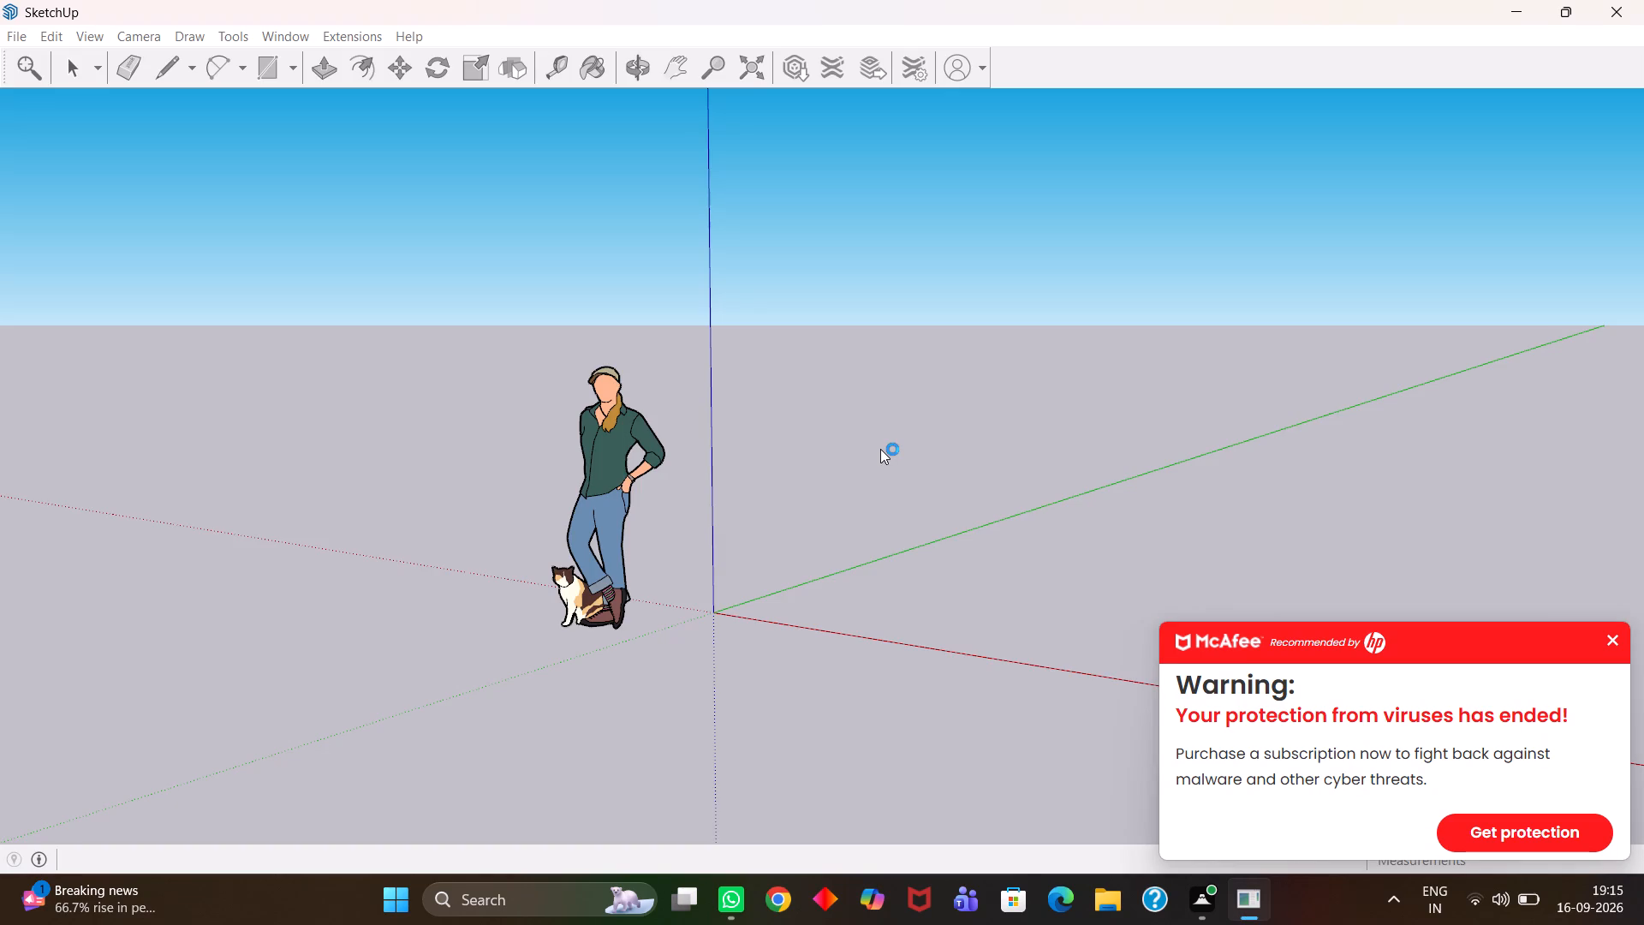
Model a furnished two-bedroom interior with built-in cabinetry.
Dismiss the antivirus subscription warning covering the modelling window.
{"action": "scroll", "coordinate": [825, 474], "scroll_direction": "up", "scroll_amount": 2}
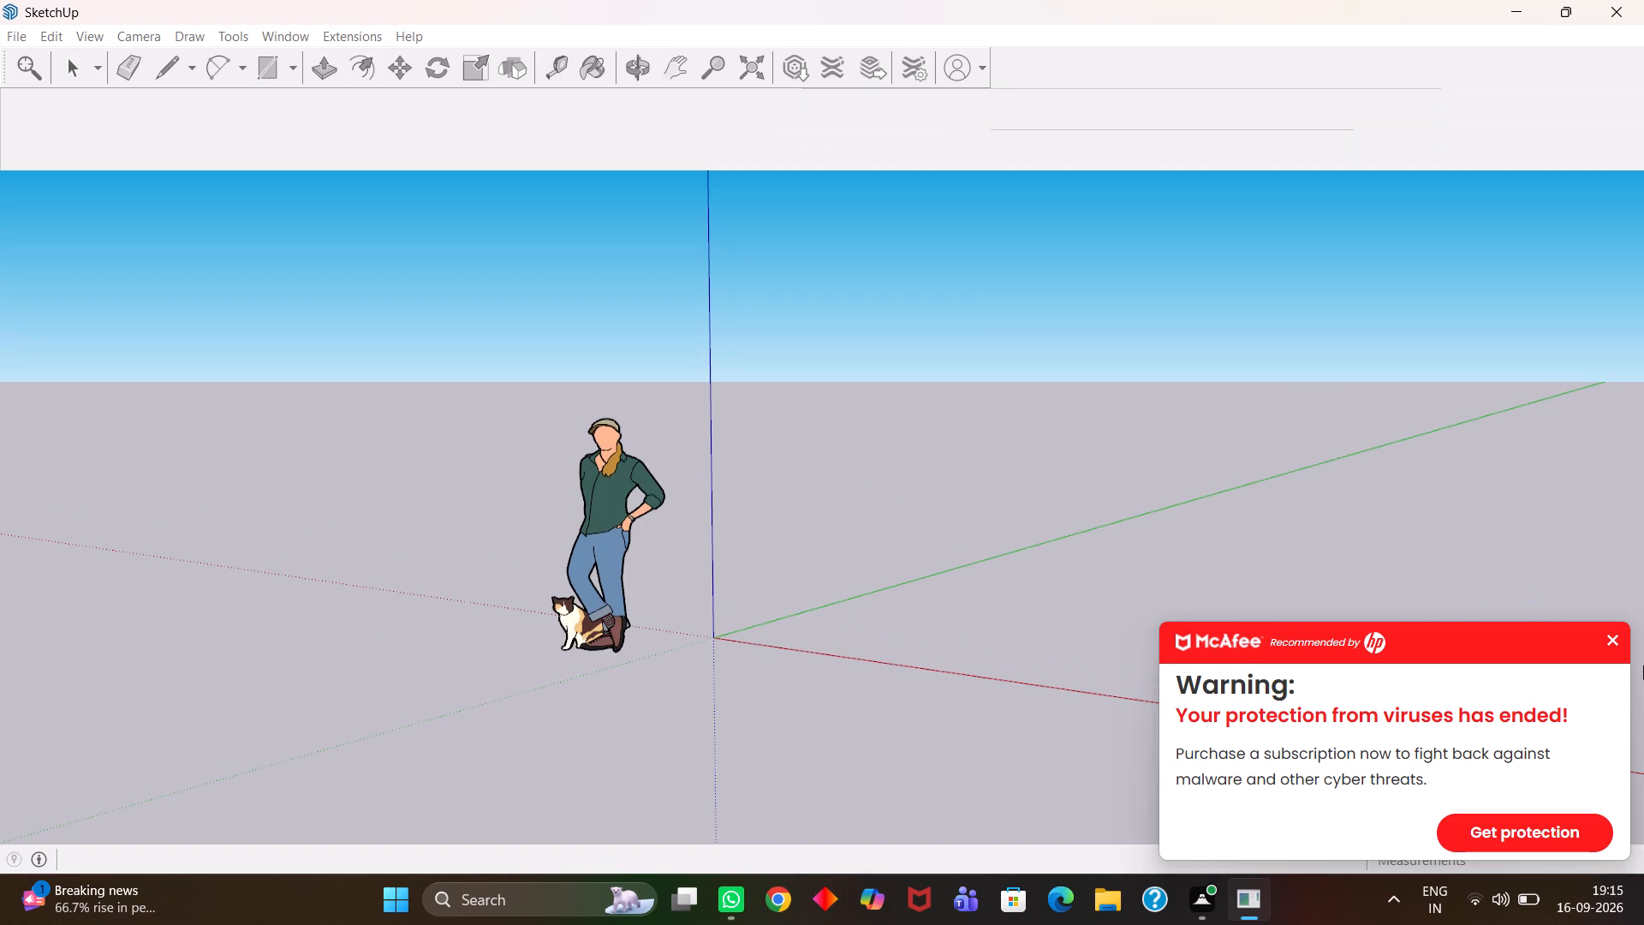
{"action": "left_click", "coordinate": [1617, 642]}
{"action": "left_click", "coordinate": [1612, 637]}
{"action": "scroll", "coordinate": [1075, 578], "scroll_direction": "down", "scroll_amount": 1}
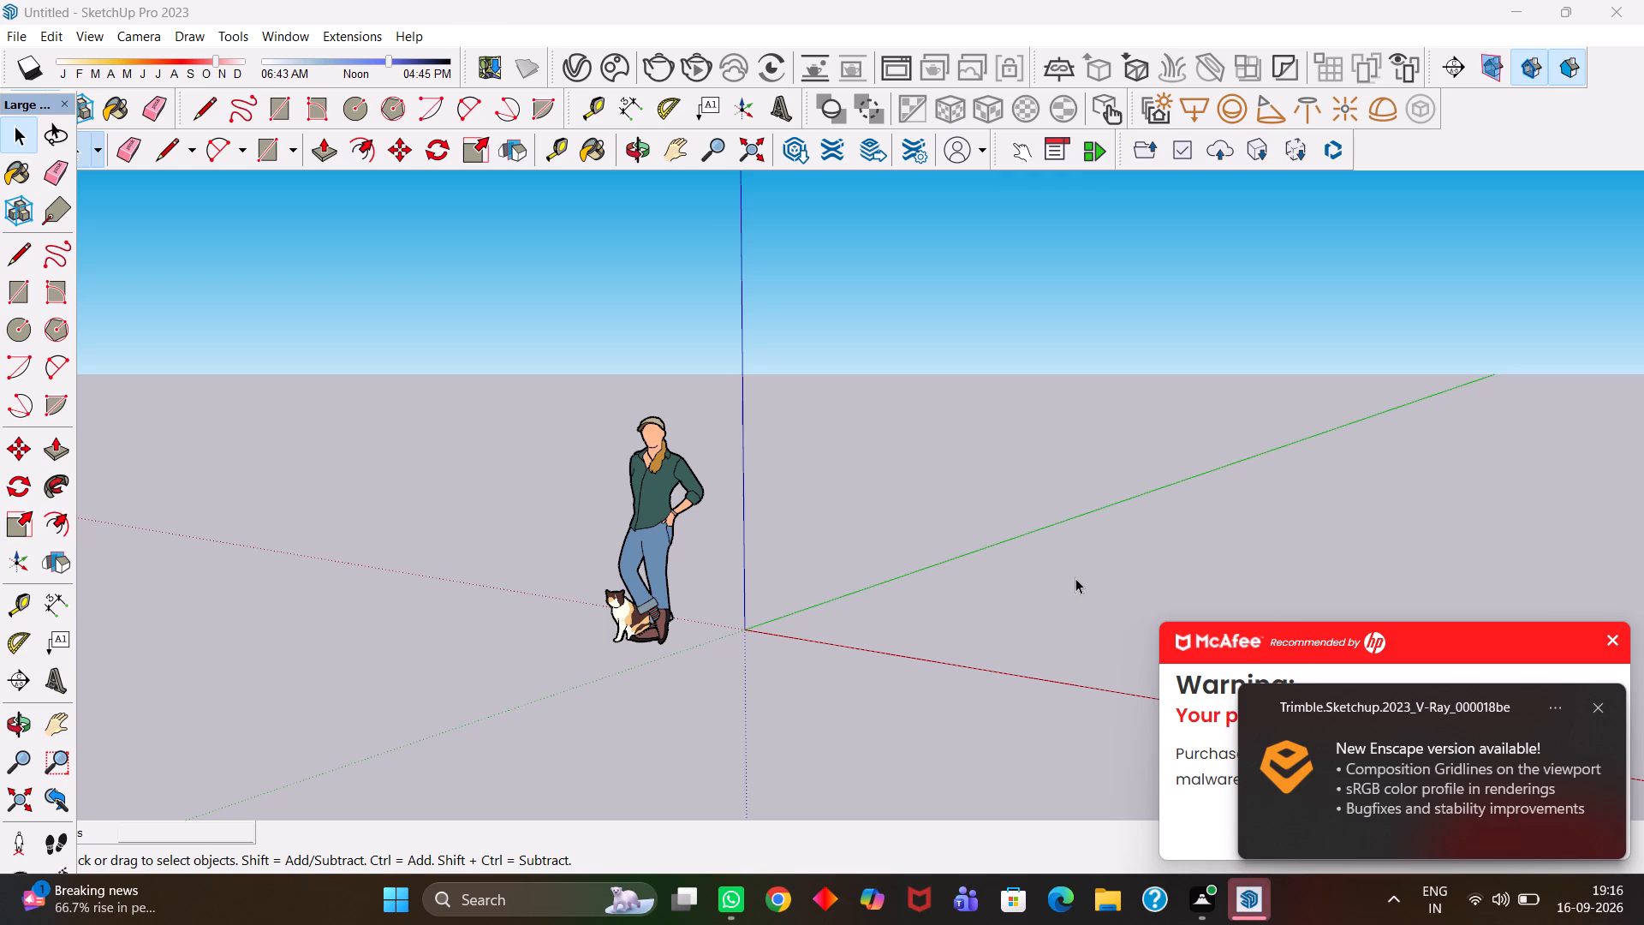
{"action": "left_click", "coordinate": [1608, 638]}
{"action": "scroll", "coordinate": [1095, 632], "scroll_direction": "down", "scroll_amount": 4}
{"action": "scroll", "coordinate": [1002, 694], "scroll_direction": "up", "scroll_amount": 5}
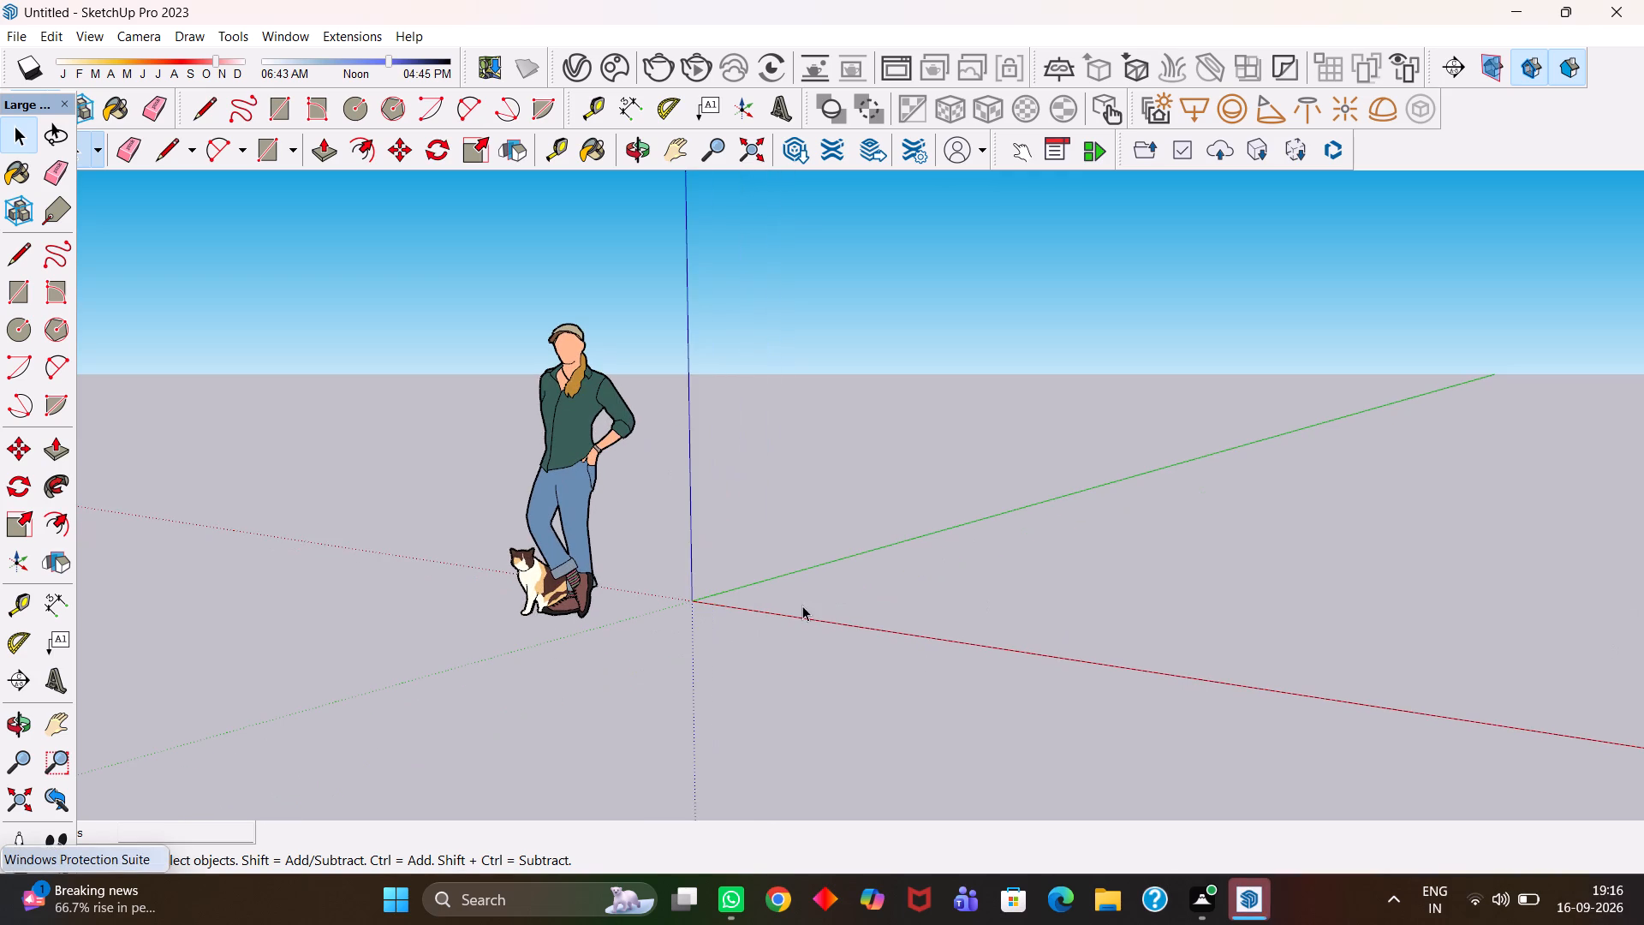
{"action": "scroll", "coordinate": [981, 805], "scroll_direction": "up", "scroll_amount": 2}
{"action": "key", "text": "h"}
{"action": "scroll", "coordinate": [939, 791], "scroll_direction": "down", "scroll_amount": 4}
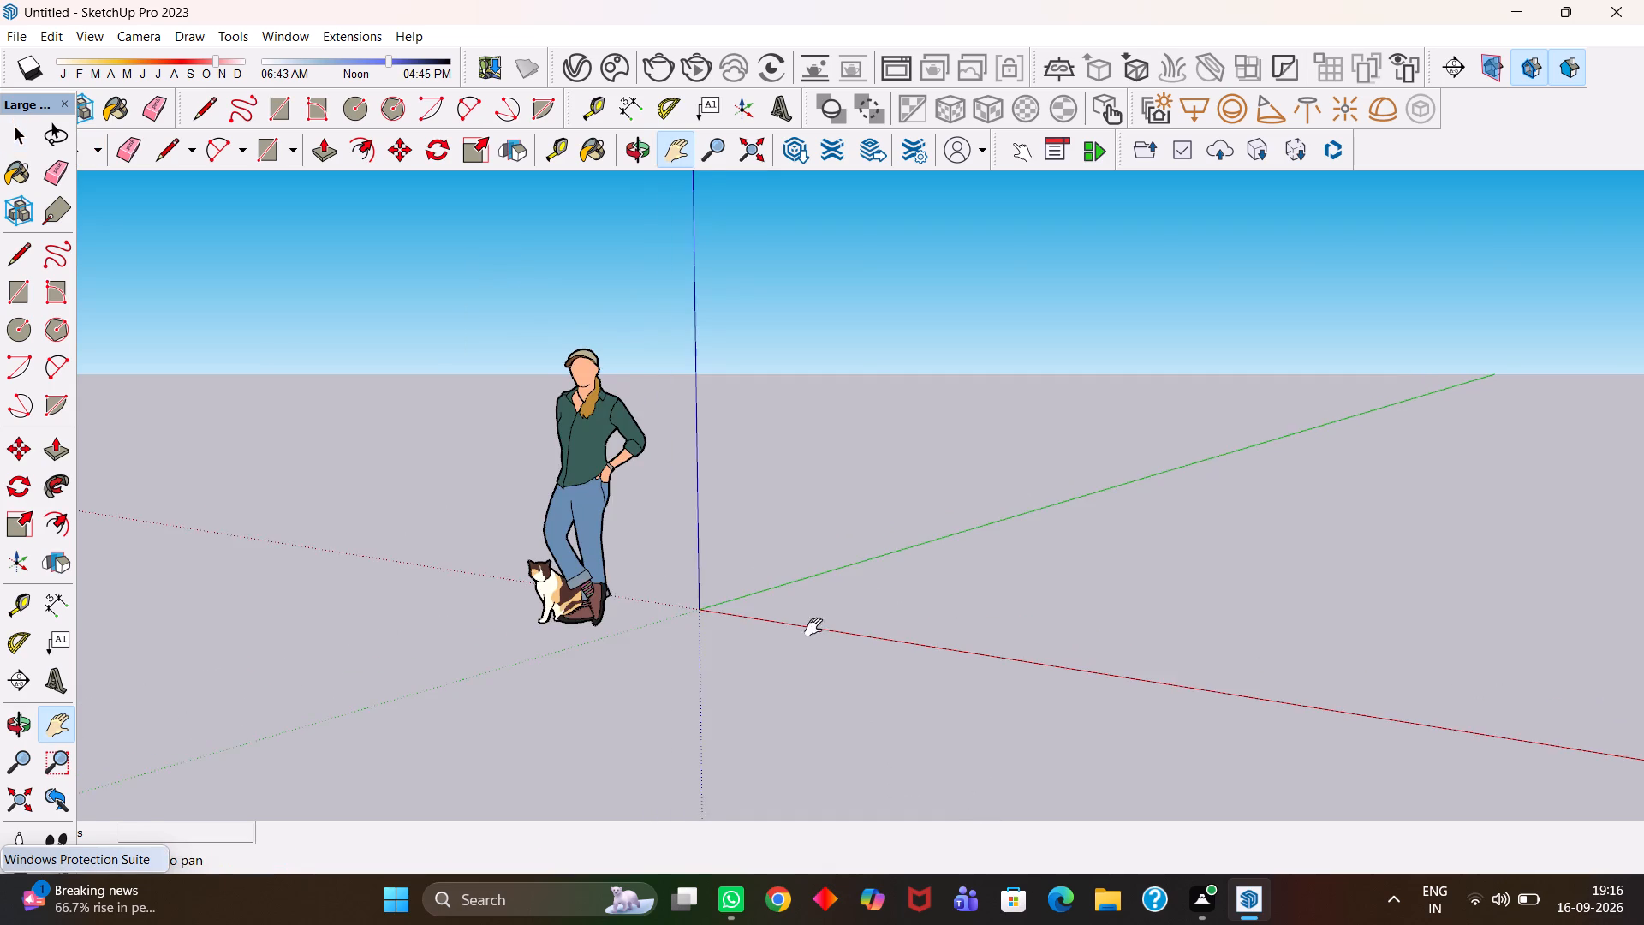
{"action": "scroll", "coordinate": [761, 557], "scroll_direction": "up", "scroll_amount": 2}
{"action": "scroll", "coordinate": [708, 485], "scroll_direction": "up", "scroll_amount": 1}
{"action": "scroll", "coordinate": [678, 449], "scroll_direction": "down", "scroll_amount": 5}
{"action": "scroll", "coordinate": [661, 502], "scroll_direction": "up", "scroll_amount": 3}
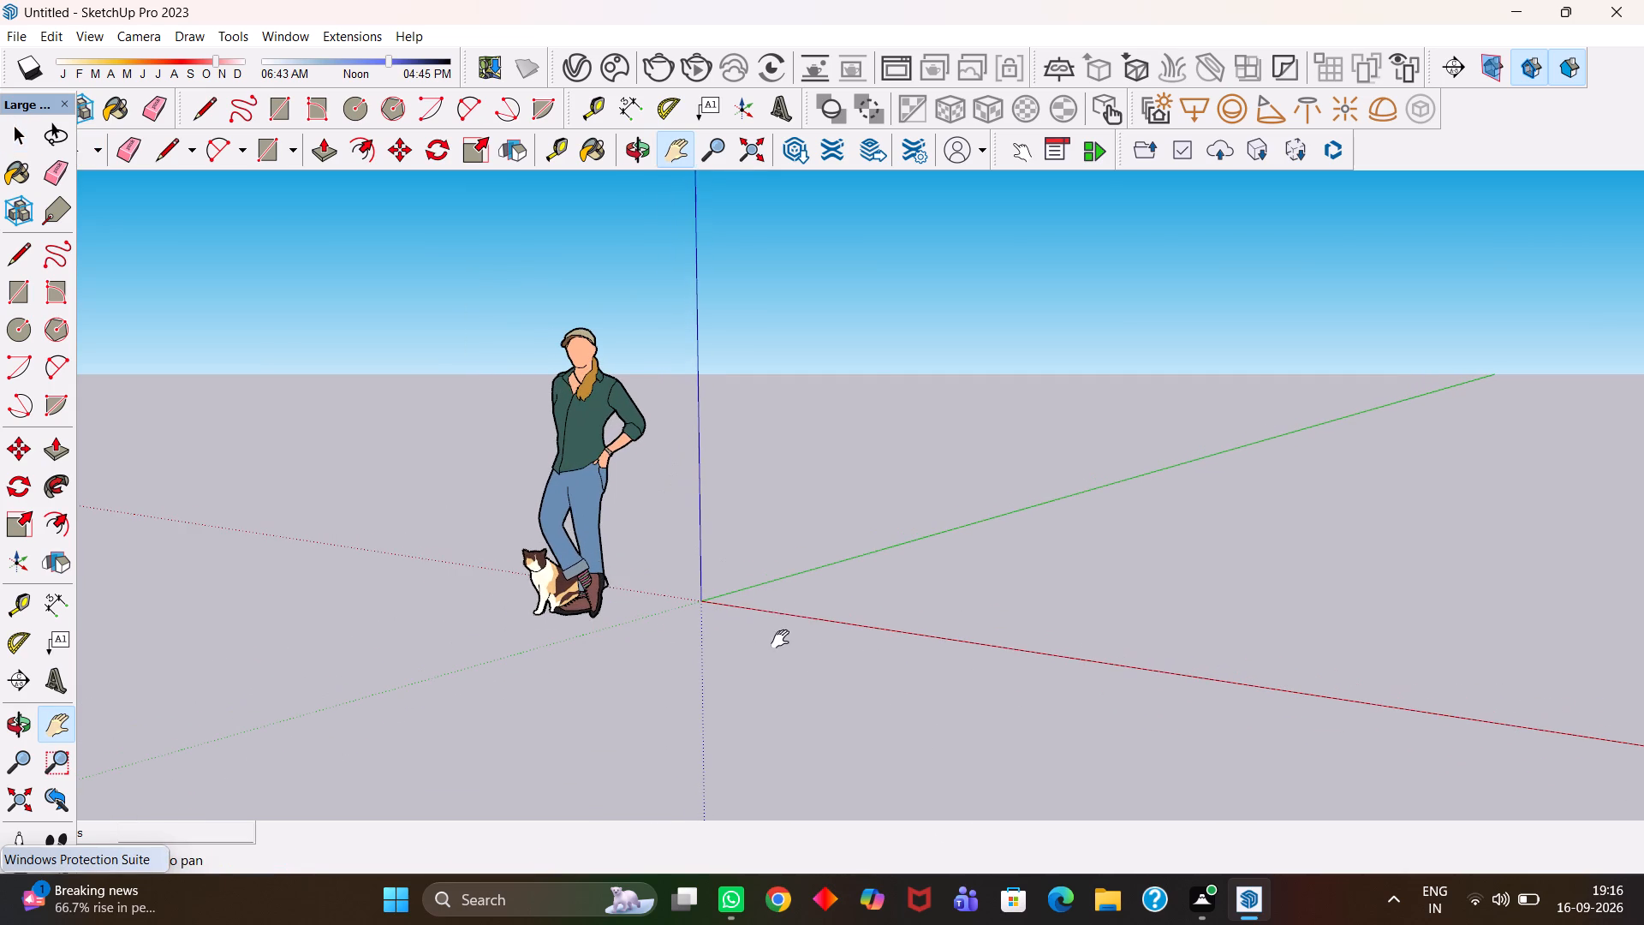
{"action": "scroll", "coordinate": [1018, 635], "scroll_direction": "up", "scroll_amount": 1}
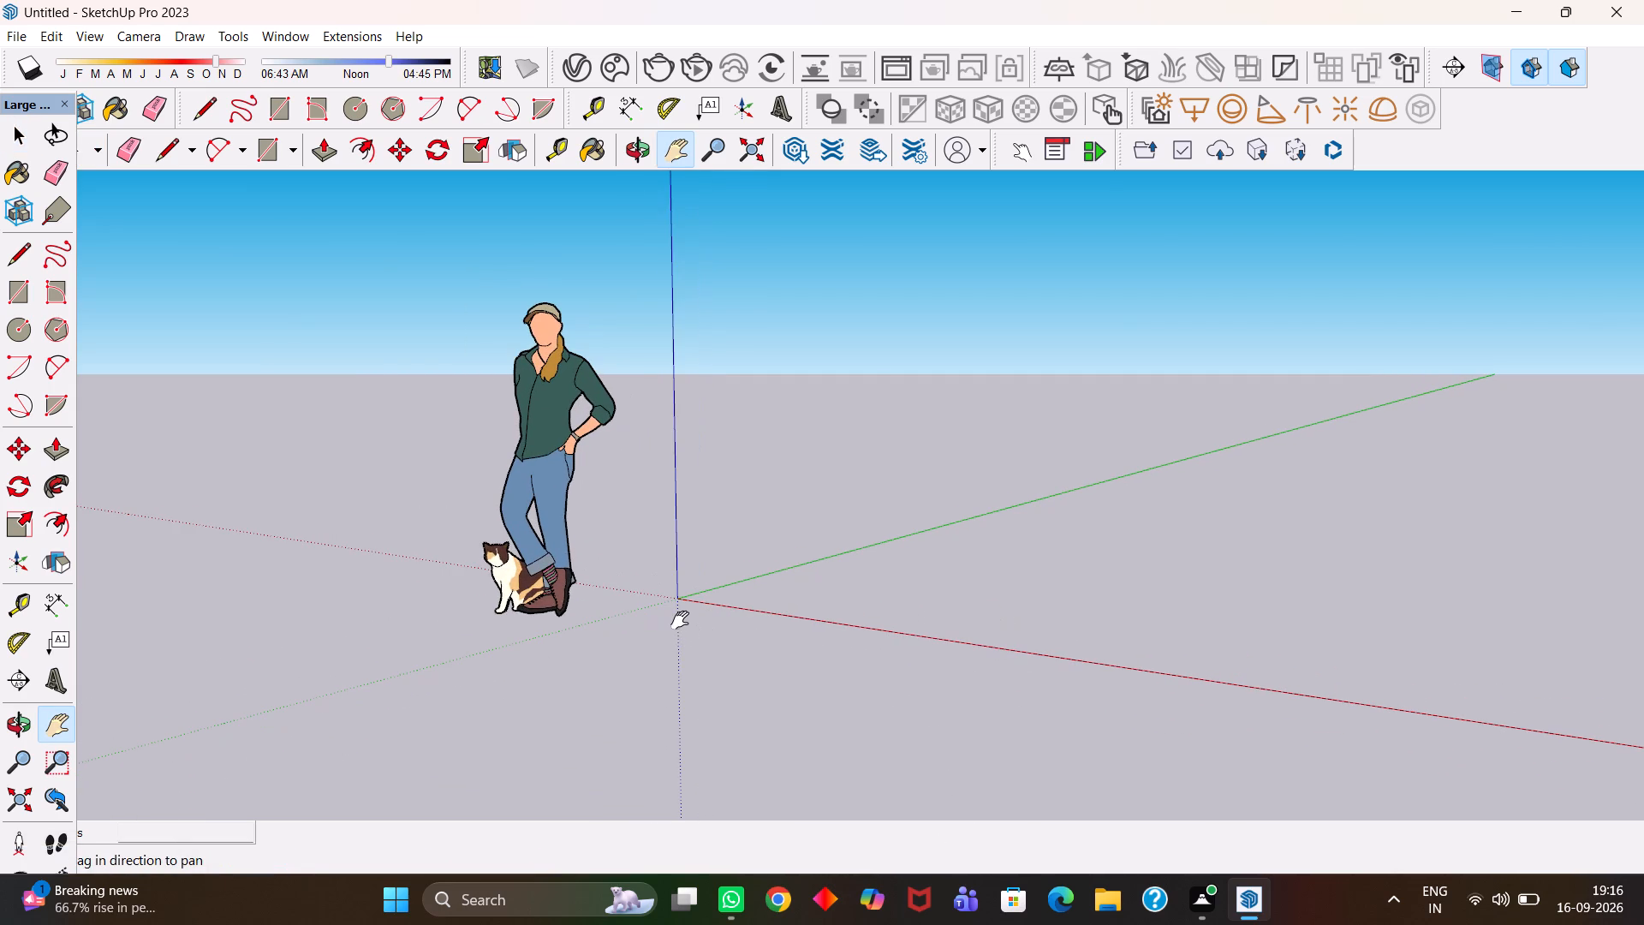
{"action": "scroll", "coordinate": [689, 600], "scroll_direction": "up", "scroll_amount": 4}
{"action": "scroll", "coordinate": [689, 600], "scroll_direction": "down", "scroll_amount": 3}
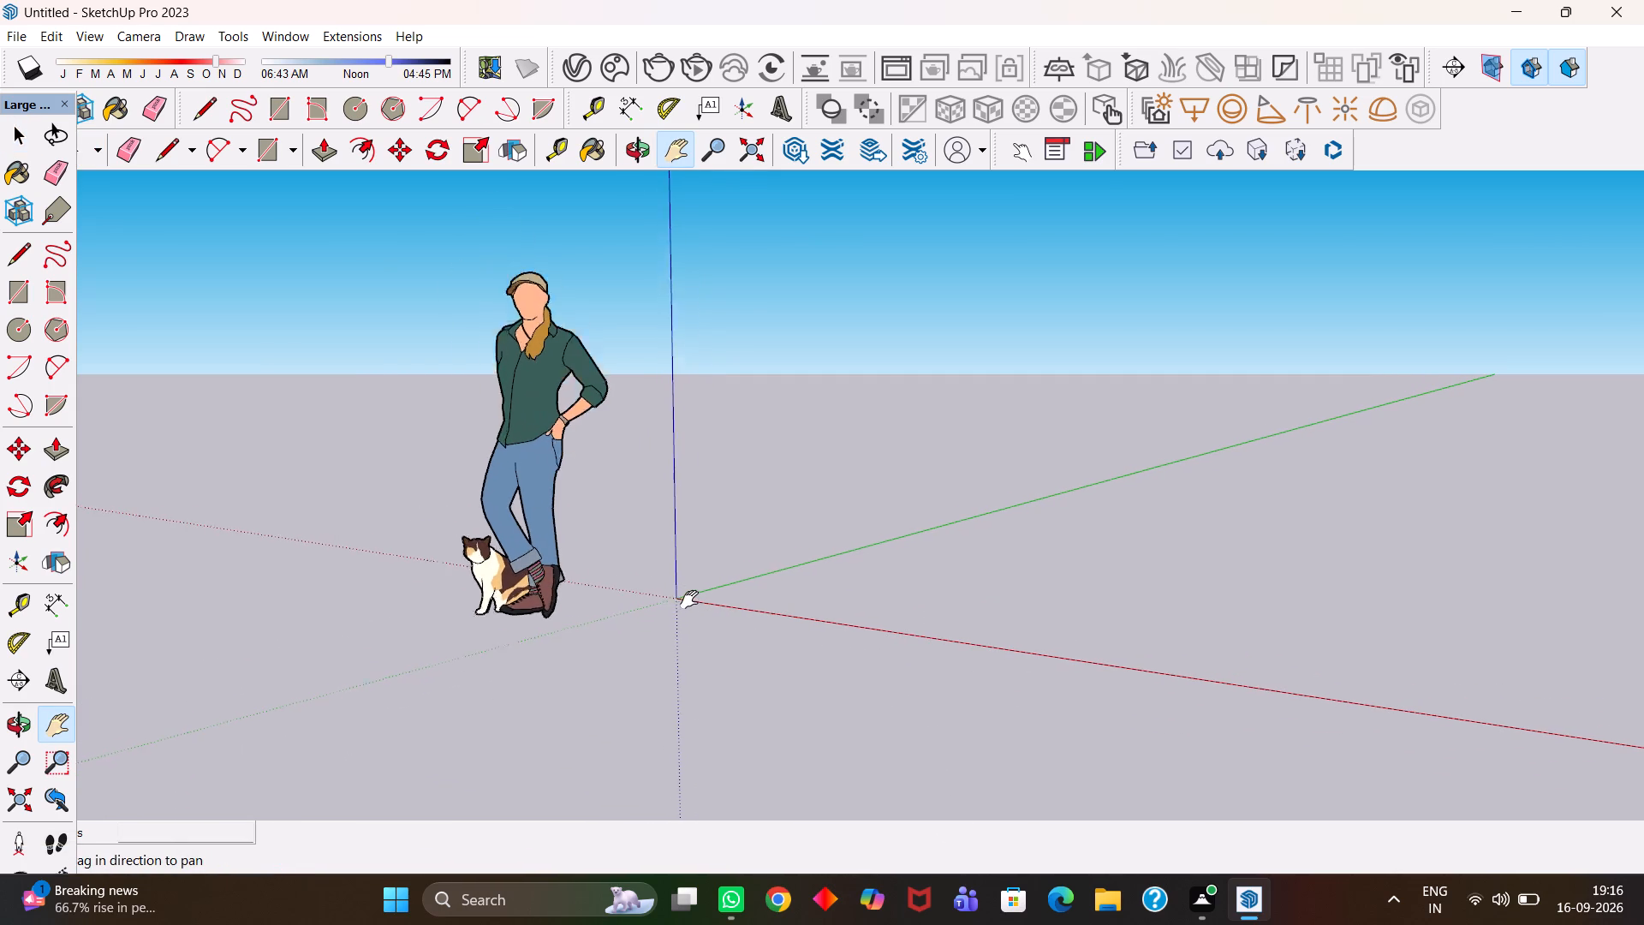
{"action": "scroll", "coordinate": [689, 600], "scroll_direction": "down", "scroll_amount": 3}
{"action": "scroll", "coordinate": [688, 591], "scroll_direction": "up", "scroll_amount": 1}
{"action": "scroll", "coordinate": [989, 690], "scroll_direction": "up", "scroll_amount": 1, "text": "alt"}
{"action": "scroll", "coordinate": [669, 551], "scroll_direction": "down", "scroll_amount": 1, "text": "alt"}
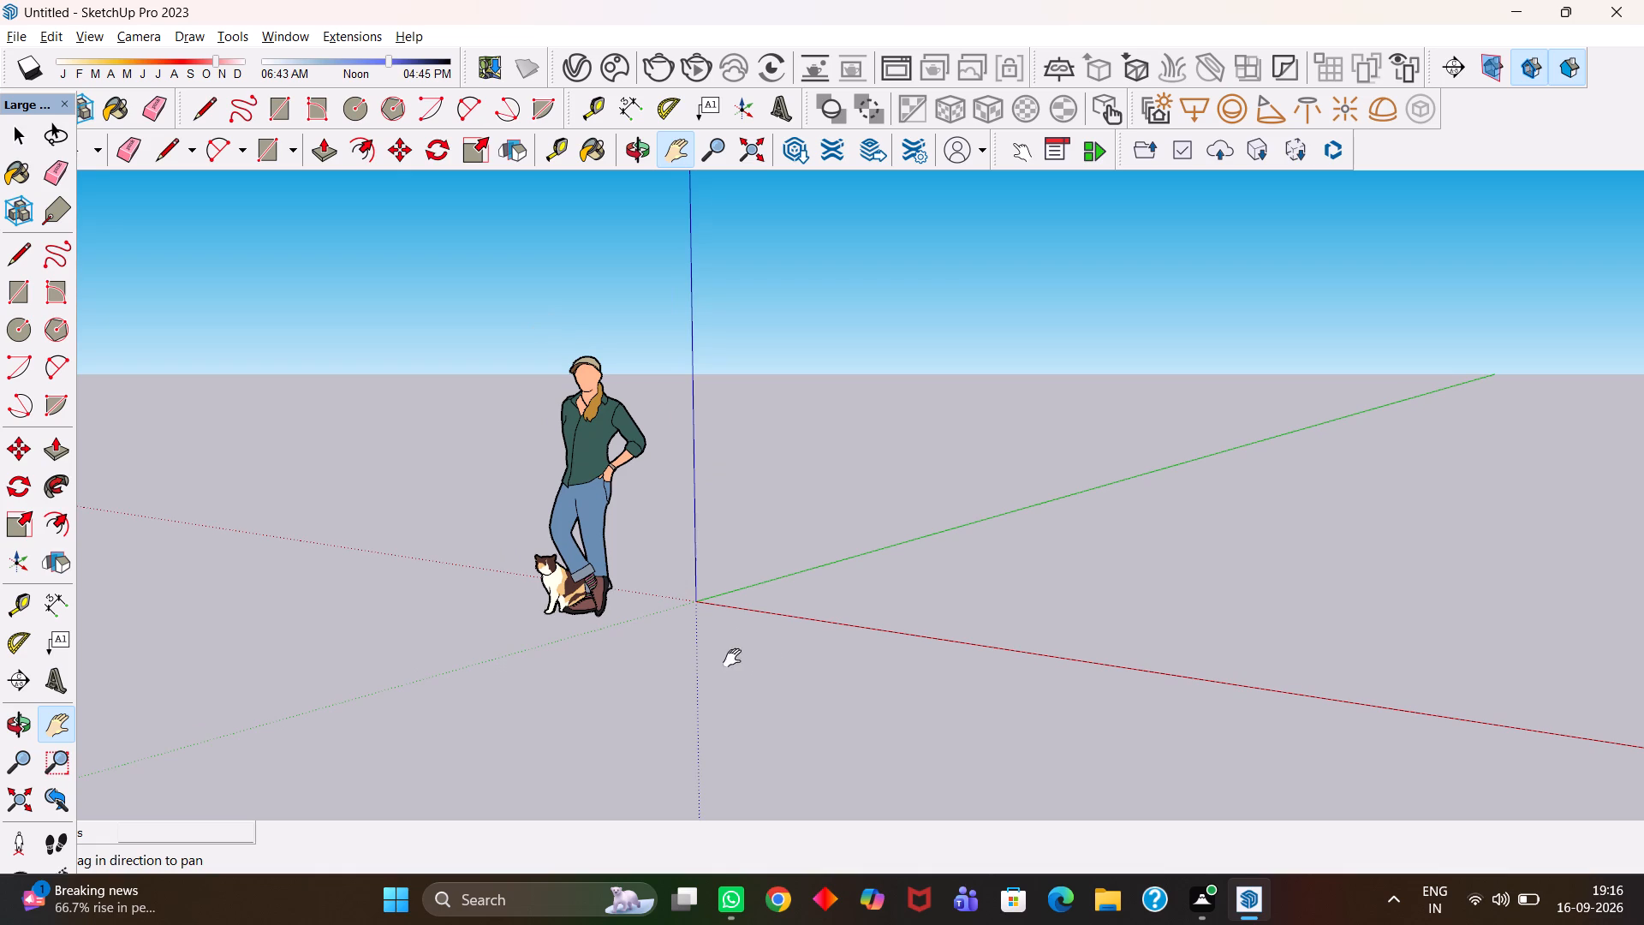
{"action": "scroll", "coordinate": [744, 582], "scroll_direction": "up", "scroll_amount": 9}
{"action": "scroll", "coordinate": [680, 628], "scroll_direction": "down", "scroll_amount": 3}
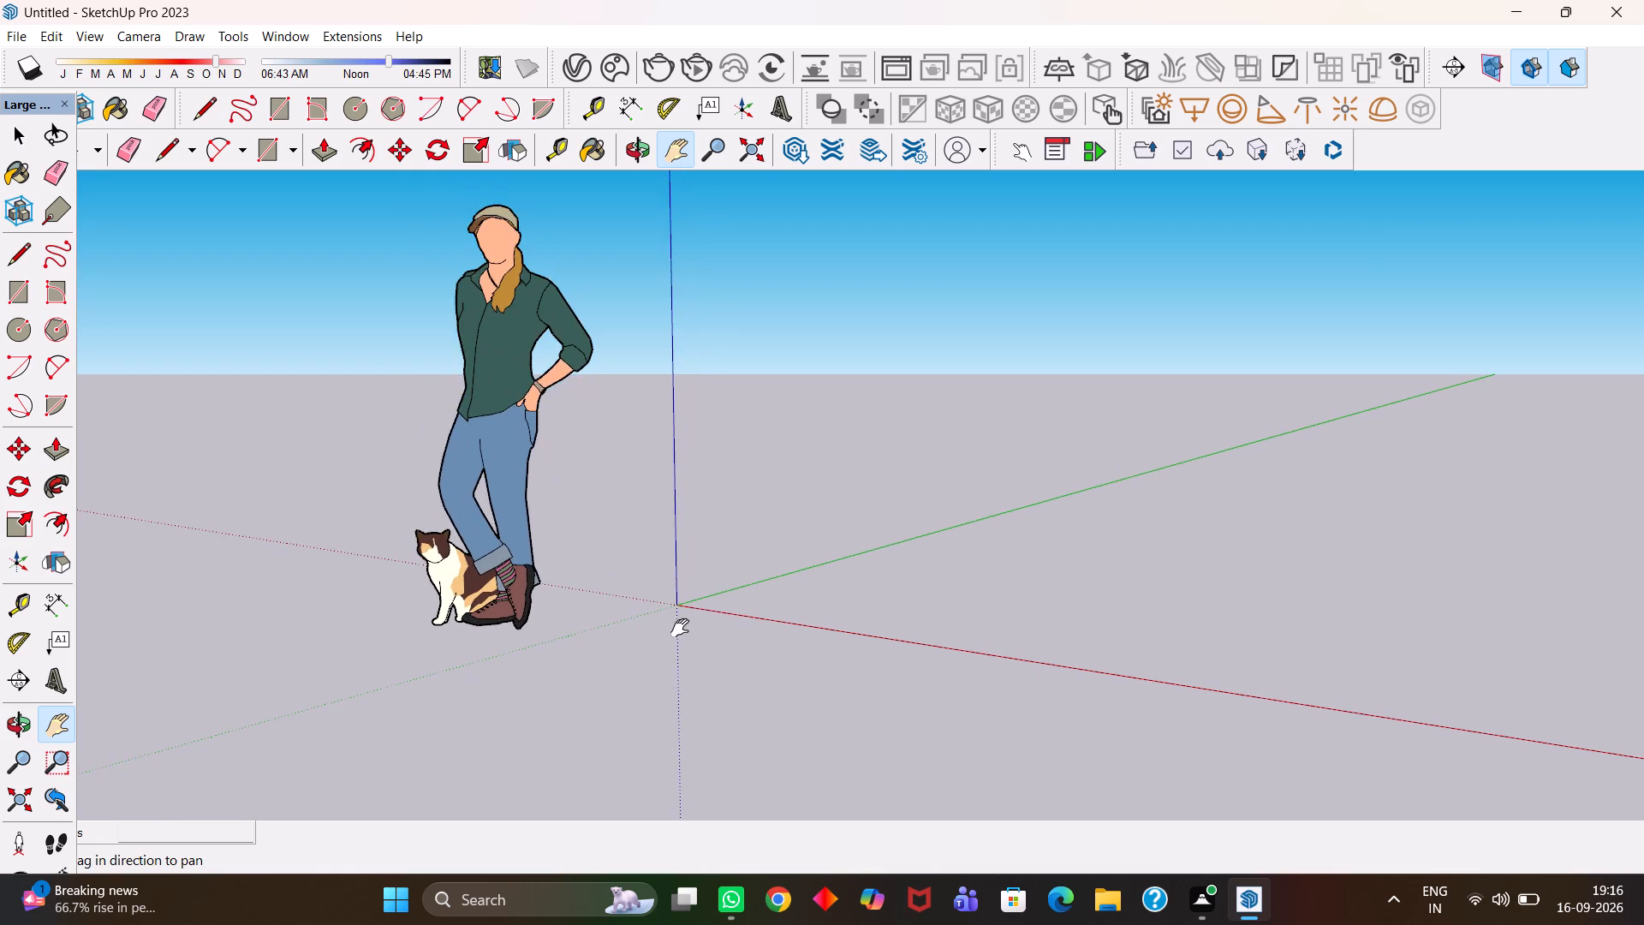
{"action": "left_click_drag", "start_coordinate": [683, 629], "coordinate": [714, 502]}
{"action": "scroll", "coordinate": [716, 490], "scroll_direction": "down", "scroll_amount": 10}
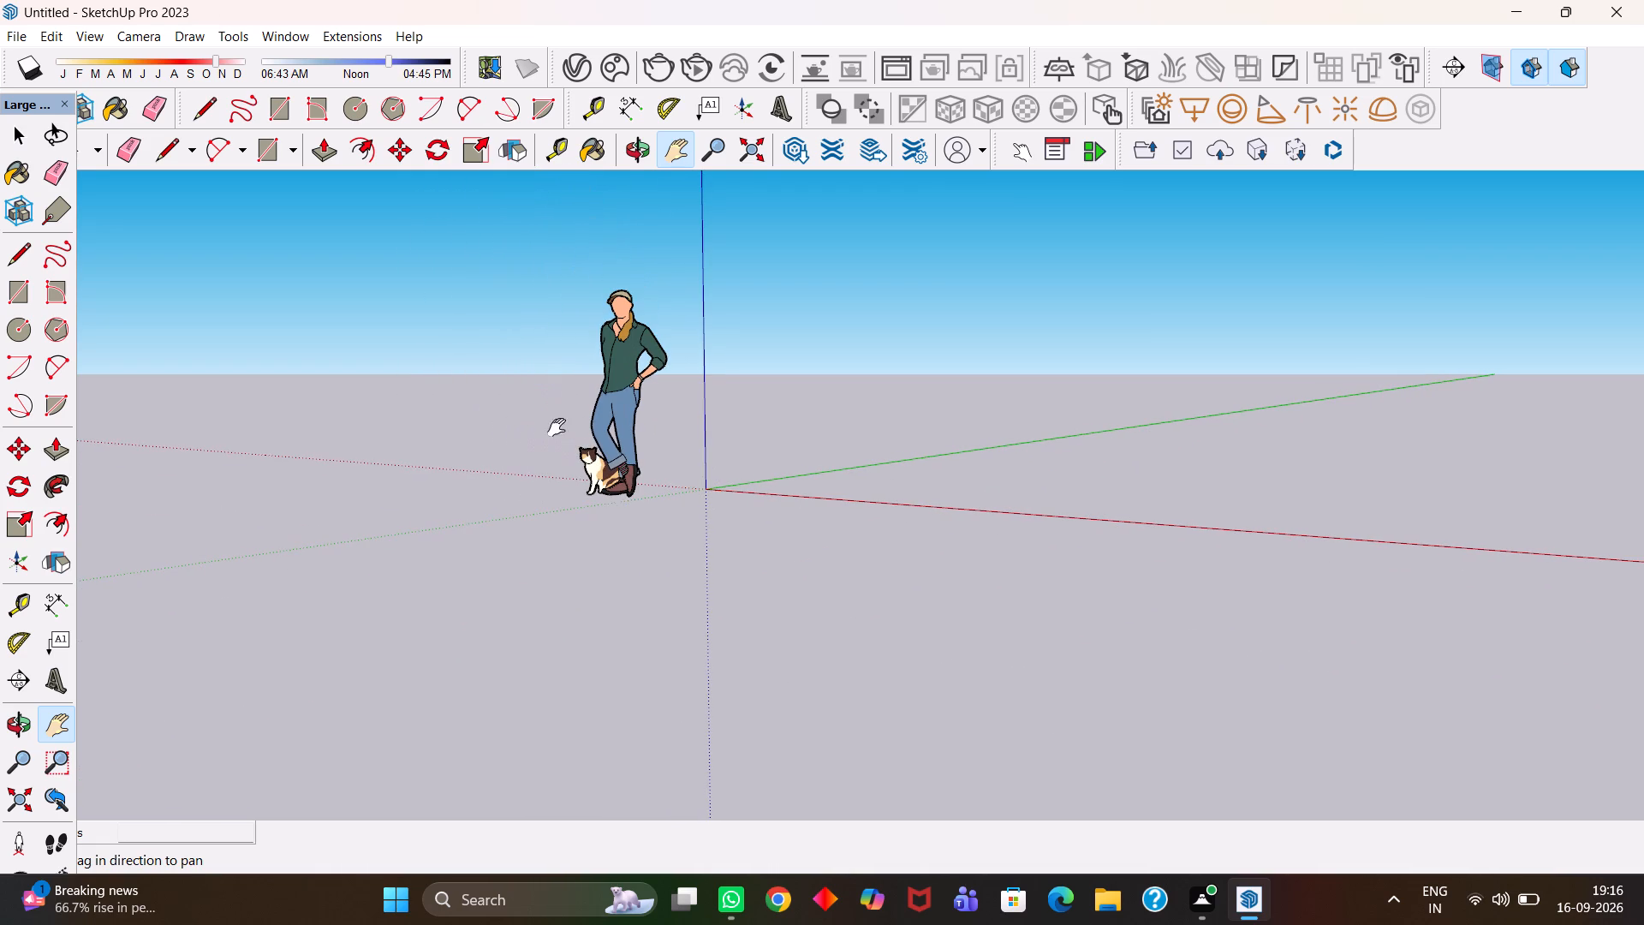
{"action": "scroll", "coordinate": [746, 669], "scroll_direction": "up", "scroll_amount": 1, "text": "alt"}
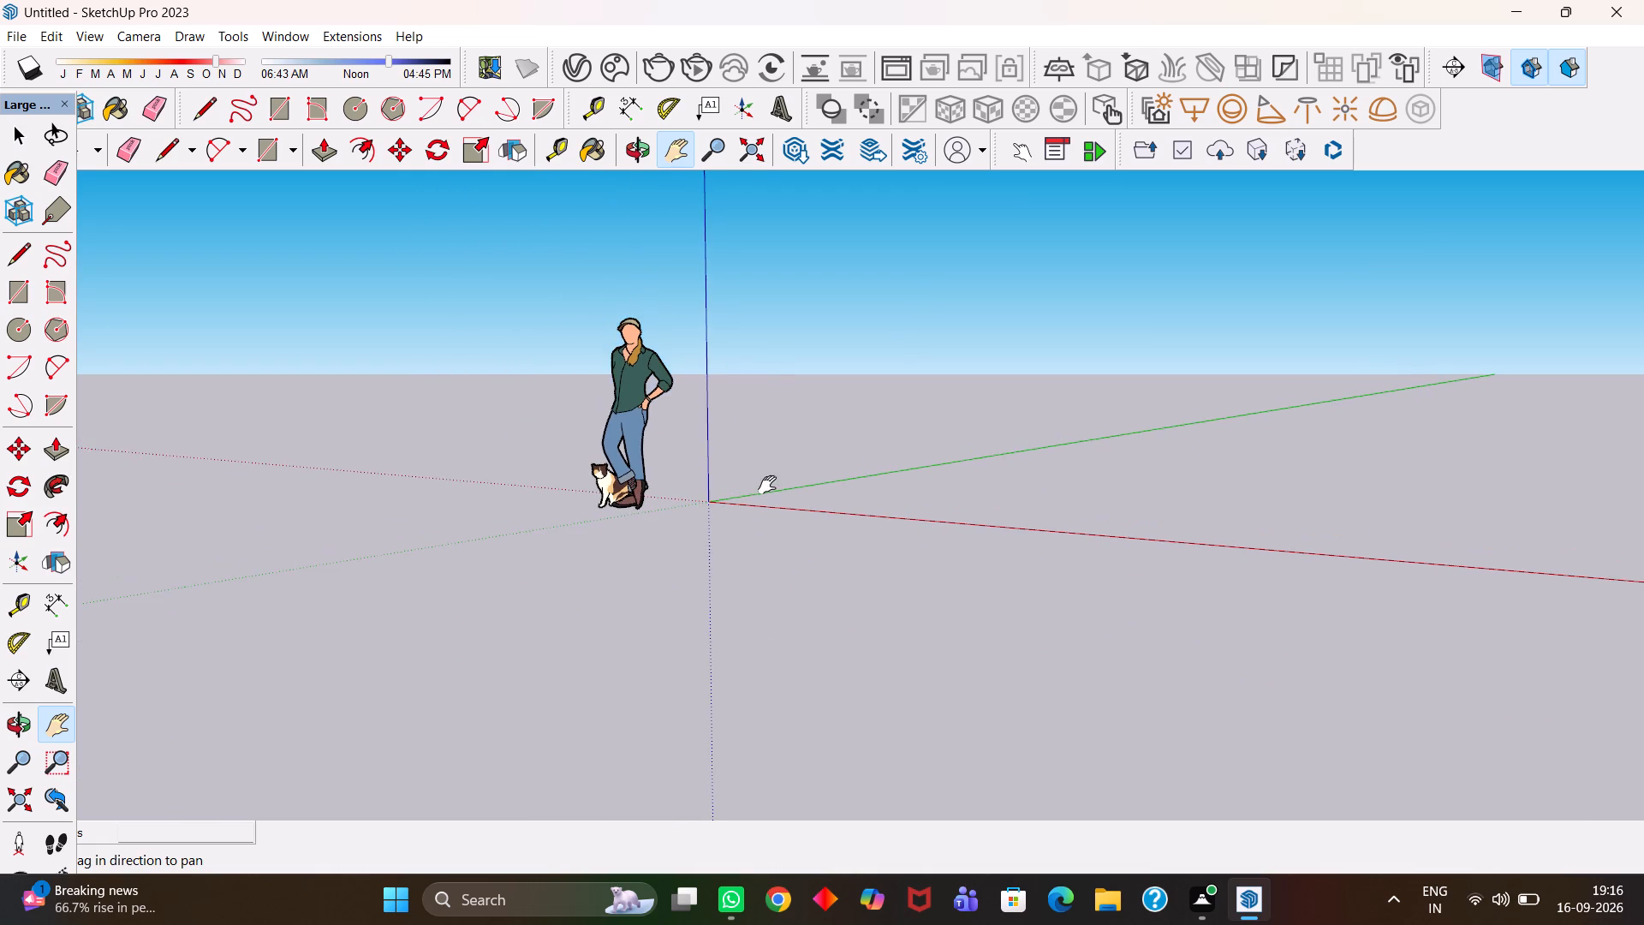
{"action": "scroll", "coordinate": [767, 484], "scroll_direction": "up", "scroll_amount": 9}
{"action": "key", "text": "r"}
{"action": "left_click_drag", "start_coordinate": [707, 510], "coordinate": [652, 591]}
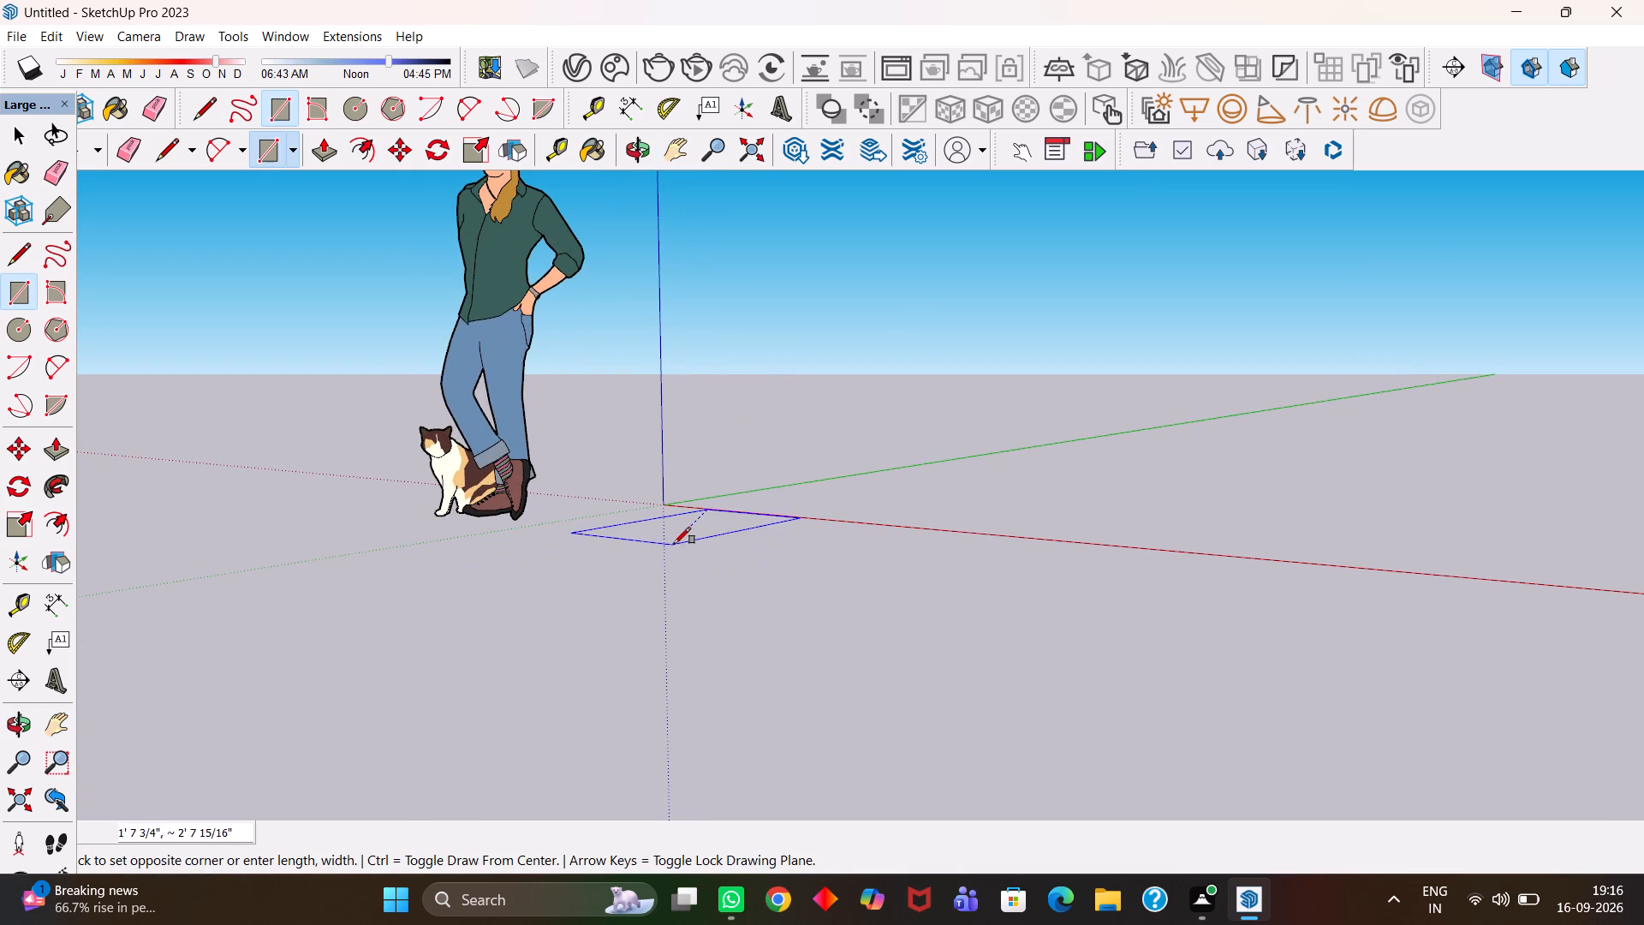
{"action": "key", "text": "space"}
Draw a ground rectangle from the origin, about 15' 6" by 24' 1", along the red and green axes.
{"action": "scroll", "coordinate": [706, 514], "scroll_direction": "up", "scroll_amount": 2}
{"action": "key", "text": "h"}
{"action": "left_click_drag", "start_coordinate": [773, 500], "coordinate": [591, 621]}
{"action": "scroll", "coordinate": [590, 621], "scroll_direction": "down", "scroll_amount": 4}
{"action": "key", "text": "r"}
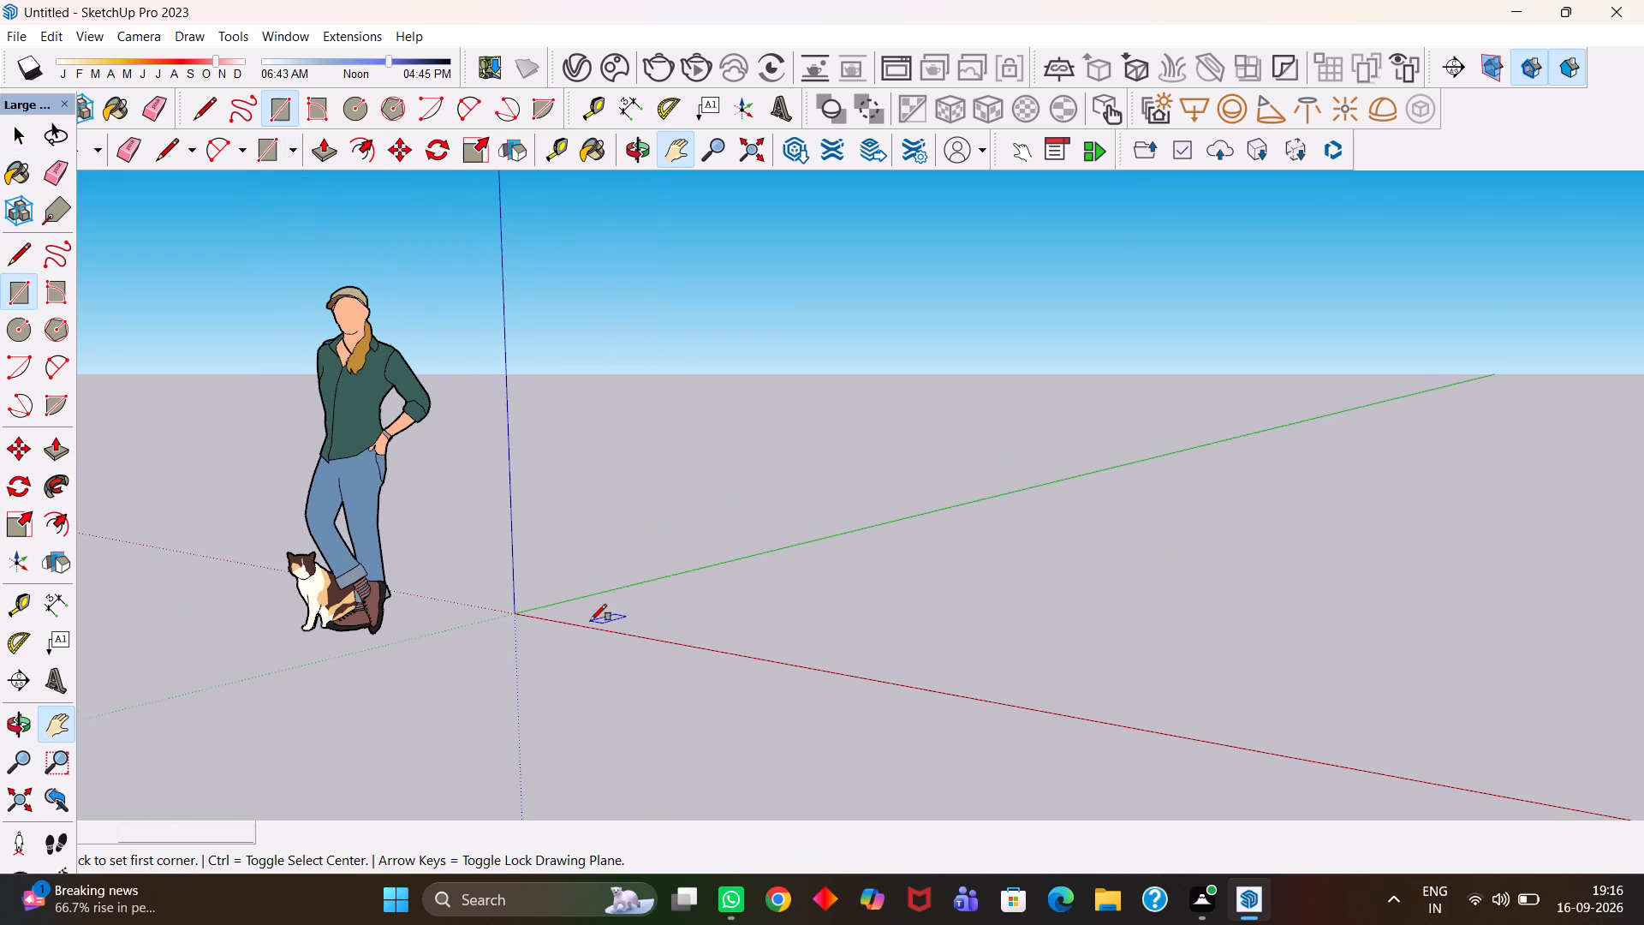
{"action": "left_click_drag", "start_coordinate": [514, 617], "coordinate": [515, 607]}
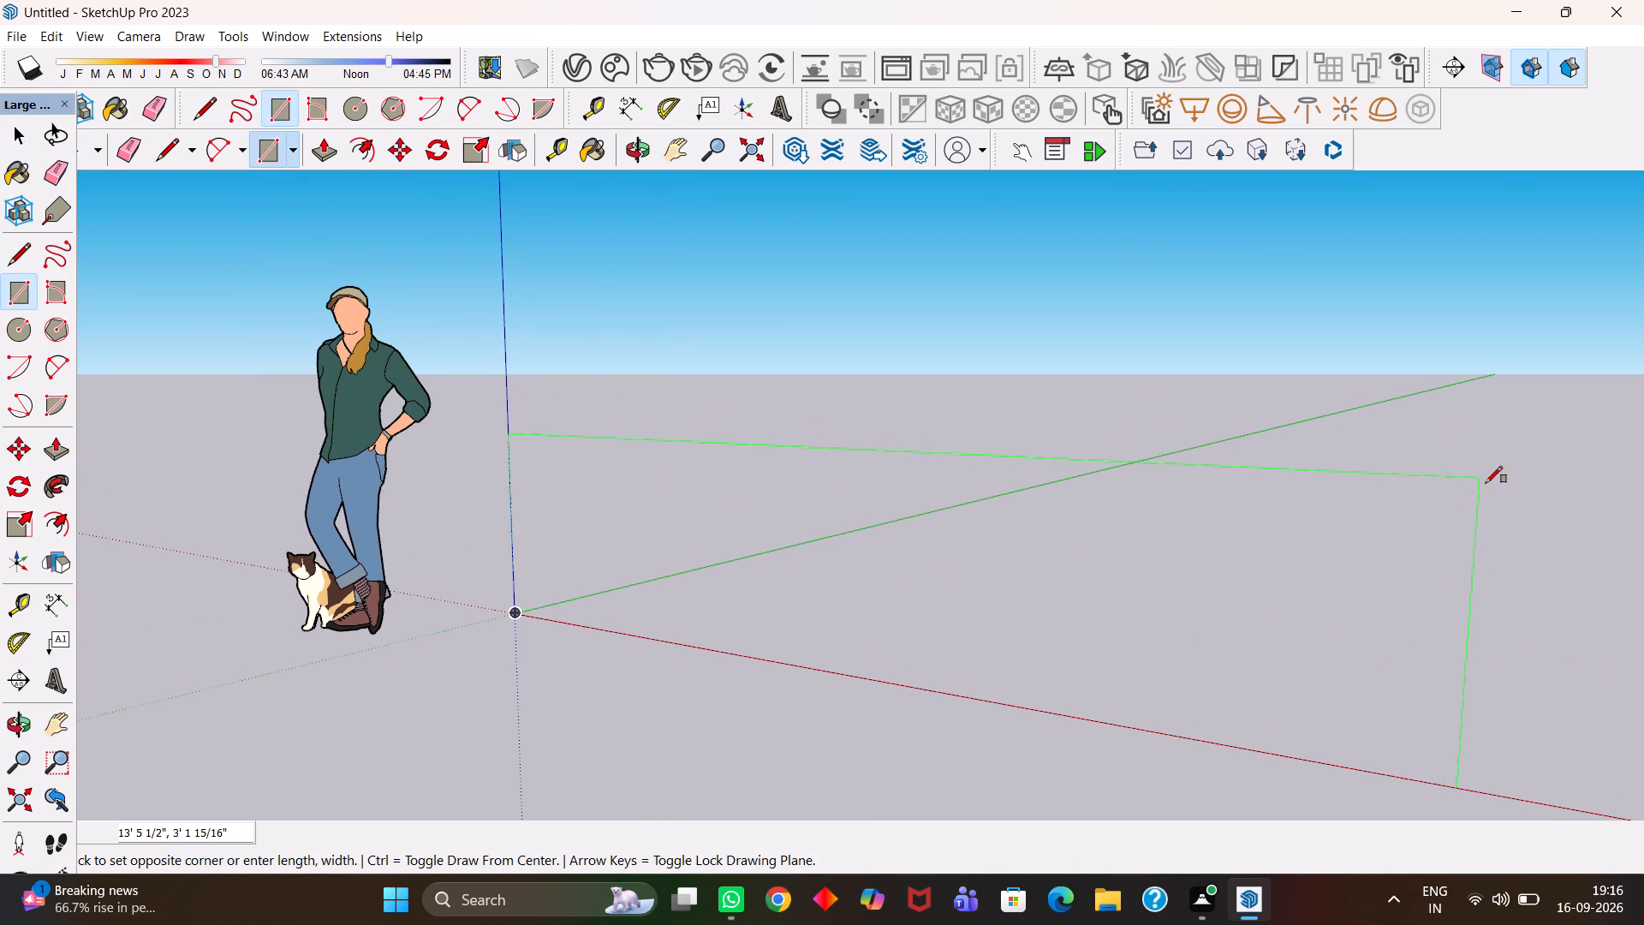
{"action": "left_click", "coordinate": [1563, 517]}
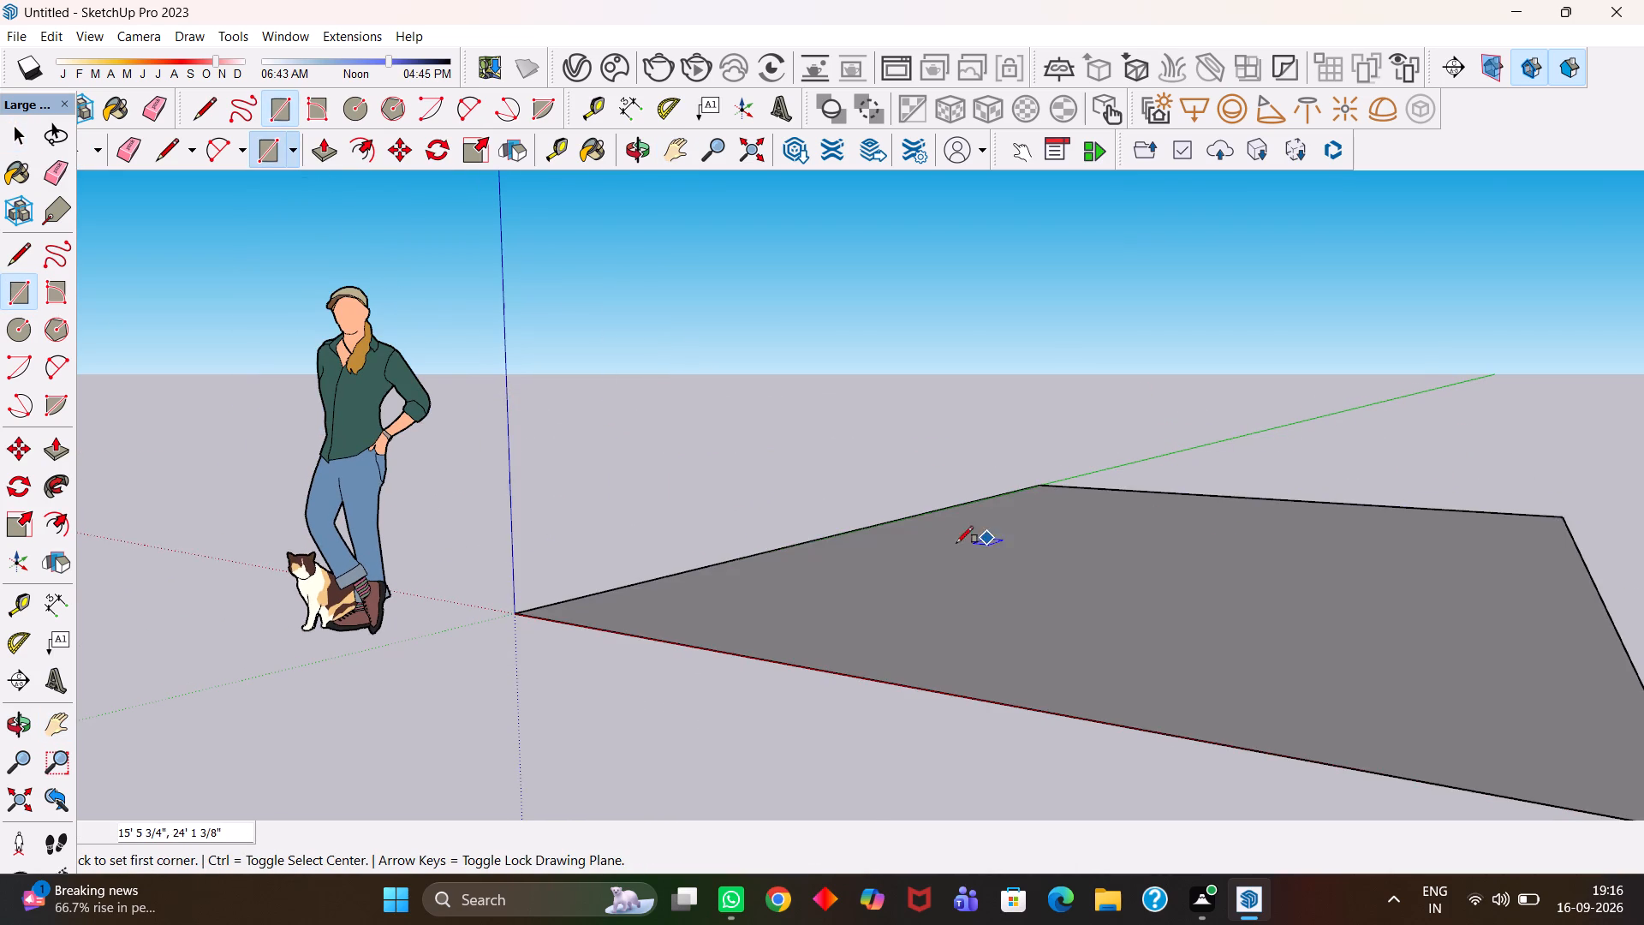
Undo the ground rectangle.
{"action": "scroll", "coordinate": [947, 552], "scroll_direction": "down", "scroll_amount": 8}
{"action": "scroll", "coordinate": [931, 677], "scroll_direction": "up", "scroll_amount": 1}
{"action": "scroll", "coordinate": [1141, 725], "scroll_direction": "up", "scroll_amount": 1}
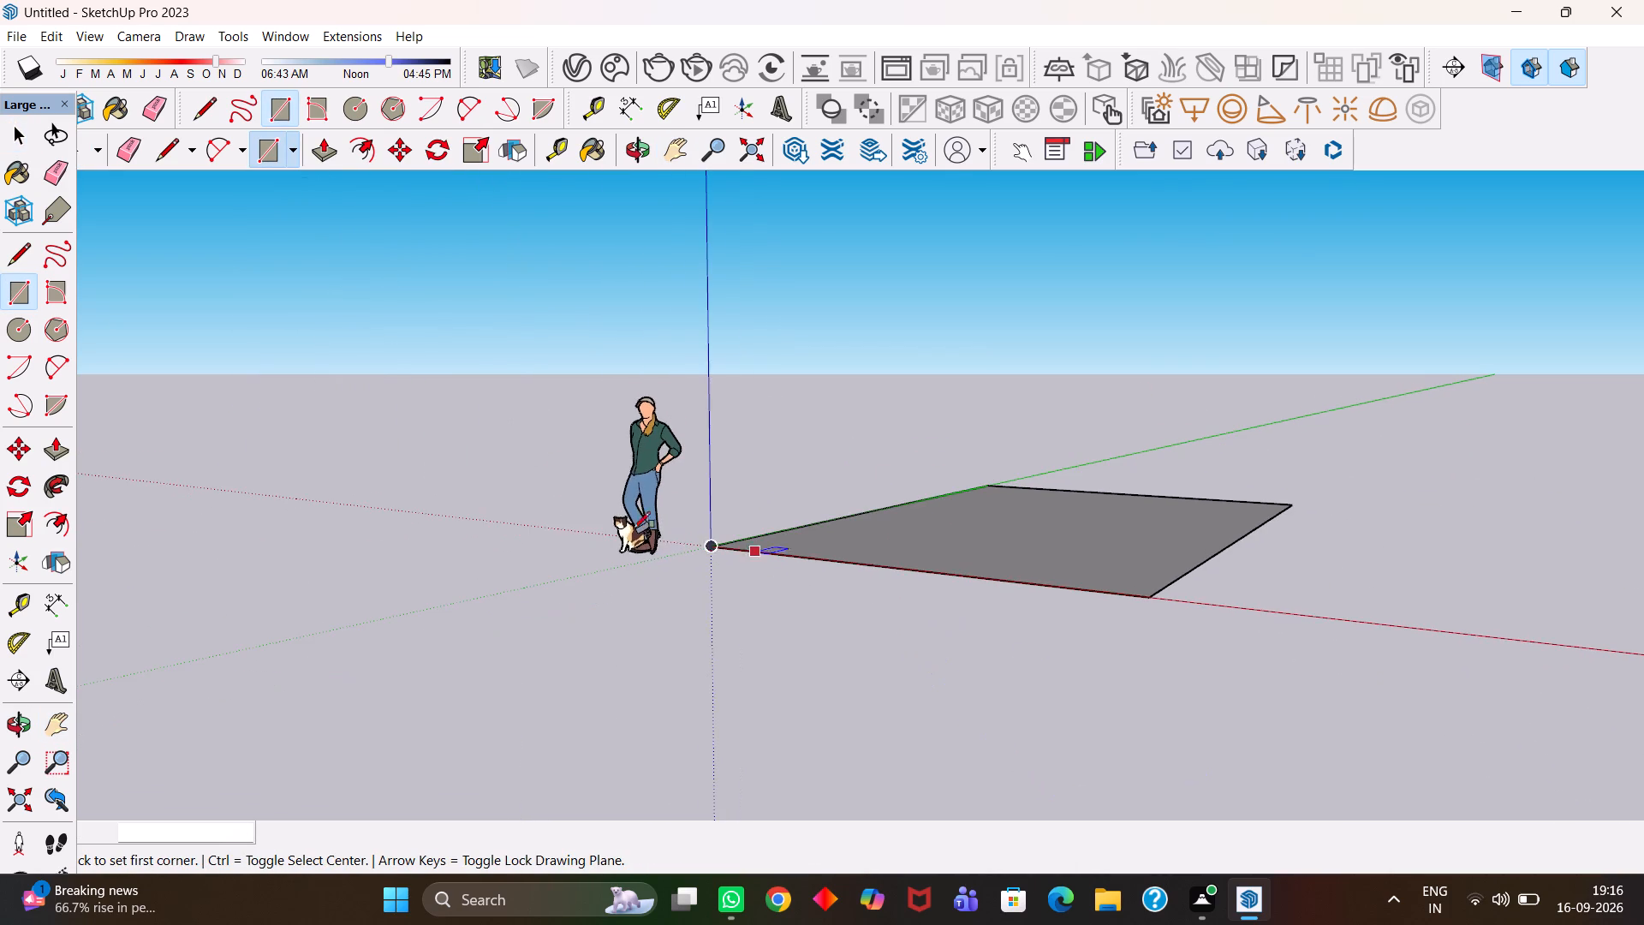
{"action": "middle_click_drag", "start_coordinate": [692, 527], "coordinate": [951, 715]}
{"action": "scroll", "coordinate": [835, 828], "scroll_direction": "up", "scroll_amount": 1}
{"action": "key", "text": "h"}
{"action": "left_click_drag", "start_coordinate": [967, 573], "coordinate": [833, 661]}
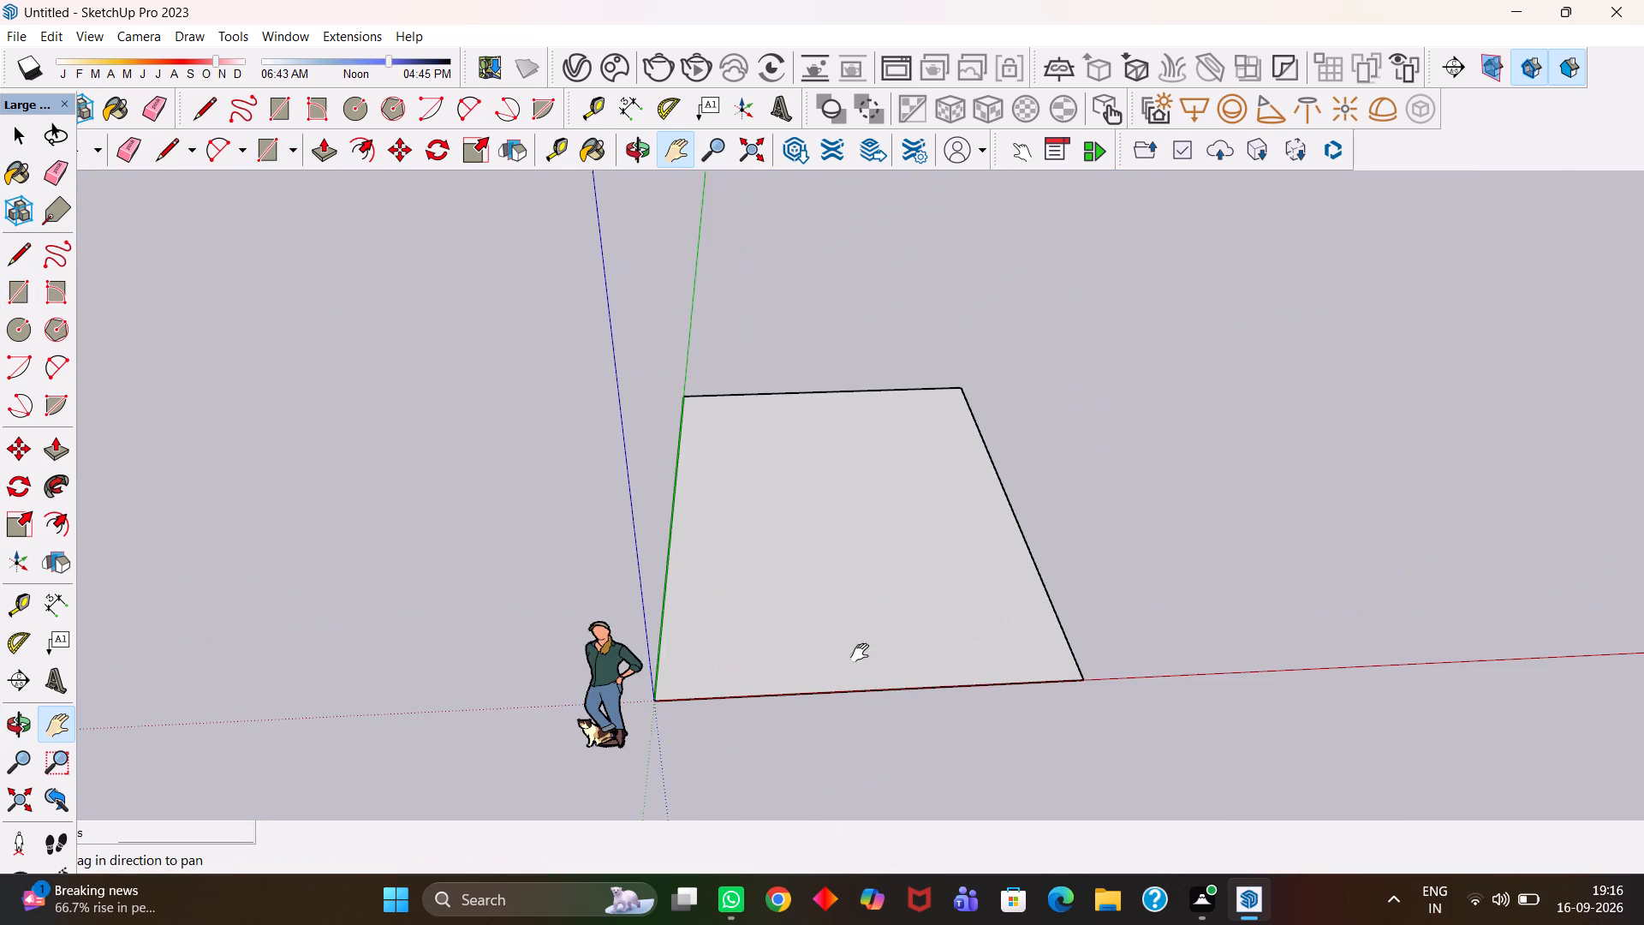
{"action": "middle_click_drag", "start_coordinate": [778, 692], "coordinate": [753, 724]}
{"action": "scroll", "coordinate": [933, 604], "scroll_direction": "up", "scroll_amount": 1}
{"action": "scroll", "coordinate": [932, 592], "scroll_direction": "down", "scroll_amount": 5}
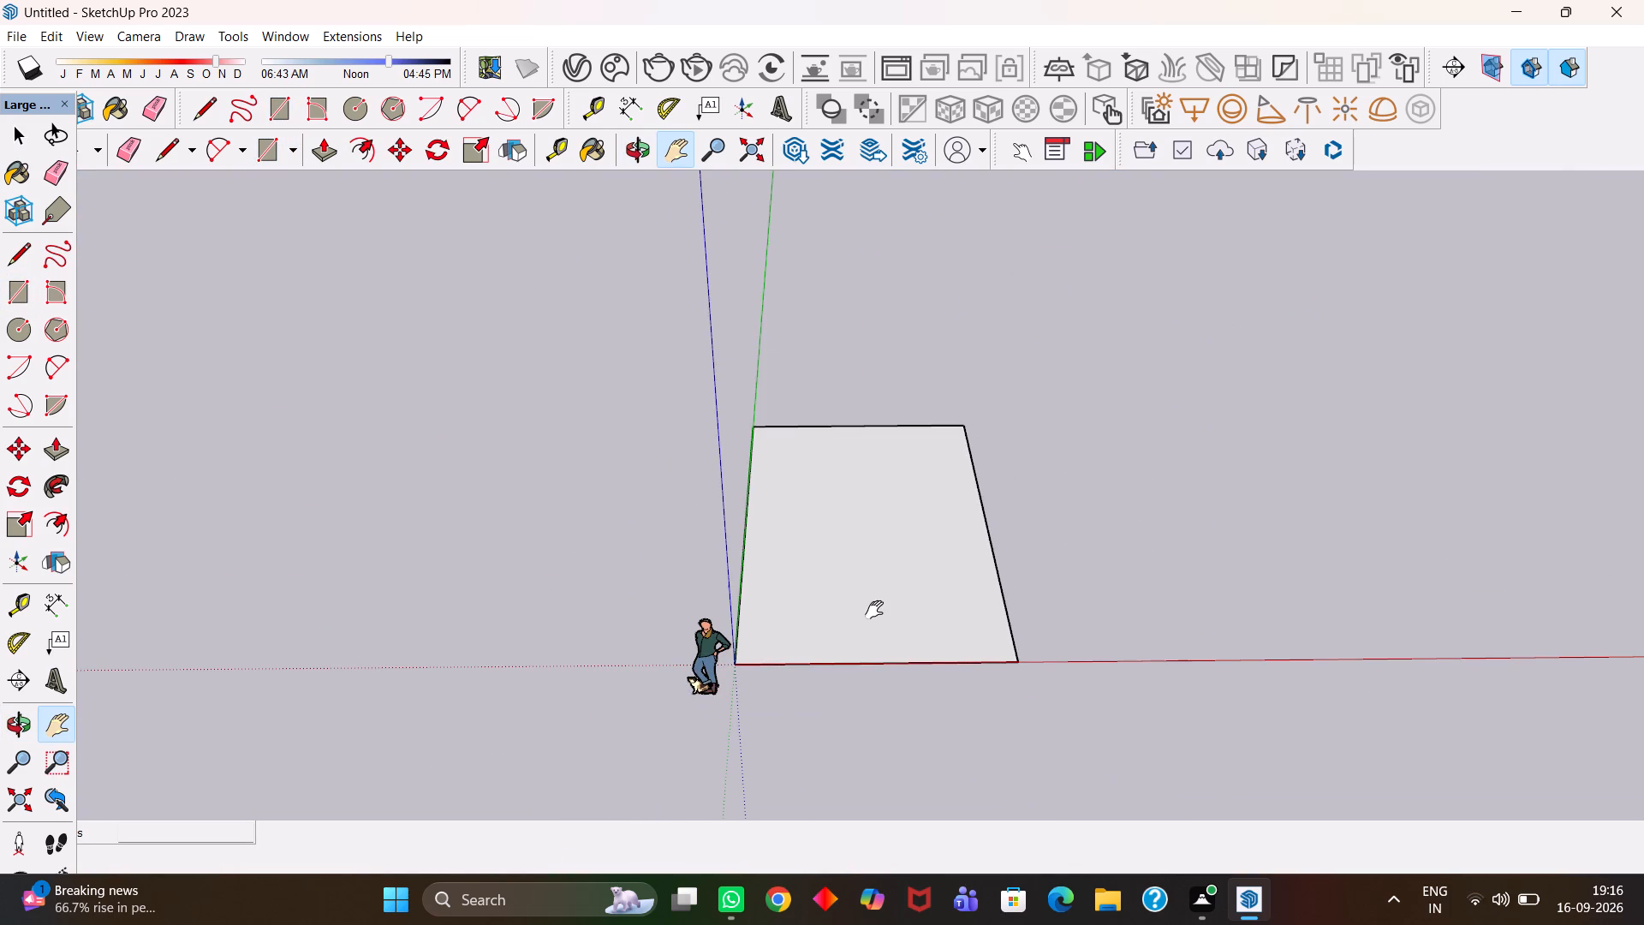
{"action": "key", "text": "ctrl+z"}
Draw a larger ground rectangle from the origin, about 54' 10" by 65' 1".
{"action": "key", "text": "r"}
{"action": "left_click", "coordinate": [731, 668]}
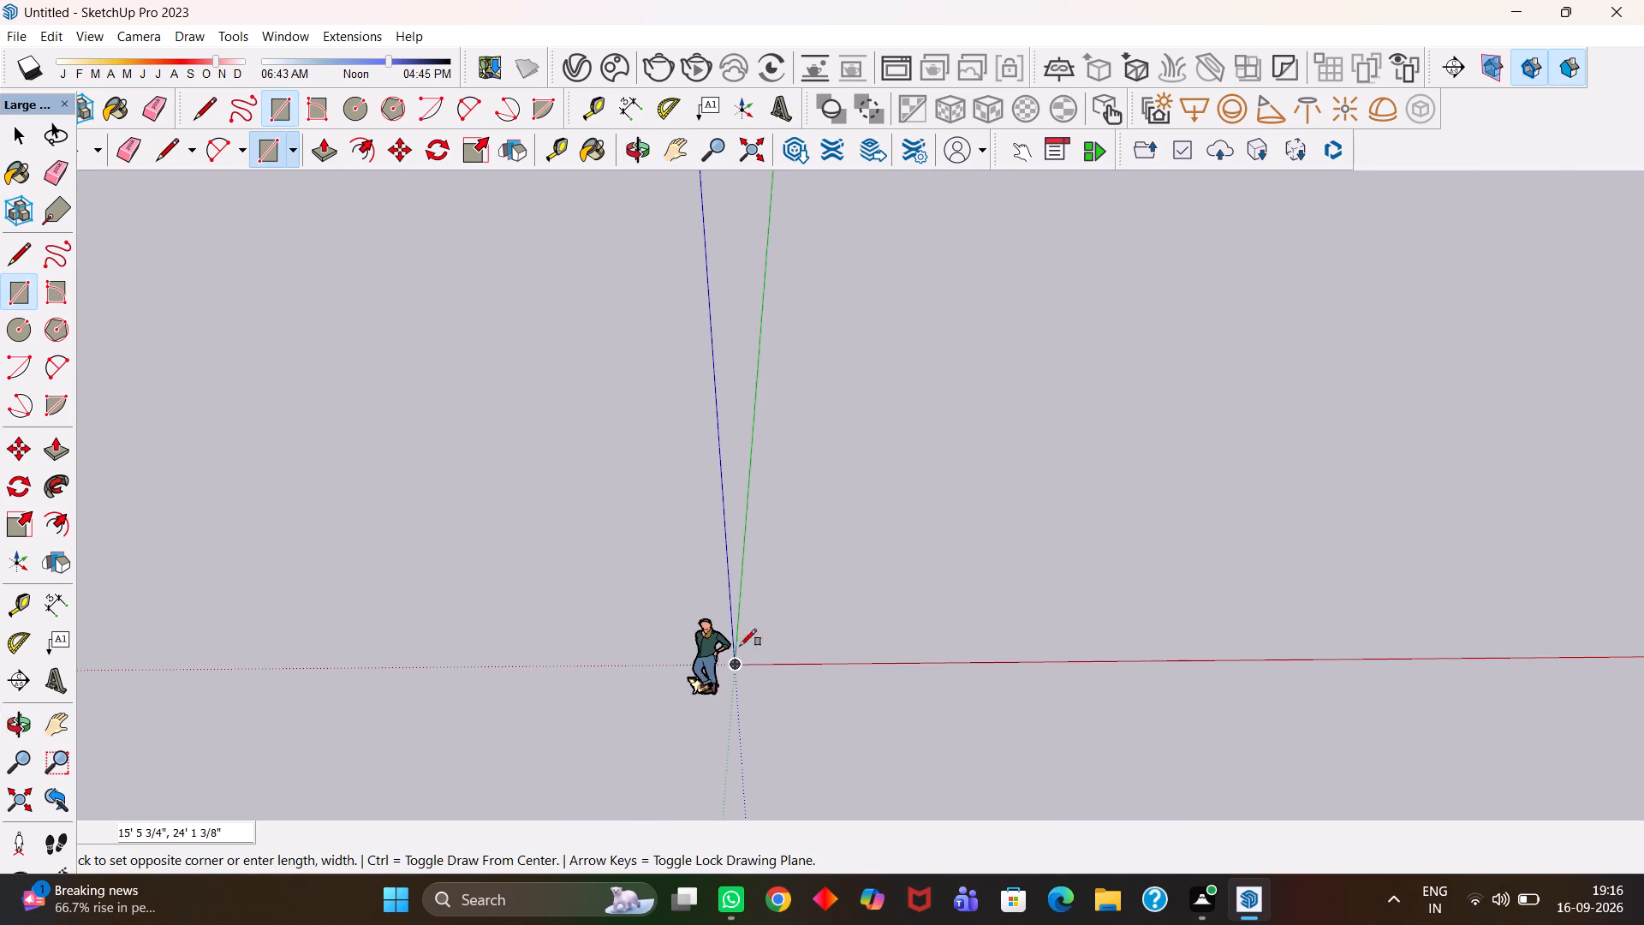
{"action": "left_click", "coordinate": [1287, 216]}
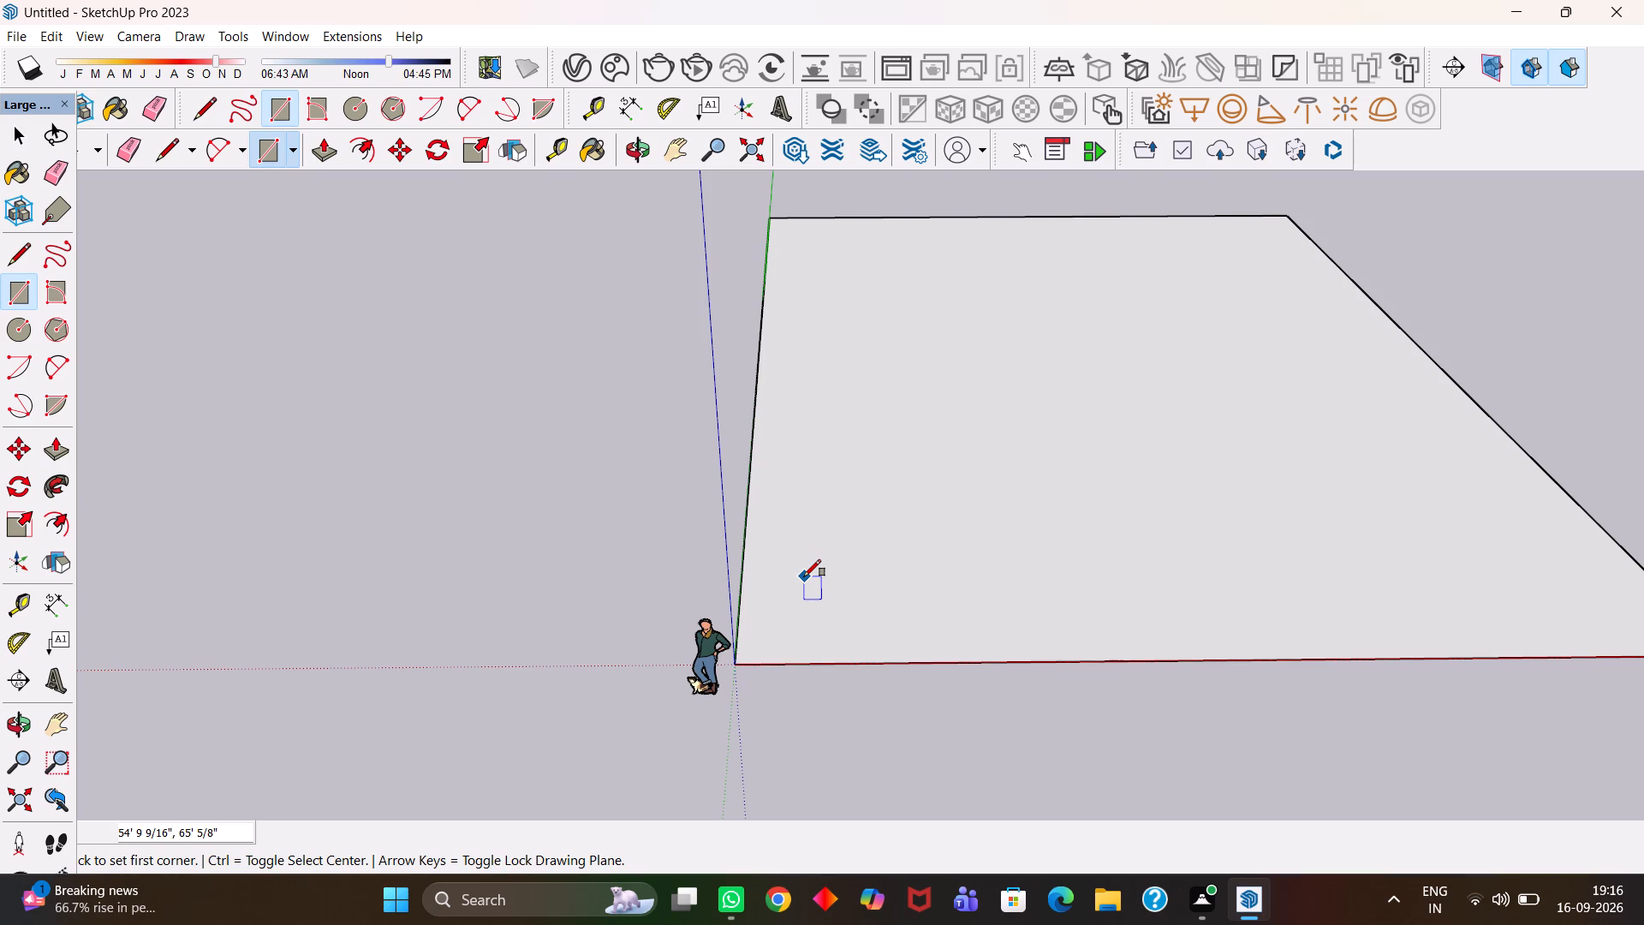
Place a guide parallel to the rectangle's green-axis edge, offset about 1' 9" inward.
{"action": "scroll", "coordinate": [804, 576], "scroll_direction": "up", "scroll_amount": 2}
{"action": "key", "text": "t"}
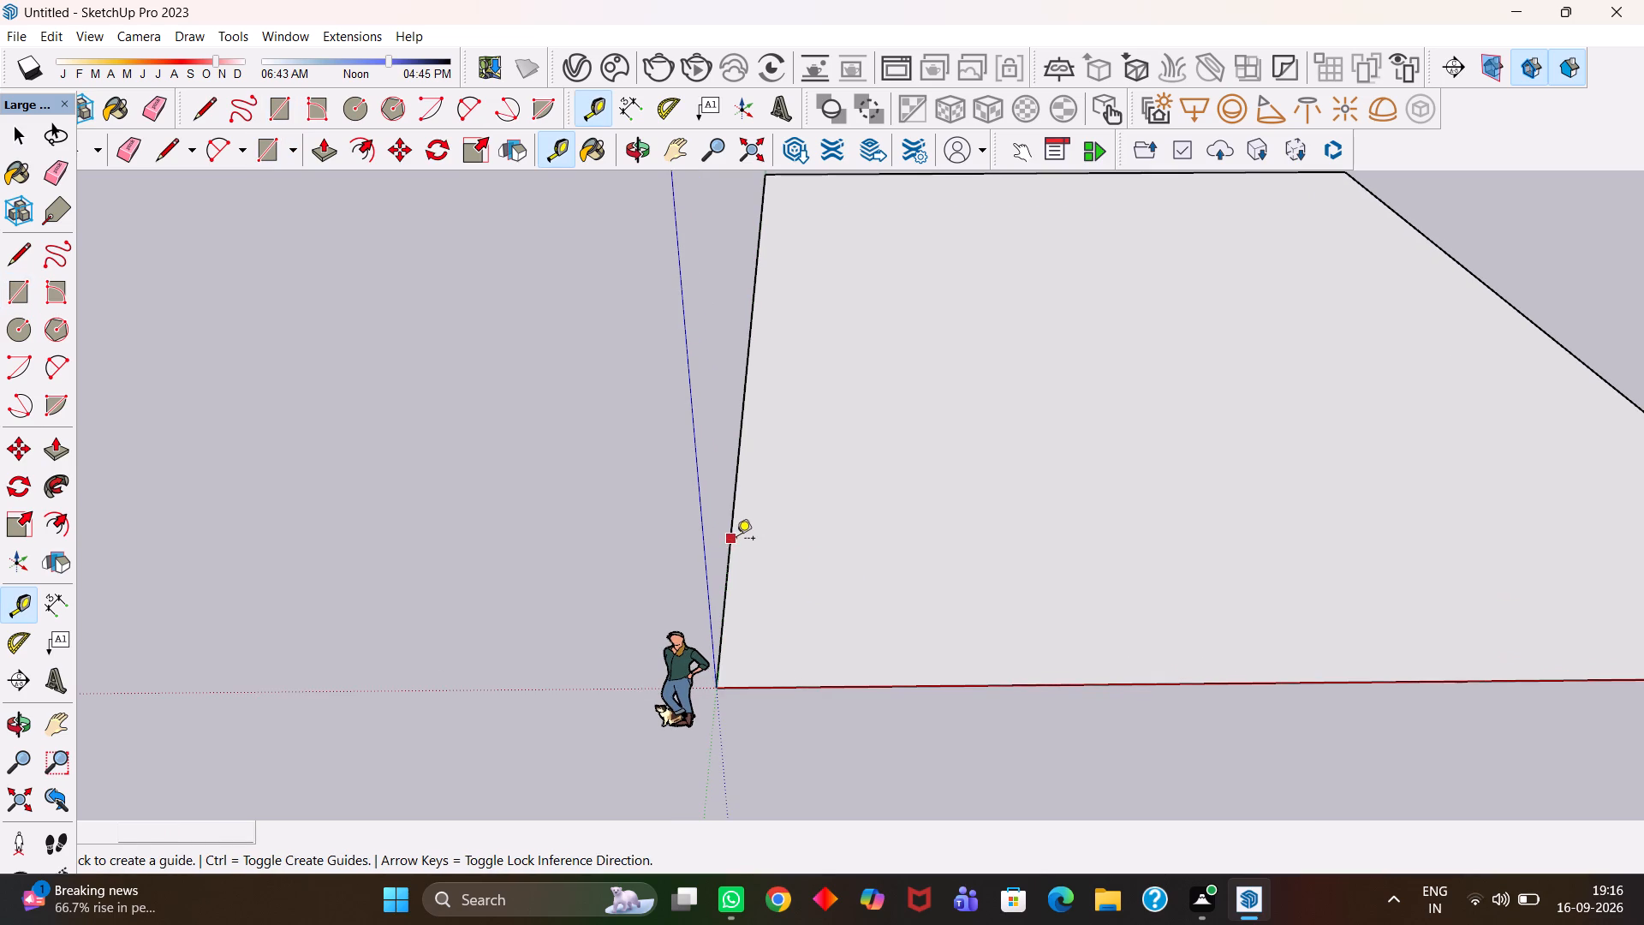
{"action": "left_click", "coordinate": [736, 540]}
{"action": "left_click", "coordinate": [764, 556]}
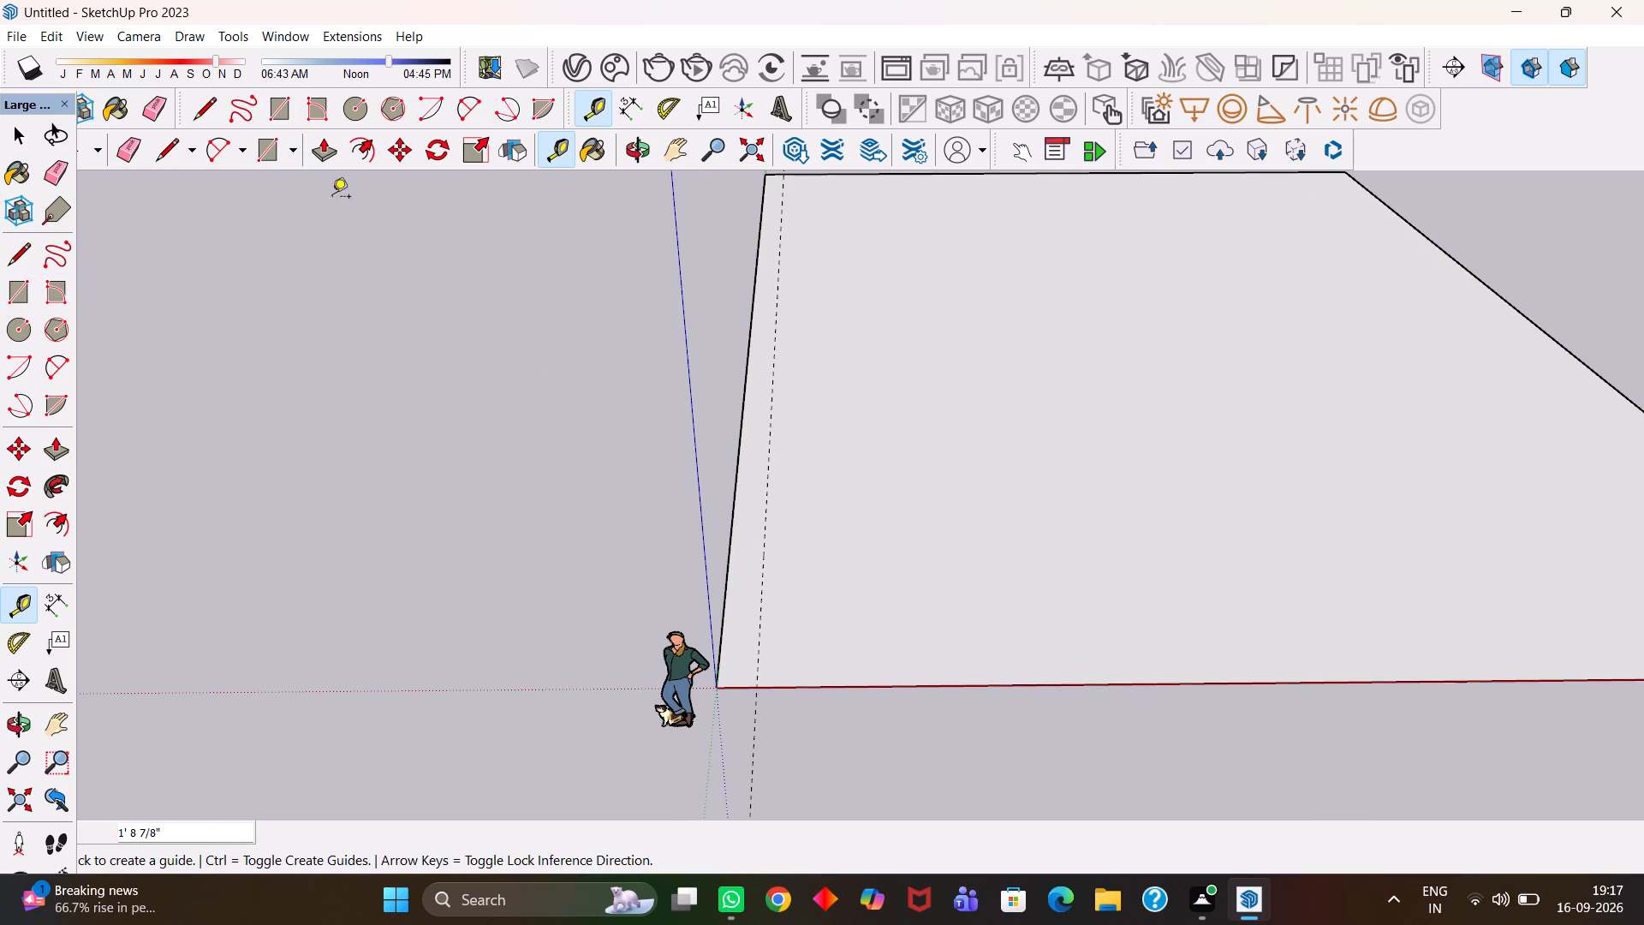
Place a guide parallel to the rectangle's red-axis edge, offset about 3' 1" inward.
{"action": "left_click", "coordinate": [863, 672]}
{"action": "key", "text": "t"}
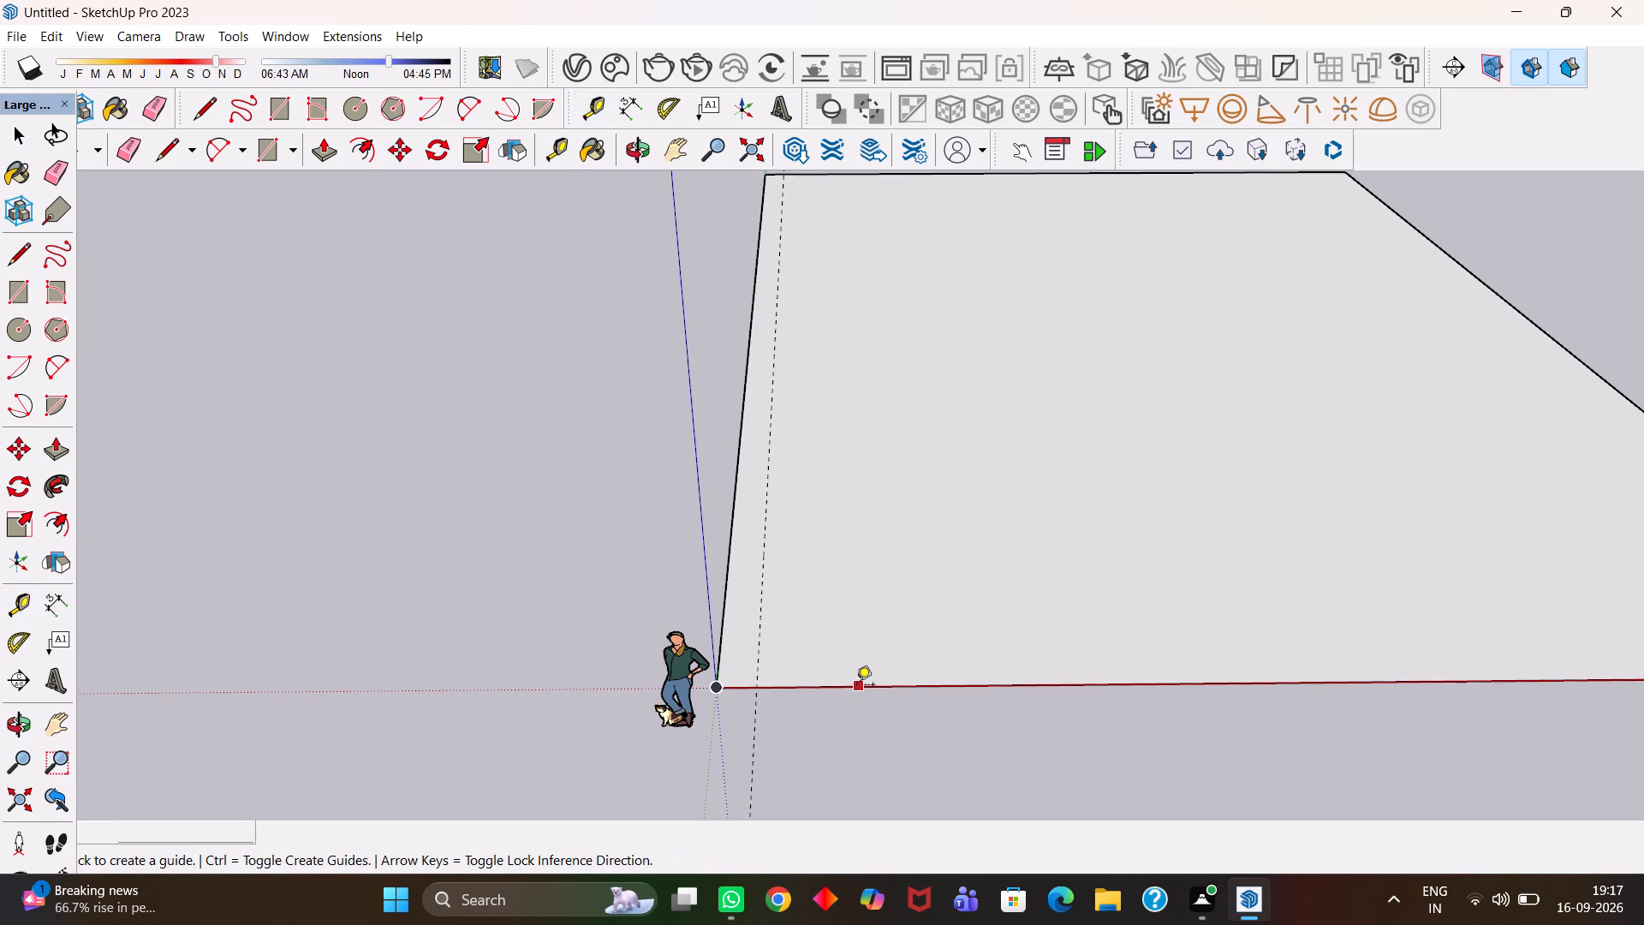
{"action": "left_click", "coordinate": [837, 680]}
{"action": "key", "text": "space"}
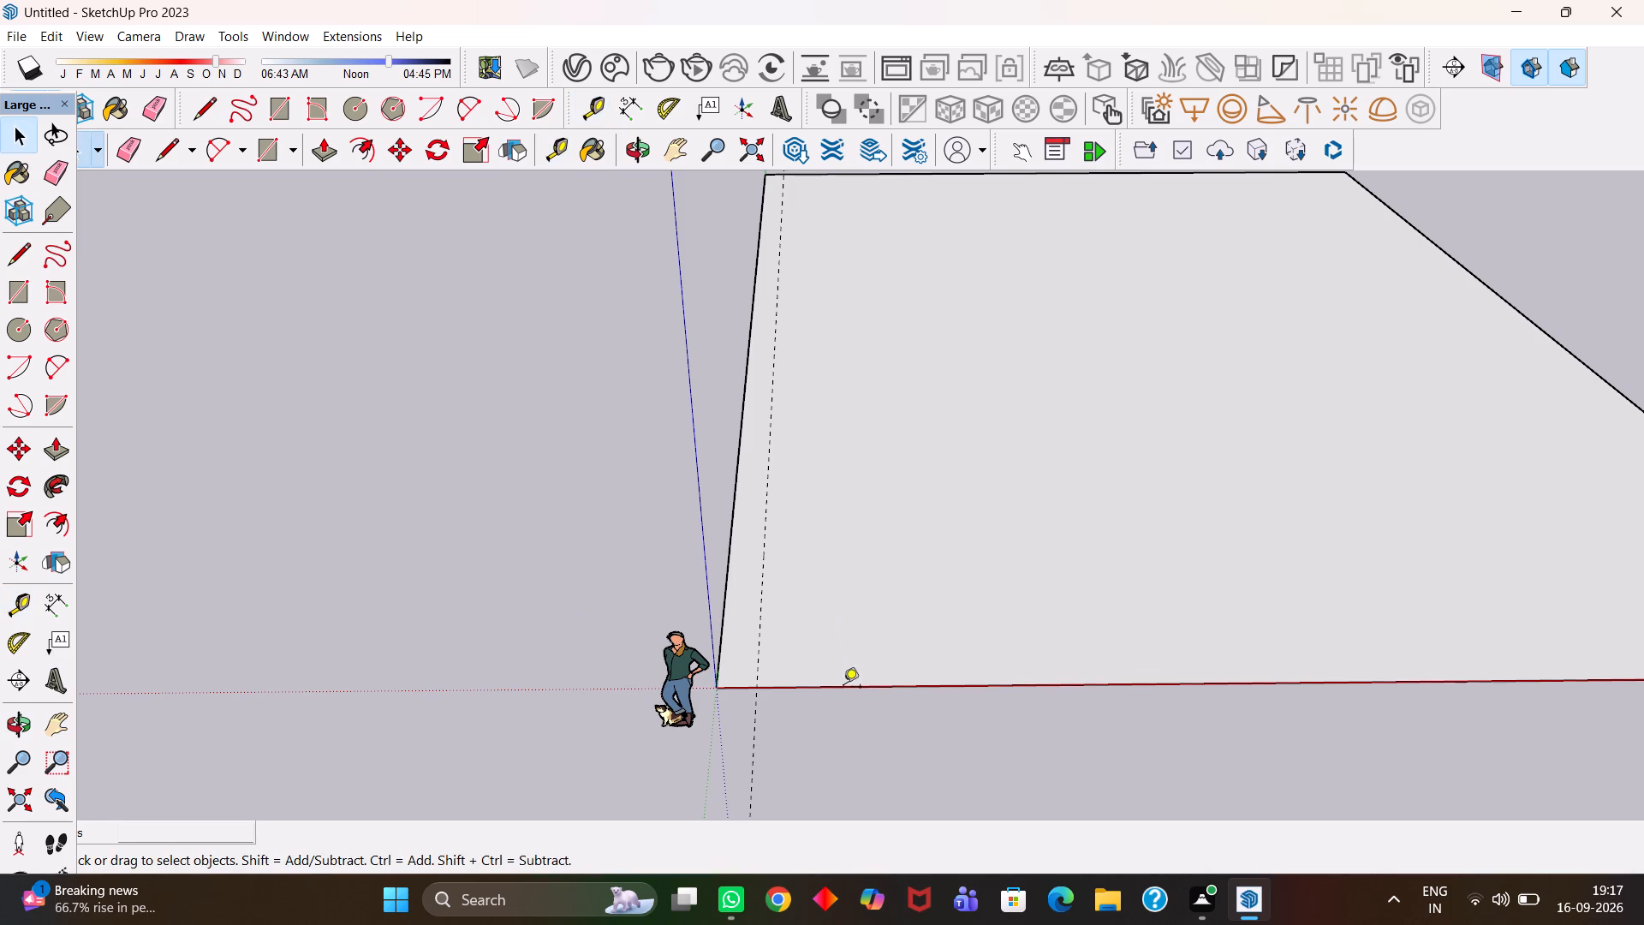
{"action": "key", "text": "t"}
{"action": "left_click", "coordinate": [815, 685]}
{"action": "left_click", "coordinate": [820, 637]}
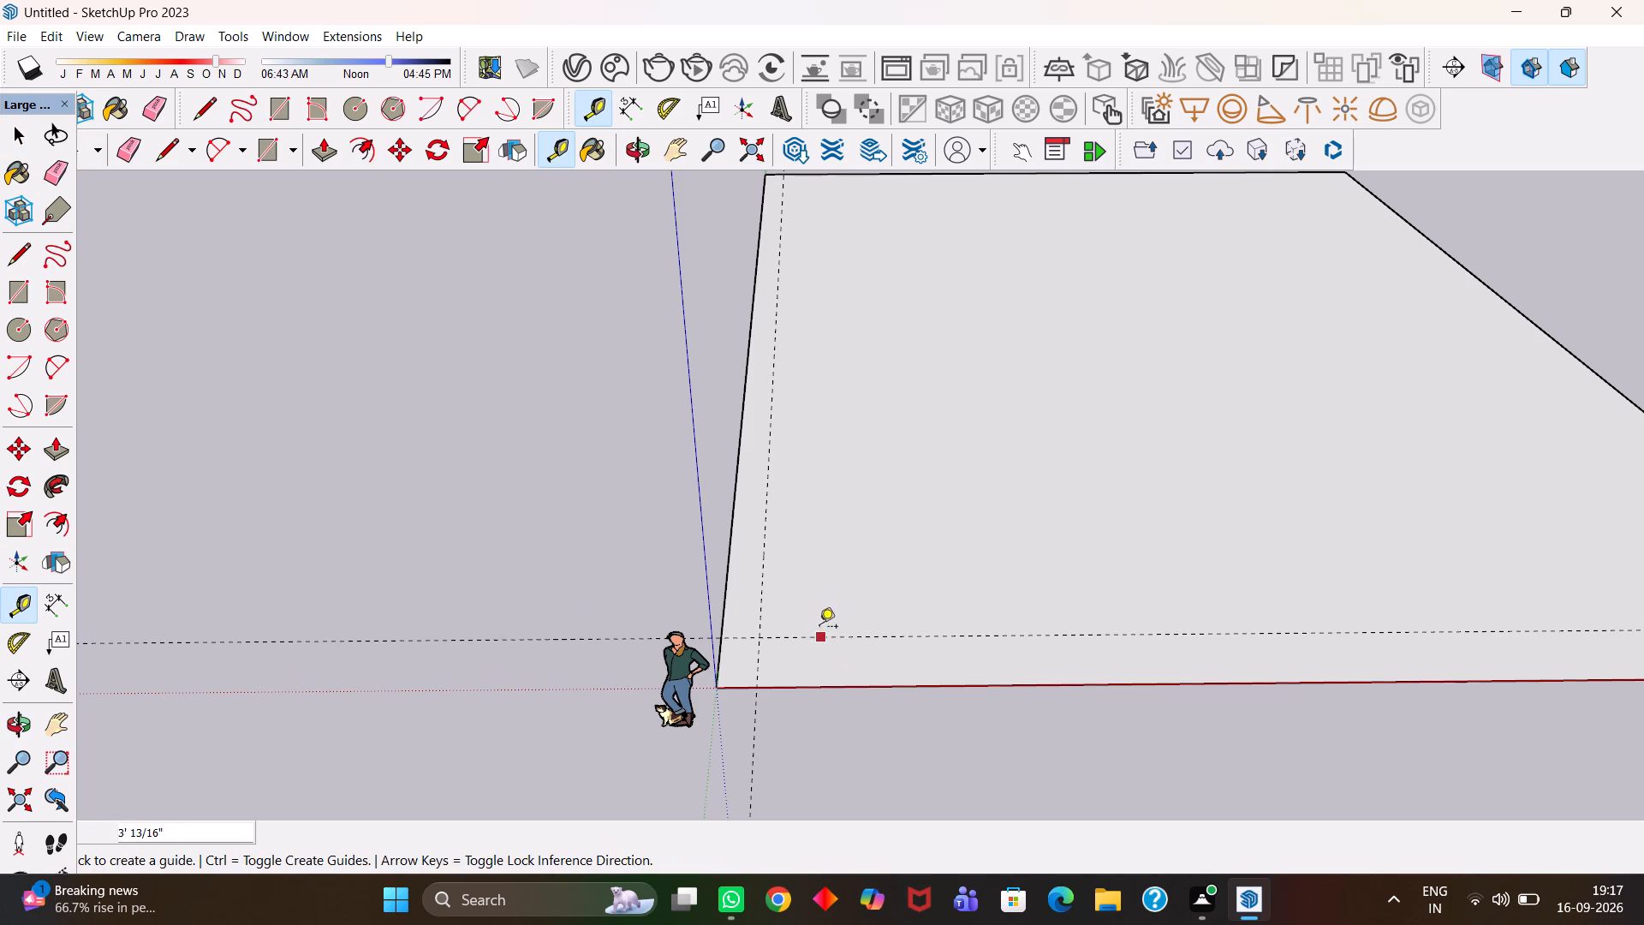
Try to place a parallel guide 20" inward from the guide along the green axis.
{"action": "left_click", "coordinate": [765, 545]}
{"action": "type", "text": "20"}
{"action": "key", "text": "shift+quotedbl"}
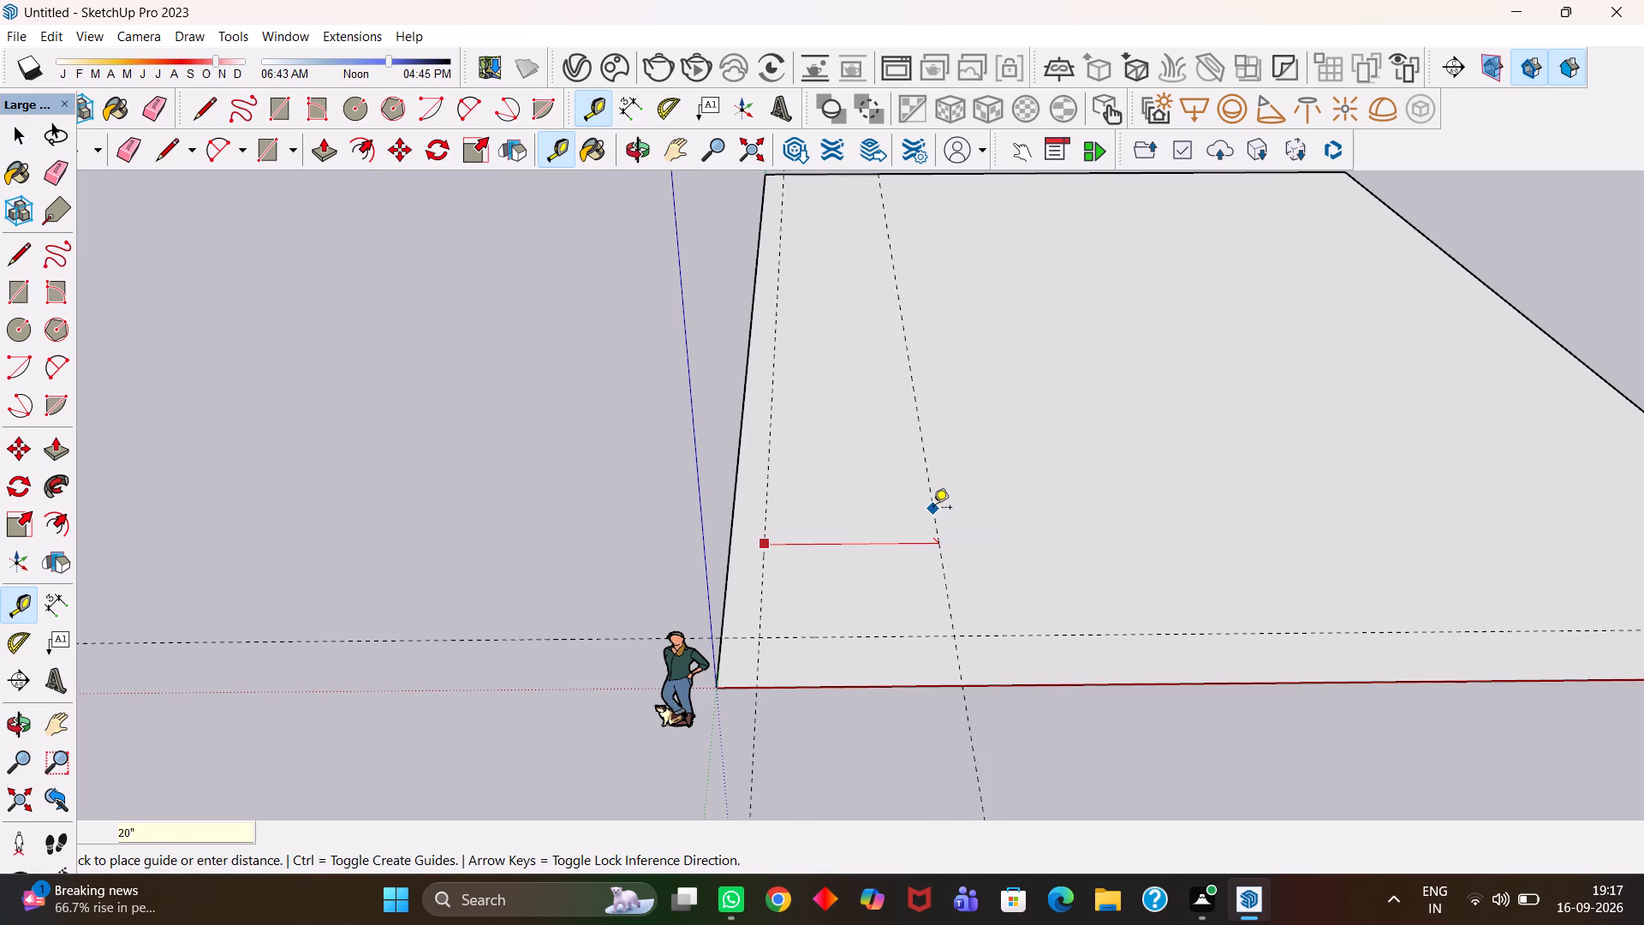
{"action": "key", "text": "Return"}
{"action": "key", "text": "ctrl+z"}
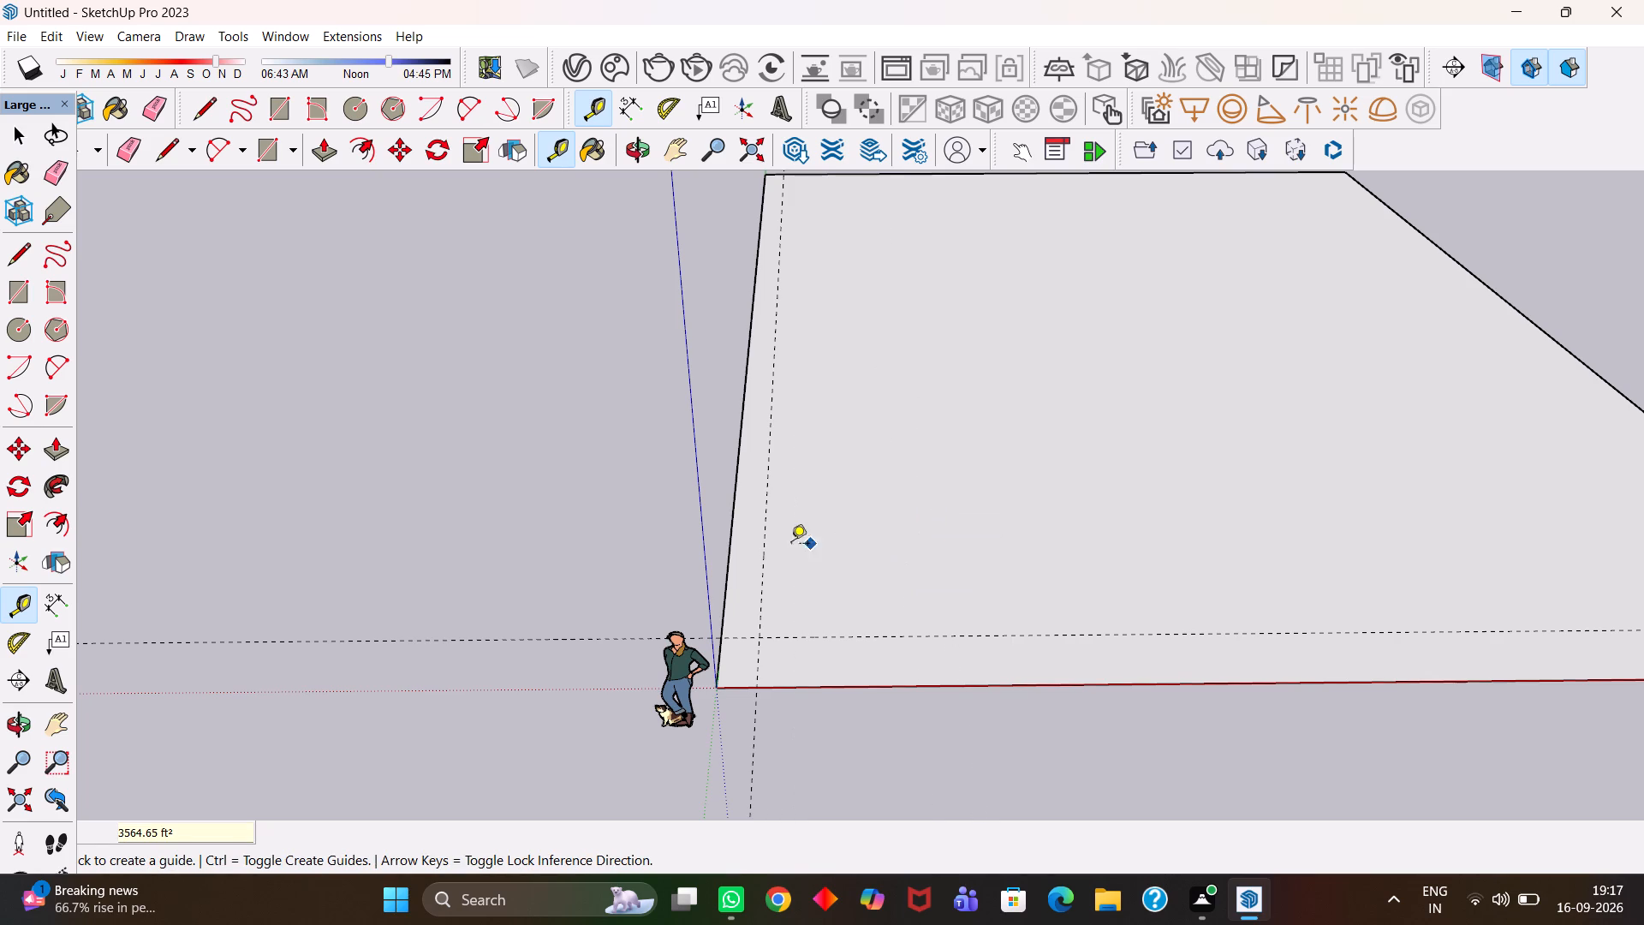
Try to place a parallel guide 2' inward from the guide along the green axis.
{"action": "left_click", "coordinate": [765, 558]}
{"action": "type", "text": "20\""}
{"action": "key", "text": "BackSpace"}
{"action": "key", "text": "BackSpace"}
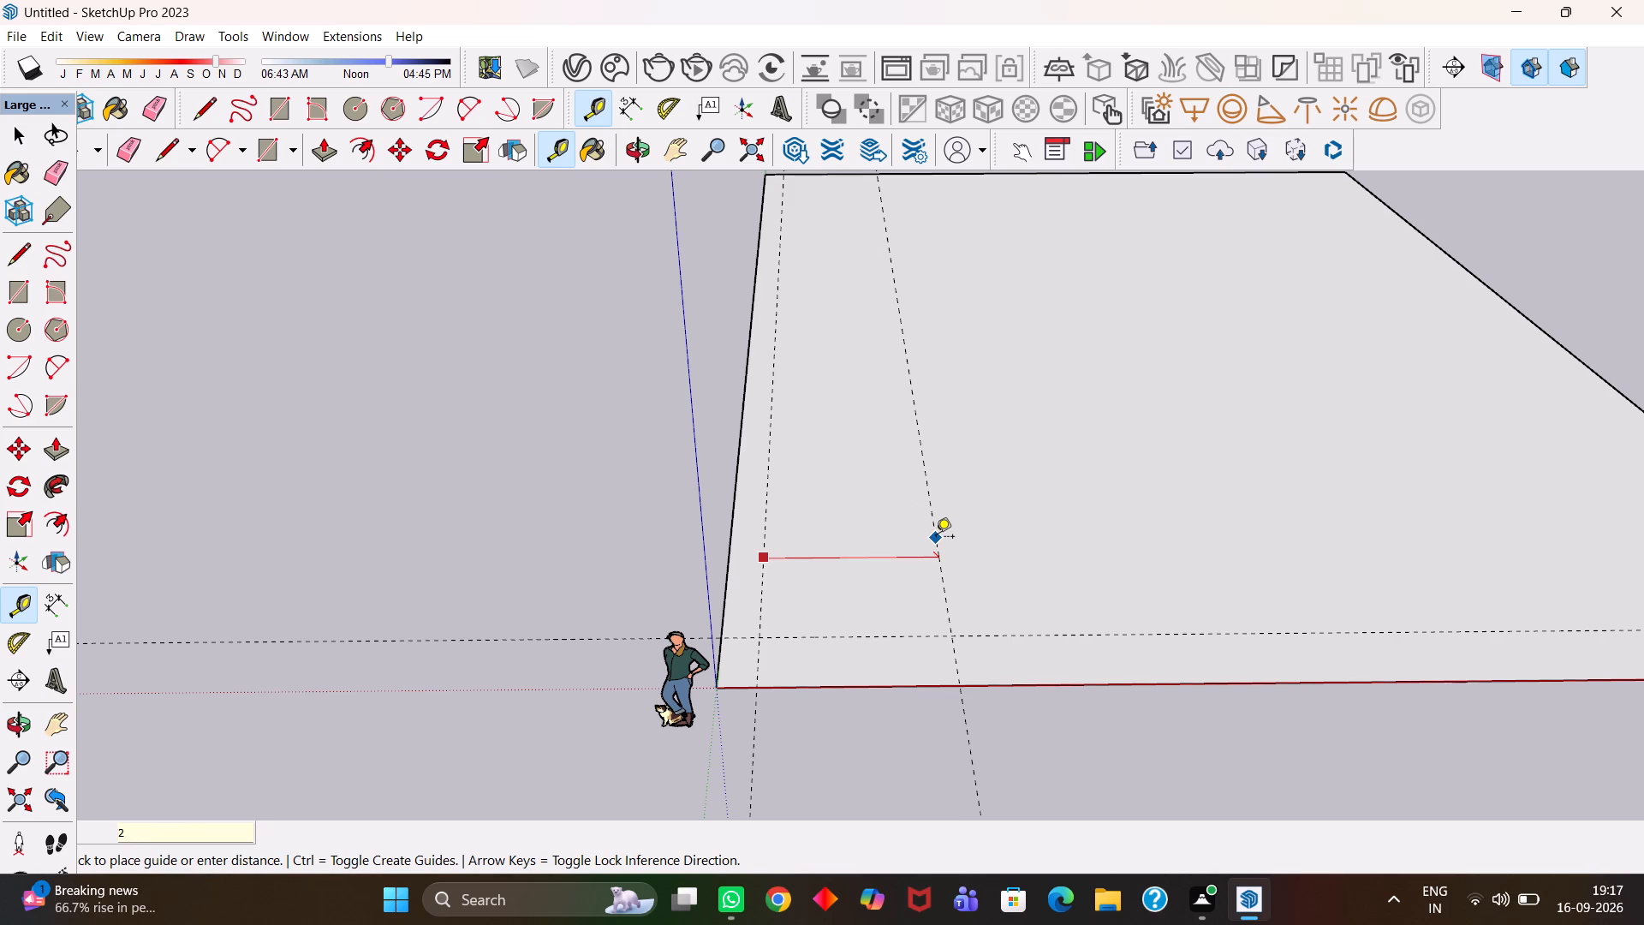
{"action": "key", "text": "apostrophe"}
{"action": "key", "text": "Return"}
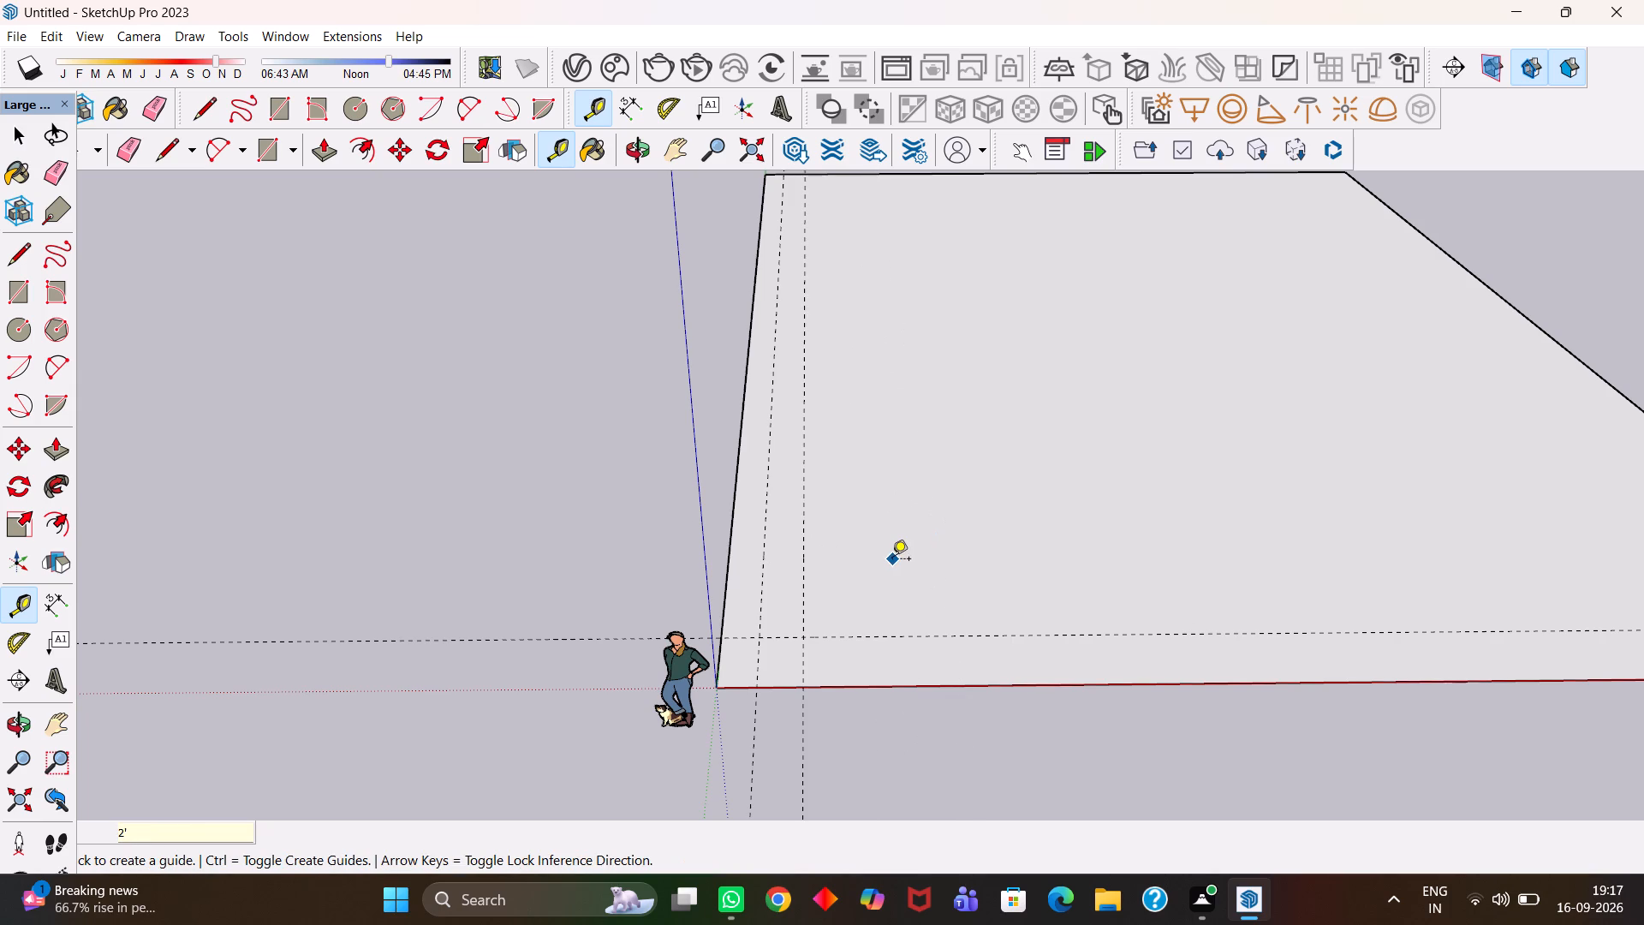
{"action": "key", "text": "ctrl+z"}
Place a parallel guide 20' inward from the guide along the green axis.
{"action": "left_click", "coordinate": [765, 563]}
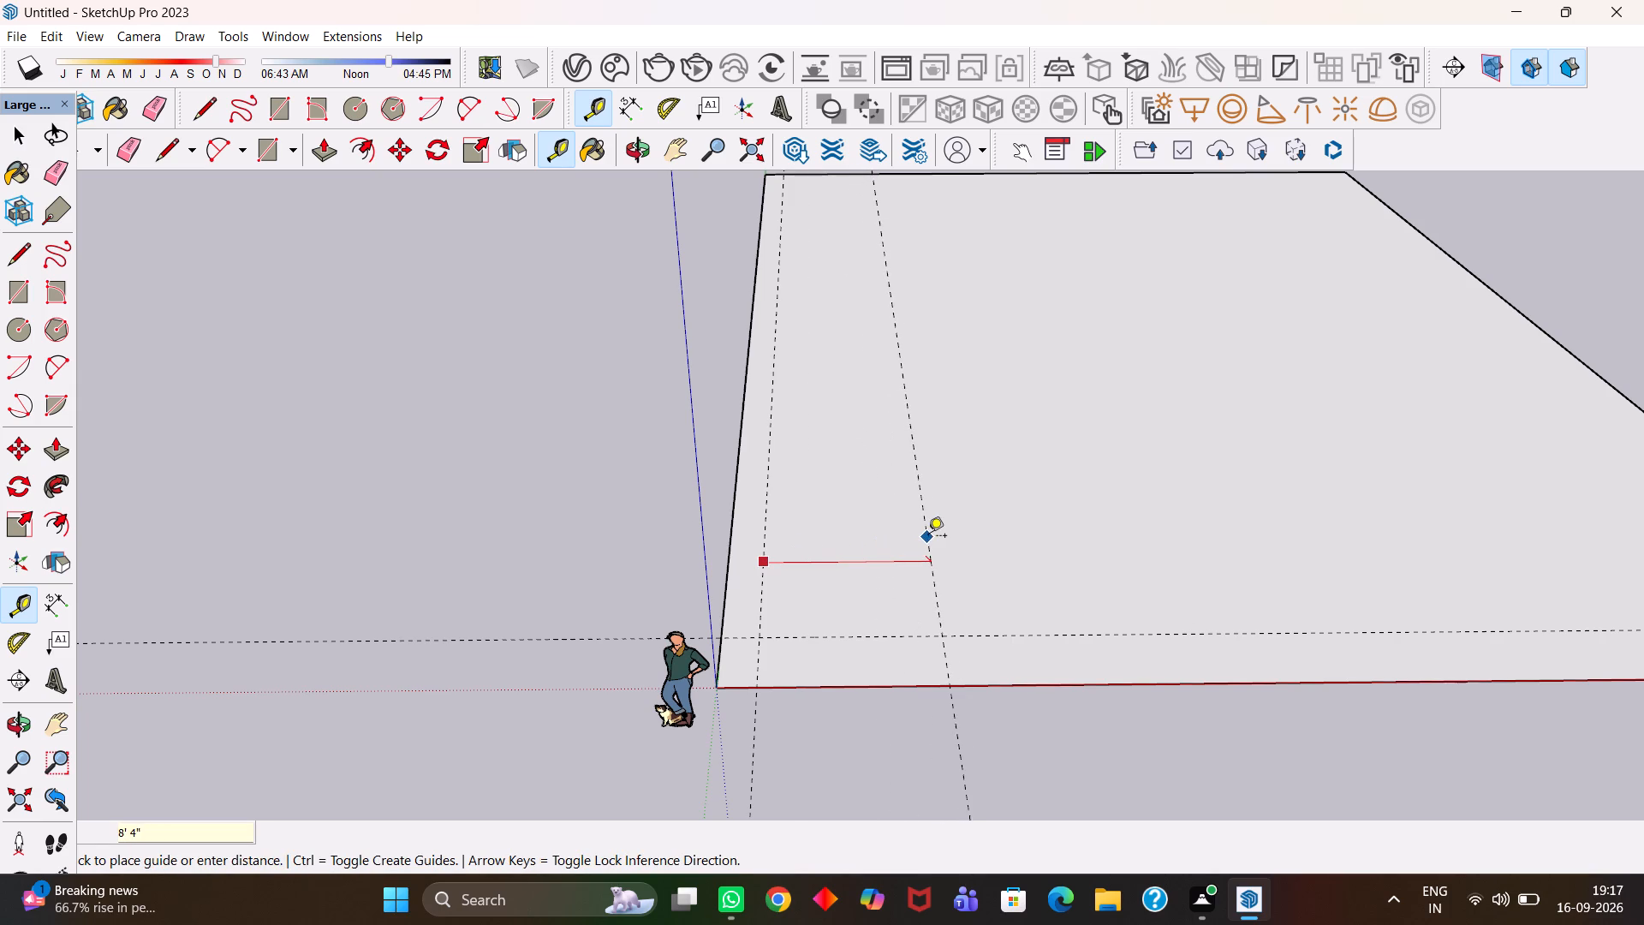
{"action": "type", "text": "20'"}
{"action": "key", "text": "Return"}
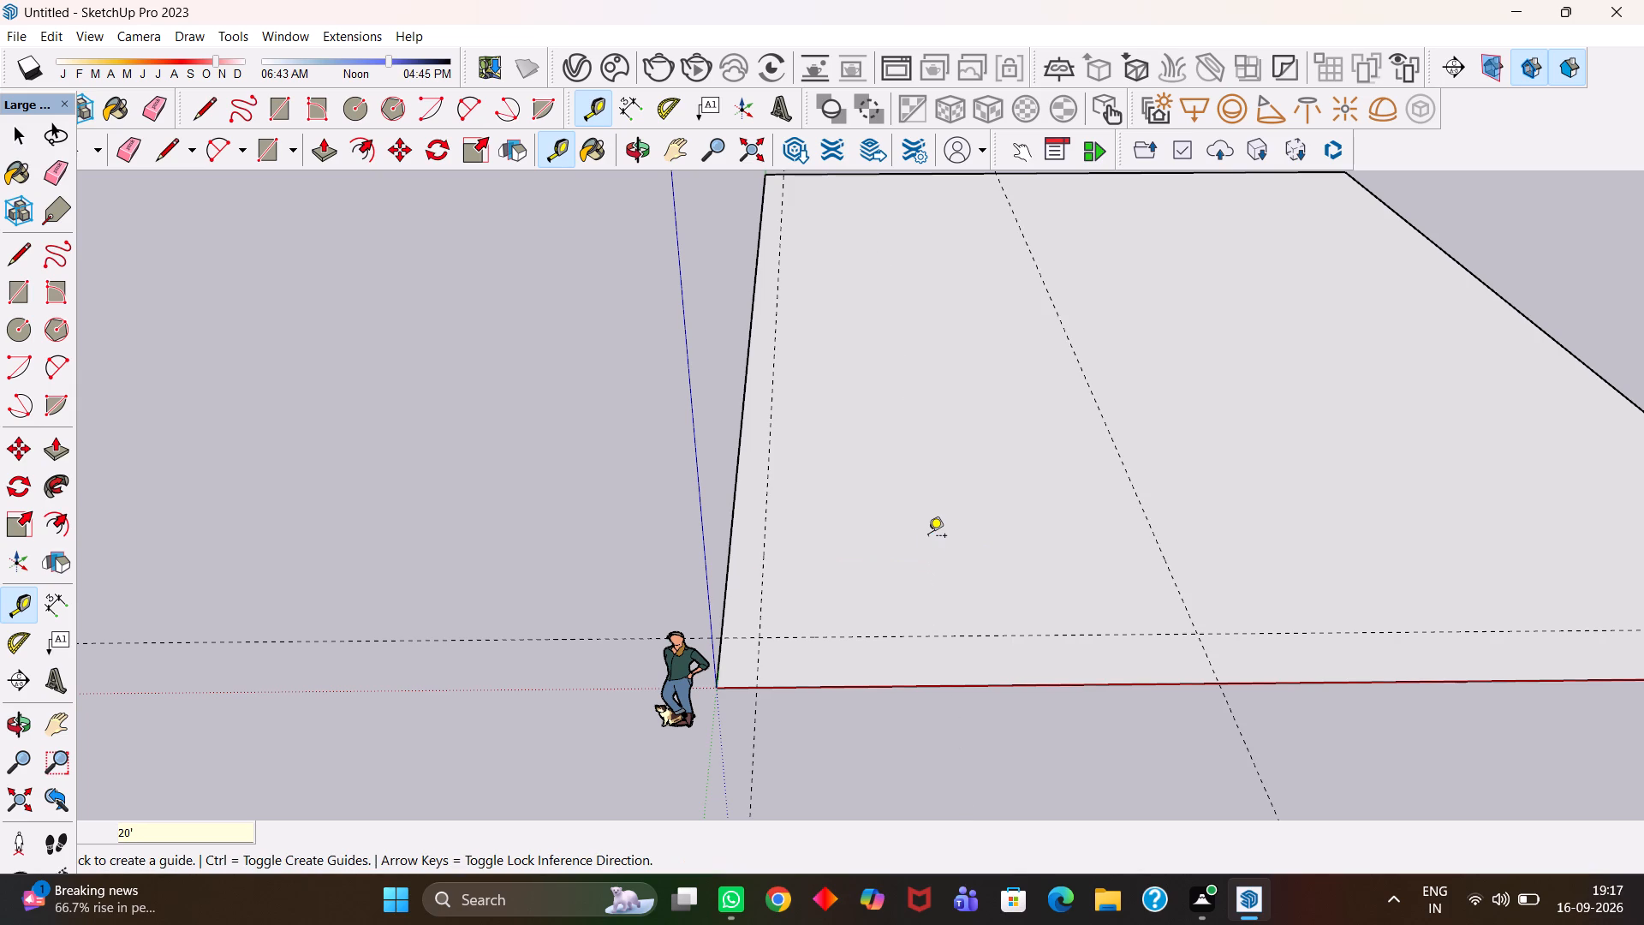
Place a parallel guide 38' inward from the guide along the red axis.
{"action": "left_click", "coordinate": [955, 636]}
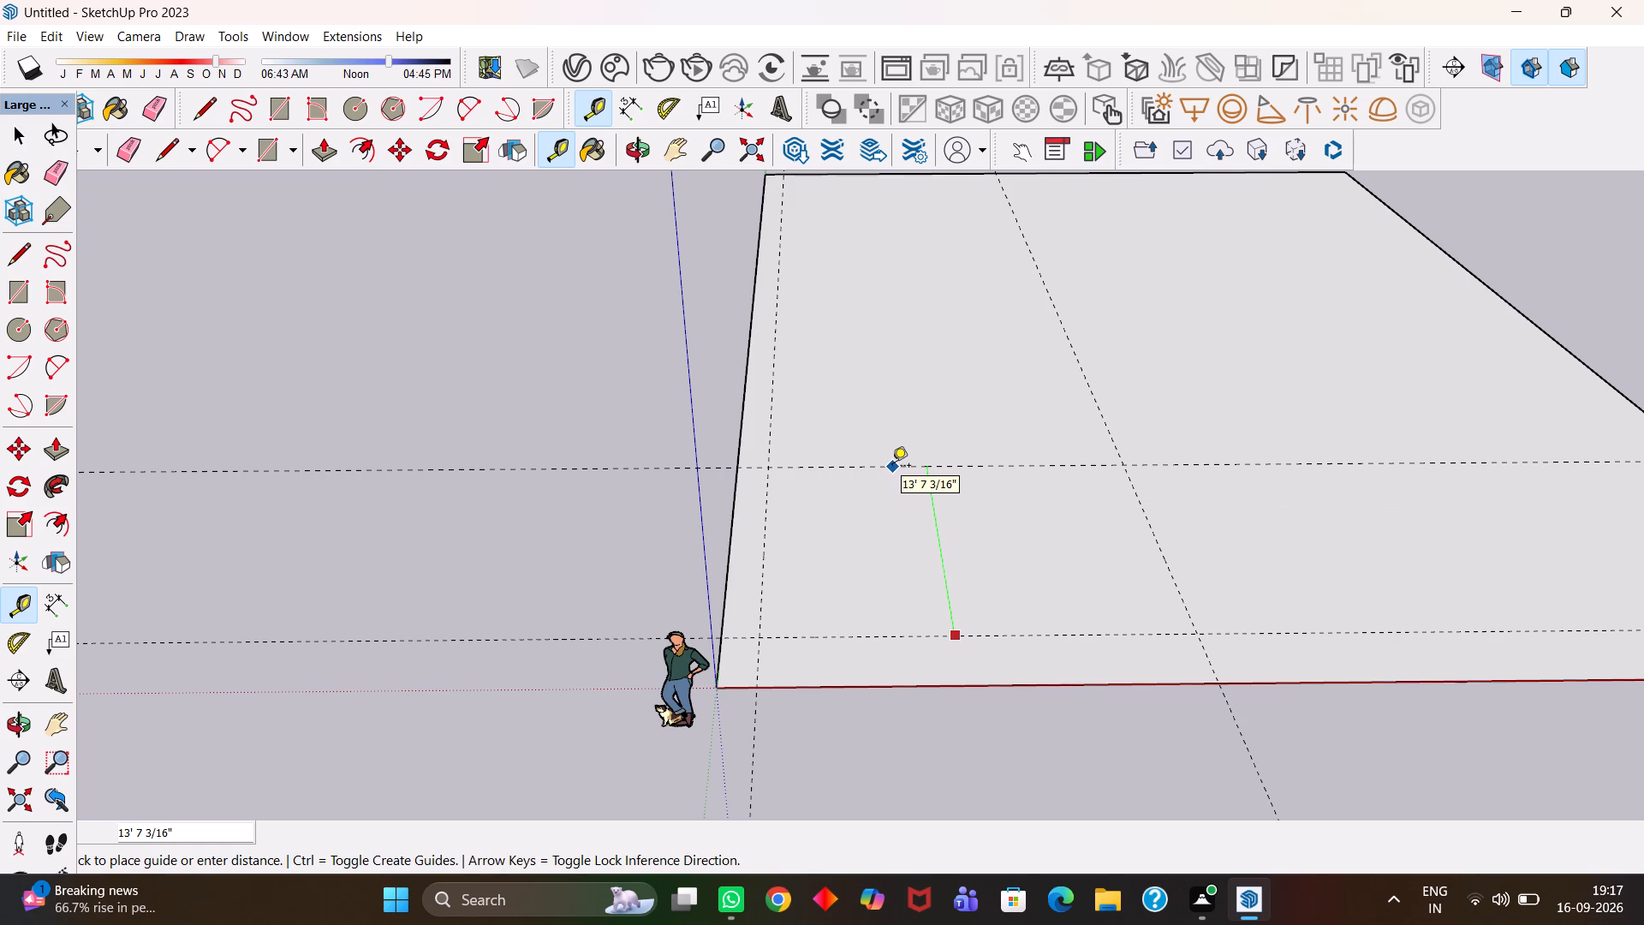
{"action": "type", "text": "38'"}
{"action": "key", "text": "Return"}
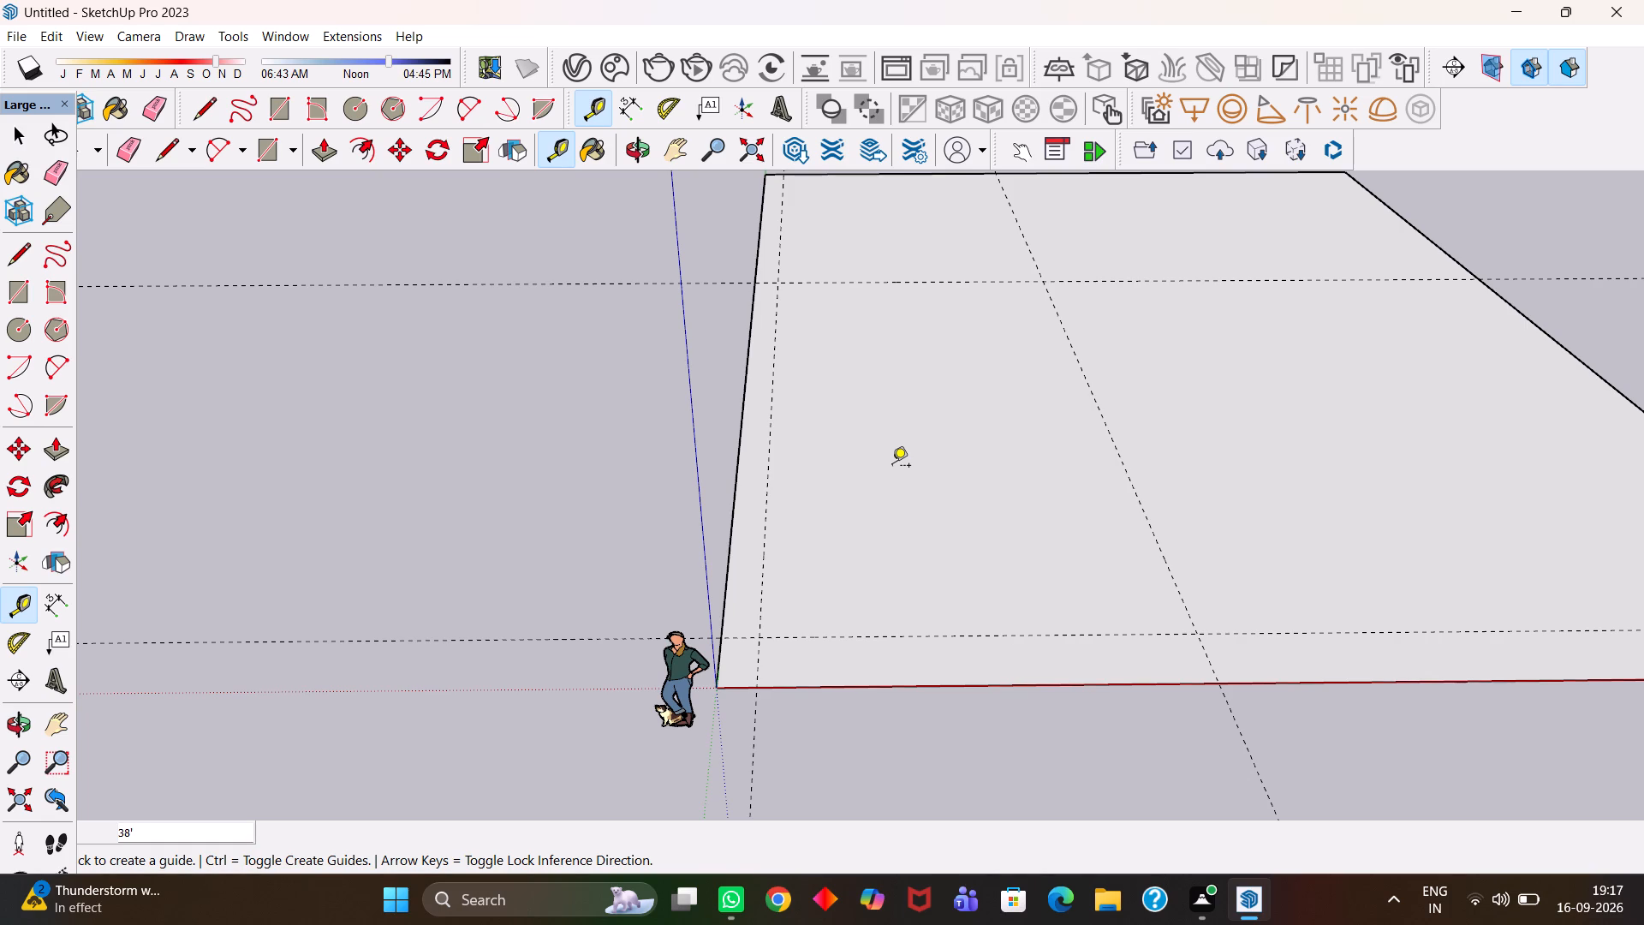
Draw the 20' by 38' footprint rectangle between opposite intersections of the four guides.
{"action": "key", "text": "r"}
{"action": "key", "text": "r"}
{"action": "left_click", "coordinate": [762, 637]}
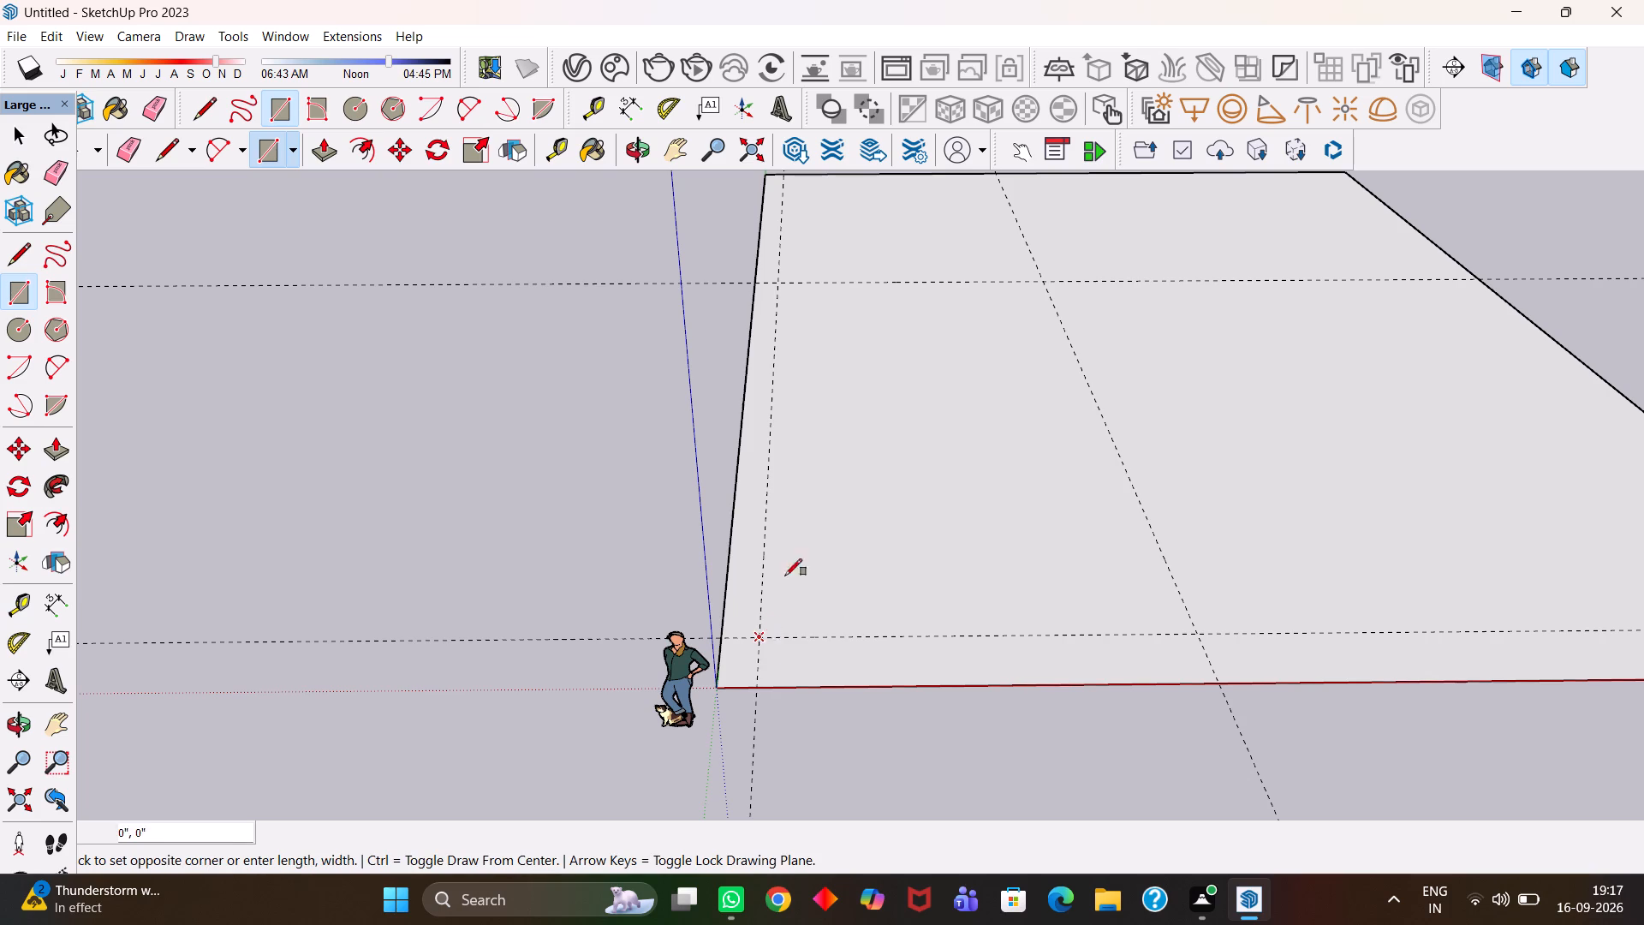
{"action": "left_click", "coordinate": [1040, 279]}
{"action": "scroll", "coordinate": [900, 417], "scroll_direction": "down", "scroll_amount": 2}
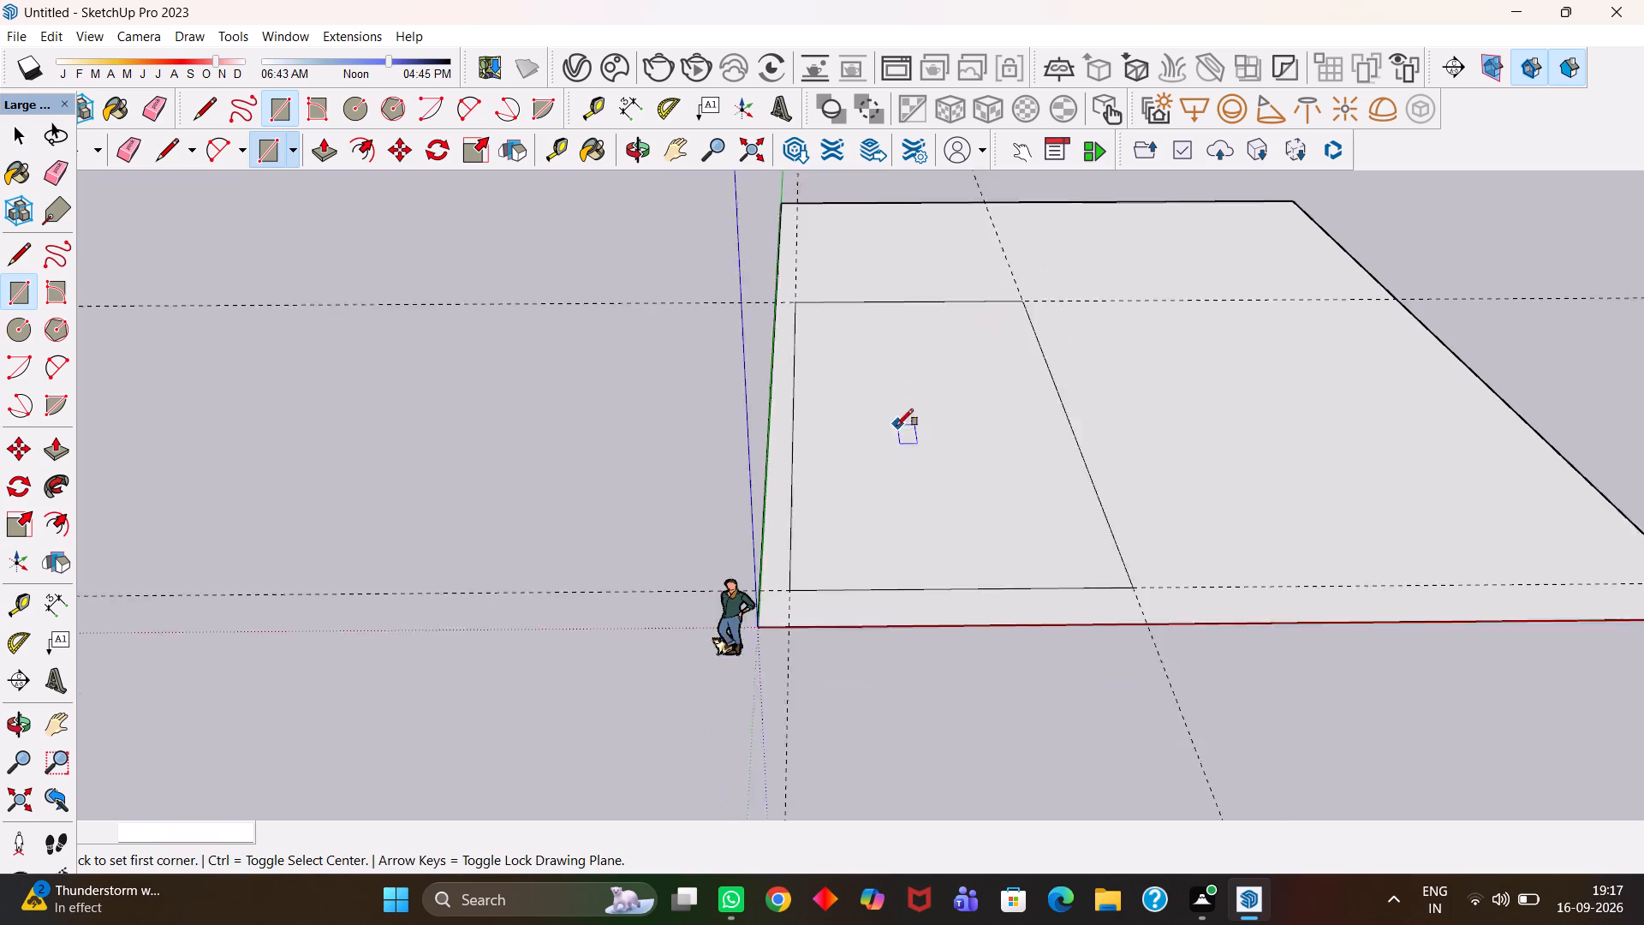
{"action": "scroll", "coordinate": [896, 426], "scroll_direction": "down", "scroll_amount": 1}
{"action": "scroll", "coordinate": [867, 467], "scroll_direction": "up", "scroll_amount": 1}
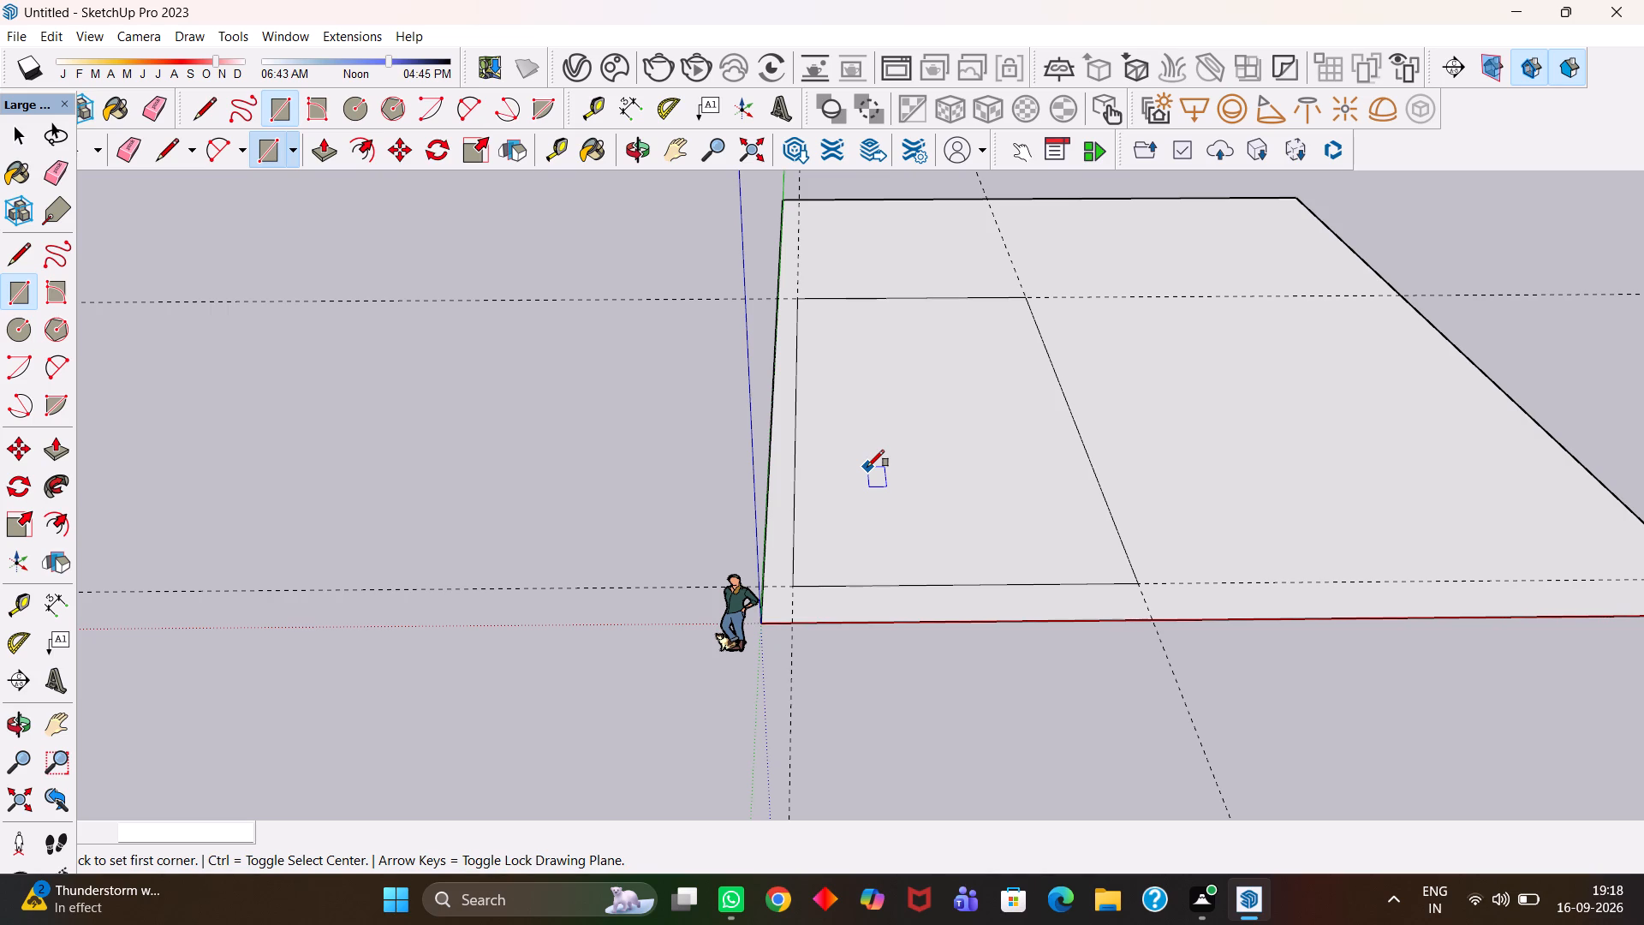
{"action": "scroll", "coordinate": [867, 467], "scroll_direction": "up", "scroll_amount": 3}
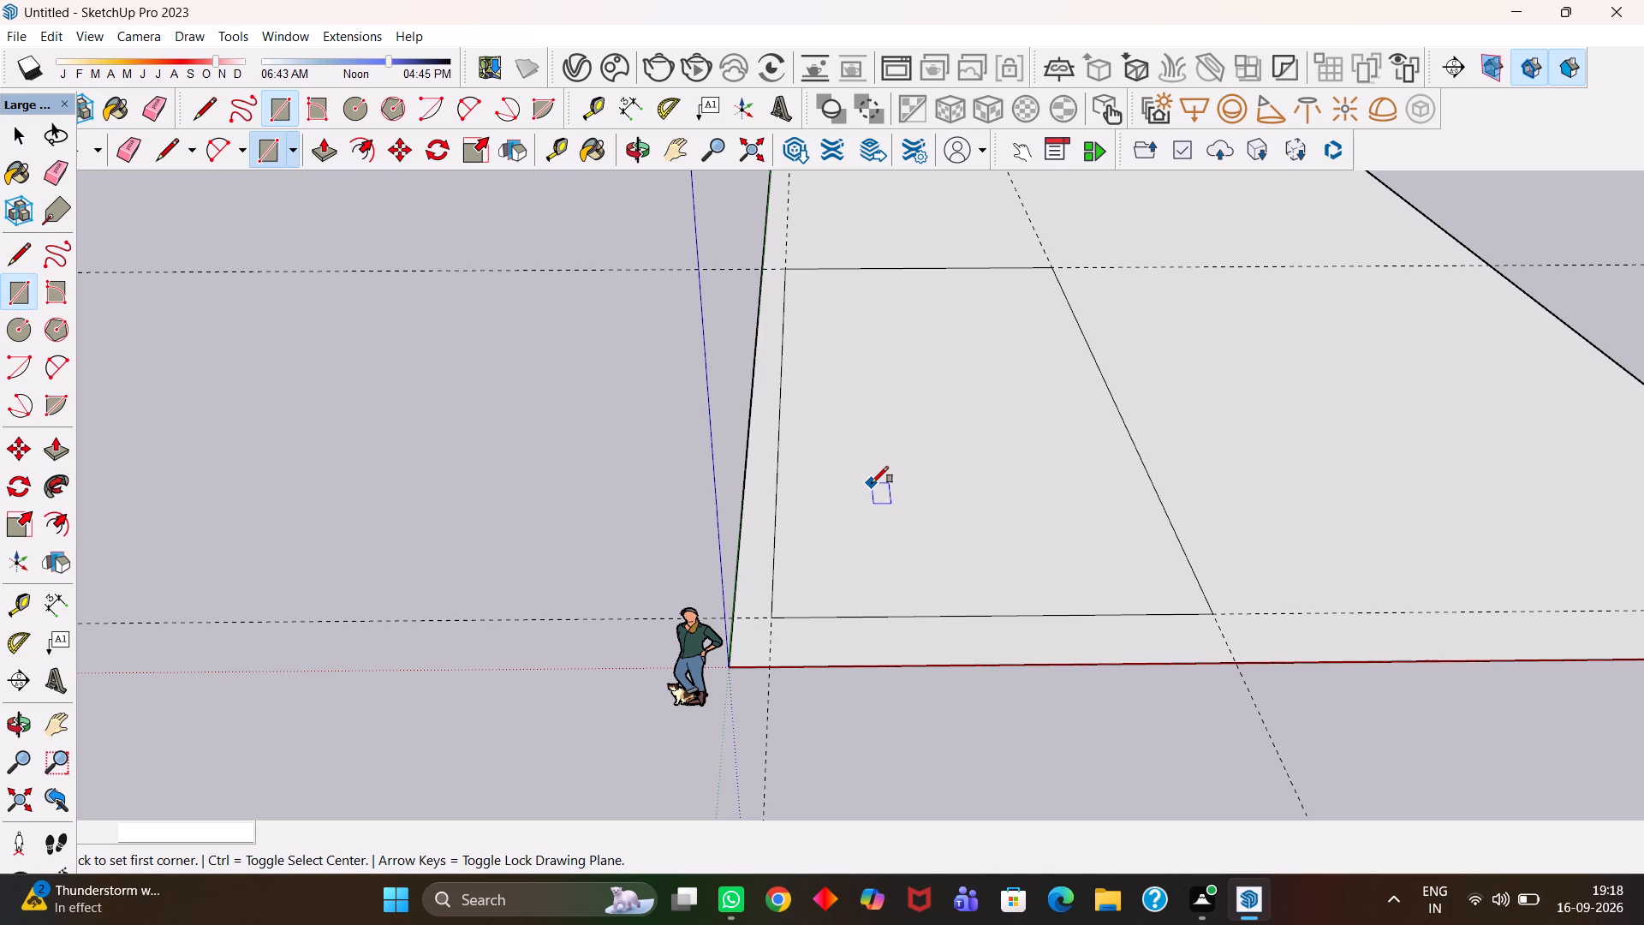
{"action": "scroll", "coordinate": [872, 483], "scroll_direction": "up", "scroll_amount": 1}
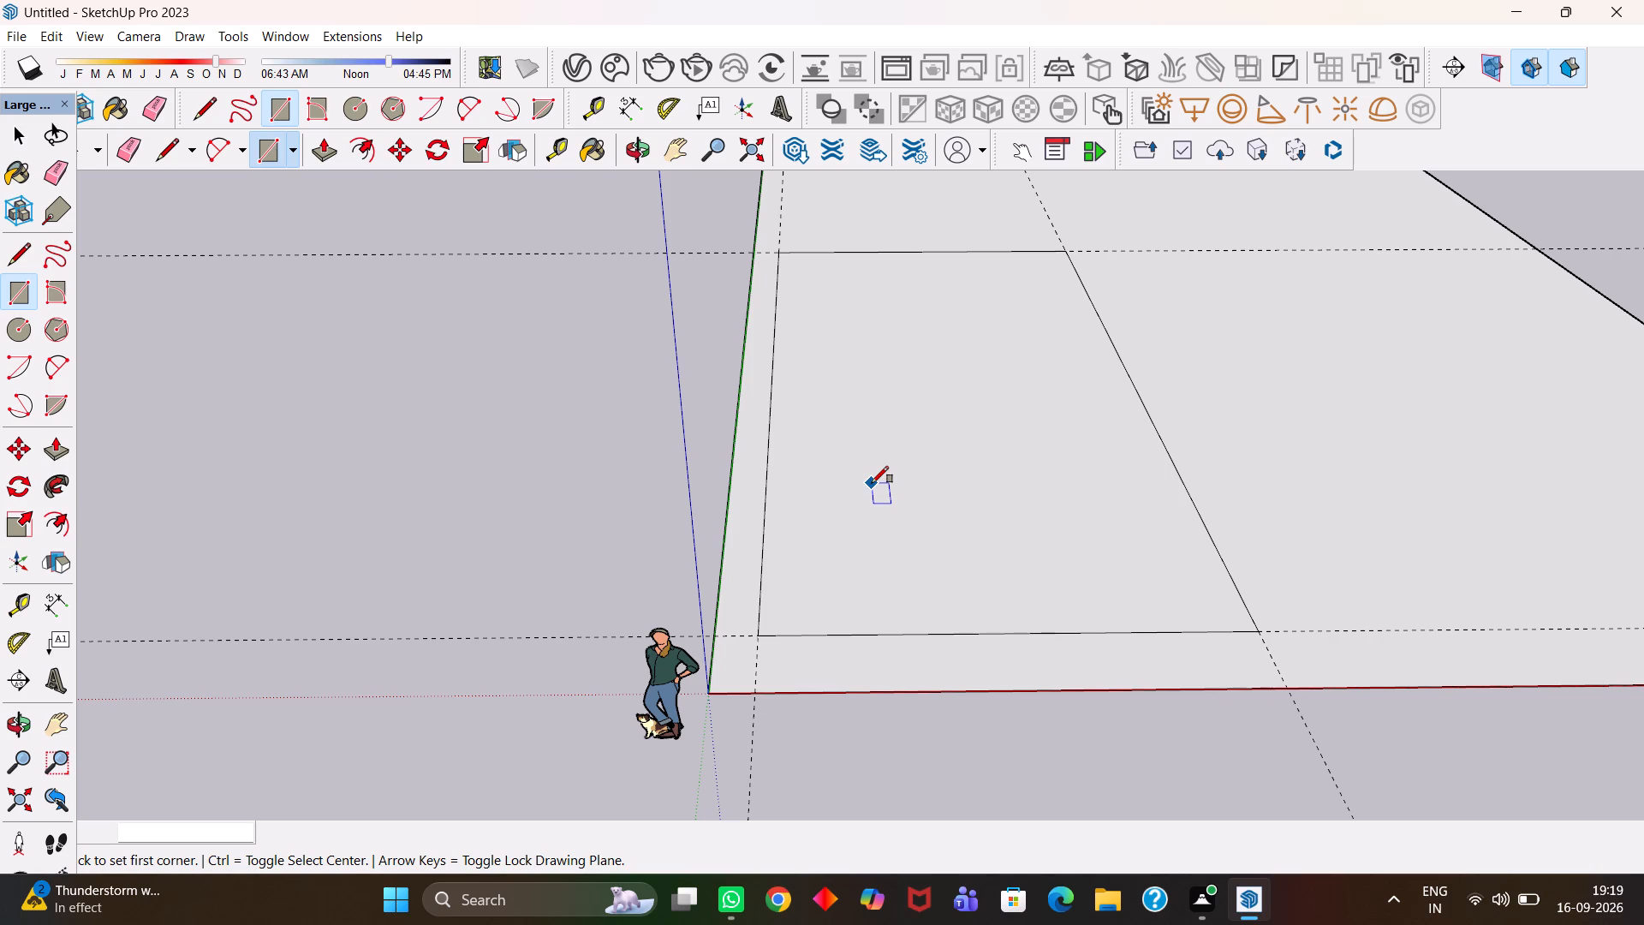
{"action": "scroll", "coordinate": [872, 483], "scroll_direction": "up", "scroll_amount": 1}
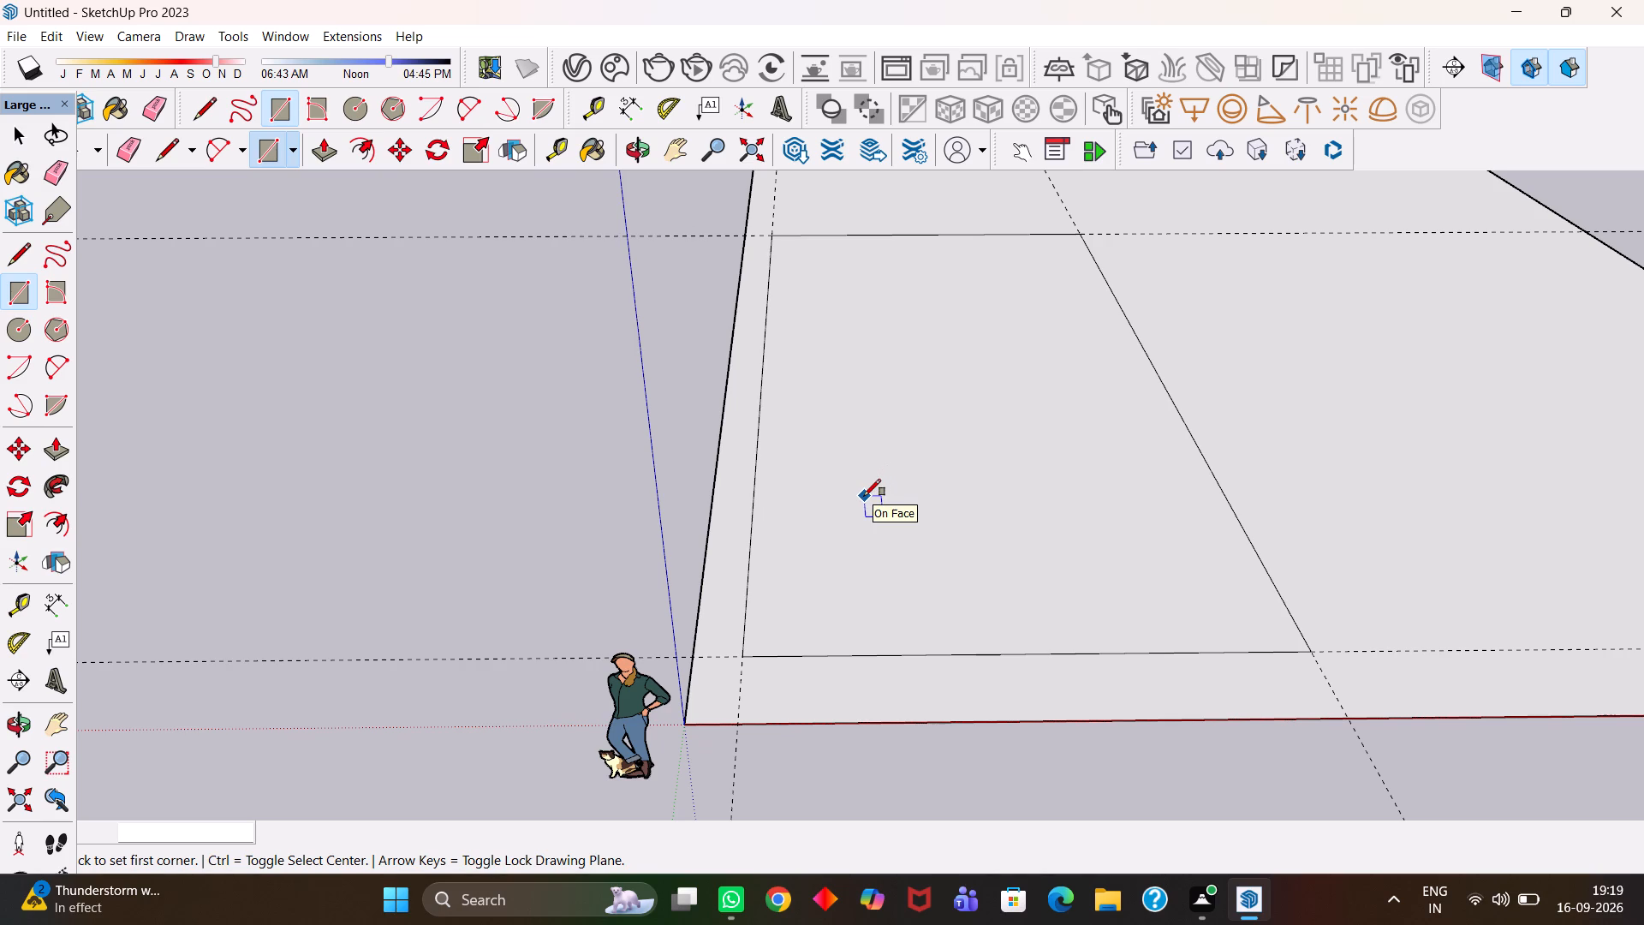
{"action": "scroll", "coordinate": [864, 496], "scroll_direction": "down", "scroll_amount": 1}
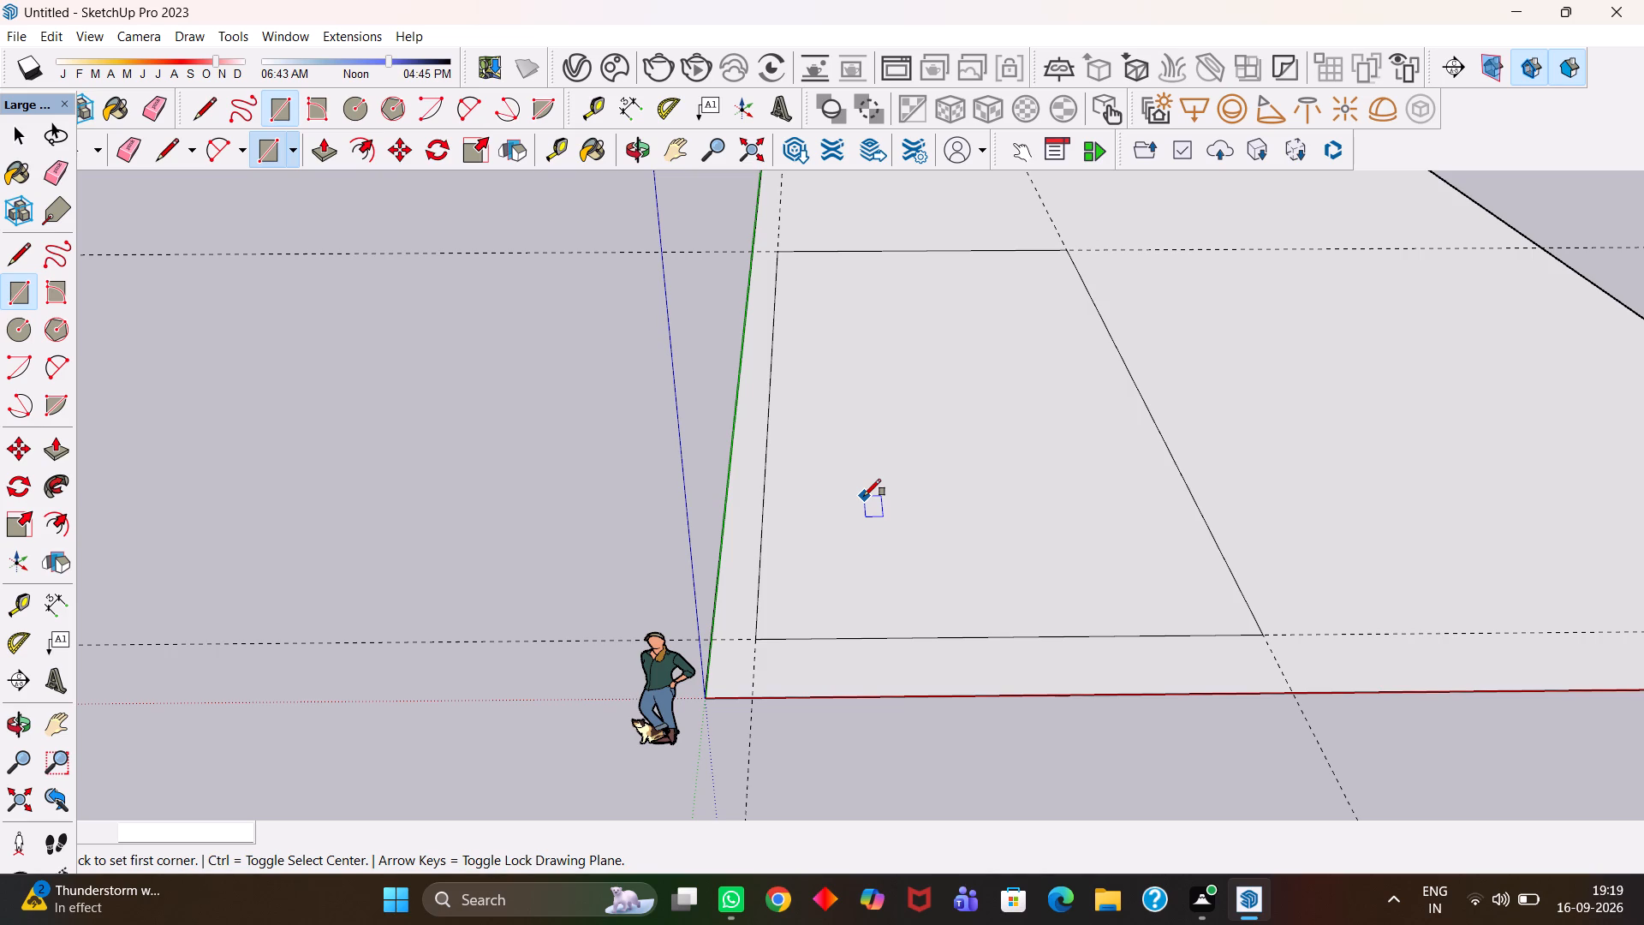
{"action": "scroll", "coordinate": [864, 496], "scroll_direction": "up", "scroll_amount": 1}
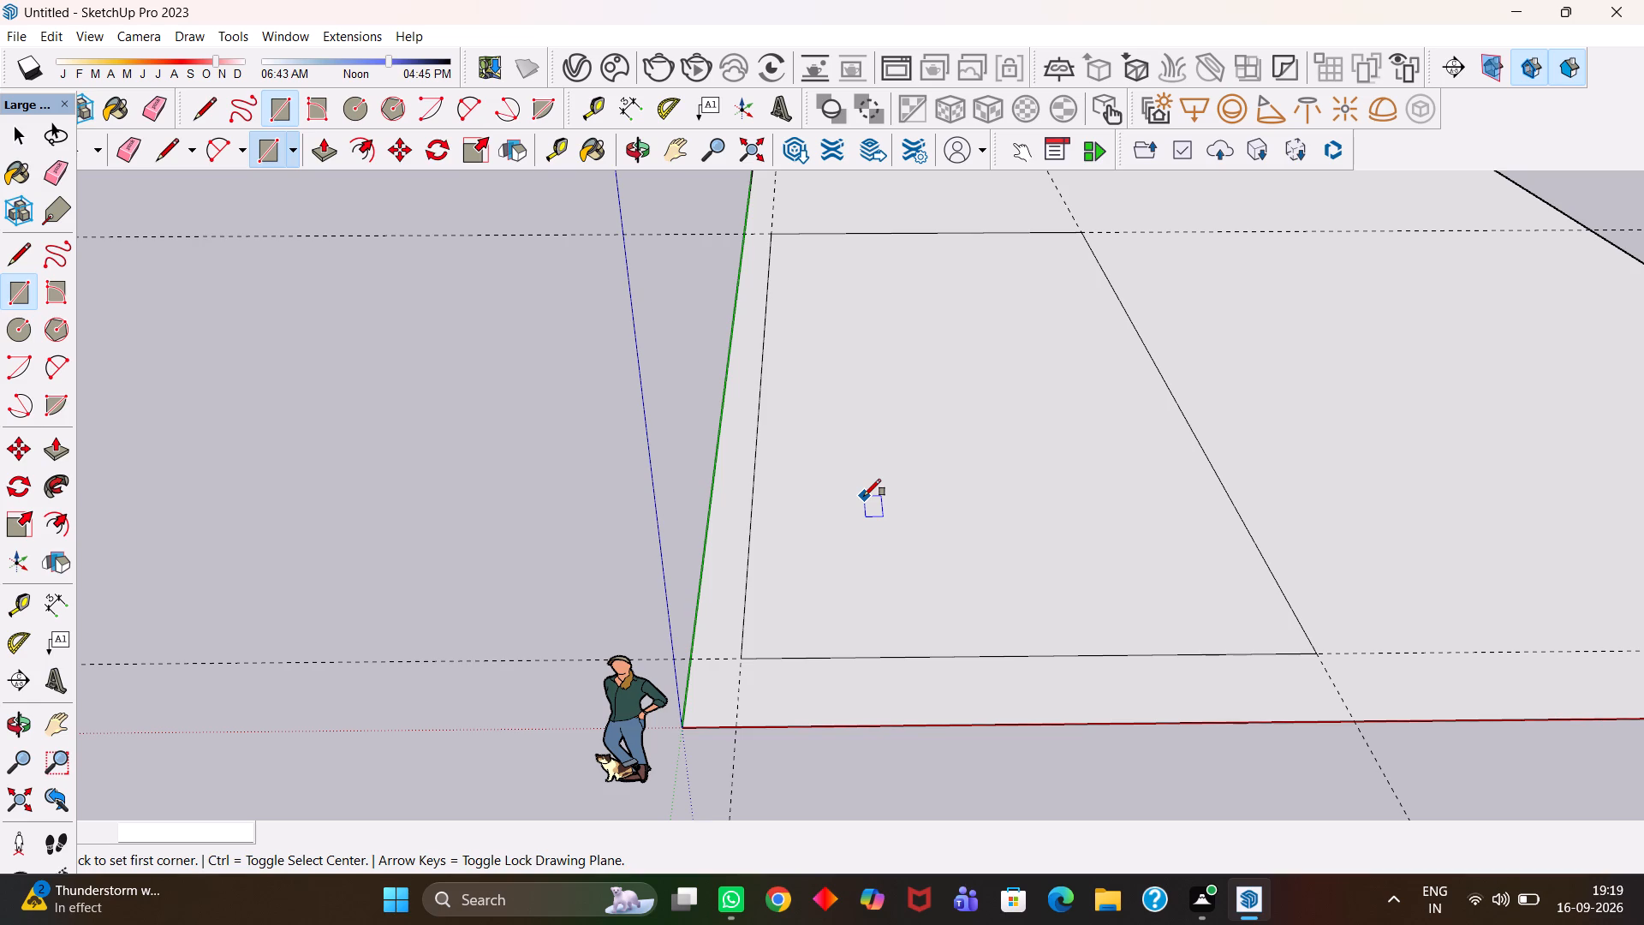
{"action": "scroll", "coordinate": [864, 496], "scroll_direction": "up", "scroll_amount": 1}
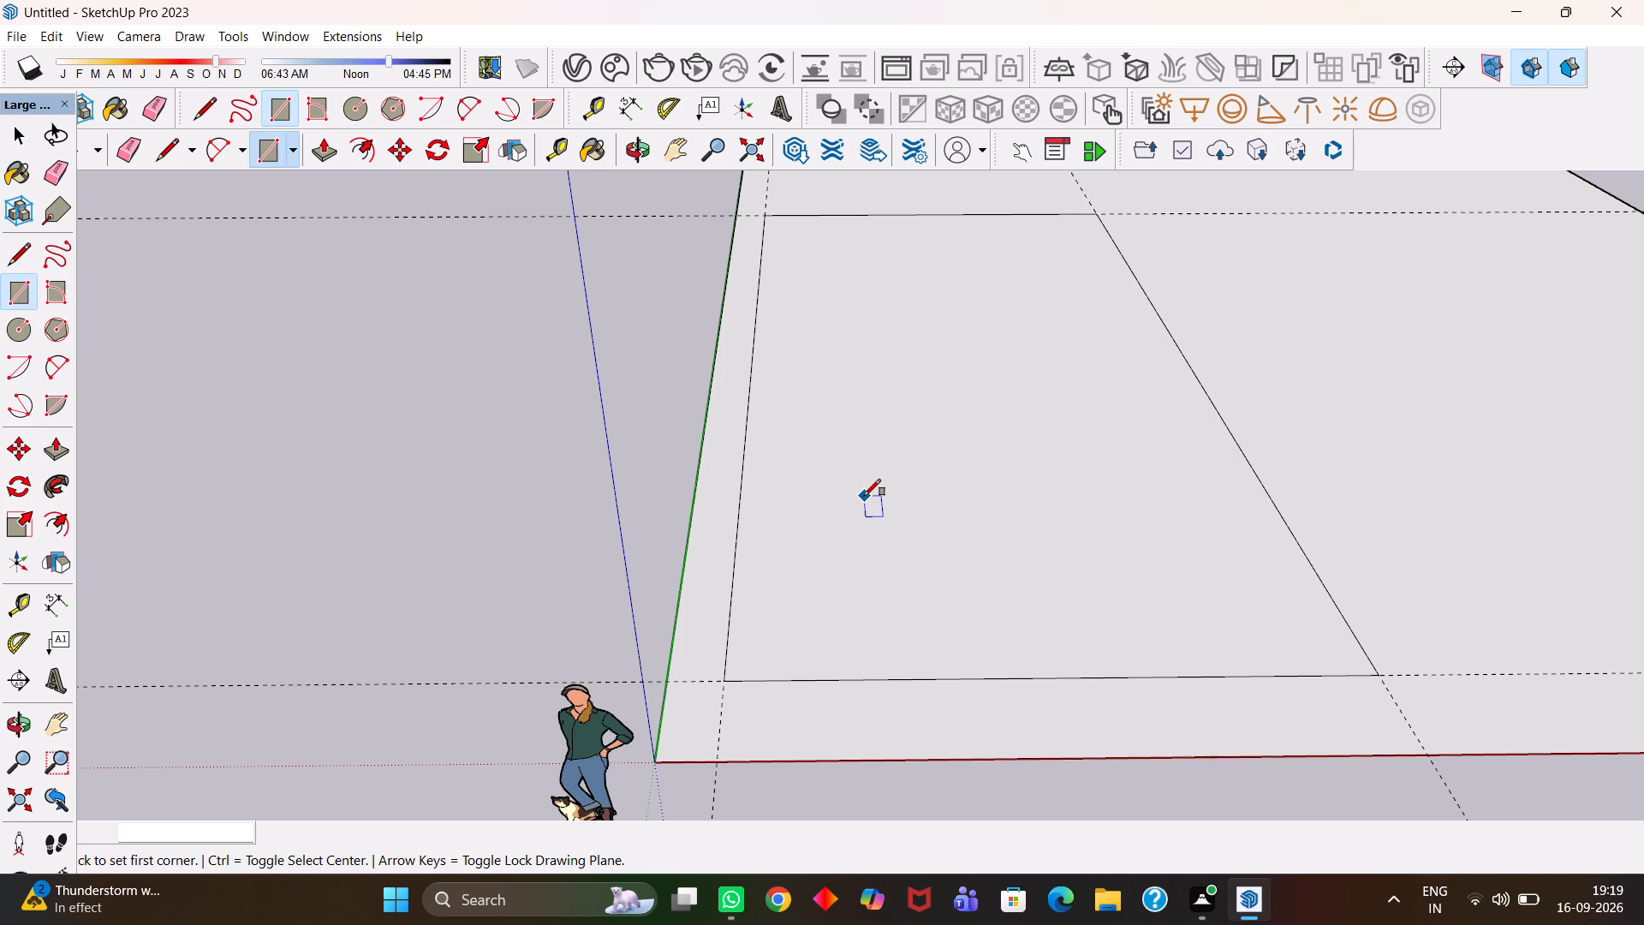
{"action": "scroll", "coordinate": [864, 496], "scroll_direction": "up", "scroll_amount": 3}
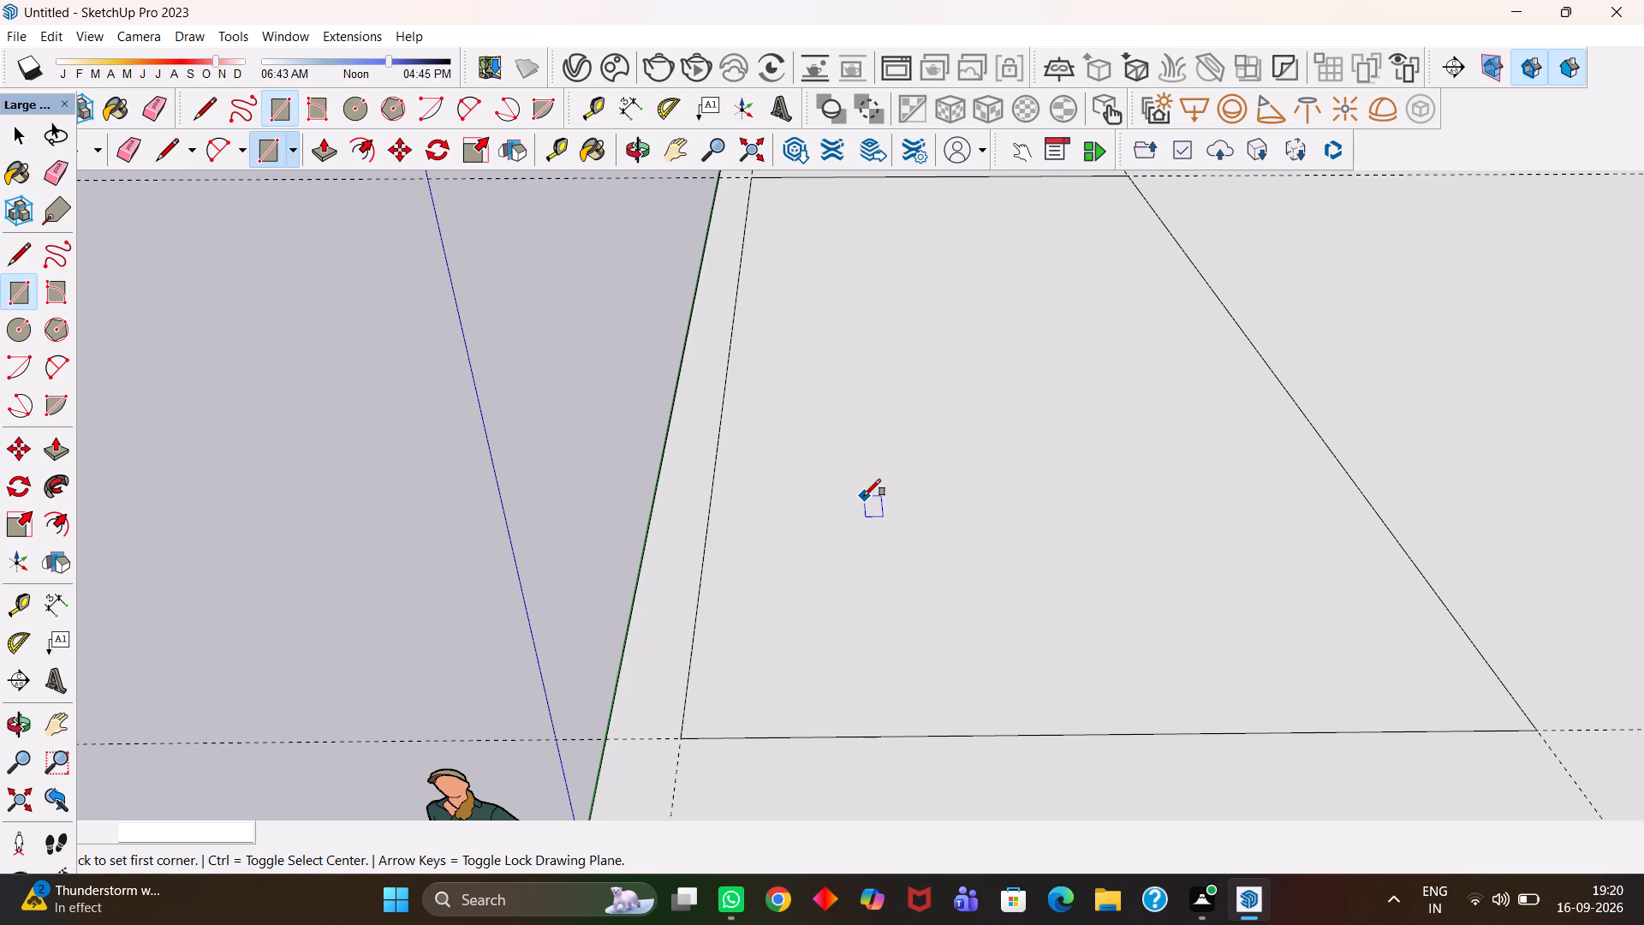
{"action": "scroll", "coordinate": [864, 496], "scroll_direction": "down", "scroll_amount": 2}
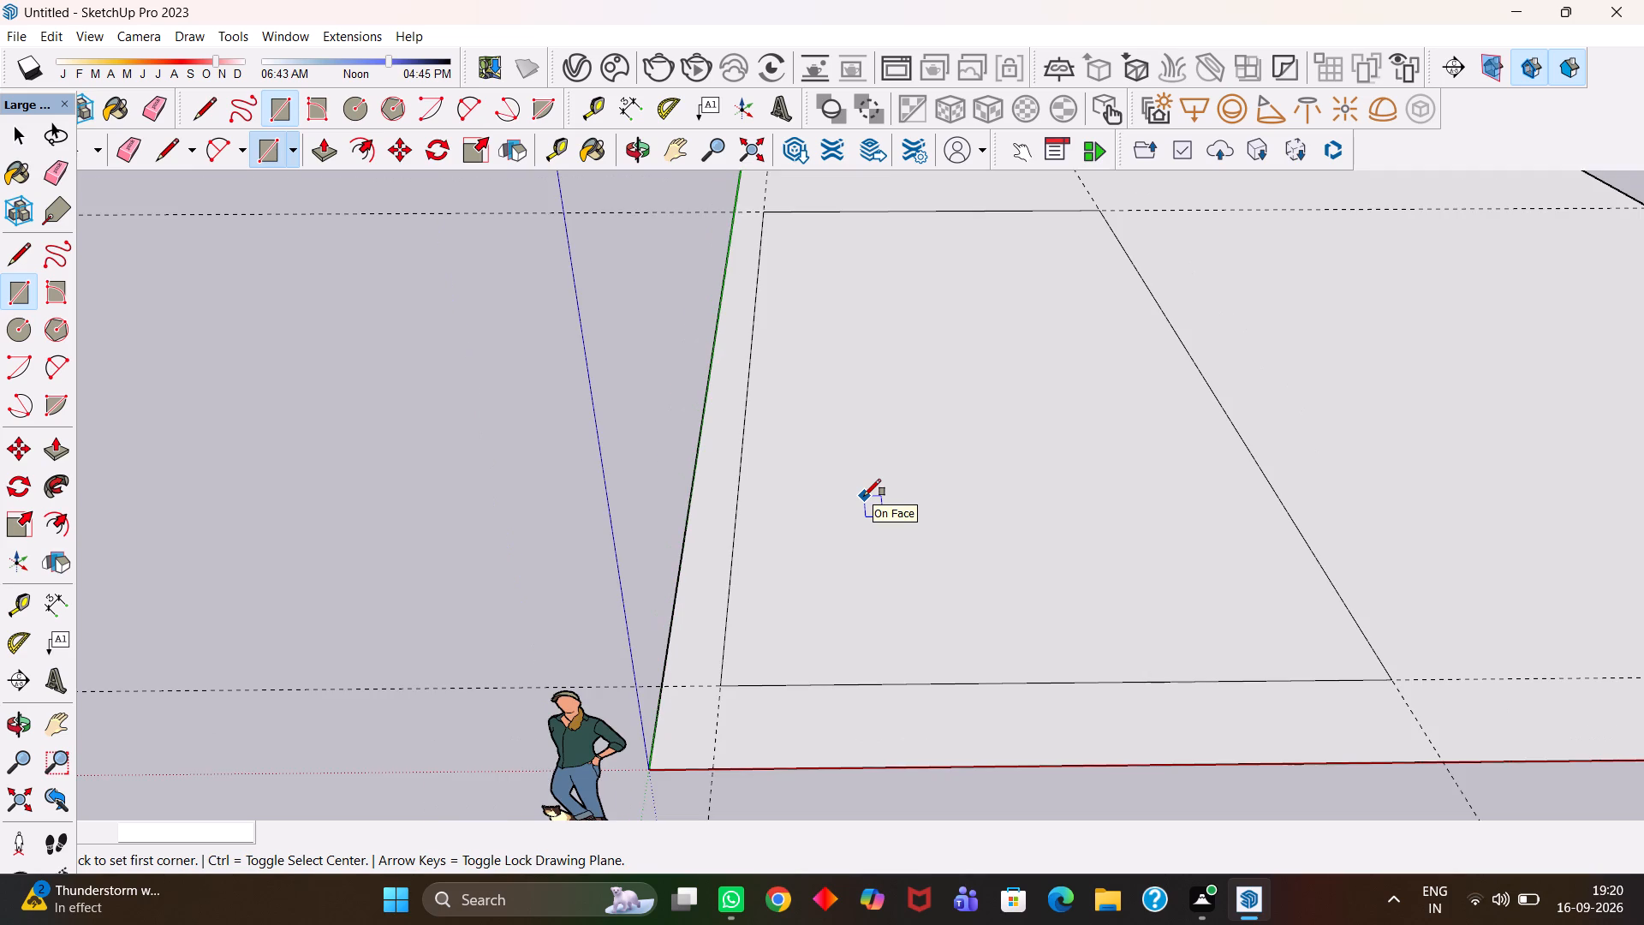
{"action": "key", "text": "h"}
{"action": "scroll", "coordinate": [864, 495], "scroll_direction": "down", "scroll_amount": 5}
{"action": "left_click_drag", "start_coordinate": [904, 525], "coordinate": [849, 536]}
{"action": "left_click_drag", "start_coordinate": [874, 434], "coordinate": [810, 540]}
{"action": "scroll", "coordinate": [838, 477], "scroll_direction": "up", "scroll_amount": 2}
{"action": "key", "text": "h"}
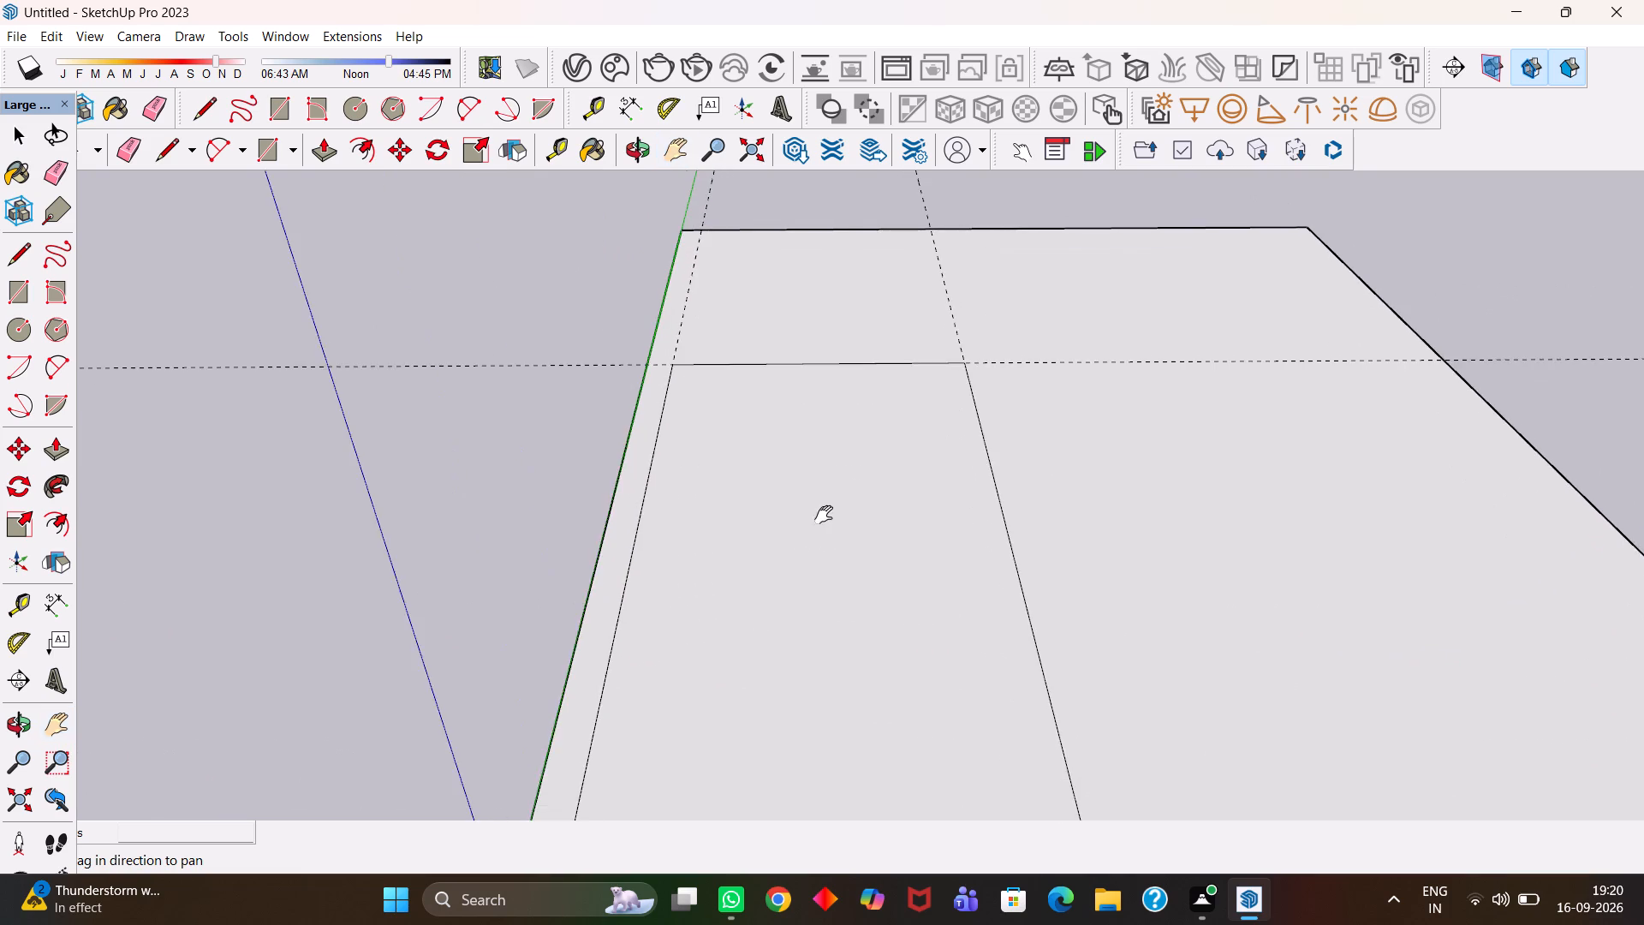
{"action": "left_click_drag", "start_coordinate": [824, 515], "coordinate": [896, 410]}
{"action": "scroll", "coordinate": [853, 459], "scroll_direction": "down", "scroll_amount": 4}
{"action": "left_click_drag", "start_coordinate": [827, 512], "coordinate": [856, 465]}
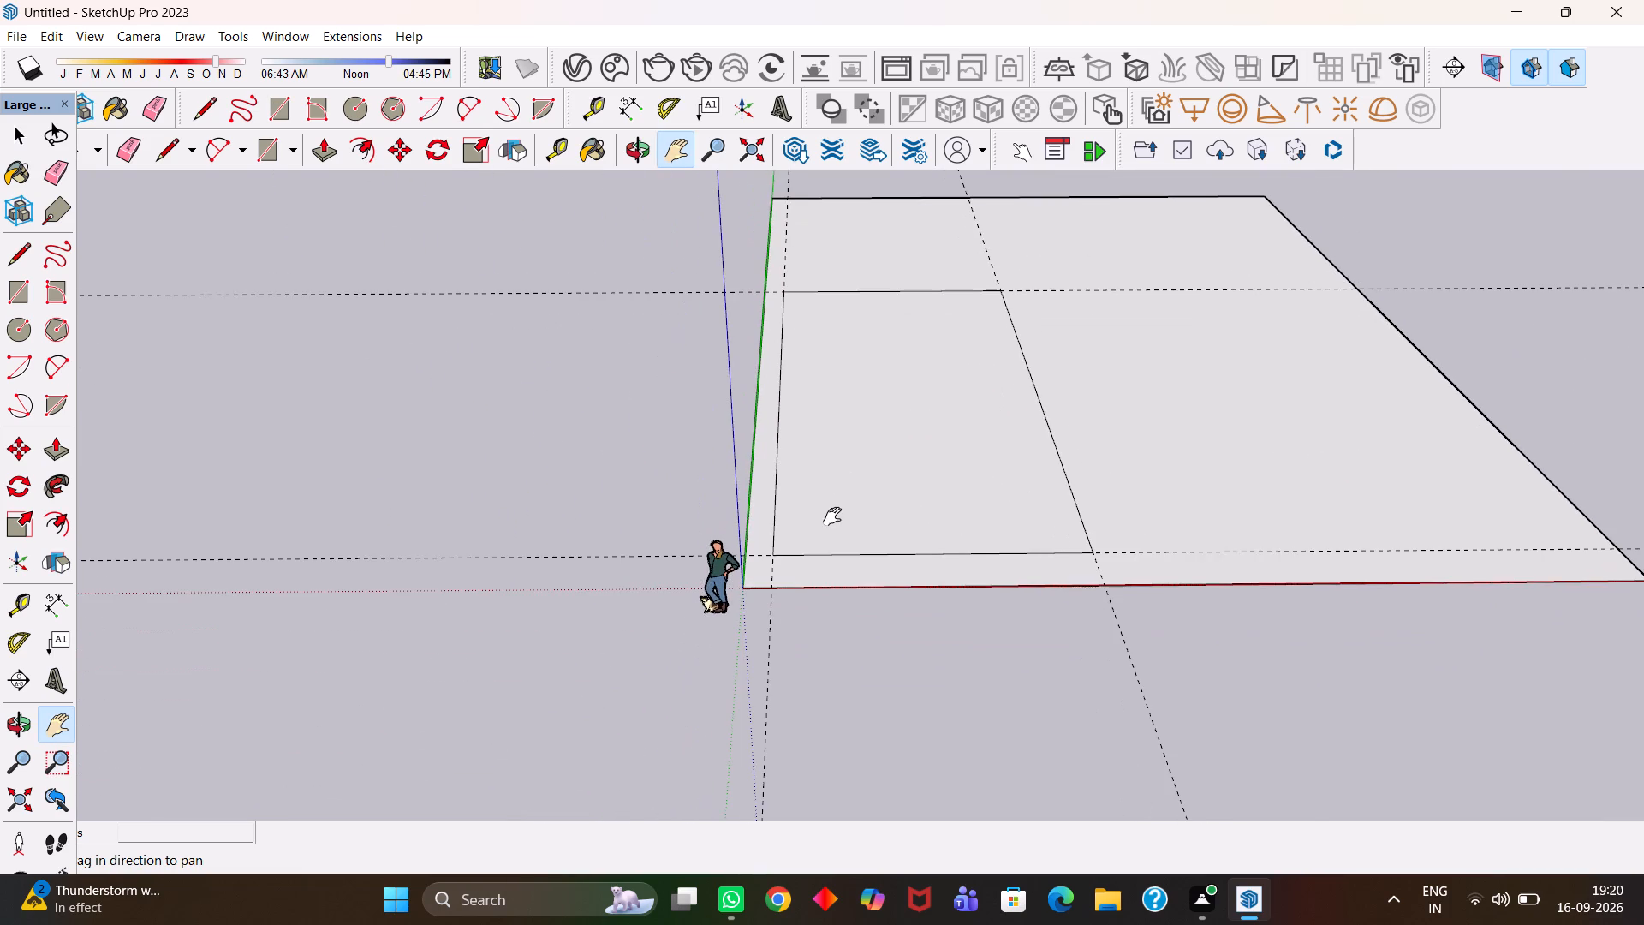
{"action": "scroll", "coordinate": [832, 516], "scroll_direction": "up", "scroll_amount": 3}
Offset the footprint face's outline 9" inward to form the outer wall thickness, and clear the selection.
{"action": "key", "text": "space"}
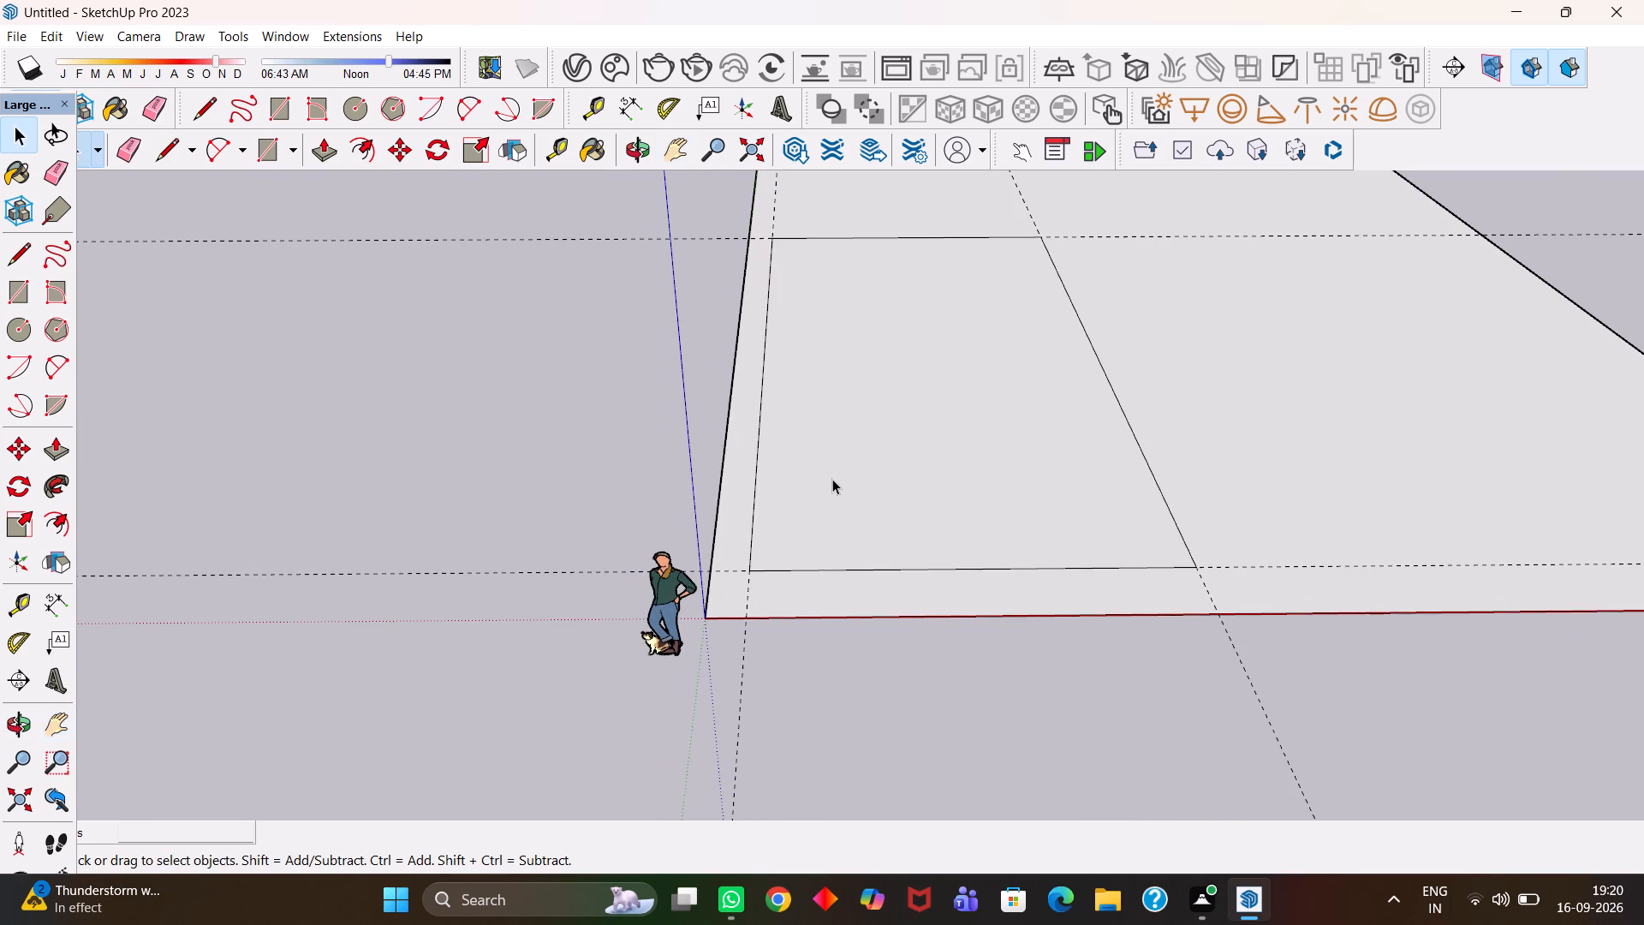
{"action": "left_click", "coordinate": [832, 478]}
{"action": "key", "text": "f"}
{"action": "left_click", "coordinate": [827, 470]}
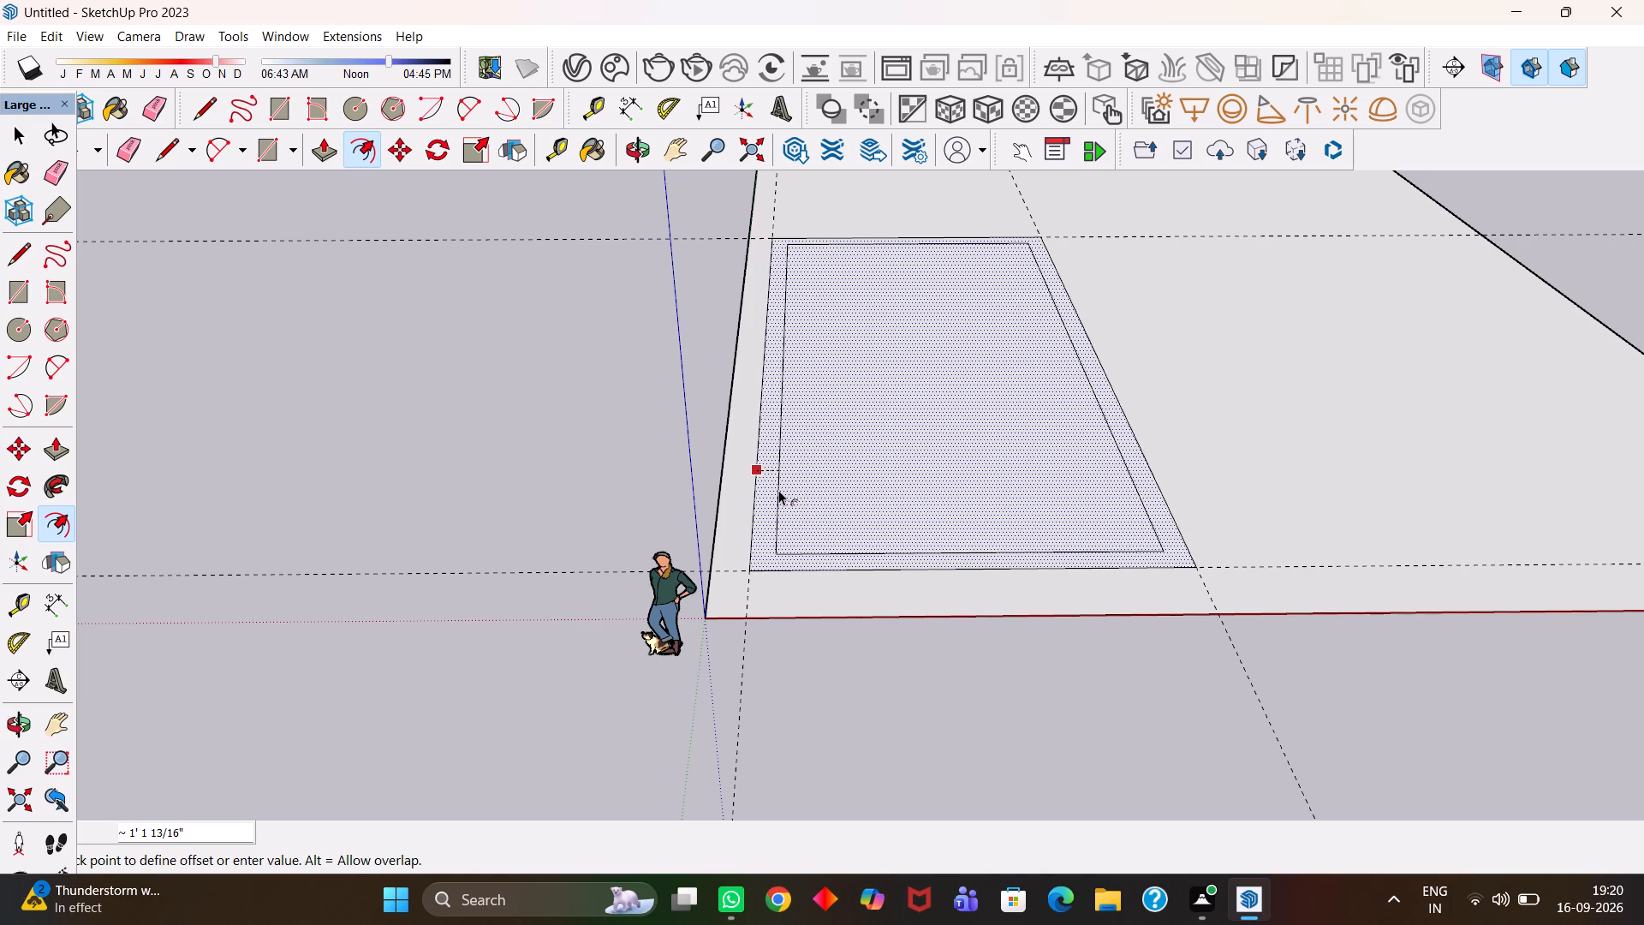
{"action": "type", "text": "9\""}
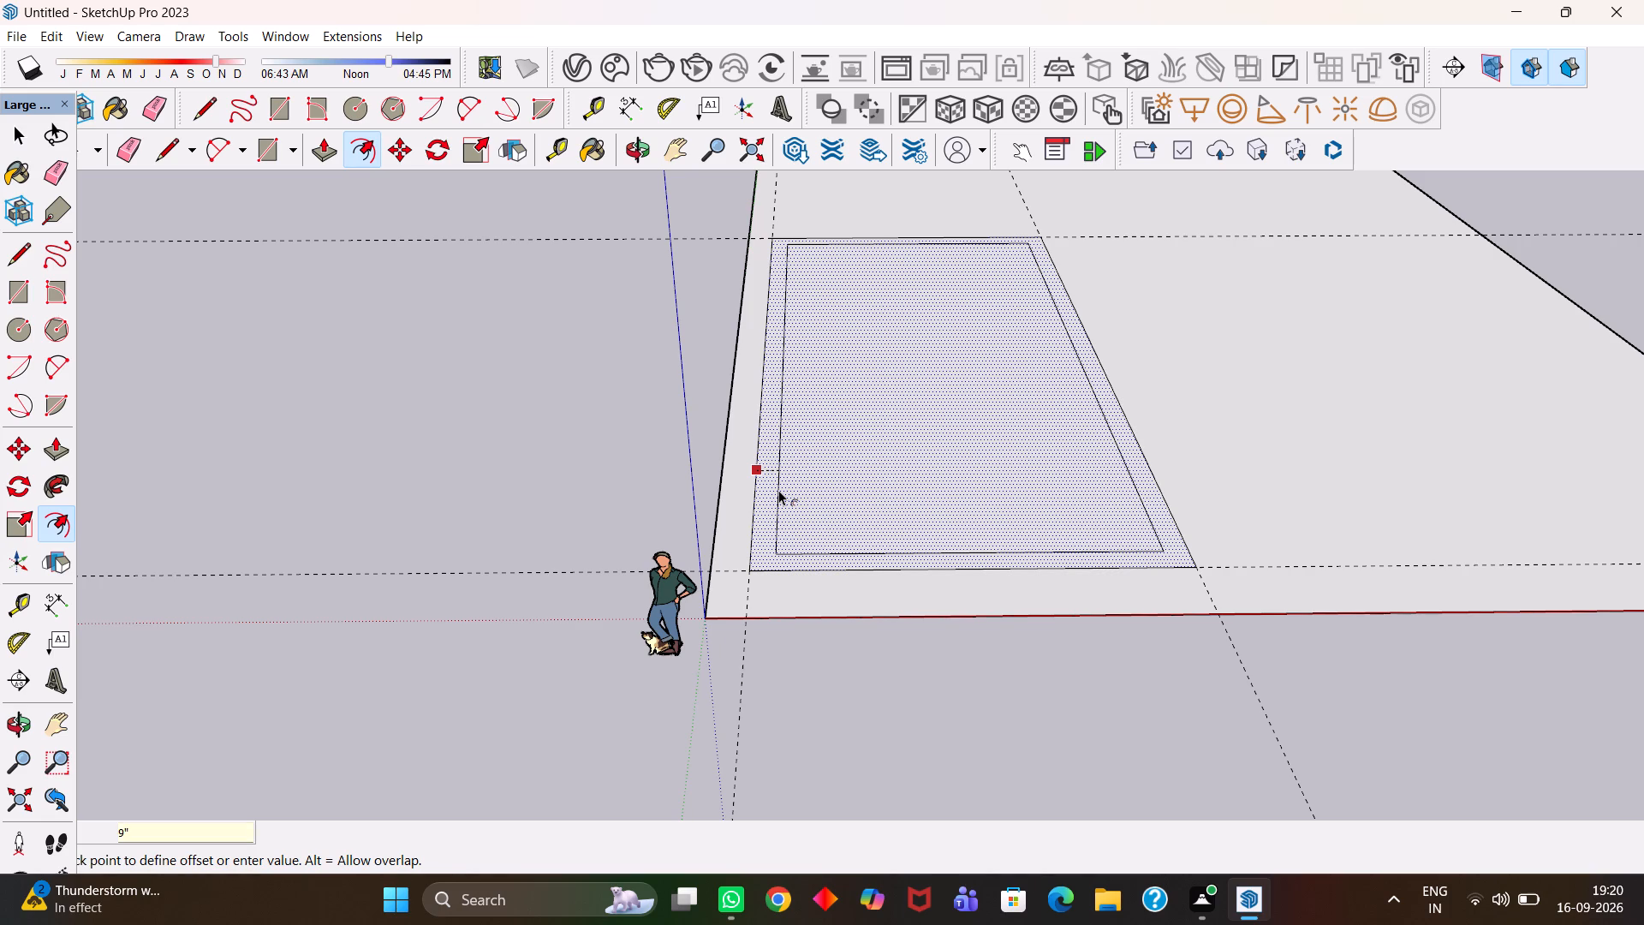
{"action": "key", "text": "Return"}
{"action": "key", "text": "h"}
{"action": "scroll", "coordinate": [795, 485], "scroll_direction": "up", "scroll_amount": 3}
{"action": "left_click_drag", "start_coordinate": [865, 433], "coordinate": [766, 497]}
{"action": "scroll", "coordinate": [765, 491], "scroll_direction": "down", "scroll_amount": 6}
{"action": "key", "text": "space"}
{"action": "left_click", "coordinate": [616, 483]}
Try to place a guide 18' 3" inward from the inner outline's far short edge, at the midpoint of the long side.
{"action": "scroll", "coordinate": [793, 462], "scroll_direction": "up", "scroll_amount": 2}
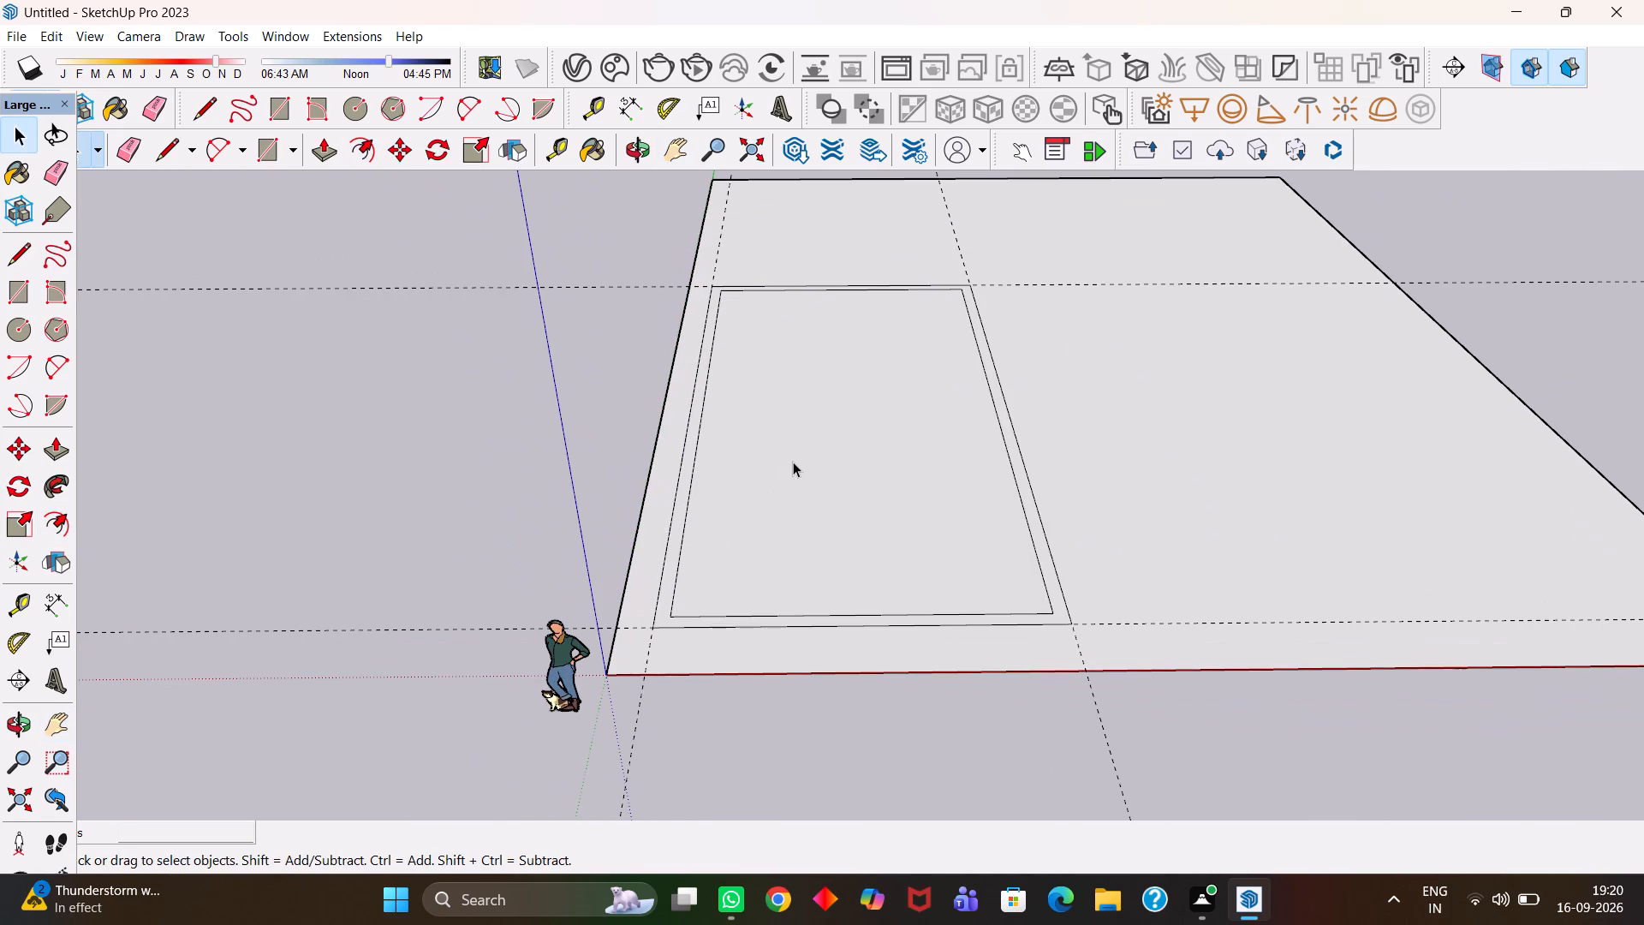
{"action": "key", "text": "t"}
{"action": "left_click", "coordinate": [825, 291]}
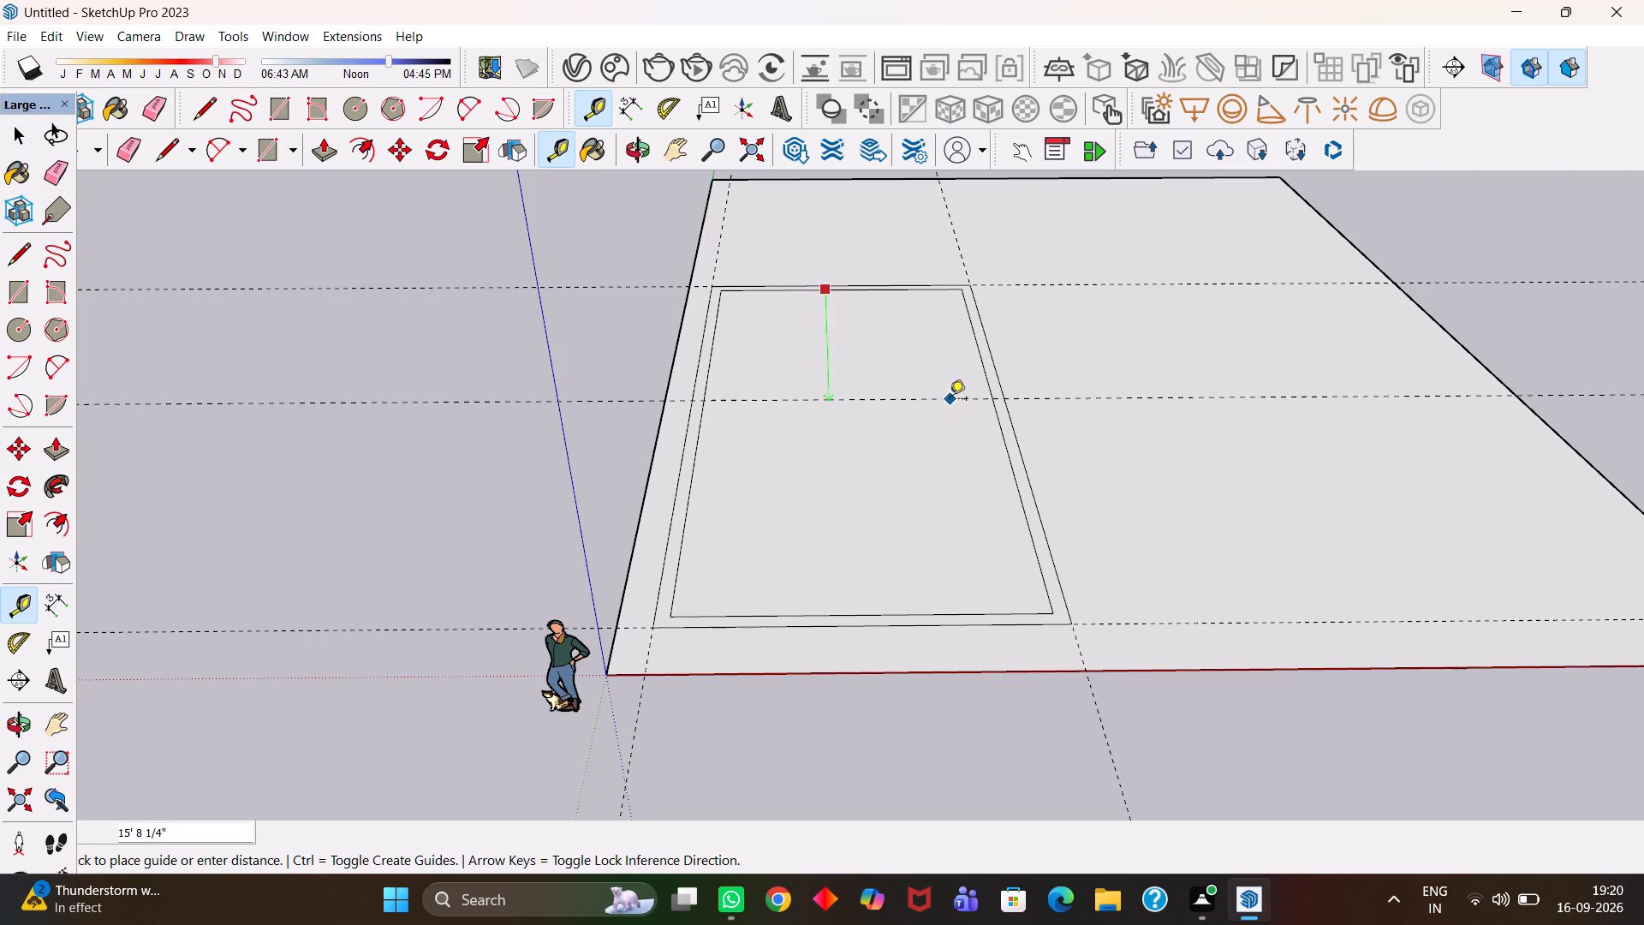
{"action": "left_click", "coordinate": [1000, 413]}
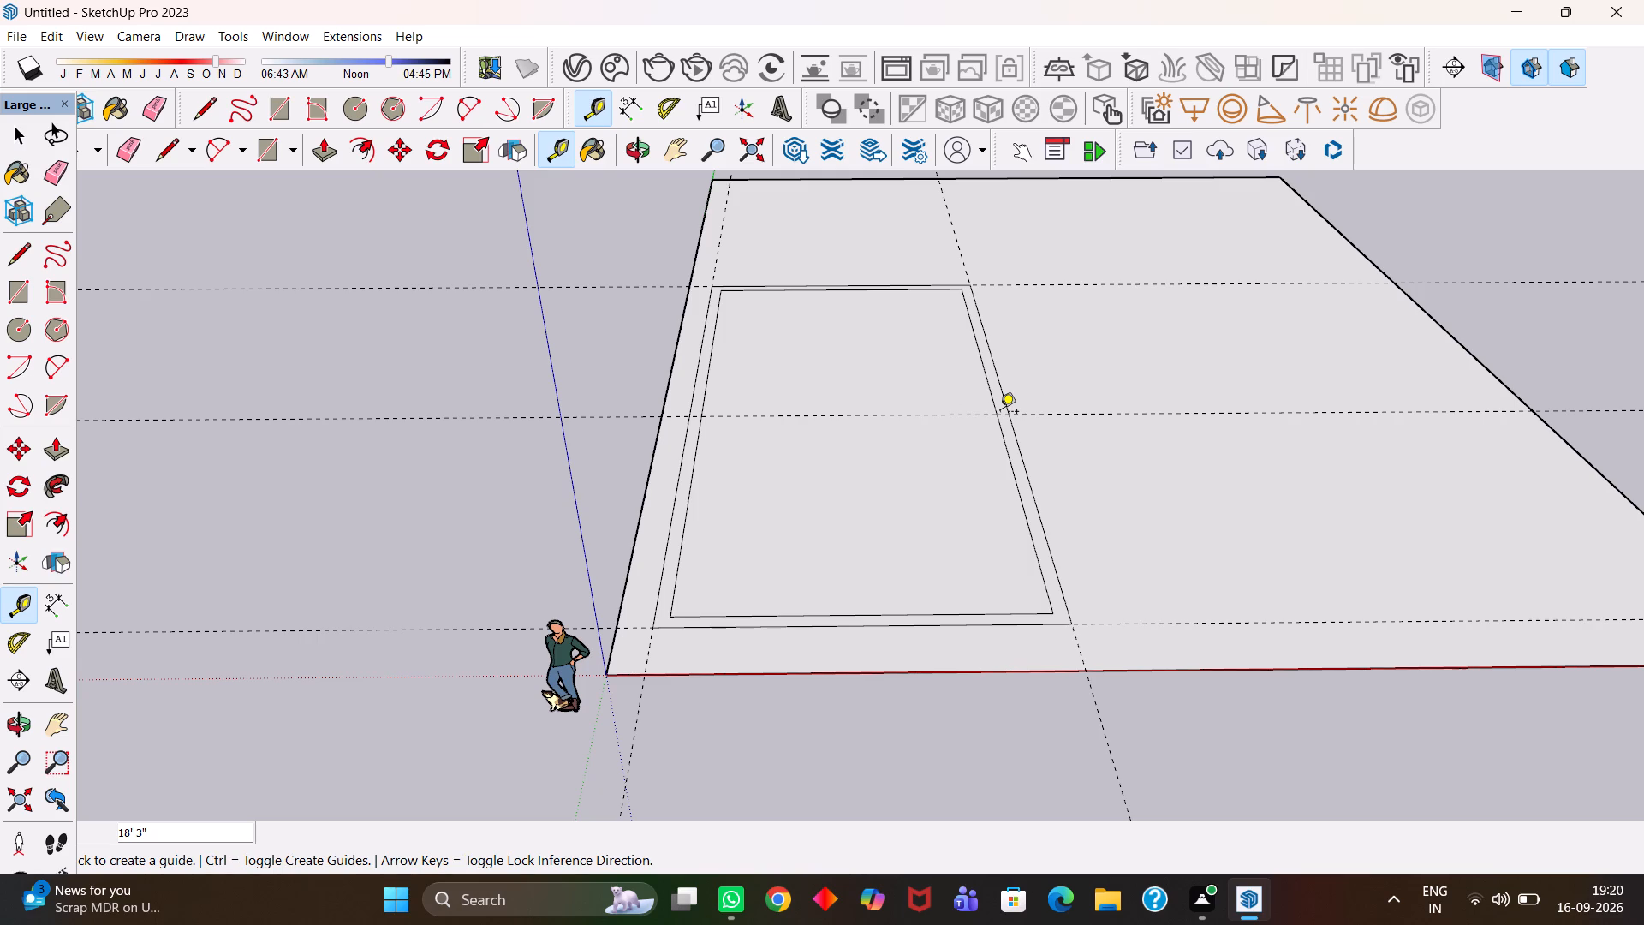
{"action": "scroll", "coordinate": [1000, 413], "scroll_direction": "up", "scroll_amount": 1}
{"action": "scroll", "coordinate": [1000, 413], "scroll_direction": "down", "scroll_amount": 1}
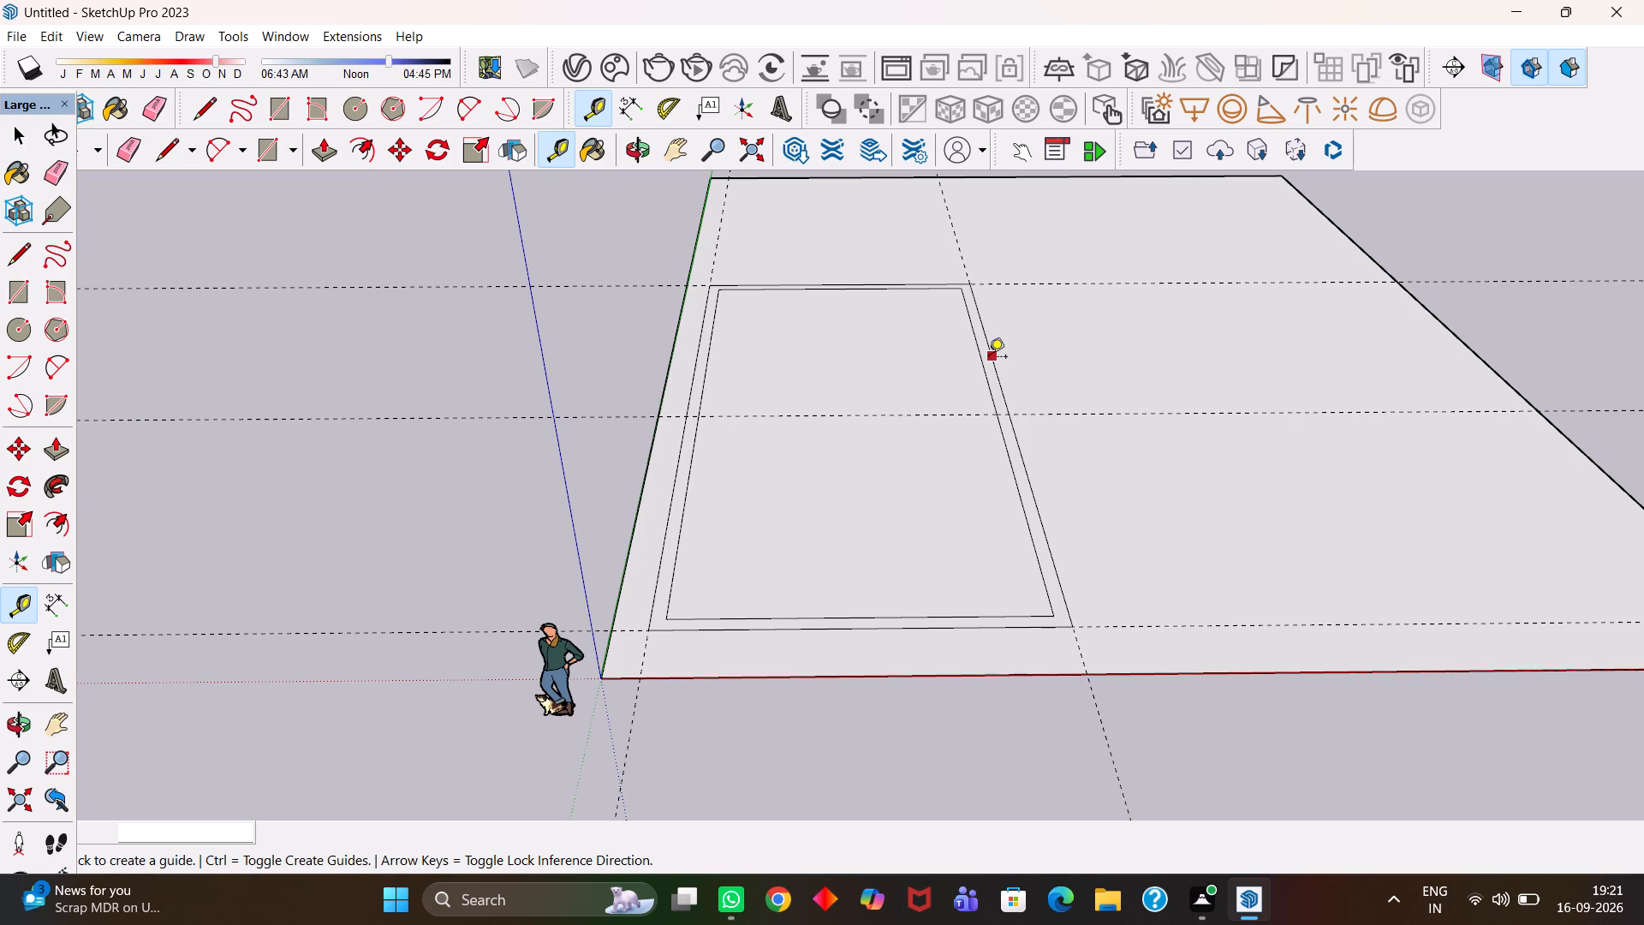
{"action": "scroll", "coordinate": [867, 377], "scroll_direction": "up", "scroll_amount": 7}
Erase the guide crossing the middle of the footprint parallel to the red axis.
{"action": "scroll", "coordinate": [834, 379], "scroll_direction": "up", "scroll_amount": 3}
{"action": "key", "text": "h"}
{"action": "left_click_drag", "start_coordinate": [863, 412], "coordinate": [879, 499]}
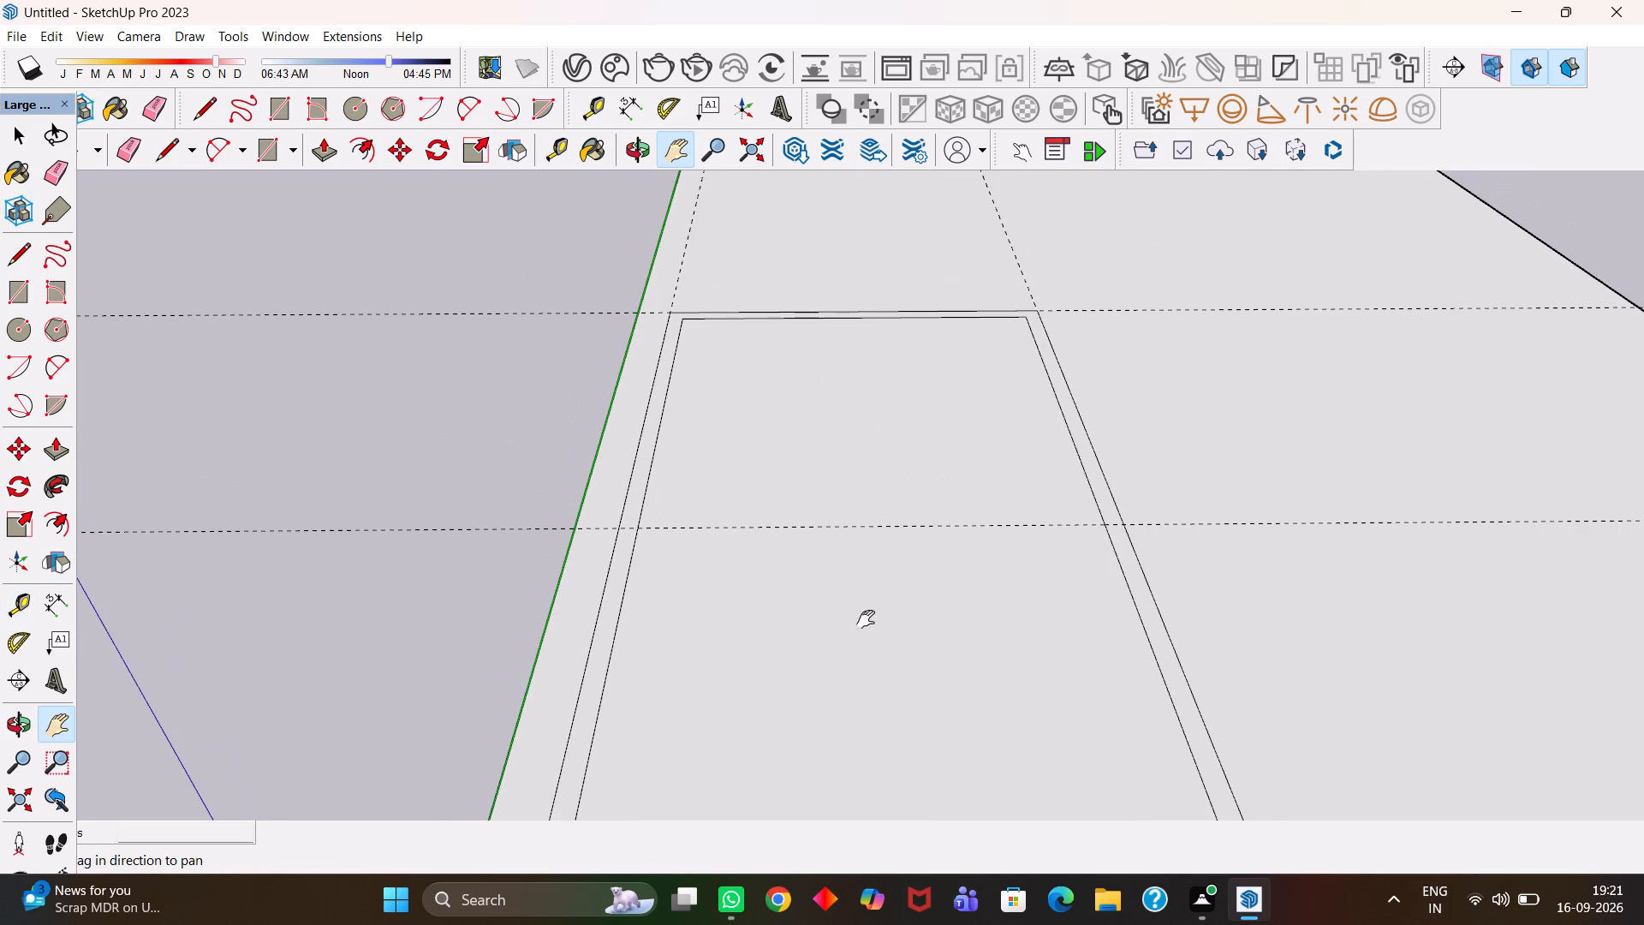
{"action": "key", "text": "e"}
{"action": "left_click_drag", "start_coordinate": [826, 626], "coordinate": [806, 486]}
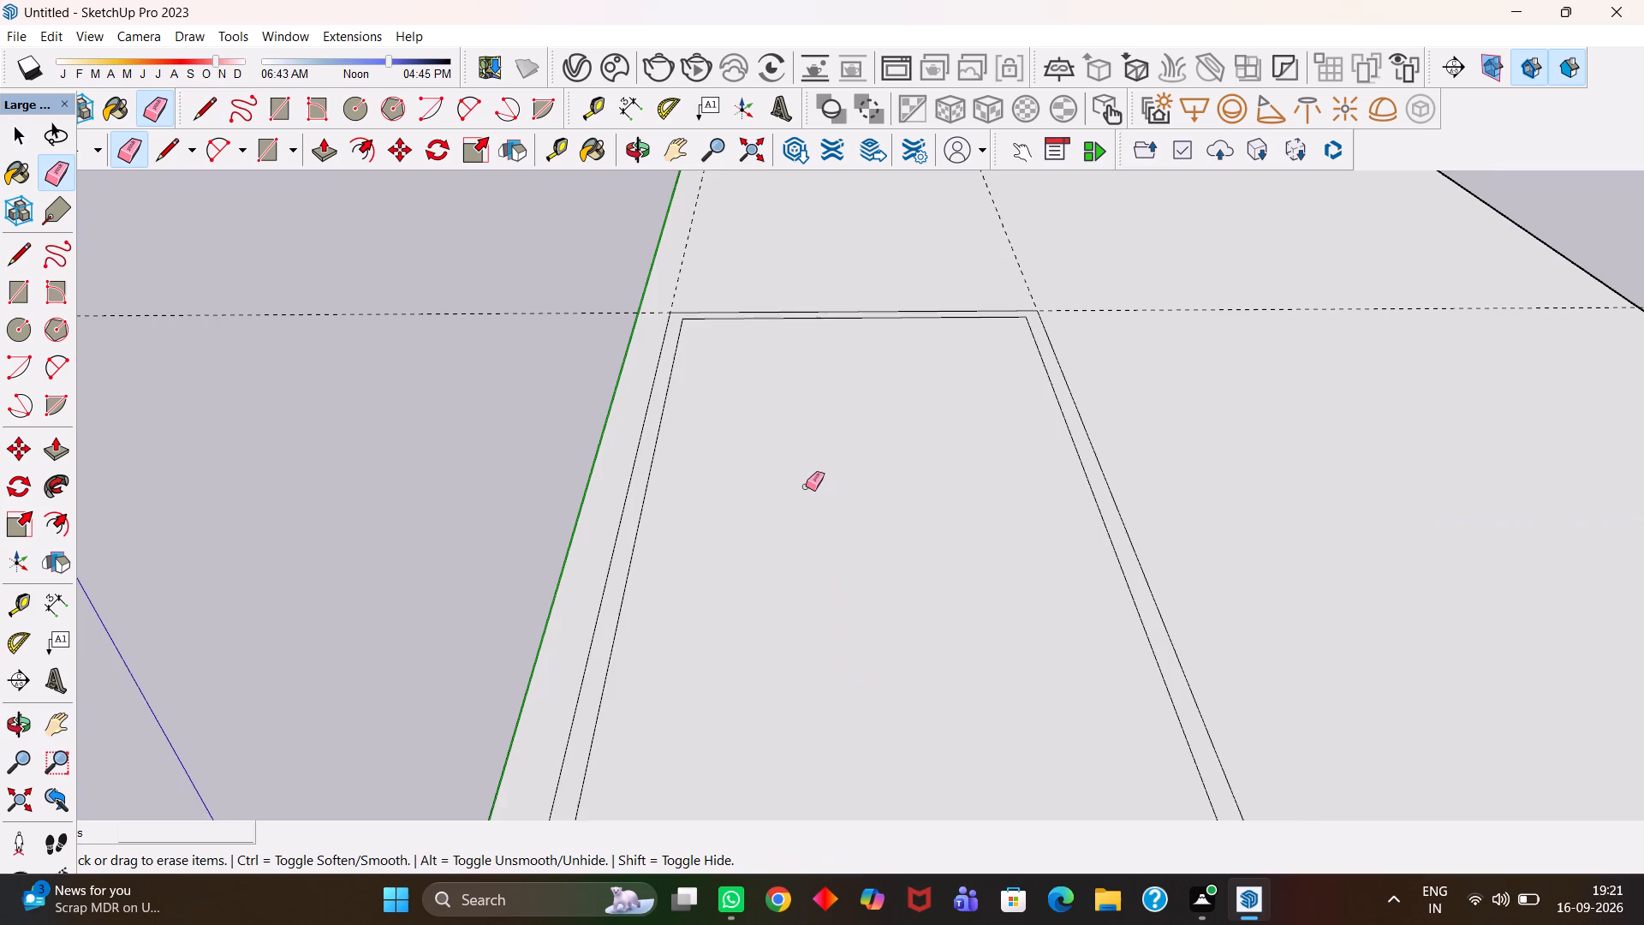
Place a parallel guide 7' inward from the inner outline's long edge nearest the green axis.
{"action": "scroll", "coordinate": [806, 486], "scroll_direction": "up", "scroll_amount": 3}
{"action": "key", "text": "t"}
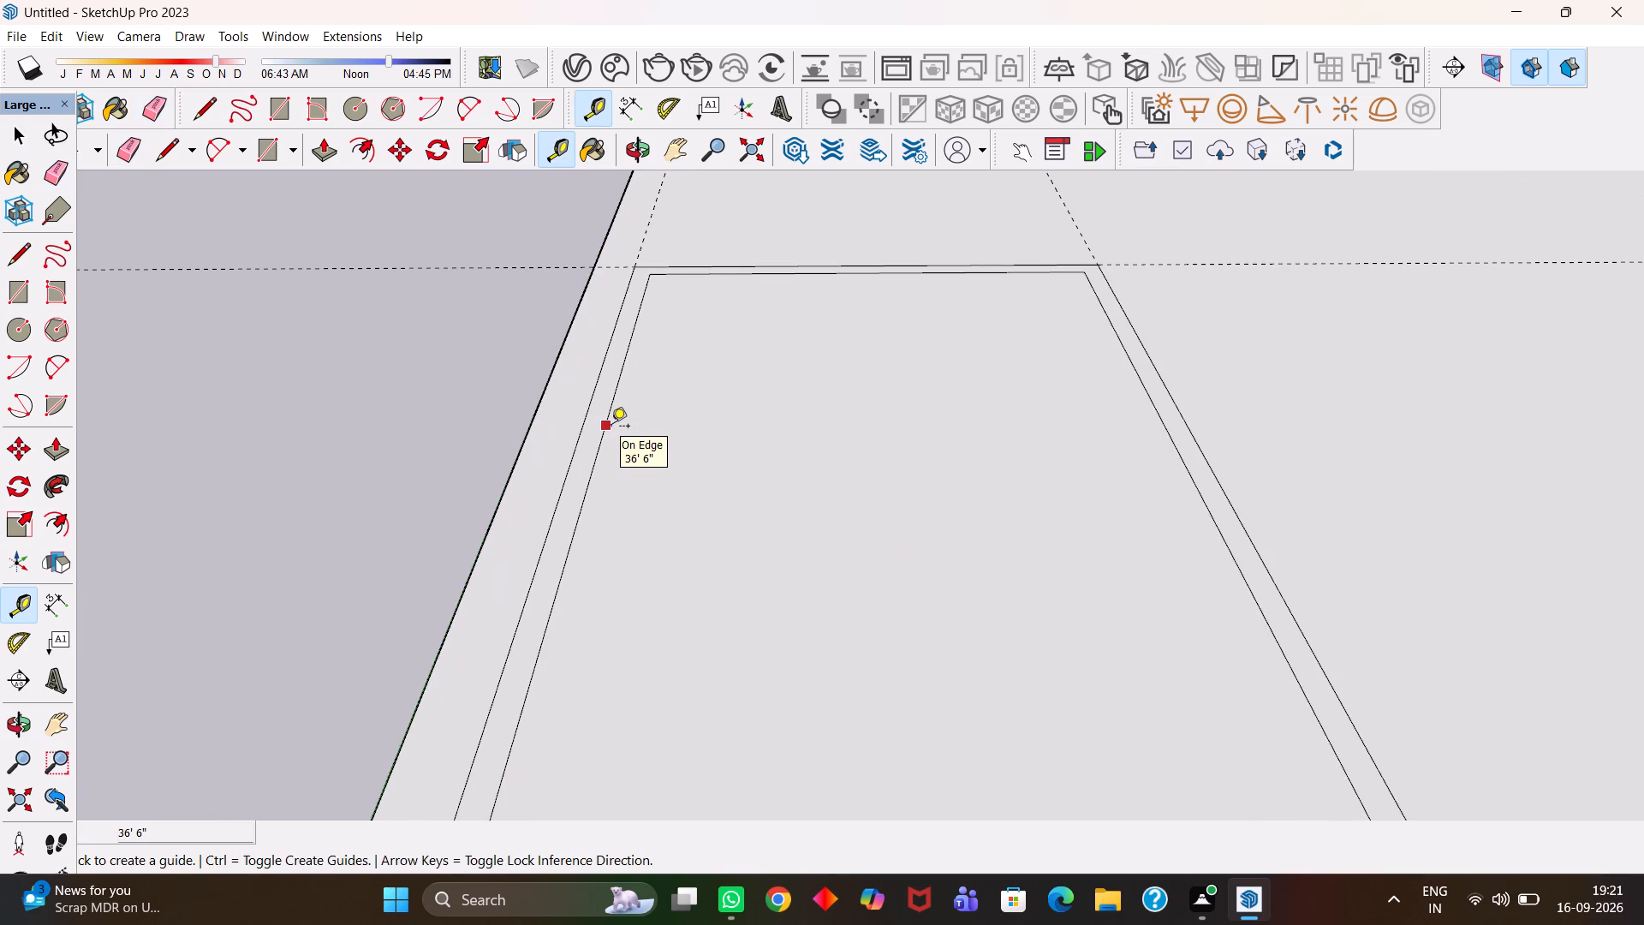
{"action": "left_click", "coordinate": [611, 427]}
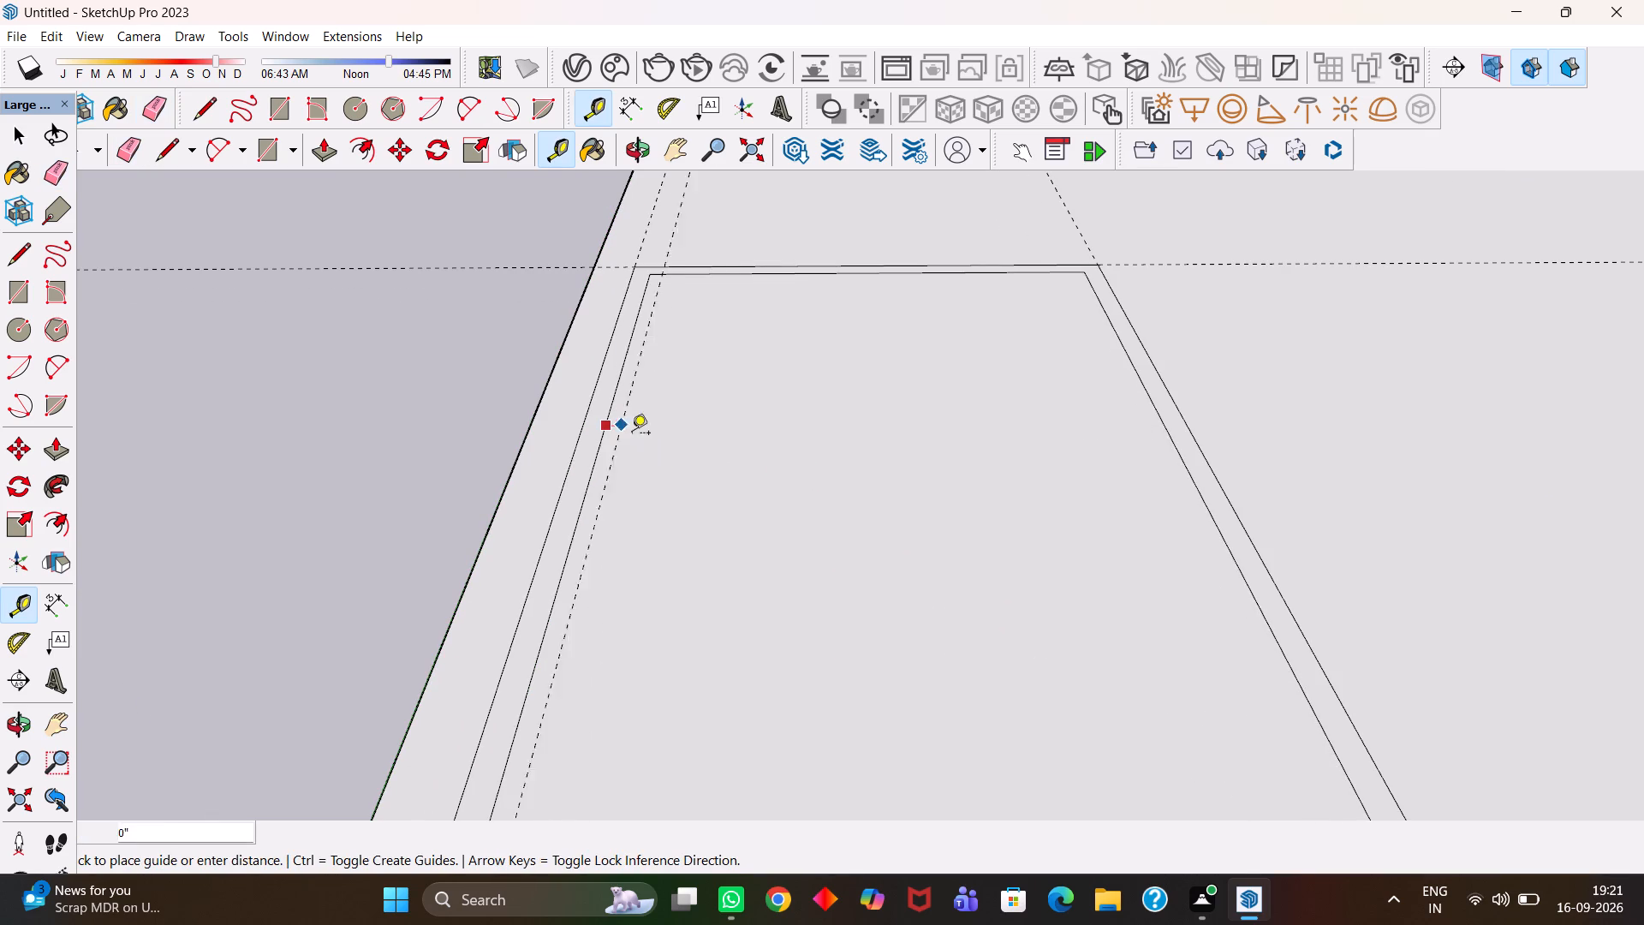
{"action": "type", "text": "7'"}
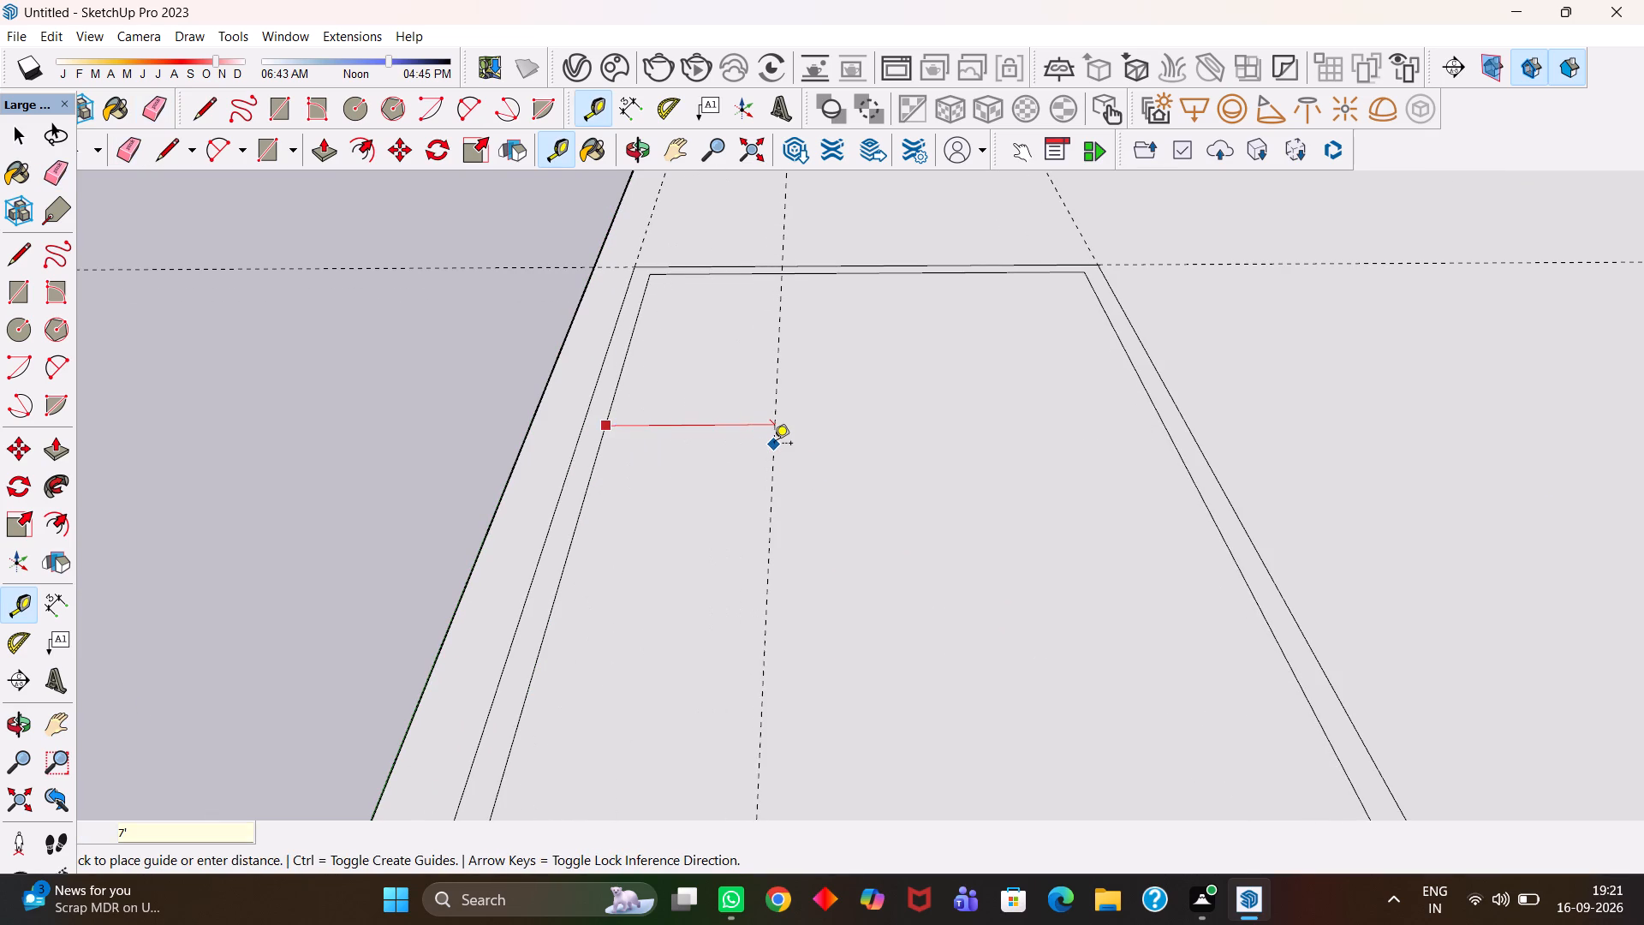
{"action": "key", "text": "Return"}
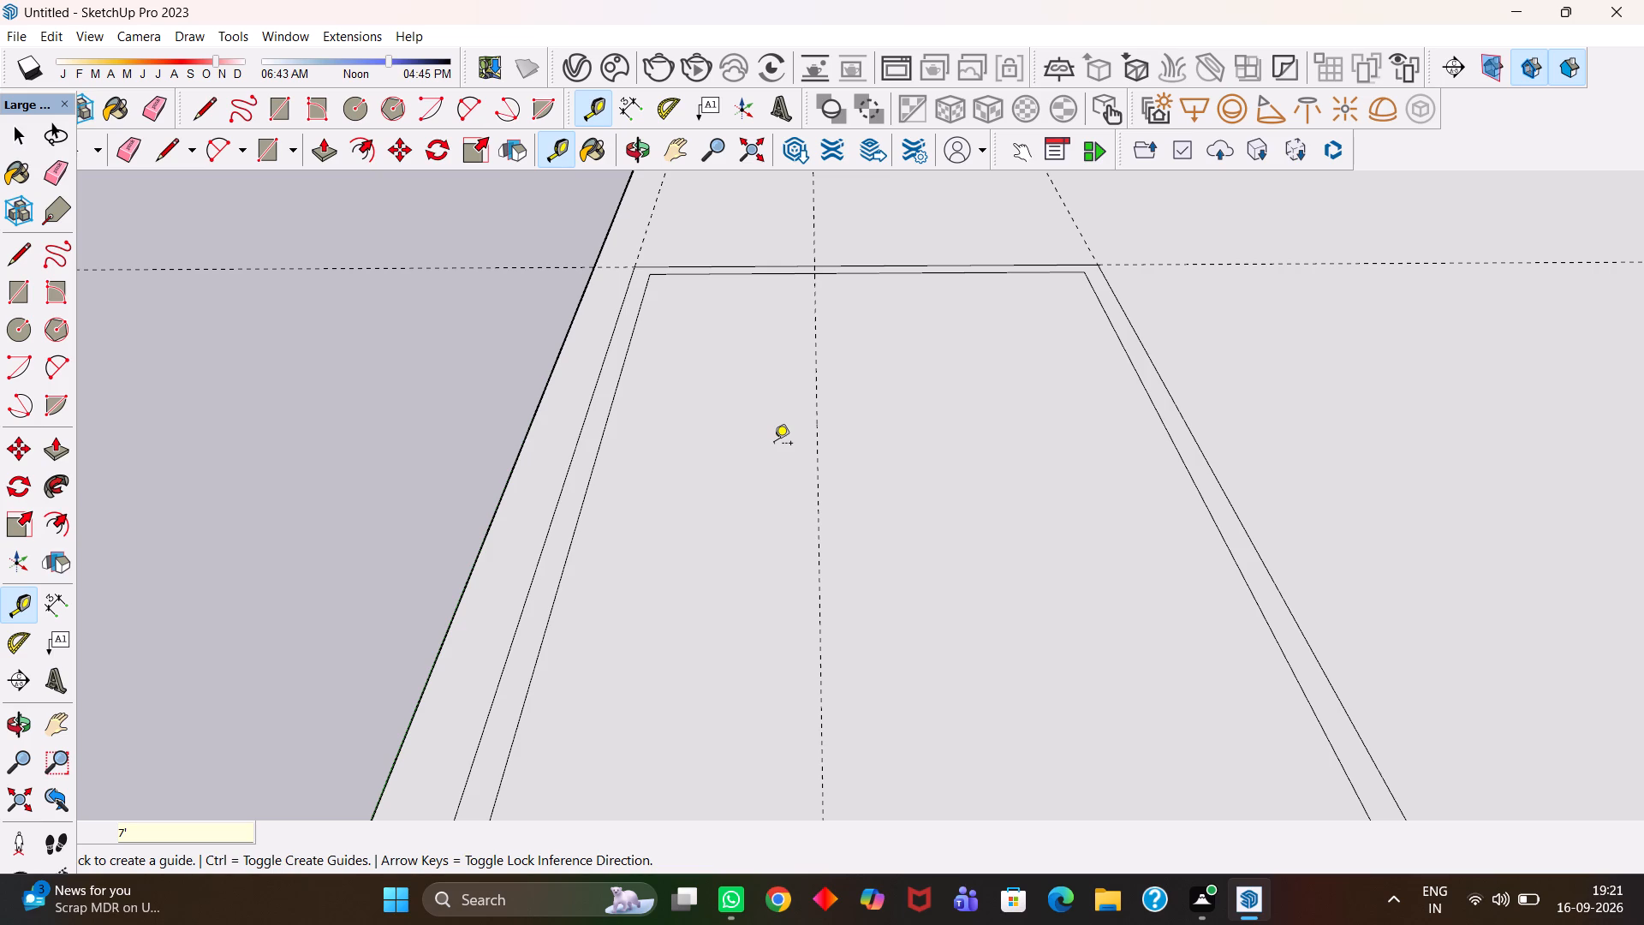
Place a second guide 6" beyond the new lengthwise guide, farther from the green axis, to mark a partition wall's thickness.
{"action": "left_click", "coordinate": [816, 431]}
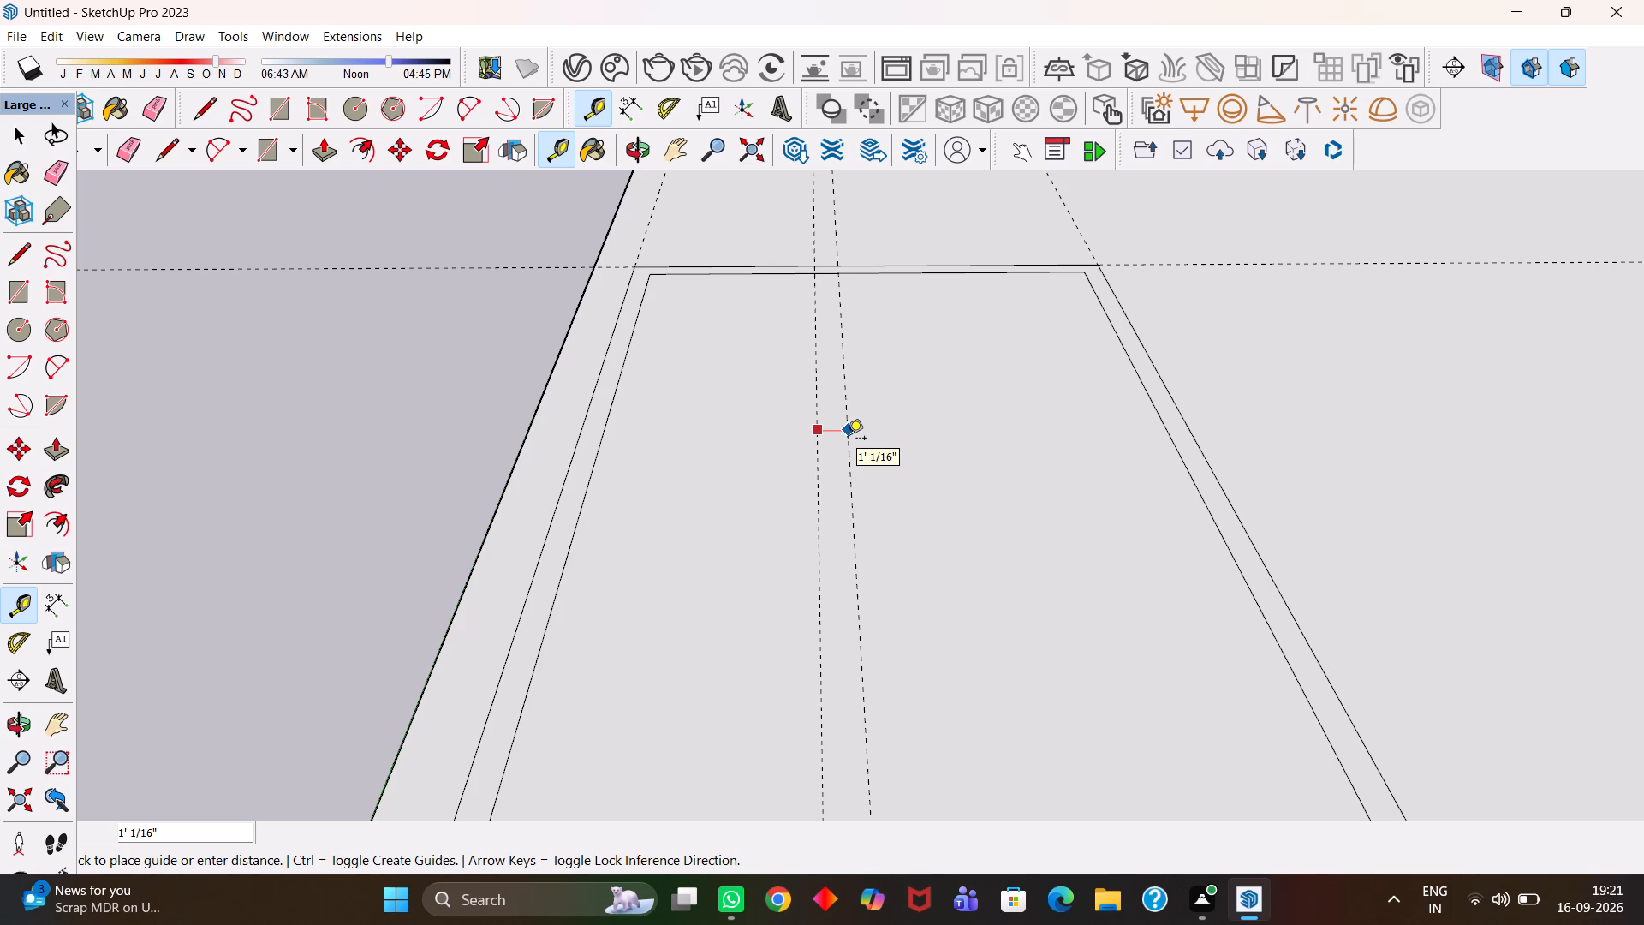
{"action": "type", "text": "6\""}
{"action": "key", "text": "Return"}
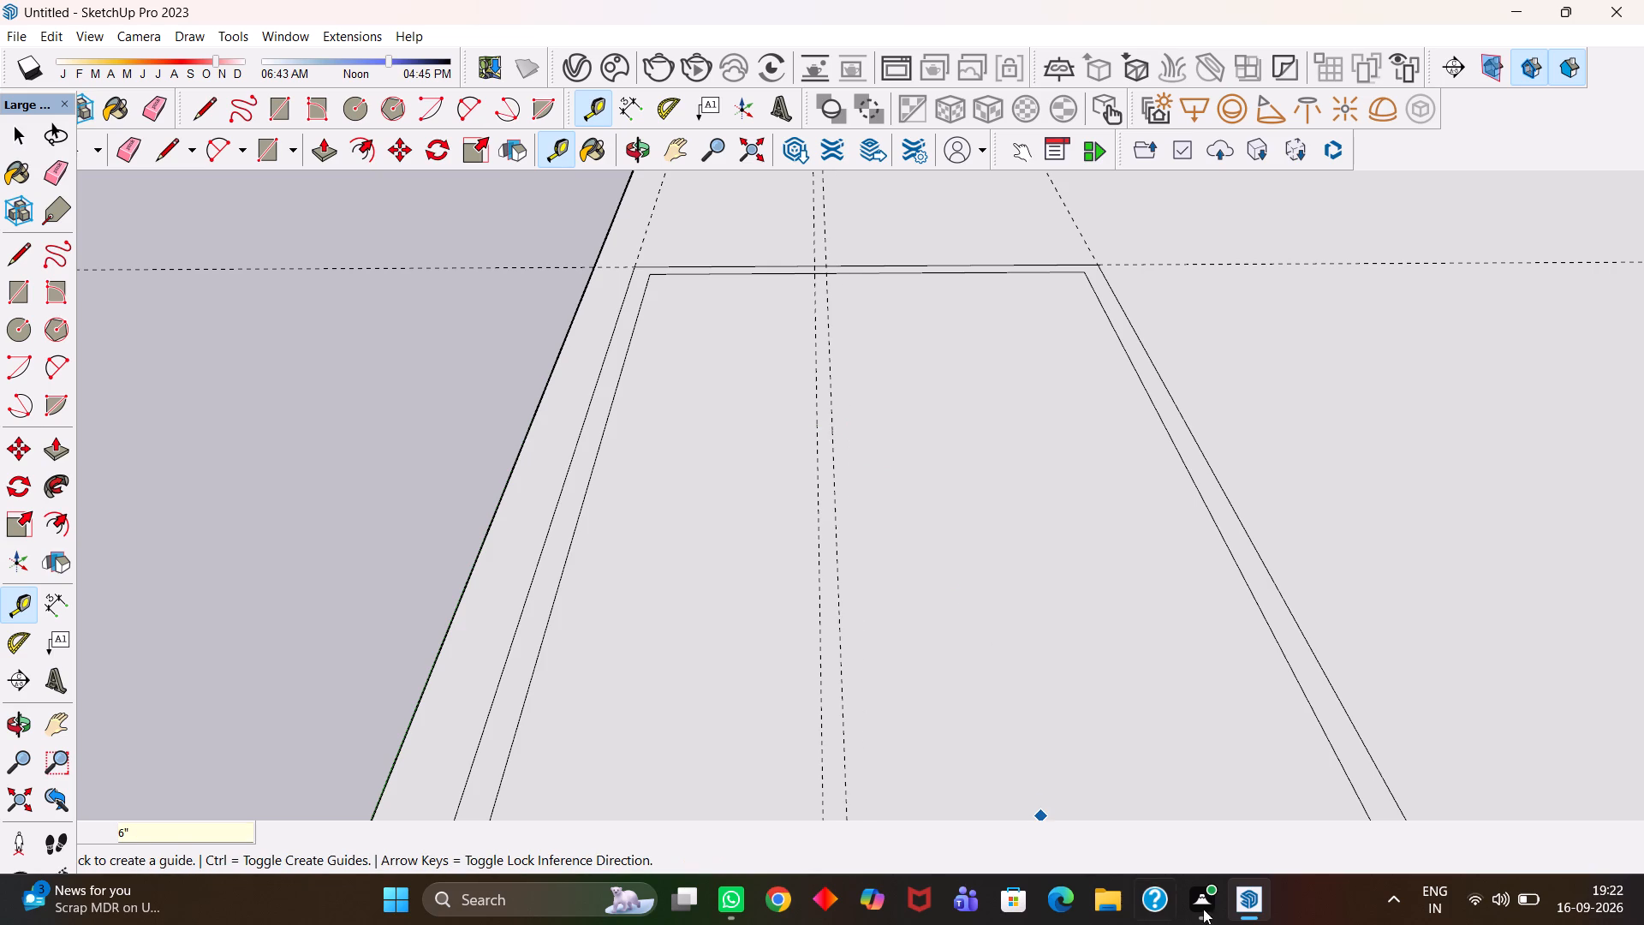
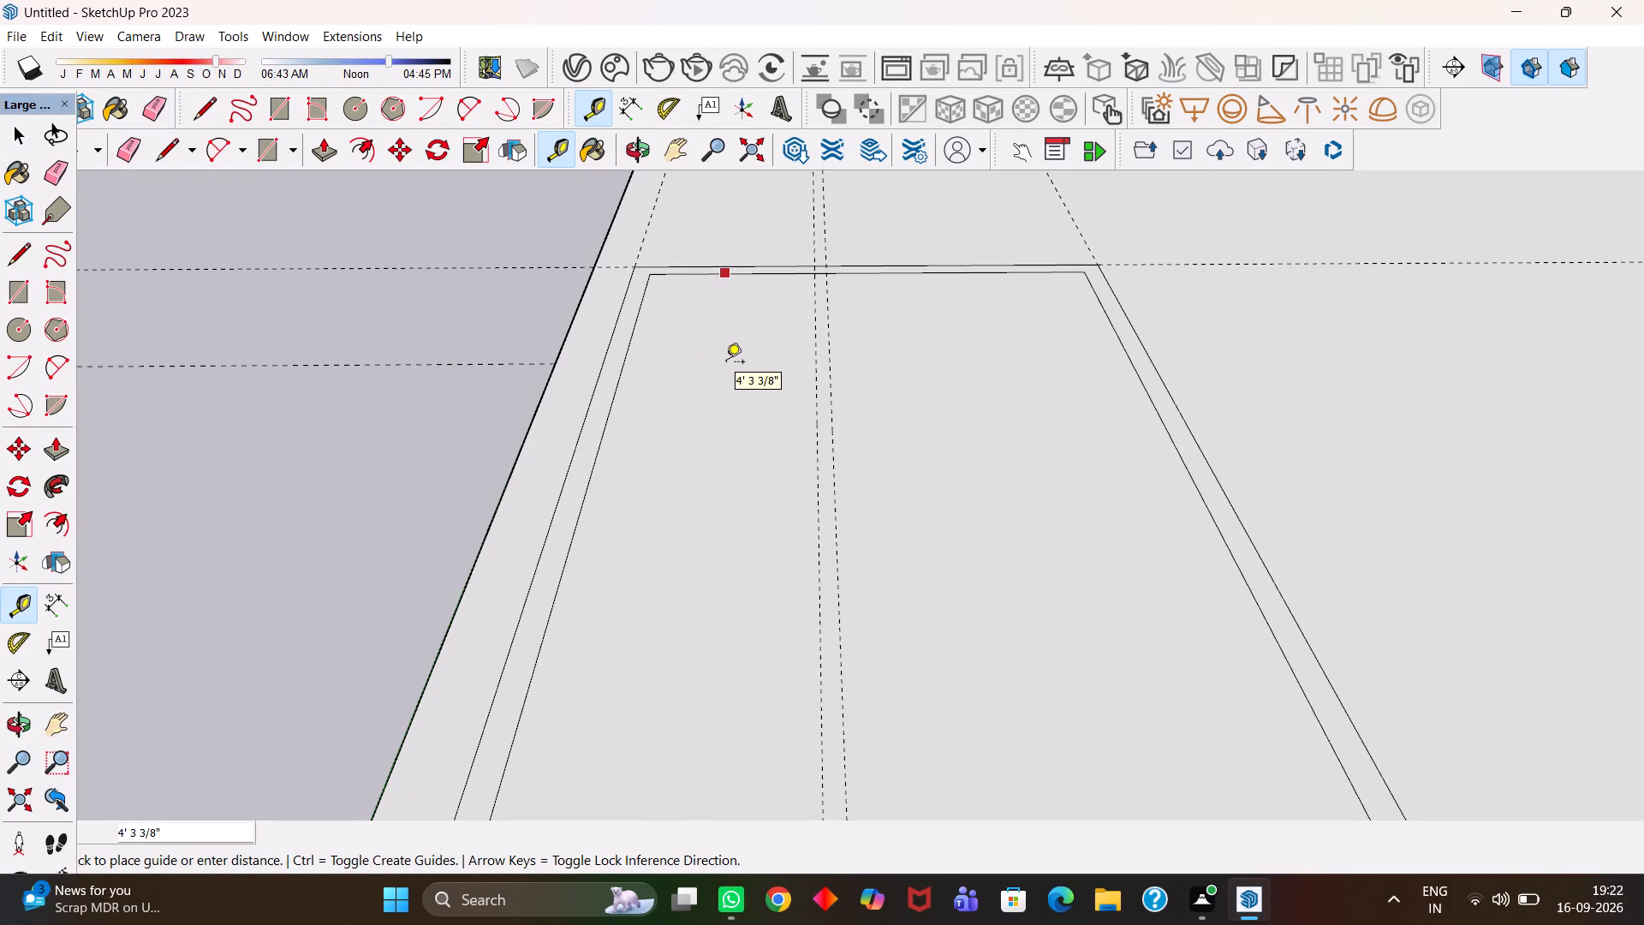
Try to place a parallel guide 9" inward from the inner outline's far short edge.
{"action": "key", "text": "9"}
{"action": "key", "text": "Return"}
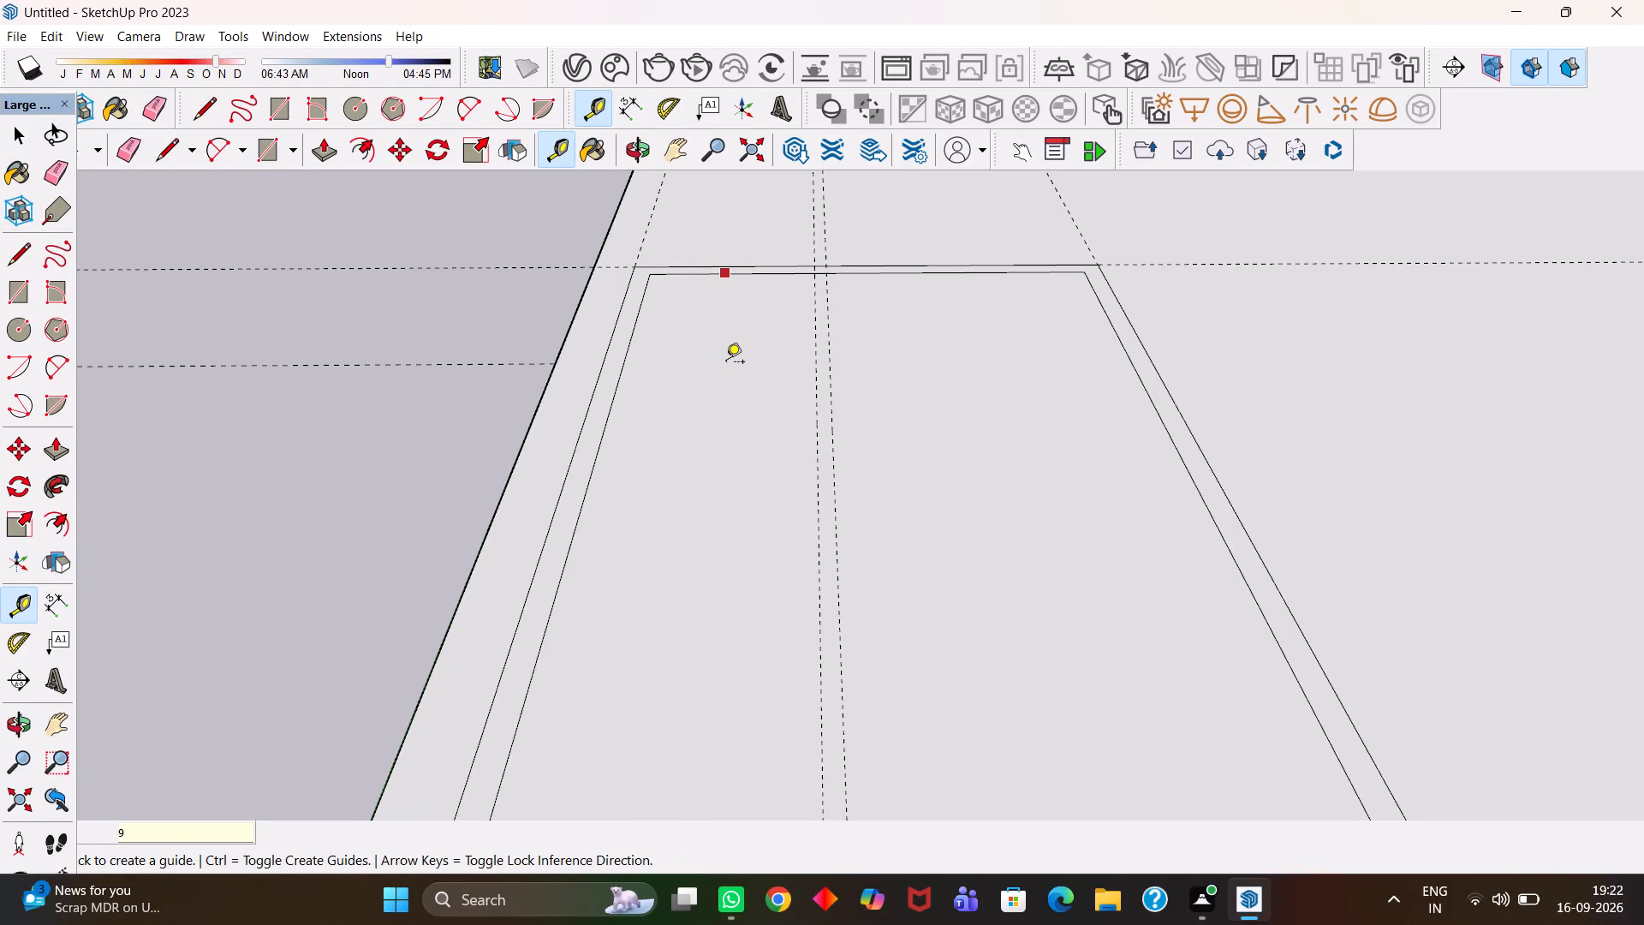
{"action": "type", "text": "'9\""}
{"action": "key", "text": "Return"}
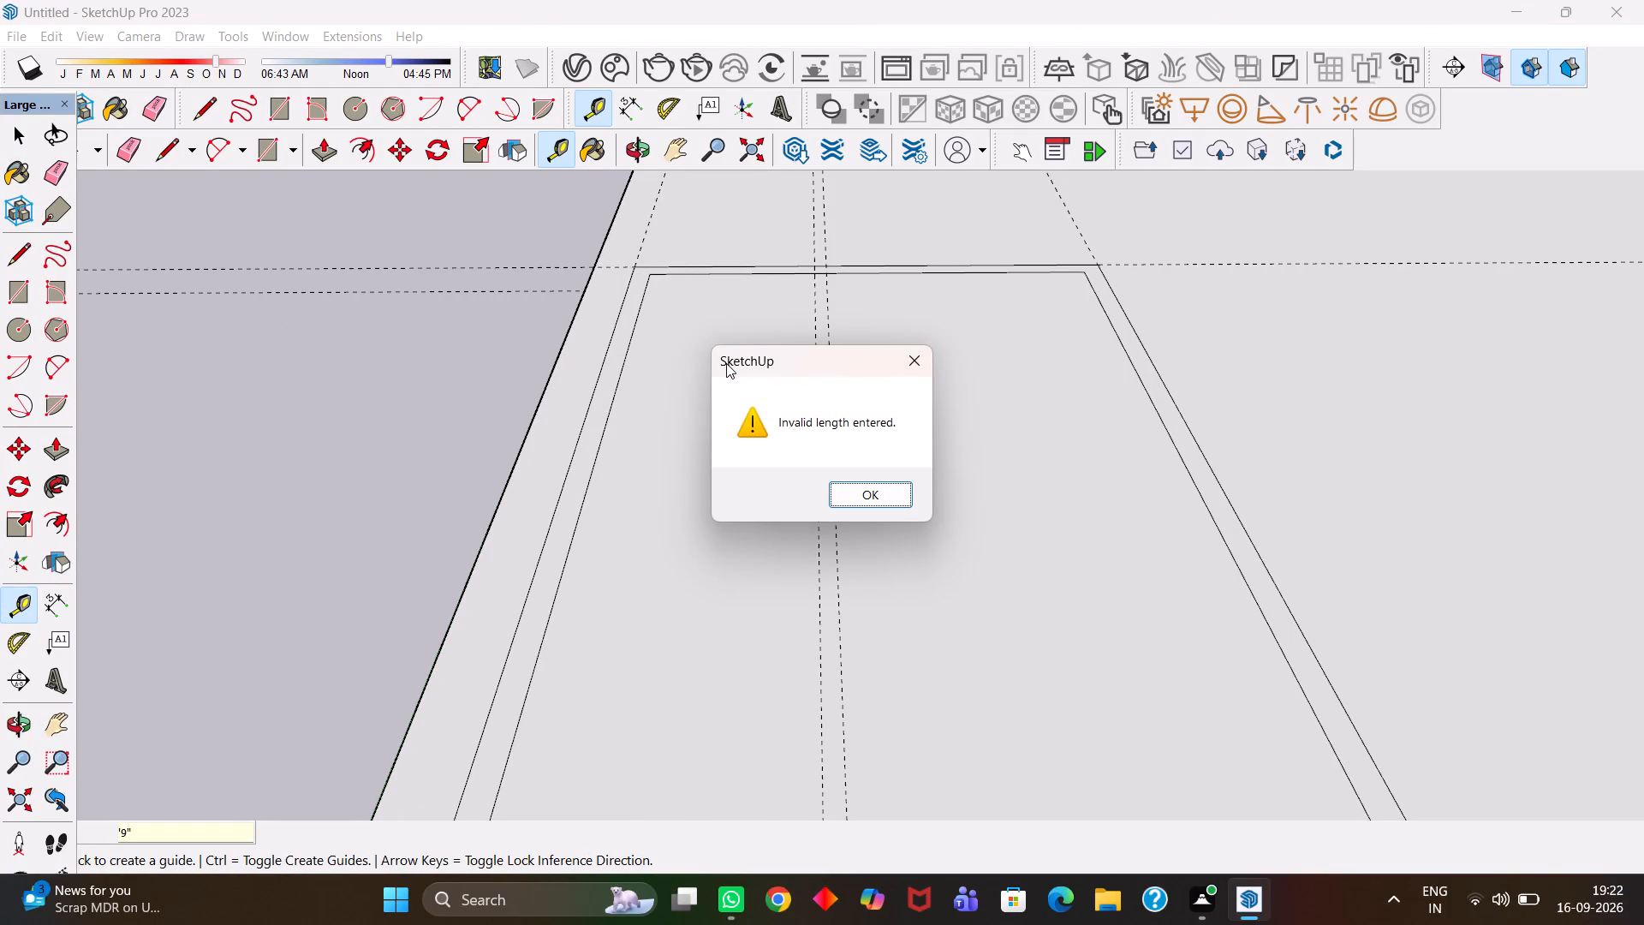
{"action": "left_click", "coordinate": [924, 361]}
Mark a crosswise partition with guides 9' 9" inward from the inner outline's far short edge and 6" beyond that.
{"action": "left_click", "coordinate": [742, 278]}
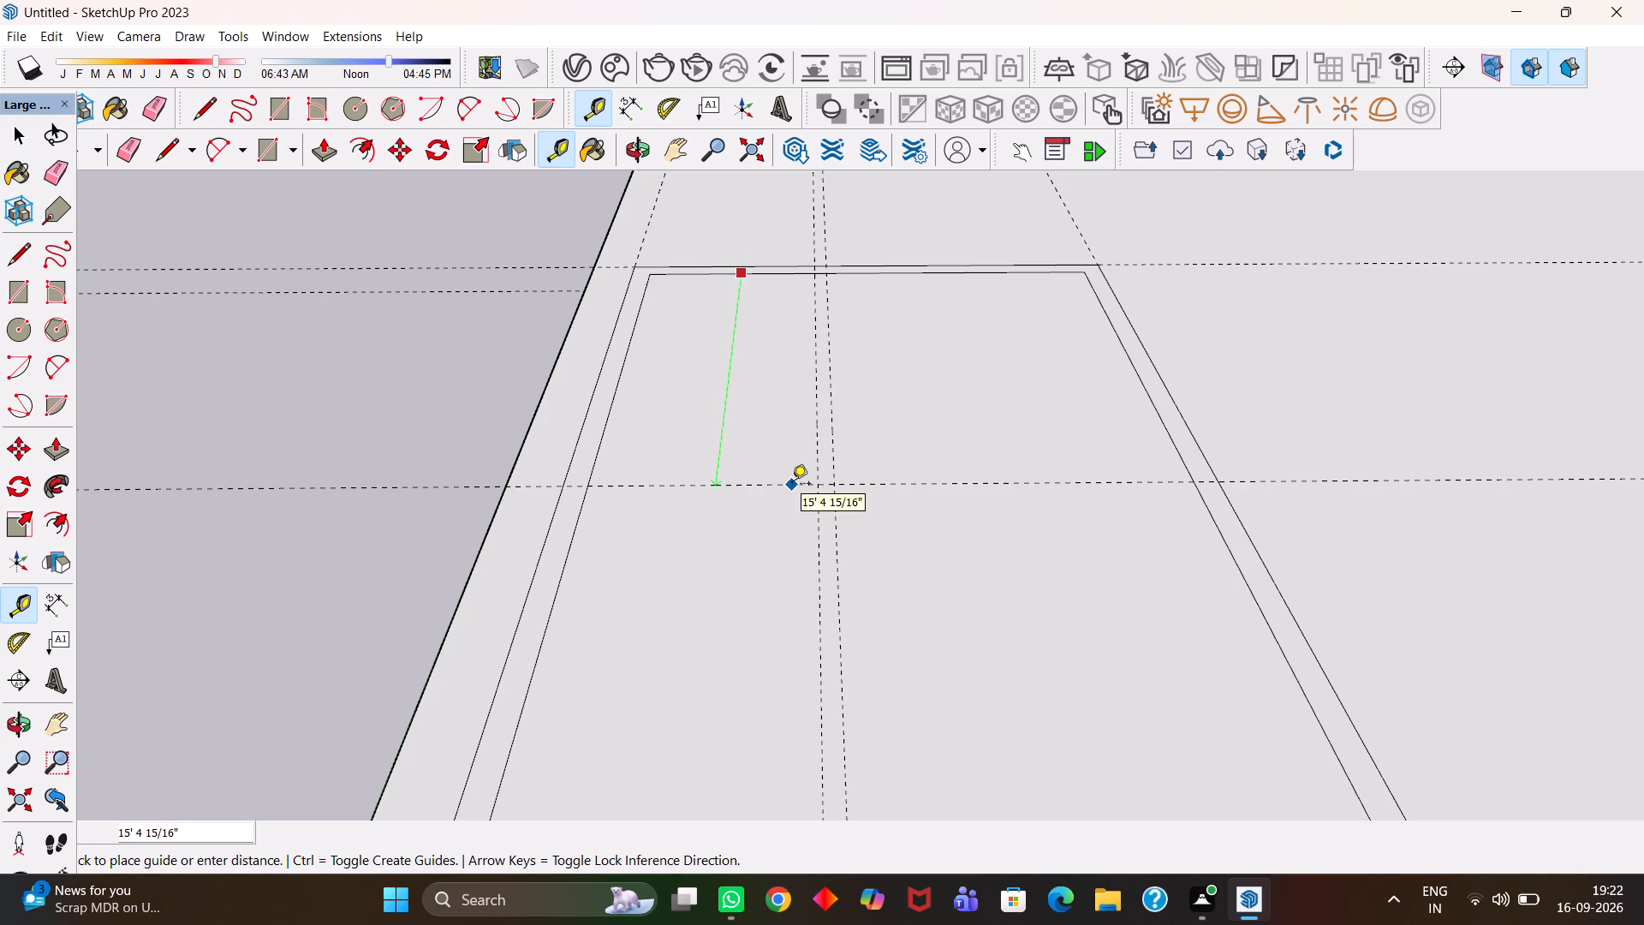
{"action": "type", "text": "9'9\""}
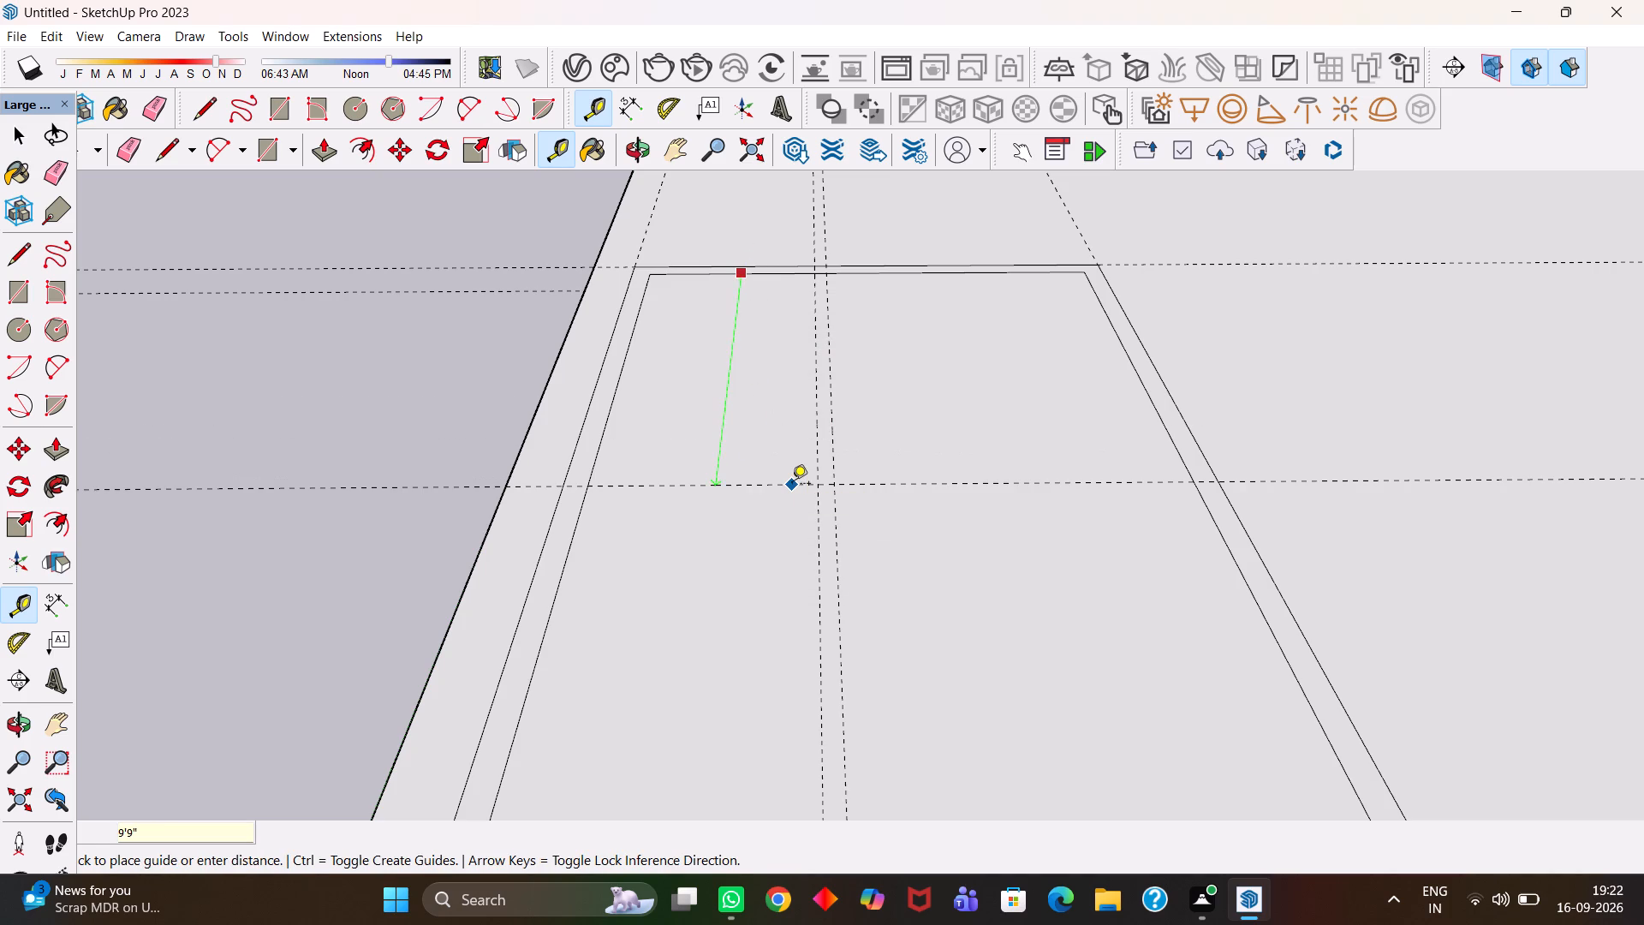
{"action": "key", "text": "Return"}
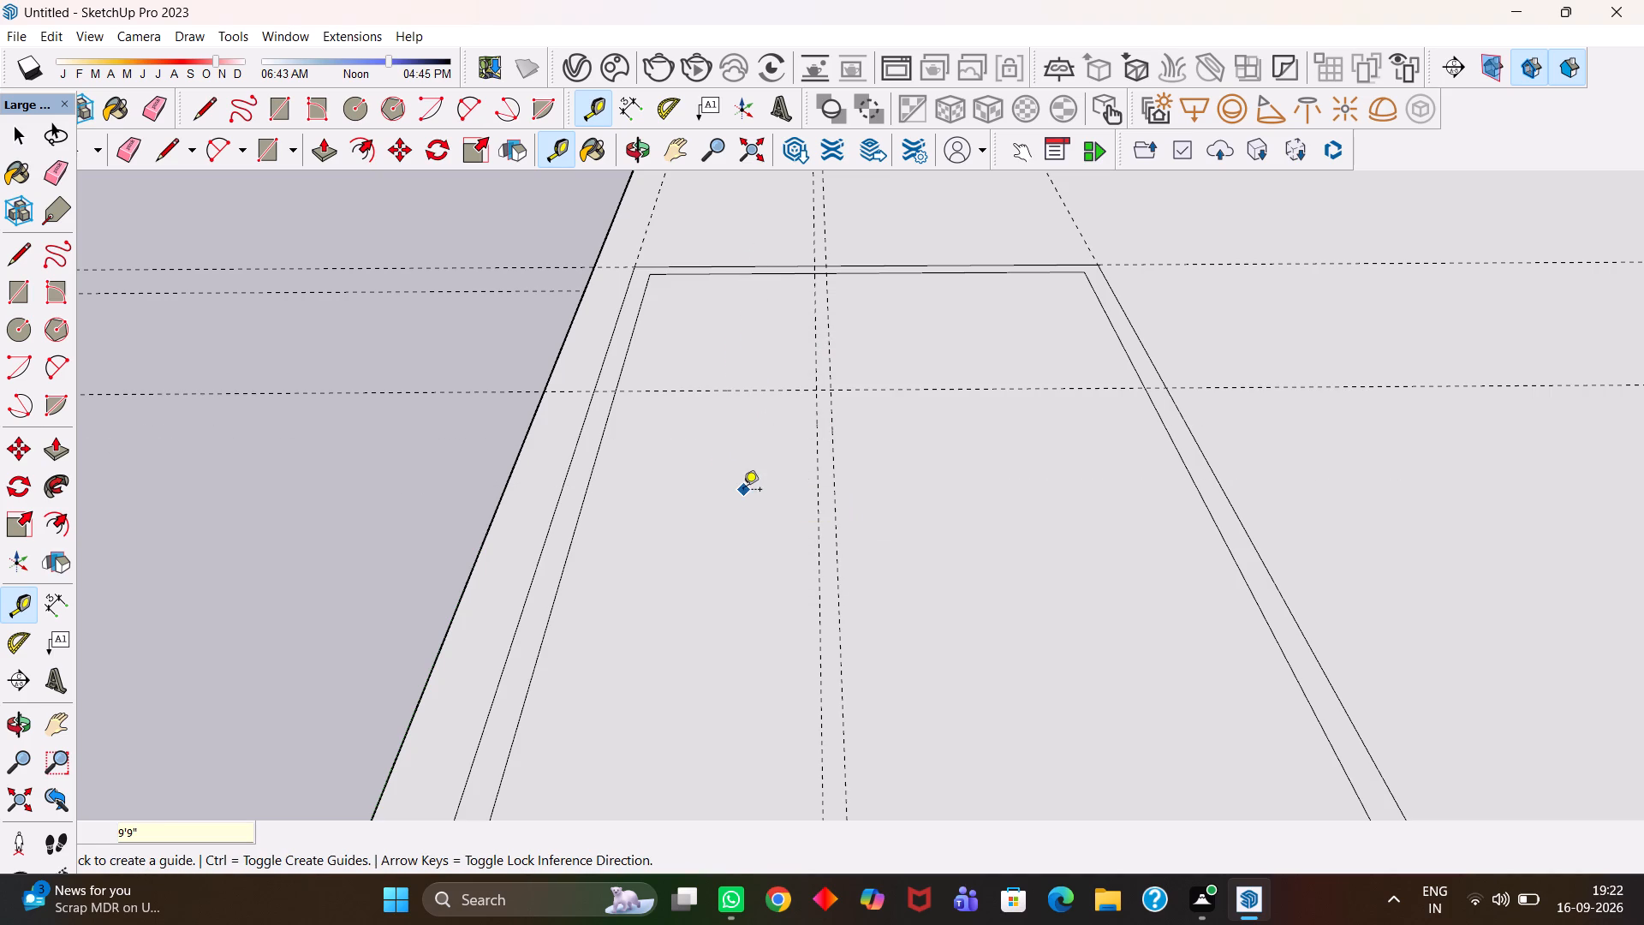
{"action": "left_click", "coordinate": [833, 334]}
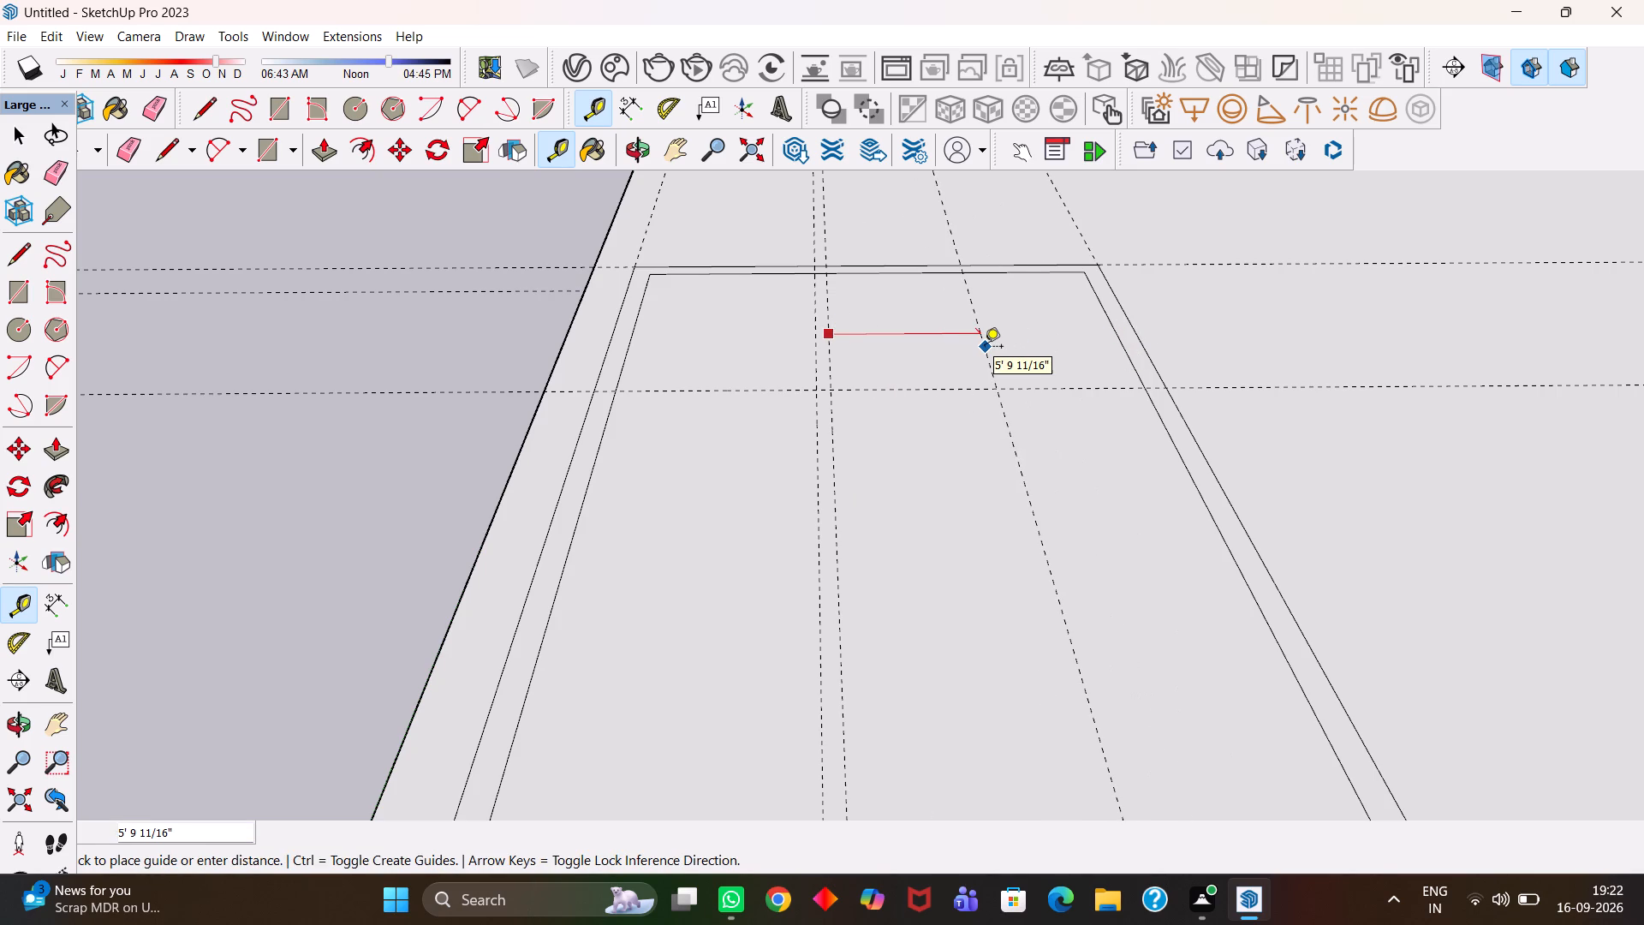
{"action": "key", "text": "r"}
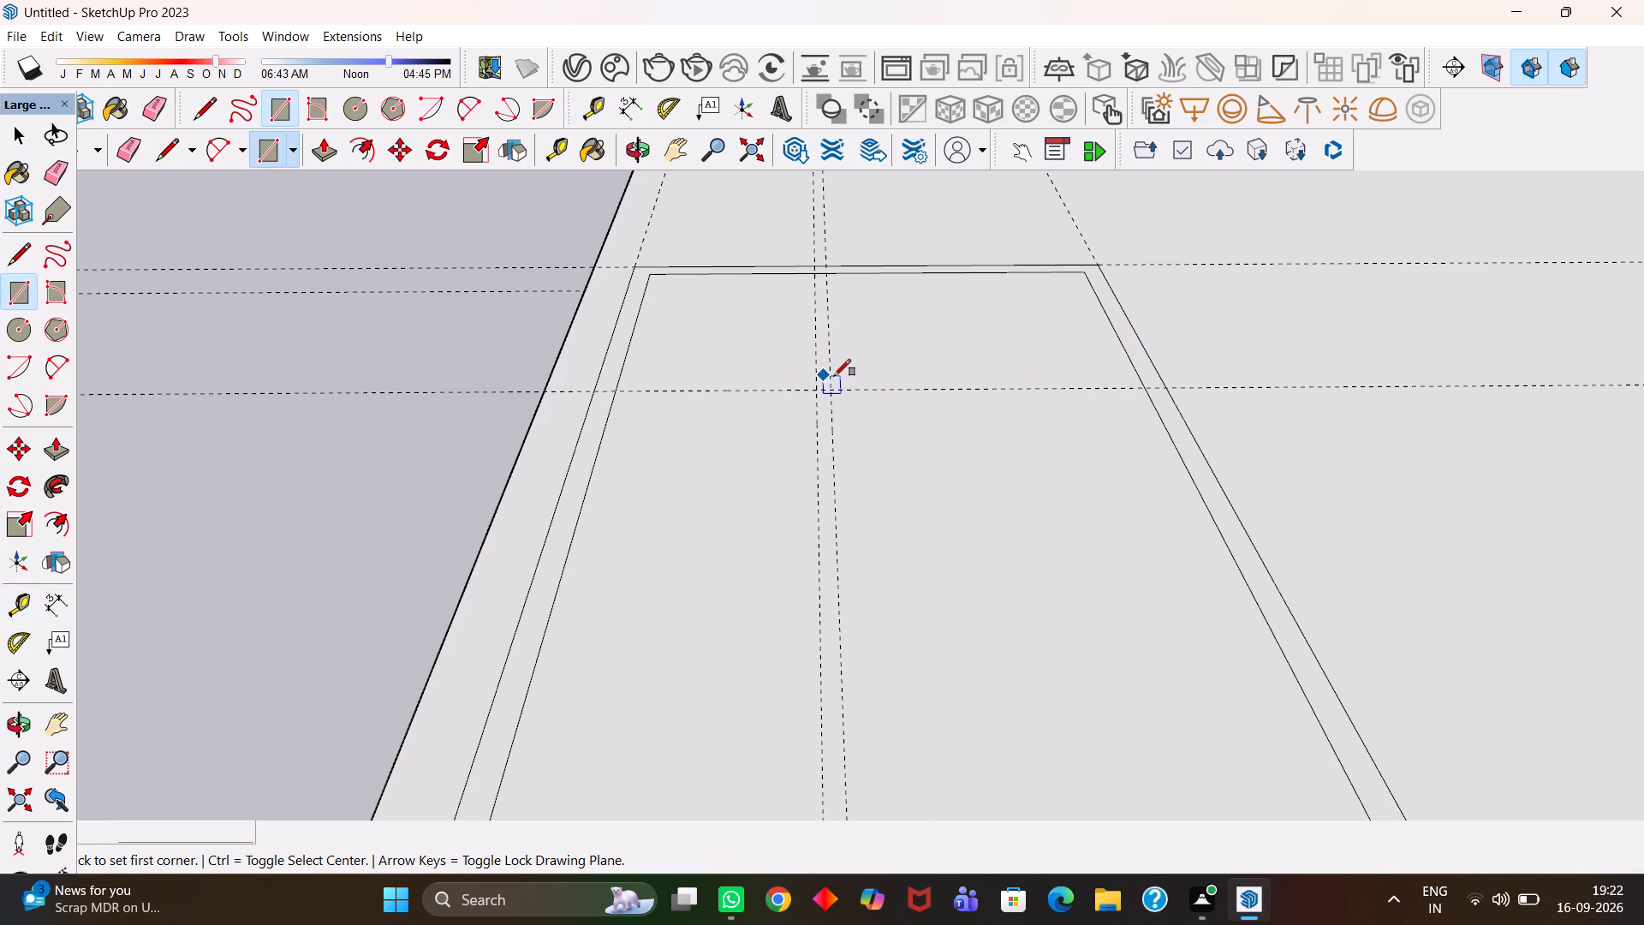
{"action": "key", "text": "t"}
{"action": "left_click", "coordinate": [877, 388]}
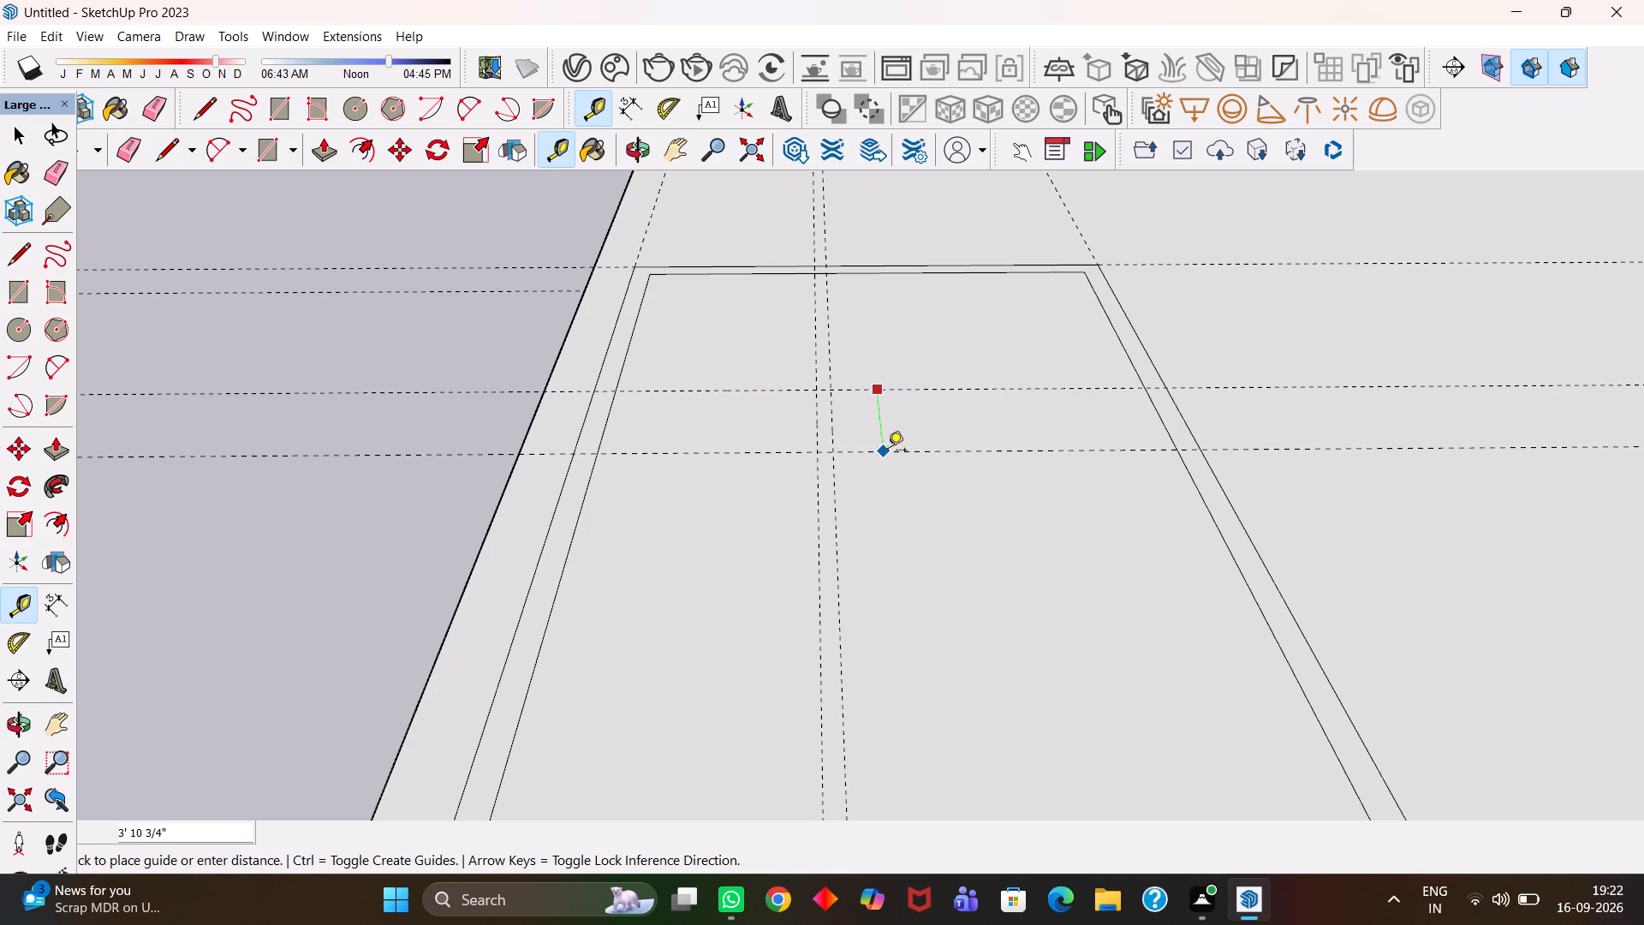
{"action": "type", "text": "6\""}
{"action": "key", "text": "Return"}
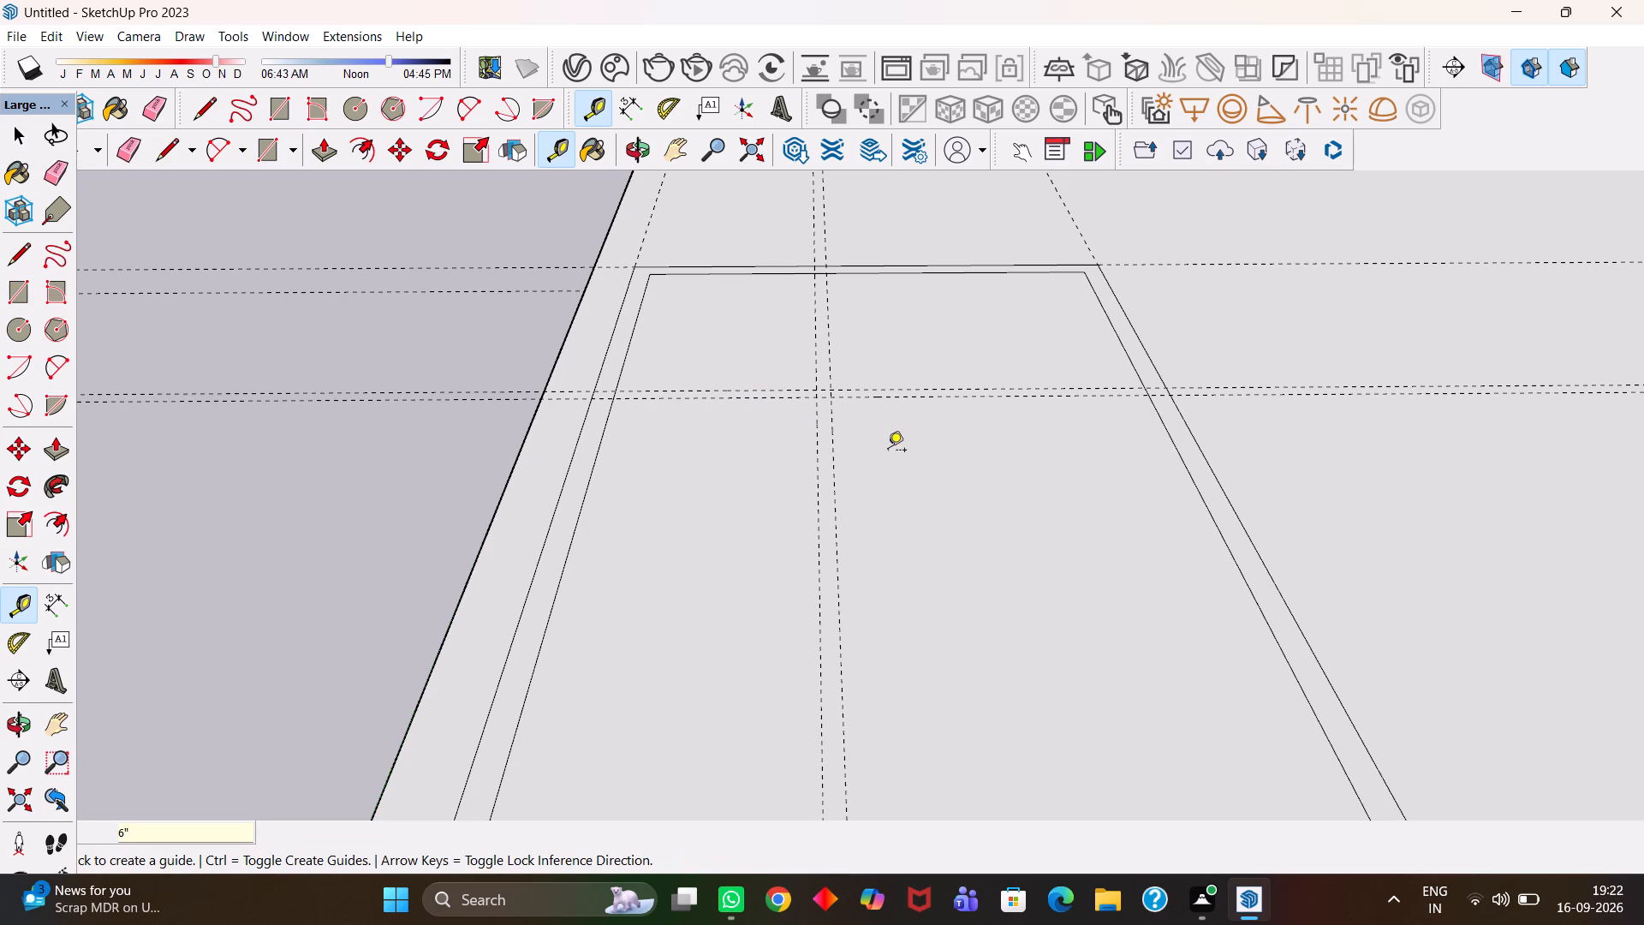
Place a parallel crosswise guide 4' beyond the inward guide of the crosswise partition pair.
{"action": "key", "text": "h"}
{"action": "left_click_drag", "start_coordinate": [898, 501], "coordinate": [886, 397]}
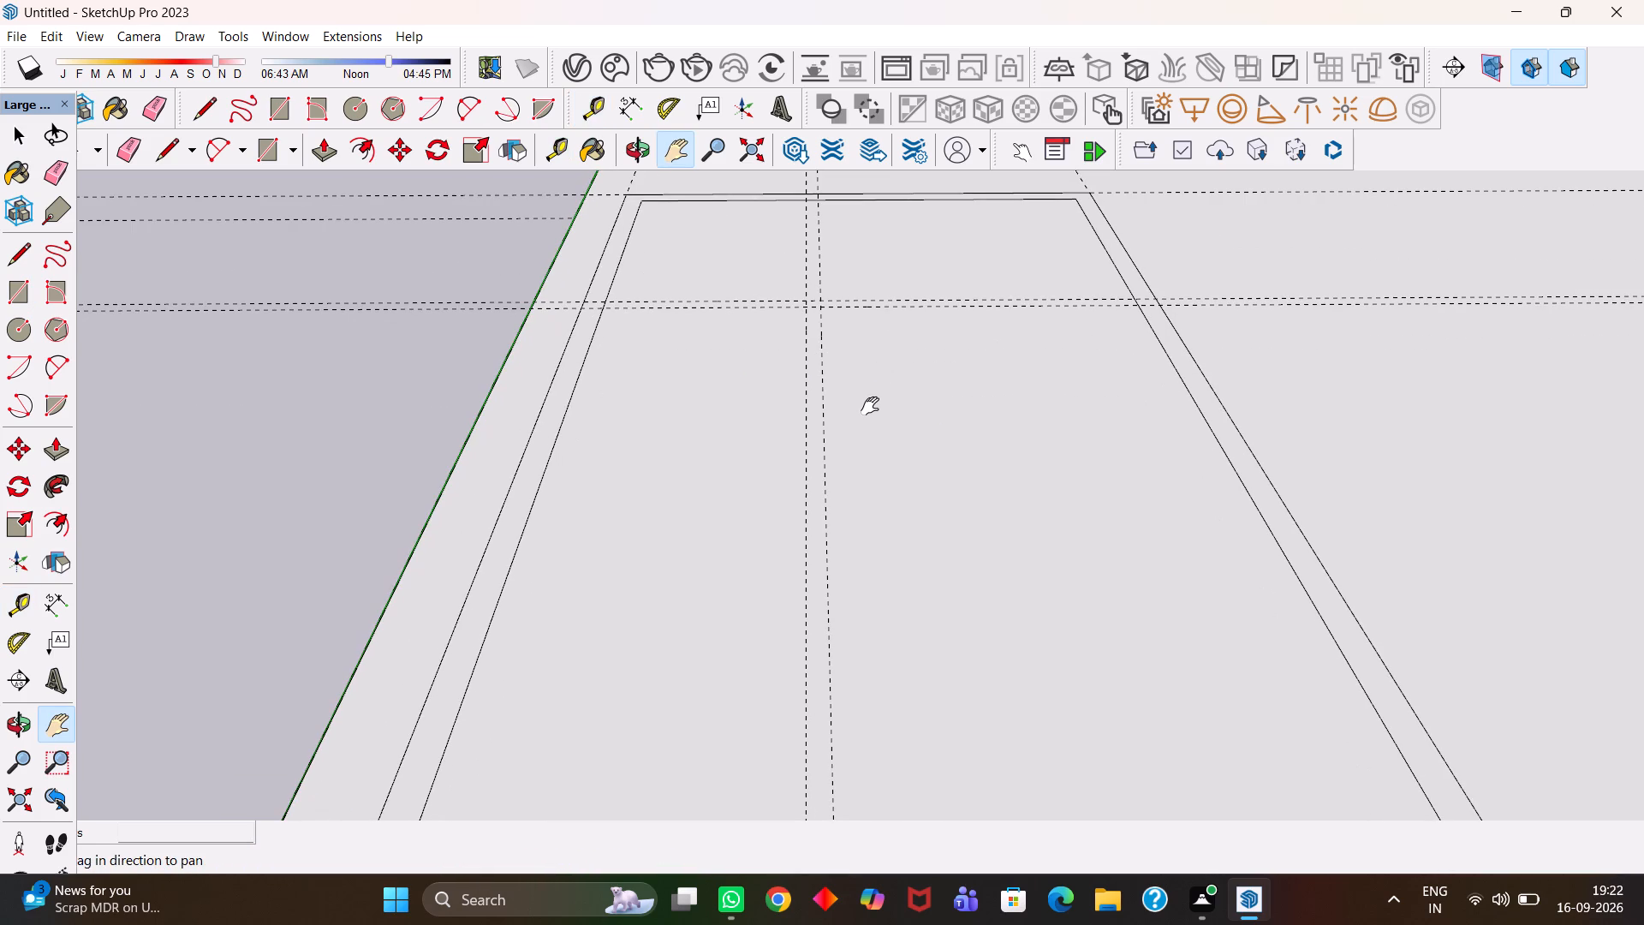
{"action": "left_click_drag", "start_coordinate": [890, 435], "coordinate": [809, 405]}
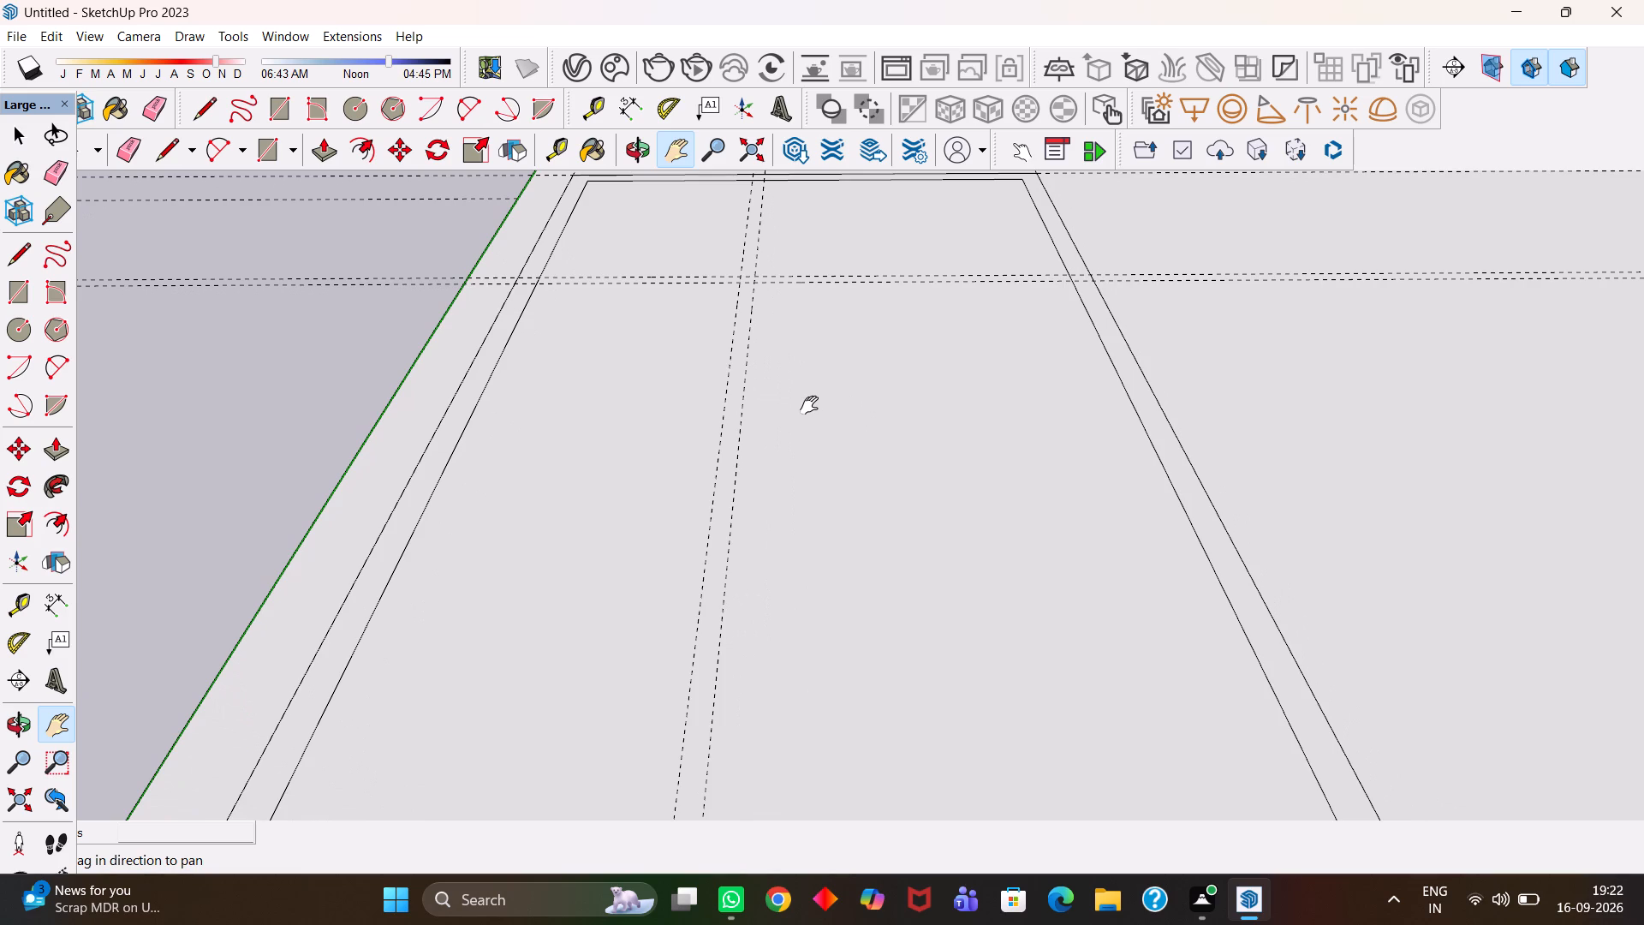
{"action": "left_click_drag", "start_coordinate": [910, 380], "coordinate": [909, 445]}
{"action": "key", "text": "t"}
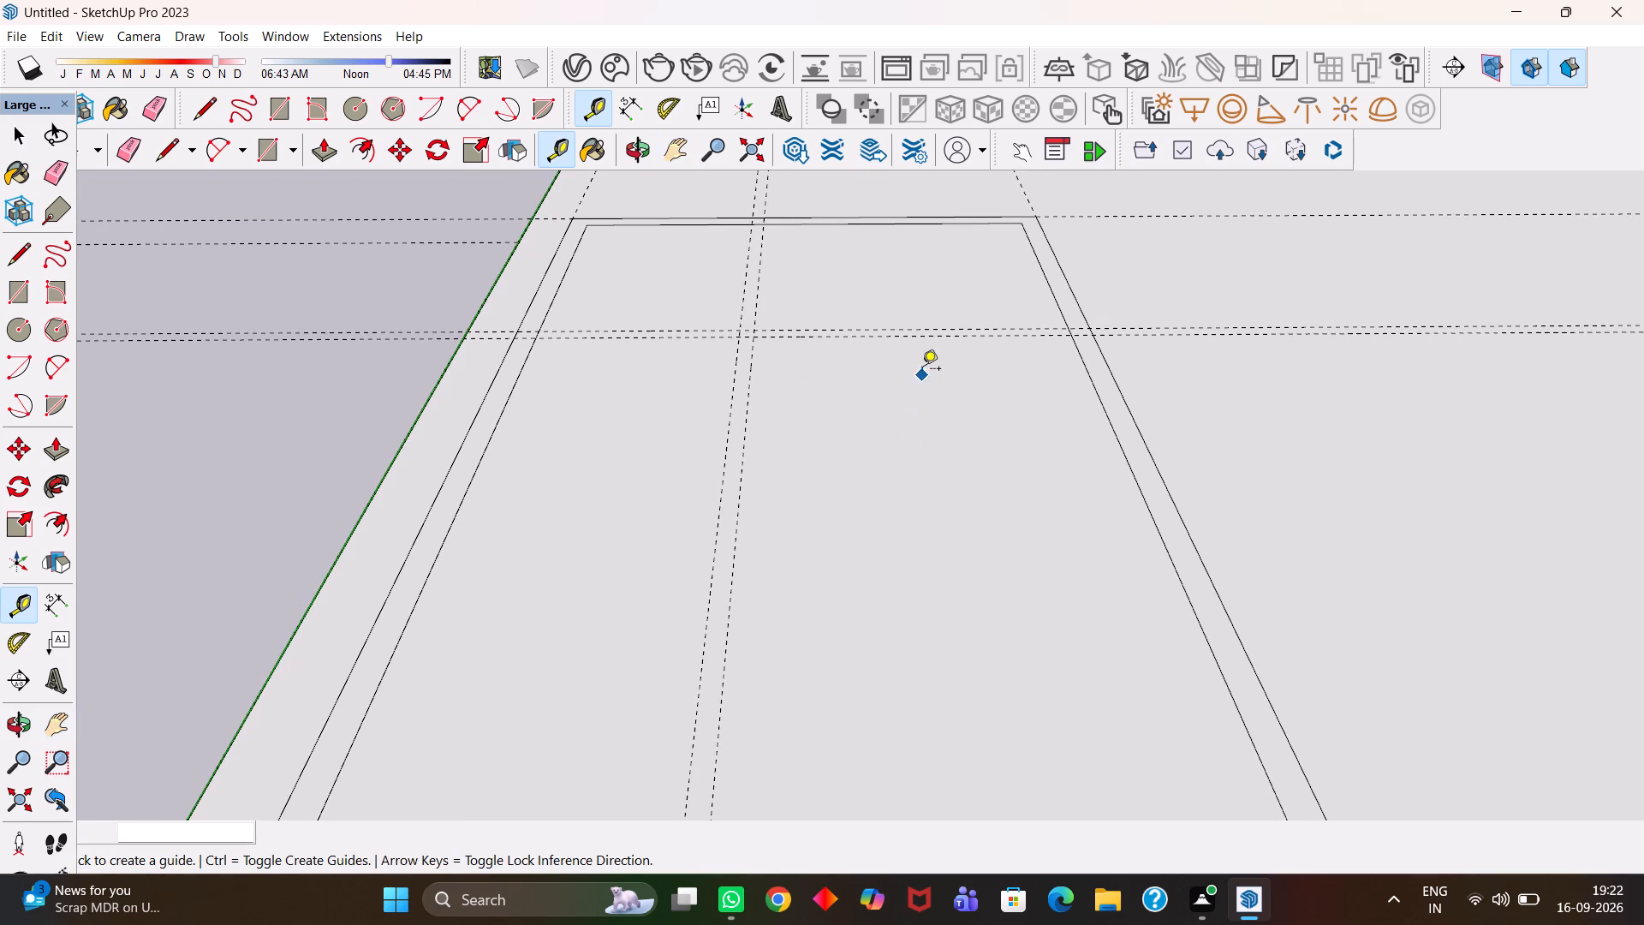
{"action": "left_click", "coordinate": [914, 338]}
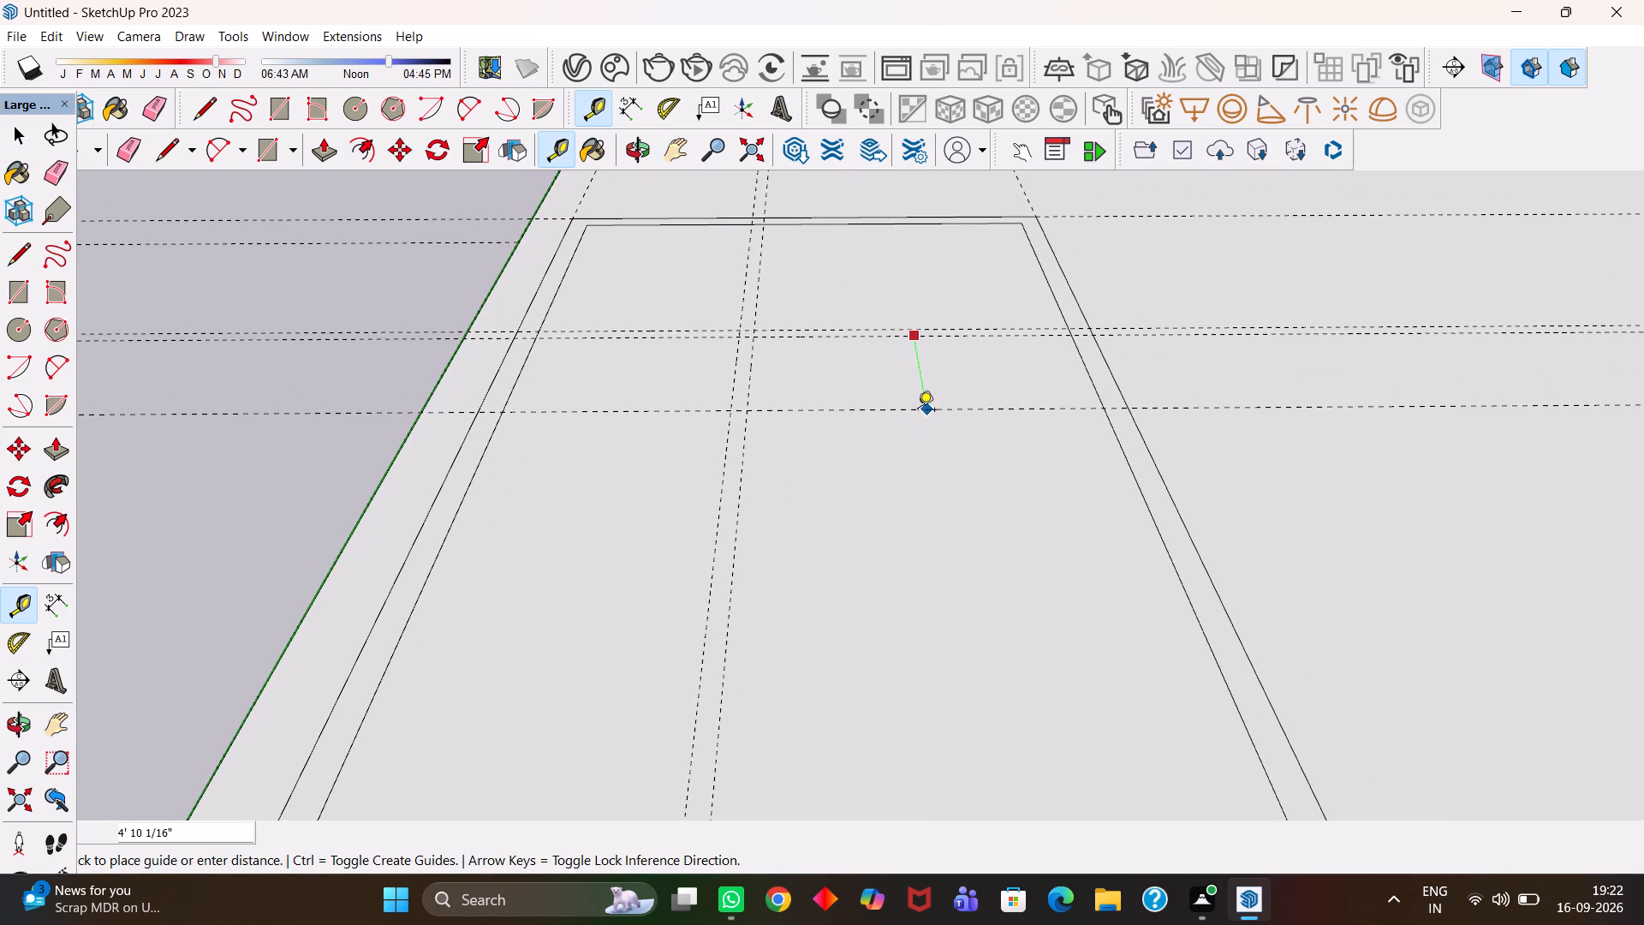
{"action": "type", "text": "4'"}
{"action": "key", "text": "Return"}
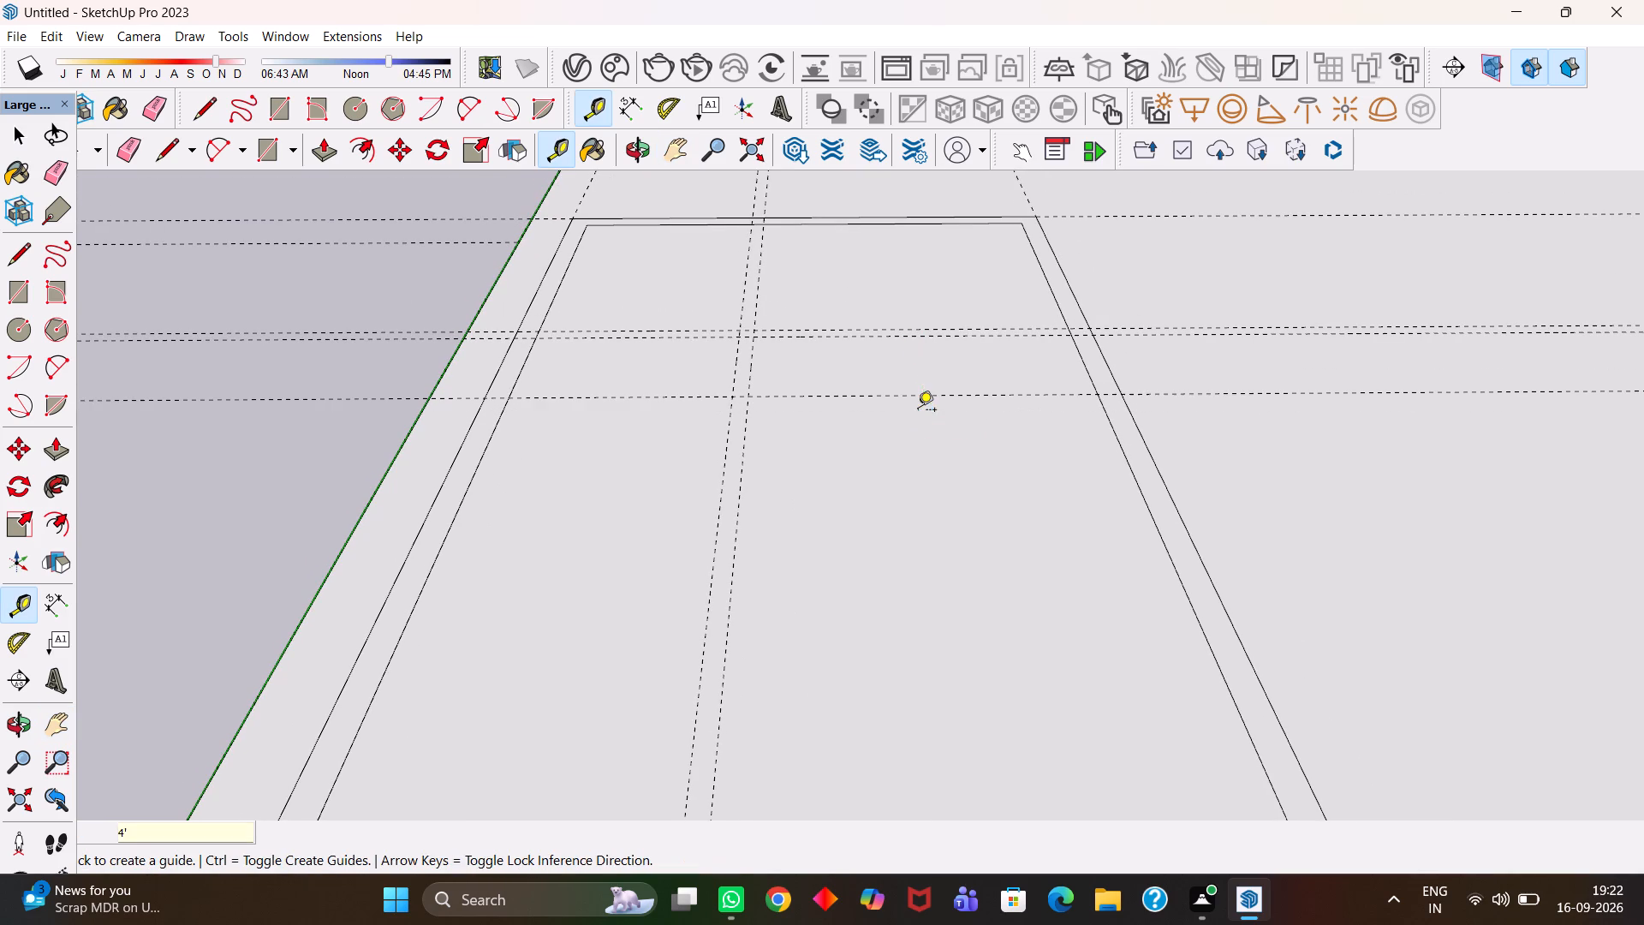
Mark a lengthwise partition with guides 7' inward from the inner outline's long edge farthest from the green axis and 6" beyond that.
{"action": "left_click", "coordinate": [1126, 472]}
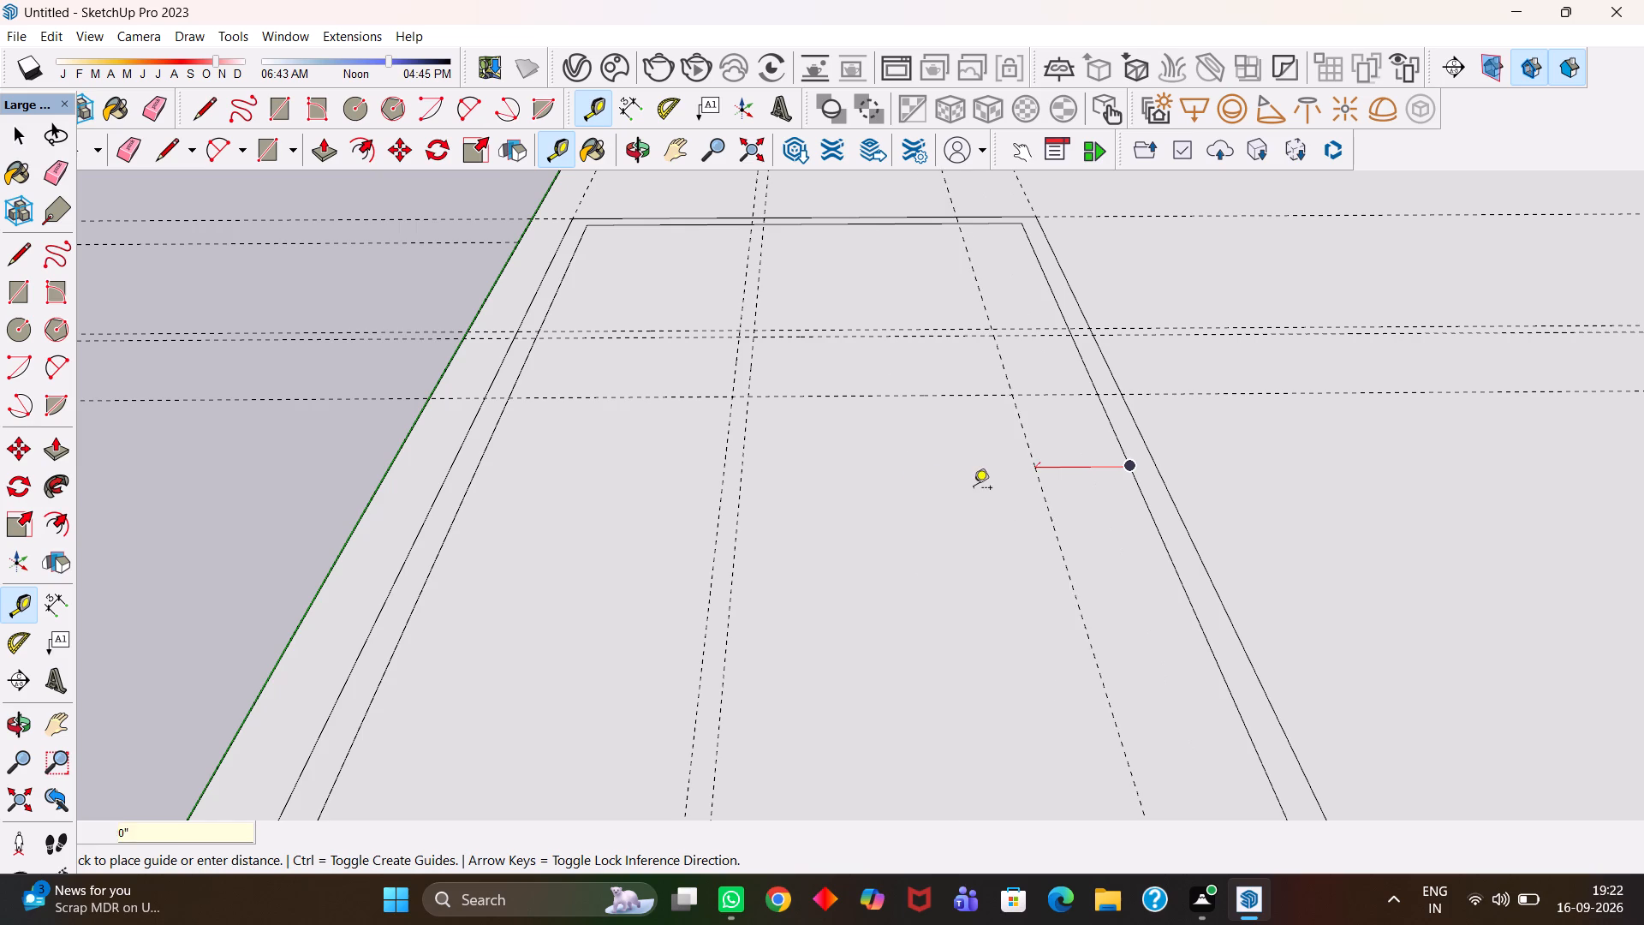
{"action": "type", "text": "7'"}
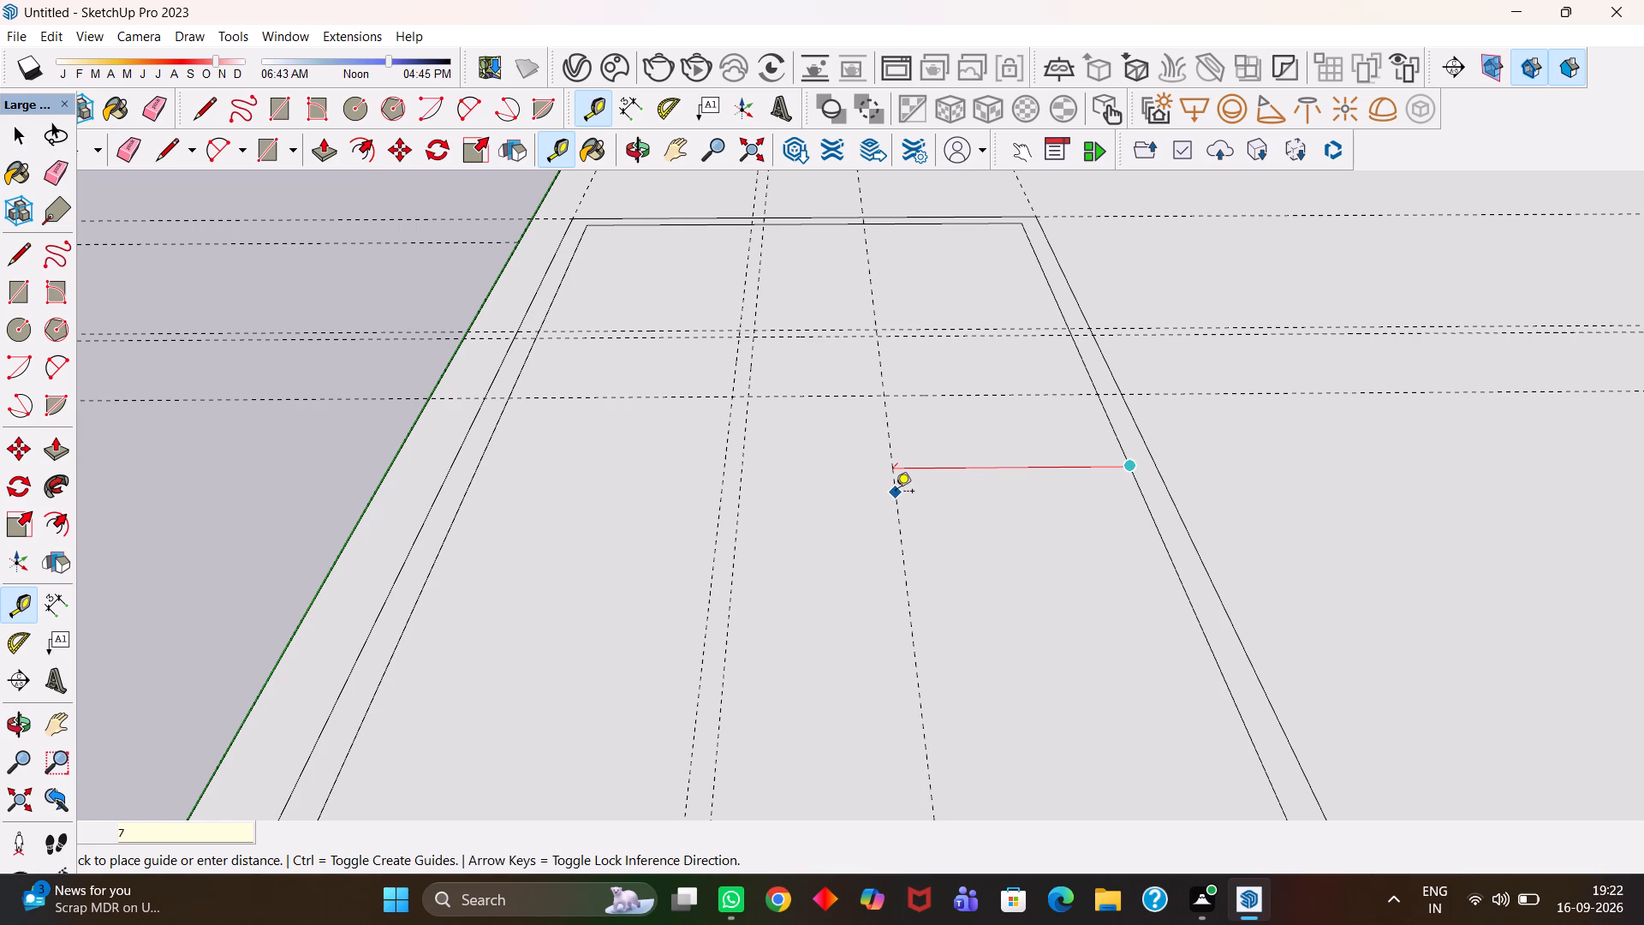
{"action": "key", "text": "Return"}
{"action": "left_click", "coordinate": [893, 563]}
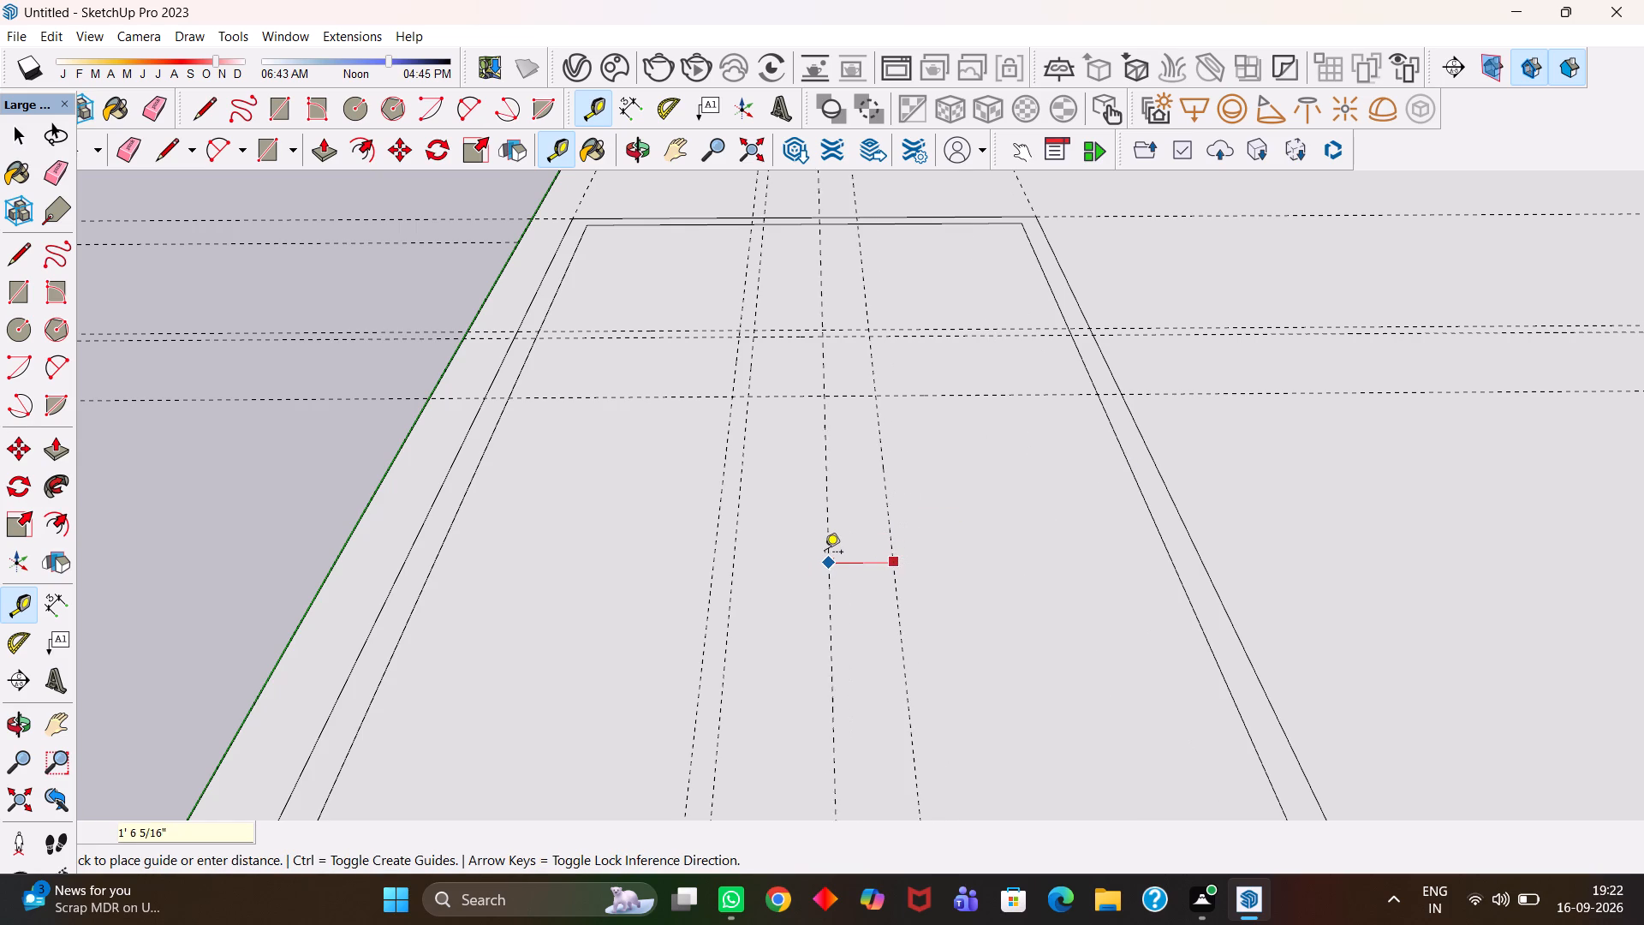
{"action": "type", "text": "6\""}
{"action": "key", "text": "Return"}
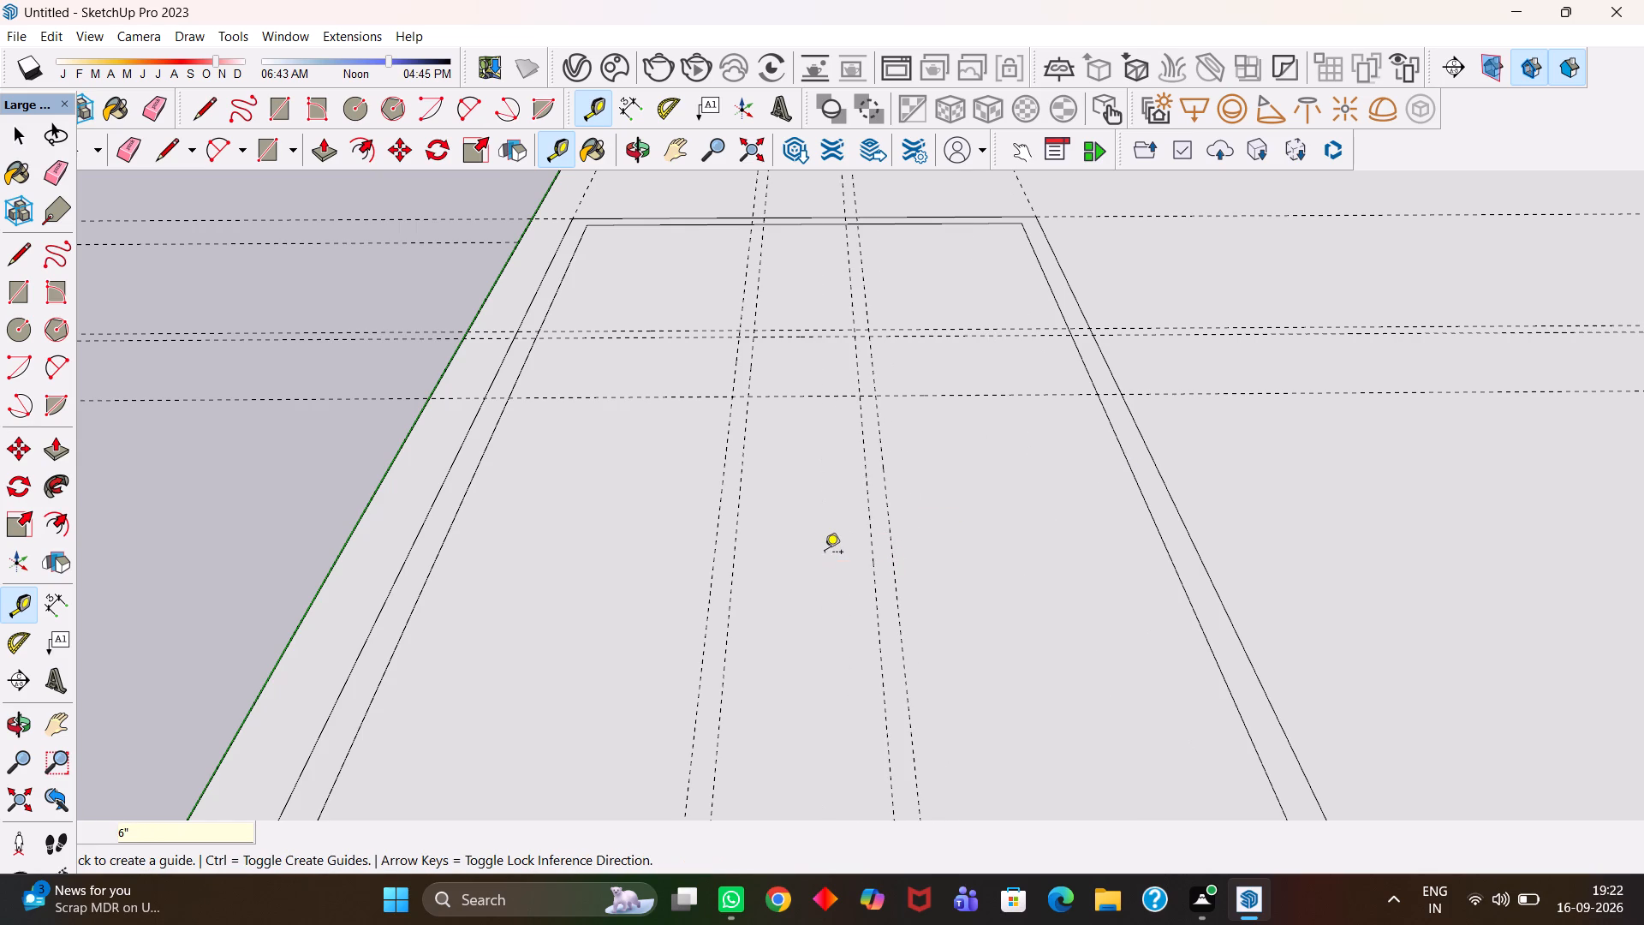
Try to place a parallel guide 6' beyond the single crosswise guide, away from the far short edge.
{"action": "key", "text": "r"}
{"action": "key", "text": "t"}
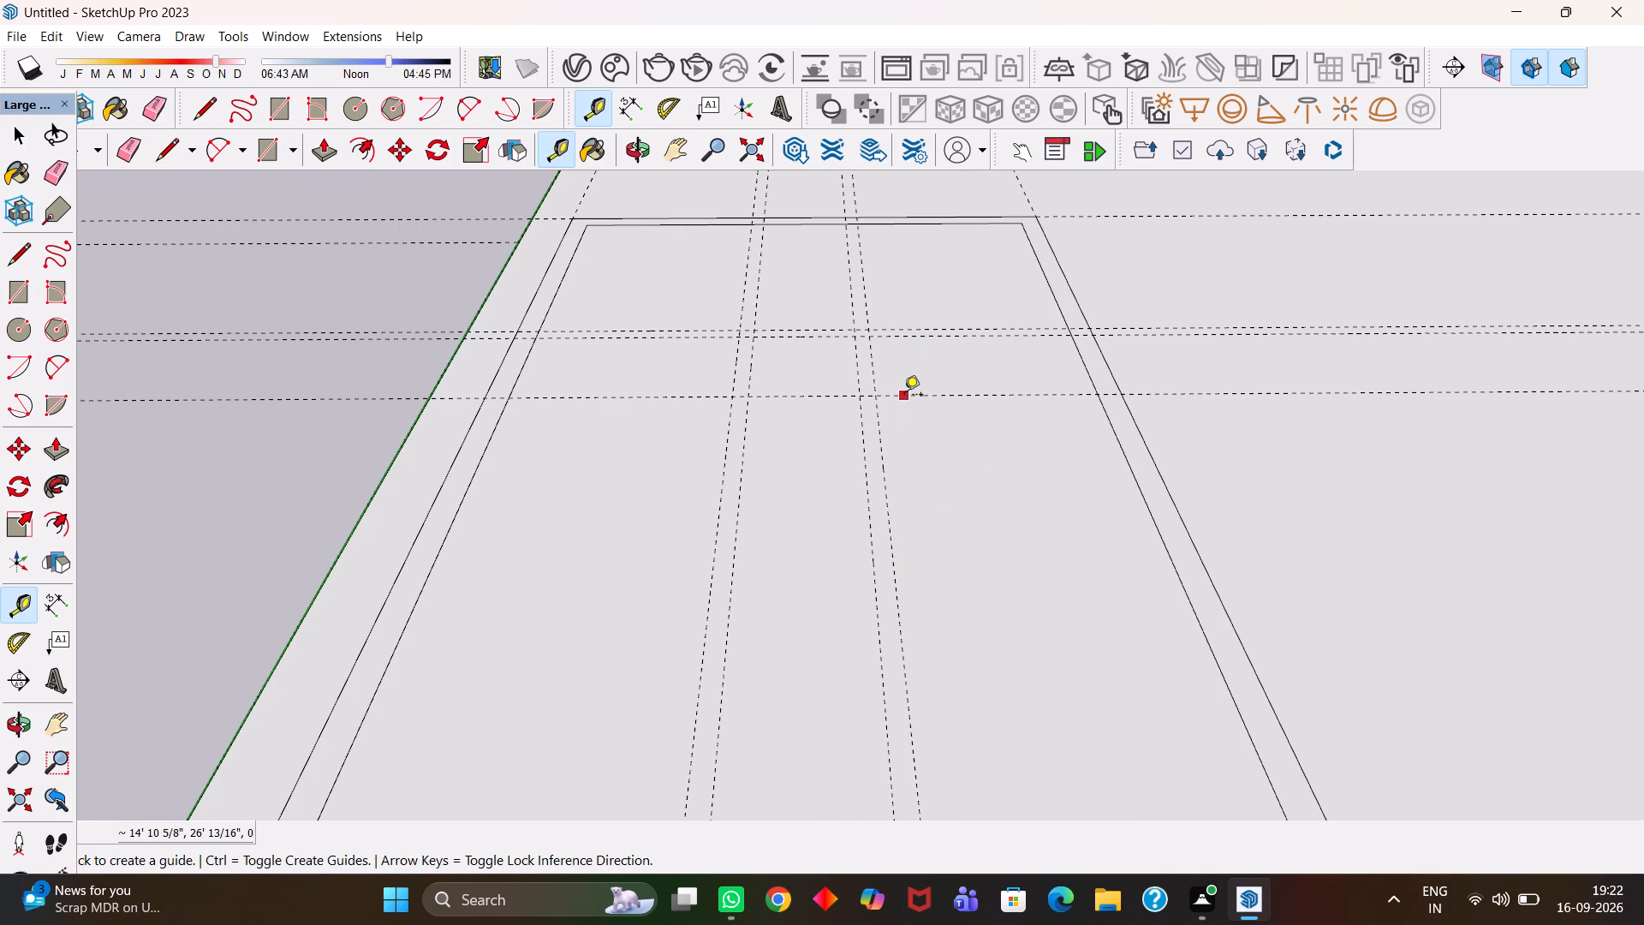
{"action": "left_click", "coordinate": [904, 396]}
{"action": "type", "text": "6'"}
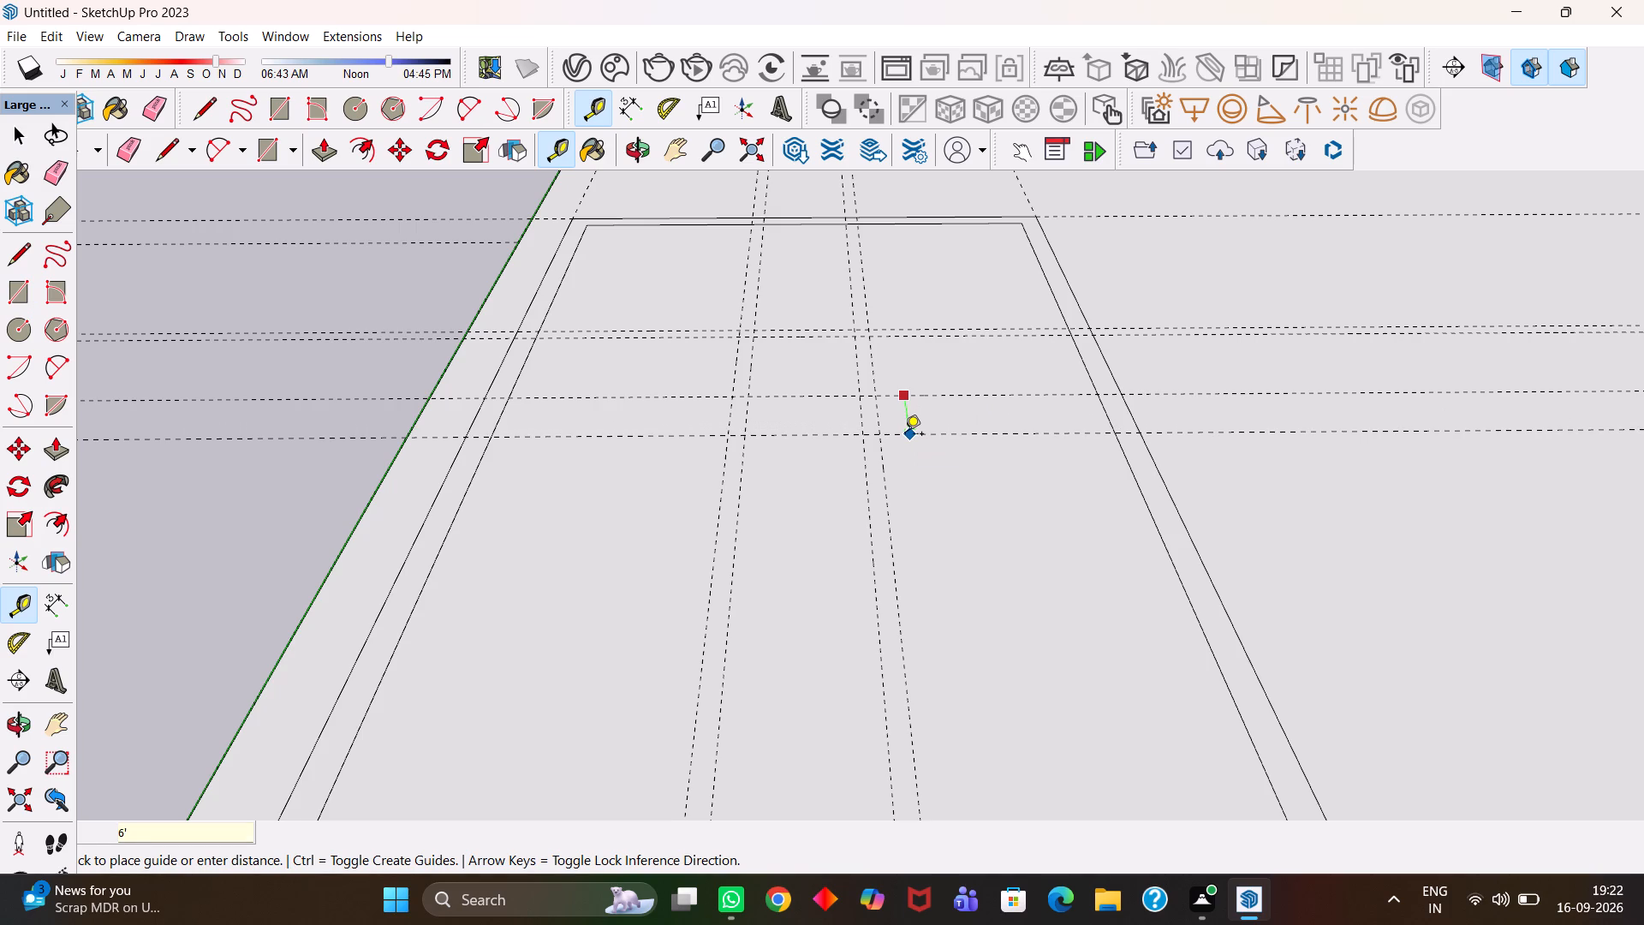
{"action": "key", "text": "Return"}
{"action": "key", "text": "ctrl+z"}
Place a parallel guide 6" beyond the single crosswise guide, away from the far short edge, to mark a partition's thickness.
{"action": "left_click", "coordinate": [905, 400]}
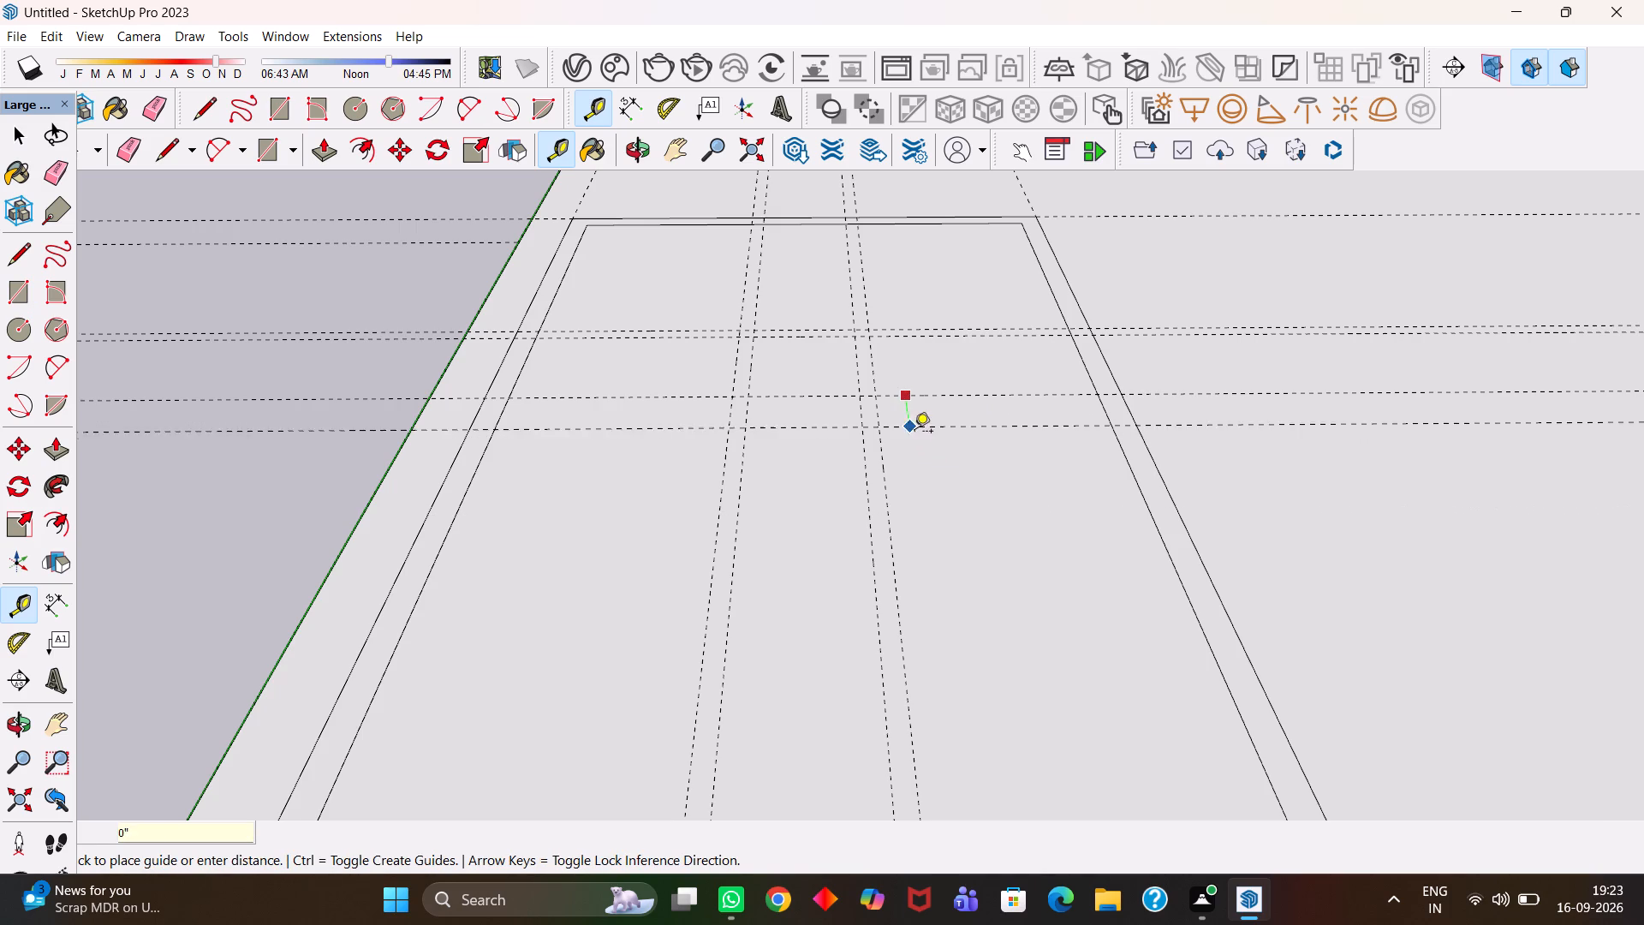
{"action": "type", "text": "6\""}
{"action": "key", "text": "Return"}
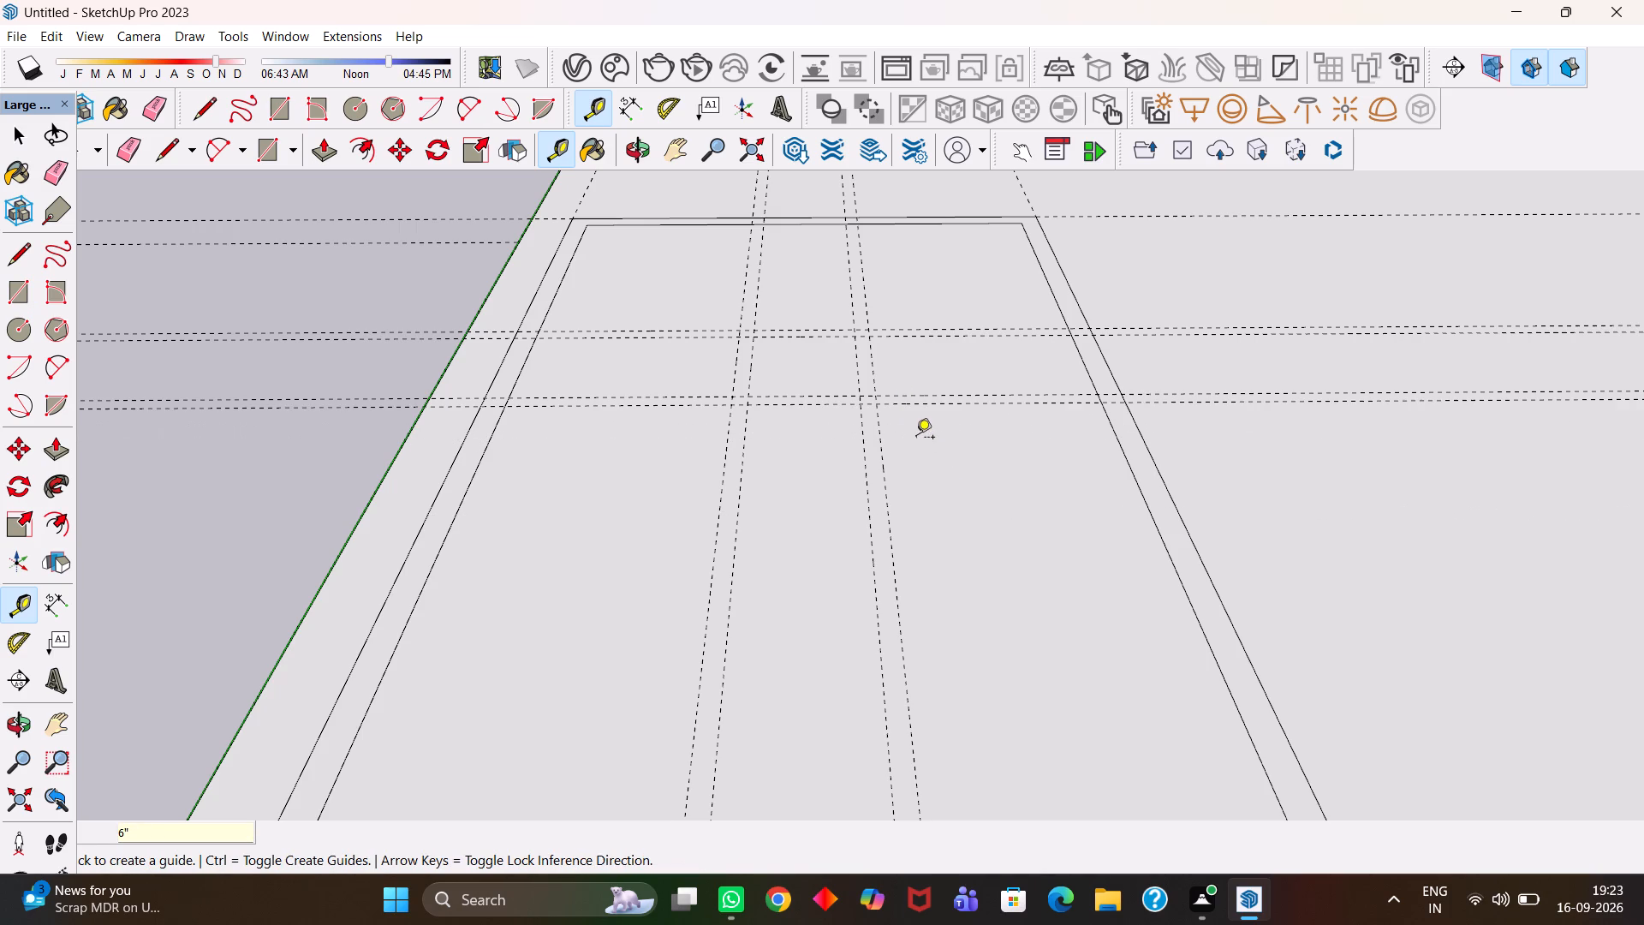
Draw a 7' 6" by 6" partition rectangle between the nearer crosswise guides, from the newest lengthwise guide to the inner long edge.
{"action": "scroll", "coordinate": [917, 422], "scroll_direction": "up", "scroll_amount": 6}
{"action": "key", "text": "r"}
{"action": "left_click", "coordinate": [836, 384]}
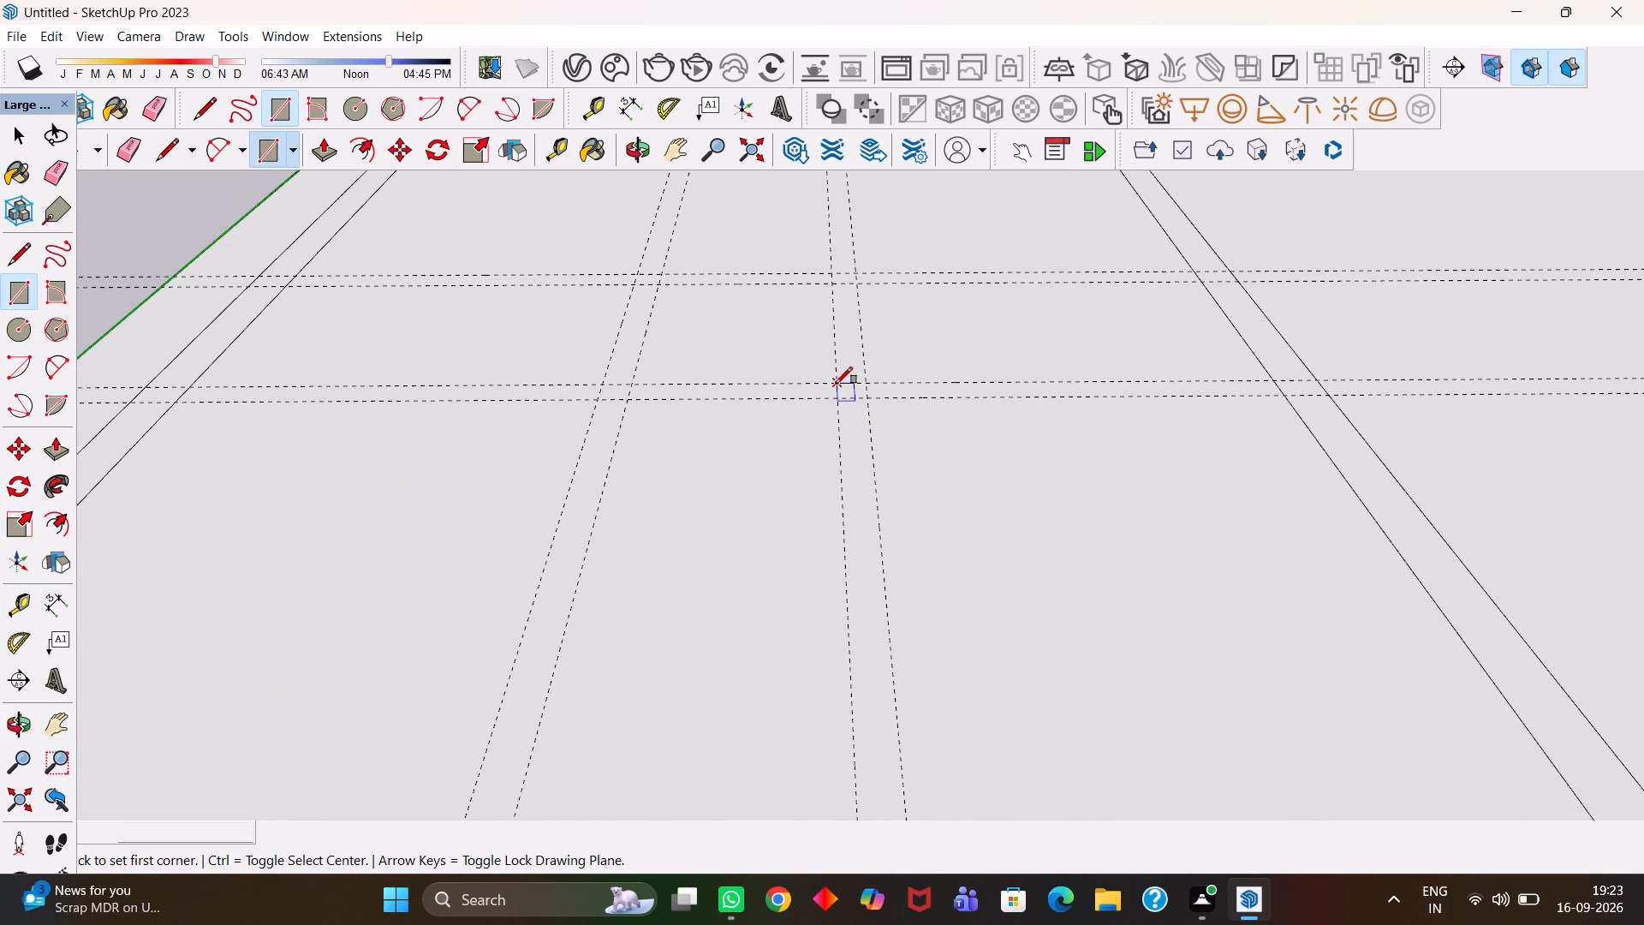
{"action": "left_click", "coordinate": [1278, 399]}
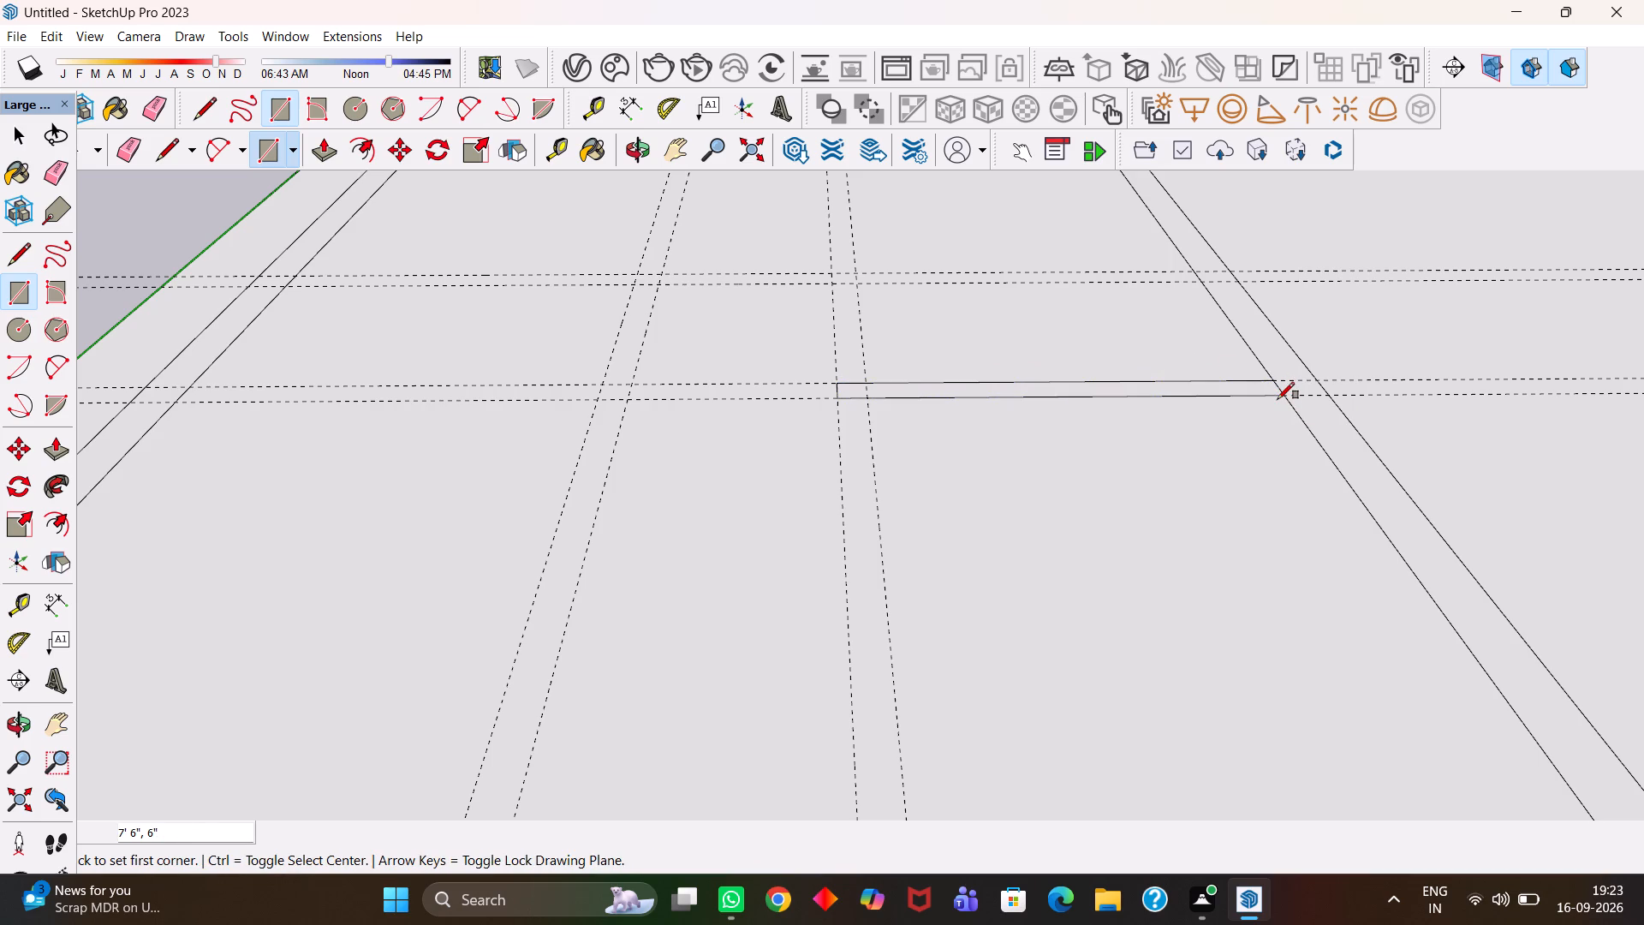
Draw a 5' by 6" lengthwise partition rectangle from the 7' 6" partition's inner end across the farther crosswise guide pair.
{"action": "scroll", "coordinate": [1278, 399], "scroll_direction": "up", "scroll_amount": 1}
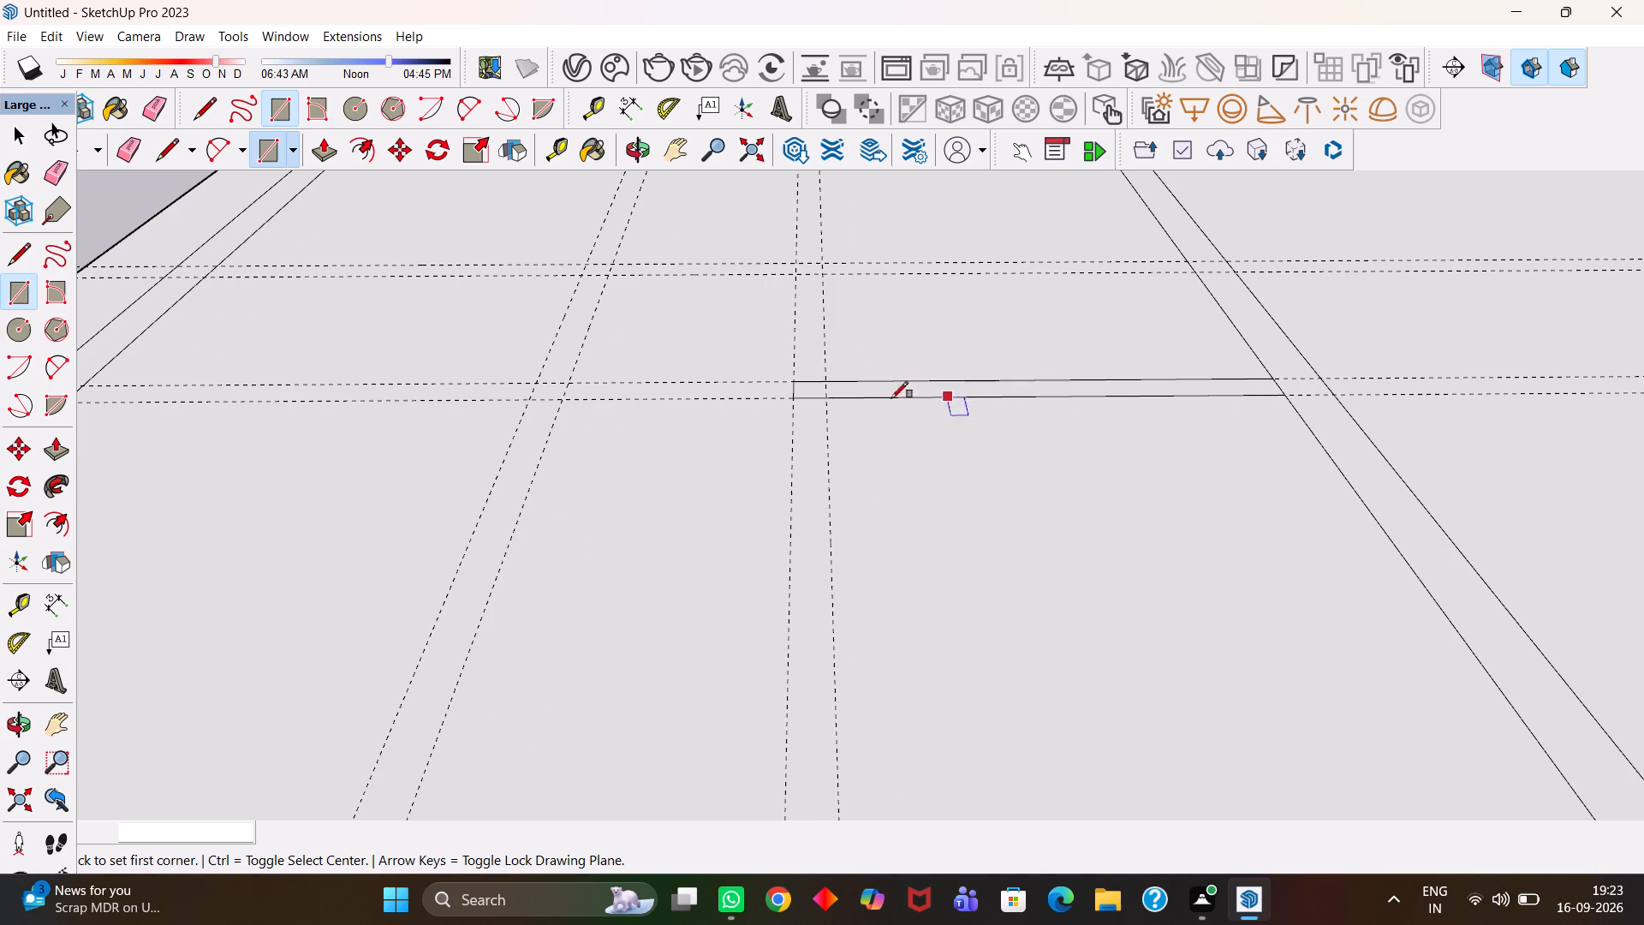
{"action": "left_click", "coordinate": [791, 397]}
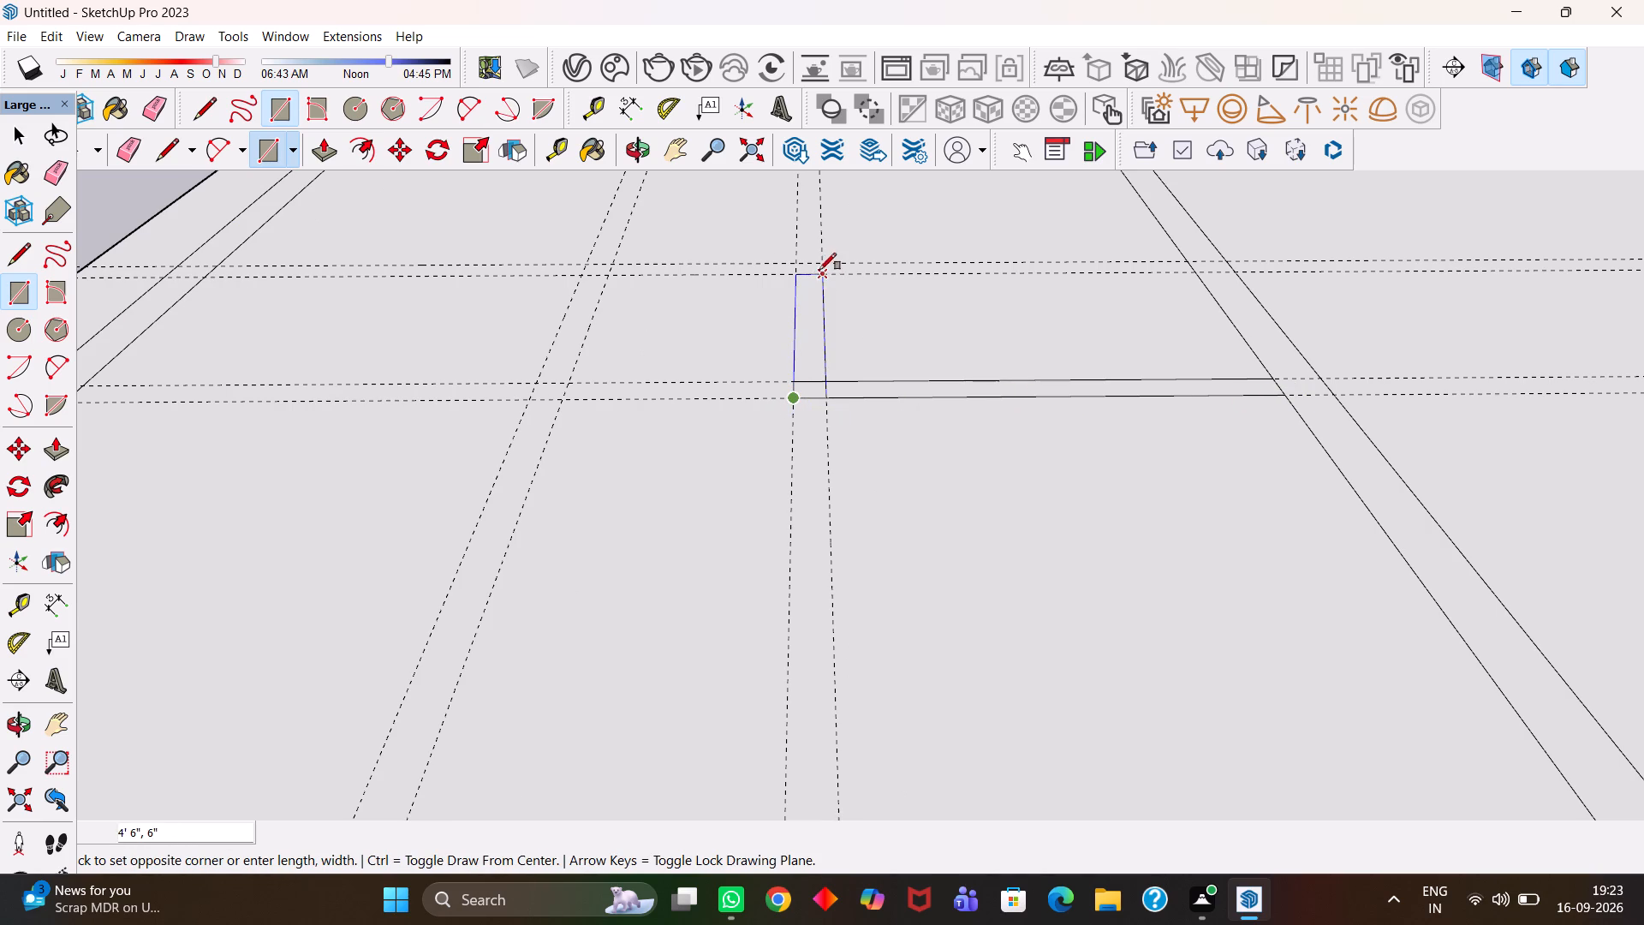
{"action": "left_click", "coordinate": [819, 265]}
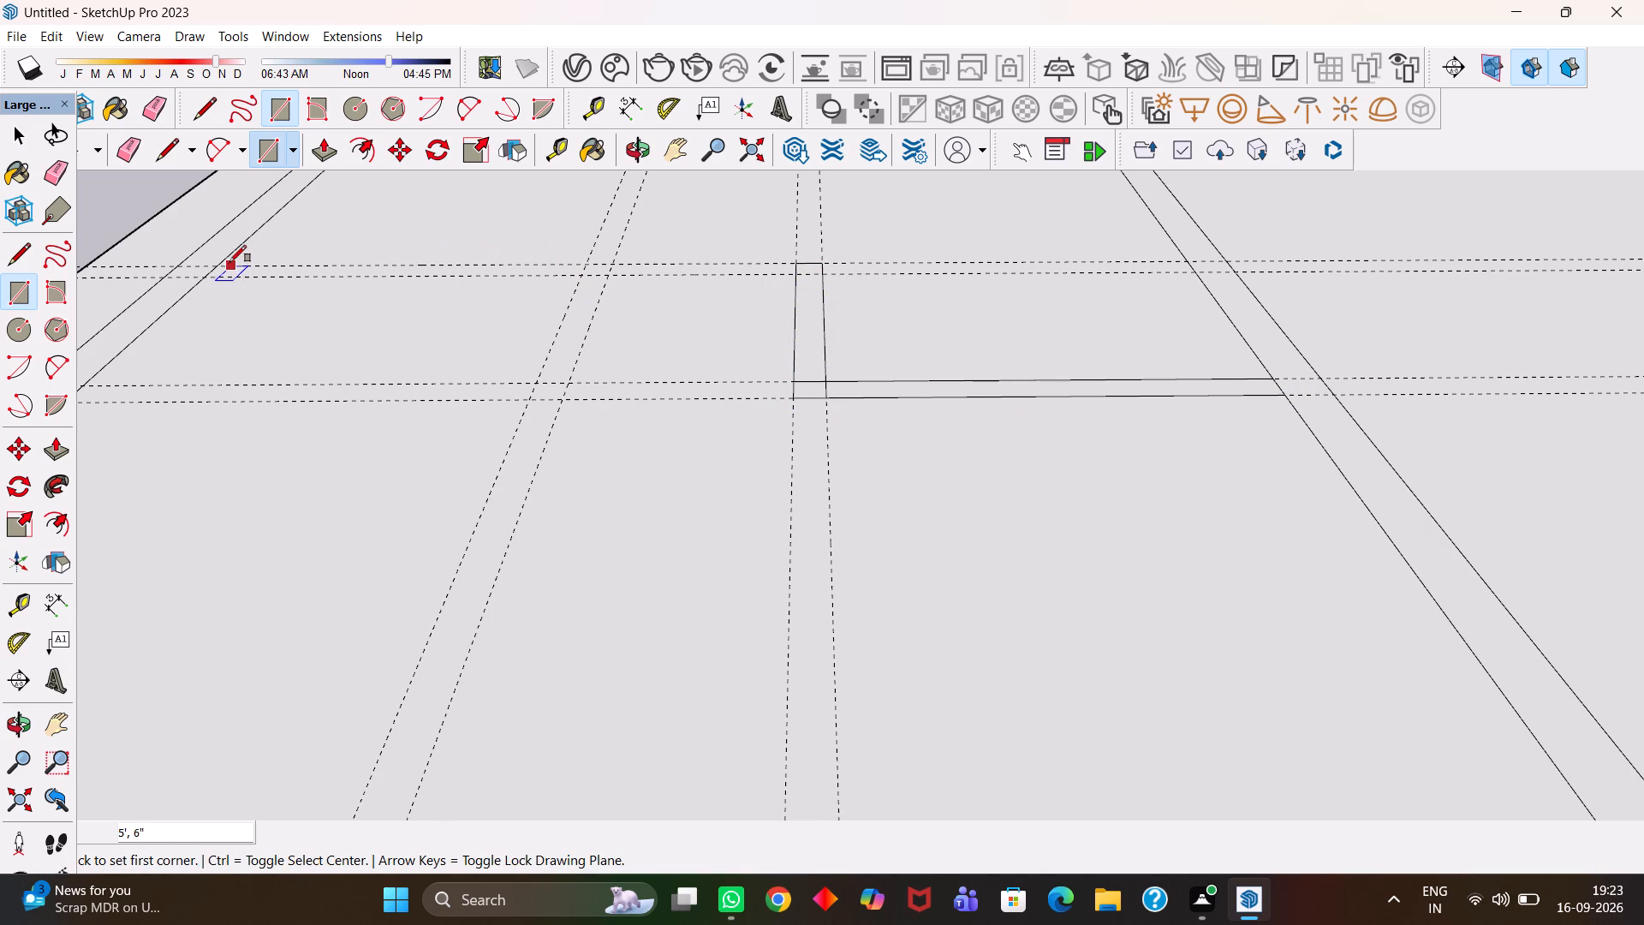
Draw an 18' 6" by 6" partition rectangle between the farther crosswise guides, spanning both inner long edges.
{"action": "left_click", "coordinate": [223, 262]}
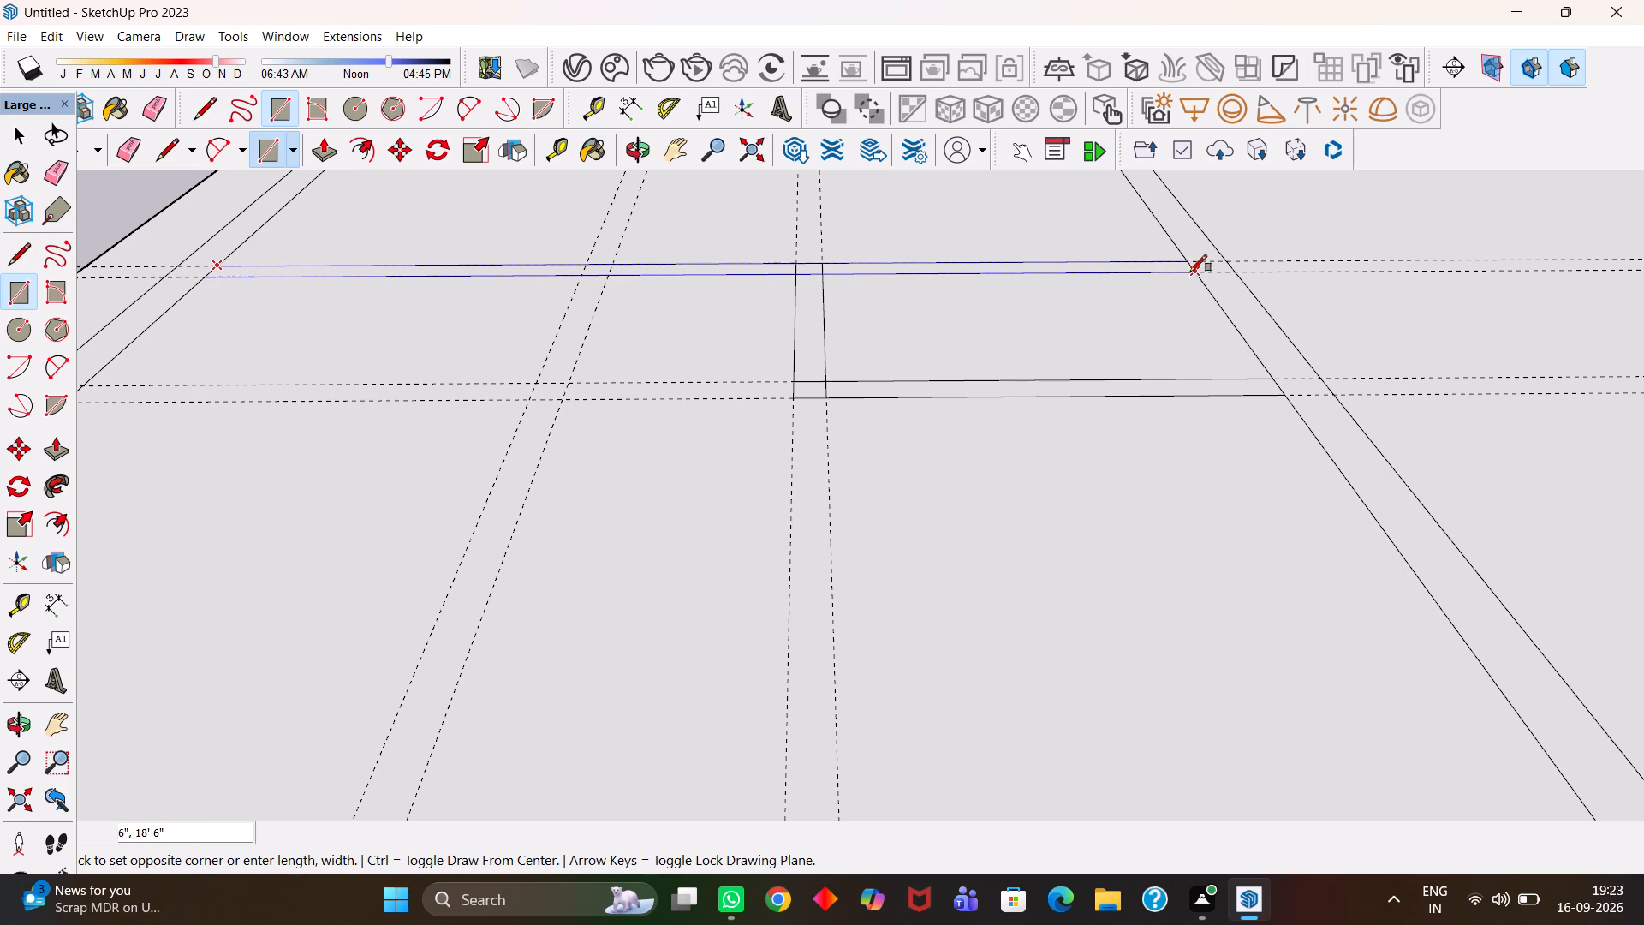
{"action": "left_click", "coordinate": [1190, 272]}
Draw a 6" by 10' 3" partition rectangle between the lengthwise guides nearest the green axis, from the 18' 6" partition to the inner far edge.
{"action": "key", "text": "h"}
{"action": "left_click", "coordinate": [720, 357]}
{"action": "left_click_drag", "start_coordinate": [737, 368], "coordinate": [938, 440]}
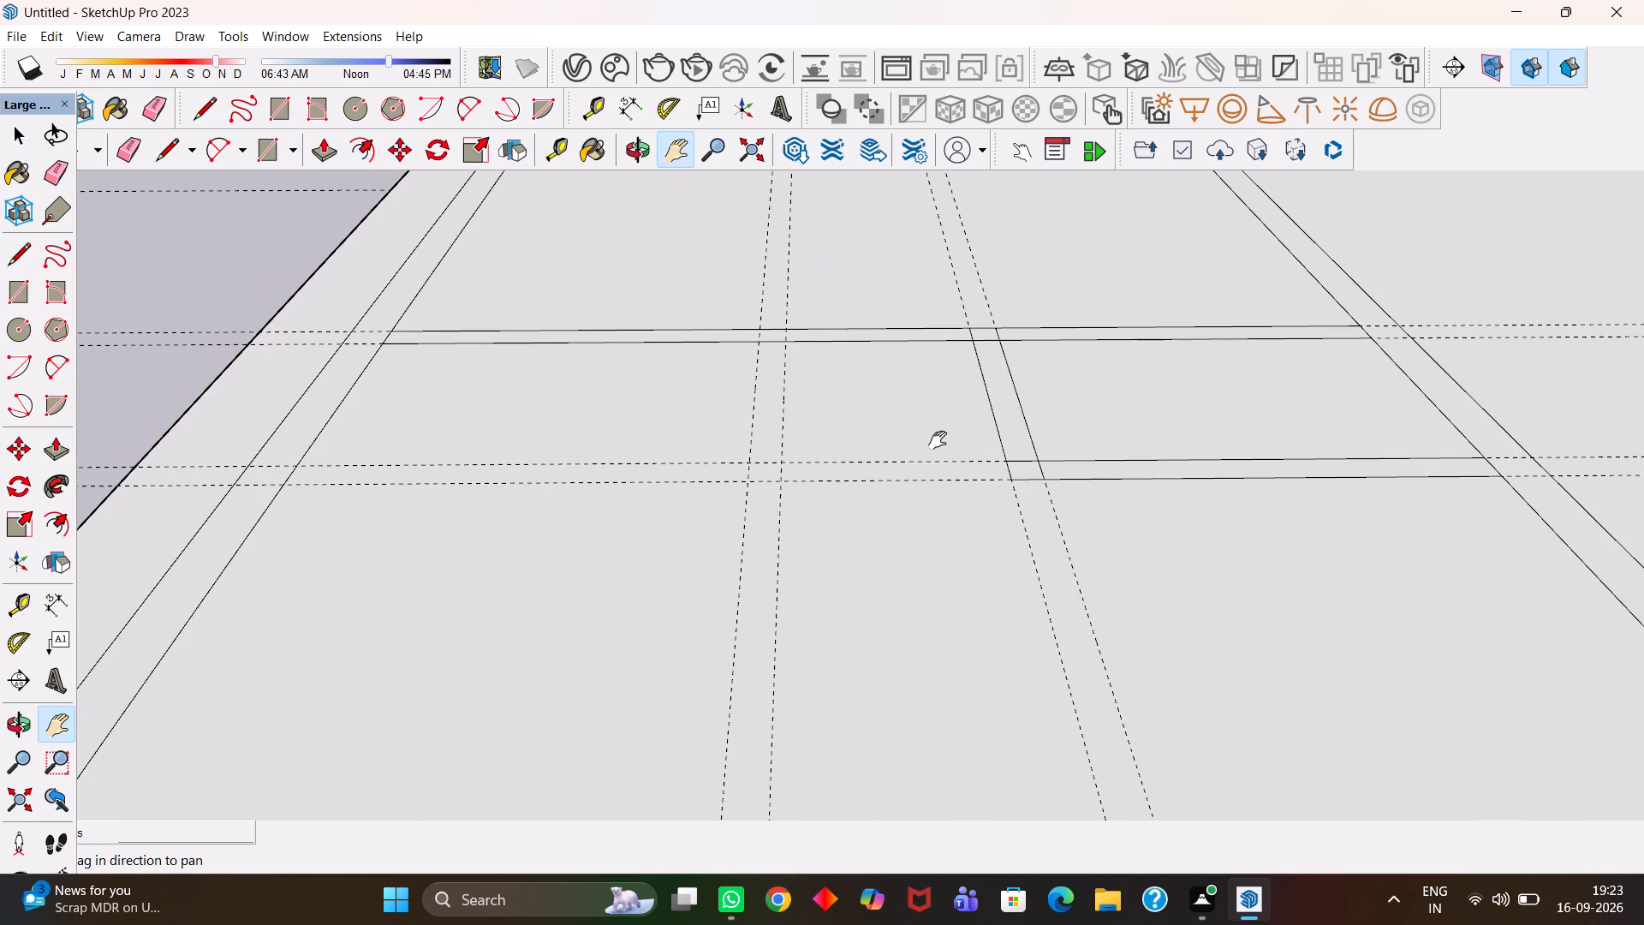
{"action": "scroll", "coordinate": [929, 440], "scroll_direction": "down", "scroll_amount": 2}
{"action": "key", "text": "h"}
{"action": "left_click_drag", "start_coordinate": [897, 407], "coordinate": [916, 495]}
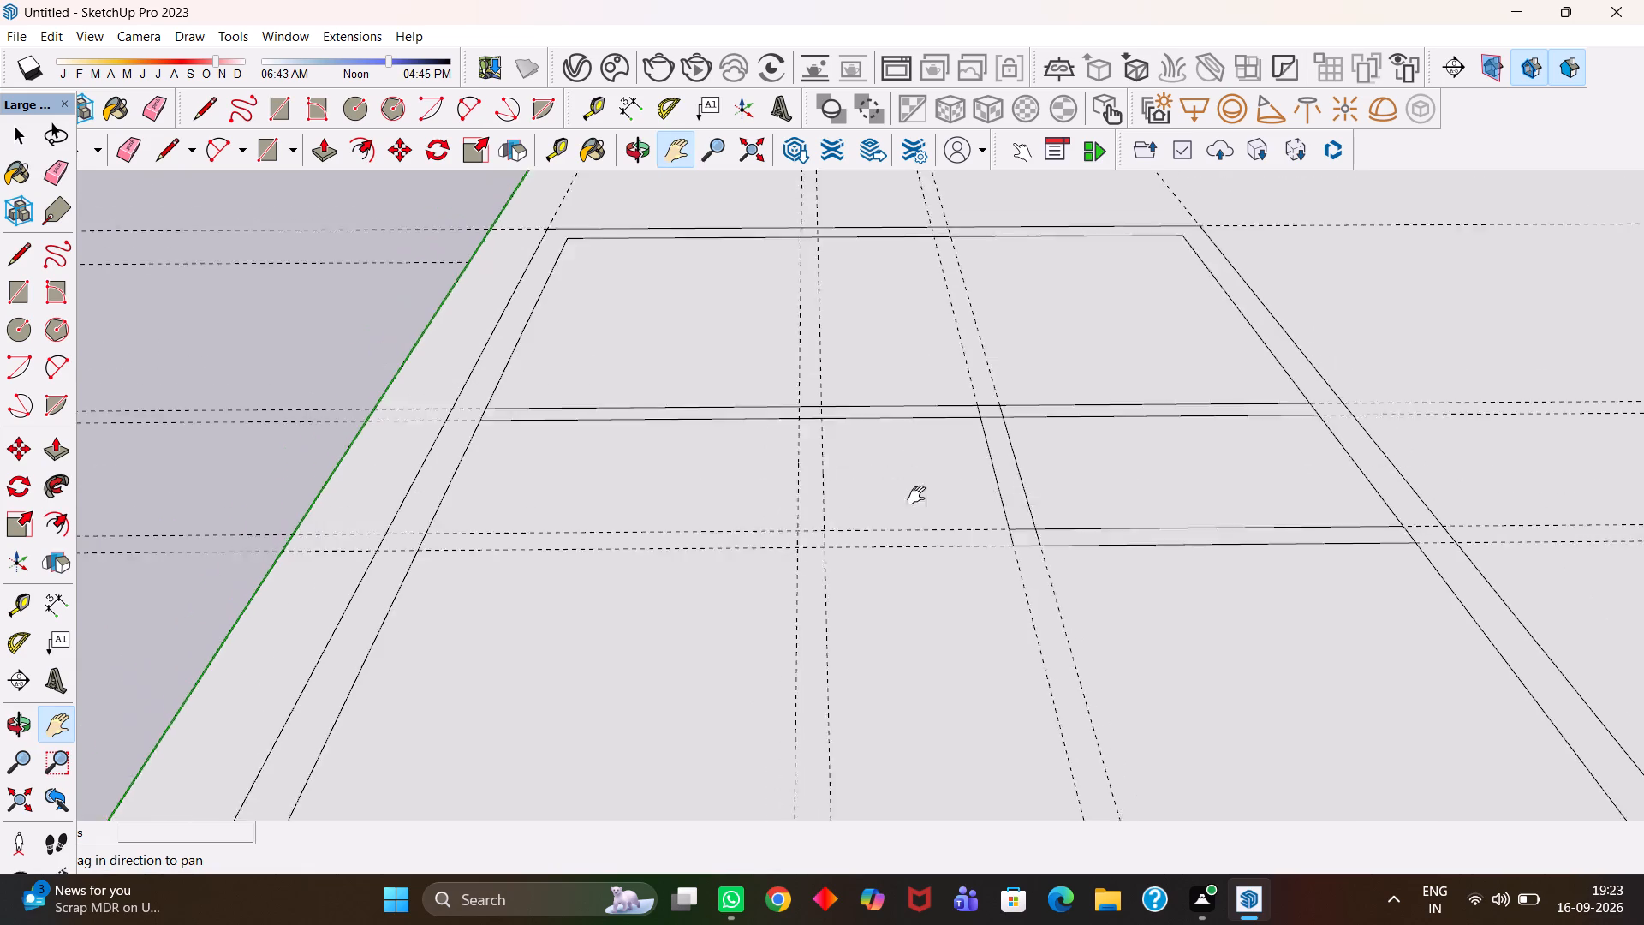
{"action": "left_click_drag", "start_coordinate": [916, 495], "coordinate": [959, 637]}
{"action": "key", "text": "r"}
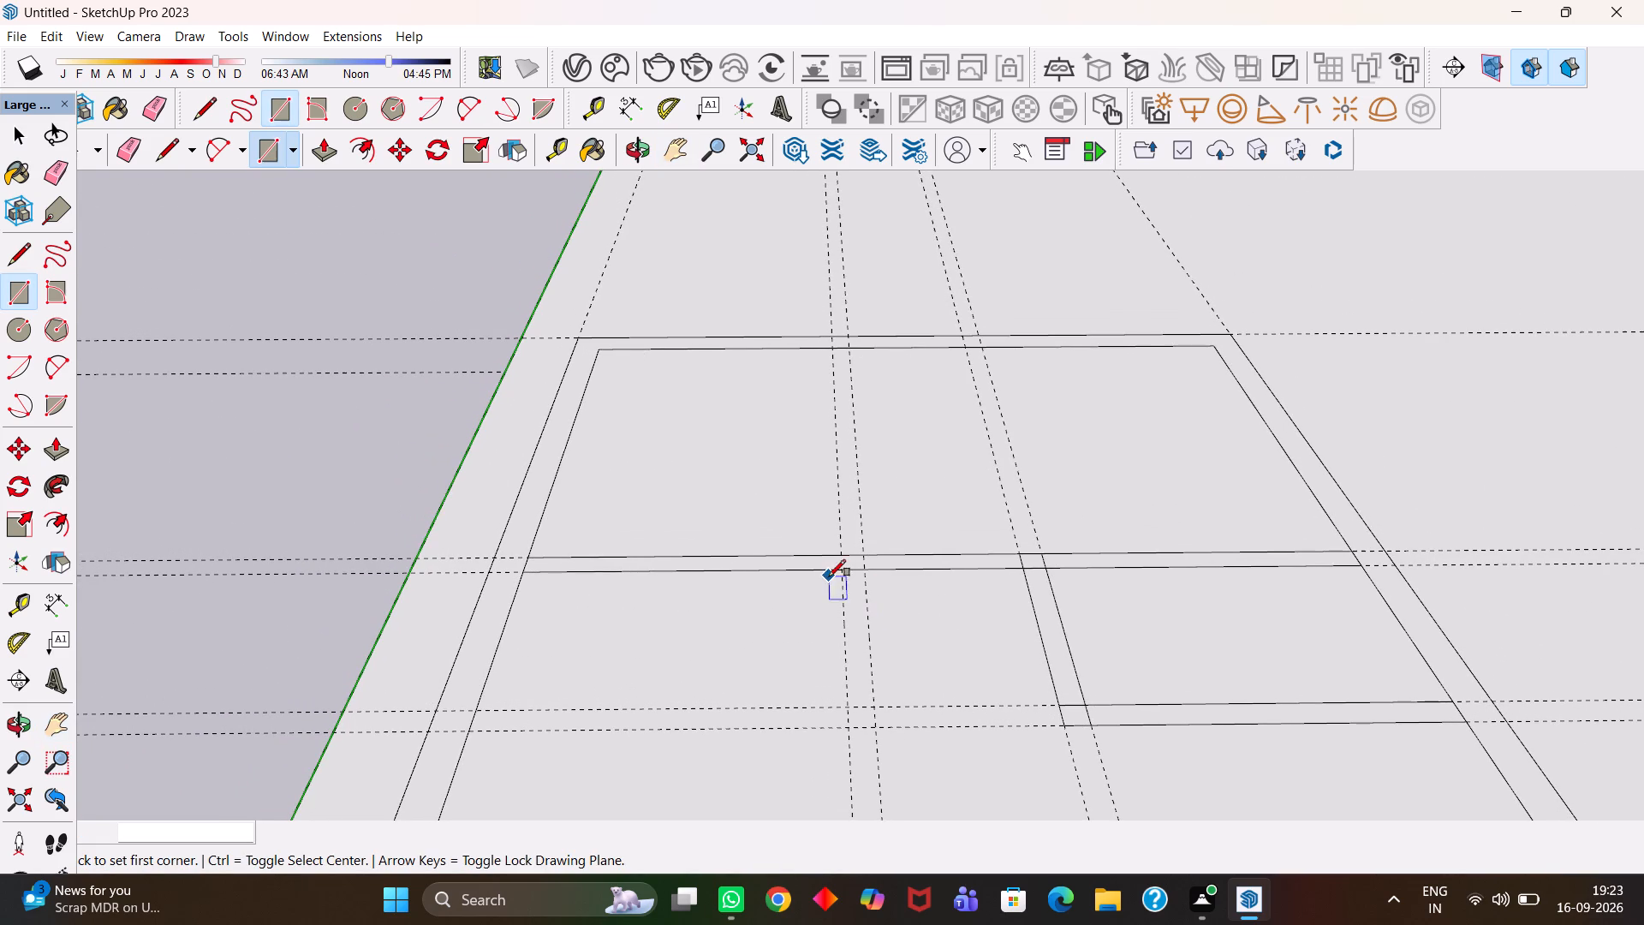
{"action": "double_click", "coordinate": [842, 566]}
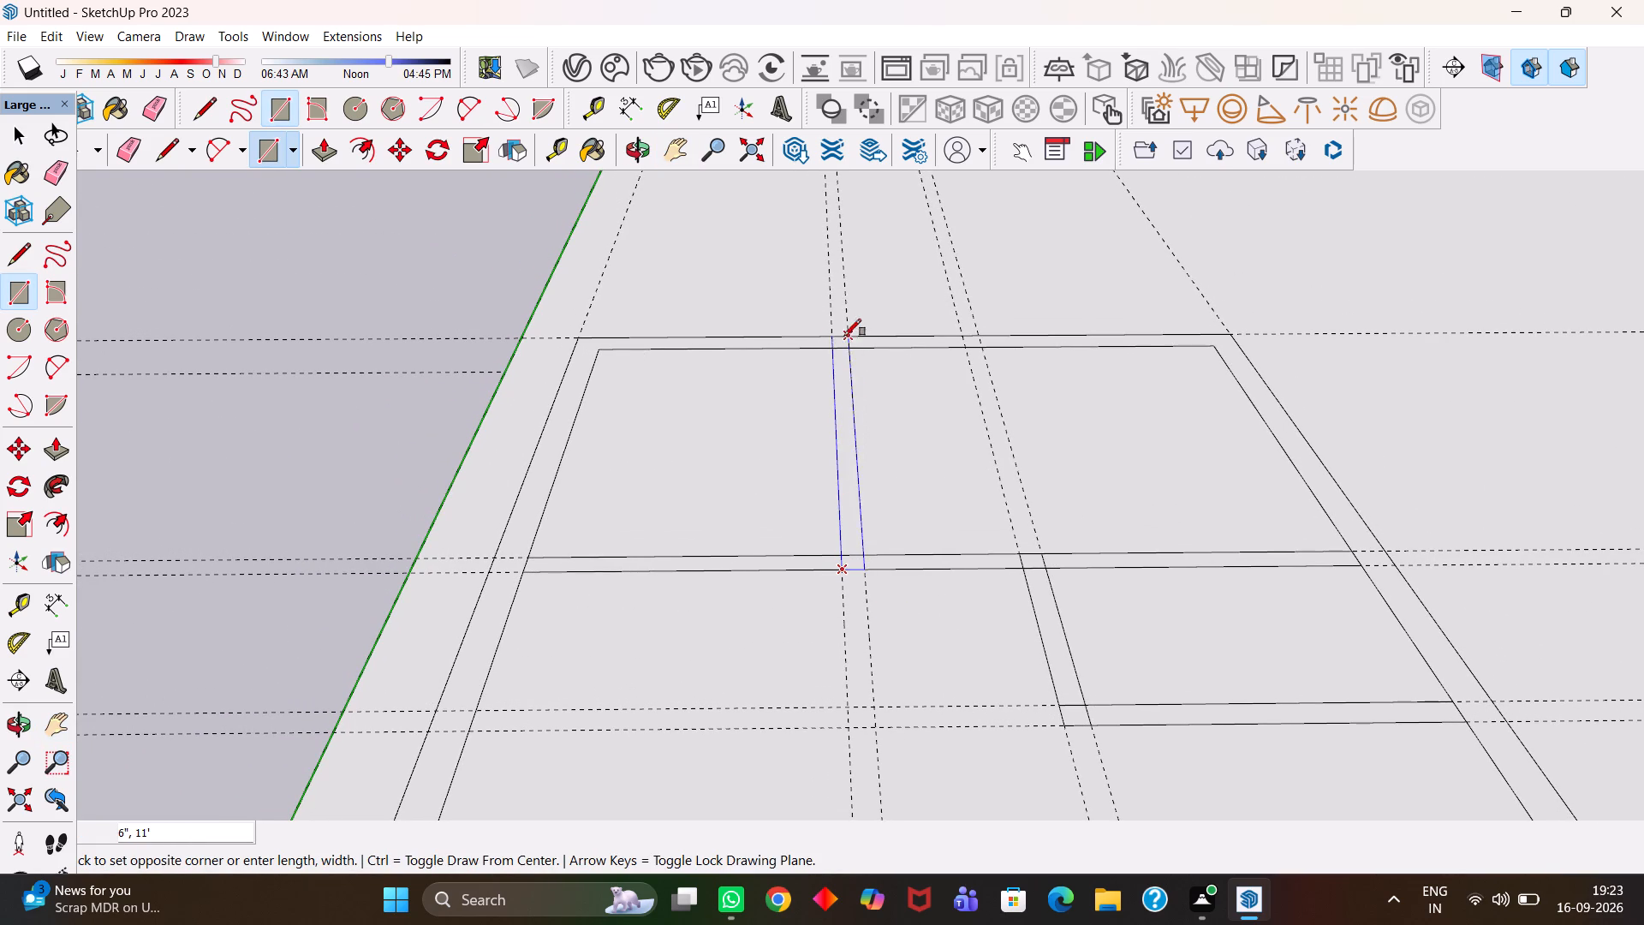
{"action": "left_click", "coordinate": [846, 351]}
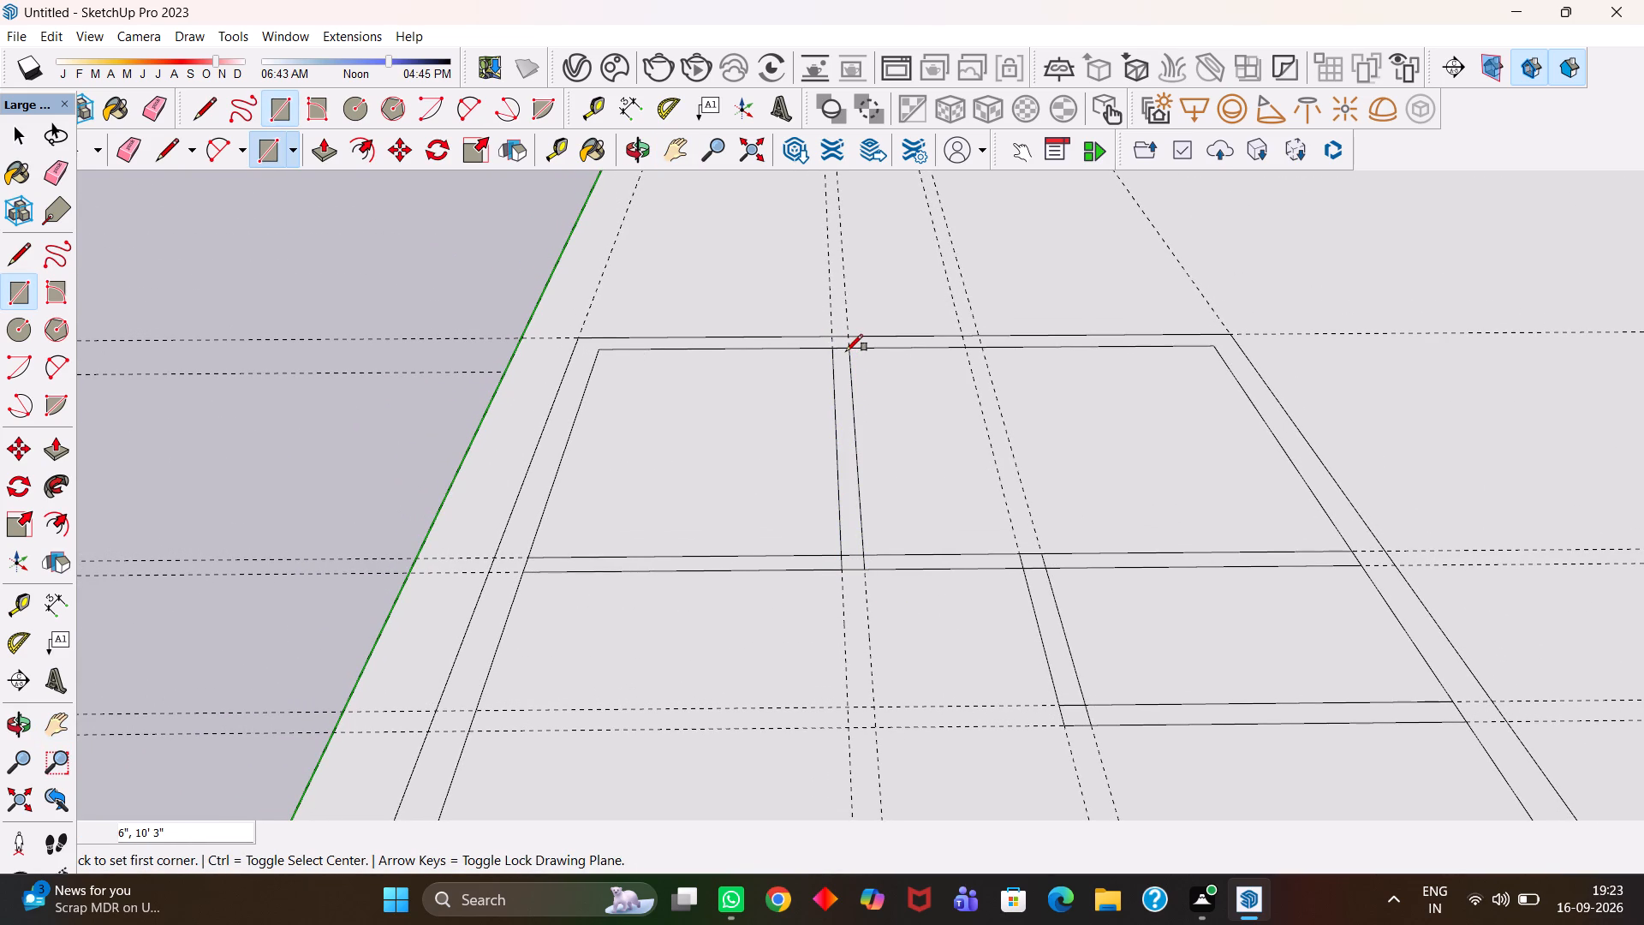
Erase the four lengthwise partition guides and the two crosswise guides running along the 7' 6" partition.
{"action": "key", "text": "h"}
{"action": "scroll", "coordinate": [844, 356], "scroll_direction": "down", "scroll_amount": 6}
{"action": "left_click_drag", "start_coordinate": [840, 448], "coordinate": [804, 413]}
{"action": "key", "text": "e"}
{"action": "left_click_drag", "start_coordinate": [812, 285], "coordinate": [779, 282]}
{"action": "left_click_drag", "start_coordinate": [795, 278], "coordinate": [861, 283]}
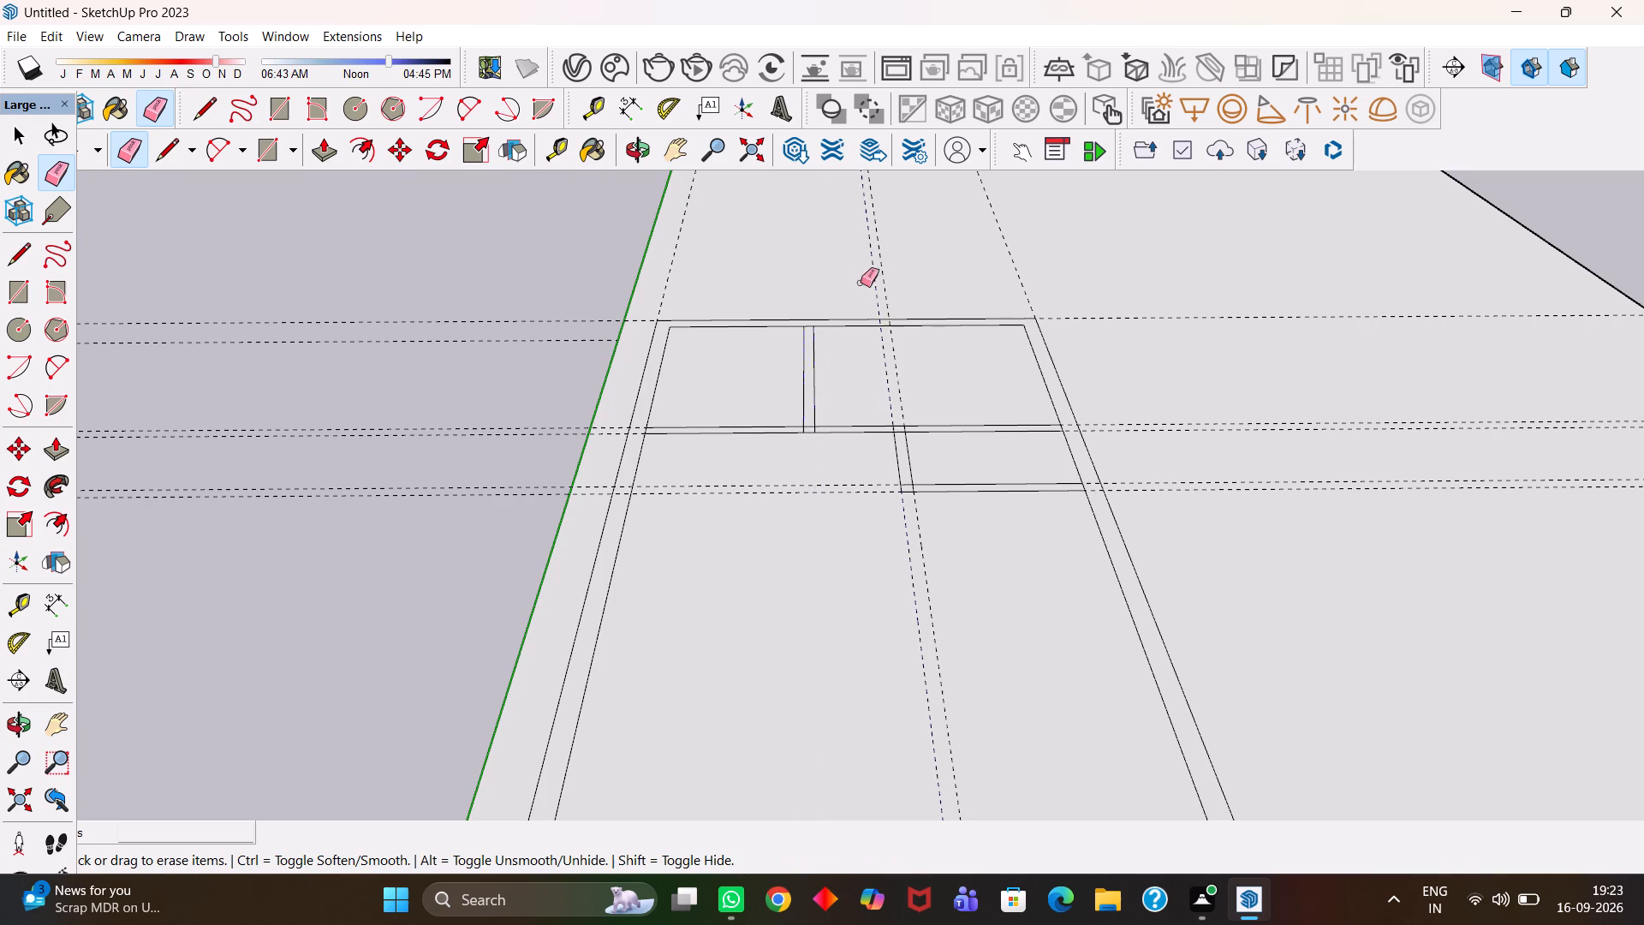
{"action": "left_click_drag", "start_coordinate": [861, 283], "coordinate": [892, 283]}
{"action": "scroll", "coordinate": [863, 491], "scroll_direction": "up", "scroll_amount": 3}
{"action": "left_click_drag", "start_coordinate": [854, 478], "coordinate": [854, 525]}
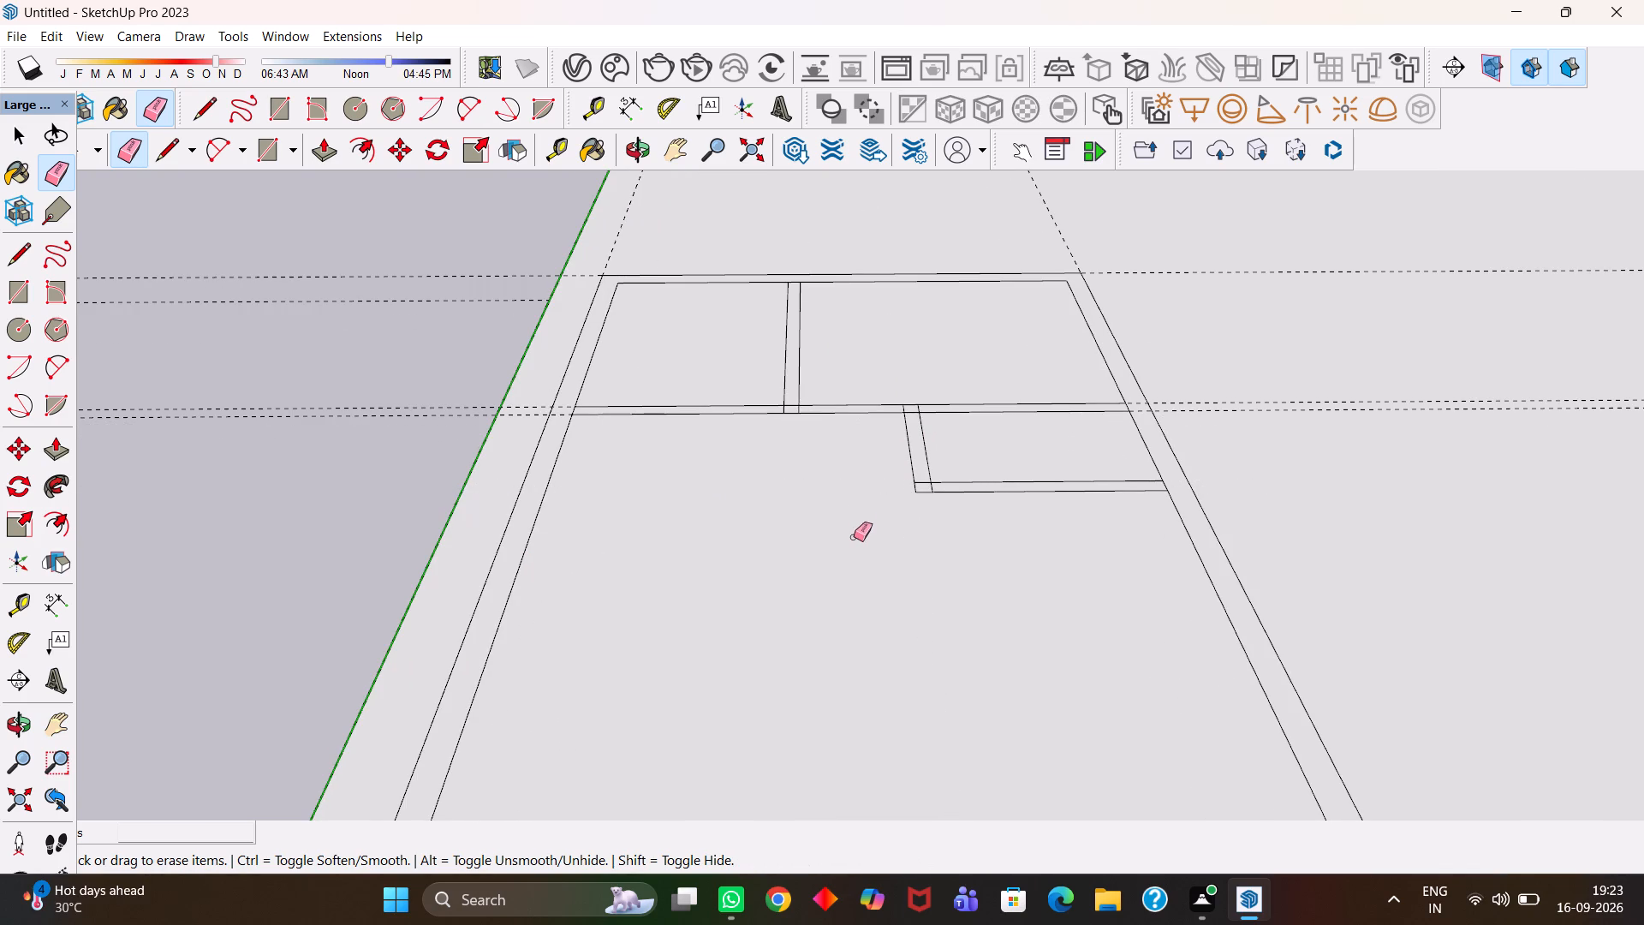
Lower the screen brightness slightly in the Windows quick settings and return to the model.
{"action": "left_click", "coordinate": [1479, 891]}
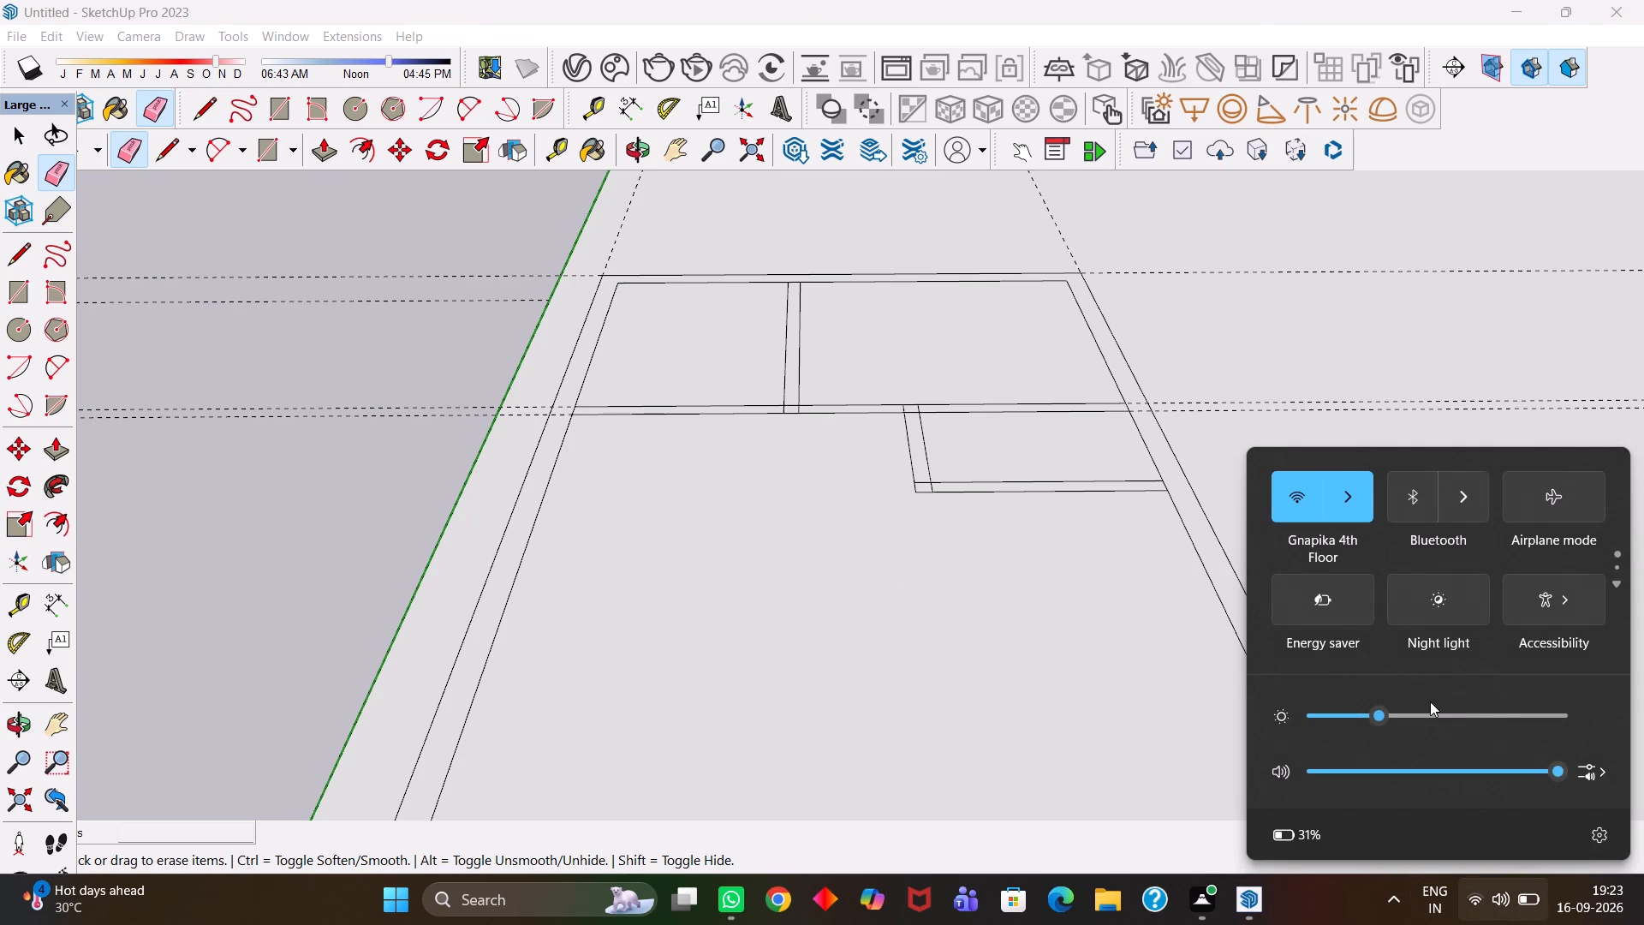
{"action": "left_click", "coordinate": [1349, 713]}
{"action": "left_click", "coordinate": [658, 694]}
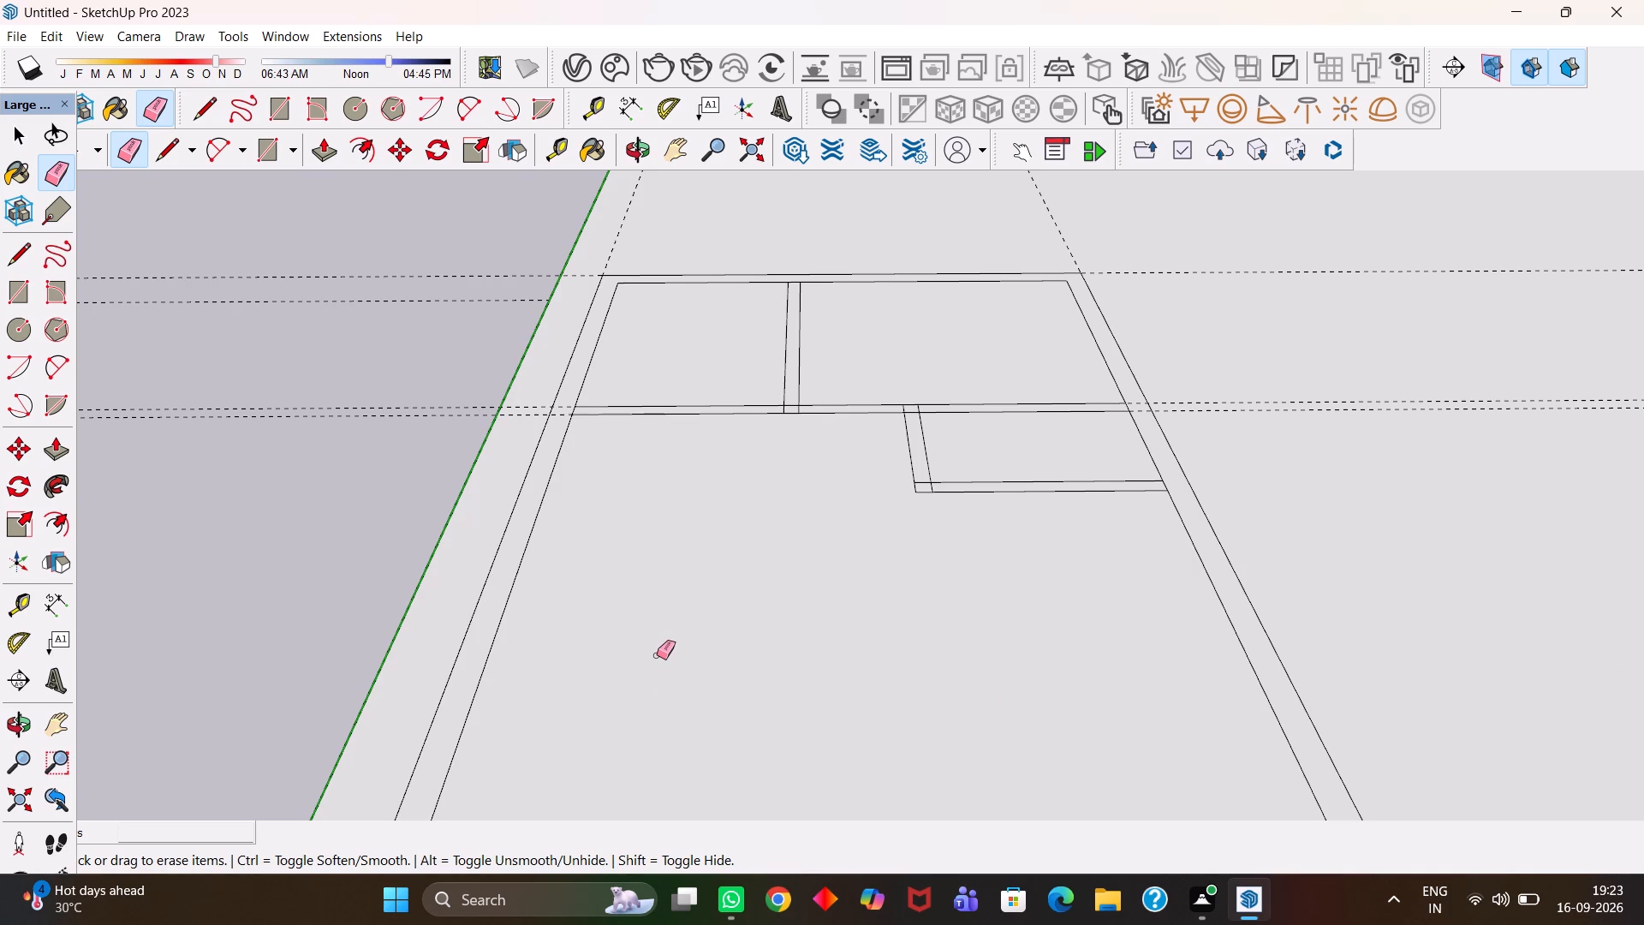
Place a crosswise guide 10' from the near edge of the 7' 6" partition, towards the near outer wall.
{"action": "scroll", "coordinate": [716, 636], "scroll_direction": "down", "scroll_amount": 1}
{"action": "key", "text": "h"}
{"action": "scroll", "coordinate": [735, 612], "scroll_direction": "up", "scroll_amount": 3}
{"action": "left_click_drag", "start_coordinate": [707, 533], "coordinate": [814, 653]}
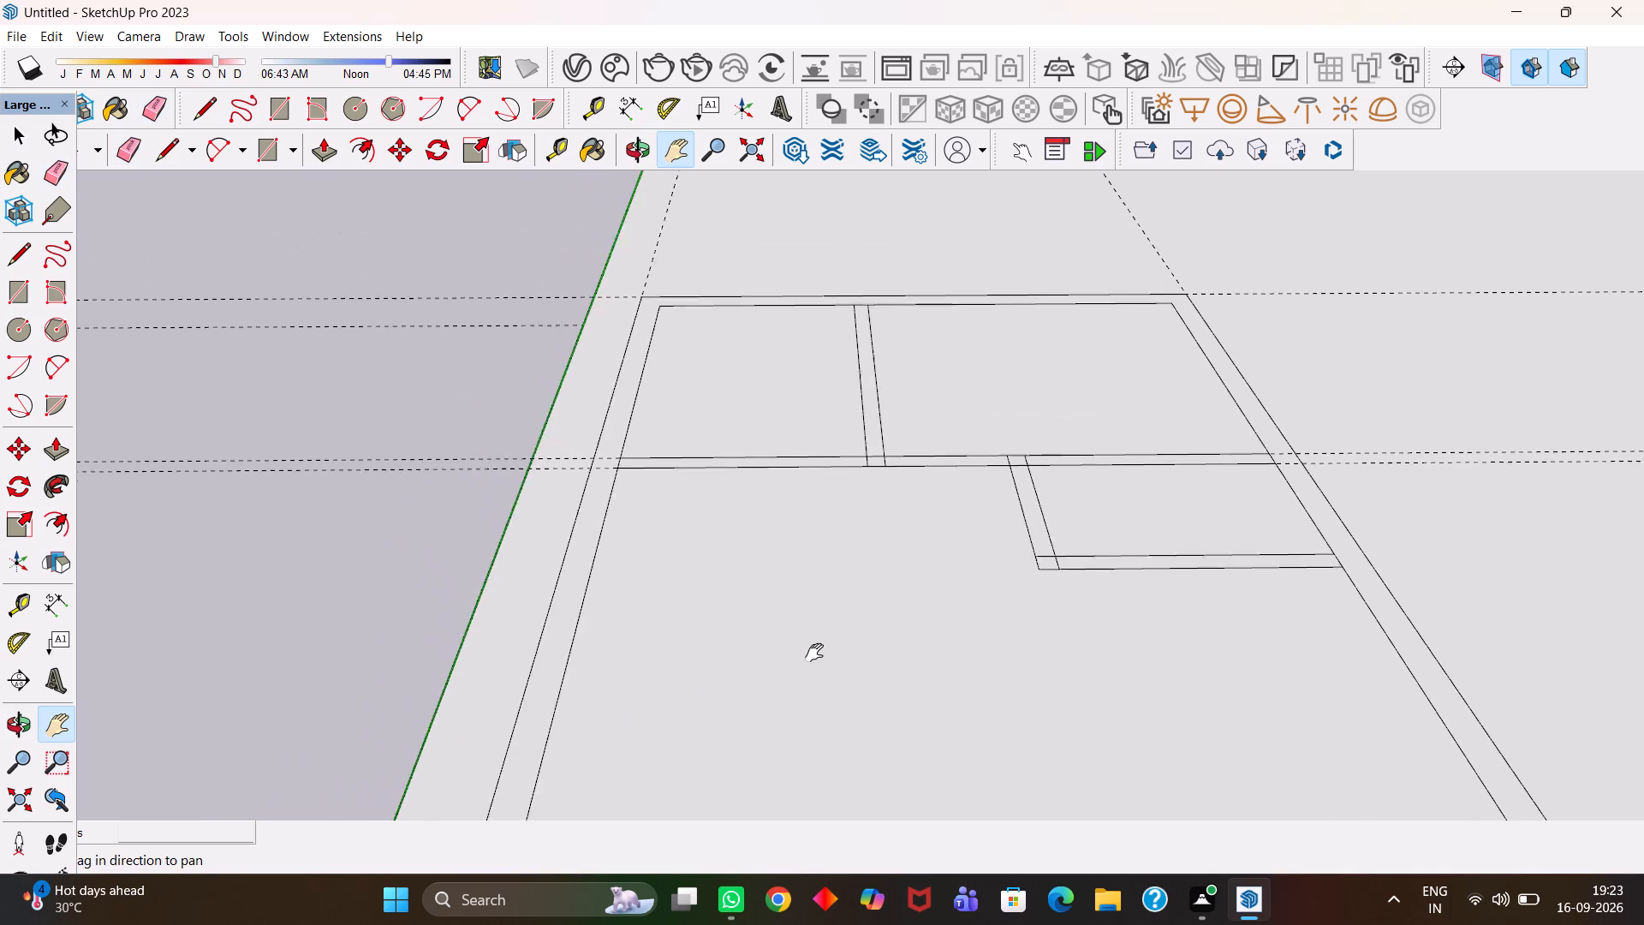
{"action": "left_click_drag", "start_coordinate": [814, 653], "coordinate": [833, 658]}
{"action": "left_click_drag", "start_coordinate": [988, 631], "coordinate": [819, 469]}
{"action": "key", "text": "t"}
{"action": "left_click", "coordinate": [971, 432]}
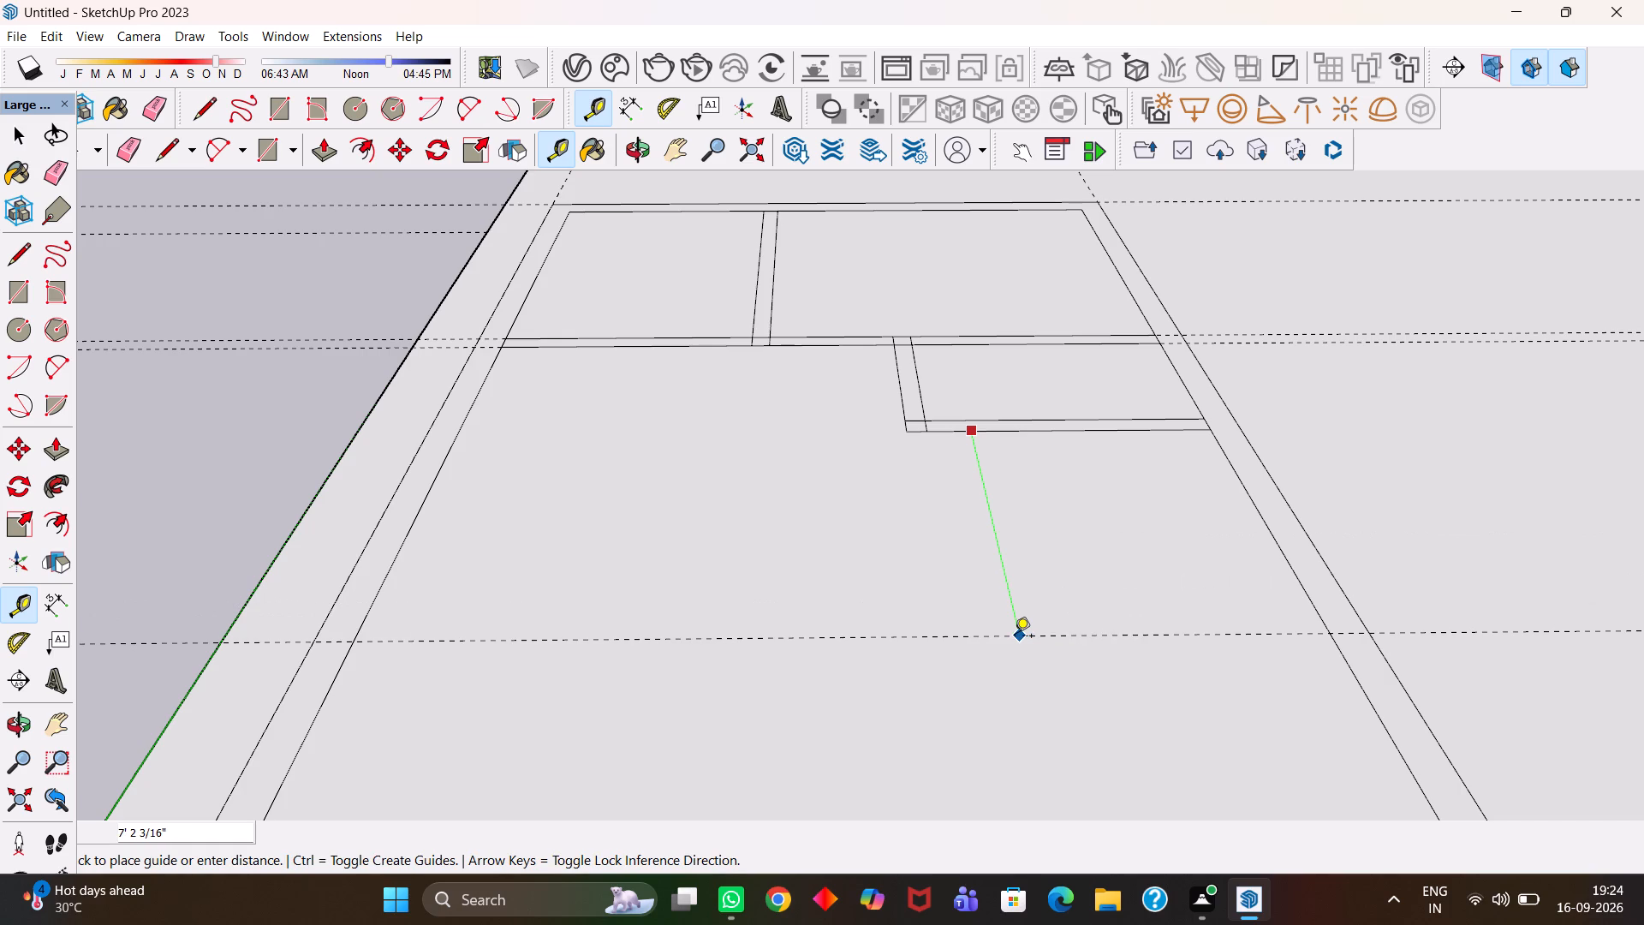
{"action": "type", "text": "10'"}
{"action": "key", "text": "Return"}
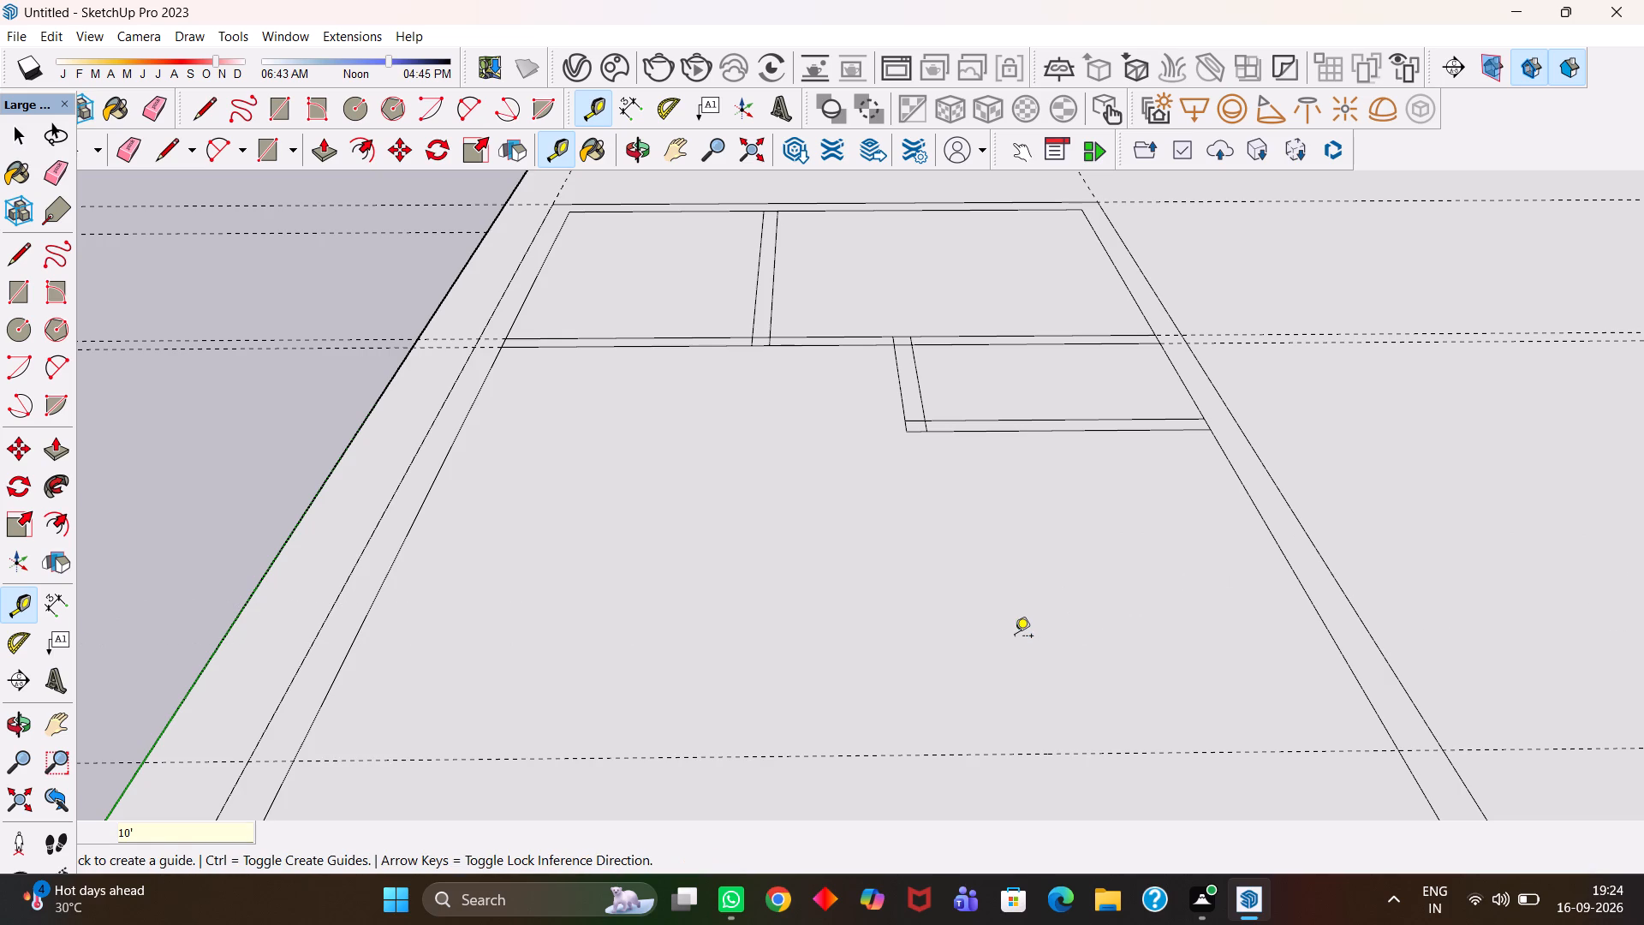
Place two lengthwise guides 6" apart in line with both faces of the 10' 3" partition, the first 11' from the inner long edge.
{"action": "left_click", "coordinate": [1301, 591]}
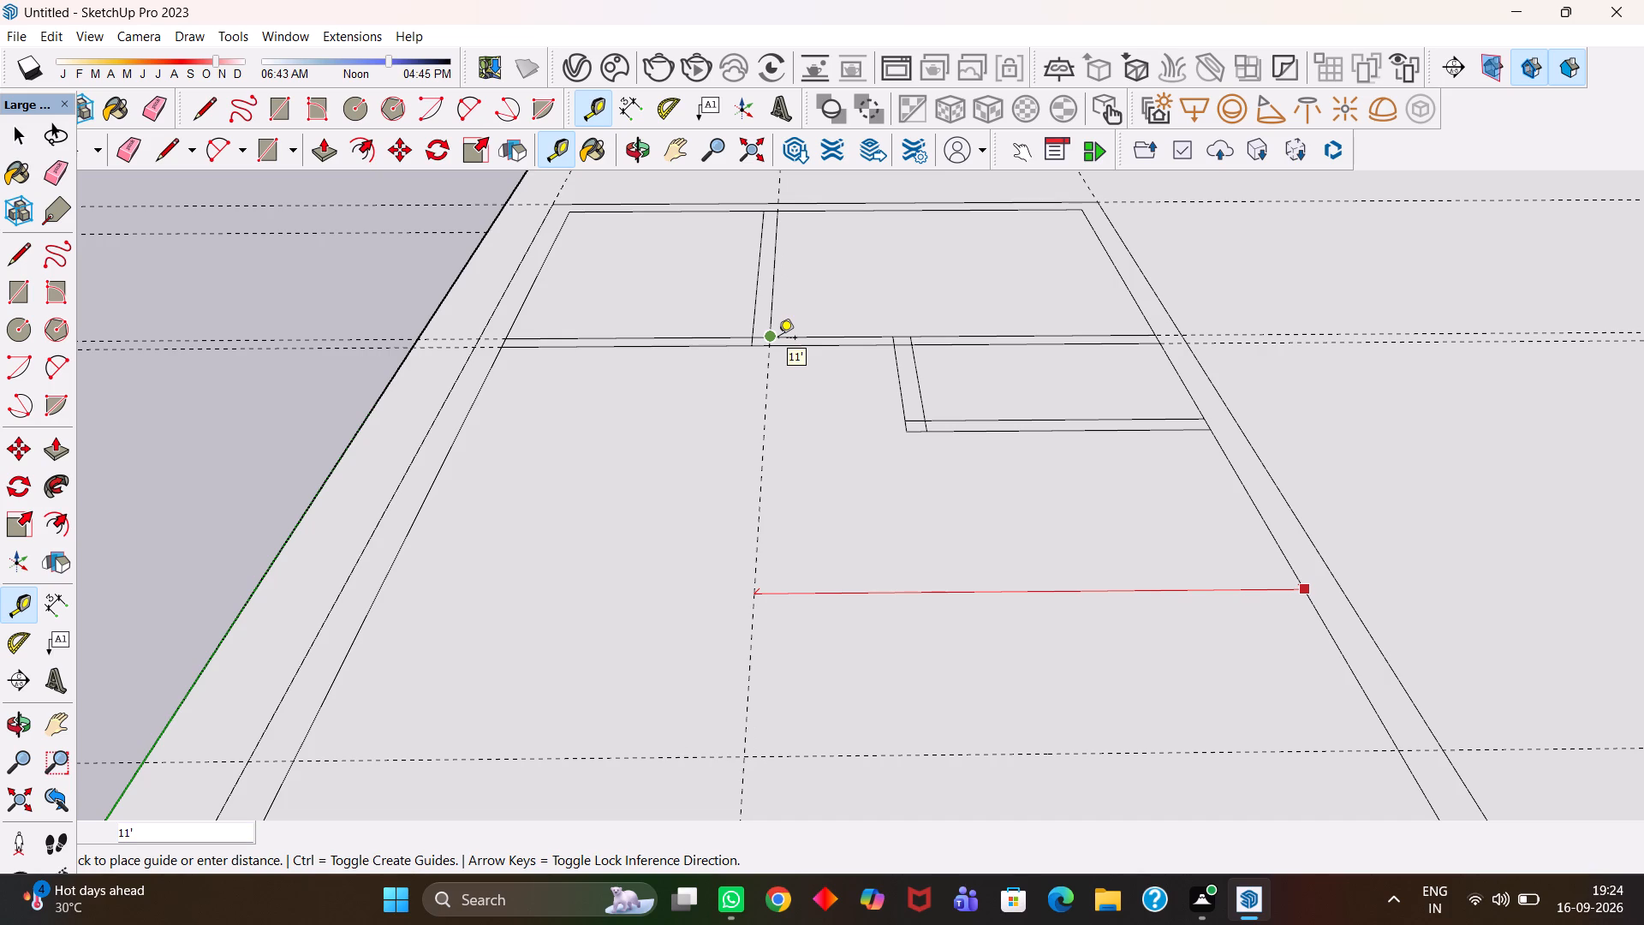
{"action": "left_click", "coordinate": [778, 339]}
{"action": "left_click", "coordinate": [760, 435]}
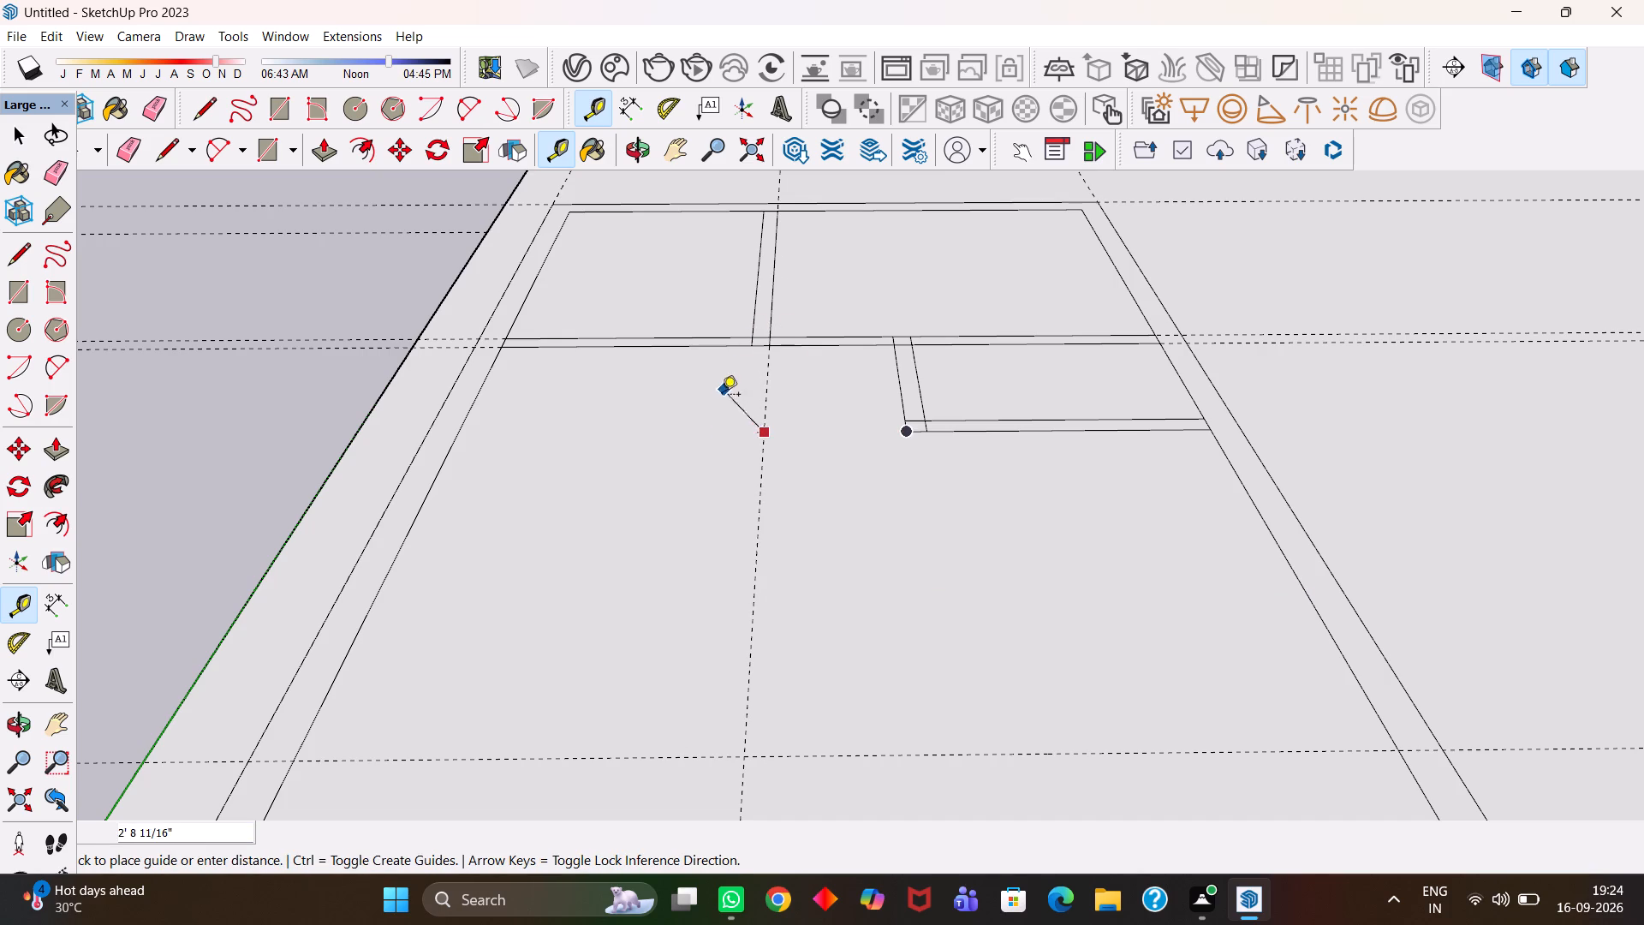
{"action": "key", "text": "t"}
{"action": "left_click_drag", "start_coordinate": [761, 537], "coordinate": [757, 525]}
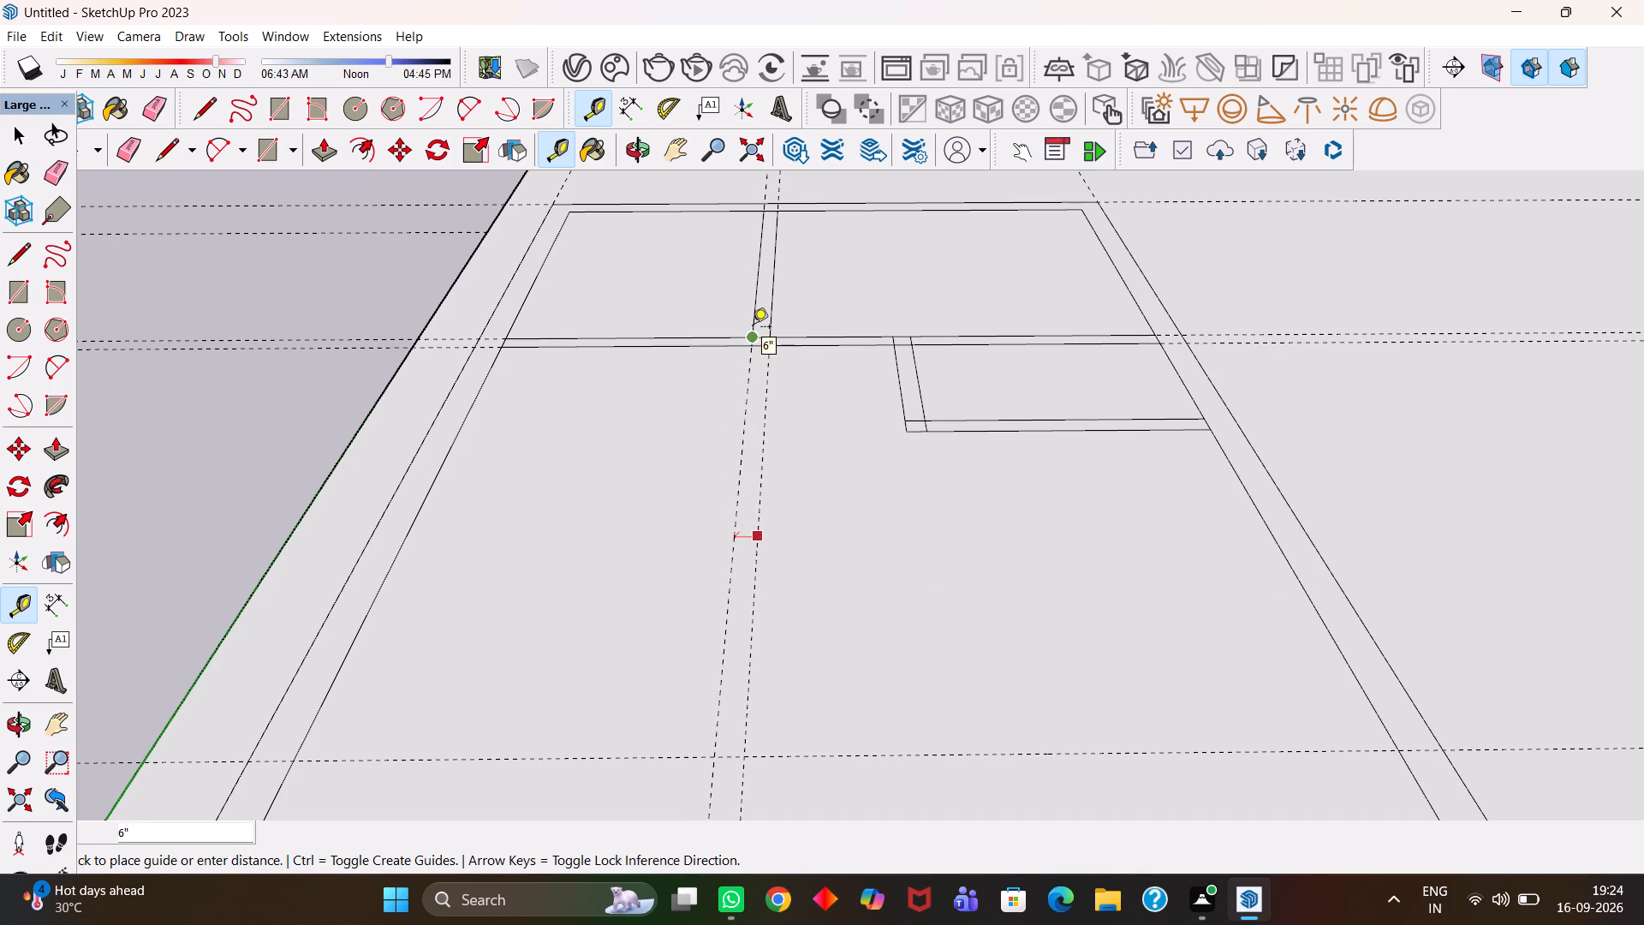
{"action": "left_click", "coordinate": [753, 328]}
Place a crosswise guide directly along the near edge of the 7' 6" partition.
{"action": "key", "text": "h"}
{"action": "scroll", "coordinate": [737, 343], "scroll_direction": "down", "scroll_amount": 5}
{"action": "left_click_drag", "start_coordinate": [810, 499], "coordinate": [804, 427]}
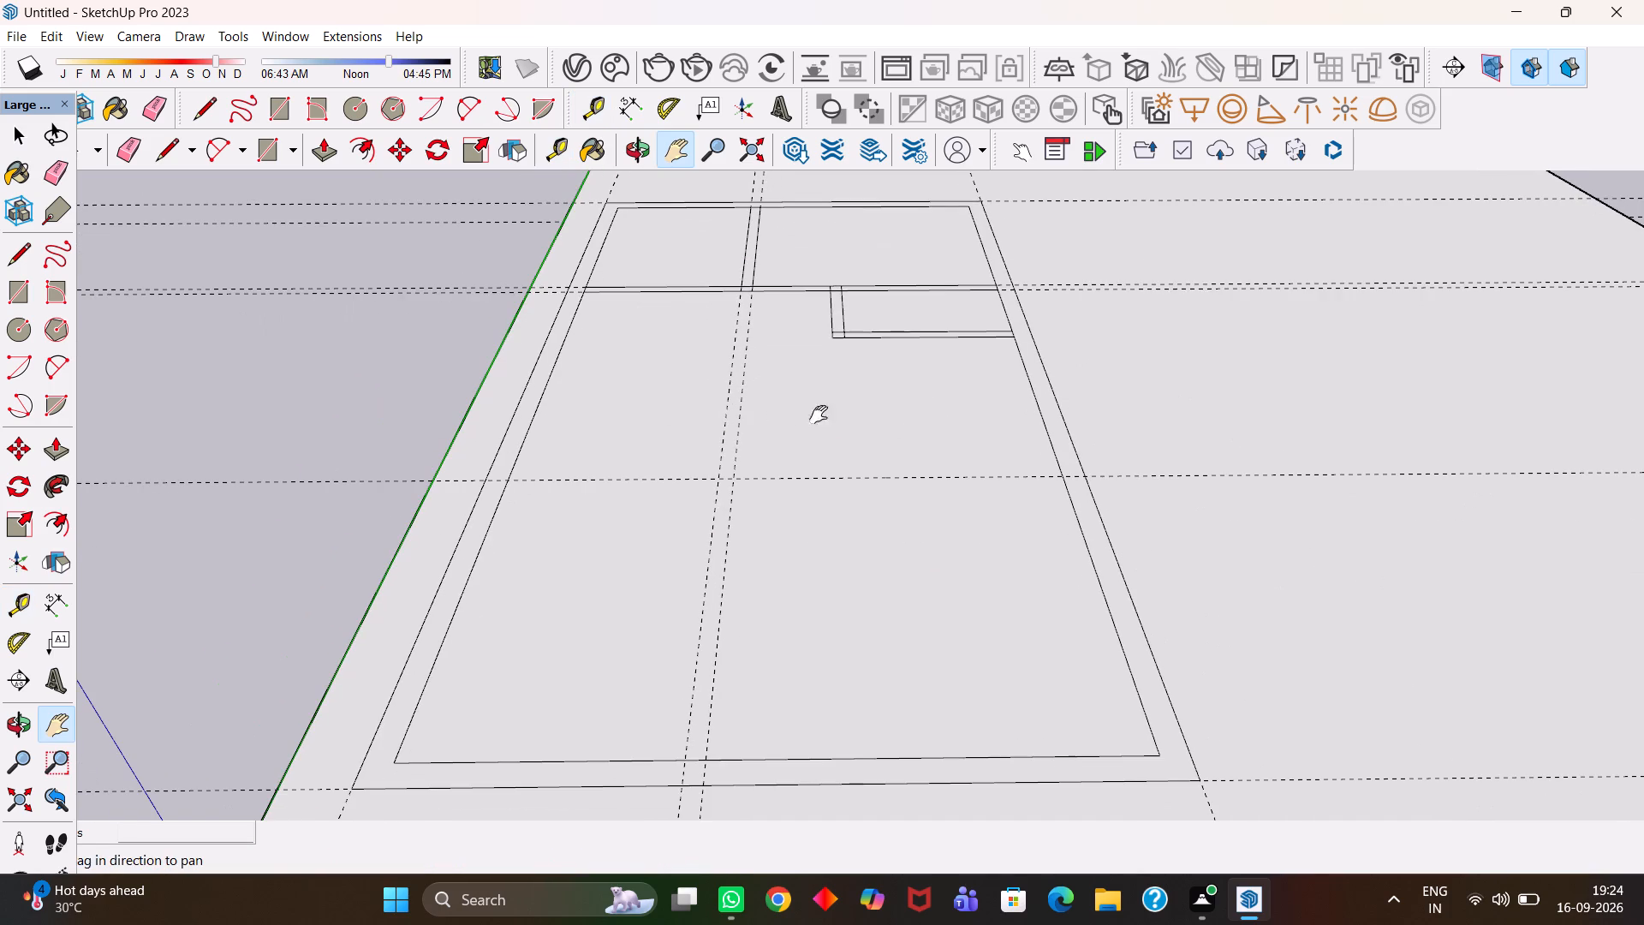
{"action": "scroll", "coordinate": [846, 486], "scroll_direction": "up", "scroll_amount": 2}
{"action": "left_click_drag", "start_coordinate": [895, 385], "coordinate": [896, 451]}
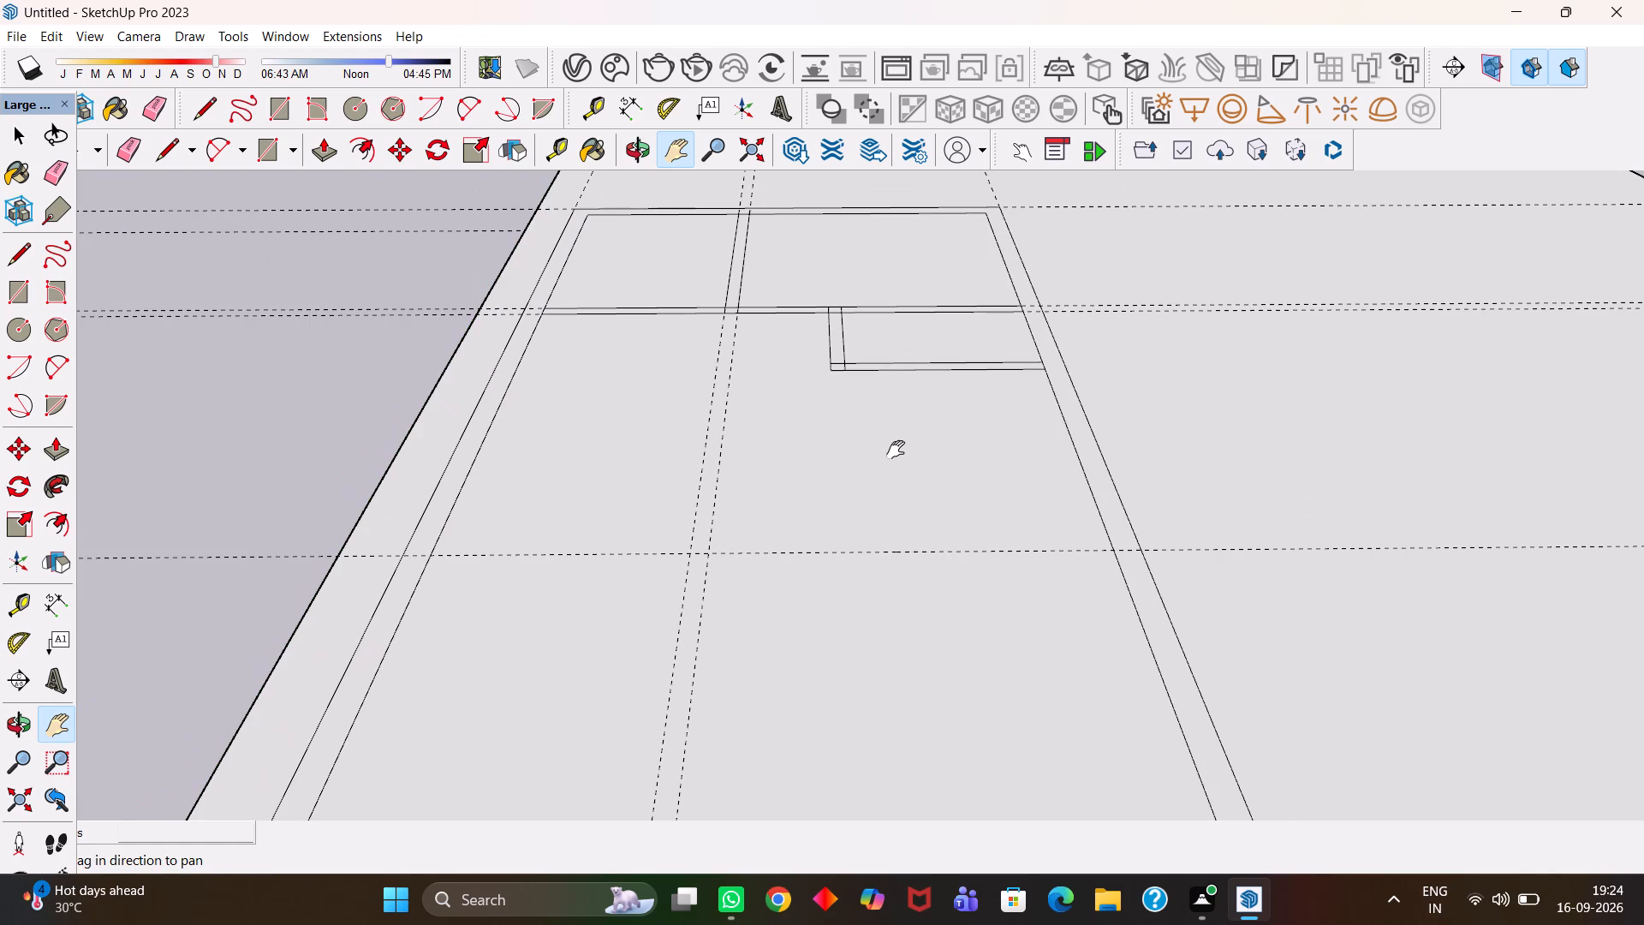
{"action": "key", "text": "t"}
{"action": "double_click", "coordinate": [888, 373]}
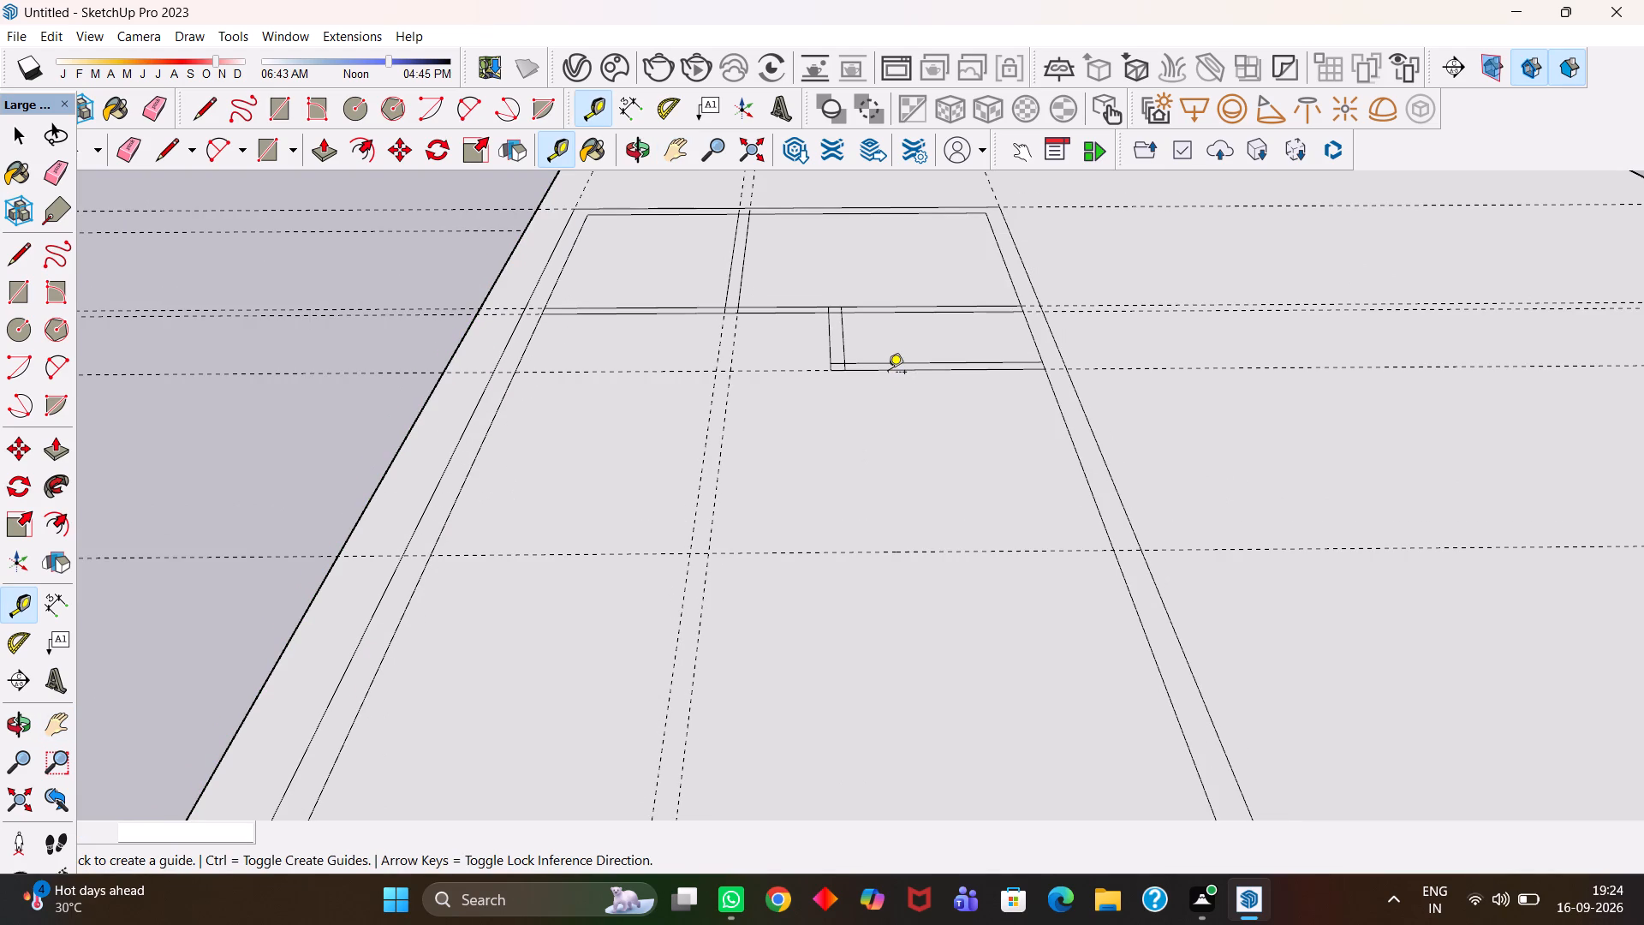
Place a parallel guide 6" from the 10' crosswise guide, towards the near outer wall.
{"action": "scroll", "coordinate": [888, 373], "scroll_direction": "up", "scroll_amount": 2}
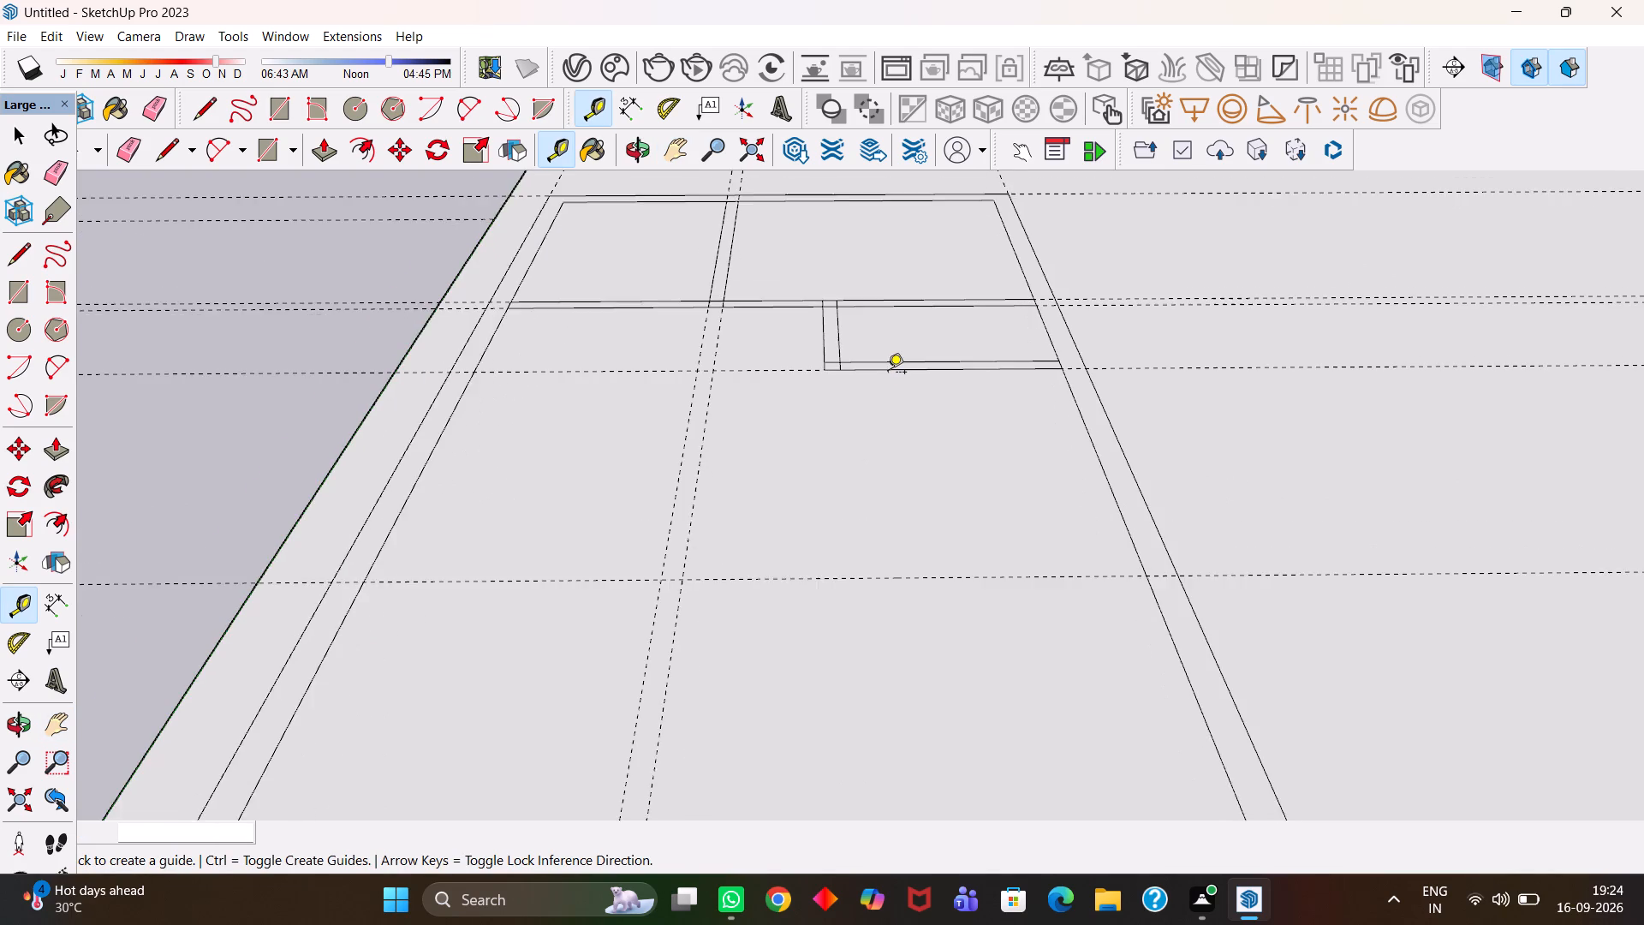
{"action": "scroll", "coordinate": [888, 373], "scroll_direction": "up", "scroll_amount": 2}
{"action": "scroll", "coordinate": [888, 373], "scroll_direction": "down", "scroll_amount": 6}
{"action": "key", "text": "h"}
{"action": "left_click_drag", "start_coordinate": [862, 467], "coordinate": [896, 401]}
{"action": "key", "text": "t"}
{"action": "left_click", "coordinate": [897, 448]}
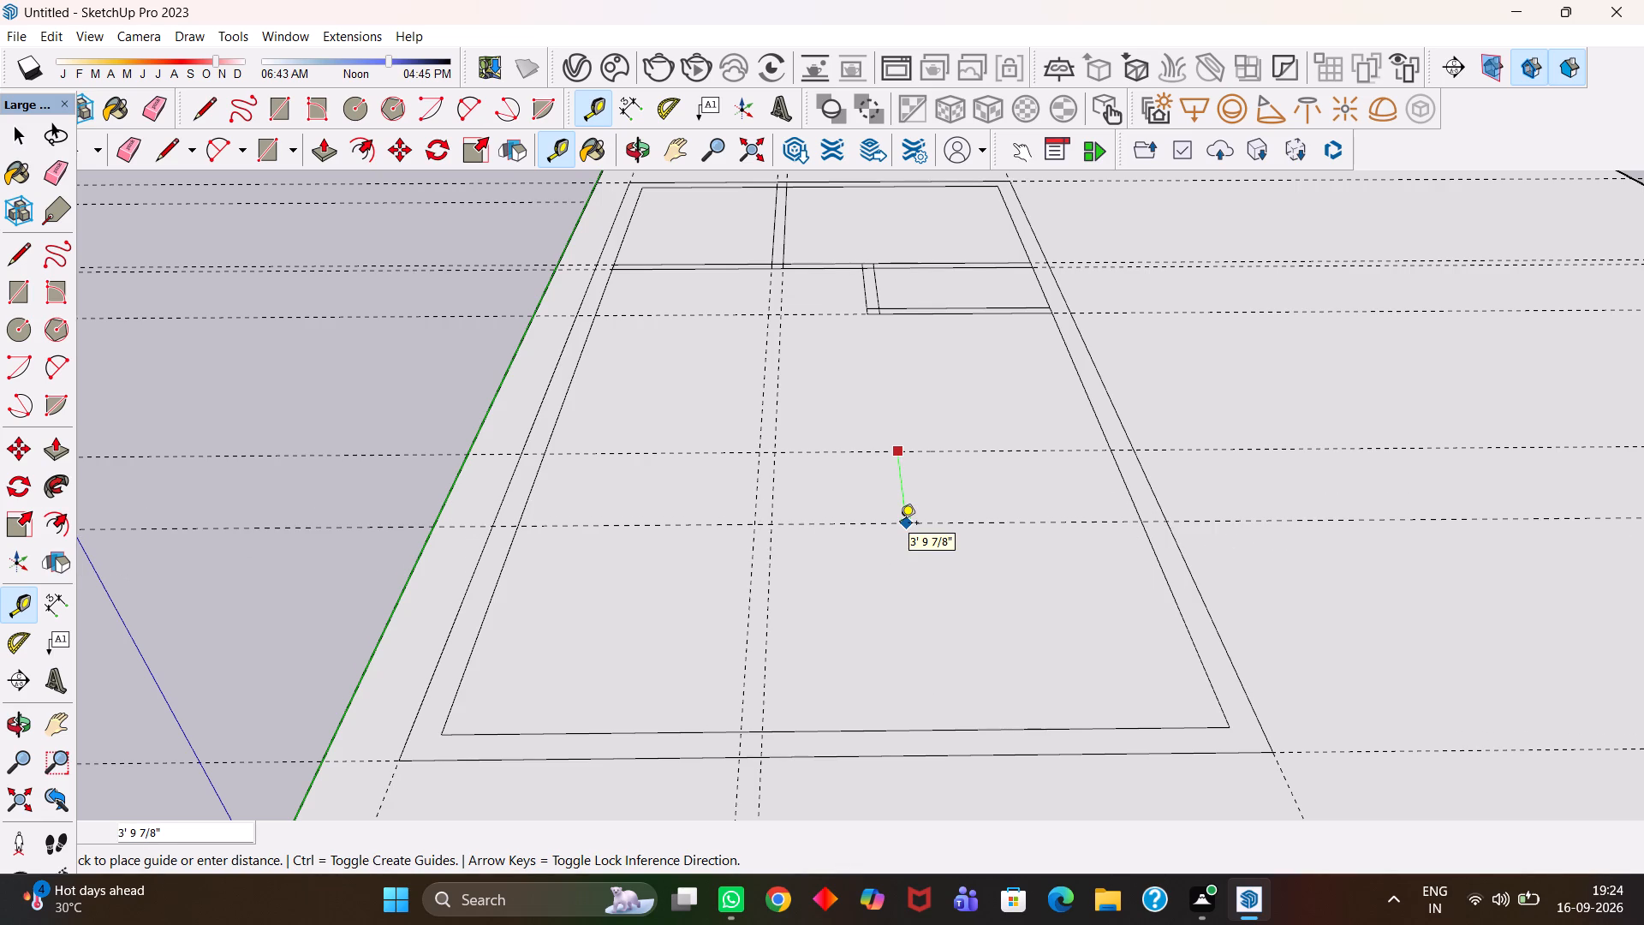
{"action": "key", "text": "6"}
{"action": "key", "text": "shift+quotedbl"}
{"action": "key", "text": "Return"}
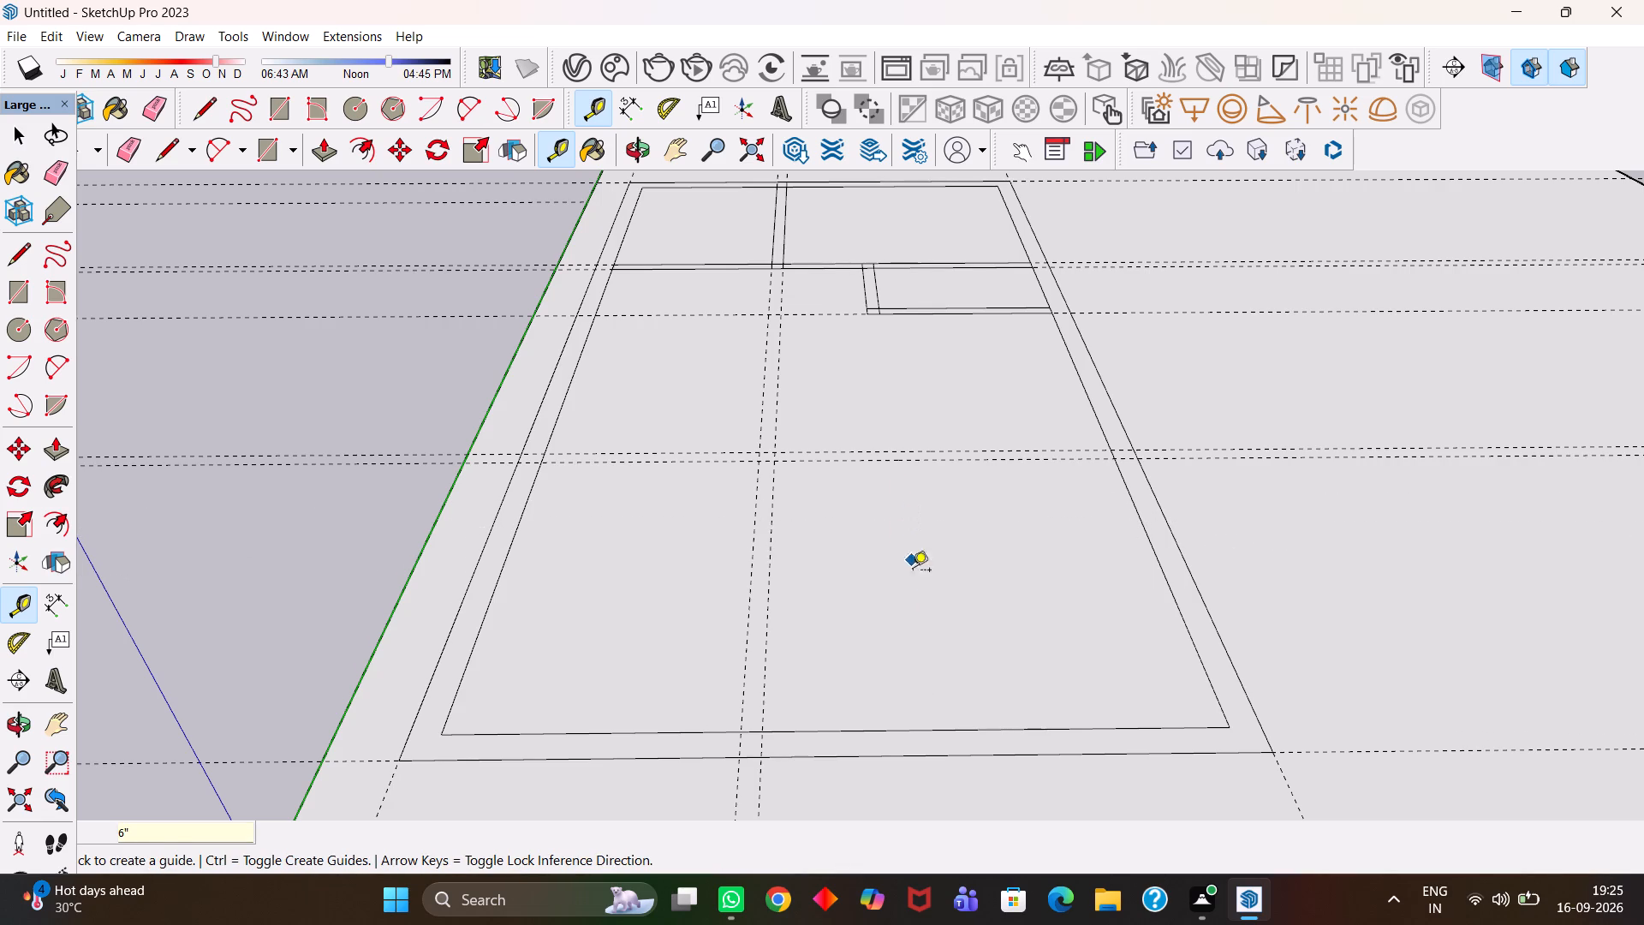
Draw a 6" wide partition rectangle, about 12' long, between the lengthwise guides from the inner near edge to the 10' crosswise guide.
{"action": "key", "text": "r"}
{"action": "left_click", "coordinate": [742, 735]}
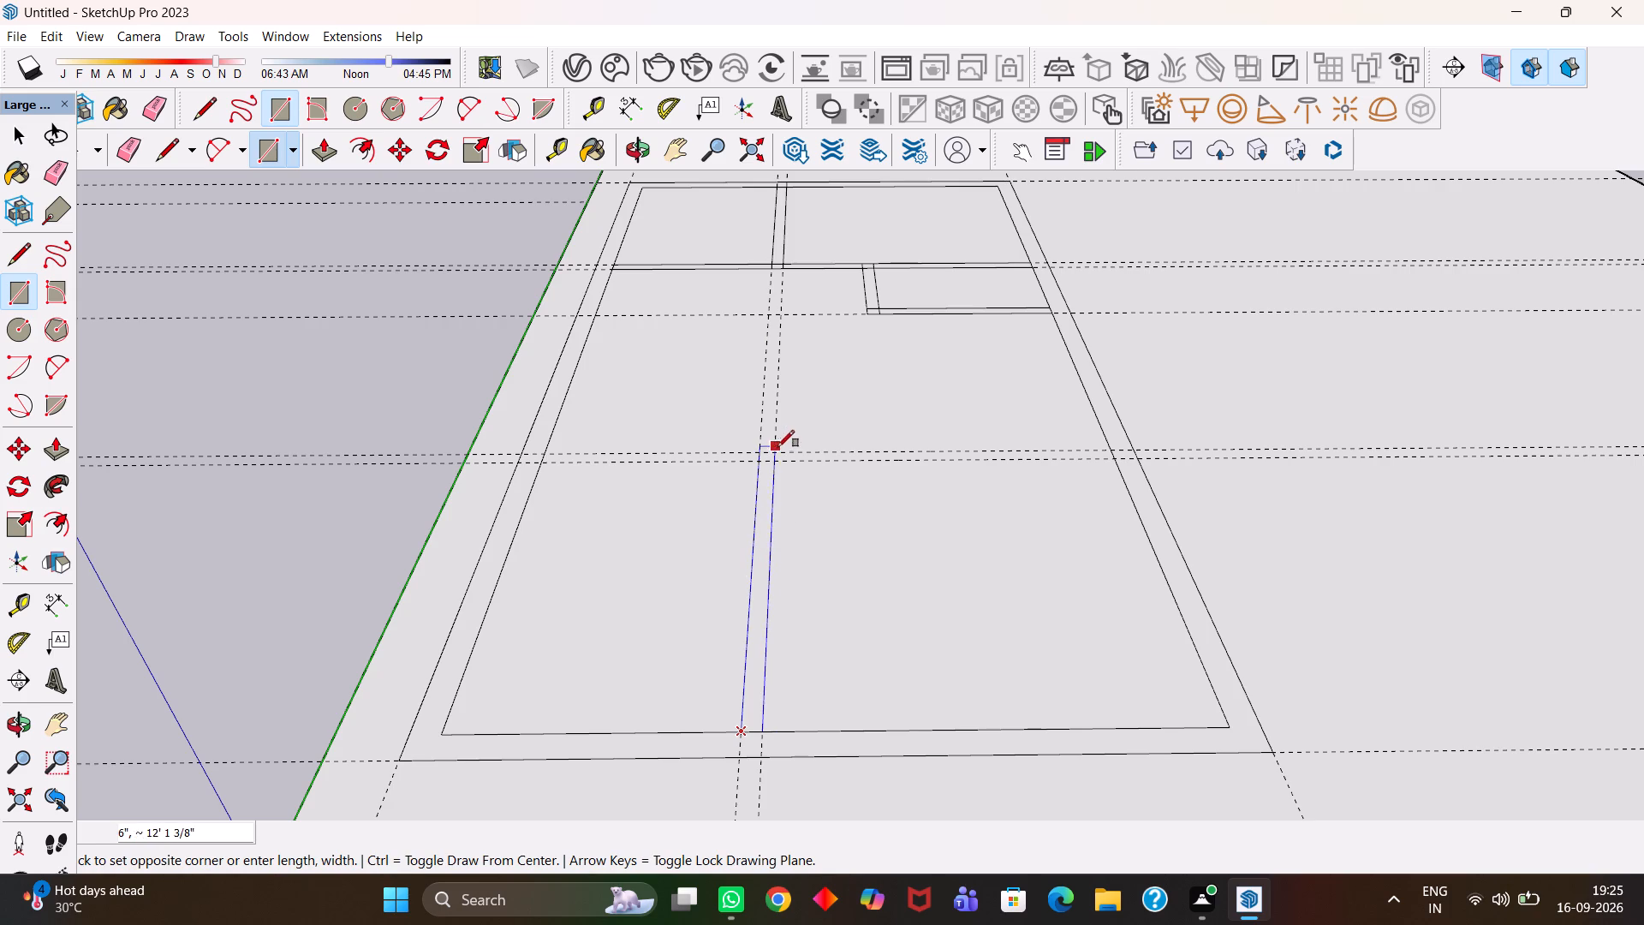
{"action": "left_click", "coordinate": [778, 450]}
Draw an 11' 6" by 6" partition rectangle between the crosswise guide pair, from the new lengthwise partition to the inner long edge.
{"action": "scroll", "coordinate": [765, 454], "scroll_direction": "up", "scroll_amount": 2}
{"action": "left_click", "coordinate": [762, 462]}
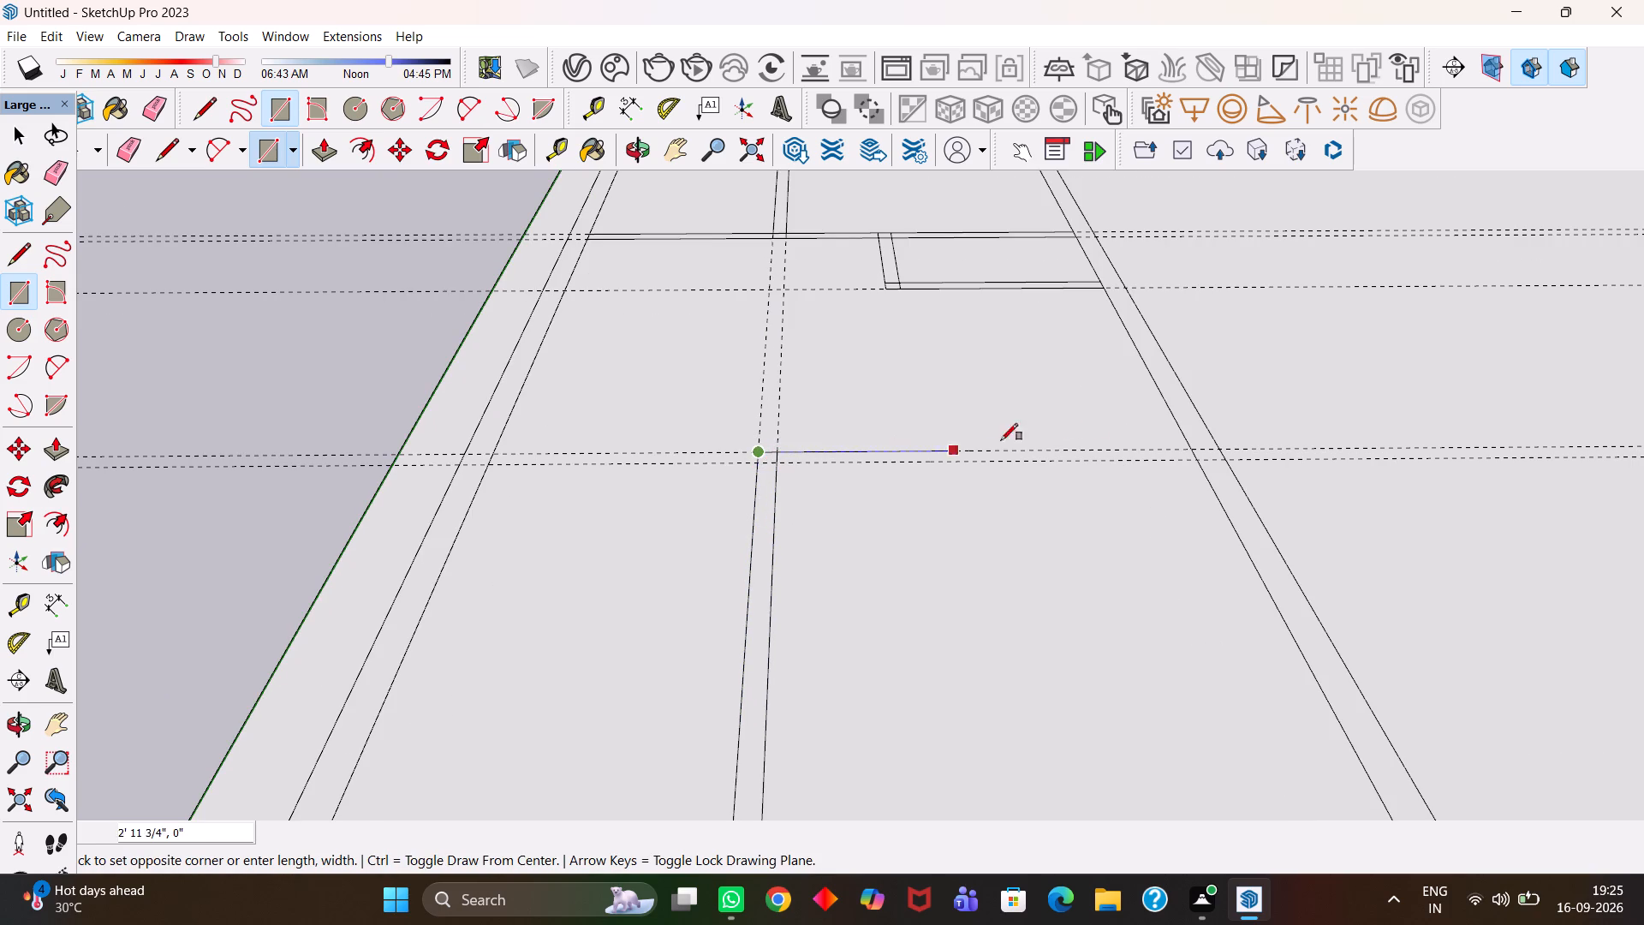
{"action": "left_click", "coordinate": [1194, 462]}
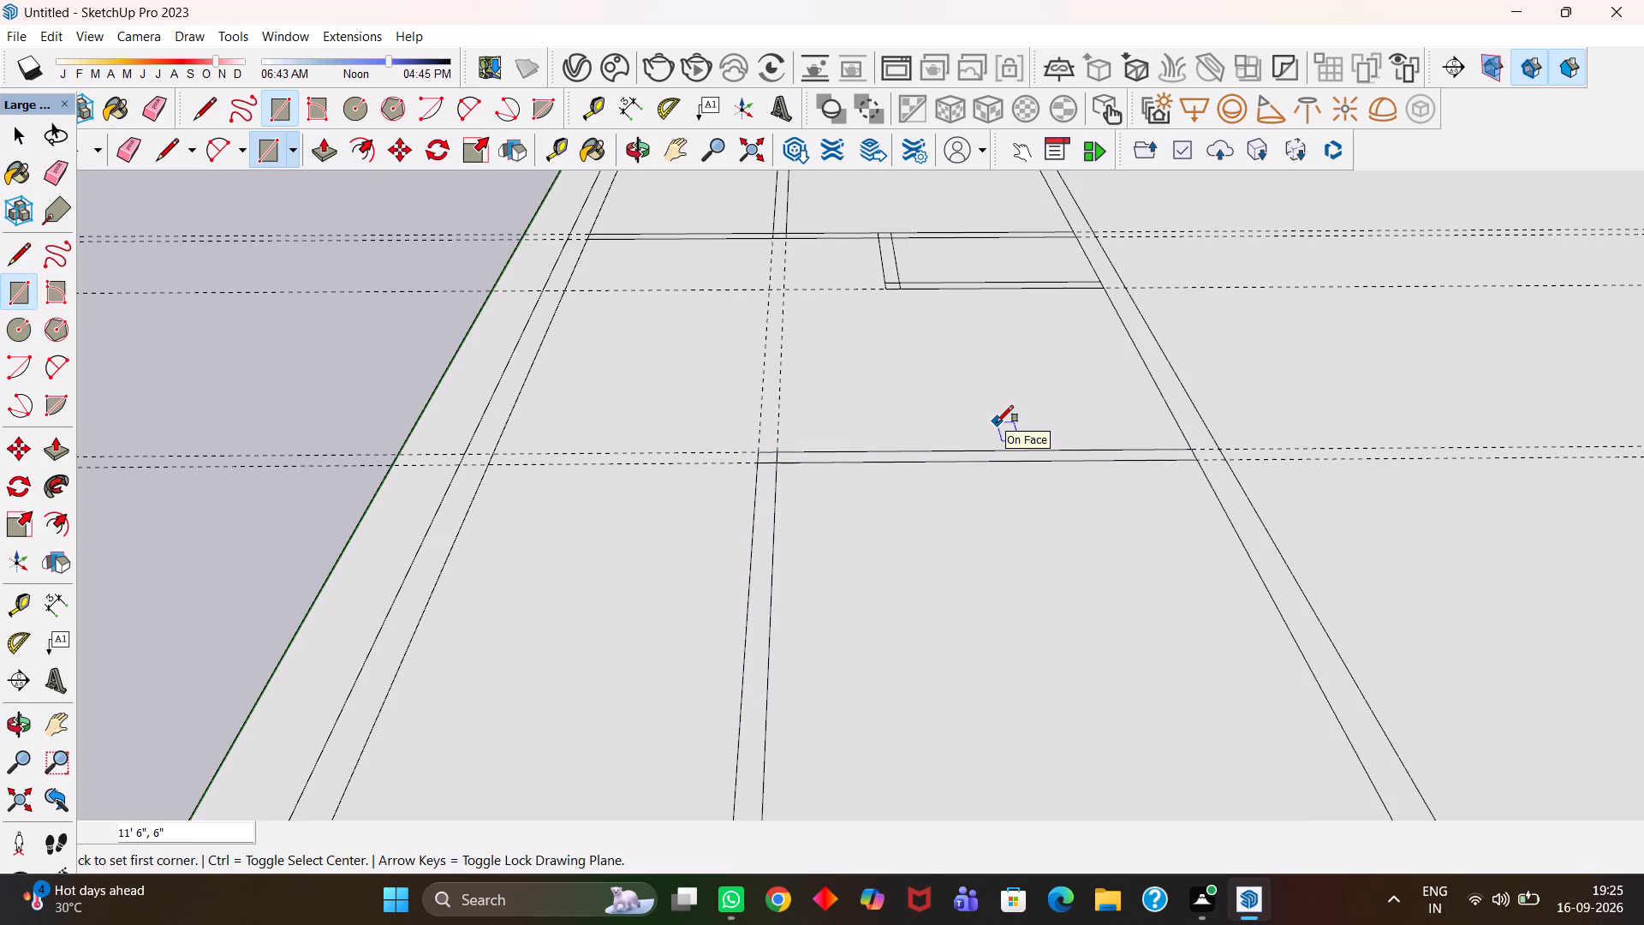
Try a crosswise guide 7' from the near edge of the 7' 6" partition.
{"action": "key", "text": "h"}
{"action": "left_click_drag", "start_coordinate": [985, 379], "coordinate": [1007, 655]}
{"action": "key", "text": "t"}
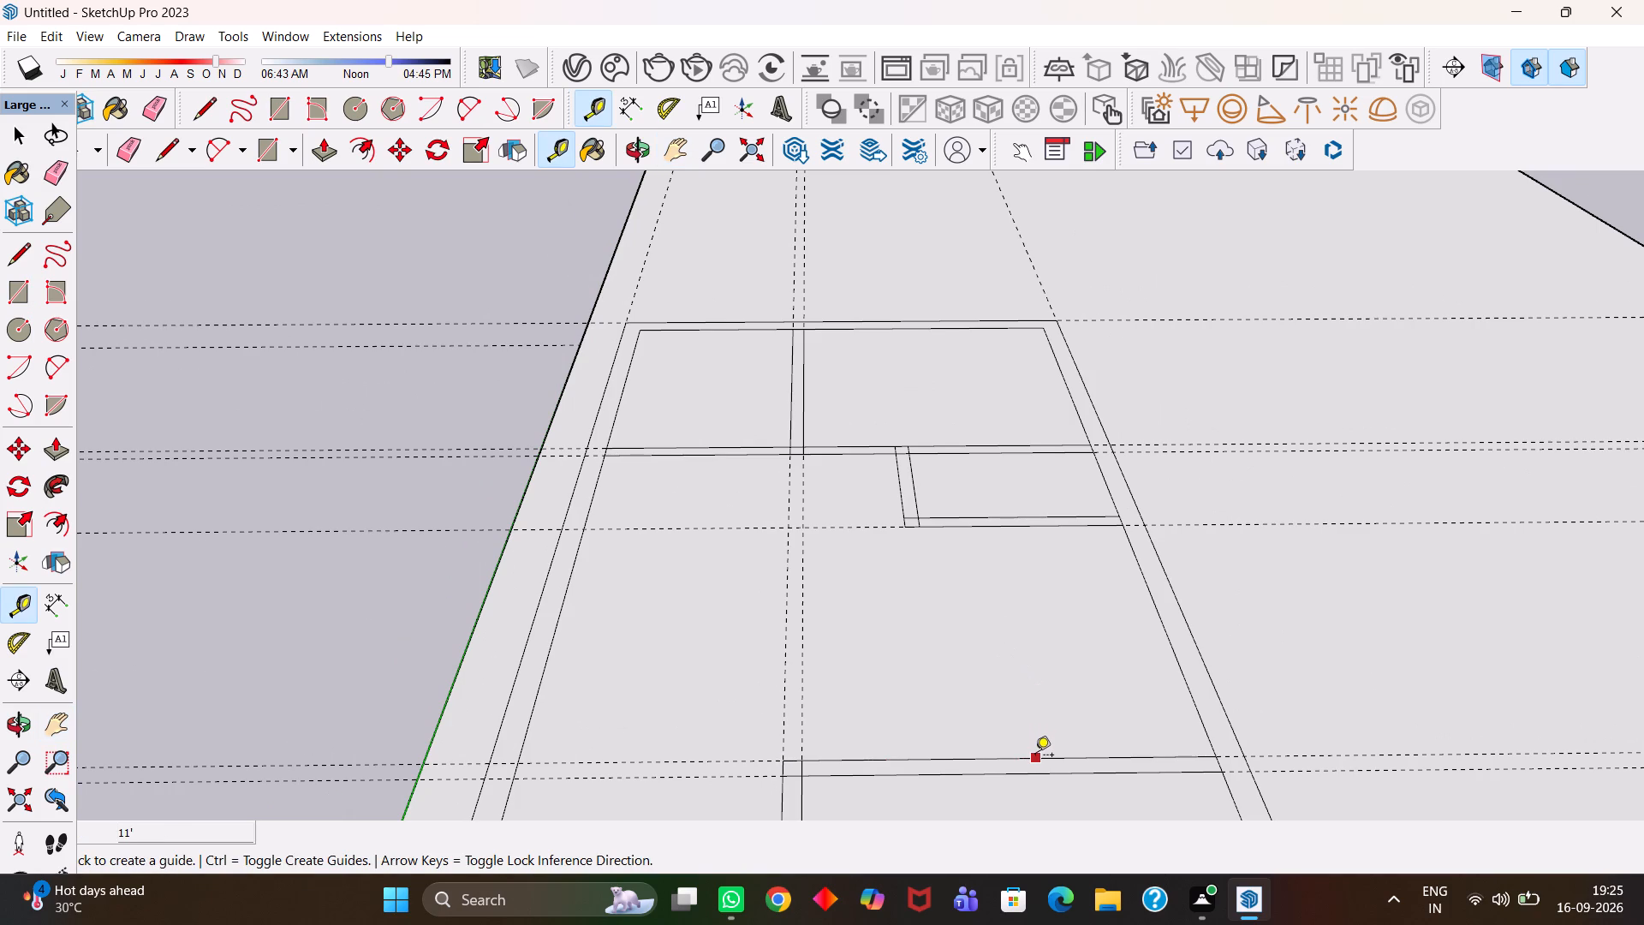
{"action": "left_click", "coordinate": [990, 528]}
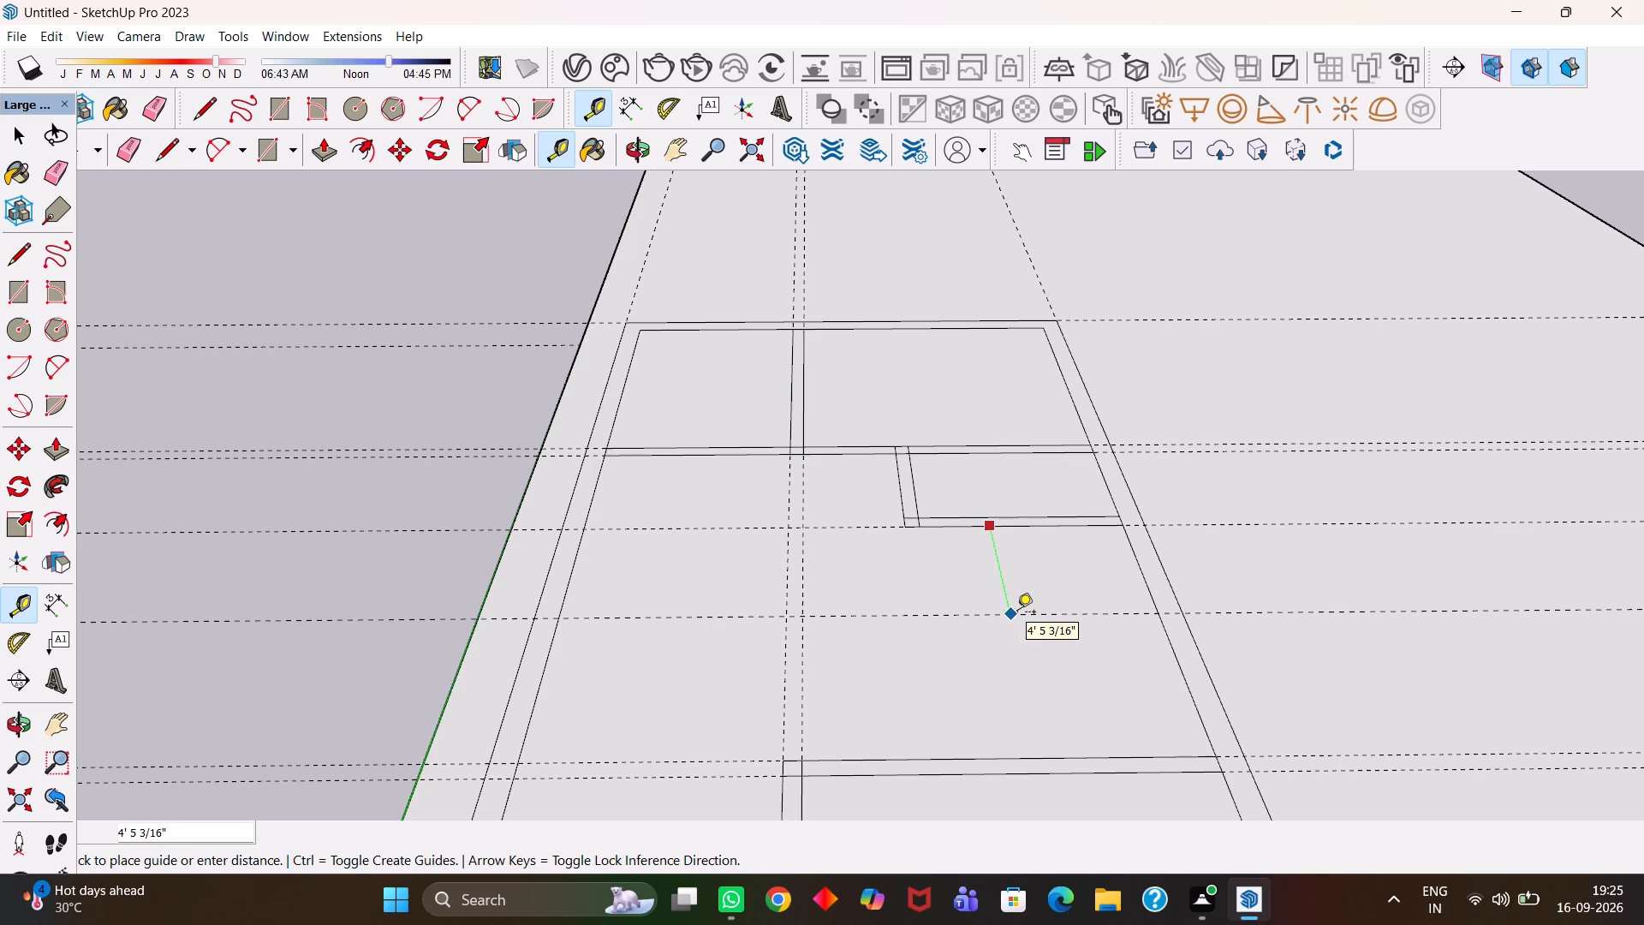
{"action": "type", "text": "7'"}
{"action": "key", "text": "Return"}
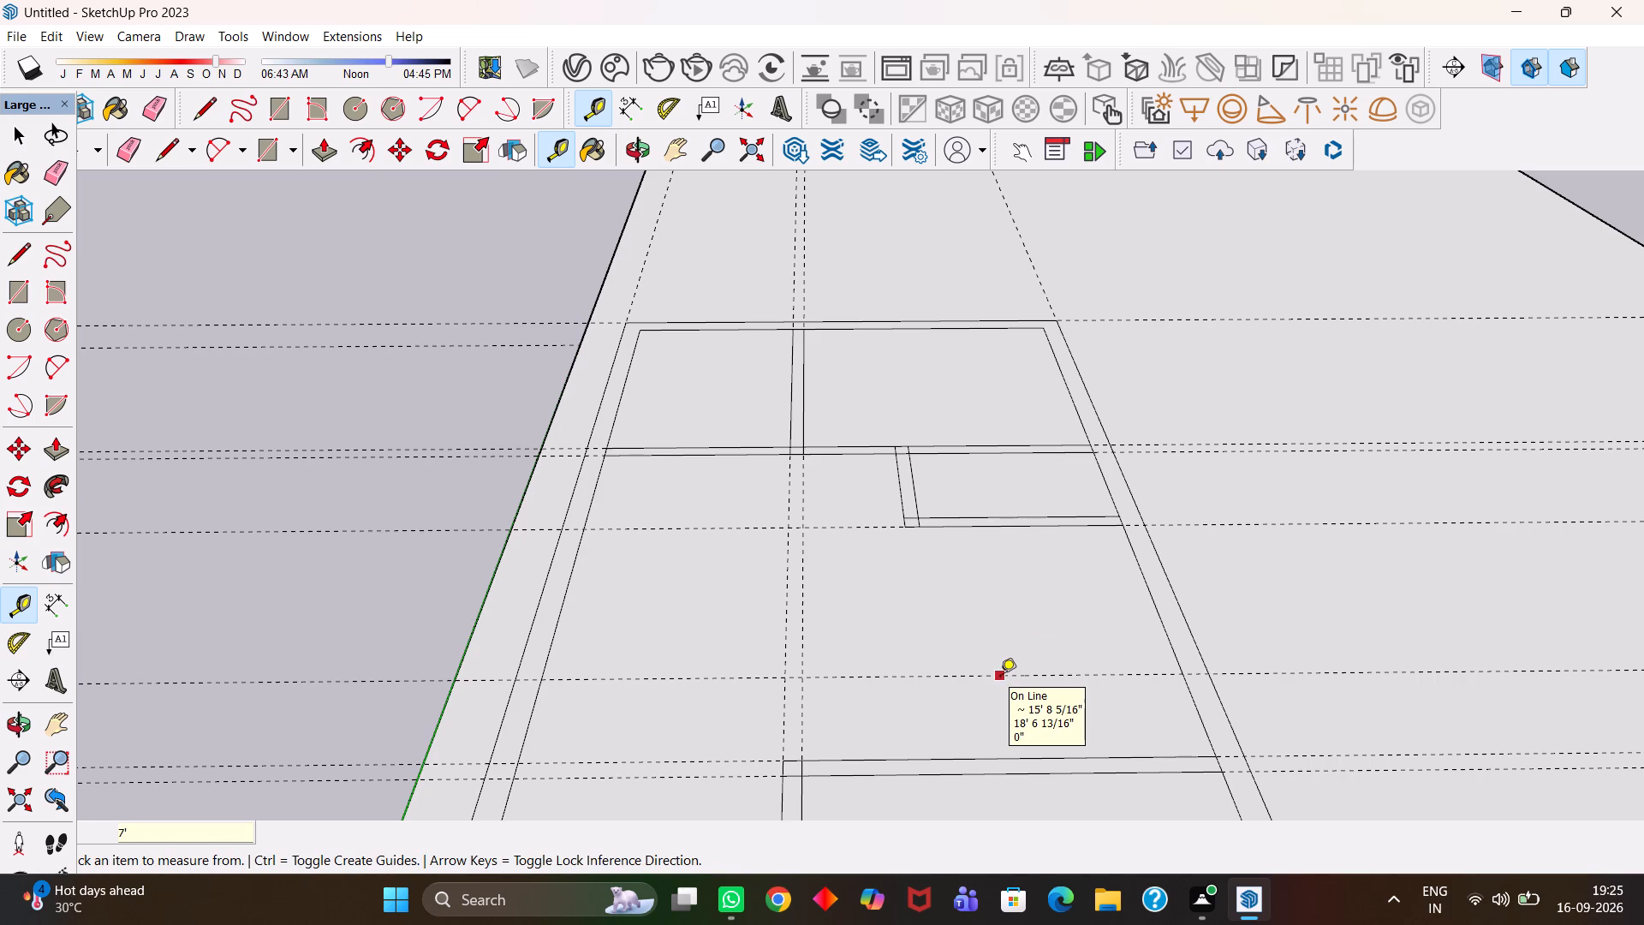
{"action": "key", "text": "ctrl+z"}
Place a crosswise guide 4' from the far edge of the 11' 6" partition, towards the 7' 6" partition.
{"action": "scroll", "coordinate": [999, 677], "scroll_direction": "down", "scroll_amount": 6}
{"action": "key", "text": "h"}
{"action": "left_click_drag", "start_coordinate": [1039, 749], "coordinate": [961, 435]}
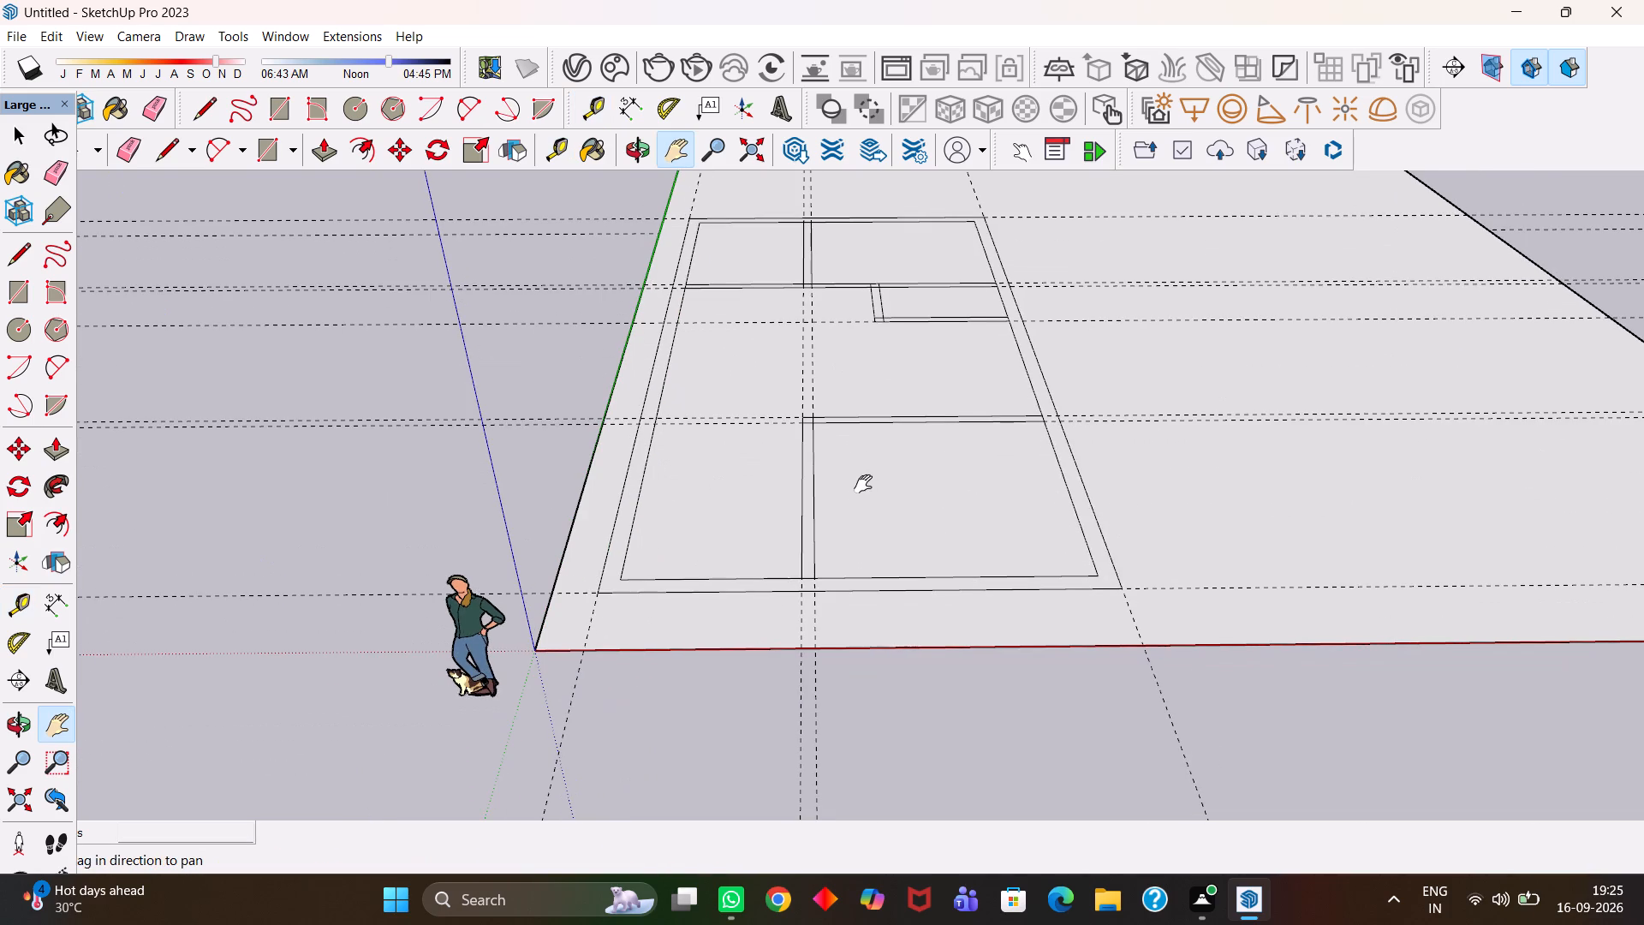
{"action": "scroll", "coordinate": [843, 547], "scroll_direction": "up", "scroll_amount": 1}
{"action": "key", "text": "h"}
{"action": "left_click_drag", "start_coordinate": [909, 420], "coordinate": [905, 671]}
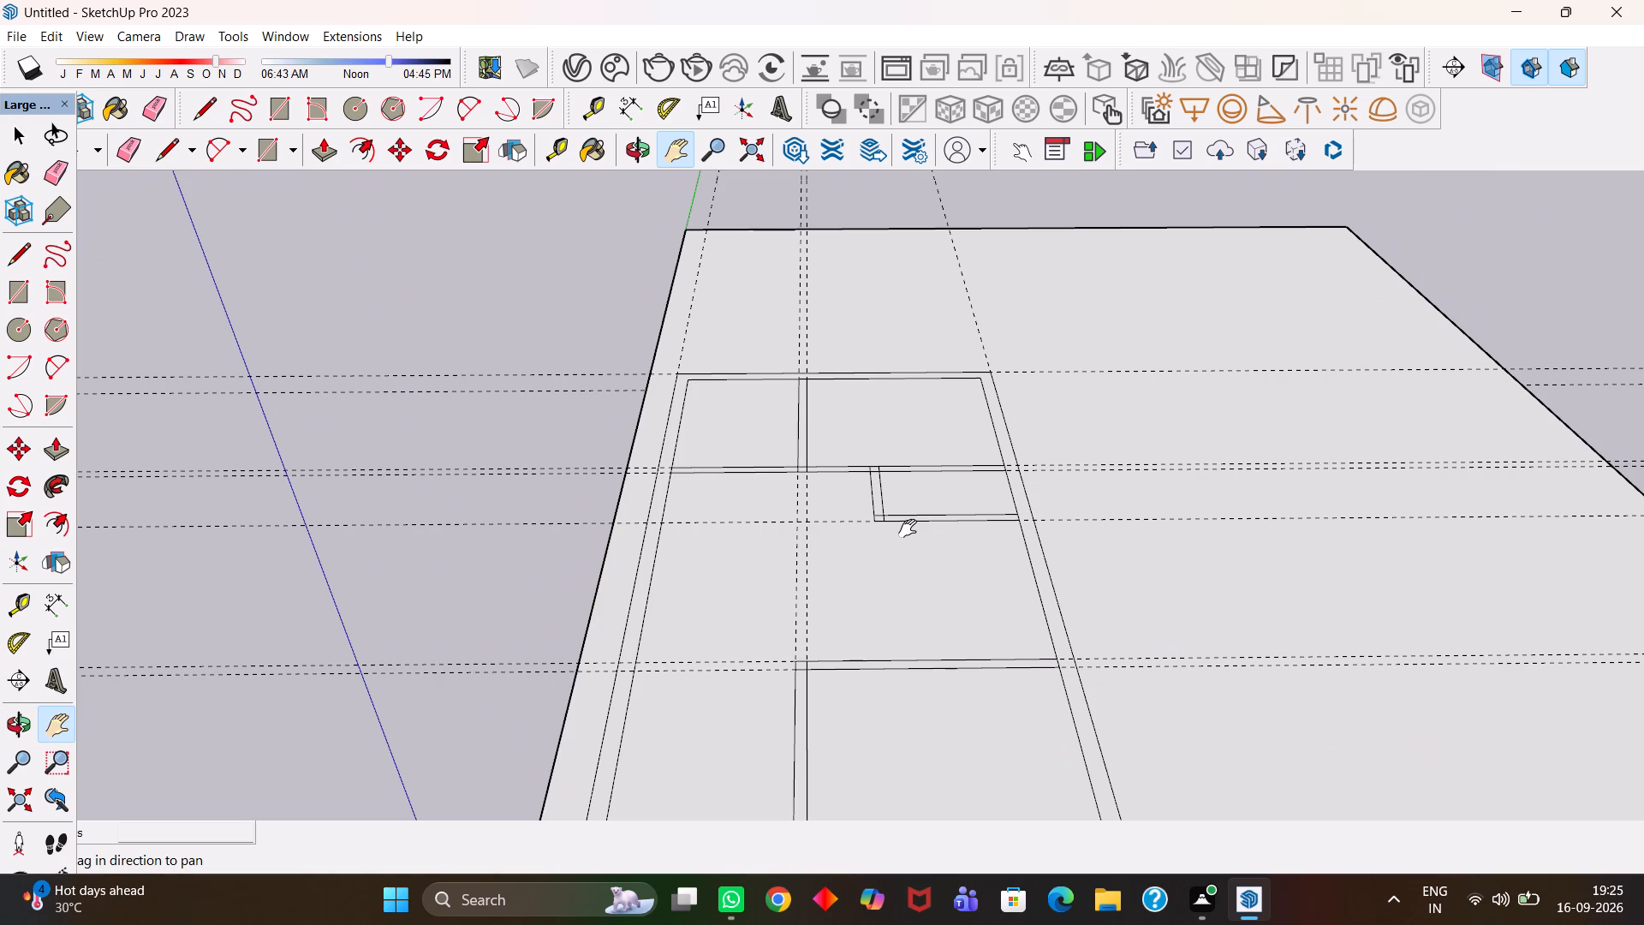
{"action": "scroll", "coordinate": [928, 508], "scroll_direction": "up", "scroll_amount": 1}
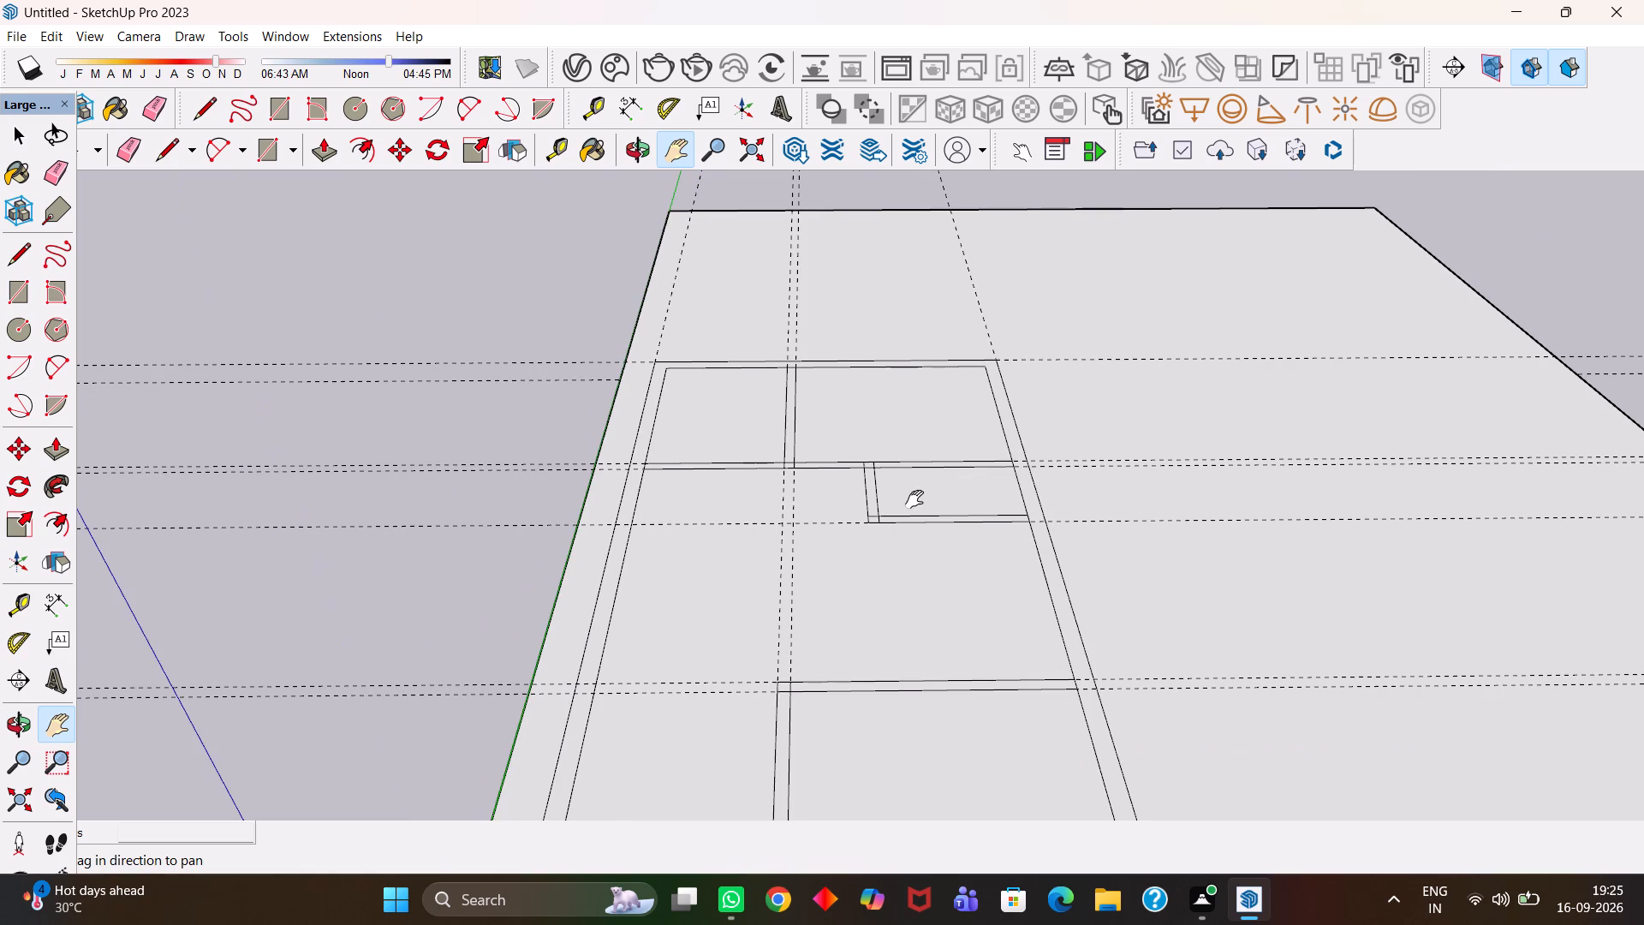
{"action": "scroll", "coordinate": [914, 499], "scroll_direction": "down", "scroll_amount": 2}
{"action": "key", "text": "h"}
{"action": "left_click_drag", "start_coordinate": [939, 627], "coordinate": [928, 564]}
{"action": "scroll", "coordinate": [919, 534], "scroll_direction": "up", "scroll_amount": 2}
{"action": "key", "text": "t"}
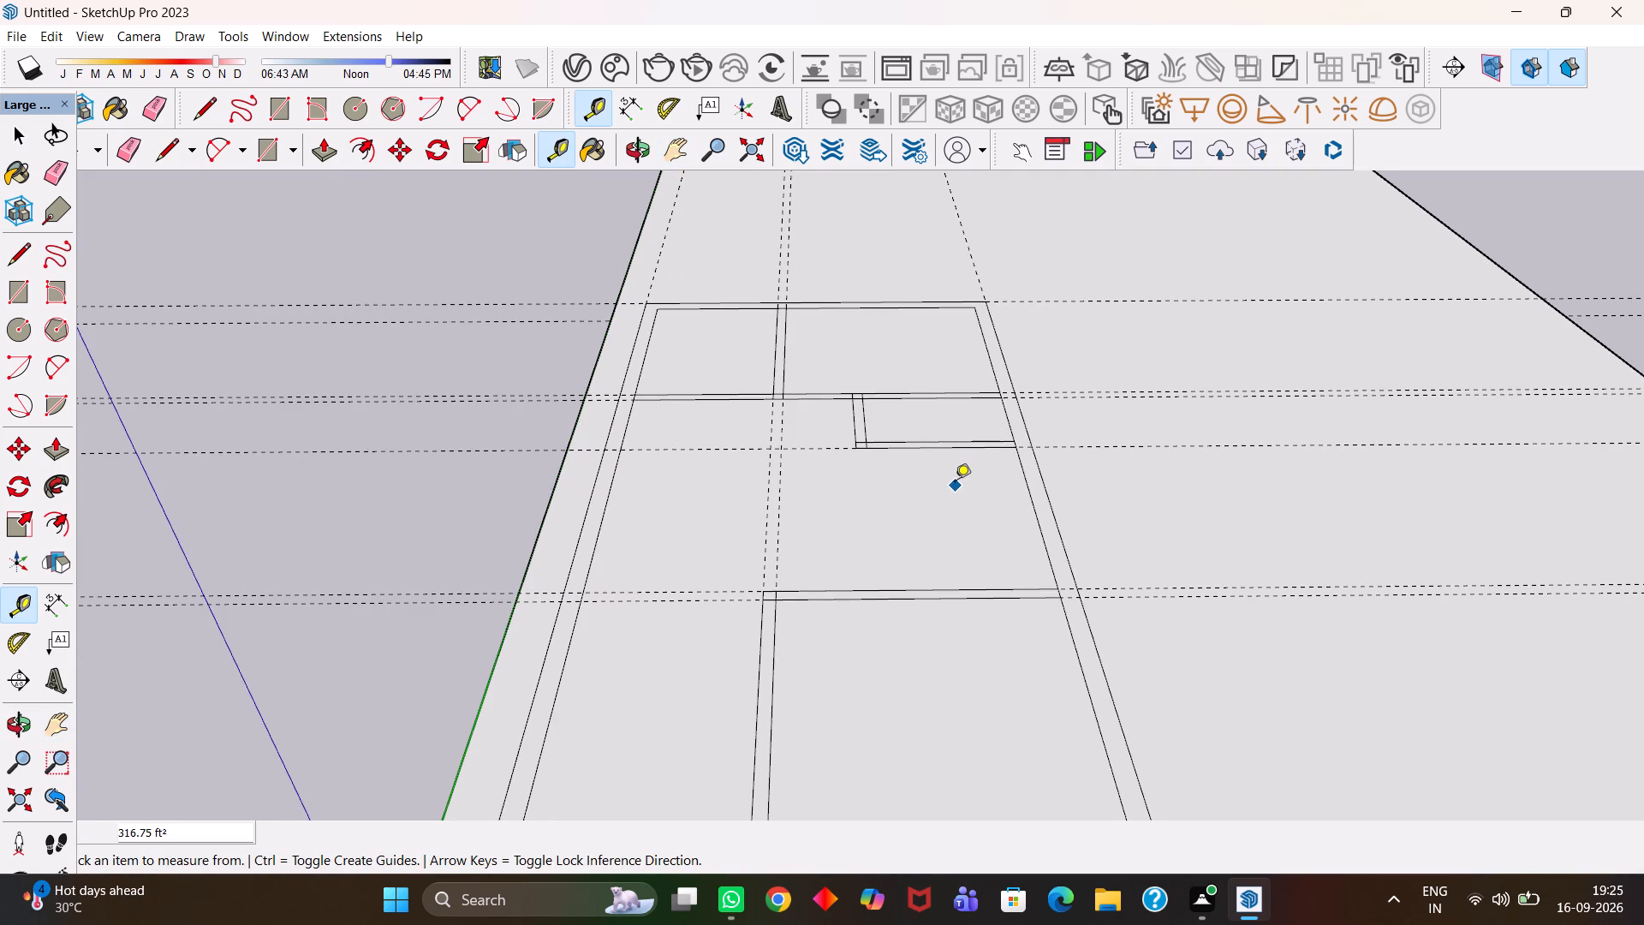
{"action": "left_click", "coordinate": [933, 592]}
{"action": "key", "text": "t"}
{"action": "left_click", "coordinate": [956, 584]}
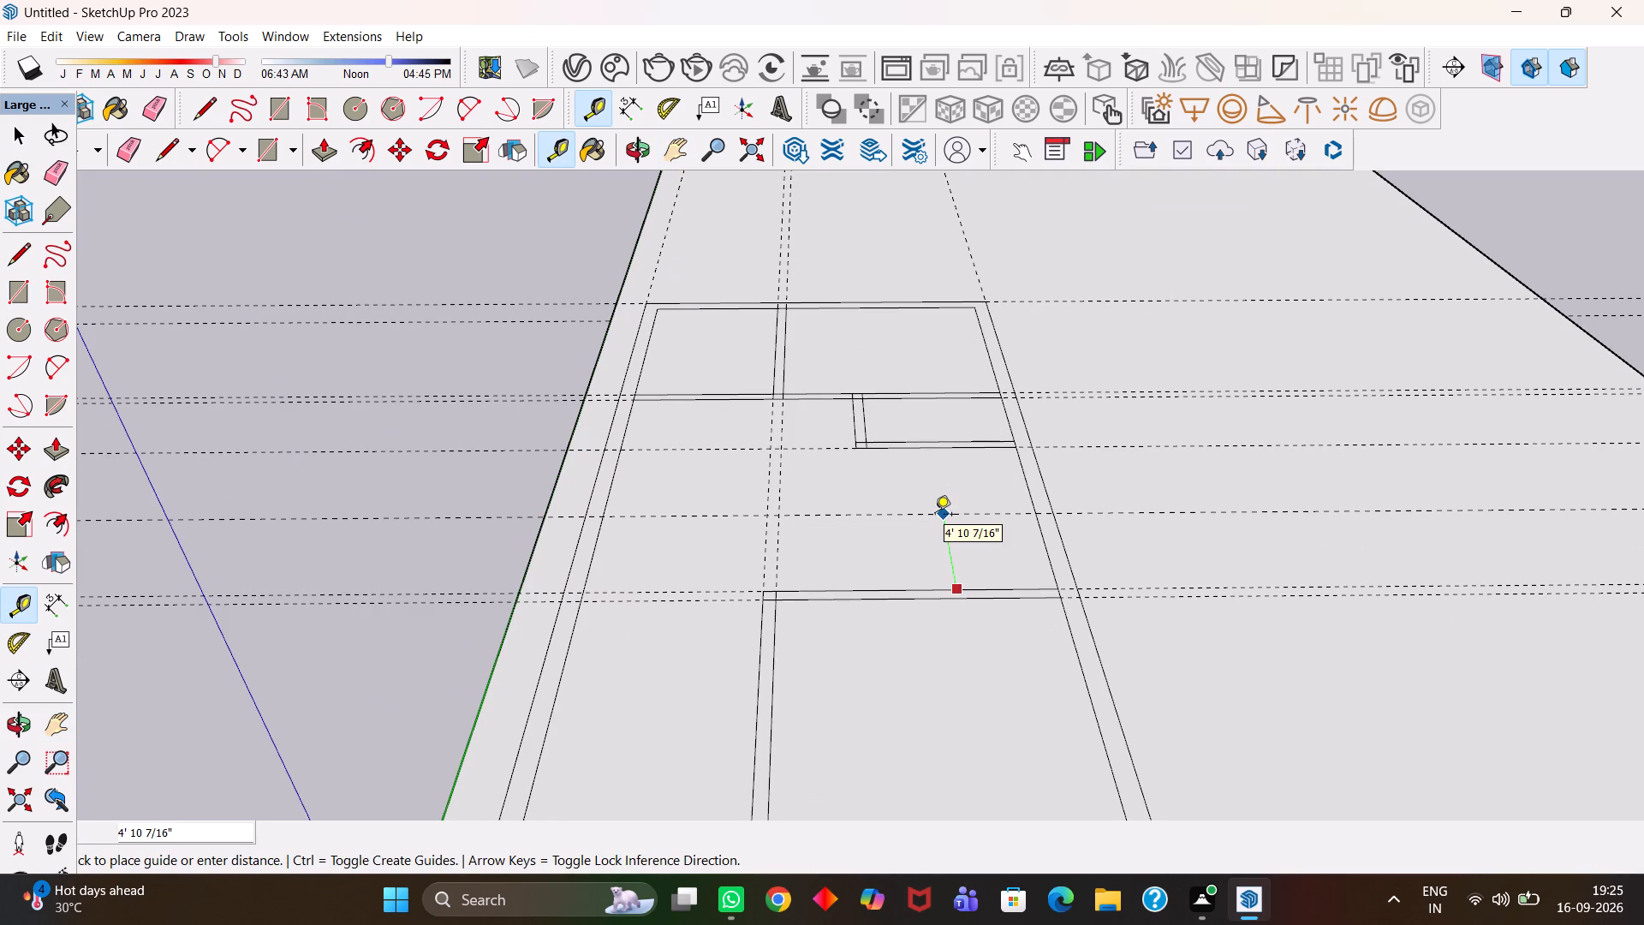
{"action": "type", "text": "4'"}
{"action": "key", "text": "Return"}
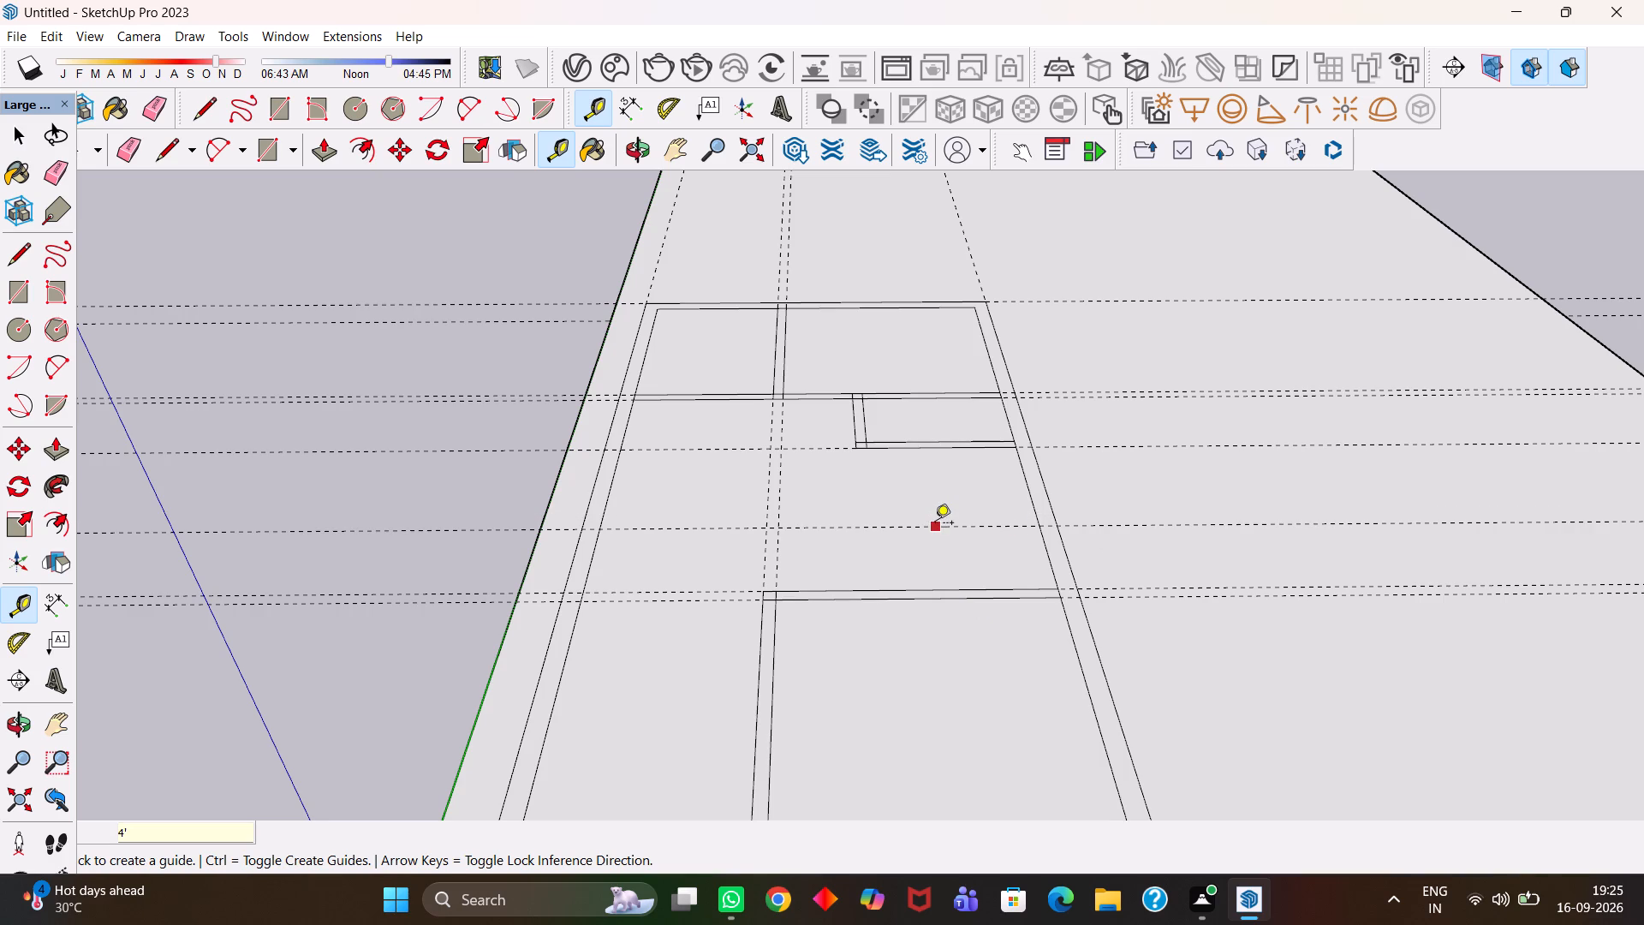
Place a parallel guide 6" beyond the 4' guide, towards the 7' 6" partition.
{"action": "left_click", "coordinate": [935, 524]}
{"action": "type", "text": "6\""}
{"action": "key", "text": "Return"}
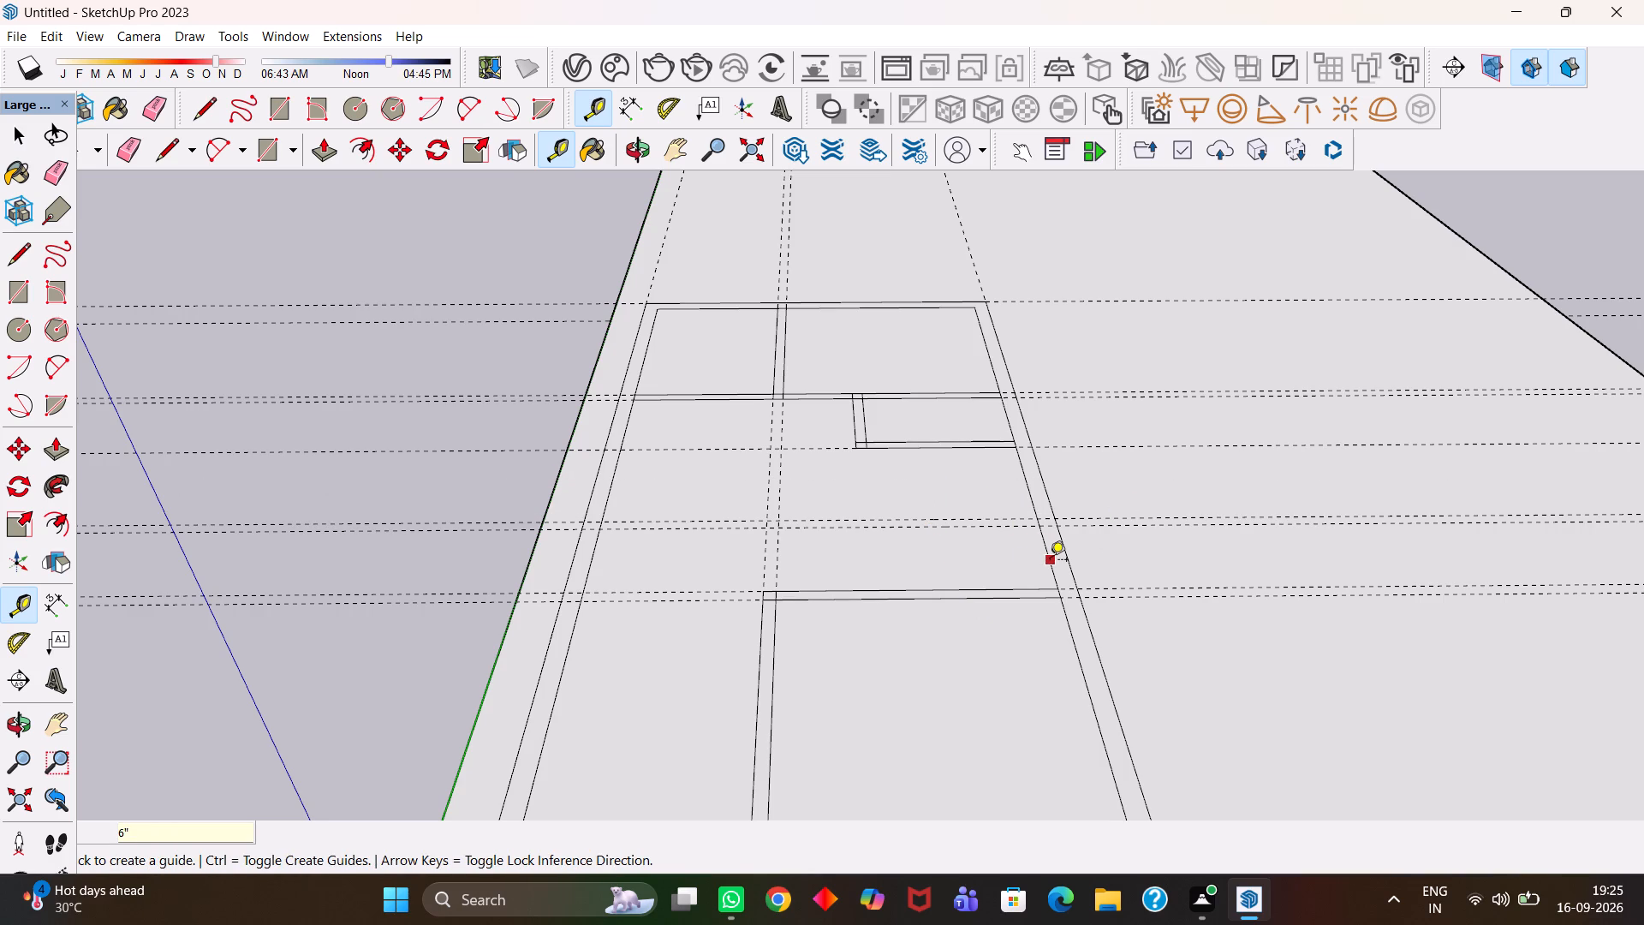
Place two lengthwise guides in line with both faces of the 5' partition, the first 7' from the inner long edge.
{"action": "left_click", "coordinate": [1047, 556]}
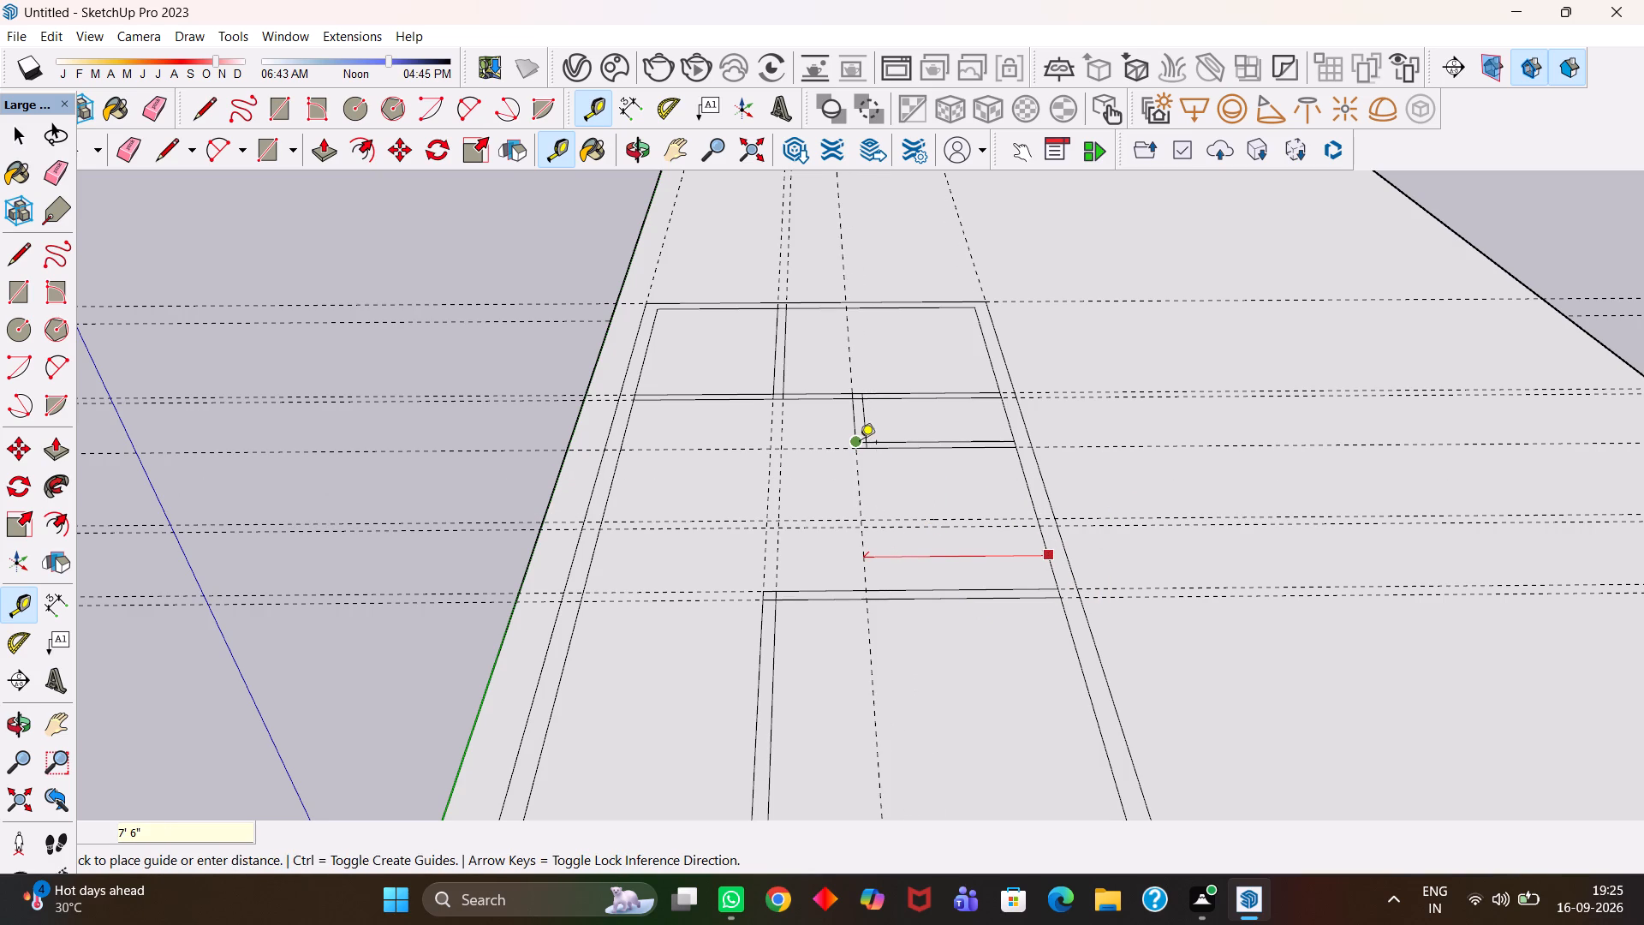
{"action": "scroll", "coordinate": [864, 445], "scroll_direction": "up", "scroll_amount": 3}
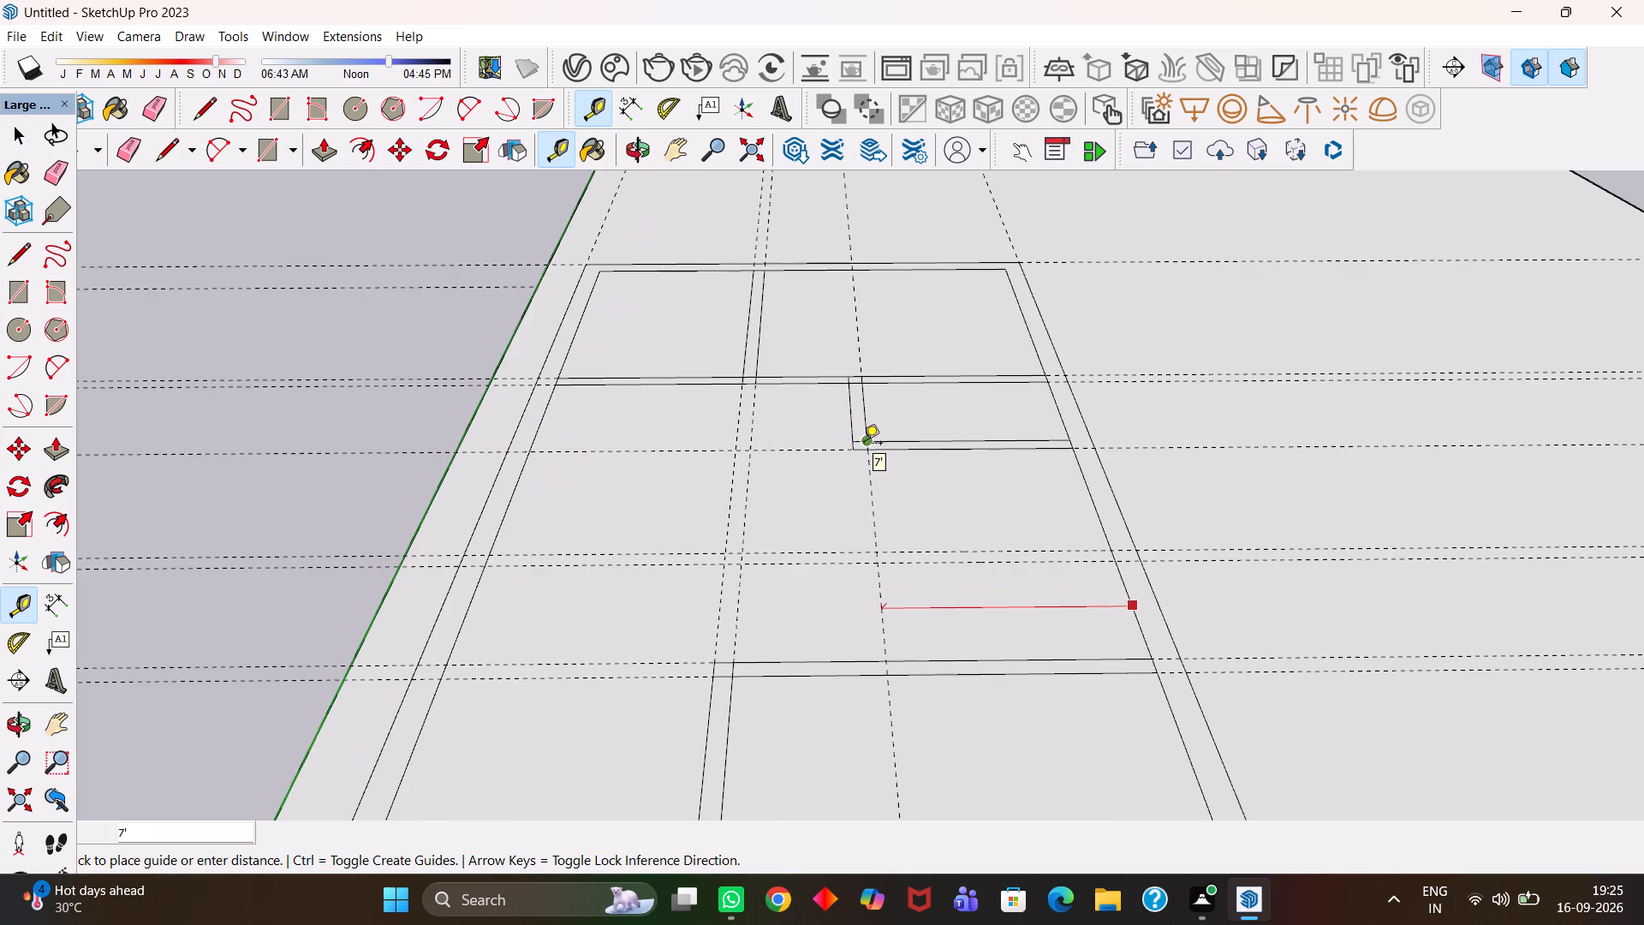
{"action": "scroll", "coordinate": [867, 443], "scroll_direction": "up", "scroll_amount": 3}
{"action": "double_click", "coordinate": [874, 436]}
{"action": "left_click", "coordinate": [867, 483]}
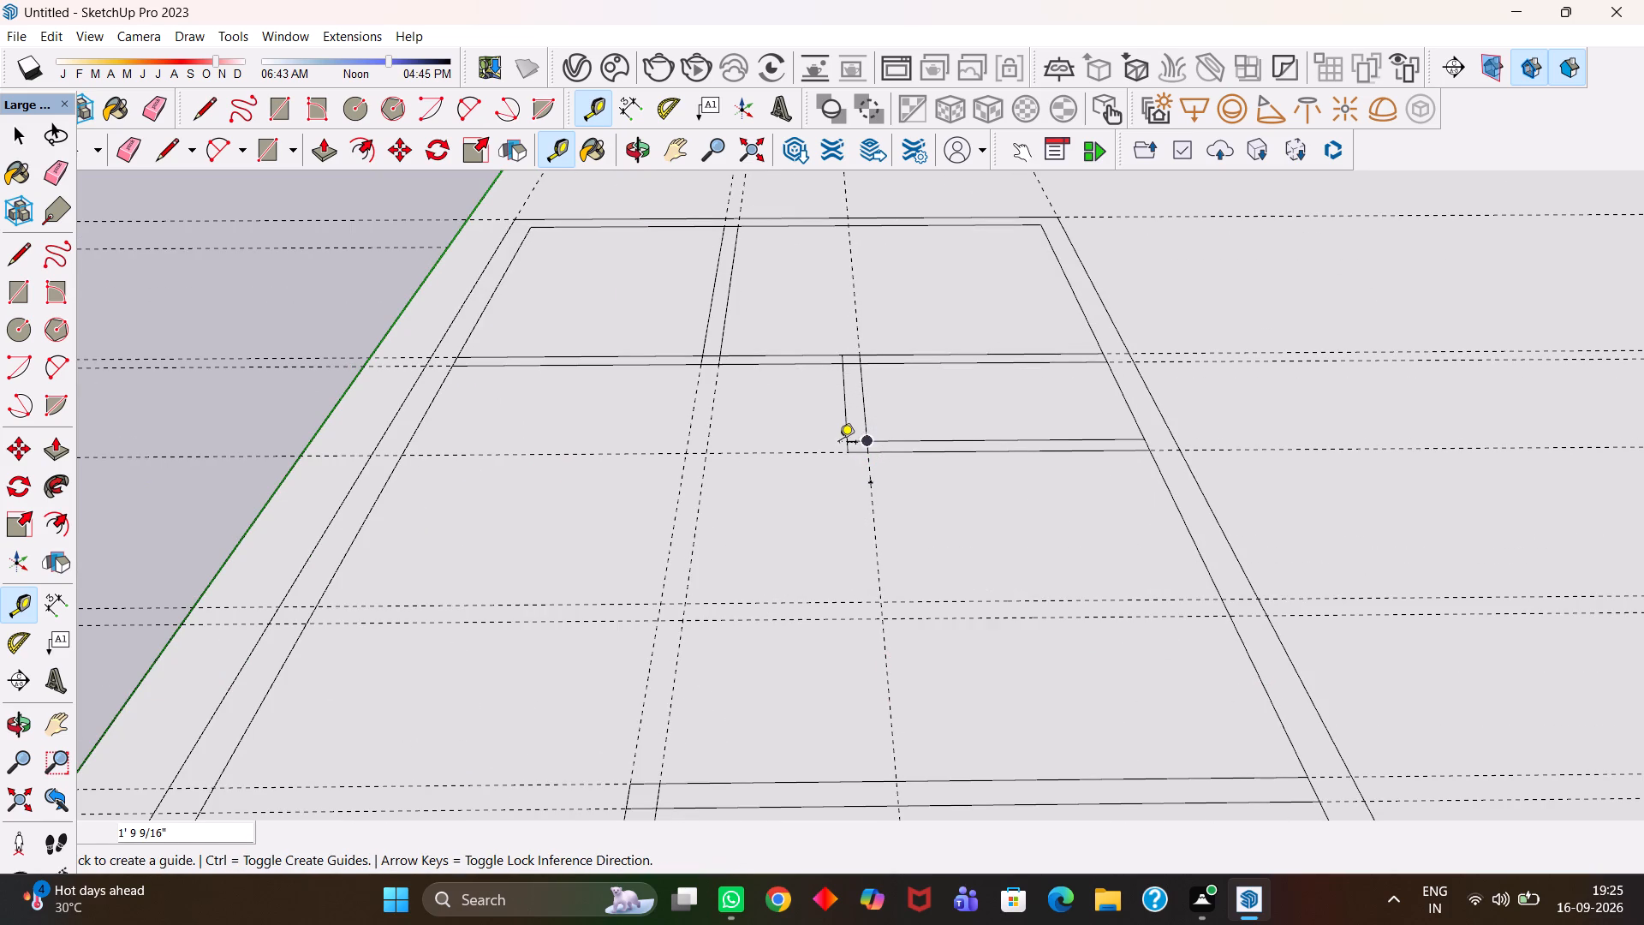
{"action": "key", "text": "ctrl+z"}
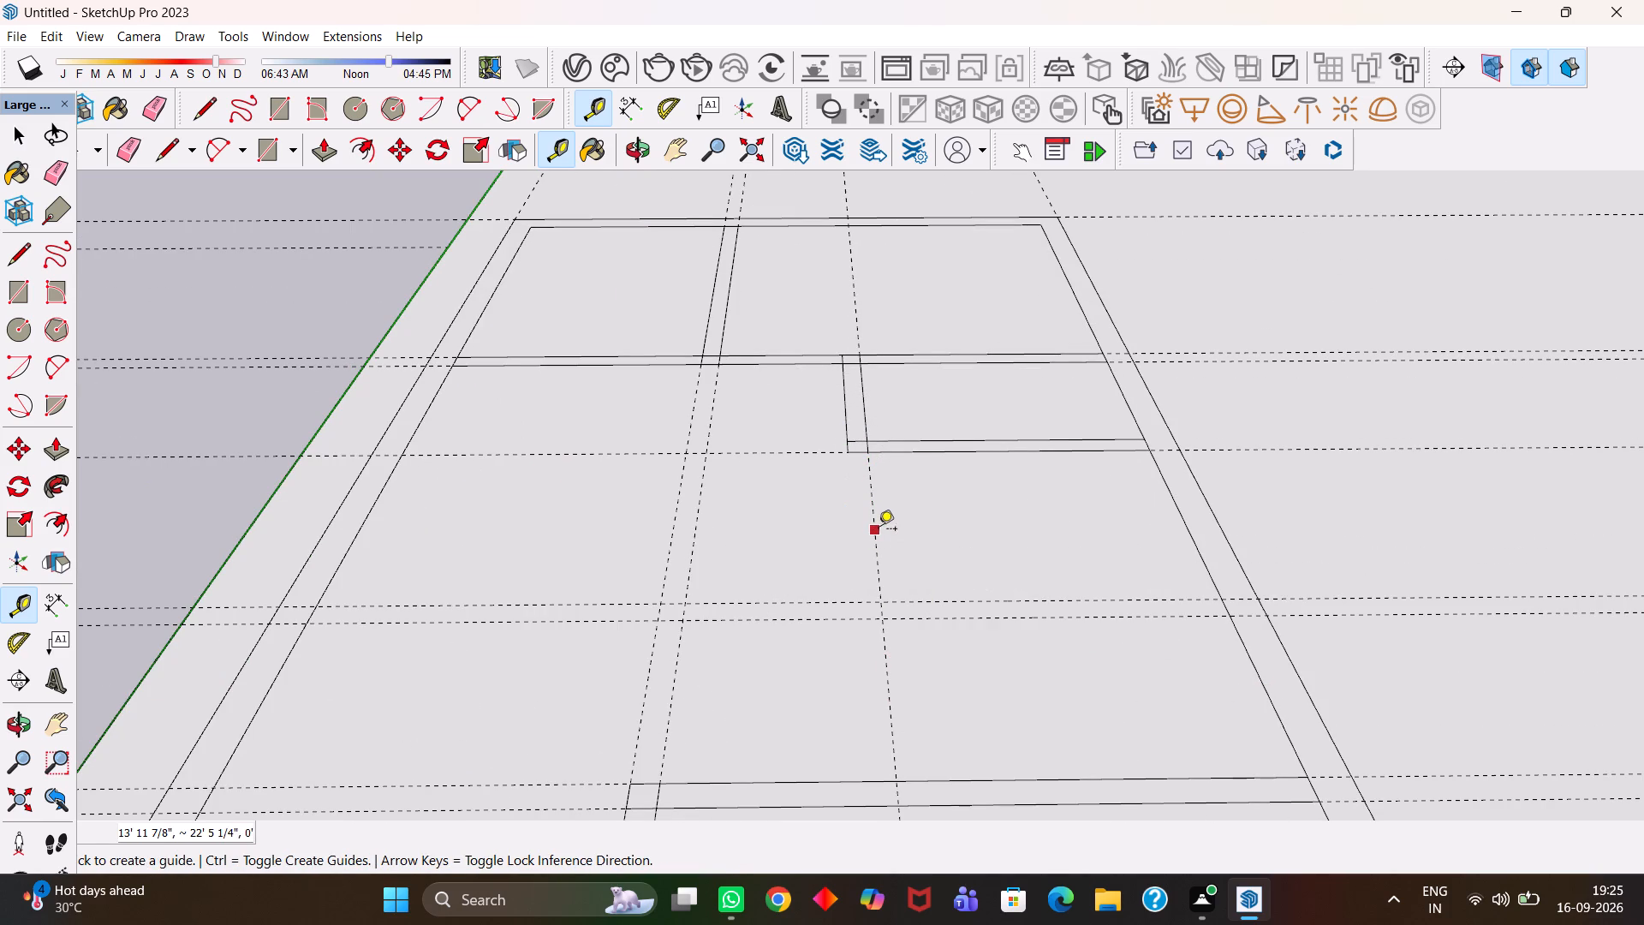
{"action": "left_click", "coordinate": [879, 530]}
{"action": "left_click", "coordinate": [841, 427]}
Draw a 7' 6" by 6" crosswise partition rectangle on the guides 4' from the 11' 6" partition, ending at the inner long edge.
{"action": "key", "text": "h"}
{"action": "scroll", "coordinate": [822, 454], "scroll_direction": "down", "scroll_amount": 4}
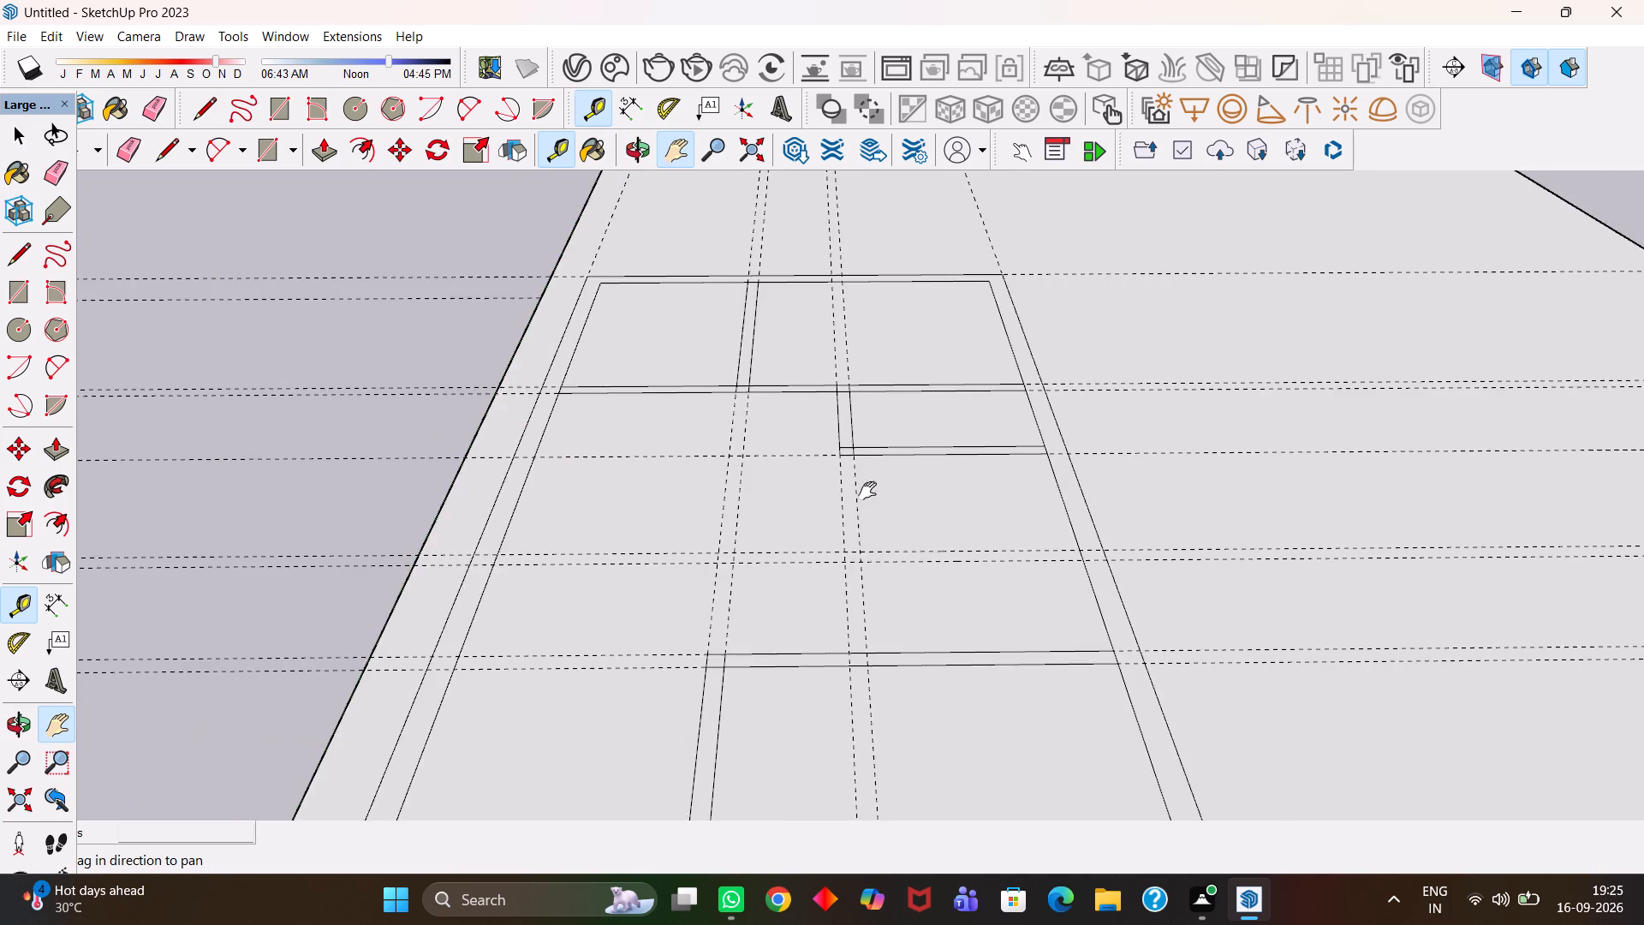
{"action": "left_click_drag", "start_coordinate": [923, 517], "coordinate": [859, 480]}
{"action": "key", "text": "r"}
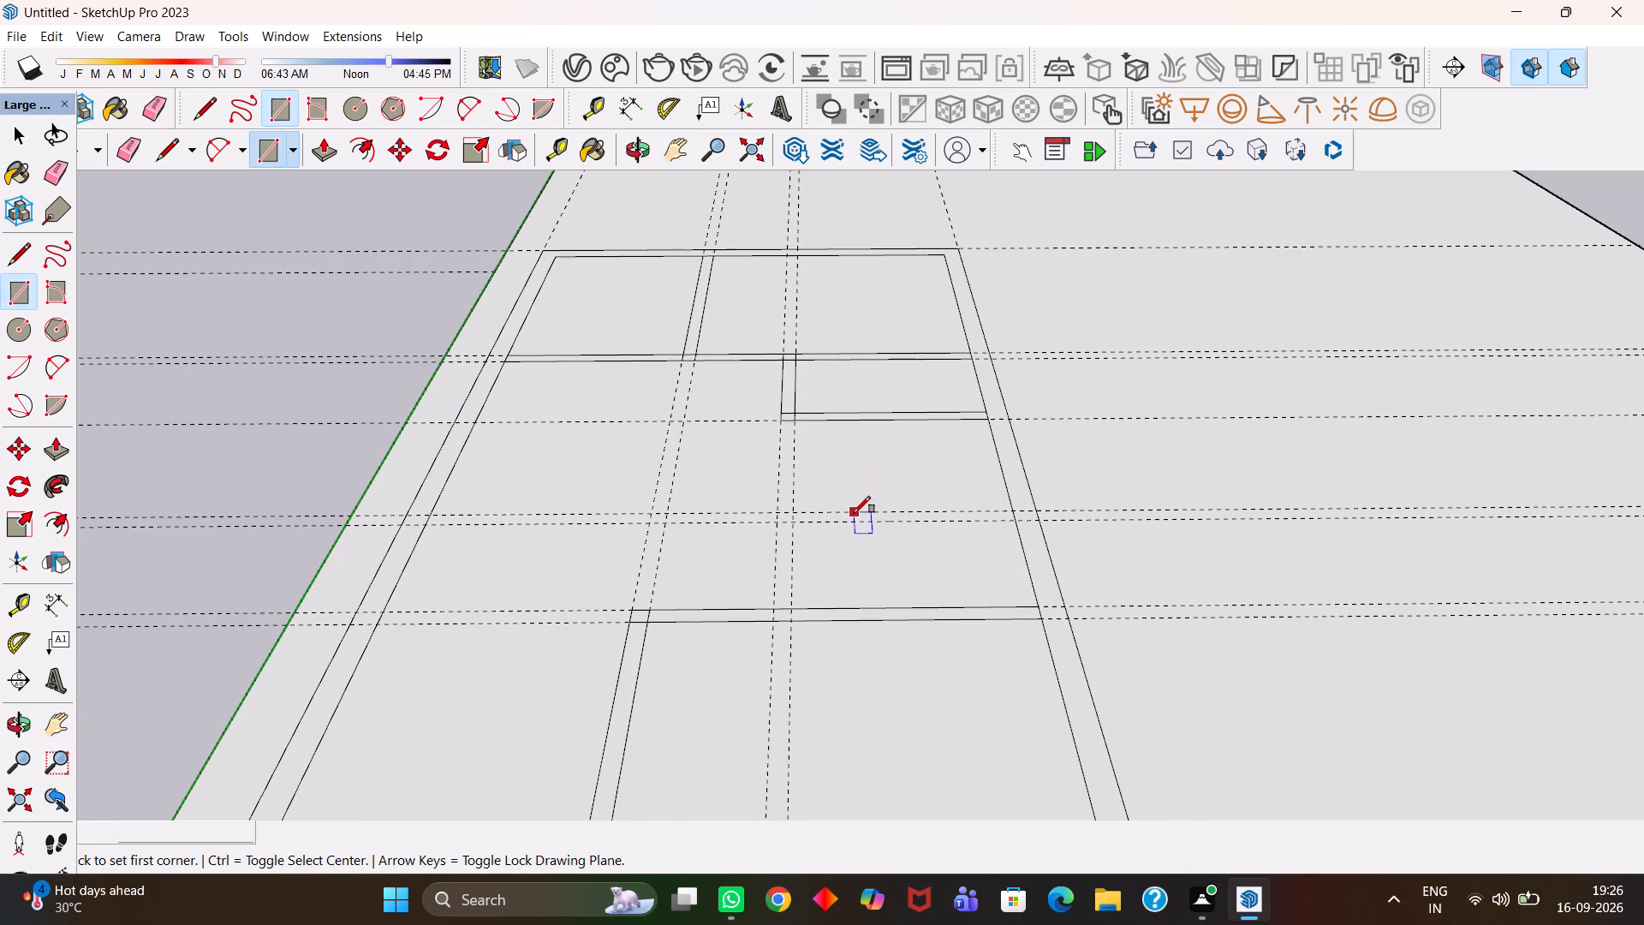
{"action": "scroll", "coordinate": [854, 515], "scroll_direction": "up", "scroll_amount": 2}
{"action": "left_click", "coordinate": [755, 514]}
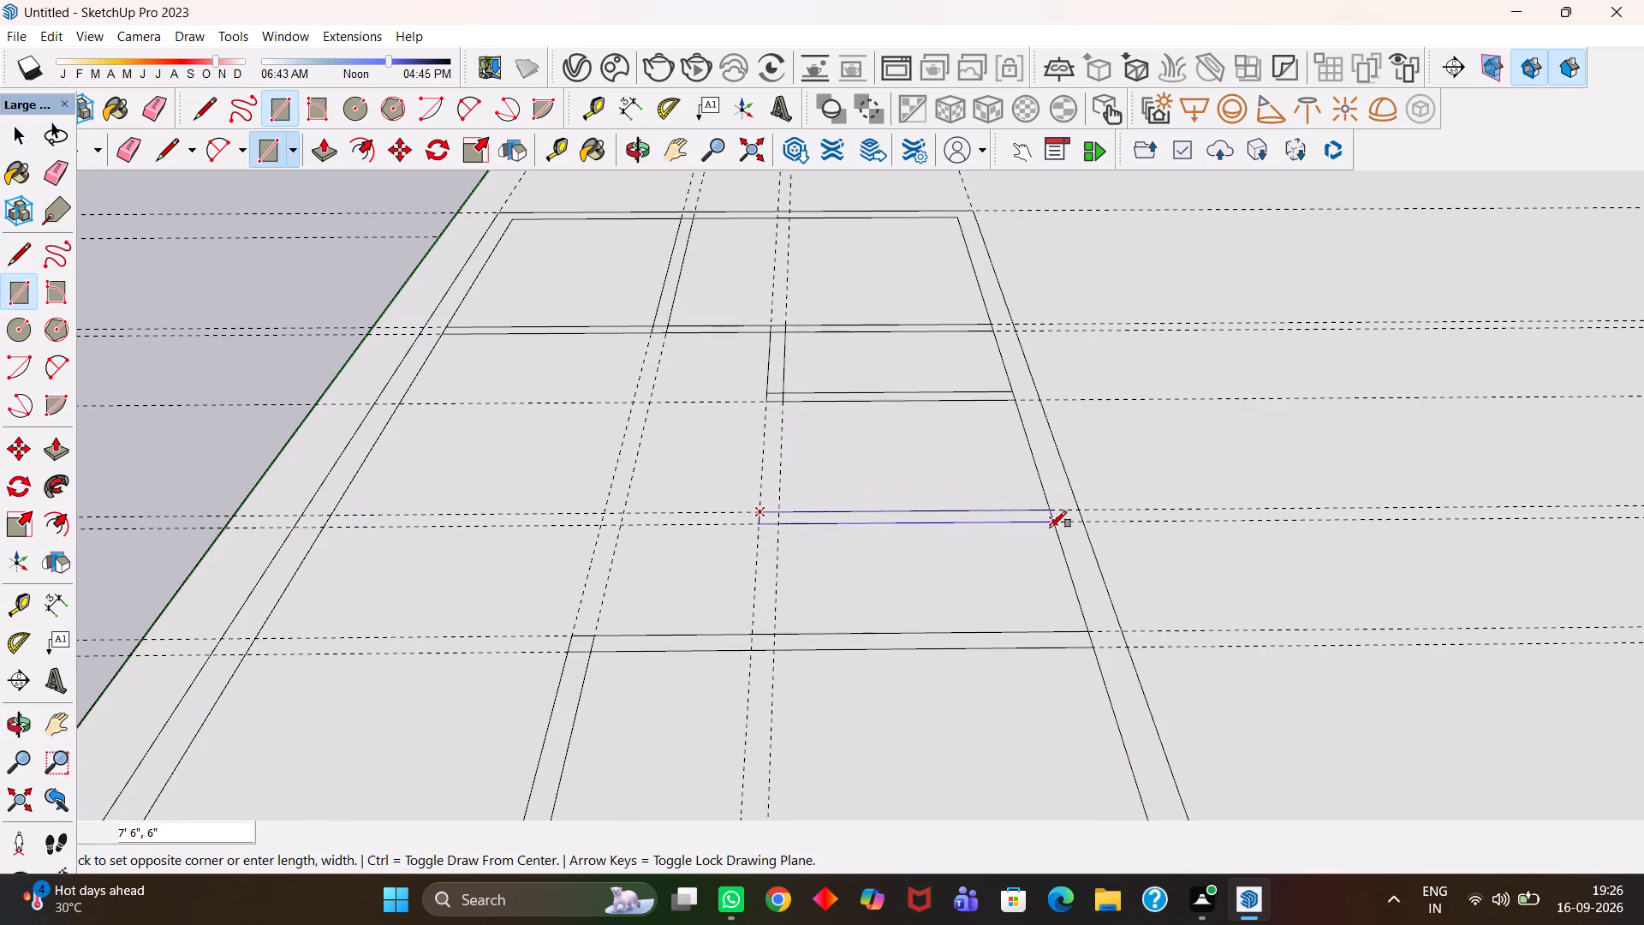
{"action": "left_click", "coordinate": [1052, 524]}
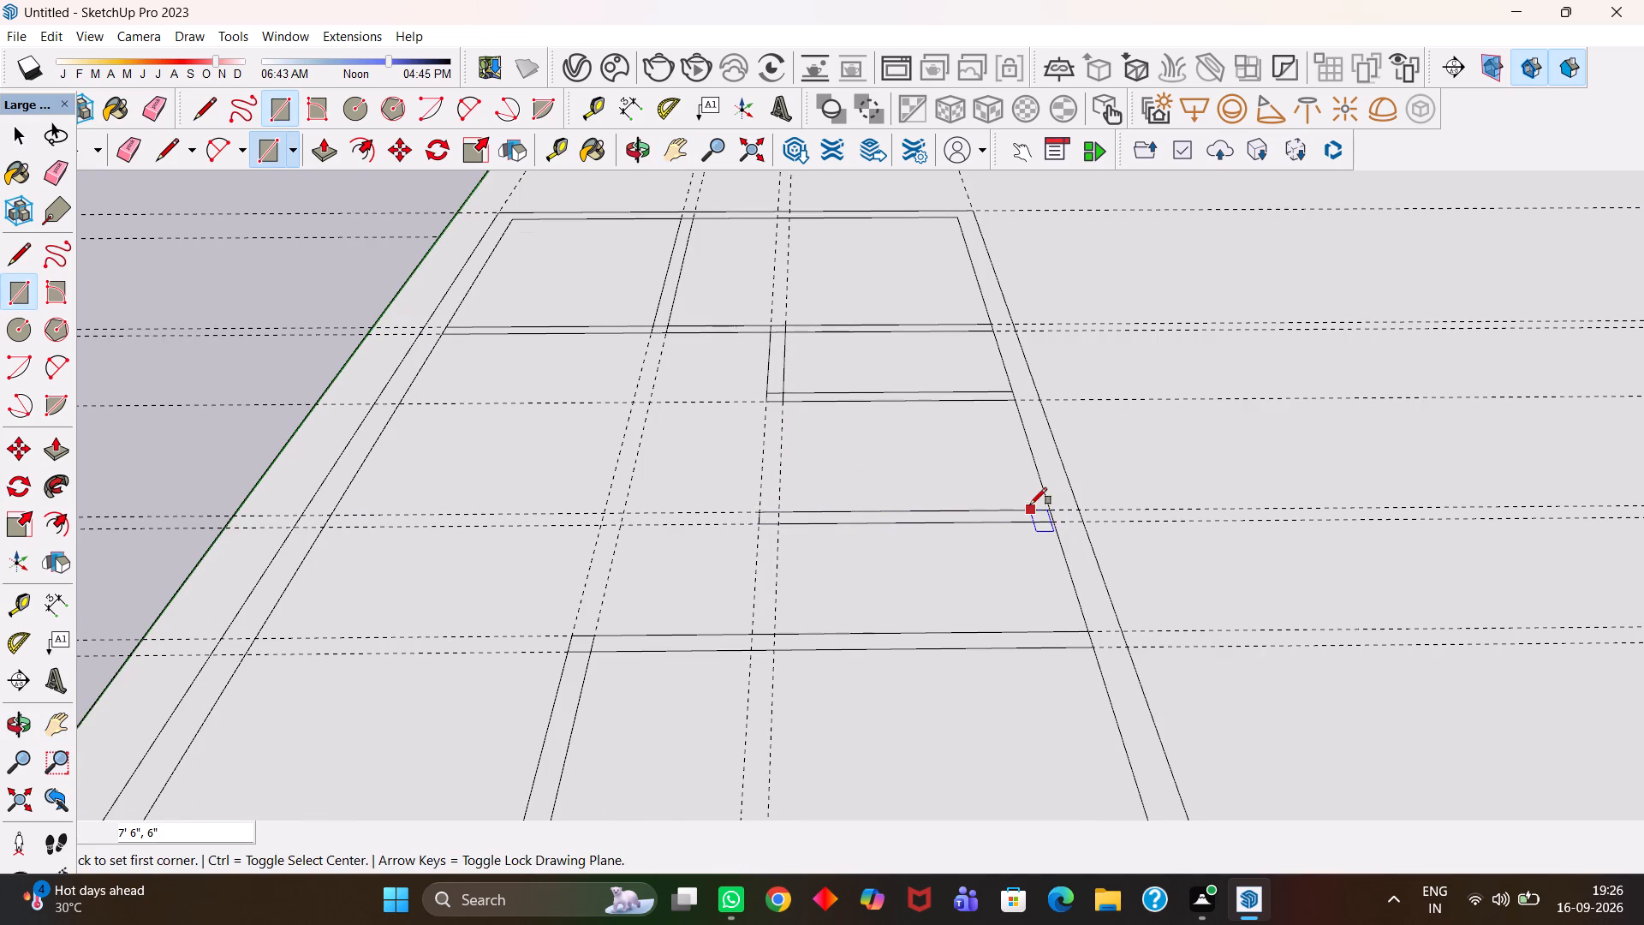
Draw a 4' 6" by 6" lengthwise partition rectangle from the 11' 6" partition to the far face of the new 7' 6" partition.
{"action": "left_click", "coordinate": [754, 628]}
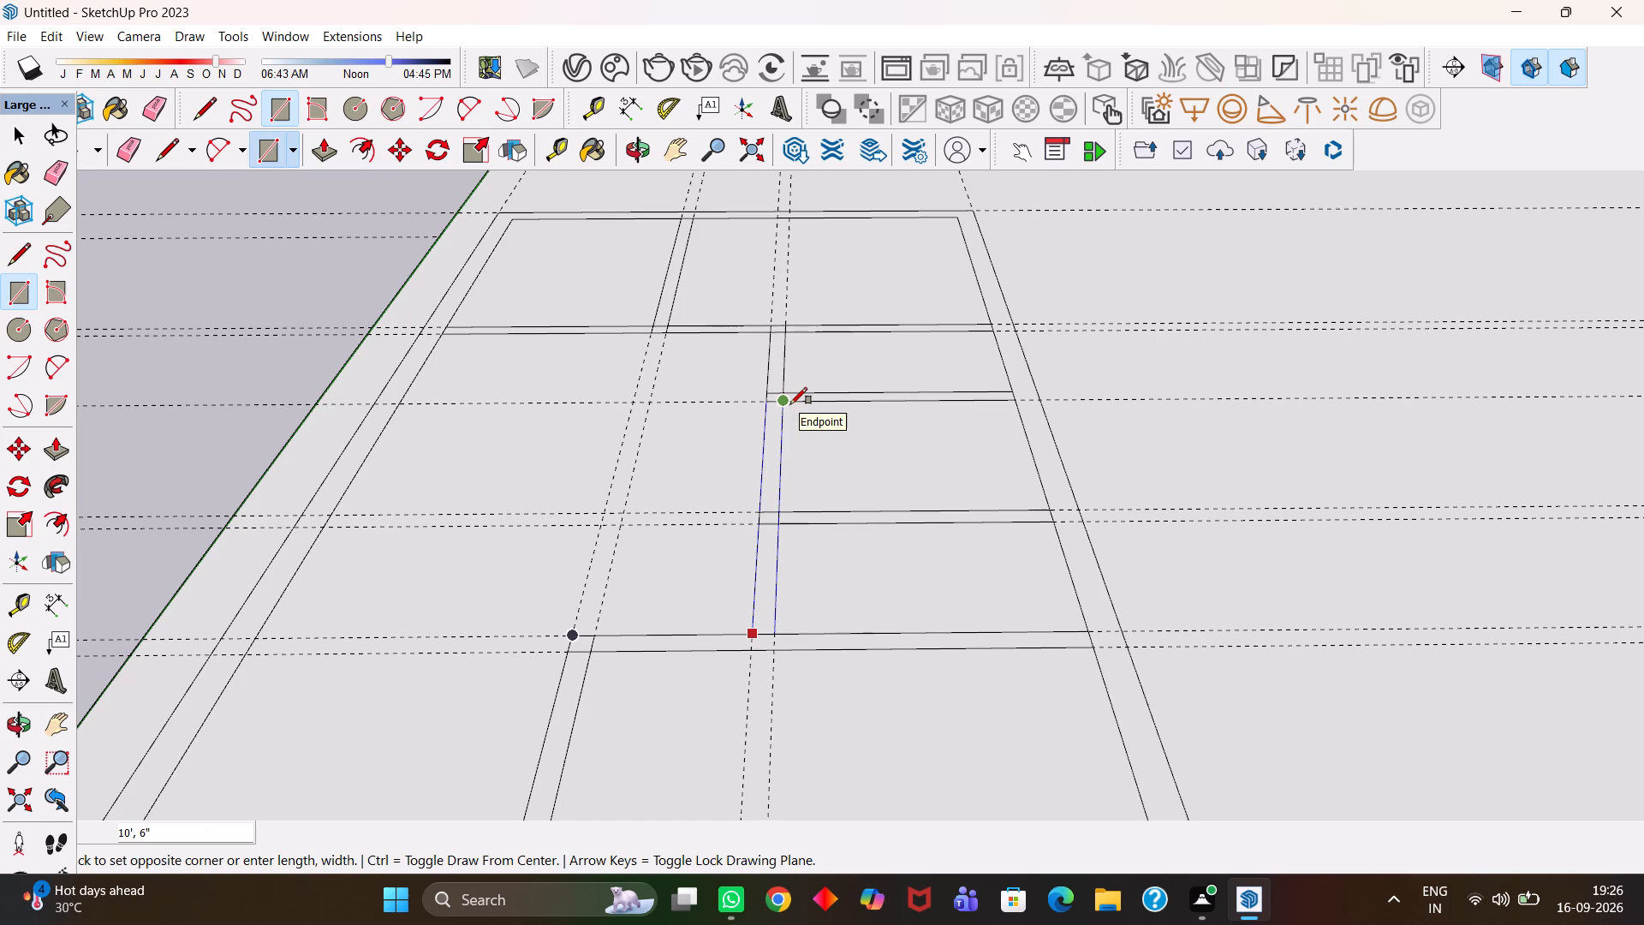
{"action": "left_click", "coordinate": [783, 510]}
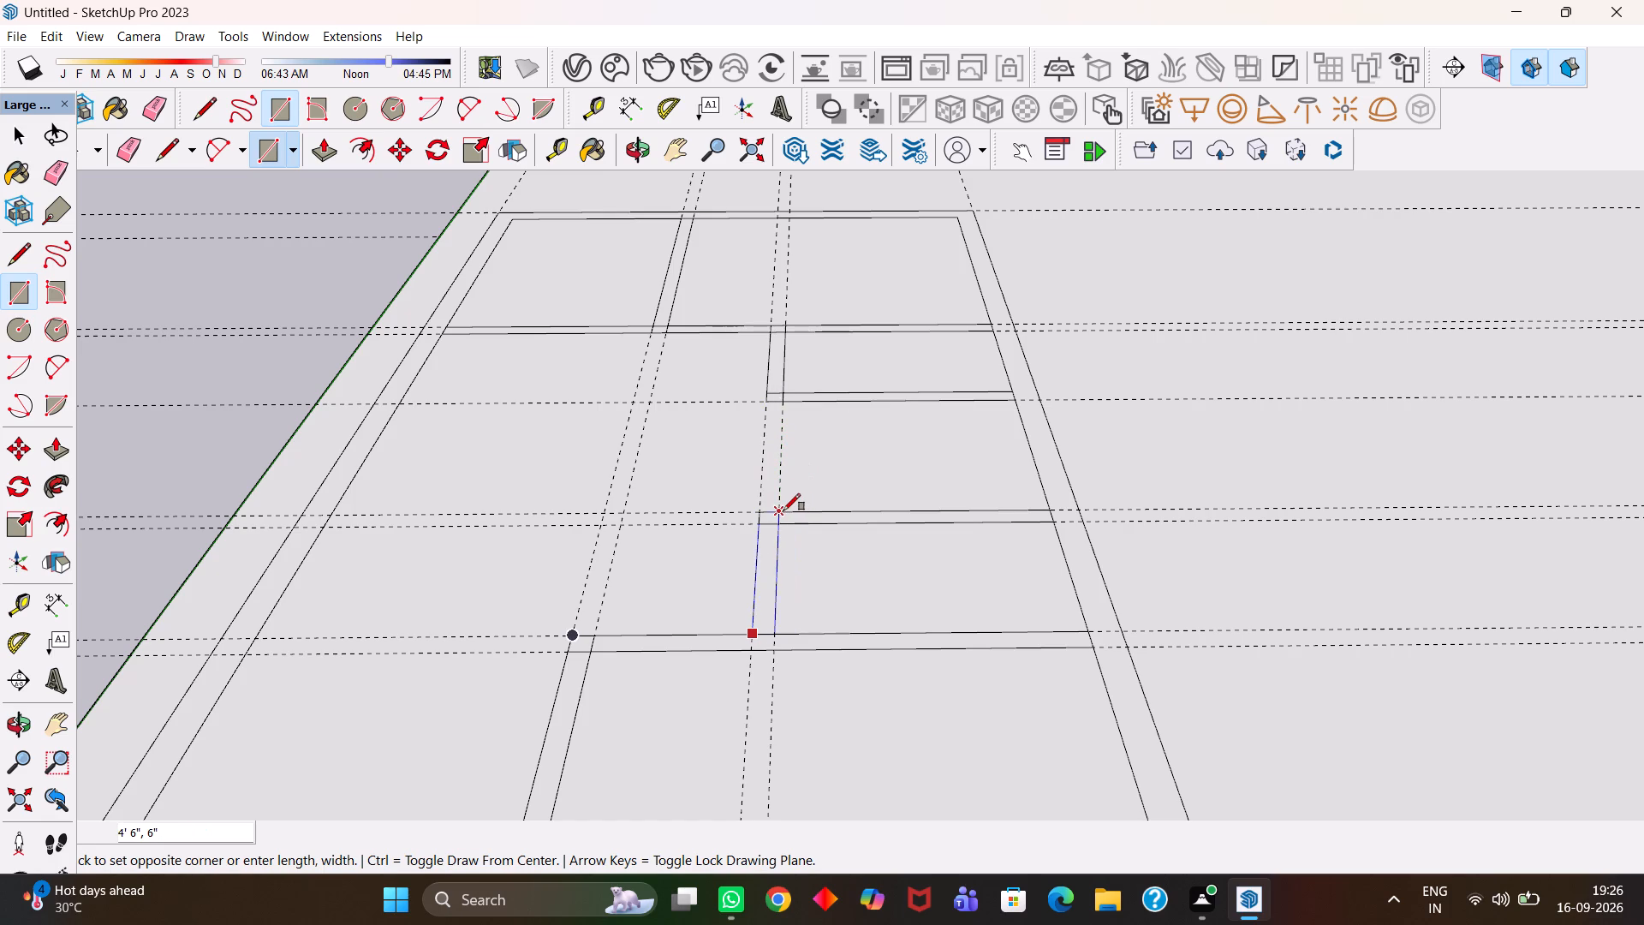
Place a crosswise guide 4" beyond the 11' 6" partition's far edge and another 2' 6" beyond that guide.
{"action": "key", "text": "h"}
{"action": "left_click_drag", "start_coordinate": [818, 584], "coordinate": [857, 552]}
{"action": "key", "text": "t"}
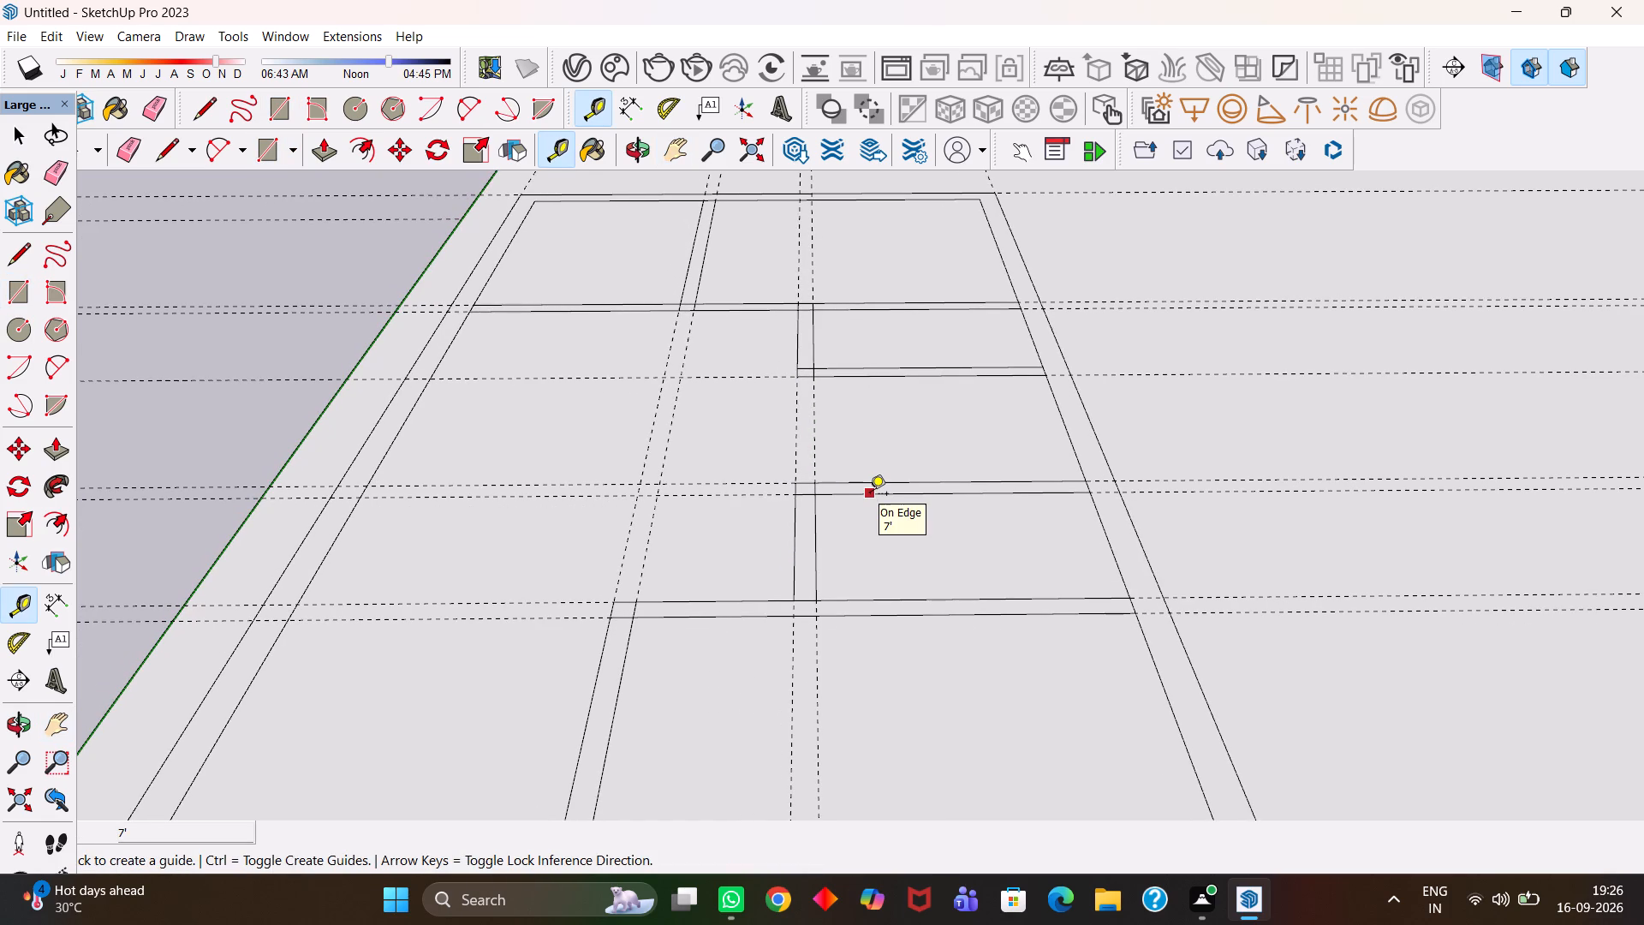
{"action": "left_click", "coordinate": [870, 495]}
{"action": "key", "text": "space"}
{"action": "key", "text": "t"}
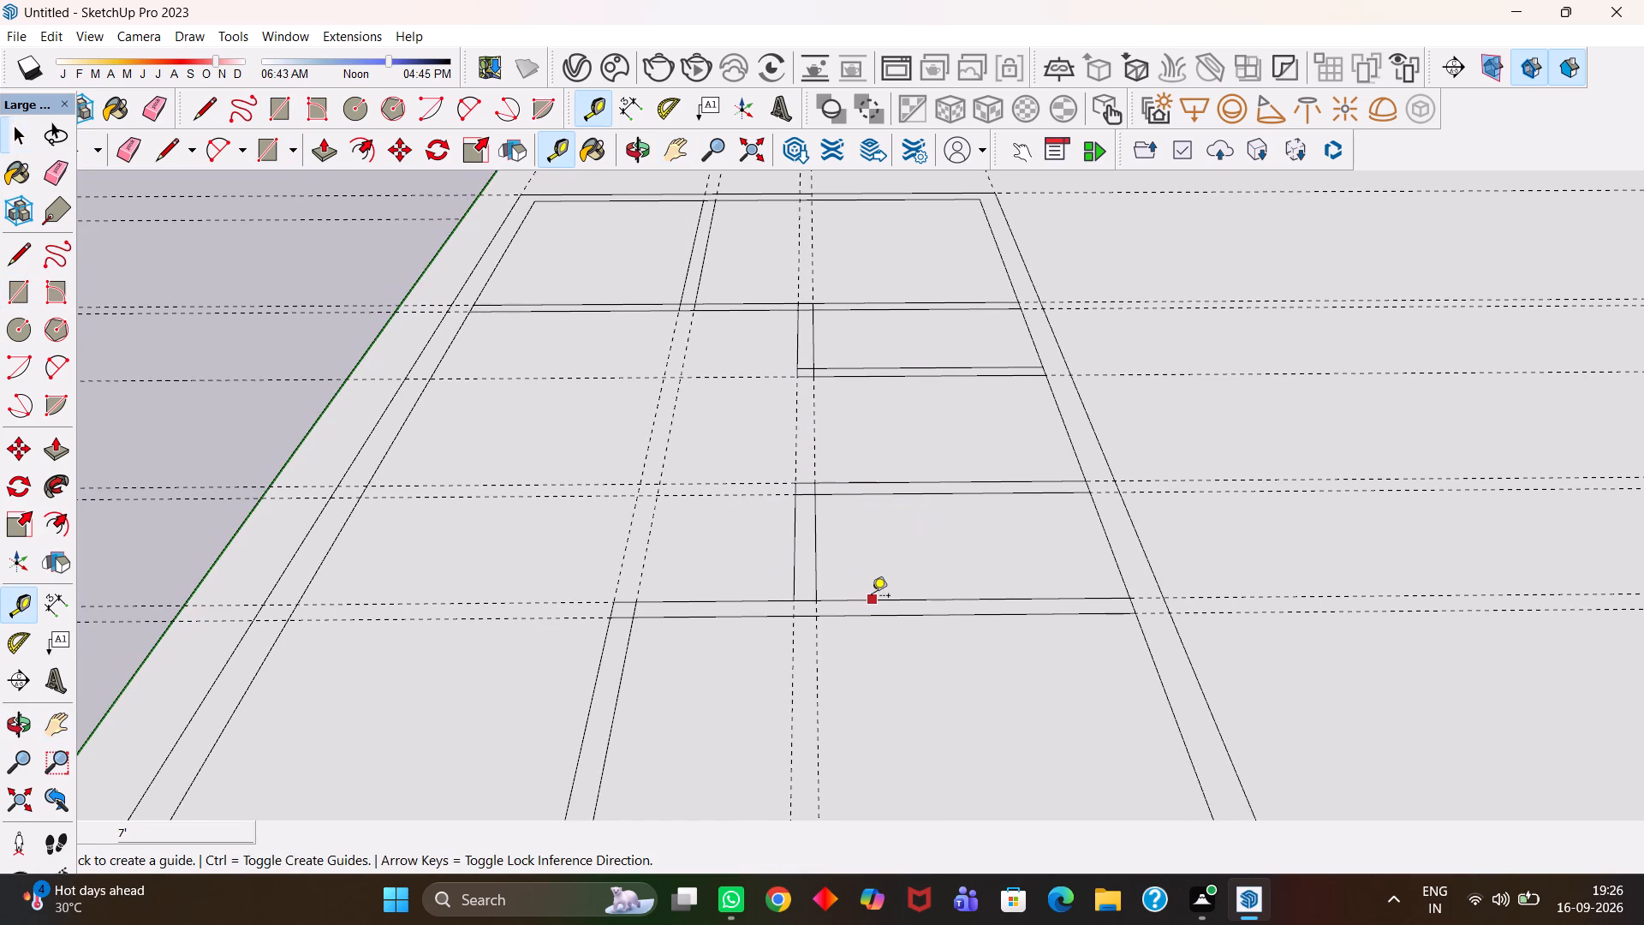
{"action": "left_click", "coordinate": [871, 599]}
{"action": "type", "text": "4\""}
{"action": "key", "text": "Return"}
{"action": "left_click", "coordinate": [836, 589]}
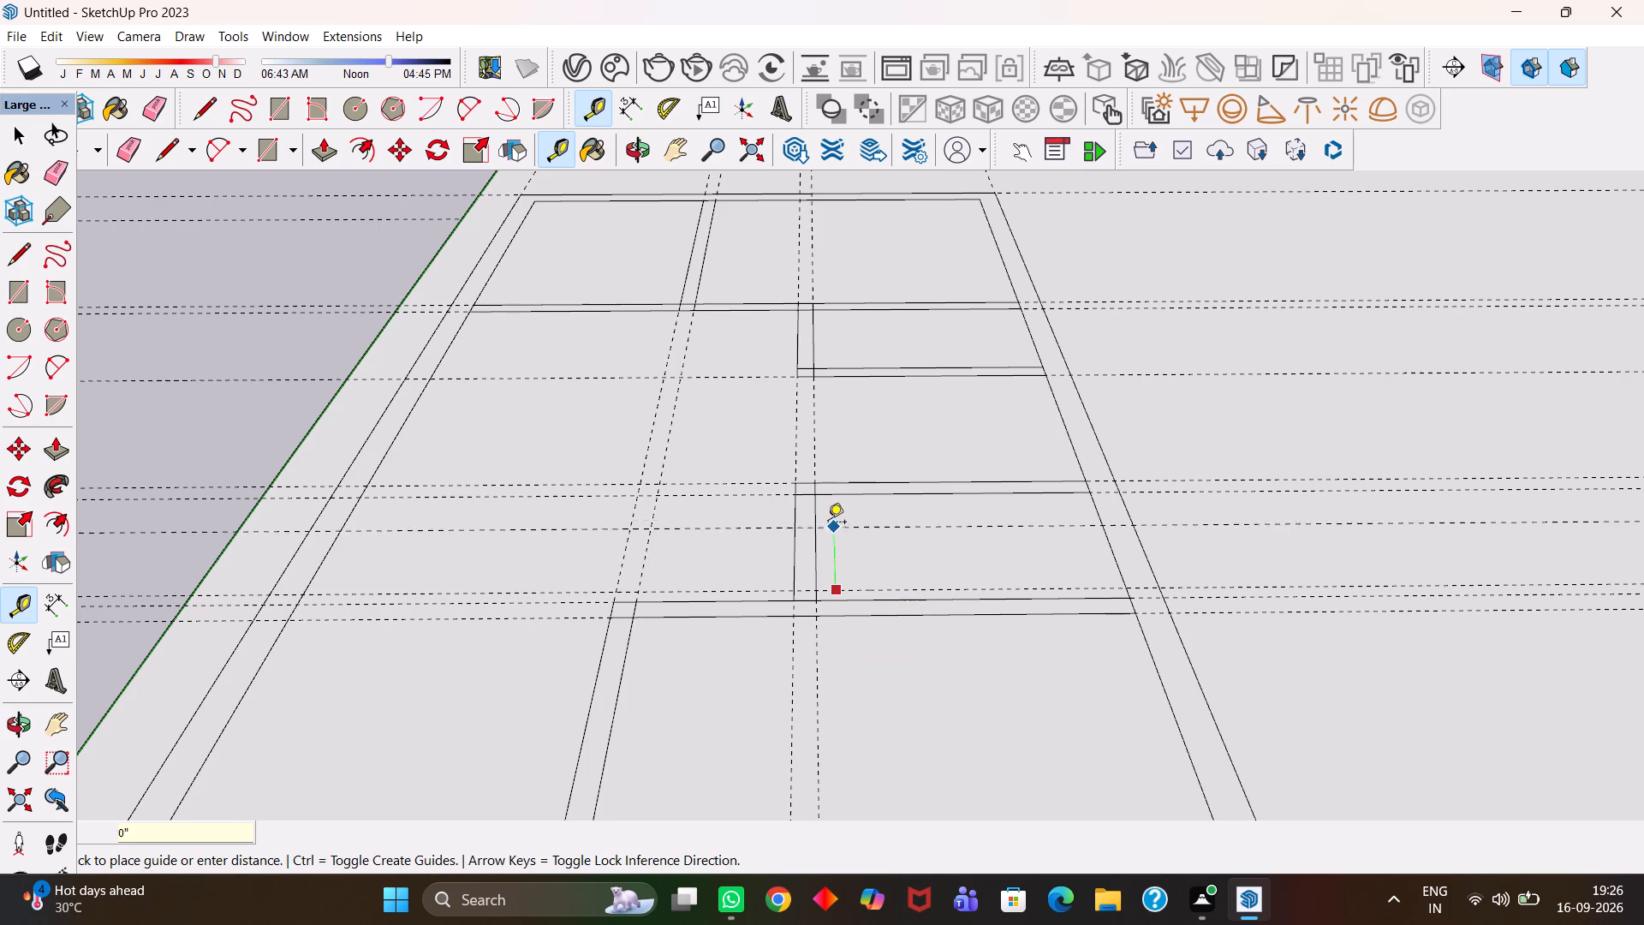
{"action": "type", "text": "2'6\""}
{"action": "key", "text": "Return"}
Cut a 2' 6" by 6" opening in the 4' 6" partition between the guides, erasing its long sides and the lengthwise guides along them.
{"action": "key", "text": "r"}
{"action": "scroll", "coordinate": [814, 540], "scroll_direction": "up", "scroll_amount": 3}
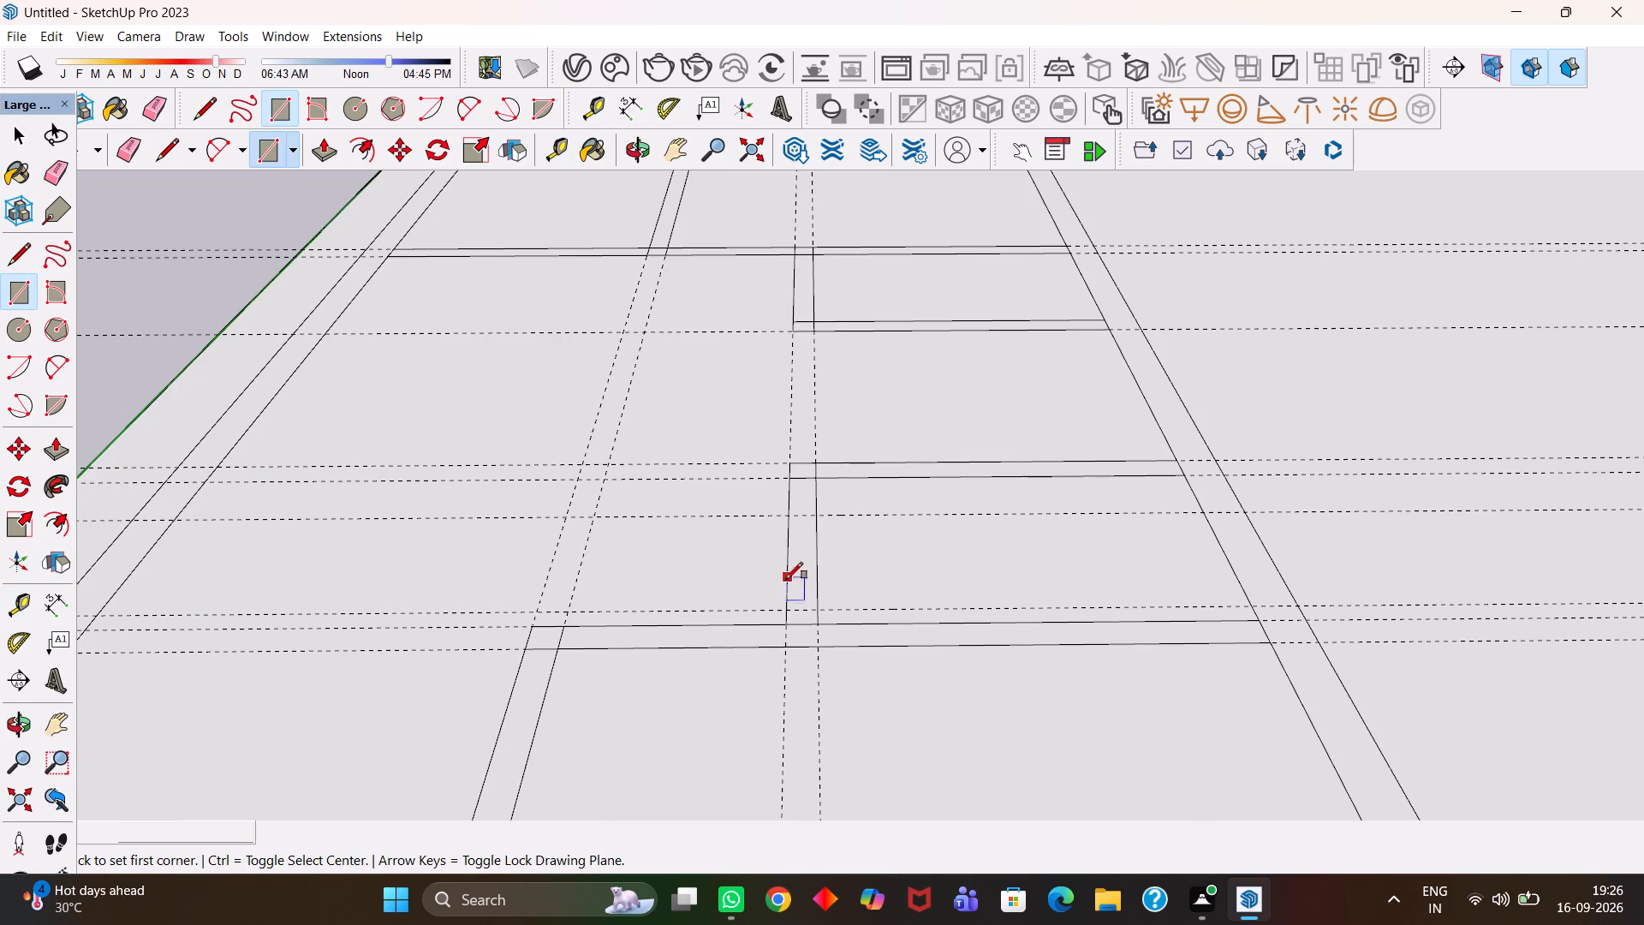
{"action": "left_click", "coordinate": [791, 611]}
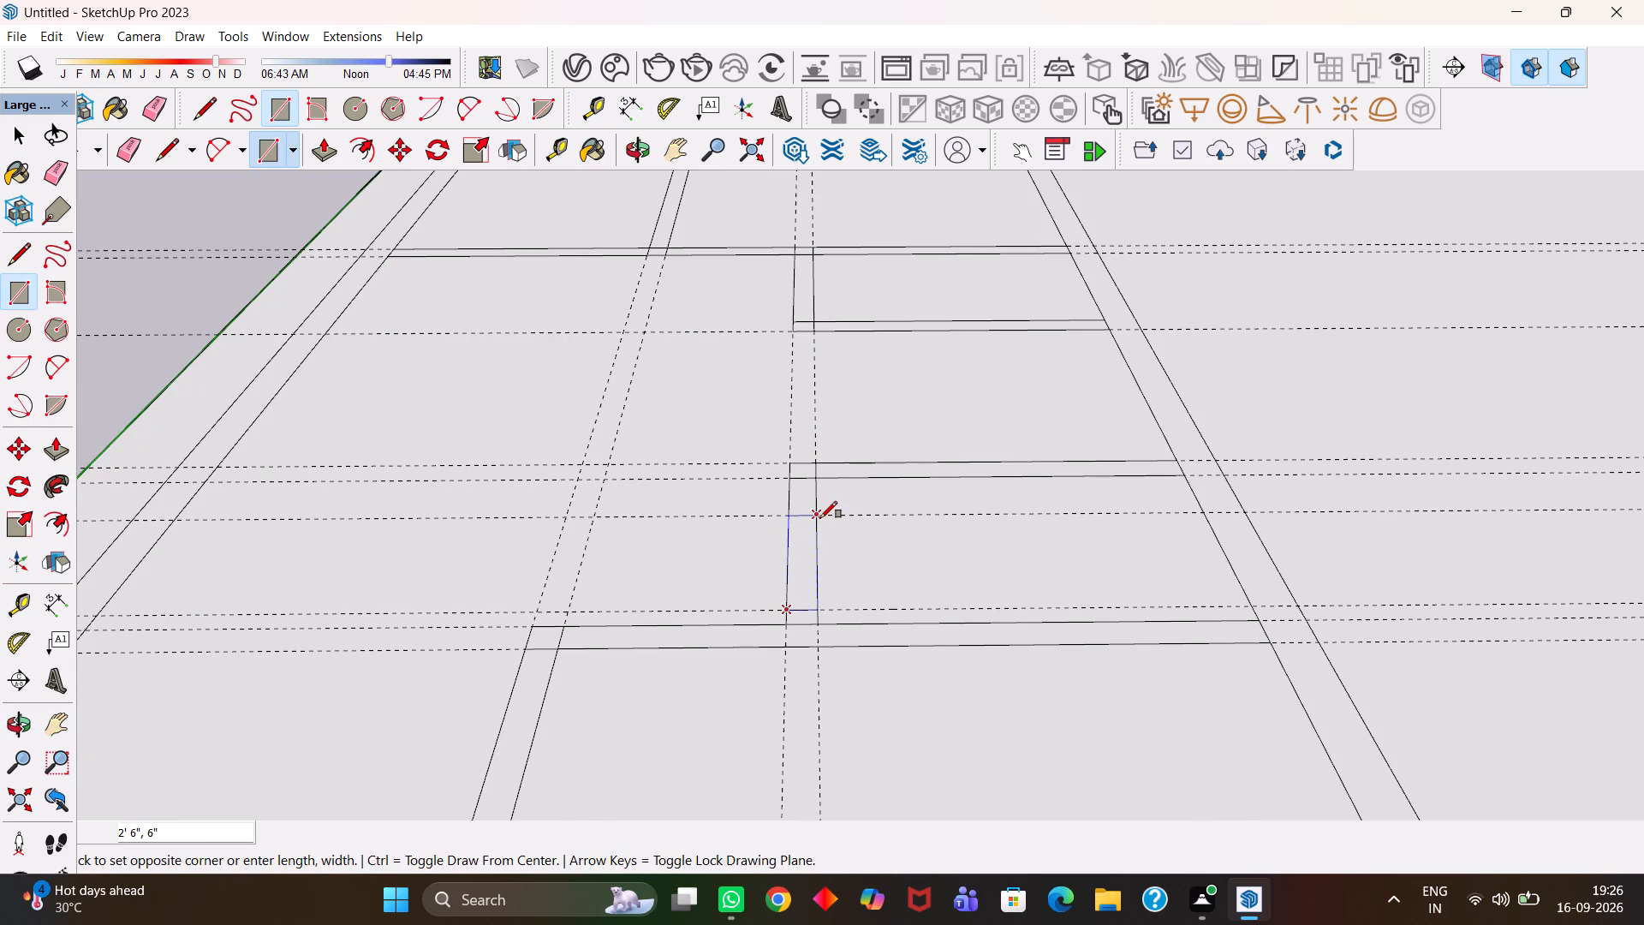
{"action": "left_click", "coordinate": [820, 518]}
{"action": "key", "text": "e"}
{"action": "left_click_drag", "start_coordinate": [836, 549], "coordinate": [744, 550]}
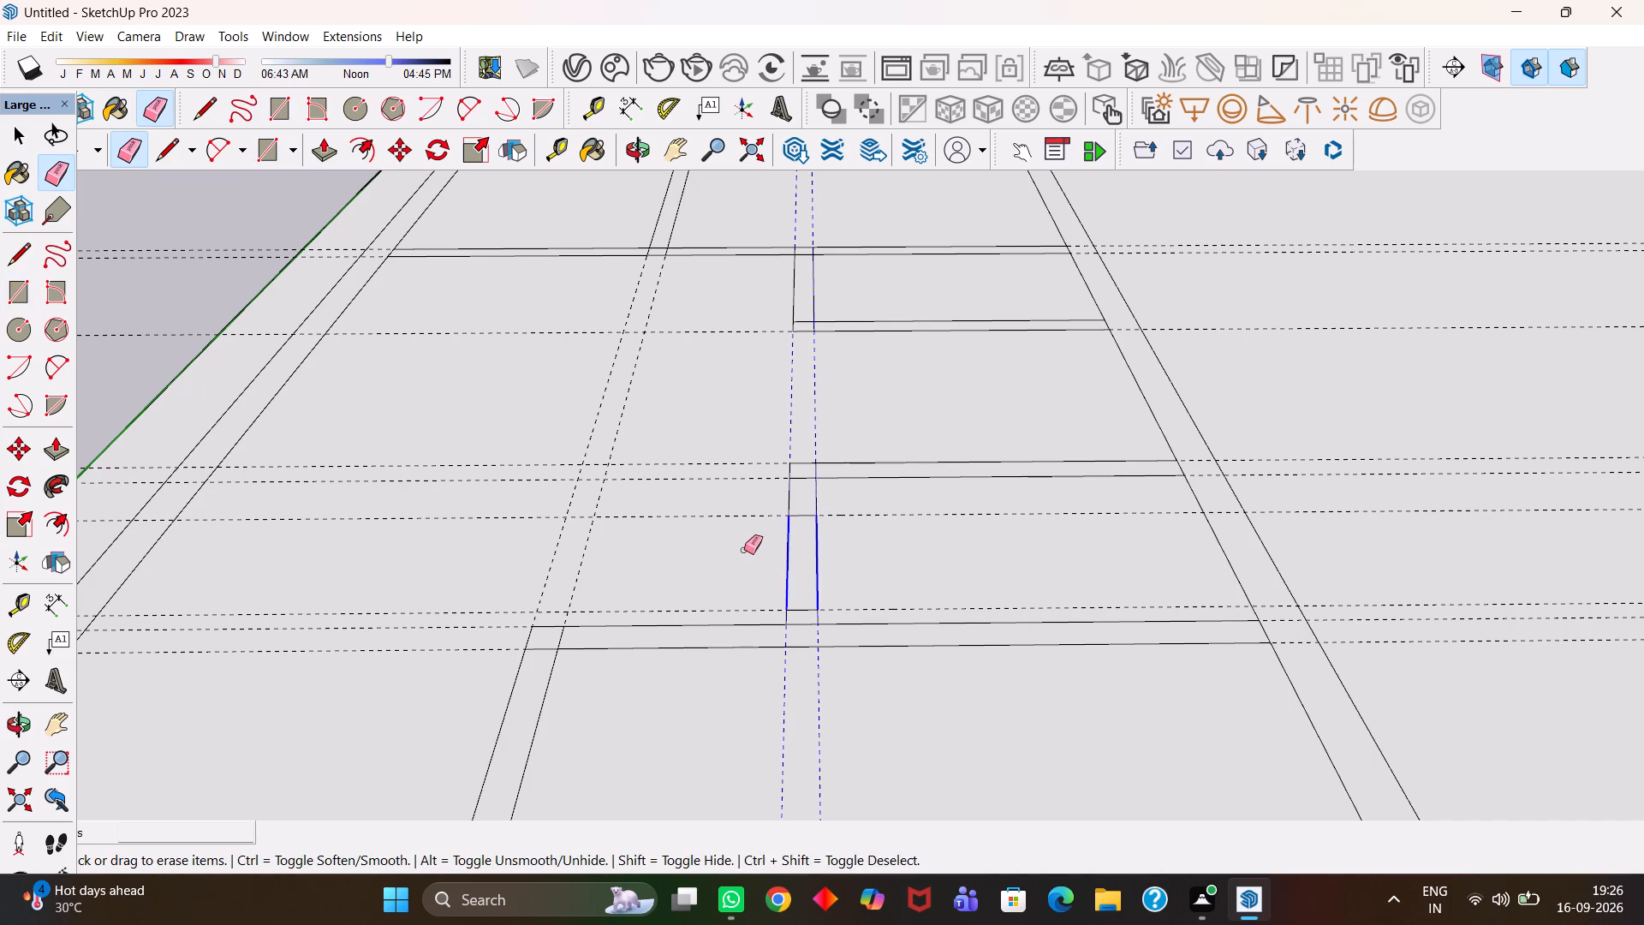
{"action": "left_click_drag", "start_coordinate": [744, 550], "coordinate": [734, 550]}
Save the model as 16-9-26 in the rukiya folder.
{"action": "key", "text": "ctrl+s"}
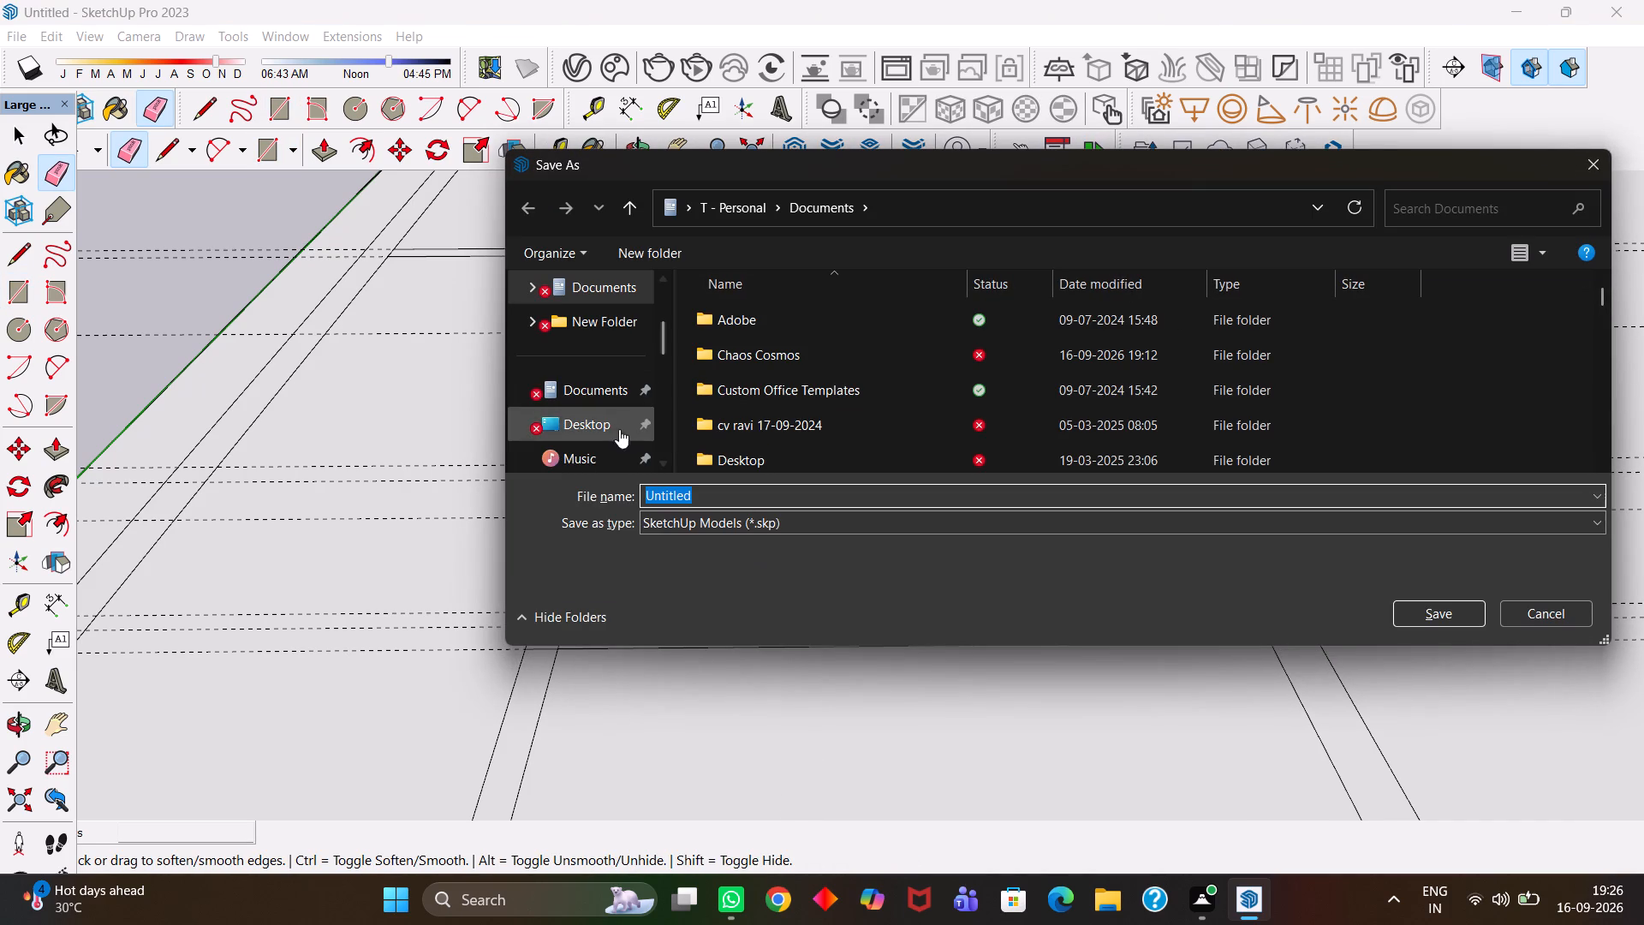
{"action": "scroll", "coordinate": [613, 422], "scroll_direction": "down", "scroll_amount": 1}
{"action": "left_click", "coordinate": [585, 454]}
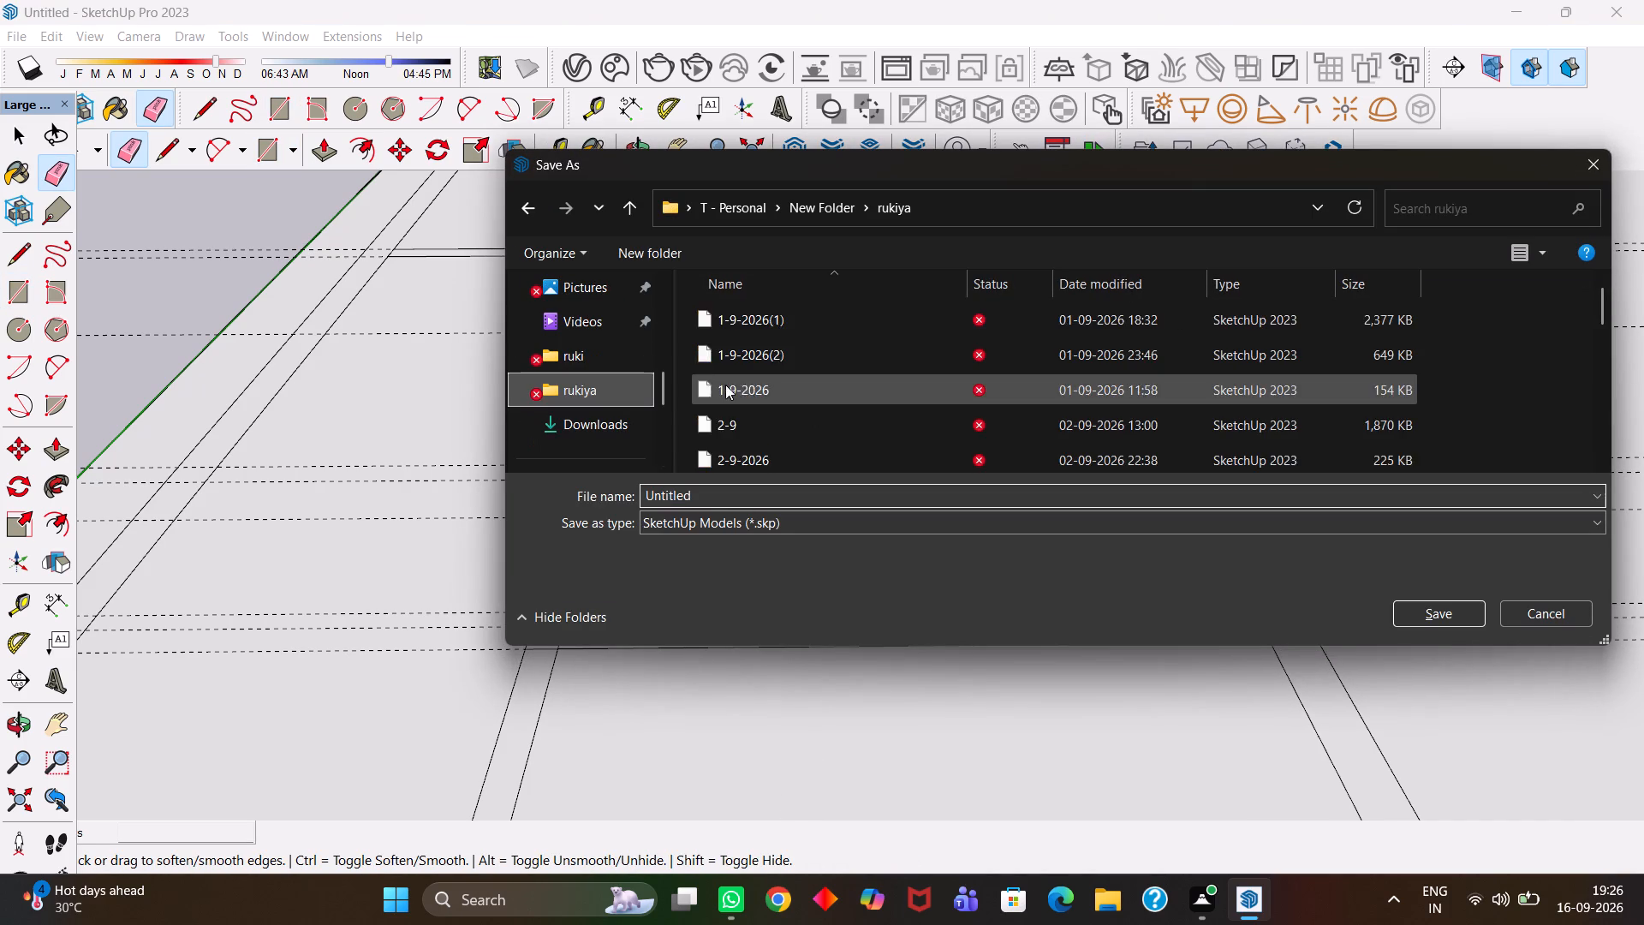
{"action": "scroll", "coordinate": [789, 378], "scroll_direction": "down", "scroll_amount": 9}
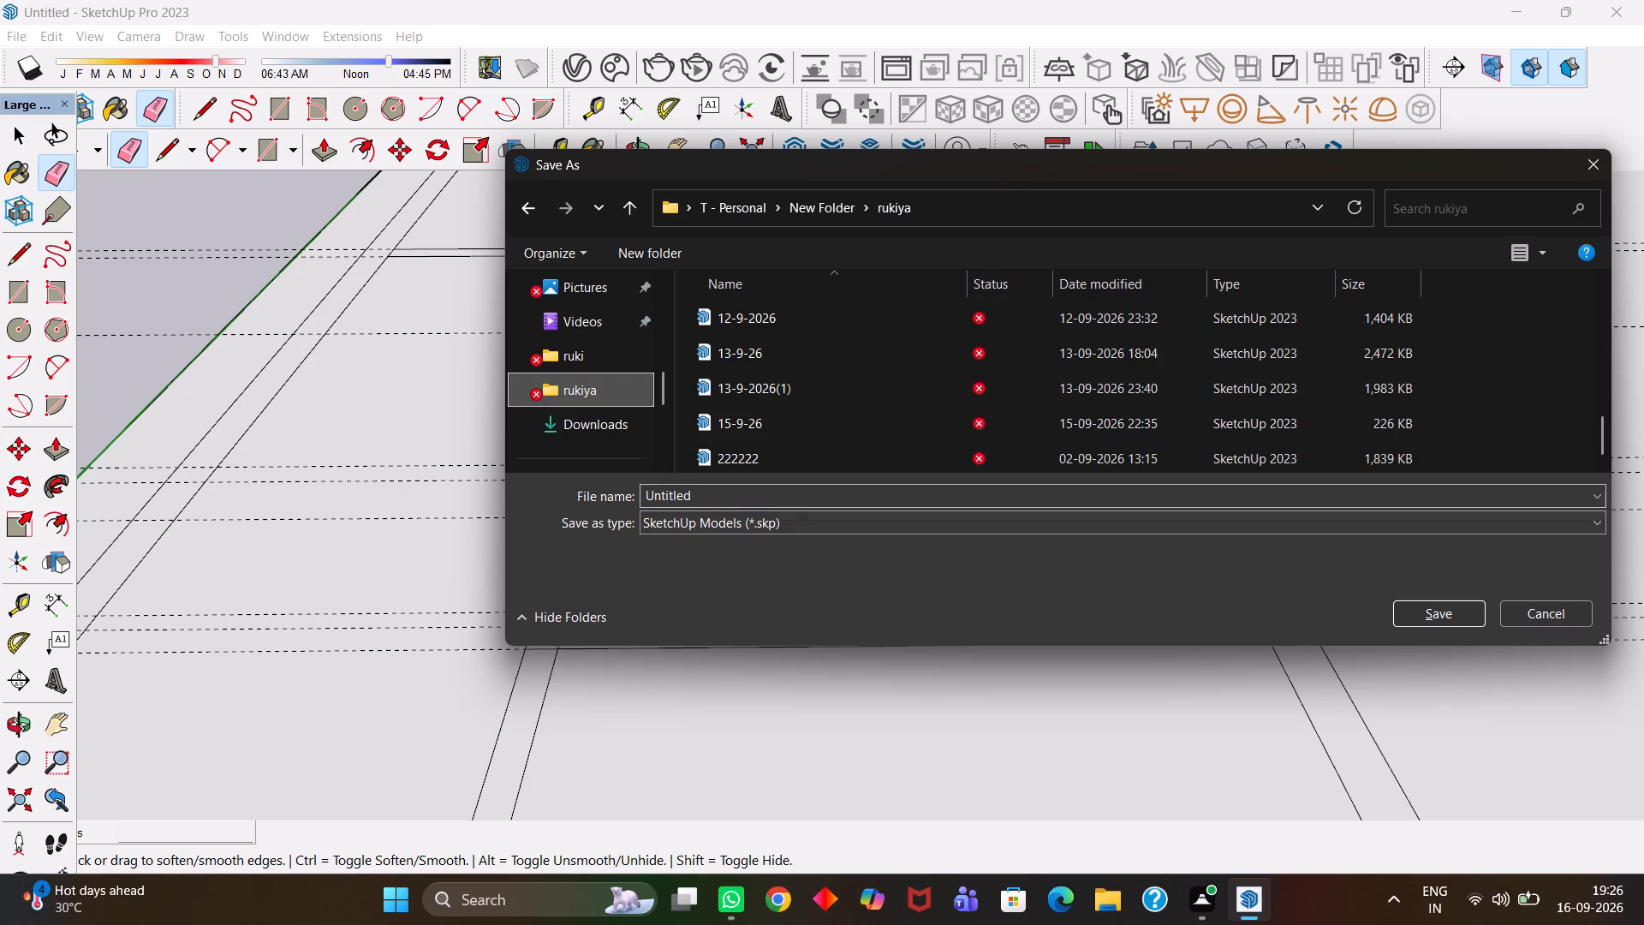
{"action": "left_click", "coordinate": [707, 492]}
{"action": "key", "text": "BackSpace"}
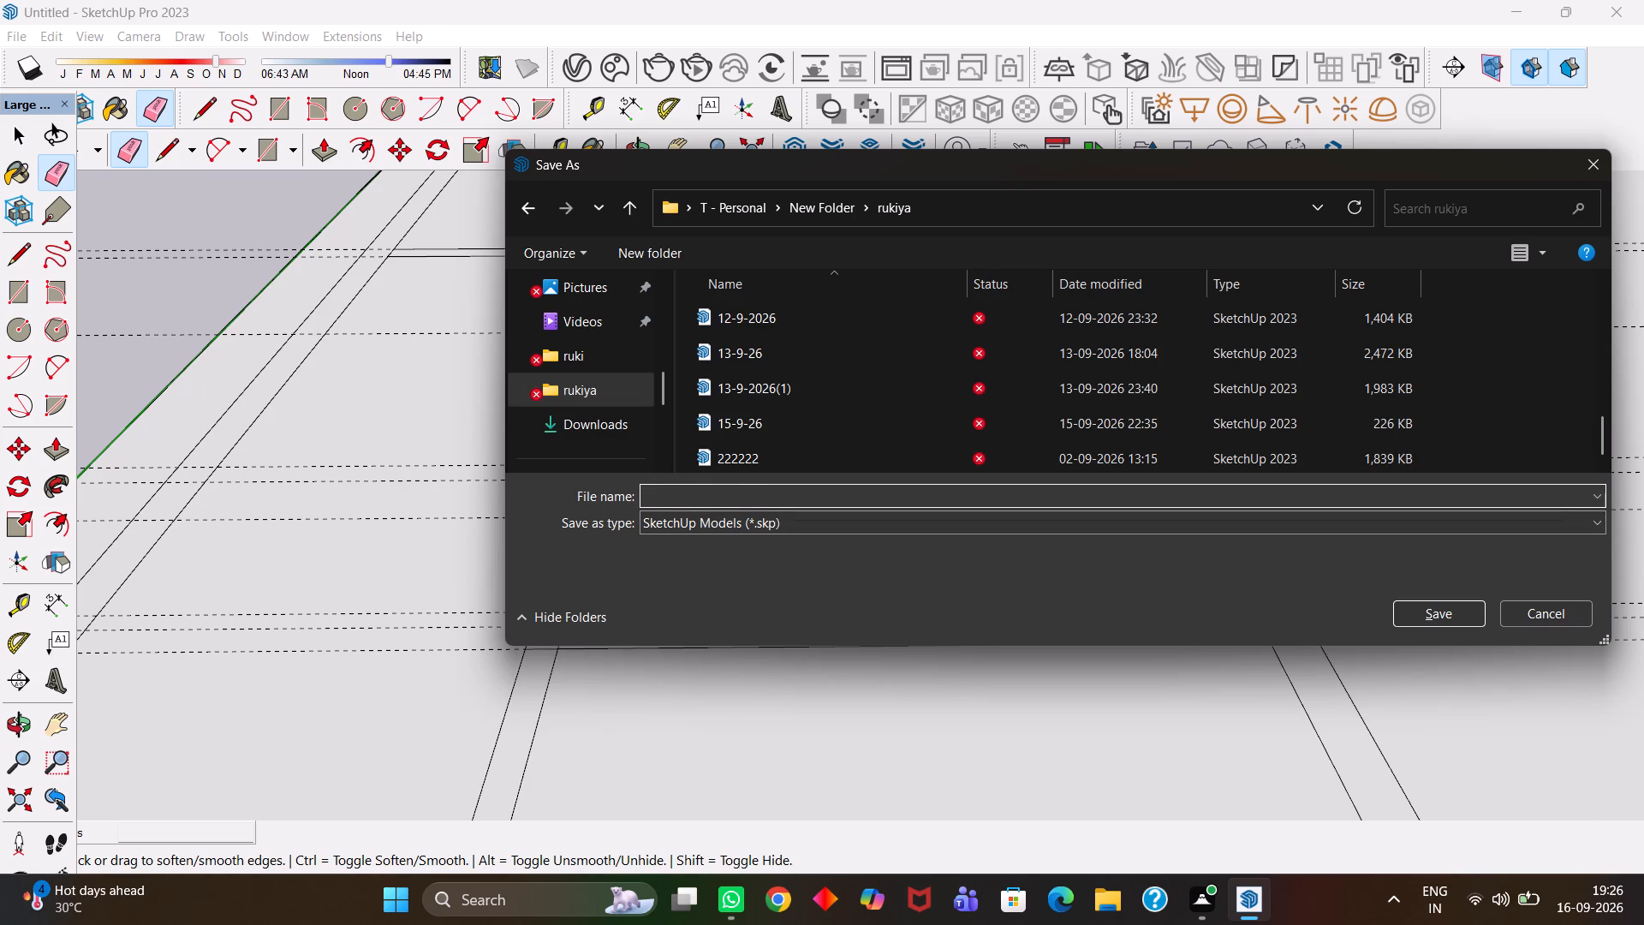
{"action": "type", "text": "16-"}
{"action": "type", "text": "9-26"}
{"action": "left_click", "coordinate": [1443, 617]}
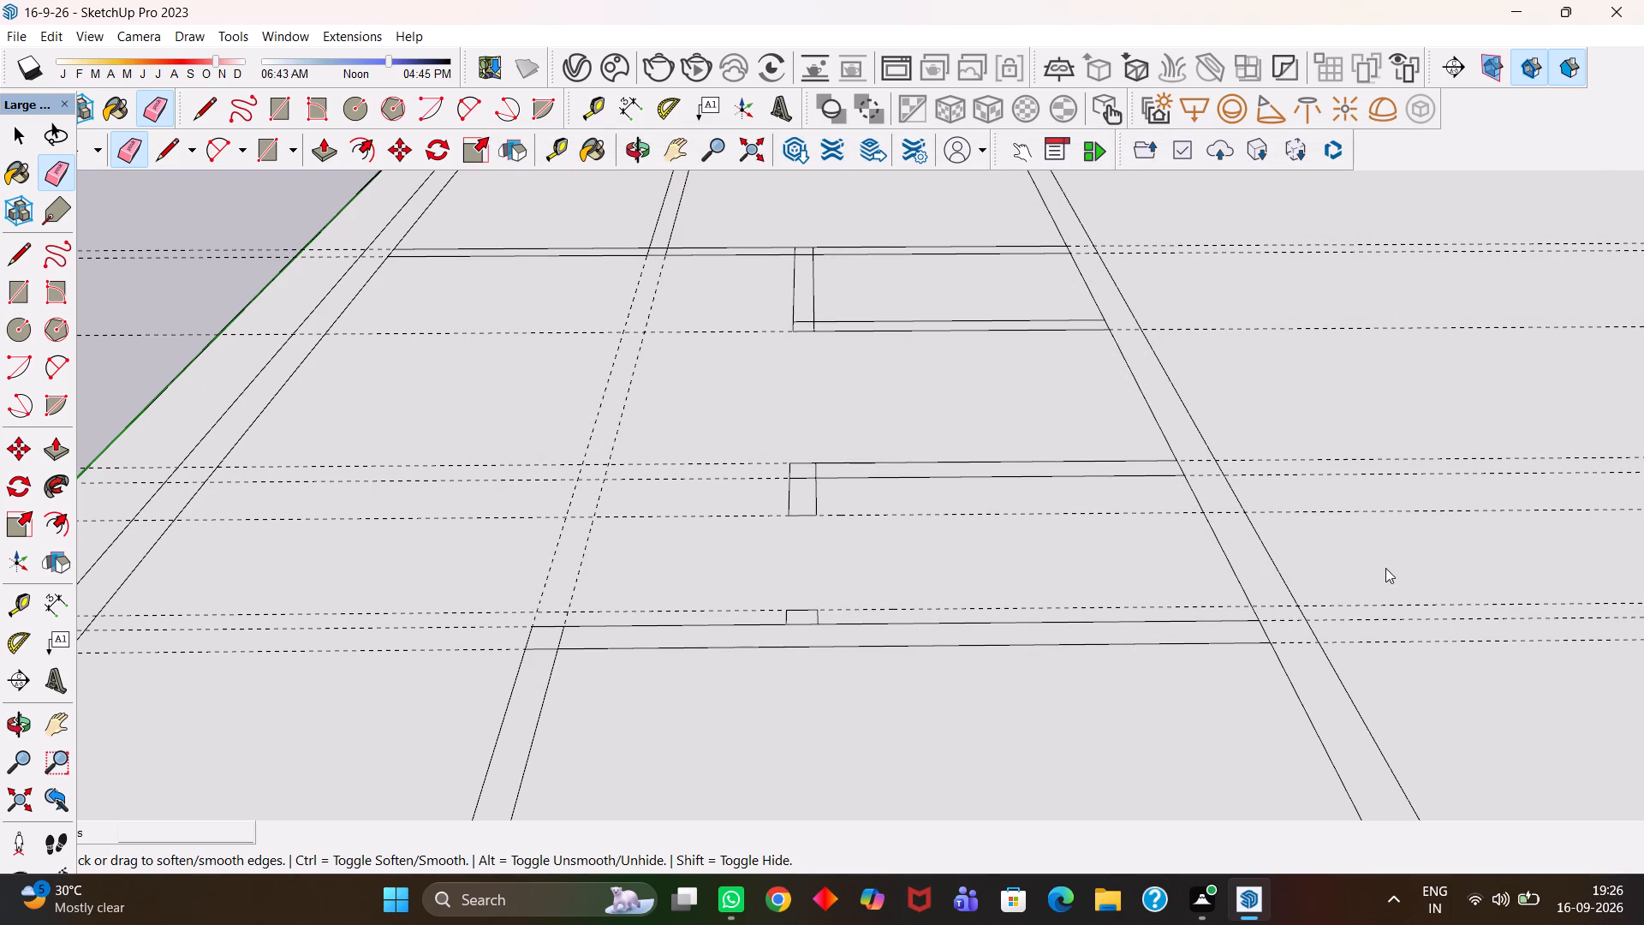
Erase the overlapping edges inside the corner where the new 7' 6" partition meets the short stub beside the opening.
{"action": "key", "text": "h"}
{"action": "scroll", "coordinate": [865, 540], "scroll_direction": "down", "scroll_amount": 2}
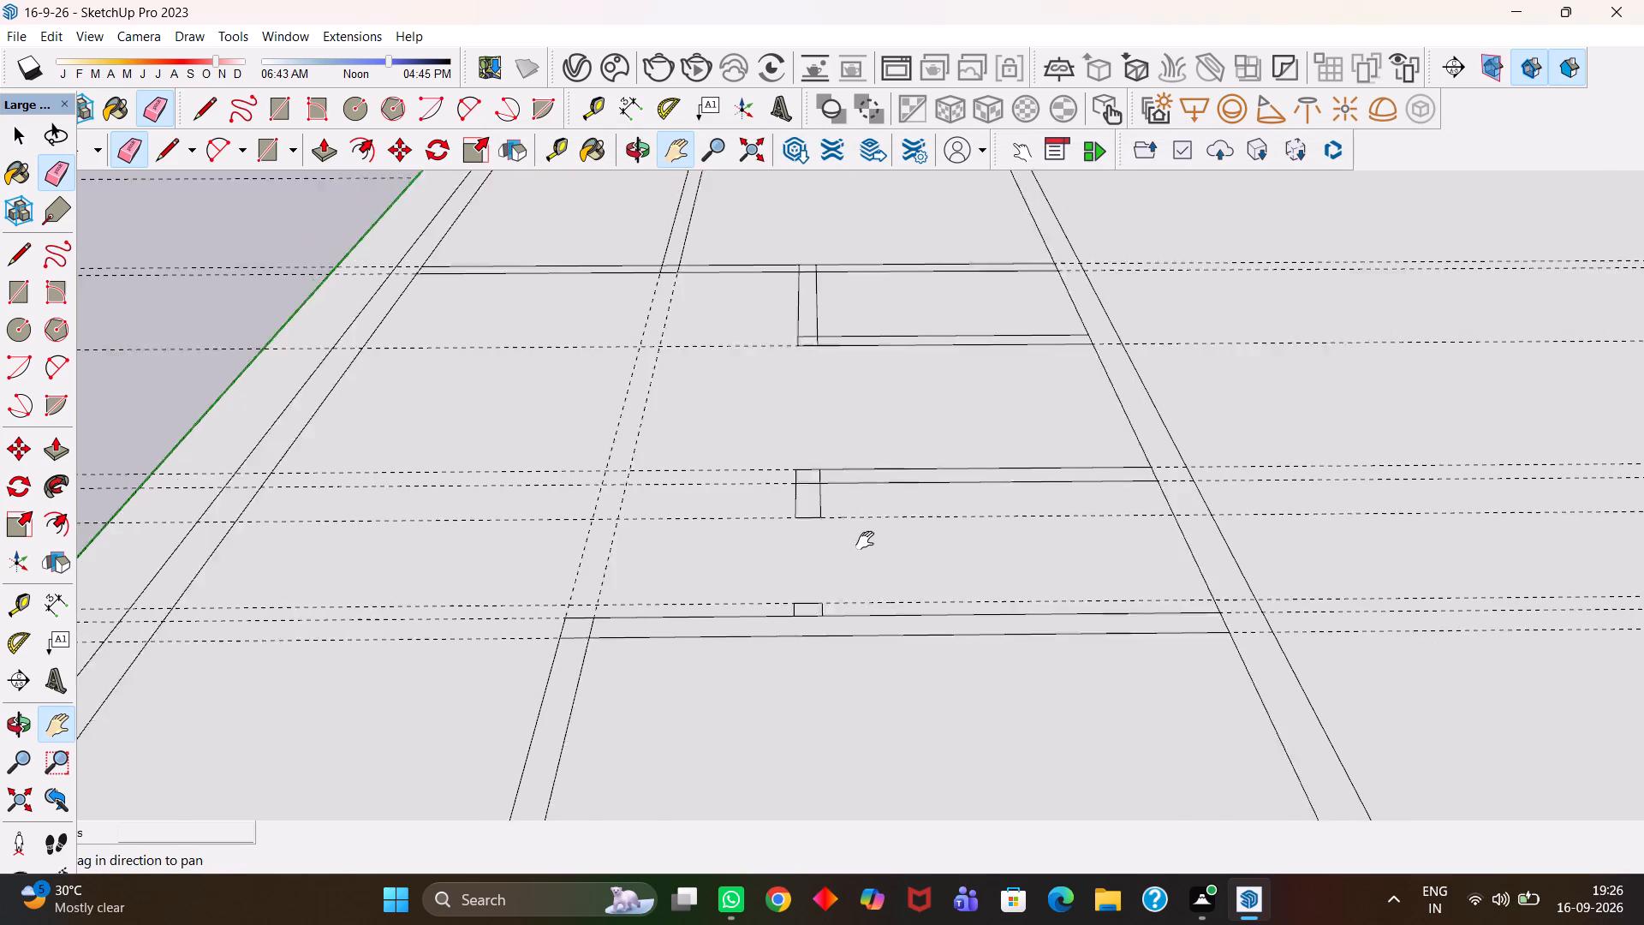
{"action": "scroll", "coordinate": [865, 540], "scroll_direction": "down", "scroll_amount": 3}
{"action": "scroll", "coordinate": [860, 520], "scroll_direction": "up", "scroll_amount": 3}
{"action": "key", "text": "h"}
{"action": "left_click_drag", "start_coordinate": [814, 516], "coordinate": [869, 486]}
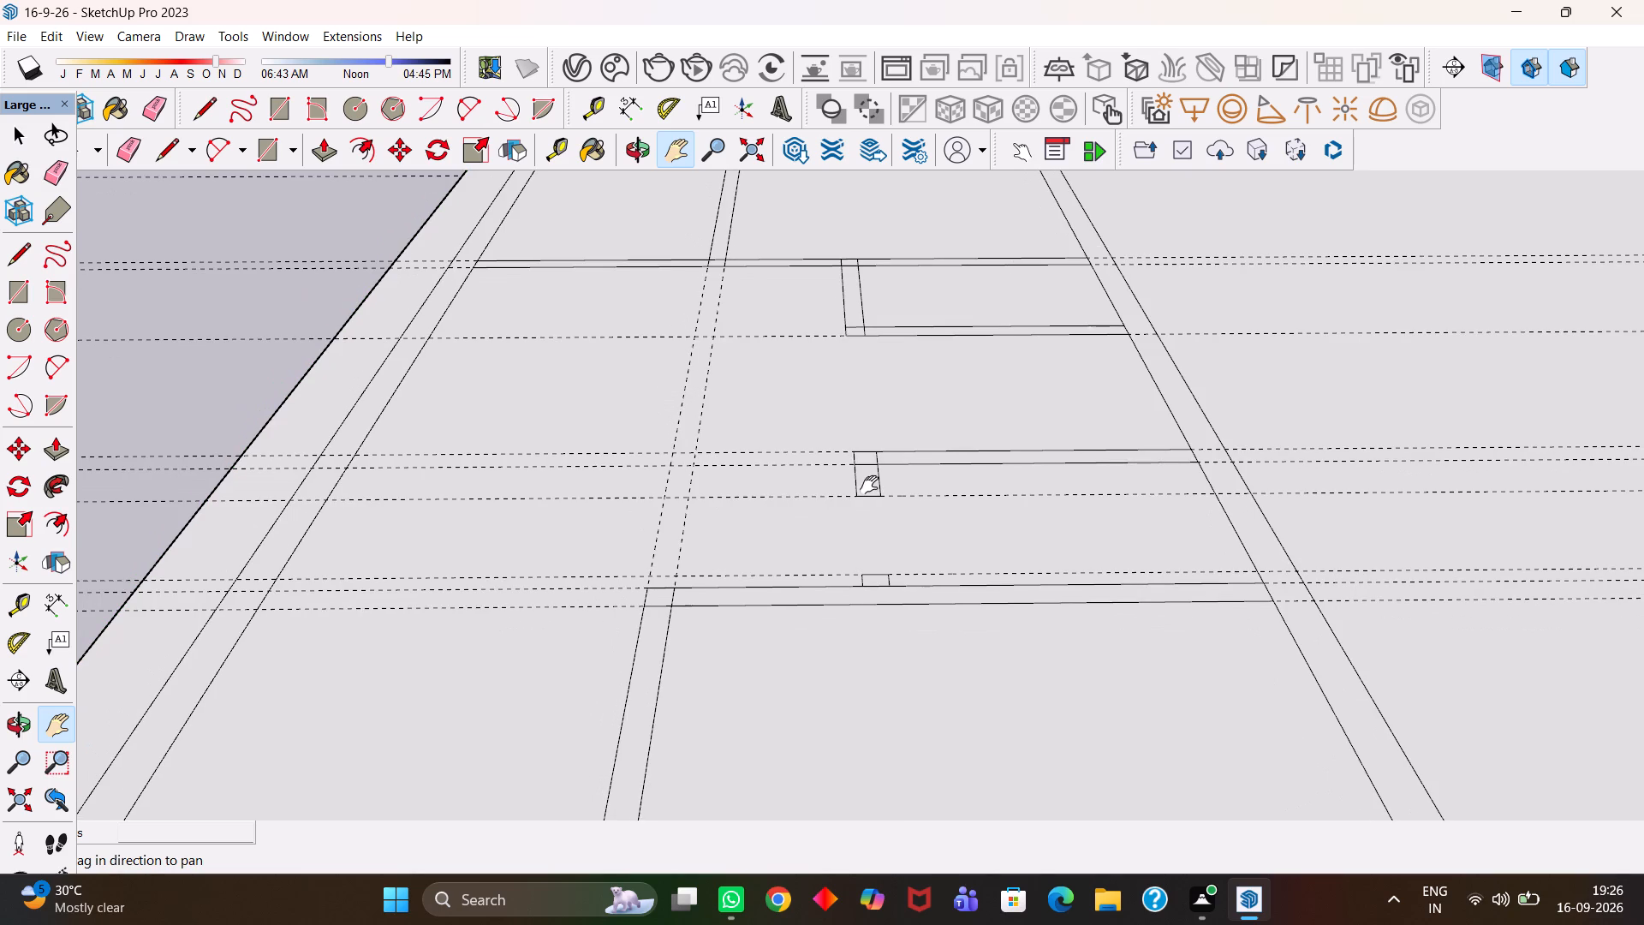
{"action": "scroll", "coordinate": [800, 433], "scroll_direction": "up", "scroll_amount": 1}
{"action": "key", "text": "e"}
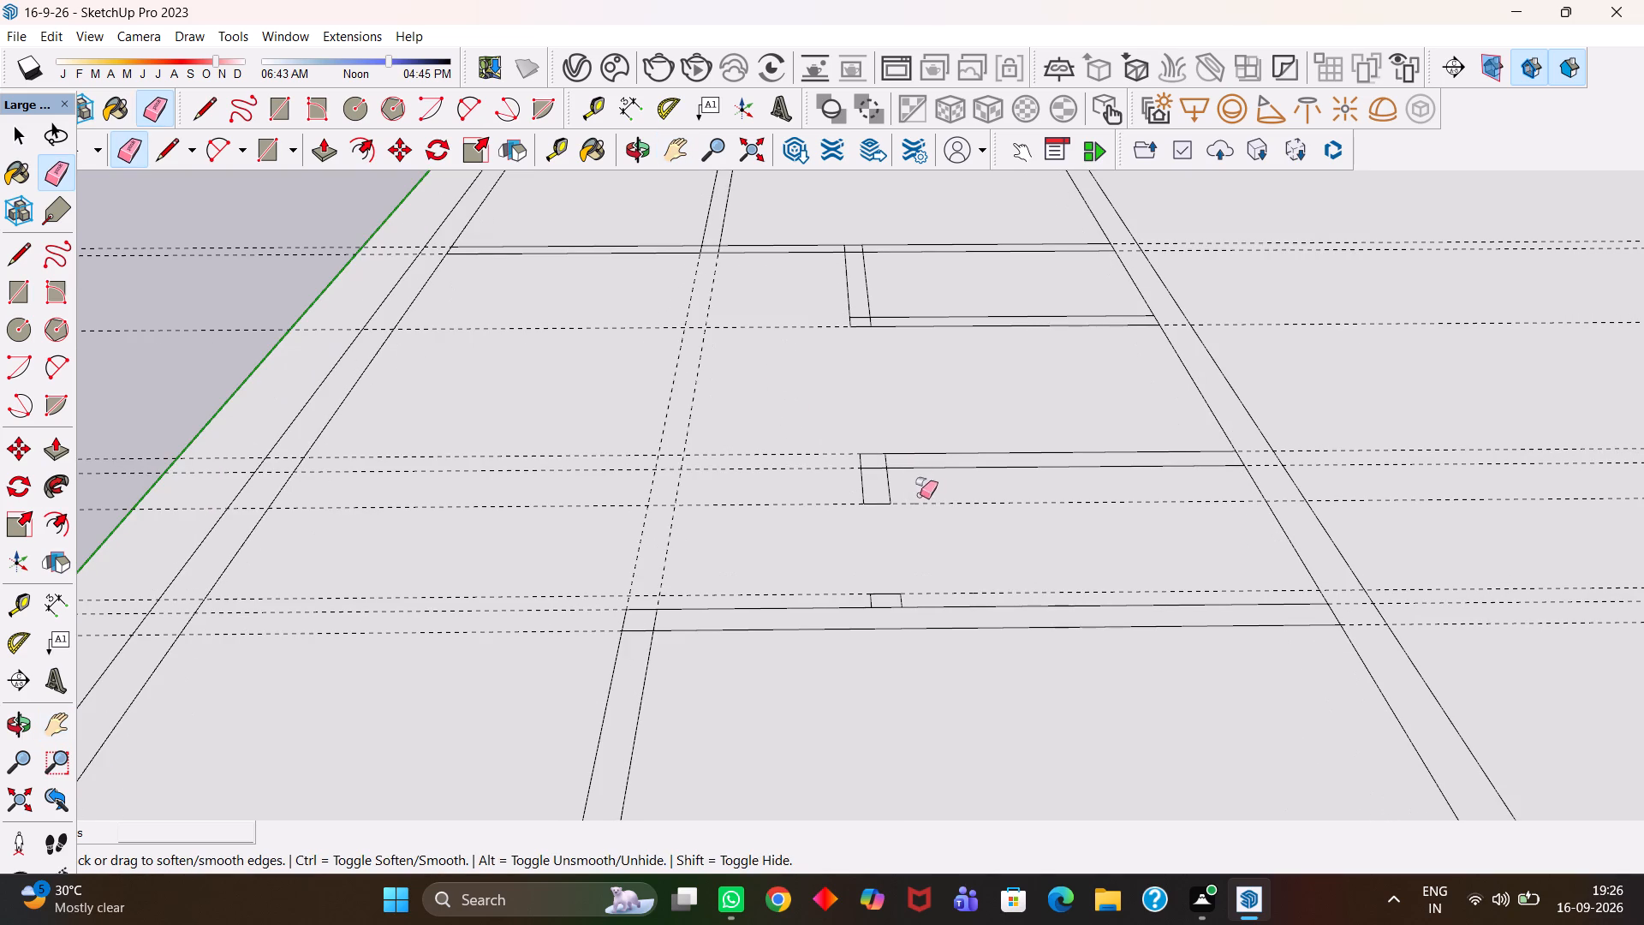
{"action": "left_click", "coordinate": [869, 465]}
{"action": "left_click", "coordinate": [882, 459]}
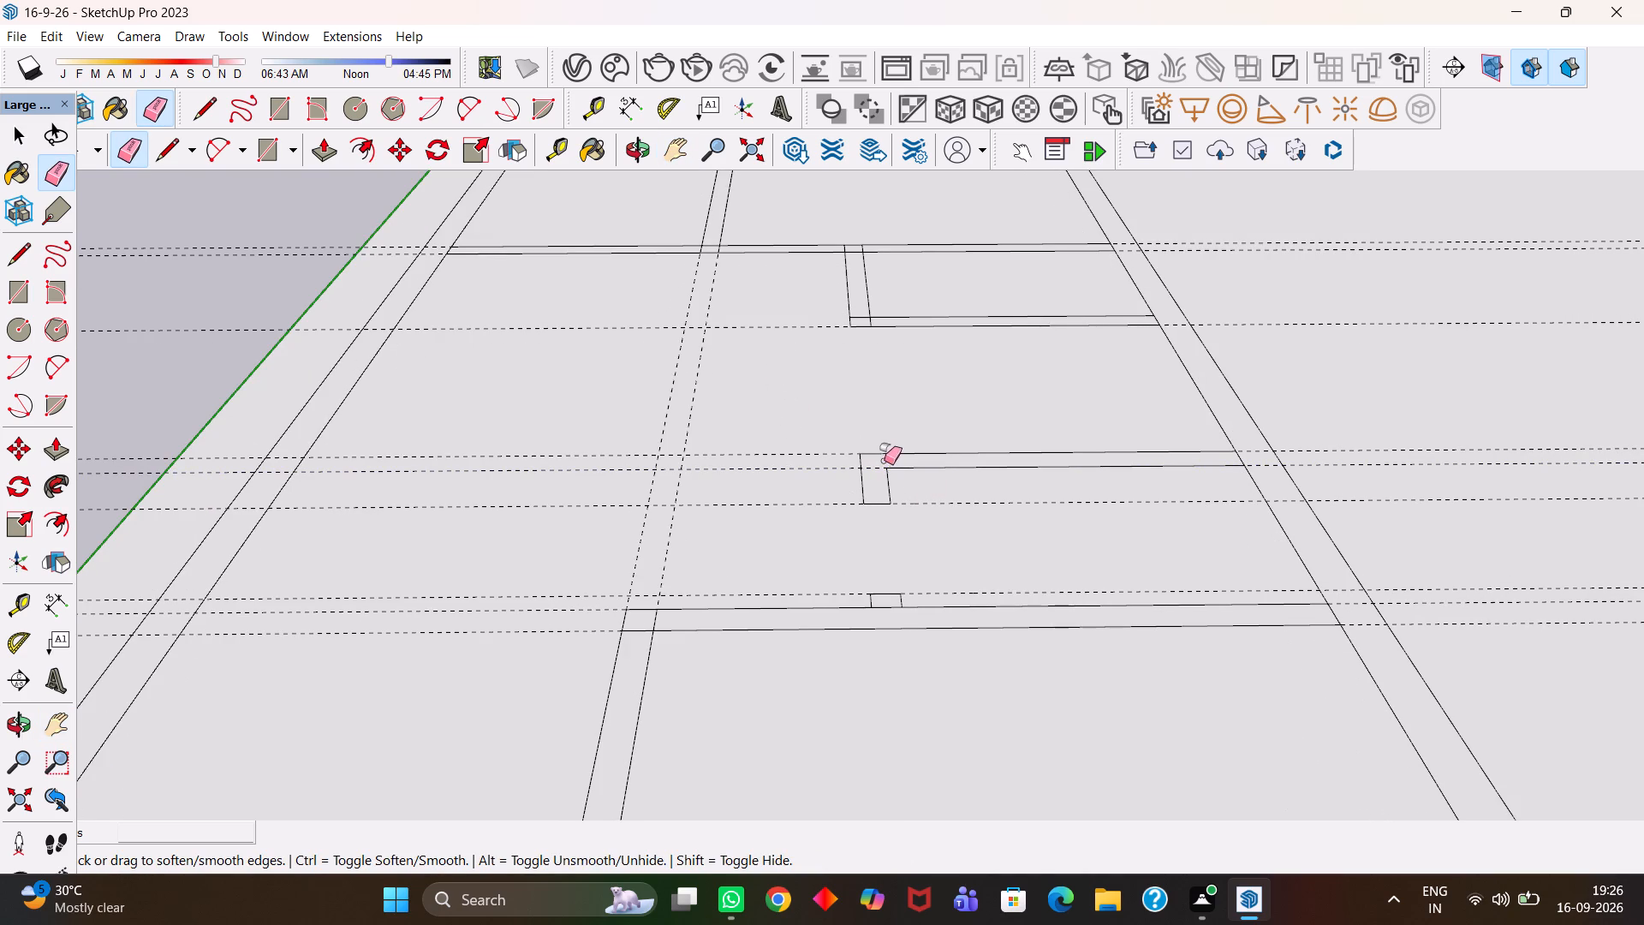
{"action": "left_click", "coordinate": [879, 463]}
{"action": "left_click", "coordinate": [874, 467]}
{"action": "left_click_drag", "start_coordinate": [873, 473], "coordinate": [863, 461]}
{"action": "scroll", "coordinate": [874, 486], "scroll_direction": "up", "scroll_amount": 1}
{"action": "key", "text": "ctrl+z"}
{"action": "scroll", "coordinate": [873, 464], "scroll_direction": "up", "scroll_amount": 2}
{"action": "scroll", "coordinate": [878, 483], "scroll_direction": "down", "scroll_amount": 4}
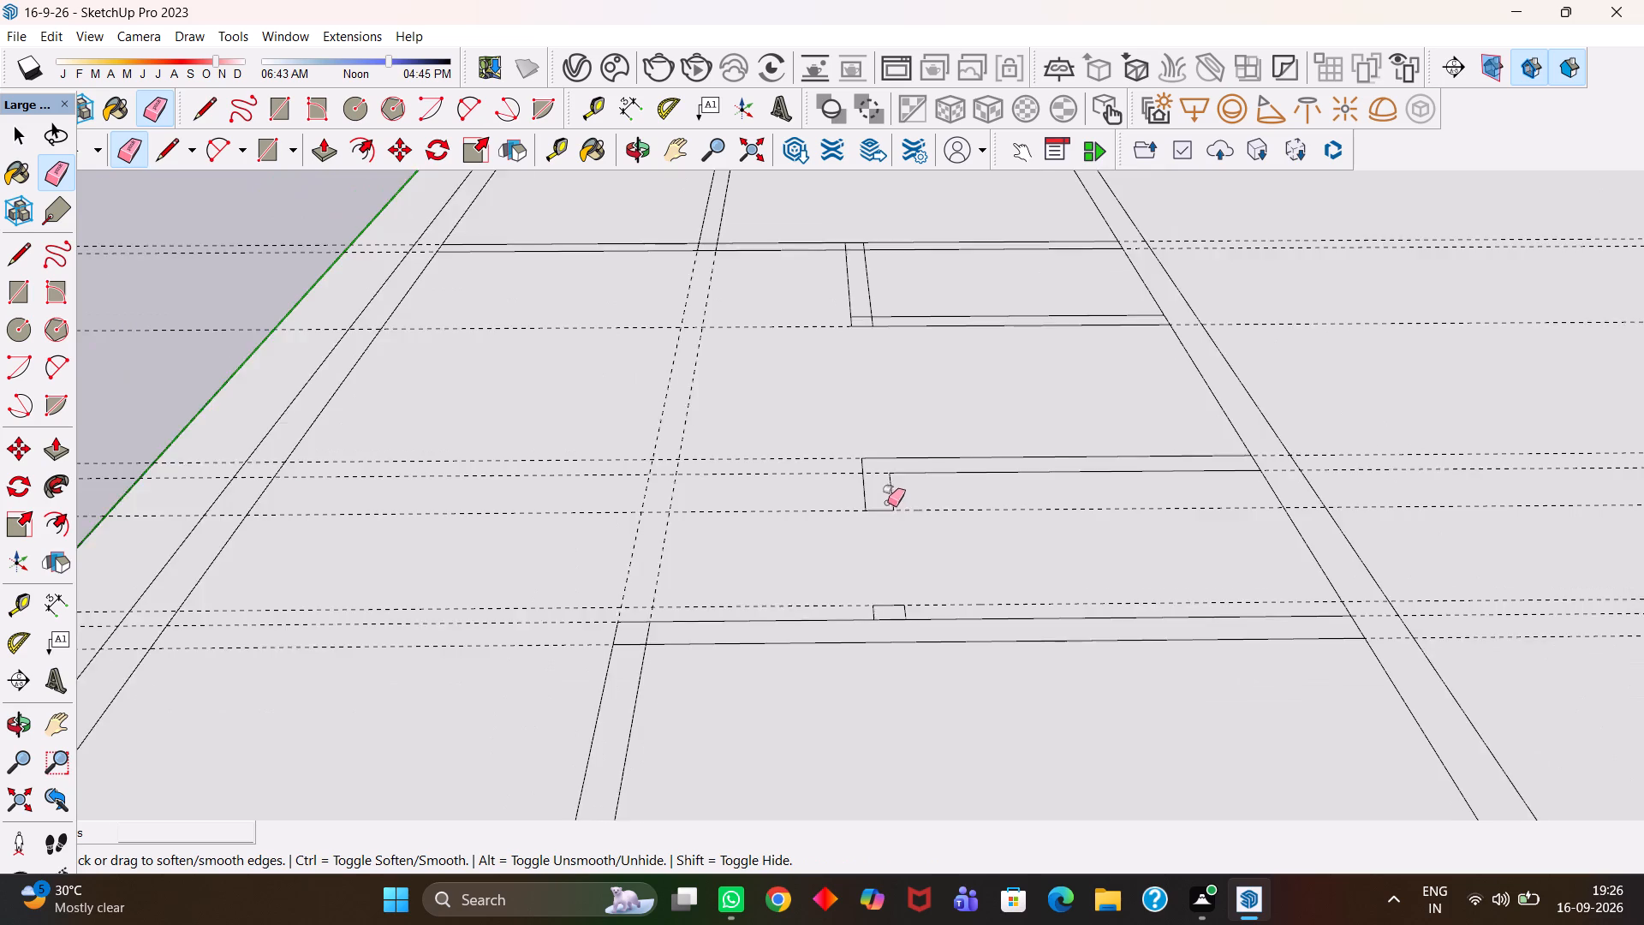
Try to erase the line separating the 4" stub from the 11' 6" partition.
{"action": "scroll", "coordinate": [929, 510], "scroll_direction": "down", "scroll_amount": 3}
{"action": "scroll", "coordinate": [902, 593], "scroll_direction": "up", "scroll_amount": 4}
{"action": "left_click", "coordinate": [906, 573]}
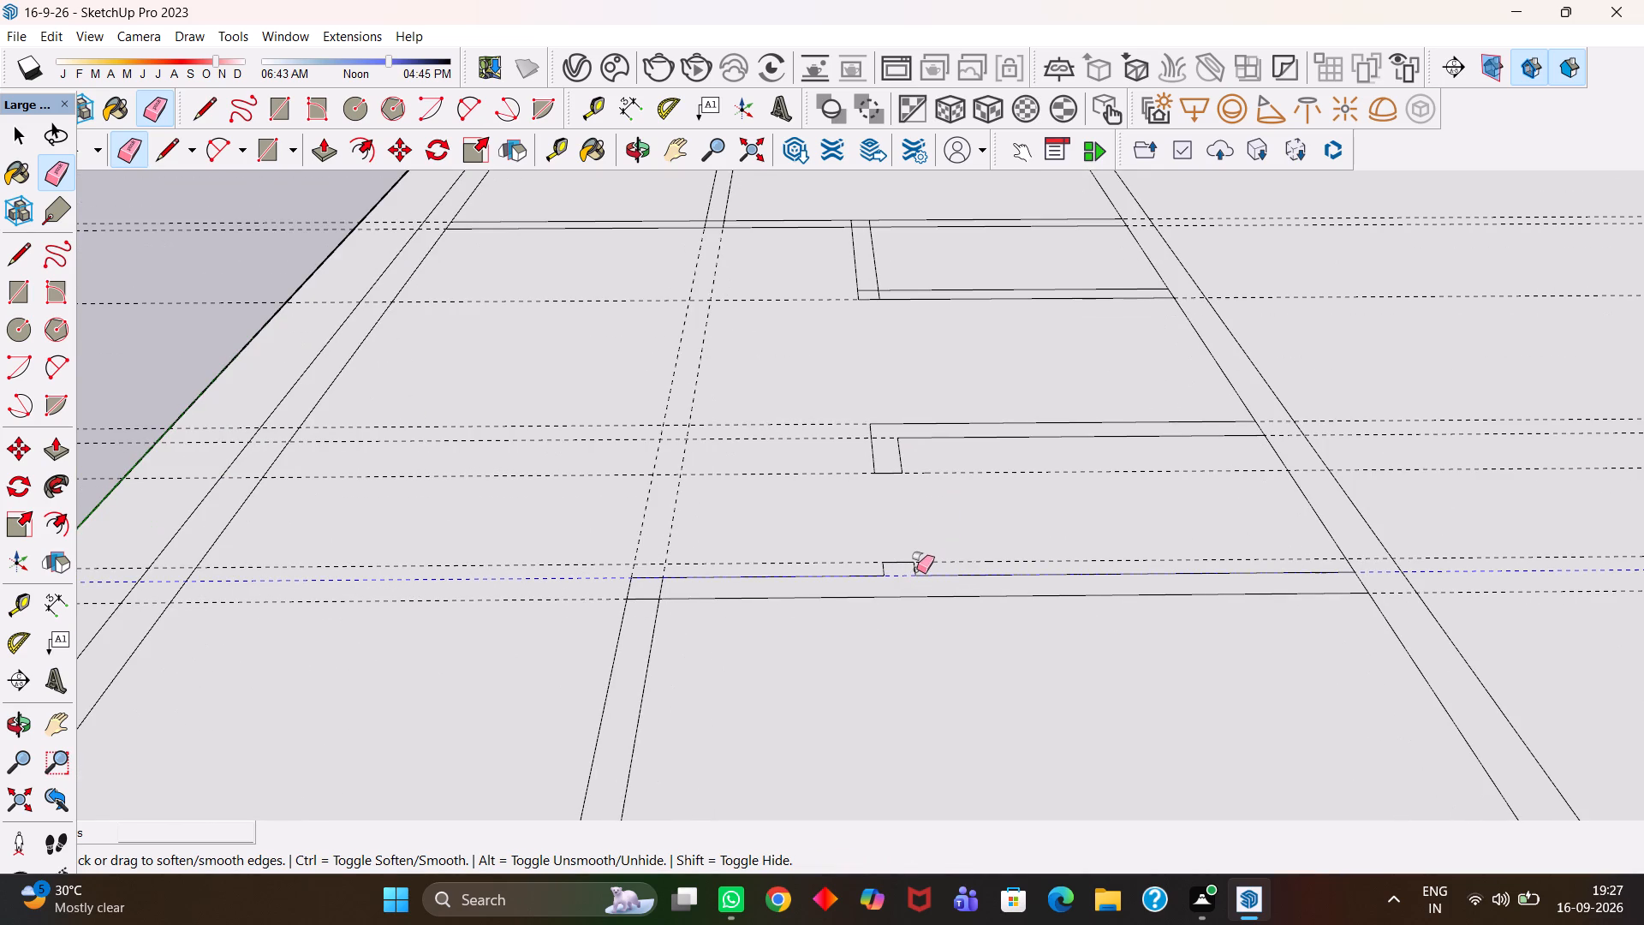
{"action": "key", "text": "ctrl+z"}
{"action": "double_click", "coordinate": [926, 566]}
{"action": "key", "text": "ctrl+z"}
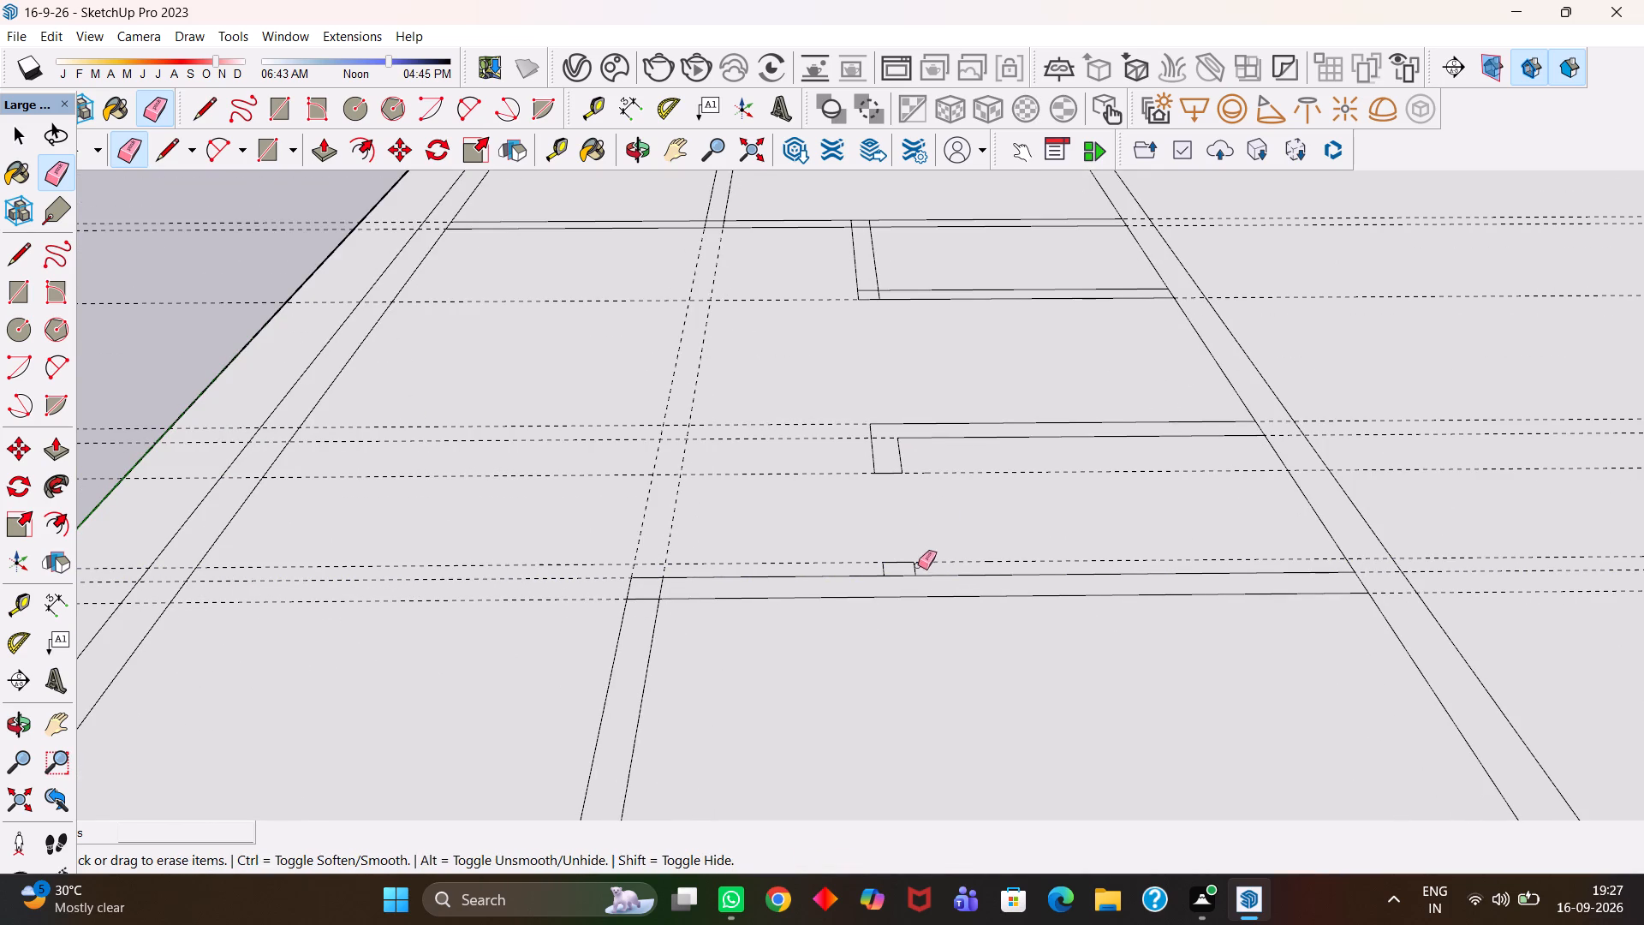
Erase the line between the 4" stub and the 11' 6" partition, its coincident guide, and the two crosswise guides marking the opening.
{"action": "left_click", "coordinate": [904, 571]}
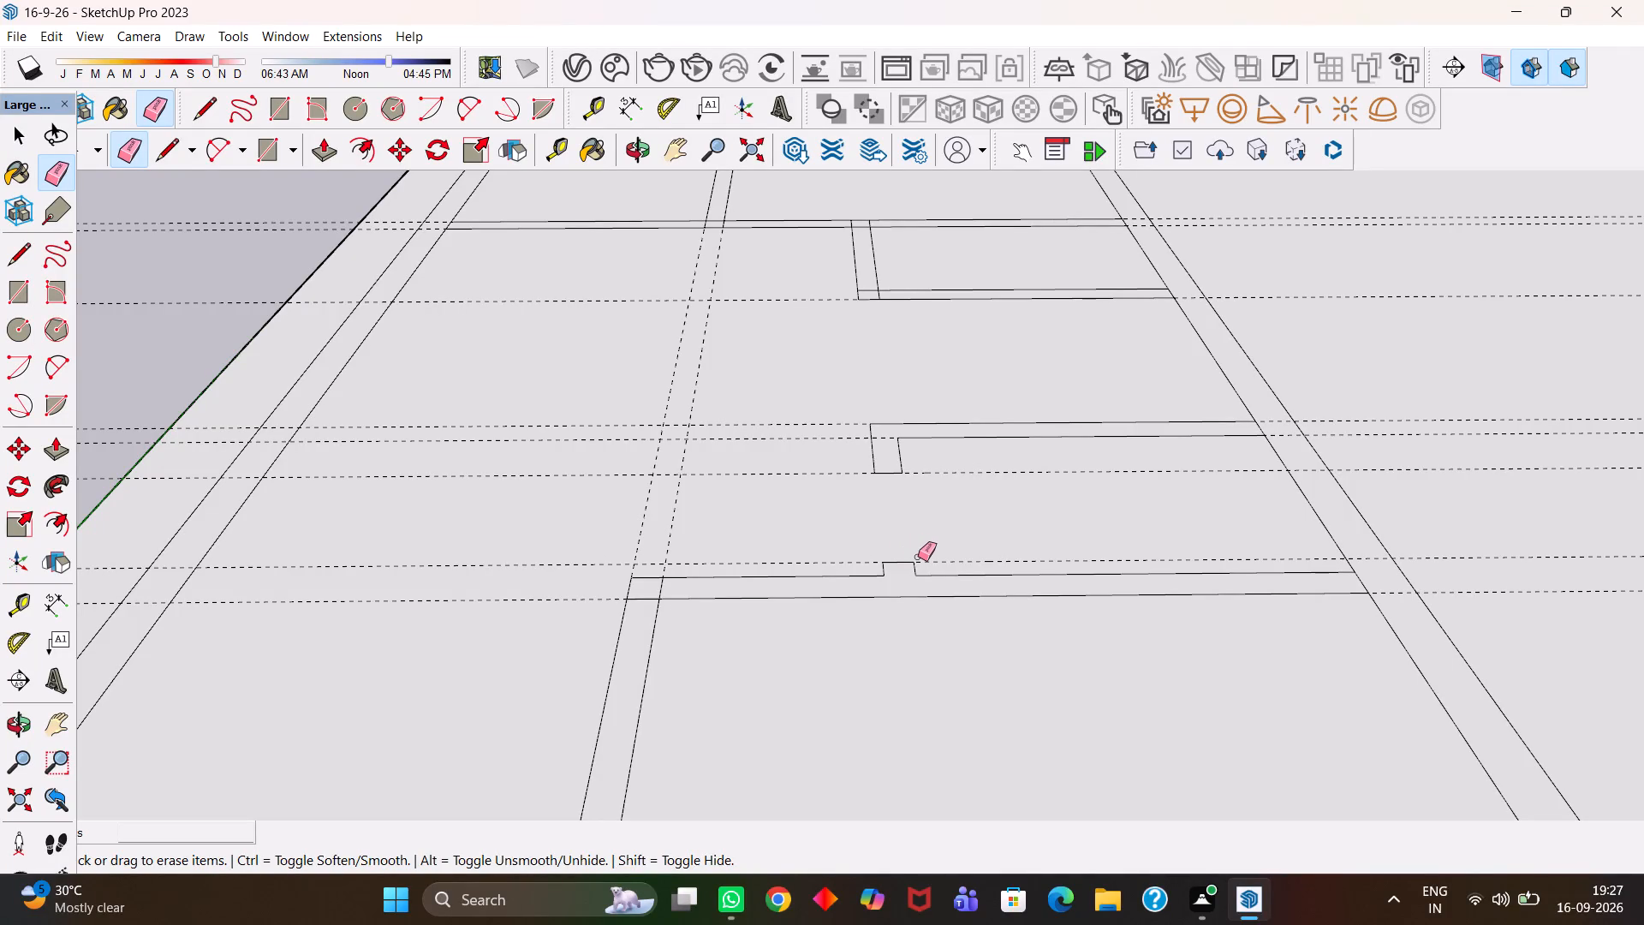
{"action": "double_click", "coordinate": [923, 560]}
{"action": "left_click_drag", "start_coordinate": [943, 491], "coordinate": [943, 489]}
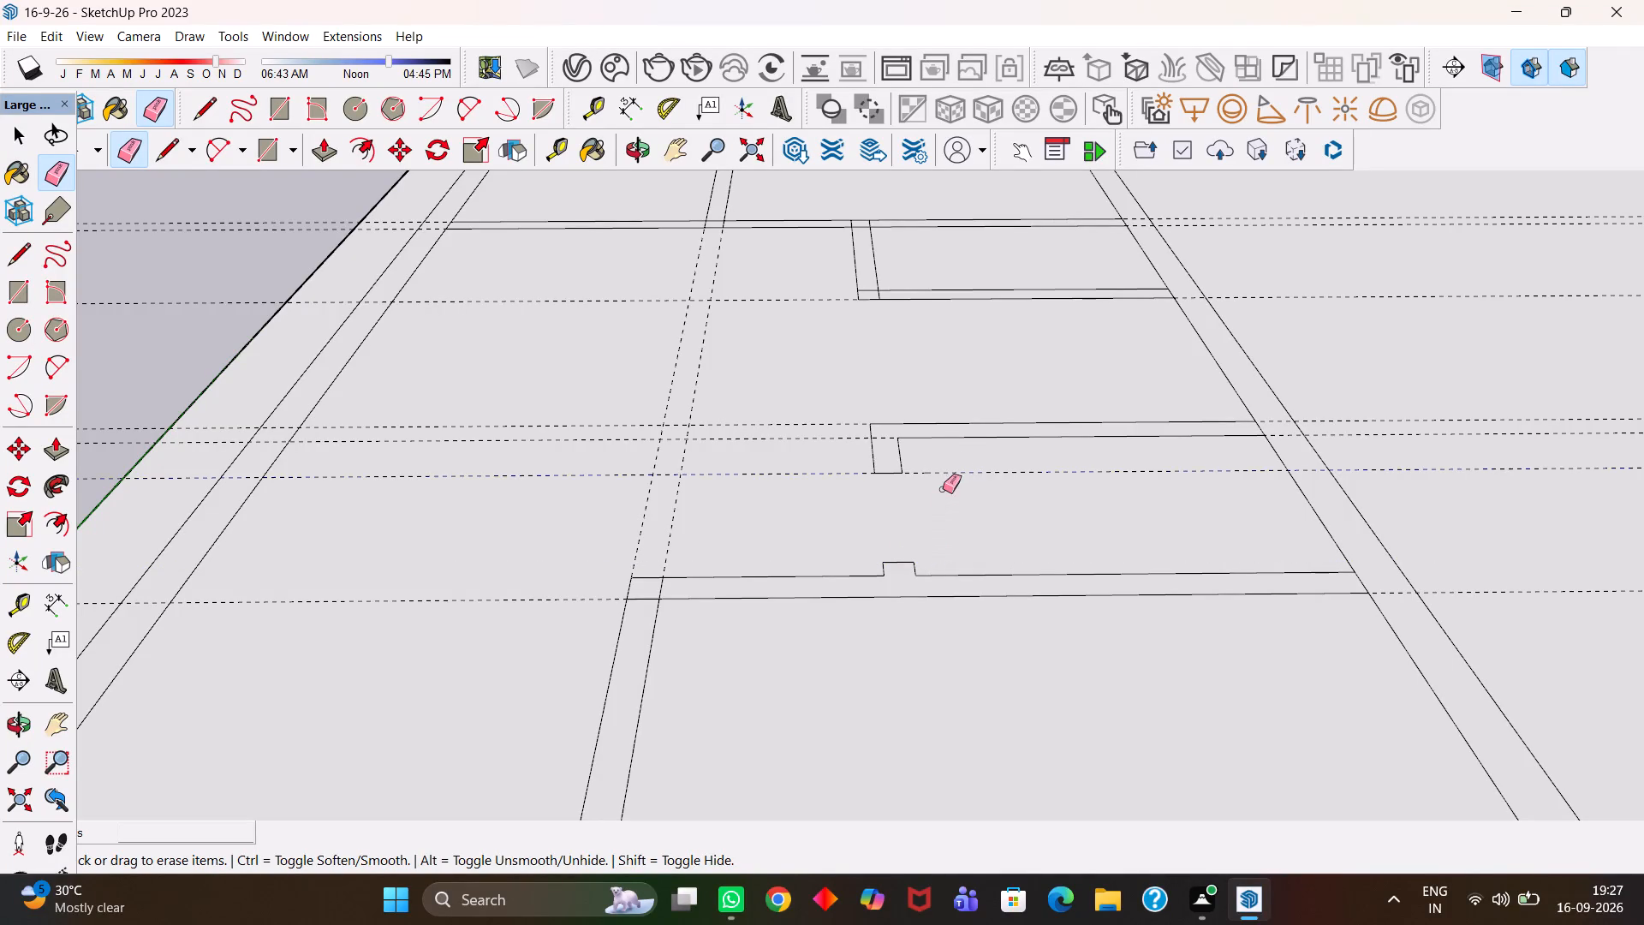
{"action": "left_click_drag", "start_coordinate": [943, 489], "coordinate": [943, 457]}
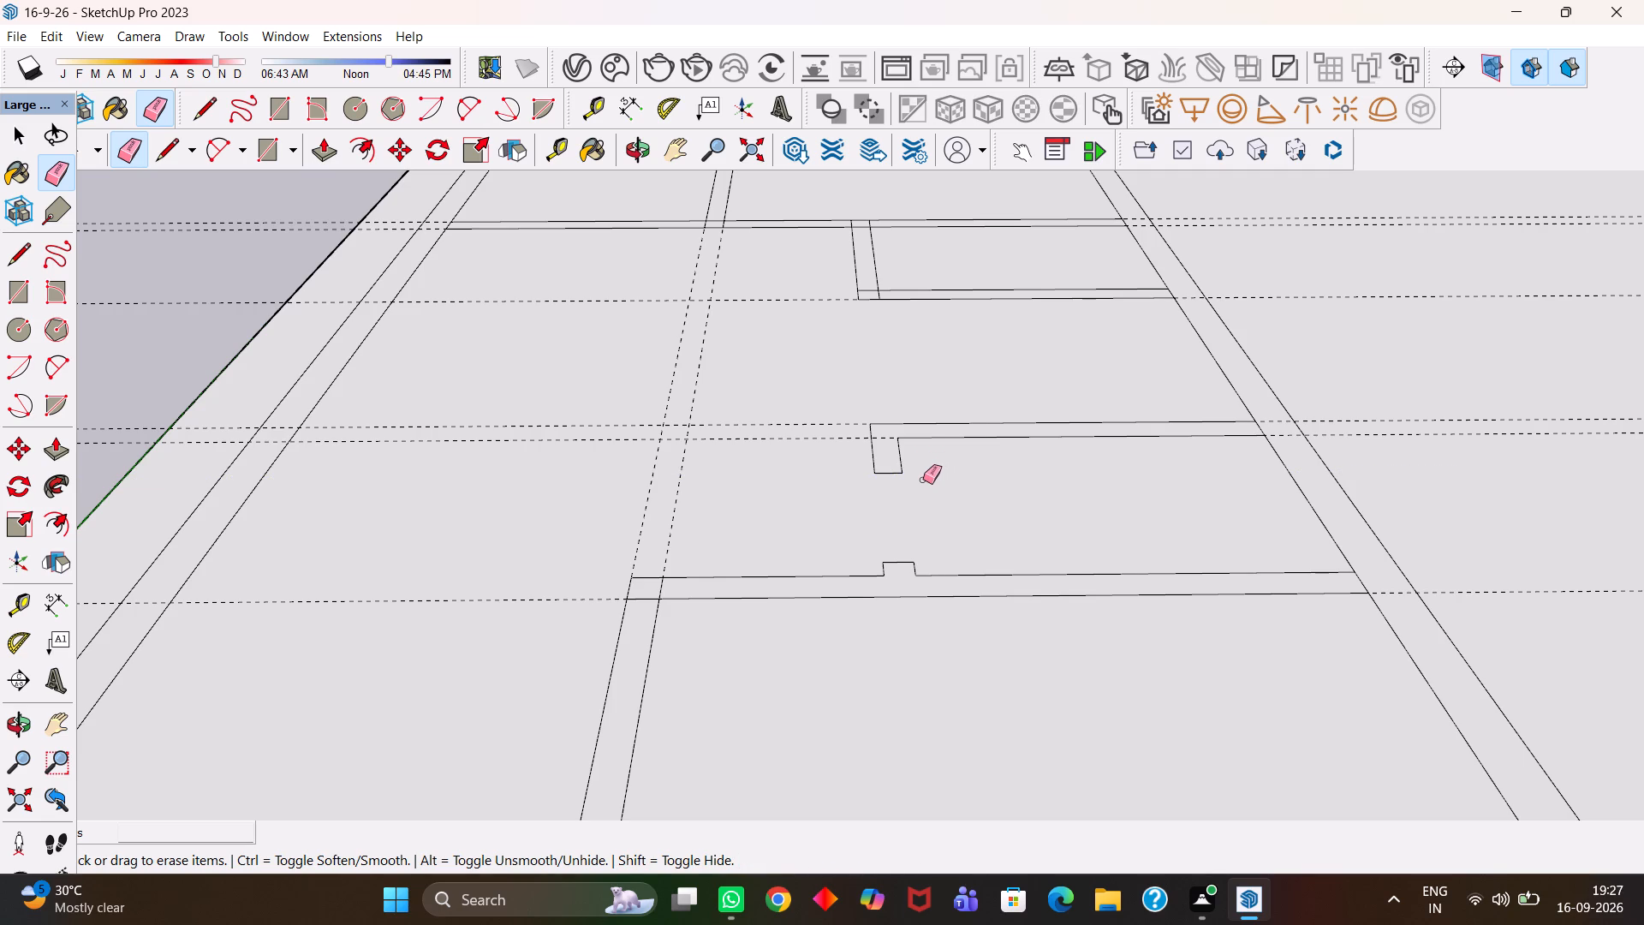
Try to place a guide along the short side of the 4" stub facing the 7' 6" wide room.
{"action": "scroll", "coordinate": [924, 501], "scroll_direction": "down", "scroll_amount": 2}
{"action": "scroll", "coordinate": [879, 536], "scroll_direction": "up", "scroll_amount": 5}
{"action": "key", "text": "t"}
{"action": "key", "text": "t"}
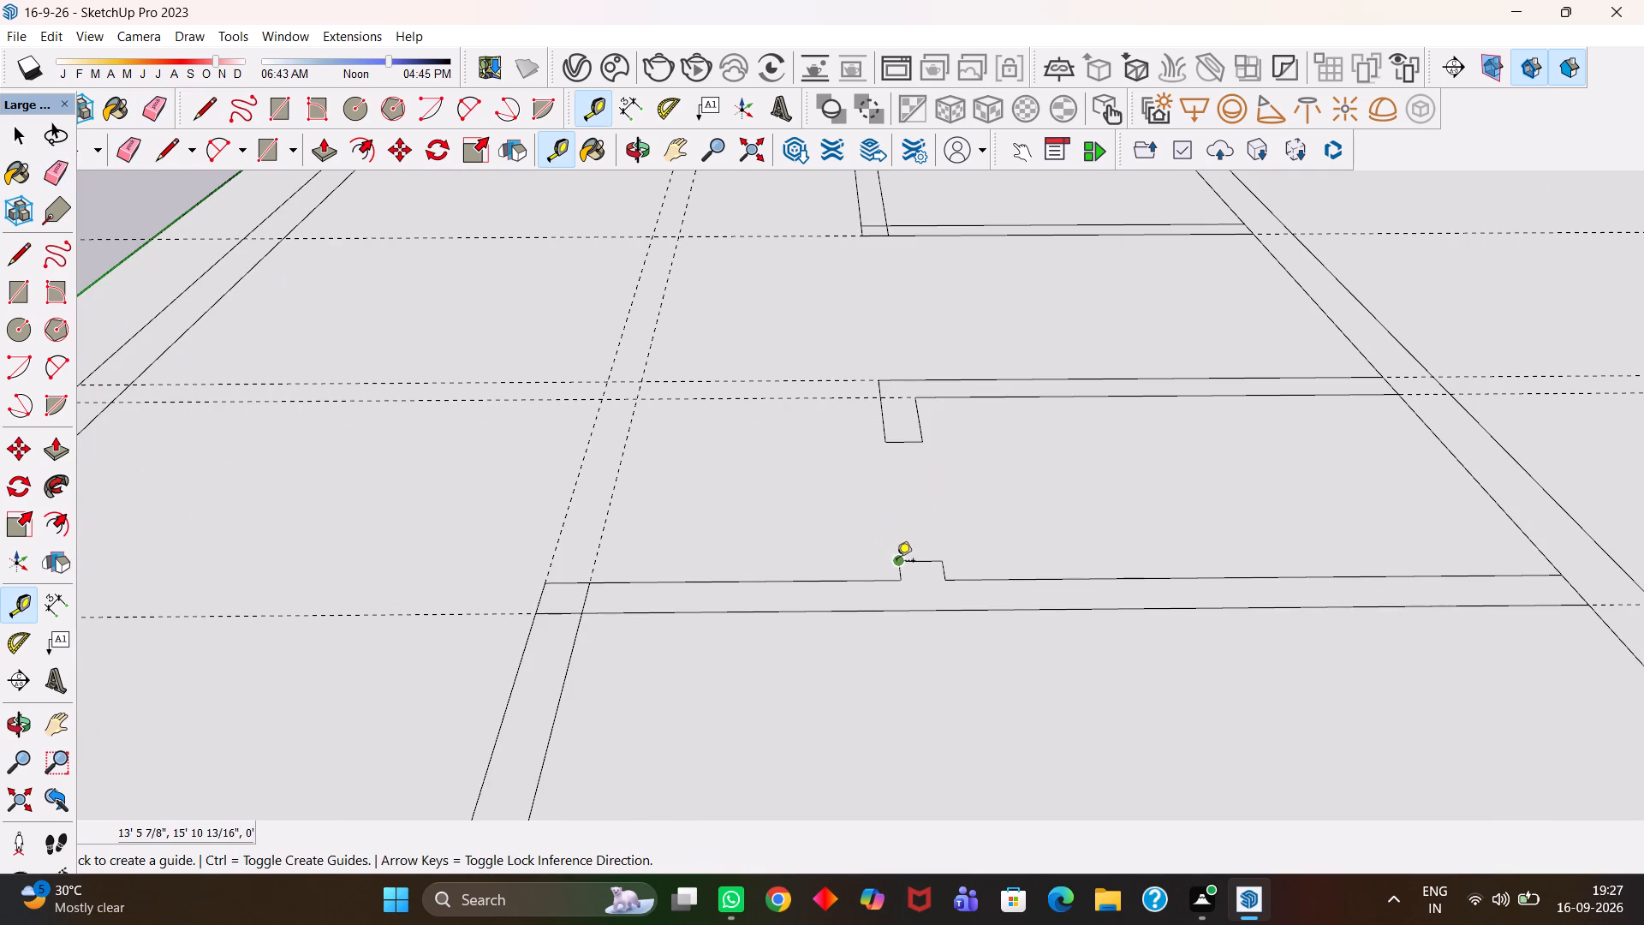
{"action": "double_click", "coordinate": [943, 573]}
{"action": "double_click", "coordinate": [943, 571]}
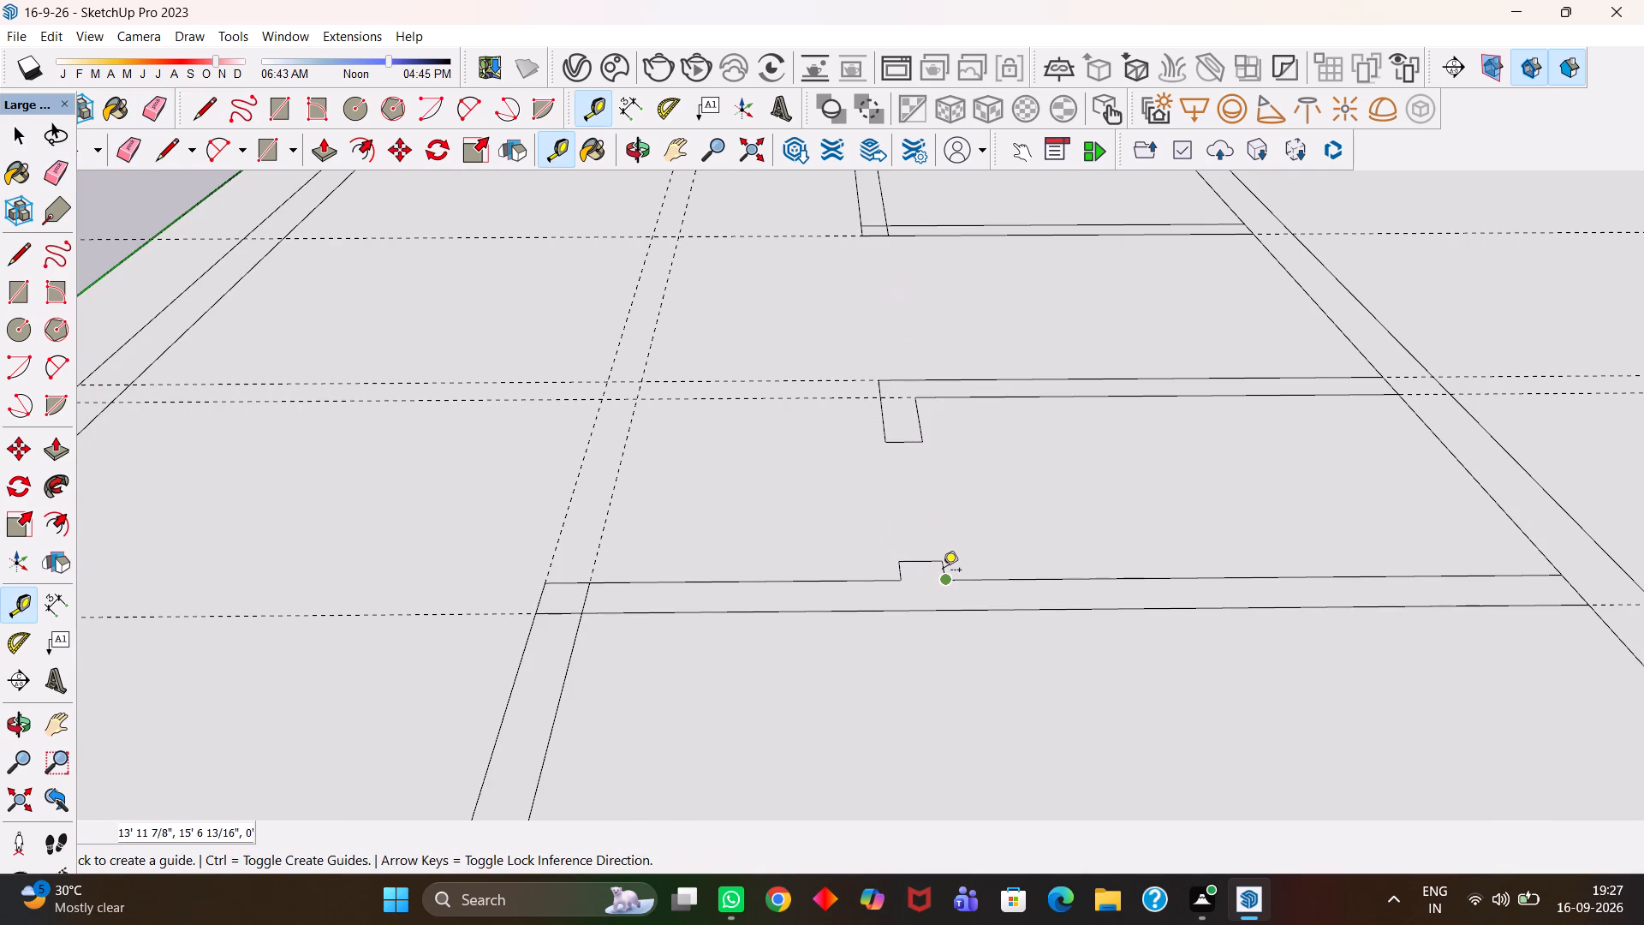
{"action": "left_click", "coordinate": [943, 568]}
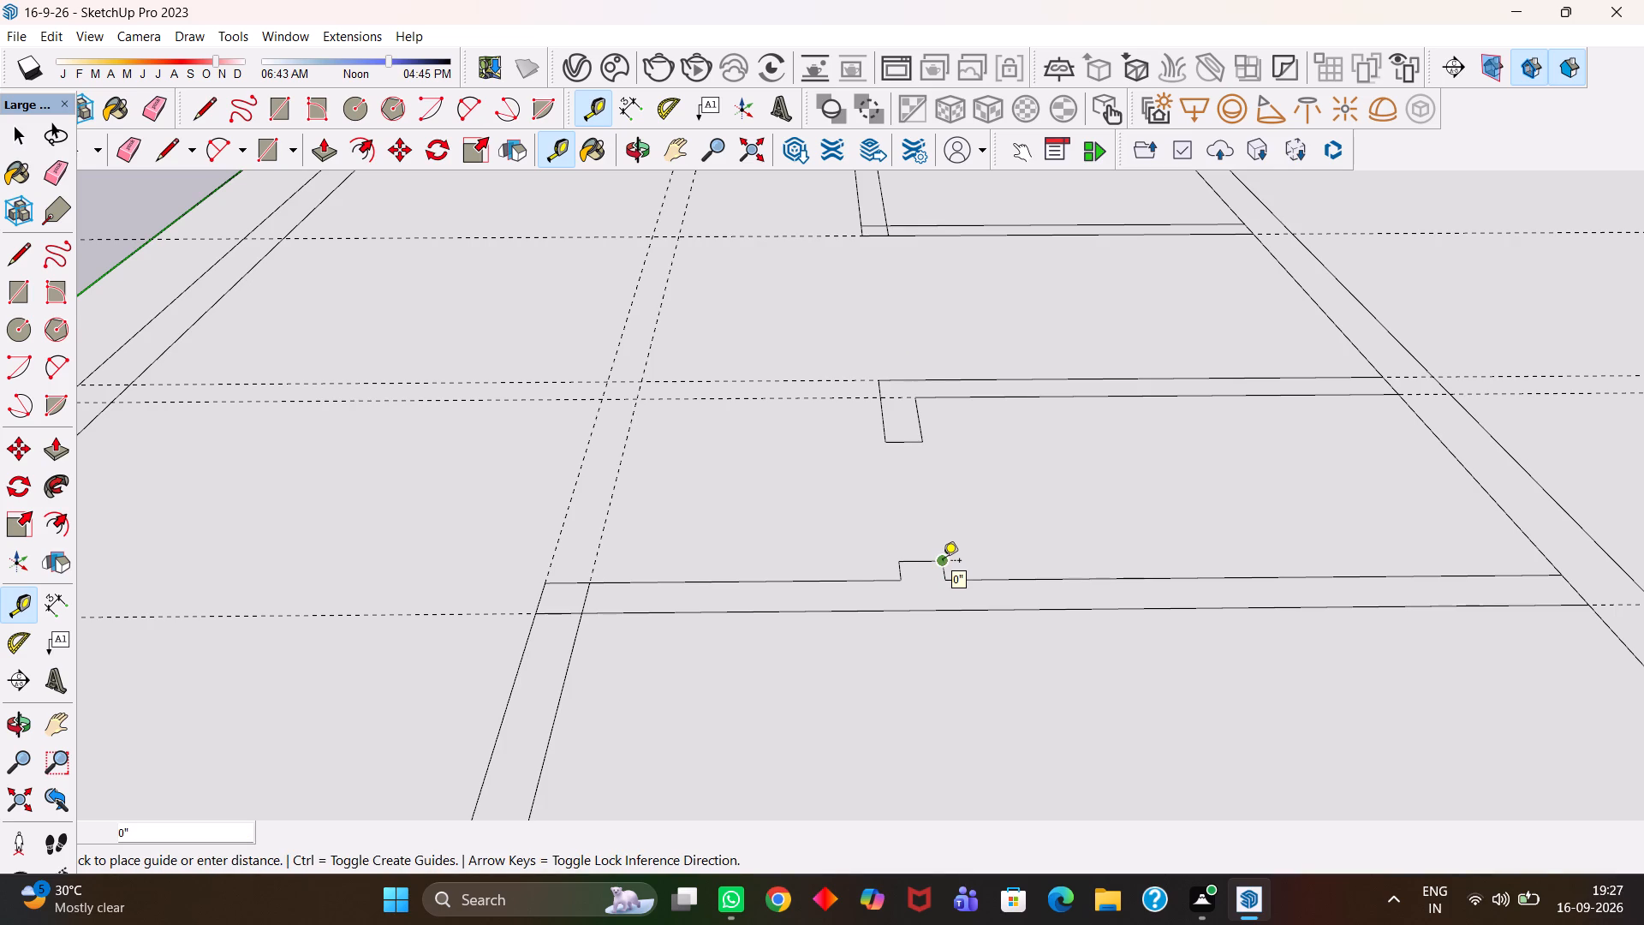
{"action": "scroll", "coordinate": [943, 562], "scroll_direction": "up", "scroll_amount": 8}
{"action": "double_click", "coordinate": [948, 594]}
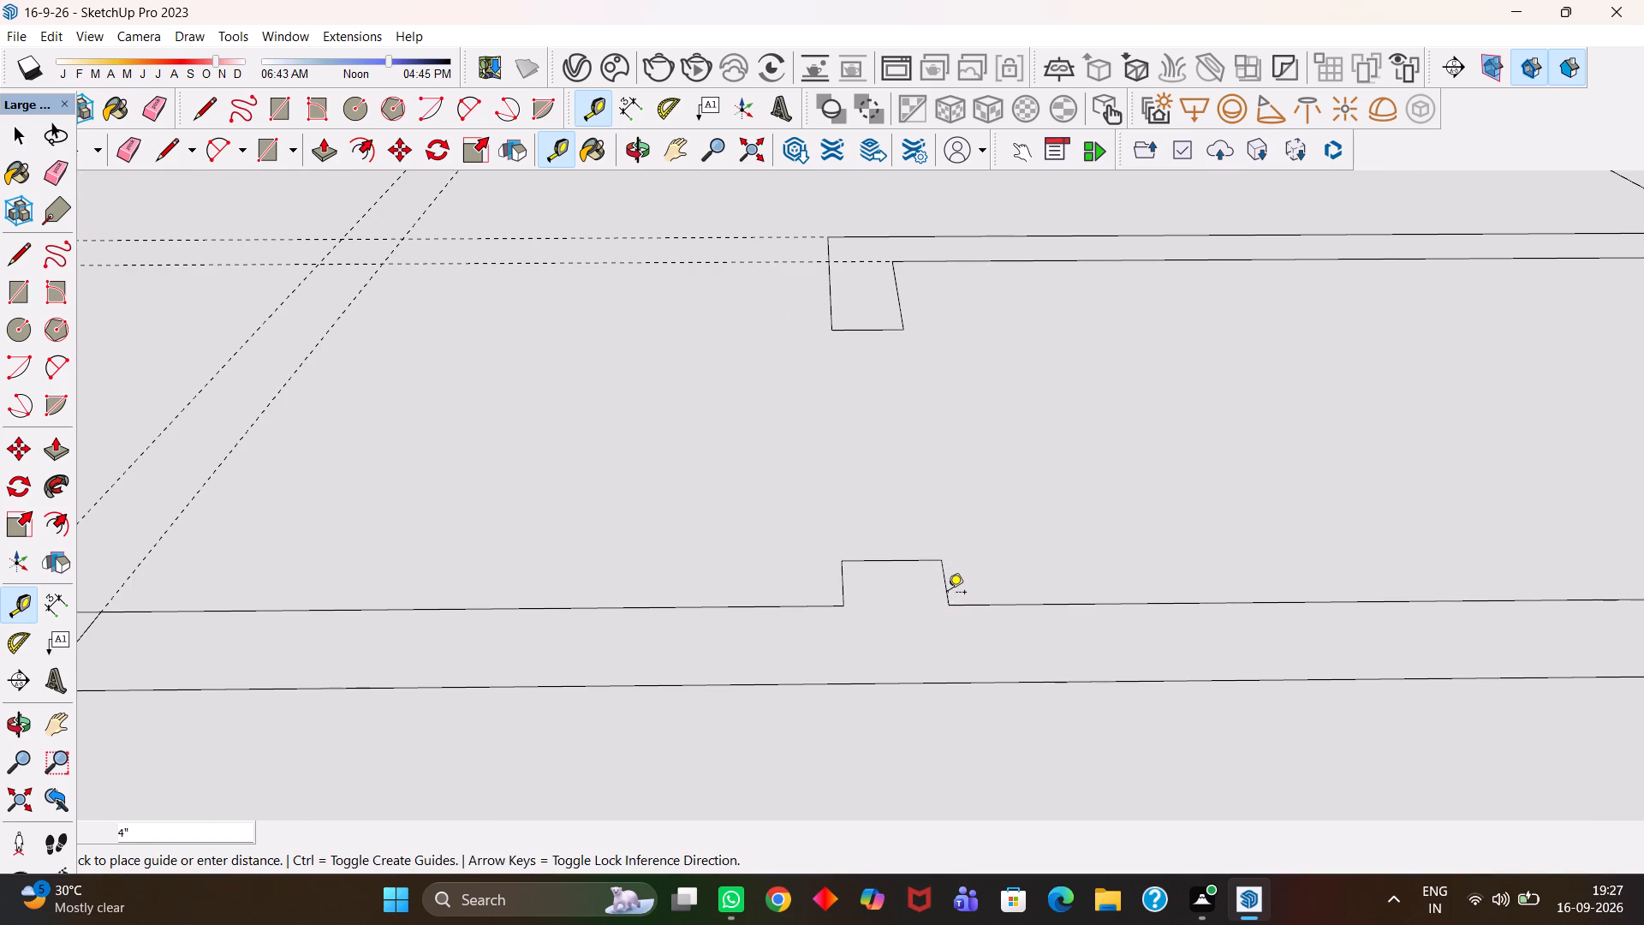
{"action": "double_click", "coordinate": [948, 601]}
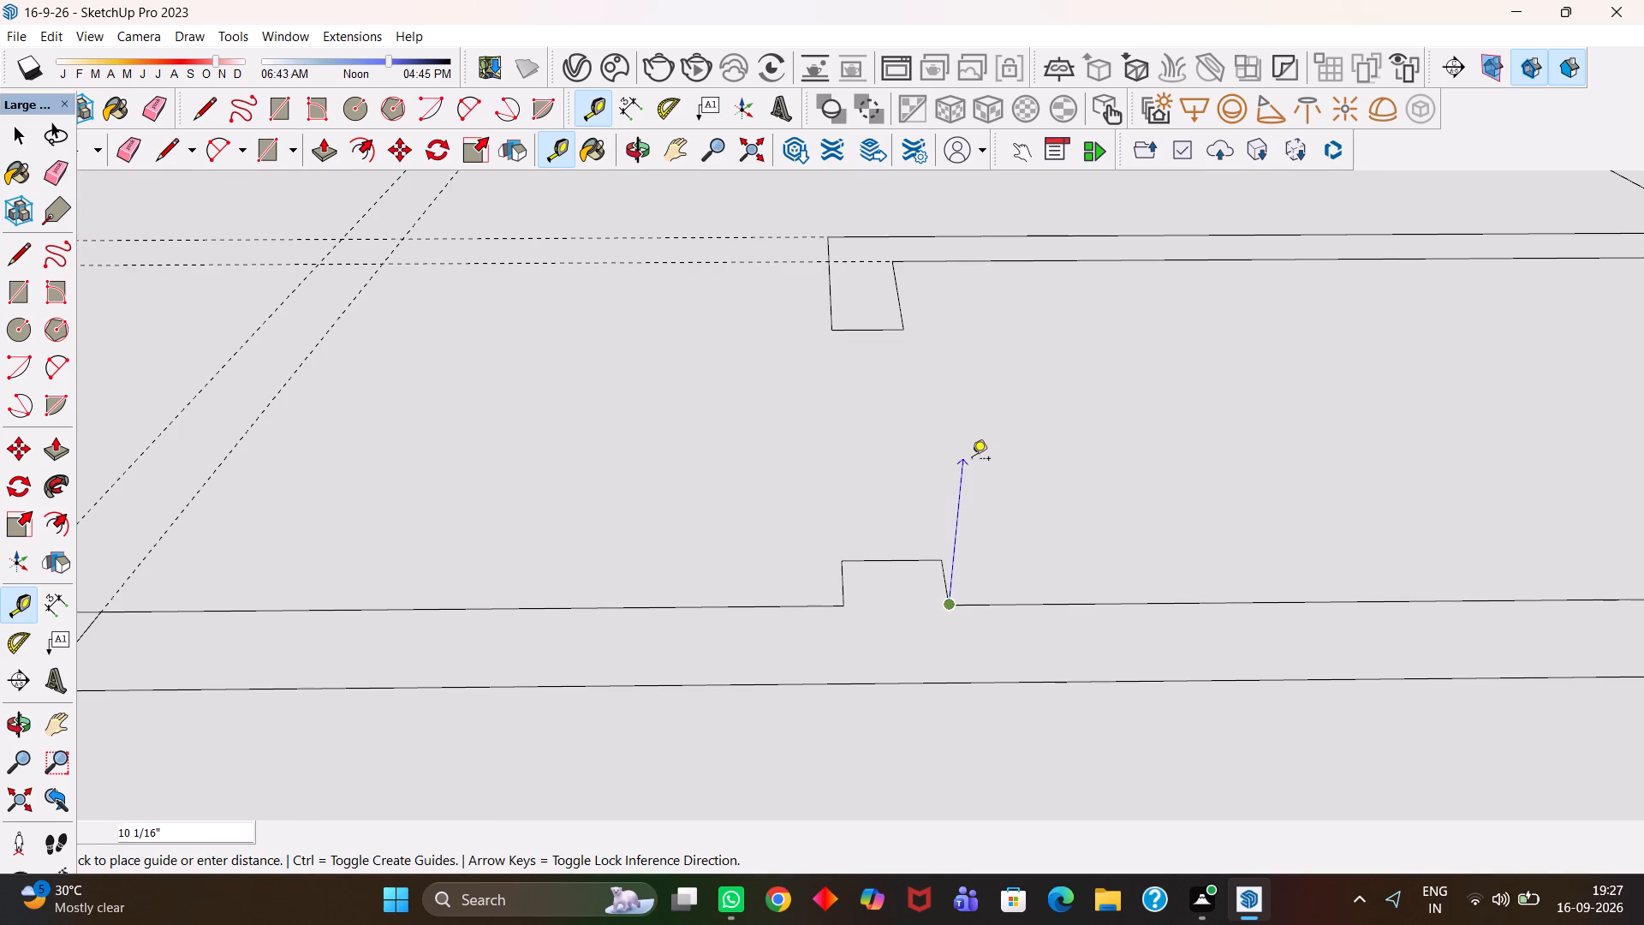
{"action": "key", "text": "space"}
Place a lengthwise guide in line with the inner side of the stub below the new 7' 6" partition.
{"action": "key", "text": "t"}
{"action": "double_click", "coordinate": [900, 297]}
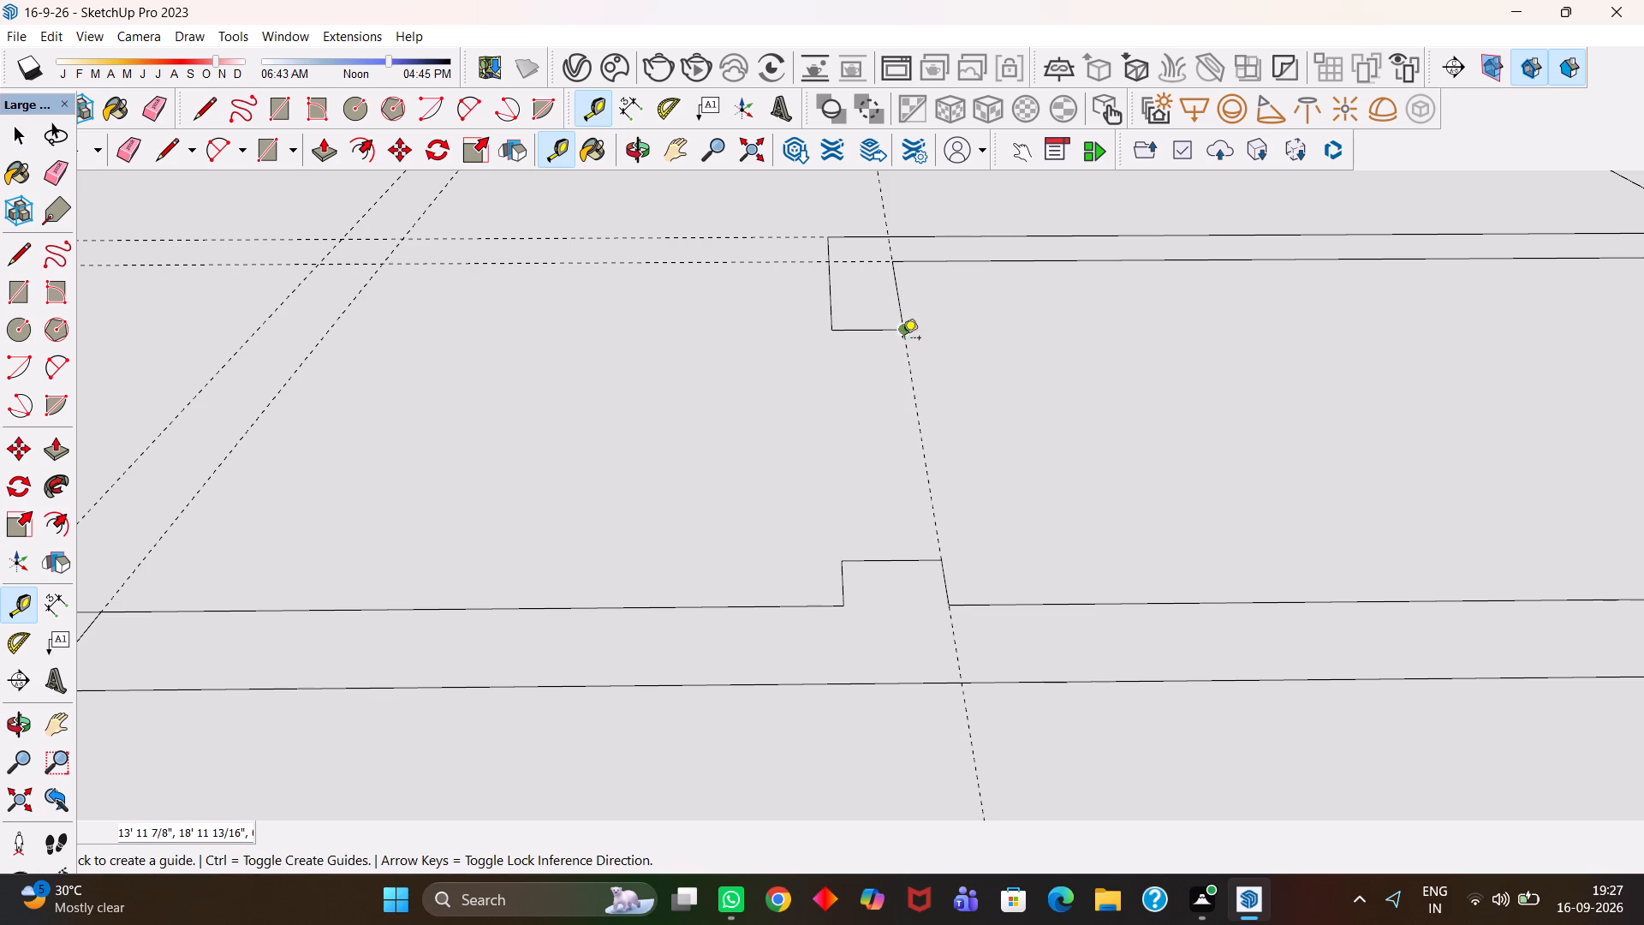
Place a parallel lengthwise guide 6" from the existing one, in line with the opposite side of the stub.
{"action": "left_click", "coordinate": [917, 422]}
{"action": "left_click", "coordinate": [835, 307]}
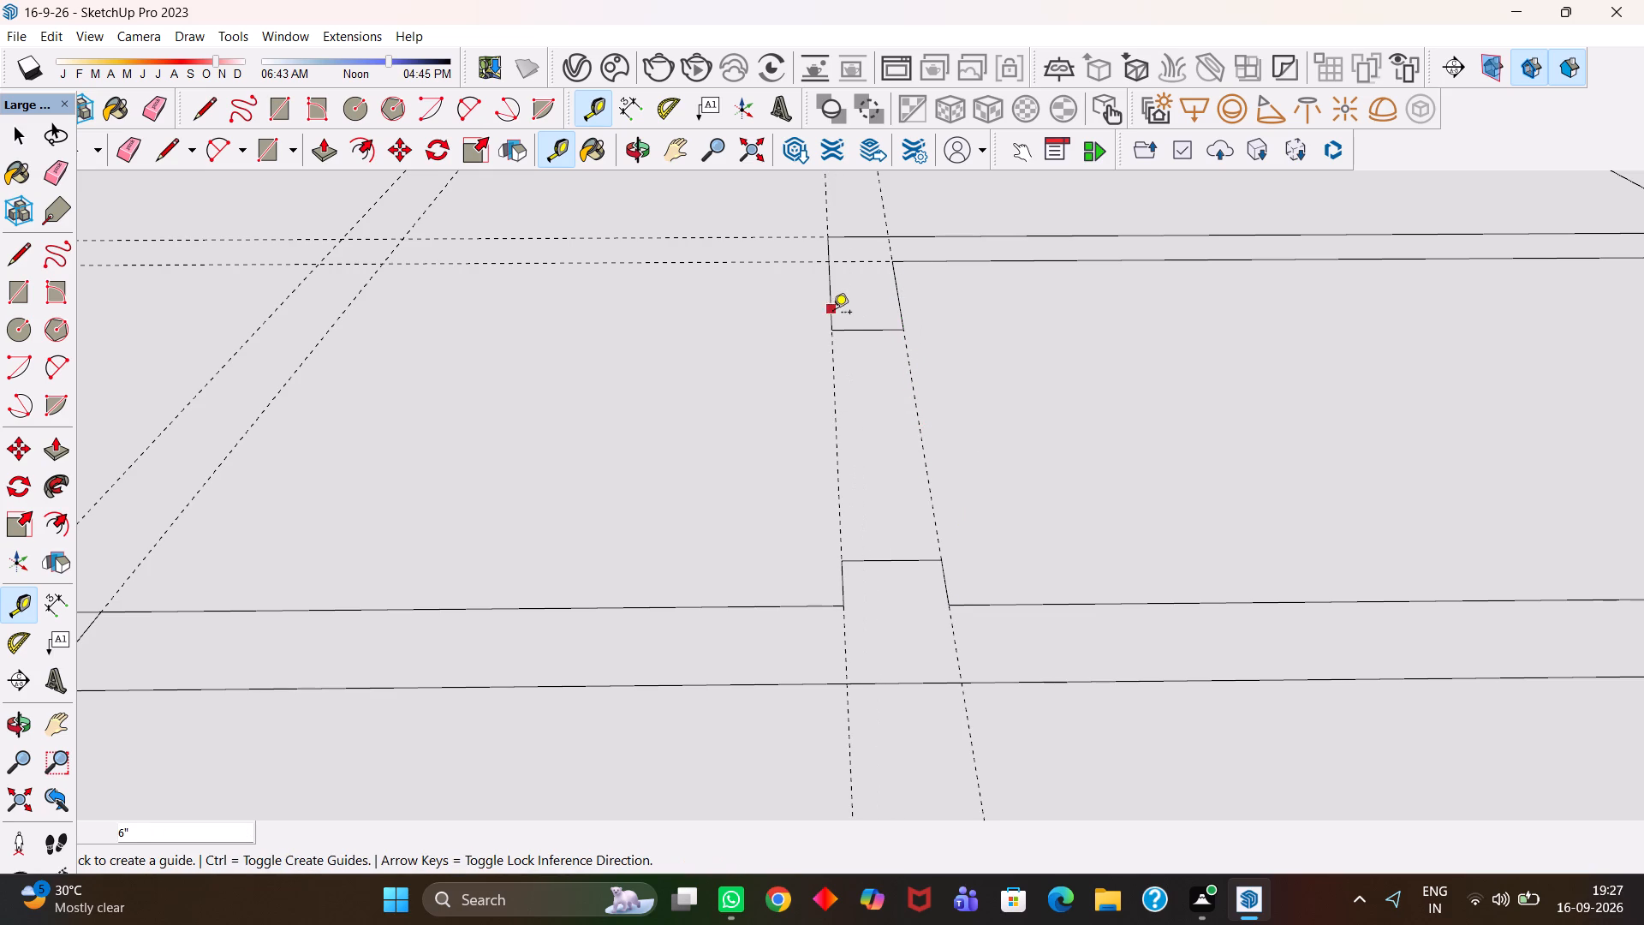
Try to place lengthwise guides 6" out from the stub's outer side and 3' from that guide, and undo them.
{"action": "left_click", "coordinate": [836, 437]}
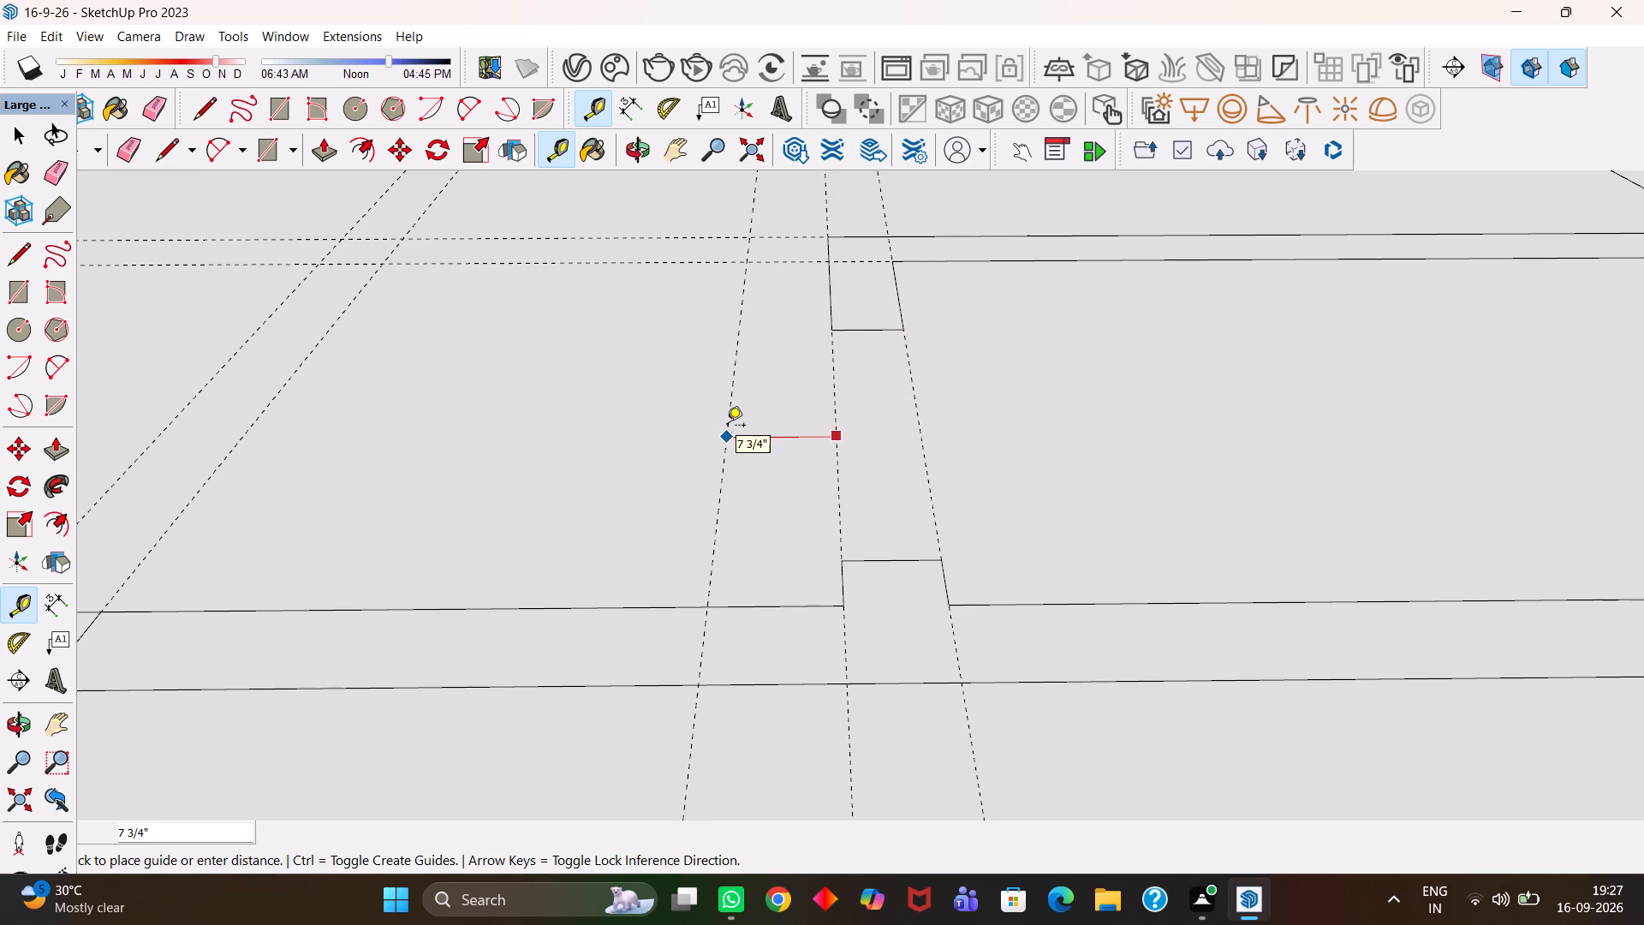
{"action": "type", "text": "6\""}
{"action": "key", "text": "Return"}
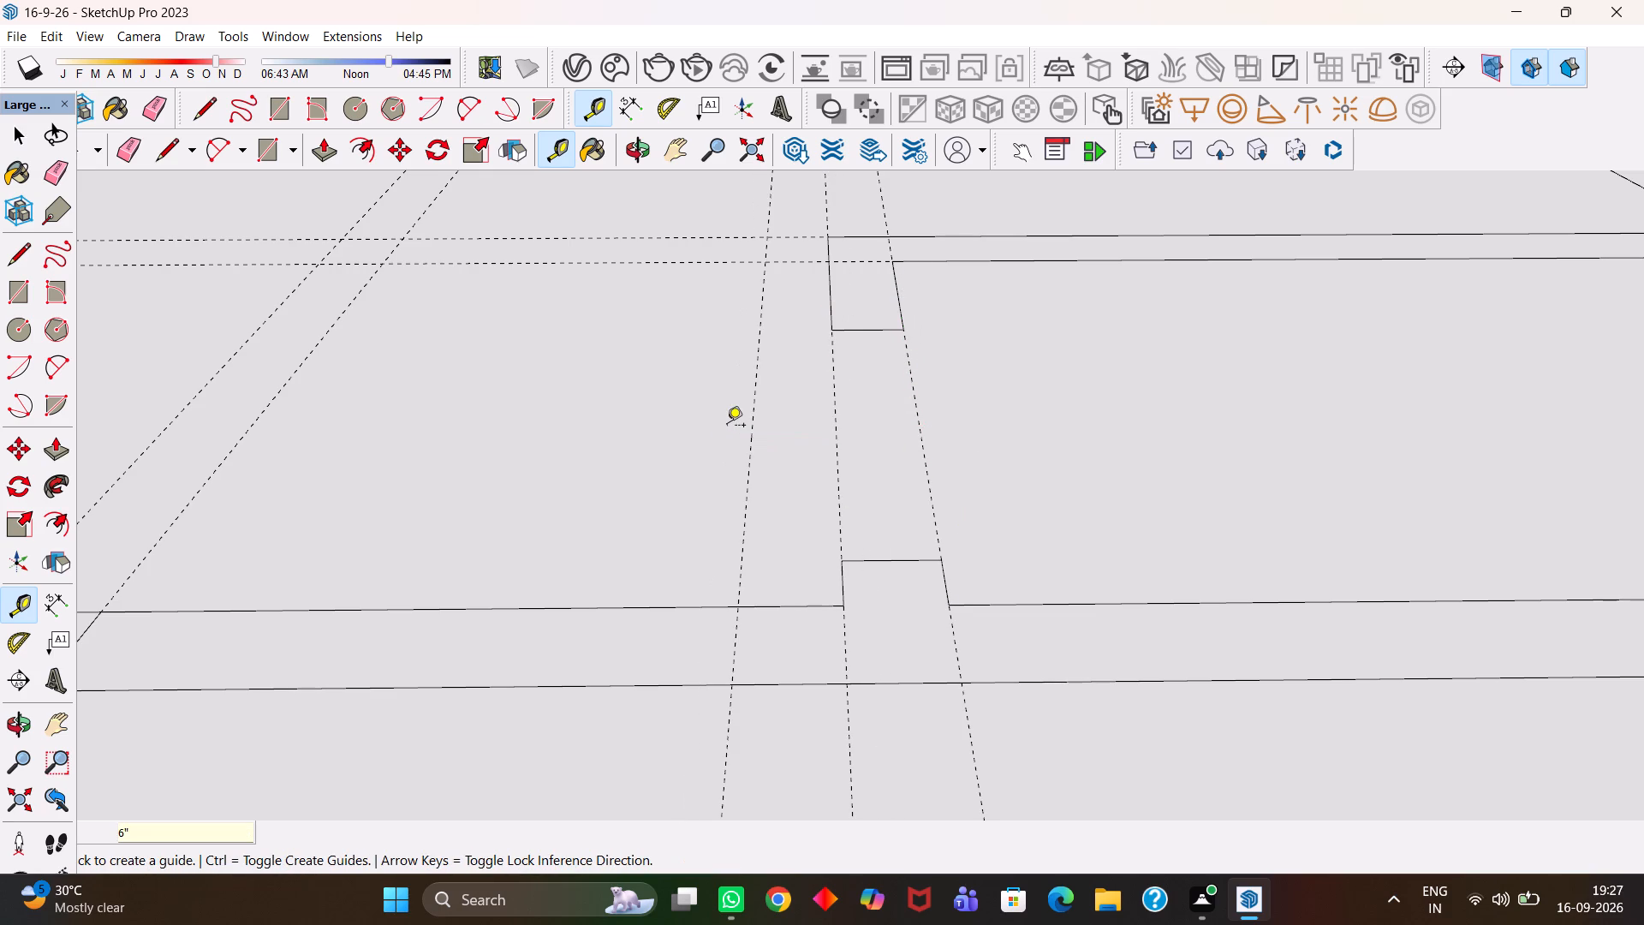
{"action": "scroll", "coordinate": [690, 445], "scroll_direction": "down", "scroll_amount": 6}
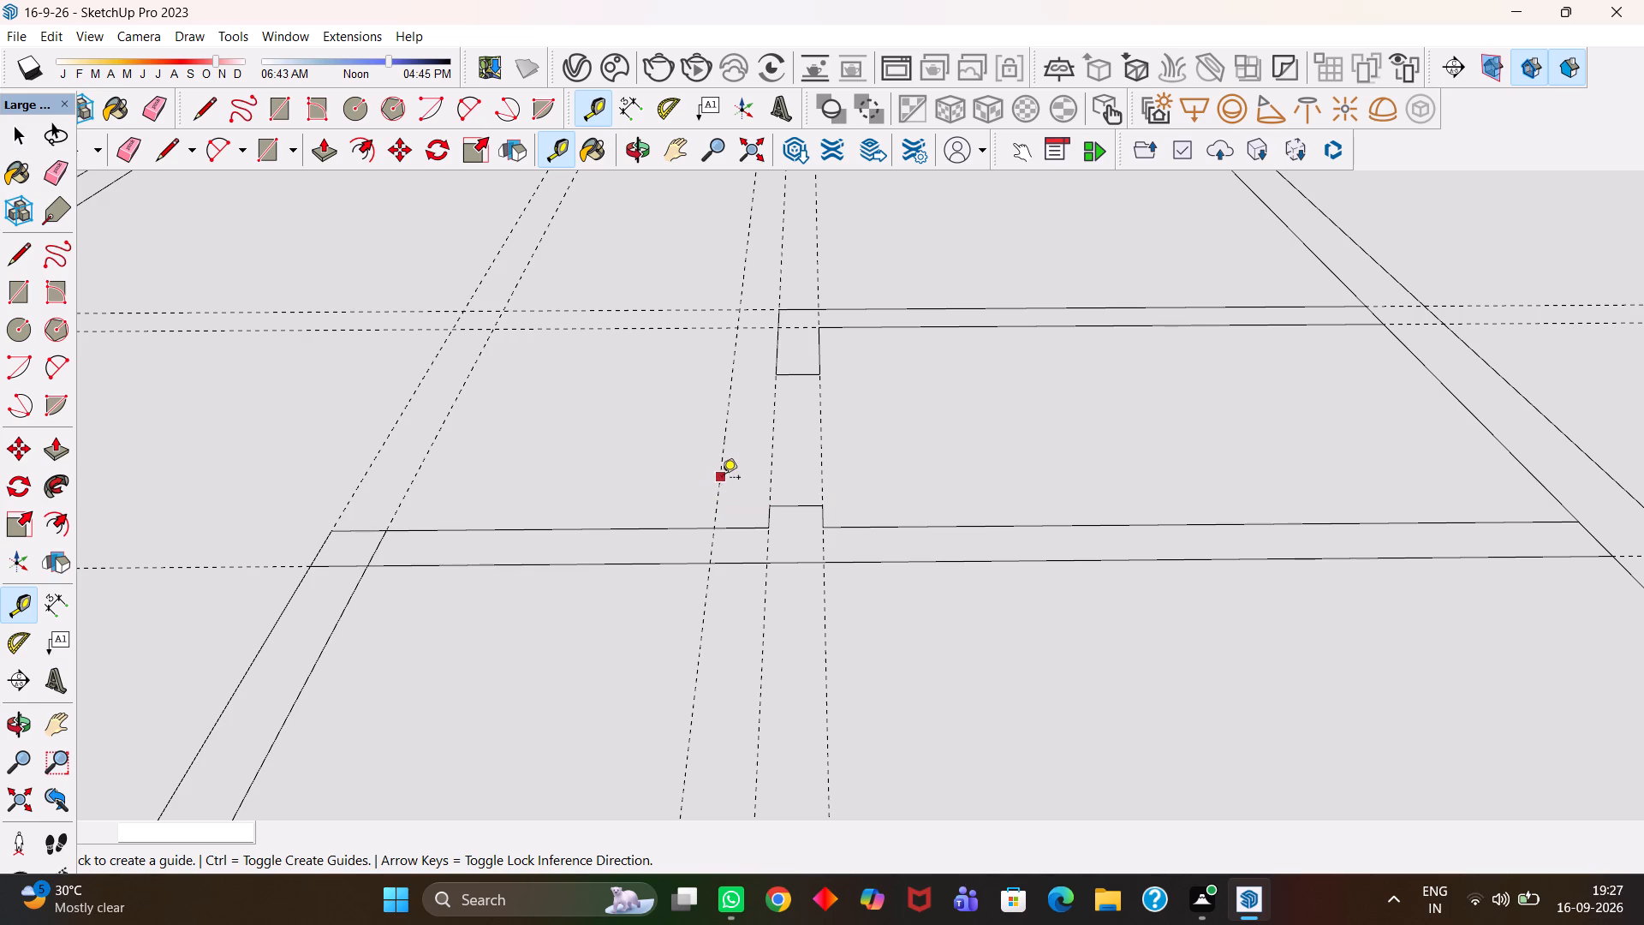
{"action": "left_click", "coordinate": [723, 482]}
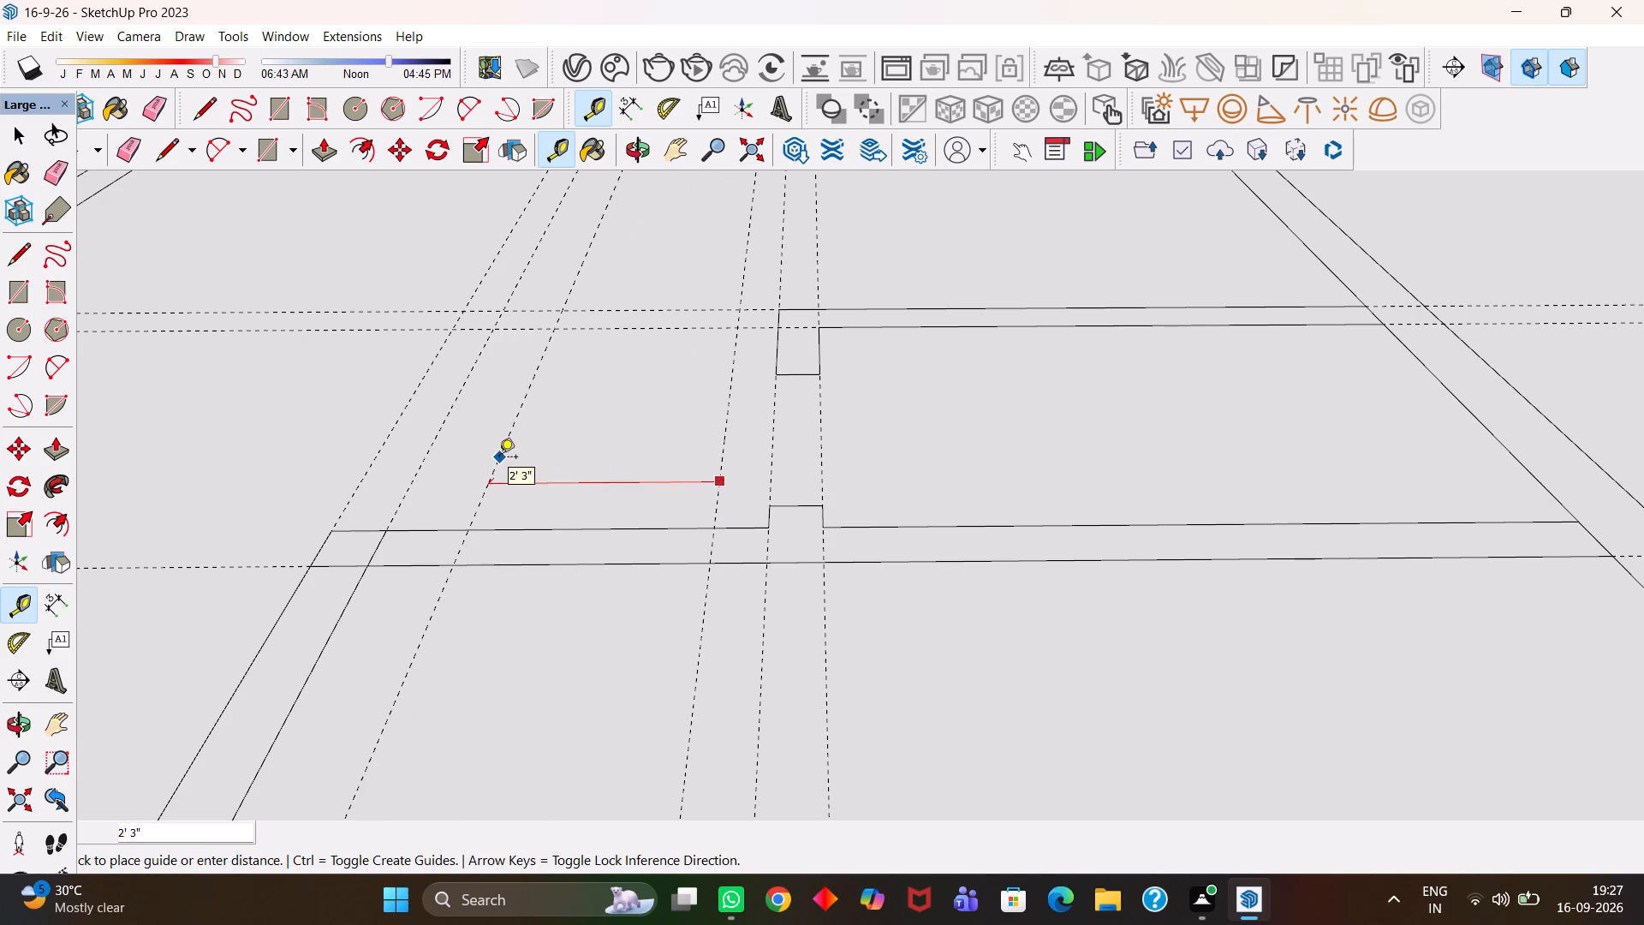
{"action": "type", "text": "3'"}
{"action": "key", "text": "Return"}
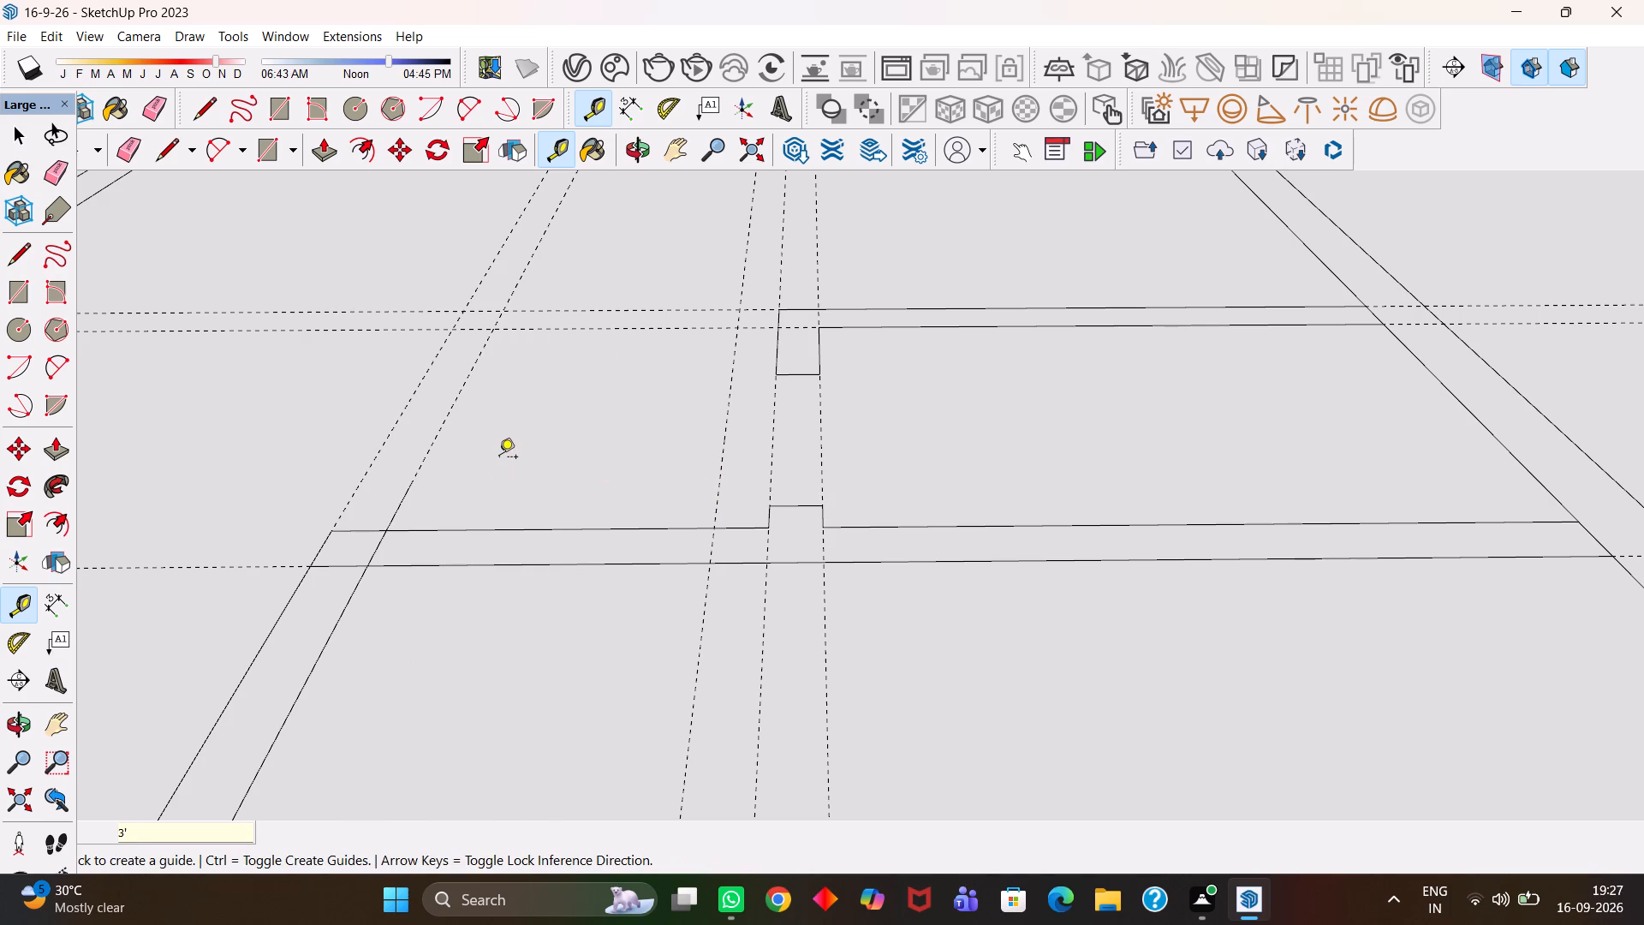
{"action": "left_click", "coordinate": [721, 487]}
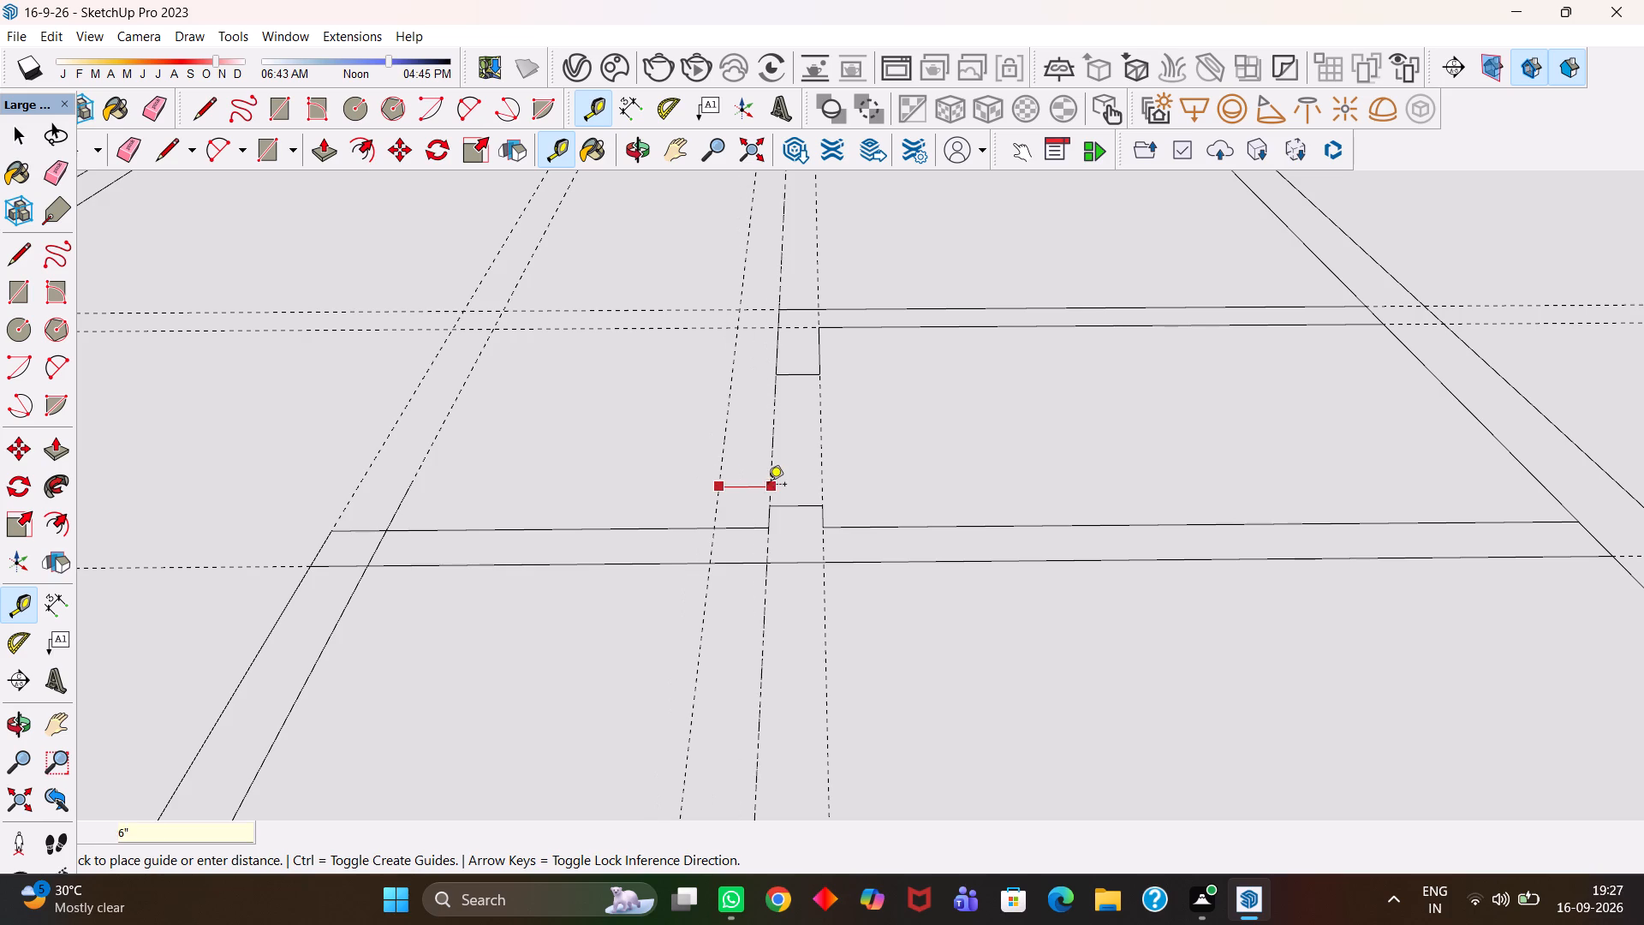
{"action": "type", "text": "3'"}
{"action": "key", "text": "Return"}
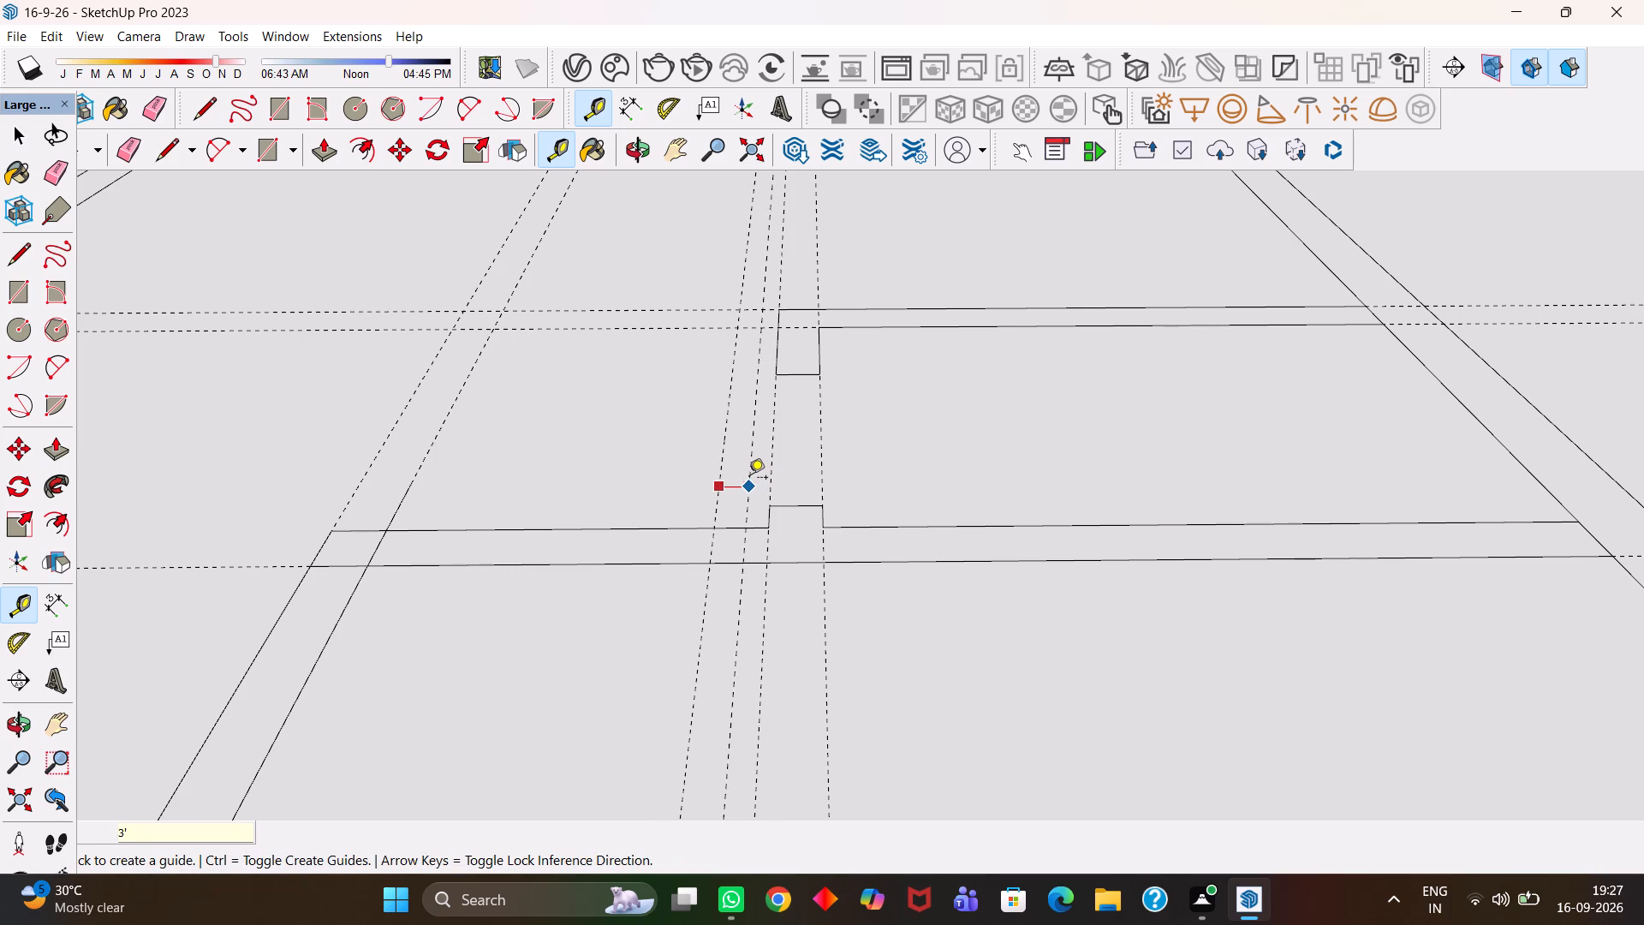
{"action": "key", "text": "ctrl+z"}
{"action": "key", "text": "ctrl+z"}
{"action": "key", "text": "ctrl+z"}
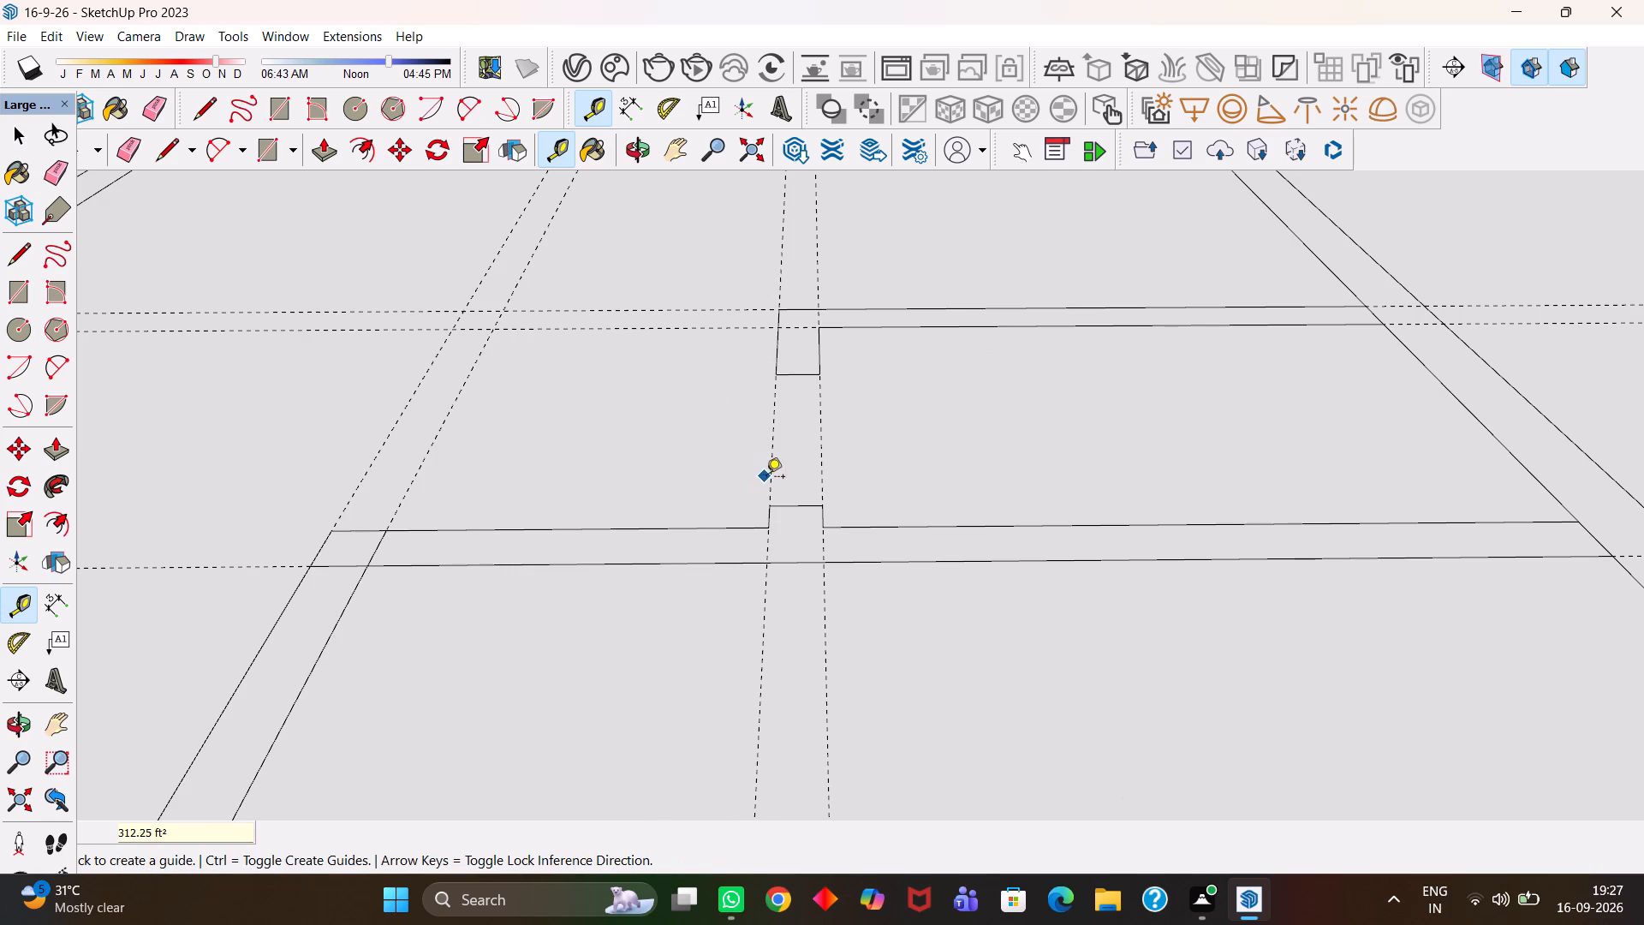
Place lengthwise guides 3" out from the stub's outer-side guide, and 3' and 3" from the facing side guide of the lengthwise partition.
{"action": "left_click", "coordinate": [772, 474]}
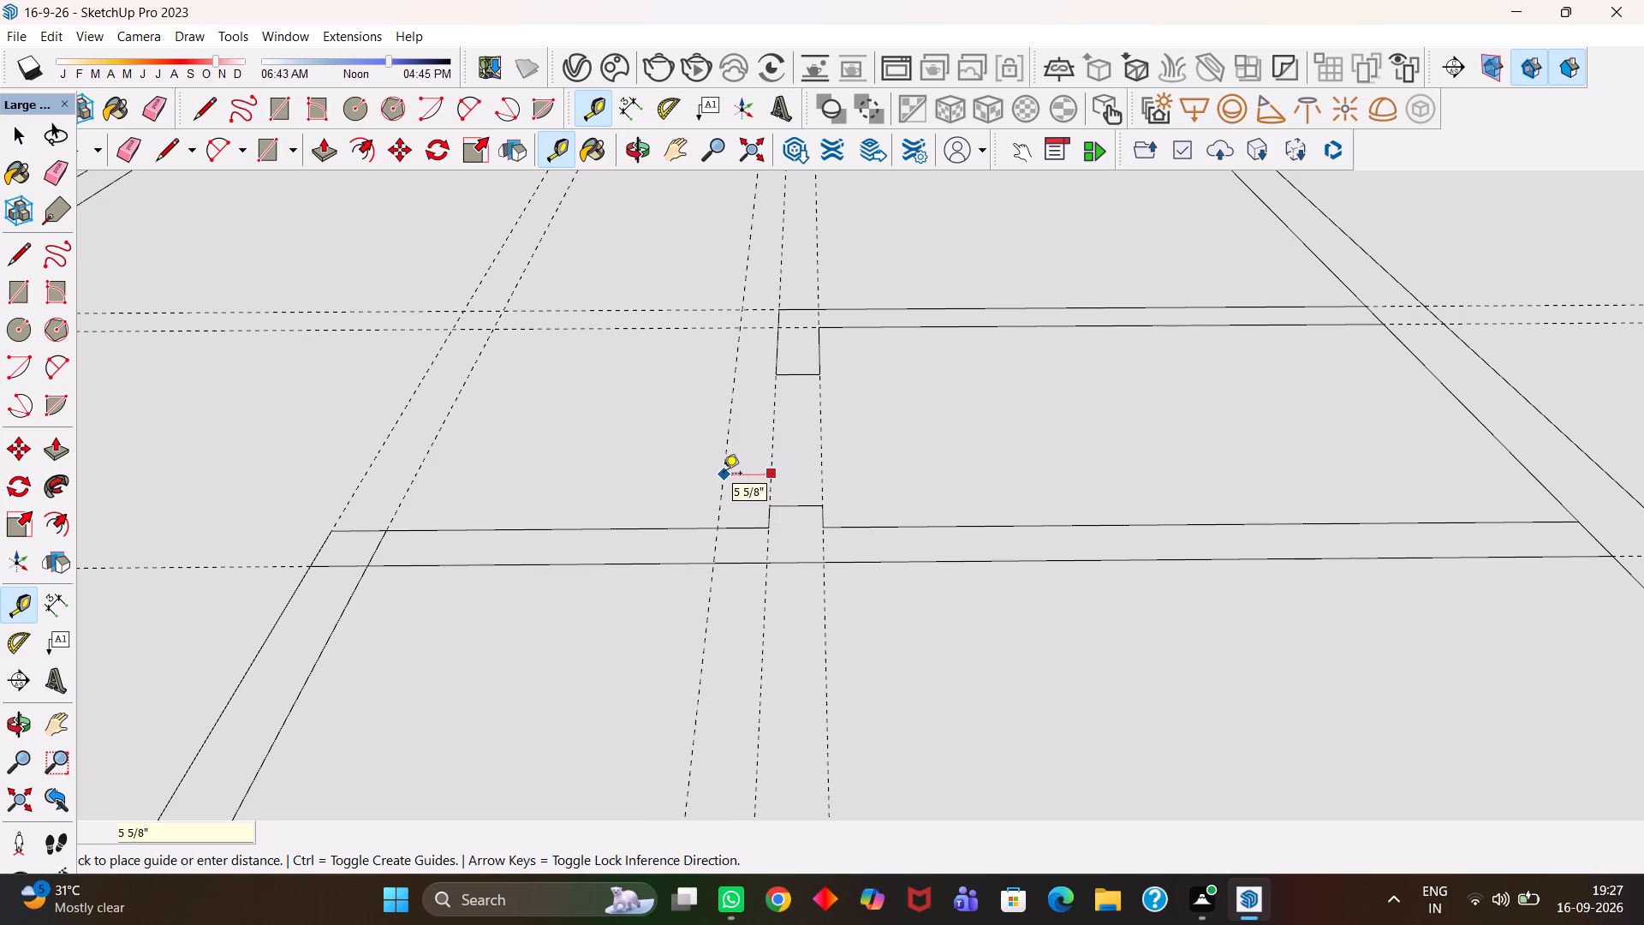
{"action": "type", "text": "3\""}
{"action": "key", "text": "Return"}
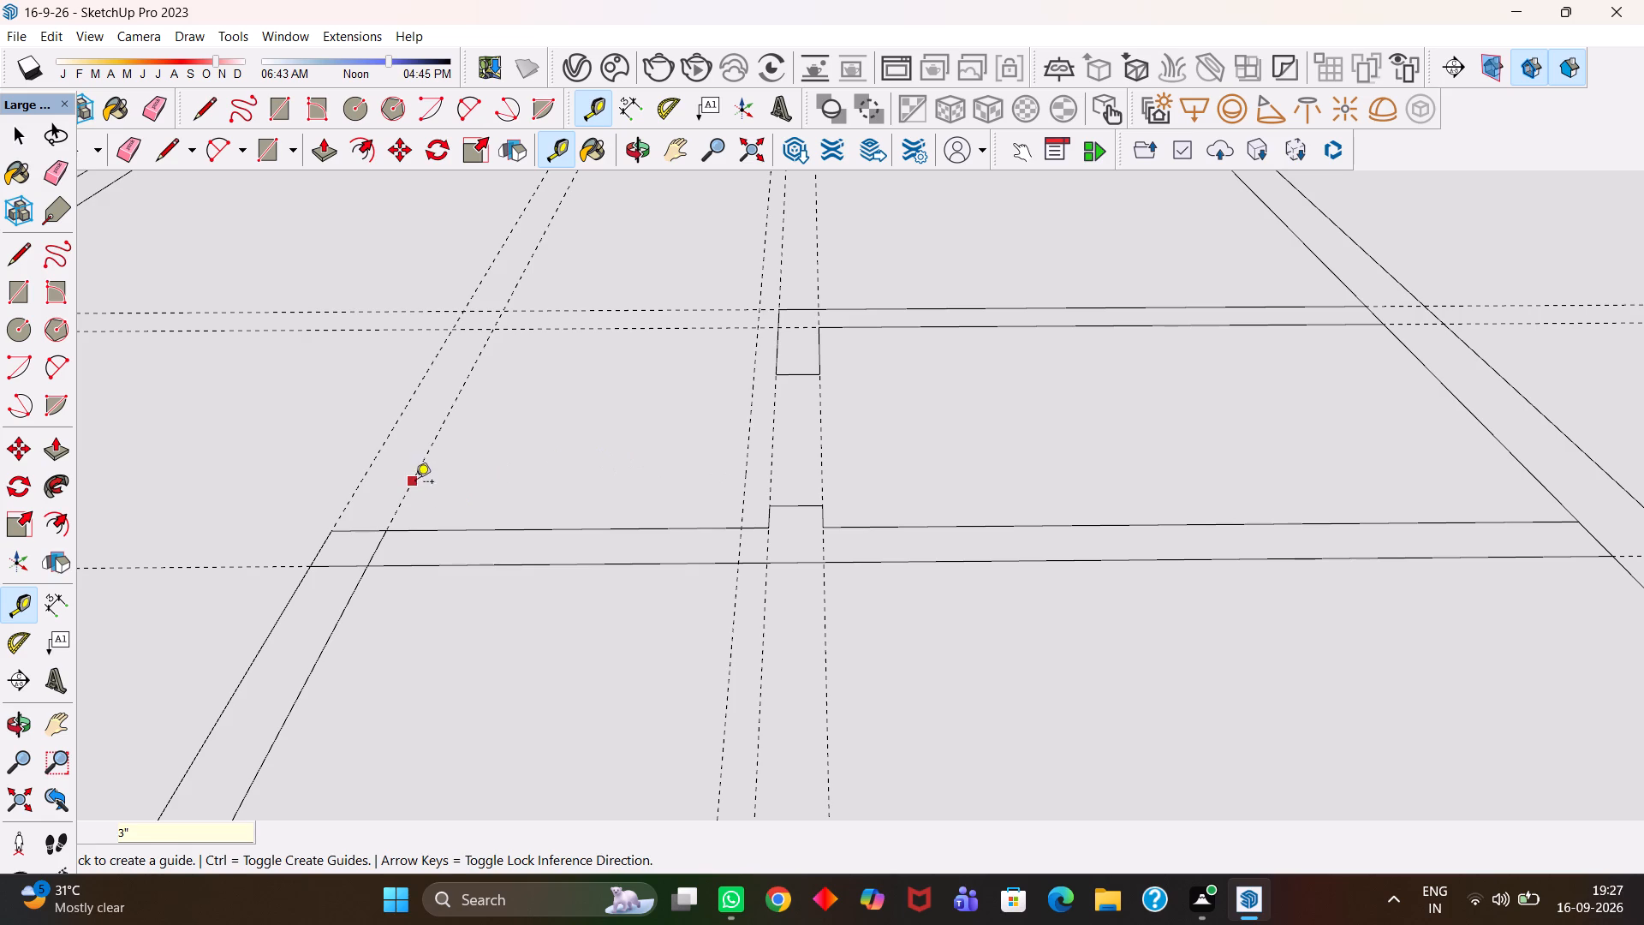
{"action": "left_click", "coordinate": [415, 483]}
{"action": "type", "text": "3'"}
{"action": "key", "text": "Return"}
{"action": "left_click", "coordinate": [414, 474]}
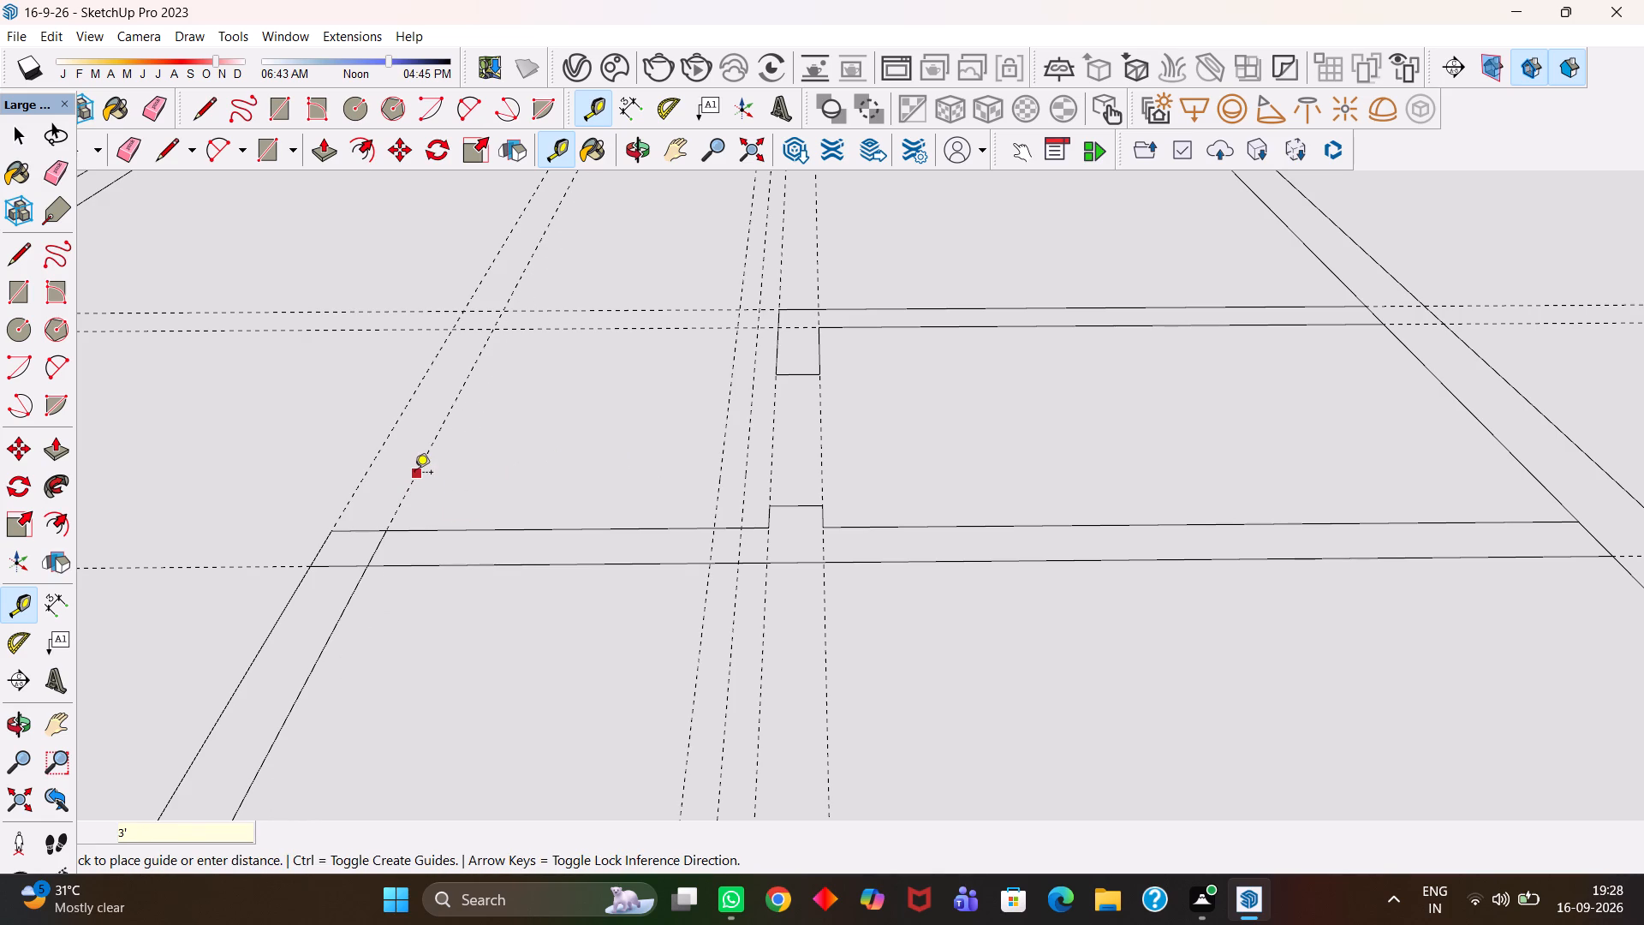
{"action": "type", "text": "3\""}
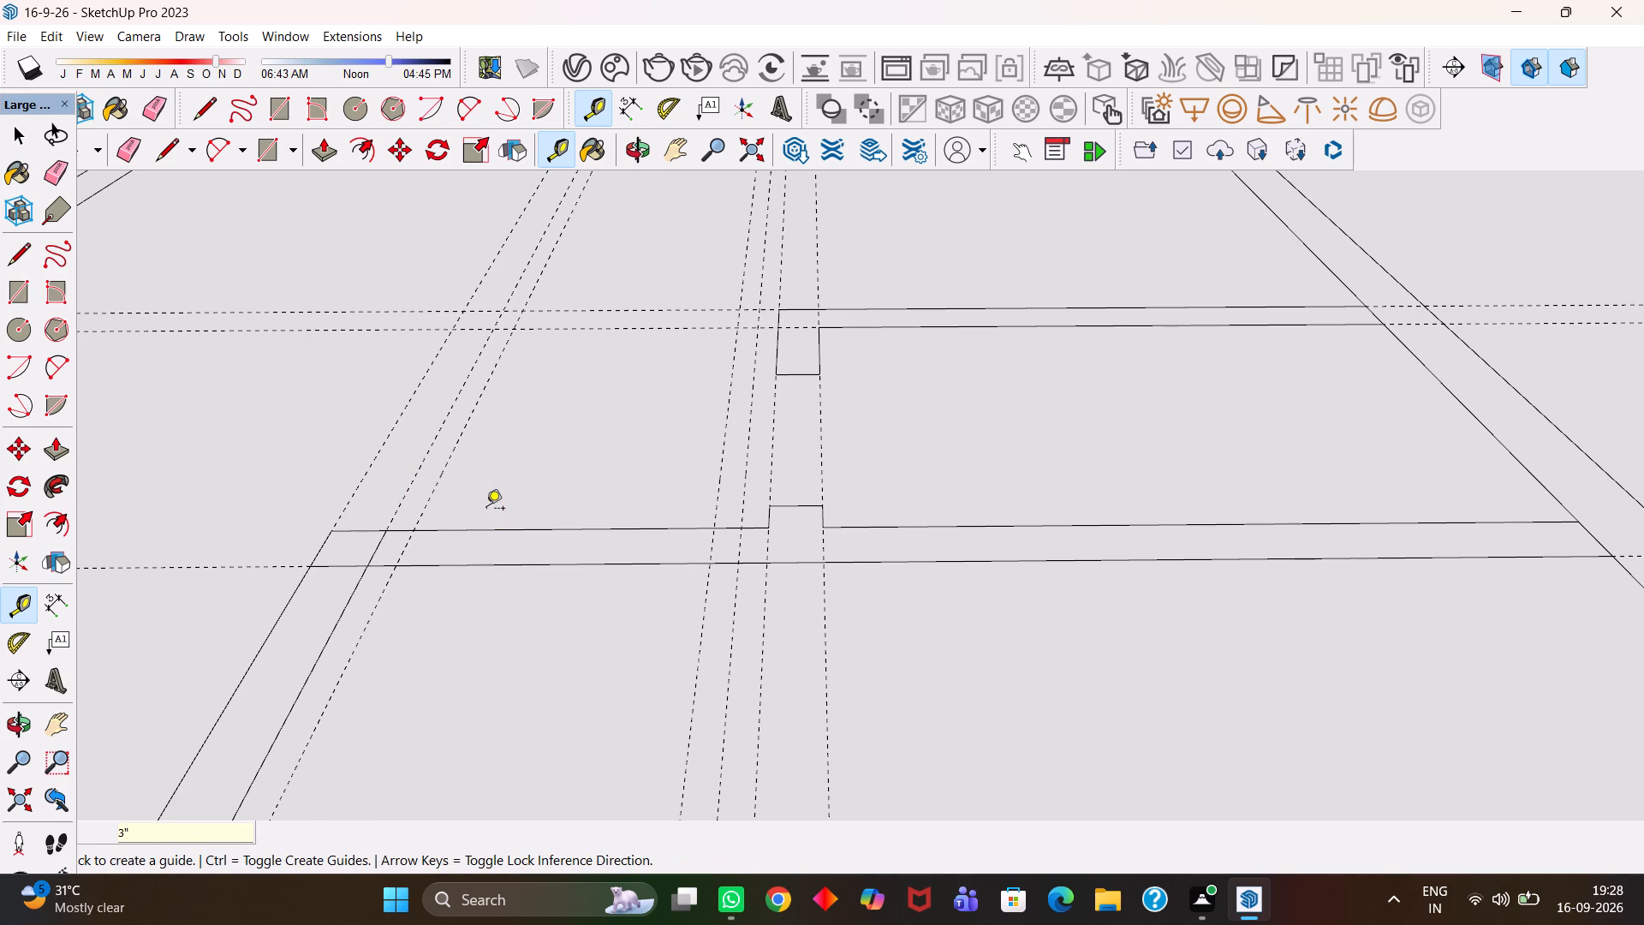
{"action": "key", "text": "Return"}
Cut a door opening in the crosswise partition: draw a rectangle between the 3" and 3' guides and erase the wall lines within it.
{"action": "key", "text": "r"}
{"action": "left_click", "coordinate": [420, 528]}
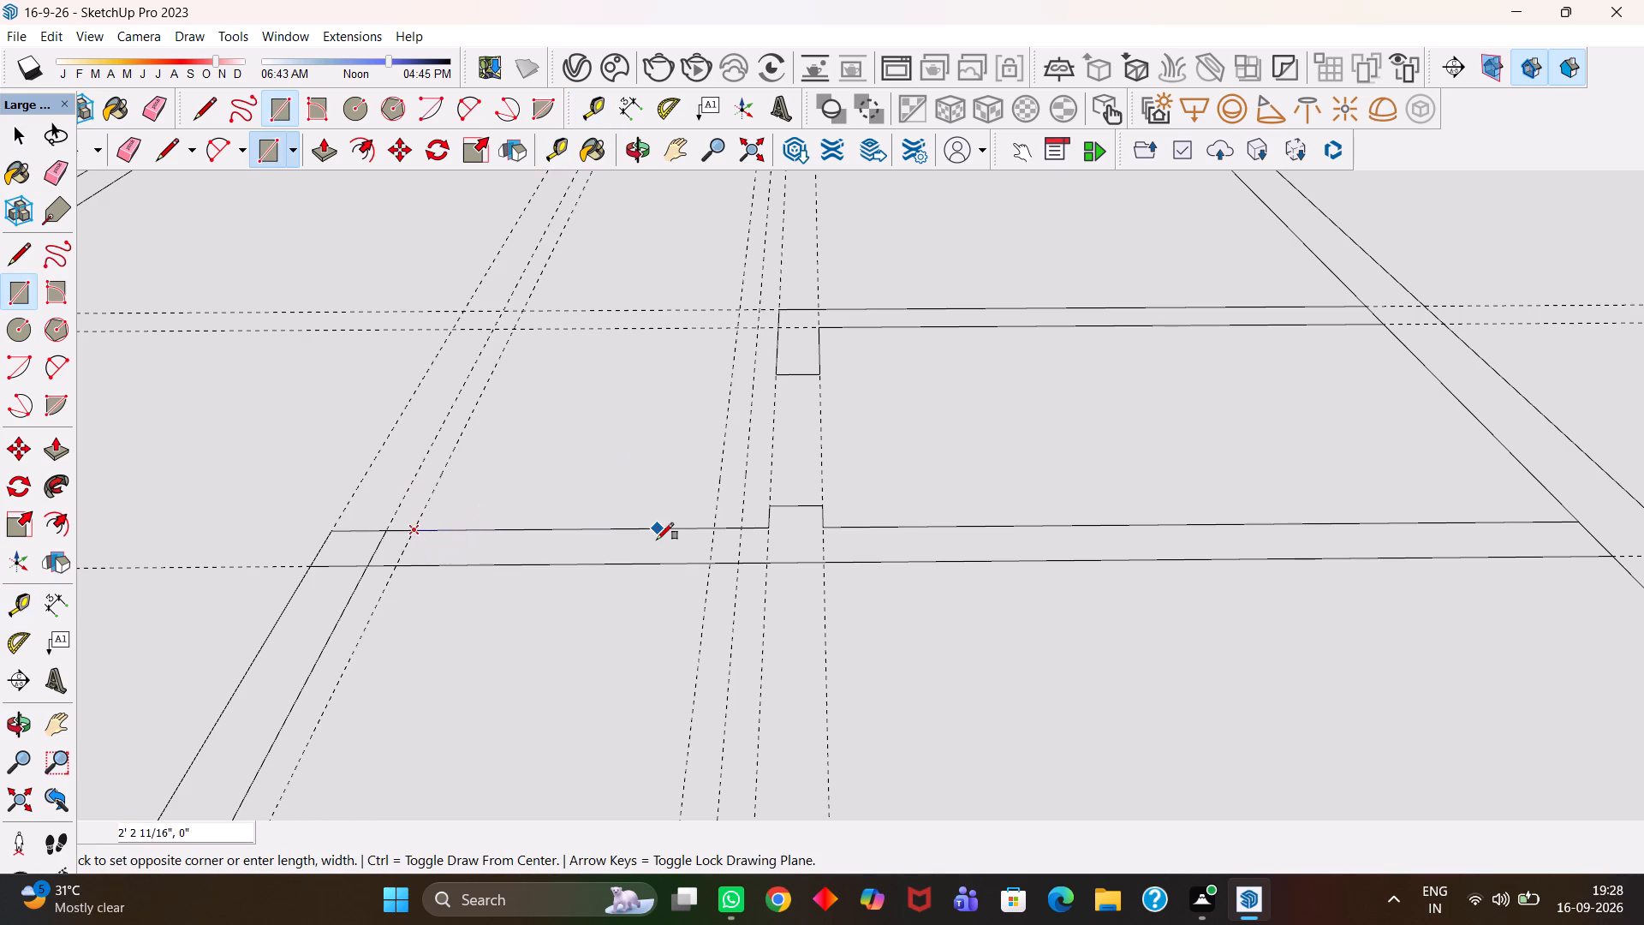
{"action": "left_click", "coordinate": [709, 568]}
{"action": "scroll", "coordinate": [709, 568], "scroll_direction": "down", "scroll_amount": 2}
{"action": "key", "text": "e"}
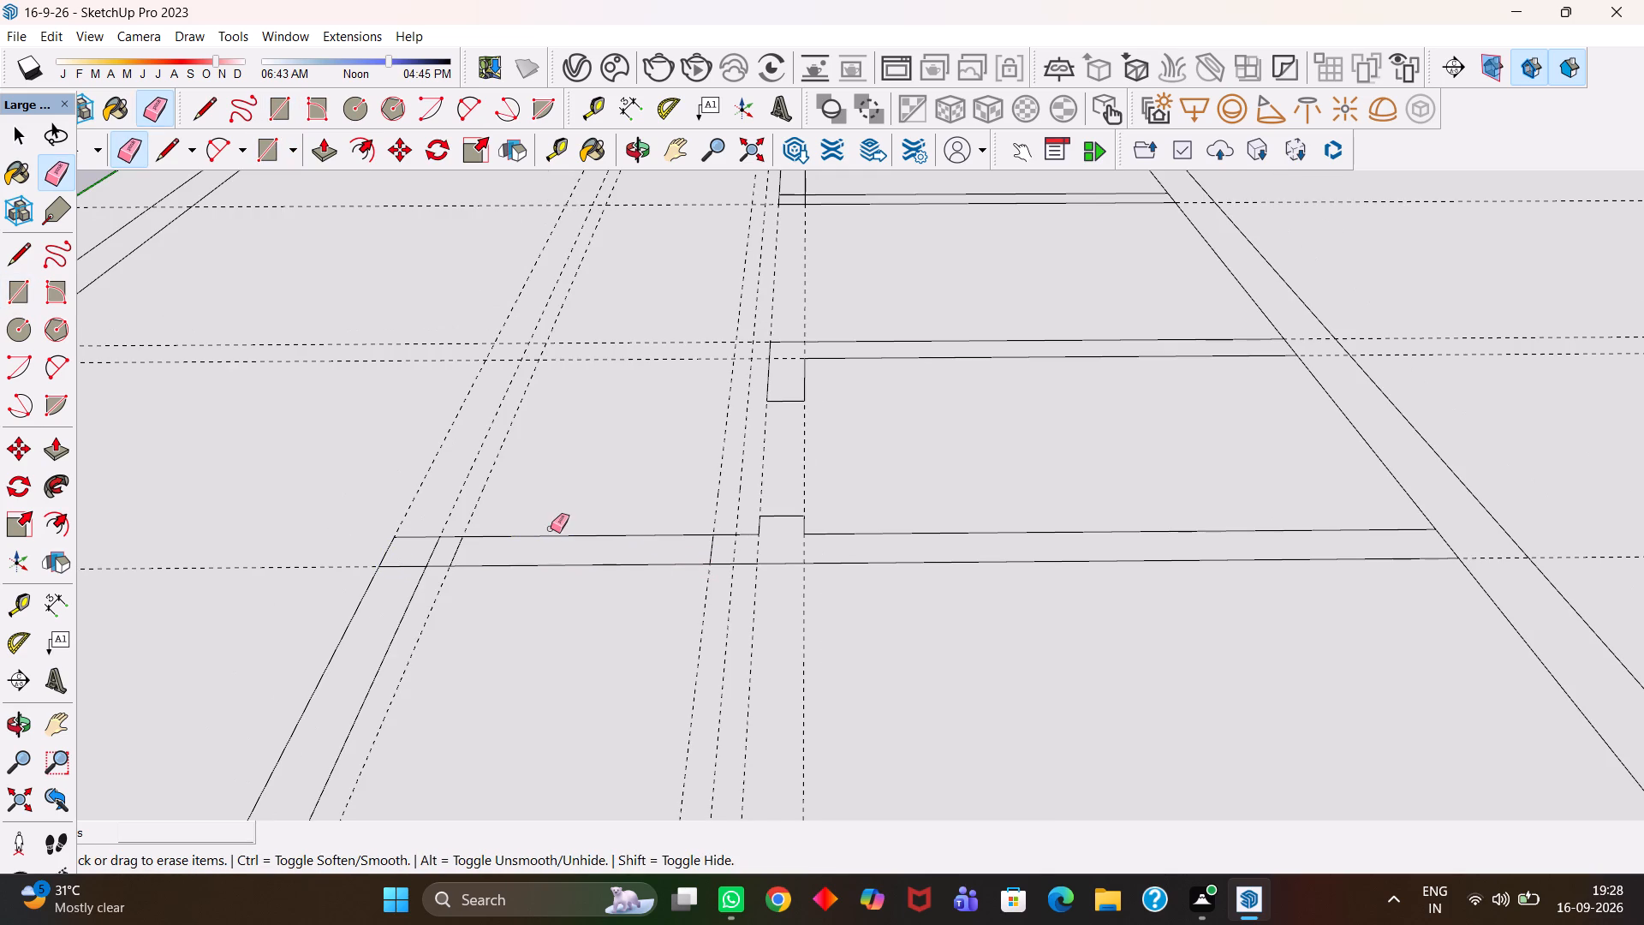
{"action": "left_click_drag", "start_coordinate": [556, 522], "coordinate": [539, 611]}
Erase the lengthwise guides around the new opening and the two crosswise guides along the partition above it.
{"action": "left_click_drag", "start_coordinate": [832, 634], "coordinate": [596, 652]}
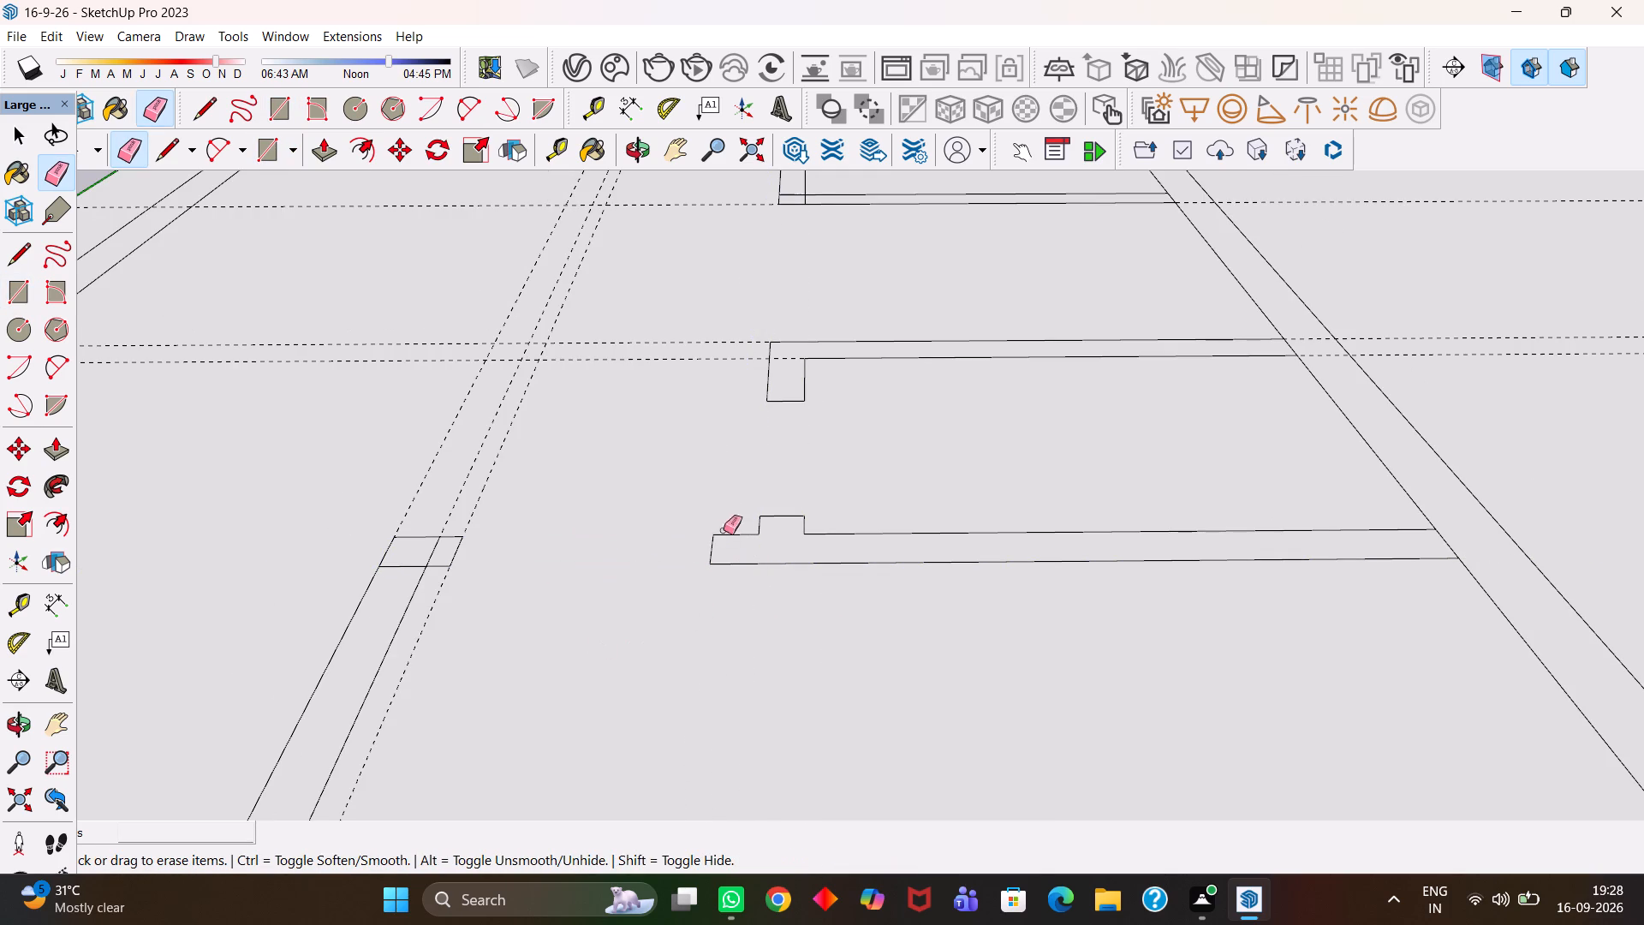
{"action": "scroll", "coordinate": [730, 554], "scroll_direction": "down", "scroll_amount": 3}
{"action": "key", "text": "h"}
{"action": "left_click_drag", "start_coordinate": [748, 474], "coordinate": [911, 695]}
{"action": "left_click_drag", "start_coordinate": [950, 512], "coordinate": [928, 673]}
{"action": "left_click_drag", "start_coordinate": [860, 481], "coordinate": [873, 583]}
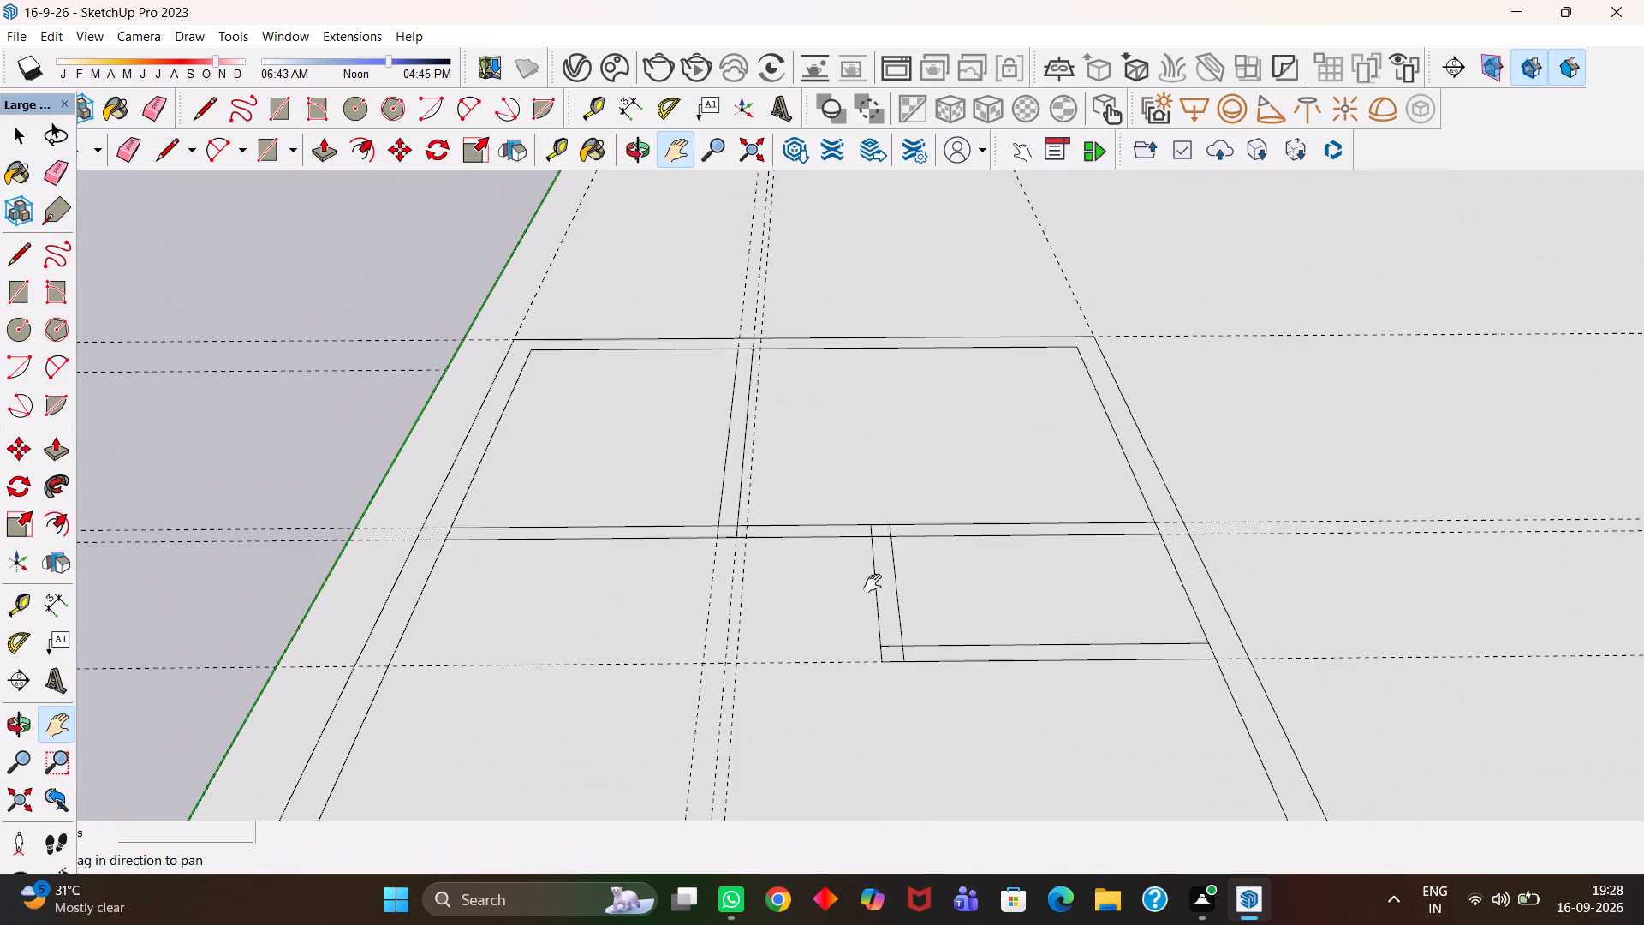
{"action": "left_click_drag", "start_coordinate": [873, 583], "coordinate": [890, 430]}
{"action": "scroll", "coordinate": [884, 451], "scroll_direction": "down", "scroll_amount": 4}
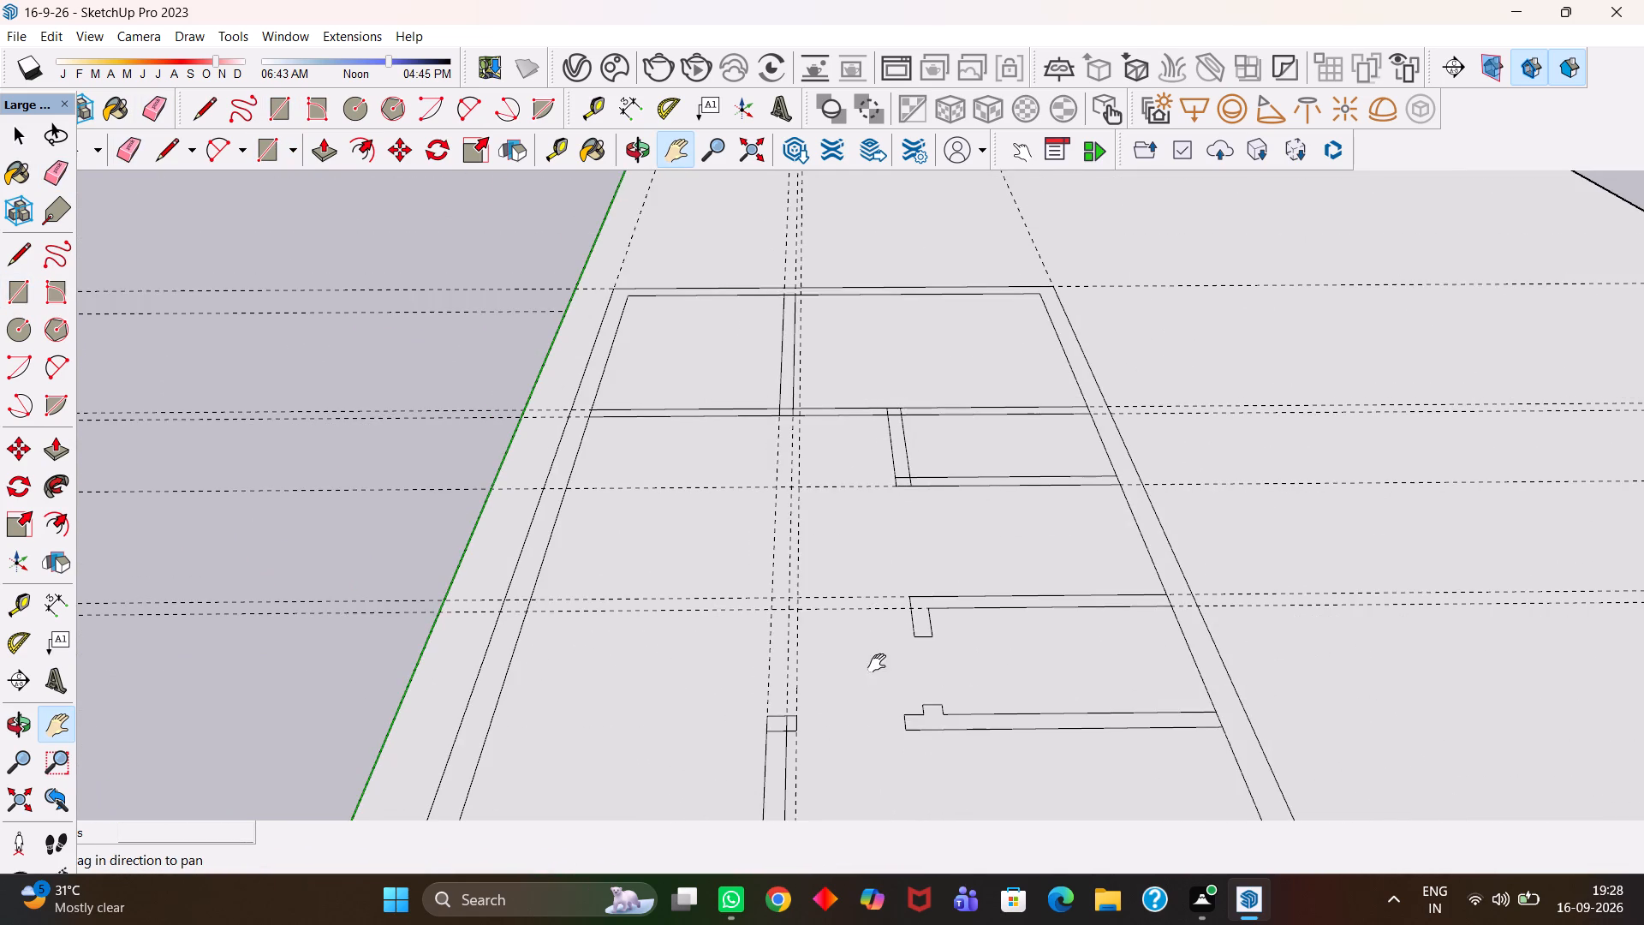
{"action": "left_click_drag", "start_coordinate": [877, 663], "coordinate": [928, 453]}
{"action": "key", "text": "e"}
{"action": "left_click_drag", "start_coordinate": [912, 462], "coordinate": [767, 407]}
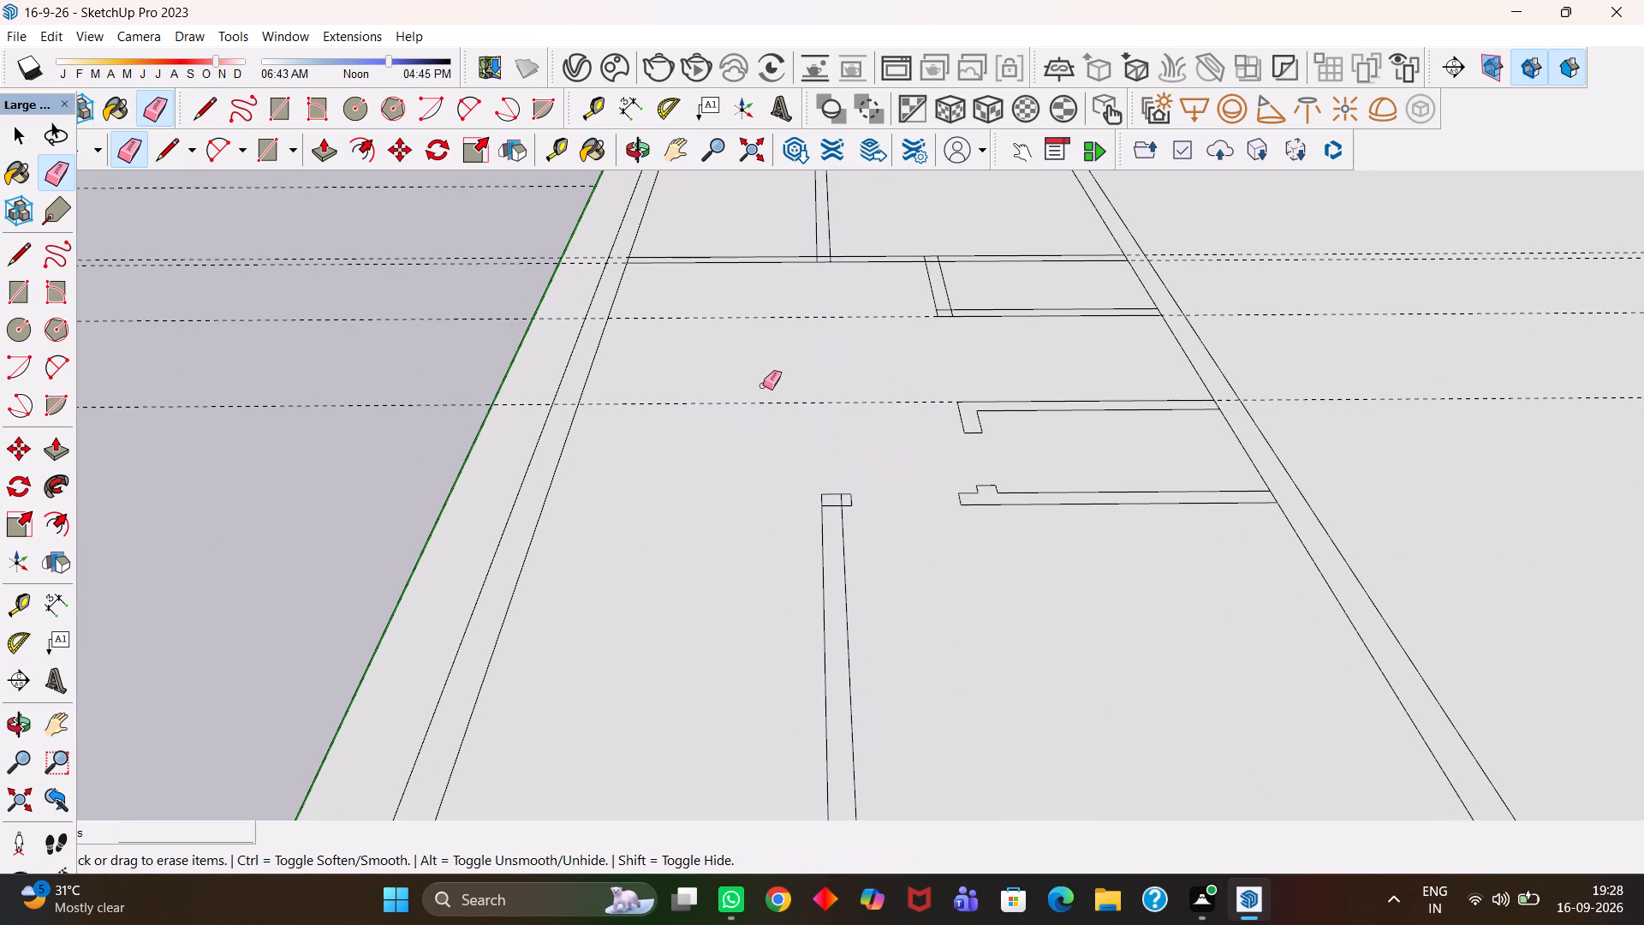
{"action": "left_click_drag", "start_coordinate": [809, 380], "coordinate": [794, 467]}
{"action": "scroll", "coordinate": [798, 443], "scroll_direction": "down", "scroll_amount": 4}
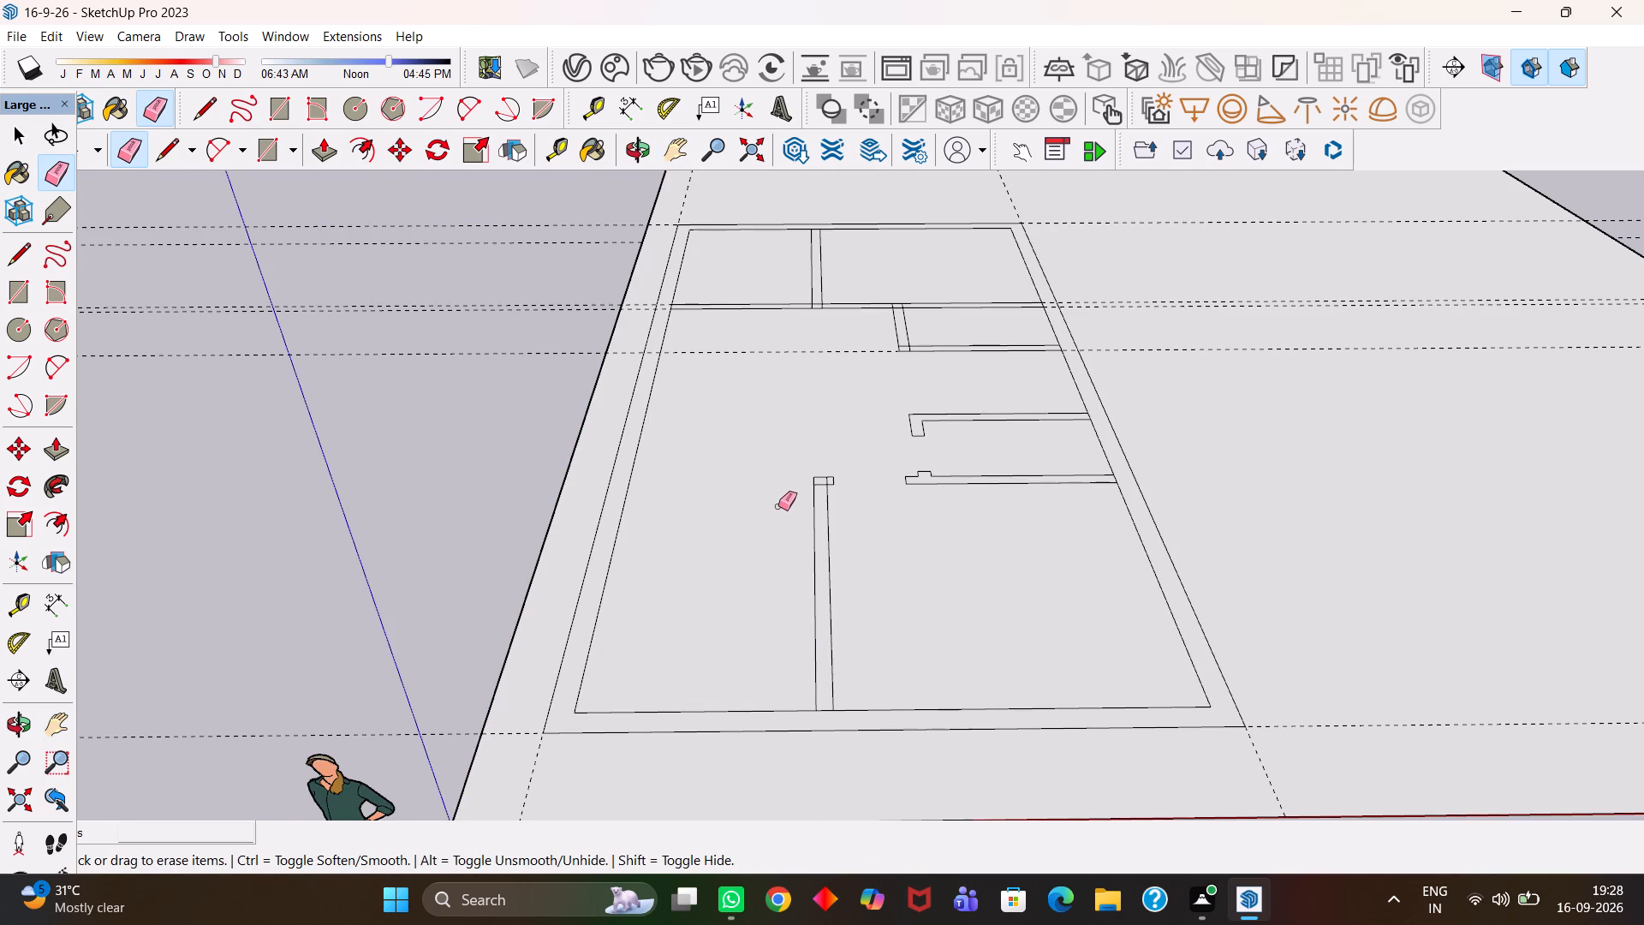
Place crosswise guides in line with both sides of the opened partition, the first 11' 9" from the end wall's inner face.
{"action": "key", "text": "t"}
{"action": "left_click", "coordinate": [737, 713]}
{"action": "scroll", "coordinate": [818, 475], "scroll_direction": "up", "scroll_amount": 1}
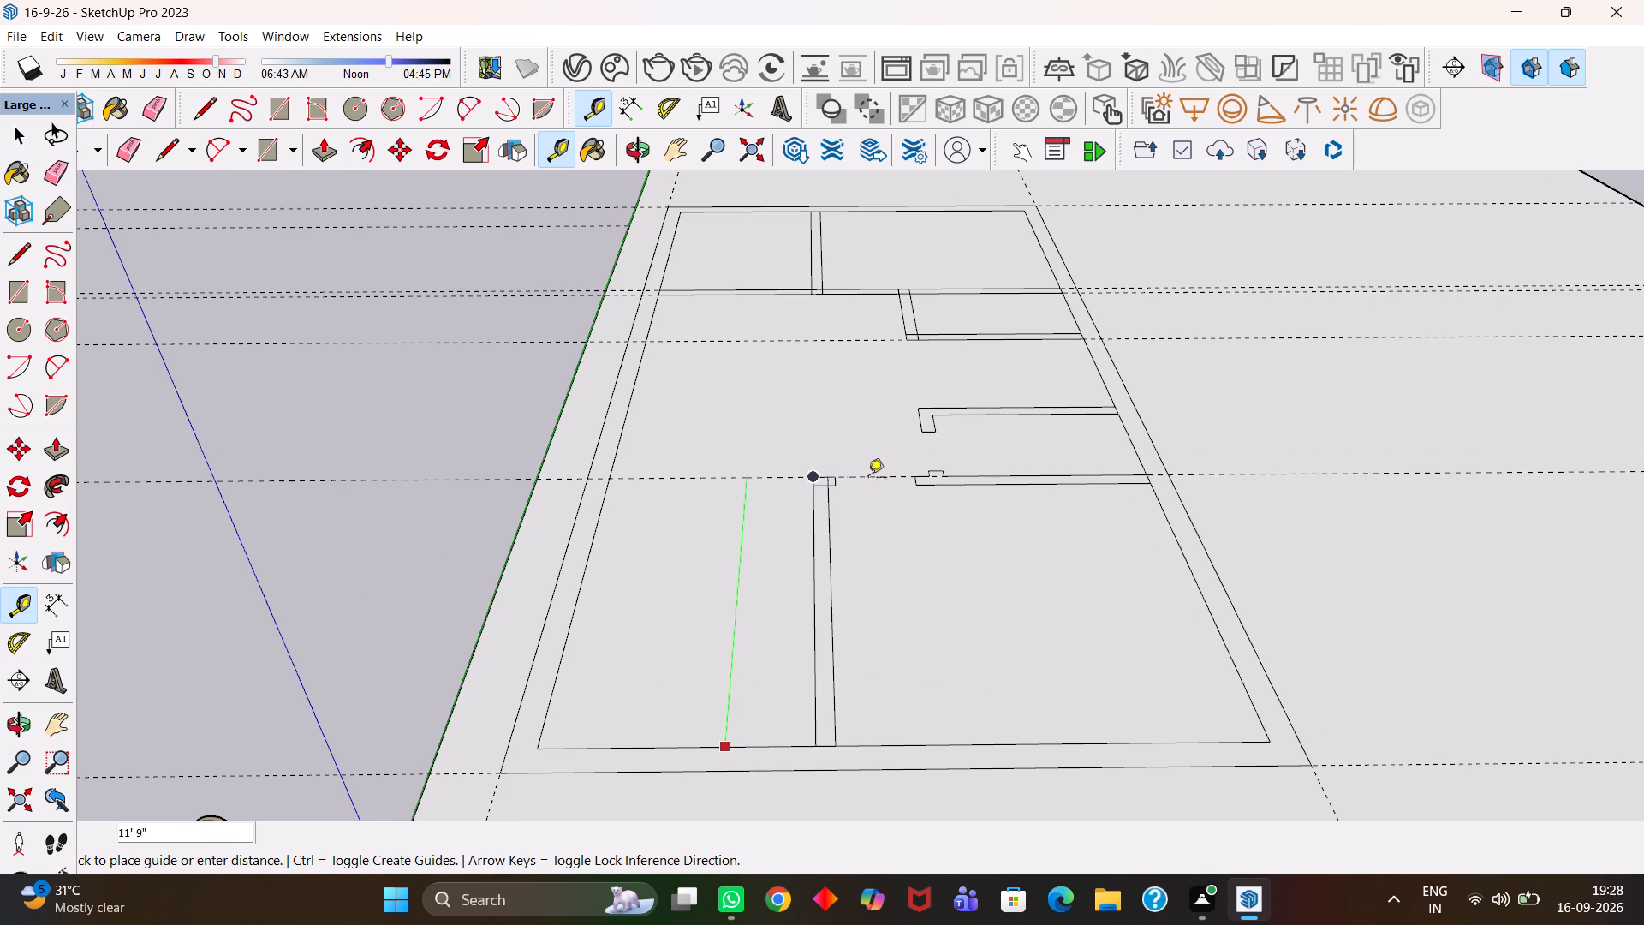
{"action": "left_click", "coordinate": [812, 479]}
{"action": "scroll", "coordinate": [782, 480], "scroll_direction": "up", "scroll_amount": 3}
{"action": "left_click", "coordinate": [782, 480]}
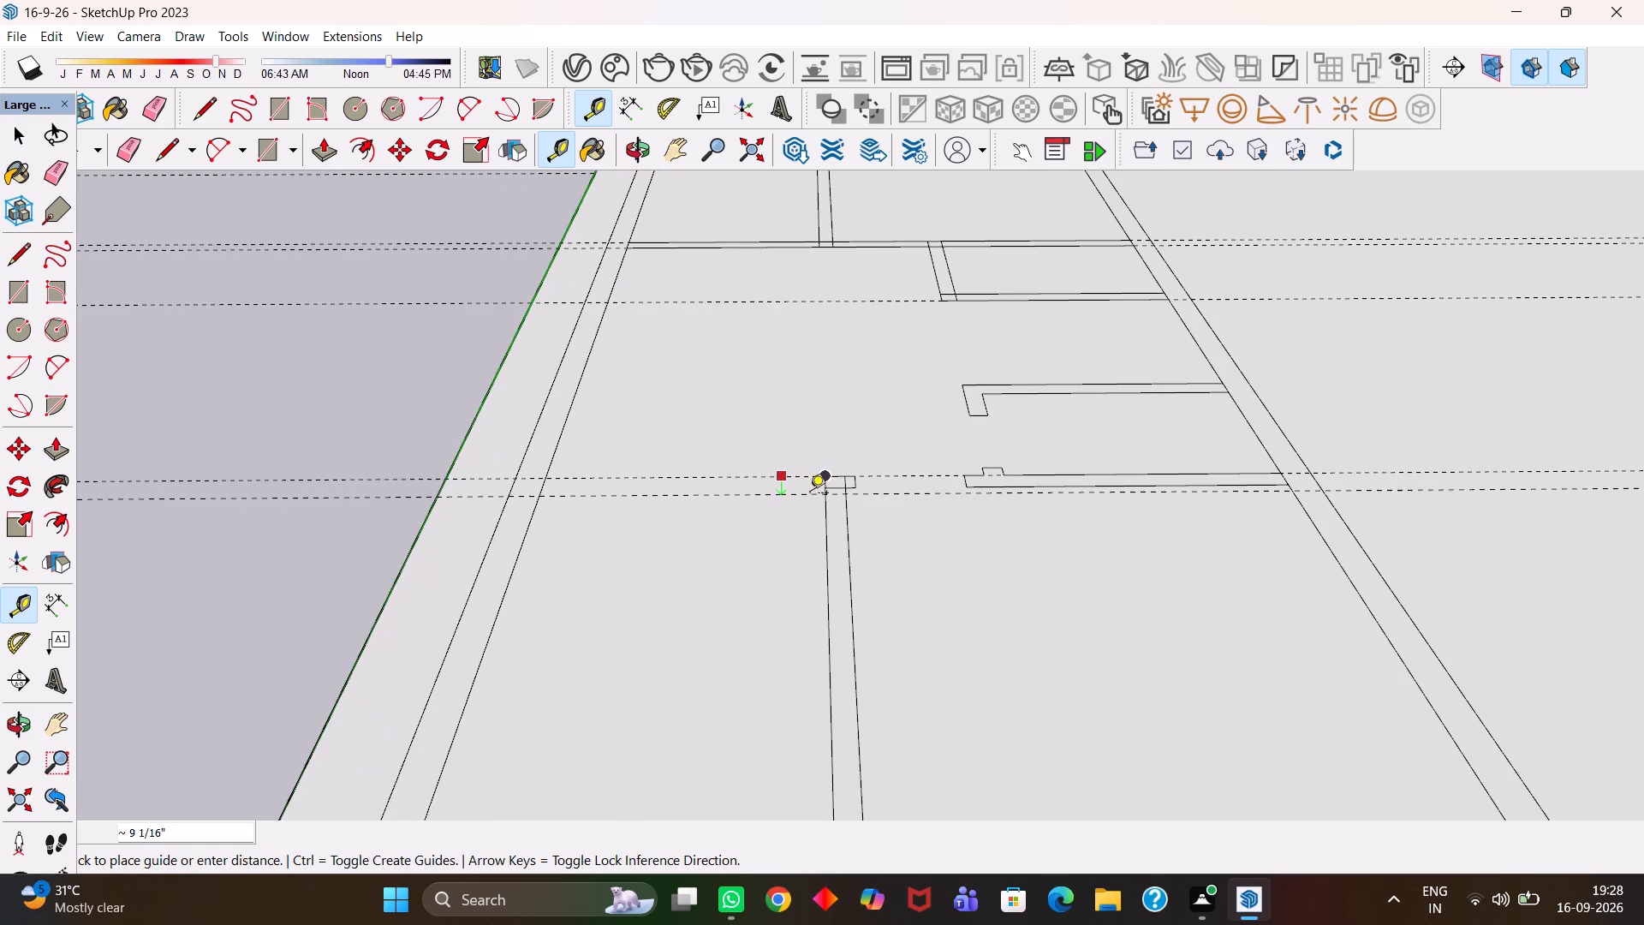
{"action": "left_click", "coordinate": [819, 490]}
Place a crosswise guide 8' 4" from the partition's near-side guide, toward the end wall.
{"action": "left_click", "coordinate": [746, 489]}
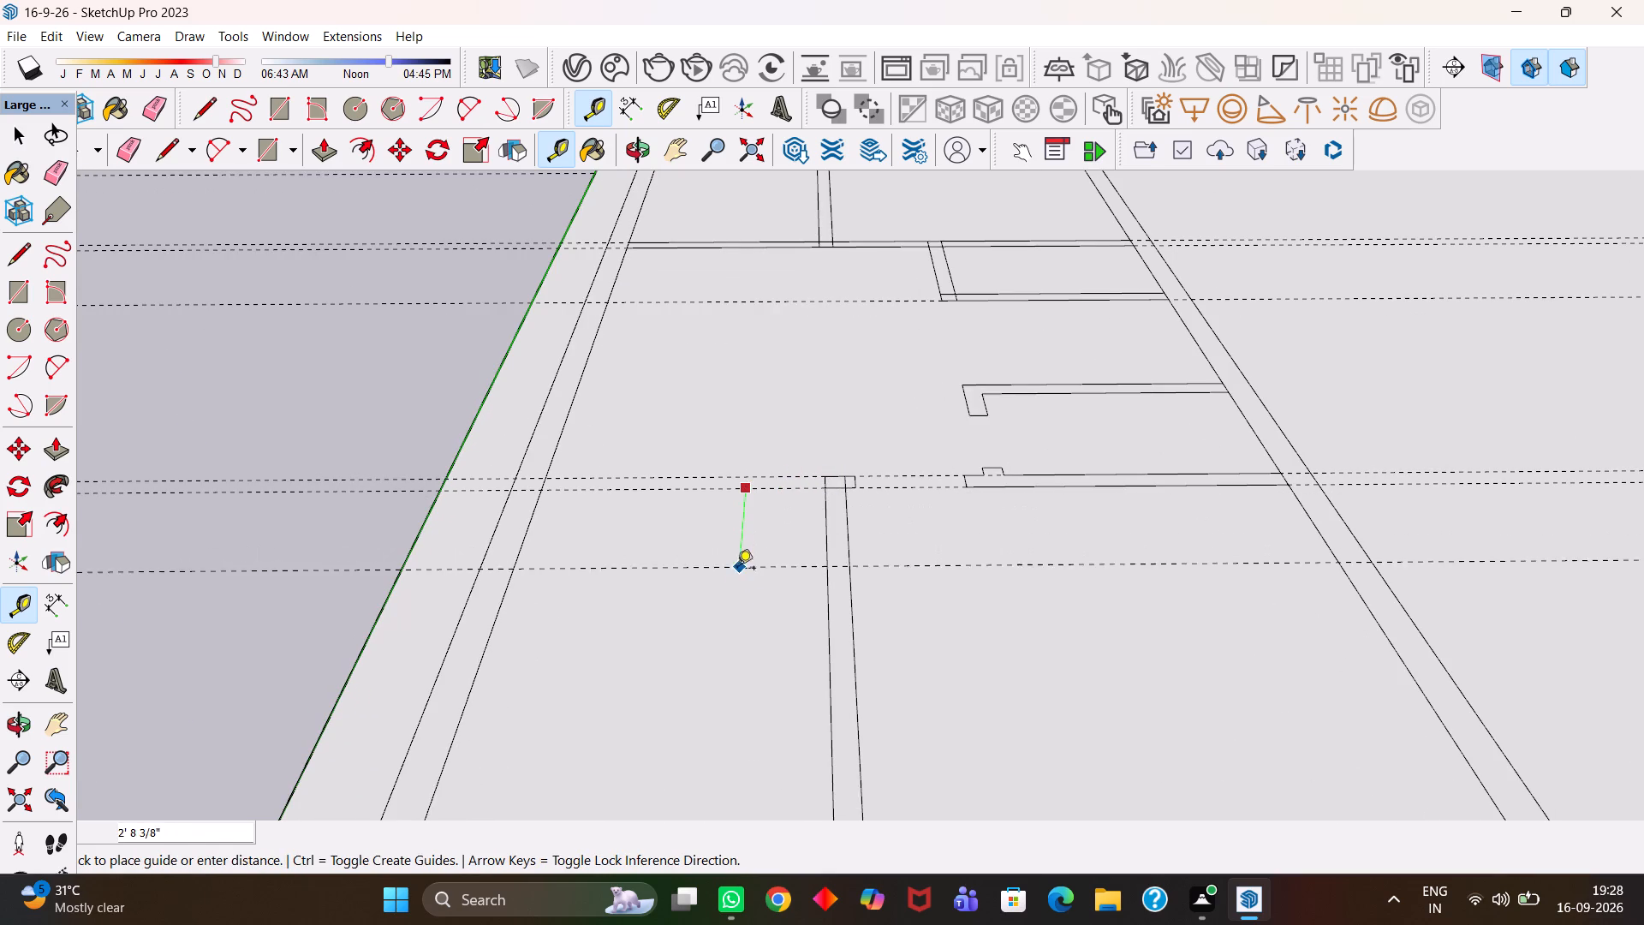
{"action": "scroll", "coordinate": [748, 638], "scroll_direction": "down", "scroll_amount": 3}
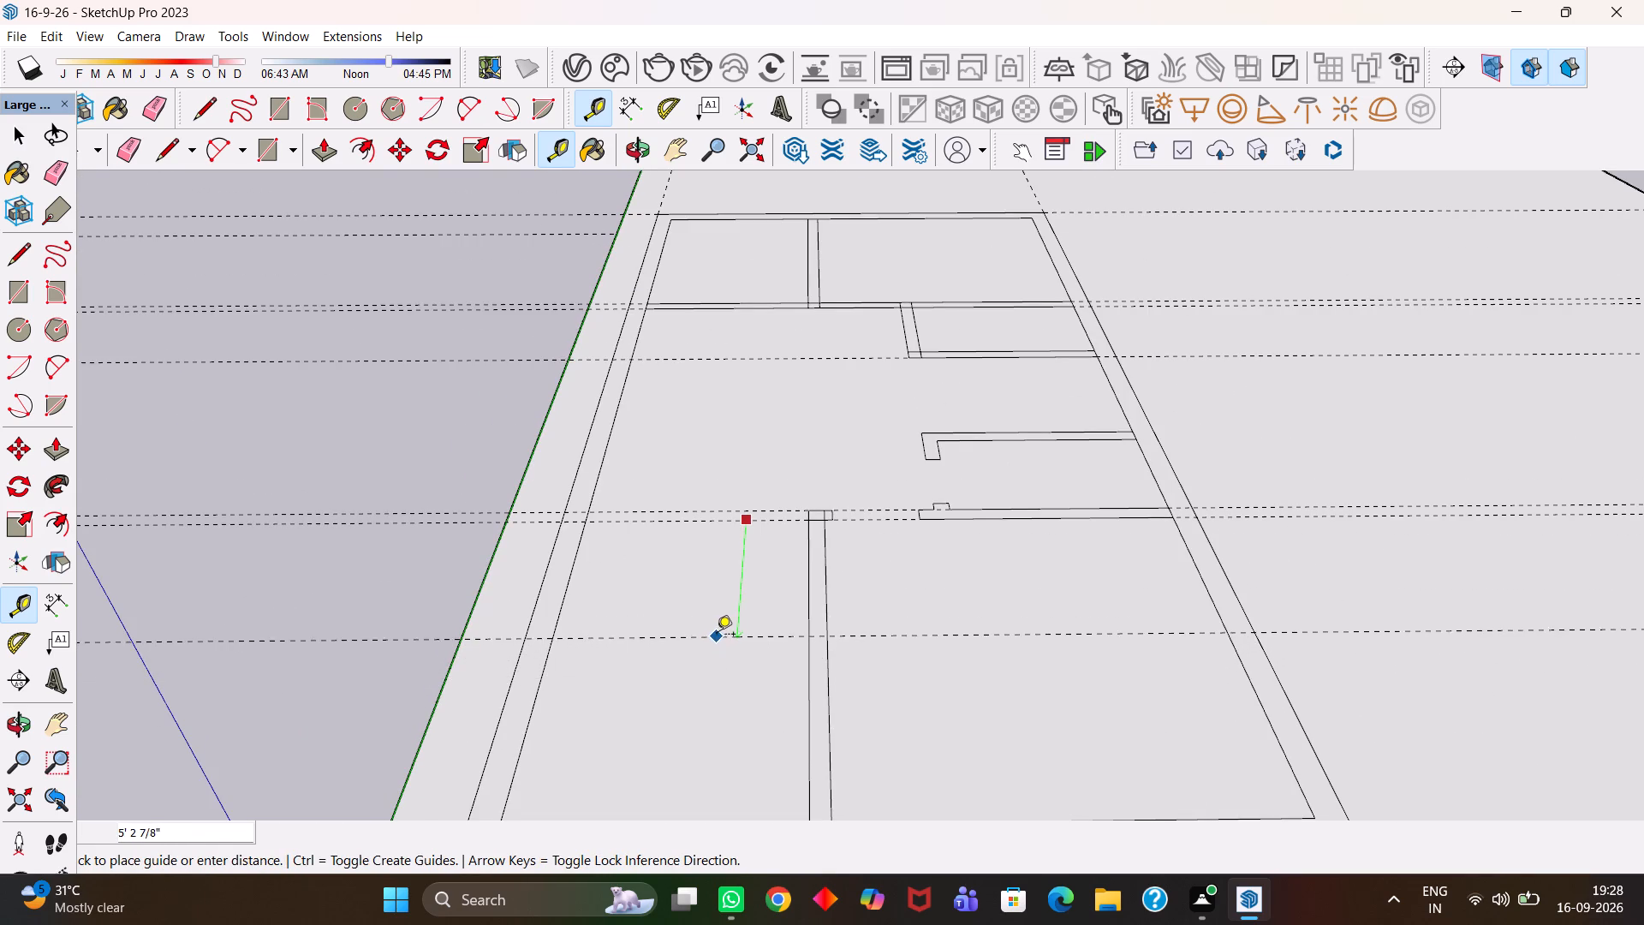
{"action": "scroll", "coordinate": [717, 633], "scroll_direction": "down", "scroll_amount": 1}
{"action": "key", "text": "8"}
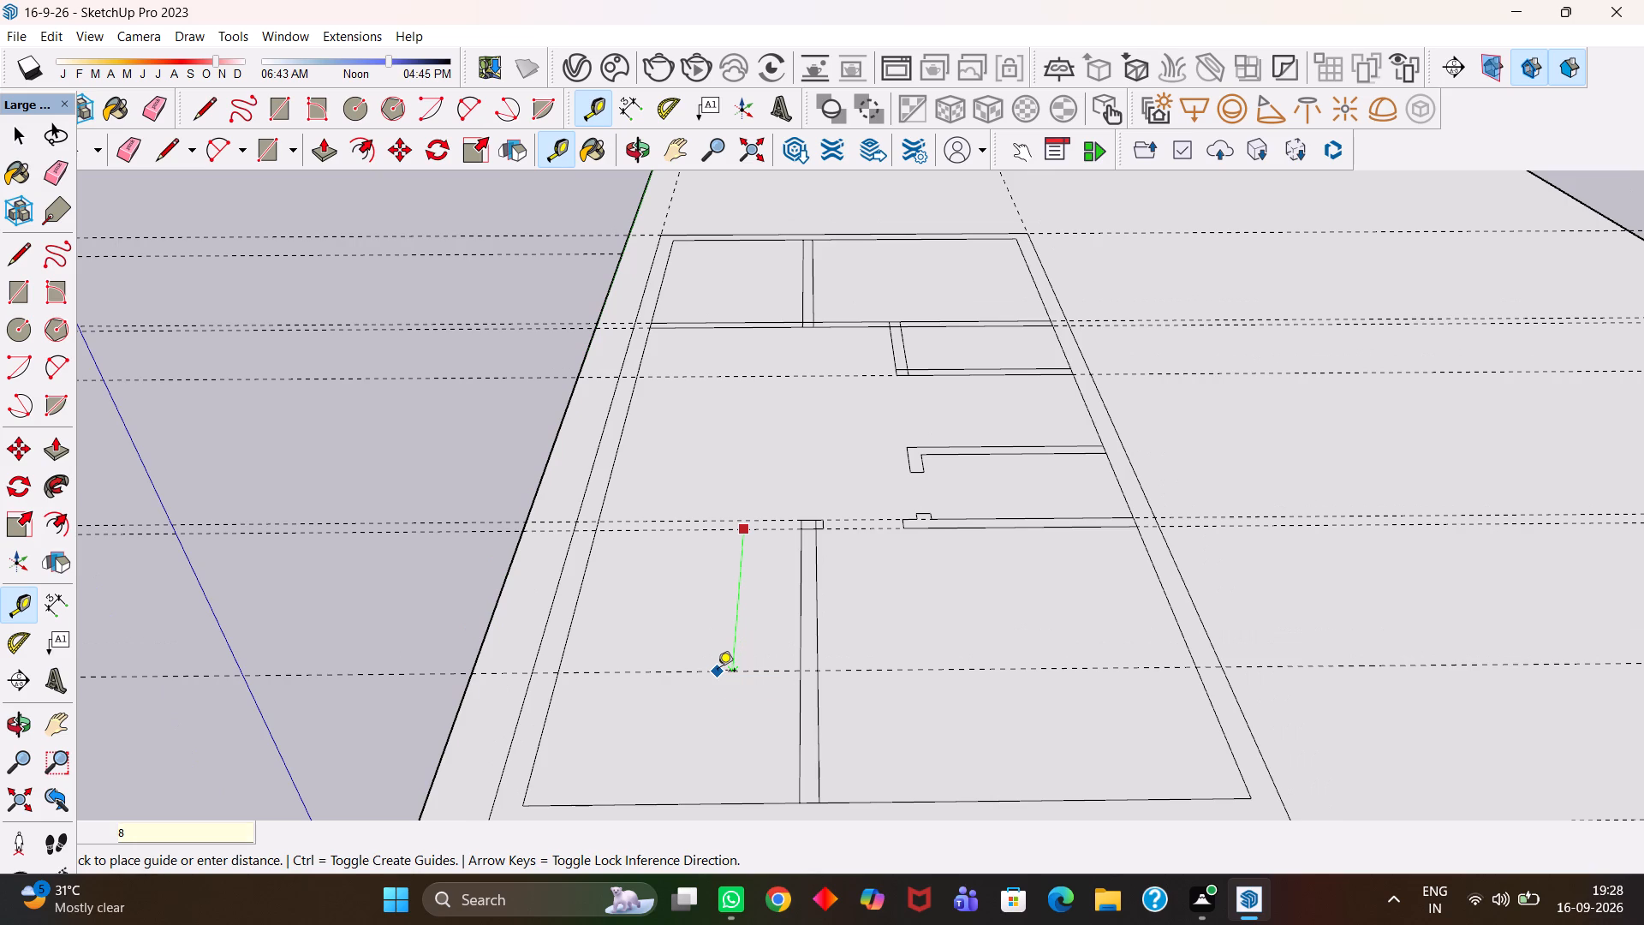
{"action": "type", "text": "'4\""}
{"action": "key", "text": "Return"}
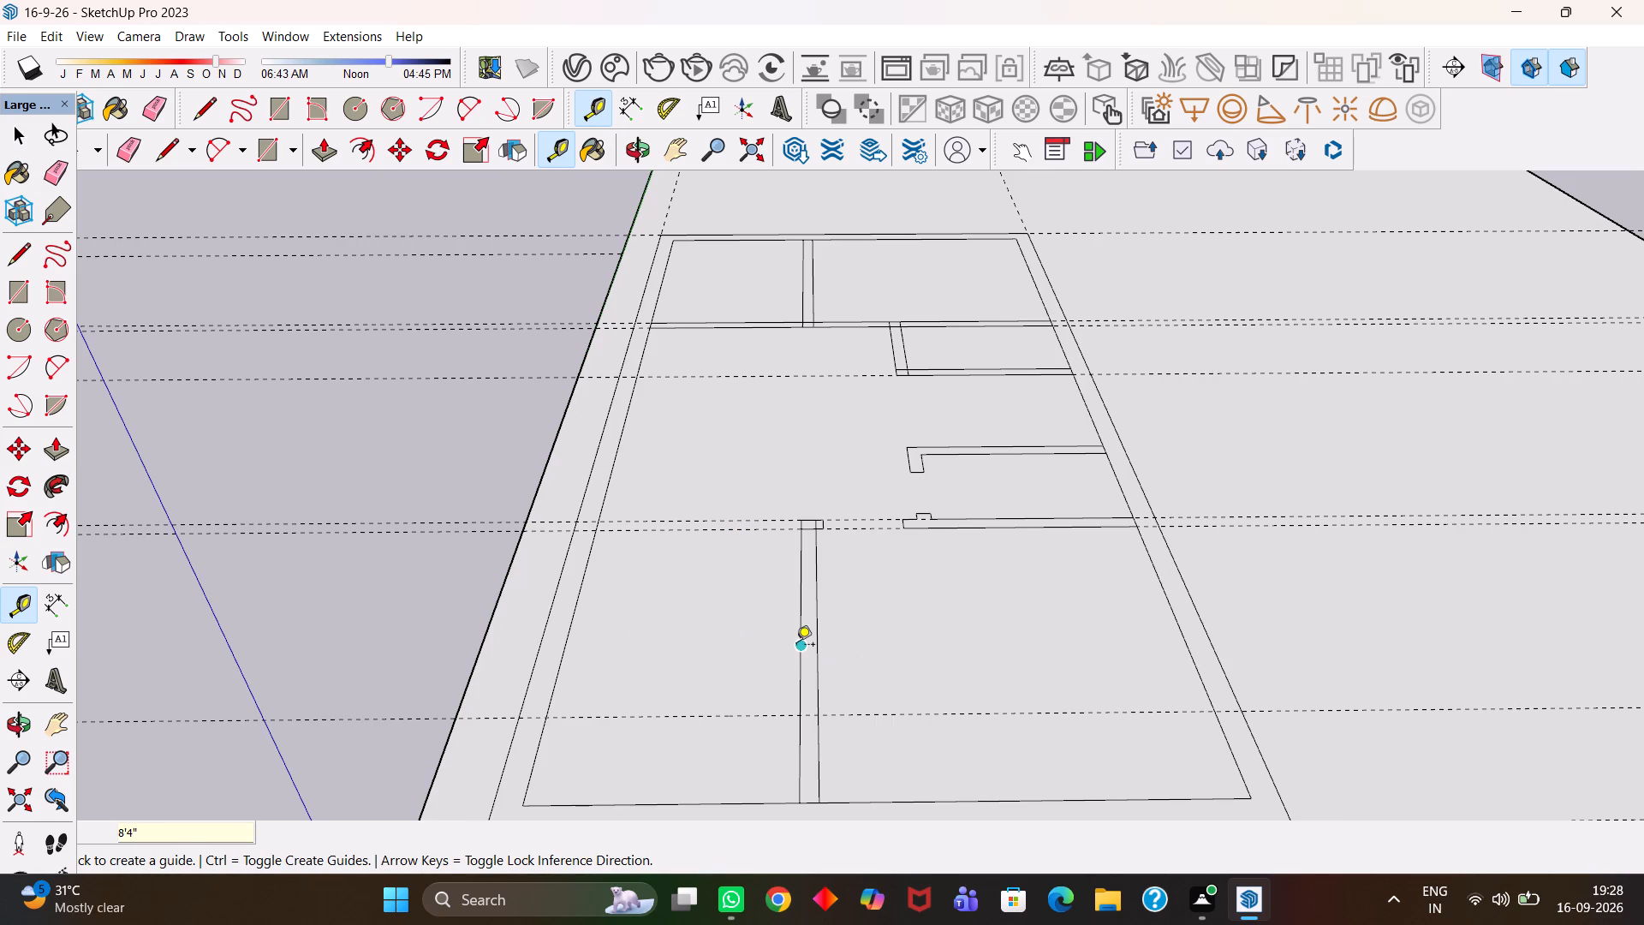
Measure the room width from the lengthwise partition to the inner face of the outer wall.
{"action": "left_click", "coordinate": [798, 647]}
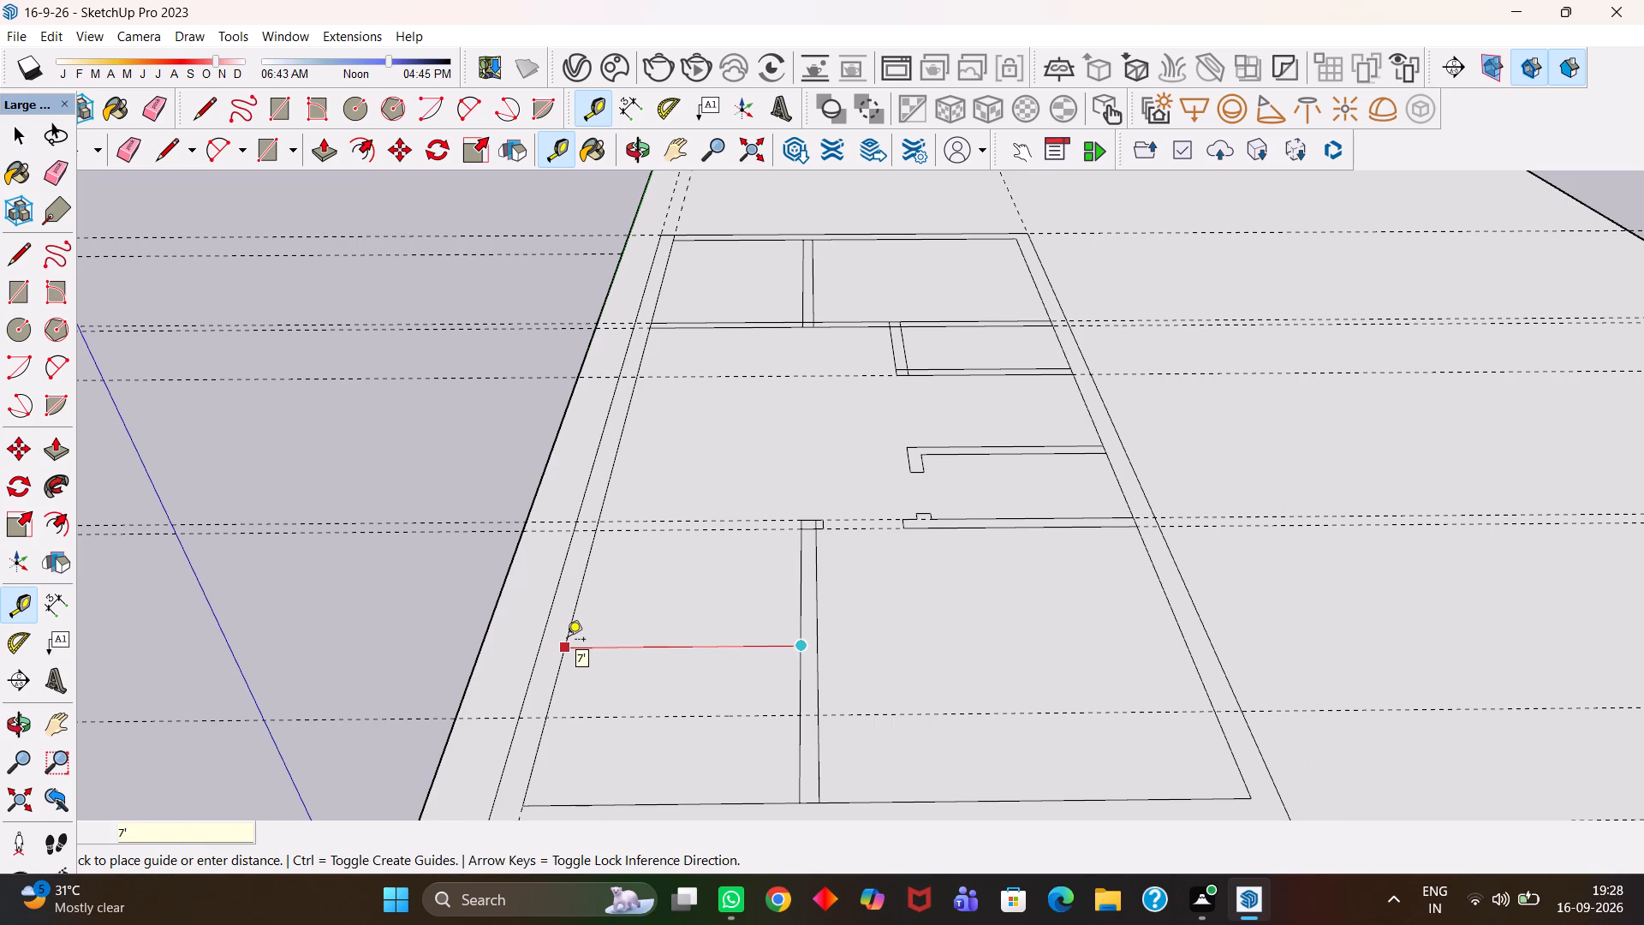
{"action": "key", "text": "t"}
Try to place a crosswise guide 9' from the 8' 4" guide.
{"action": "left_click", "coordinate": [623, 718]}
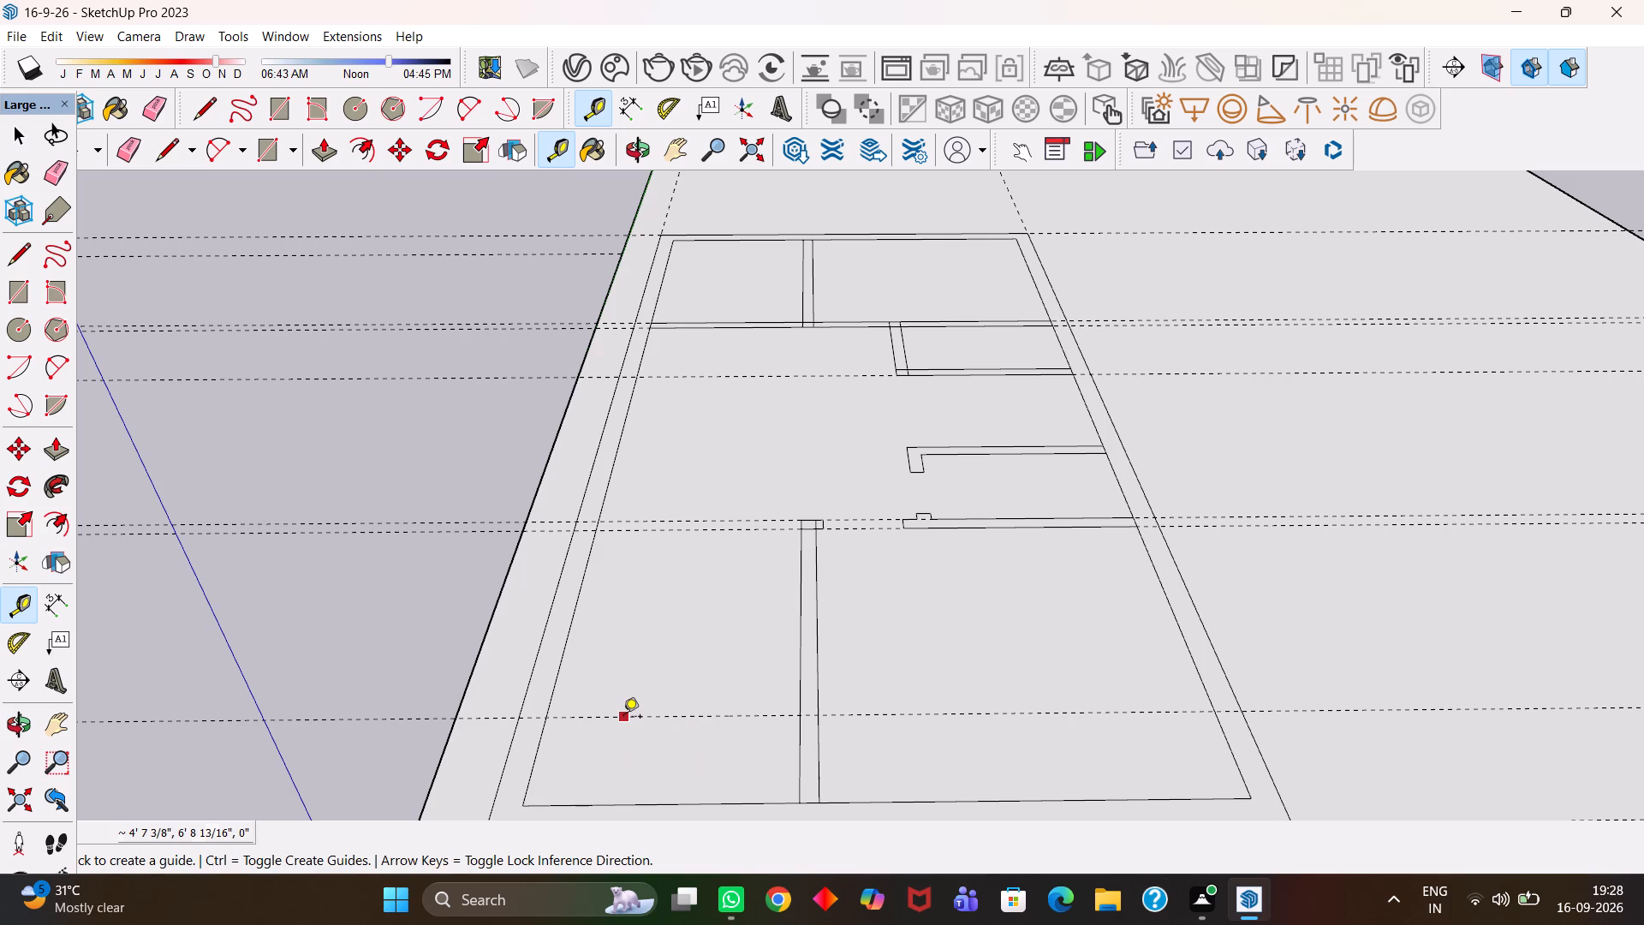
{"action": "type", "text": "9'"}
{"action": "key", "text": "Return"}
Add a 9" guide beyond the 8' 4" guide and draw a 9" by 7' 9" wall rectangle from the outer wall to the lengthwise partition.
{"action": "left_click", "coordinate": [651, 719]}
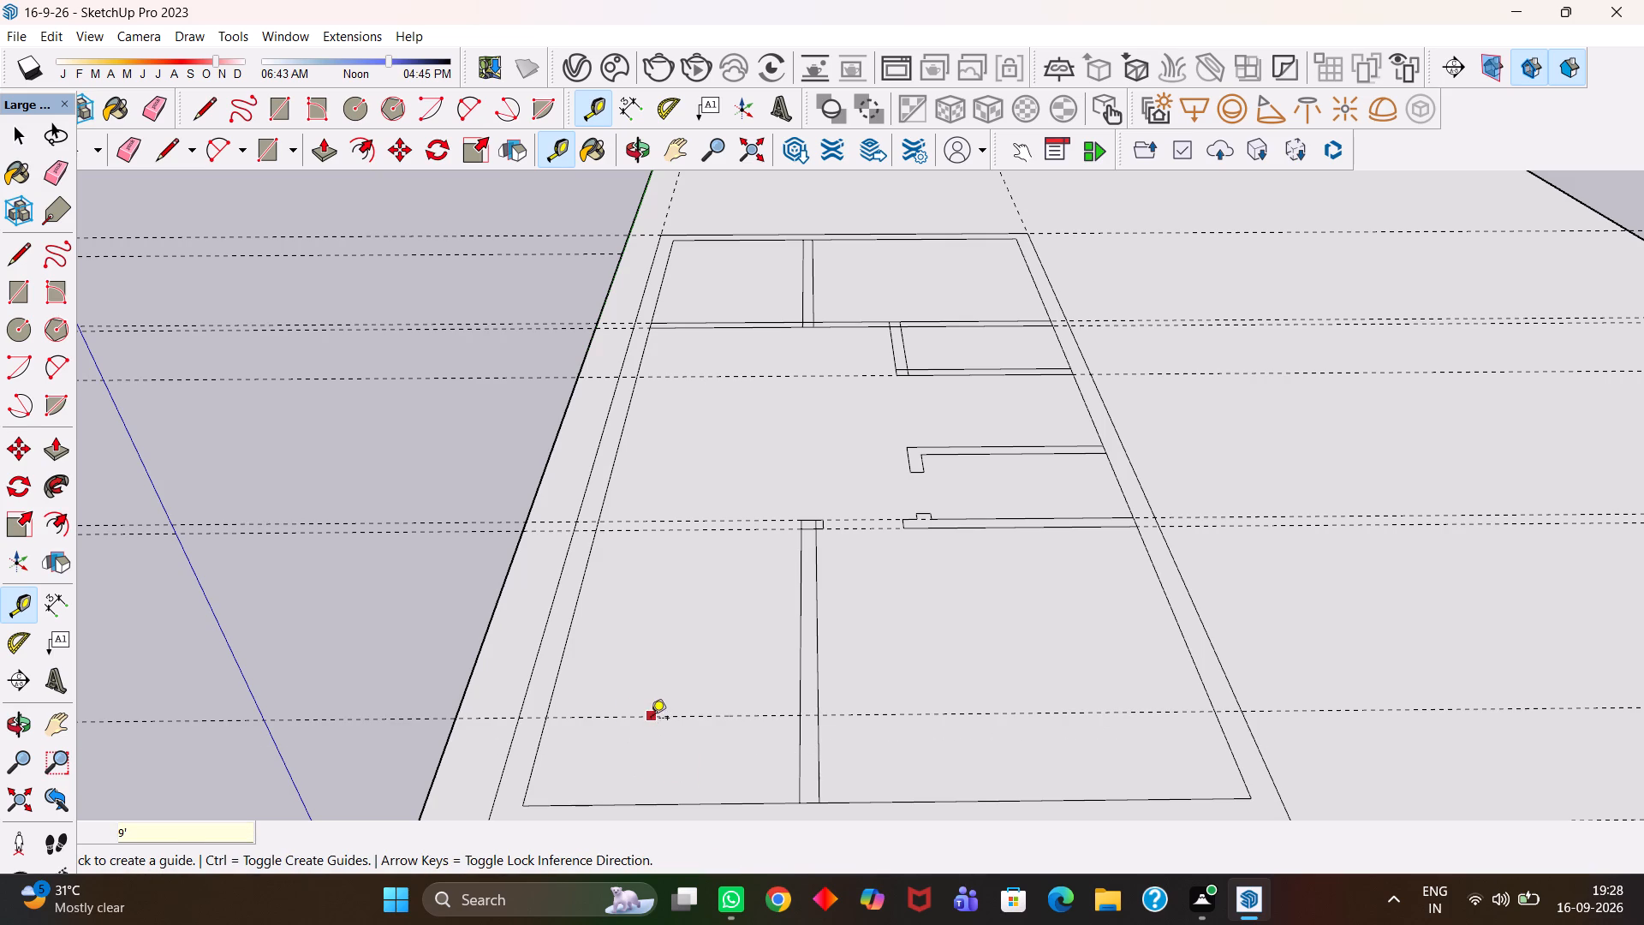
{"action": "type", "text": "9\""}
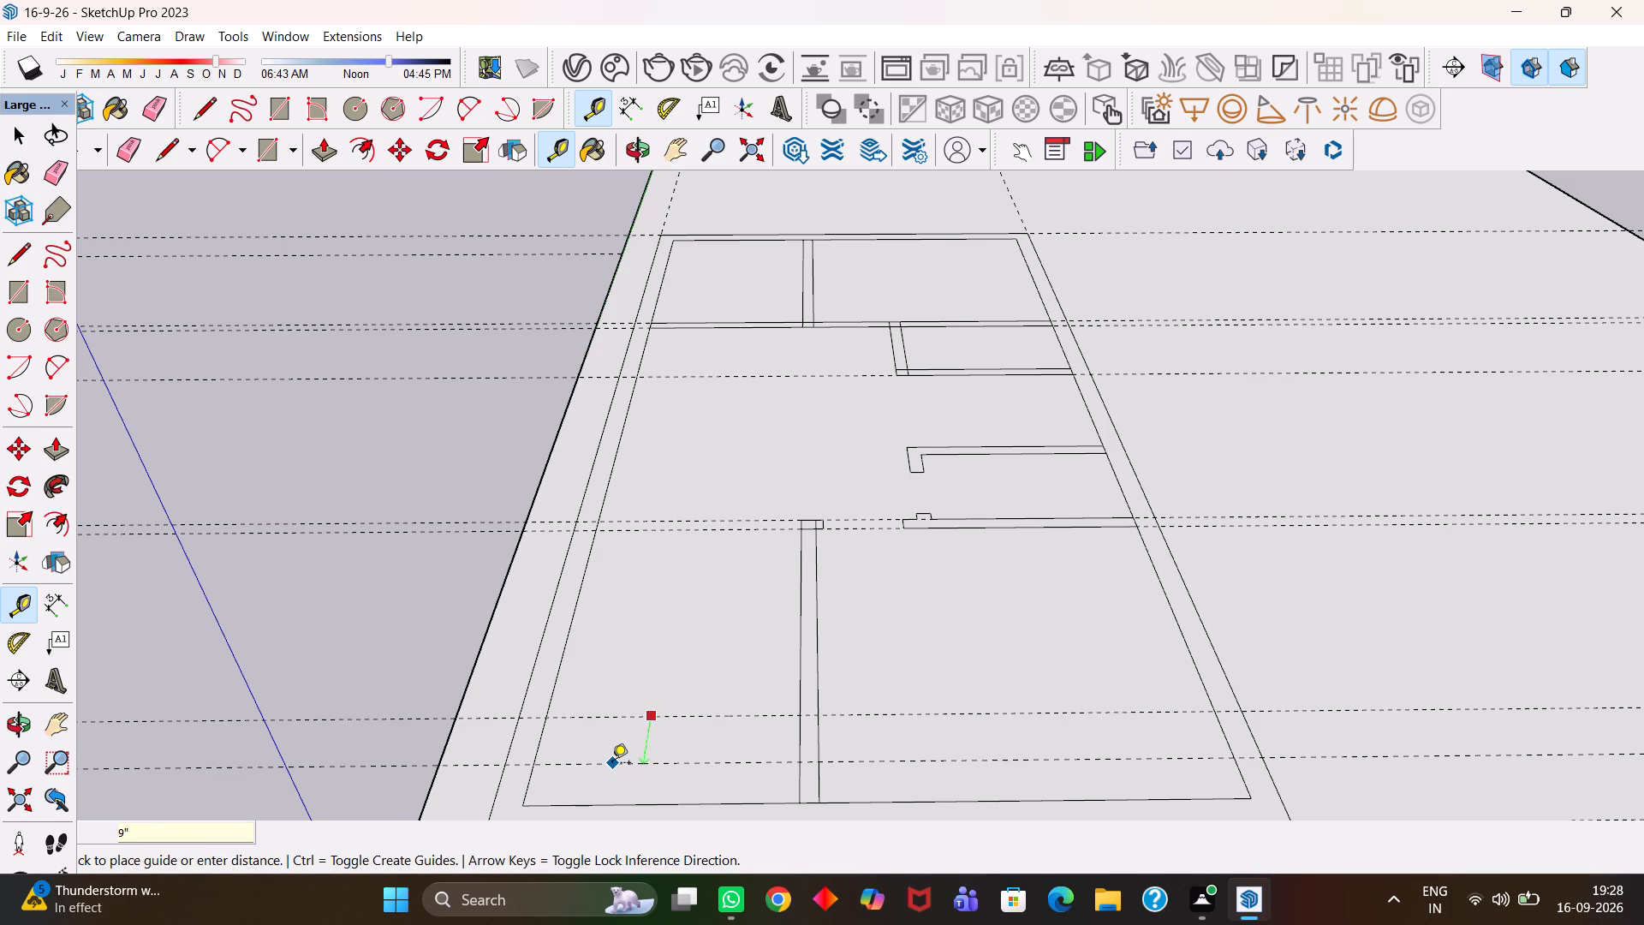
{"action": "key", "text": "Return"}
{"action": "key", "text": "r"}
{"action": "scroll", "coordinate": [504, 713], "scroll_direction": "up", "scroll_amount": 1}
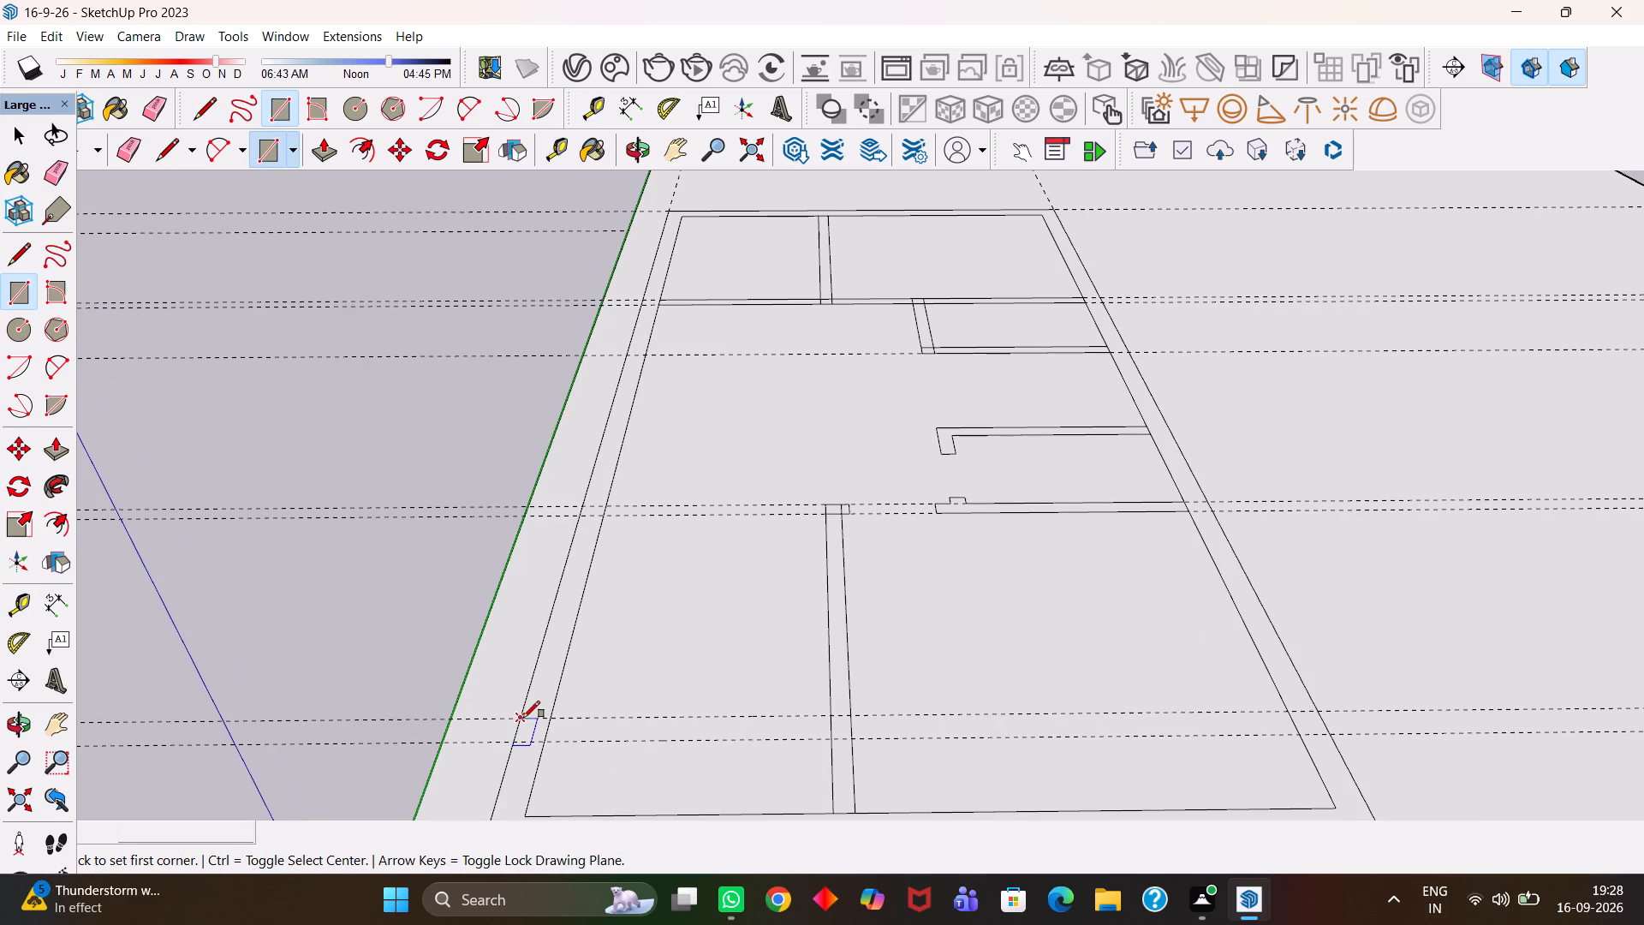
{"action": "left_click", "coordinate": [523, 718]}
{"action": "left_click", "coordinate": [832, 735]}
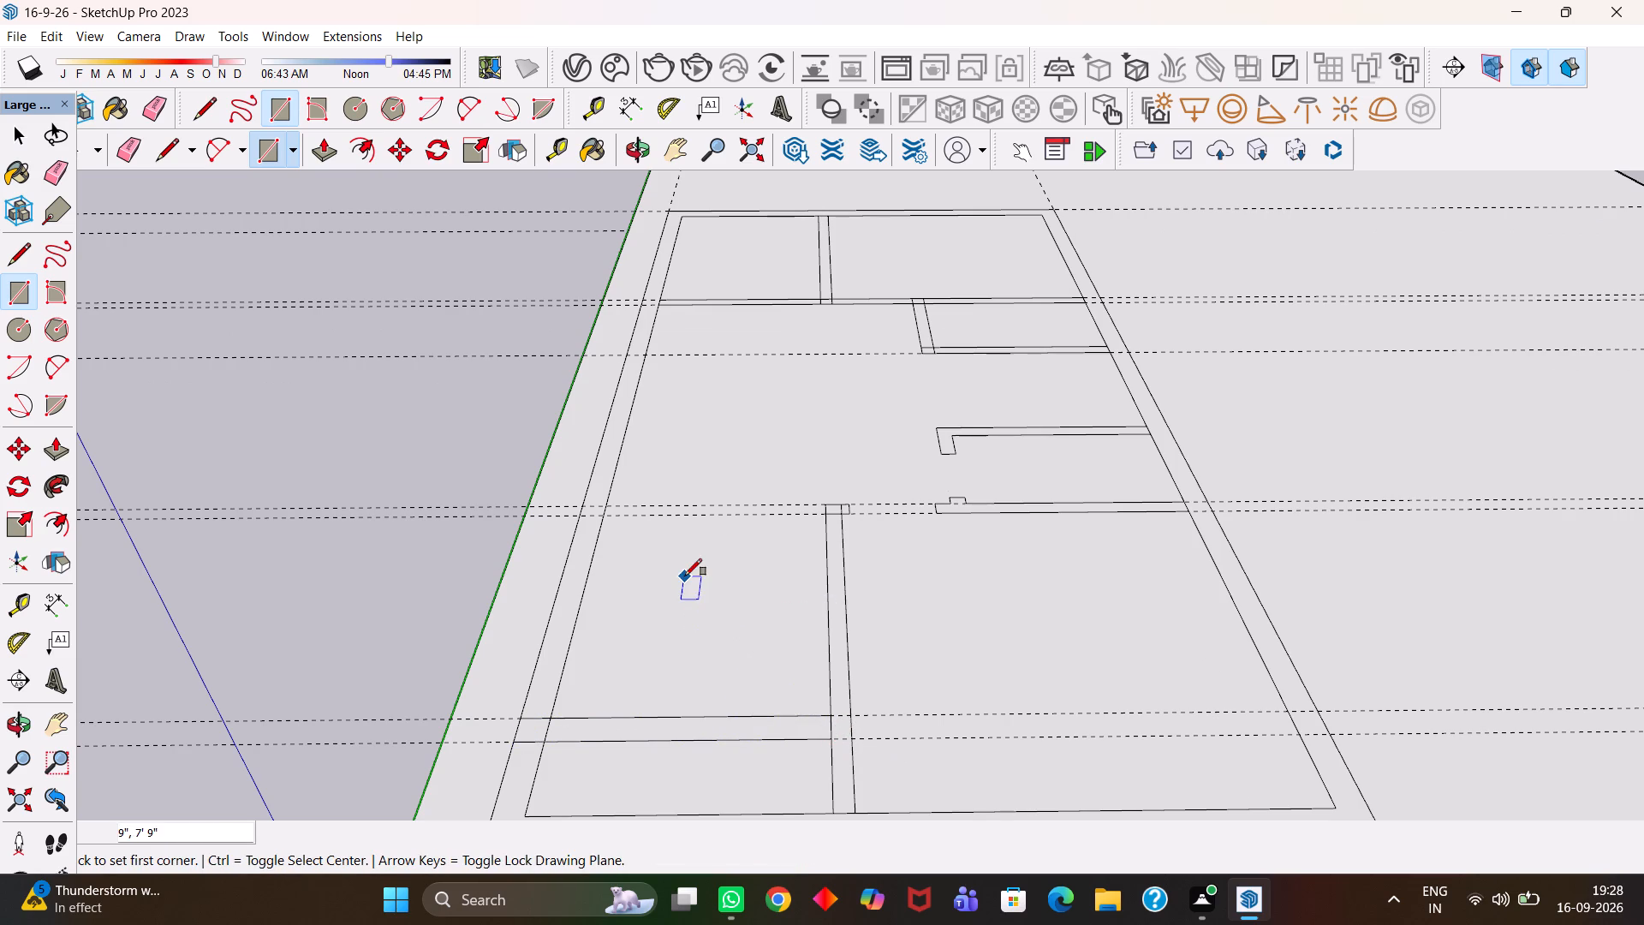
Place a lengthwise guide 4" from the lengthwise partition's side facing the room with the new 9" wall.
{"action": "scroll", "coordinate": [597, 500], "scroll_direction": "up", "scroll_amount": 2}
{"action": "key", "text": "t"}
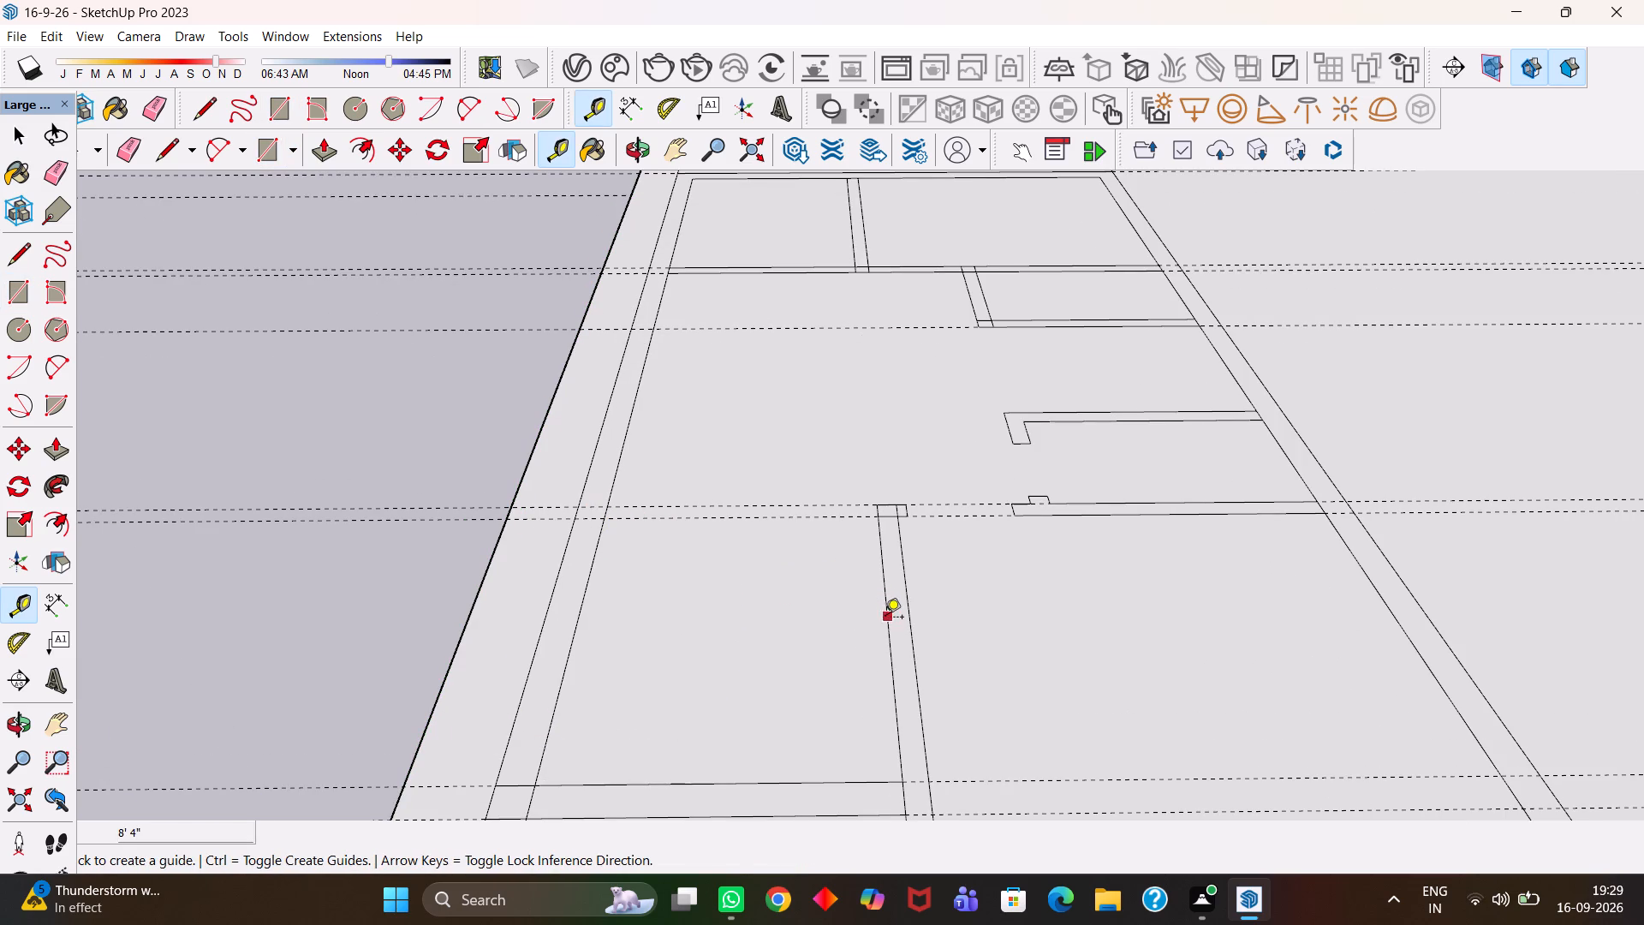
{"action": "left_click", "coordinate": [886, 619]}
{"action": "type", "text": "4\""}
{"action": "key", "text": "Return"}
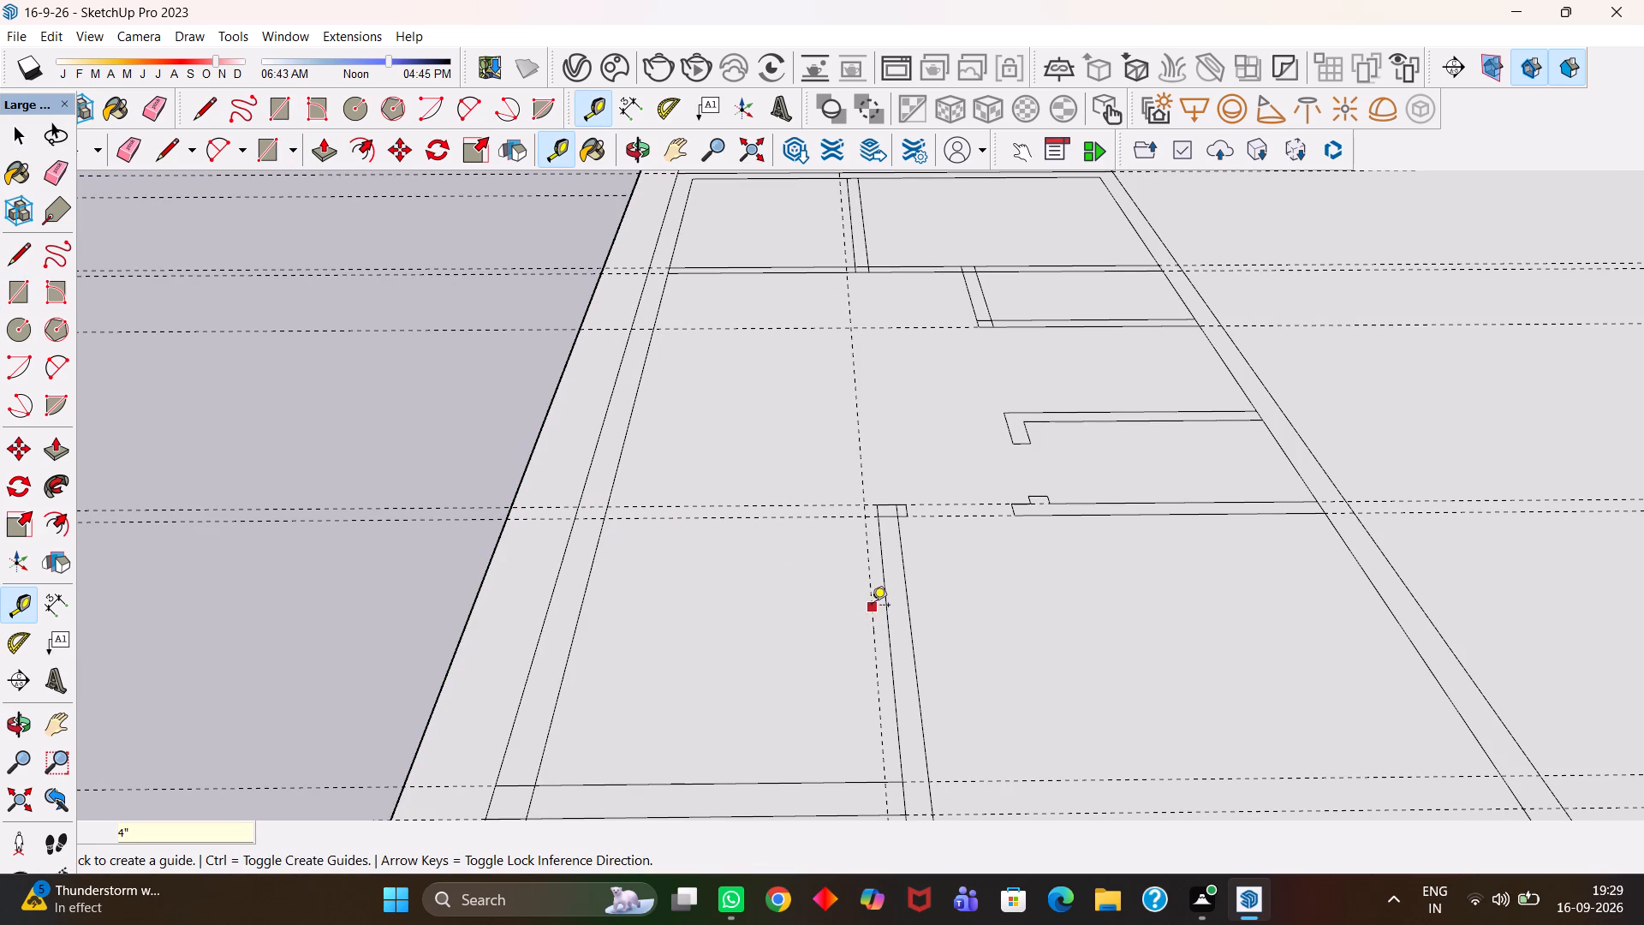
Place a lengthwise guide 3' beyond the 4" guide, away from the partition, and another guide 4" beyond it.
{"action": "double_click", "coordinate": [872, 606]}
{"action": "left_click", "coordinate": [871, 583]}
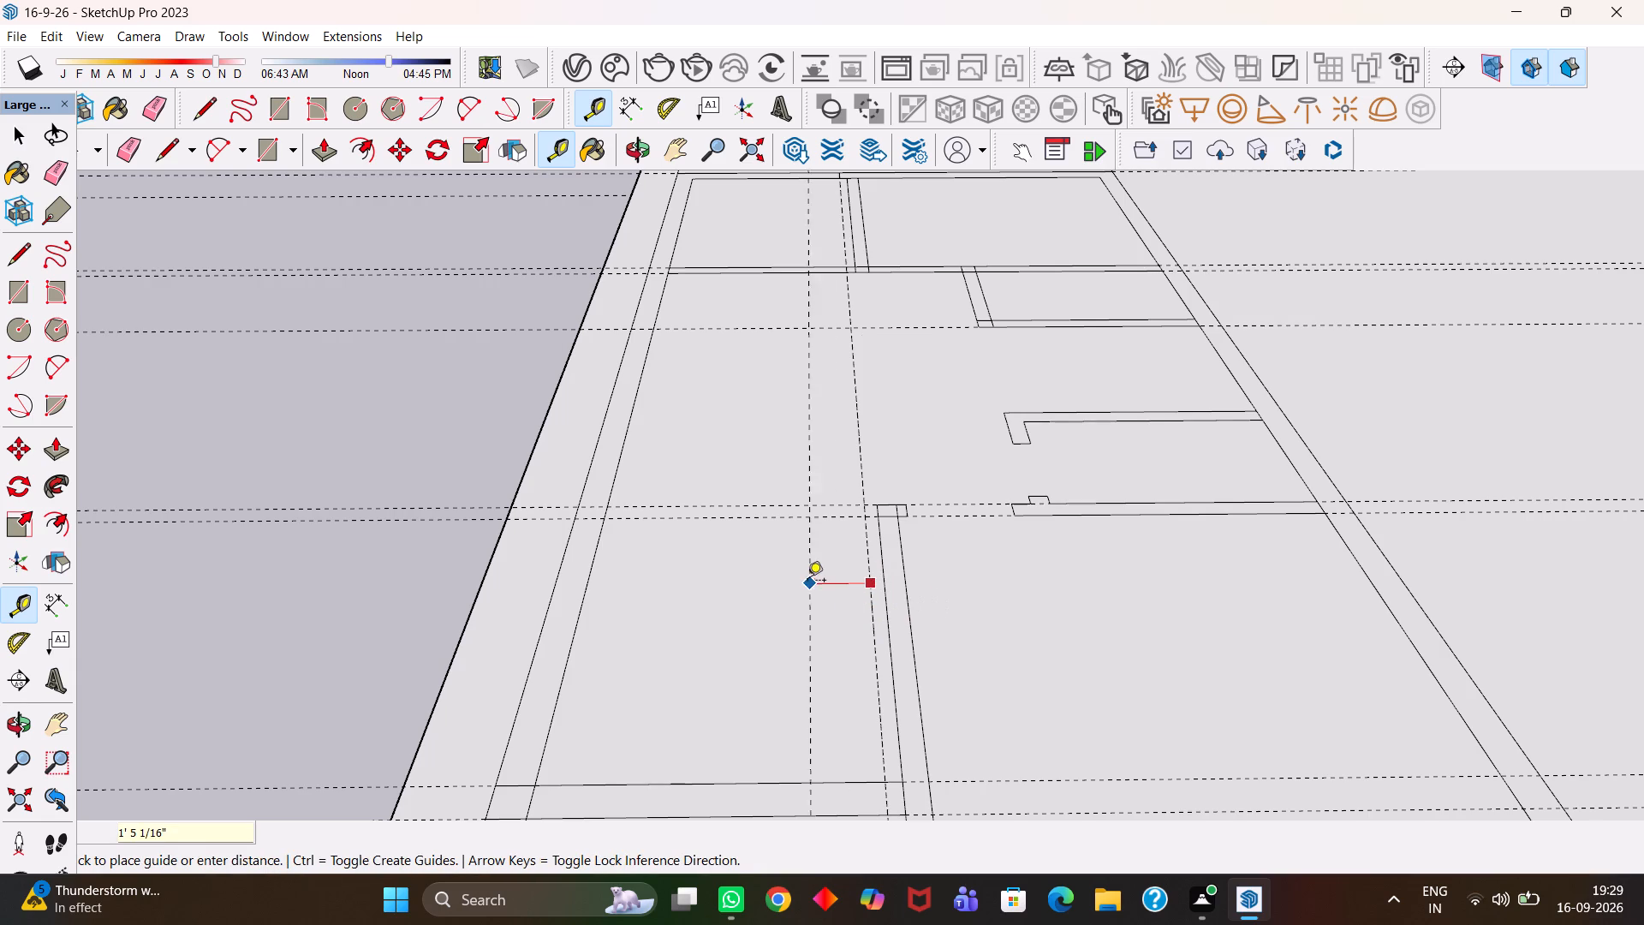
{"action": "type", "text": "3'"}
{"action": "key", "text": "Return"}
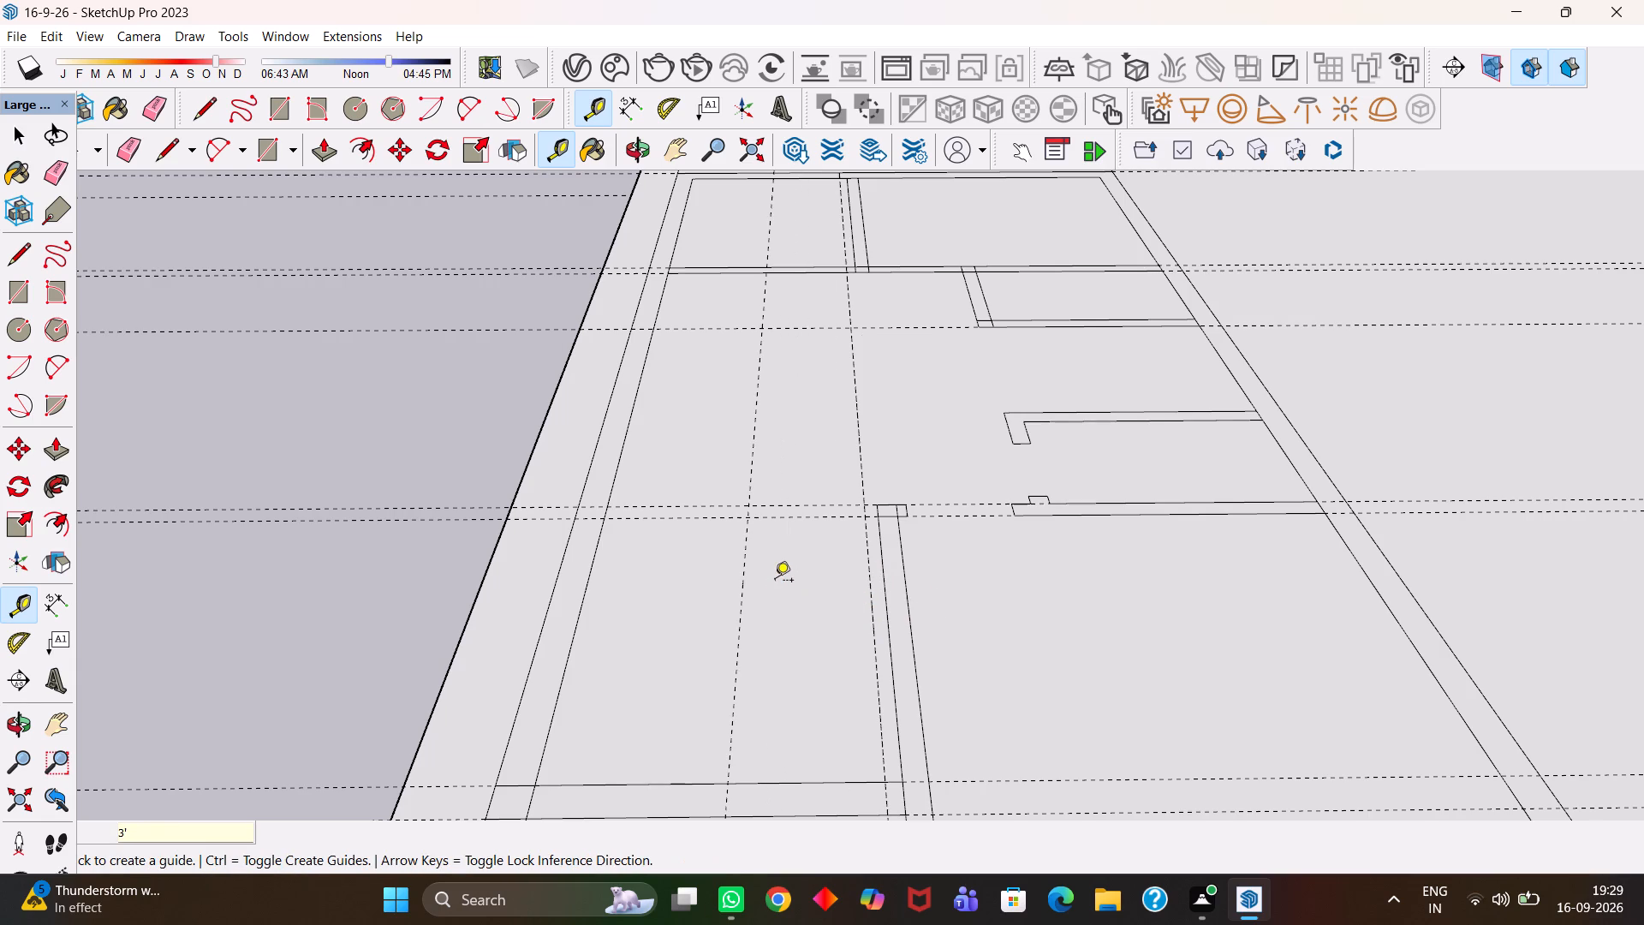
{"action": "scroll", "coordinate": [783, 571], "scroll_direction": "up", "scroll_amount": 2}
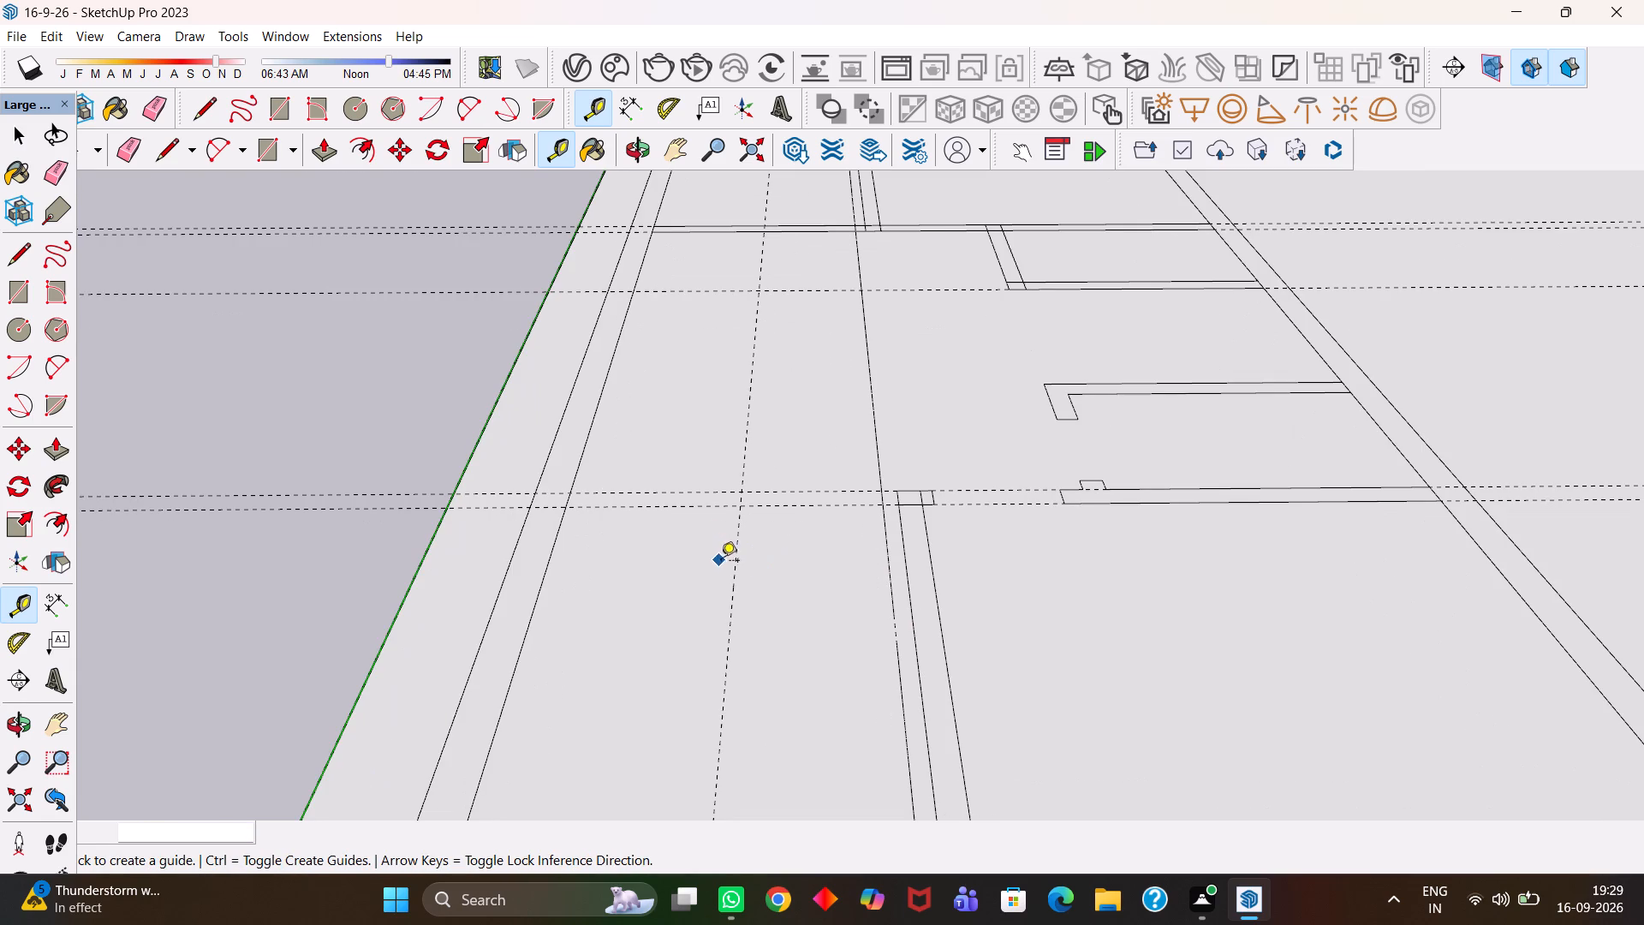
{"action": "left_click", "coordinate": [734, 577]}
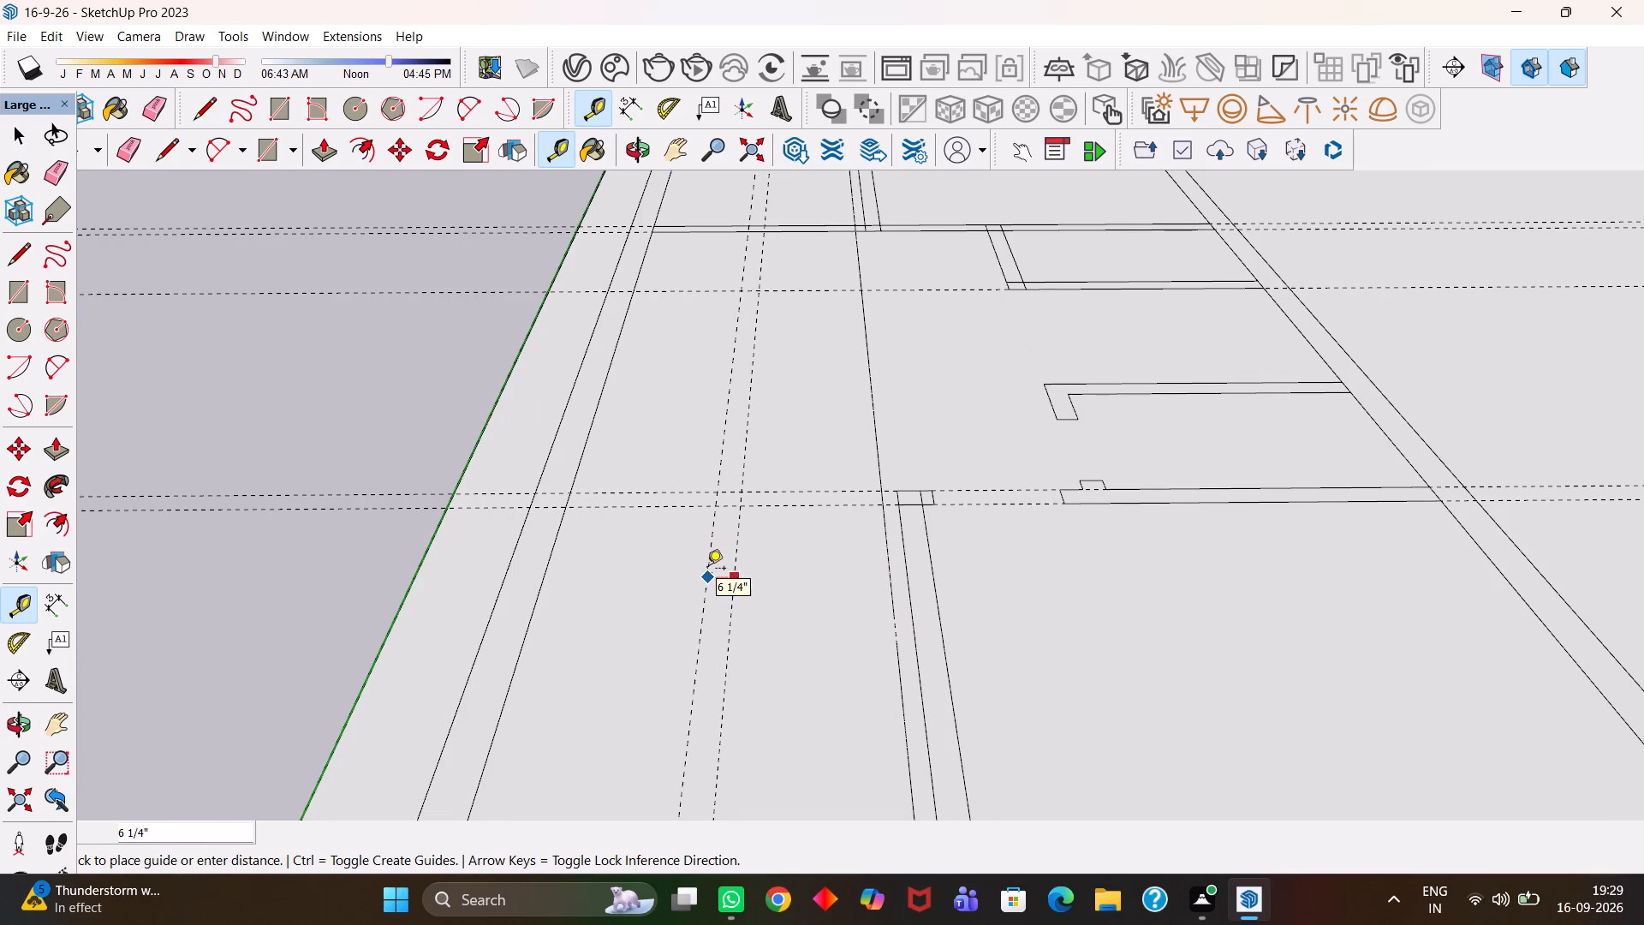
{"action": "type", "text": "4\""}
{"action": "key", "text": "Return"}
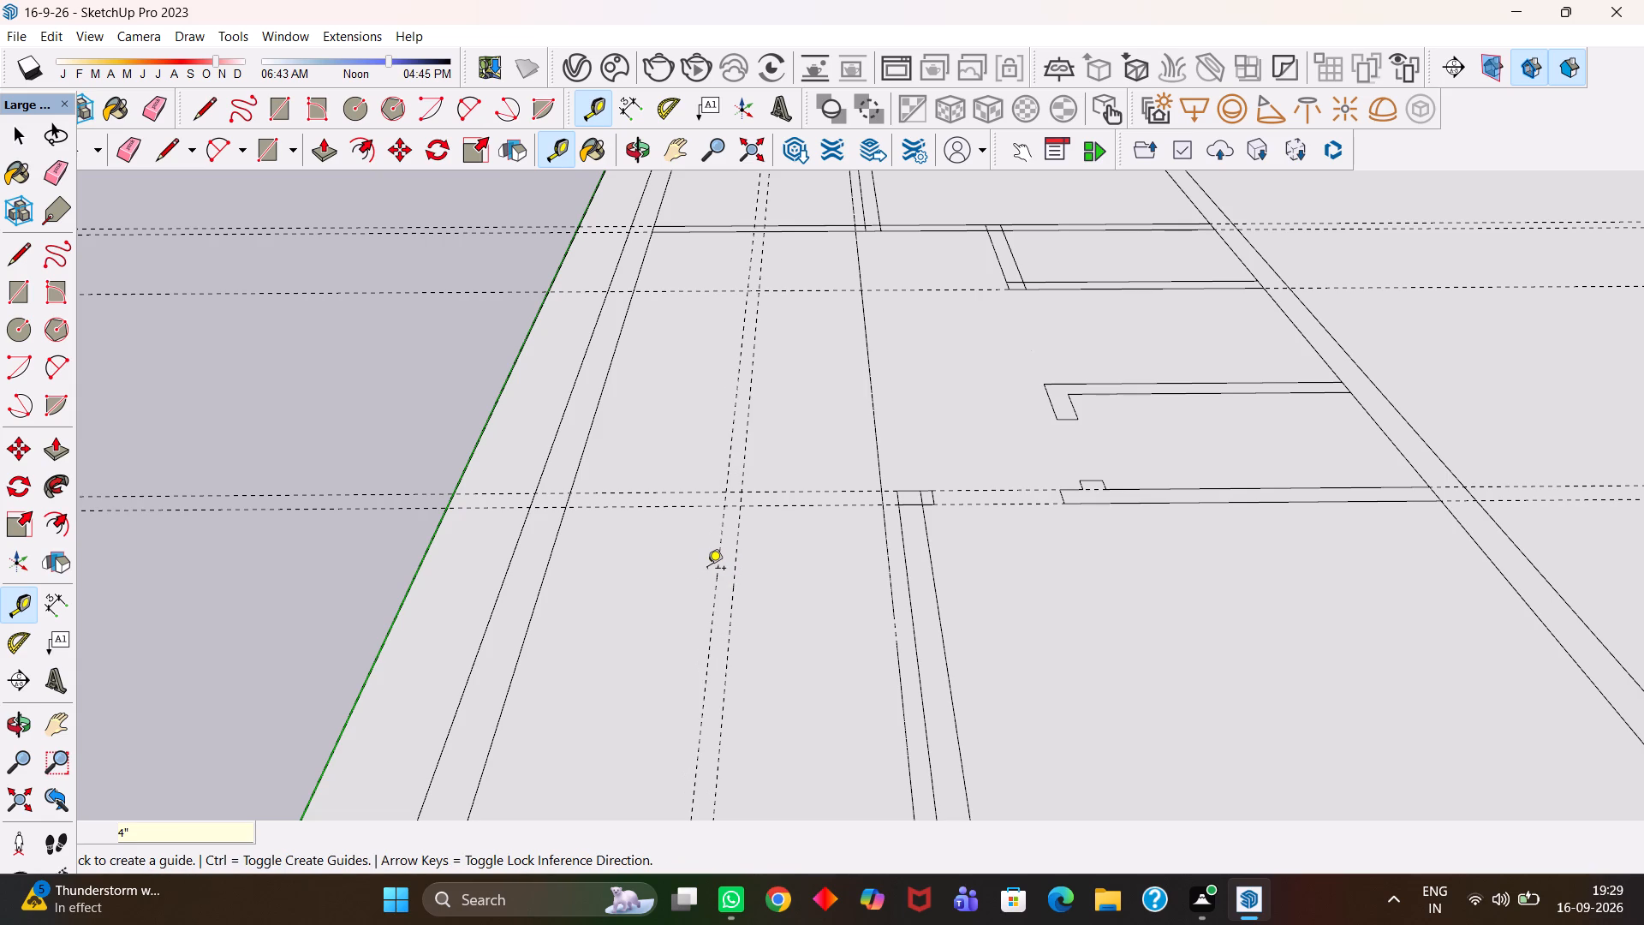
Draw a 6" by 3' 8" wall rectangle from the outer wall to the 3' guide, and extend the partition's end to the 4" guide.
{"action": "key", "text": "r"}
{"action": "left_click", "coordinate": [575, 493]}
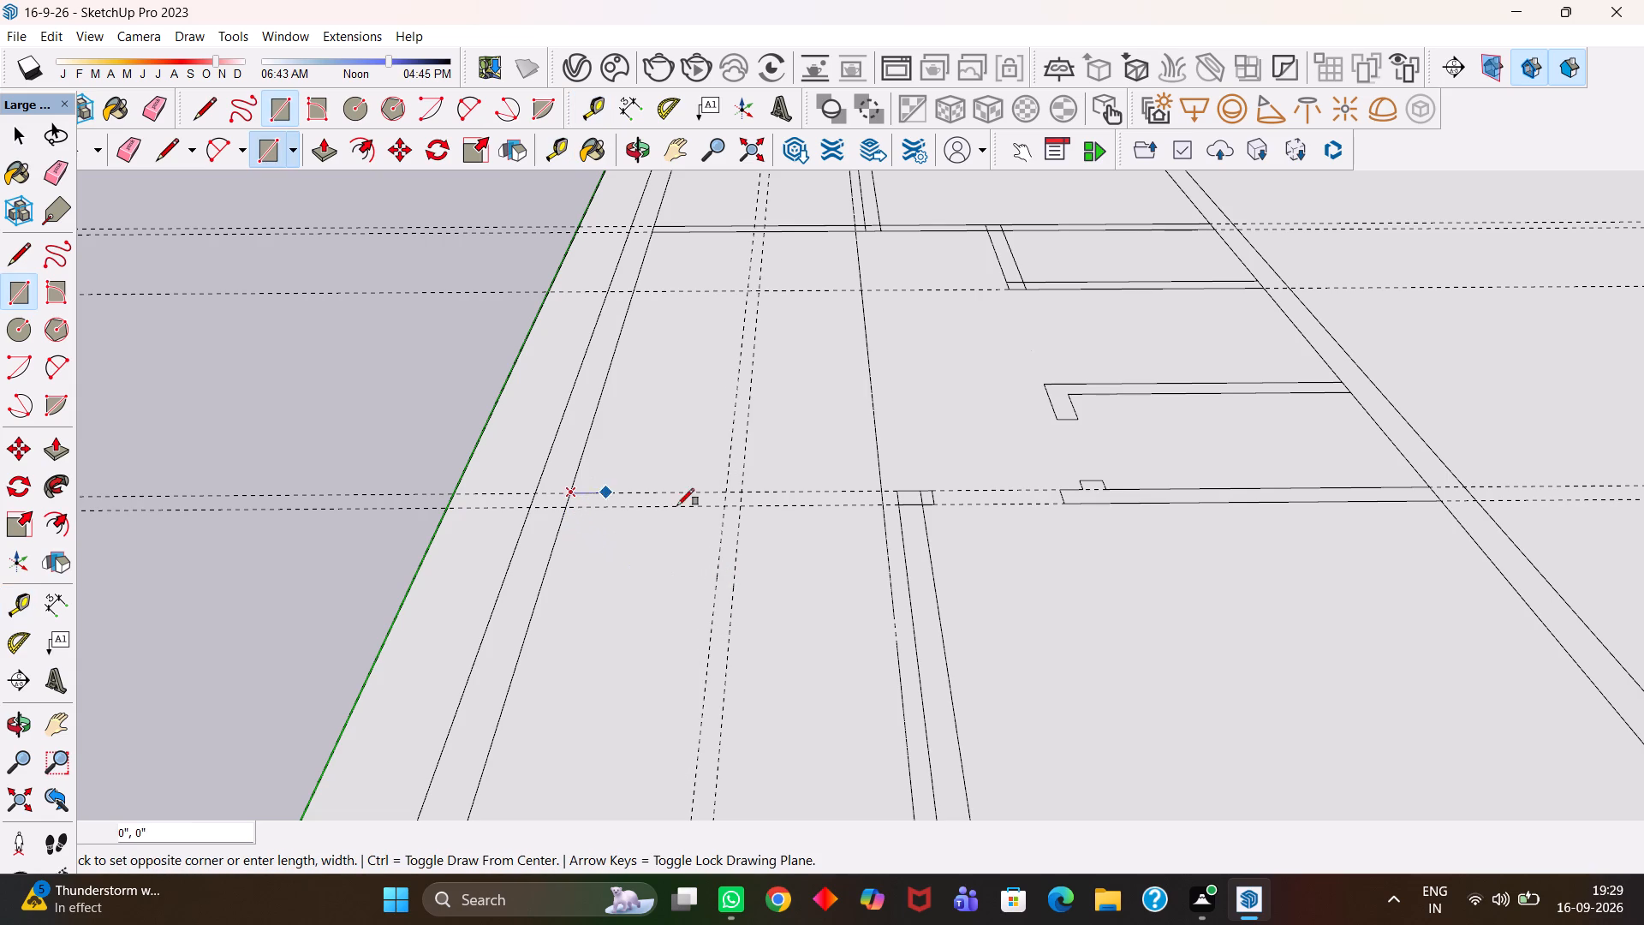
{"action": "left_click", "coordinate": [740, 511]}
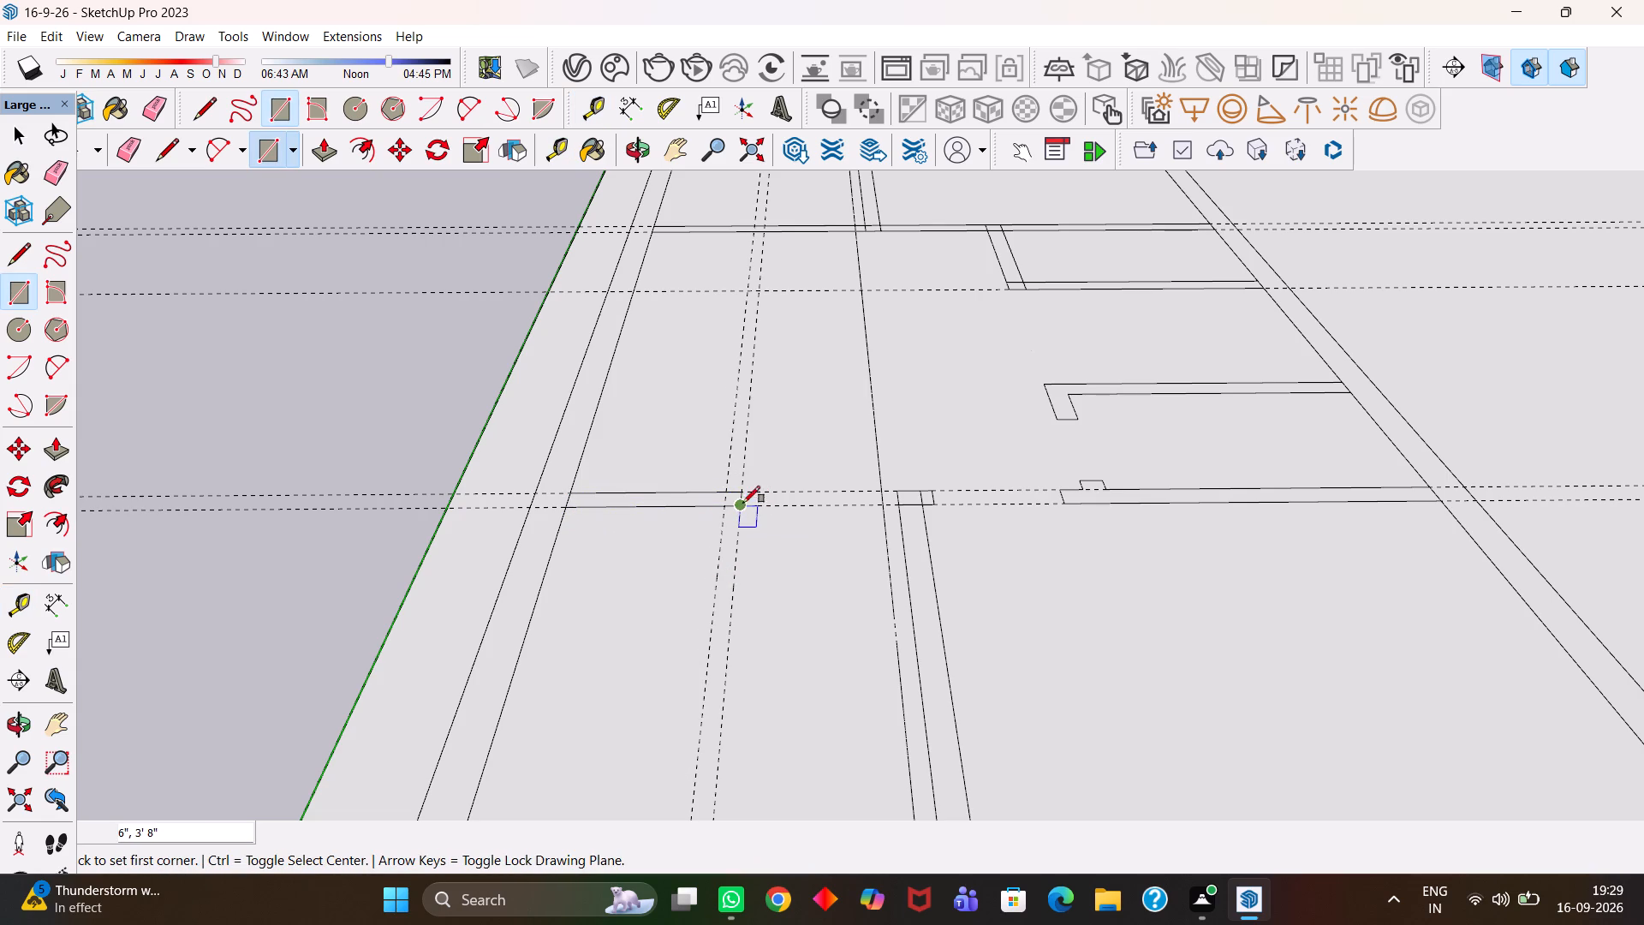
{"action": "scroll", "coordinate": [867, 493], "scroll_direction": "up", "scroll_amount": 2}
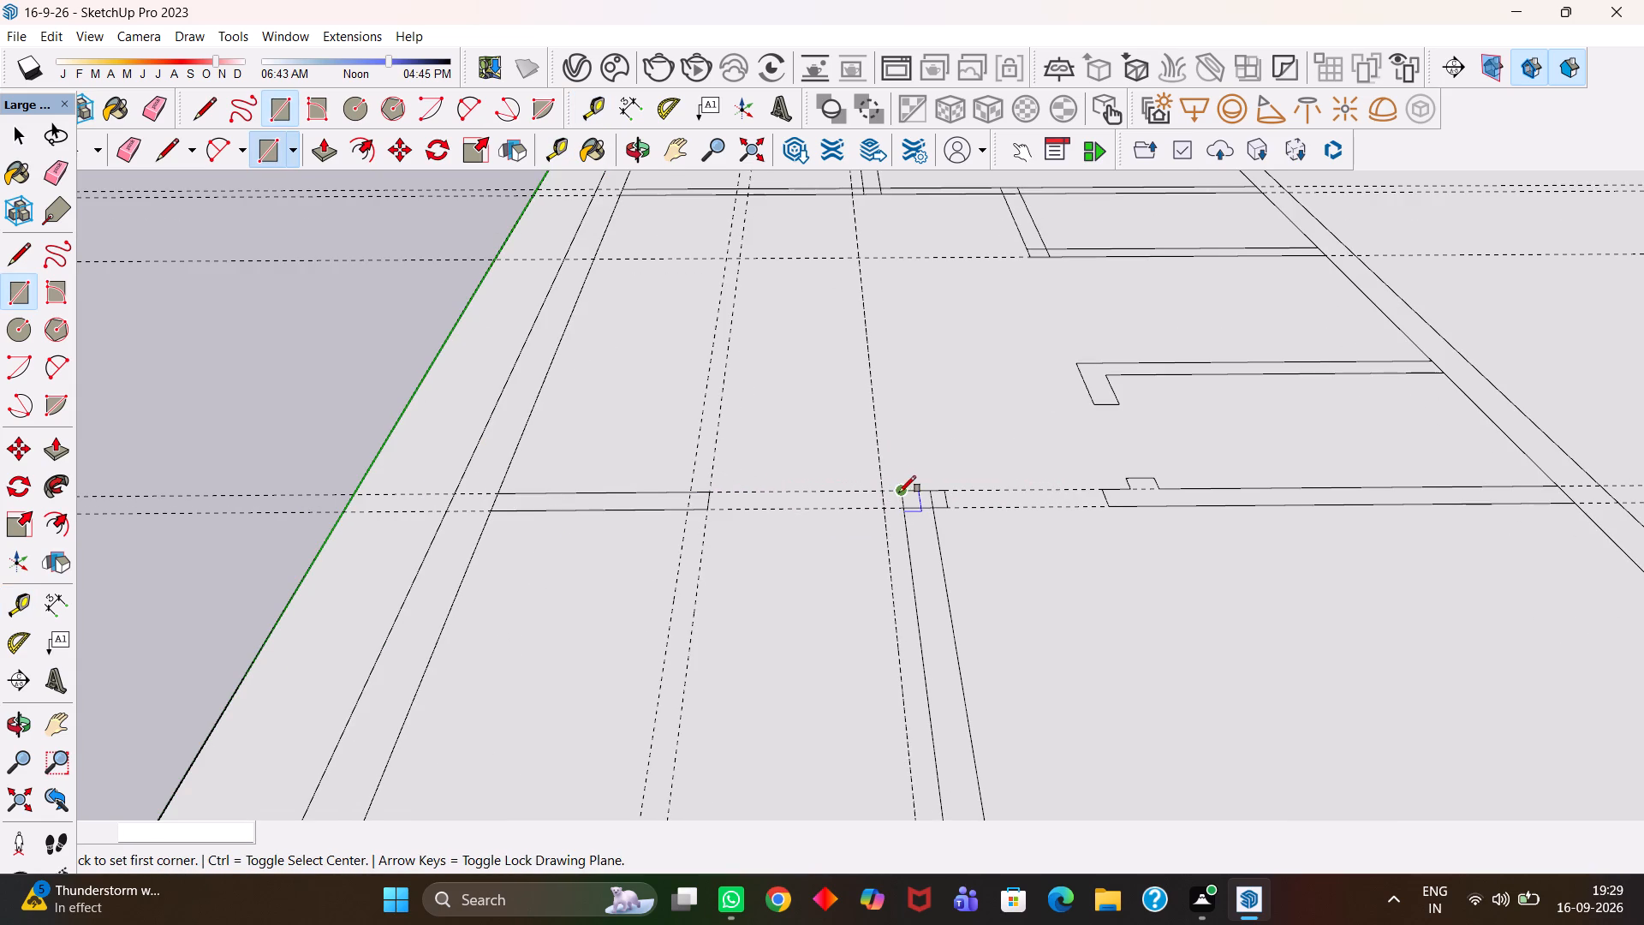
{"action": "left_click", "coordinate": [900, 492]}
{"action": "left_click", "coordinate": [888, 505]}
Cut a 3' opening in the 9" crosswise wall between the 3' and 4" guides, erasing the wall lines within it.
{"action": "key", "text": "h"}
{"action": "scroll", "coordinate": [888, 505], "scroll_direction": "down", "scroll_amount": 4}
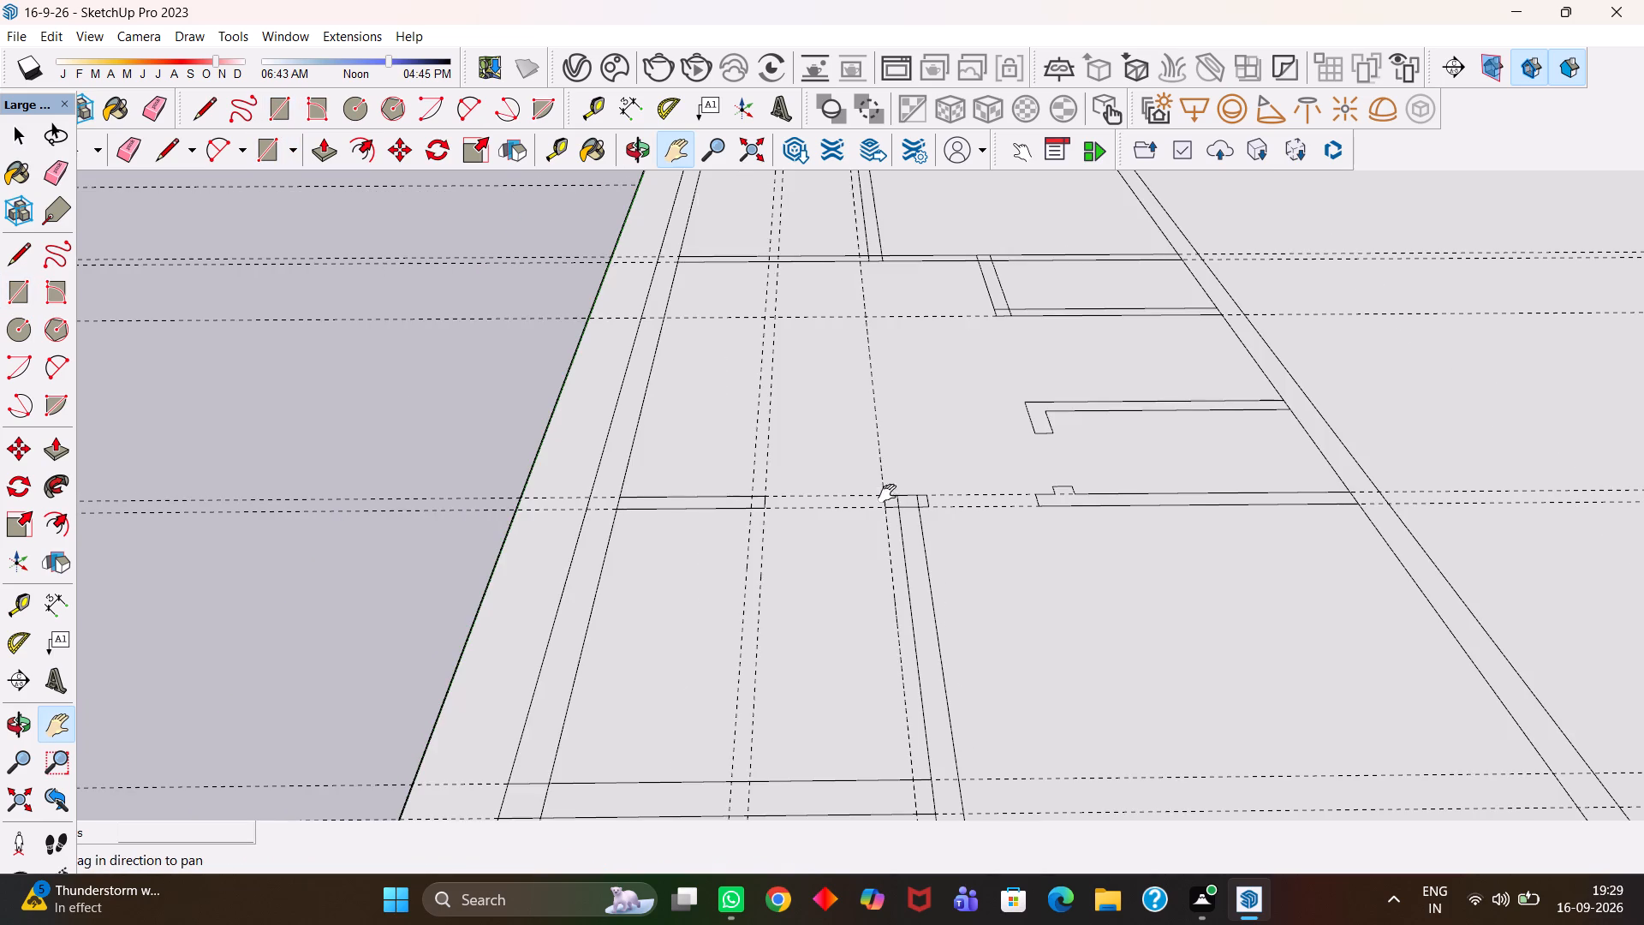
{"action": "left_click_drag", "start_coordinate": [855, 599], "coordinate": [838, 431]}
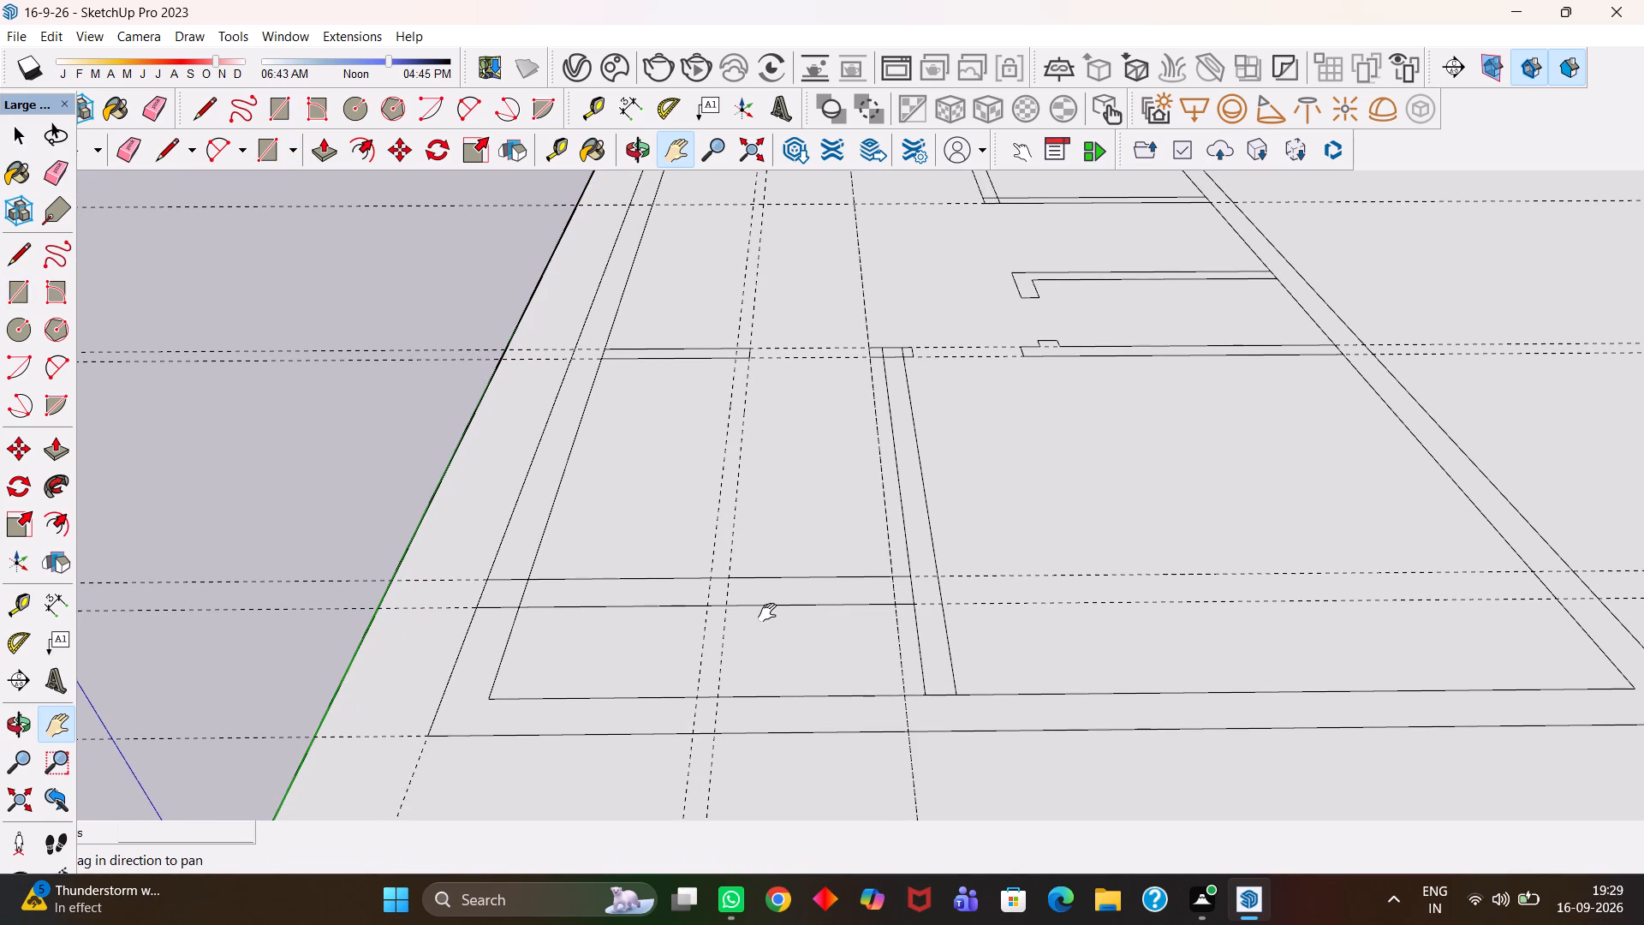
{"action": "scroll", "coordinate": [767, 612], "scroll_direction": "up", "scroll_amount": 2}
{"action": "key", "text": "r"}
{"action": "left_click", "coordinate": [724, 570]}
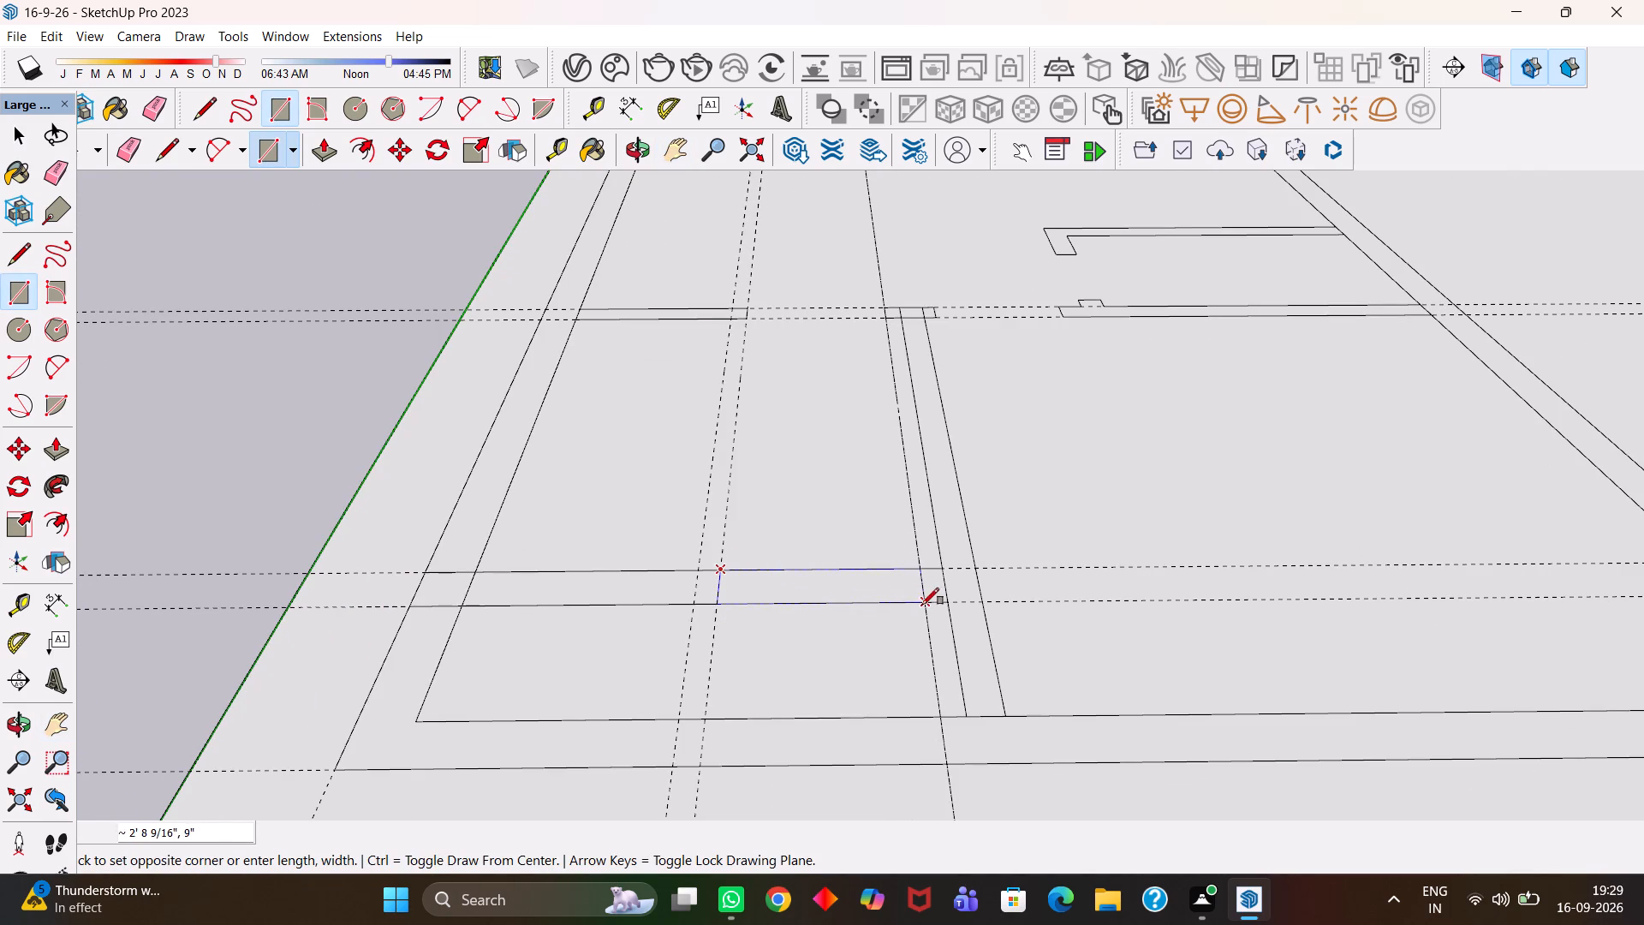
{"action": "left_click", "coordinate": [925, 604]}
{"action": "key", "text": "e"}
{"action": "left_click_drag", "start_coordinate": [861, 552], "coordinate": [838, 641]}
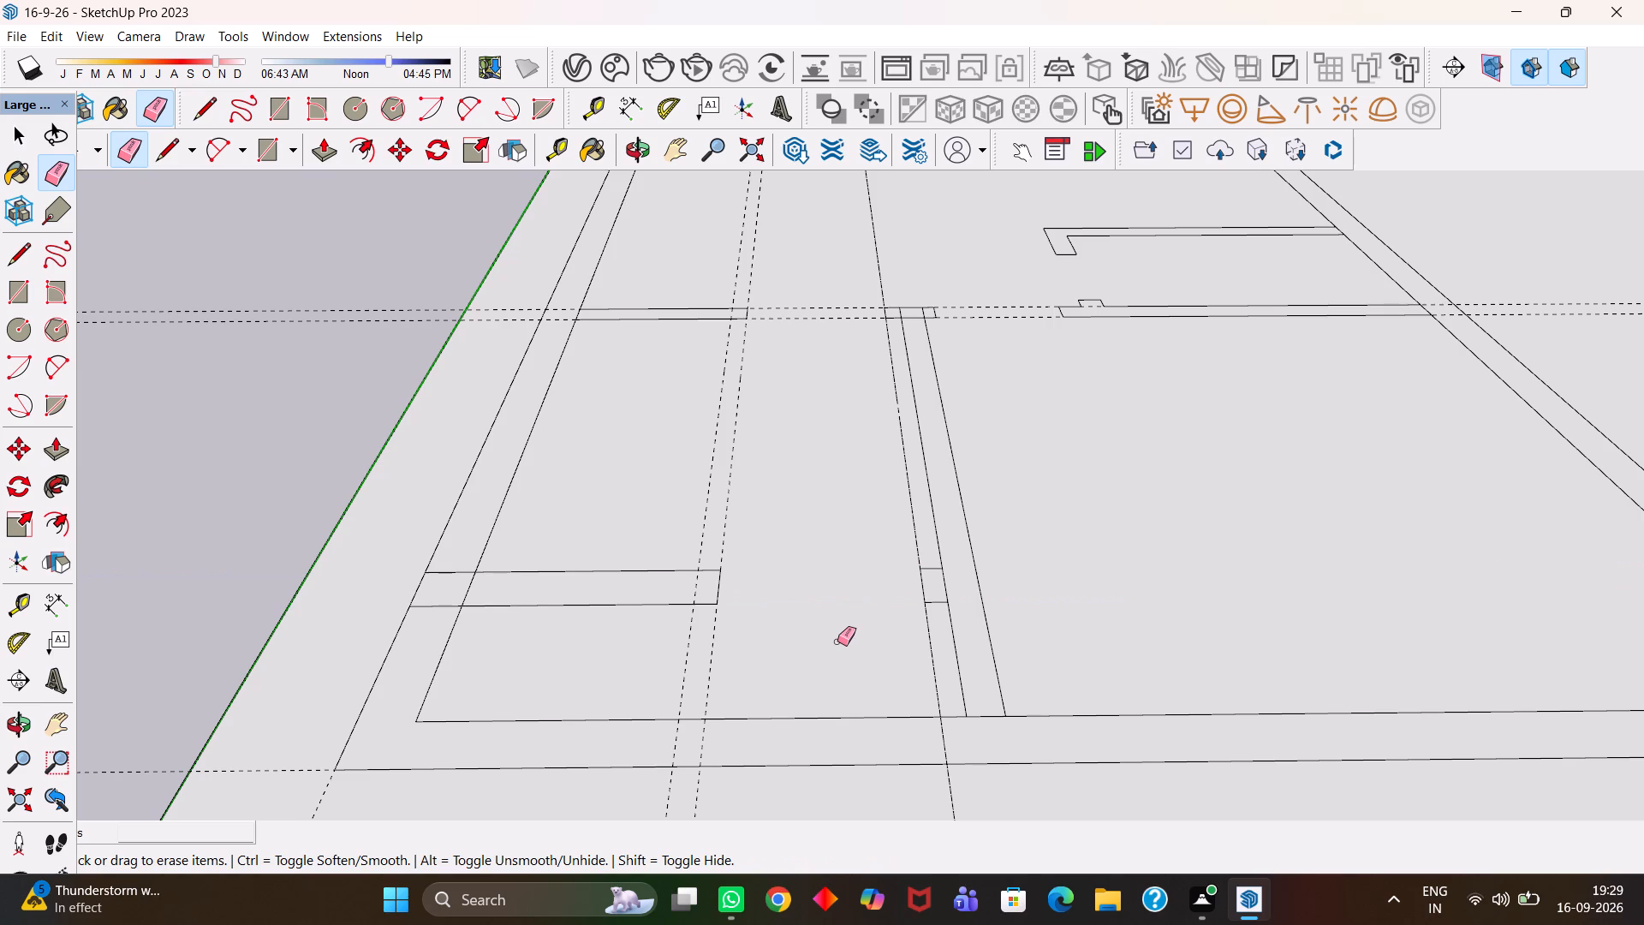
Draw the 3' door-opening rectangle across the 6" wall of the far room, between the 3' and 4" guides.
{"action": "scroll", "coordinate": [837, 640], "scroll_direction": "down", "scroll_amount": 8}
{"action": "key", "text": "h"}
{"action": "left_click_drag", "start_coordinate": [879, 516], "coordinate": [878, 673]}
{"action": "left_click_drag", "start_coordinate": [857, 521], "coordinate": [857, 634]}
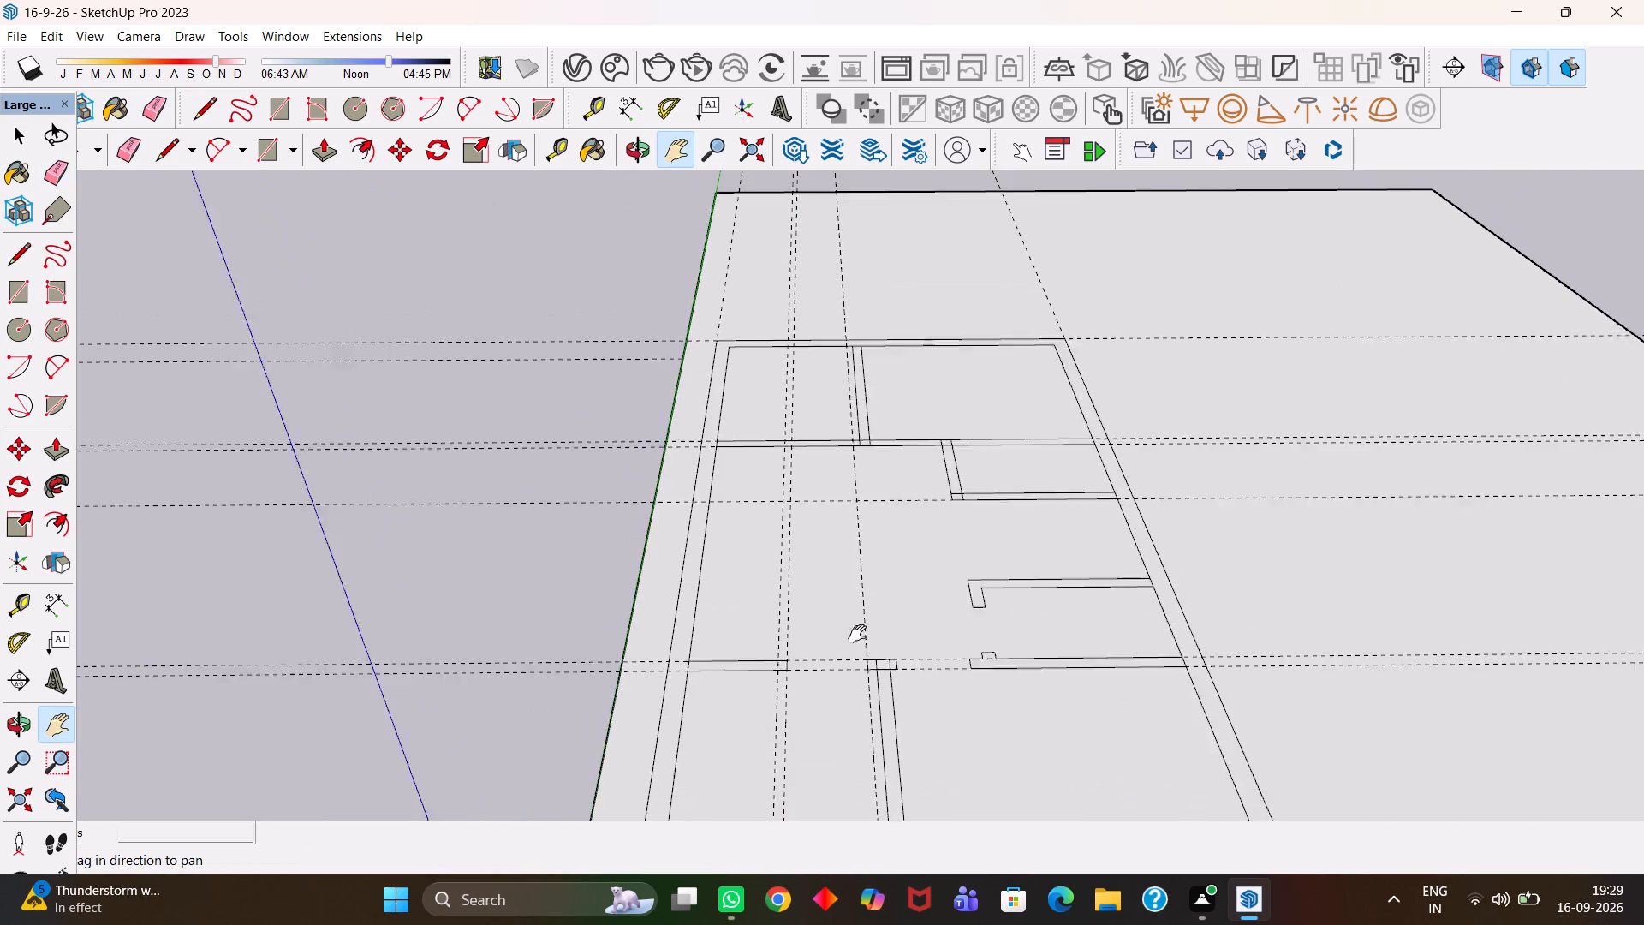
{"action": "left_click_drag", "start_coordinate": [857, 634], "coordinate": [856, 680]}
{"action": "scroll", "coordinate": [849, 574], "scroll_direction": "up", "scroll_amount": 3}
{"action": "left_click_drag", "start_coordinate": [846, 484], "coordinate": [842, 577]}
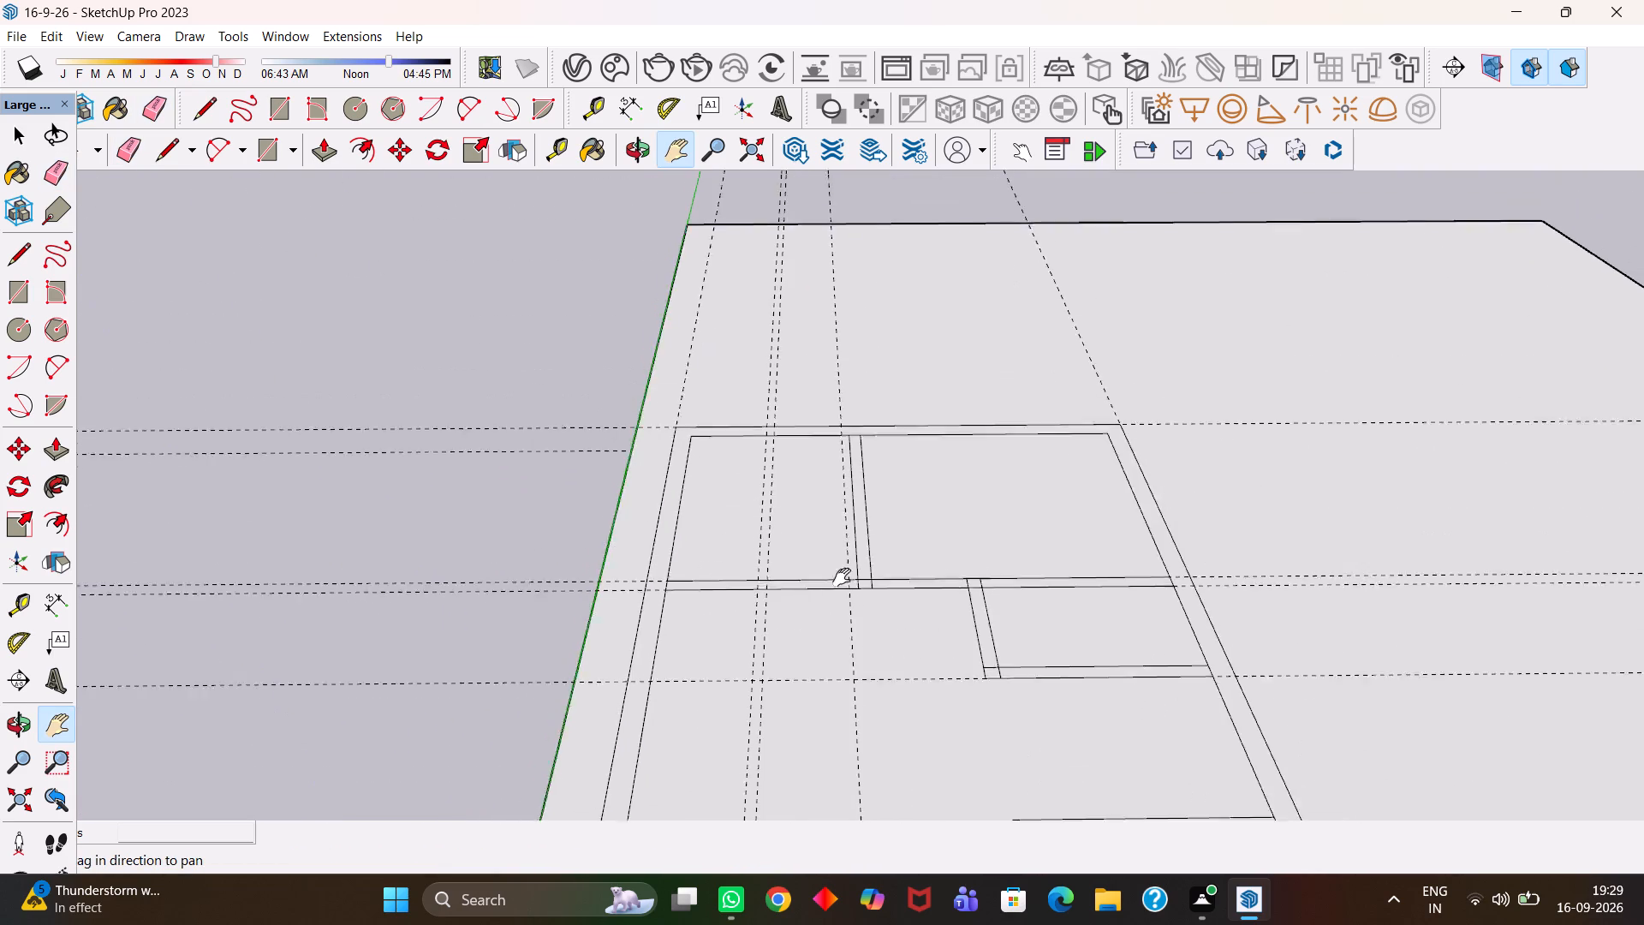
{"action": "left_click_drag", "start_coordinate": [842, 577], "coordinate": [842, 593]}
{"action": "scroll", "coordinate": [842, 600], "scroll_direction": "up", "scroll_amount": 7}
{"action": "left_click_drag", "start_coordinate": [822, 618], "coordinate": [823, 591]}
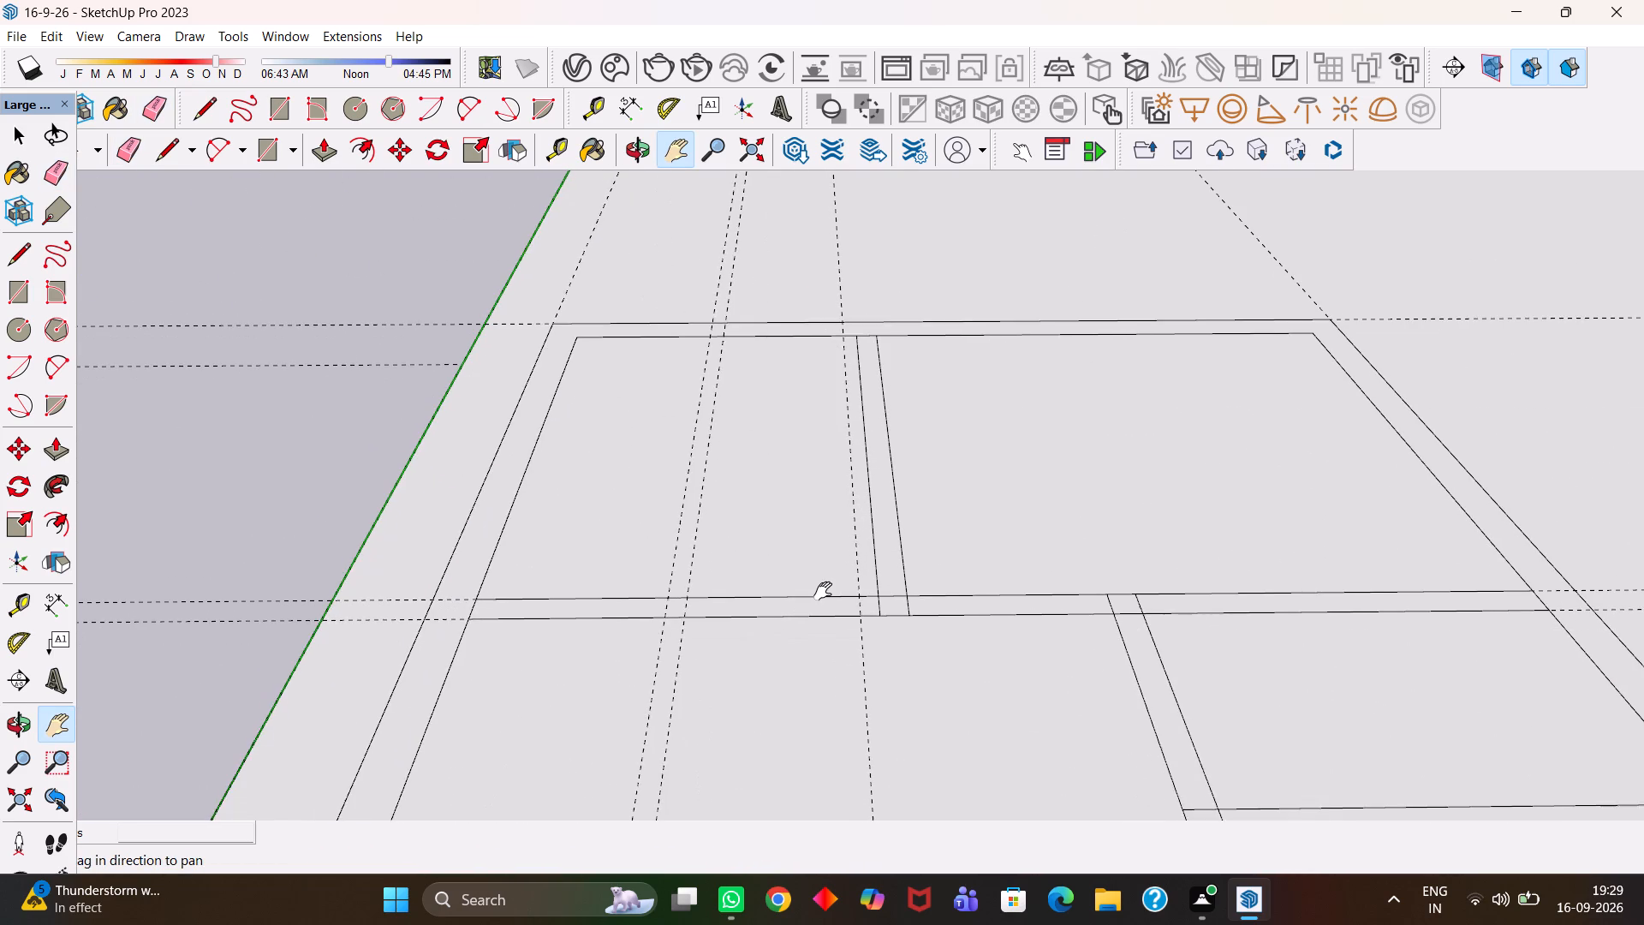
{"action": "left_click_drag", "start_coordinate": [823, 591], "coordinate": [819, 586]}
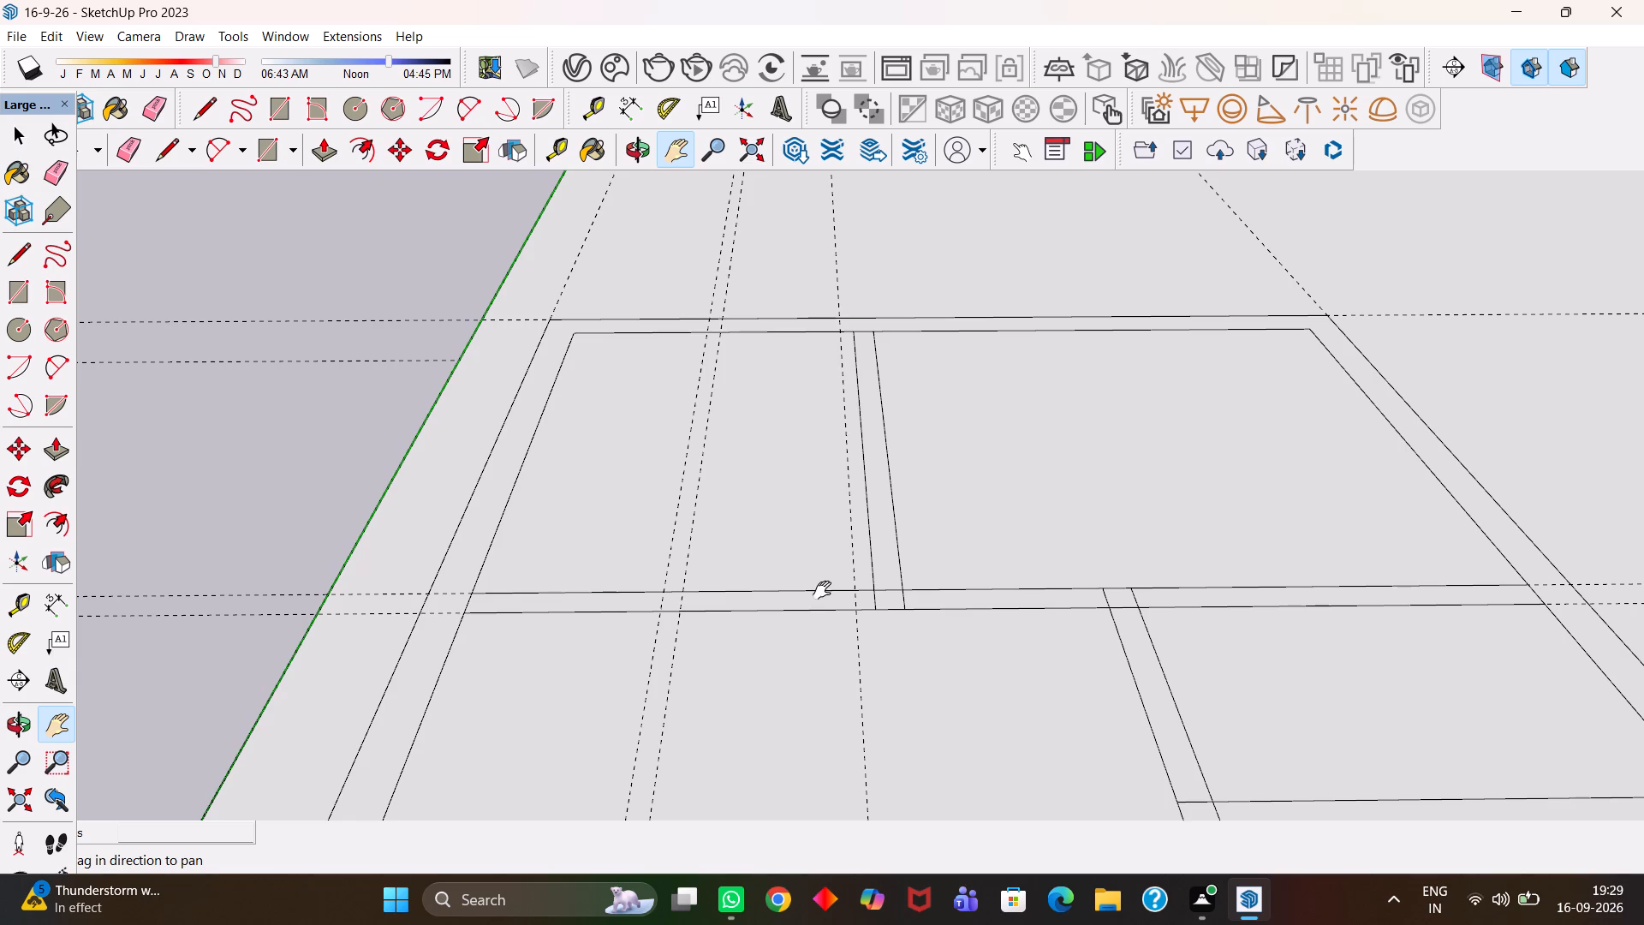
{"action": "key", "text": "r"}
{"action": "left_click", "coordinate": [684, 588]}
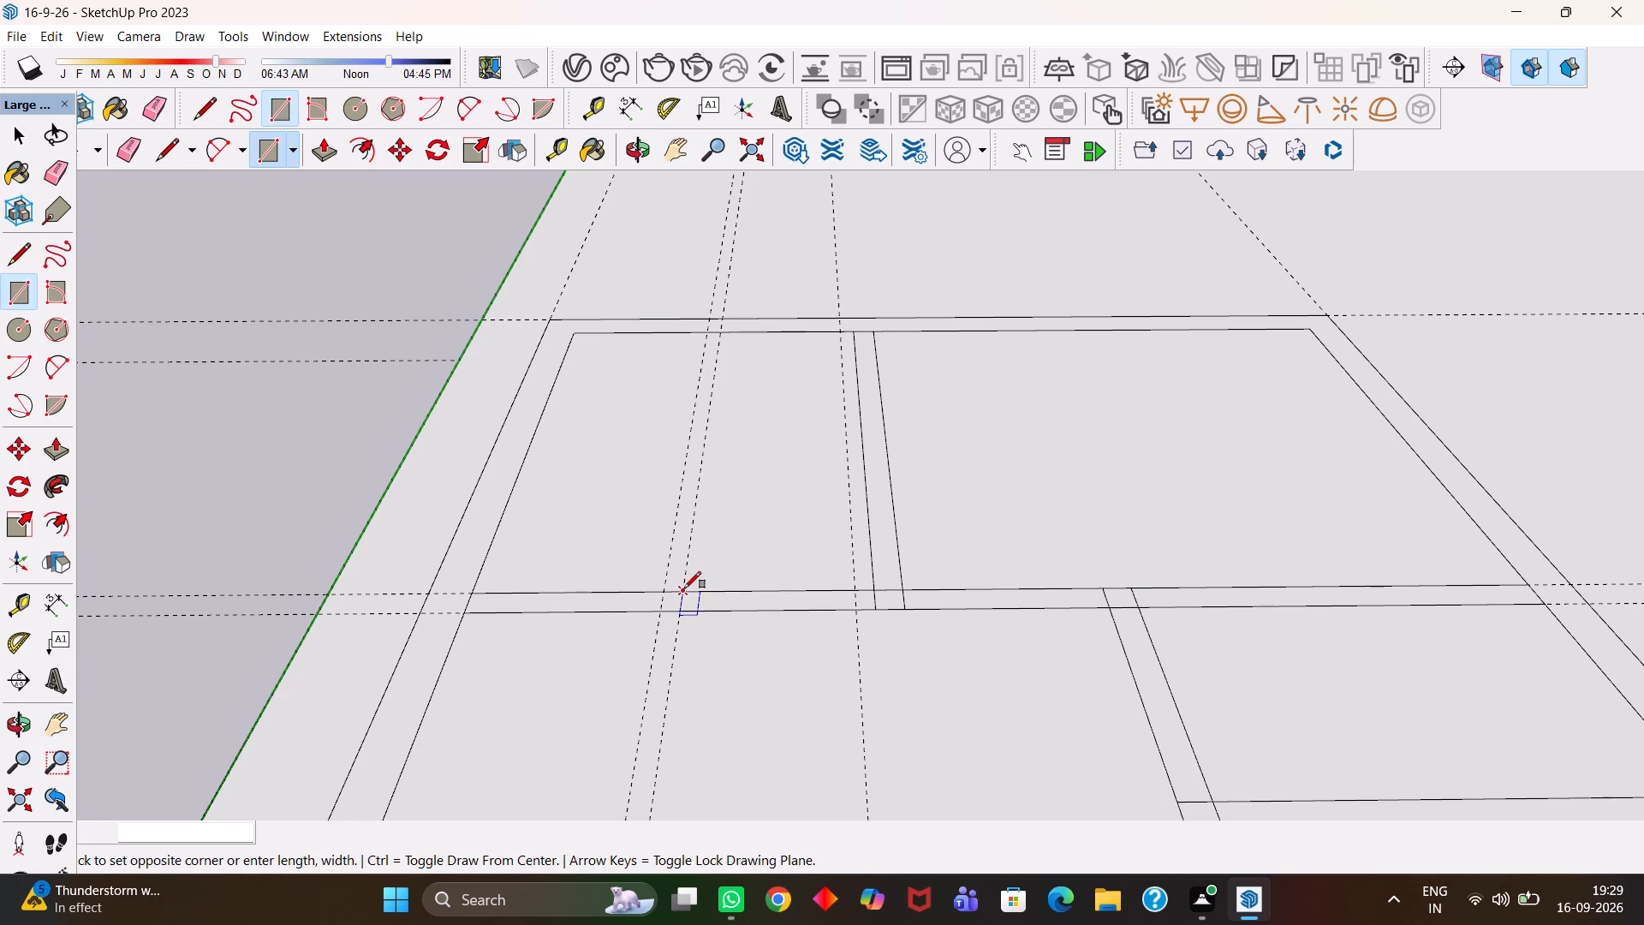
{"action": "left_click", "coordinate": [858, 613]}
Set guides 3" off the far partition's other side and 3' beyond that, and draw a 3' by 6" opening rectangle between them.
{"action": "key", "text": "t"}
{"action": "left_click", "coordinate": [893, 528]}
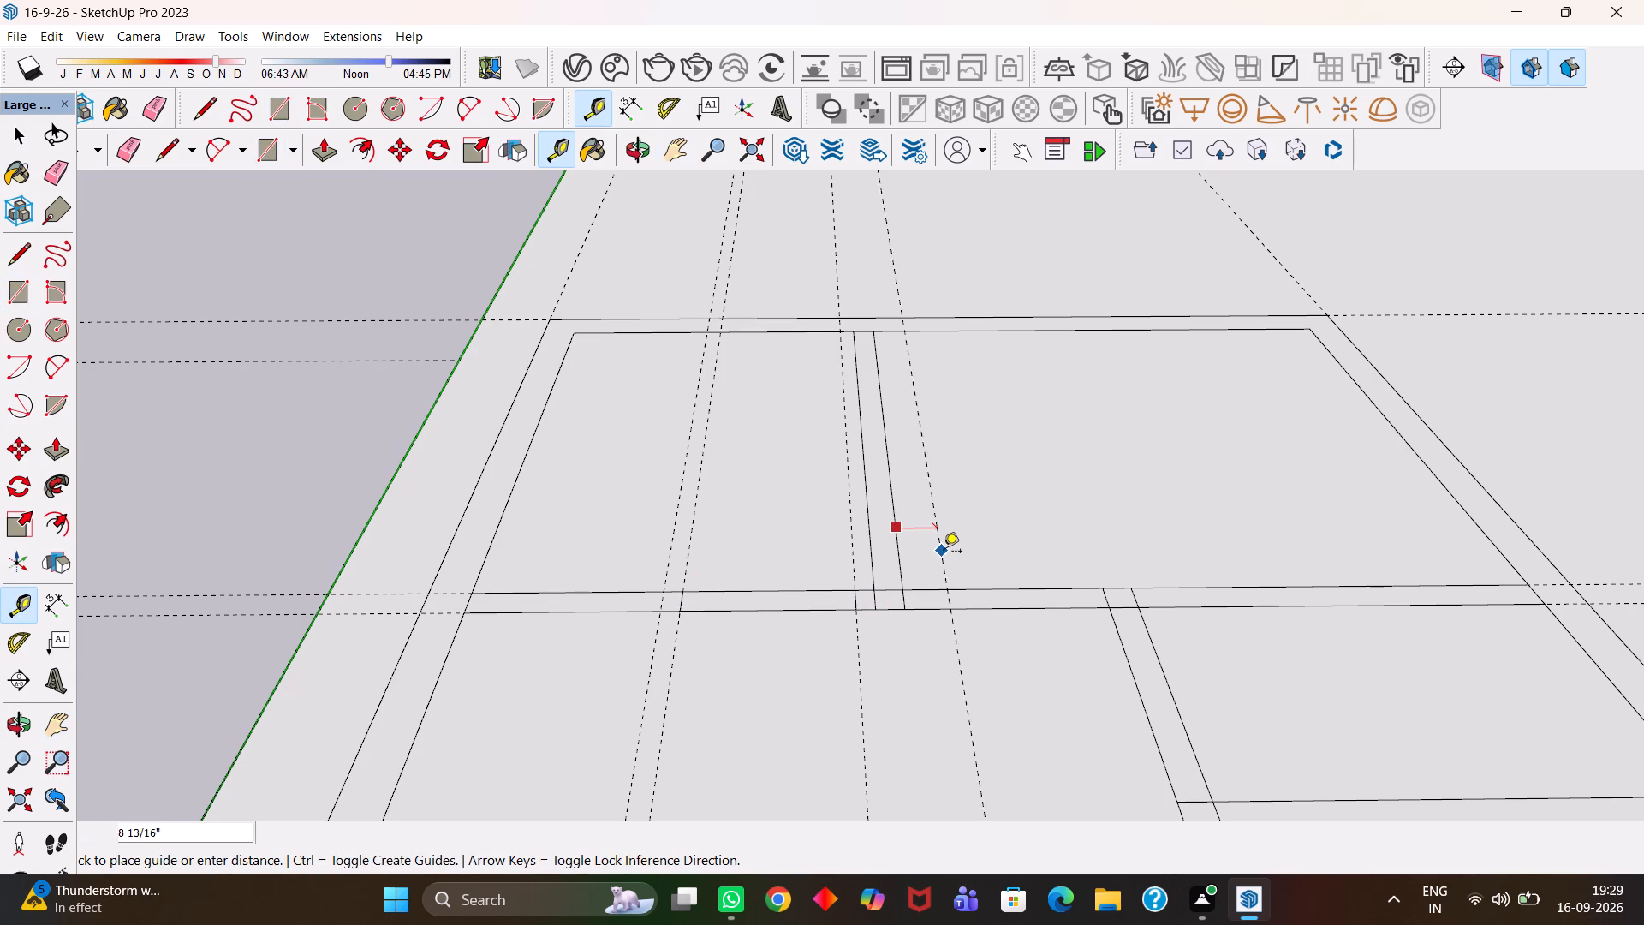
{"action": "type", "text": "3\""}
{"action": "key", "text": "Return"}
{"action": "left_click", "coordinate": [913, 544]}
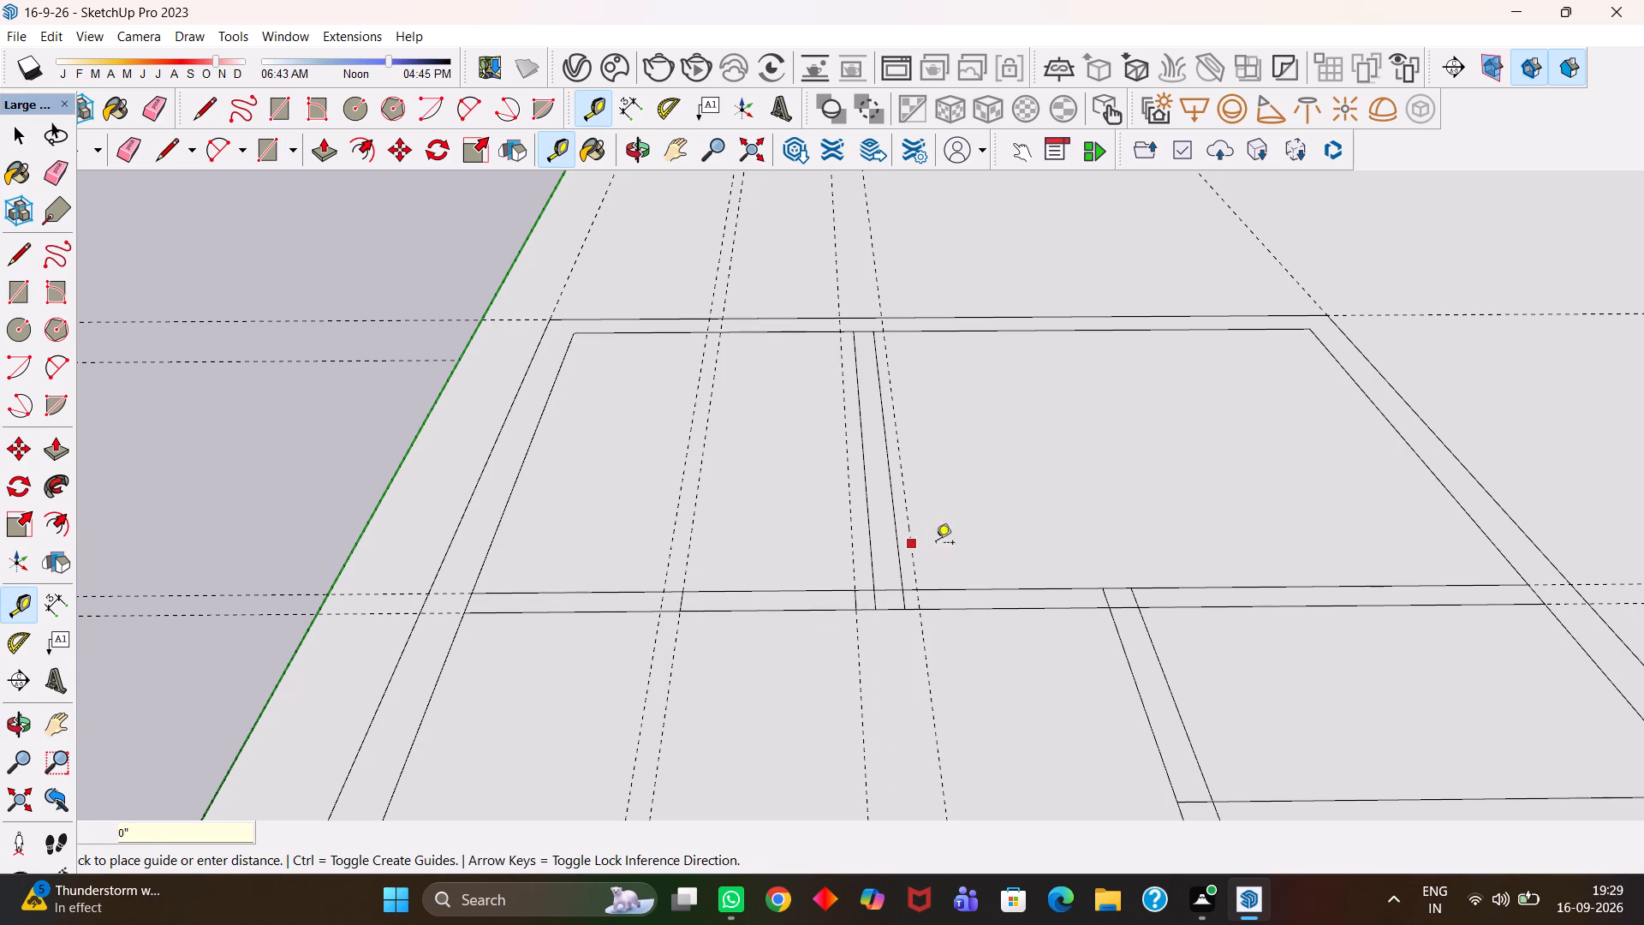
{"action": "type", "text": "3'"}
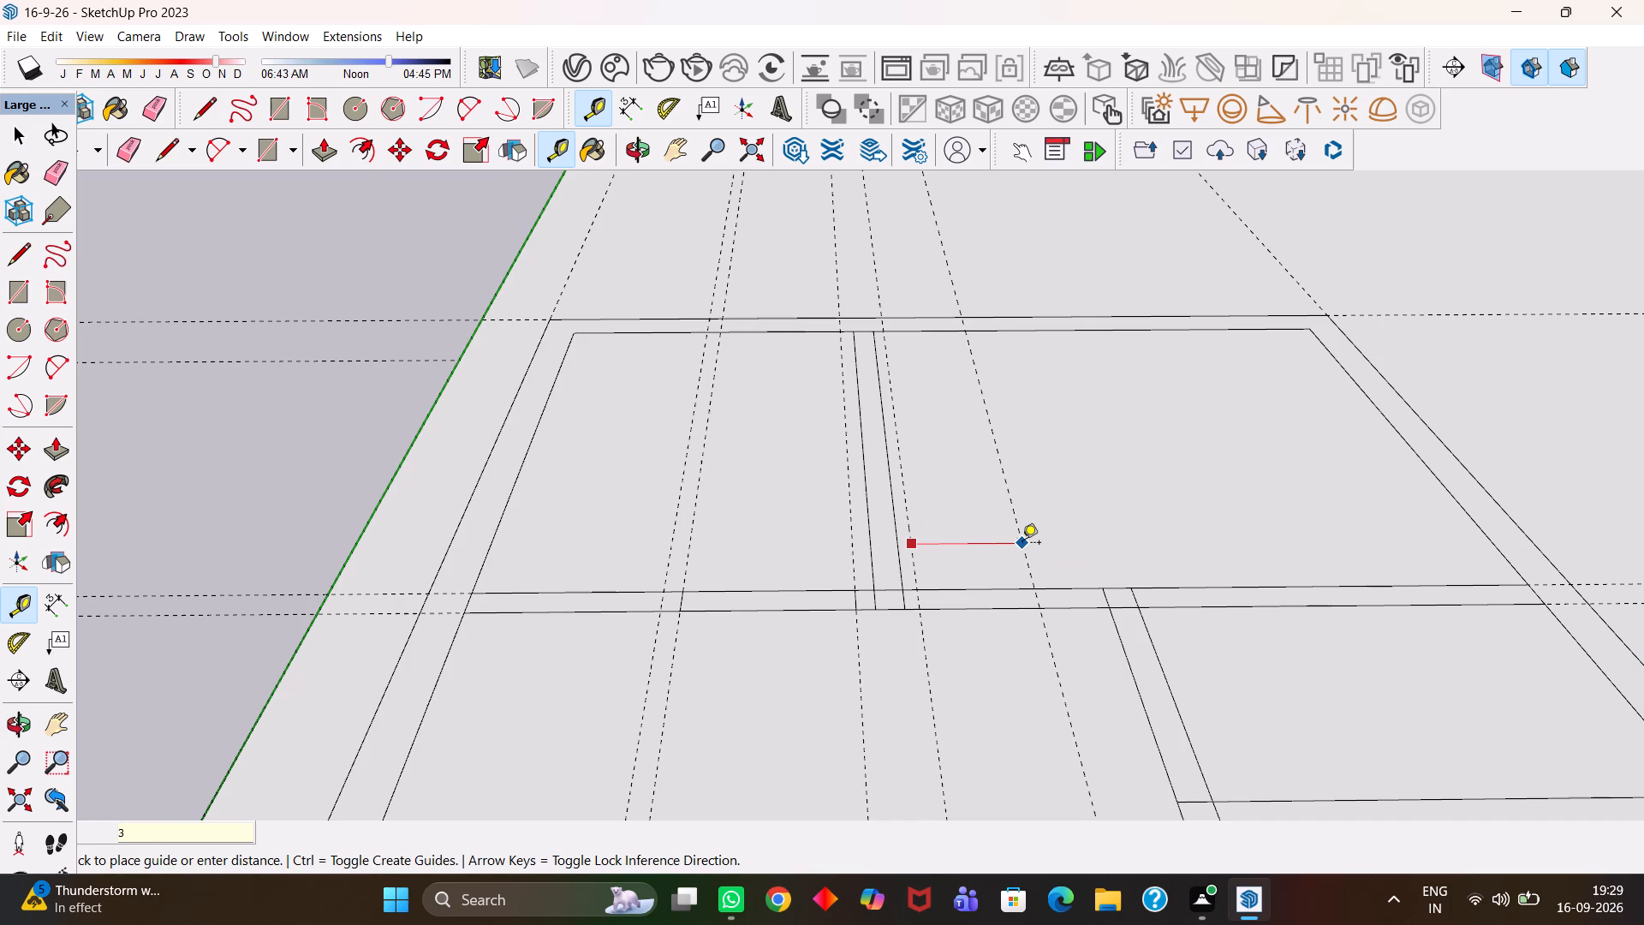
{"action": "key", "text": "Return"}
{"action": "key", "text": "r"}
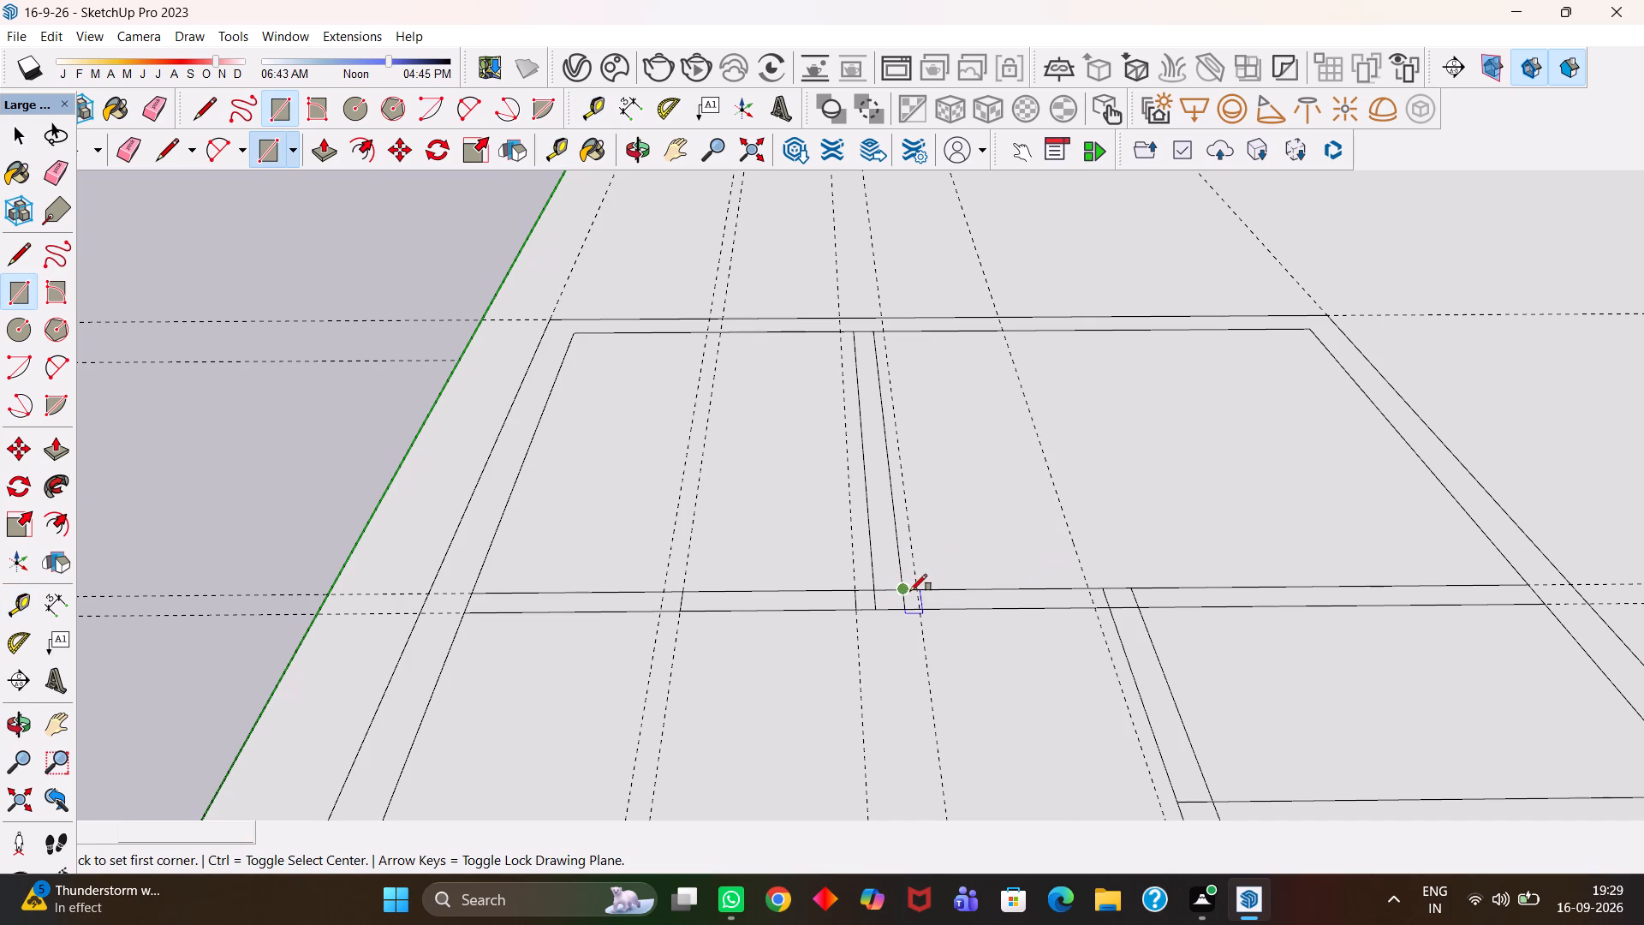
{"action": "left_click", "coordinate": [918, 590]}
{"action": "left_click", "coordinate": [1091, 606]}
Erase the crosswise wall's edges within both door openings along with the guides used to lay them out.
{"action": "key", "text": "e"}
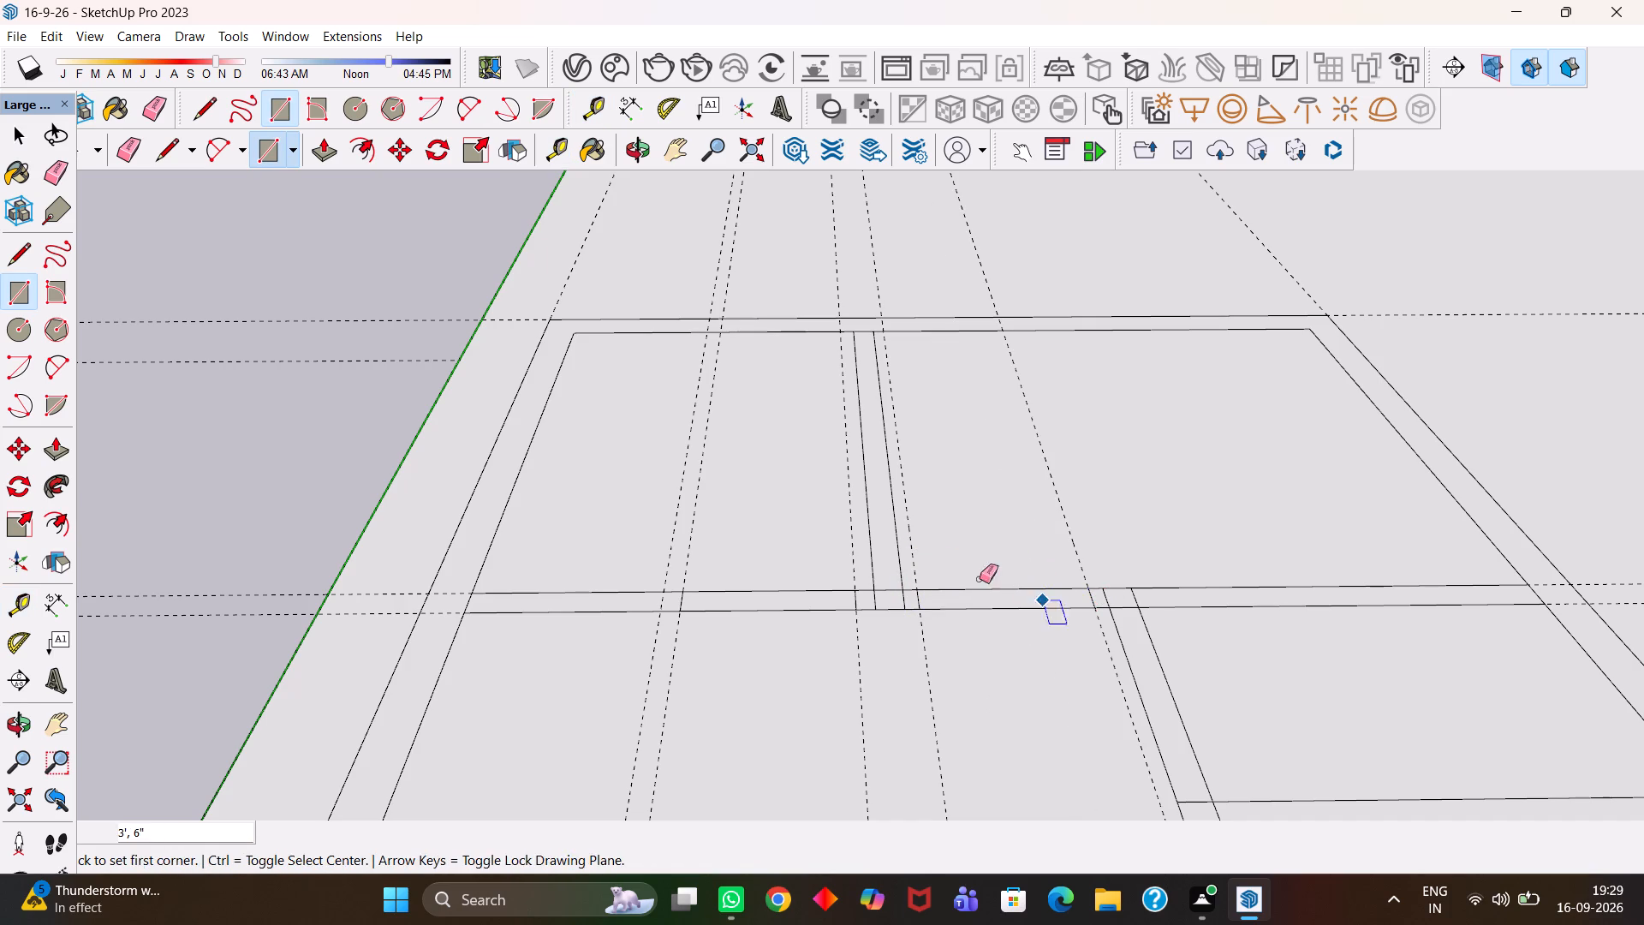
{"action": "left_click_drag", "start_coordinate": [972, 570], "coordinate": [974, 683]}
{"action": "left_click_drag", "start_coordinate": [974, 683], "coordinate": [649, 702]}
{"action": "left_click_drag", "start_coordinate": [770, 609], "coordinate": [755, 564]}
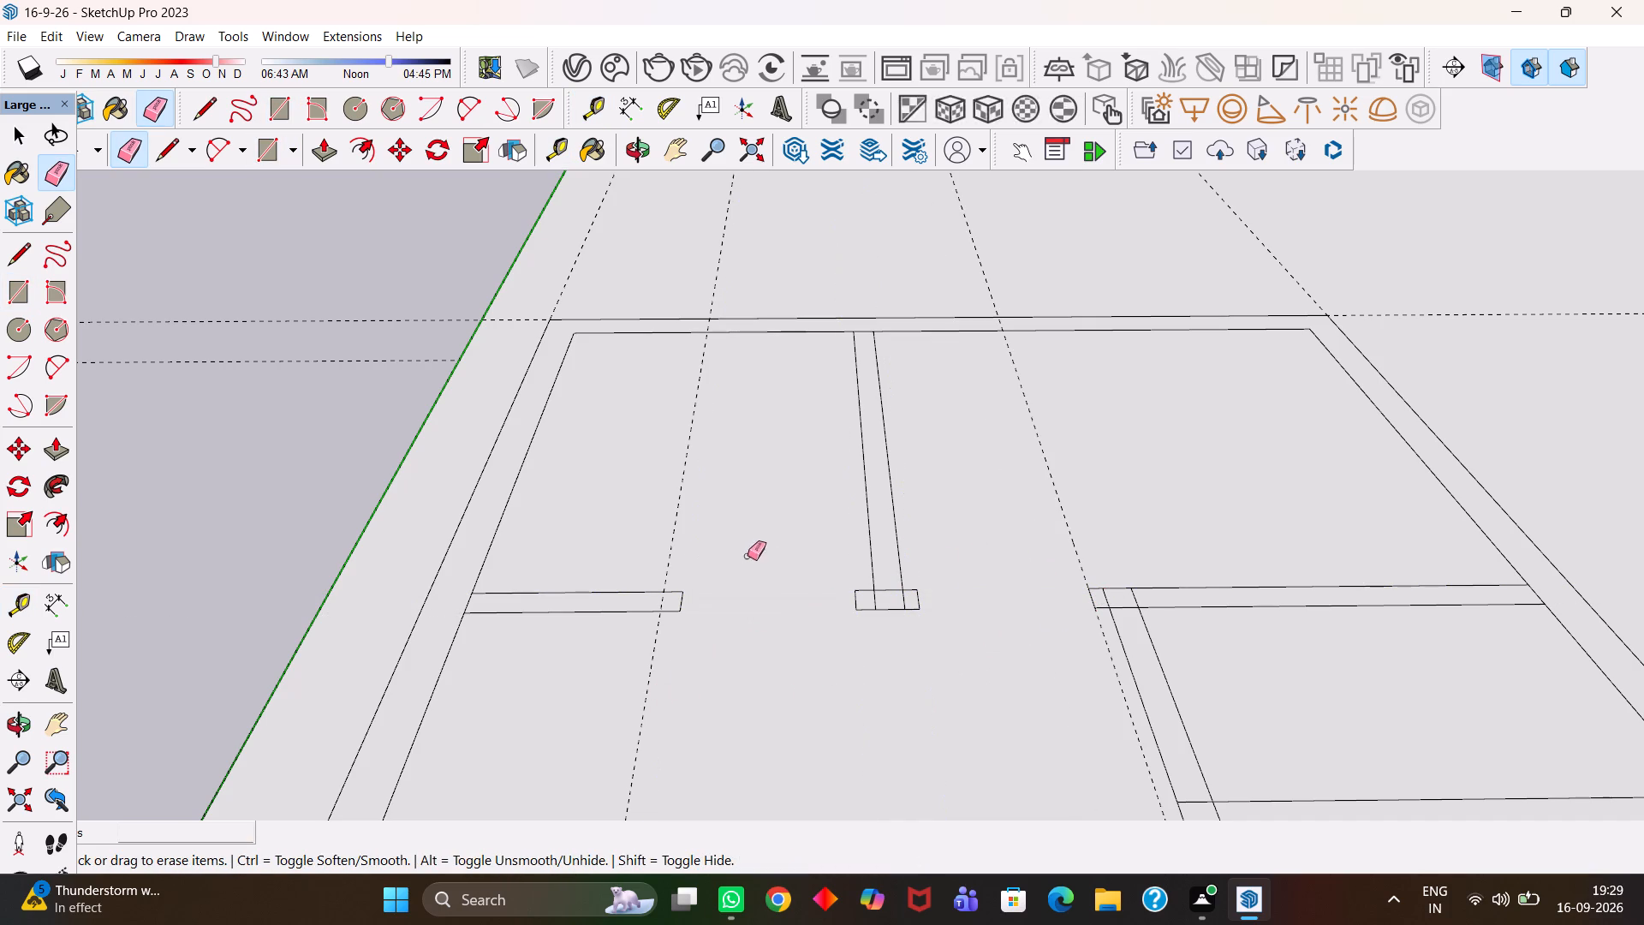
{"action": "left_click_drag", "start_coordinate": [731, 546], "coordinate": [632, 509]}
{"action": "left_click_drag", "start_coordinate": [1093, 522], "coordinate": [1006, 578]}
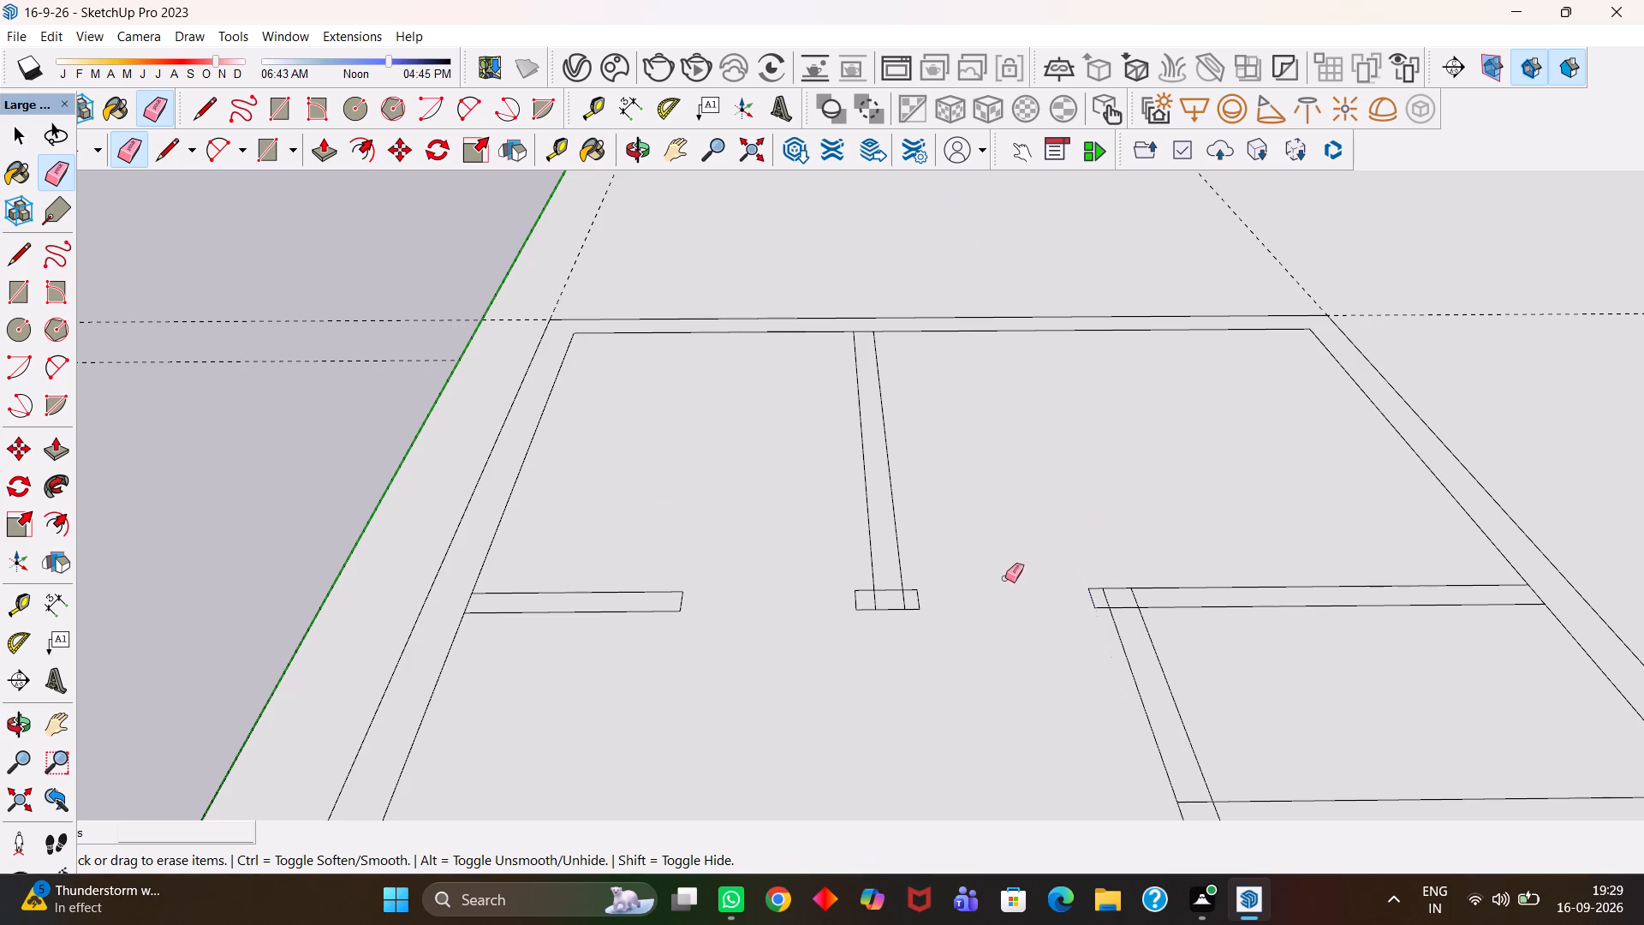
Erase the leftover lines where the small room's partition meets the 6" crosswise wall.
{"action": "left_click", "coordinate": [1132, 597]}
{"action": "left_click", "coordinate": [1107, 596]}
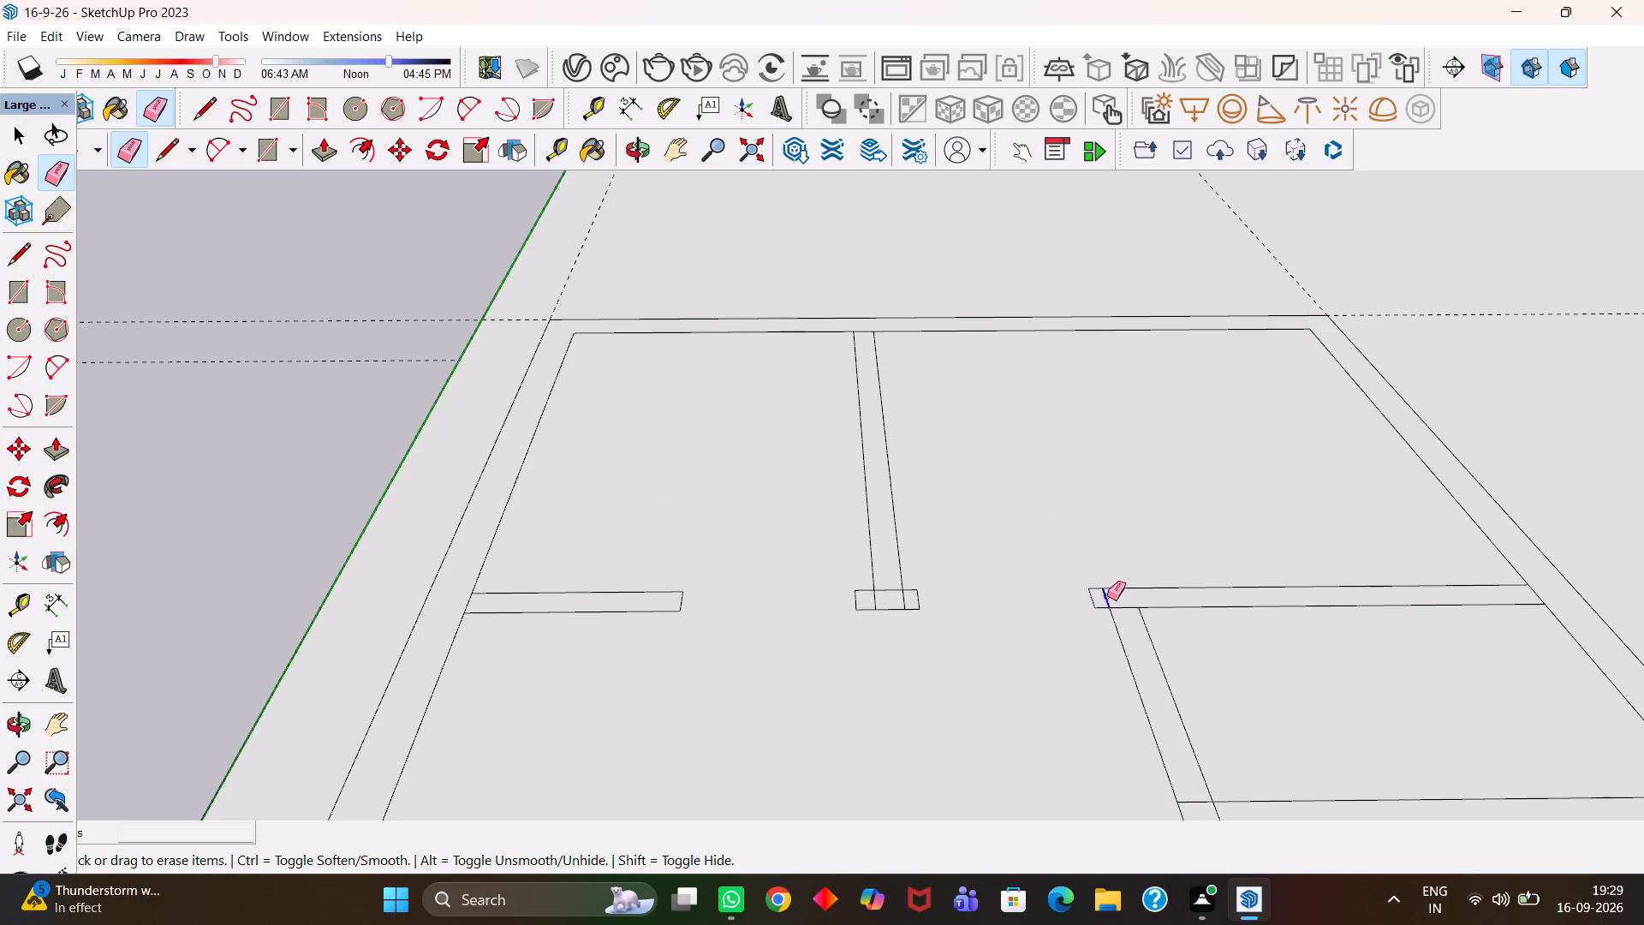
{"action": "left_click", "coordinate": [1122, 611]}
Place a lengthwise guide about 4' 10 5/8" from the outer wall's inner face, one 1' before it, and another 2' from that one.
{"action": "key", "text": "h"}
{"action": "scroll", "coordinate": [817, 535], "scroll_direction": "down", "scroll_amount": 5}
{"action": "left_click_drag", "start_coordinate": [775, 453], "coordinate": [810, 508]}
{"action": "key", "text": "t"}
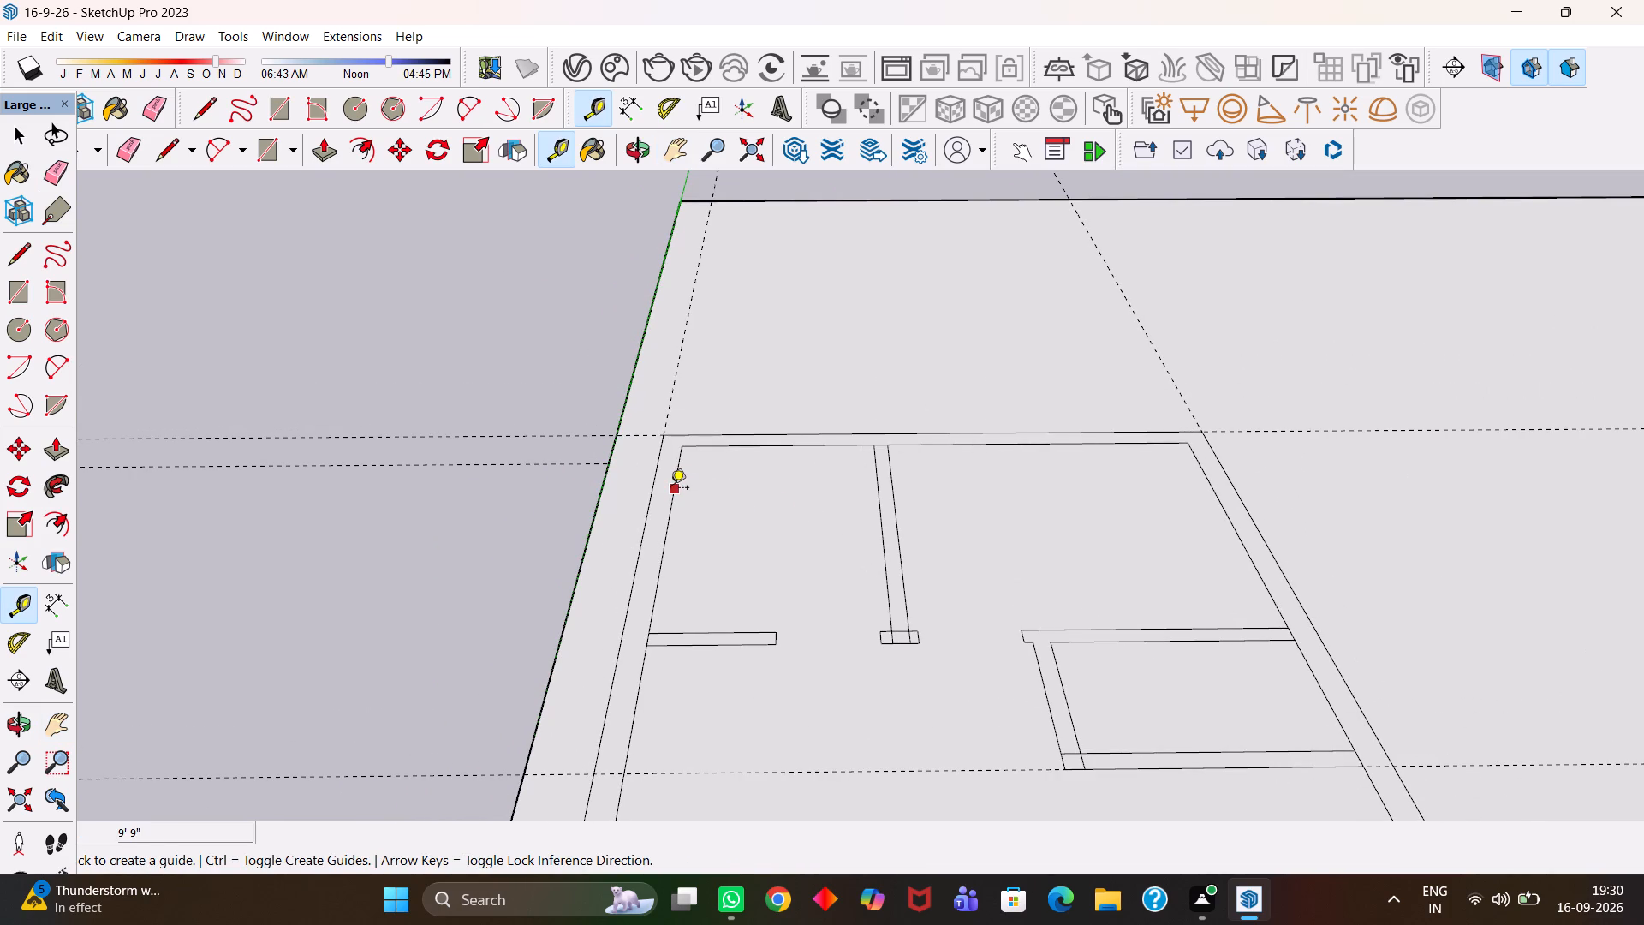
{"action": "left_click", "coordinate": [670, 489]}
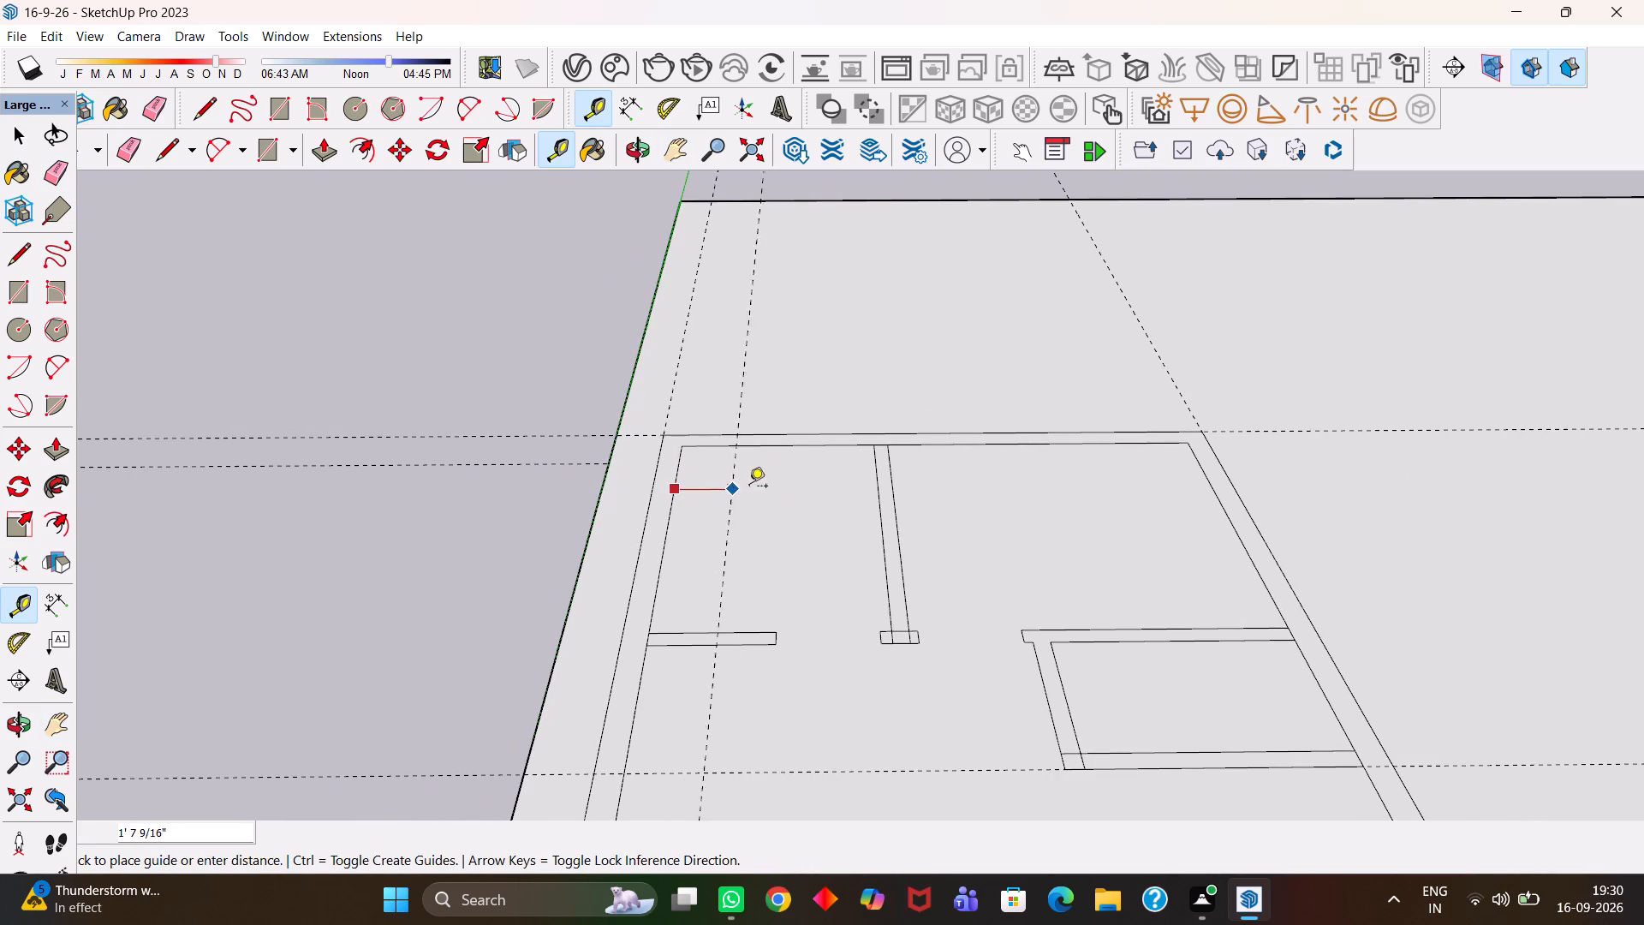
{"action": "left_click", "coordinate": [816, 448]}
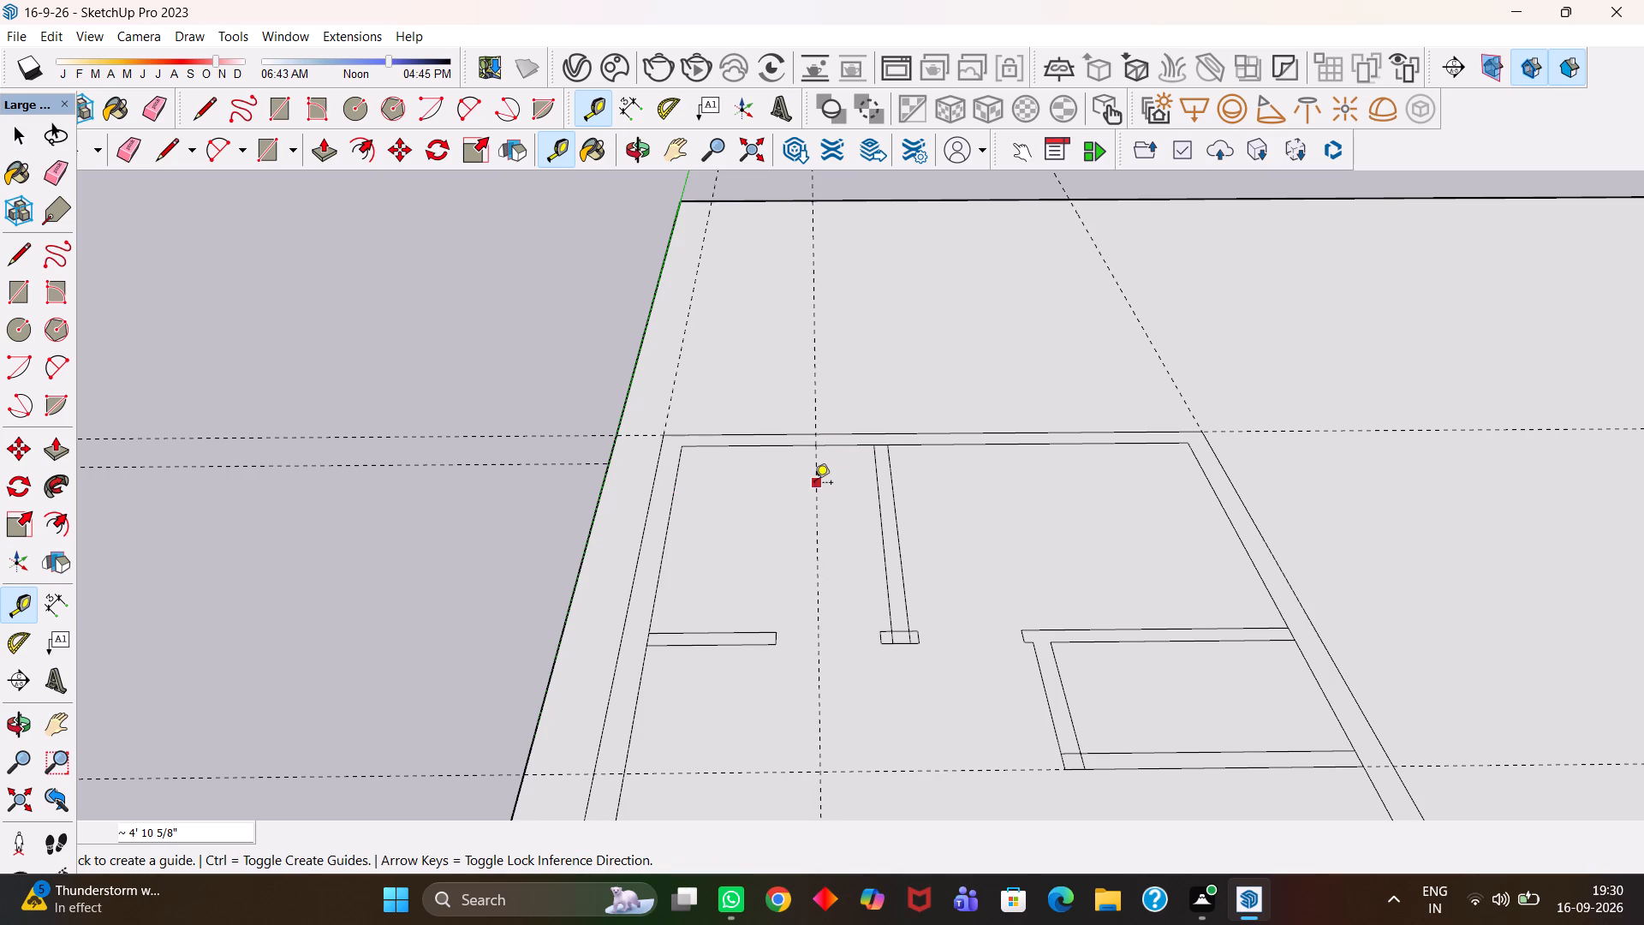
{"action": "left_click", "coordinate": [814, 484]}
{"action": "type", "text": "1'"}
{"action": "key", "text": "Return"}
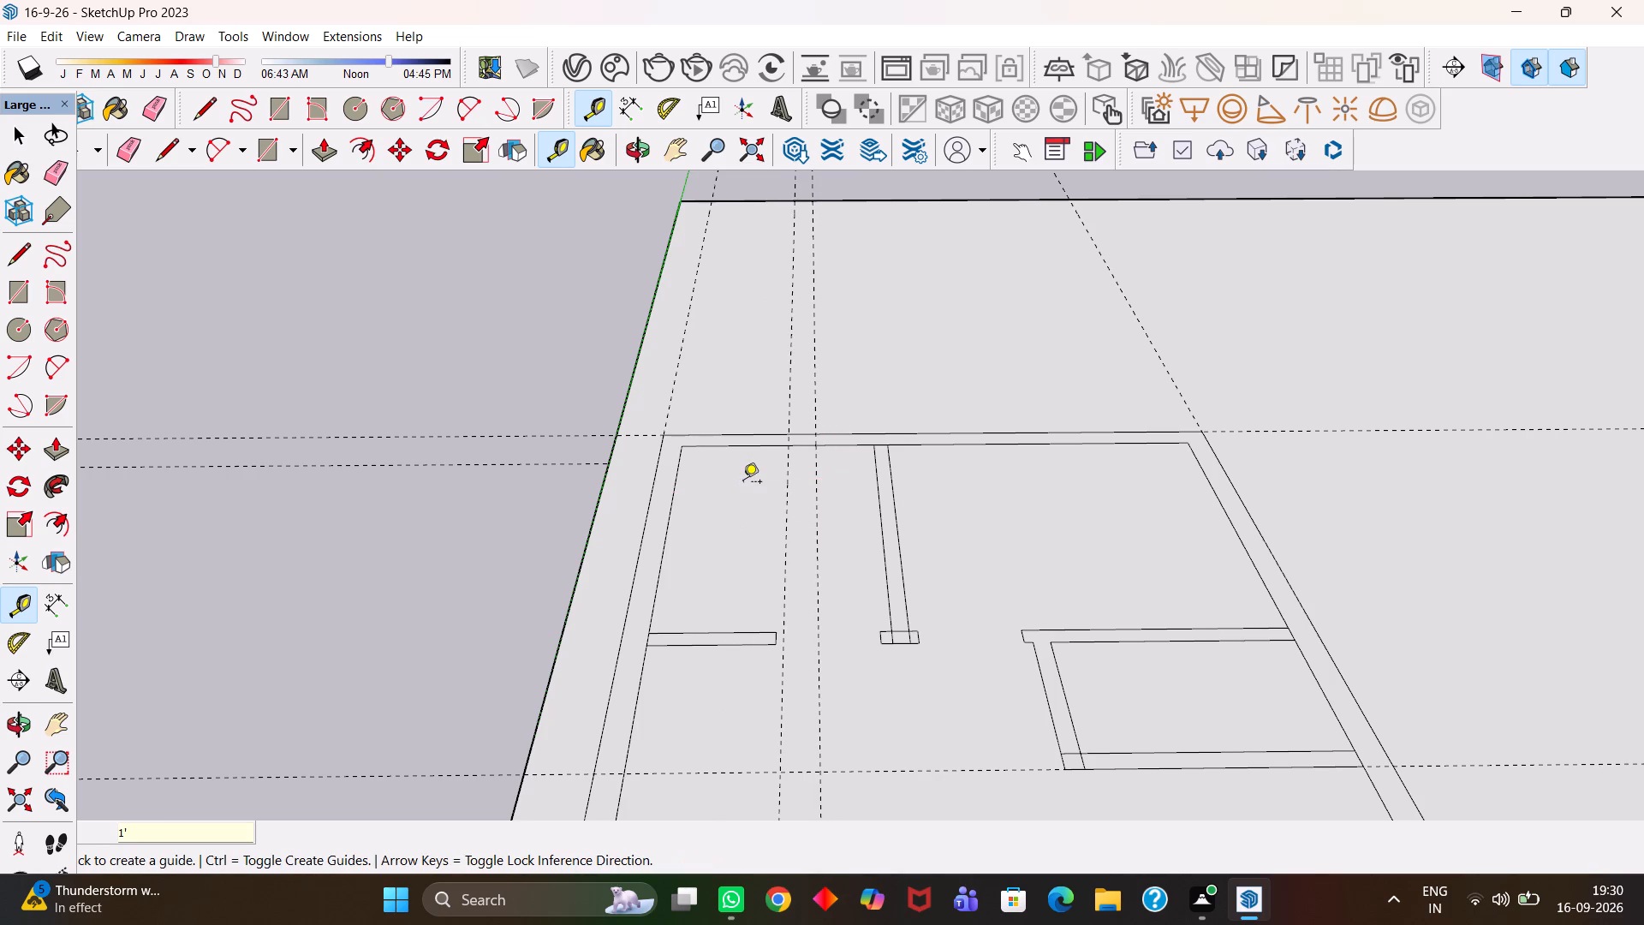
{"action": "scroll", "coordinate": [747, 481], "scroll_direction": "up", "scroll_amount": 3}
{"action": "left_click", "coordinate": [803, 483]}
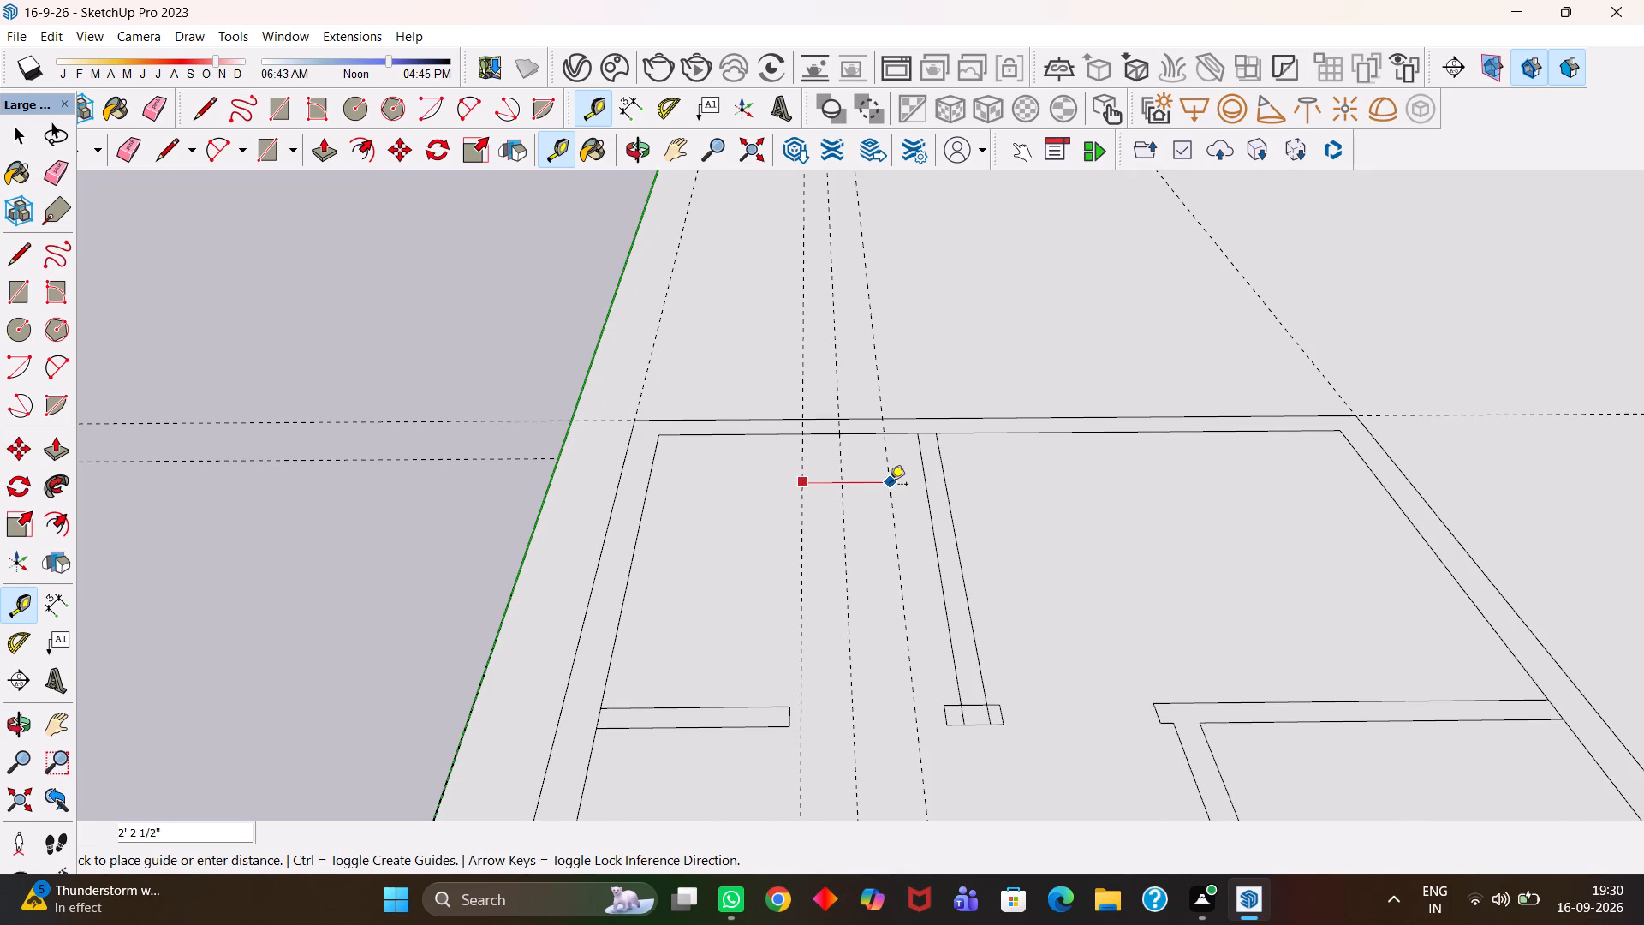
{"action": "type", "text": "2'"}
{"action": "key", "text": "Return"}
Draw a 2' by 9" window rectangle in the far end outer wall between the outermost guides and erase the three guides.
{"action": "key", "text": "e"}
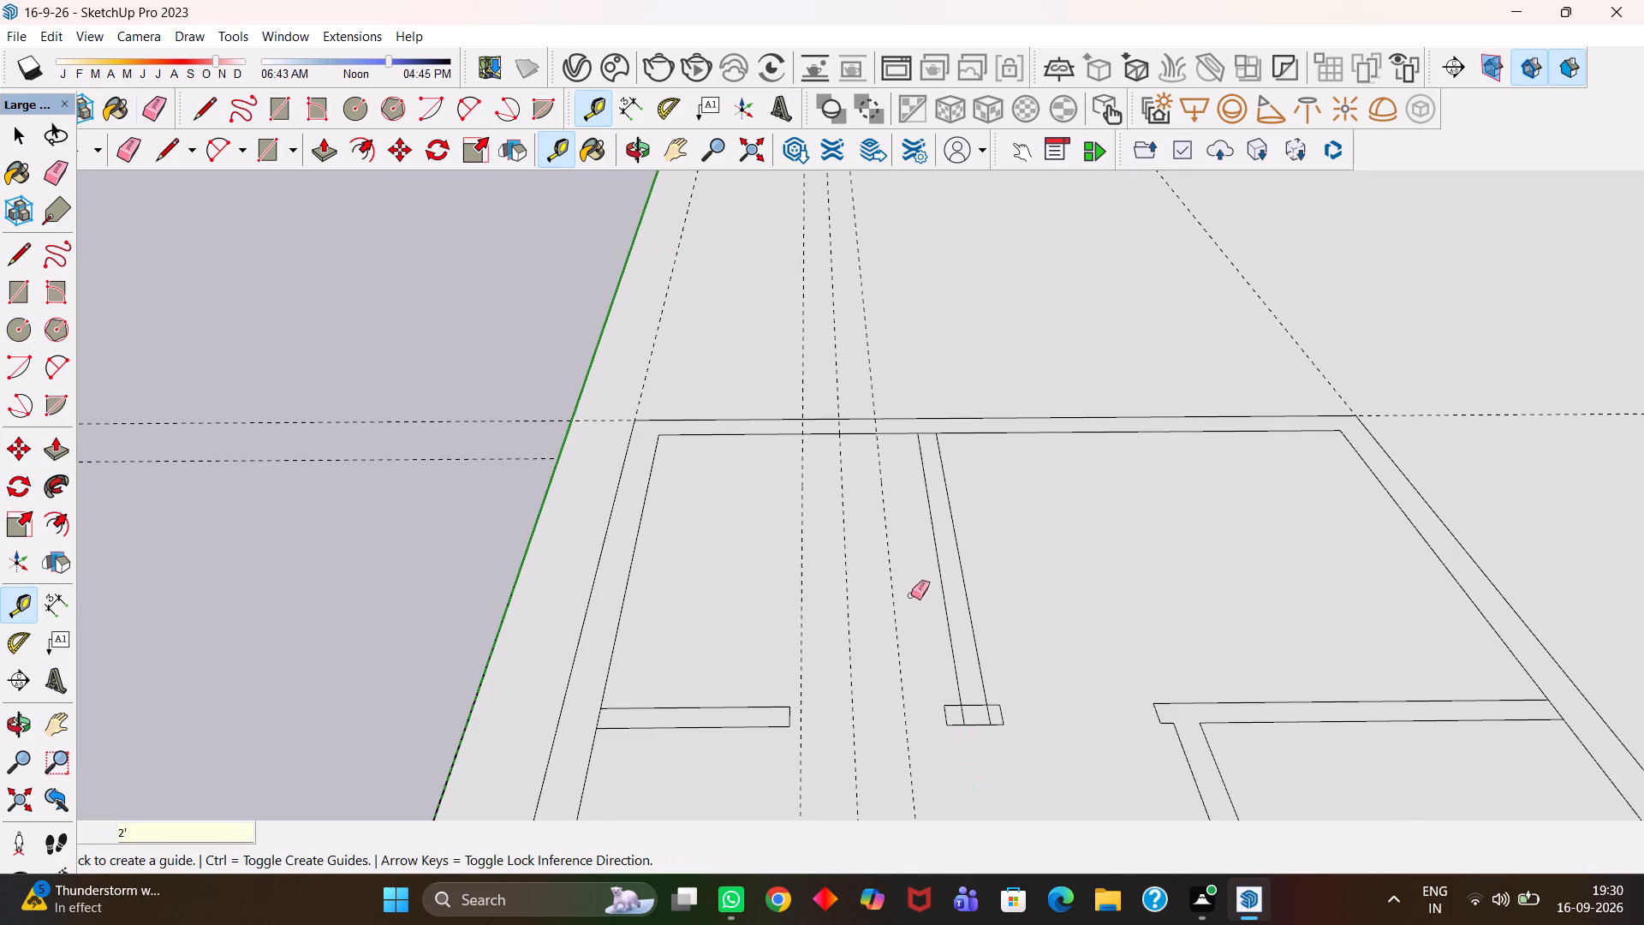
{"action": "scroll", "coordinate": [792, 494], "scroll_direction": "up", "scroll_amount": 3}
{"action": "key", "text": "r"}
{"action": "left_click", "coordinate": [804, 391]}
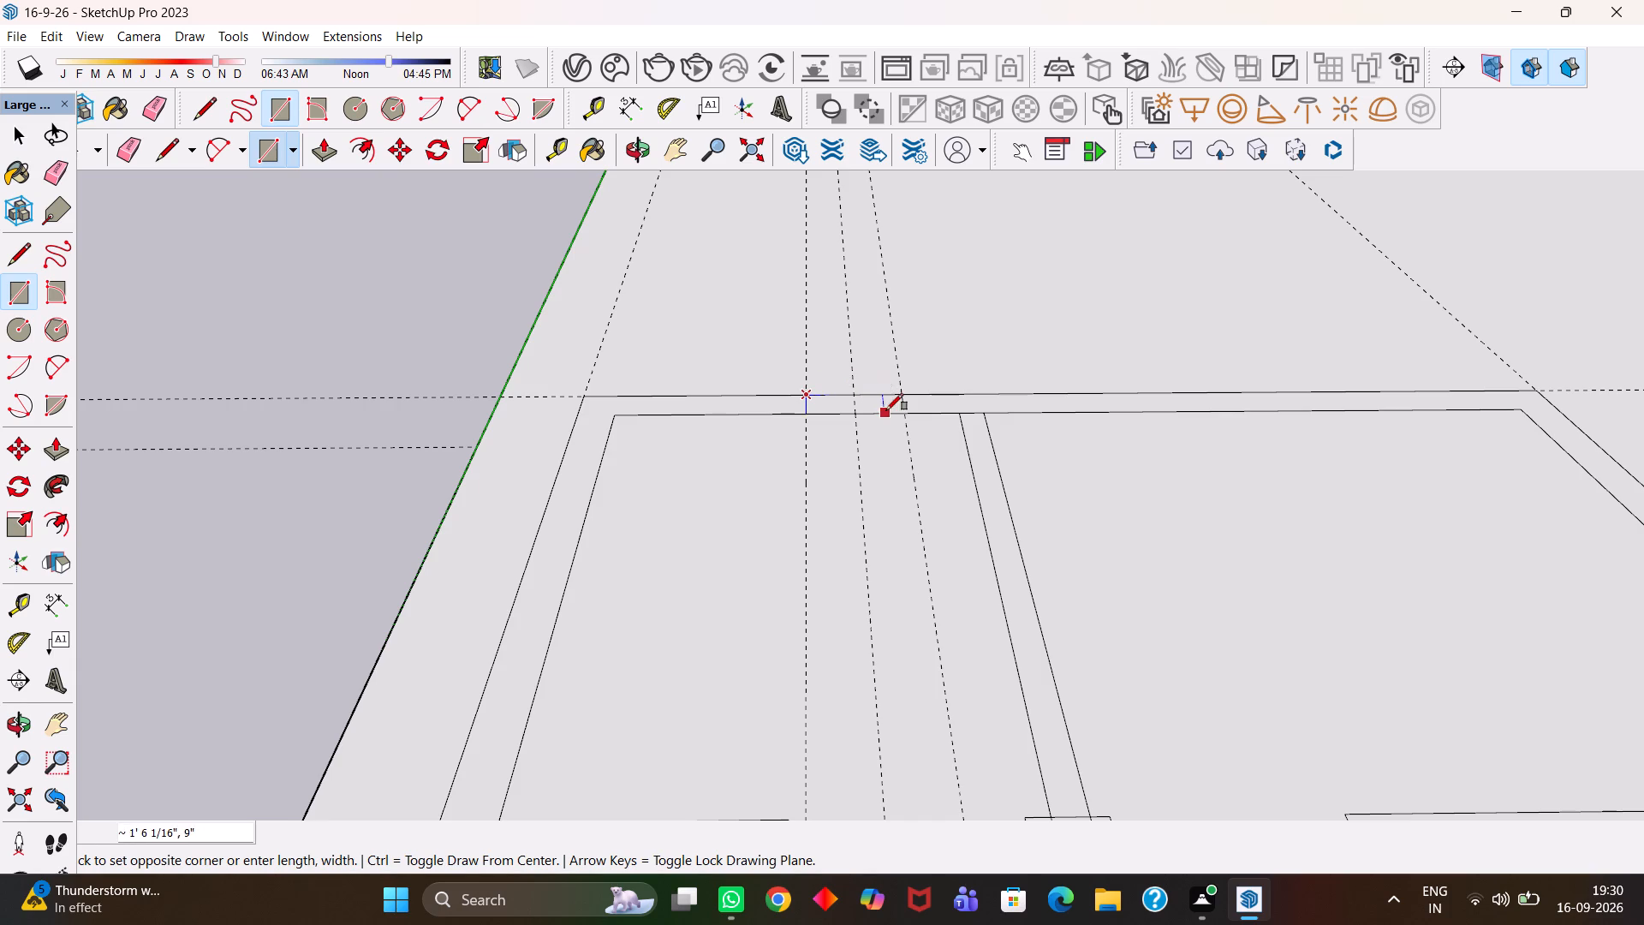
{"action": "left_click", "coordinate": [902, 412]}
{"action": "key", "text": "e"}
{"action": "left_click_drag", "start_coordinate": [922, 525], "coordinate": [742, 510]}
Place a crosswise guide about 4' 10 1/2" from the far end wall's inner face and begin an offset guide from it.
{"action": "scroll", "coordinate": [787, 472], "scroll_direction": "down", "scroll_amount": 6}
{"action": "key", "text": "h"}
{"action": "left_click_drag", "start_coordinate": [767, 531], "coordinate": [867, 417]}
{"action": "left_click", "coordinate": [867, 417]}
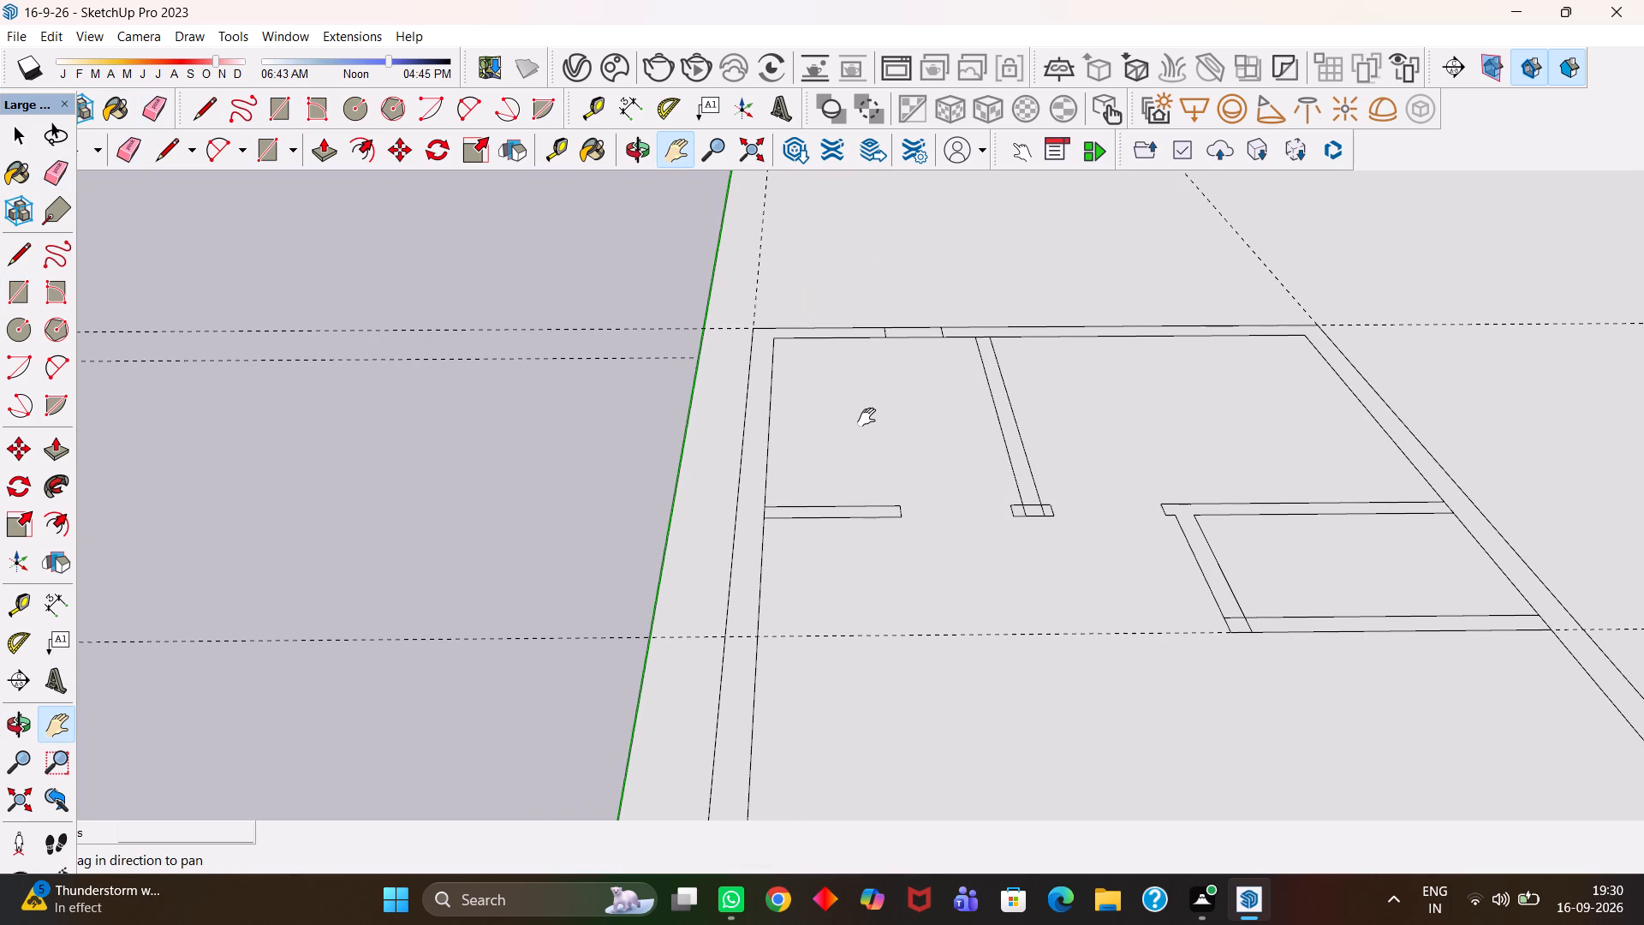
{"action": "key", "text": "t"}
{"action": "left_click", "coordinate": [817, 340]}
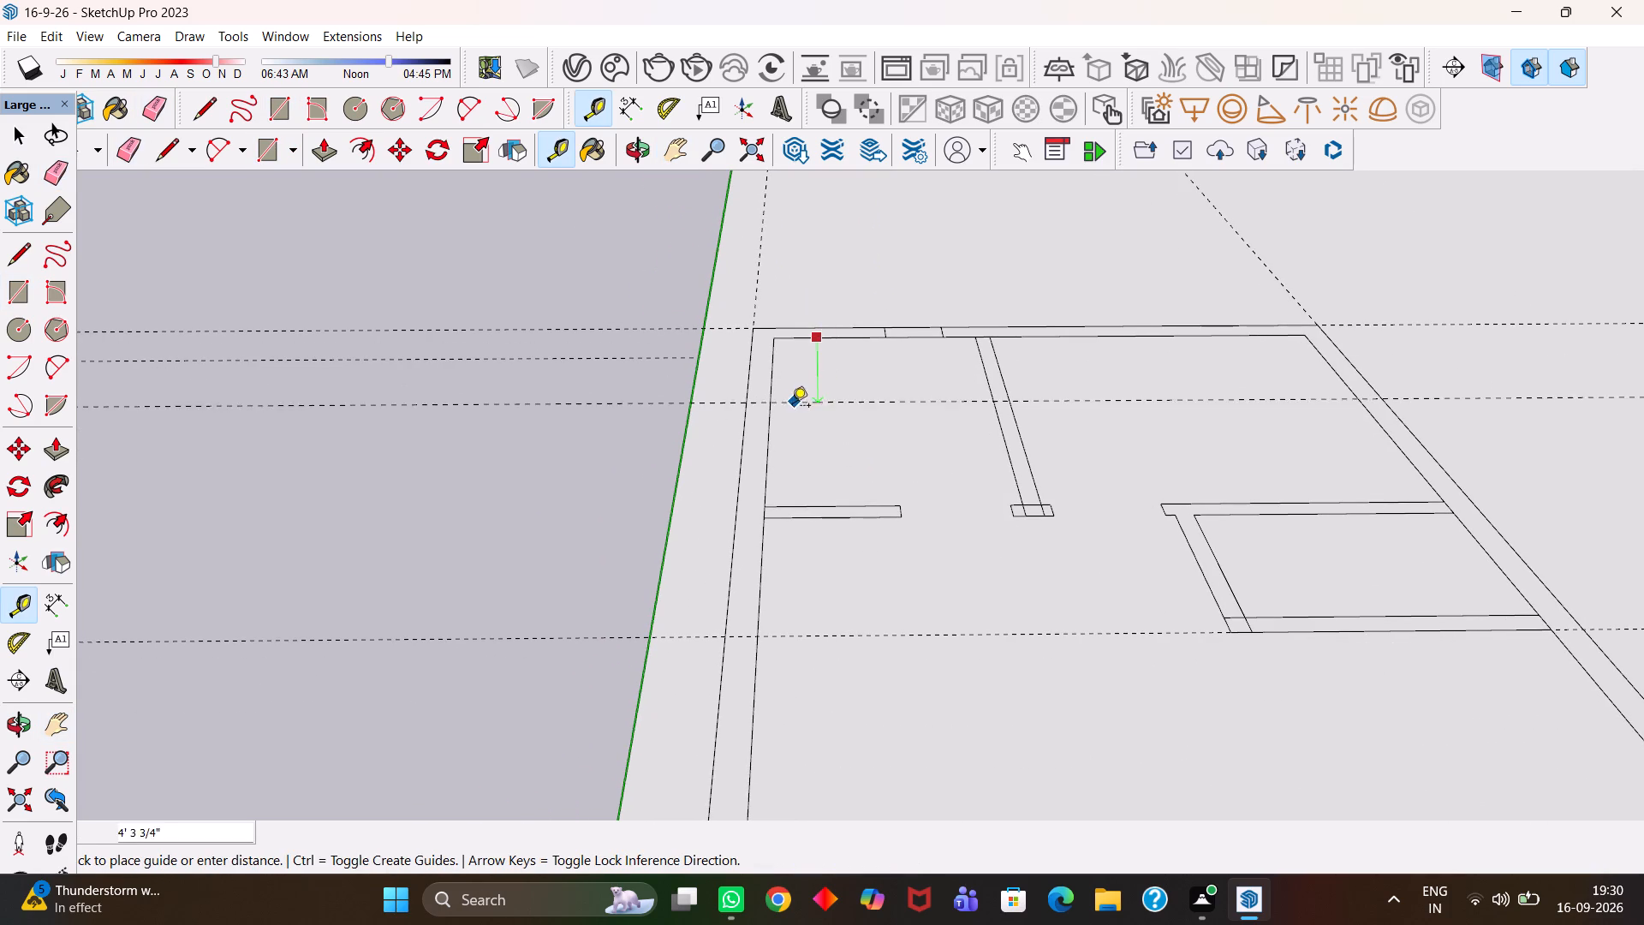
{"action": "left_click", "coordinate": [770, 418]}
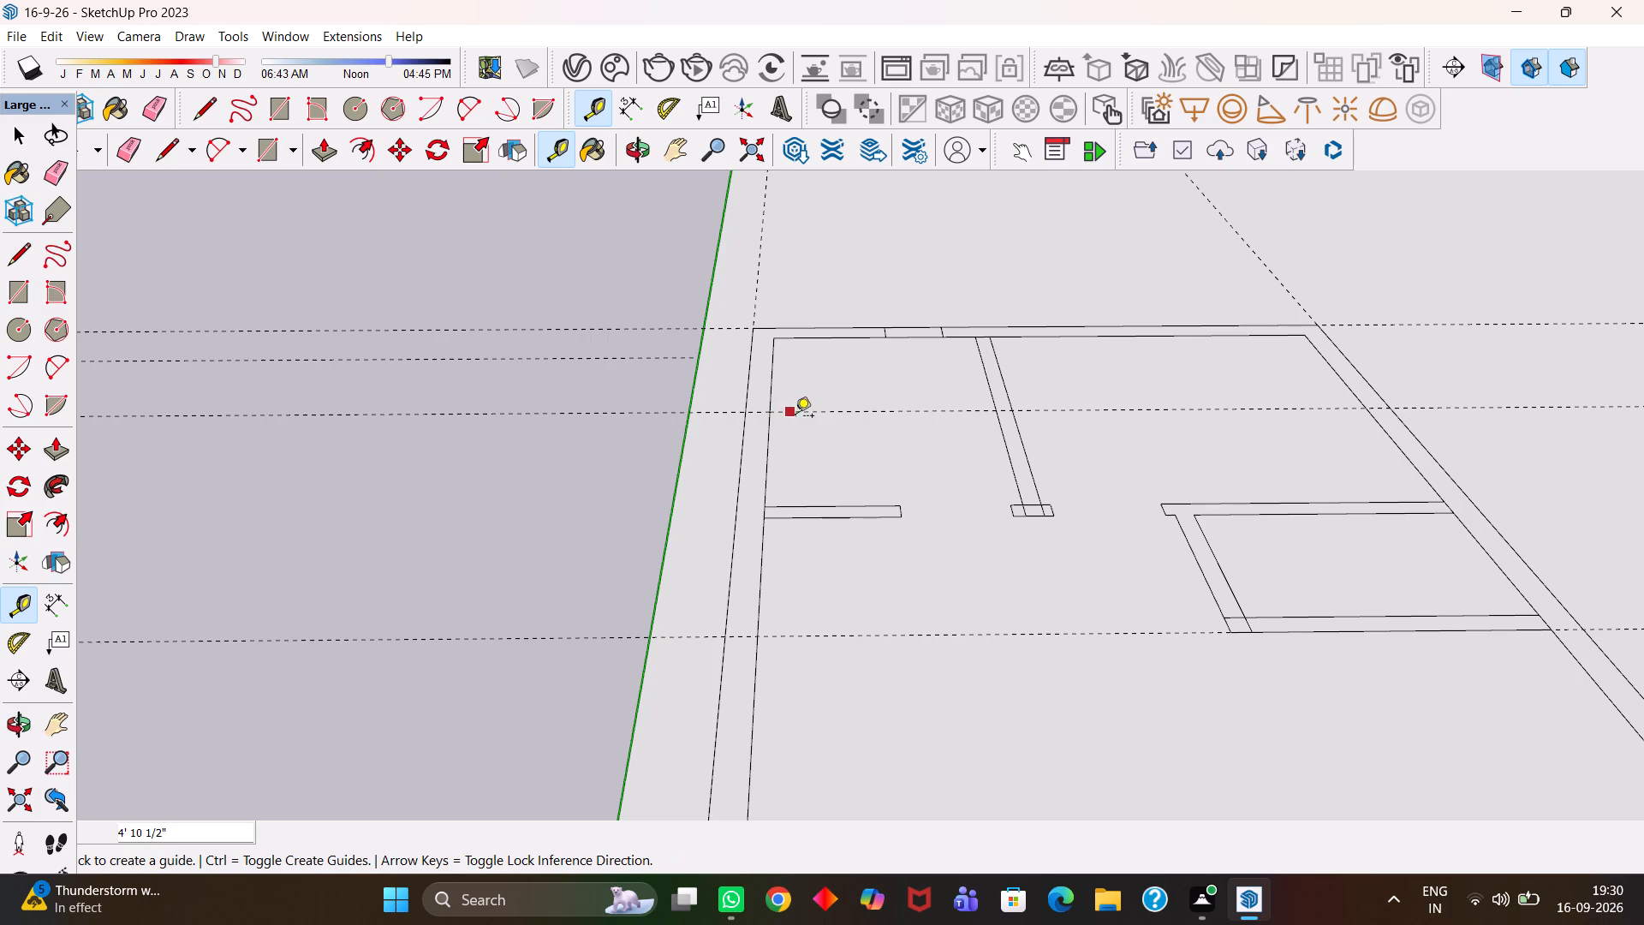
{"action": "left_click", "coordinate": [803, 416]}
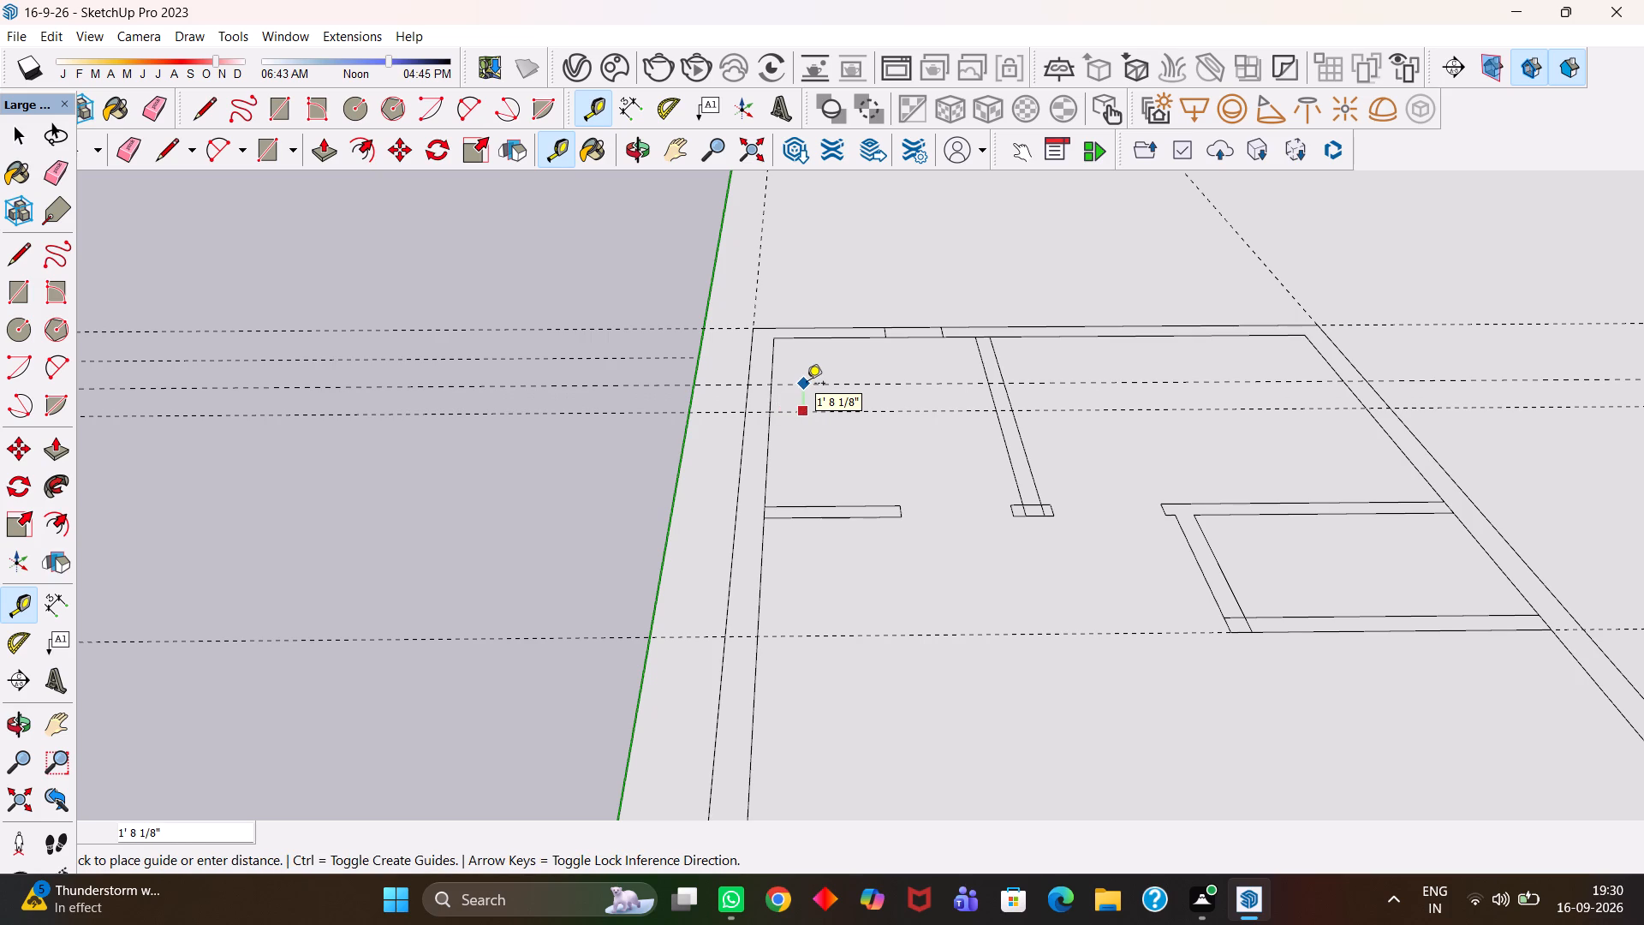
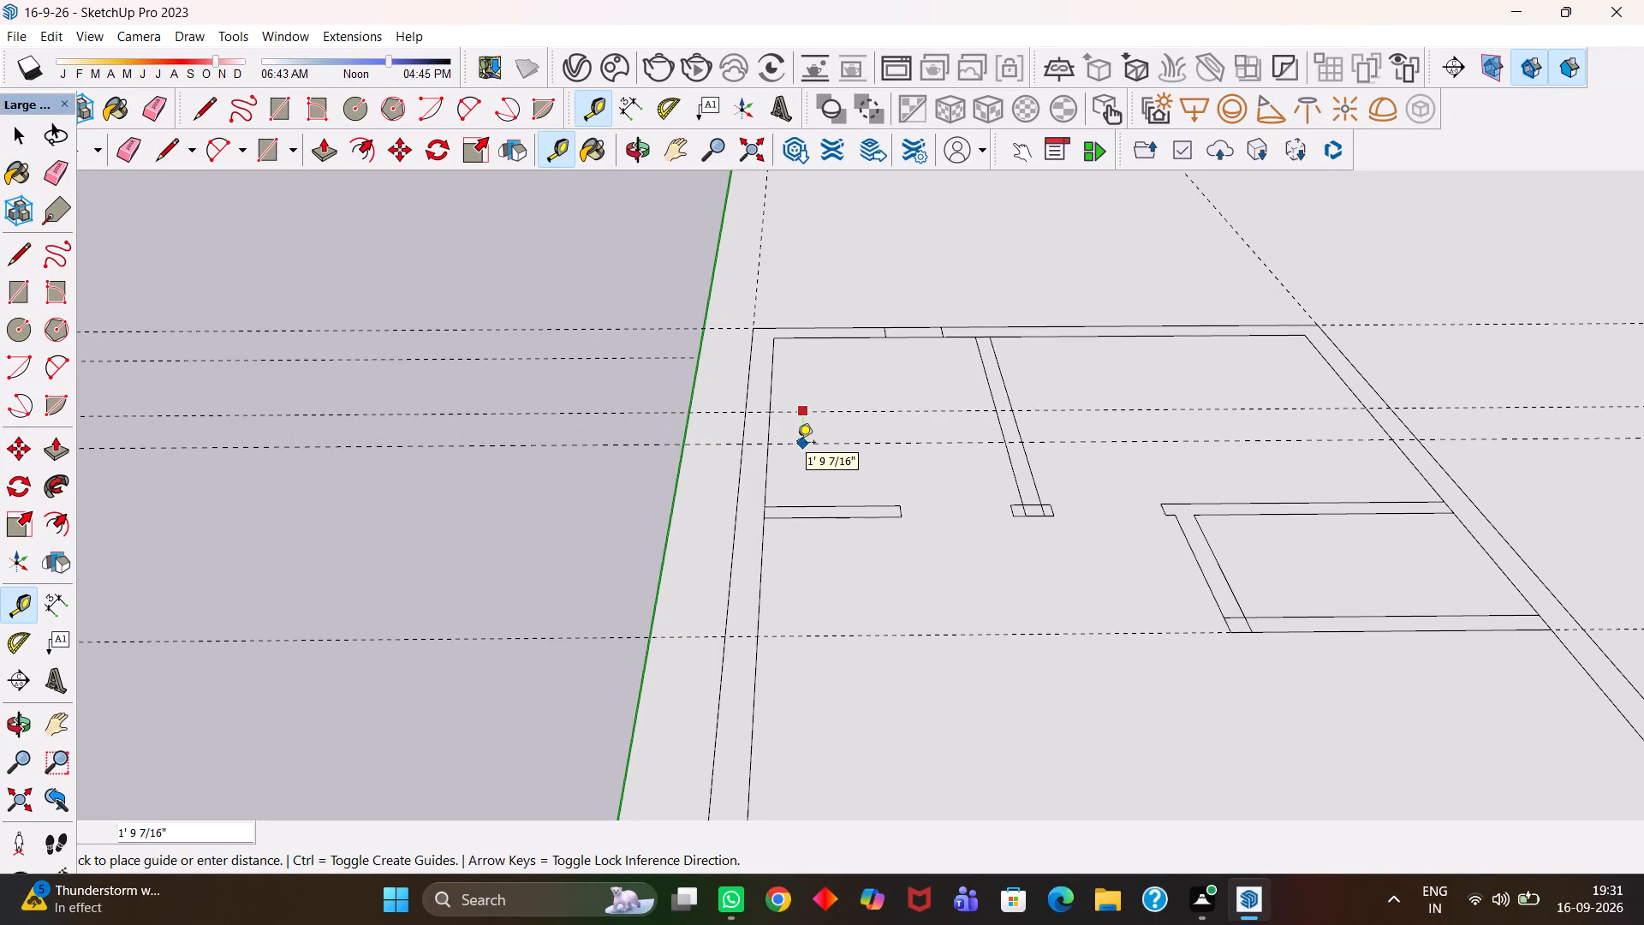
Place a crosswise guide 1' 5" from the existing one, and another 3' back from it towards the far end wall.
{"action": "key", "text": "1"}
{"action": "type", "text": "'5\""}
{"action": "key", "text": "Return"}
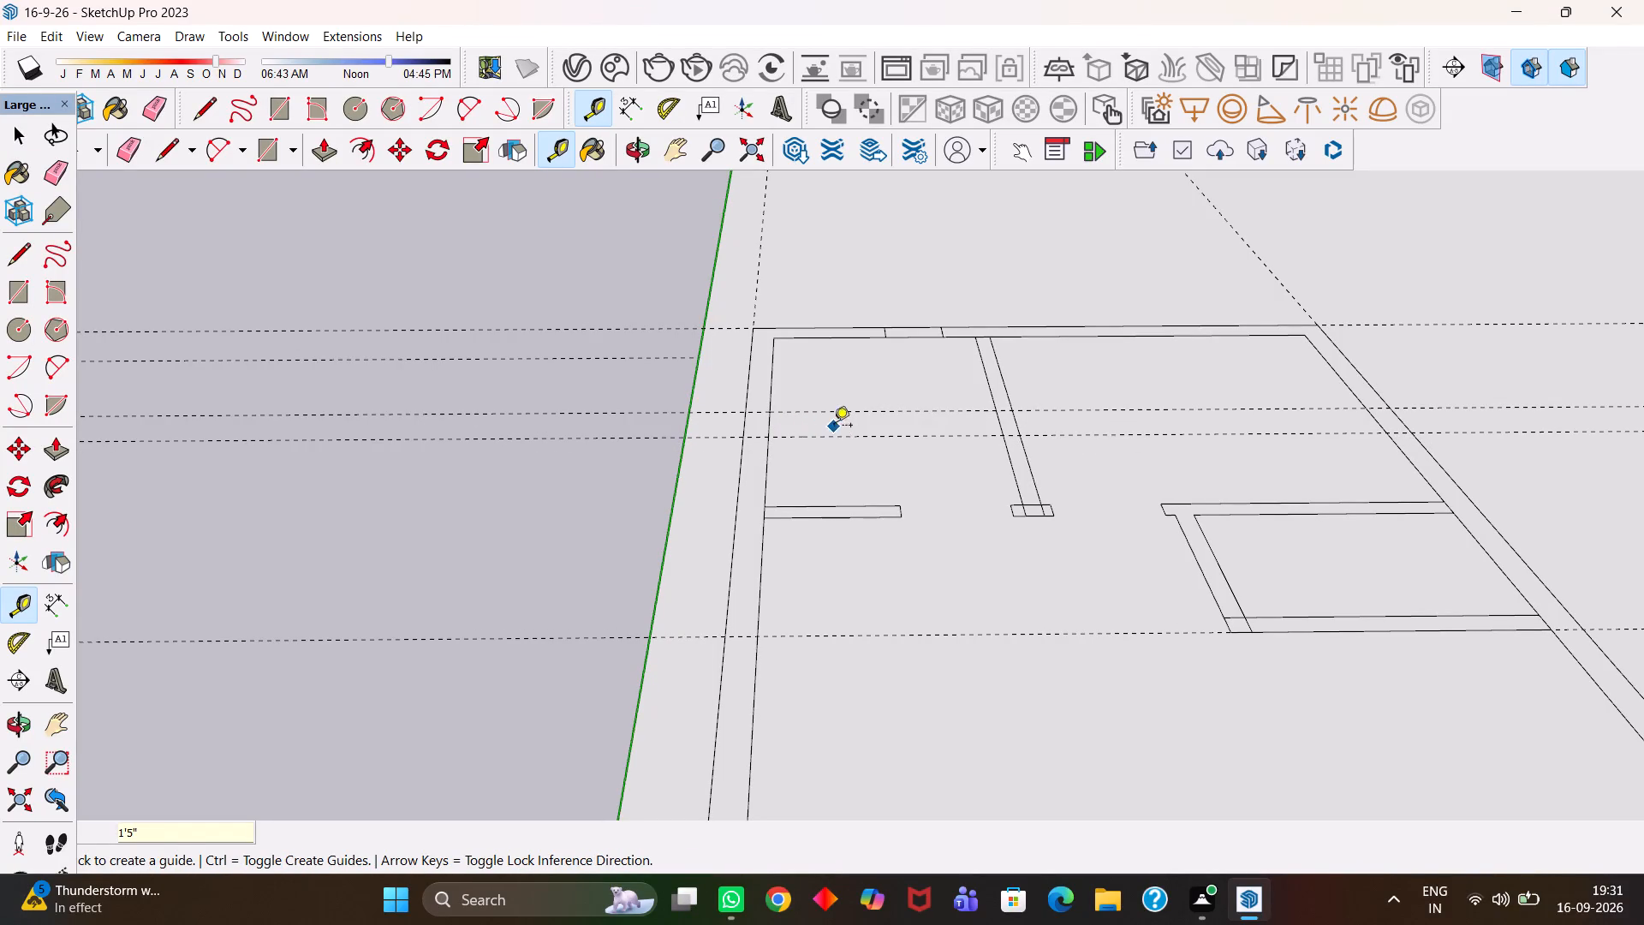
{"action": "left_click", "coordinate": [836, 435]}
{"action": "type", "text": "3'"}
{"action": "key", "text": "Return"}
Draw a 3' by 9" window rectangle between the outermost of the three guides in the long outer wall beside the green axis.
{"action": "scroll", "coordinate": [824, 373], "scroll_direction": "up", "scroll_amount": 2}
{"action": "scroll", "coordinate": [757, 439], "scroll_direction": "up", "scroll_amount": 5}
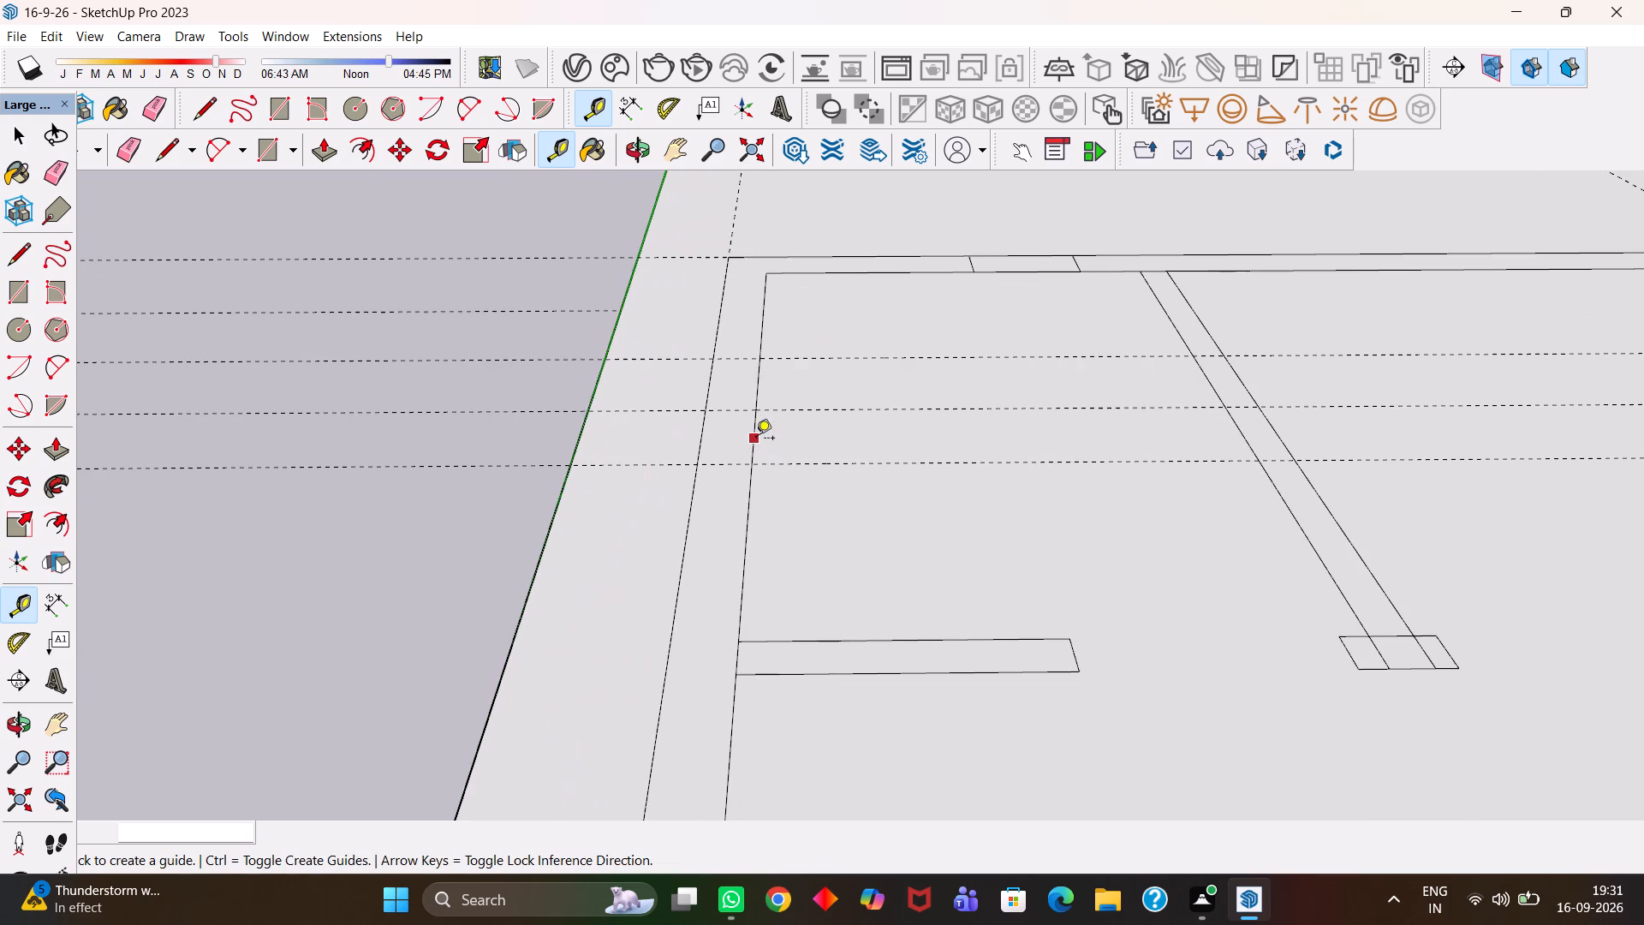
{"action": "key", "text": "r"}
{"action": "left_click", "coordinate": [695, 469]}
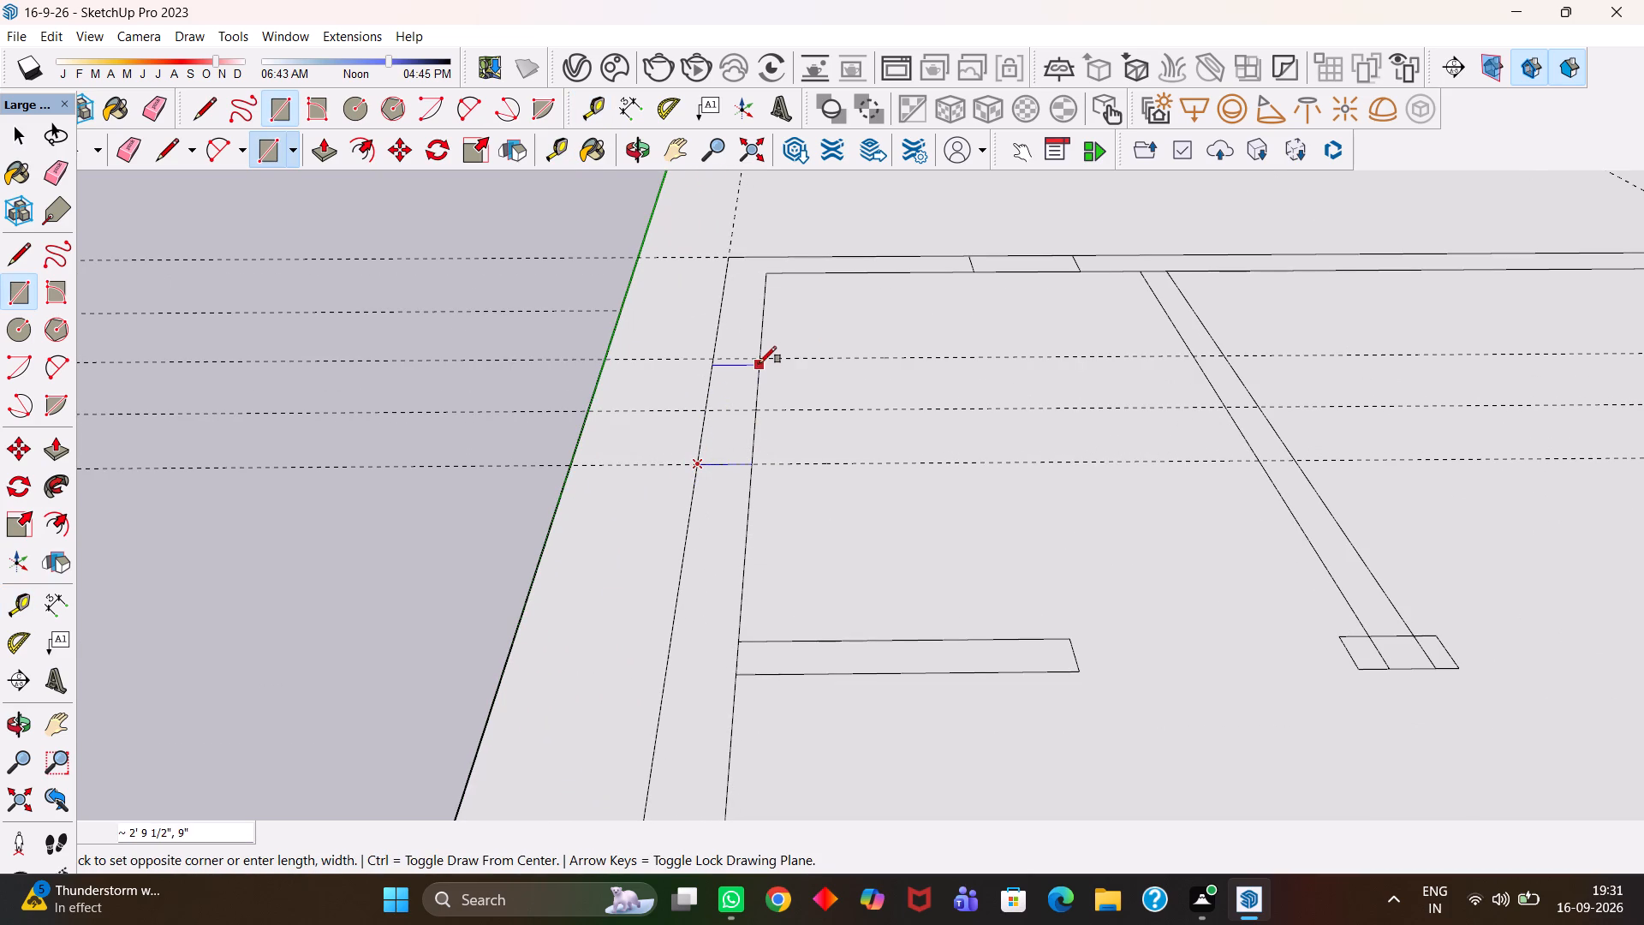
{"action": "left_click", "coordinate": [761, 359]}
Draw a matching 3' by 9" window rectangle between the same guides in the opposite long outer wall.
{"action": "key", "text": "h"}
{"action": "middle_click_drag", "start_coordinate": [815, 454], "coordinate": [813, 669]}
{"action": "middle_click_drag", "start_coordinate": [813, 682], "coordinate": [806, 697]}
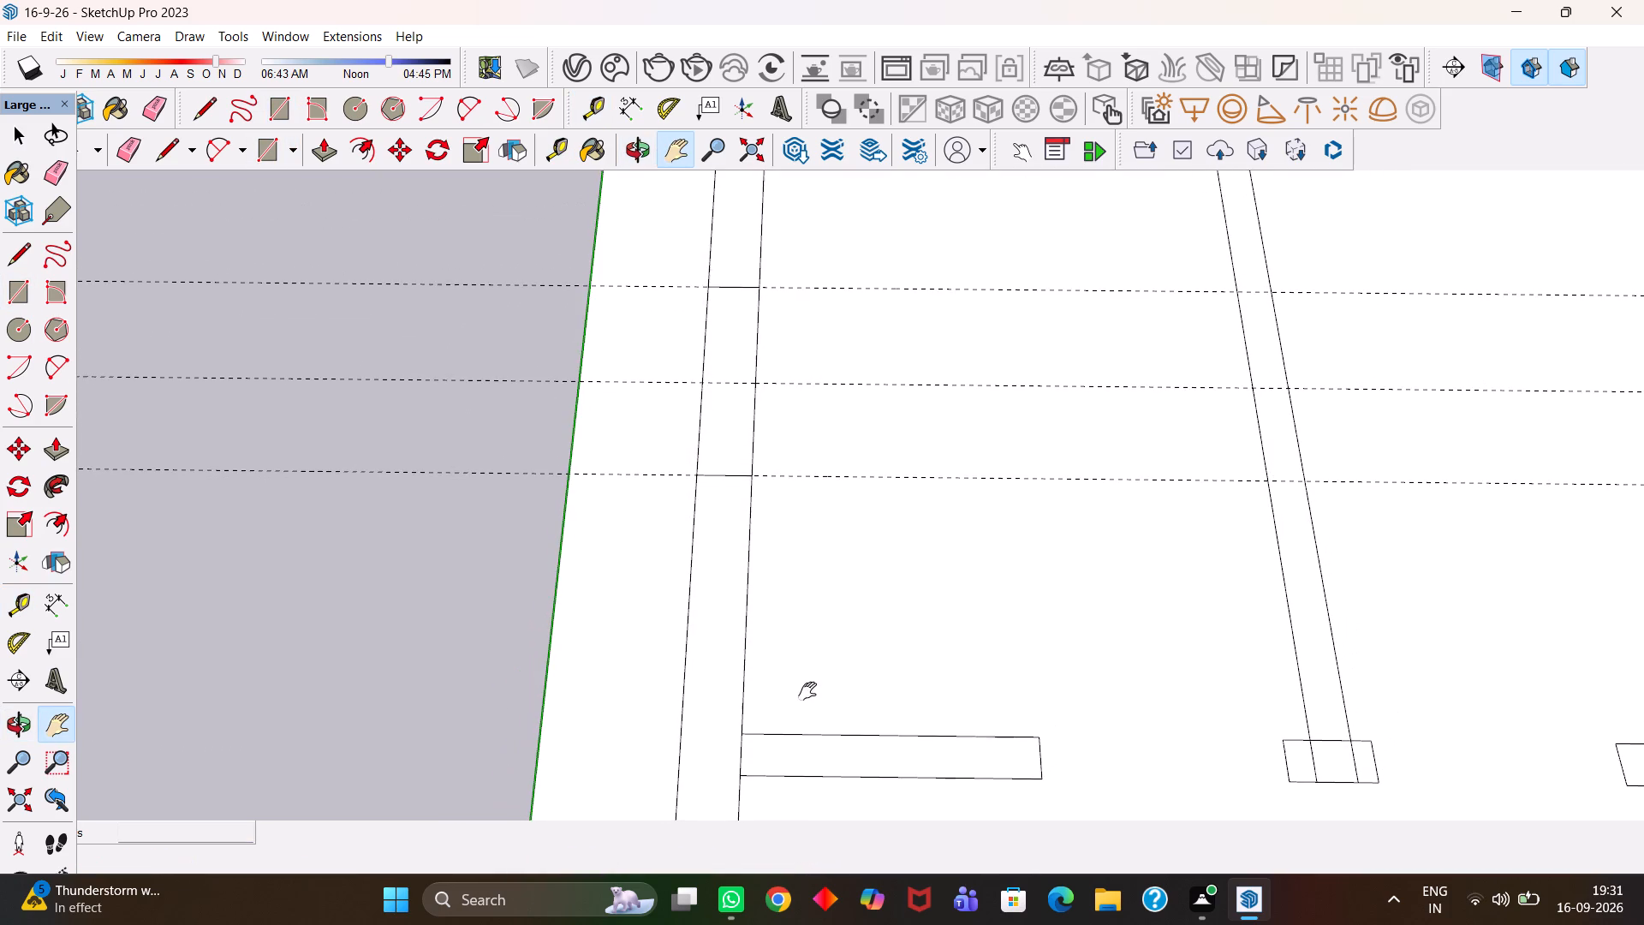
{"action": "key", "text": "h"}
{"action": "left_click_drag", "start_coordinate": [1242, 514], "coordinate": [689, 685]}
{"action": "scroll", "coordinate": [787, 640], "scroll_direction": "down", "scroll_amount": 4}
{"action": "left_click_drag", "start_coordinate": [1147, 640], "coordinate": [989, 618]}
{"action": "left_click", "coordinate": [989, 618]}
{"action": "key", "text": "r"}
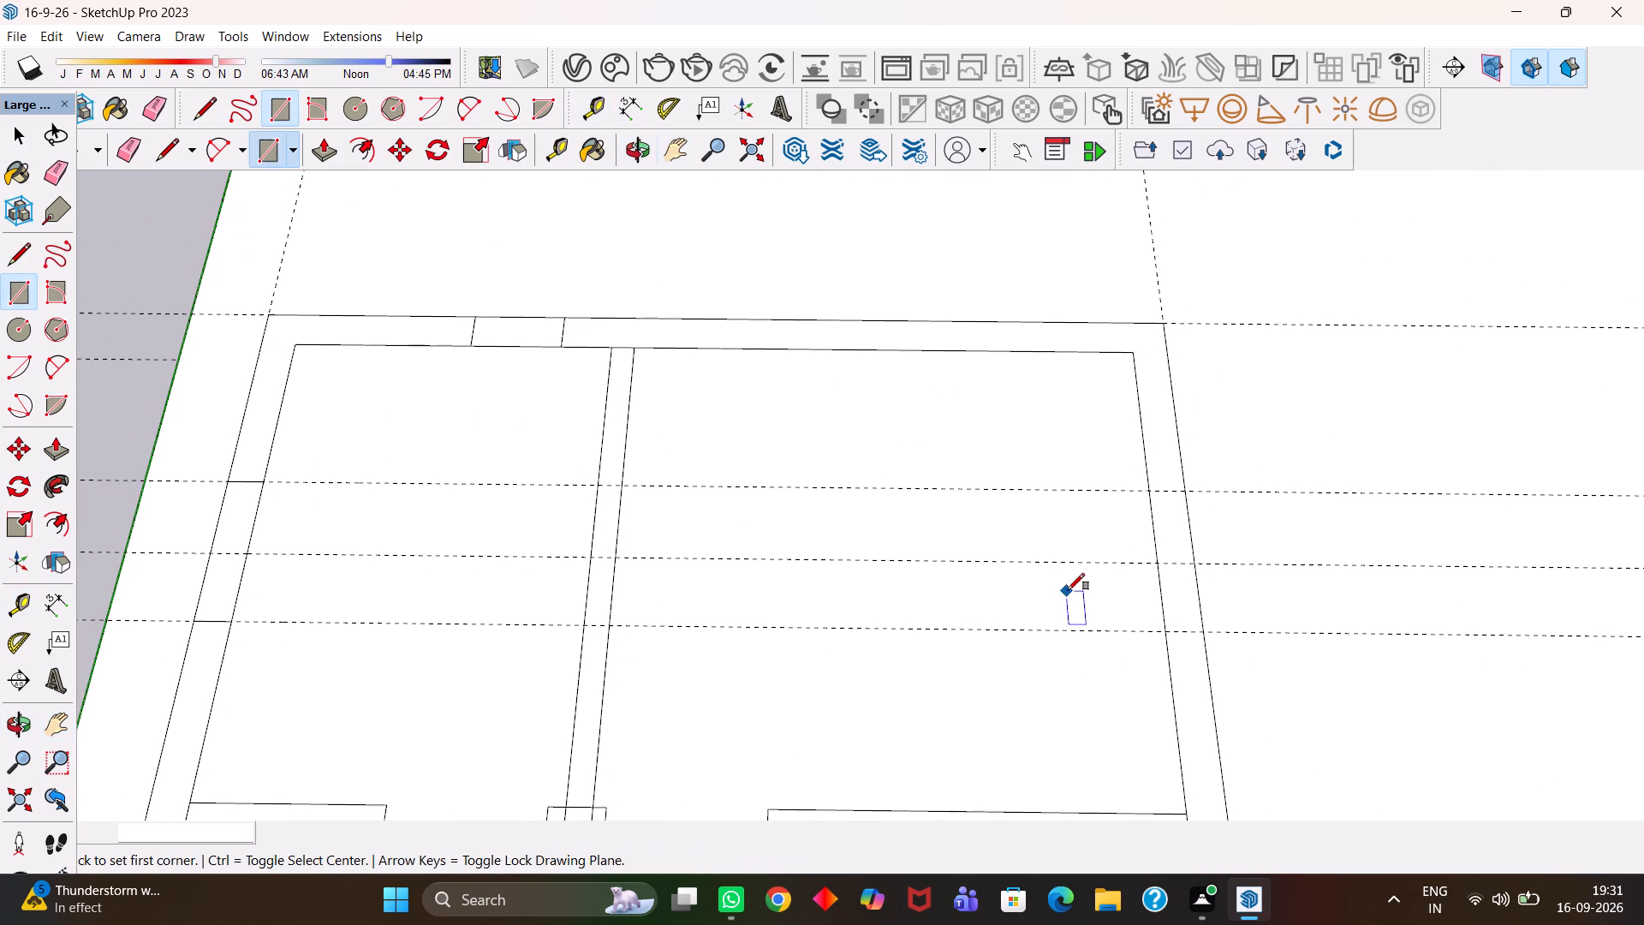
{"action": "left_click", "coordinate": [1147, 488]}
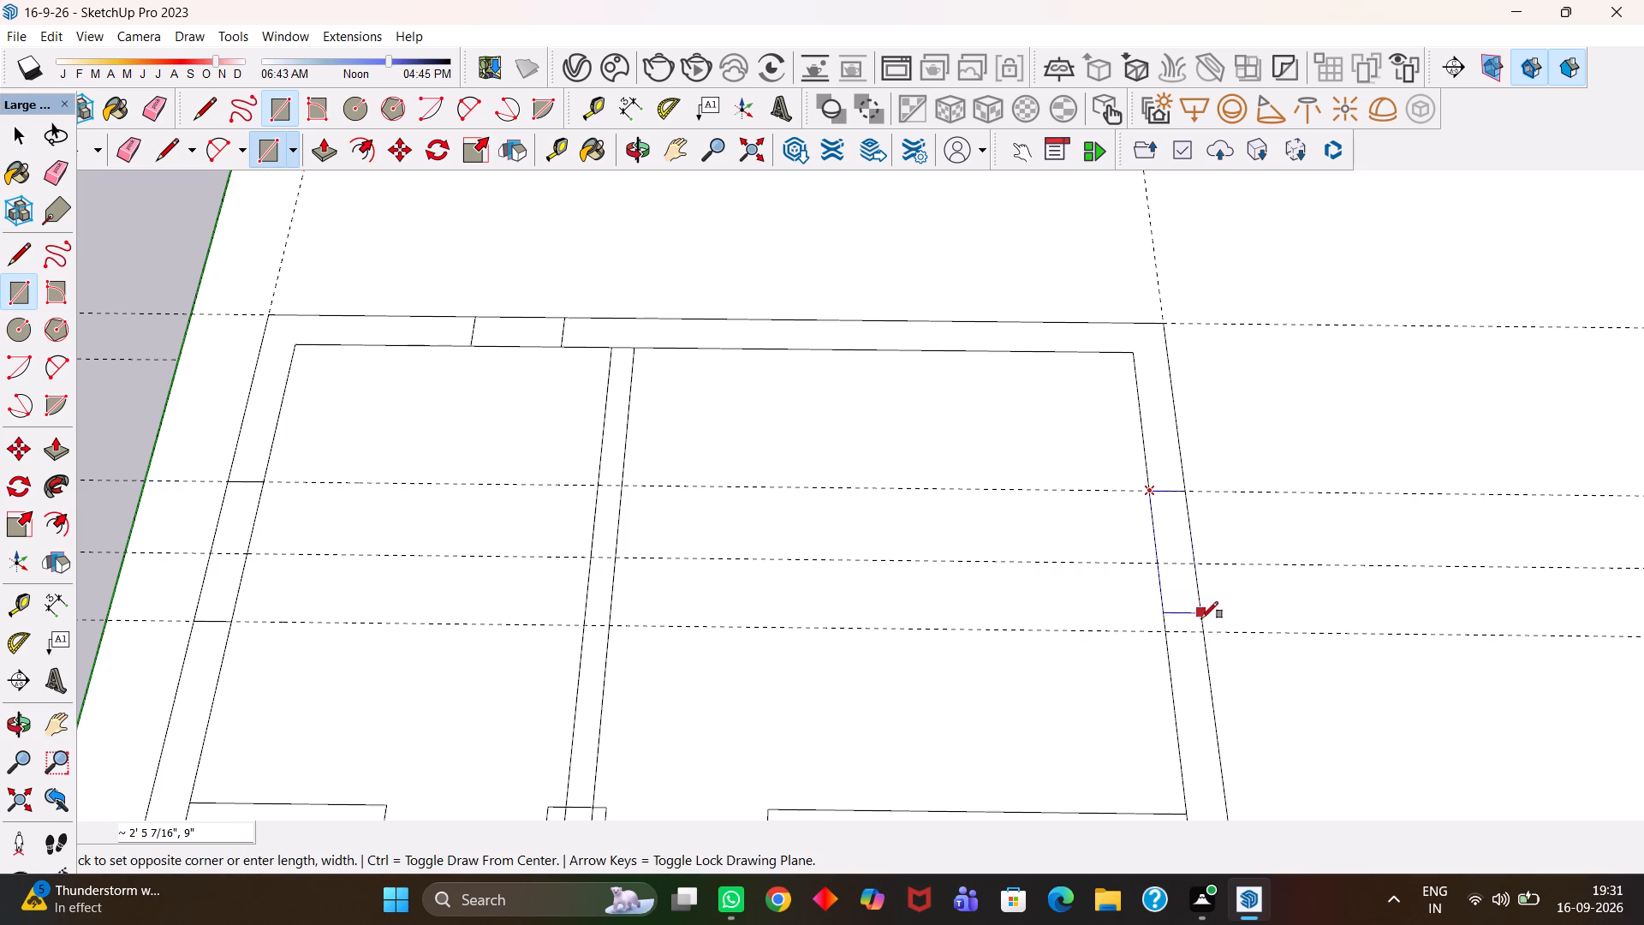
{"action": "left_click", "coordinate": [1204, 636]}
Place a guide about 1' 5/8" past the short far partition and draw an opening about 3' 5 3/8" by 9" from it in the green-axis-side wall.
{"action": "key", "text": "h"}
{"action": "scroll", "coordinate": [939, 622], "scroll_direction": "down", "scroll_amount": 5}
{"action": "left_click_drag", "start_coordinate": [861, 680], "coordinate": [950, 477]}
{"action": "left_click_drag", "start_coordinate": [885, 600], "coordinate": [906, 419]}
{"action": "left_click_drag", "start_coordinate": [832, 503], "coordinate": [903, 528]}
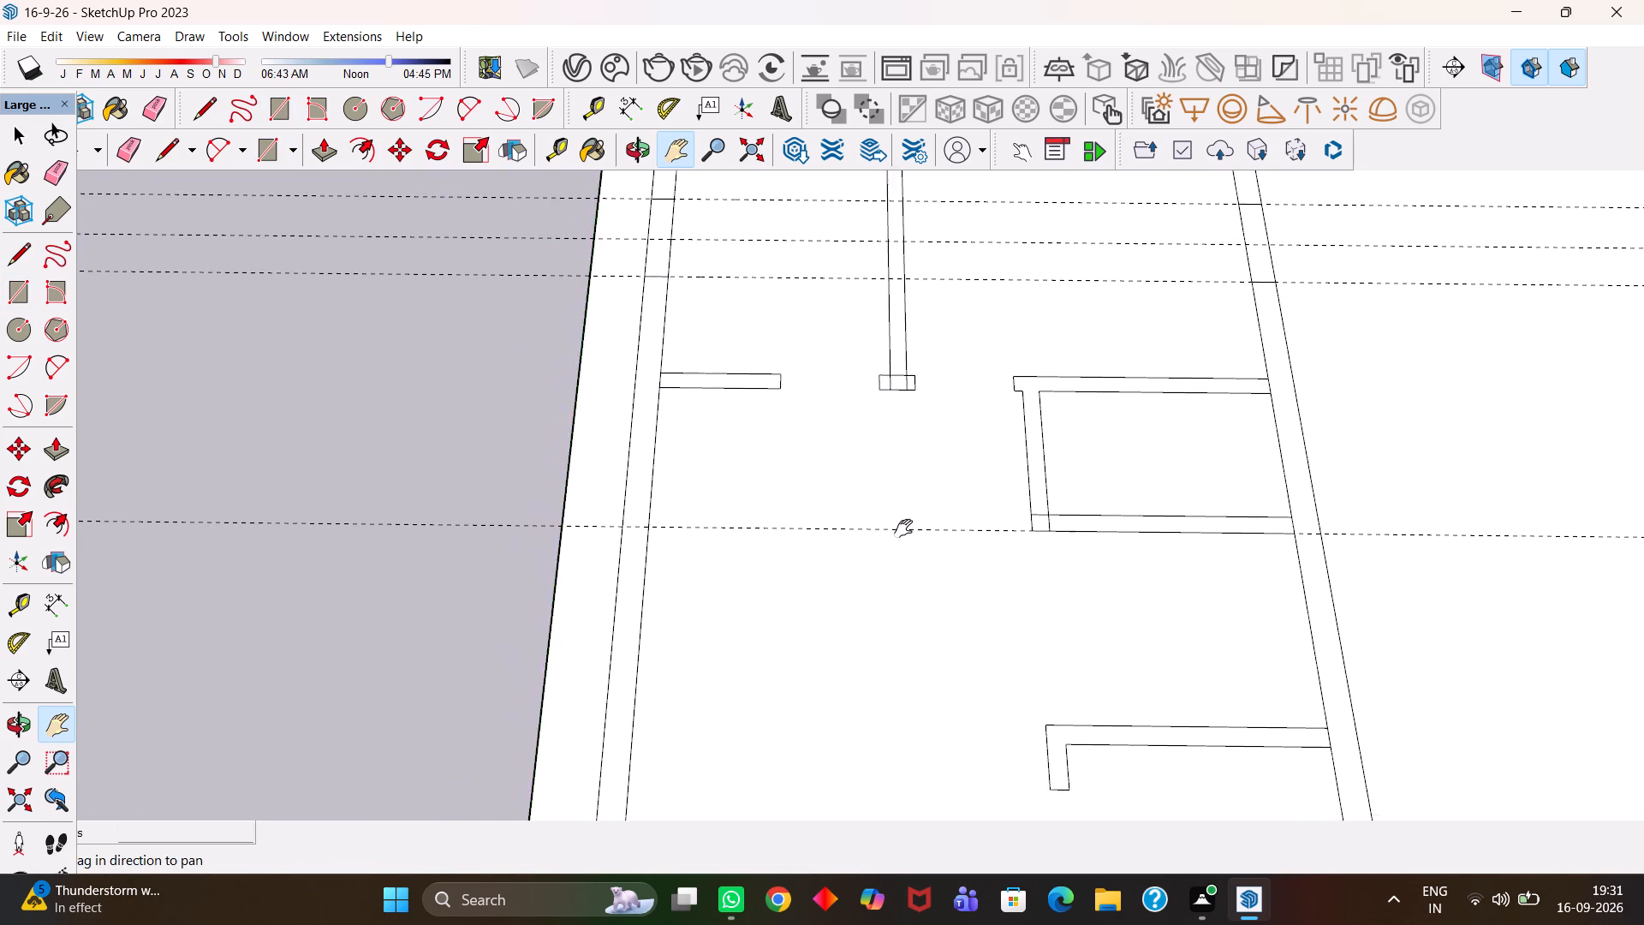
{"action": "left_click_drag", "start_coordinate": [903, 528], "coordinate": [909, 529]}
{"action": "key", "text": "t"}
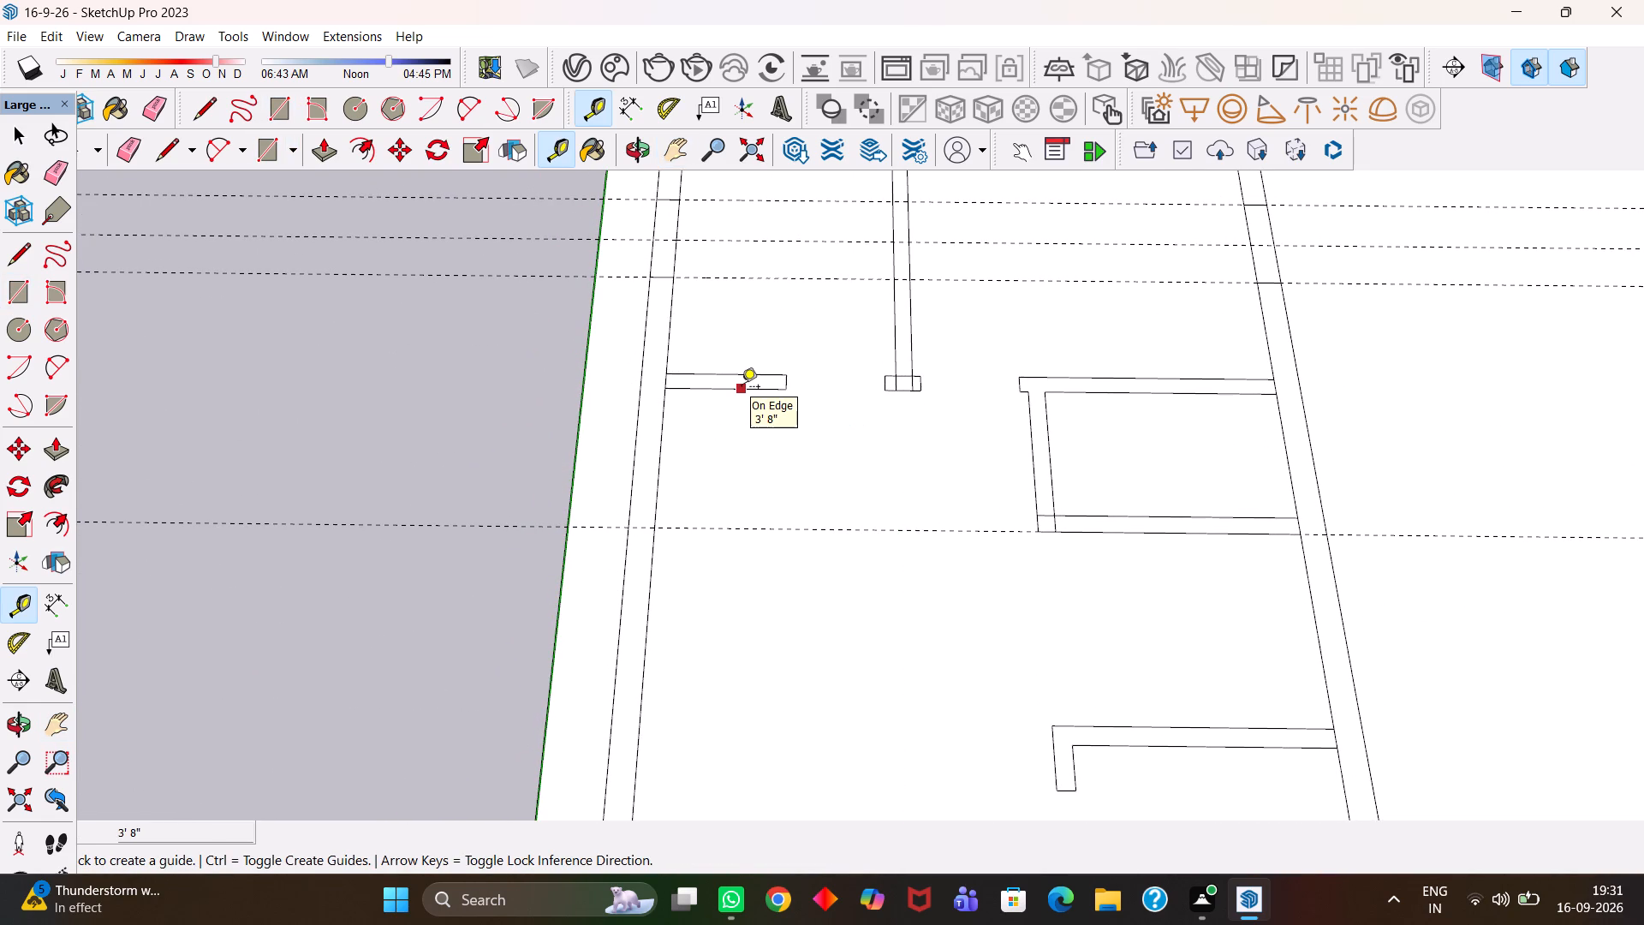
{"action": "left_click", "coordinate": [742, 388]}
{"action": "left_click", "coordinate": [671, 420]}
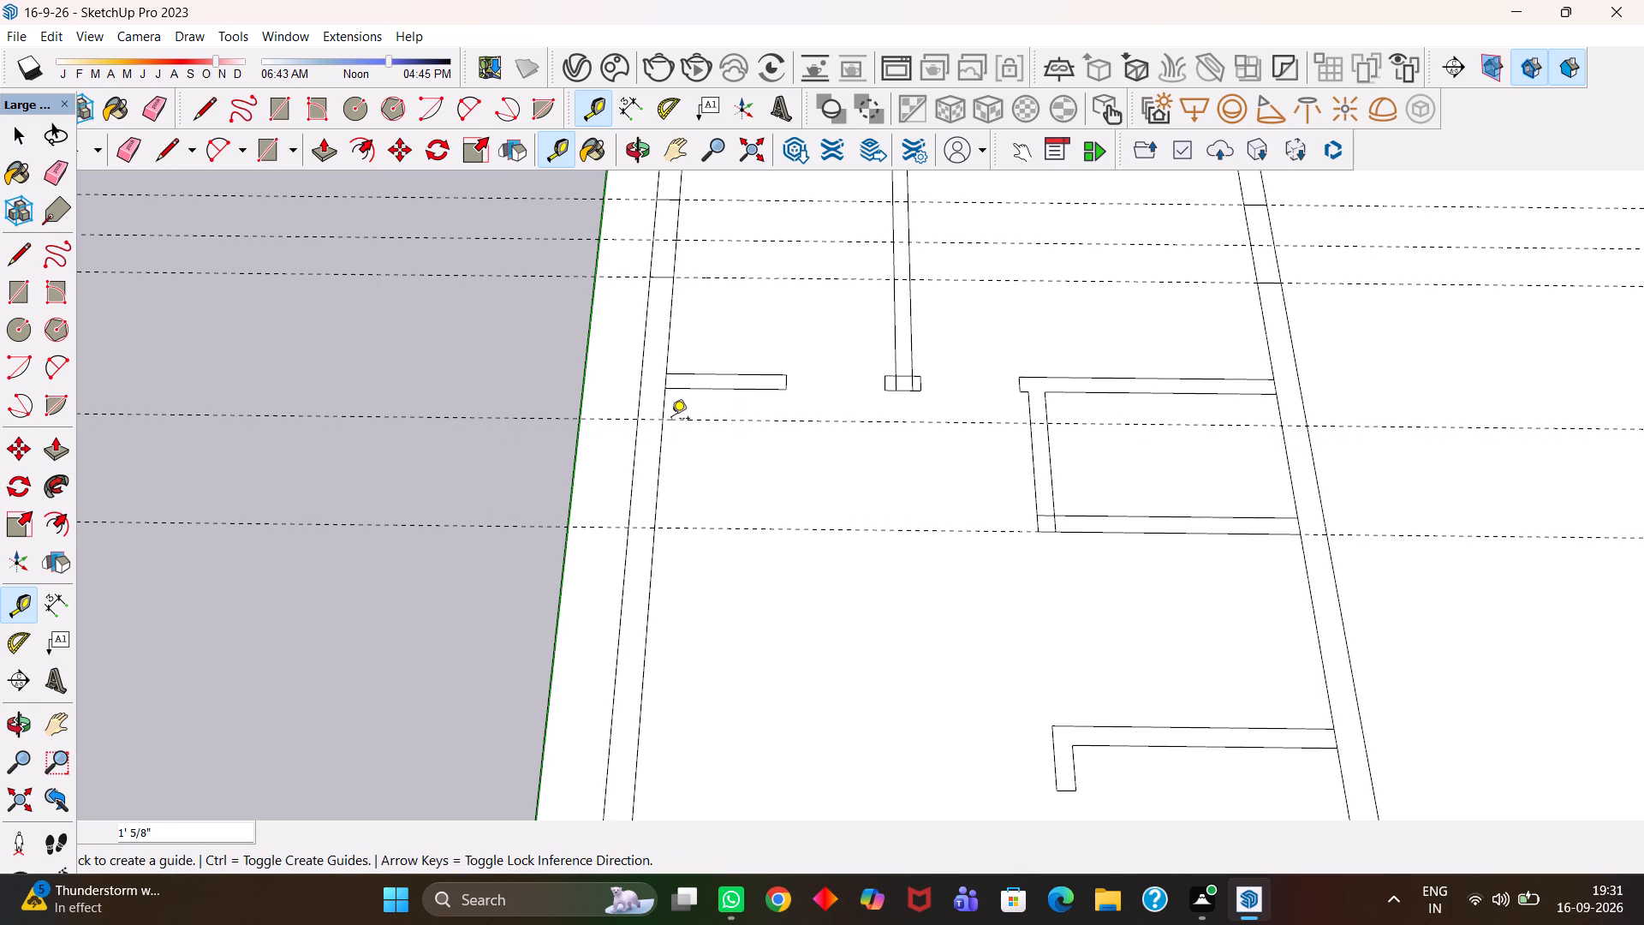
{"action": "key", "text": "r"}
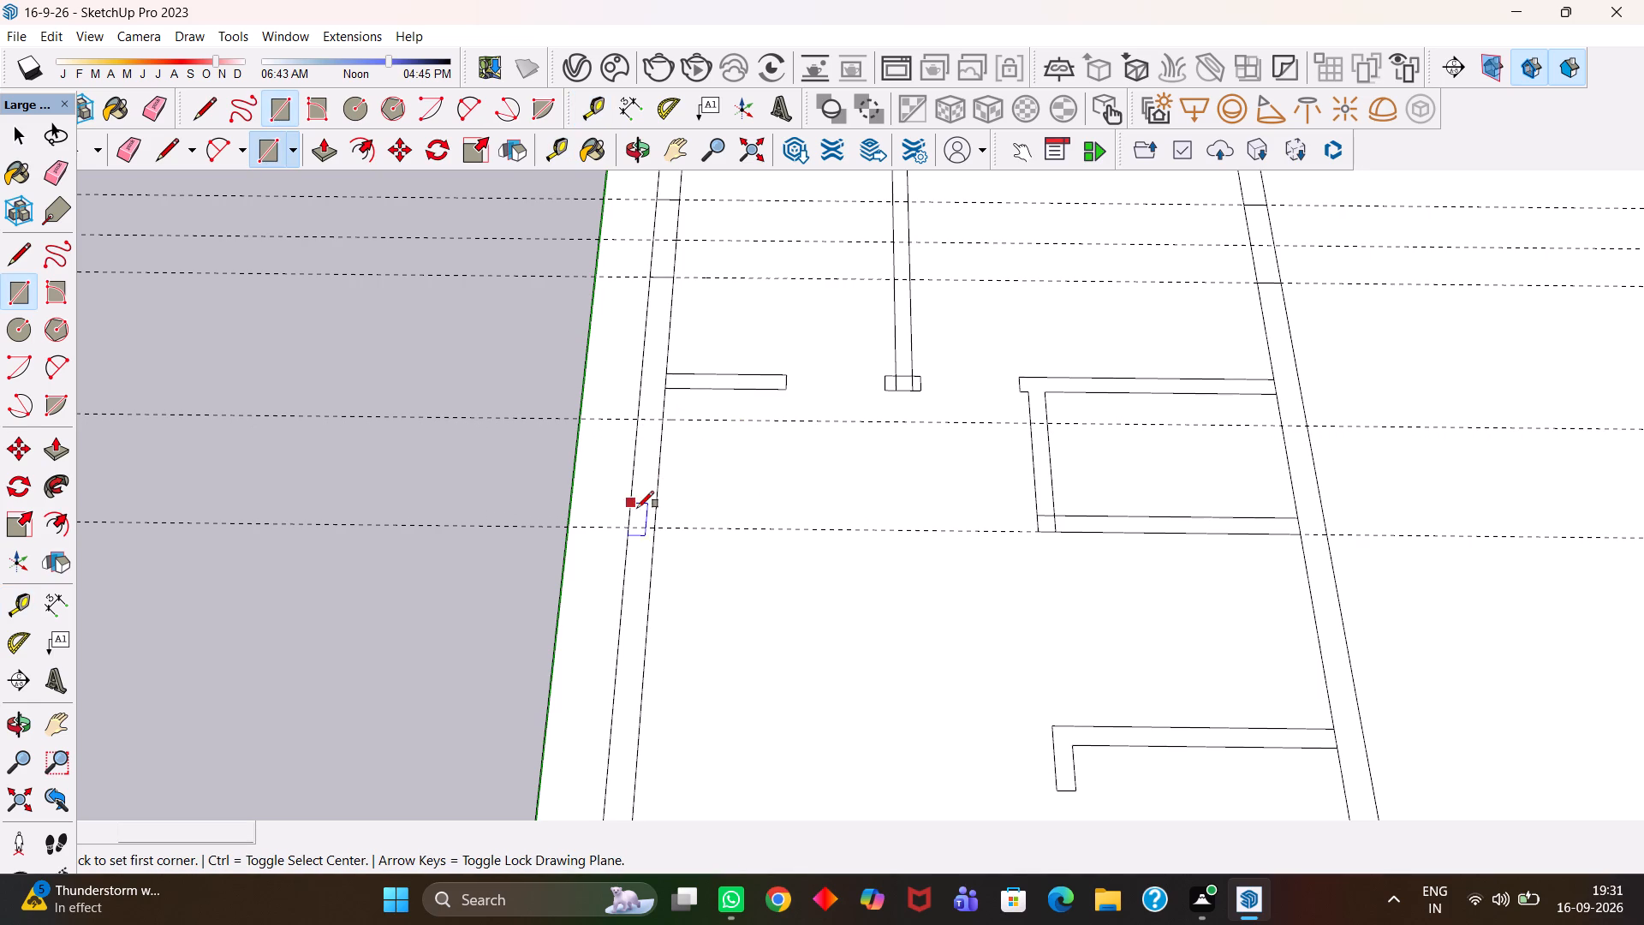
{"action": "left_click", "coordinate": [631, 523]}
{"action": "left_click", "coordinate": [665, 423]}
Place a crosswise guide near the L-shaped partition and draw an opening about 3' 9 9/16" by 9" from it in the green-axis-side wall.
{"action": "key", "text": "h"}
{"action": "left_click_drag", "start_coordinate": [791, 578], "coordinate": [799, 426]}
{"action": "scroll", "coordinate": [799, 426], "scroll_direction": "down", "scroll_amount": 4}
{"action": "key", "text": "t"}
{"action": "left_click", "coordinate": [795, 397]}
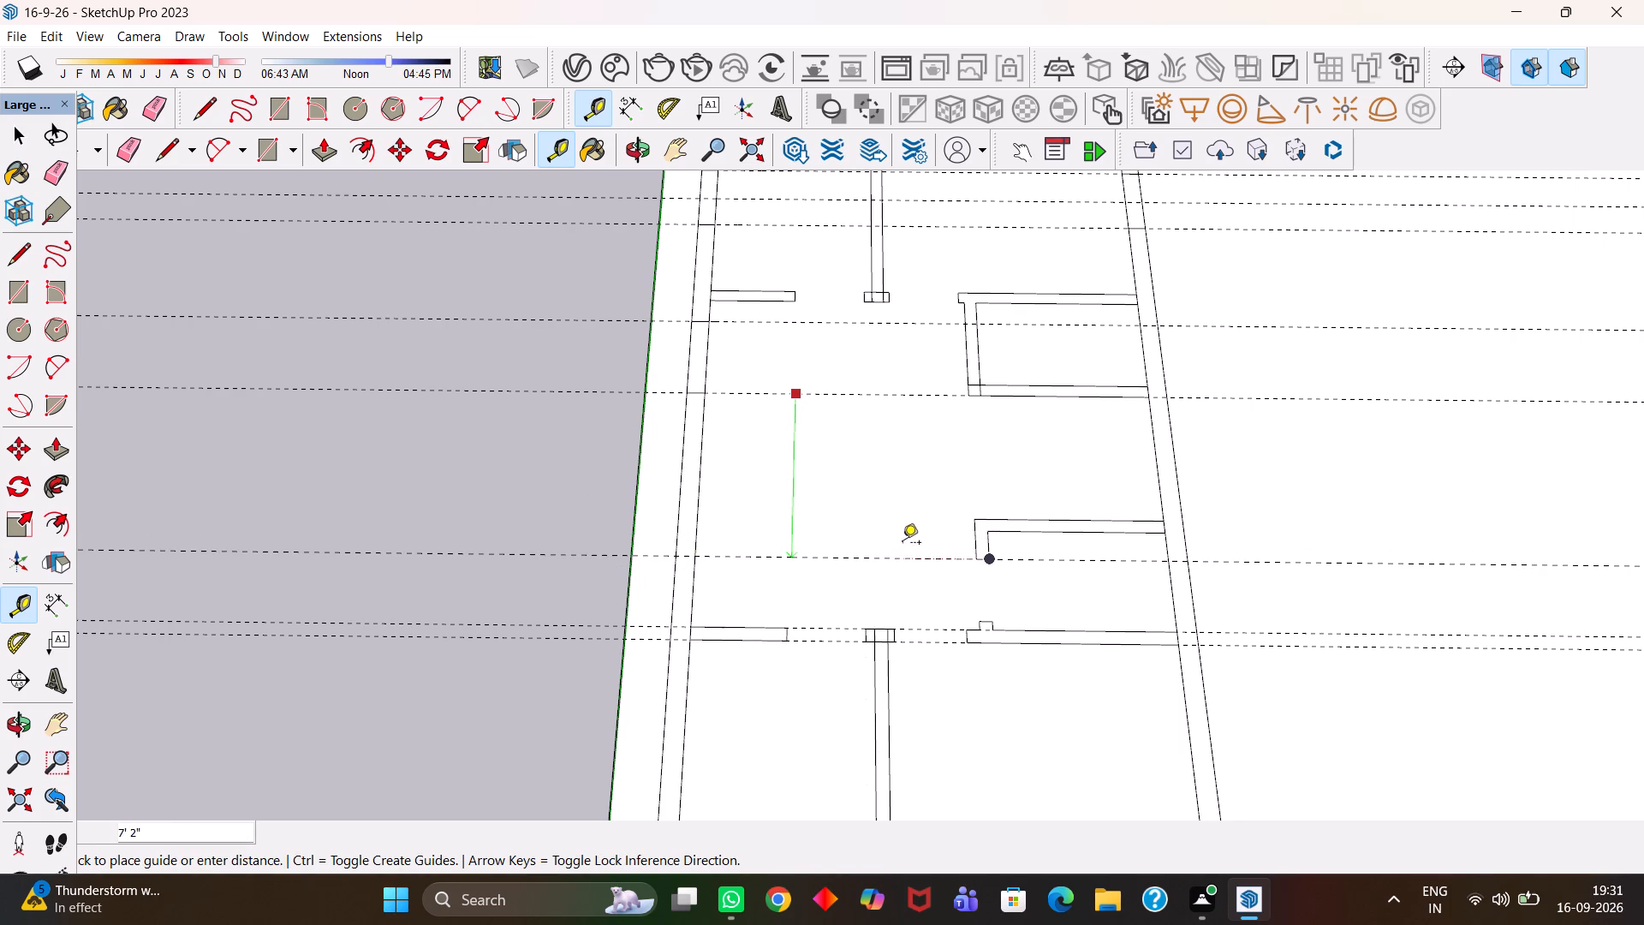
{"action": "left_click", "coordinate": [926, 528]}
{"action": "key", "text": "r"}
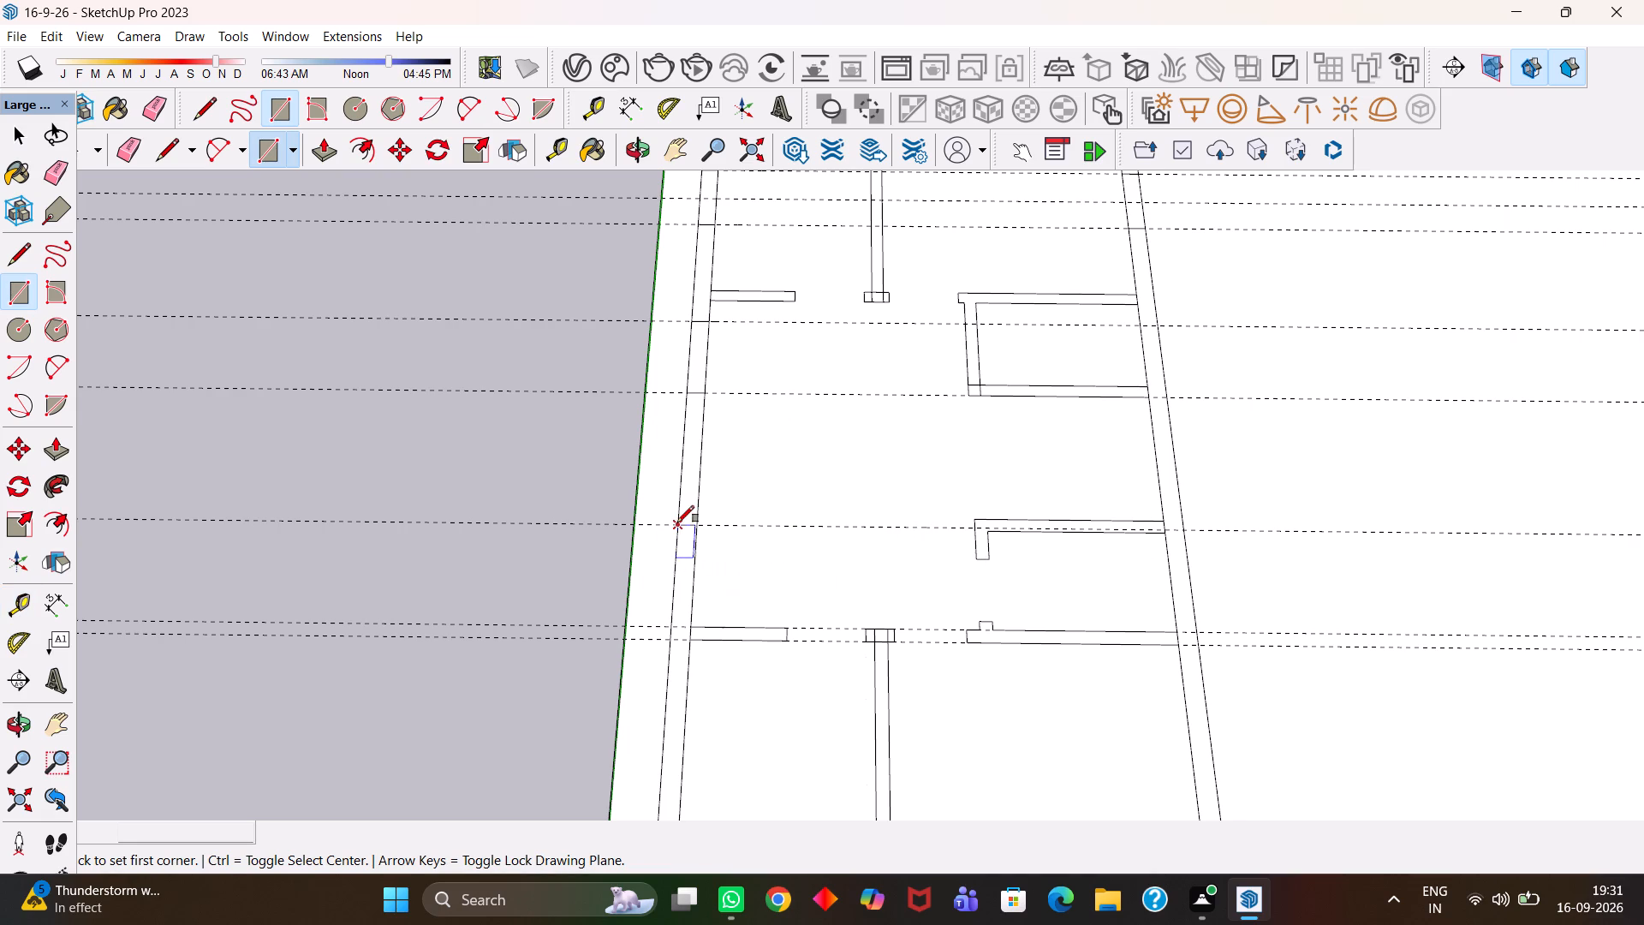
{"action": "left_click", "coordinate": [680, 522]}
{"action": "left_click", "coordinate": [690, 612]}
Draw an opening about 4' 1/4" by 9" in the green-axis-side outer wall of the near-end room, before its short partition.
{"action": "key", "text": "h"}
{"action": "left_click_drag", "start_coordinate": [742, 596], "coordinate": [747, 411]}
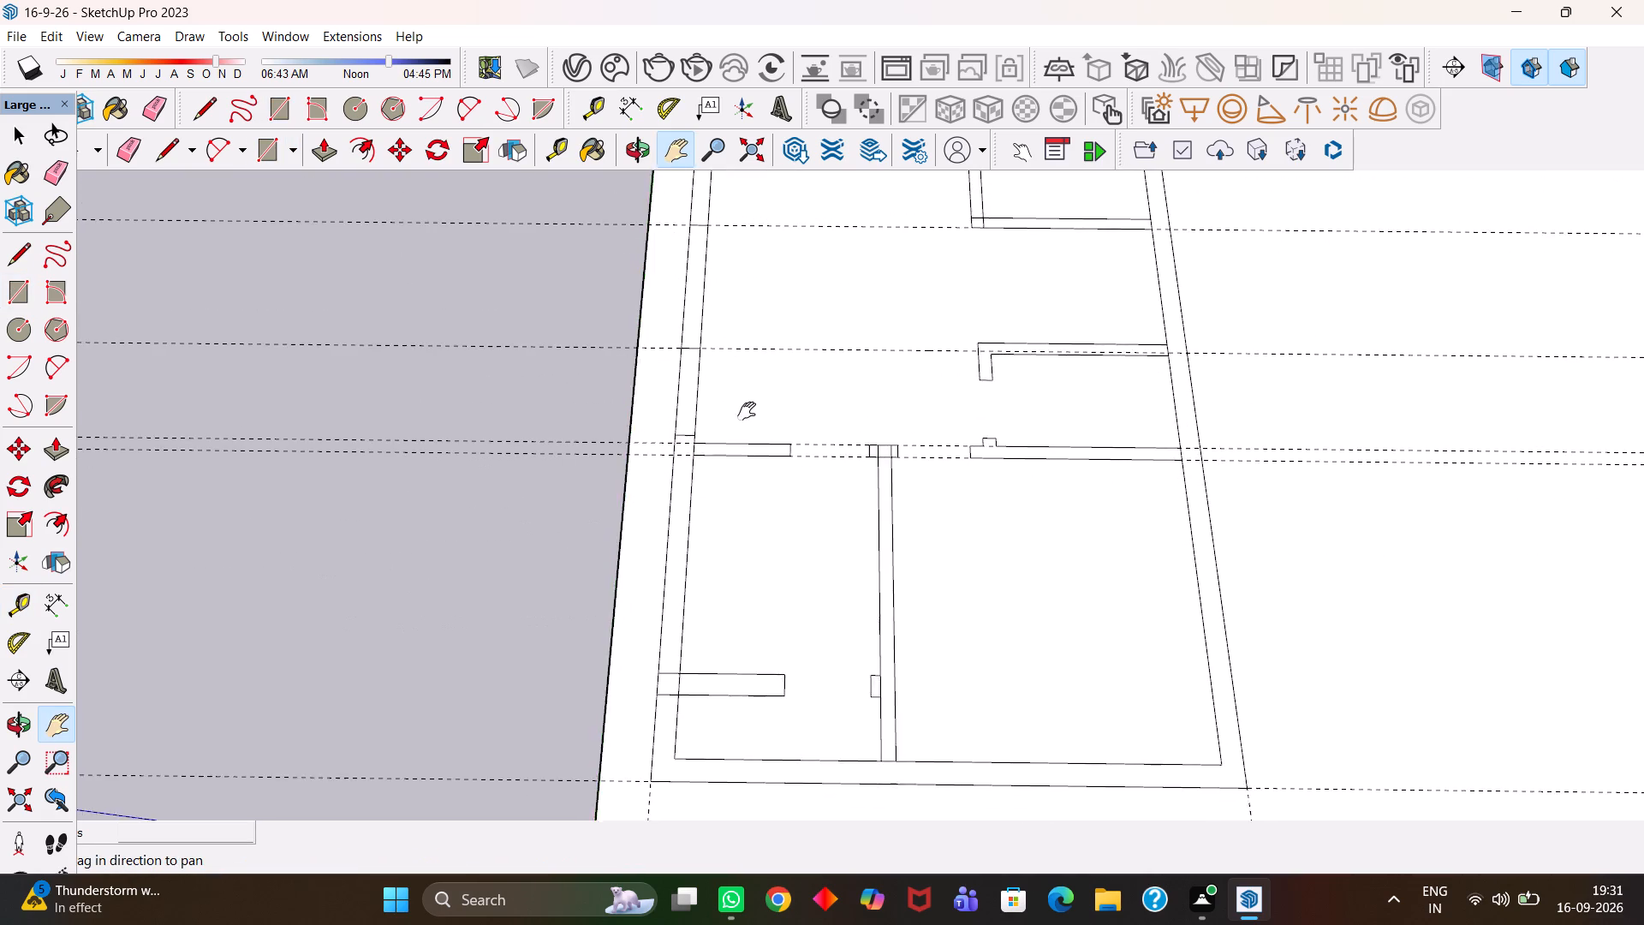
{"action": "left_click_drag", "start_coordinate": [747, 411], "coordinate": [753, 401]}
{"action": "left_click_drag", "start_coordinate": [754, 400], "coordinate": [763, 368]}
{"action": "key", "text": "t"}
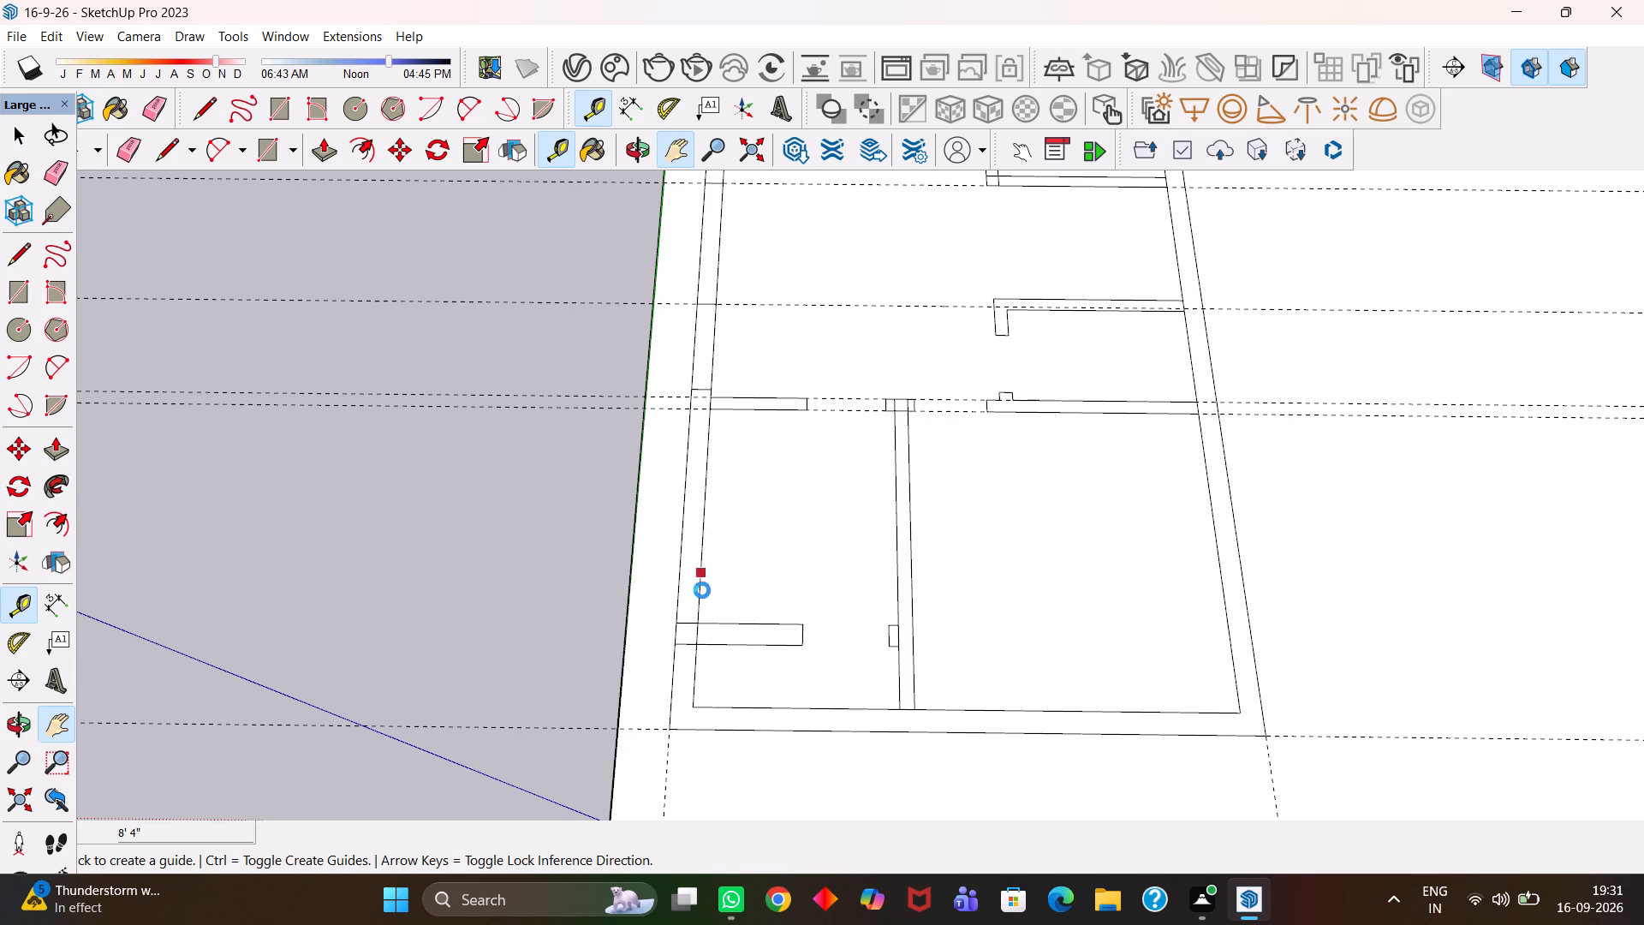
{"action": "scroll", "coordinate": [706, 539], "scroll_direction": "down", "scroll_amount": 2}
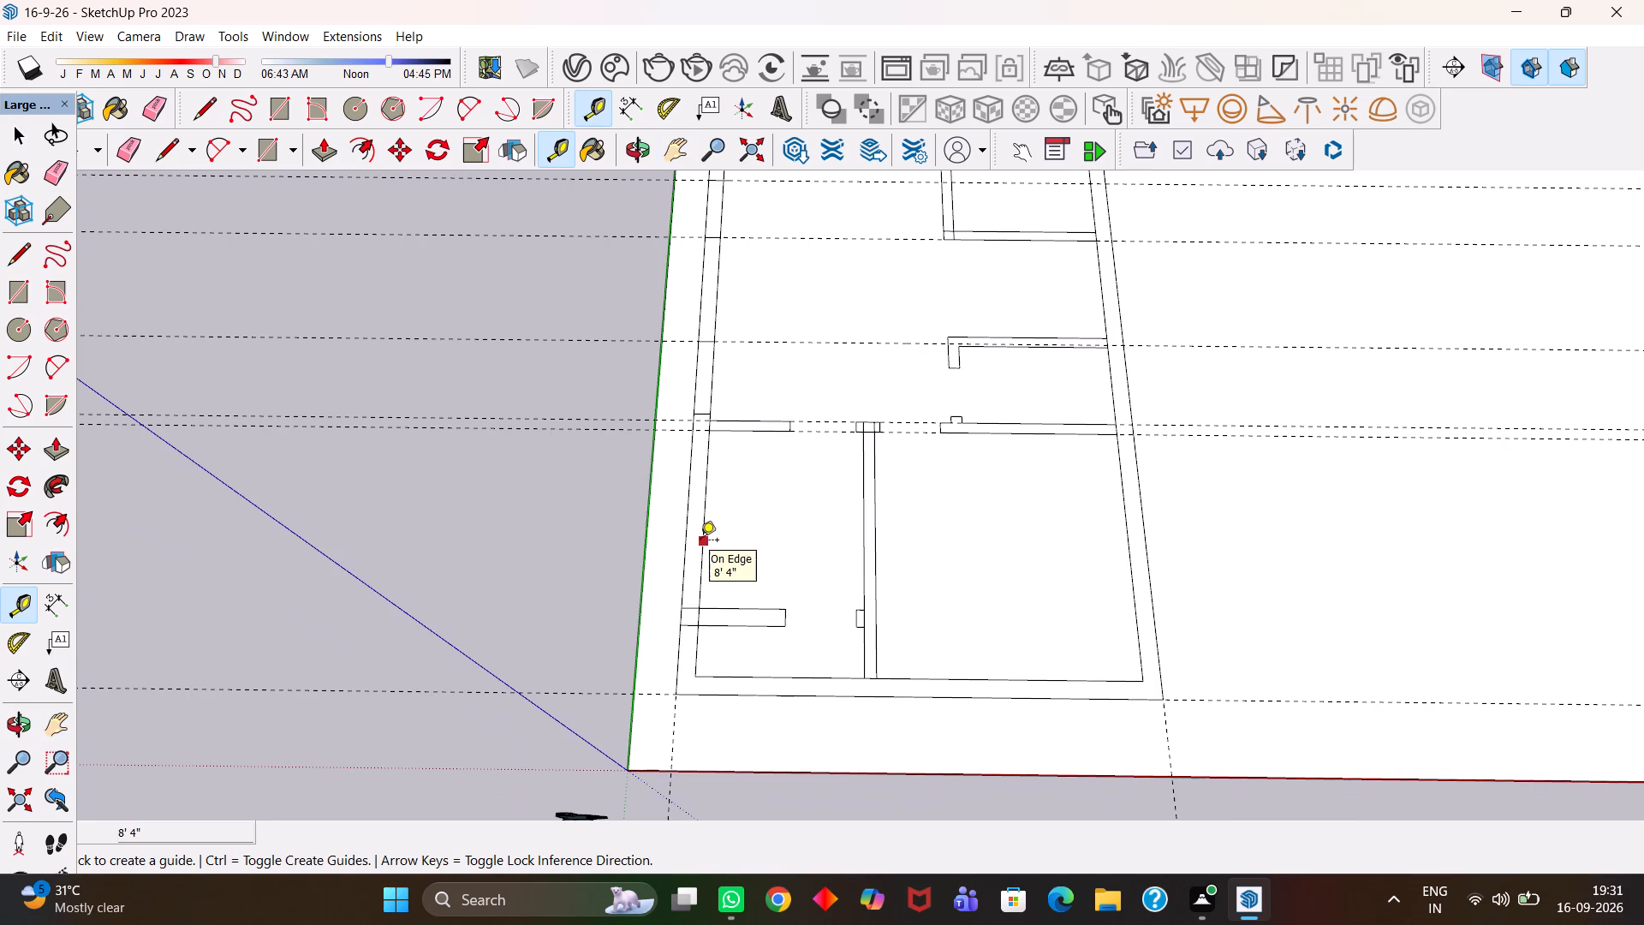
{"action": "scroll", "coordinate": [700, 541], "scroll_direction": "up", "scroll_amount": 2}
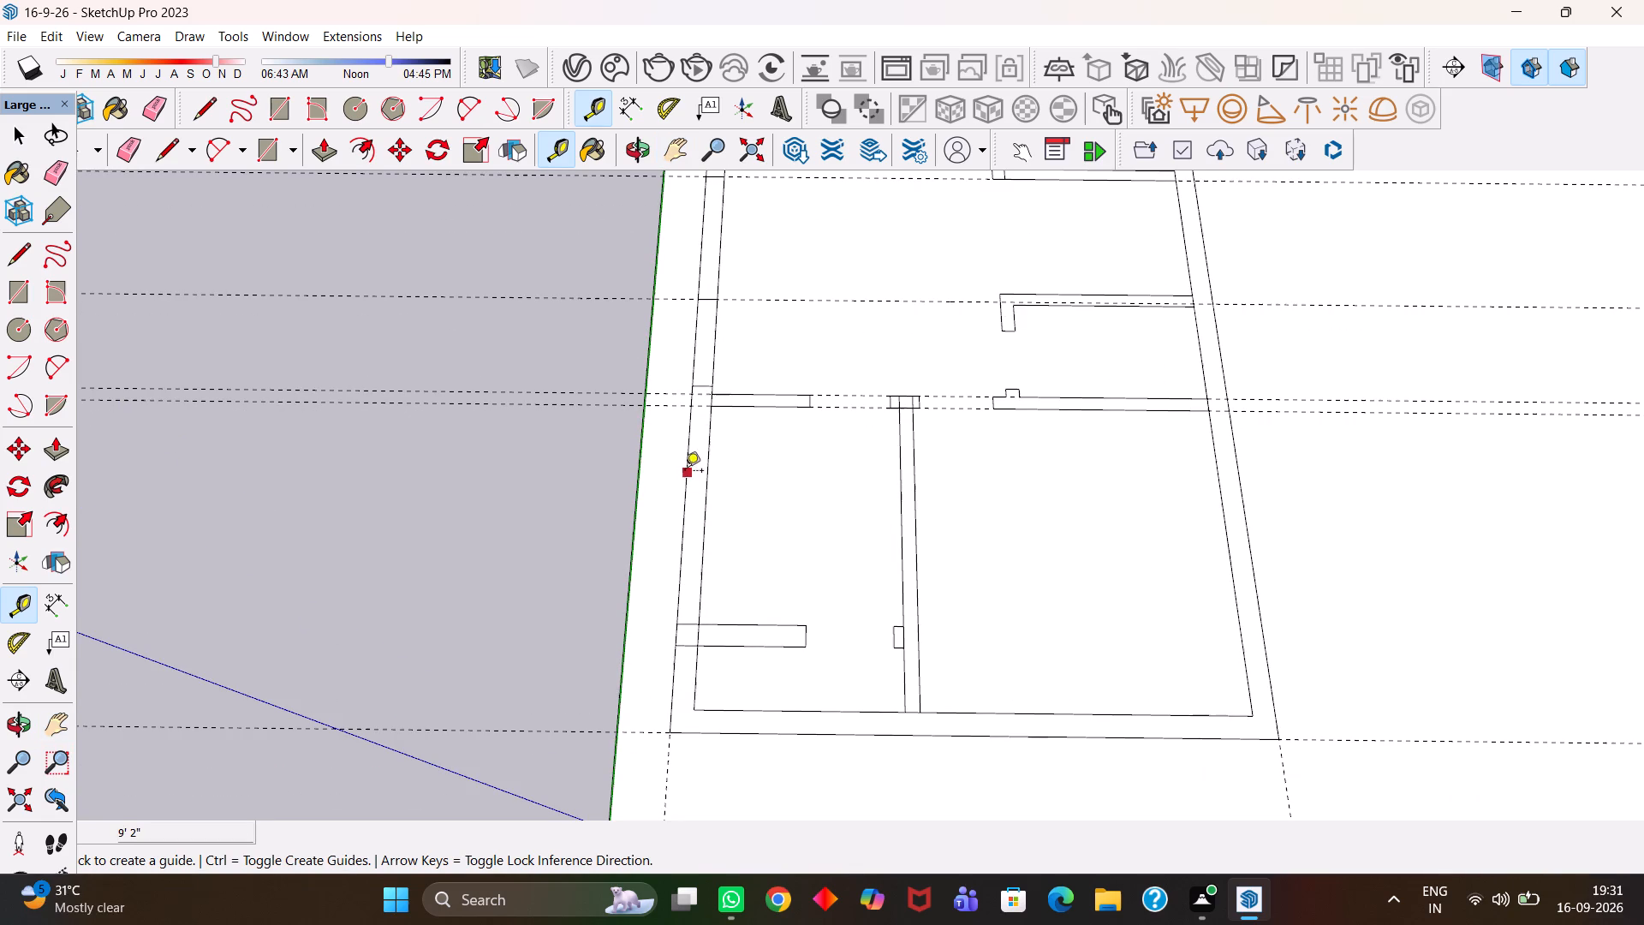
{"action": "key", "text": "r"}
{"action": "left_click", "coordinate": [687, 468]}
{"action": "left_click", "coordinate": [703, 575]}
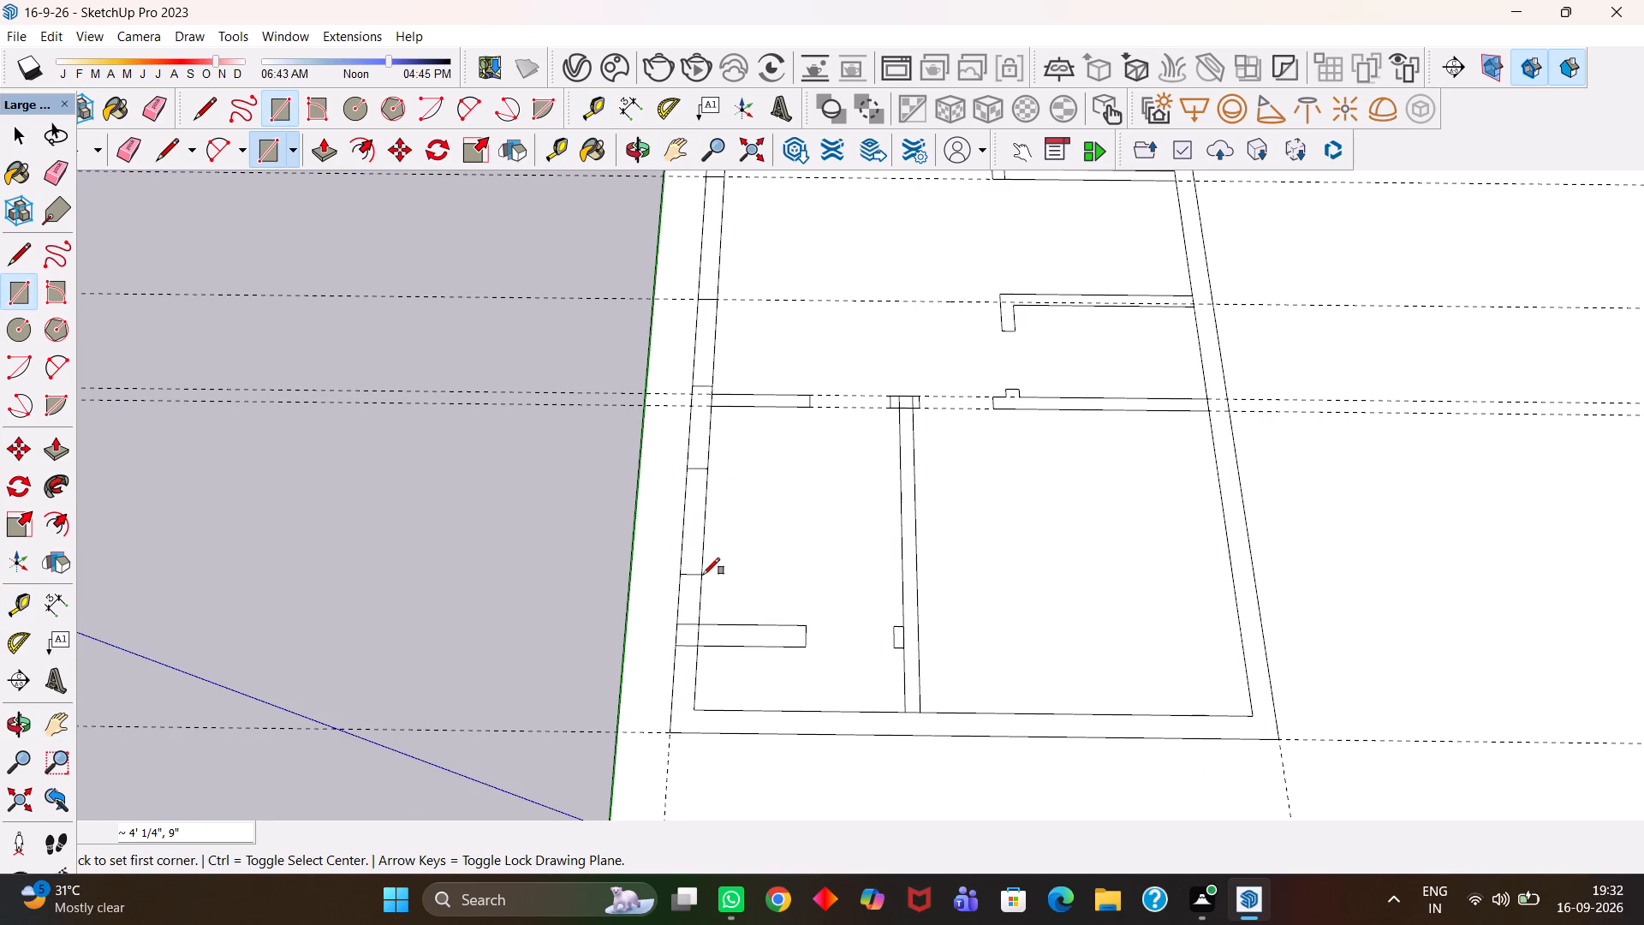
Draw a 9" deep opening rectangle in the near end outer wall of the larger room beside the lengthwise partition.
{"action": "scroll", "coordinate": [703, 575], "scroll_direction": "down", "scroll_amount": 4}
{"action": "key", "text": "h"}
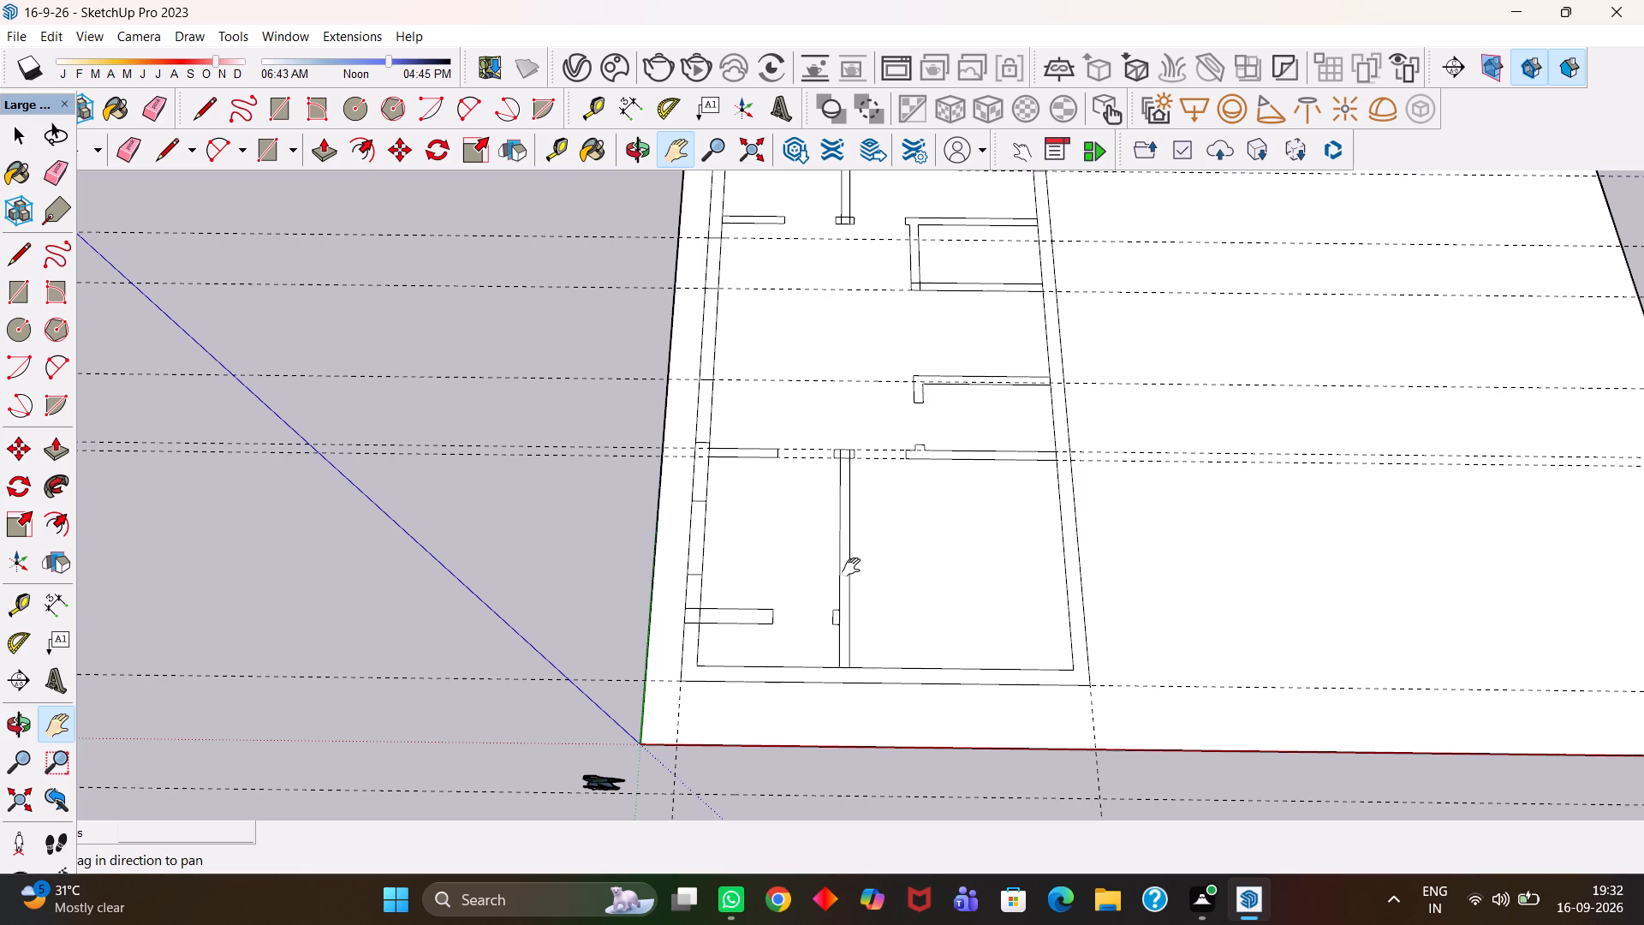
{"action": "scroll", "coordinate": [851, 567], "scroll_direction": "up", "scroll_amount": 2}
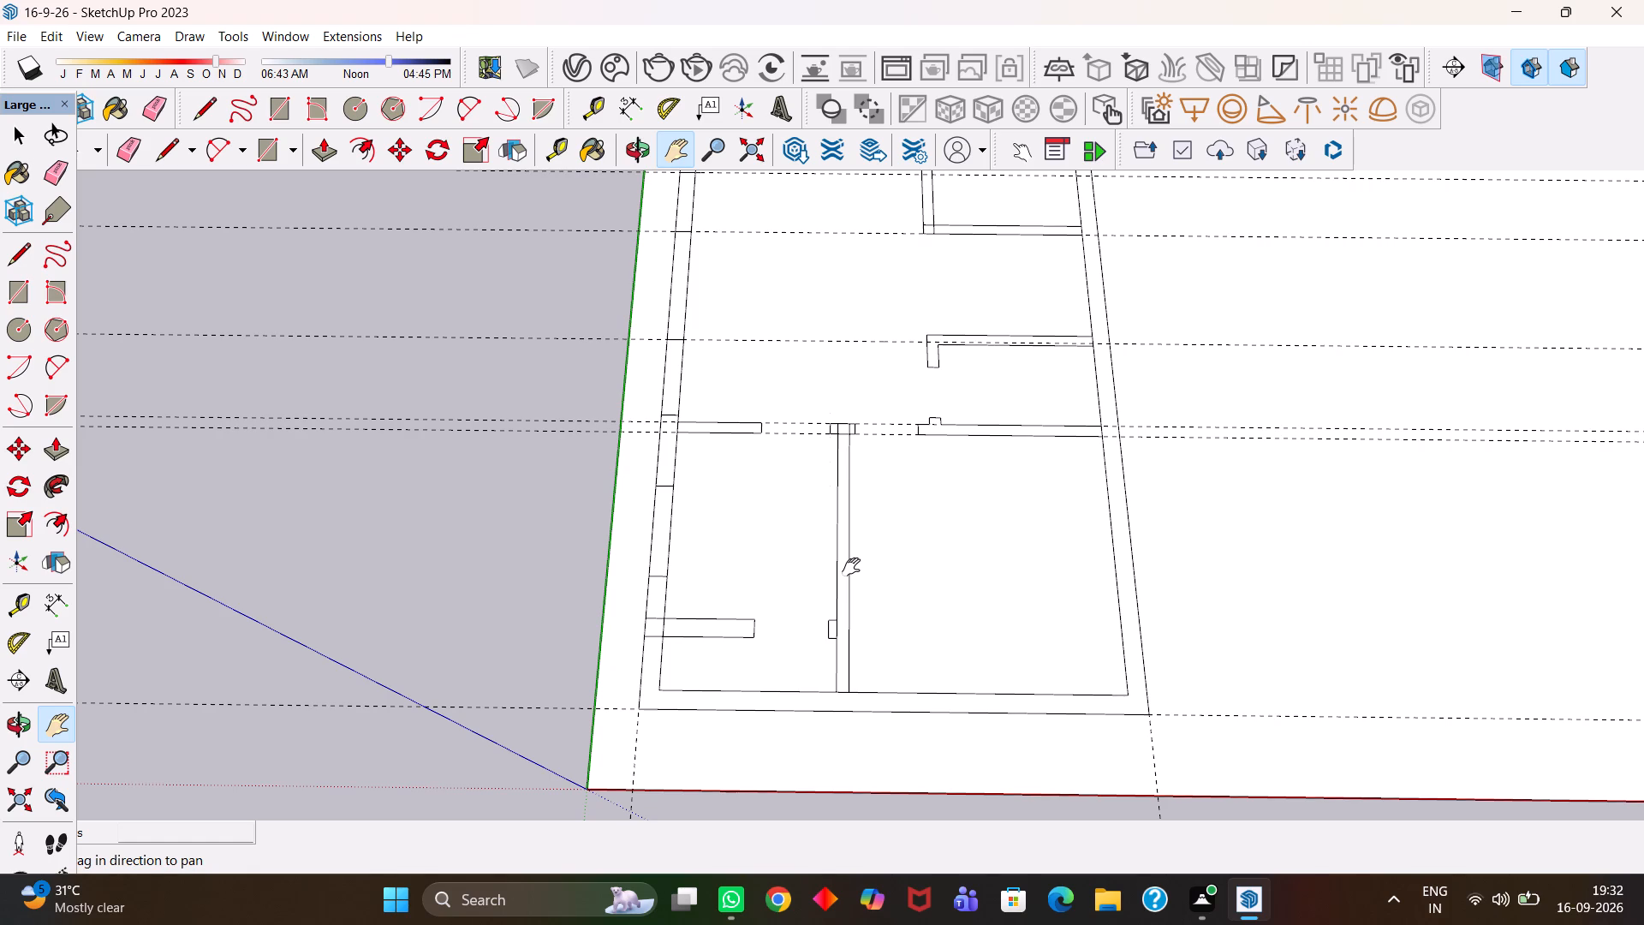
{"action": "scroll", "coordinate": [851, 567], "scroll_direction": "up", "scroll_amount": 2}
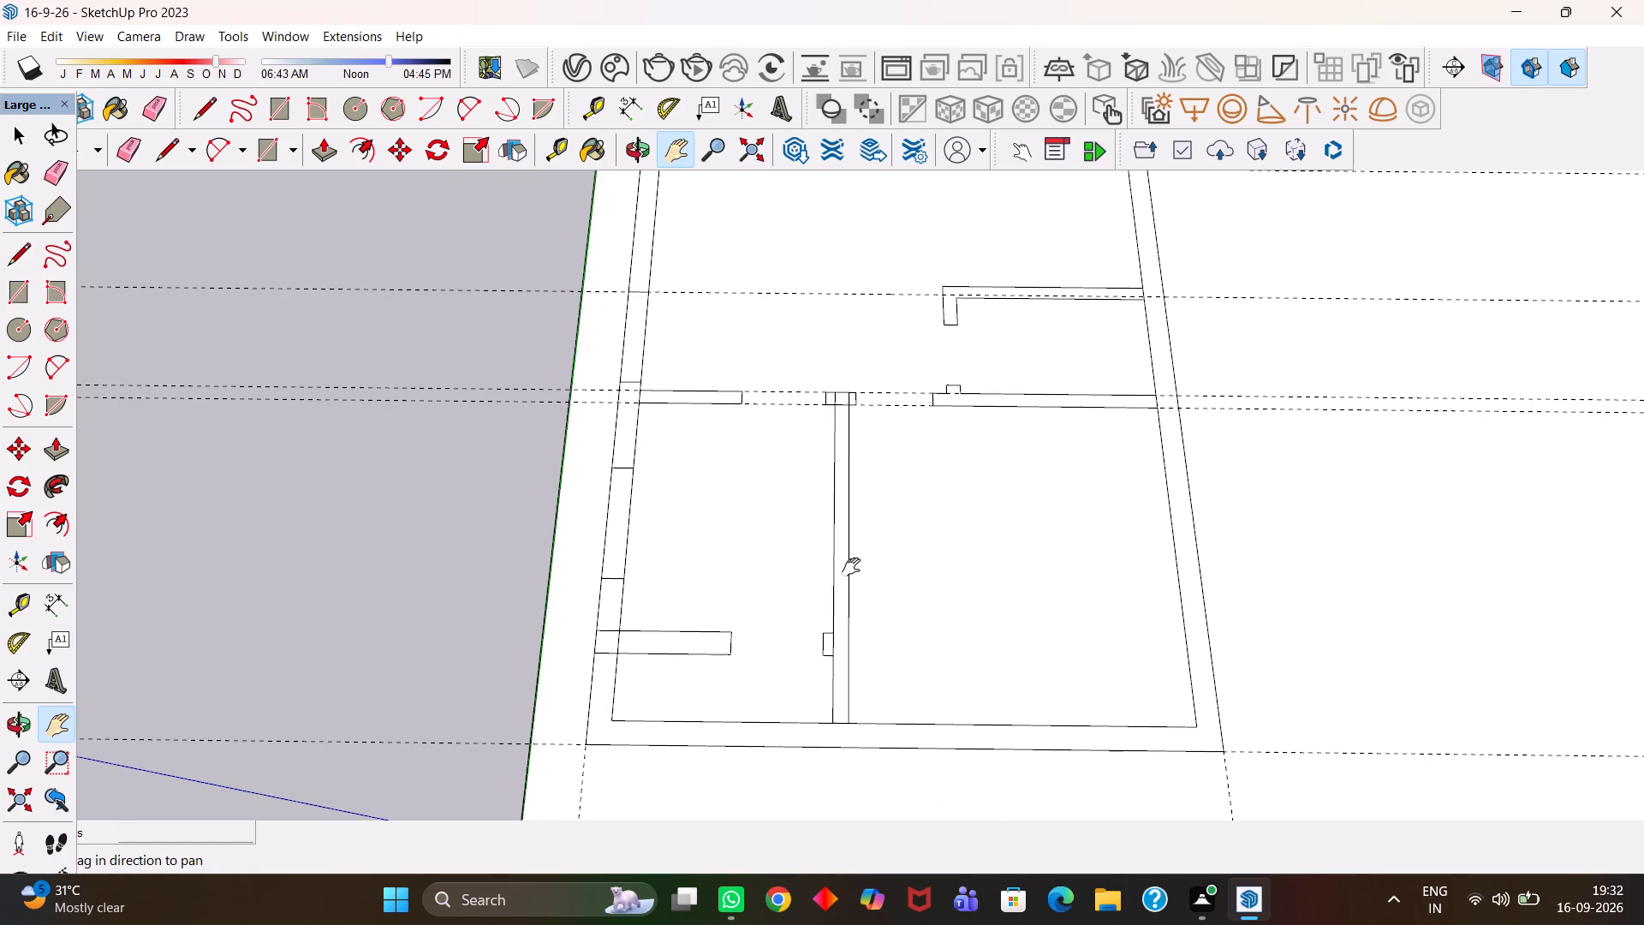
{"action": "key", "text": "r"}
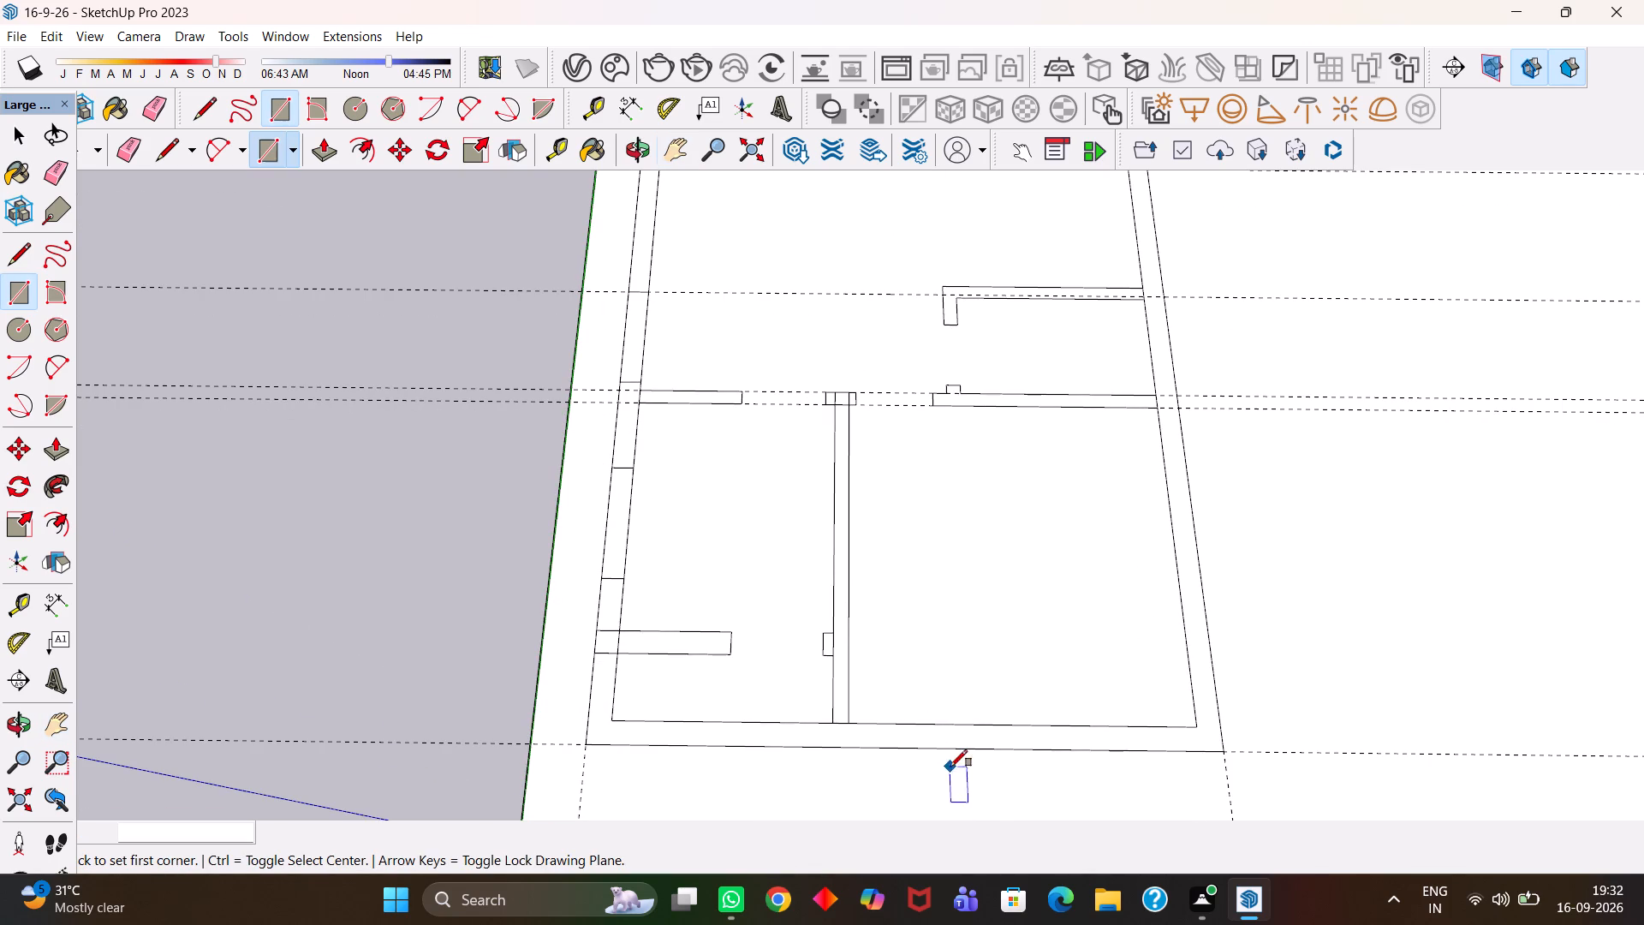
{"action": "left_click", "coordinate": [917, 719]}
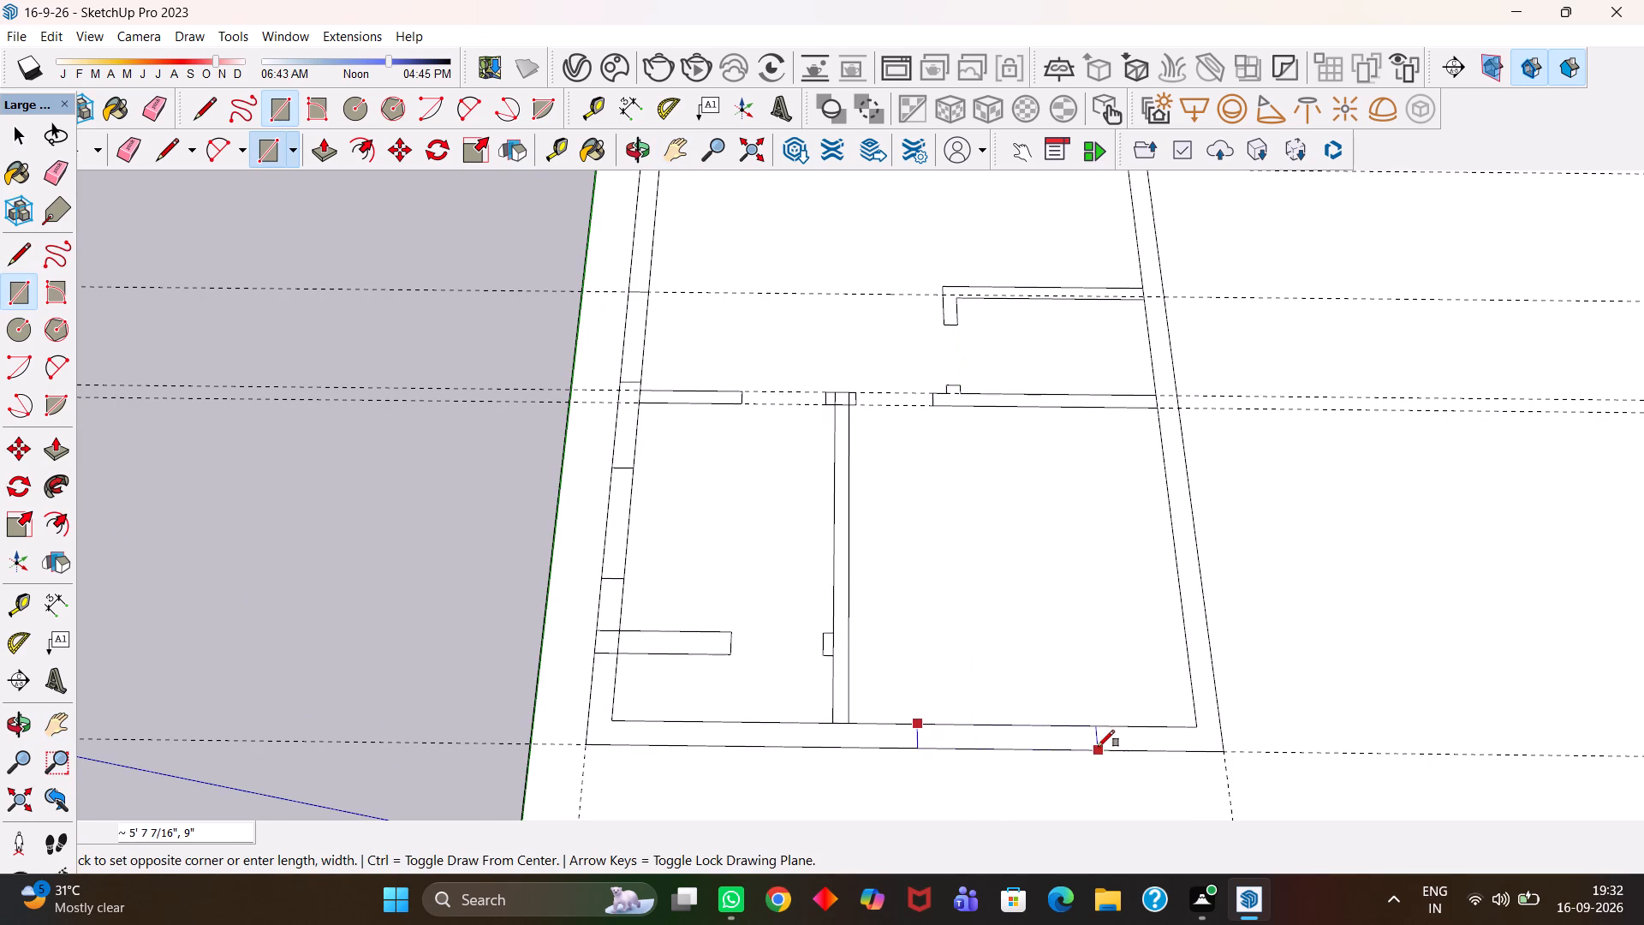
{"action": "left_click", "coordinate": [1123, 749]}
Draw an opening about 1' 11 1/16" by 9" in the opposite long outer wall, between the L-shaped partition and the crosswise wall.
{"action": "key", "text": "h"}
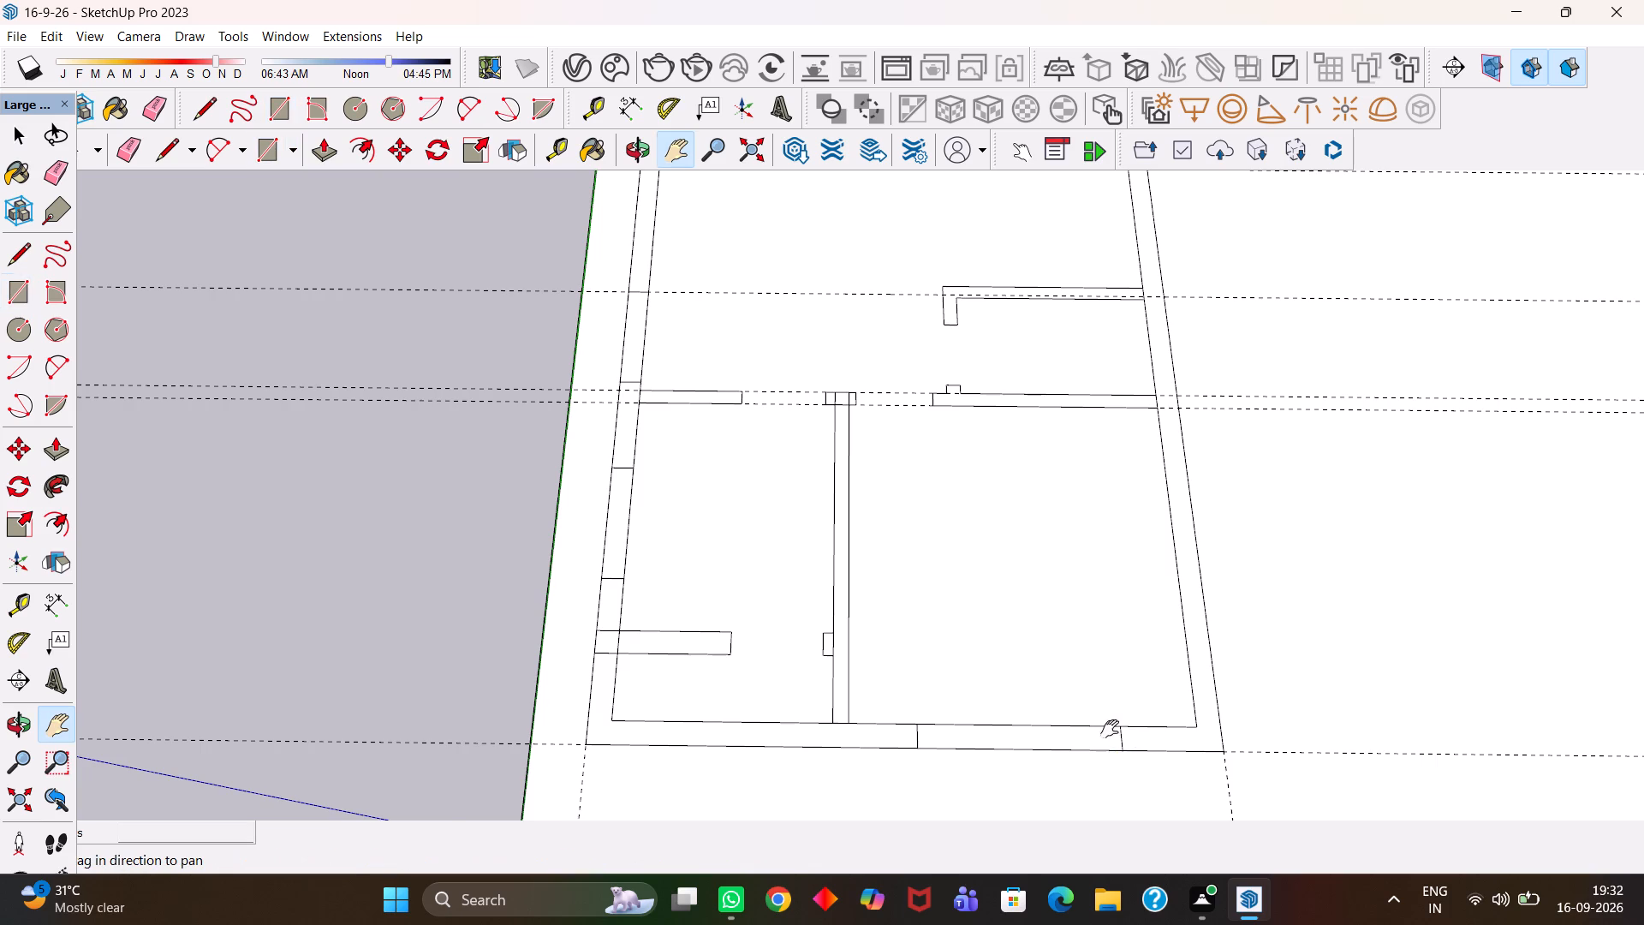
{"action": "left_click_drag", "start_coordinate": [1105, 617], "coordinate": [1023, 814]}
{"action": "left_click_drag", "start_coordinate": [1048, 575], "coordinate": [1001, 723]}
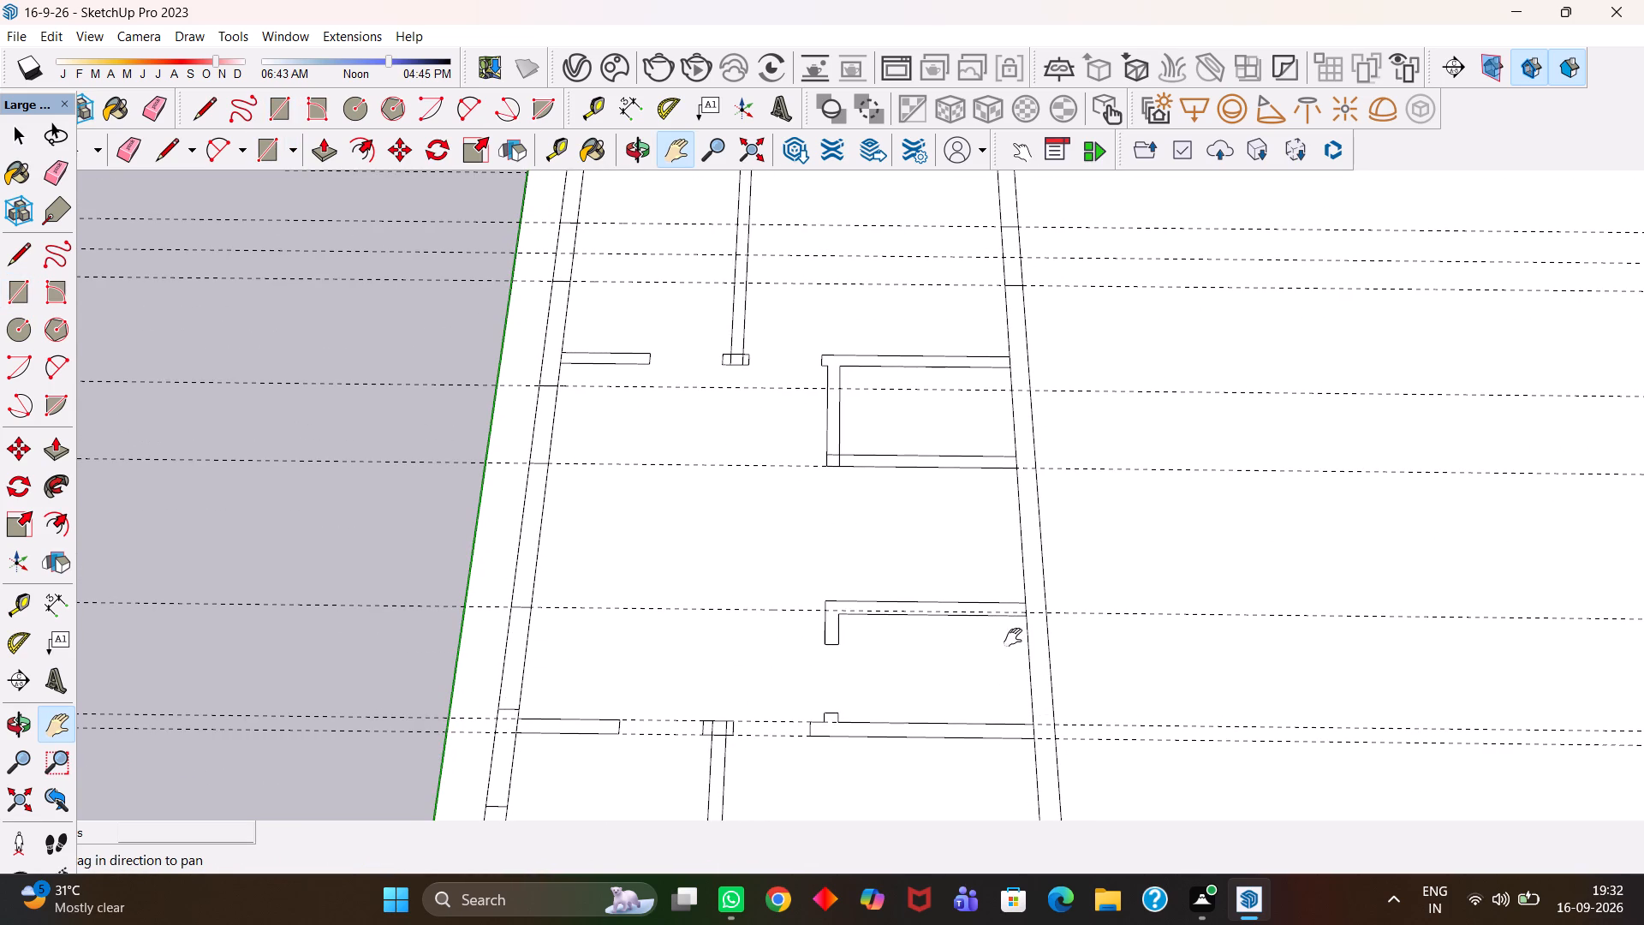
{"action": "scroll", "coordinate": [1009, 575], "scroll_direction": "up", "scroll_amount": 2}
{"action": "key", "text": "r"}
{"action": "scroll", "coordinate": [1005, 624], "scroll_direction": "up", "scroll_amount": 2}
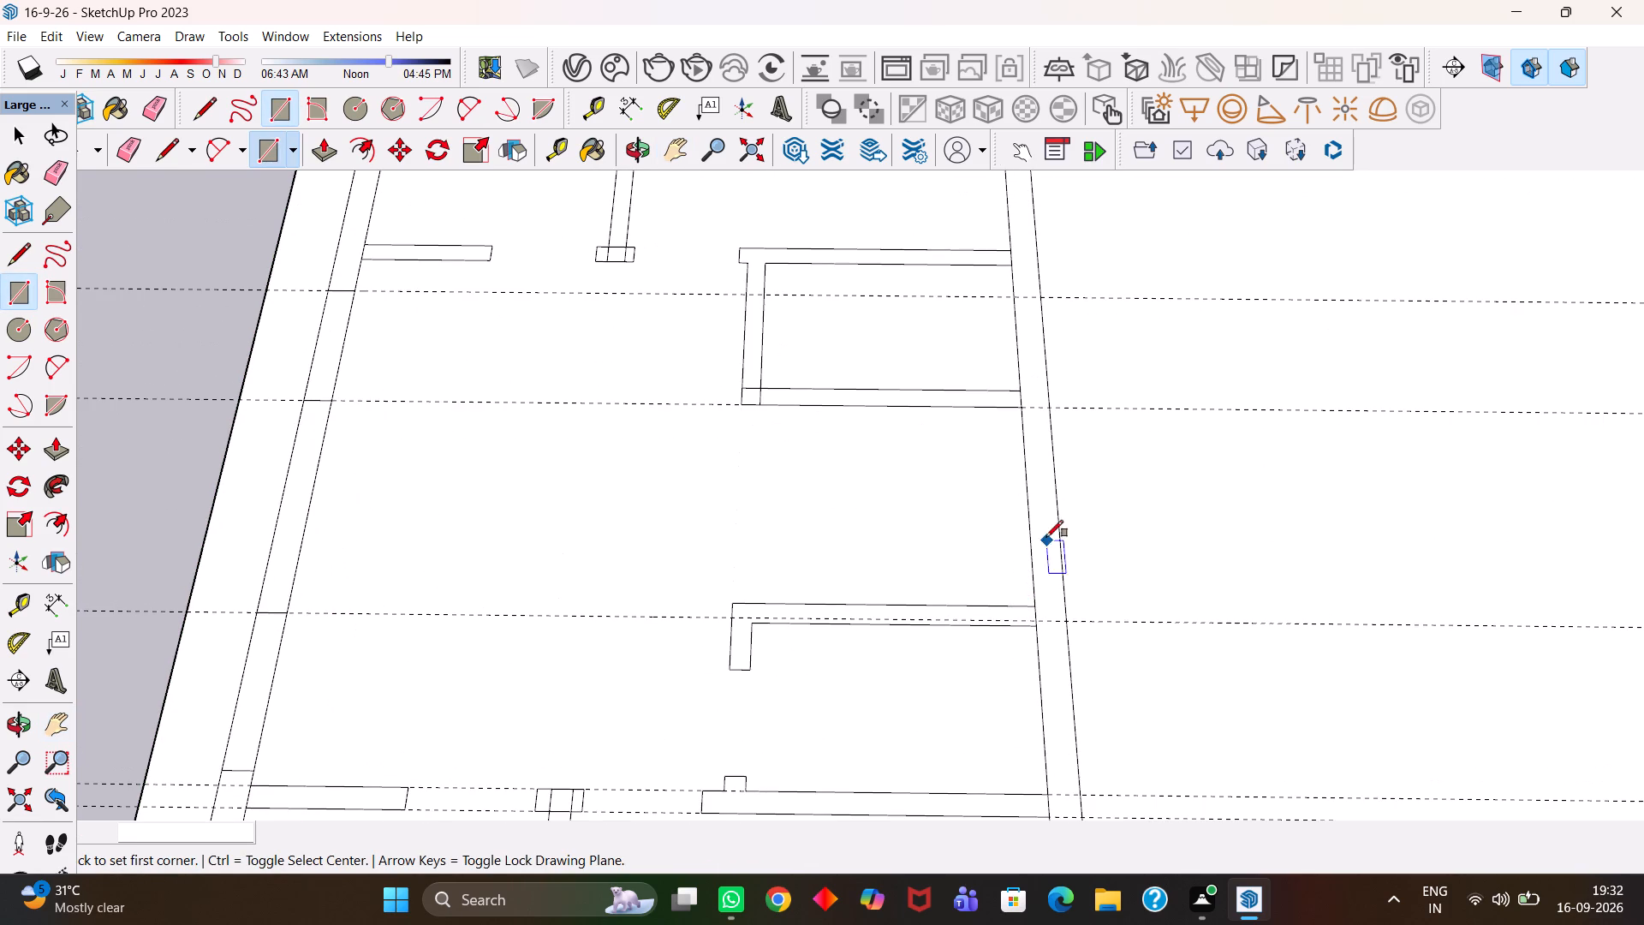
{"action": "scroll", "coordinate": [1015, 530], "scroll_direction": "down", "scroll_amount": 2}
{"action": "left_click", "coordinate": [1032, 639]}
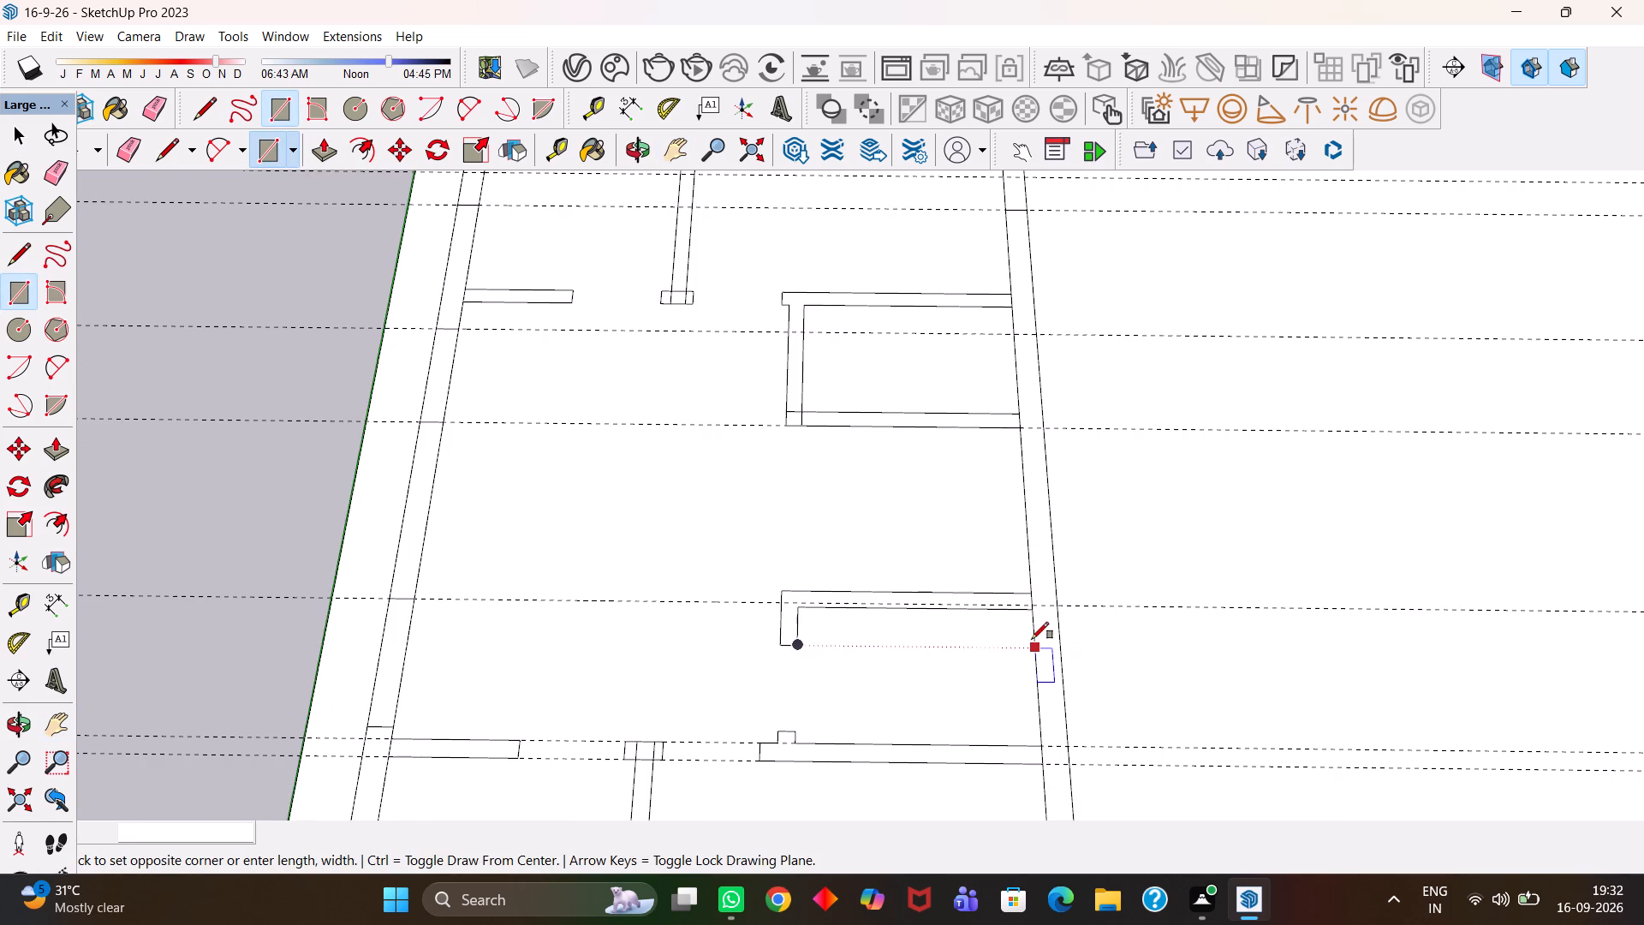
{"action": "left_click", "coordinate": [1063, 714]}
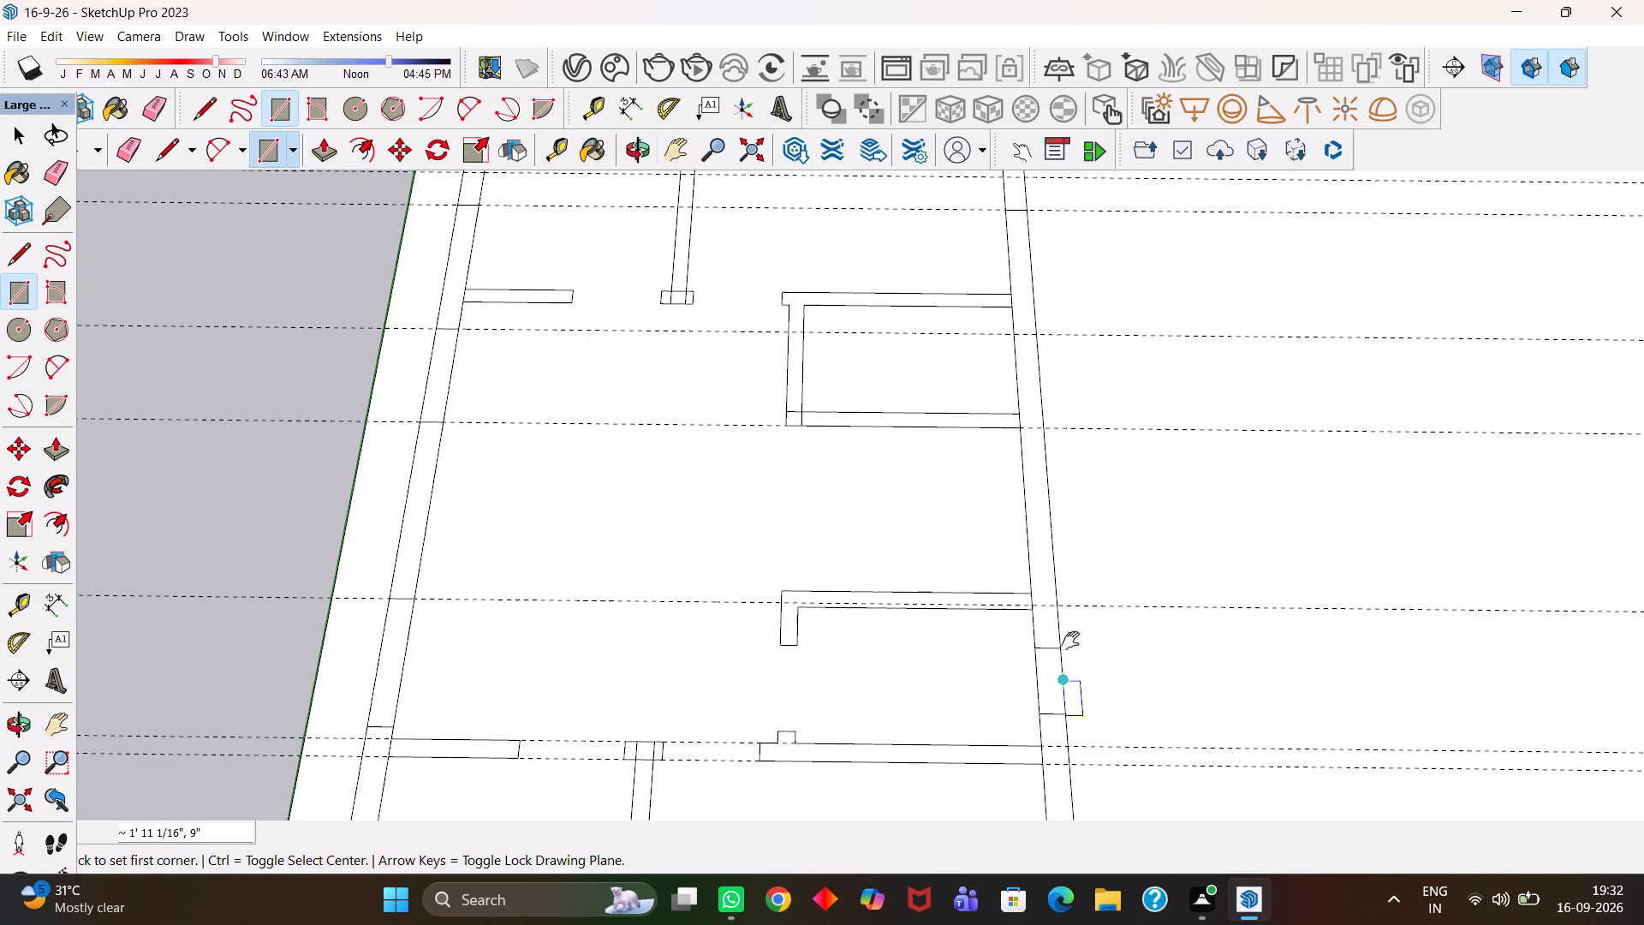
Draw an opening about 4' 3 7/8" by 9" in the same long outer wall, between the small room and the L-shaped partition.
{"action": "key", "text": "h"}
{"action": "left_click_drag", "start_coordinate": [1062, 521], "coordinate": [1014, 652]}
{"action": "key", "text": "r"}
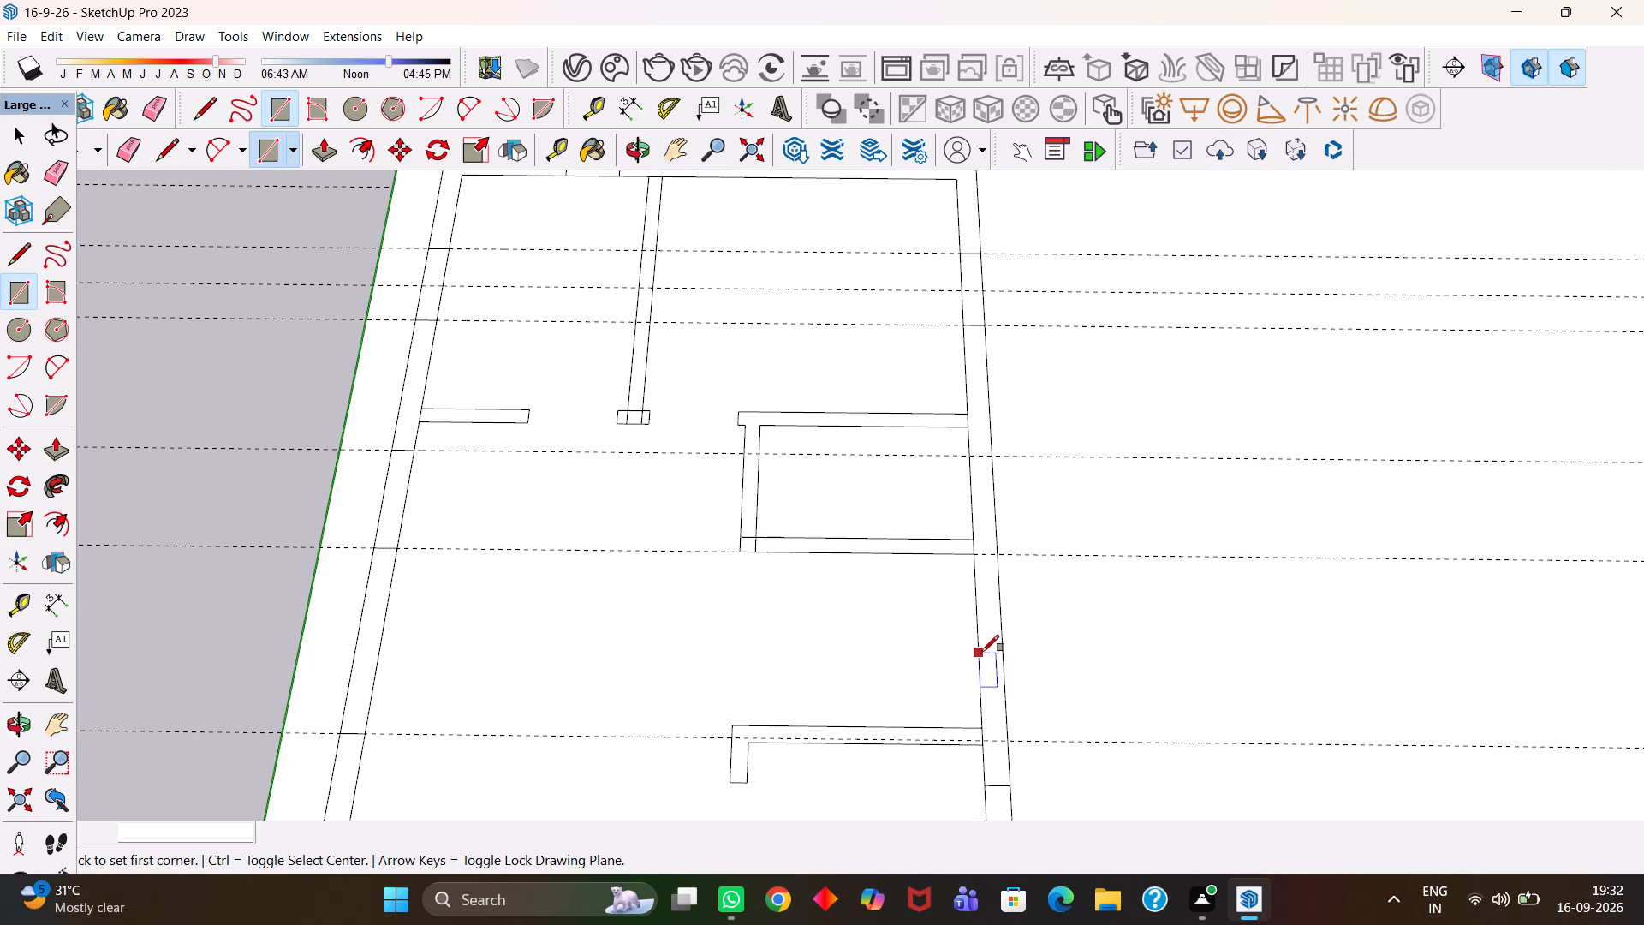
{"action": "left_click", "coordinate": [976, 572]}
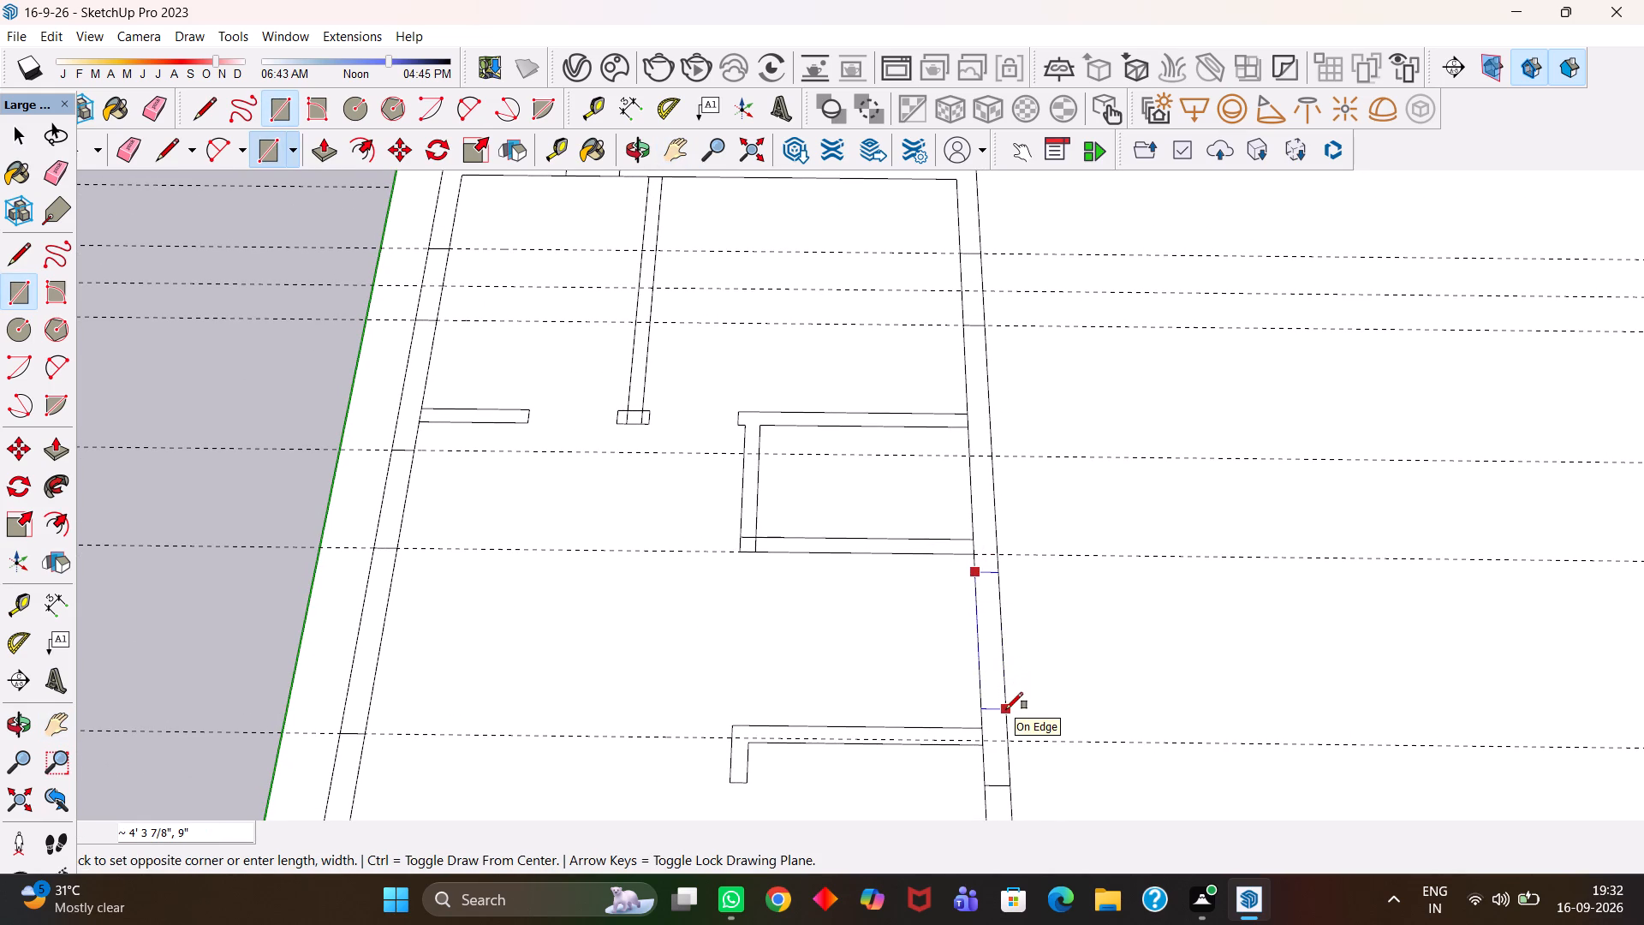
{"action": "left_click", "coordinate": [1006, 709]}
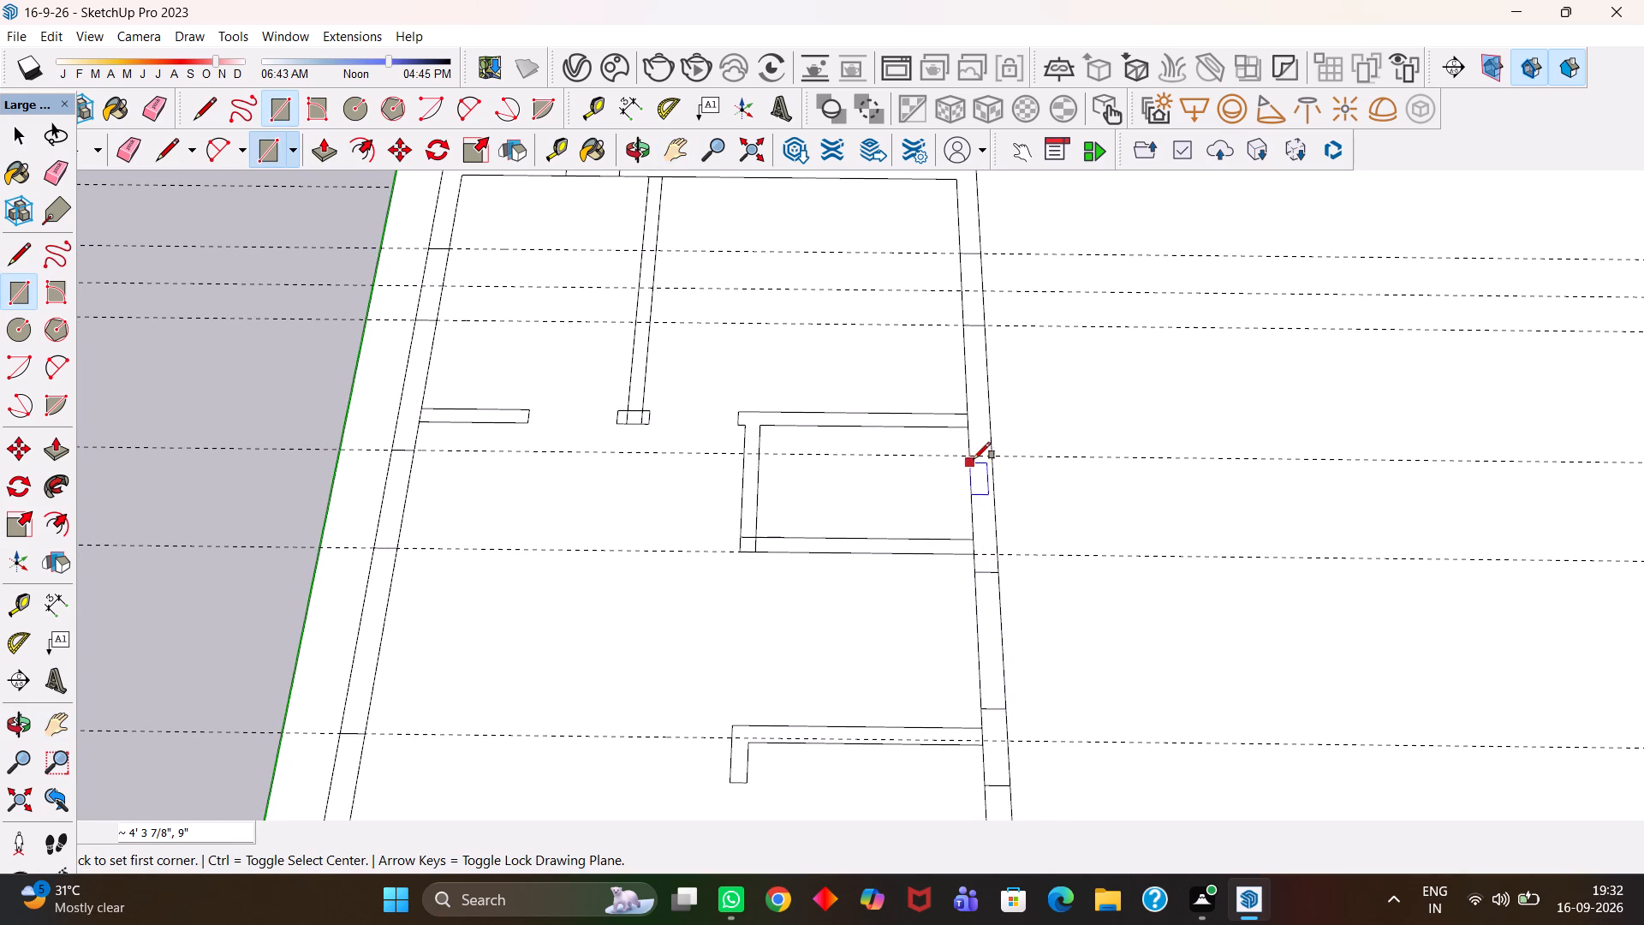
Draw an opening about 2' 5 3/16" by 9" in the small room's outer wall, starting at the crosswise guide.
{"action": "left_click", "coordinate": [974, 456]}
{"action": "left_click", "coordinate": [992, 525]}
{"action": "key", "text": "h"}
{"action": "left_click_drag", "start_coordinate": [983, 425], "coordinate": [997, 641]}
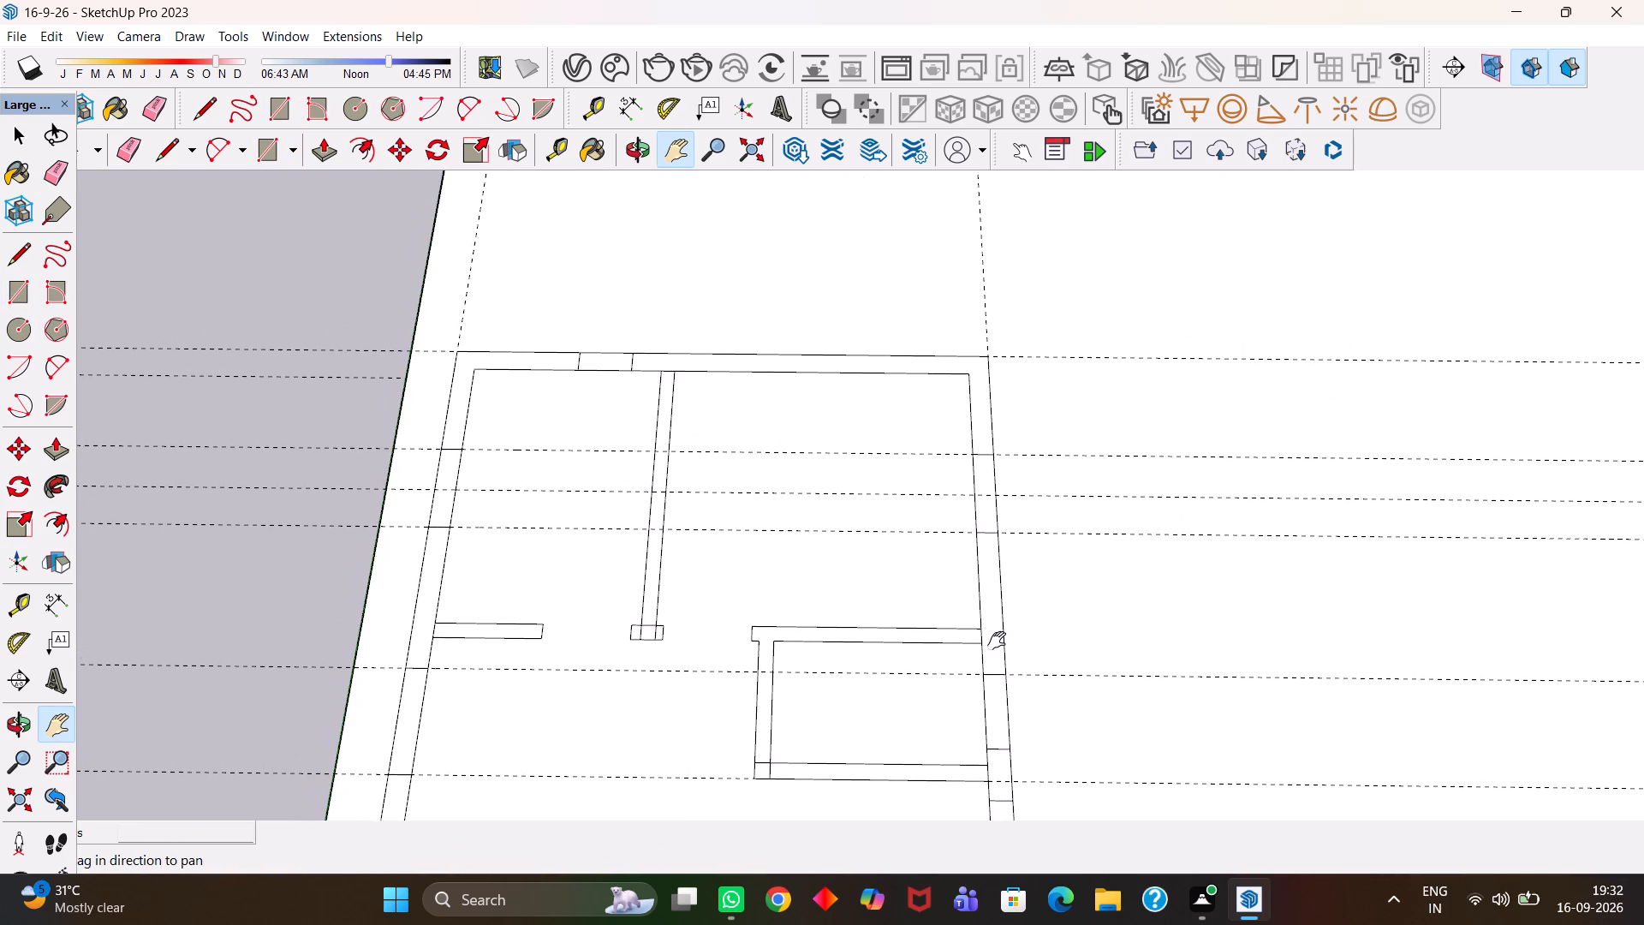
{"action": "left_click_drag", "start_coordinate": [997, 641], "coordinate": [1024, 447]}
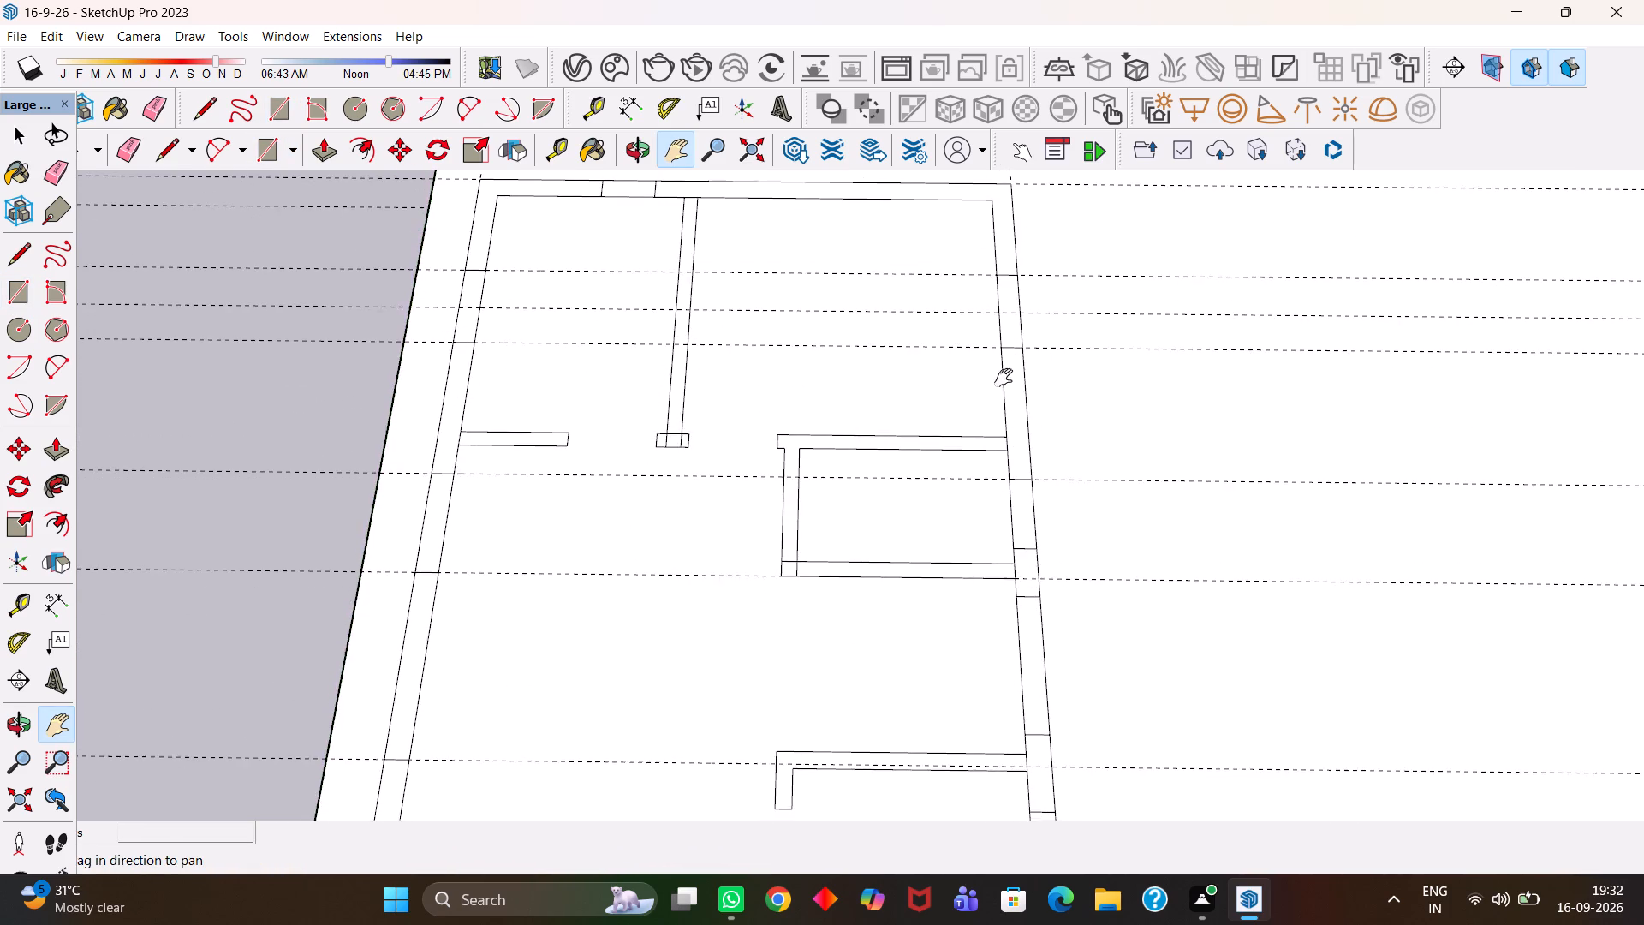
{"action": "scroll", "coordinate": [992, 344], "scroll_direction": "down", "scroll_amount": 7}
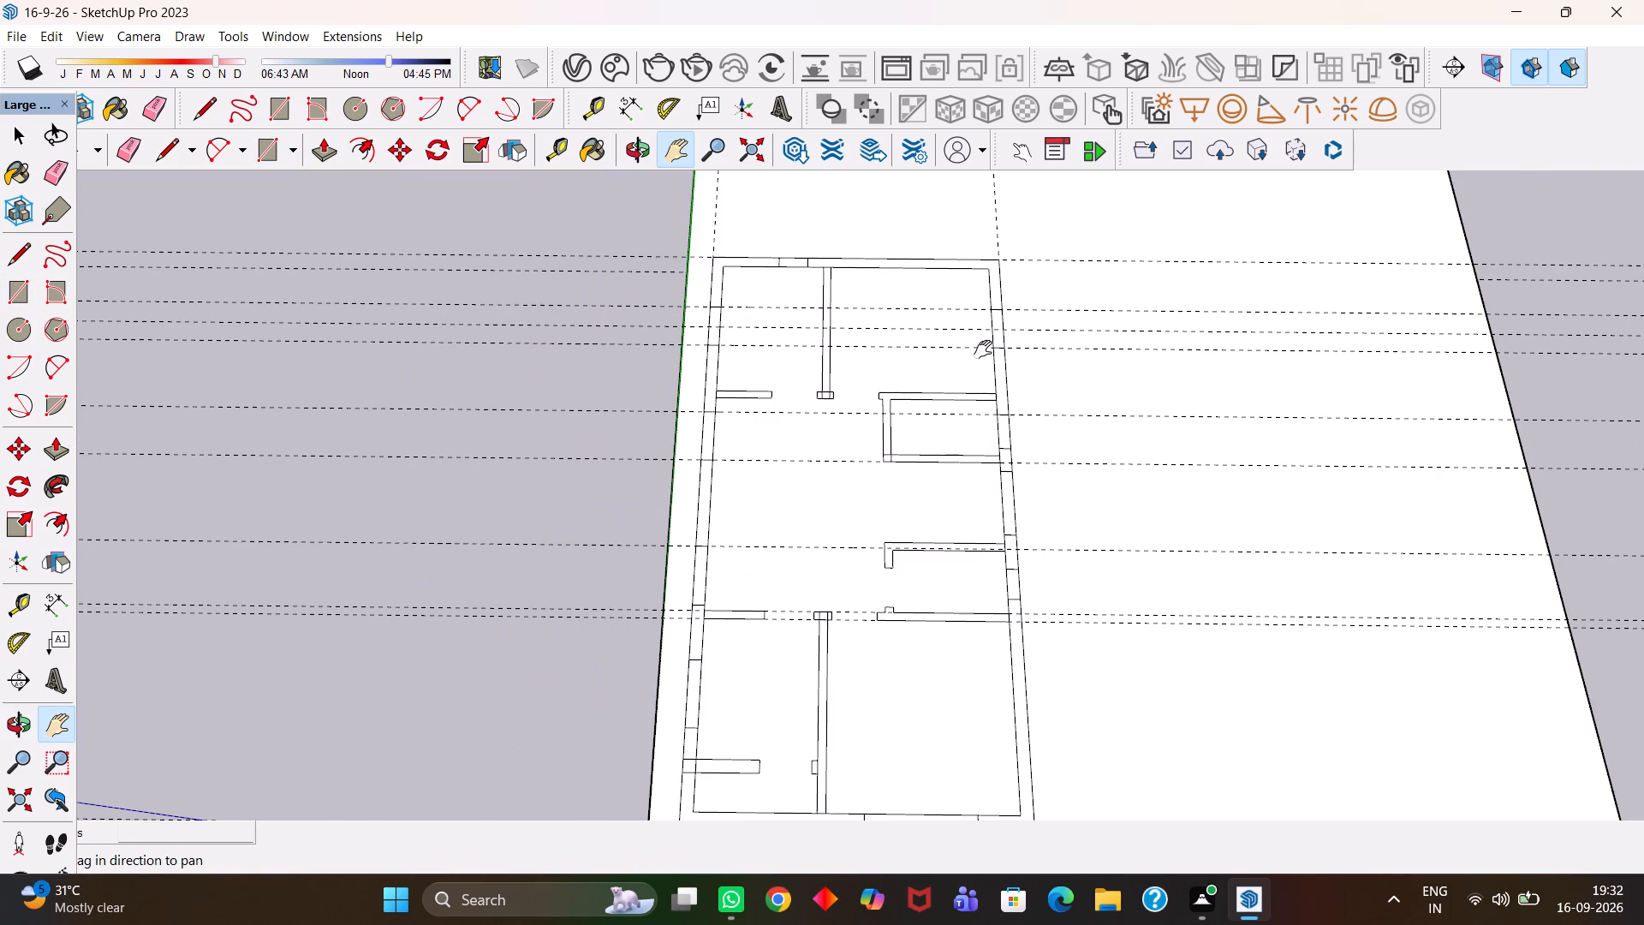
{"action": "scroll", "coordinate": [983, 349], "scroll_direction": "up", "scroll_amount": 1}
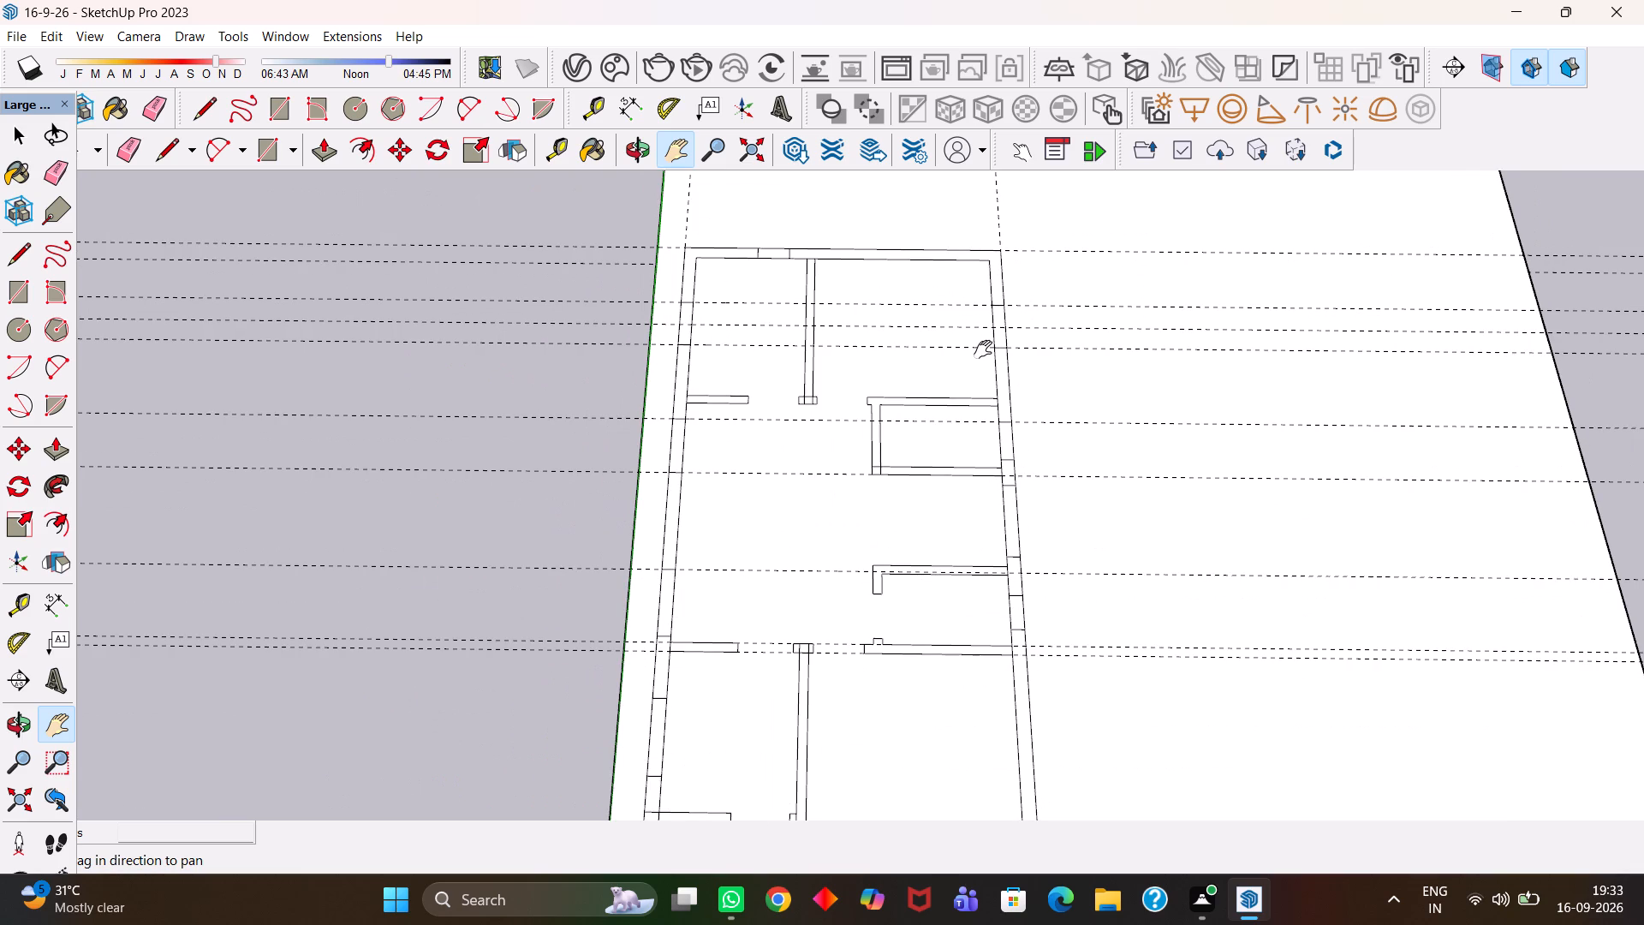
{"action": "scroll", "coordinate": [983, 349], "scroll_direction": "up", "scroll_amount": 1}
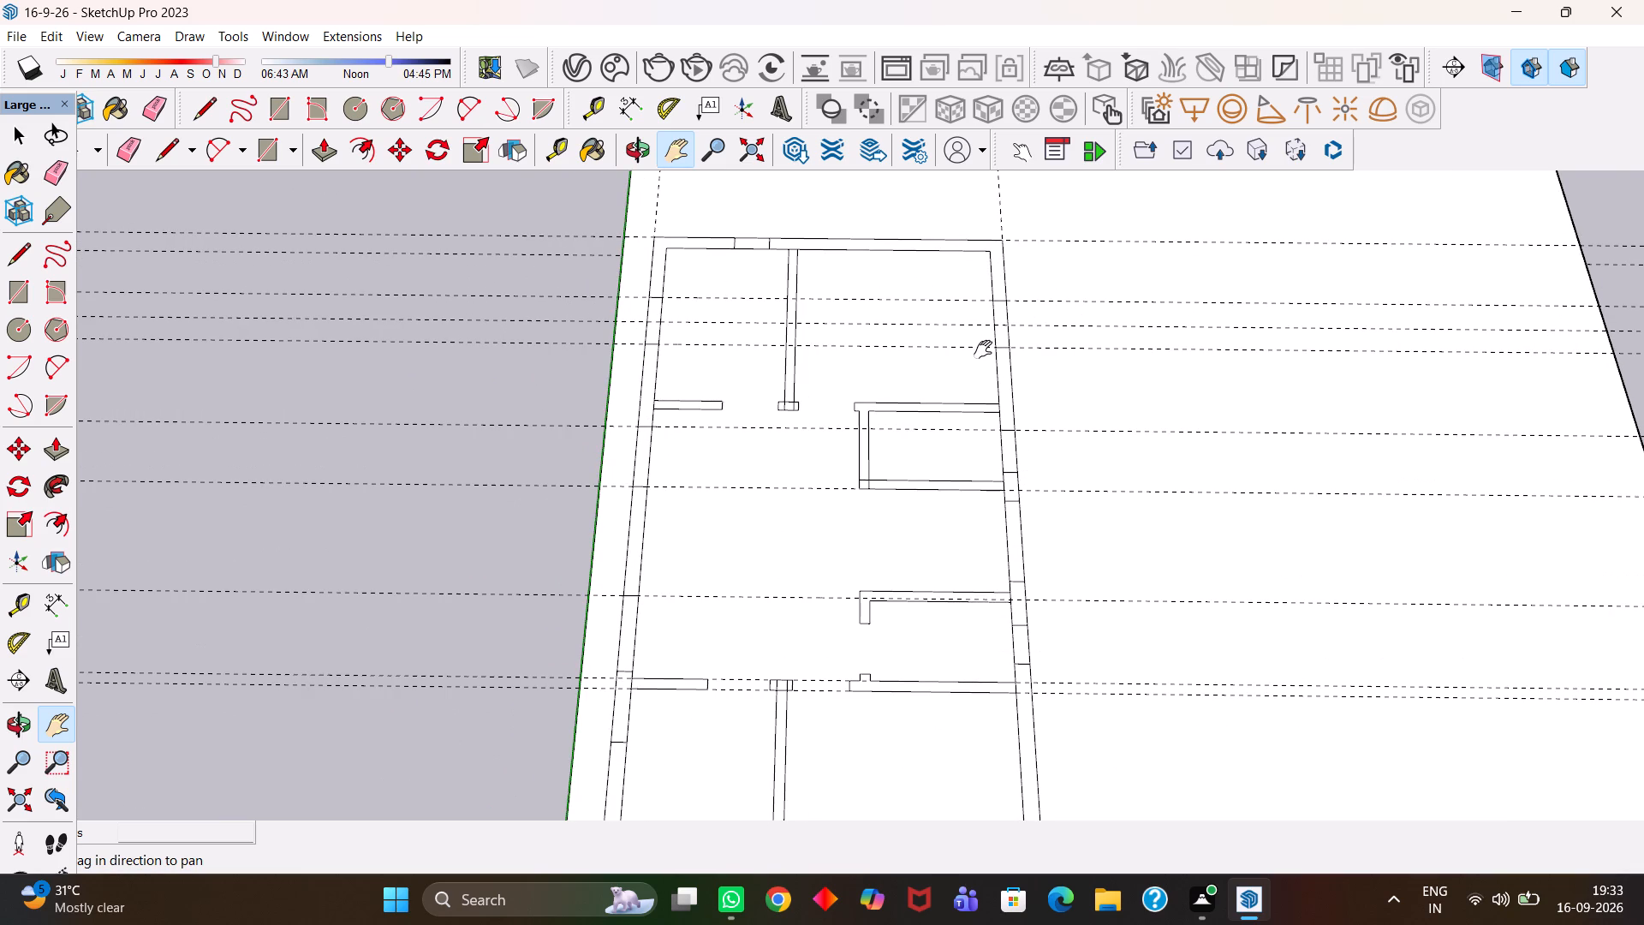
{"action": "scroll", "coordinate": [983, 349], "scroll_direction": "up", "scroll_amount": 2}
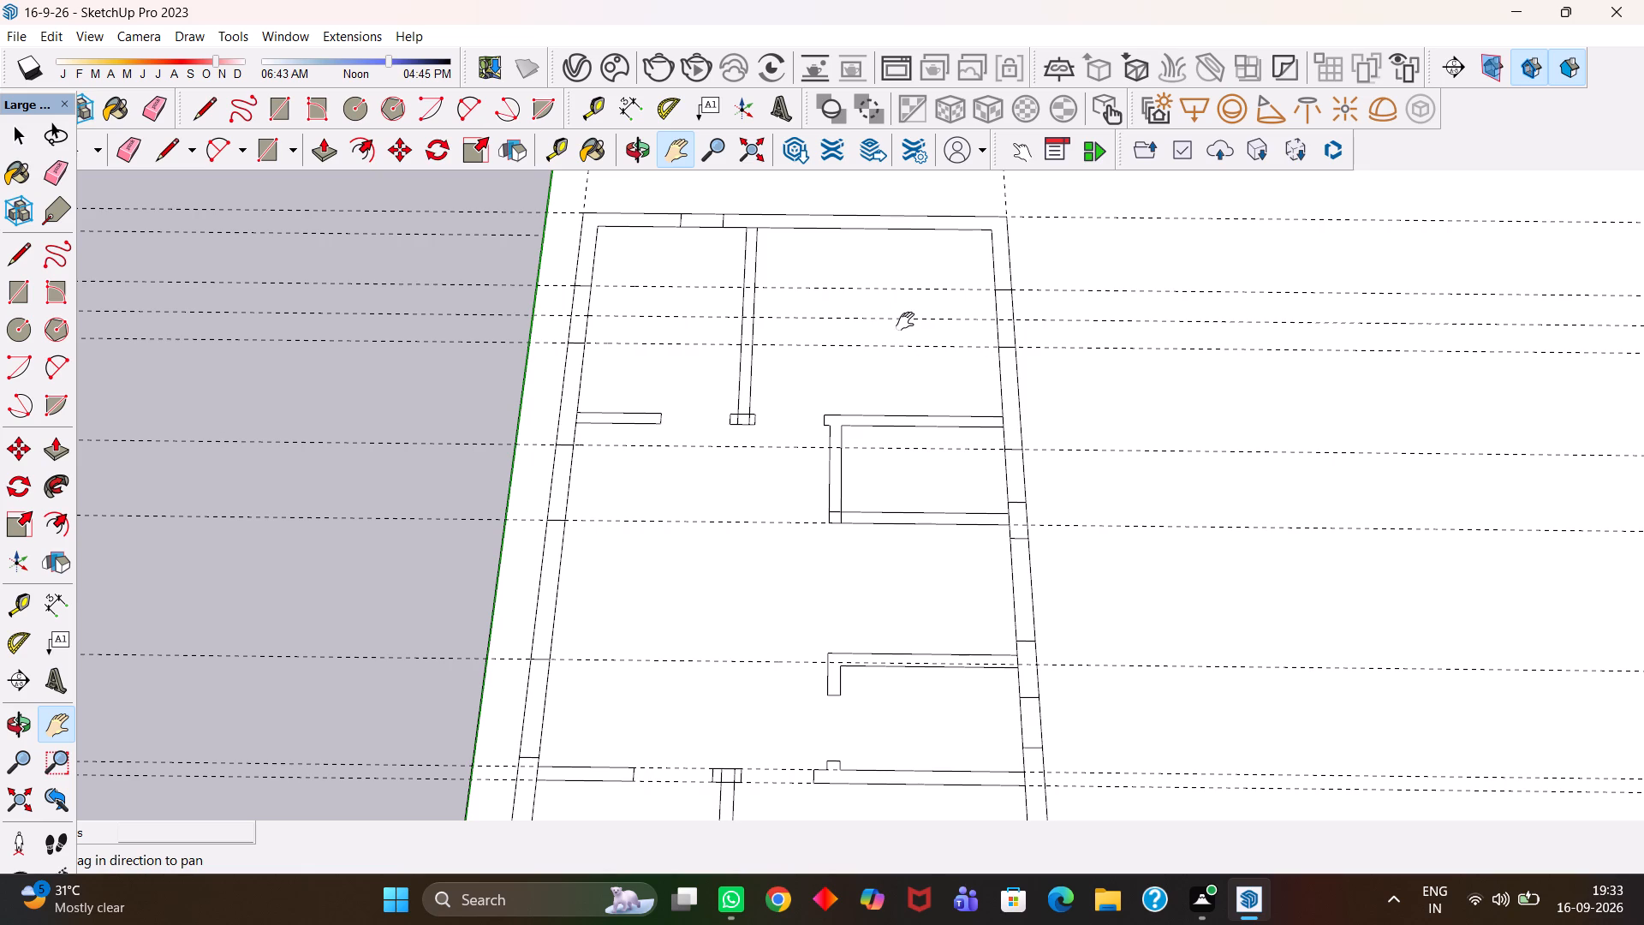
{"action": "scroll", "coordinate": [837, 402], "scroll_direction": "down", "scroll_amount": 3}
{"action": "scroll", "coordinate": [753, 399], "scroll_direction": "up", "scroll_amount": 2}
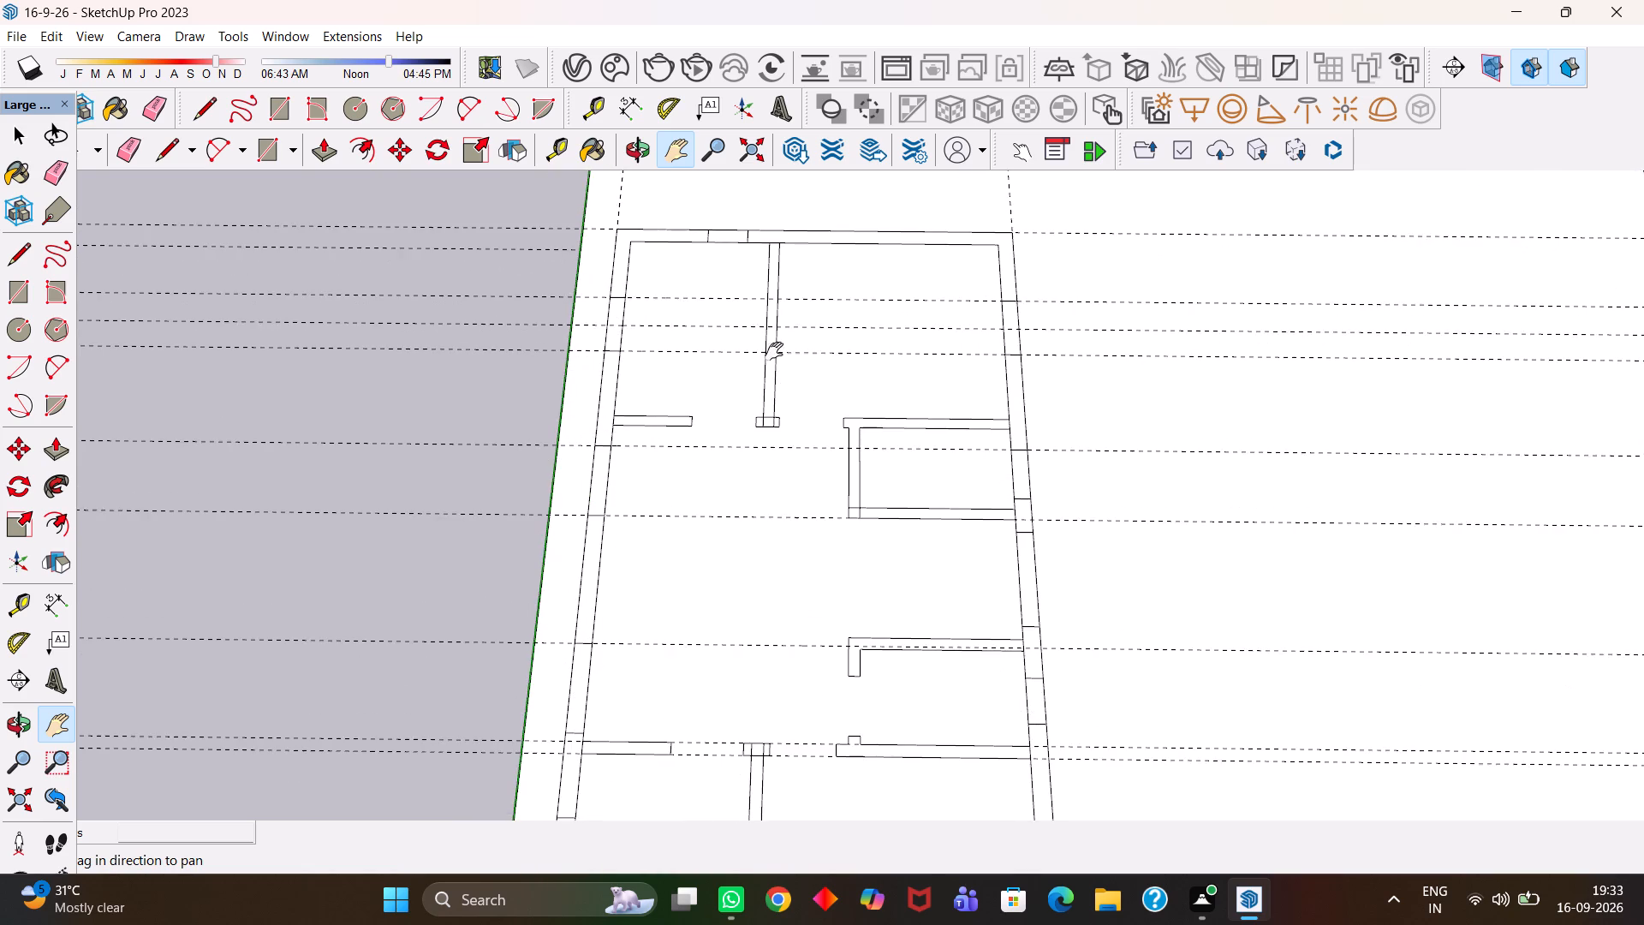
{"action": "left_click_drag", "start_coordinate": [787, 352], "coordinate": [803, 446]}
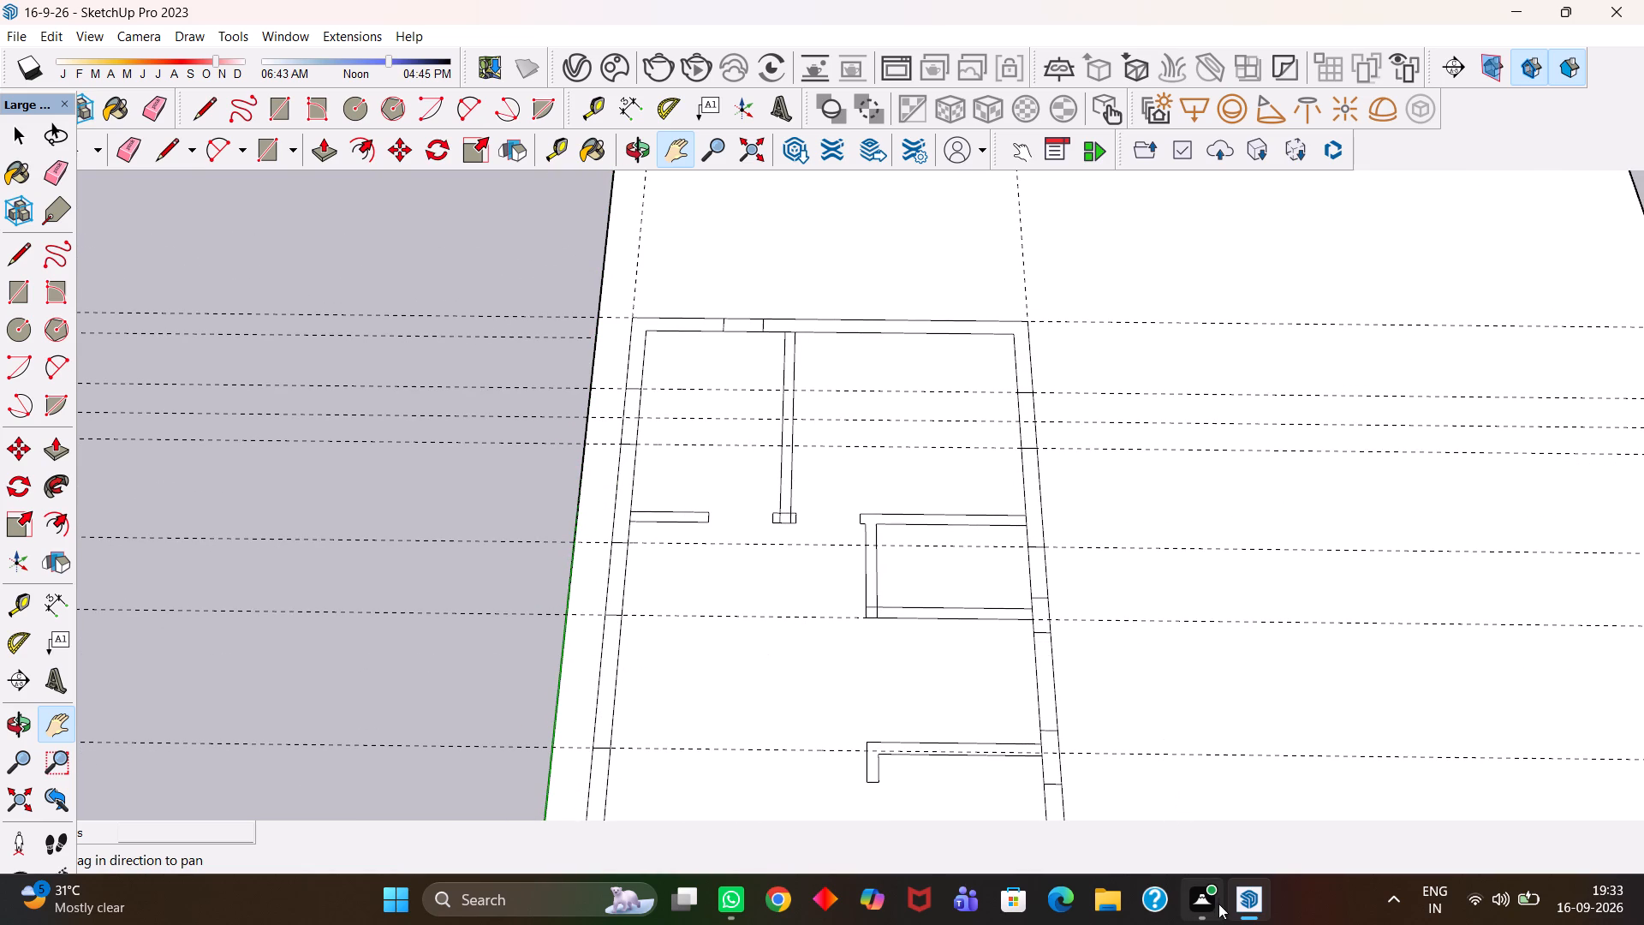
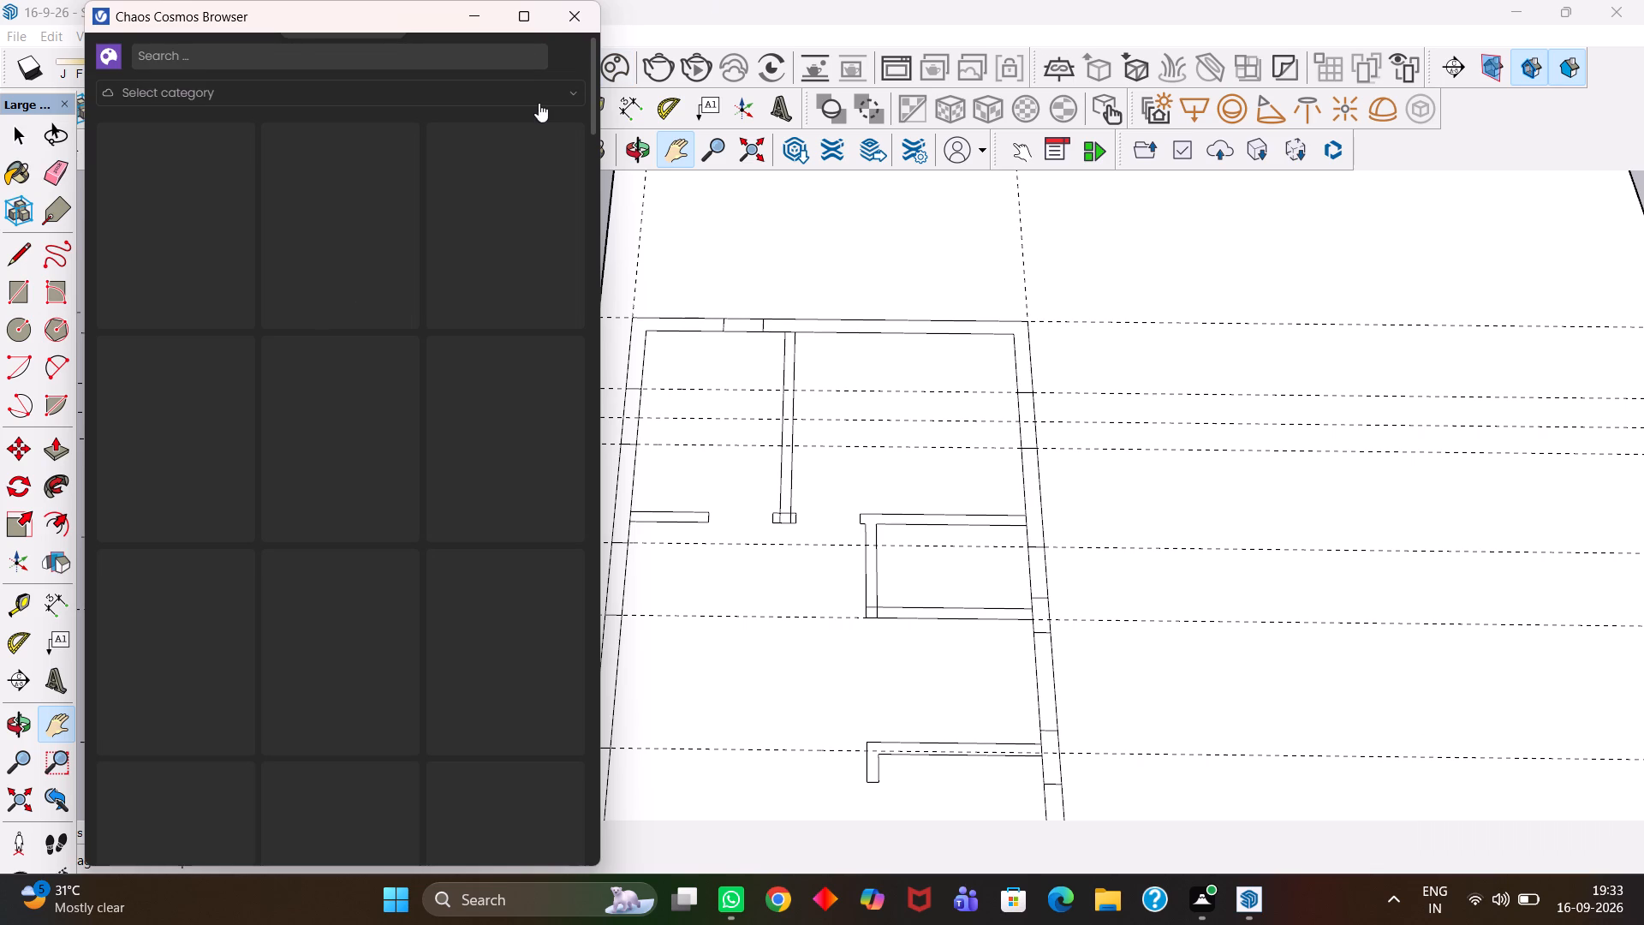
Close the Chaos Cosmos Browser window.
{"action": "left_click", "coordinate": [567, 21]}
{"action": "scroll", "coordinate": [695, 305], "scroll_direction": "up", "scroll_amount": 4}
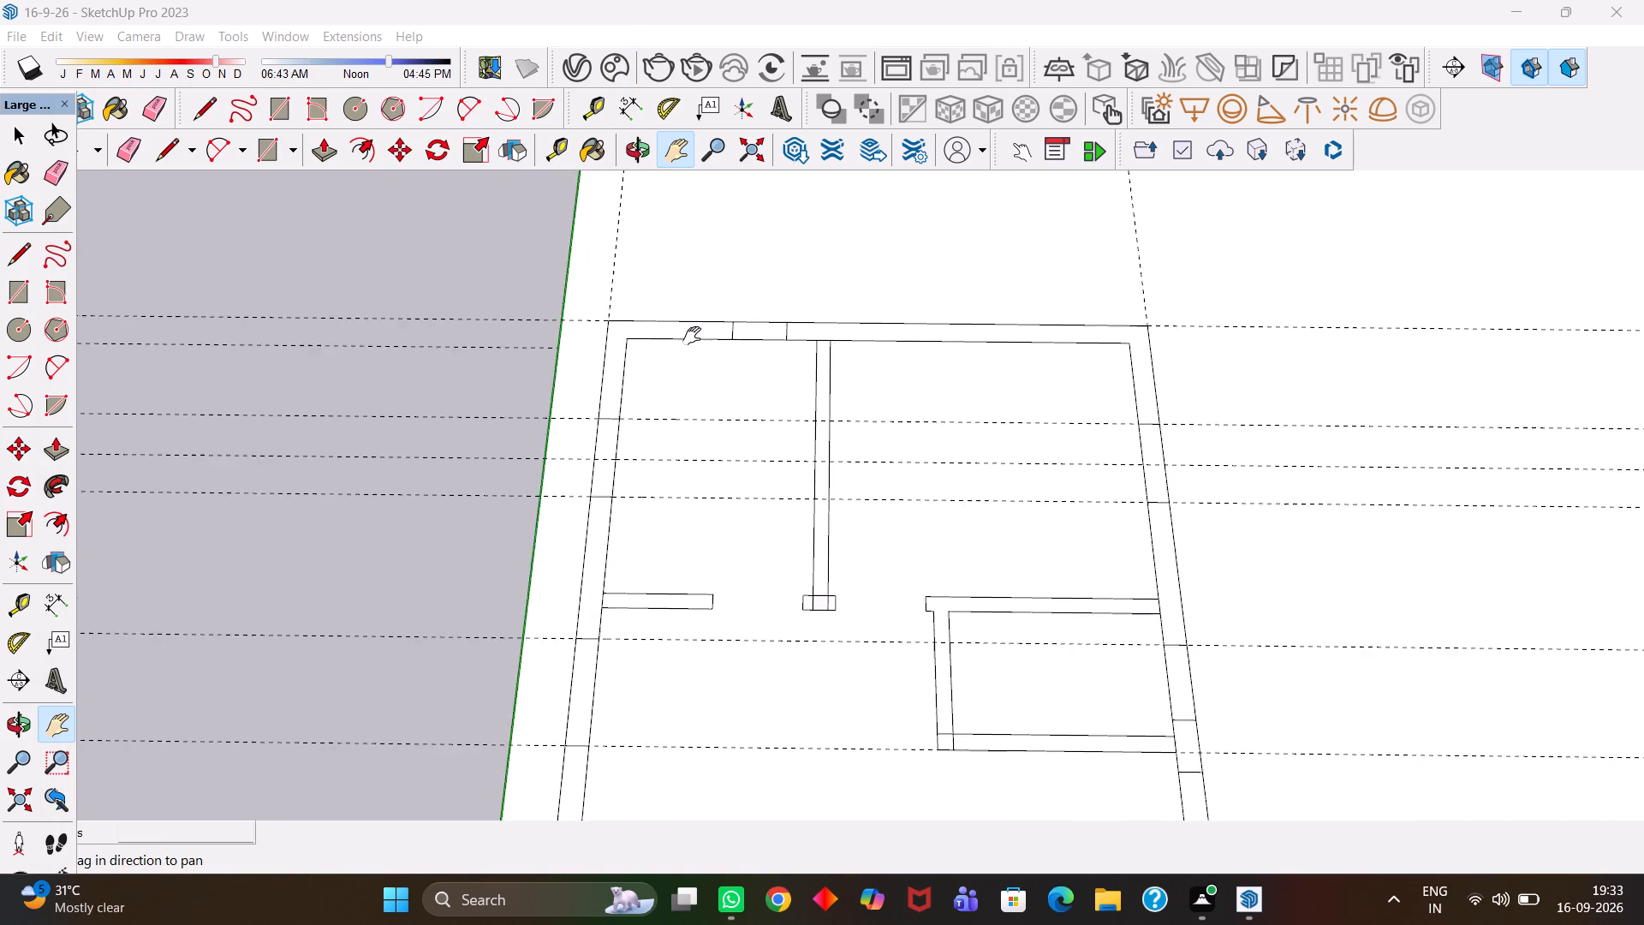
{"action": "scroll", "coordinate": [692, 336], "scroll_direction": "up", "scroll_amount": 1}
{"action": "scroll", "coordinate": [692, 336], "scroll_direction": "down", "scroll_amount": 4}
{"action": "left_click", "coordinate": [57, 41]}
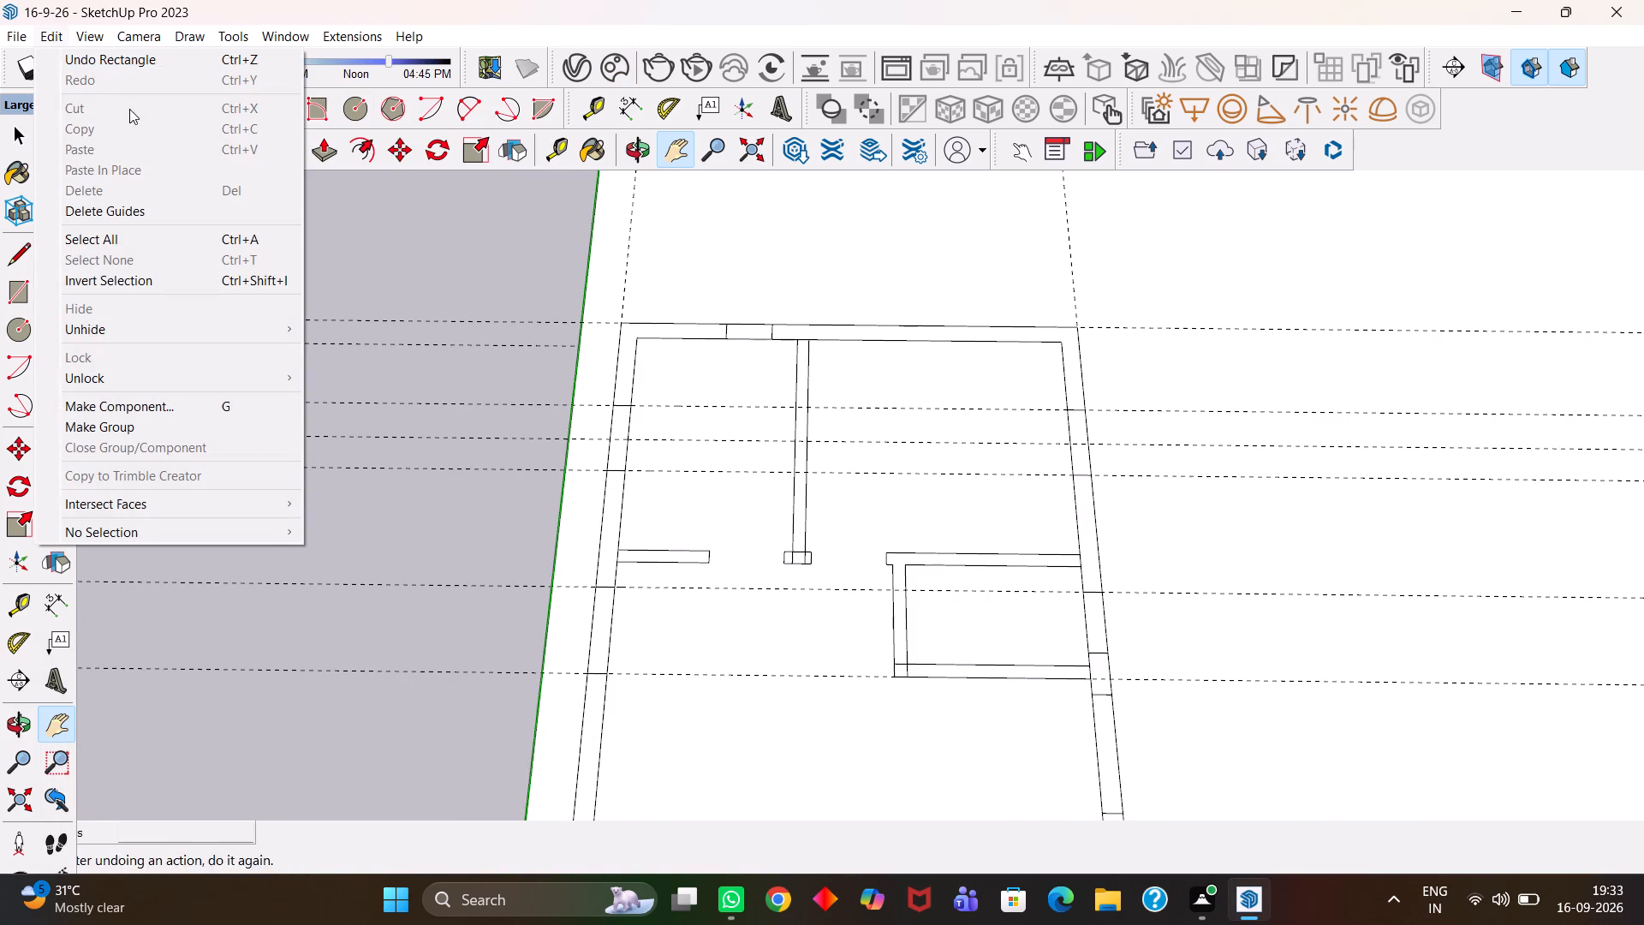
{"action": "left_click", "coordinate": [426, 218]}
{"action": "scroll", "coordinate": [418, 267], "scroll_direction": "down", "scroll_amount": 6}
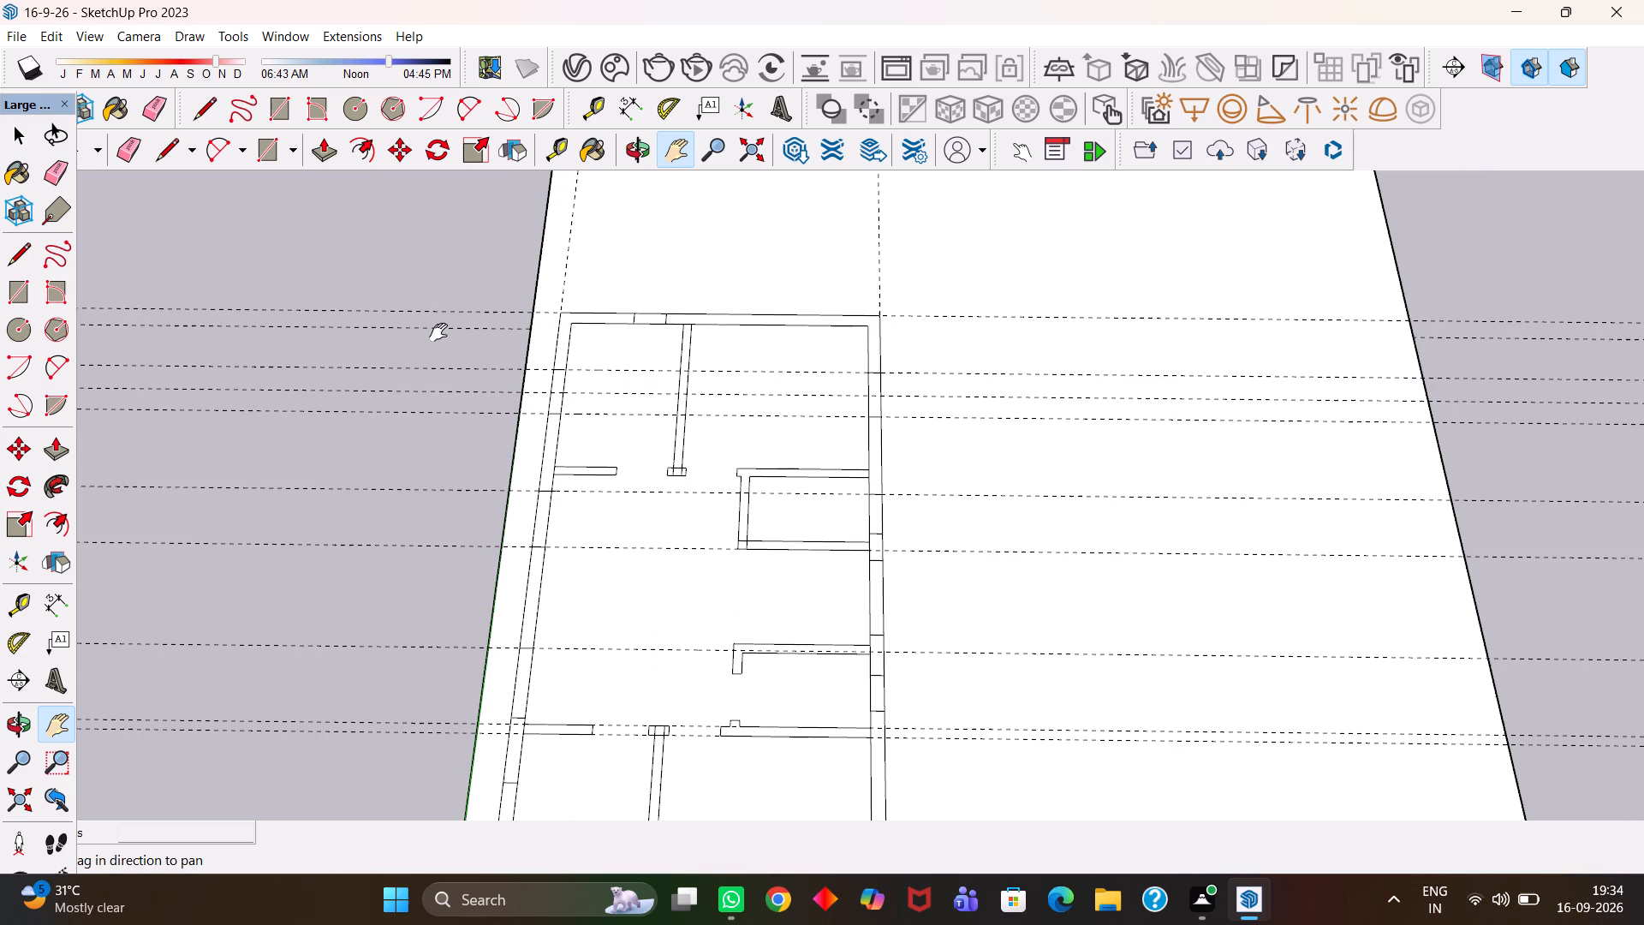
Save the floor plan model.
{"action": "key", "text": "ctrl+s"}
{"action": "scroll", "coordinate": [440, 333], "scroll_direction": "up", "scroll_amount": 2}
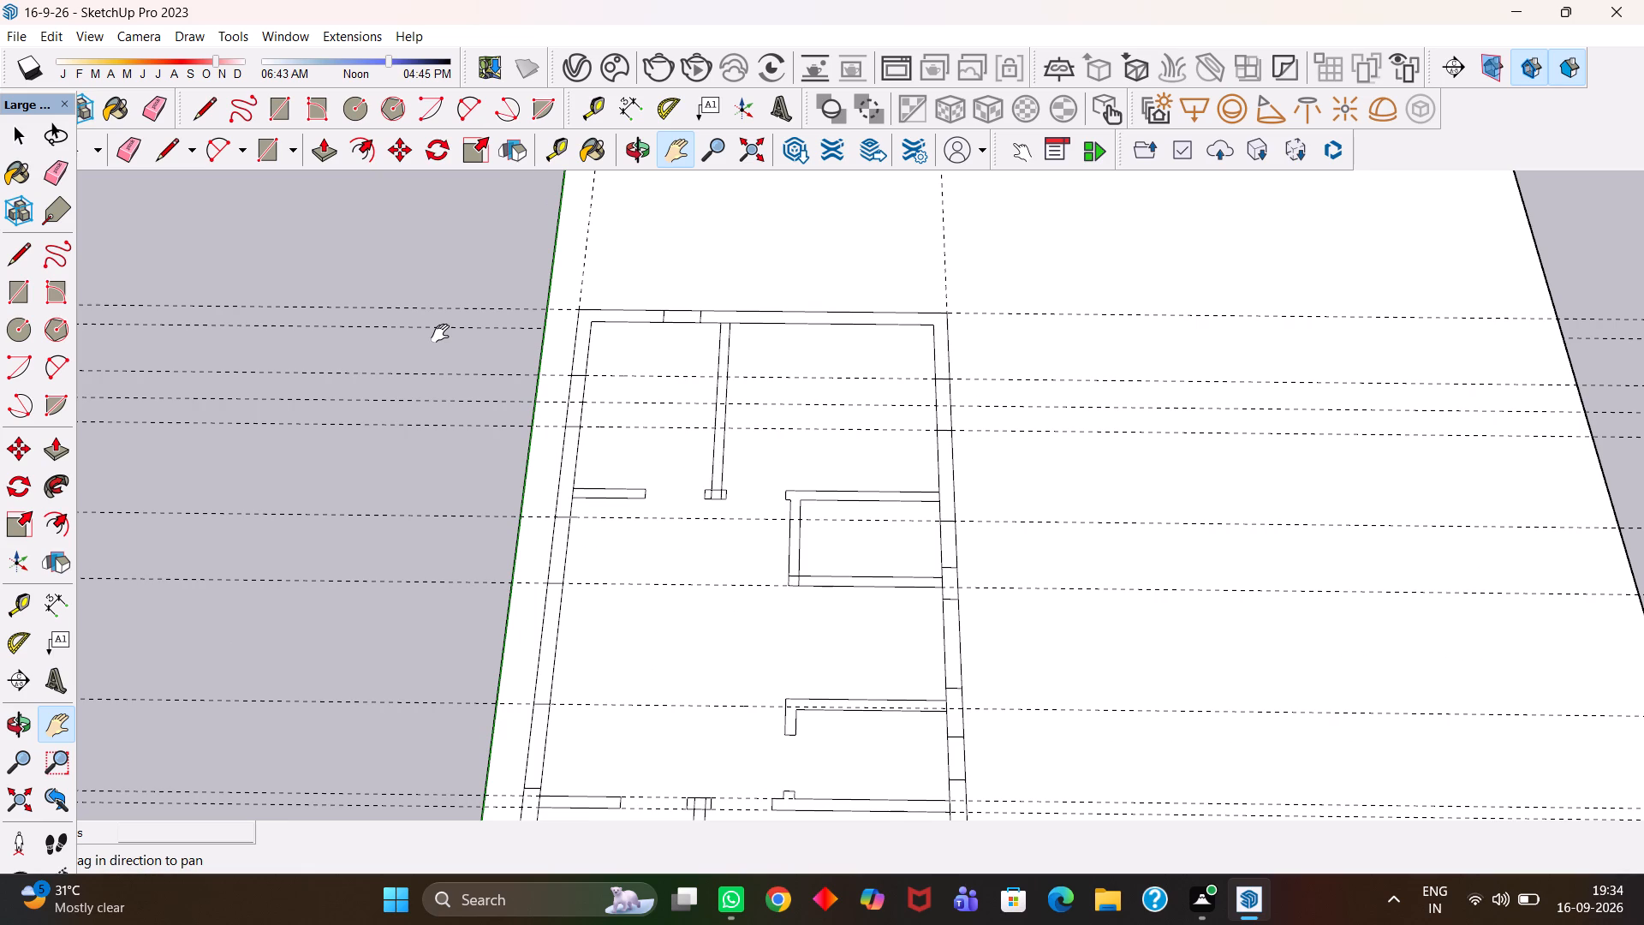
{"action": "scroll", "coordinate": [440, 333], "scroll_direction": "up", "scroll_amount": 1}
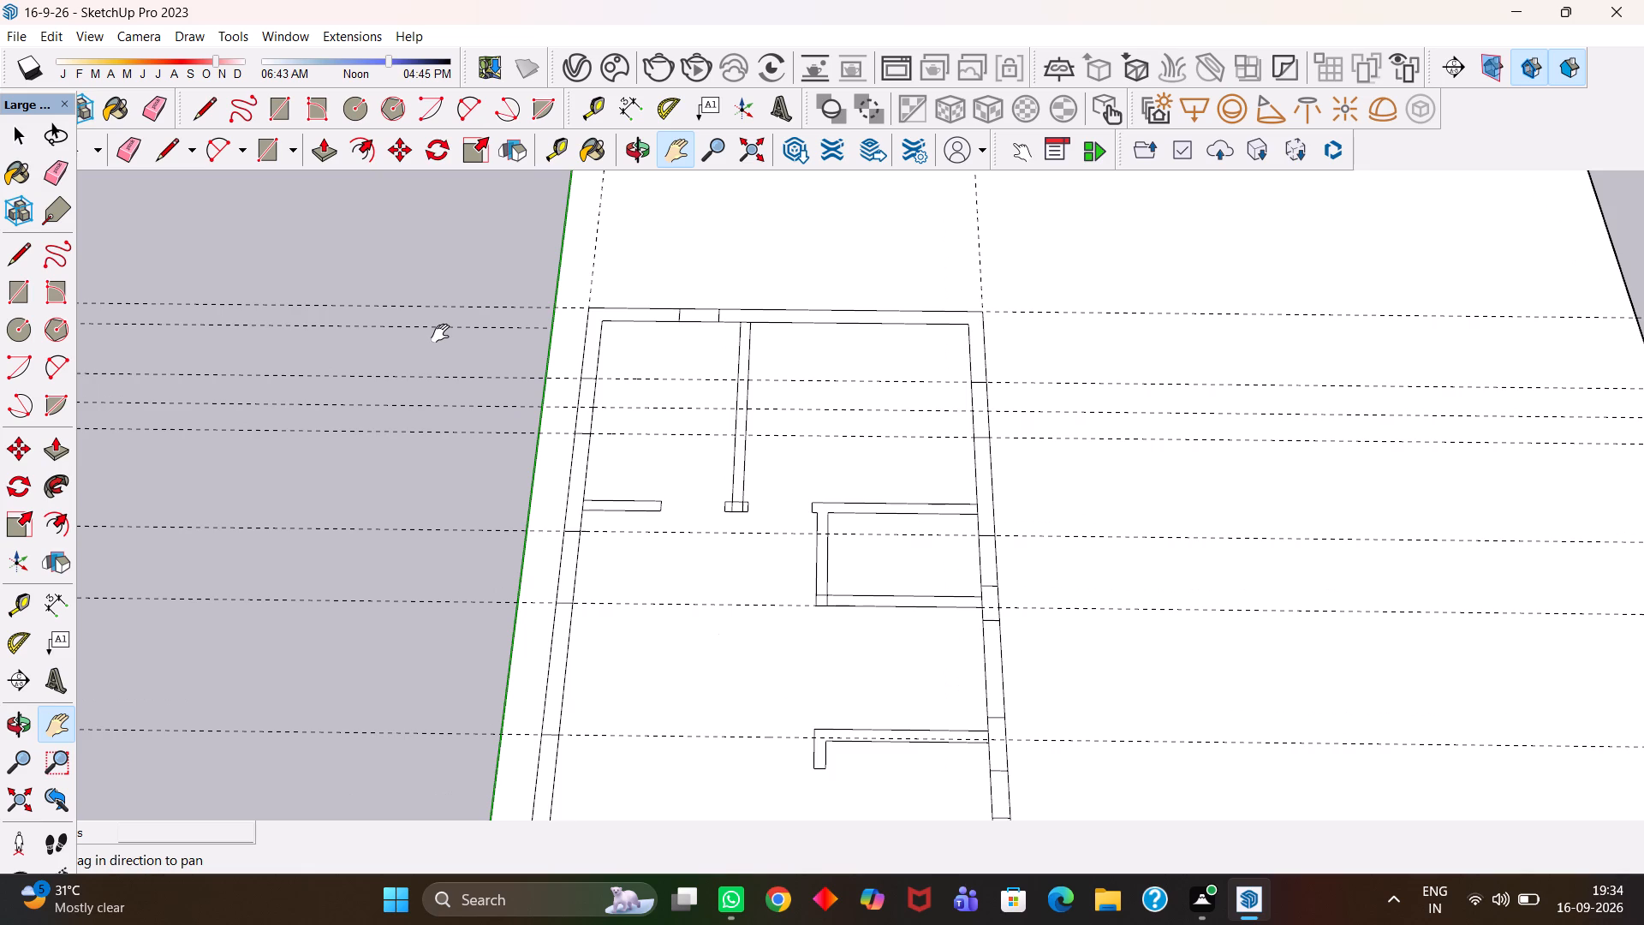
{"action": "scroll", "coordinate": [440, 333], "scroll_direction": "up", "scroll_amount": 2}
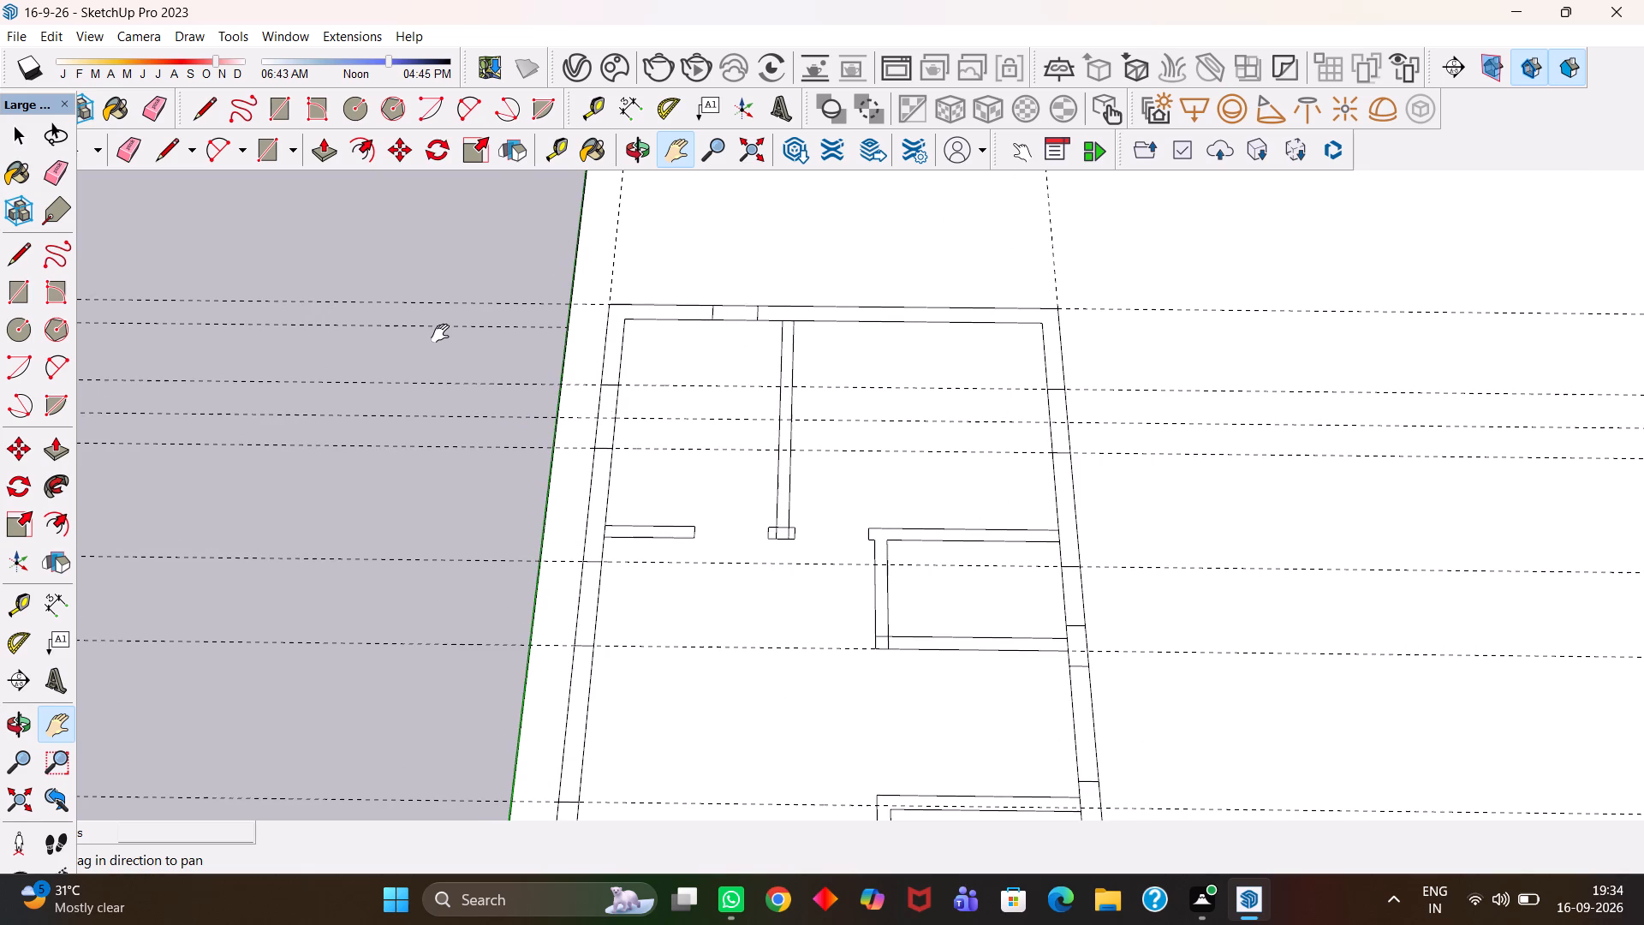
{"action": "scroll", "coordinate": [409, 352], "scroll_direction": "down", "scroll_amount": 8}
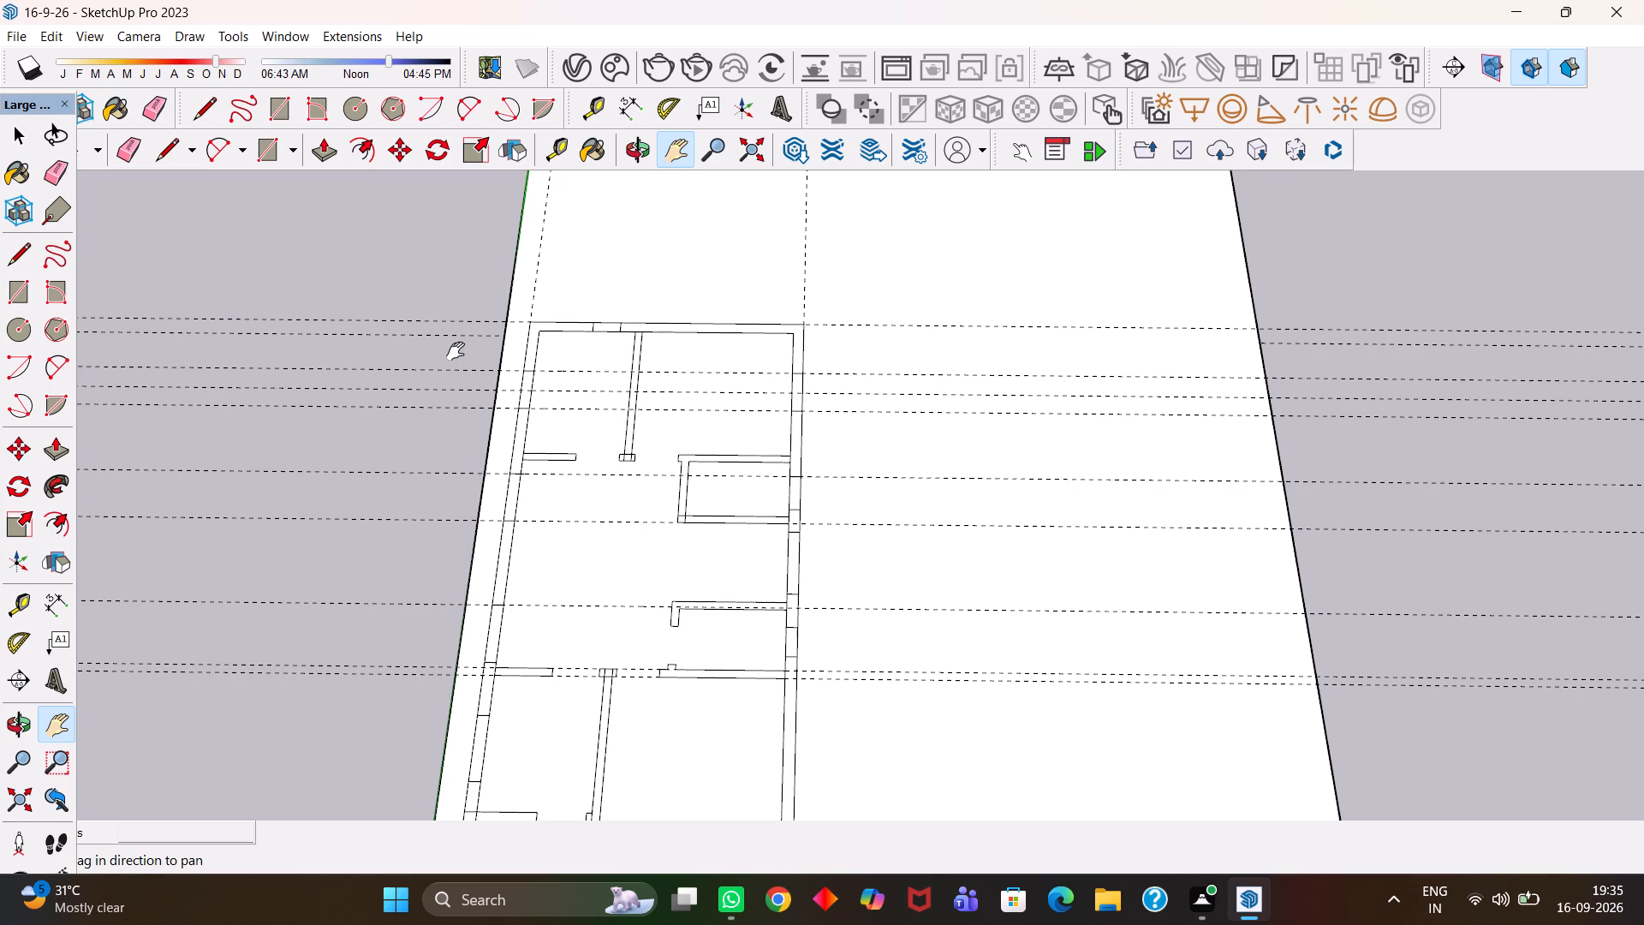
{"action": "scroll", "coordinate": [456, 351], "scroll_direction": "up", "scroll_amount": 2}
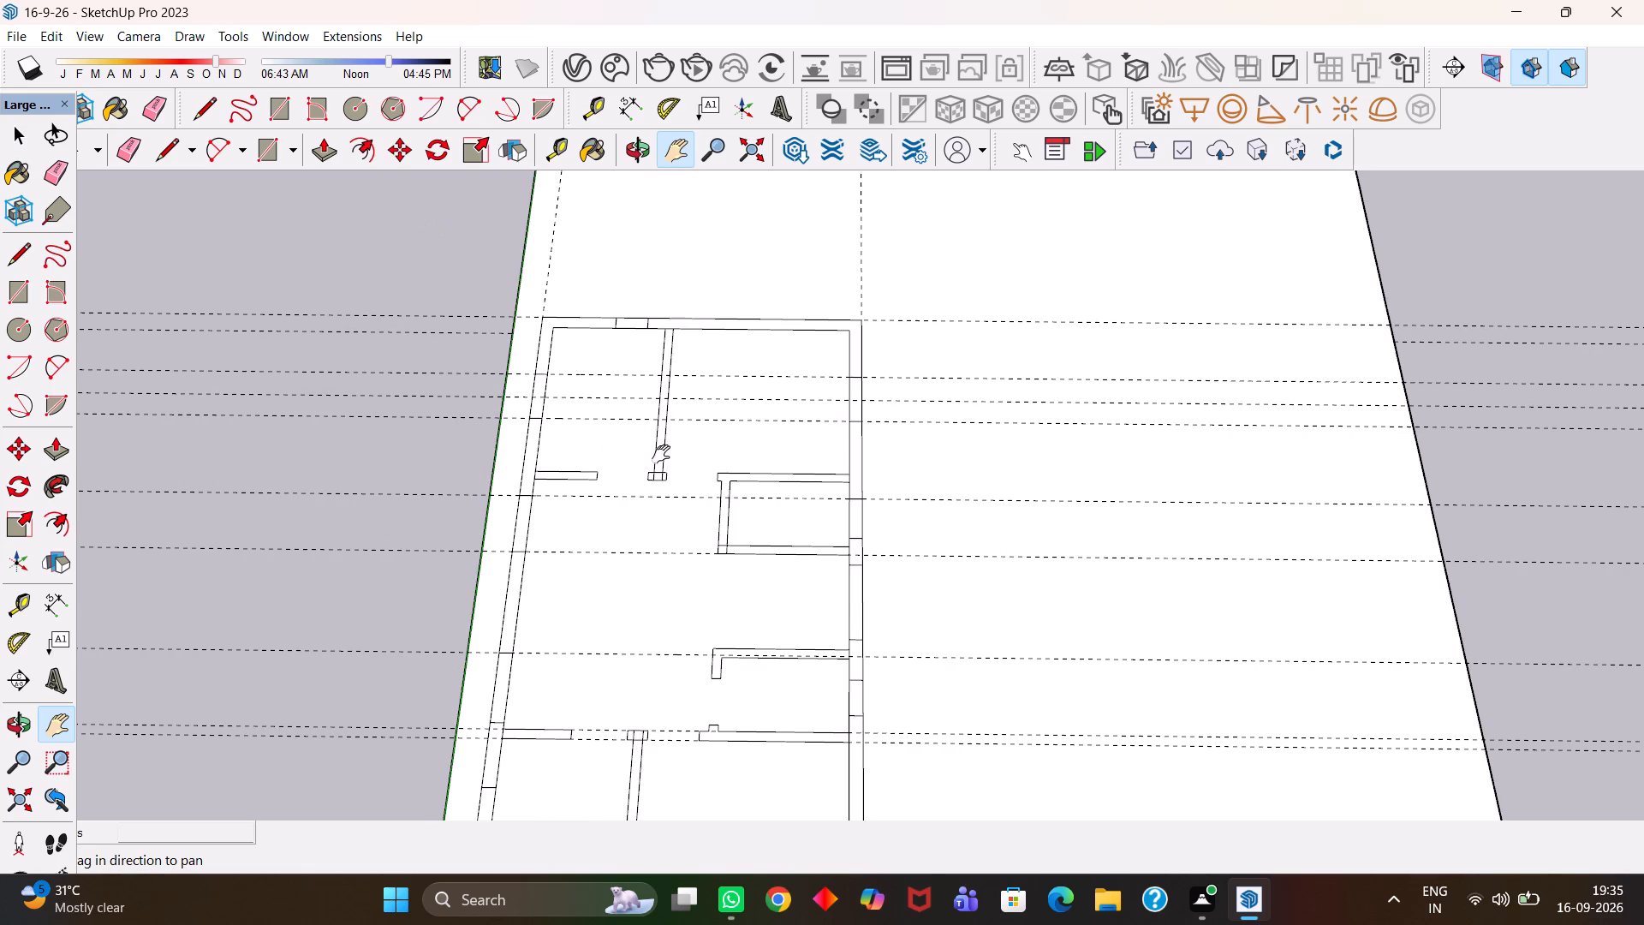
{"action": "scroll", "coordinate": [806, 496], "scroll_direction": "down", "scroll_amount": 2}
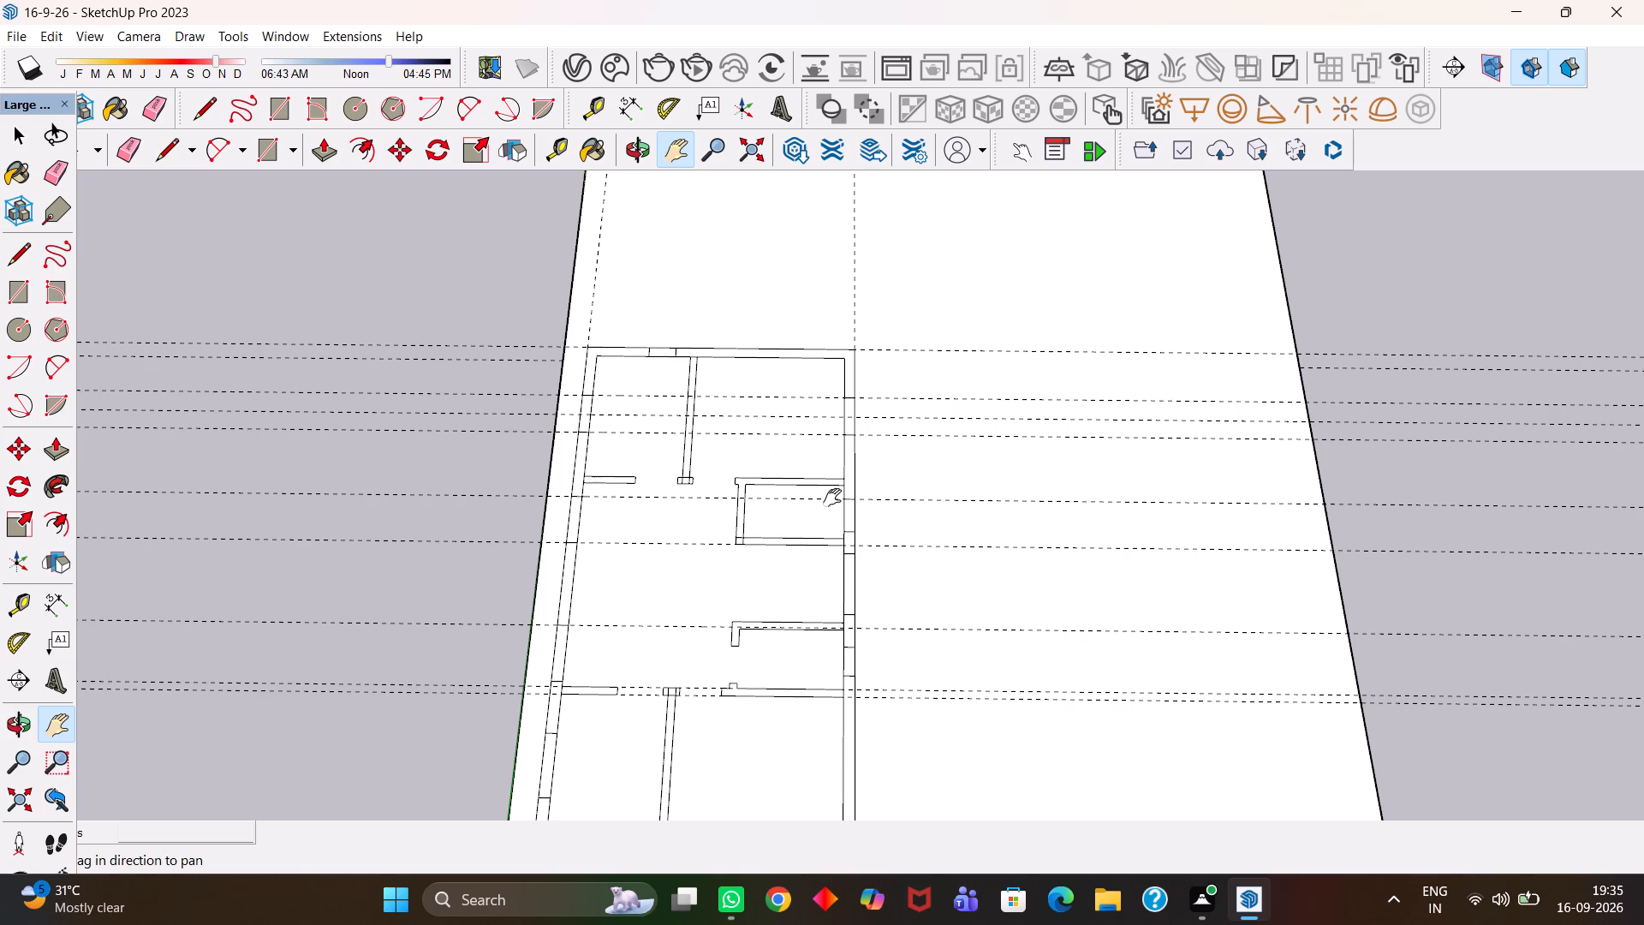
Delete all construction guides from the floor plan.
{"action": "scroll", "coordinate": [832, 498], "scroll_direction": "up", "scroll_amount": 7}
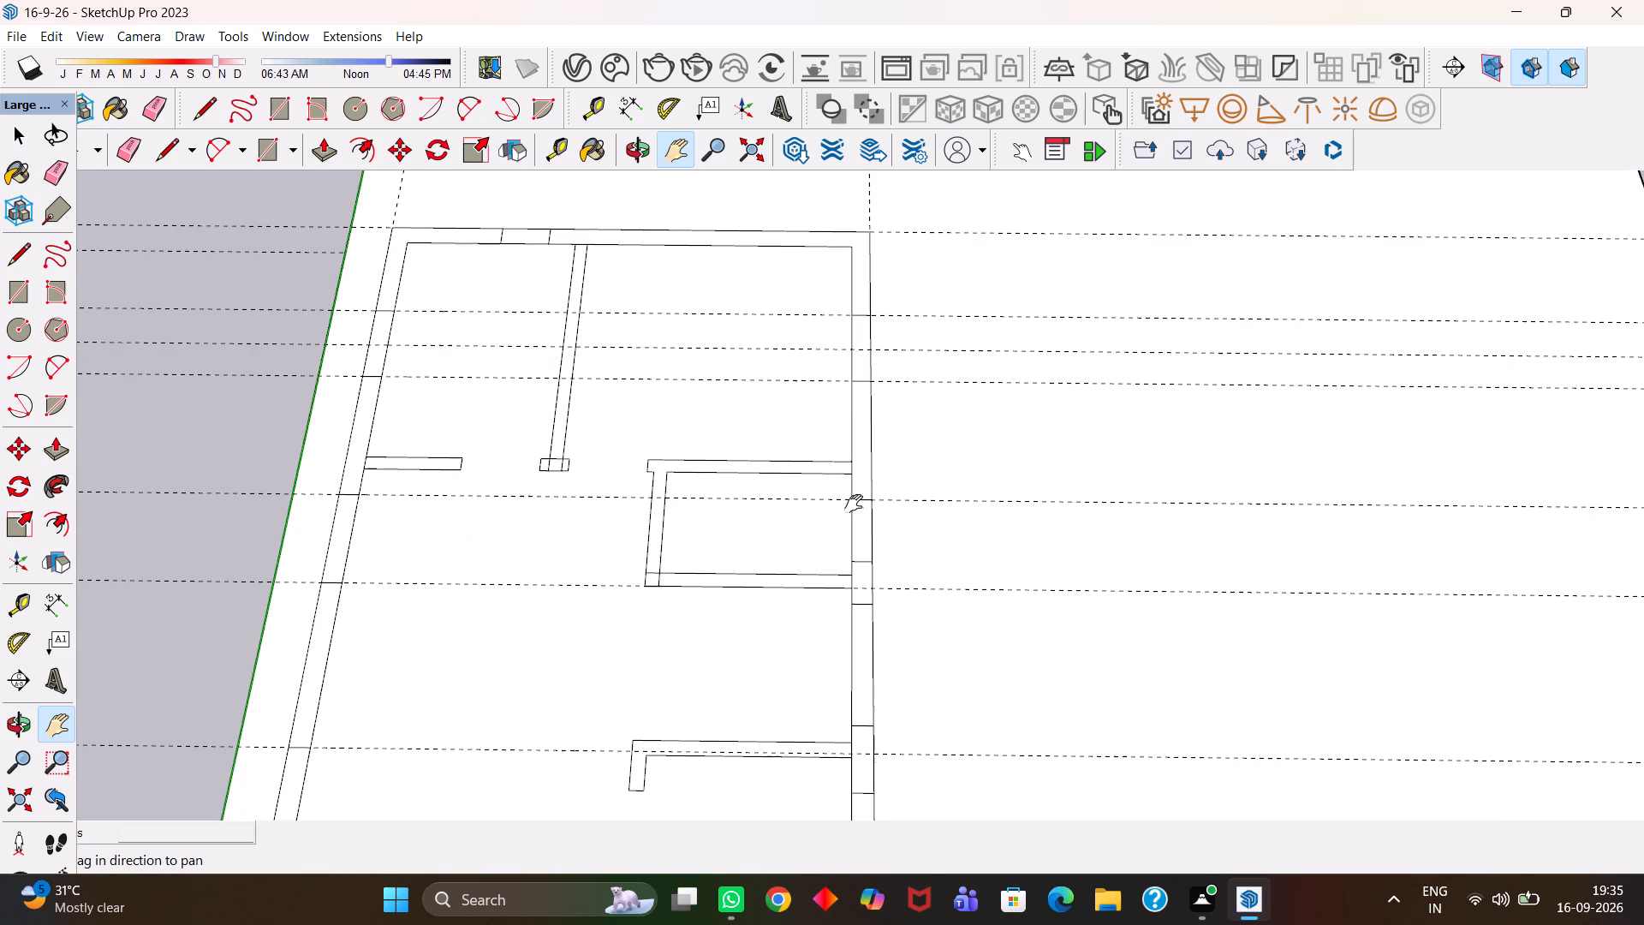
{"action": "scroll", "coordinate": [804, 504], "scroll_direction": "up", "scroll_amount": 3}
{"action": "scroll", "coordinate": [795, 500], "scroll_direction": "down", "scroll_amount": 4}
{"action": "left_click_drag", "start_coordinate": [665, 473], "coordinate": [873, 440]}
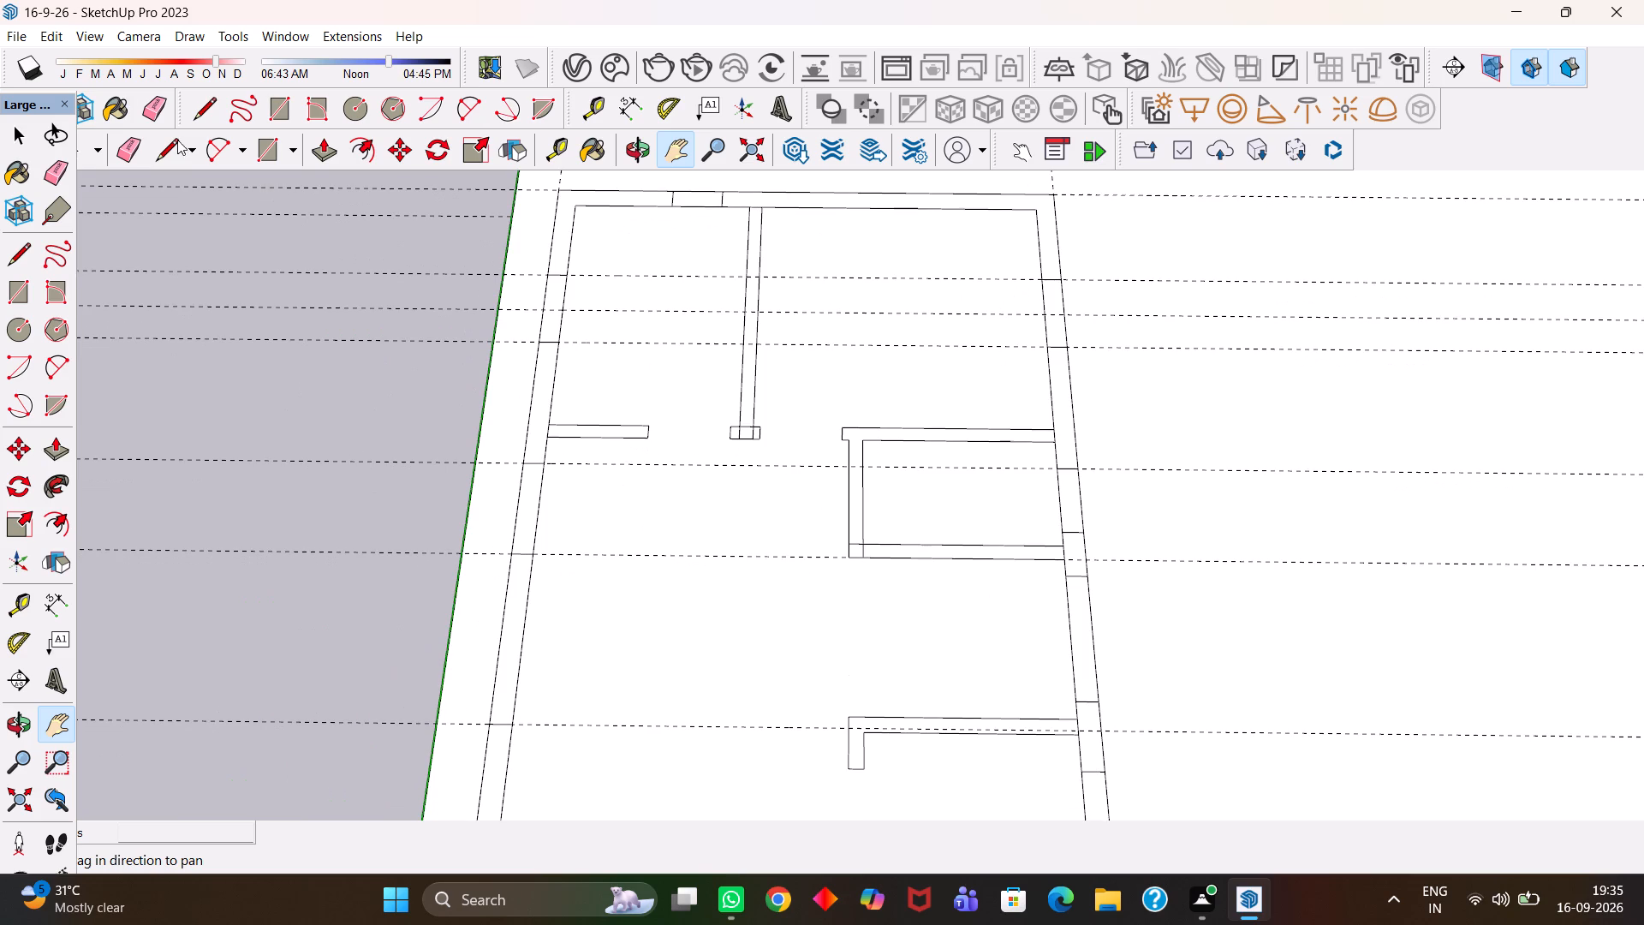
{"action": "left_click", "coordinate": [45, 27]}
{"action": "double_click", "coordinate": [107, 210]}
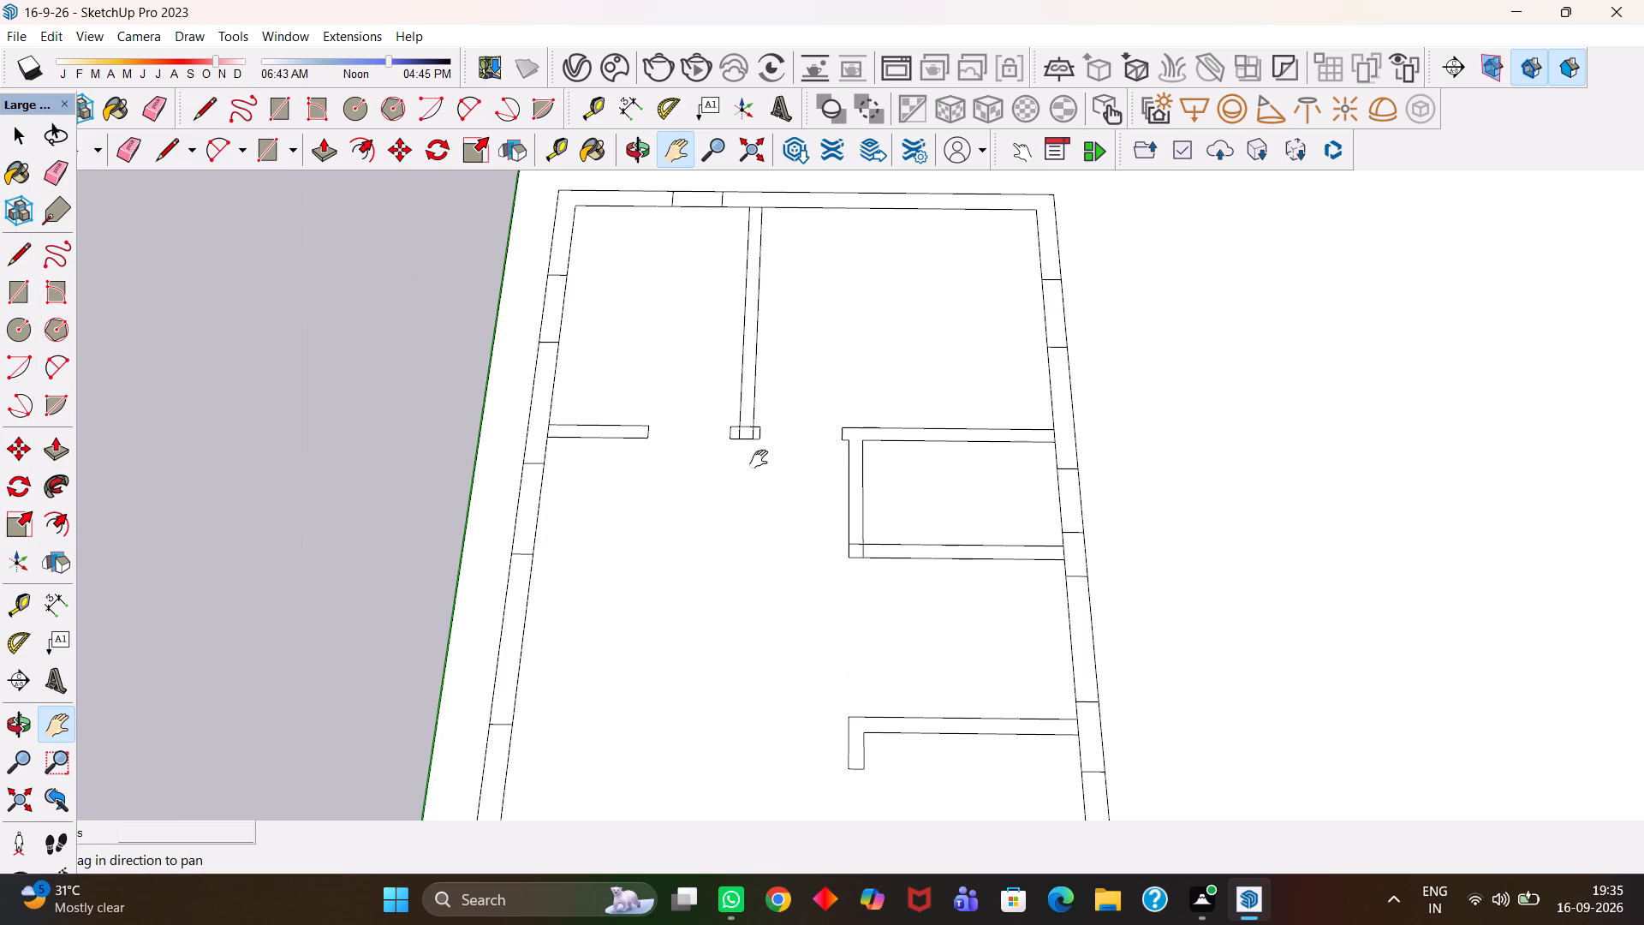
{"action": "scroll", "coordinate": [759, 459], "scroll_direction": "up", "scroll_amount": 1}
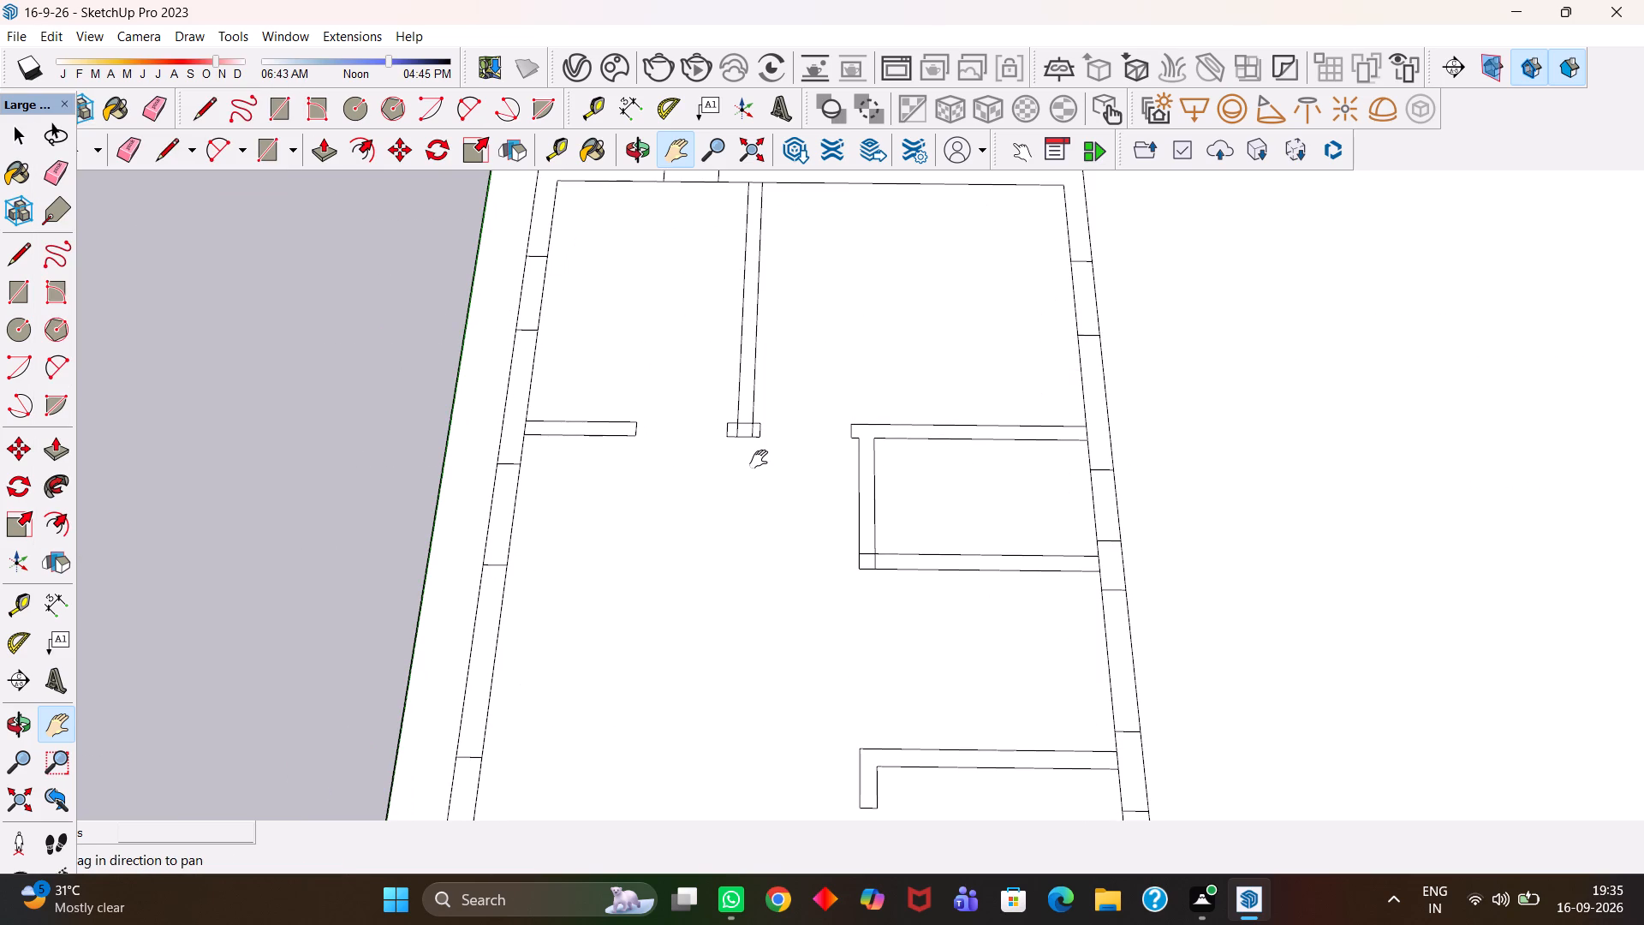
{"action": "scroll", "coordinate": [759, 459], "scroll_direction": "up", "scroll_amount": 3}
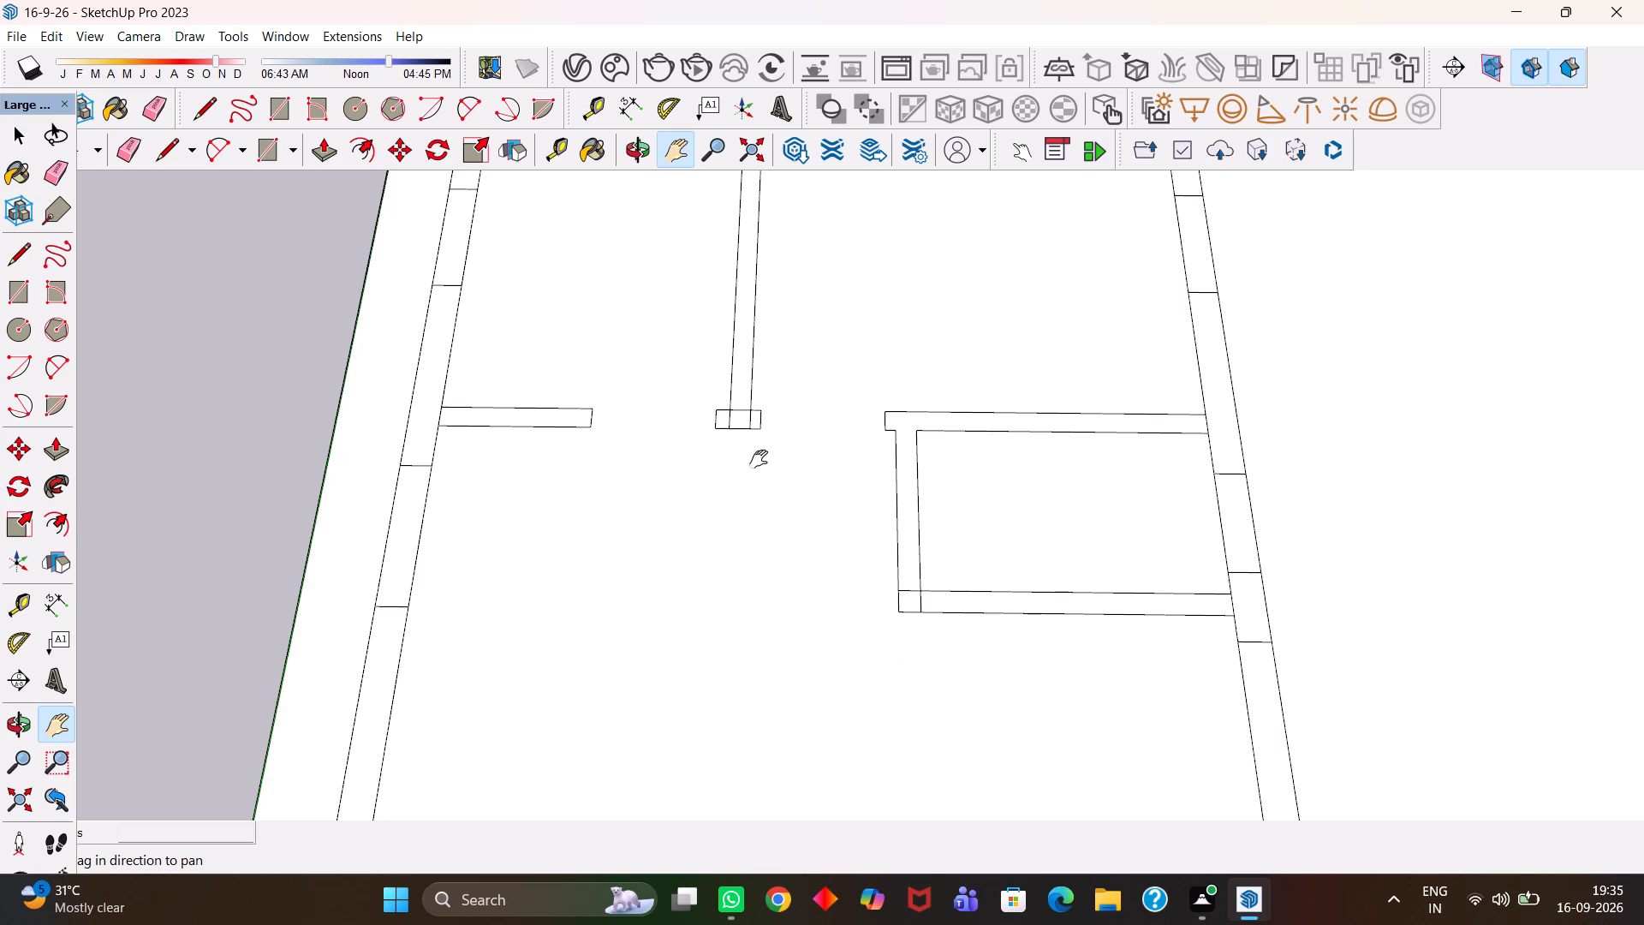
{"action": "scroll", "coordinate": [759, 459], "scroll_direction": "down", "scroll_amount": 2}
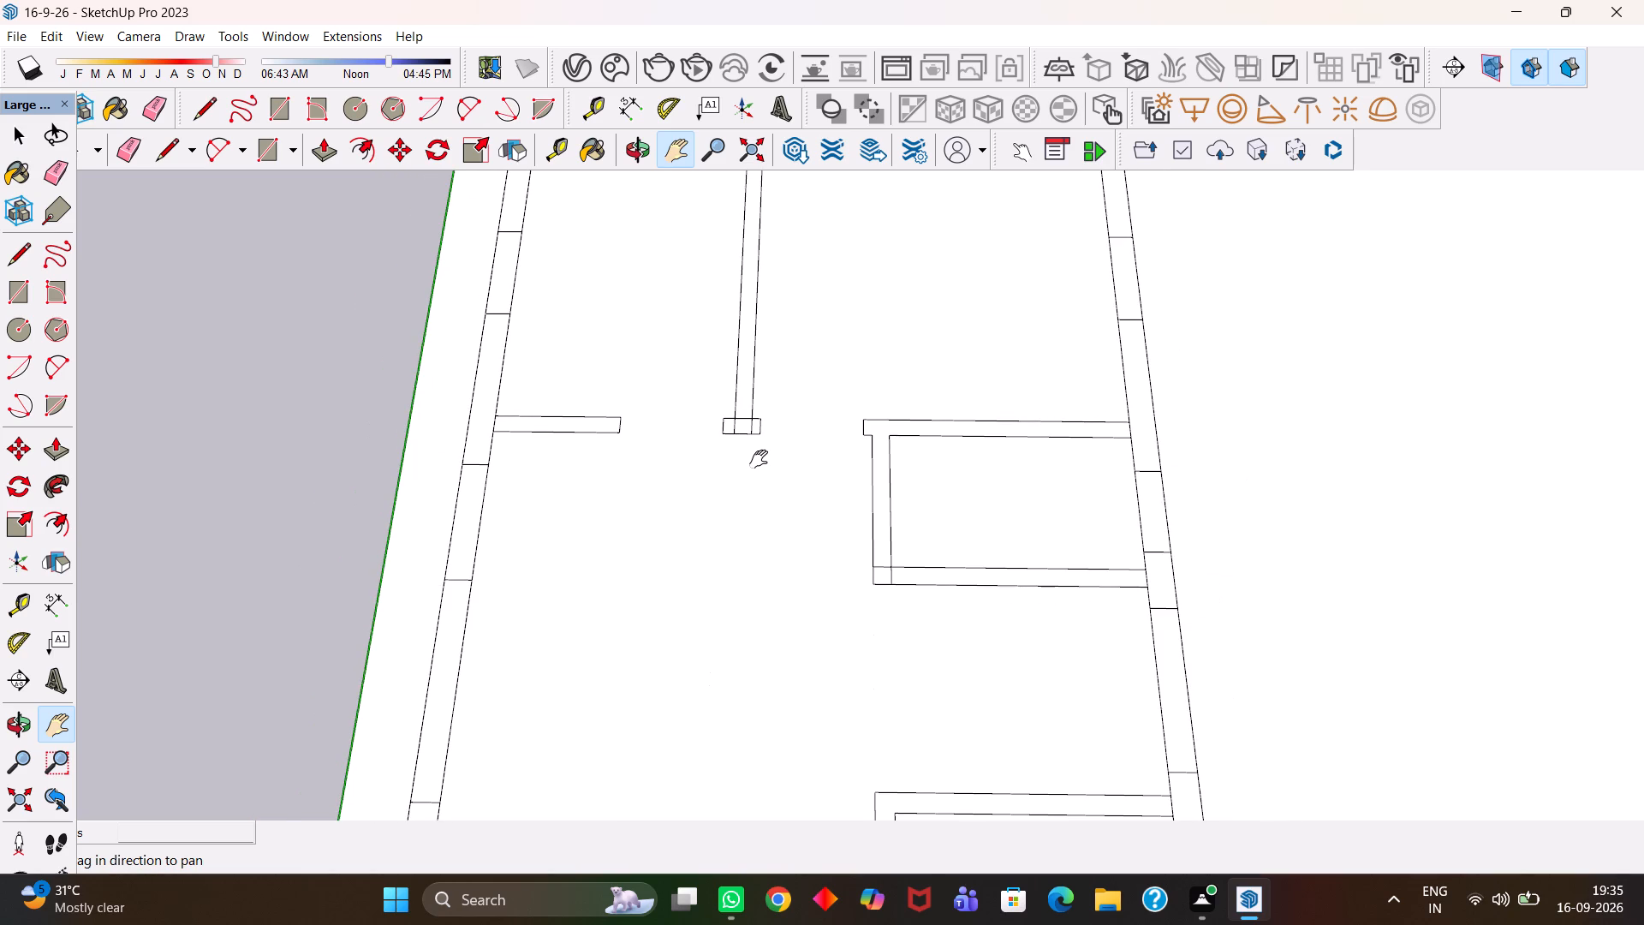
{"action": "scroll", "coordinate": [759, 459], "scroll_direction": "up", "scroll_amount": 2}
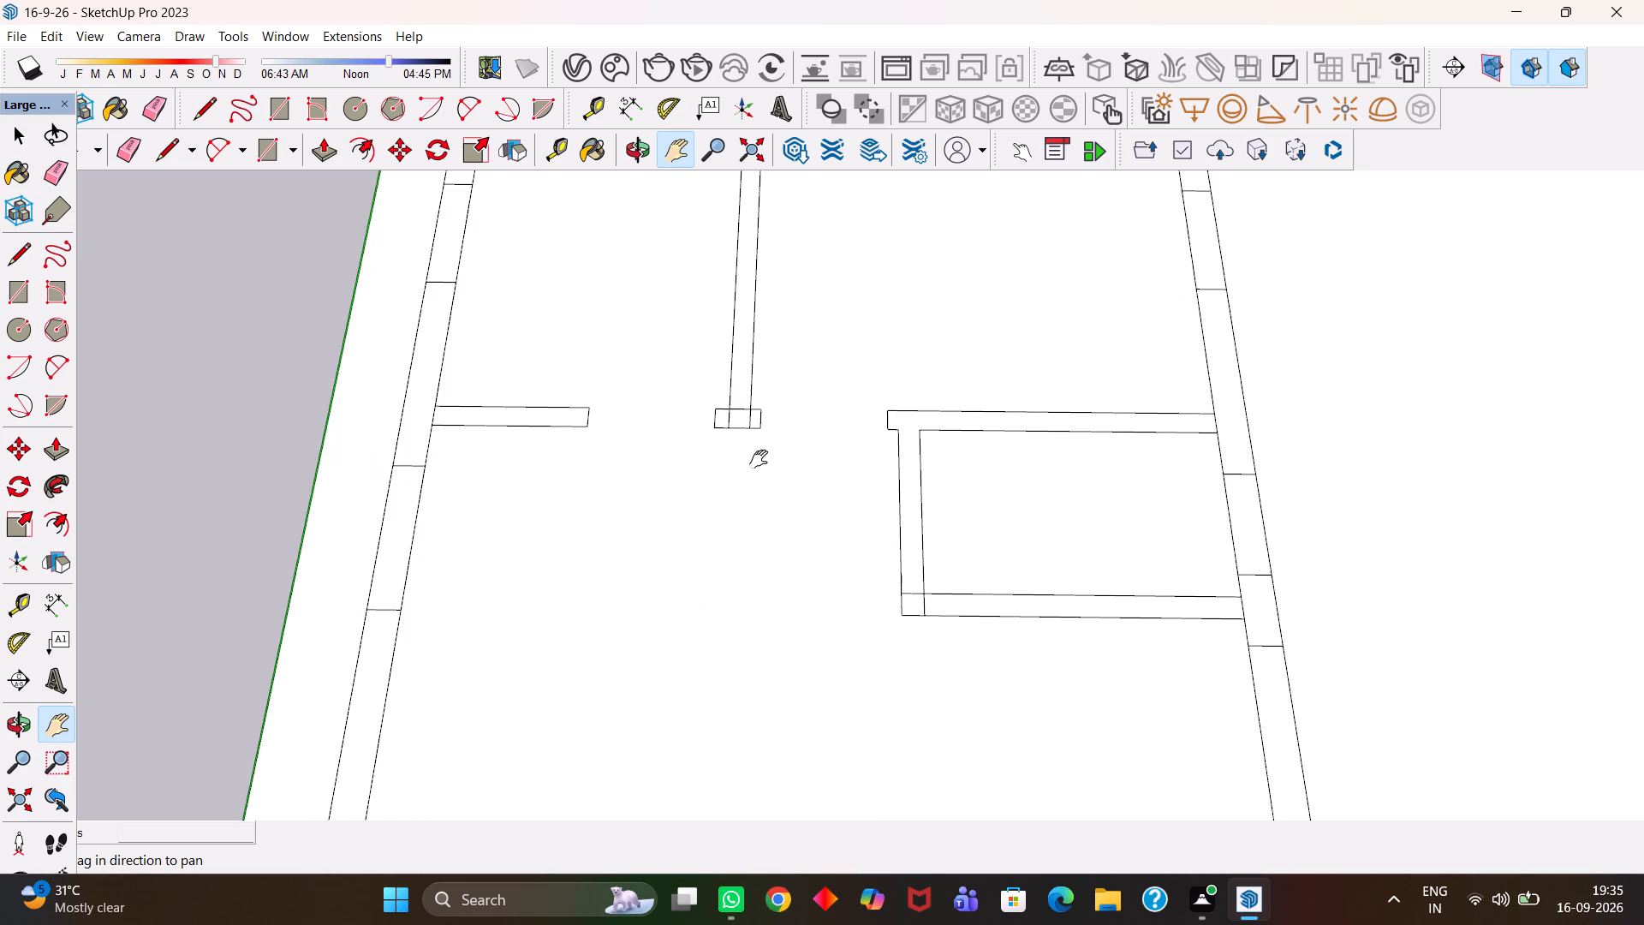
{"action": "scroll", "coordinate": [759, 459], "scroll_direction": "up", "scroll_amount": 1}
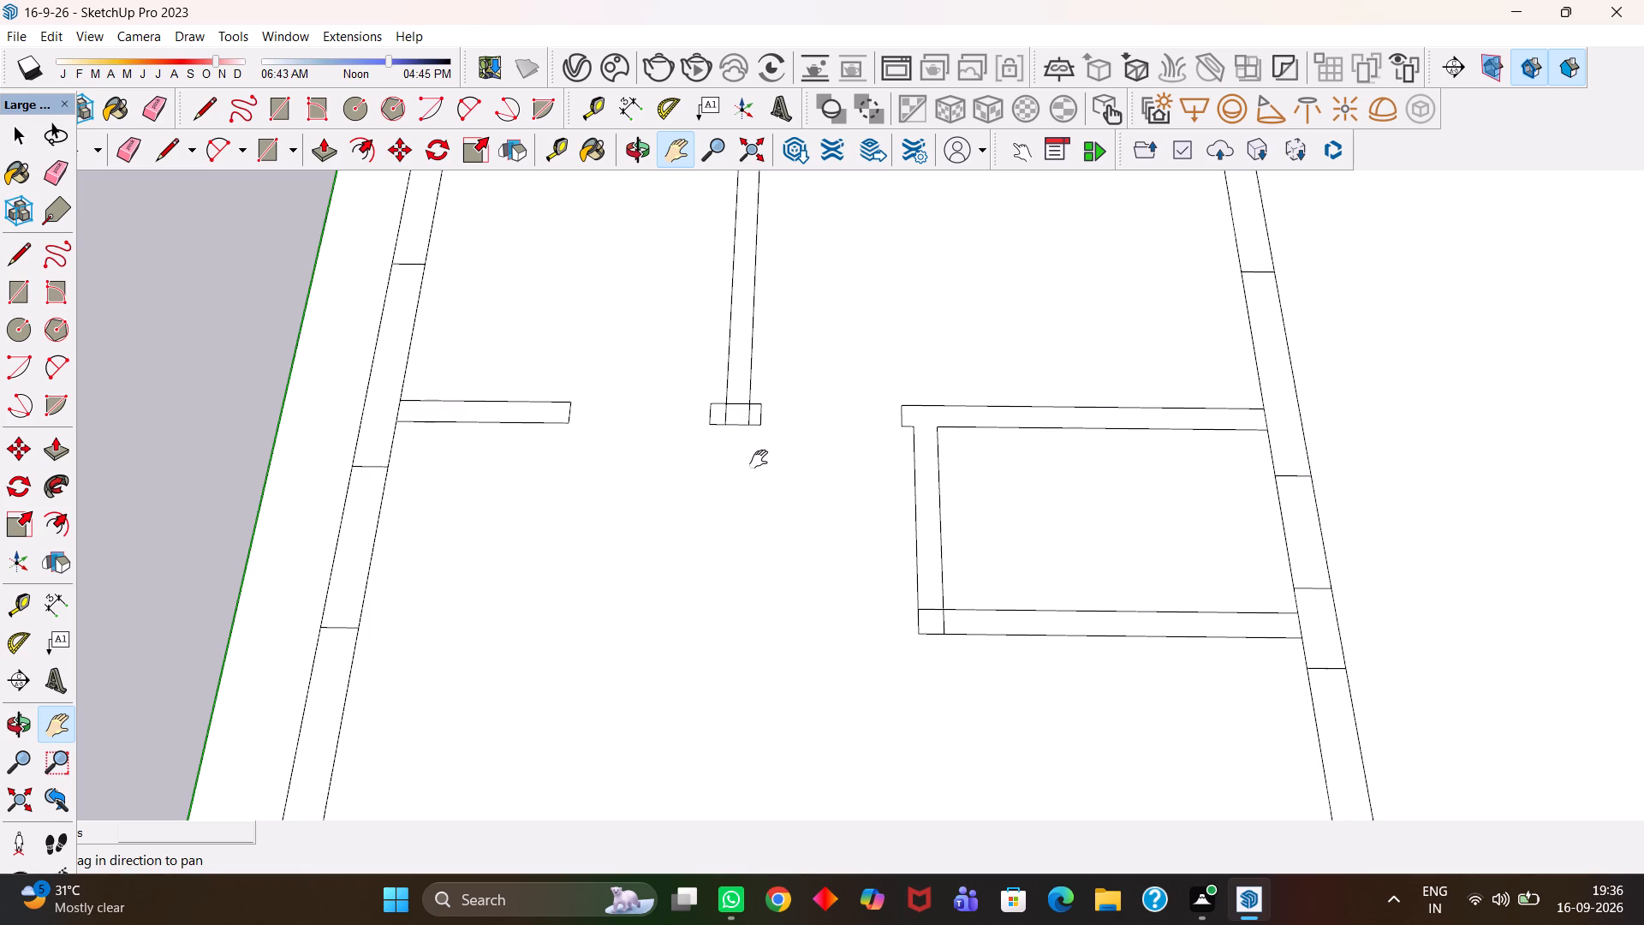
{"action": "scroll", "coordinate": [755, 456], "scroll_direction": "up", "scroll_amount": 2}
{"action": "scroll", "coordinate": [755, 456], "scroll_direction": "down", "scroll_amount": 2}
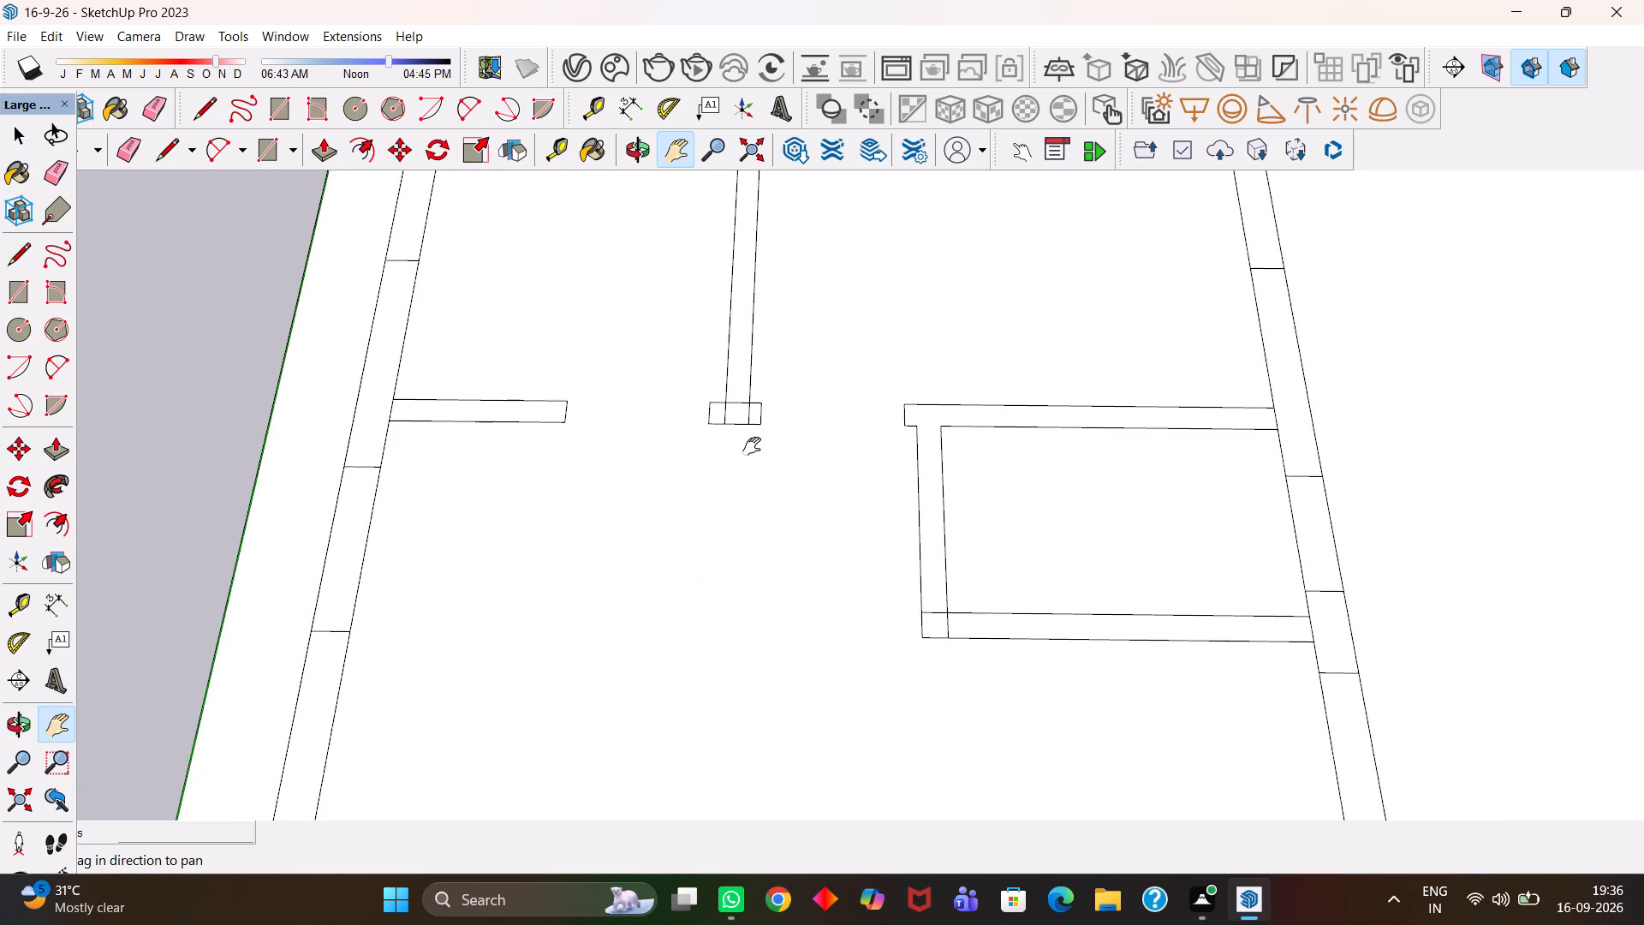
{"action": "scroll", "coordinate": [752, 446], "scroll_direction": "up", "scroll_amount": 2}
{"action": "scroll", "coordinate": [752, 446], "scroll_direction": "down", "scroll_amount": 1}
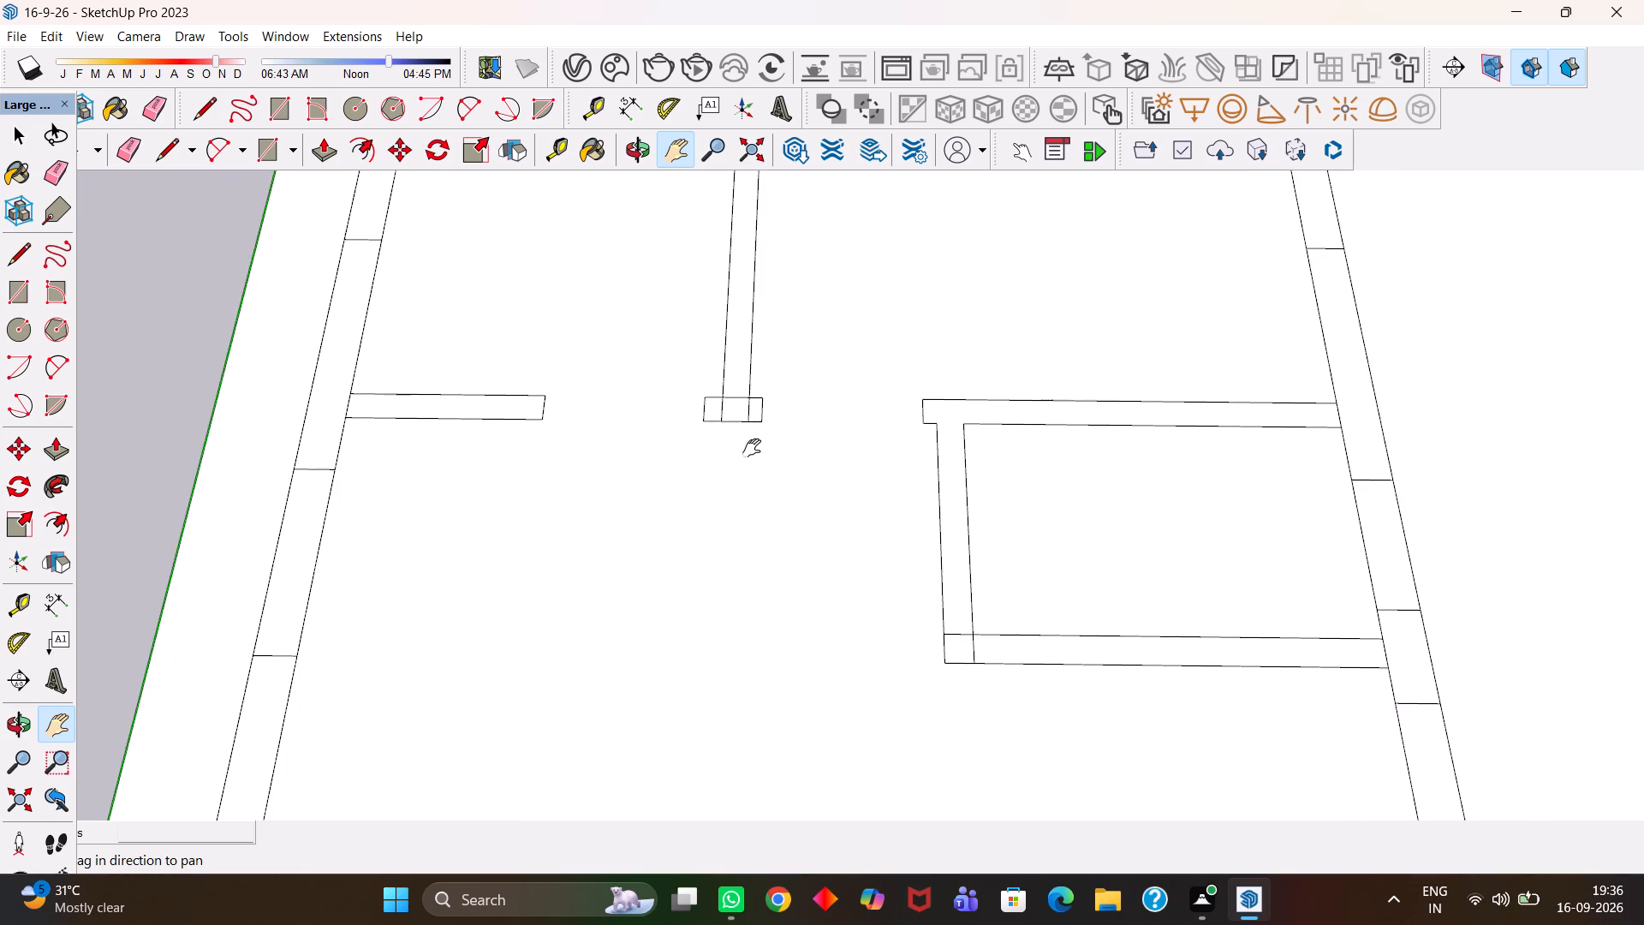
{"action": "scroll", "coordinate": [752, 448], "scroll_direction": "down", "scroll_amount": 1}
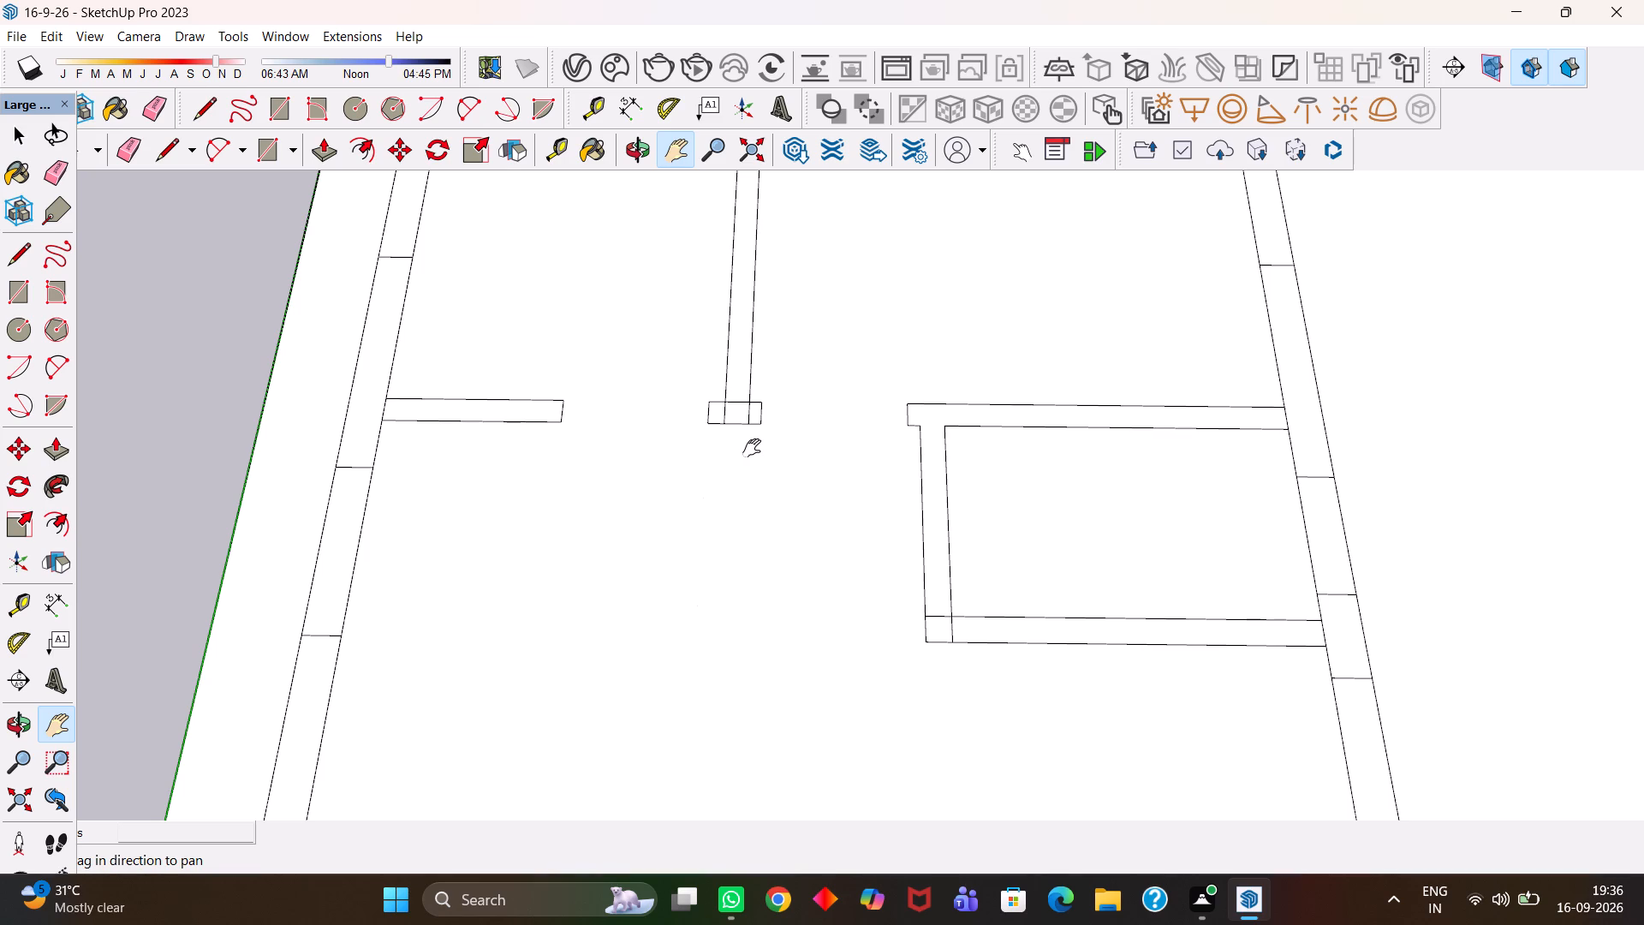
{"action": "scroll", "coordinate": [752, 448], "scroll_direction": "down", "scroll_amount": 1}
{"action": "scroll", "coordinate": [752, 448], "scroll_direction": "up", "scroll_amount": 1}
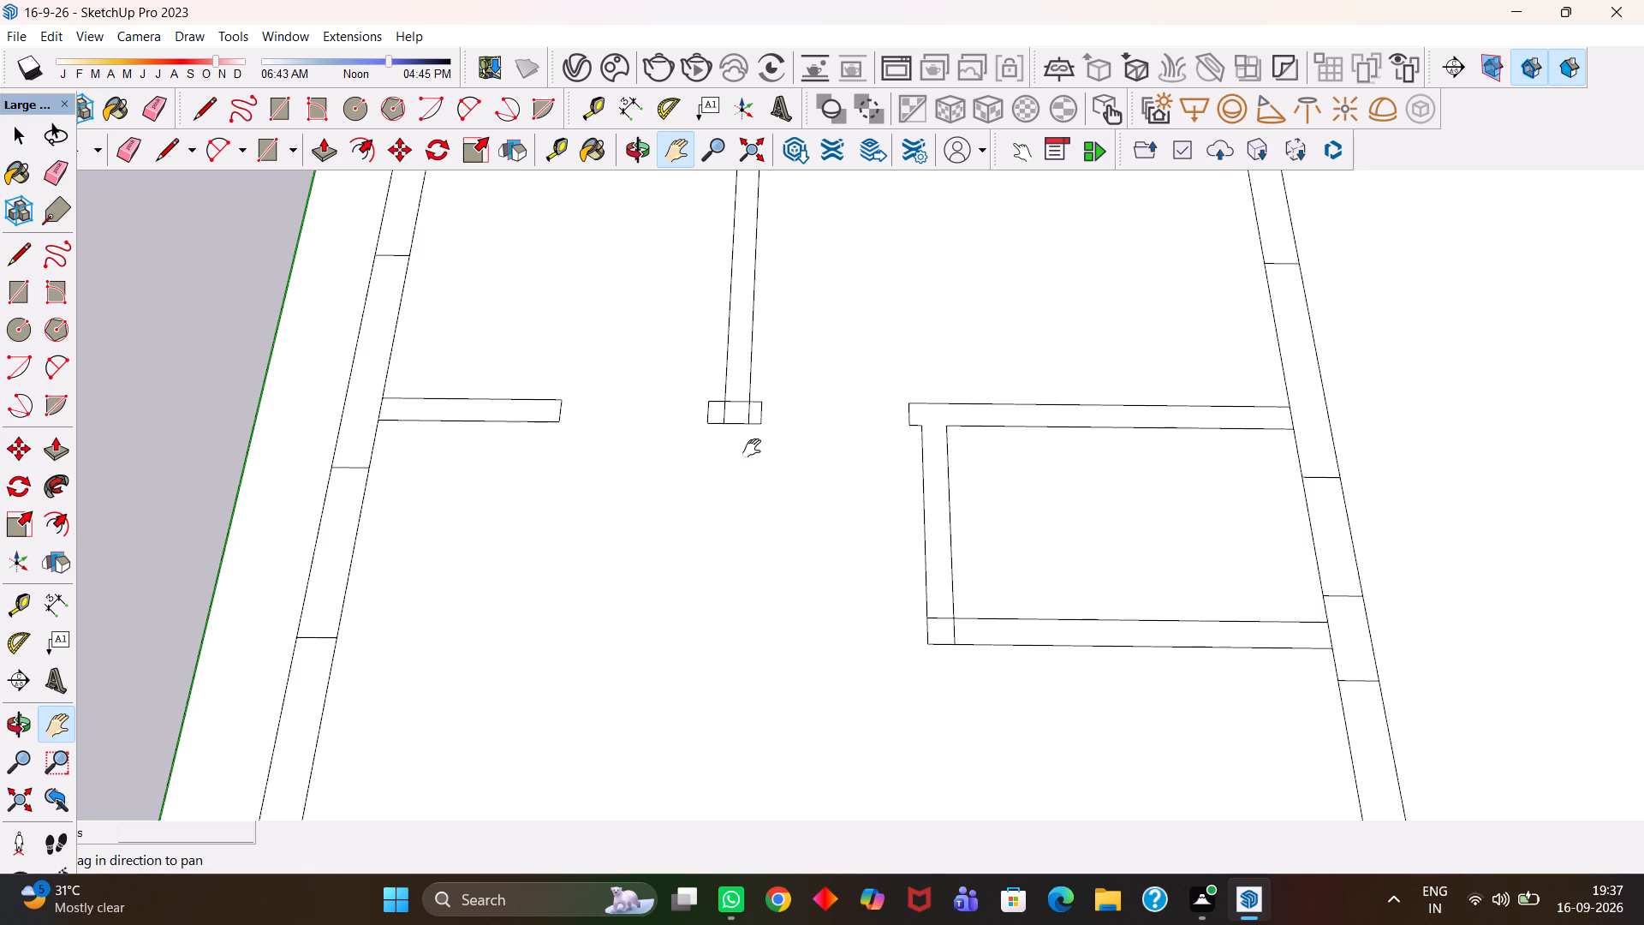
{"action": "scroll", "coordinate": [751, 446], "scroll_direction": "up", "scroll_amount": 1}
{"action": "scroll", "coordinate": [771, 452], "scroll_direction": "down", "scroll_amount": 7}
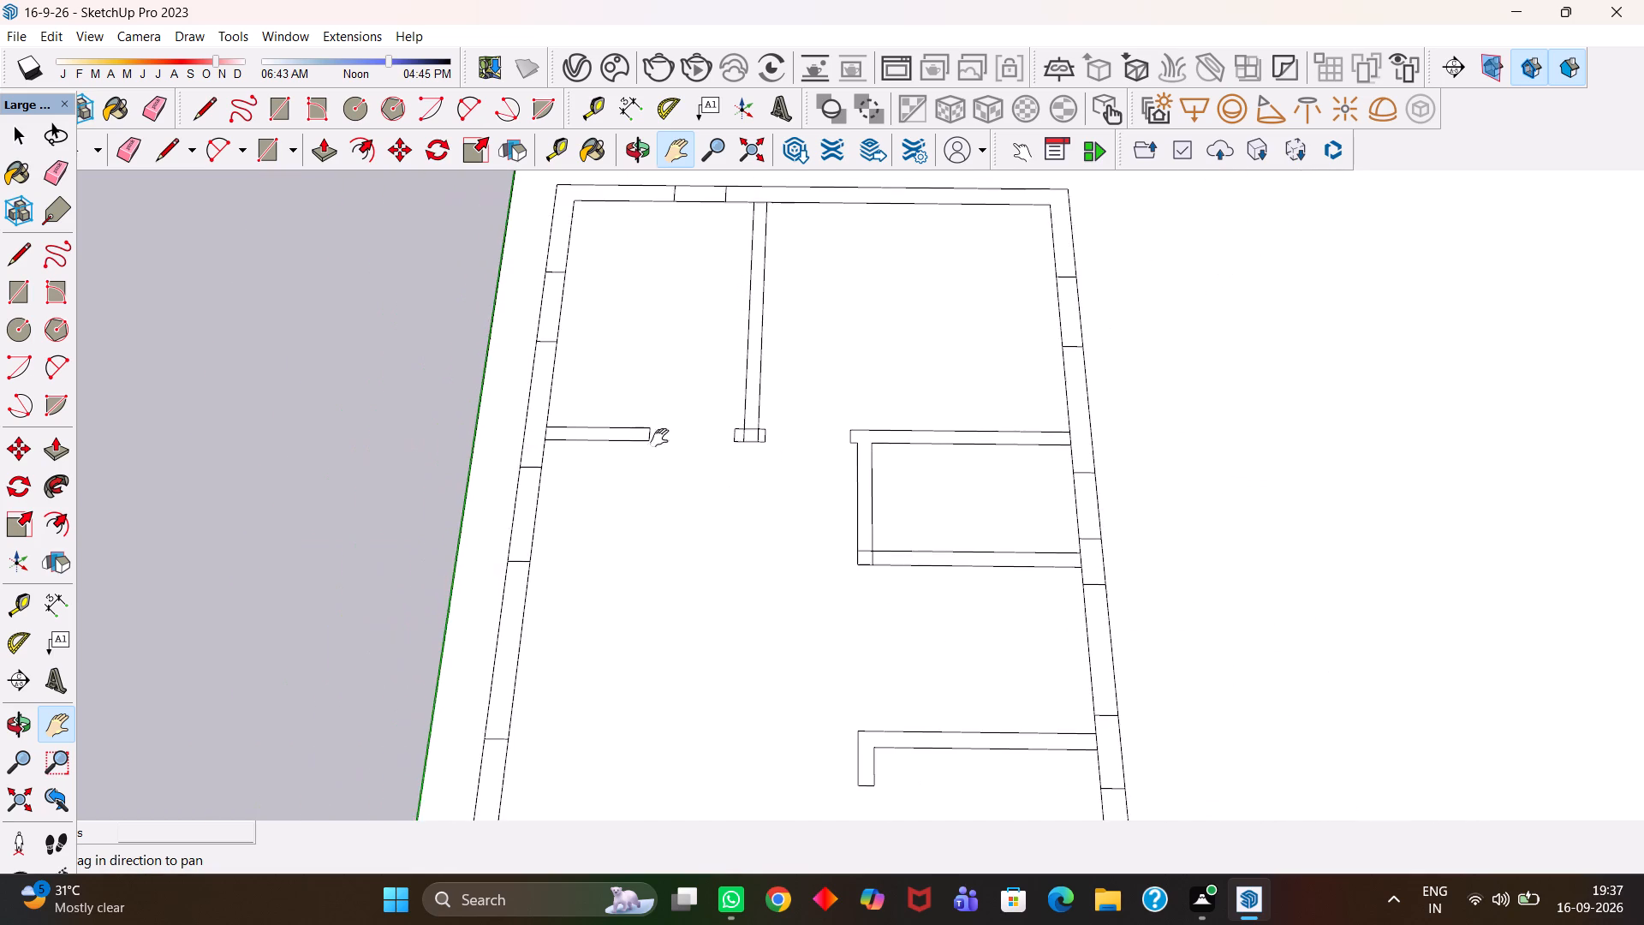
Erase the three overlapping inner lines where the far lengthwise partition joins its short crosswise end piece, merging them into one T-shaped outline.
{"action": "left_click_drag", "start_coordinate": [628, 379], "coordinate": [646, 501]}
{"action": "left_click_drag", "start_coordinate": [662, 420], "coordinate": [646, 506]}
{"action": "key", "text": "e"}
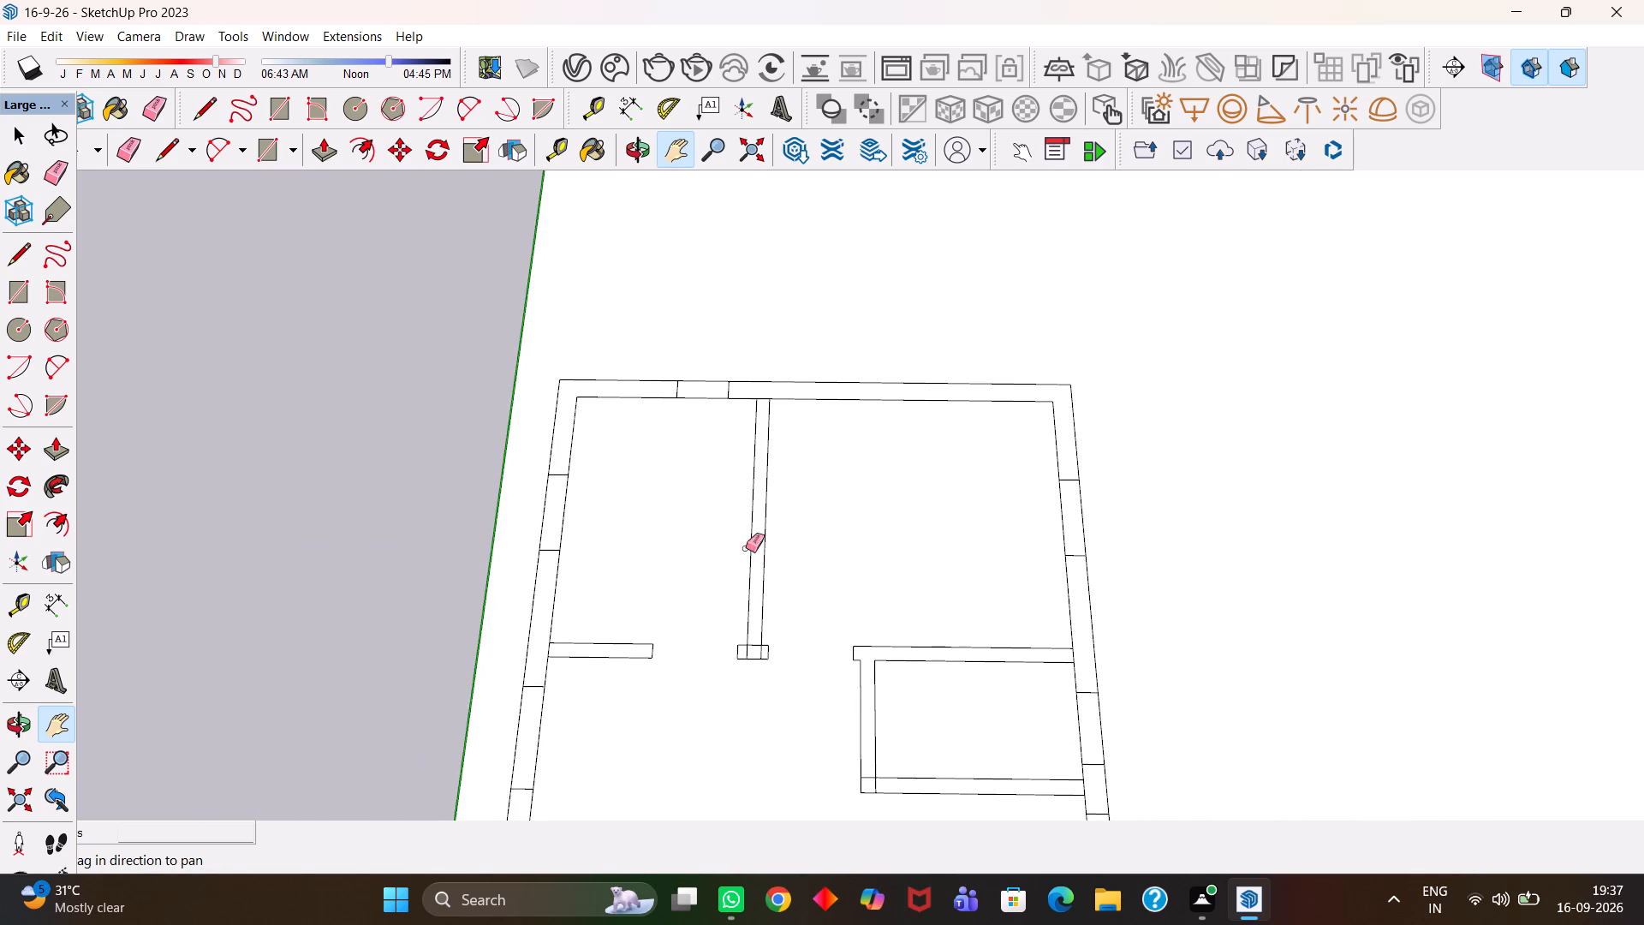
{"action": "scroll", "coordinate": [793, 587], "scroll_direction": "up", "scroll_amount": 6}
{"action": "left_click", "coordinate": [733, 661]}
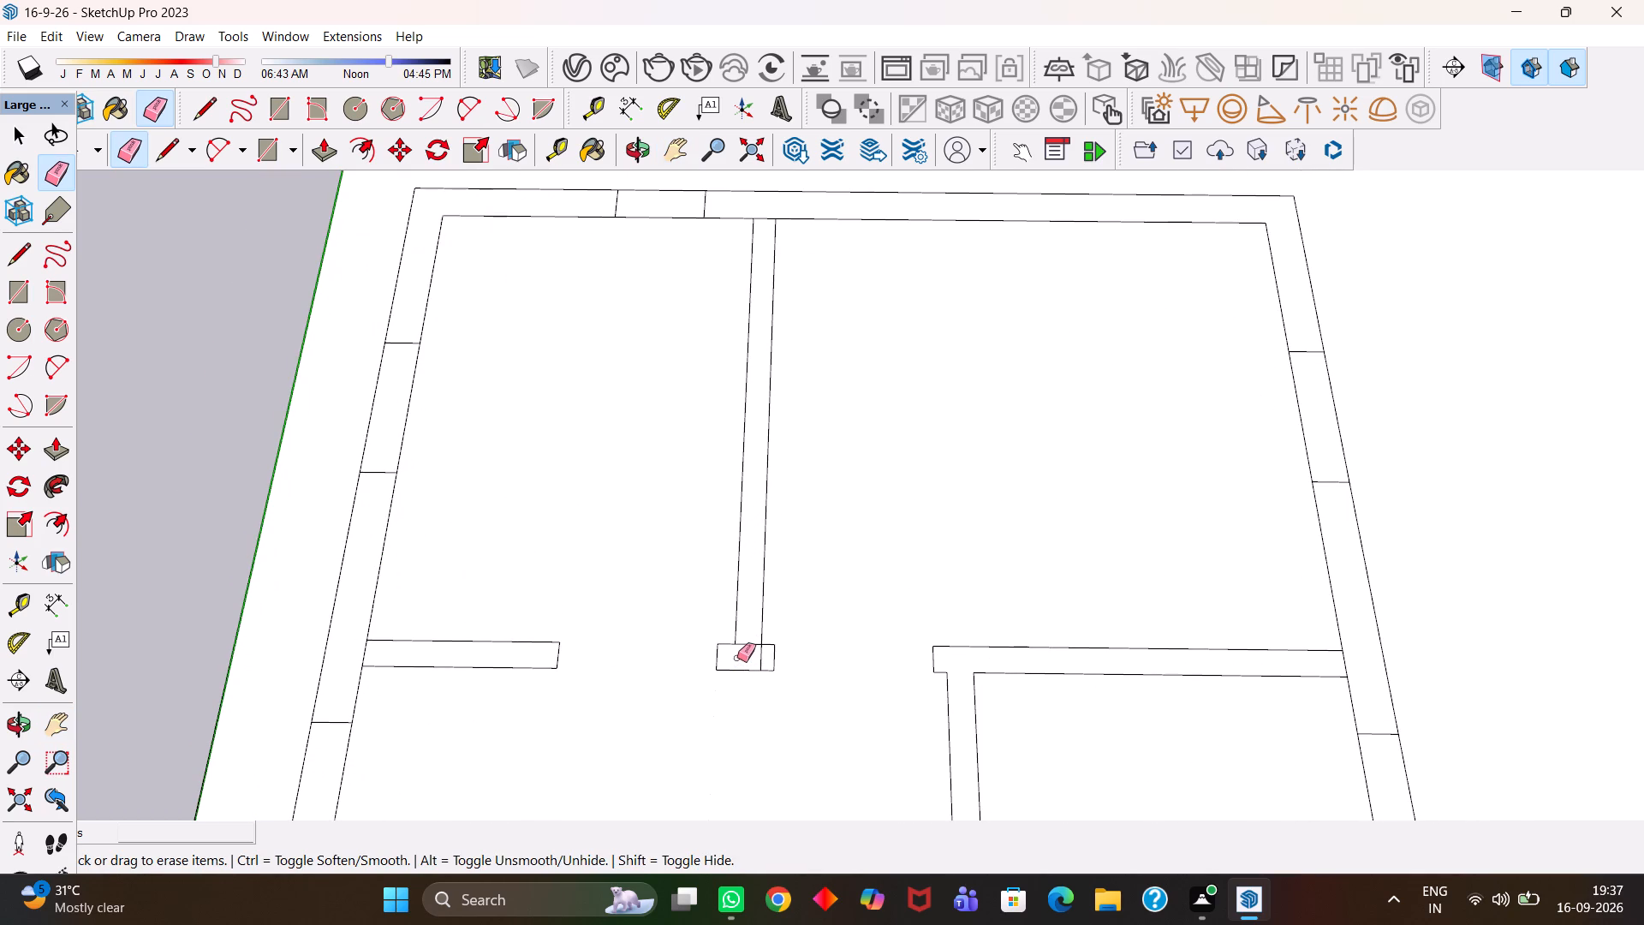
{"action": "scroll", "coordinate": [742, 653], "scroll_direction": "up", "scroll_amount": 2}
{"action": "scroll", "coordinate": [742, 653], "scroll_direction": "down", "scroll_amount": 2}
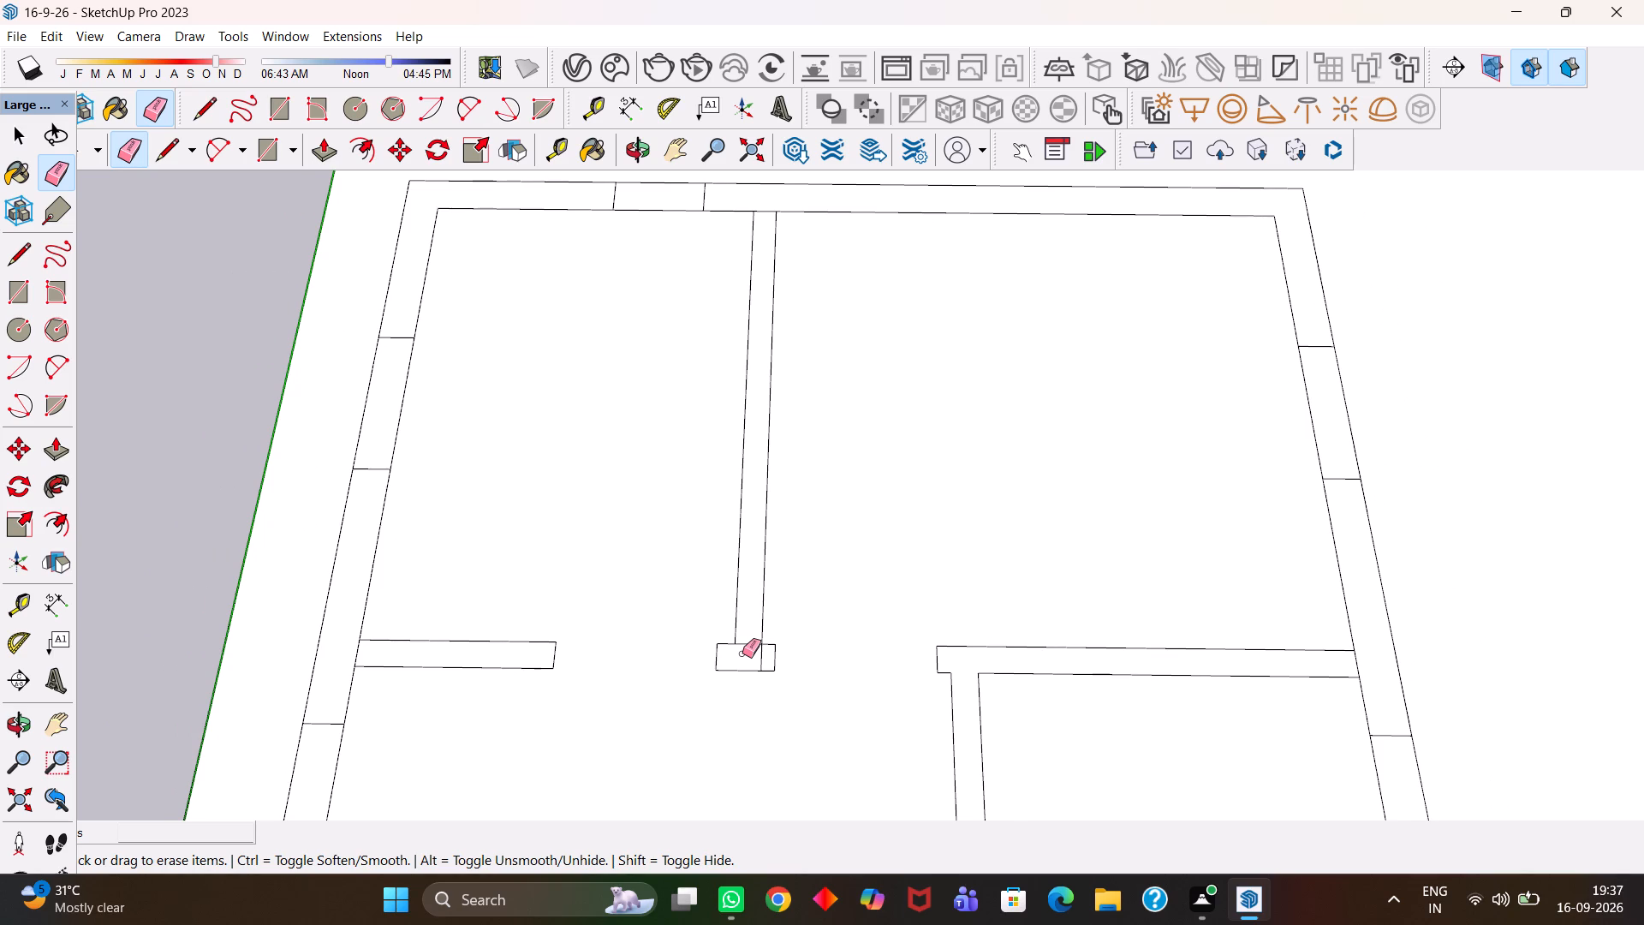
{"action": "scroll", "coordinate": [742, 653], "scroll_direction": "up", "scroll_amount": 2}
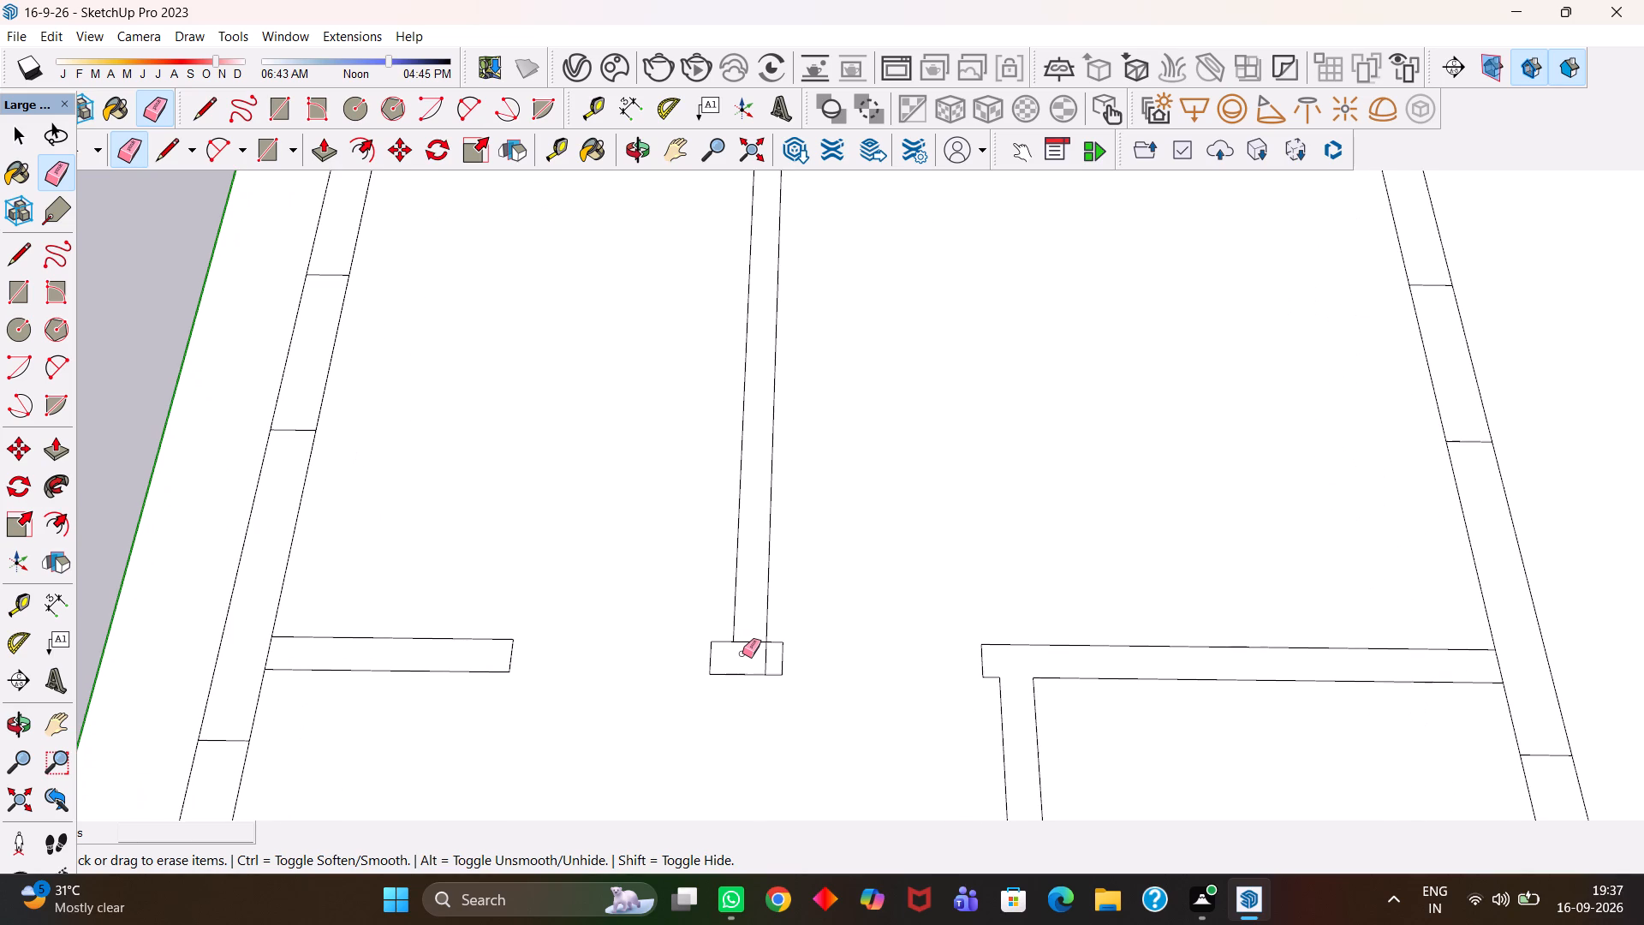
{"action": "scroll", "coordinate": [742, 653], "scroll_direction": "down", "scroll_amount": 1}
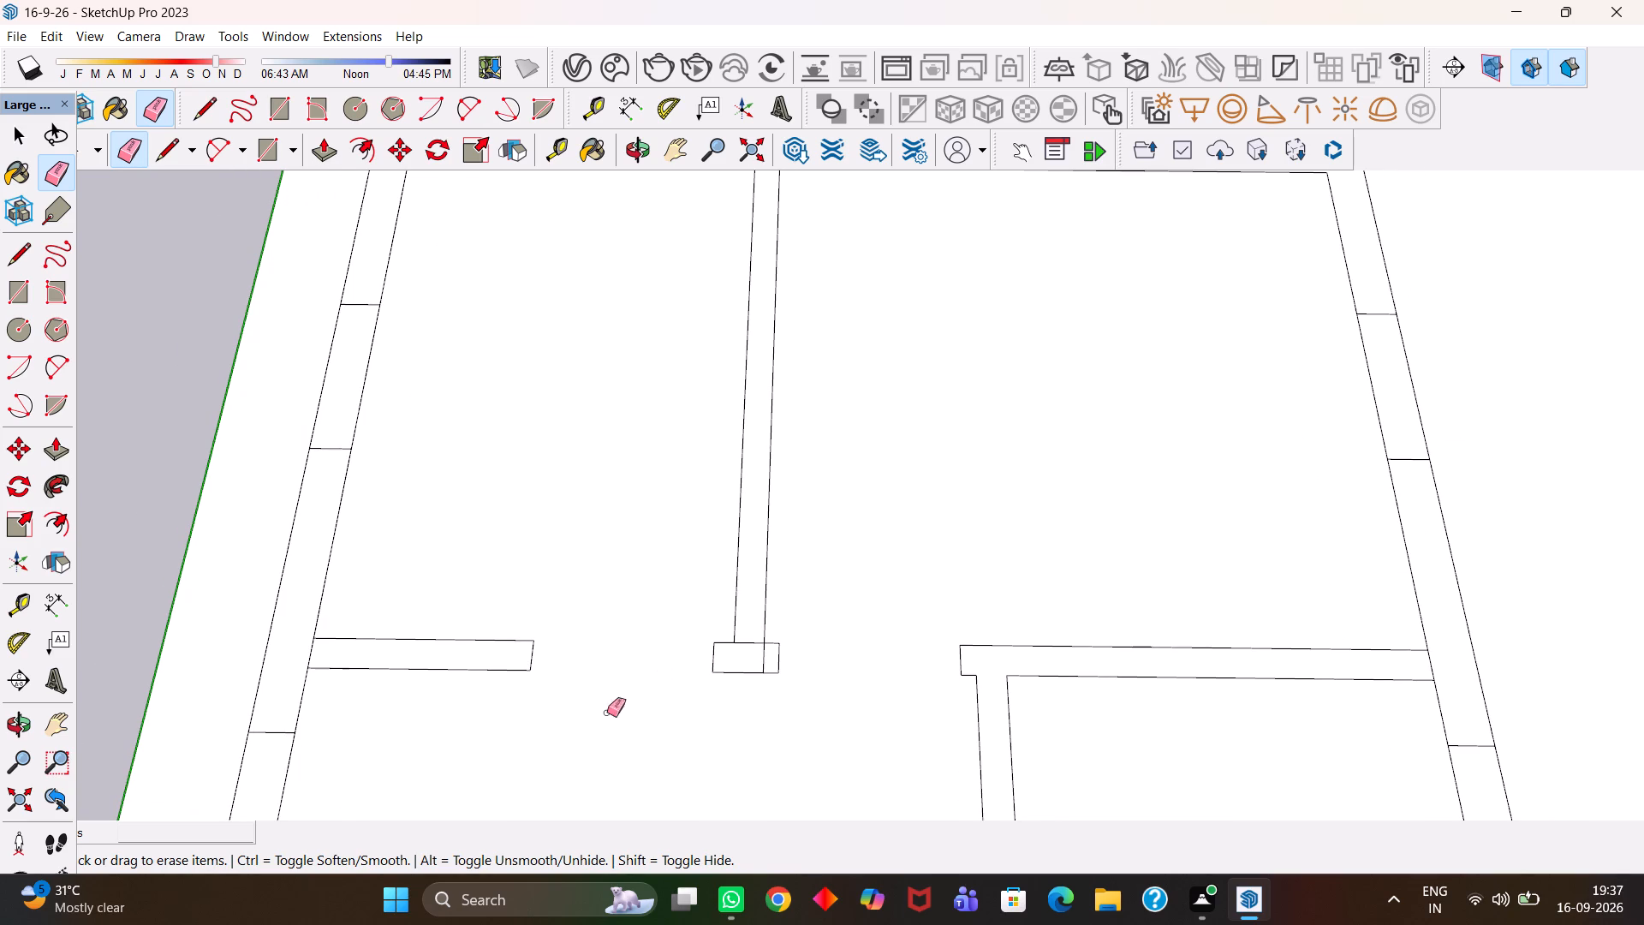
{"action": "left_click", "coordinate": [768, 657]}
{"action": "left_click", "coordinate": [753, 642]}
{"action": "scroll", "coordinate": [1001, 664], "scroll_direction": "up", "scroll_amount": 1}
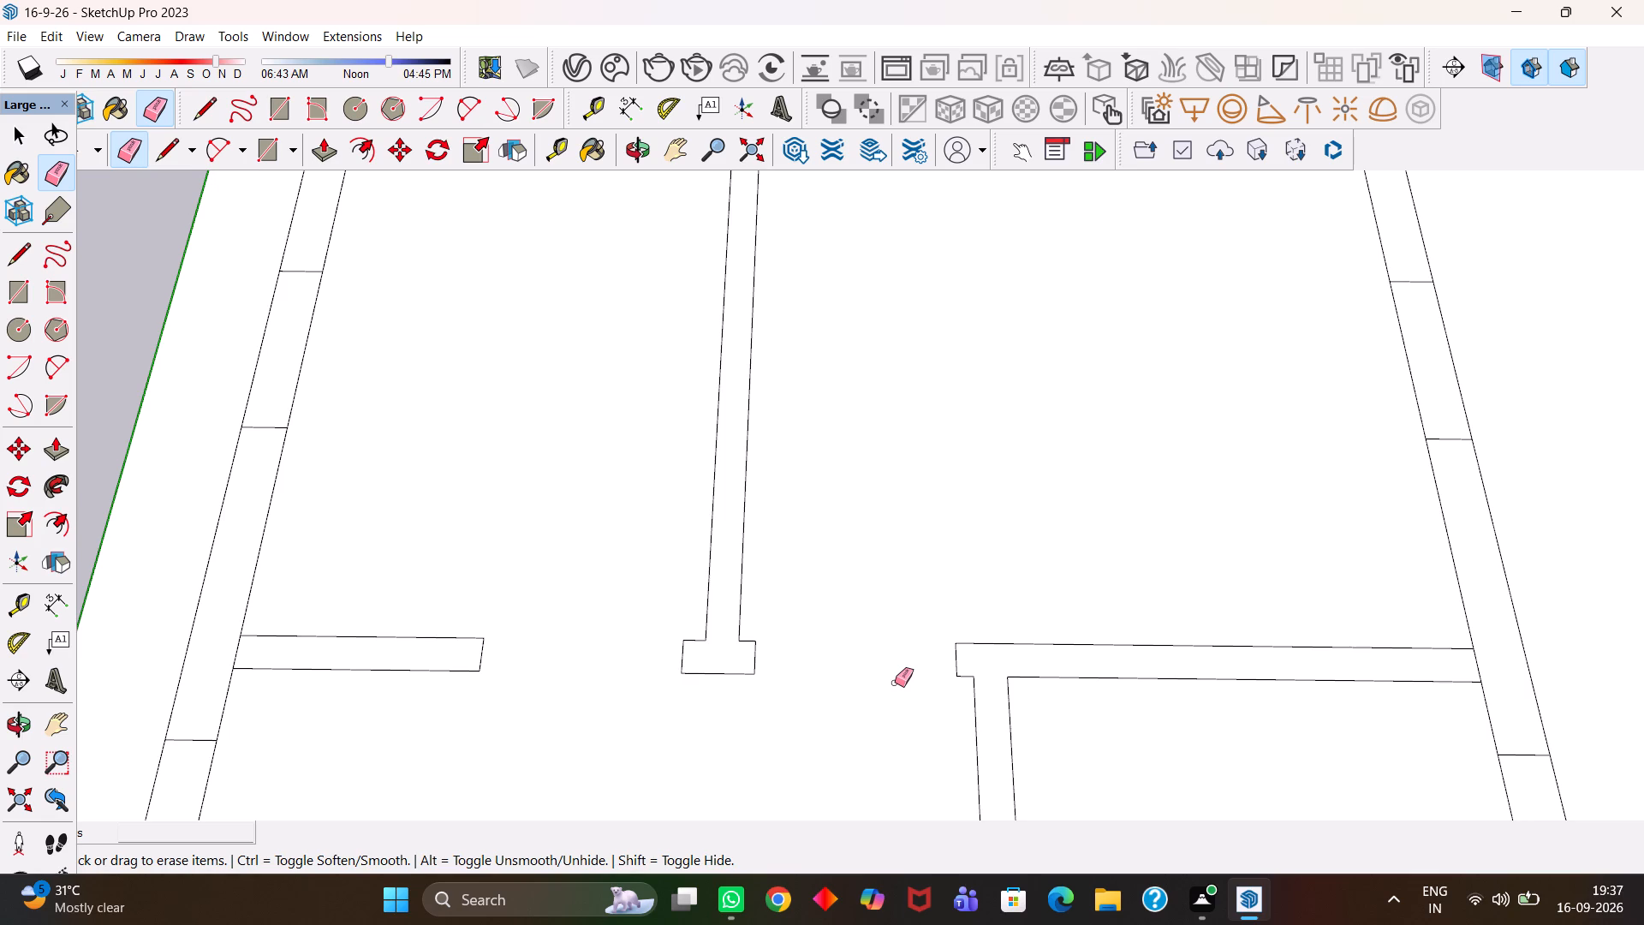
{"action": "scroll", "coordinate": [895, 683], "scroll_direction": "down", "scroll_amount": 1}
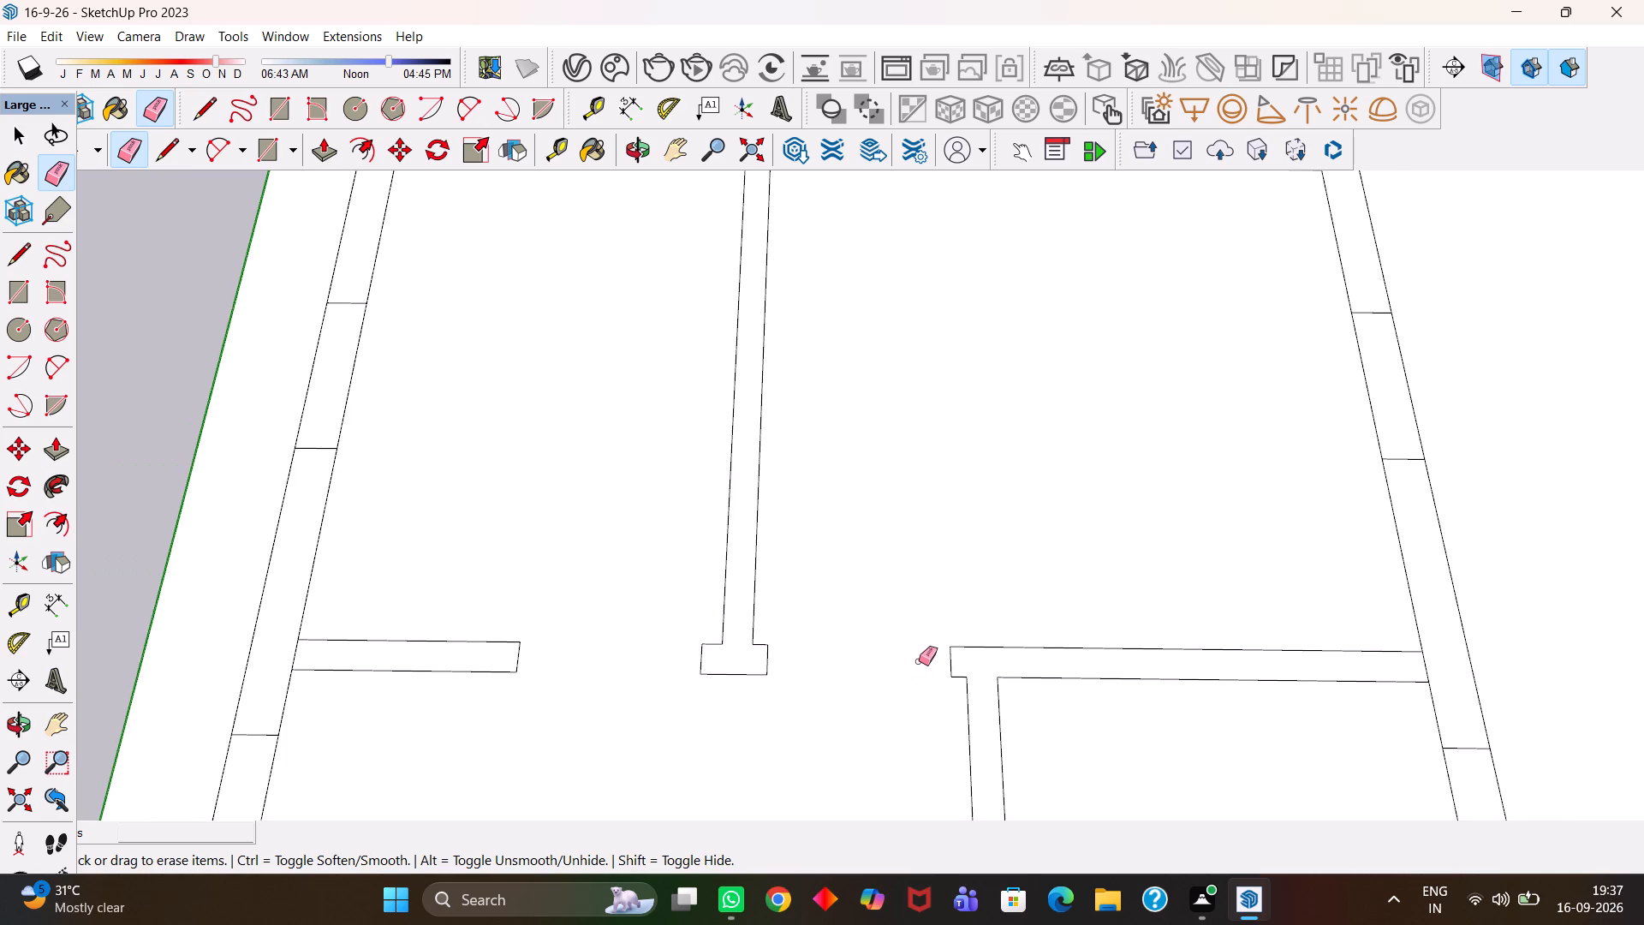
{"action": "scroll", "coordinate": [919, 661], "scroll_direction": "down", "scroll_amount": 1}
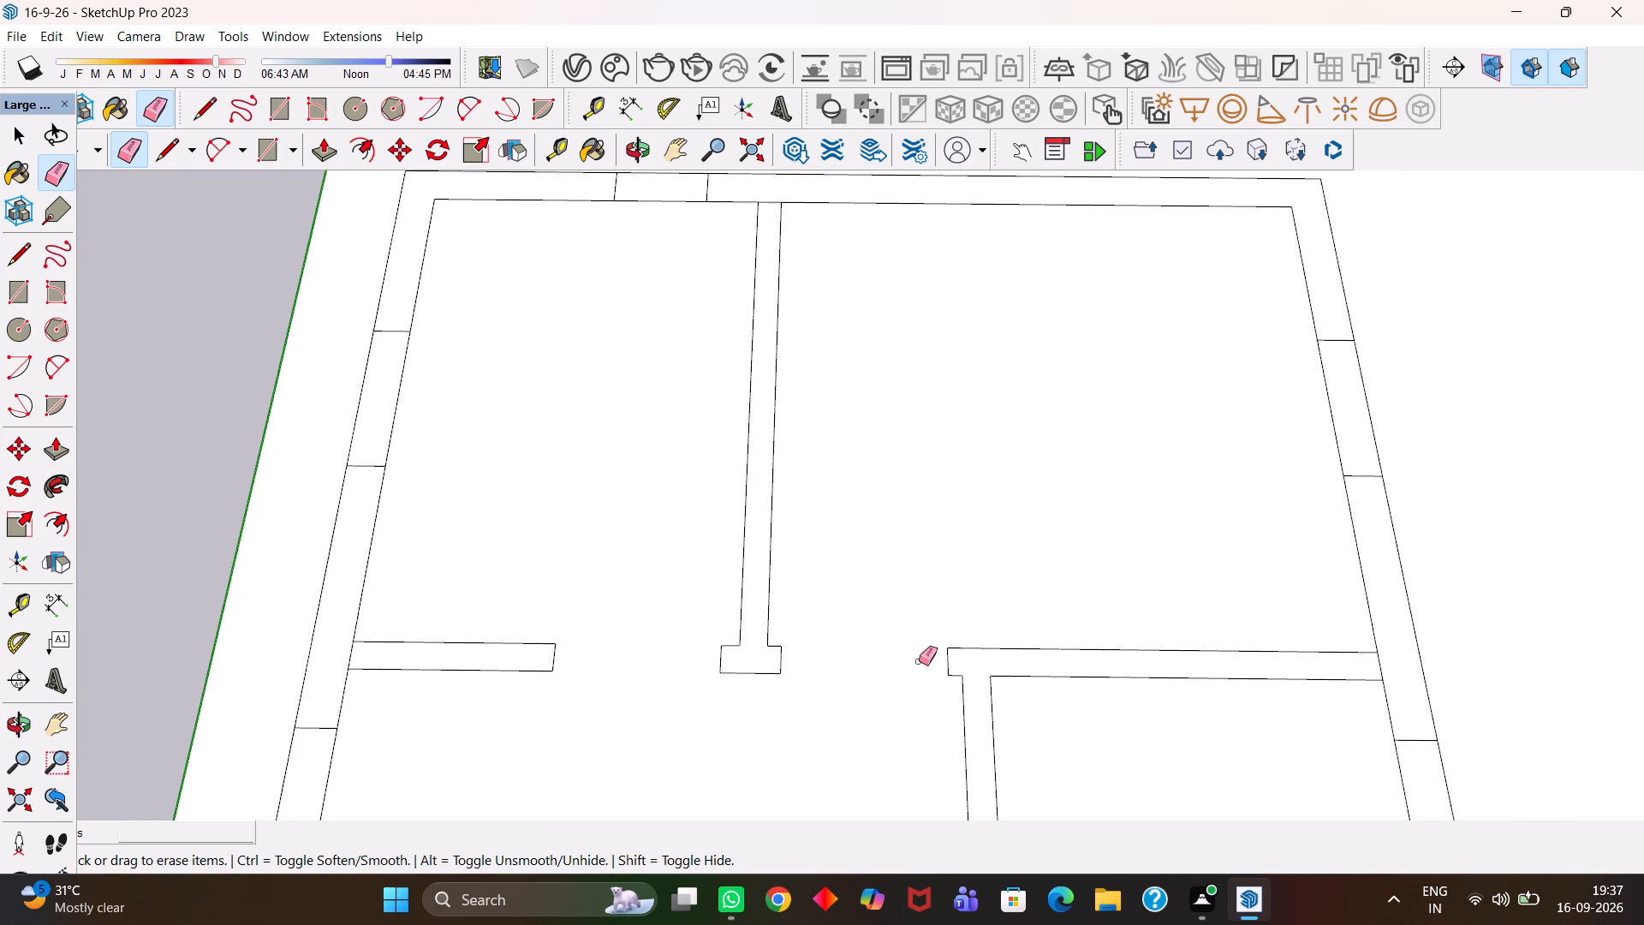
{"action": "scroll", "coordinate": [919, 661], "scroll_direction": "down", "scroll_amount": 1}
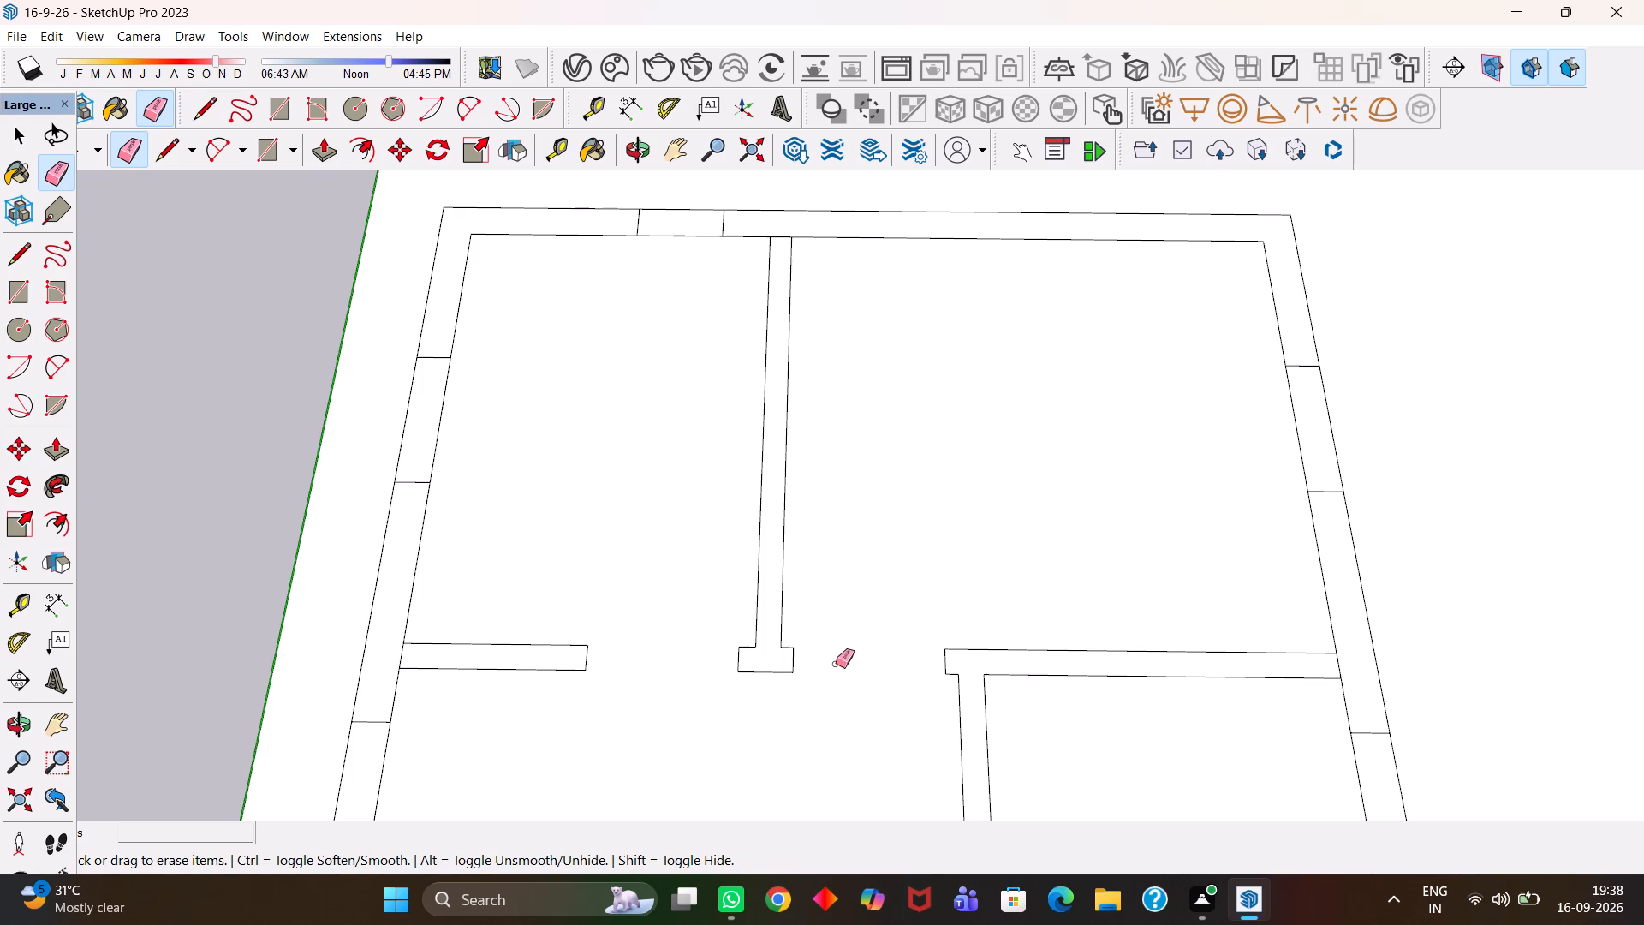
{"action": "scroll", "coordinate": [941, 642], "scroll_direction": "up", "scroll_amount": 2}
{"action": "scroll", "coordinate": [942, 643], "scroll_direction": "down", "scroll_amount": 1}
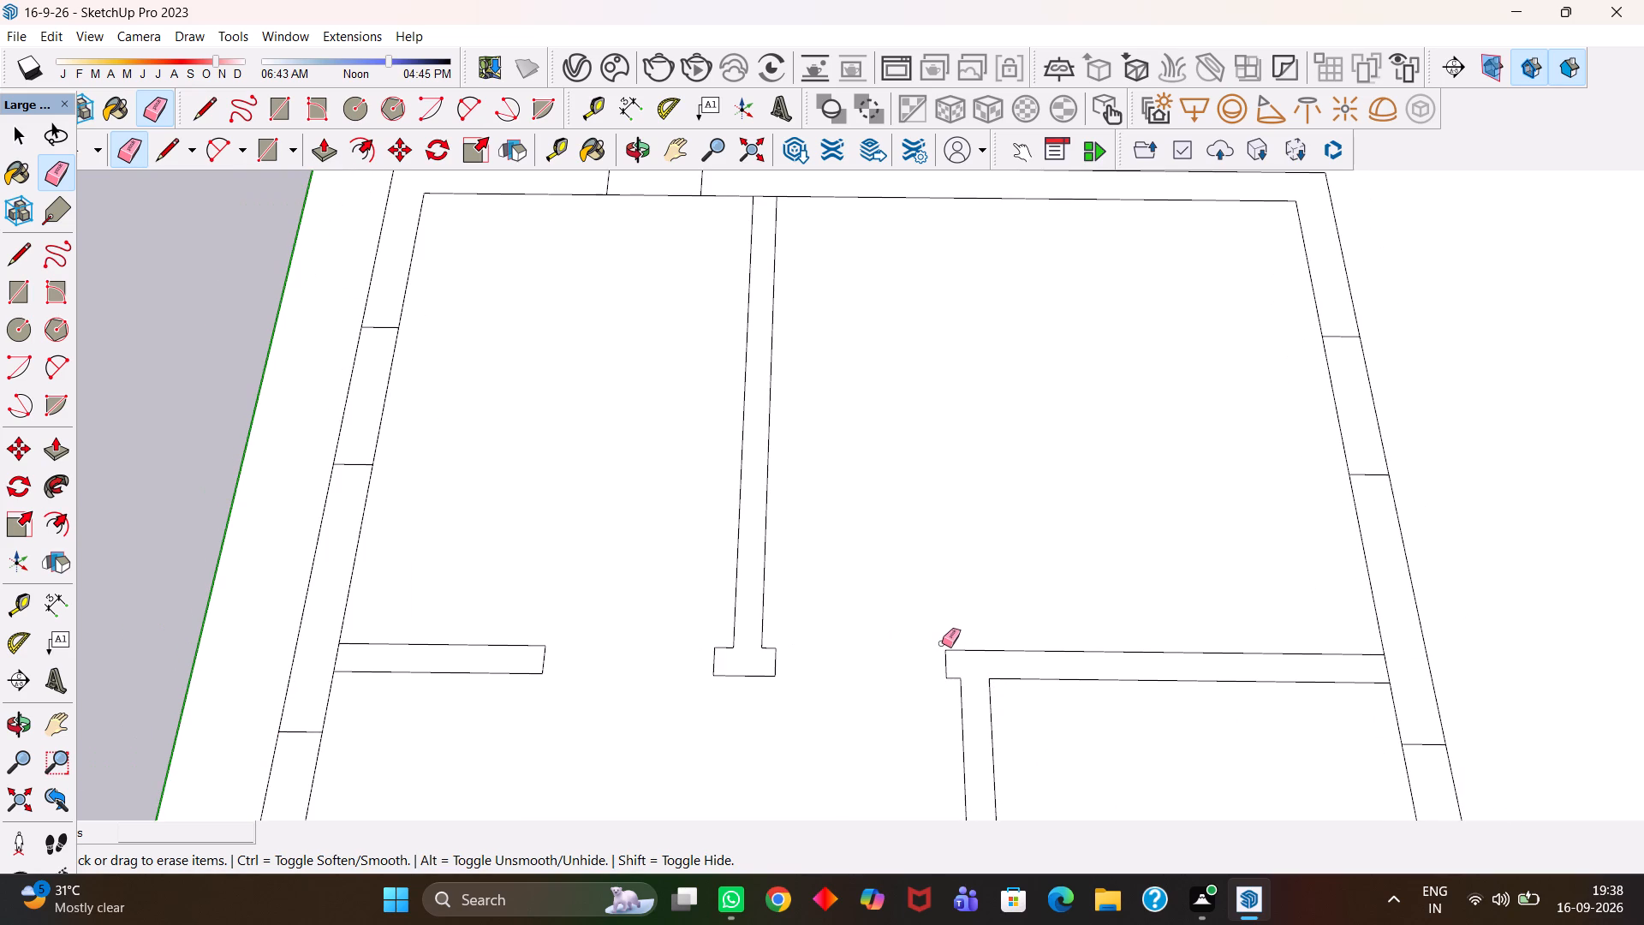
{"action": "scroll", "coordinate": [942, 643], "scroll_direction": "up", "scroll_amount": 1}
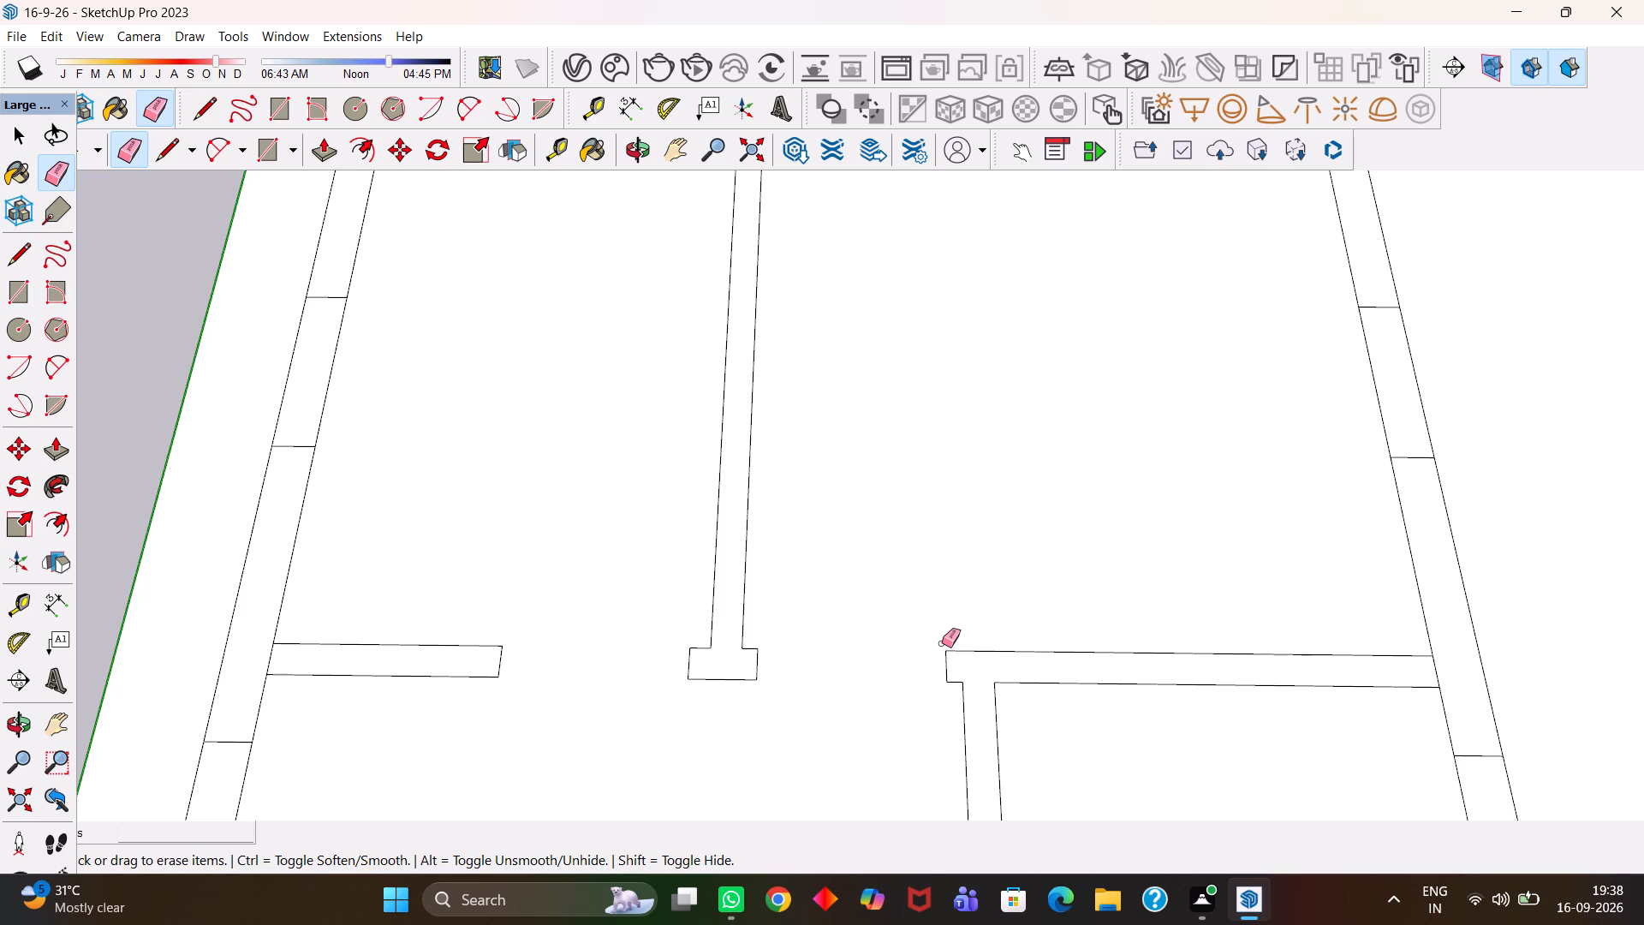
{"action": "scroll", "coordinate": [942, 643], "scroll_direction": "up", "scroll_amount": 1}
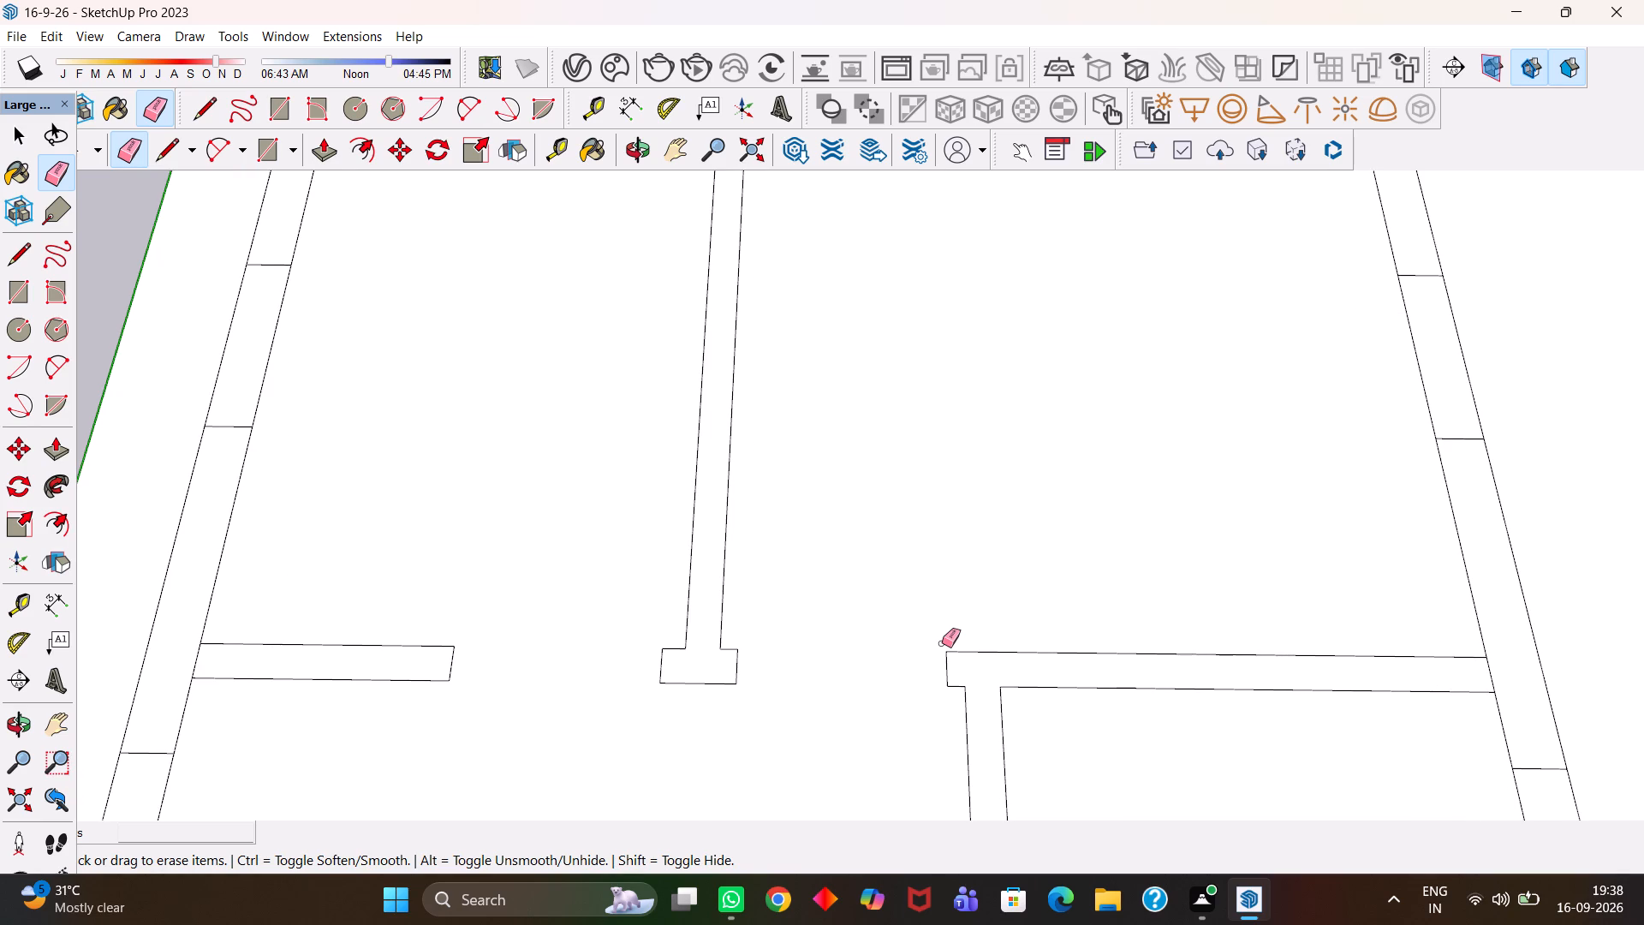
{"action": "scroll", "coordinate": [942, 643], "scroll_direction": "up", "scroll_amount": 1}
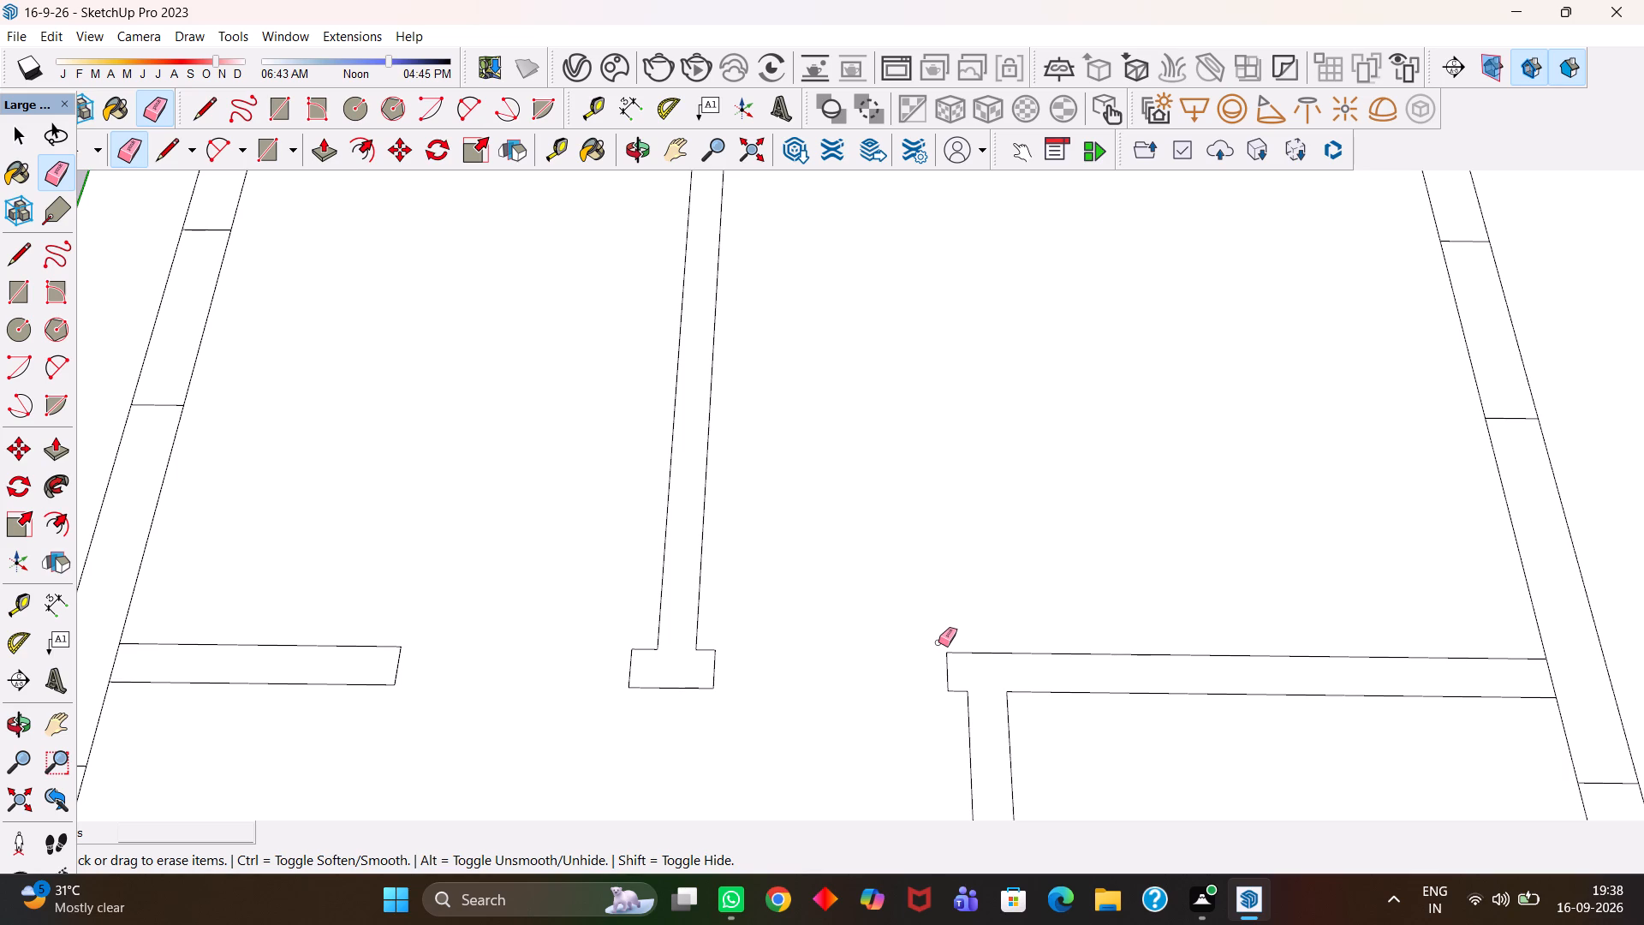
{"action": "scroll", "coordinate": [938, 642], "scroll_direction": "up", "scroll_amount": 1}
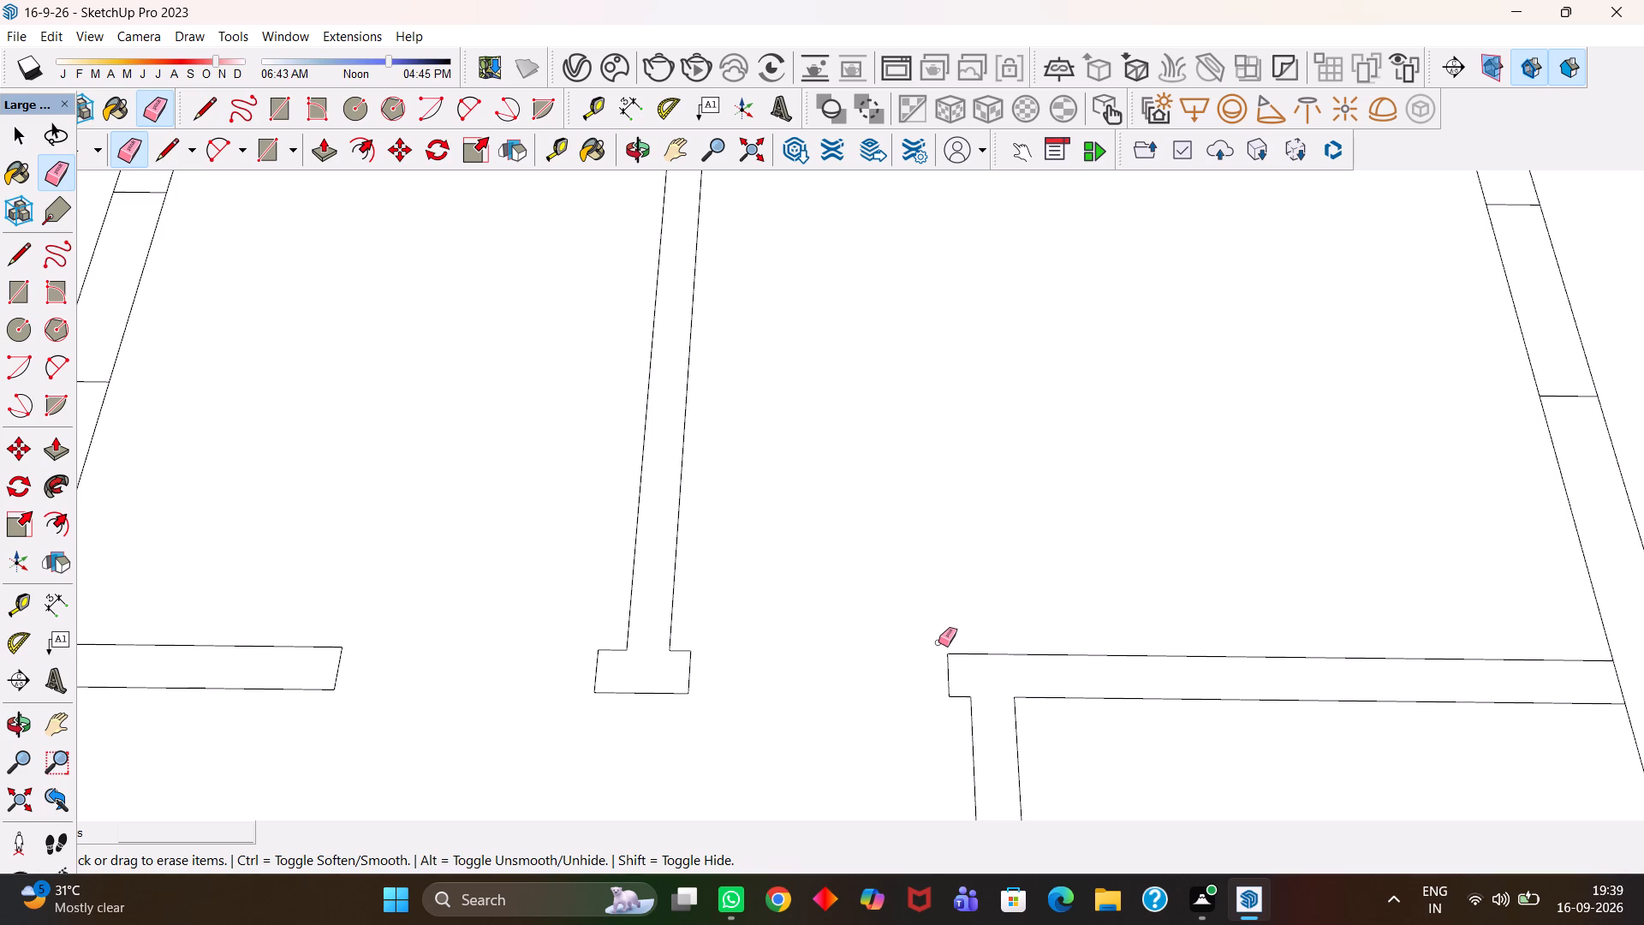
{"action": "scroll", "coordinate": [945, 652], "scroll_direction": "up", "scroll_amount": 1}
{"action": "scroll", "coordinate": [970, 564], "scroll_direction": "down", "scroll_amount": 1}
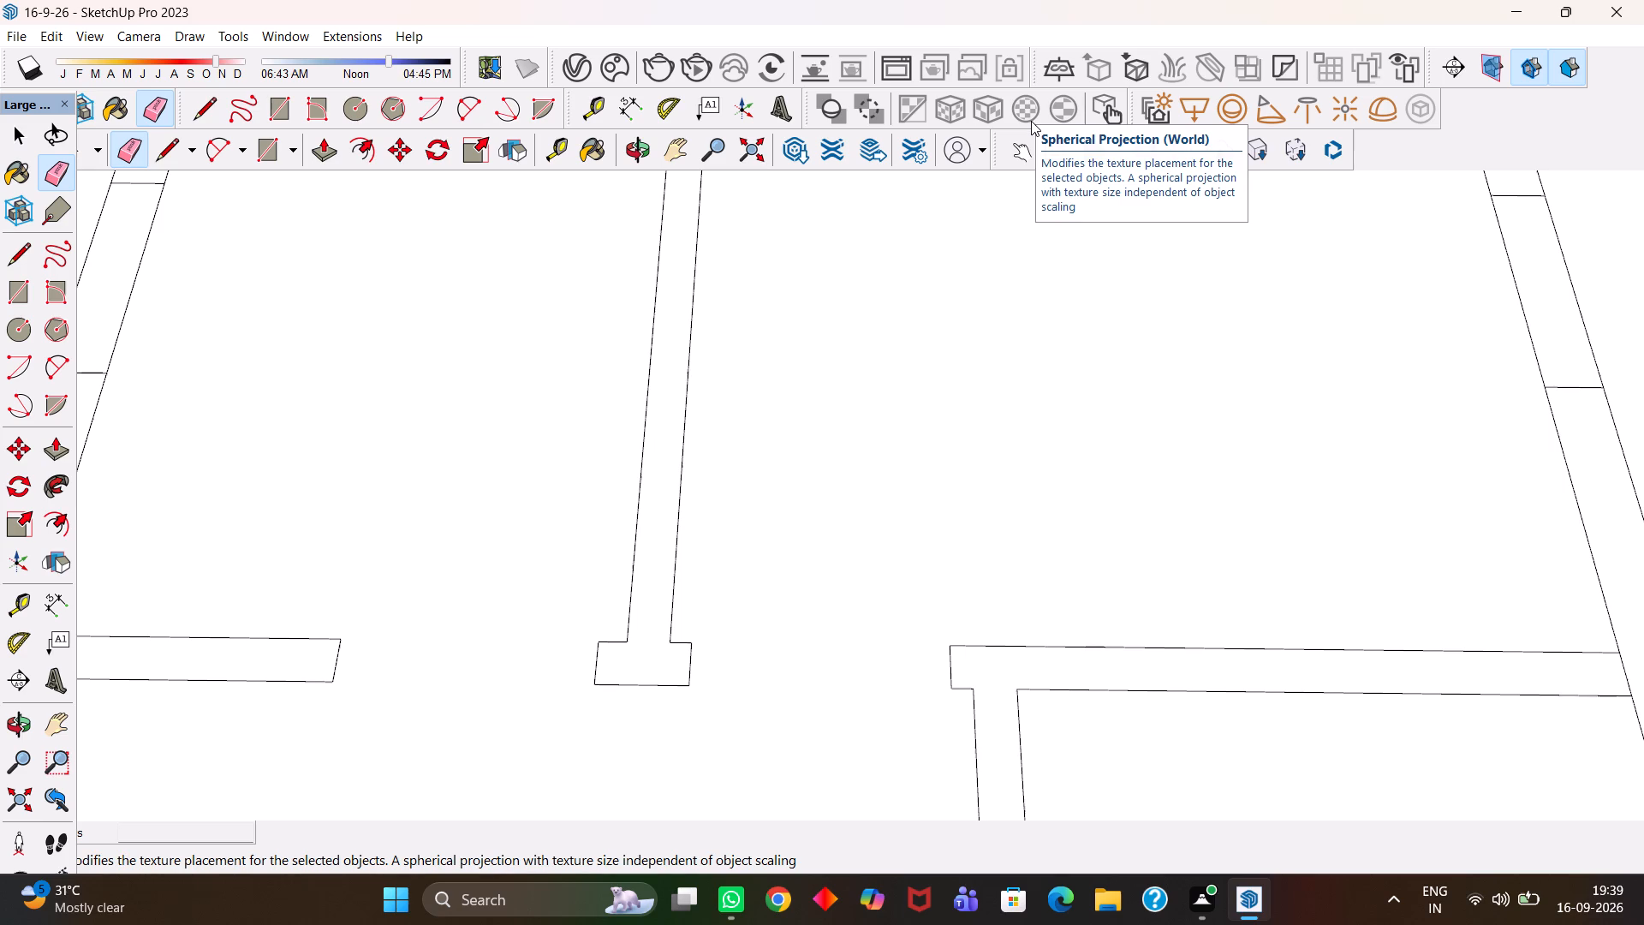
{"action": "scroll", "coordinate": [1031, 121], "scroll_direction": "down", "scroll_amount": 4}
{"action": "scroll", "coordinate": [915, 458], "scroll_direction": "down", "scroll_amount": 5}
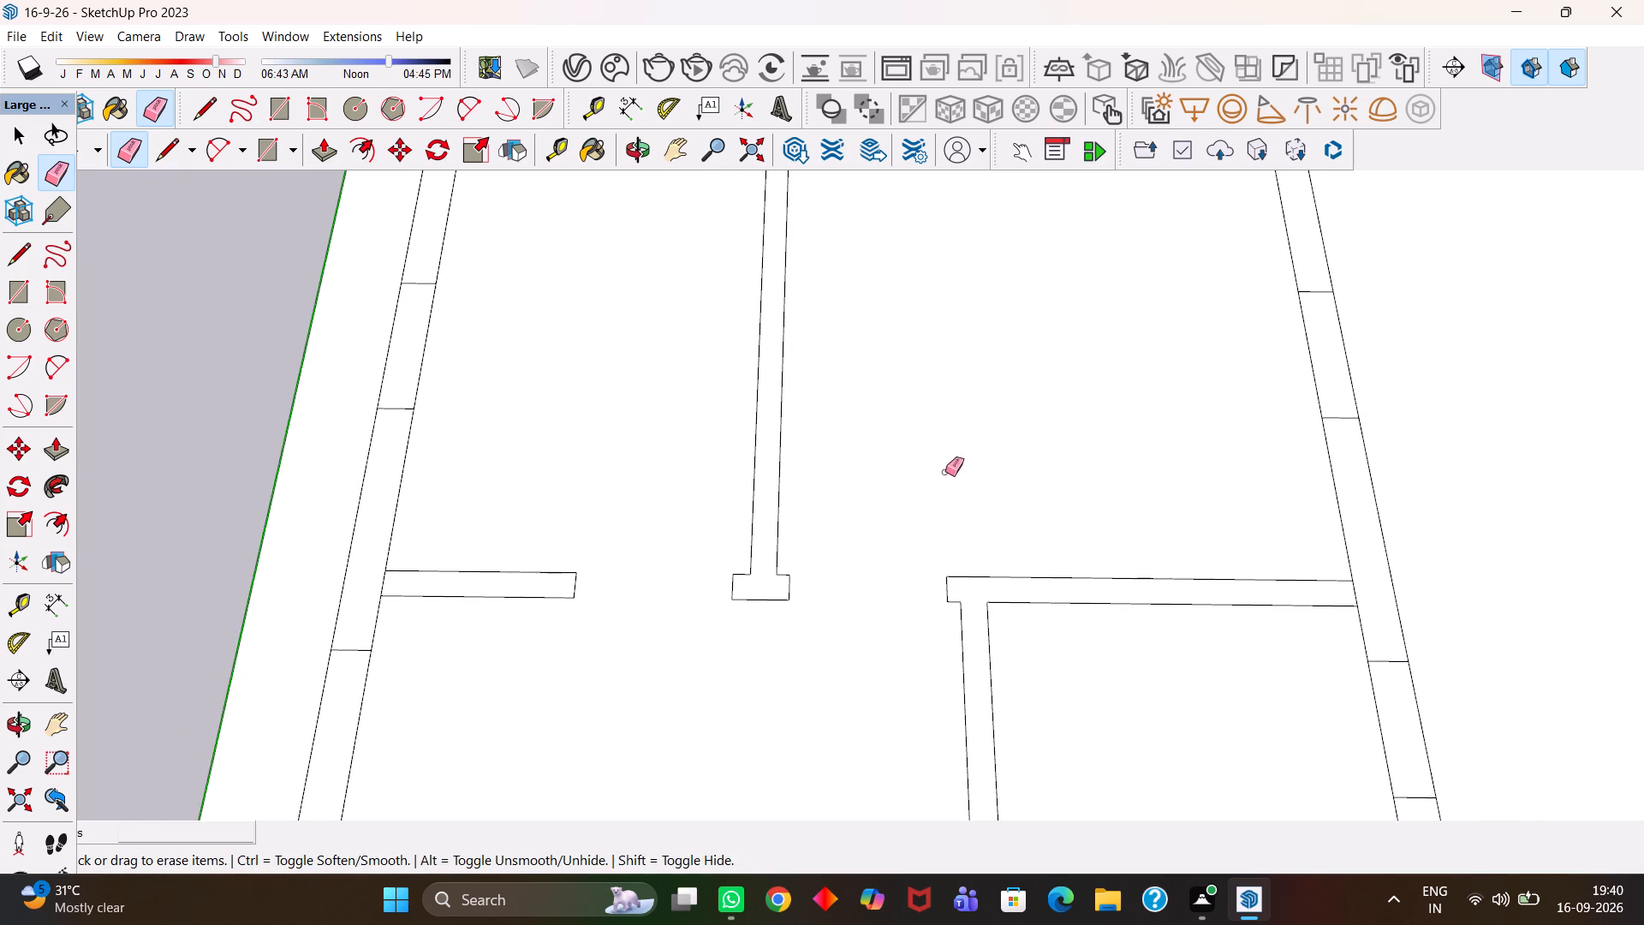
Open the Chaos Cosmos asset library and browse its online 3D Models category.
{"action": "double_click", "coordinate": [620, 71]}
{"action": "left_click", "coordinate": [133, 208]}
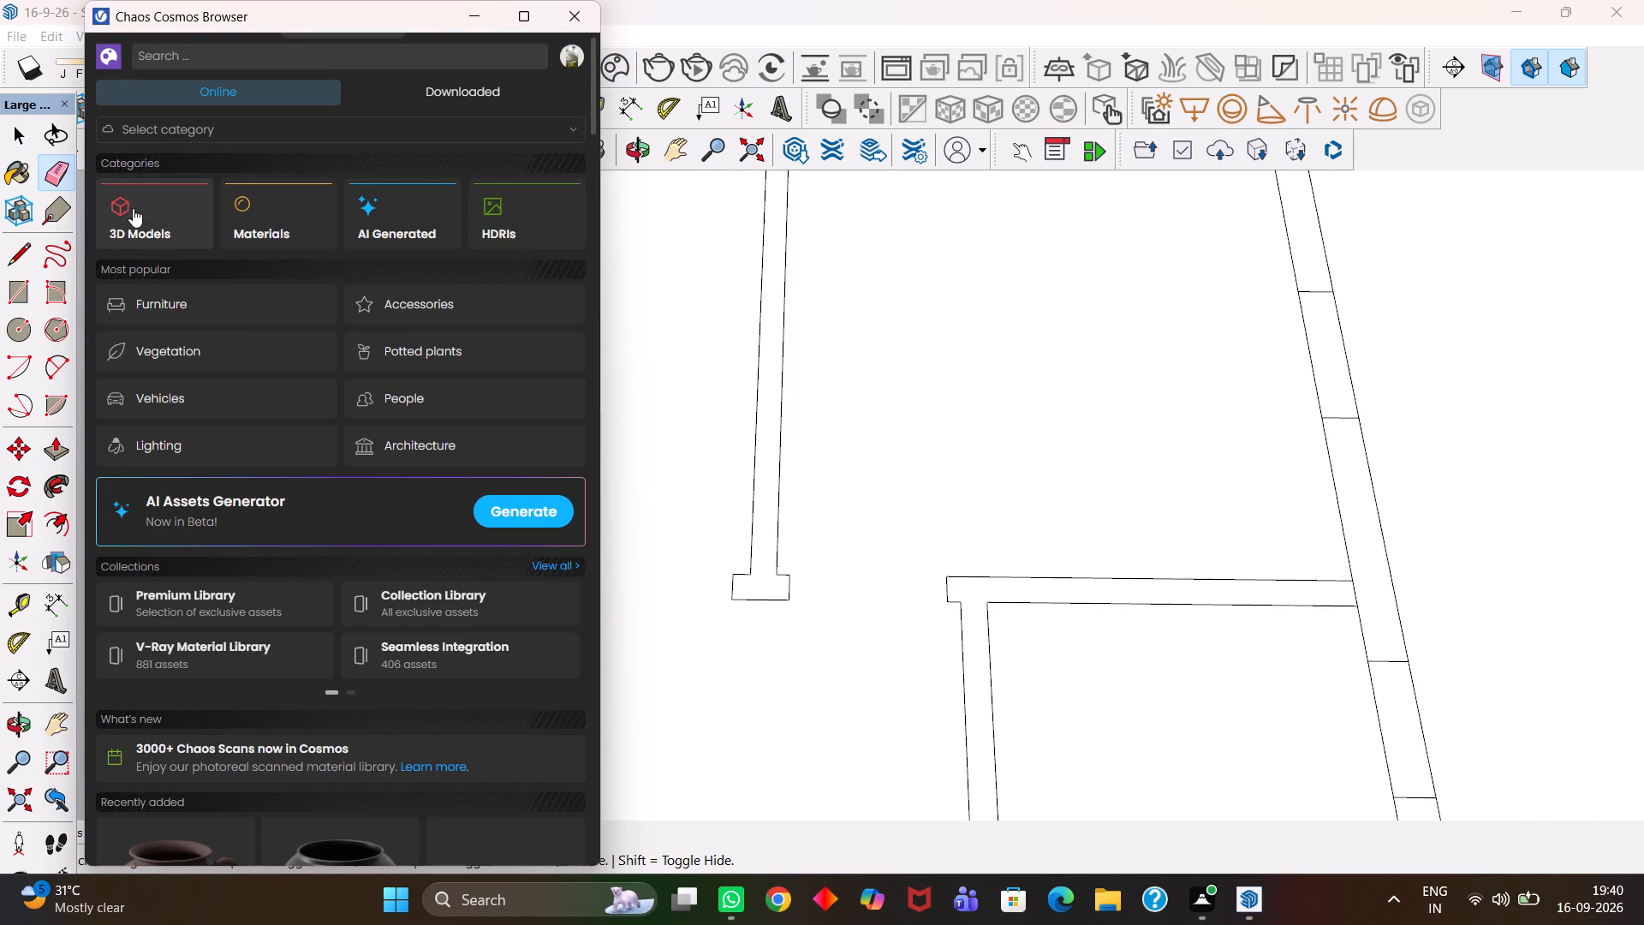
{"action": "scroll", "coordinate": [294, 225], "scroll_direction": "down", "scroll_amount": 1}
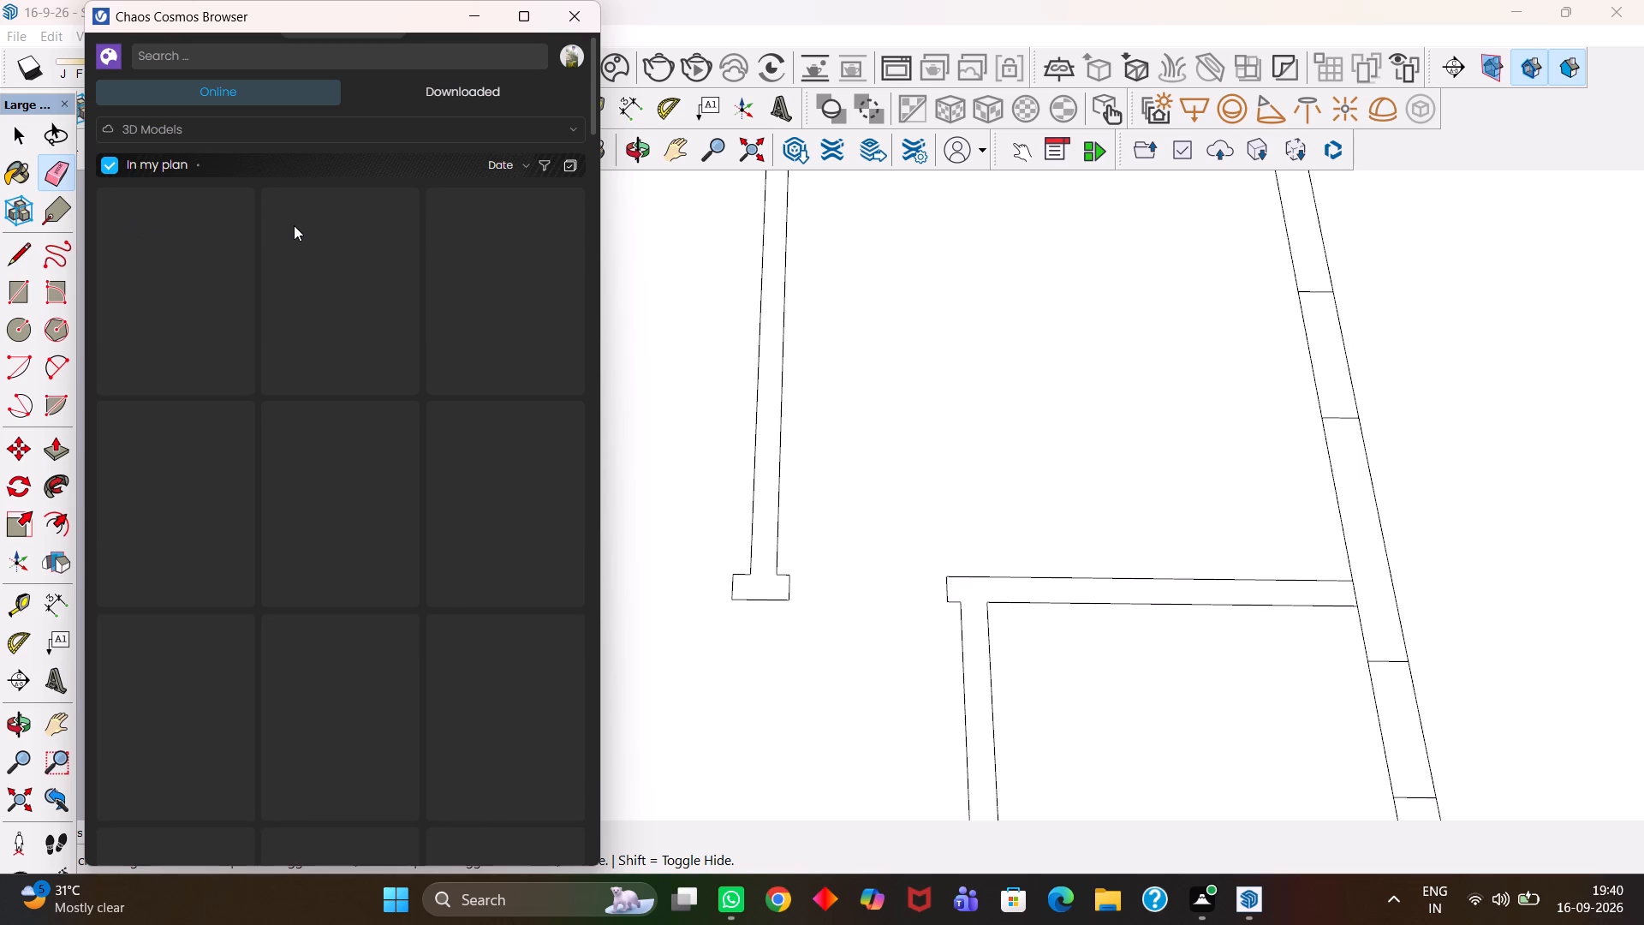
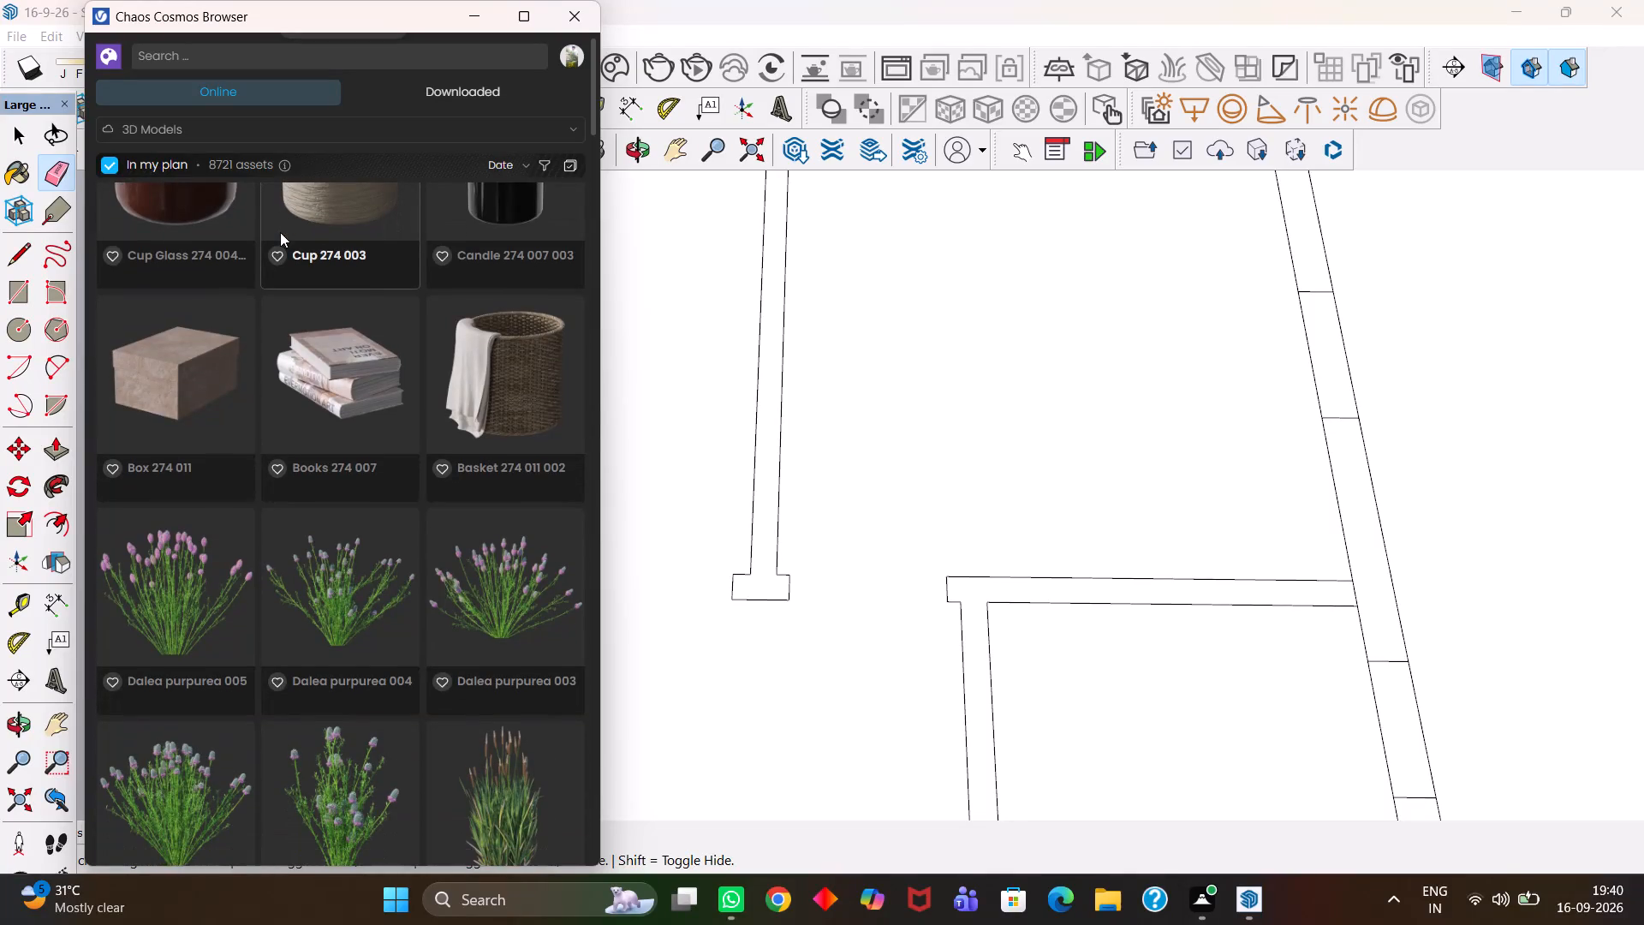
Look further through the online 3D Models assets in the Chaos Cosmos library.
{"action": "scroll", "coordinate": [280, 232], "scroll_direction": "down", "scroll_amount": 1}
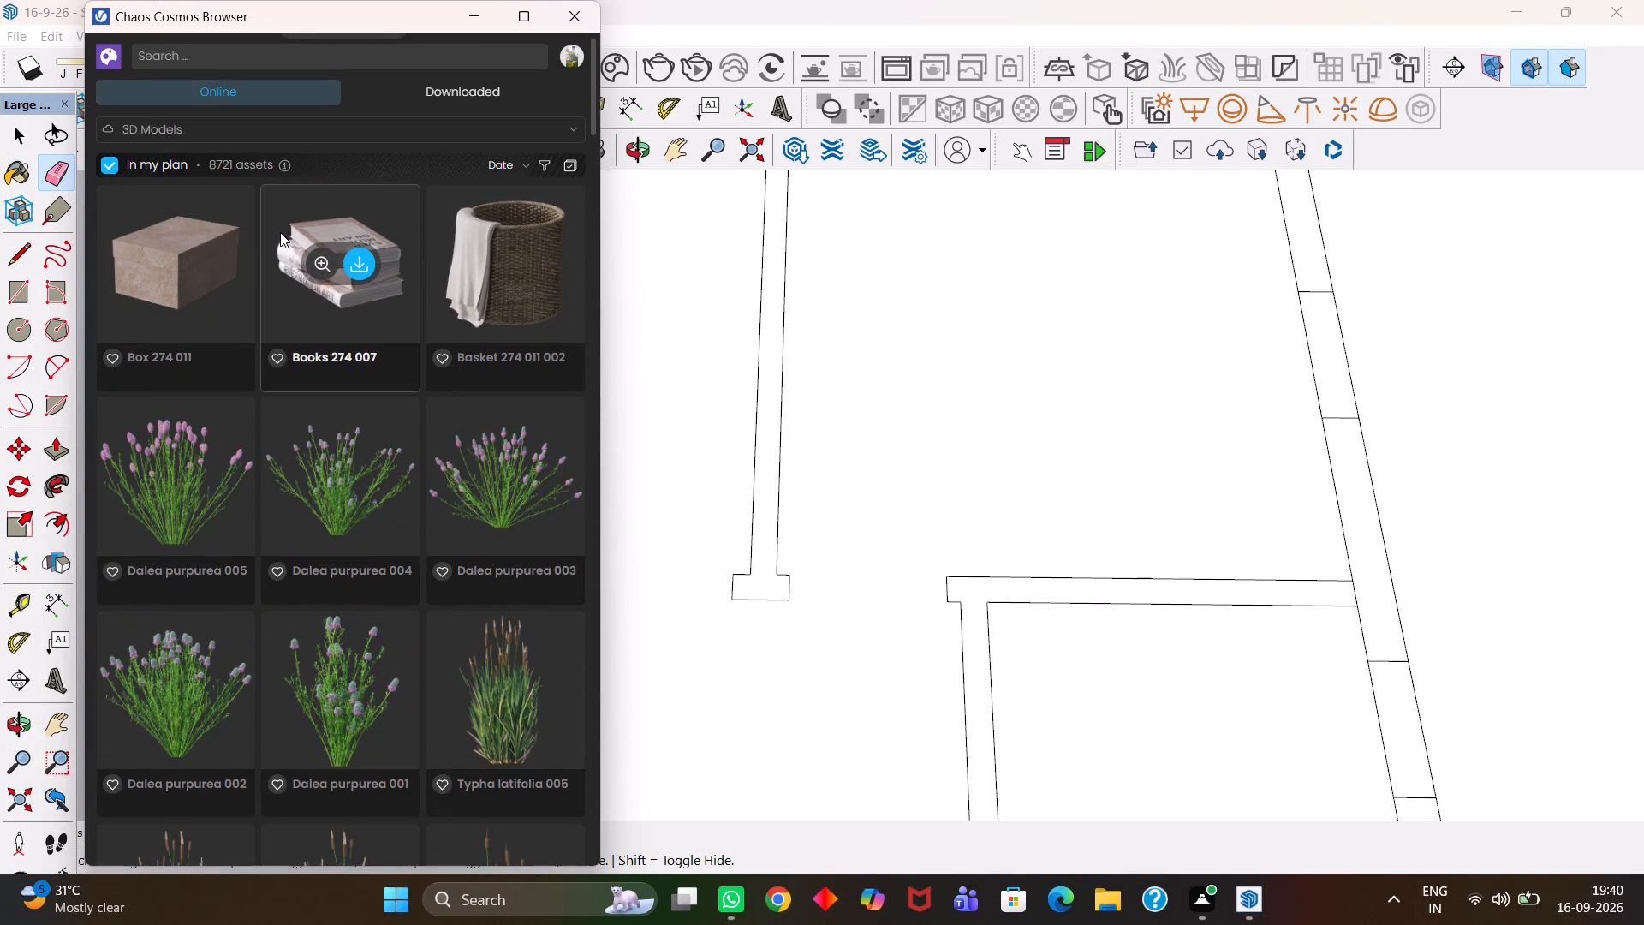
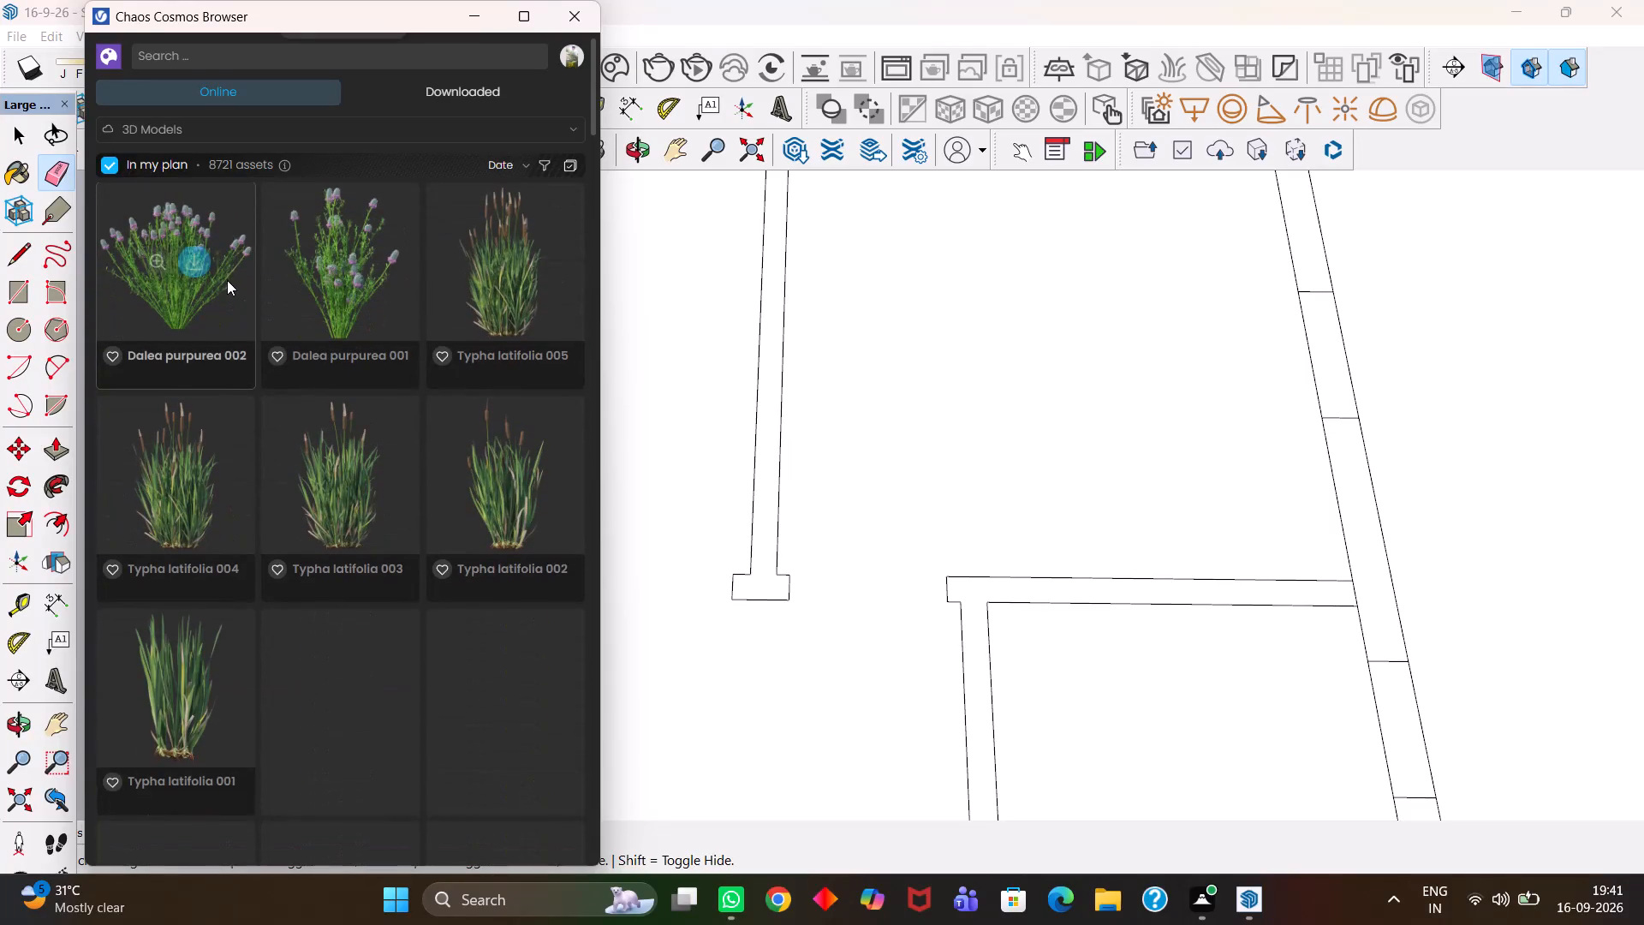
Look further through the online 3D Models assets in the Chaos Cosmos library, covering plants, furniture and decor.
{"action": "scroll", "coordinate": [227, 281], "scroll_direction": "down", "scroll_amount": 2}
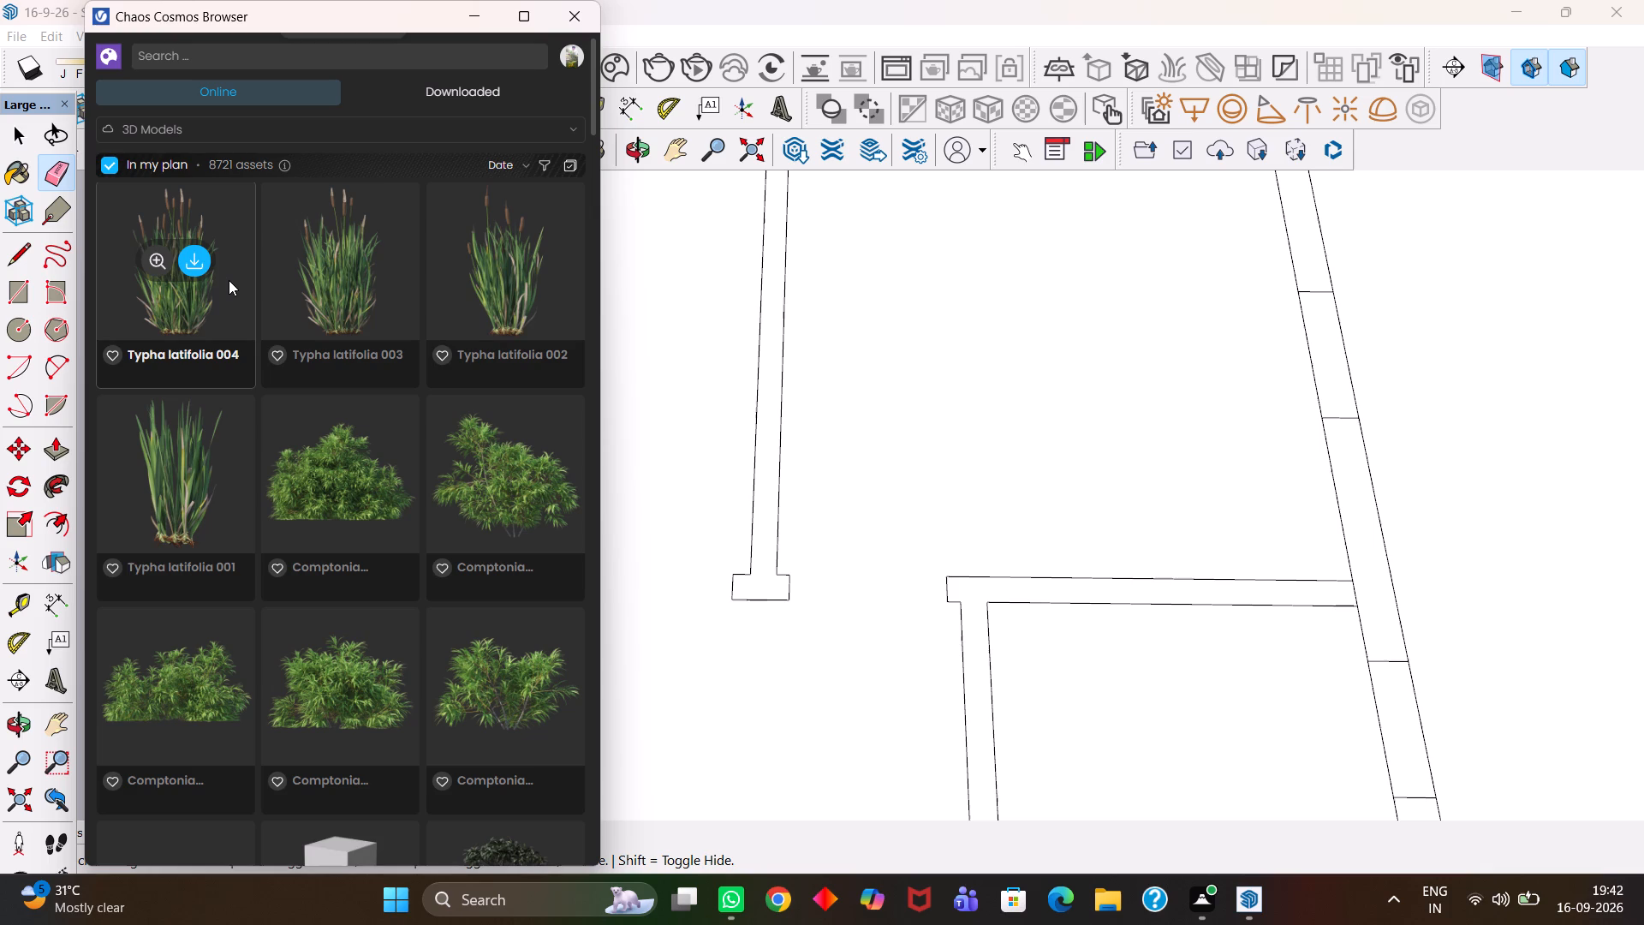
{"action": "scroll", "coordinate": [228, 281], "scroll_direction": "up", "scroll_amount": 3}
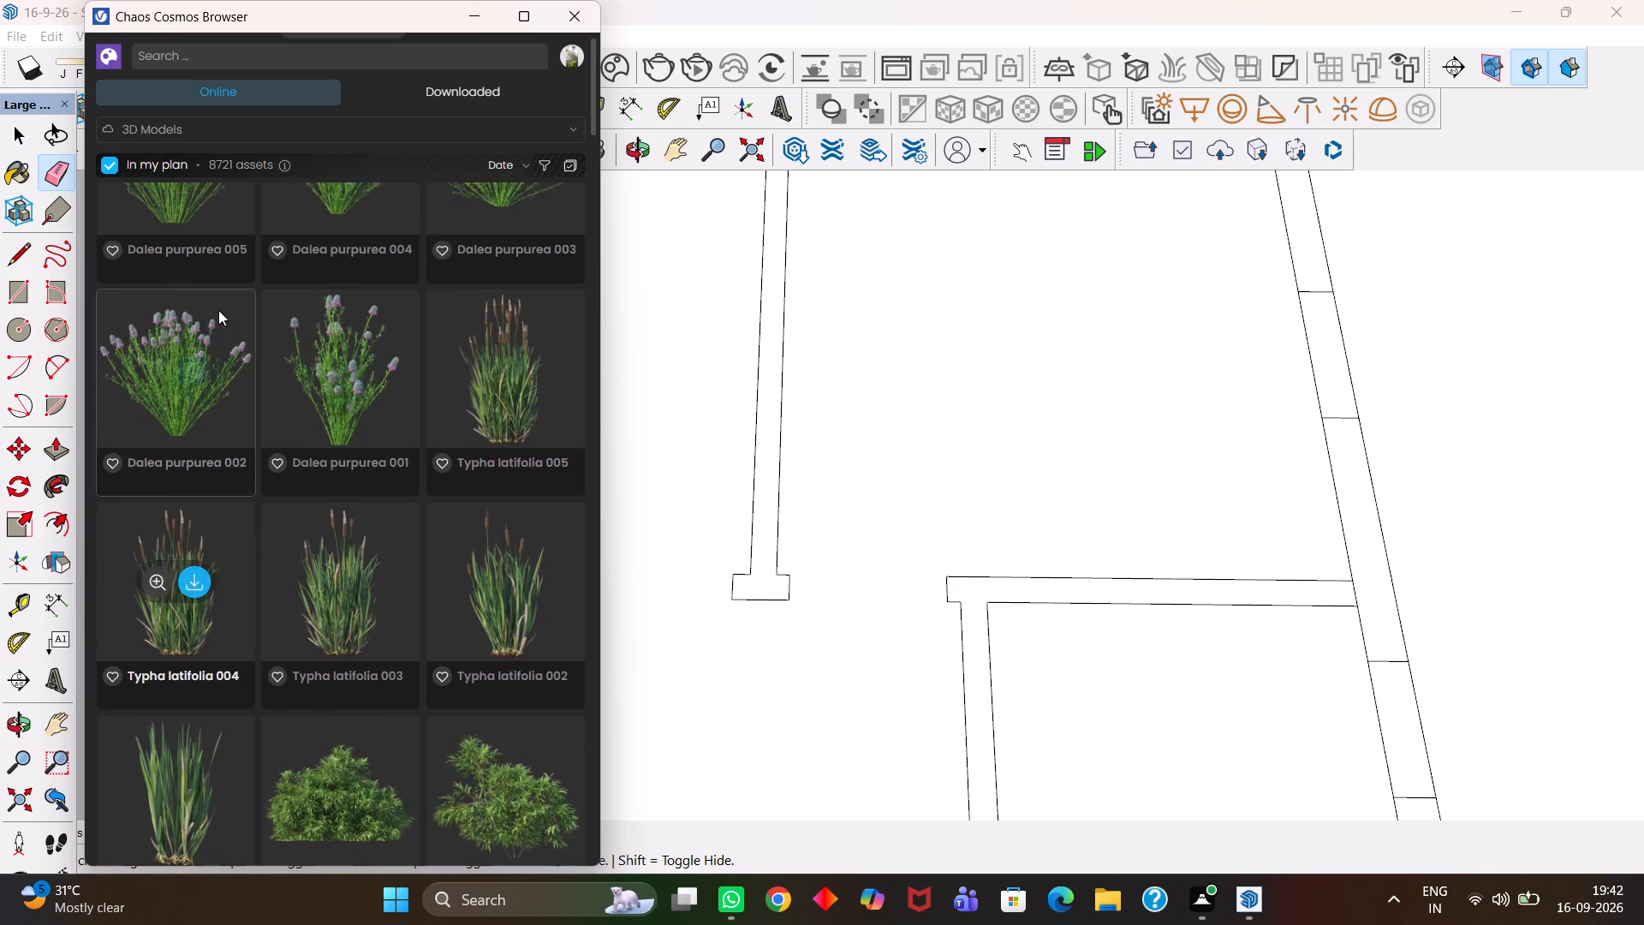
{"action": "scroll", "coordinate": [215, 314], "scroll_direction": "down", "scroll_amount": 5}
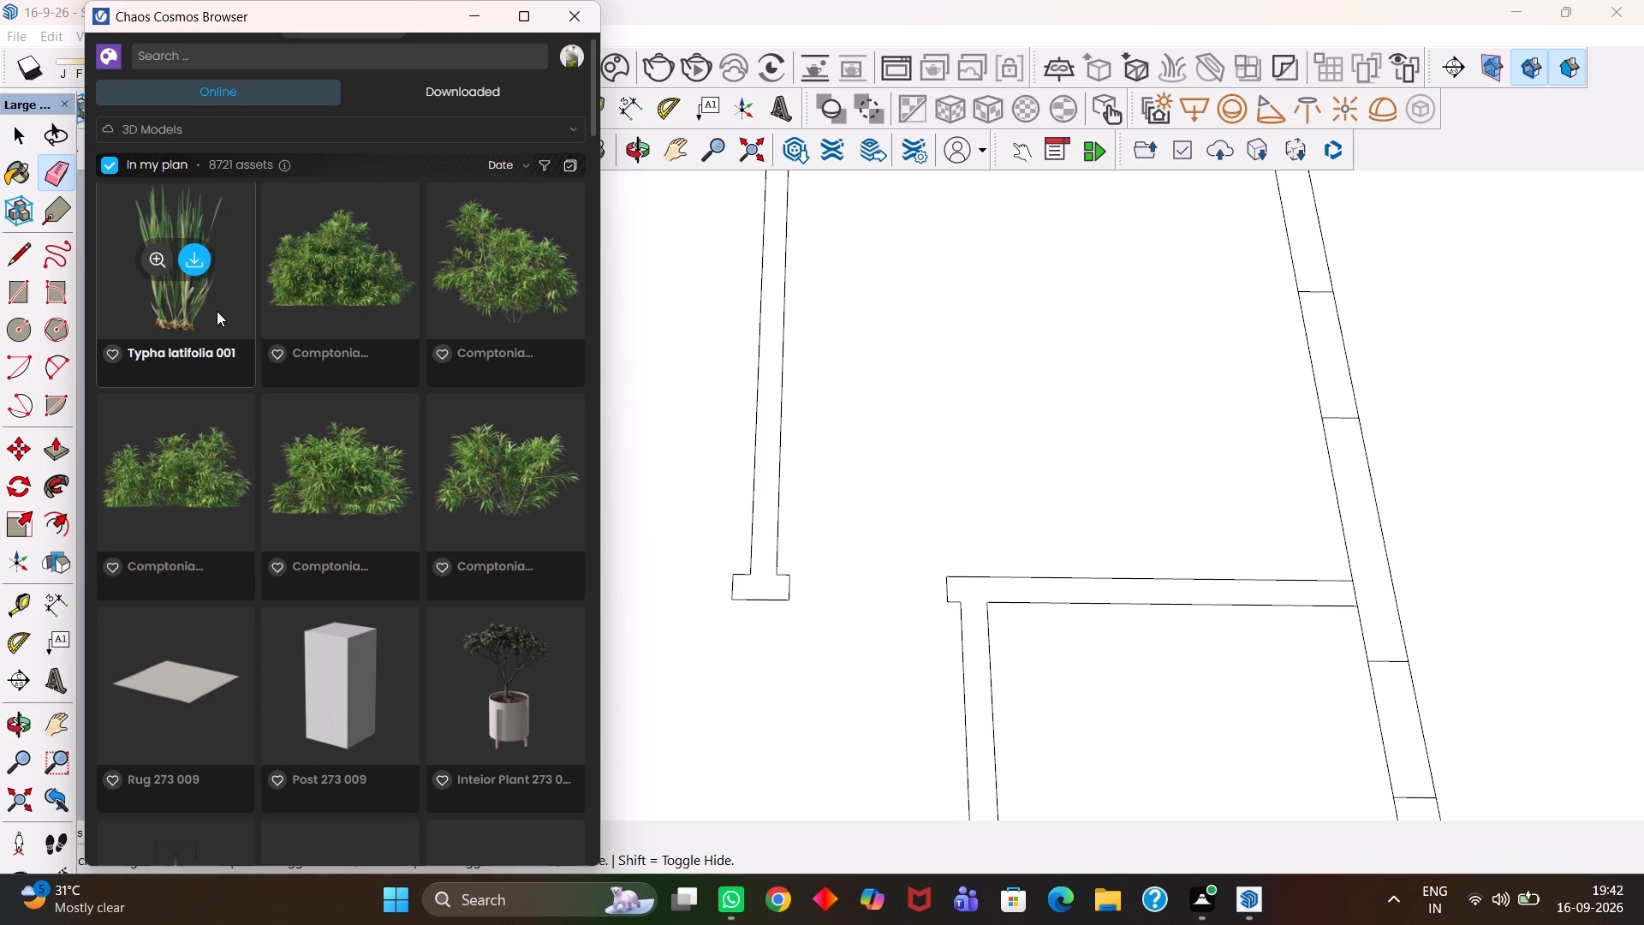
{"action": "scroll", "coordinate": [225, 307], "scroll_direction": "up", "scroll_amount": 1}
{"action": "scroll", "coordinate": [129, 353], "scroll_direction": "down", "scroll_amount": 10}
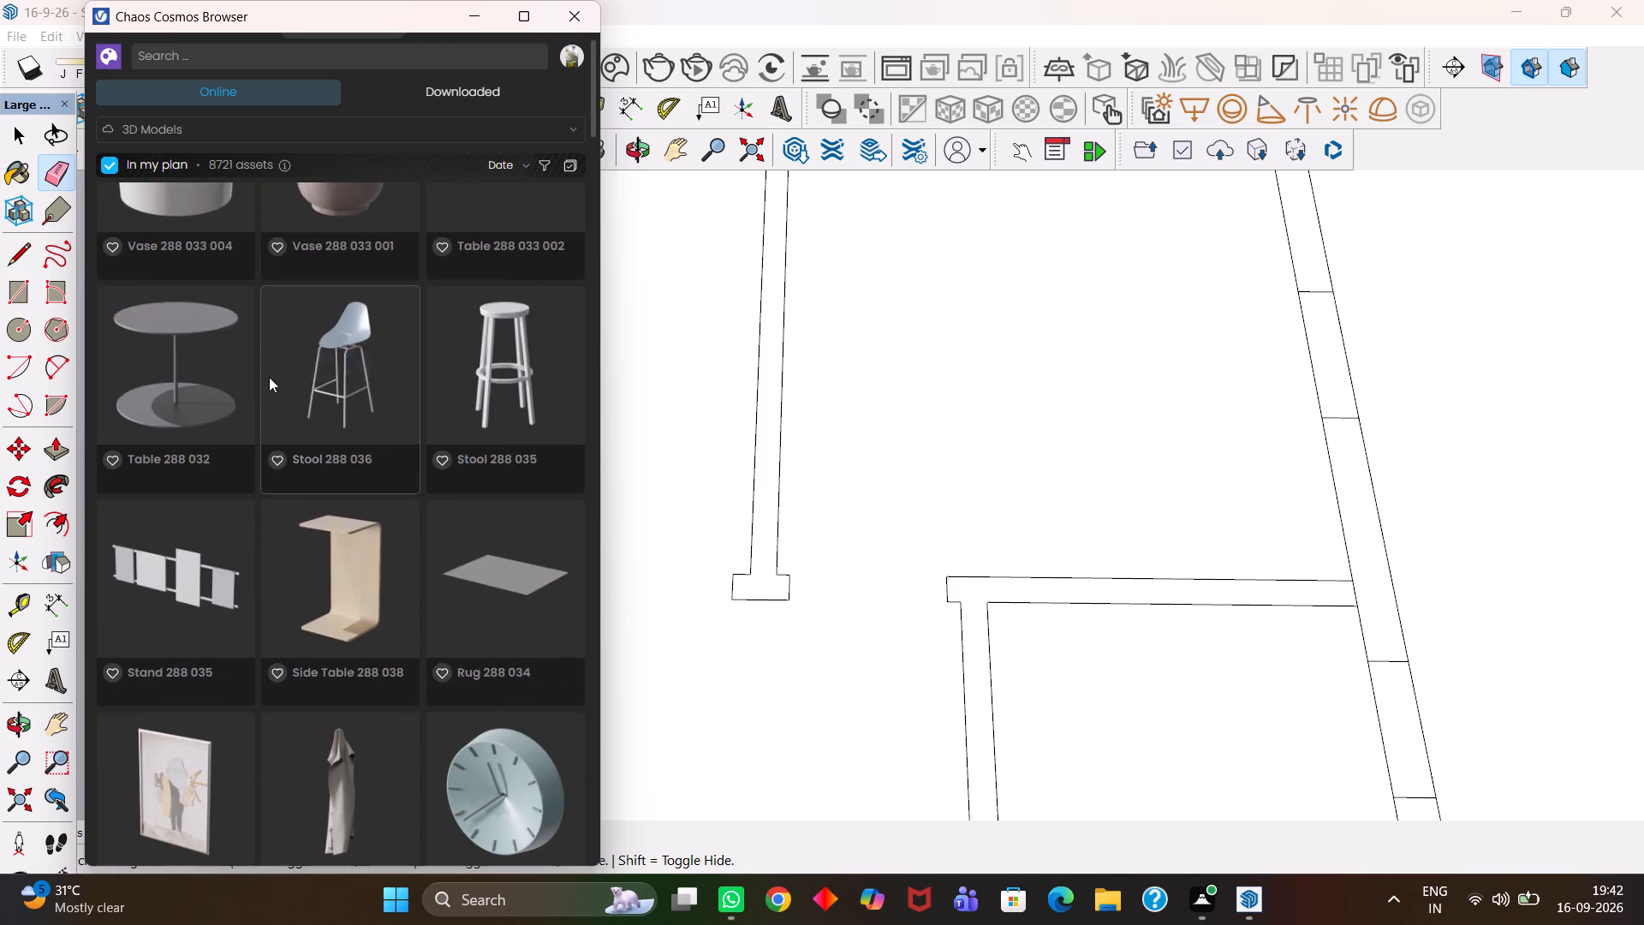
{"action": "scroll", "coordinate": [269, 377], "scroll_direction": "down", "scroll_amount": 2}
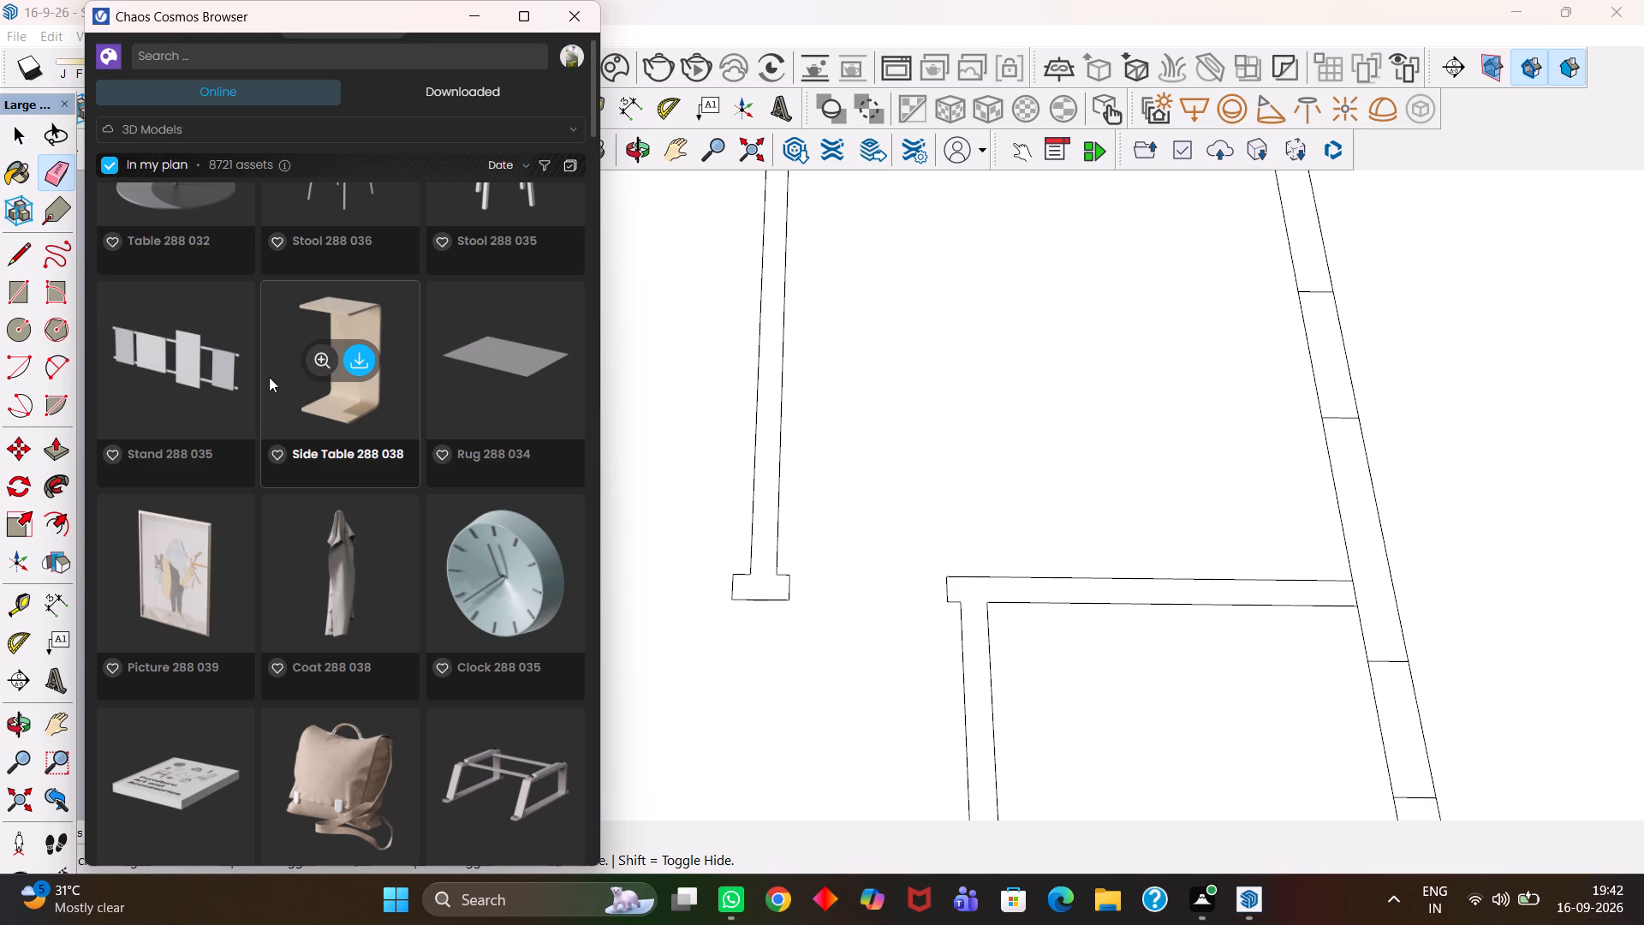
{"action": "scroll", "coordinate": [269, 377], "scroll_direction": "down", "scroll_amount": 1}
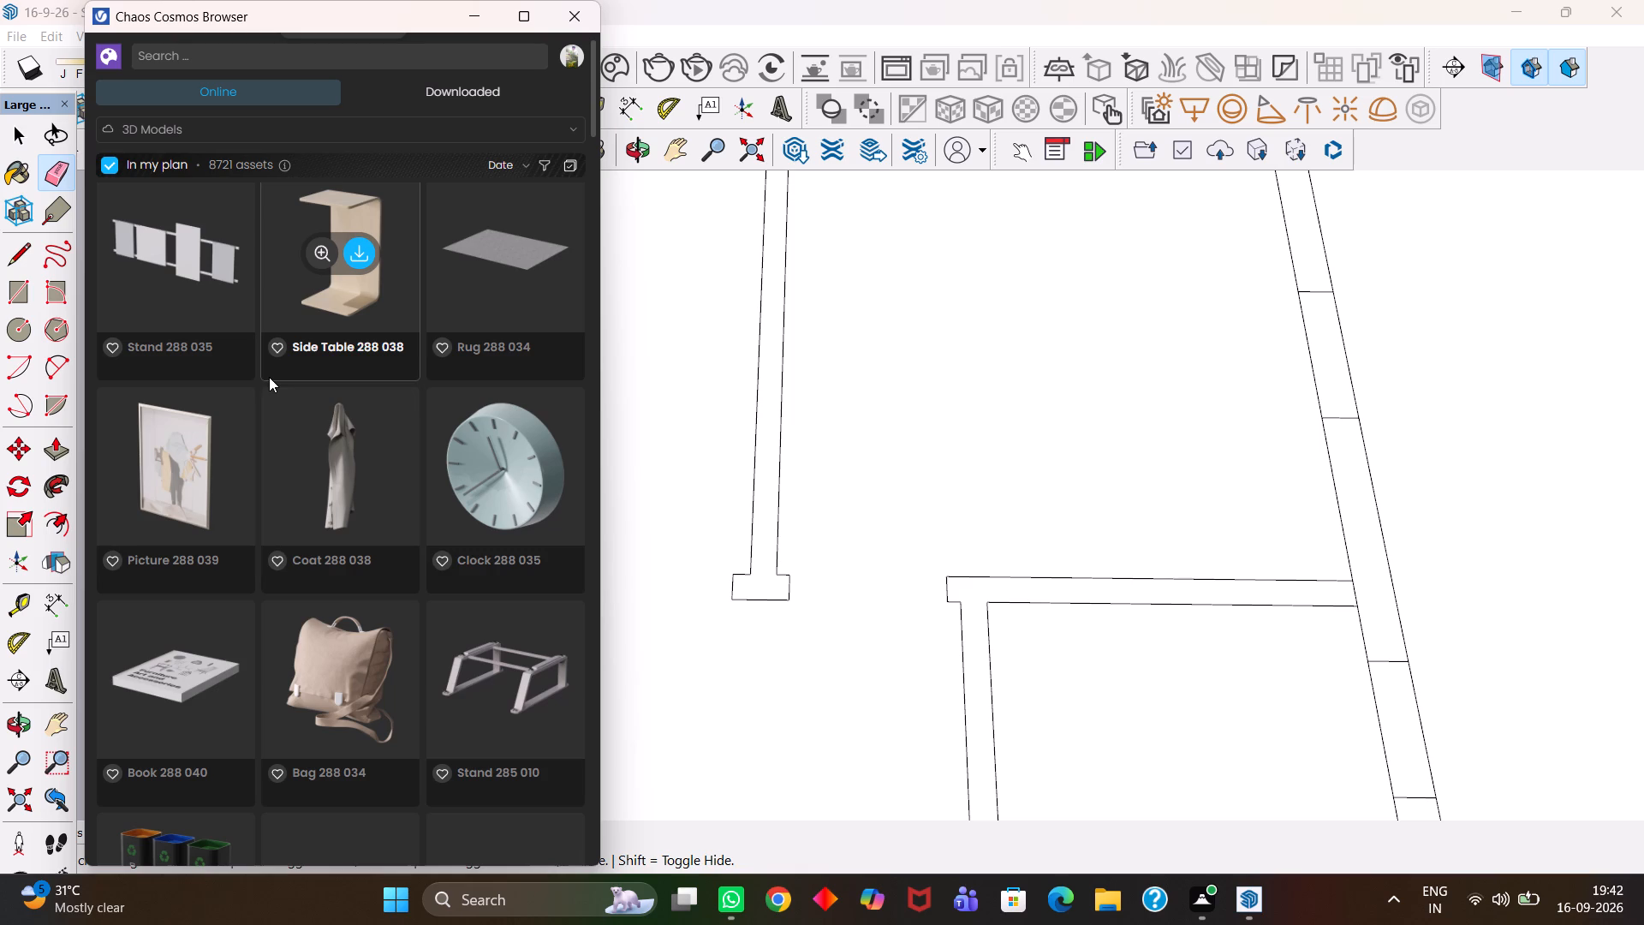
{"action": "scroll", "coordinate": [258, 382], "scroll_direction": "down", "scroll_amount": 5}
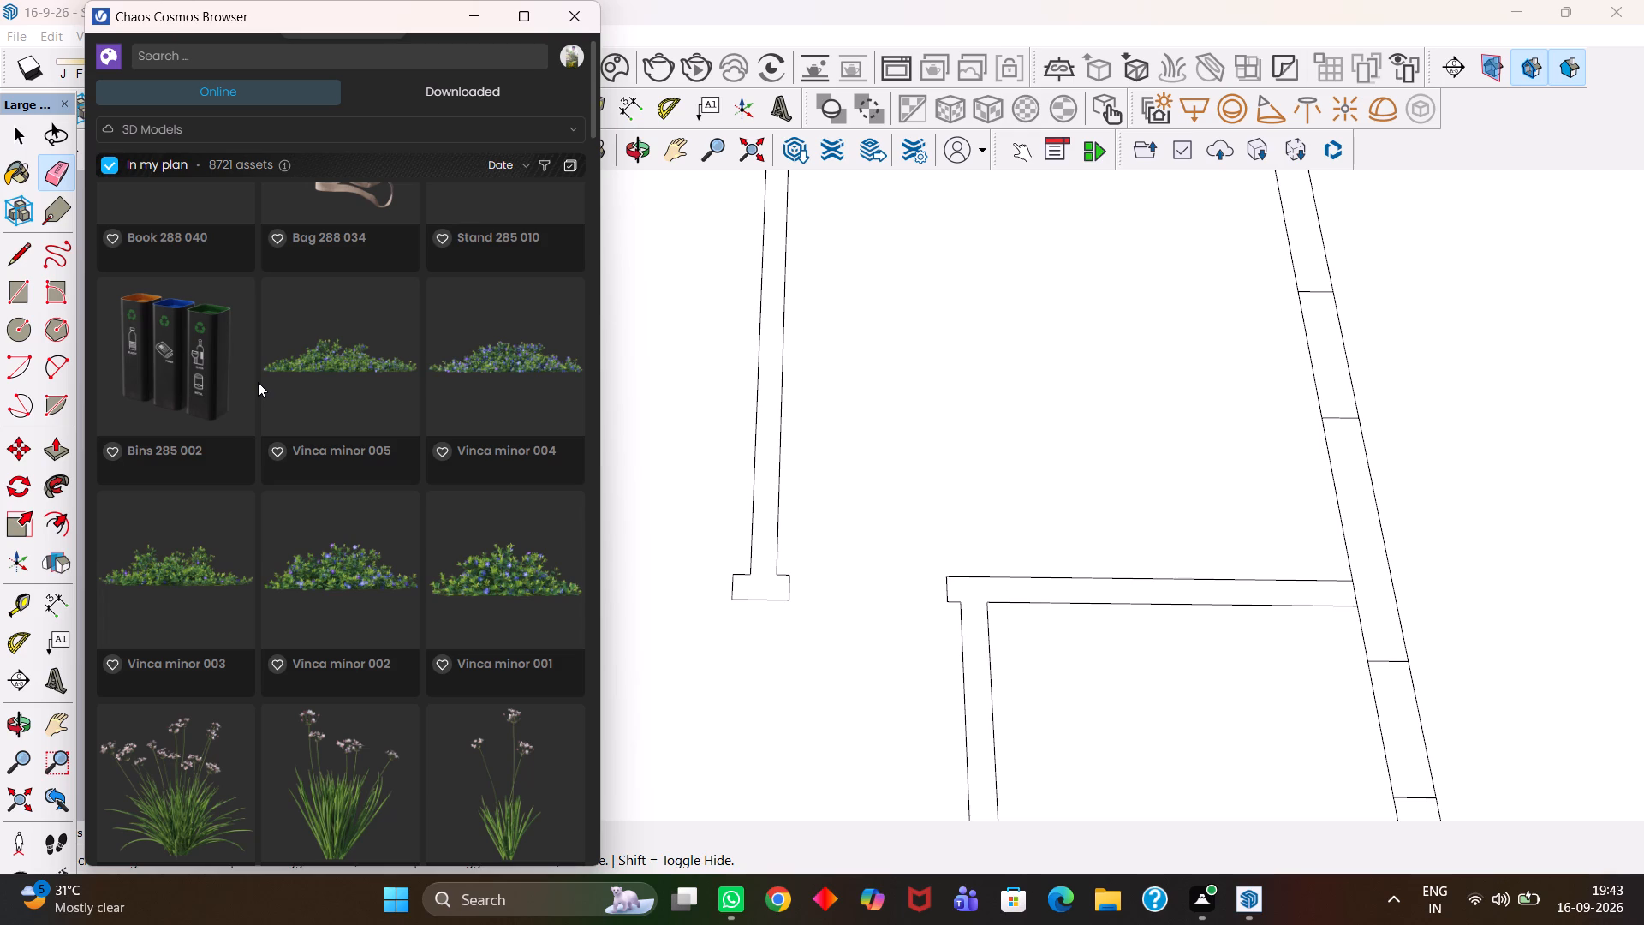
{"action": "scroll", "coordinate": [258, 382], "scroll_direction": "down", "scroll_amount": 5}
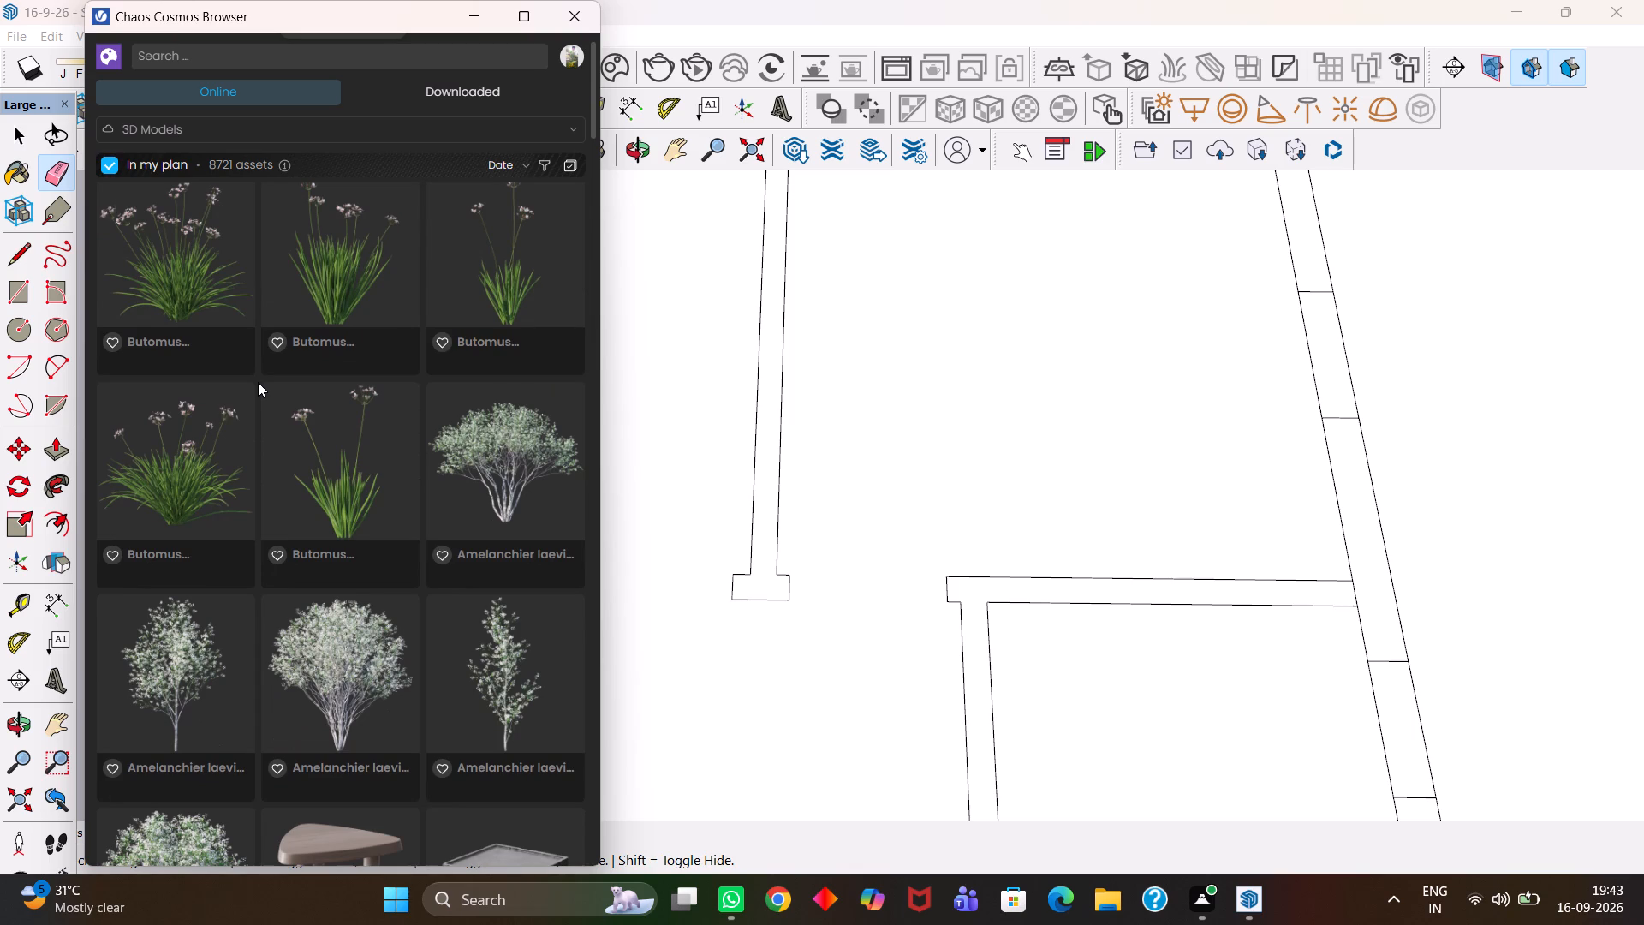
{"action": "scroll", "coordinate": [247, 386], "scroll_direction": "down", "scroll_amount": 3}
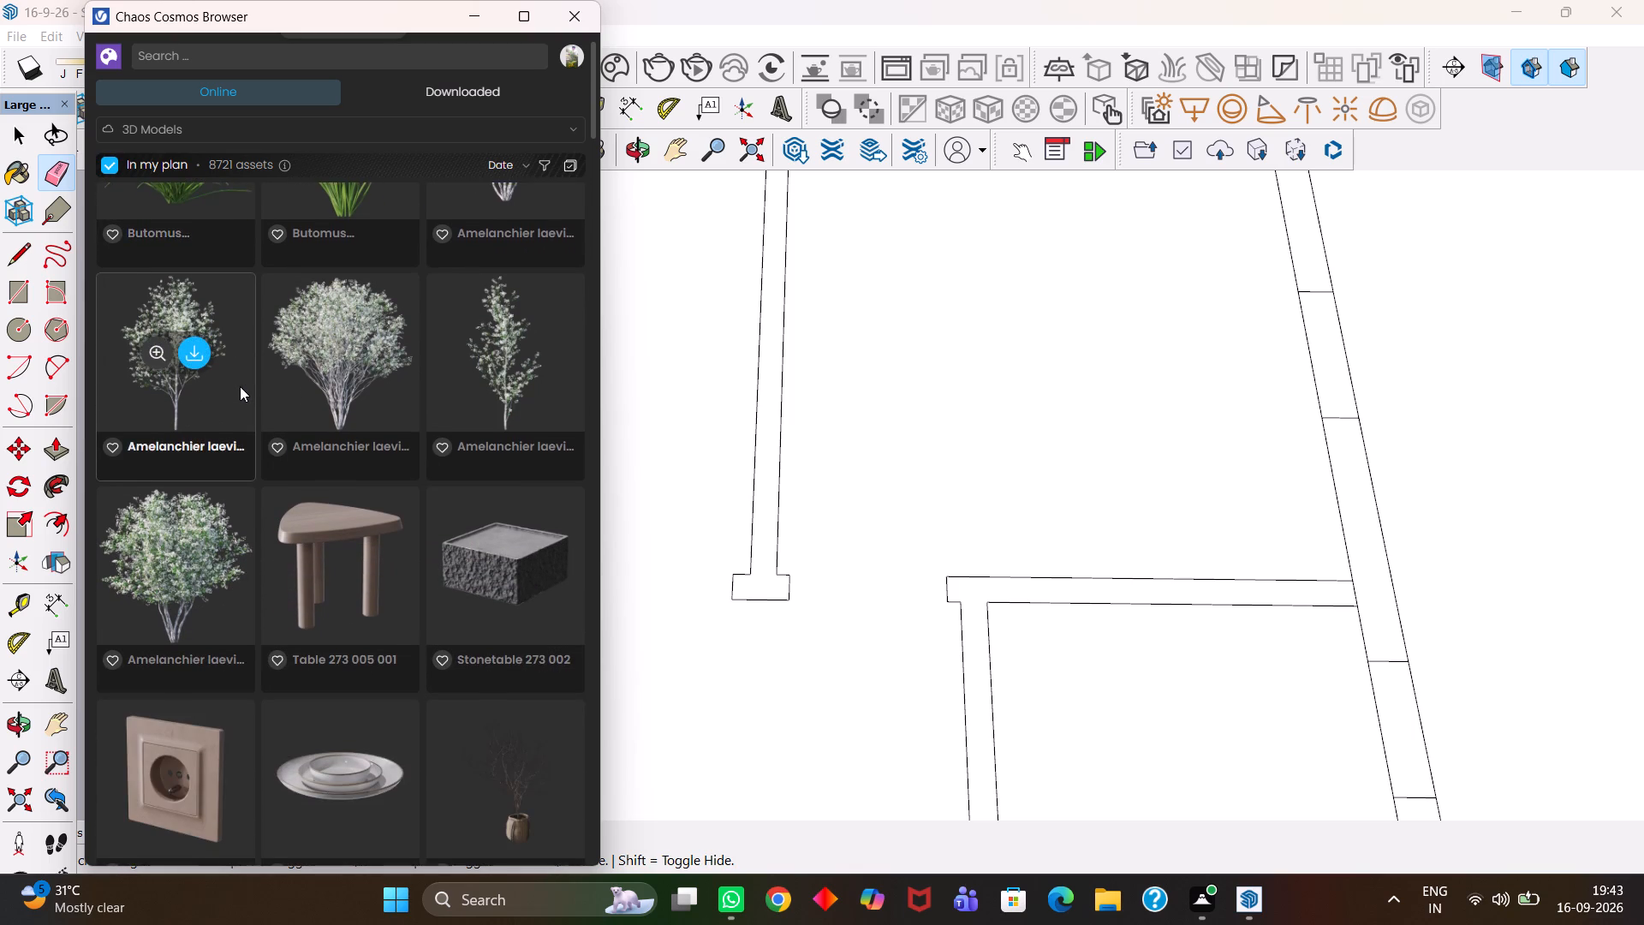
{"action": "scroll", "coordinate": [240, 386], "scroll_direction": "down", "scroll_amount": 2}
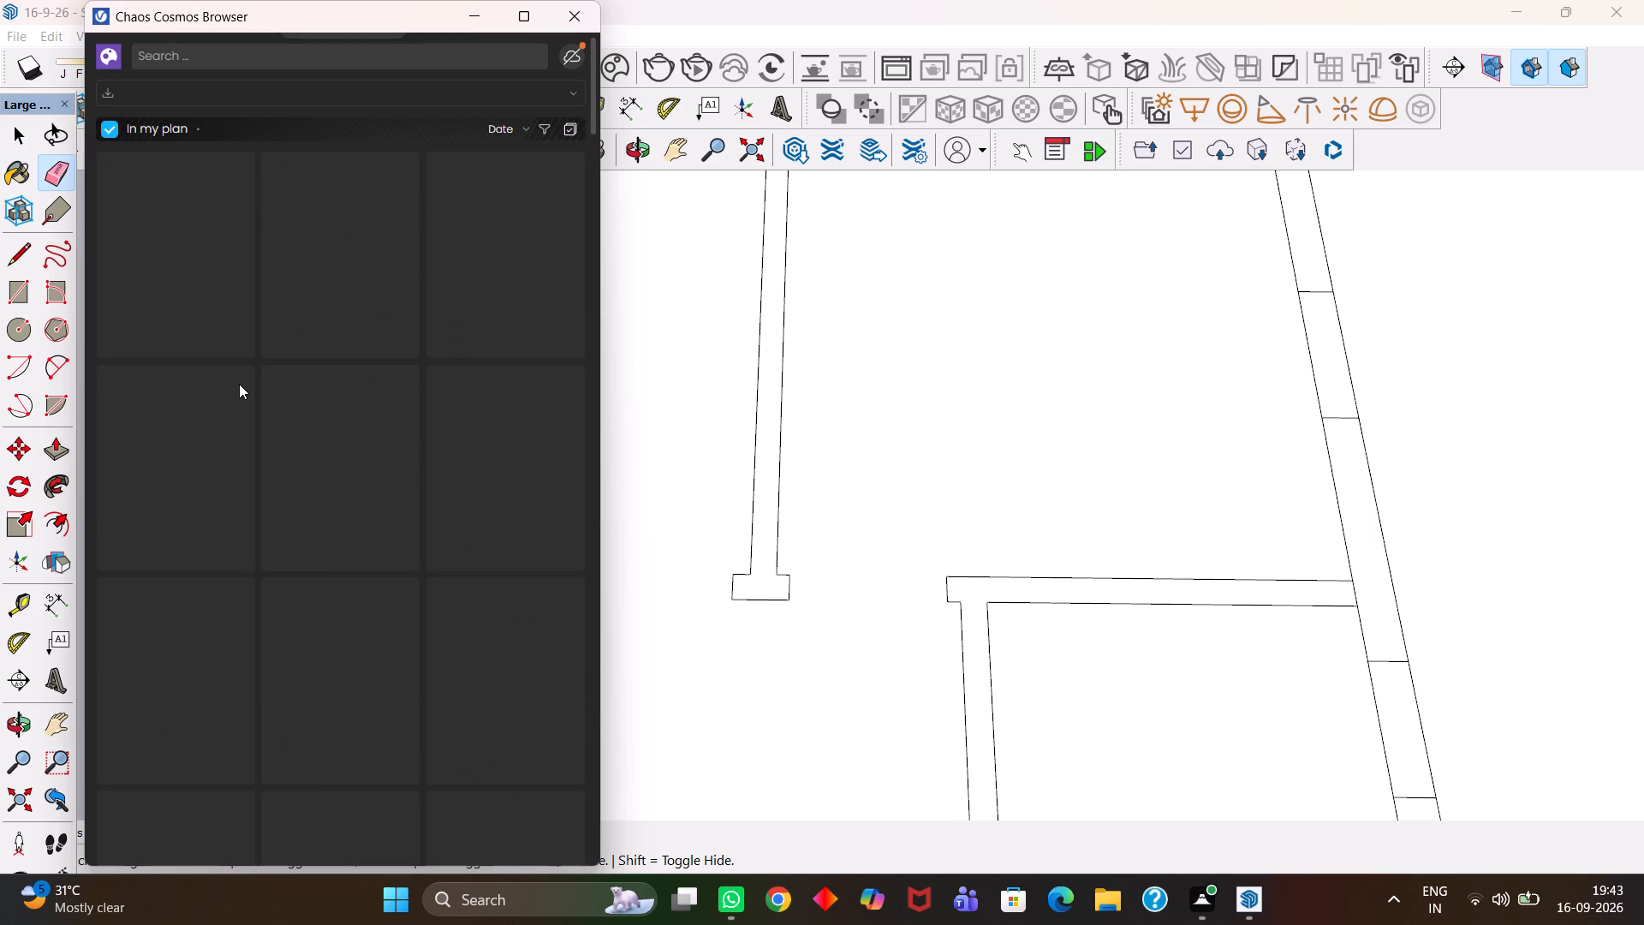
Look through the downloaded Chaos Cosmos assets, covering doors, windows, furniture, lights and kitchen appliances.
{"action": "scroll", "coordinate": [239, 384], "scroll_direction": "down", "scroll_amount": 3}
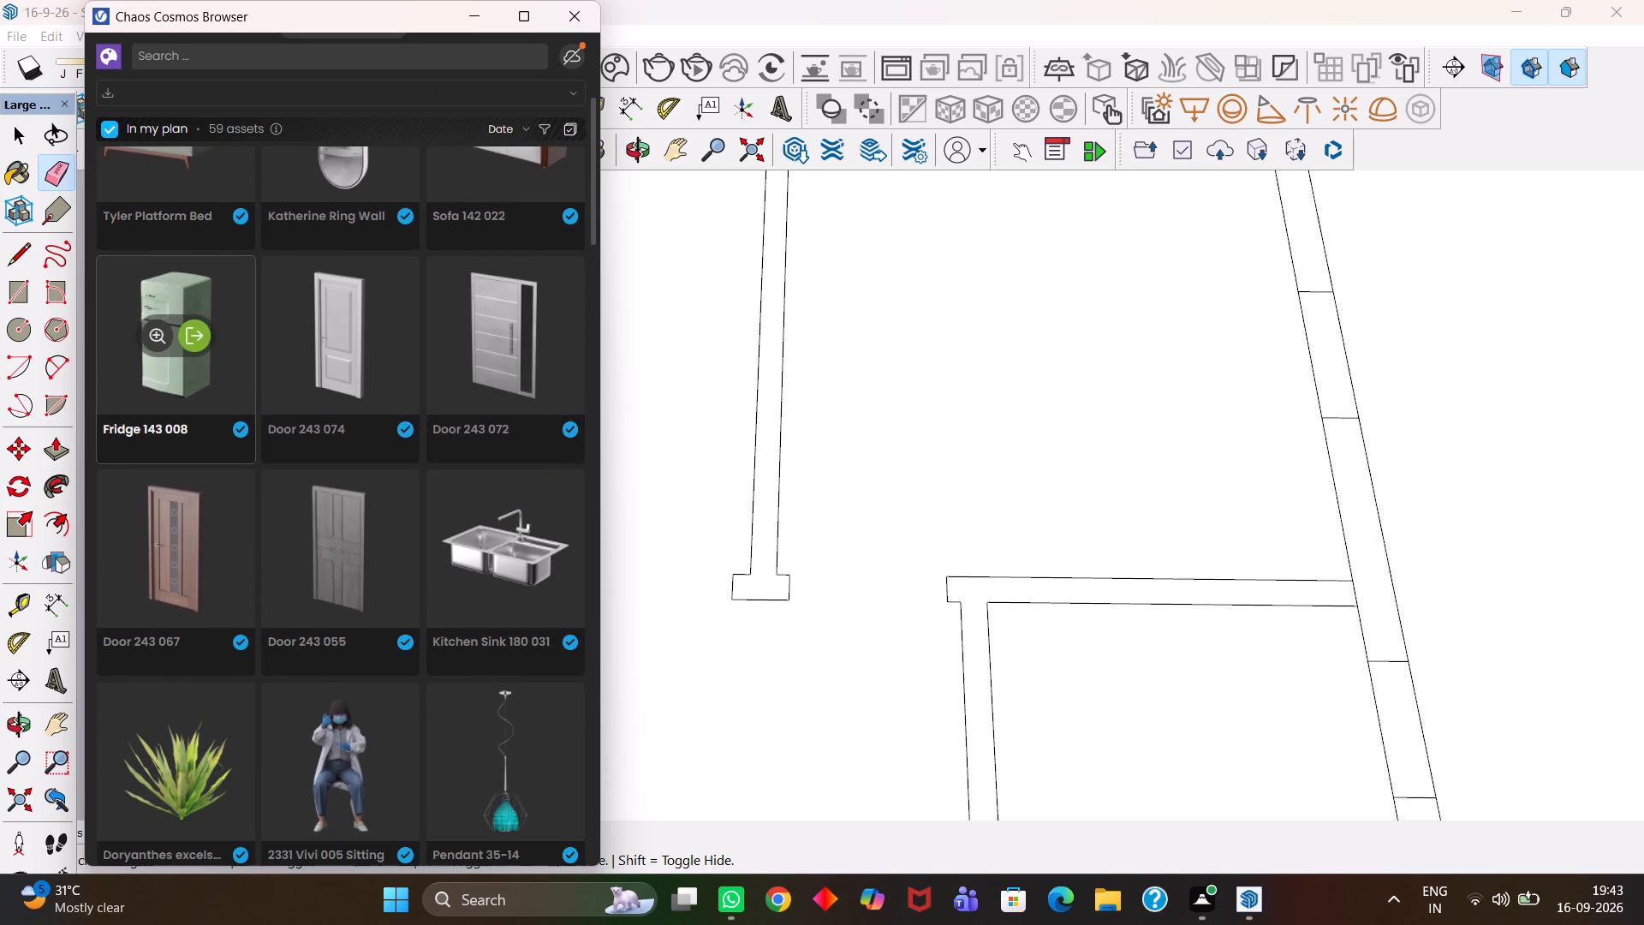
{"action": "scroll", "coordinate": [239, 384], "scroll_direction": "down", "scroll_amount": 1}
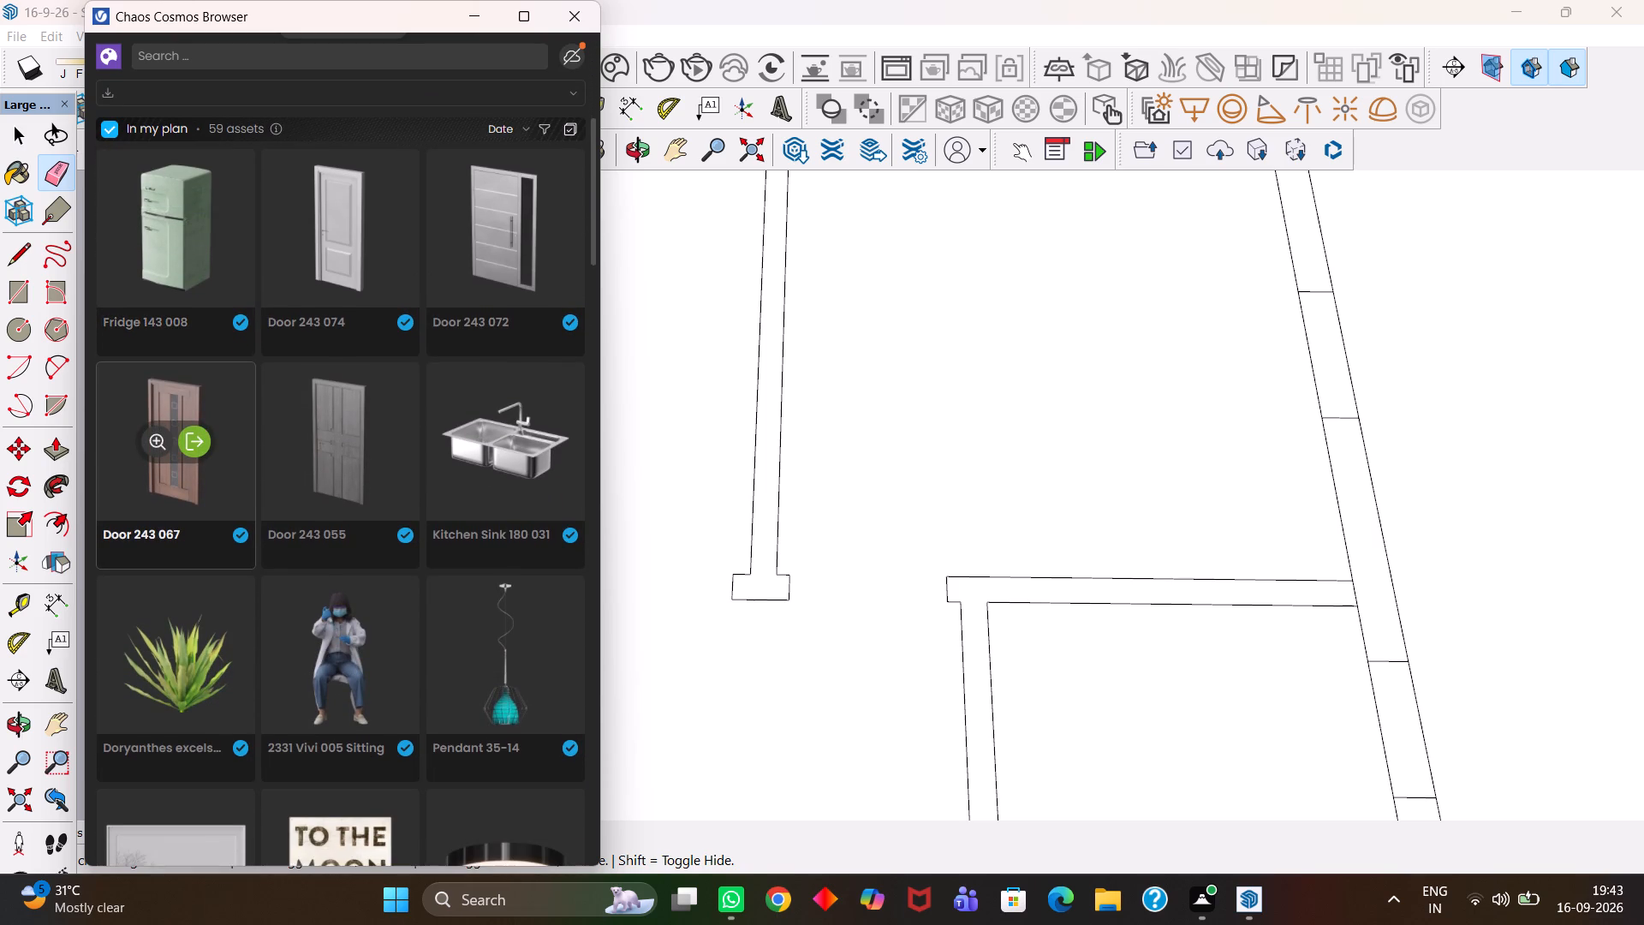
{"action": "scroll", "coordinate": [239, 384], "scroll_direction": "down", "scroll_amount": 2}
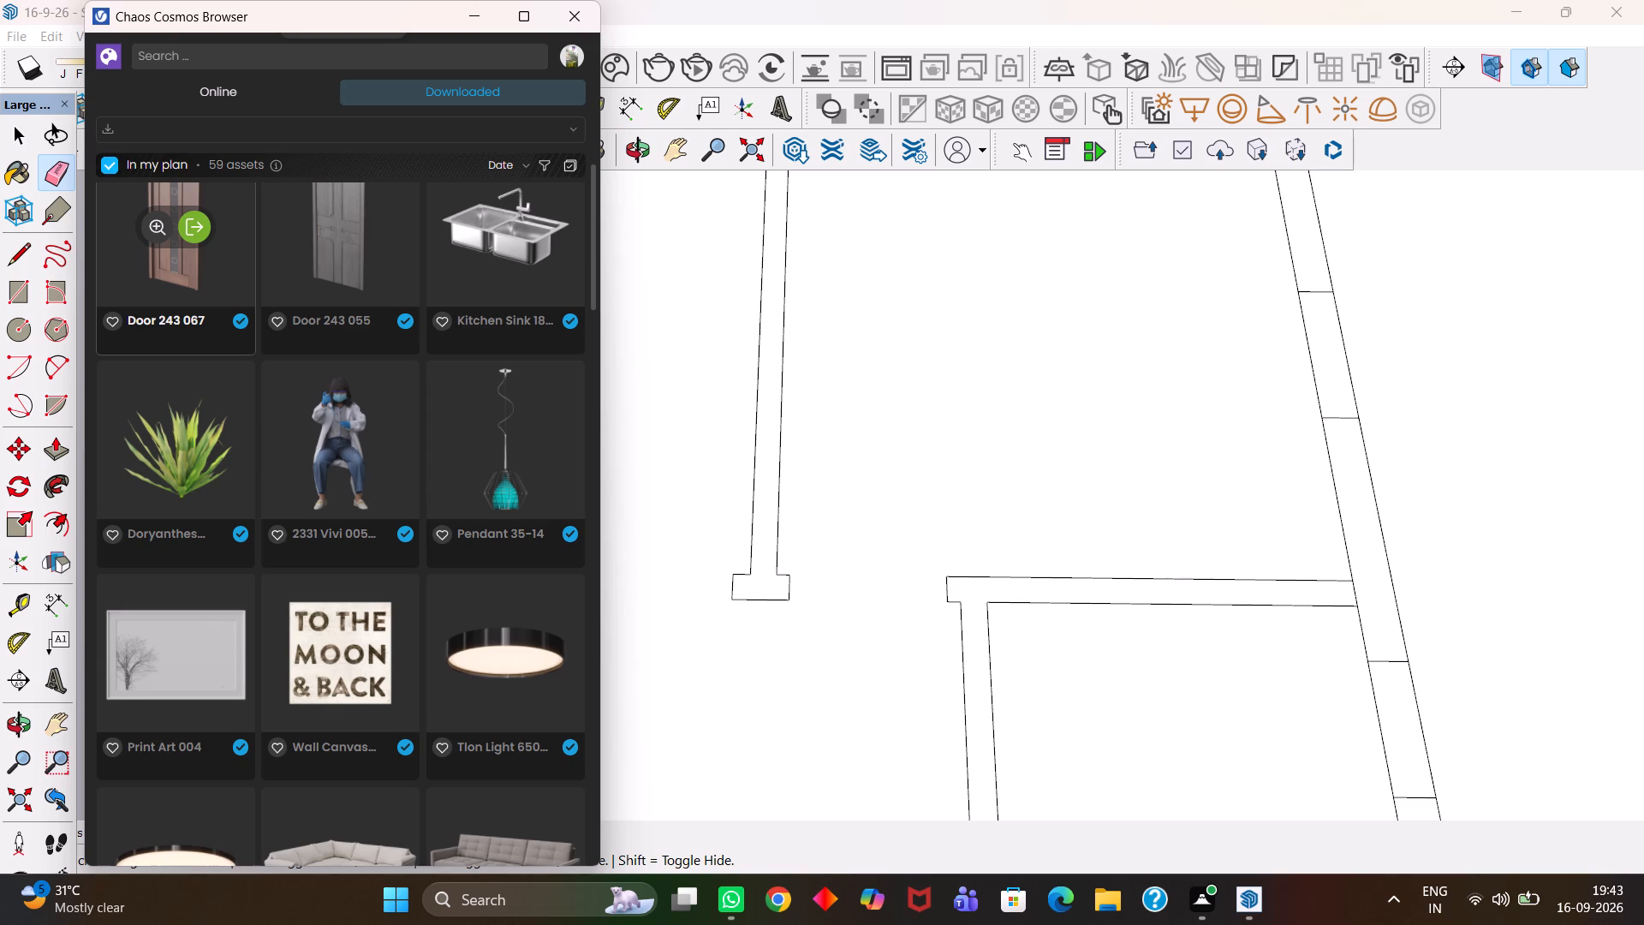
{"action": "scroll", "coordinate": [227, 335], "scroll_direction": "down", "scroll_amount": 2}
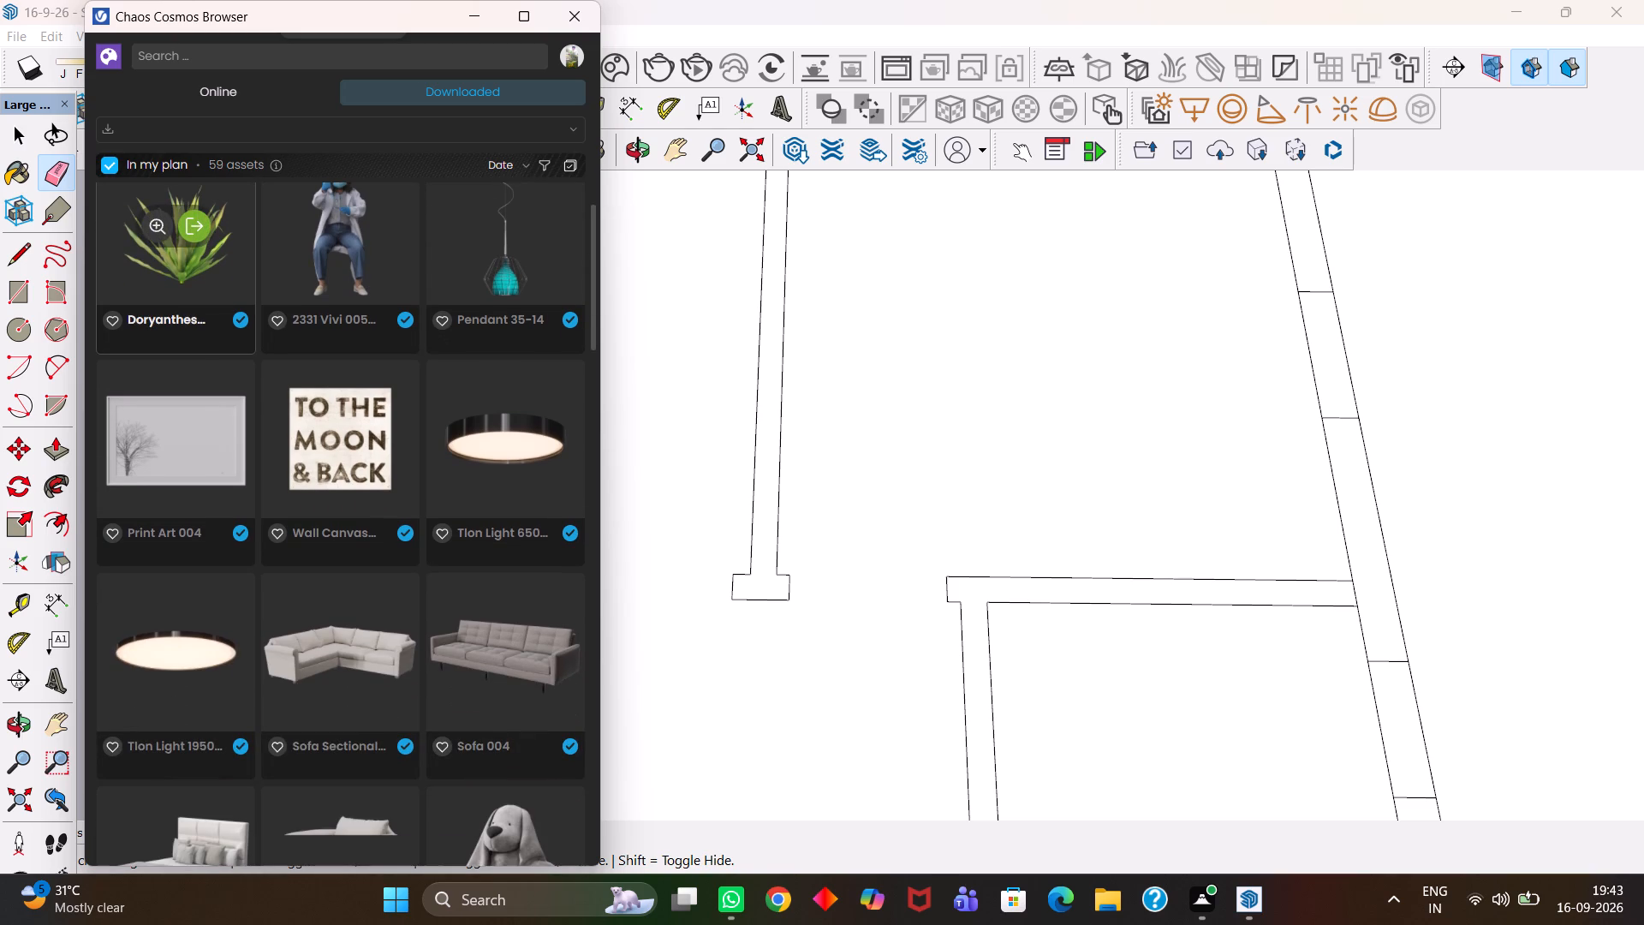
{"action": "scroll", "coordinate": [227, 335], "scroll_direction": "down", "scroll_amount": 1}
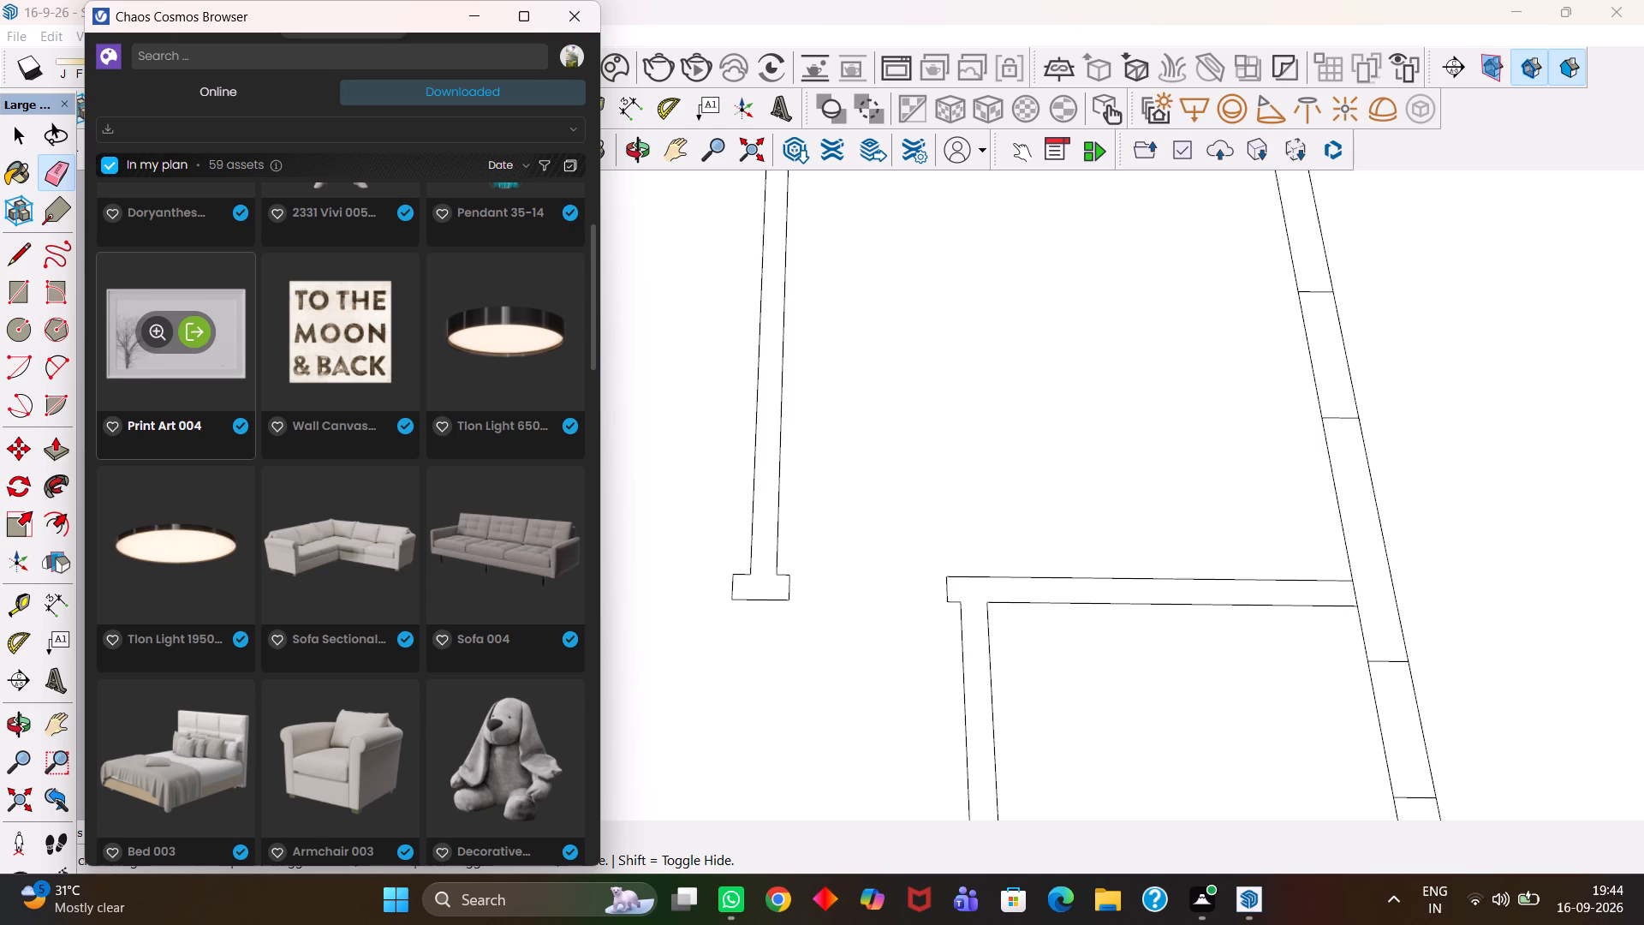
{"action": "scroll", "coordinate": [195, 303], "scroll_direction": "down", "scroll_amount": 1}
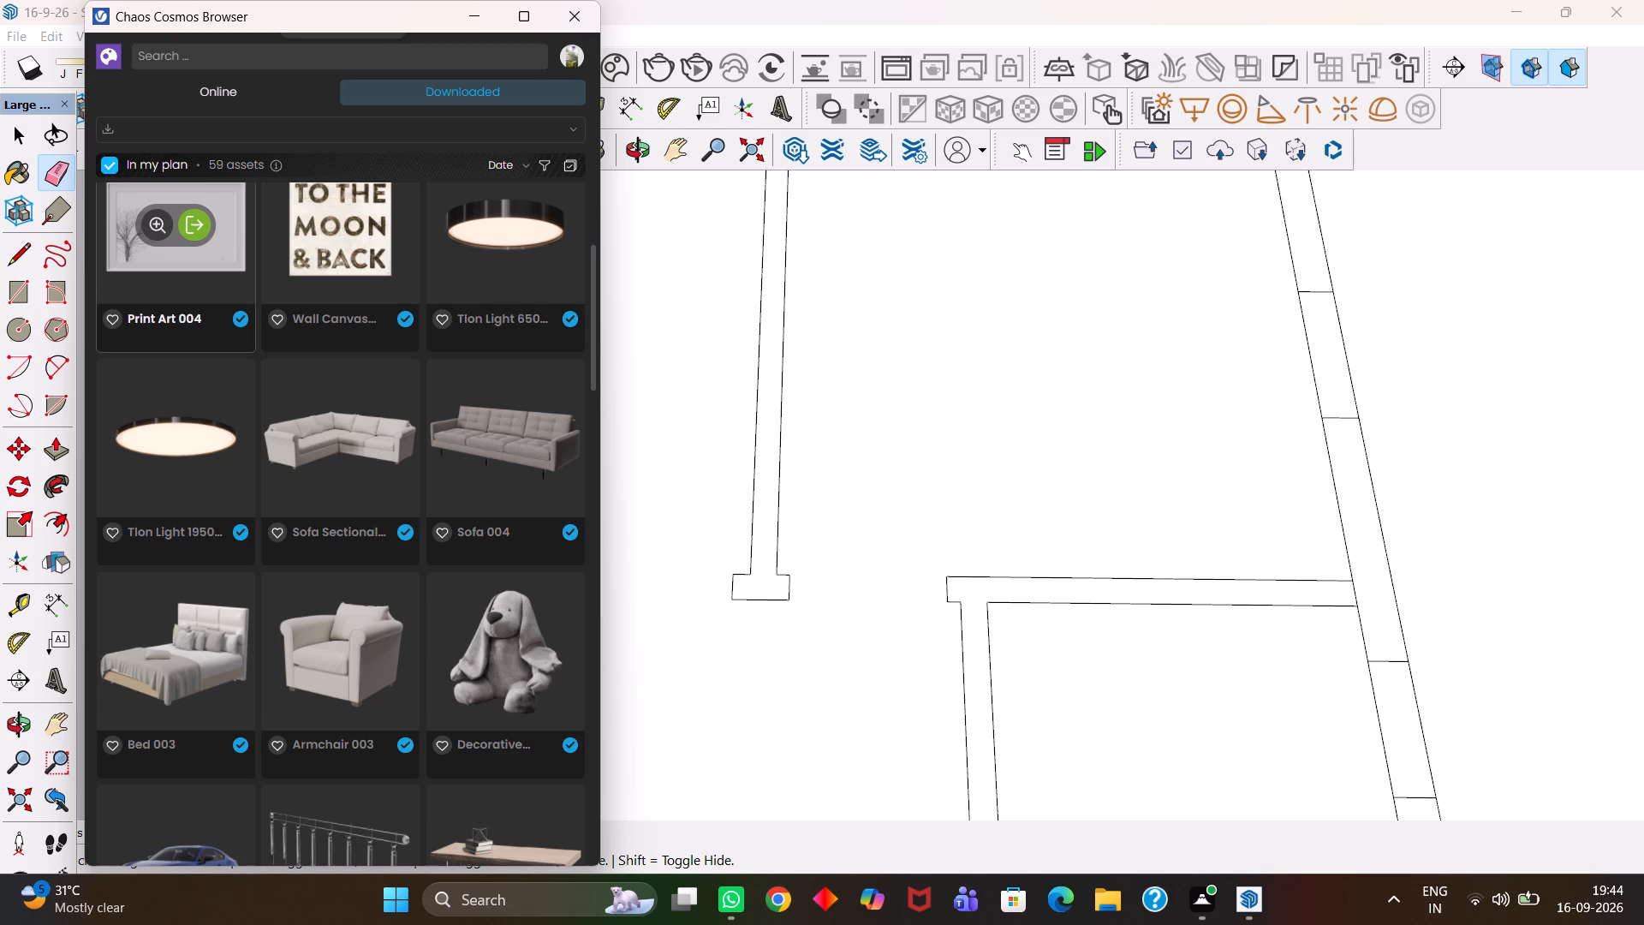
{"action": "scroll", "coordinate": [141, 337], "scroll_direction": "down", "scroll_amount": 1}
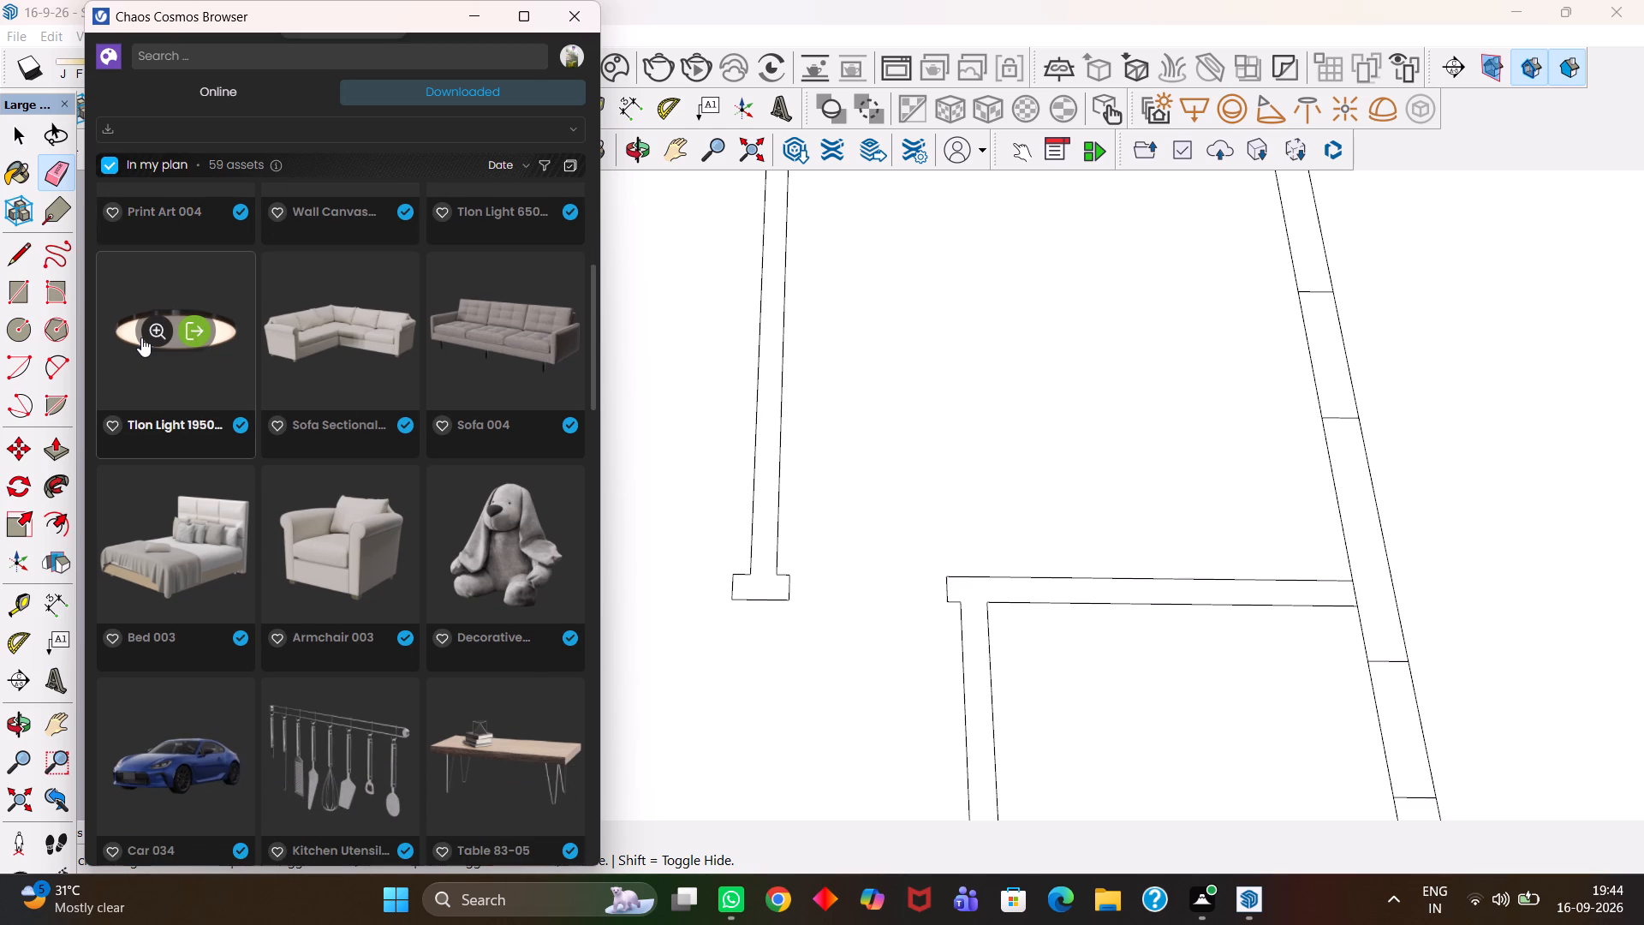
{"action": "scroll", "coordinate": [141, 337], "scroll_direction": "down", "scroll_amount": 2}
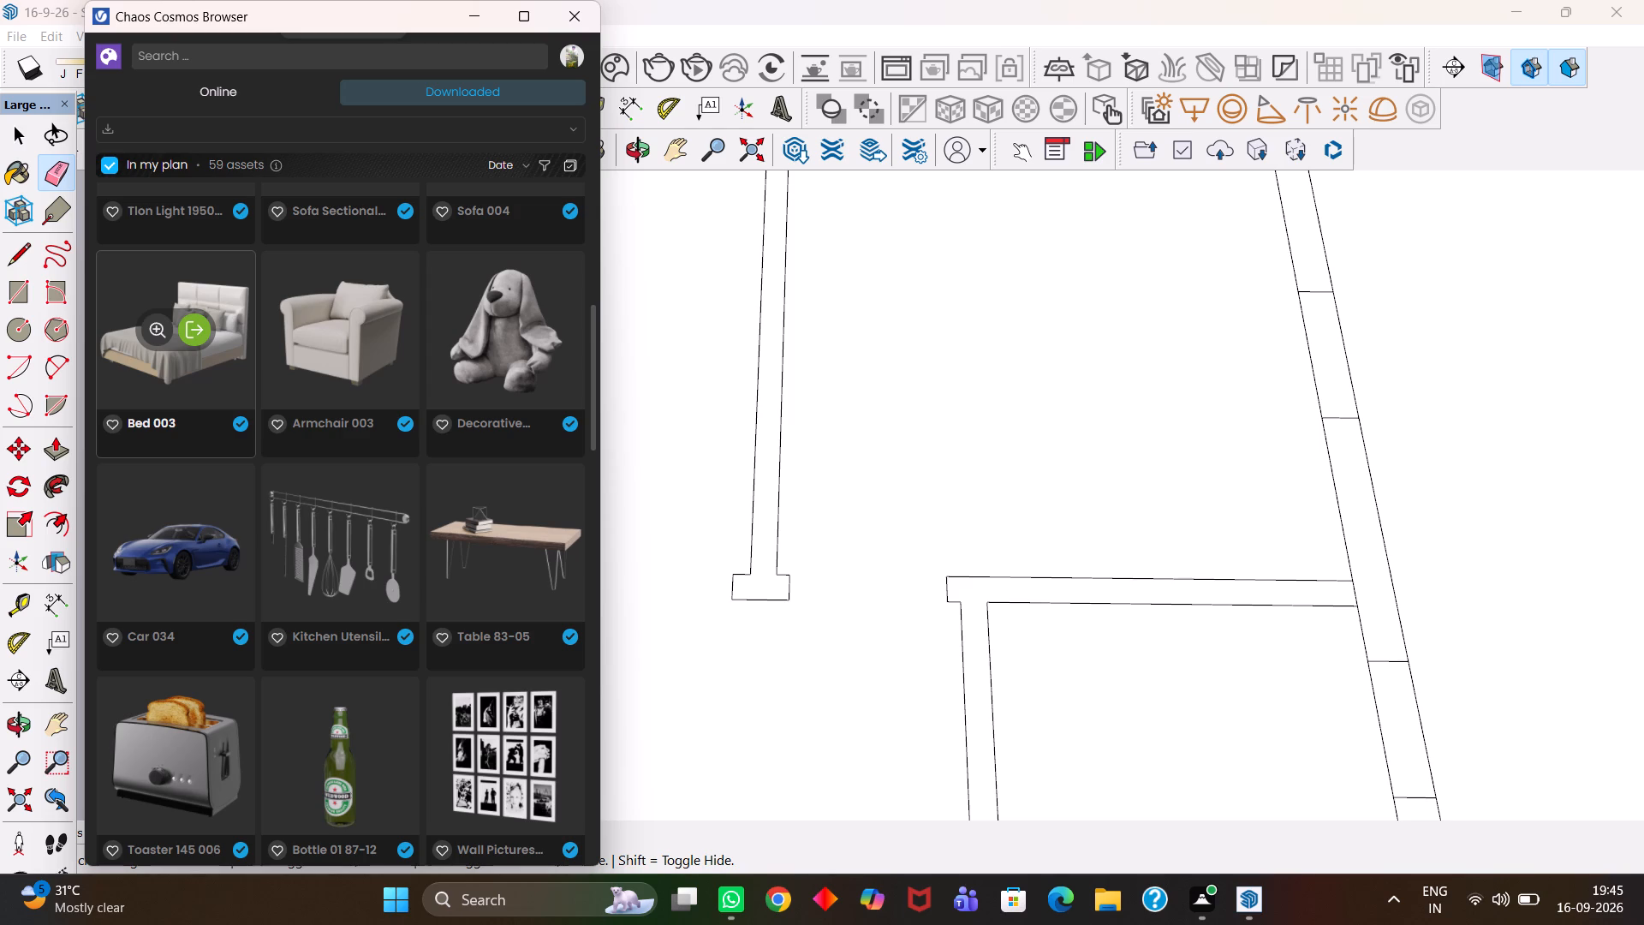
{"action": "scroll", "coordinate": [197, 254], "scroll_direction": "down", "scroll_amount": 1}
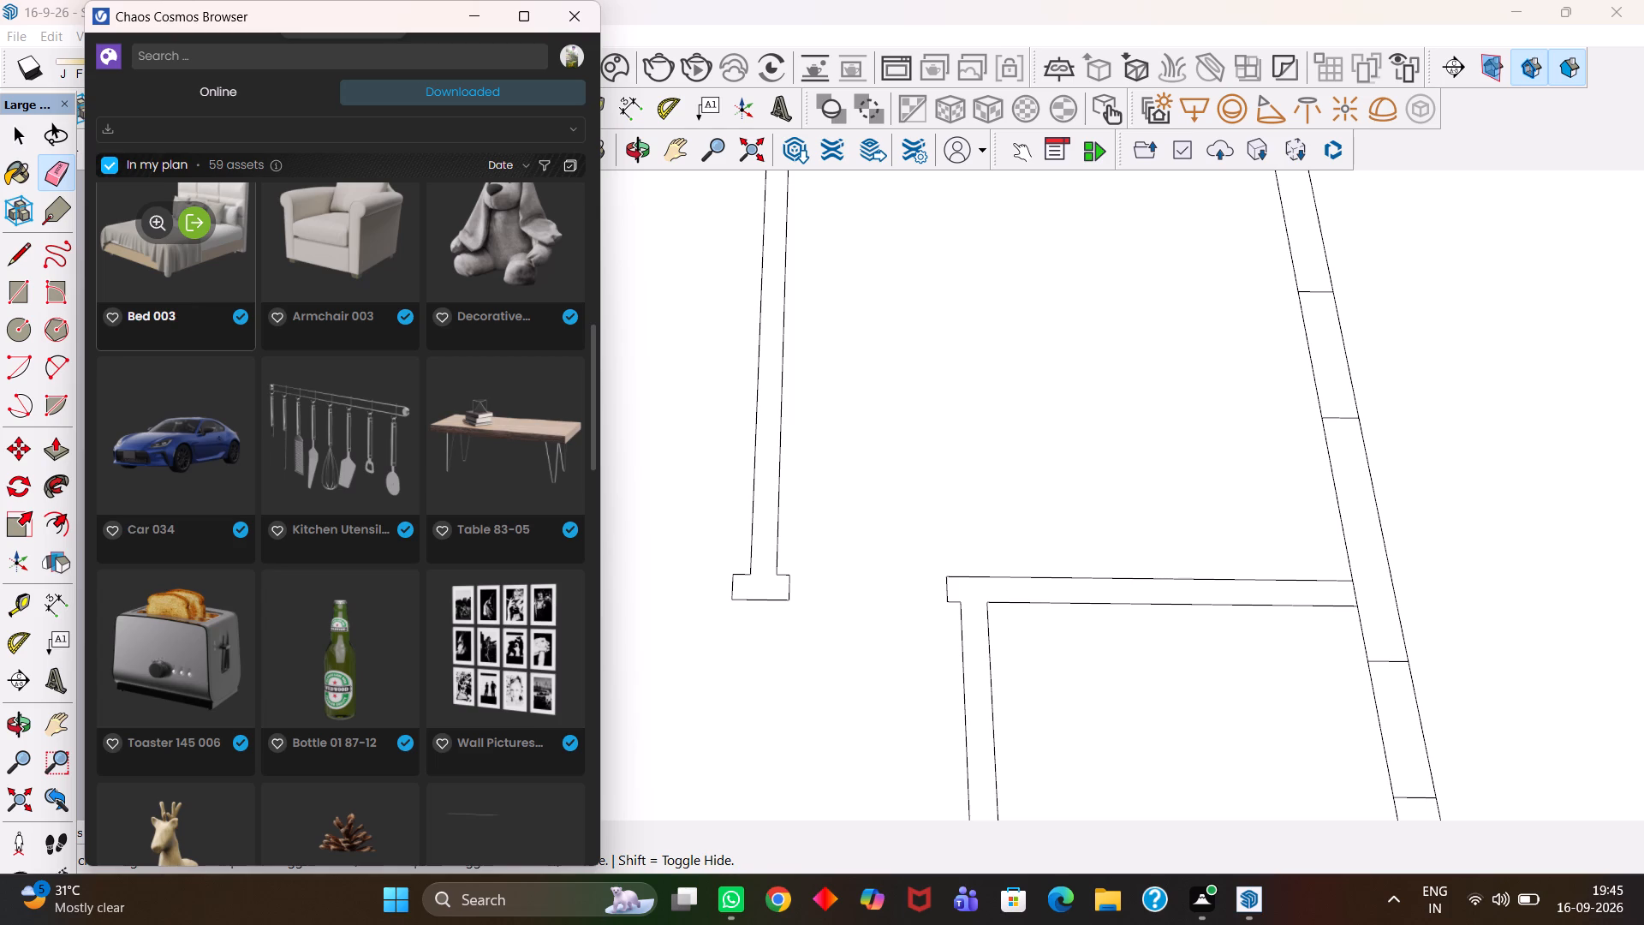
{"action": "scroll", "coordinate": [197, 257], "scroll_direction": "down", "scroll_amount": 2}
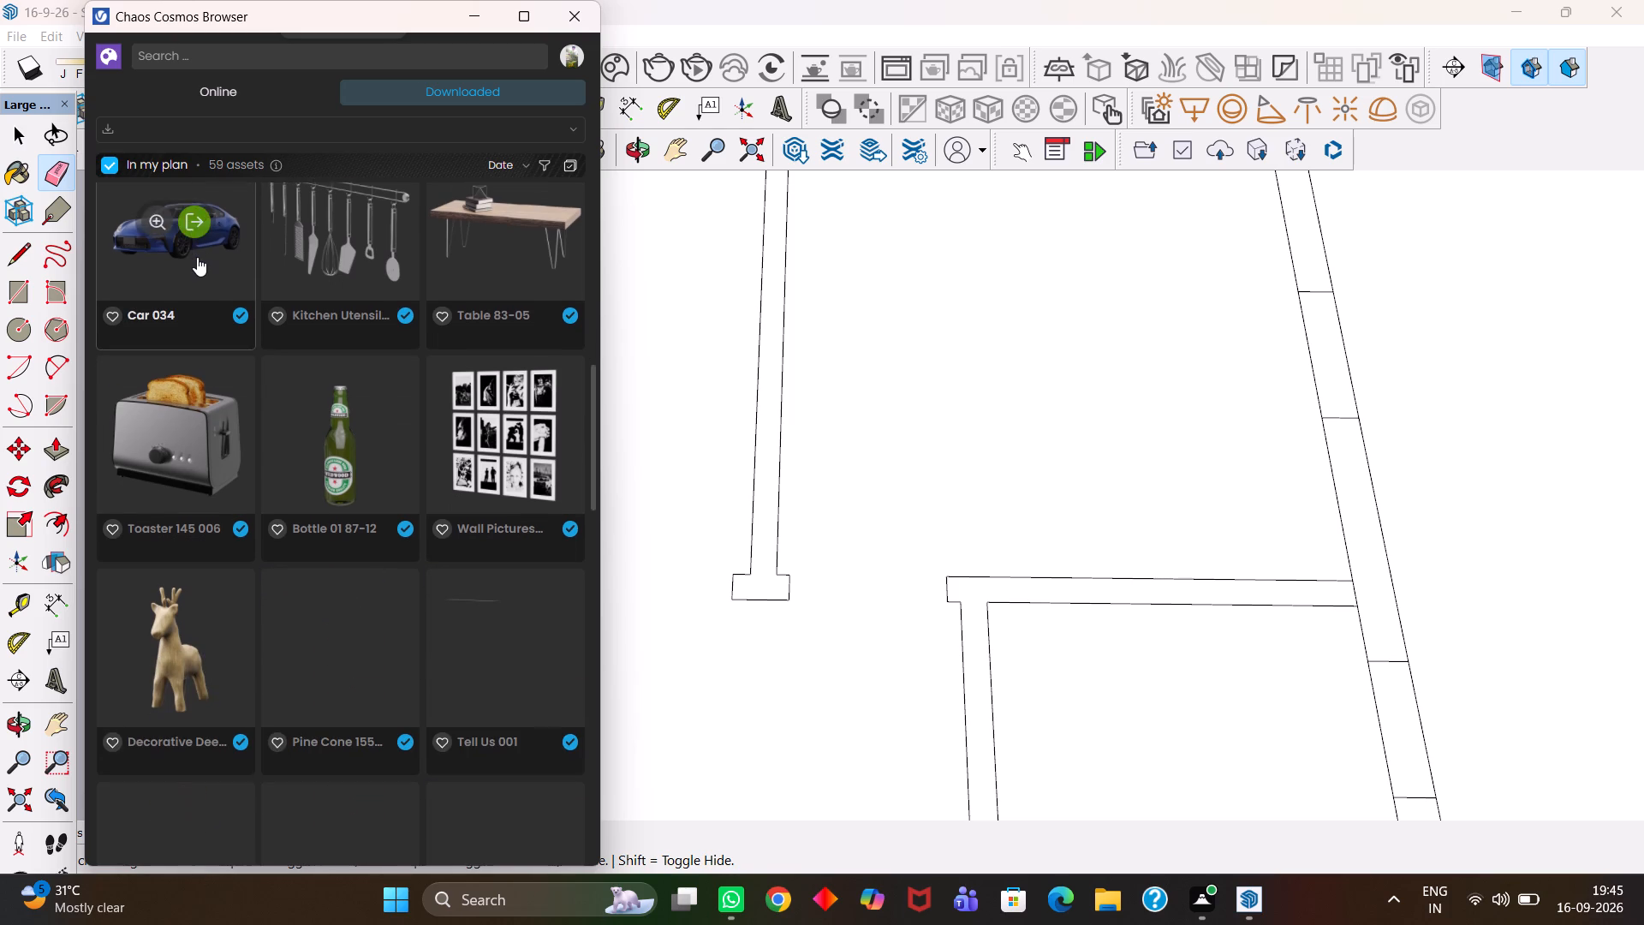
{"action": "scroll", "coordinate": [197, 257], "scroll_direction": "down", "scroll_amount": 2}
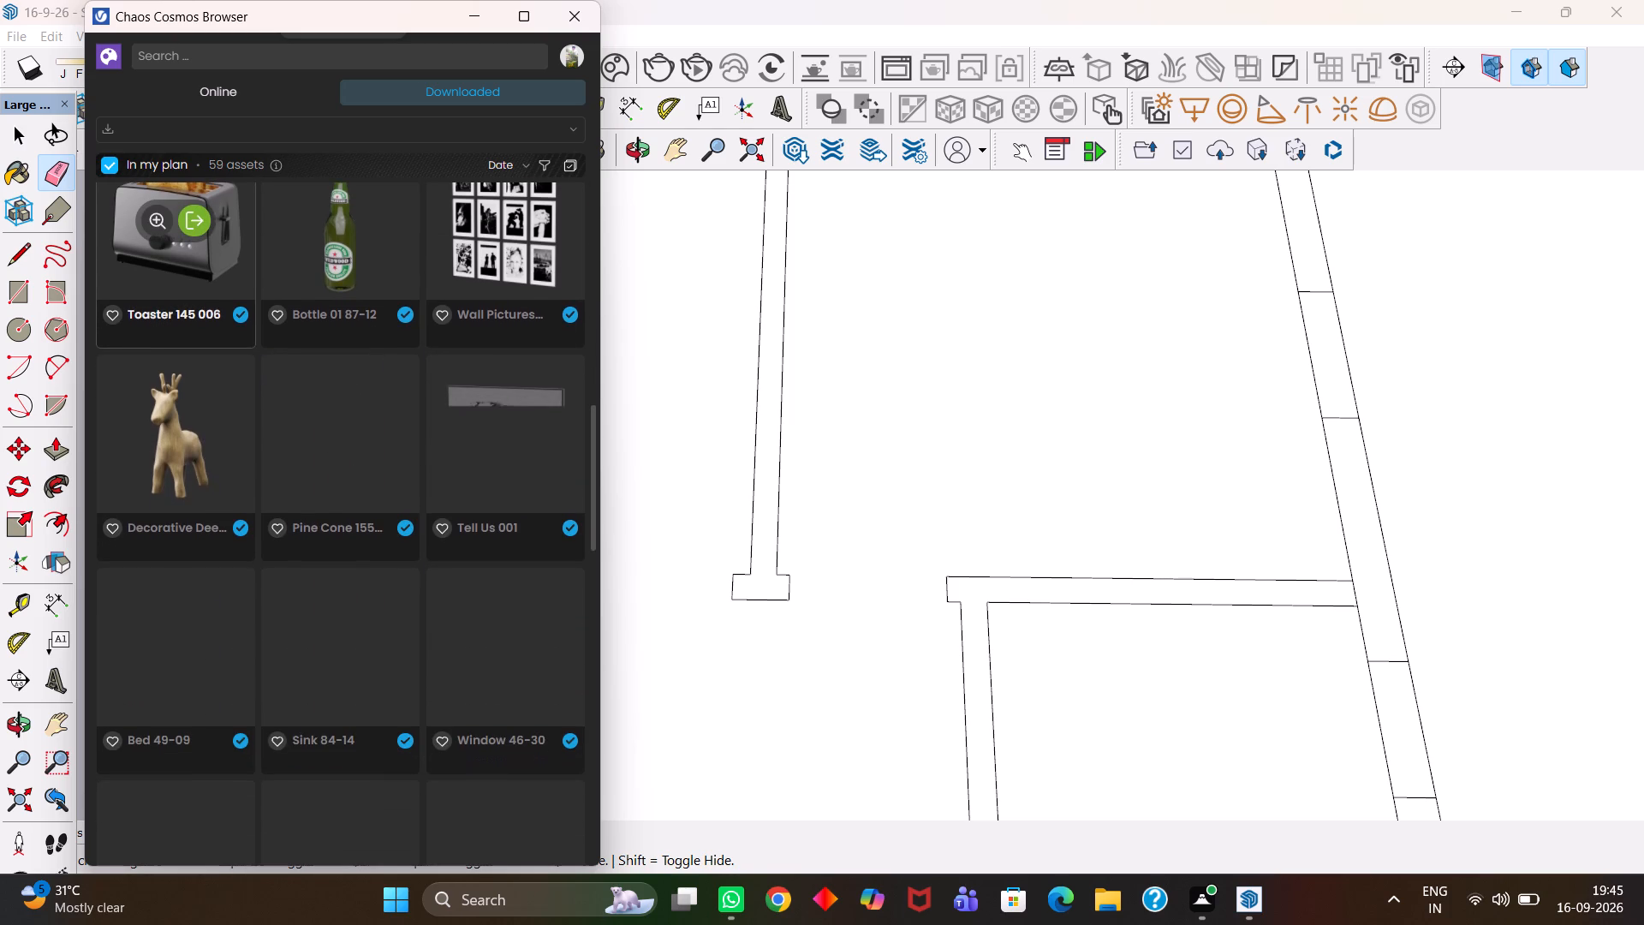
{"action": "scroll", "coordinate": [197, 257], "scroll_direction": "down", "scroll_amount": 1}
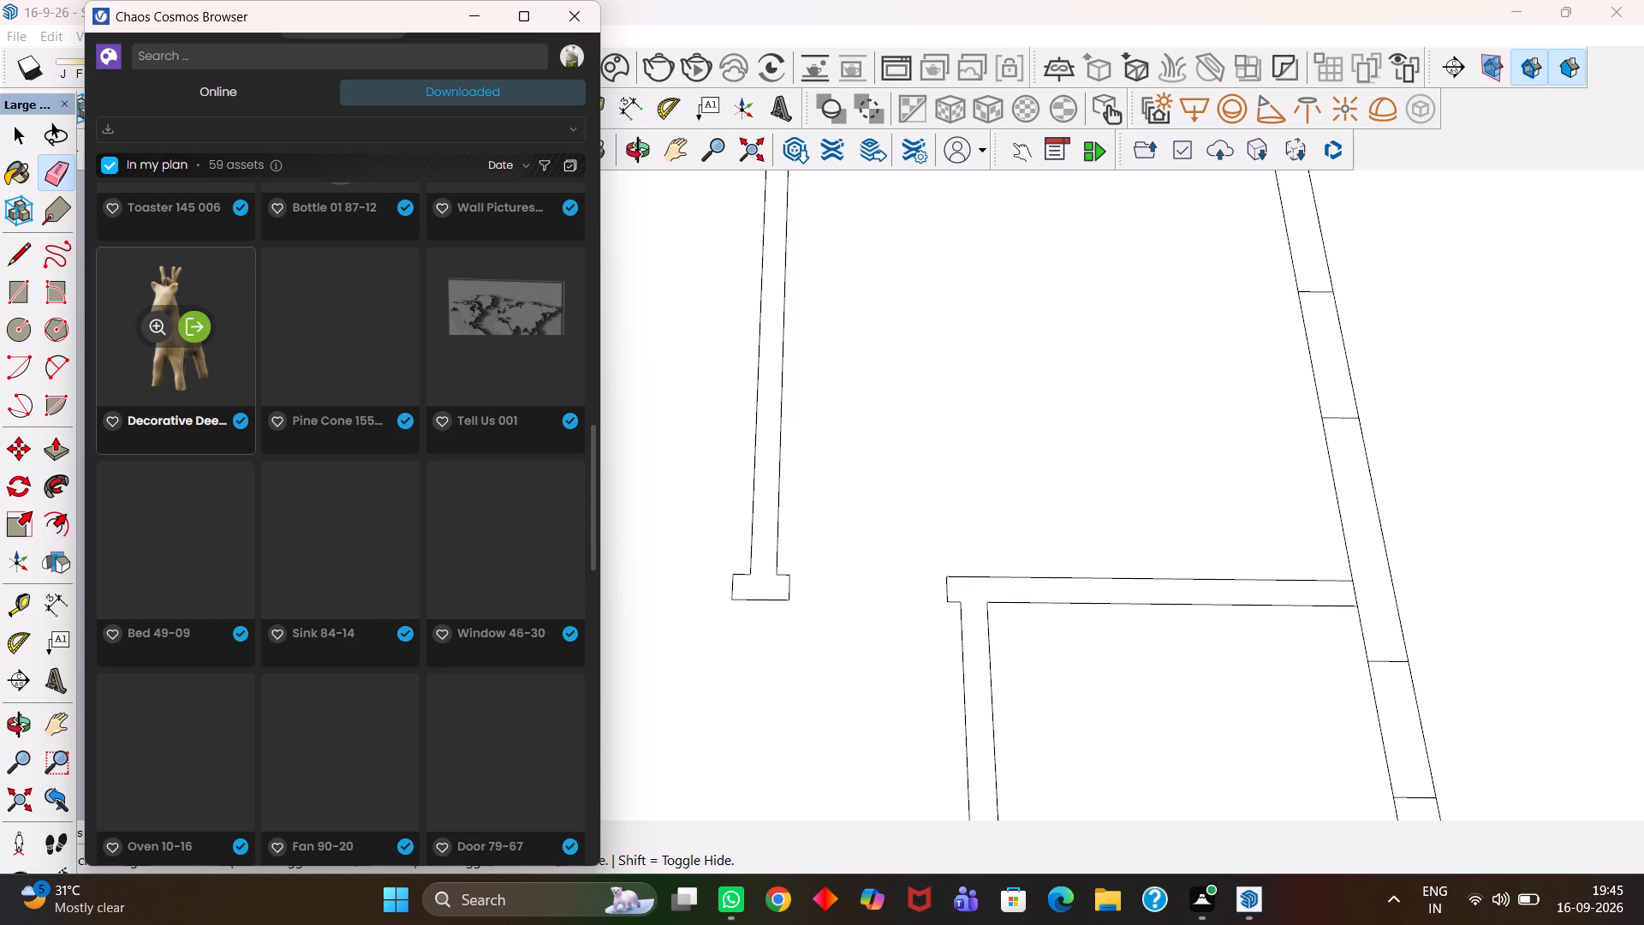
{"action": "scroll", "coordinate": [197, 257], "scroll_direction": "down", "scroll_amount": 1}
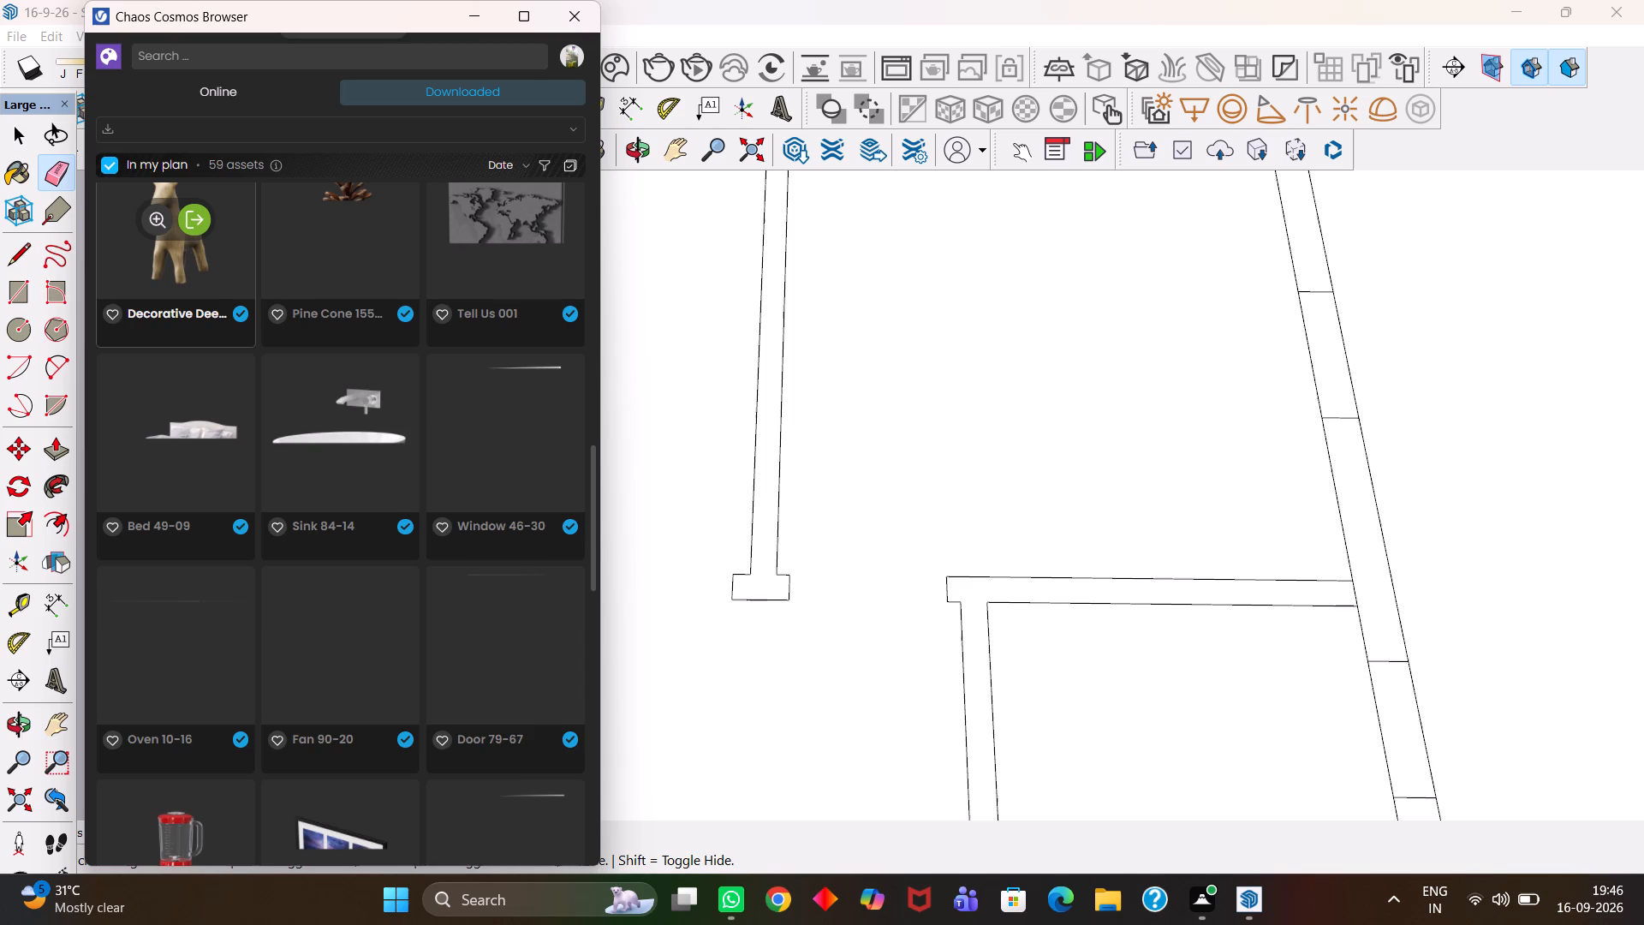
{"action": "scroll", "coordinate": [197, 260], "scroll_direction": "down", "scroll_amount": 2}
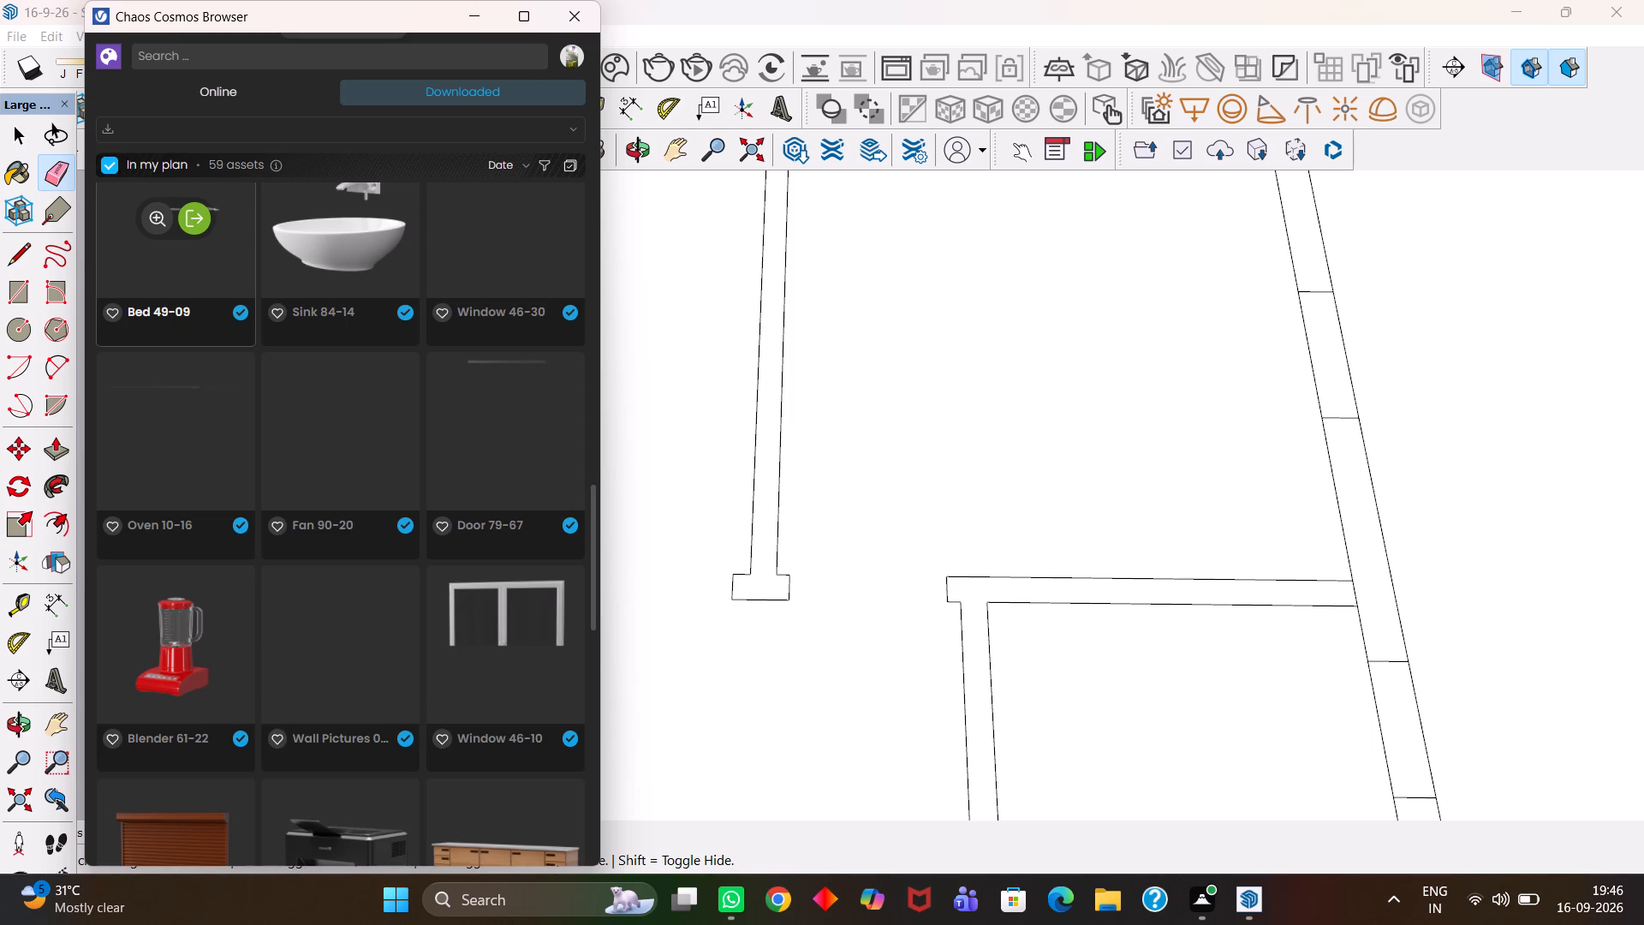
{"action": "scroll", "coordinate": [197, 261], "scroll_direction": "down", "scroll_amount": 1}
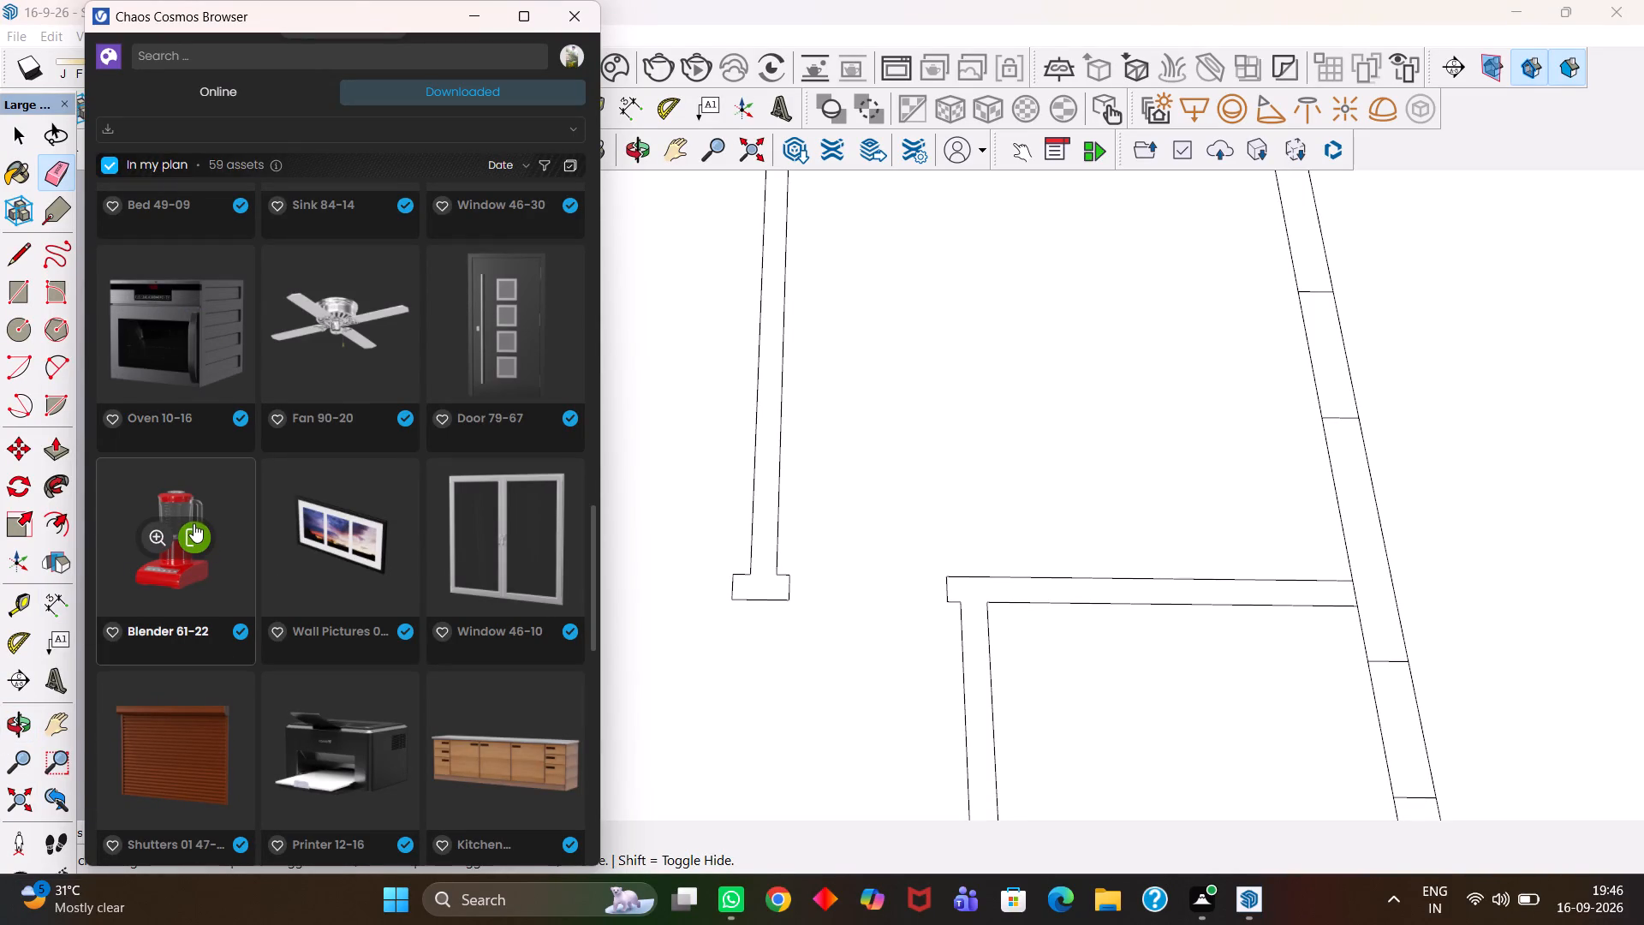
Import the downloaded Blender 61-22 asset, place two copies outside the floor plan's left wall, and minimize the asset browser.
{"action": "triple_click", "coordinate": [194, 524]}
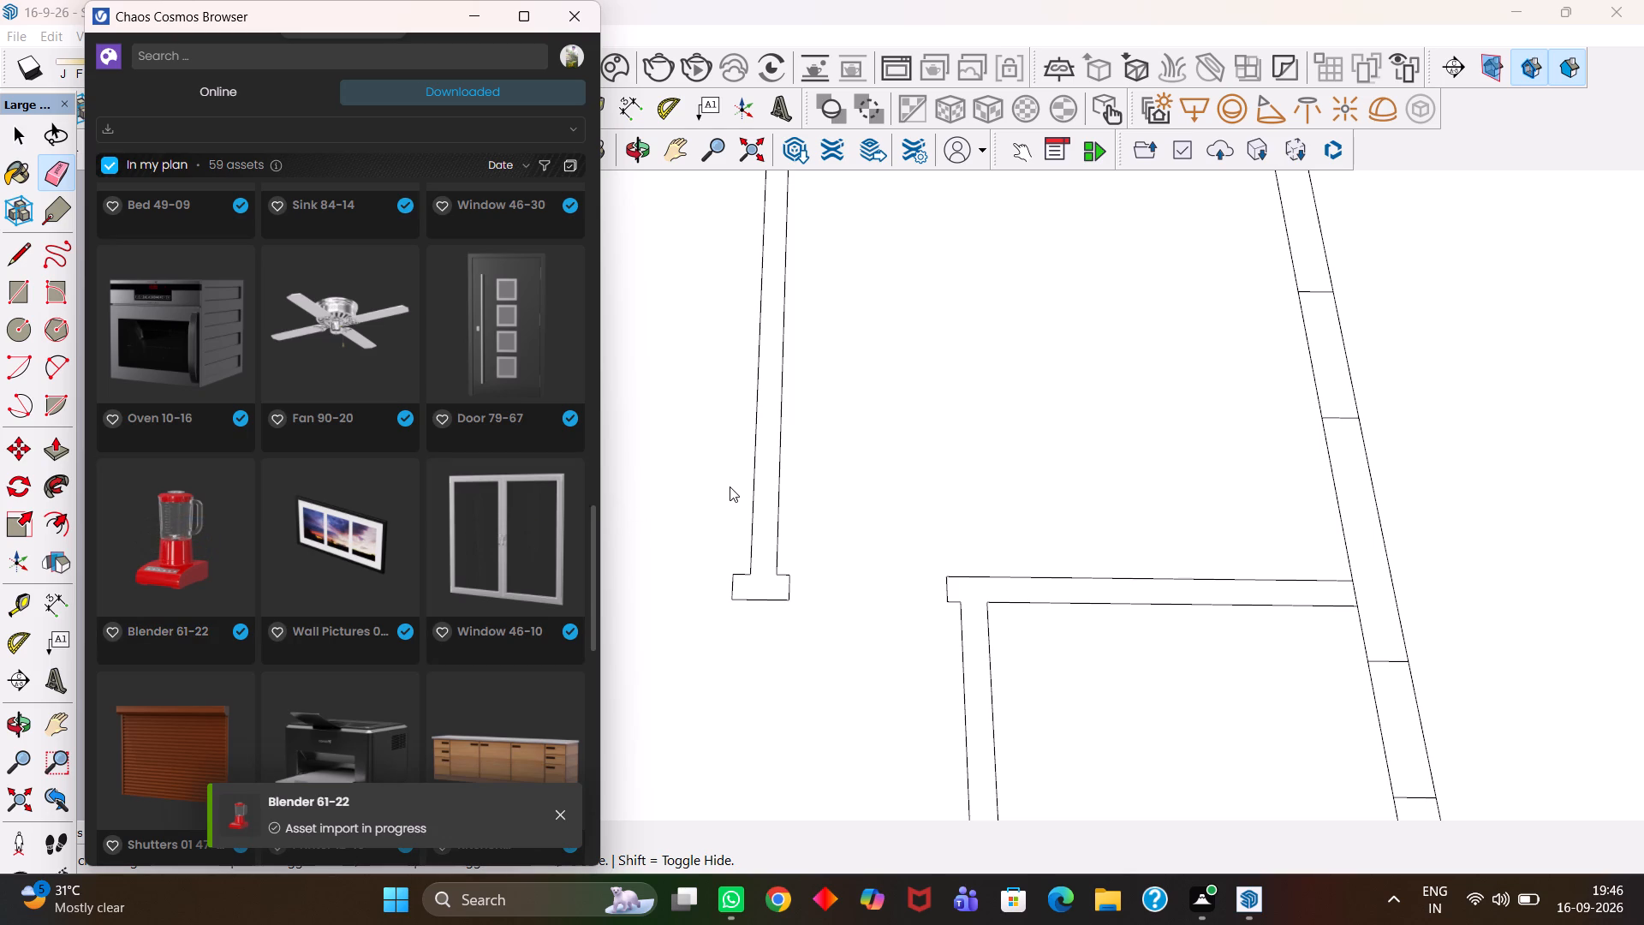
{"action": "scroll", "coordinate": [730, 486], "scroll_direction": "down", "scroll_amount": 3}
{"action": "scroll", "coordinate": [661, 533], "scroll_direction": "down", "scroll_amount": 3}
{"action": "left_click", "coordinate": [195, 530]}
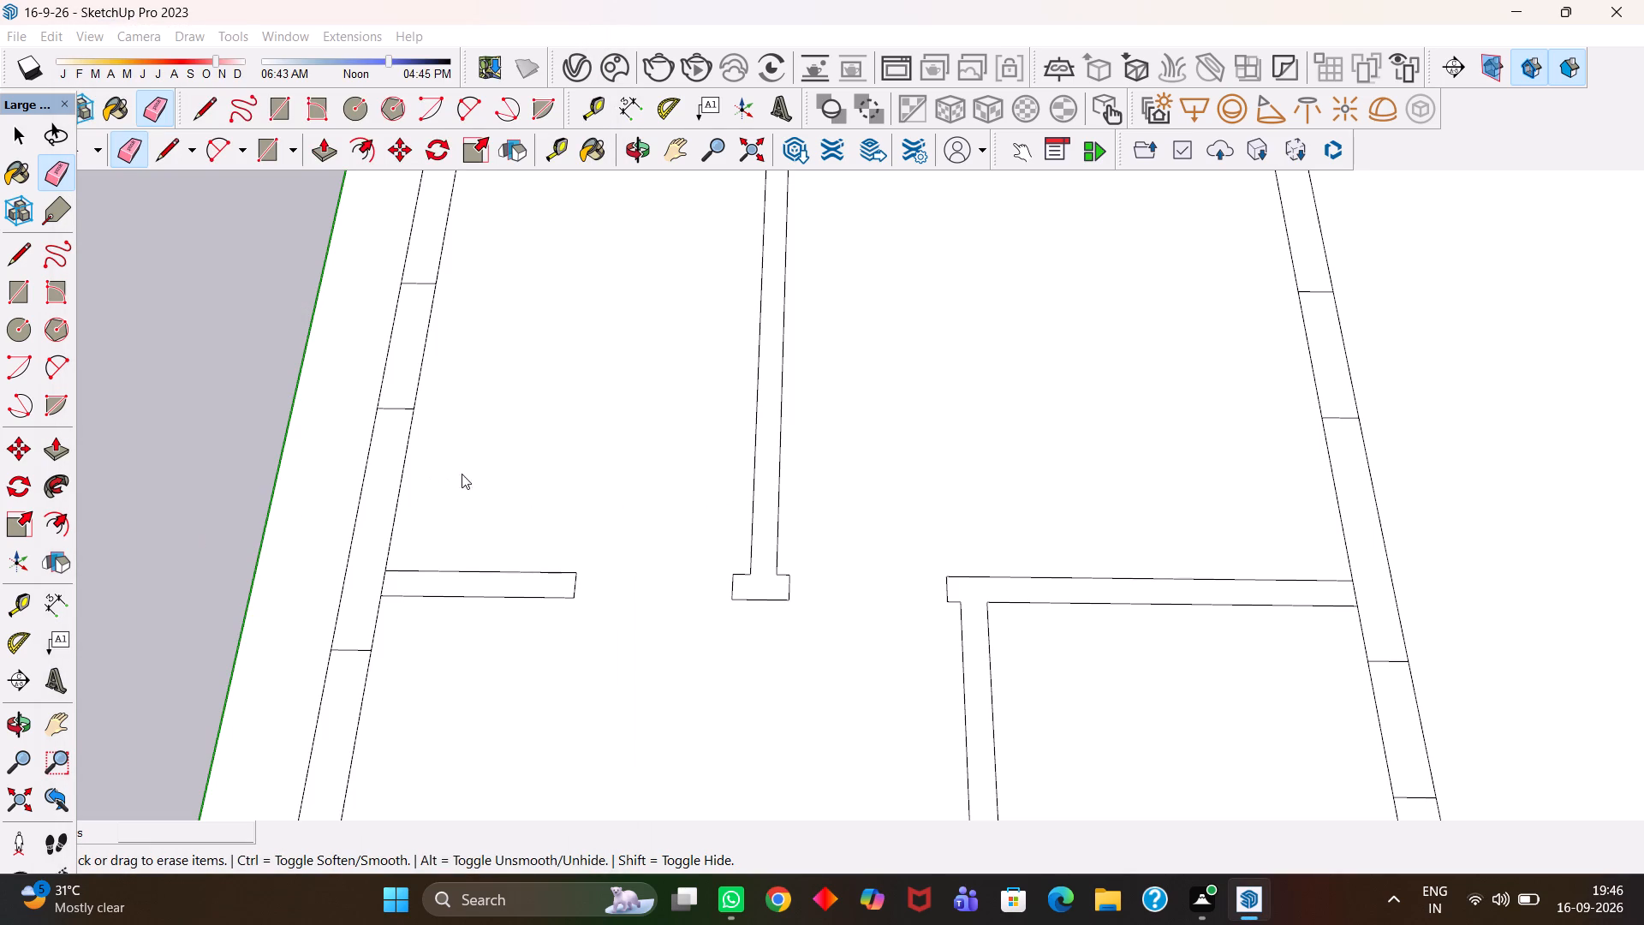
{"action": "scroll", "coordinate": [467, 474], "scroll_direction": "down", "scroll_amount": 5}
{"action": "left_click", "coordinate": [344, 486]}
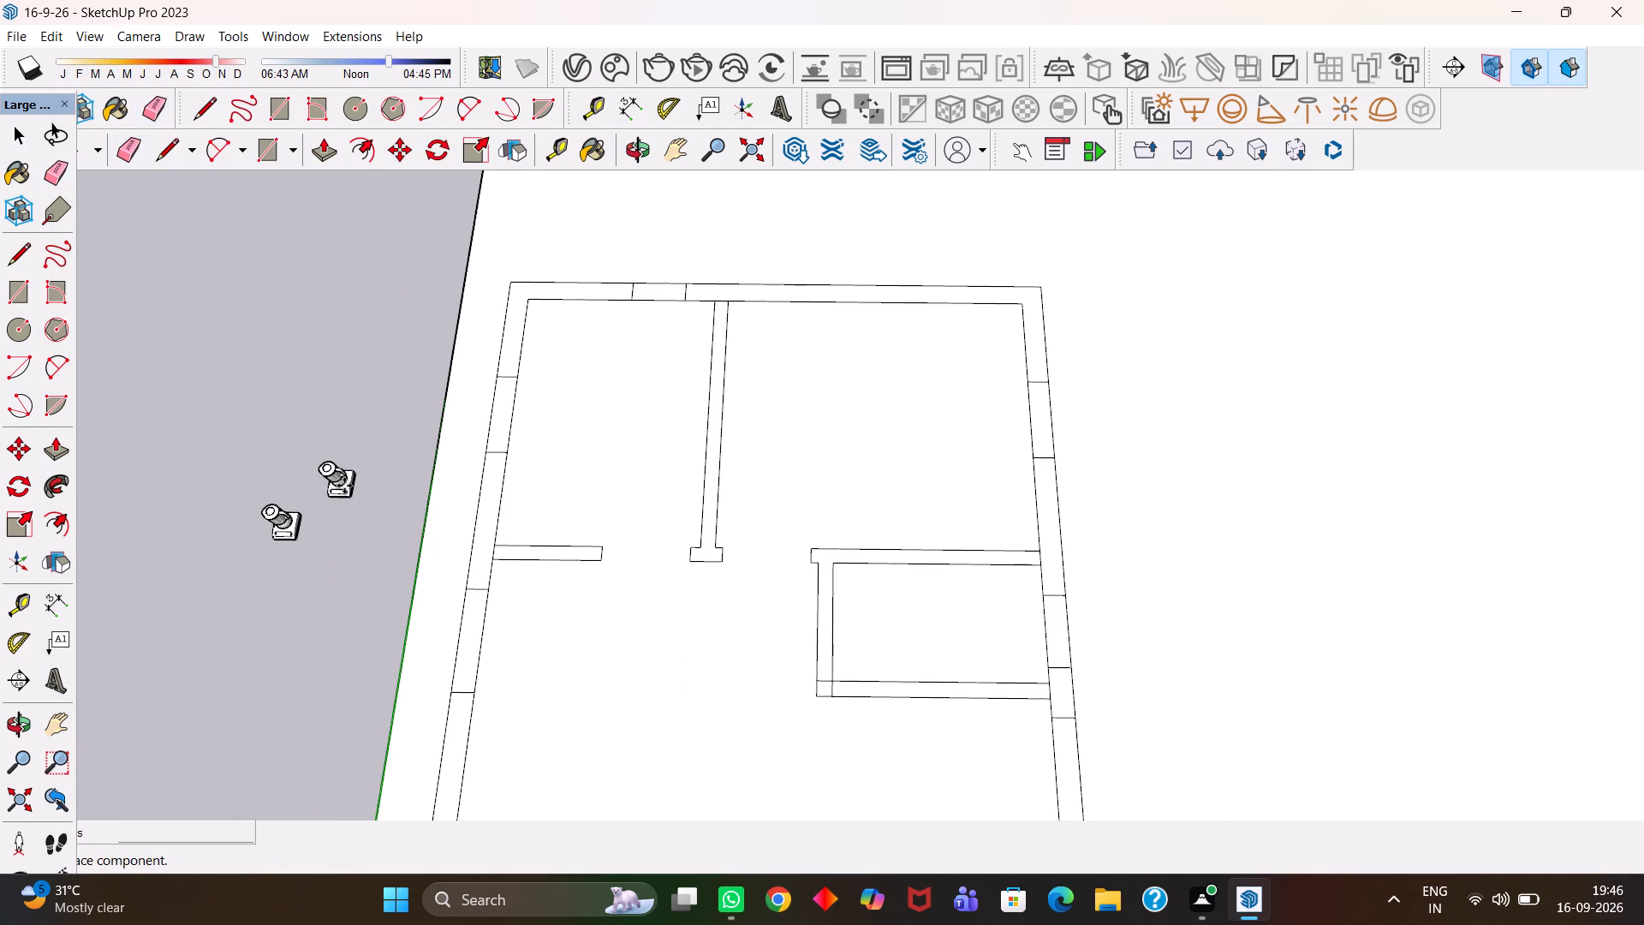
{"action": "key", "text": "Escape"}
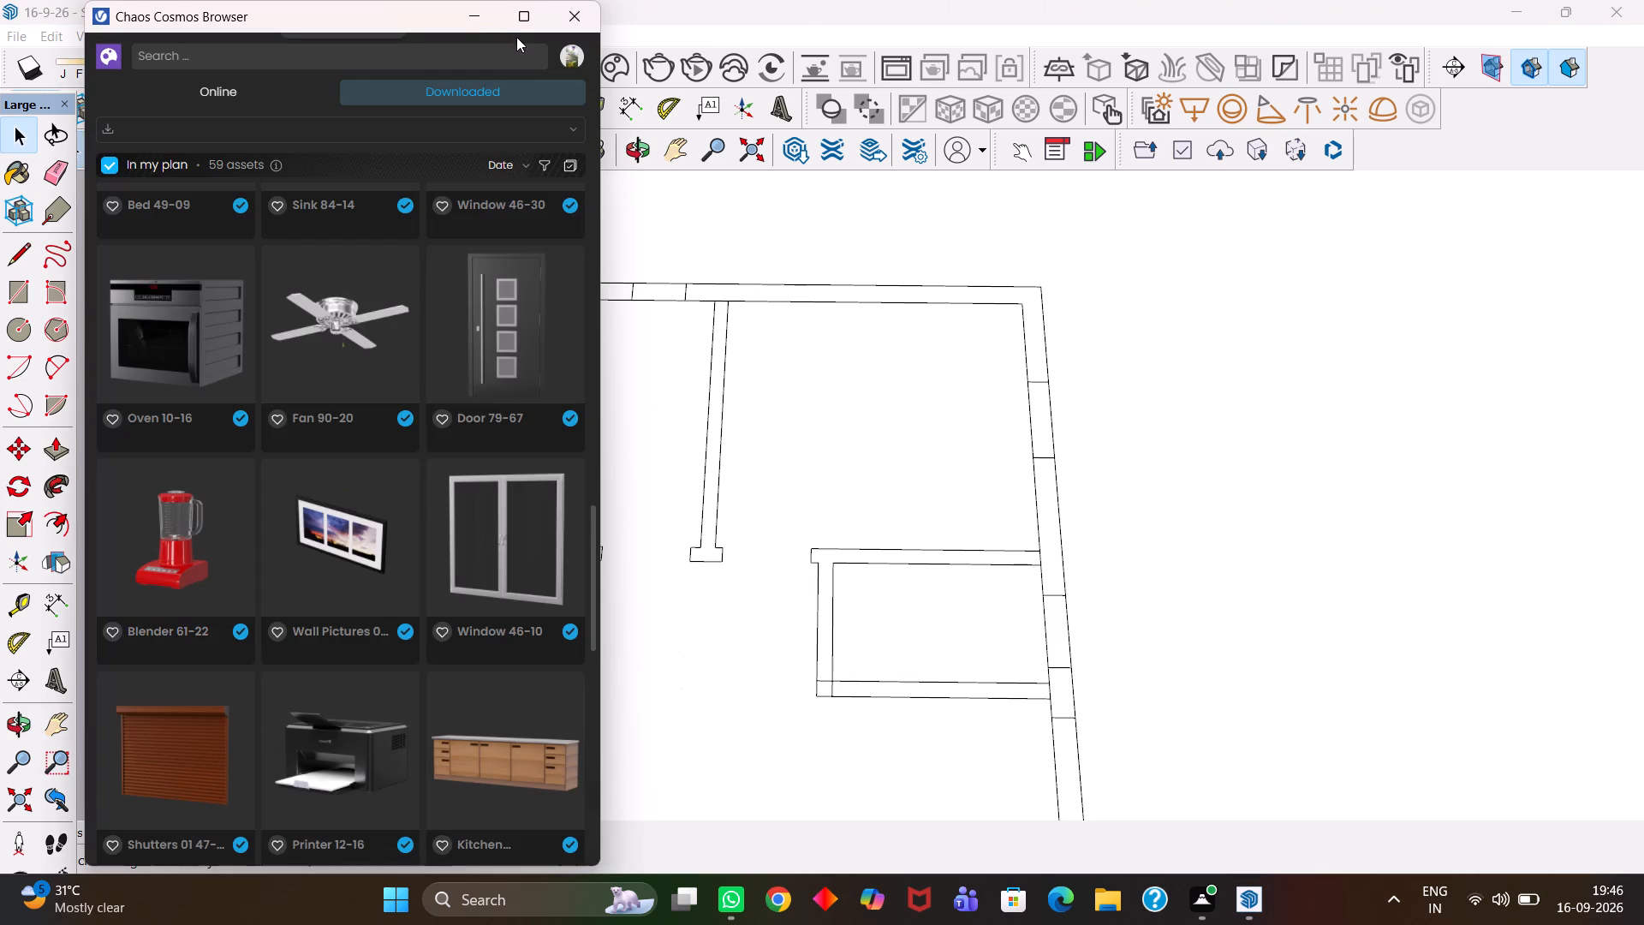
{"action": "left_click", "coordinate": [470, 12]}
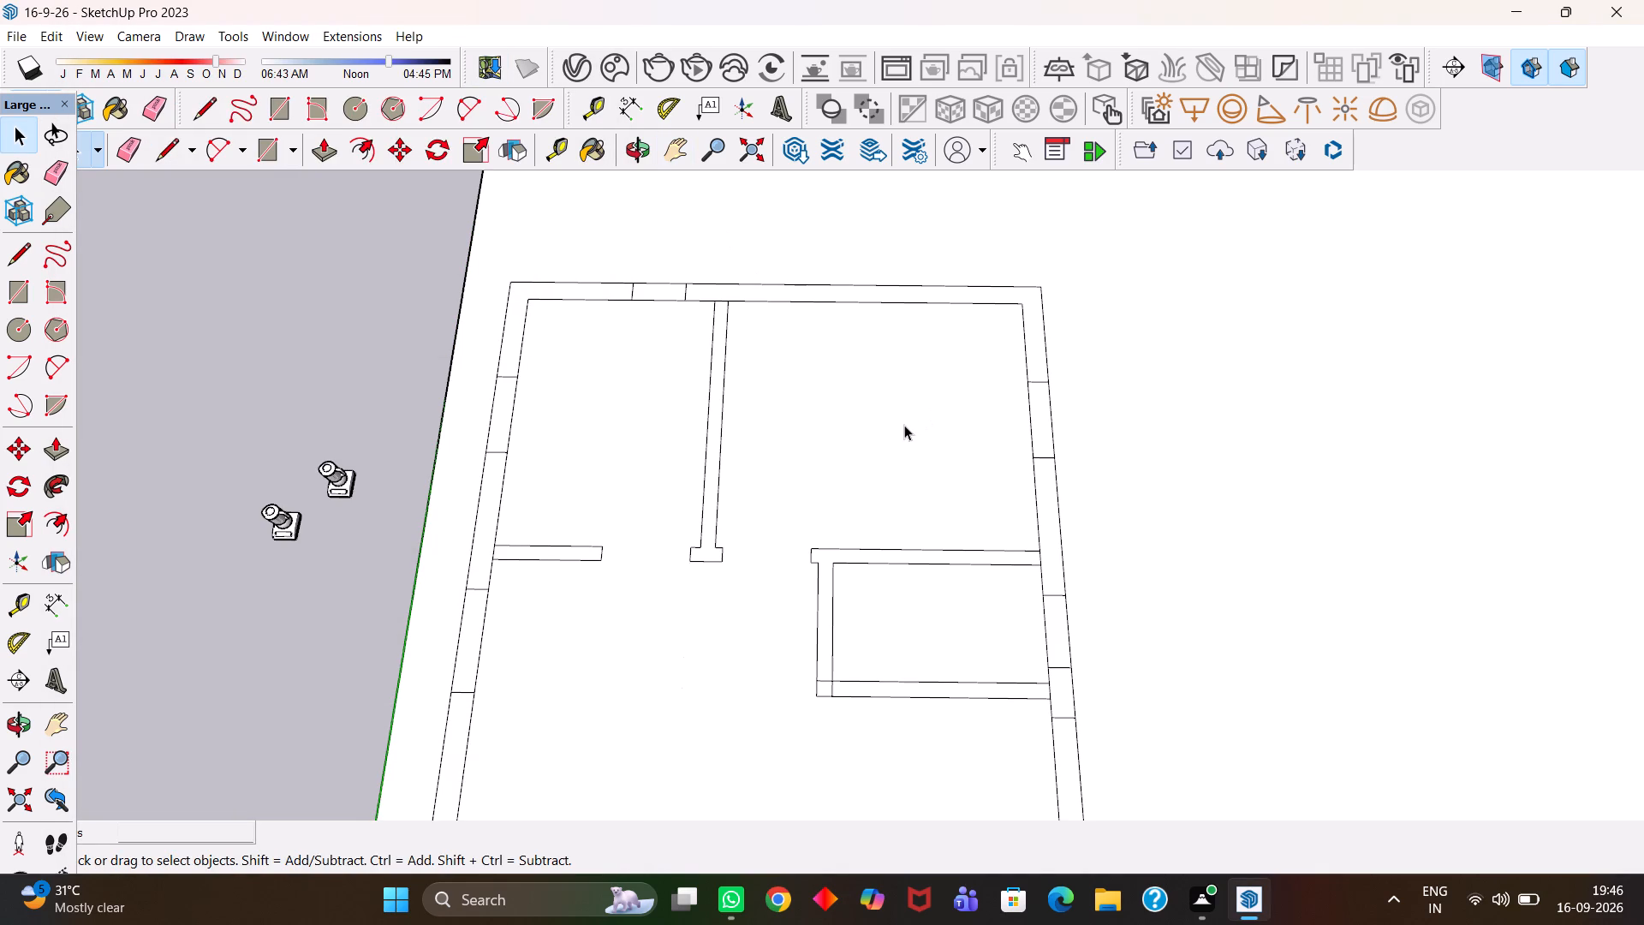
Erase the short line separating the upper vertical partition from the top outer wall.
{"action": "key", "text": "h"}
{"action": "left_click_drag", "start_coordinate": [865, 429], "coordinate": [867, 525]}
{"action": "key", "text": "h"}
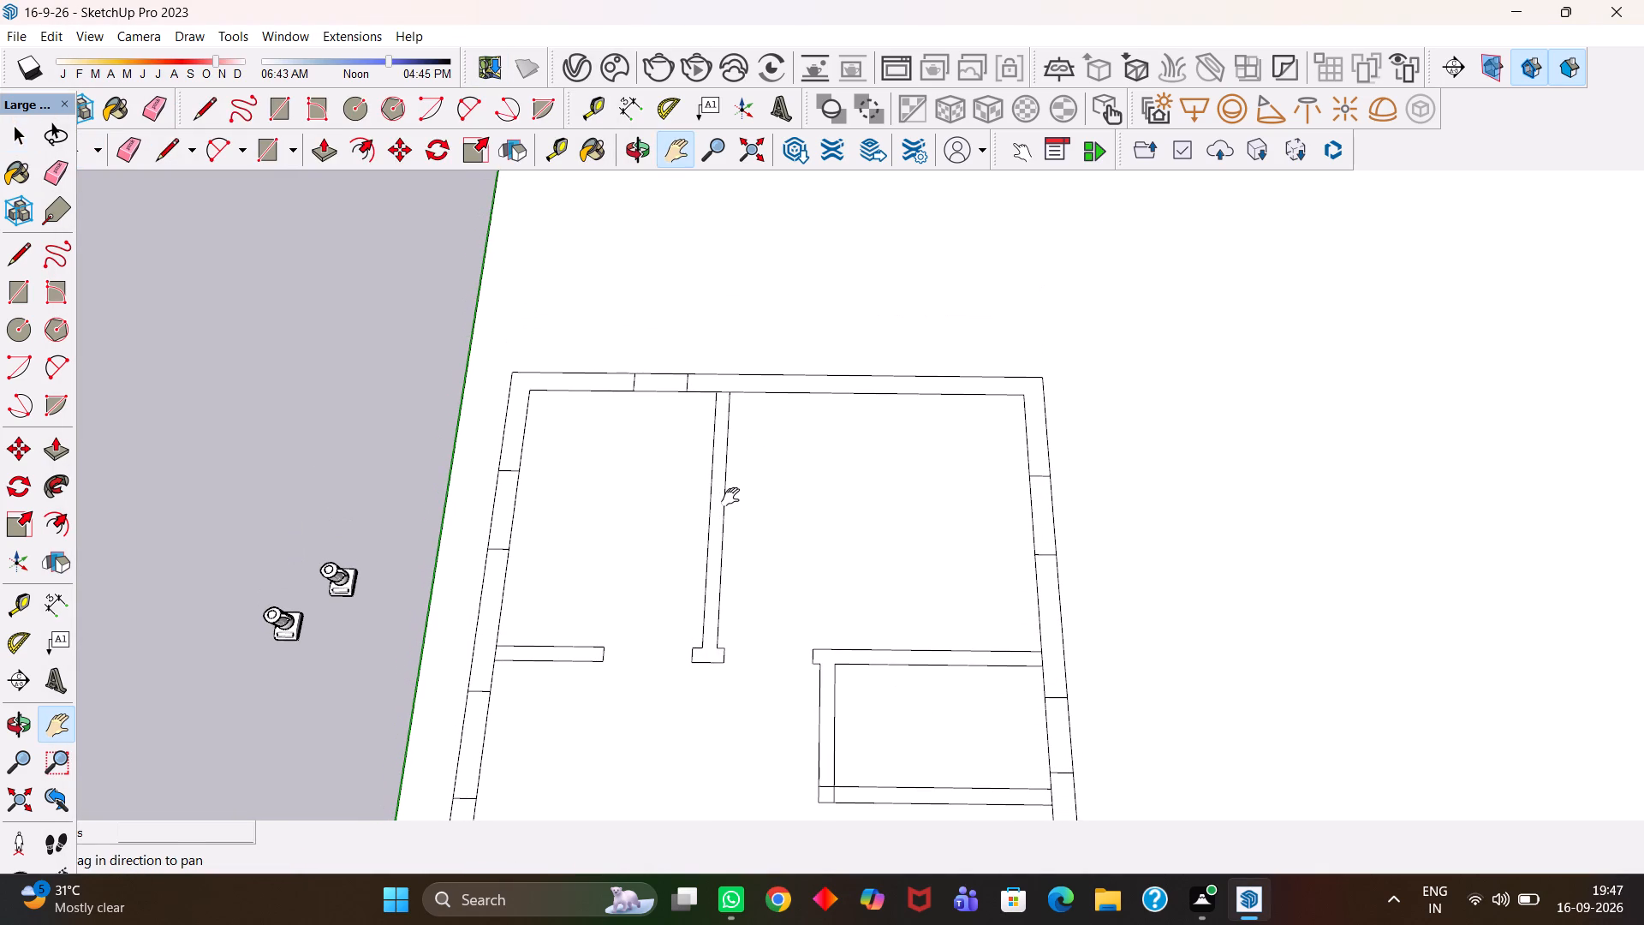
{"action": "scroll", "coordinate": [709, 395], "scroll_direction": "up", "scroll_amount": 3}
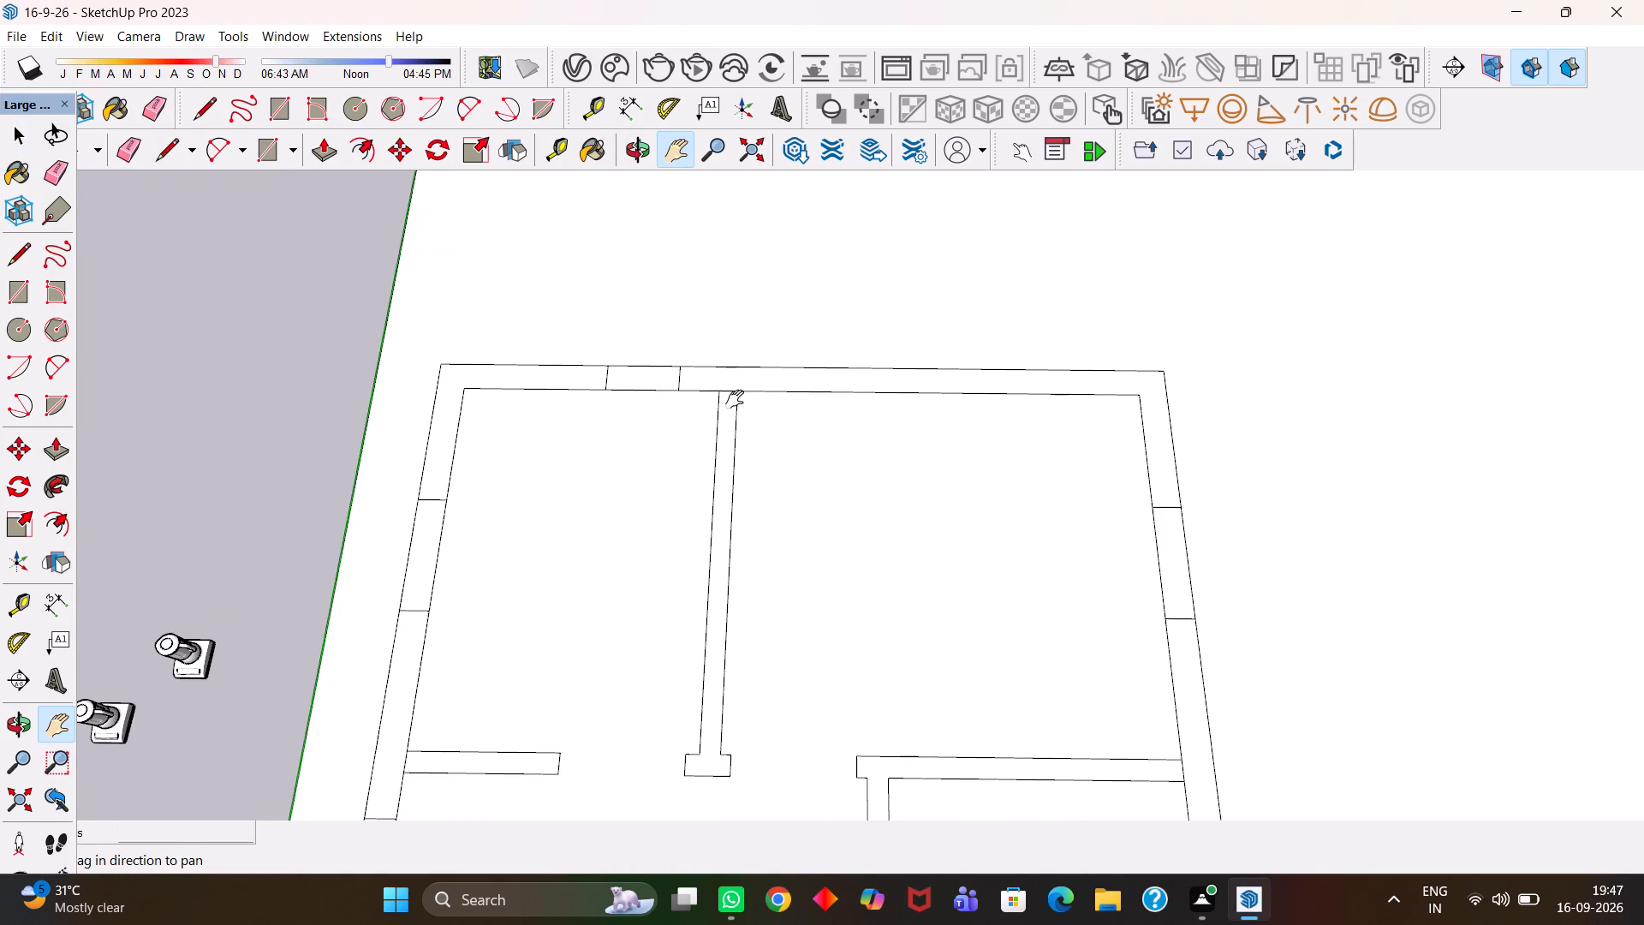
{"action": "scroll", "coordinate": [696, 401], "scroll_direction": "up", "scroll_amount": 4}
{"action": "key", "text": "e"}
{"action": "left_click_drag", "start_coordinate": [748, 385], "coordinate": [746, 381]}
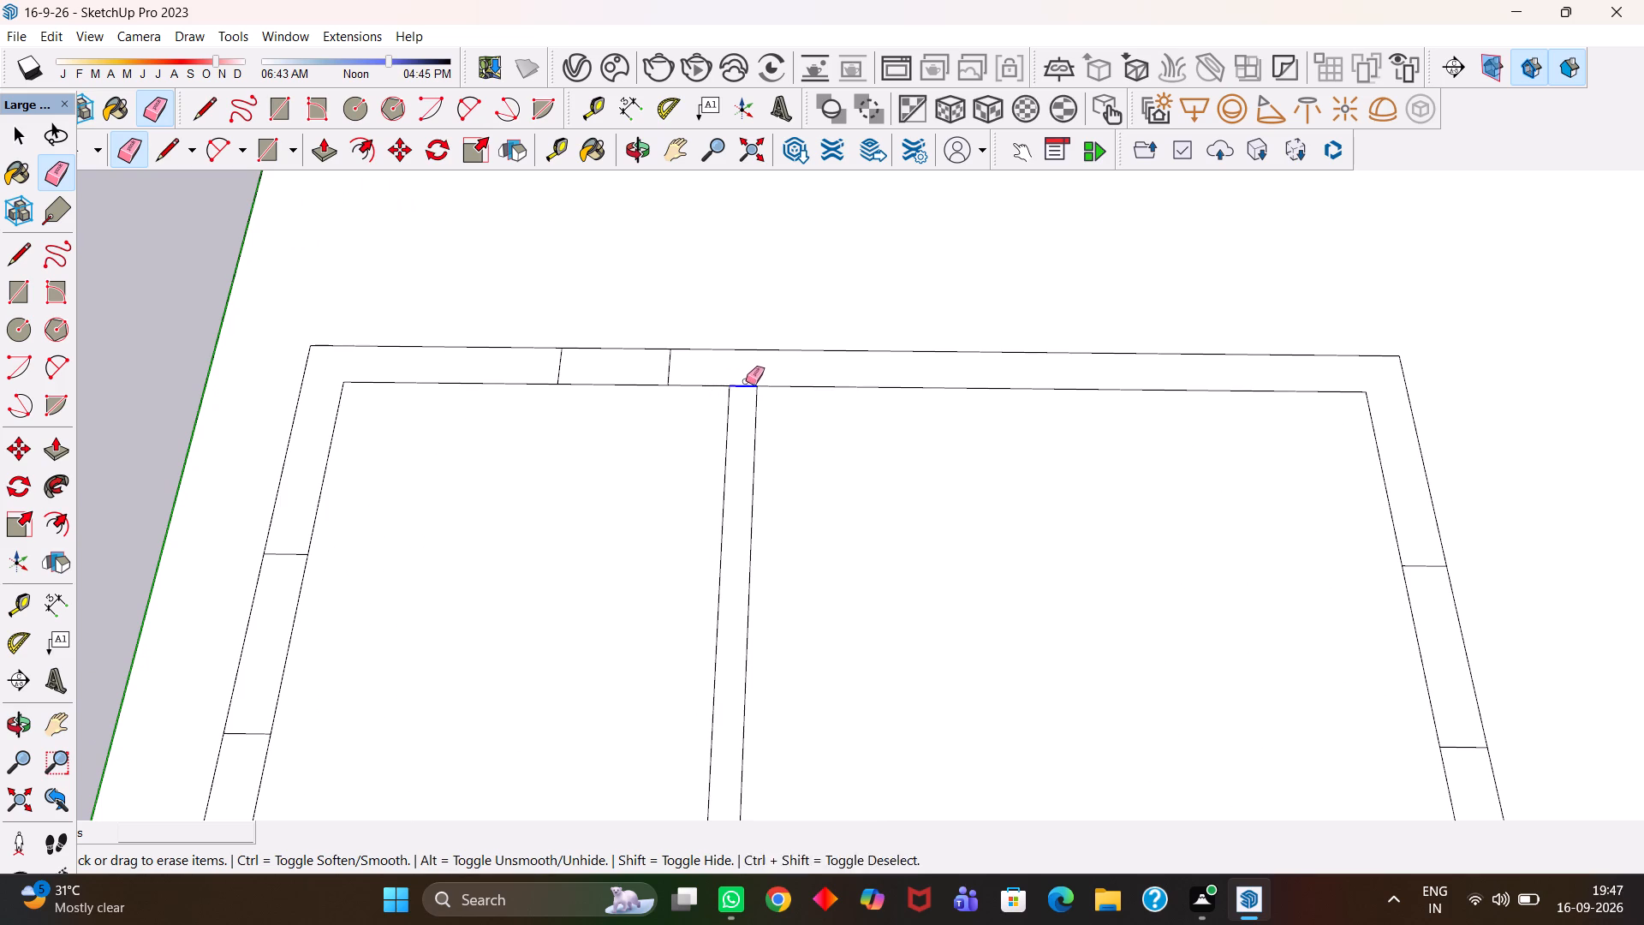
{"action": "left_click_drag", "start_coordinate": [746, 381], "coordinate": [742, 377]}
Group the top outer wall section from the top opening to the upper-right corner, together with its attached upper vertical partition.
{"action": "scroll", "coordinate": [742, 377], "scroll_direction": "down", "scroll_amount": 4}
{"action": "scroll", "coordinate": [1174, 442], "scroll_direction": "down", "scroll_amount": 3}
{"action": "key", "text": "space"}
{"action": "triple_click", "coordinate": [1097, 388]}
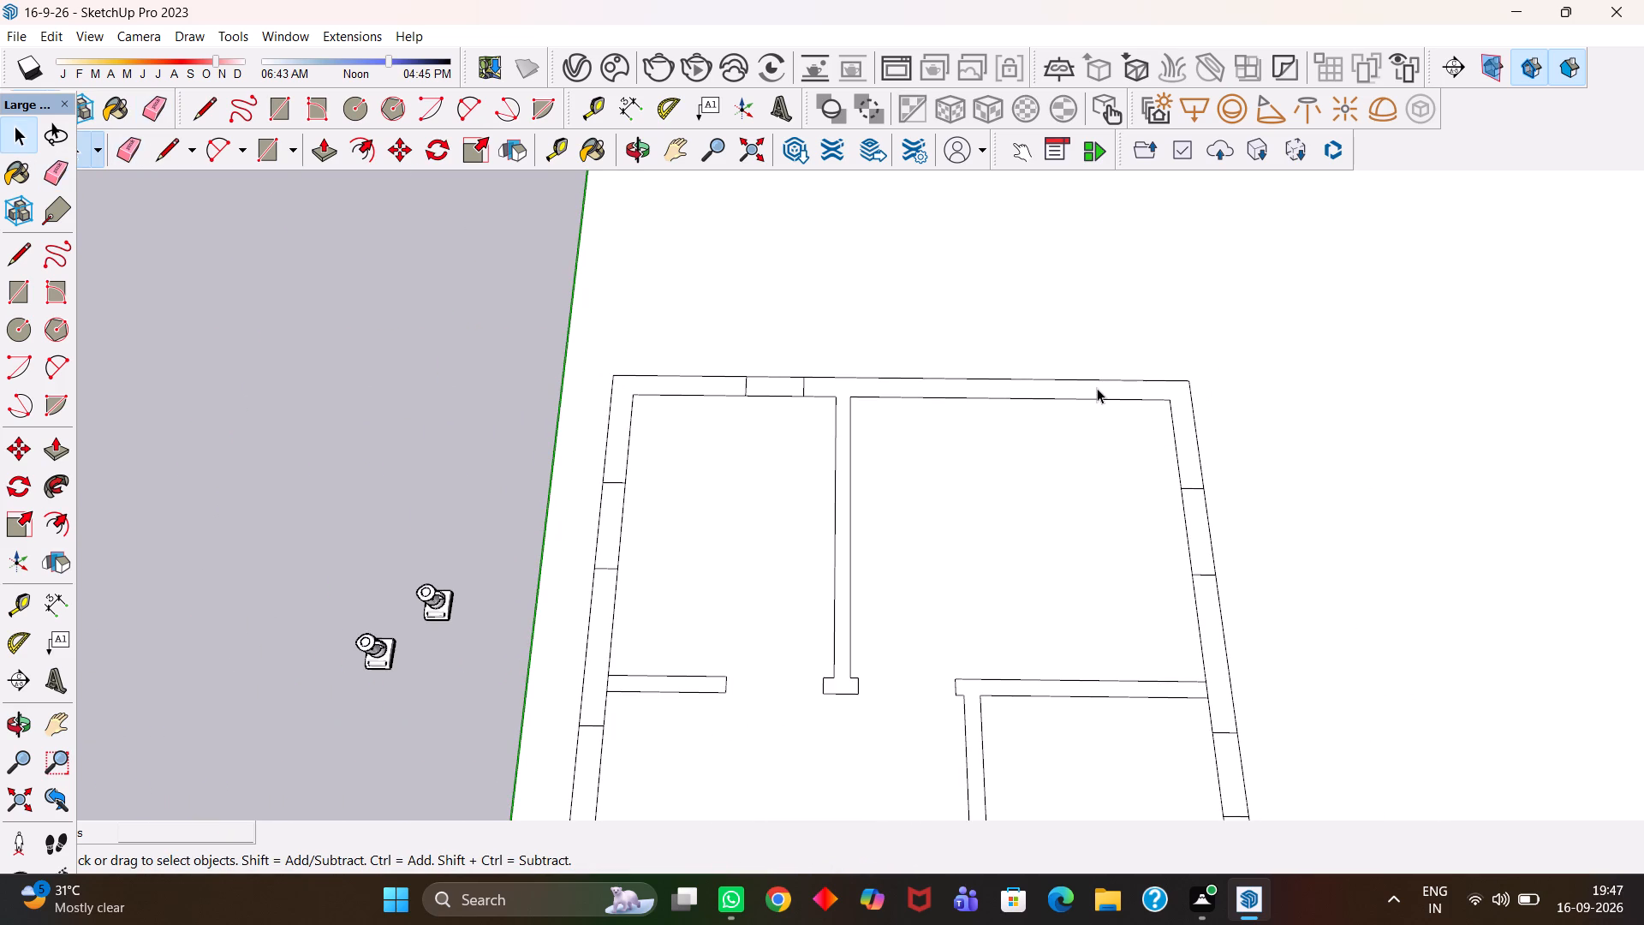
{"action": "double_click", "coordinate": [1097, 388]}
{"action": "right_click", "coordinate": [1097, 388]}
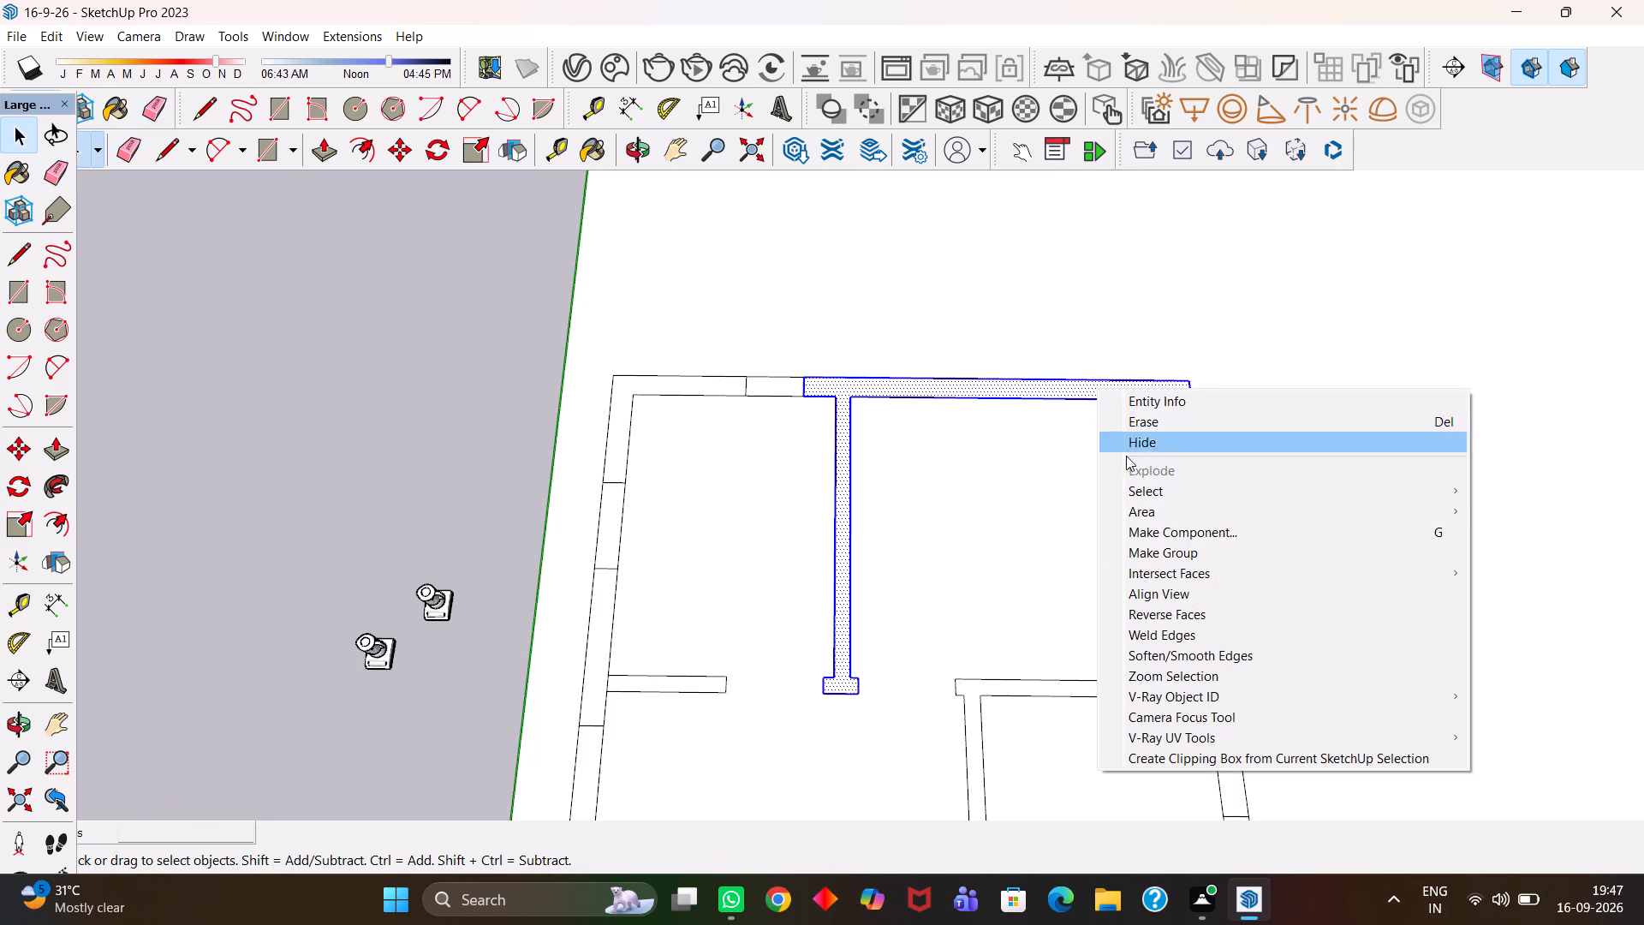
{"action": "left_click", "coordinate": [1168, 550]}
Inside the new wall group, Push/Pull the wall face up to a height of 10'.
{"action": "scroll", "coordinate": [883, 380], "scroll_direction": "up", "scroll_amount": 3}
{"action": "double_click", "coordinate": [891, 390]}
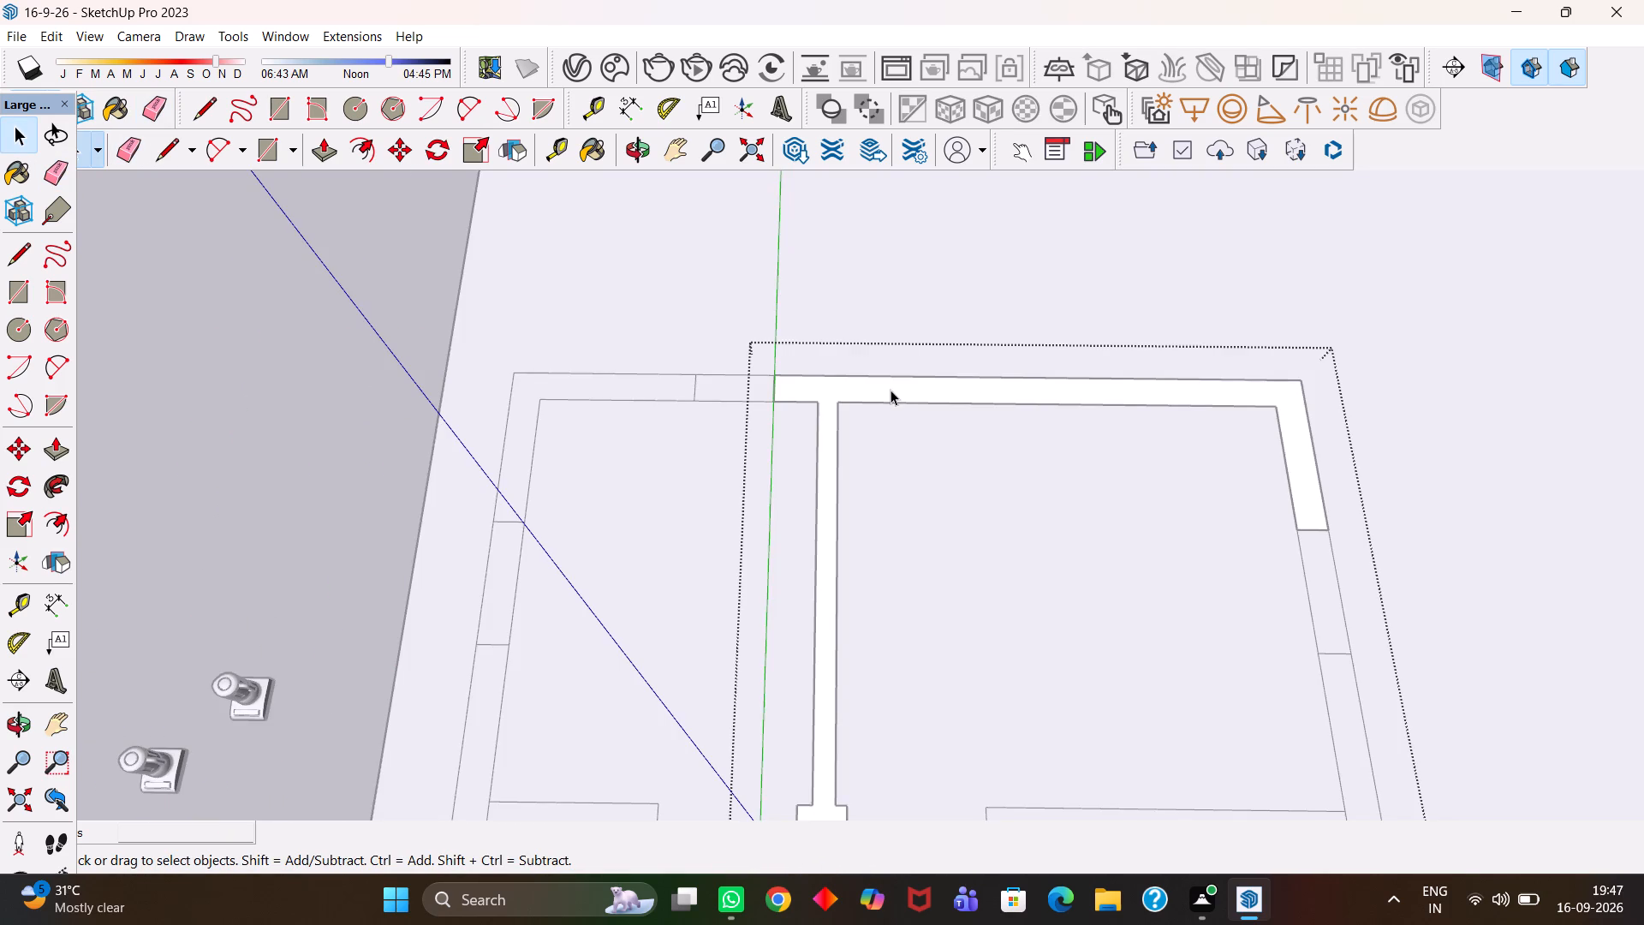
{"action": "left_click", "coordinate": [888, 390]}
{"action": "key", "text": "p"}
{"action": "left_click", "coordinate": [888, 390]}
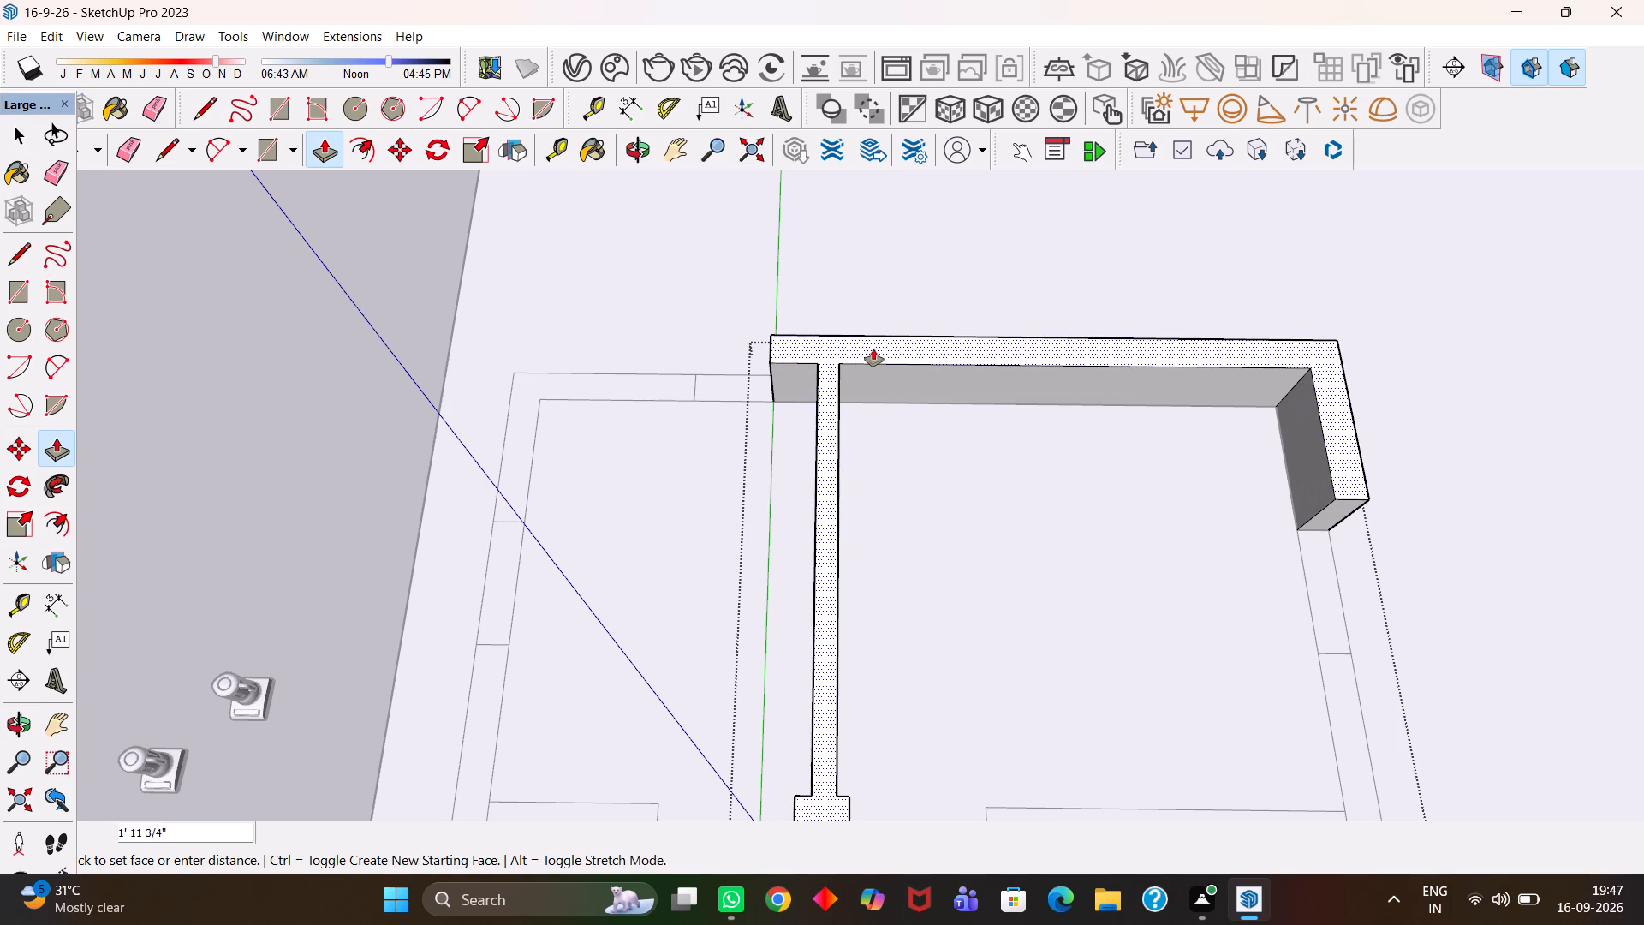
{"action": "type", "text": "10'"}
{"action": "key", "text": "Return"}
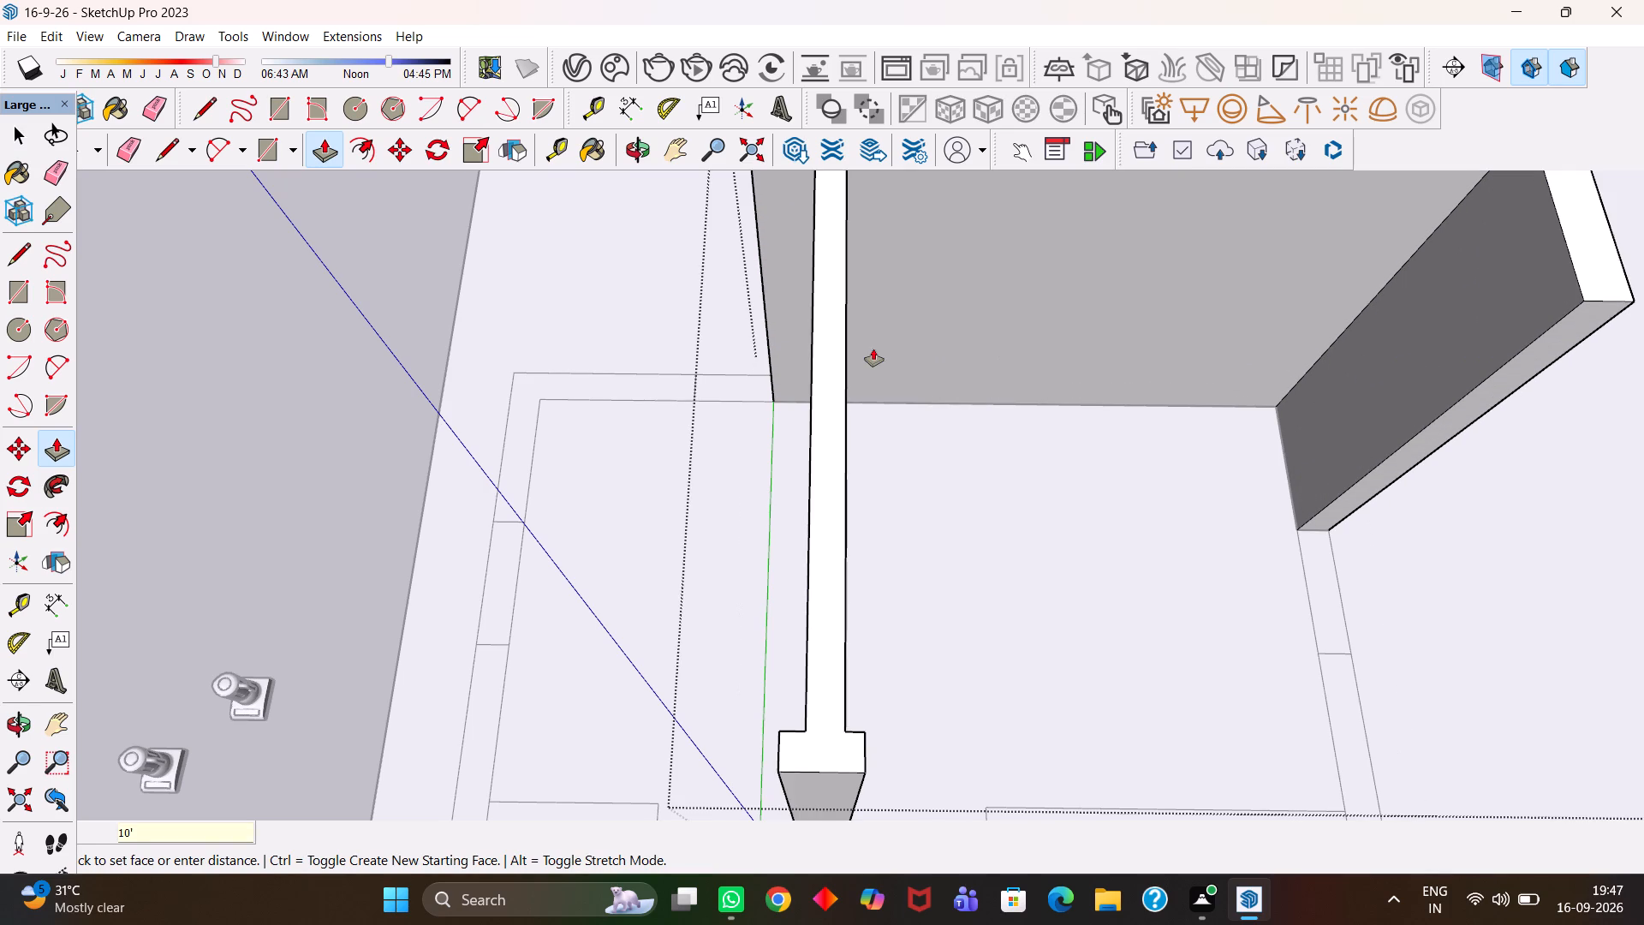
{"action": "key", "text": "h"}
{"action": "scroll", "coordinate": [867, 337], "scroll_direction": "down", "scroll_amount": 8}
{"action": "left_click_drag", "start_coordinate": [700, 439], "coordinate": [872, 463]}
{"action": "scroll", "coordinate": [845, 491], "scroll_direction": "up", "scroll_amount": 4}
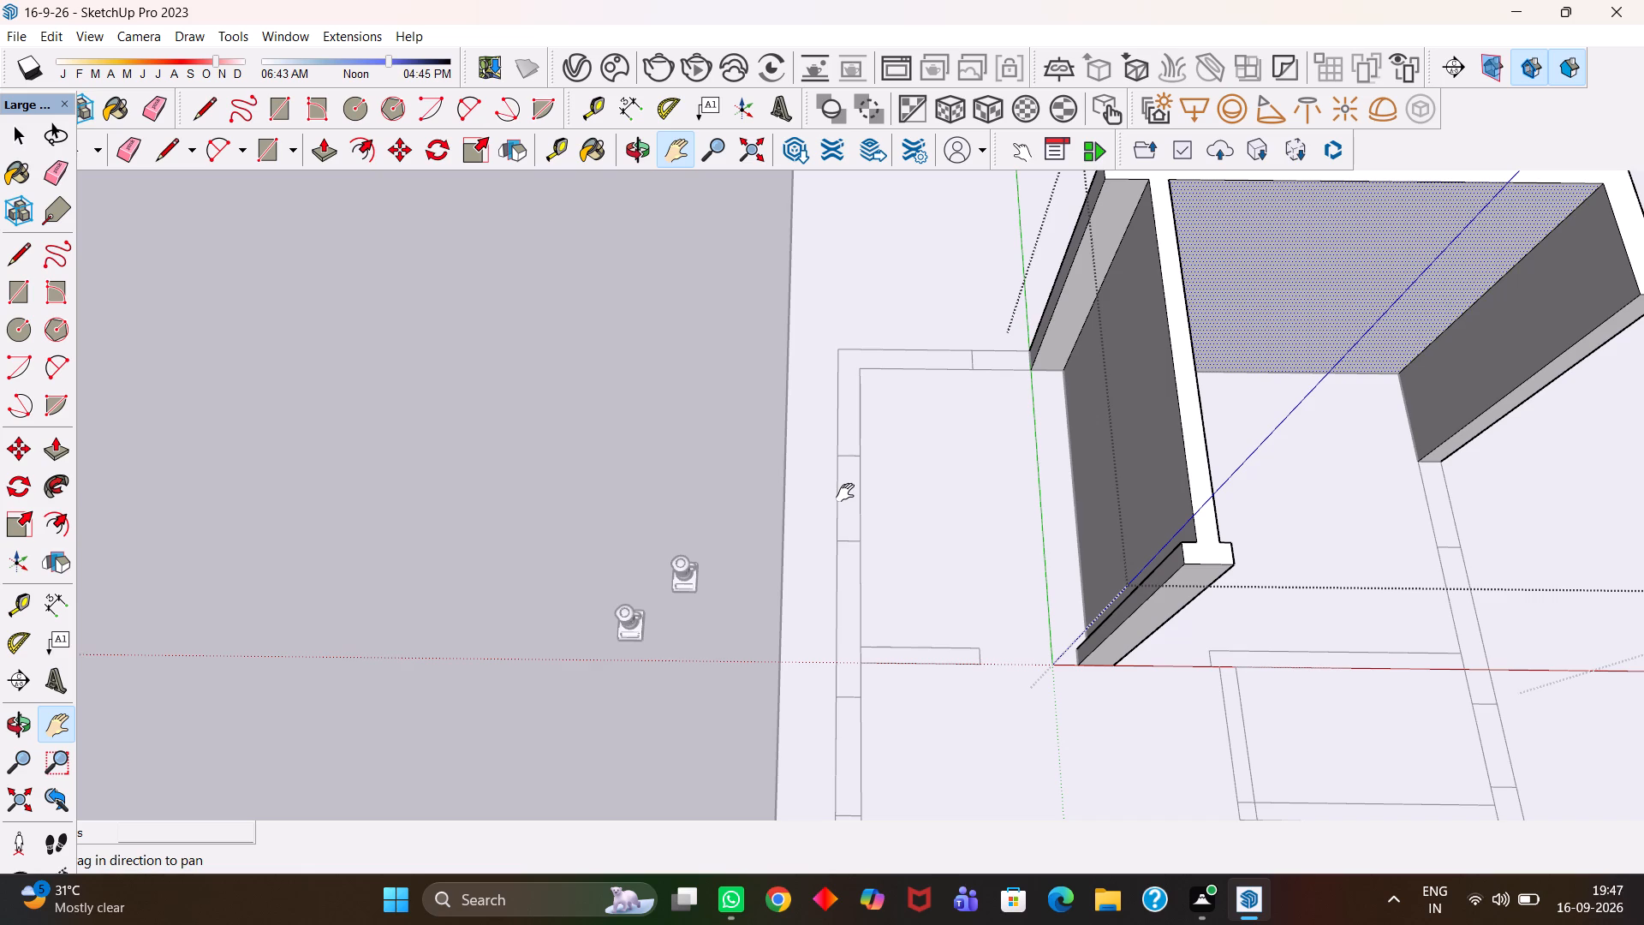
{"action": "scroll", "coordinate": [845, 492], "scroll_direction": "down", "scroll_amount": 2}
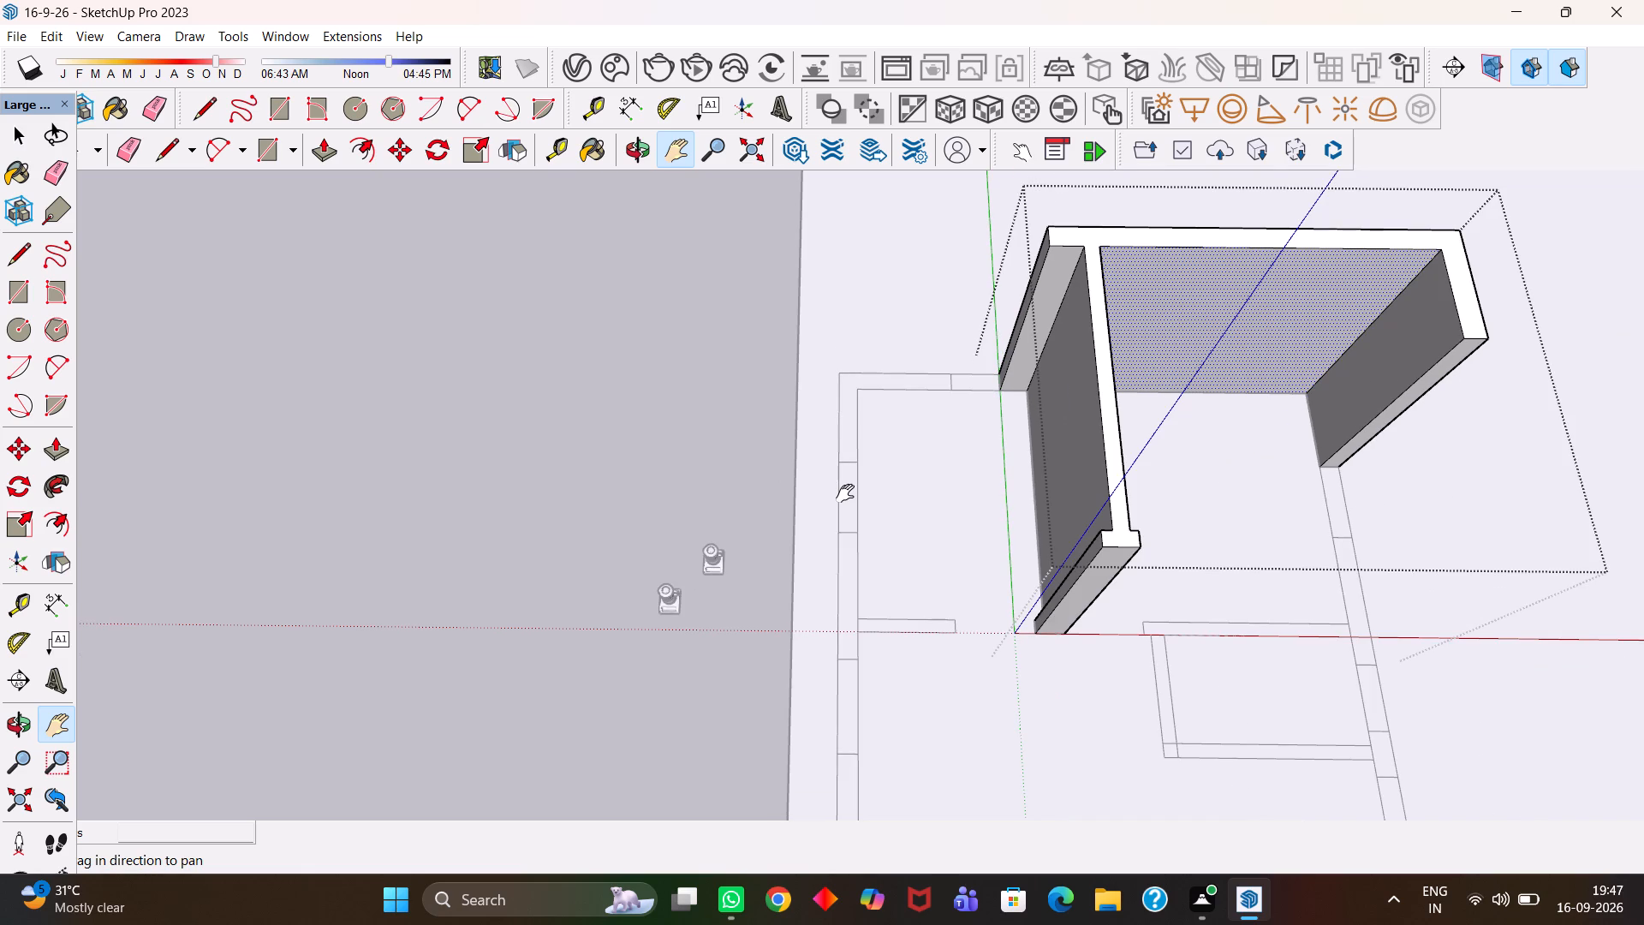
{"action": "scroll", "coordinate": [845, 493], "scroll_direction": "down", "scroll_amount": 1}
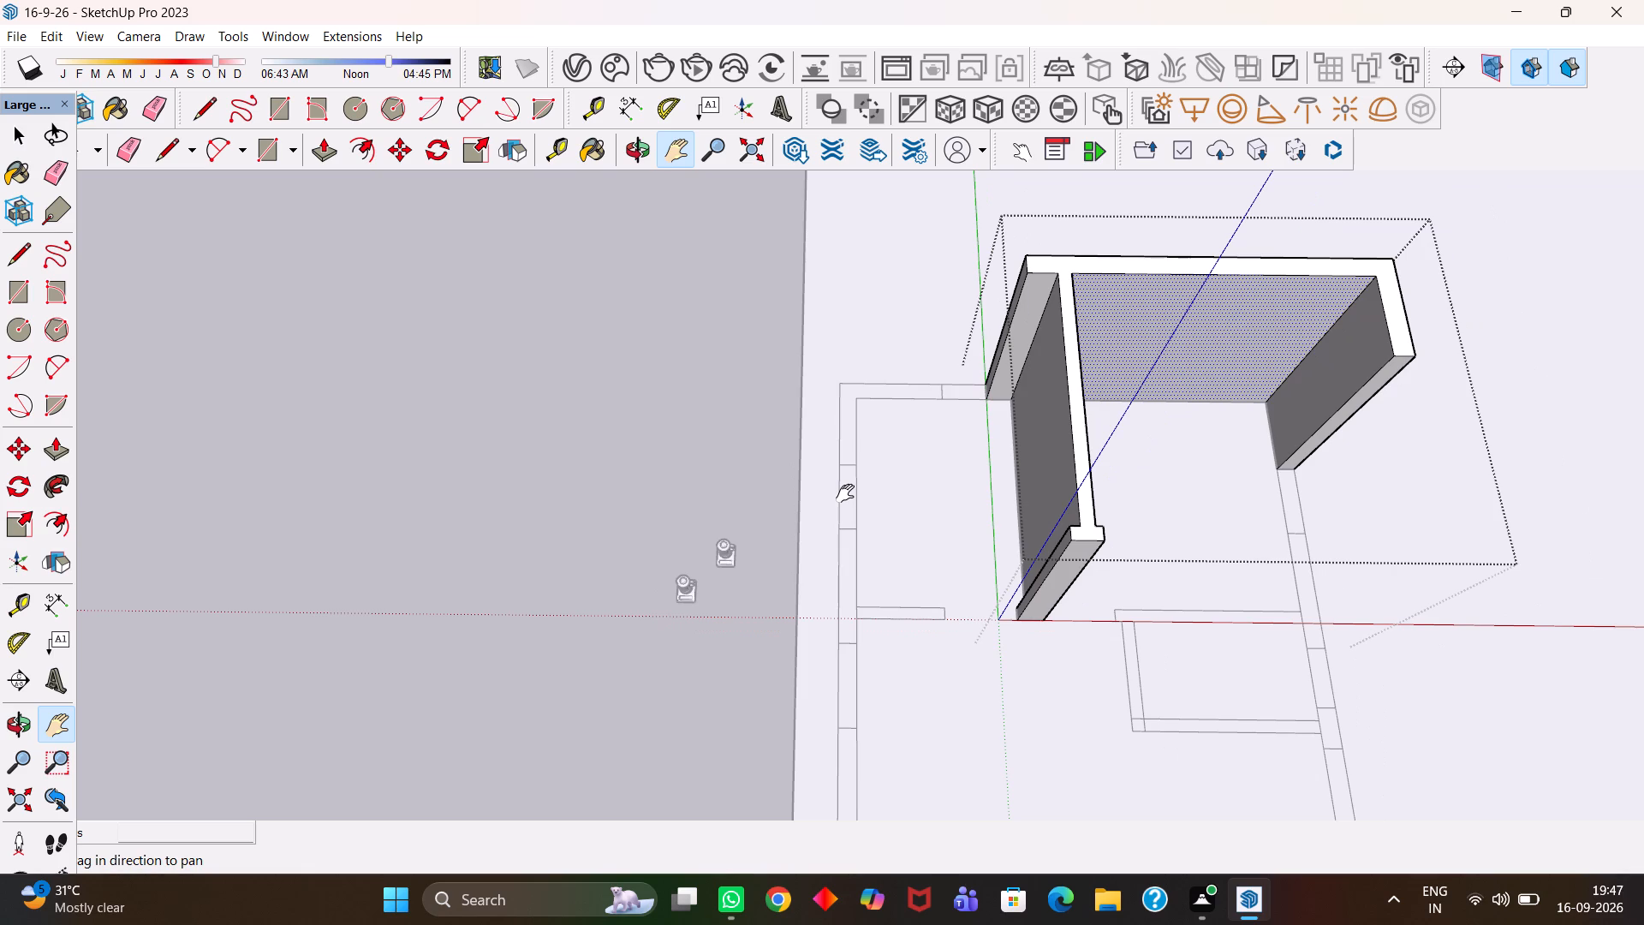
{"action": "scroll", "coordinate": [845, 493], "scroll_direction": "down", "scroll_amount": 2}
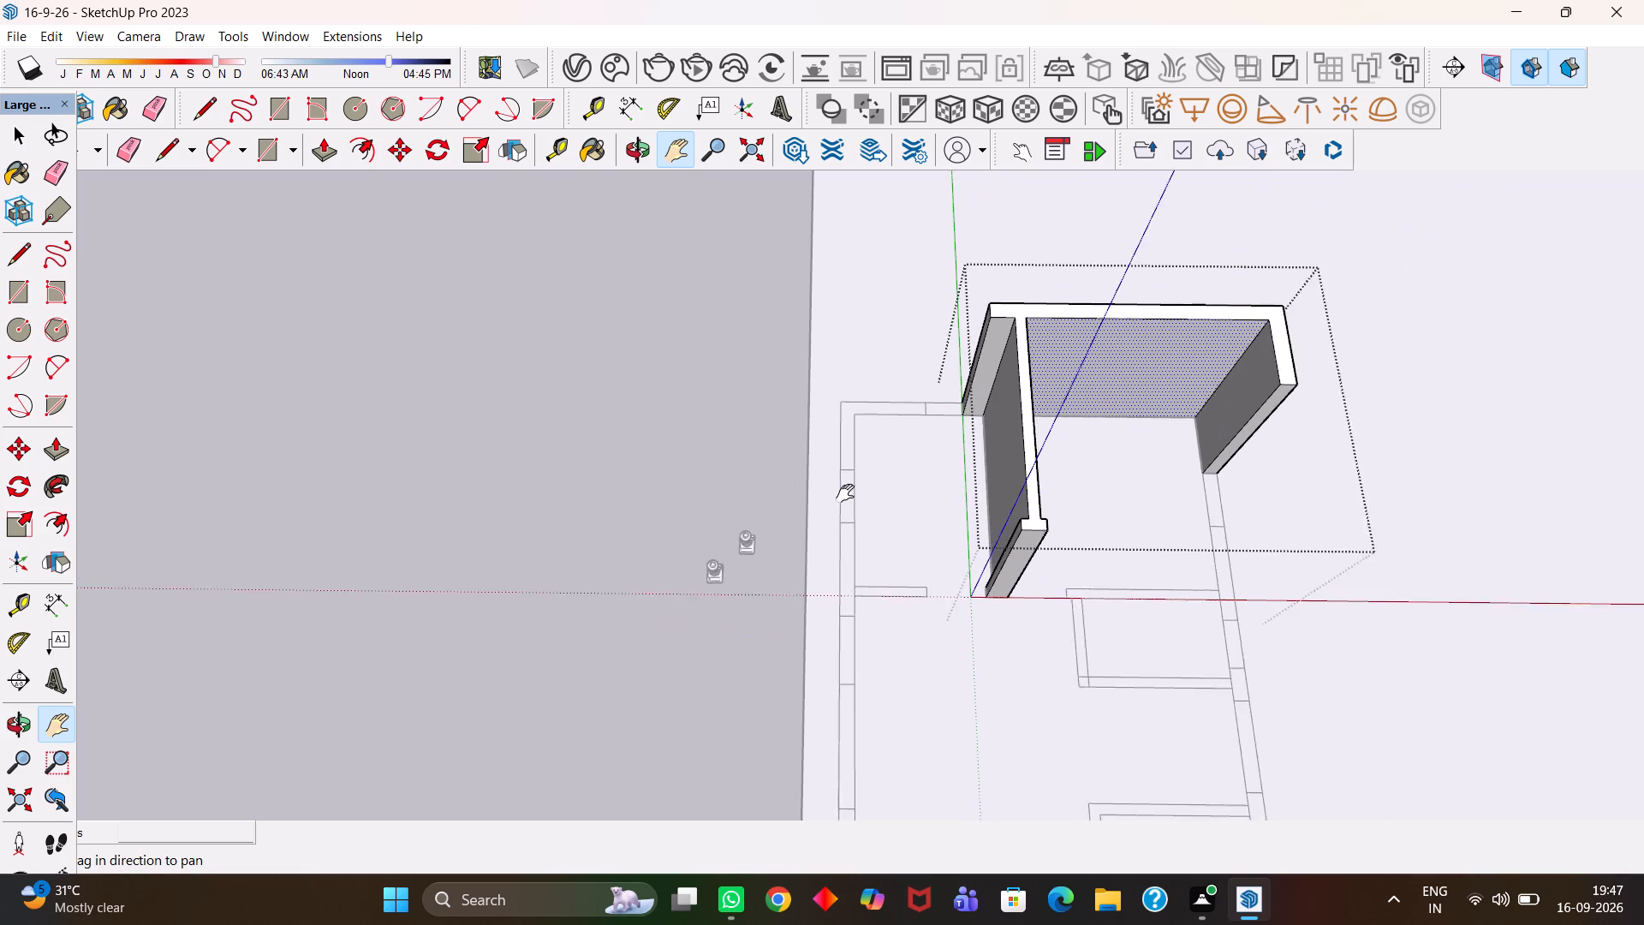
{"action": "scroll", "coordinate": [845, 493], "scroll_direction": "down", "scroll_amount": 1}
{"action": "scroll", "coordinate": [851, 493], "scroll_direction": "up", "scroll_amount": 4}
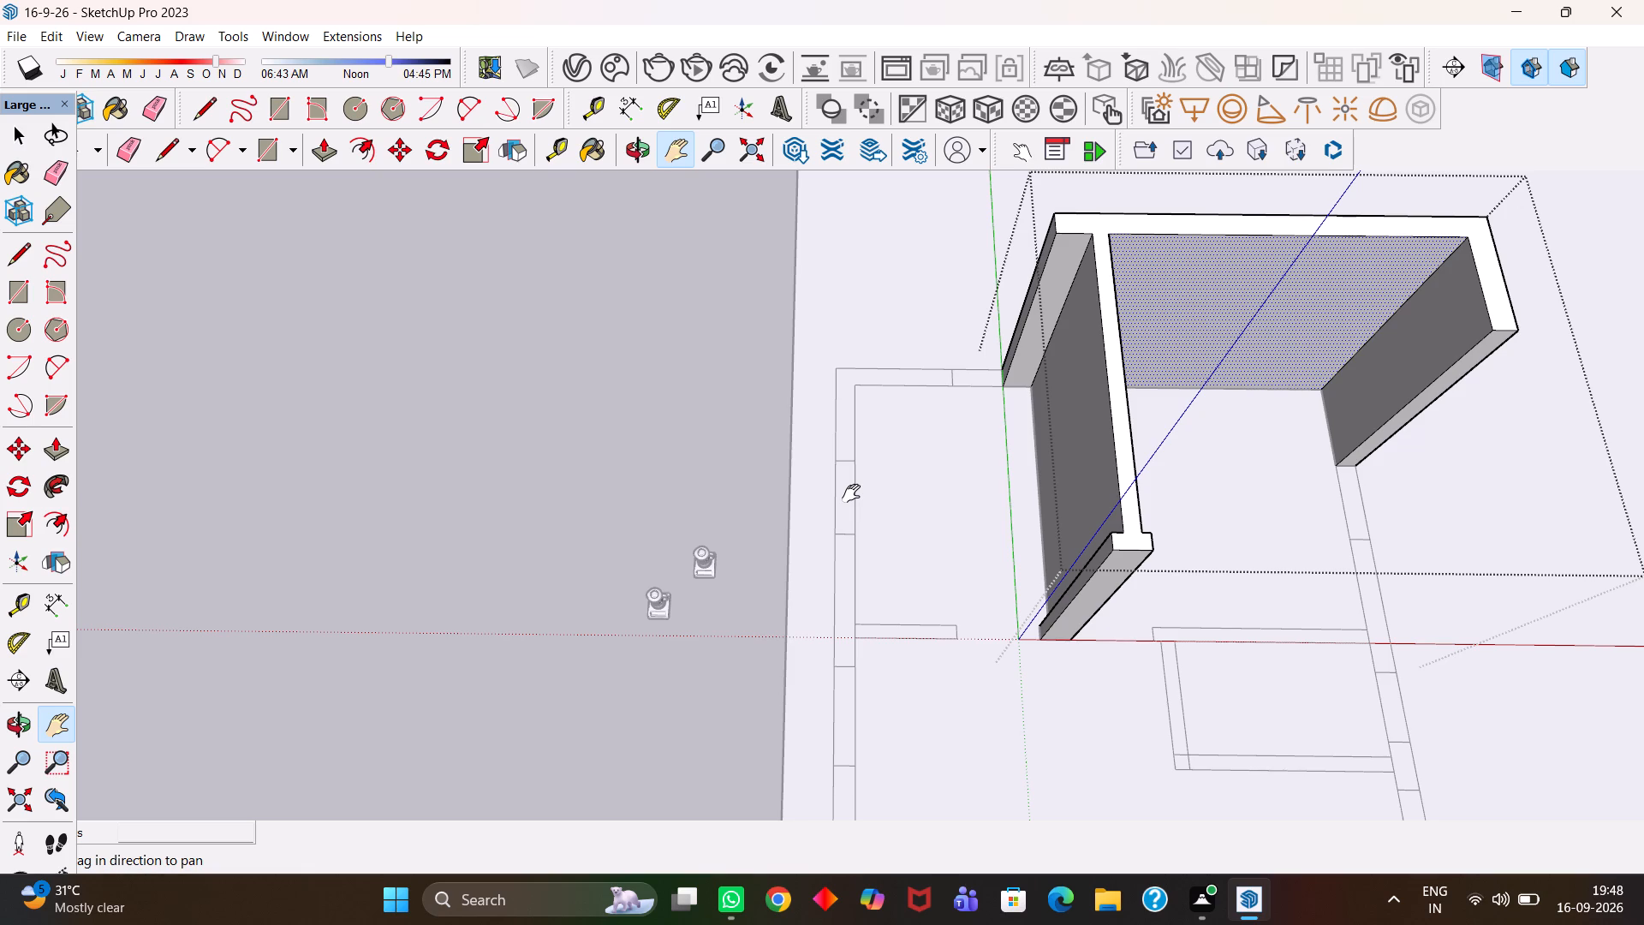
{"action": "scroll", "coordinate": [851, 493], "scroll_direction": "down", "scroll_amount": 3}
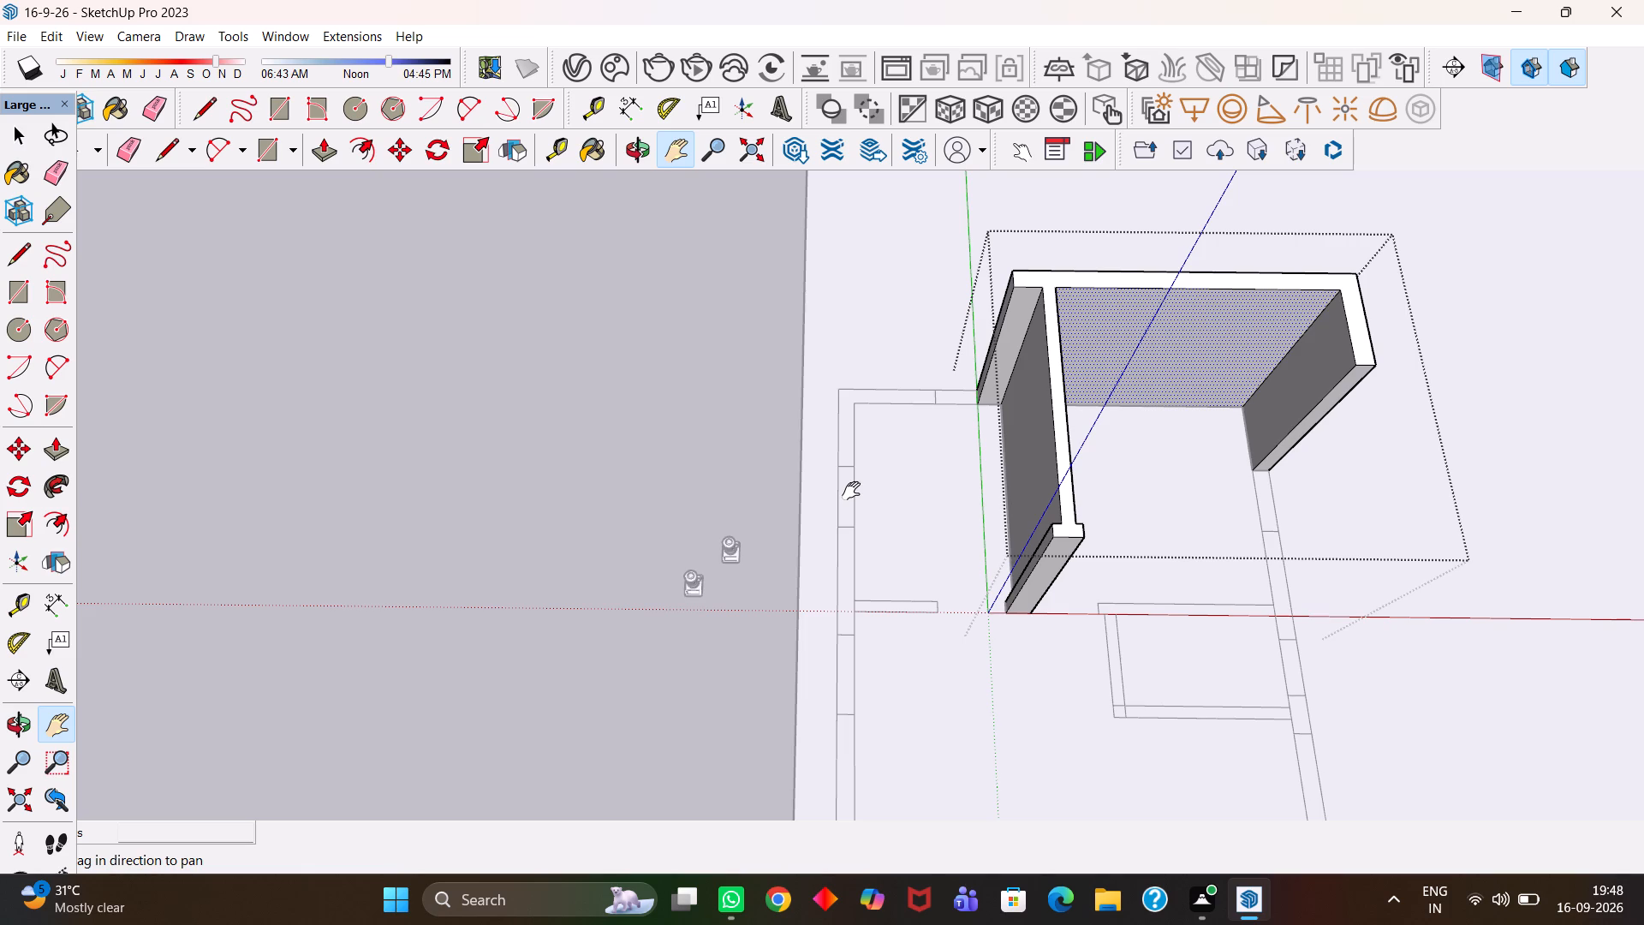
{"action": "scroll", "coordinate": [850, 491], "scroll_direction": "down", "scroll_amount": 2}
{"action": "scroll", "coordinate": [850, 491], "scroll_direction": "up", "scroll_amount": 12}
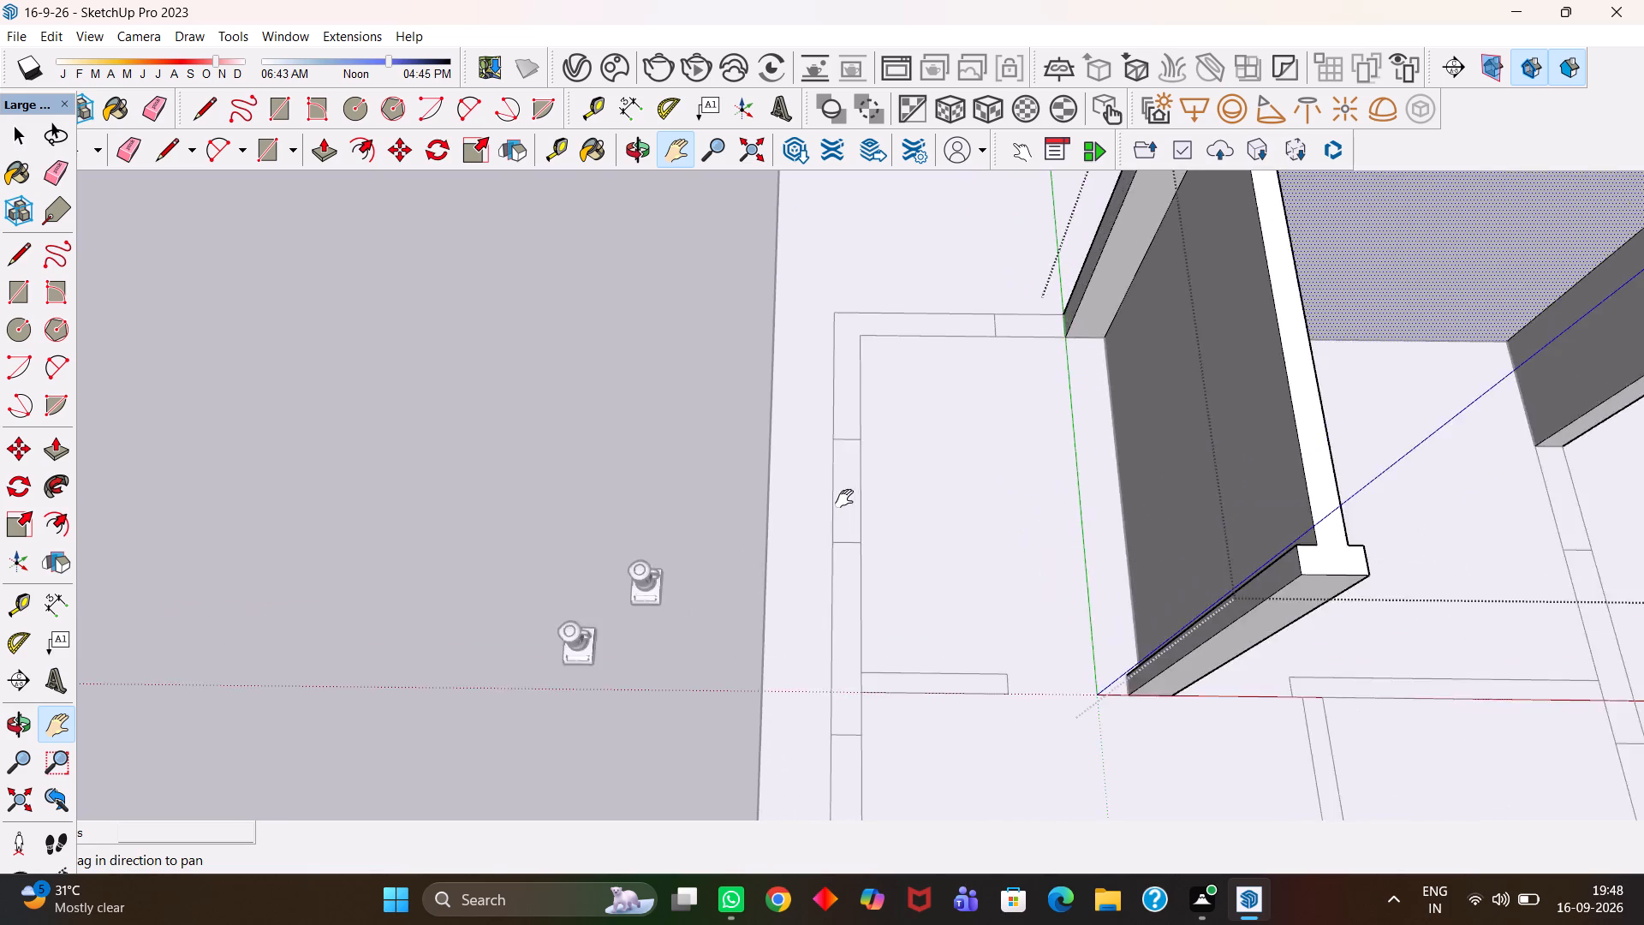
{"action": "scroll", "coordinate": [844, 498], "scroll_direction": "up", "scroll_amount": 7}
Leave the wall group and Push/Pull the upper-left corner wall section up level with the top of the raised partition.
{"action": "key", "text": "space"}
{"action": "scroll", "coordinate": [844, 498], "scroll_direction": "down", "scroll_amount": 5}
{"action": "key", "text": "space"}
{"action": "left_click", "coordinate": [569, 444]}
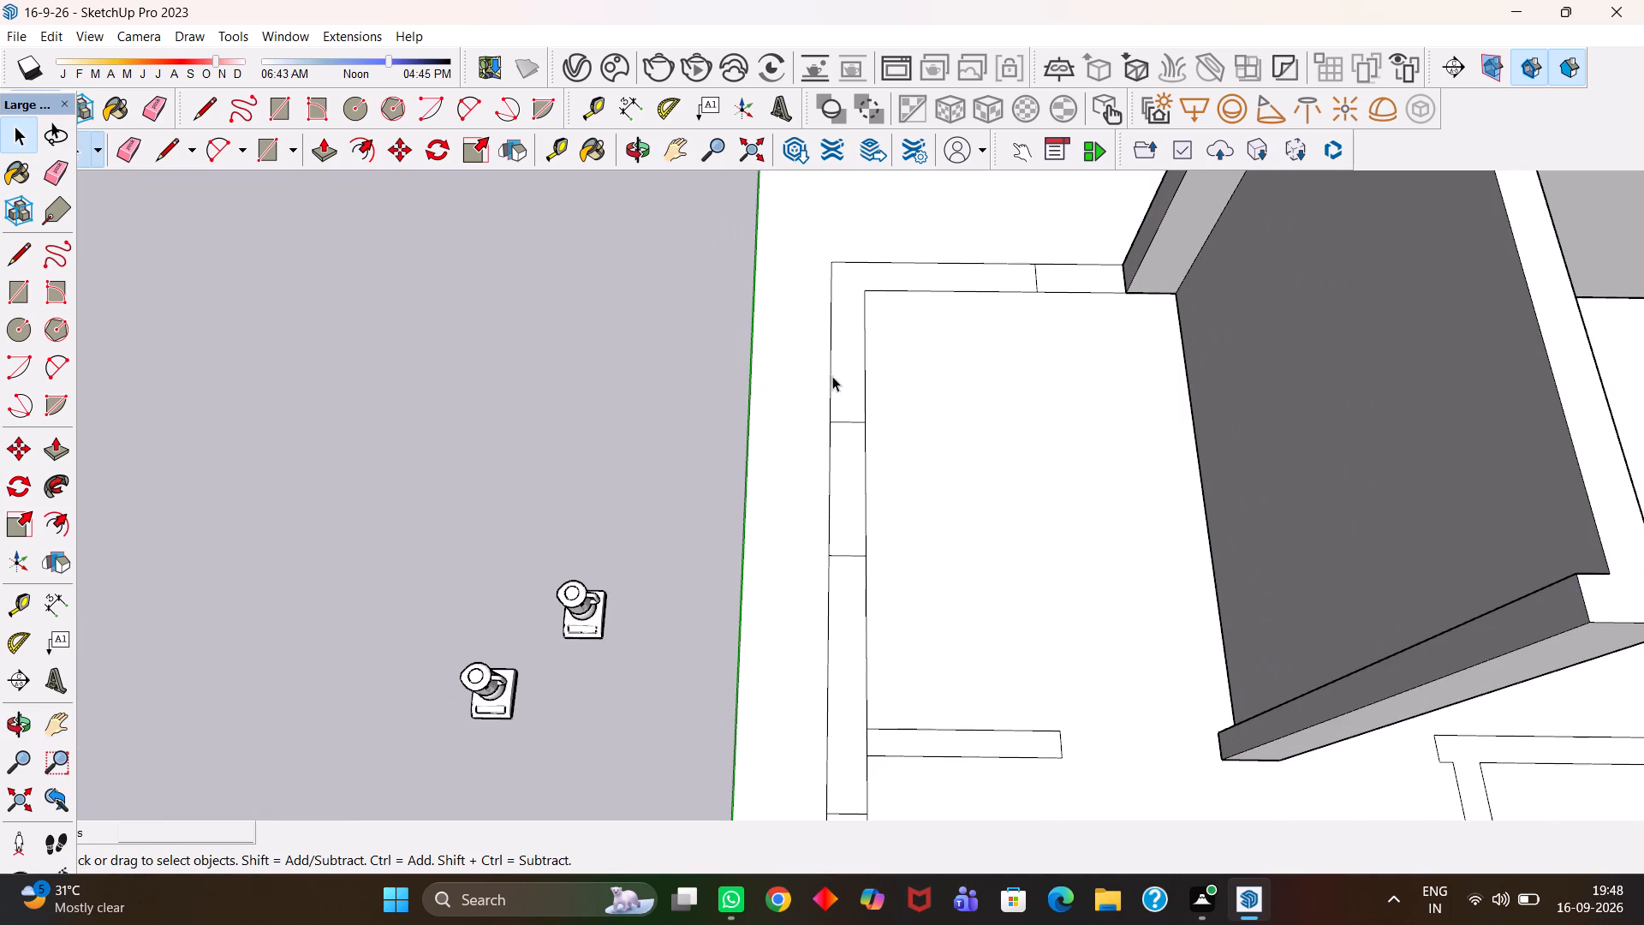
{"action": "left_click", "coordinate": [843, 386]}
{"action": "key", "text": "p"}
{"action": "scroll", "coordinate": [843, 386], "scroll_direction": "down", "scroll_amount": 4}
{"action": "left_click", "coordinate": [843, 386]}
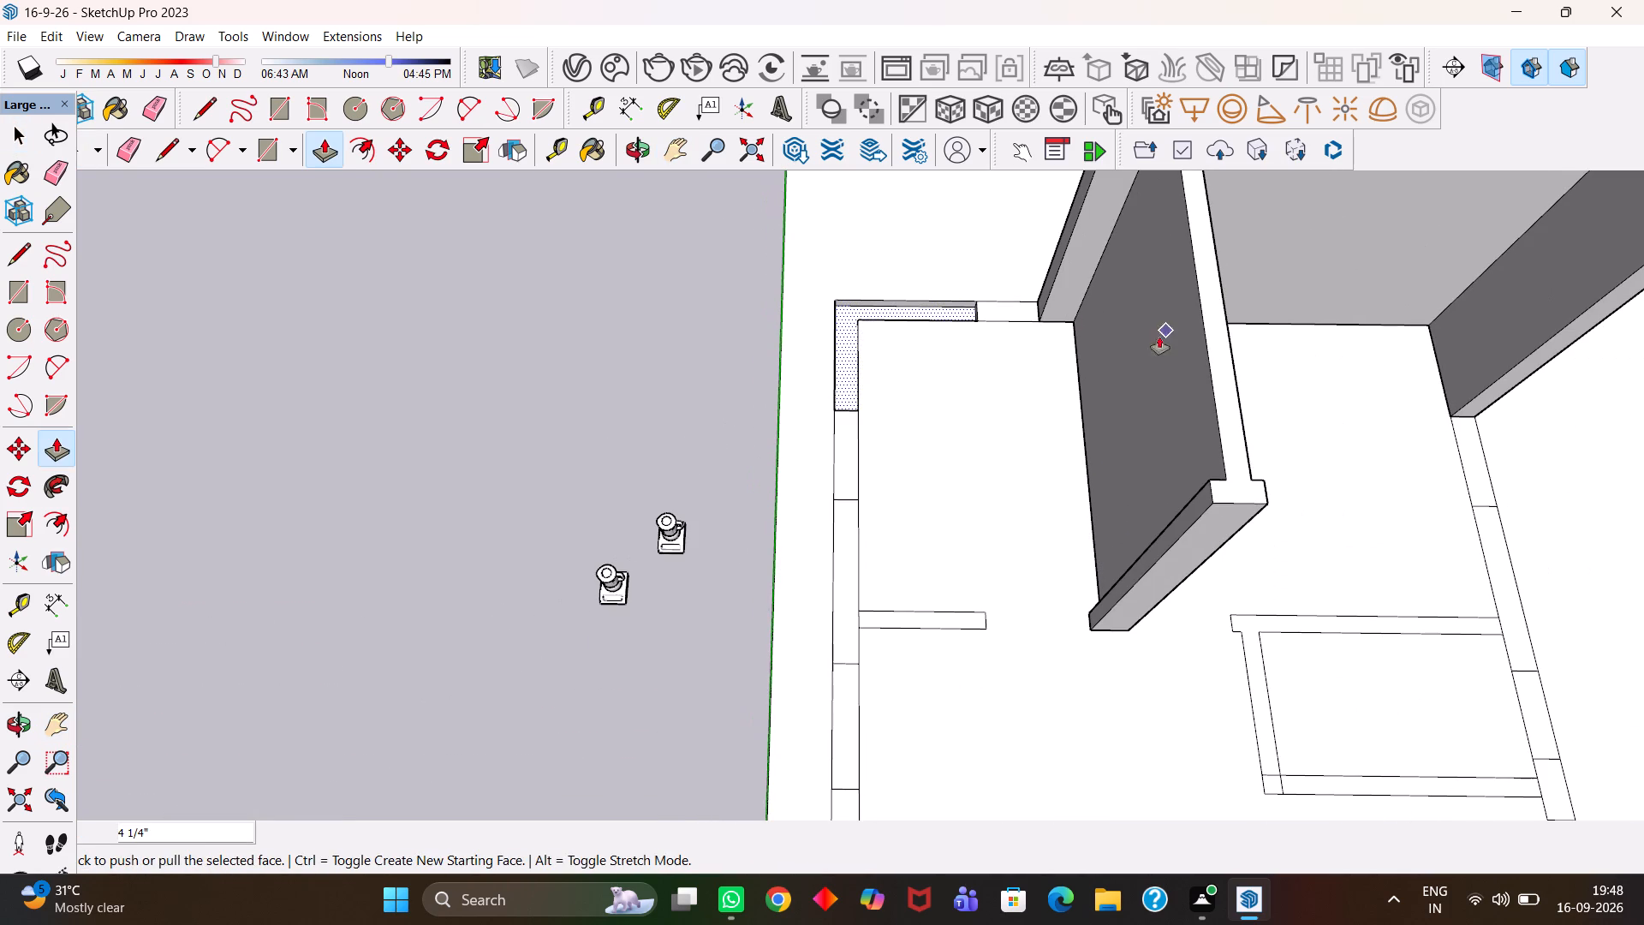
{"action": "left_click", "coordinate": [844, 383]}
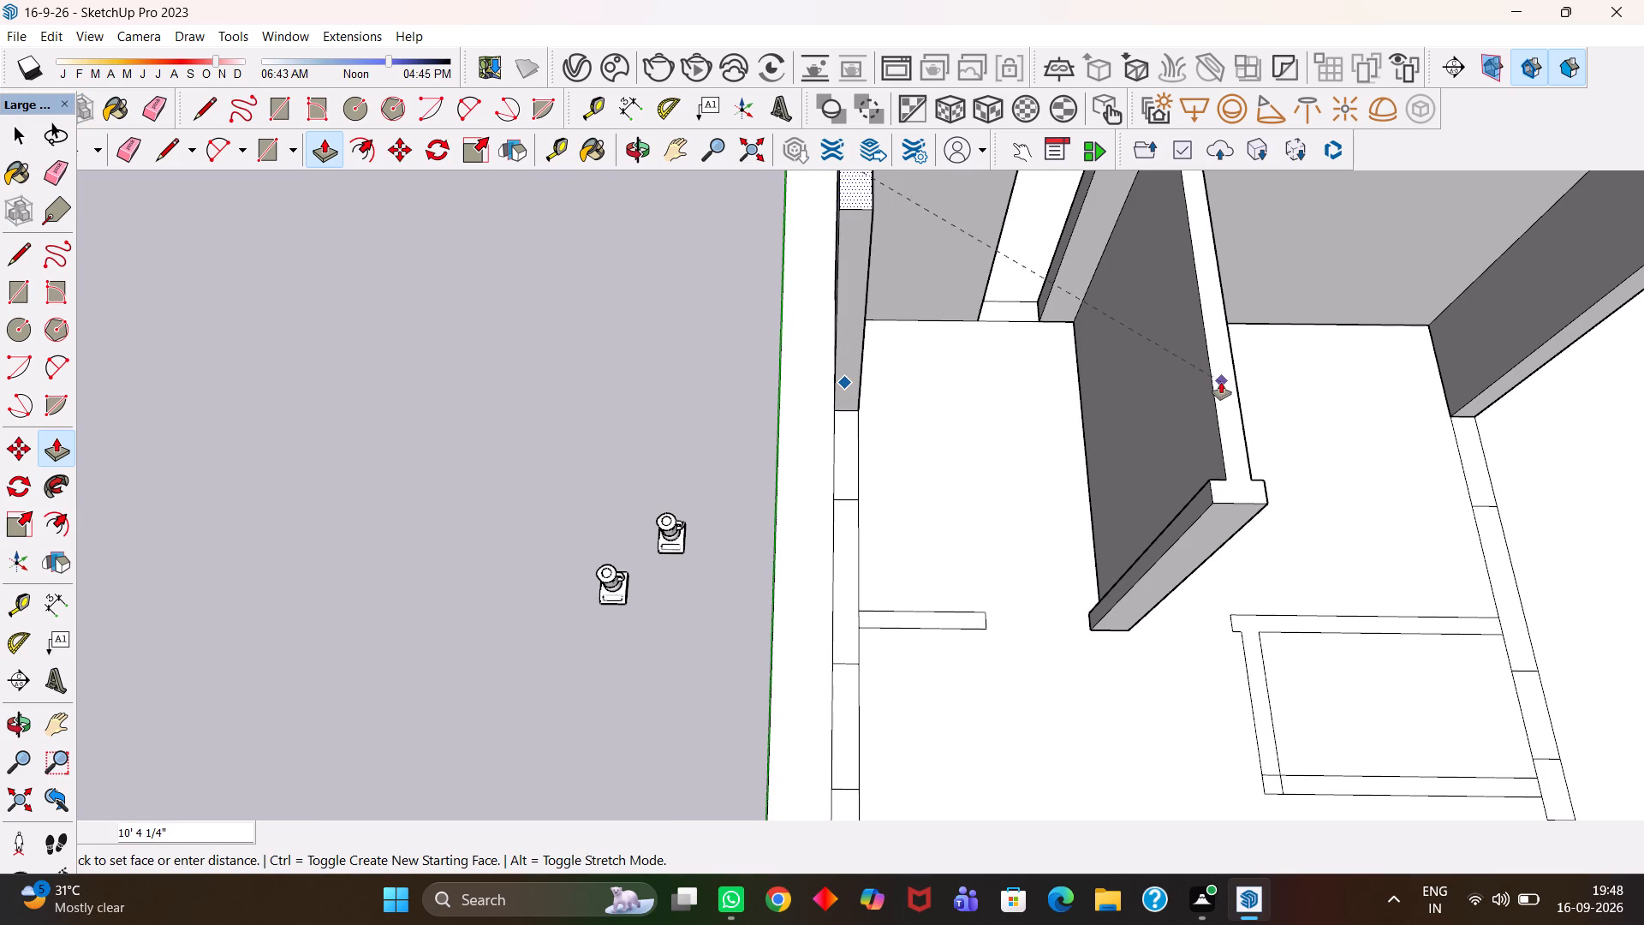
{"action": "left_click", "coordinate": [1221, 382]}
Erase the short line separating the short horizontal partition from the left outer wall.
{"action": "key", "text": "h"}
{"action": "left_click_drag", "start_coordinate": [959, 531], "coordinate": [946, 414]}
{"action": "key", "text": "space"}
{"action": "key", "text": "b"}
{"action": "left_click", "coordinate": [828, 472]}
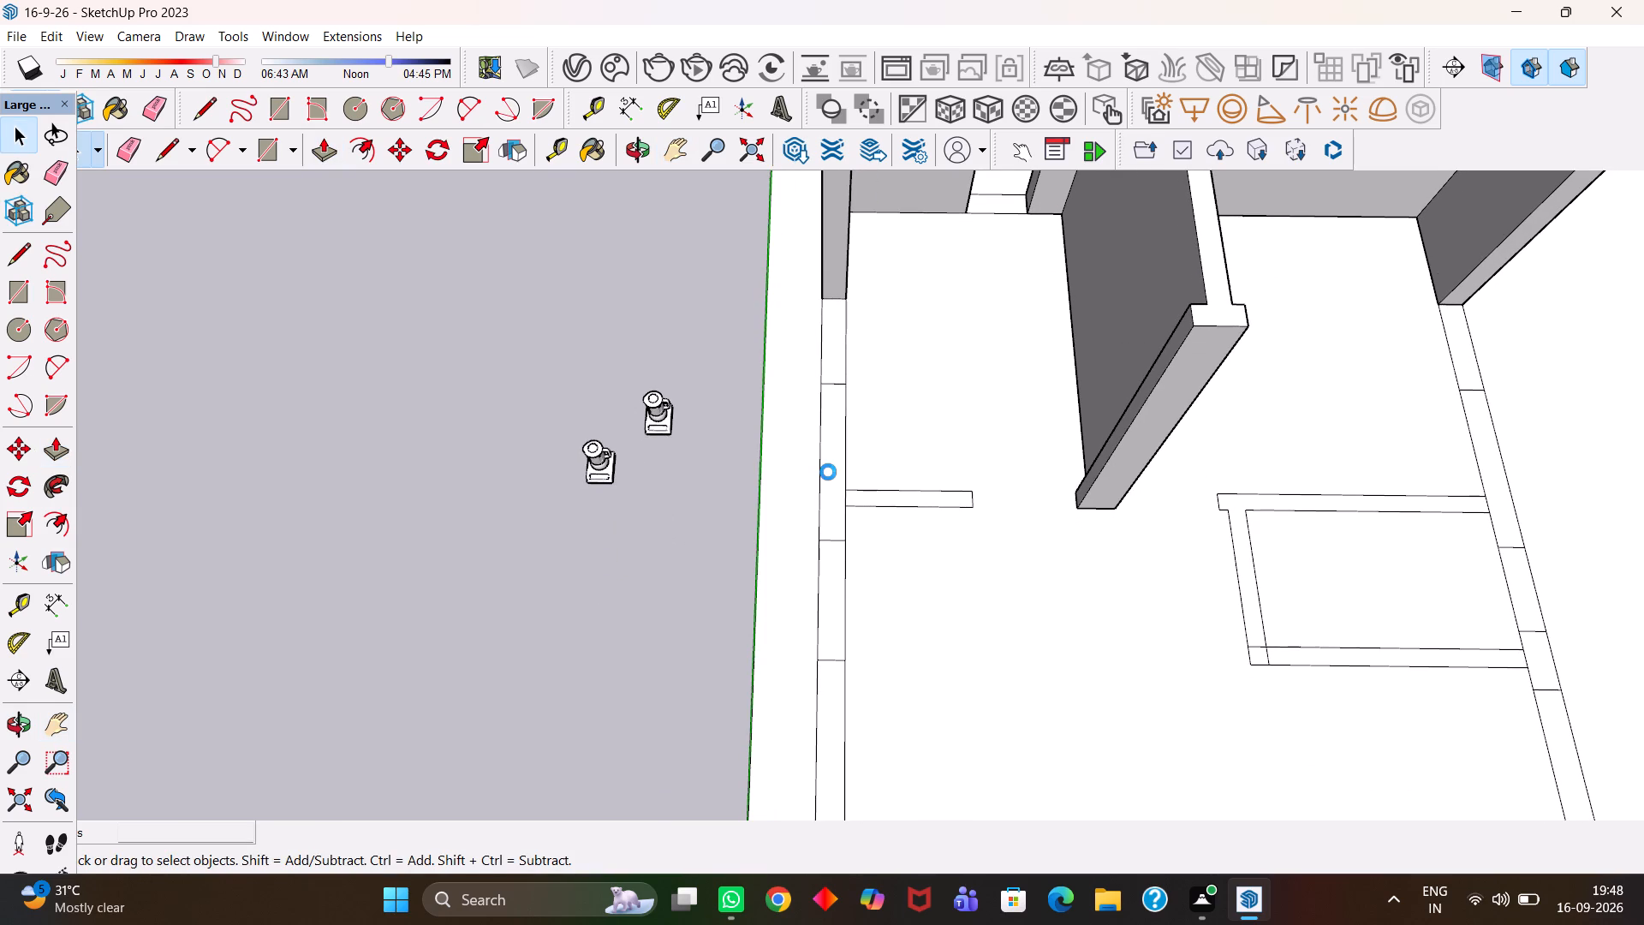
{"action": "scroll", "coordinate": [829, 472], "scroll_direction": "up", "scroll_amount": 2}
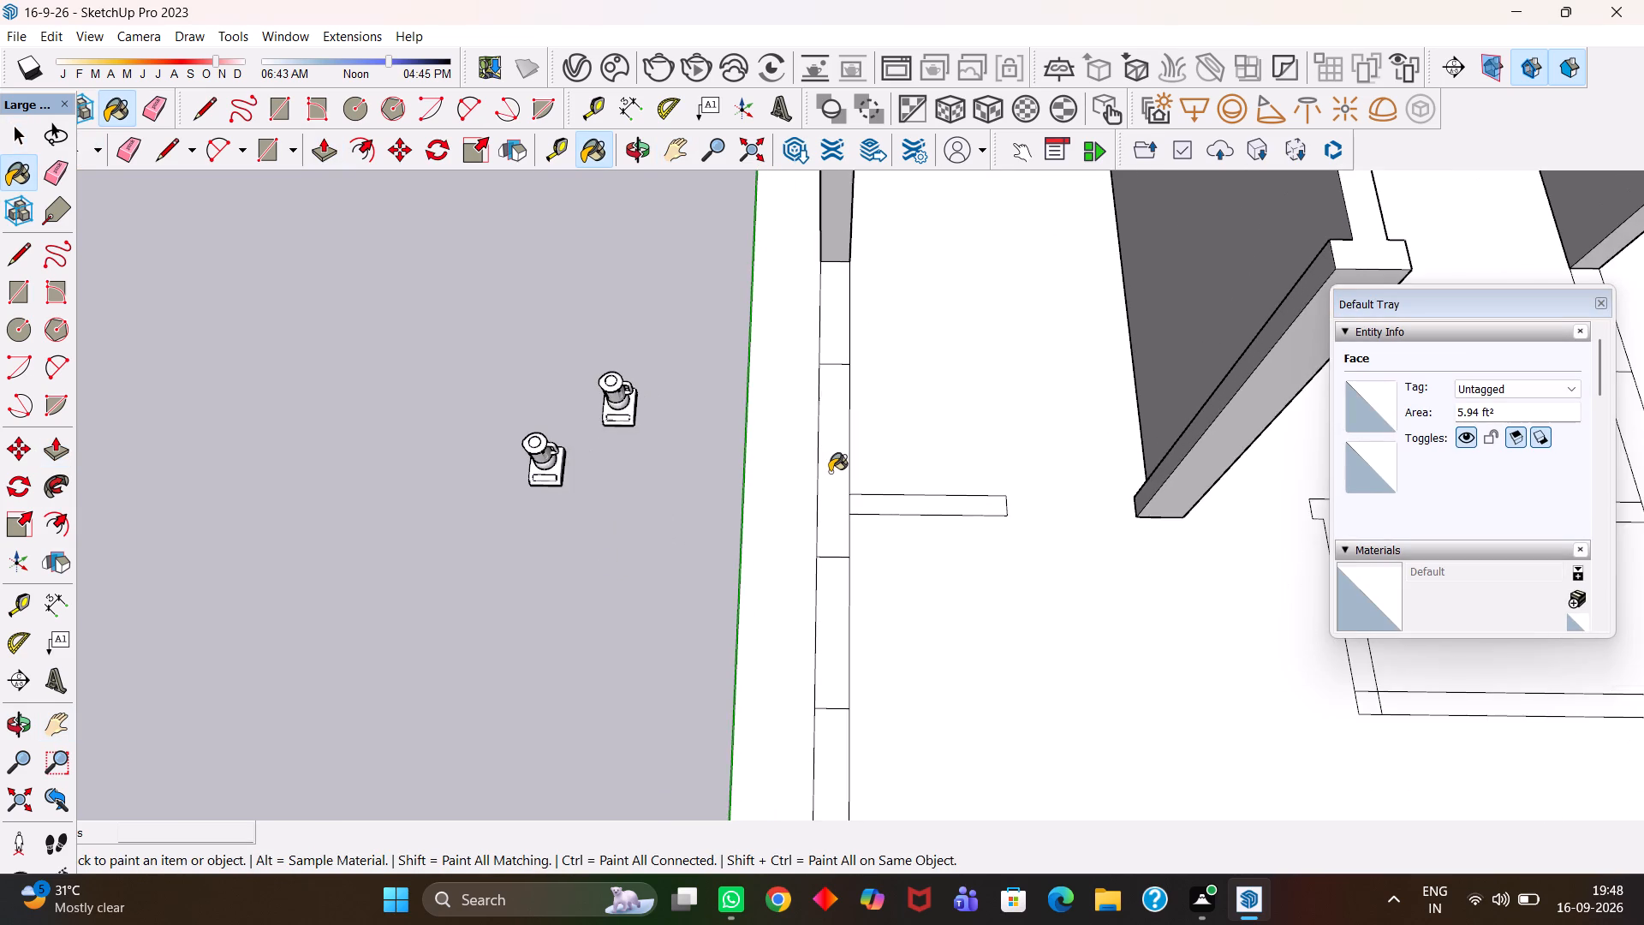
{"action": "scroll", "coordinate": [831, 472], "scroll_direction": "up", "scroll_amount": 2}
{"action": "key", "text": "e"}
{"action": "left_click_drag", "start_coordinate": [860, 513], "coordinate": [848, 514]}
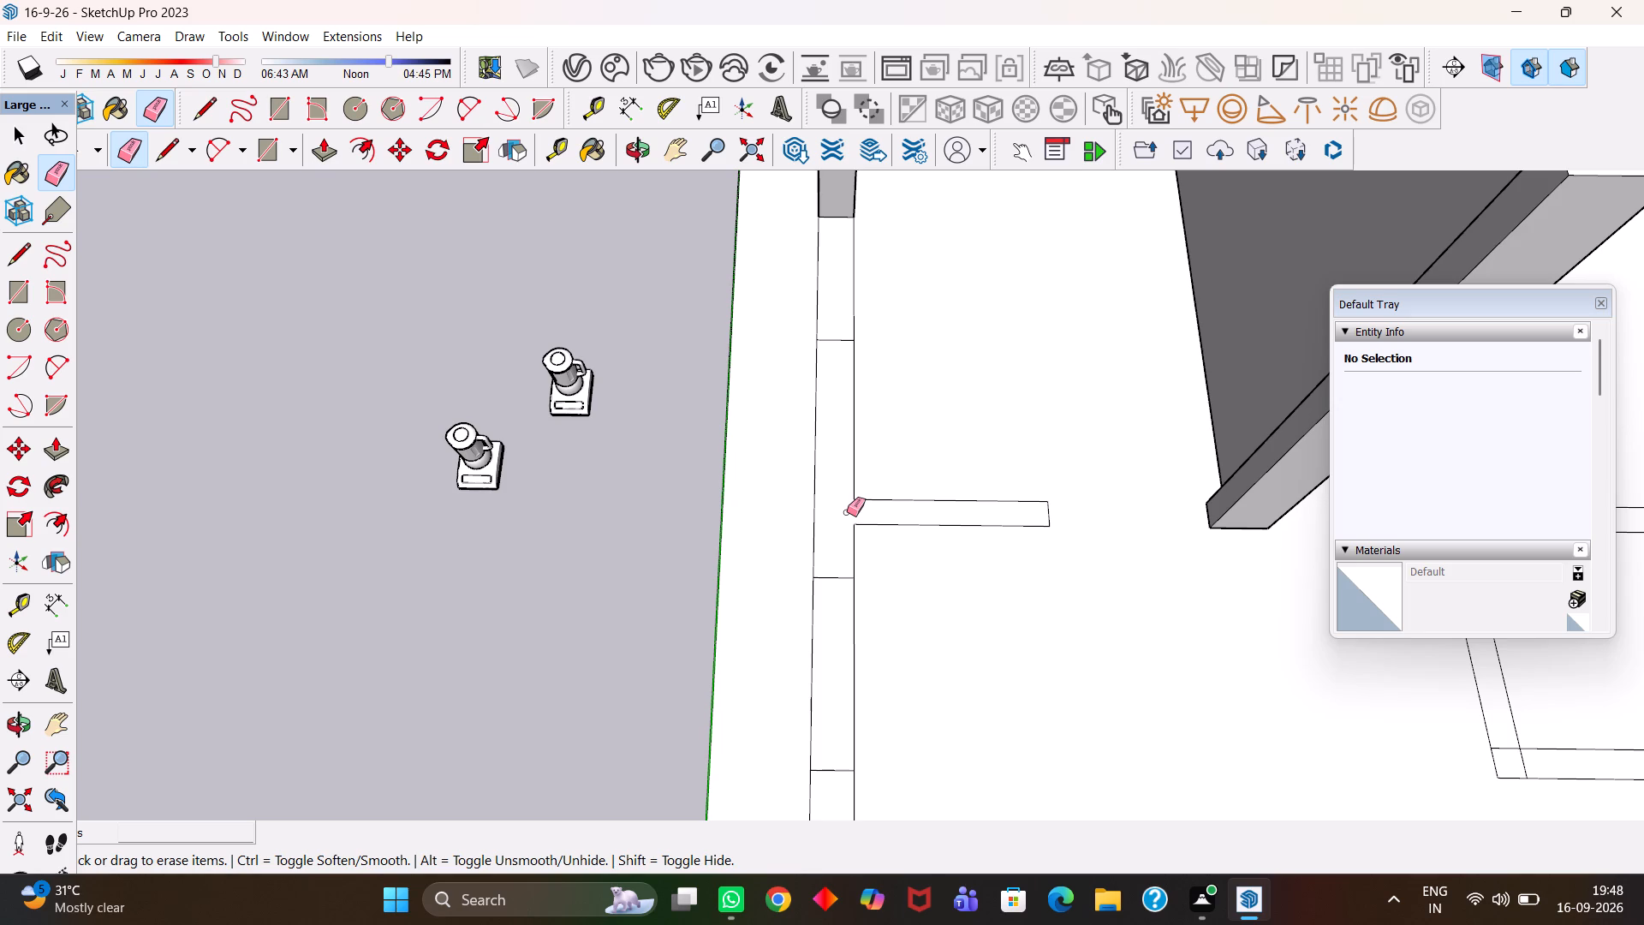
{"action": "scroll", "coordinate": [847, 512], "scroll_direction": "down", "scroll_amount": 3}
{"action": "scroll", "coordinate": [842, 530], "scroll_direction": "up", "scroll_amount": 2}
{"action": "left_click", "coordinate": [833, 515]}
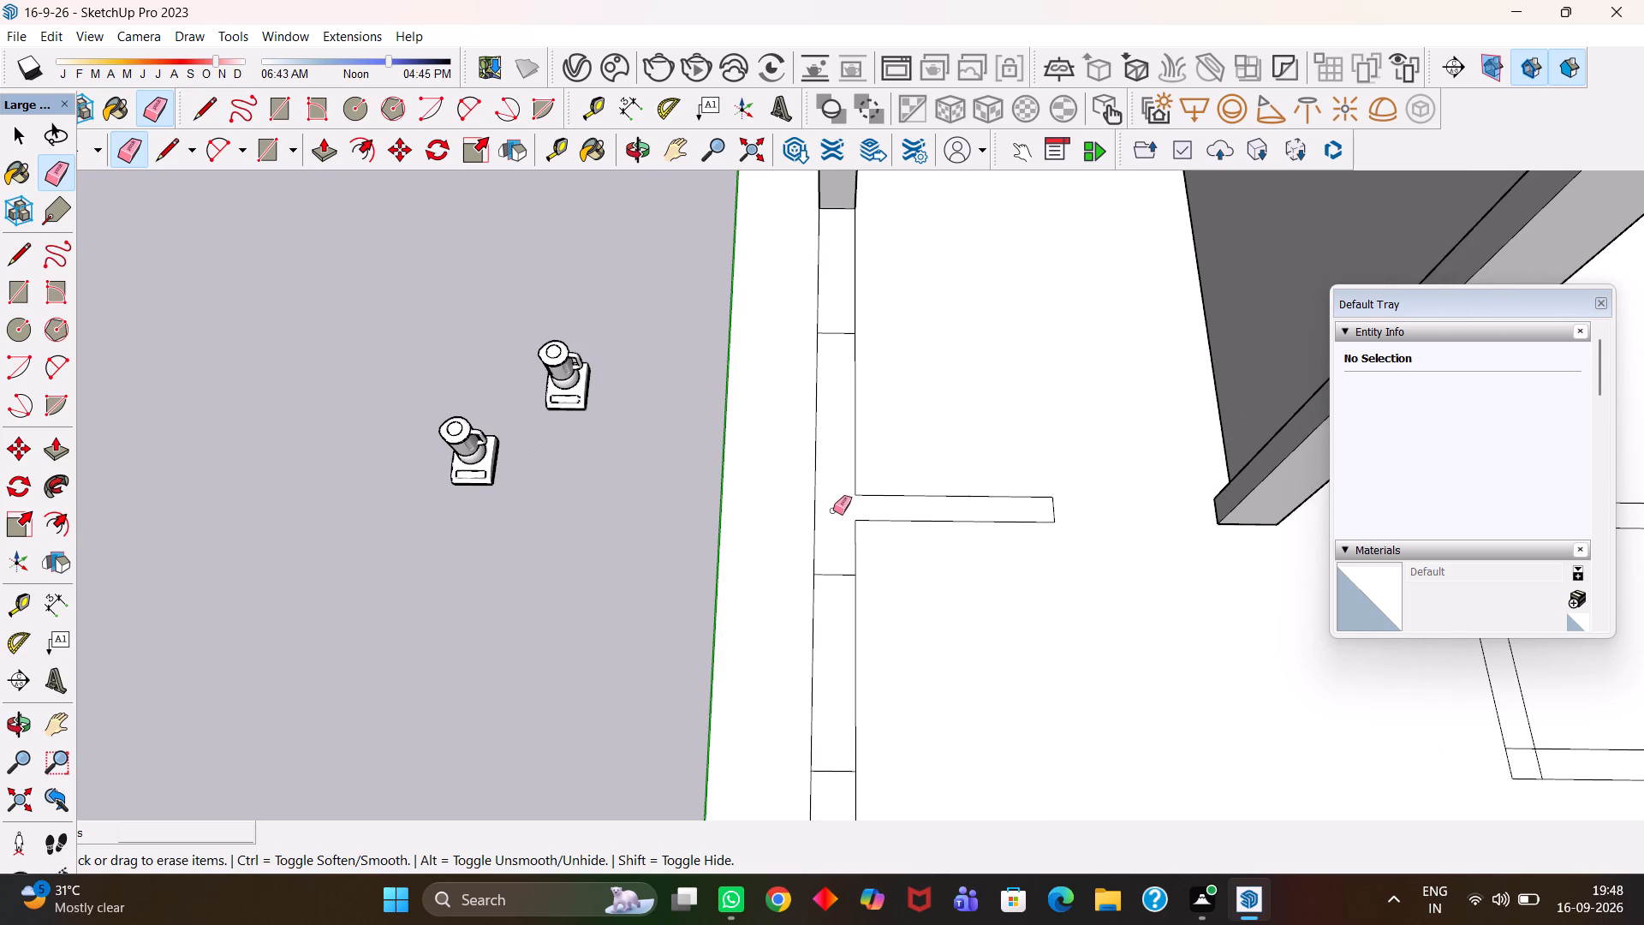
Push/Pull the left wall section joined to the short partition up 10', matching the top of the raised partition.
{"action": "key", "text": "space"}
{"action": "left_click", "coordinate": [833, 510]}
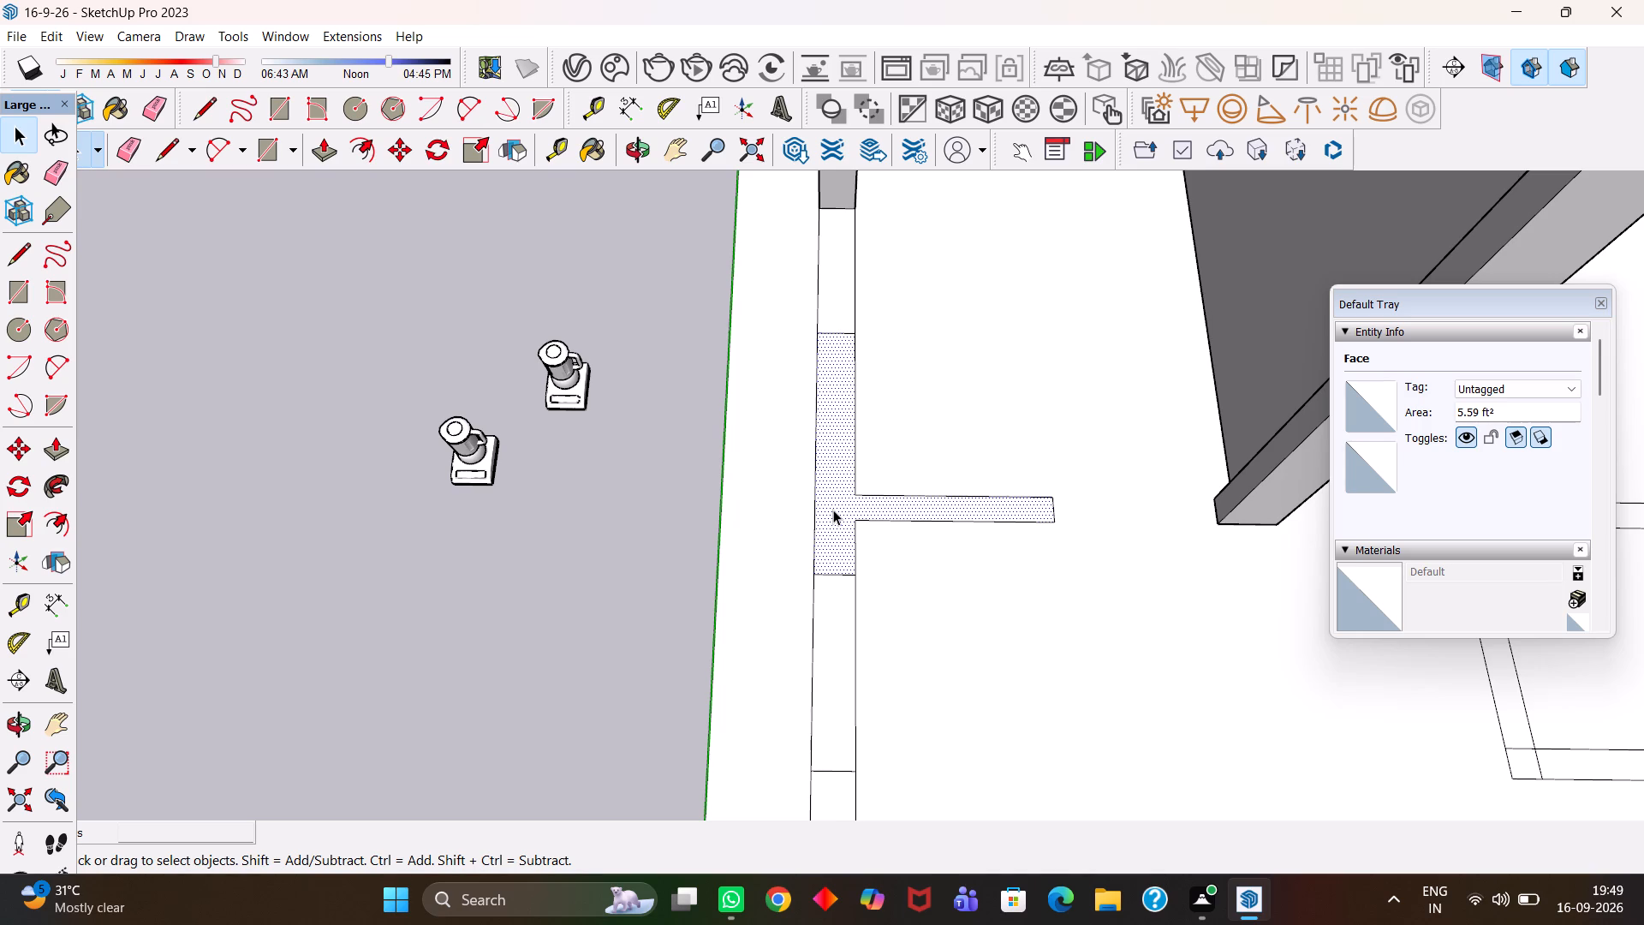
{"action": "scroll", "coordinate": [833, 510], "scroll_direction": "up", "scroll_amount": 1}
{"action": "key", "text": "p"}
{"action": "left_click", "coordinate": [833, 512]}
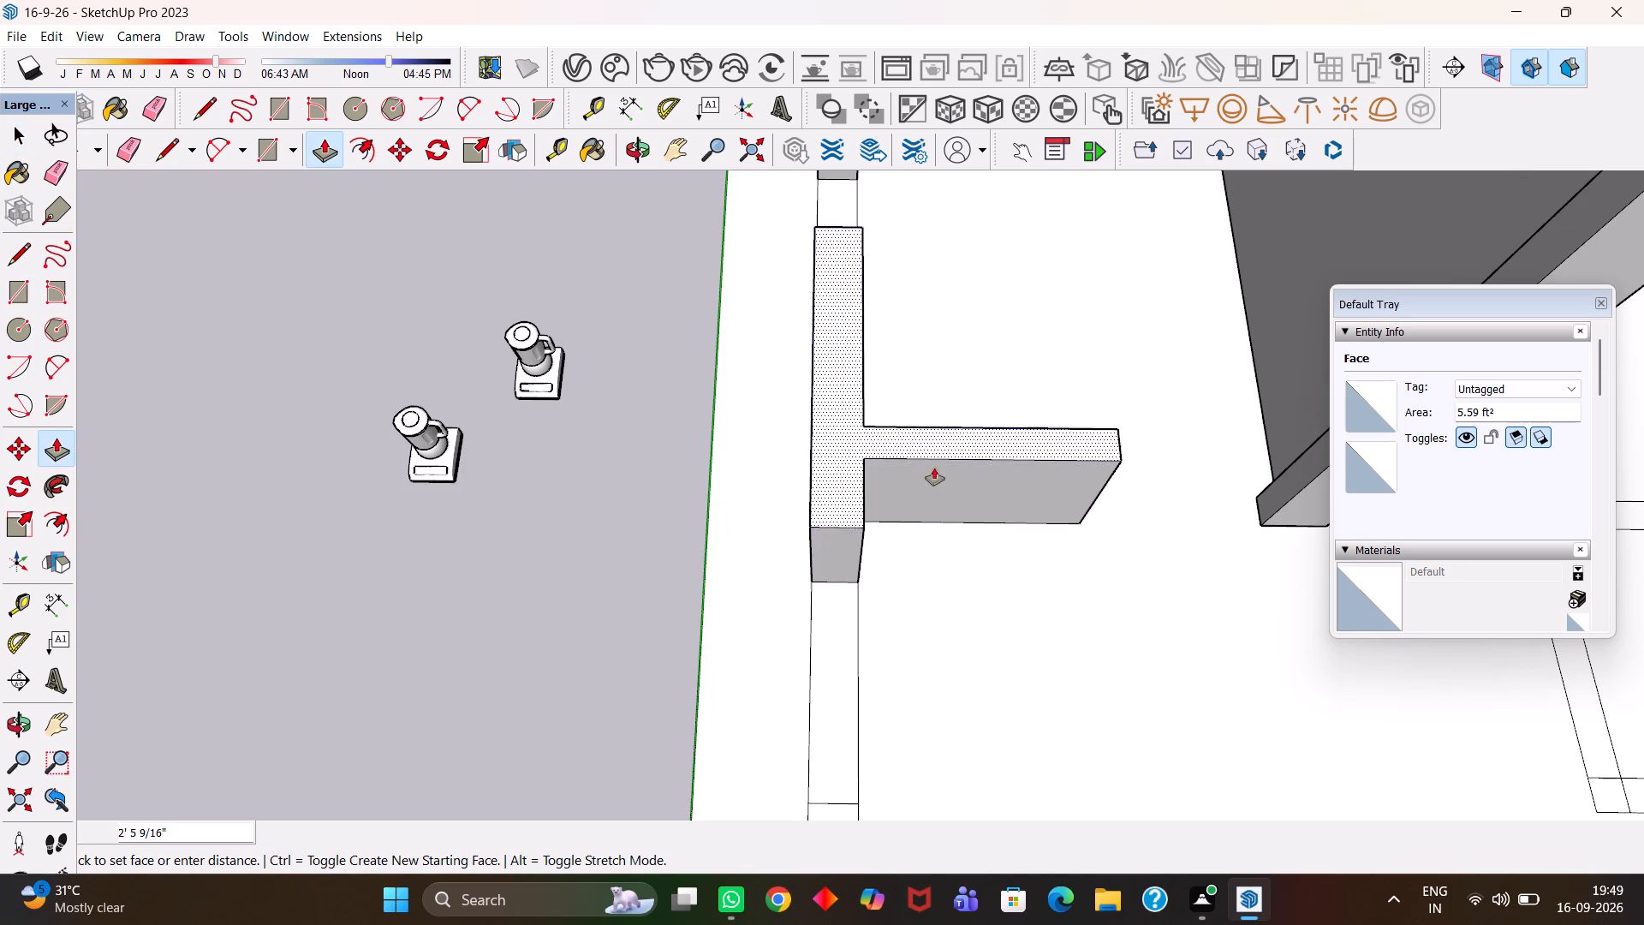
{"action": "scroll", "coordinate": [1038, 434], "scroll_direction": "down", "scroll_amount": 10}
{"action": "left_click", "coordinate": [1254, 331]}
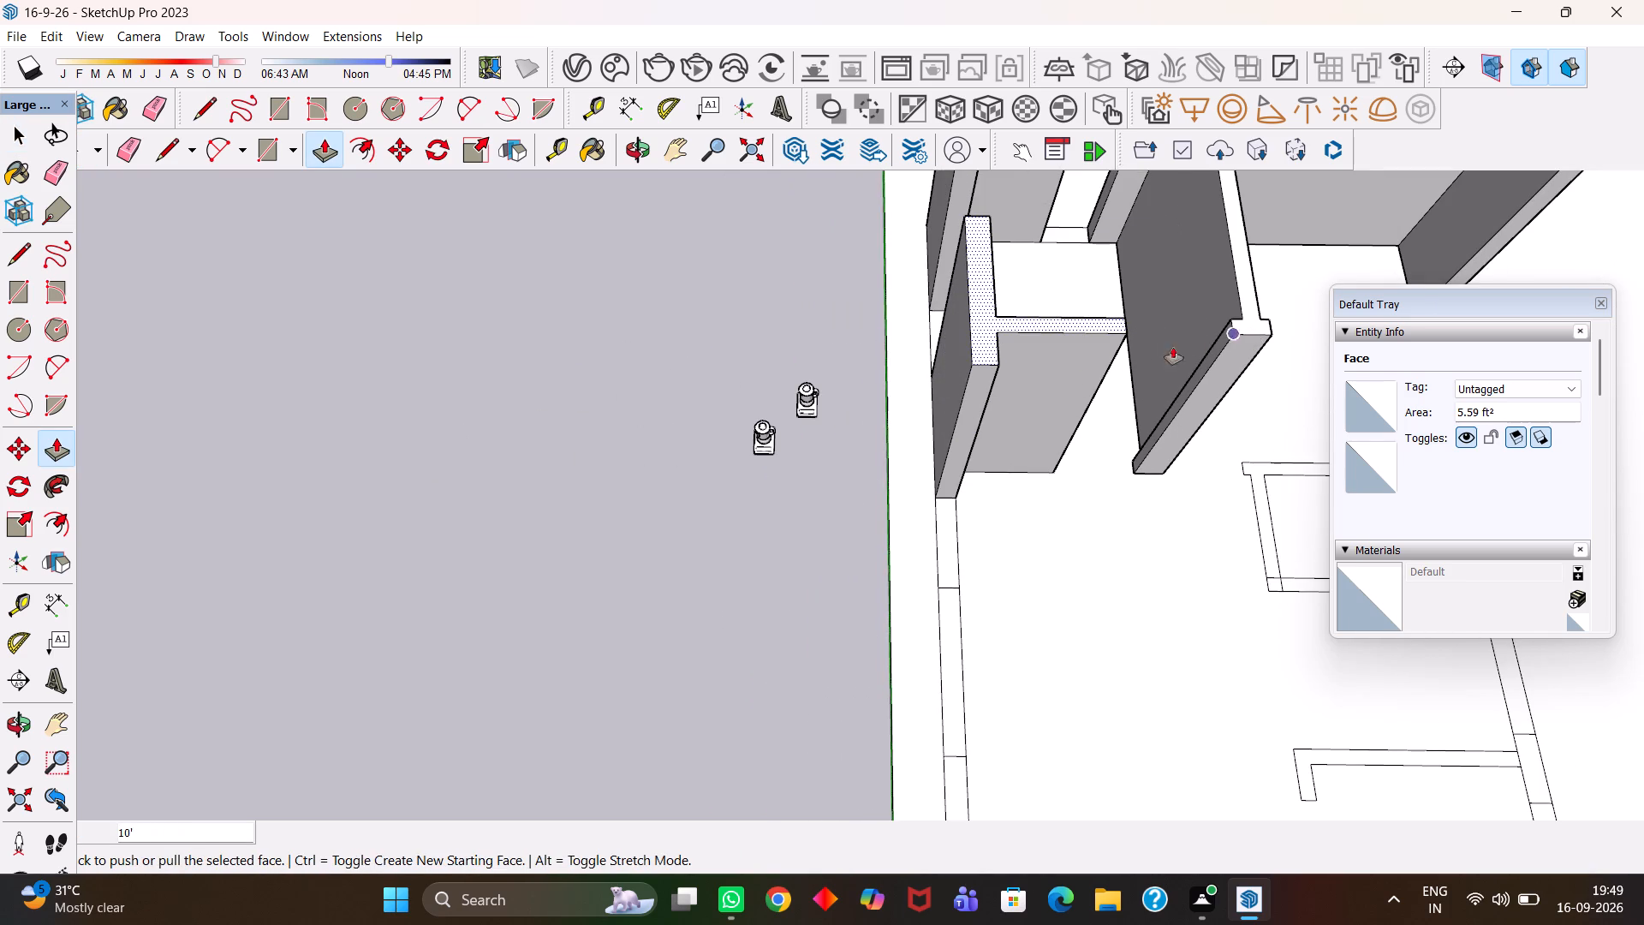
Reopen the Chaos Cosmos browser and look through the downloaded assets to the end of the list, covering windows, doors, appliances and decor.
{"action": "left_click", "coordinate": [583, 63]}
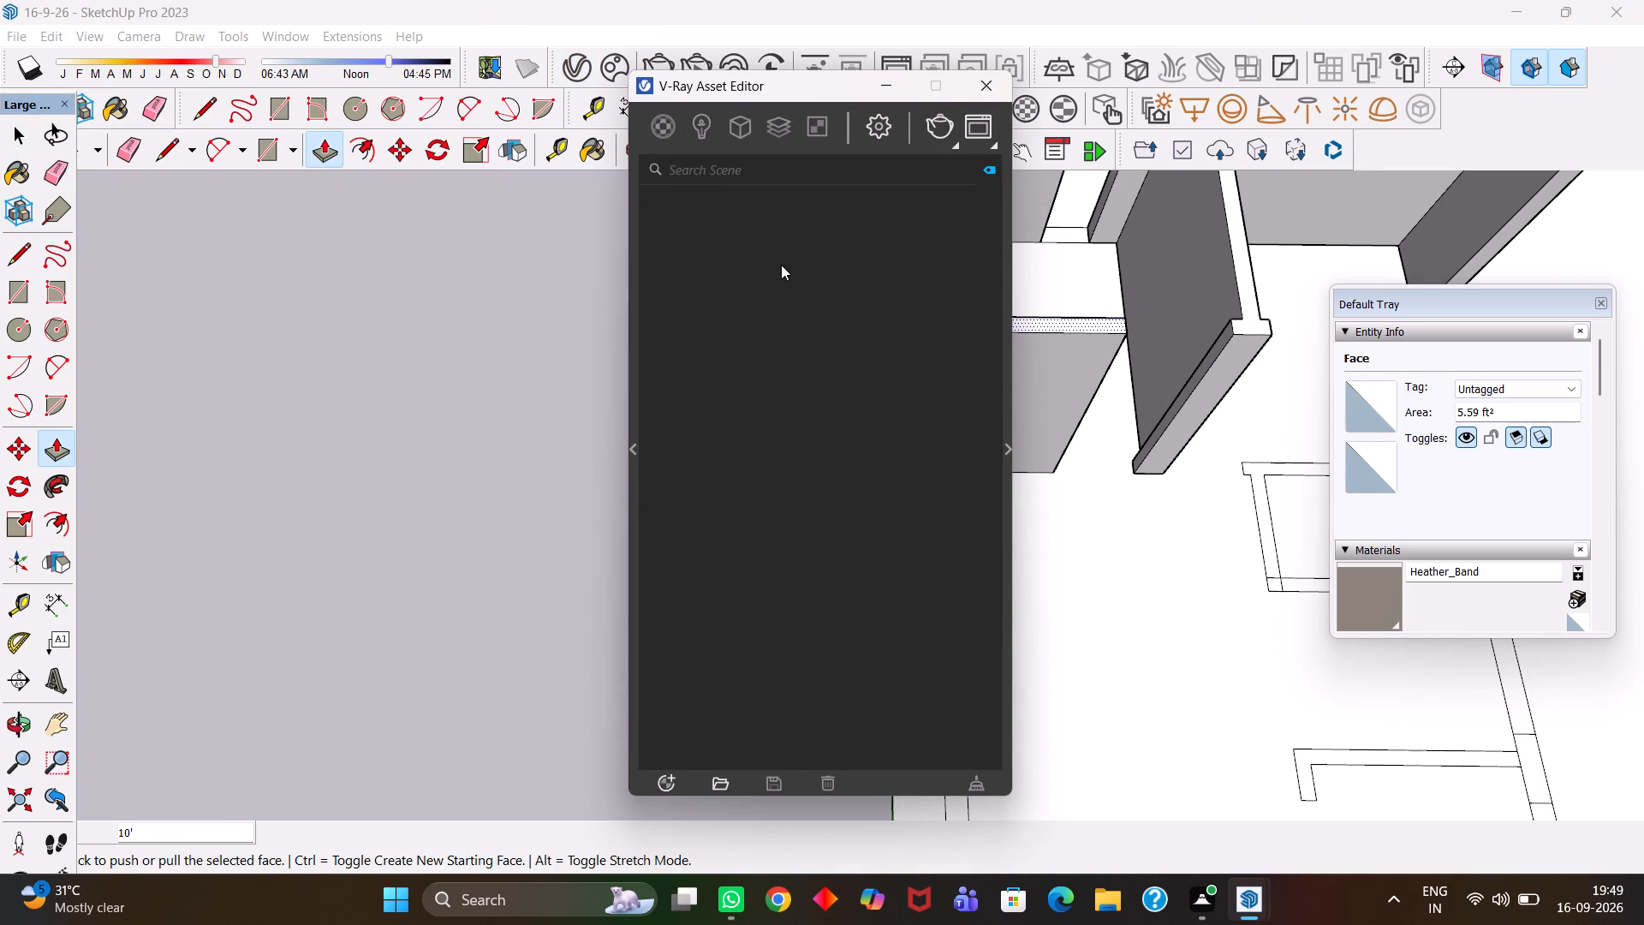
{"action": "left_click", "coordinate": [986, 88]}
{"action": "left_click", "coordinate": [610, 73]}
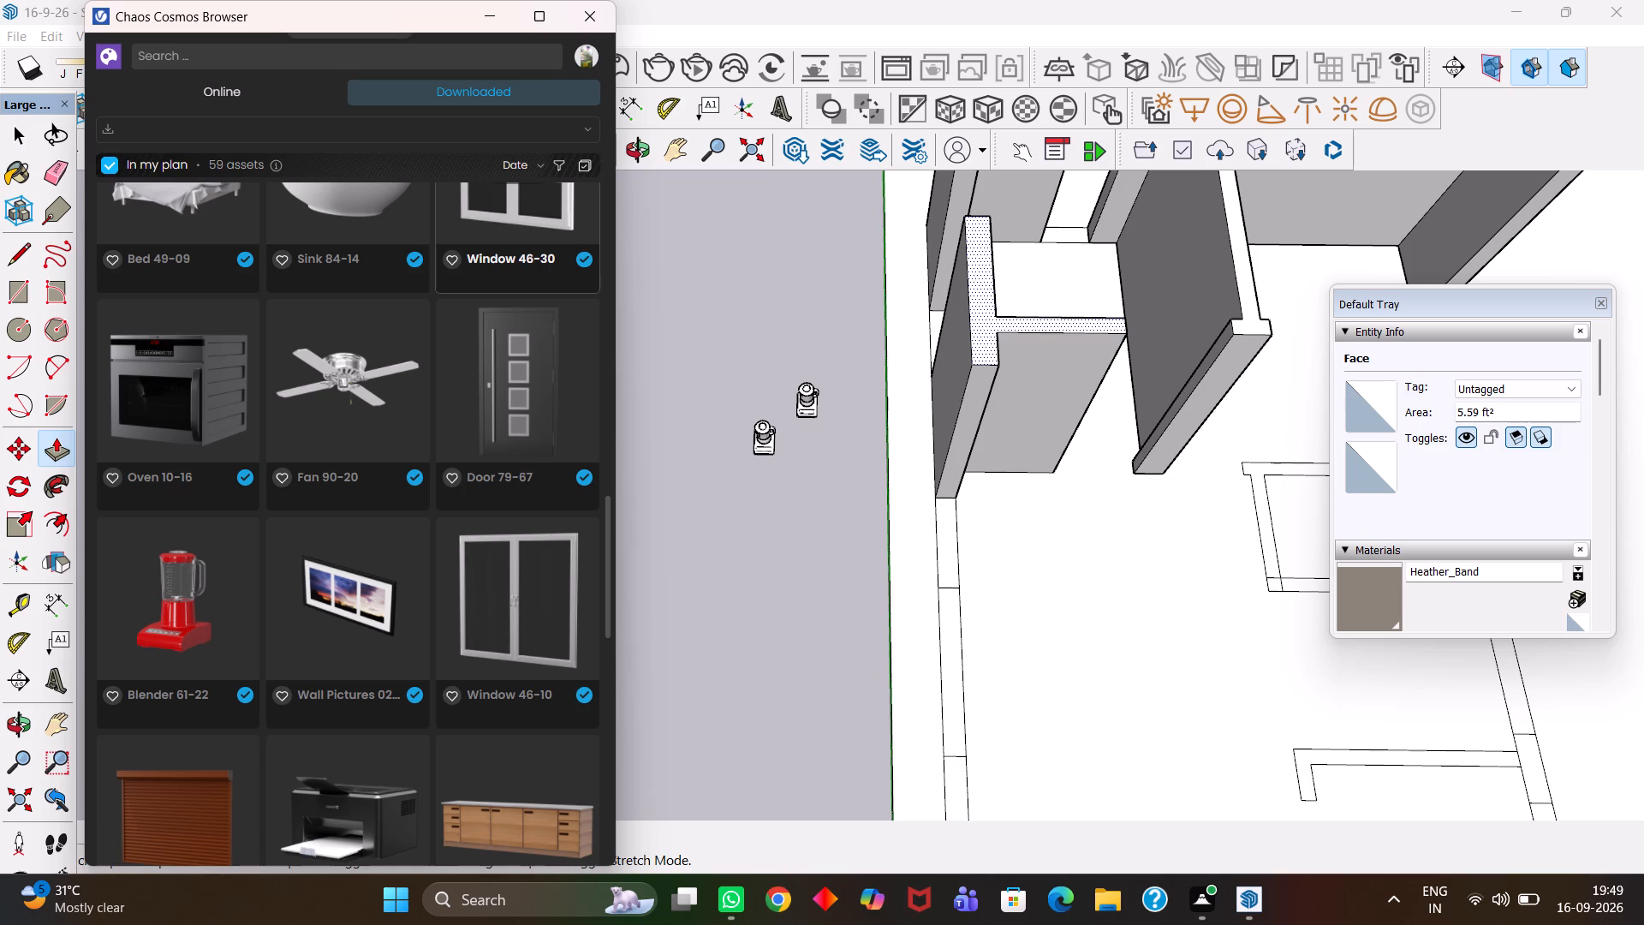
{"action": "scroll", "coordinate": [537, 218], "scroll_direction": "down", "scroll_amount": 2}
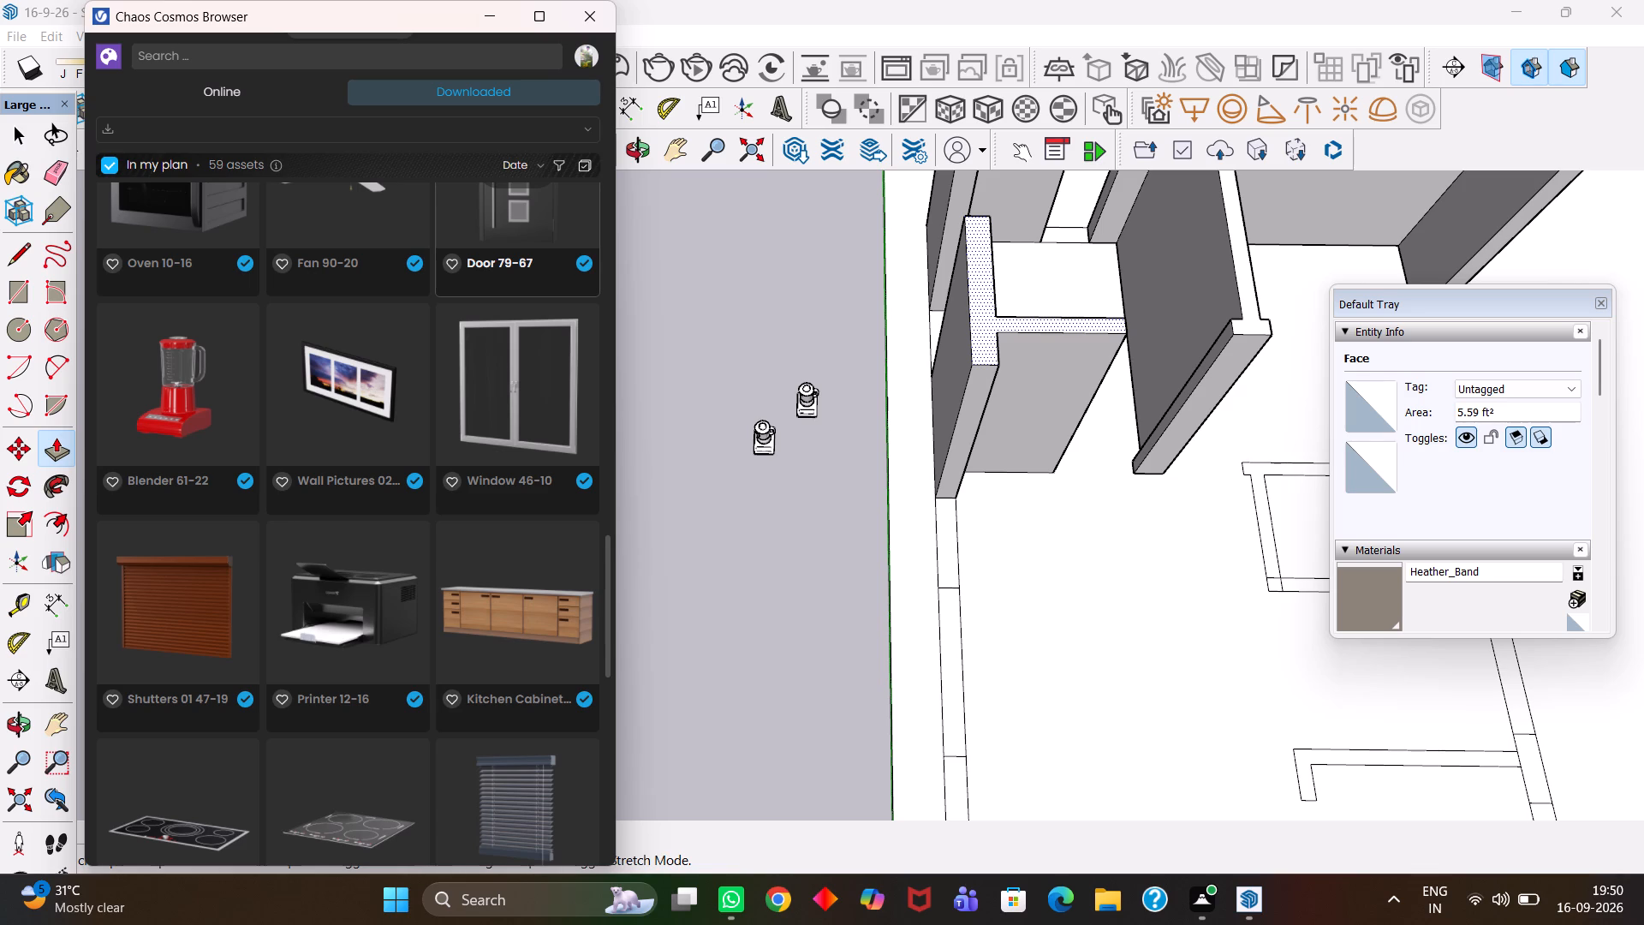
{"action": "scroll", "coordinate": [539, 212], "scroll_direction": "down", "scroll_amount": 1}
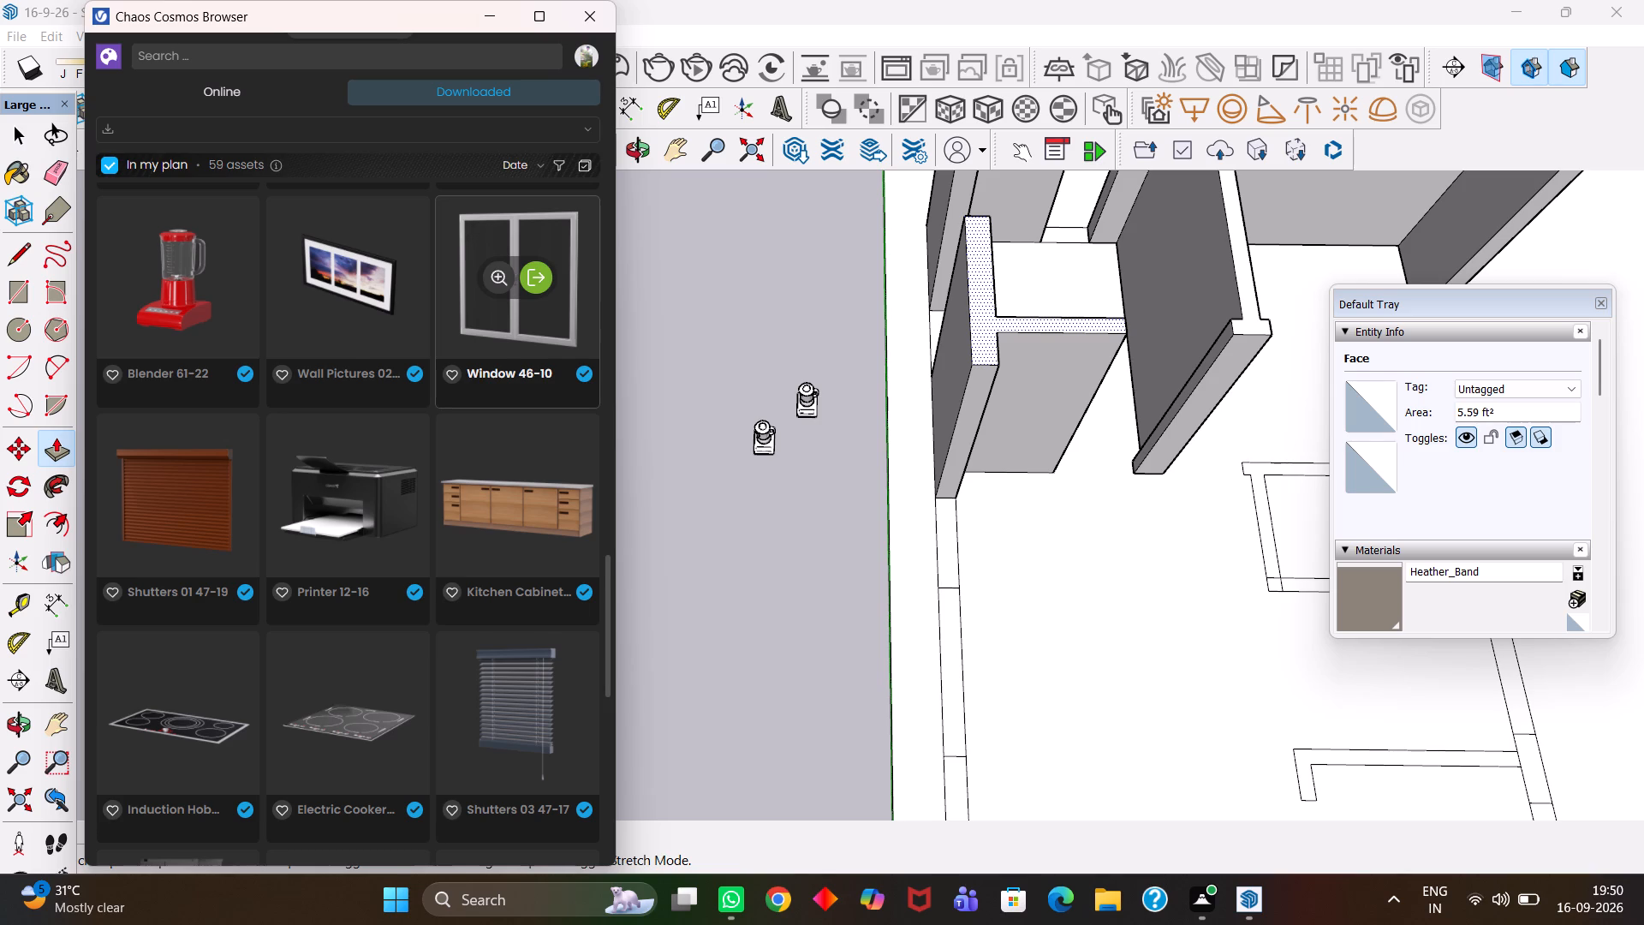
{"action": "scroll", "coordinate": [539, 212], "scroll_direction": "down", "scroll_amount": 1}
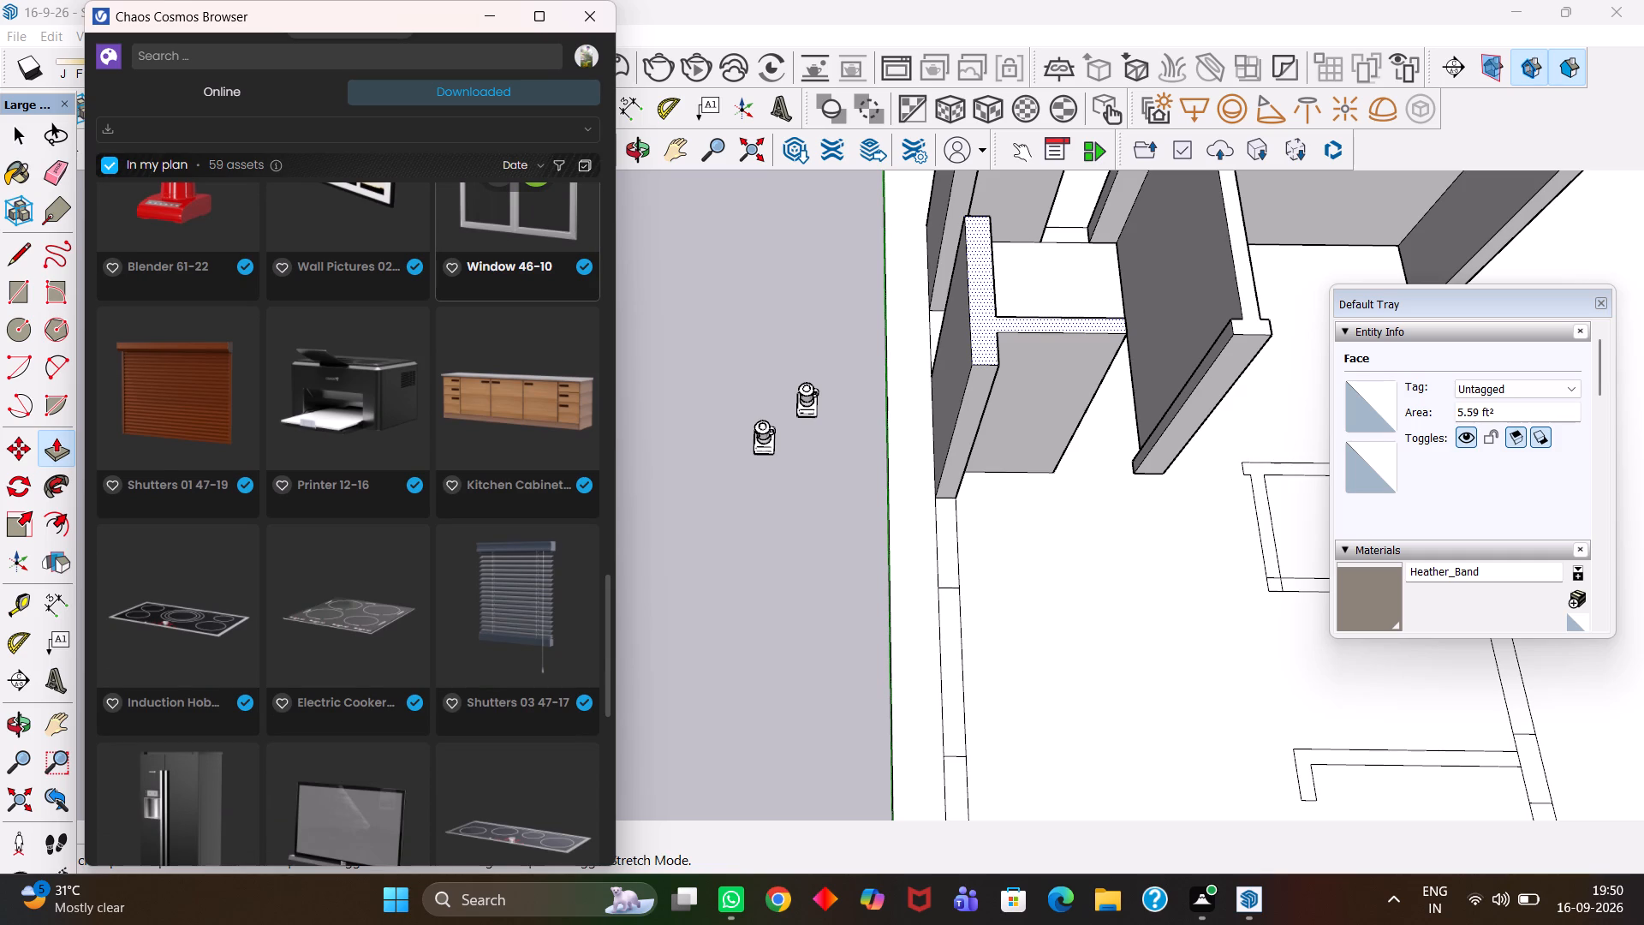
{"action": "scroll", "coordinate": [539, 212], "scroll_direction": "down", "scroll_amount": 3}
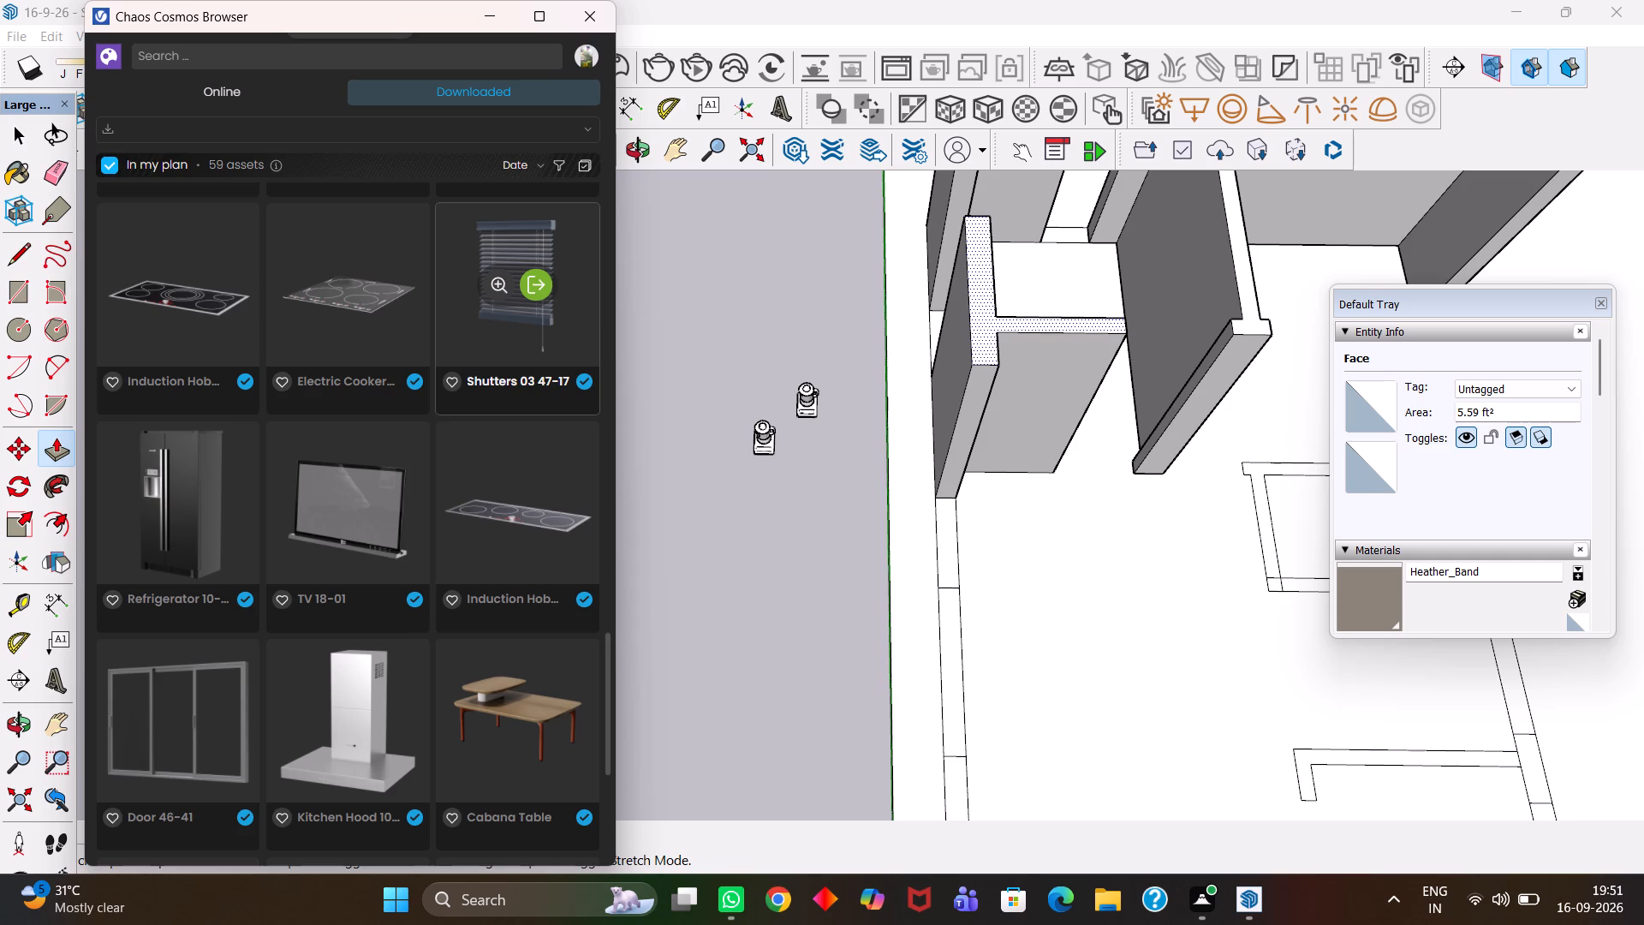
{"action": "scroll", "coordinate": [539, 212], "scroll_direction": "down", "scroll_amount": 1}
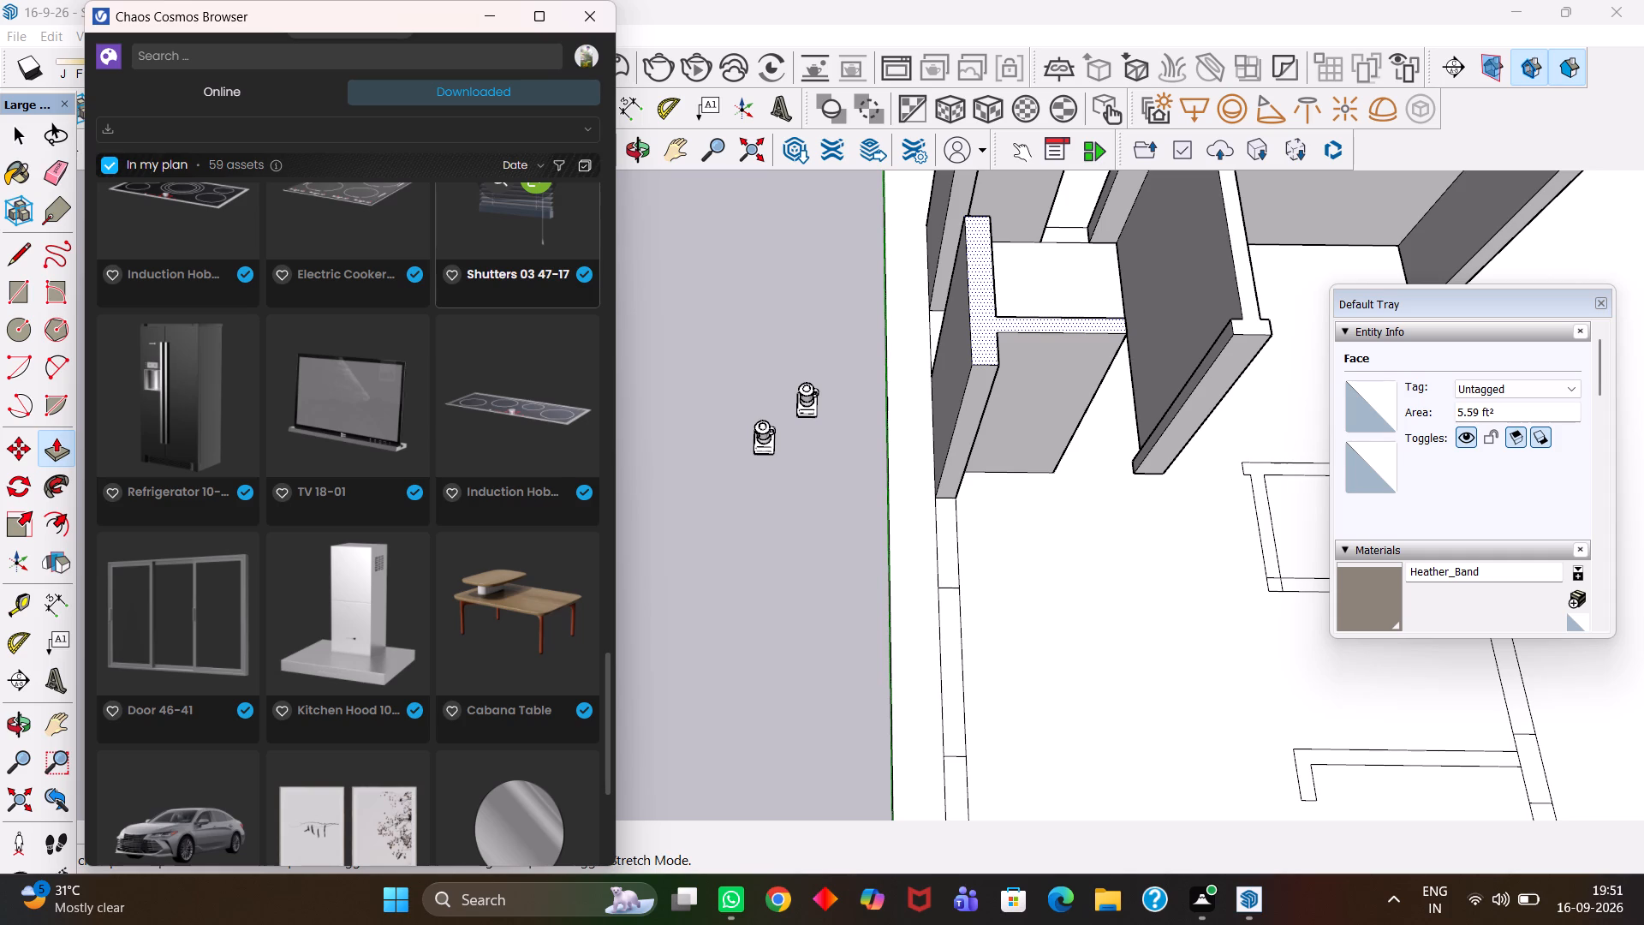
{"action": "scroll", "coordinate": [539, 212], "scroll_direction": "down", "scroll_amount": 1}
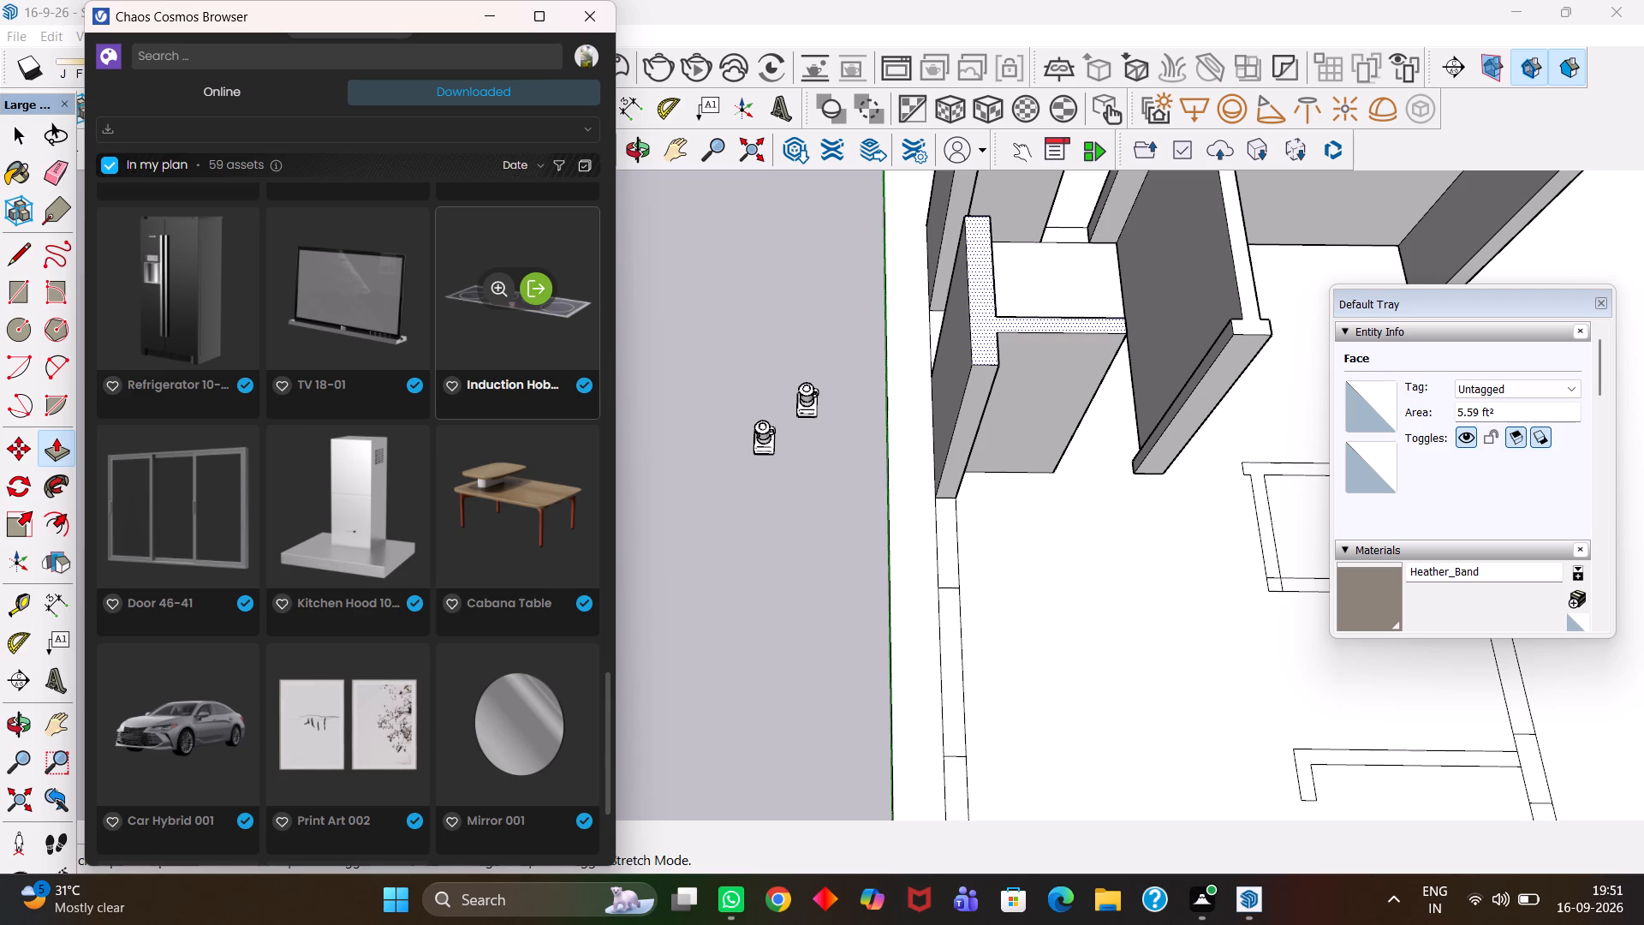
{"action": "scroll", "coordinate": [539, 212], "scroll_direction": "down", "scroll_amount": 2}
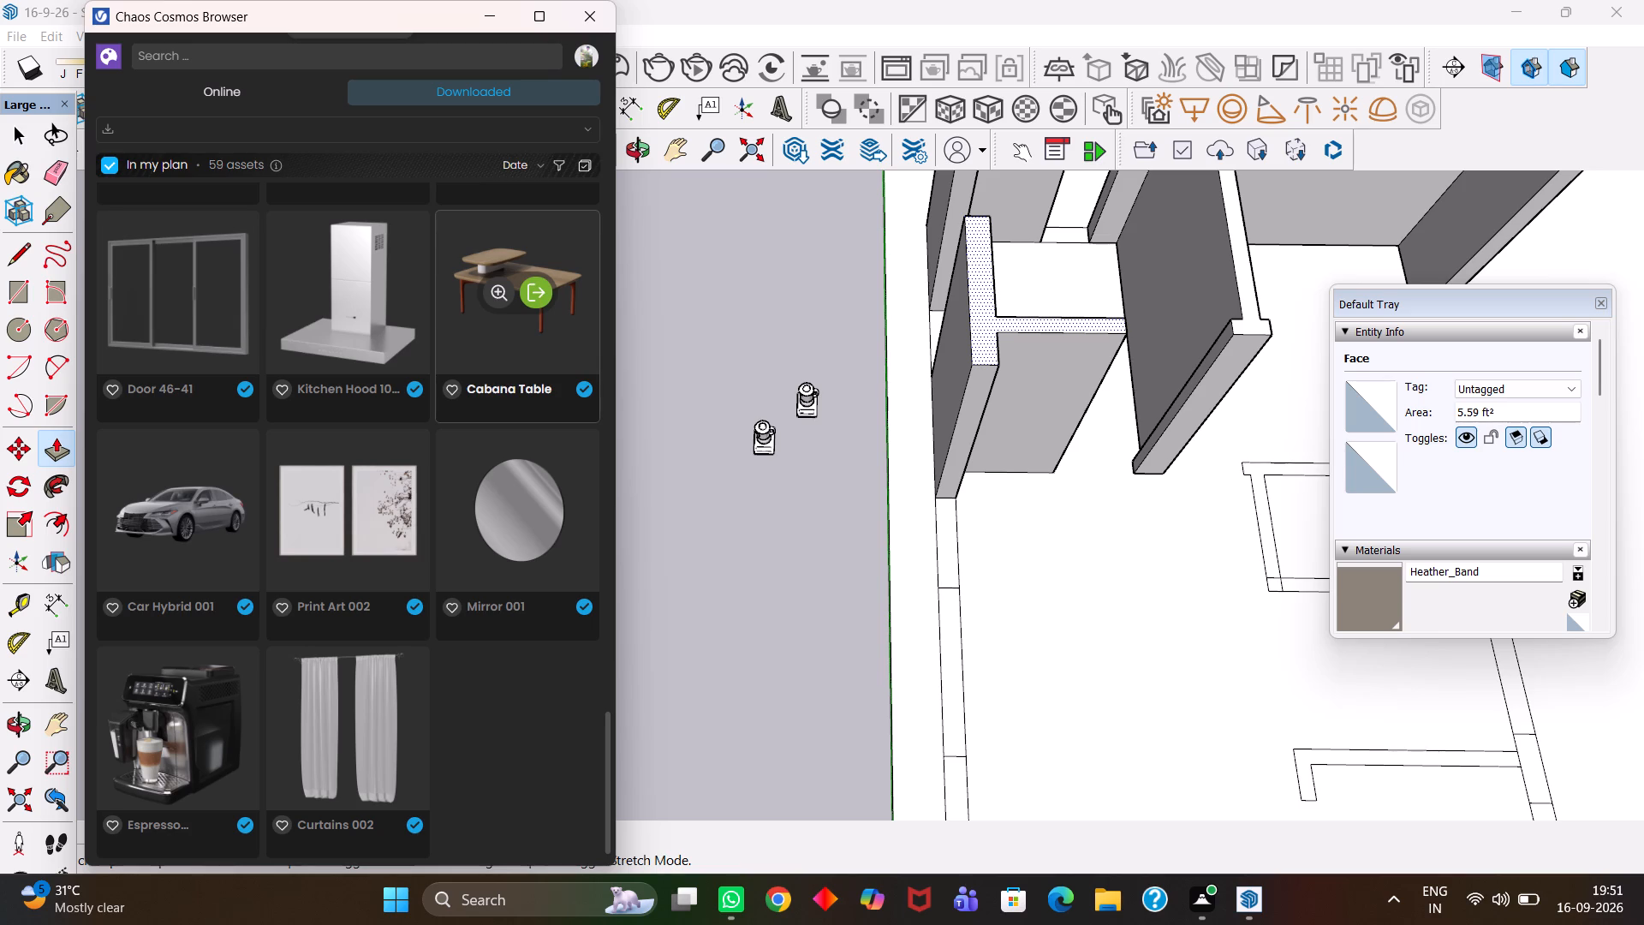
{"action": "scroll", "coordinate": [539, 212], "scroll_direction": "down", "scroll_amount": 1}
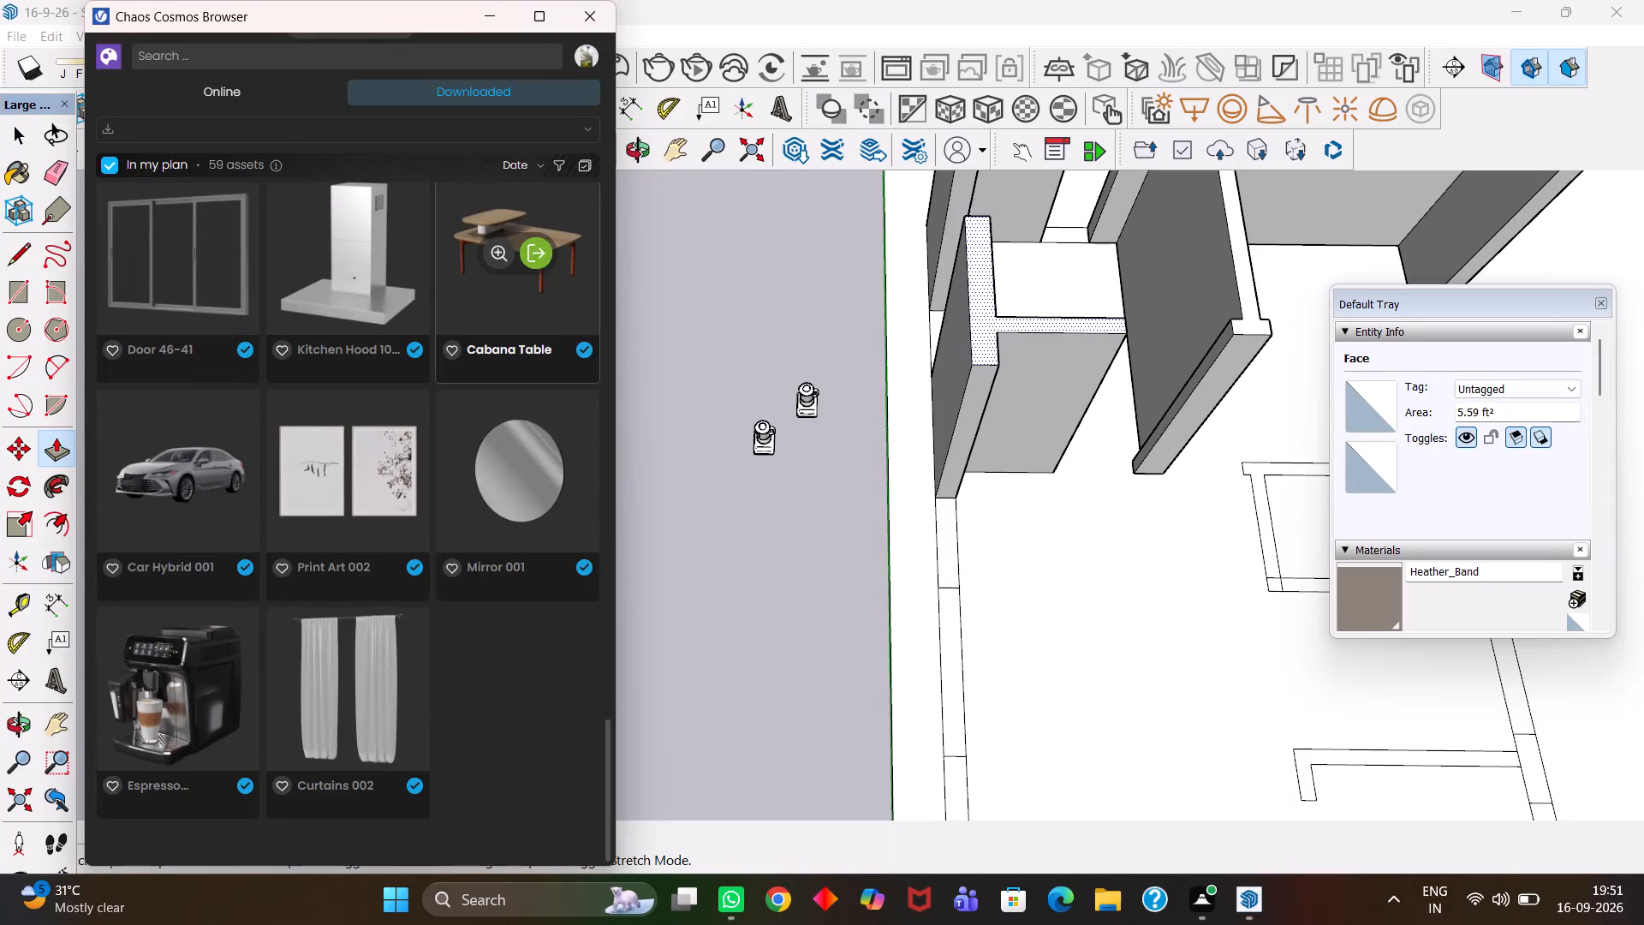
{"action": "scroll", "coordinate": [539, 212], "scroll_direction": "down", "scroll_amount": 1}
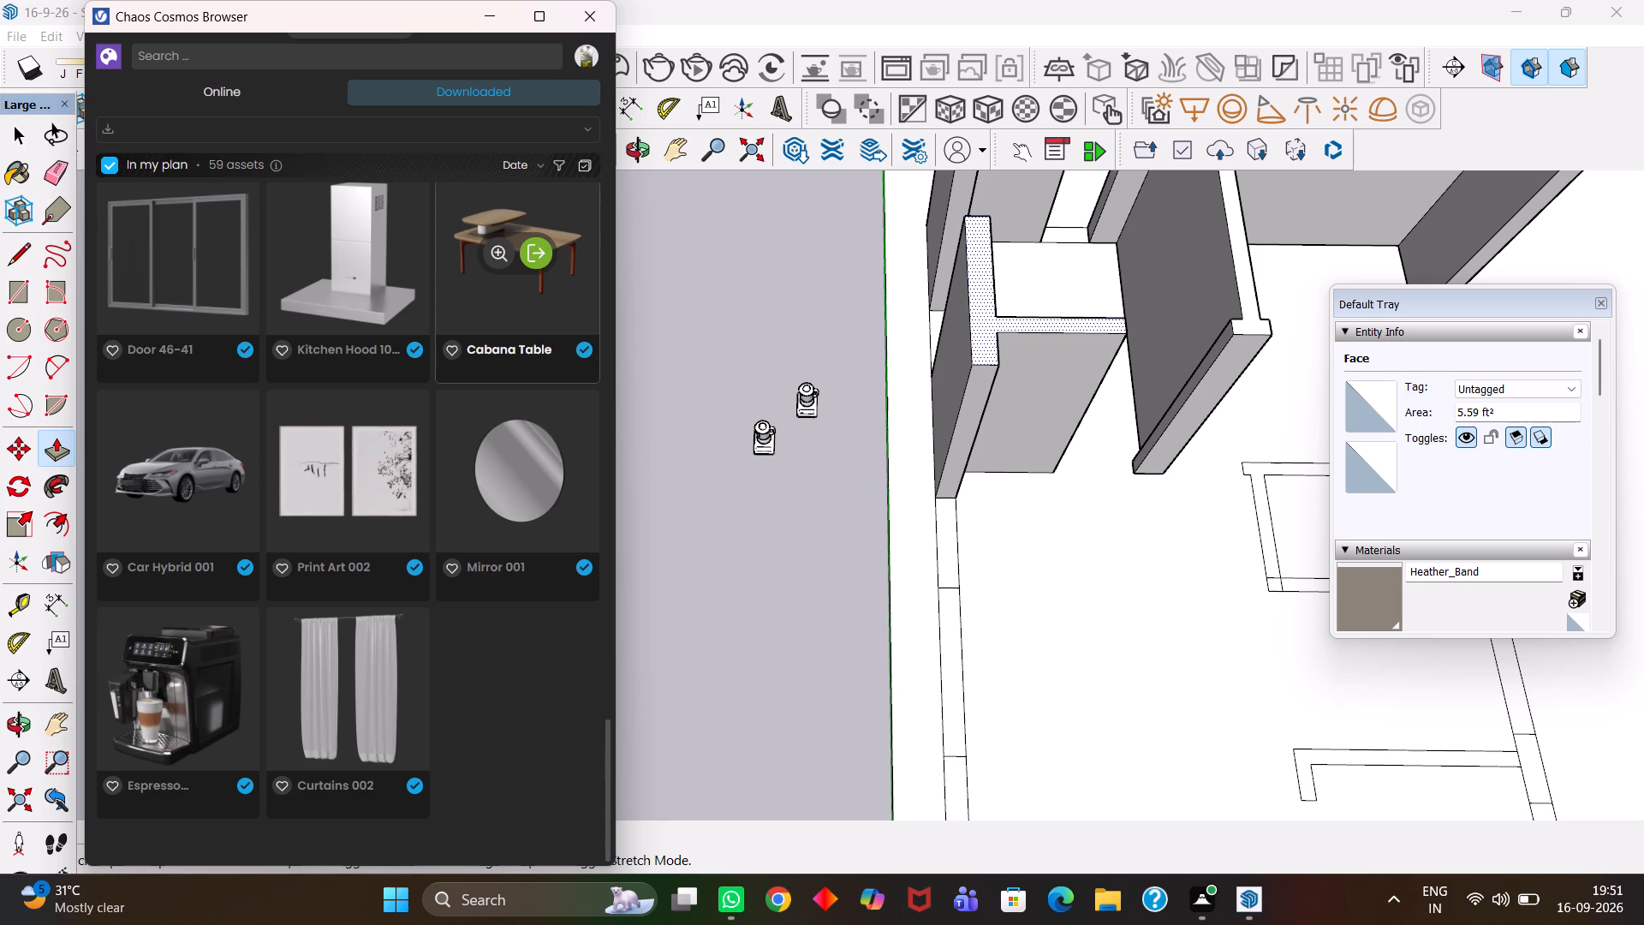
{"action": "scroll", "coordinate": [539, 212], "scroll_direction": "down", "scroll_amount": 4}
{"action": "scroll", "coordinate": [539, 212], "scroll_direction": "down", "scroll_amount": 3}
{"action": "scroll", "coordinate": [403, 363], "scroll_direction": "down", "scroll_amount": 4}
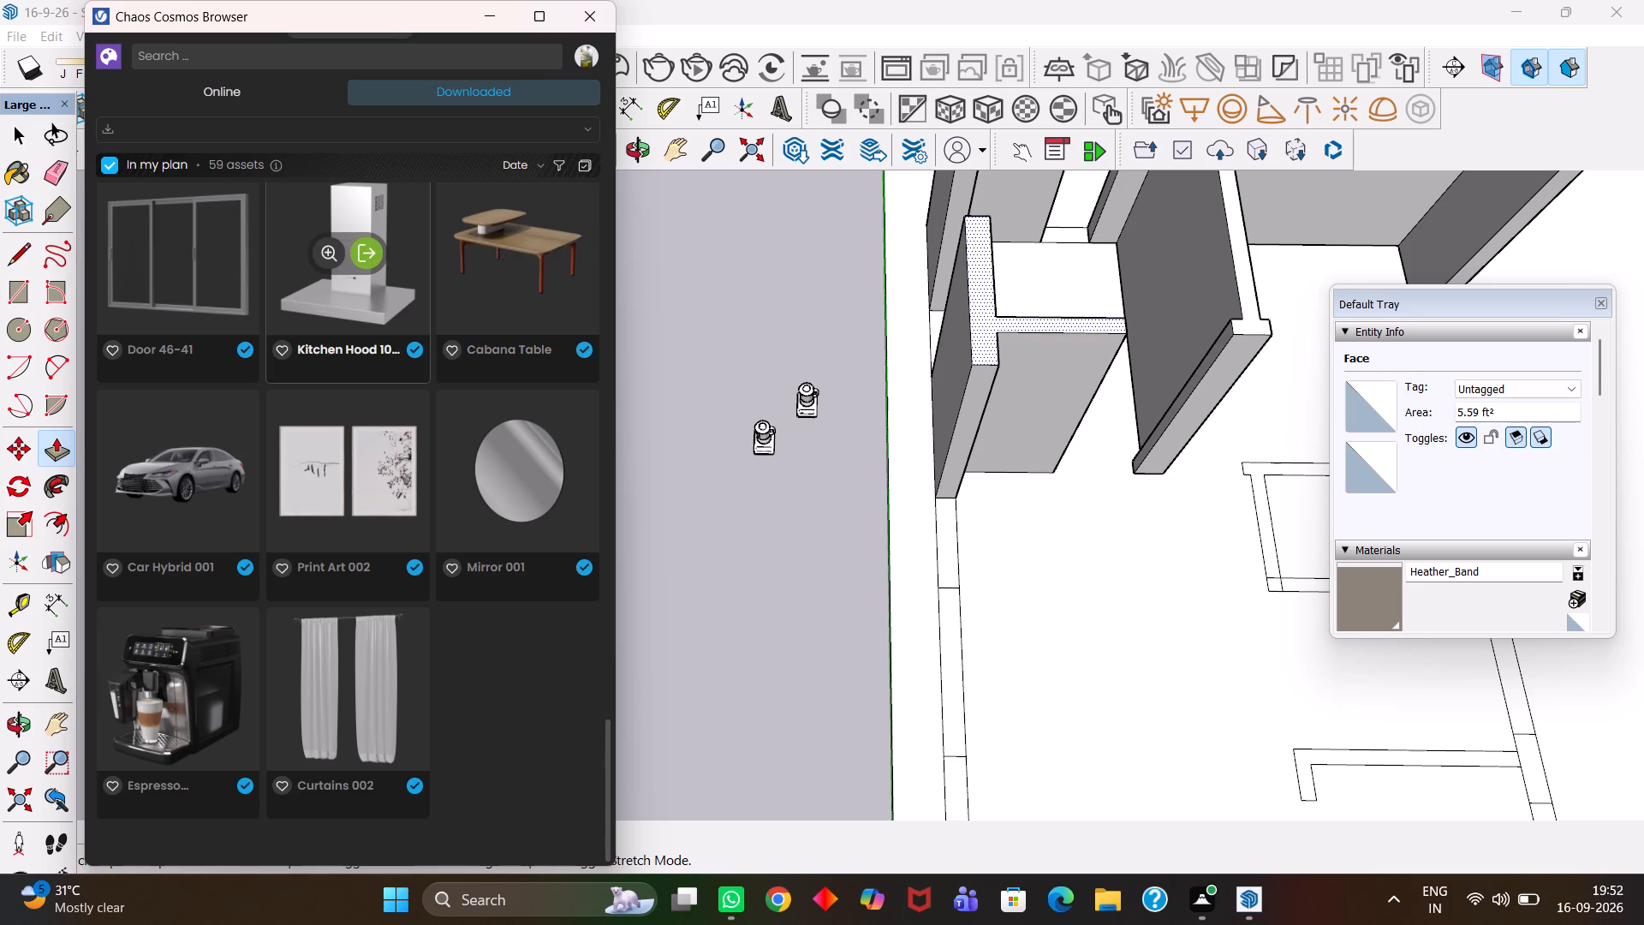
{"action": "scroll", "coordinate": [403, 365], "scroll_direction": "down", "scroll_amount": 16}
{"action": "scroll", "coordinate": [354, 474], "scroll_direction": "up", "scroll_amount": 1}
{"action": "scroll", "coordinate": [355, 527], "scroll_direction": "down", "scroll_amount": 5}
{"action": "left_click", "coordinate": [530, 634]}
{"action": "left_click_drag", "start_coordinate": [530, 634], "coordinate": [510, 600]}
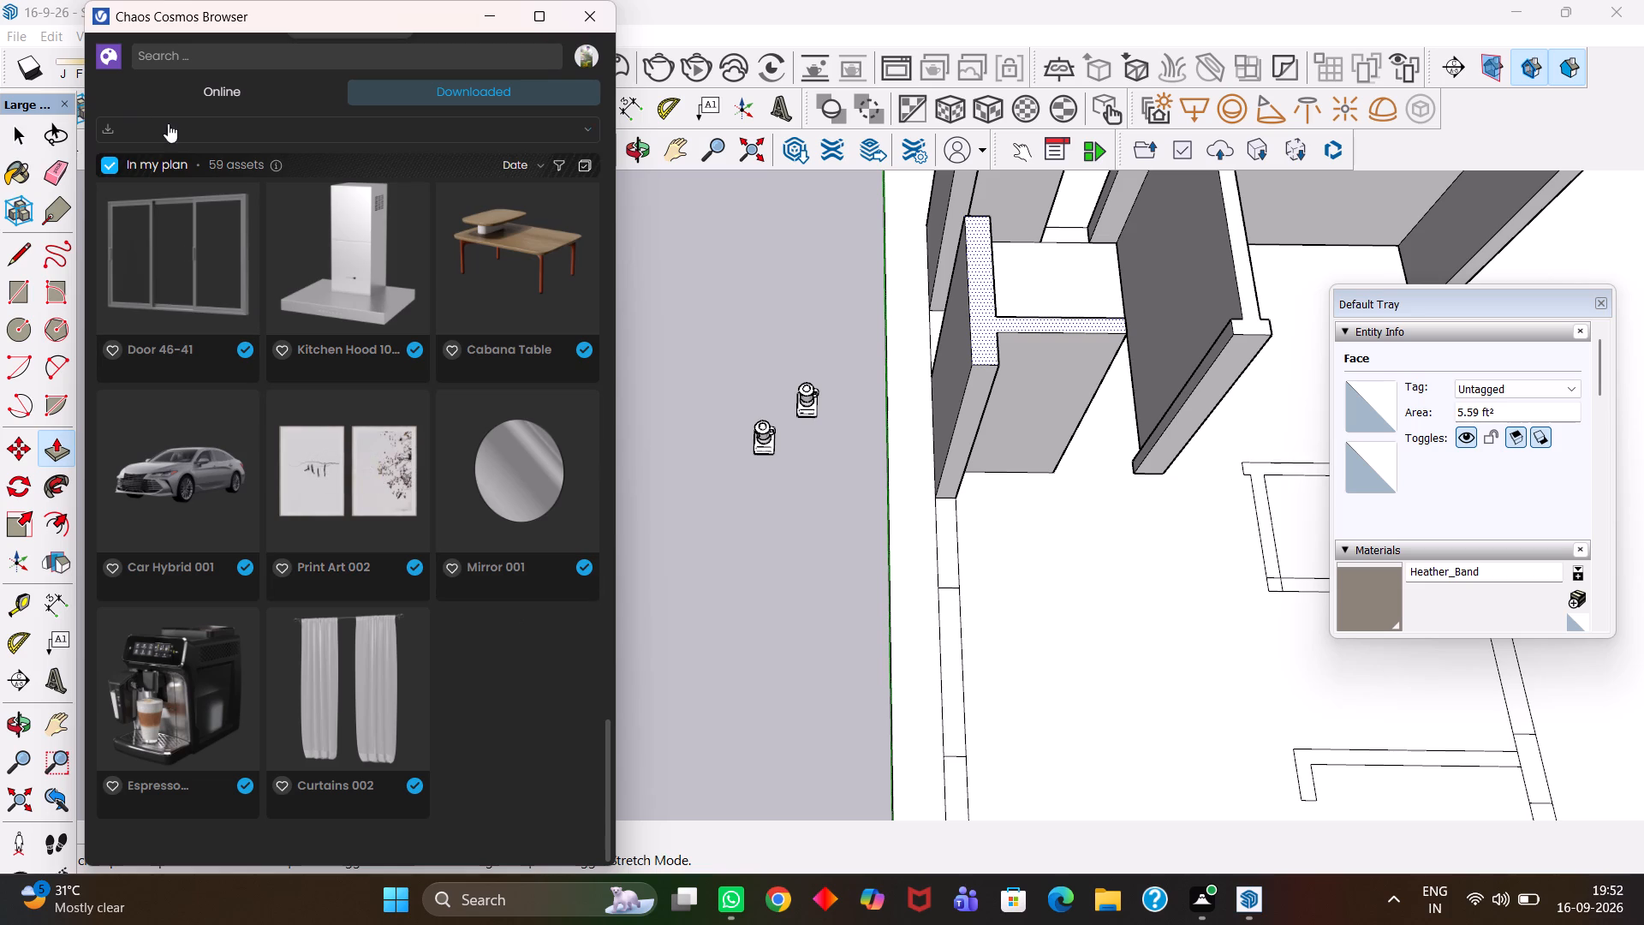
Try to open the online Chaos Cosmos catalogue and look through the downloaded assets from the beginning, covering furniture, doors and lights.
{"action": "left_click", "coordinate": [238, 81]}
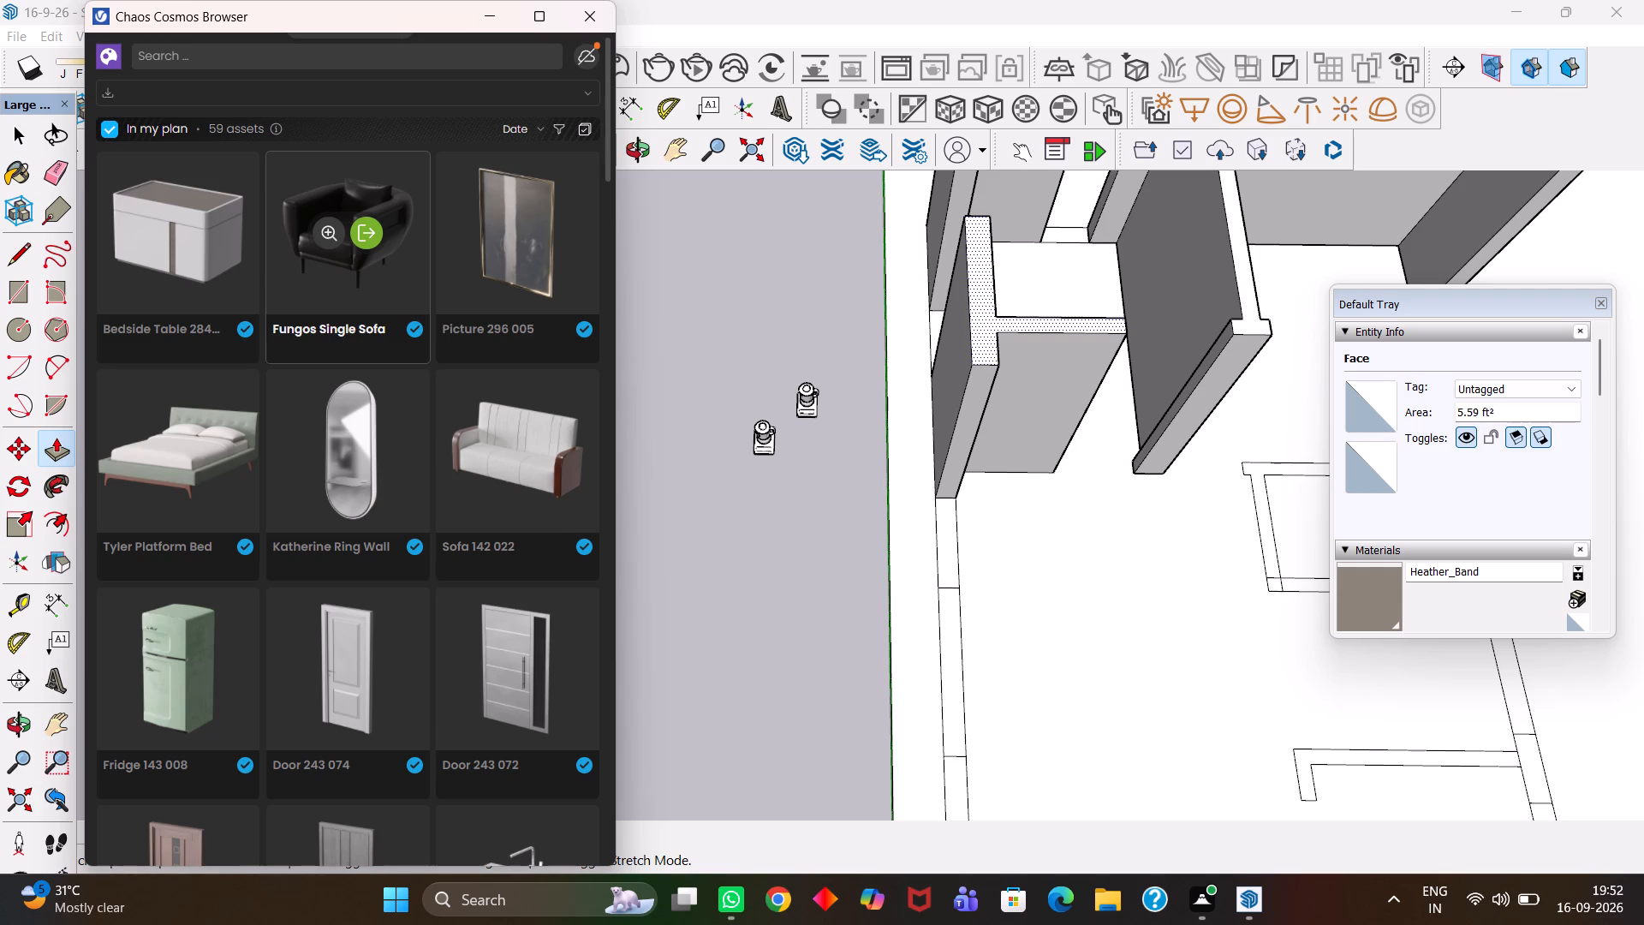
{"action": "scroll", "coordinate": [332, 338], "scroll_direction": "down", "scroll_amount": 1}
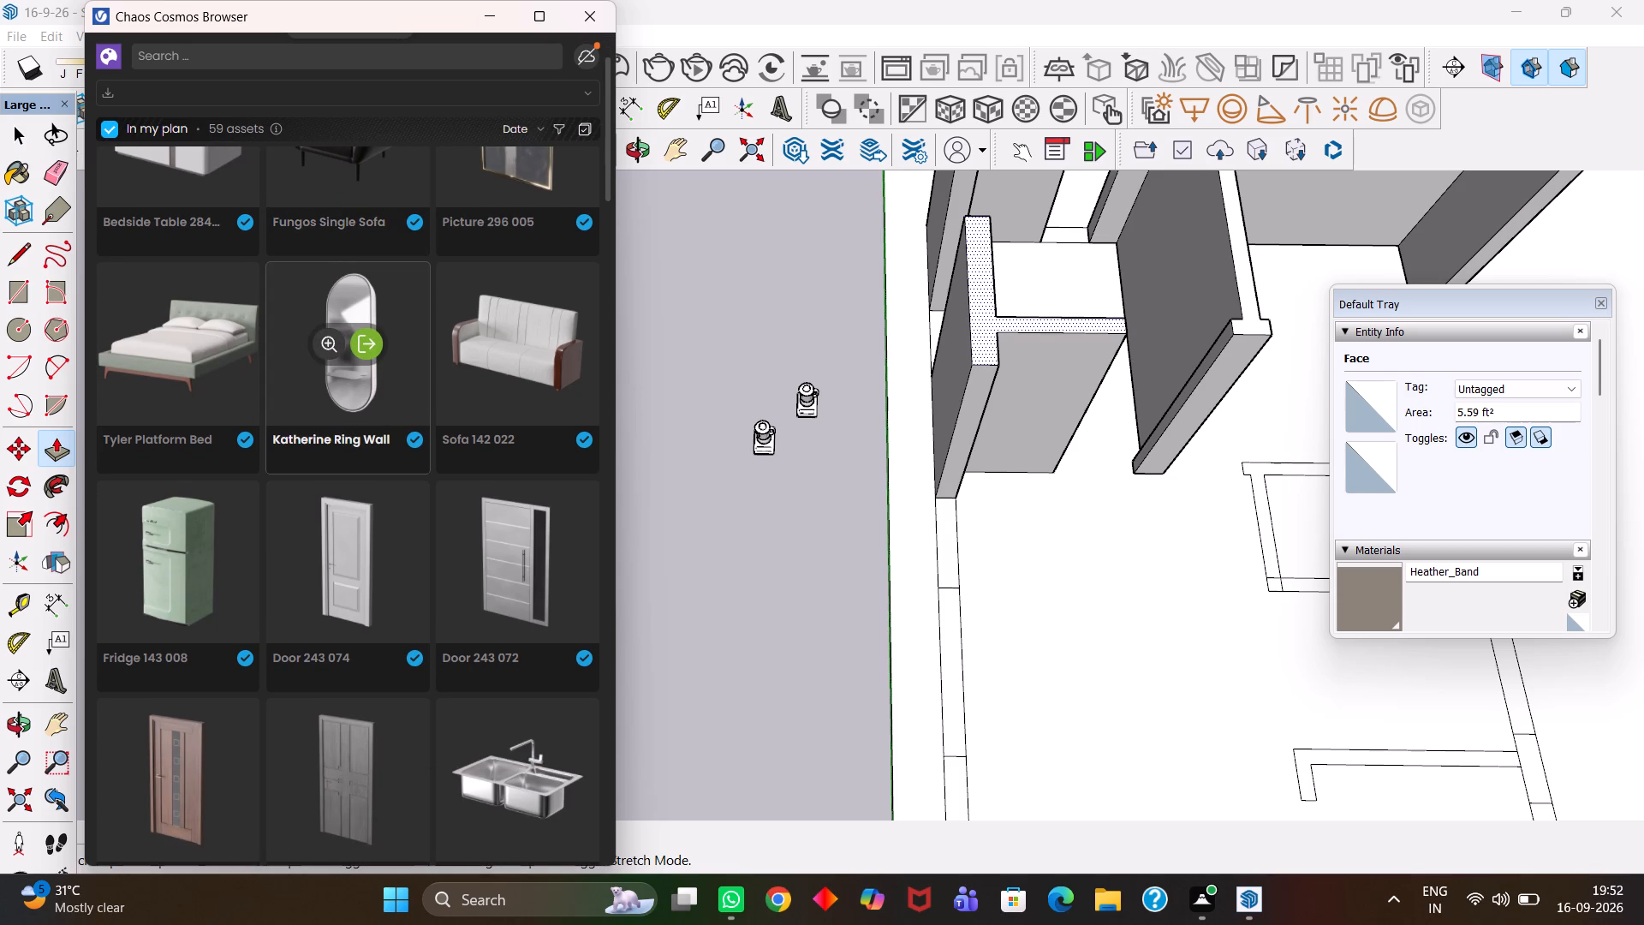
{"action": "scroll", "coordinate": [338, 324], "scroll_direction": "down", "scroll_amount": 1}
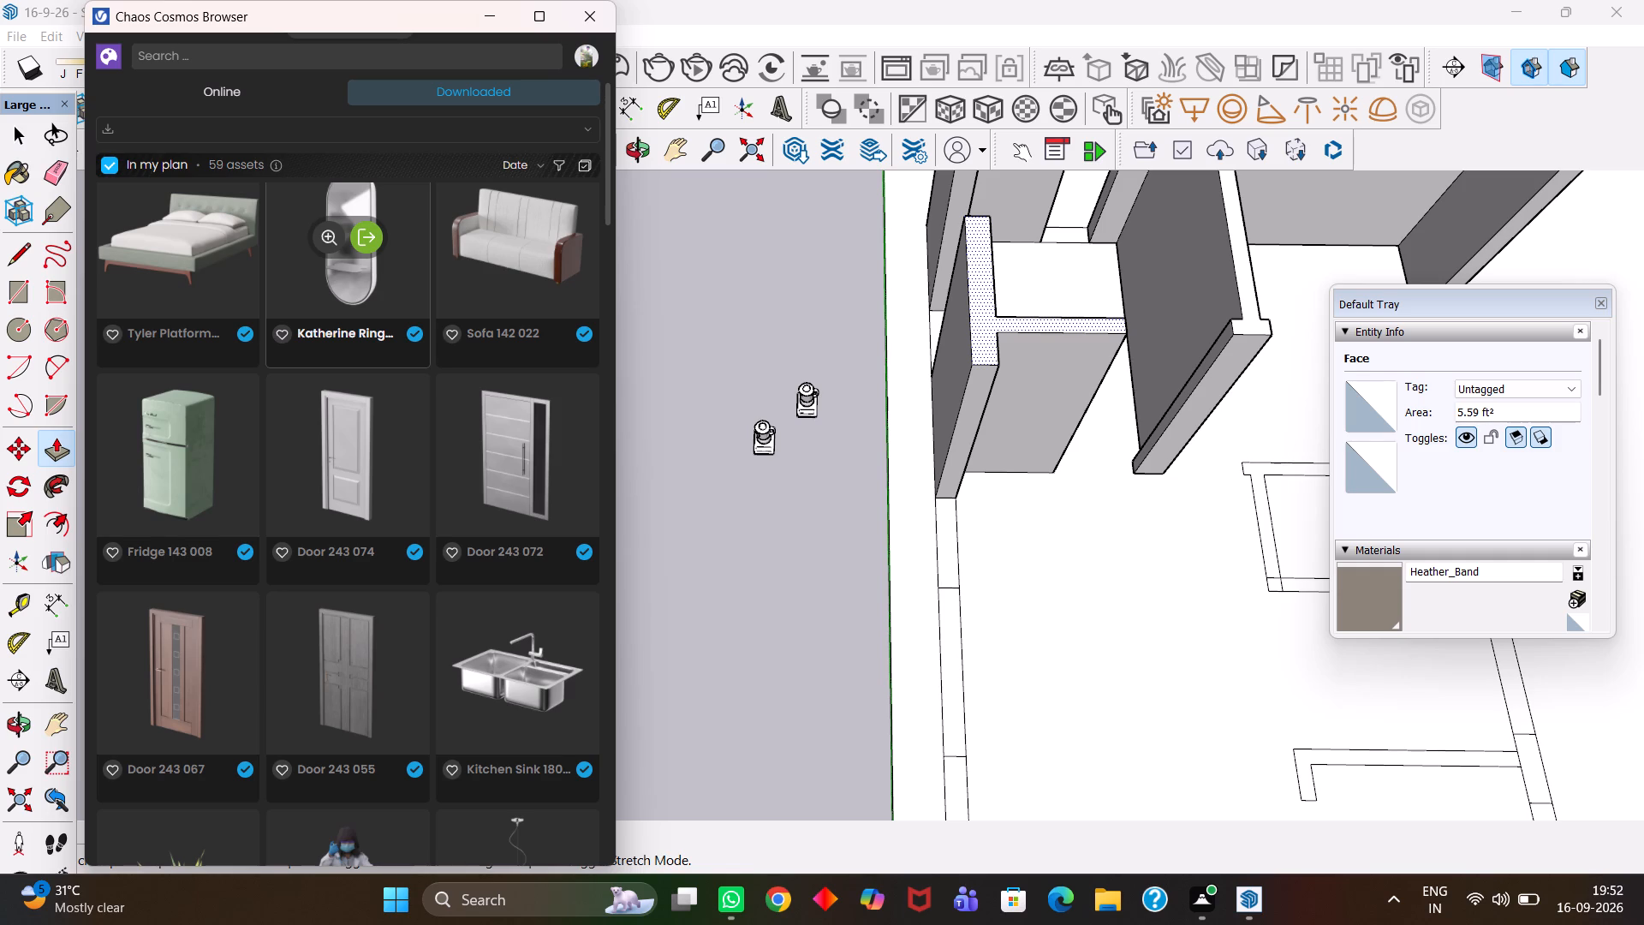
{"action": "scroll", "coordinate": [337, 325], "scroll_direction": "down", "scroll_amount": 1}
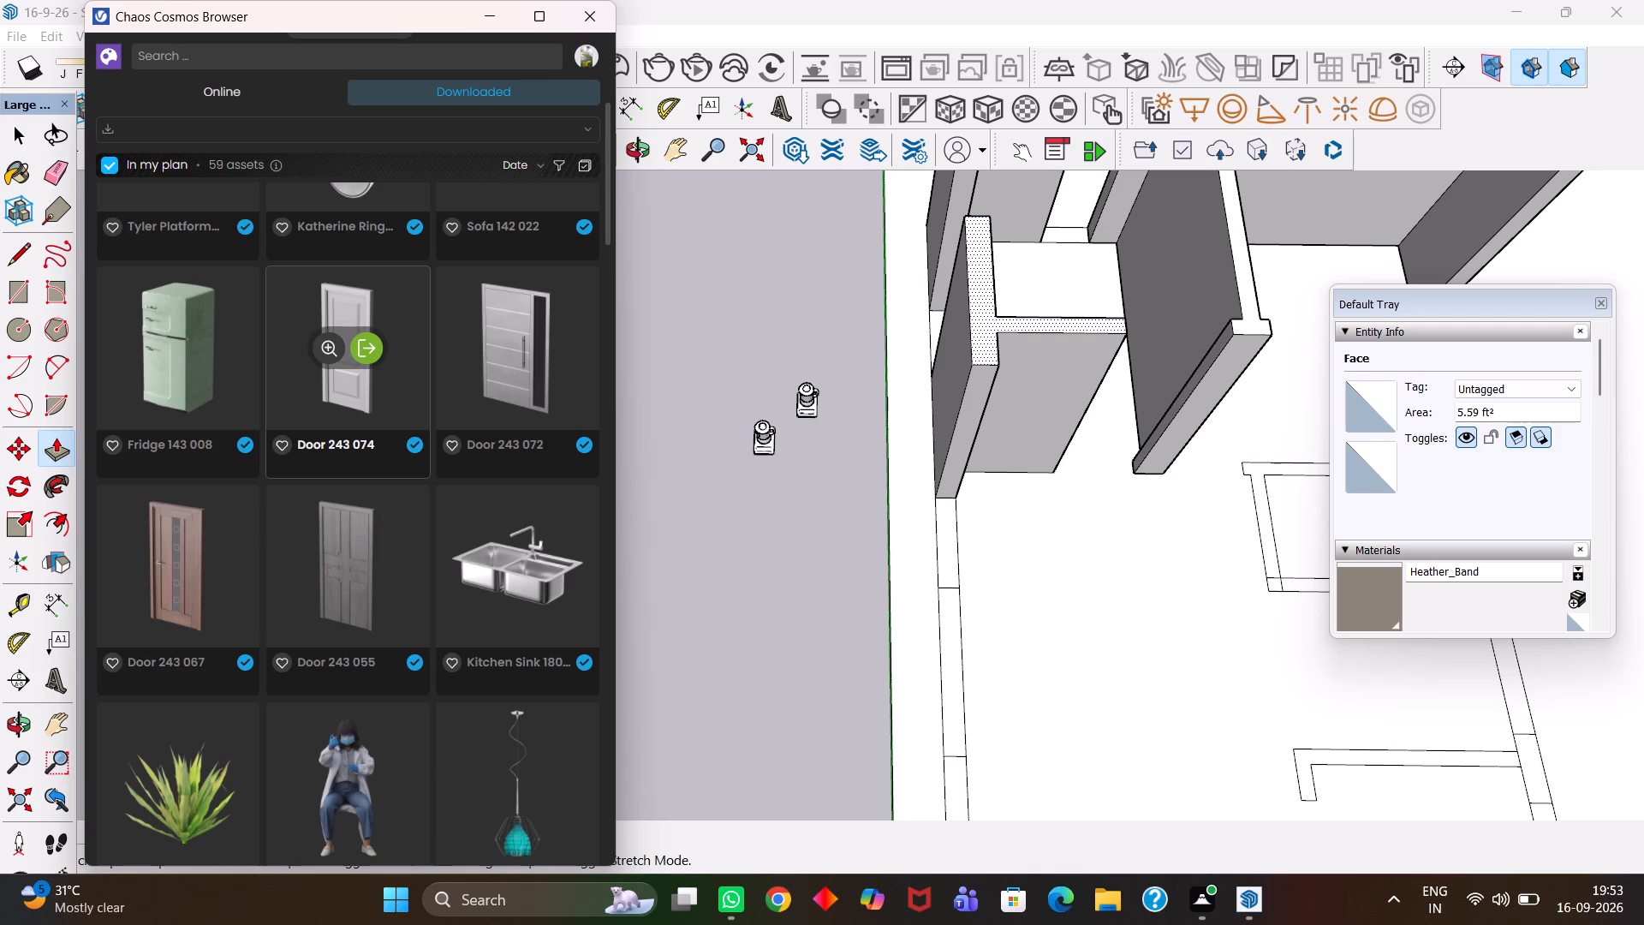
{"action": "scroll", "coordinate": [337, 325], "scroll_direction": "down", "scroll_amount": 1}
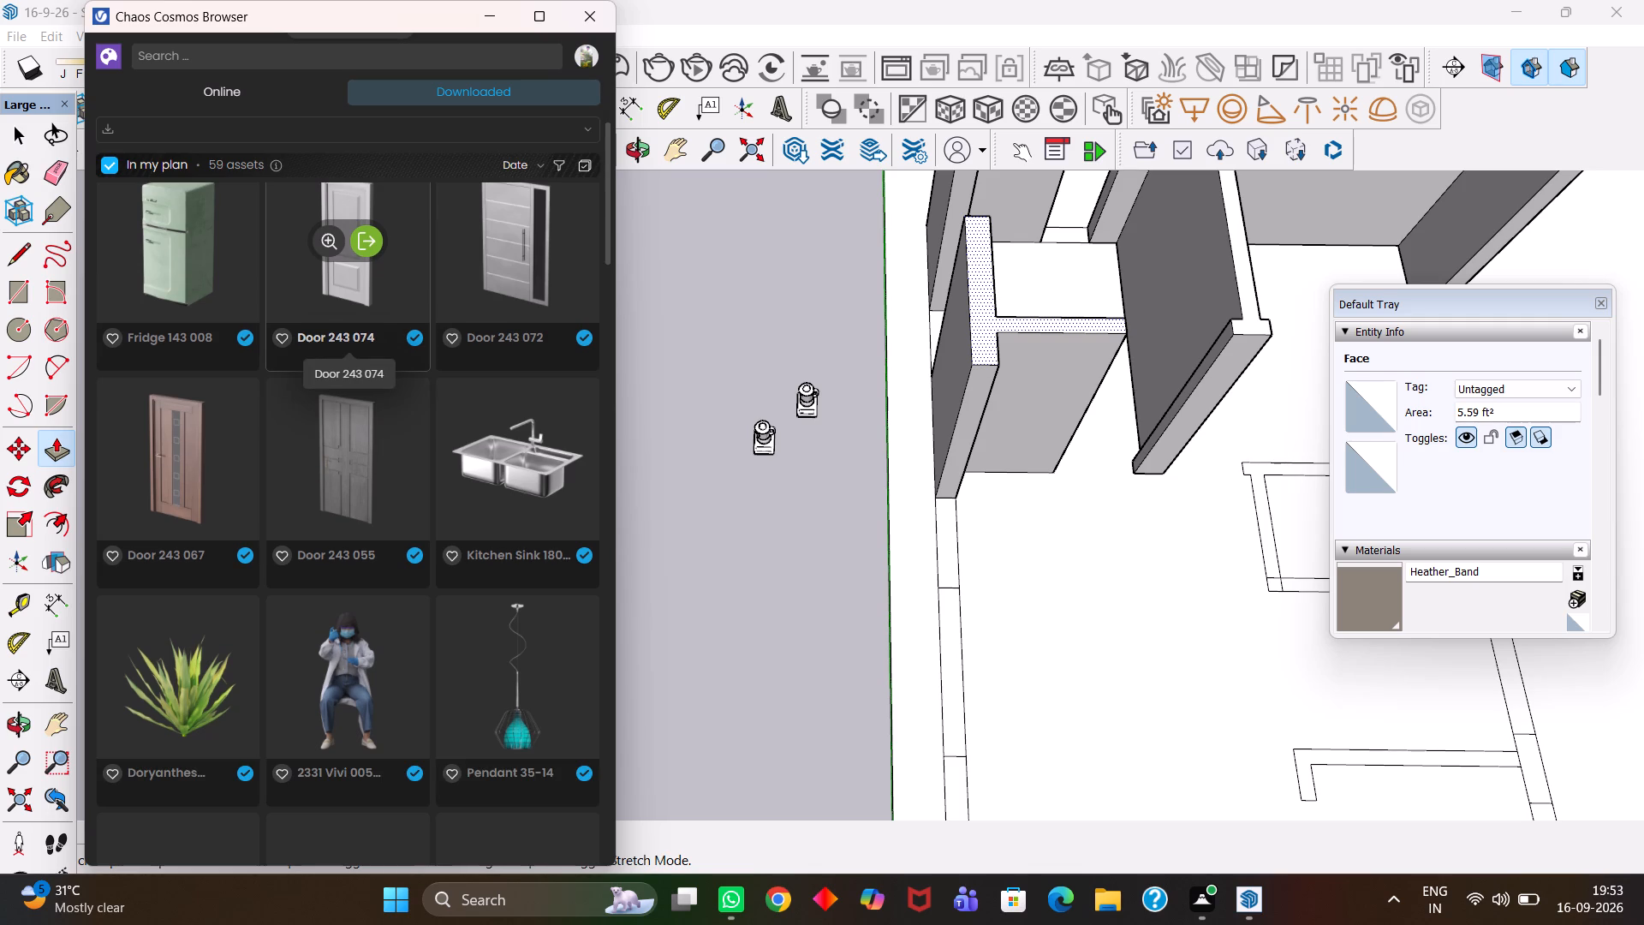
{"action": "scroll", "coordinate": [441, 367], "scroll_direction": "down", "scroll_amount": 3}
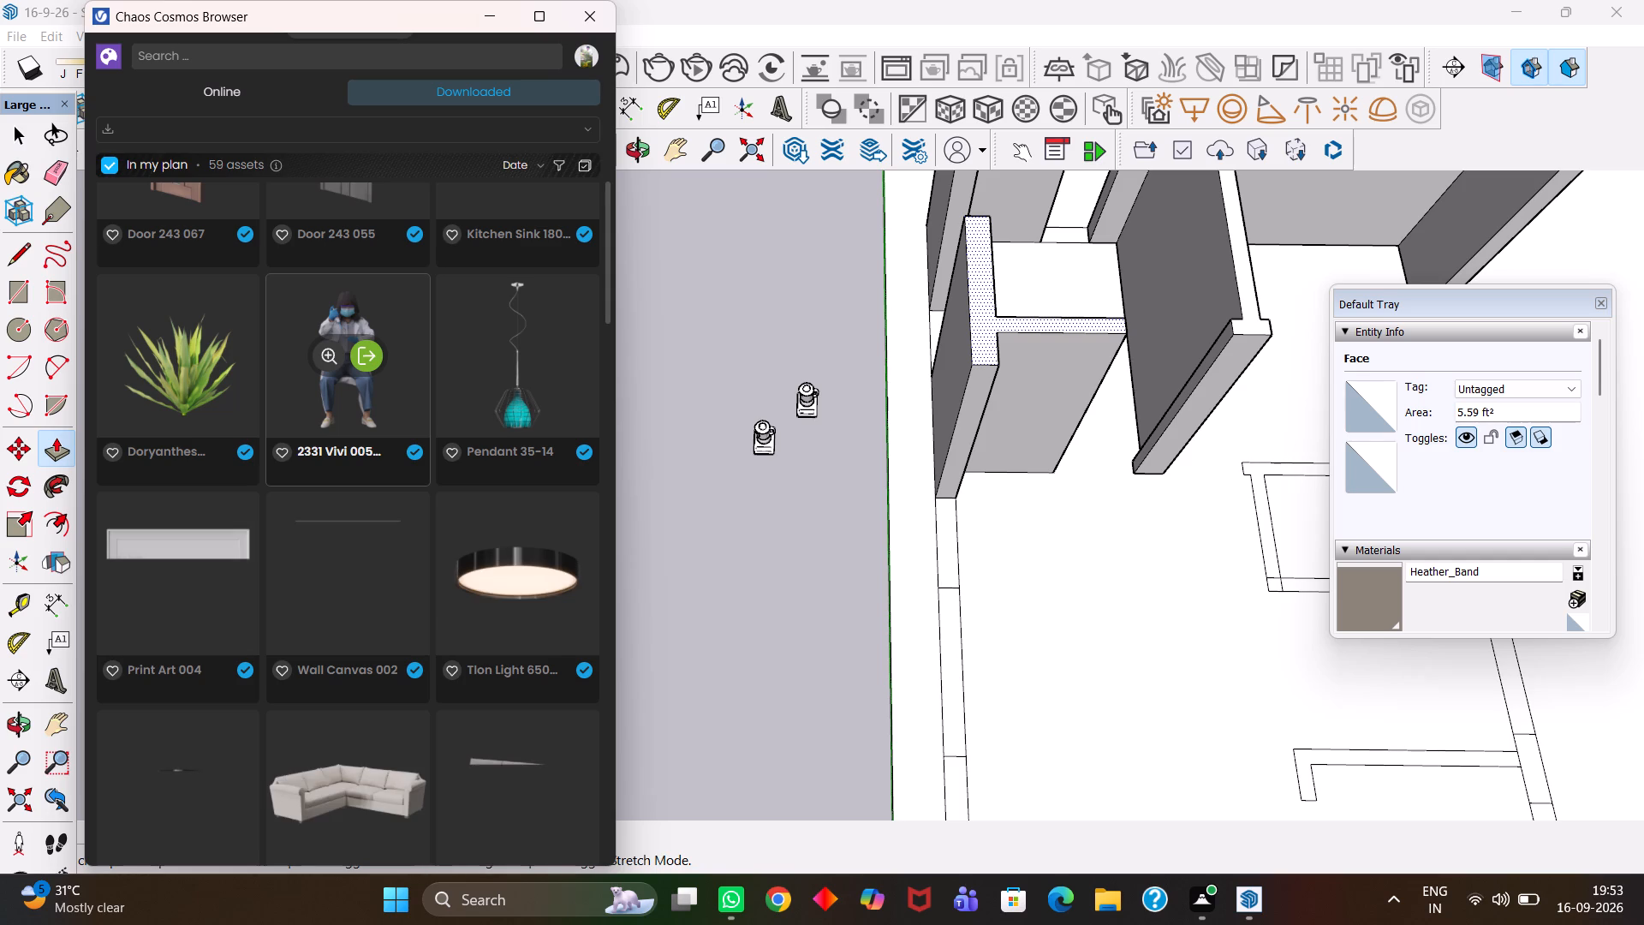
{"action": "scroll", "coordinate": [444, 496], "scroll_direction": "down", "scroll_amount": 4}
{"action": "left_click", "coordinate": [479, 13]}
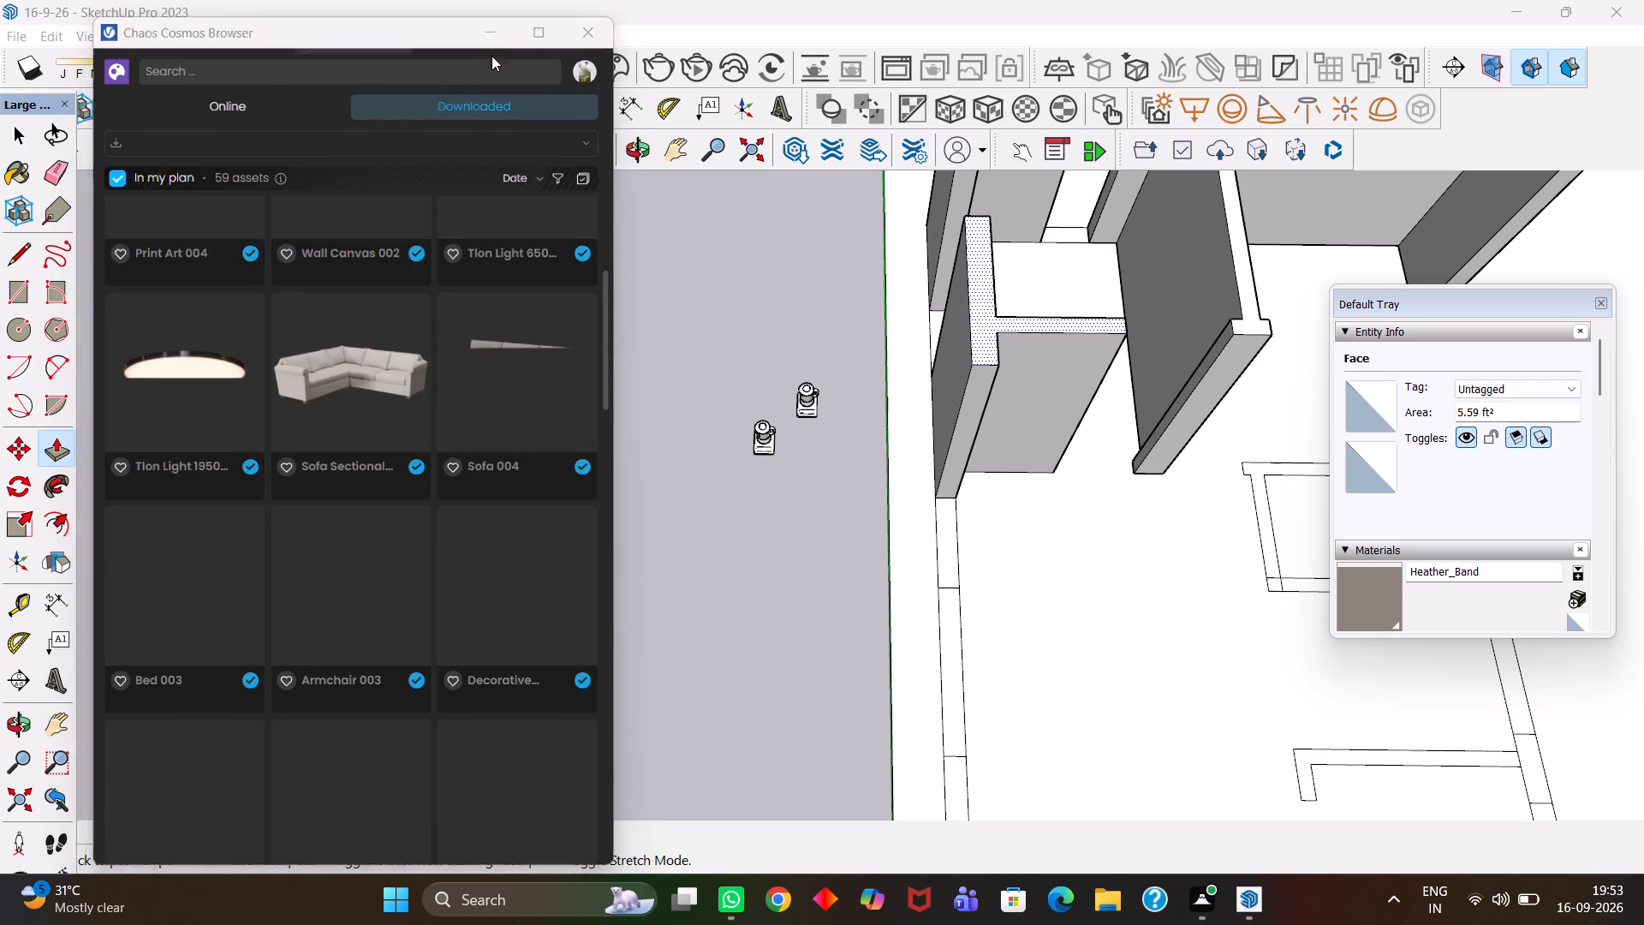
Erase the dividing lines at the lower corner of the U-shaped partition beside the right outer wall, merging it into one face.
{"action": "scroll", "coordinate": [1060, 498], "scroll_direction": "down", "scroll_amount": 10}
{"action": "key", "text": "h"}
{"action": "scroll", "coordinate": [1022, 478], "scroll_direction": "up", "scroll_amount": 4}
{"action": "key", "text": "h"}
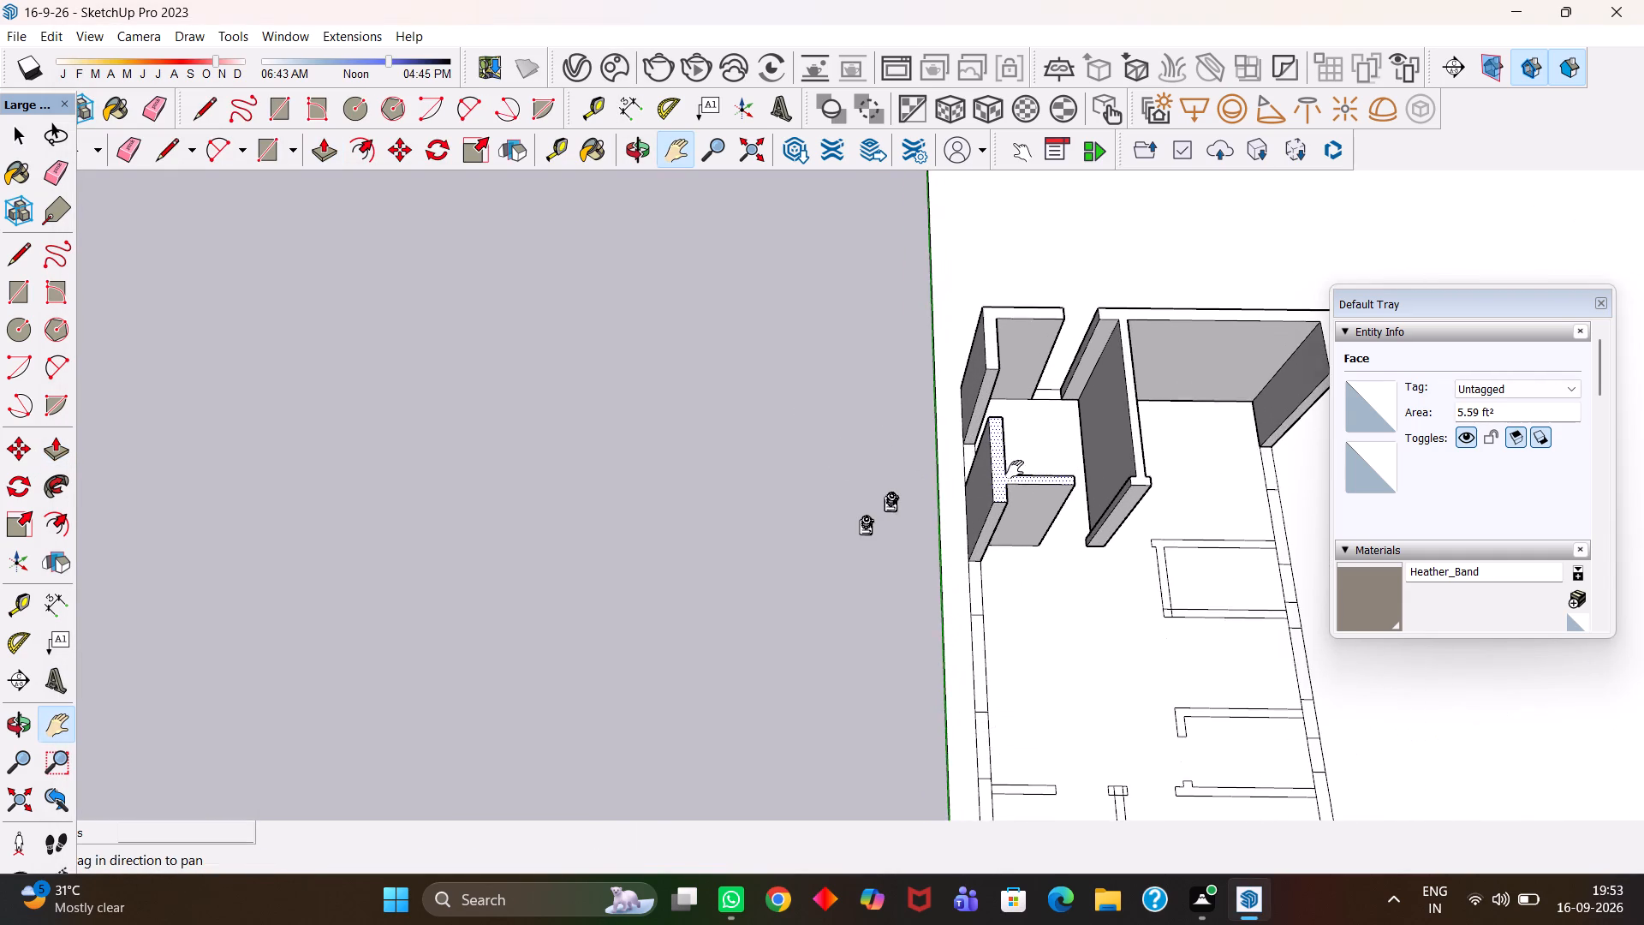
{"action": "left_click_drag", "start_coordinate": [1068, 463], "coordinate": [861, 601]}
{"action": "scroll", "coordinate": [755, 563], "scroll_direction": "up", "scroll_amount": 4}
{"action": "scroll", "coordinate": [758, 565], "scroll_direction": "down", "scroll_amount": 5}
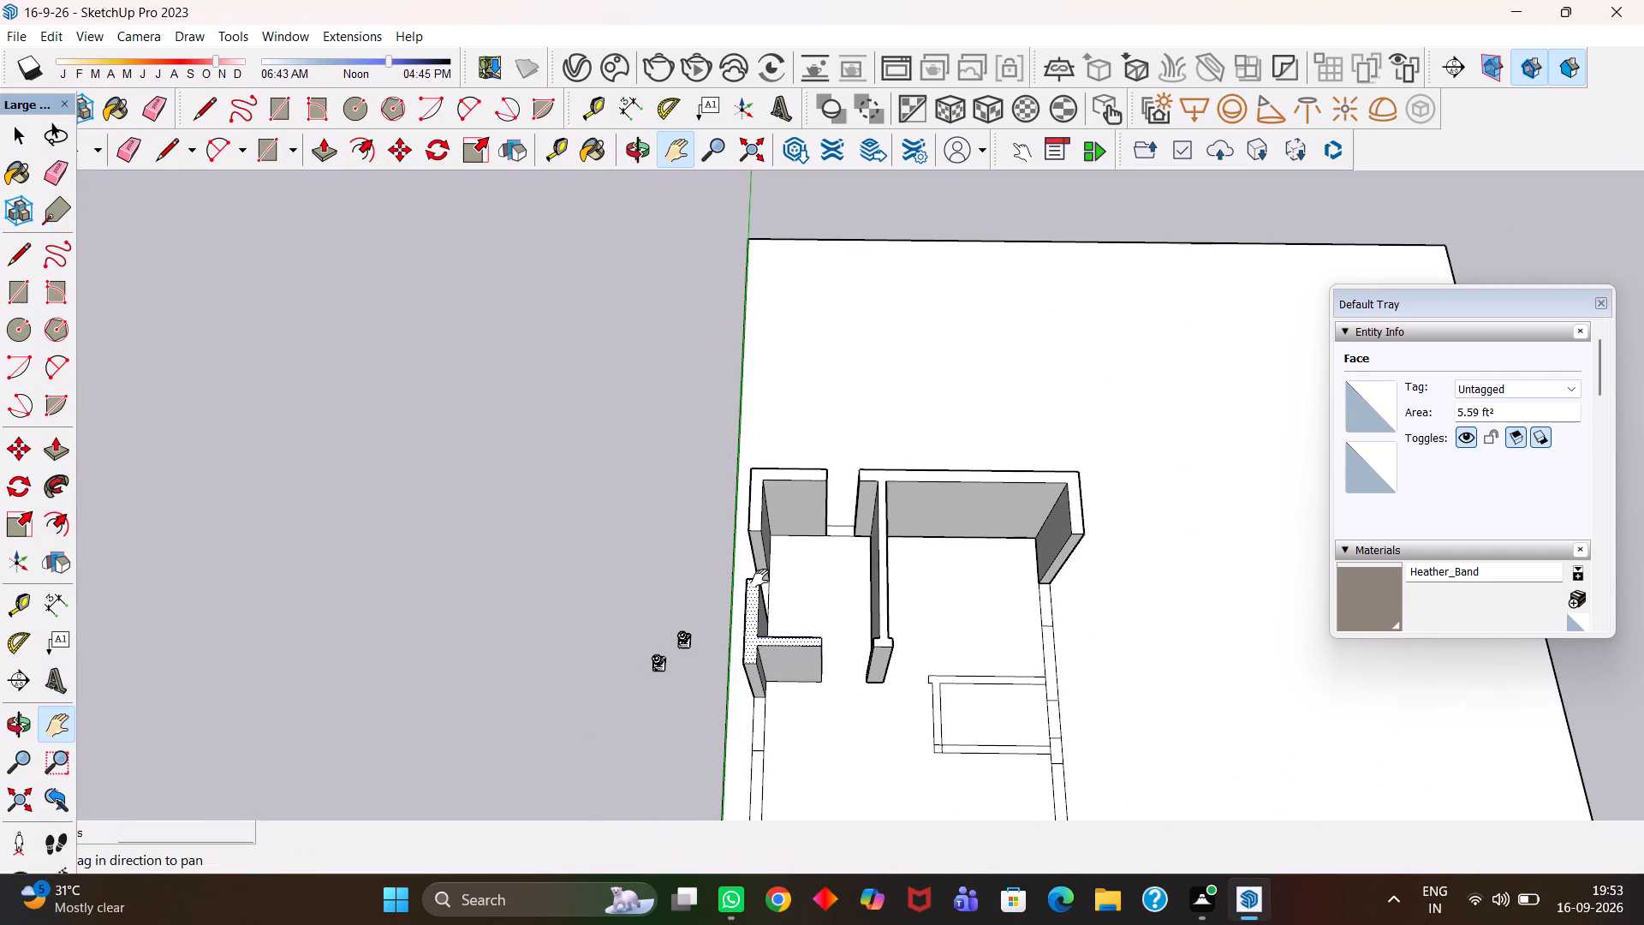
{"action": "scroll", "coordinate": [810, 643], "scroll_direction": "up", "scroll_amount": 3}
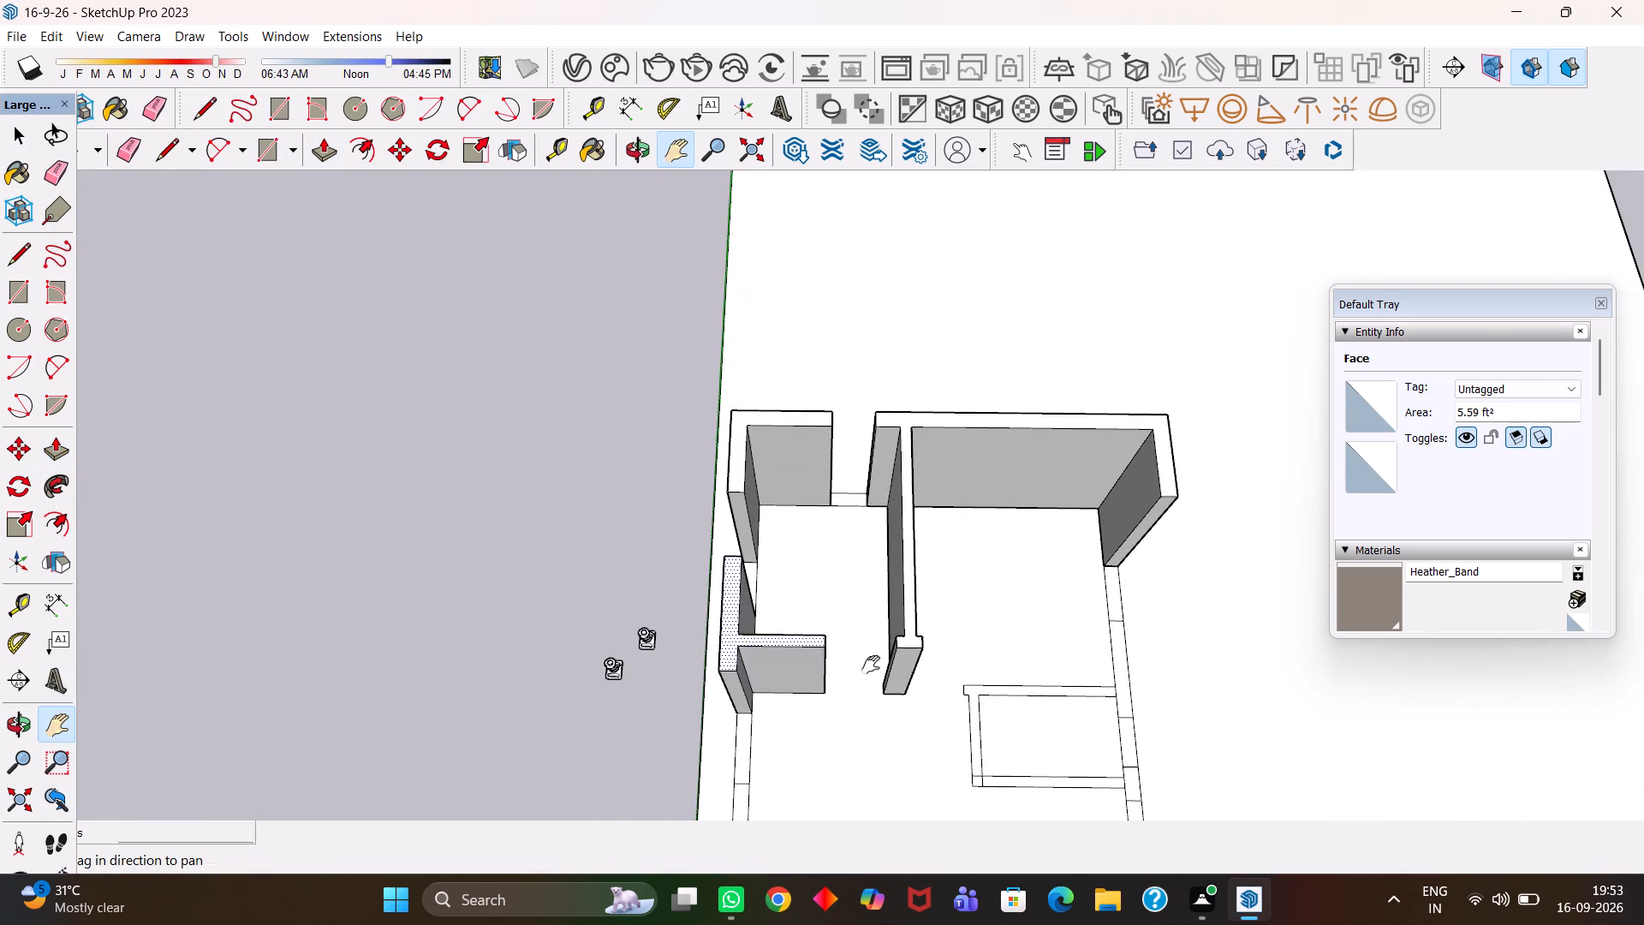
{"action": "left_click_drag", "start_coordinate": [878, 667], "coordinate": [829, 498]}
{"action": "scroll", "coordinate": [914, 533], "scroll_direction": "up", "scroll_amount": 10}
{"action": "key", "text": "space"}
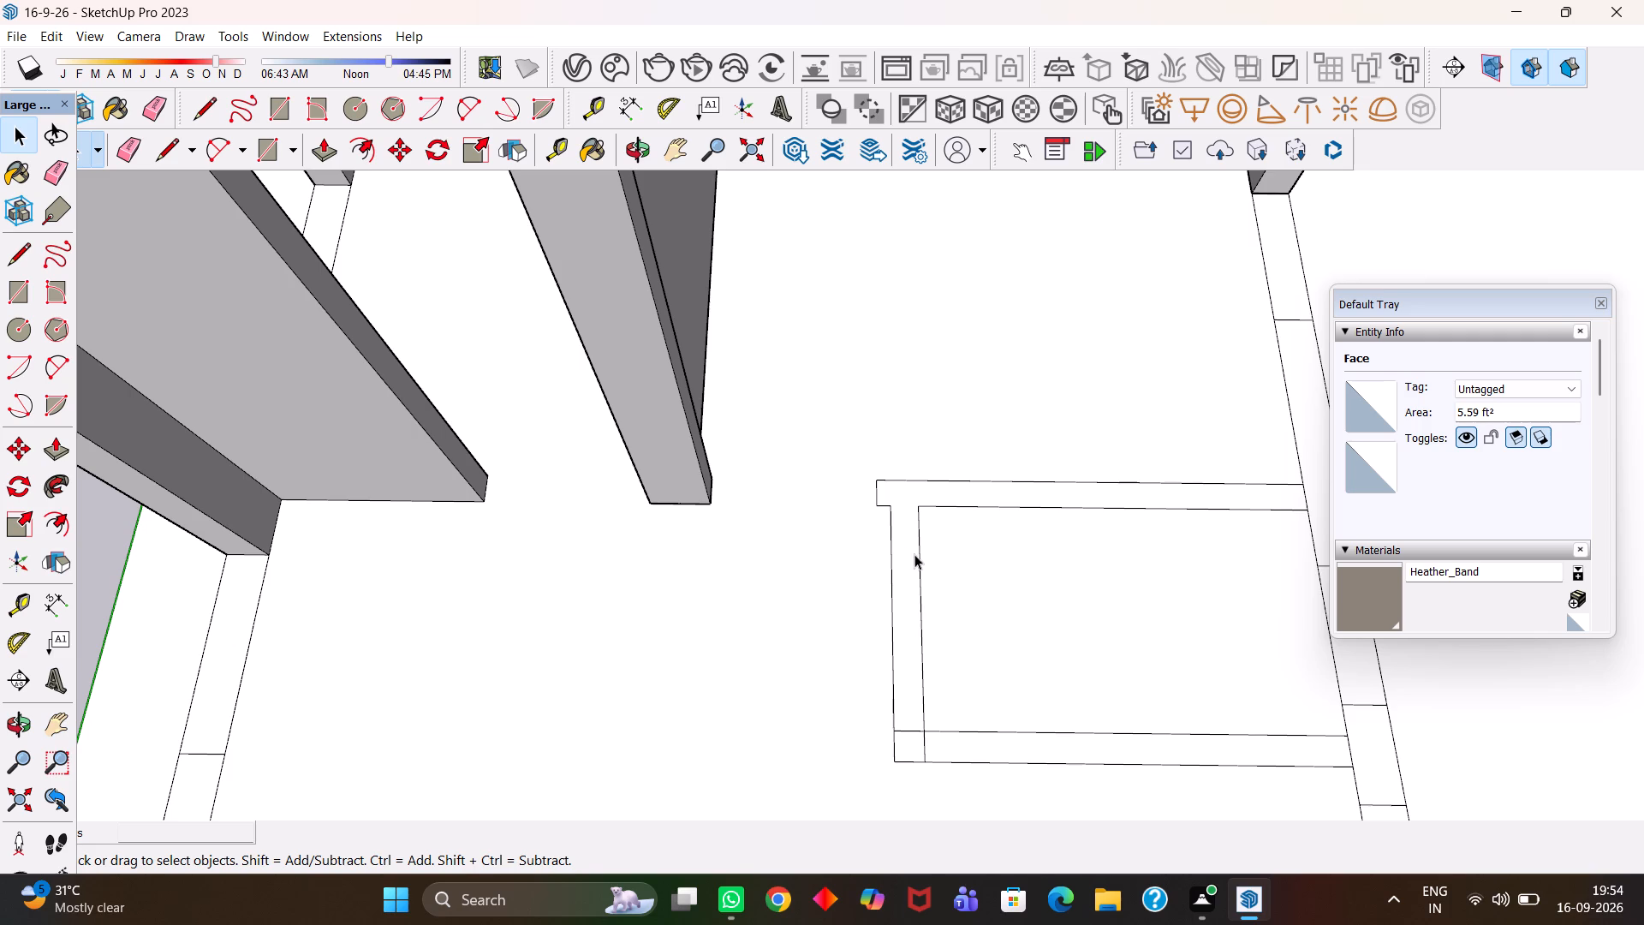
{"action": "left_click", "coordinate": [910, 552]}
{"action": "scroll", "coordinate": [908, 597], "scroll_direction": "up", "scroll_amount": 1}
{"action": "key", "text": "e"}
{"action": "left_click", "coordinate": [908, 756]}
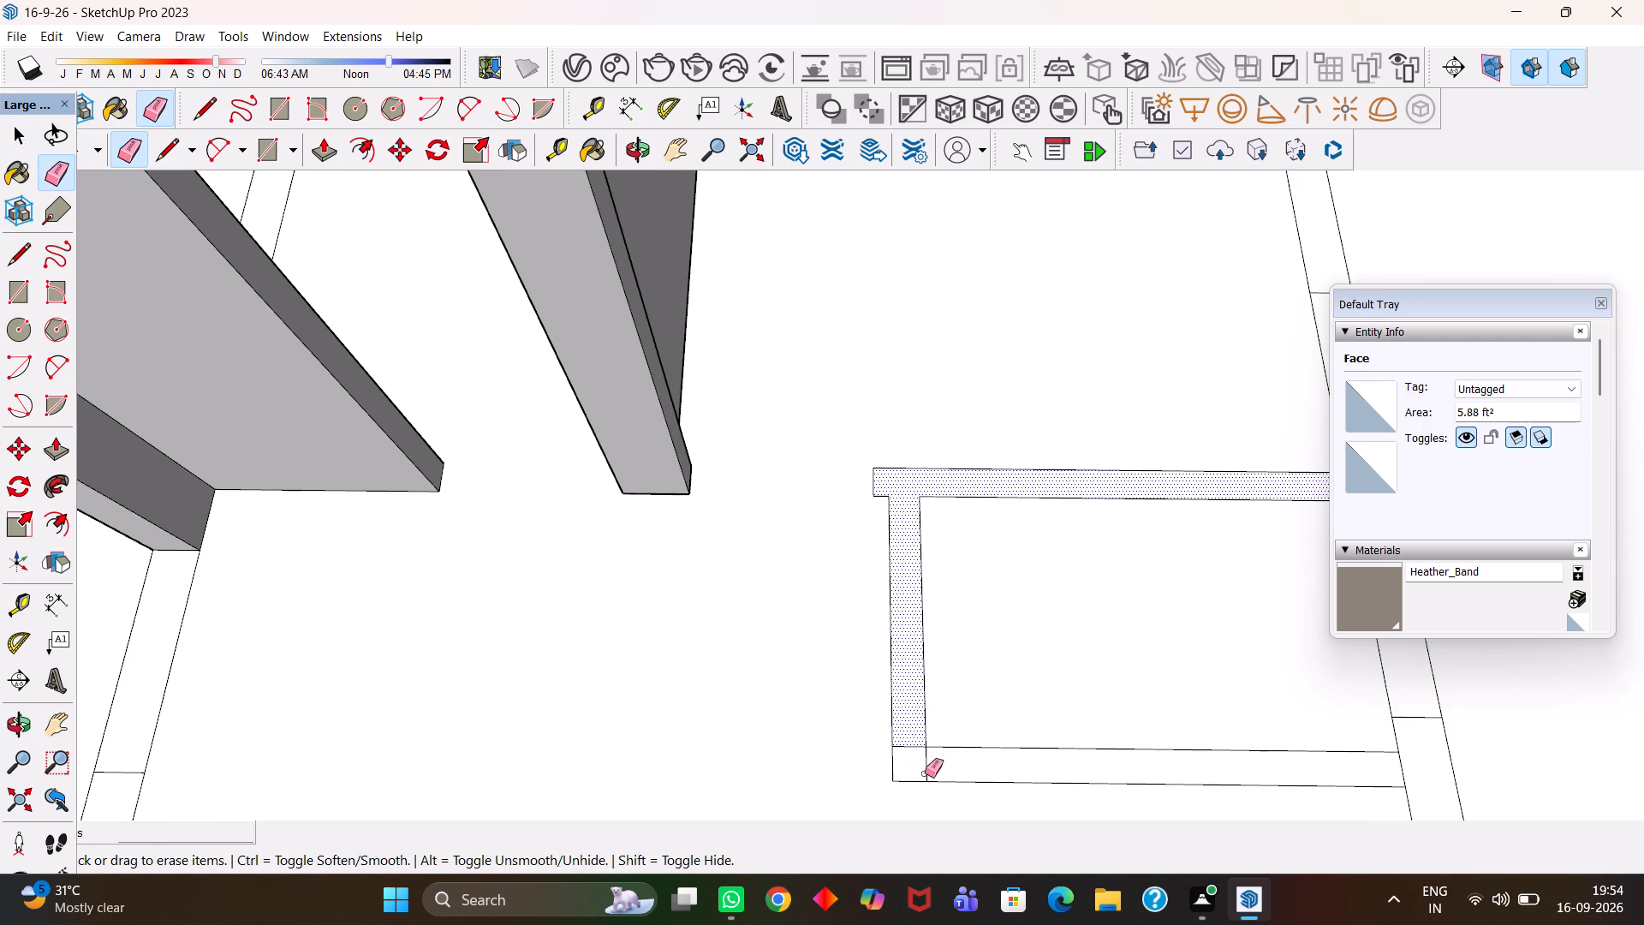
{"action": "left_click_drag", "start_coordinate": [926, 773], "coordinate": [920, 766]}
{"action": "left_click_drag", "start_coordinate": [914, 757], "coordinate": [903, 746]}
Push/Pull the U-shaped partition up level with the top of the raised middle partition.
{"action": "key", "text": "space"}
{"action": "left_click", "coordinate": [916, 752]}
{"action": "scroll", "coordinate": [916, 752], "scroll_direction": "down", "scroll_amount": 3}
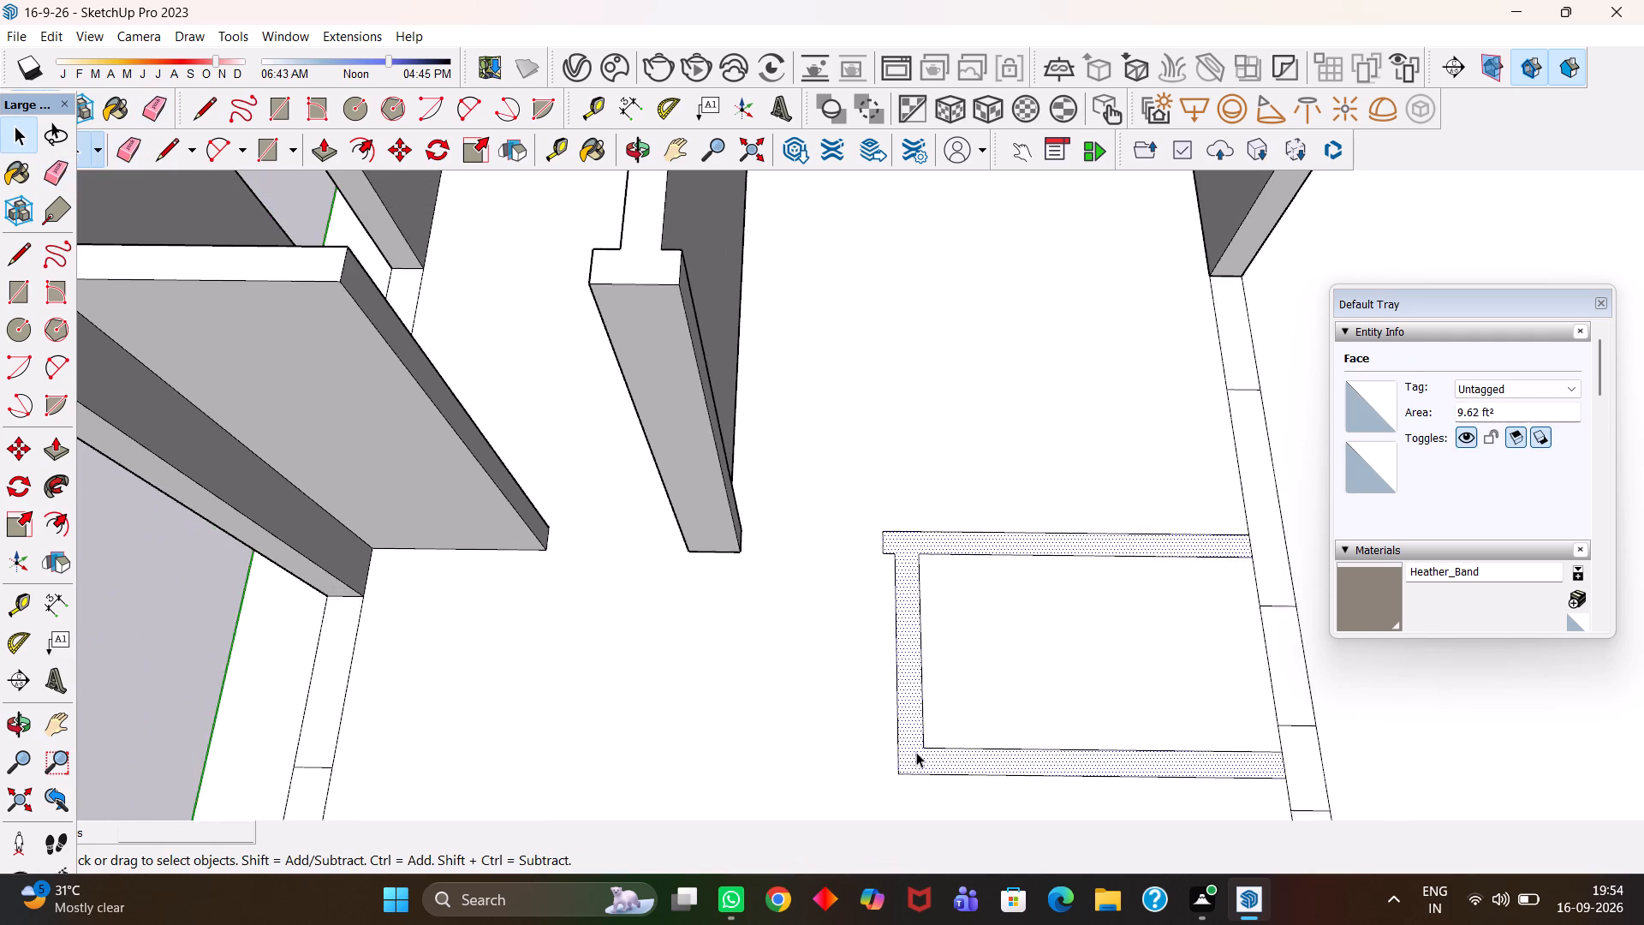
{"action": "scroll", "coordinate": [916, 752], "scroll_direction": "down", "scroll_amount": 4}
{"action": "key", "text": "p"}
{"action": "left_click", "coordinate": [916, 752]}
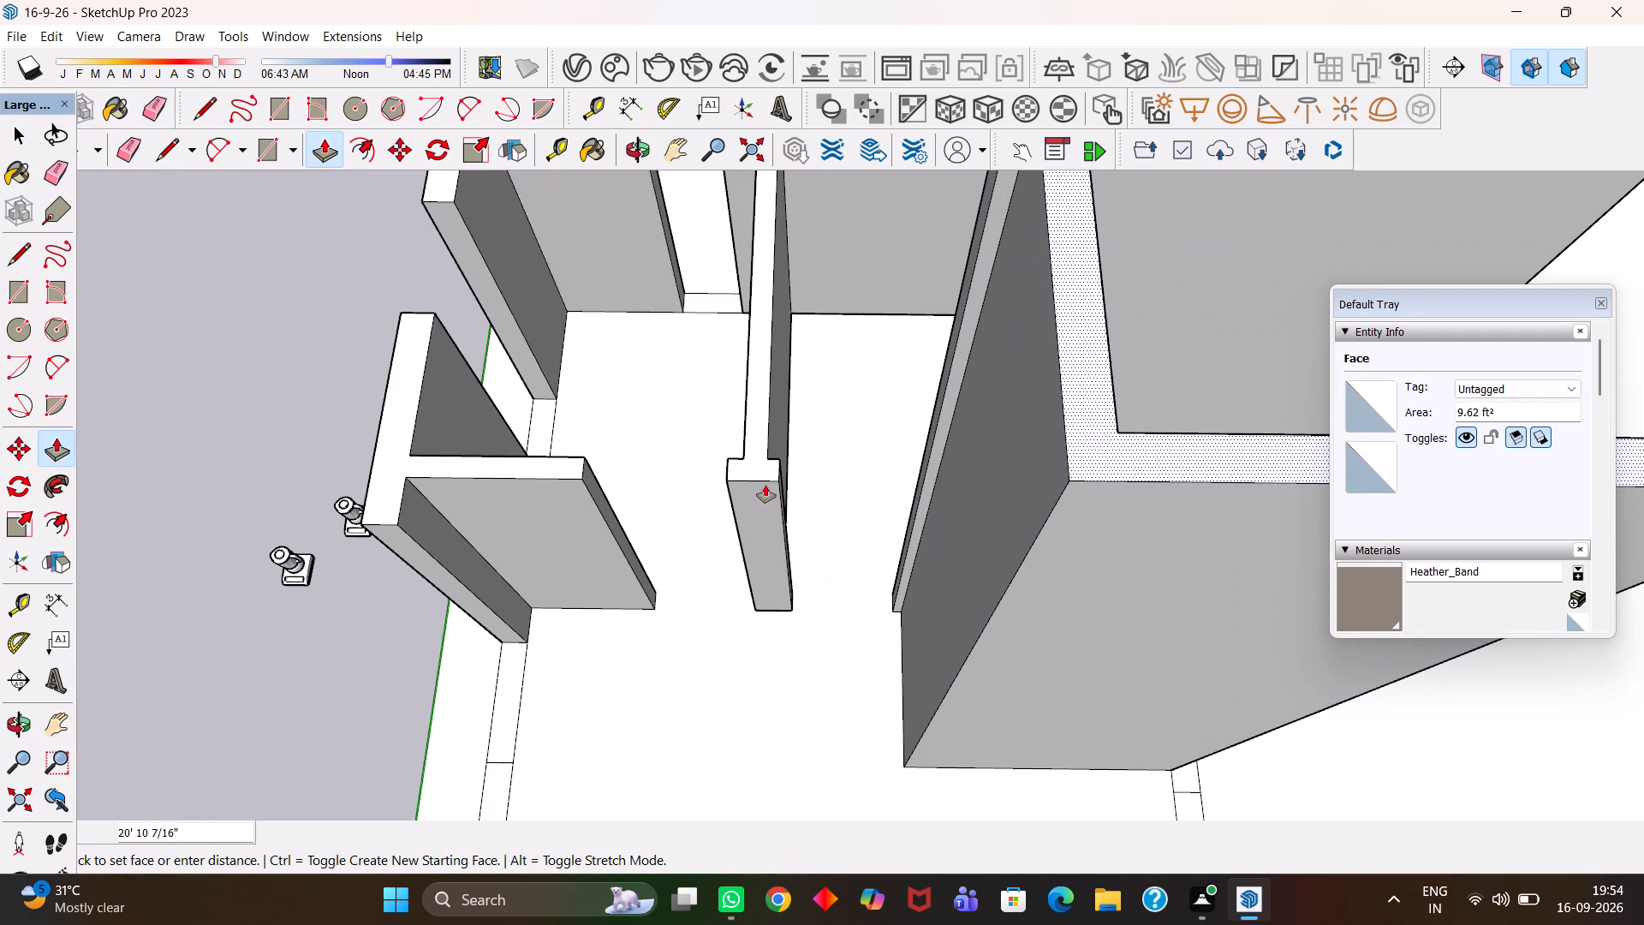
{"action": "double_click", "coordinate": [765, 485]}
{"action": "scroll", "coordinate": [765, 485], "scroll_direction": "down", "scroll_amount": 6}
{"action": "scroll", "coordinate": [893, 442], "scroll_direction": "up", "scroll_amount": 1}
{"action": "left_click", "coordinate": [889, 439]}
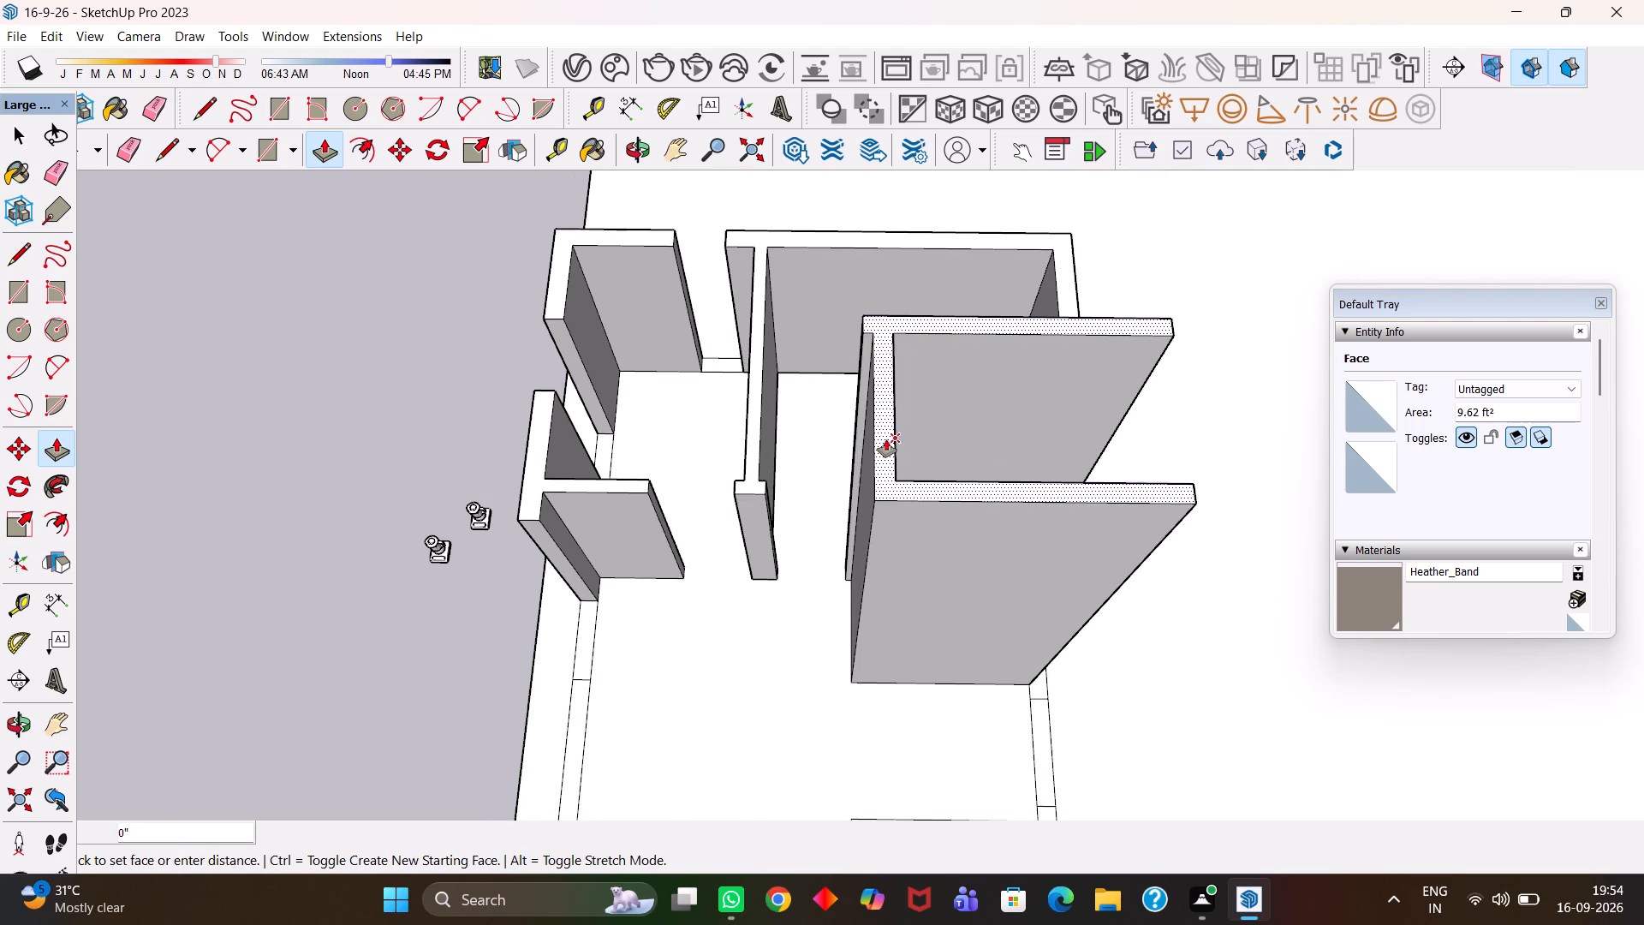
{"action": "left_click", "coordinate": [750, 494]}
{"action": "key", "text": "space"}
{"action": "left_click", "coordinate": [883, 465]}
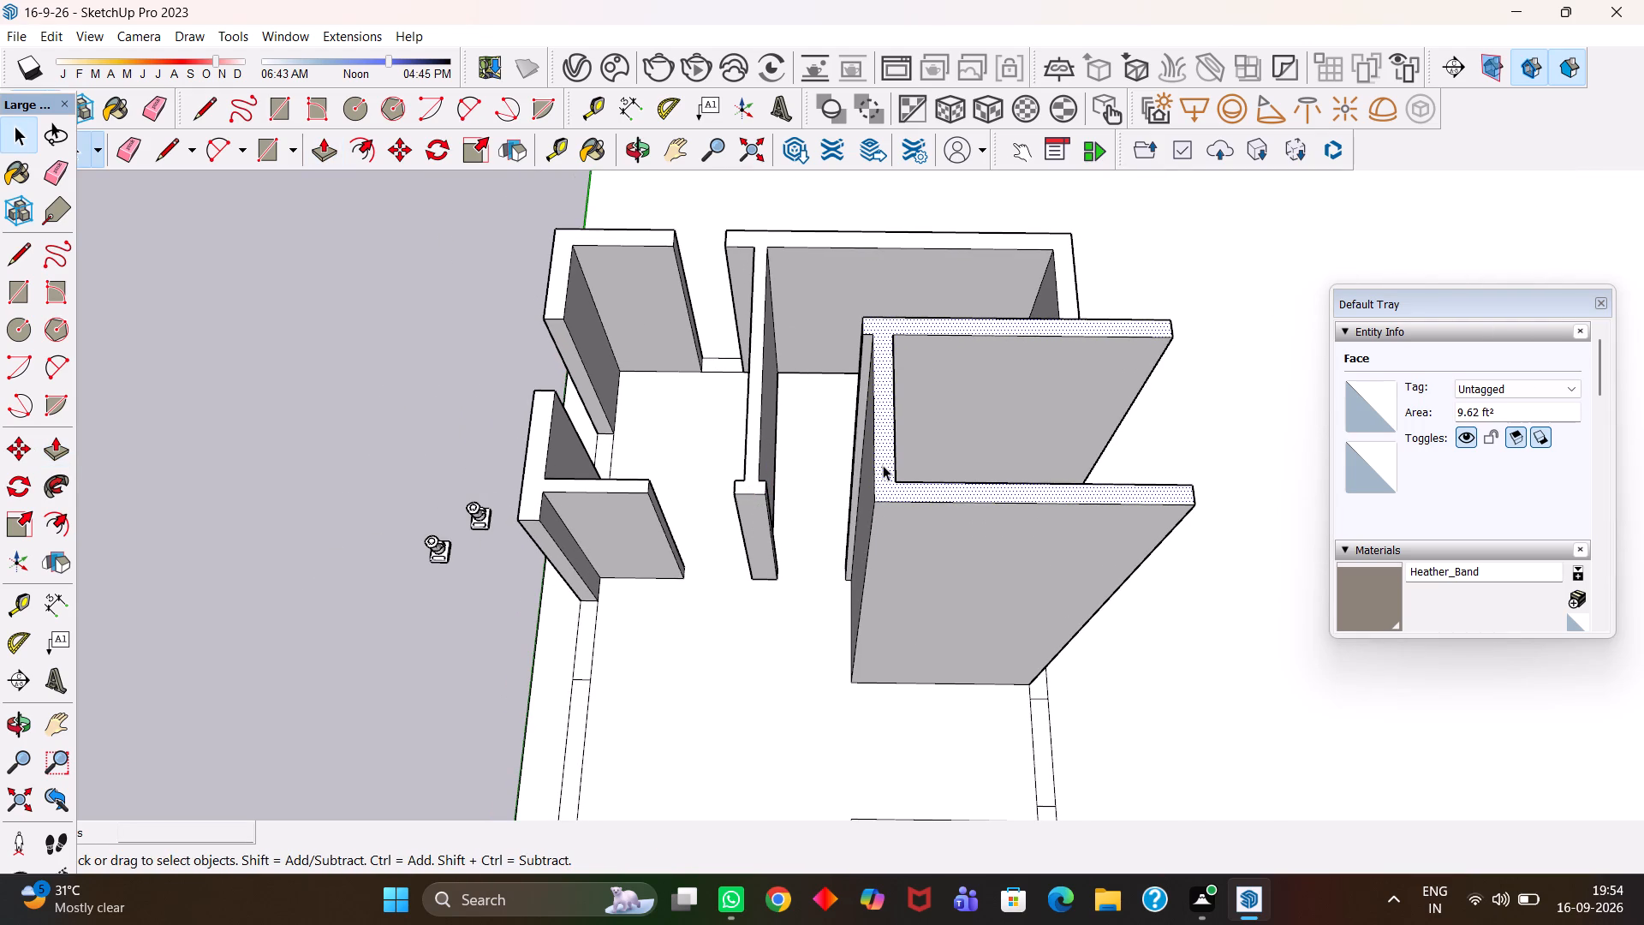
{"action": "key", "text": "p"}
{"action": "left_click", "coordinate": [883, 465]}
{"action": "double_click", "coordinate": [759, 488]}
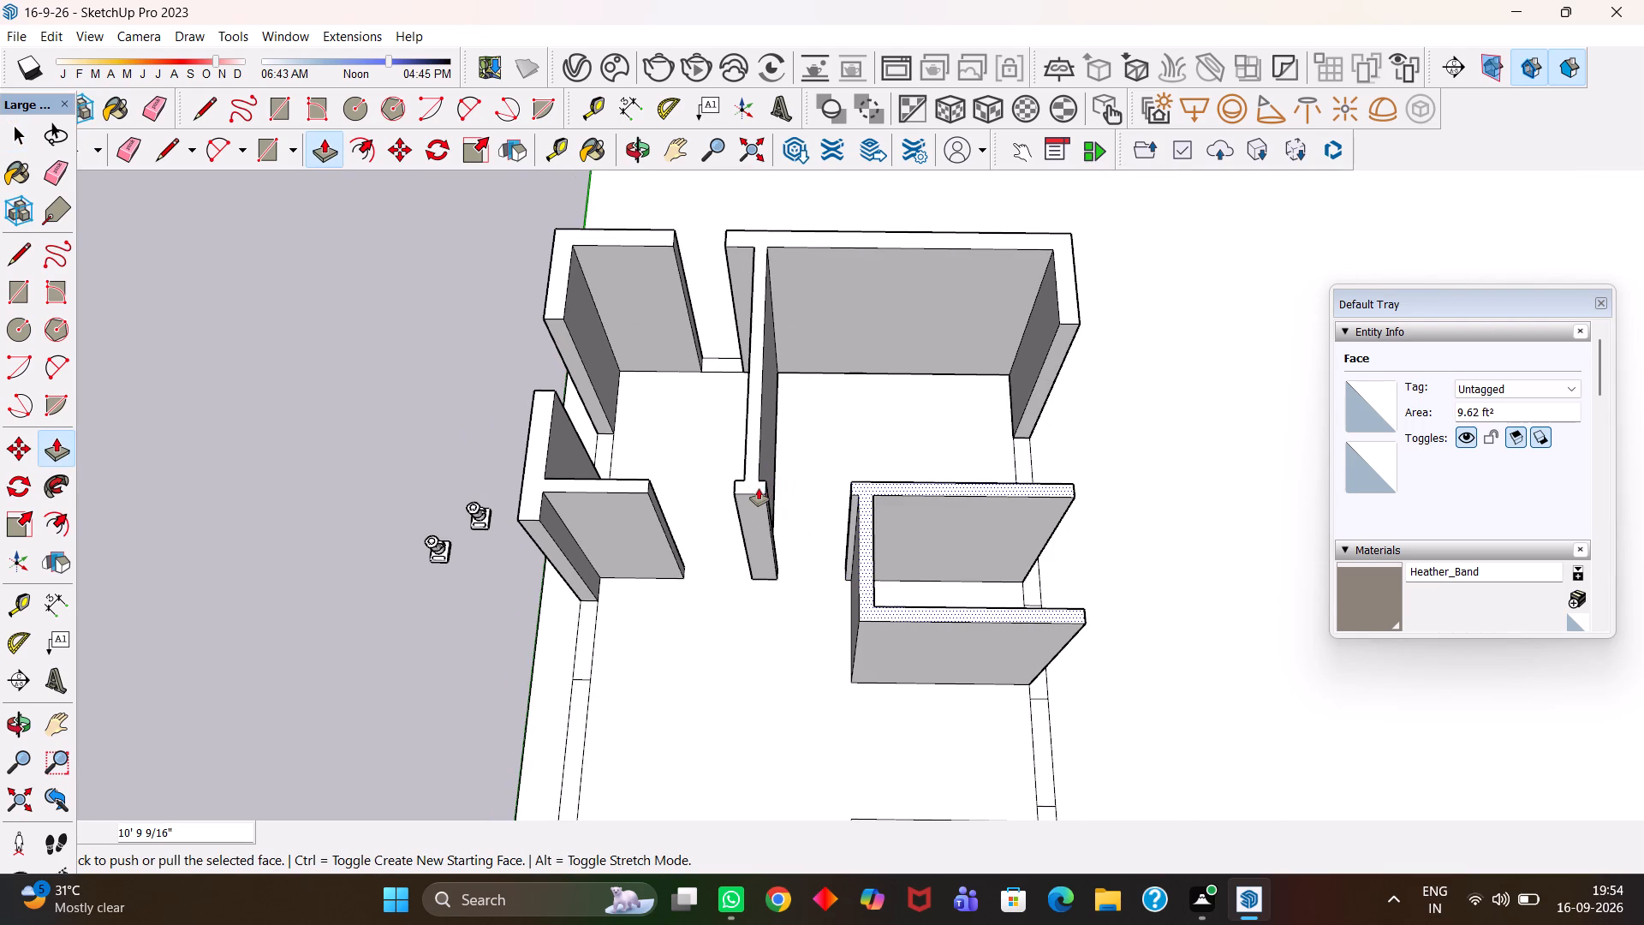
Push/Pull the right outer wall section at the upper arm of the U-shaped partition up 10', level with the partition's top.
{"action": "scroll", "coordinate": [711, 498], "scroll_direction": "up", "scroll_amount": 1}
{"action": "key", "text": "h"}
{"action": "left_click_drag", "start_coordinate": [1141, 564], "coordinate": [841, 618]}
{"action": "scroll", "coordinate": [773, 544], "scroll_direction": "up", "scroll_amount": 5}
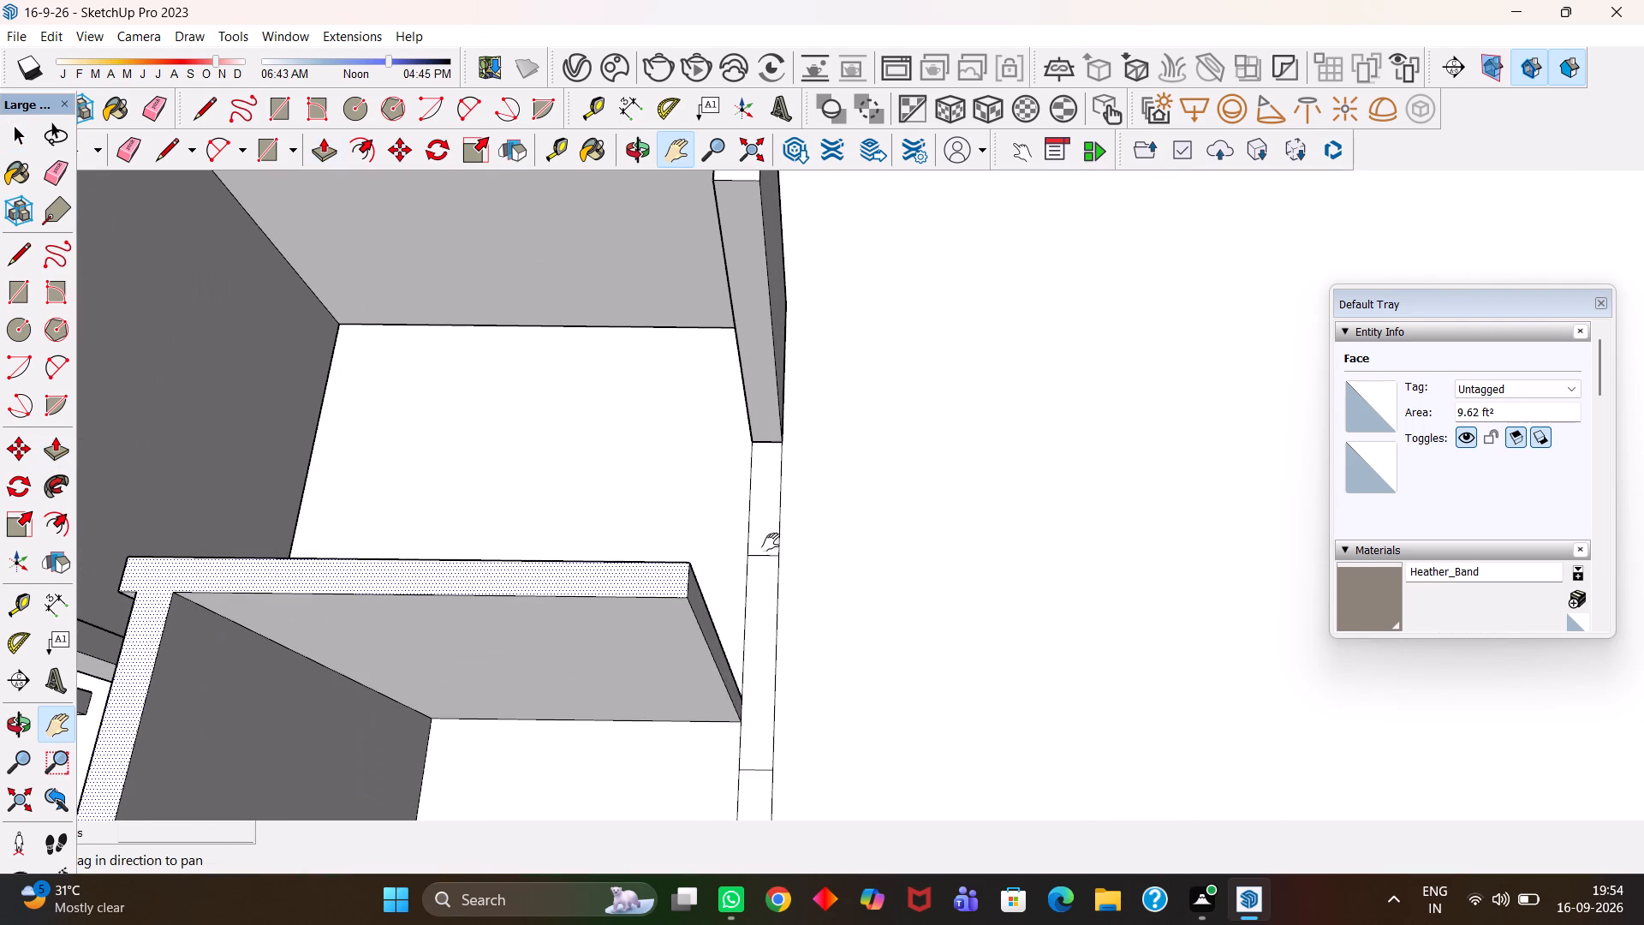
{"action": "key", "text": "space"}
{"action": "left_click", "coordinate": [762, 612]}
{"action": "scroll", "coordinate": [761, 612], "scroll_direction": "down", "scroll_amount": 5}
{"action": "key", "text": "p"}
{"action": "left_click", "coordinate": [761, 612]}
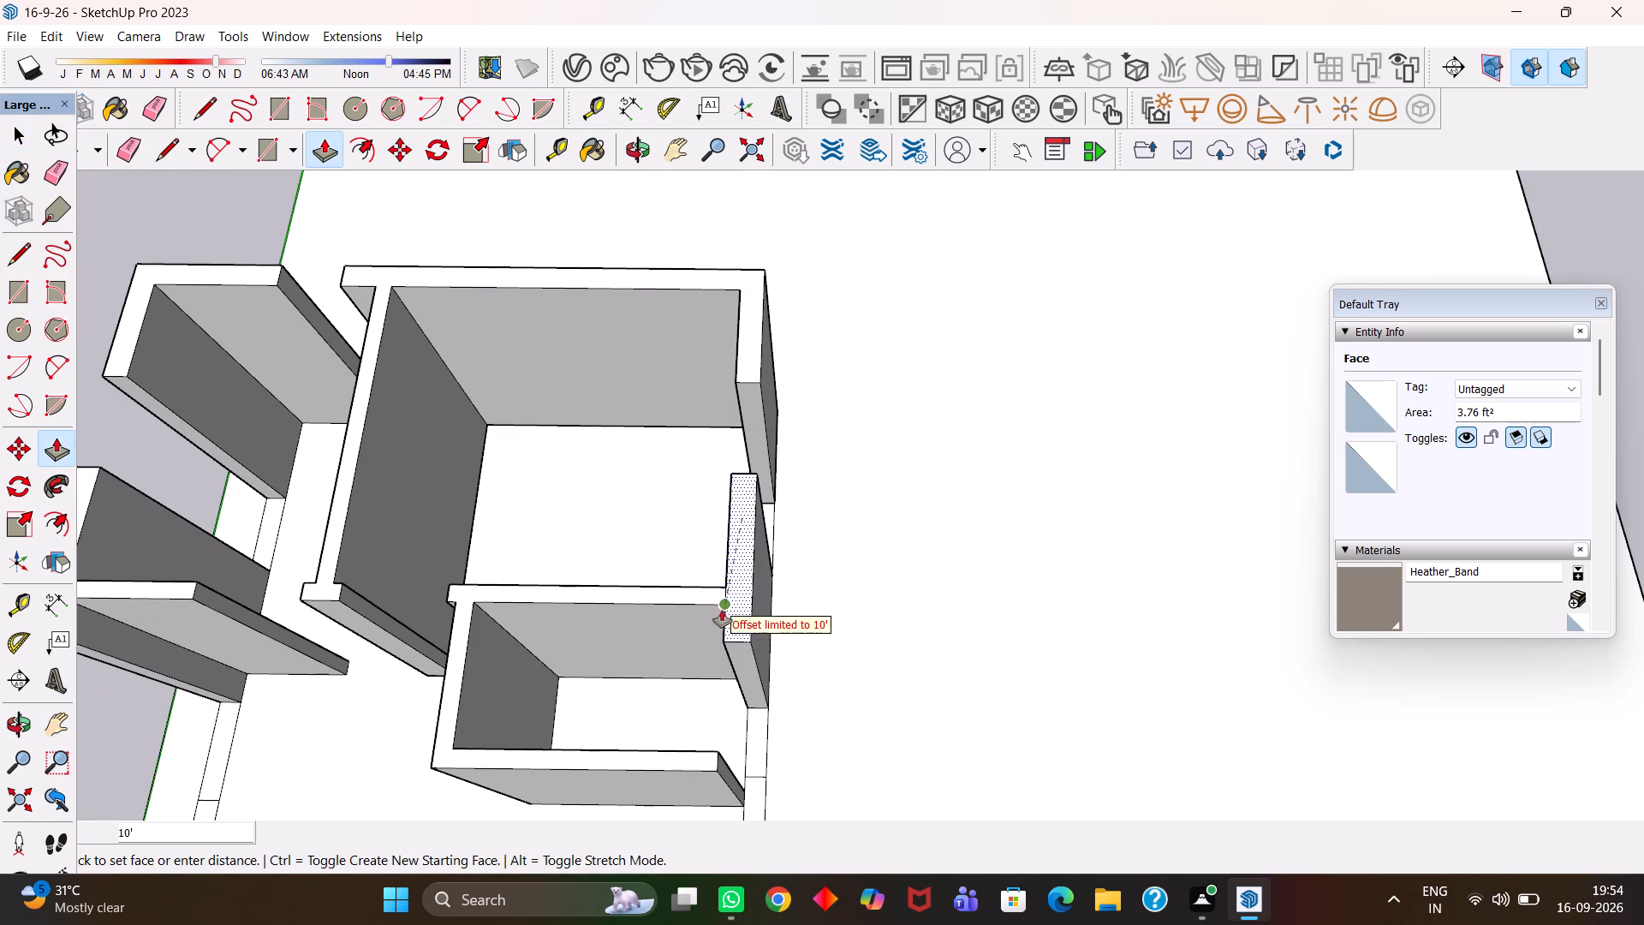
{"action": "left_click", "coordinate": [718, 606]}
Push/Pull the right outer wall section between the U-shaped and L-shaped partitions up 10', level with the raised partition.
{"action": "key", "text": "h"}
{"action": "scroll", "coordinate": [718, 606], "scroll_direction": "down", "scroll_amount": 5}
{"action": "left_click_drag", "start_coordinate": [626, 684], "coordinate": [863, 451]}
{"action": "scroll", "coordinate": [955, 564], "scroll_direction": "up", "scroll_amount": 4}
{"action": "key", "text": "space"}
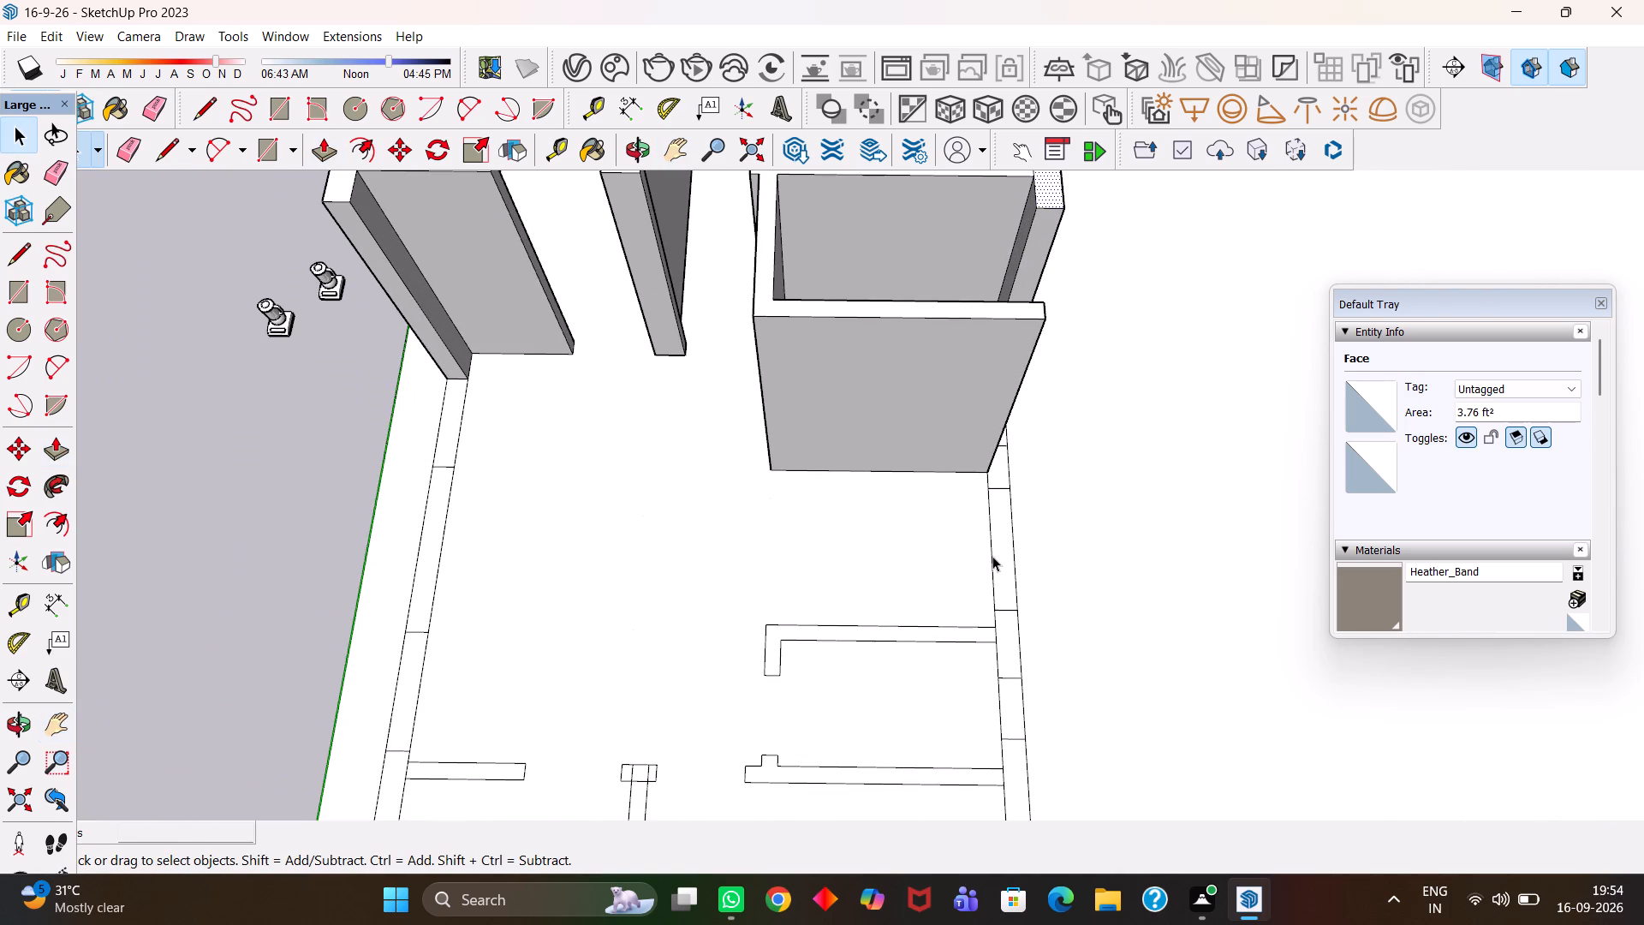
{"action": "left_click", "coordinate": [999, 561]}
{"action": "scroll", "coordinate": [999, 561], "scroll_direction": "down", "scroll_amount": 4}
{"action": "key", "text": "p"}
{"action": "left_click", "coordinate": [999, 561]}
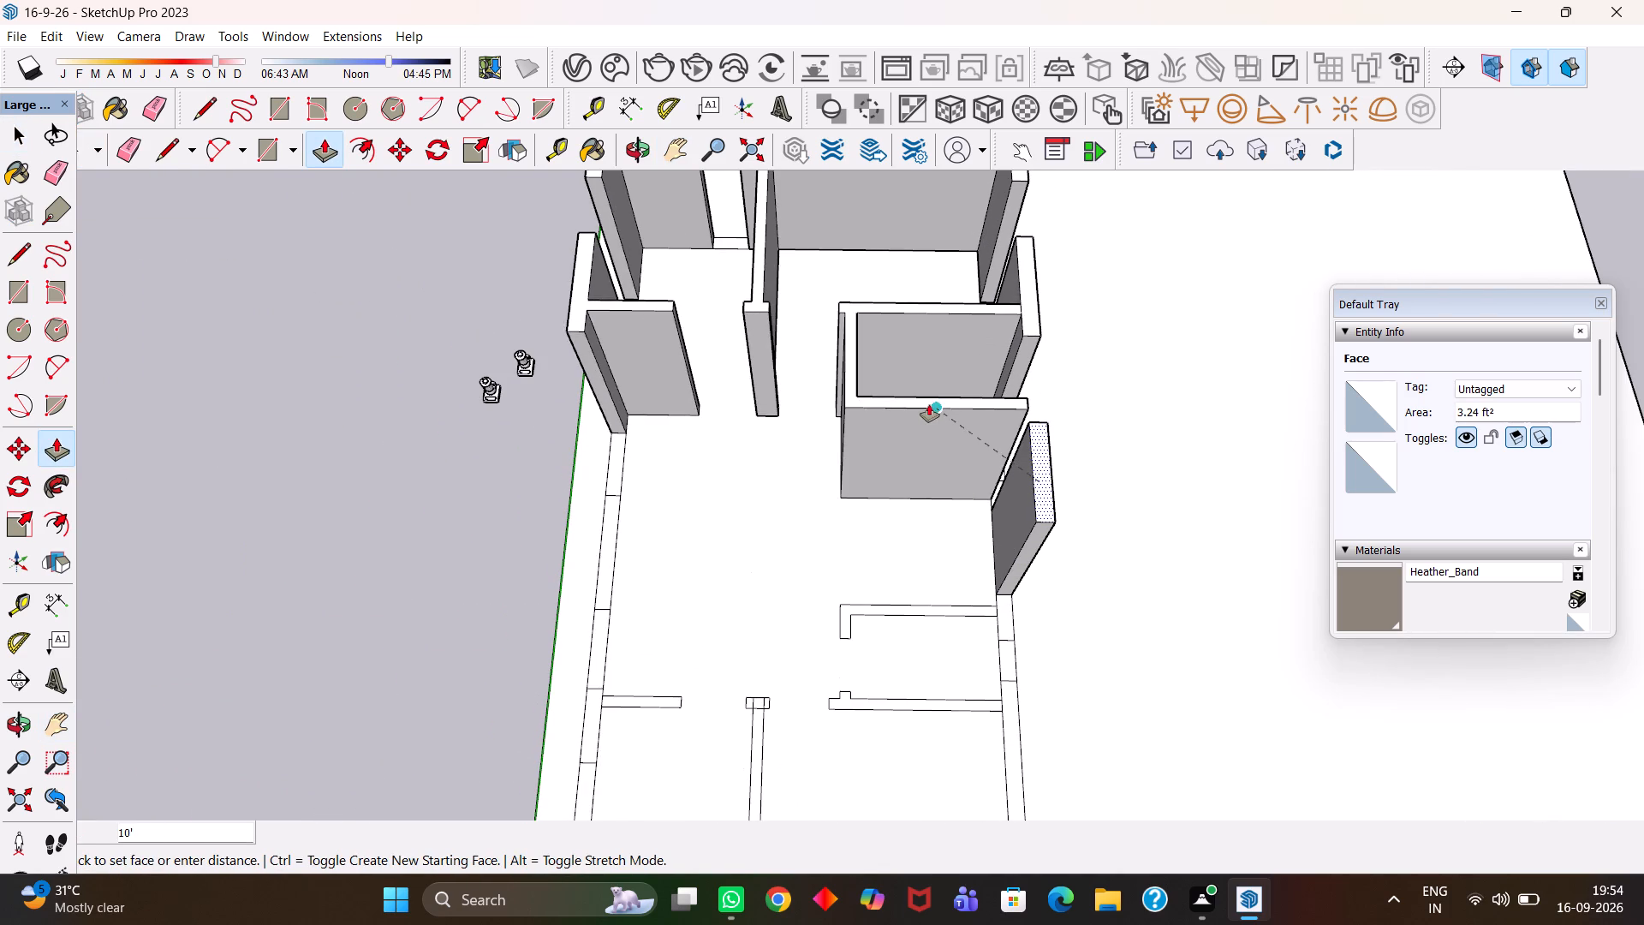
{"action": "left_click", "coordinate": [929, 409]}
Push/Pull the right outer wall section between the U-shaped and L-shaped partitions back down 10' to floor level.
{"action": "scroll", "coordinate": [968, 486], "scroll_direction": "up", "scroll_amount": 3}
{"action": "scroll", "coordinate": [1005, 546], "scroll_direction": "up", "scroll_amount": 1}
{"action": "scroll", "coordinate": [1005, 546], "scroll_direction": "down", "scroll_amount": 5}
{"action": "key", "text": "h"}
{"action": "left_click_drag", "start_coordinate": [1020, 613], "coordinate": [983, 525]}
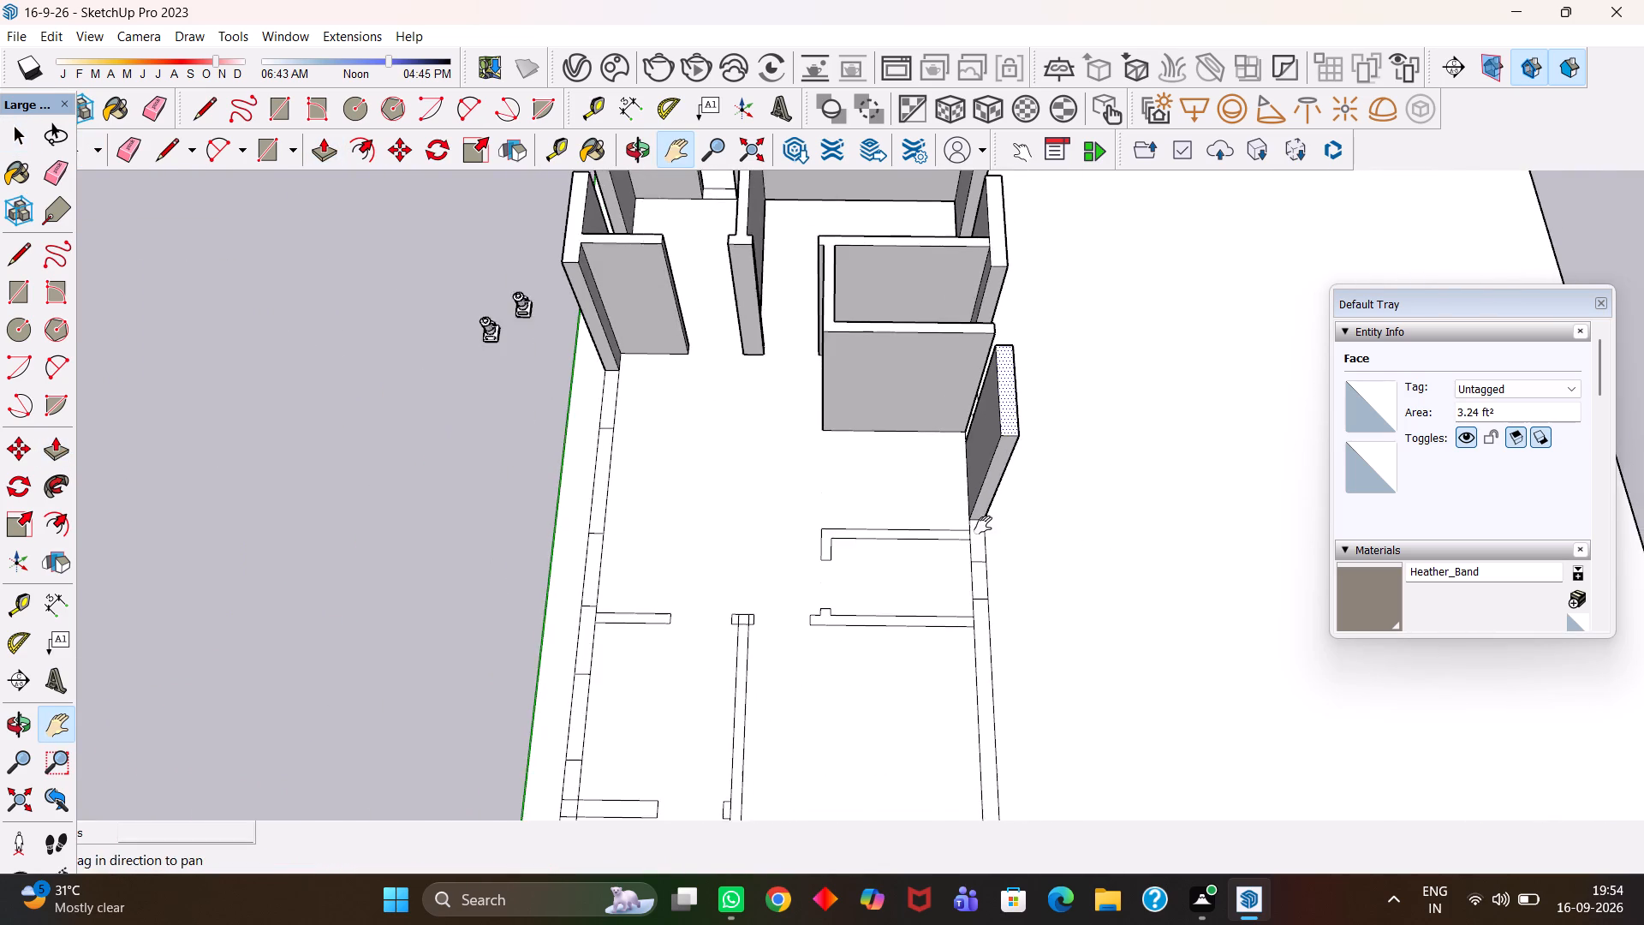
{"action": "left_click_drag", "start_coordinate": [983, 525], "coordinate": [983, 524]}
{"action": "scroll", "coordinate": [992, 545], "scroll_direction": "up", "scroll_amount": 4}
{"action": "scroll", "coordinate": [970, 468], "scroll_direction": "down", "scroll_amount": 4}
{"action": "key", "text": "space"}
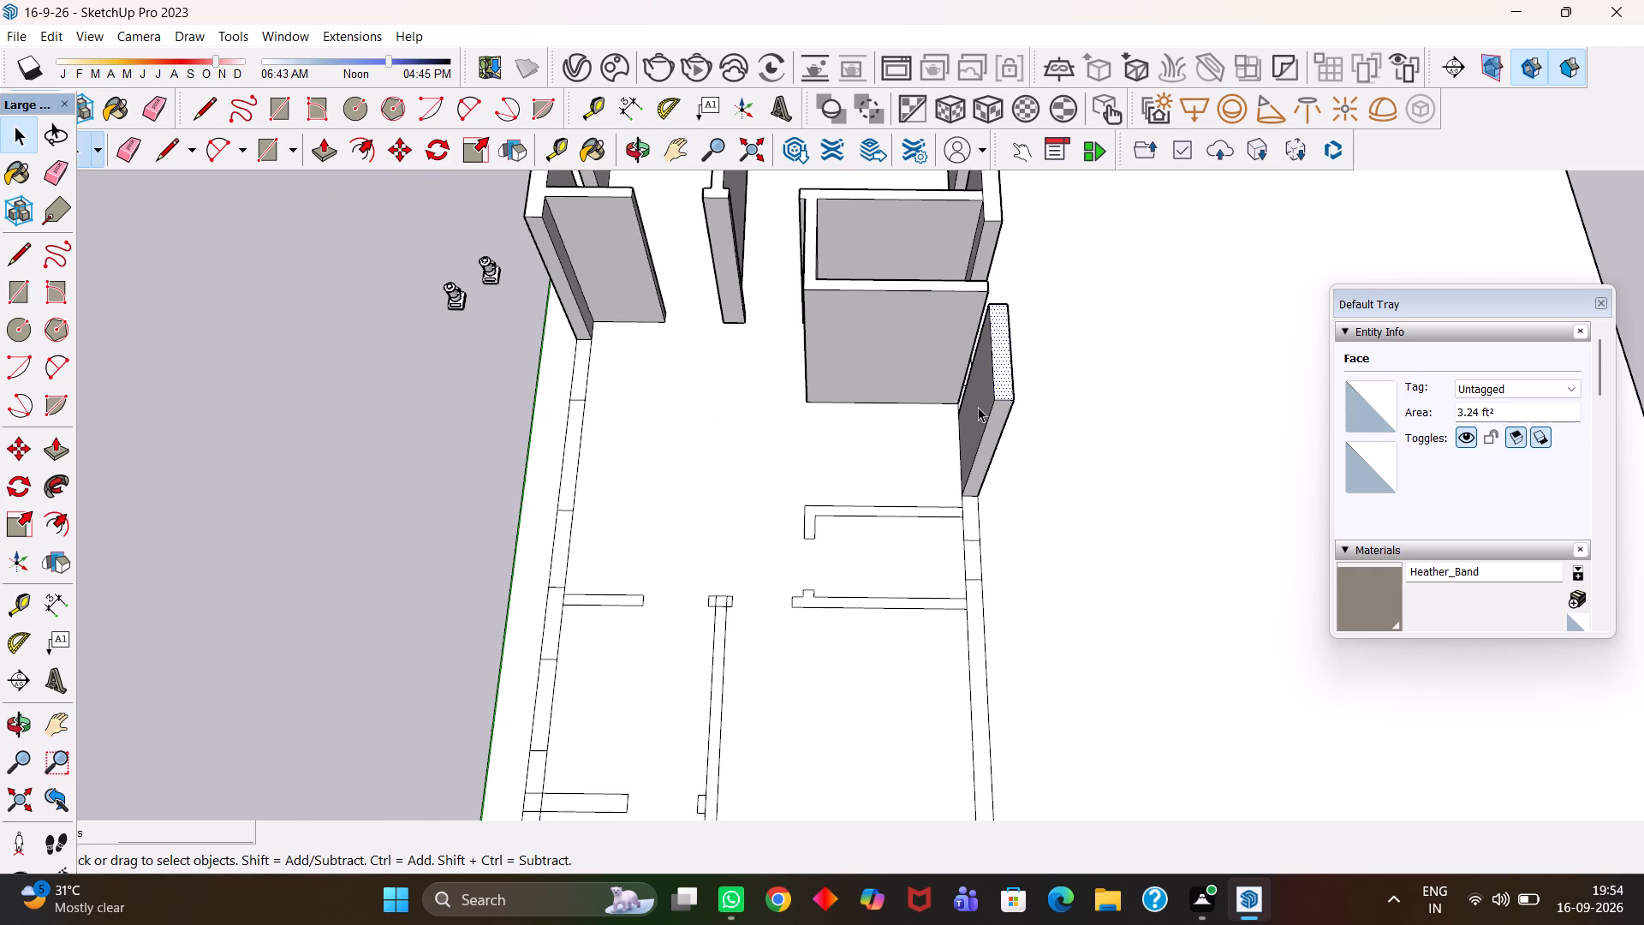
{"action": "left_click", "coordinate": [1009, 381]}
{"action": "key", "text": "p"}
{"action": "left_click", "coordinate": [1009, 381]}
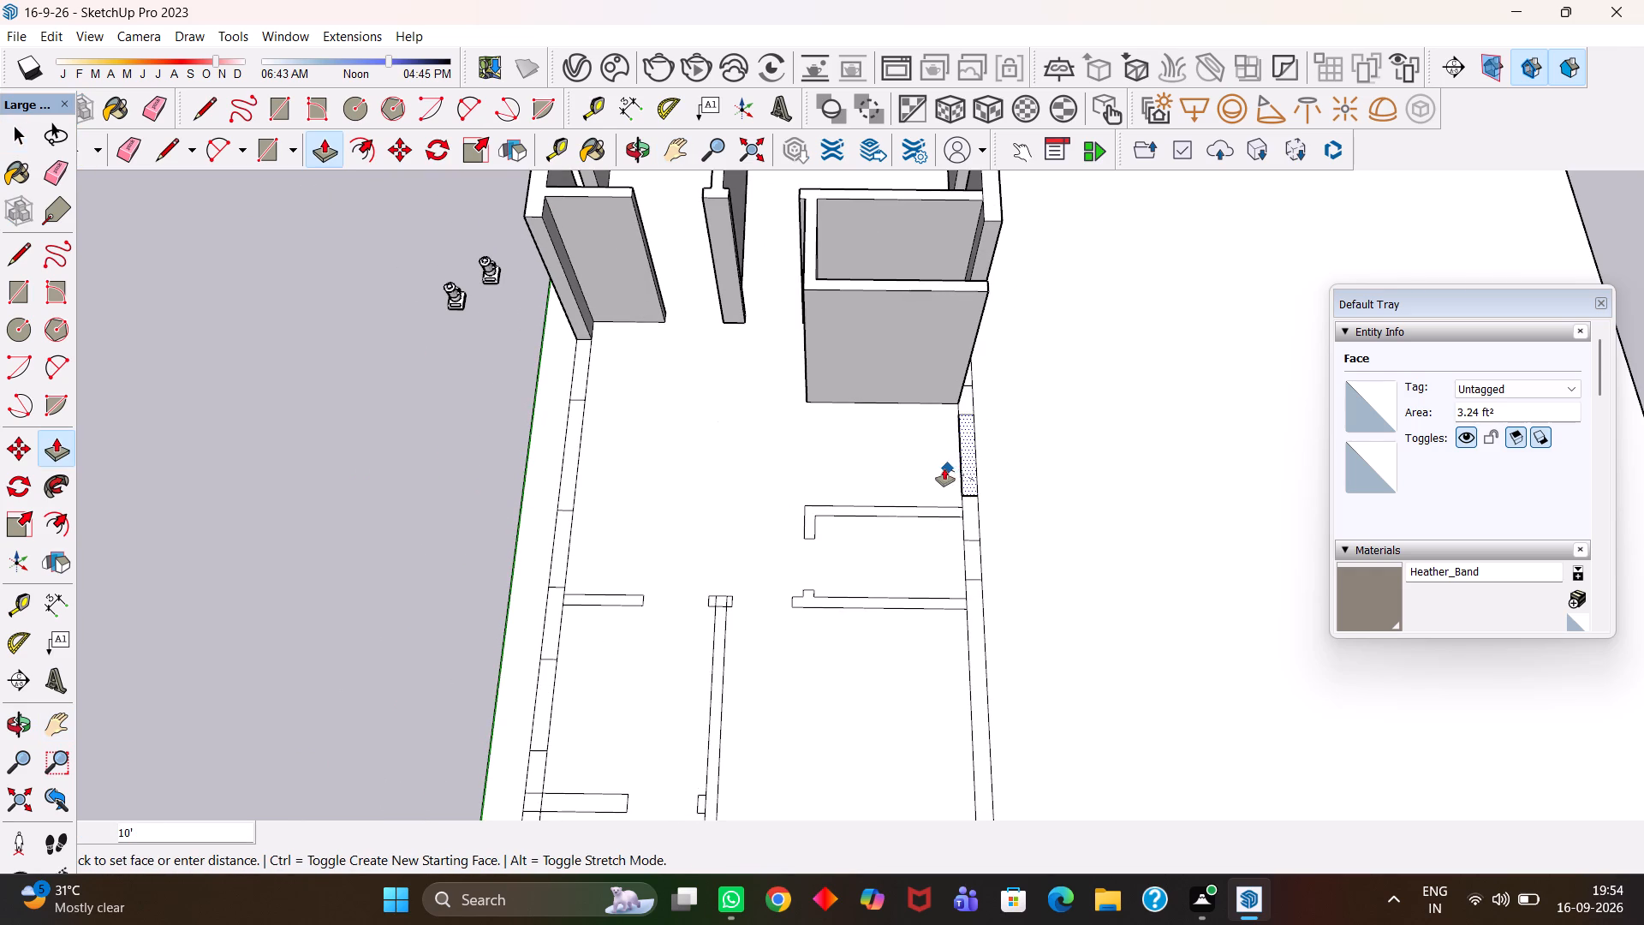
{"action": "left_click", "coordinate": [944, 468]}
Push/Pull the left outer wall section beyond the opening below the raised corner walls up 10', level with the U-shaped partition's top.
{"action": "key", "text": "h"}
{"action": "left_click", "coordinate": [941, 466]}
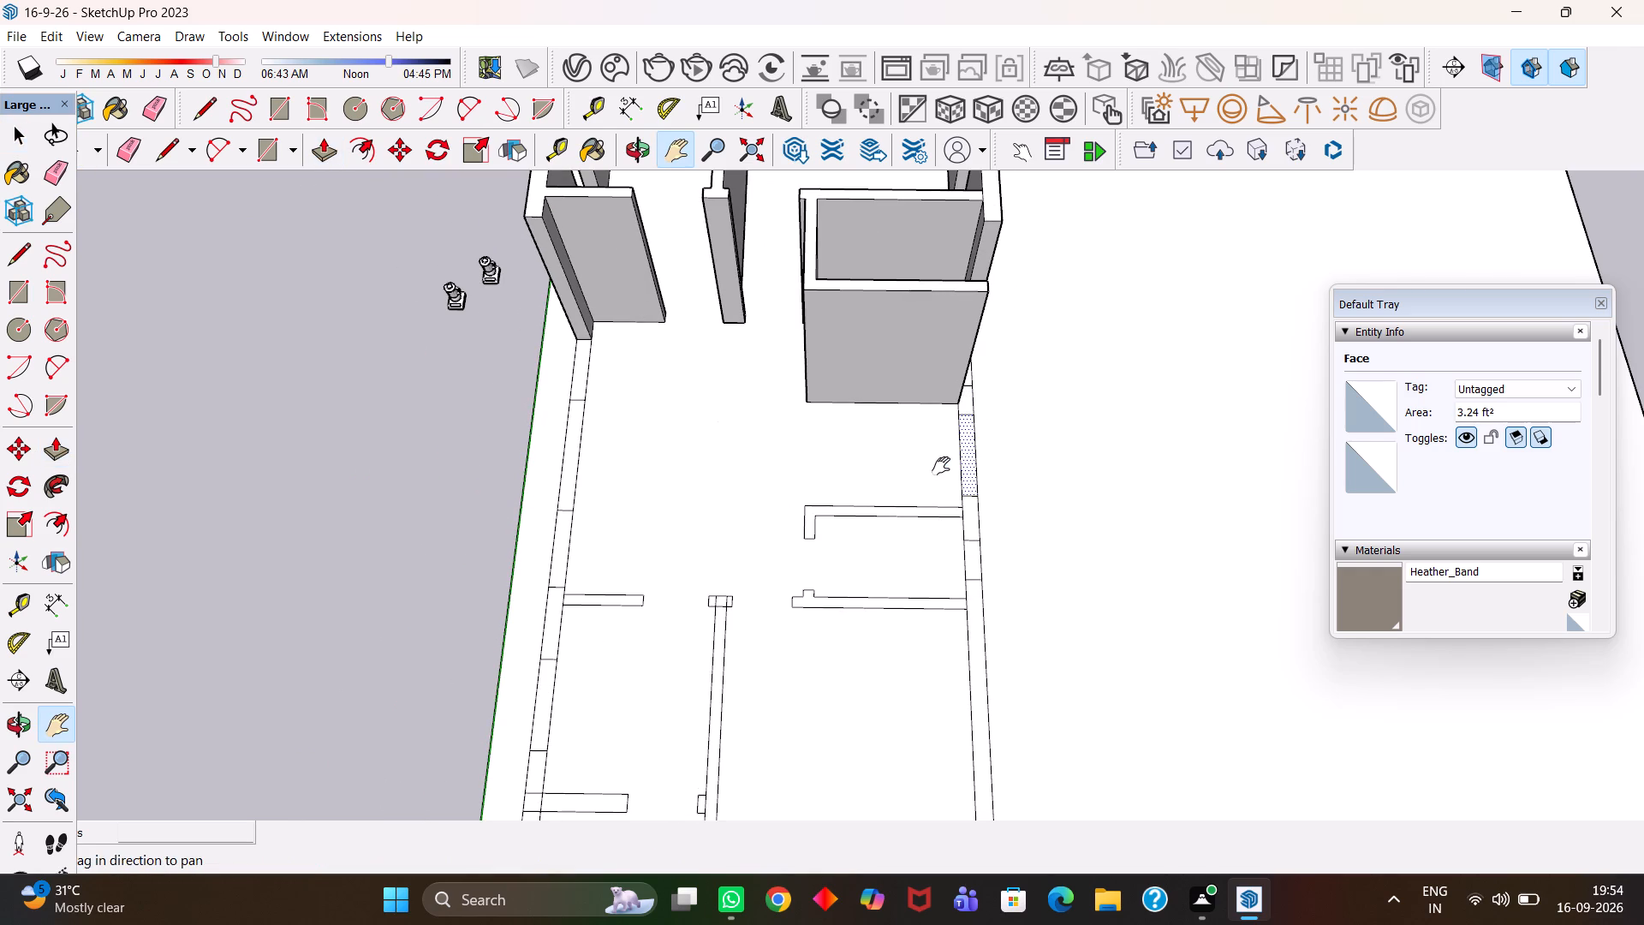
{"action": "left_click_drag", "start_coordinate": [728, 478], "coordinate": [868, 466]}
{"action": "scroll", "coordinate": [742, 452], "scroll_direction": "up", "scroll_amount": 2}
{"action": "key", "text": "space"}
{"action": "left_click", "coordinate": [707, 356]}
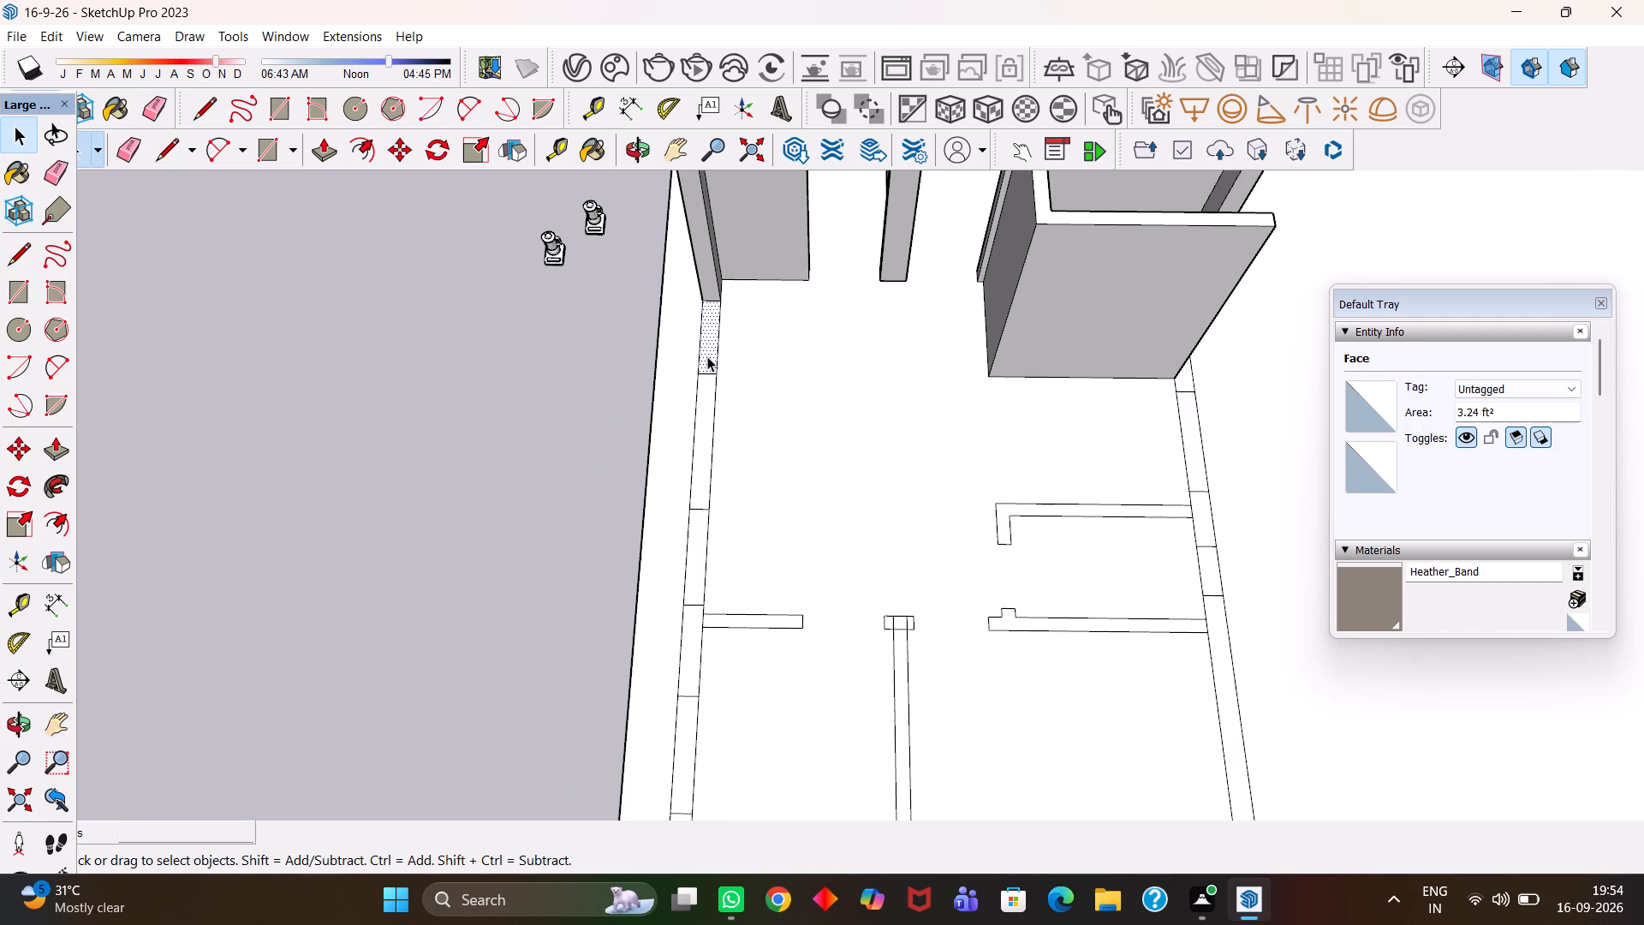
{"action": "scroll", "coordinate": [707, 356], "scroll_direction": "down", "scroll_amount": 6}
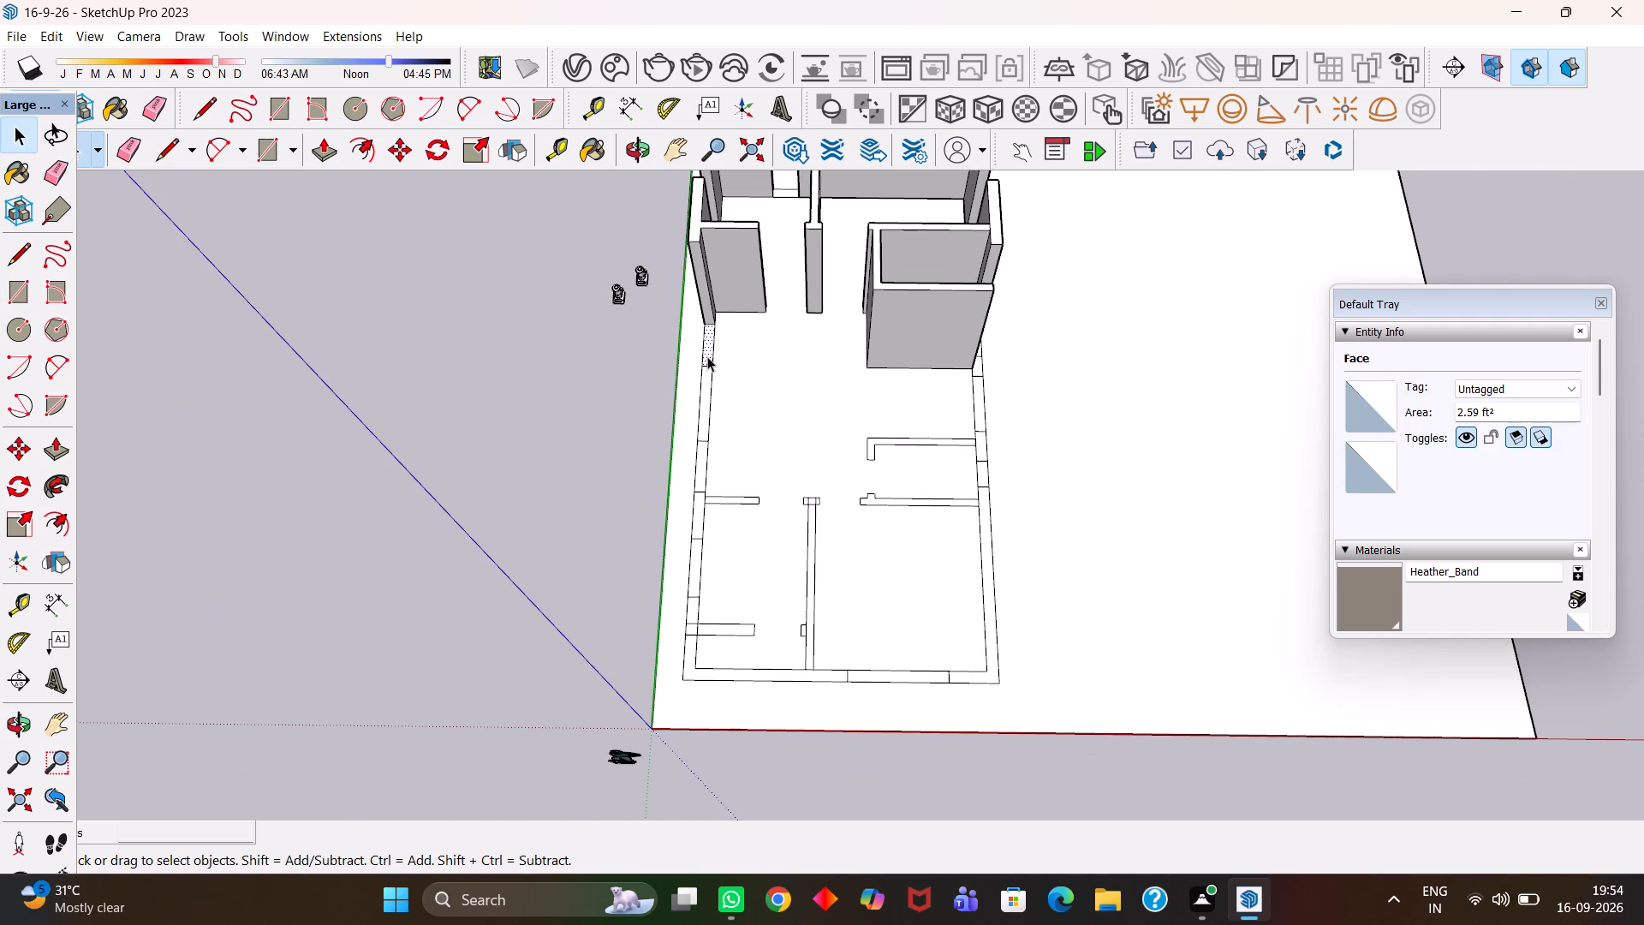
{"action": "key", "text": "space"}
{"action": "left_click", "coordinate": [706, 397]}
{"action": "key", "text": "p"}
{"action": "left_click", "coordinate": [706, 397]}
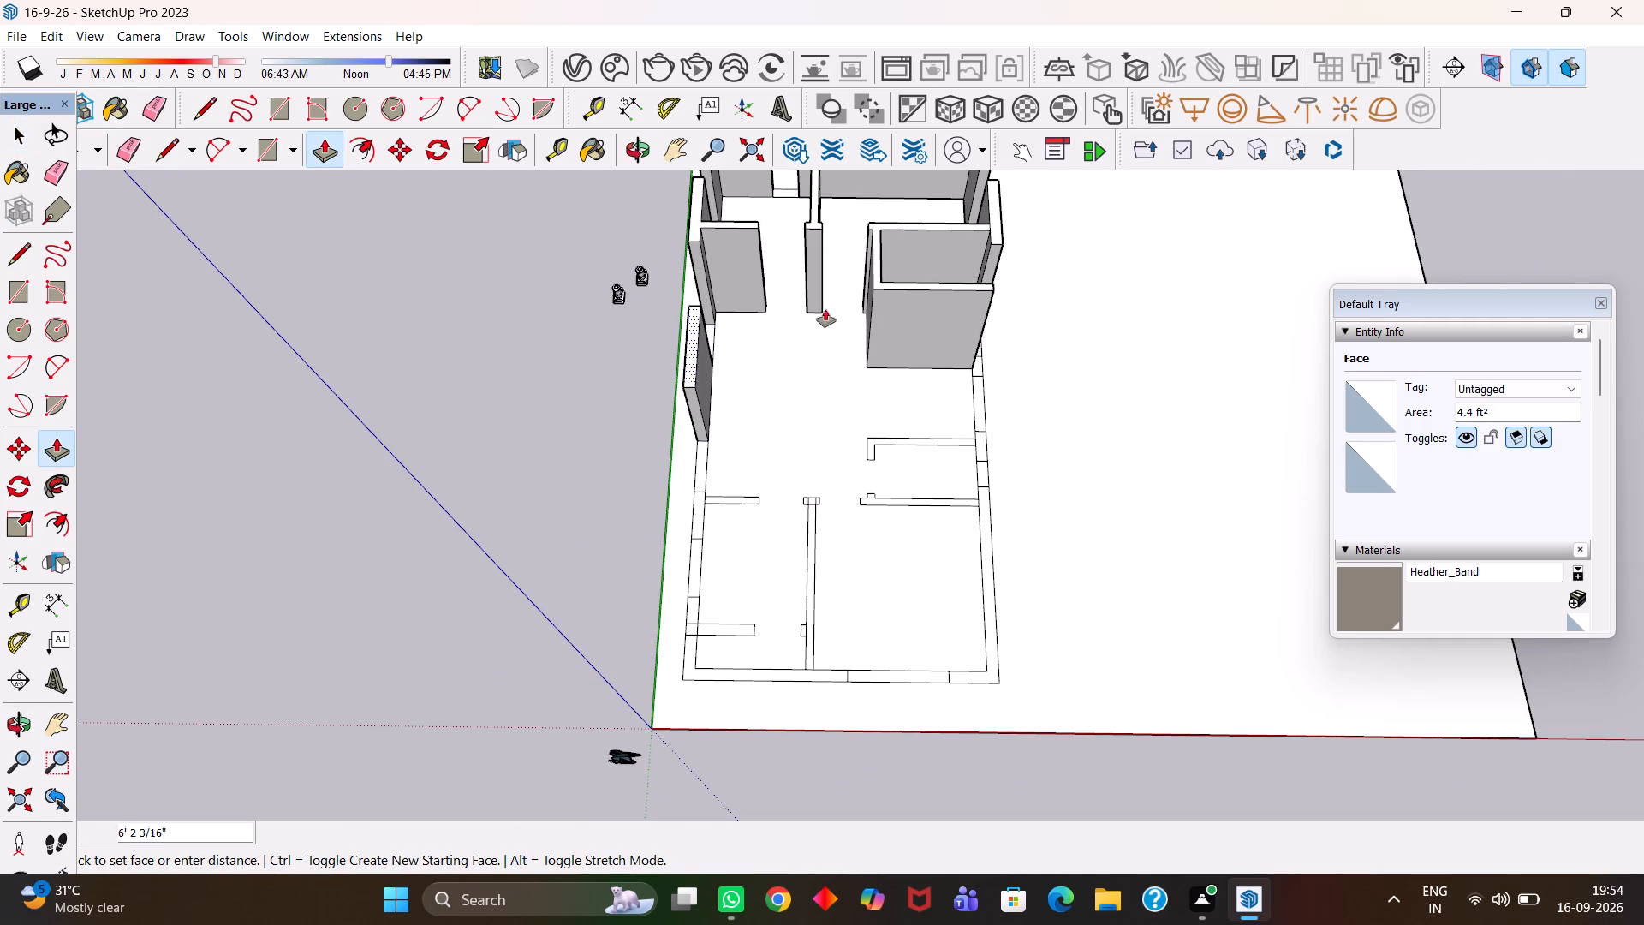
{"action": "left_click", "coordinate": [872, 285]}
Erase the short line separating the next short horizontal partition from the left outer wall.
{"action": "scroll", "coordinate": [705, 510], "scroll_direction": "up", "scroll_amount": 1}
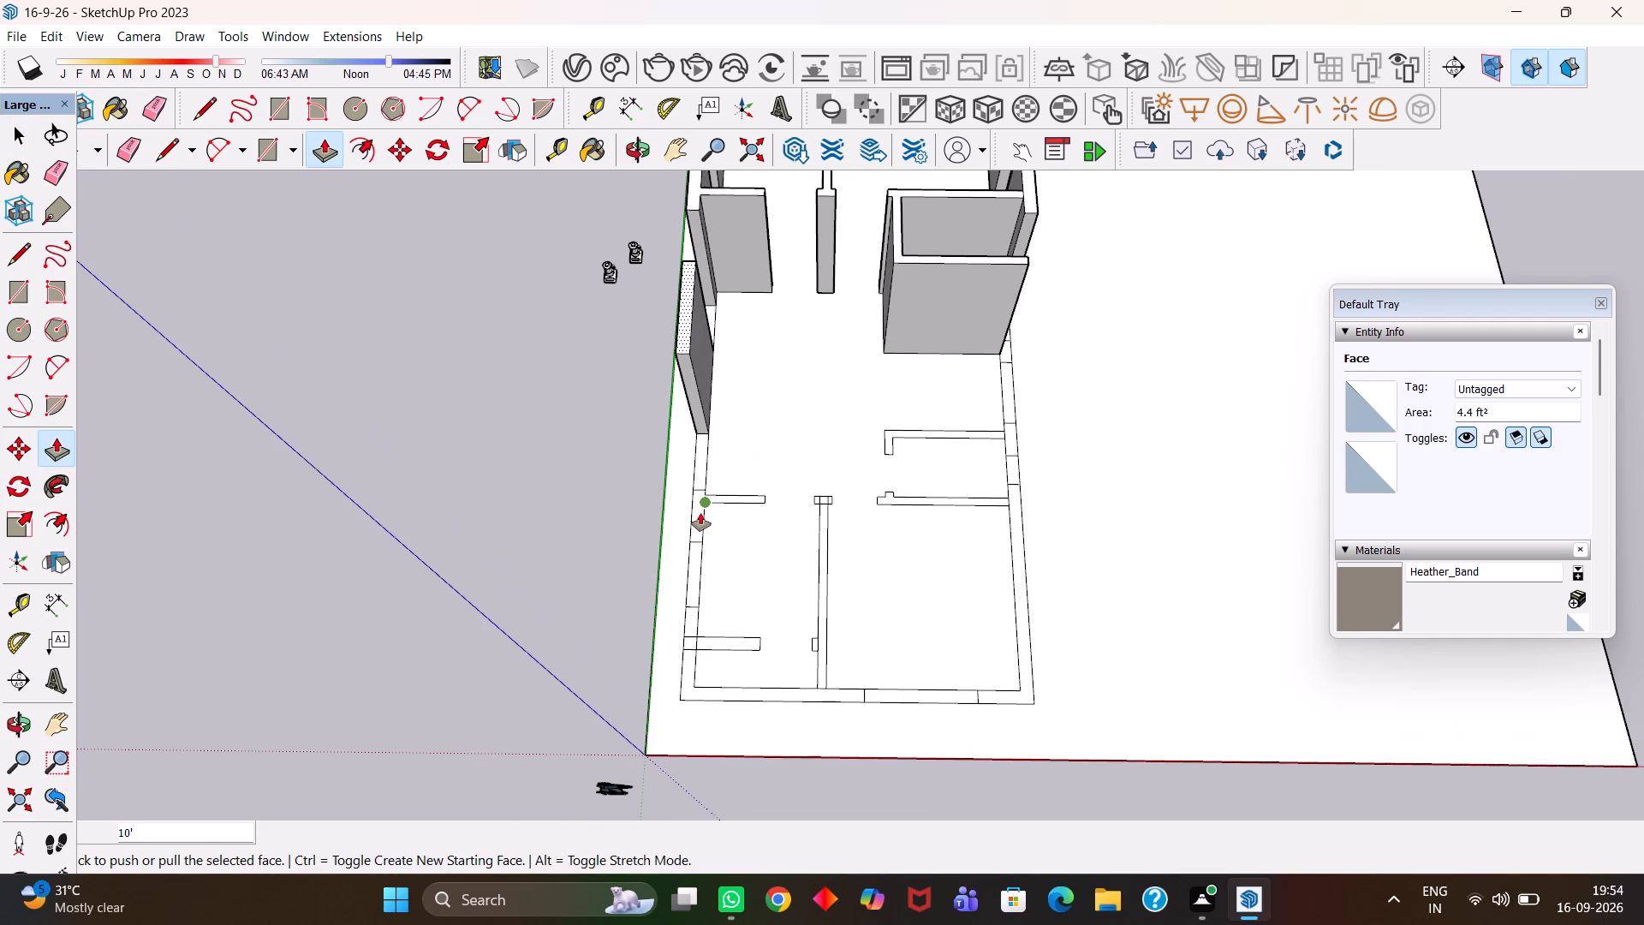
{"action": "scroll", "coordinate": [700, 513], "scroll_direction": "up", "scroll_amount": 2}
{"action": "key", "text": "space"}
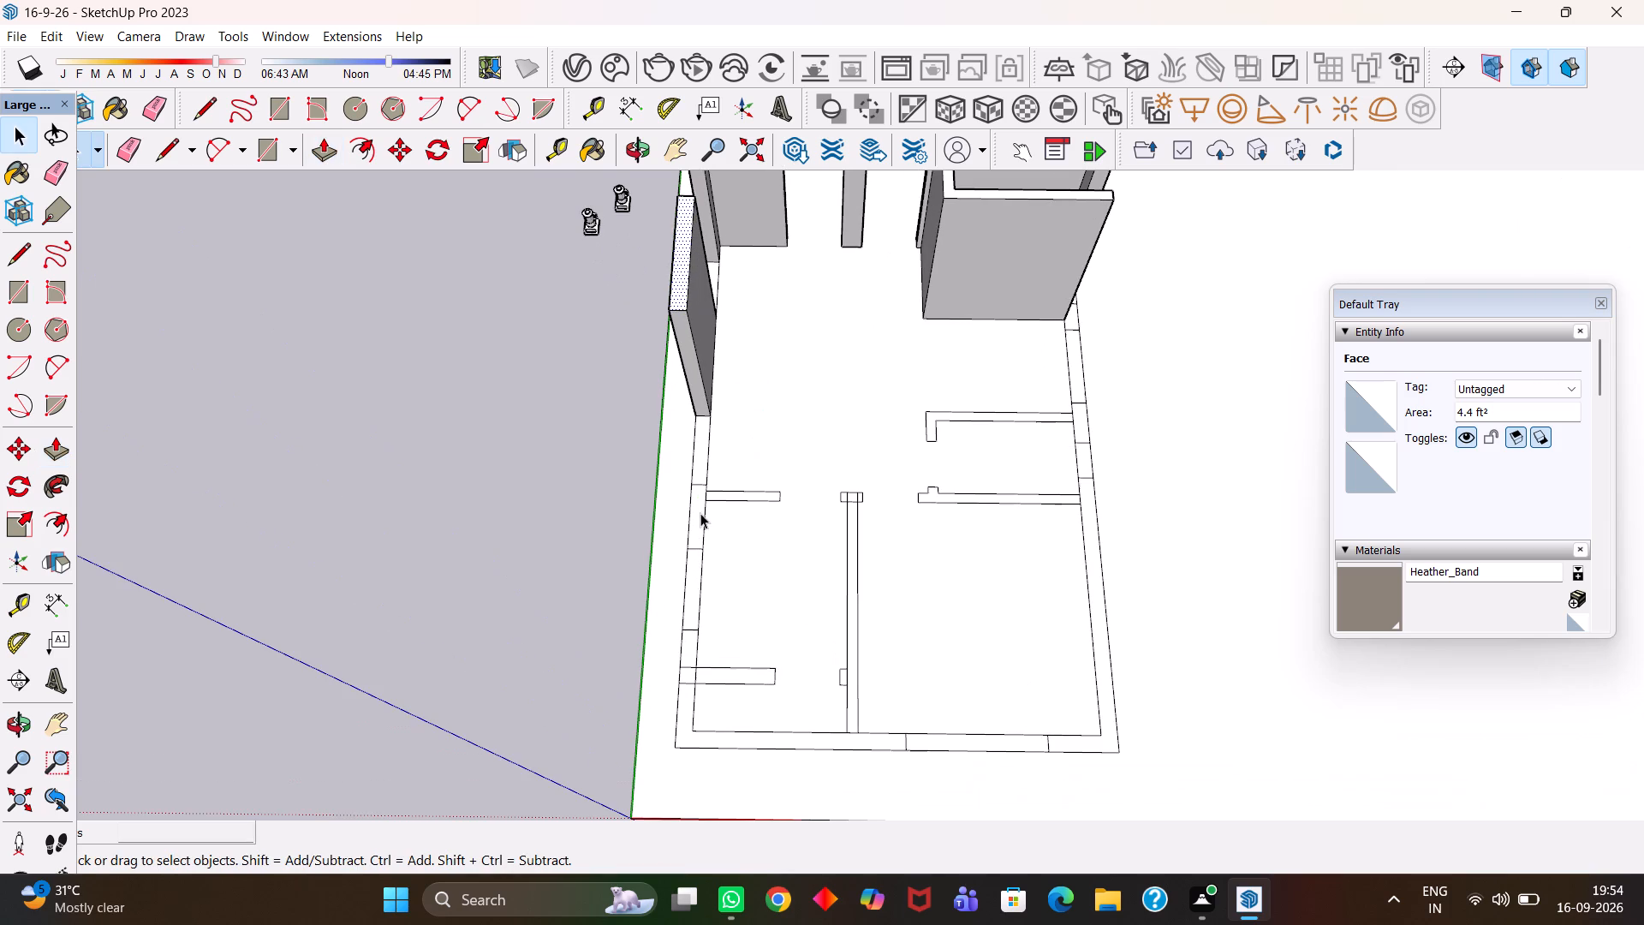
{"action": "left_click", "coordinate": [700, 510]}
{"action": "scroll", "coordinate": [709, 495], "scroll_direction": "up", "scroll_amount": 6}
{"action": "key", "text": "e"}
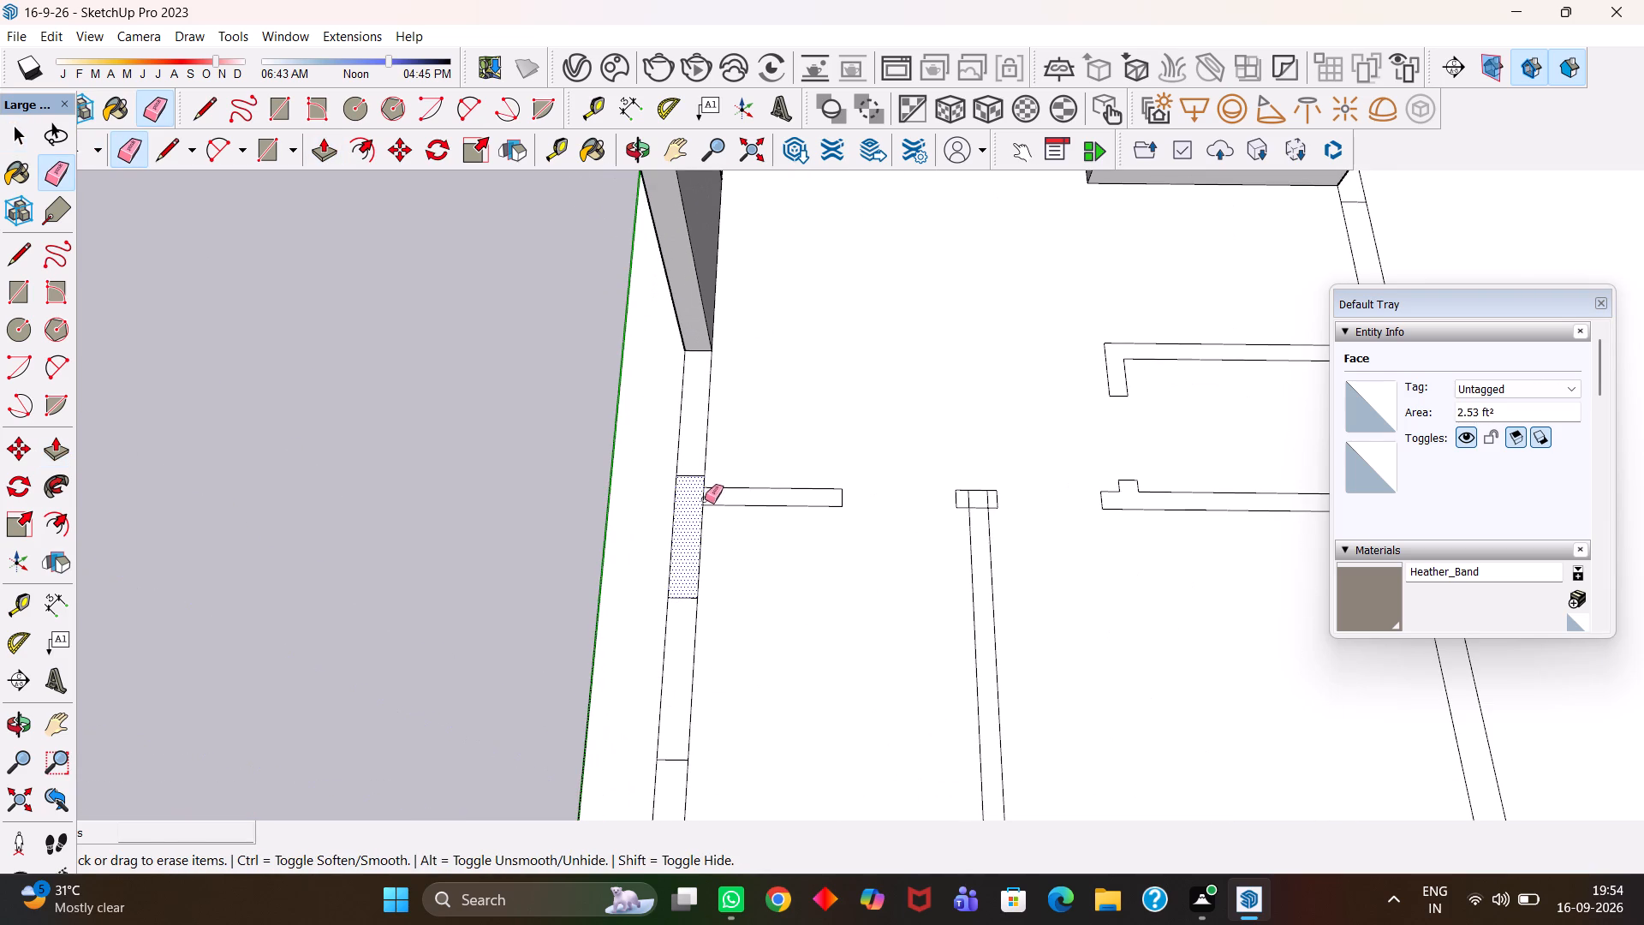
{"action": "triple_click", "coordinate": [705, 497]}
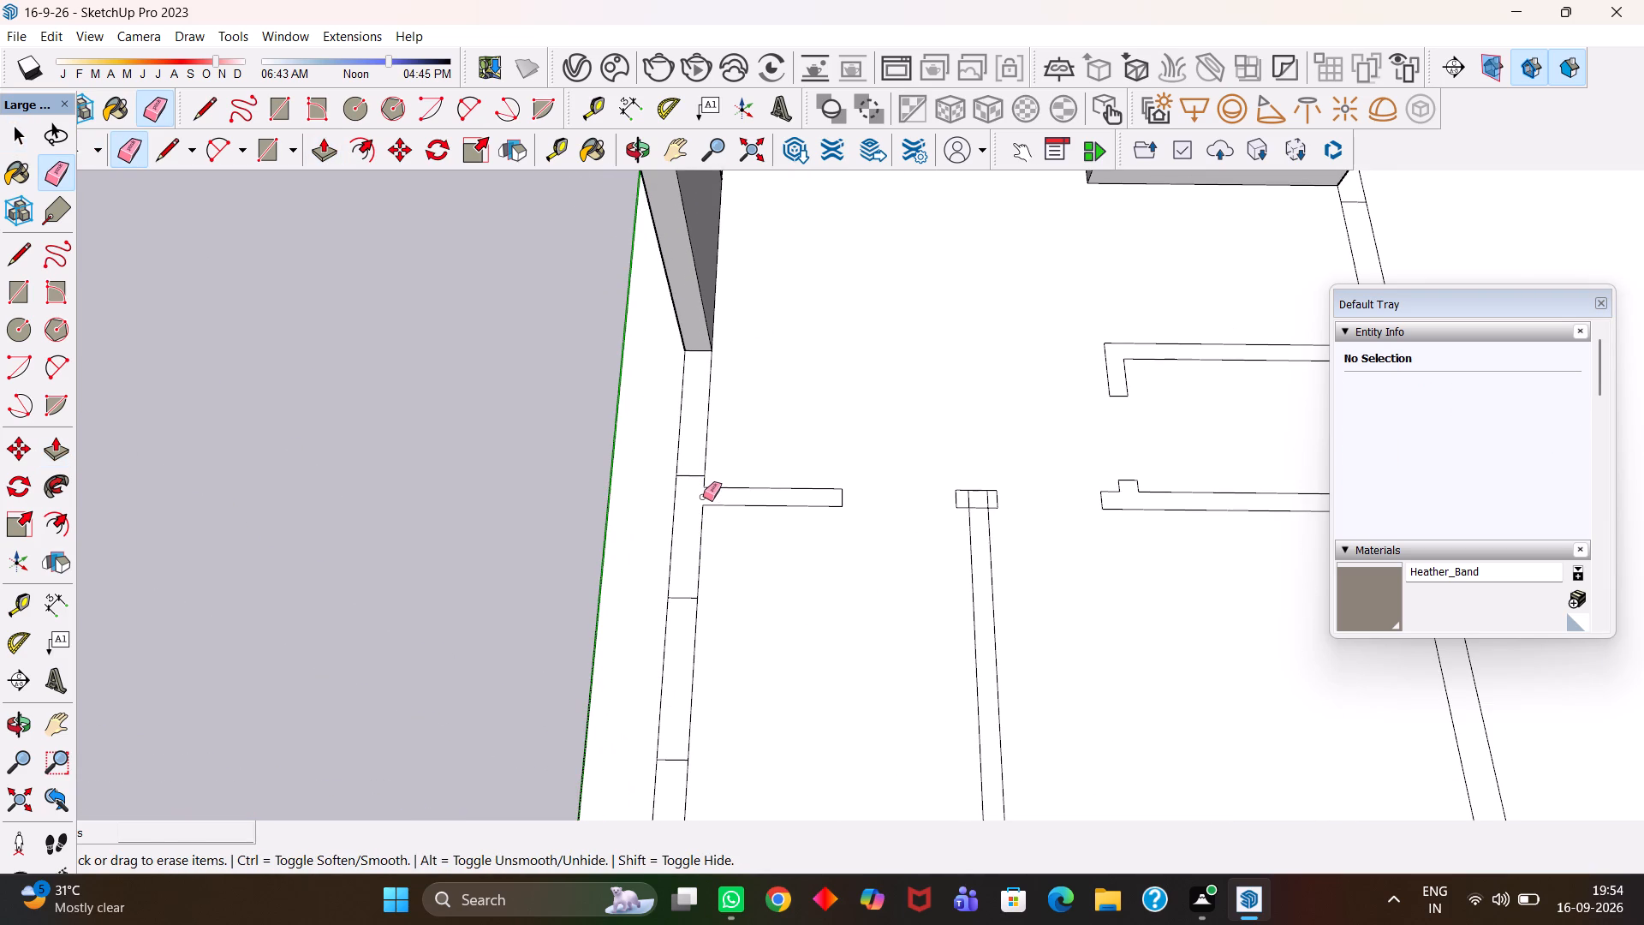
Push/Pull the left outer wall section joined to the upper short horizontal partition up 10', level with the U-shaped partition's top.
{"action": "key", "text": "space"}
{"action": "left_click", "coordinate": [693, 509]}
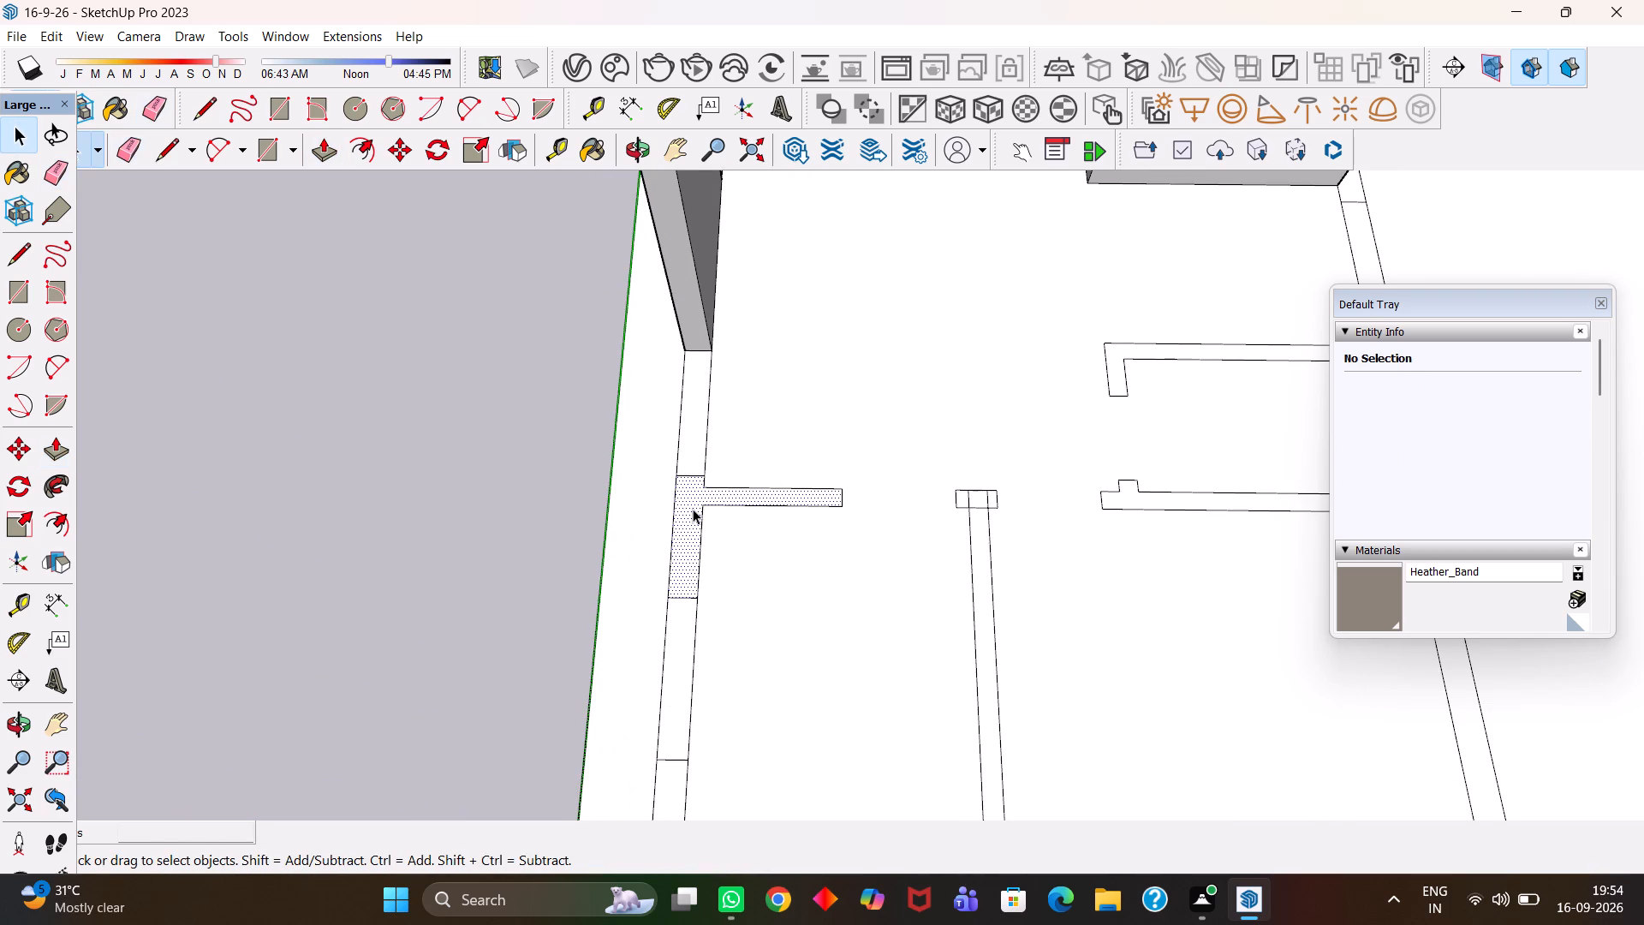
{"action": "scroll", "coordinate": [693, 509], "scroll_direction": "down", "scroll_amount": 3}
{"action": "key", "text": "p"}
{"action": "left_click", "coordinate": [693, 509]}
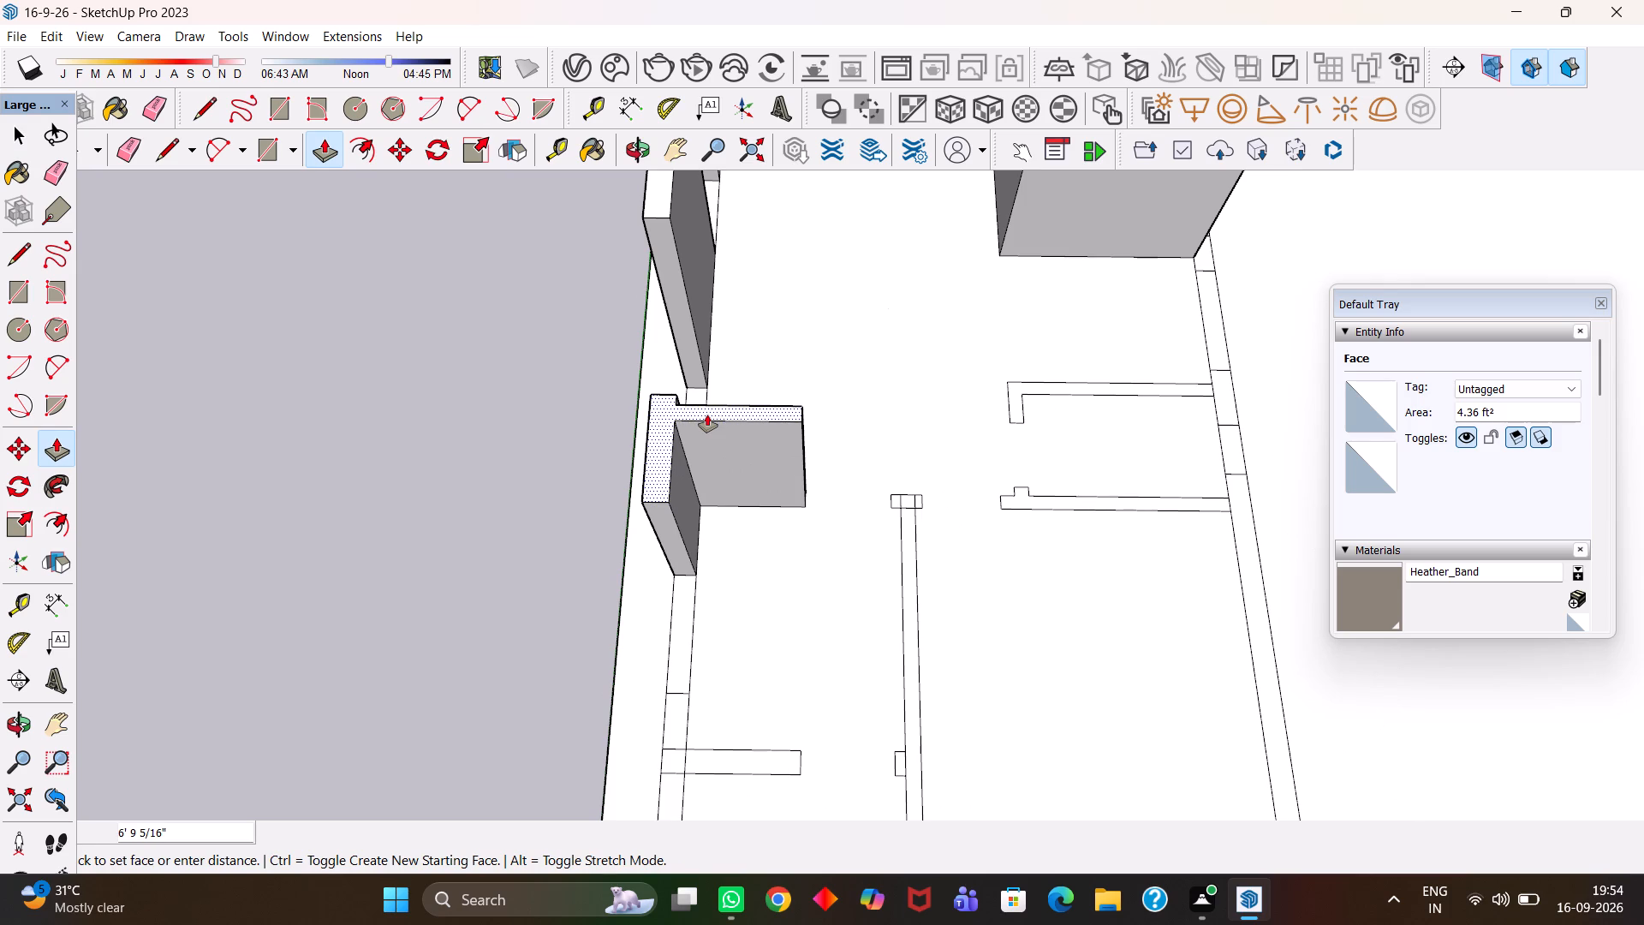
{"action": "scroll", "coordinate": [707, 415], "scroll_direction": "down", "scroll_amount": 4}
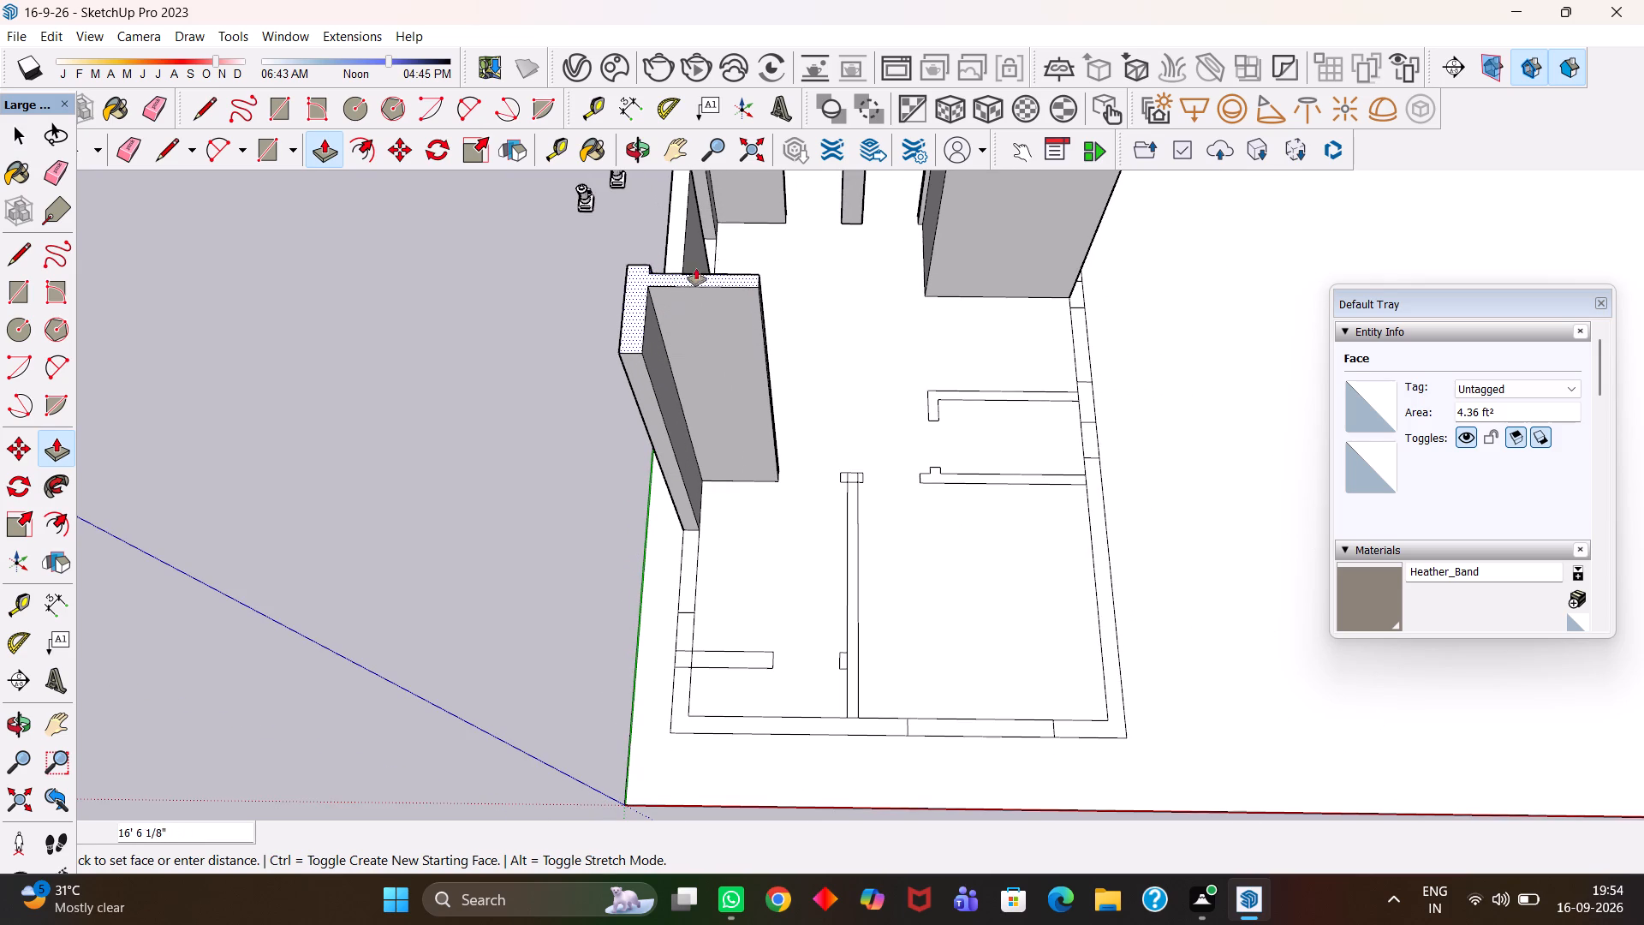
{"action": "scroll", "coordinate": [938, 280], "scroll_direction": "down", "scroll_amount": 5}
{"action": "left_click", "coordinate": [968, 218]}
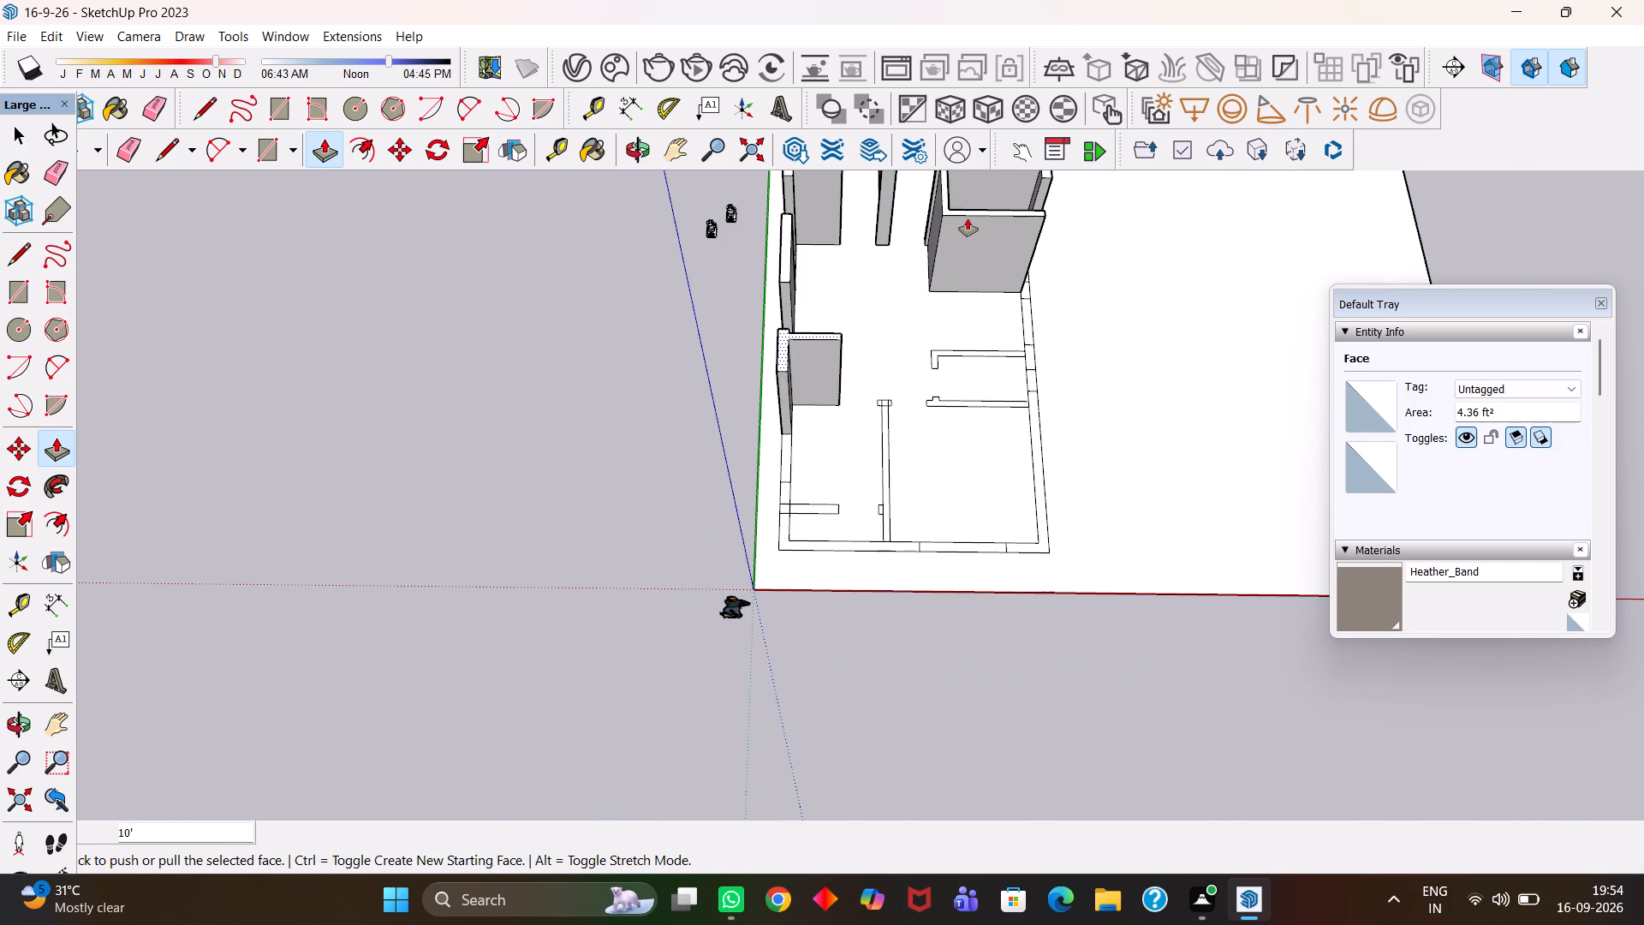
Erase the two short lines separating the lowest short horizontal partition from the left outer wall section above it.
{"action": "key", "text": "h"}
{"action": "left_click_drag", "start_coordinate": [843, 404], "coordinate": [846, 324]}
{"action": "scroll", "coordinate": [801, 399], "scroll_direction": "up", "scroll_amount": 5}
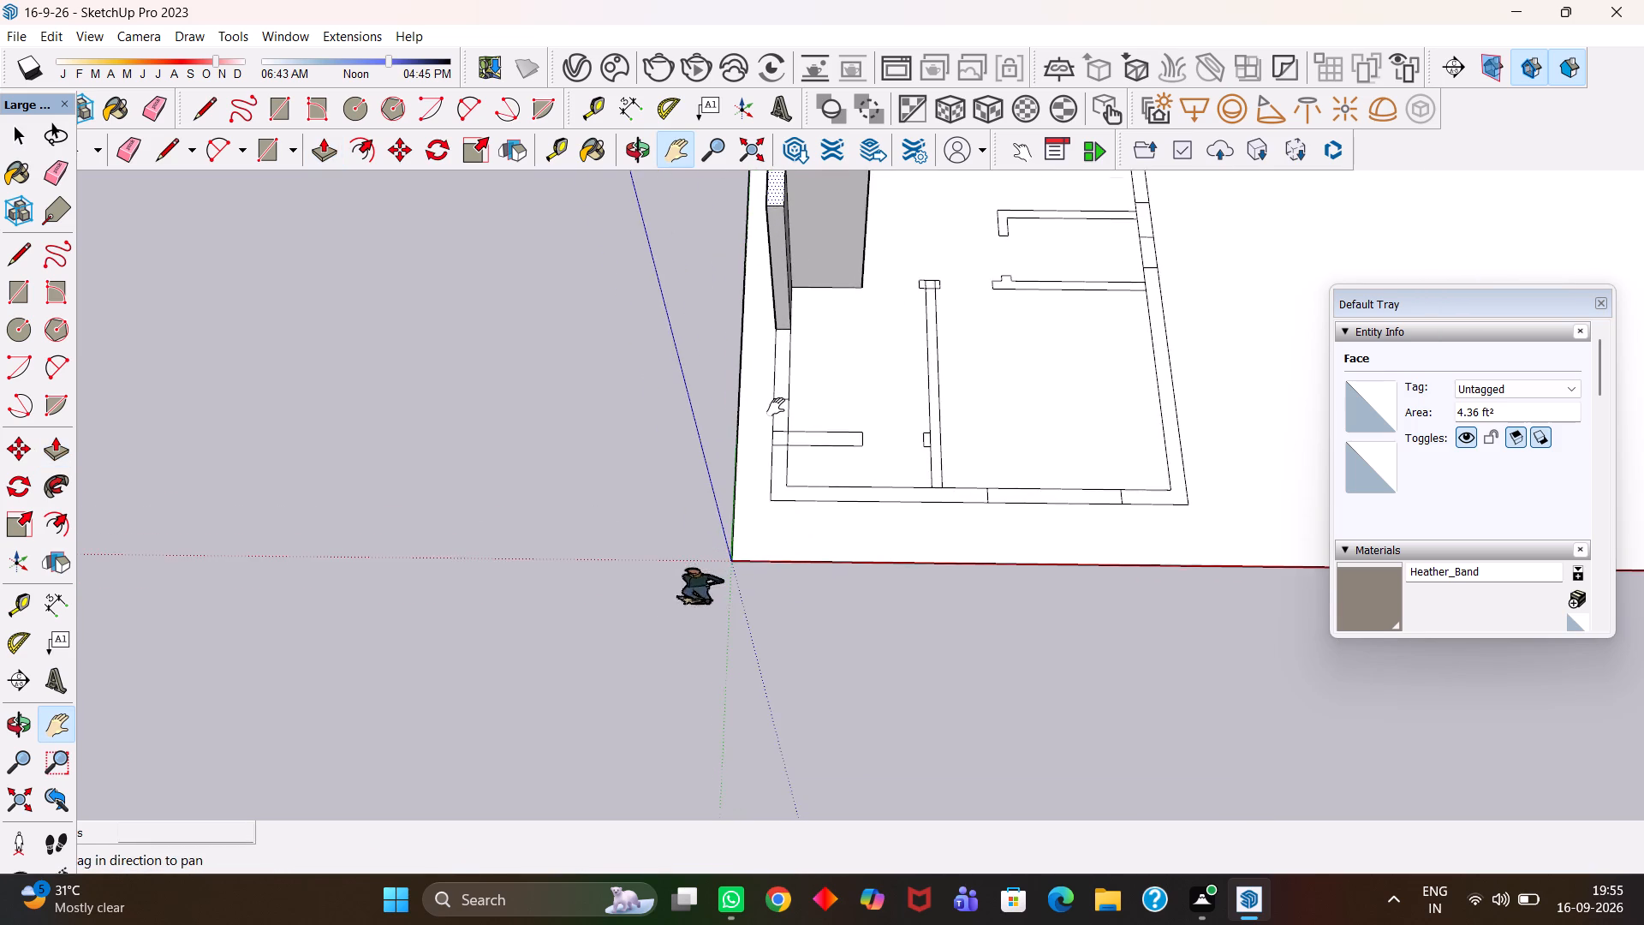
{"action": "scroll", "coordinate": [776, 407], "scroll_direction": "up", "scroll_amount": 2}
{"action": "key", "text": "space"}
{"action": "left_click", "coordinate": [779, 419]}
{"action": "scroll", "coordinate": [781, 438], "scroll_direction": "up", "scroll_amount": 5}
{"action": "key", "text": "e"}
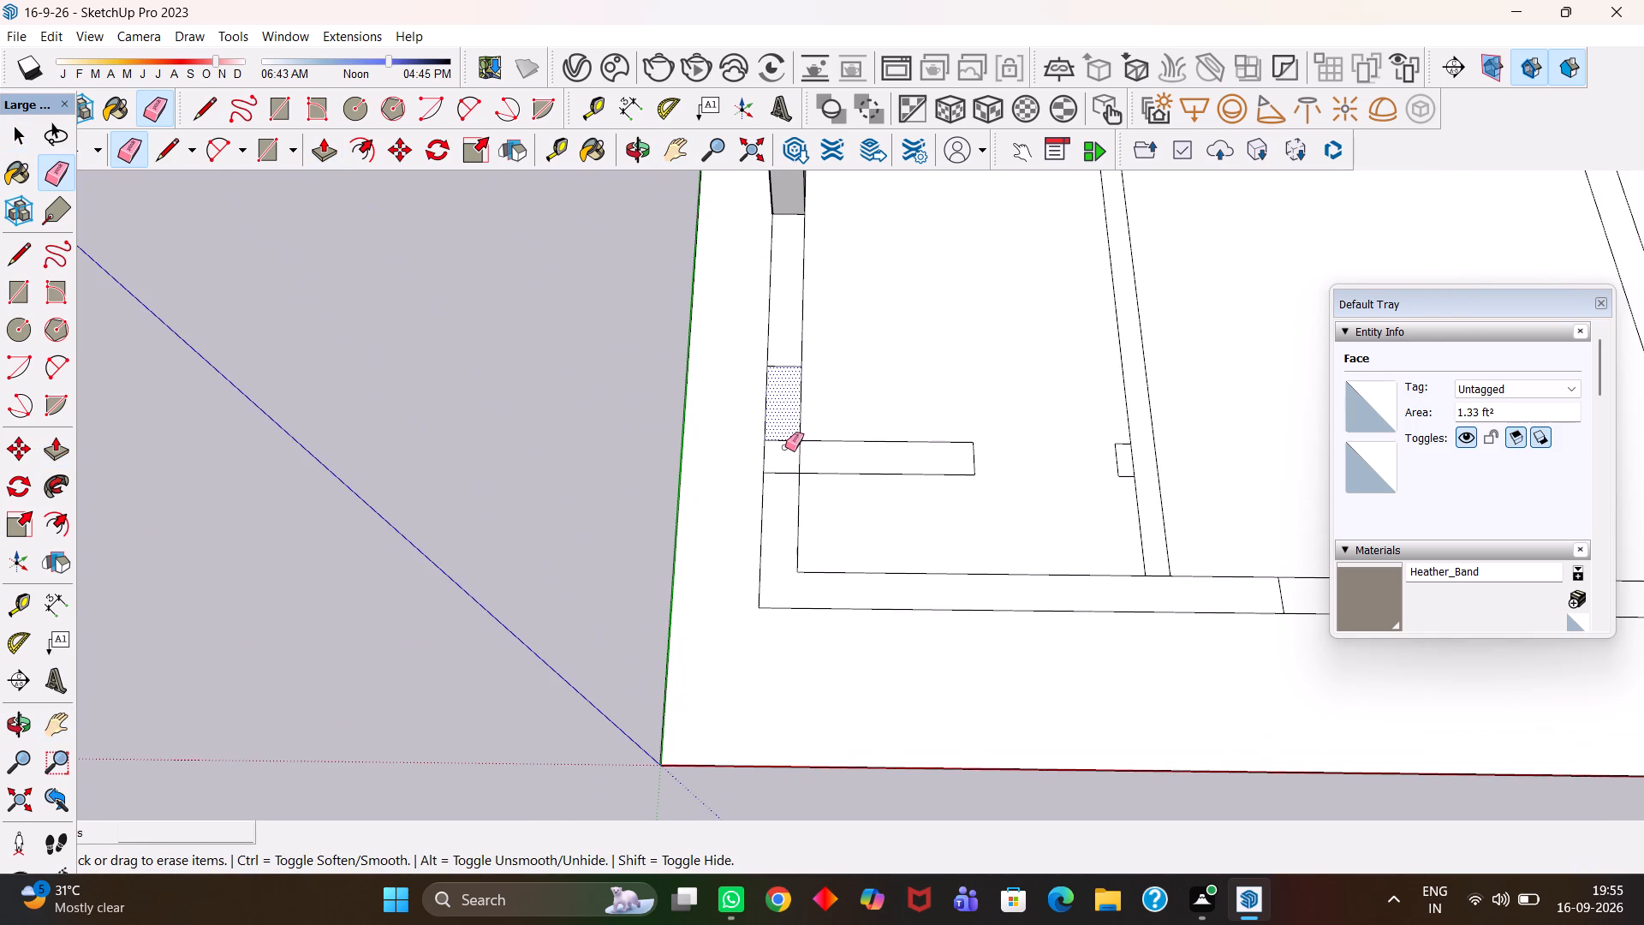
{"action": "left_click_drag", "start_coordinate": [800, 463], "coordinate": [791, 454]}
{"action": "left_click", "coordinate": [785, 445]}
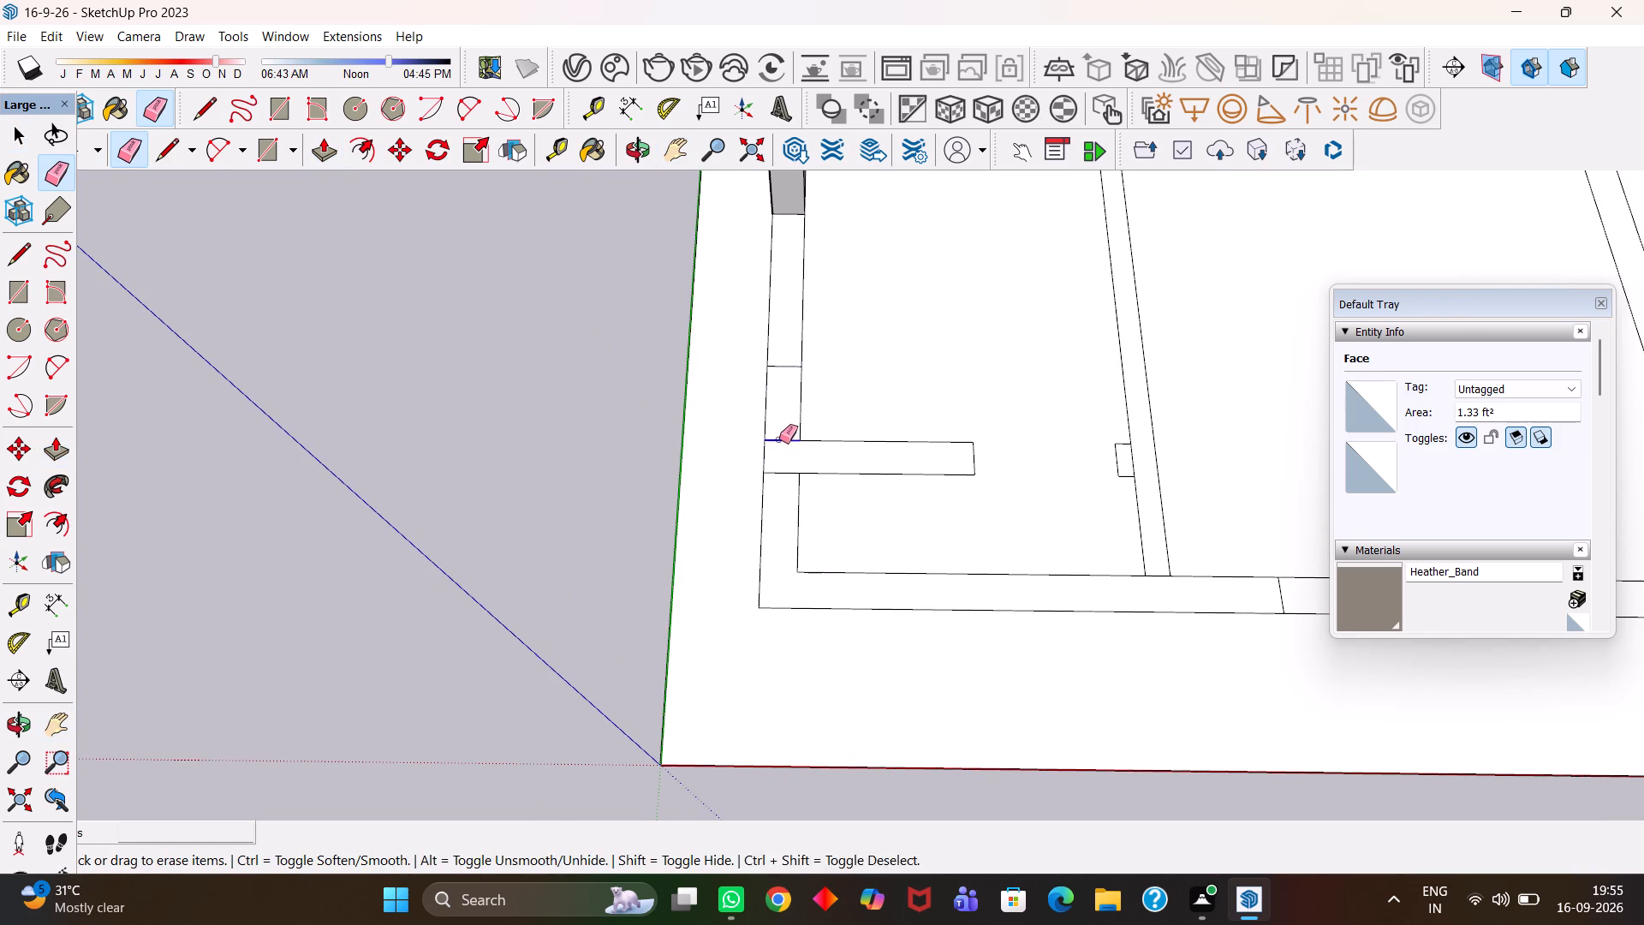
Push/Pull the merged lowest short partition and left outer wall section up 10', level with the U-shaped partition's top.
{"action": "key", "text": "space"}
{"action": "left_click", "coordinate": [785, 454]}
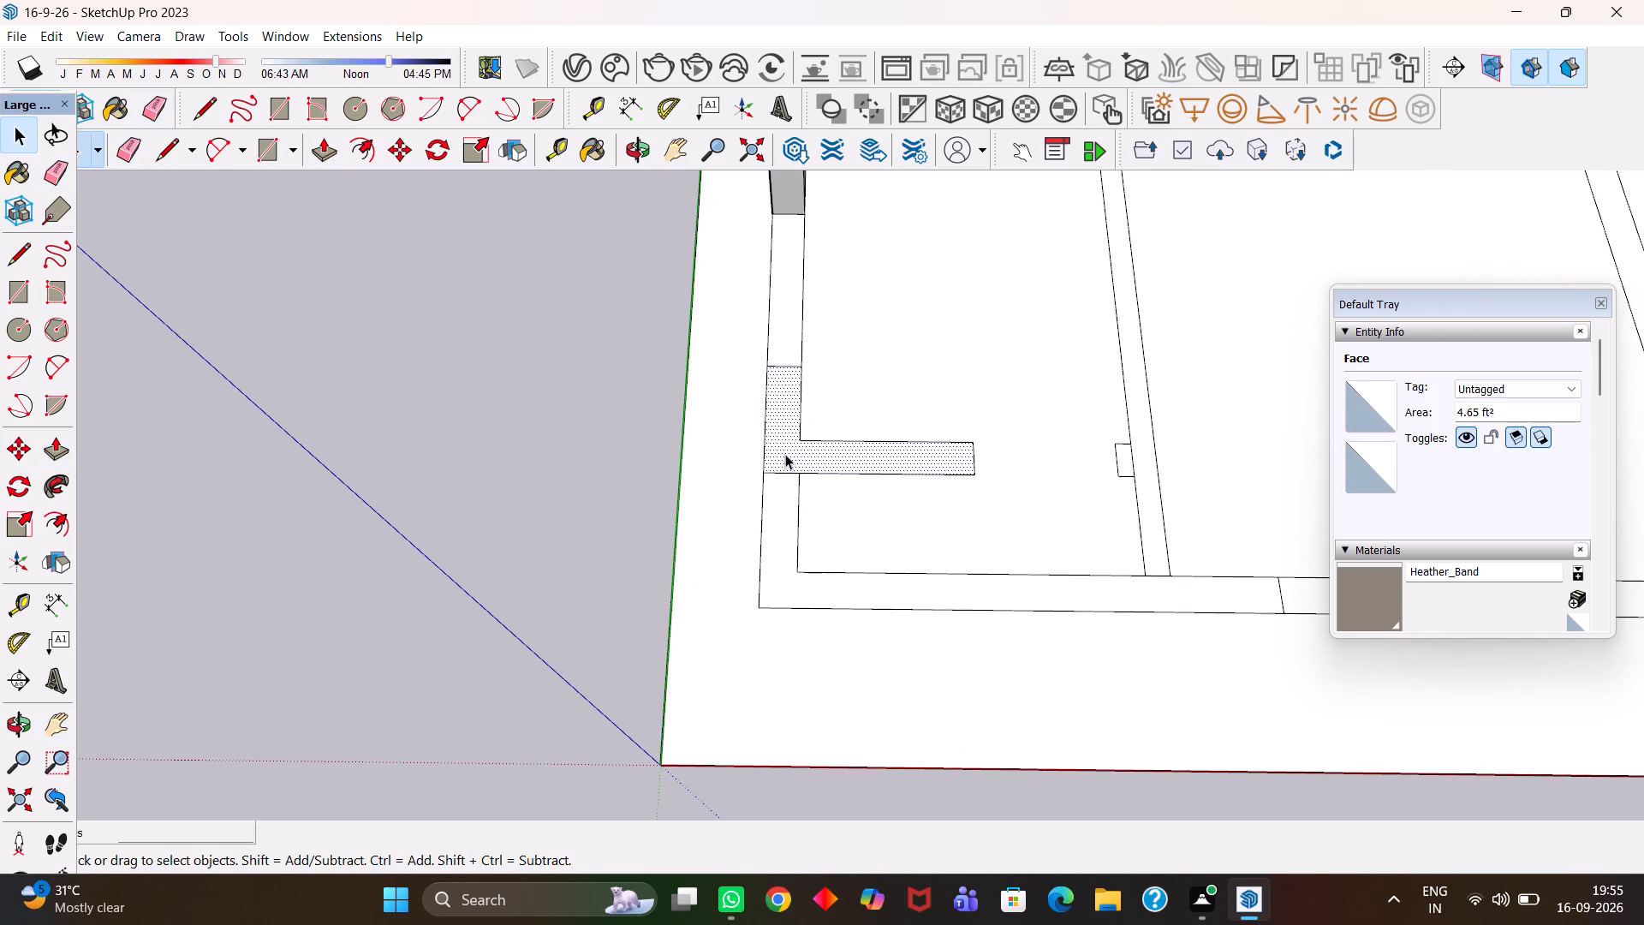
{"action": "key", "text": "p"}
{"action": "left_click", "coordinate": [785, 454]}
{"action": "scroll", "coordinate": [783, 440], "scroll_direction": "down", "scroll_amount": 3}
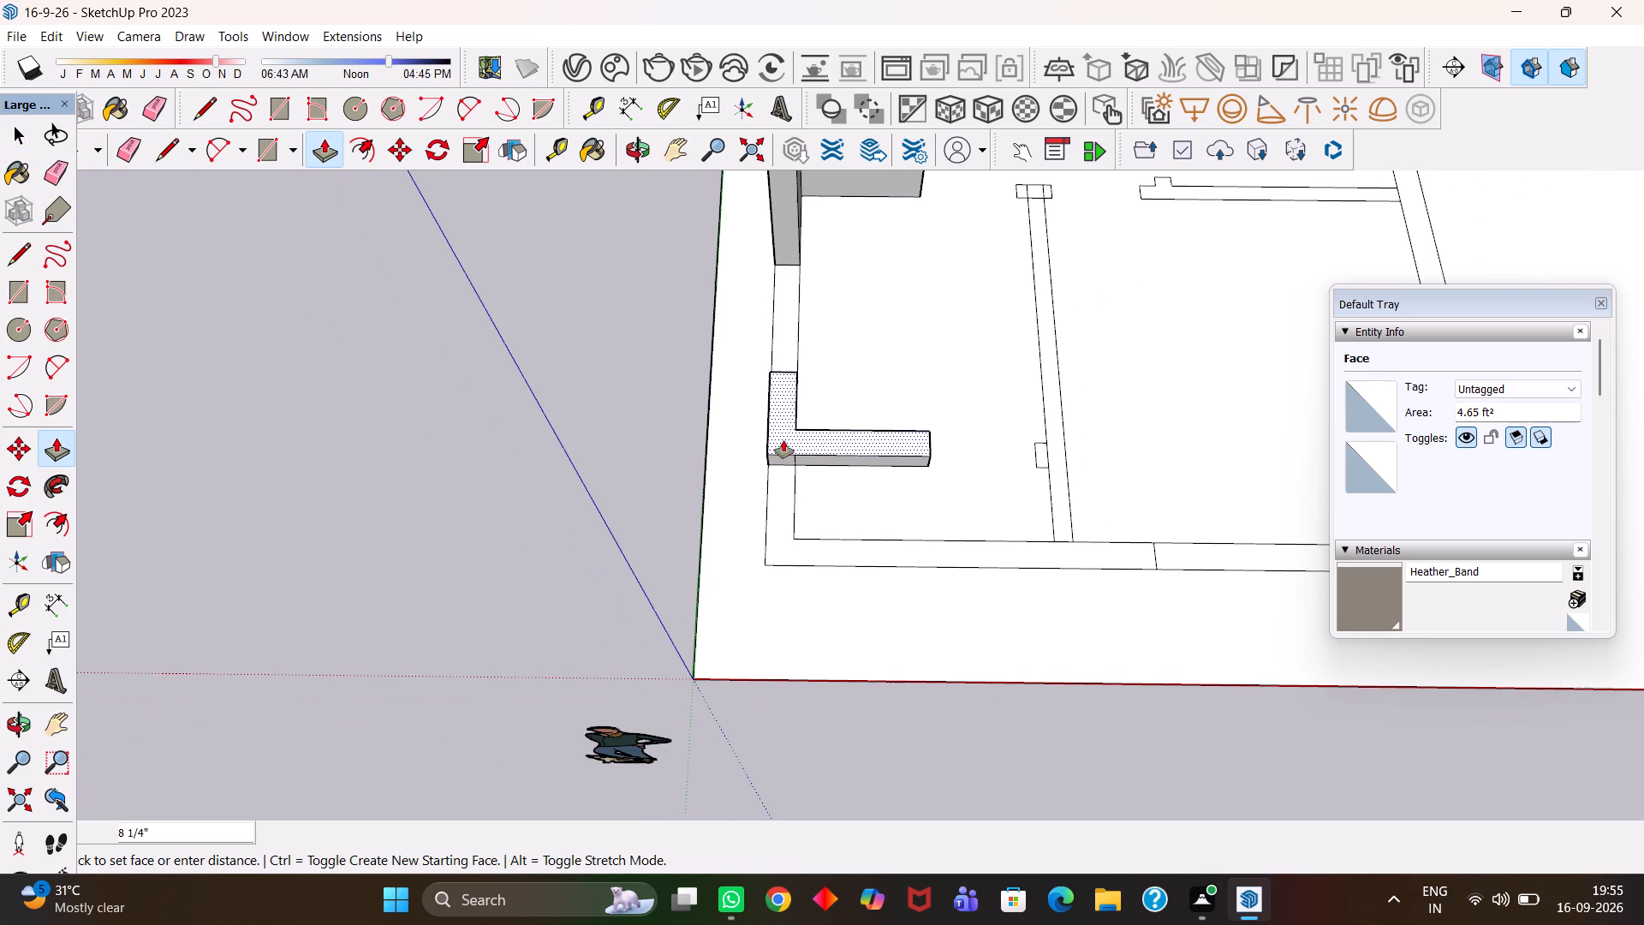
{"action": "scroll", "coordinate": [789, 439], "scroll_direction": "down", "scroll_amount": 3}
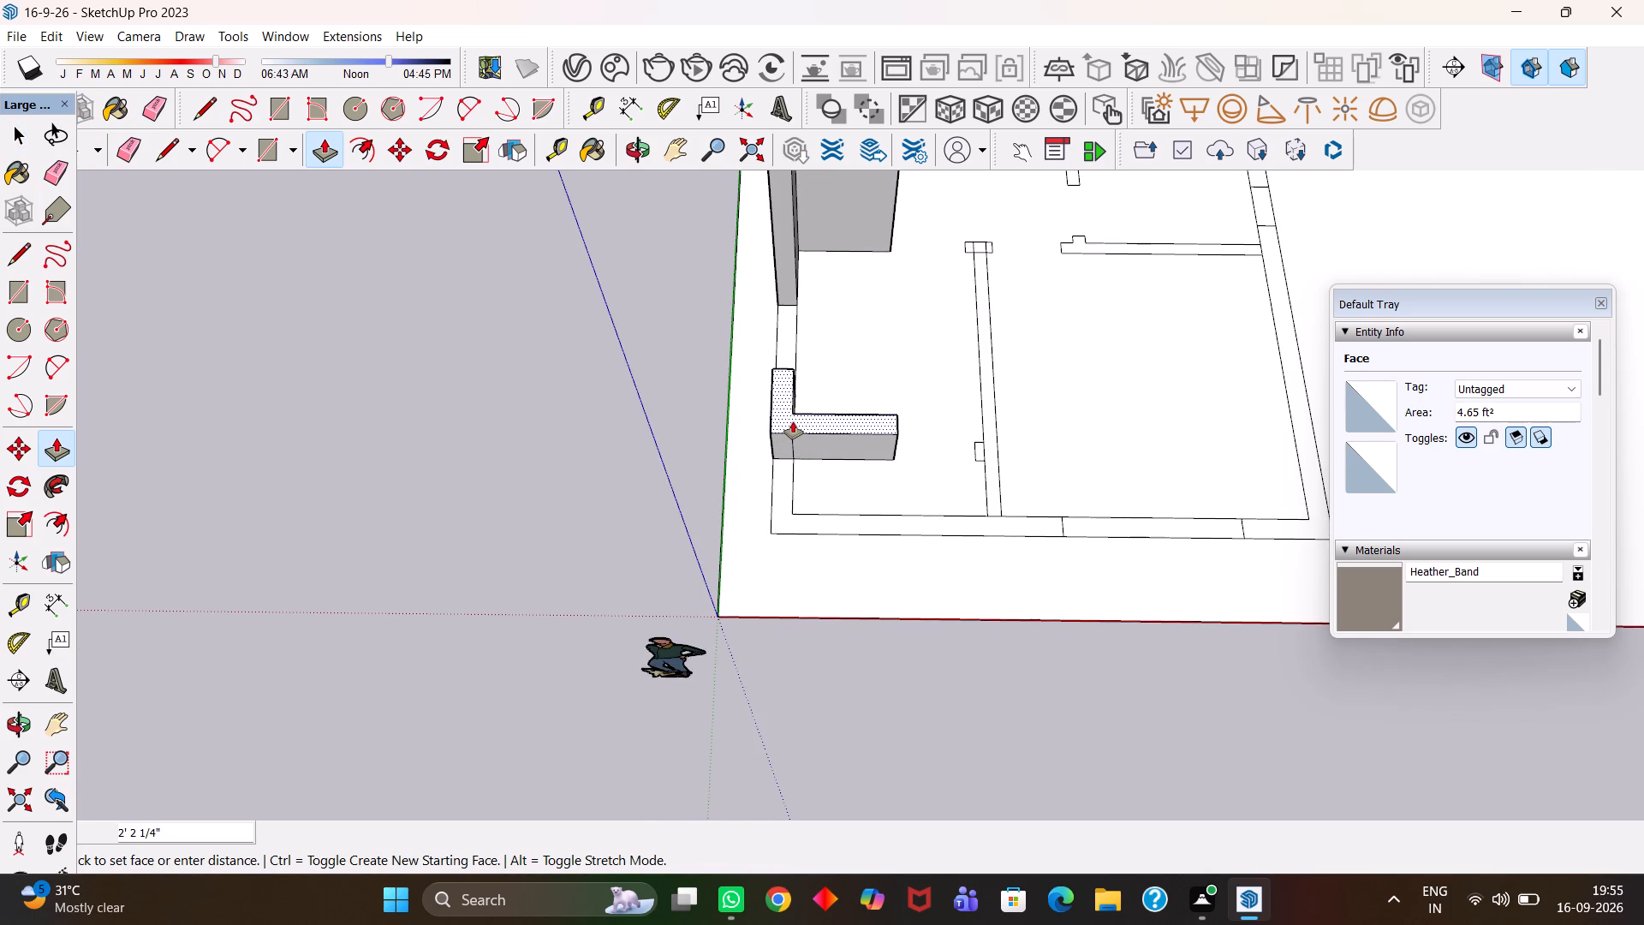
{"action": "scroll", "coordinate": [793, 421], "scroll_direction": "down", "scroll_amount": 2}
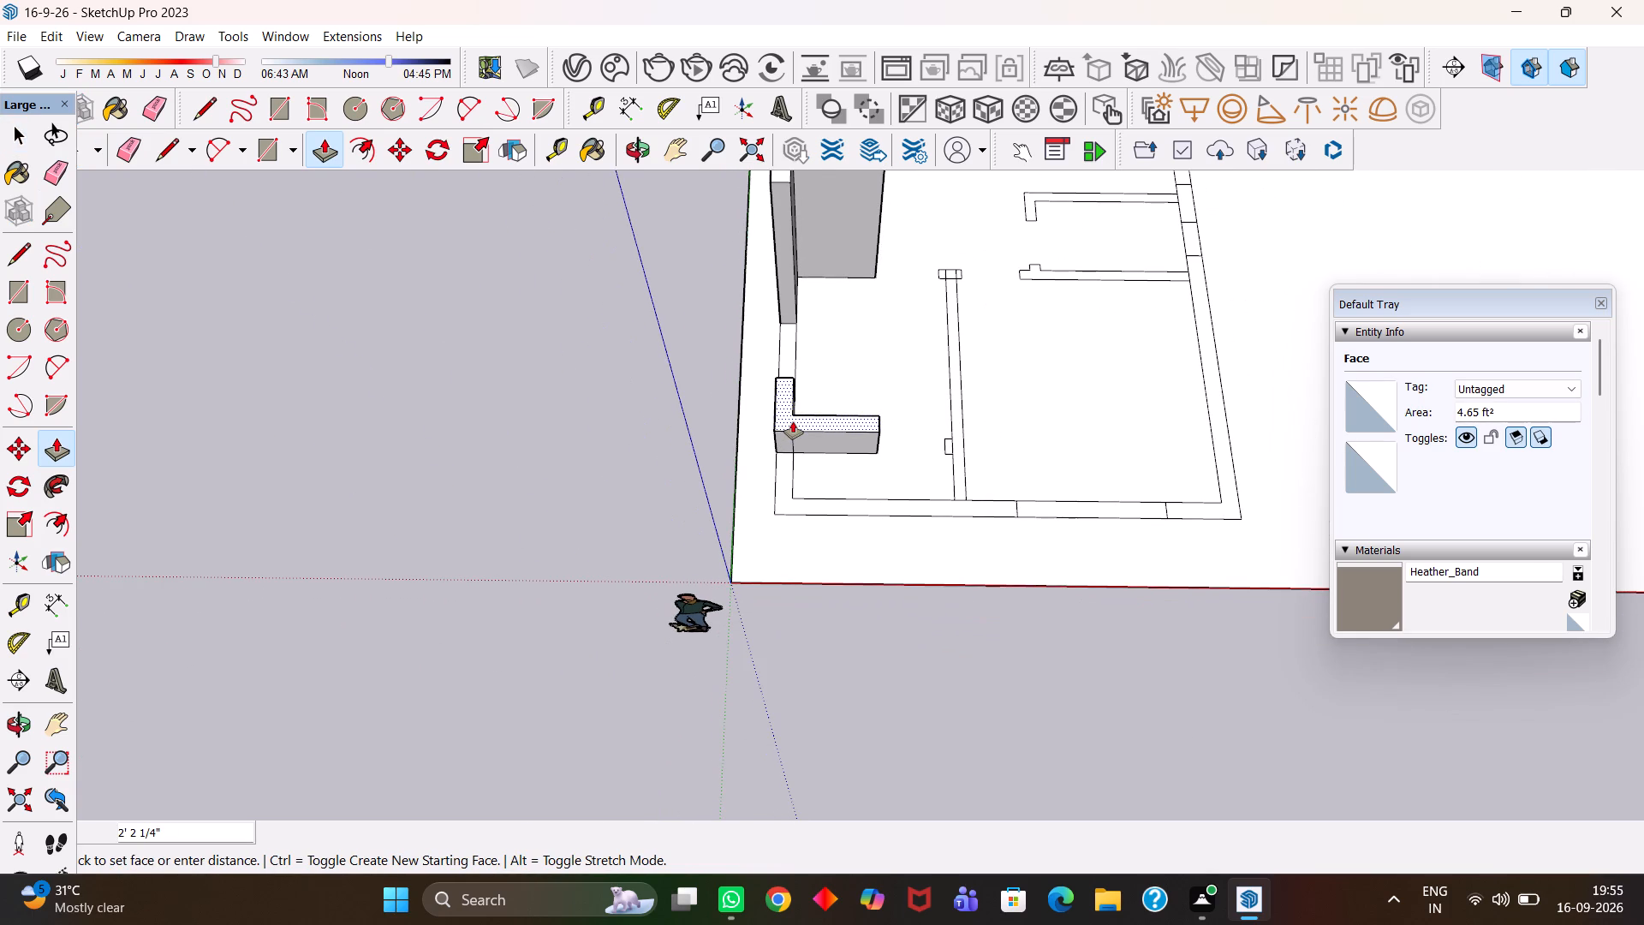
{"action": "scroll", "coordinate": [793, 421], "scroll_direction": "down", "scroll_amount": 10}
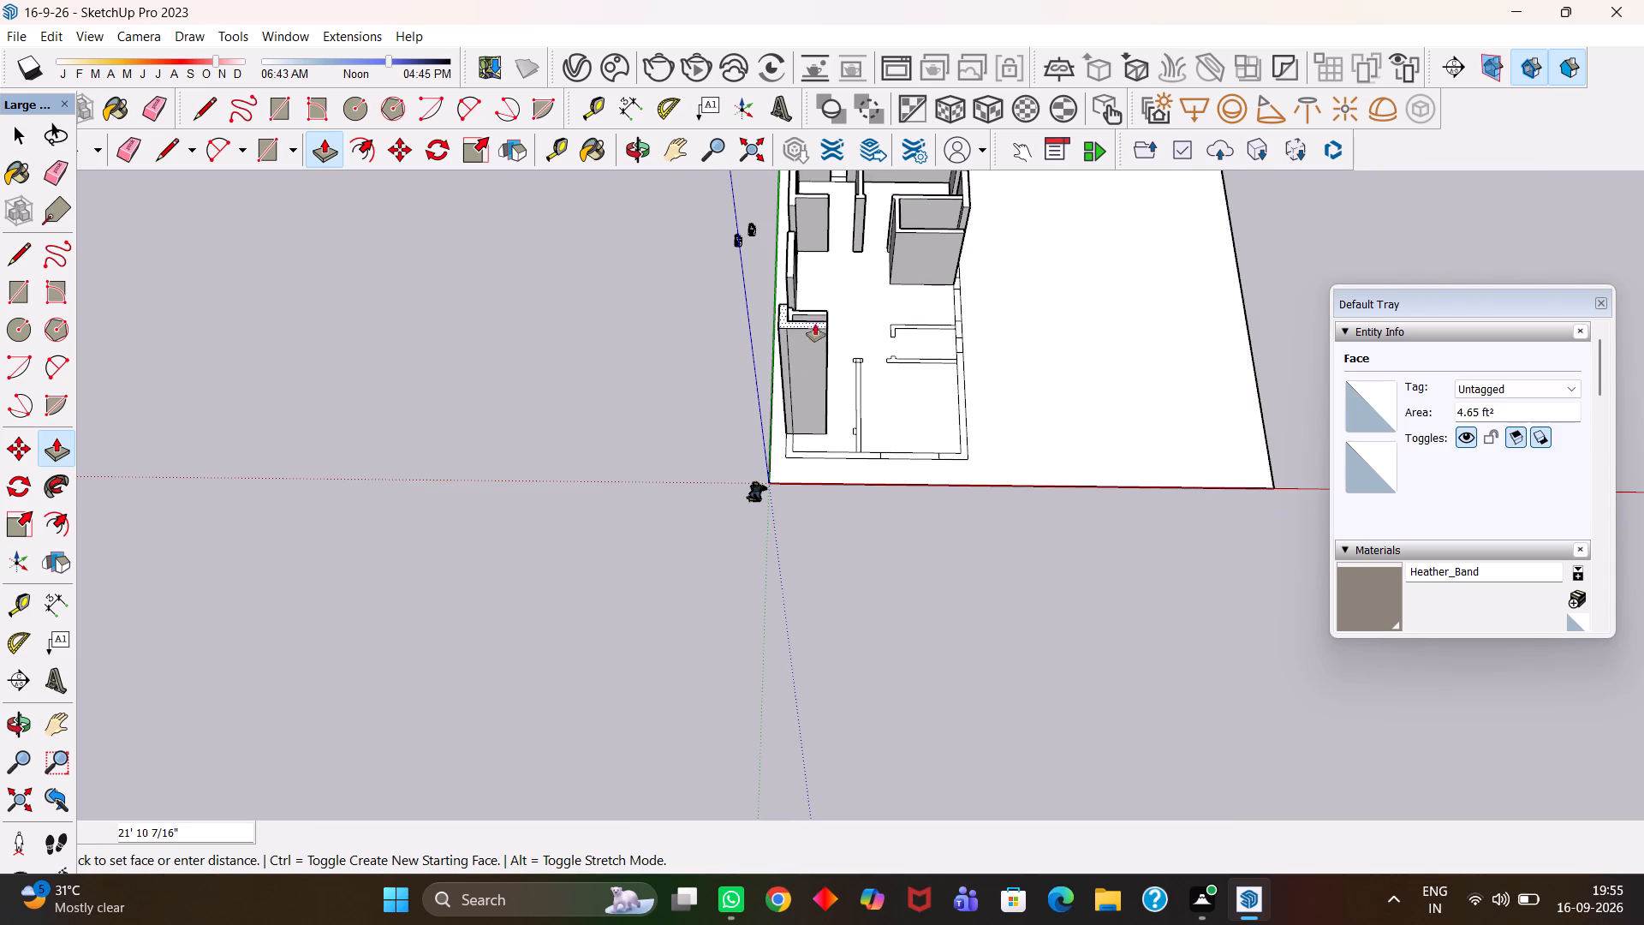
{"action": "left_click", "coordinate": [935, 231]}
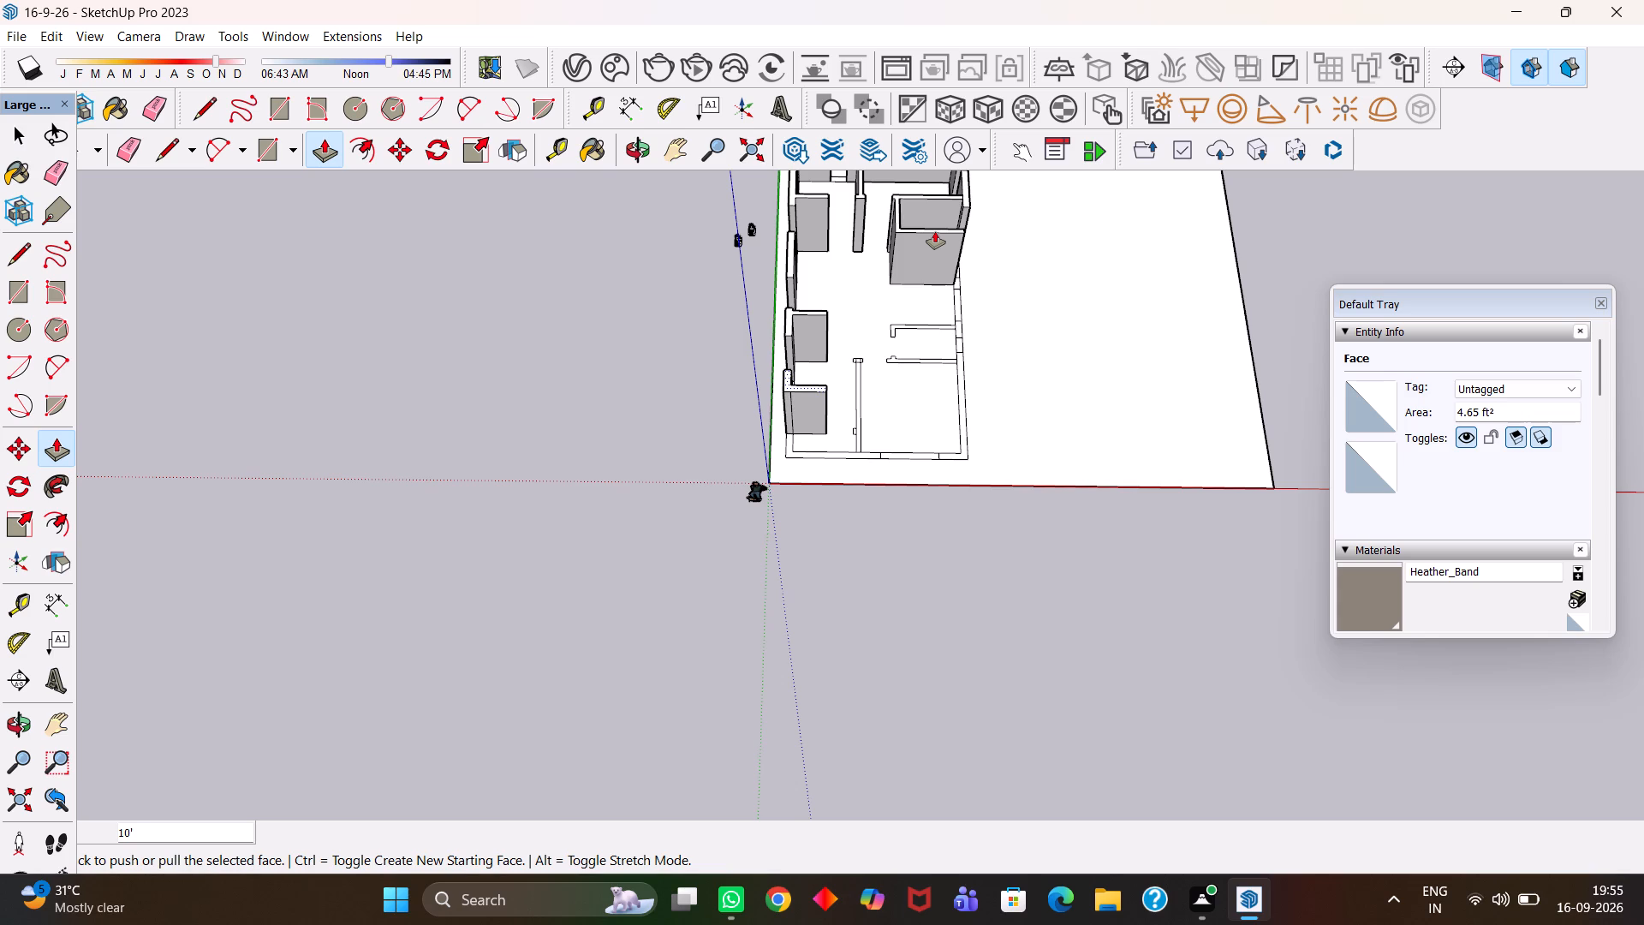
Erase the line separating the small stub from the long vertical partition in the lower part of the plan.
{"action": "key", "text": "h"}
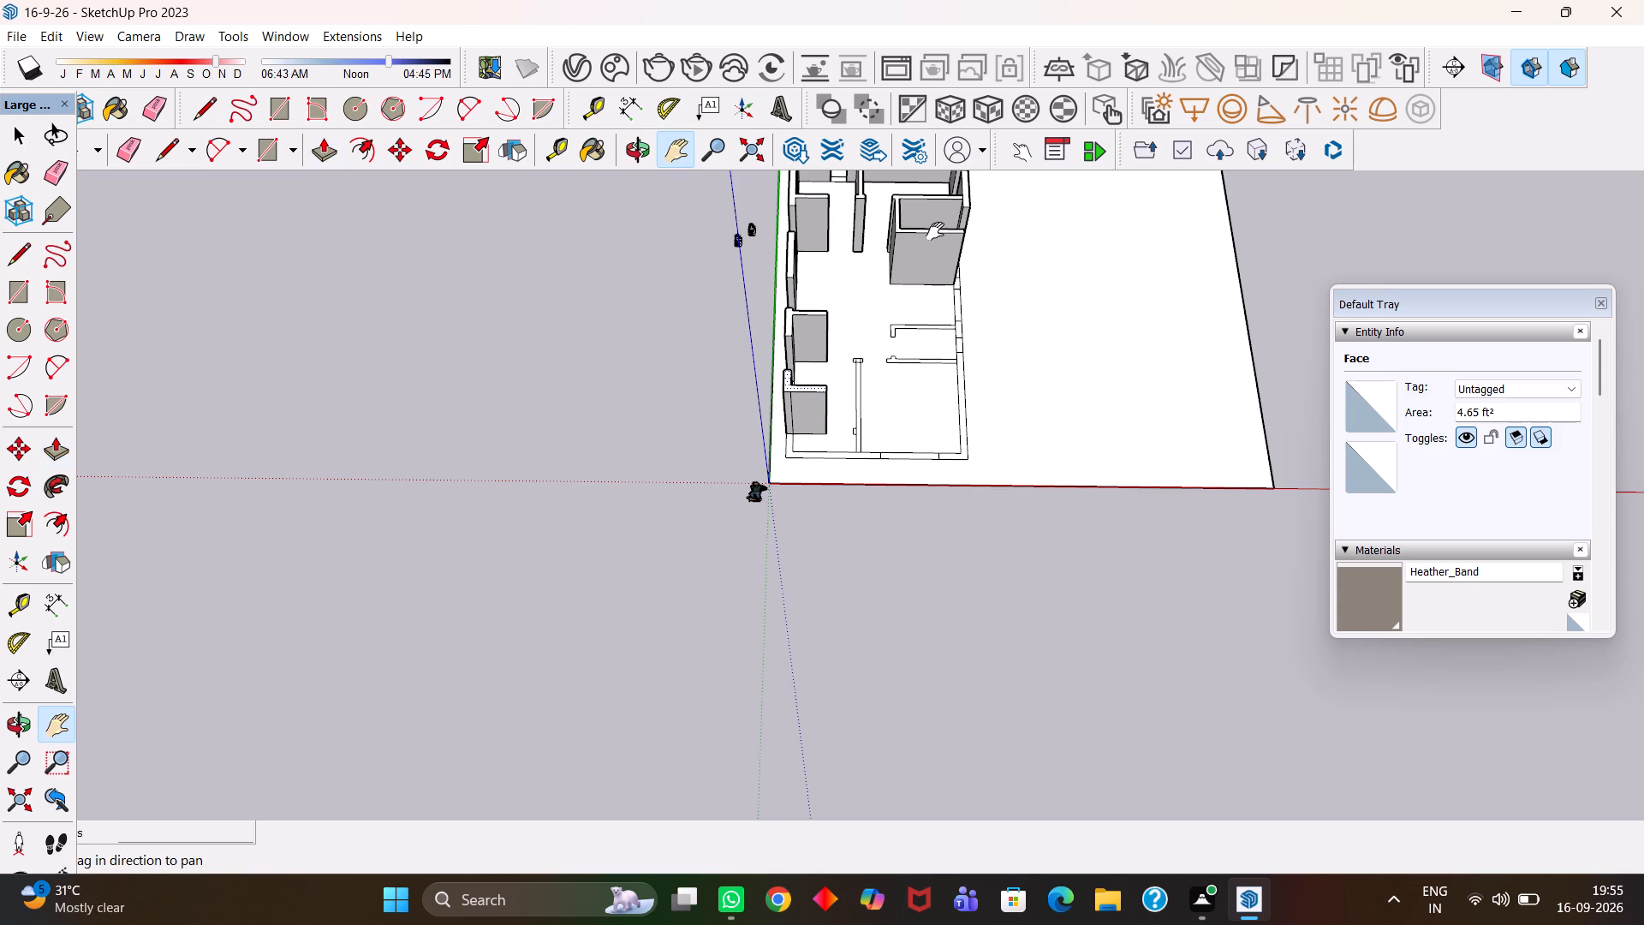
{"action": "key", "text": "h"}
{"action": "left_click_drag", "start_coordinate": [941, 422], "coordinate": [807, 468]}
{"action": "scroll", "coordinate": [743, 397], "scroll_direction": "up", "scroll_amount": 7}
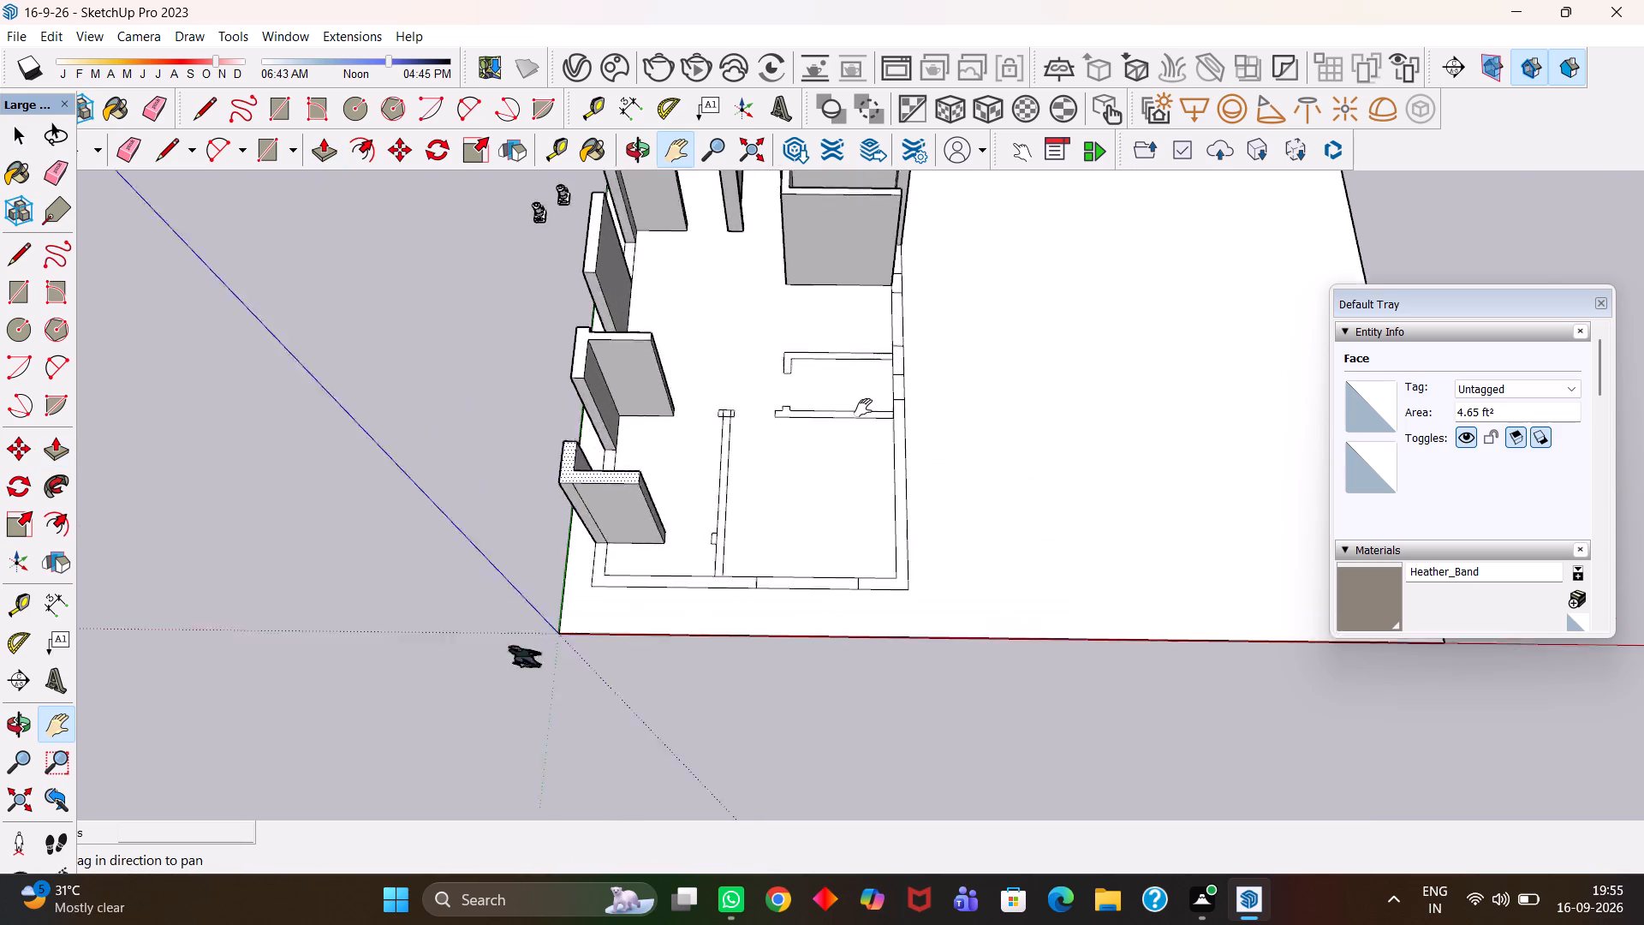
{"action": "scroll", "coordinate": [863, 408], "scroll_direction": "up", "scroll_amount": 7}
{"action": "scroll", "coordinate": [878, 368], "scroll_direction": "down", "scroll_amount": 6}
{"action": "left_click_drag", "start_coordinate": [851, 454], "coordinate": [895, 341]}
{"action": "scroll", "coordinate": [736, 507], "scroll_direction": "up", "scroll_amount": 4}
{"action": "left_click_drag", "start_coordinate": [656, 506], "coordinate": [682, 508]}
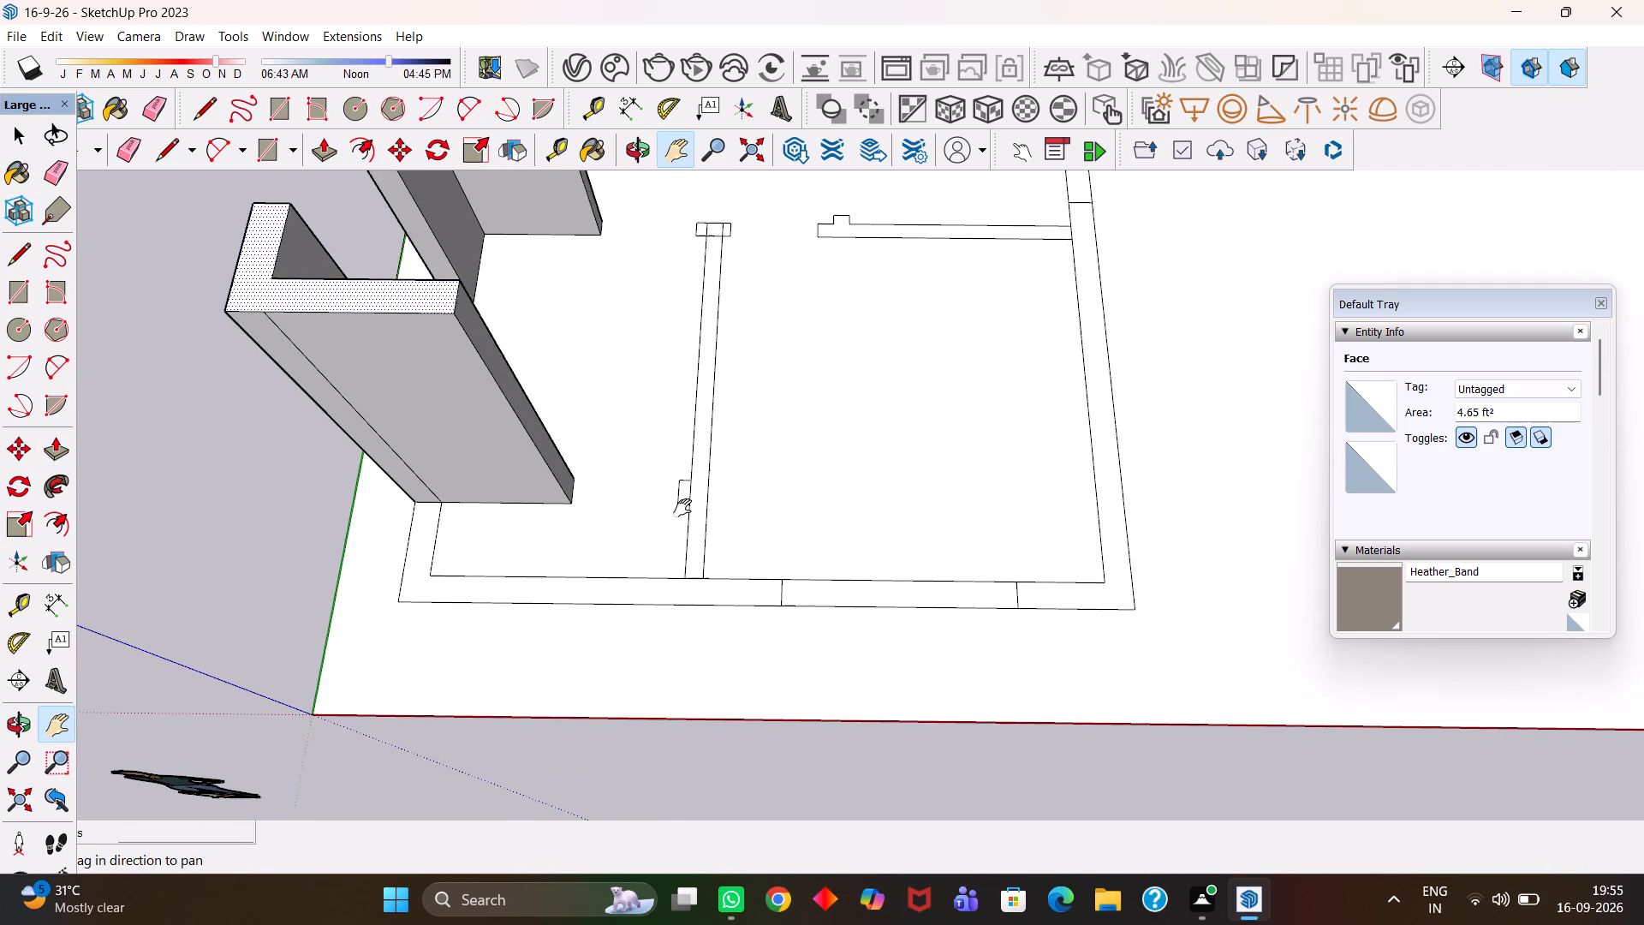
{"action": "left_click_drag", "start_coordinate": [682, 508], "coordinate": [701, 508]}
{"action": "scroll", "coordinate": [718, 482], "scroll_direction": "up", "scroll_amount": 3}
{"action": "key", "text": "e"}
{"action": "scroll", "coordinate": [742, 459], "scroll_direction": "up", "scroll_amount": 2}
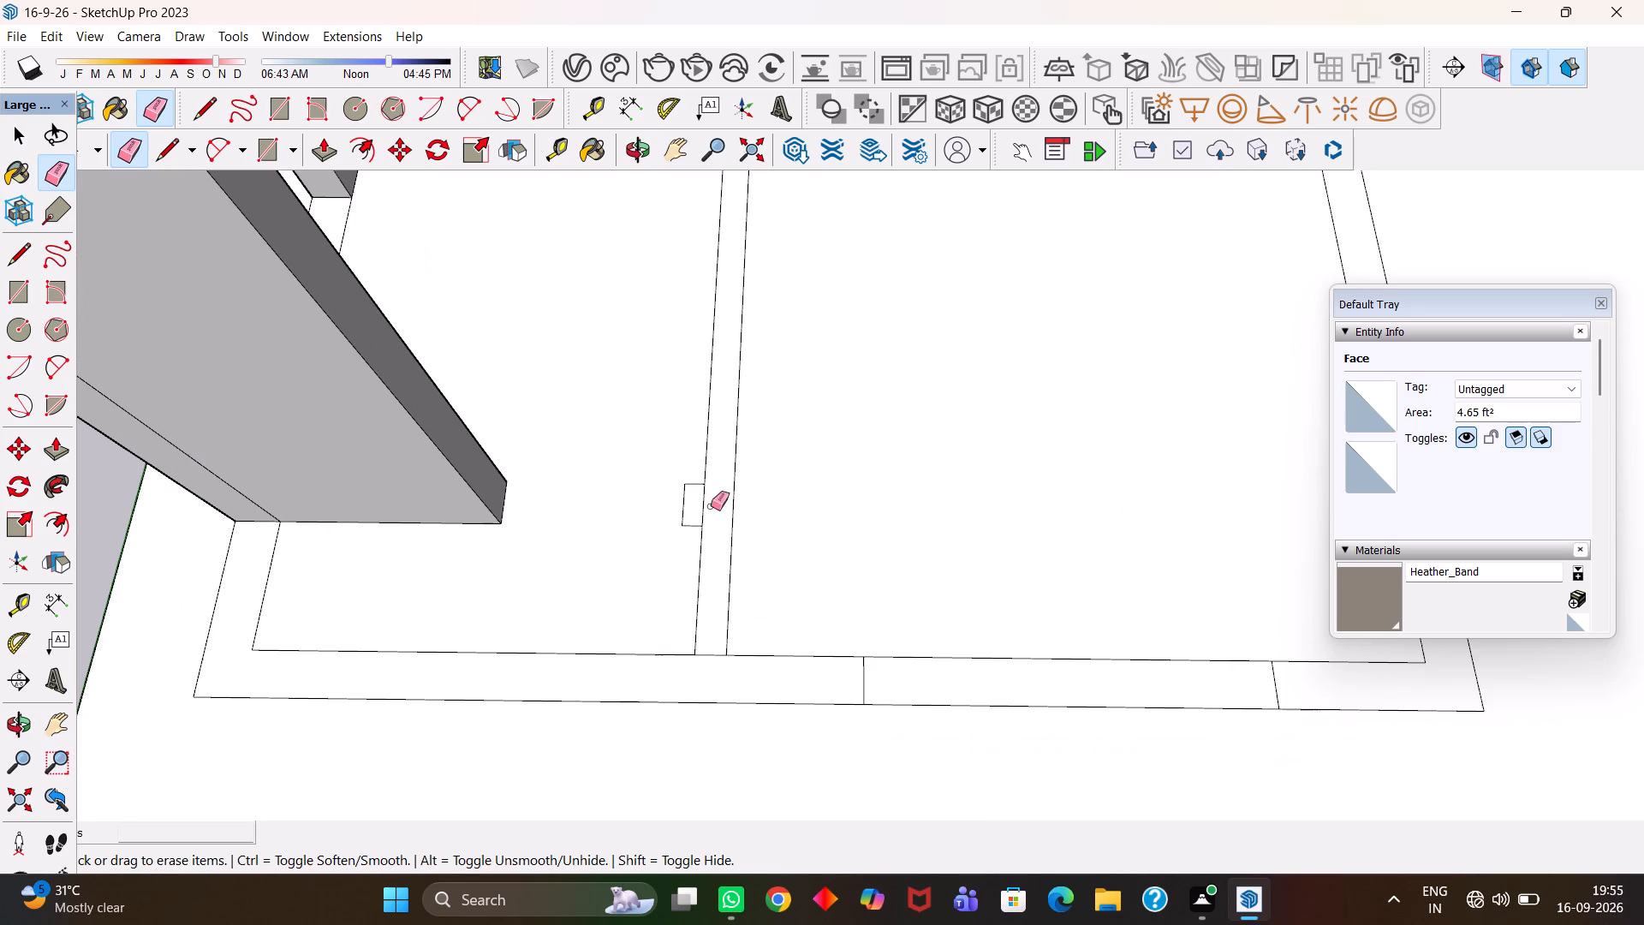
{"action": "left_click", "coordinate": [701, 505]}
Push/Pull the long vertical partition with its stub up 10', level with the raised lowest short partition.
{"action": "scroll", "coordinate": [701, 509], "scroll_direction": "down", "scroll_amount": 5}
{"action": "key", "text": "space"}
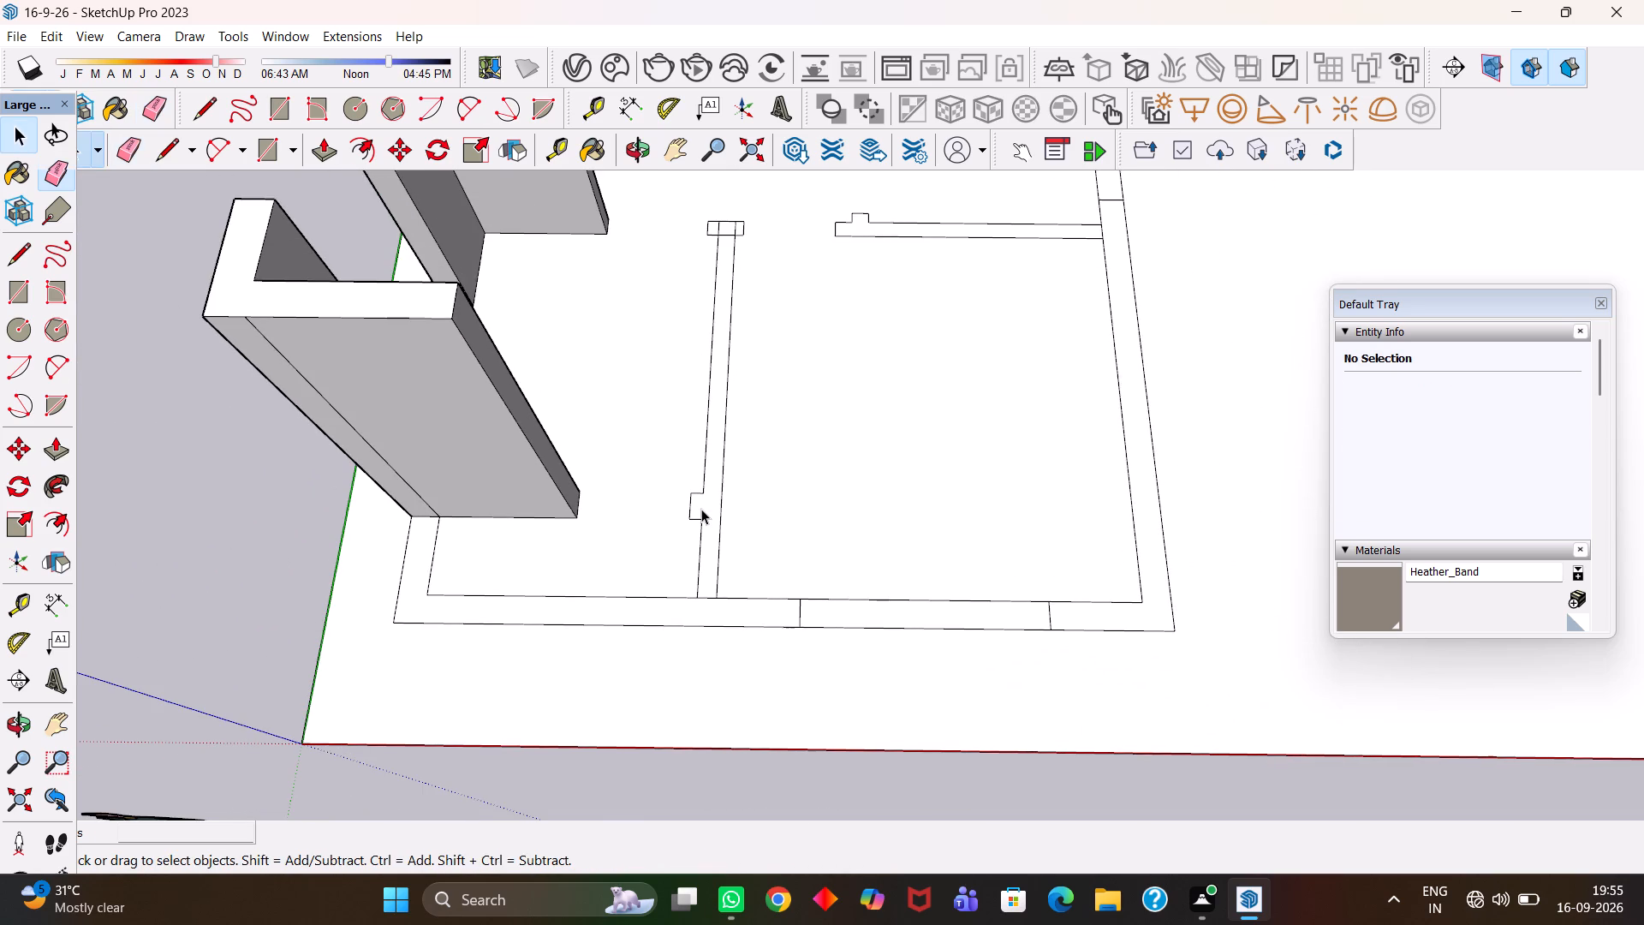
{"action": "left_click", "coordinate": [702, 509]}
{"action": "scroll", "coordinate": [706, 511], "scroll_direction": "down", "scroll_amount": 2}
{"action": "key", "text": "p"}
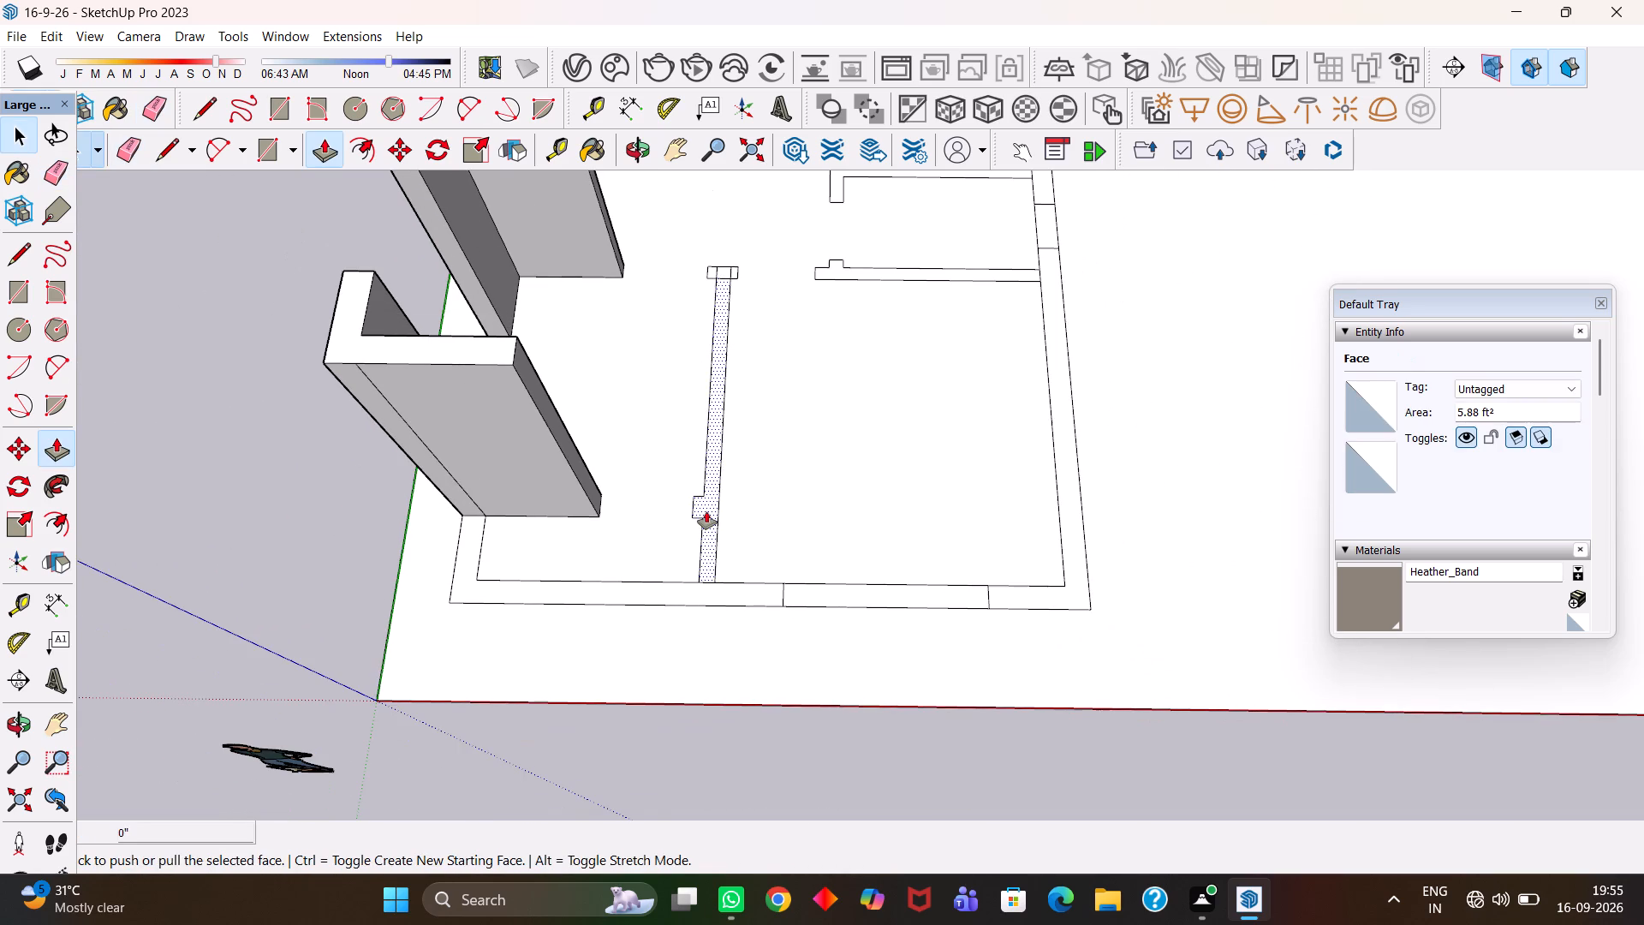
{"action": "left_click", "coordinate": [706, 511]}
{"action": "left_click", "coordinate": [508, 363]}
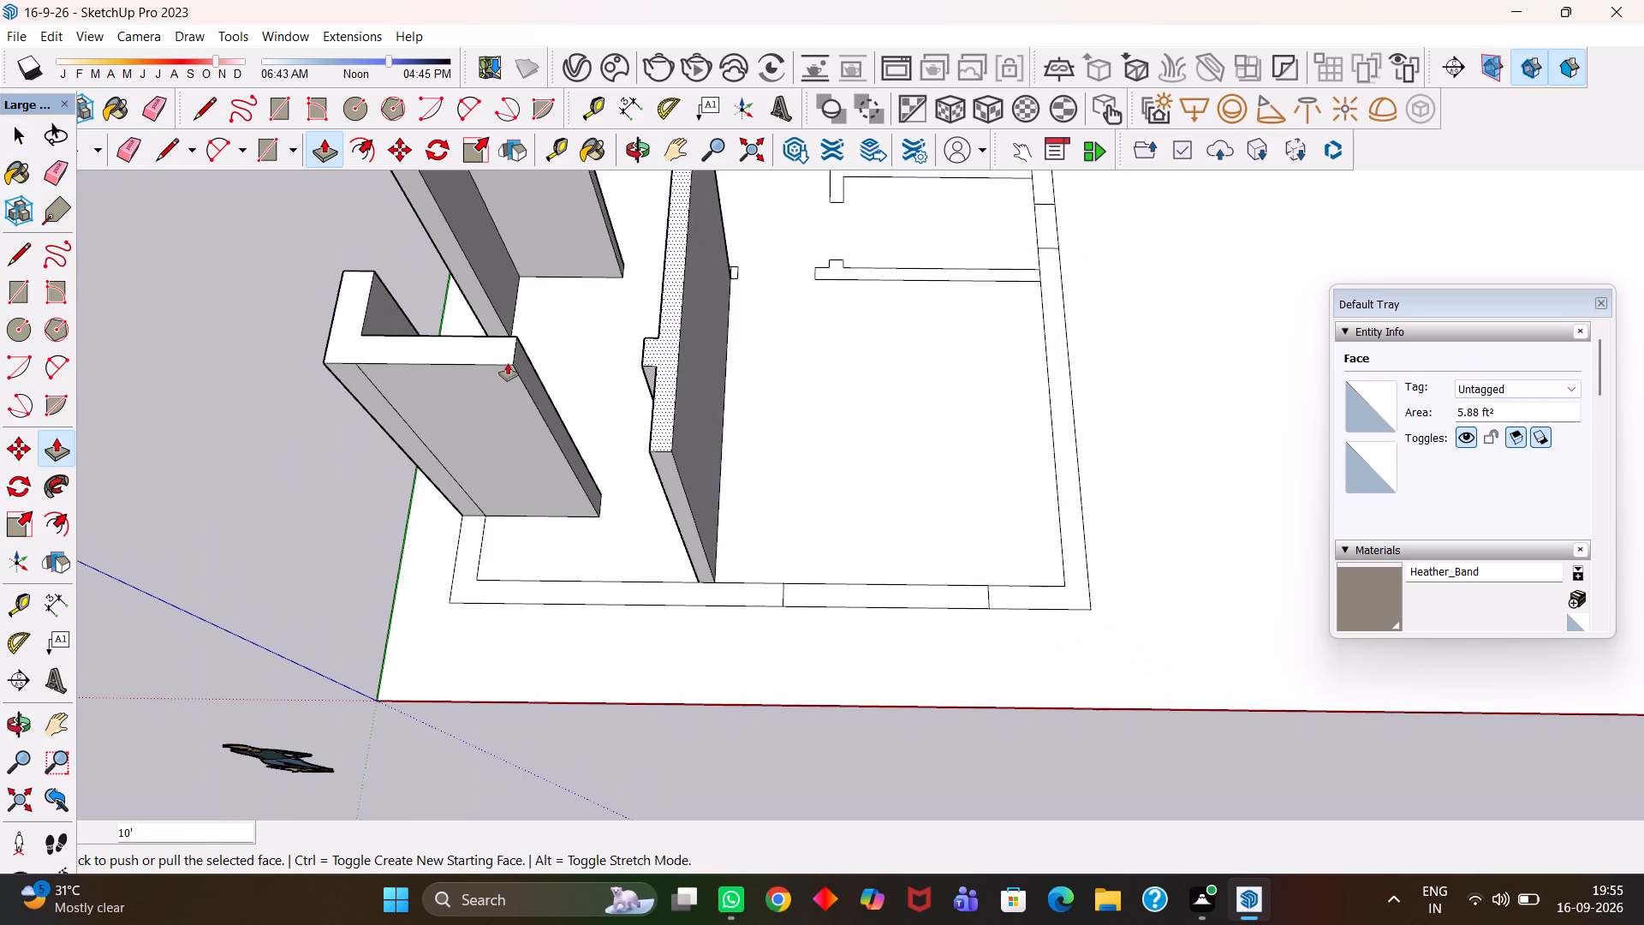
Push/Pull the raised vertical partition's lower end face out 9" to the outer edge of the bottom outer wall.
{"action": "key", "text": "h"}
{"action": "left_click_drag", "start_coordinate": [836, 439], "coordinate": [687, 390]}
{"action": "key", "text": "space"}
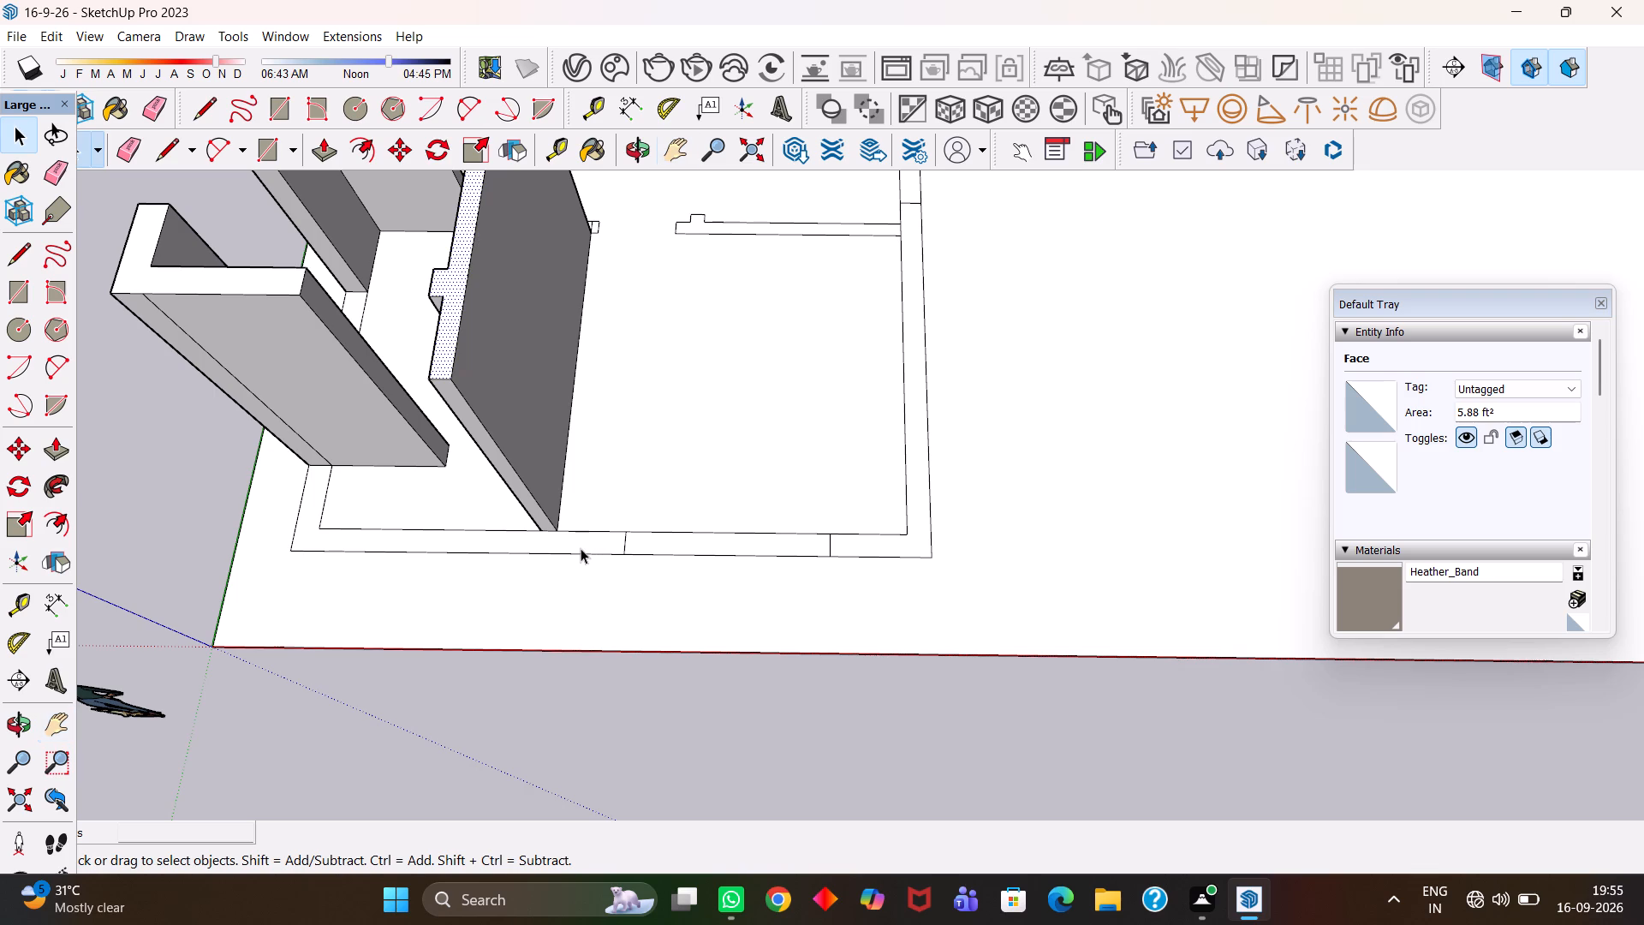
{"action": "left_click", "coordinate": [581, 548]}
{"action": "scroll", "coordinate": [582, 552], "scroll_direction": "up", "scroll_amount": 3}
{"action": "key", "text": "space"}
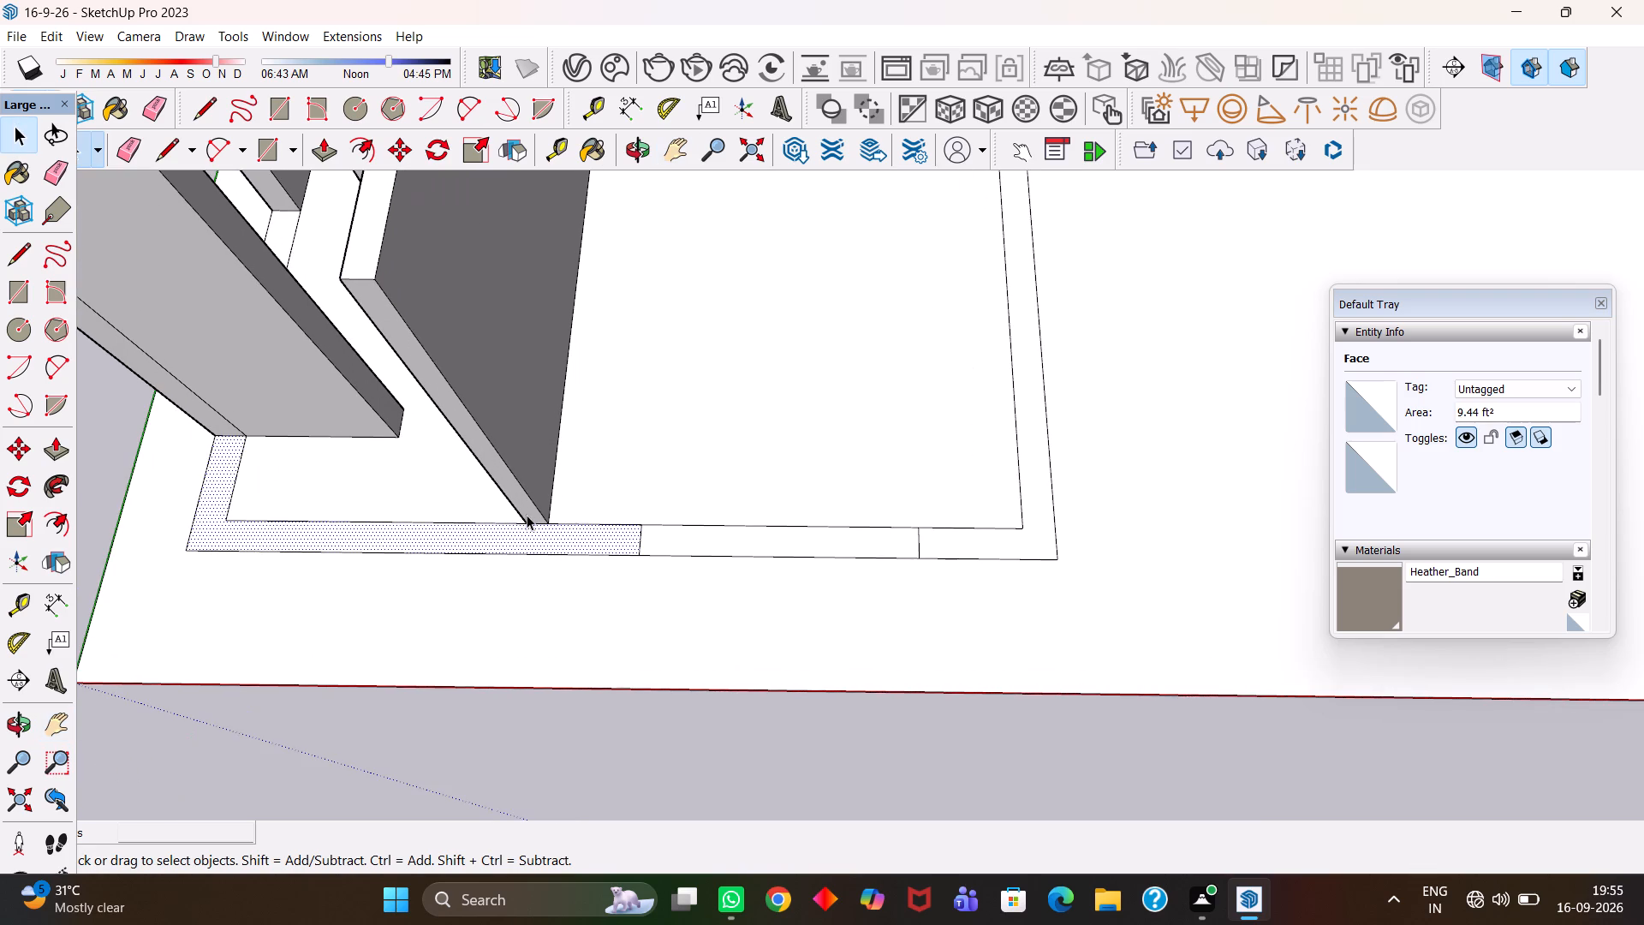
{"action": "left_click", "coordinate": [526, 515]}
{"action": "key", "text": "p"}
{"action": "left_click", "coordinate": [532, 515]}
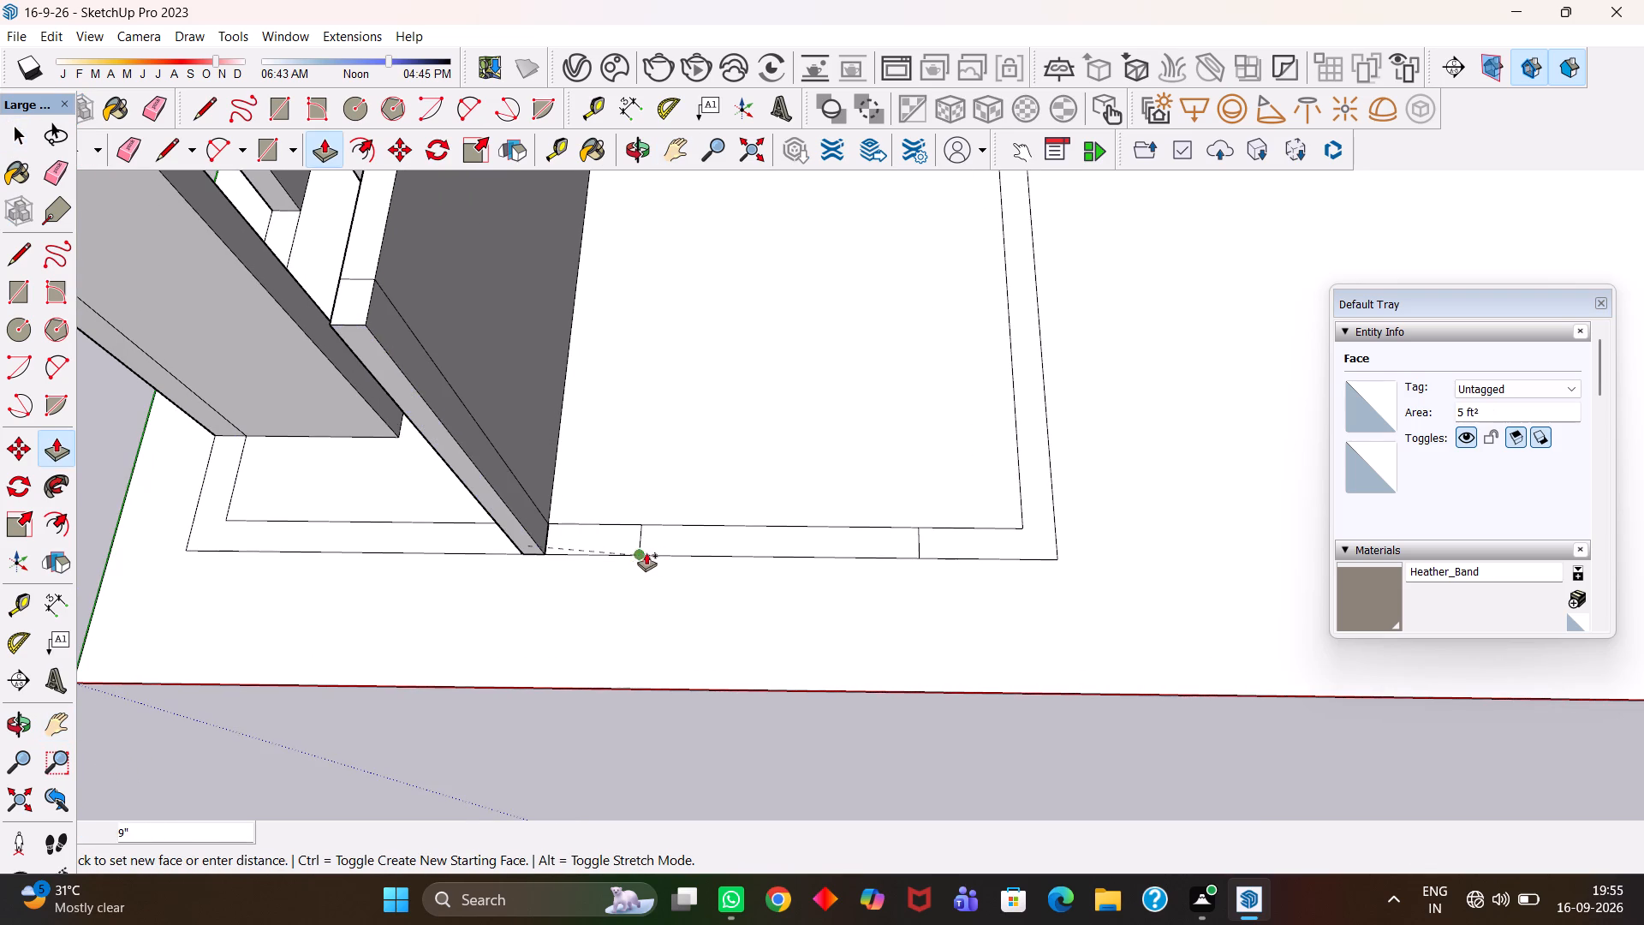
{"action": "double_click", "coordinate": [640, 552]}
Push/Pull the right side of the 9" partition extension about 2' 2" along the bottom outer wall to the opening's edge.
{"action": "key", "text": "space"}
{"action": "left_click", "coordinate": [529, 517]}
{"action": "key", "text": "p"}
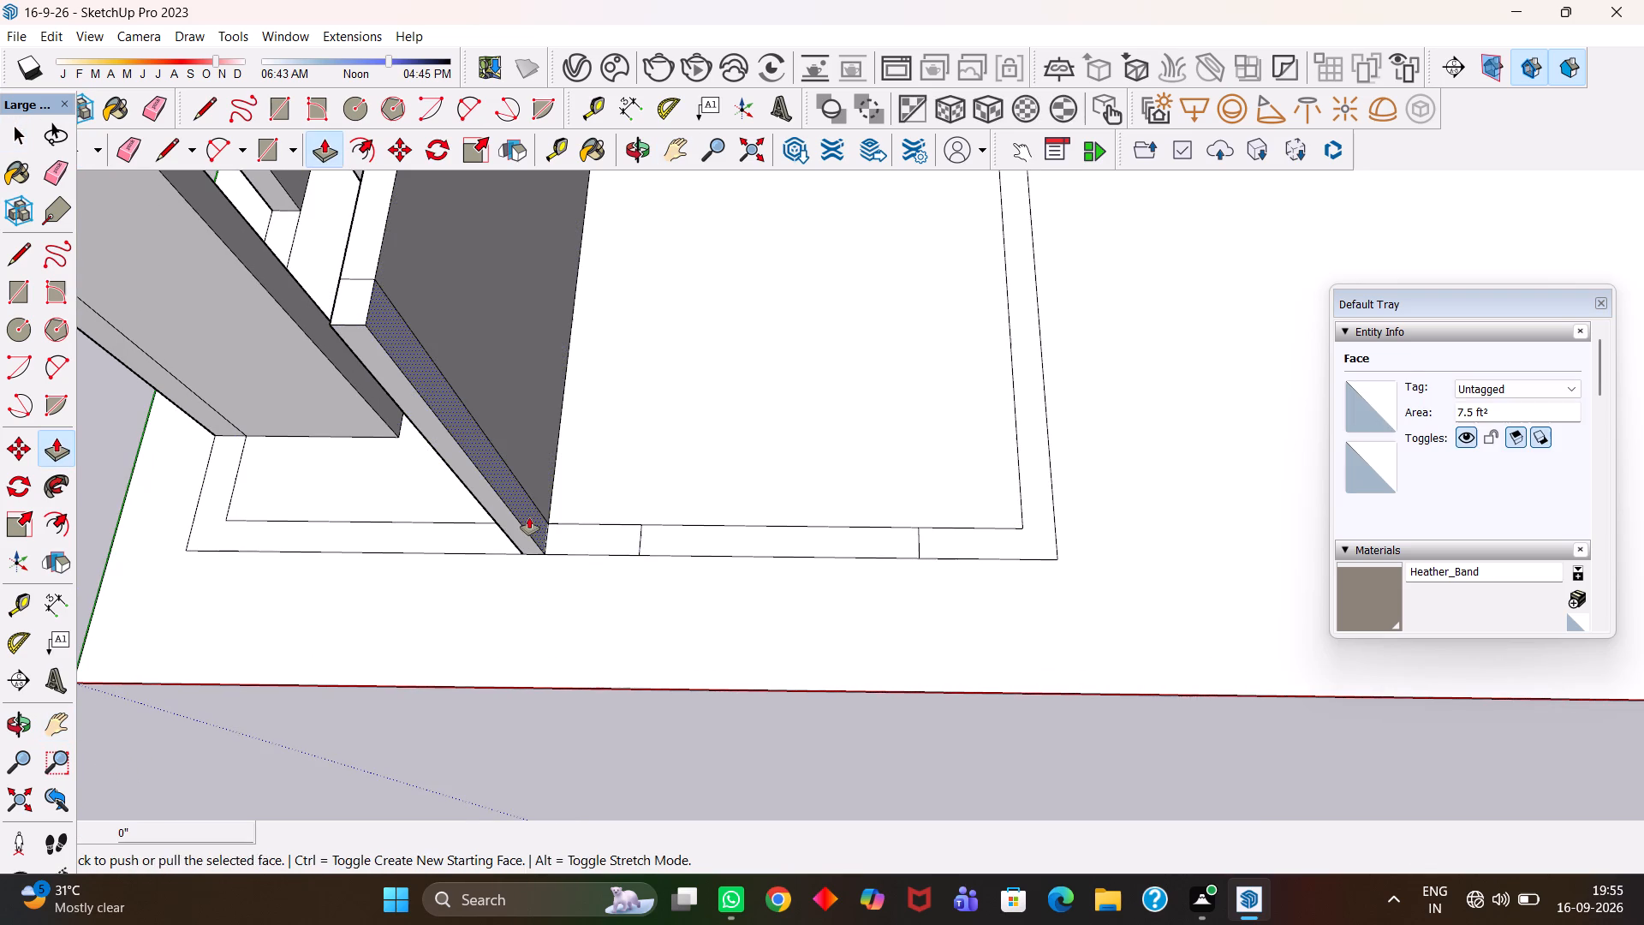
{"action": "left_click", "coordinate": [529, 517]}
{"action": "left_click", "coordinate": [652, 555]}
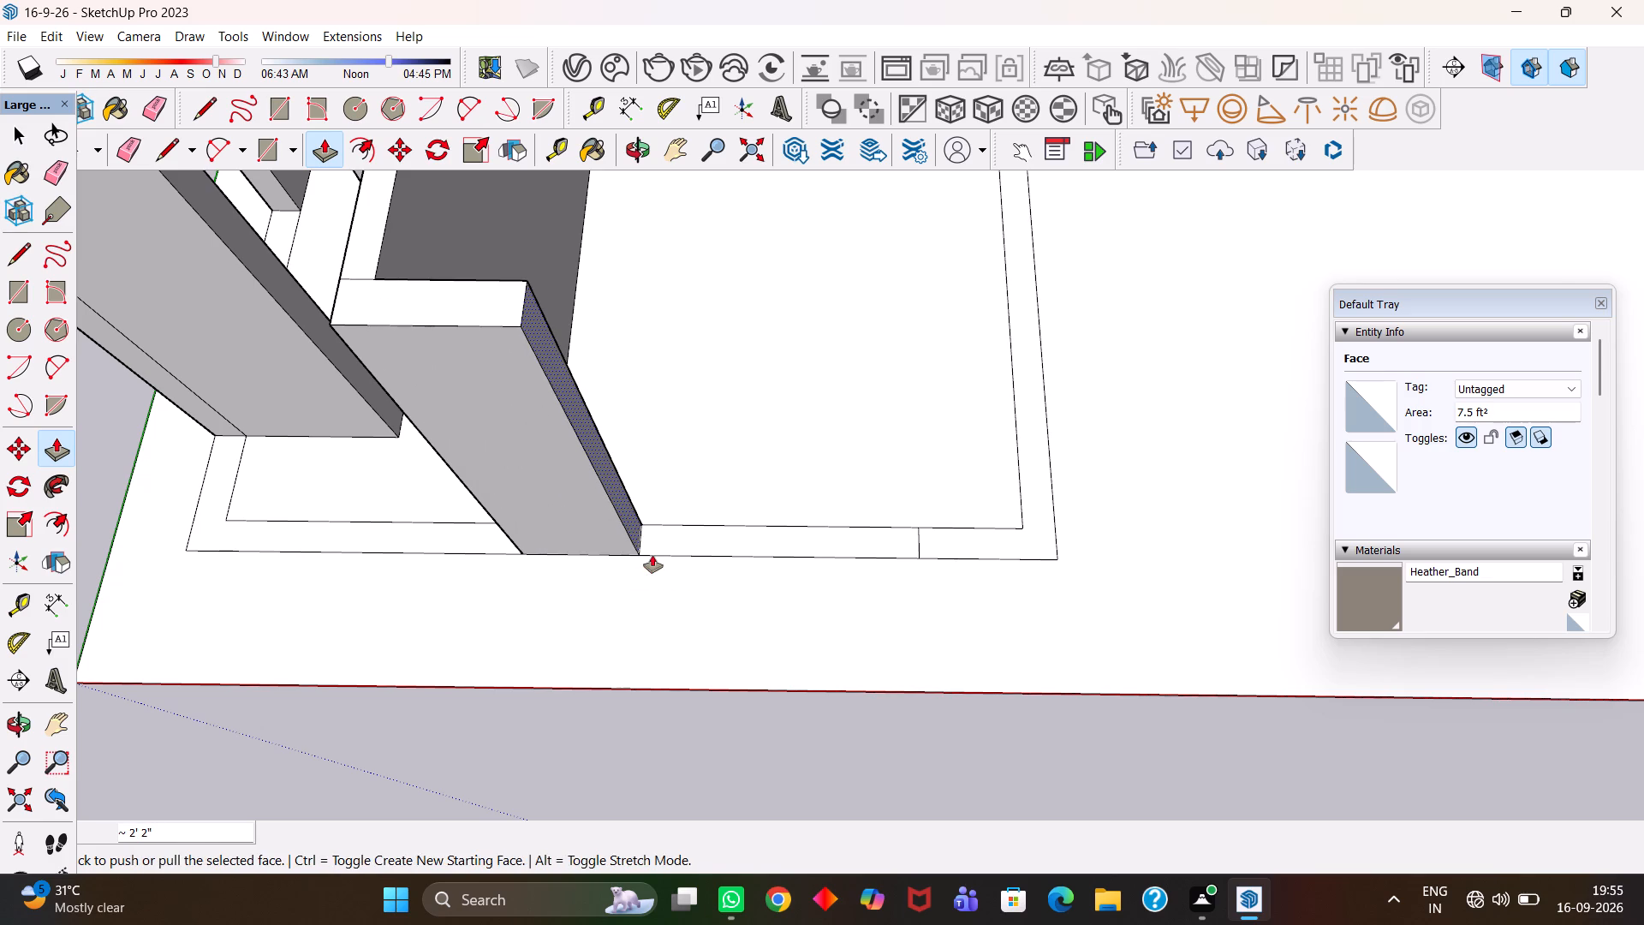
Push/Pull the L-shaped outer wall section at the bottom-right corner up 10', level with the raised bottom wall piece.
{"action": "key", "text": "h"}
{"action": "scroll", "coordinate": [652, 555], "scroll_direction": "down", "scroll_amount": 5}
{"action": "left_click_drag", "start_coordinate": [800, 543], "coordinate": [802, 575]}
{"action": "key", "text": "space"}
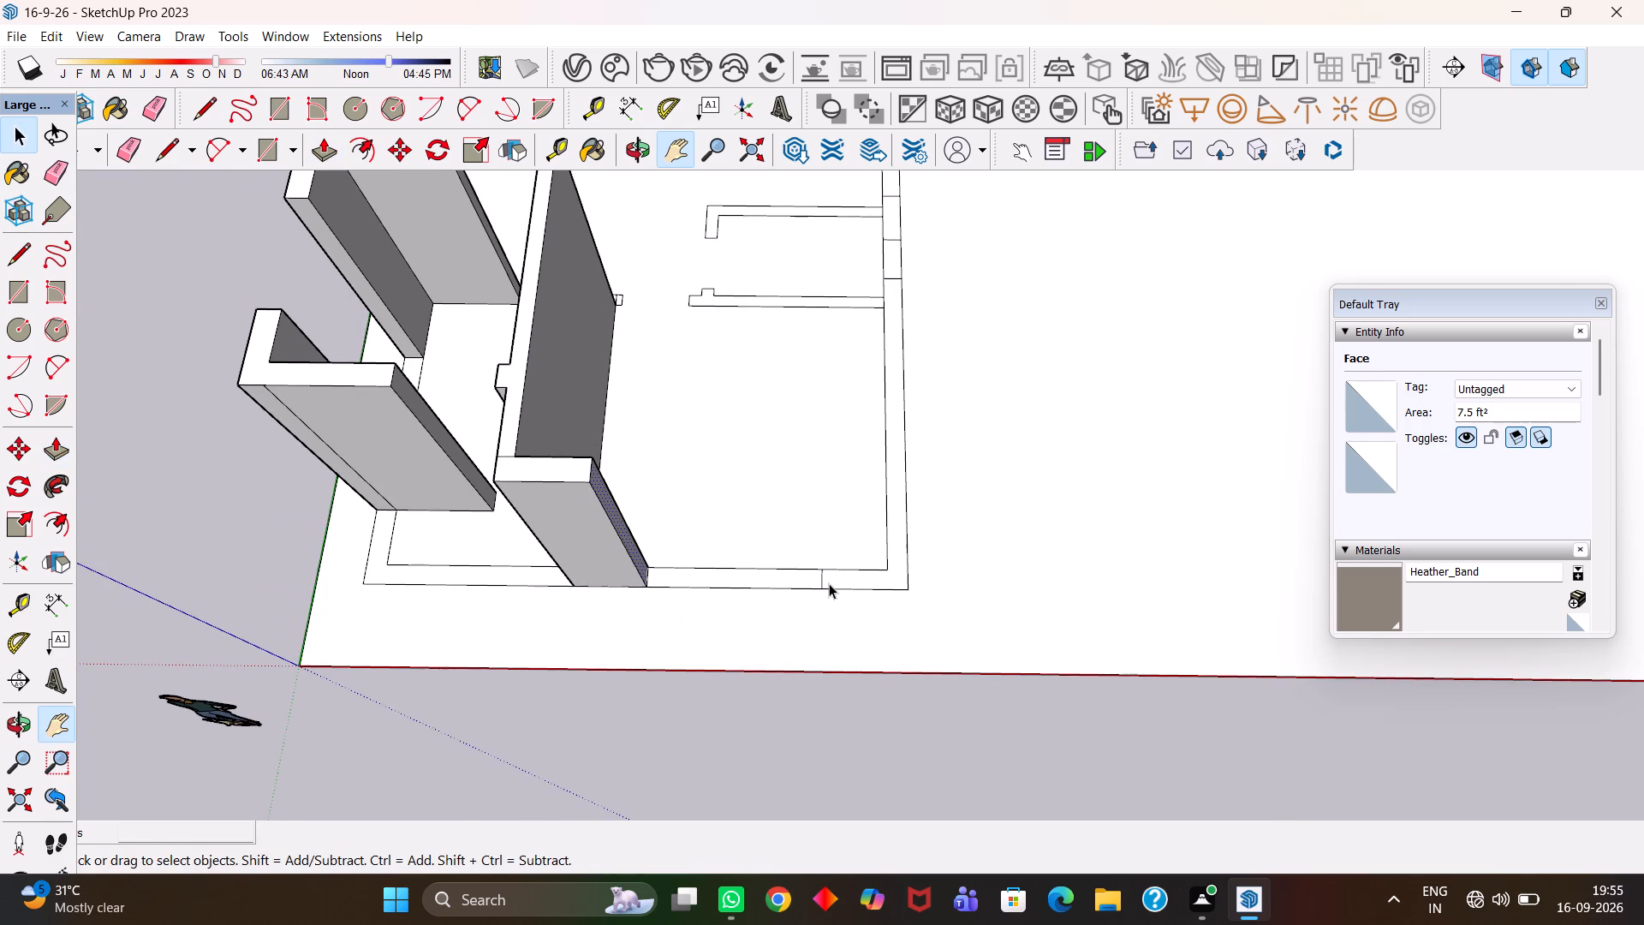
{"action": "left_click", "coordinate": [898, 564]}
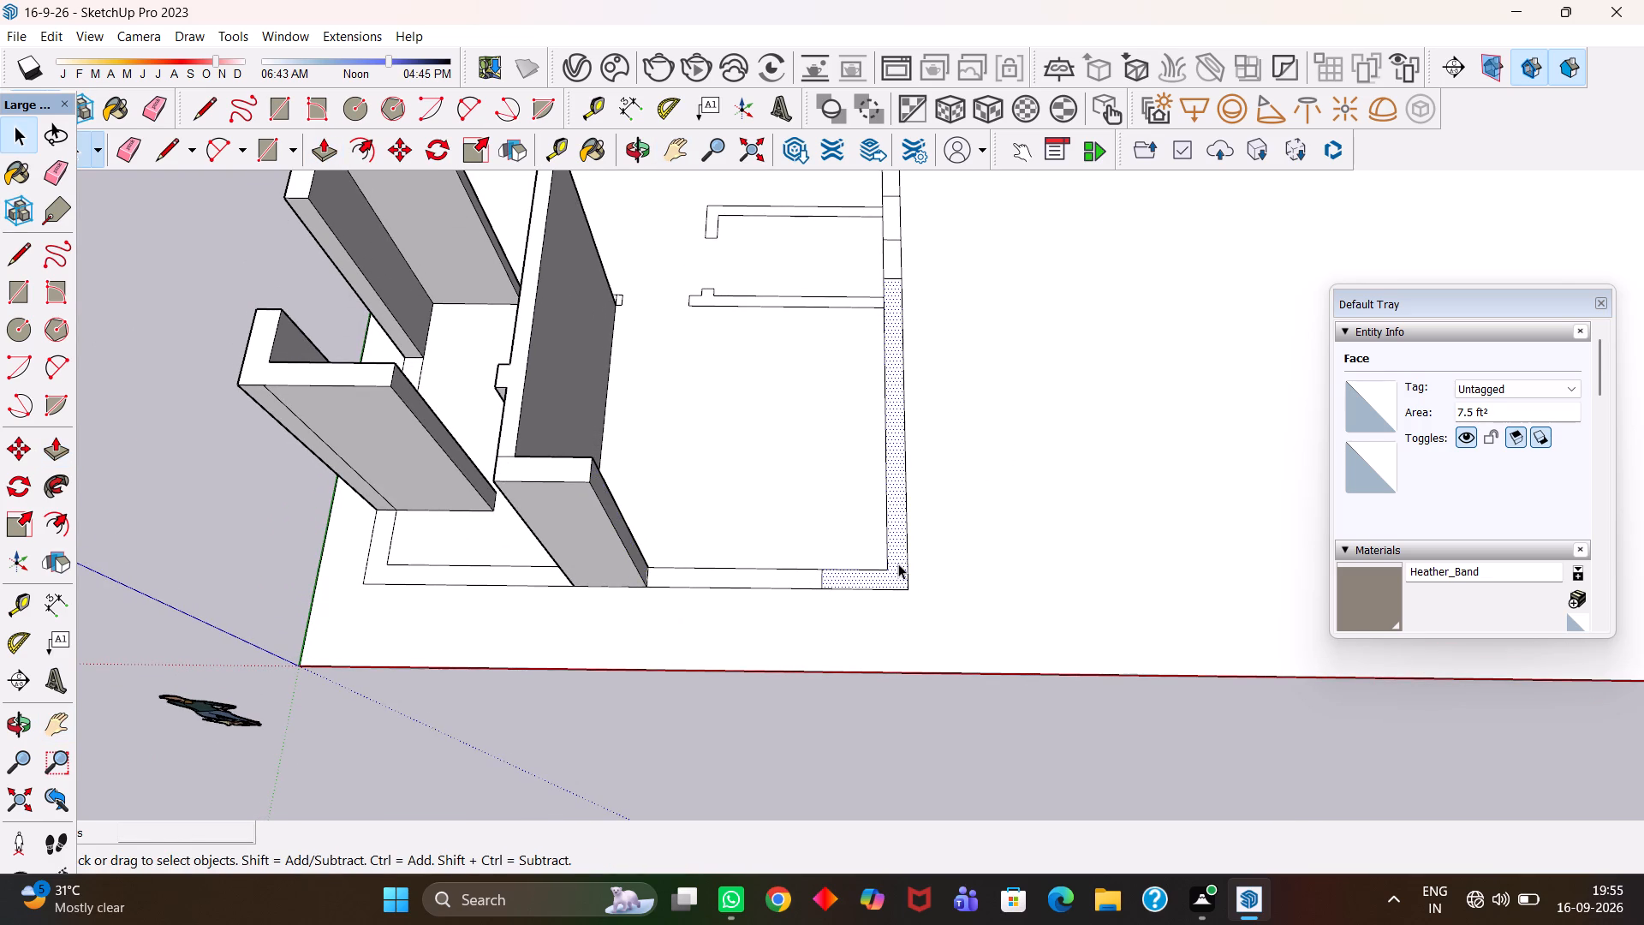
{"action": "key", "text": "p"}
{"action": "left_click", "coordinate": [898, 564]}
{"action": "scroll", "coordinate": [815, 487], "scroll_direction": "down", "scroll_amount": 4}
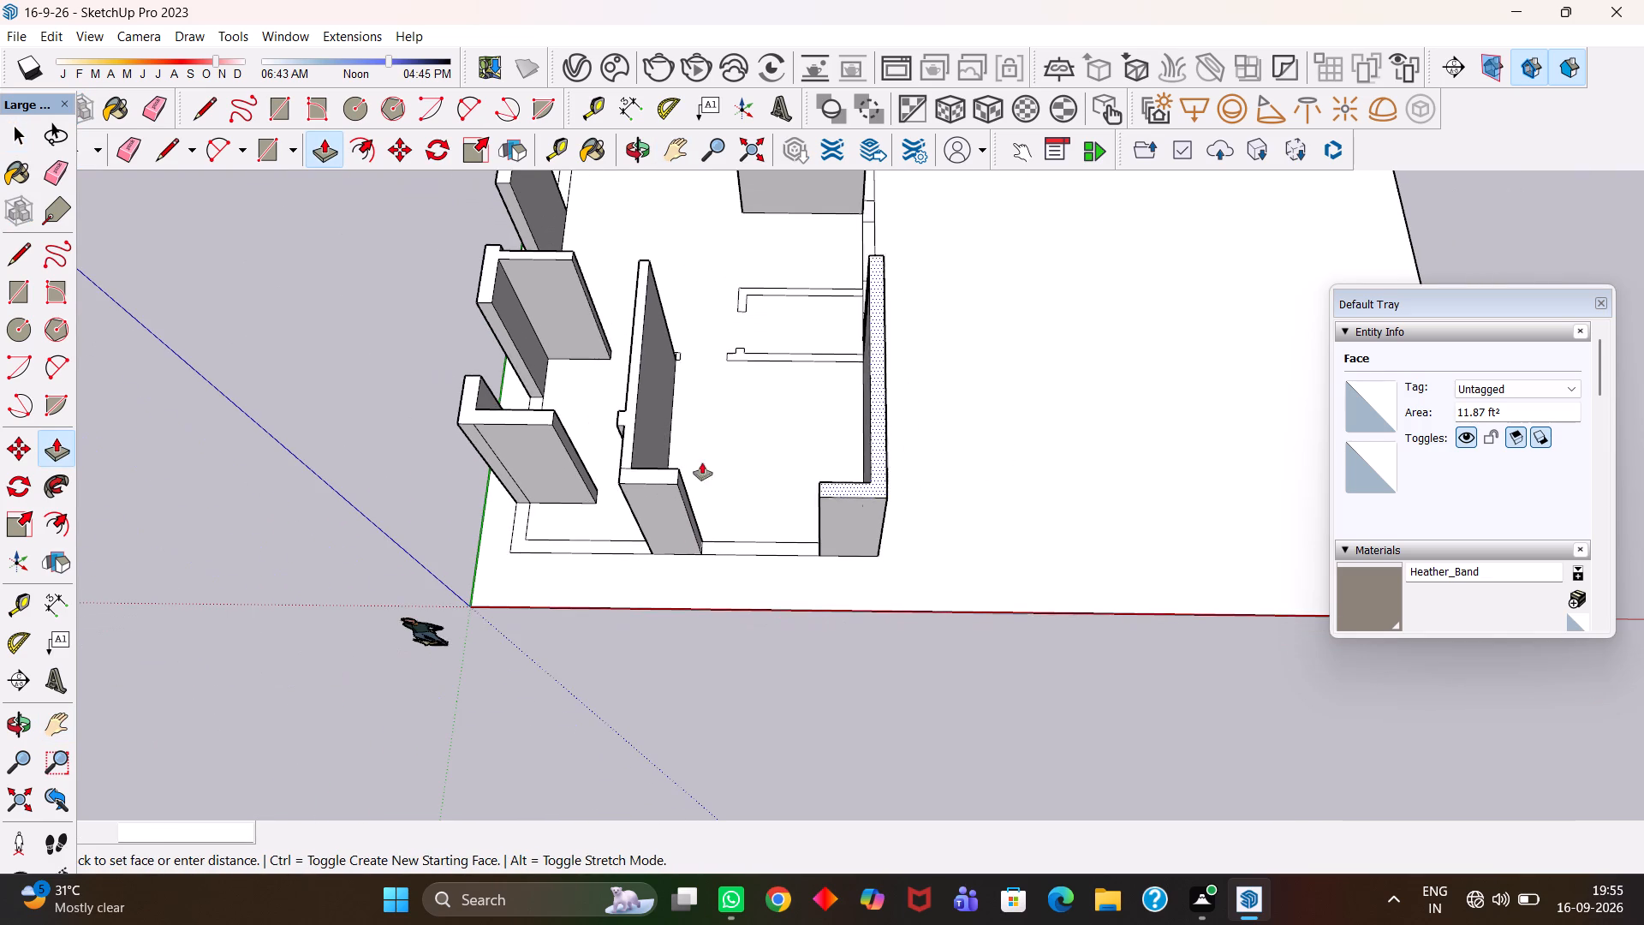
{"action": "left_click", "coordinate": [656, 482]}
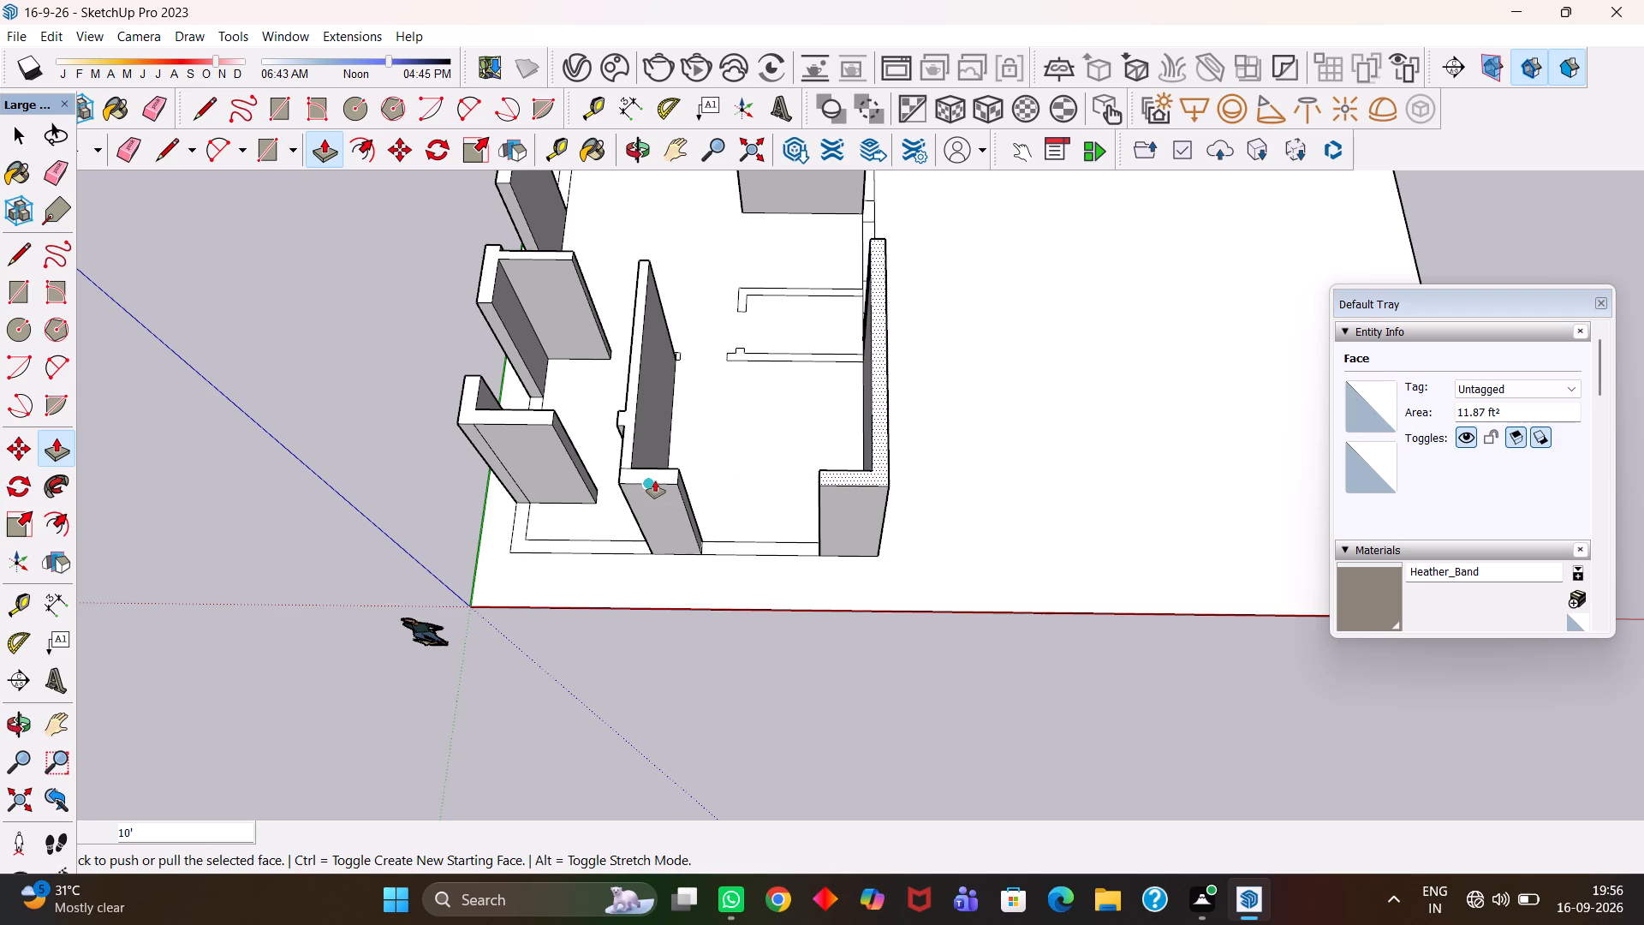
Push/Pull the notched horizontal partition beside the right outer wall up 10', level with the raised right wall's top.
{"action": "key", "text": "h"}
{"action": "left_click_drag", "start_coordinate": [842, 369], "coordinate": [864, 531]}
{"action": "scroll", "coordinate": [872, 383], "scroll_direction": "up", "scroll_amount": 7}
{"action": "scroll", "coordinate": [931, 445], "scroll_direction": "down", "scroll_amount": 9}
{"action": "scroll", "coordinate": [1025, 611], "scroll_direction": "up", "scroll_amount": 1}
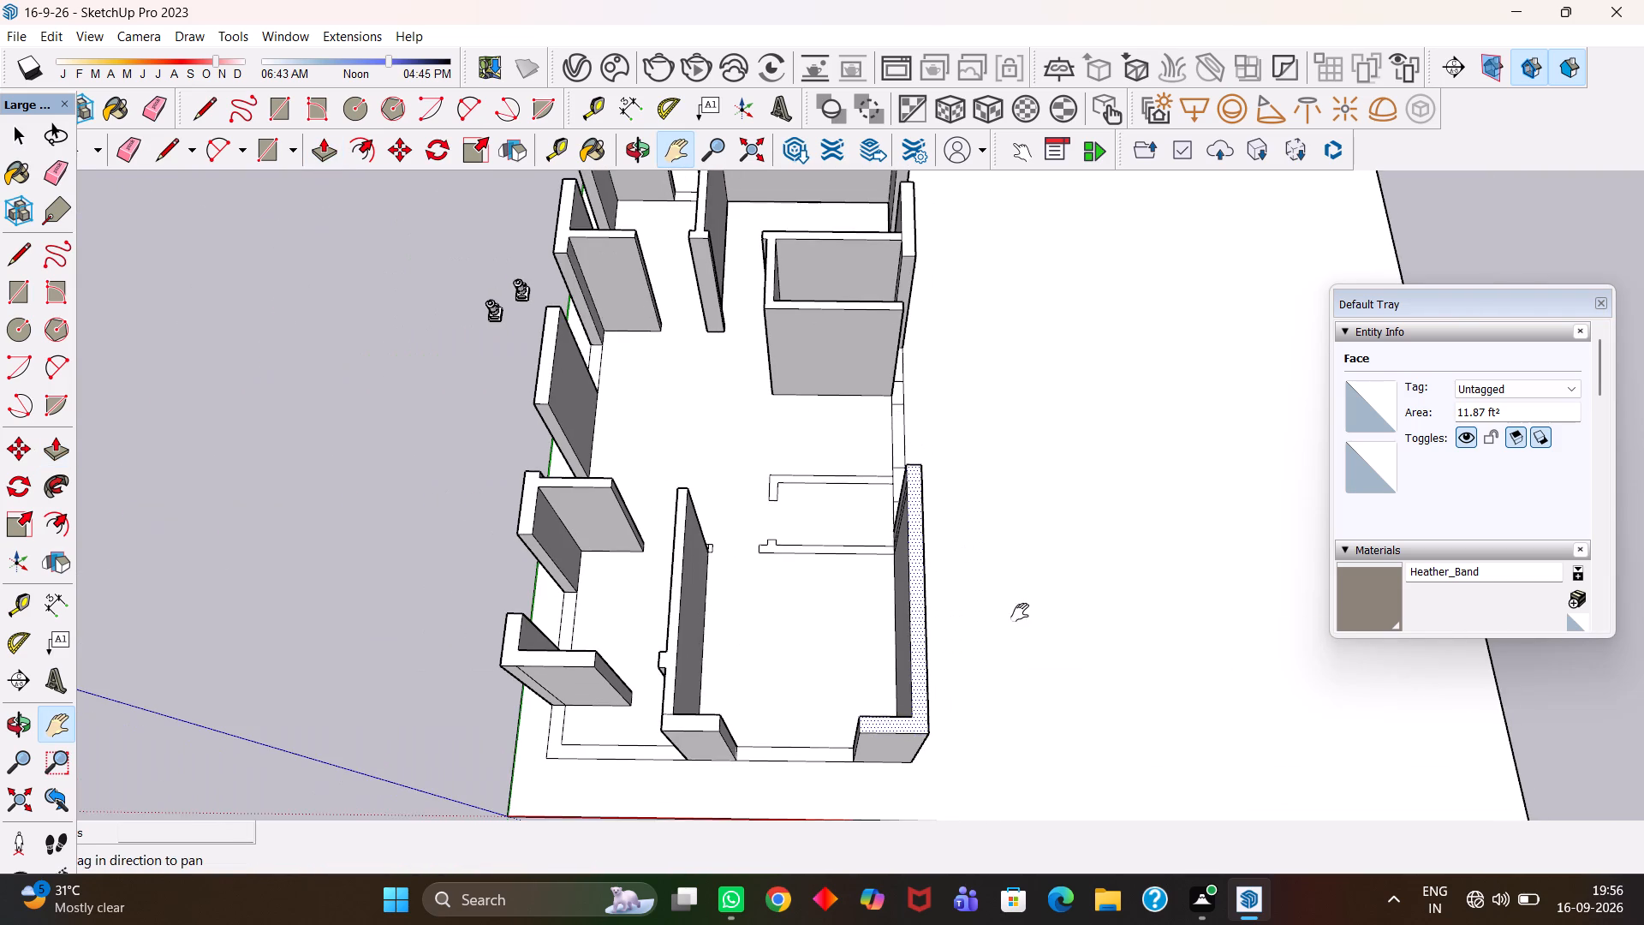
{"action": "scroll", "coordinate": [675, 536], "scroll_direction": "down", "scroll_amount": 3}
{"action": "scroll", "coordinate": [717, 531], "scroll_direction": "up", "scroll_amount": 5}
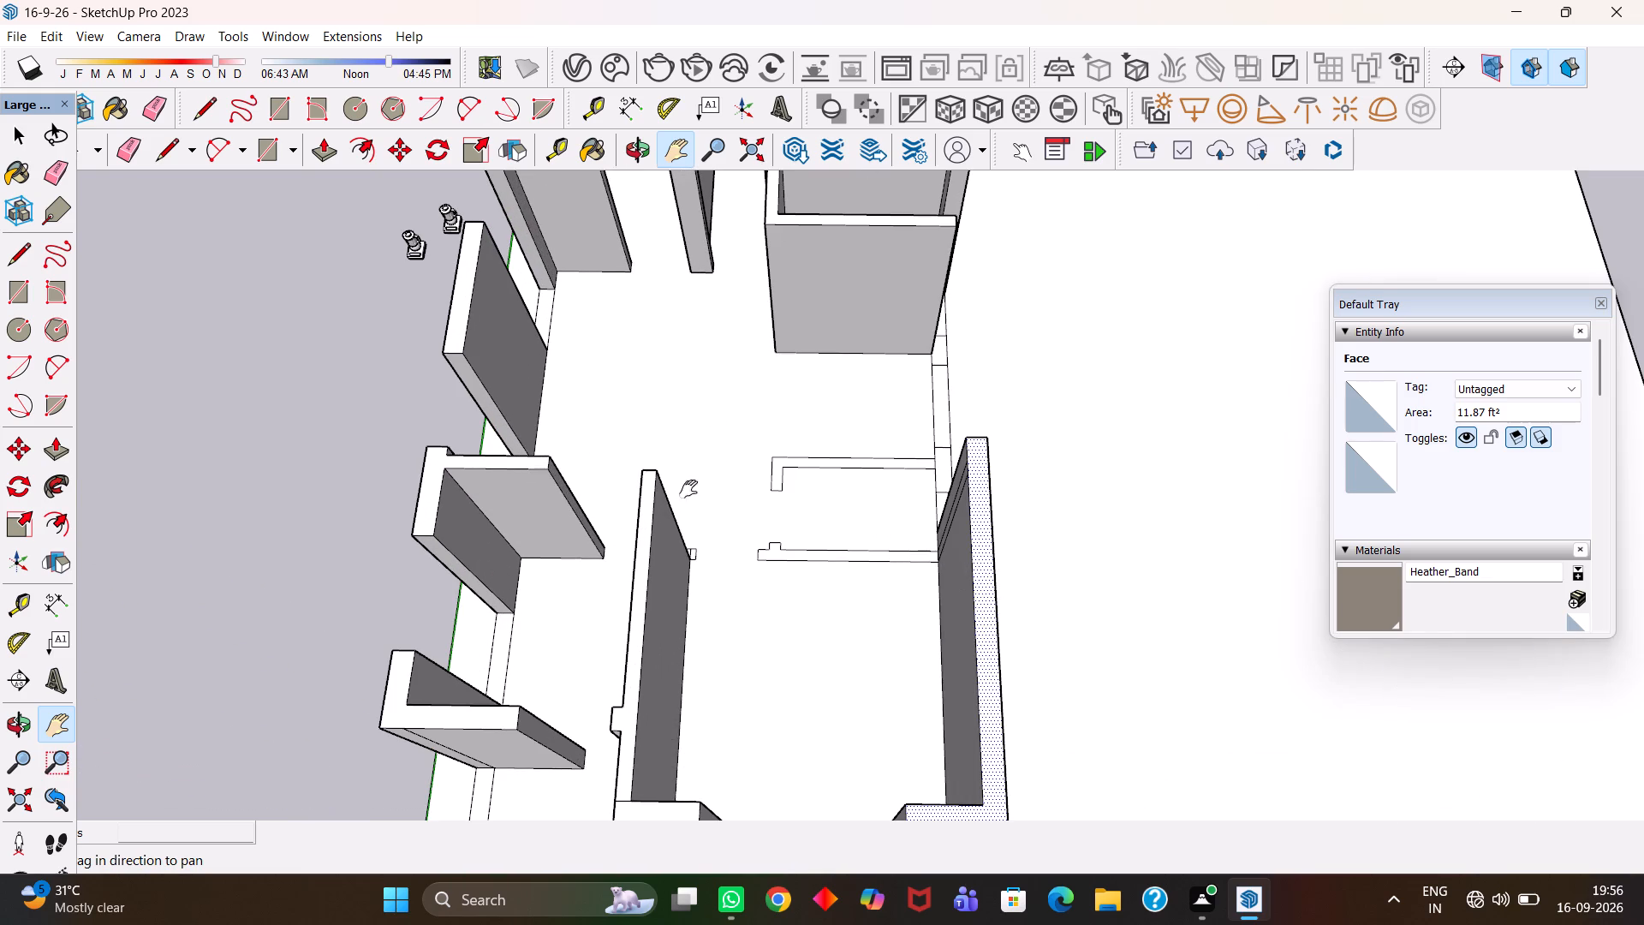
{"action": "scroll", "coordinate": [829, 493], "scroll_direction": "down", "scroll_amount": 5}
{"action": "scroll", "coordinate": [964, 640], "scroll_direction": "down", "scroll_amount": 1}
{"action": "scroll", "coordinate": [943, 678], "scroll_direction": "up", "scroll_amount": 7}
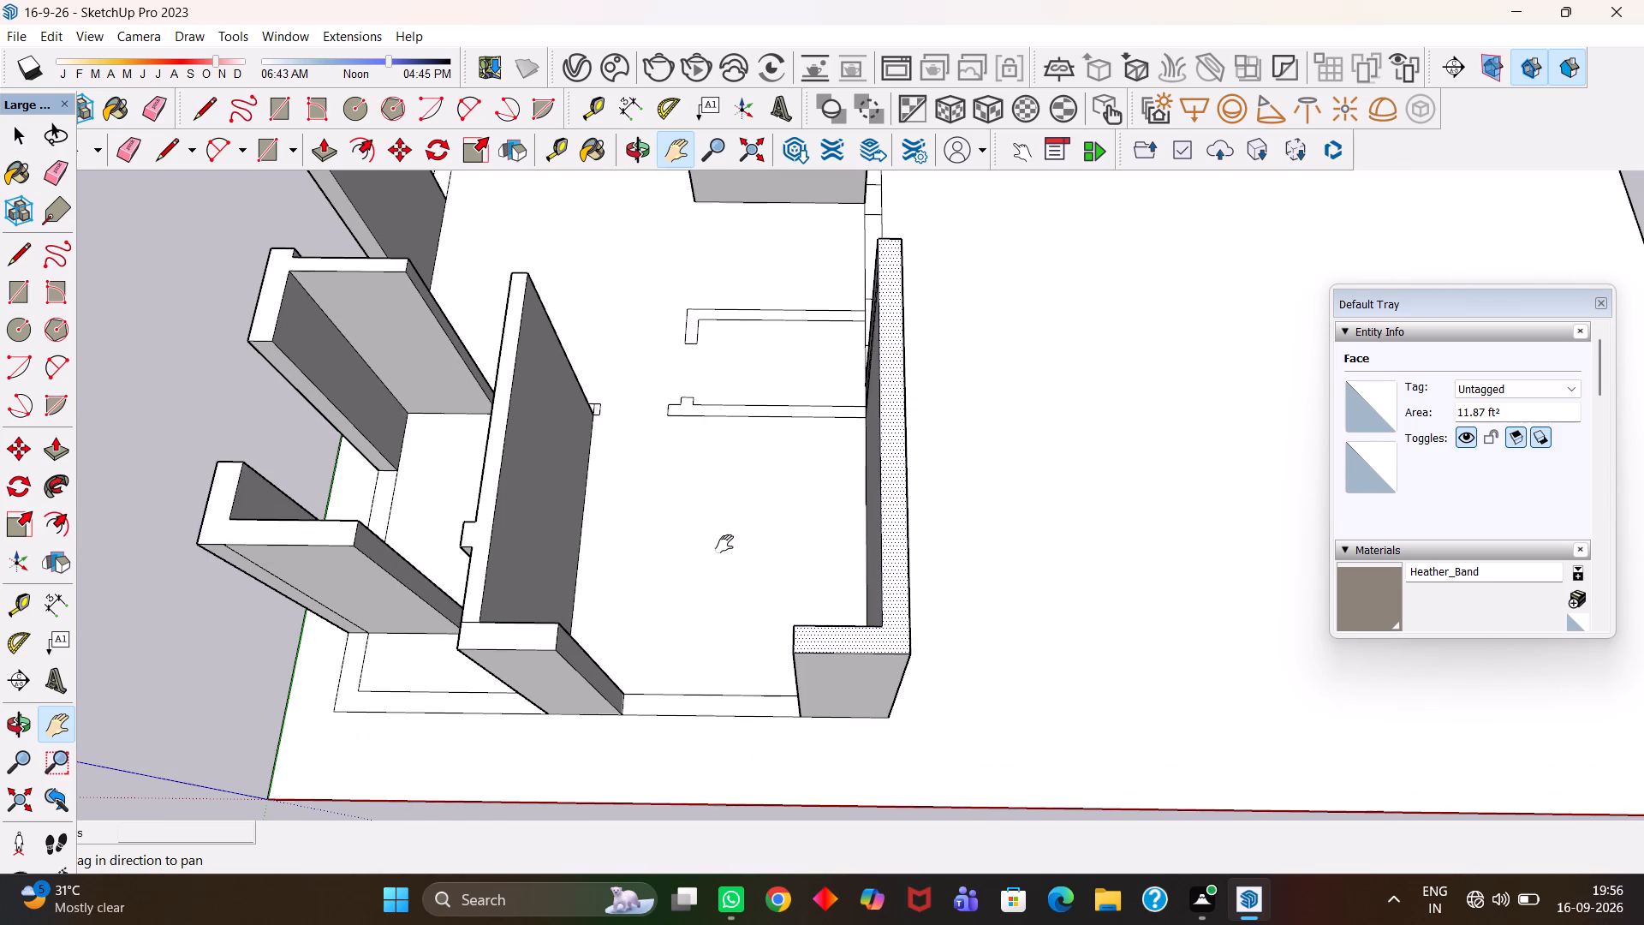
{"action": "scroll", "coordinate": [724, 544], "scroll_direction": "up", "scroll_amount": 5}
{"action": "scroll", "coordinate": [709, 549], "scroll_direction": "down", "scroll_amount": 7}
{"action": "left_click_drag", "start_coordinate": [799, 444], "coordinate": [801, 566]}
{"action": "scroll", "coordinate": [725, 540], "scroll_direction": "up", "scroll_amount": 5}
{"action": "left_click_drag", "start_coordinate": [690, 557], "coordinate": [805, 613]}
{"action": "scroll", "coordinate": [809, 618], "scroll_direction": "up", "scroll_amount": 4}
{"action": "scroll", "coordinate": [810, 618], "scroll_direction": "down", "scroll_amount": 4}
{"action": "key", "text": "space"}
{"action": "left_click", "coordinate": [805, 617]}
{"action": "scroll", "coordinate": [805, 617], "scroll_direction": "down", "scroll_amount": 2}
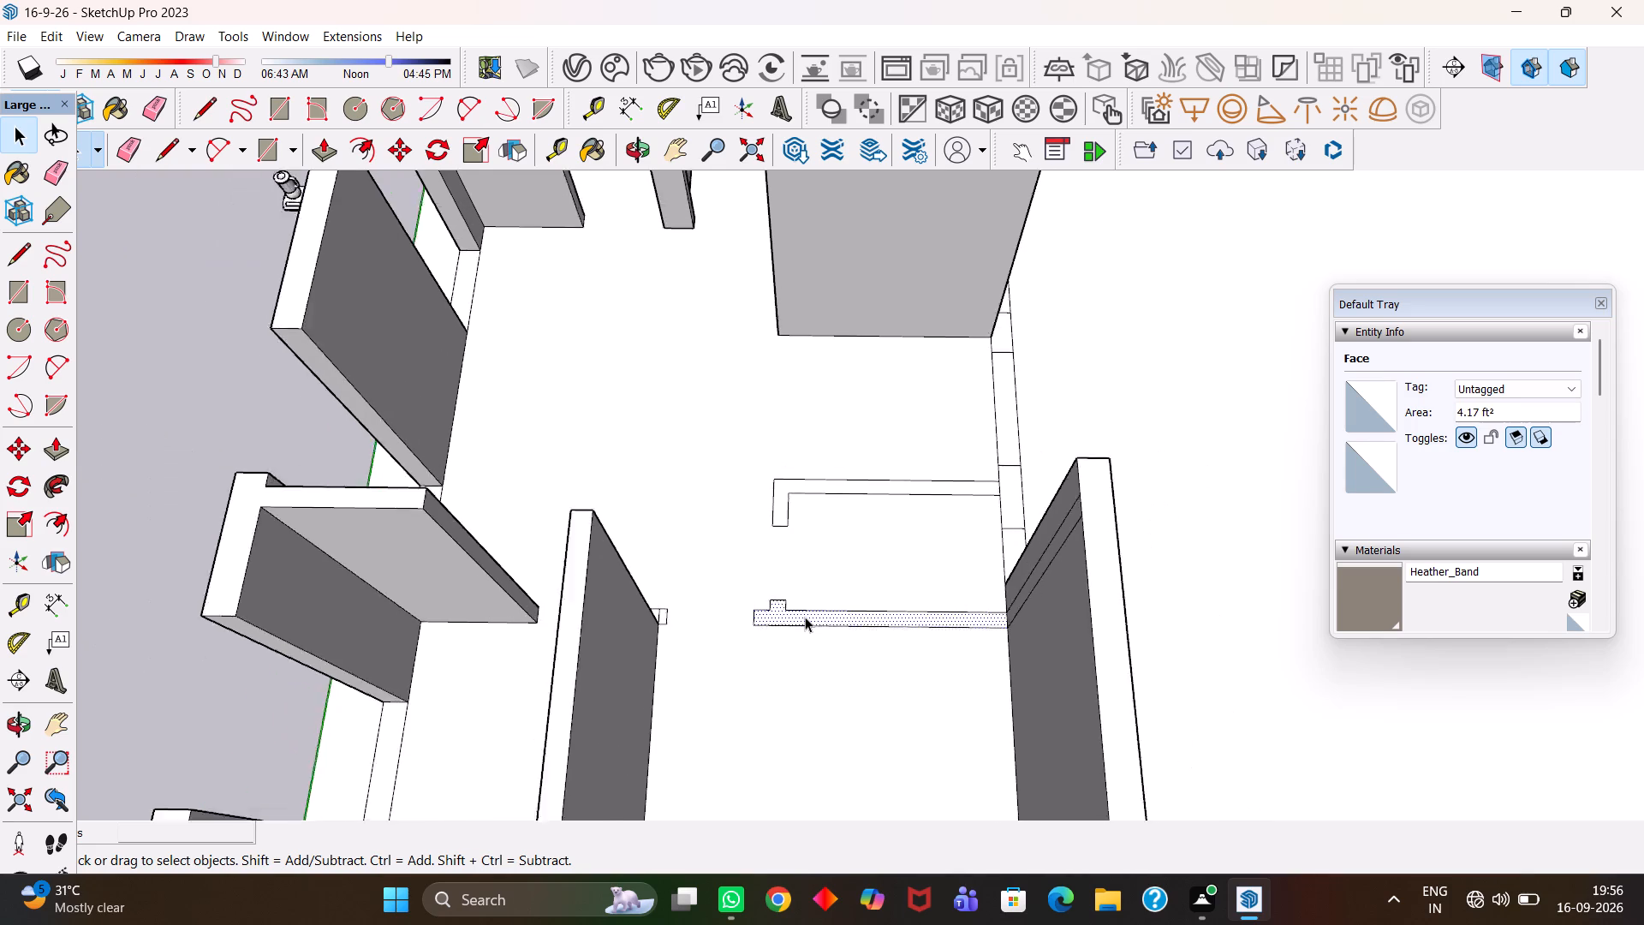
{"action": "scroll", "coordinate": [805, 617], "scroll_direction": "down", "scroll_amount": 3}
{"action": "key", "text": "p"}
{"action": "left_click", "coordinate": [805, 617]}
{"action": "left_click", "coordinate": [1016, 568]}
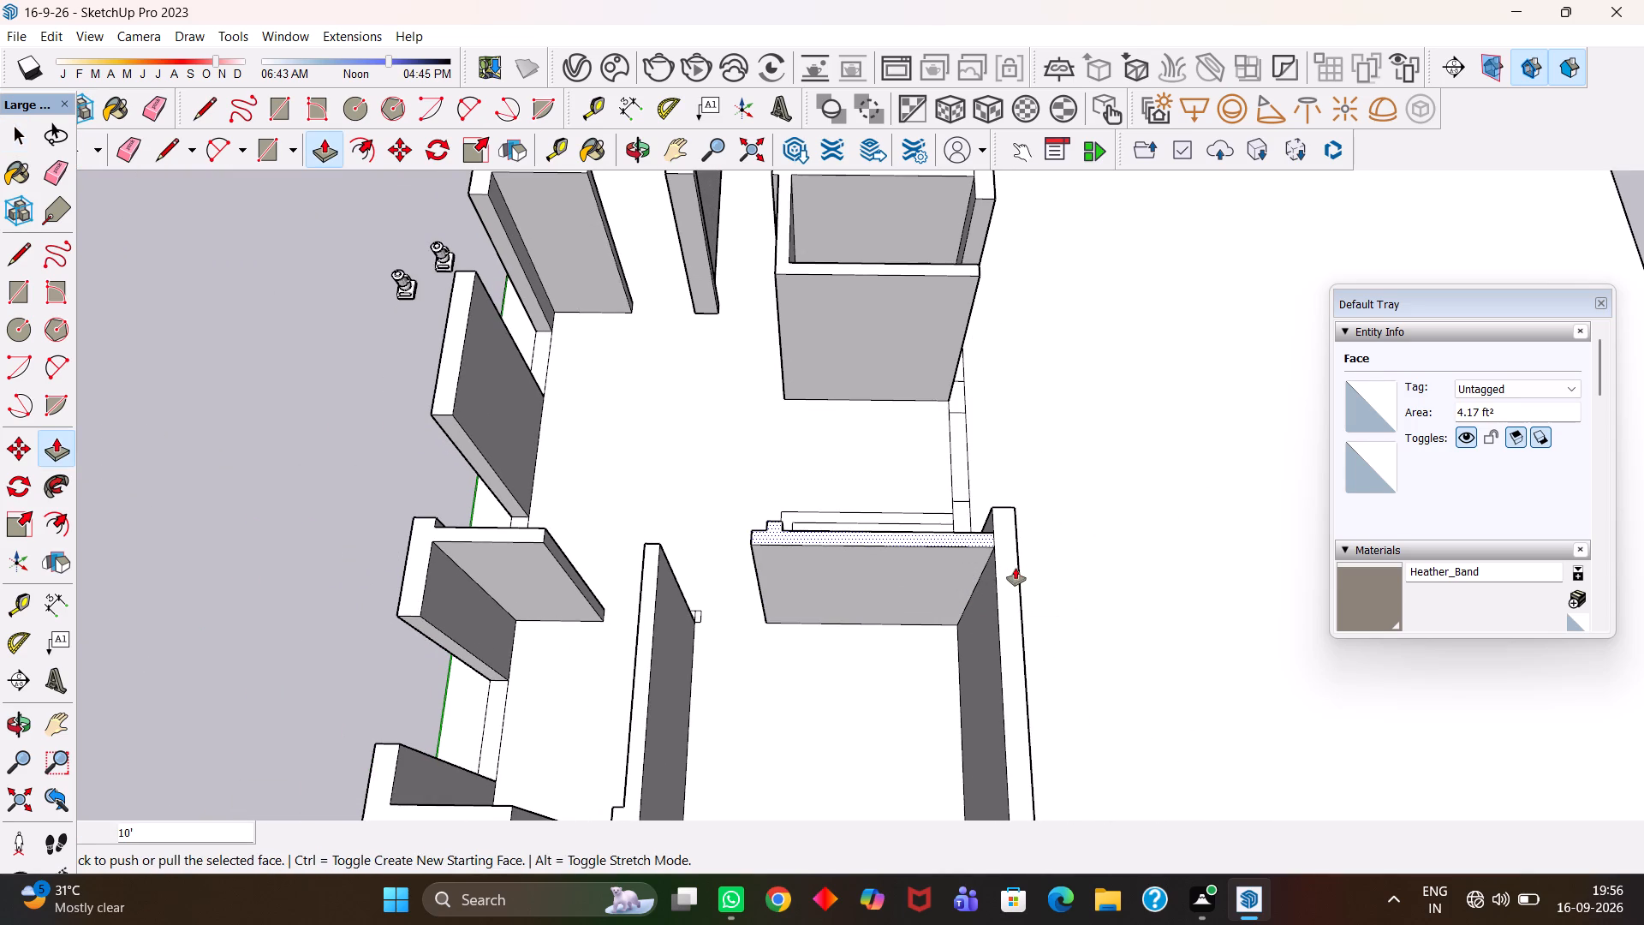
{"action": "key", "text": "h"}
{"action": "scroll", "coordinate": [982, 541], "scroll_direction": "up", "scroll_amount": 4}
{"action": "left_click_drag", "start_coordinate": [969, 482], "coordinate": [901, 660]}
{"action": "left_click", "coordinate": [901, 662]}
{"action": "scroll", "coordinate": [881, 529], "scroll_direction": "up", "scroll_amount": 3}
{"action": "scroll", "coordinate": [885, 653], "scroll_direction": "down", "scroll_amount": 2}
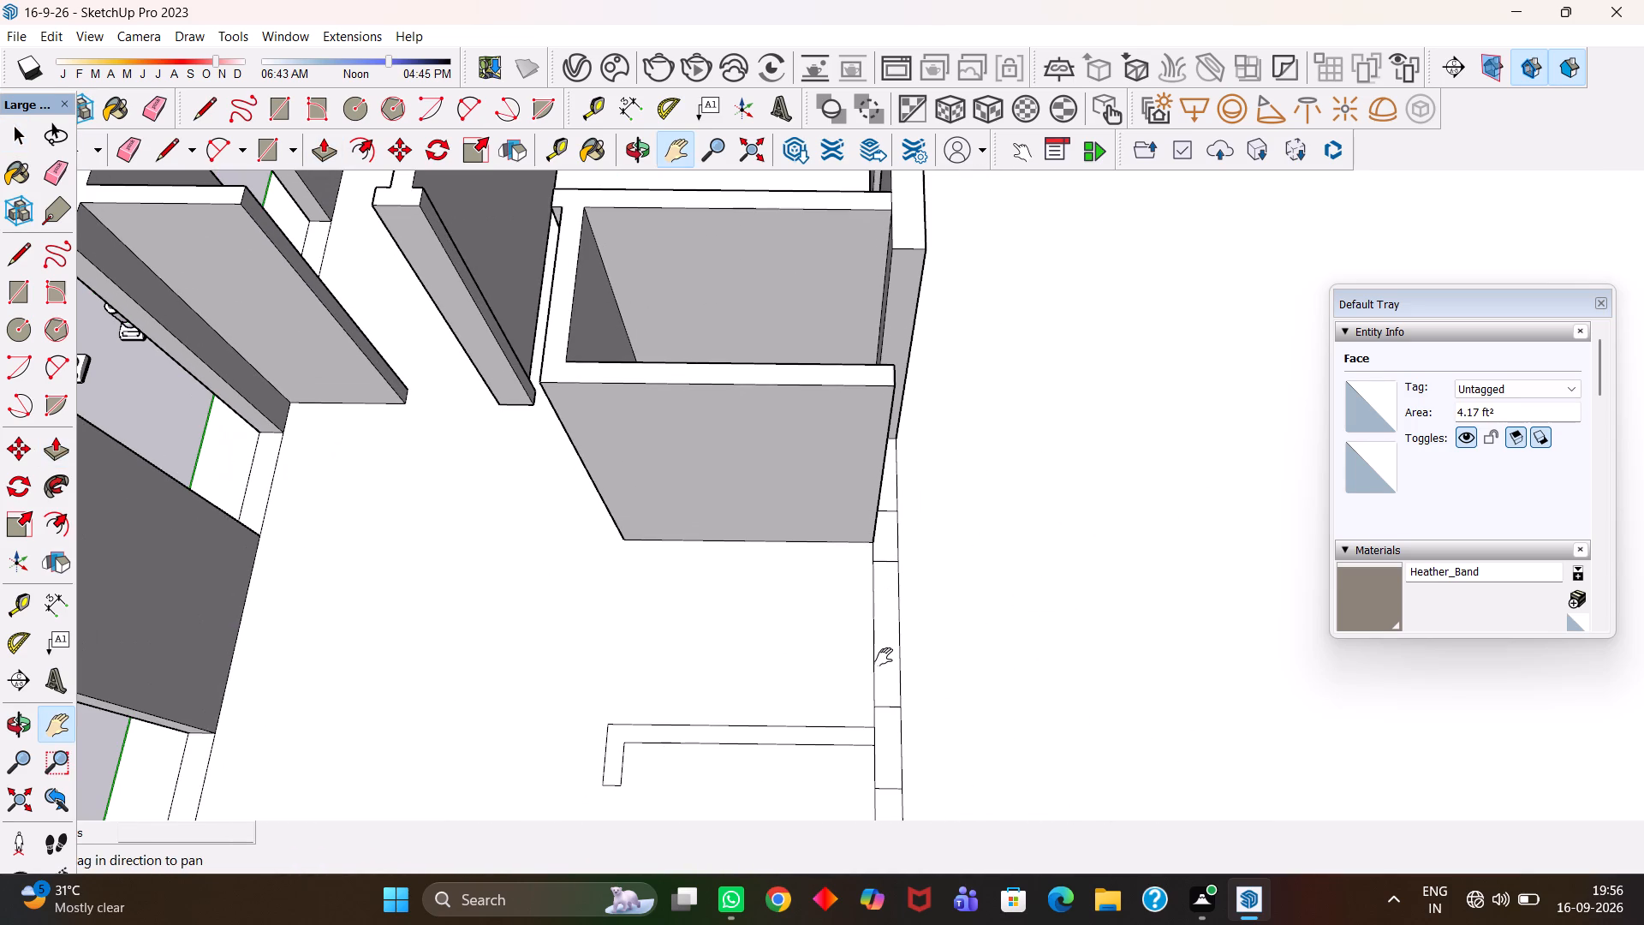
Erase the short edge separating the flat L-shaped partition outline from the right outer wall strip.
{"action": "key", "text": "space"}
{"action": "scroll", "coordinate": [891, 737], "scroll_direction": "up", "scroll_amount": 3}
{"action": "key", "text": "e"}
{"action": "left_click", "coordinate": [869, 738]}
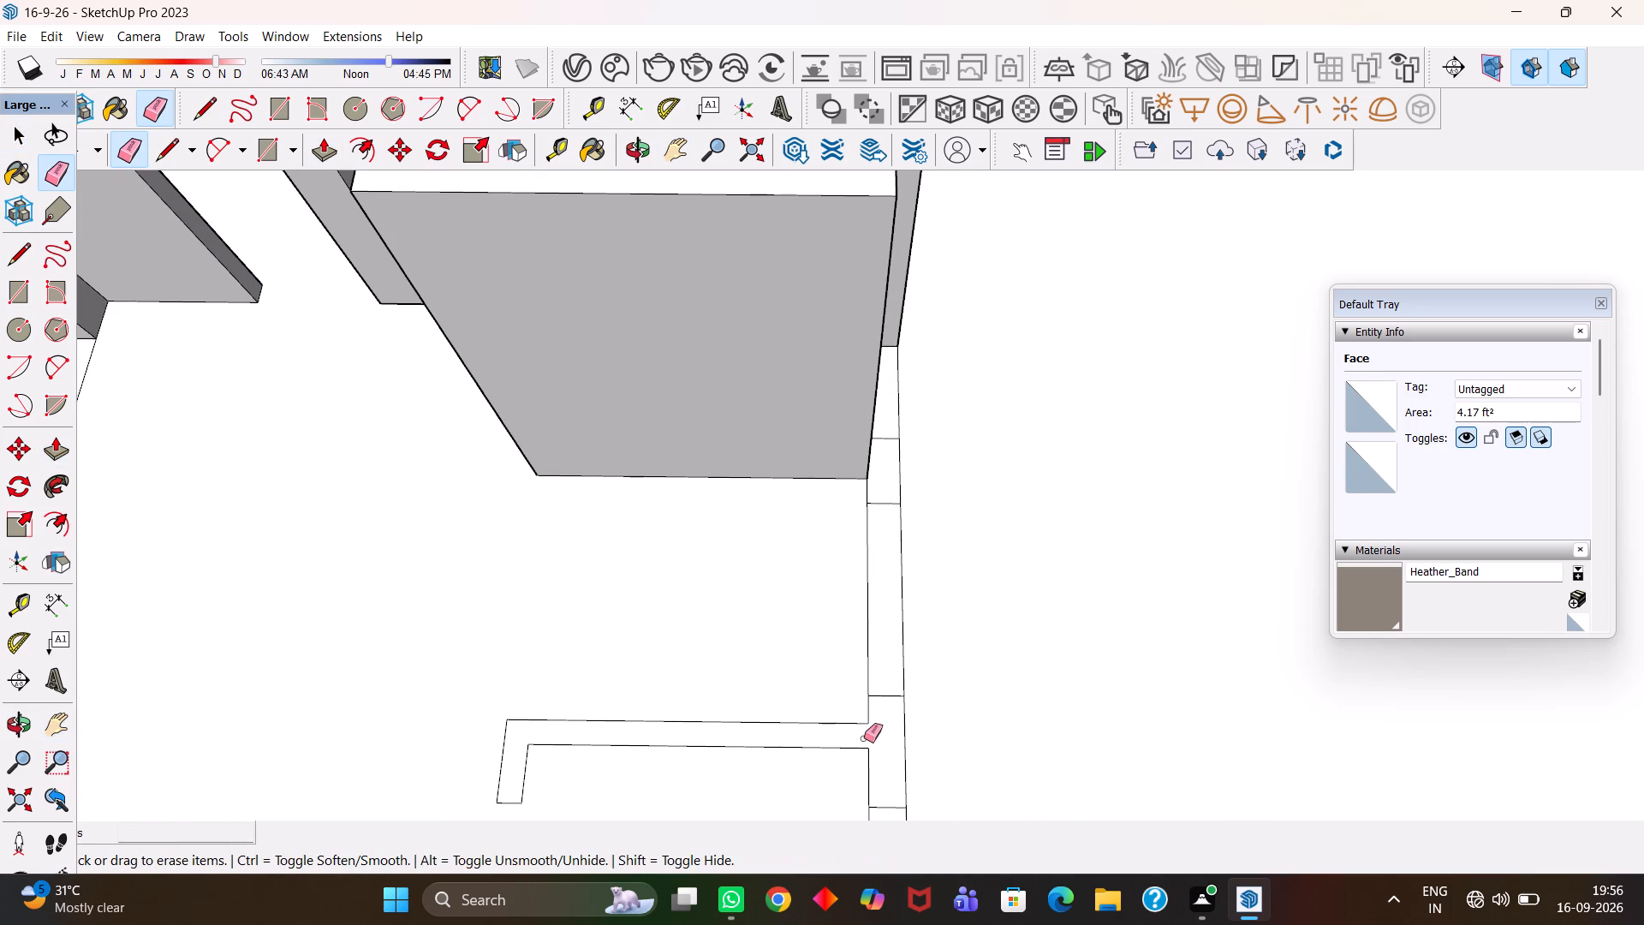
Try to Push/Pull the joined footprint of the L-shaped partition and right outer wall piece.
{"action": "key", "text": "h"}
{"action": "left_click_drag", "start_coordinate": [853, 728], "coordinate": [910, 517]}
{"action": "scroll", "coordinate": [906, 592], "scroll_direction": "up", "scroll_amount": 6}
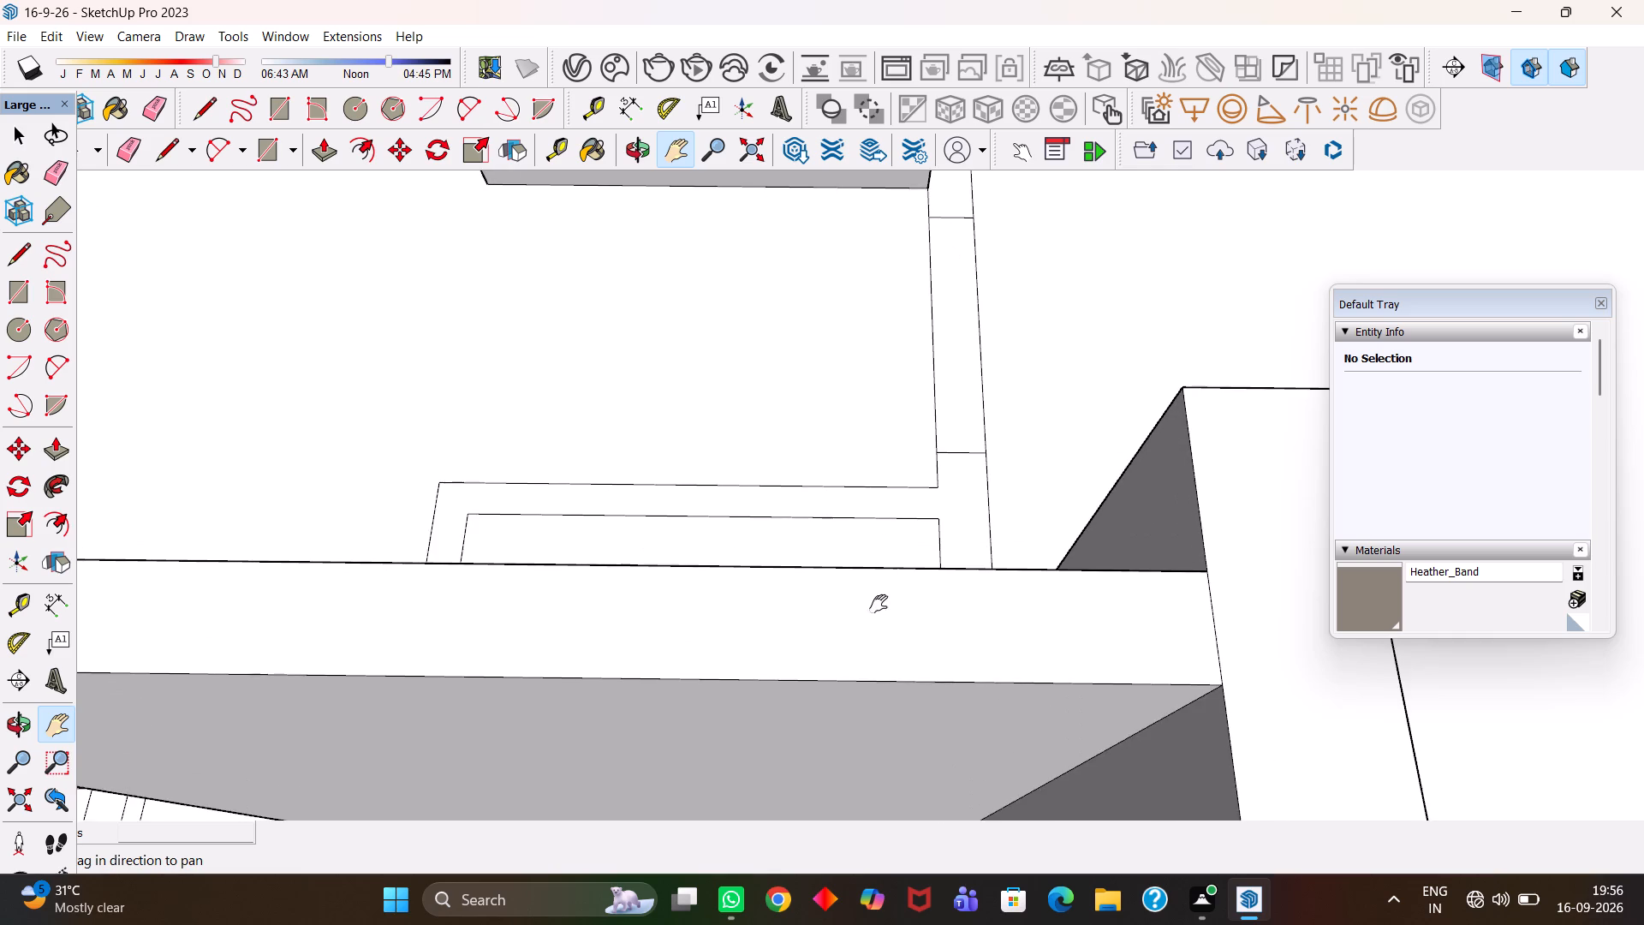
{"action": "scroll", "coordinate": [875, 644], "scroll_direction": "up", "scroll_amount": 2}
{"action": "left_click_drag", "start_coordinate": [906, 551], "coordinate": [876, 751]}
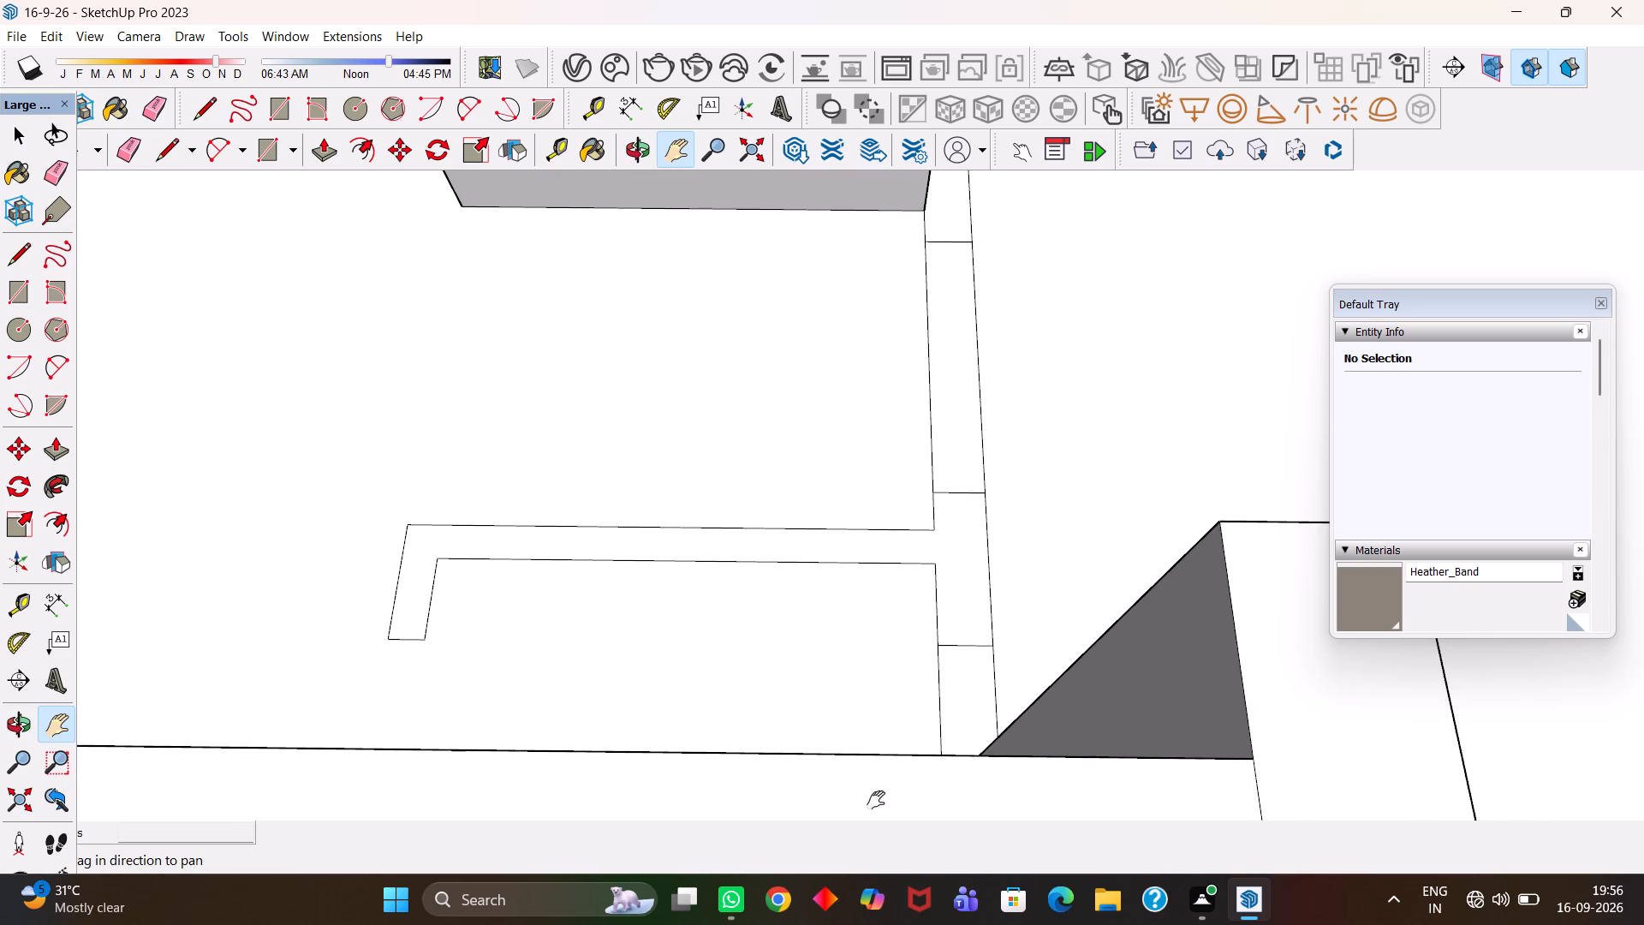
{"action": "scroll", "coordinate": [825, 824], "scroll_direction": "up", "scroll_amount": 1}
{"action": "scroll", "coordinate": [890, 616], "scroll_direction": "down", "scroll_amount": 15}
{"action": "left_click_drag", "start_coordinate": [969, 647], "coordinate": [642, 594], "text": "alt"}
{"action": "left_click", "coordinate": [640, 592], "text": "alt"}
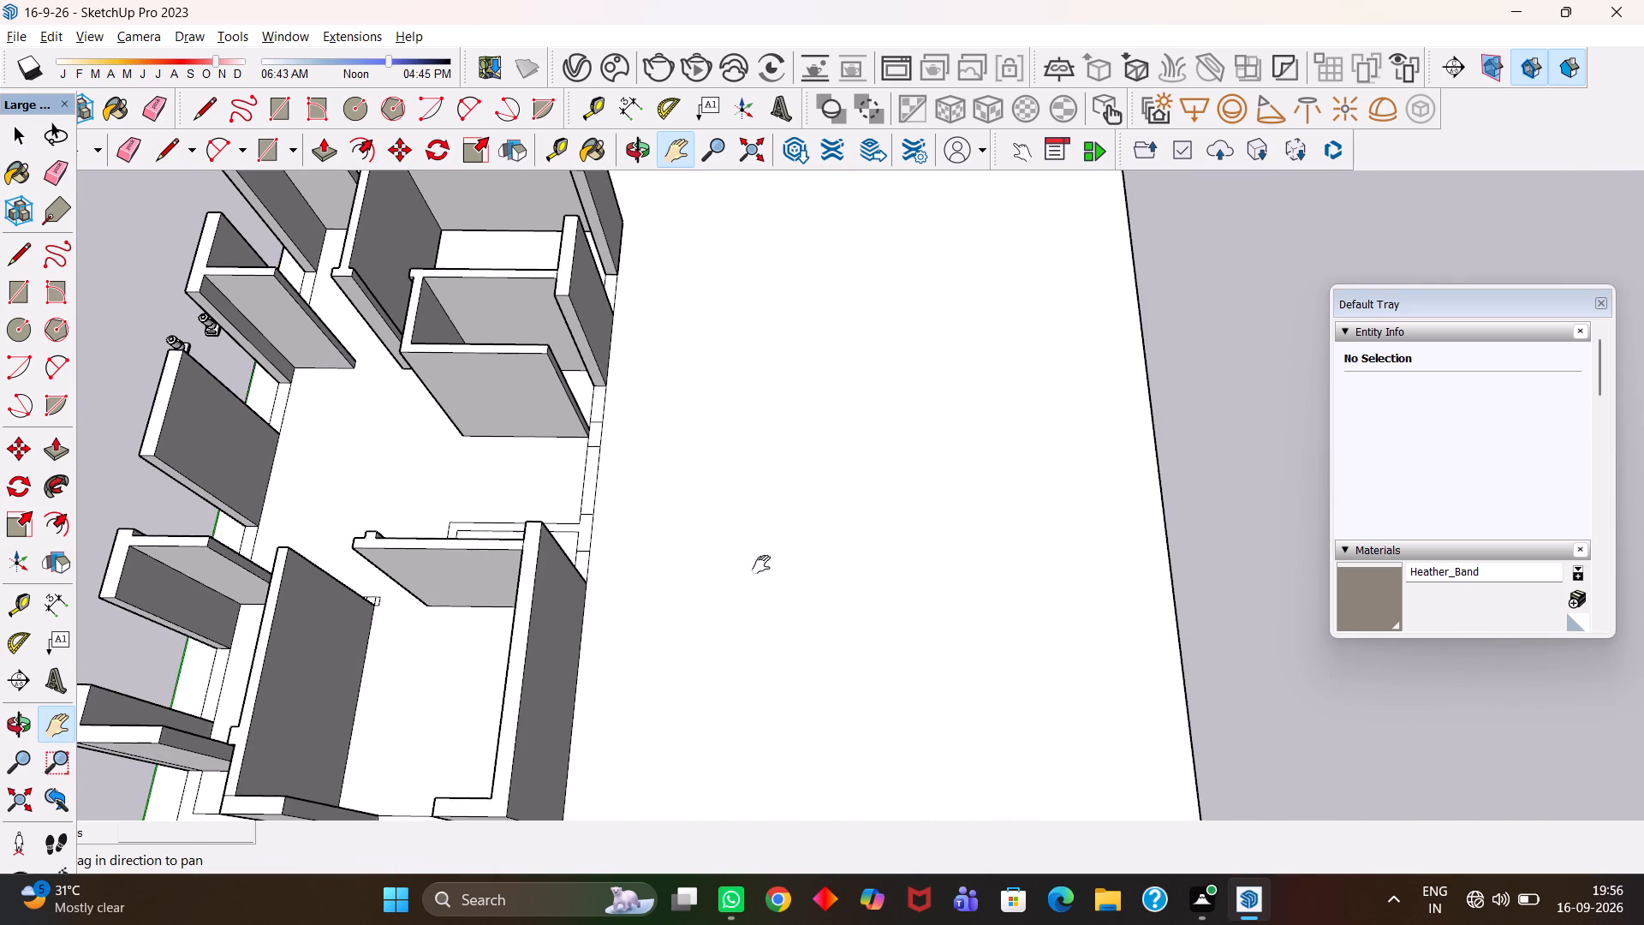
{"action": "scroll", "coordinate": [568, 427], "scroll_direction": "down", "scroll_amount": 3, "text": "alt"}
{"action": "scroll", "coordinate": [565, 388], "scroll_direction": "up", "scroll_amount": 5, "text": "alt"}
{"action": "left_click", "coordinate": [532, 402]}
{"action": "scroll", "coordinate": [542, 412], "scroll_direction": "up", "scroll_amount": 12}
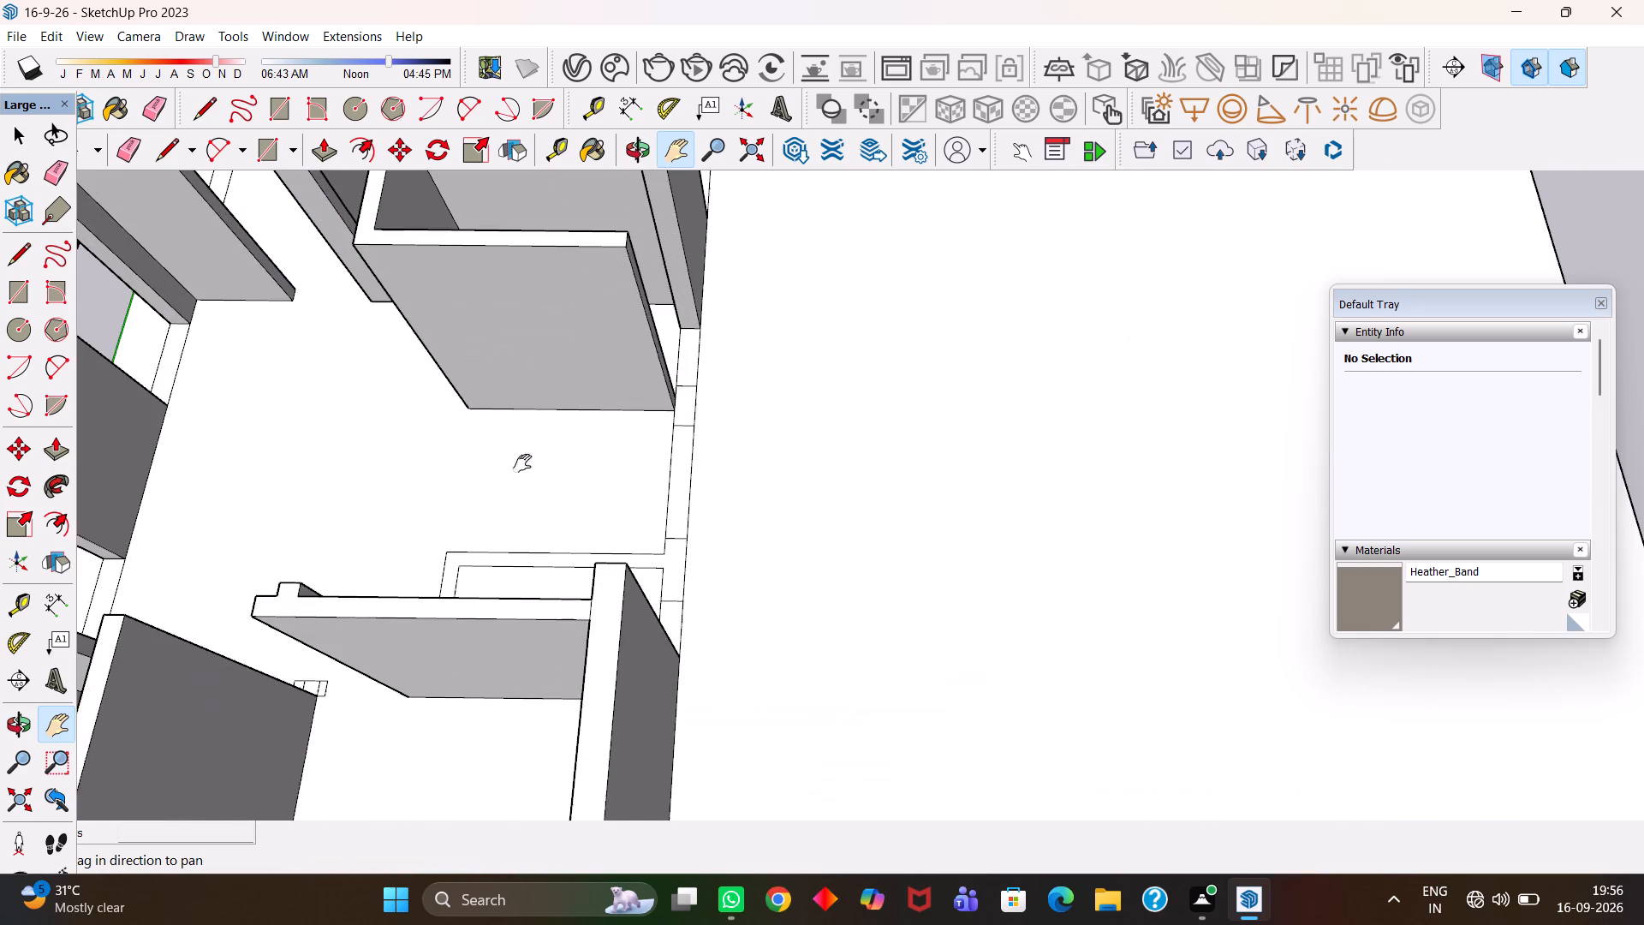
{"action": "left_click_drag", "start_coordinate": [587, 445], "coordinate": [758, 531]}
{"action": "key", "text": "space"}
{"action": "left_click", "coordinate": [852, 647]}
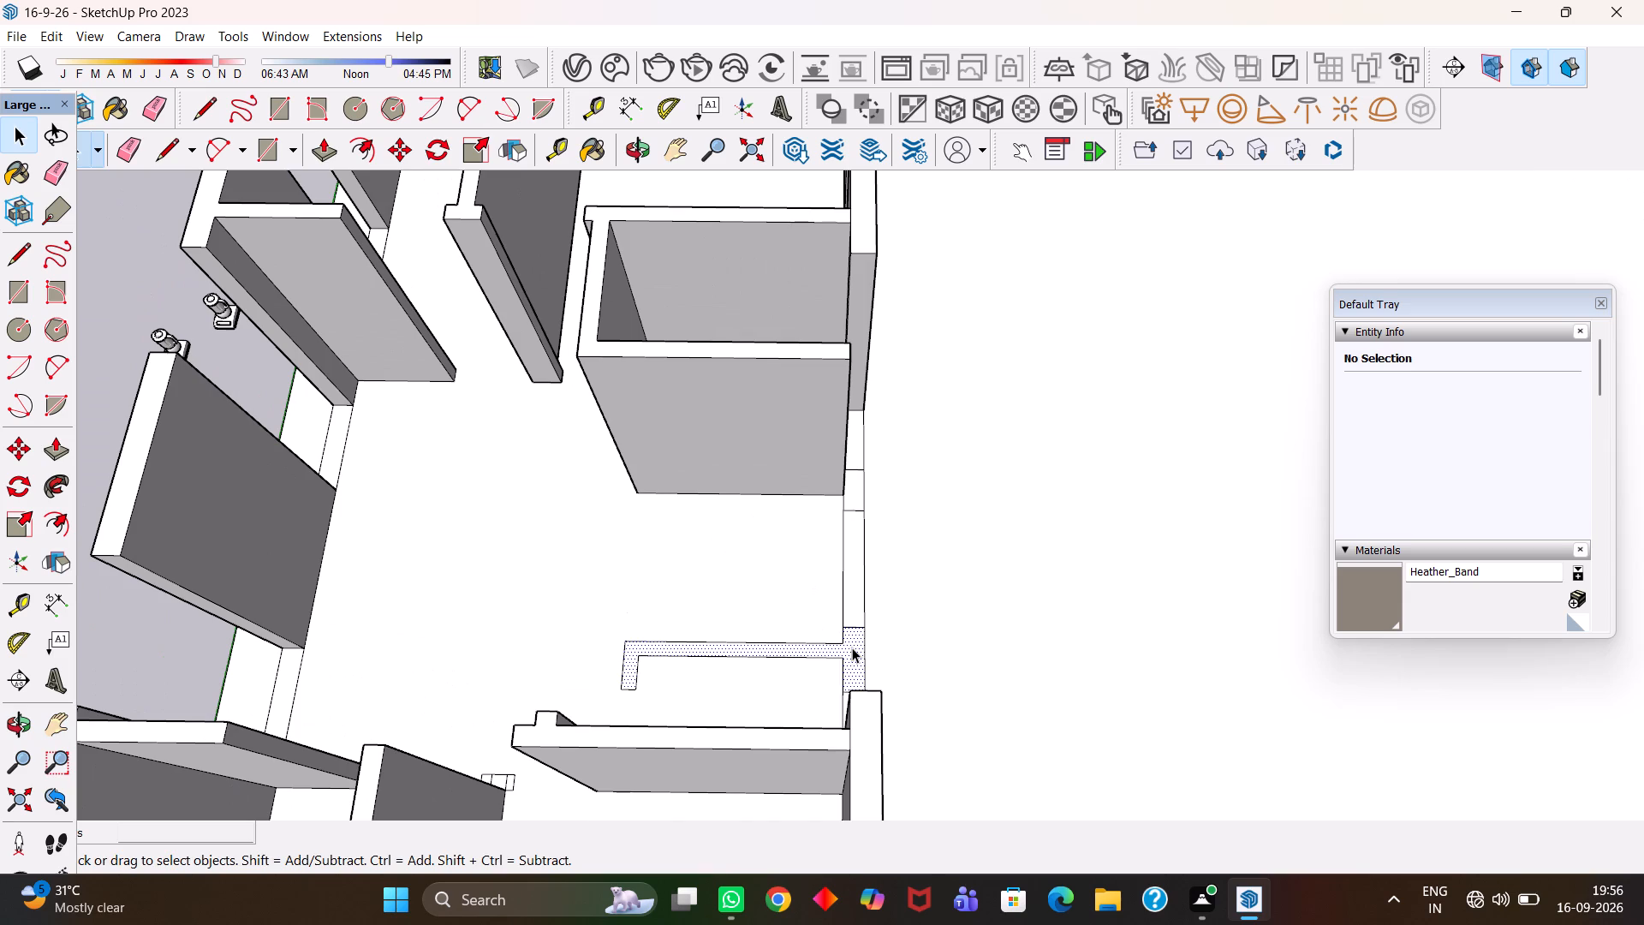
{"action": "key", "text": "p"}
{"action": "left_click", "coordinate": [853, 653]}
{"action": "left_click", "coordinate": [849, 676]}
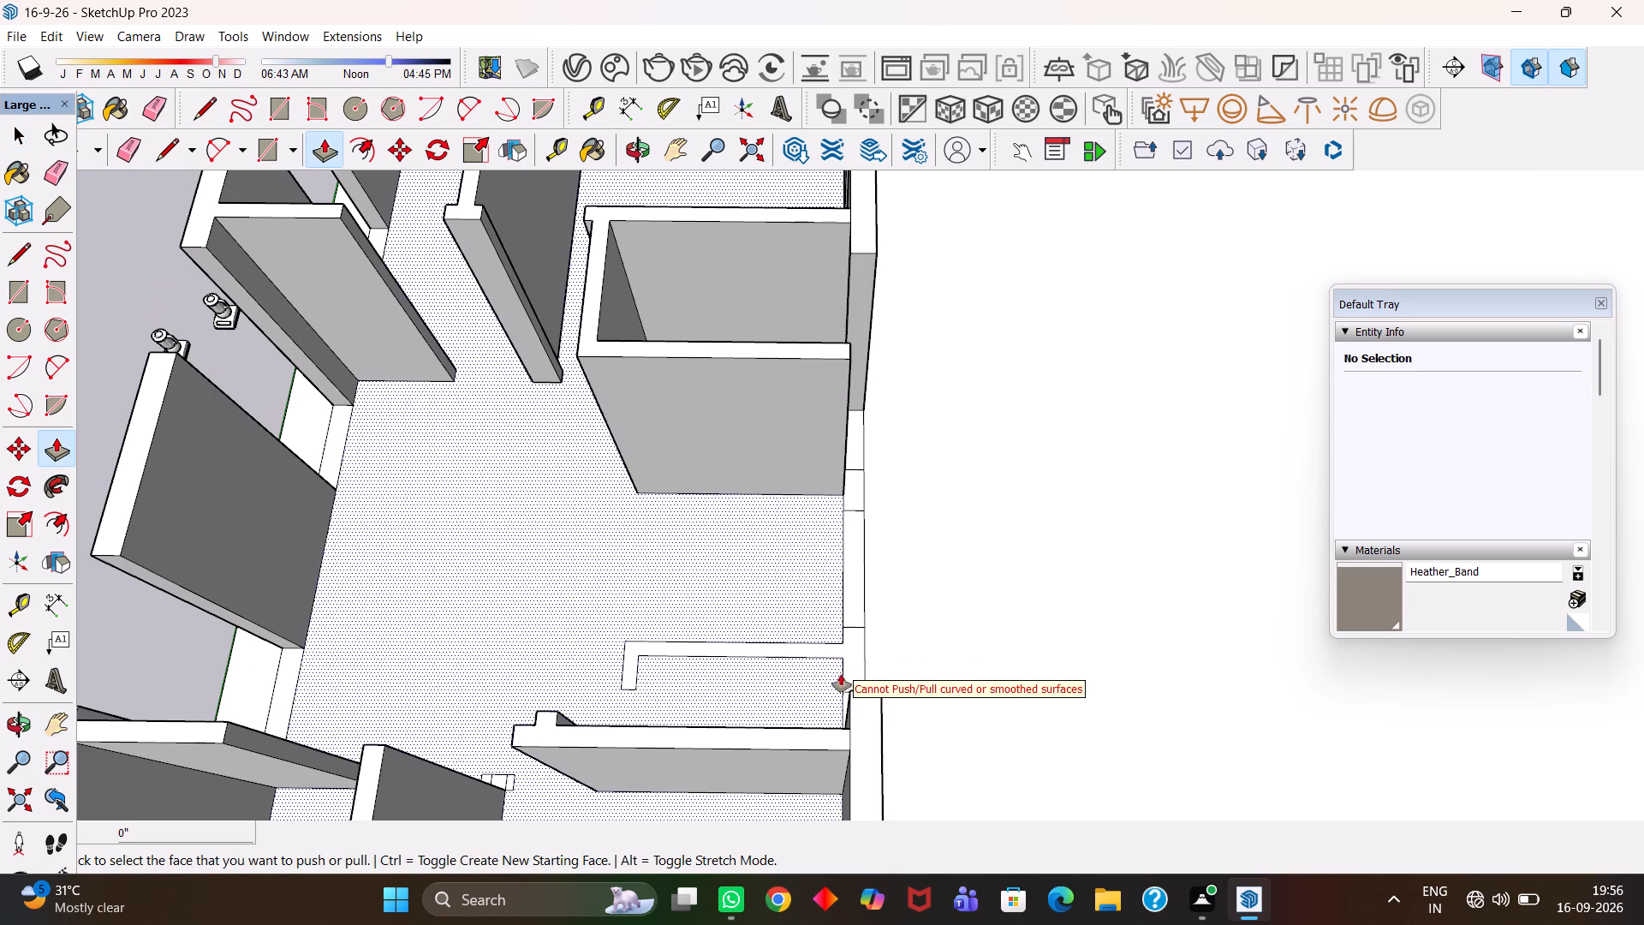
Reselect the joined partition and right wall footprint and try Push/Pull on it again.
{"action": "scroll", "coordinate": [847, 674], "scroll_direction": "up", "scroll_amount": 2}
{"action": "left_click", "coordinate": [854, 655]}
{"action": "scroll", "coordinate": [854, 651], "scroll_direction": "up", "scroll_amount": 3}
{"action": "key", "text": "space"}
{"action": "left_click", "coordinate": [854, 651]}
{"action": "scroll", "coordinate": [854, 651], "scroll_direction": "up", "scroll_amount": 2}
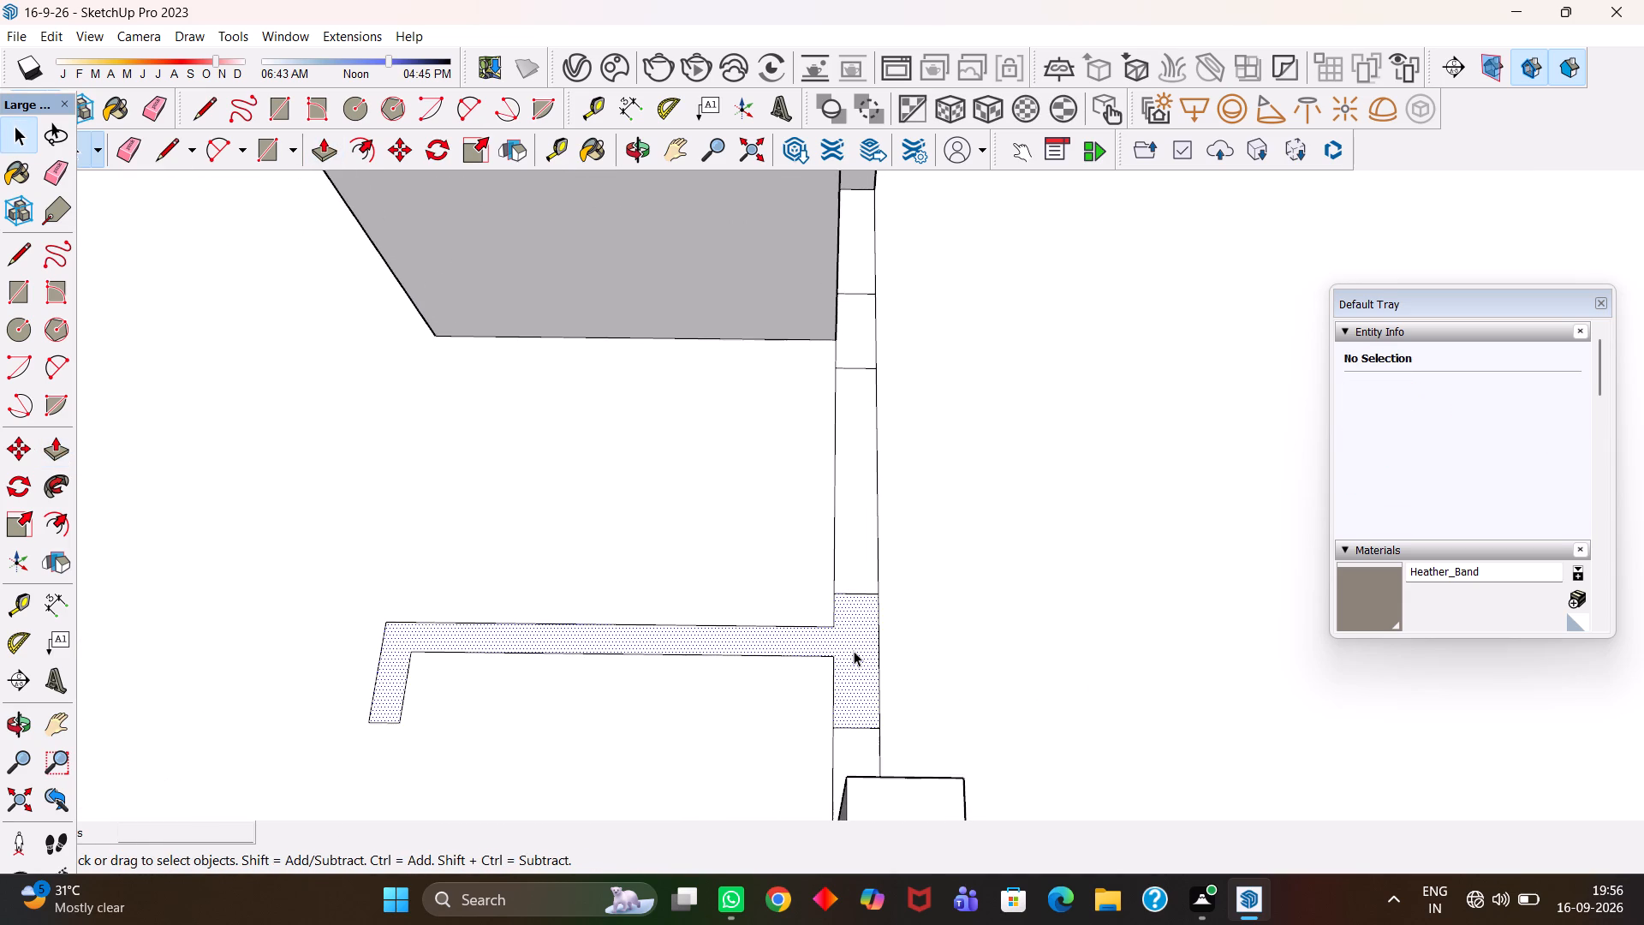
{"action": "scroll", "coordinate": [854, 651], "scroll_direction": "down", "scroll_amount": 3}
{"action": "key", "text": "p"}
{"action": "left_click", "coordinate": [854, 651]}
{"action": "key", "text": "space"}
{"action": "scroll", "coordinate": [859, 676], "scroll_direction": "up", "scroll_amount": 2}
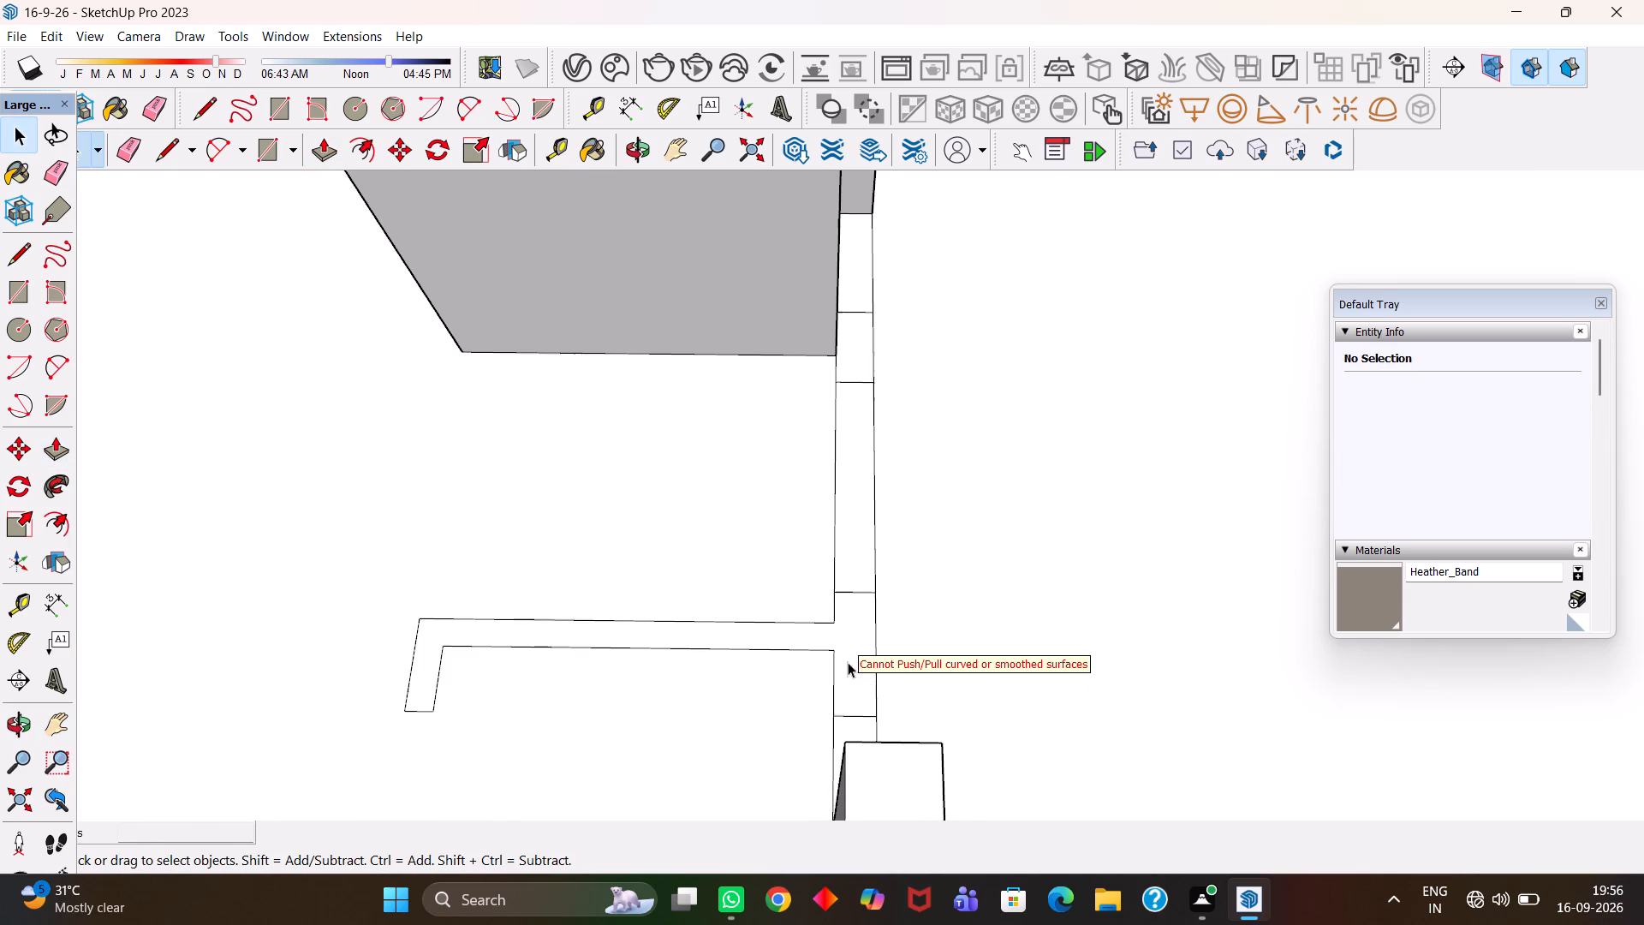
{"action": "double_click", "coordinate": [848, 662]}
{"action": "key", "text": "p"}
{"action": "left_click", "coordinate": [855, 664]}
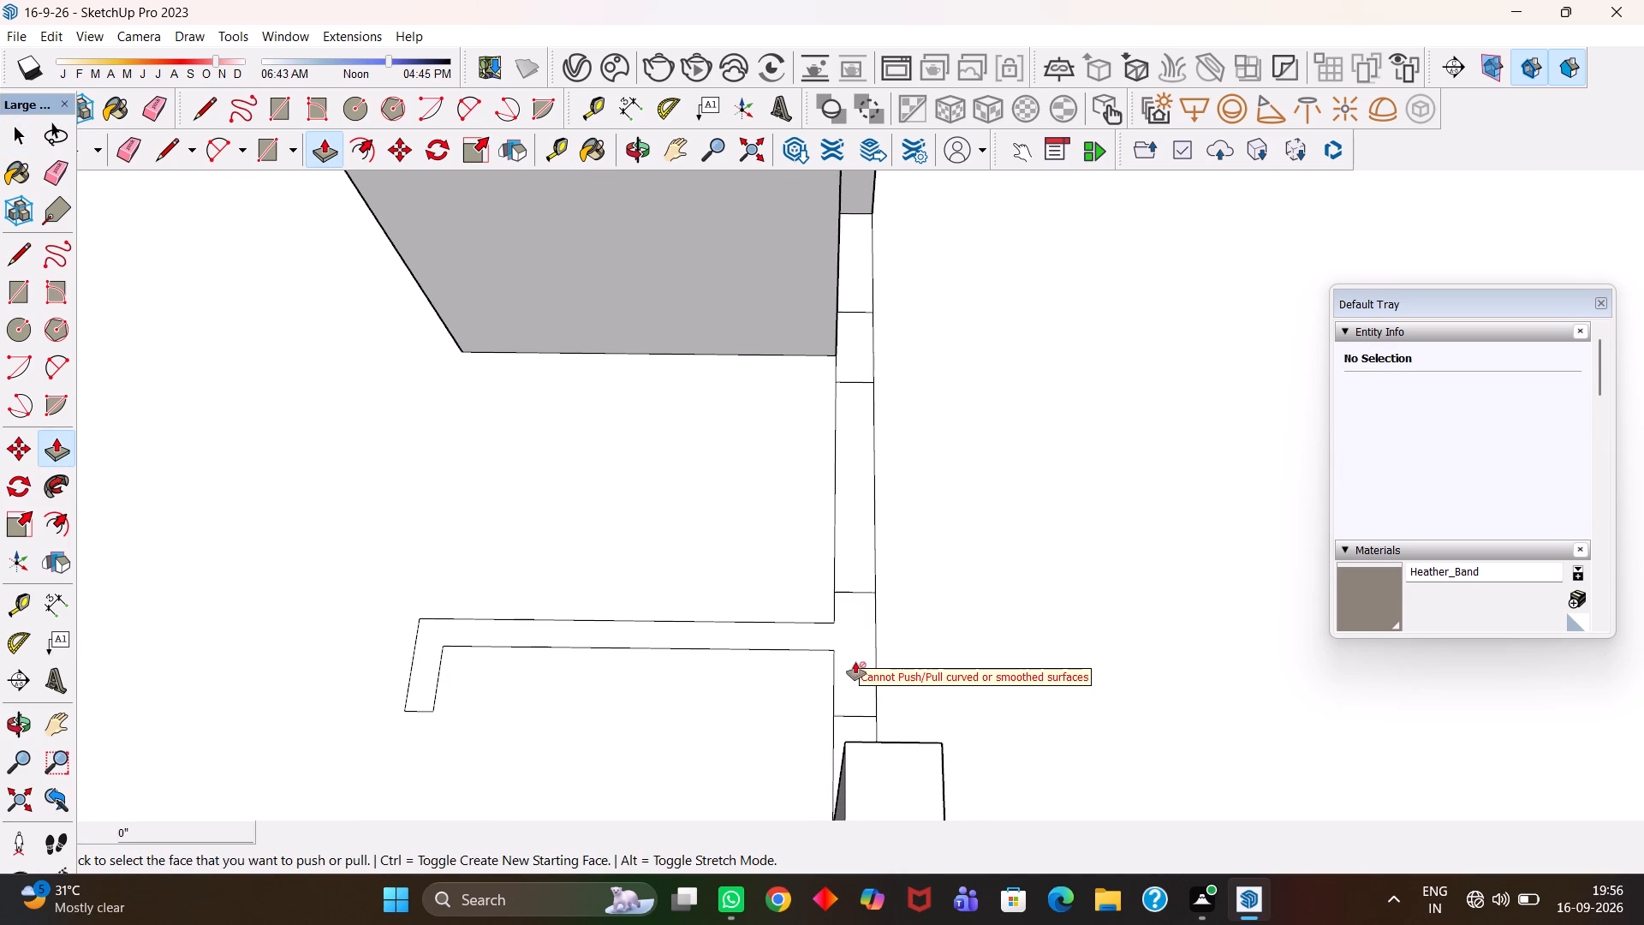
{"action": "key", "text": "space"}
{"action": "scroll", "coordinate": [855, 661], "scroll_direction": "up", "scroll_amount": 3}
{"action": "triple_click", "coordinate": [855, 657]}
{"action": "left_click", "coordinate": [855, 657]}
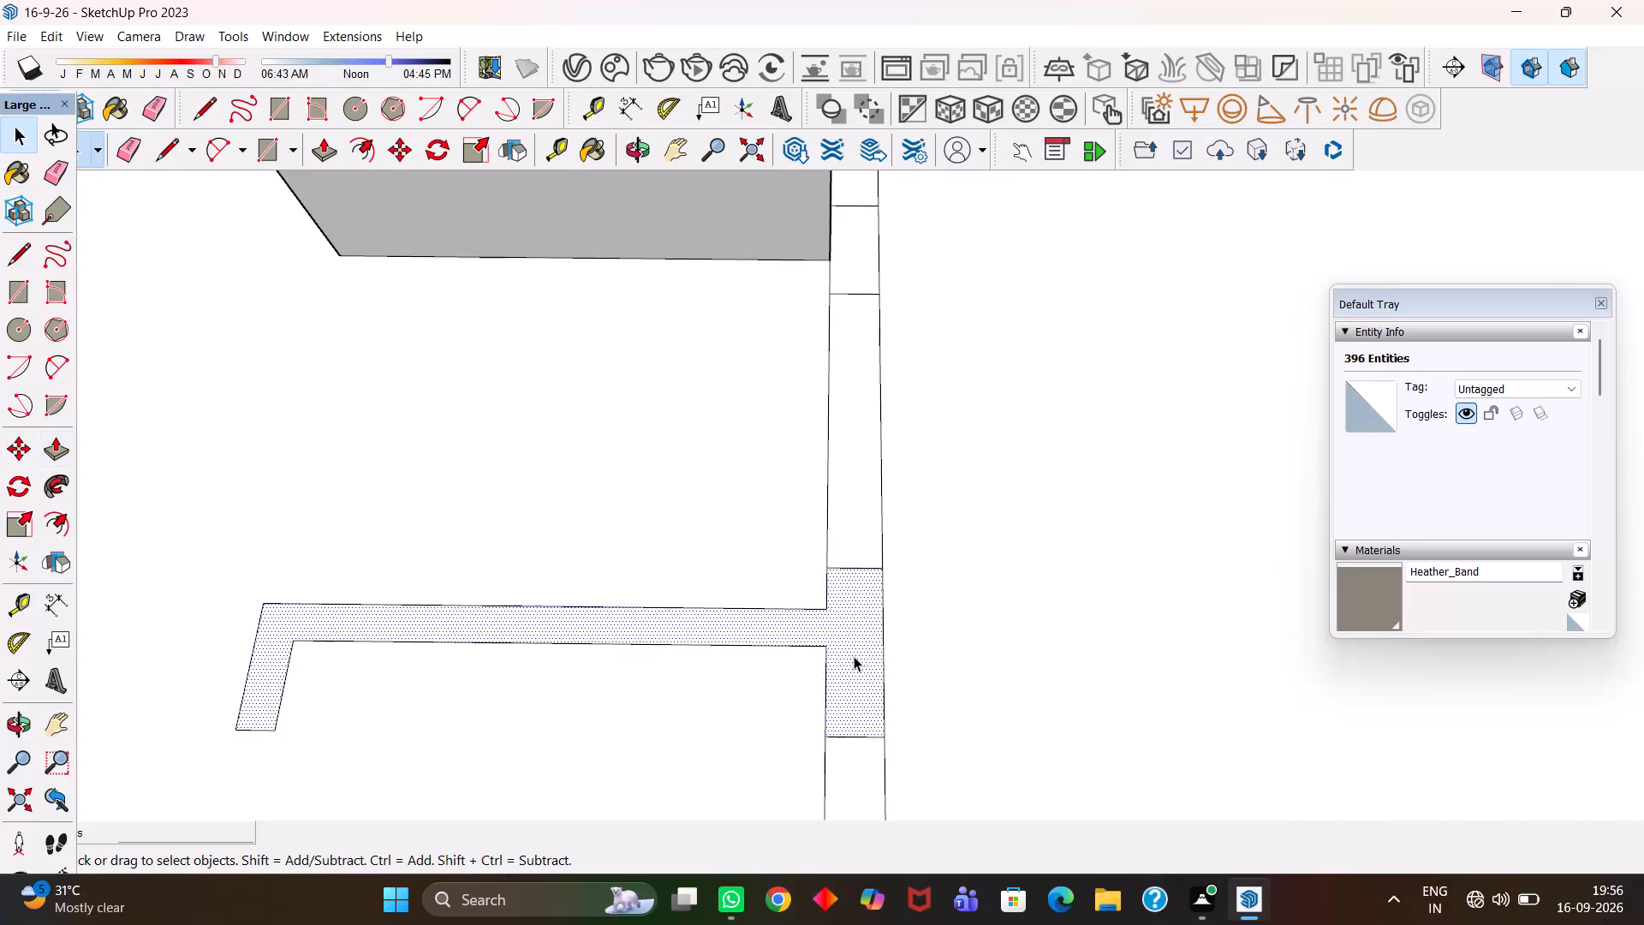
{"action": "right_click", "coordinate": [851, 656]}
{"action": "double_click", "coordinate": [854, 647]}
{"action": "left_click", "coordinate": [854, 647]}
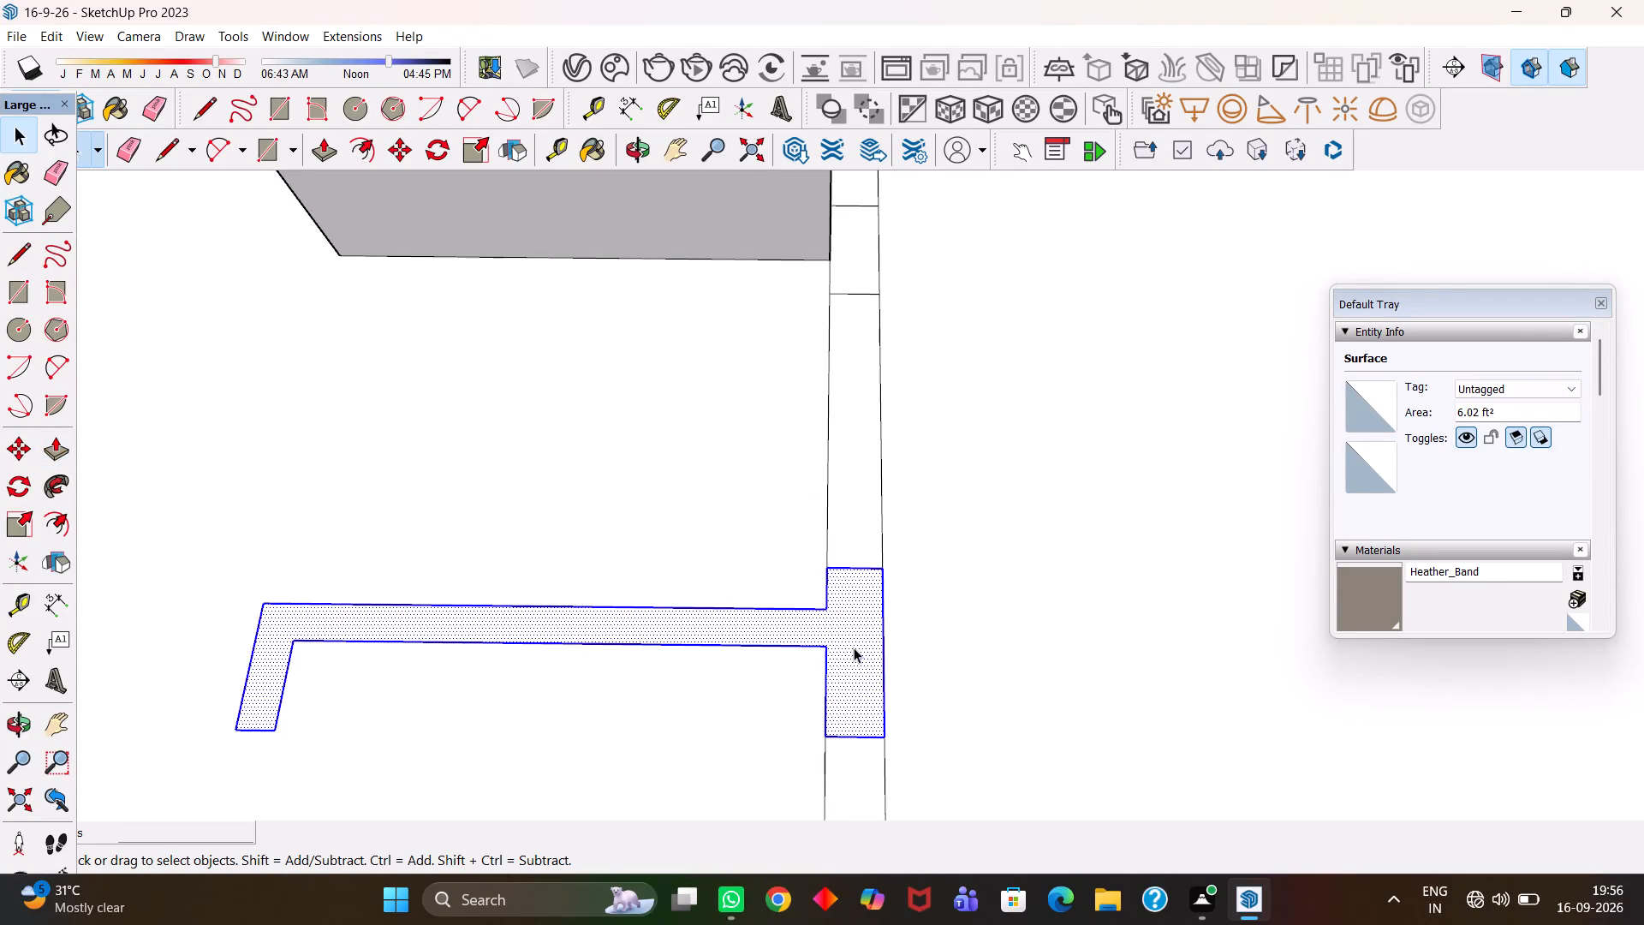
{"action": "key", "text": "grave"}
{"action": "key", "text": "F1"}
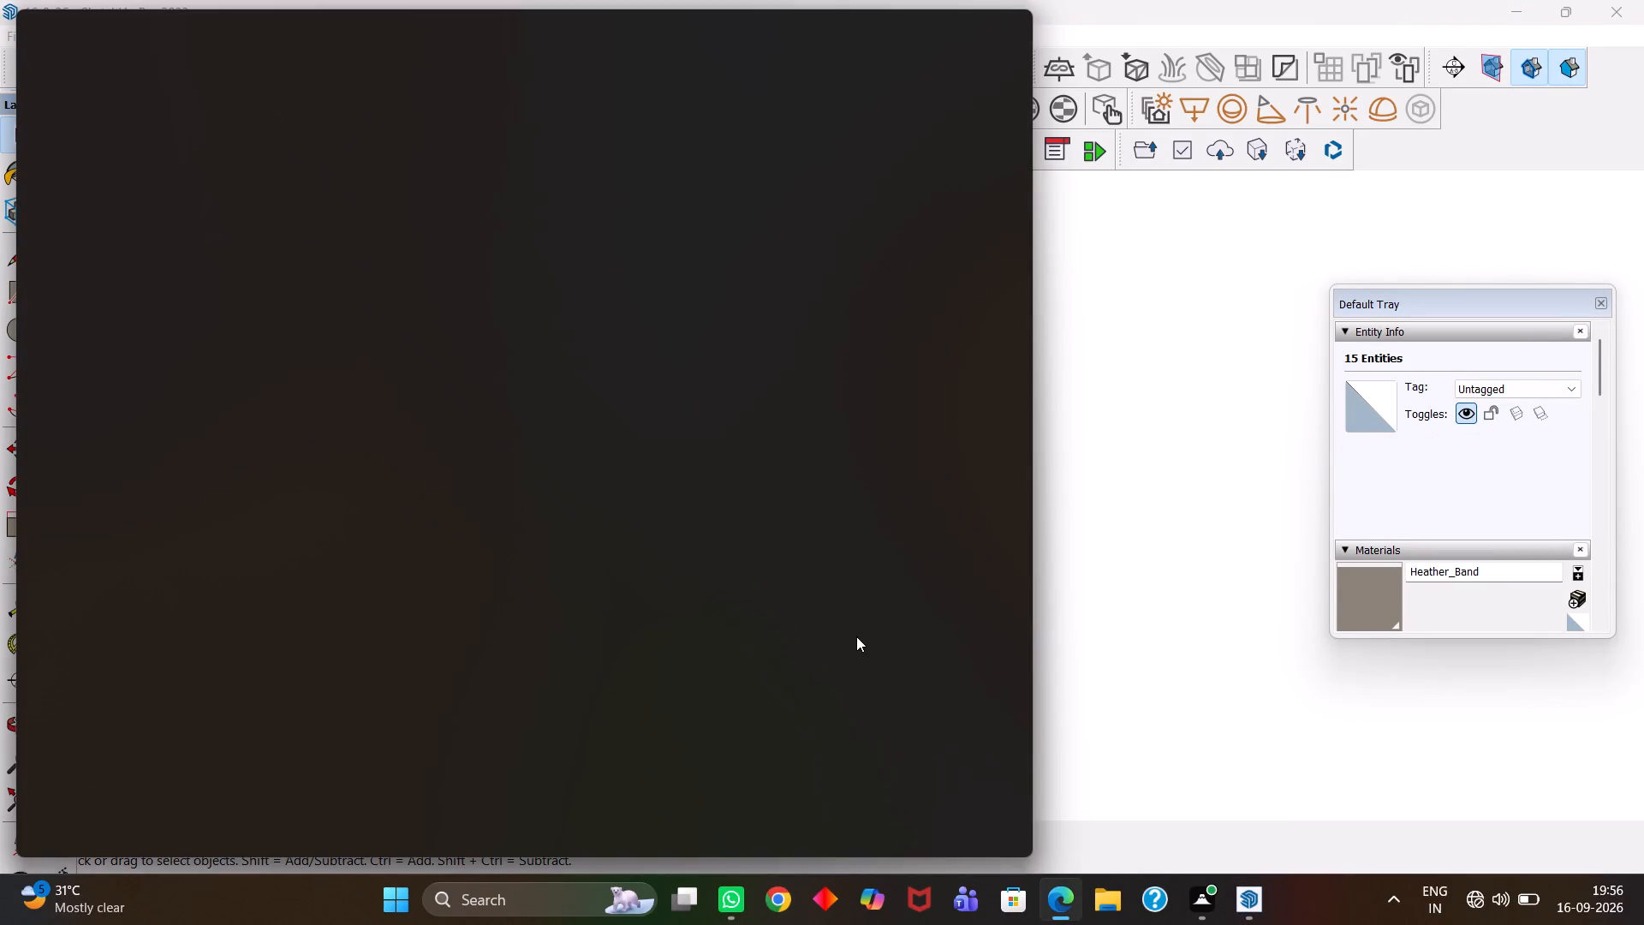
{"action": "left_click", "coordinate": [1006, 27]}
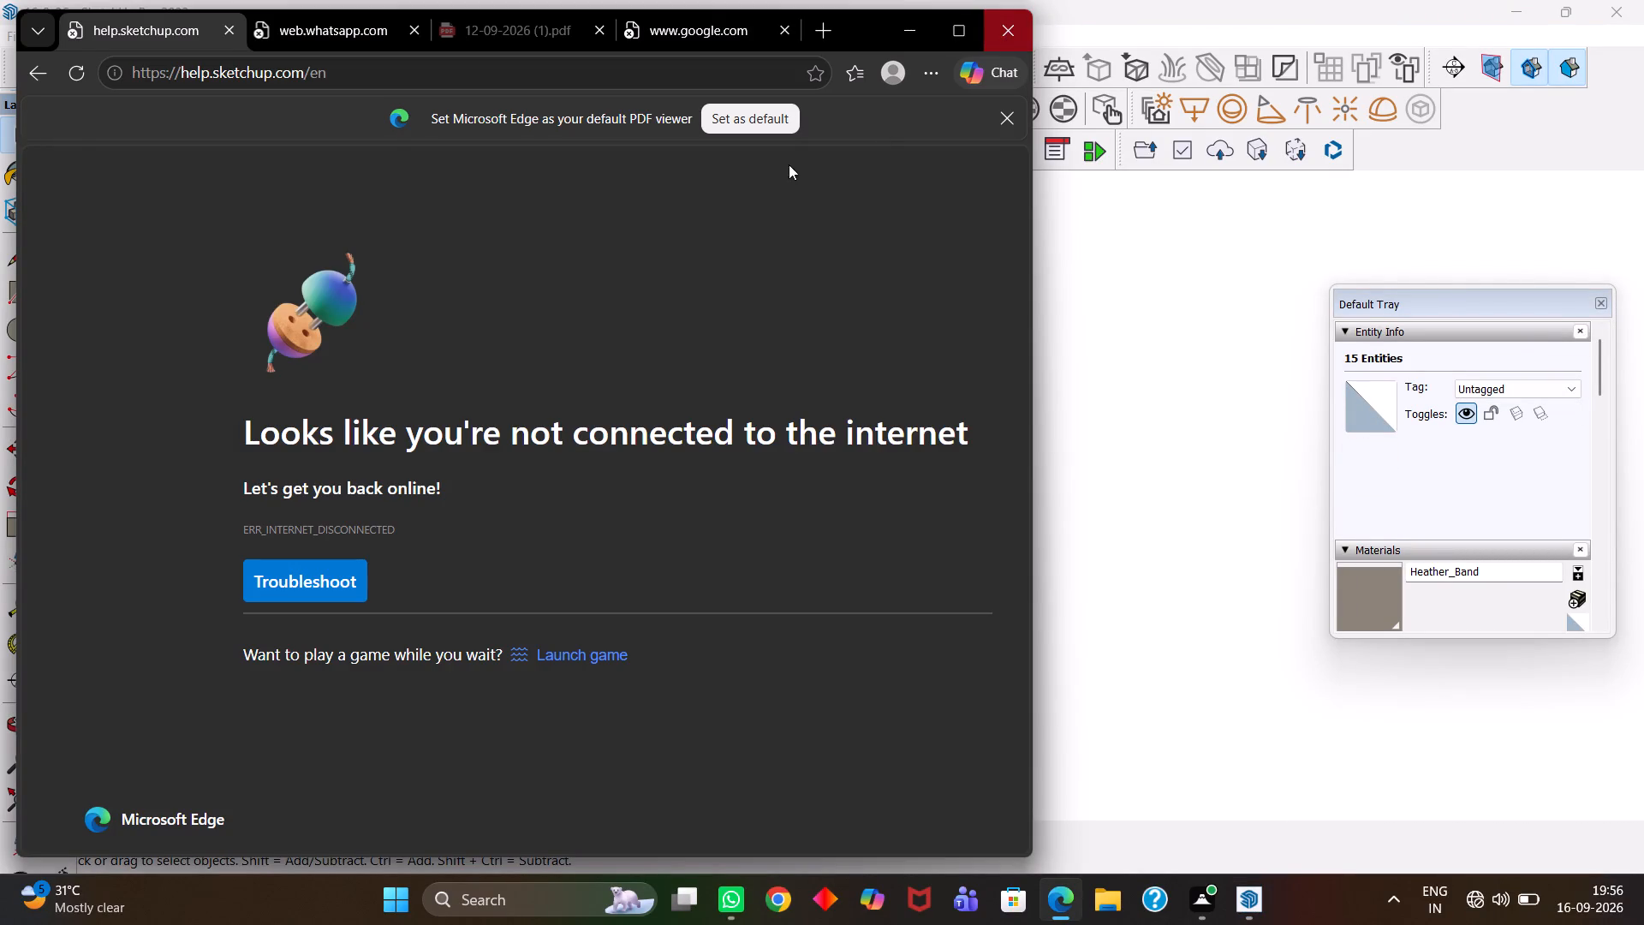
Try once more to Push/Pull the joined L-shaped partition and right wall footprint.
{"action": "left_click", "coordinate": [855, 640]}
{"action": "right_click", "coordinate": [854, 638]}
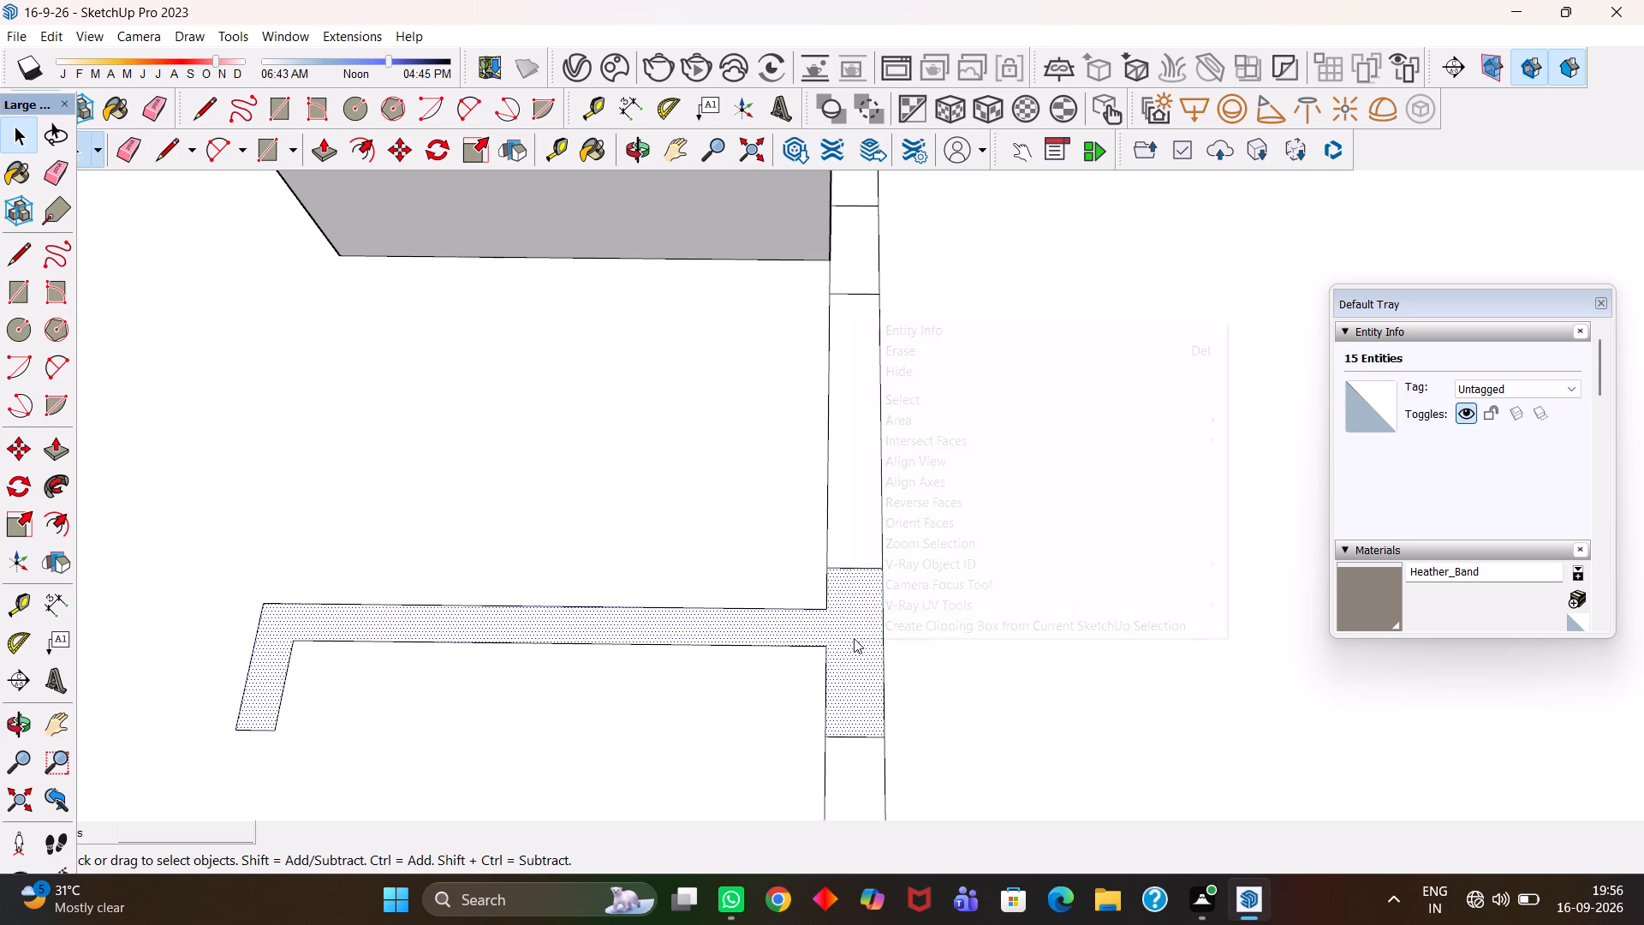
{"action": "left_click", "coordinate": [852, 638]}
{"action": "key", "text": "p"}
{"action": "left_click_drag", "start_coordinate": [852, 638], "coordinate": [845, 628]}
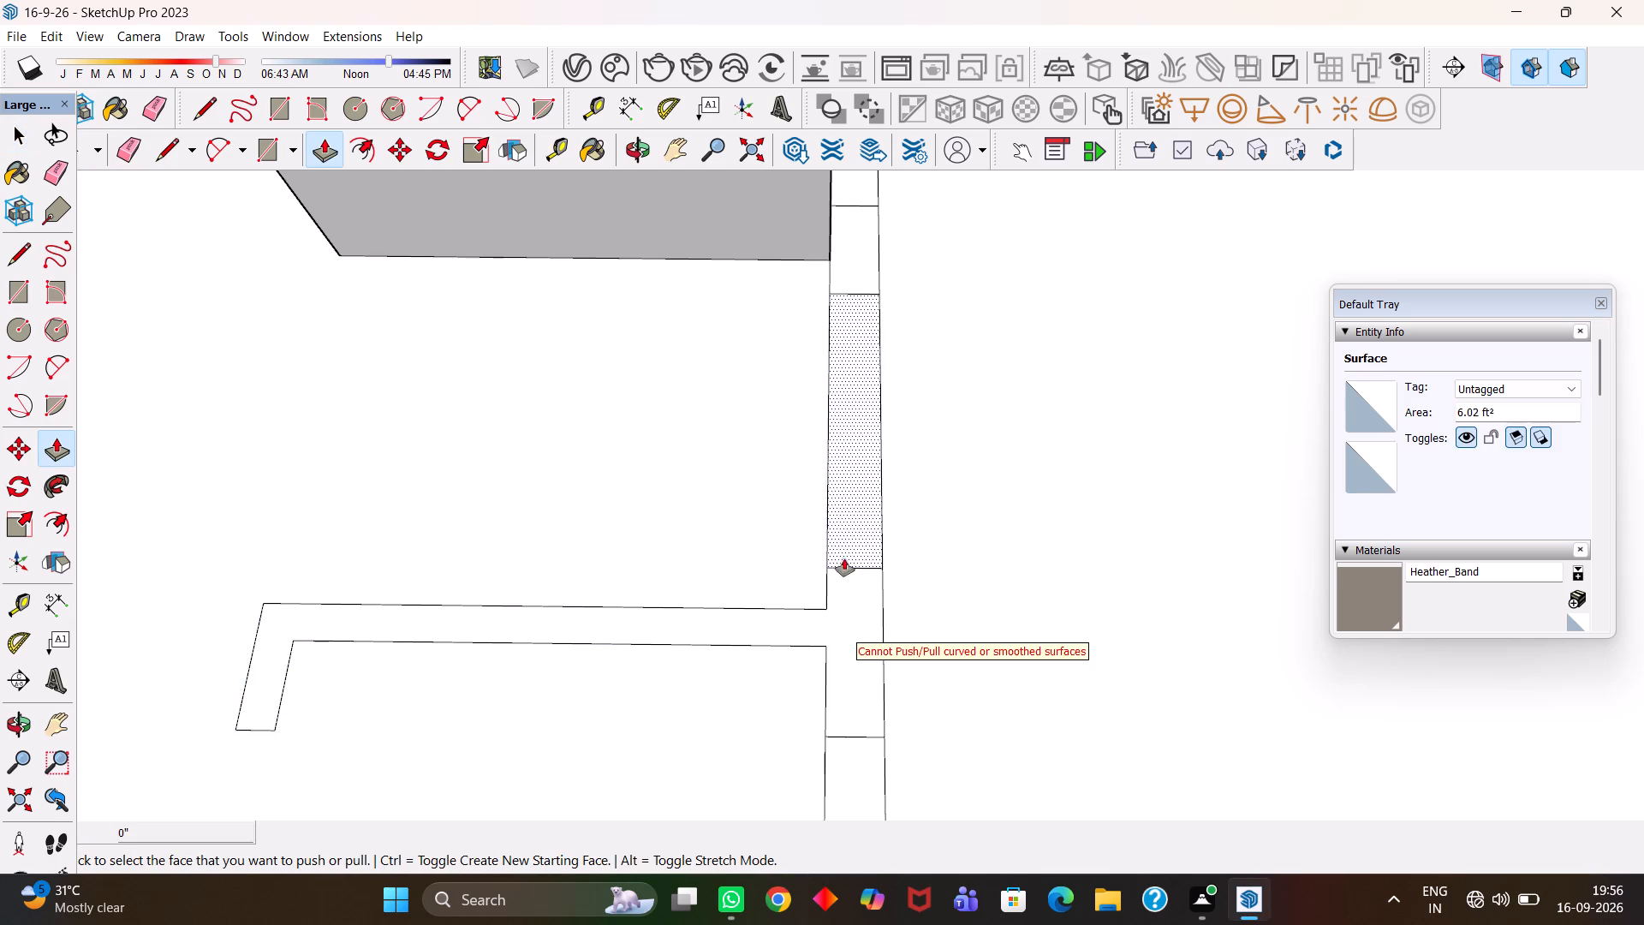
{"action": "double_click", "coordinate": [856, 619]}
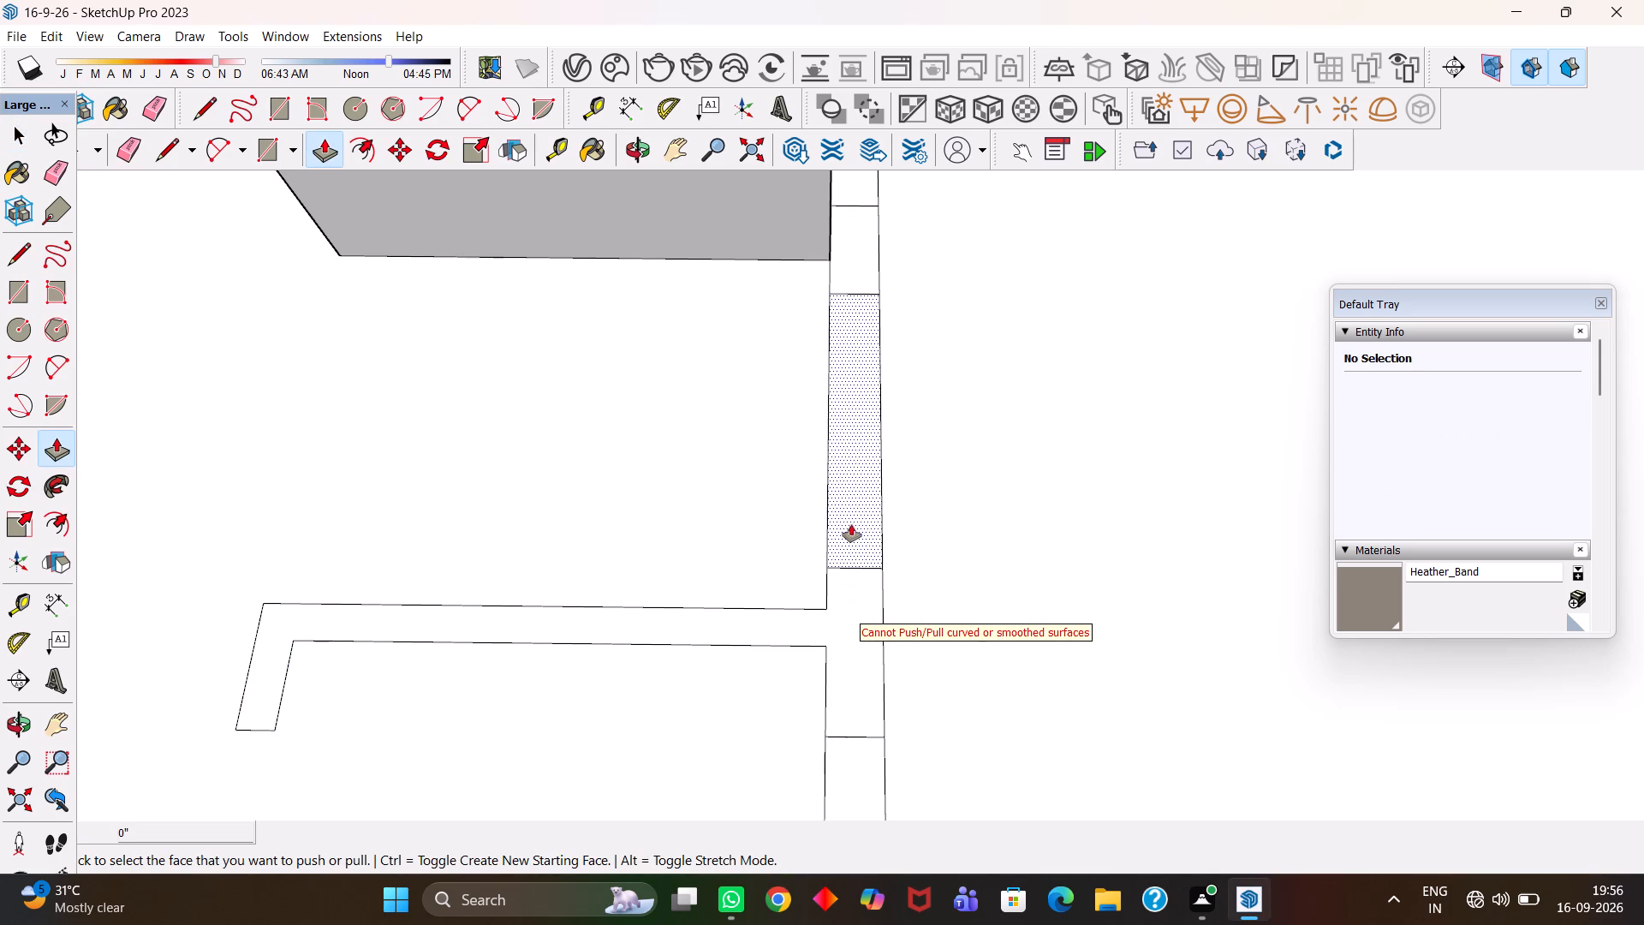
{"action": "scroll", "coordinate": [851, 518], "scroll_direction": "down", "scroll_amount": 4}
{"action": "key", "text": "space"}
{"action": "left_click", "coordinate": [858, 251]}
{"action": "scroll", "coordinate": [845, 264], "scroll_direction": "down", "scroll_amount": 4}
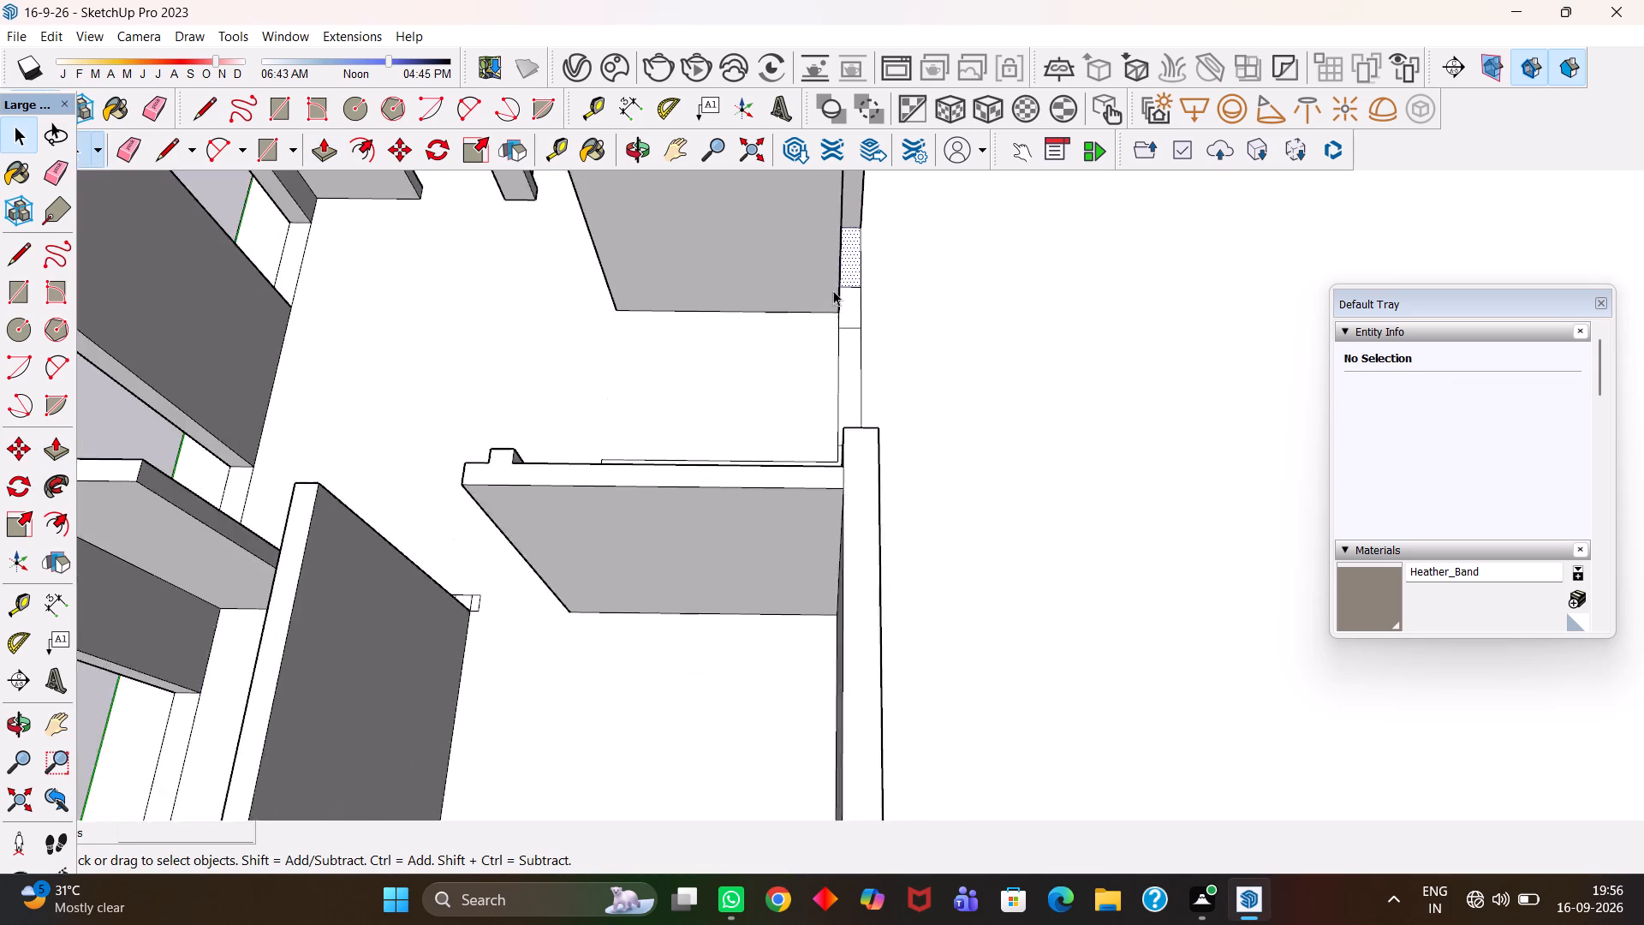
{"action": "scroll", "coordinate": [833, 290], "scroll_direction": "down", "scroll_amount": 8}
Place a Tape Measure guide 3' below the top edge of the wall stub beside the bottom-left room's door opening.
{"action": "key", "text": "h"}
{"action": "scroll", "coordinate": [827, 549], "scroll_direction": "up", "scroll_amount": 5}
{"action": "left_click_drag", "start_coordinate": [686, 601], "coordinate": [864, 420]}
{"action": "scroll", "coordinate": [750, 541], "scroll_direction": "down", "scroll_amount": 2}
{"action": "left_click_drag", "start_coordinate": [578, 532], "coordinate": [667, 549]}
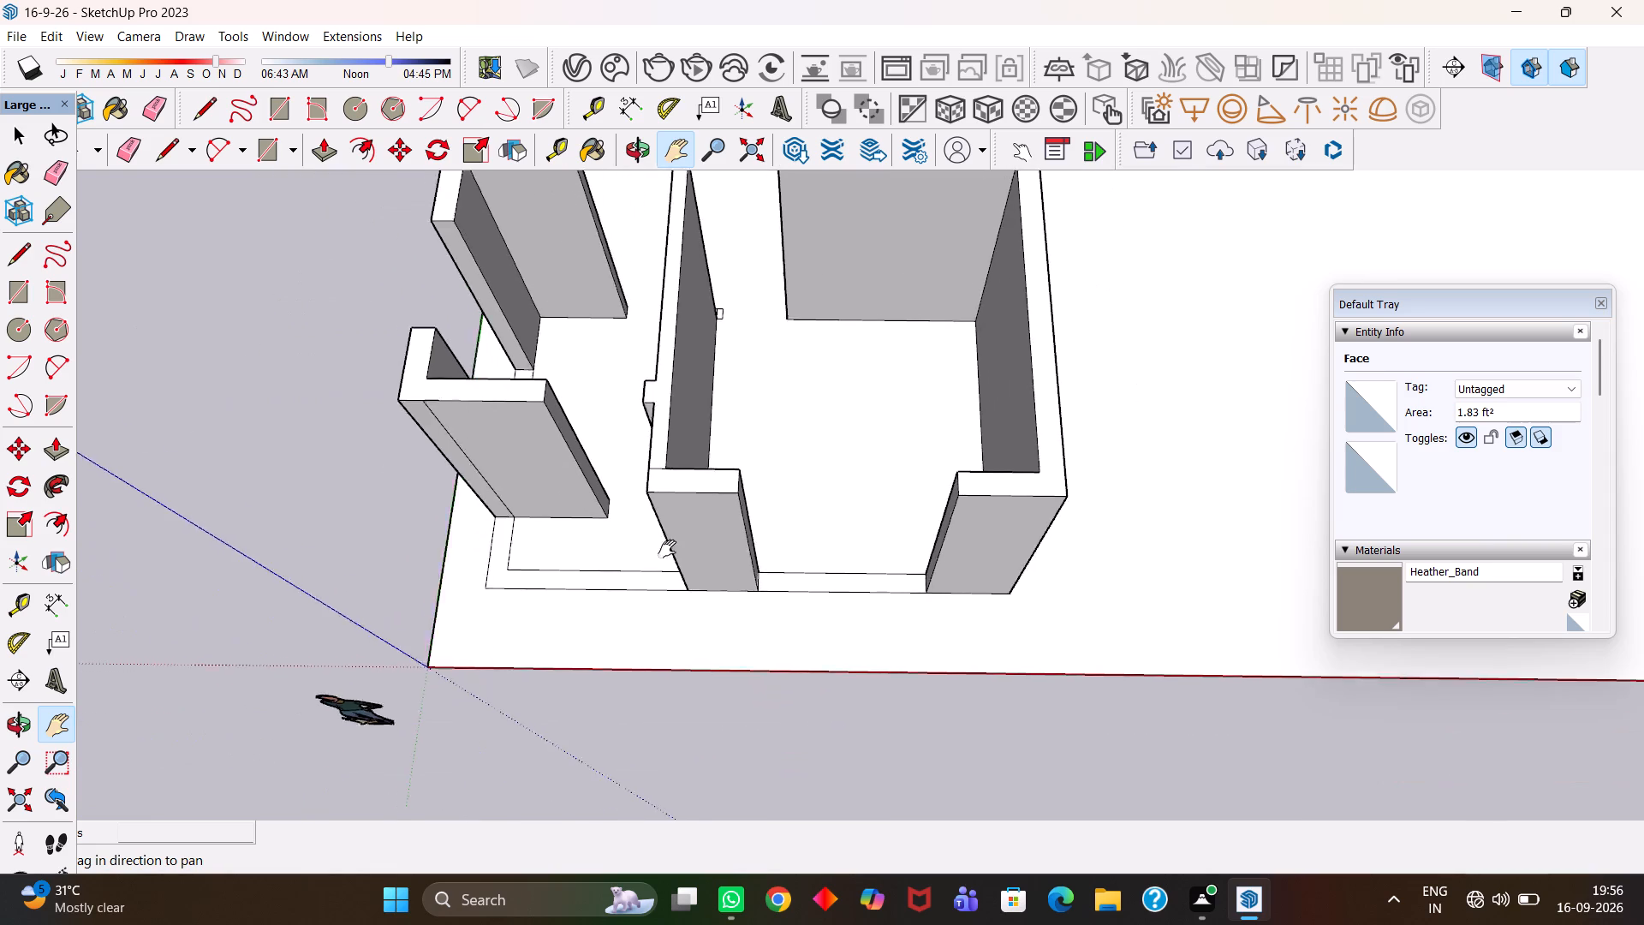
{"action": "left_click_drag", "start_coordinate": [667, 549], "coordinate": [841, 558]}
{"action": "scroll", "coordinate": [1043, 529], "scroll_direction": "up", "scroll_amount": 3}
{"action": "left_click_drag", "start_coordinate": [992, 532], "coordinate": [810, 550]}
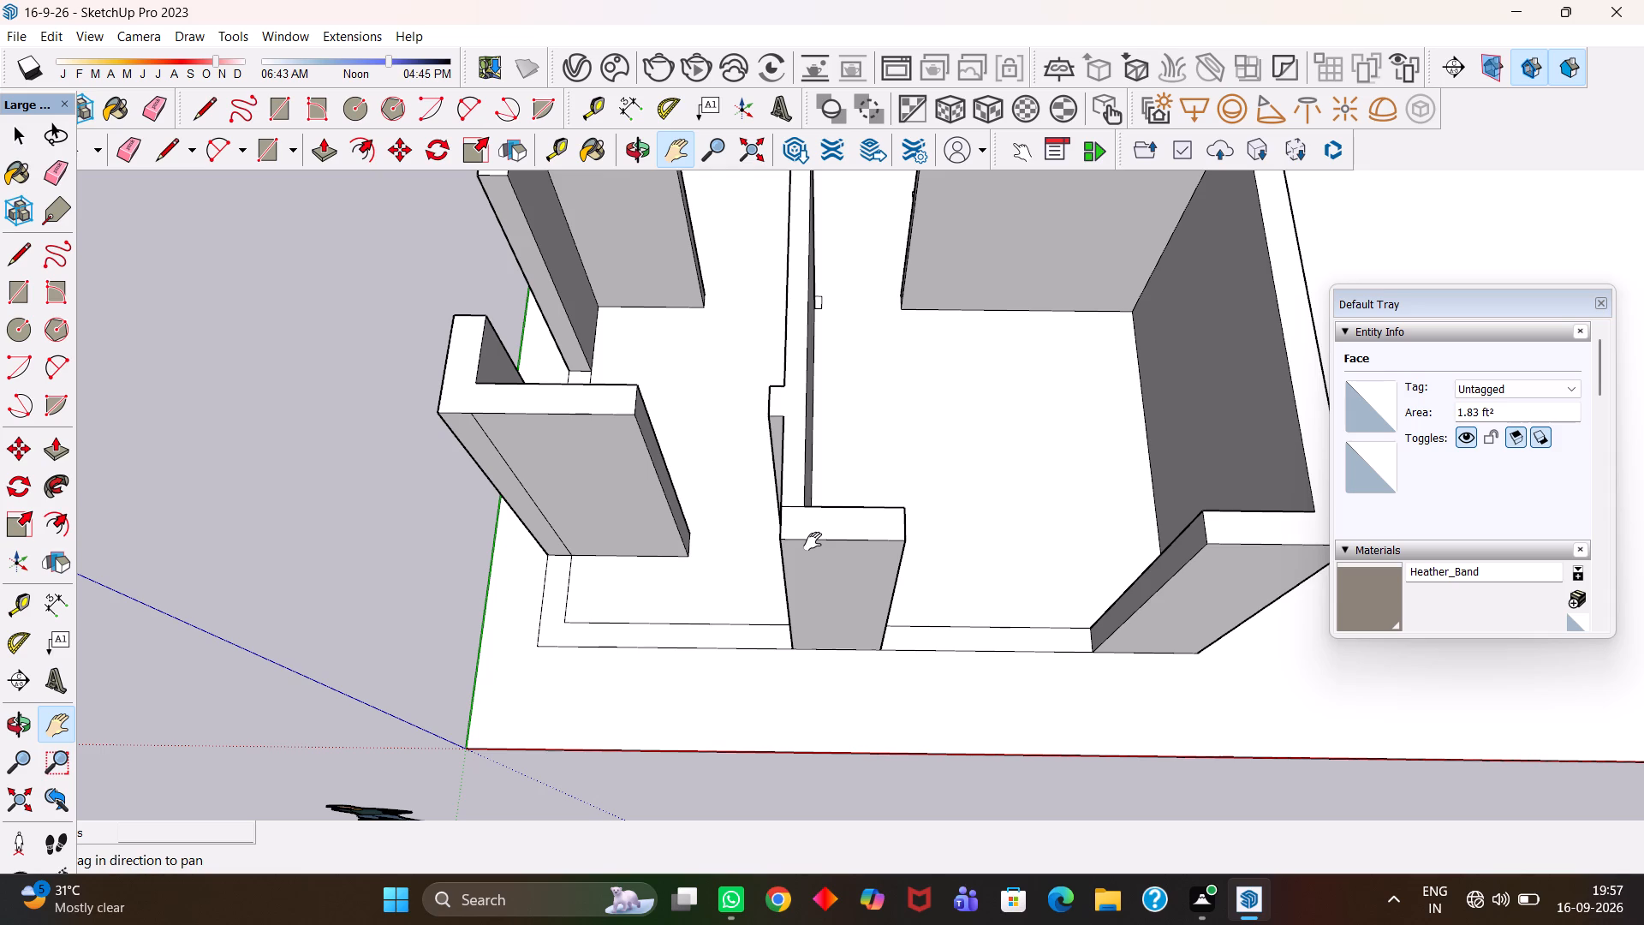
{"action": "key", "text": "h"}
{"action": "left_click_drag", "start_coordinate": [616, 540], "coordinate": [805, 552]}
{"action": "scroll", "coordinate": [958, 443], "scroll_direction": "up", "scroll_amount": 4}
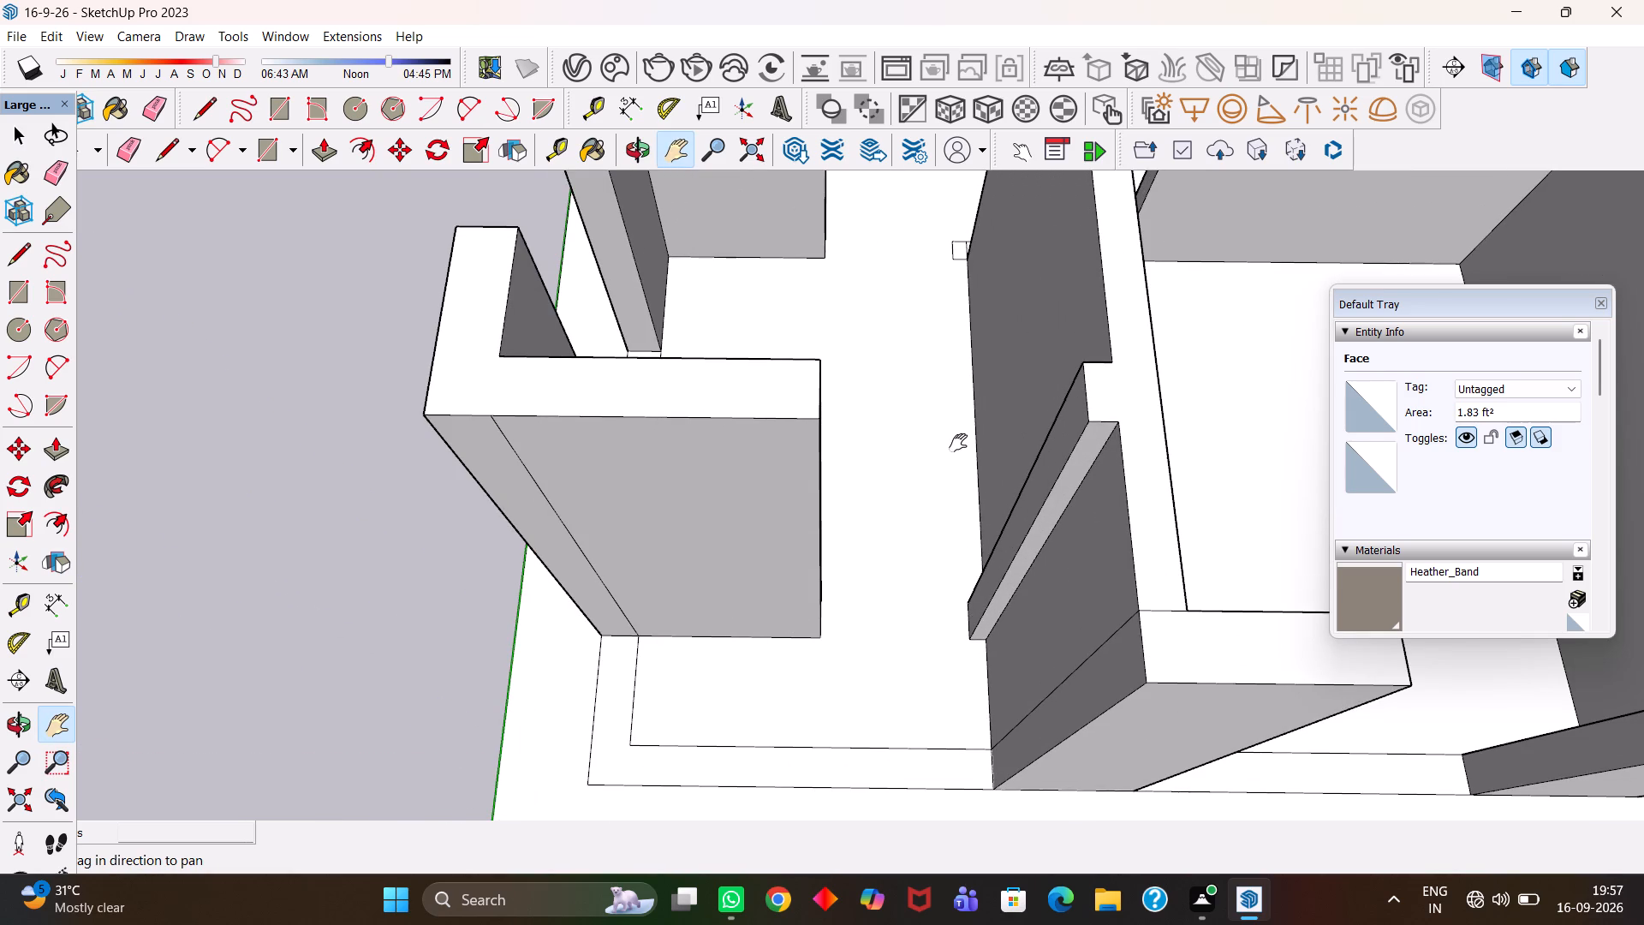
{"action": "scroll", "coordinate": [1046, 413], "scroll_direction": "up", "scroll_amount": 3}
{"action": "scroll", "coordinate": [1010, 442], "scroll_direction": "down", "scroll_amount": 5}
{"action": "scroll", "coordinate": [917, 573], "scroll_direction": "up", "scroll_amount": 1}
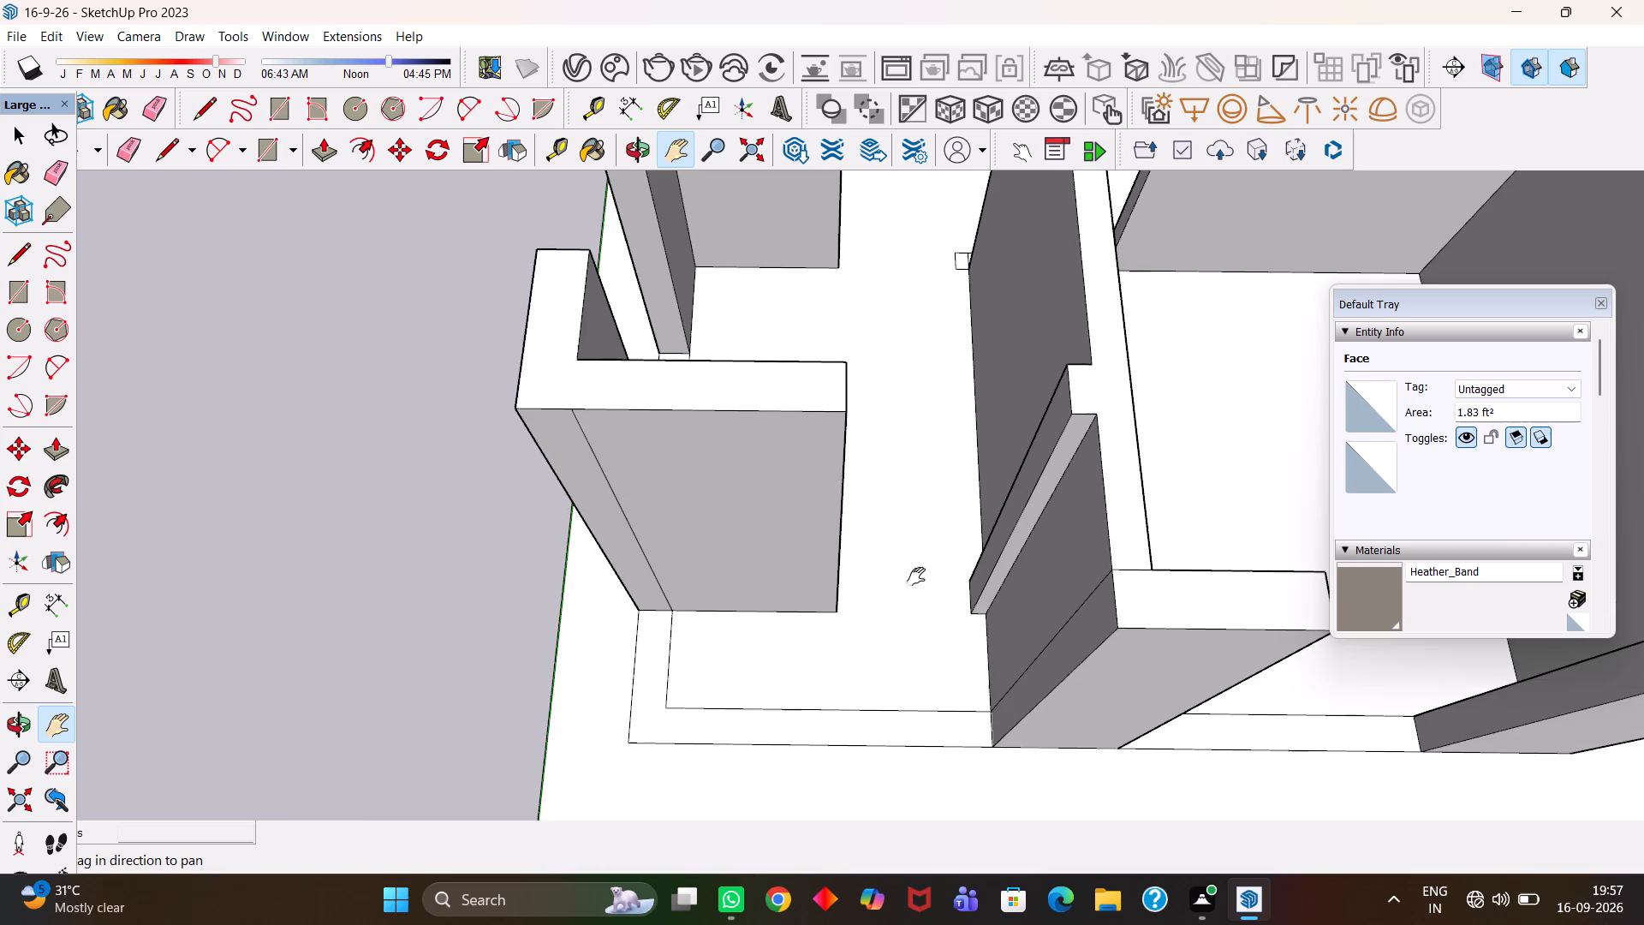
{"action": "scroll", "coordinate": [1049, 516], "scroll_direction": "up", "scroll_amount": 2}
{"action": "scroll", "coordinate": [989, 564], "scroll_direction": "down", "scroll_amount": 6}
{"action": "scroll", "coordinate": [950, 612], "scroll_direction": "up", "scroll_amount": 5}
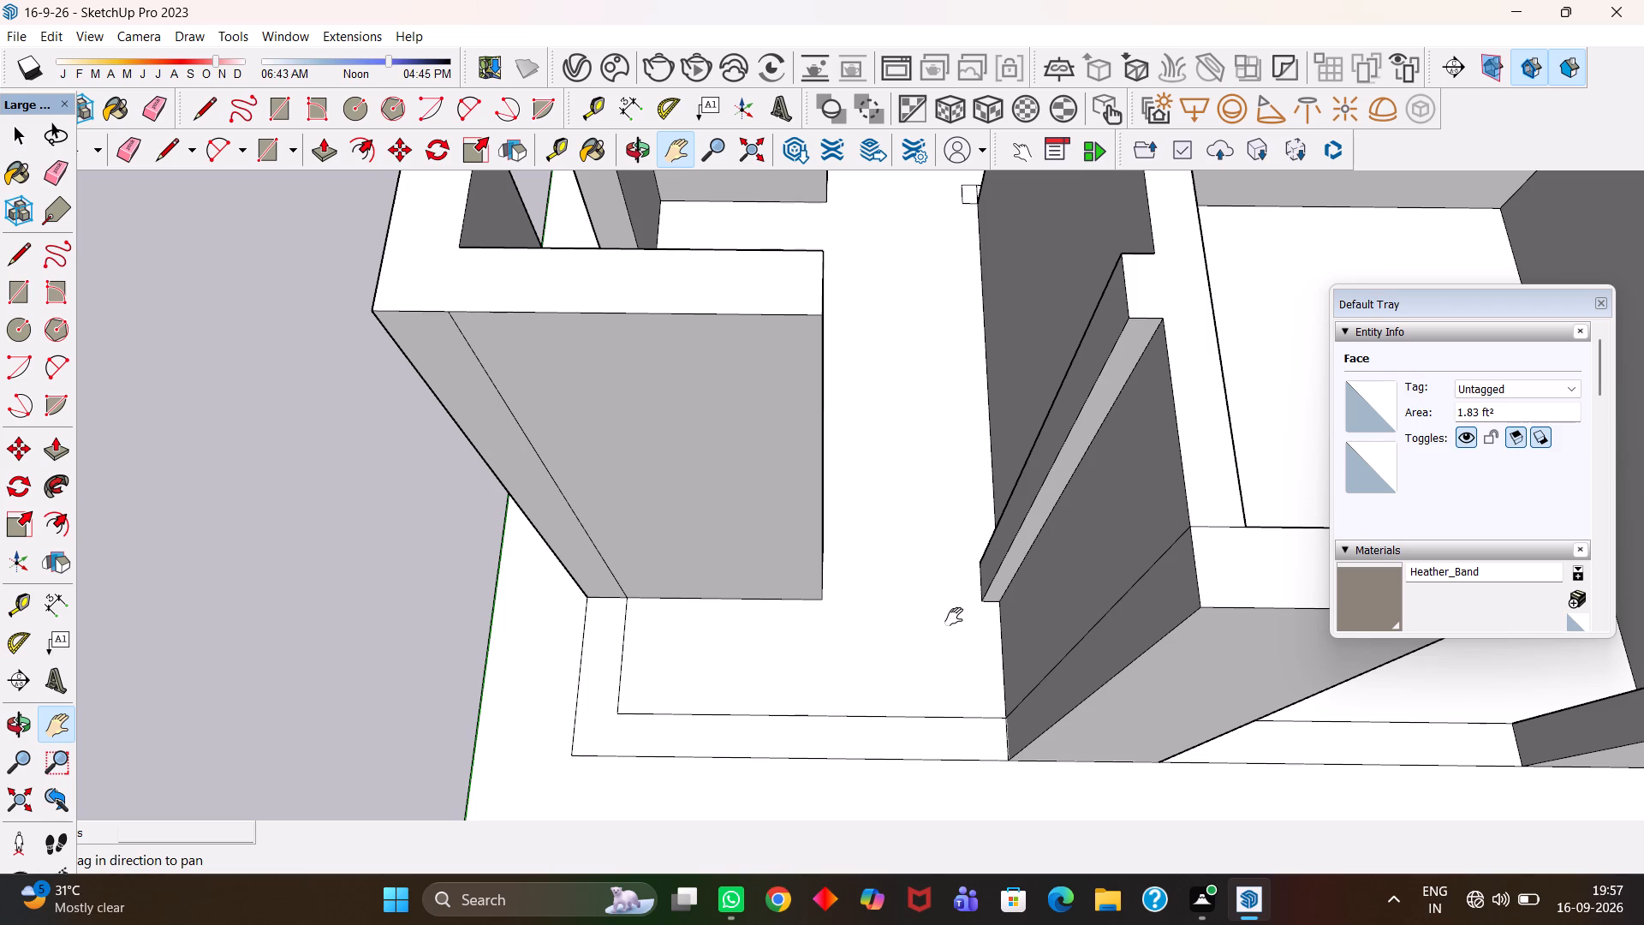
{"action": "scroll", "coordinate": [954, 617], "scroll_direction": "up", "scroll_amount": 8}
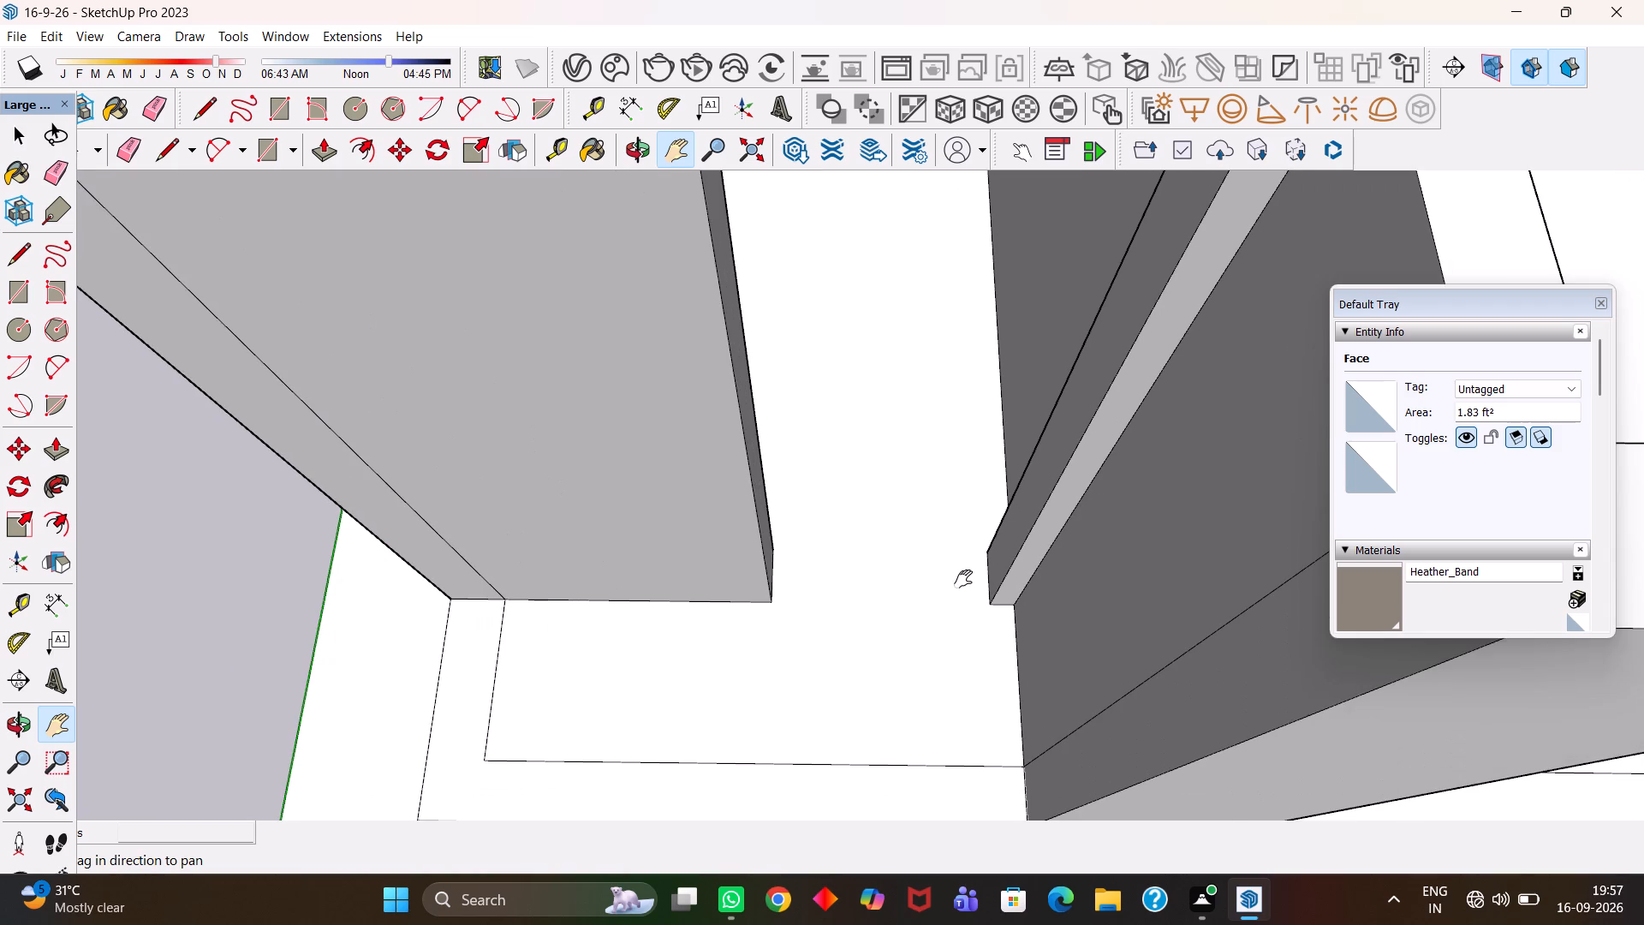
{"action": "scroll", "coordinate": [963, 579], "scroll_direction": "up", "scroll_amount": 1}
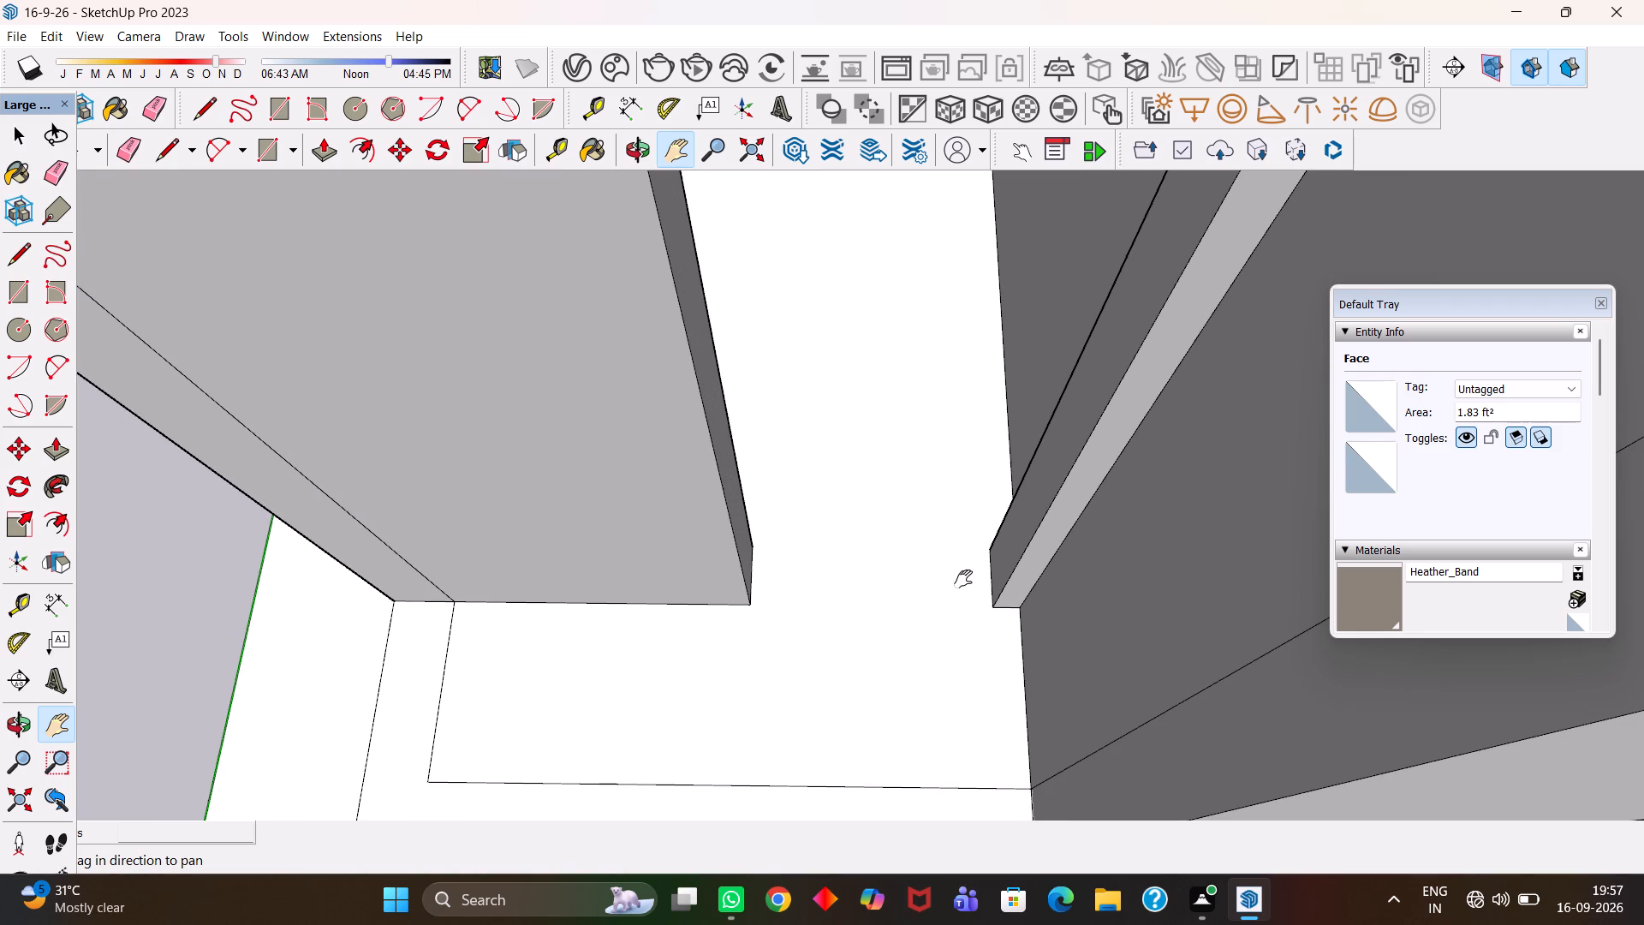
{"action": "scroll", "coordinate": [963, 579], "scroll_direction": "down", "scroll_amount": 4}
{"action": "key", "text": "t"}
{"action": "scroll", "coordinate": [1102, 409], "scroll_direction": "up", "scroll_amount": 1}
{"action": "double_click", "coordinate": [1144, 236]}
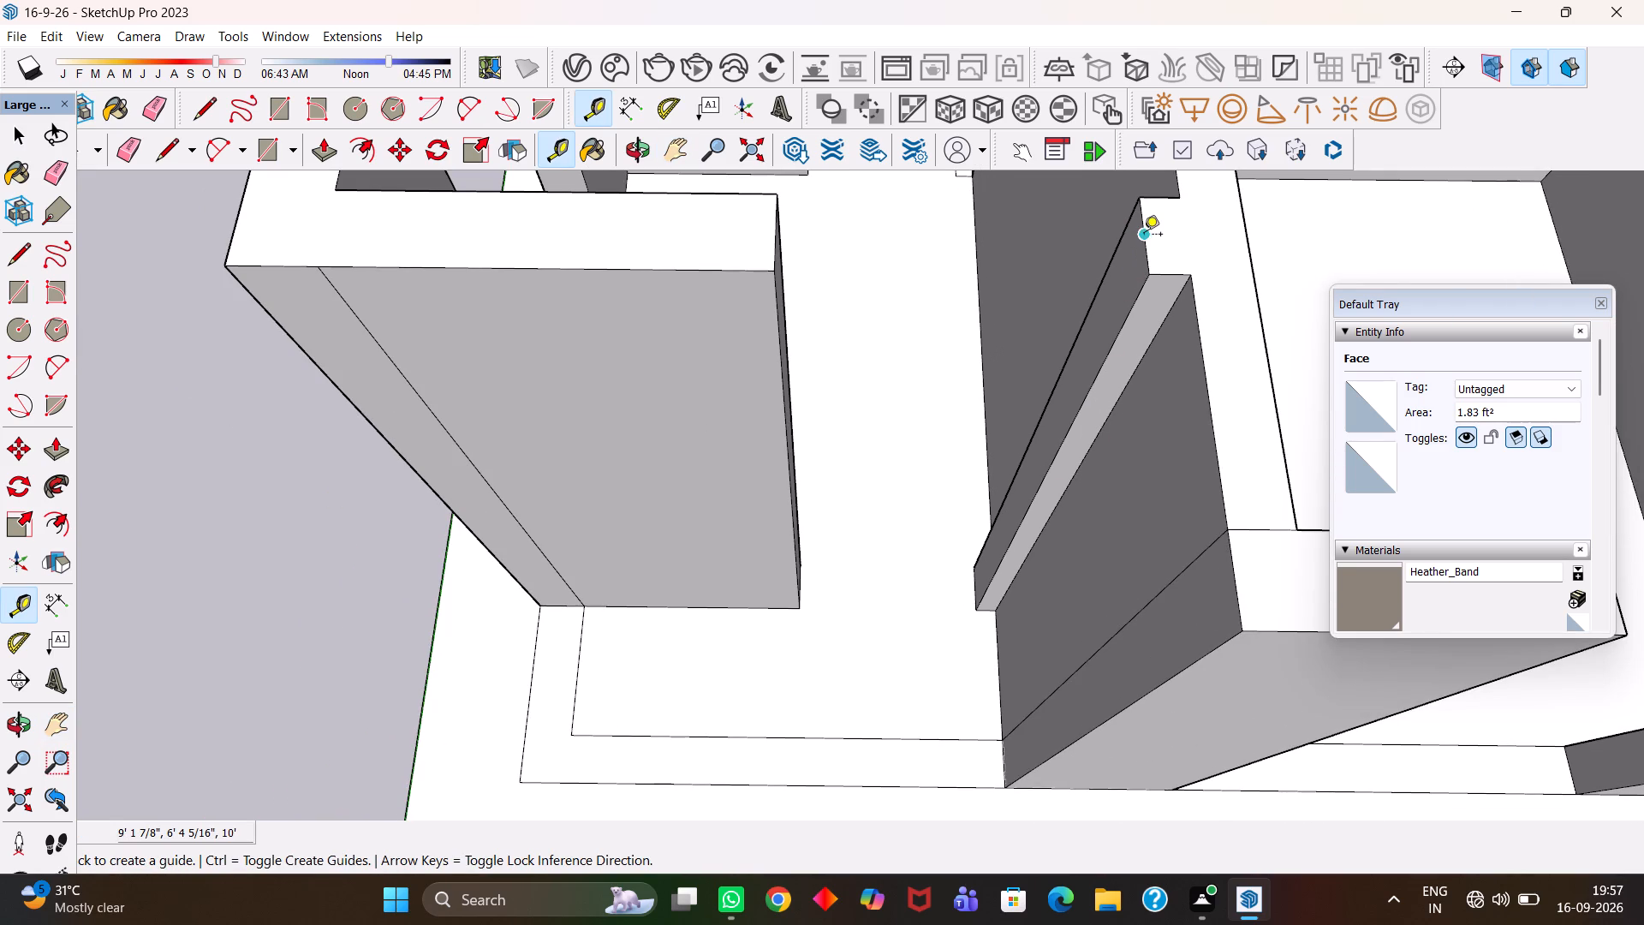
{"action": "left_click", "coordinate": [1144, 240]}
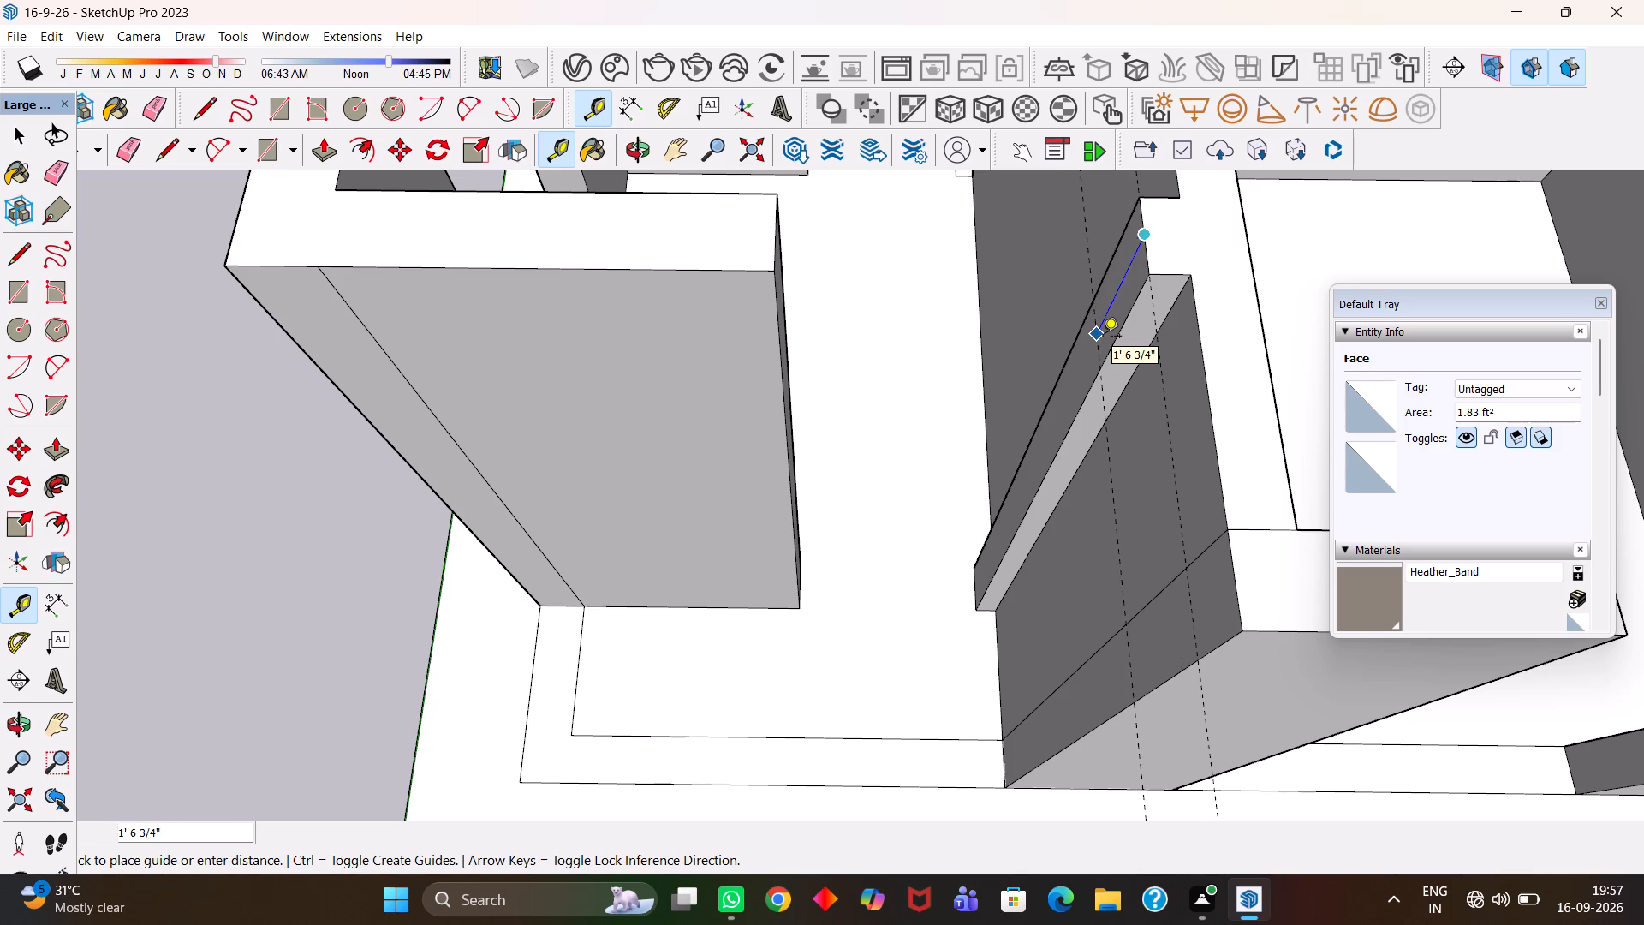
{"action": "type", "text": "3'"}
{"action": "key", "text": "Return"}
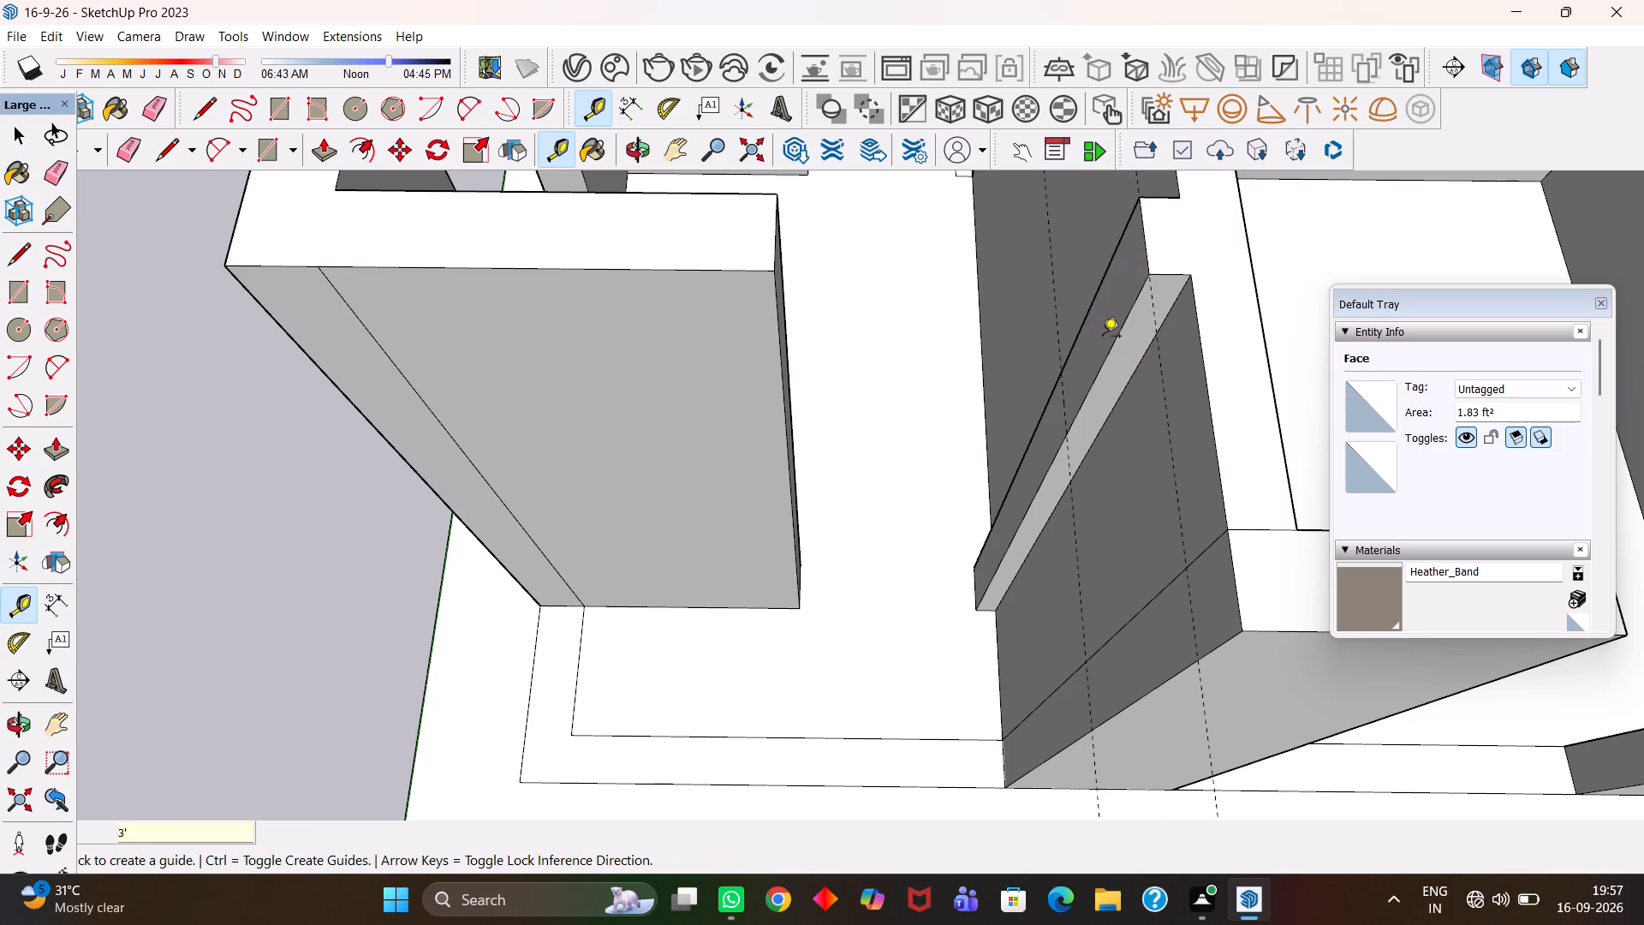
Draw a 9" line along the 3' guide across the wall stub's end face.
{"action": "key", "text": "l"}
{"action": "left_click", "coordinate": [1066, 441]}
{"action": "double_click", "coordinate": [1059, 364]}
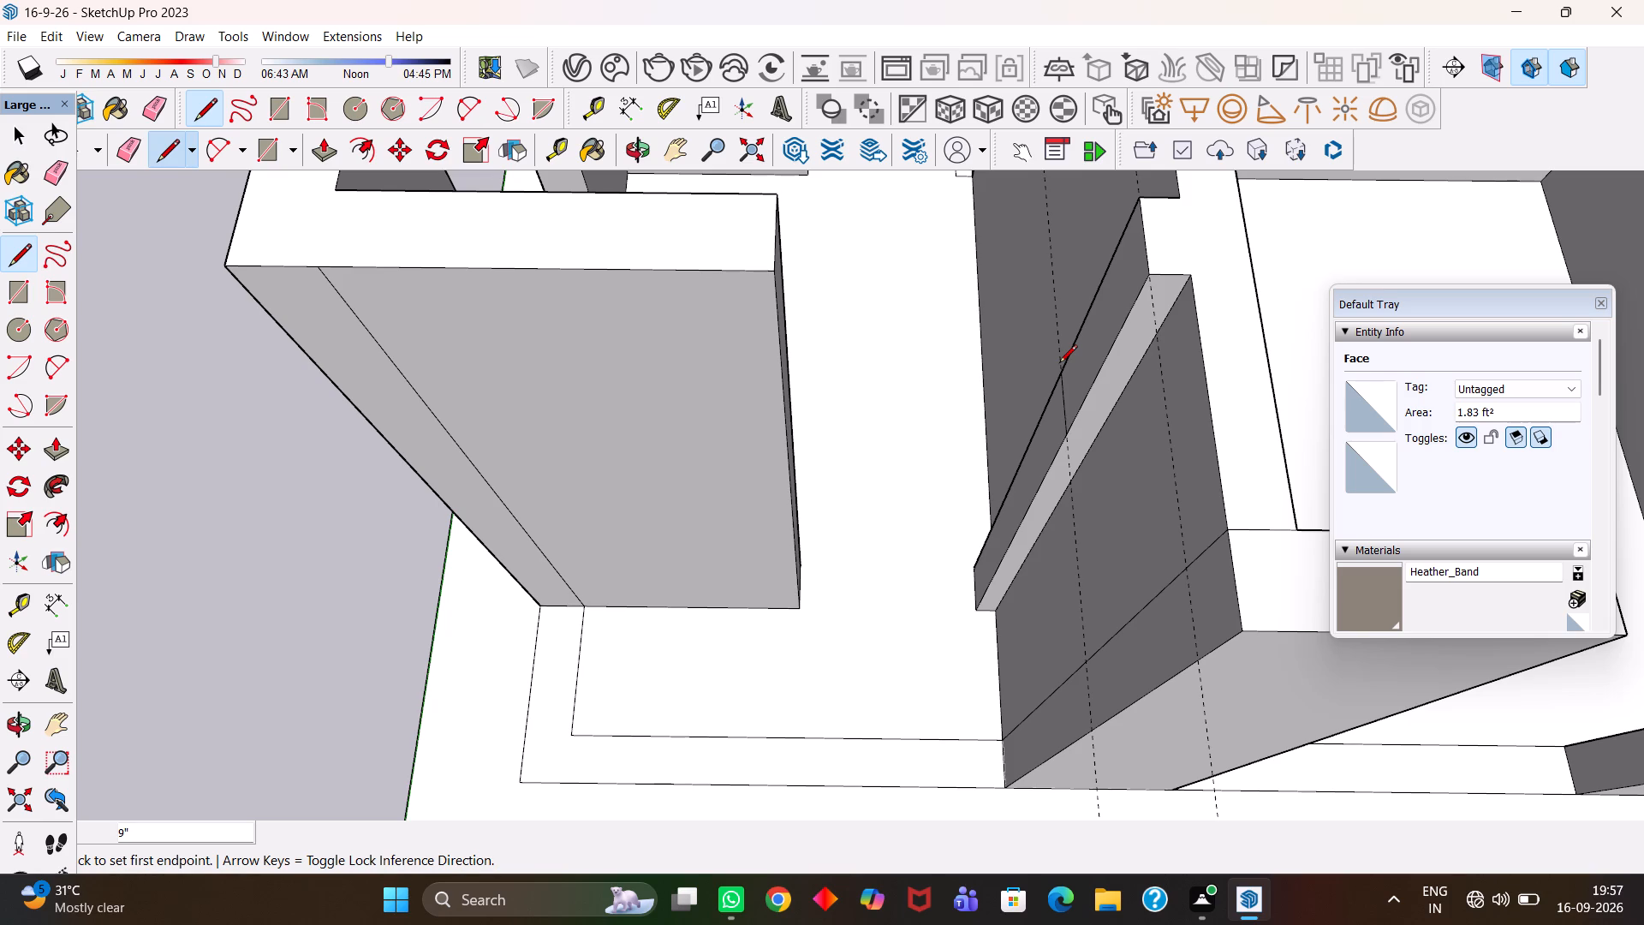
Push/Pull the 3' high upper part of the stub's end face across the door opening to the opposite wall piece.
{"action": "key", "text": "space"}
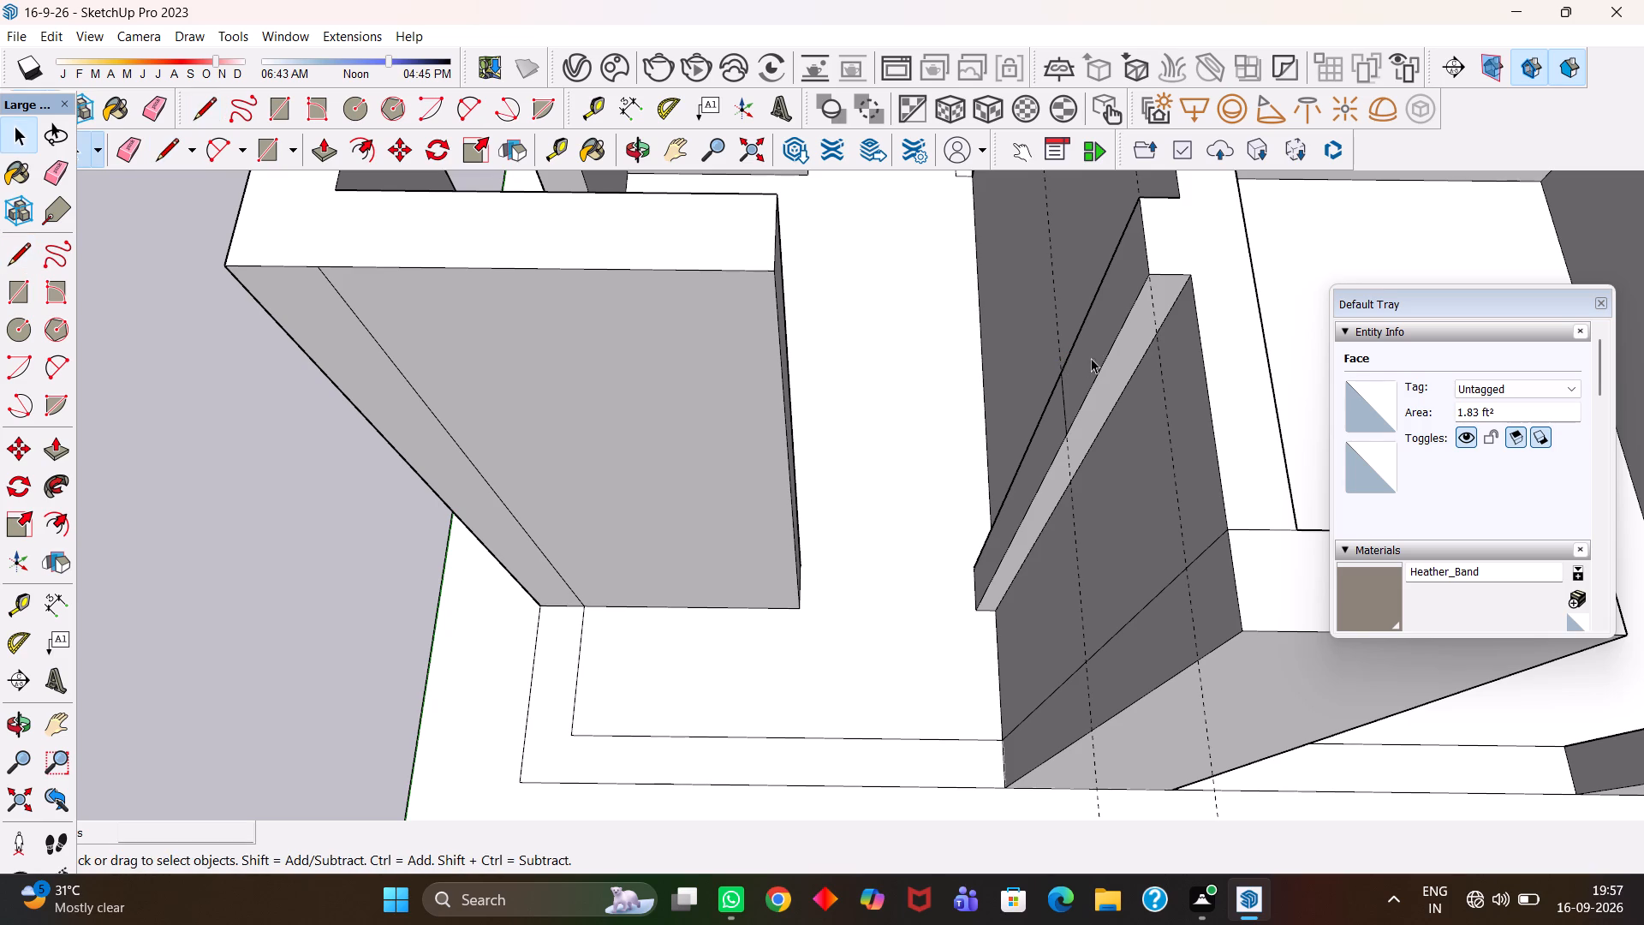
{"action": "left_click", "coordinate": [1103, 355]}
{"action": "key", "text": "p"}
{"action": "left_click", "coordinate": [1103, 355]}
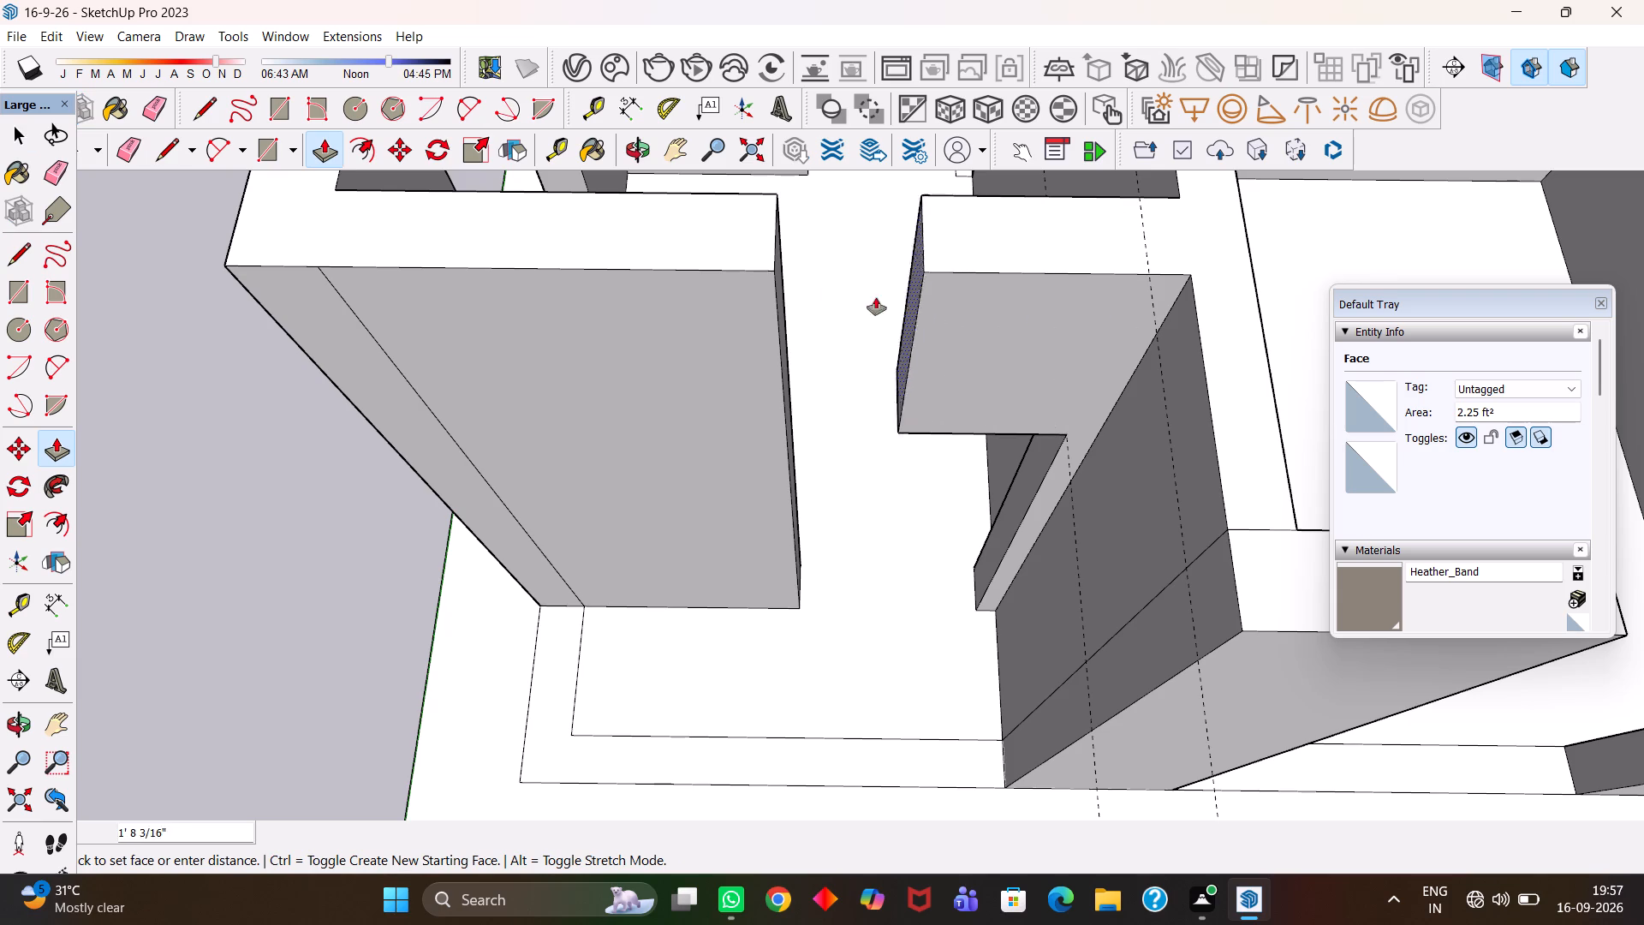
{"action": "left_click", "coordinate": [771, 270]}
Erase the seam edges on the front and top faces where the door lintel meets the wall piece.
{"action": "key", "text": "e"}
{"action": "left_click_drag", "start_coordinate": [781, 300], "coordinate": [753, 303]}
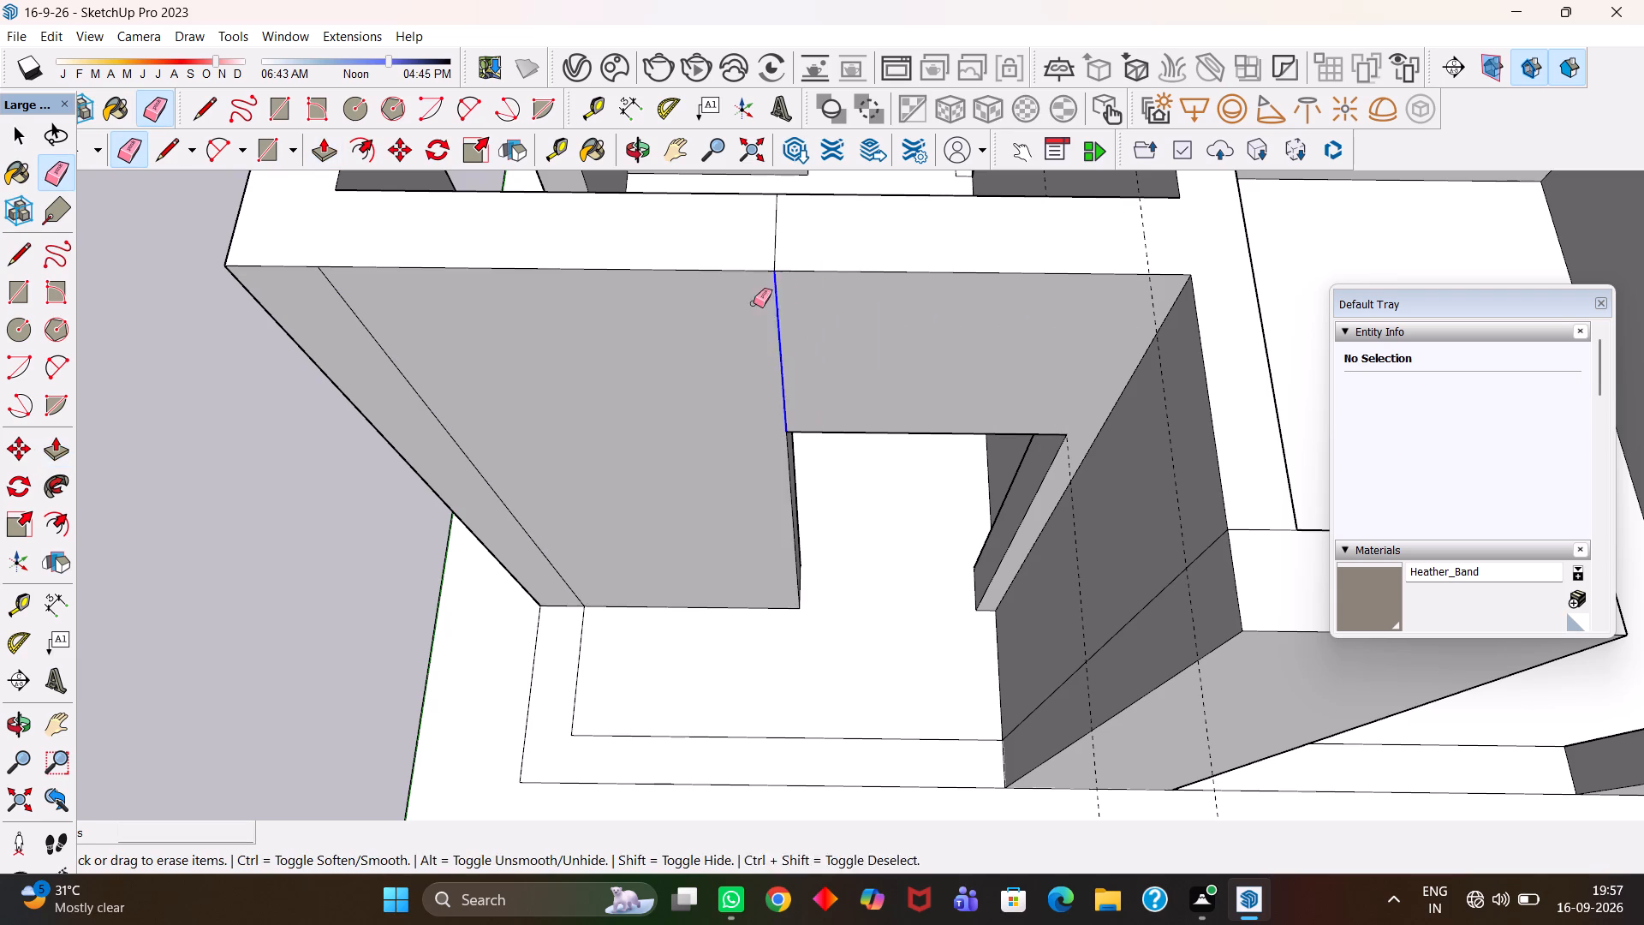
{"action": "left_click_drag", "start_coordinate": [753, 303], "coordinate": [748, 300]}
{"action": "left_click_drag", "start_coordinate": [792, 249], "coordinate": [765, 243]}
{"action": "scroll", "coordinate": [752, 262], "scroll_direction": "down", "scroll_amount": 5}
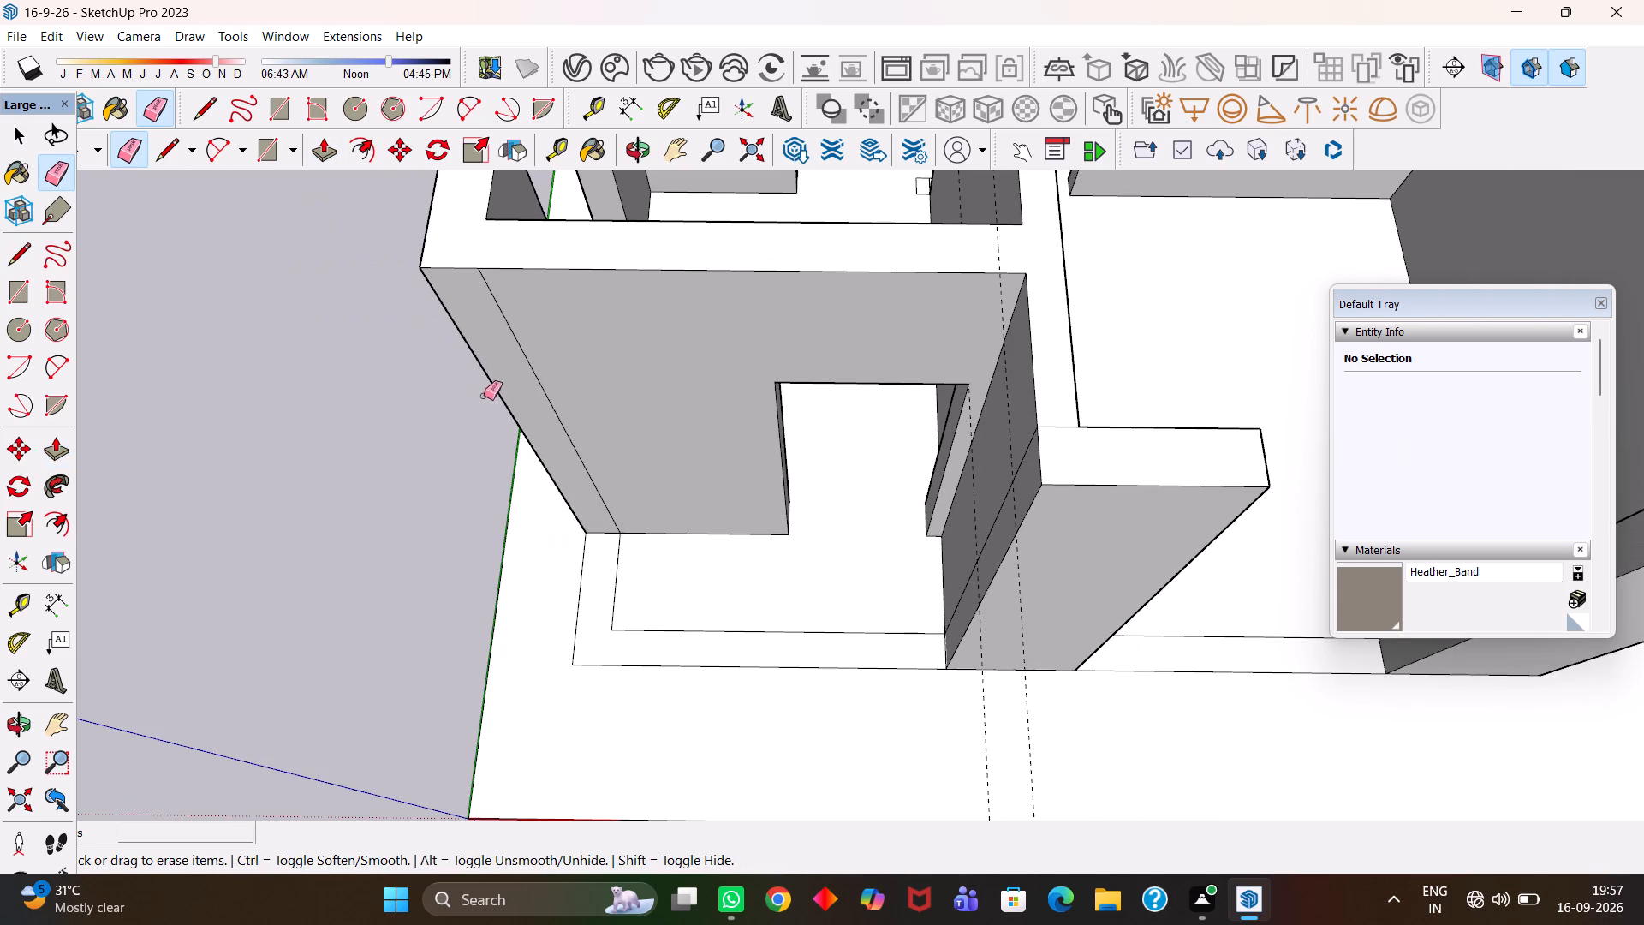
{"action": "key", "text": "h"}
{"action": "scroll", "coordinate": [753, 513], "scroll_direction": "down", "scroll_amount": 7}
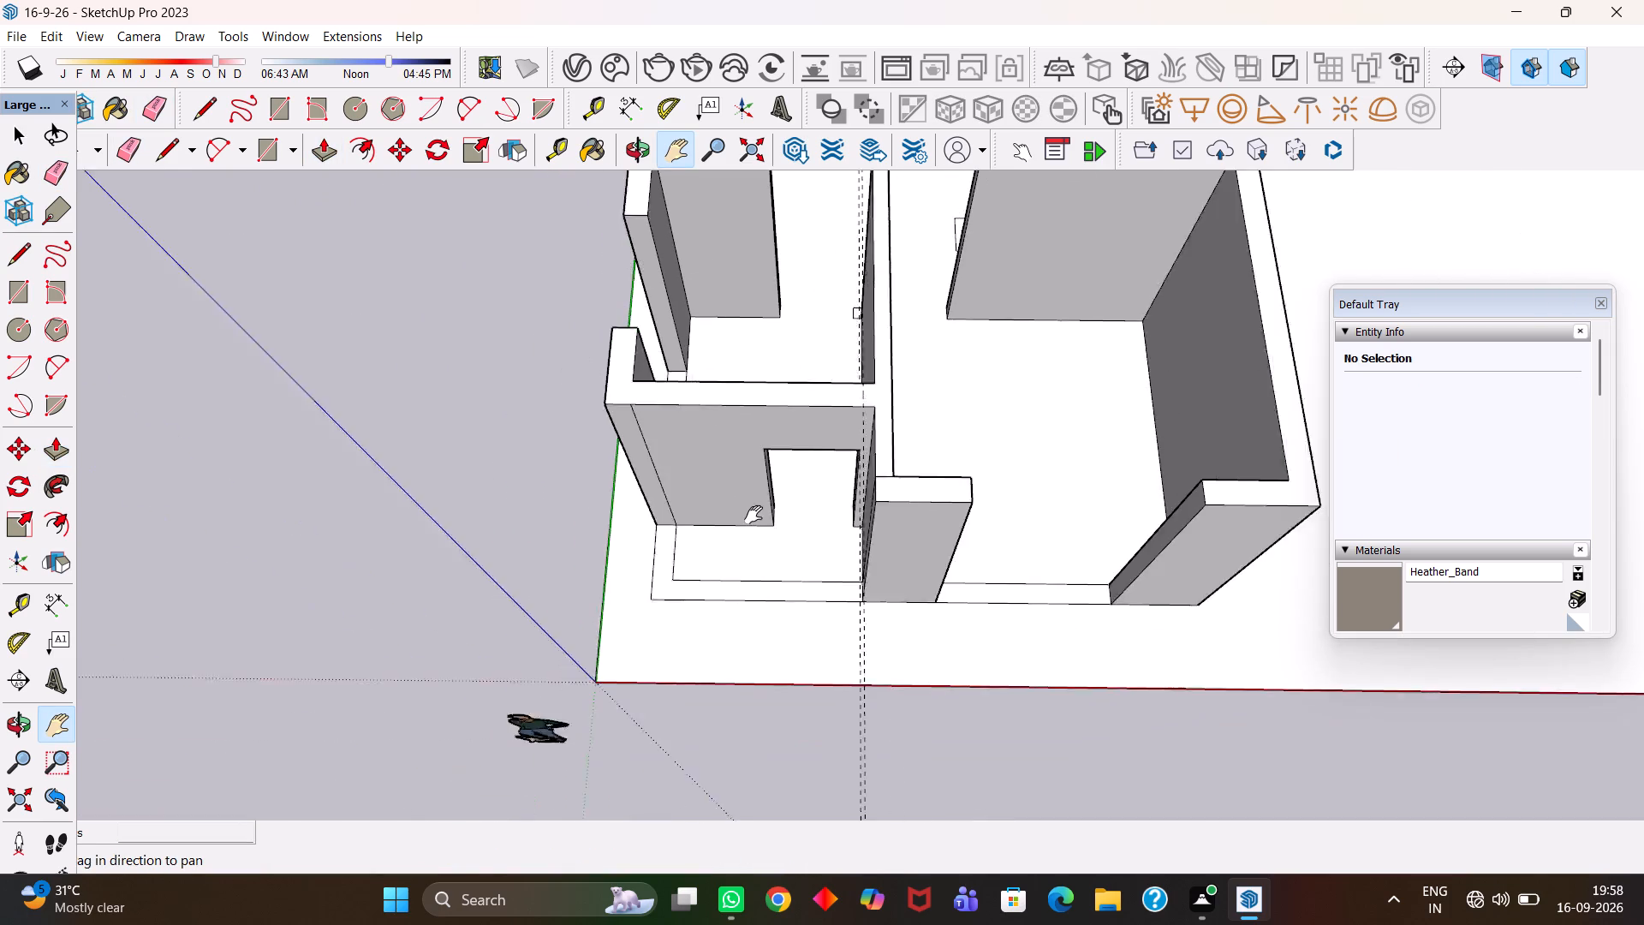
Erase the two parallel construction guides running beside the bottom-left room's door opening.
{"action": "left_click_drag", "start_coordinate": [773, 498], "coordinate": [807, 543]}
{"action": "key", "text": "space"}
{"action": "left_click_drag", "start_coordinate": [596, 421], "coordinate": [604, 431]}
{"action": "scroll", "coordinate": [922, 619], "scroll_direction": "up", "scroll_amount": 3}
{"action": "scroll", "coordinate": [814, 637], "scroll_direction": "up", "scroll_amount": 1}
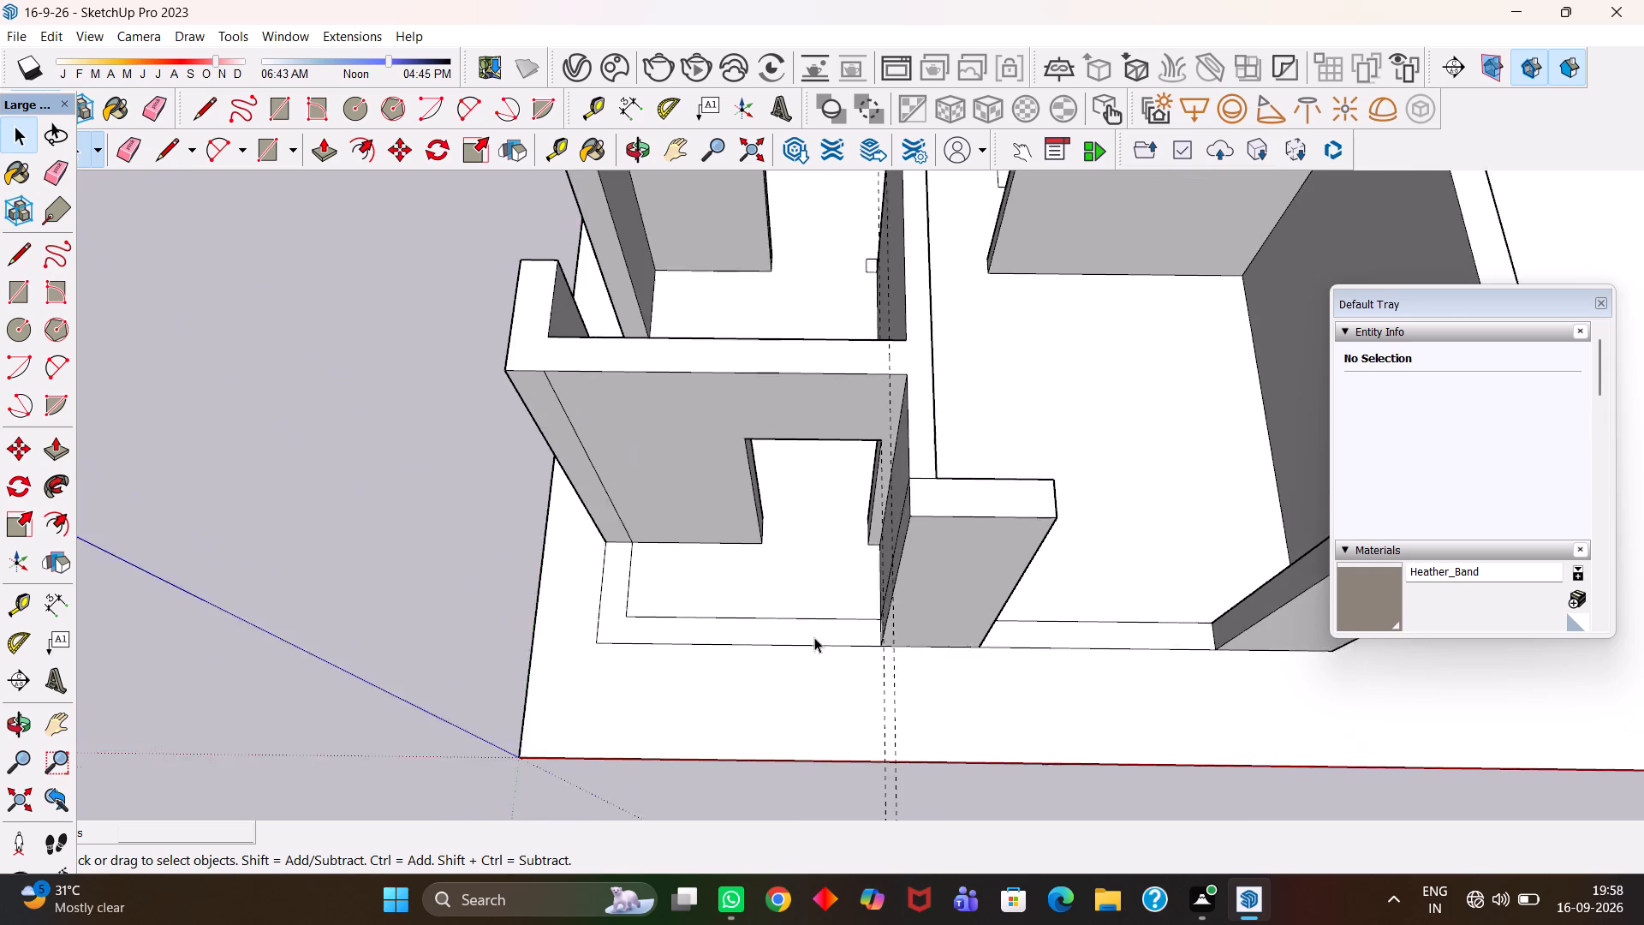
{"action": "scroll", "coordinate": [814, 637], "scroll_direction": "up", "scroll_amount": 1}
{"action": "key", "text": "e"}
{"action": "left_click_drag", "start_coordinate": [926, 811], "coordinate": [879, 797]}
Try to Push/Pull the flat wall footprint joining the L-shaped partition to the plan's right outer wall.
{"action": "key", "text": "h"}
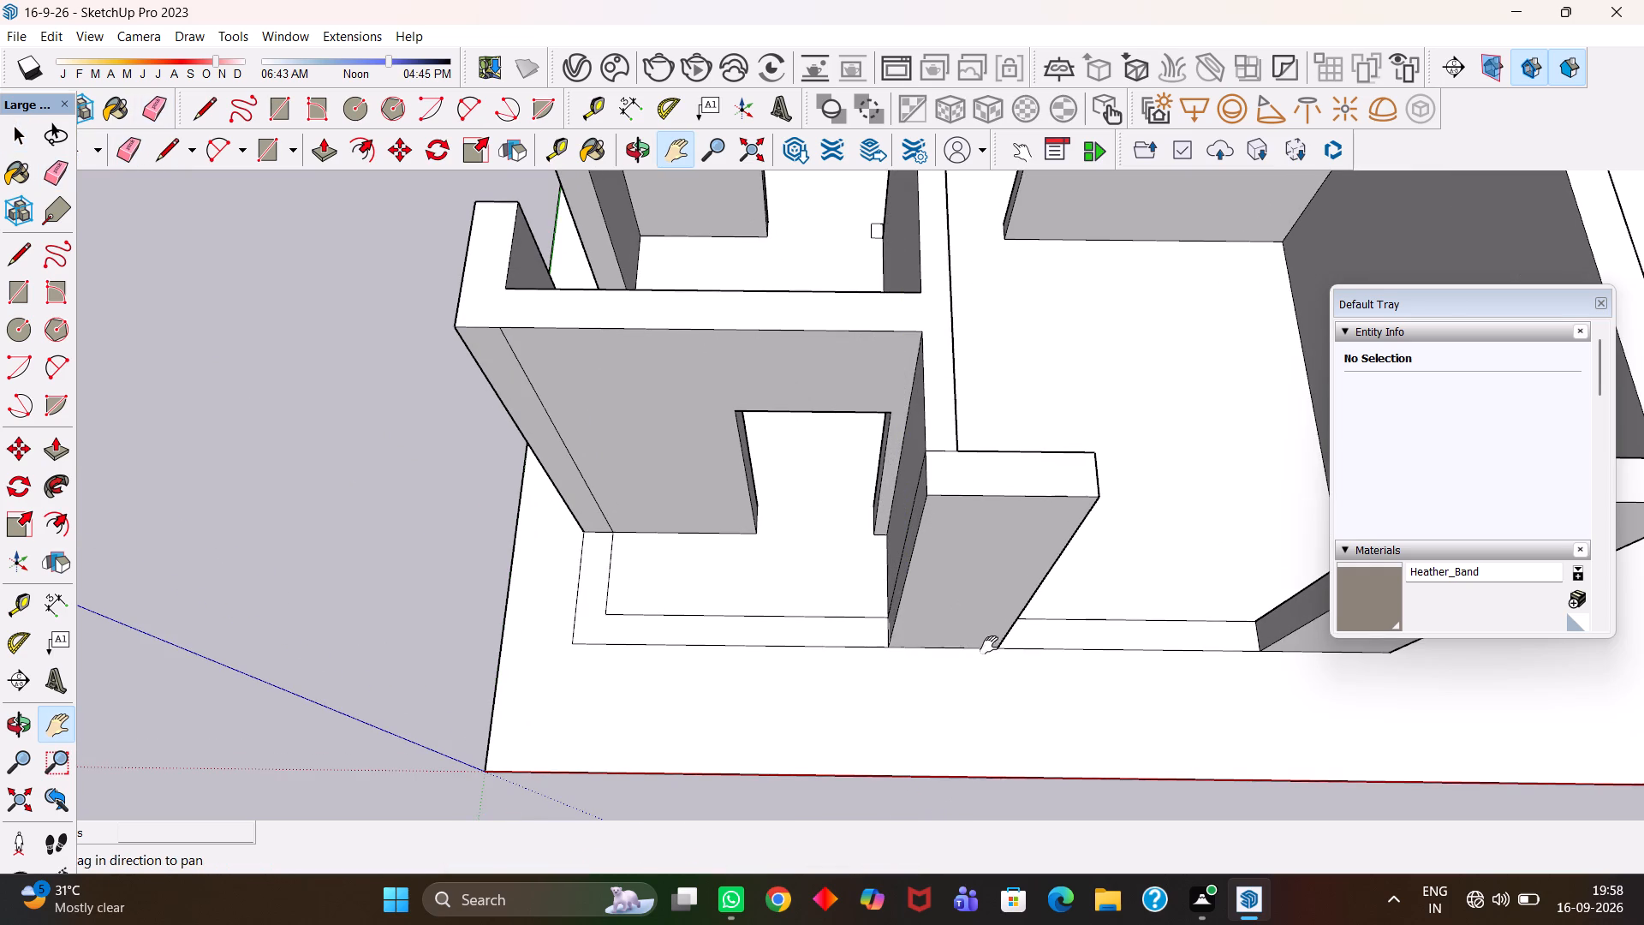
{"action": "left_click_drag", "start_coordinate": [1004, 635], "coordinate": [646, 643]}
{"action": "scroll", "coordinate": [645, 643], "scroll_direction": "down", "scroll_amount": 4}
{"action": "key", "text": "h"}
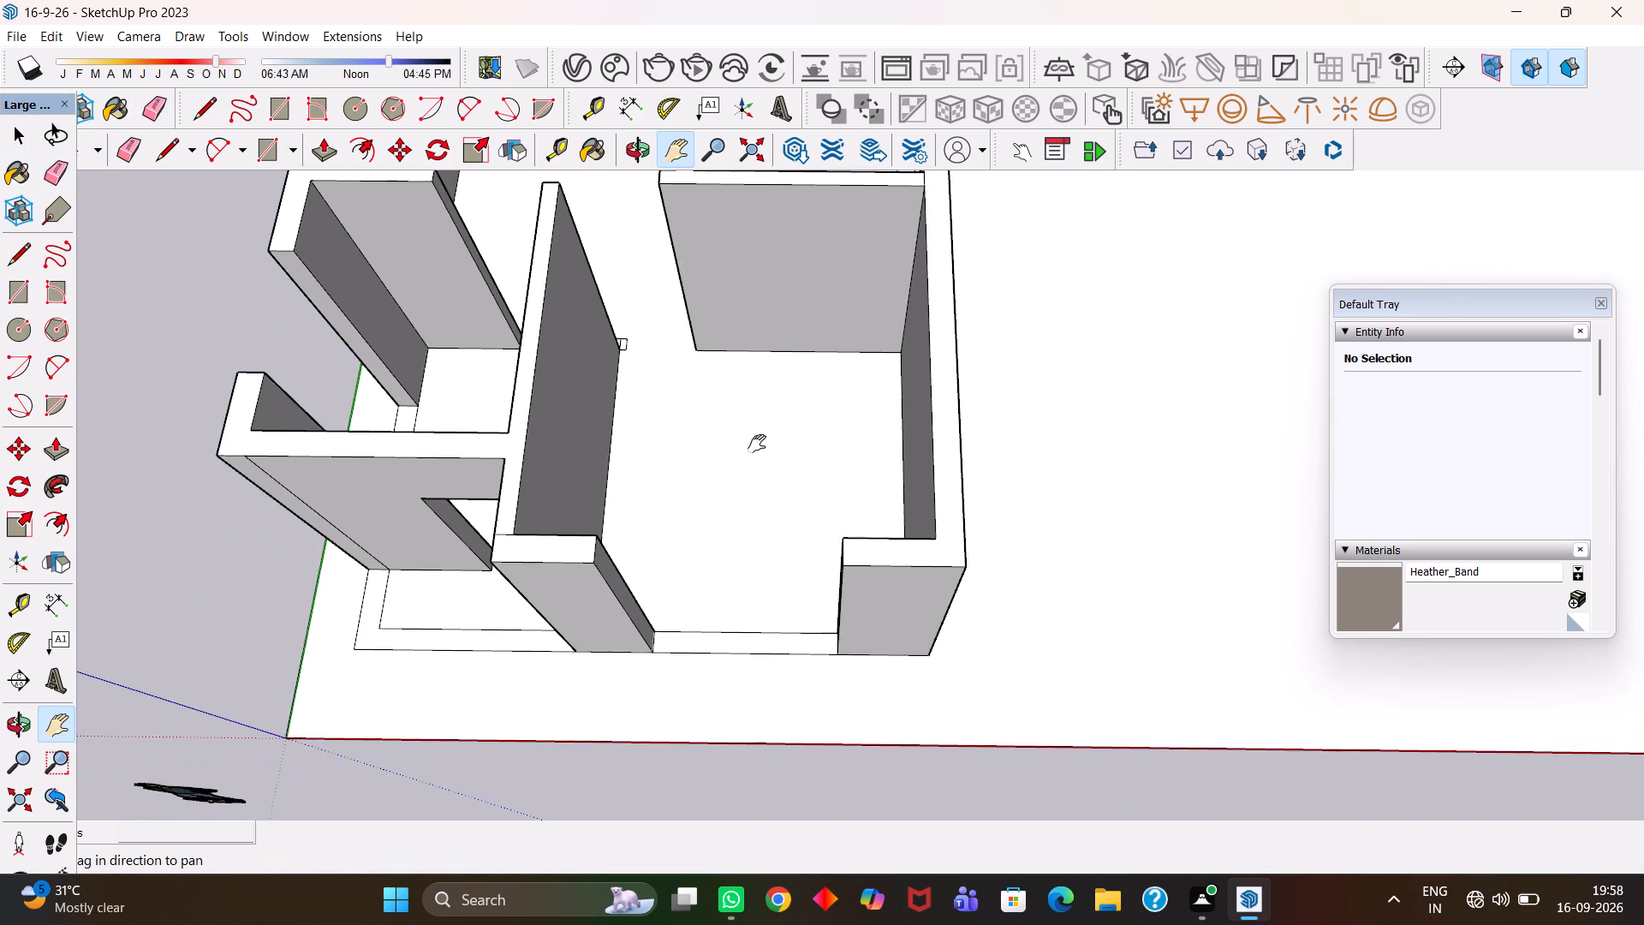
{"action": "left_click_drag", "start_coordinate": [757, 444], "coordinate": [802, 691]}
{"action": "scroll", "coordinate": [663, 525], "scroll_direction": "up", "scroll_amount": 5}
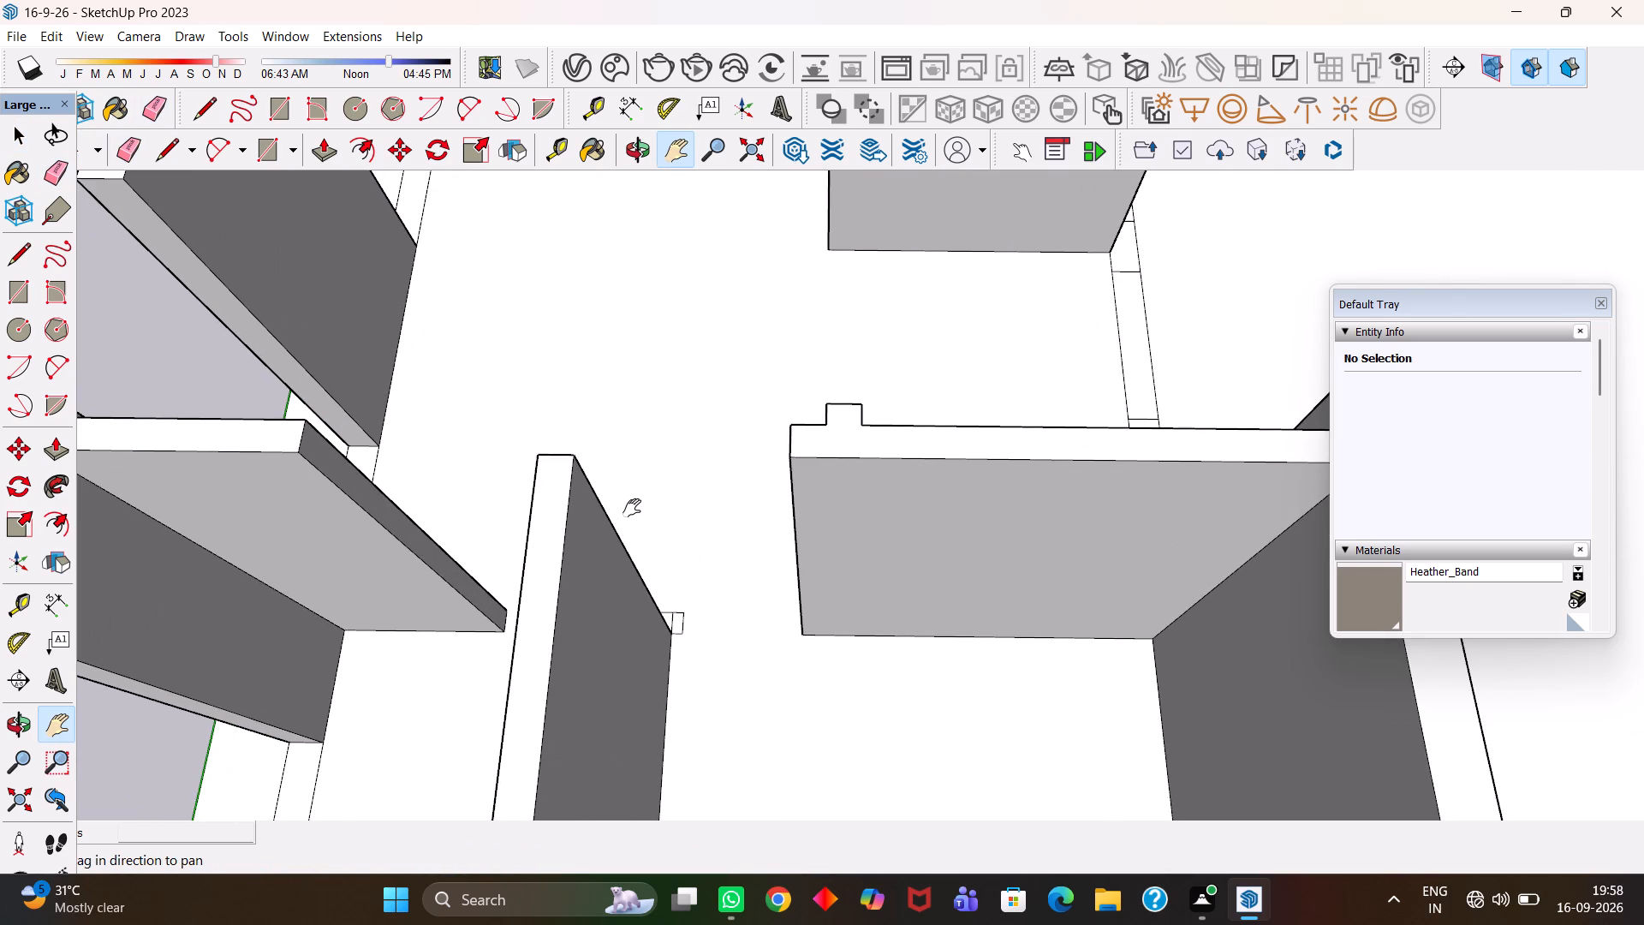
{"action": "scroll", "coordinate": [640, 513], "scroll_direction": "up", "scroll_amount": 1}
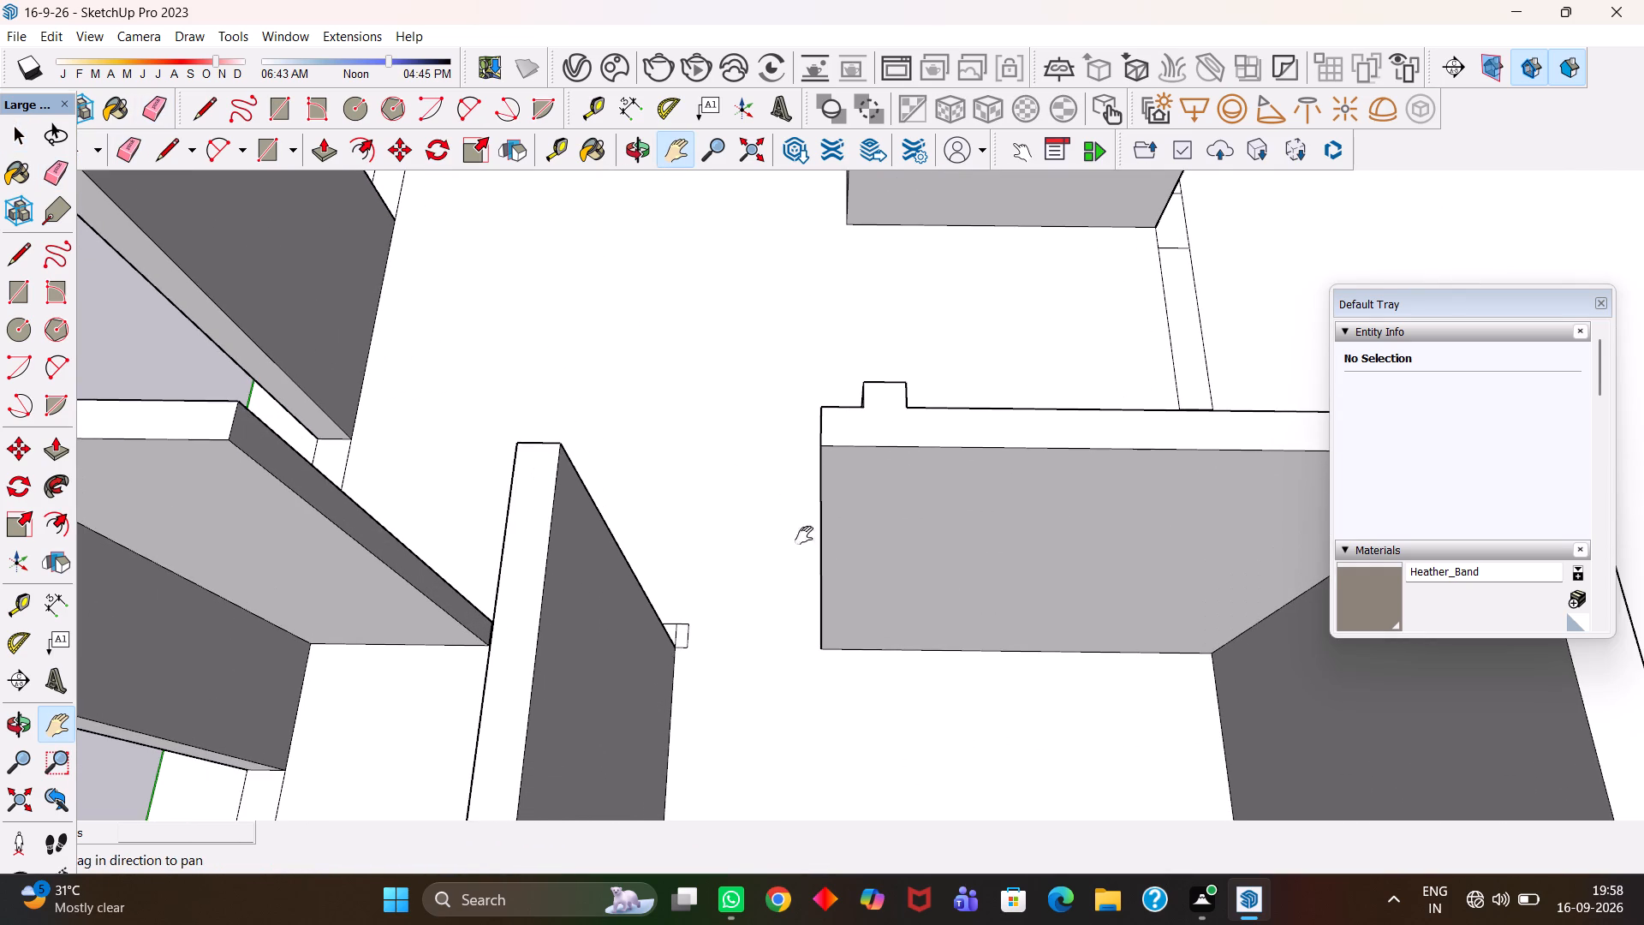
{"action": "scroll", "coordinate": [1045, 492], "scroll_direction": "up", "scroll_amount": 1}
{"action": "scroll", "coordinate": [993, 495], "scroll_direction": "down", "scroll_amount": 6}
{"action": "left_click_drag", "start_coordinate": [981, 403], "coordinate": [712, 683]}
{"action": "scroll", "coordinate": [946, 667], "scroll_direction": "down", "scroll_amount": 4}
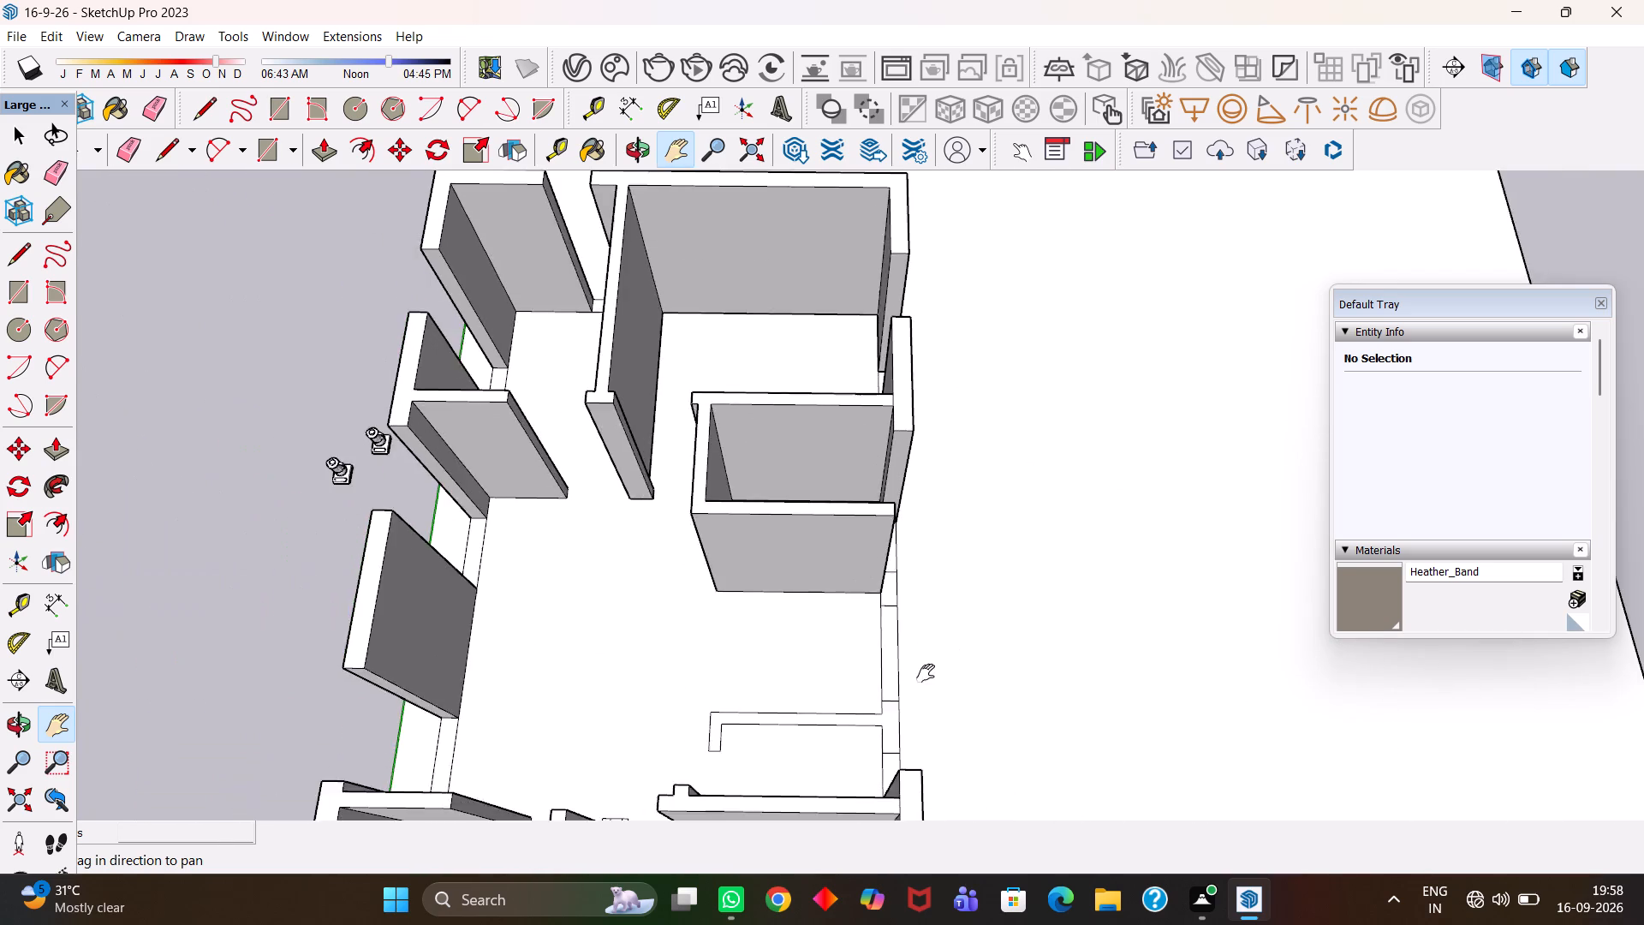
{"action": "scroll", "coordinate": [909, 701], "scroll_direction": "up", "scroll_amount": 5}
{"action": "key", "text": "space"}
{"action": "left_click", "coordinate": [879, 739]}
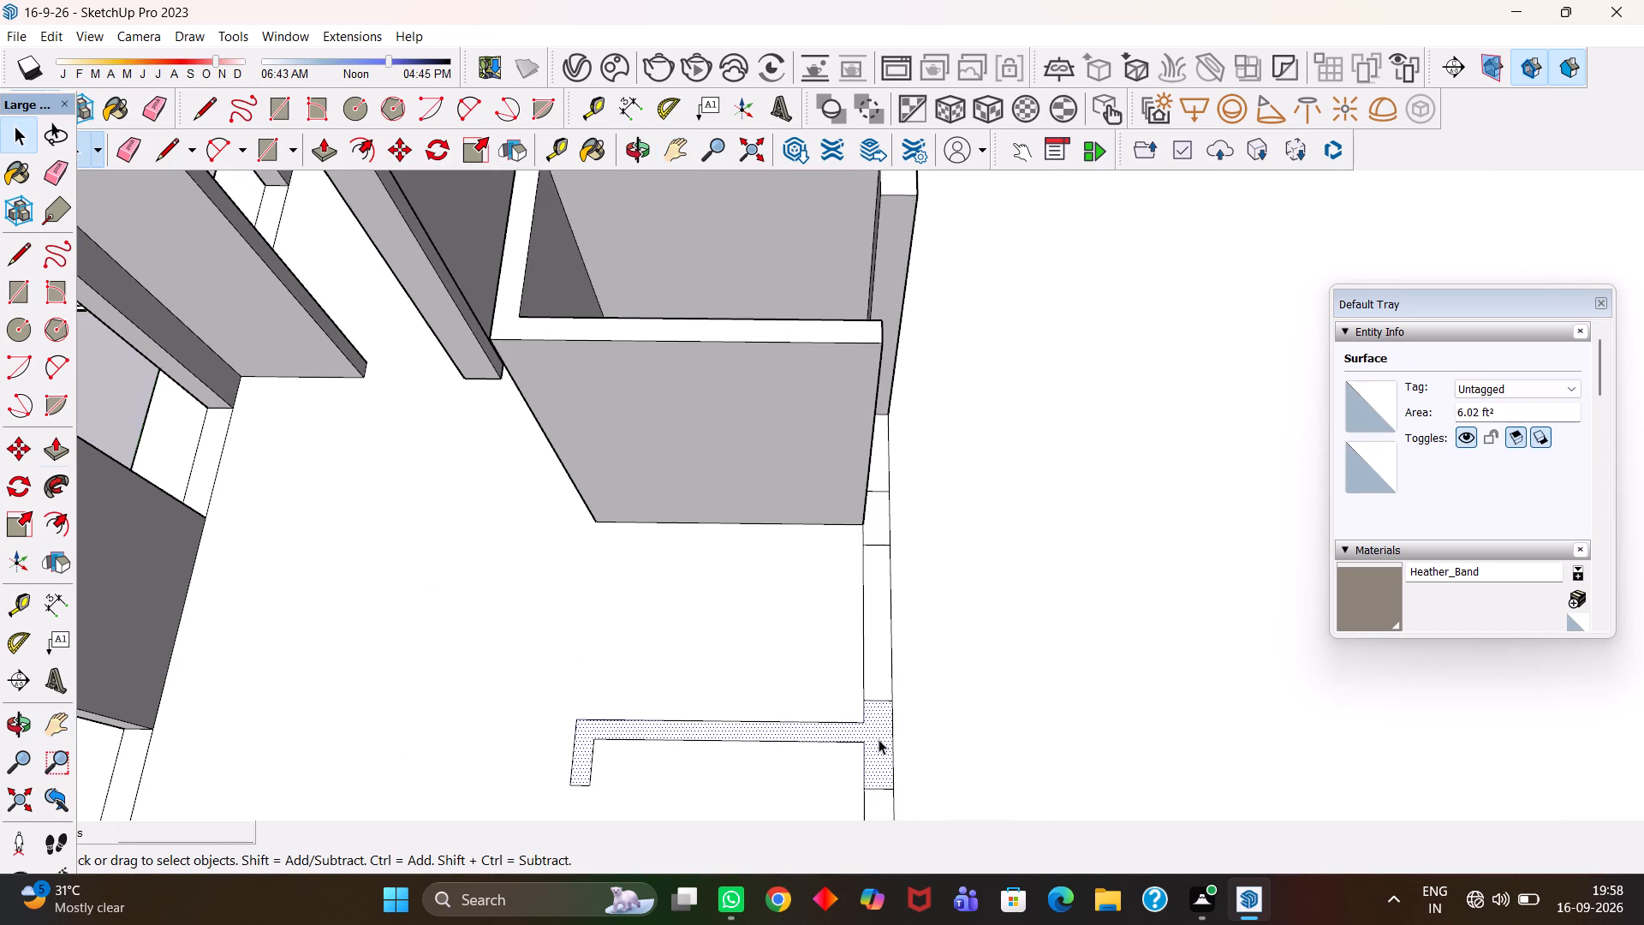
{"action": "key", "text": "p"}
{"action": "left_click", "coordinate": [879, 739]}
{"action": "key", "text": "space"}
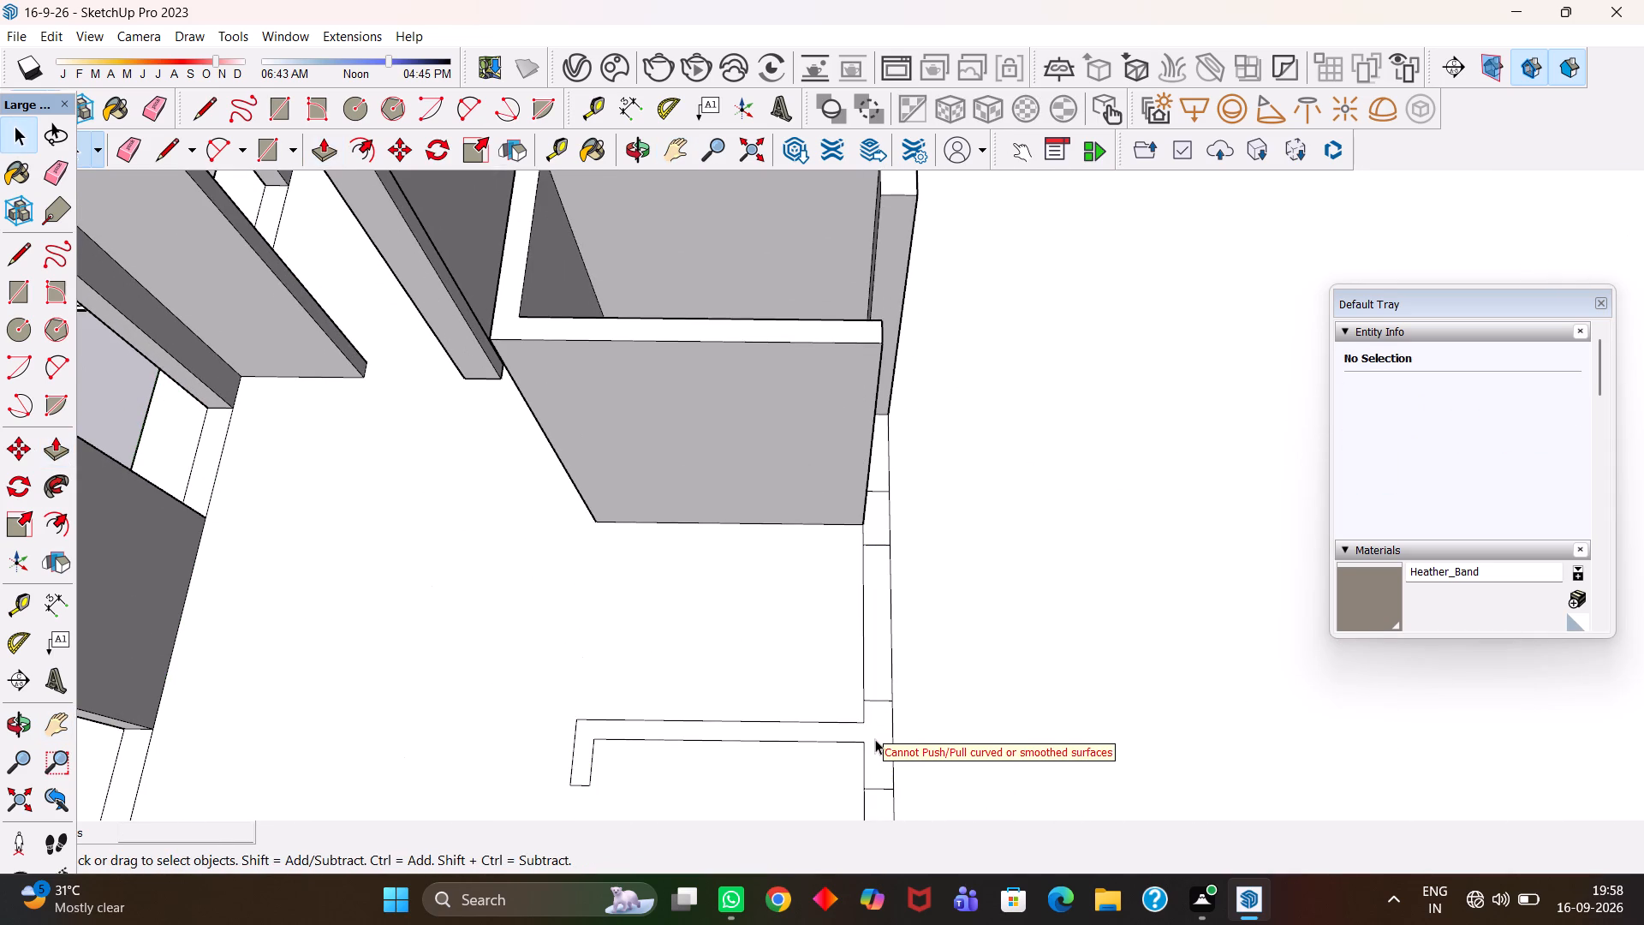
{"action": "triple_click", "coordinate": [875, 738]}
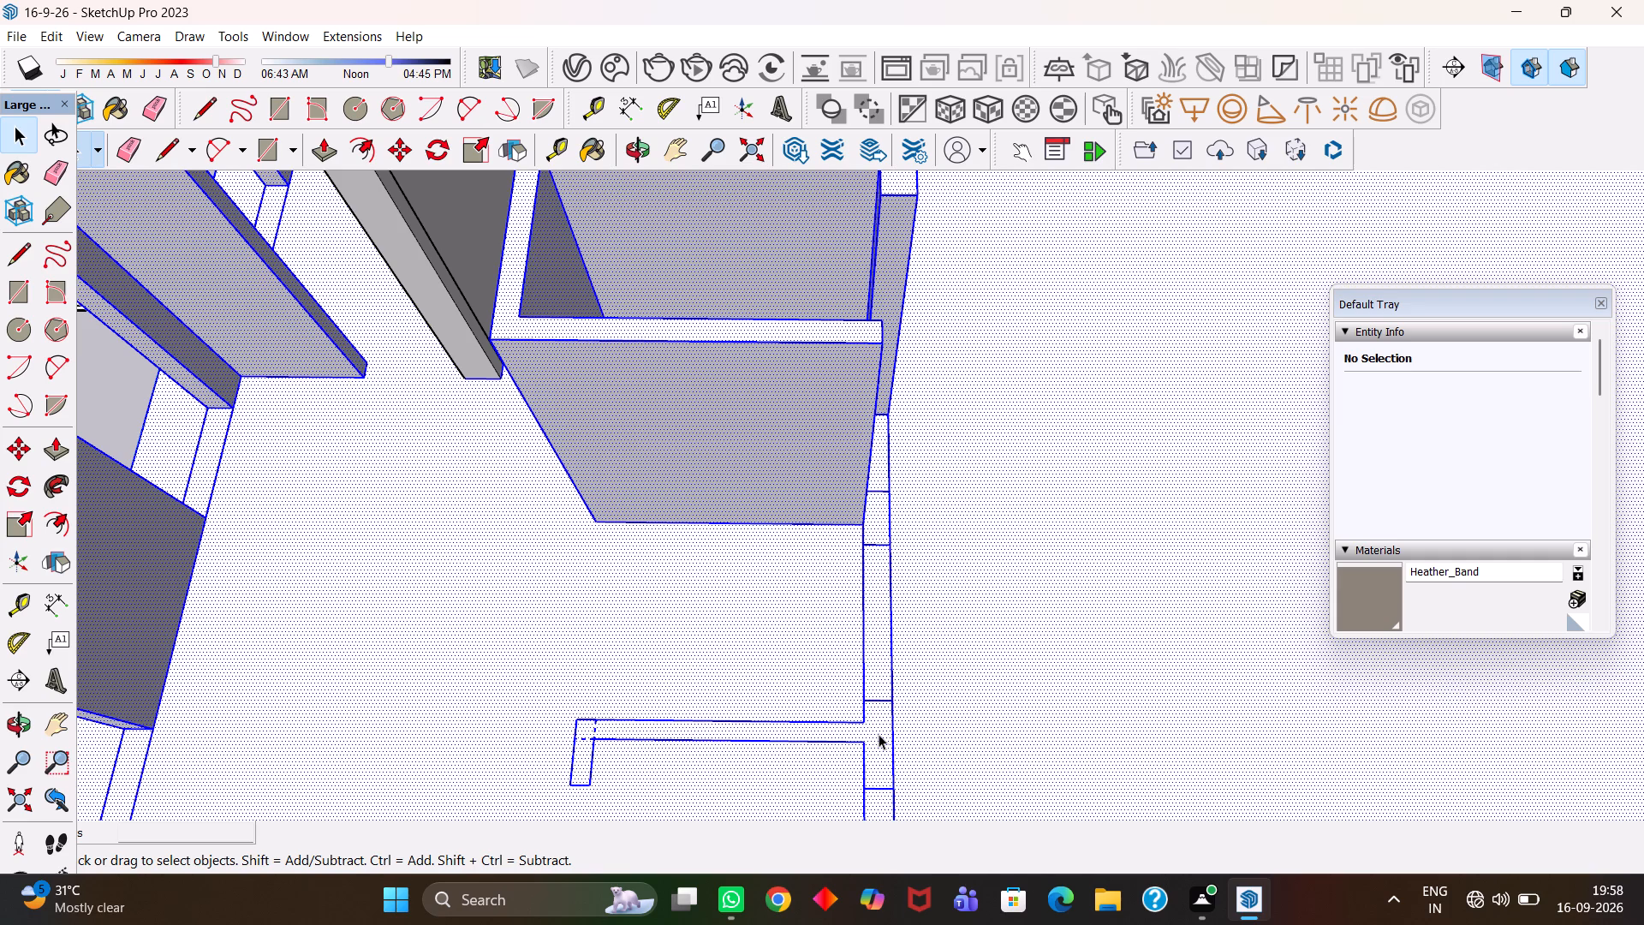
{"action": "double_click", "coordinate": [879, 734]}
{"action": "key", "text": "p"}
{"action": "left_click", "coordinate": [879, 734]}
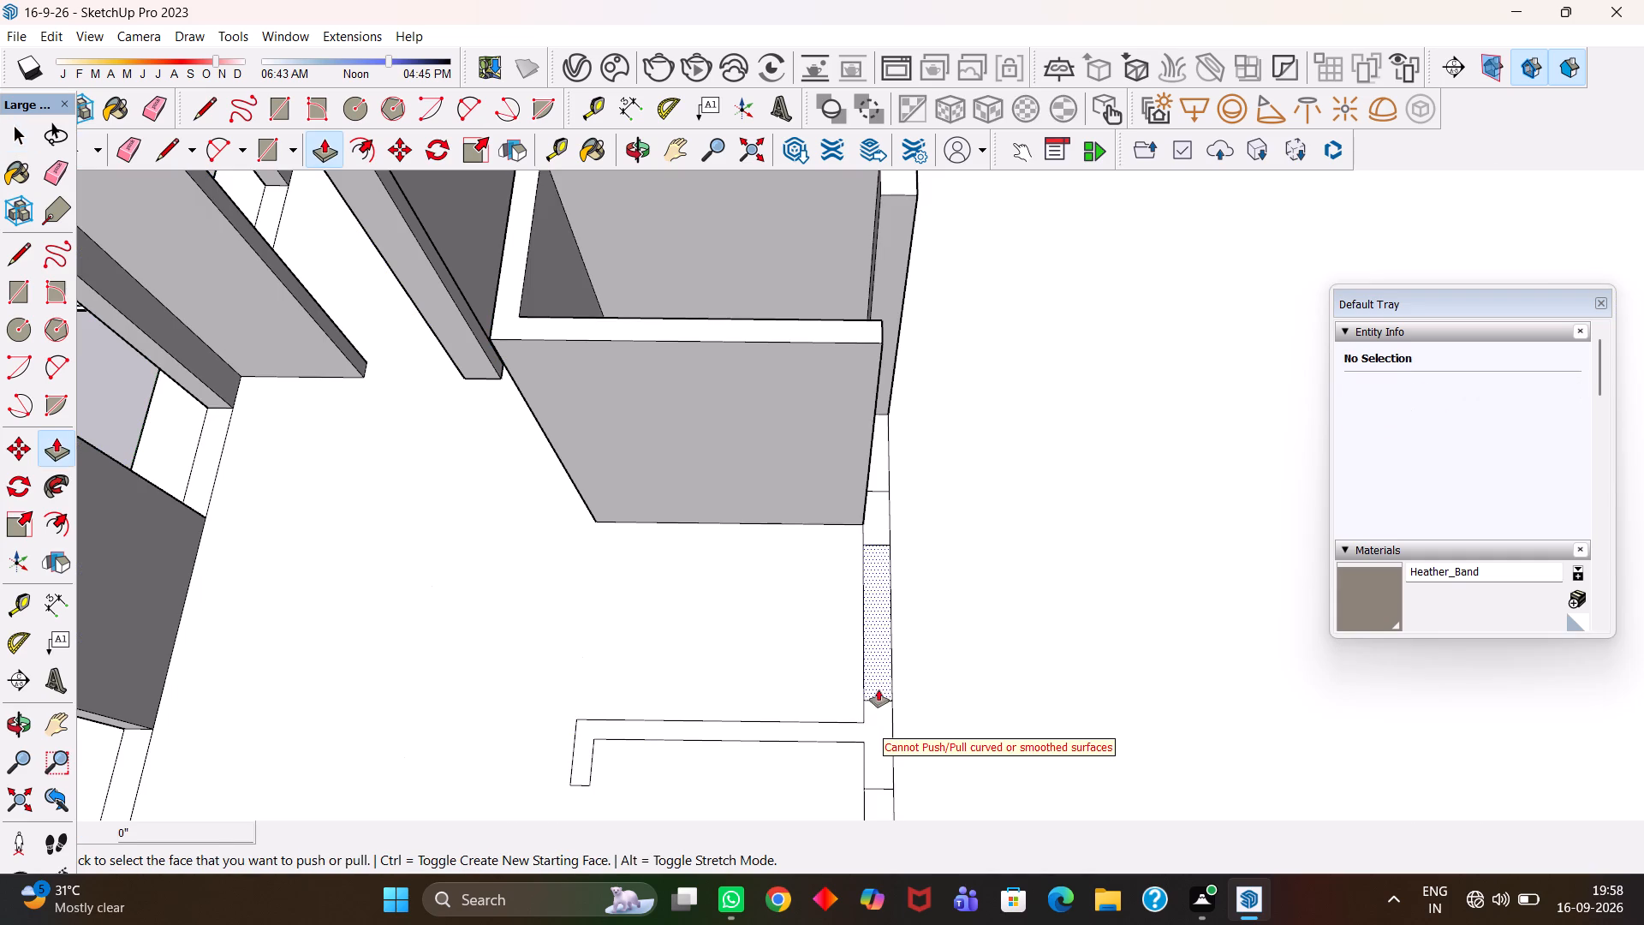
Draw a rectangle about 2' 2 15/16" by 9" over the right outer wall's footprint where the L-shaped partition joins.
{"action": "scroll", "coordinate": [875, 766], "scroll_direction": "up", "scroll_amount": 4}
{"action": "key", "text": "t"}
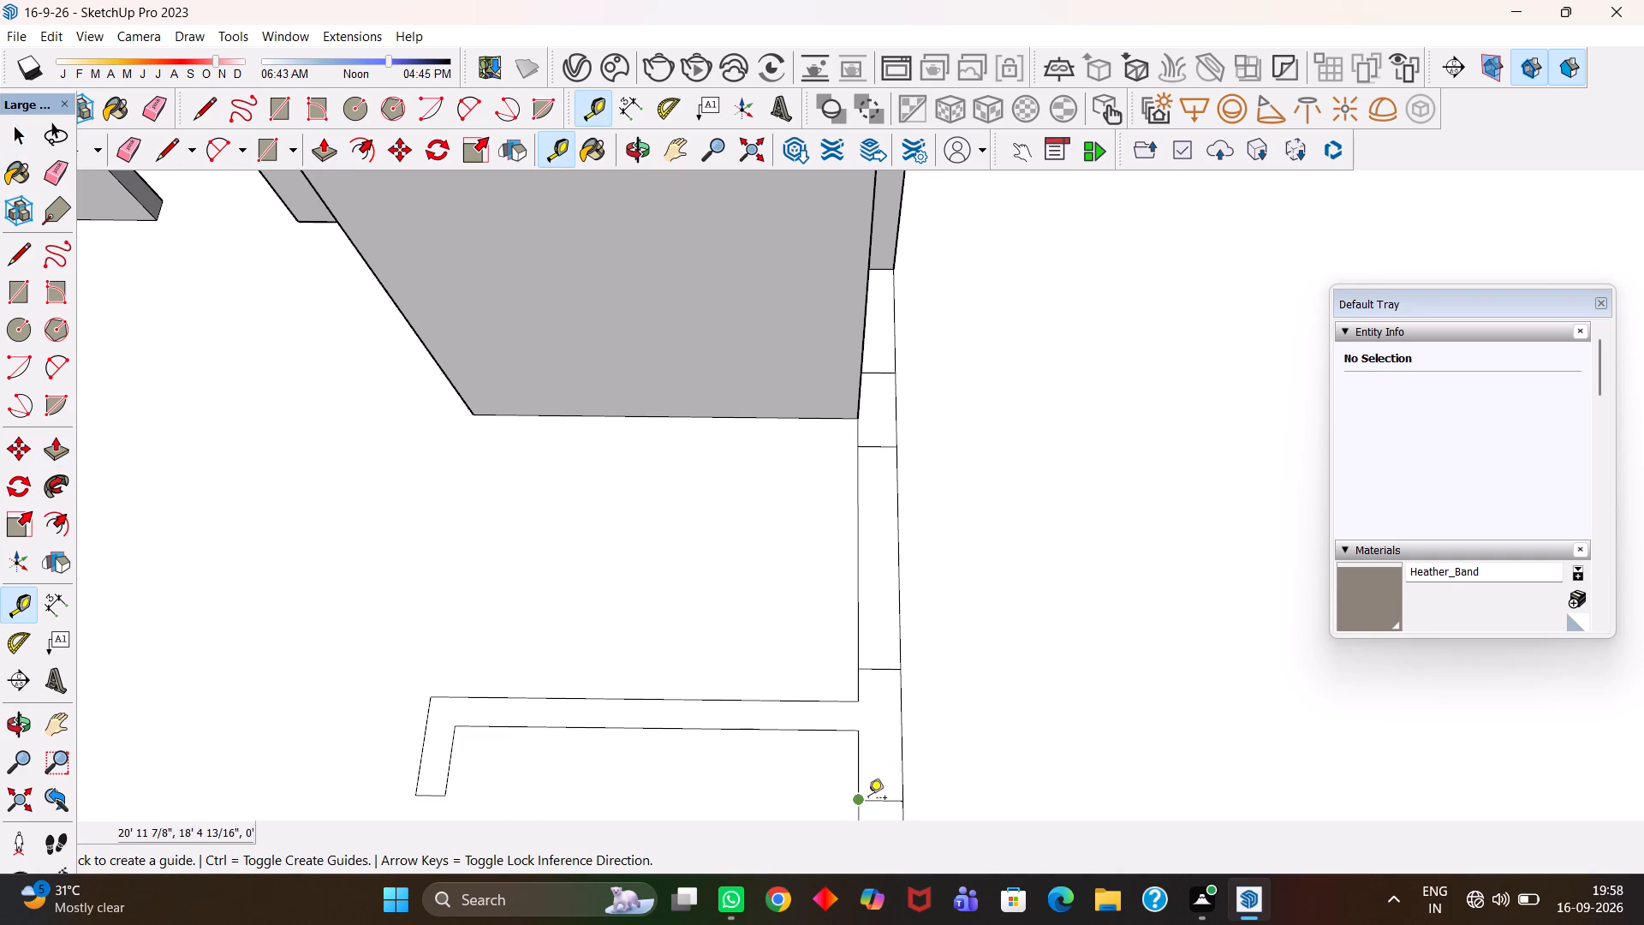
{"action": "key", "text": "r"}
{"action": "left_click", "coordinate": [868, 802]}
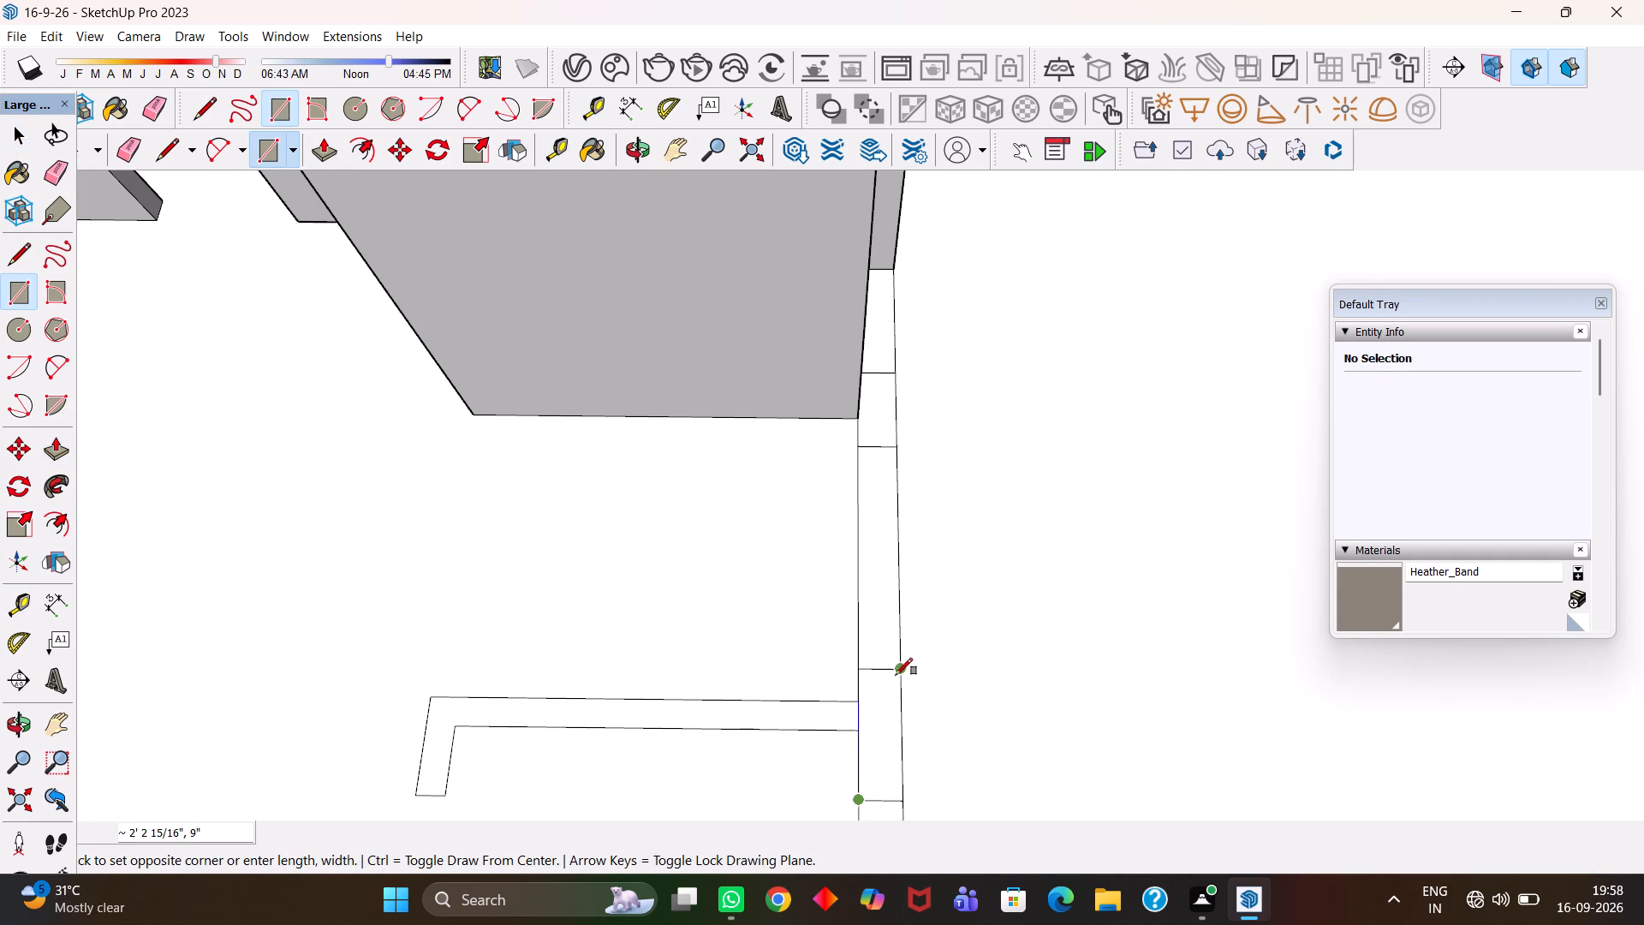
{"action": "left_click", "coordinate": [896, 675]}
Push/Pull the new outer wall rectangle up 10', matching the top of the existing walls.
{"action": "key", "text": "space"}
{"action": "left_click", "coordinate": [881, 719]}
{"action": "key", "text": "p"}
{"action": "left_click", "coordinate": [881, 719]}
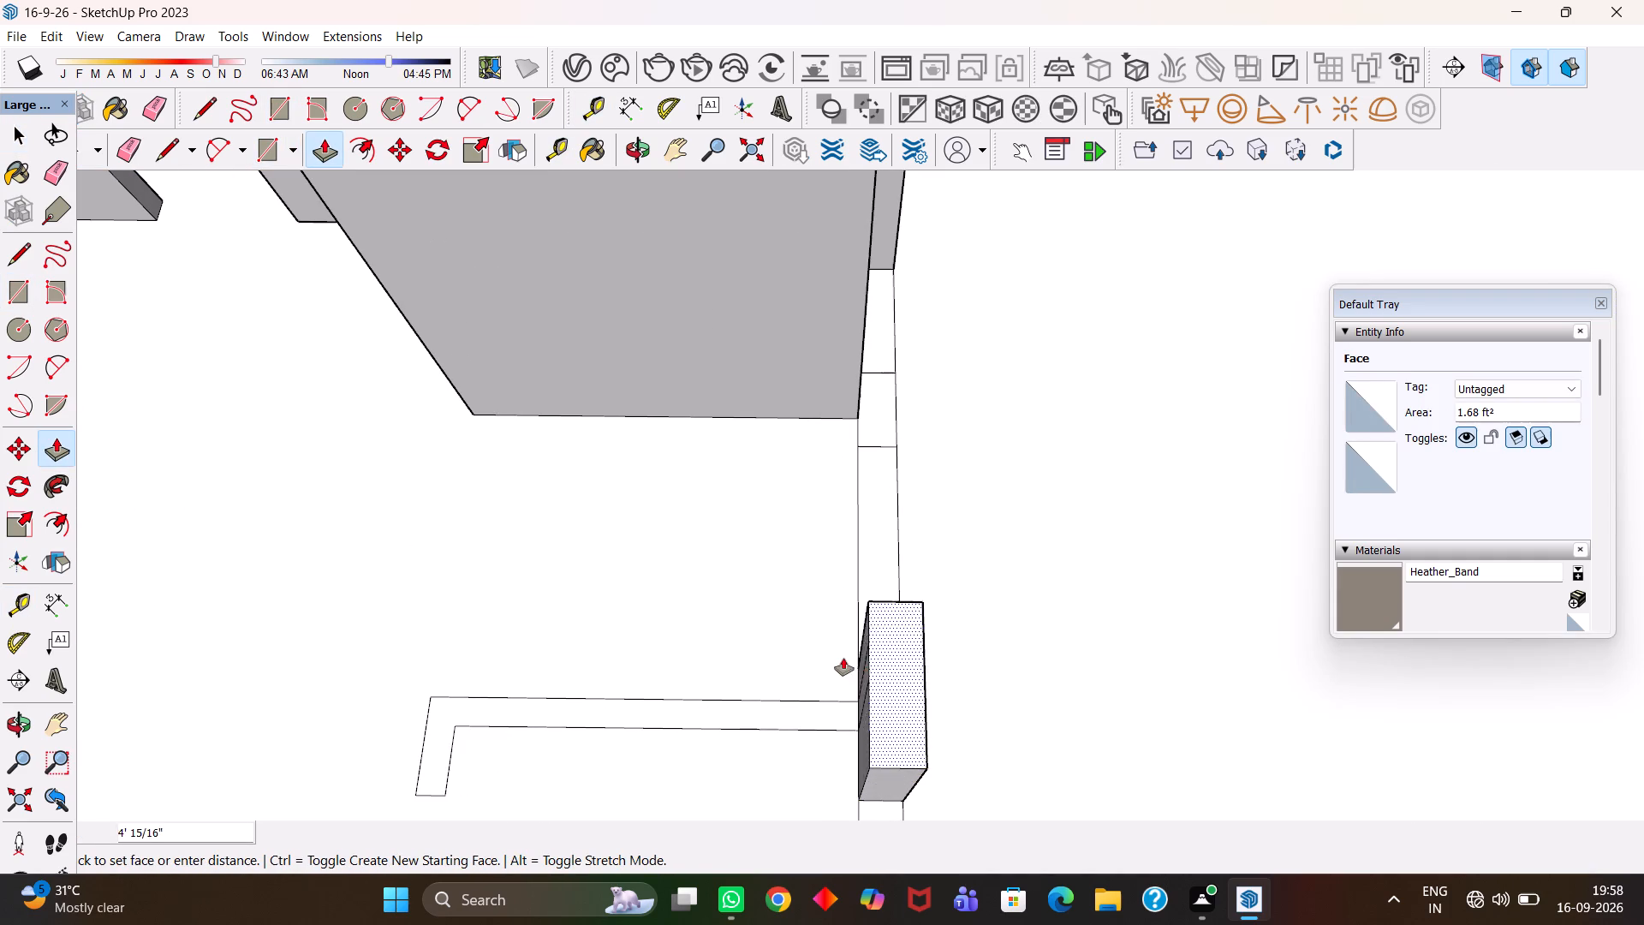
{"action": "scroll", "coordinate": [834, 653], "scroll_direction": "down", "scroll_amount": 9}
{"action": "left_click", "coordinate": [752, 451]}
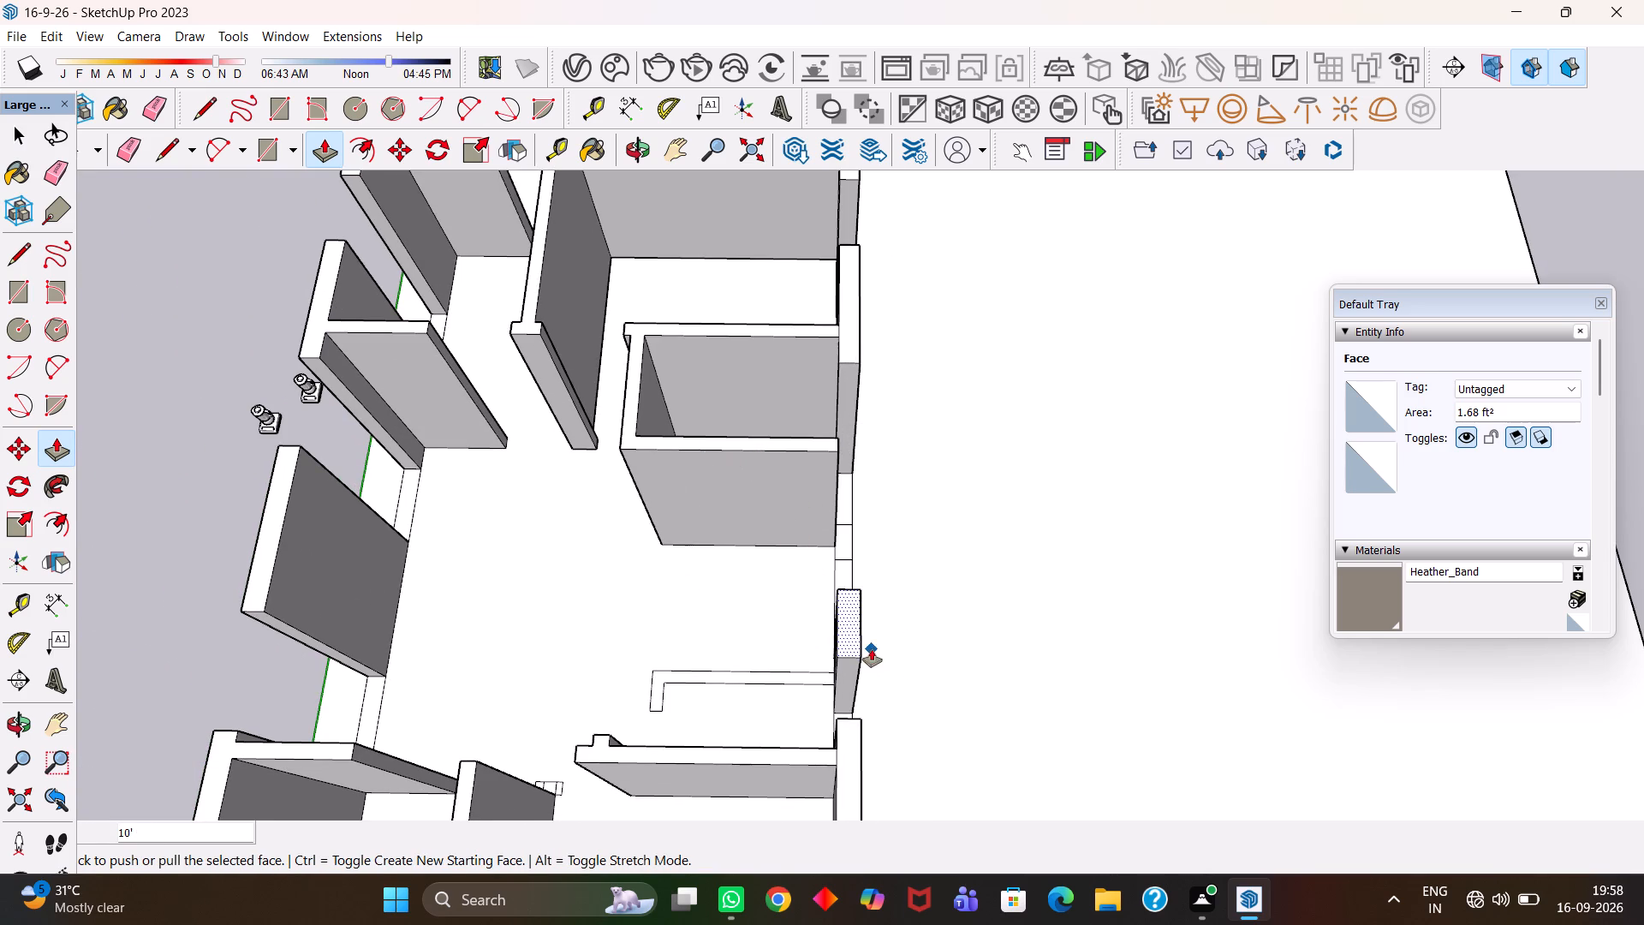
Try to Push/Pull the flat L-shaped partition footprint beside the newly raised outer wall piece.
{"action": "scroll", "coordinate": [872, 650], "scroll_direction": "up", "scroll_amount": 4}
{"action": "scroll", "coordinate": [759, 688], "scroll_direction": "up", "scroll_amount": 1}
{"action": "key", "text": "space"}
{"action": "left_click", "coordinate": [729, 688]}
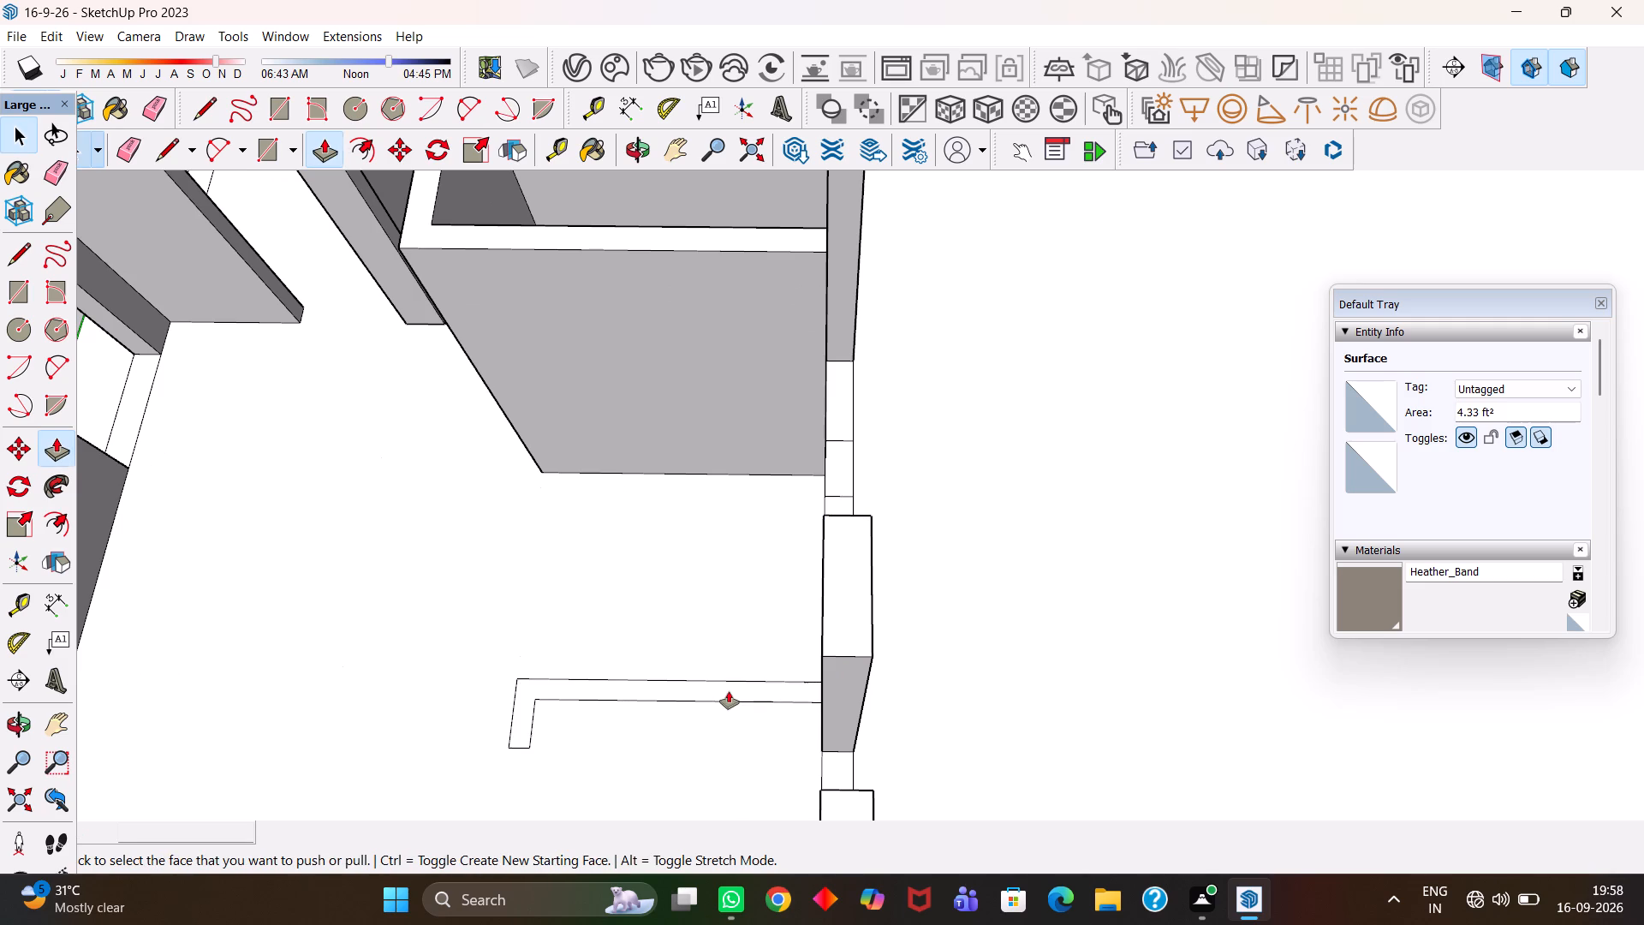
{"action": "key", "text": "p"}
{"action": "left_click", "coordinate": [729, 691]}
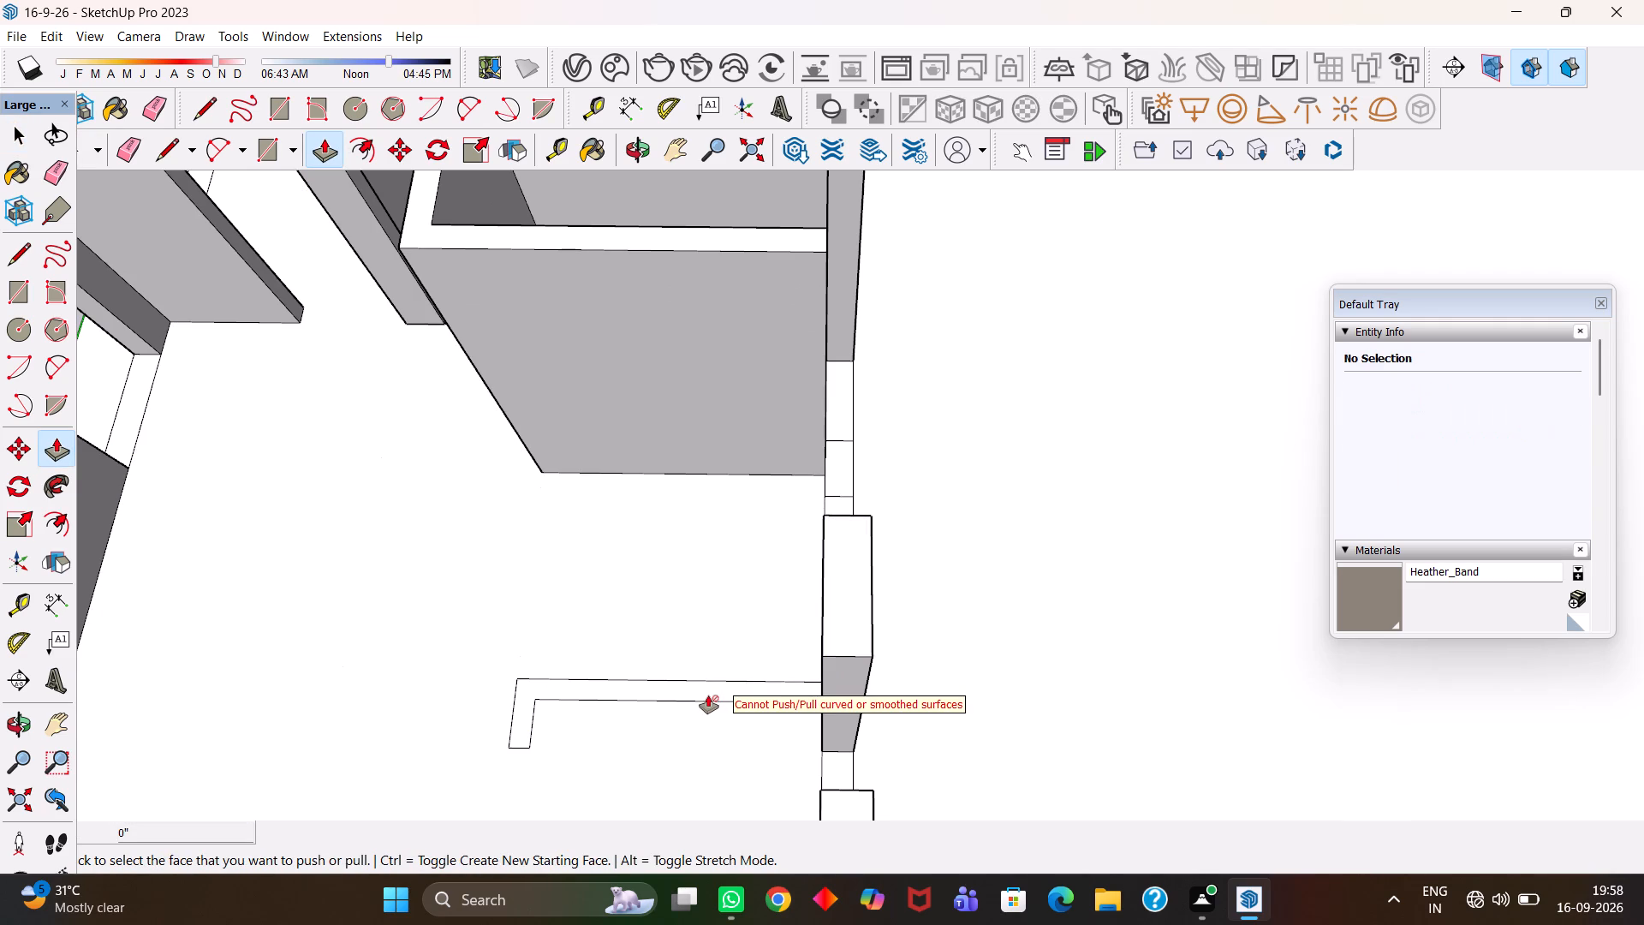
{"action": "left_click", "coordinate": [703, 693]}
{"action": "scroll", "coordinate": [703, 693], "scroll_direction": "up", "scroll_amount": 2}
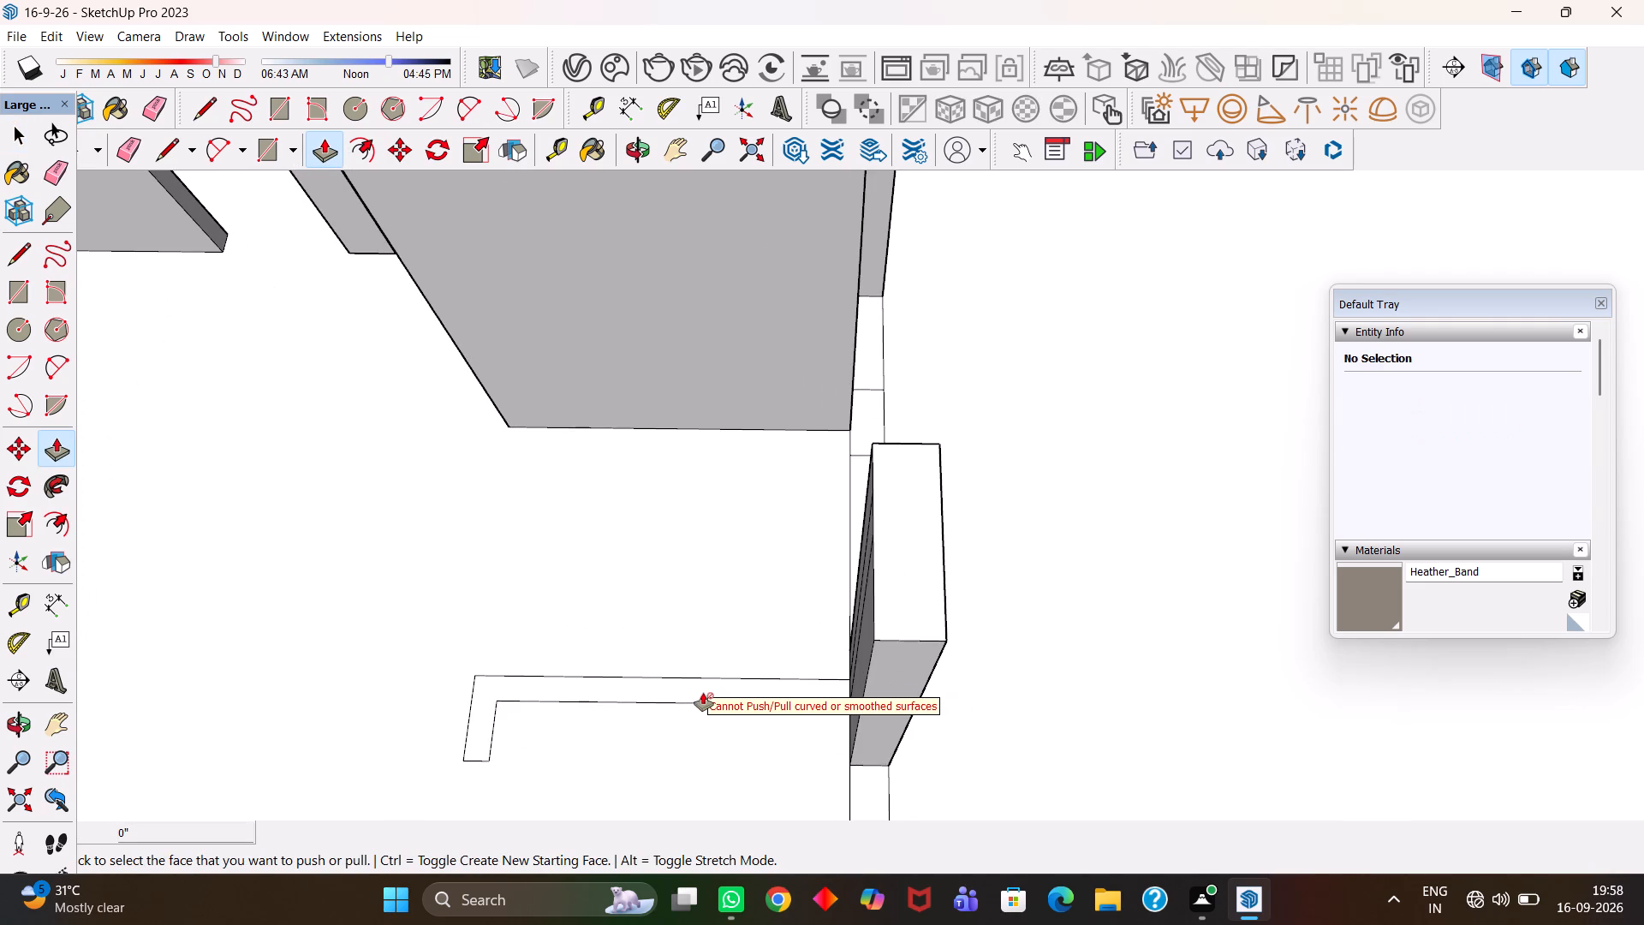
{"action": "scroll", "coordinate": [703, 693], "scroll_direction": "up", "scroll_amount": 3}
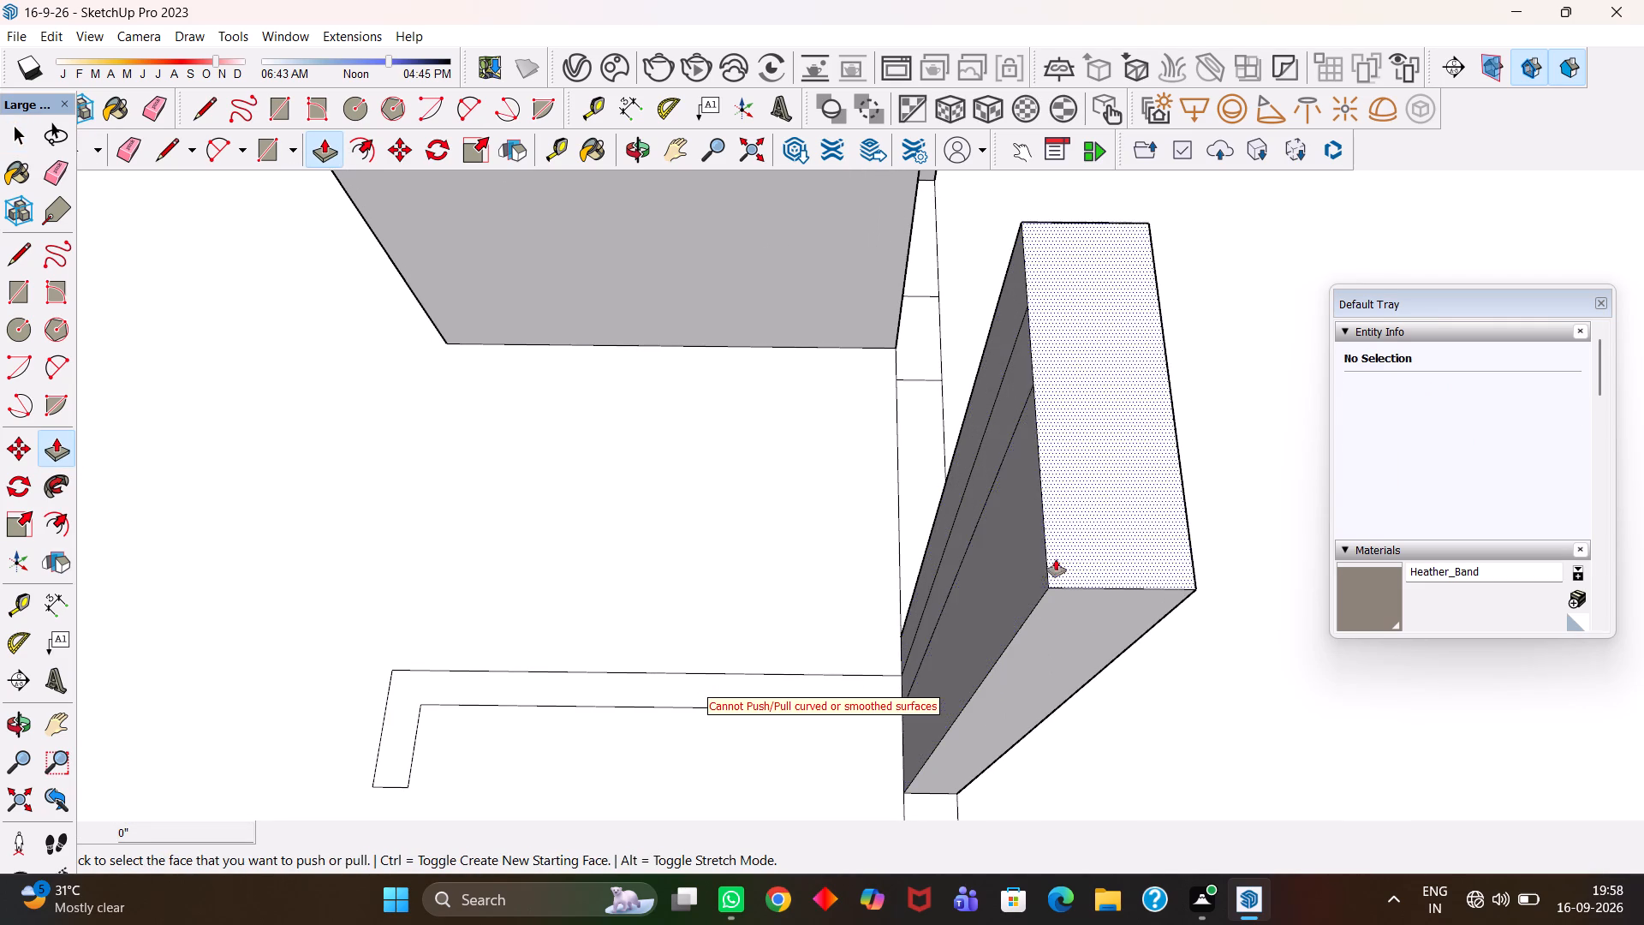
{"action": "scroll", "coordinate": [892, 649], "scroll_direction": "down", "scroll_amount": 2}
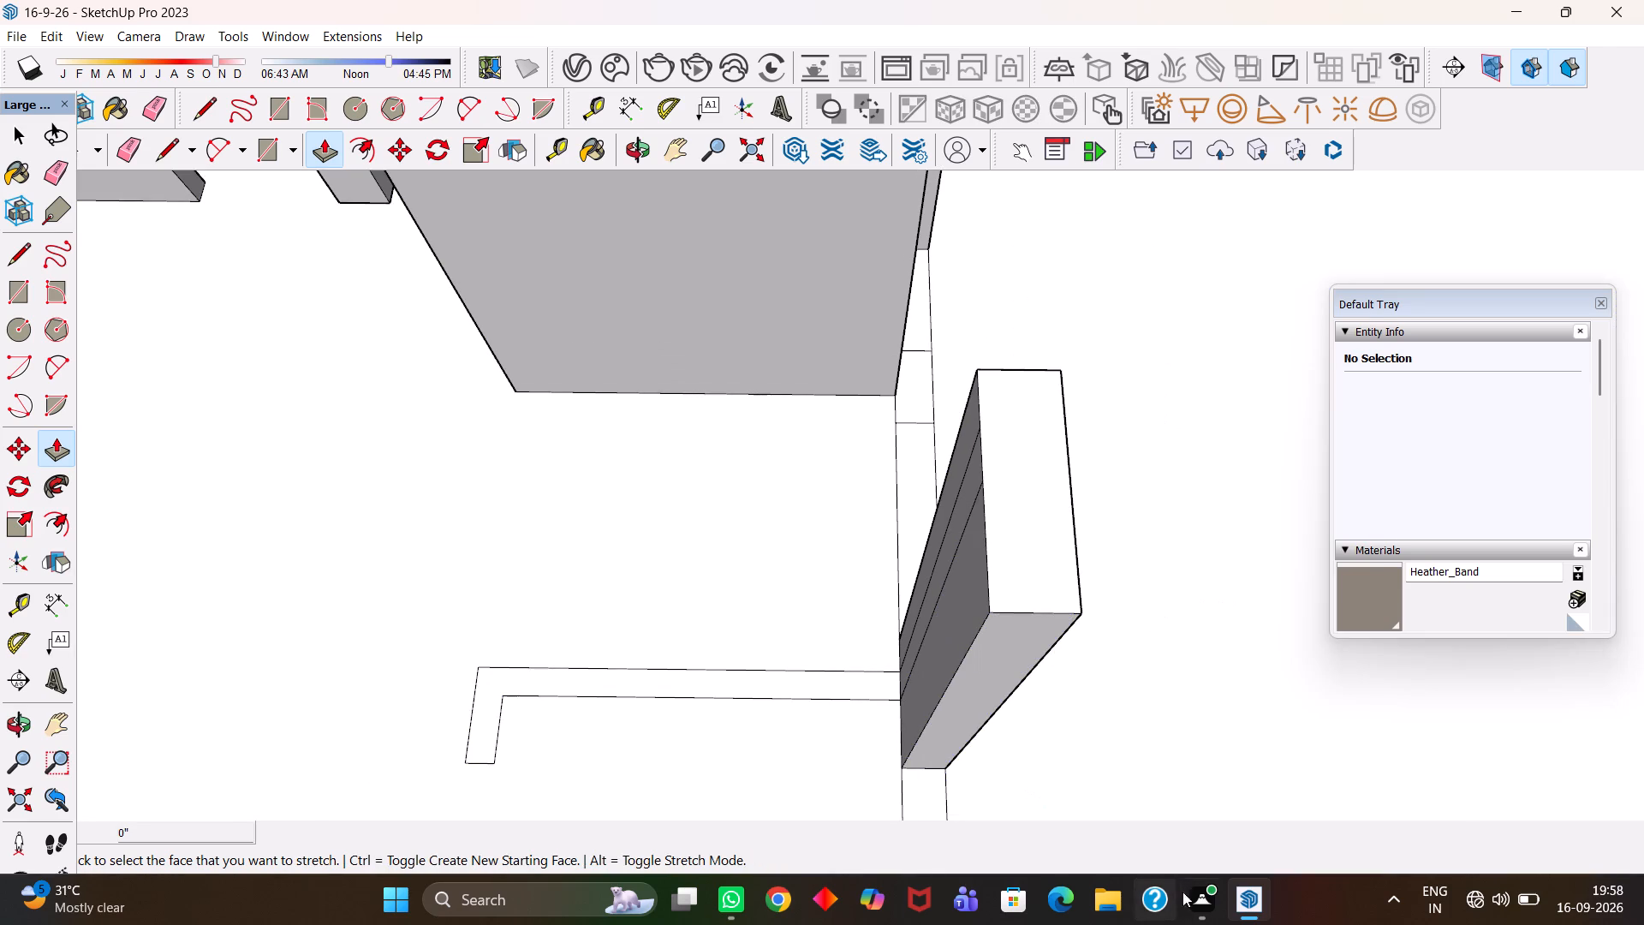
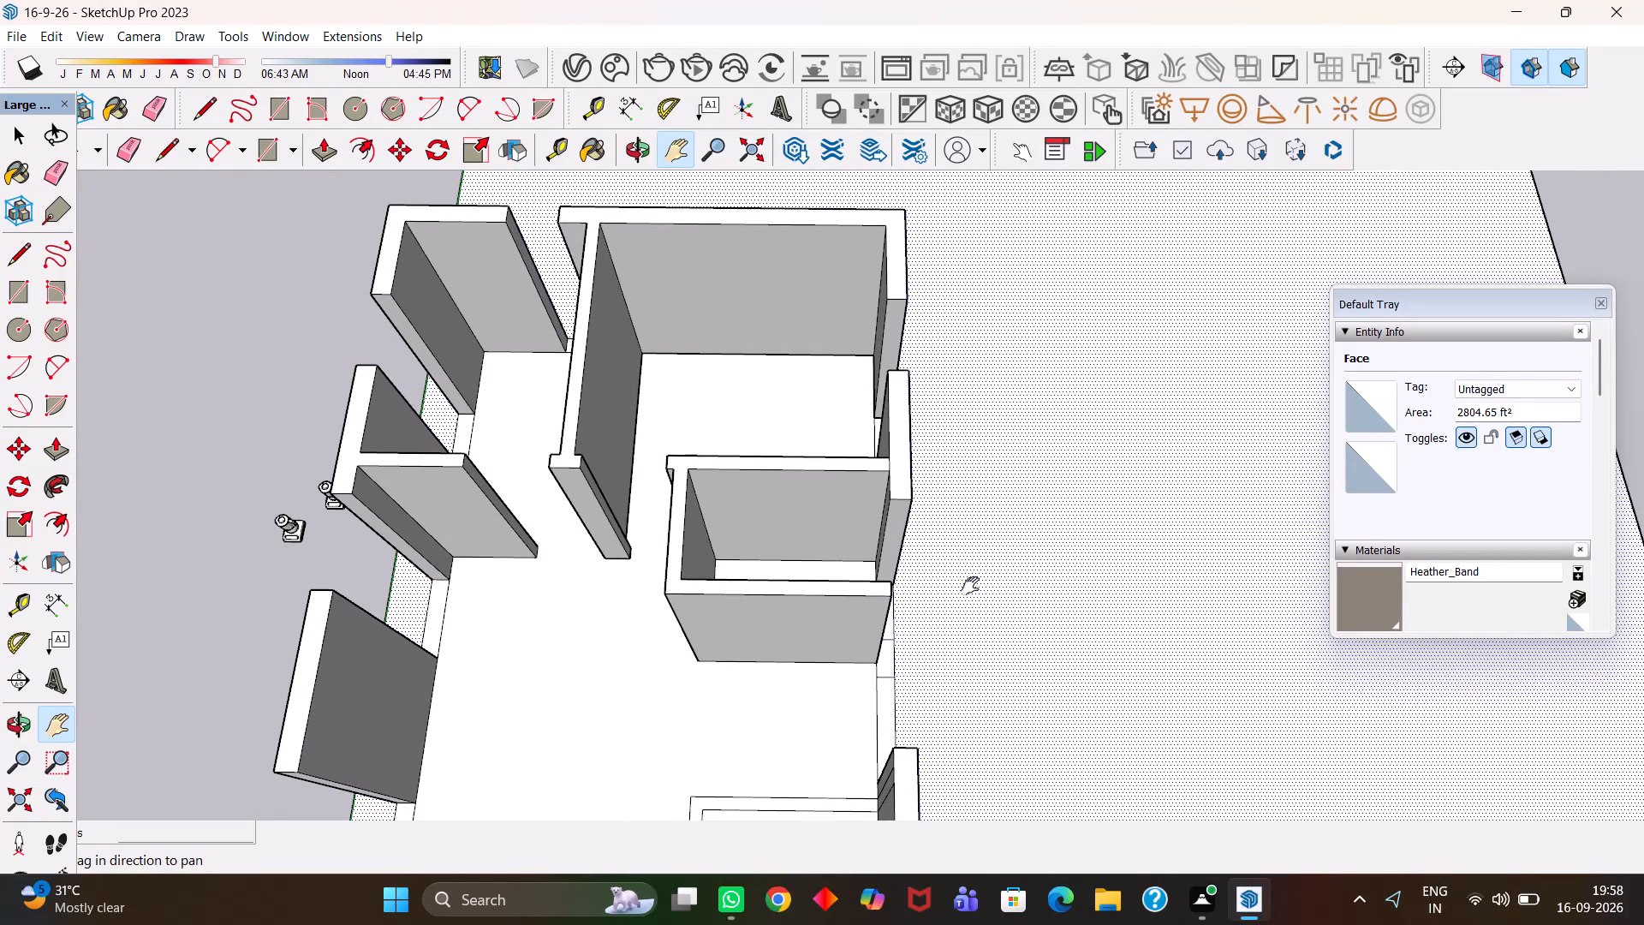
Push/Pull the flat footprint where the small room's front partition meets the right outer wall up 10', matching the existing wall tops.
{"action": "scroll", "coordinate": [932, 624], "scroll_direction": "up", "scroll_amount": 2, "text": "alt"}
{"action": "scroll", "coordinate": [754, 587], "scroll_direction": "up", "scroll_amount": 1, "text": "alt"}
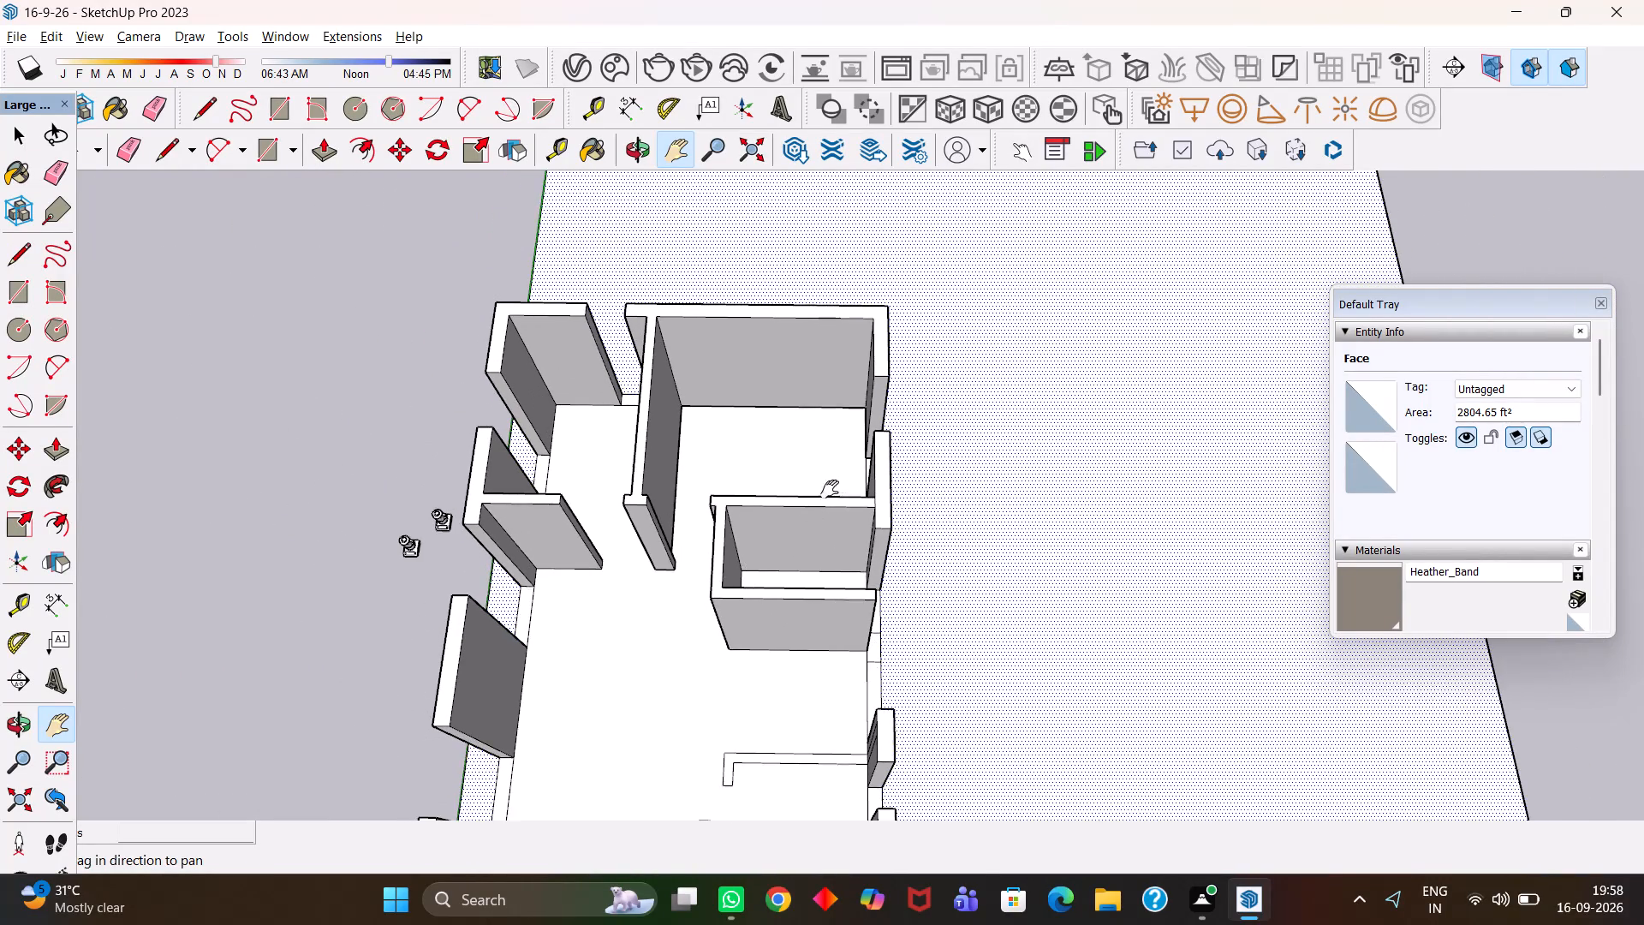
{"action": "scroll", "coordinate": [832, 486], "scroll_direction": "up", "scroll_amount": 15, "text": "alt"}
{"action": "left_click_drag", "start_coordinate": [869, 422], "coordinate": [581, 471]}
{"action": "scroll", "coordinate": [578, 453], "scroll_direction": "down", "scroll_amount": 7}
{"action": "left_click_drag", "start_coordinate": [577, 693], "coordinate": [716, 203]}
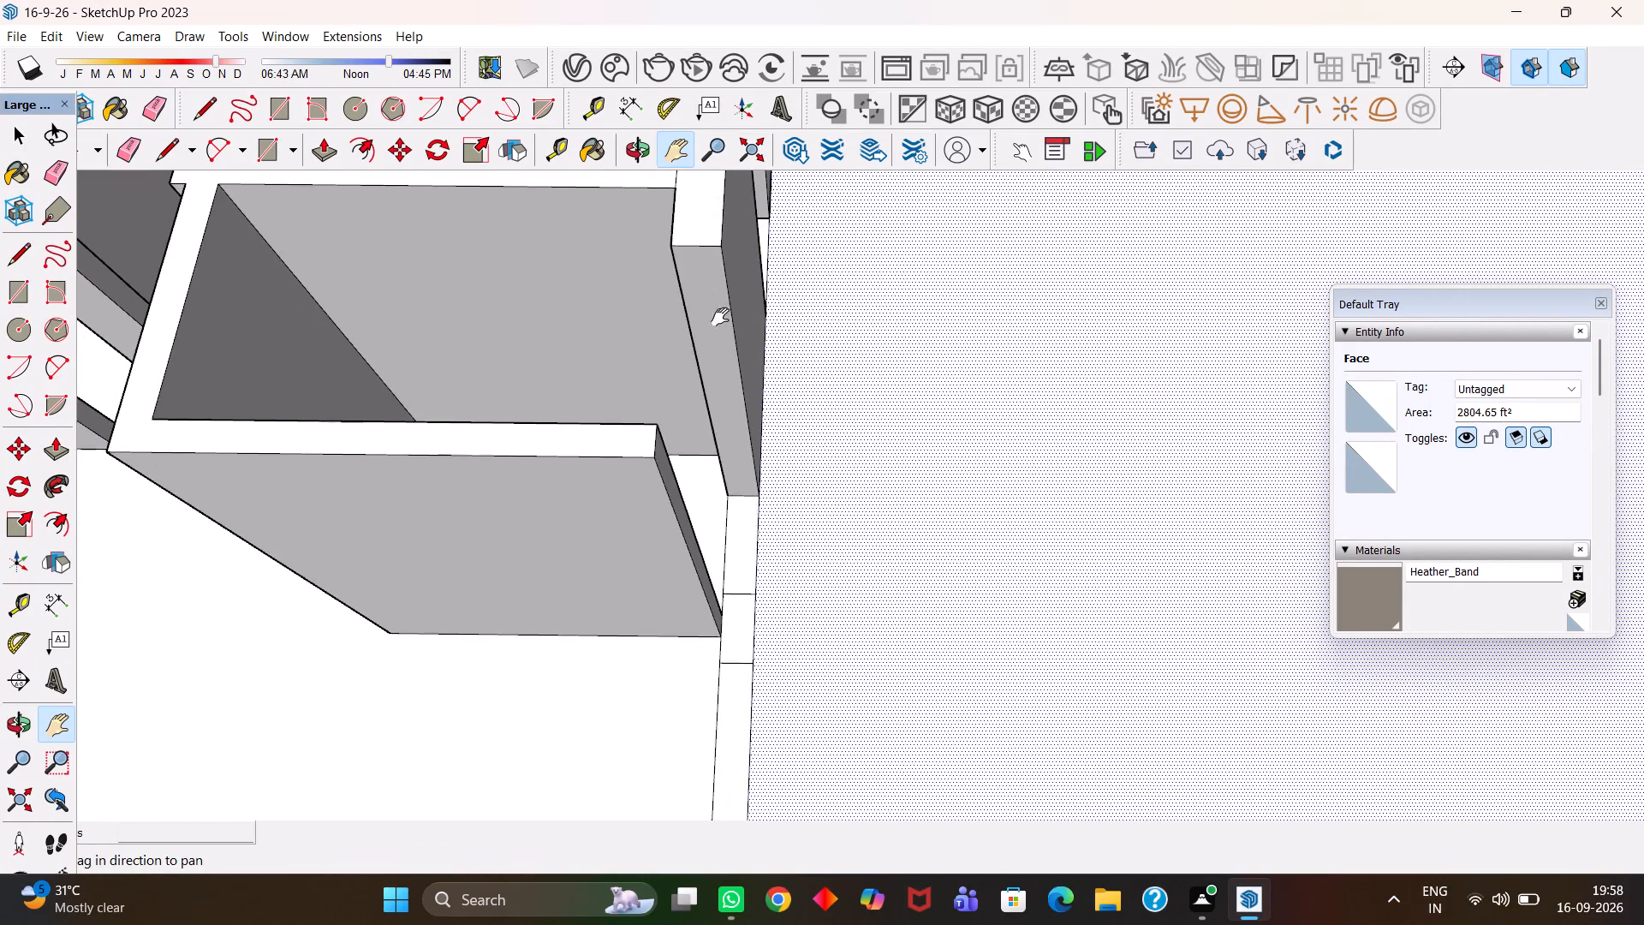
{"action": "left_click_drag", "start_coordinate": [732, 498], "coordinate": [702, 557]}
{"action": "key", "text": "space"}
{"action": "left_click", "coordinate": [716, 703]}
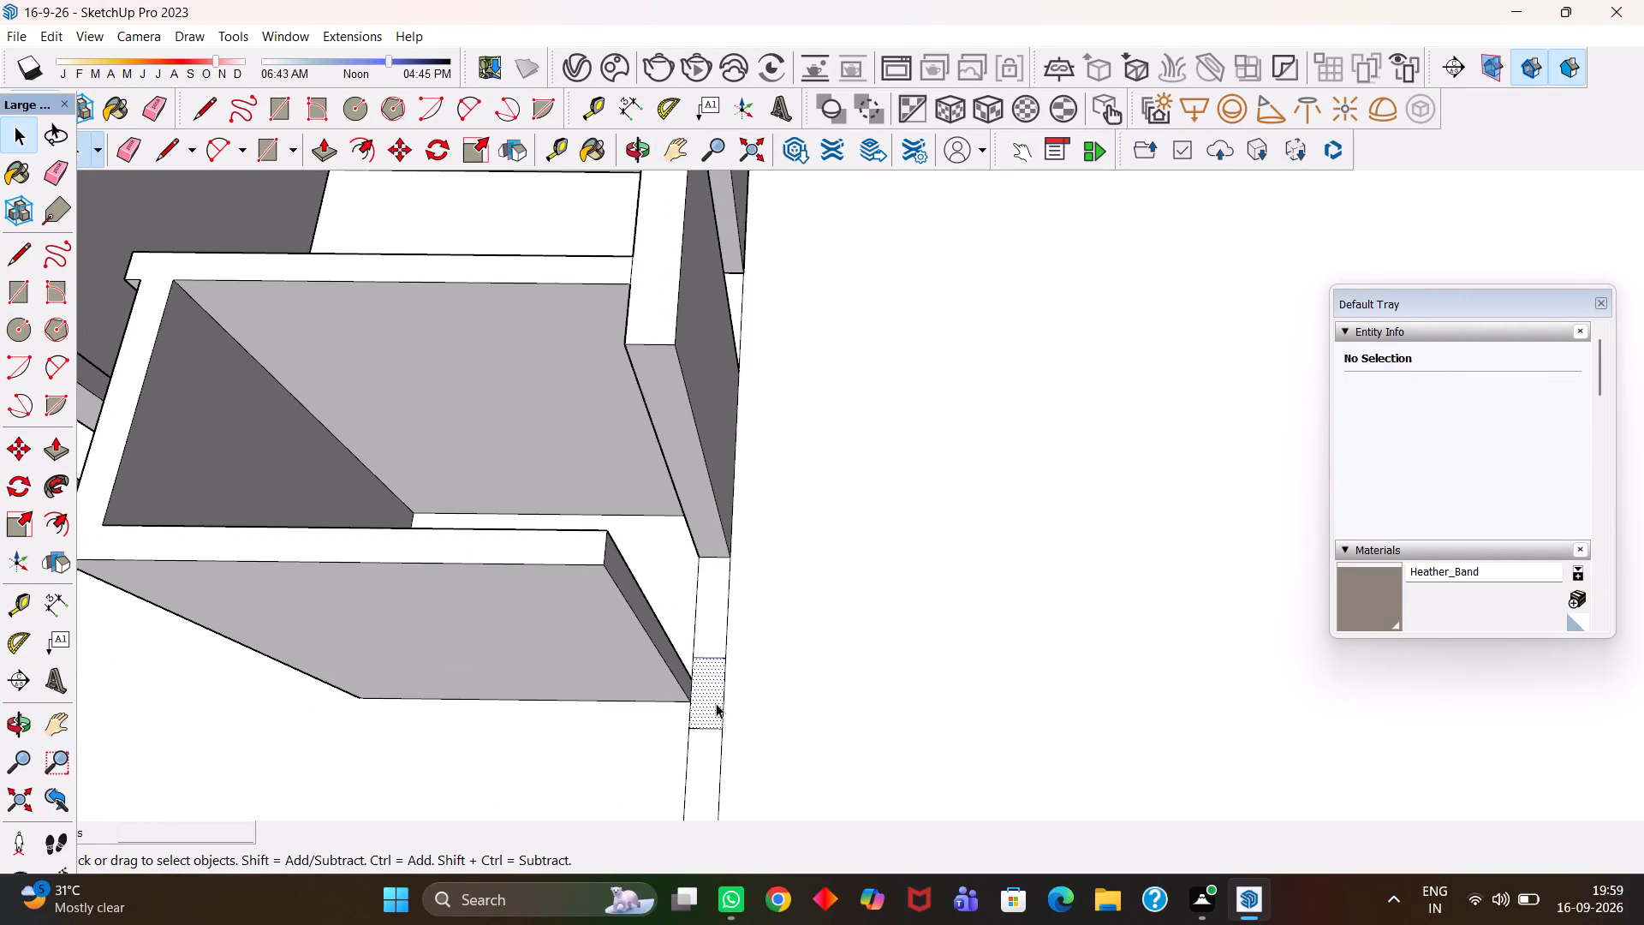
{"action": "key", "text": "p"}
{"action": "left_click", "coordinate": [716, 703]}
{"action": "left_click", "coordinate": [586, 570]}
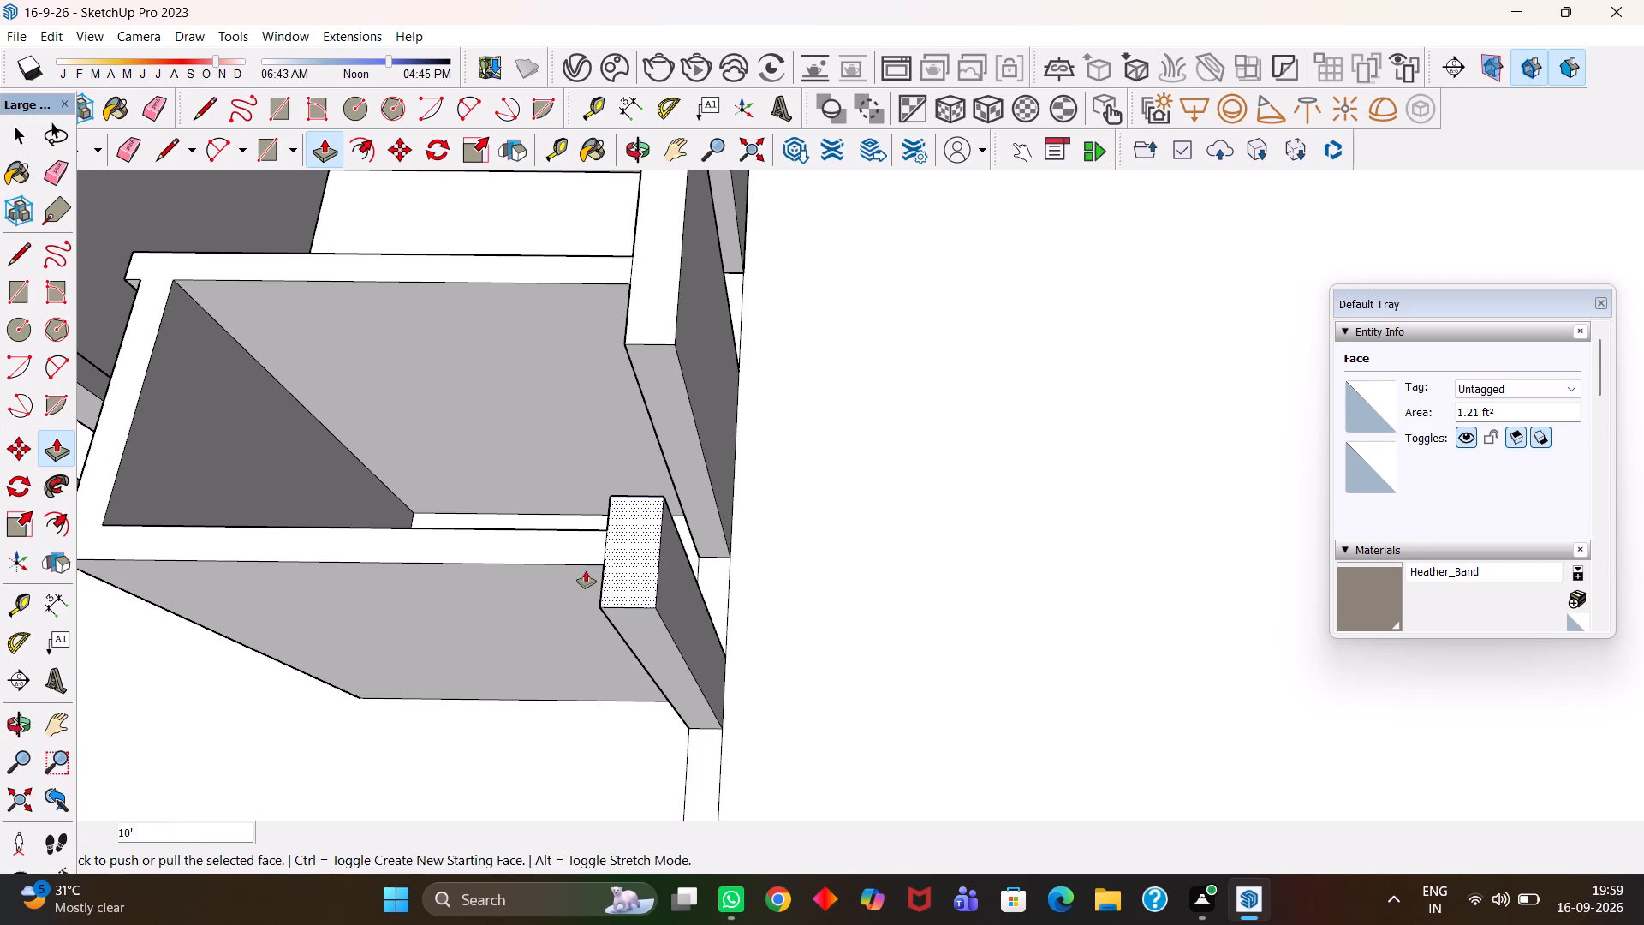
Place guides 4' and 2' below the top edge on the end of the right outer wall piece beside the flat L-shaped footprint.
{"action": "scroll", "coordinate": [586, 575], "scroll_direction": "down", "scroll_amount": 5}
{"action": "key", "text": "h"}
{"action": "left_click_drag", "start_coordinate": [644, 676], "coordinate": [724, 390]}
{"action": "scroll", "coordinate": [771, 620], "scroll_direction": "up", "scroll_amount": 4}
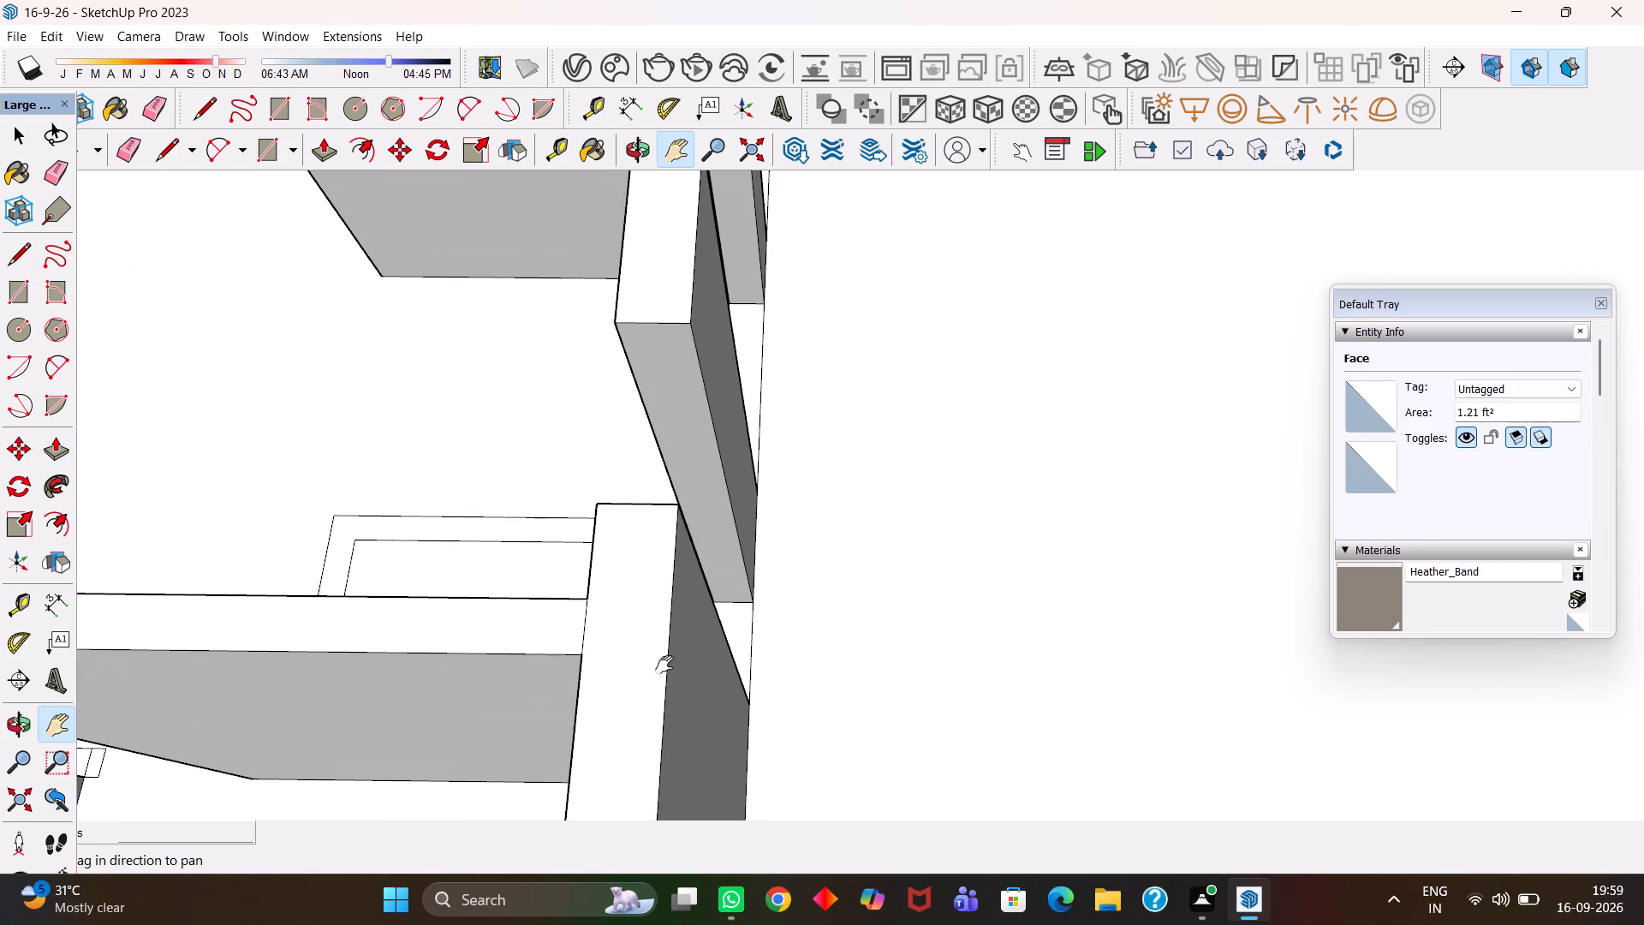
{"action": "scroll", "coordinate": [689, 633], "scroll_direction": "down", "scroll_amount": 3}
{"action": "scroll", "coordinate": [764, 598], "scroll_direction": "up", "scroll_amount": 1}
{"action": "key", "text": "space"}
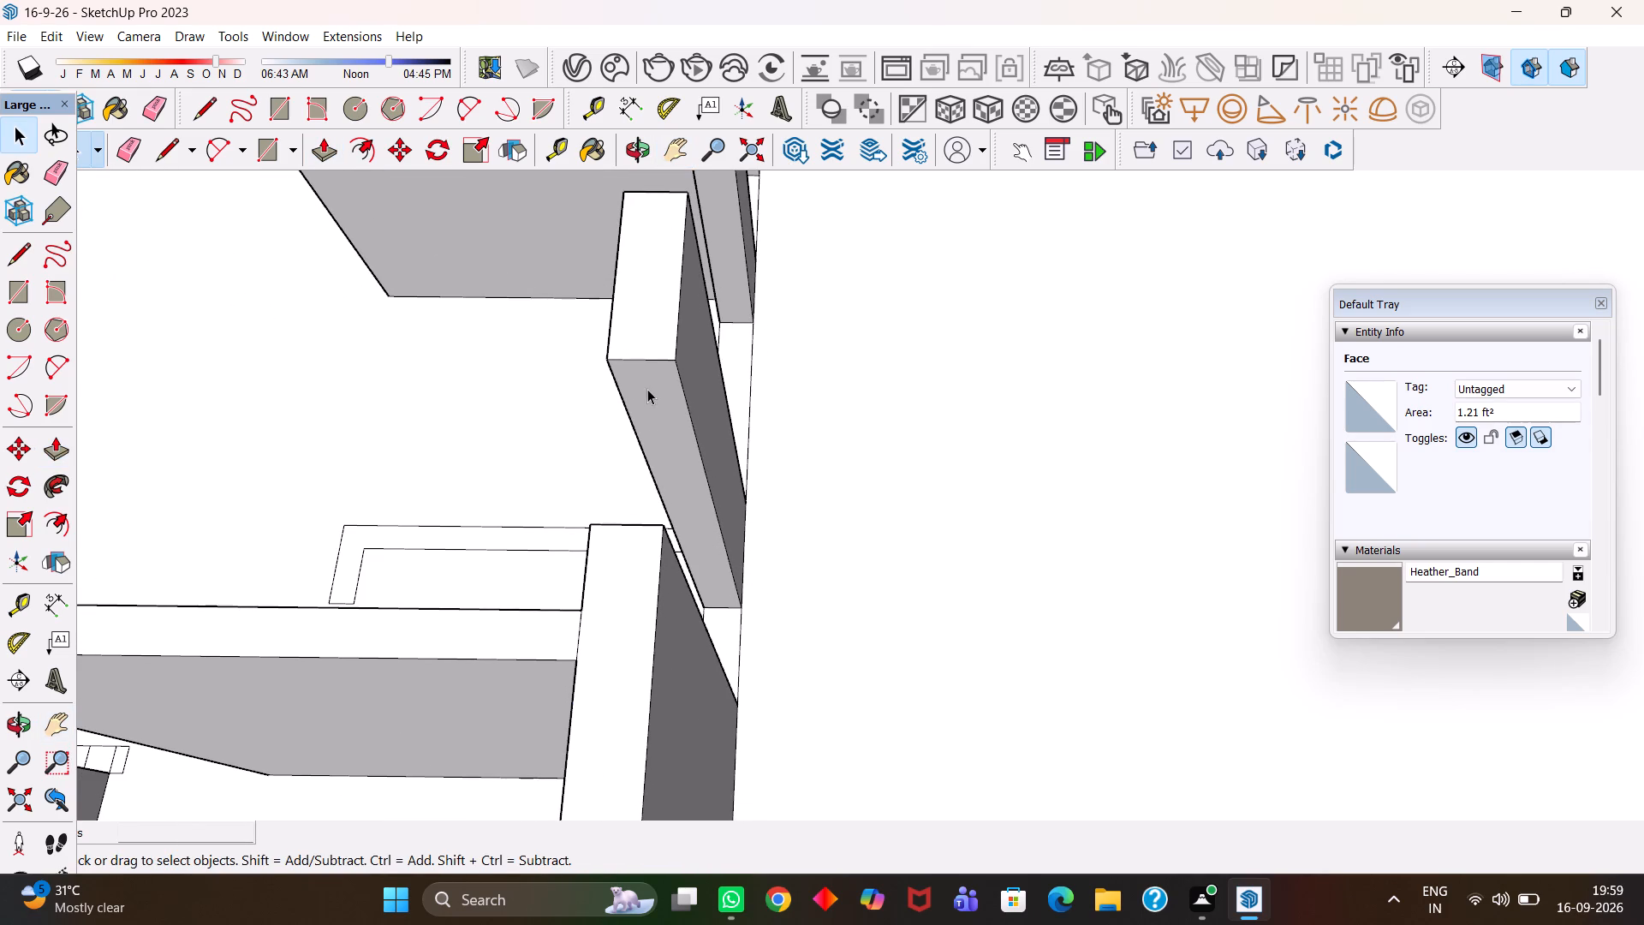
{"action": "key", "text": "t"}
{"action": "left_click", "coordinate": [644, 356]}
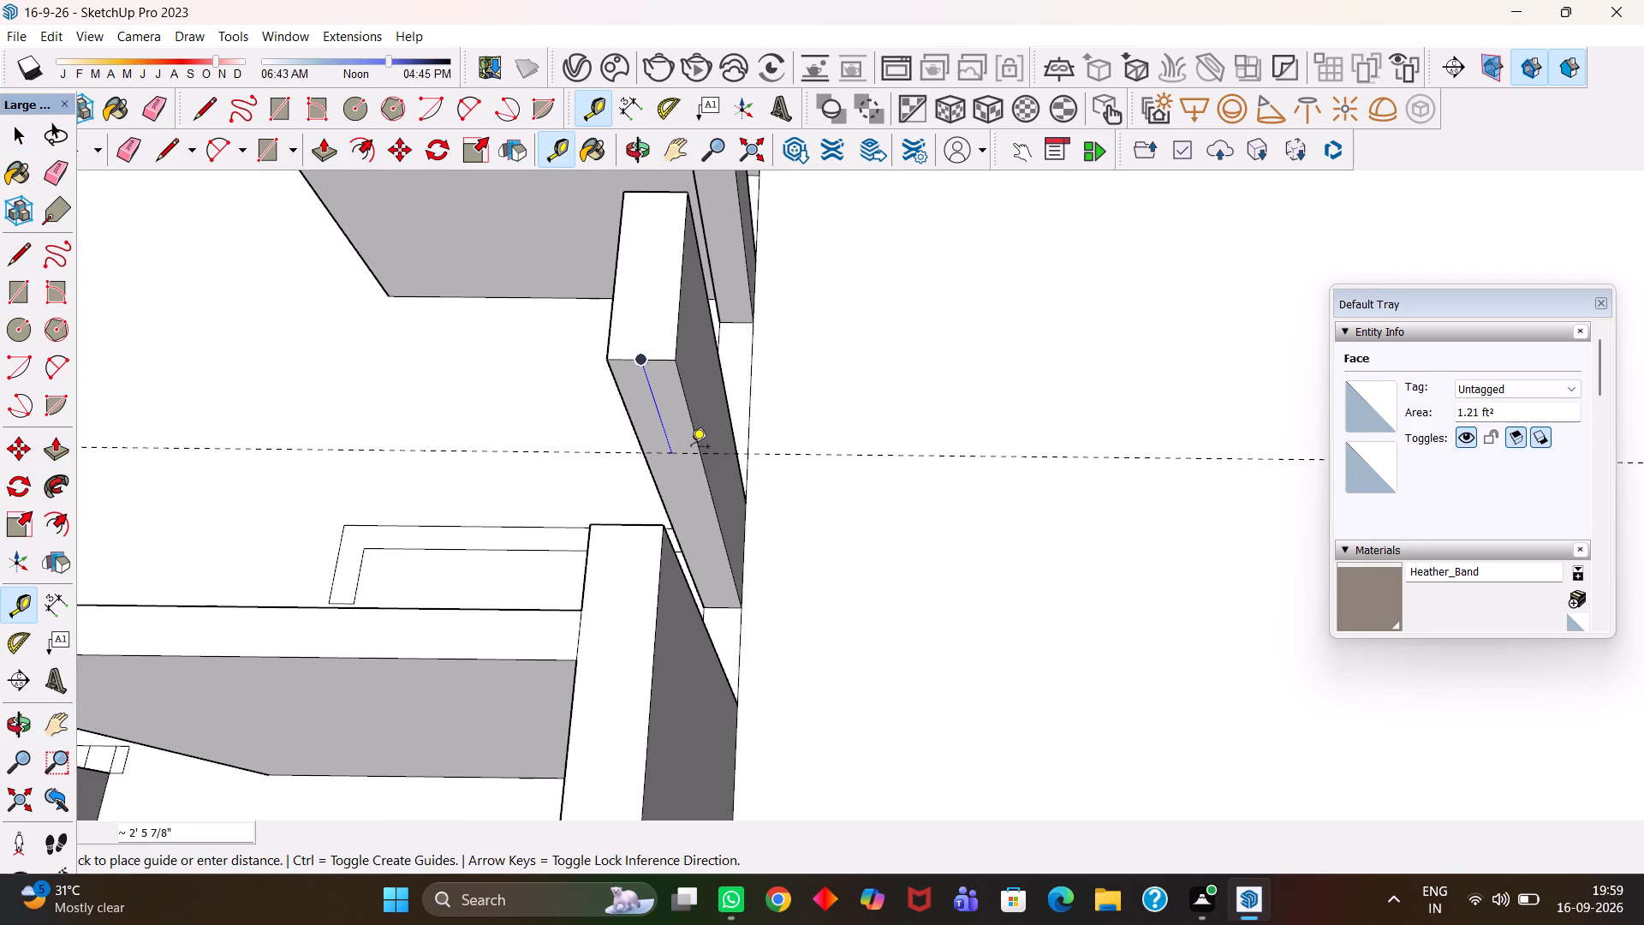
{"action": "type", "text": "4'"}
{"action": "key", "text": "Return"}
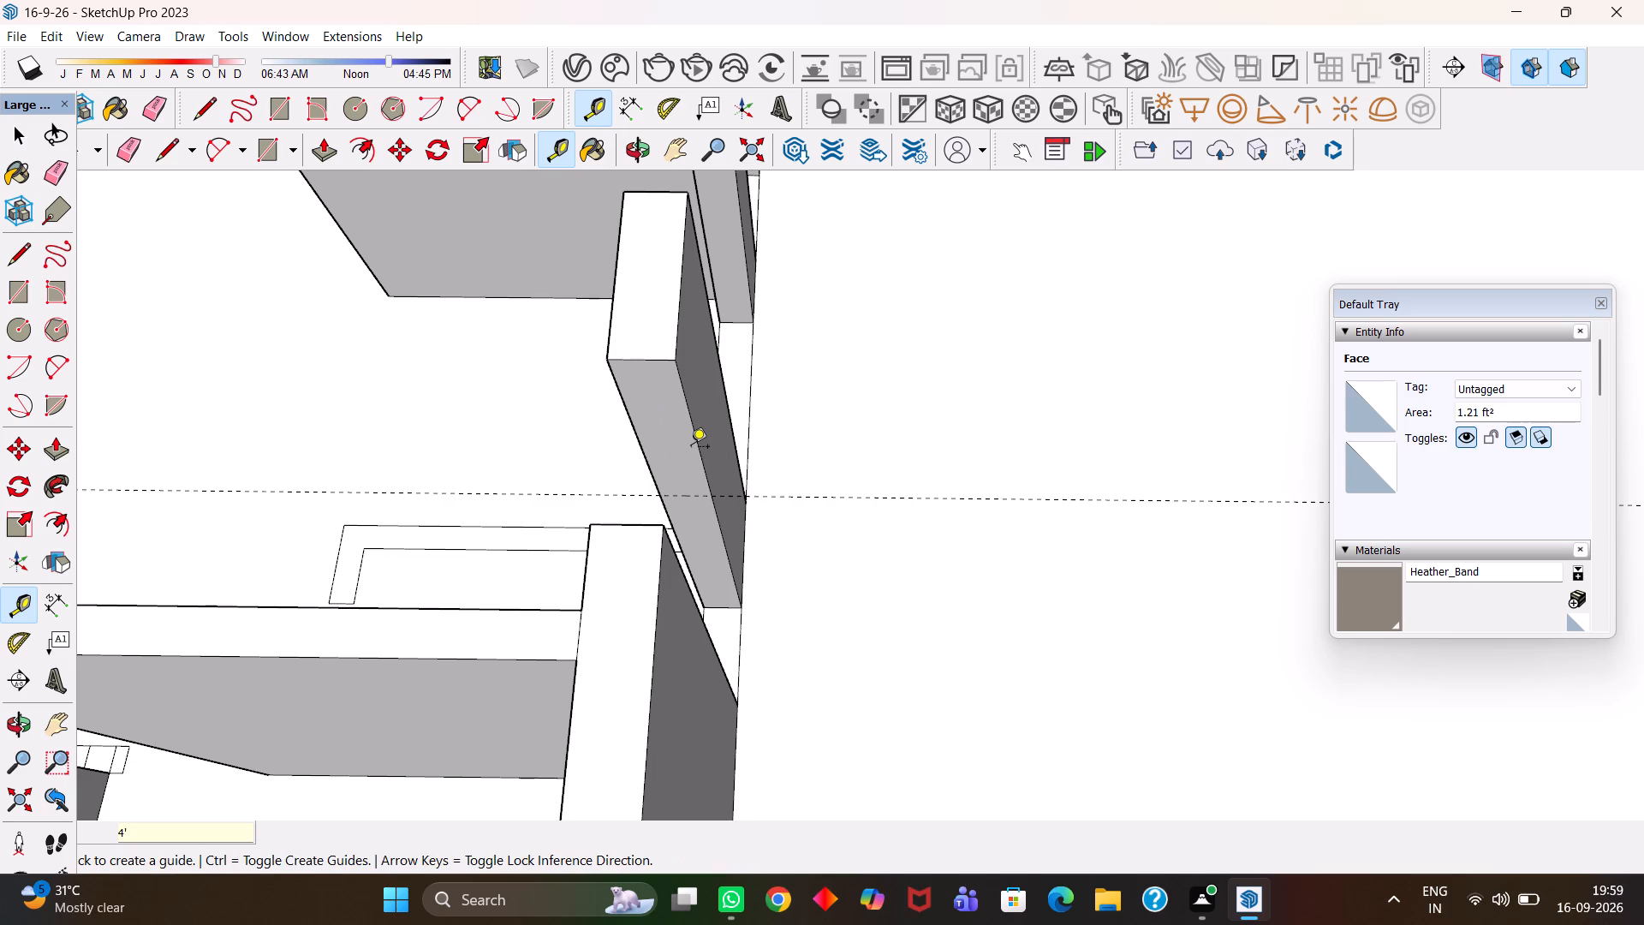
{"action": "left_click", "coordinate": [758, 500]}
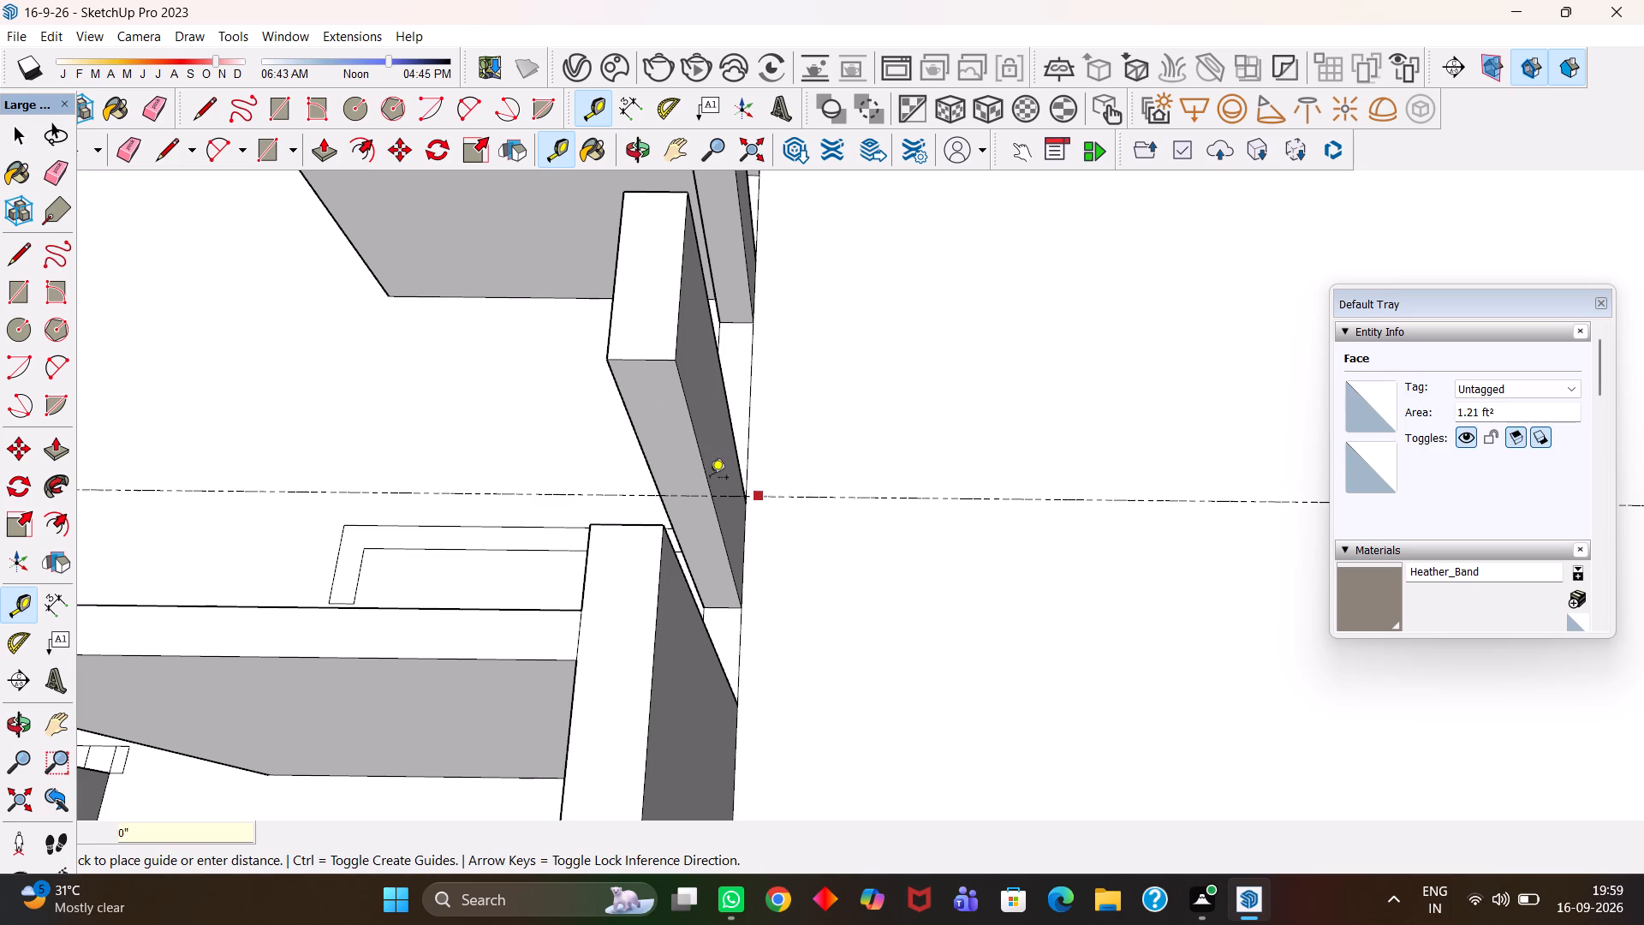
{"action": "type", "text": "2'"}
{"action": "key", "text": "Return"}
Draw a rectangle between the two guides across the full width of the outer wall piece's end face.
{"action": "key", "text": "r"}
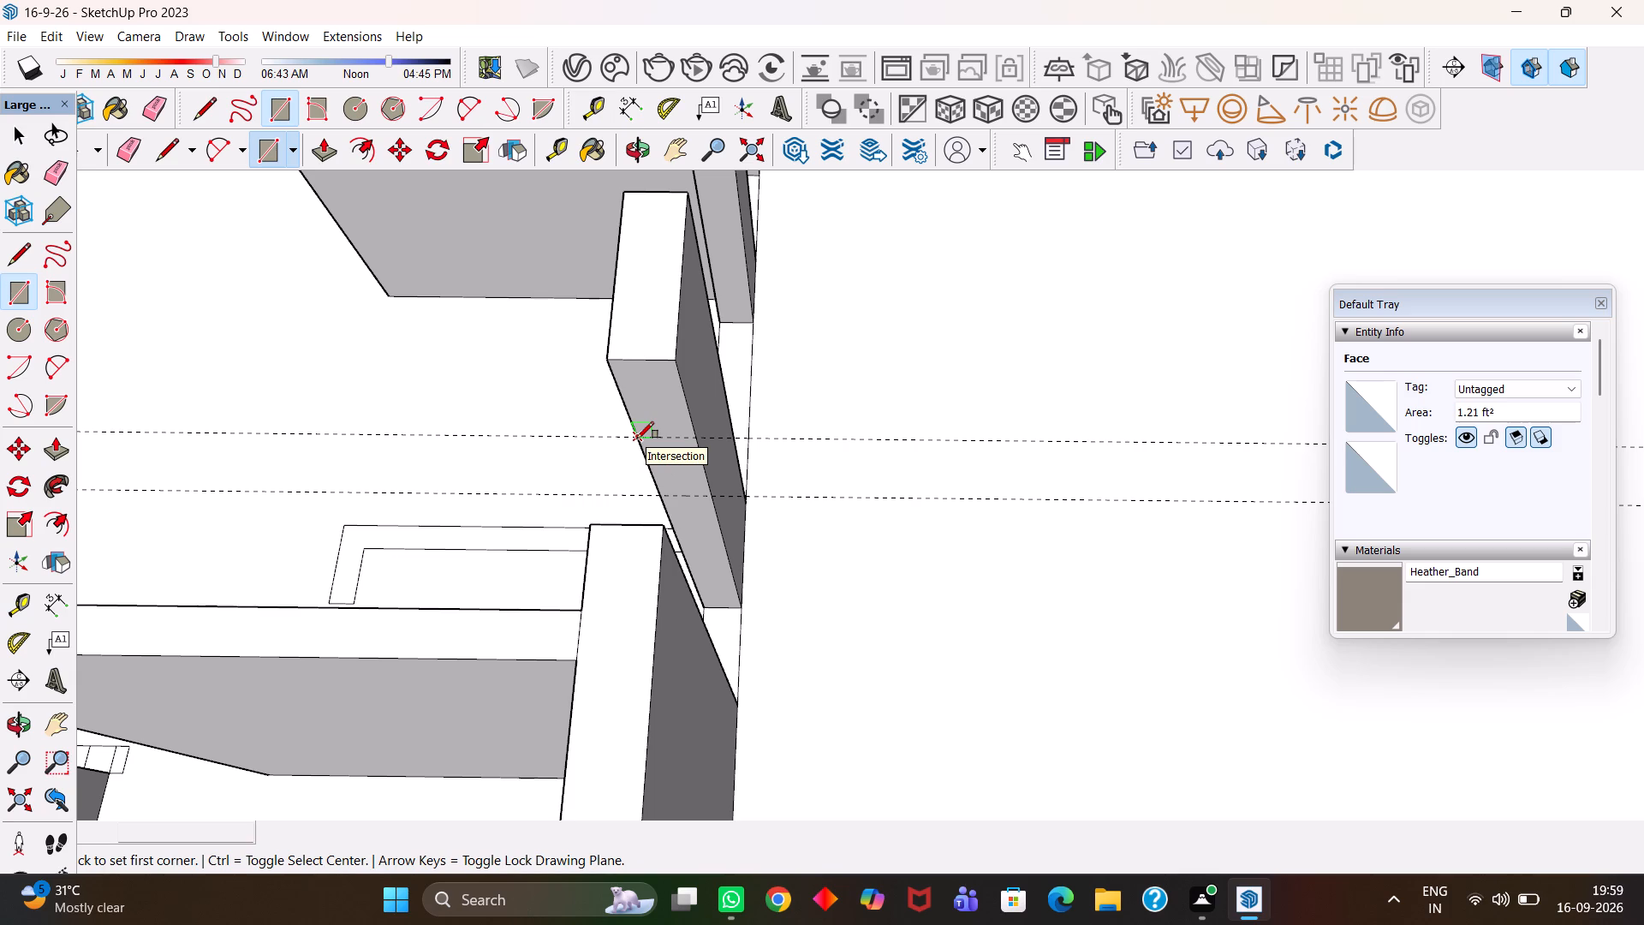
{"action": "left_click", "coordinate": [637, 439]}
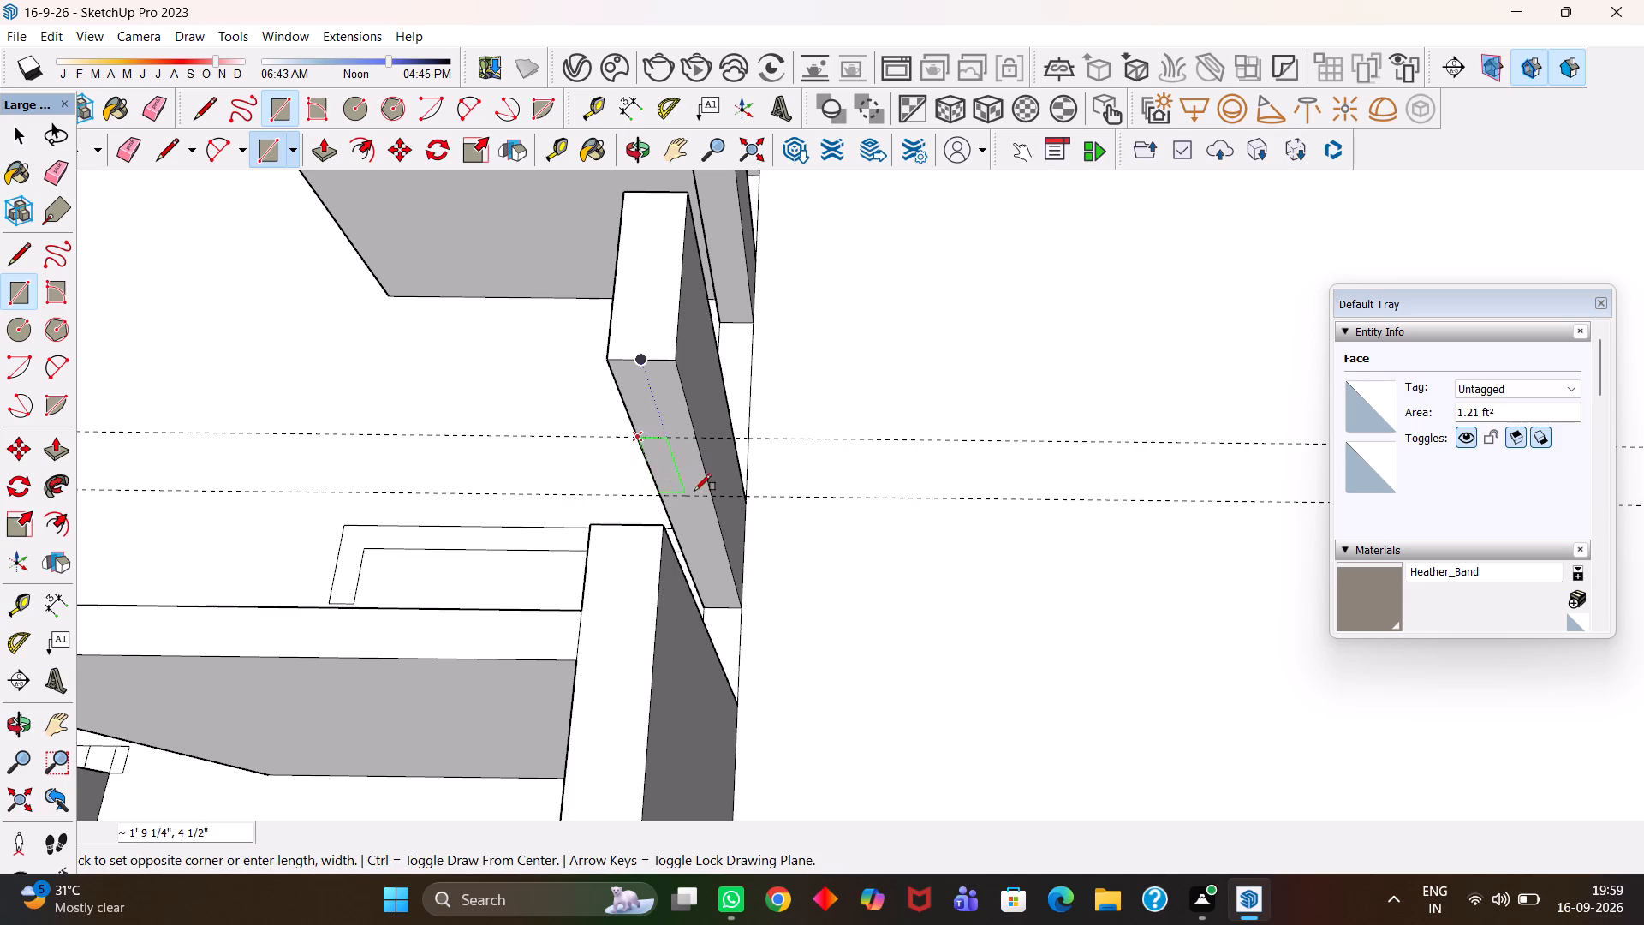
{"action": "left_click", "coordinate": [706, 494]}
{"action": "scroll", "coordinate": [702, 492], "scroll_direction": "up", "scroll_amount": 2}
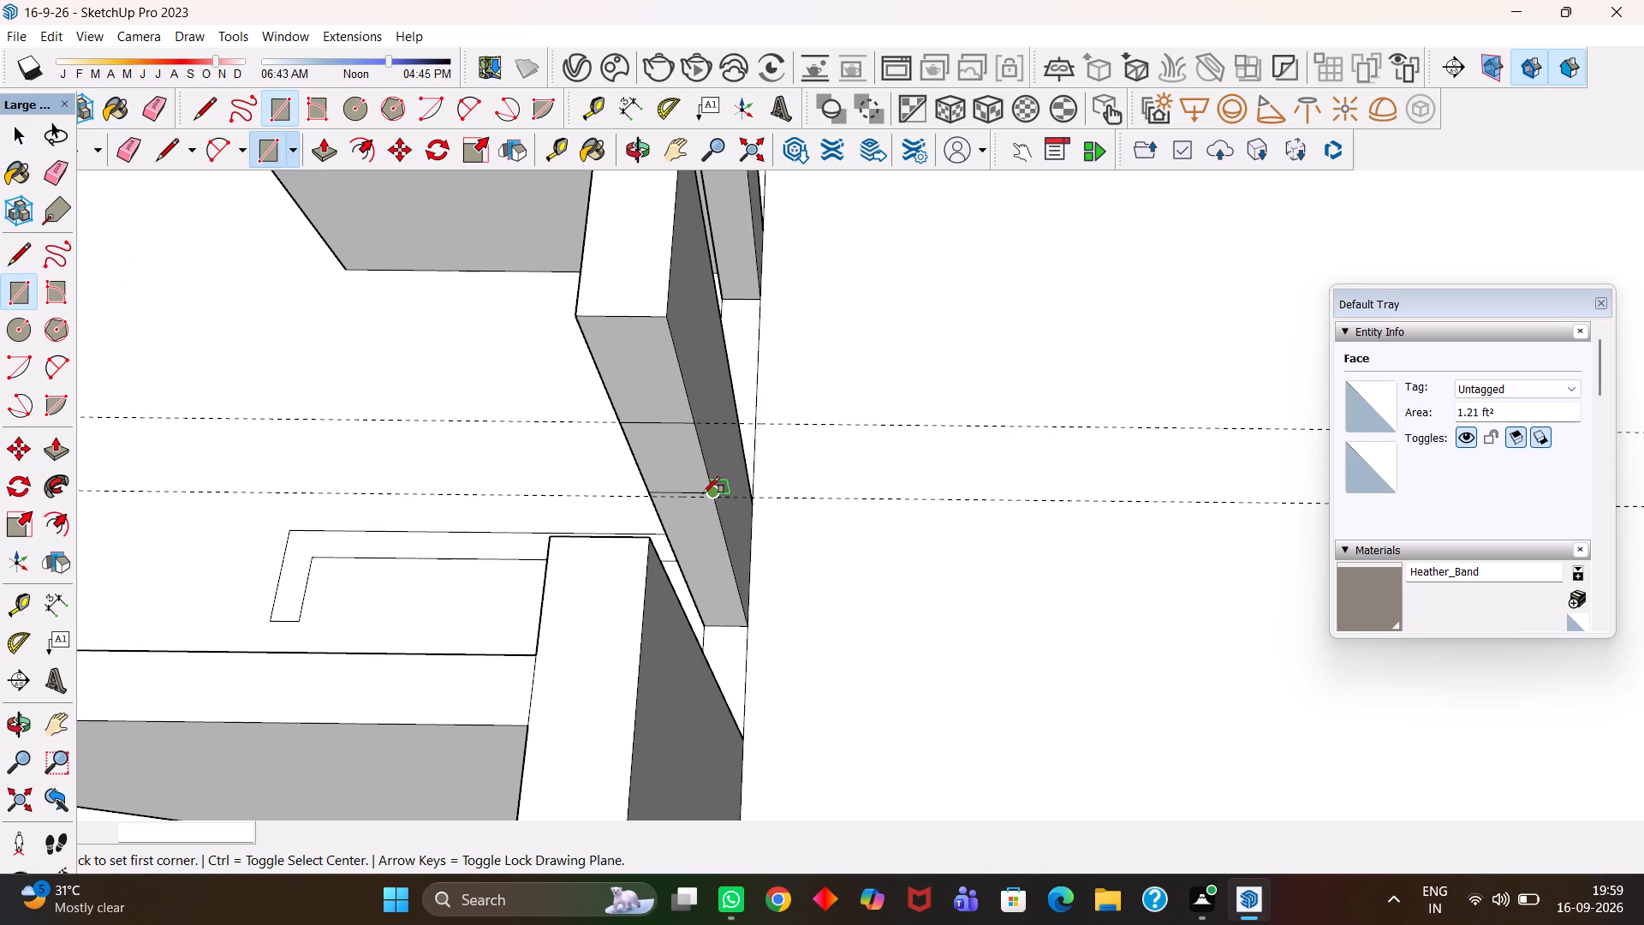
Push/Pull the end face section above the upper guide across the gap to meet the neighbouring outer wall.
{"action": "key", "text": "space"}
{"action": "left_click", "coordinate": [668, 455]}
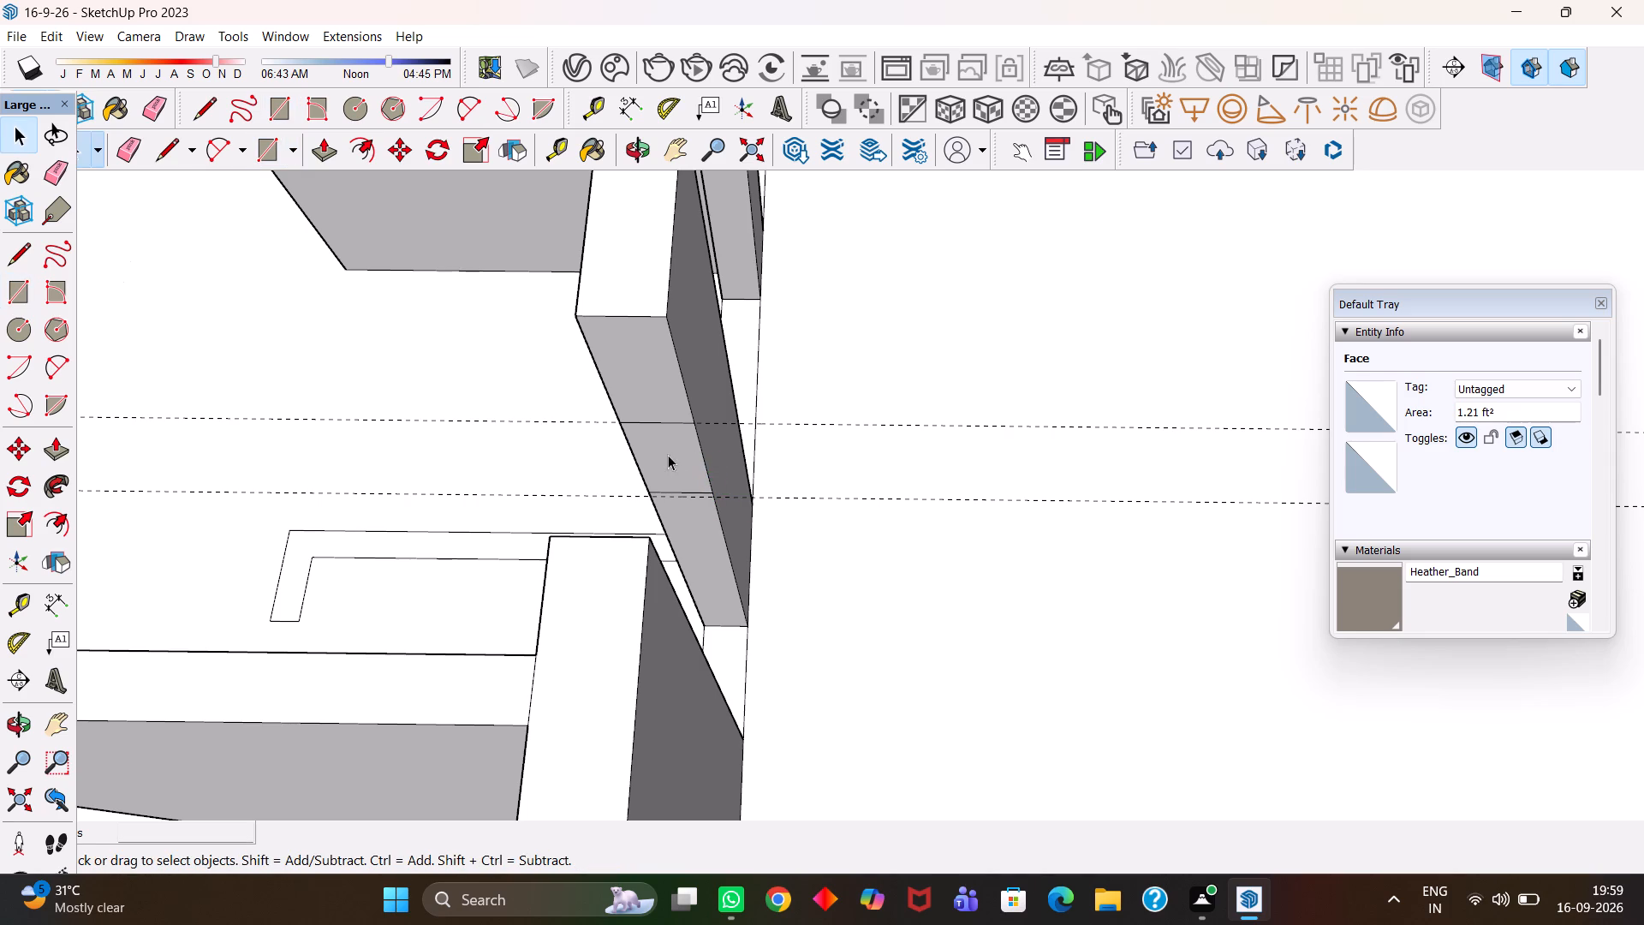
{"action": "left_click", "coordinate": [648, 385]}
{"action": "key", "text": "p"}
{"action": "left_click", "coordinate": [648, 385]}
{"action": "left_click", "coordinate": [646, 552]}
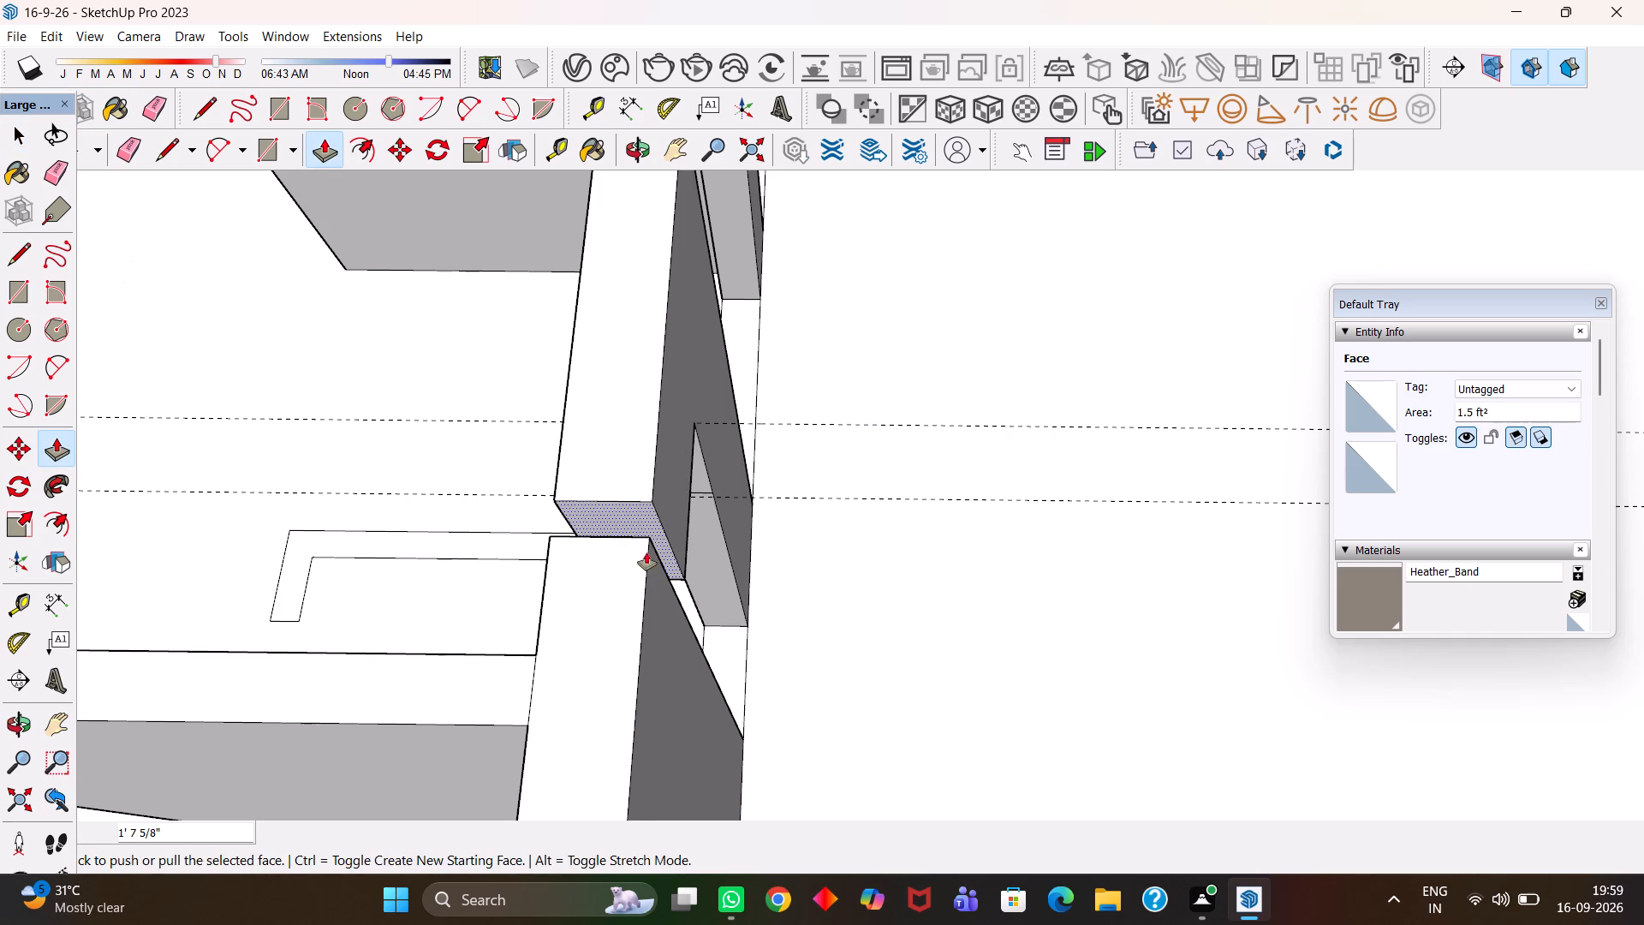
{"action": "left_click", "coordinate": [636, 518]}
{"action": "left_click", "coordinate": [645, 542]}
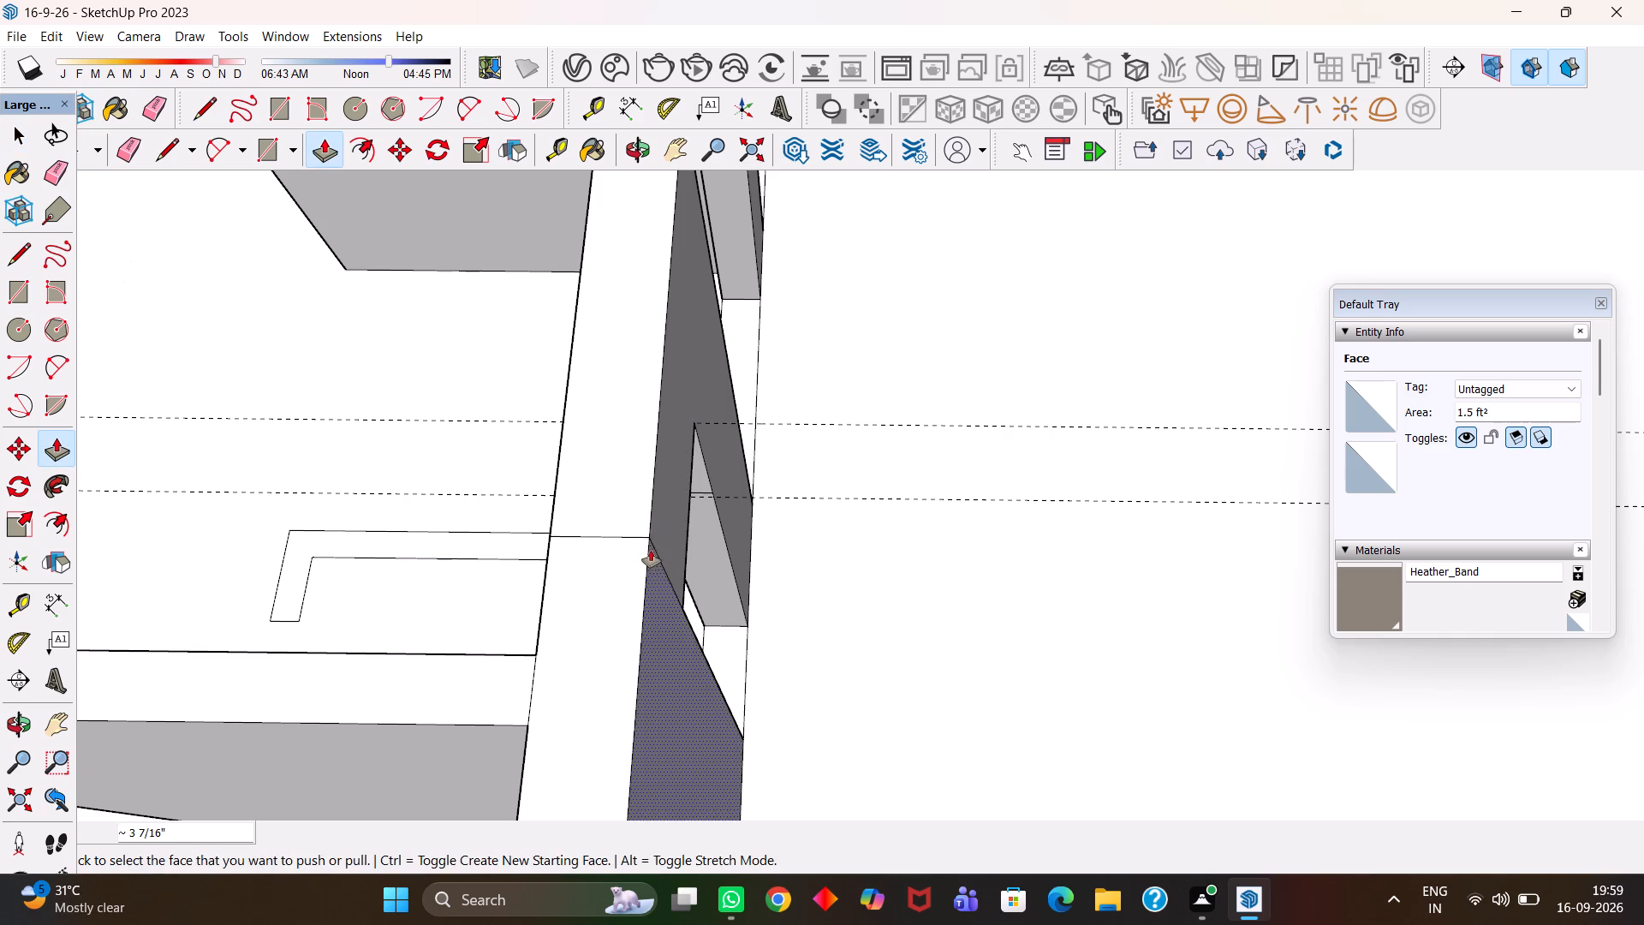
Push/Pull the end face section below the lower guide across to the neighbouring wall, leaving a window opening between the sections.
{"action": "key", "text": "space"}
{"action": "left_click", "coordinate": [712, 562]}
{"action": "key", "text": "p"}
{"action": "left_click", "coordinate": [712, 562]}
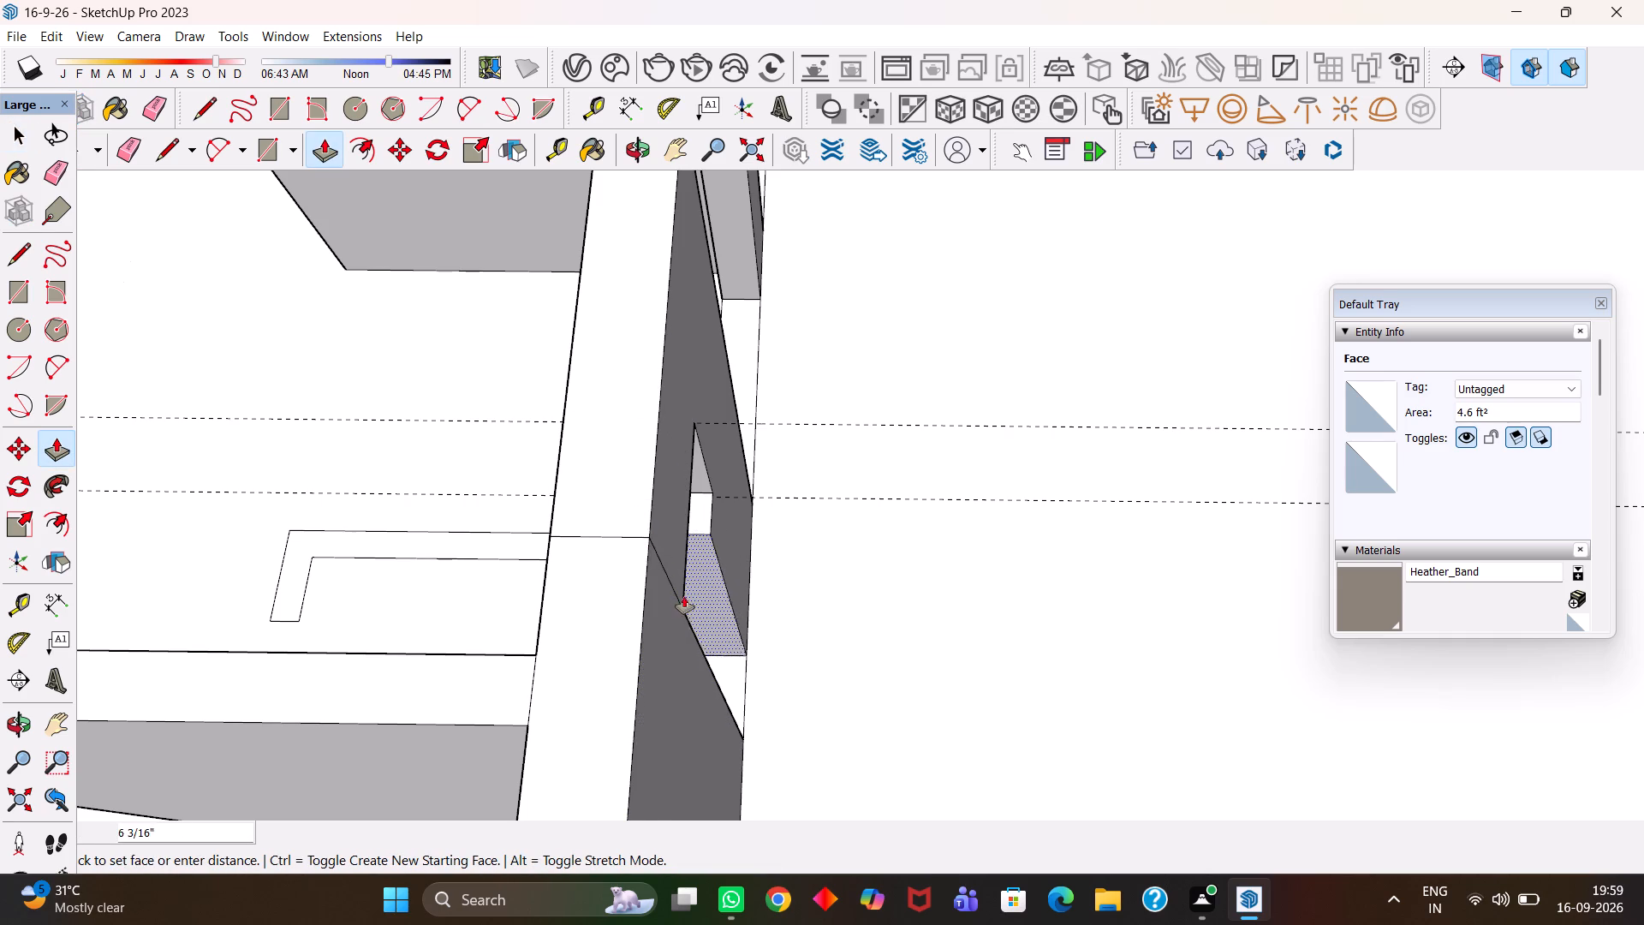
{"action": "left_click", "coordinate": [671, 578]}
Erase the leftover seam edges where the sections above and below the opening join the neighbouring outer wall.
{"action": "key", "text": "e"}
{"action": "left_click", "coordinate": [671, 565]}
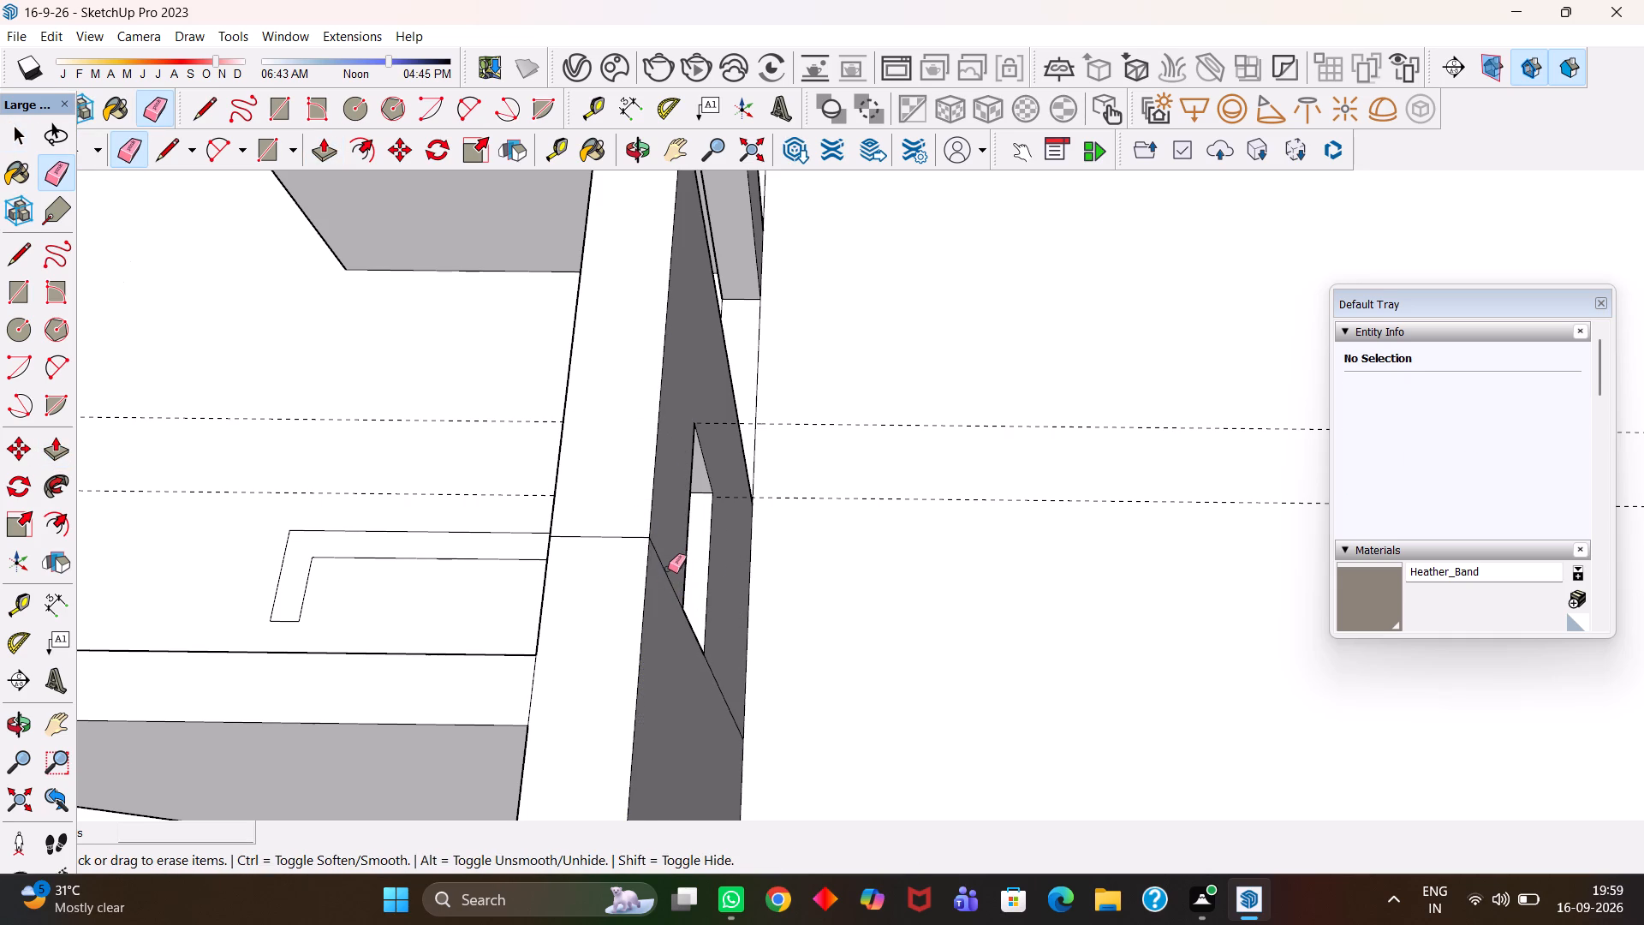
{"action": "left_click", "coordinate": [641, 543]}
{"action": "left_click_drag", "start_coordinate": [637, 543], "coordinate": [619, 539]}
{"action": "left_click_drag", "start_coordinate": [715, 667], "coordinate": [713, 678]}
Place a guide 3' below the top edge on the end face of the small outer wall piece joining the front partition.
{"action": "scroll", "coordinate": [660, 642], "scroll_direction": "down", "scroll_amount": 6}
{"action": "scroll", "coordinate": [752, 452], "scroll_direction": "up", "scroll_amount": 2}
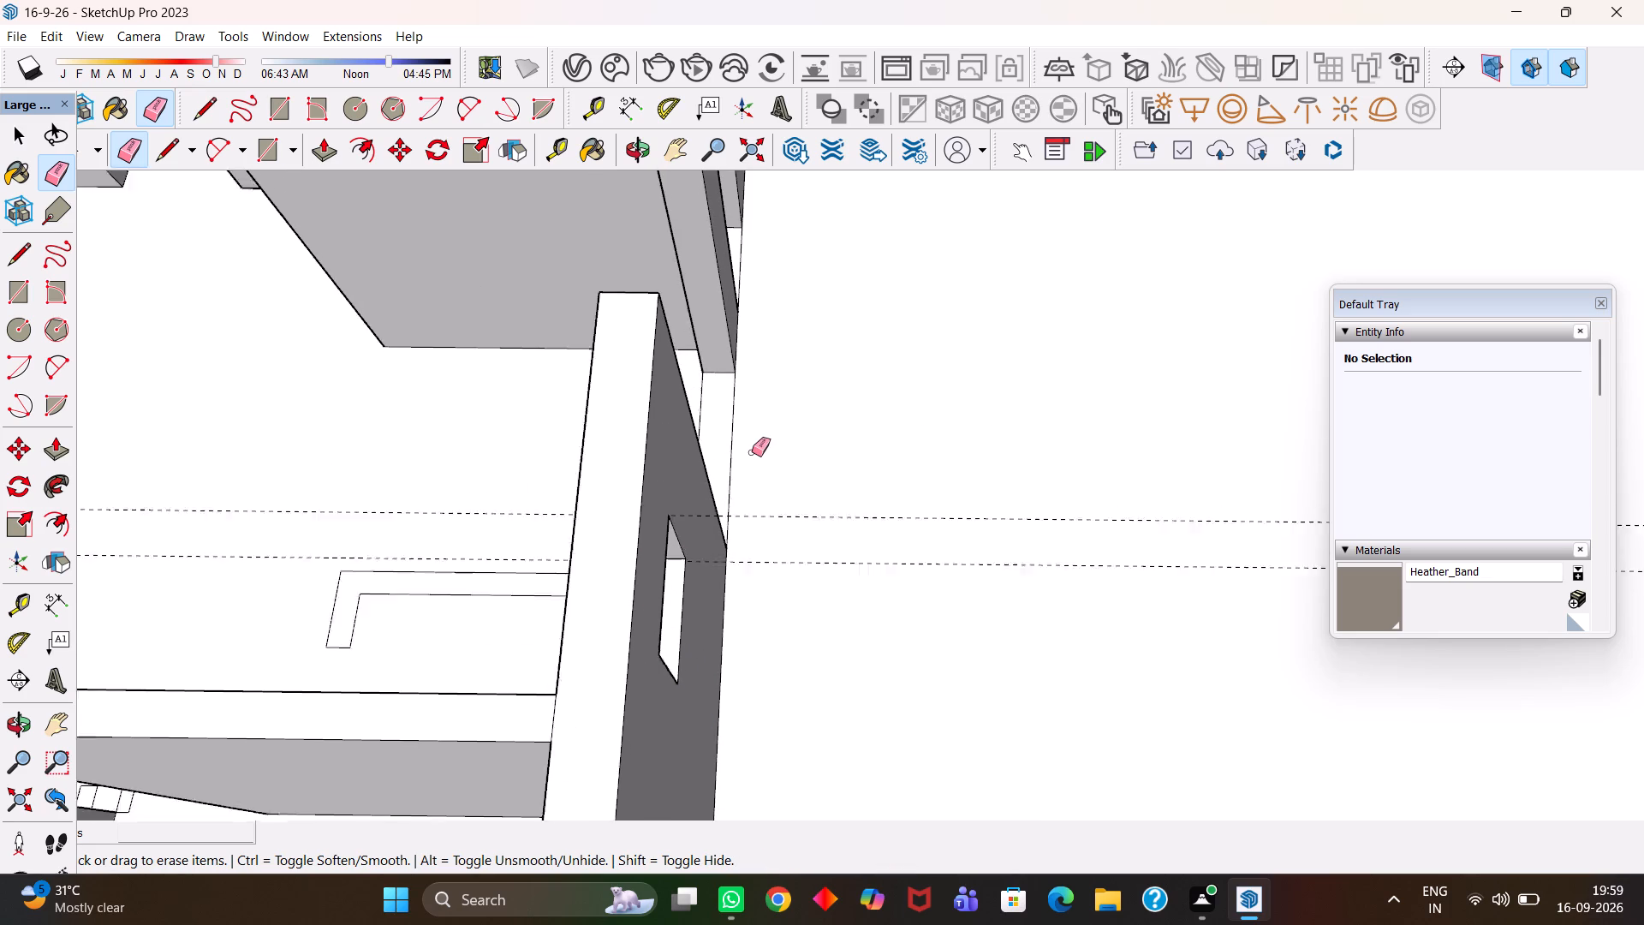
{"action": "scroll", "coordinate": [752, 452], "scroll_direction": "up", "scroll_amount": 3}
{"action": "scroll", "coordinate": [752, 455], "scroll_direction": "down", "scroll_amount": 2}
{"action": "key", "text": "h"}
{"action": "left_click_drag", "start_coordinate": [729, 378], "coordinate": [791, 567]}
{"action": "left_click_drag", "start_coordinate": [738, 445], "coordinate": [758, 546]}
{"action": "key", "text": "t"}
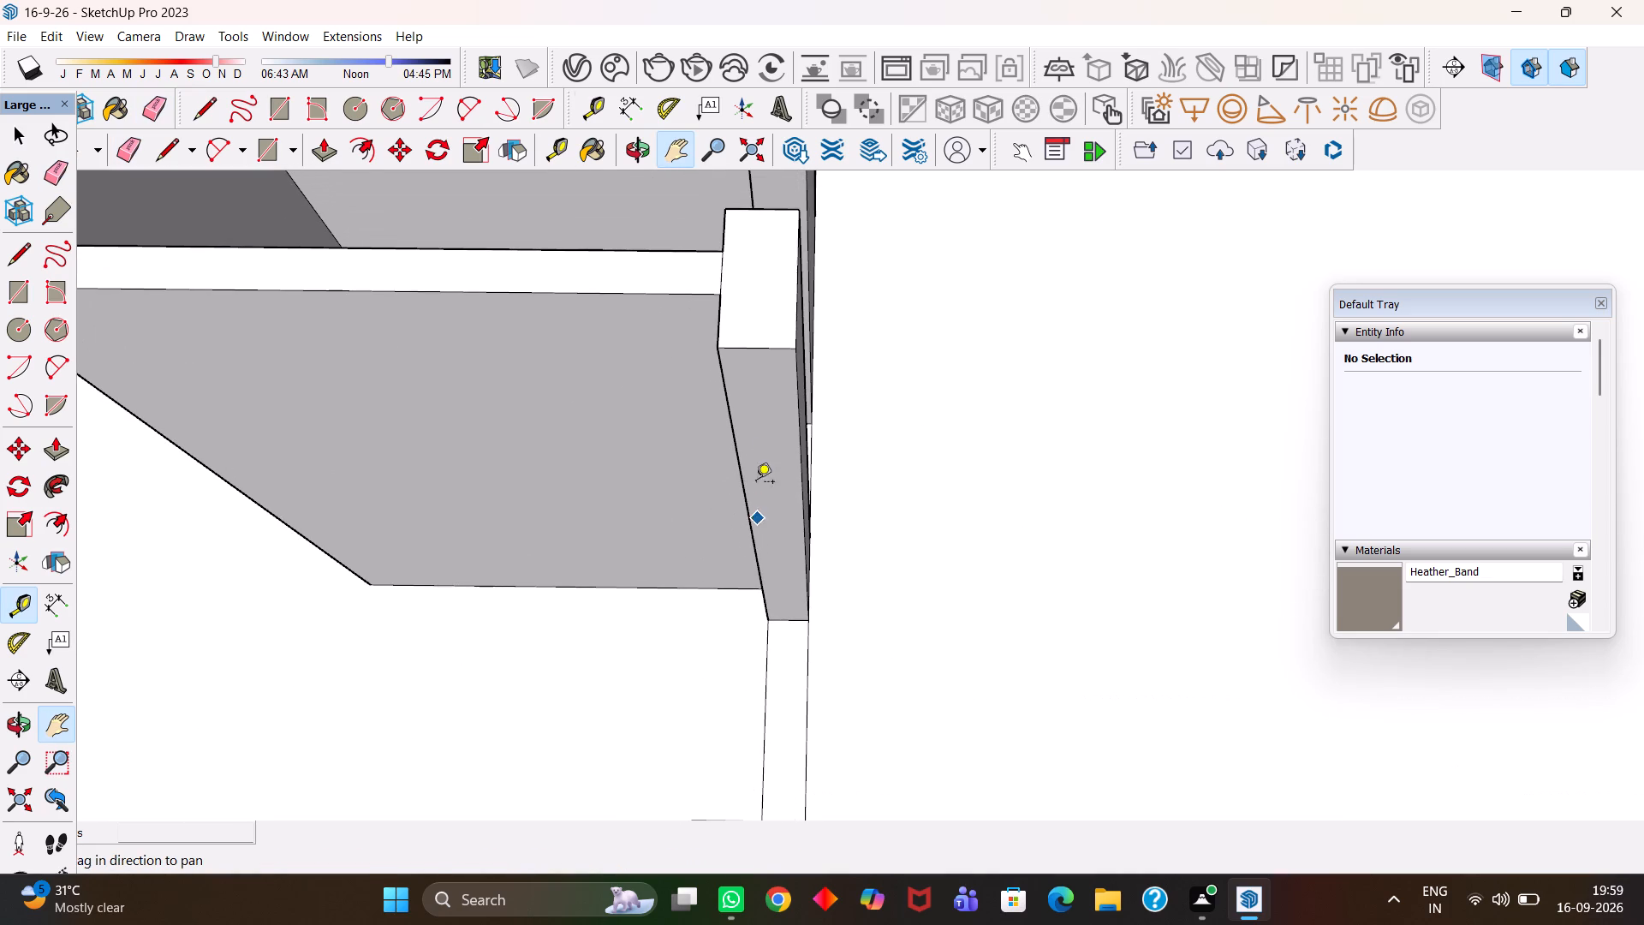
{"action": "double_click", "coordinate": [759, 349]}
{"action": "left_click", "coordinate": [762, 347]}
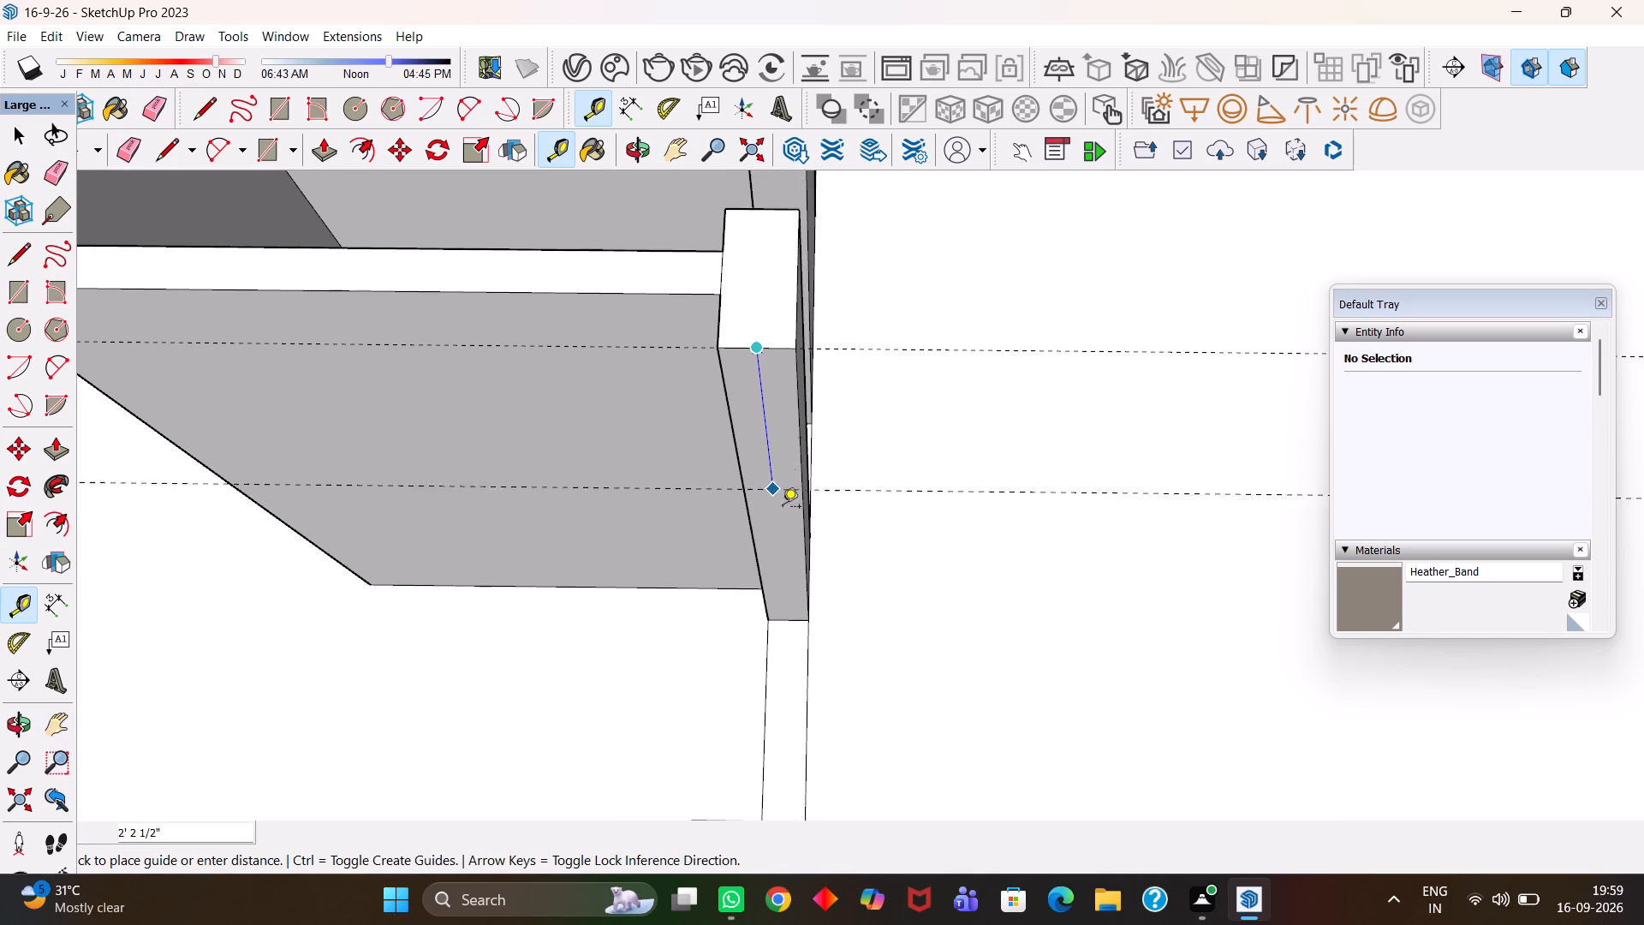
{"action": "type", "text": "3'"}
{"action": "key", "text": "Return"}
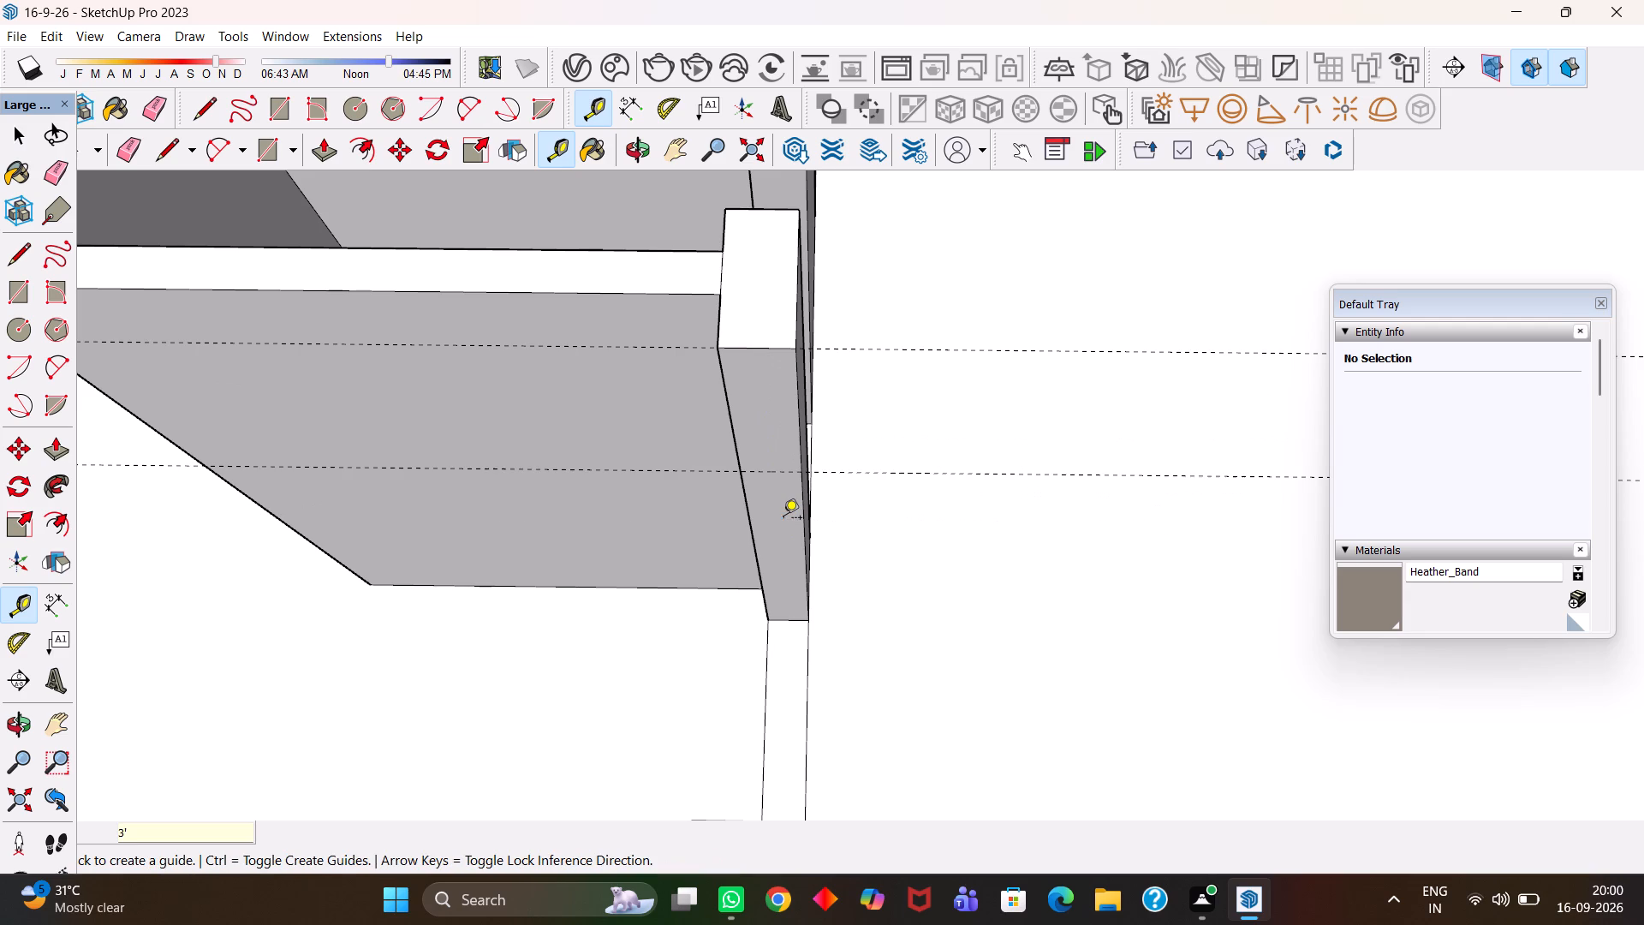
Place another guide offset 4' from the 3' guide near the same outer wall piece.
{"action": "left_click", "coordinate": [776, 468]}
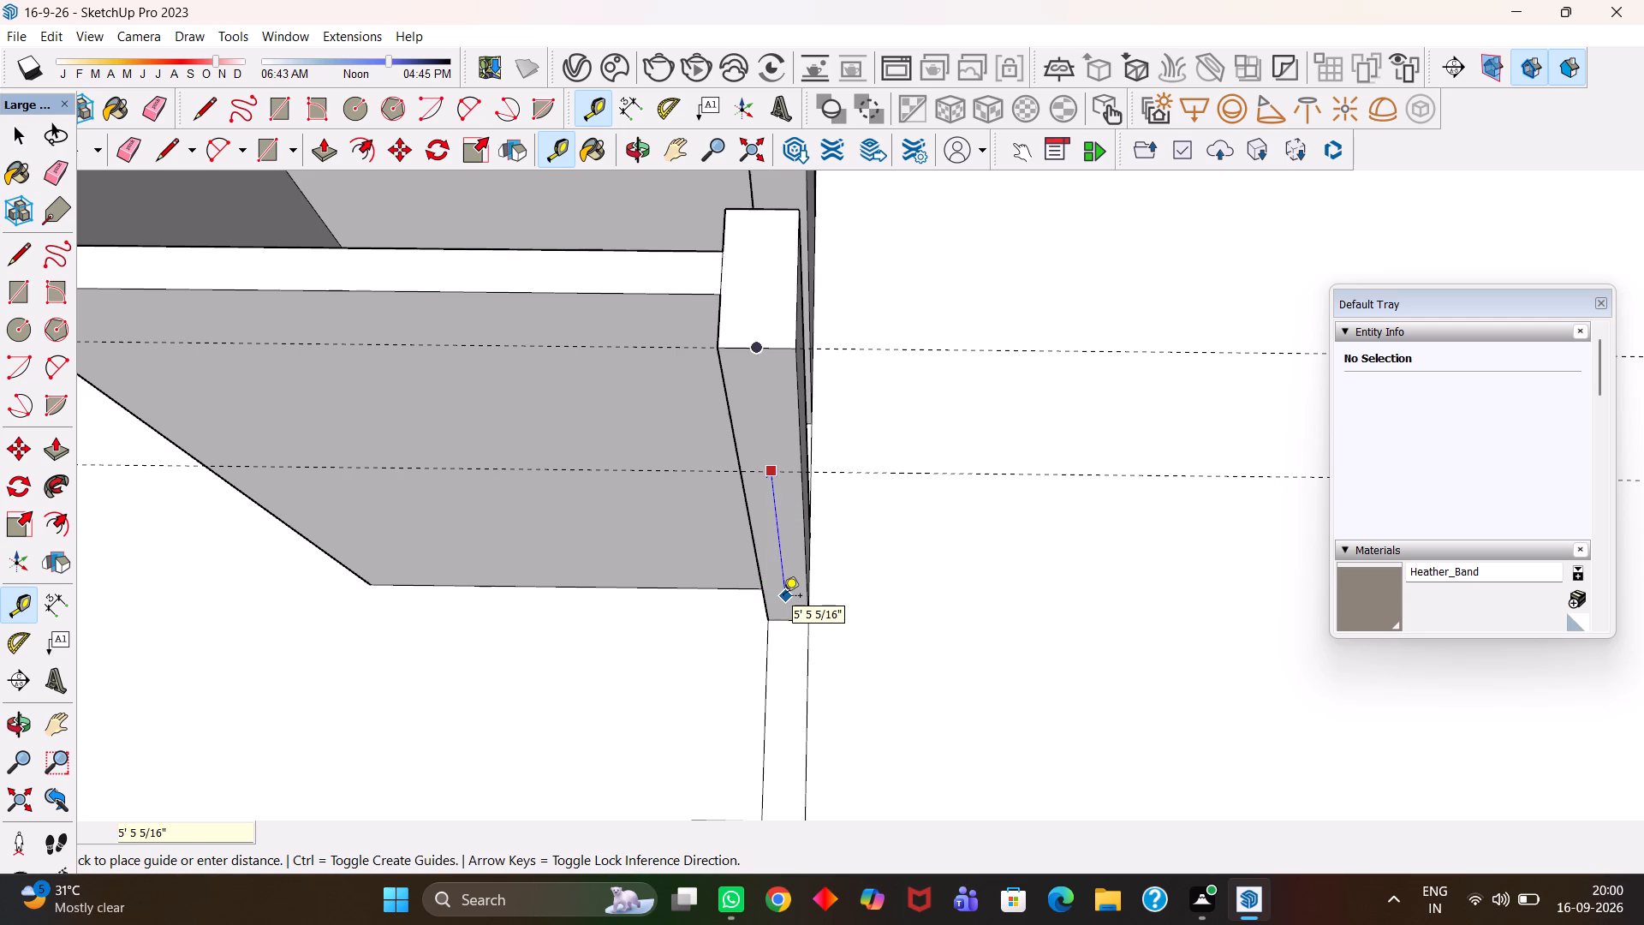
{"action": "key", "text": "t"}
{"action": "left_click", "coordinate": [879, 473]}
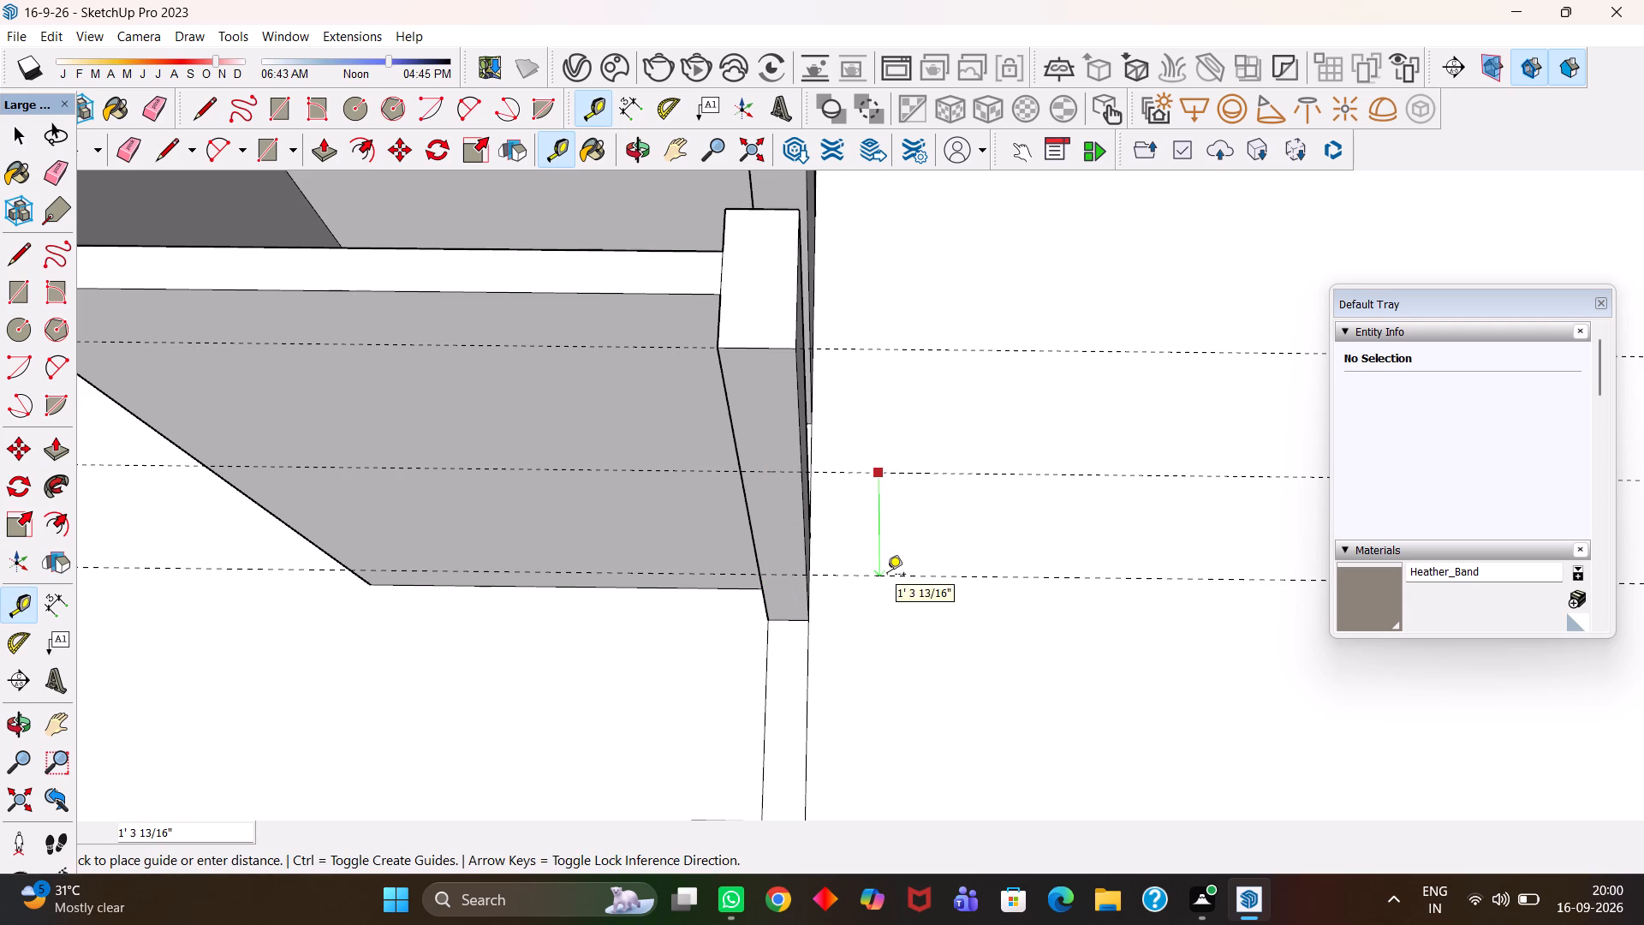
{"action": "type", "text": "4'"}
{"action": "key", "text": "Return"}
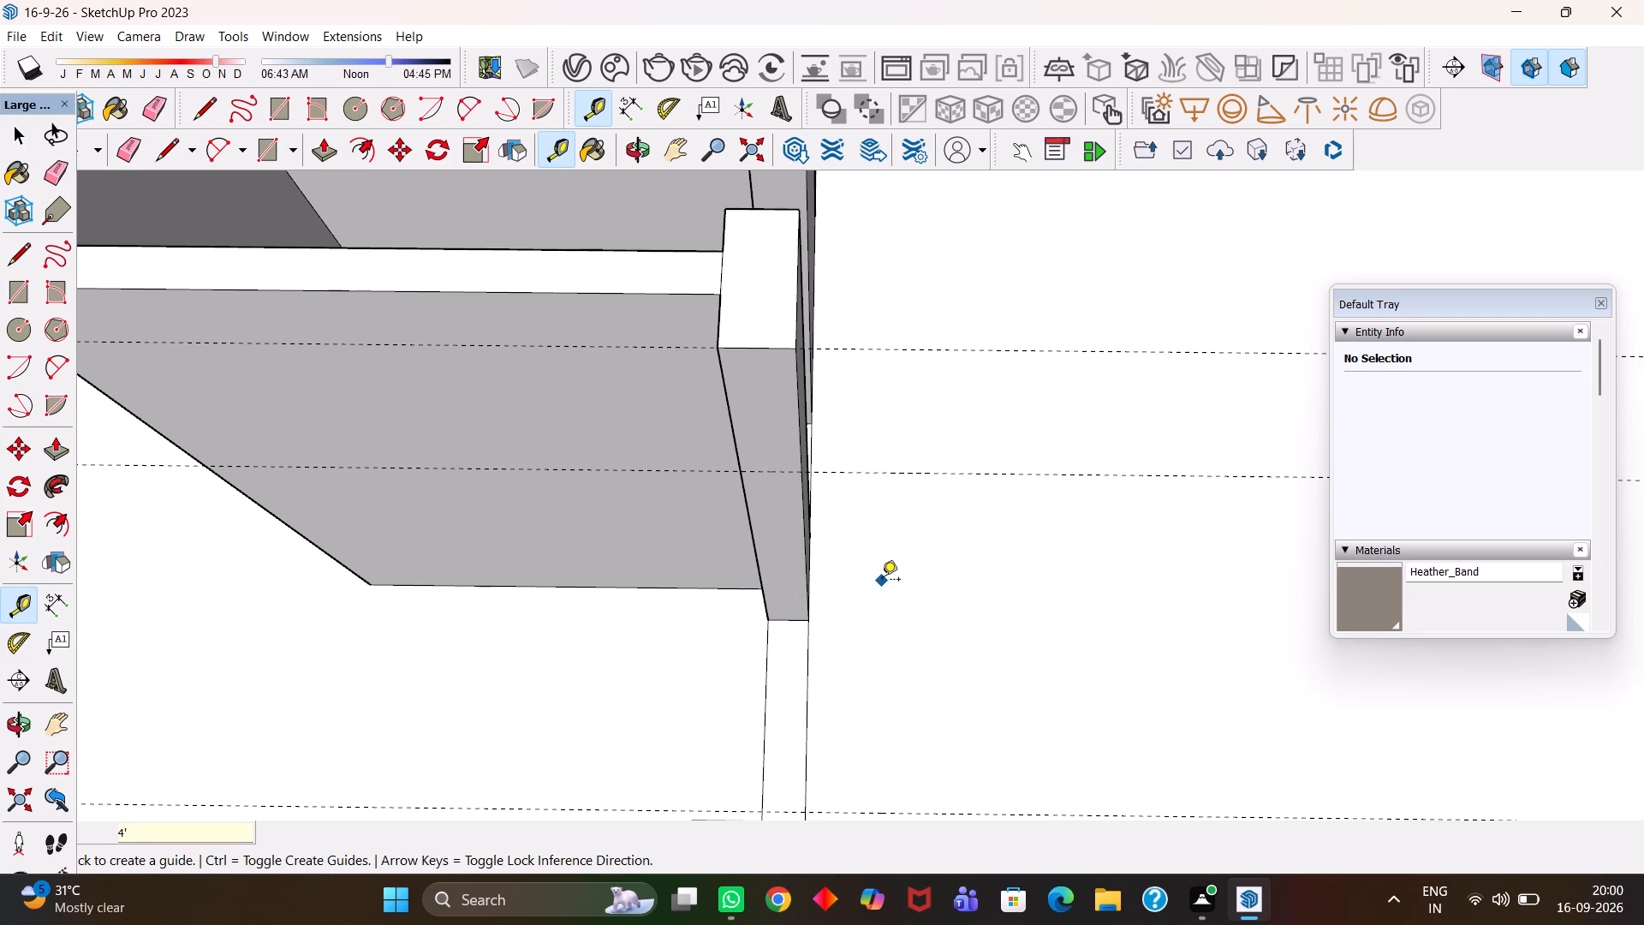
Save the model.
{"action": "key", "text": "ctrl+s"}
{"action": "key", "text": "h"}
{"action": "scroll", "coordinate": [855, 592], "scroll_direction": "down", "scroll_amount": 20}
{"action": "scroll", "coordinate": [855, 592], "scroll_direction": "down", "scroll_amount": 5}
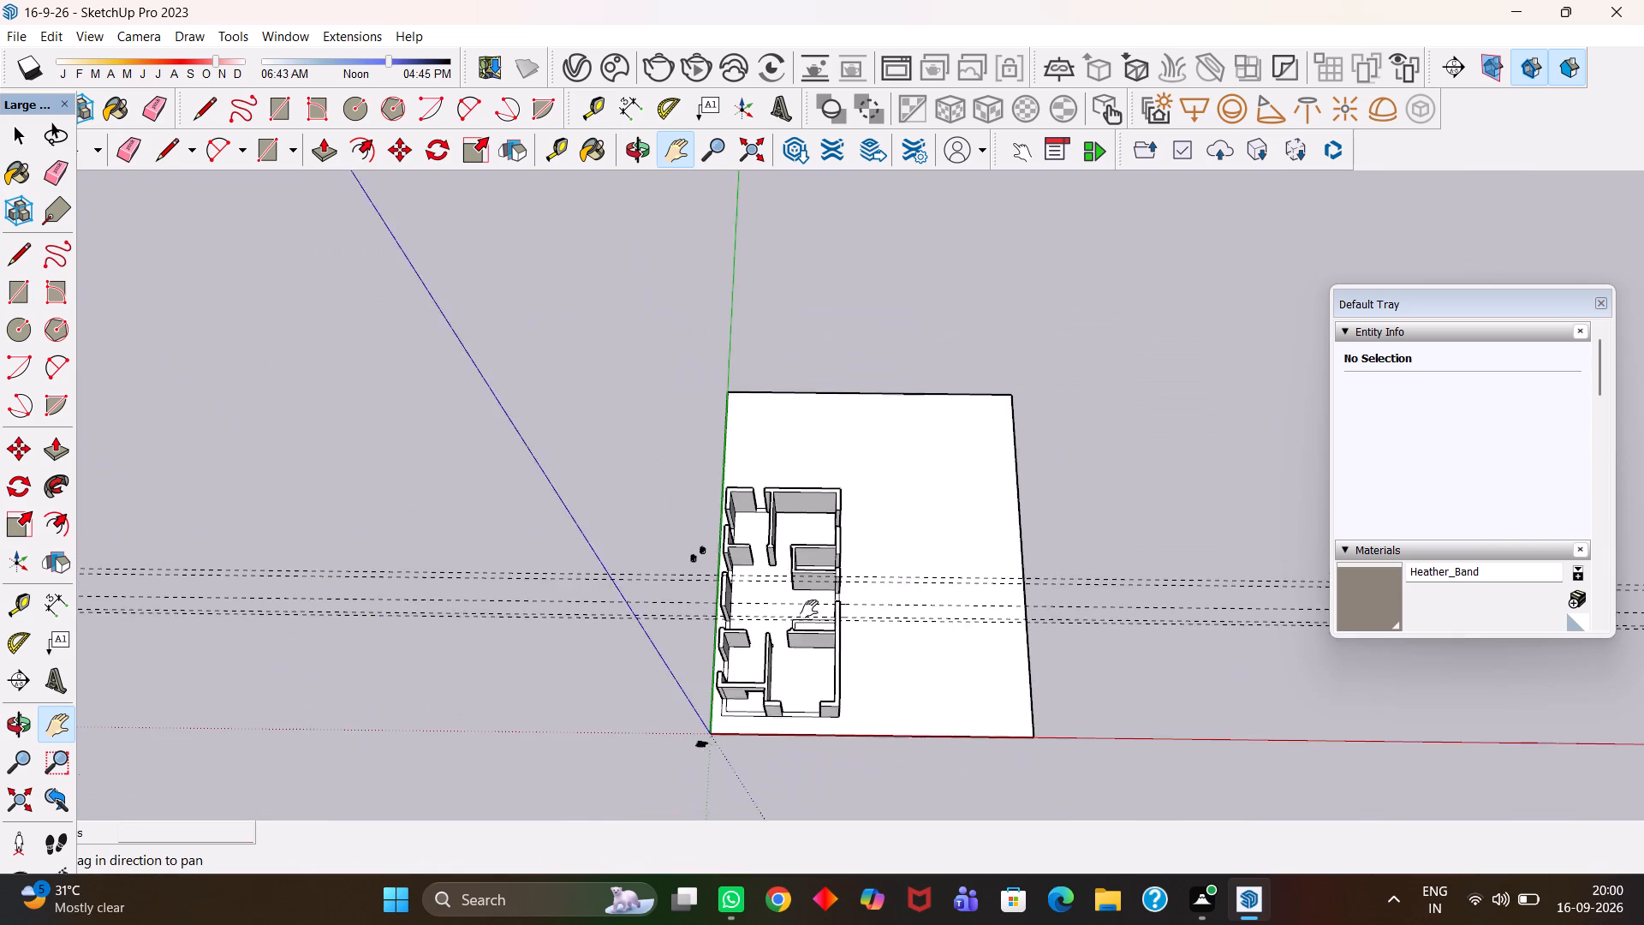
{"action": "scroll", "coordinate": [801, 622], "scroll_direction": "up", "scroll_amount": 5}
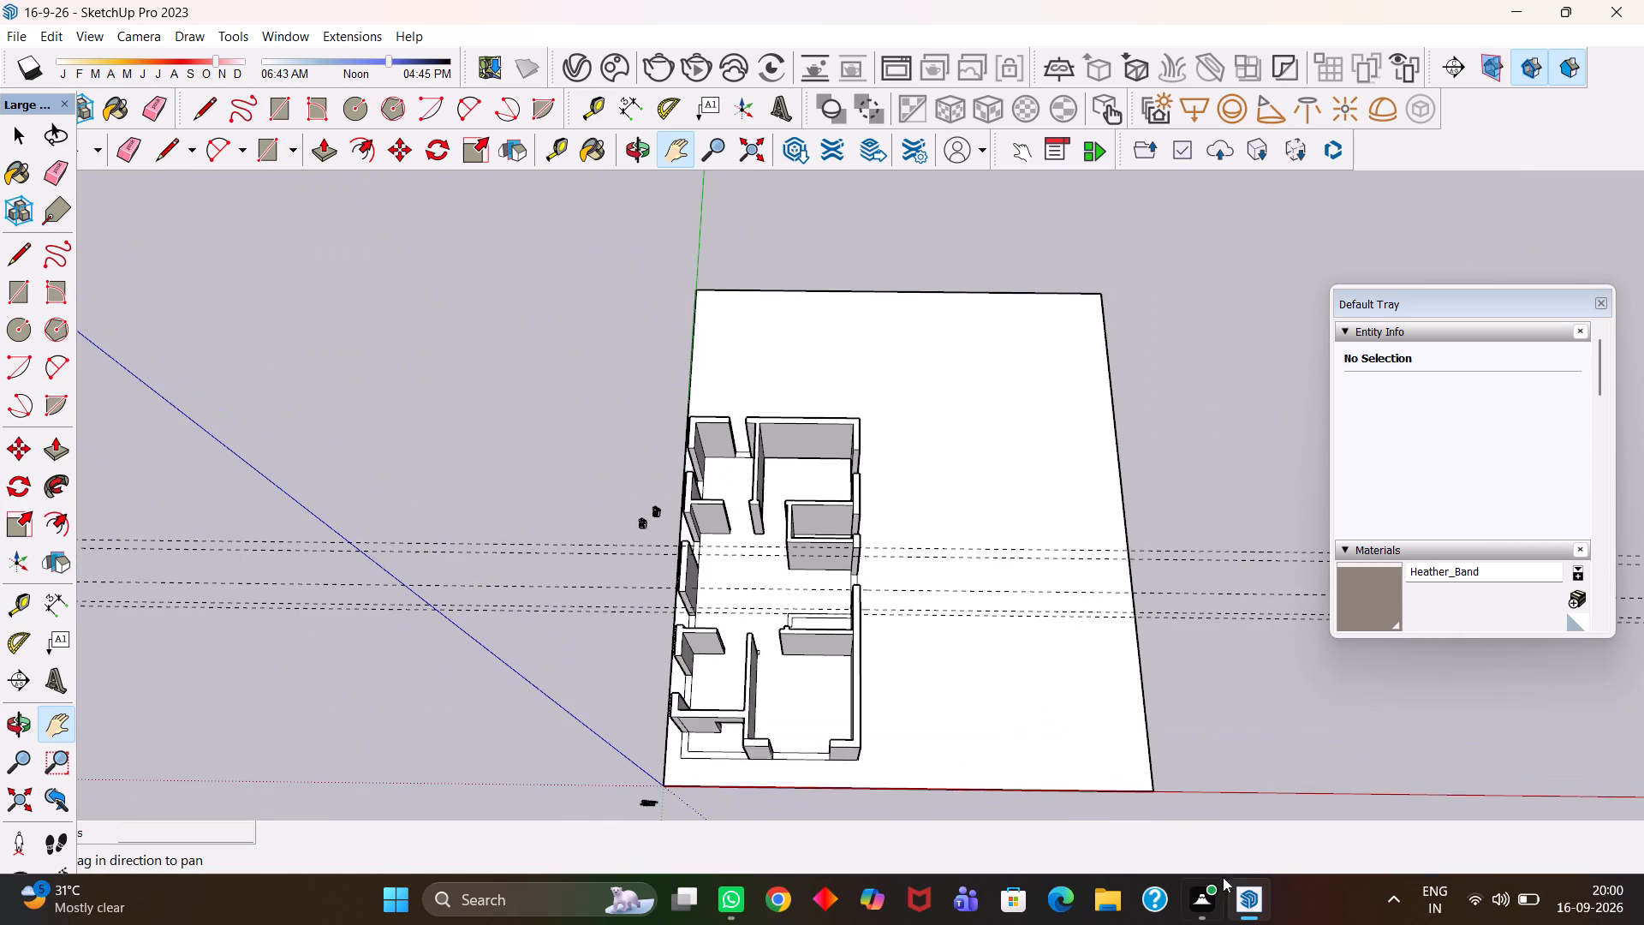
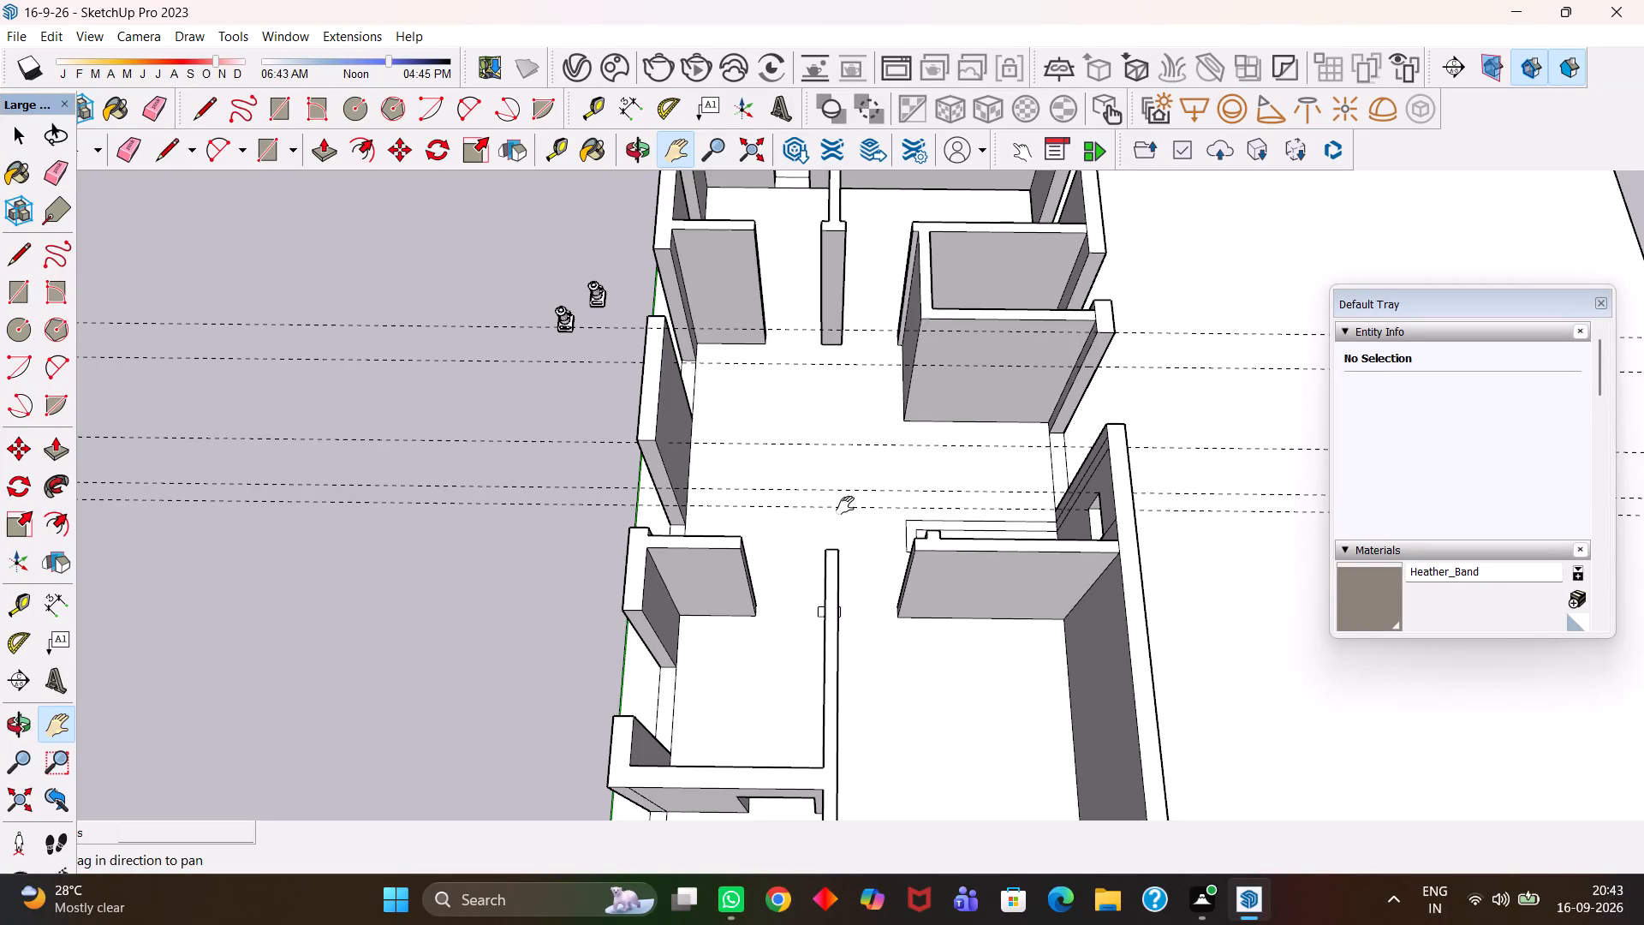
Undo the last two guides placed on the end face of the small outer wall piece joining the front partition.
{"action": "type", "text": "hh"}
{"action": "key", "text": "h"}
{"action": "scroll", "coordinate": [977, 494], "scroll_direction": "up", "scroll_amount": 4}
{"action": "key", "text": "h"}
{"action": "key", "text": "h"}
{"action": "scroll", "coordinate": [976, 498], "scroll_direction": "down", "scroll_amount": 5}
{"action": "left_click_drag", "start_coordinate": [938, 463], "coordinate": [1045, 451]}
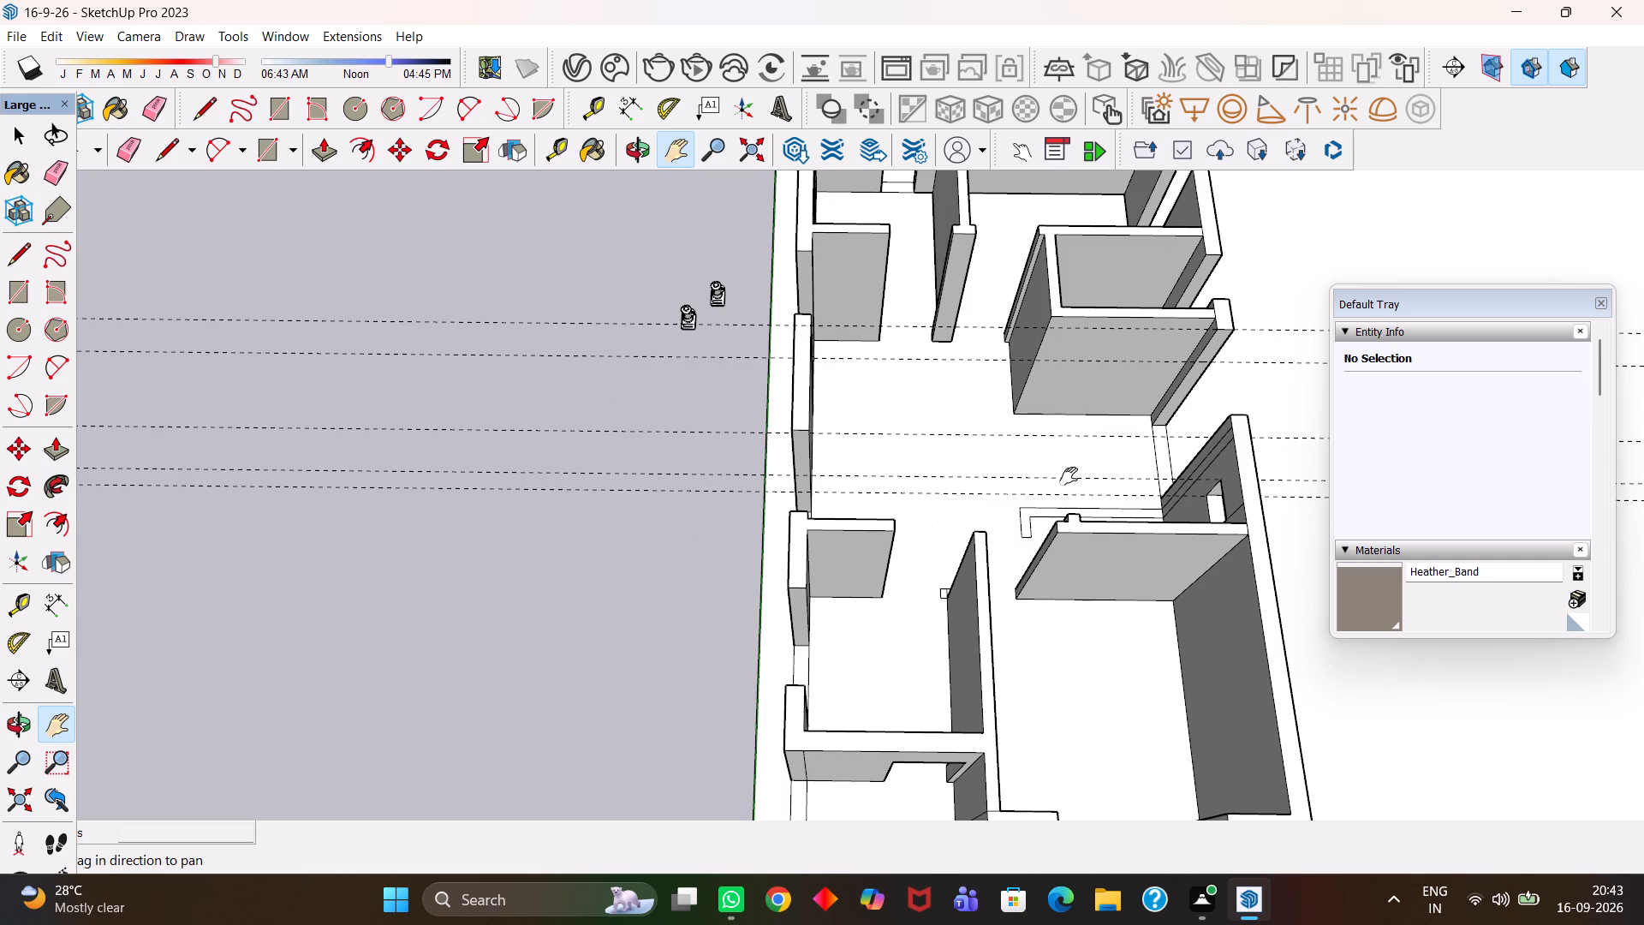
{"action": "scroll", "coordinate": [1069, 476], "scroll_direction": "up", "scroll_amount": 4}
{"action": "scroll", "coordinate": [1069, 476], "scroll_direction": "down", "scroll_amount": 2}
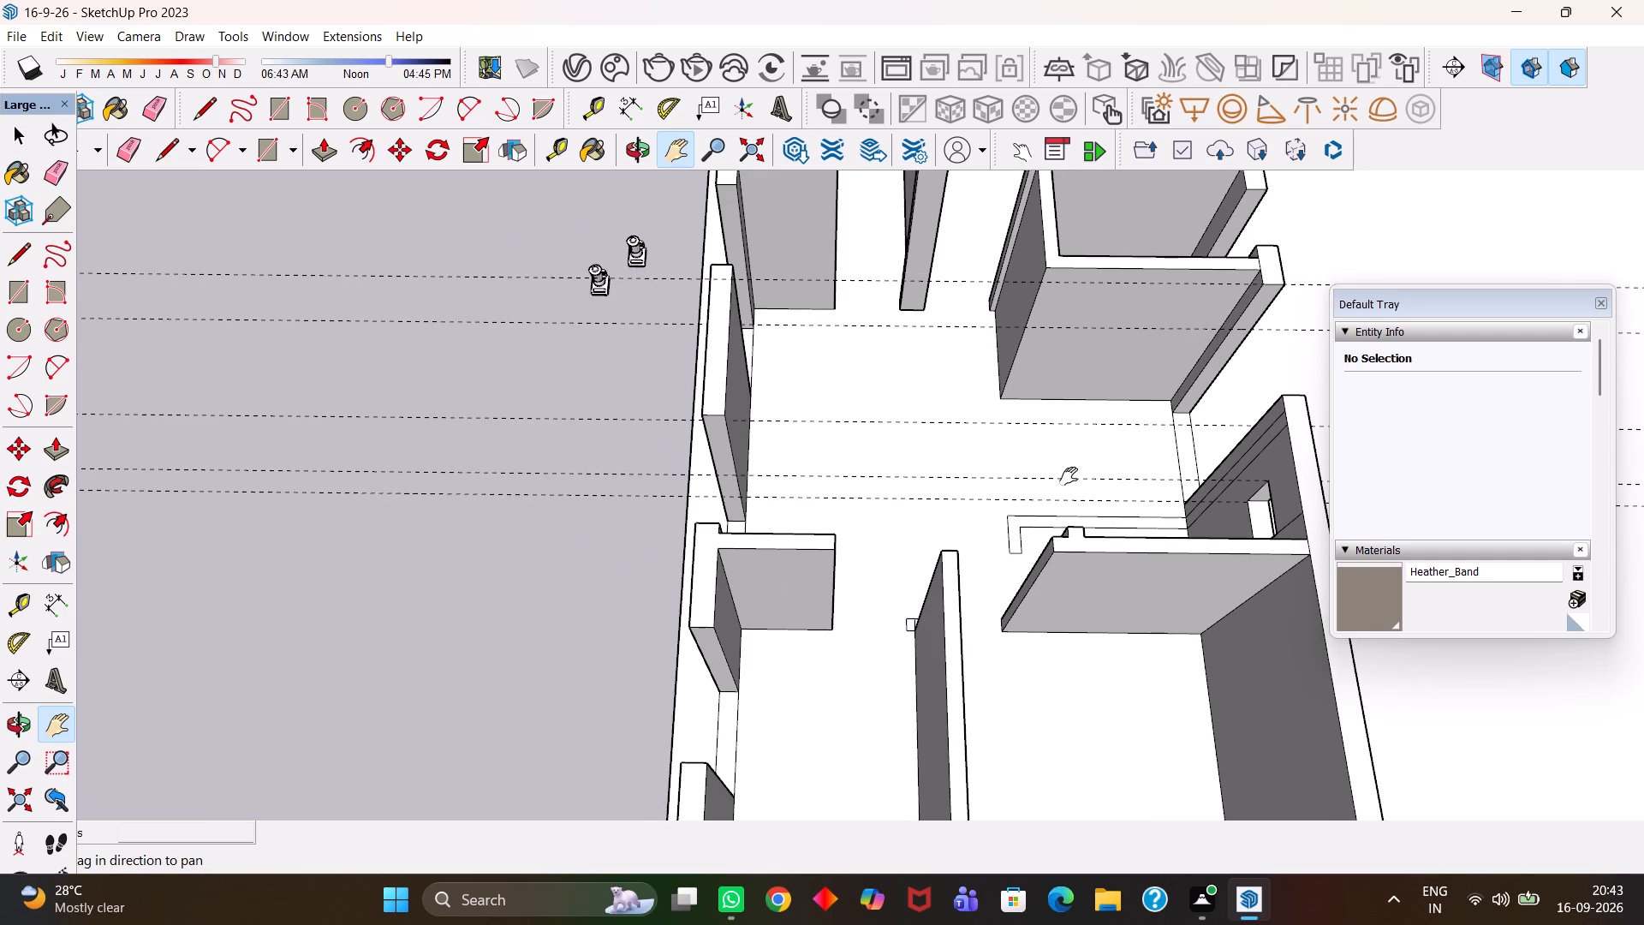
{"action": "scroll", "coordinate": [1069, 476], "scroll_direction": "up", "scroll_amount": 1}
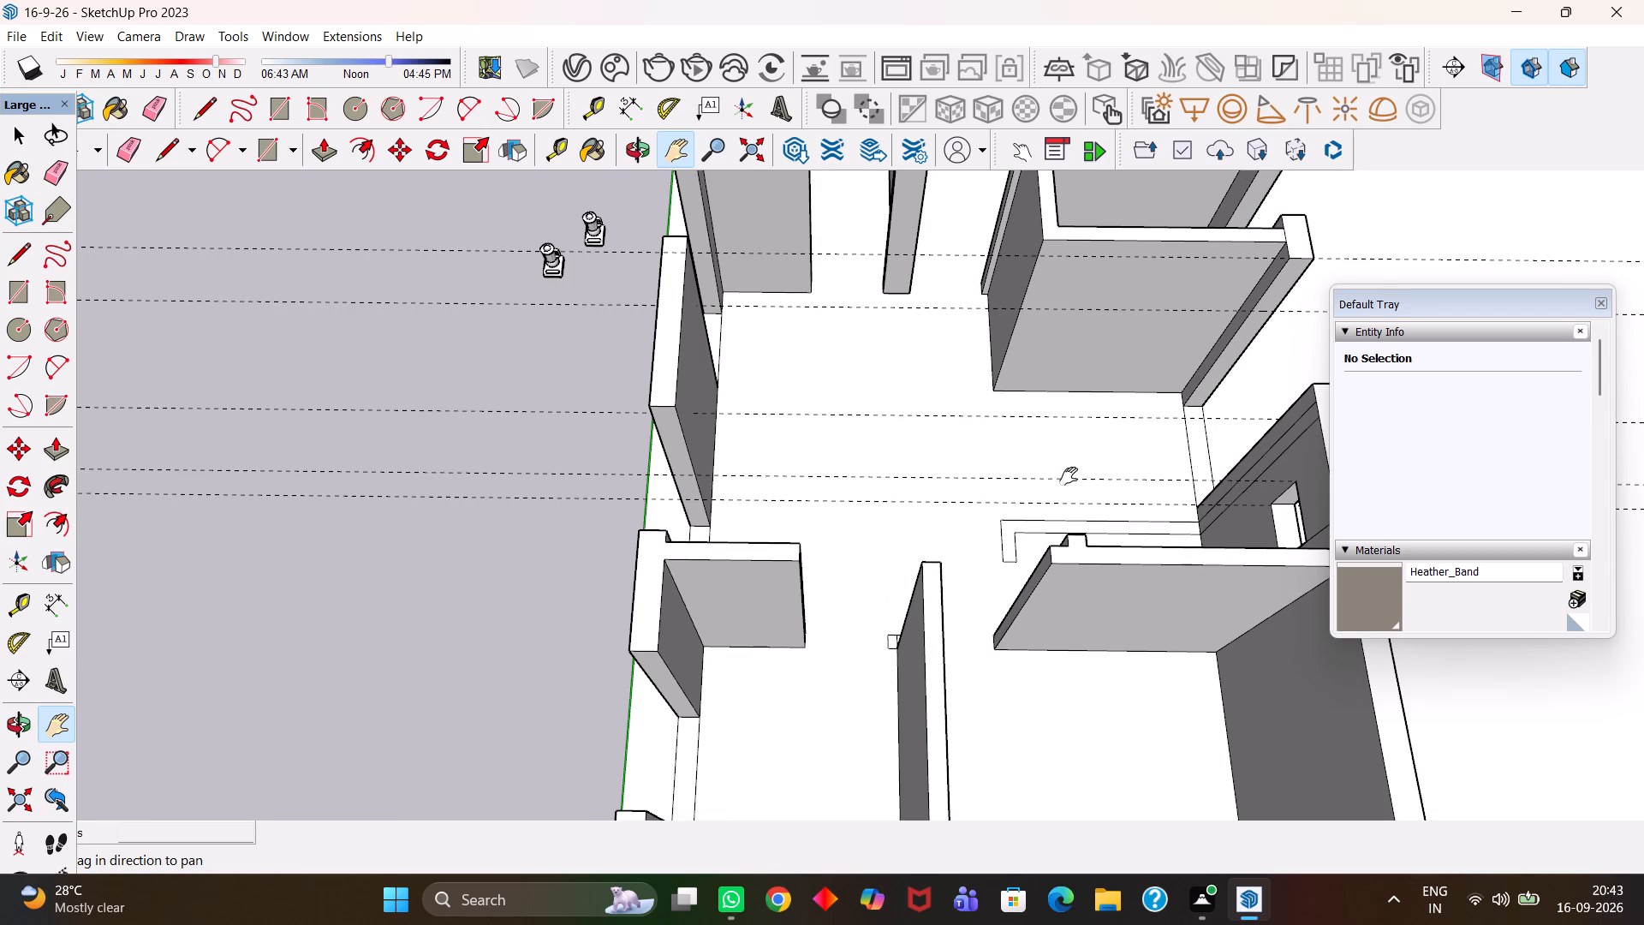
{"action": "key", "text": "h"}
{"action": "key", "text": "h"}
{"action": "left_click_drag", "start_coordinate": [980, 499], "coordinate": [885, 577]}
{"action": "key", "text": "h"}
{"action": "scroll", "coordinate": [1112, 455], "scroll_direction": "up", "scroll_amount": 3}
{"action": "left_click_drag", "start_coordinate": [1223, 451], "coordinate": [686, 480]}
{"action": "scroll", "coordinate": [684, 480], "scroll_direction": "down", "scroll_amount": 3}
{"action": "scroll", "coordinate": [642, 464], "scroll_direction": "up", "scroll_amount": 5}
{"action": "left_click_drag", "start_coordinate": [616, 469], "coordinate": [778, 565]}
{"action": "scroll", "coordinate": [844, 409], "scroll_direction": "up", "scroll_amount": 3}
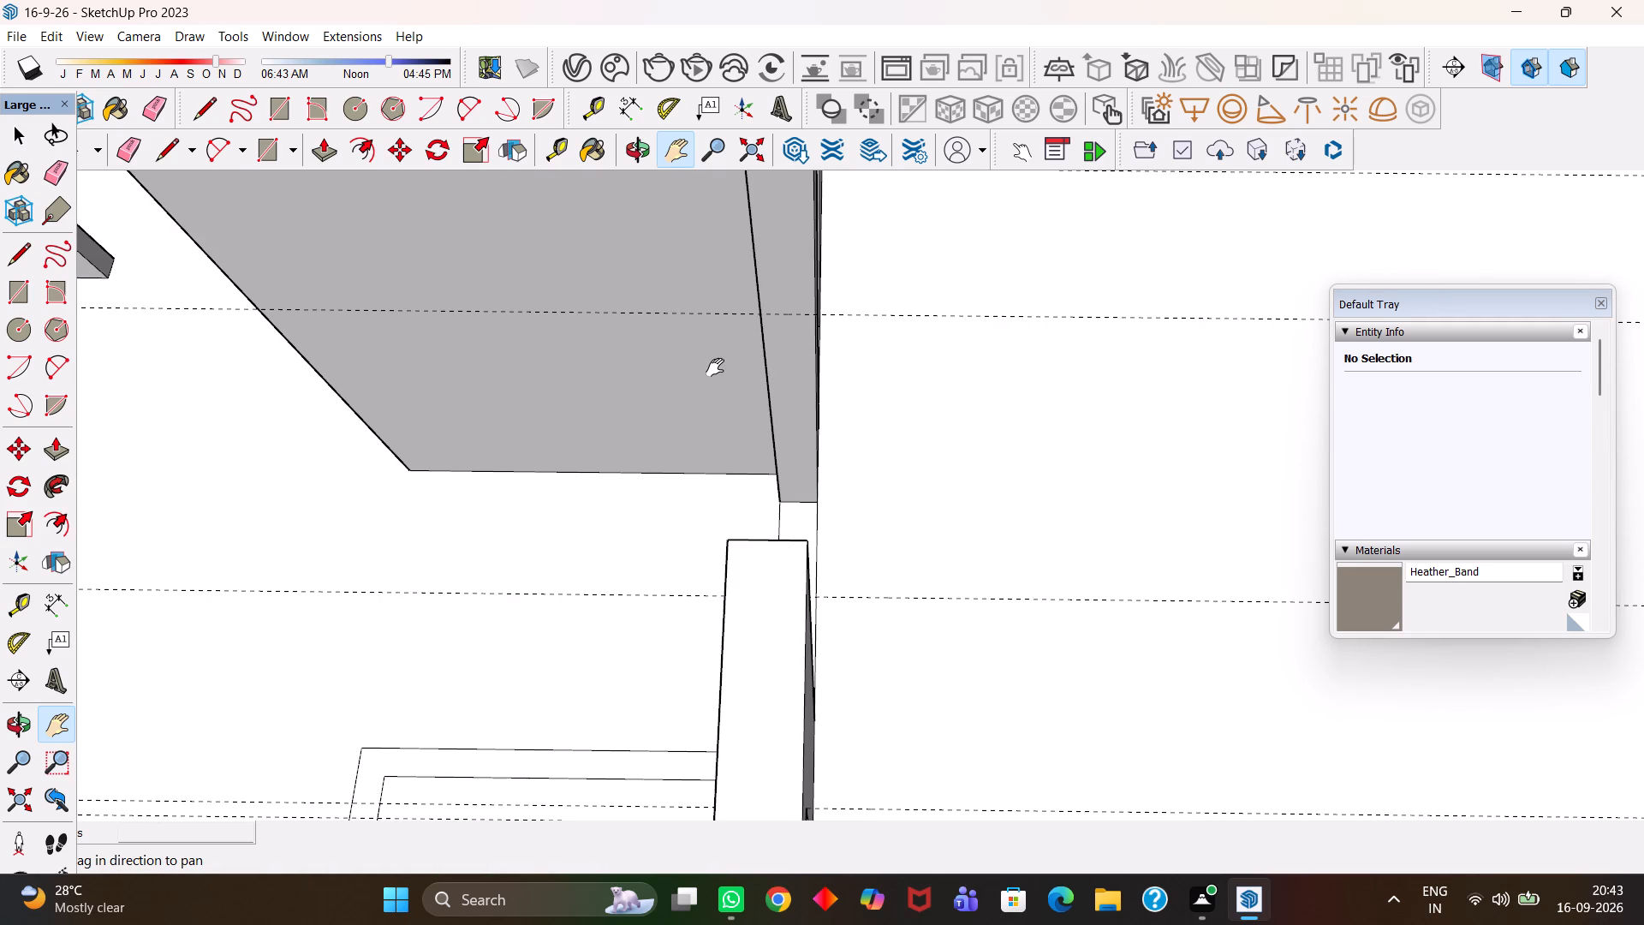
{"action": "key", "text": "ctrl+z"}
{"action": "key", "text": "ctrl+z"}
Place guides 4' below the top edge of the small outer wall piece's end face and a further 3' below that.
{"action": "scroll", "coordinate": [771, 382], "scroll_direction": "down", "scroll_amount": 5}
{"action": "key", "text": "h"}
{"action": "left_click_drag", "start_coordinate": [805, 384], "coordinate": [821, 467]}
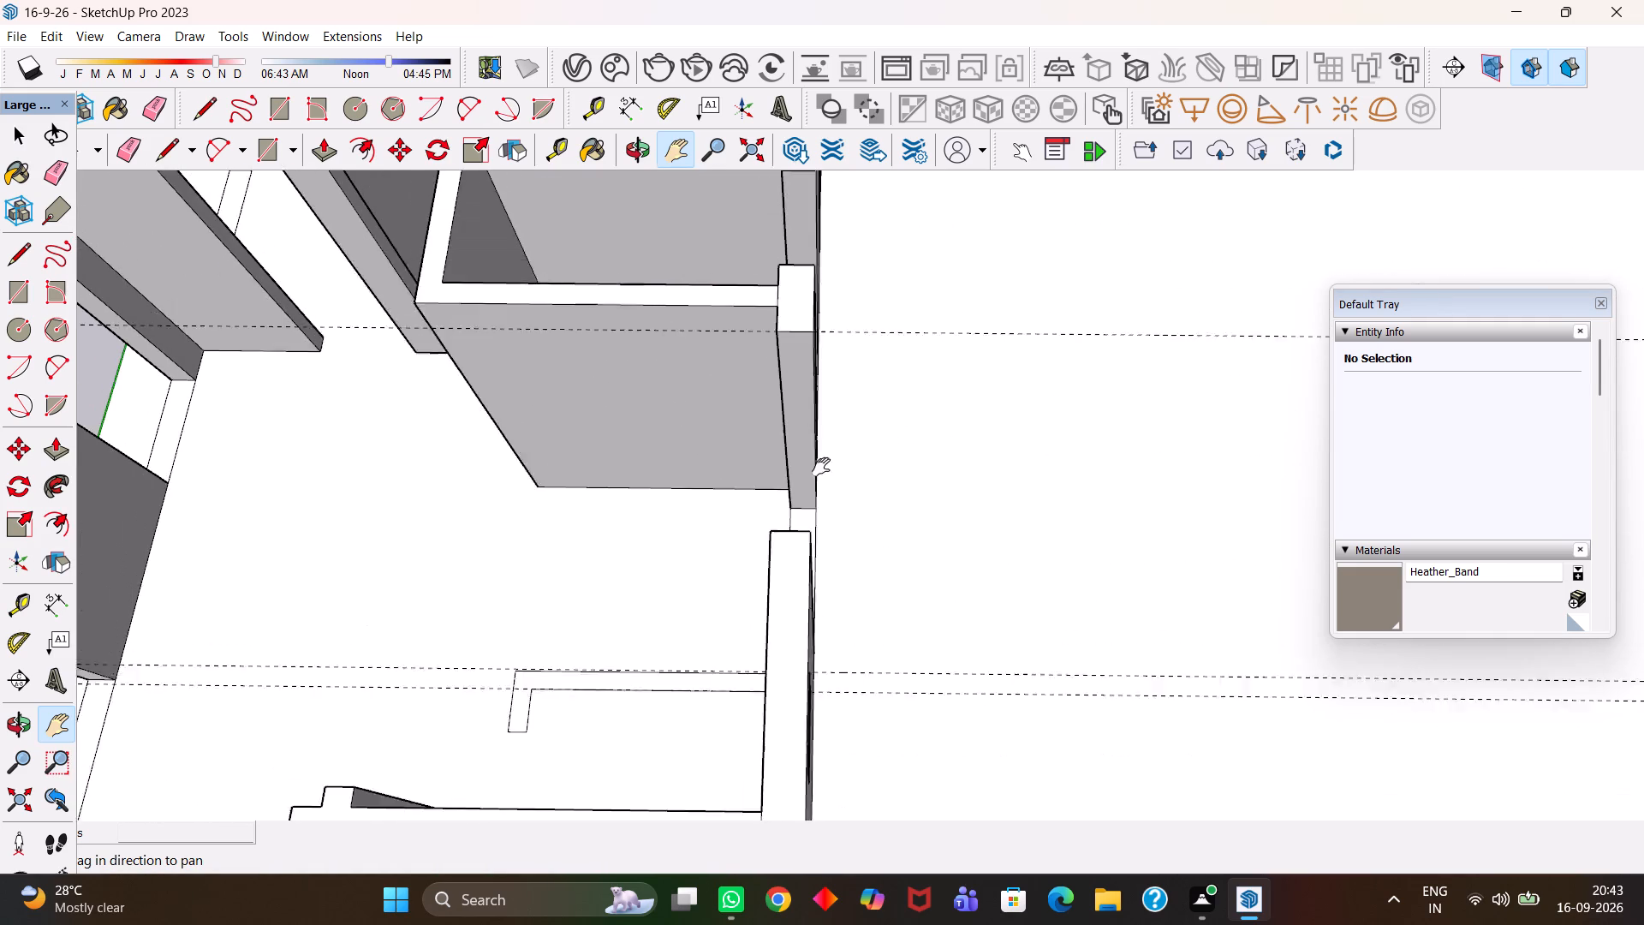
{"action": "left_click_drag", "start_coordinate": [821, 467], "coordinate": [821, 478]}
{"action": "scroll", "coordinate": [777, 450], "scroll_direction": "up", "scroll_amount": 3}
{"action": "key", "text": "t"}
{"action": "left_click", "coordinate": [813, 376]}
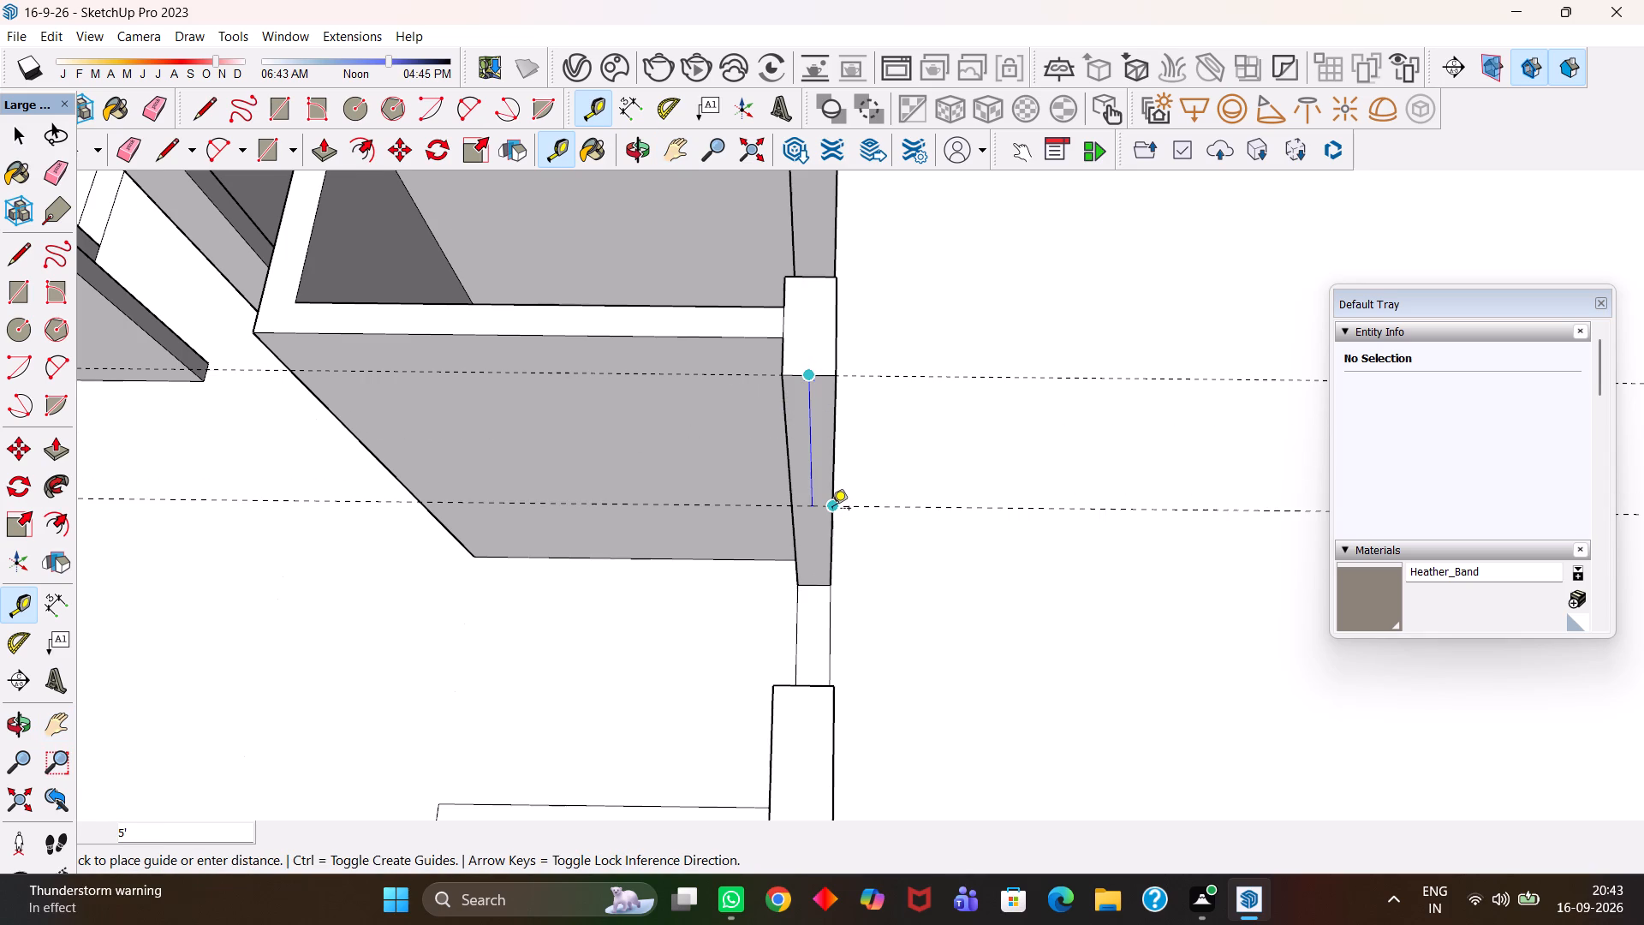
{"action": "type", "text": "4'"}
{"action": "key", "text": "Return"}
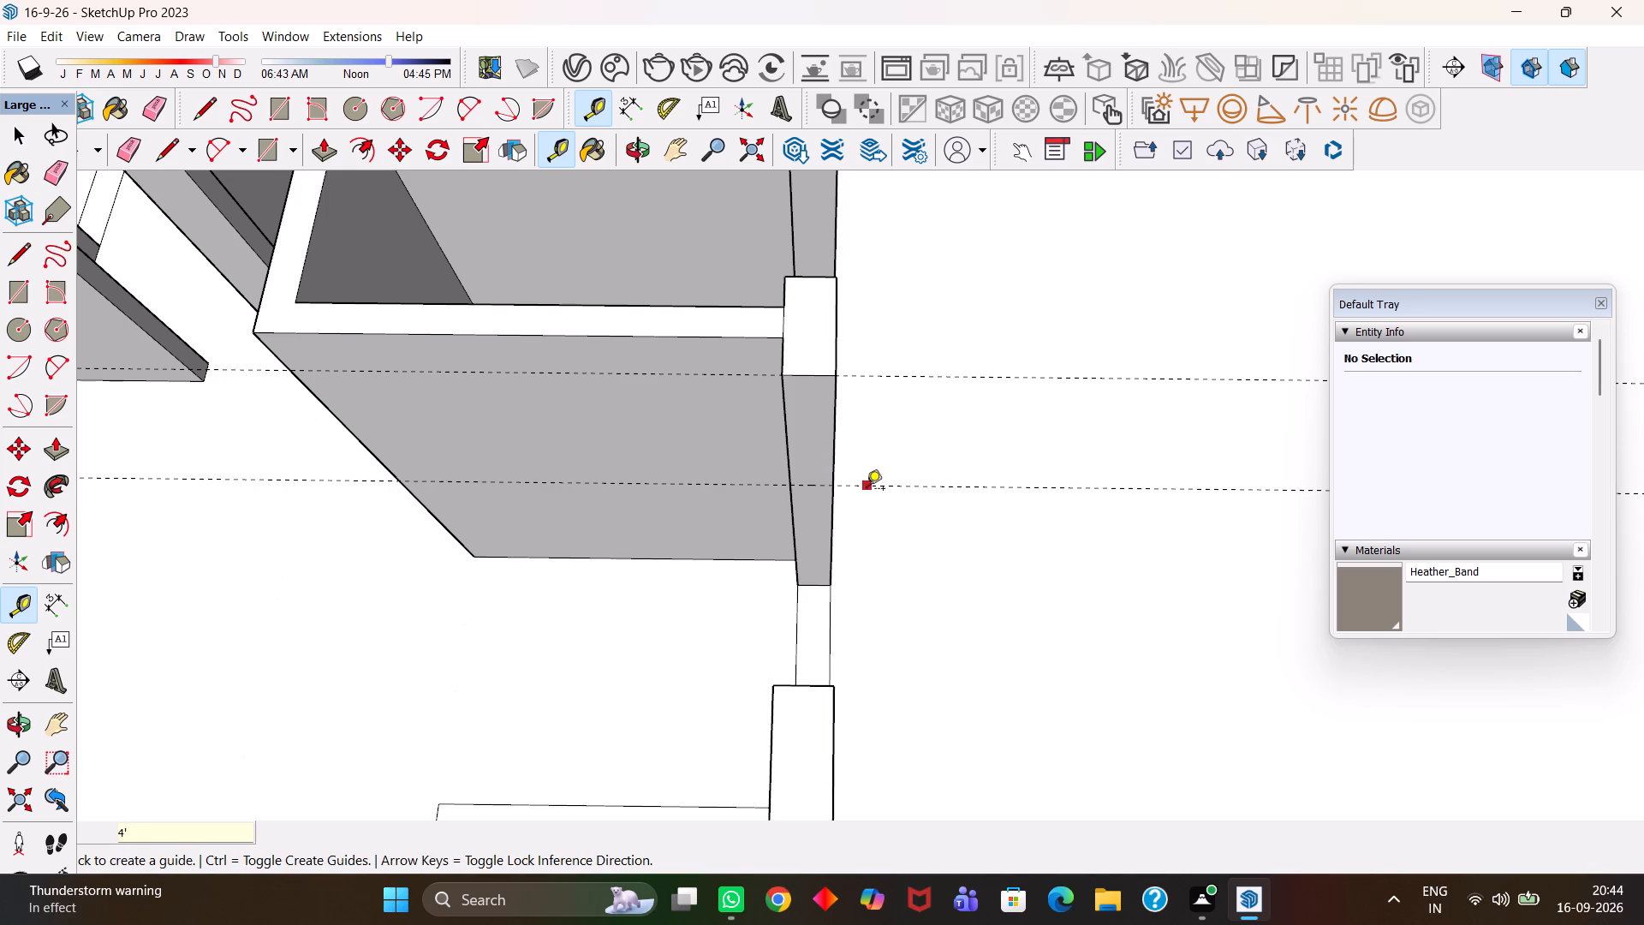
{"action": "left_click", "coordinate": [867, 490]}
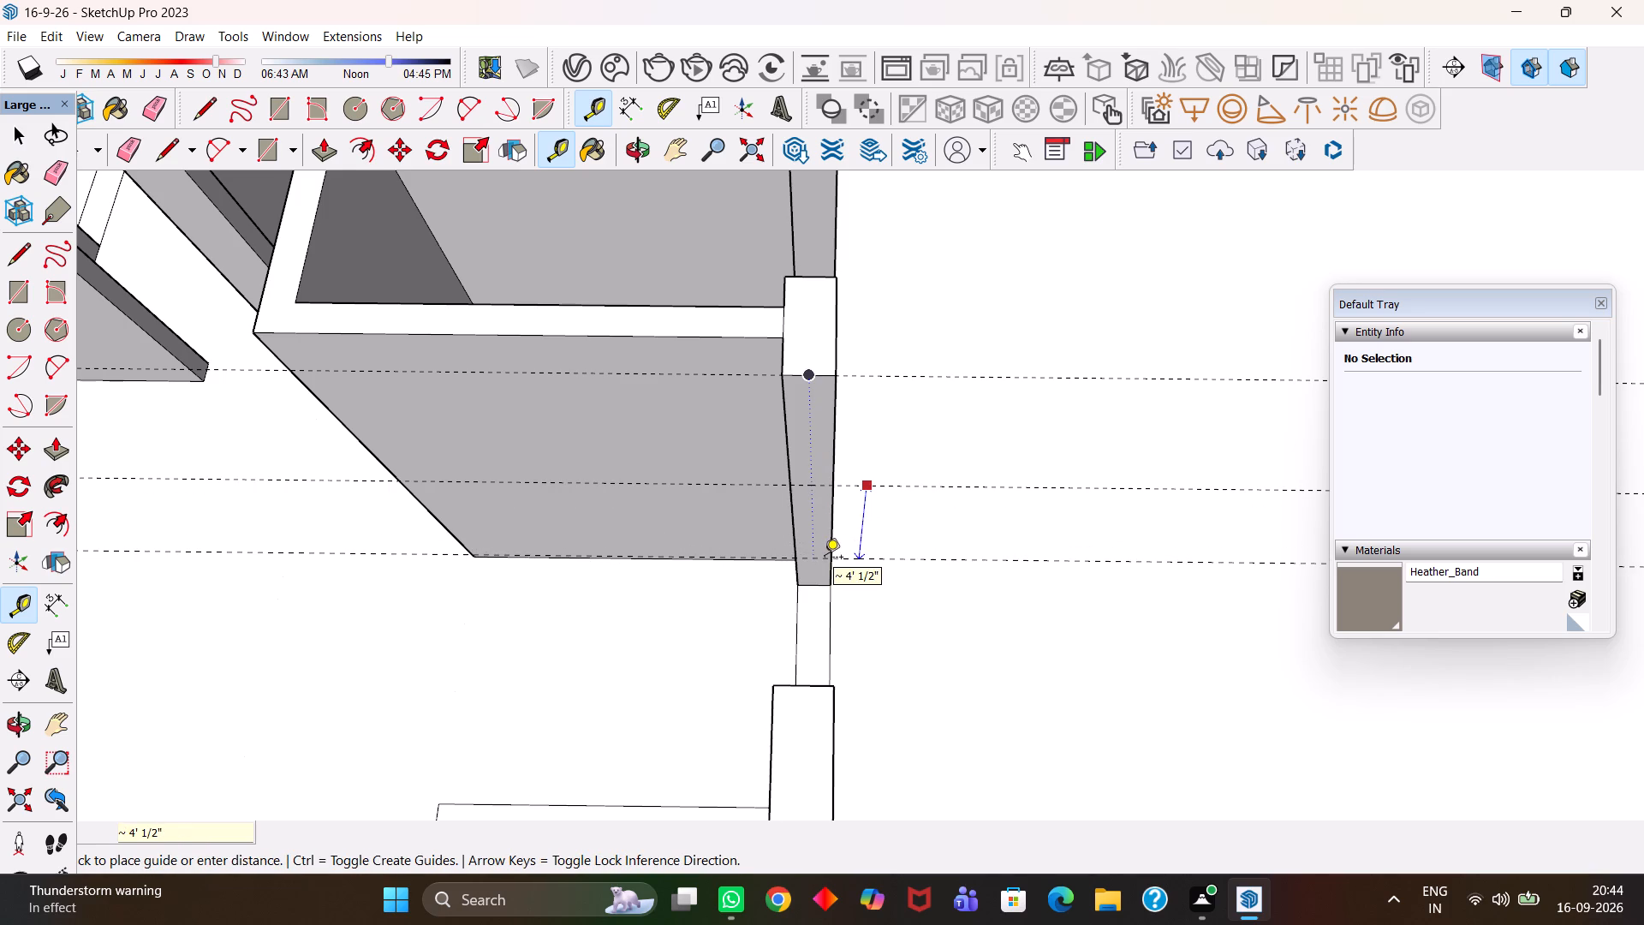
{"action": "type", "text": "3'"}
{"action": "key", "text": "Return"}
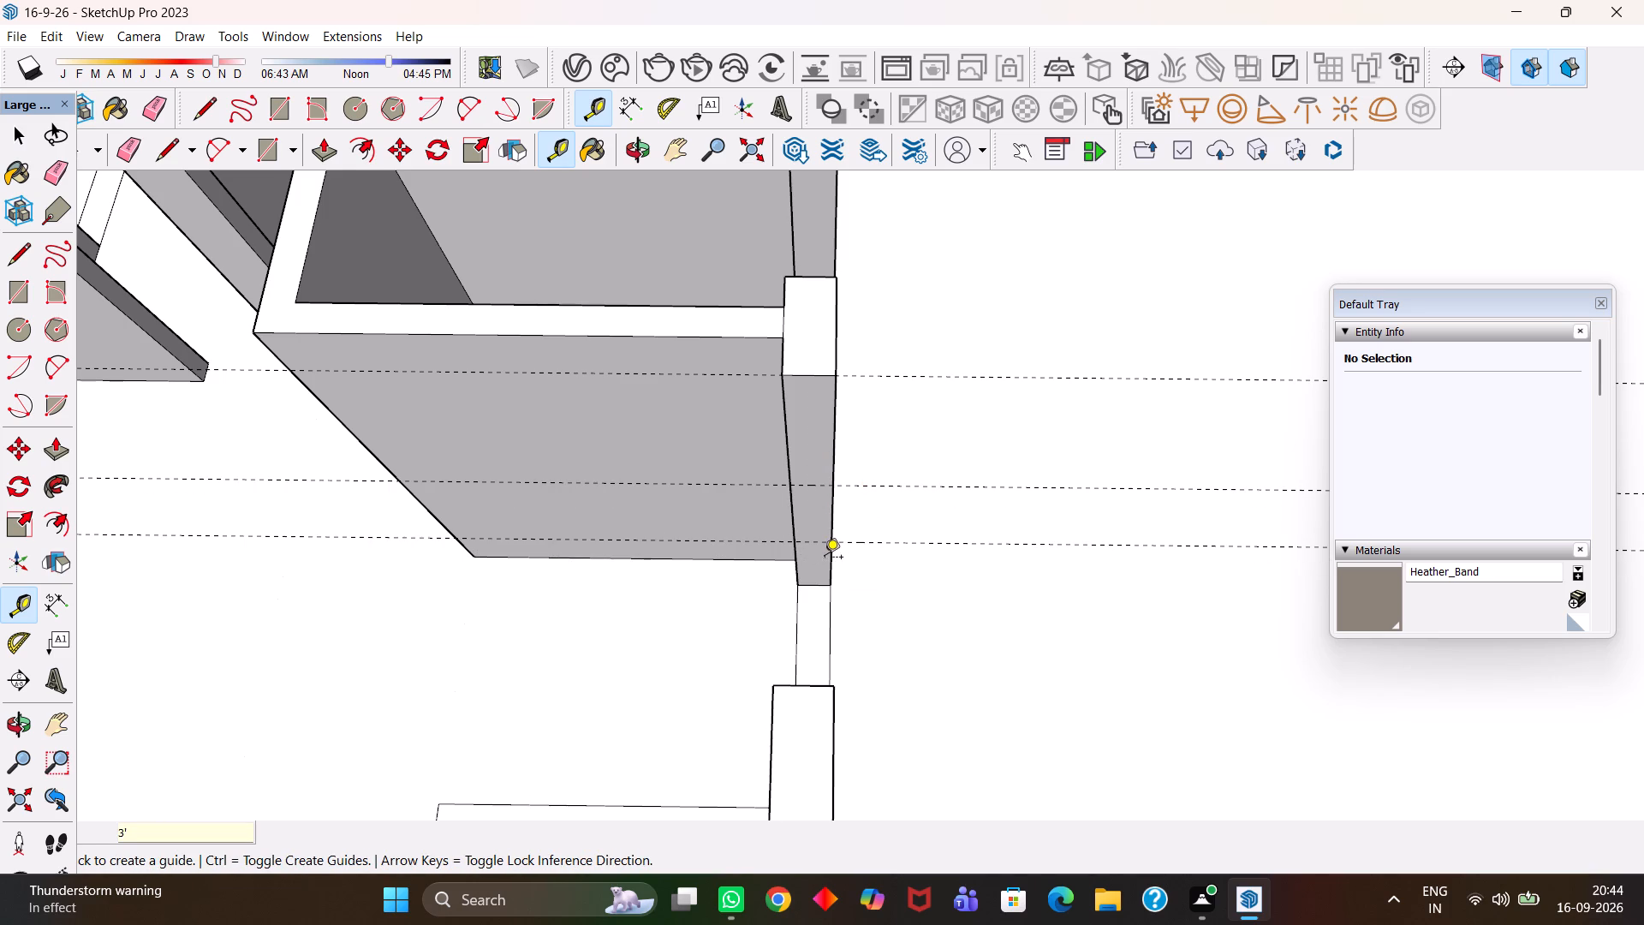
Draw a 3' by 9" rectangle between the two guides on the outer wall piece's end face.
{"action": "scroll", "coordinate": [832, 546], "scroll_direction": "up", "scroll_amount": 4}
{"action": "key", "text": "h"}
{"action": "left_click_drag", "start_coordinate": [816, 530], "coordinate": [843, 463]}
{"action": "key", "text": "space"}
{"action": "left_click", "coordinate": [831, 427]}
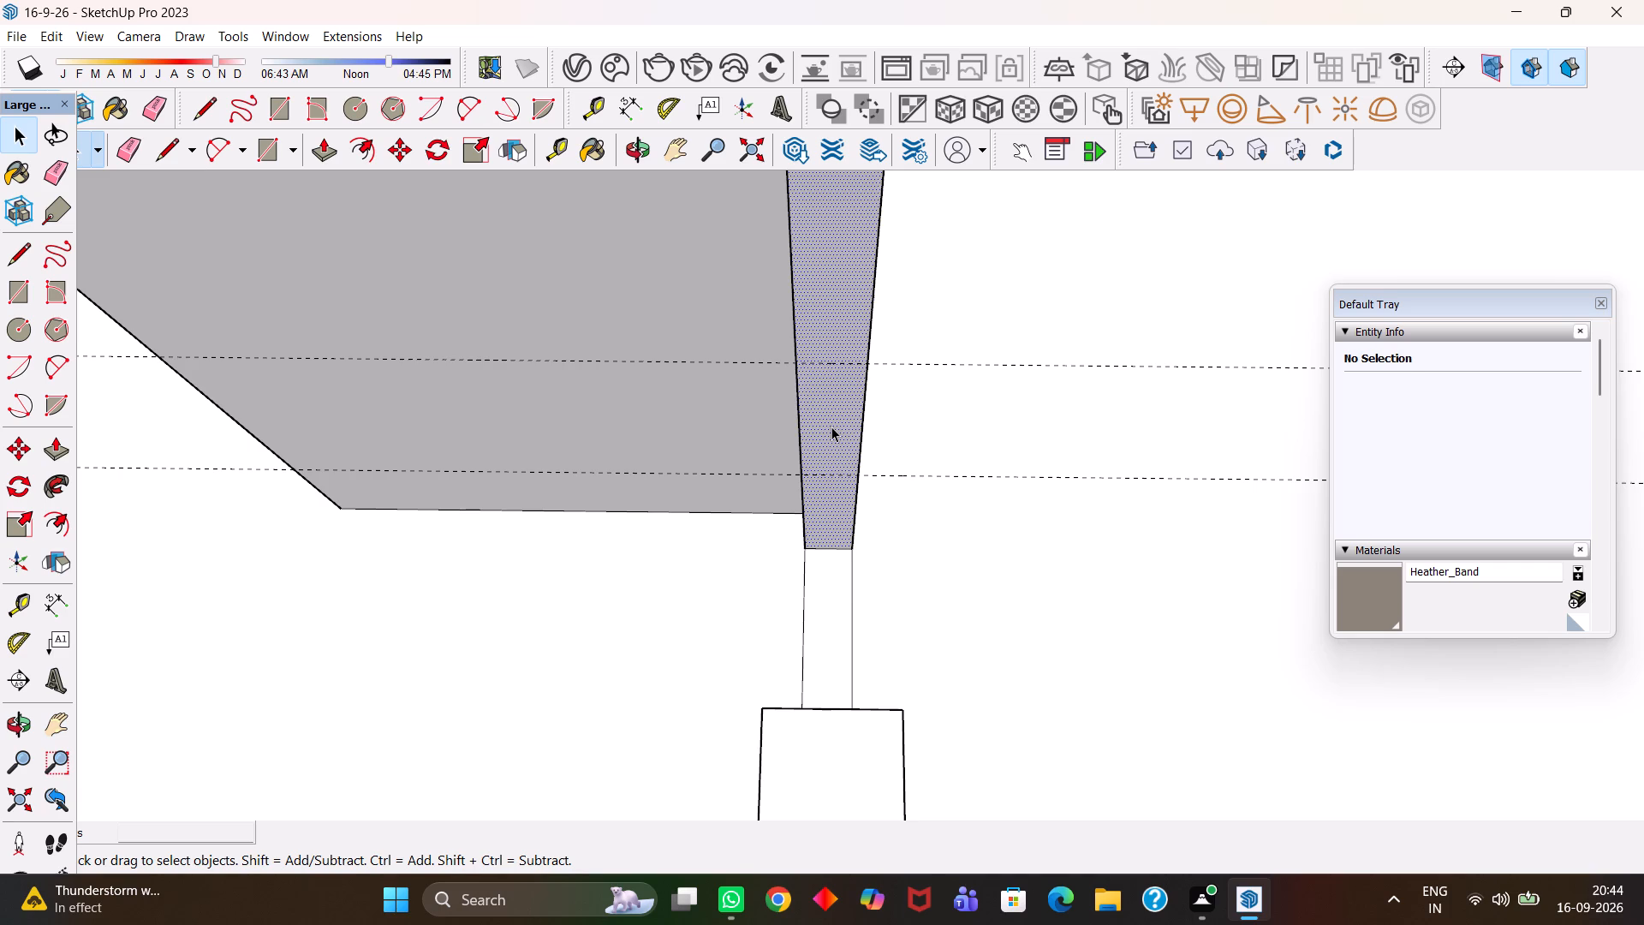
{"action": "key", "text": "r"}
{"action": "left_click_drag", "start_coordinate": [795, 367], "coordinate": [800, 378]}
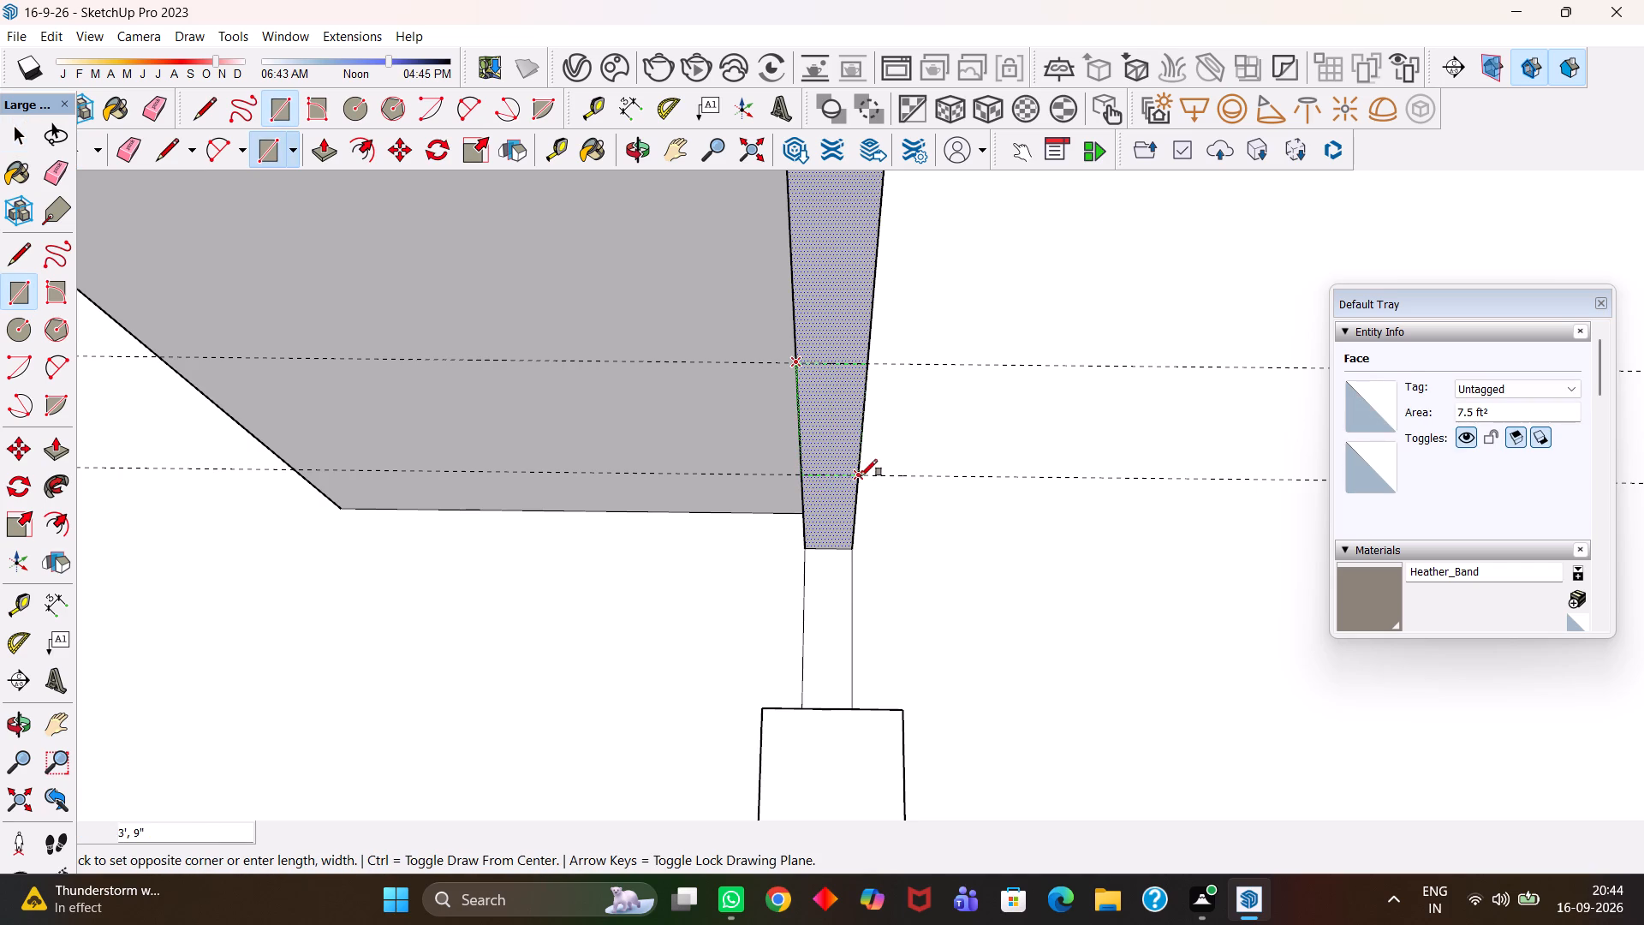
{"action": "left_click", "coordinate": [861, 476]}
Push/Pull the end face section above the rectangle across the opening to meet the neighbouring outer wall.
{"action": "scroll", "coordinate": [861, 474], "scroll_direction": "down", "scroll_amount": 5}
{"action": "key", "text": "space"}
{"action": "left_click", "coordinate": [833, 387]}
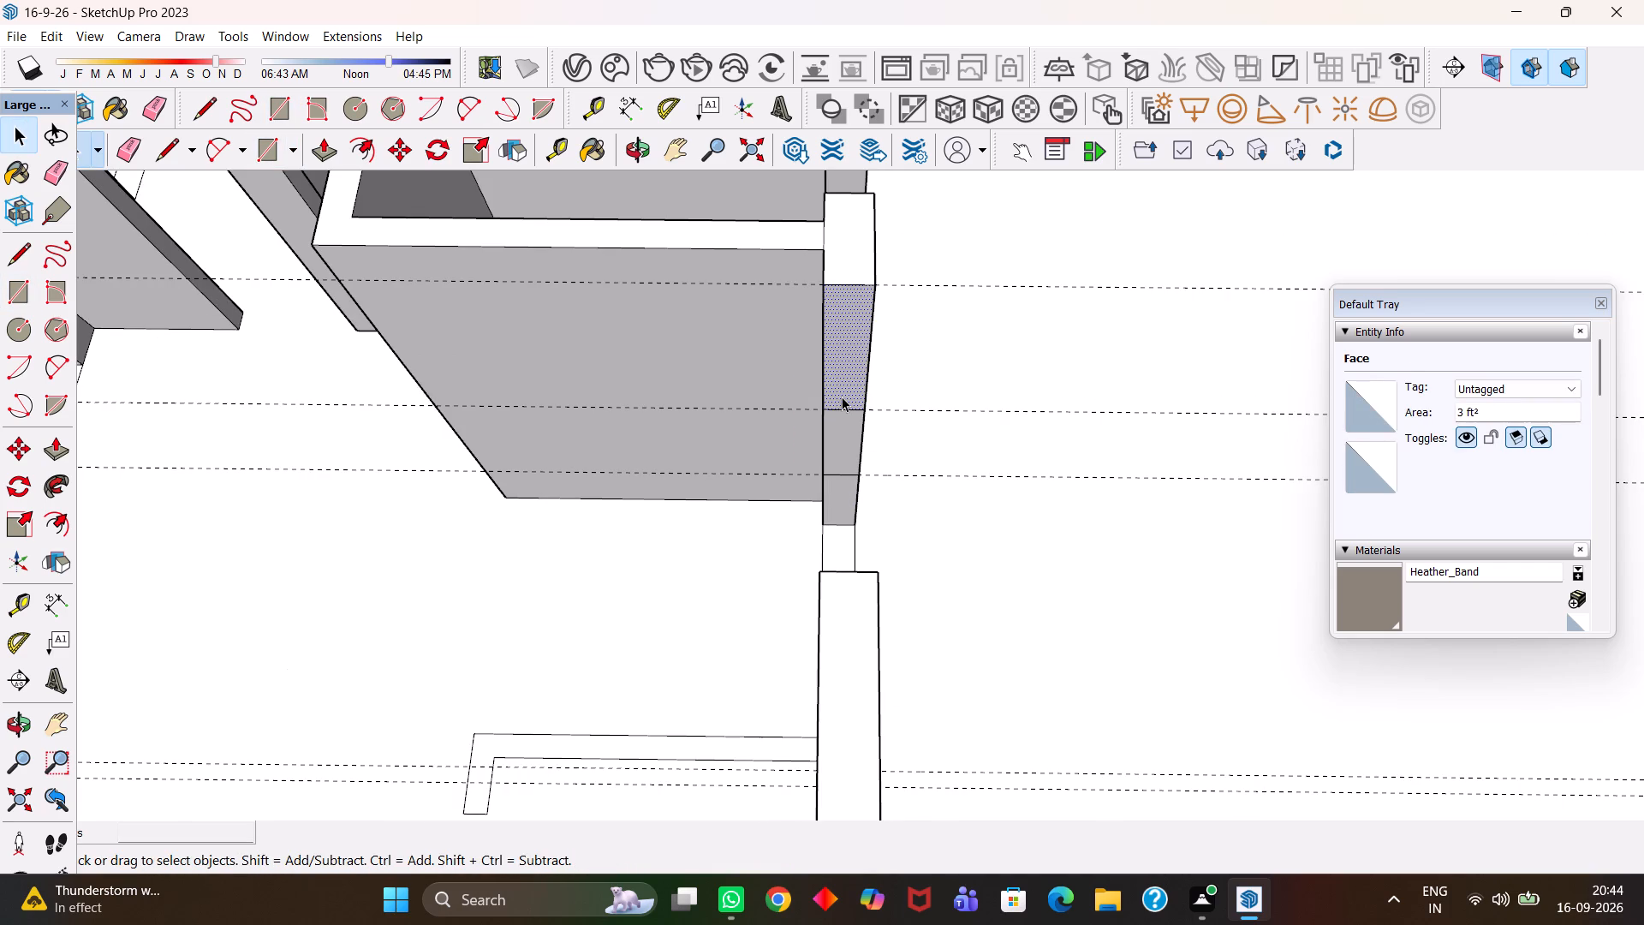
{"action": "key", "text": "p"}
{"action": "left_click", "coordinate": [842, 397]}
{"action": "left_click", "coordinate": [873, 576]}
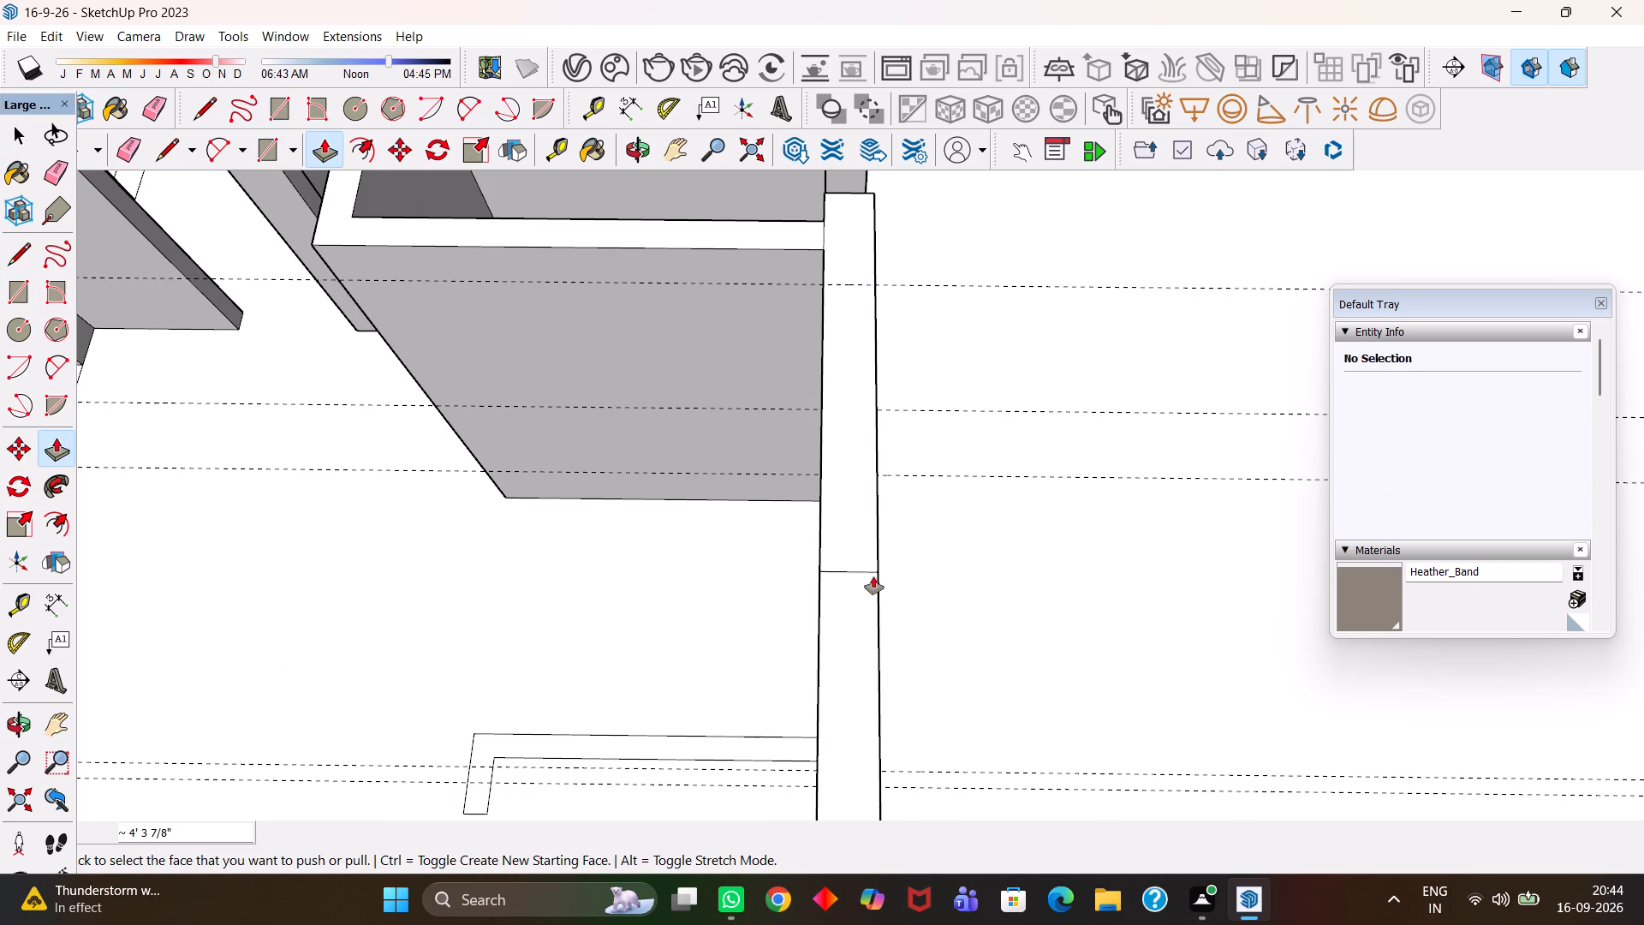
Push/Pull the end face section below the rectangle across the opening to the neighbouring outer wall, forming the window sill wall.
{"action": "scroll", "coordinate": [730, 498], "scroll_direction": "up", "scroll_amount": 3}
{"action": "key", "text": "h"}
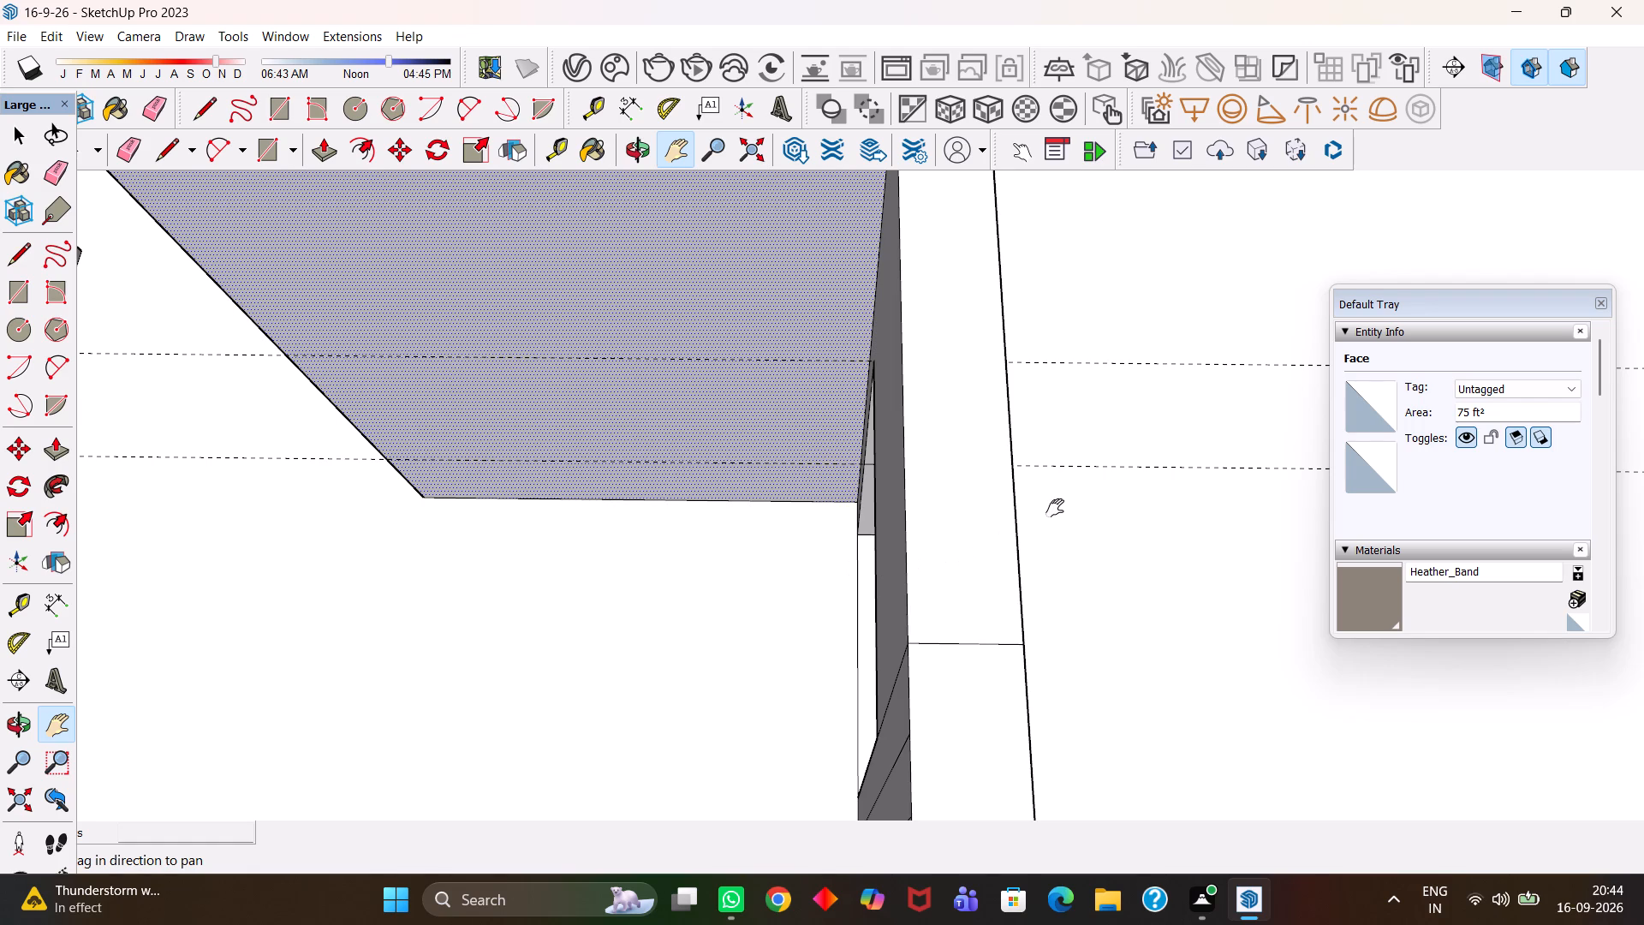
{"action": "key", "text": "h"}
{"action": "scroll", "coordinate": [983, 481], "scroll_direction": "down", "scroll_amount": 4}
{"action": "left_click_drag", "start_coordinate": [865, 540], "coordinate": [1042, 531]}
{"action": "key", "text": "space"}
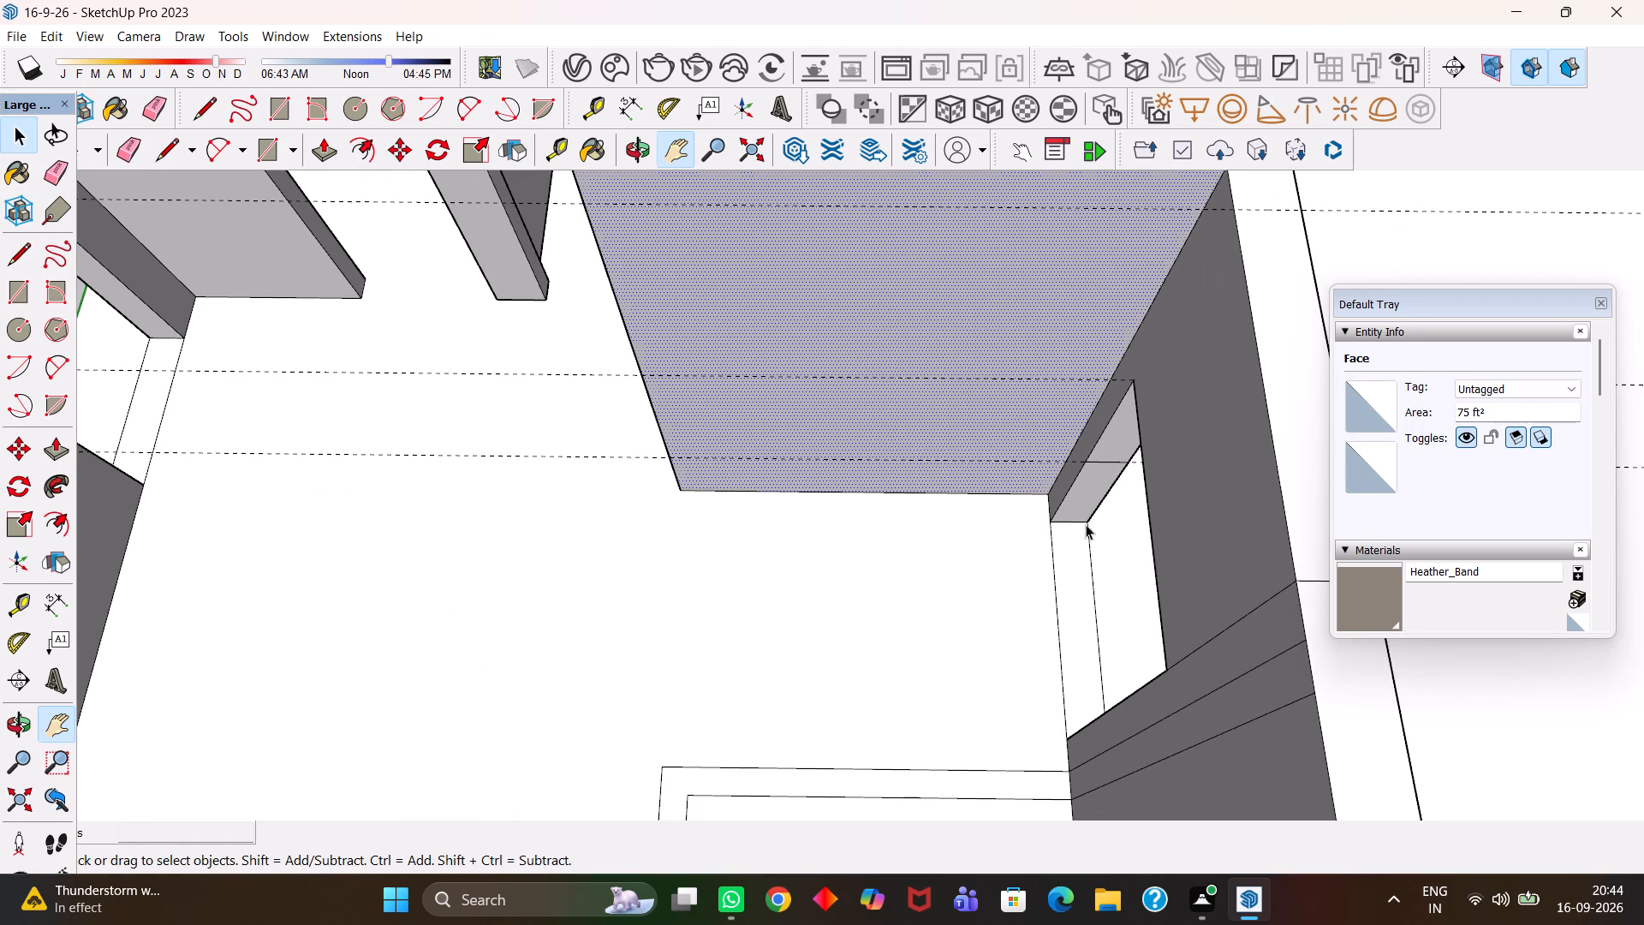
{"action": "left_click", "coordinate": [1084, 492]}
{"action": "key", "text": "p"}
{"action": "left_click", "coordinate": [1084, 492]}
{"action": "double_click", "coordinate": [1164, 670]}
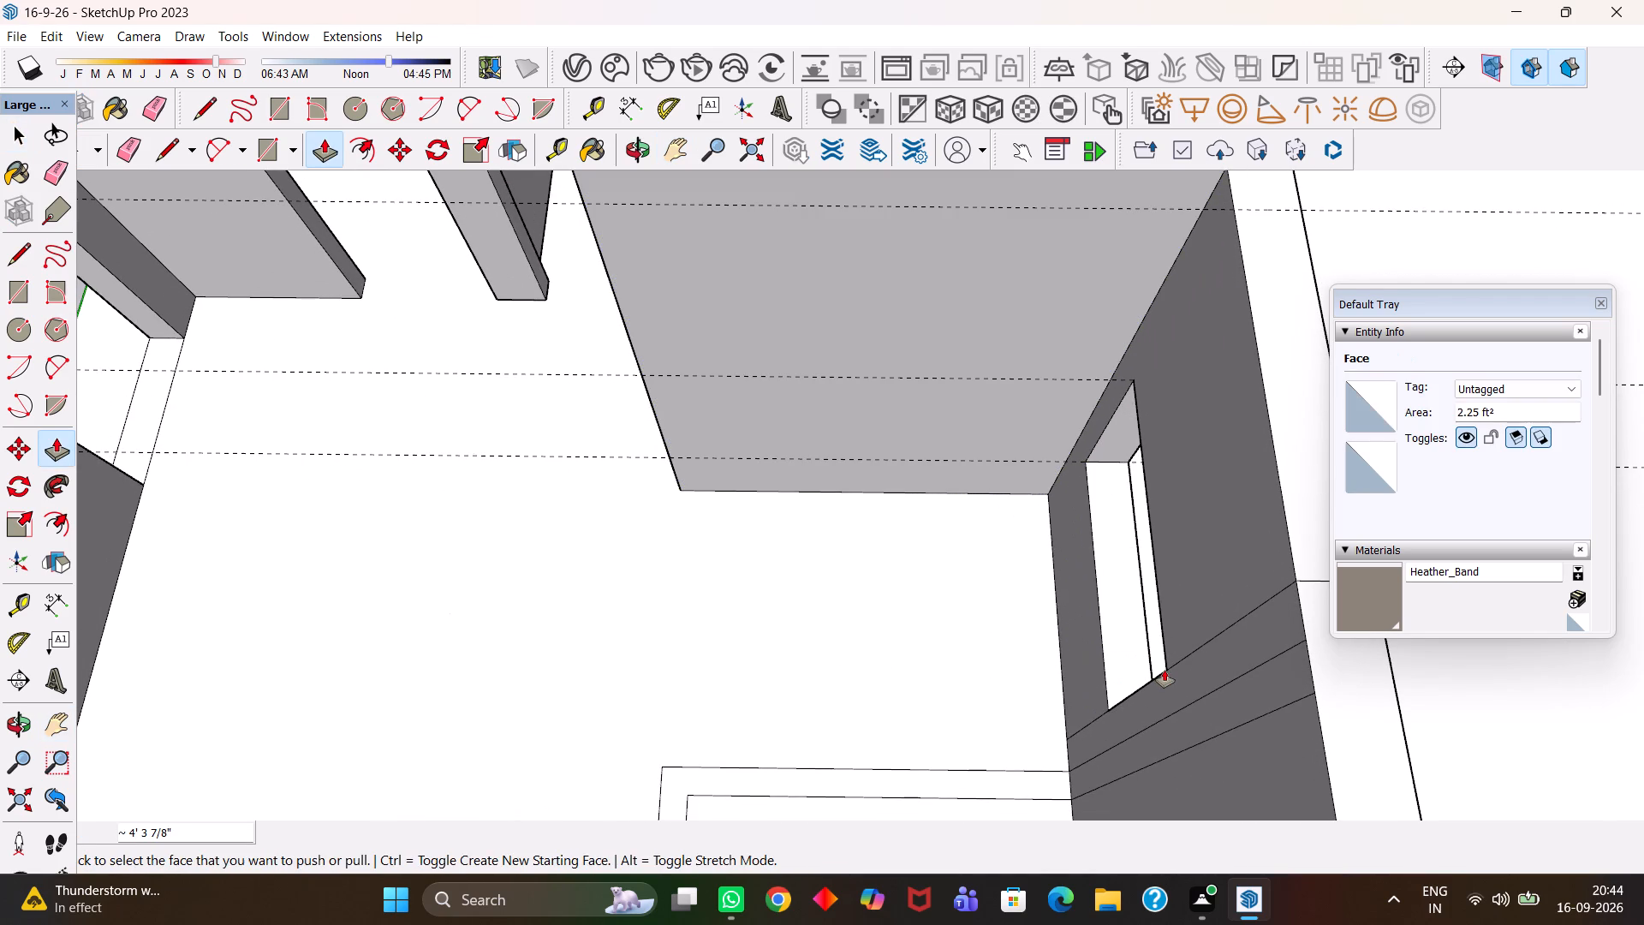
Erase the leftover seam edges on the inner face and top of the outer wall around the new window opening.
{"action": "key", "text": "e"}
{"action": "left_click_drag", "start_coordinate": [1224, 759], "coordinate": [1220, 698]}
{"action": "left_click", "coordinate": [1229, 691]}
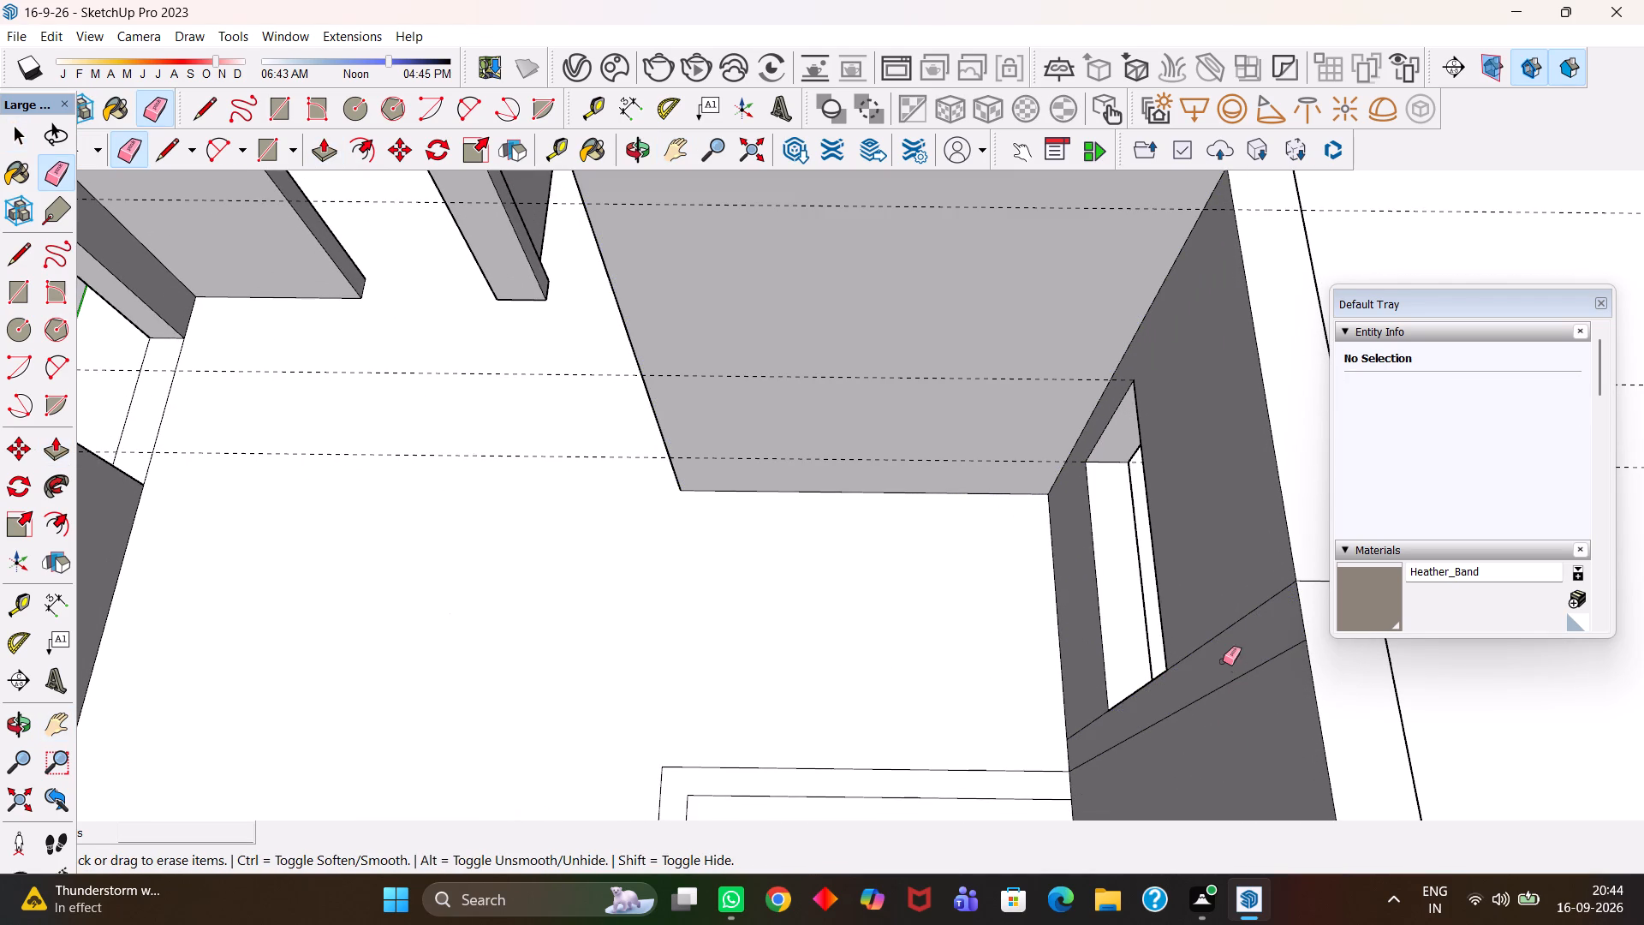
{"action": "left_click_drag", "start_coordinate": [1223, 661], "coordinate": [1215, 630]}
{"action": "left_click_drag", "start_coordinate": [1222, 638], "coordinate": [1233, 715]}
{"action": "left_click_drag", "start_coordinate": [1091, 739], "coordinate": [1076, 722]}
{"action": "key", "text": "h"}
{"action": "left_click_drag", "start_coordinate": [1193, 606], "coordinate": [1065, 737]}
{"action": "scroll", "coordinate": [953, 641], "scroll_direction": "down", "scroll_amount": 2}
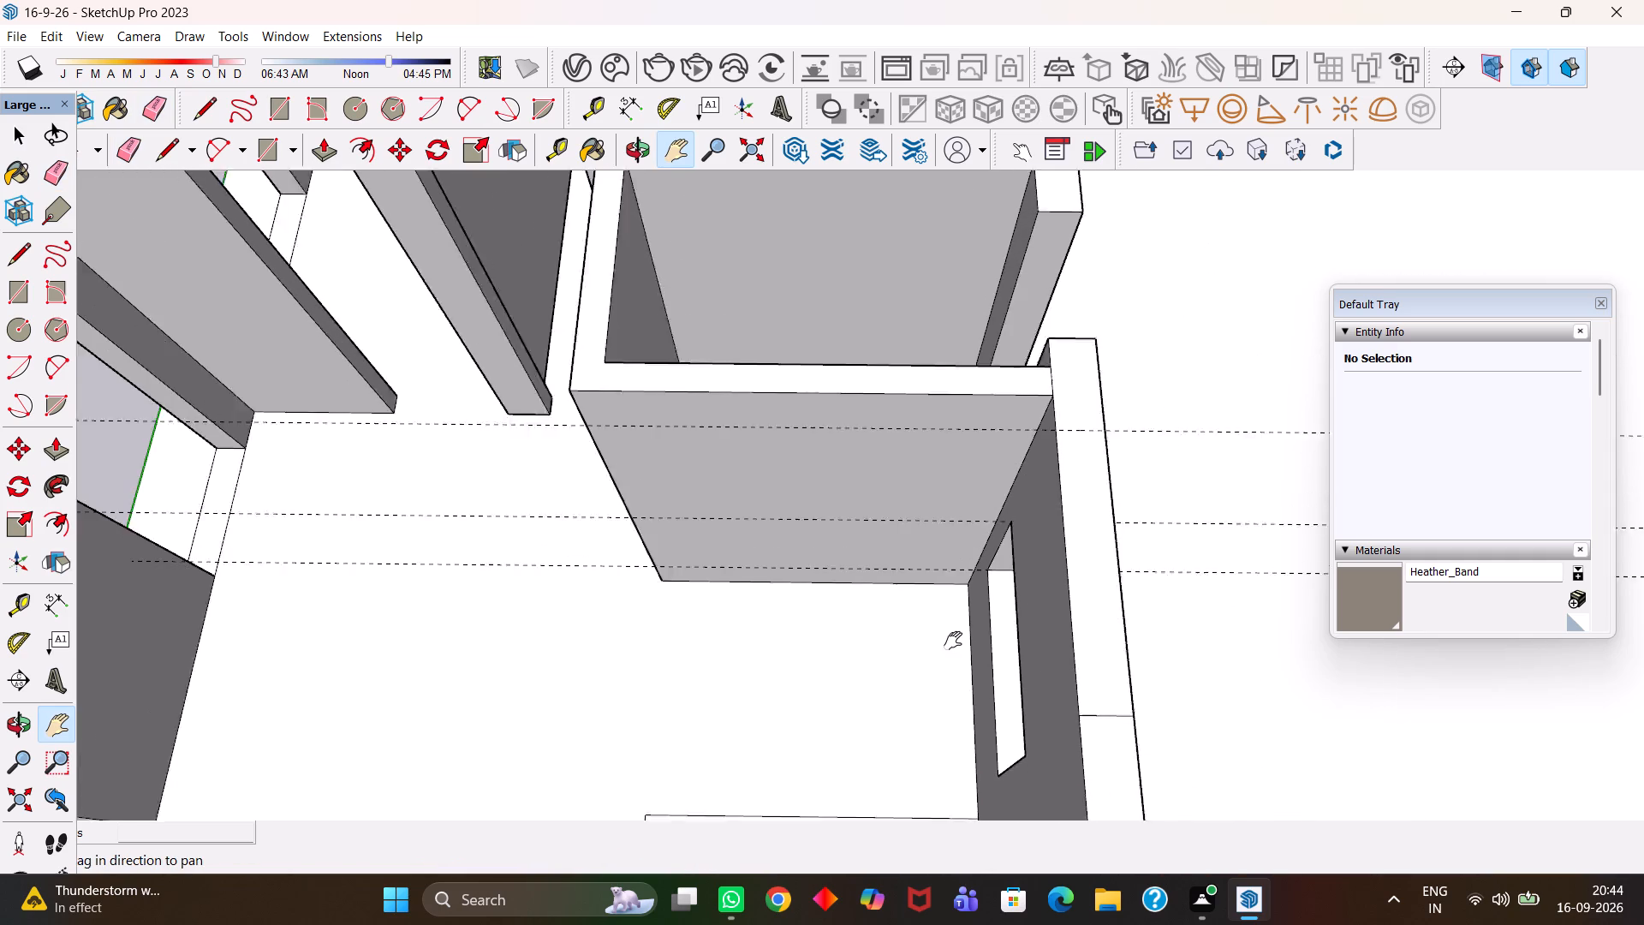
{"action": "scroll", "coordinate": [953, 641], "scroll_direction": "down", "scroll_amount": 2}
{"action": "left_click_drag", "start_coordinate": [1107, 713], "coordinate": [997, 599]}
{"action": "key", "text": "e"}
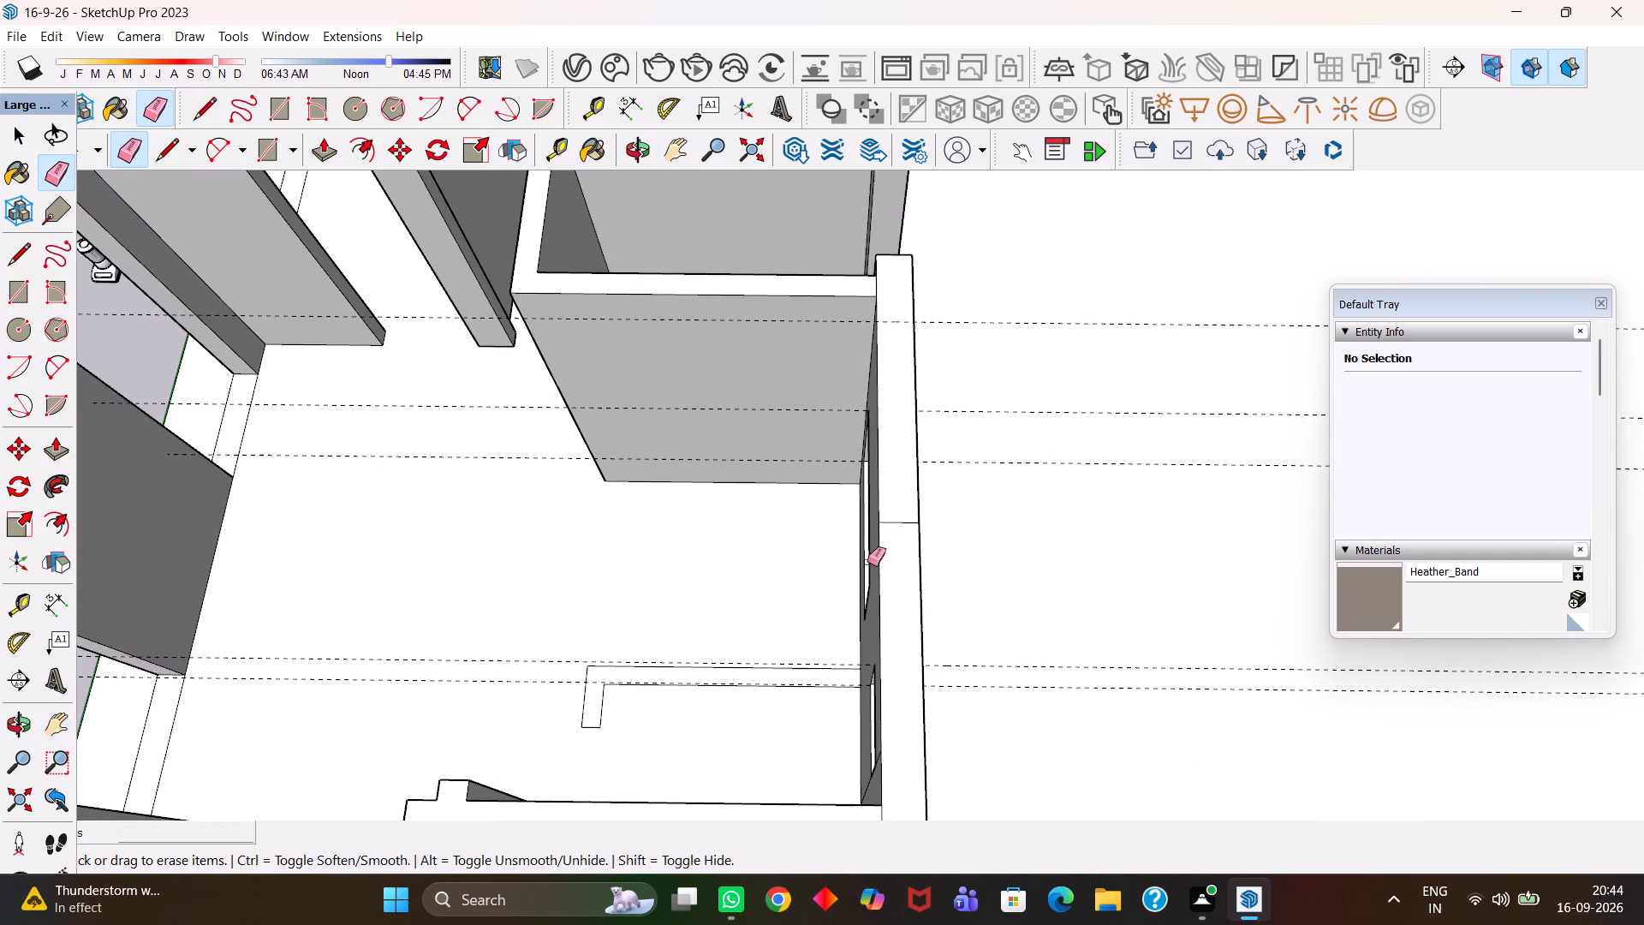
{"action": "left_click_drag", "start_coordinate": [902, 532], "coordinate": [896, 514]}
Place a guide along the base of the end face of the small room's outer wall piece and another 6' above it.
{"action": "key", "text": "h"}
{"action": "scroll", "coordinate": [896, 514], "scroll_direction": "down", "scroll_amount": 4}
{"action": "left_click_drag", "start_coordinate": [853, 399], "coordinate": [882, 627]}
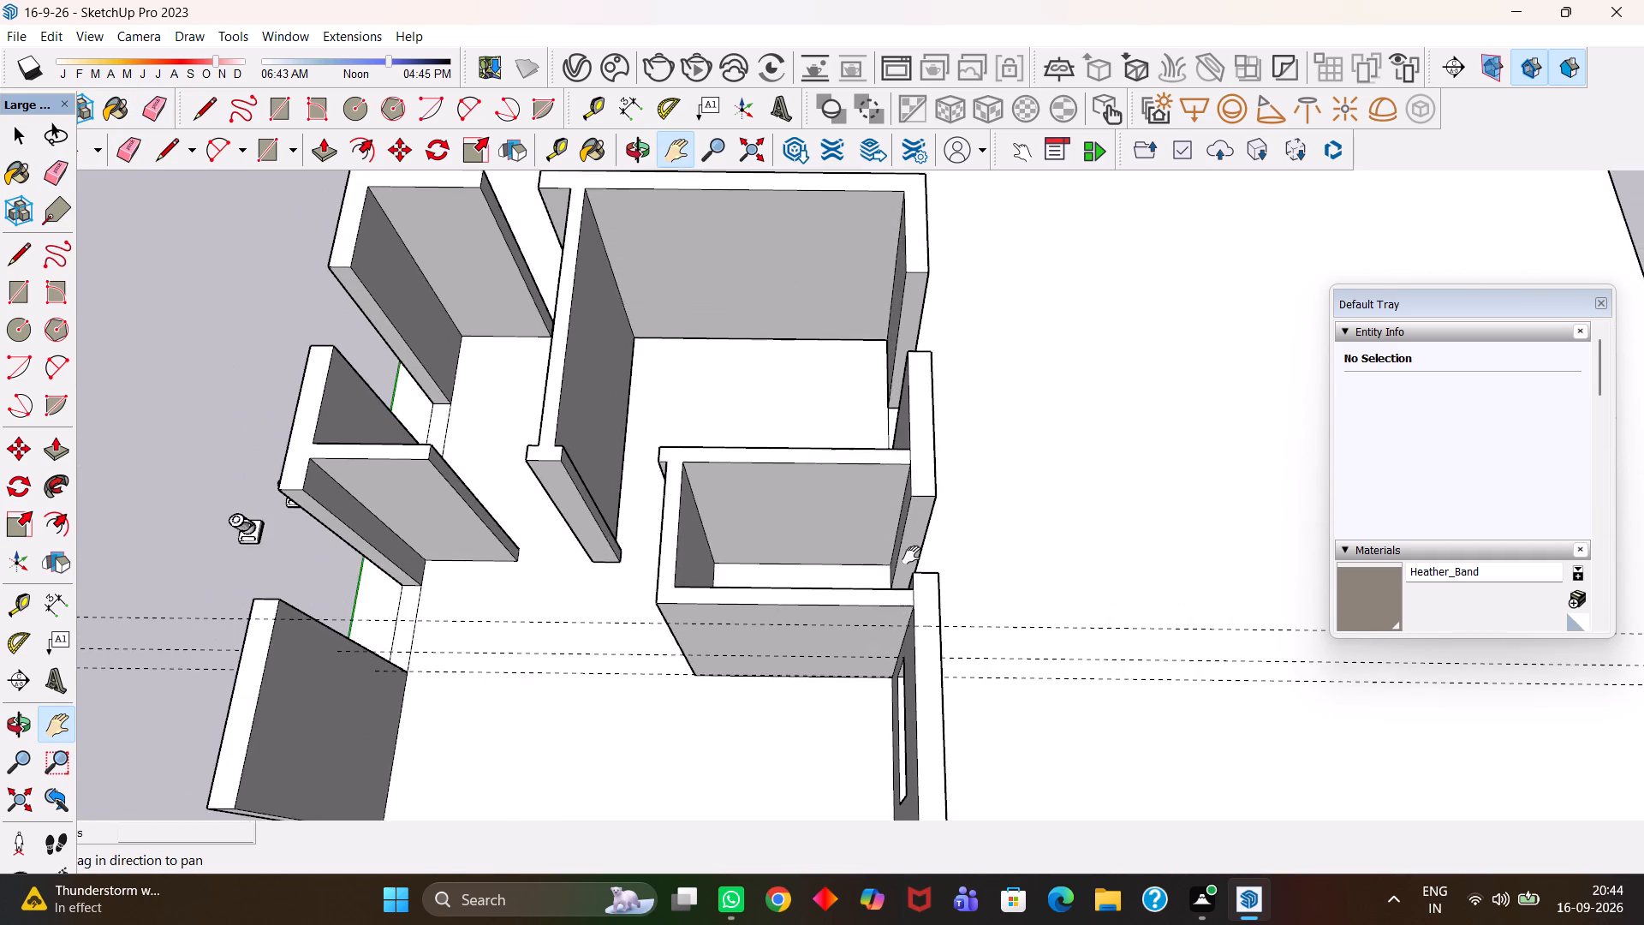
{"action": "scroll", "coordinate": [926, 507], "scroll_direction": "up", "scroll_amount": 8}
{"action": "left_click_drag", "start_coordinate": [926, 507], "coordinate": [926, 522]}
{"action": "scroll", "coordinate": [921, 548], "scroll_direction": "up", "scroll_amount": 2}
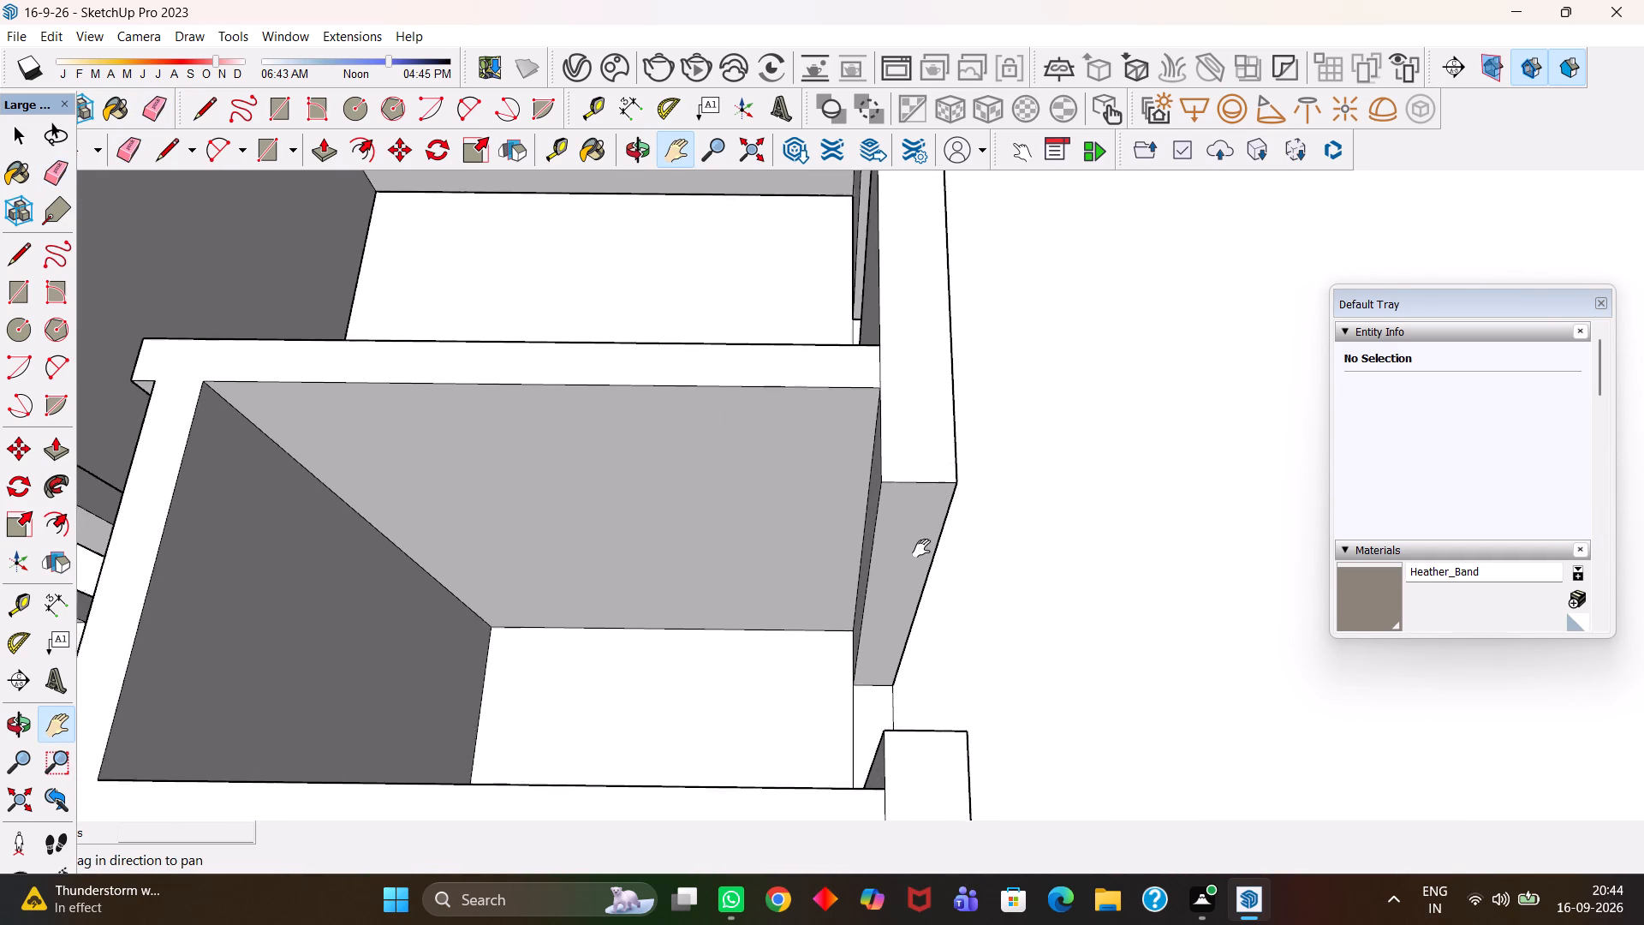
{"action": "scroll", "coordinate": [921, 548], "scroll_direction": "up", "scroll_amount": 1}
{"action": "key", "text": "t"}
{"action": "scroll", "coordinate": [904, 642], "scroll_direction": "up", "scroll_amount": 3}
{"action": "double_click", "coordinate": [873, 708]}
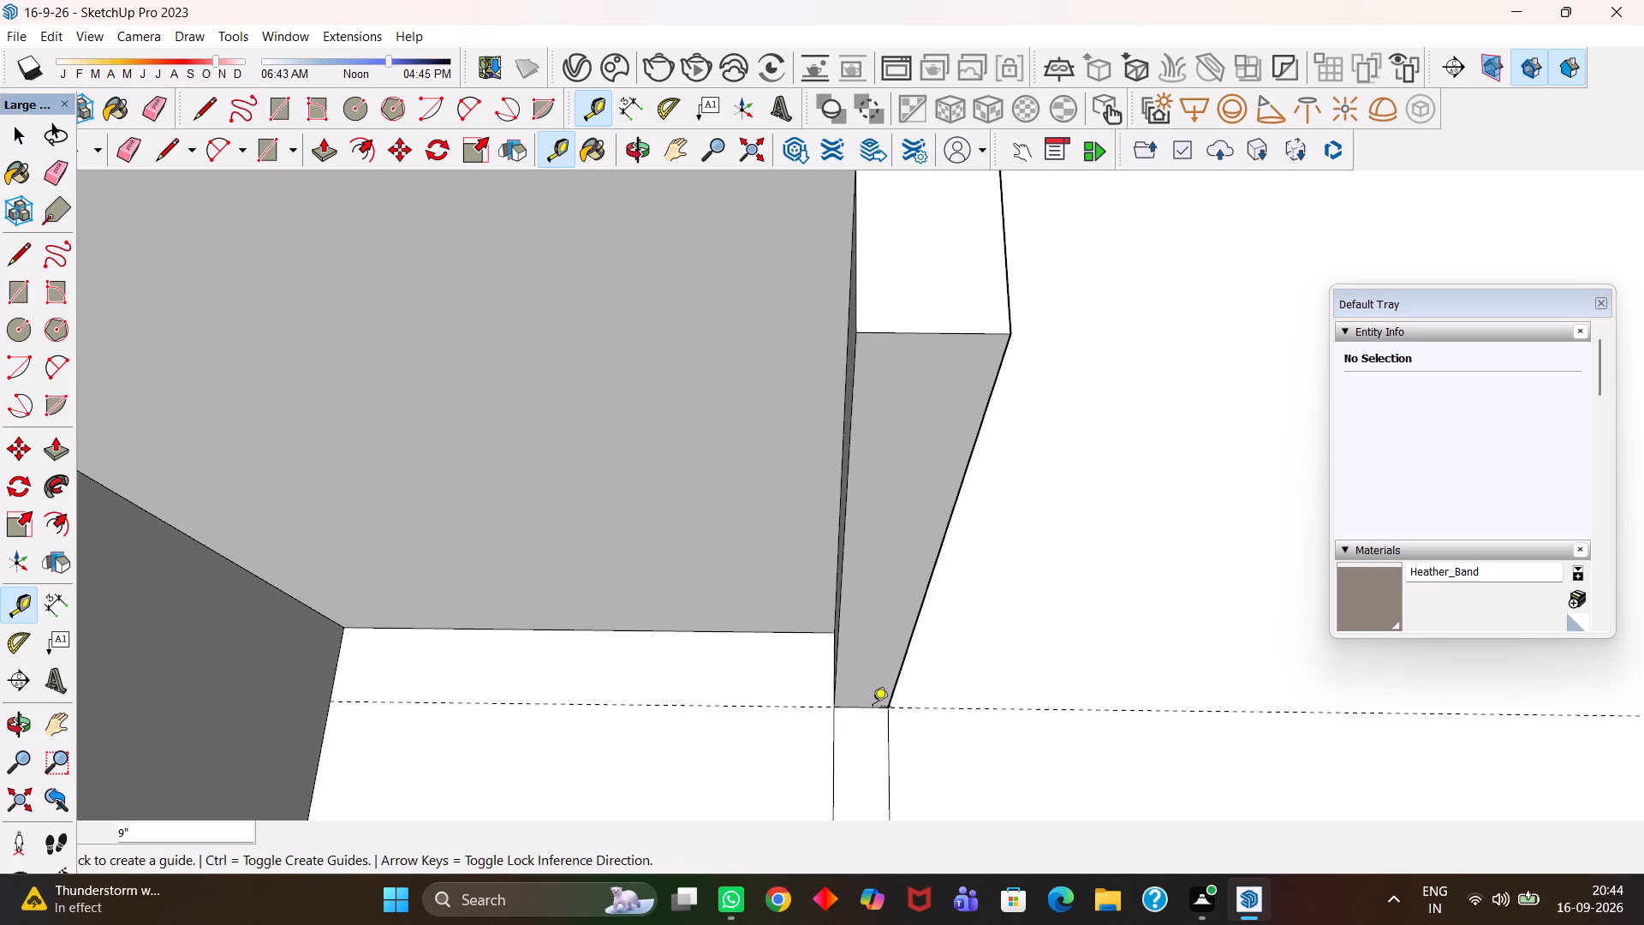
{"action": "left_click", "coordinate": [947, 706]}
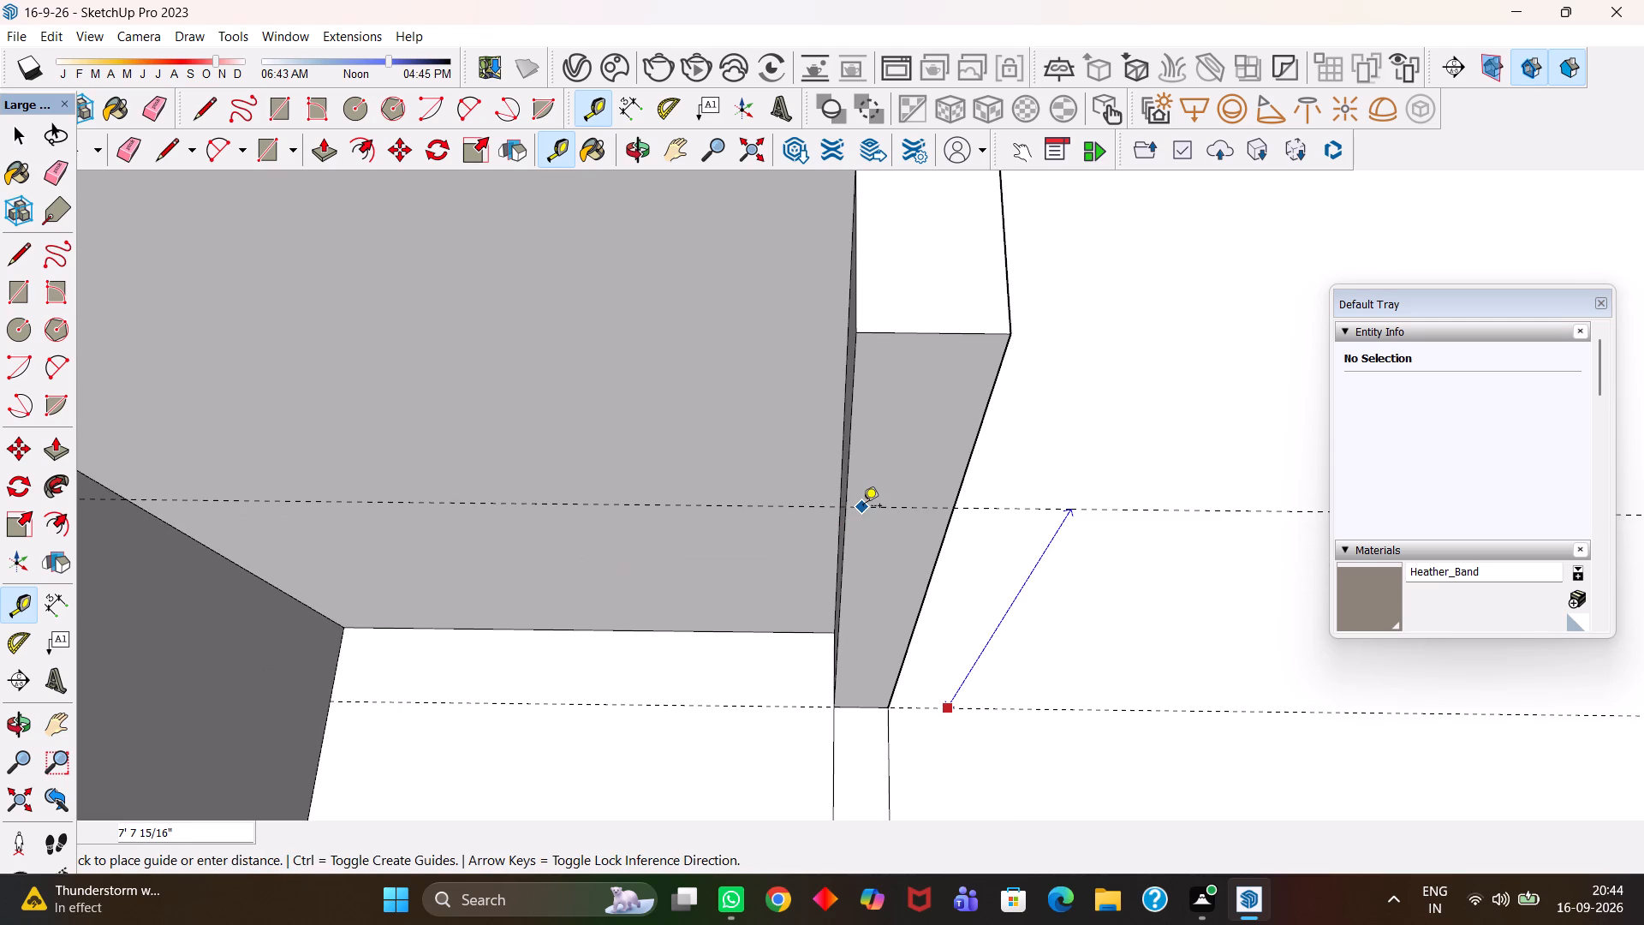
{"action": "type", "text": "6'"}
{"action": "key", "text": "Return"}
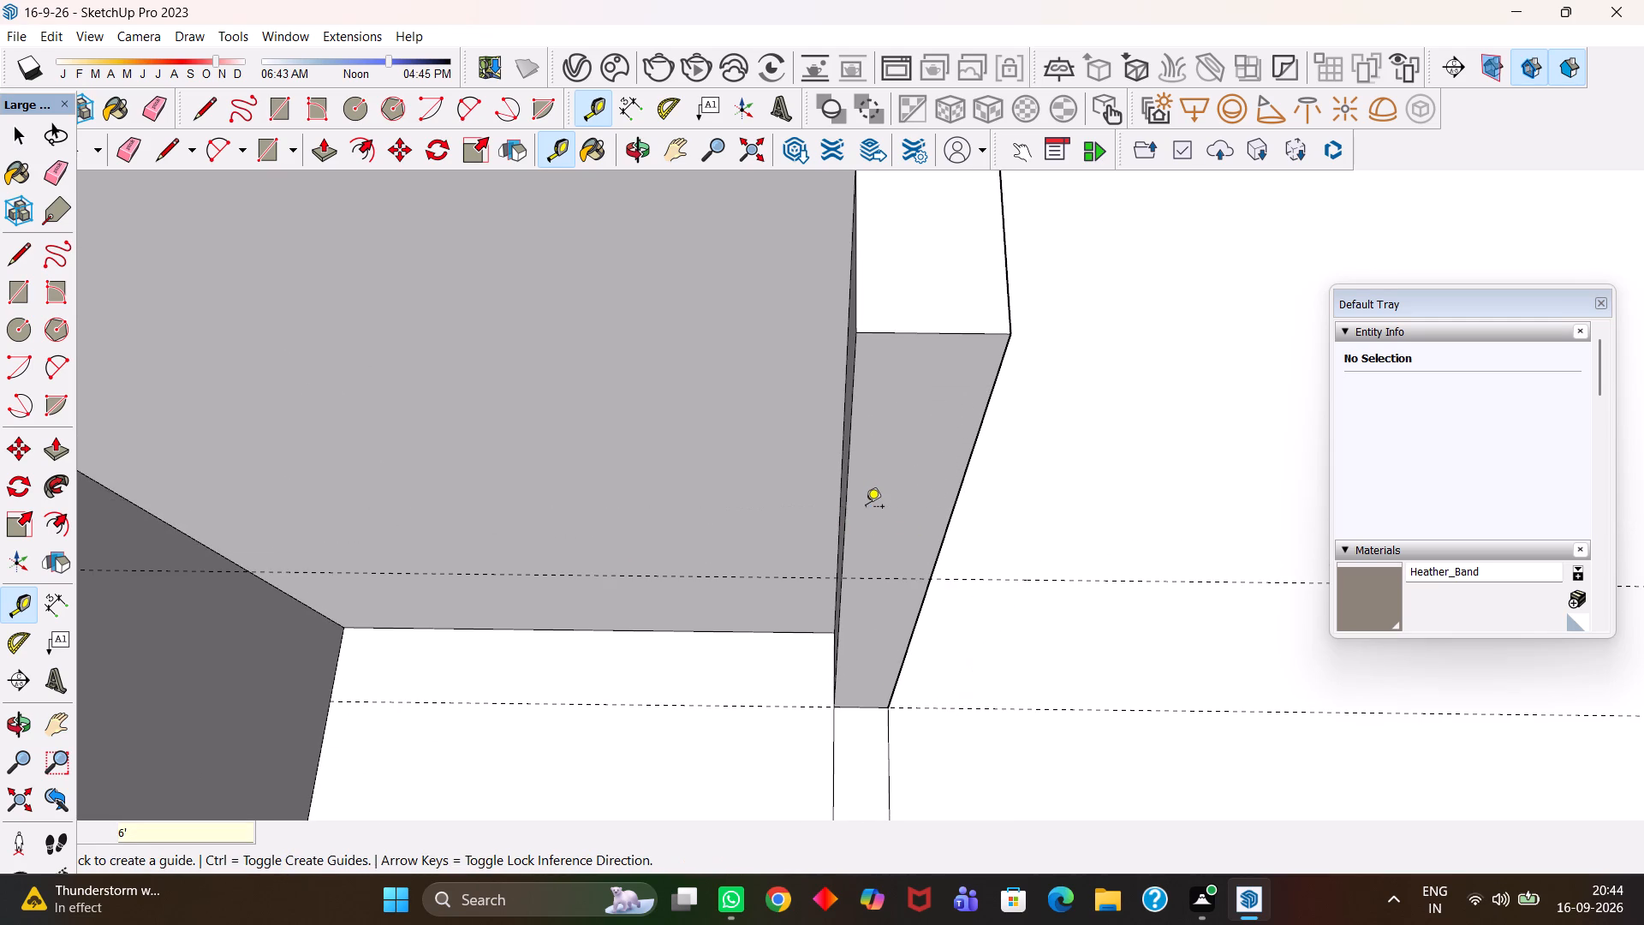
Place another guide 3' above the 6' guide on the same end face.
{"action": "left_click", "coordinate": [1016, 583]}
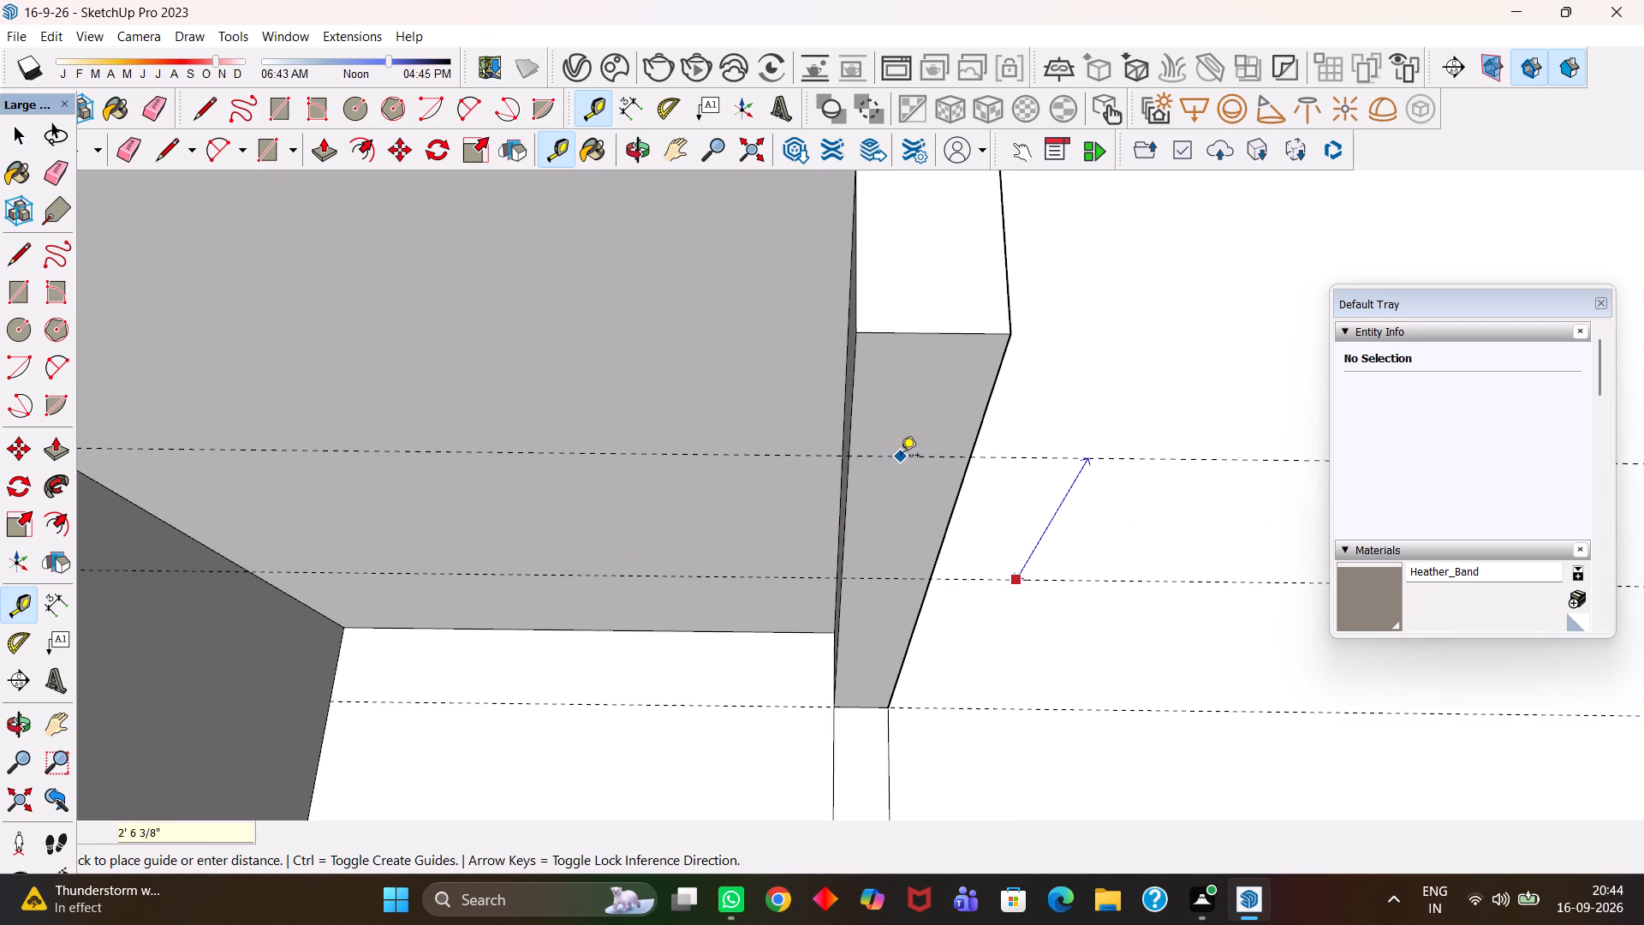
{"action": "key", "text": "4"}
{"action": "key", "text": "BackSpace"}
{"action": "key", "text": "3"}
{"action": "key", "text": "apostrophe"}
{"action": "key", "text": "Return"}
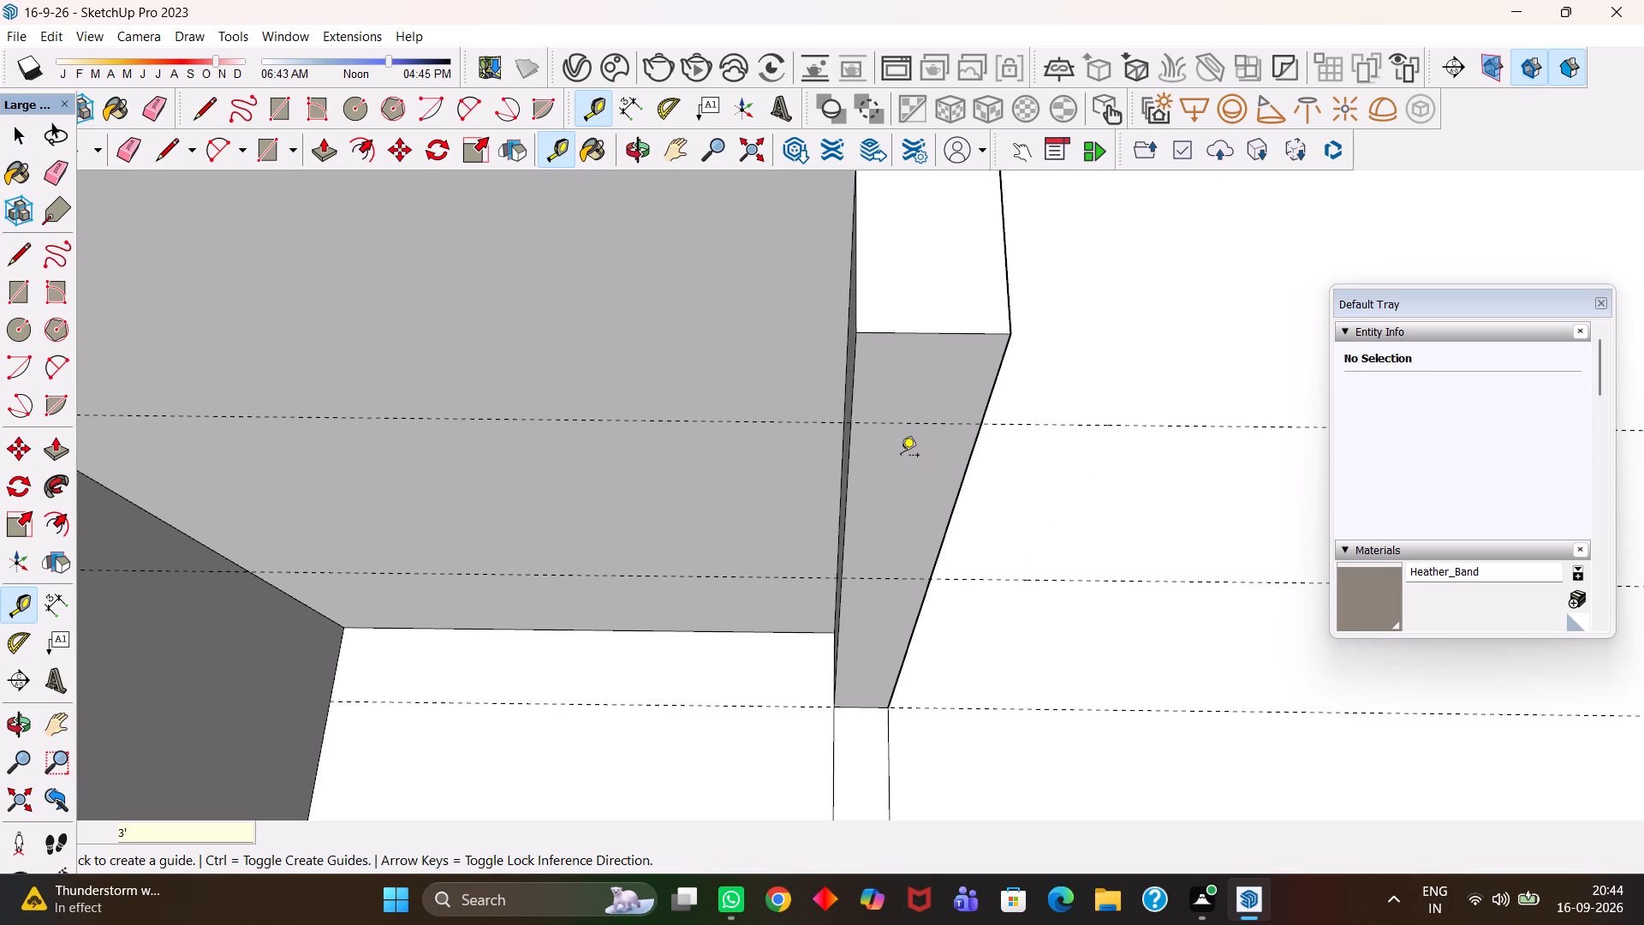
Draw a rectangle across the end face between the 6' guide and the guide above it.
{"action": "key", "text": "r"}
{"action": "left_click", "coordinate": [850, 416]}
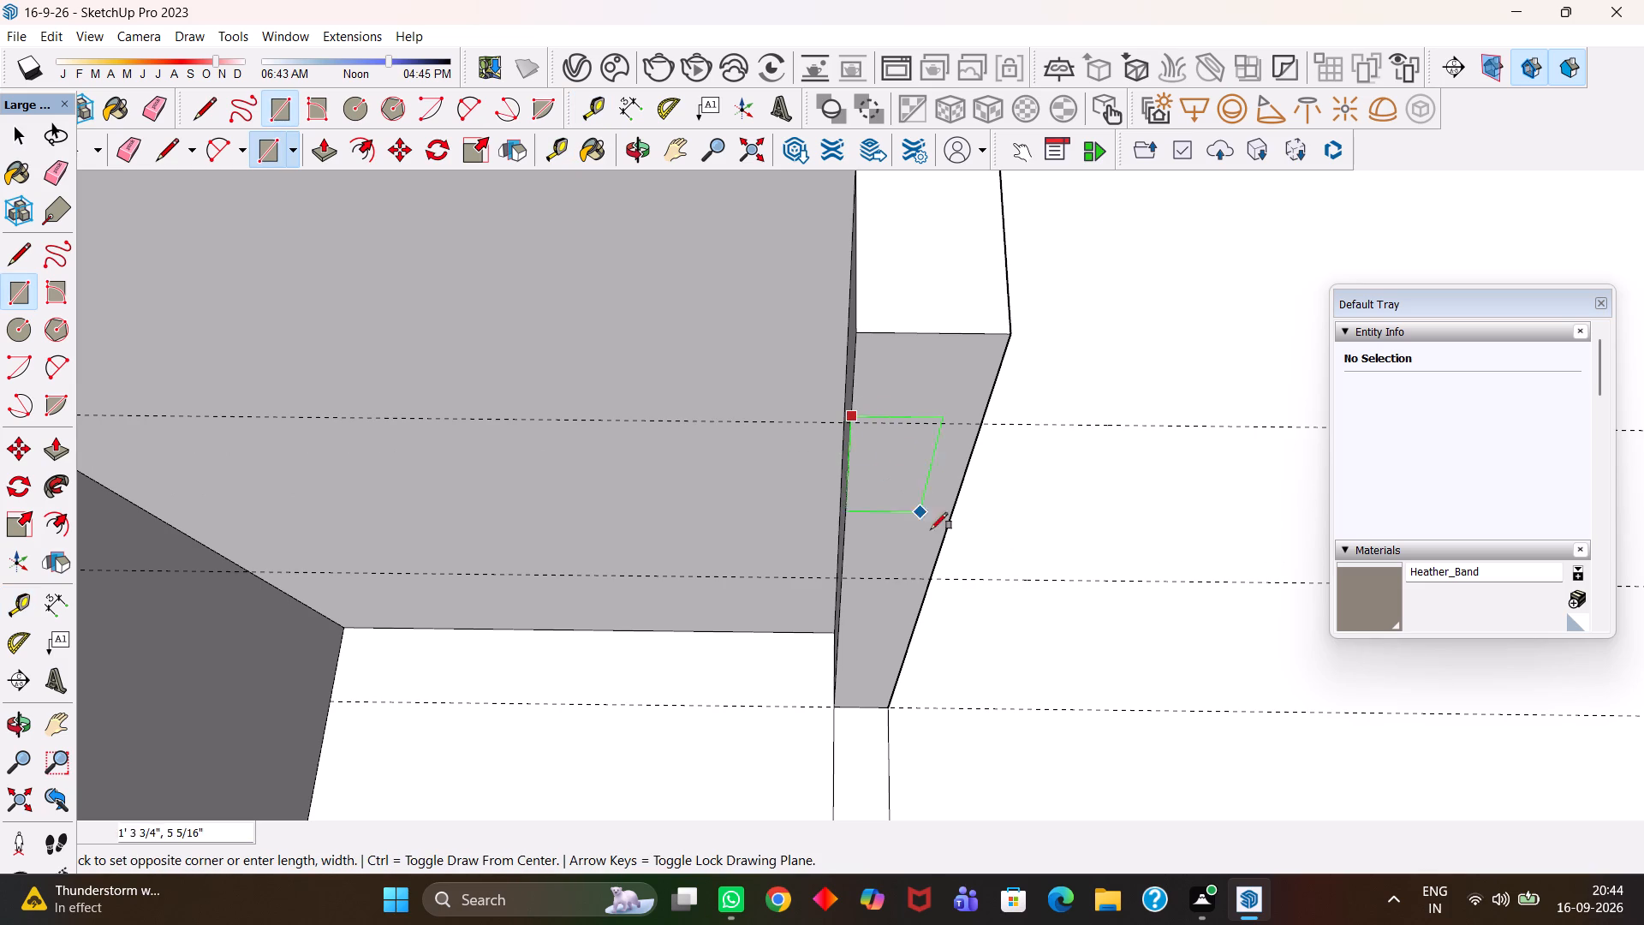
{"action": "left_click", "coordinate": [936, 576]}
{"action": "key", "text": "space"}
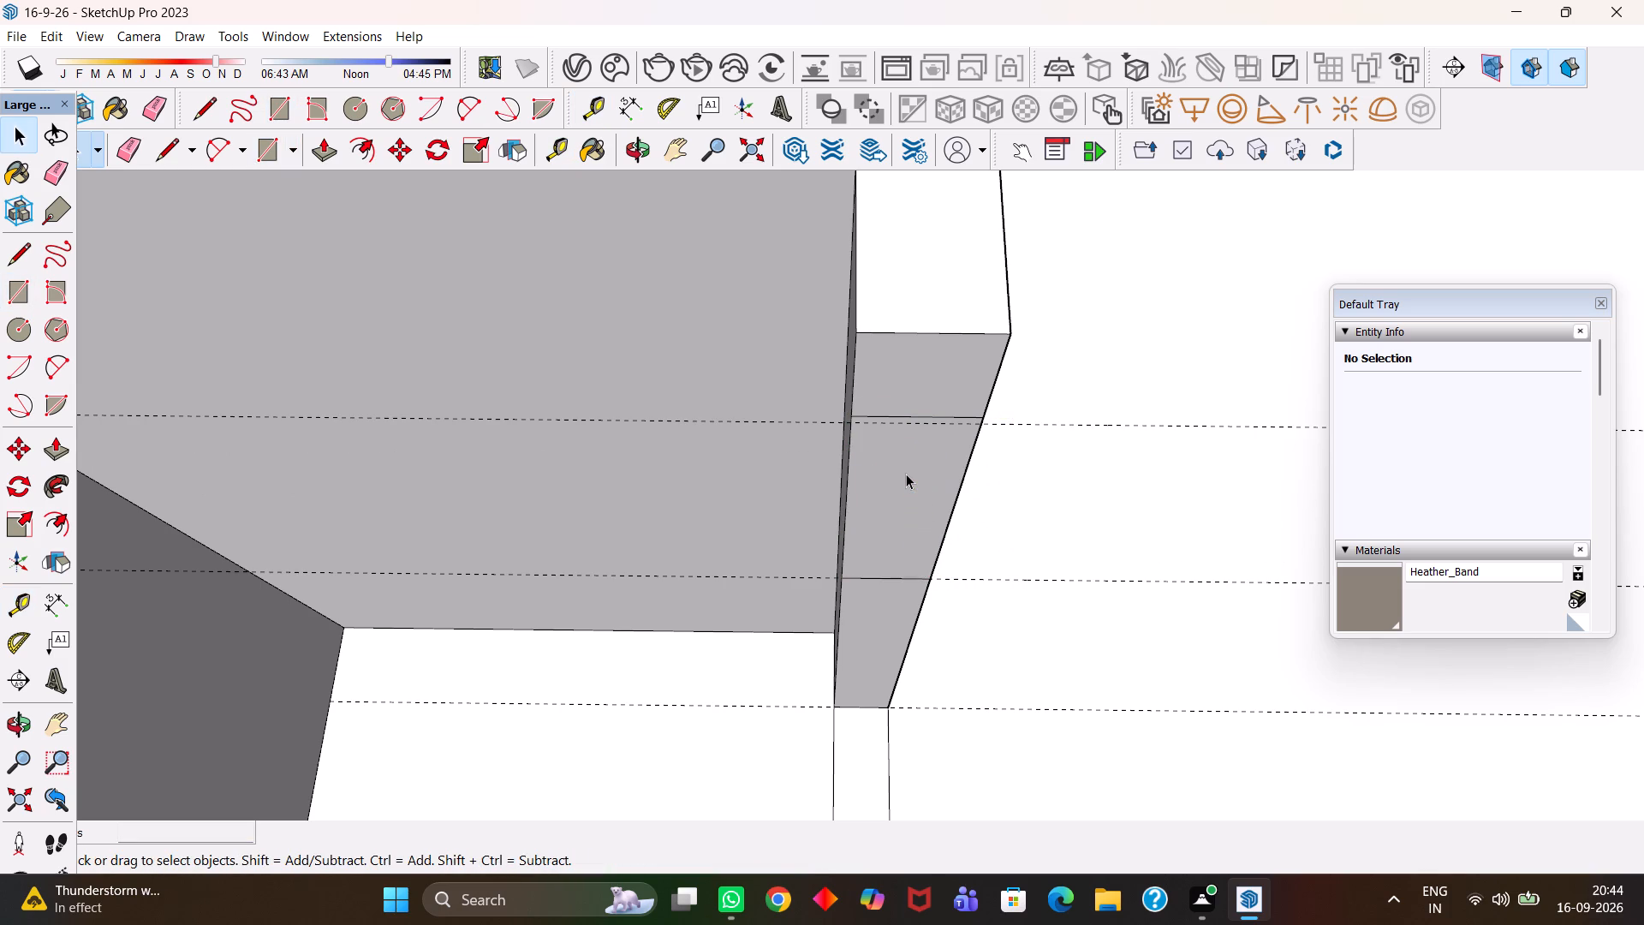
Move the rectangle's upper edge so it lines up exactly with the upper guide on the end face.
{"action": "left_click", "coordinate": [884, 417]}
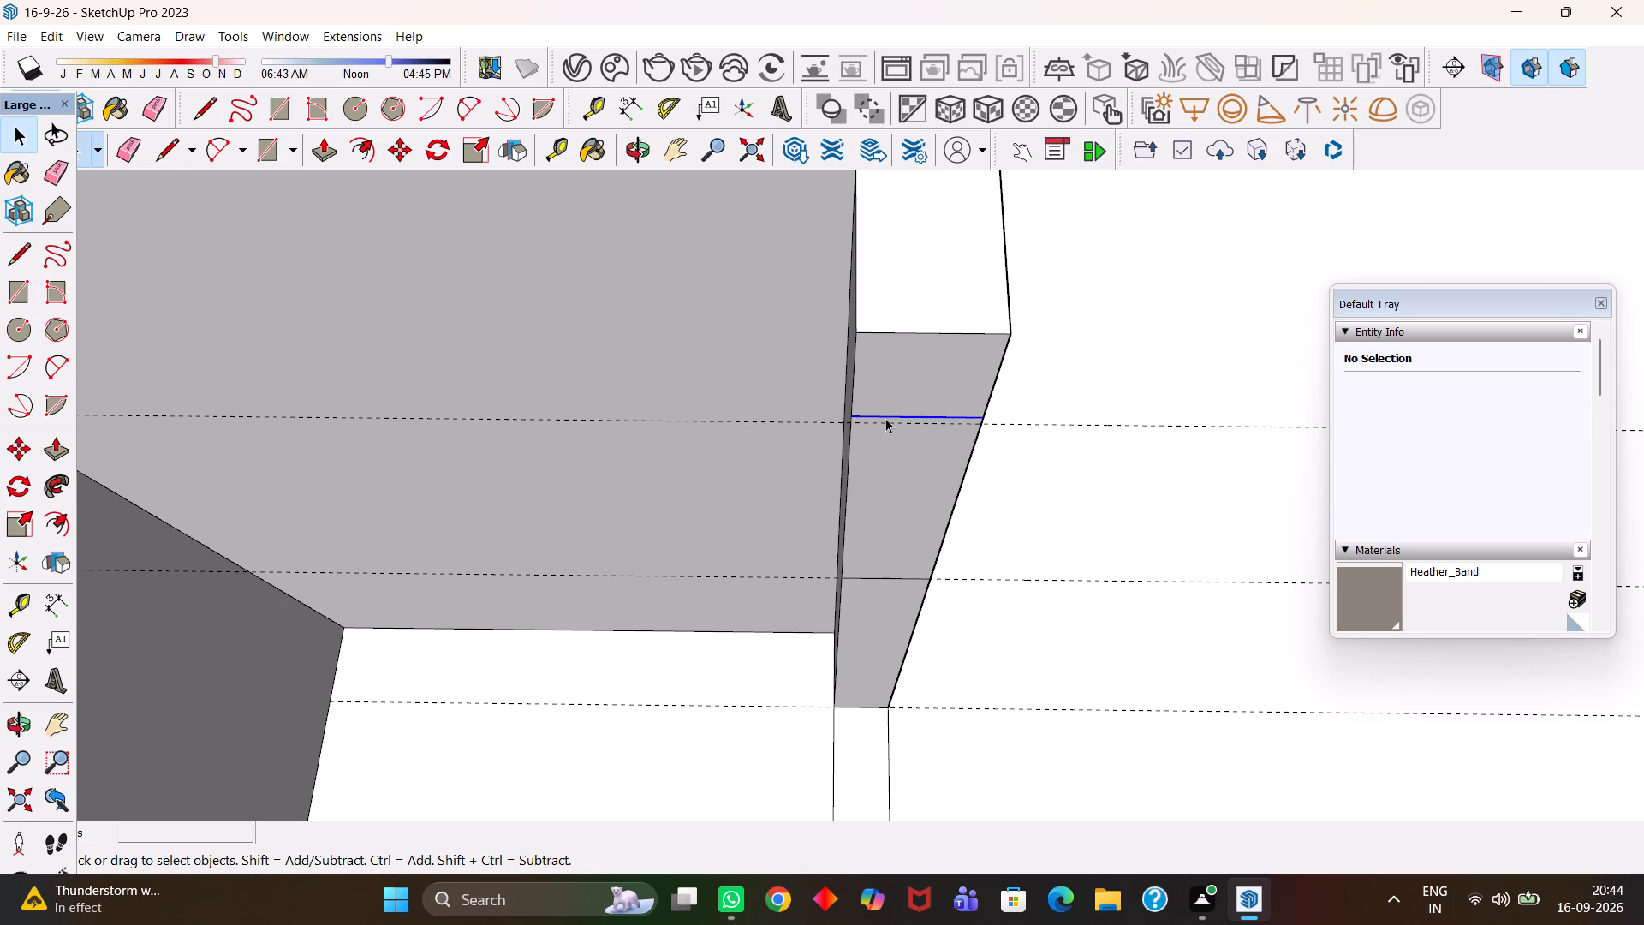
{"action": "scroll", "coordinate": [885, 418], "scroll_direction": "up", "scroll_amount": 7}
{"action": "key", "text": "m"}
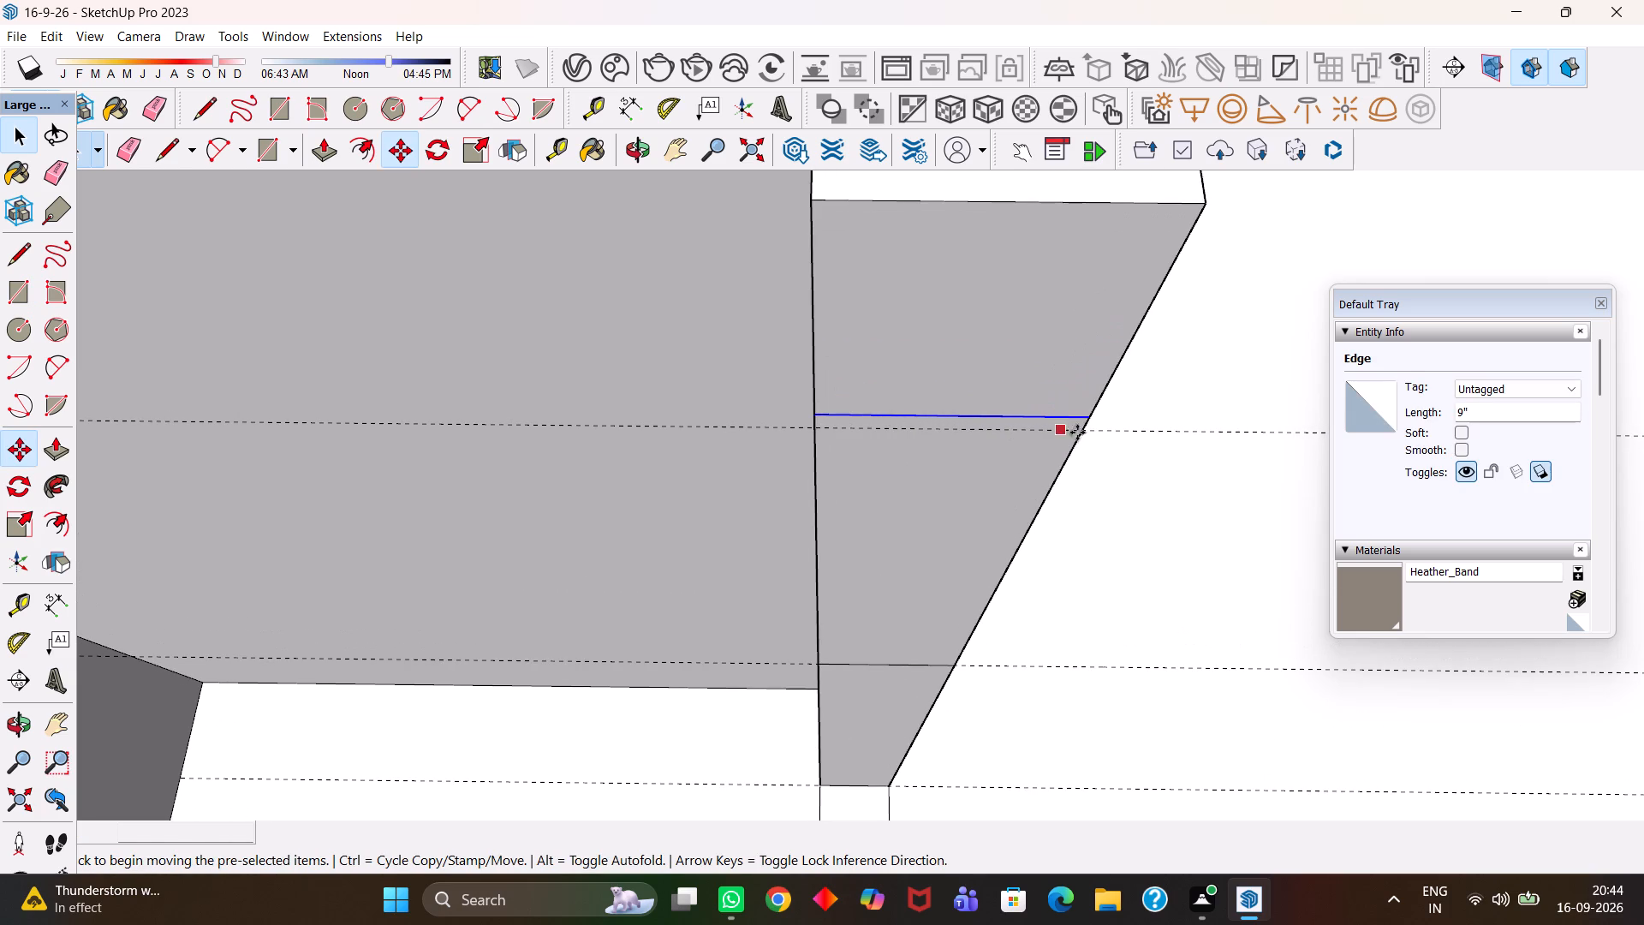
{"action": "left_click", "coordinate": [1083, 419]}
{"action": "left_click", "coordinate": [1081, 430]}
{"action": "scroll", "coordinate": [1075, 437], "scroll_direction": "down", "scroll_amount": 5}
{"action": "key", "text": "space"}
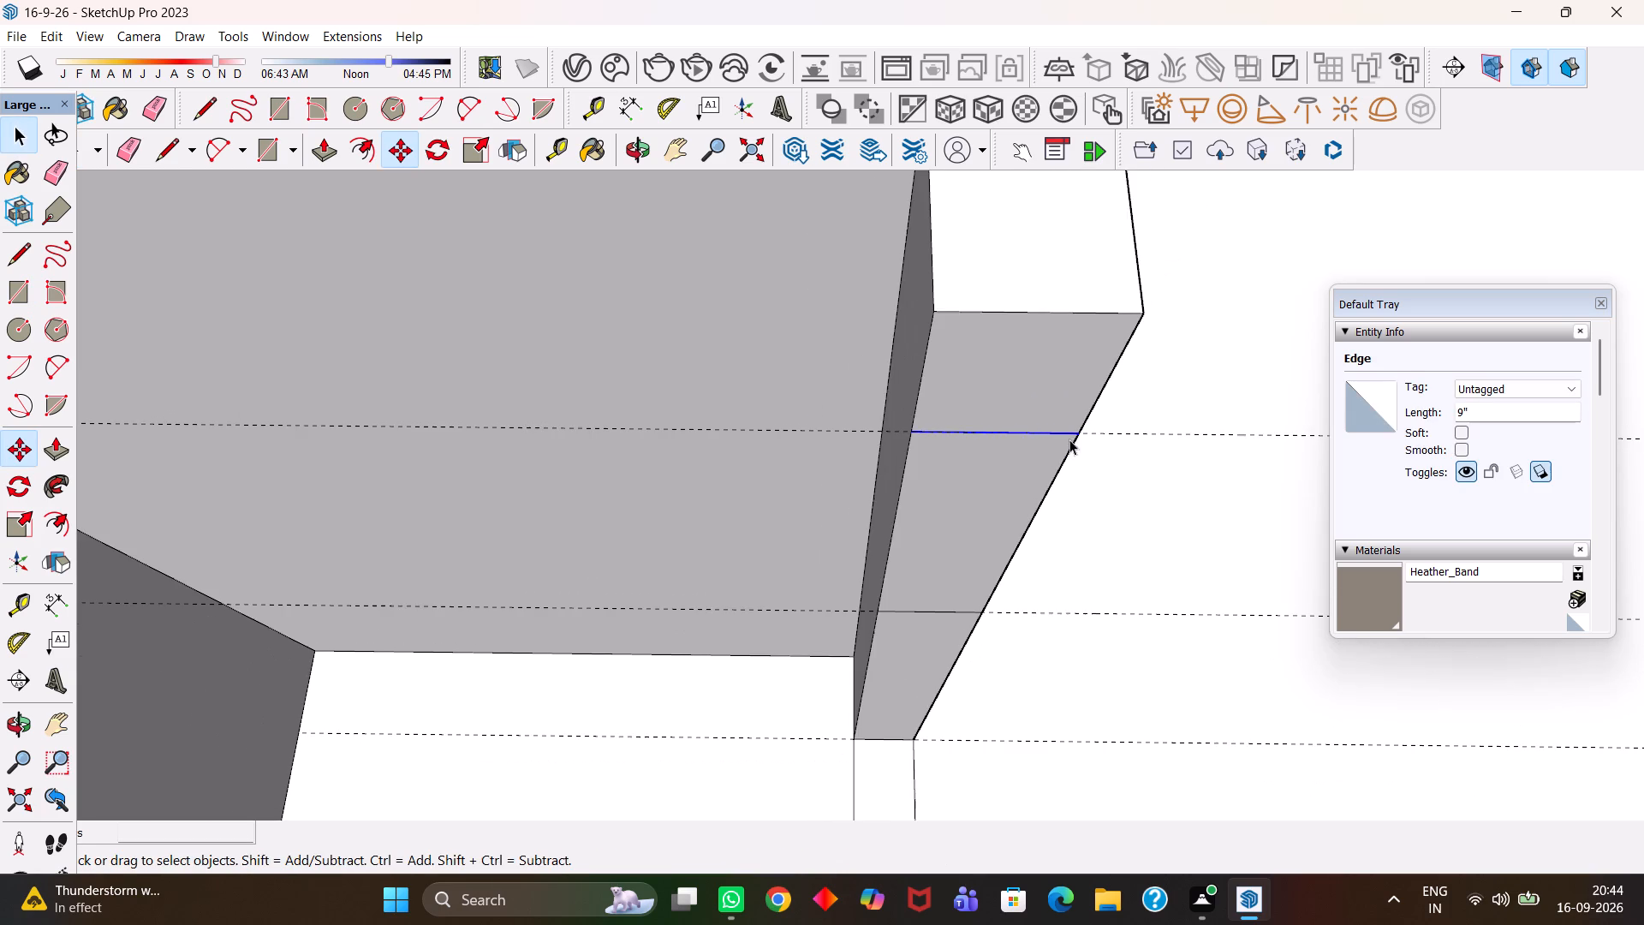
Push/Pull the end face portions above and below the 3' rectangle across the gap to the adjoining wall piece, leaving a window opening.
{"action": "left_click", "coordinate": [1020, 392]}
{"action": "scroll", "coordinate": [1020, 392], "scroll_direction": "down", "scroll_amount": 5}
{"action": "key", "text": "p"}
{"action": "left_click", "coordinate": [1020, 392]}
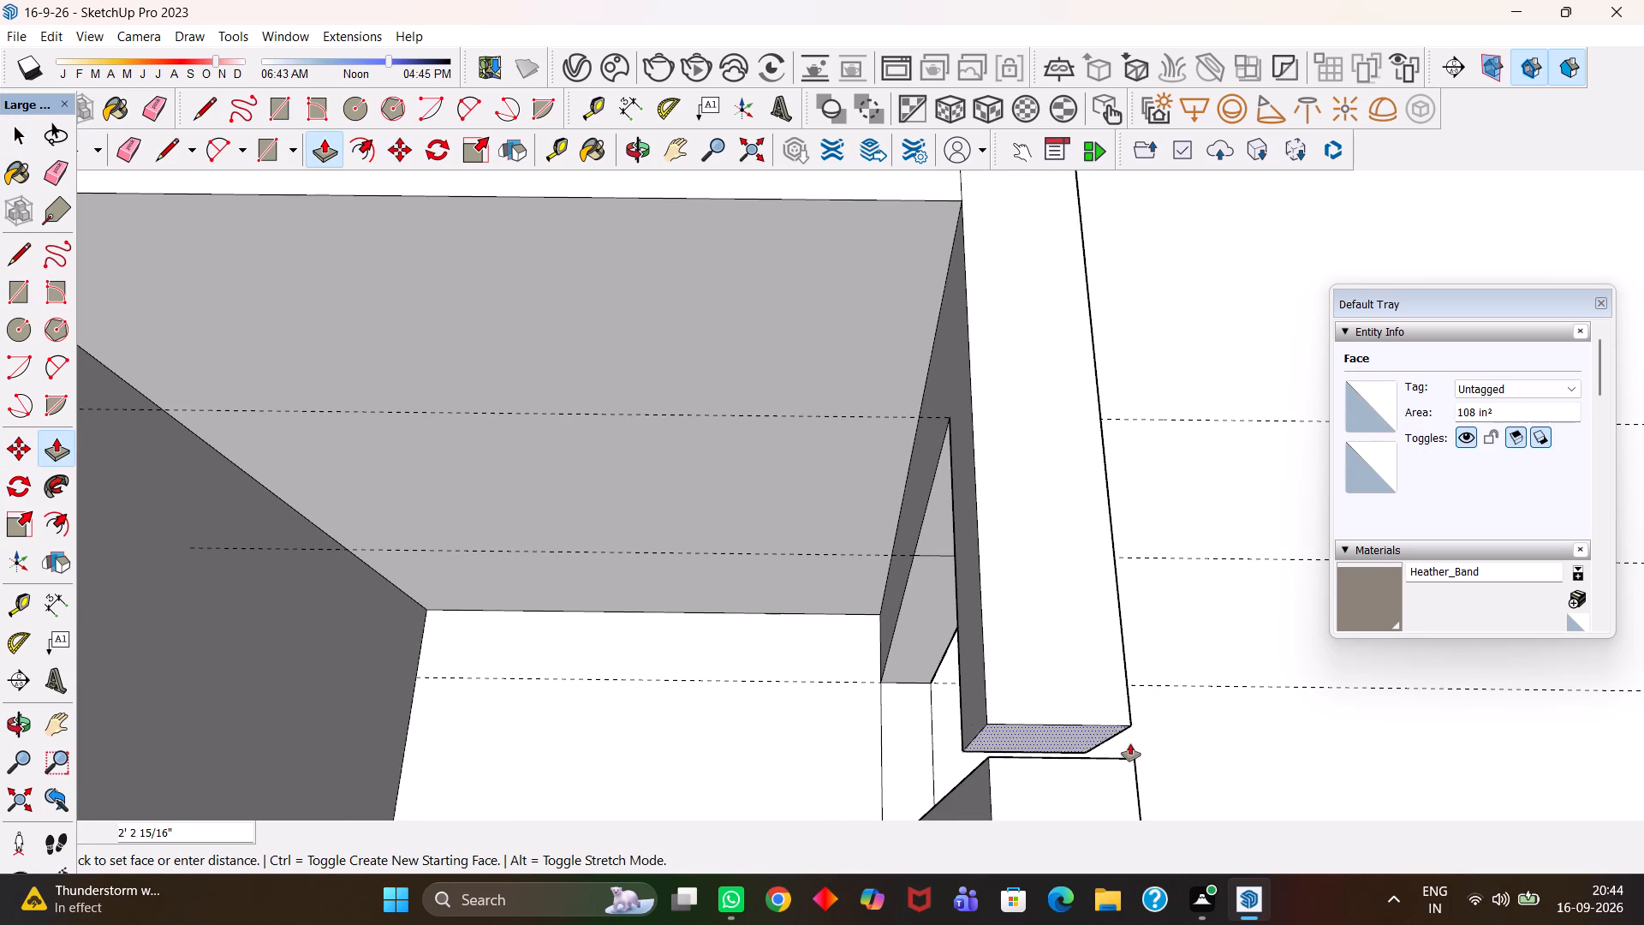
{"action": "left_click", "coordinate": [1134, 755]}
{"action": "scroll", "coordinate": [938, 597], "scroll_direction": "up", "scroll_amount": 2}
{"action": "left_click", "coordinate": [938, 604]}
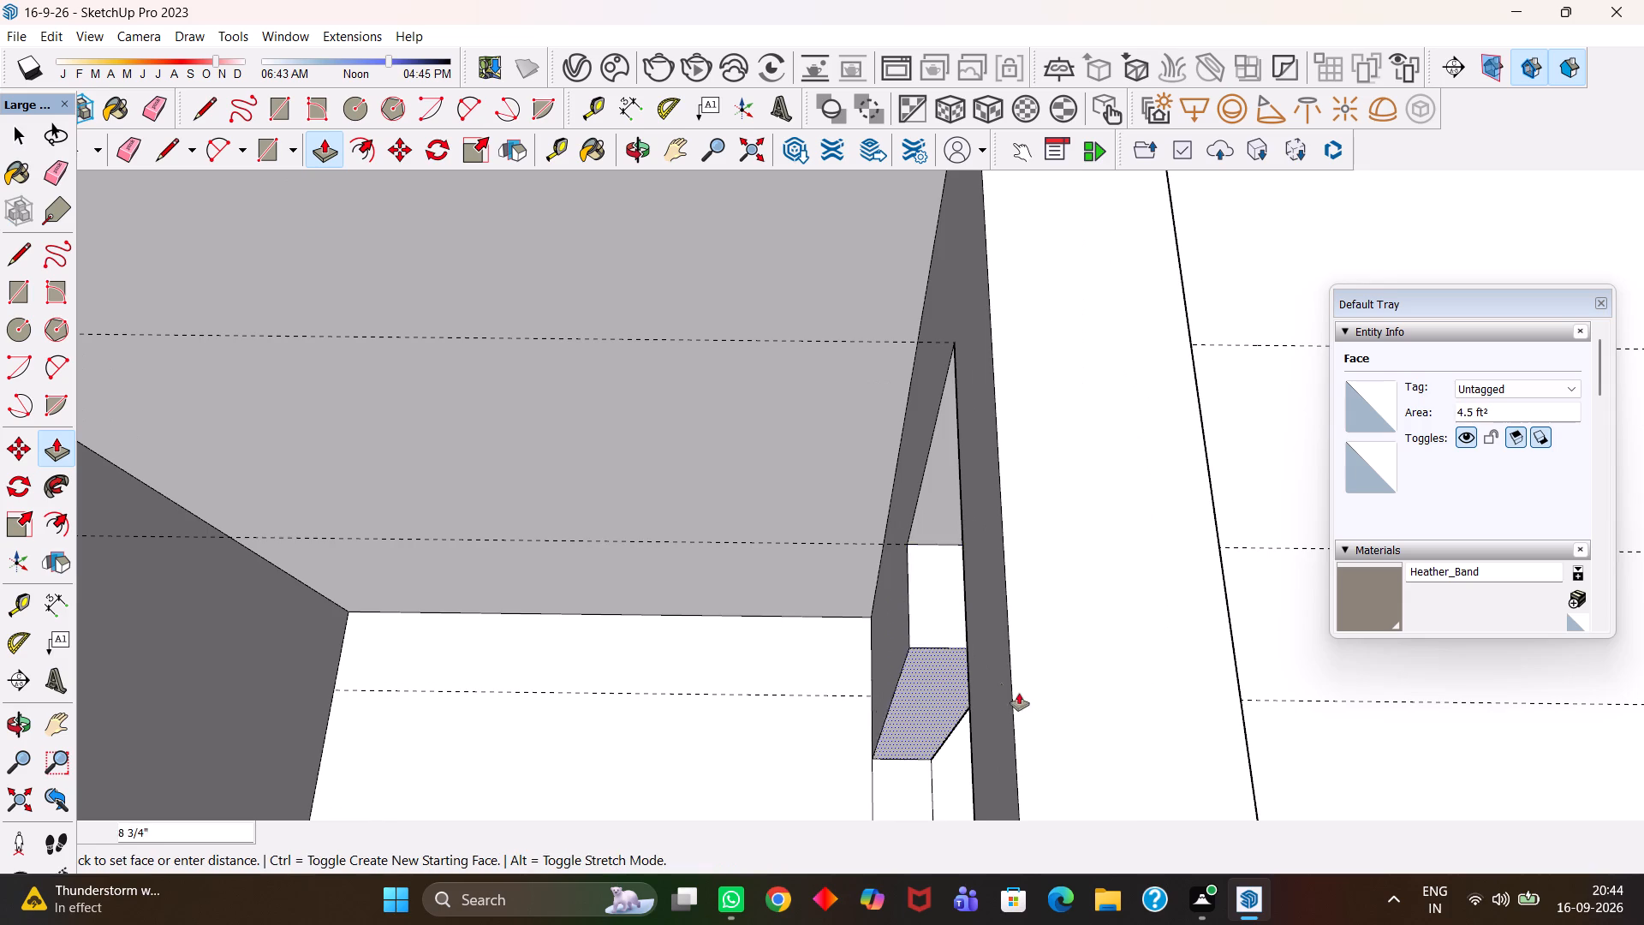
{"action": "scroll", "coordinate": [1023, 691], "scroll_direction": "down", "scroll_amount": 9}
{"action": "left_click", "coordinate": [1085, 775]}
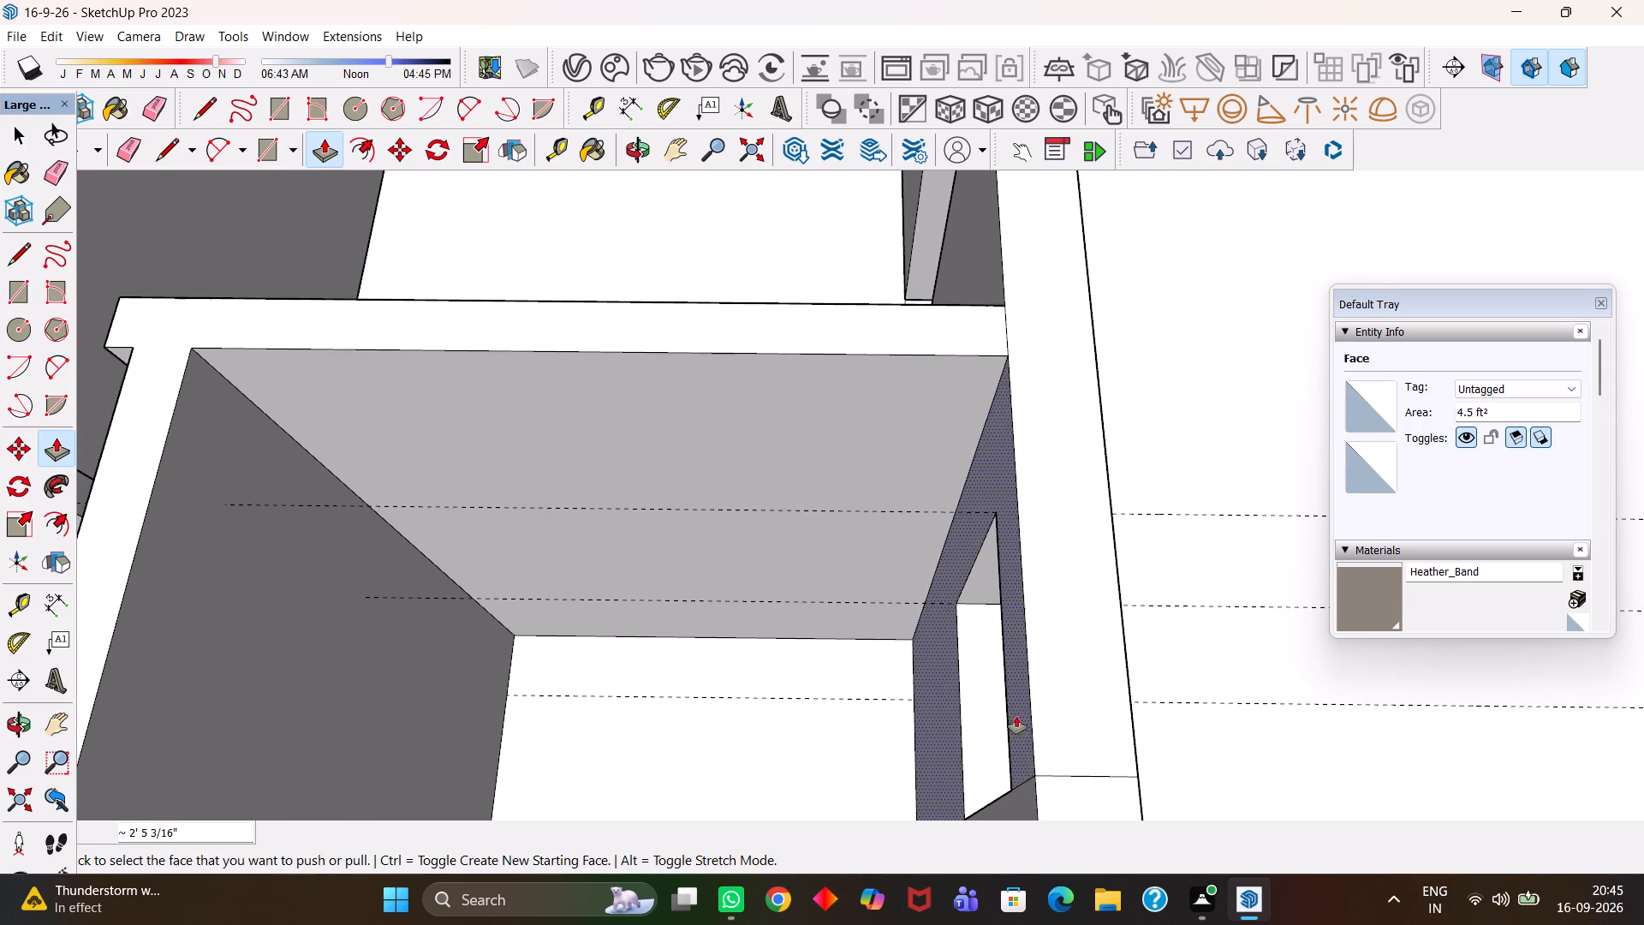
Erase the dashed guide lines crossing the floor plan.
{"action": "scroll", "coordinate": [1009, 713], "scroll_direction": "down", "scroll_amount": 6}
{"action": "key", "text": "h"}
{"action": "left_click_drag", "start_coordinate": [904, 701], "coordinate": [961, 545]}
{"action": "scroll", "coordinate": [952, 545], "scroll_direction": "down", "scroll_amount": 4}
{"action": "key", "text": "h"}
{"action": "scroll", "coordinate": [950, 548], "scroll_direction": "down", "scroll_amount": 8}
{"action": "left_click_drag", "start_coordinate": [901, 532], "coordinate": [982, 565]}
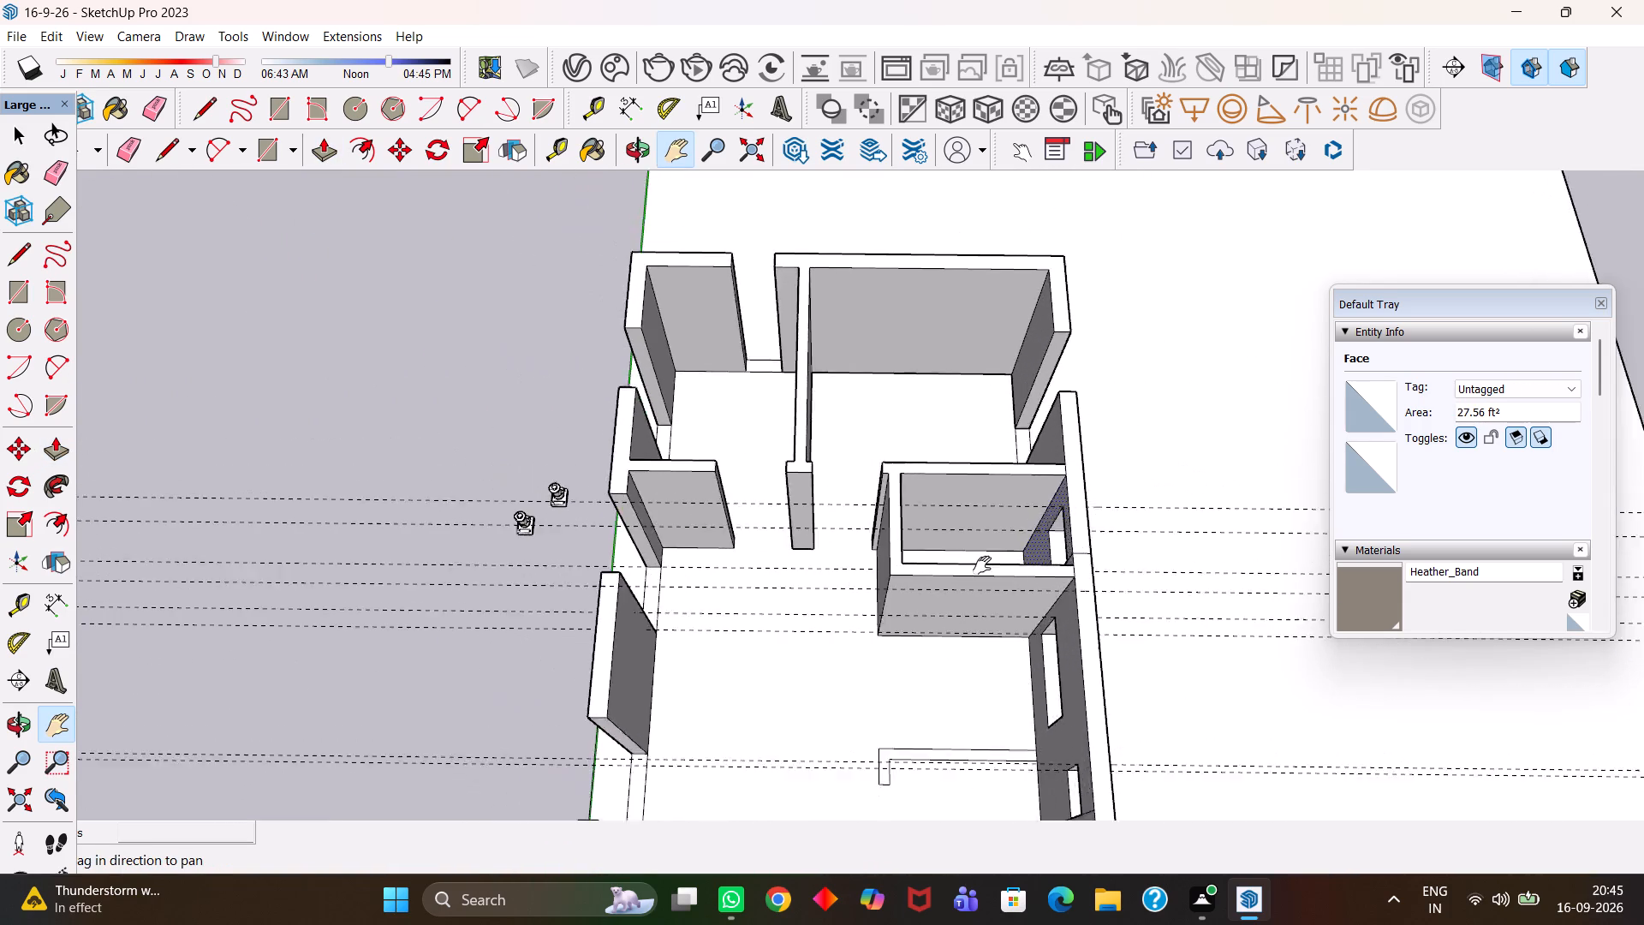
{"action": "left_click_drag", "start_coordinate": [982, 565], "coordinate": [1027, 572]}
{"action": "key", "text": "e"}
{"action": "left_click_drag", "start_coordinate": [517, 653], "coordinate": [455, 474]}
{"action": "left_click_drag", "start_coordinate": [457, 474], "coordinate": [488, 614]}
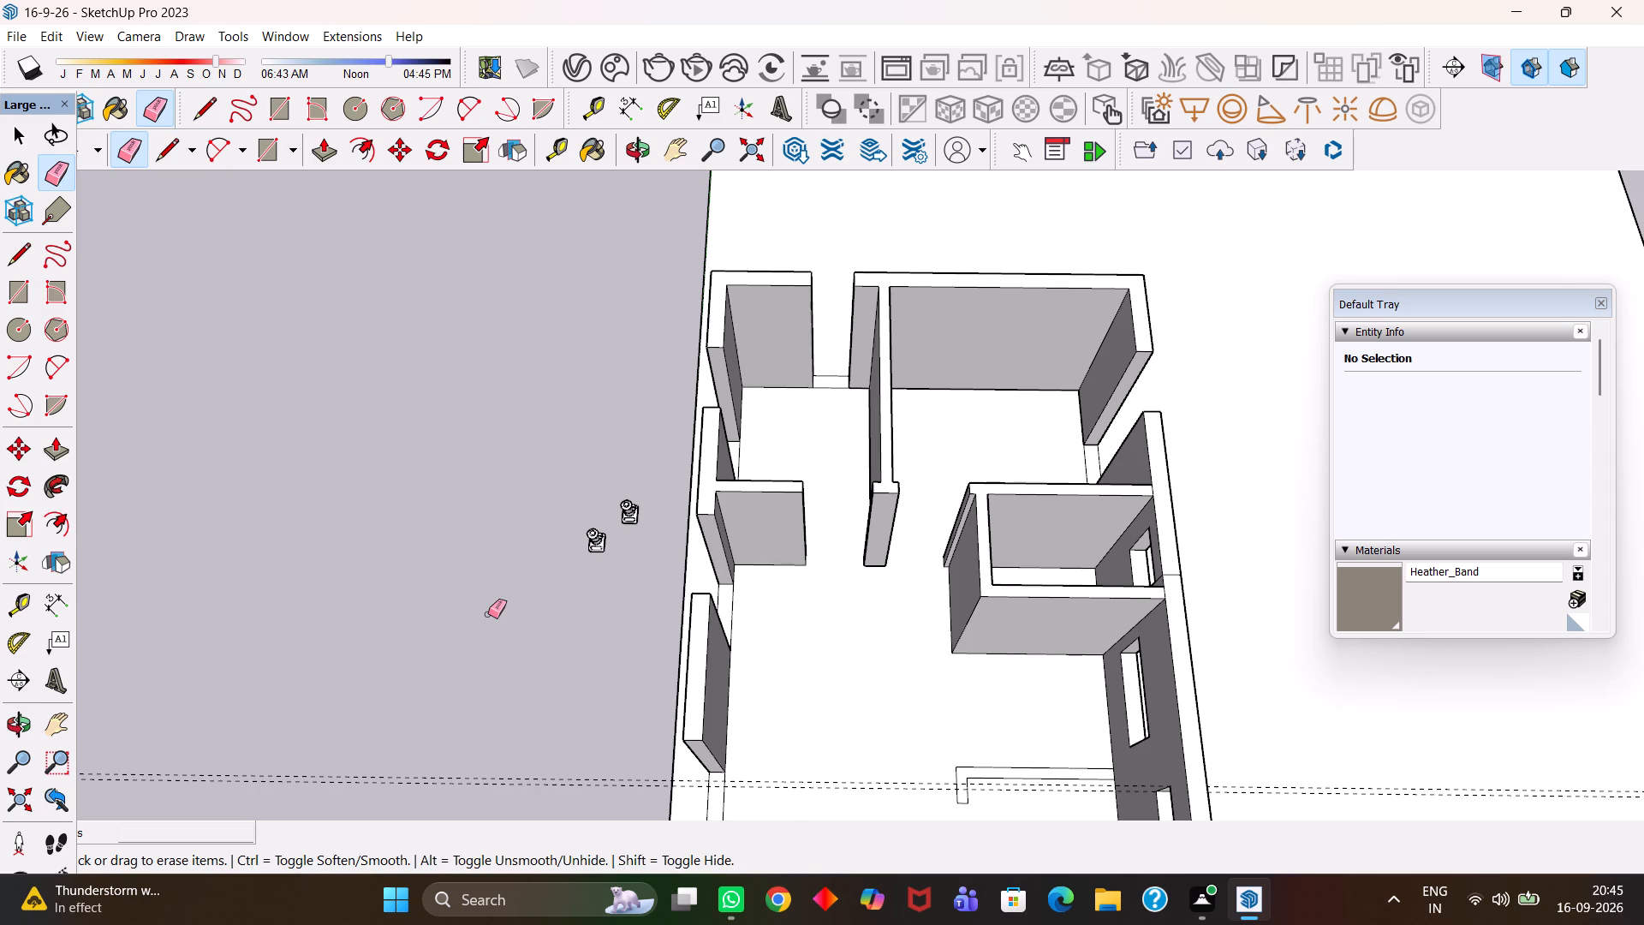
{"action": "key", "text": "h"}
{"action": "left_click_drag", "start_coordinate": [553, 658], "coordinate": [668, 483]}
{"action": "key", "text": "e"}
{"action": "left_click_drag", "start_coordinate": [622, 627], "coordinate": [611, 606]}
{"action": "left_click_drag", "start_coordinate": [609, 575], "coordinate": [609, 600]}
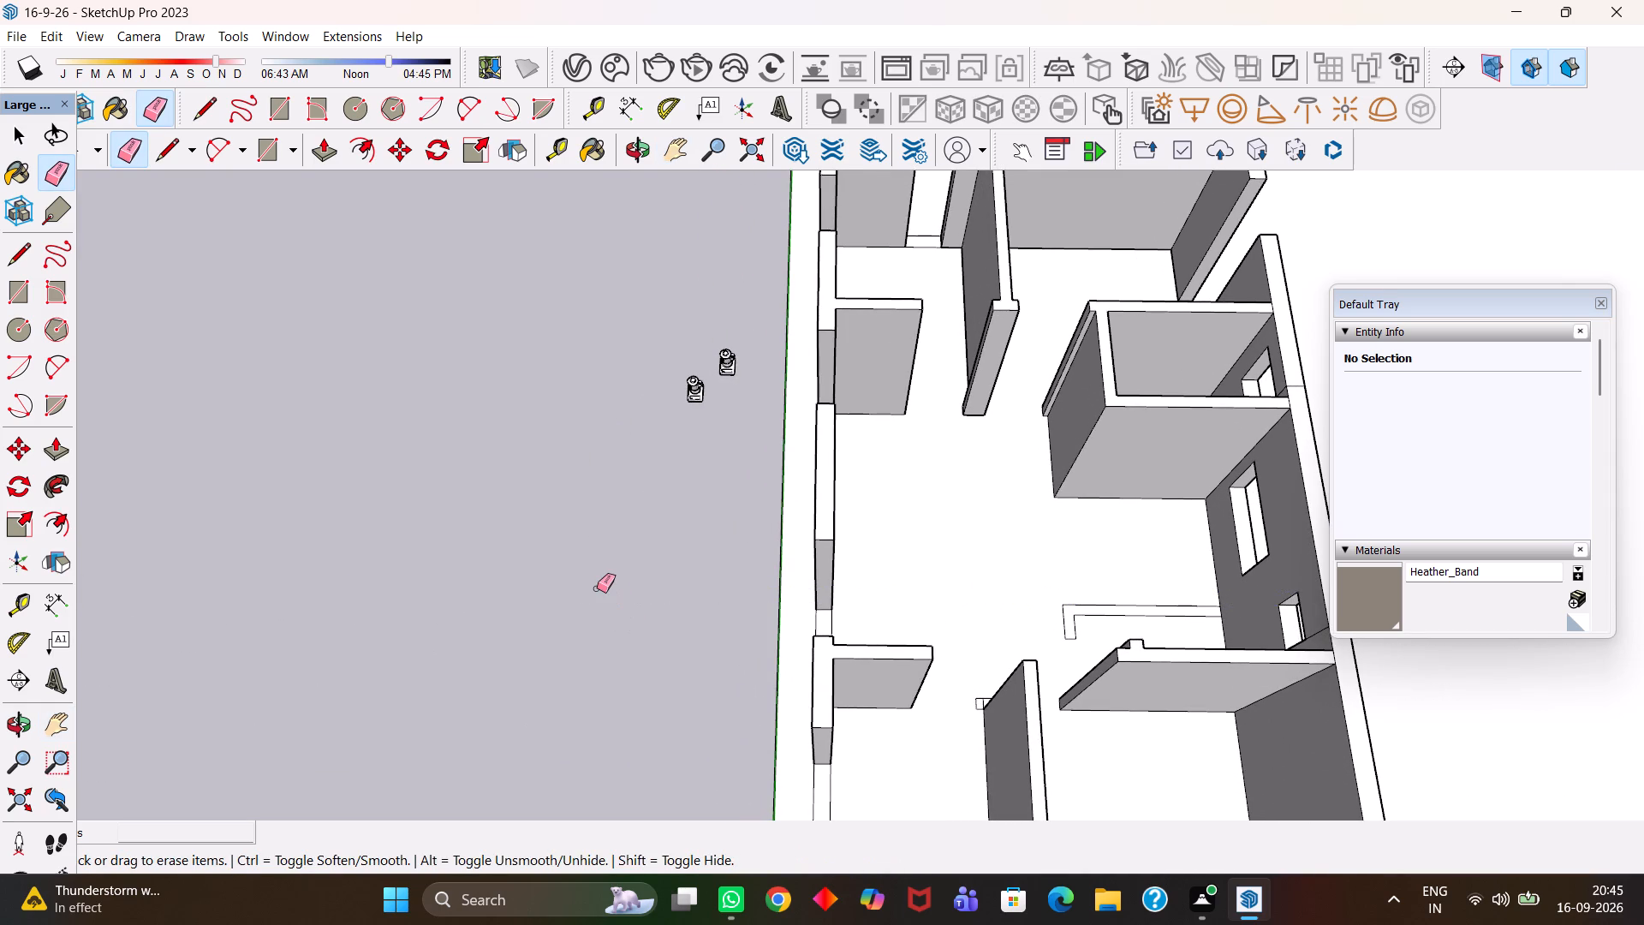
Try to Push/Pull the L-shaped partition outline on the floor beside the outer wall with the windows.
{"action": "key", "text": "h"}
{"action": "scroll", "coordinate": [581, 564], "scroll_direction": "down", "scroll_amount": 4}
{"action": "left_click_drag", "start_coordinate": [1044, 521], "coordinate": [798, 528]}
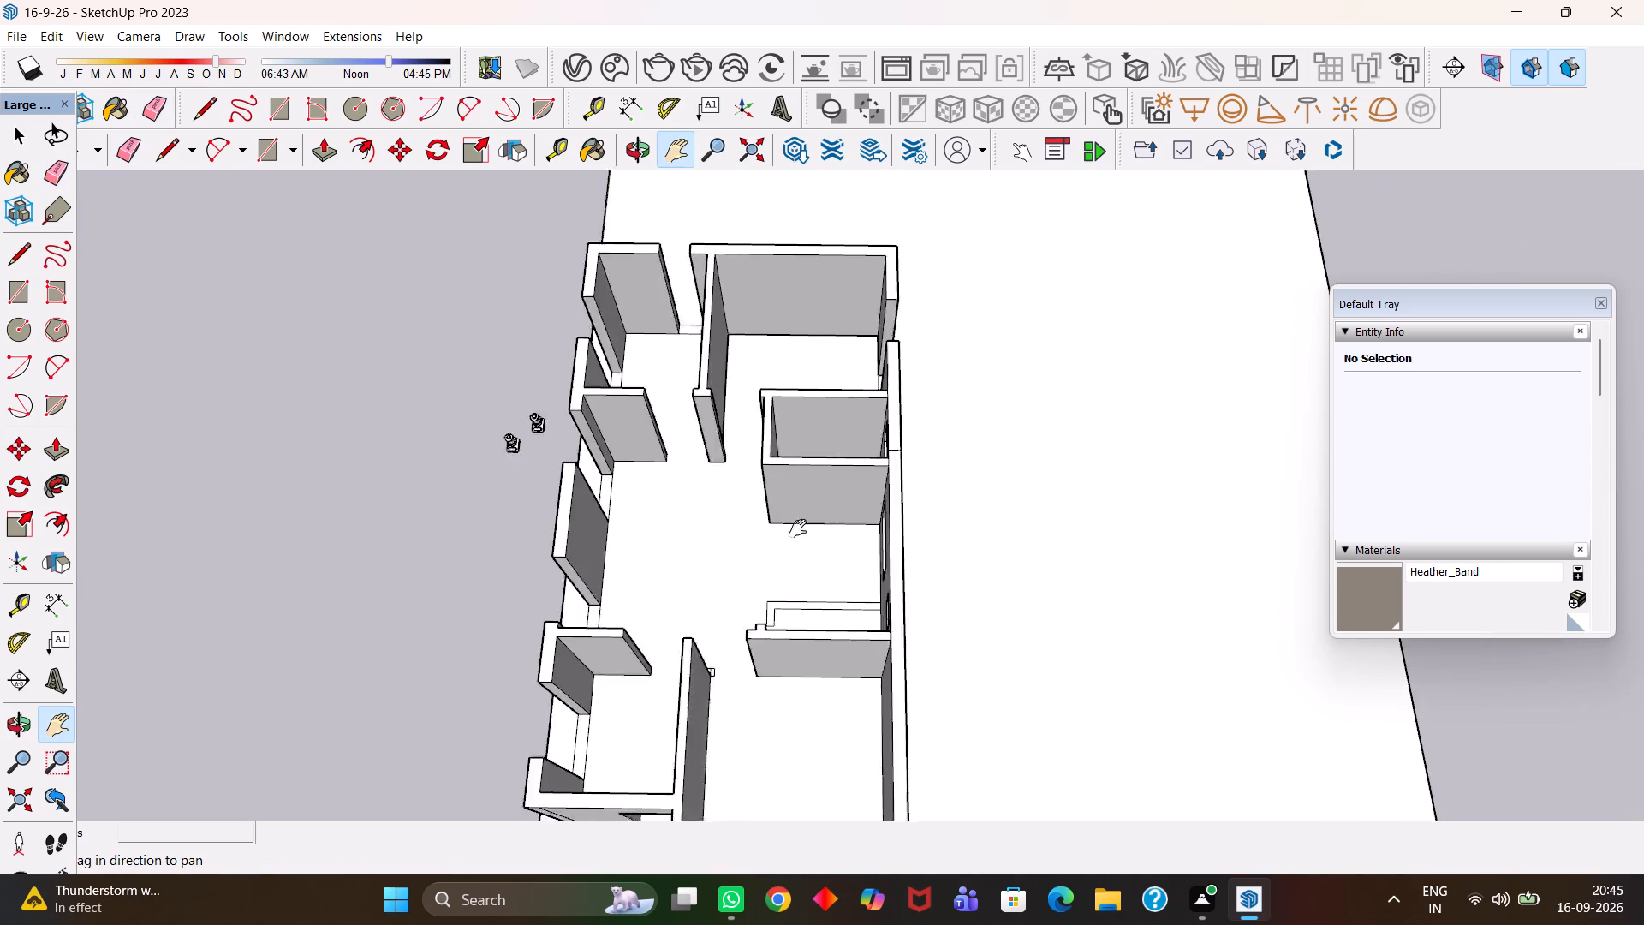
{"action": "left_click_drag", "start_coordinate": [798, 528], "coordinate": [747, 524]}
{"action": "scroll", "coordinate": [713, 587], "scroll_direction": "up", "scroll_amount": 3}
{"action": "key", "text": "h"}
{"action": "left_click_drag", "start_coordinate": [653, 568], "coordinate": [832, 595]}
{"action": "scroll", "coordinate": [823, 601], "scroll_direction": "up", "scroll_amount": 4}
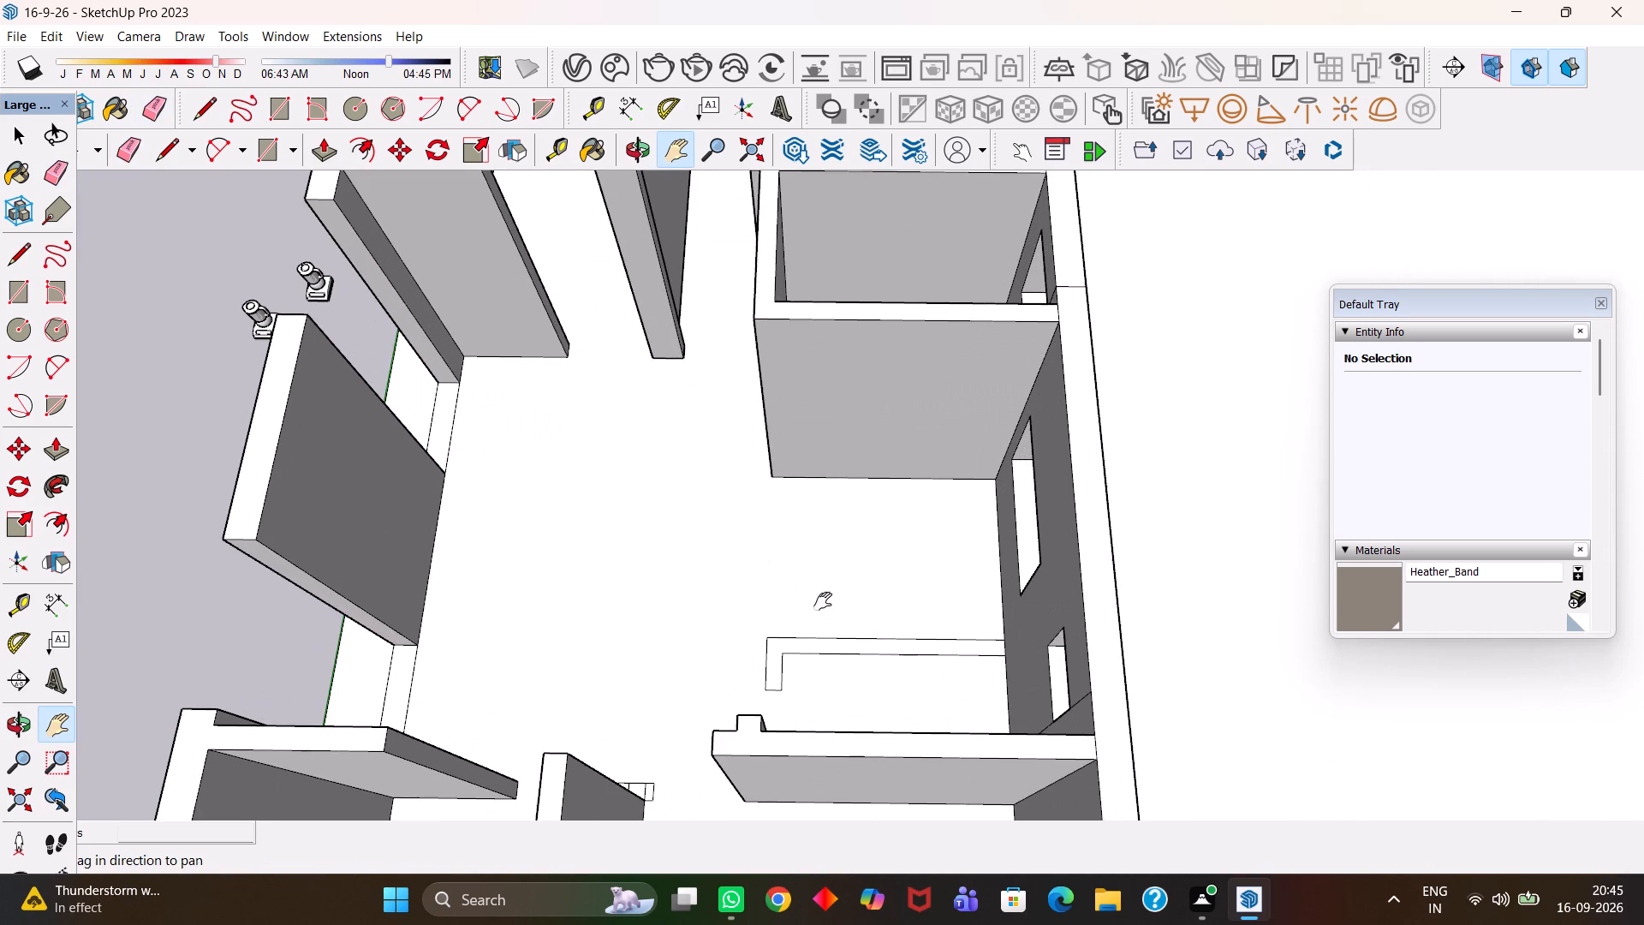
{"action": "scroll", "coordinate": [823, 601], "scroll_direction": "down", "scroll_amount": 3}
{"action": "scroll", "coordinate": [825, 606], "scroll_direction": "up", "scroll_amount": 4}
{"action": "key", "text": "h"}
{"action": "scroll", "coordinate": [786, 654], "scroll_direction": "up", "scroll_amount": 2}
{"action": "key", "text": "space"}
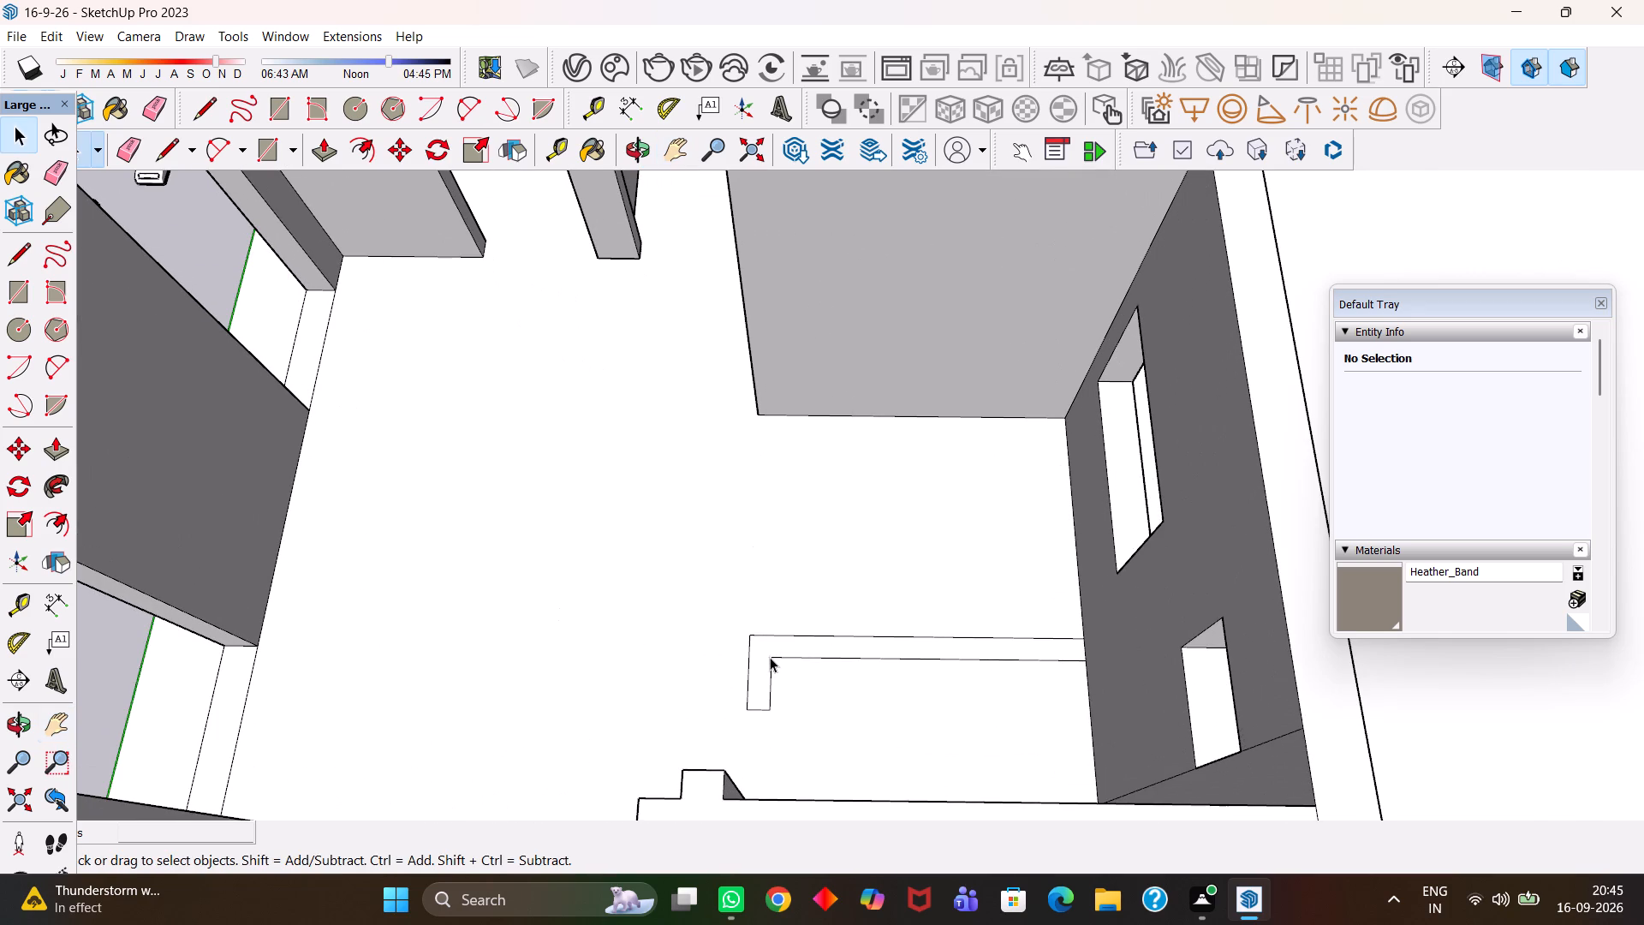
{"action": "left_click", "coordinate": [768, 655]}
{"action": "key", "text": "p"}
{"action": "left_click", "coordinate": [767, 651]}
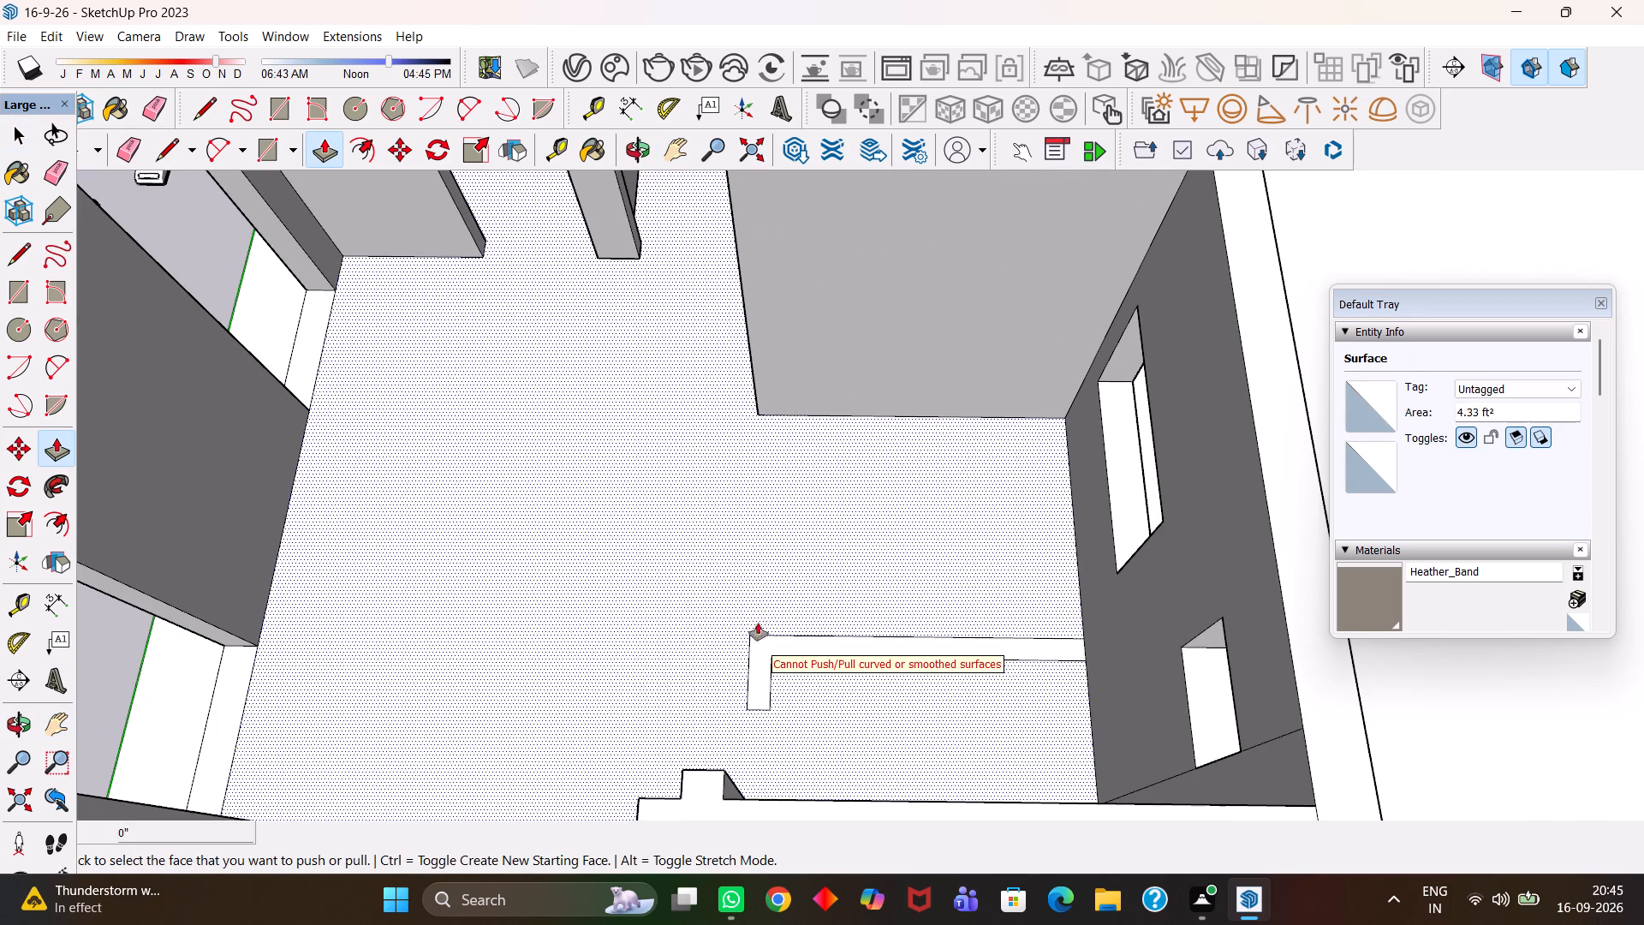
Draw a rectangle over the longer arm of the L-shaped outline, from the outer wall to the inner corner.
{"action": "key", "text": "space"}
{"action": "double_click", "coordinate": [773, 646]}
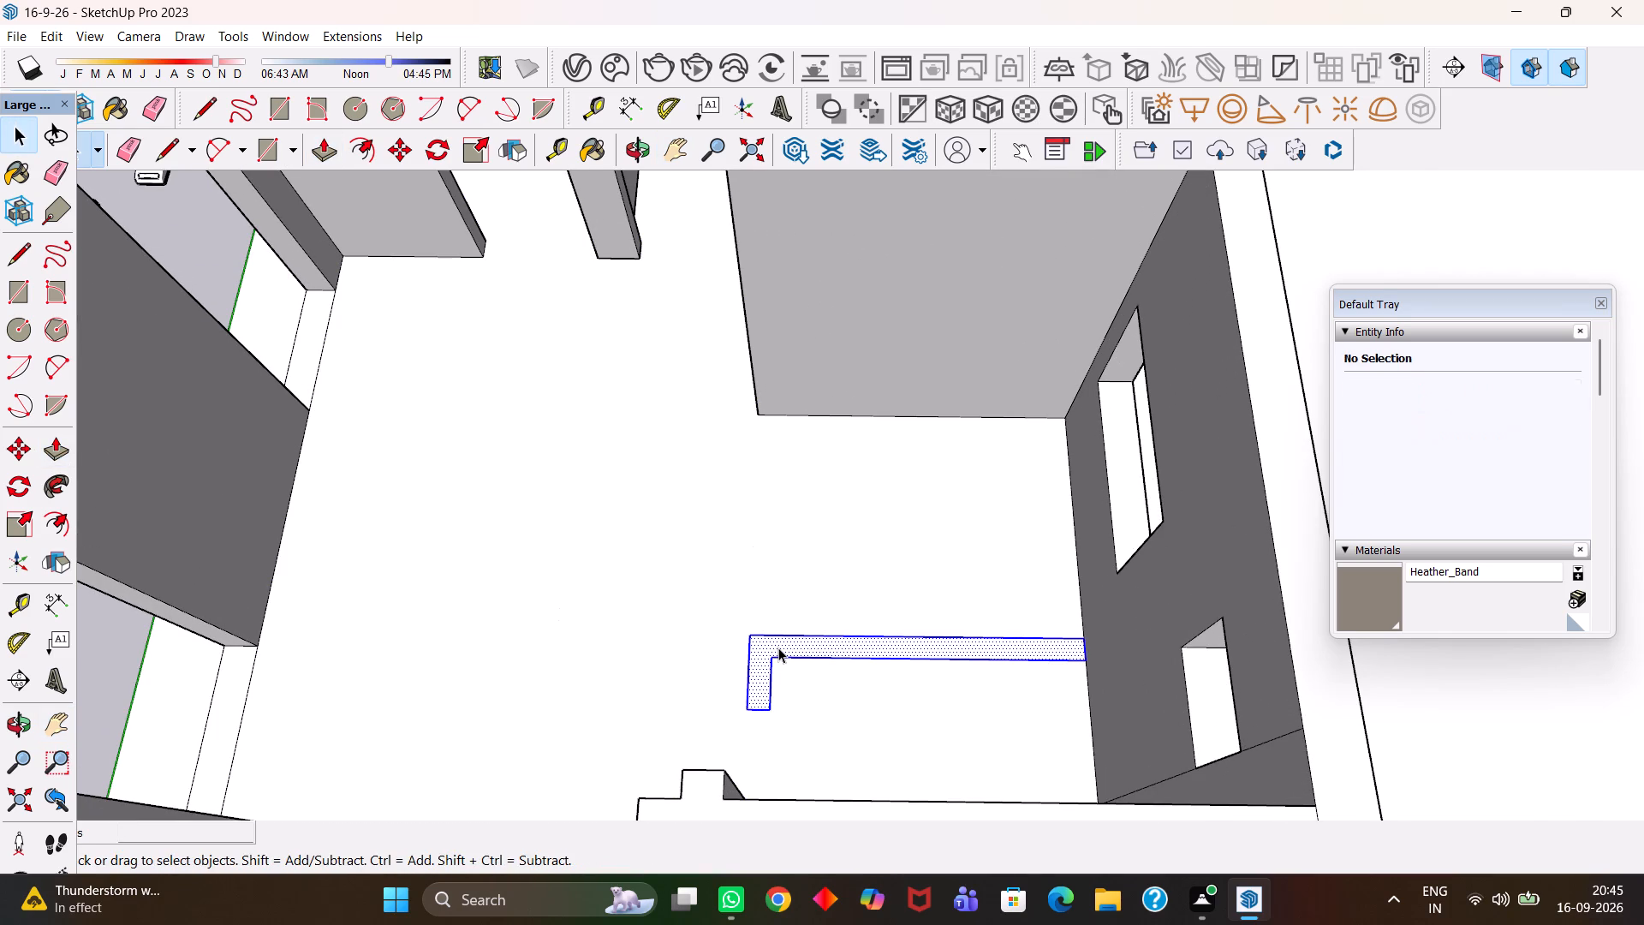
{"action": "key", "text": "r"}
{"action": "left_click", "coordinate": [1083, 642]}
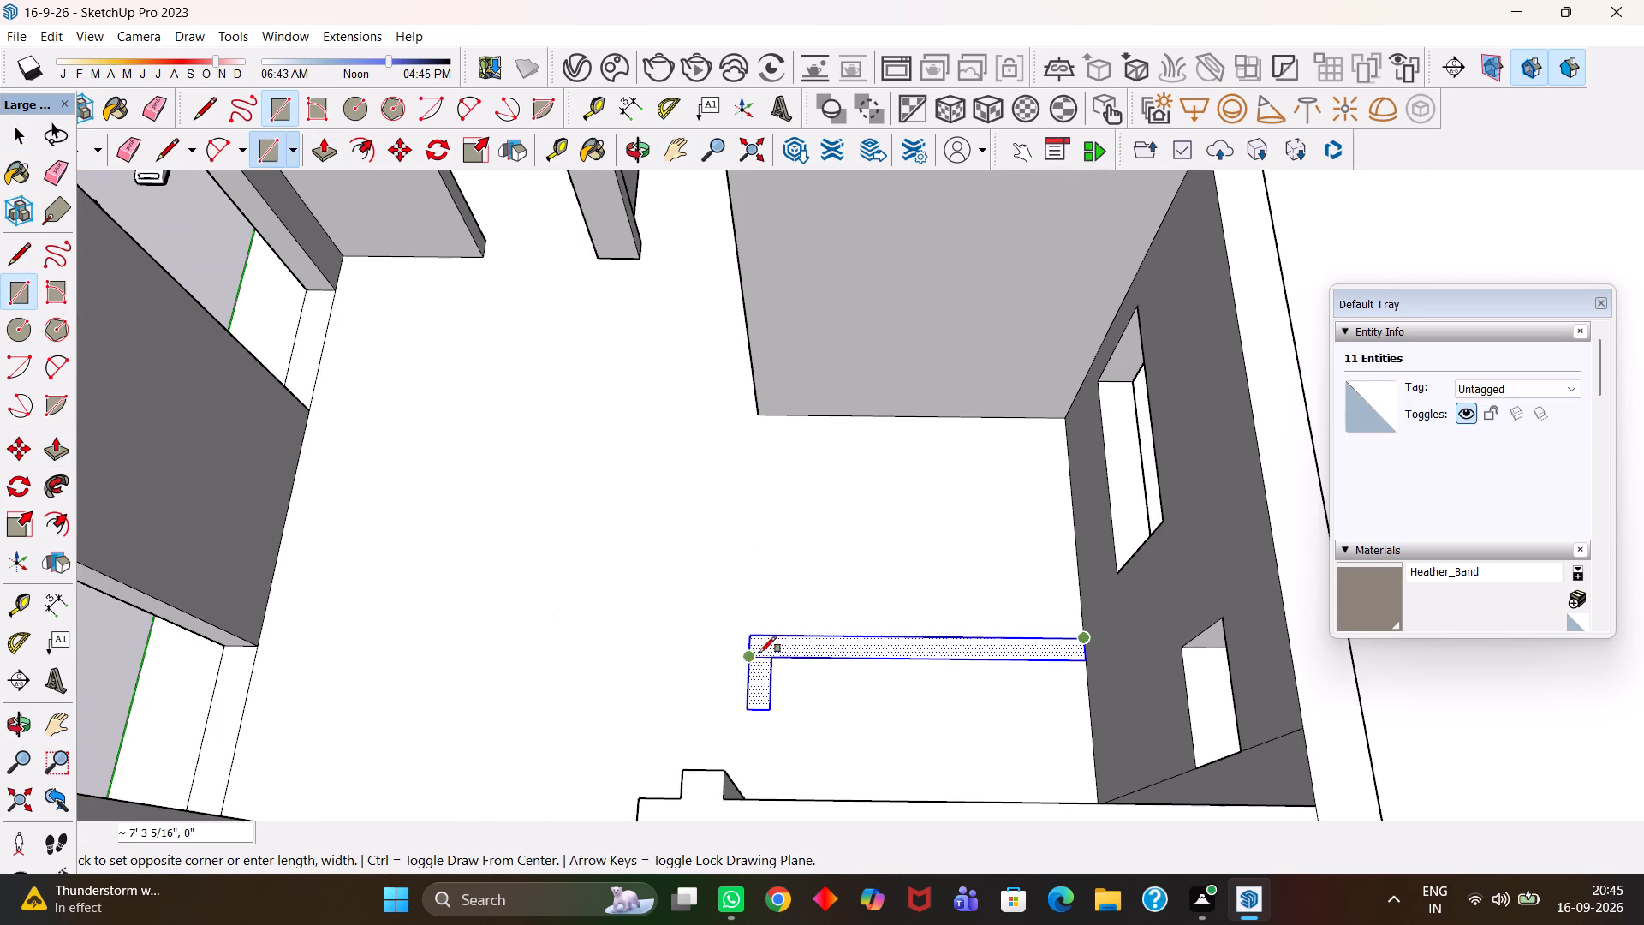
{"action": "left_click", "coordinate": [769, 661]}
Raise the longer arm of the L-shaped outline to 10', matching the height of the existing walls.
{"action": "scroll", "coordinate": [777, 659], "scroll_direction": "up", "scroll_amount": 2}
{"action": "key", "text": "space"}
{"action": "left_click", "coordinate": [796, 642]}
{"action": "scroll", "coordinate": [797, 642], "scroll_direction": "down", "scroll_amount": 3}
{"action": "key", "text": "p"}
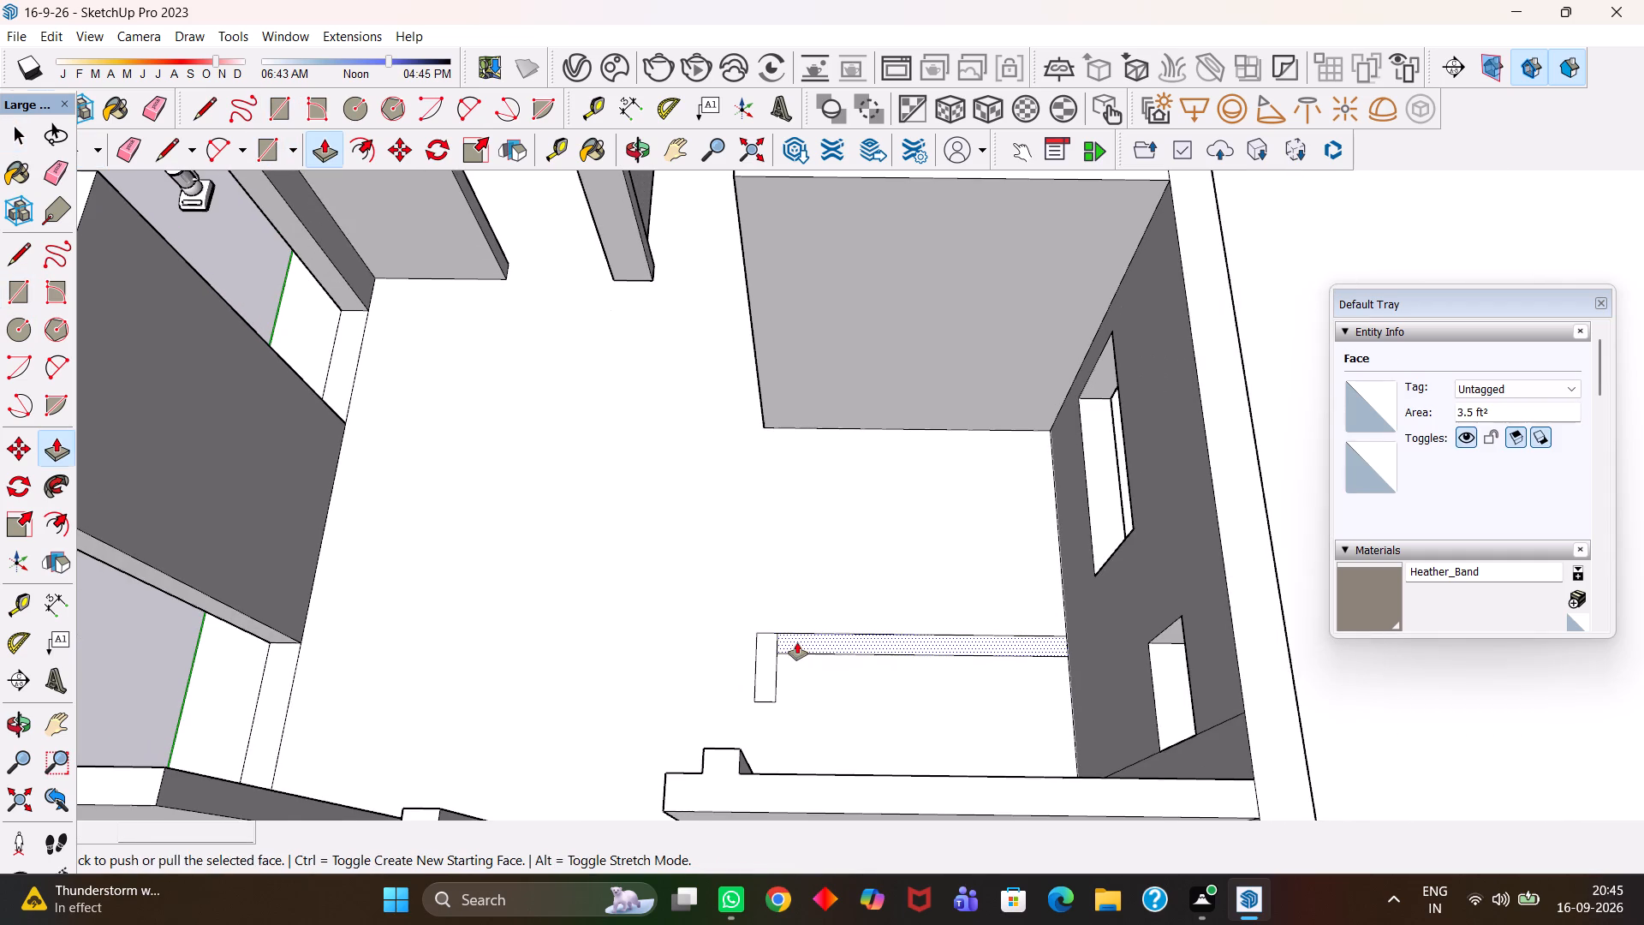
{"action": "left_click", "coordinate": [797, 642]}
{"action": "scroll", "coordinate": [819, 614], "scroll_direction": "down", "scroll_amount": 5}
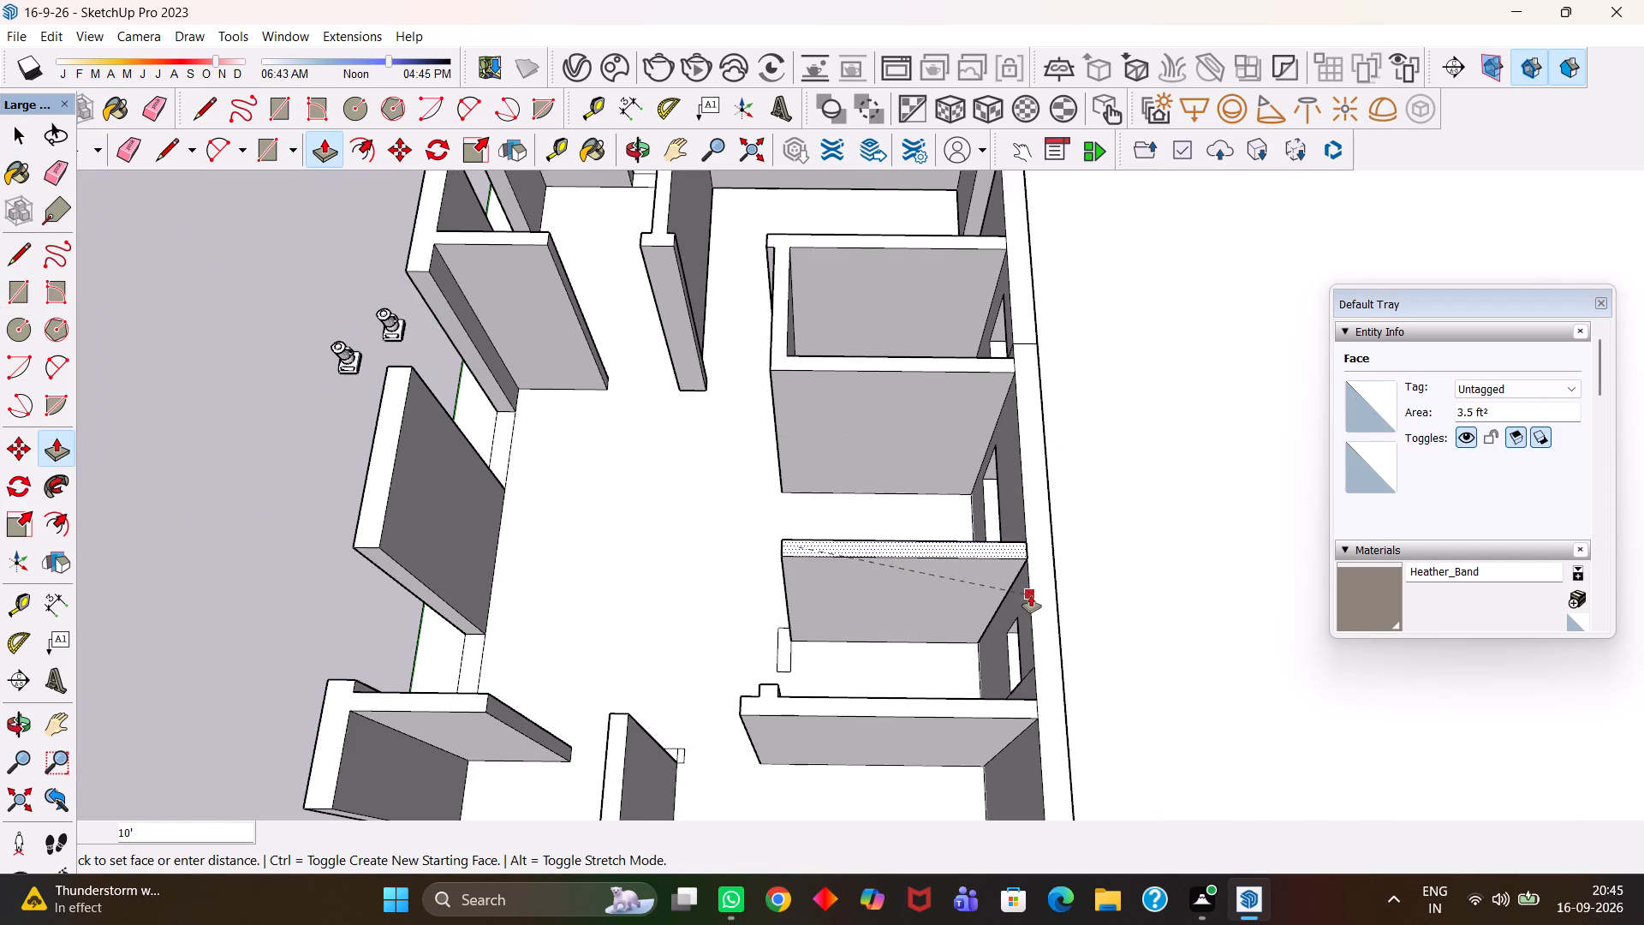
{"action": "left_click", "coordinate": [1033, 598]}
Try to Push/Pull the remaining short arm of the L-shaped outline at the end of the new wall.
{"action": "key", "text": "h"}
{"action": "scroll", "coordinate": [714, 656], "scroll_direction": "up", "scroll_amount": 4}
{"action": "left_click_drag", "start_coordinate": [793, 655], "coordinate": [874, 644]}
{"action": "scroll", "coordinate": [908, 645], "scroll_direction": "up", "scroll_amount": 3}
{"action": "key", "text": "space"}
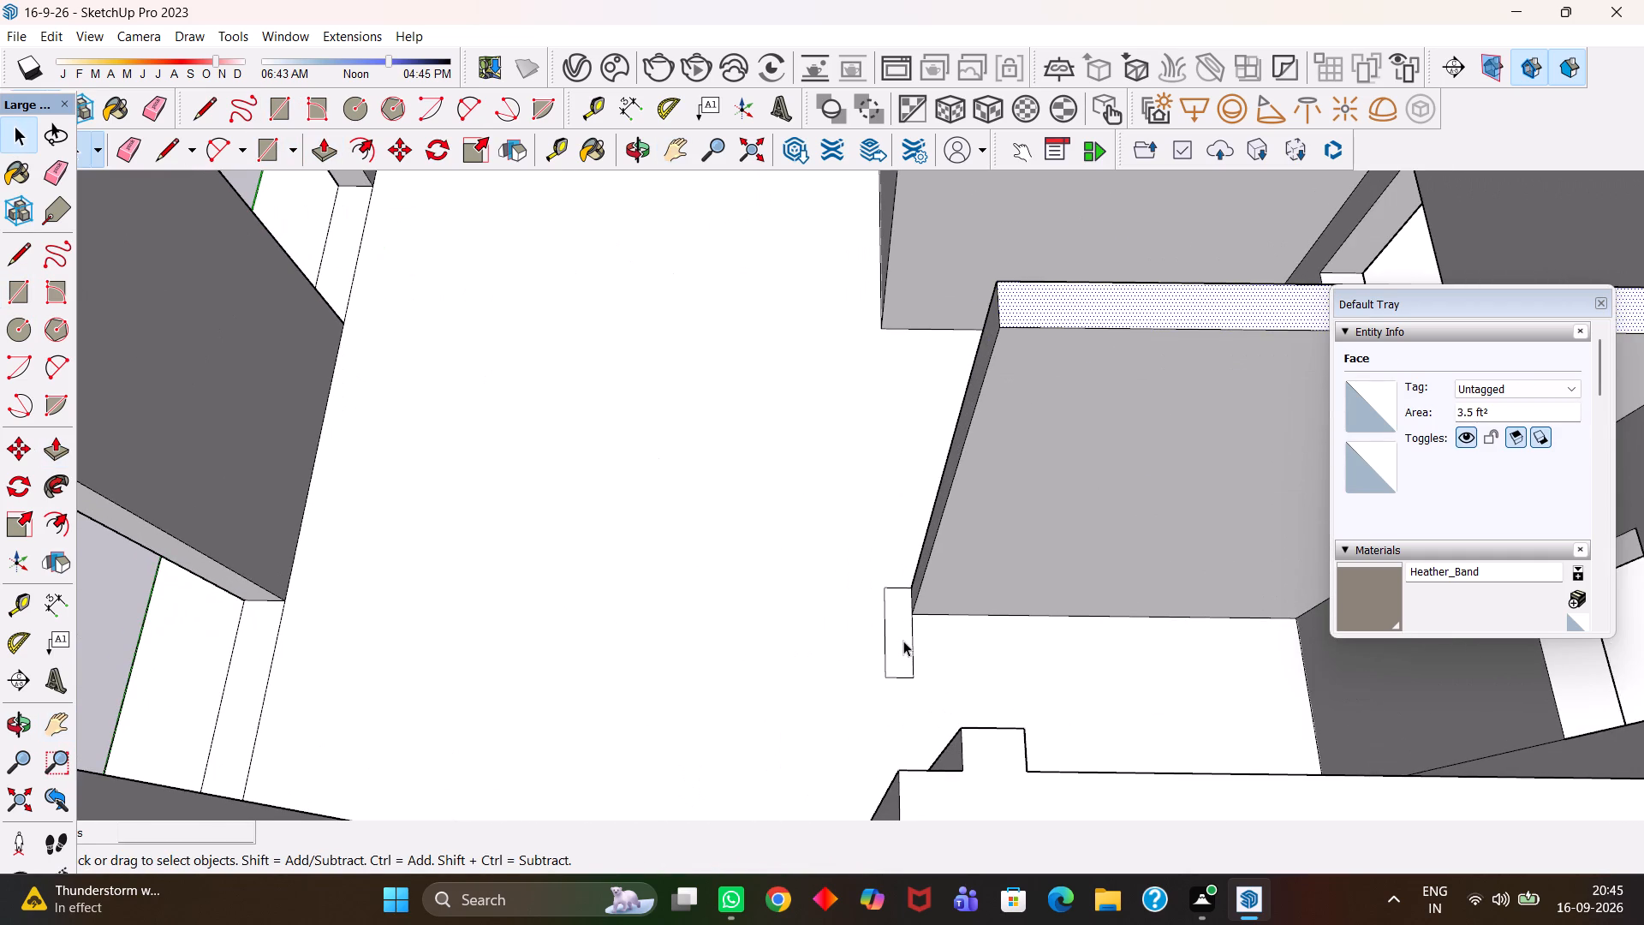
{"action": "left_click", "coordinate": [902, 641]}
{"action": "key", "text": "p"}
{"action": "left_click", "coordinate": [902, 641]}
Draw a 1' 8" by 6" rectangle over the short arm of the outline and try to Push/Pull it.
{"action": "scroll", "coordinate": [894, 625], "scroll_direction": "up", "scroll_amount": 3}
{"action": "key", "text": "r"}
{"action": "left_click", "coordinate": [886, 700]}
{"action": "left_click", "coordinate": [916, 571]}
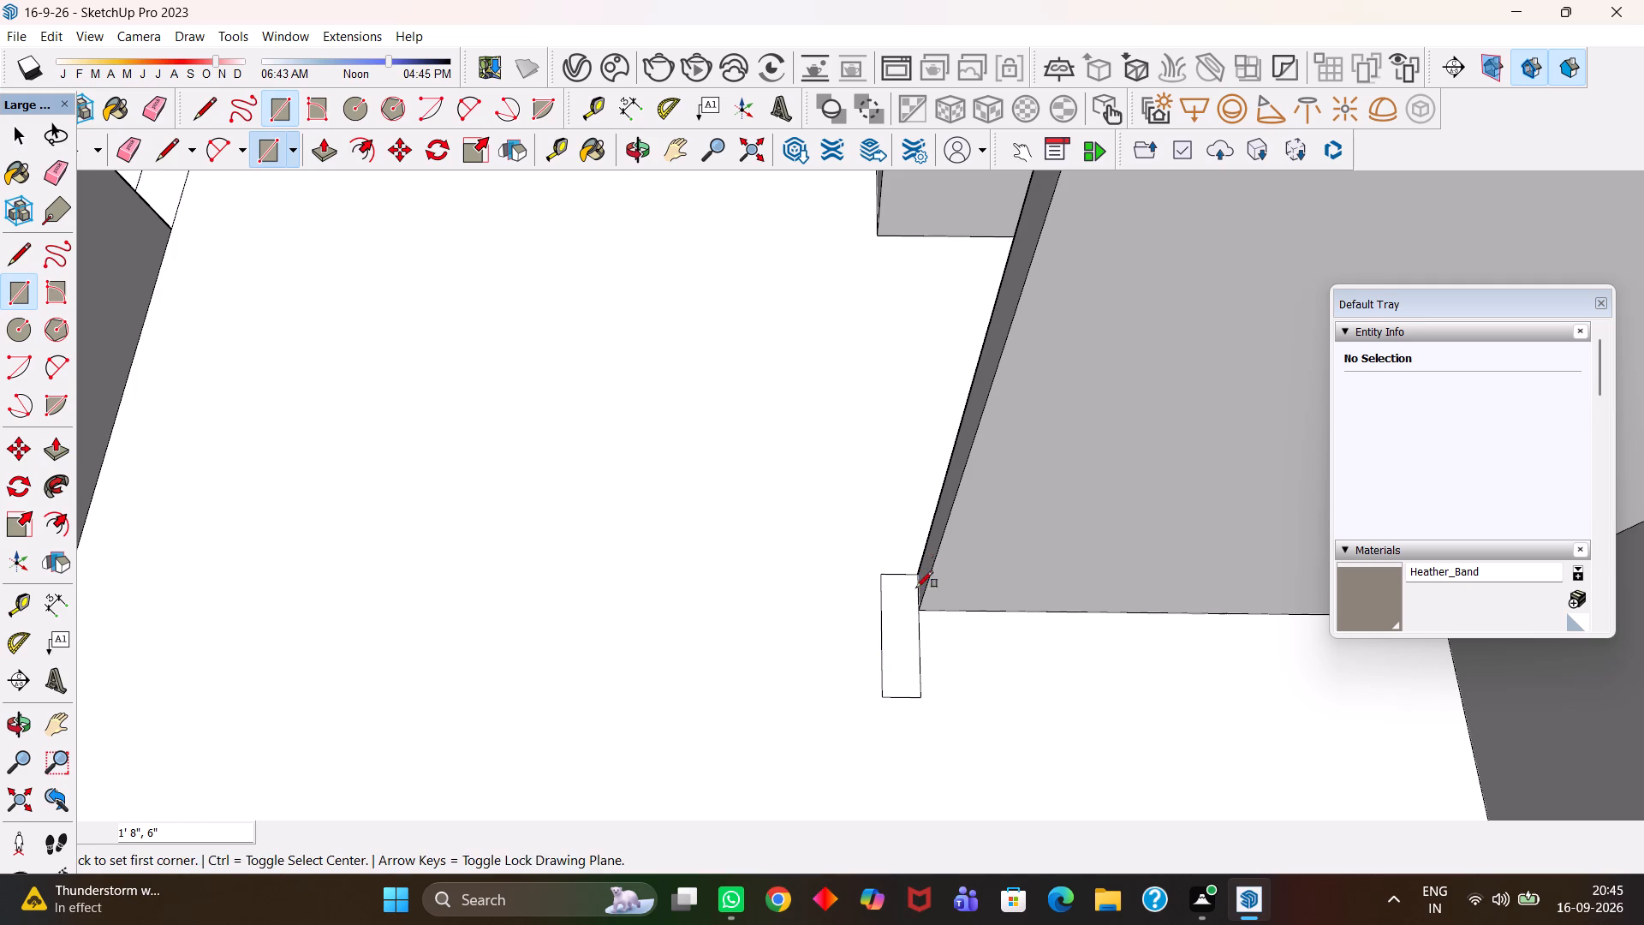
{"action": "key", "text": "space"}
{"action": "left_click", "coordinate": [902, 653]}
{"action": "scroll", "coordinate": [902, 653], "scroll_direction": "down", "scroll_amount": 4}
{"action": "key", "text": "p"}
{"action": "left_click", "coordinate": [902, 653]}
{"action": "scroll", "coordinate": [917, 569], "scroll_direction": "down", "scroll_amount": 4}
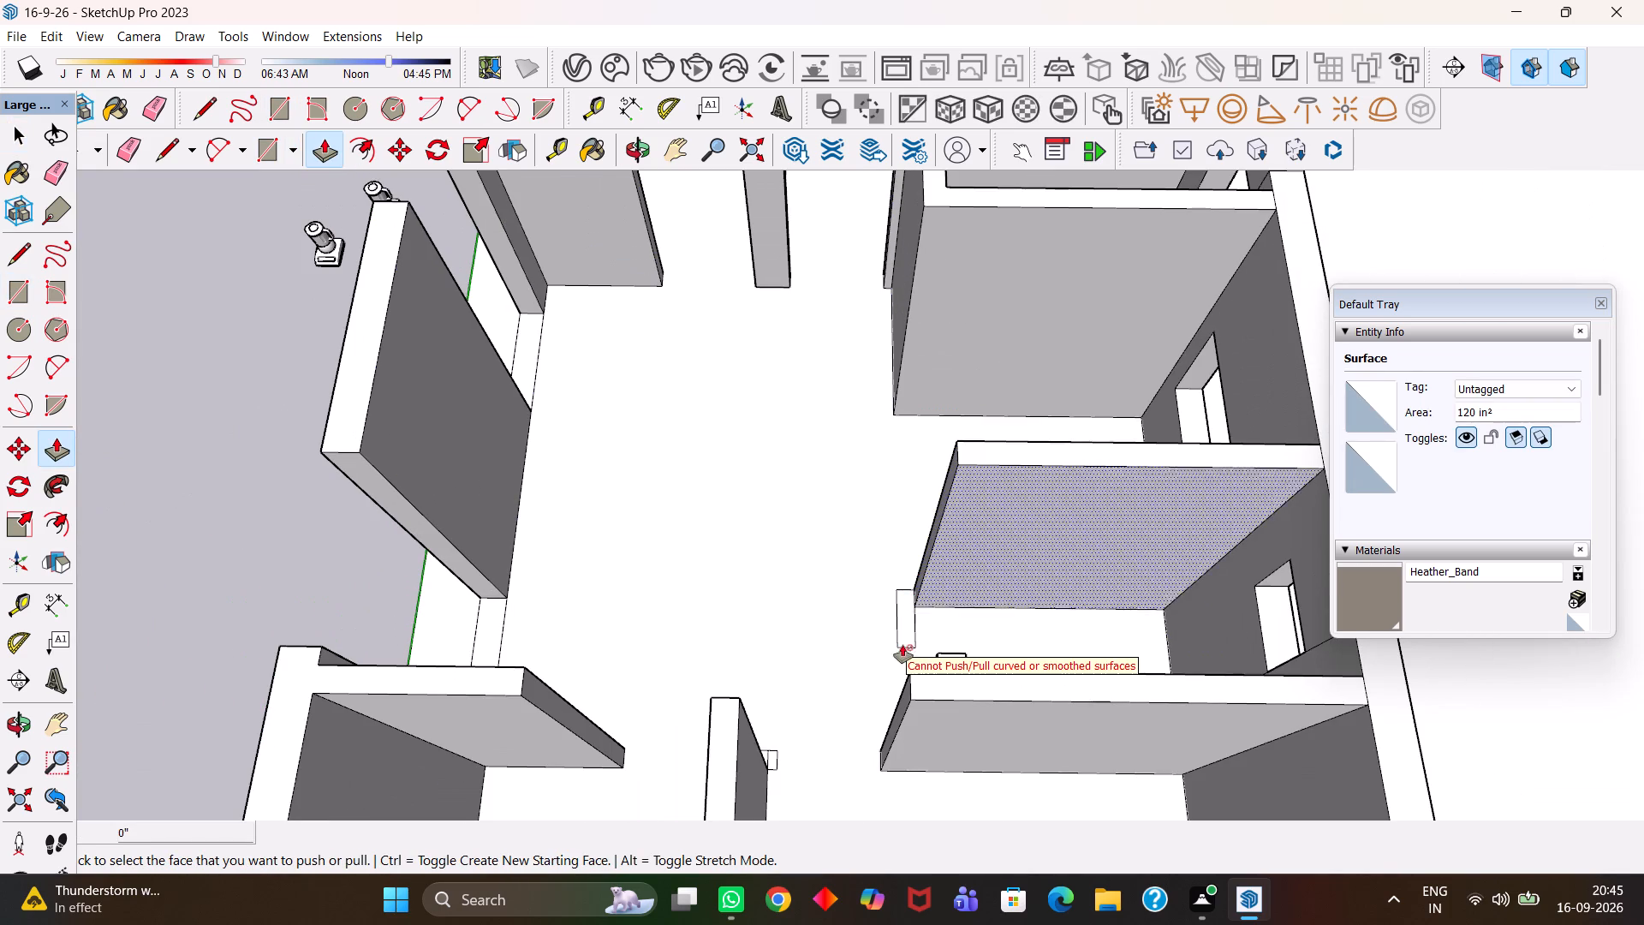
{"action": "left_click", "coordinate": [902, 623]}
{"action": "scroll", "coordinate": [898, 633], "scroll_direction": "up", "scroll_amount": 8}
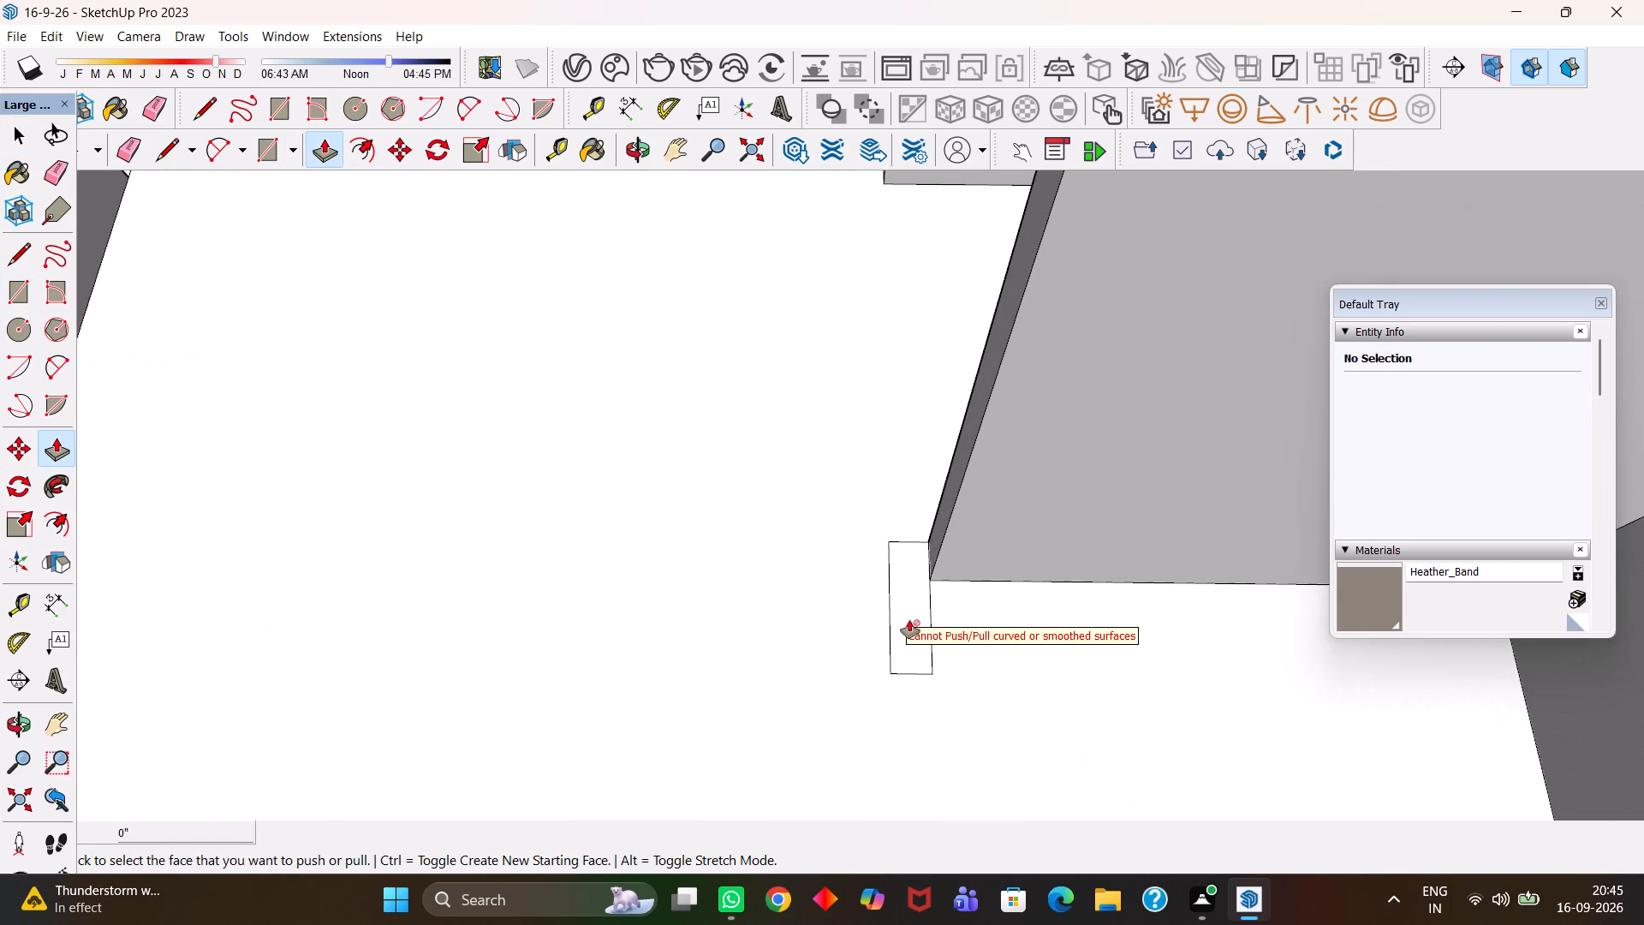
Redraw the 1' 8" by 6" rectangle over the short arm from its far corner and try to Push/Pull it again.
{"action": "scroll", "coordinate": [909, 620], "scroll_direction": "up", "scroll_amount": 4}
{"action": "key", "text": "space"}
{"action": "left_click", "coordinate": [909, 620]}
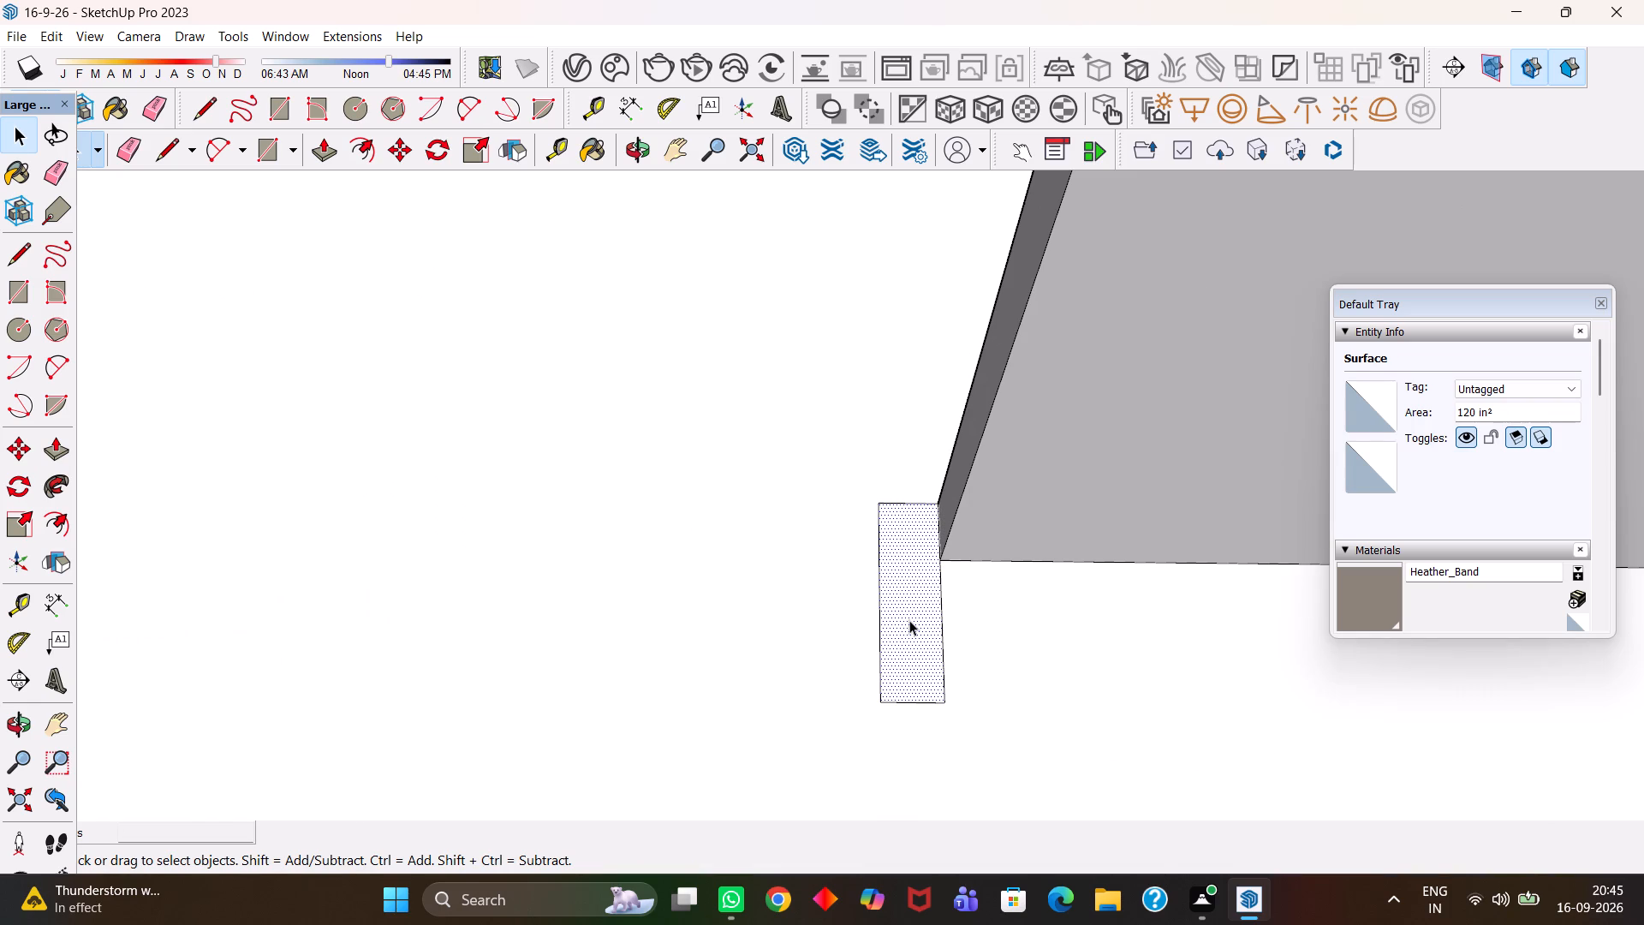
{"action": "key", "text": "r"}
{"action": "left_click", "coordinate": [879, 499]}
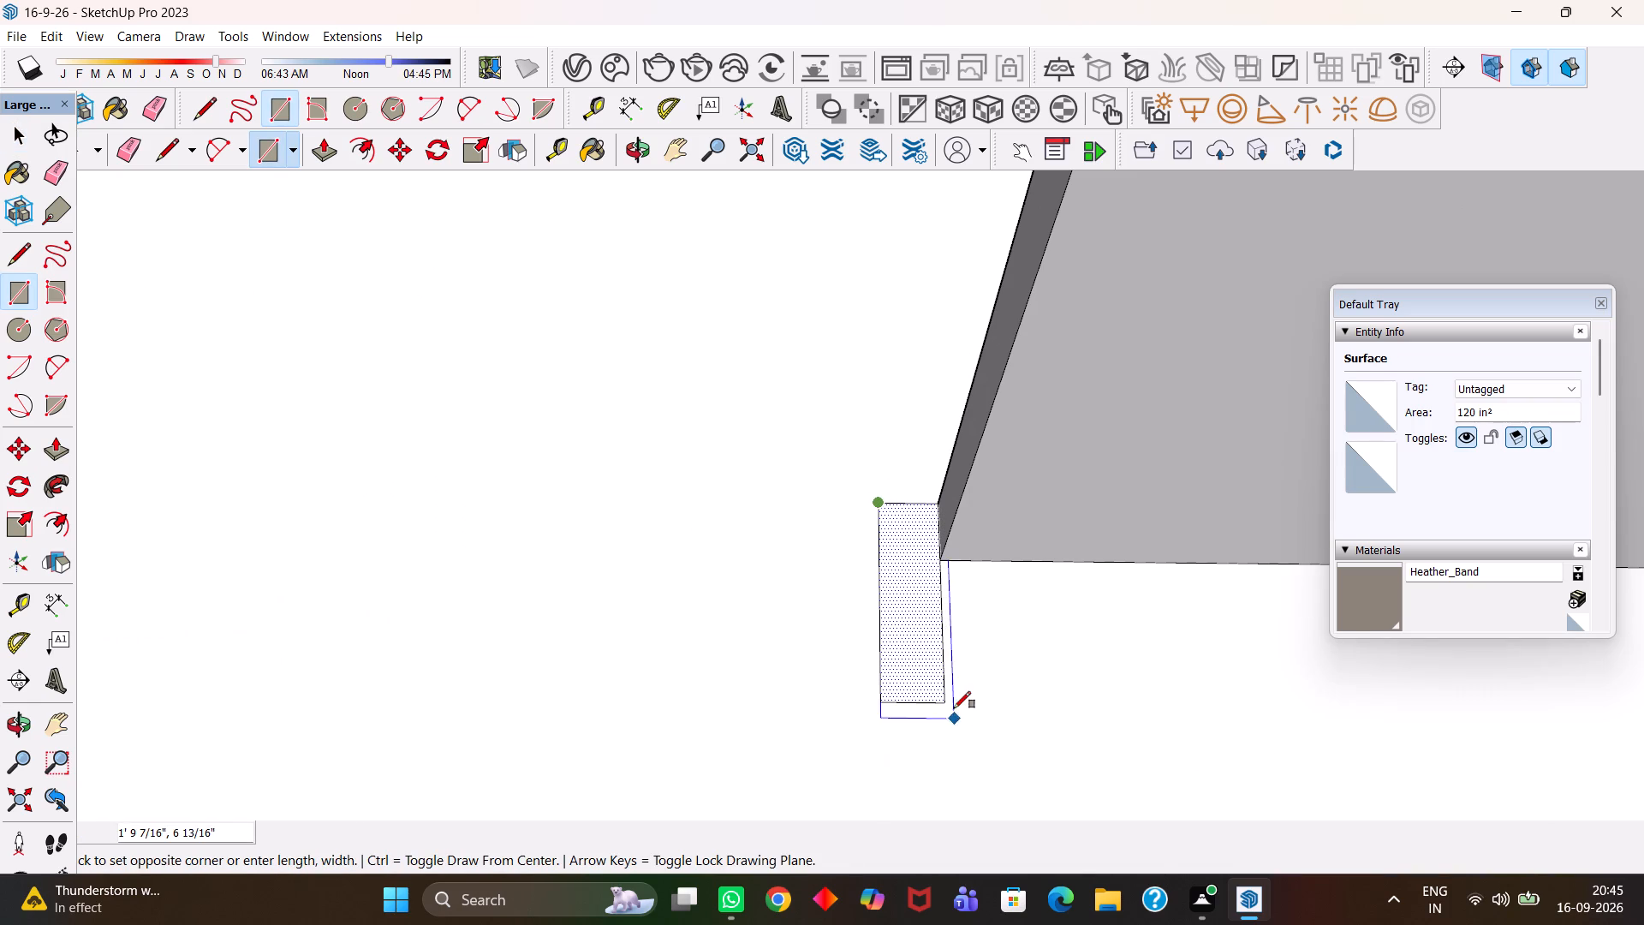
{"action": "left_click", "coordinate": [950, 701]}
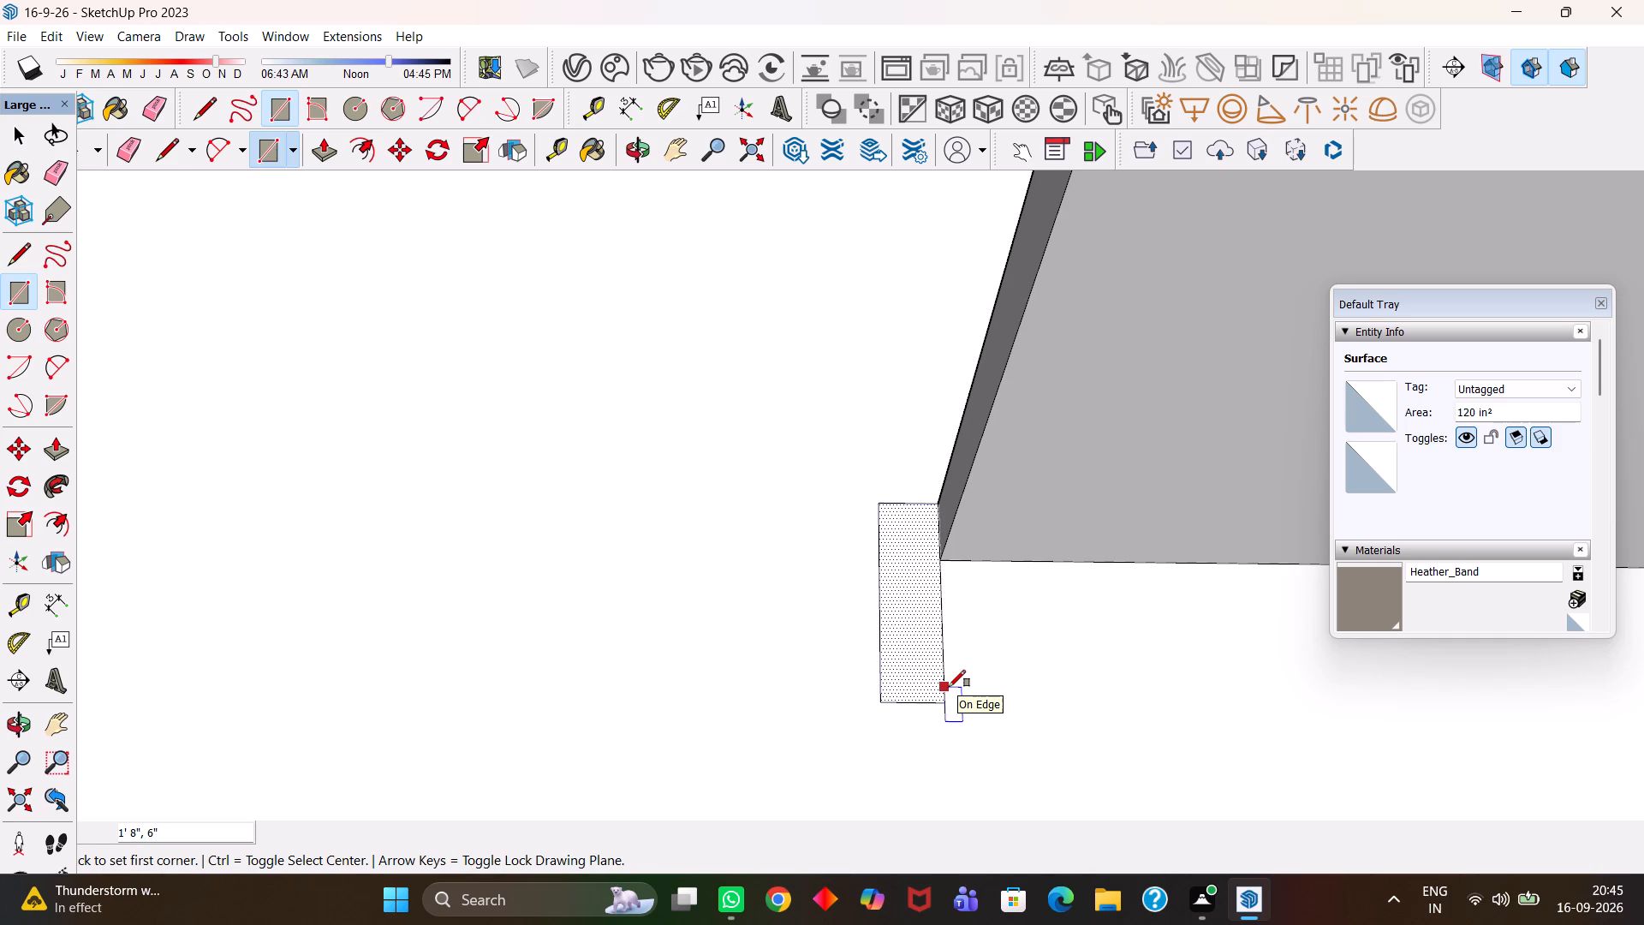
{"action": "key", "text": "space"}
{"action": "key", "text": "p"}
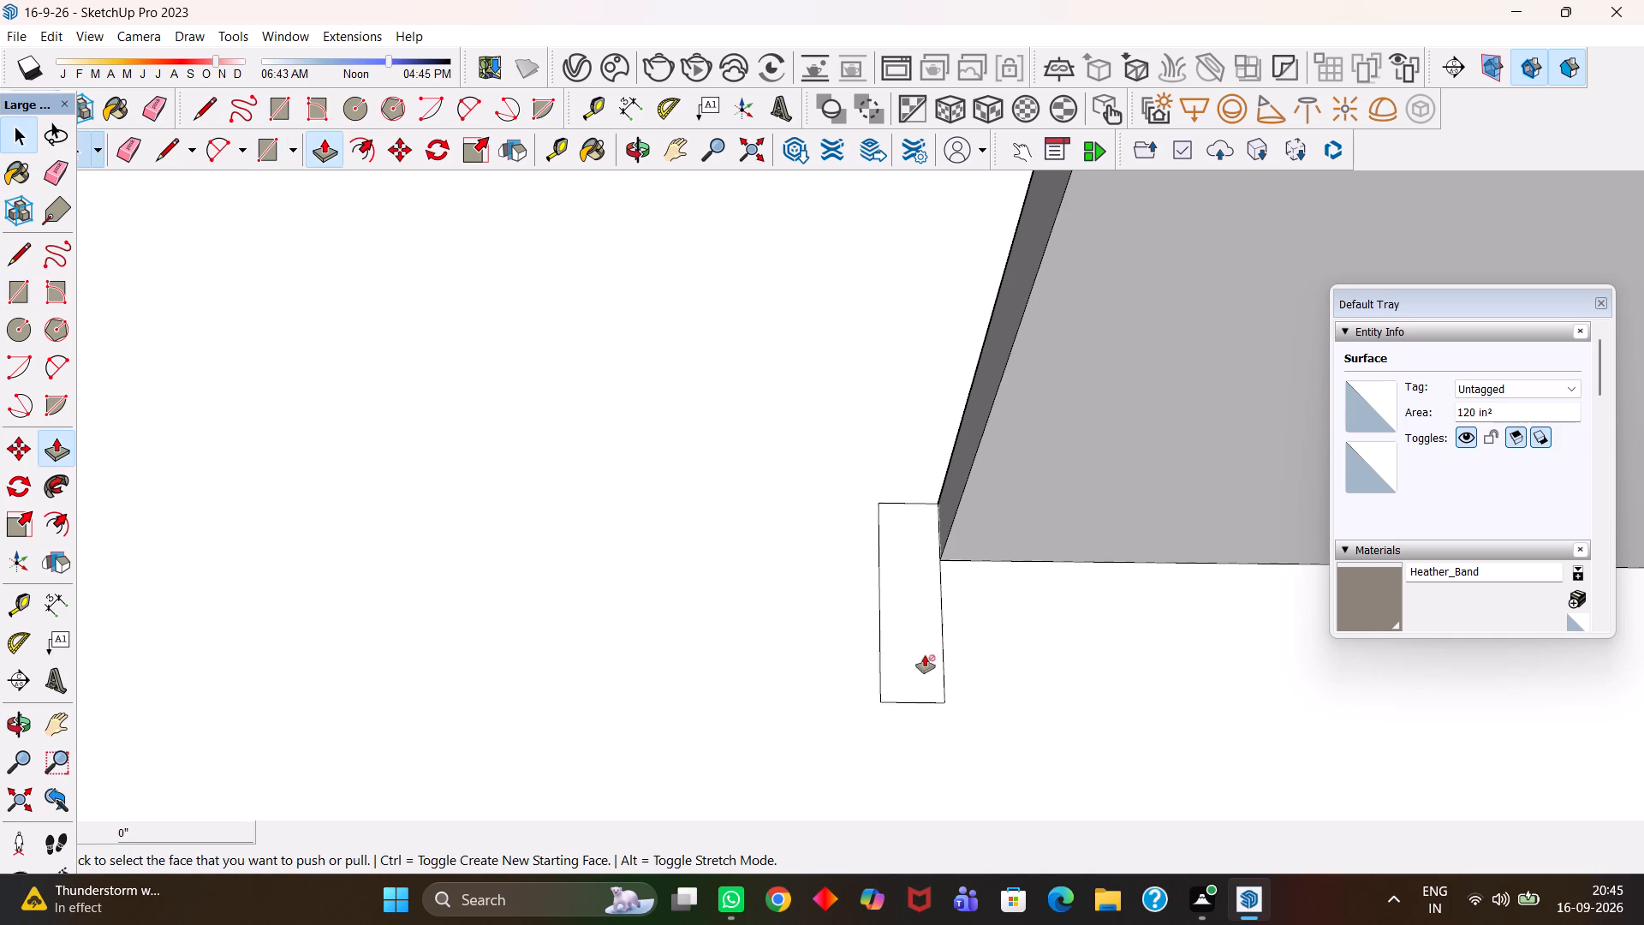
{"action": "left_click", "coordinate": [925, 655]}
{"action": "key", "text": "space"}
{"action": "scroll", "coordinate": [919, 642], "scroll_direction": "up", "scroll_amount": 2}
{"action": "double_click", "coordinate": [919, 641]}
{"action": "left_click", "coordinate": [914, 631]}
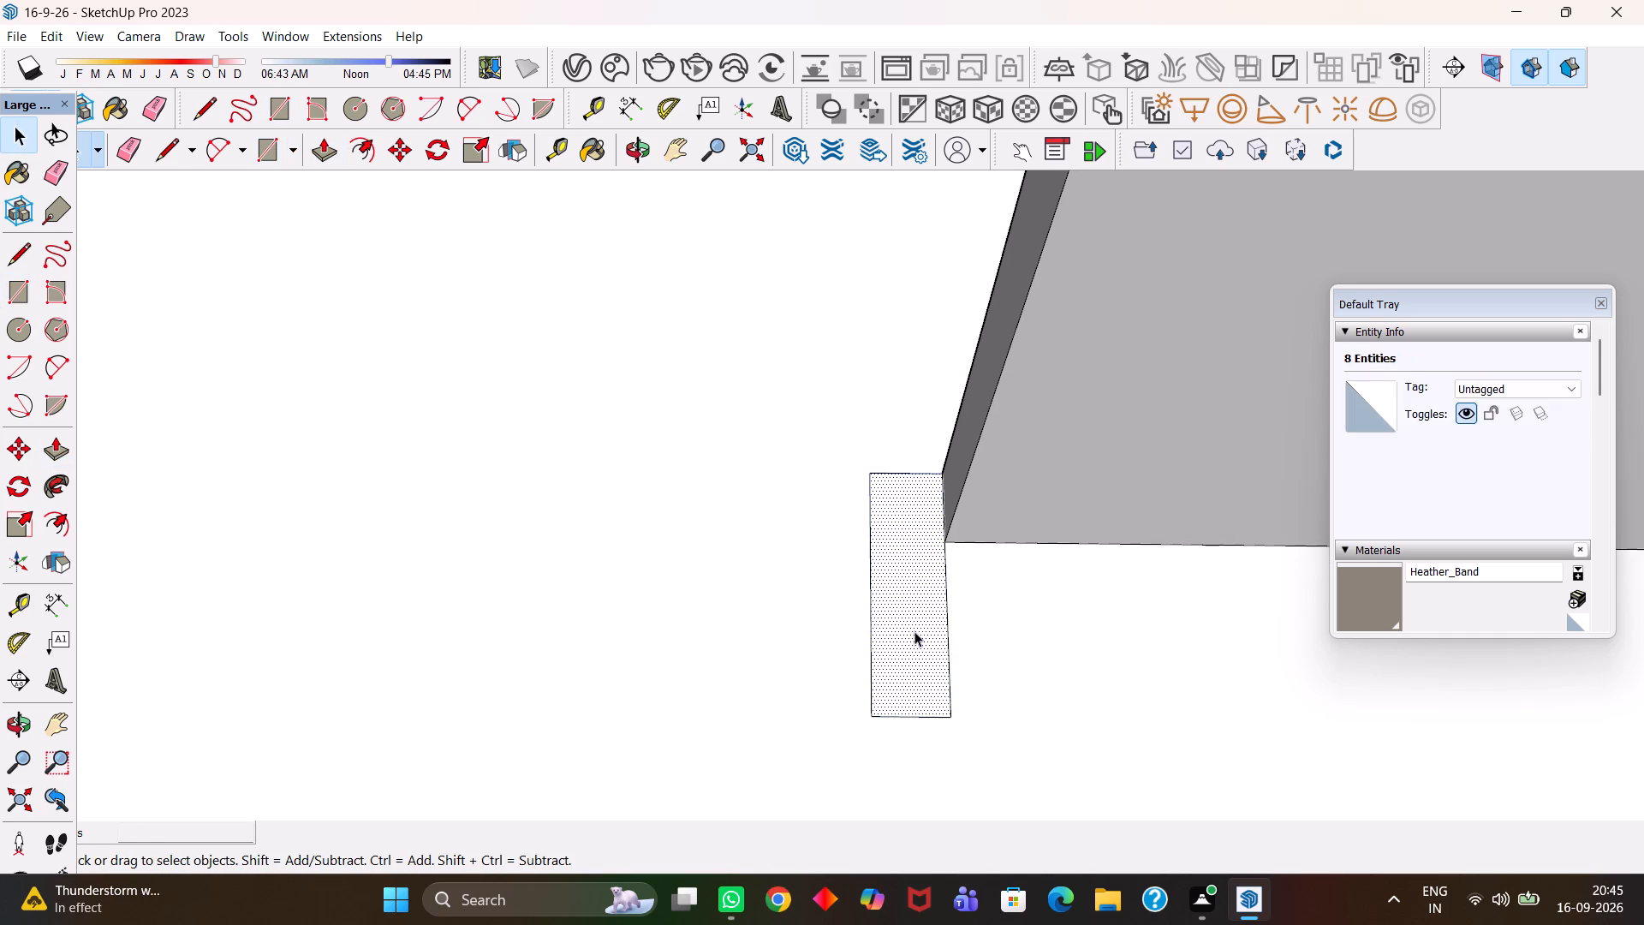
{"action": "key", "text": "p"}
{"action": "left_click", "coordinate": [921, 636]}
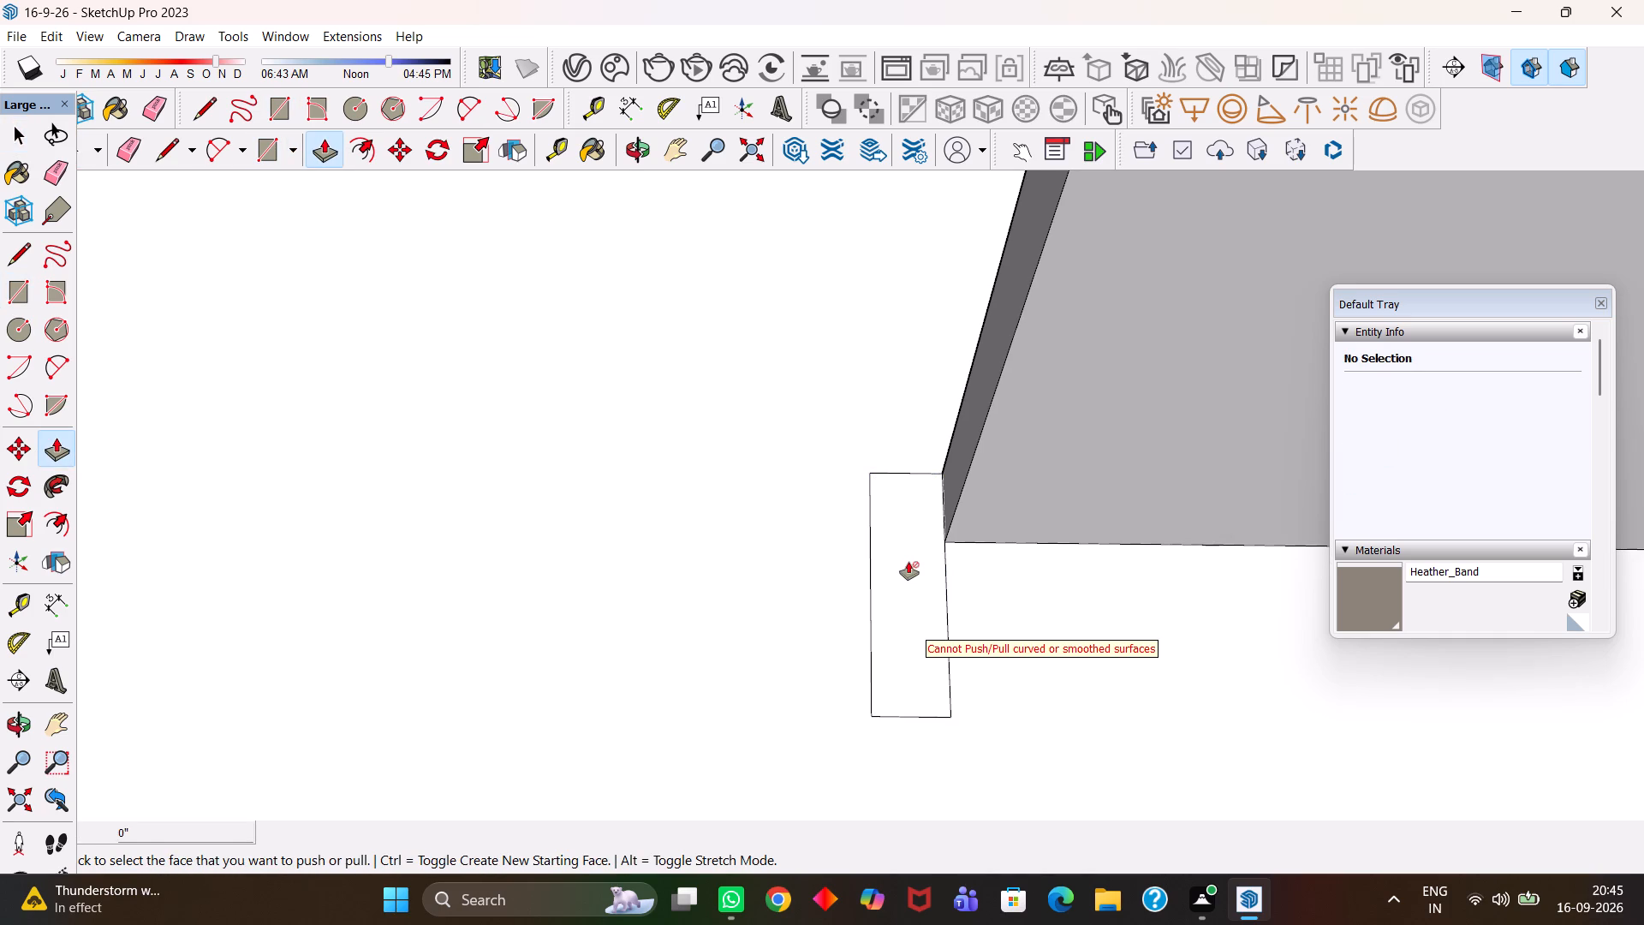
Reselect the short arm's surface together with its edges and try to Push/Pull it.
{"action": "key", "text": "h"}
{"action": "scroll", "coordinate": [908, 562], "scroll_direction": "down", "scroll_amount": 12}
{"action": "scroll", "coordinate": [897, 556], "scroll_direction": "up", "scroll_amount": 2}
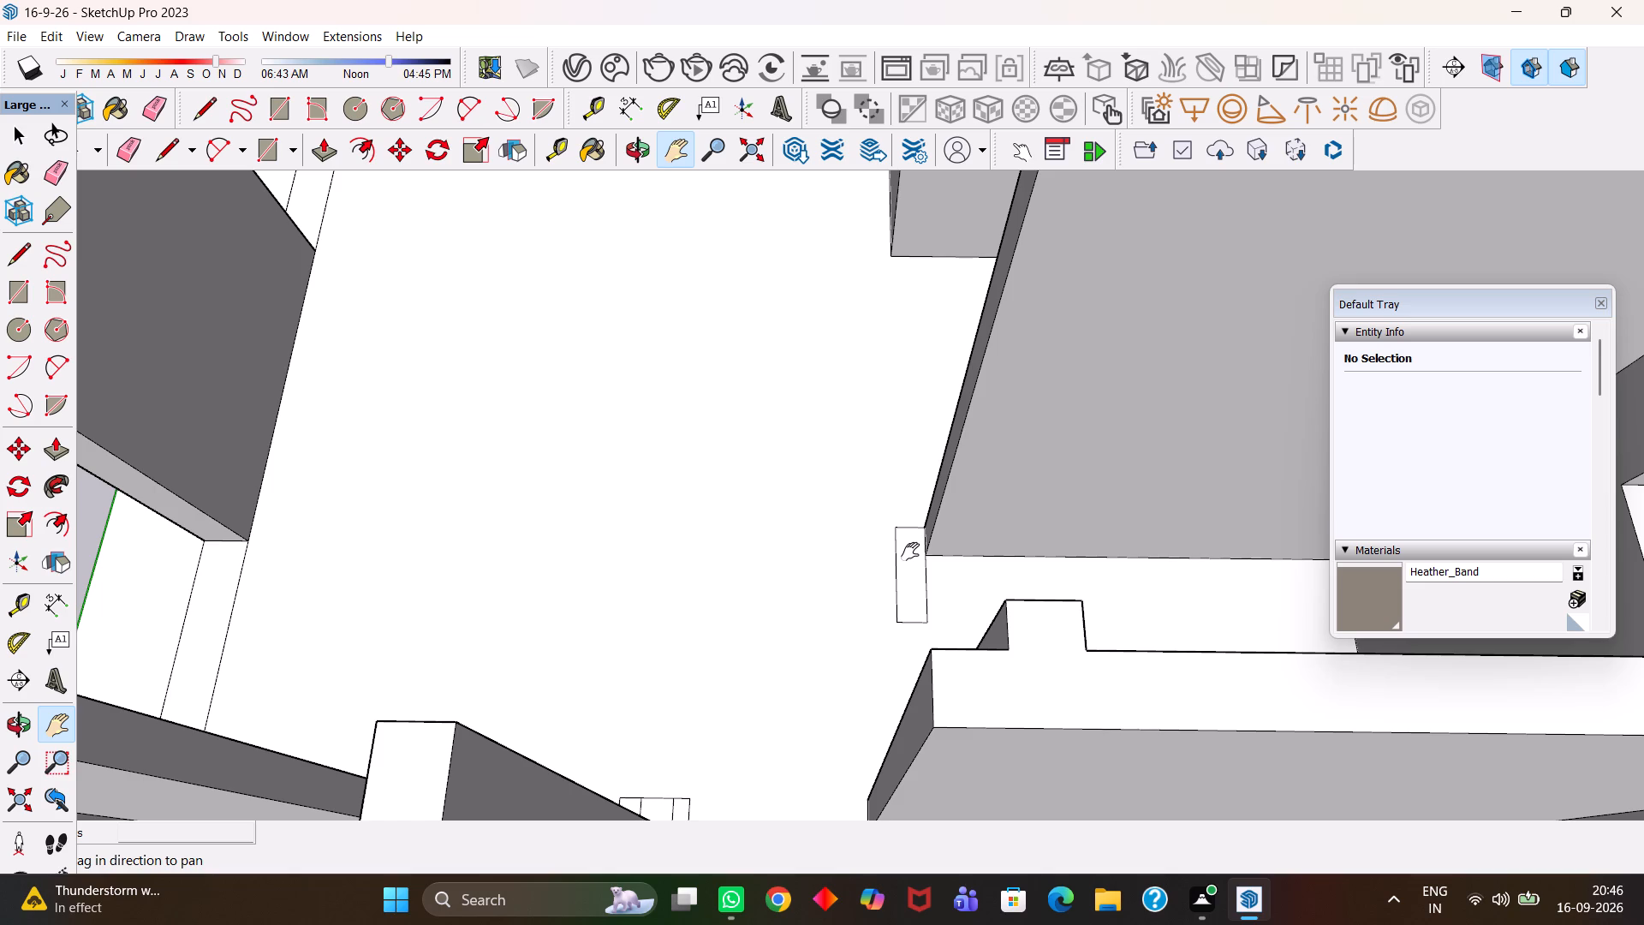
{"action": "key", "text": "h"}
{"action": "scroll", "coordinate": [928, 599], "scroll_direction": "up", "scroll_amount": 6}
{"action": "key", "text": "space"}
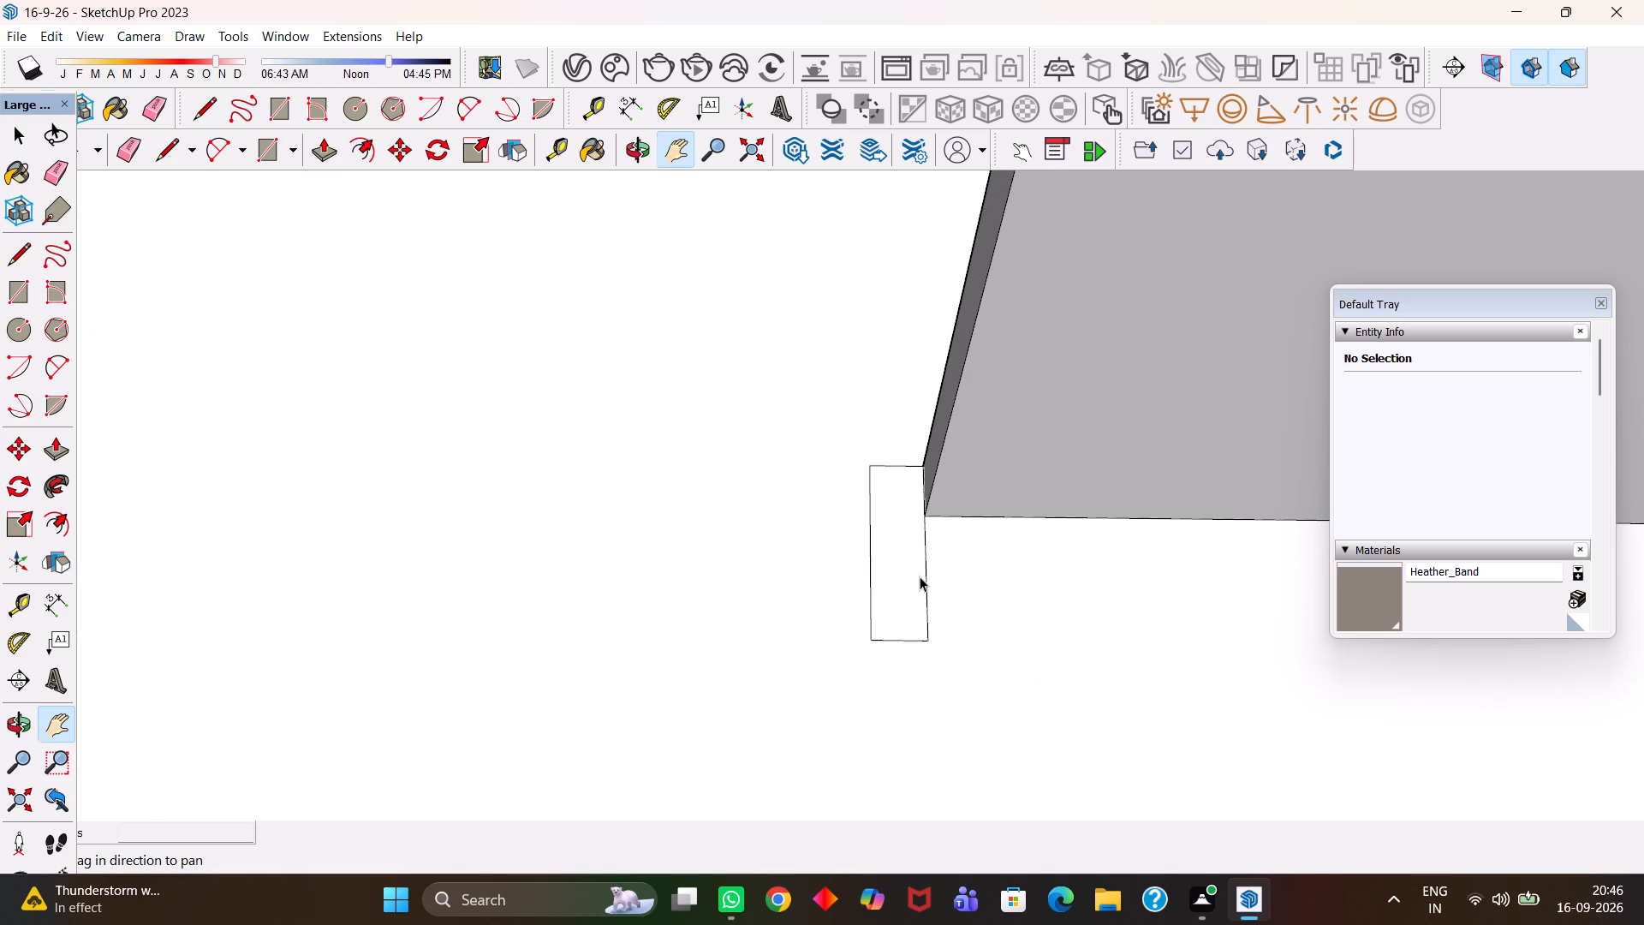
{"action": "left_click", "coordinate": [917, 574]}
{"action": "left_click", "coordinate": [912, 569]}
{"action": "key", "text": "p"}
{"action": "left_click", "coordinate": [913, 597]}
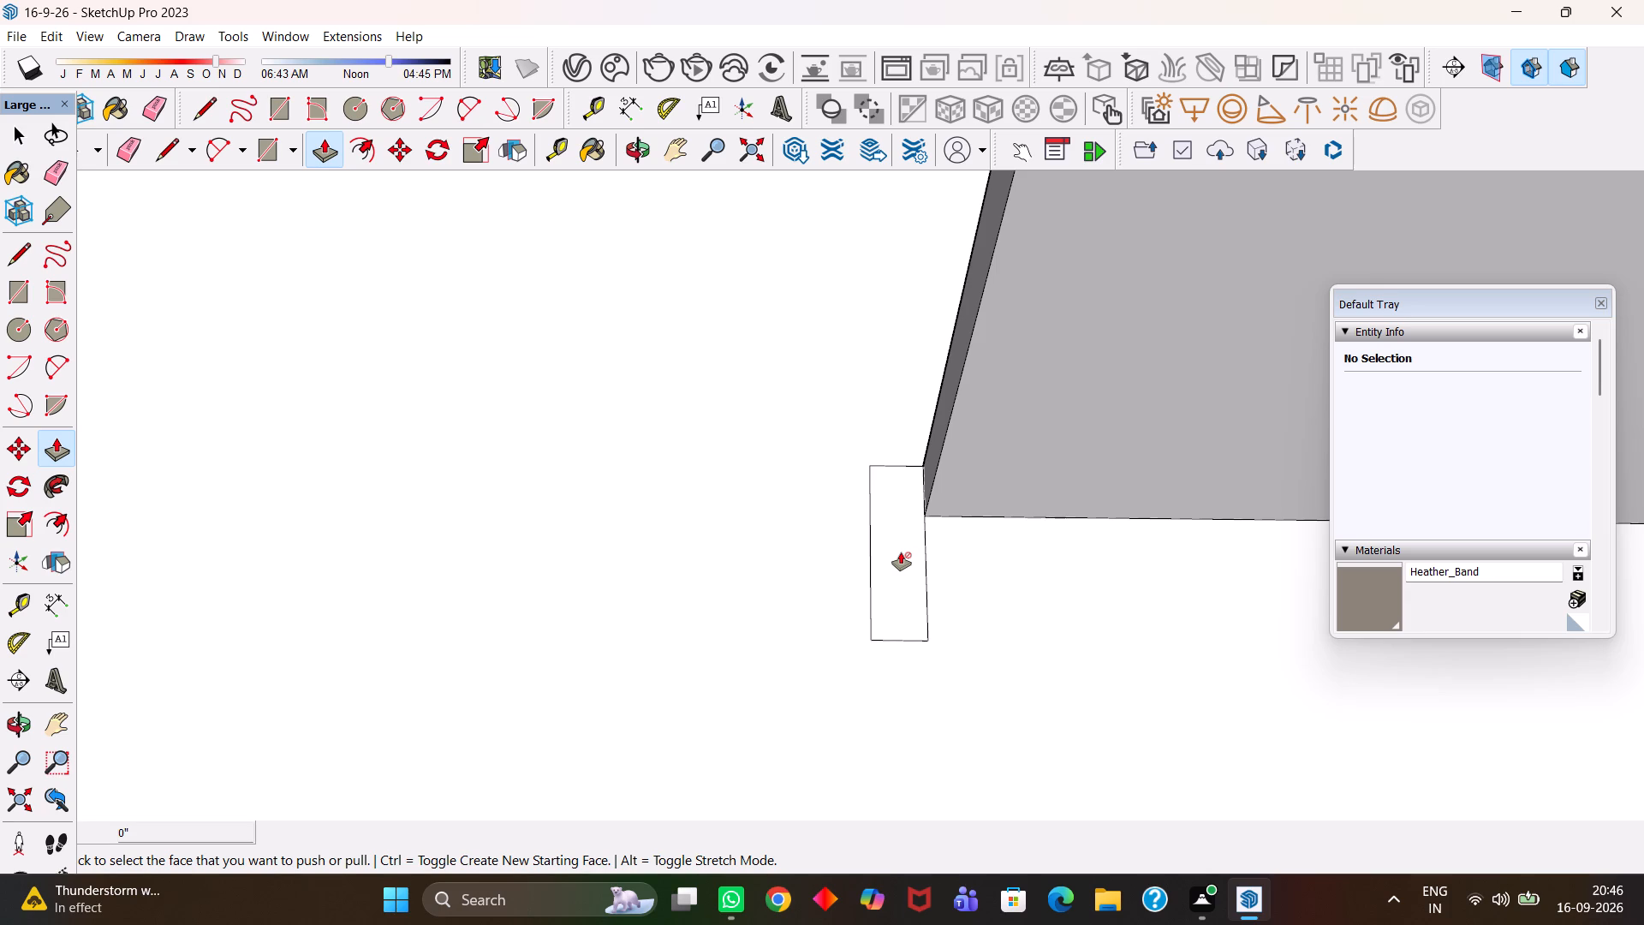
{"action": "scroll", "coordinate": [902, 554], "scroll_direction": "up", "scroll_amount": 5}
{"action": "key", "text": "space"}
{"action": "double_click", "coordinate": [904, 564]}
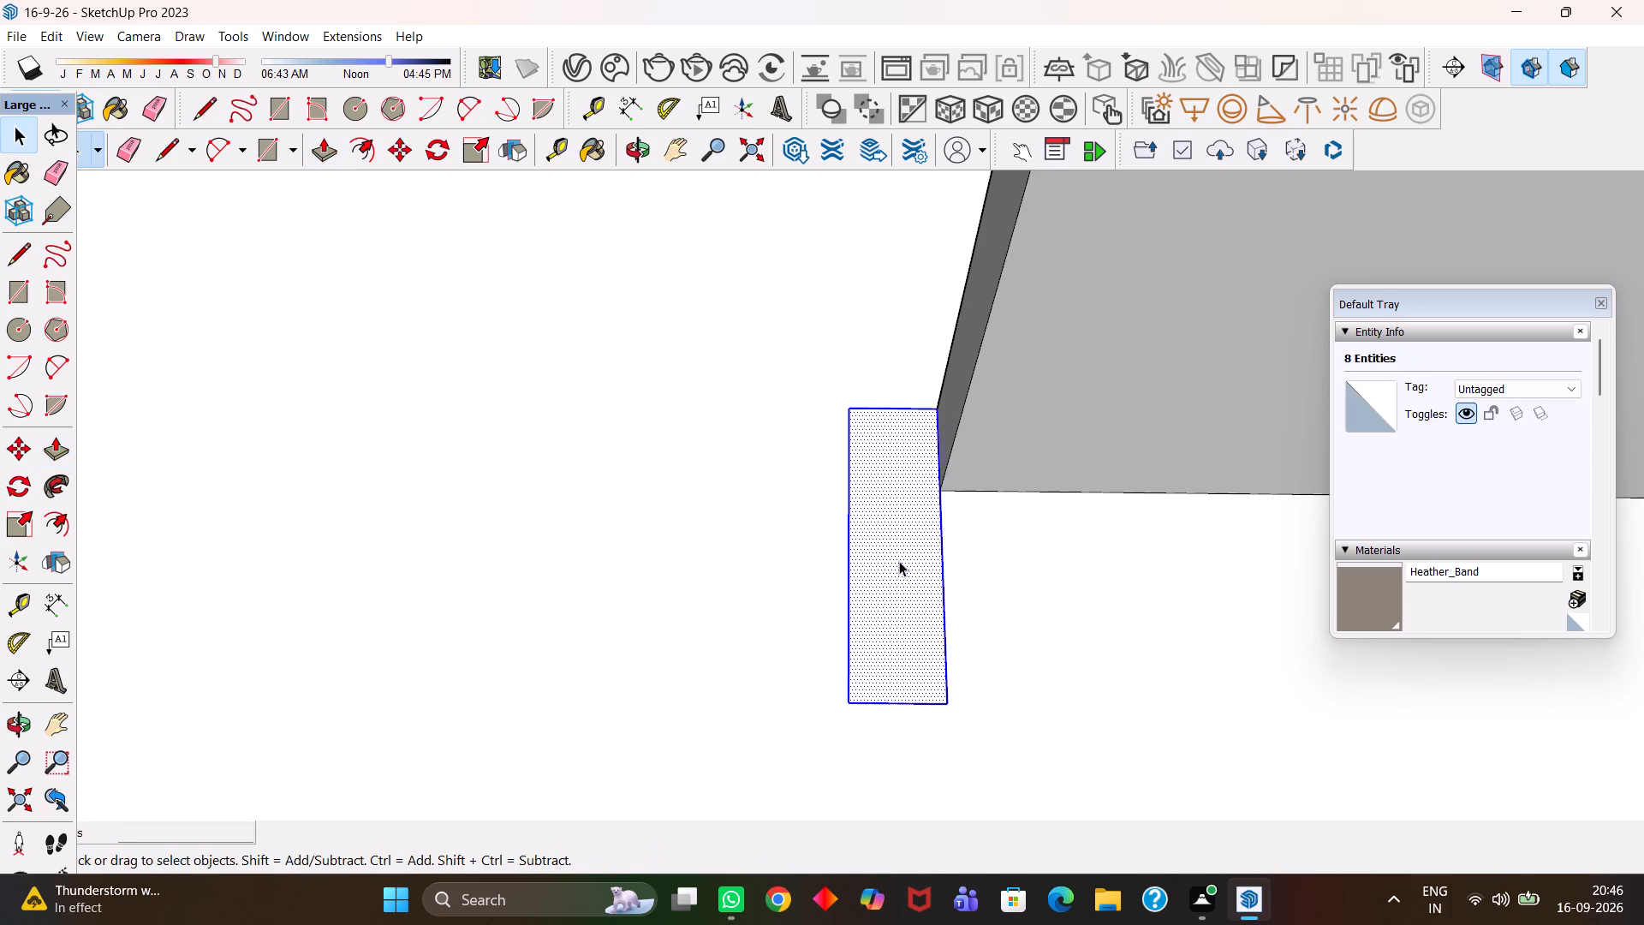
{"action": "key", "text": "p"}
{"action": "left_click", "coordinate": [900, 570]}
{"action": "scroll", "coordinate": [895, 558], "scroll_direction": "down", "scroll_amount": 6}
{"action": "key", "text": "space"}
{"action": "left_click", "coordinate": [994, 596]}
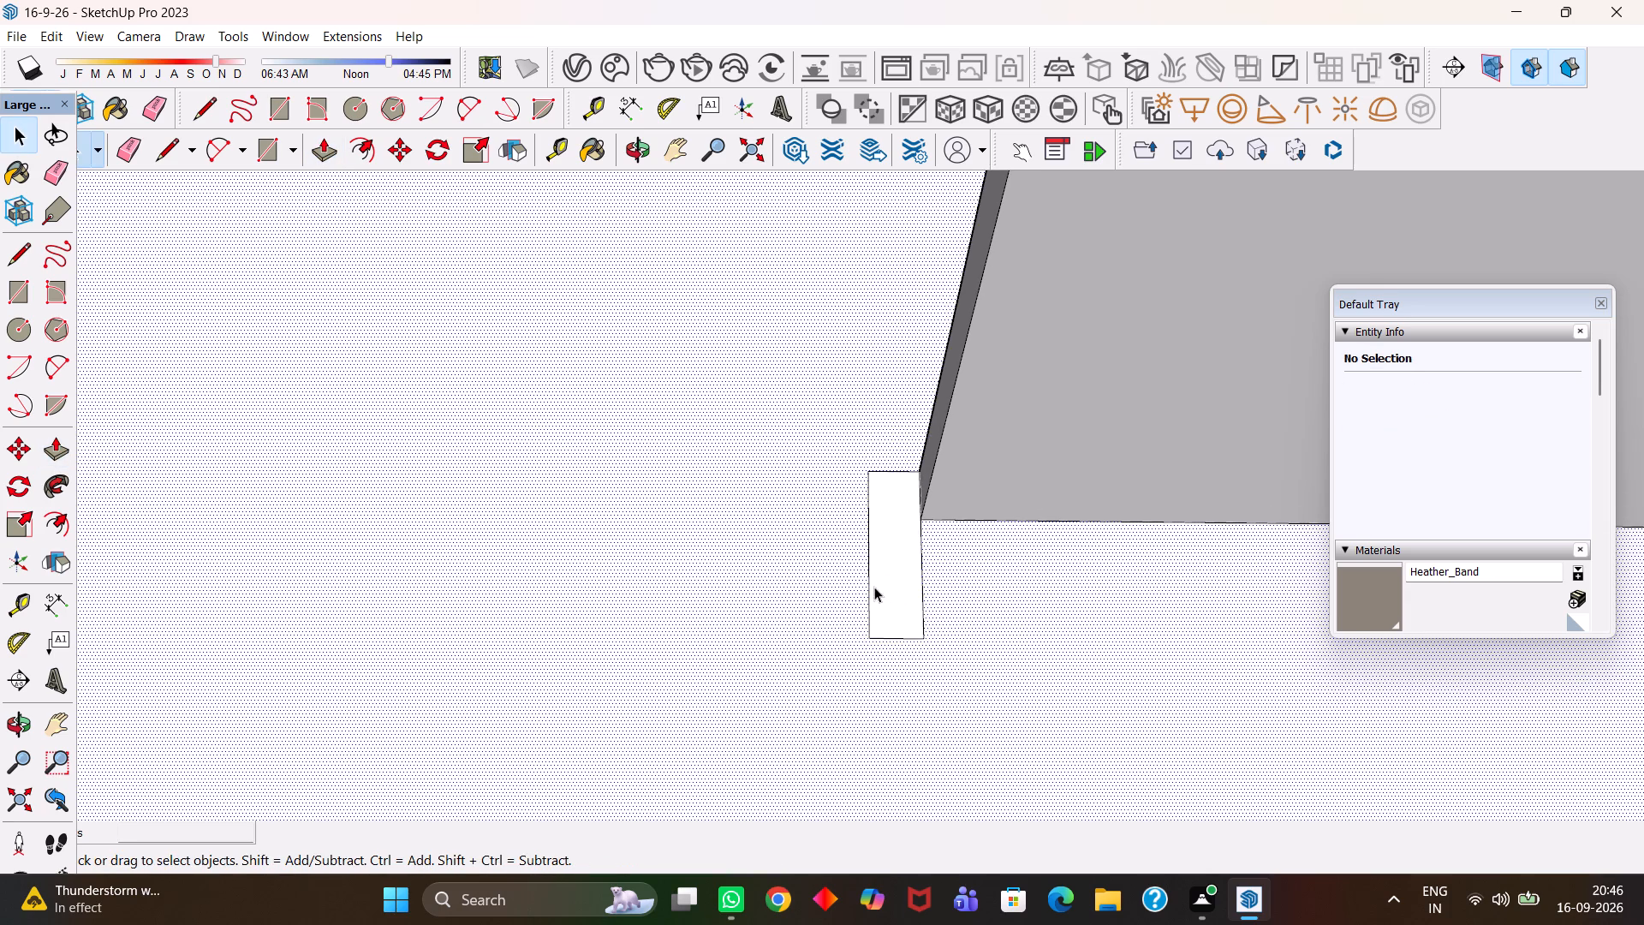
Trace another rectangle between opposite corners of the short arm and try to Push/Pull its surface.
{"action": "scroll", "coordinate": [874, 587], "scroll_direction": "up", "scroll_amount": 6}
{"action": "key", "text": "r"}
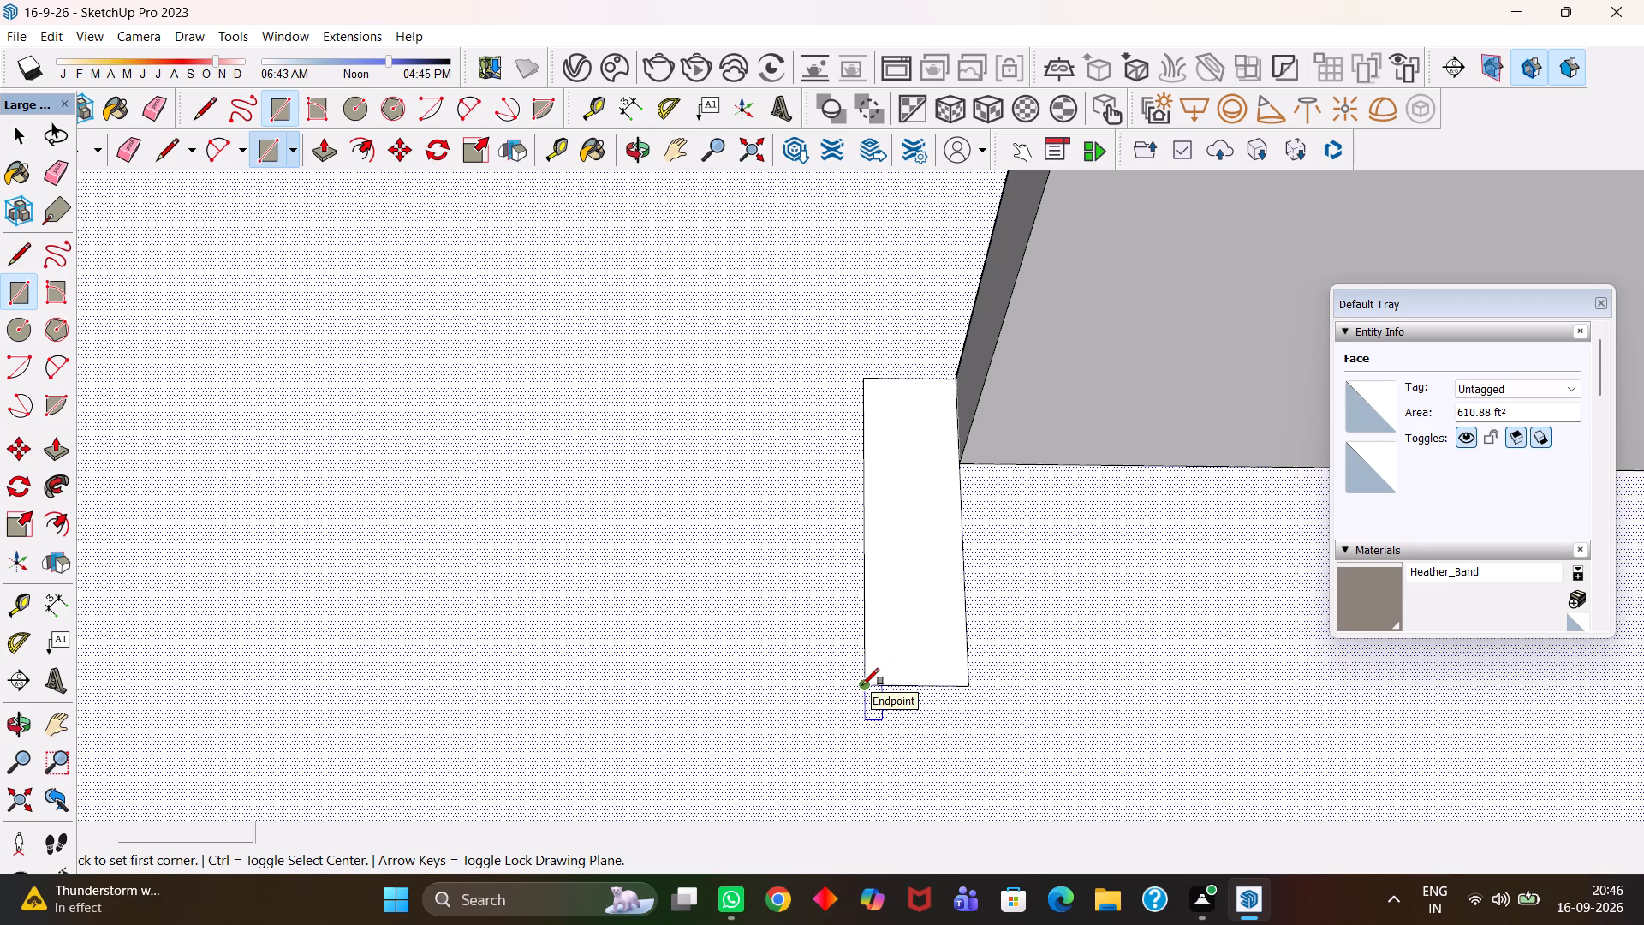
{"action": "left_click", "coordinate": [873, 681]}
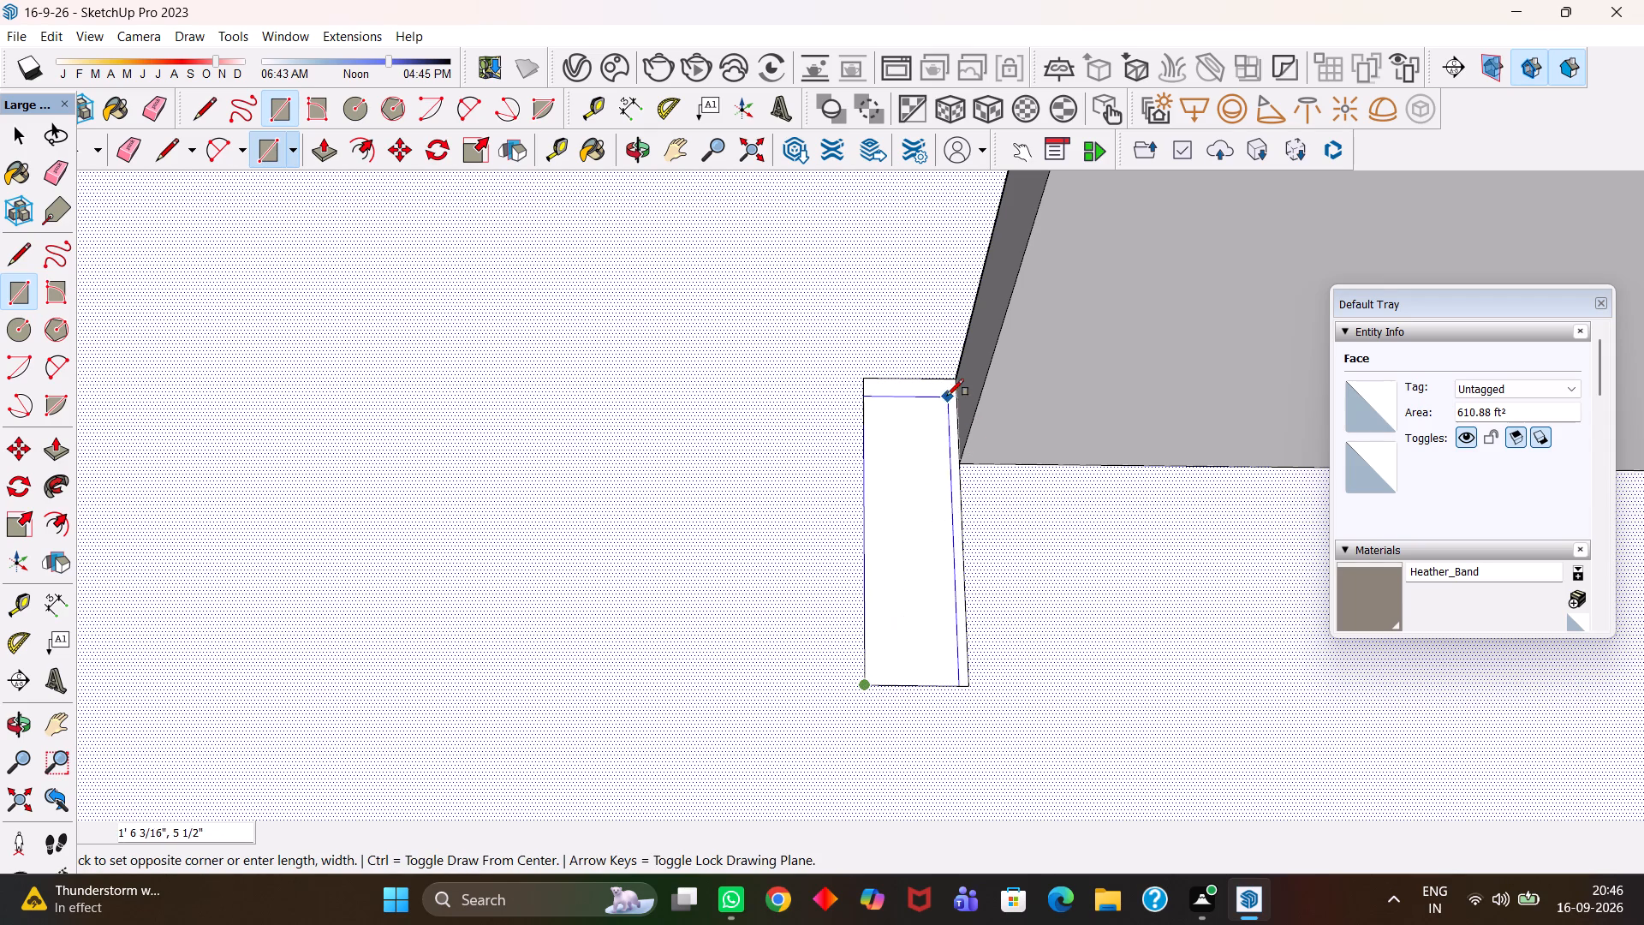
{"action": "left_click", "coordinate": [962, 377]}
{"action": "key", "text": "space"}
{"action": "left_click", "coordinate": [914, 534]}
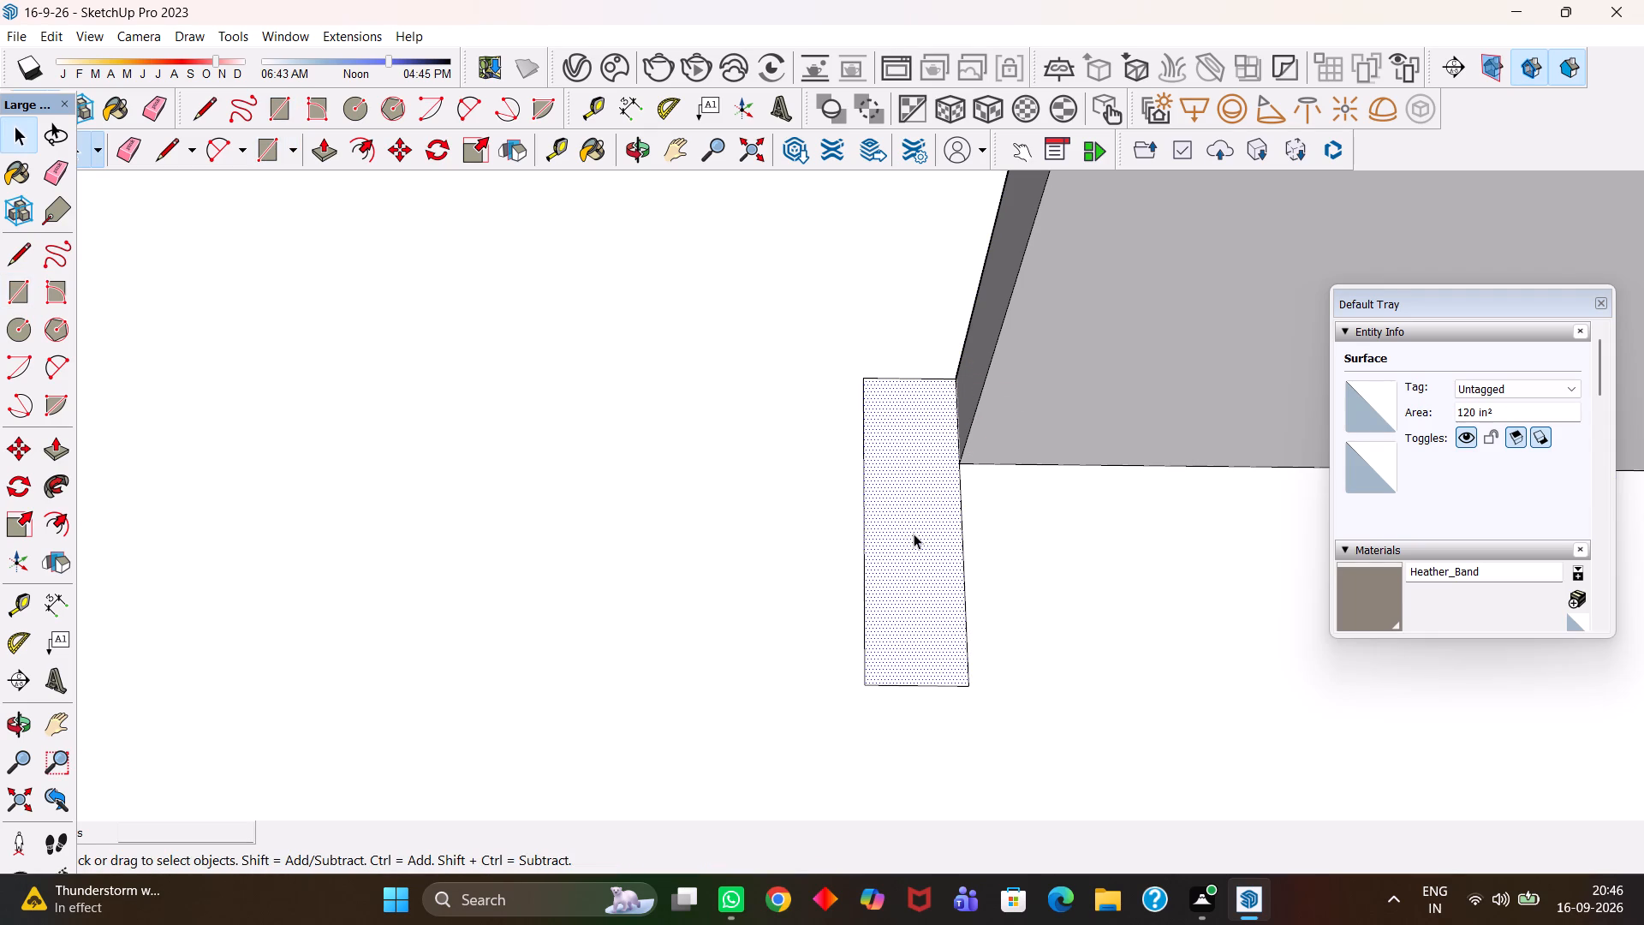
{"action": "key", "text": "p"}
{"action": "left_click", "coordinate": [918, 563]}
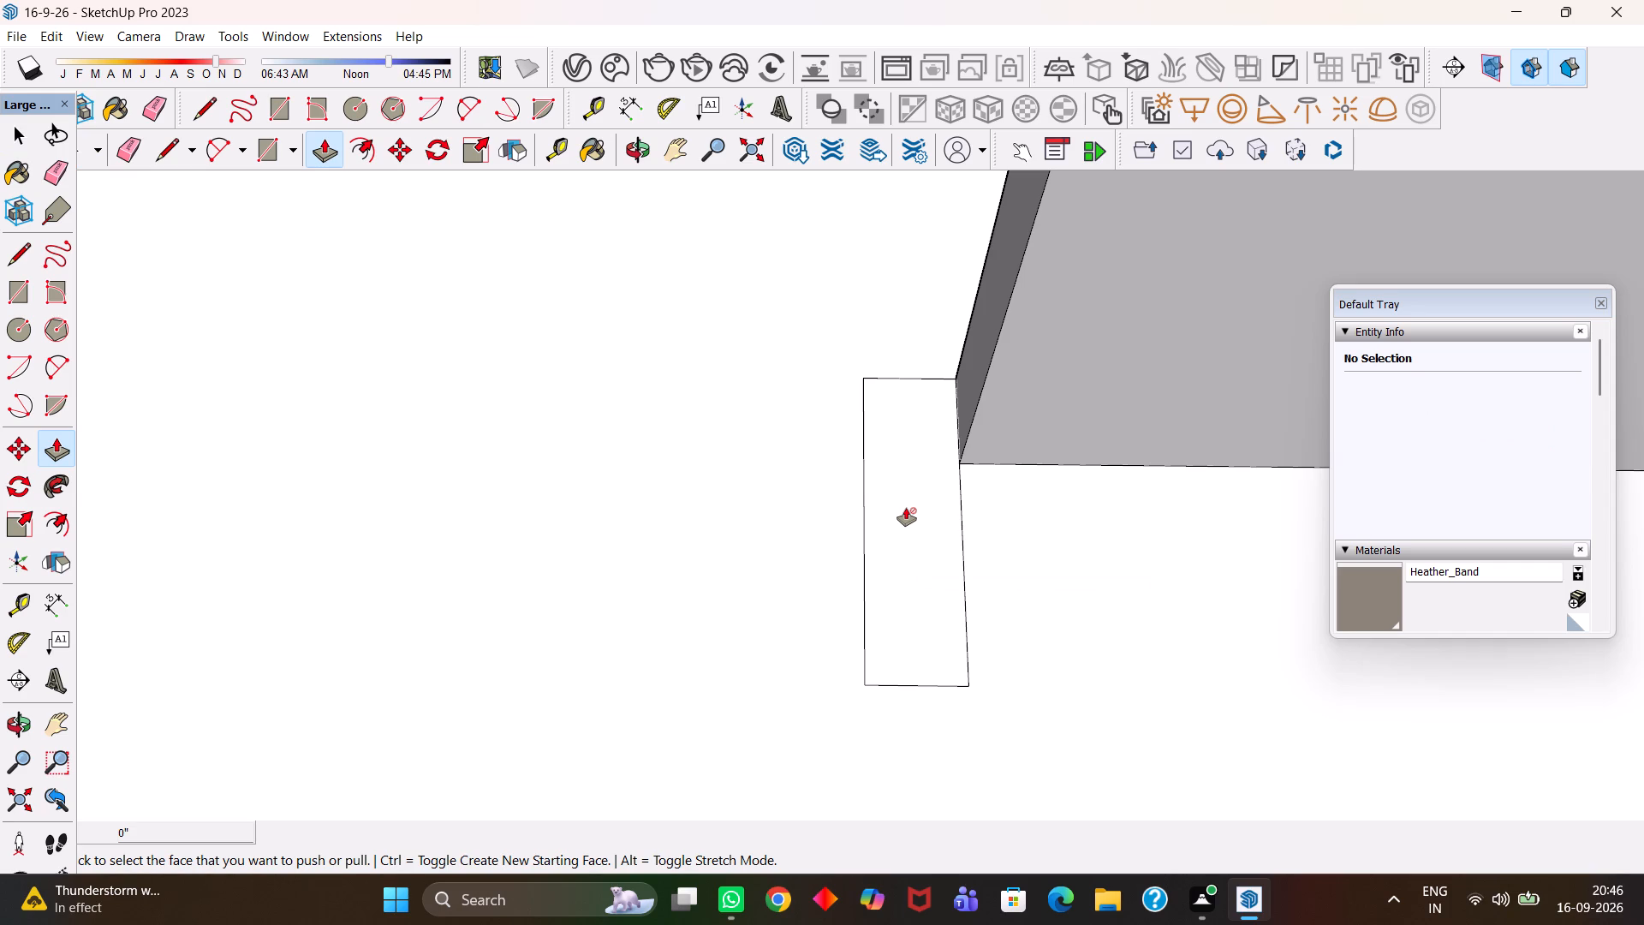
Push/Pull the partition's narrow end face out 6" over the short arm's outline, flush with its outer edge.
{"action": "key", "text": "space"}
{"action": "triple_click", "coordinate": [942, 580]}
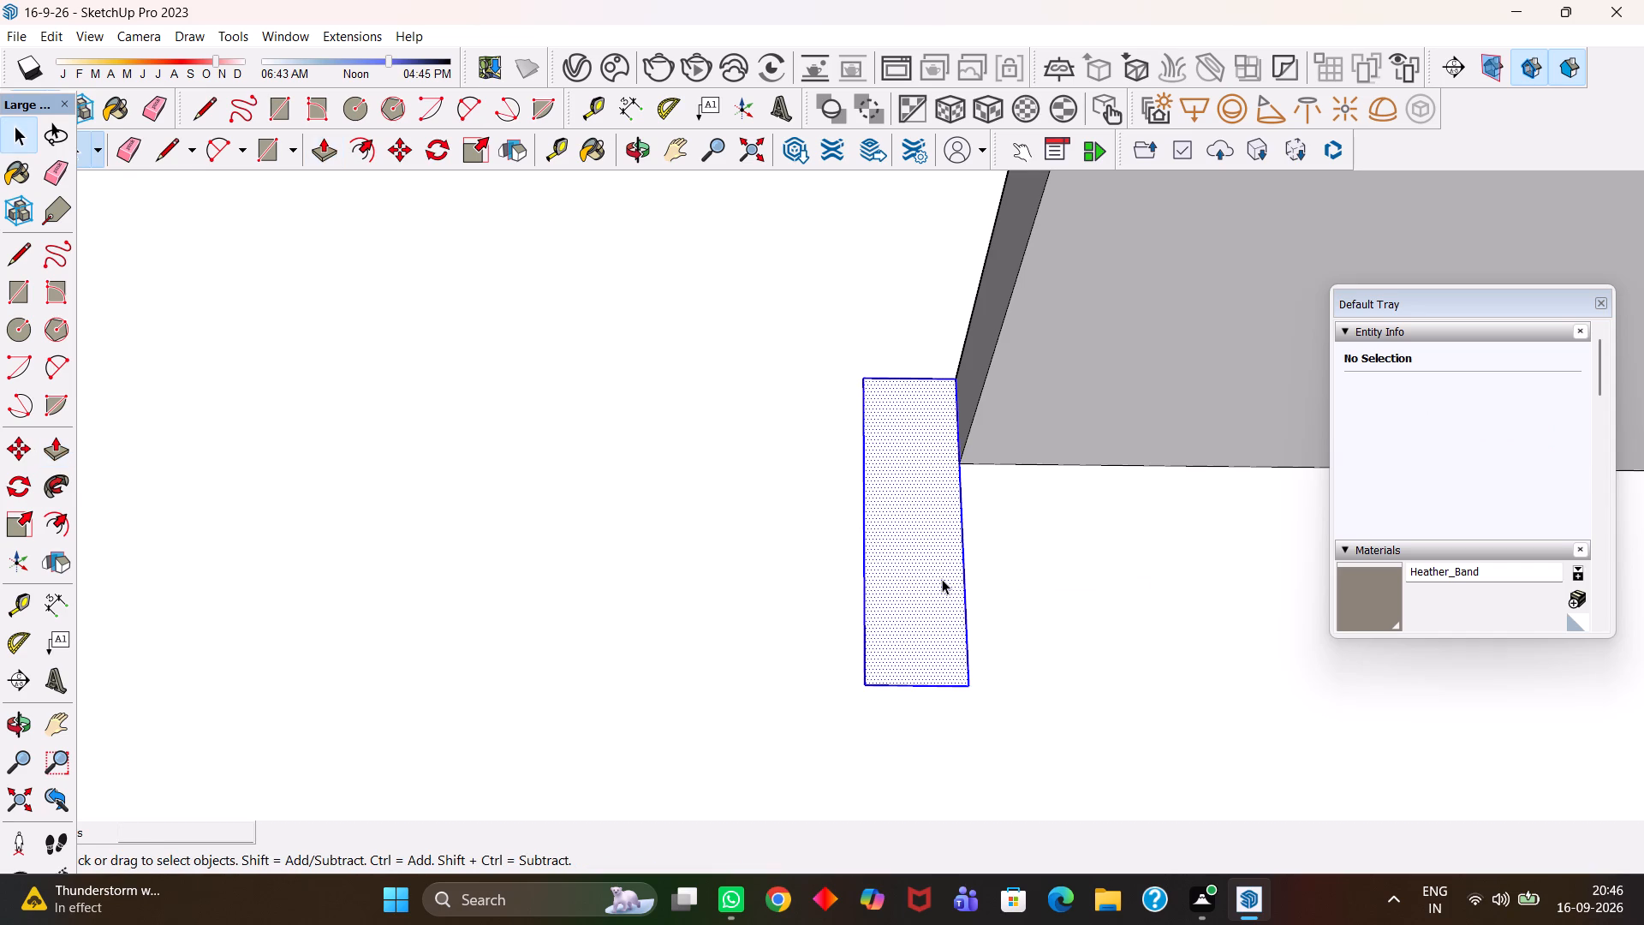
{"action": "left_click", "coordinate": [971, 387]}
{"action": "left_click", "coordinate": [971, 385]}
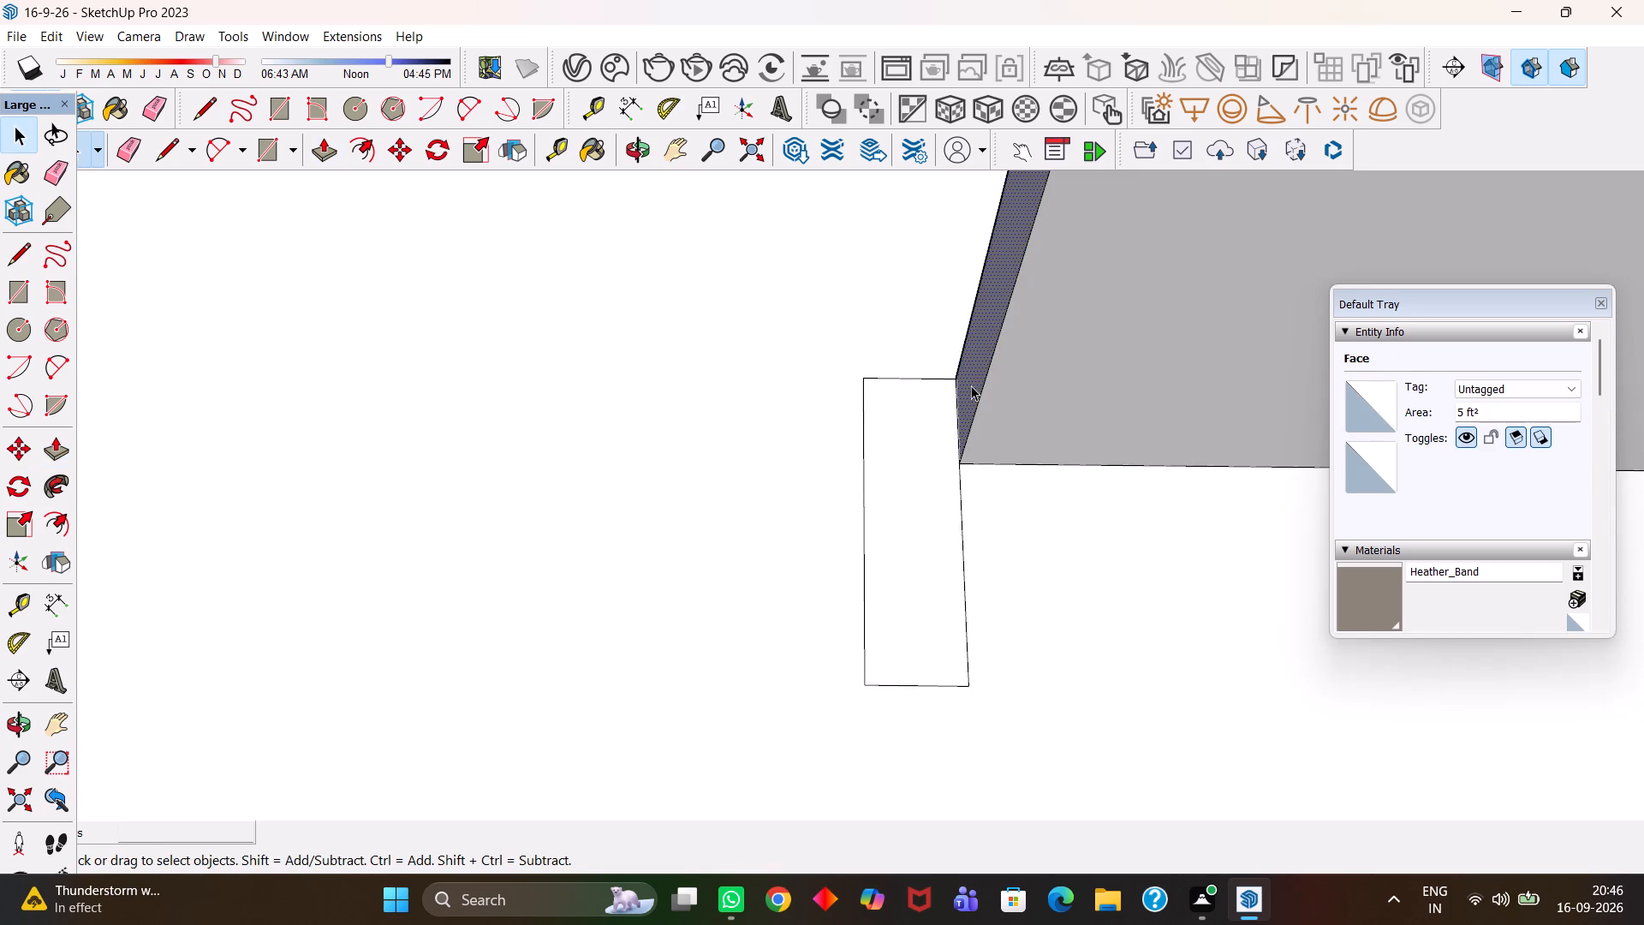
{"action": "key", "text": "p"}
{"action": "left_click", "coordinate": [974, 386]}
{"action": "left_click", "coordinate": [858, 492]}
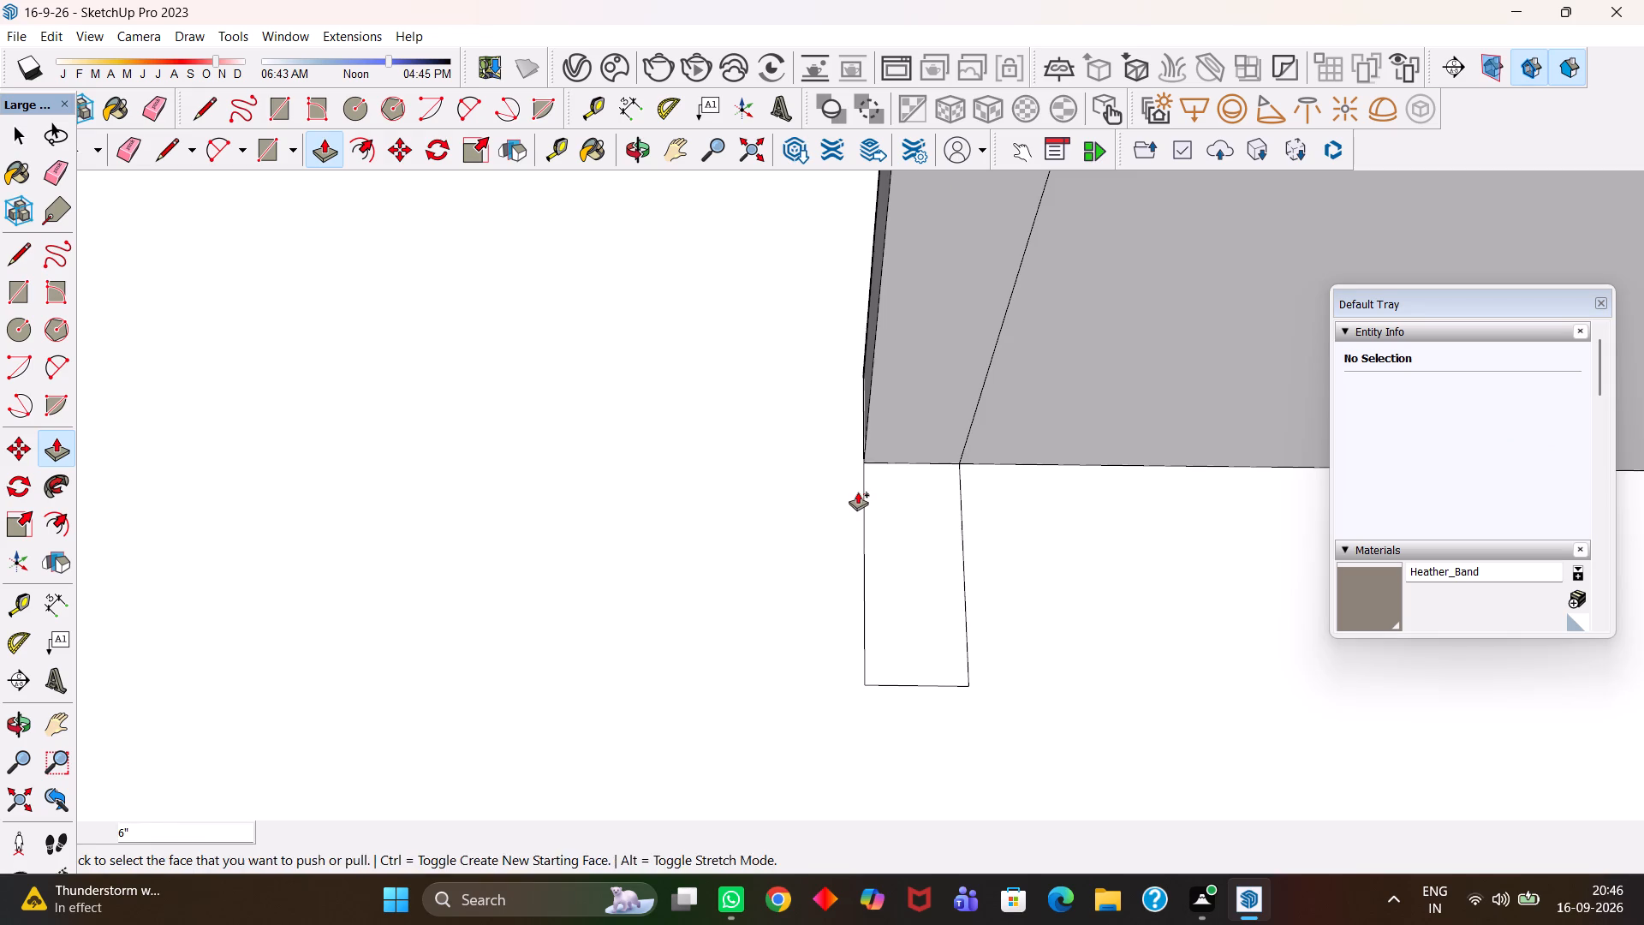
Push/Pull the wall face over the short arm 1' 2" to the far end of its outline.
{"action": "key", "text": "space"}
{"action": "left_click", "coordinate": [914, 421]}
{"action": "key", "text": "p"}
{"action": "left_click", "coordinate": [914, 436]}
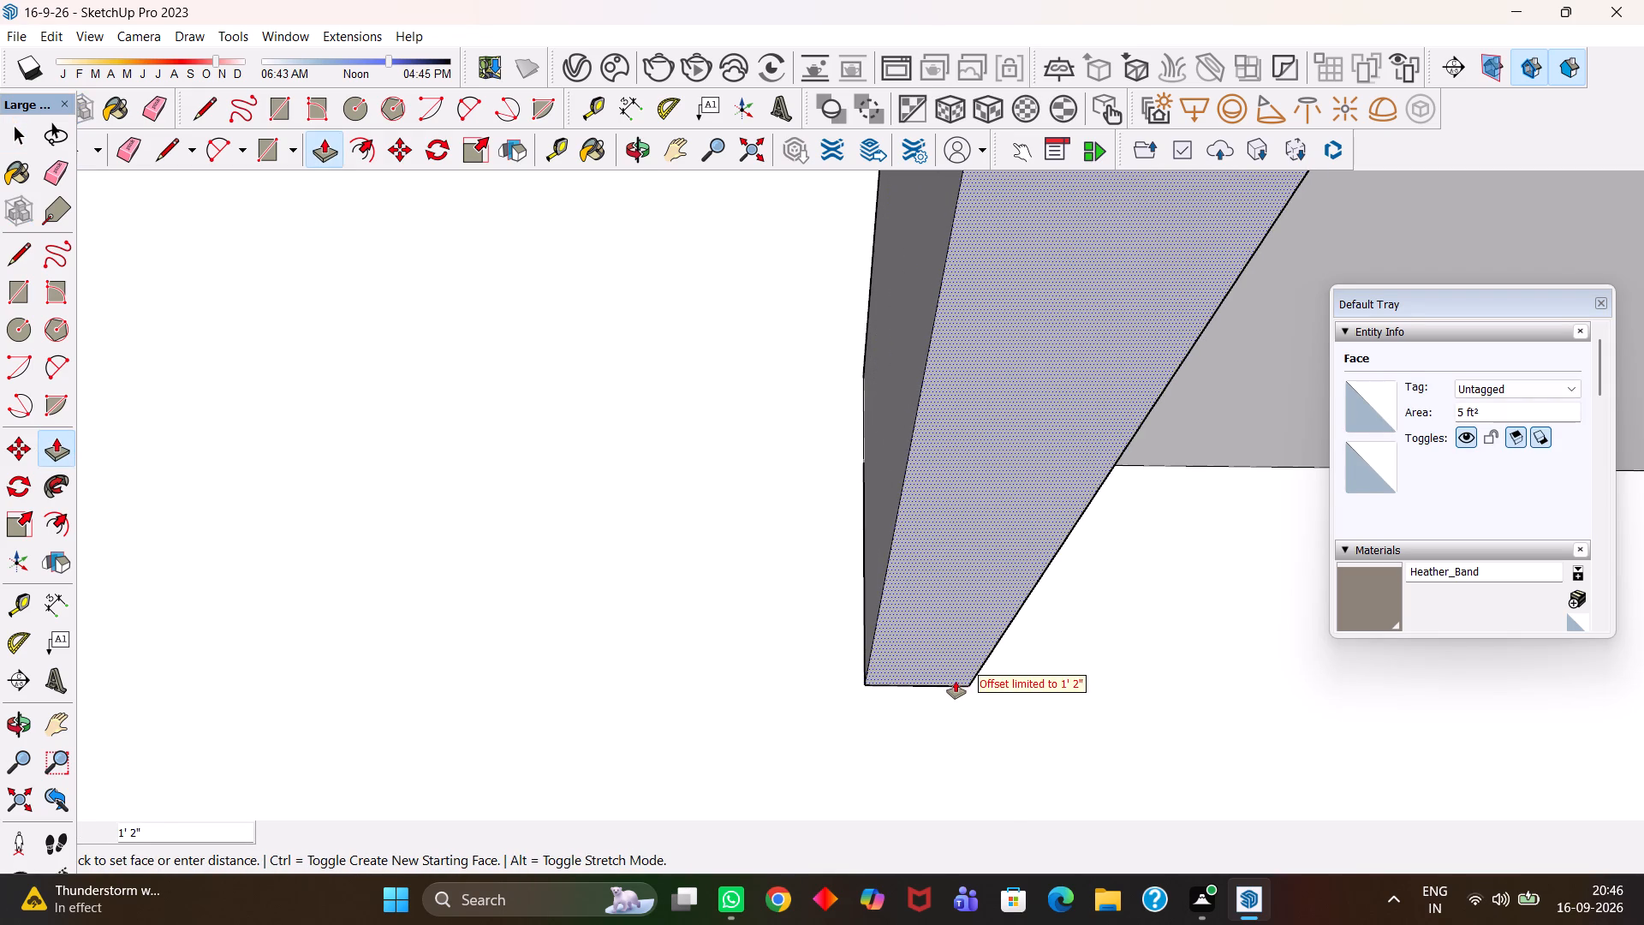
{"action": "left_click", "coordinate": [954, 681]}
Place a guide along the top edge of the short arm's end face and another 3' below it.
{"action": "key", "text": "h"}
{"action": "scroll", "coordinate": [949, 680], "scroll_direction": "down", "scroll_amount": 5}
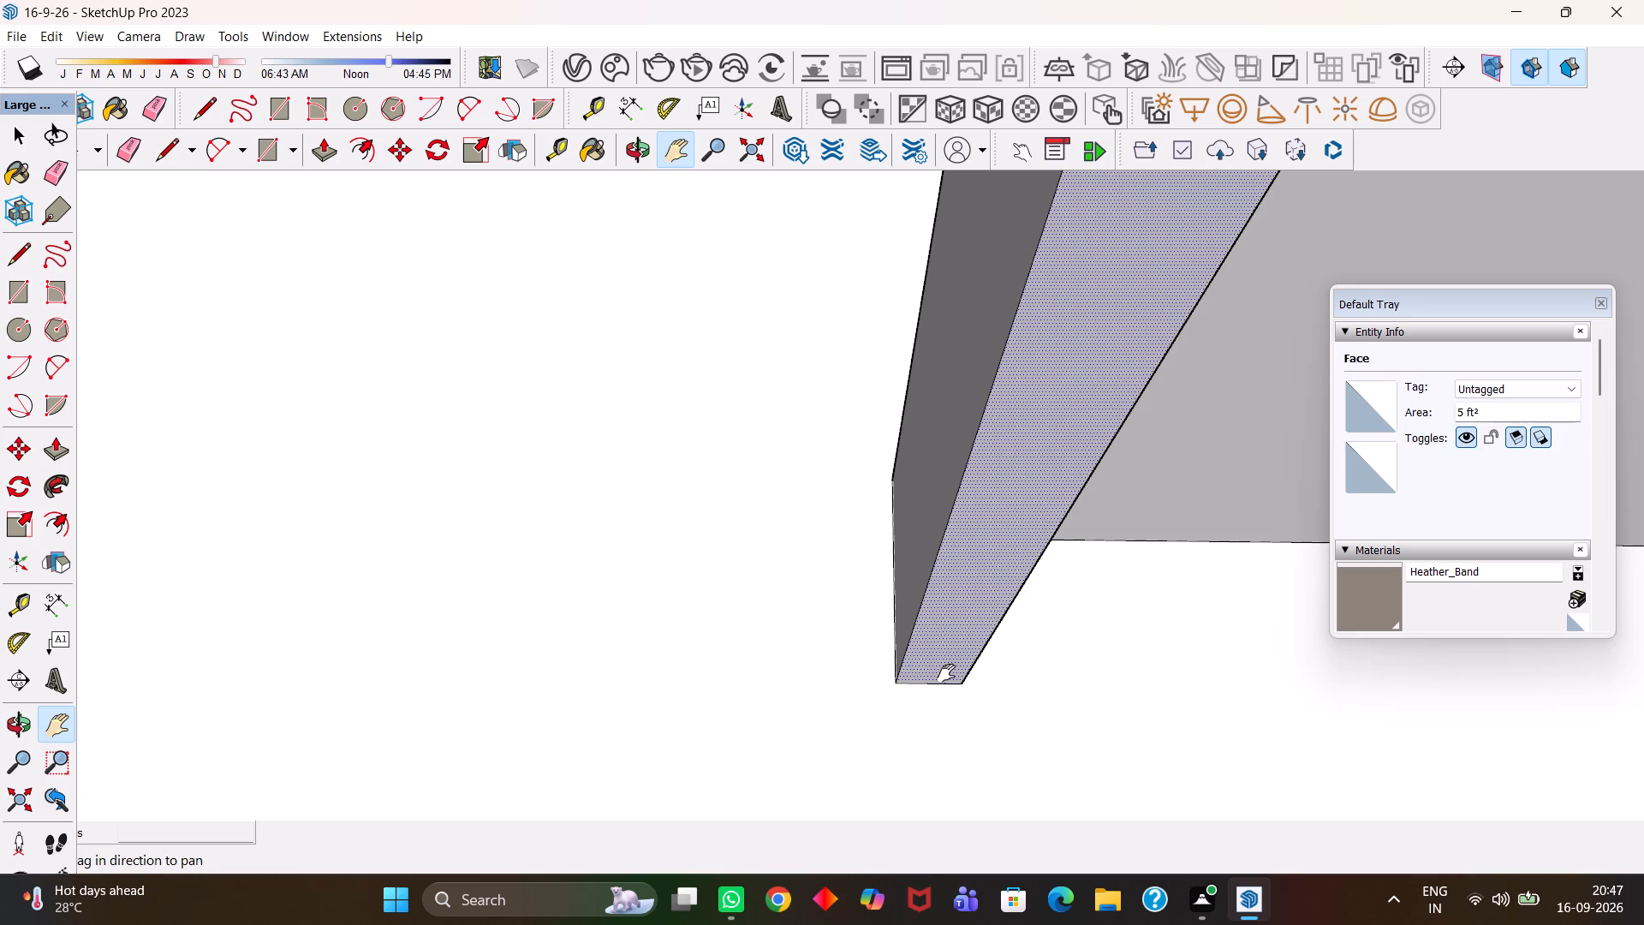
{"action": "key", "text": "h"}
{"action": "scroll", "coordinate": [861, 606], "scroll_direction": "down", "scroll_amount": 14}
{"action": "key", "text": "h"}
{"action": "scroll", "coordinate": [964, 546], "scroll_direction": "up", "scroll_amount": 3}
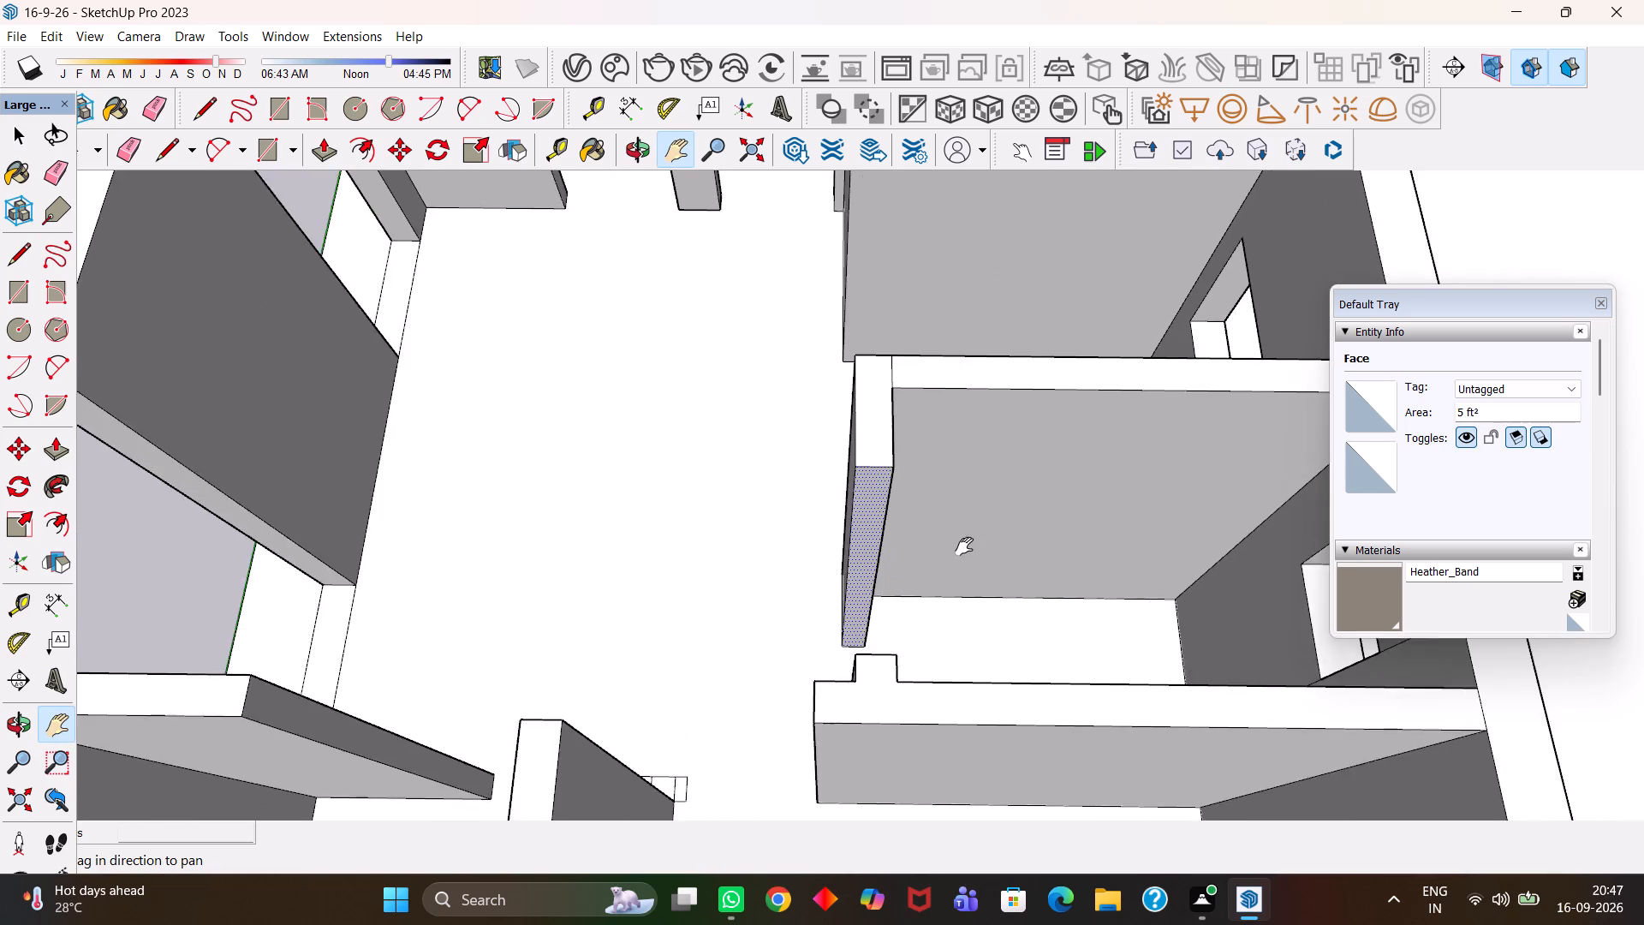
{"action": "scroll", "coordinate": [964, 546], "scroll_direction": "up", "scroll_amount": 1}
{"action": "key", "text": "h"}
{"action": "scroll", "coordinate": [897, 544], "scroll_direction": "up", "scroll_amount": 4}
{"action": "left_click_drag", "start_coordinate": [821, 521], "coordinate": [940, 612]}
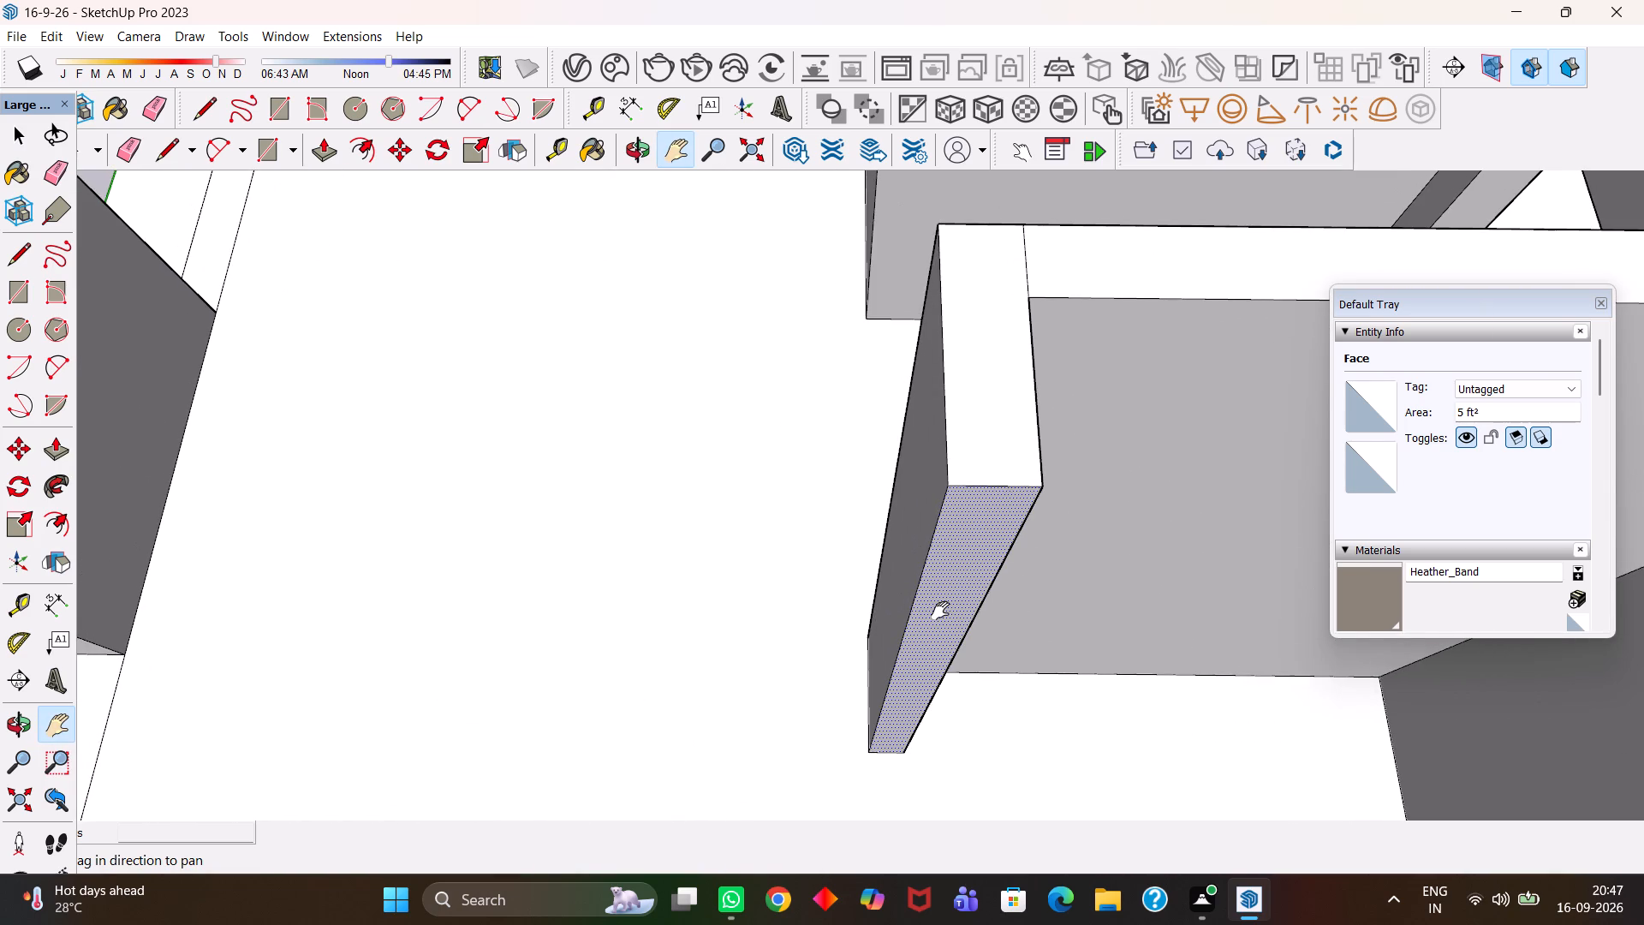
{"action": "scroll", "coordinate": [940, 611], "scroll_direction": "up", "scroll_amount": 8}
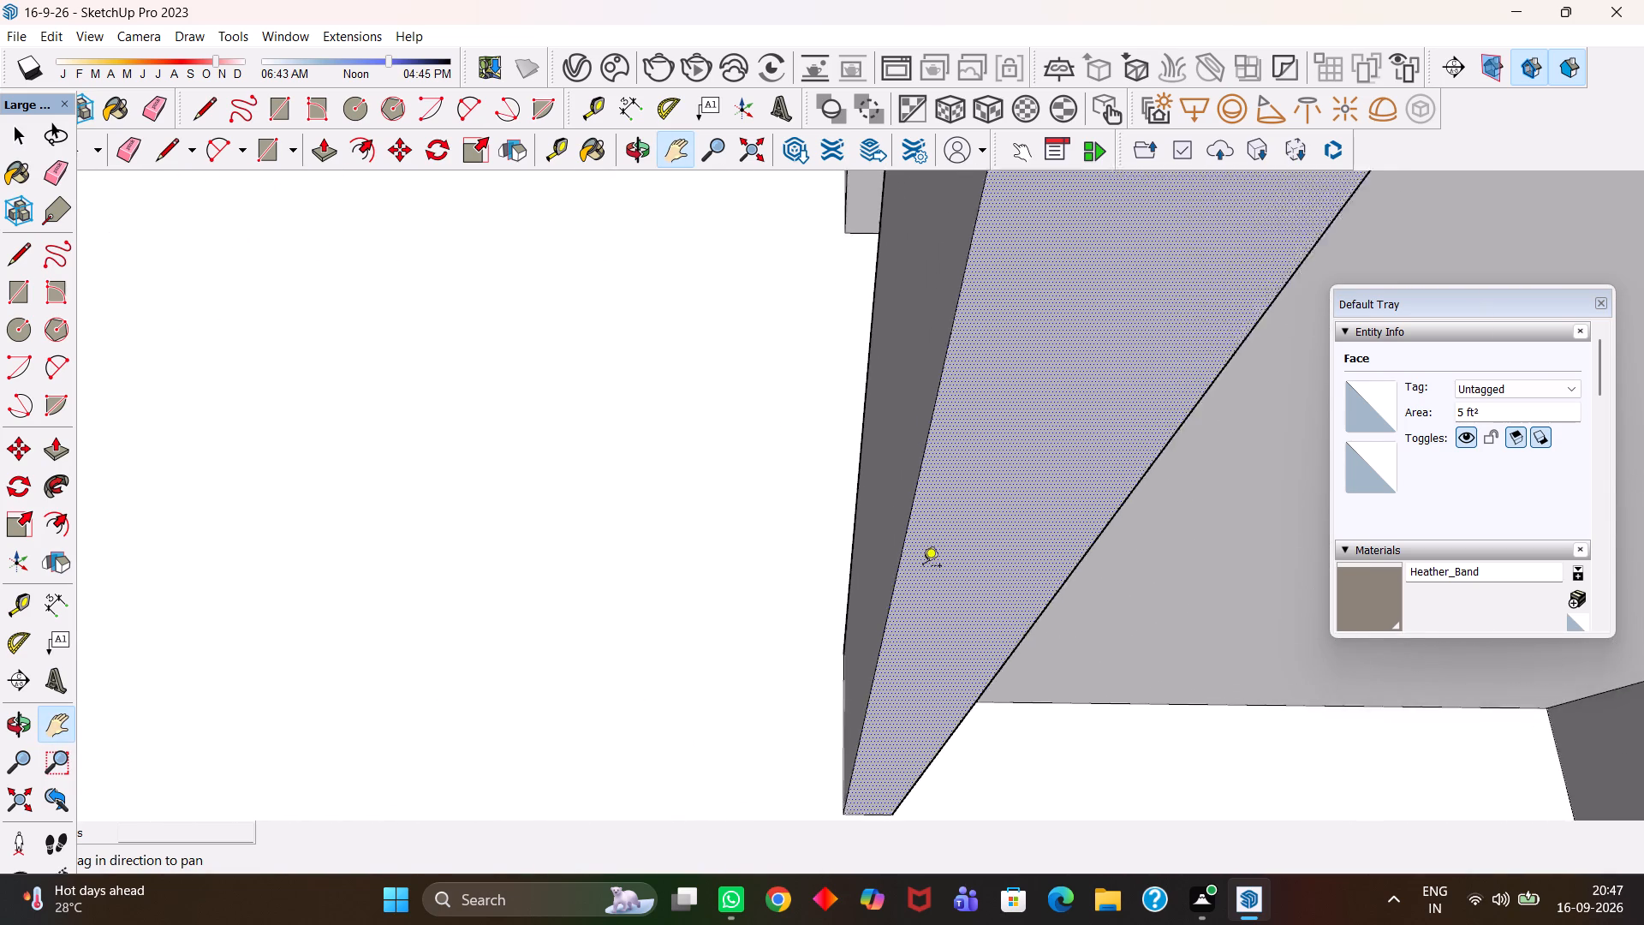
{"action": "key", "text": "t"}
{"action": "scroll", "coordinate": [923, 567], "scroll_direction": "down", "scroll_amount": 5}
{"action": "double_click", "coordinate": [1016, 386]}
{"action": "left_click", "coordinate": [1008, 386]}
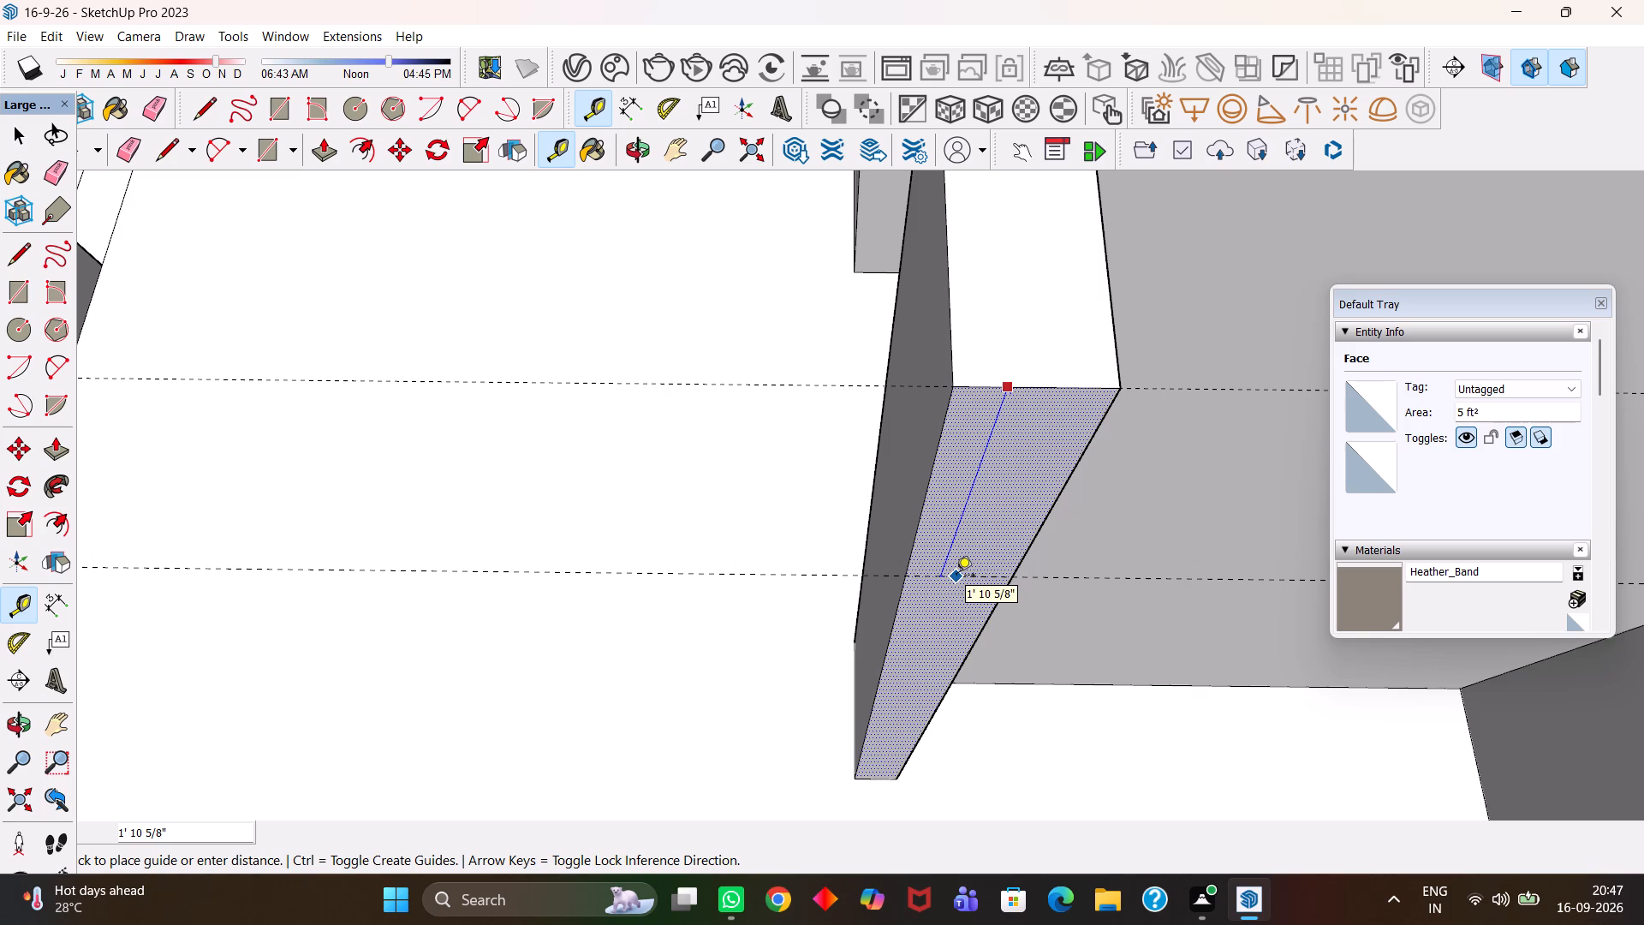
{"action": "type", "text": "3'"}
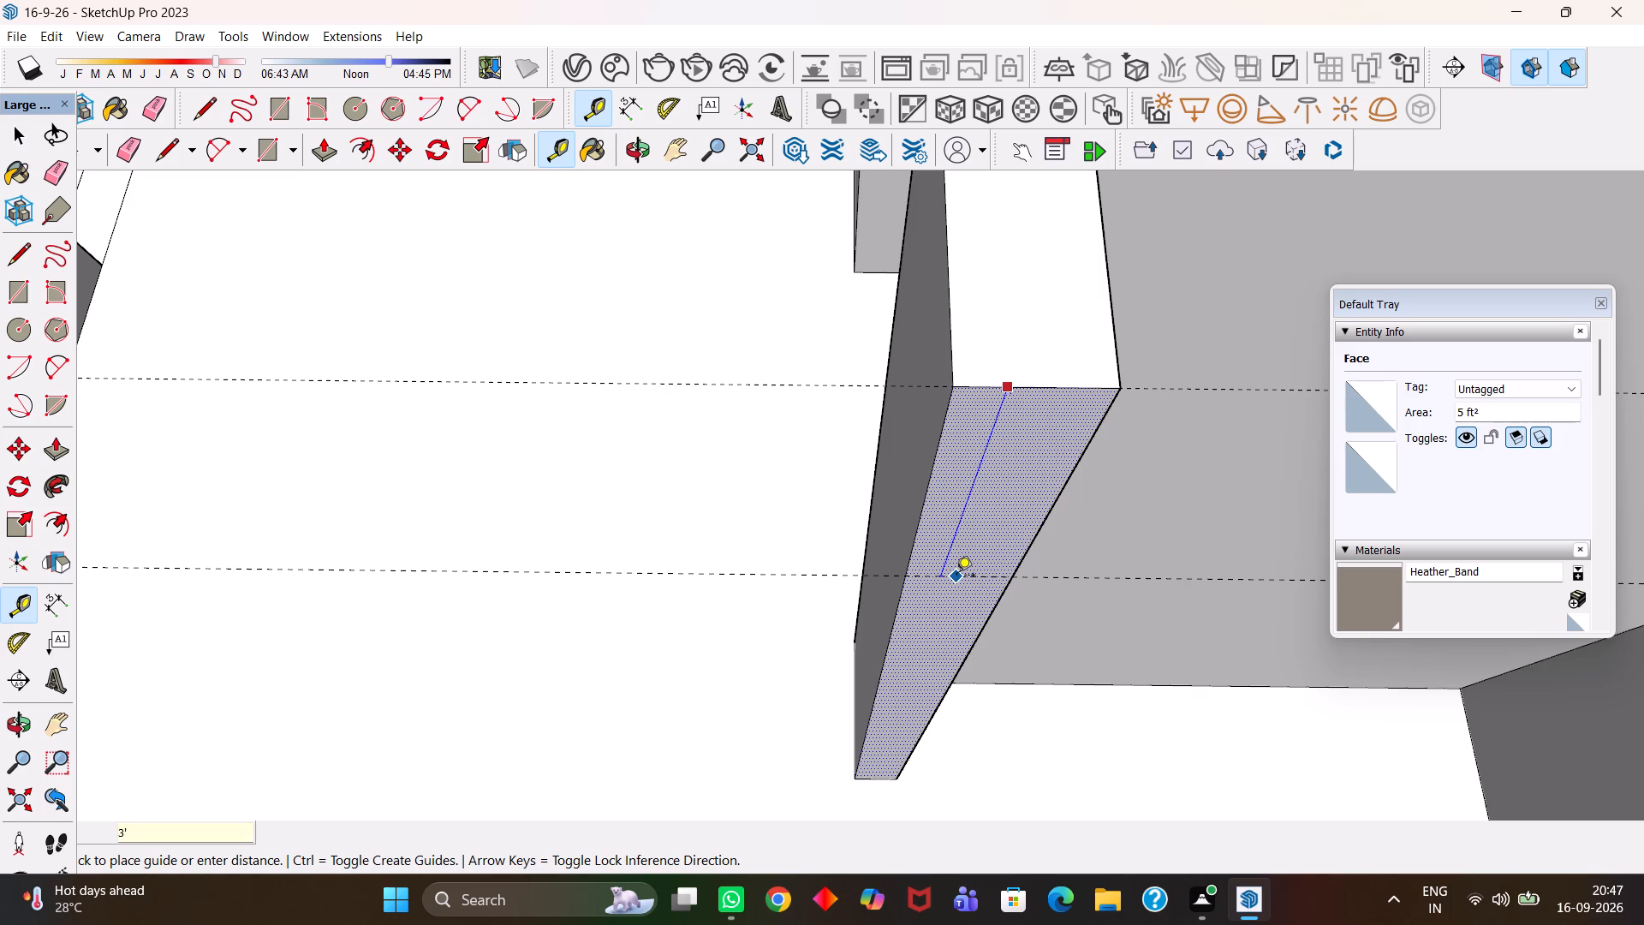
{"action": "key", "text": "Return"}
Draw a 6" line across the short arm's end face along the lower guide to split off the lintel area.
{"action": "key", "text": "h"}
{"action": "left_click_drag", "start_coordinate": [956, 576], "coordinate": [941, 411]}
{"action": "scroll", "coordinate": [923, 447], "scroll_direction": "down", "scroll_amount": 10}
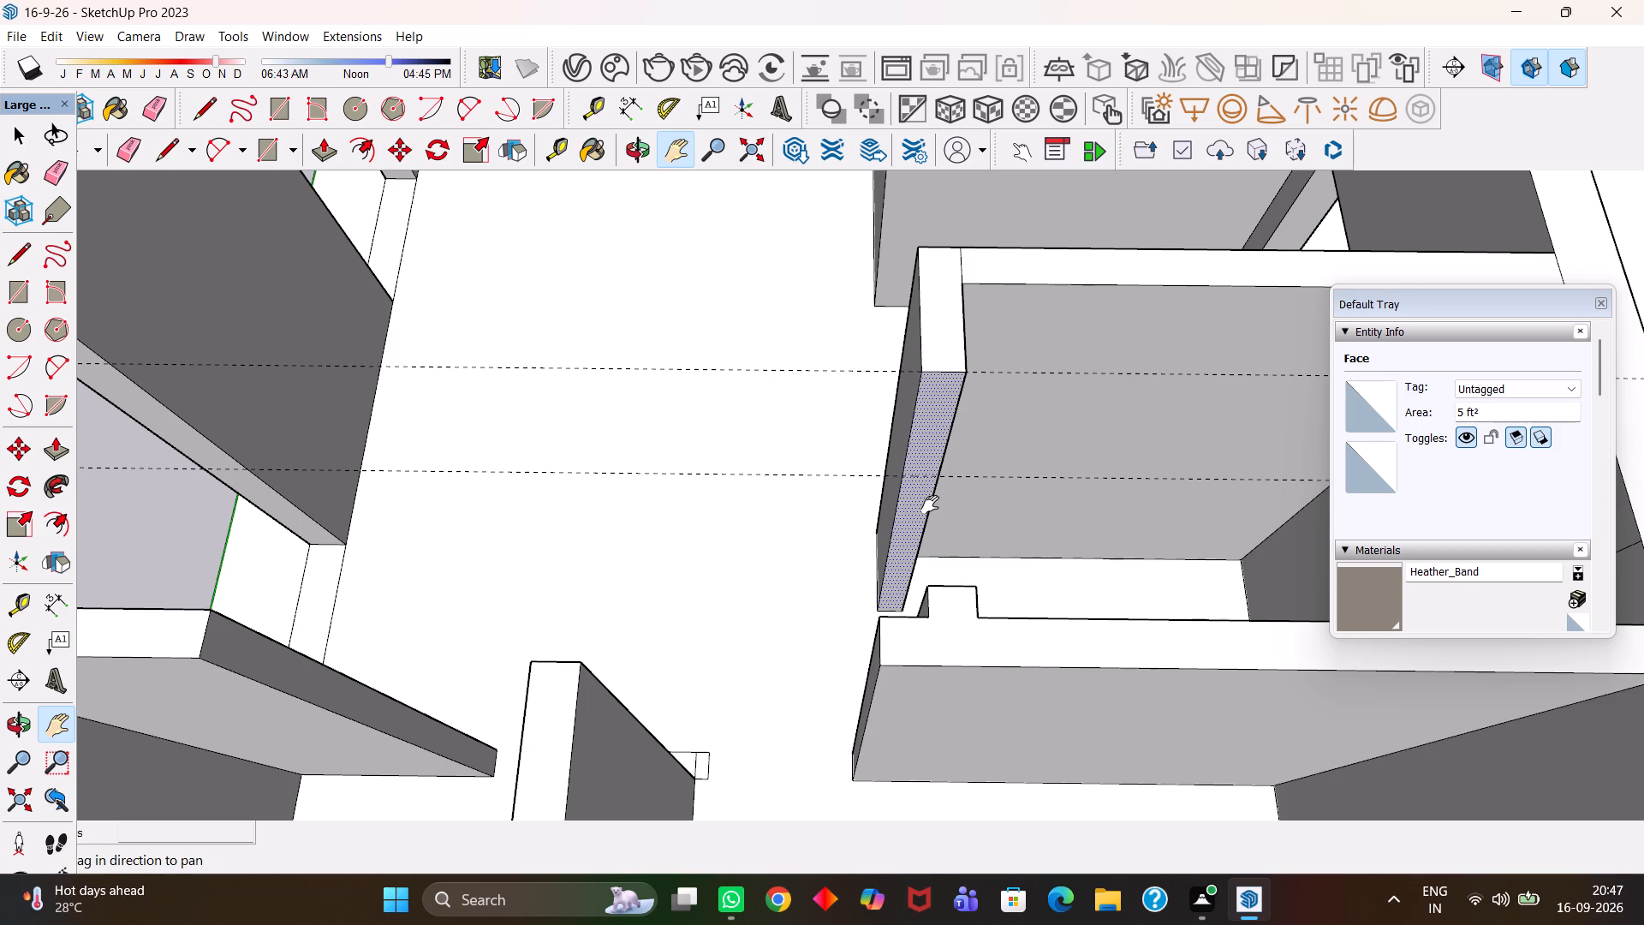
{"action": "key", "text": "l"}
{"action": "key", "text": "Return"}
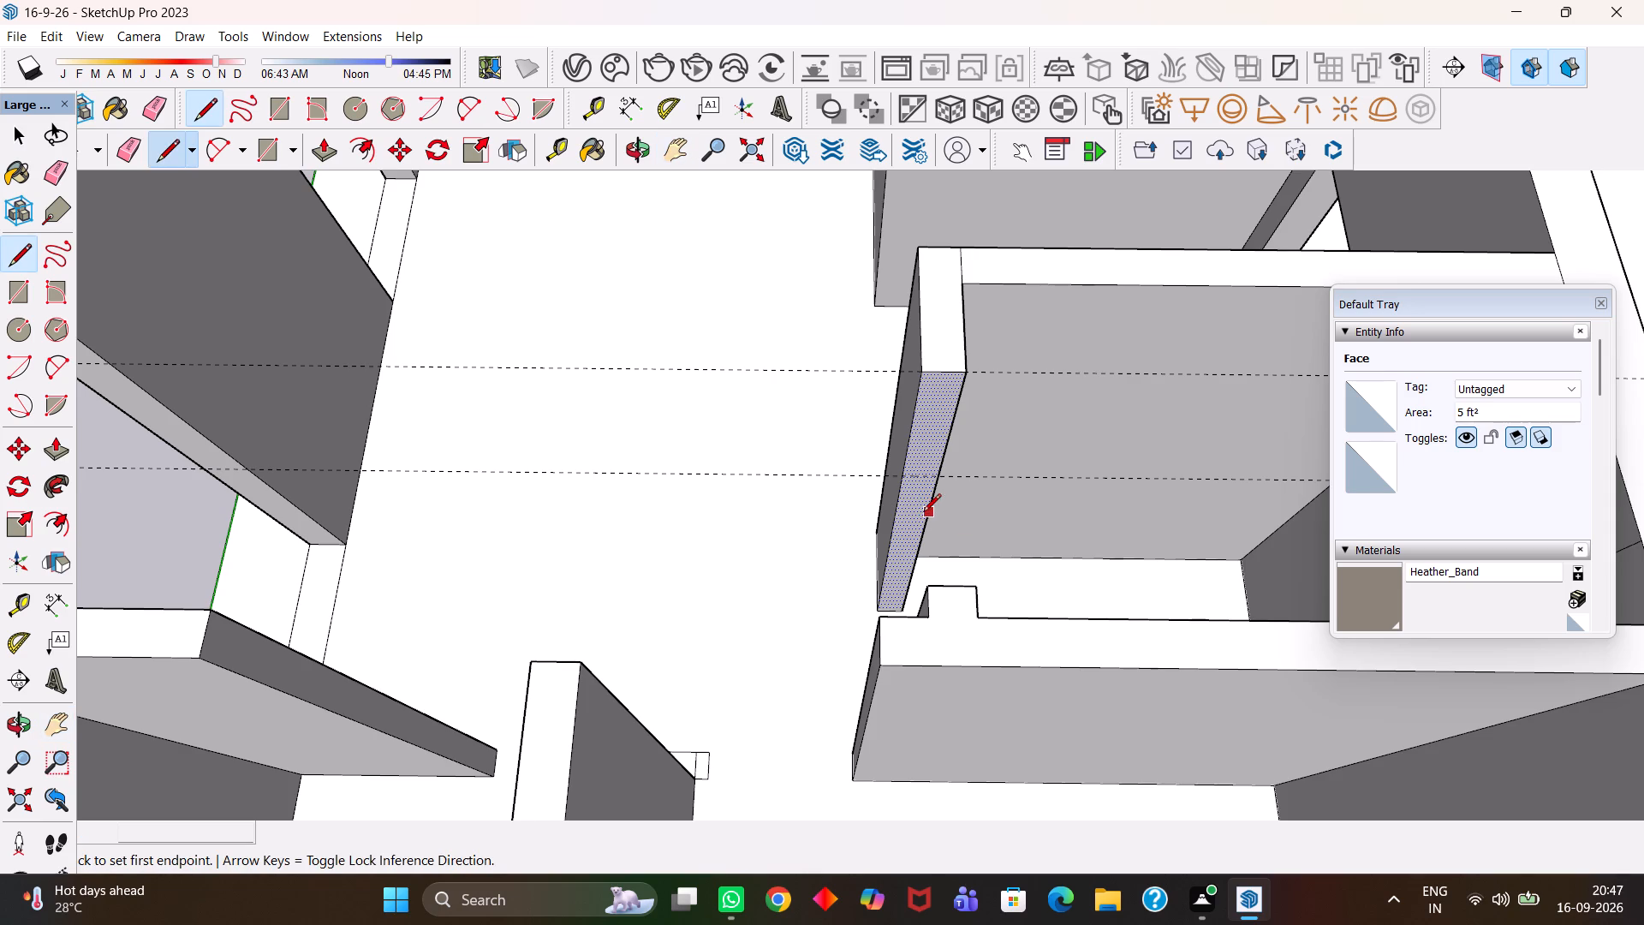
{"action": "left_click", "coordinate": [903, 476]}
{"action": "left_click", "coordinate": [940, 478]}
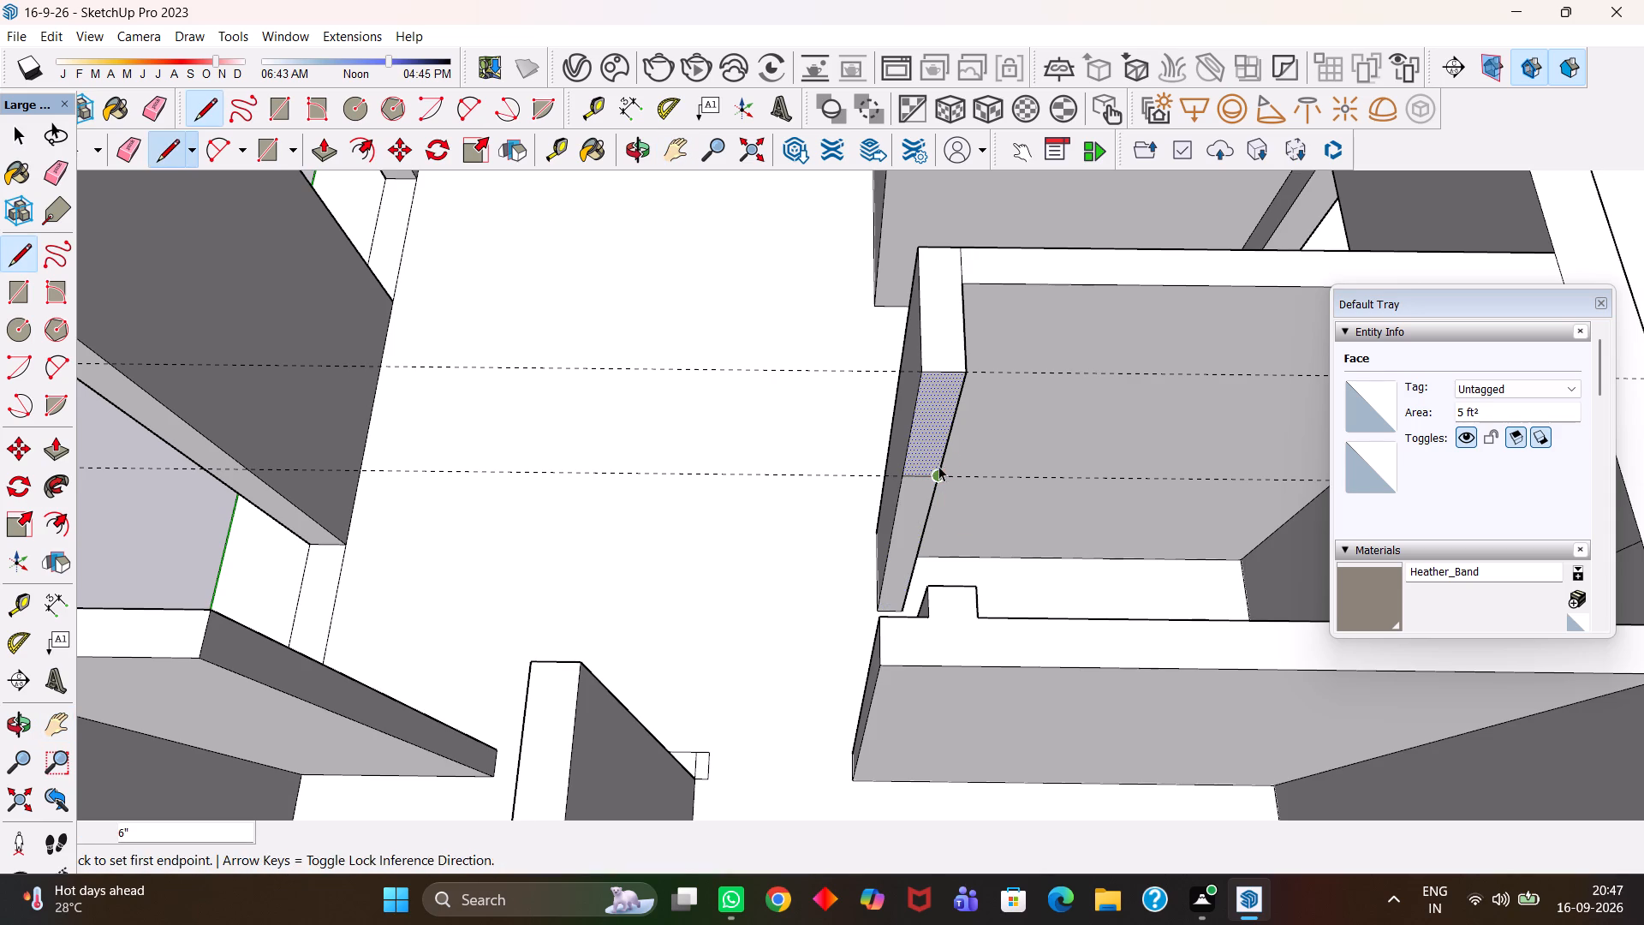
Push/Pull the upper part of the end face 2' 6" across the door opening to the opposite wall stub.
{"action": "key", "text": "space"}
{"action": "left_click", "coordinate": [928, 441]}
{"action": "key", "text": "p"}
{"action": "left_click", "coordinate": [928, 441]}
{"action": "left_click", "coordinate": [933, 413]}
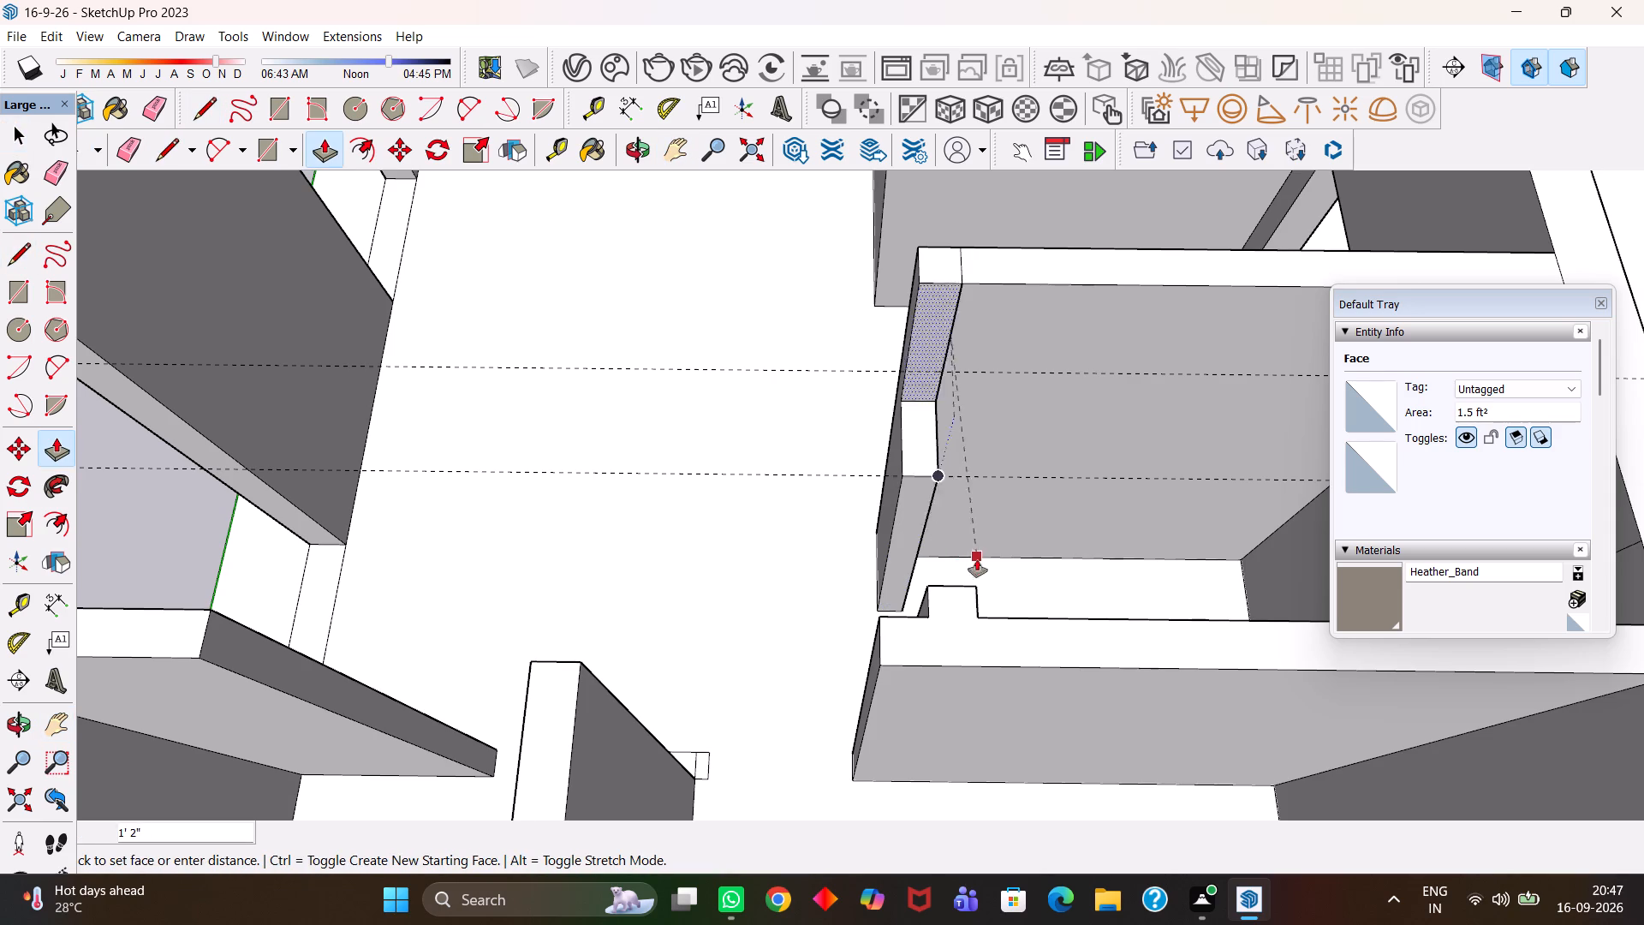
{"action": "left_click", "coordinate": [971, 596]}
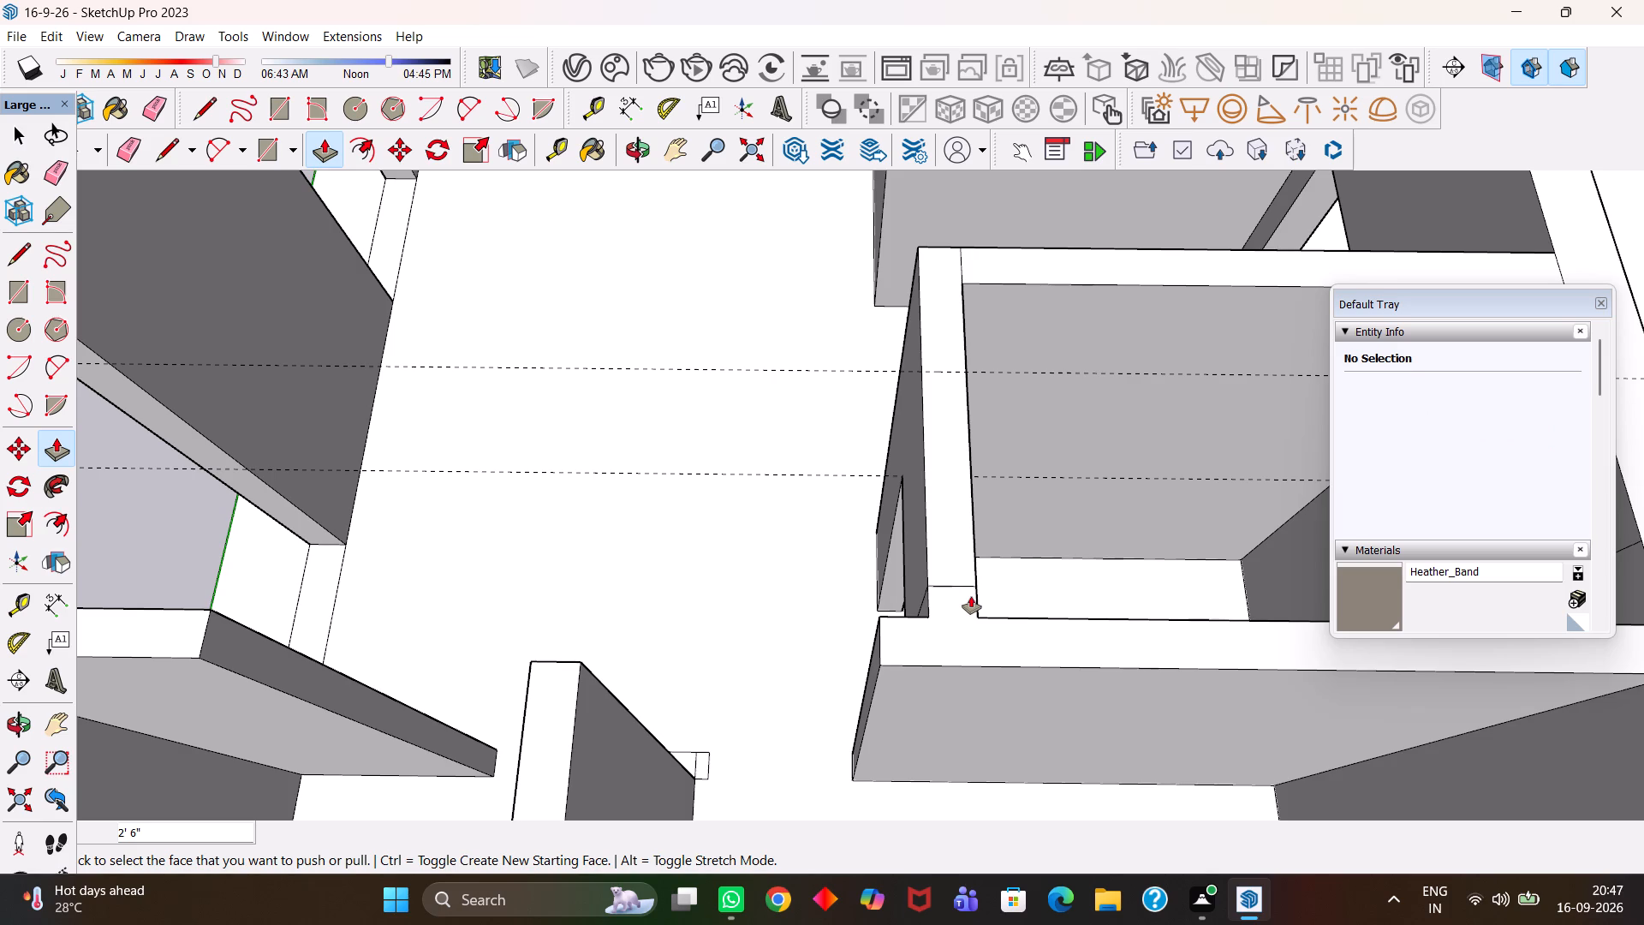
Erase the seam edges on the top and side where the new lintel meets the wall stub.
{"action": "key", "text": "h"}
{"action": "scroll", "coordinate": [971, 596], "scroll_direction": "down", "scroll_amount": 6}
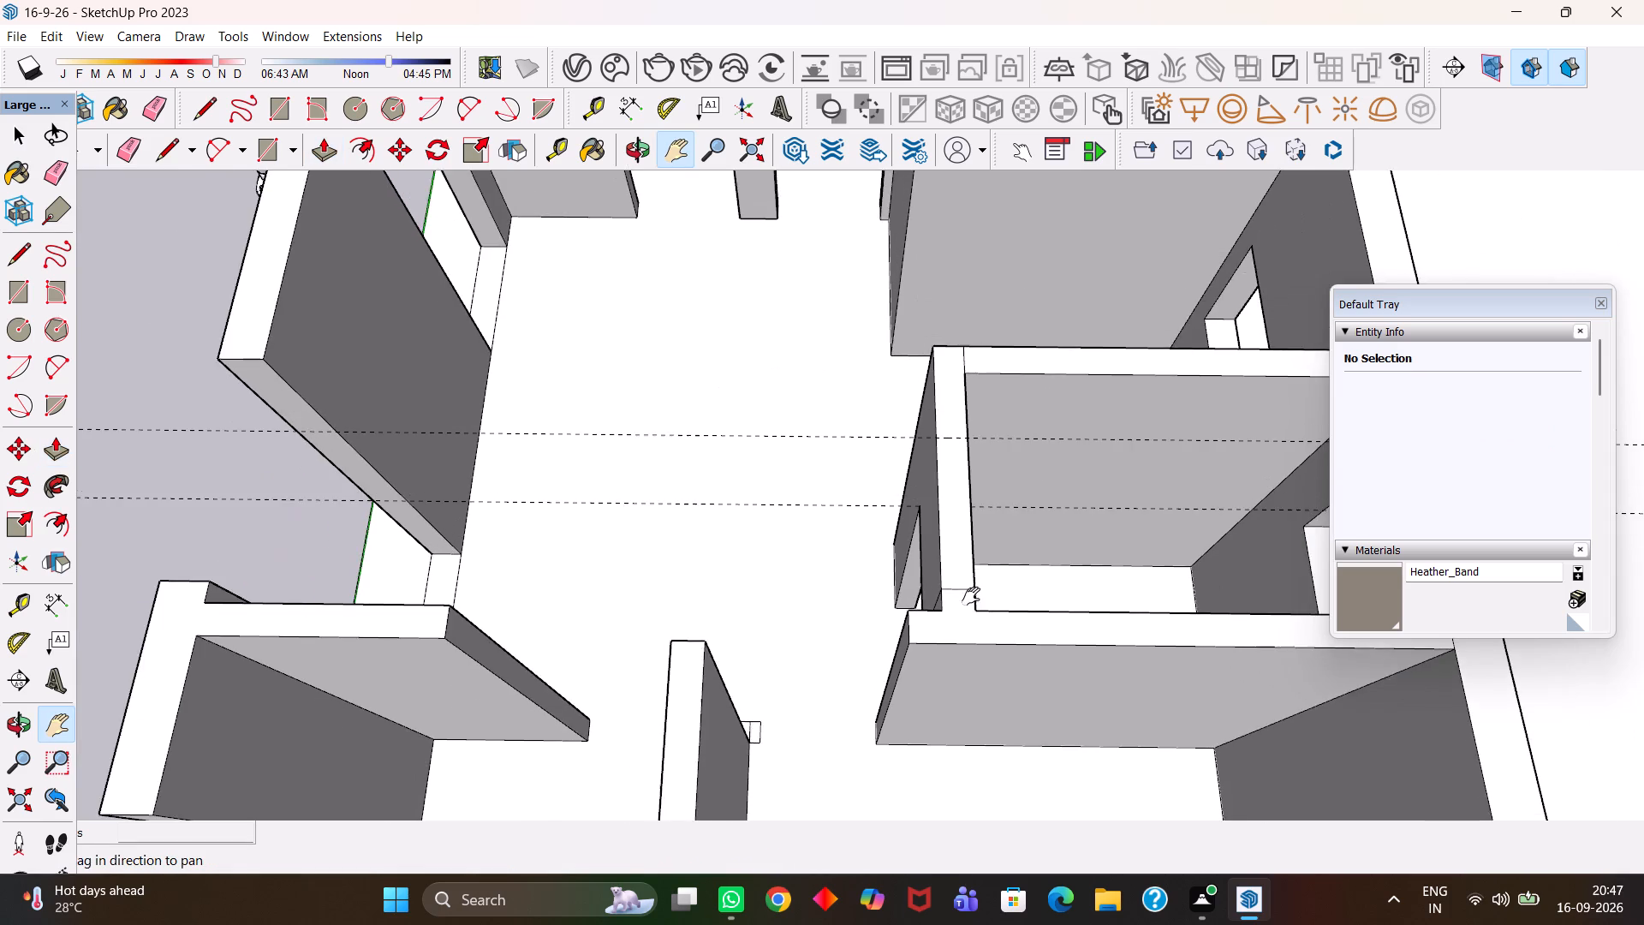
{"action": "scroll", "coordinate": [962, 598], "scroll_direction": "up", "scroll_amount": 8}
{"action": "key", "text": "e"}
{"action": "left_click_drag", "start_coordinate": [962, 597], "coordinate": [952, 561]}
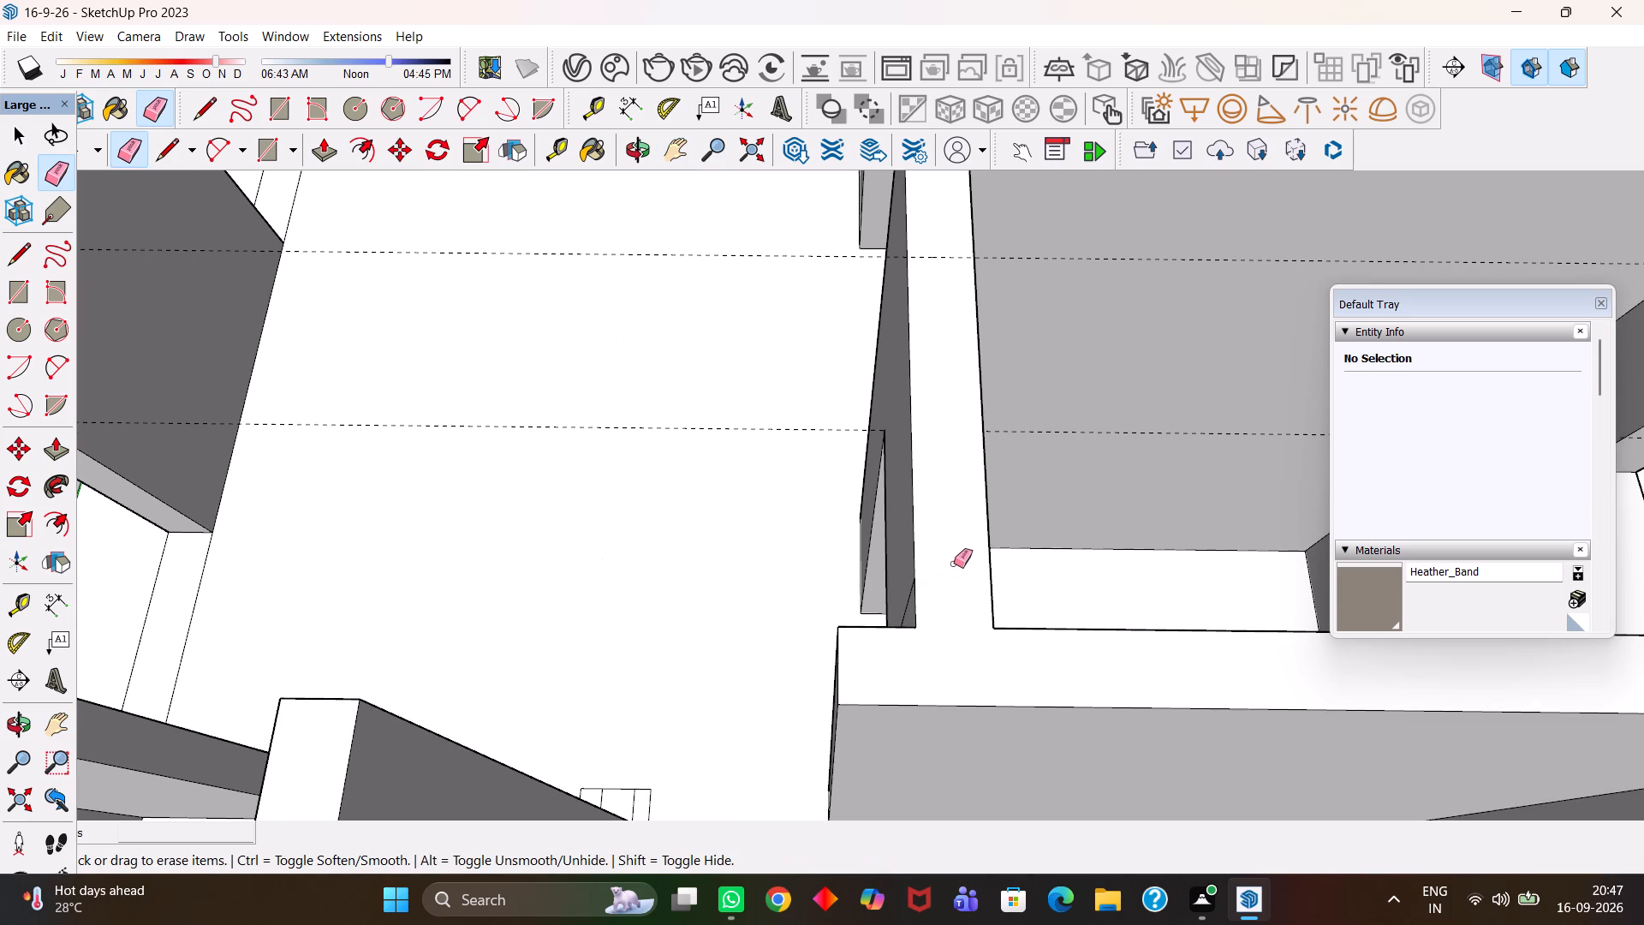
{"action": "key", "text": "h"}
{"action": "left_click_drag", "start_coordinate": [845, 591], "coordinate": [862, 587]}
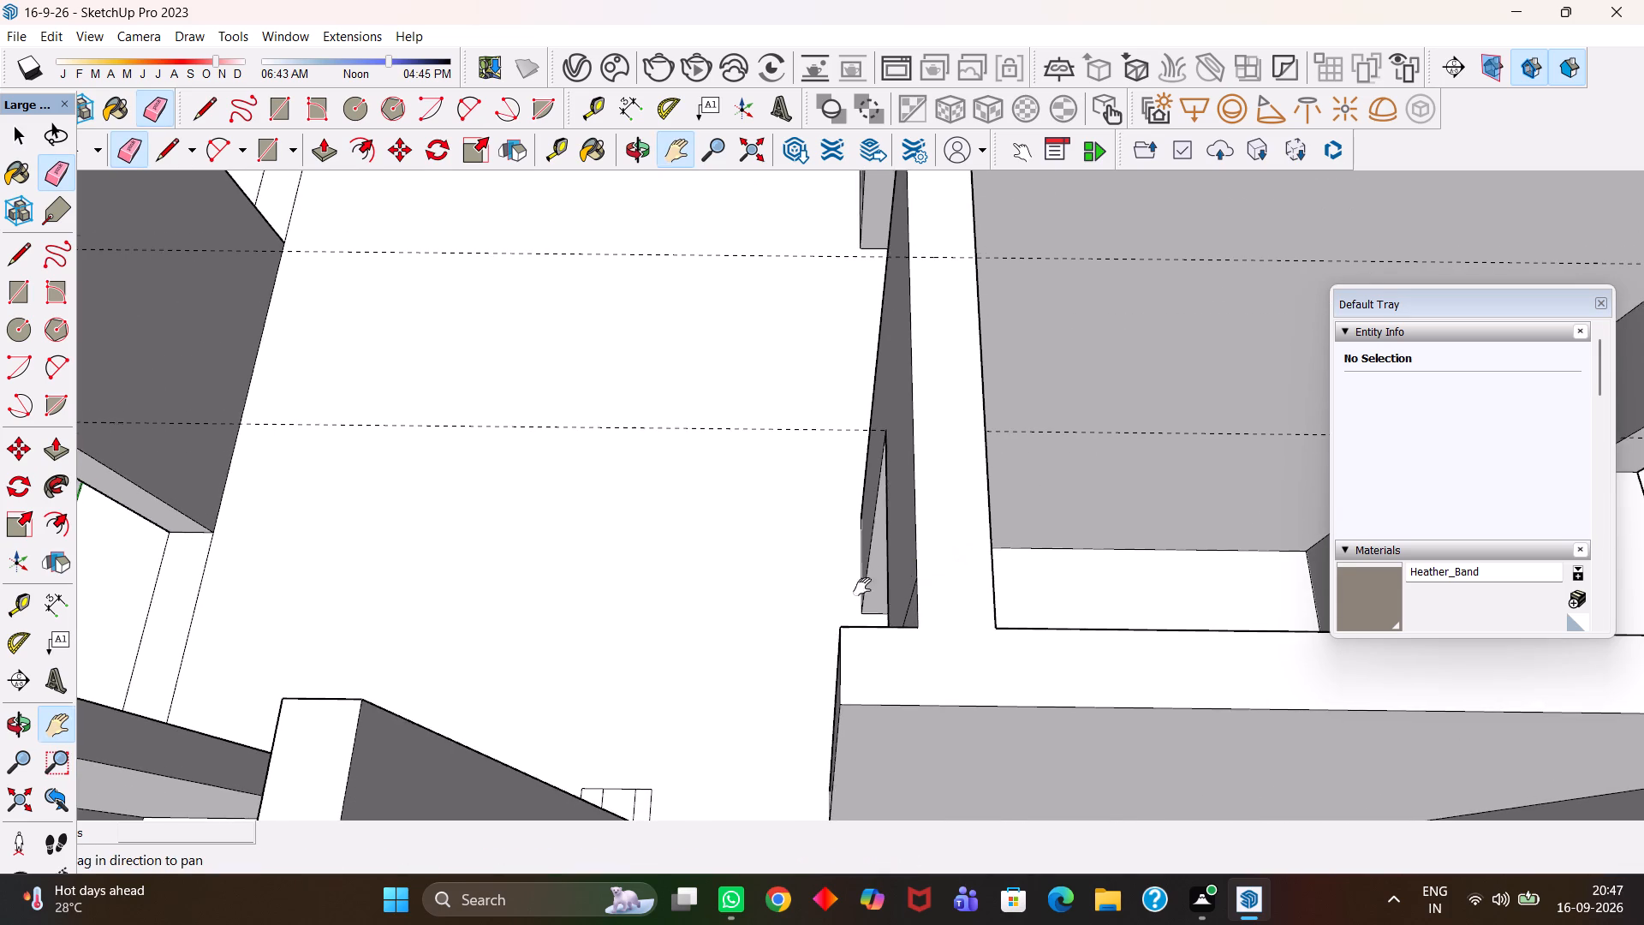
{"action": "left_click_drag", "start_coordinate": [862, 587], "coordinate": [1031, 609]}
{"action": "left_click_drag", "start_coordinate": [1031, 609], "coordinate": [1022, 608]}
{"action": "left_click_drag", "start_coordinate": [1081, 544], "coordinate": [823, 528]}
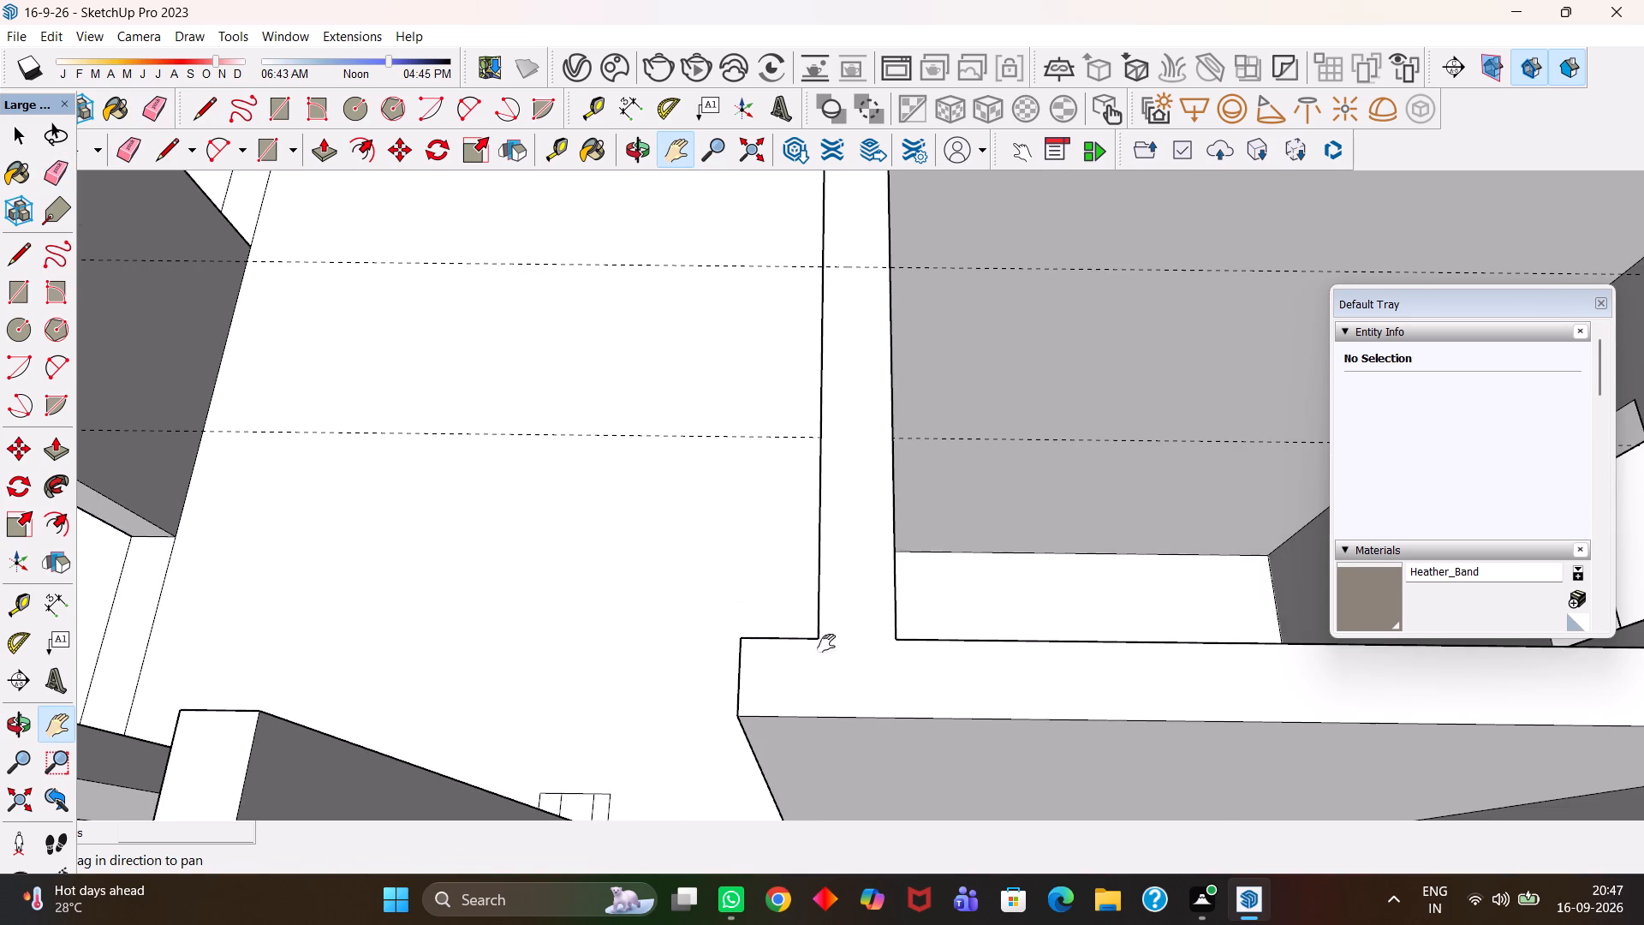
{"action": "scroll", "coordinate": [875, 642], "scroll_direction": "up", "scroll_amount": 1}
{"action": "left_click_drag", "start_coordinate": [734, 595], "coordinate": [887, 617]}
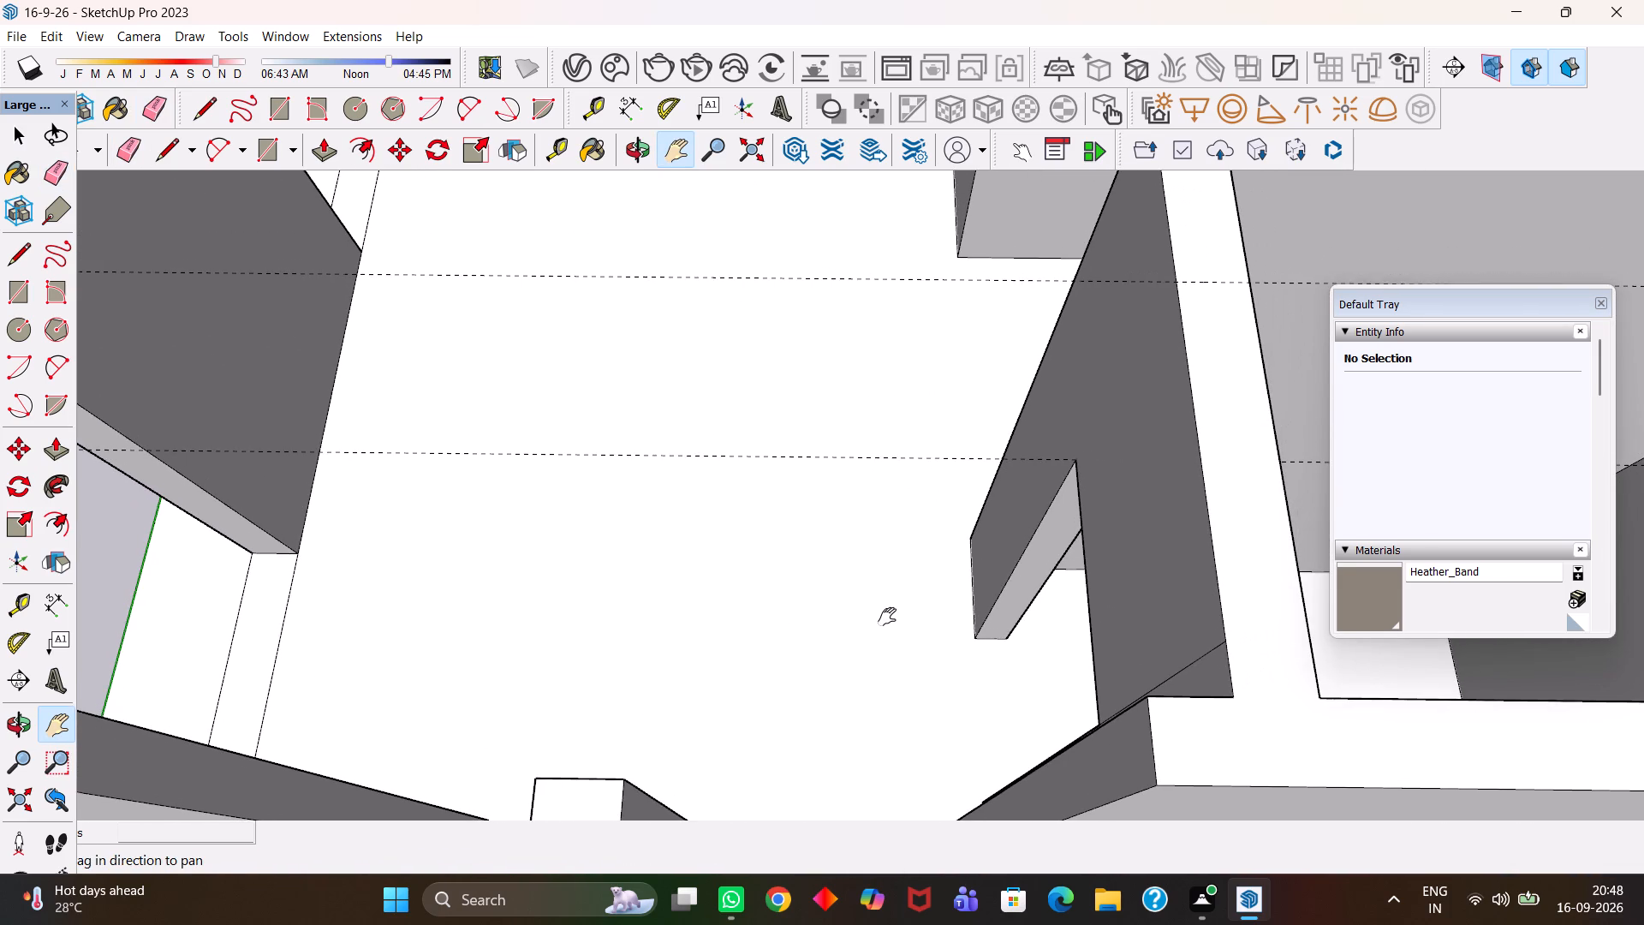
{"action": "left_click_drag", "start_coordinate": [887, 617], "coordinate": [887, 618]}
{"action": "key", "text": "e"}
{"action": "left_click", "coordinate": [1187, 669]}
Inspect the new door lintel and the surrounding partitions from above.
{"action": "key", "text": "h"}
{"action": "left_click_drag", "start_coordinate": [1124, 522], "coordinate": [1087, 522]}
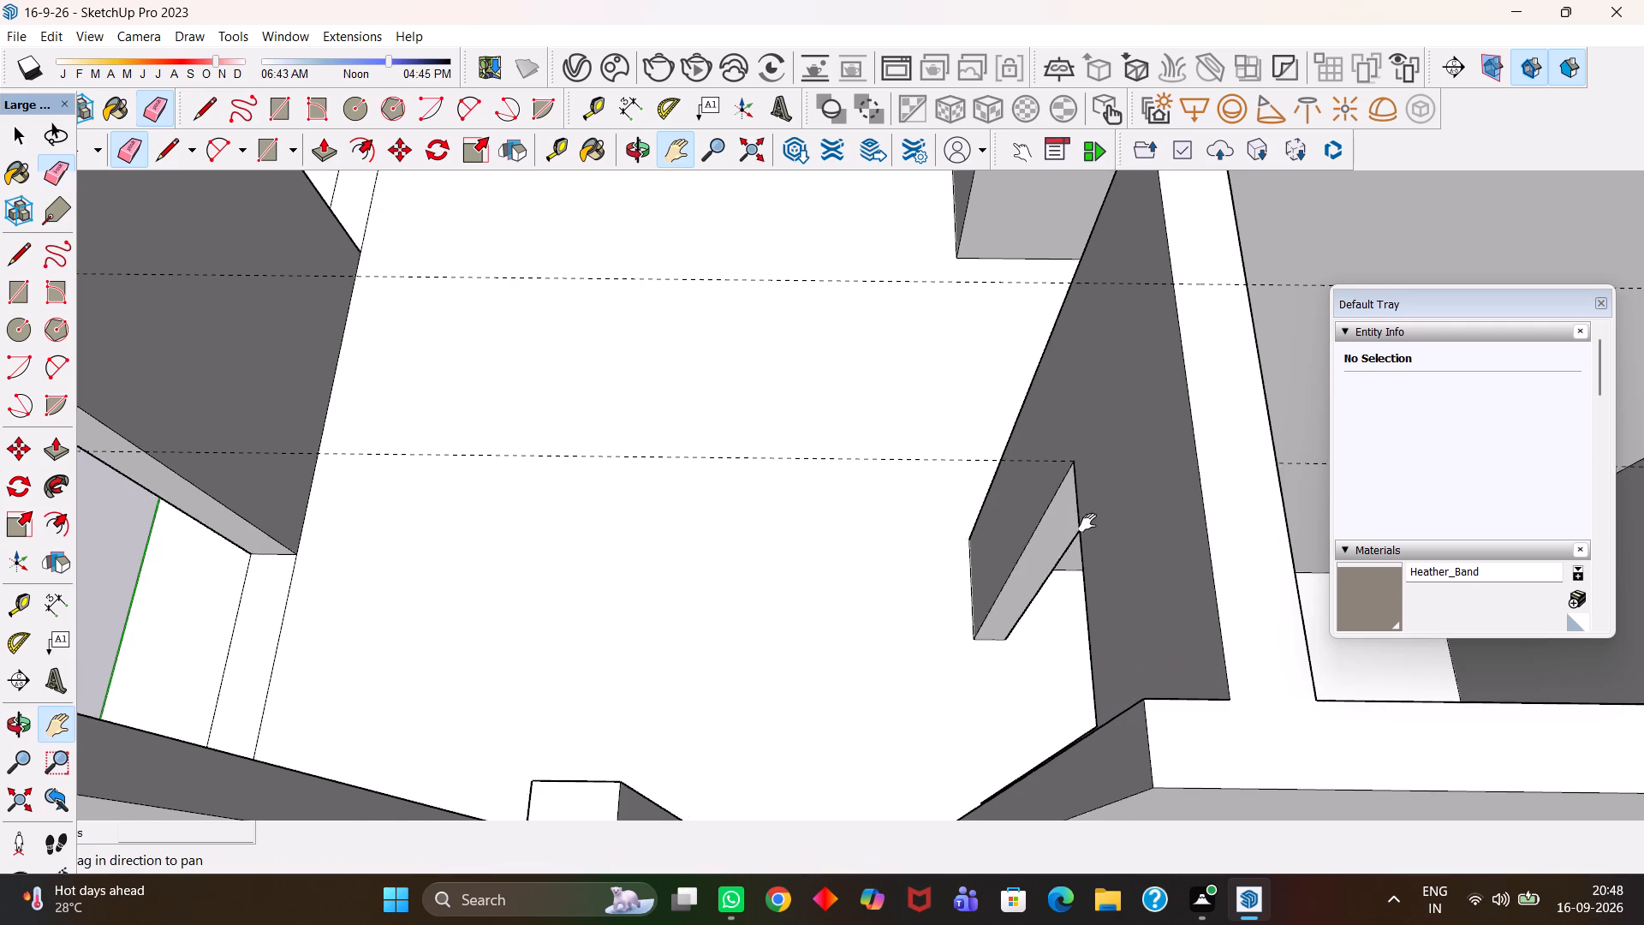
{"action": "left_click_drag", "start_coordinate": [1087, 522], "coordinate": [837, 528]}
{"action": "scroll", "coordinate": [793, 533], "scroll_direction": "down", "scroll_amount": 6}
{"action": "key", "text": "h"}
{"action": "scroll", "coordinate": [902, 591], "scroll_direction": "up", "scroll_amount": 3}
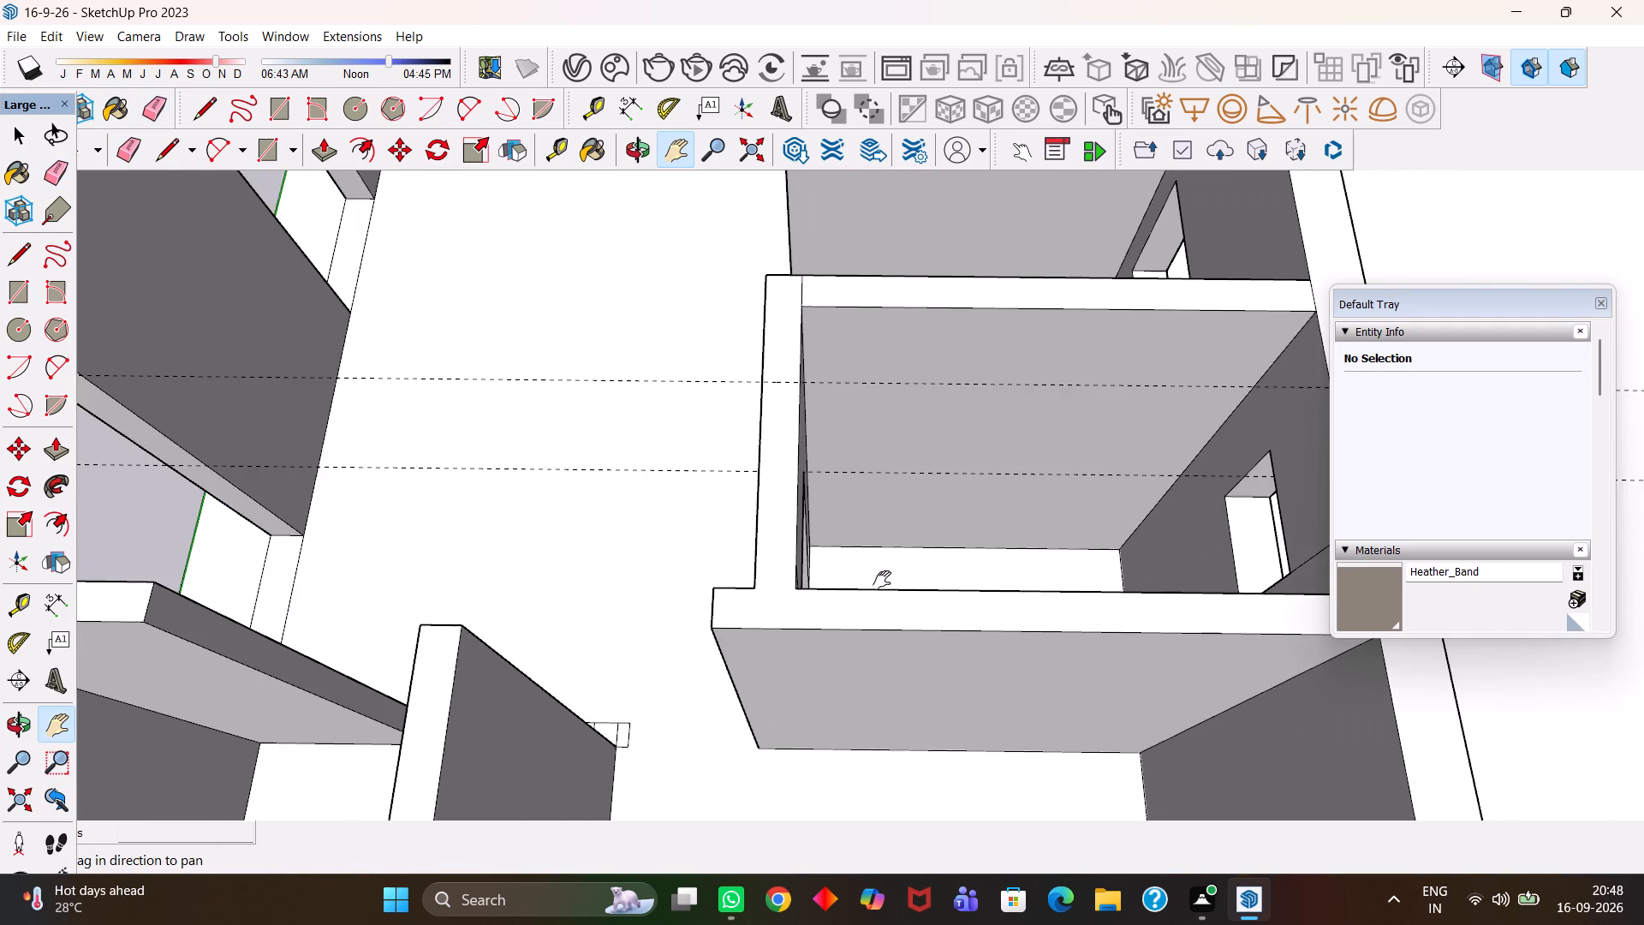
{"action": "scroll", "coordinate": [882, 580], "scroll_direction": "up", "scroll_amount": 2}
{"action": "scroll", "coordinate": [715, 589], "scroll_direction": "up", "scroll_amount": 1}
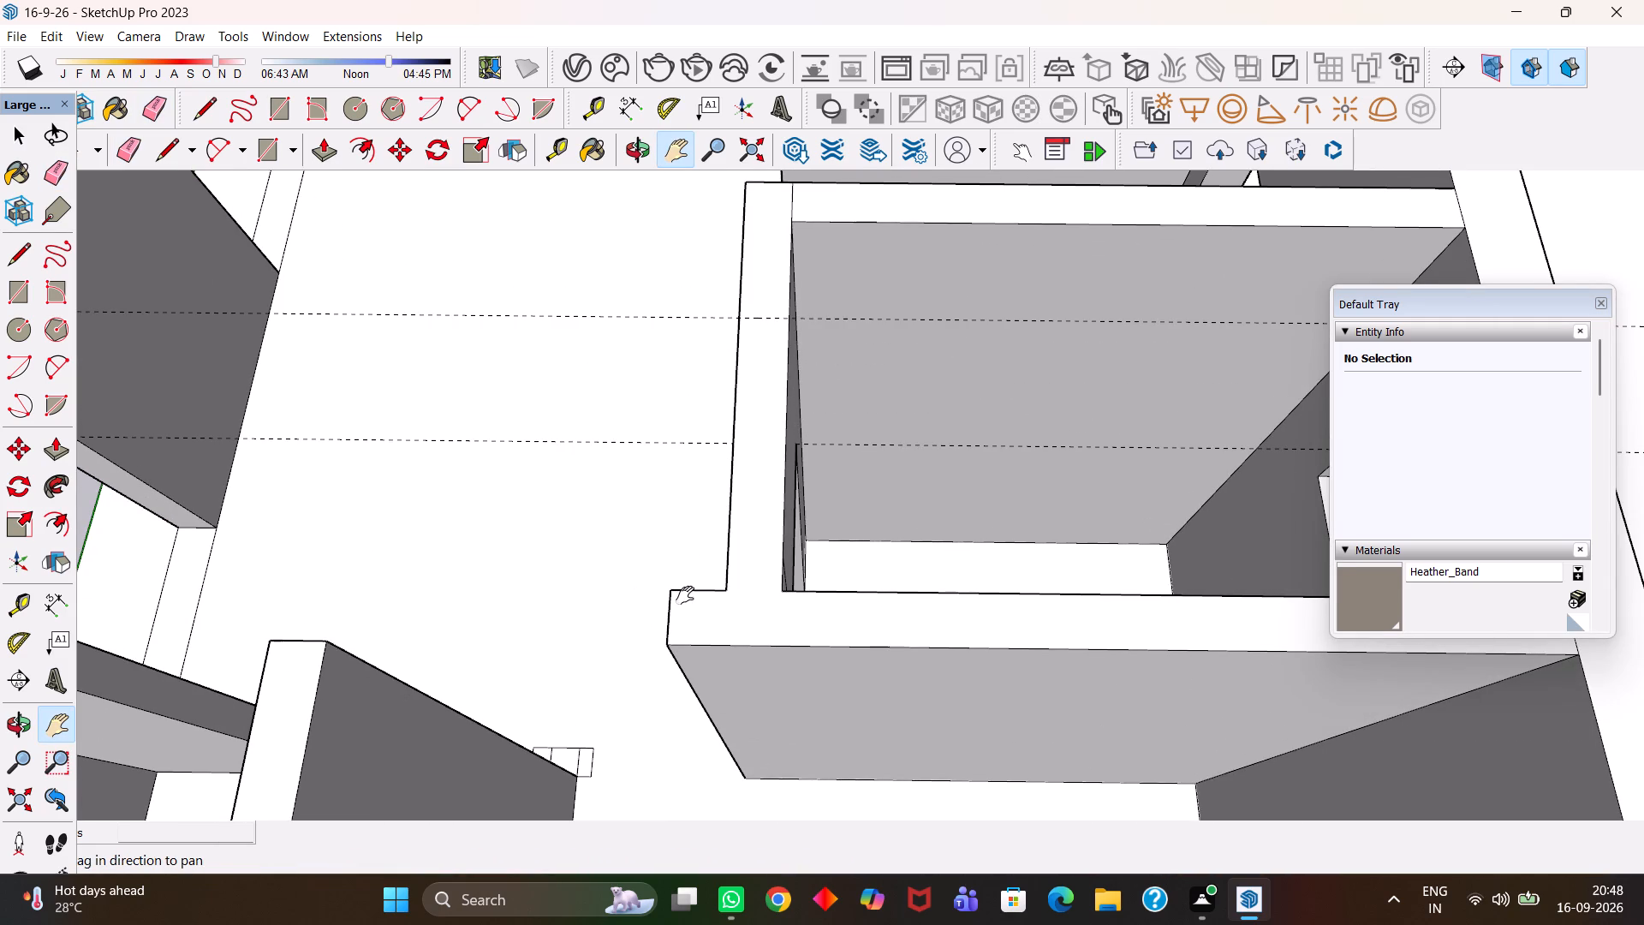
{"action": "scroll", "coordinate": [711, 597], "scroll_direction": "down", "scroll_amount": 5}
{"action": "key", "text": "h"}
{"action": "scroll", "coordinate": [718, 594], "scroll_direction": "down", "scroll_amount": 3}
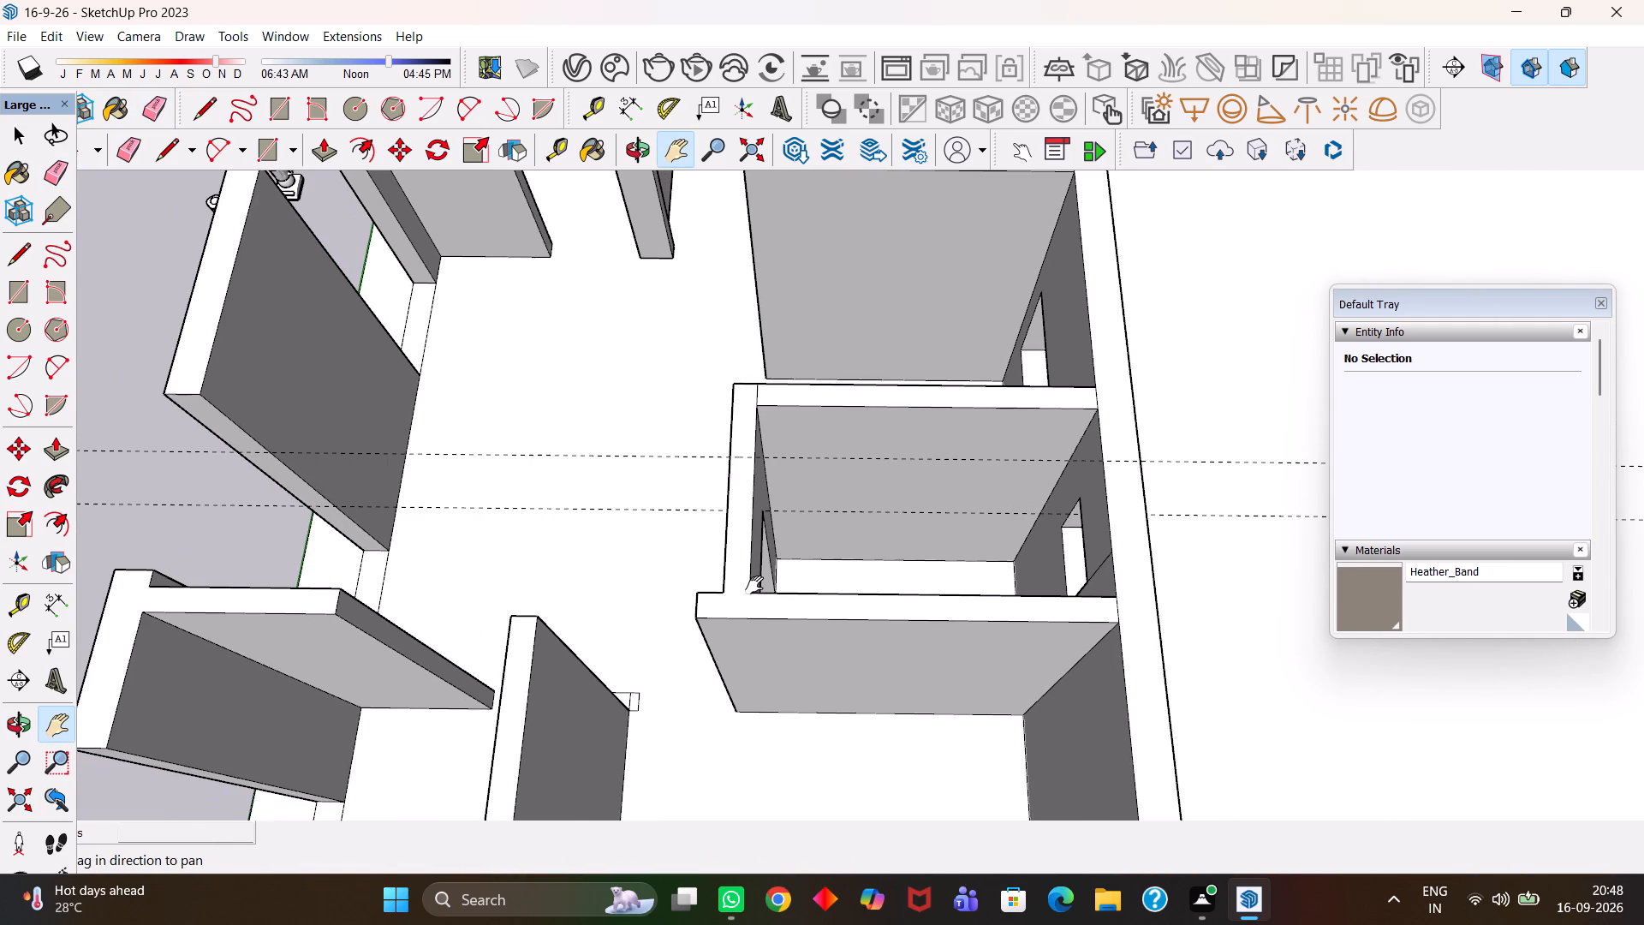
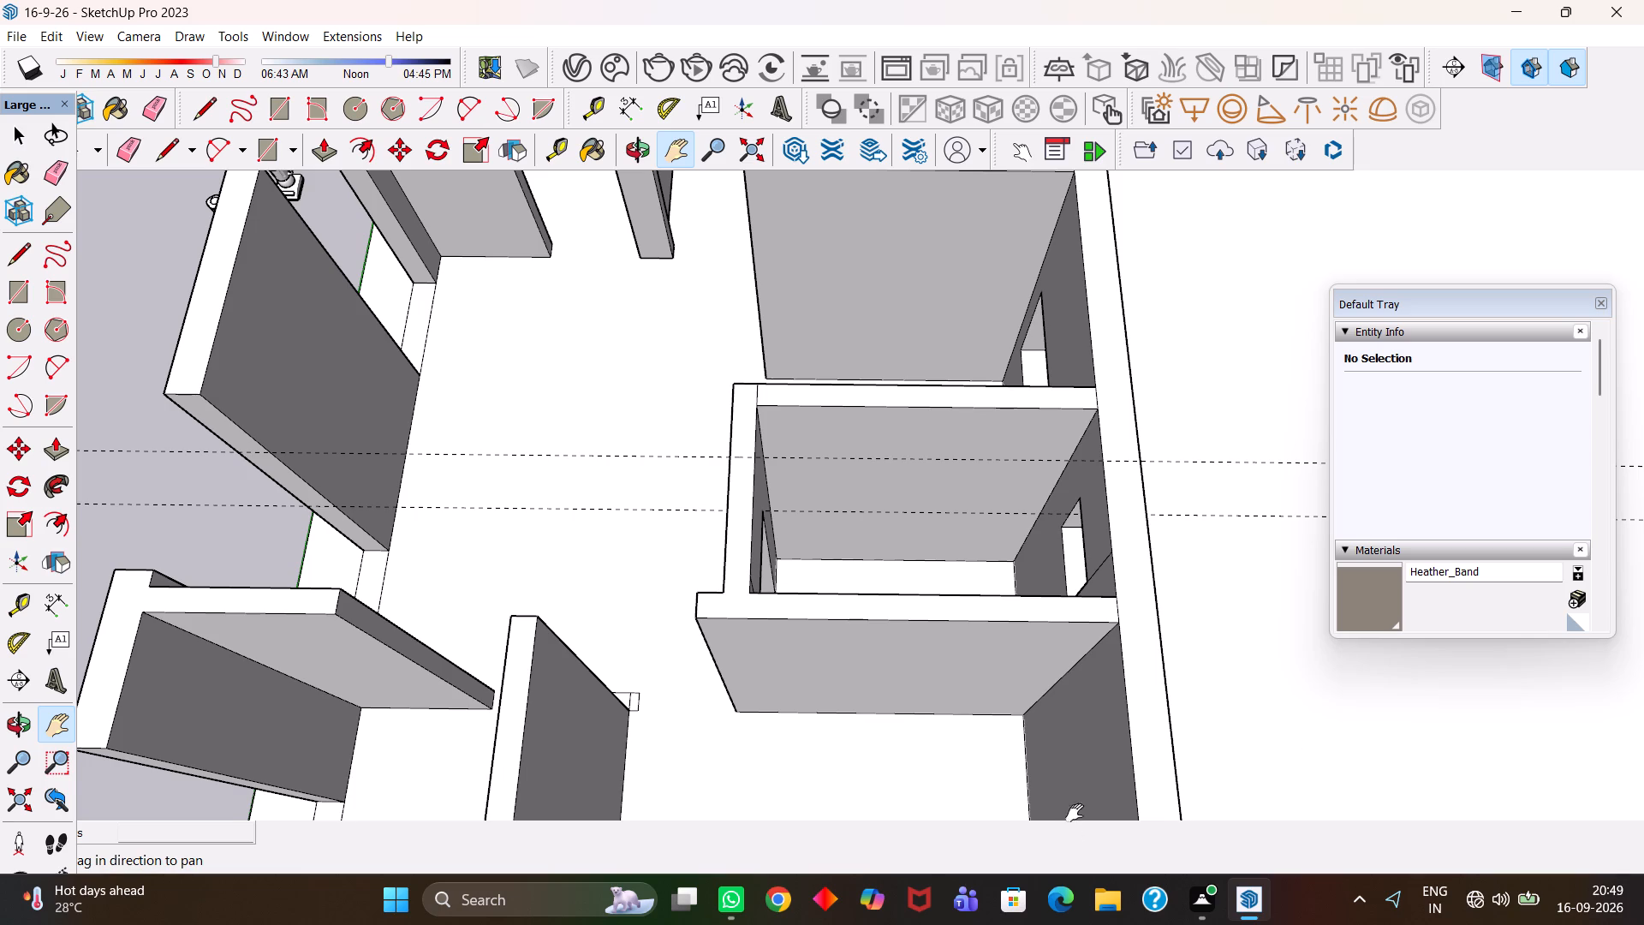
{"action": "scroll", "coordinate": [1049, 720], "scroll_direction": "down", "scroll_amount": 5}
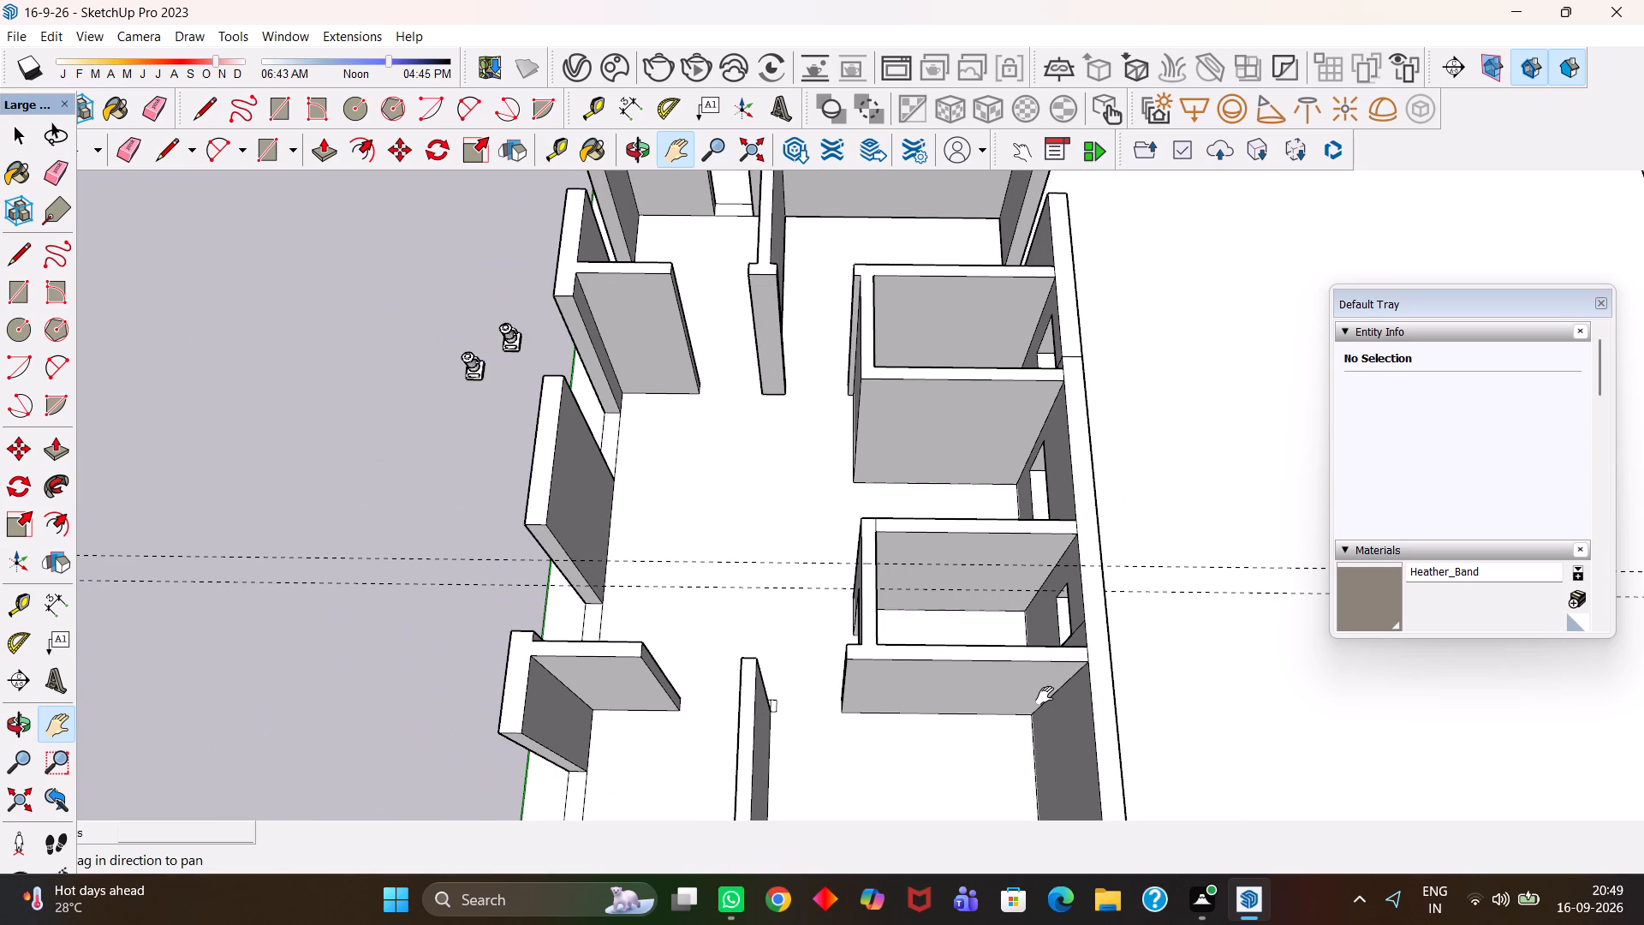
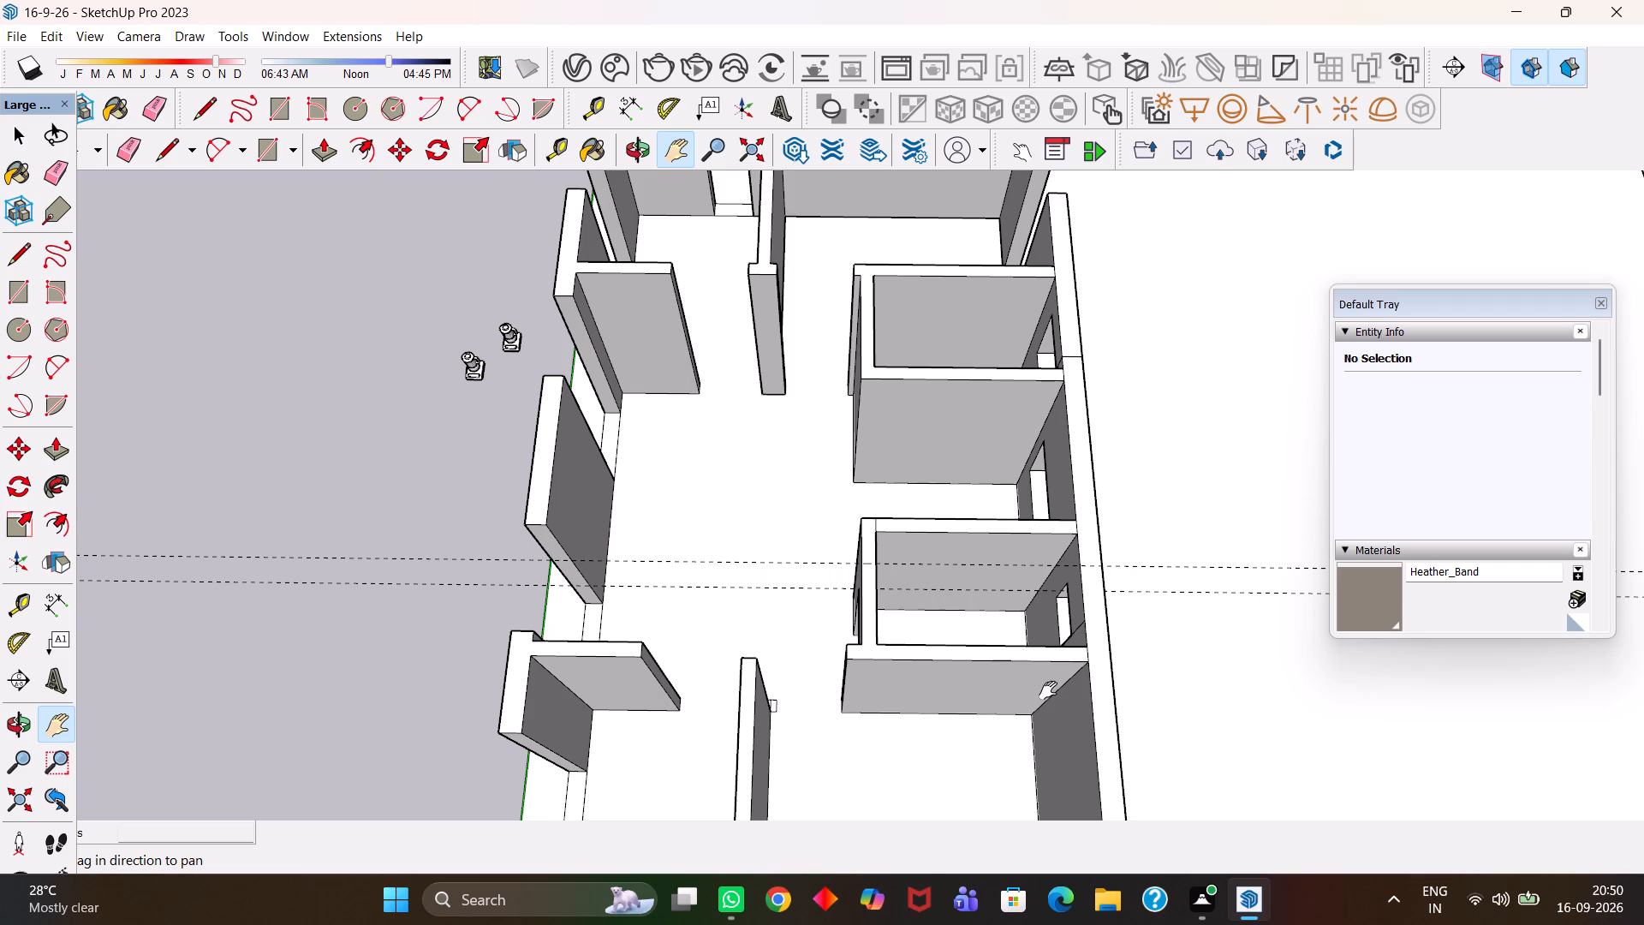
Place a horizontal guide 3' below the wall top on the end face beside the side wall gap near the rear corner.
{"action": "key", "text": "h"}
{"action": "scroll", "coordinate": [658, 577], "scroll_direction": "up", "scroll_amount": 1}
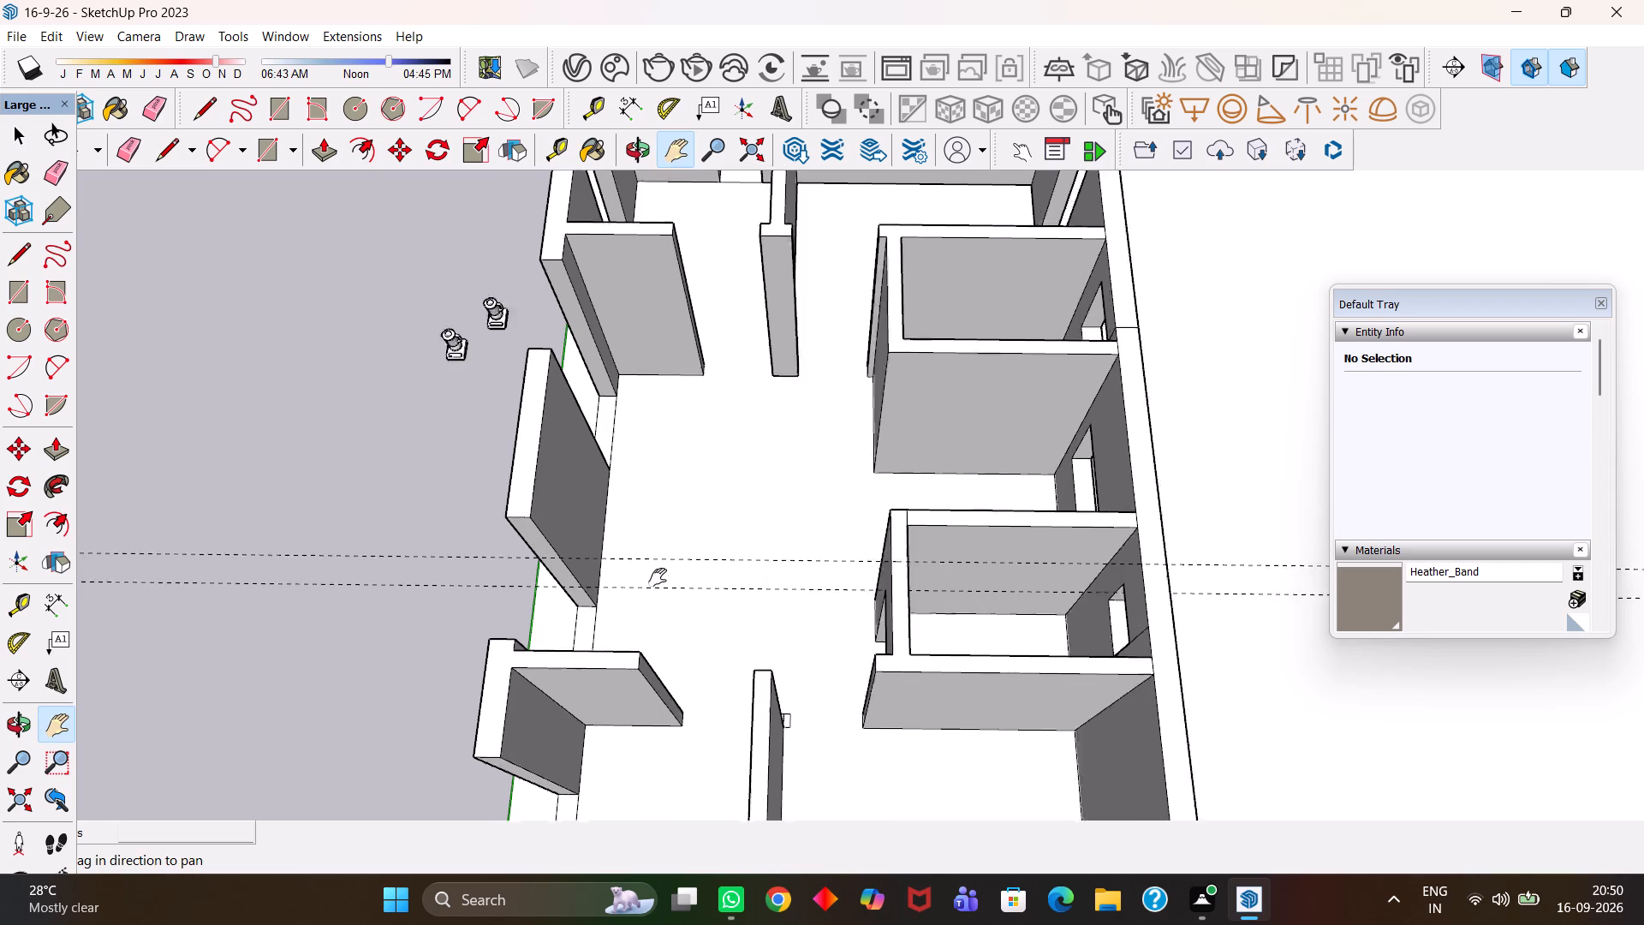
{"action": "scroll", "coordinate": [658, 577], "scroll_direction": "up", "scroll_amount": 5}
{"action": "left_click_drag", "start_coordinate": [576, 578], "coordinate": [803, 602]}
{"action": "scroll", "coordinate": [753, 615], "scroll_direction": "down", "scroll_amount": 8}
{"action": "left_click_drag", "start_coordinate": [839, 527], "coordinate": [711, 630]}
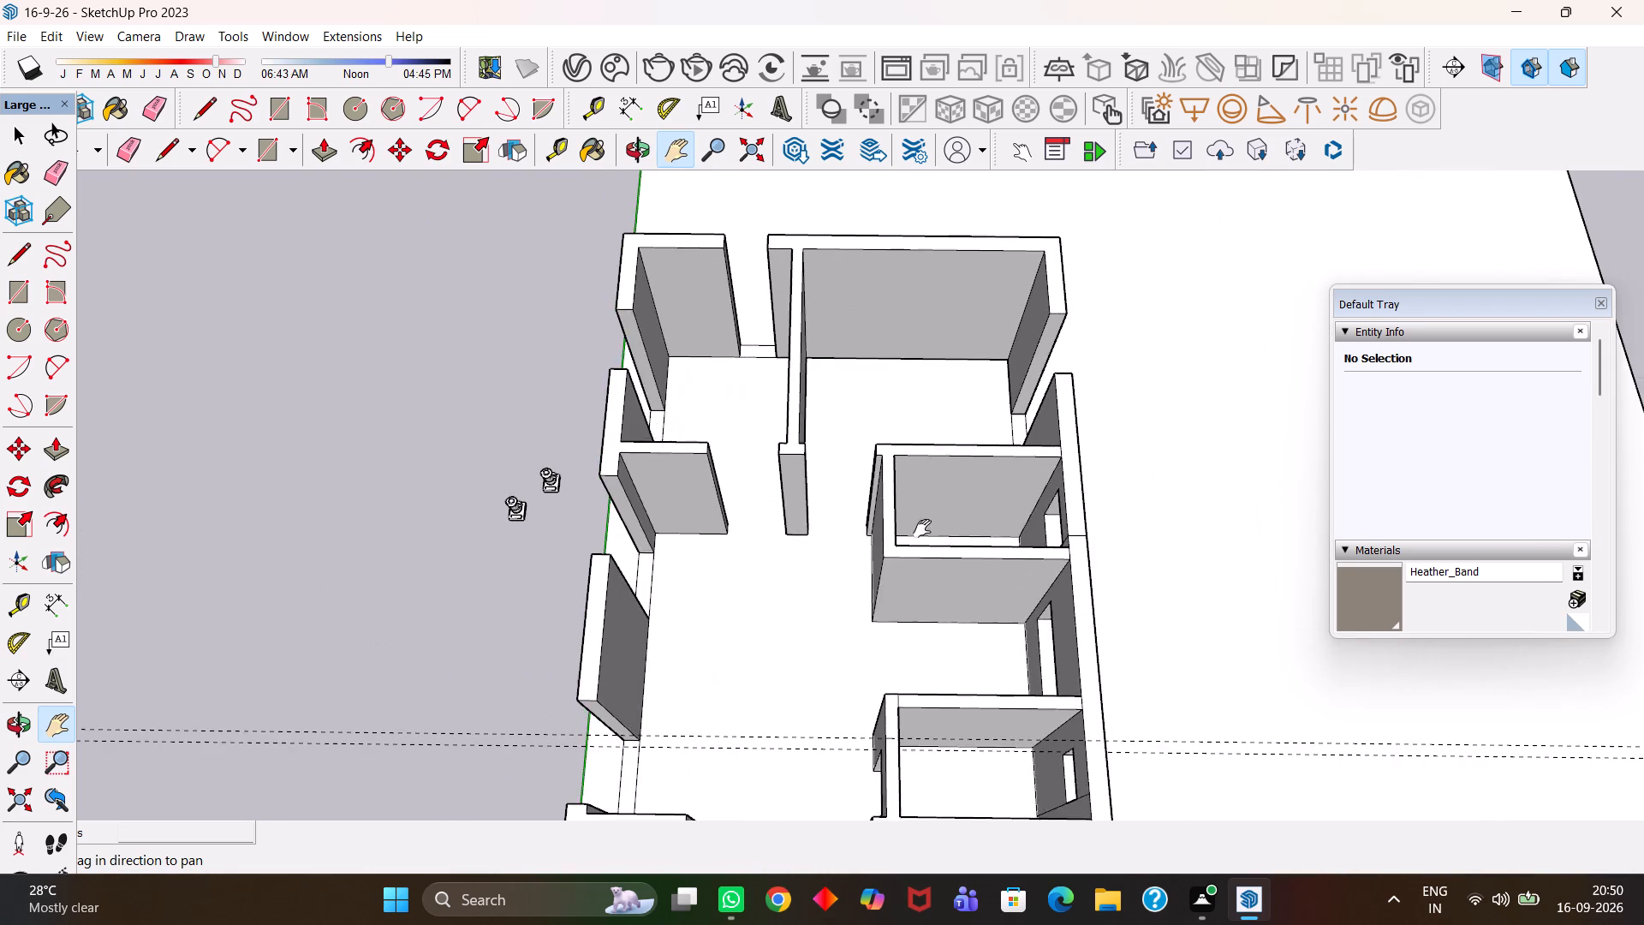
{"action": "left_click_drag", "start_coordinate": [922, 528], "coordinate": [920, 621]}
{"action": "left_click_drag", "start_coordinate": [849, 446], "coordinate": [872, 559]}
{"action": "scroll", "coordinate": [873, 550], "scroll_direction": "up", "scroll_amount": 10}
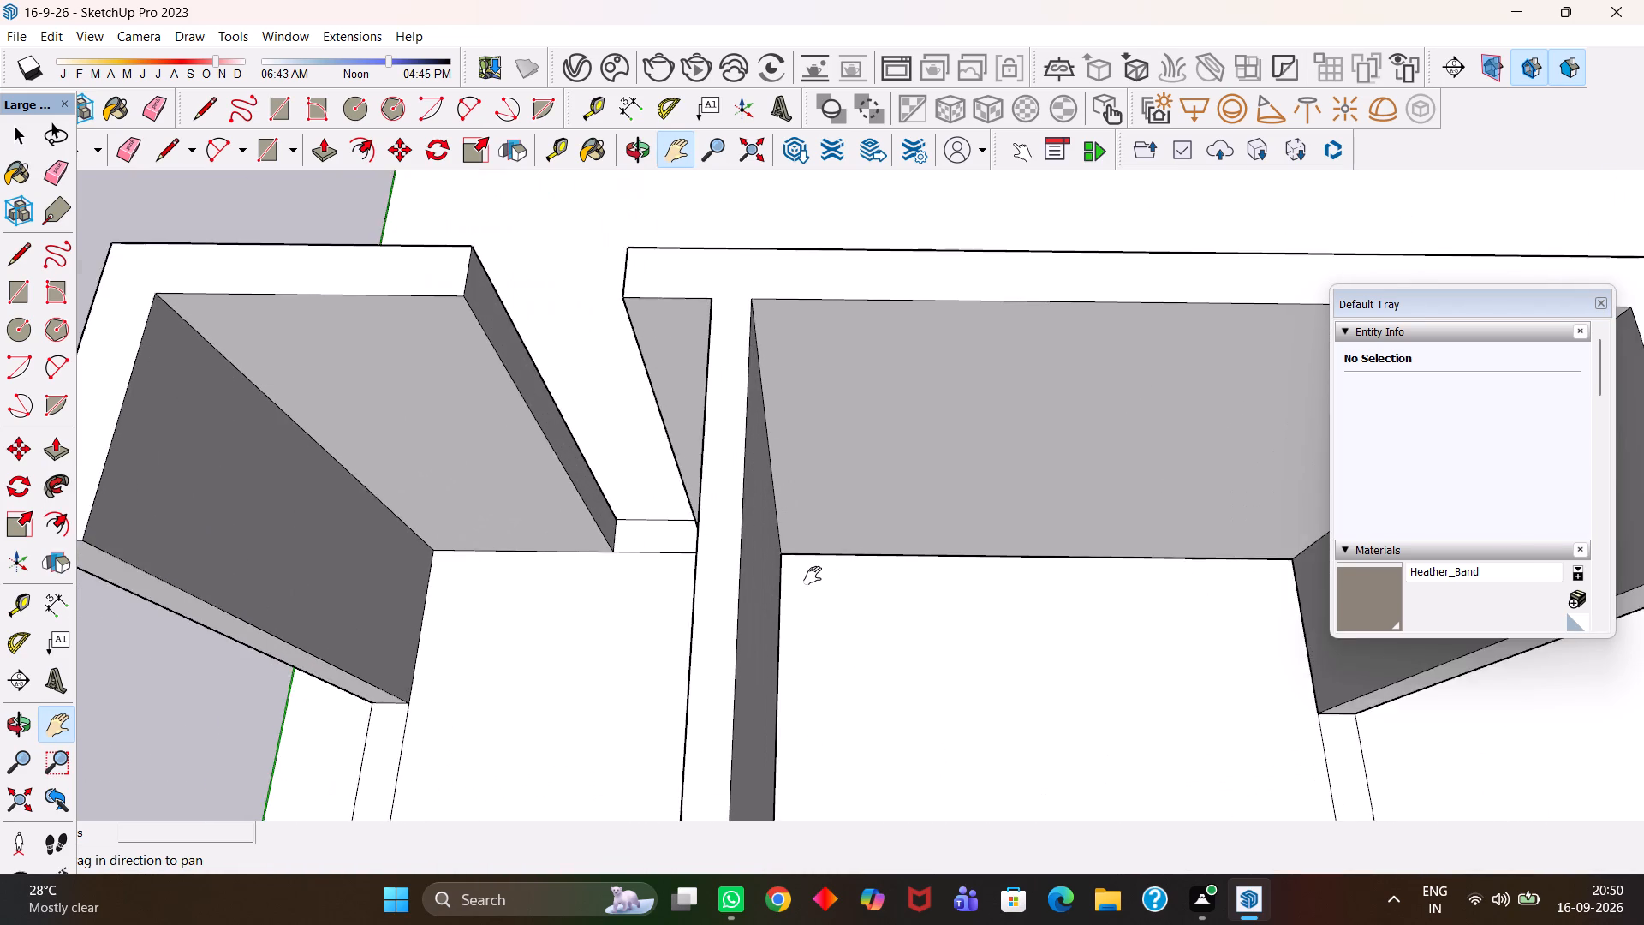
{"action": "scroll", "coordinate": [813, 576], "scroll_direction": "down", "scroll_amount": 2}
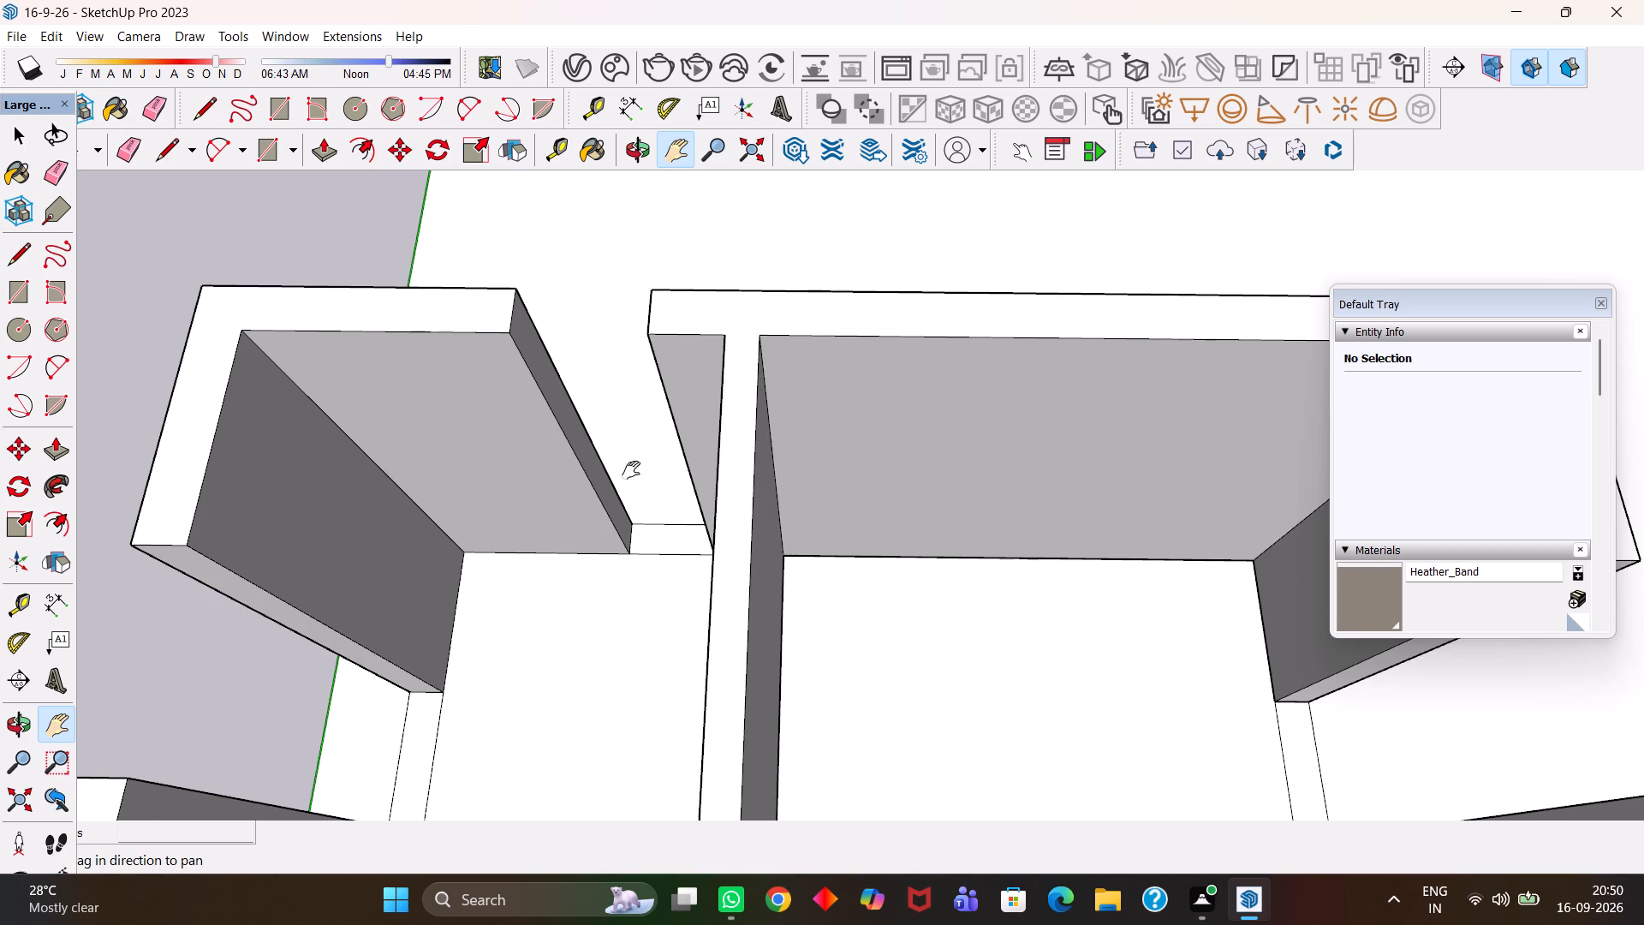
{"action": "left_click_drag", "start_coordinate": [593, 470], "coordinate": [873, 475]}
{"action": "scroll", "coordinate": [508, 603], "scroll_direction": "down", "scroll_amount": 5}
{"action": "left_click_drag", "start_coordinate": [521, 633], "coordinate": [797, 457]}
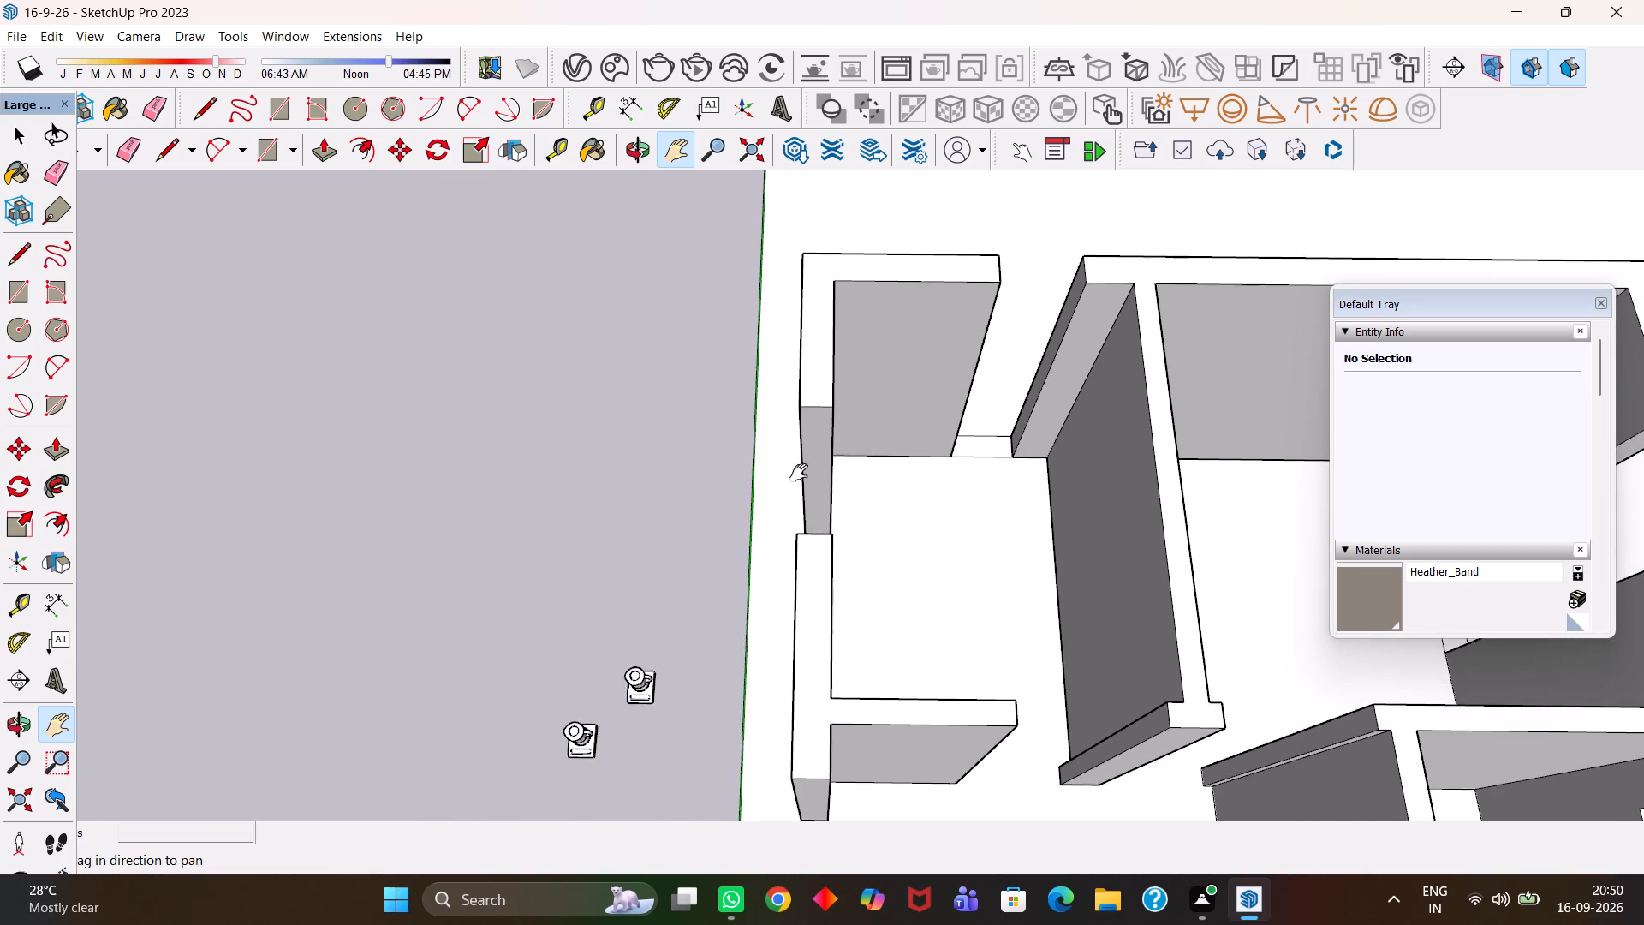
{"action": "scroll", "coordinate": [800, 473], "scroll_direction": "up", "scroll_amount": 3}
{"action": "left_click_drag", "start_coordinate": [817, 454], "coordinate": [786, 535]}
{"action": "key", "text": "t"}
{"action": "scroll", "coordinate": [789, 480], "scroll_direction": "up", "scroll_amount": 2}
{"action": "double_click", "coordinate": [794, 476]}
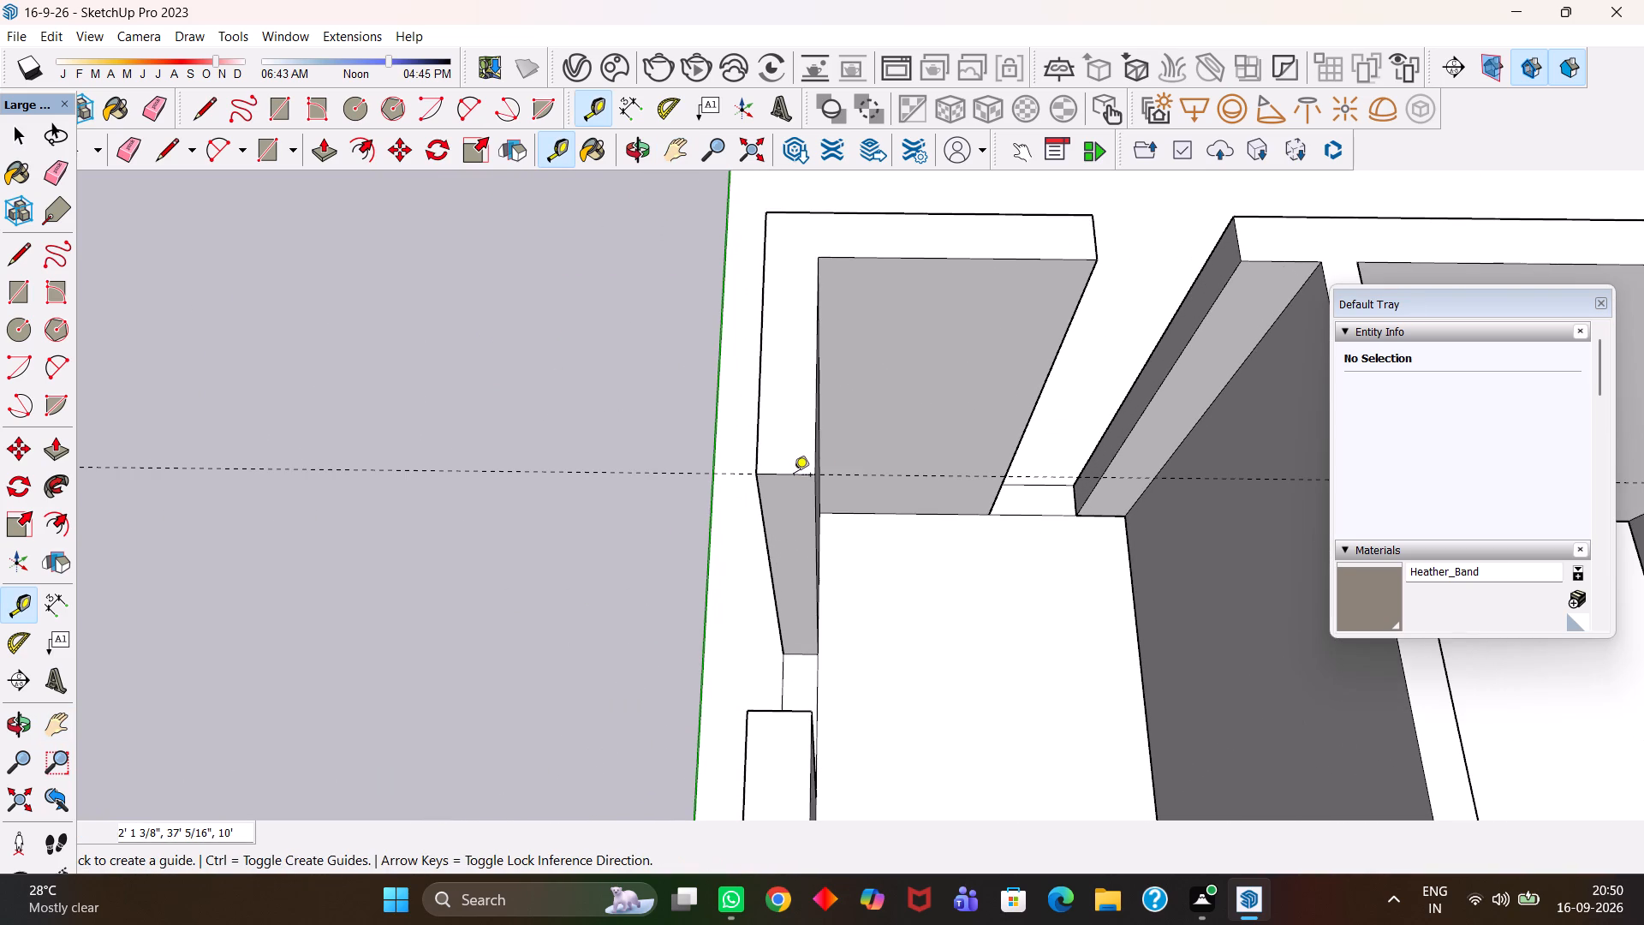
{"action": "left_click", "coordinate": [847, 479]}
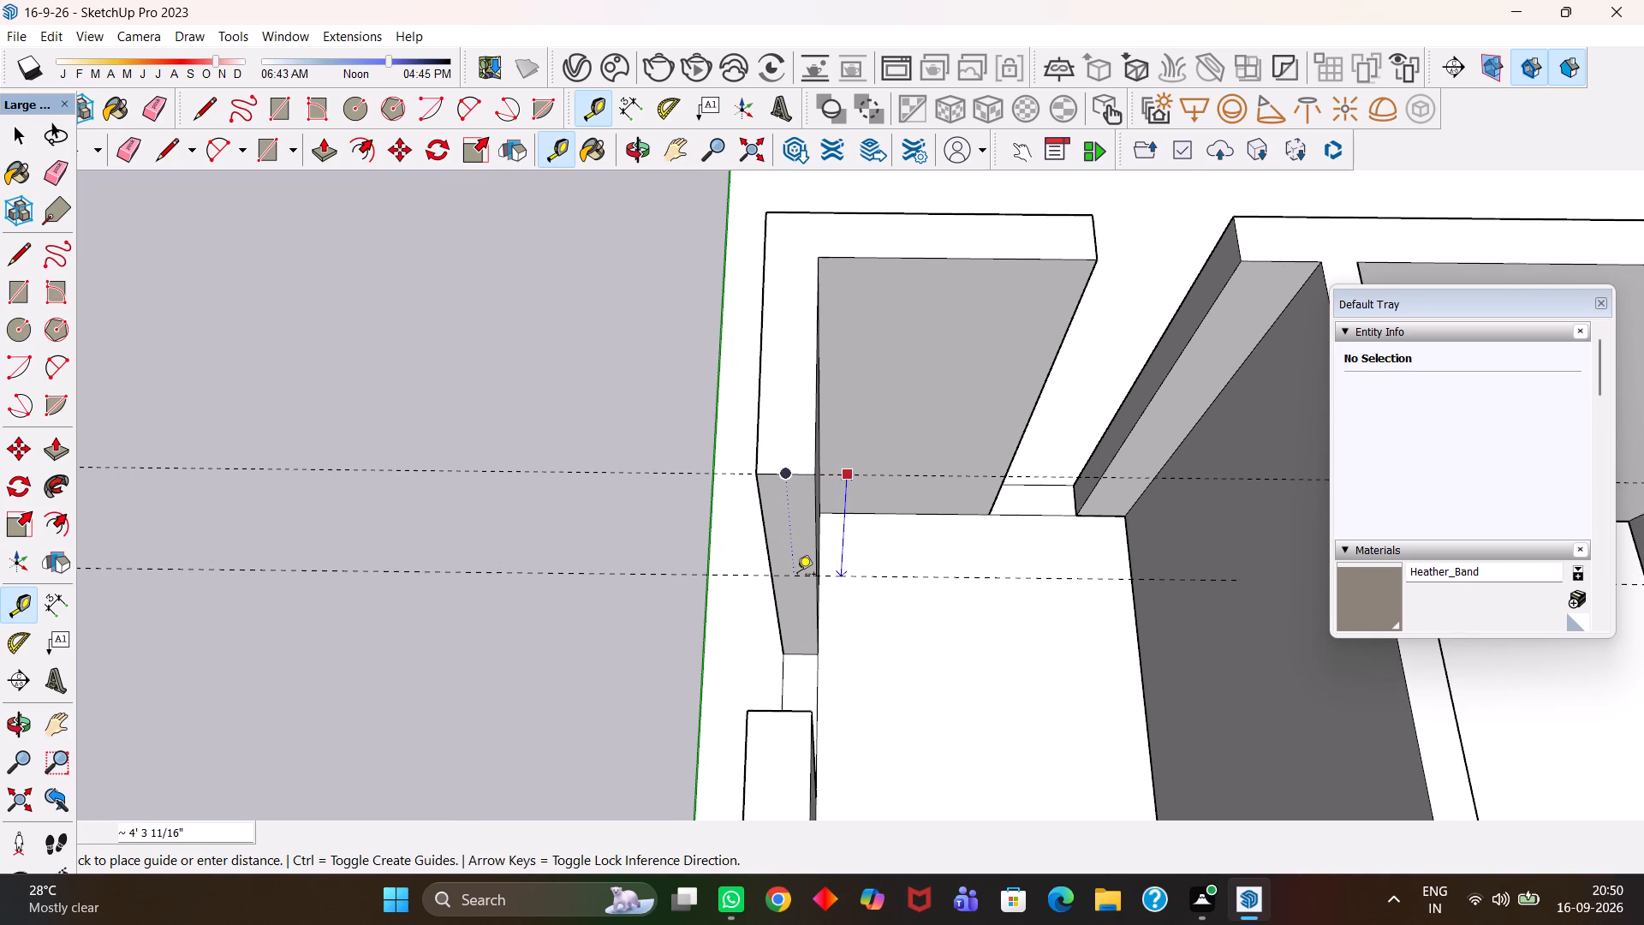
{"action": "type", "text": "3'"}
{"action": "key", "text": "Return"}
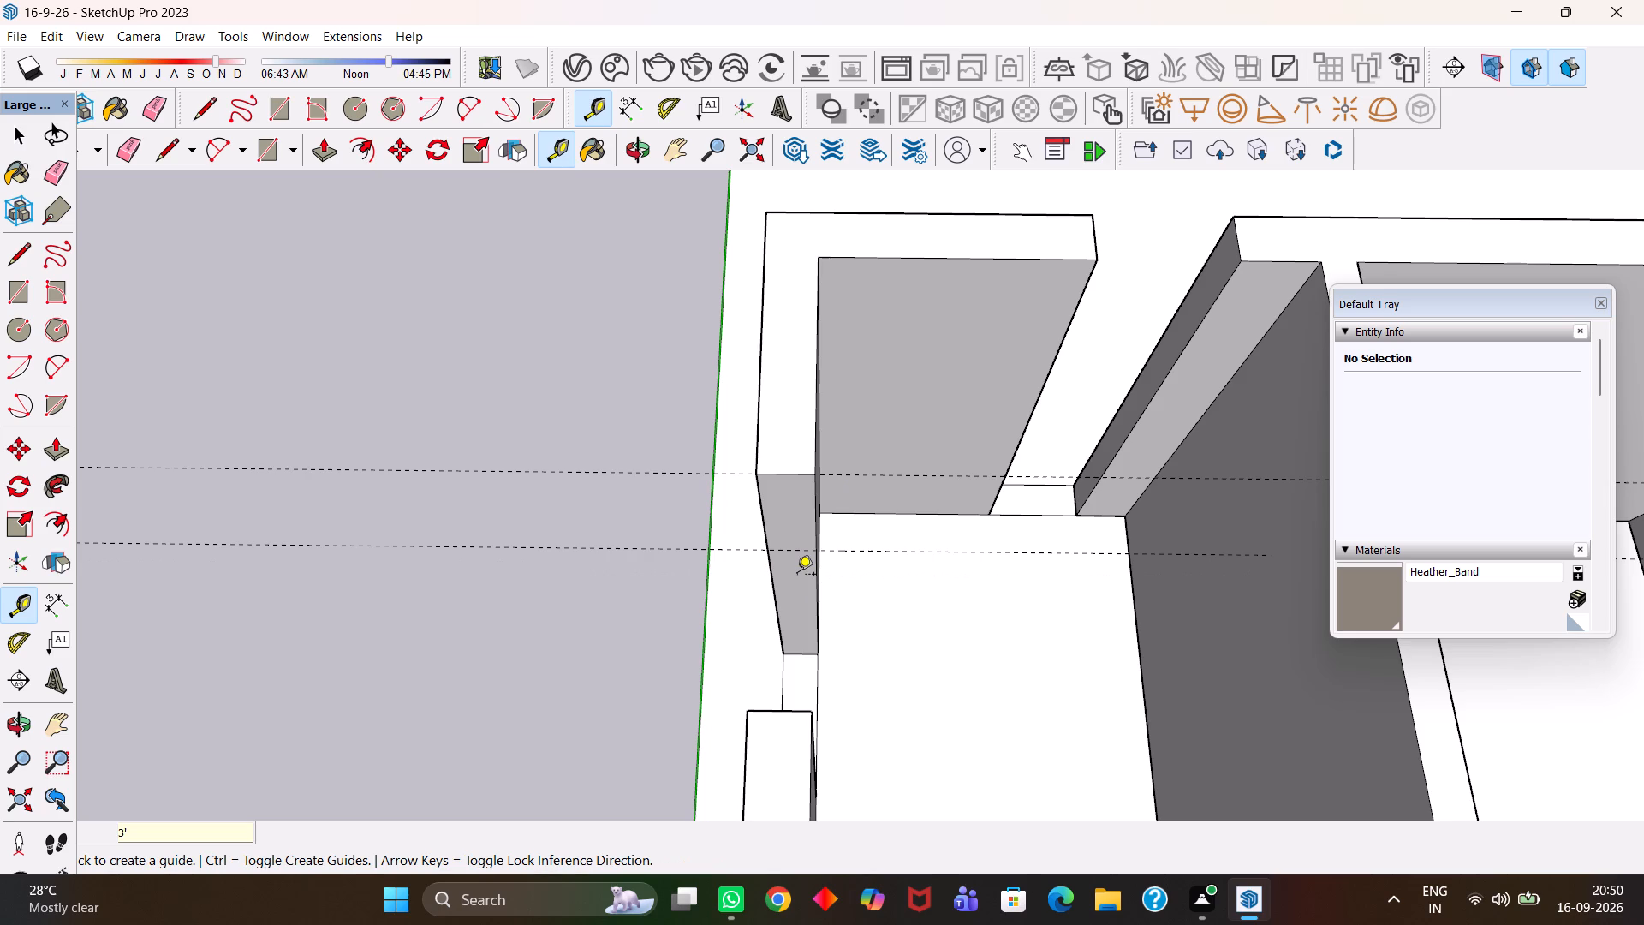
Place a second horizontal guide 4' below the 3' guide on the same wall end.
{"action": "left_click", "coordinate": [876, 547]}
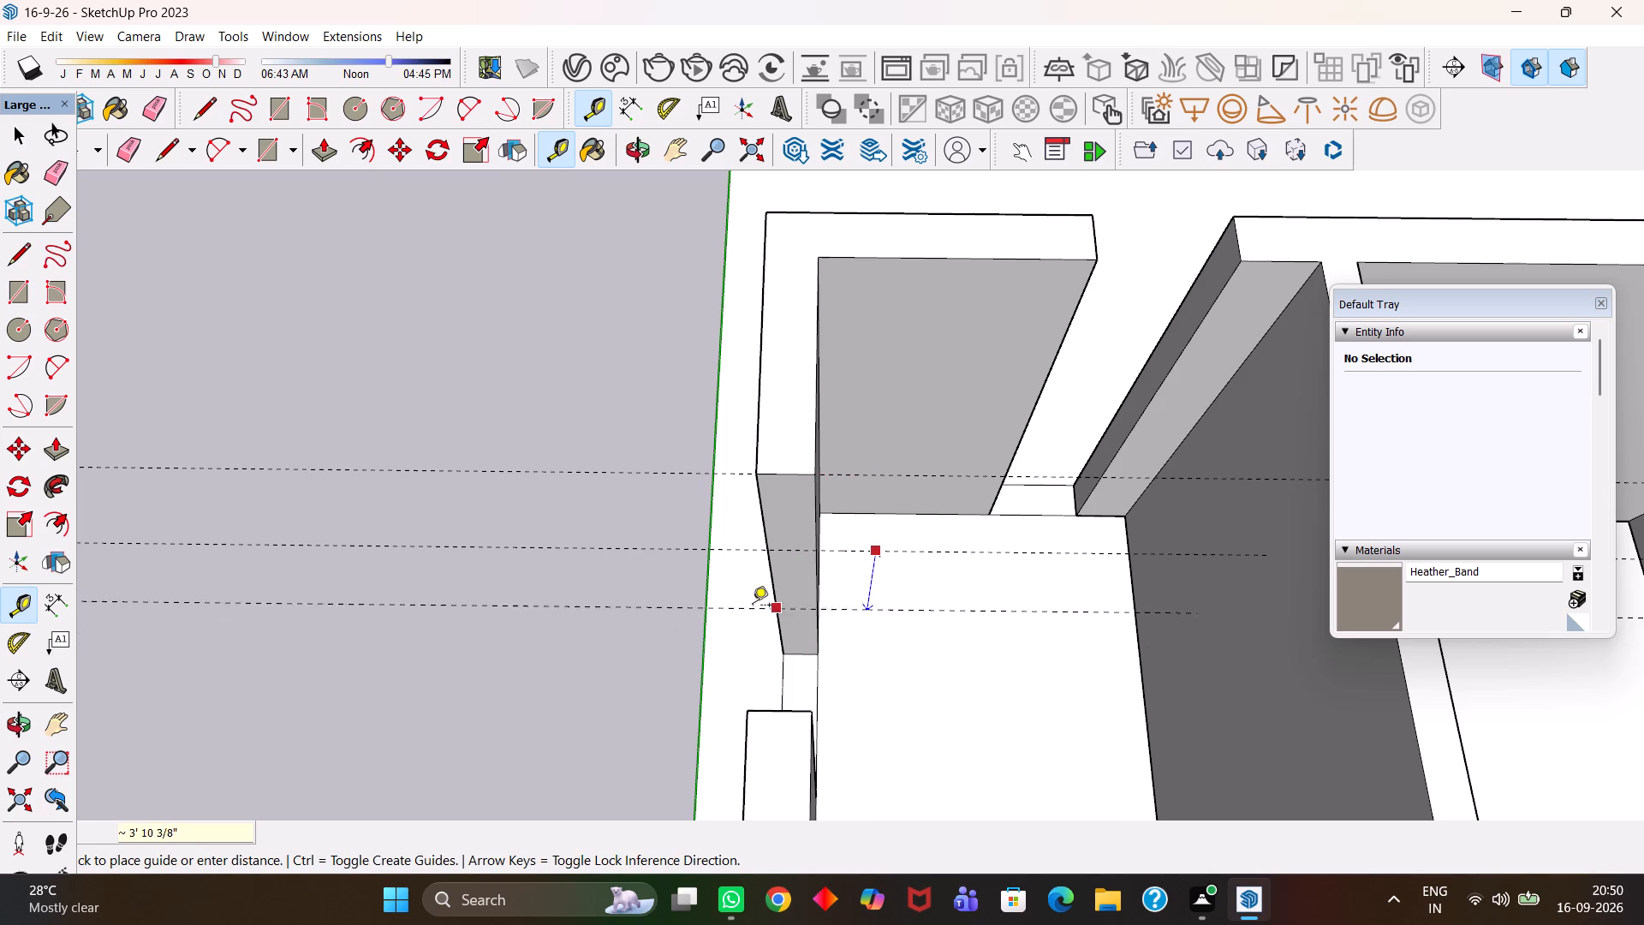
{"action": "scroll", "coordinate": [932, 642], "scroll_direction": "up", "scroll_amount": 1}
{"action": "scroll", "coordinate": [850, 642], "scroll_direction": "up", "scroll_amount": 1}
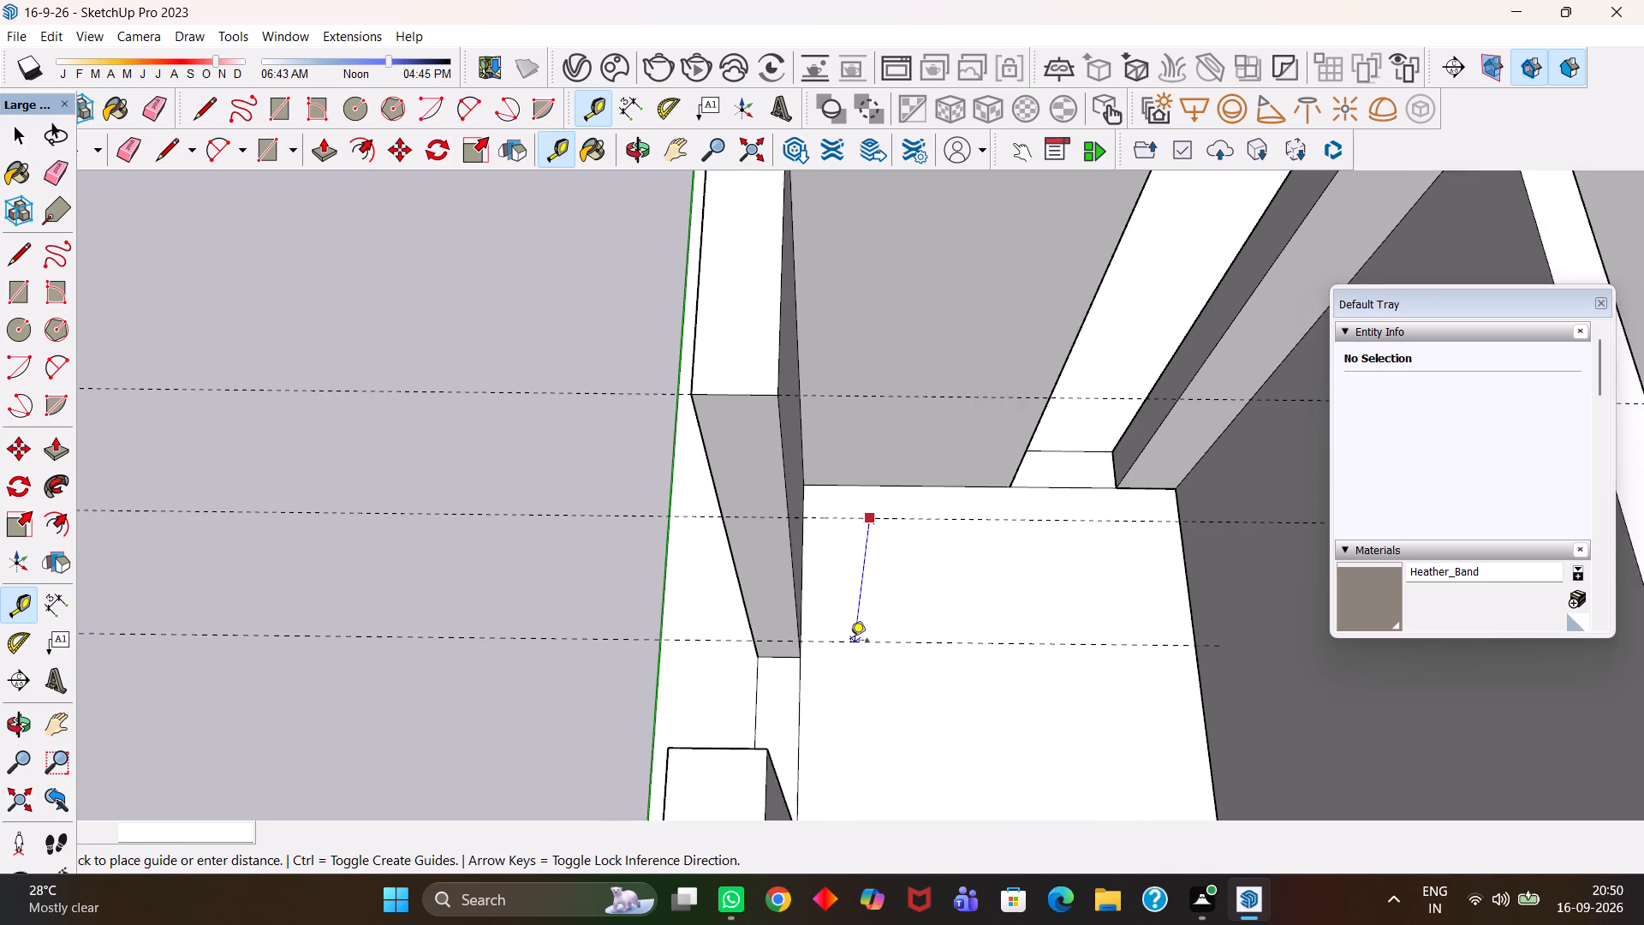
{"action": "scroll", "coordinate": [850, 642], "scroll_direction": "up", "scroll_amount": 1}
{"action": "type", "text": "4'"}
{"action": "key", "text": "Return"}
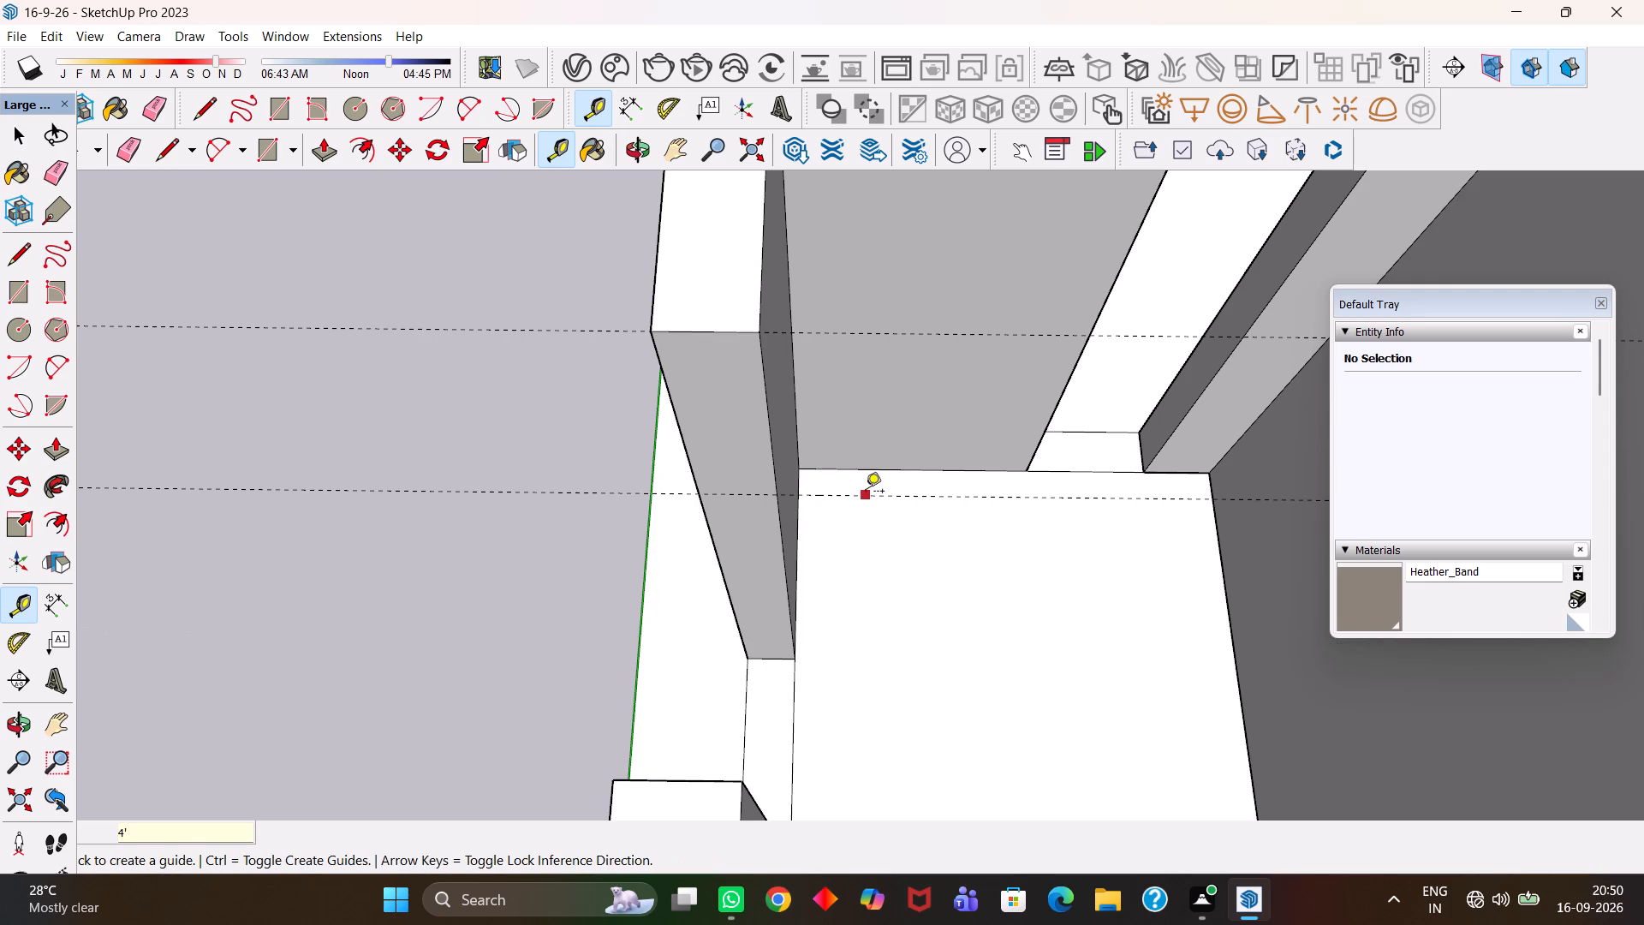
{"action": "left_click", "coordinate": [866, 492]}
{"action": "type", "text": "4'"}
{"action": "key", "text": "Return"}
{"action": "left_click", "coordinate": [473, 495]}
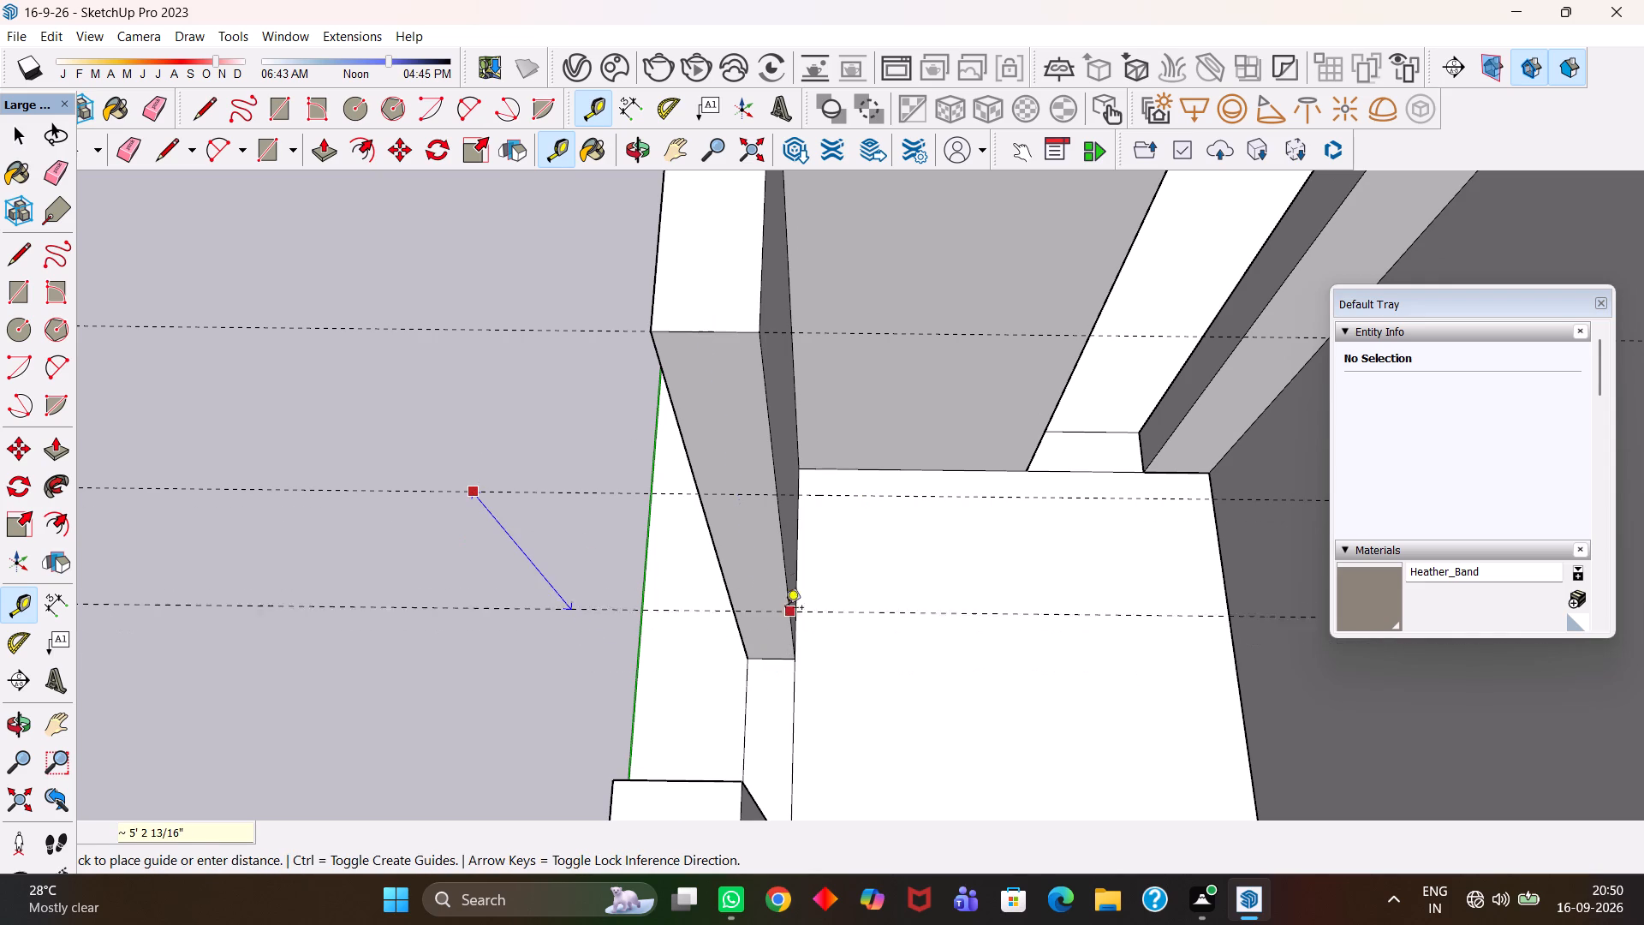
{"action": "type", "text": "4'"}
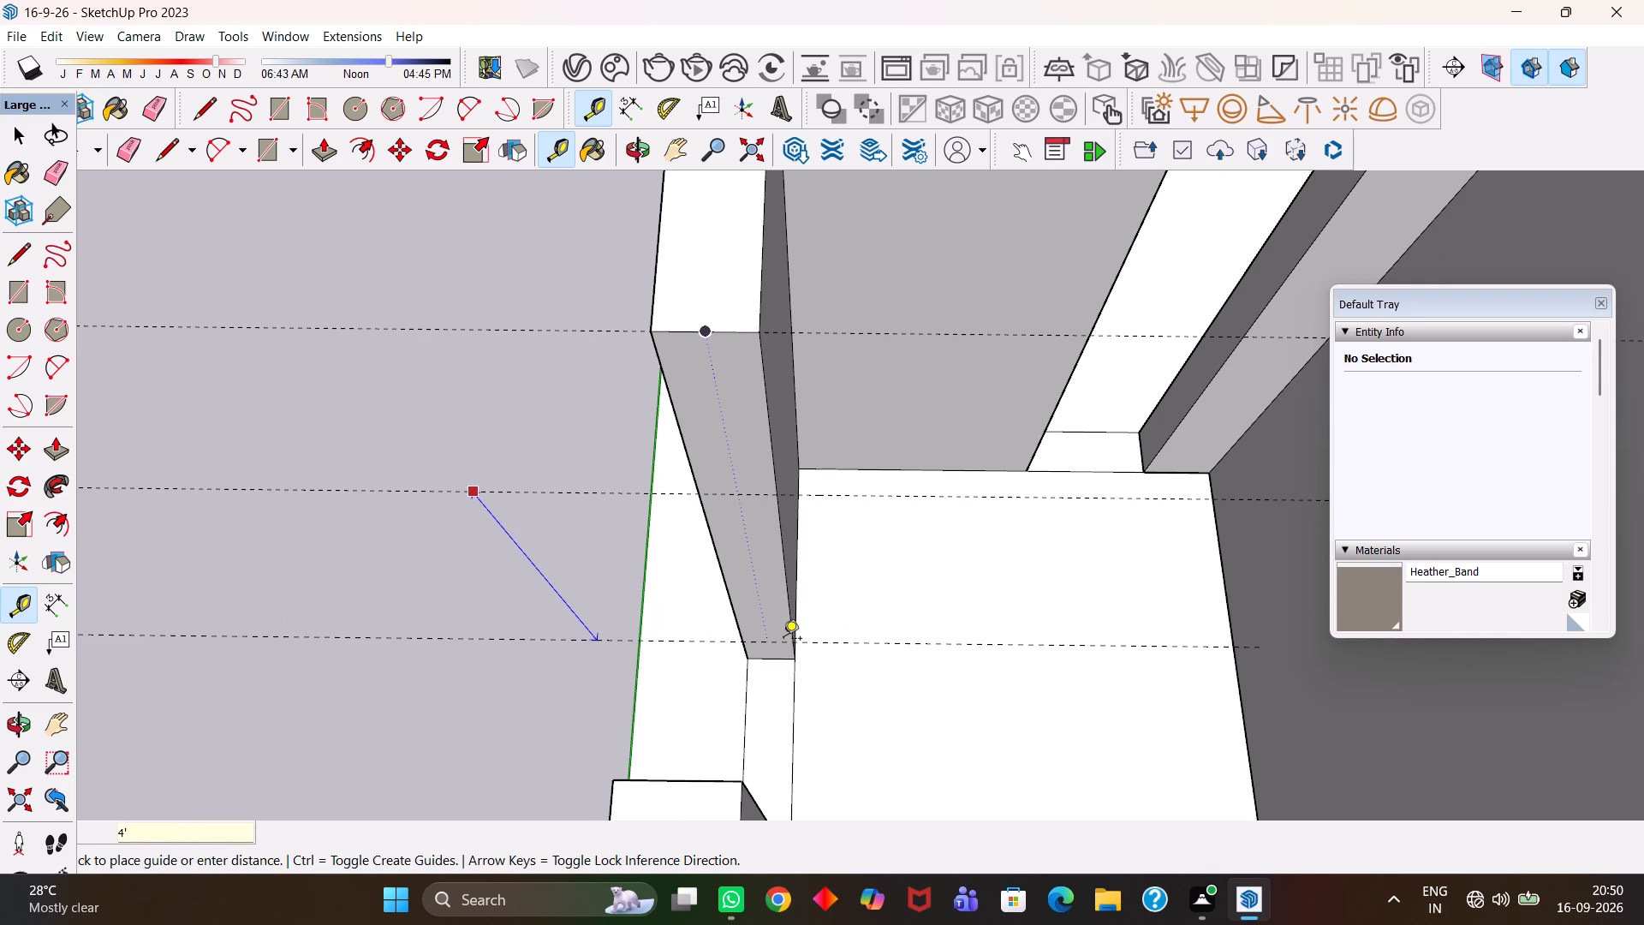
{"action": "key", "text": "Return"}
Draw a rectangle across the full wall thickness on the end face, between the two guides.
{"action": "key", "text": "space"}
{"action": "double_click", "coordinate": [741, 563]}
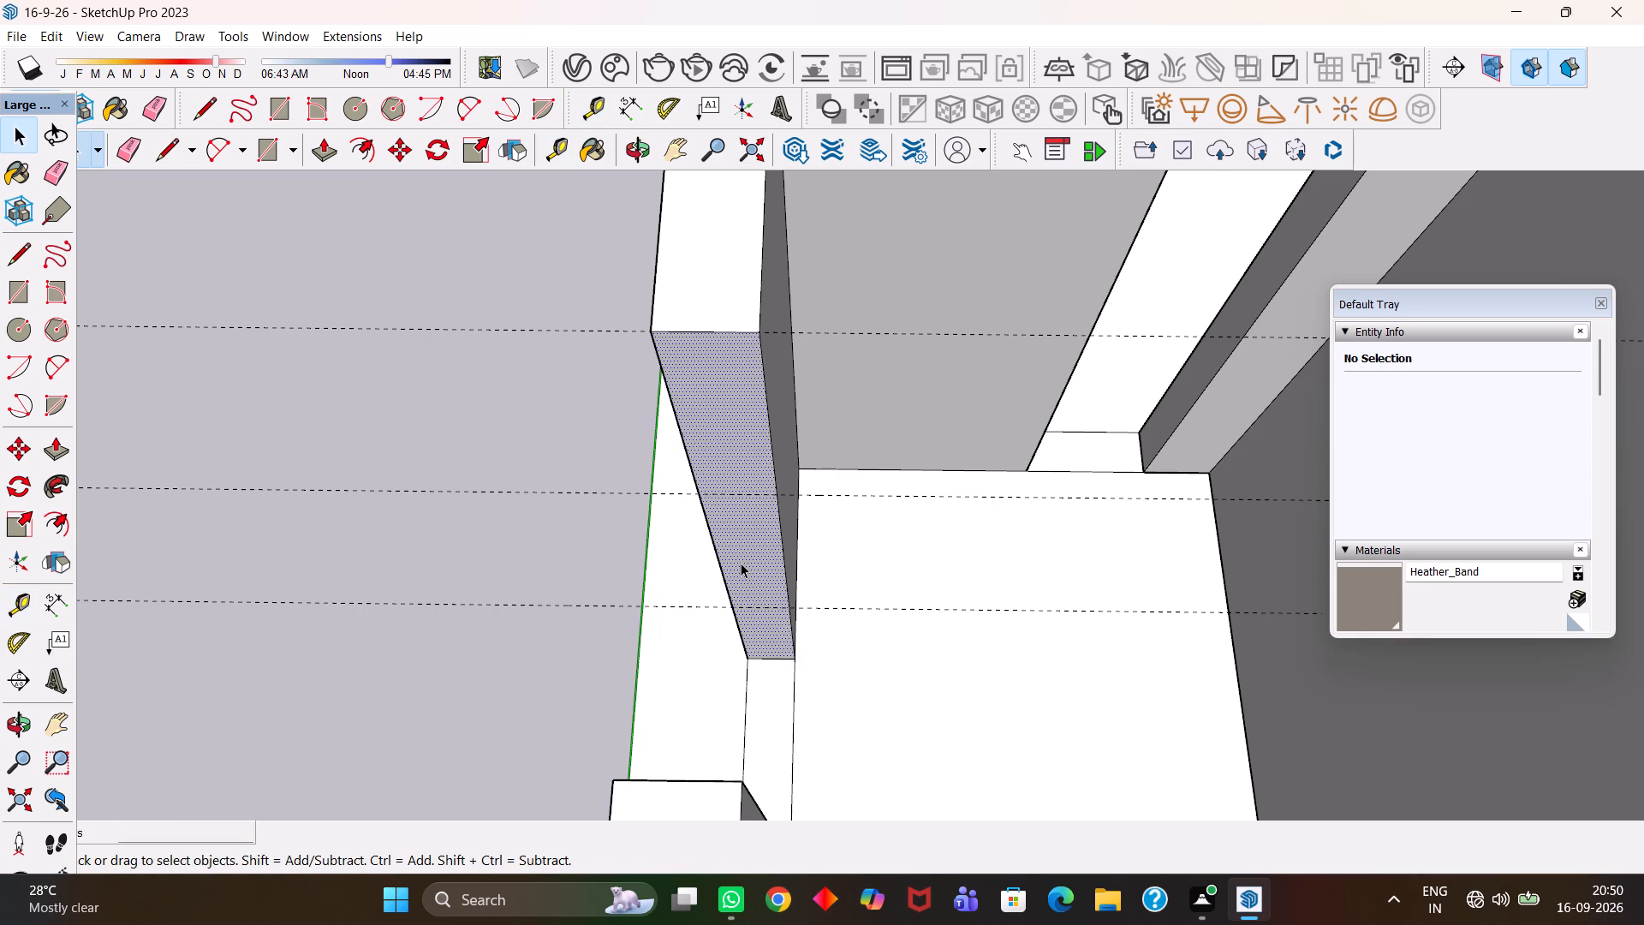
{"action": "left_click", "coordinate": [741, 563]}
{"action": "key", "text": "r"}
{"action": "left_click", "coordinate": [699, 495]}
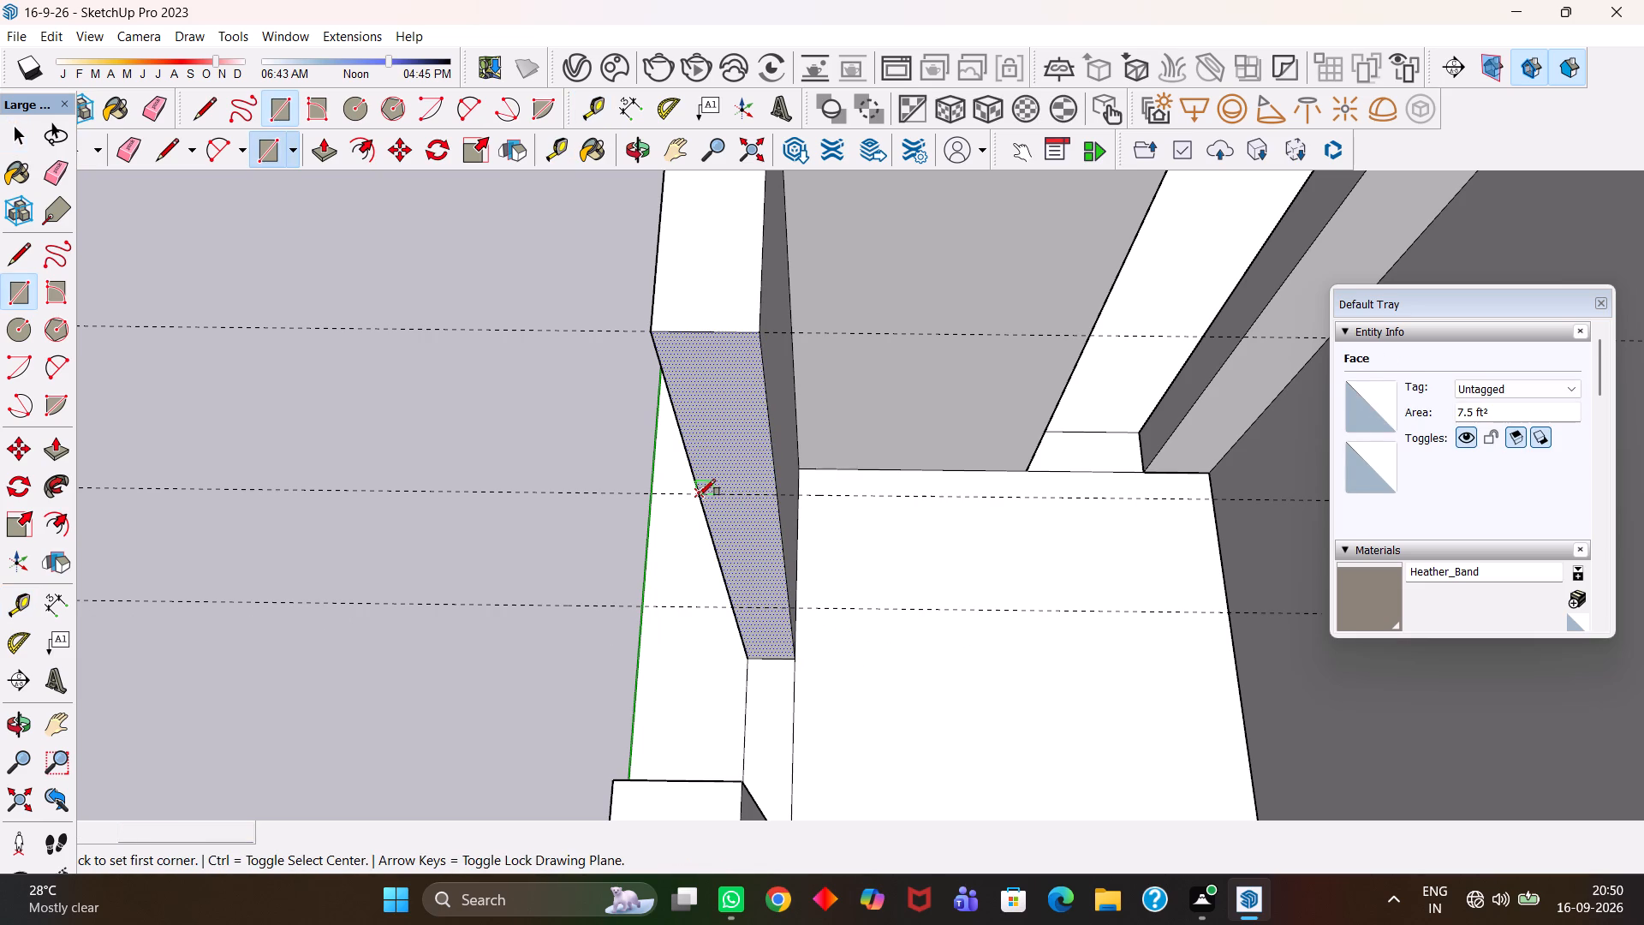
{"action": "left_click", "coordinate": [787, 606]}
{"action": "key", "text": "space"}
Push/Pull the faces below and above the rectangle across the gap to the opposite wall end, forming the side window opening.
{"action": "scroll", "coordinate": [786, 606], "scroll_direction": "down", "scroll_amount": 4}
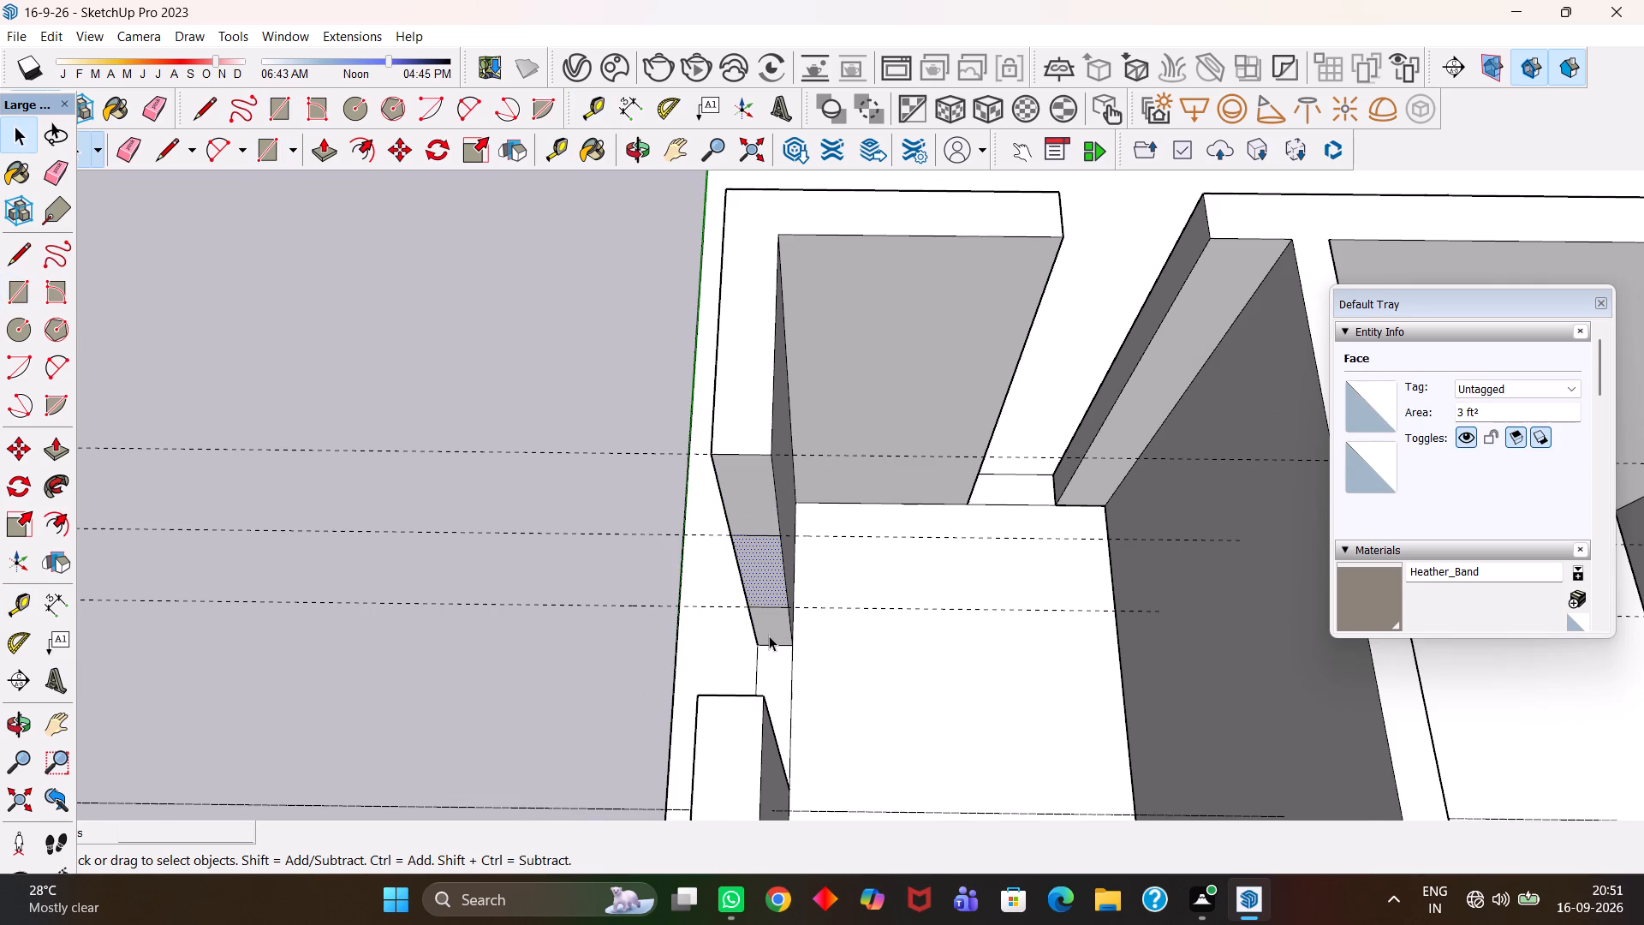
{"action": "left_click", "coordinate": [768, 630]}
{"action": "key", "text": "p"}
{"action": "left_click", "coordinate": [768, 630]}
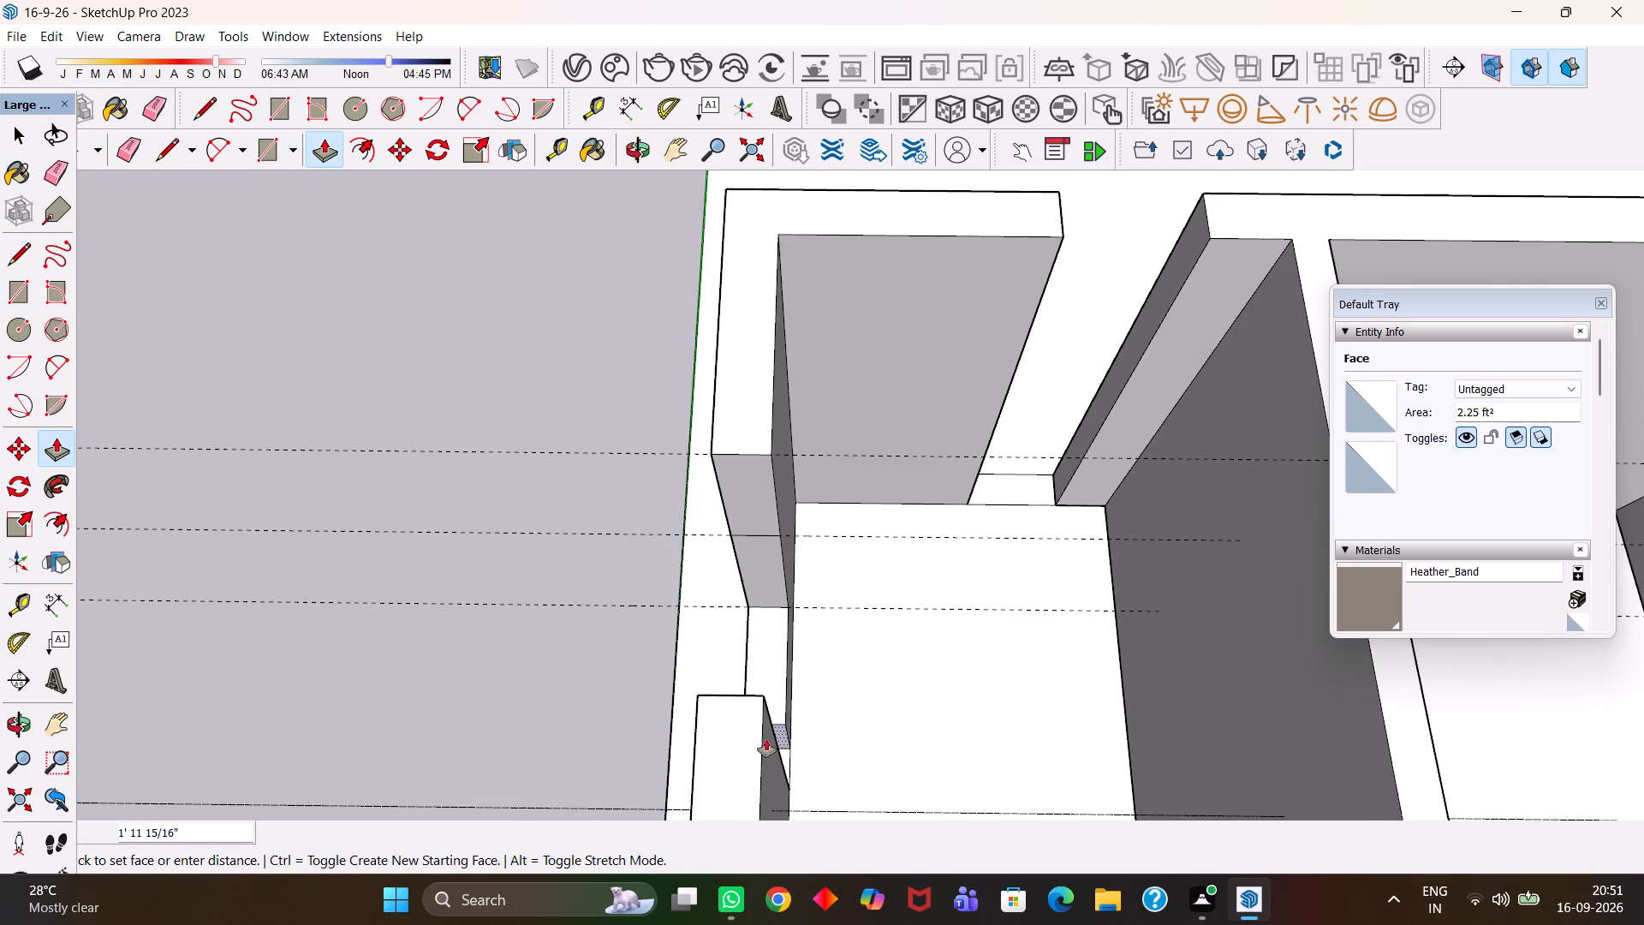
{"action": "left_click", "coordinate": [781, 761]}
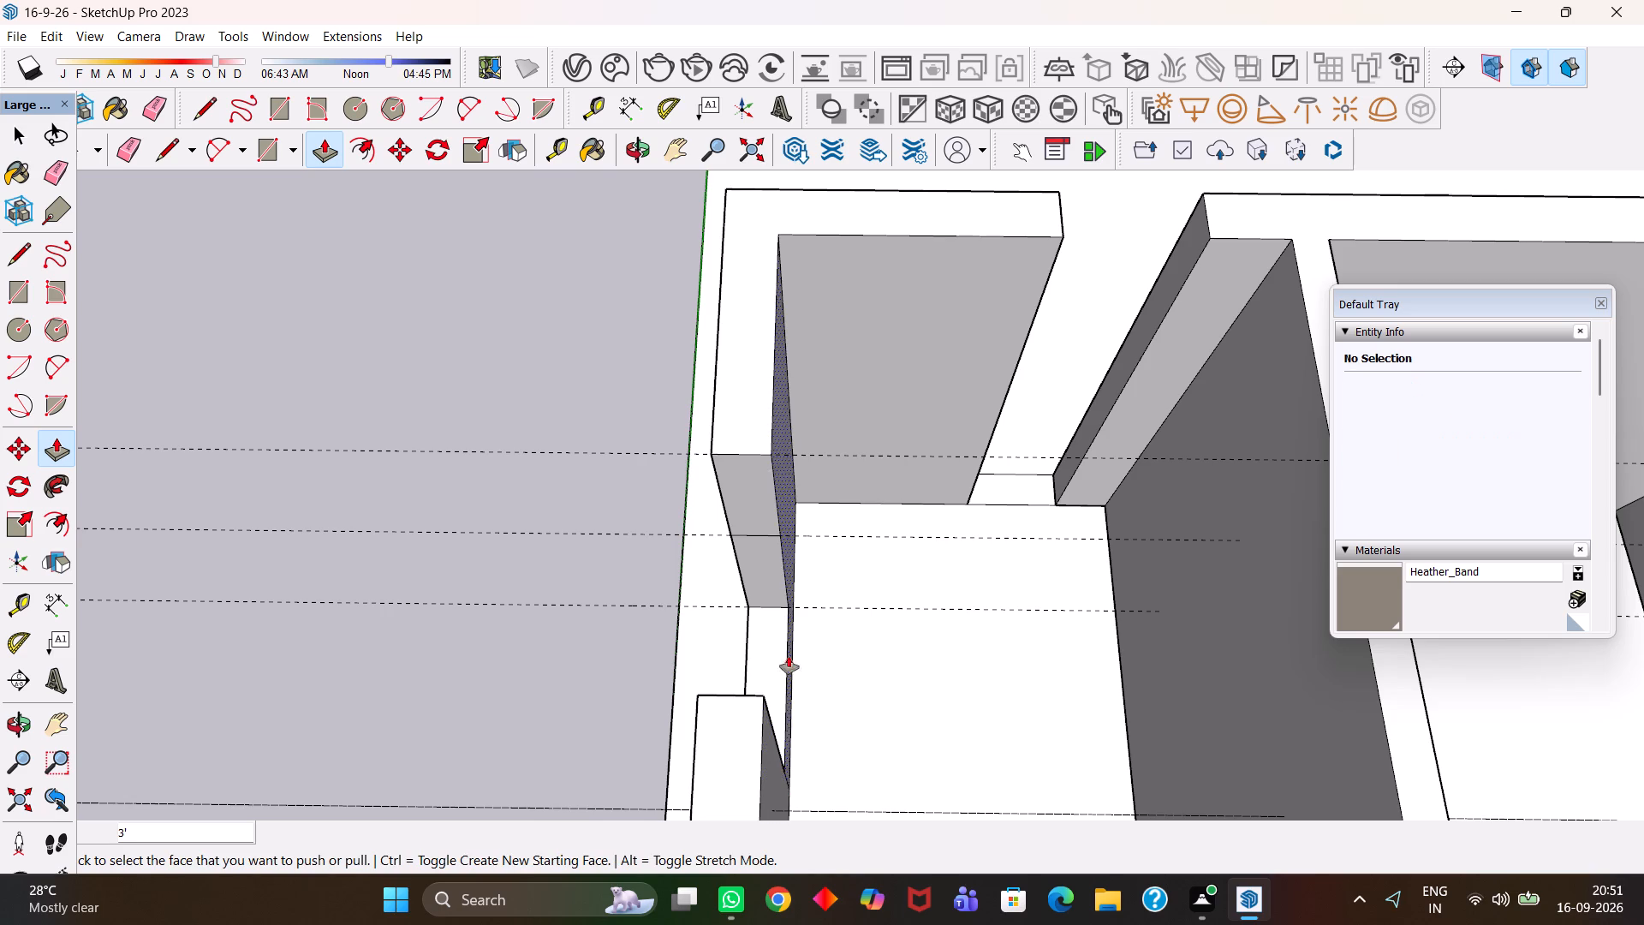
{"action": "left_click", "coordinate": [764, 502]}
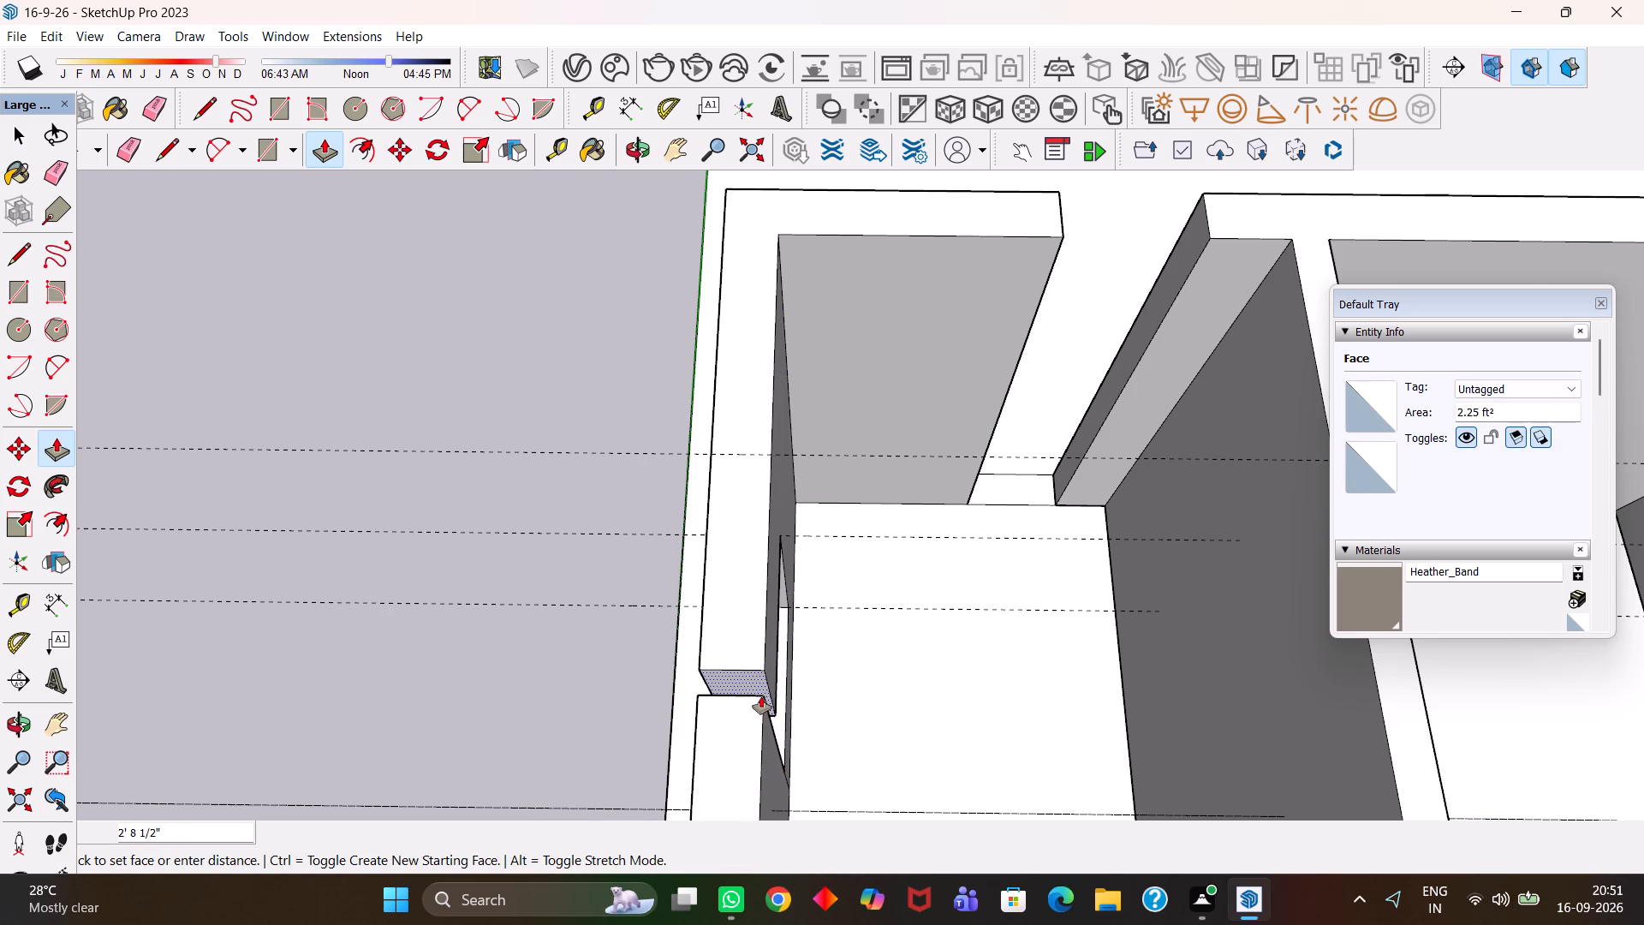
{"action": "scroll", "coordinate": [761, 696], "scroll_direction": "up", "scroll_amount": 3}
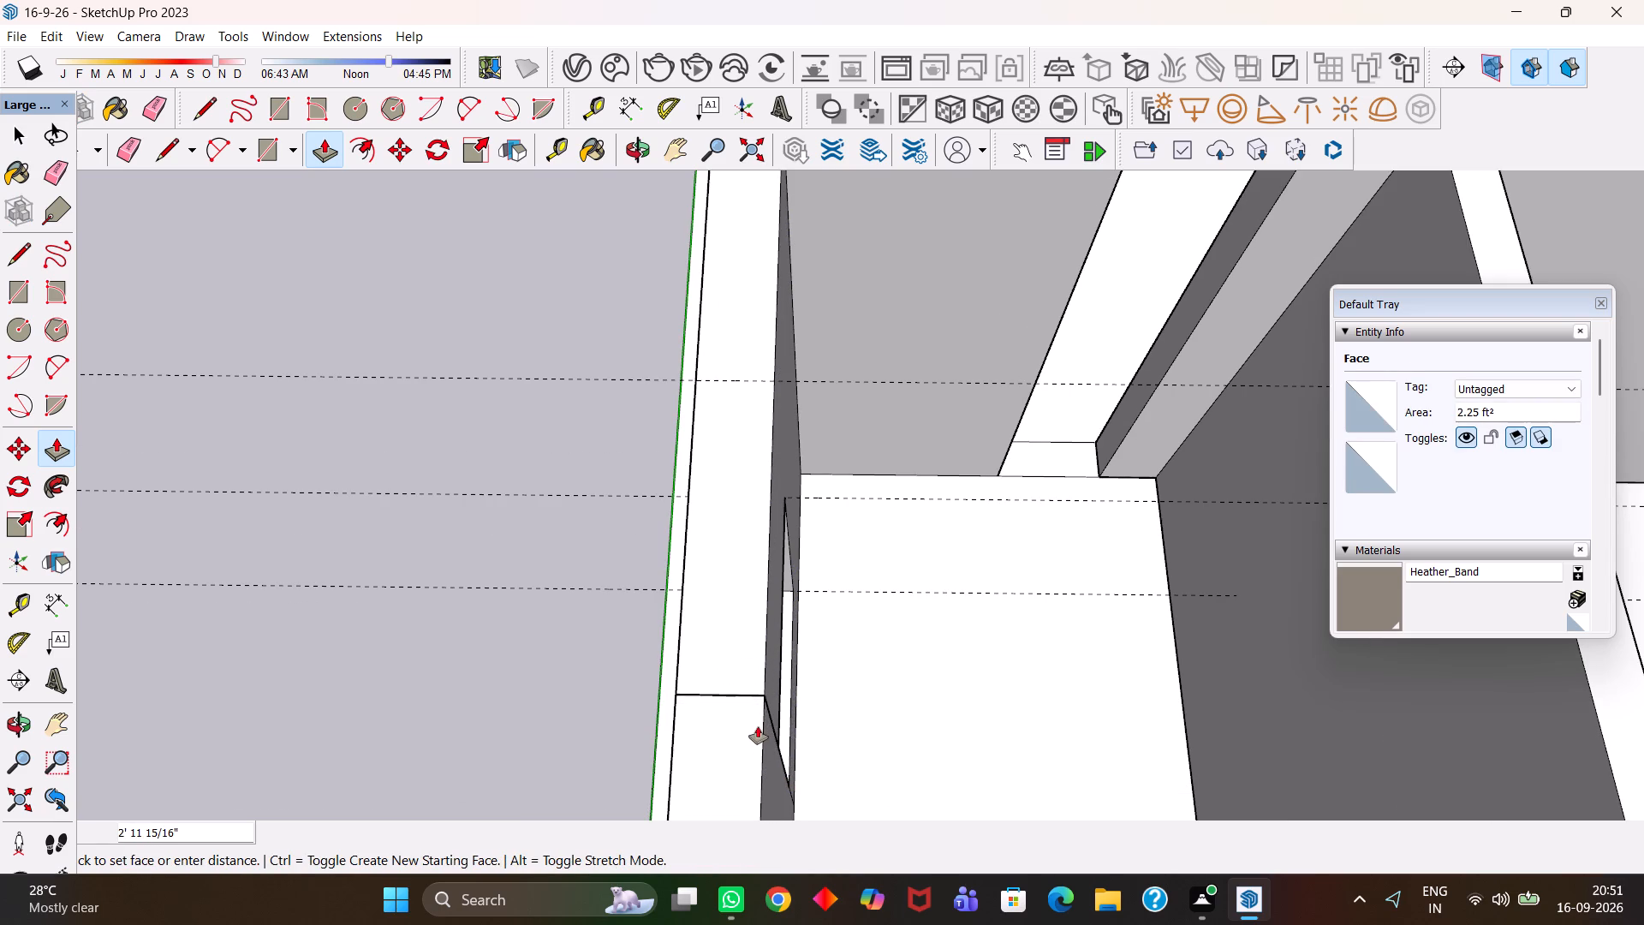
{"action": "left_click", "coordinate": [758, 726]}
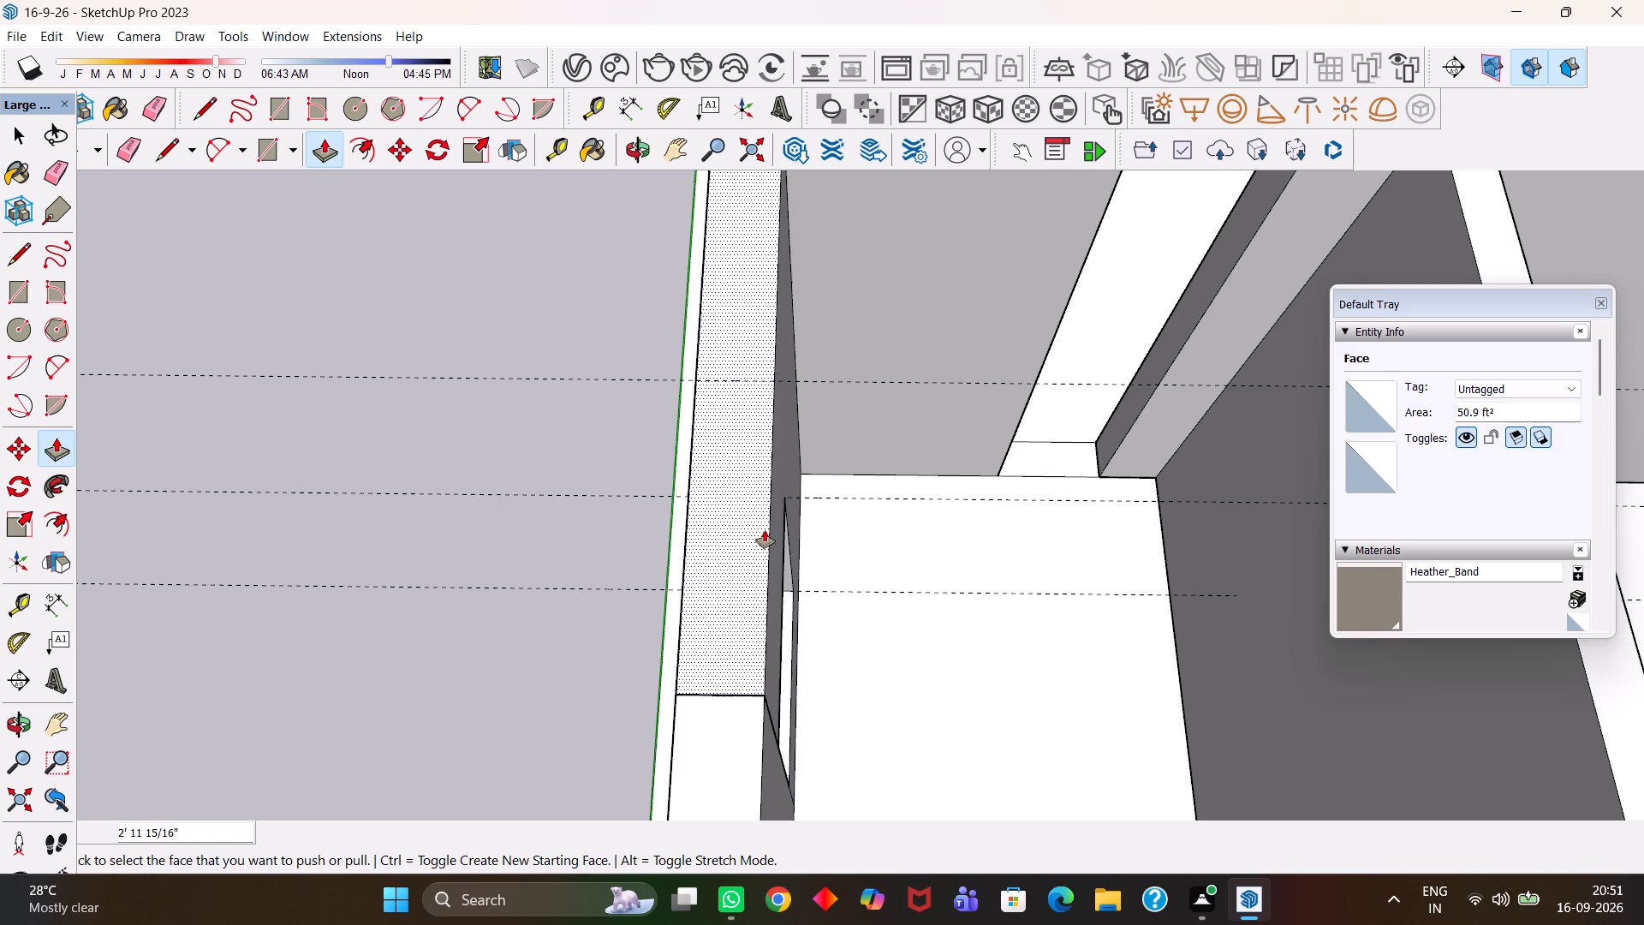
Place a guide 4' below the wall top on the end face beside the rear wall's narrow gap.
{"action": "key", "text": "h"}
{"action": "scroll", "coordinate": [765, 531], "scroll_direction": "down", "scroll_amount": 7}
{"action": "left_click_drag", "start_coordinate": [973, 486], "coordinate": [808, 549]}
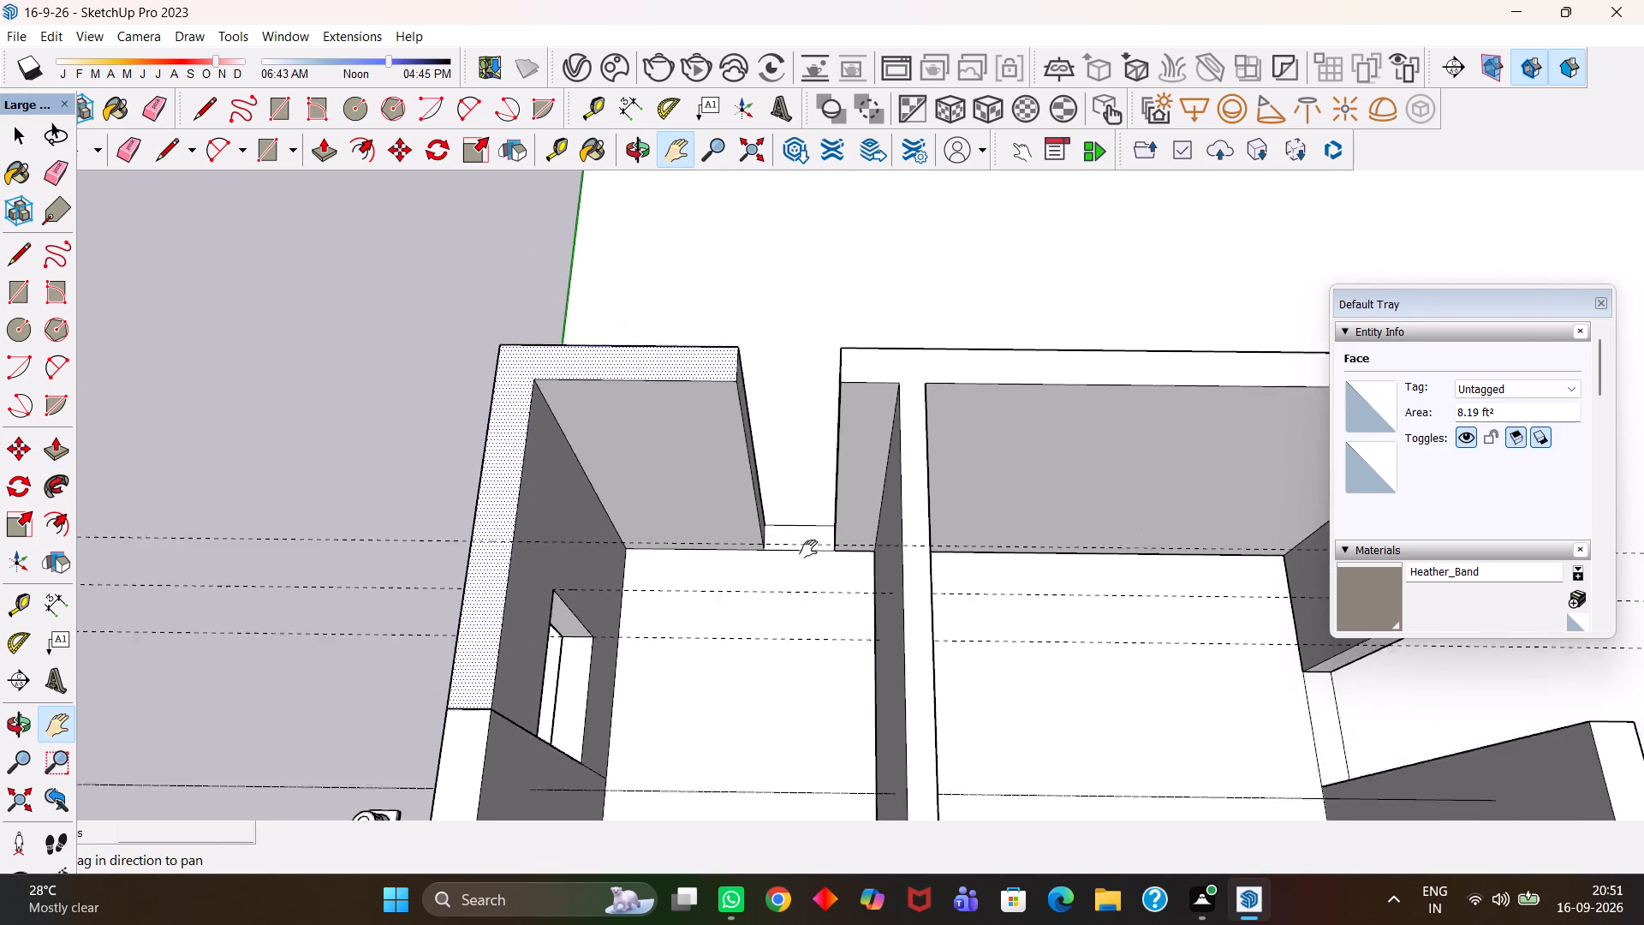
{"action": "left_click_drag", "start_coordinate": [808, 549], "coordinate": [792, 606]}
{"action": "scroll", "coordinate": [812, 534], "scroll_direction": "up", "scroll_amount": 2}
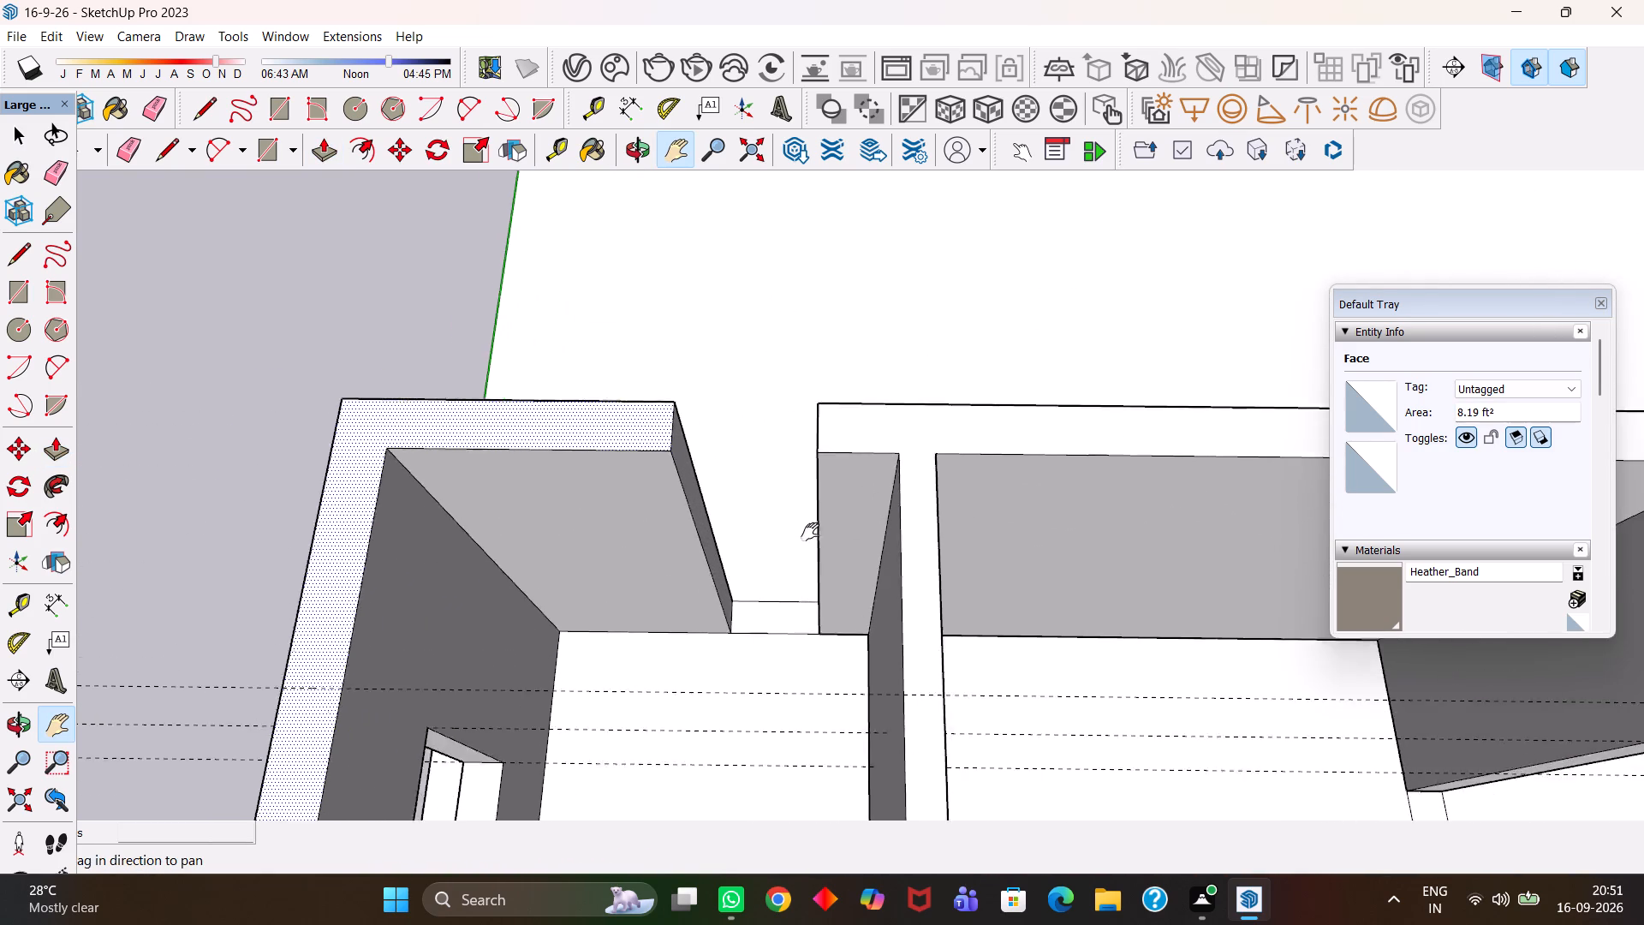
{"action": "scroll", "coordinate": [810, 532], "scroll_direction": "up", "scroll_amount": 2}
{"action": "left_click_drag", "start_coordinate": [678, 484], "coordinate": [676, 518]}
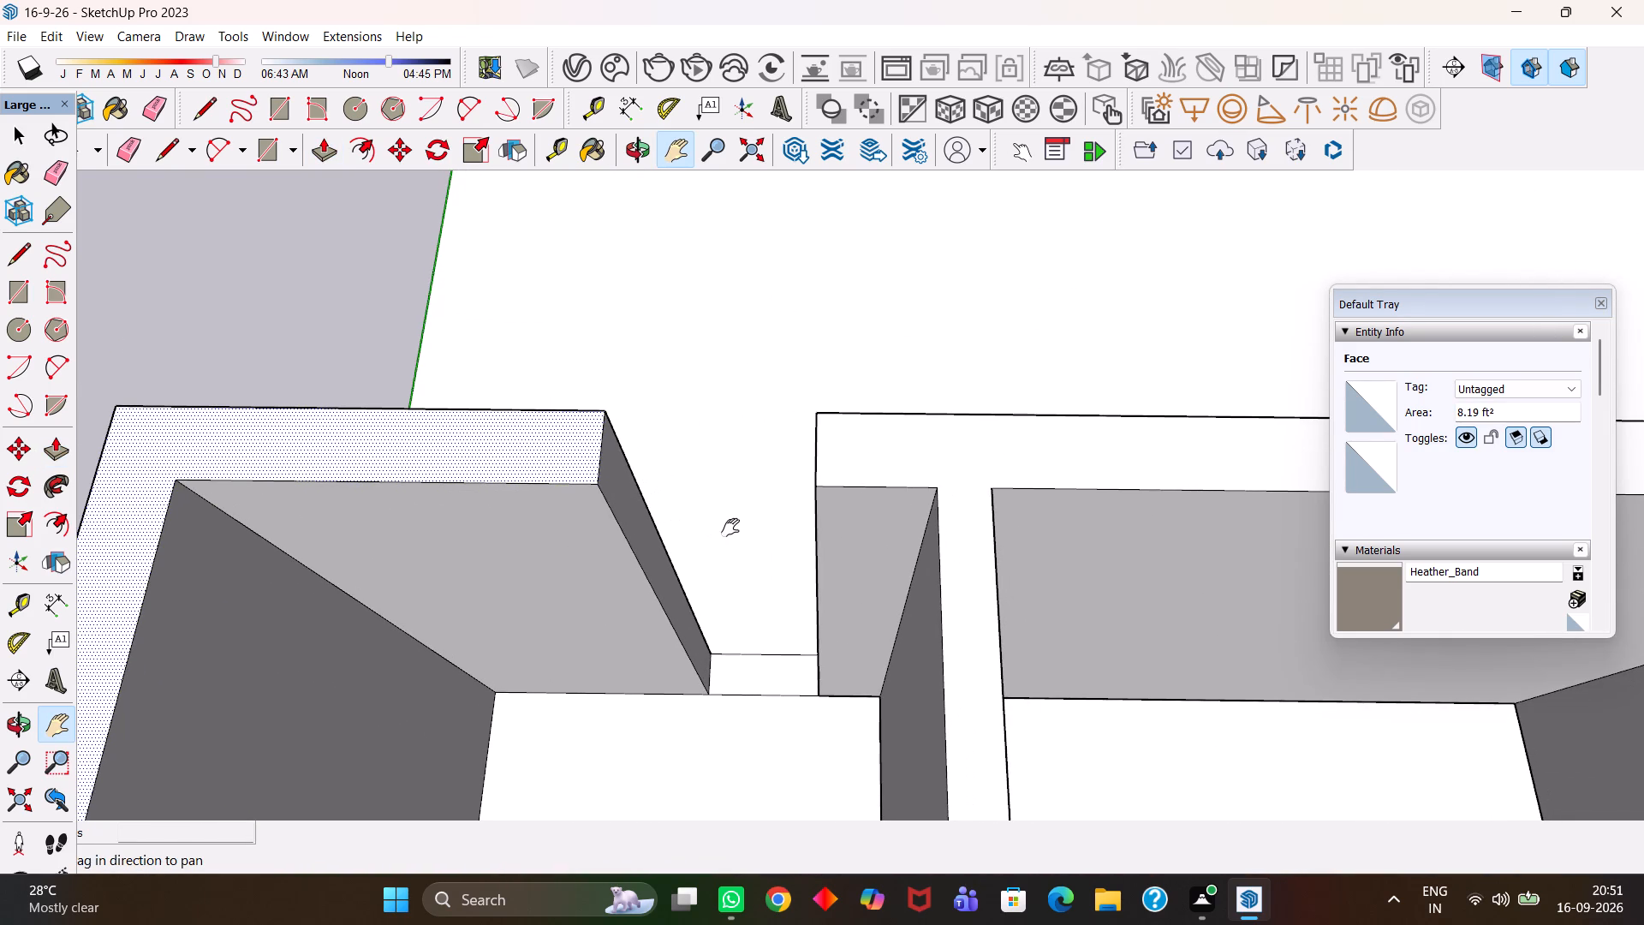
{"action": "key", "text": "t"}
{"action": "double_click", "coordinate": [603, 456]}
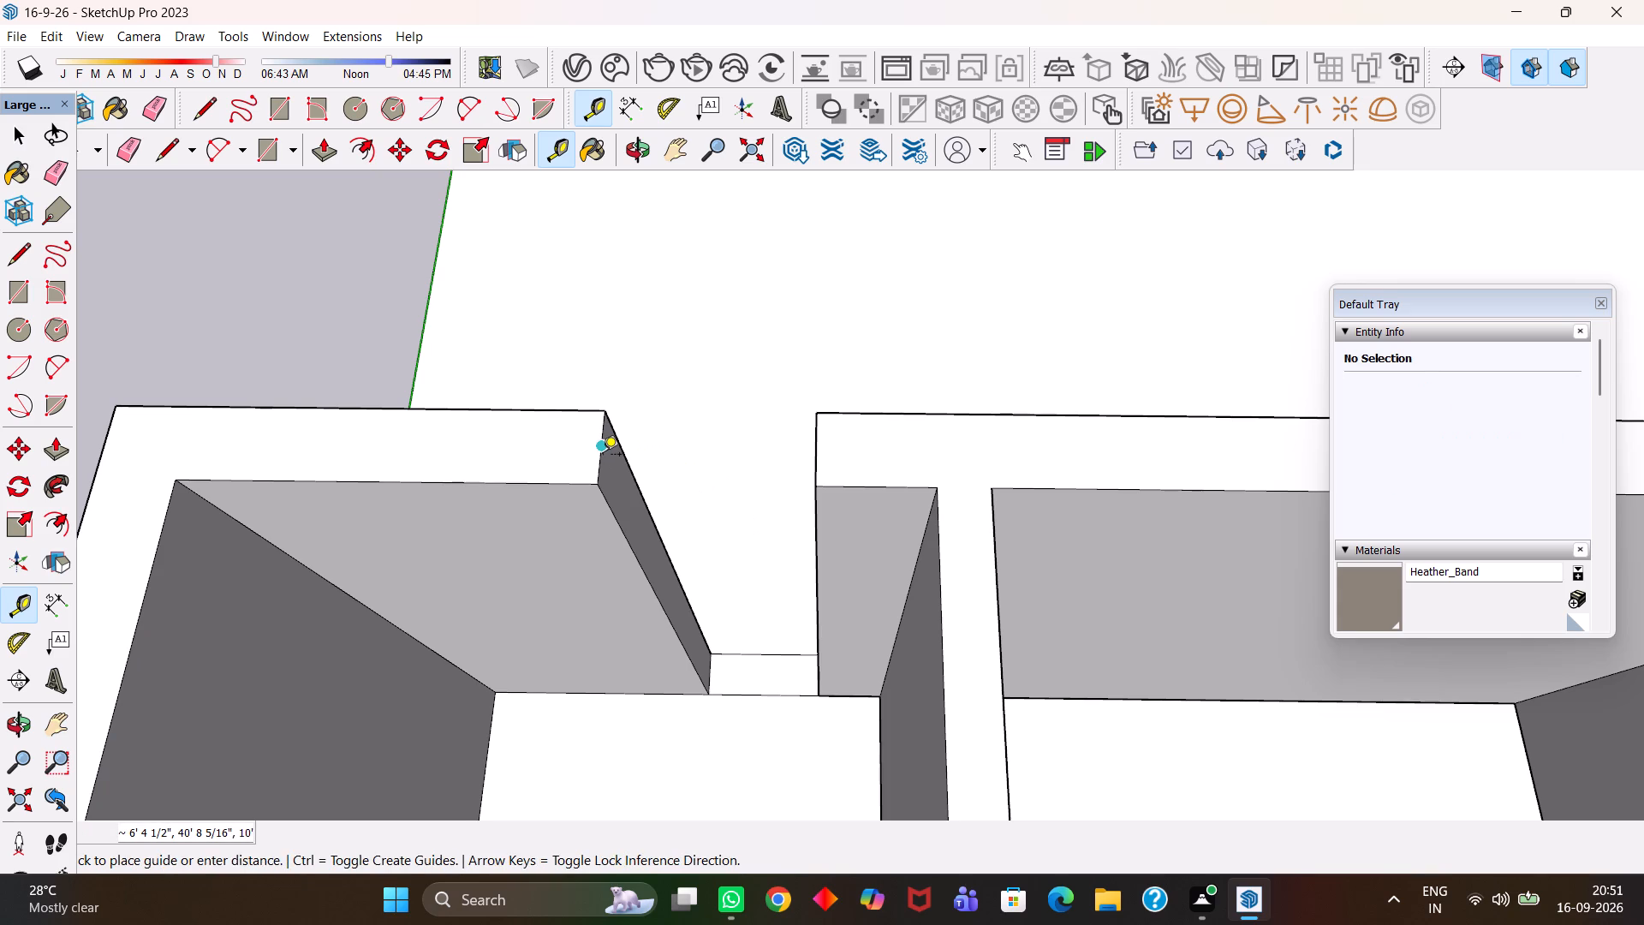
{"action": "left_click", "coordinate": [599, 450]}
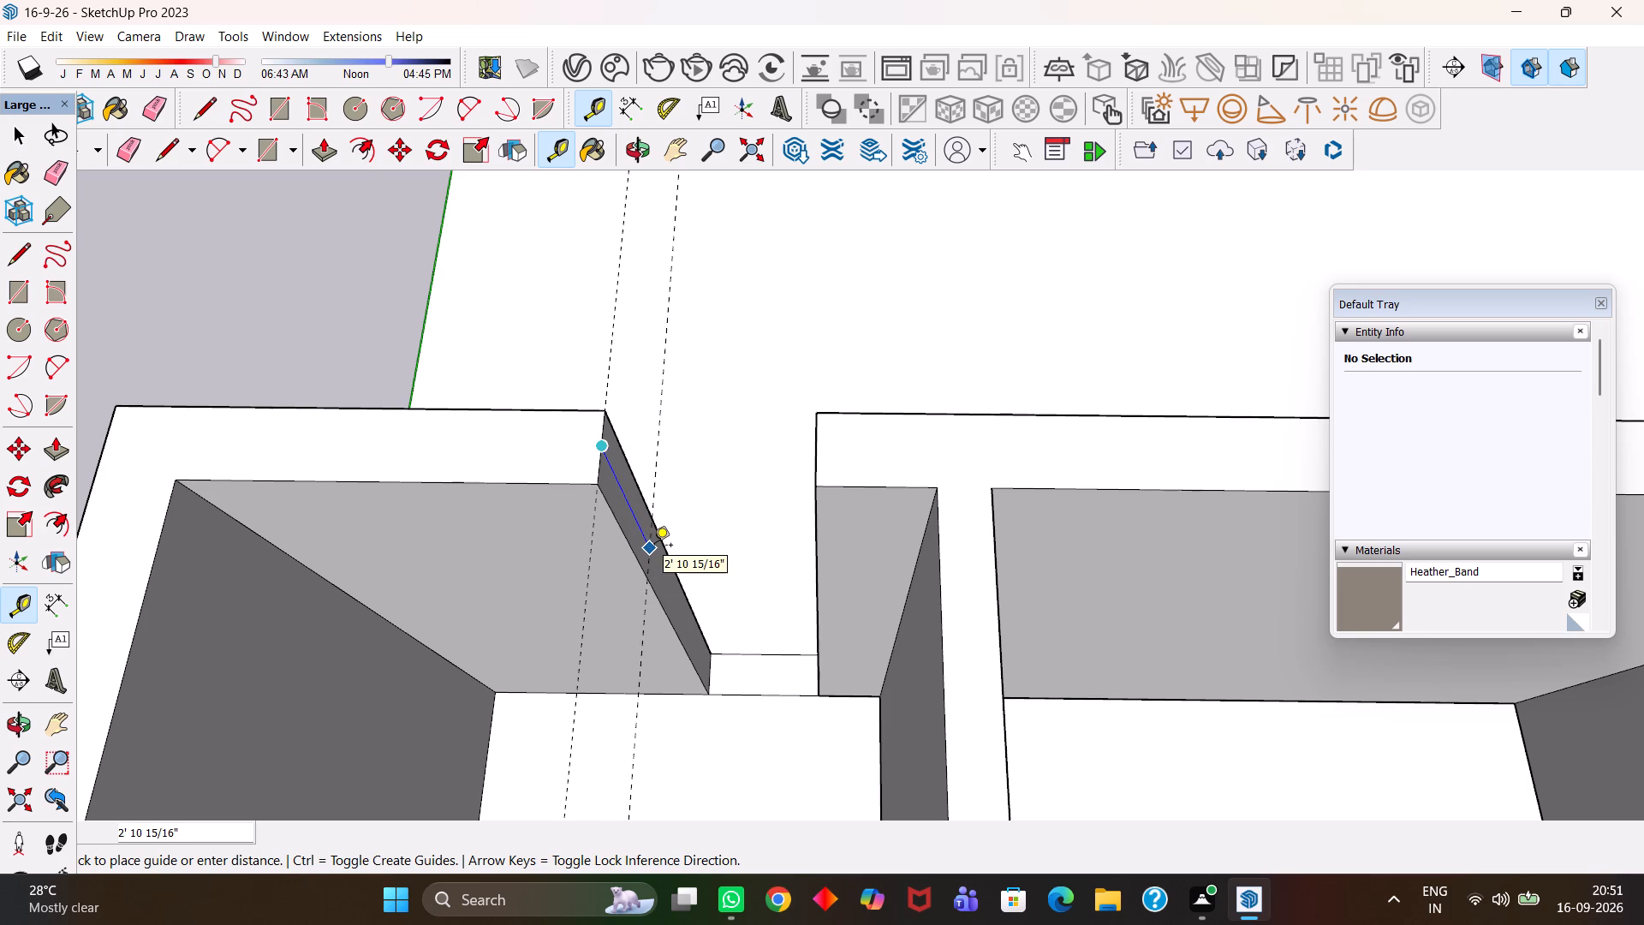
{"action": "type", "text": "4'"}
{"action": "key", "text": "Return"}
Place another guide 2' above the 4' guide on the rear wall's end face.
{"action": "scroll", "coordinate": [654, 546], "scroll_direction": "up", "scroll_amount": 2}
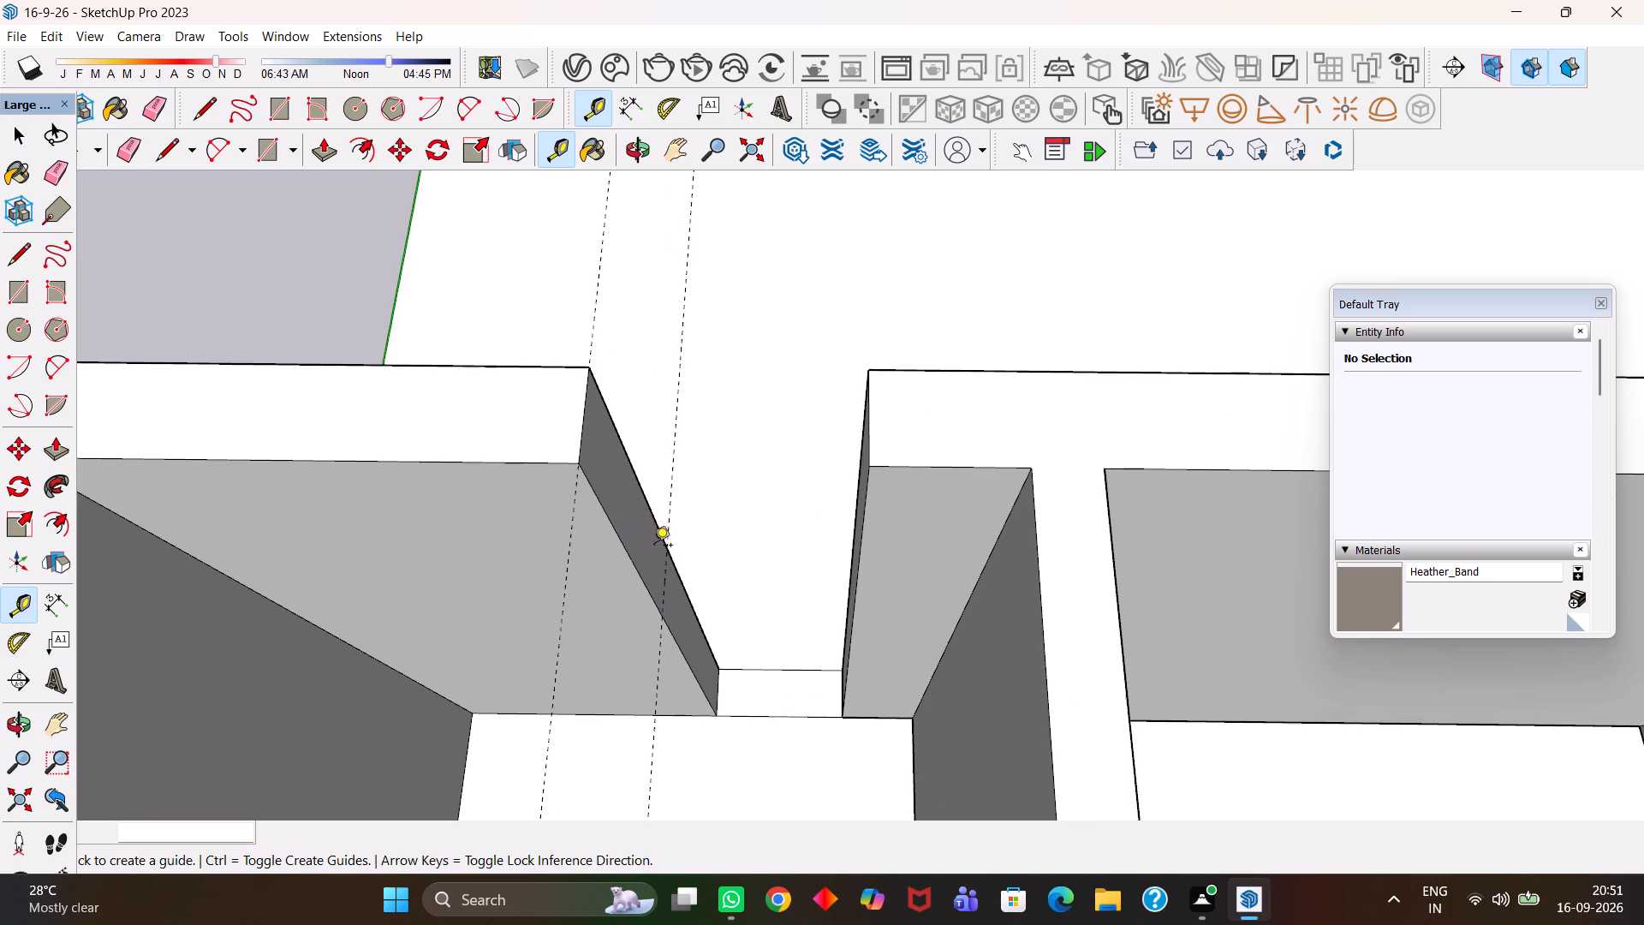
{"action": "left_click", "coordinate": [674, 492]}
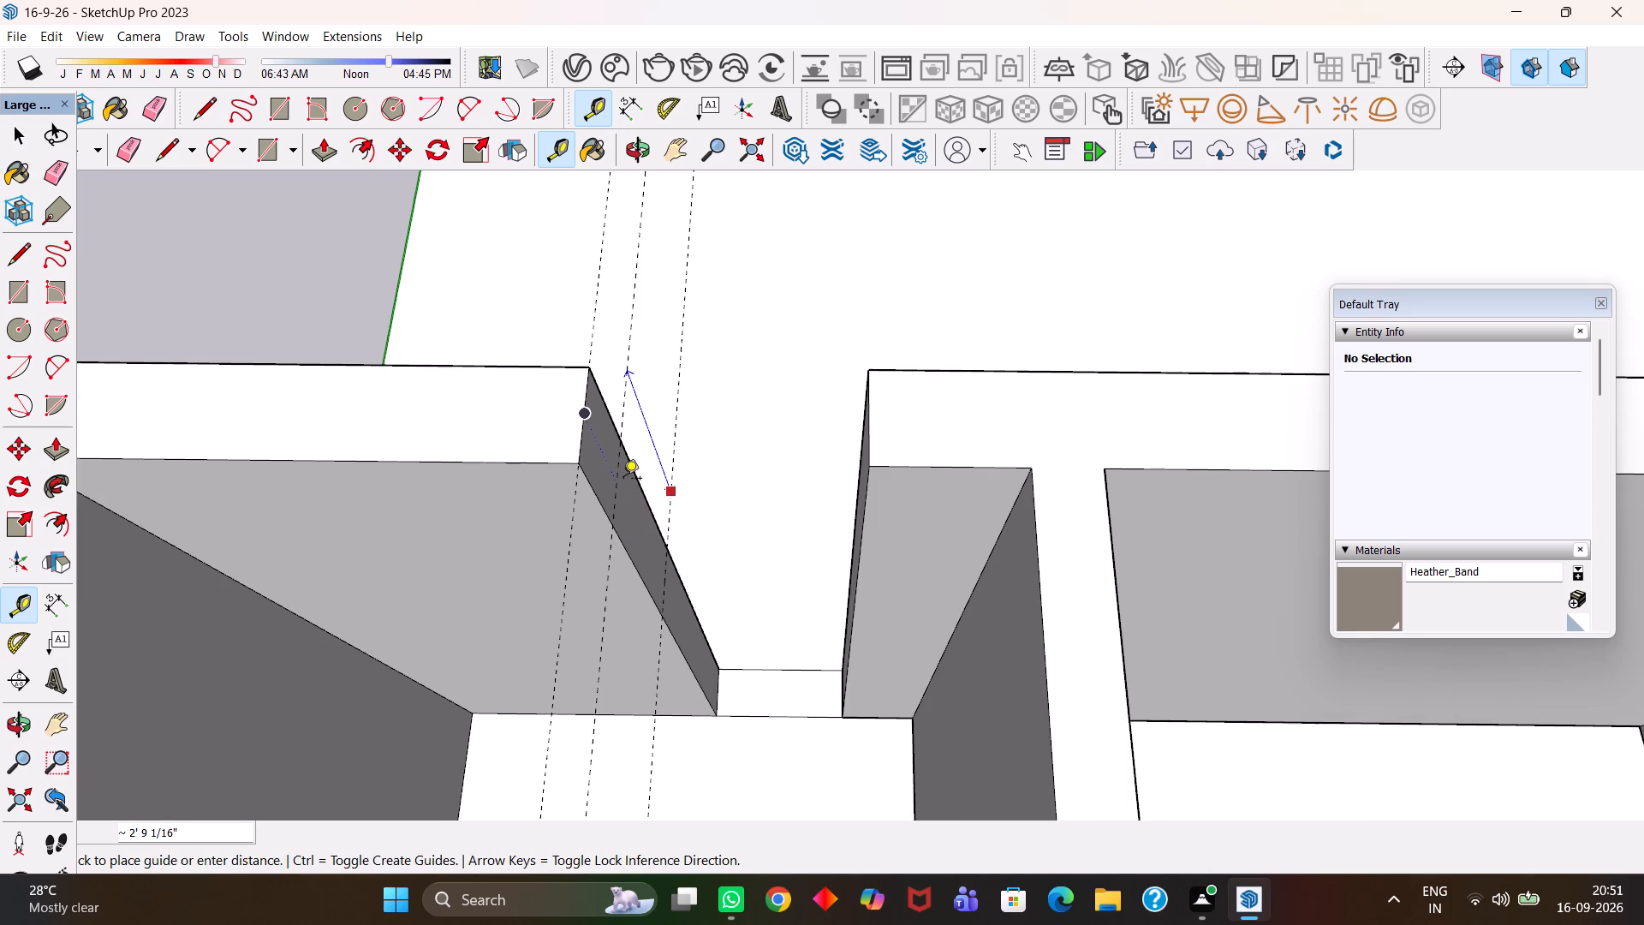
{"action": "type", "text": "2'"}
{"action": "key", "text": "Return"}
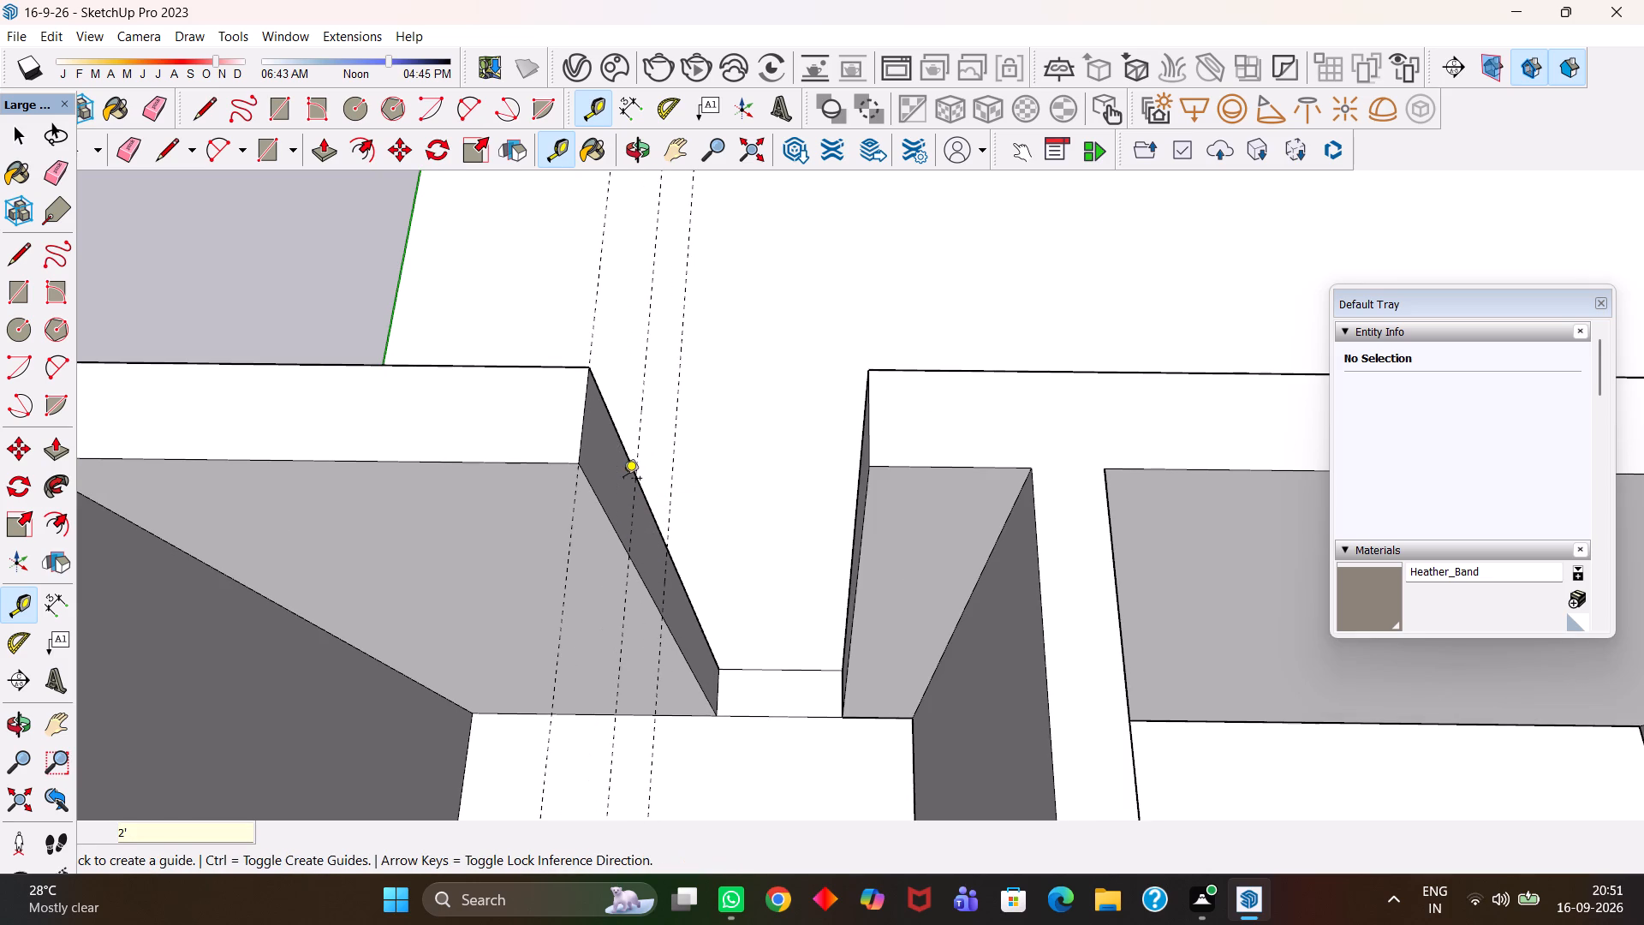
Draw a rectangle on the rear wall's end face between the two guides, spanning the wall thickness.
{"action": "scroll", "coordinate": [642, 543], "scroll_direction": "up", "scroll_amount": 4}
{"action": "key", "text": "space"}
{"action": "left_click", "coordinate": [635, 559]}
{"action": "key", "text": "r"}
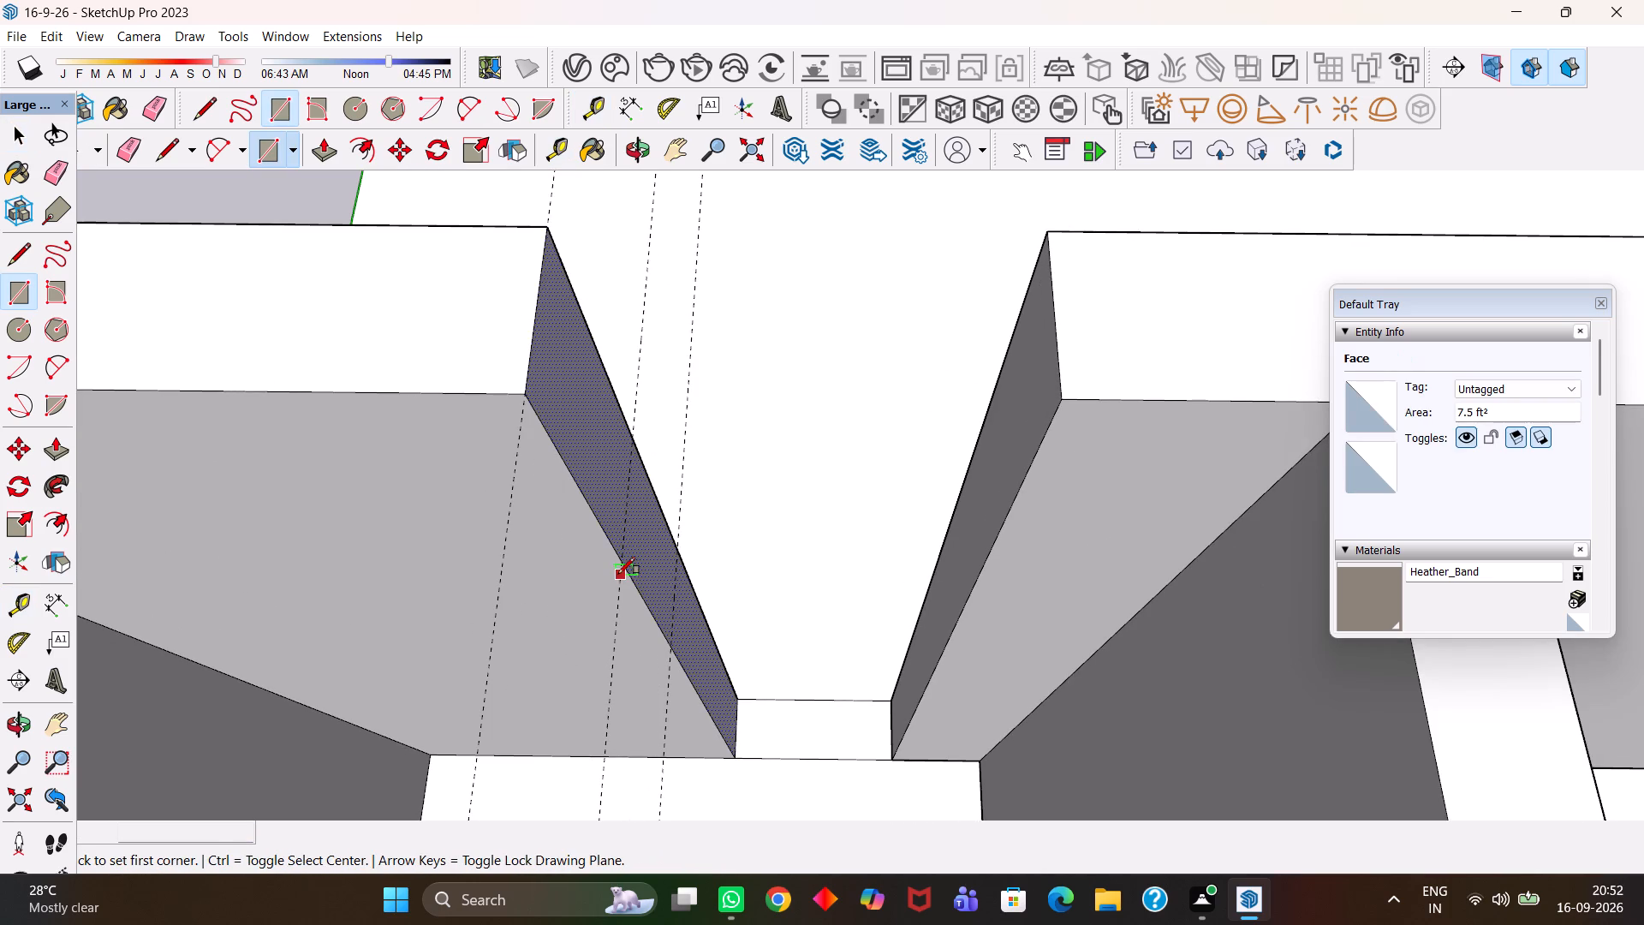
{"action": "left_click", "coordinate": [616, 570]}
{"action": "left_click", "coordinate": [677, 540]}
{"action": "scroll", "coordinate": [664, 541], "scroll_direction": "down", "scroll_amount": 2}
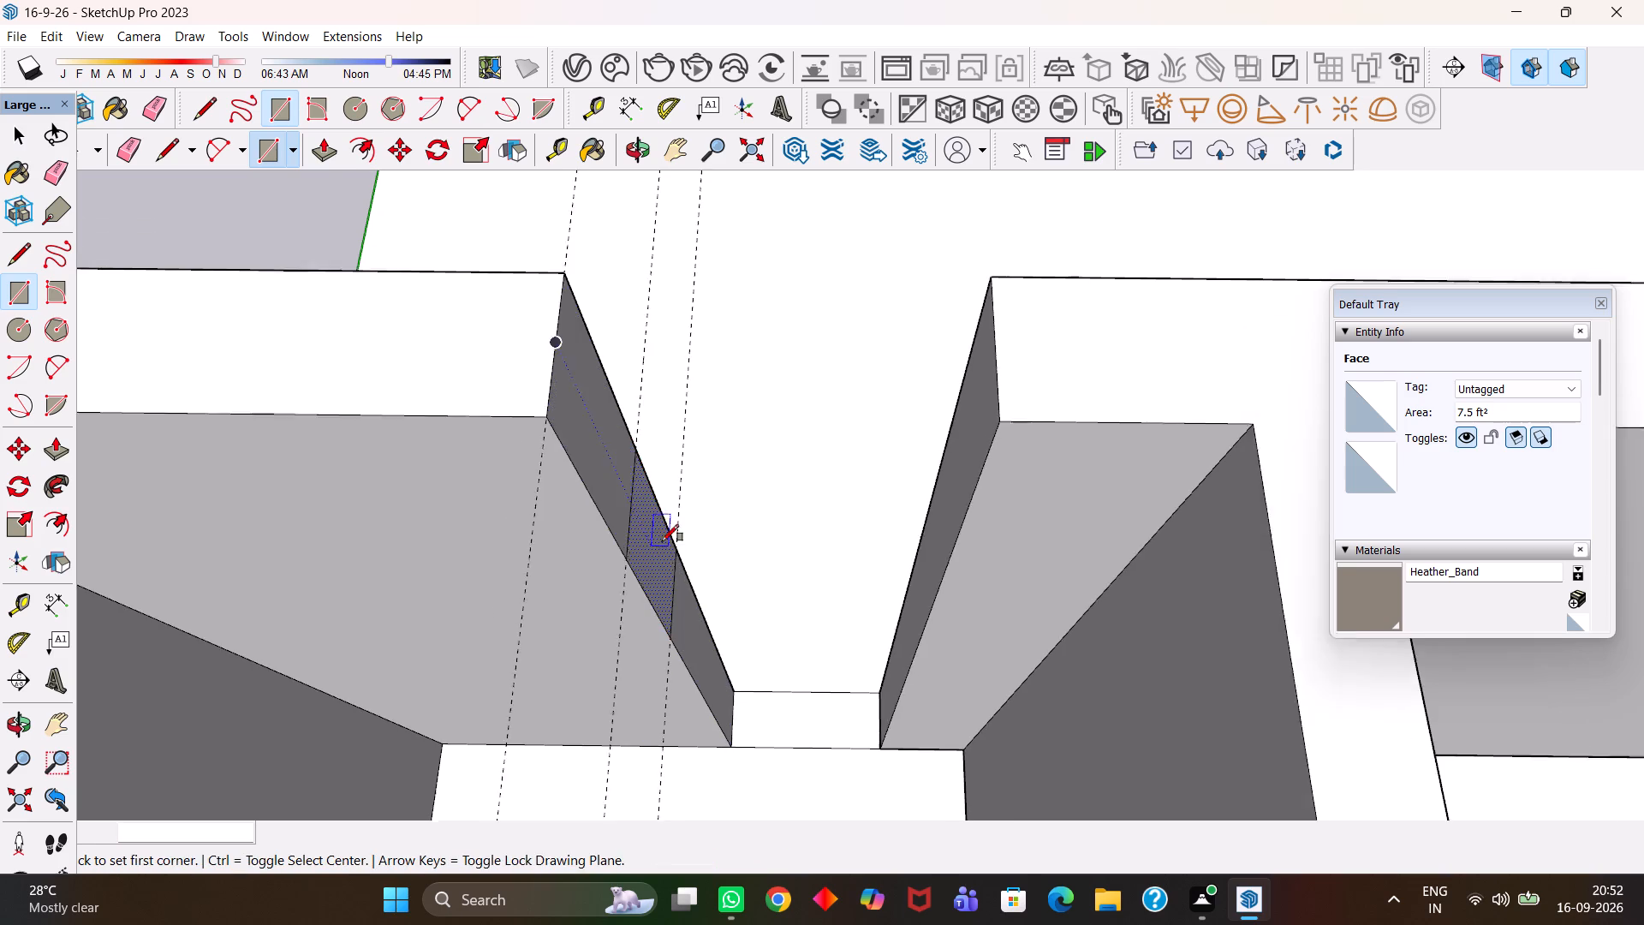
{"action": "scroll", "coordinate": [662, 541], "scroll_direction": "down", "scroll_amount": 2}
{"action": "key", "text": "space"}
Push/Pull the faces above and below the rectangle 2' across the gap to meet the opposite wall, forming the rear window opening.
{"action": "left_click", "coordinate": [605, 474]}
{"action": "scroll", "coordinate": [605, 474], "scroll_direction": "down", "scroll_amount": 2}
{"action": "key", "text": "p"}
{"action": "left_click", "coordinate": [605, 474]}
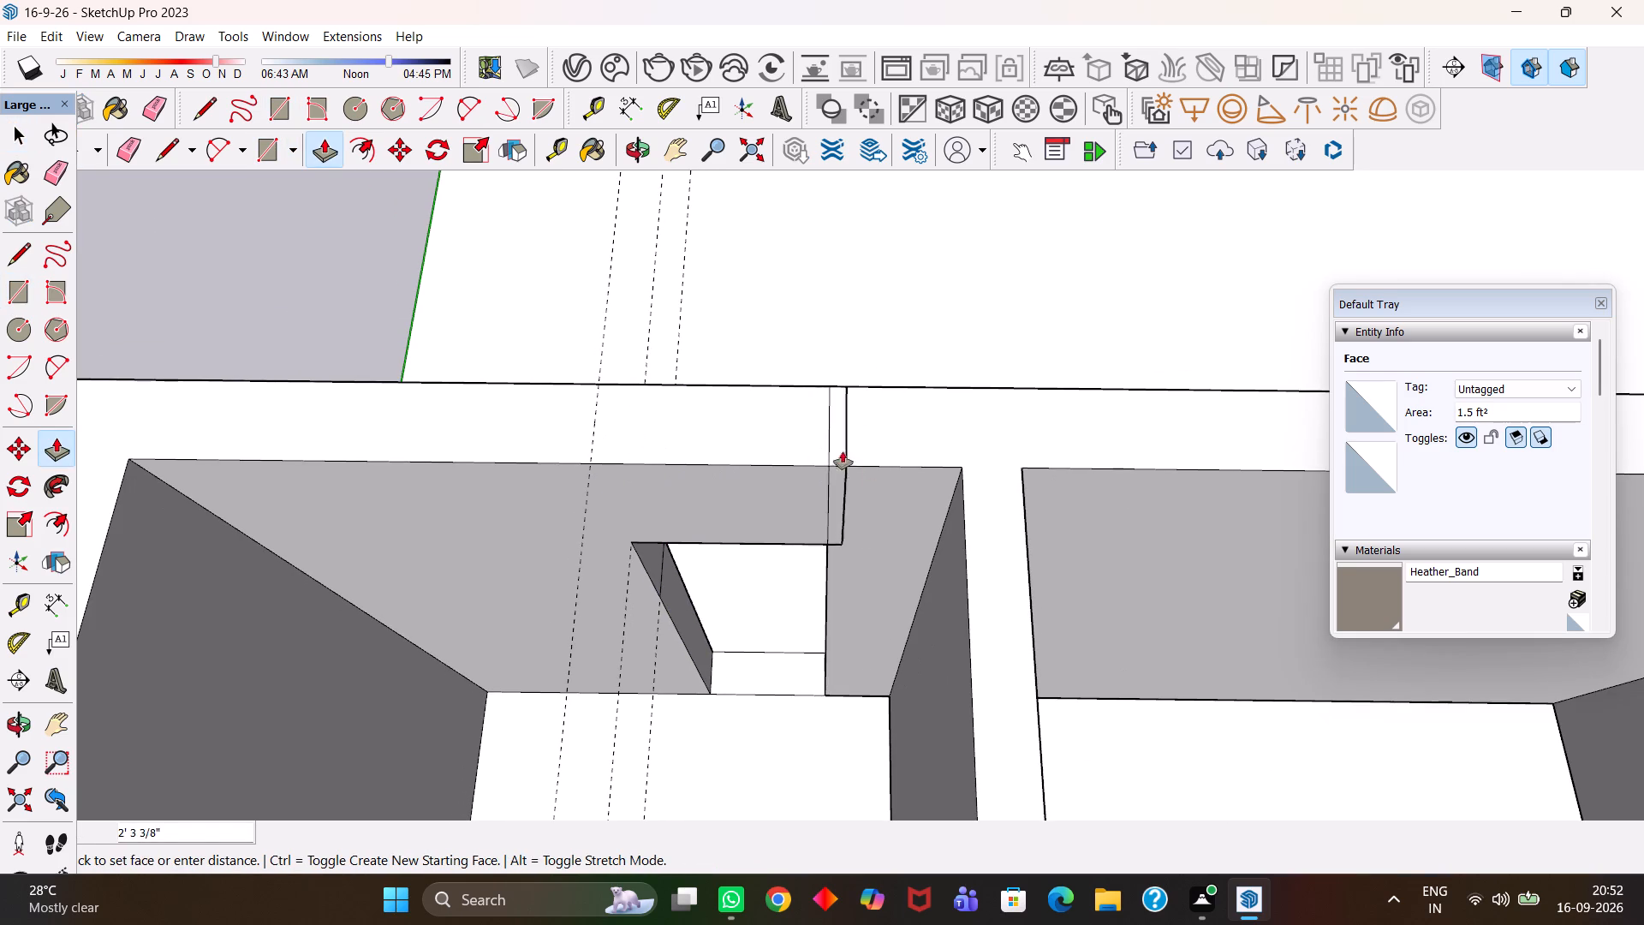
{"action": "left_click", "coordinate": [824, 461]}
{"action": "key", "text": "space"}
{"action": "left_click", "coordinate": [679, 608]}
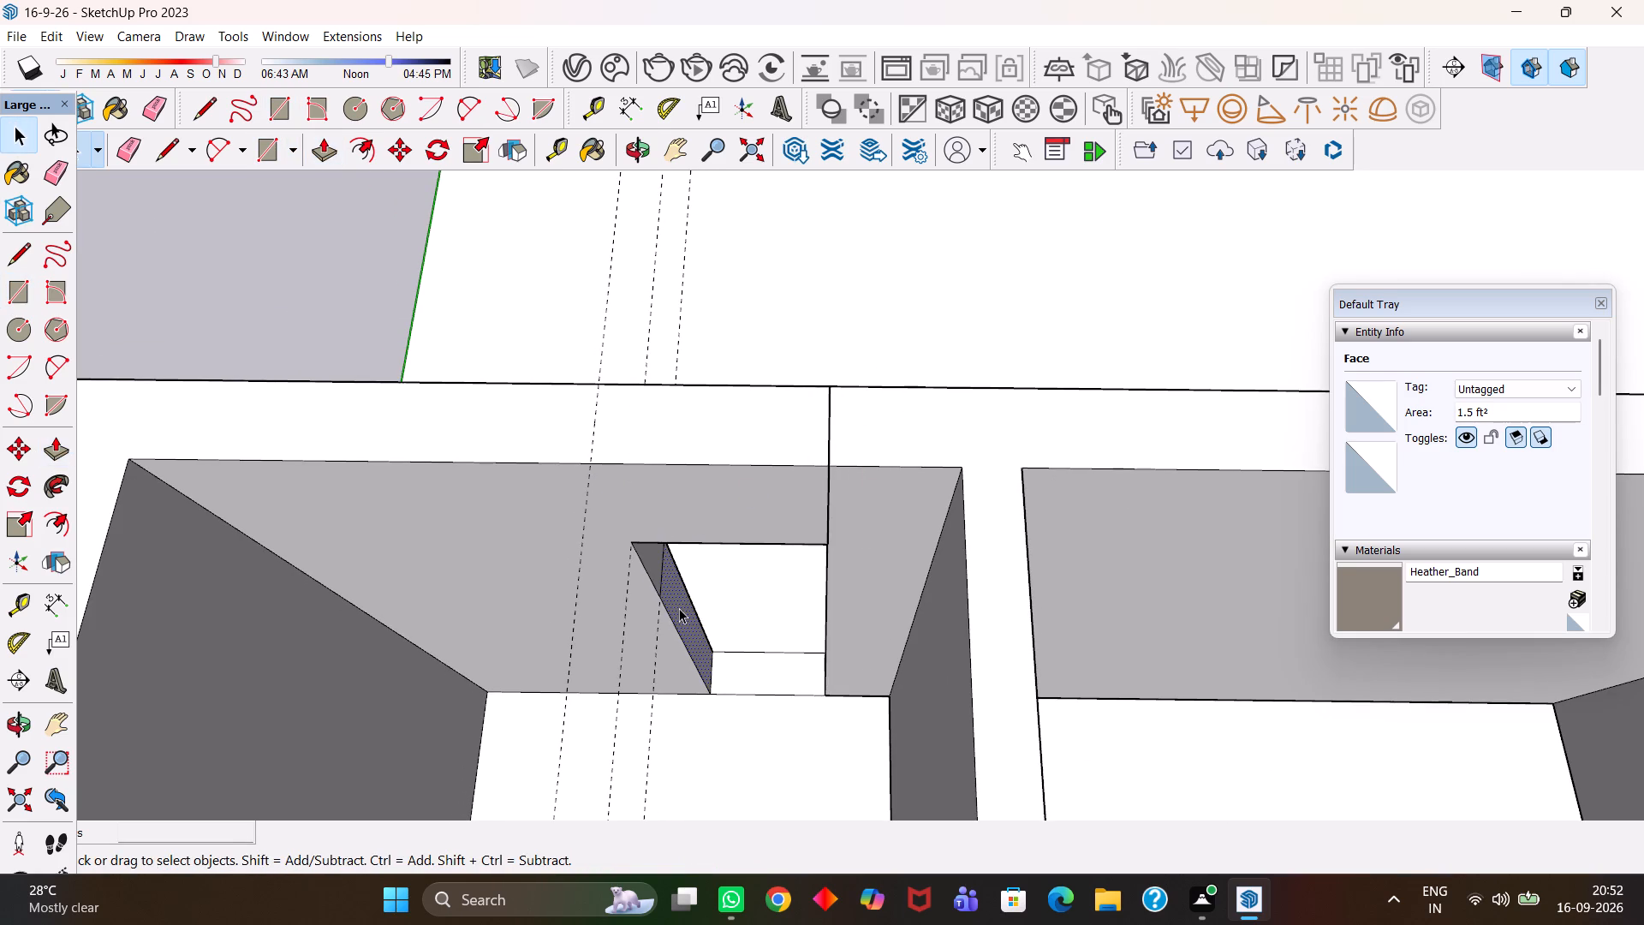
{"action": "type", "text": "op"}
{"action": "left_click", "coordinate": [679, 608]}
{"action": "left_click", "coordinate": [832, 544]}
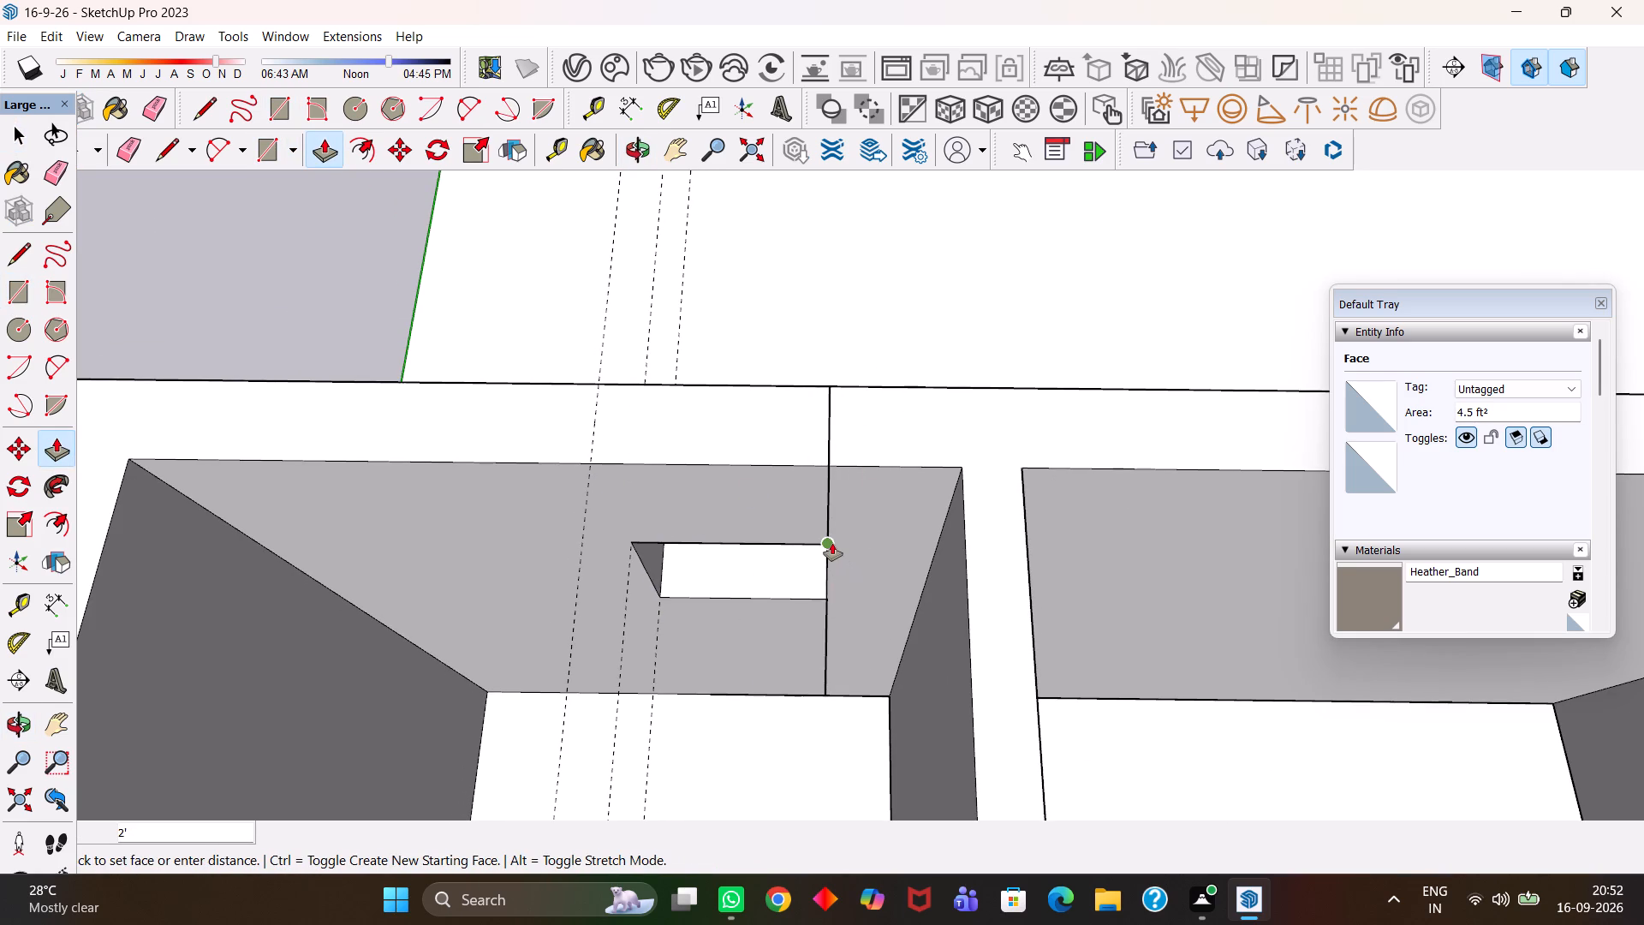
Draw a rectangle between two existing guides on the end face of the large rear room's outer side wall, spanning the wall thickness.
{"action": "key", "text": "h"}
{"action": "scroll", "coordinate": [832, 543], "scroll_direction": "down", "scroll_amount": 10}
{"action": "key", "text": "h"}
{"action": "left_click_drag", "start_coordinate": [912, 682], "coordinate": [682, 458]}
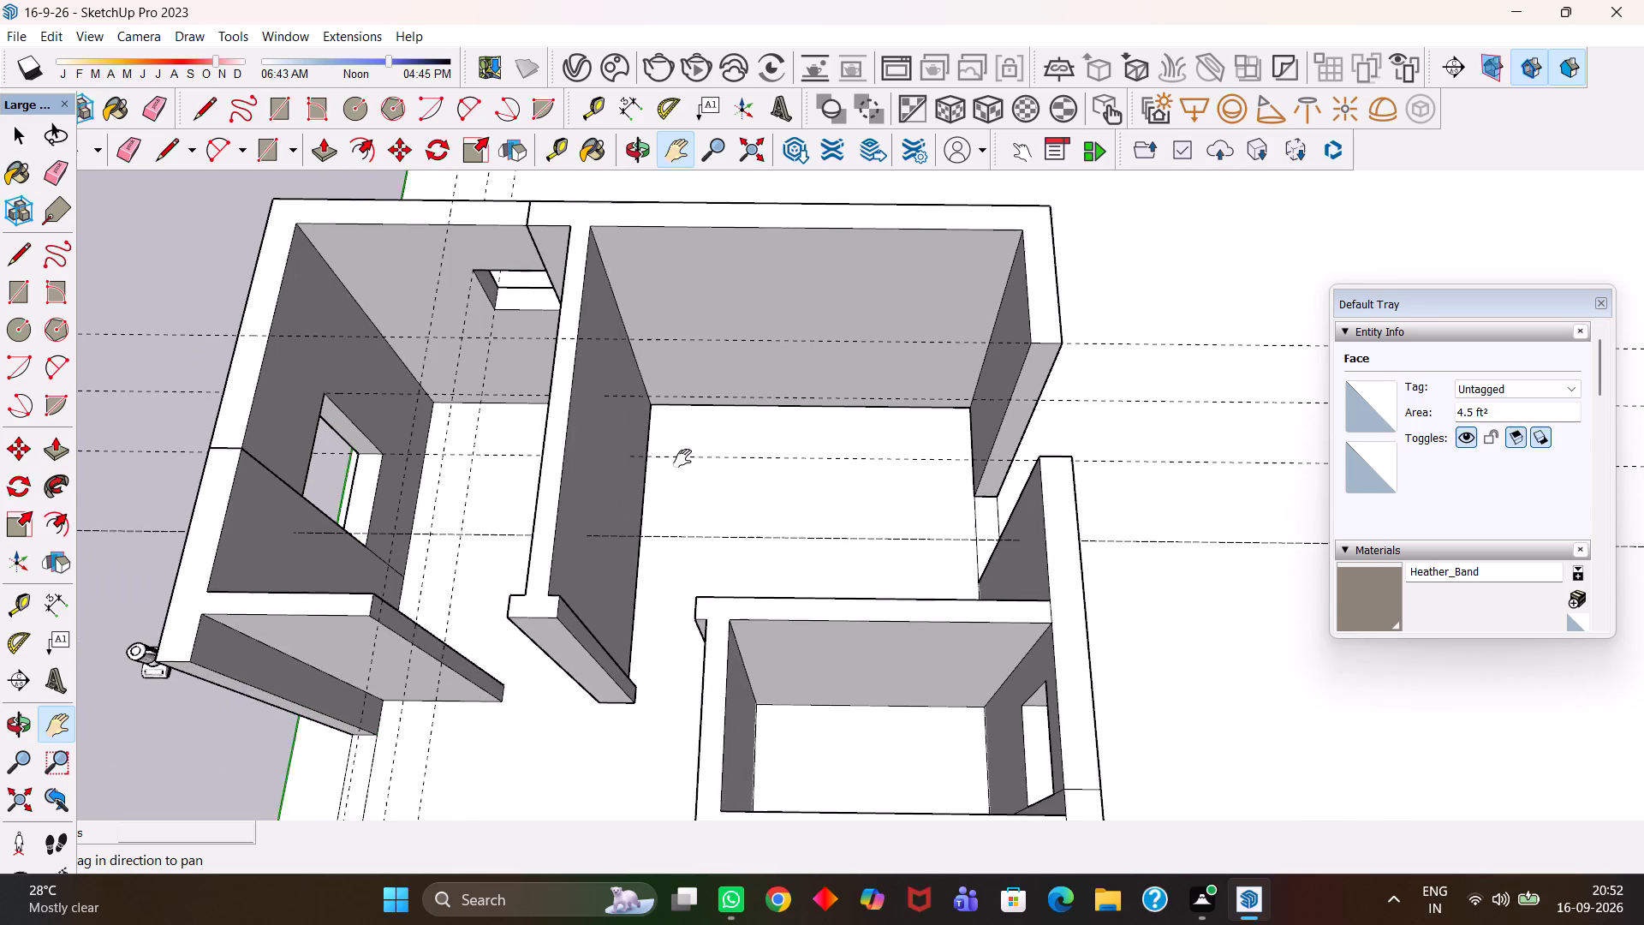
{"action": "key", "text": "h"}
{"action": "left_click_drag", "start_coordinate": [885, 415], "coordinate": [672, 501]}
{"action": "scroll", "coordinate": [709, 510], "scroll_direction": "up", "scroll_amount": 3}
{"action": "left_click_drag", "start_coordinate": [803, 567], "coordinate": [790, 581]}
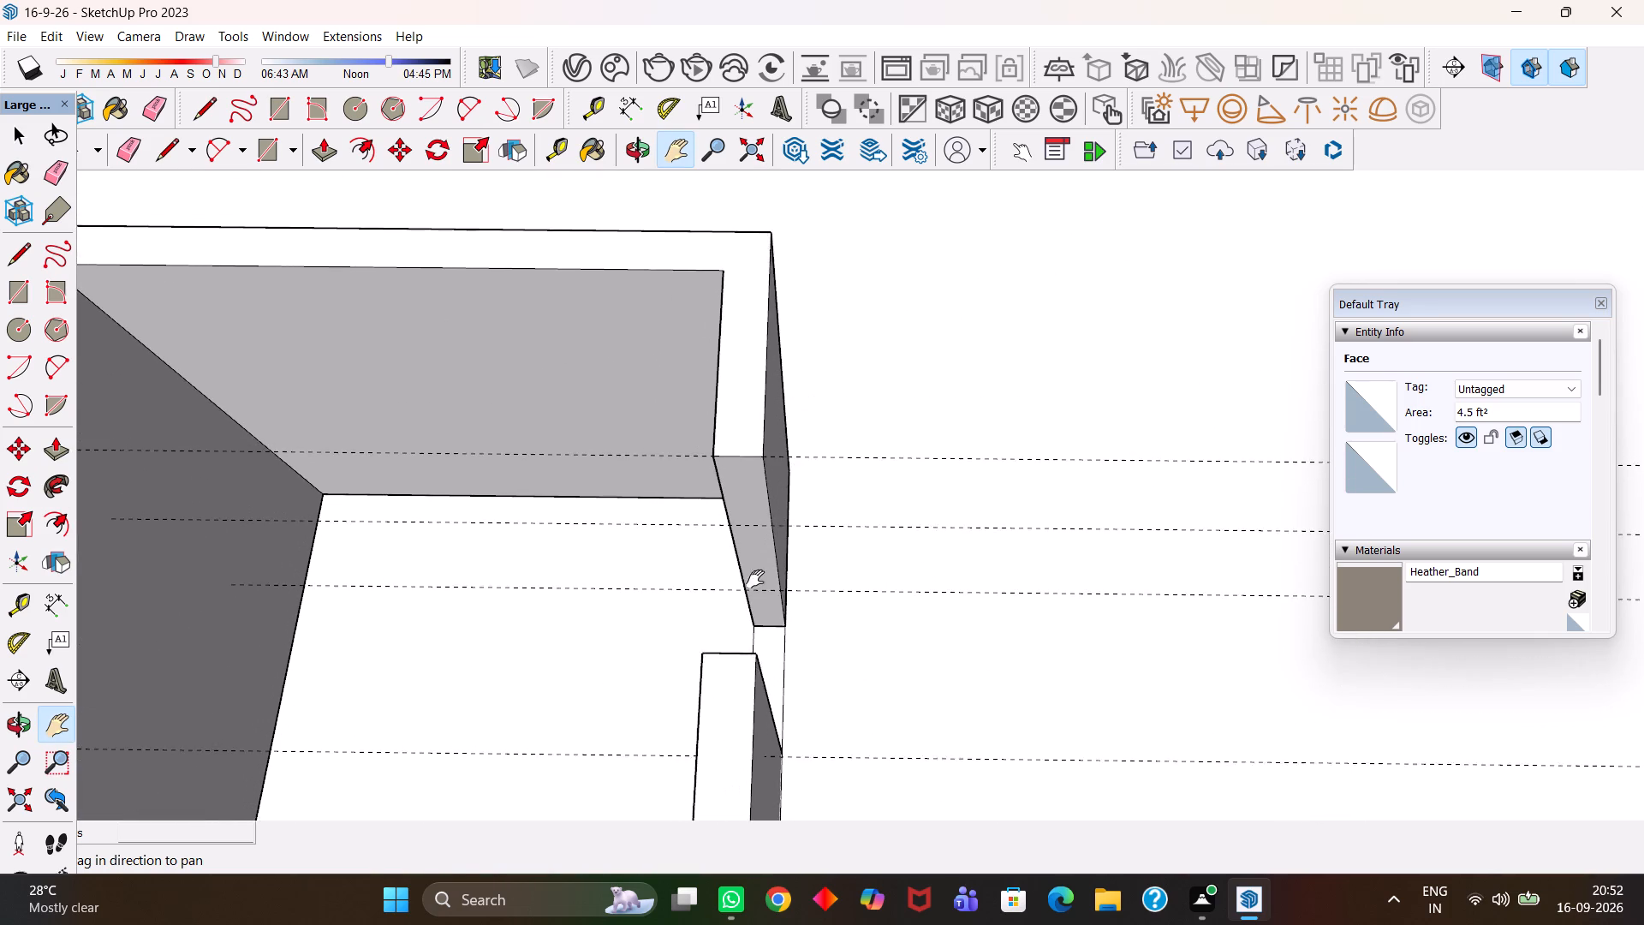
{"action": "scroll", "coordinate": [743, 579], "scroll_direction": "up", "scroll_amount": 3}
{"action": "key", "text": "space"}
{"action": "left_click", "coordinate": [757, 548]}
{"action": "double_click", "coordinate": [757, 548]}
{"action": "scroll", "coordinate": [757, 548], "scroll_direction": "up", "scroll_amount": 3}
{"action": "key", "text": "r"}
{"action": "left_click", "coordinate": [712, 480]}
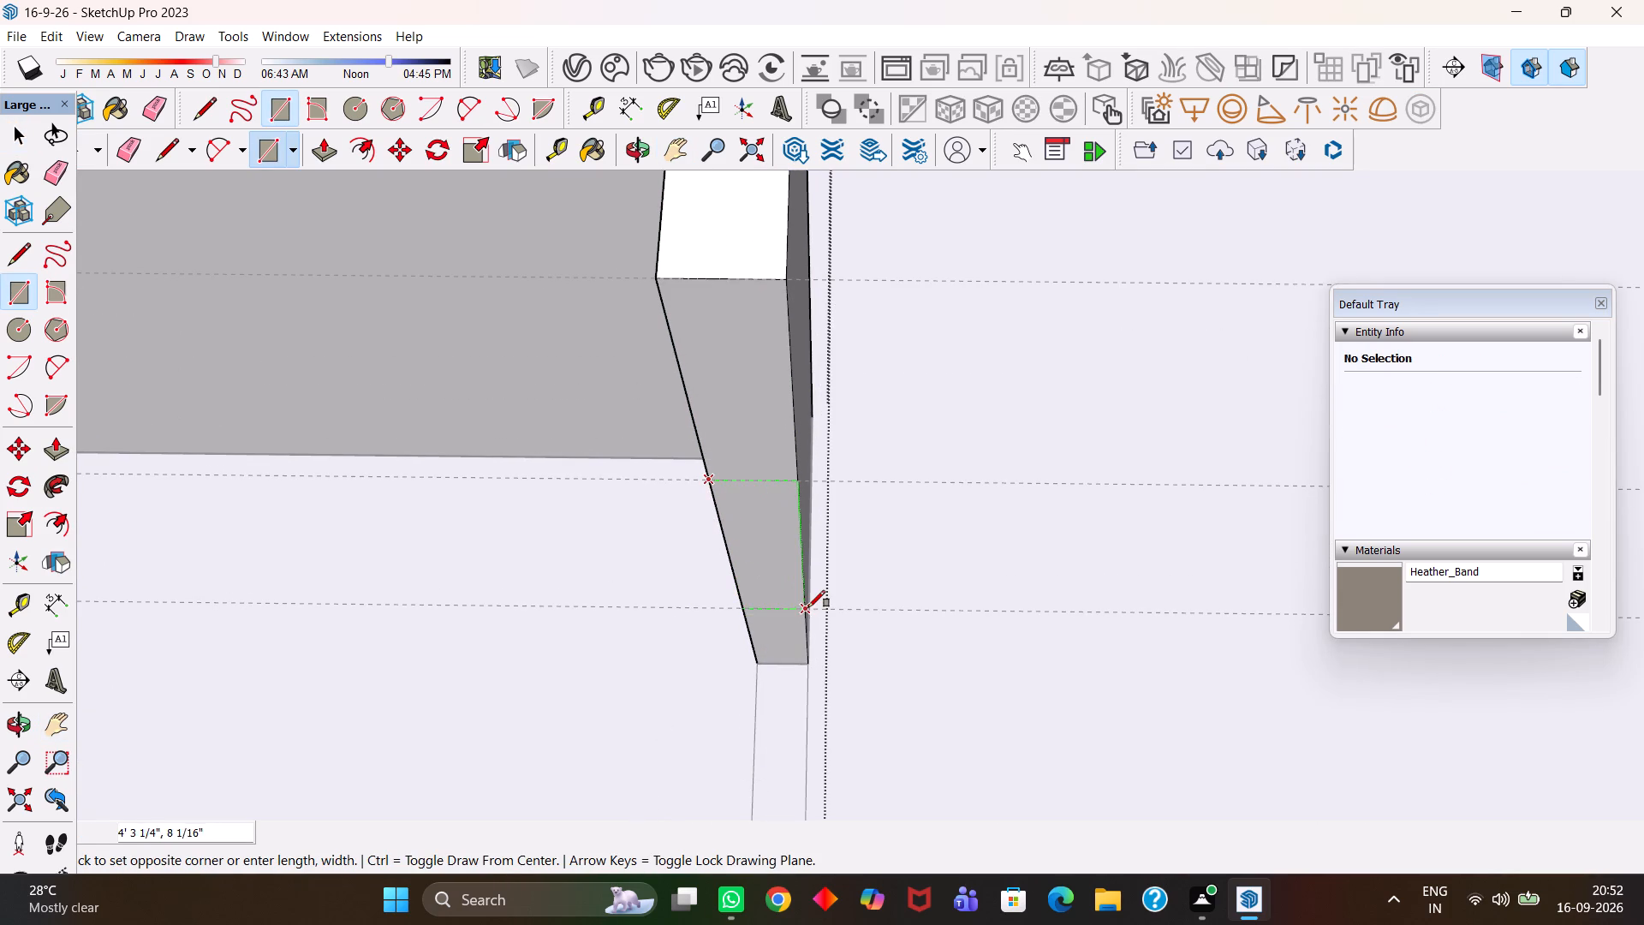
{"action": "left_click", "coordinate": [808, 606]}
Push/Pull the end face above the rectangle 3' across the side wall's gap to meet the opposite wall.
{"action": "scroll", "coordinate": [808, 606], "scroll_direction": "down", "scroll_amount": 5}
{"action": "key", "text": "space"}
{"action": "left_click", "coordinate": [771, 504]}
{"action": "scroll", "coordinate": [771, 504], "scroll_direction": "down", "scroll_amount": 3}
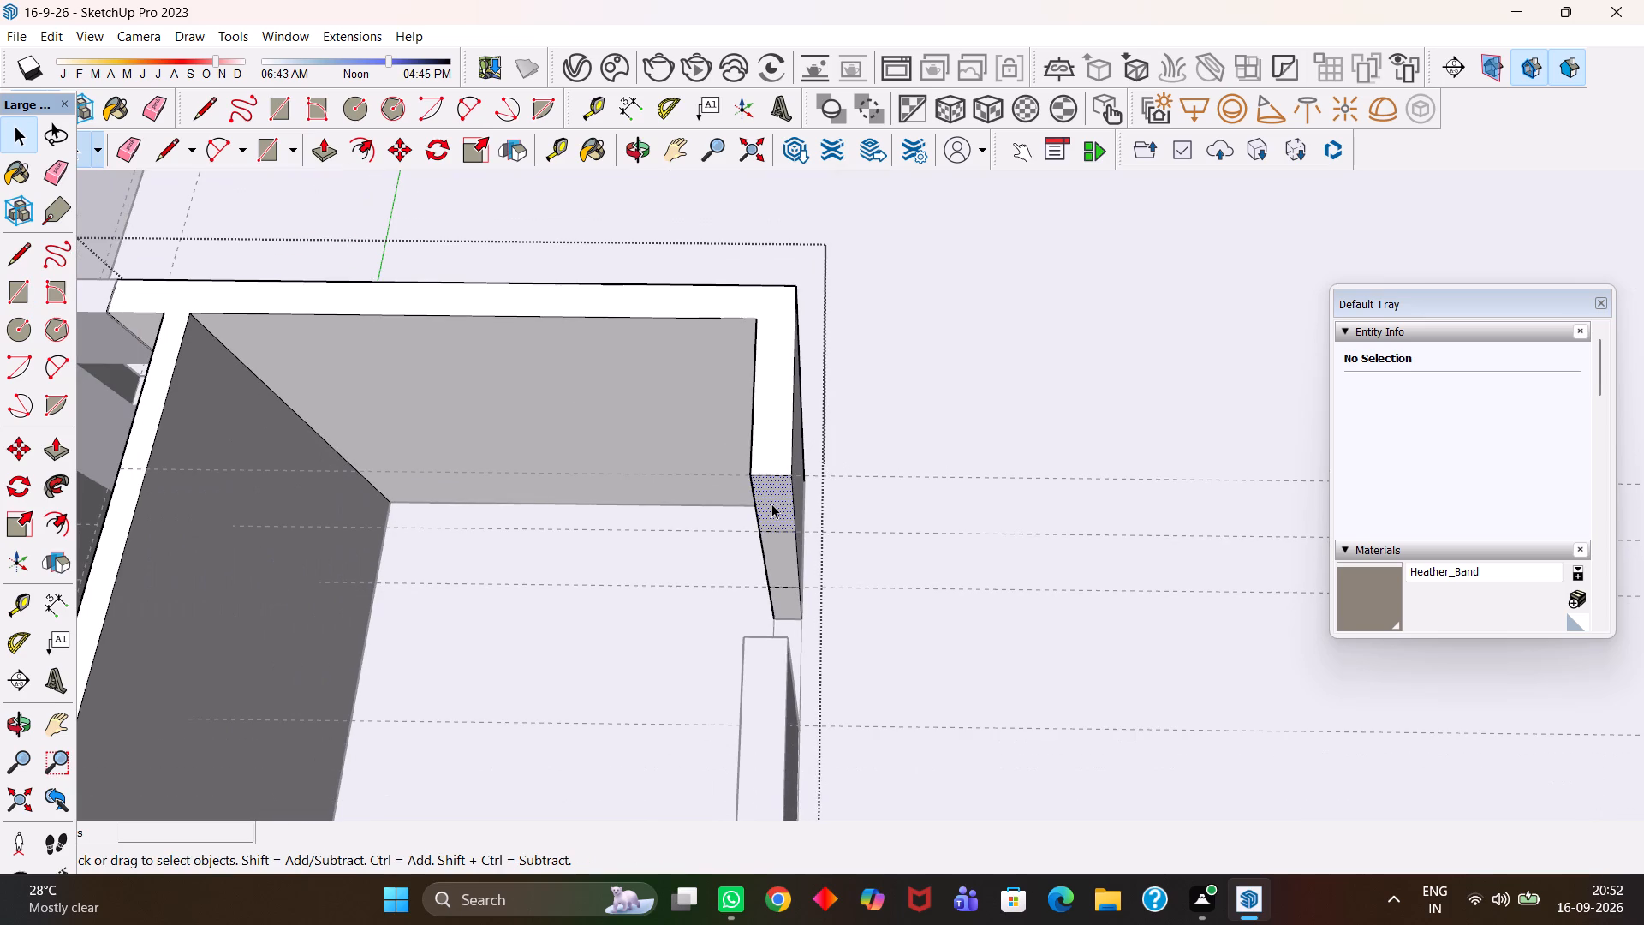
{"action": "key", "text": "p"}
{"action": "left_click", "coordinate": [771, 504]}
{"action": "left_click", "coordinate": [792, 640]}
{"action": "scroll", "coordinate": [772, 645], "scroll_direction": "up", "scroll_amount": 2}
{"action": "key", "text": "space"}
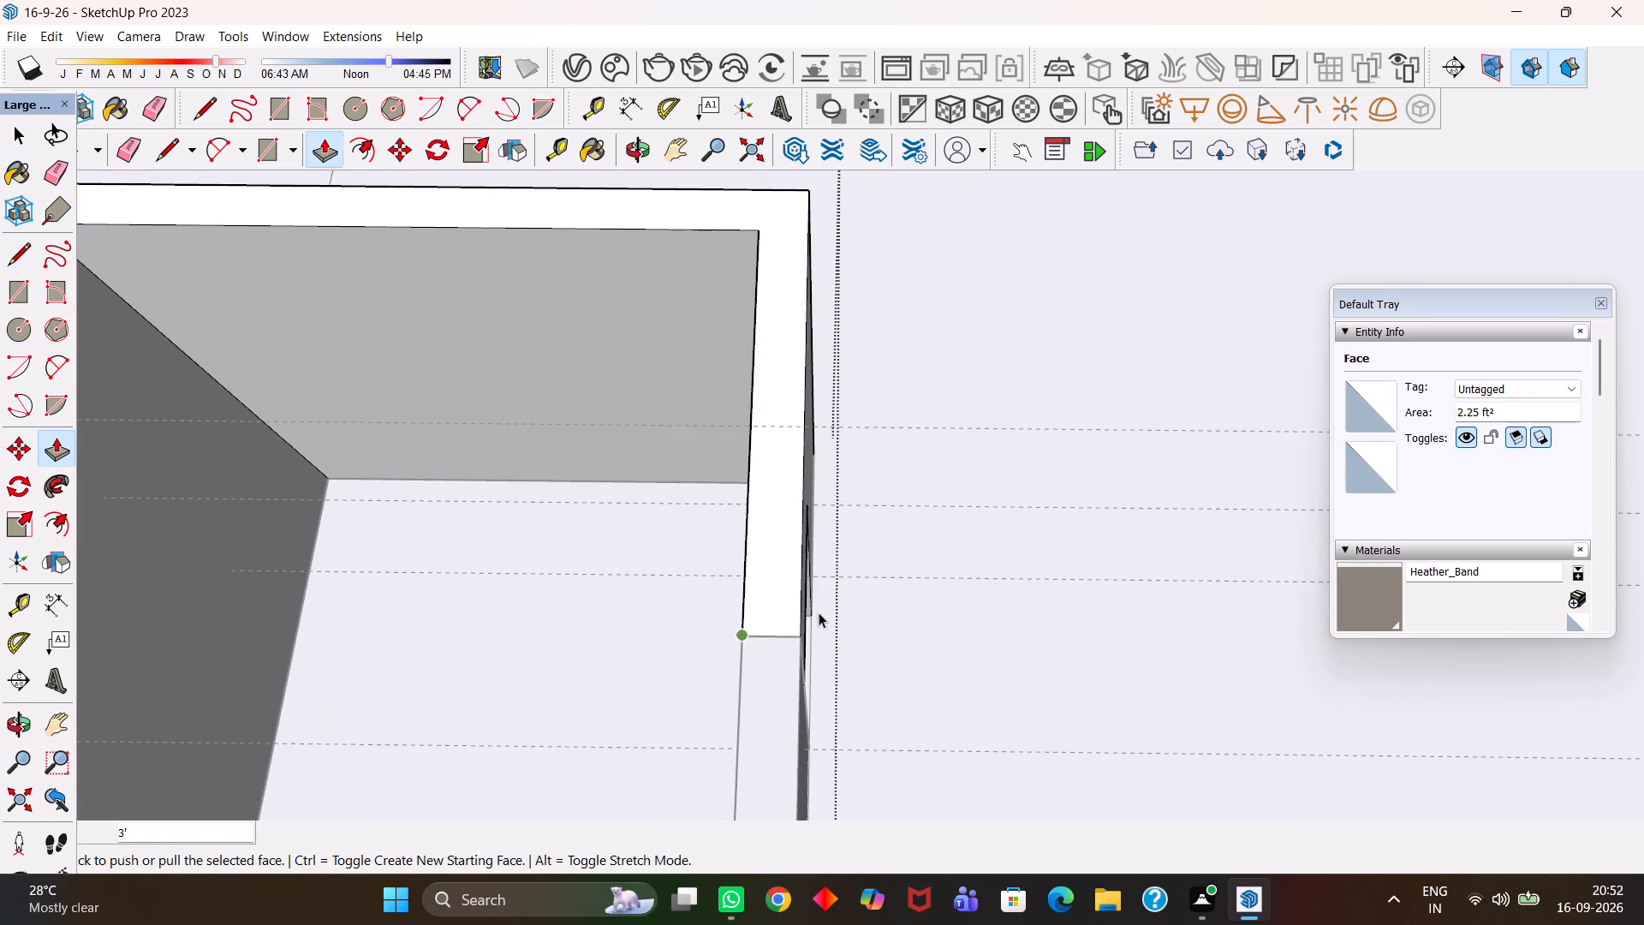
Push/Pull the end face below the rectangle 3' across the gap to finish the side window opening, and exit the wall group.
{"action": "scroll", "coordinate": [835, 620], "scroll_direction": "up", "scroll_amount": 1}
{"action": "scroll", "coordinate": [527, 576], "scroll_direction": "down", "scroll_amount": 3}
{"action": "scroll", "coordinate": [668, 597], "scroll_direction": "up", "scroll_amount": 3}
{"action": "scroll", "coordinate": [692, 594], "scroll_direction": "down", "scroll_amount": 4}
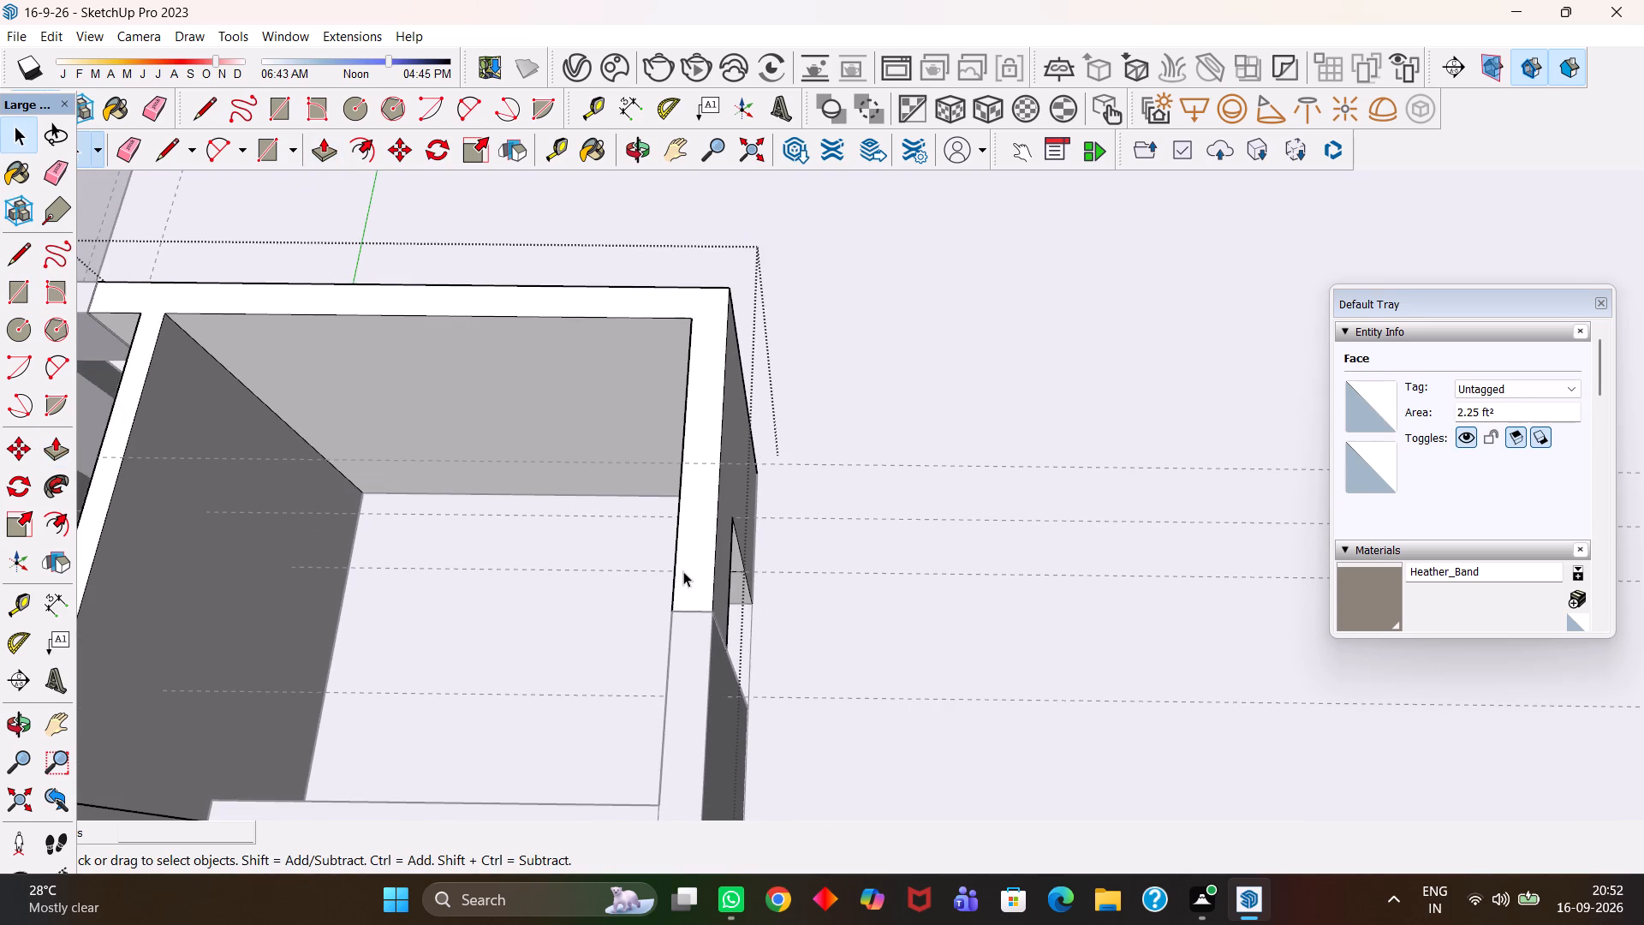
{"action": "left_click", "coordinate": [736, 584]}
{"action": "scroll", "coordinate": [736, 584], "scroll_direction": "up", "scroll_amount": 5}
{"action": "key", "text": "p"}
{"action": "left_click", "coordinate": [736, 584]}
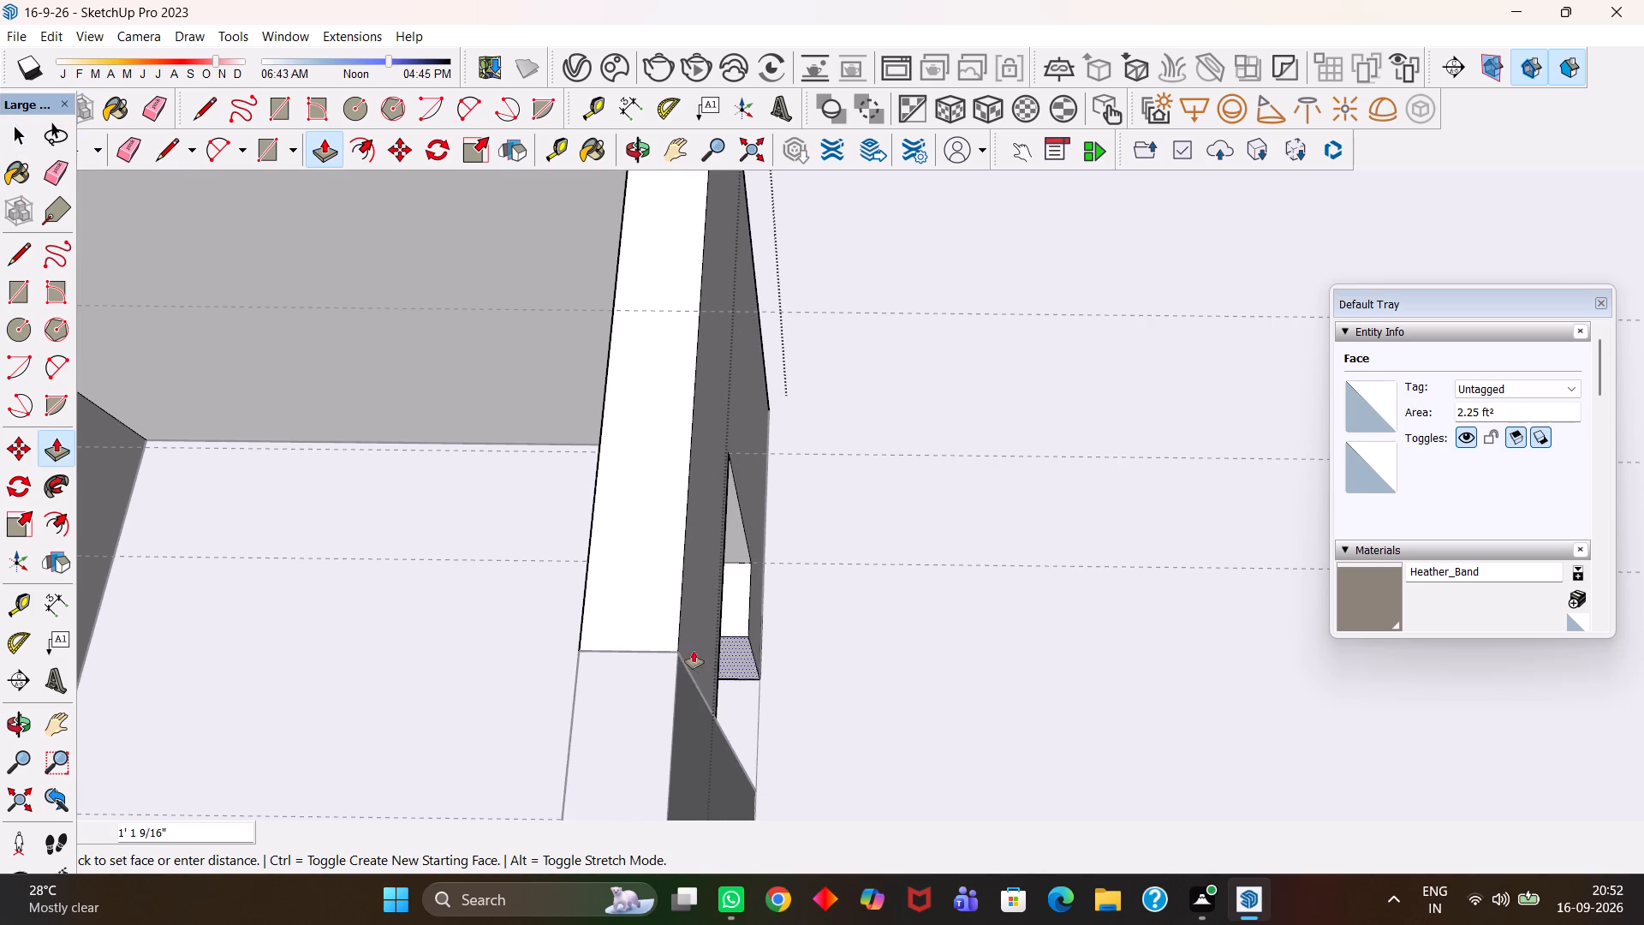
{"action": "left_click", "coordinate": [670, 653]}
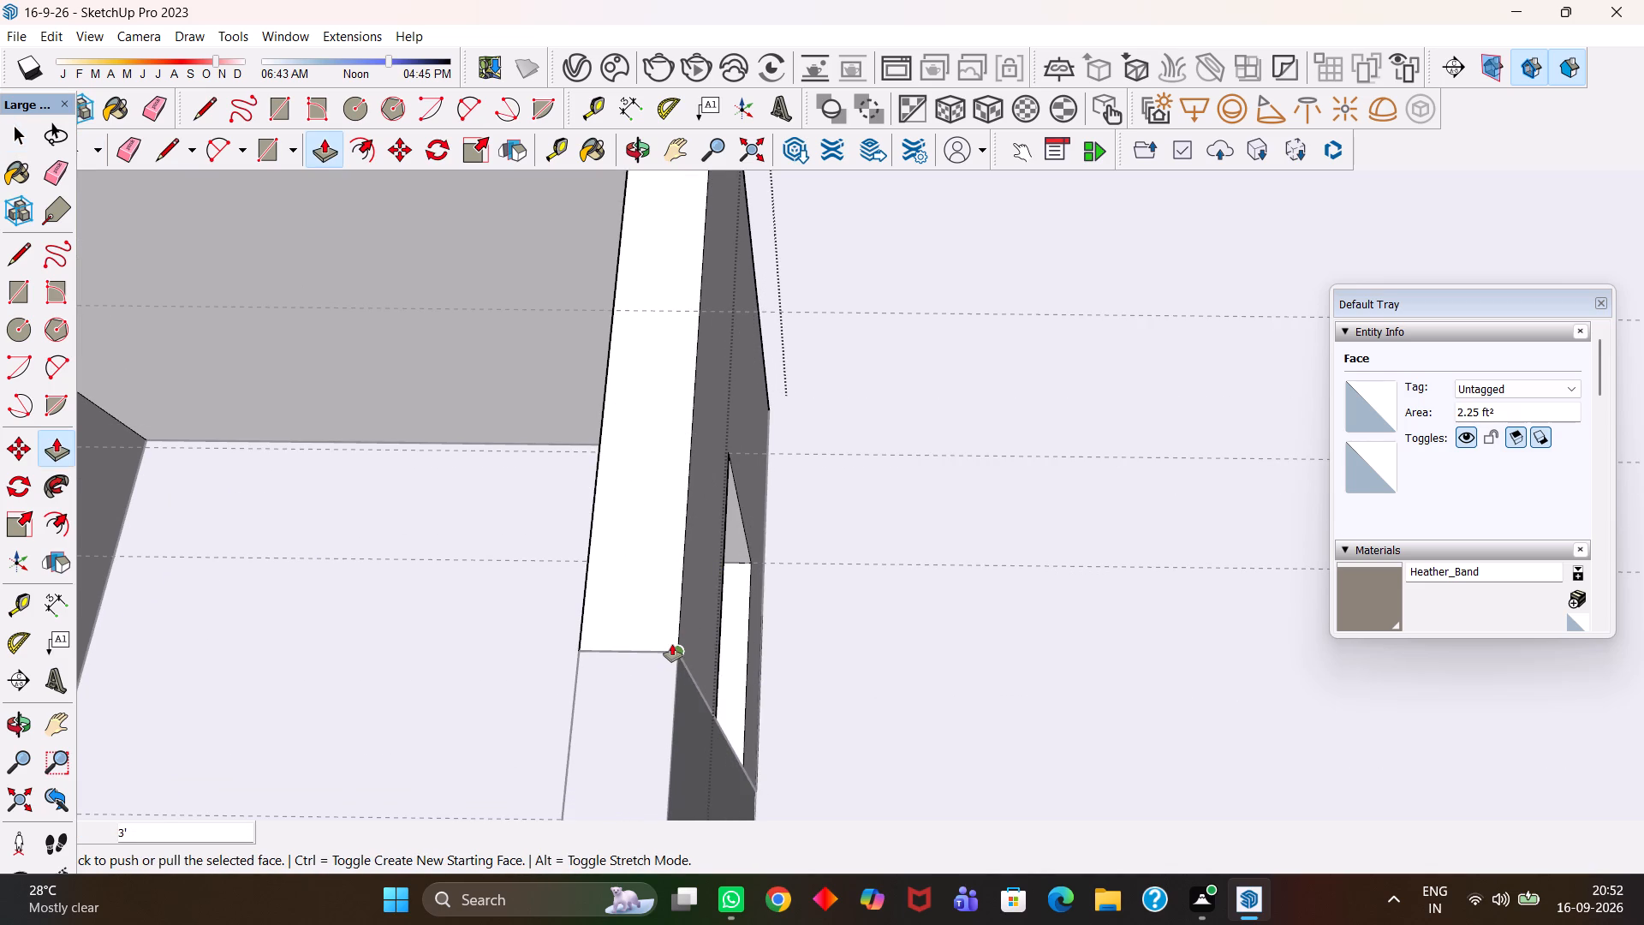
{"action": "key", "text": "h"}
{"action": "scroll", "coordinate": [674, 645], "scroll_direction": "down", "scroll_amount": 11}
{"action": "key", "text": "h"}
{"action": "left_click_drag", "start_coordinate": [595, 636], "coordinate": [672, 629]}
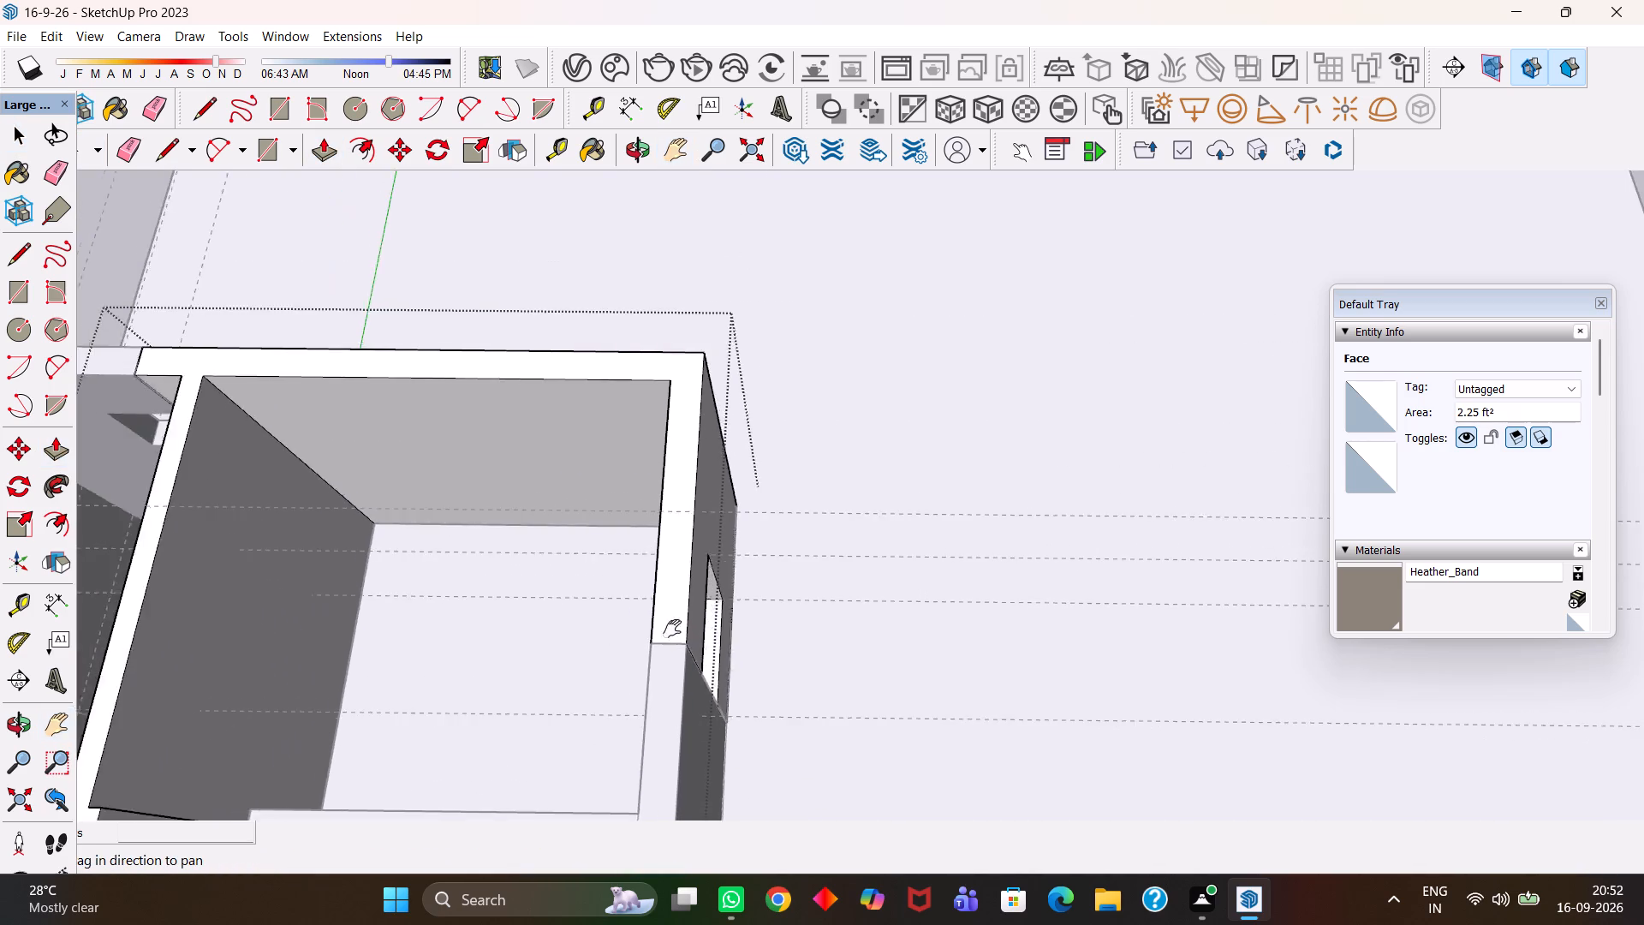
{"action": "left_click_drag", "start_coordinate": [672, 629], "coordinate": [1018, 584]}
{"action": "scroll", "coordinate": [1018, 585], "scroll_direction": "down", "scroll_amount": 9}
{"action": "key", "text": "space"}
{"action": "left_click", "coordinate": [726, 426]}
Erase the three lengthwise guides running through the small rear room and the crosswise guide nearest its front partition.
{"action": "scroll", "coordinate": [991, 574], "scroll_direction": "up", "scroll_amount": 4}
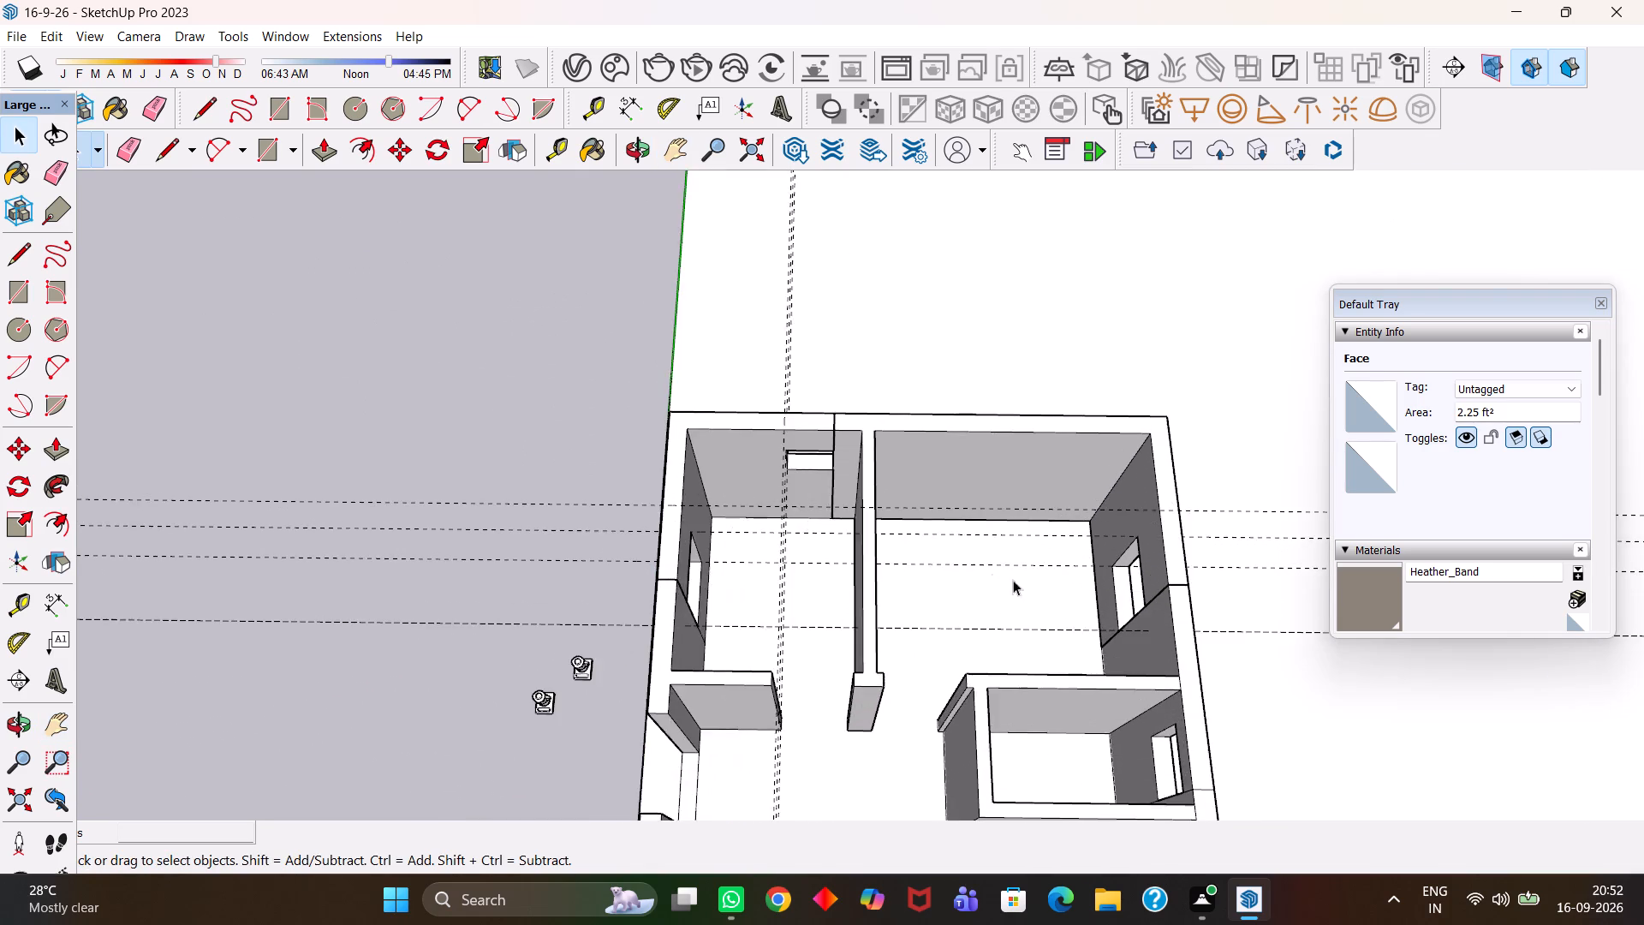
{"action": "scroll", "coordinate": [1092, 611], "scroll_direction": "up", "scroll_amount": 2}
{"action": "key", "text": "h"}
{"action": "scroll", "coordinate": [1016, 621], "scroll_direction": "down", "scroll_amount": 4}
{"action": "left_click_drag", "start_coordinate": [1059, 678], "coordinate": [837, 480]}
{"action": "scroll", "coordinate": [866, 522], "scroll_direction": "up", "scroll_amount": 4}
{"action": "key", "text": "h"}
{"action": "left_click_drag", "start_coordinate": [644, 482], "coordinate": [706, 532]}
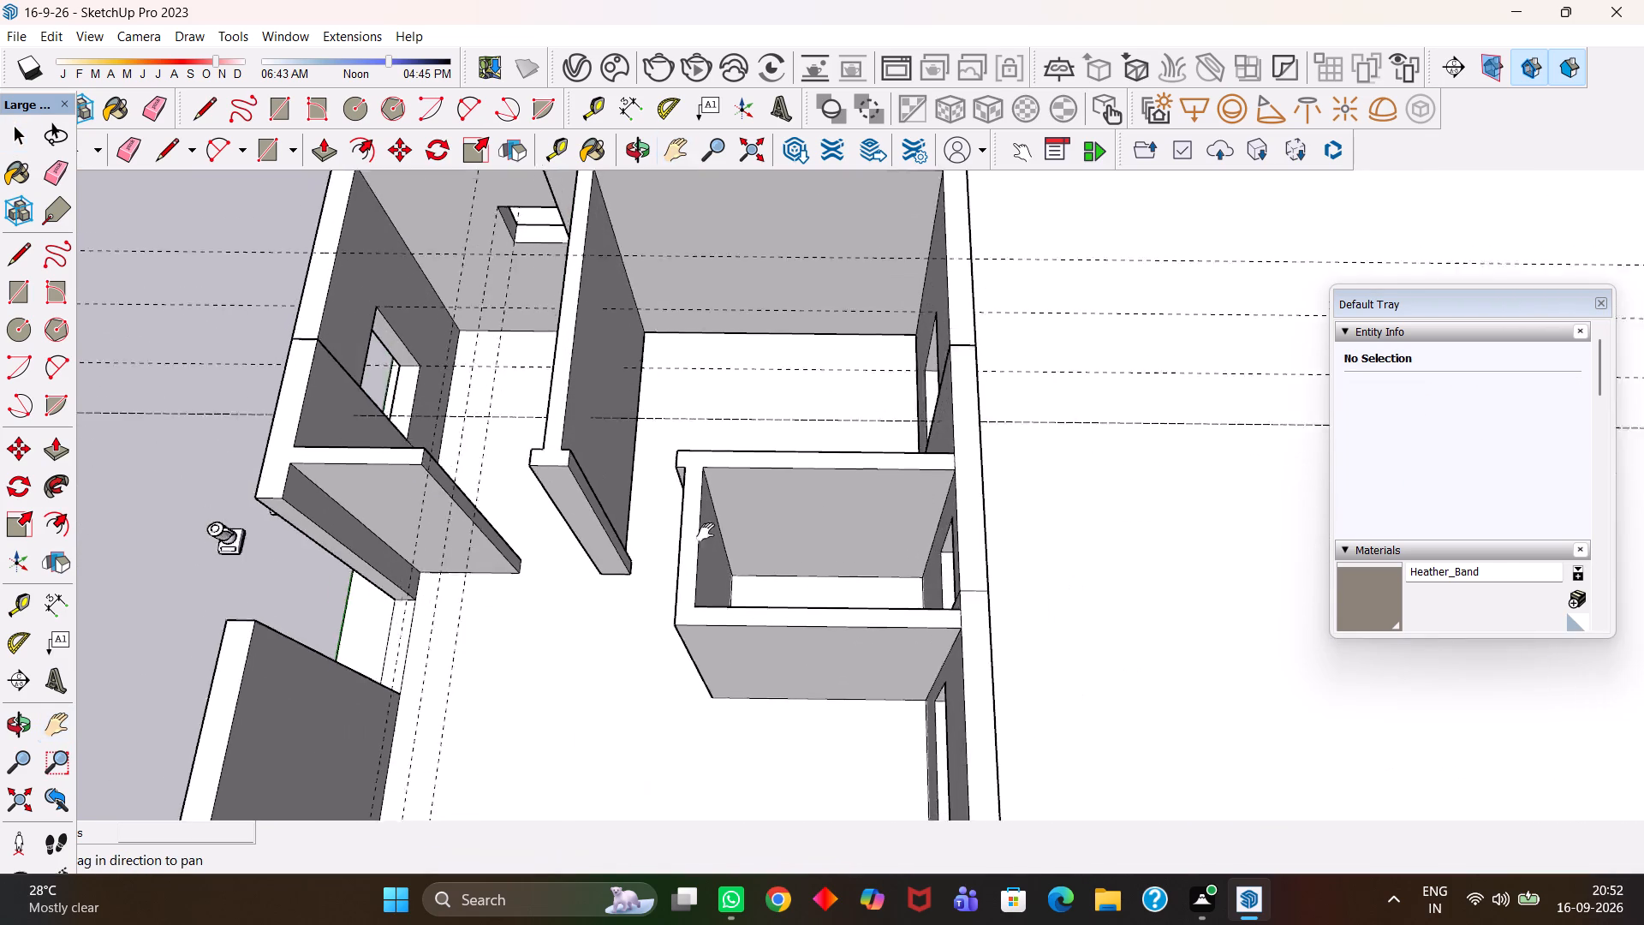
{"action": "left_click_drag", "start_coordinate": [706, 532], "coordinate": [879, 632]}
{"action": "scroll", "coordinate": [802, 618], "scroll_direction": "up", "scroll_amount": 4}
{"action": "left_click_drag", "start_coordinate": [792, 665], "coordinate": [698, 576]}
{"action": "scroll", "coordinate": [538, 563], "scroll_direction": "up", "scroll_amount": 3}
{"action": "left_click_drag", "start_coordinate": [518, 545], "coordinate": [551, 594]}
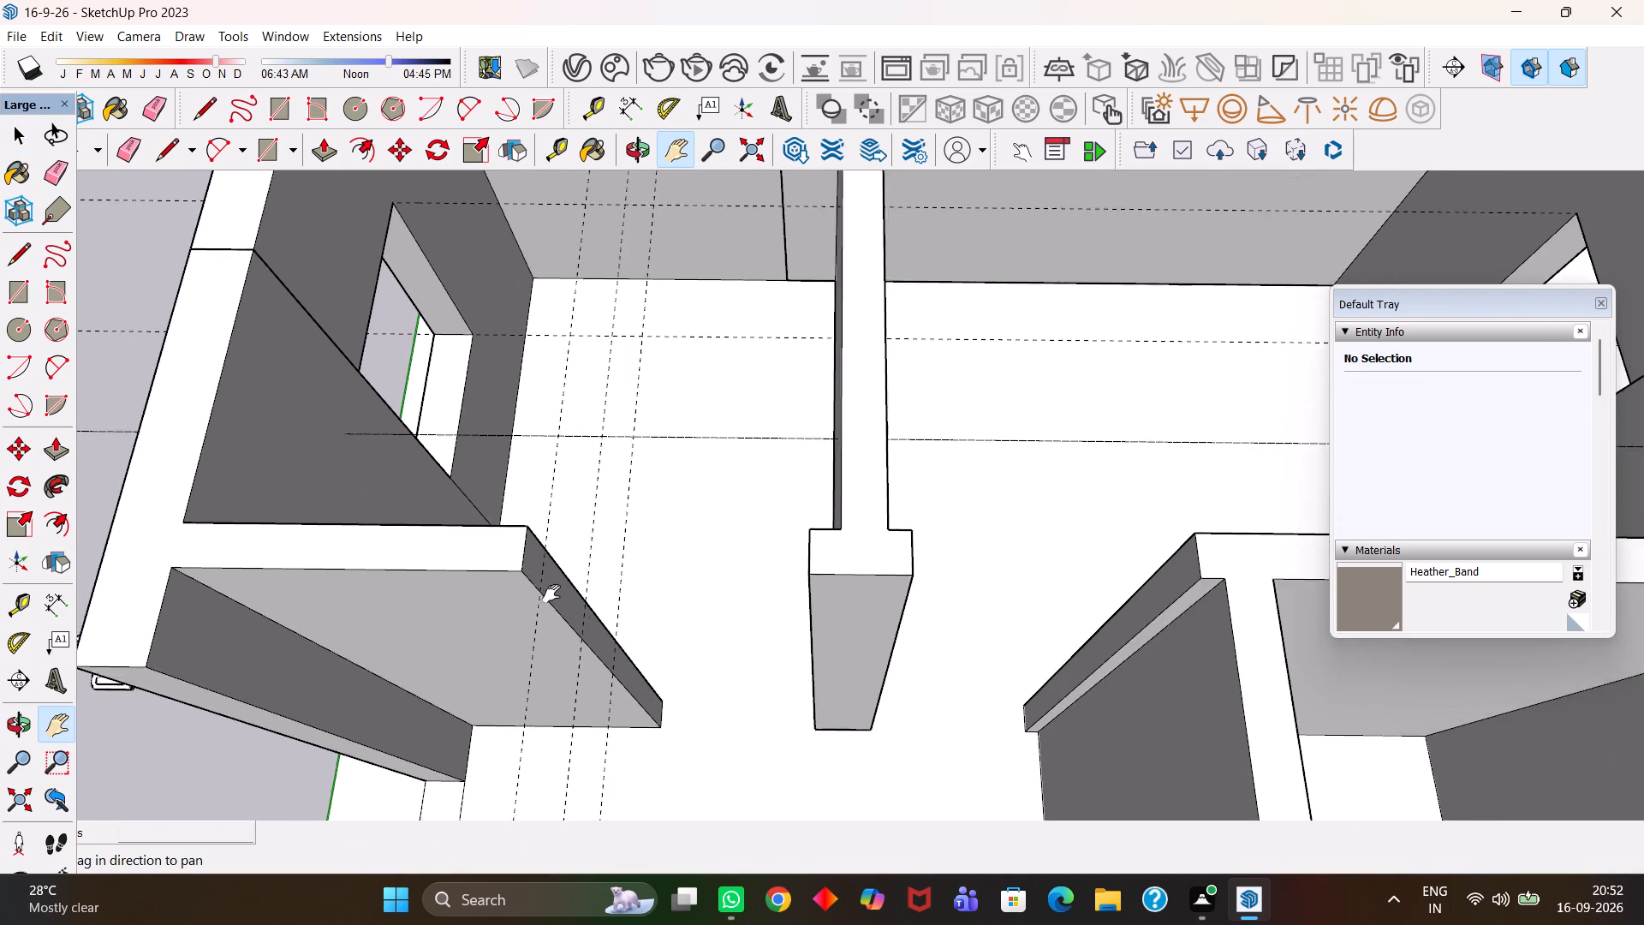
{"action": "left_click_drag", "start_coordinate": [551, 594], "coordinate": [567, 612]}
{"action": "scroll", "coordinate": [565, 610], "scroll_direction": "up", "scroll_amount": 1}
{"action": "scroll", "coordinate": [565, 610], "scroll_direction": "down", "scroll_amount": 3}
{"action": "key", "text": "e"}
{"action": "left_click_drag", "start_coordinate": [674, 507], "coordinate": [569, 473]}
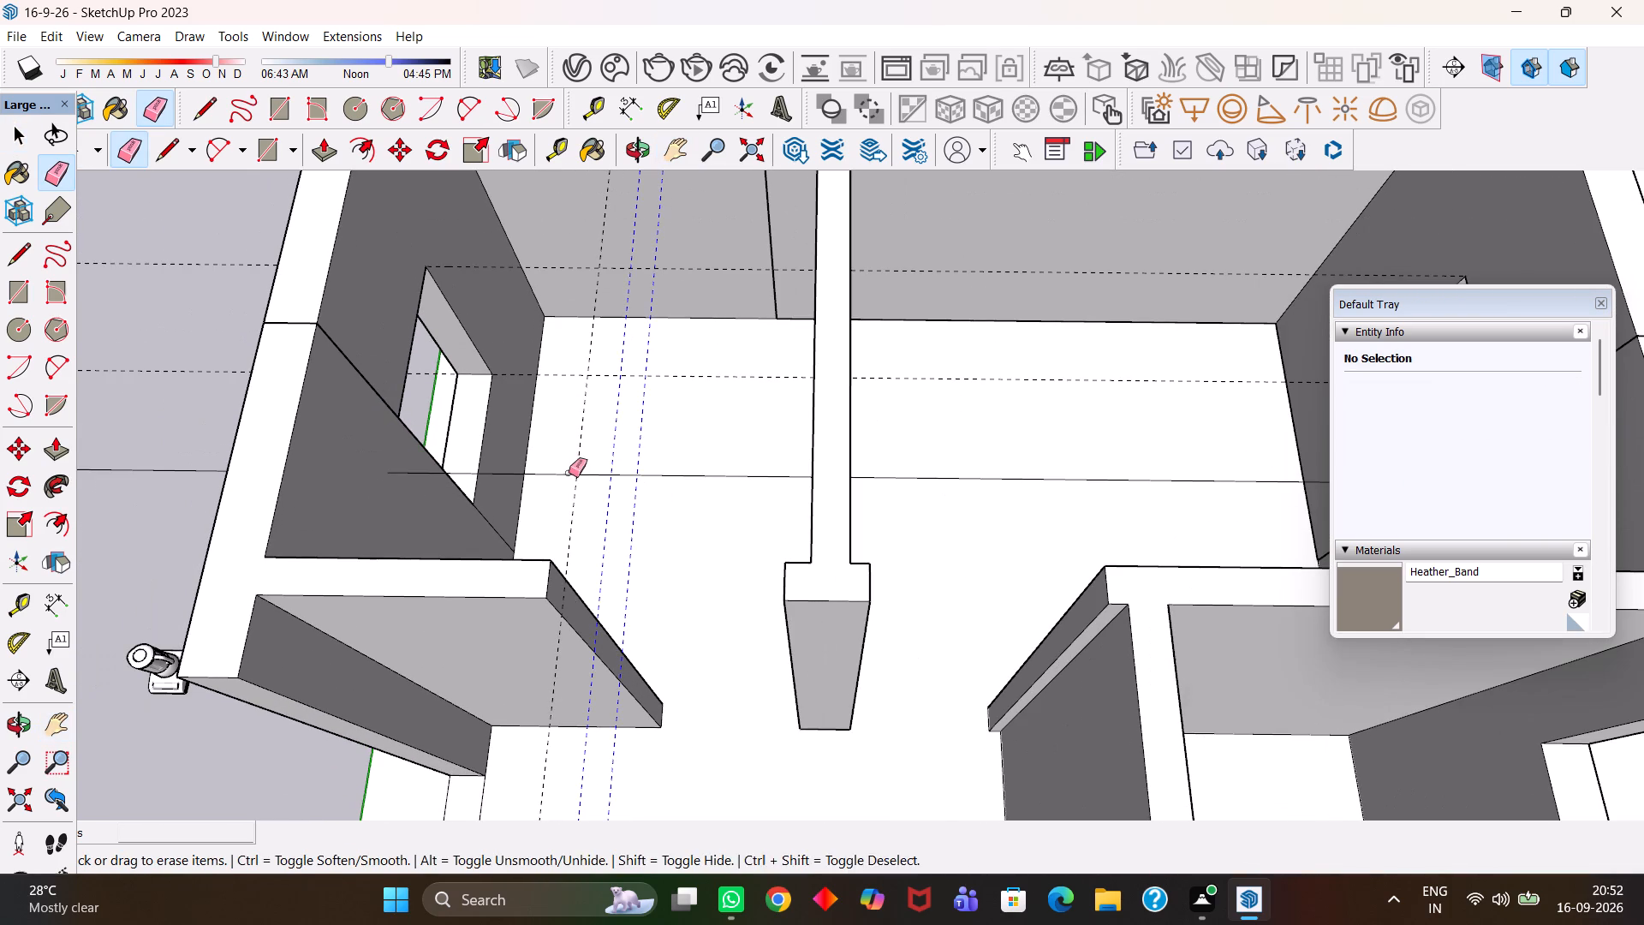
{"action": "left_click_drag", "start_coordinate": [569, 473], "coordinate": [543, 462]}
Place a guide 3' below the wall top on the end face of the small rear room's front partition.
{"action": "scroll", "coordinate": [581, 552], "scroll_direction": "up", "scroll_amount": 2}
{"action": "key", "text": "t"}
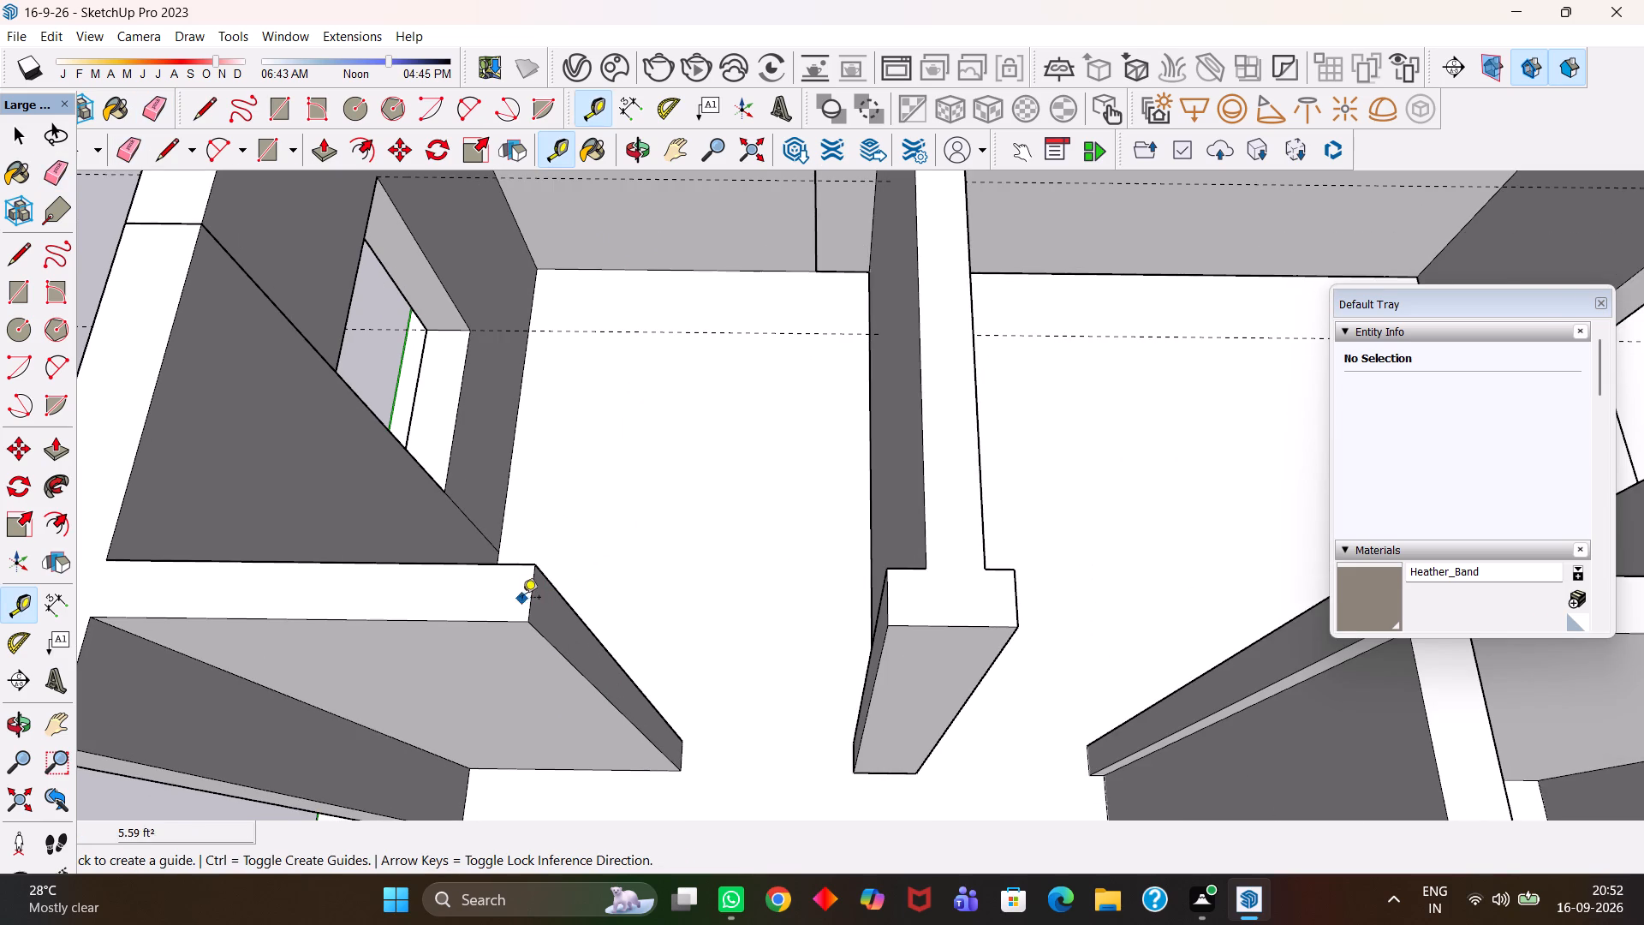
{"action": "double_click", "coordinate": [532, 602]}
{"action": "left_click", "coordinate": [539, 536]}
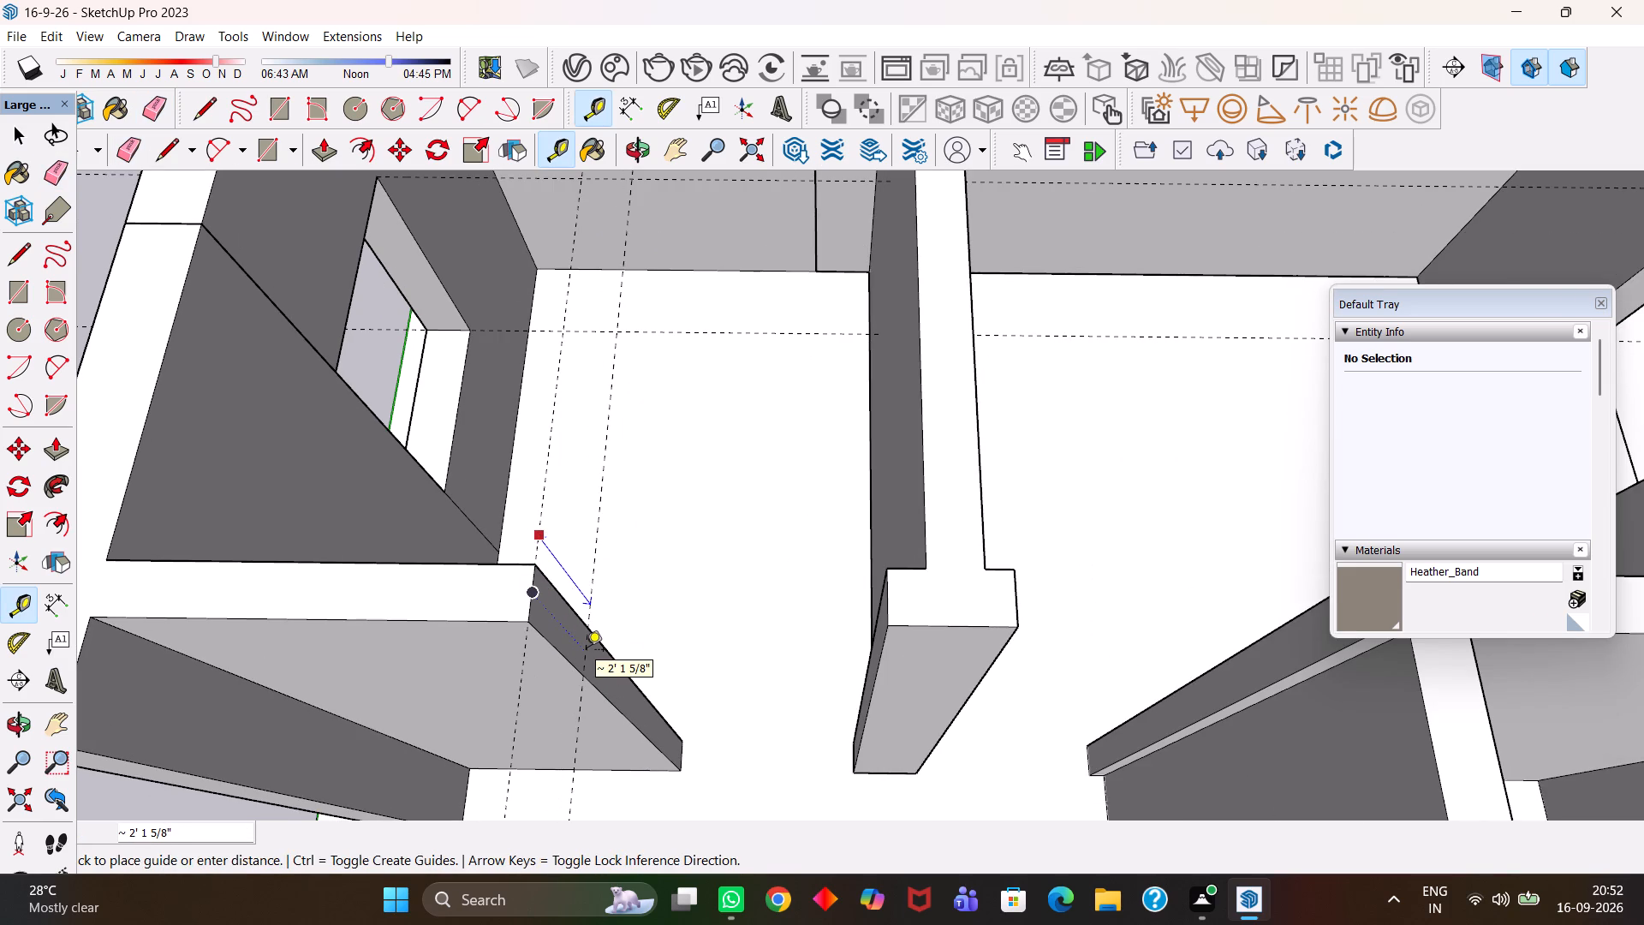
{"action": "type", "text": "3'"}
{"action": "key", "text": "Return"}
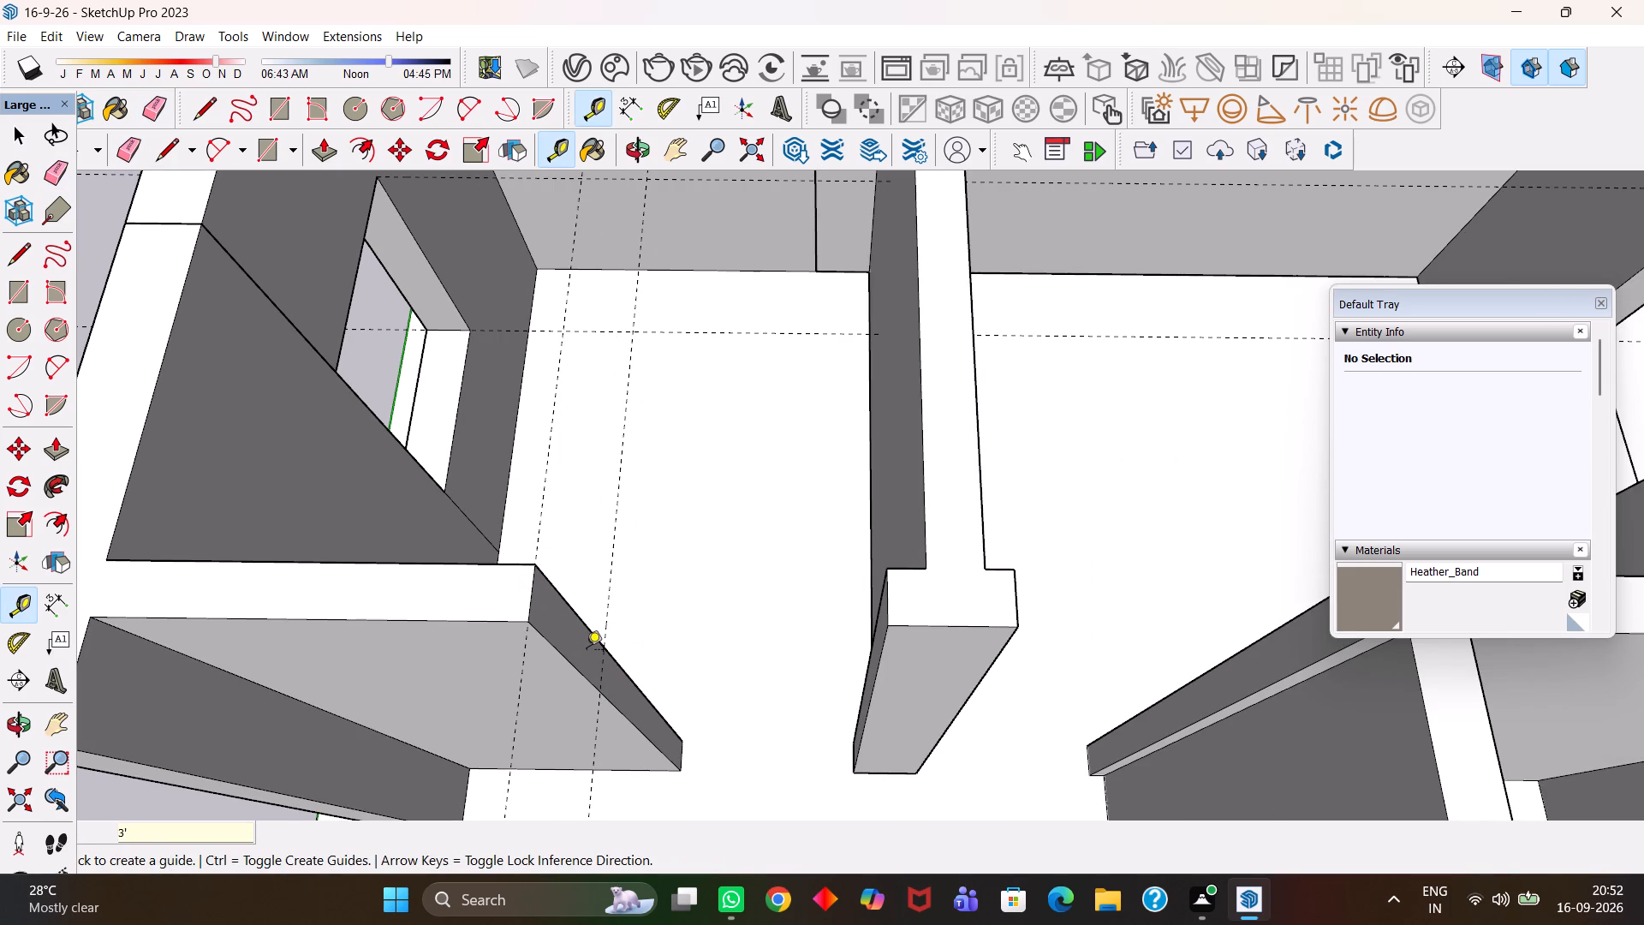
Draw a line across the partition's end face along the 3' guide, spanning the wall thickness.
{"action": "key", "text": "space"}
{"action": "scroll", "coordinate": [587, 651], "scroll_direction": "up", "scroll_amount": 2}
{"action": "left_click", "coordinate": [587, 651]}
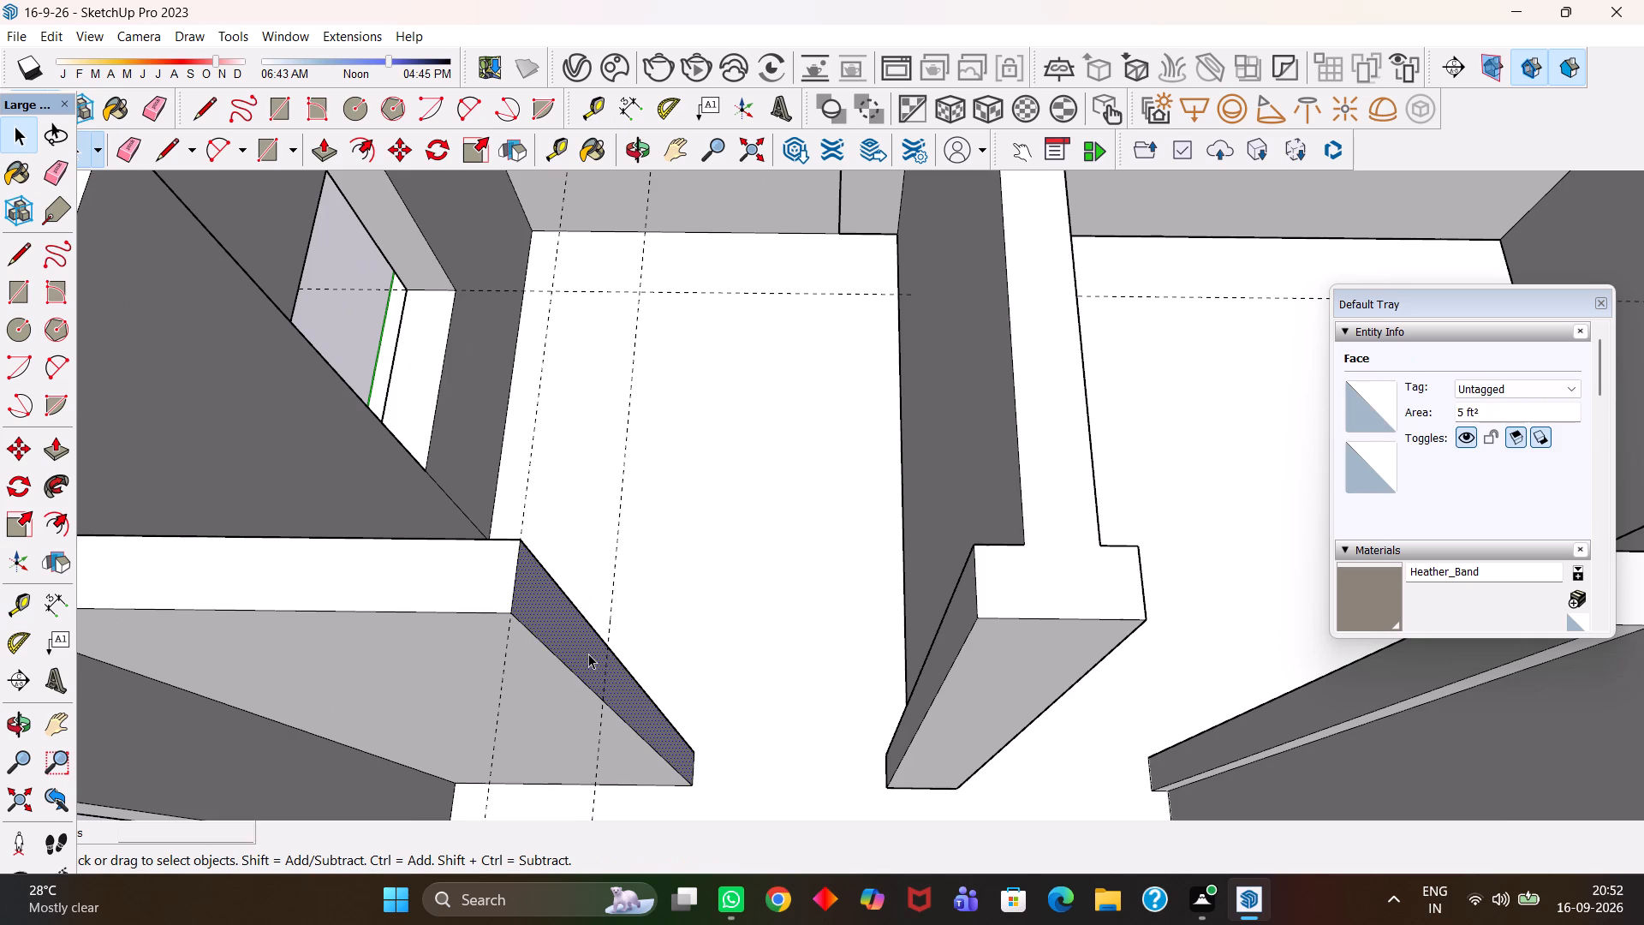
{"action": "key", "text": "l"}
{"action": "key", "text": "Return"}
{"action": "left_click", "coordinate": [599, 696]}
{"action": "left_click", "coordinate": [606, 647]}
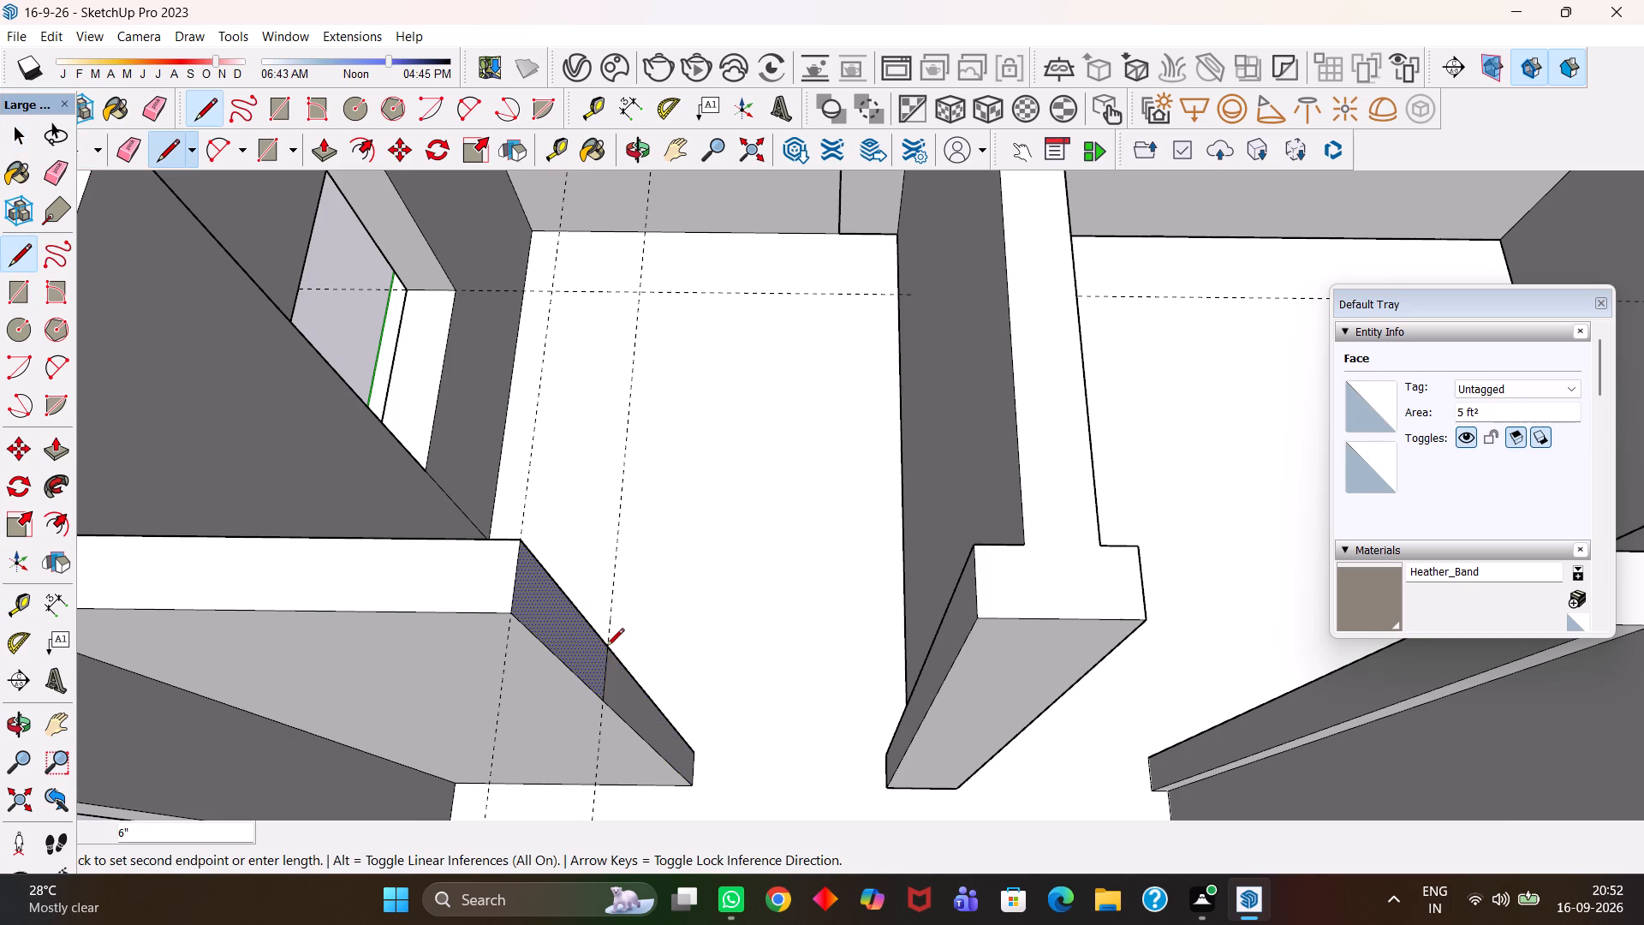
Push/Pull the end face above the line across the doorway to meet the T-shaped wall end, forming the small rear room's lintel.
{"action": "key", "text": "space"}
{"action": "left_click", "coordinate": [566, 641]}
{"action": "key", "text": "p"}
{"action": "left_click", "coordinate": [566, 641]}
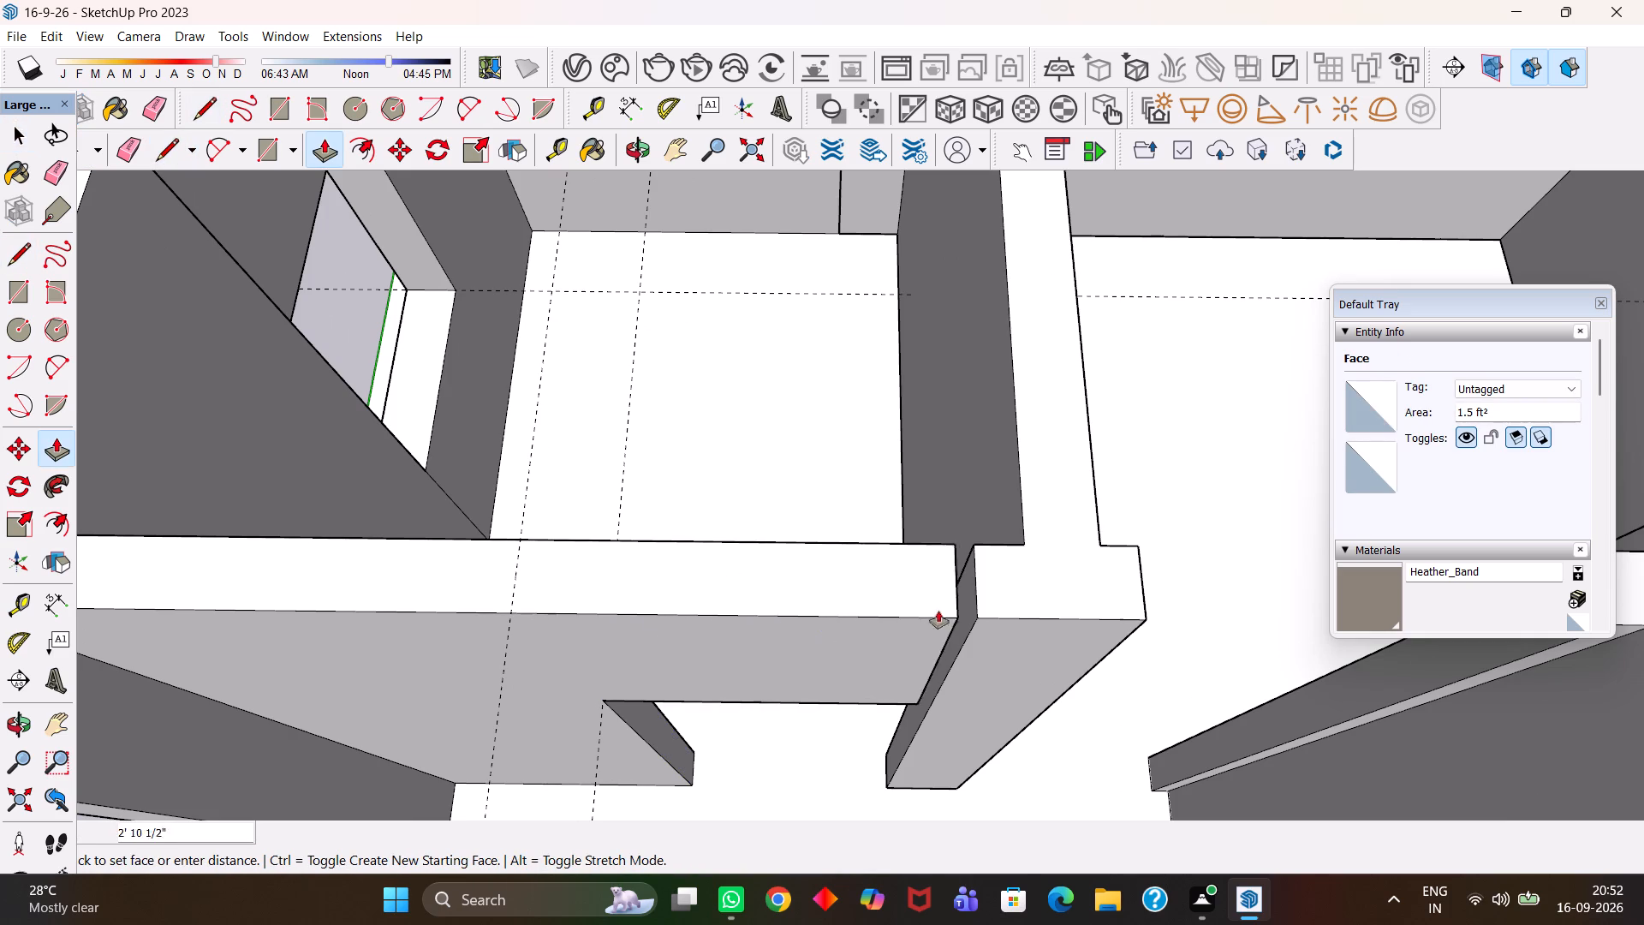
{"action": "left_click", "coordinate": [974, 617]}
Erase the two lengthwise guides passing through the small rear room's doorway.
{"action": "key", "text": "h"}
{"action": "scroll", "coordinate": [825, 604], "scroll_direction": "down", "scroll_amount": 2}
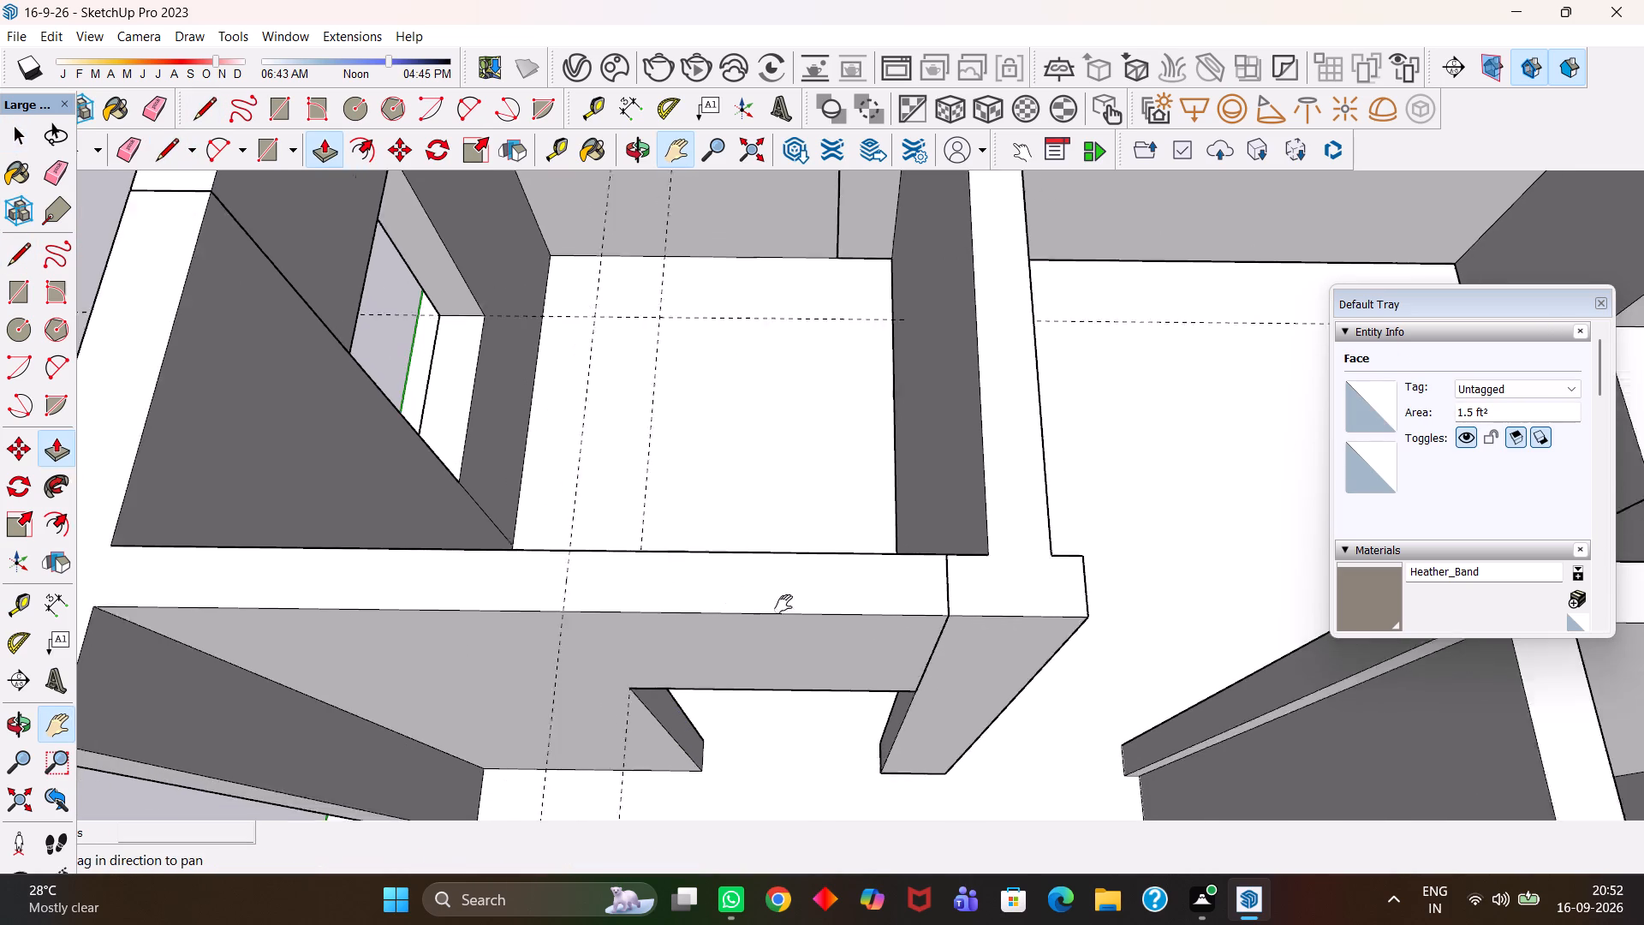
{"action": "scroll", "coordinate": [783, 604], "scroll_direction": "down", "scroll_amount": 3}
{"action": "left_click_drag", "start_coordinate": [724, 633], "coordinate": [818, 504]}
{"action": "scroll", "coordinate": [779, 526], "scroll_direction": "down", "scroll_amount": 6}
{"action": "scroll", "coordinate": [741, 678], "scroll_direction": "up", "scroll_amount": 3}
{"action": "key", "text": "e"}
{"action": "left_click_drag", "start_coordinate": [787, 710], "coordinate": [703, 696]}
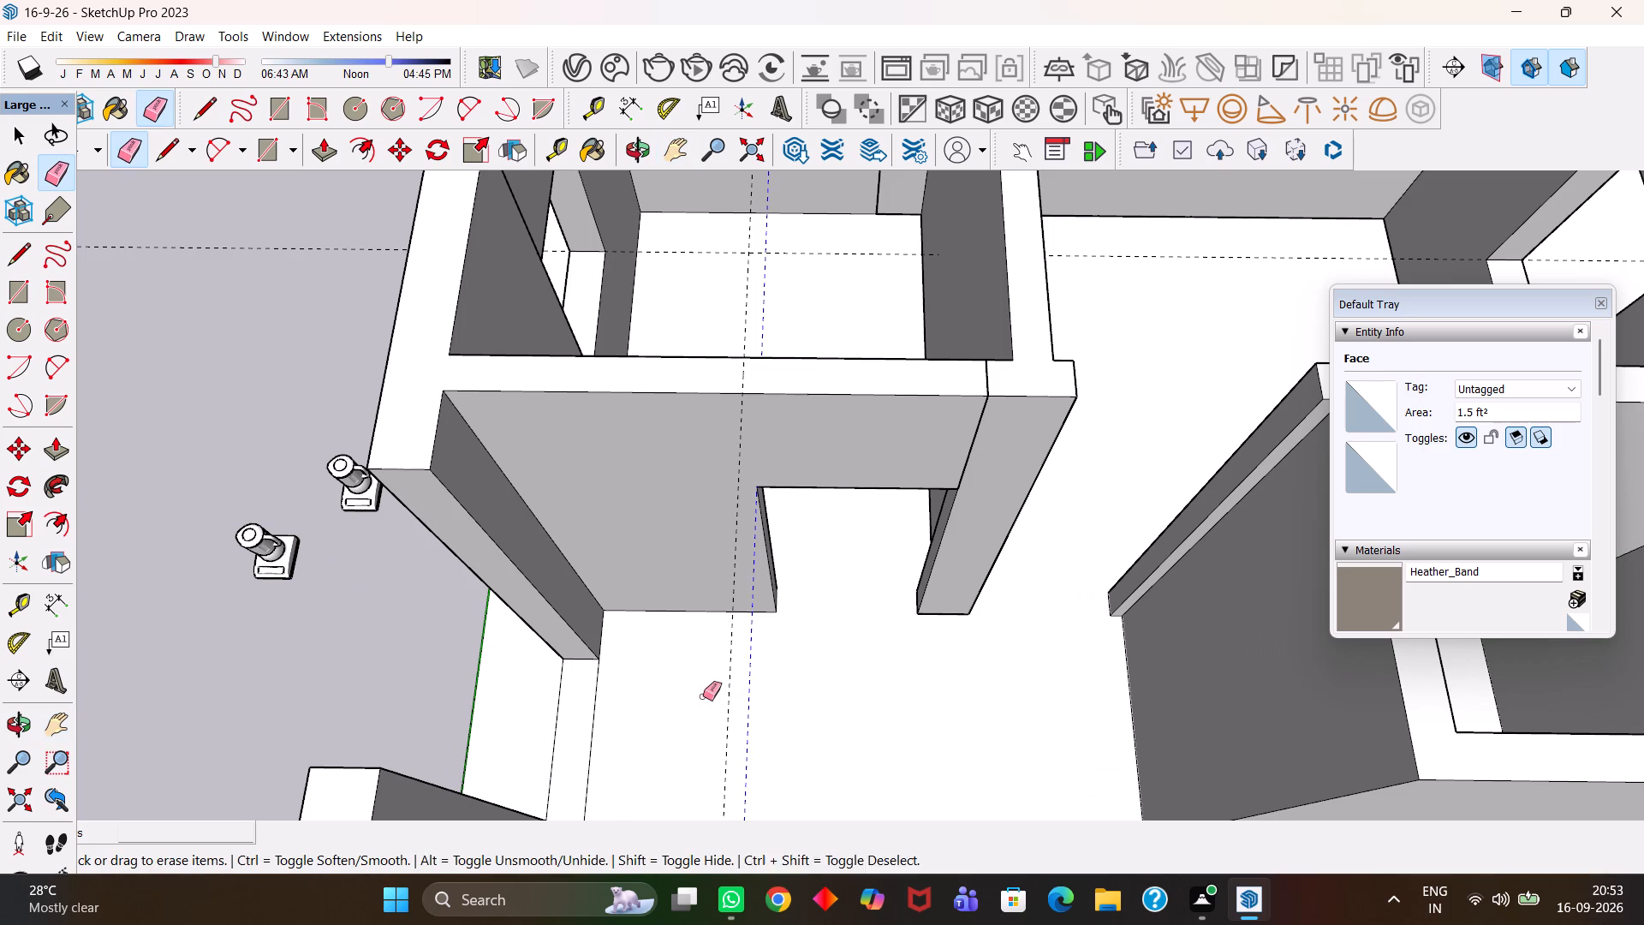
{"action": "left_click_drag", "start_coordinate": [703, 696], "coordinate": [693, 693]}
Erase the two remaining crosswise guides running through the rear rooms.
{"action": "scroll", "coordinate": [732, 680], "scroll_direction": "down", "scroll_amount": 5}
{"action": "key", "text": "h"}
{"action": "left_click_drag", "start_coordinate": [898, 651], "coordinate": [786, 630]}
{"action": "scroll", "coordinate": [701, 496], "scroll_direction": "up", "scroll_amount": 4}
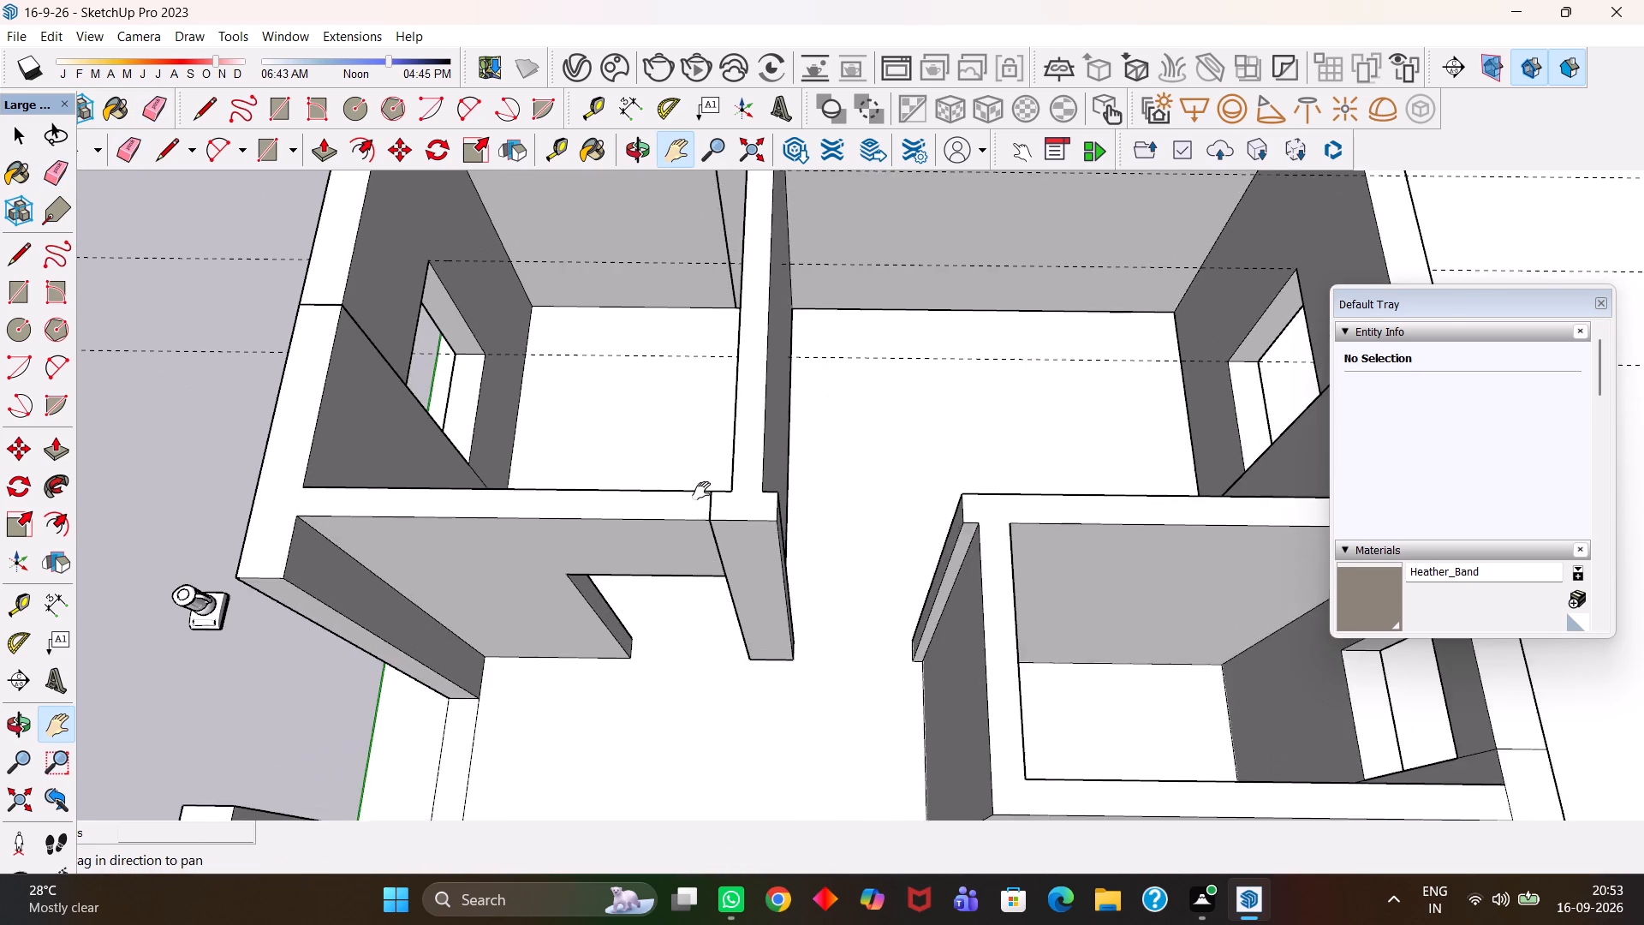
{"action": "left_click_drag", "start_coordinate": [682, 468], "coordinate": [847, 618]}
{"action": "key", "text": "e"}
{"action": "left_click_drag", "start_coordinate": [812, 540], "coordinate": [795, 505]}
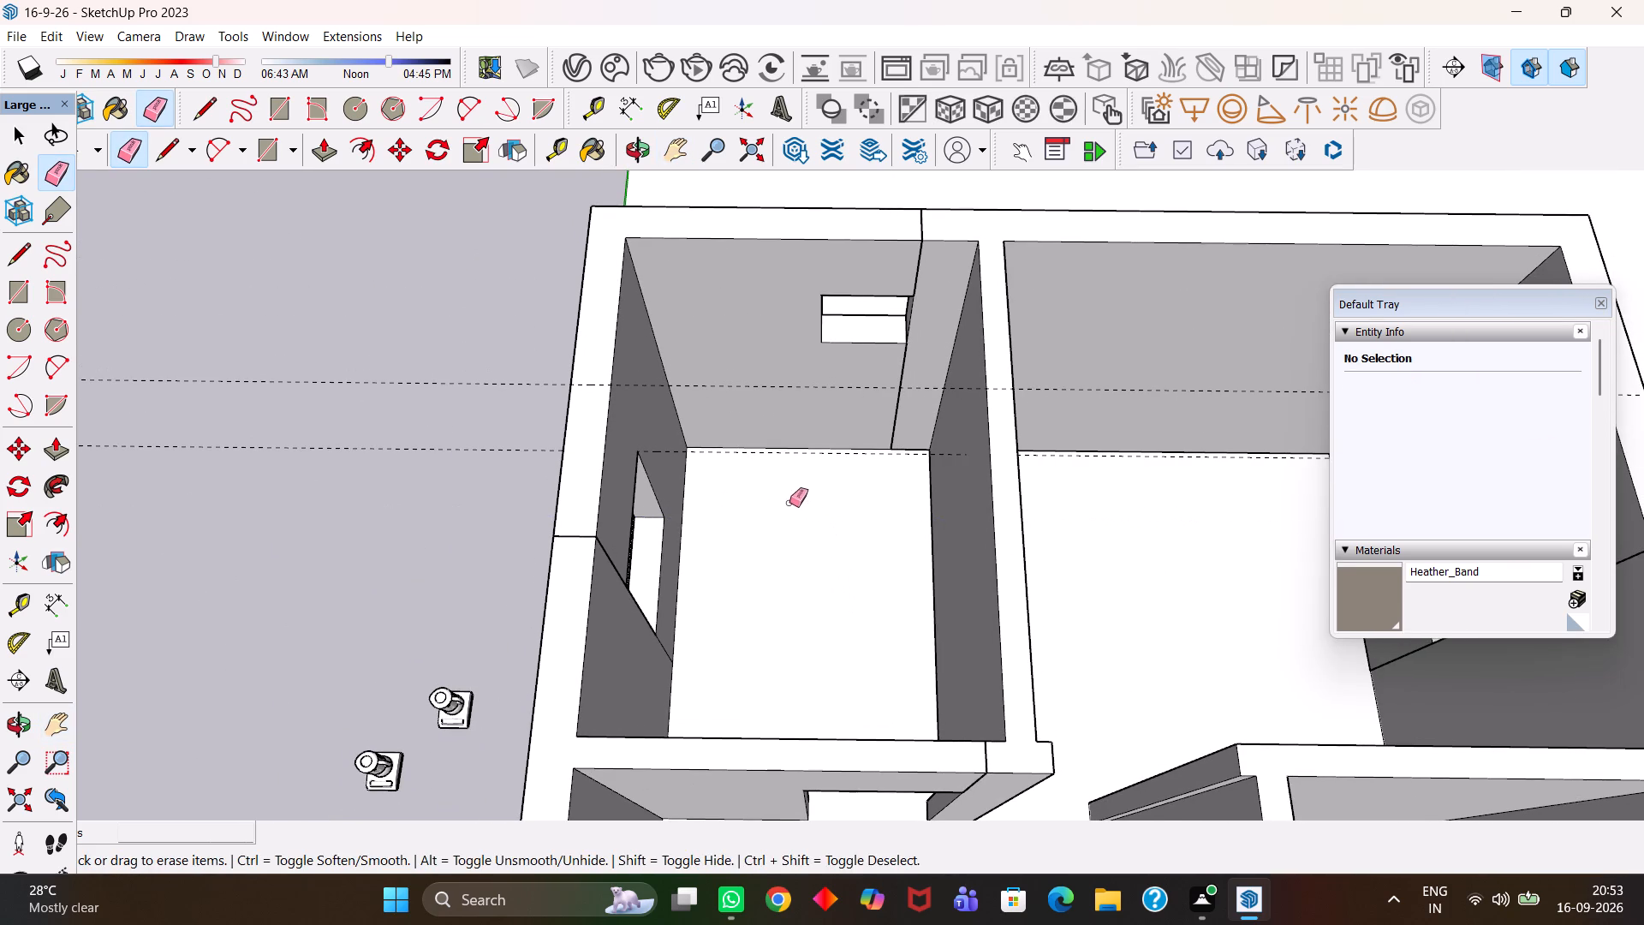
{"action": "left_click_drag", "start_coordinate": [471, 471], "coordinate": [453, 400]}
{"action": "left_click_drag", "start_coordinate": [453, 396], "coordinate": [456, 374]}
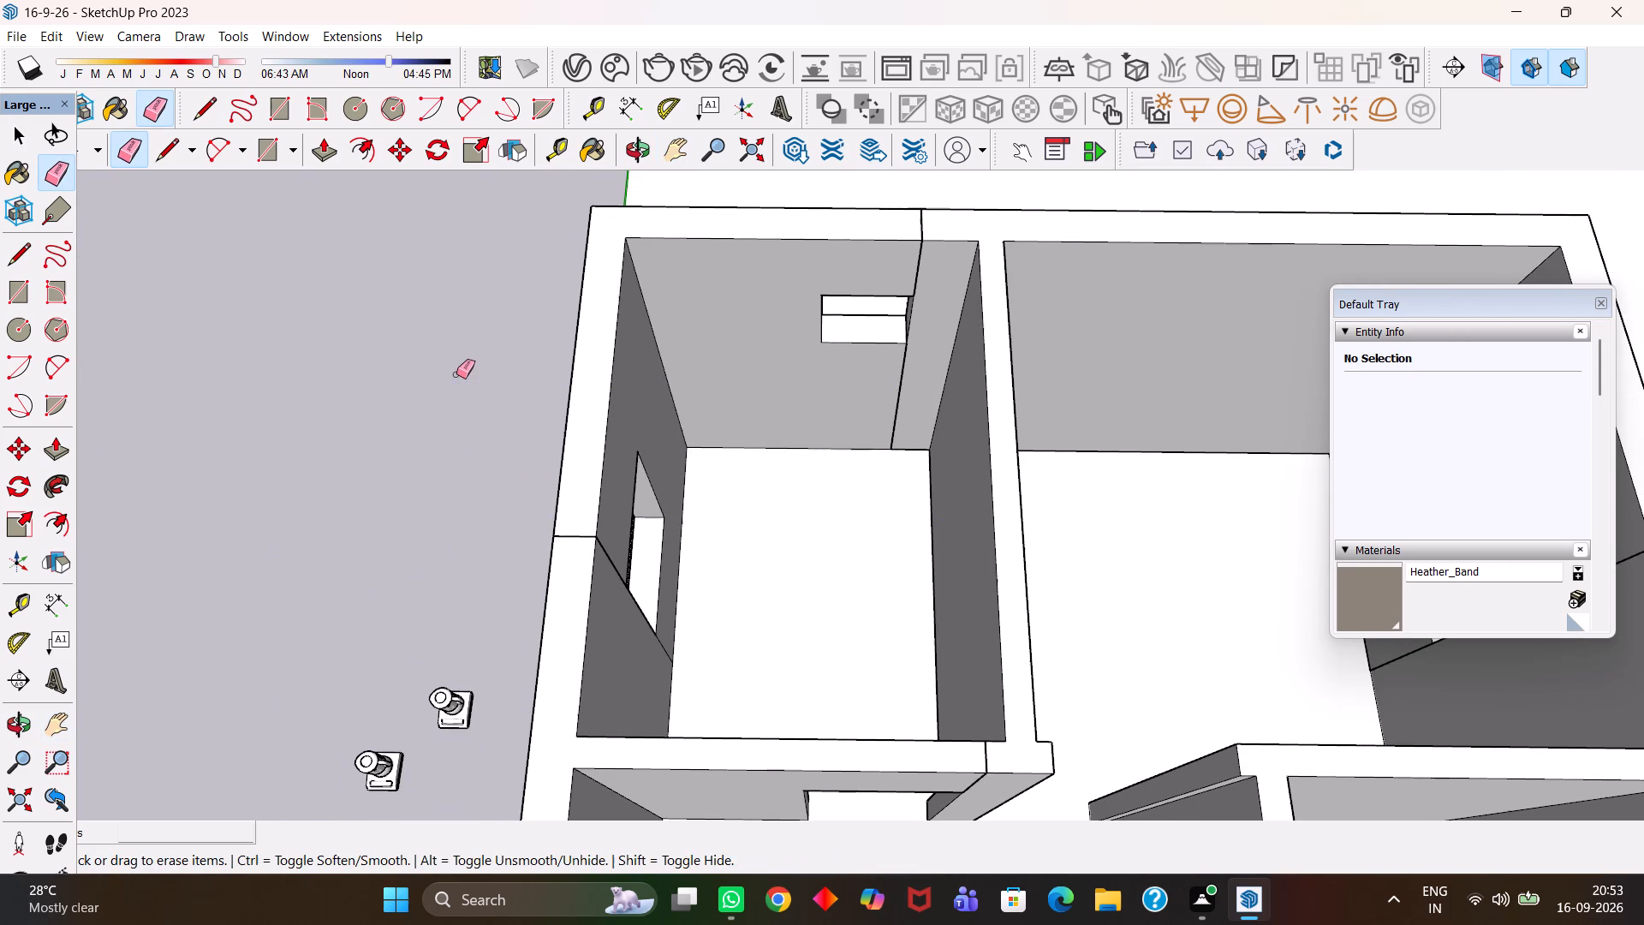
Examine the large rear room's open doorway gap between the T-shaped wall end and the facing partition corner.
{"action": "key", "text": "h"}
{"action": "scroll", "coordinate": [626, 361], "scroll_direction": "down", "scroll_amount": 5}
{"action": "key", "text": "h"}
{"action": "scroll", "coordinate": [936, 516], "scroll_direction": "up", "scroll_amount": 3}
{"action": "left_click_drag", "start_coordinate": [1075, 534], "coordinate": [813, 341]}
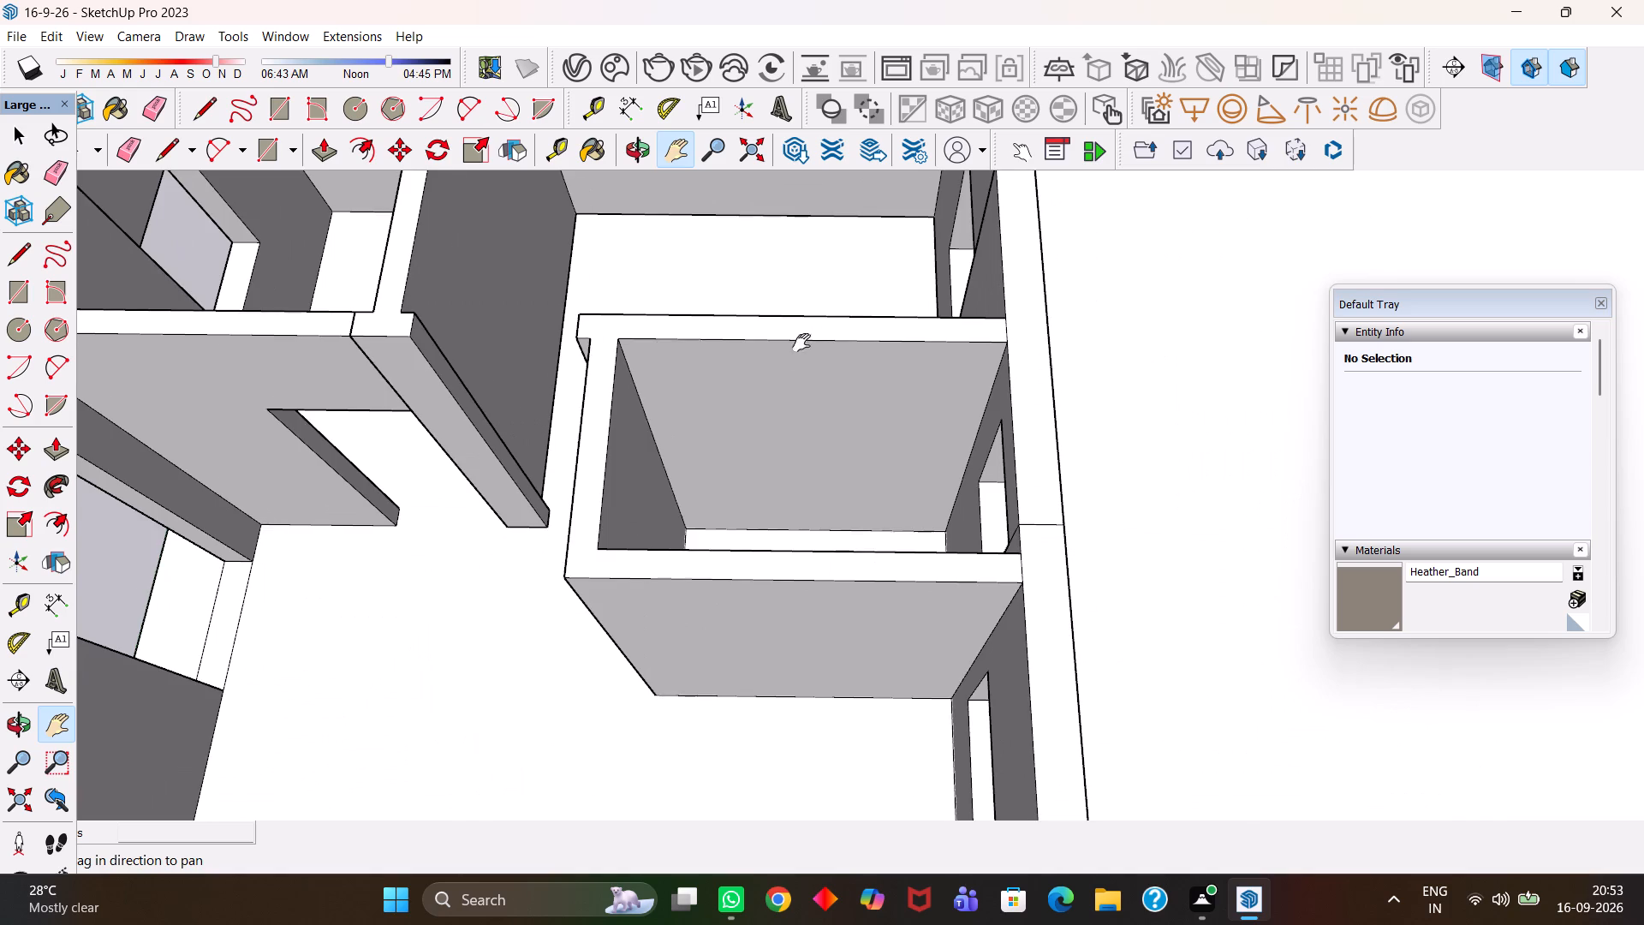
{"action": "scroll", "coordinate": [785, 362], "scroll_direction": "down", "scroll_amount": 3}
{"action": "scroll", "coordinate": [600, 366], "scroll_direction": "up", "scroll_amount": 3}
{"action": "left_click_drag", "start_coordinate": [576, 361], "coordinate": [732, 517]}
{"action": "scroll", "coordinate": [813, 546], "scroll_direction": "up", "scroll_amount": 4}
{"action": "scroll", "coordinate": [880, 592], "scroll_direction": "down", "scroll_amount": 2}
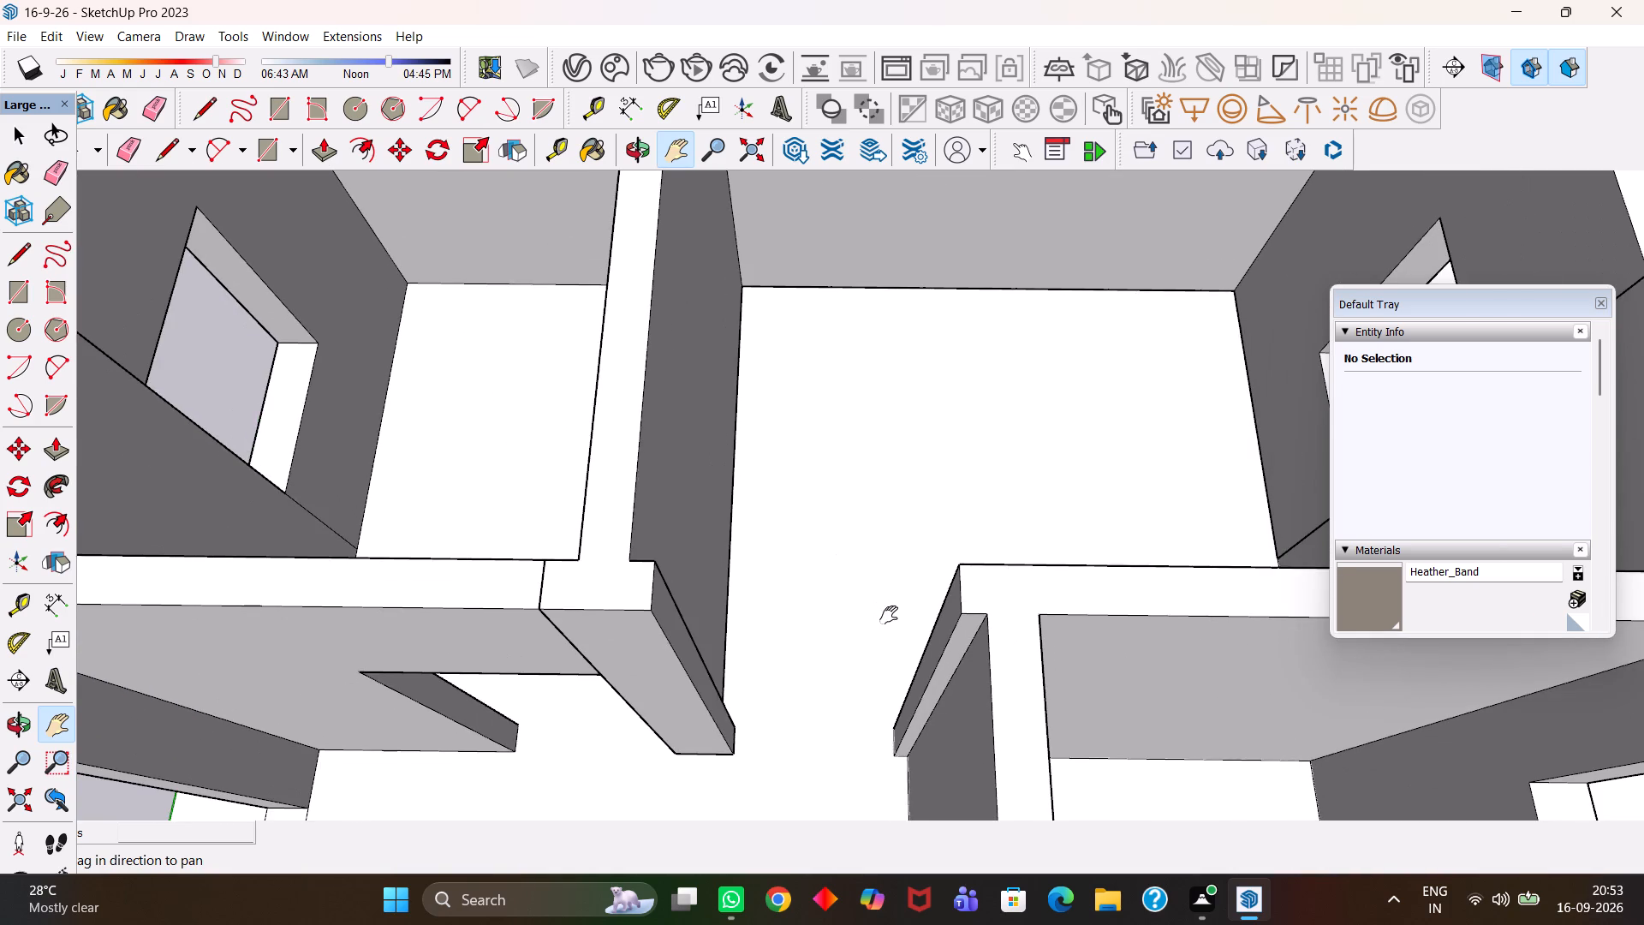
{"action": "scroll", "coordinate": [1004, 705], "scroll_direction": "down", "scroll_amount": 1}
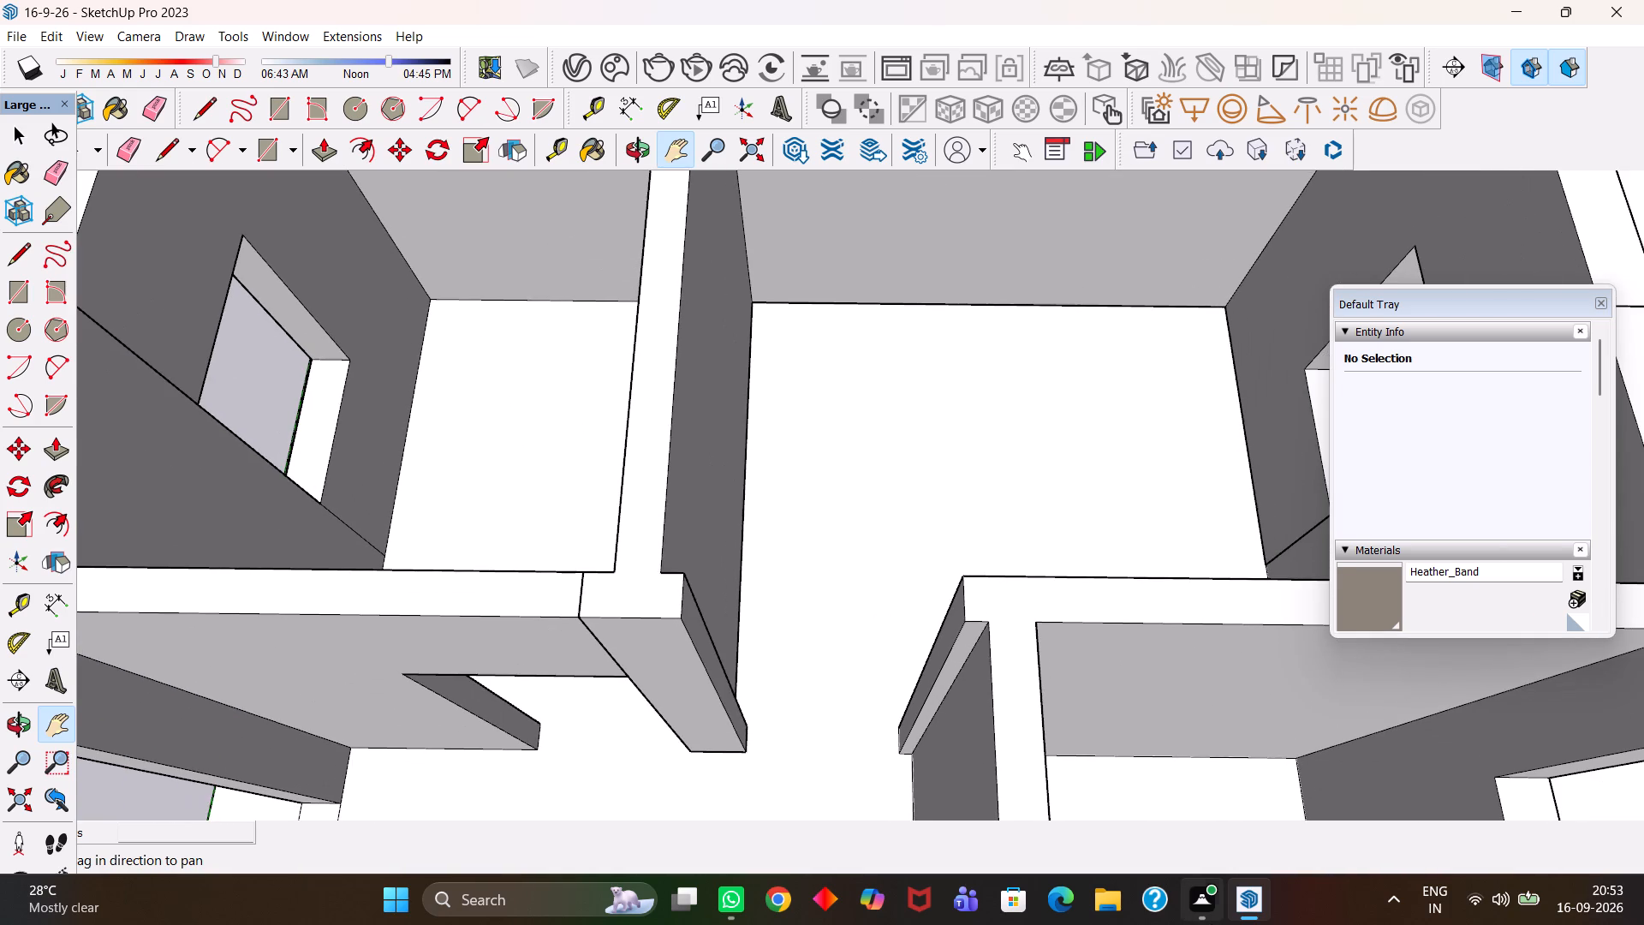
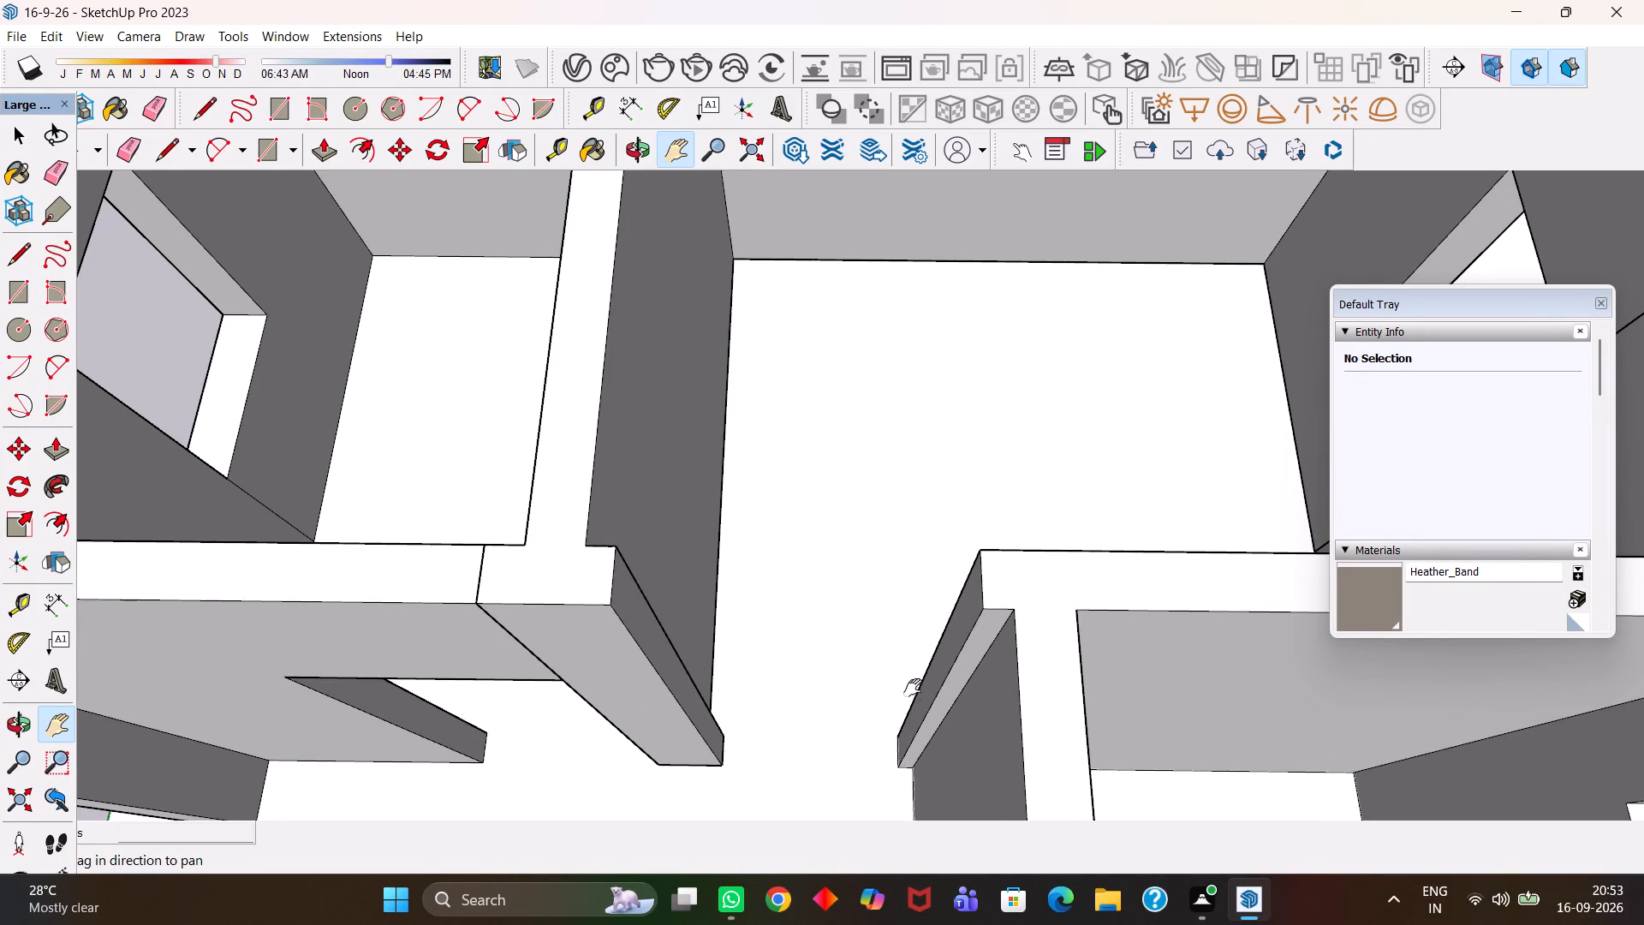
Place a guide 3' below the top edge on the T-shaped wall end facing the large rear room's doorway.
{"action": "key", "text": "h"}
{"action": "scroll", "coordinate": [801, 695], "scroll_direction": "up", "scroll_amount": 3}
{"action": "left_click_drag", "start_coordinate": [617, 673], "coordinate": [705, 695]}
{"action": "scroll", "coordinate": [704, 694], "scroll_direction": "down", "scroll_amount": 4}
{"action": "key", "text": "t"}
{"action": "scroll", "coordinate": [675, 639], "scroll_direction": "up", "scroll_amount": 1}
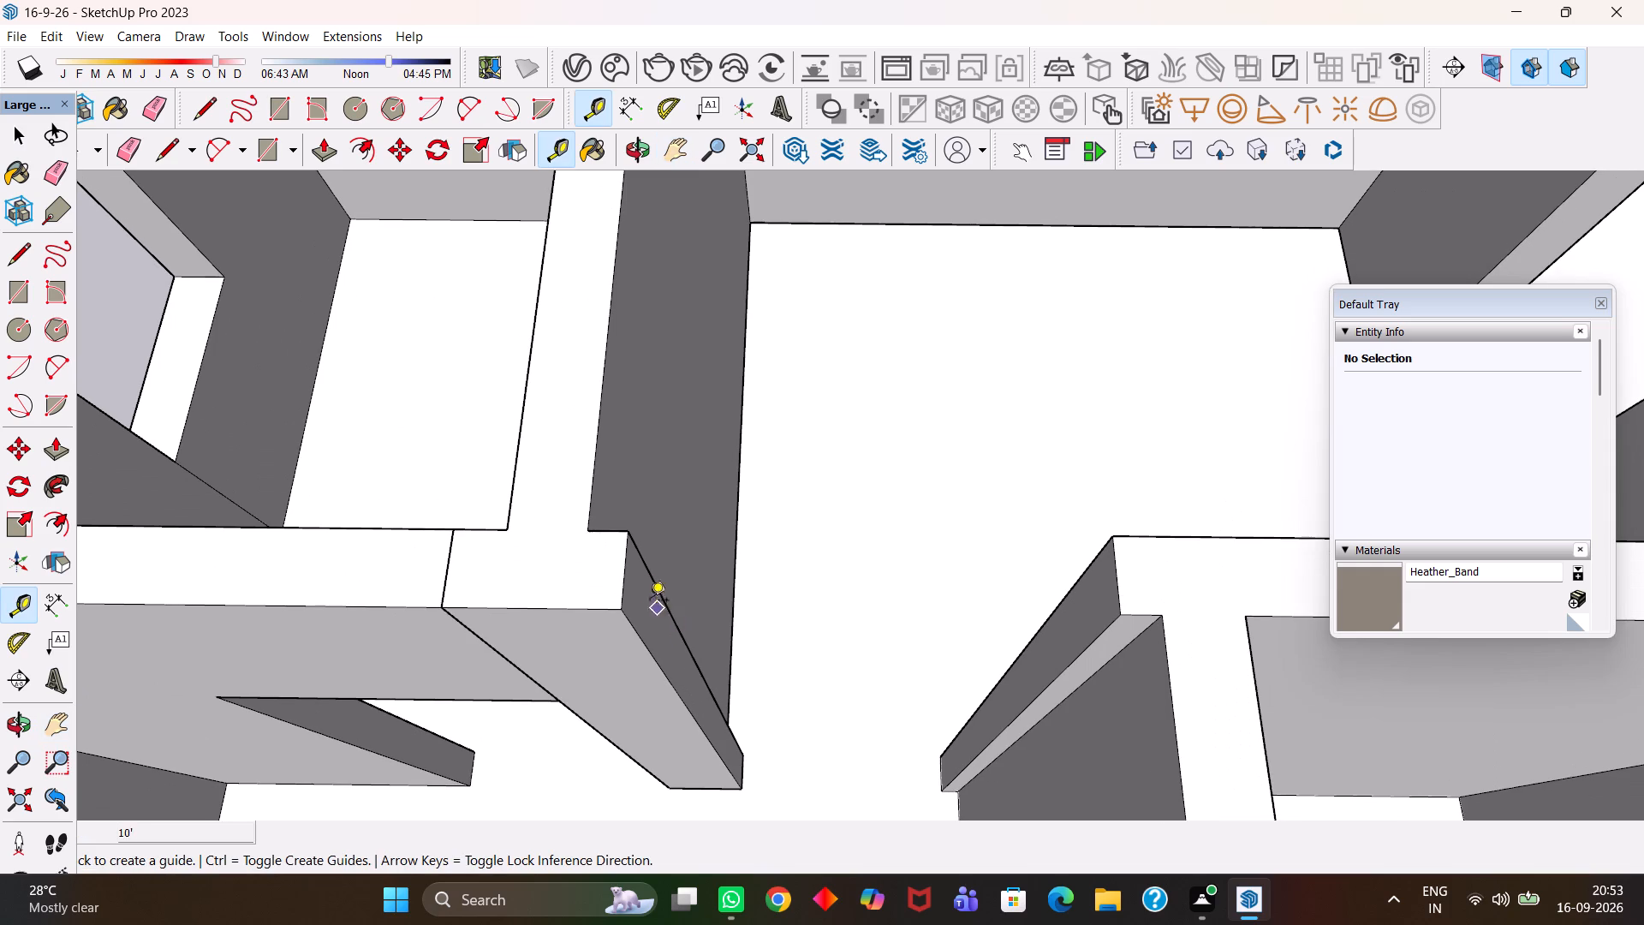
{"action": "double_click", "coordinate": [626, 567]}
{"action": "left_click", "coordinate": [622, 576]}
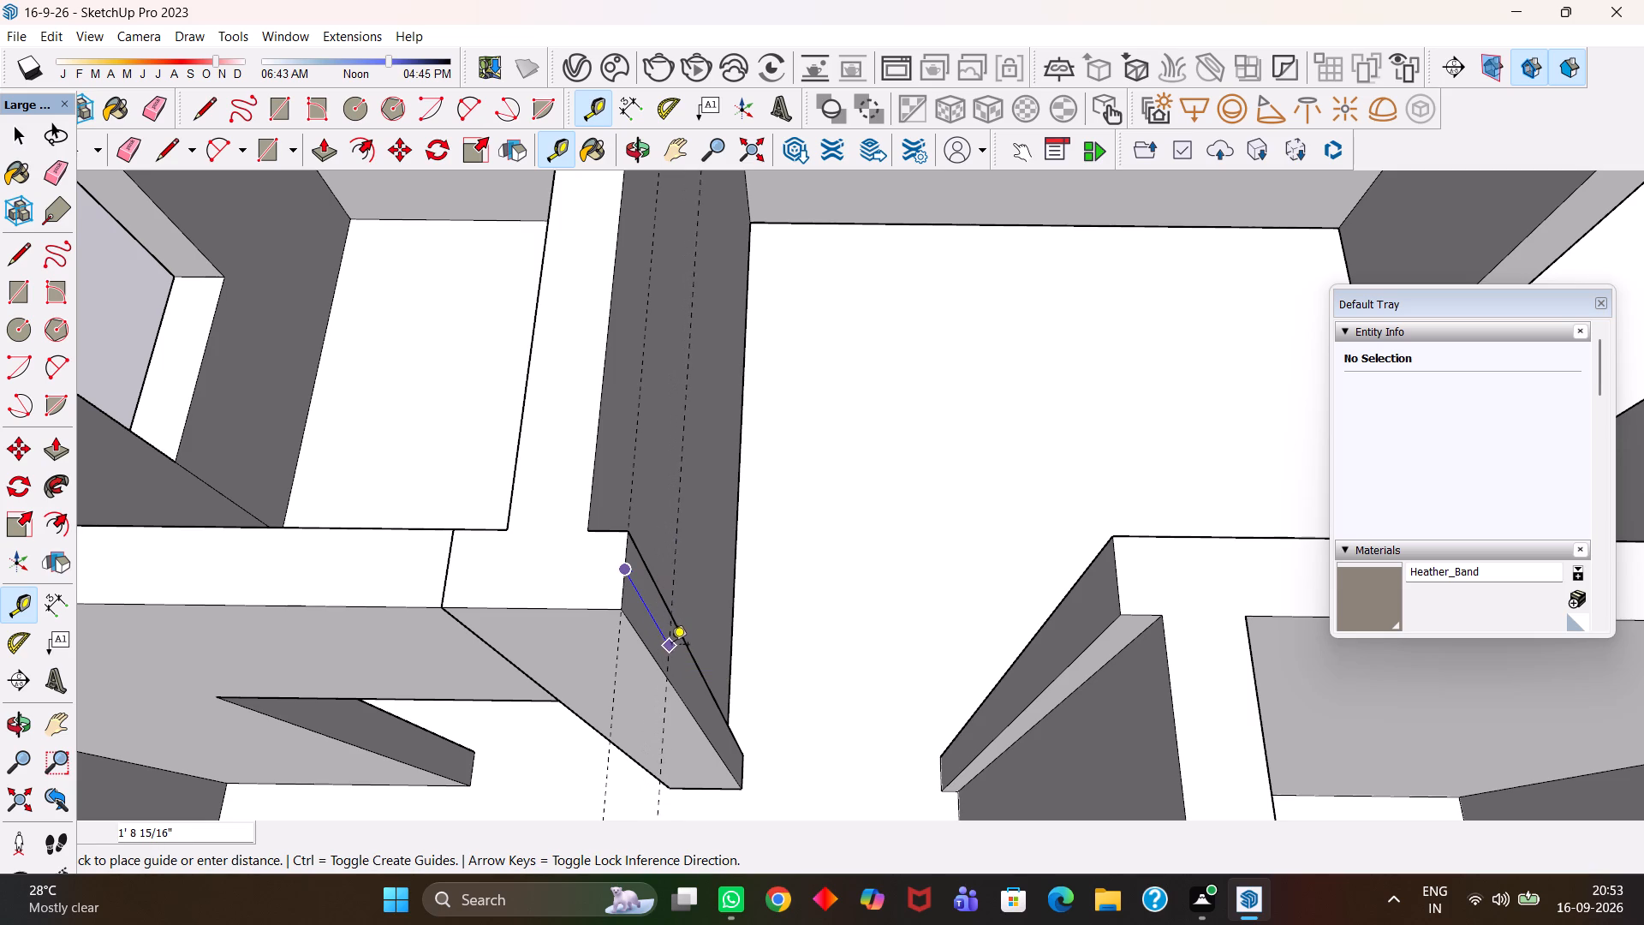
{"action": "type", "text": "3'"}
{"action": "key", "text": "Return"}
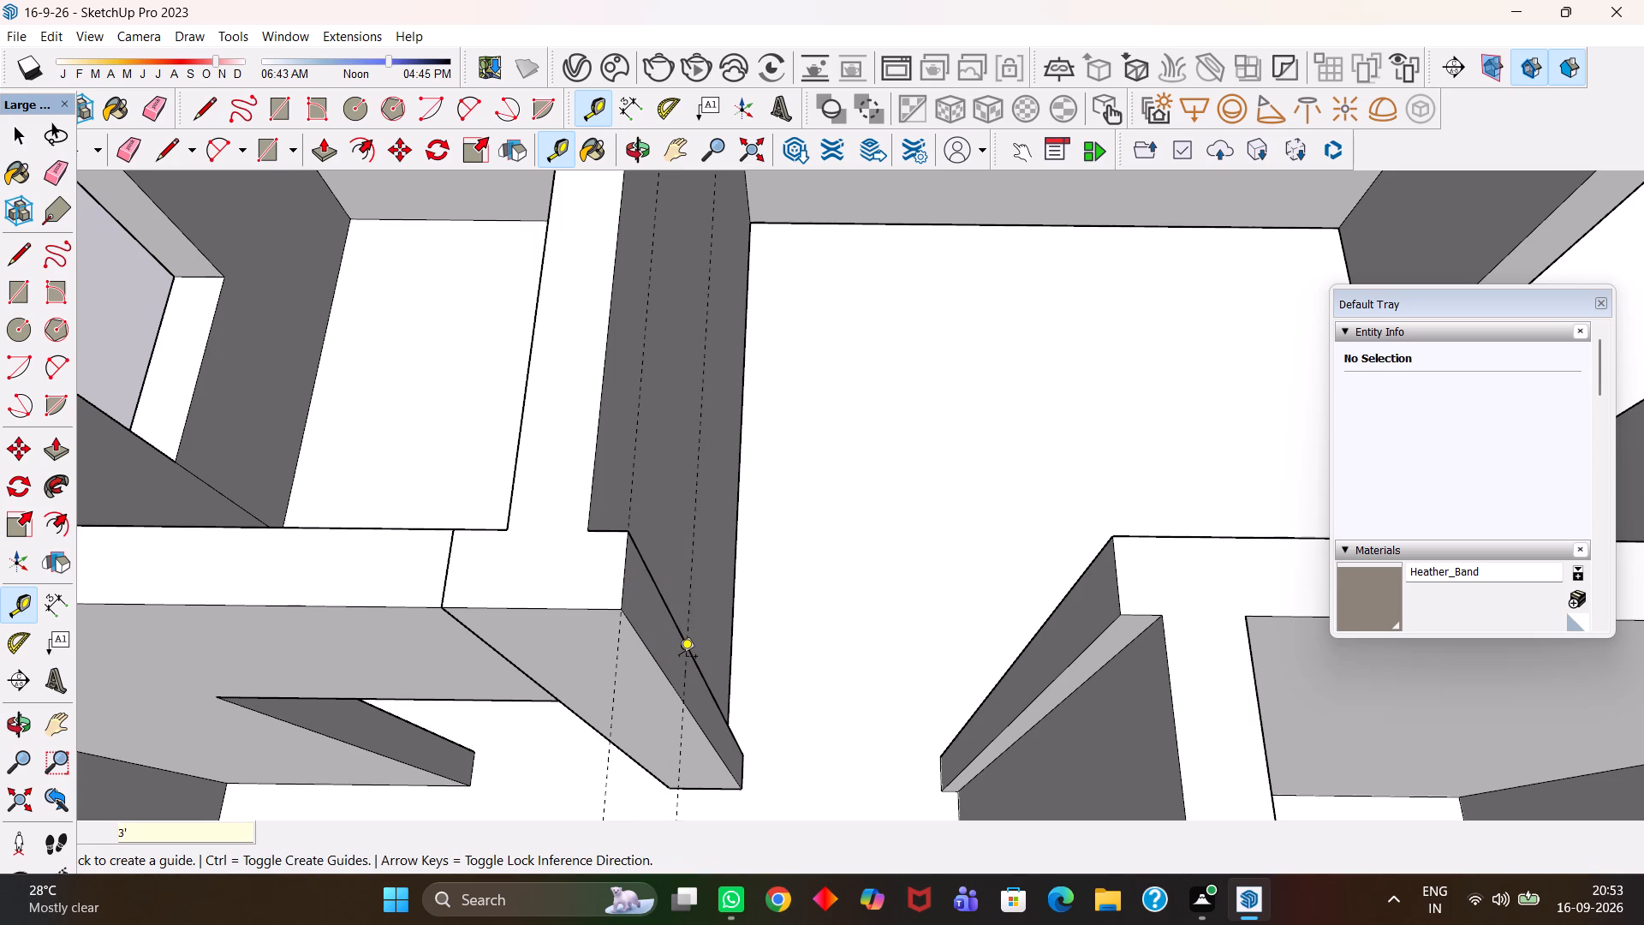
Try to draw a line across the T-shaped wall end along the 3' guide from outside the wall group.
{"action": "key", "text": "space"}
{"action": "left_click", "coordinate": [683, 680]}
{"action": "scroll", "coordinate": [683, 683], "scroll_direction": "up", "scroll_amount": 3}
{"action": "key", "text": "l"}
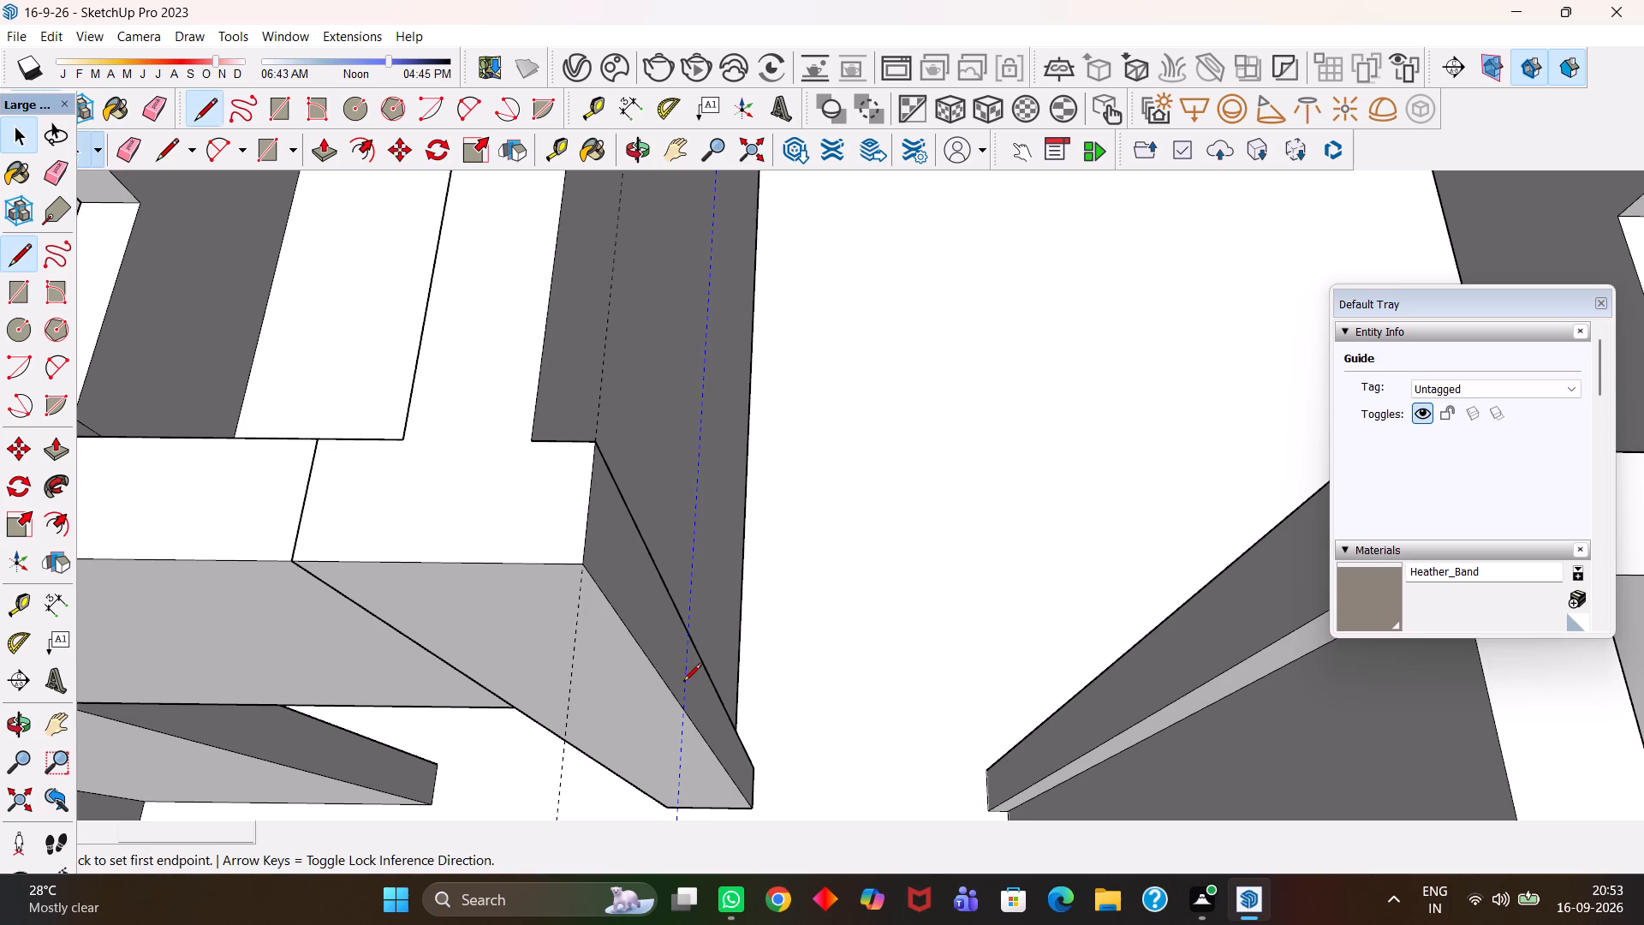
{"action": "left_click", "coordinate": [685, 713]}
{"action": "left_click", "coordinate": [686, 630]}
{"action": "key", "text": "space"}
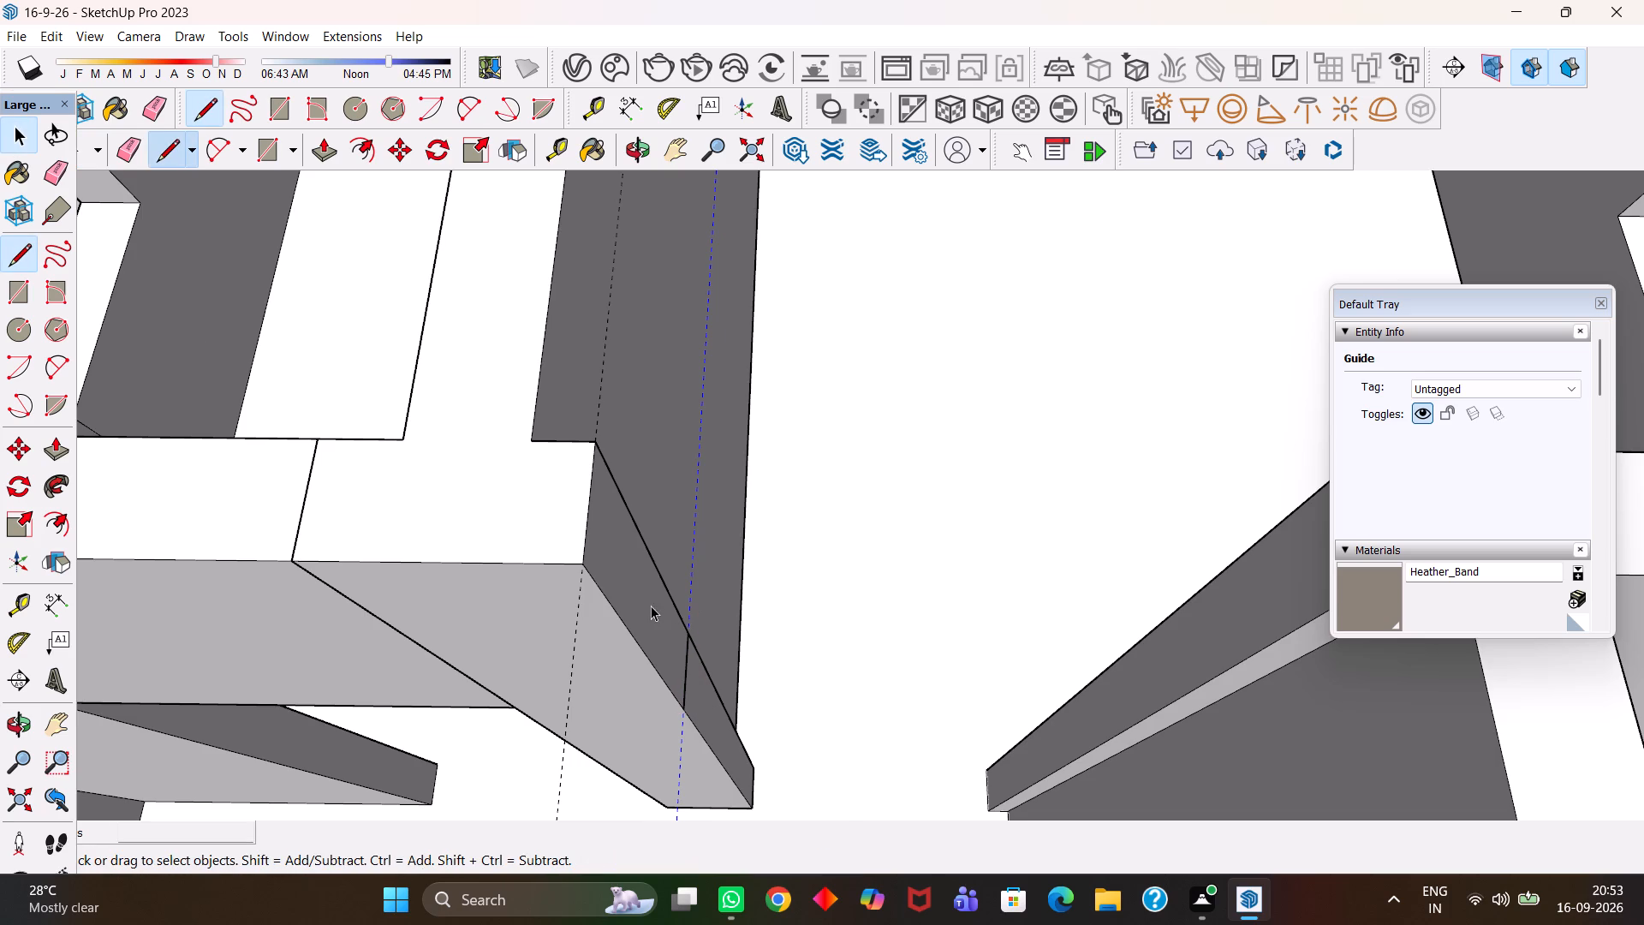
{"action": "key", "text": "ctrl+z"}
Inside the T-shaped wall's group, draw a line across its end face along the 3' guide.
{"action": "double_click", "coordinate": [661, 627]}
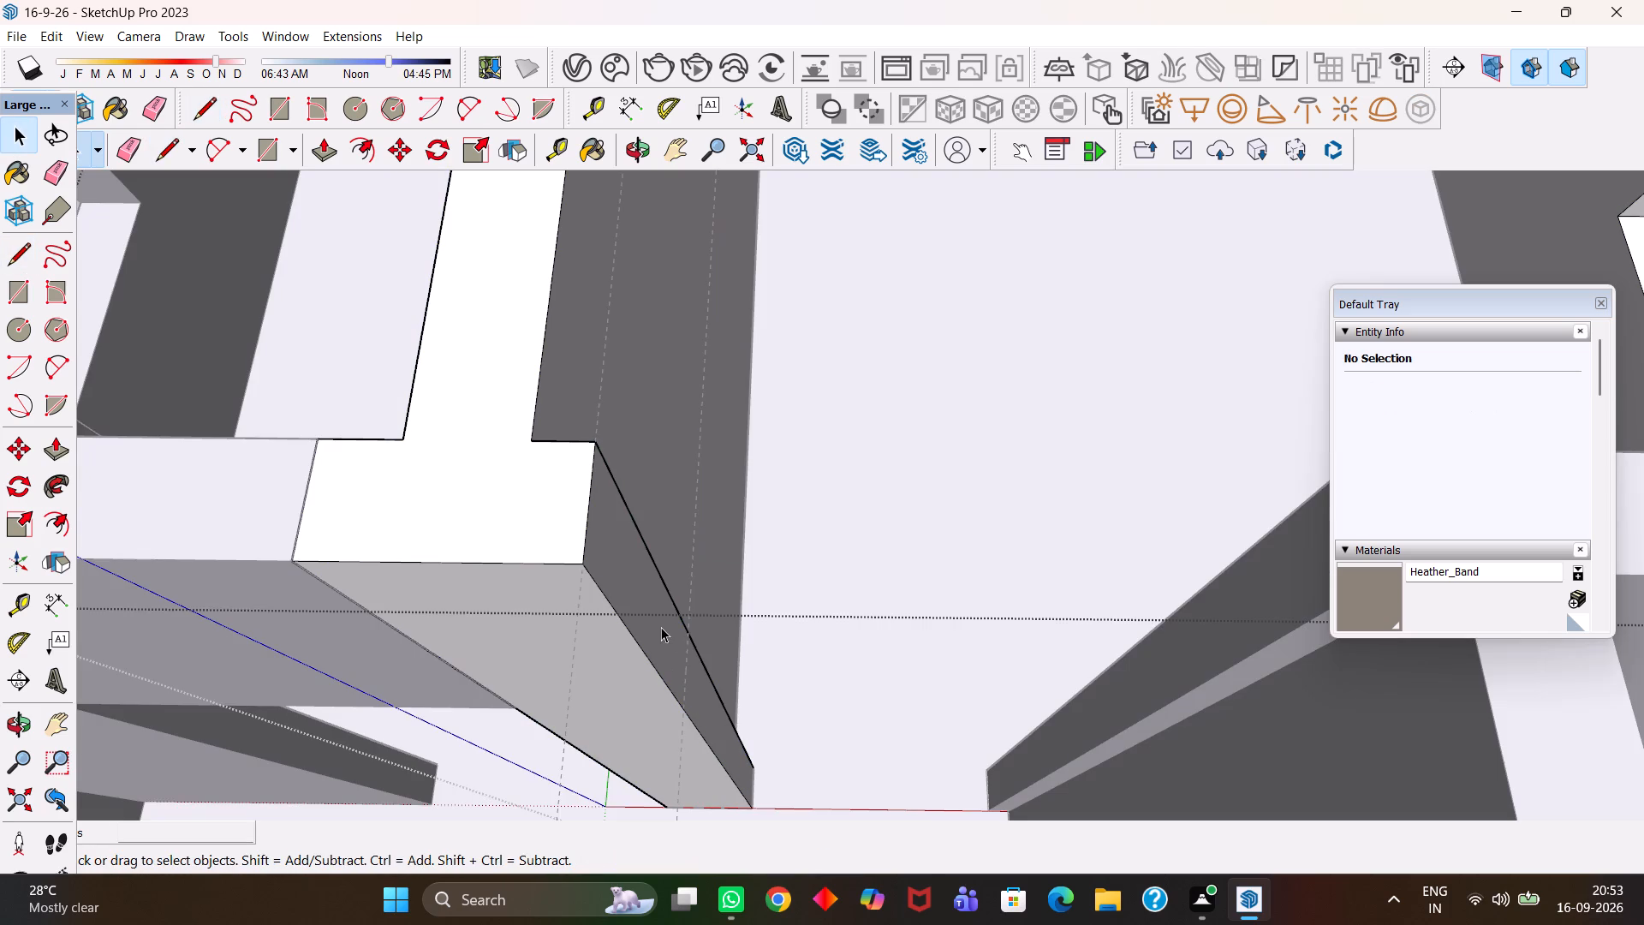
{"action": "key", "text": "l"}
{"action": "key", "text": "Return"}
{"action": "left_click", "coordinate": [687, 707]}
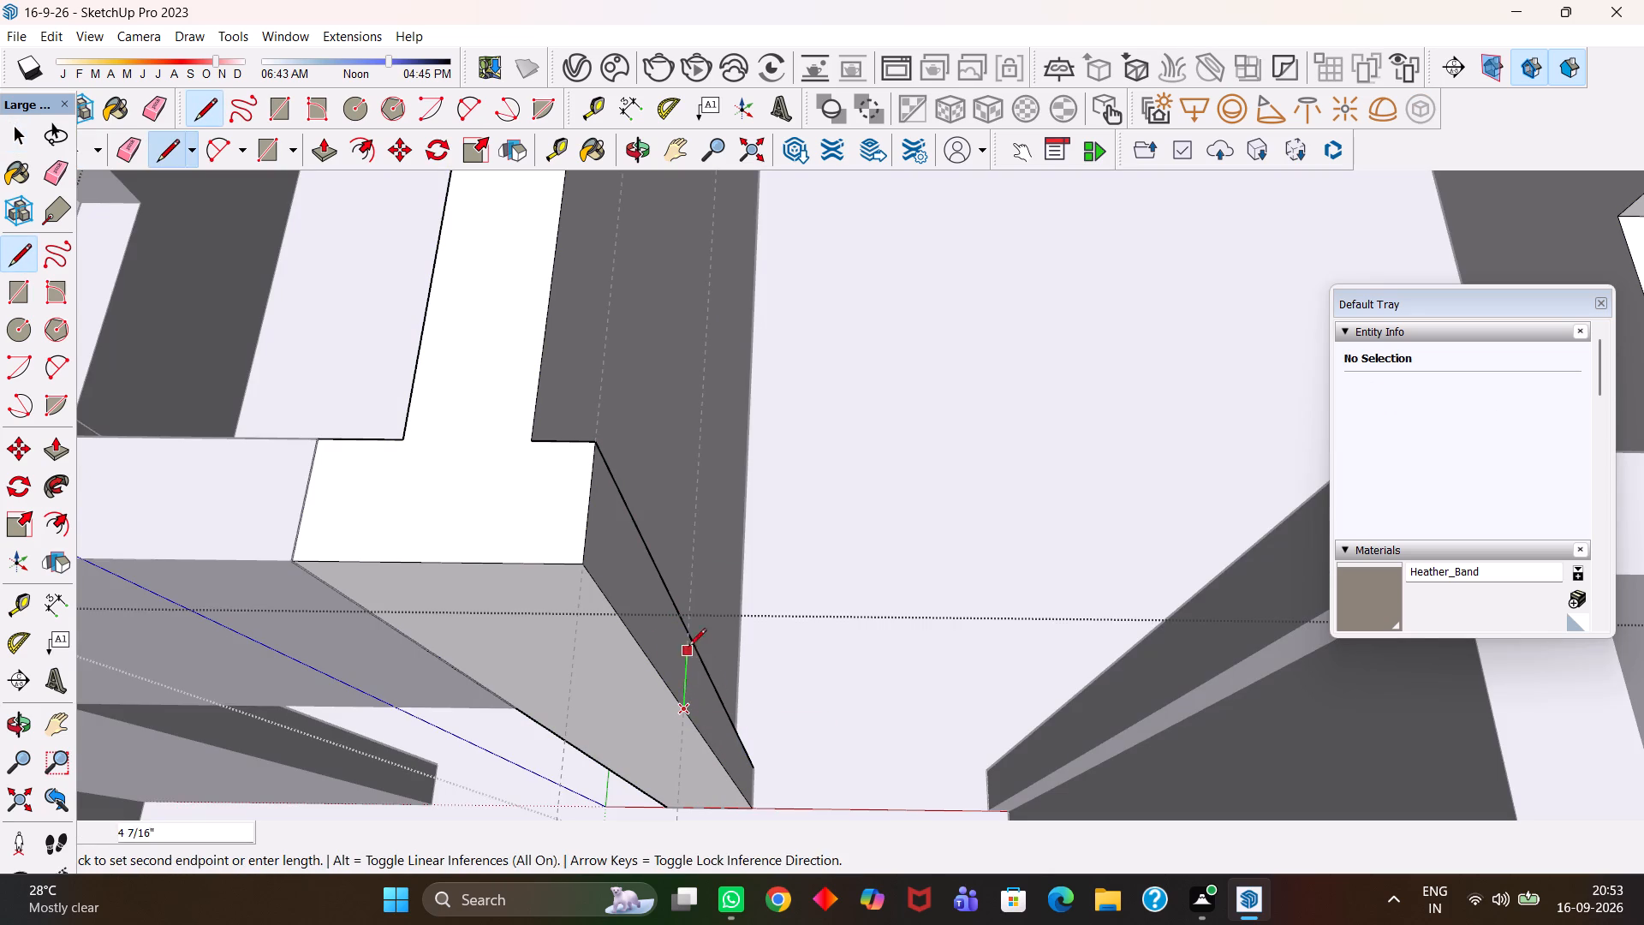
{"action": "left_click", "coordinate": [689, 640]}
Push/Pull the end face above the line across the doorway to the facing partition corner, forming the large rear room's lintel.
{"action": "key", "text": "space"}
{"action": "left_click", "coordinate": [646, 584]}
{"action": "scroll", "coordinate": [646, 584], "scroll_direction": "down", "scroll_amount": 4}
{"action": "key", "text": "p"}
{"action": "left_click", "coordinate": [646, 584]}
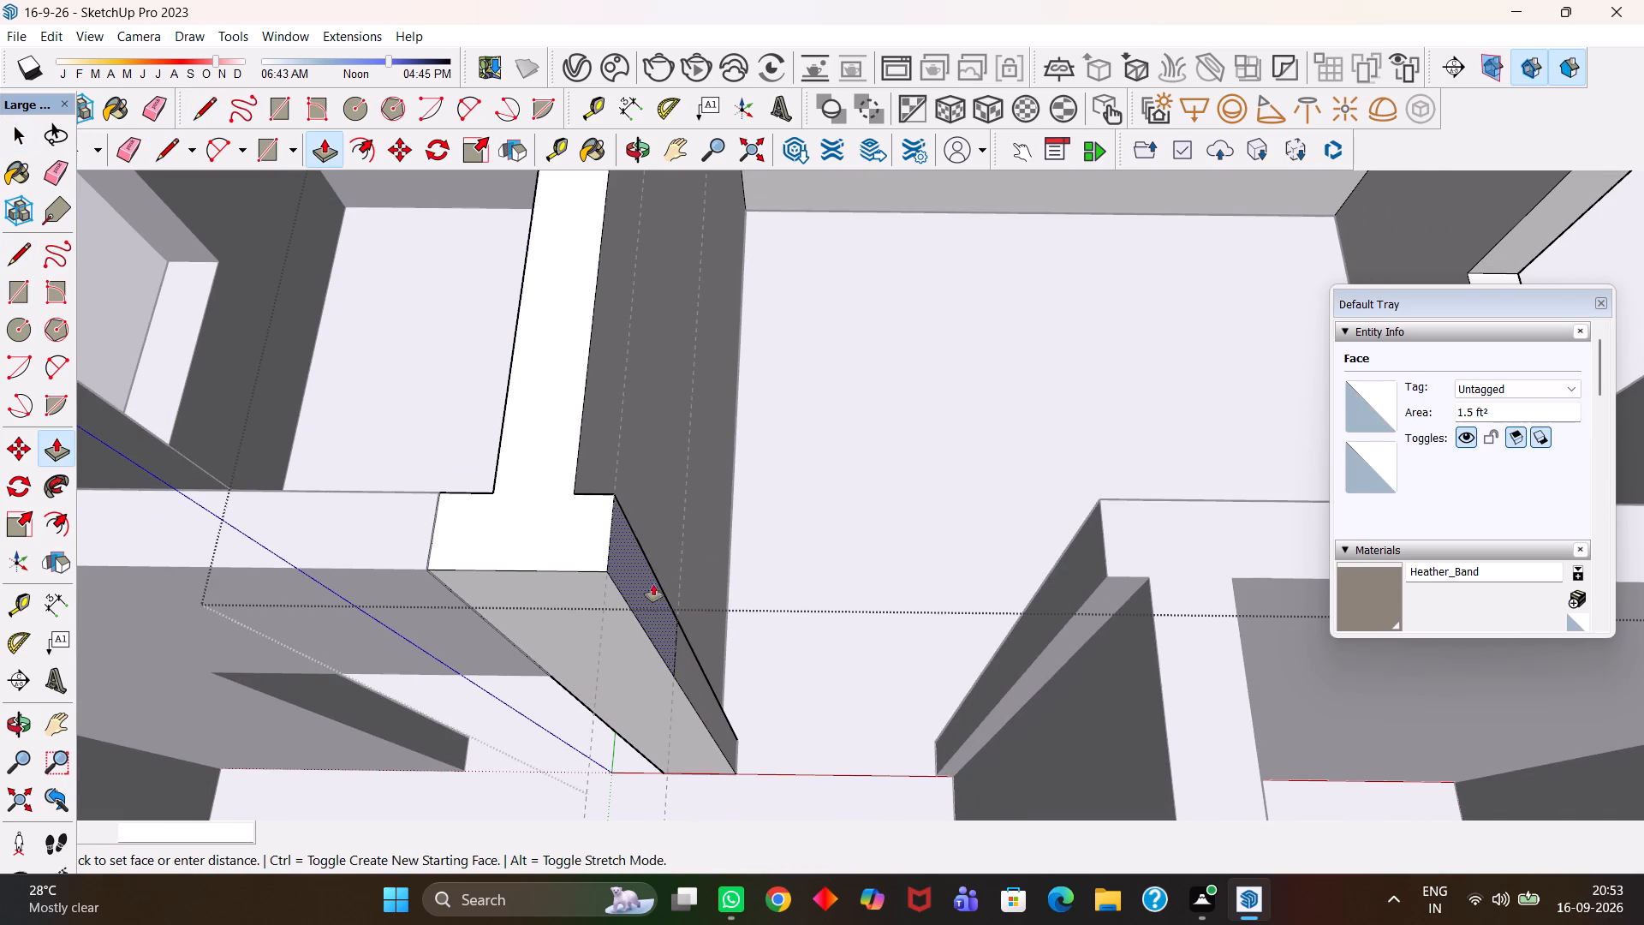
{"action": "left_click", "coordinate": [1105, 572]}
{"action": "key", "text": "h"}
{"action": "scroll", "coordinate": [950, 590], "scroll_direction": "down", "scroll_amount": 20}
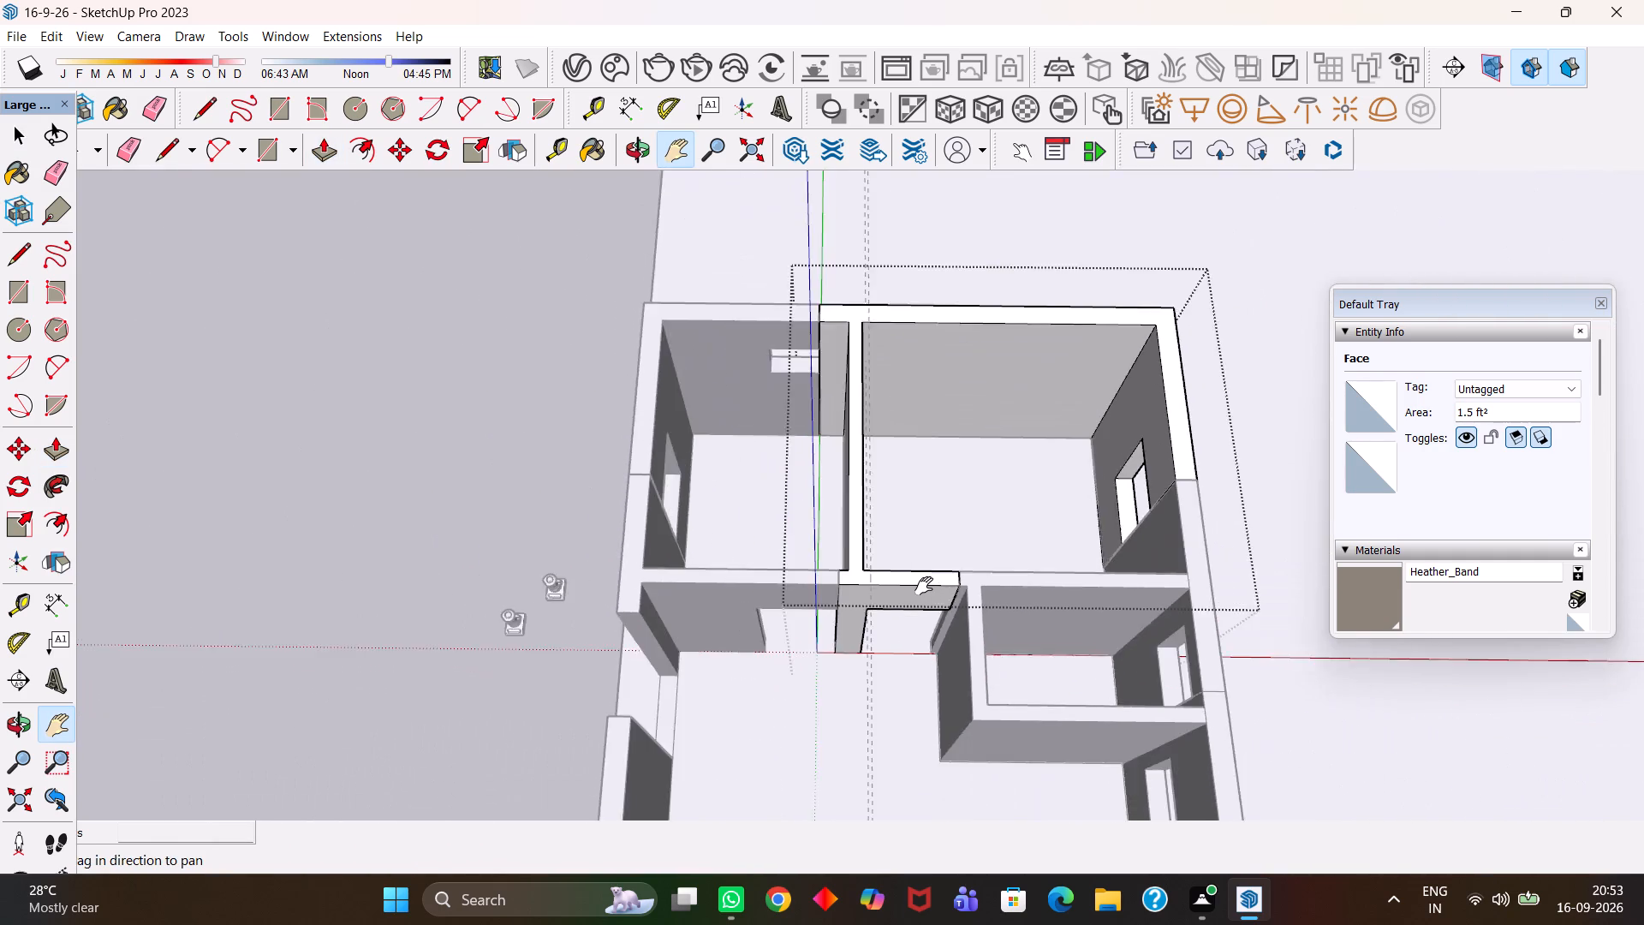
{"action": "scroll", "coordinate": [924, 586], "scroll_direction": "down", "scroll_amount": 4}
{"action": "key", "text": "space"}
{"action": "left_click", "coordinate": [642, 492]}
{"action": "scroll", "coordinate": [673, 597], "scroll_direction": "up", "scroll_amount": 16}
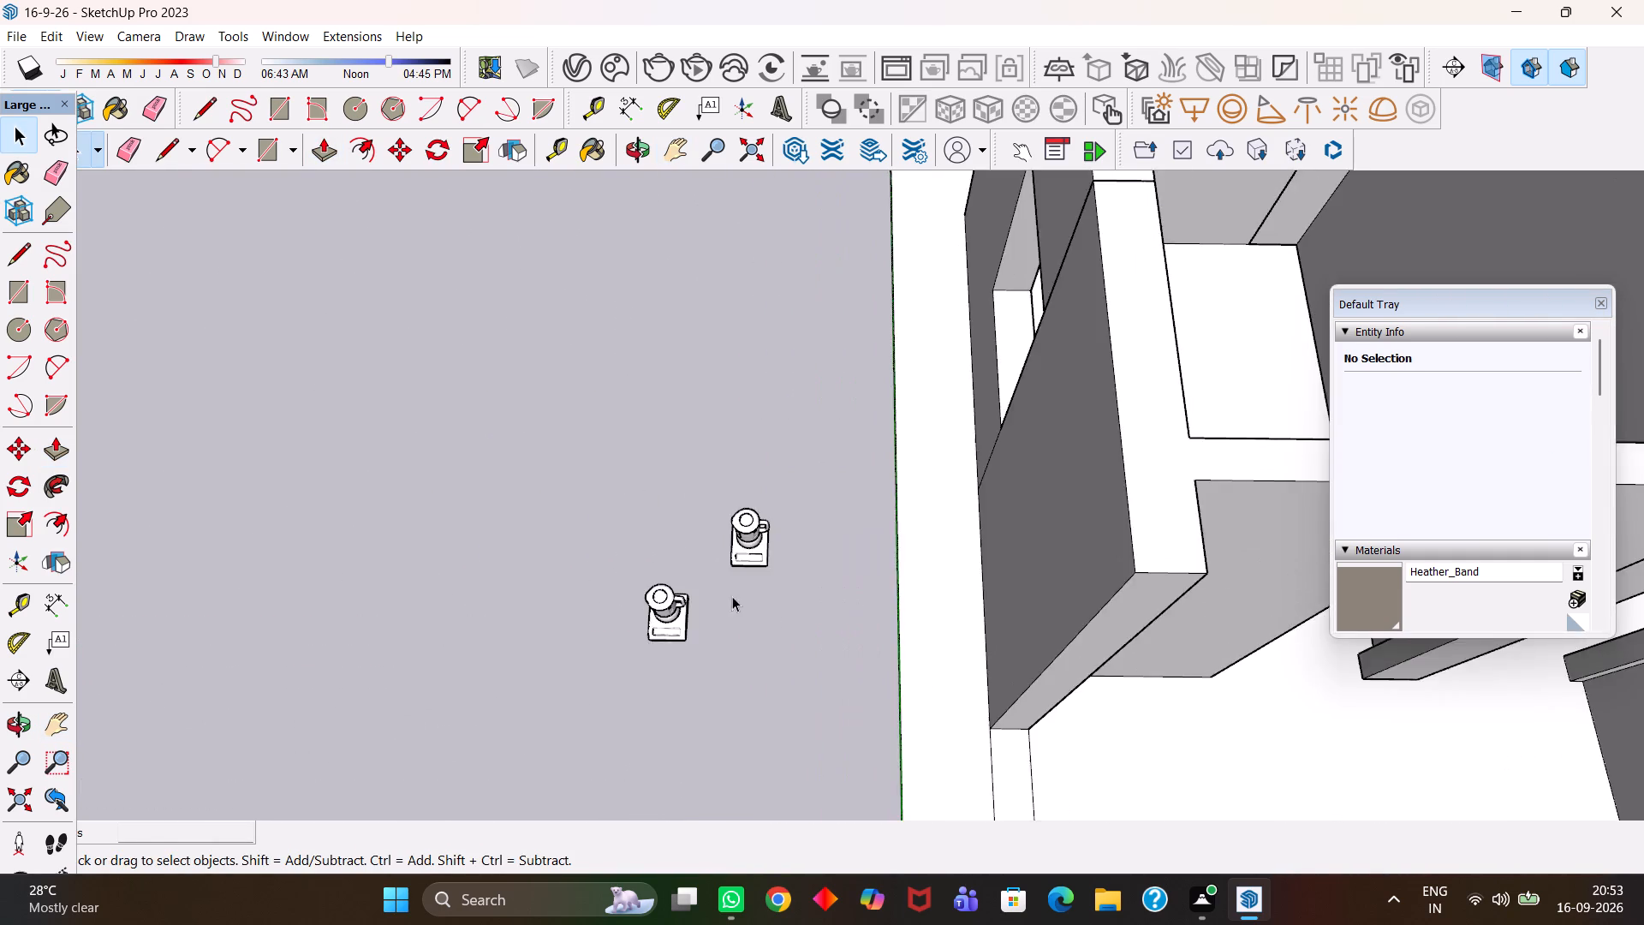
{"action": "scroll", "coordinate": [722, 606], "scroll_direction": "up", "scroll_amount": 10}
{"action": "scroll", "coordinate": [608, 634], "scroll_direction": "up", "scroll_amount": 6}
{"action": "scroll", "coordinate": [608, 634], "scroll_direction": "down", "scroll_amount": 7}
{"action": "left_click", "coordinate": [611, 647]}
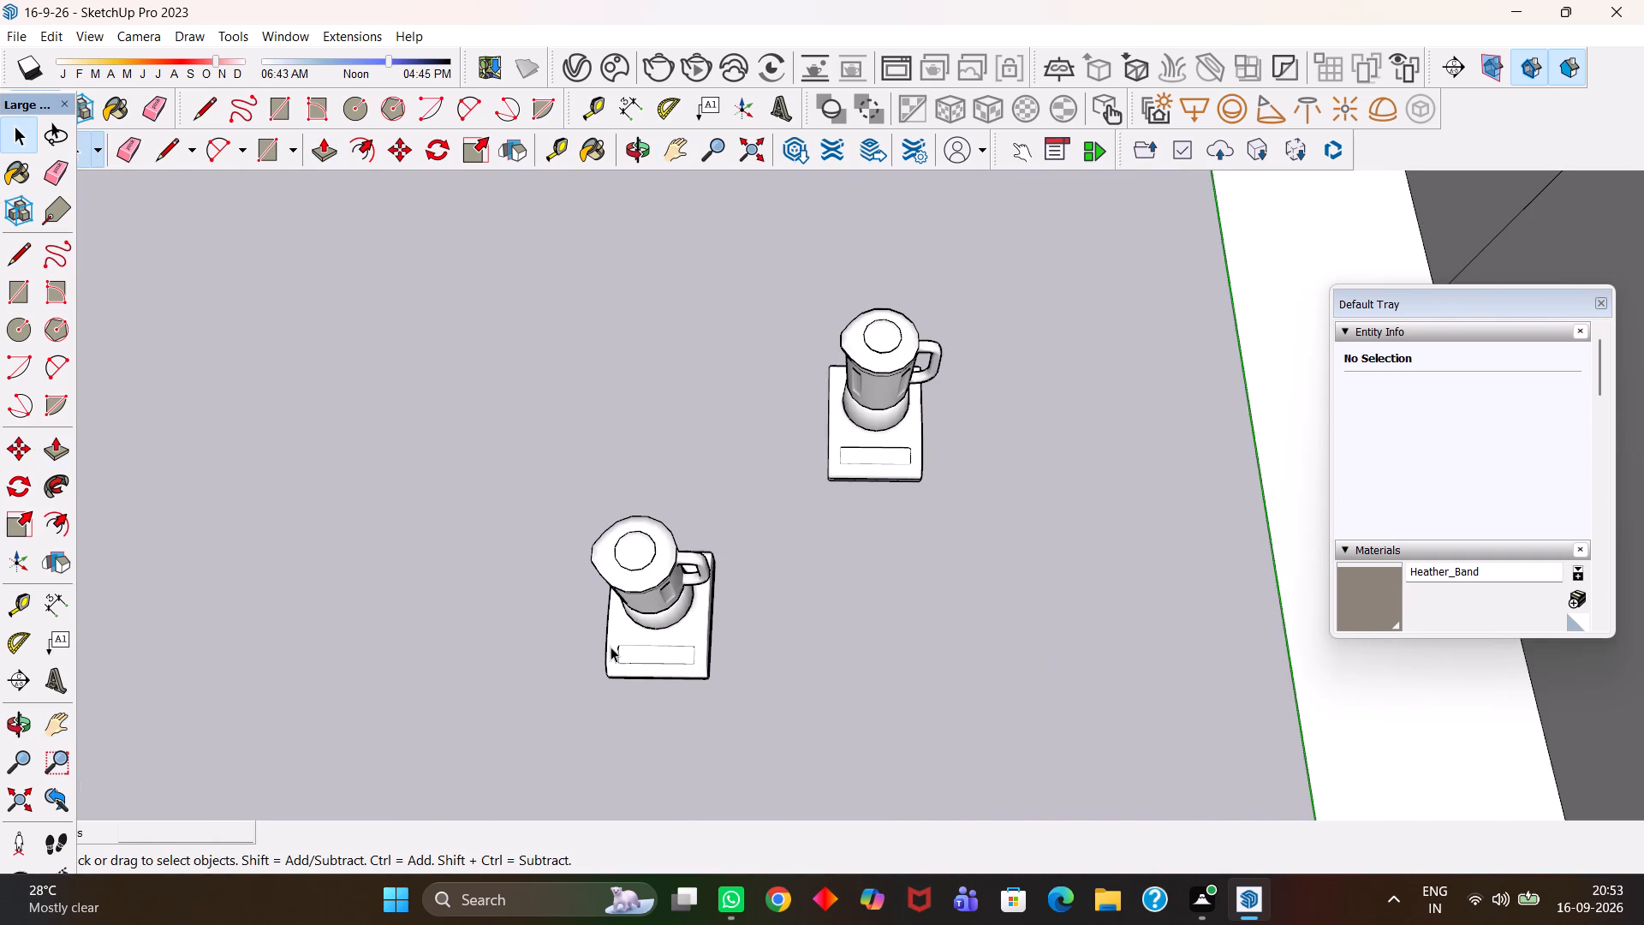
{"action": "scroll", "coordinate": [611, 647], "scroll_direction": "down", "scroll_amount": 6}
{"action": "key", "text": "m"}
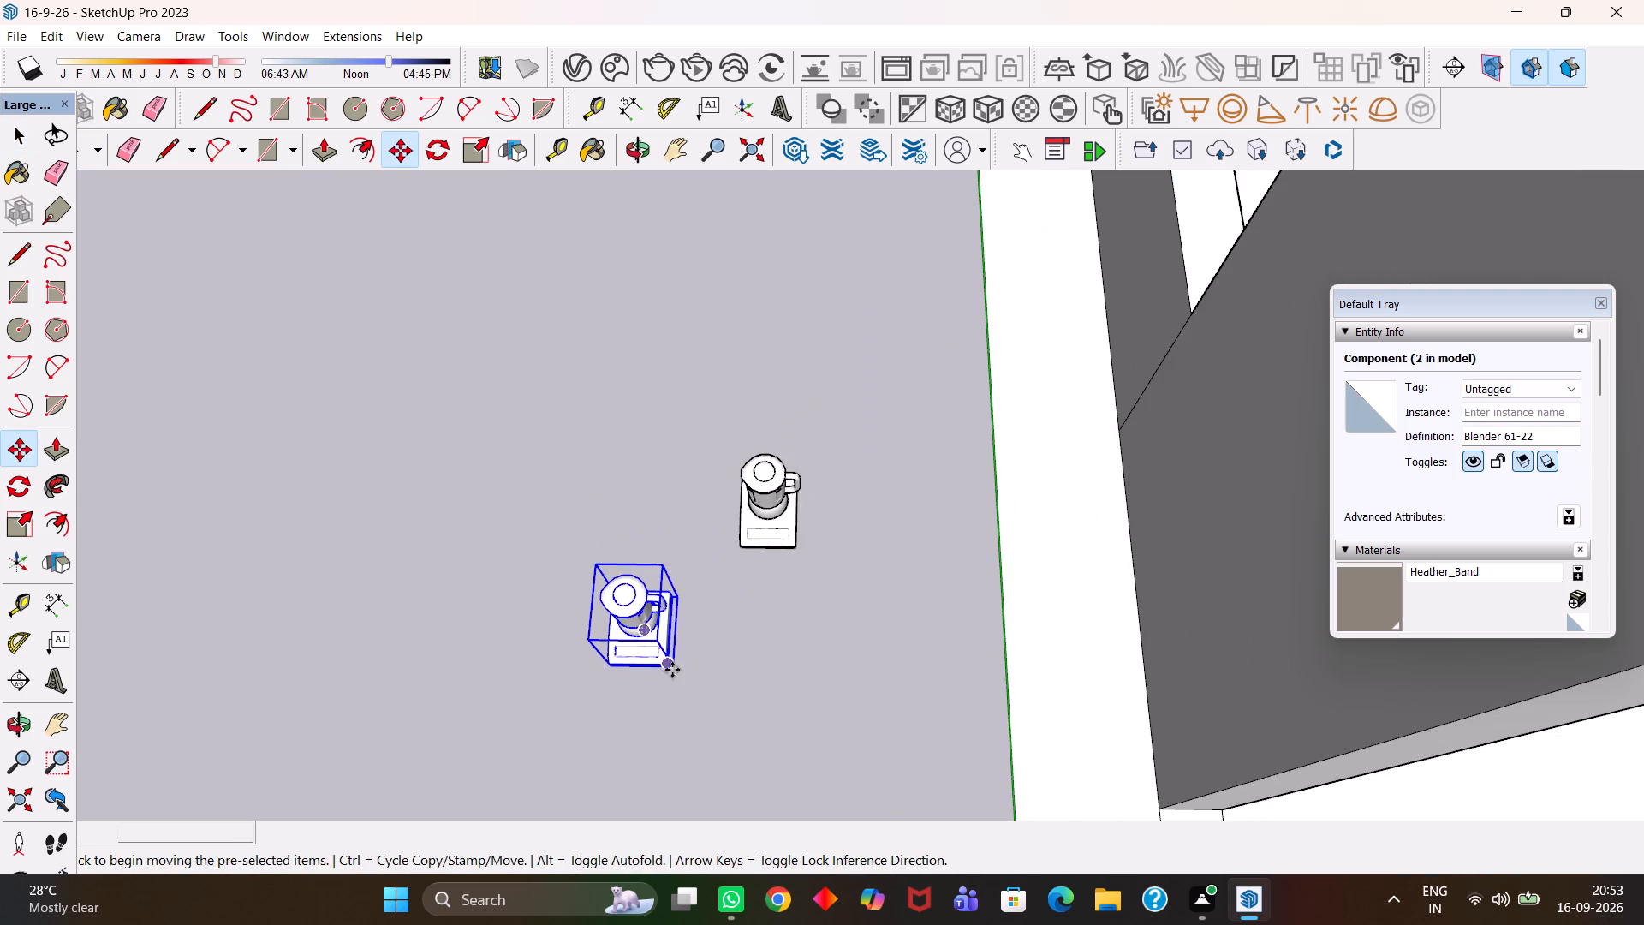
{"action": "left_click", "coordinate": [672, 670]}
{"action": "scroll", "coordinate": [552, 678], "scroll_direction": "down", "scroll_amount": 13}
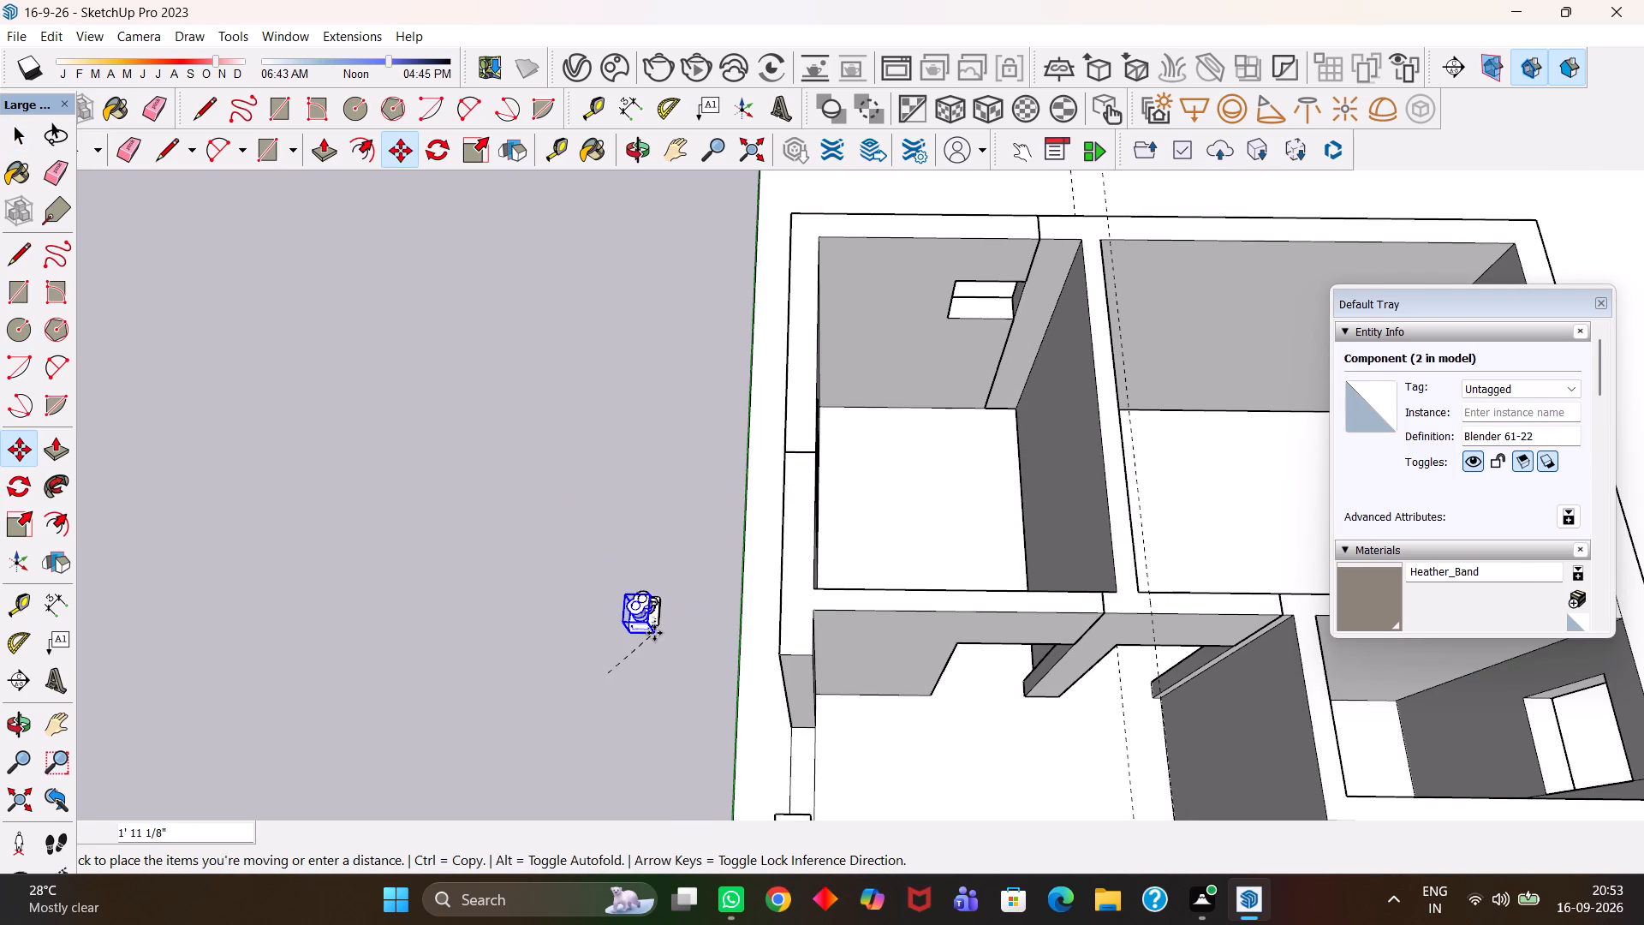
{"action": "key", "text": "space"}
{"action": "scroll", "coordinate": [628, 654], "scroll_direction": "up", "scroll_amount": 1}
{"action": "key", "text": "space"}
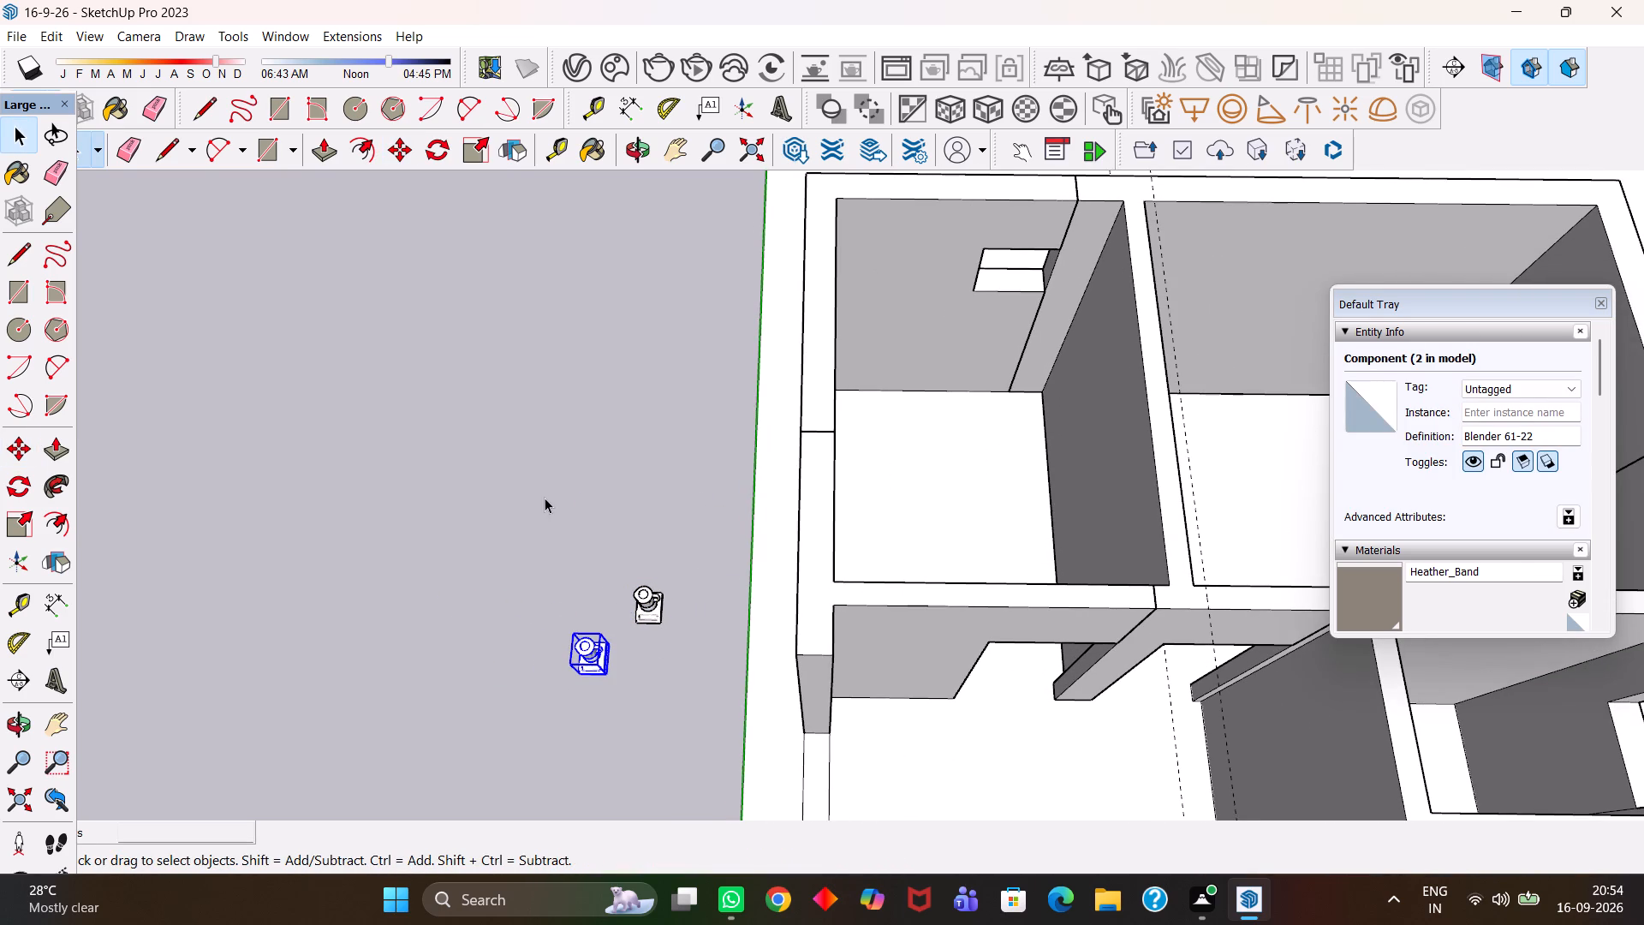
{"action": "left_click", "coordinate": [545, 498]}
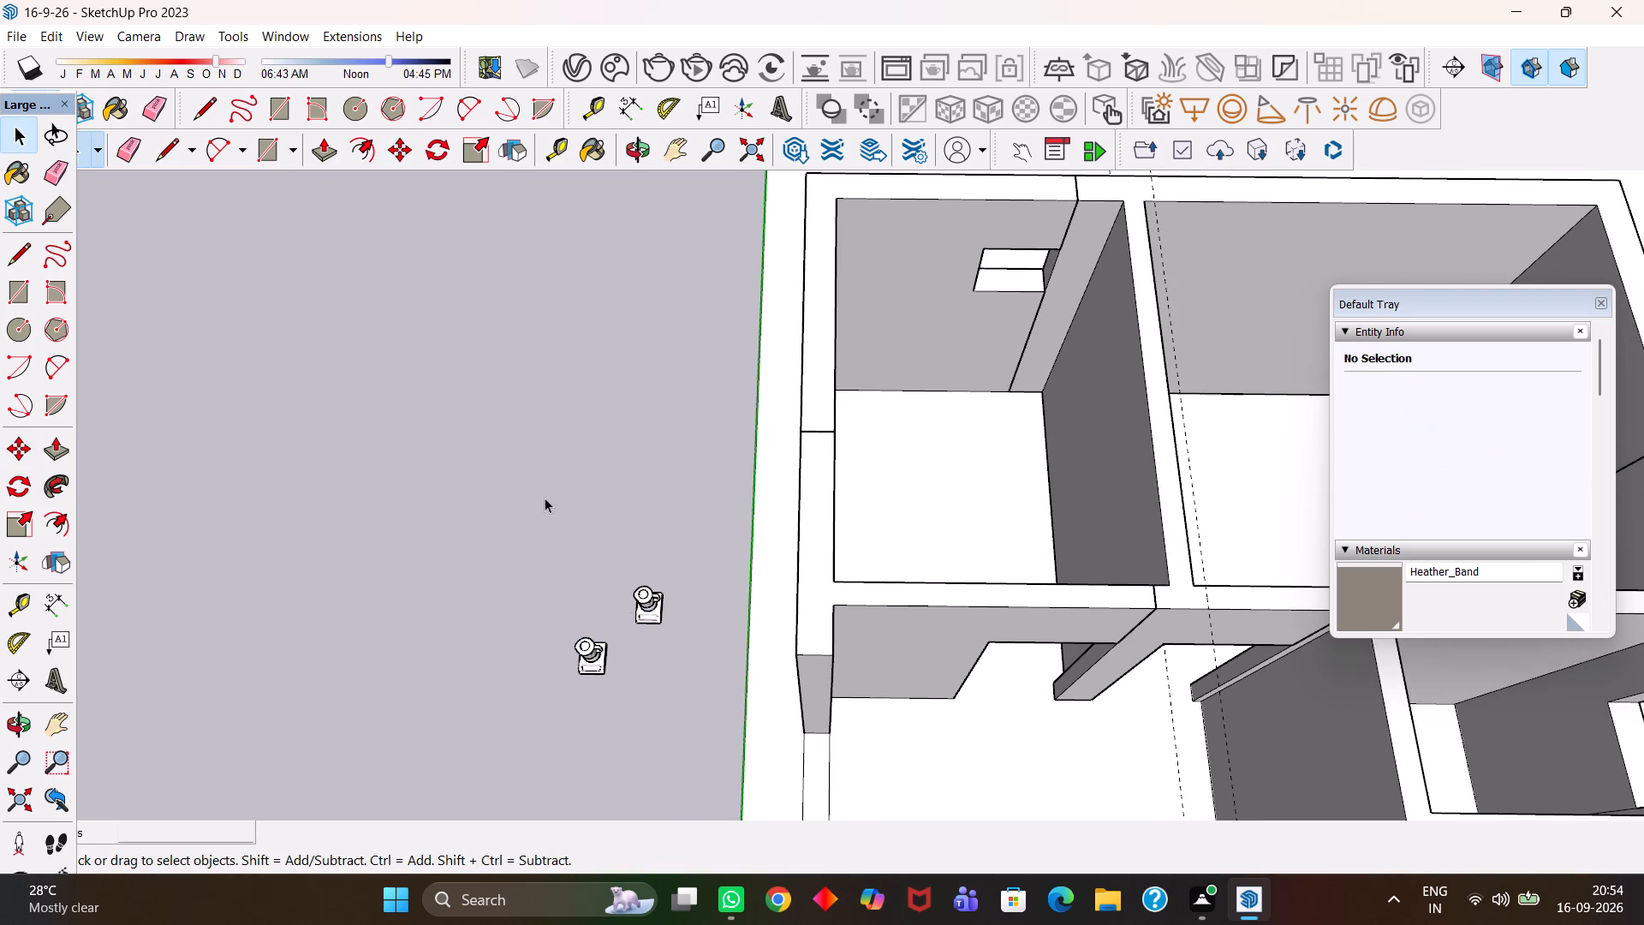
Erase the two lengthwise guides passing through the large rear room's doorway.
{"action": "key", "text": "h"}
{"action": "scroll", "coordinate": [650, 650], "scroll_direction": "up", "scroll_amount": 5}
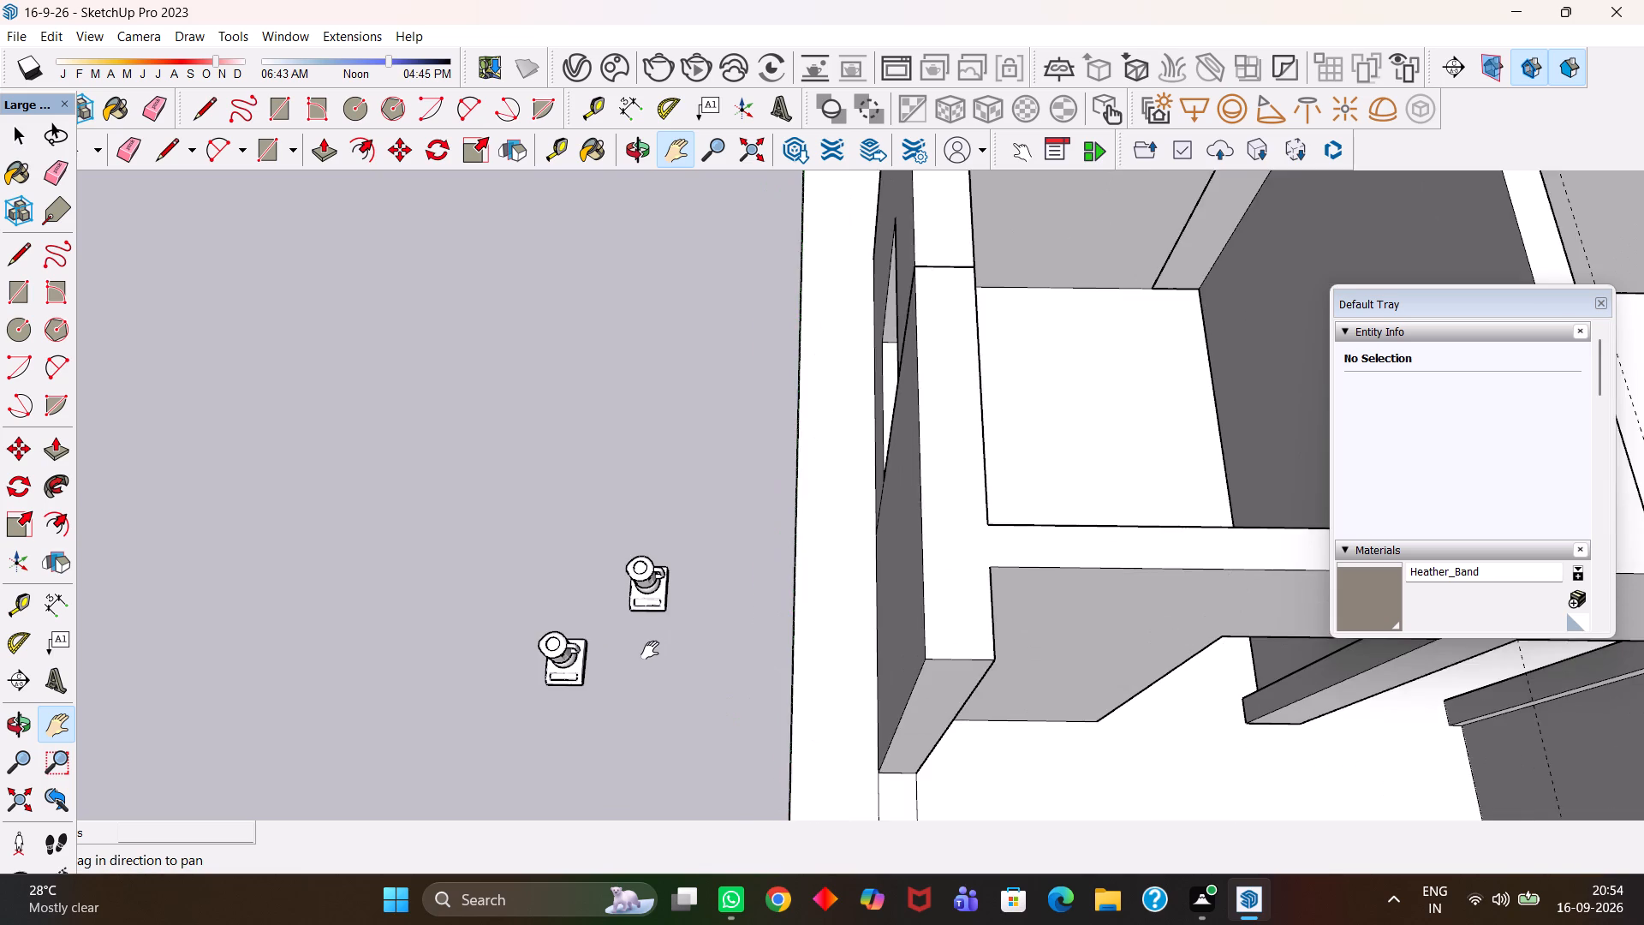
{"action": "scroll", "coordinate": [650, 650], "scroll_direction": "up", "scroll_amount": 5}
{"action": "key", "text": "h"}
{"action": "scroll", "coordinate": [652, 618], "scroll_direction": "down", "scroll_amount": 17}
{"action": "key", "text": "h"}
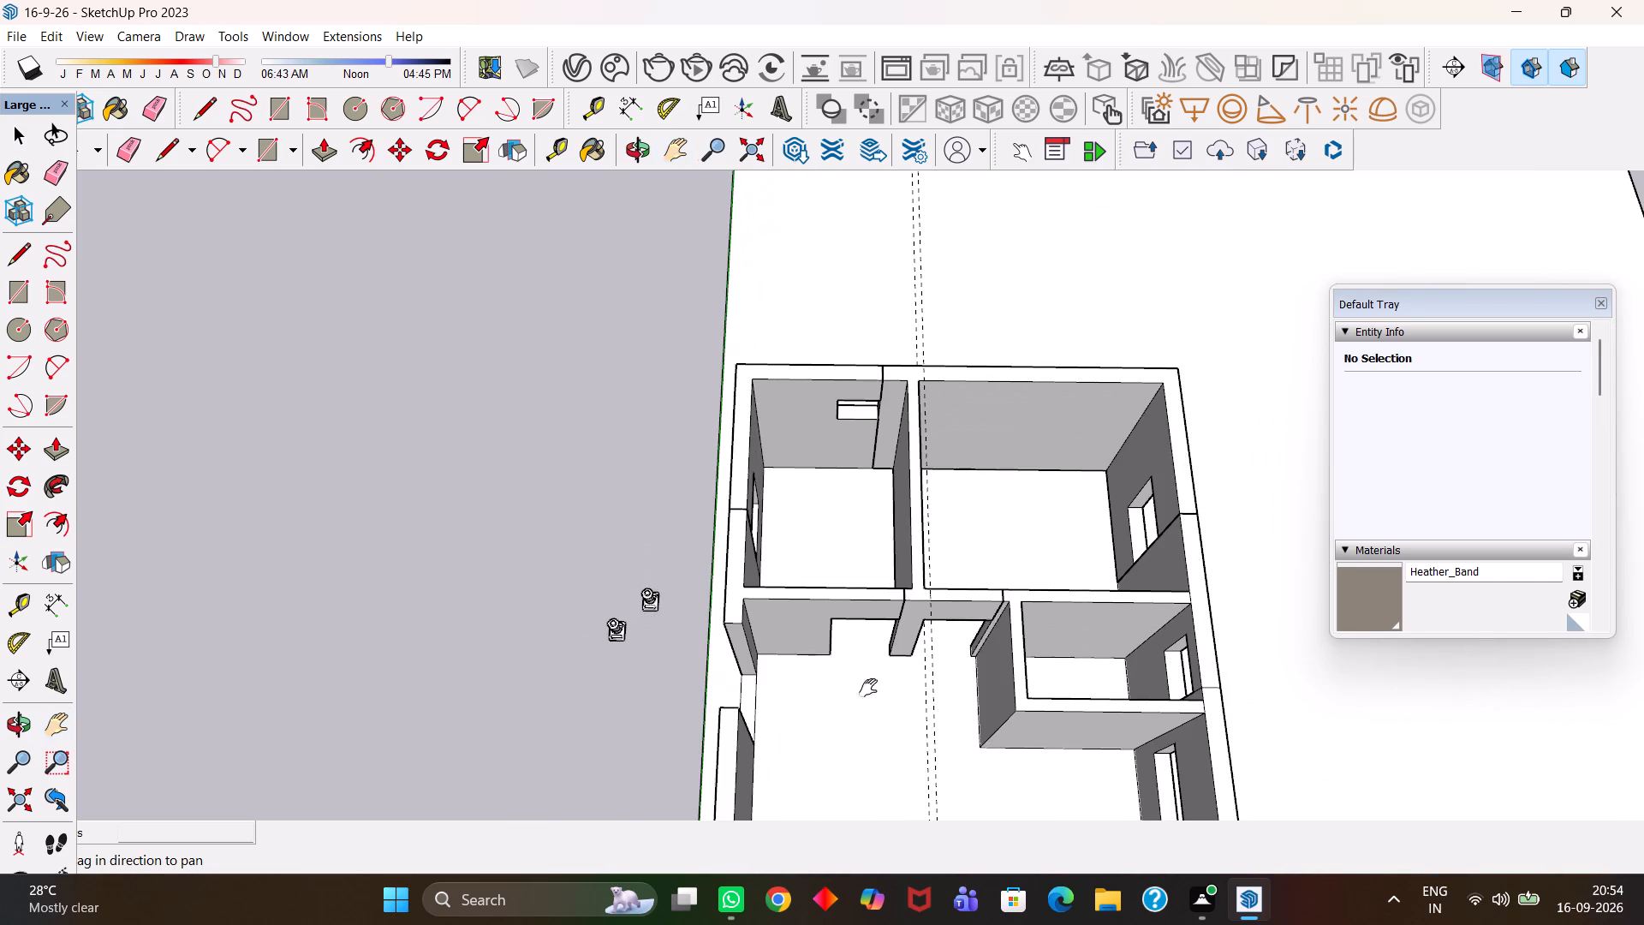
{"action": "left_click_drag", "start_coordinate": [920, 673], "coordinate": [798, 480]}
{"action": "scroll", "coordinate": [771, 526], "scroll_direction": "up", "scroll_amount": 4}
{"action": "key", "text": "e"}
{"action": "left_click_drag", "start_coordinate": [801, 544], "coordinate": [765, 536]}
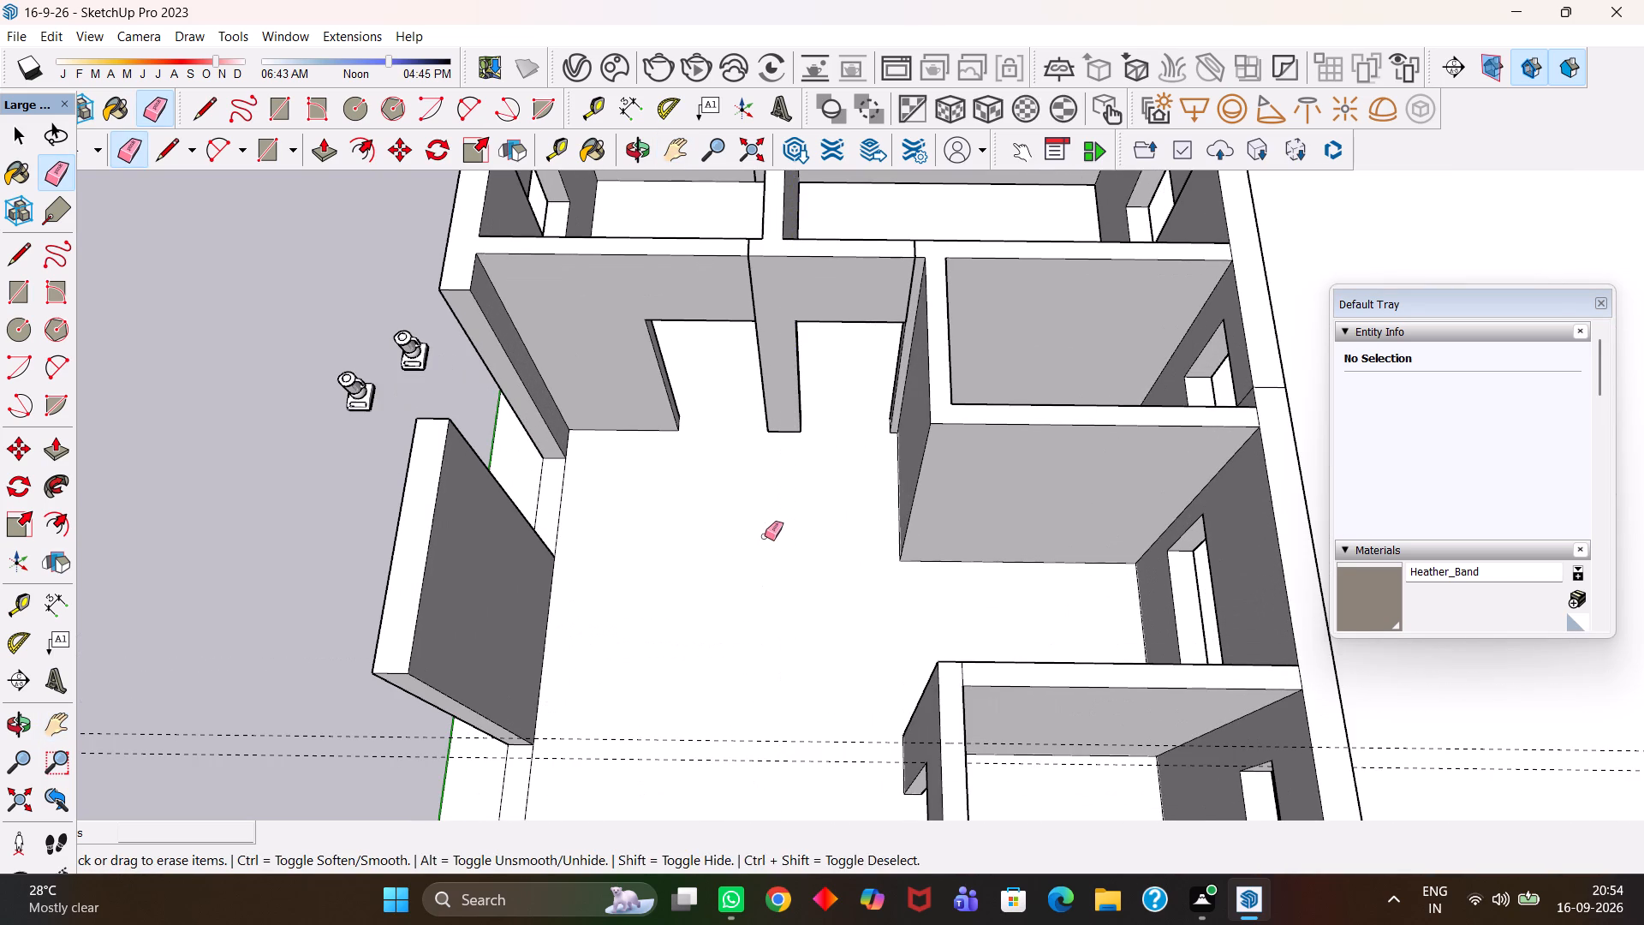
Erase the two crosswise guides running through the middle of the floor plan.
{"action": "key", "text": "h"}
{"action": "left_click_drag", "start_coordinate": [782, 702], "coordinate": [762, 812]}
{"action": "left_click_drag", "start_coordinate": [789, 792], "coordinate": [868, 522]}
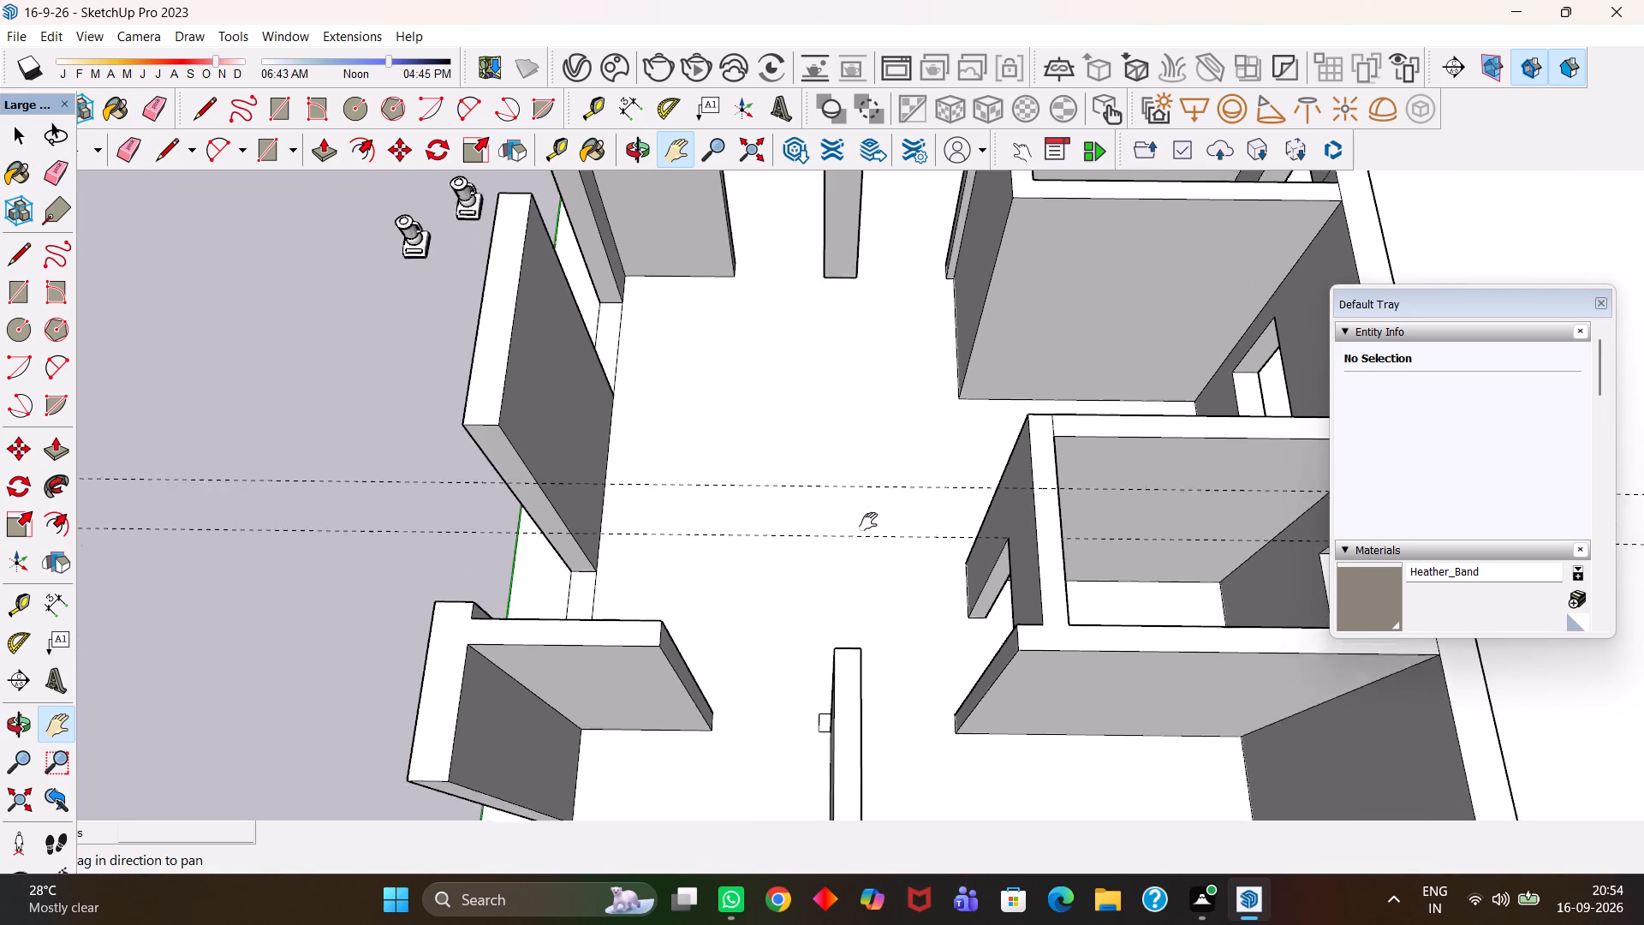
{"action": "left_click_drag", "start_coordinate": [868, 522], "coordinate": [863, 528]}
{"action": "key", "text": "e"}
{"action": "left_click_drag", "start_coordinate": [834, 471], "coordinate": [813, 566]}
{"action": "left_click_drag", "start_coordinate": [808, 543], "coordinate": [808, 560]}
Examine the hall walls, rear rooms and their doorway lintels for remaining openings.
{"action": "key", "text": "h"}
{"action": "scroll", "coordinate": [808, 560], "scroll_direction": "down", "scroll_amount": 5}
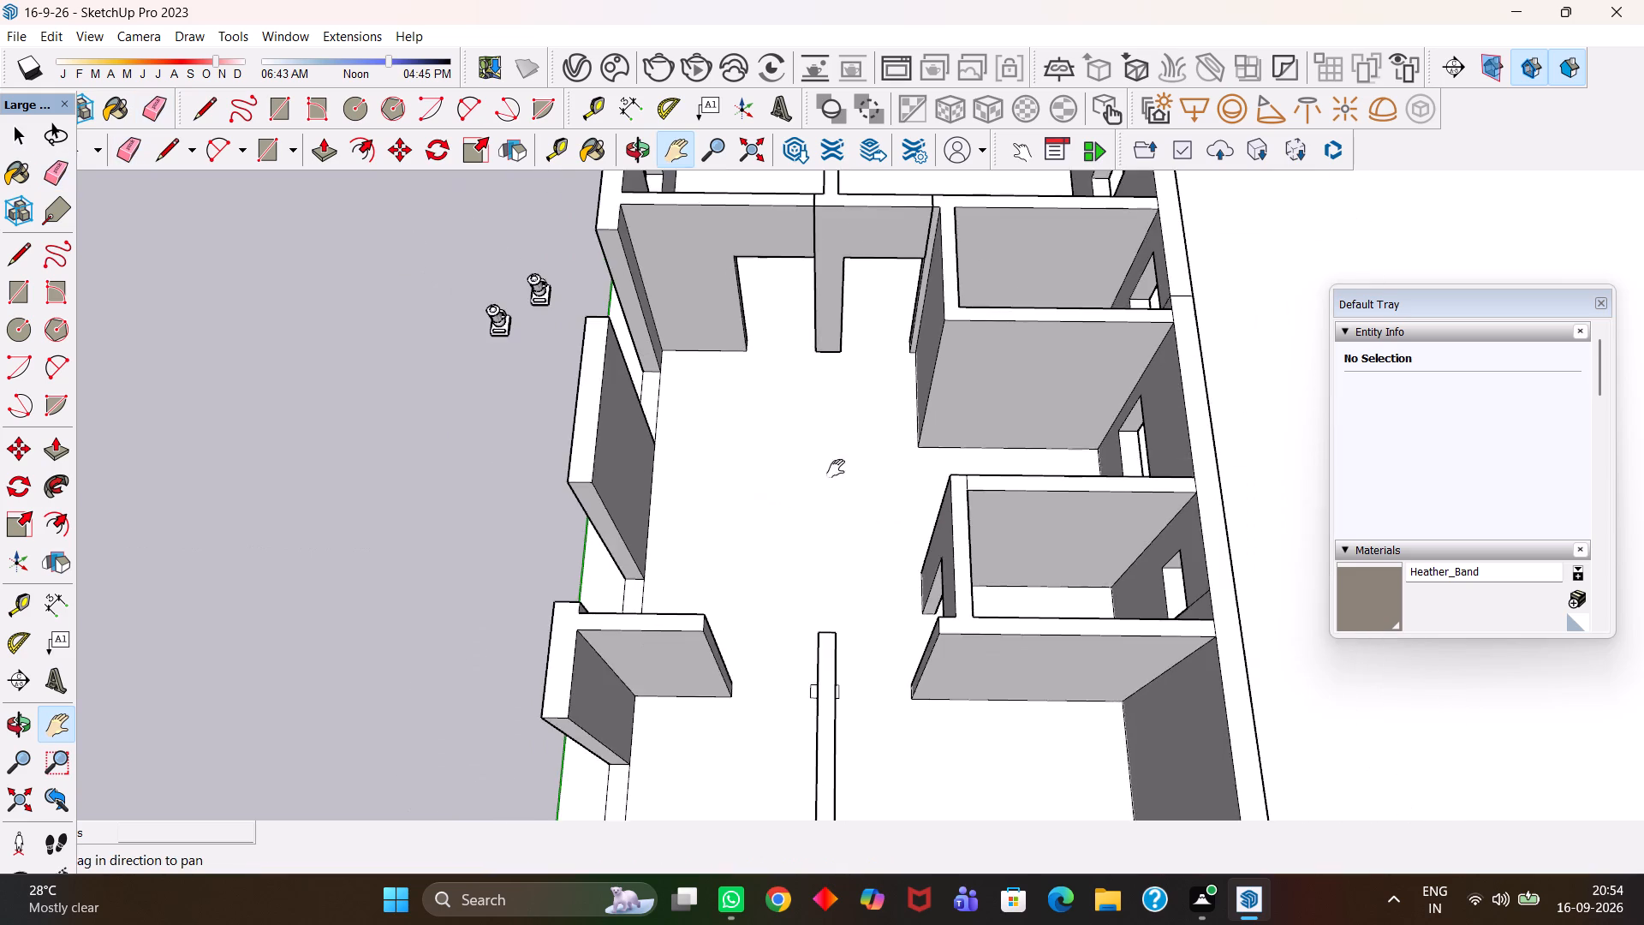
{"action": "left_click_drag", "start_coordinate": [836, 468], "coordinate": [803, 680]}
{"action": "scroll", "coordinate": [867, 485], "scroll_direction": "up", "scroll_amount": 5}
{"action": "scroll", "coordinate": [867, 485], "scroll_direction": "down", "scroll_amount": 4}
{"action": "scroll", "coordinate": [853, 492], "scroll_direction": "up", "scroll_amount": 4}
{"action": "key", "text": "h"}
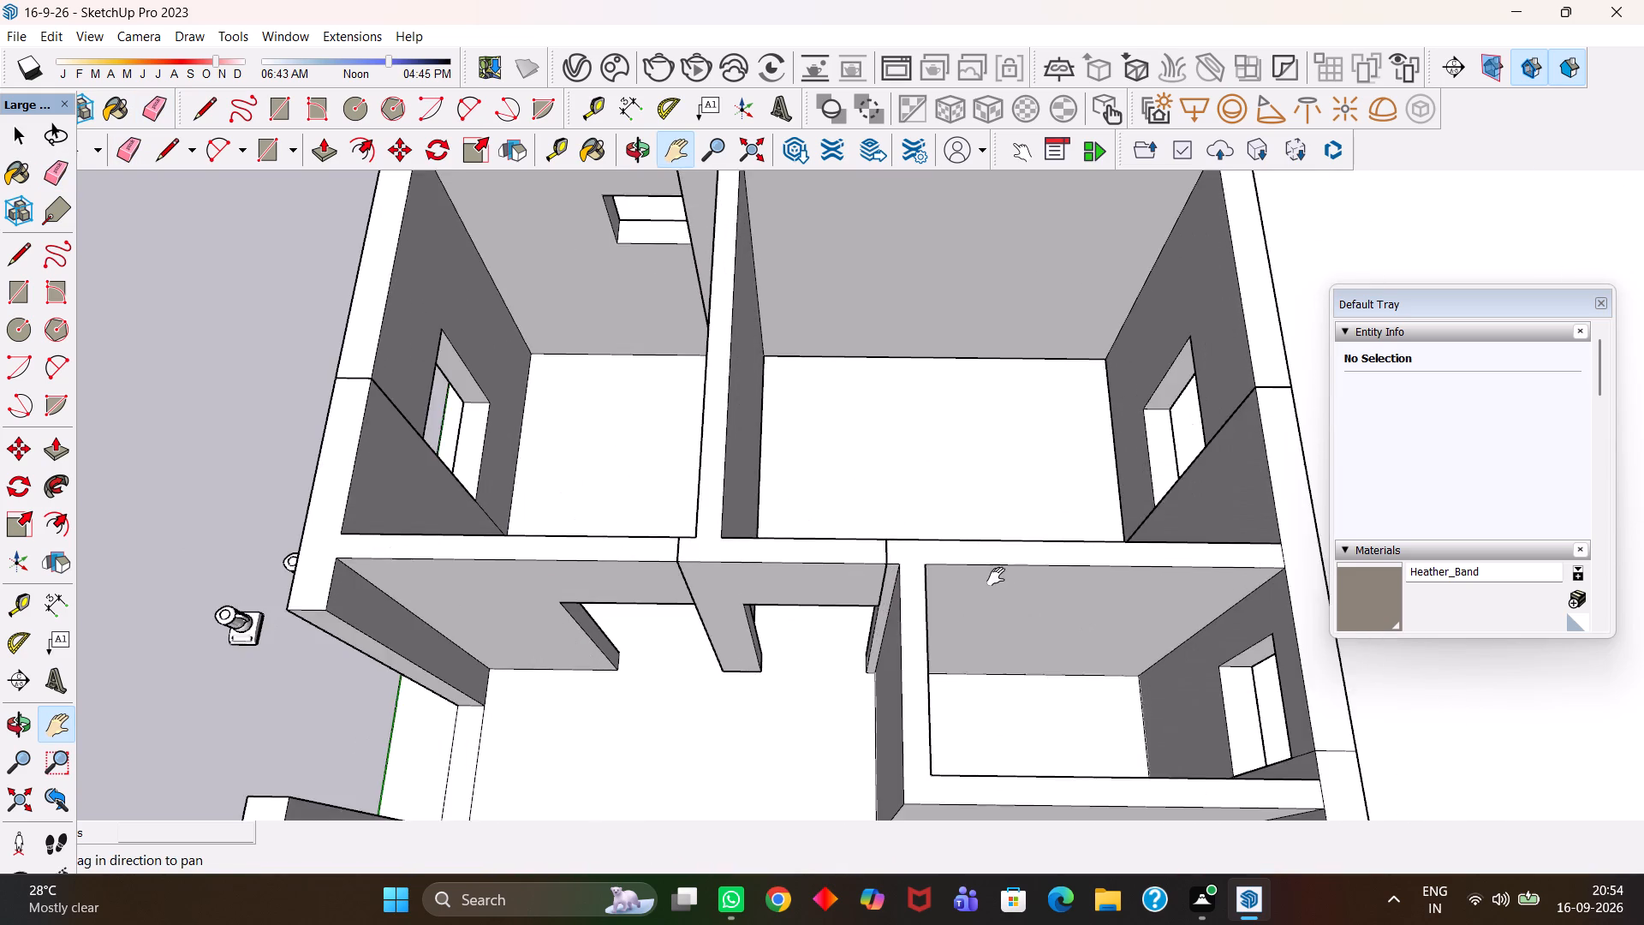
{"action": "left_click_drag", "start_coordinate": [996, 576], "coordinate": [873, 416]}
{"action": "scroll", "coordinate": [873, 416], "scroll_direction": "down", "scroll_amount": 5}
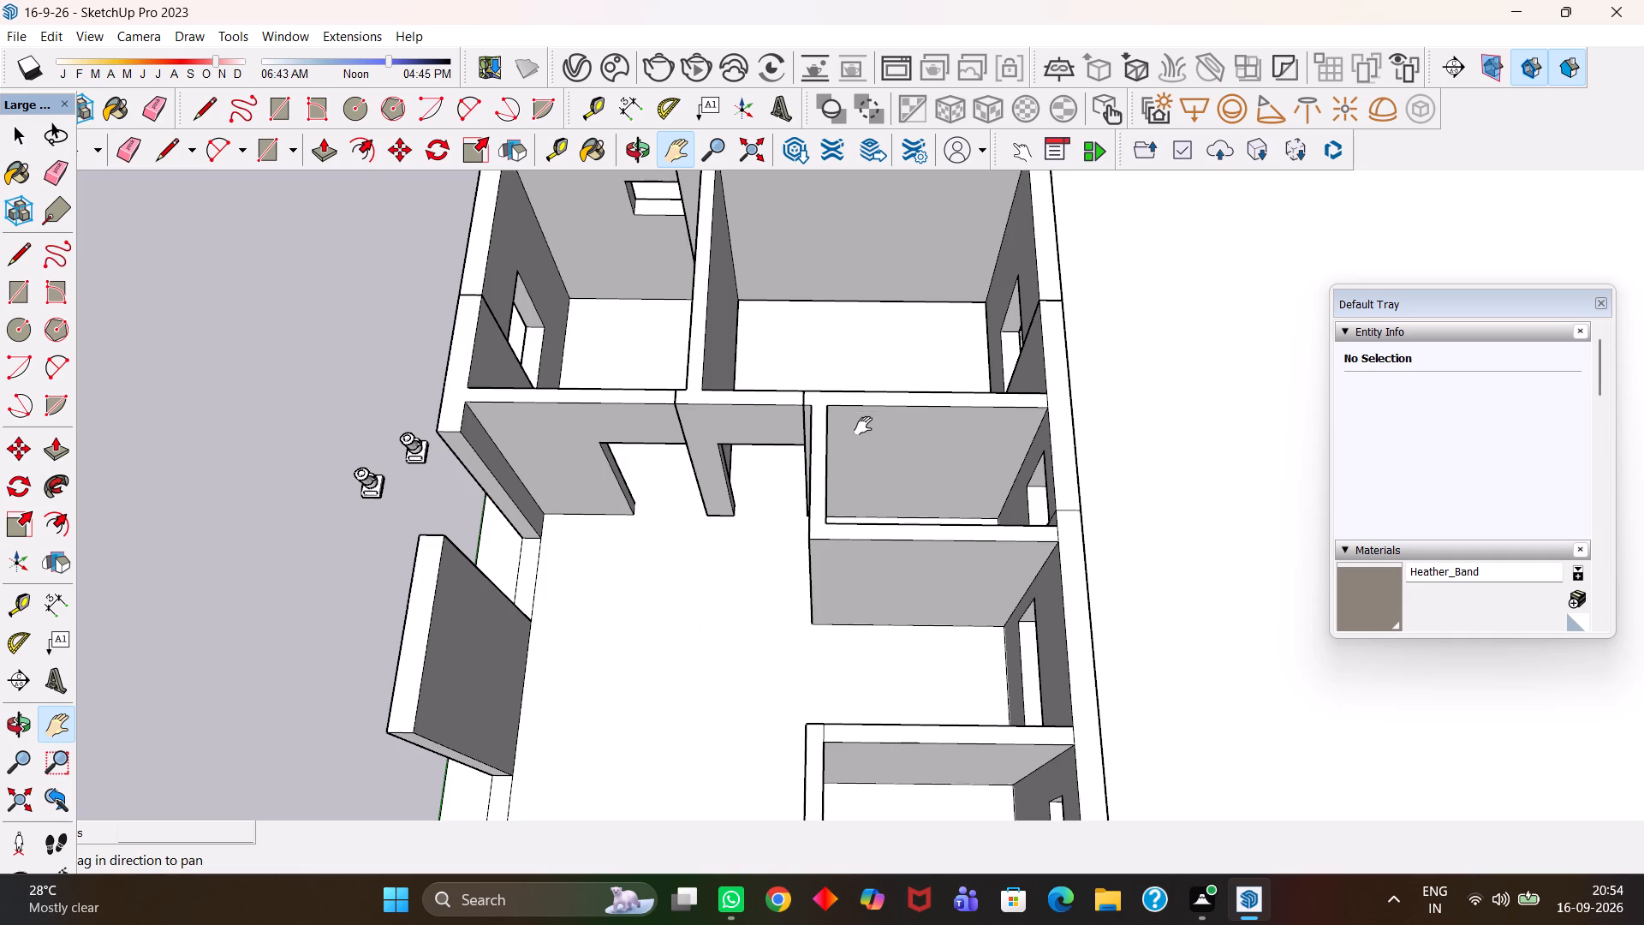
Place guides on the outer side wall's end at the hall's rear gap, 4' below the top and 3' further down.
{"action": "scroll", "coordinate": [864, 466], "scroll_direction": "up", "scroll_amount": 3}
{"action": "left_click_drag", "start_coordinate": [826, 490], "coordinate": [980, 491]}
{"action": "left_click_drag", "start_coordinate": [576, 534], "coordinate": [771, 569]}
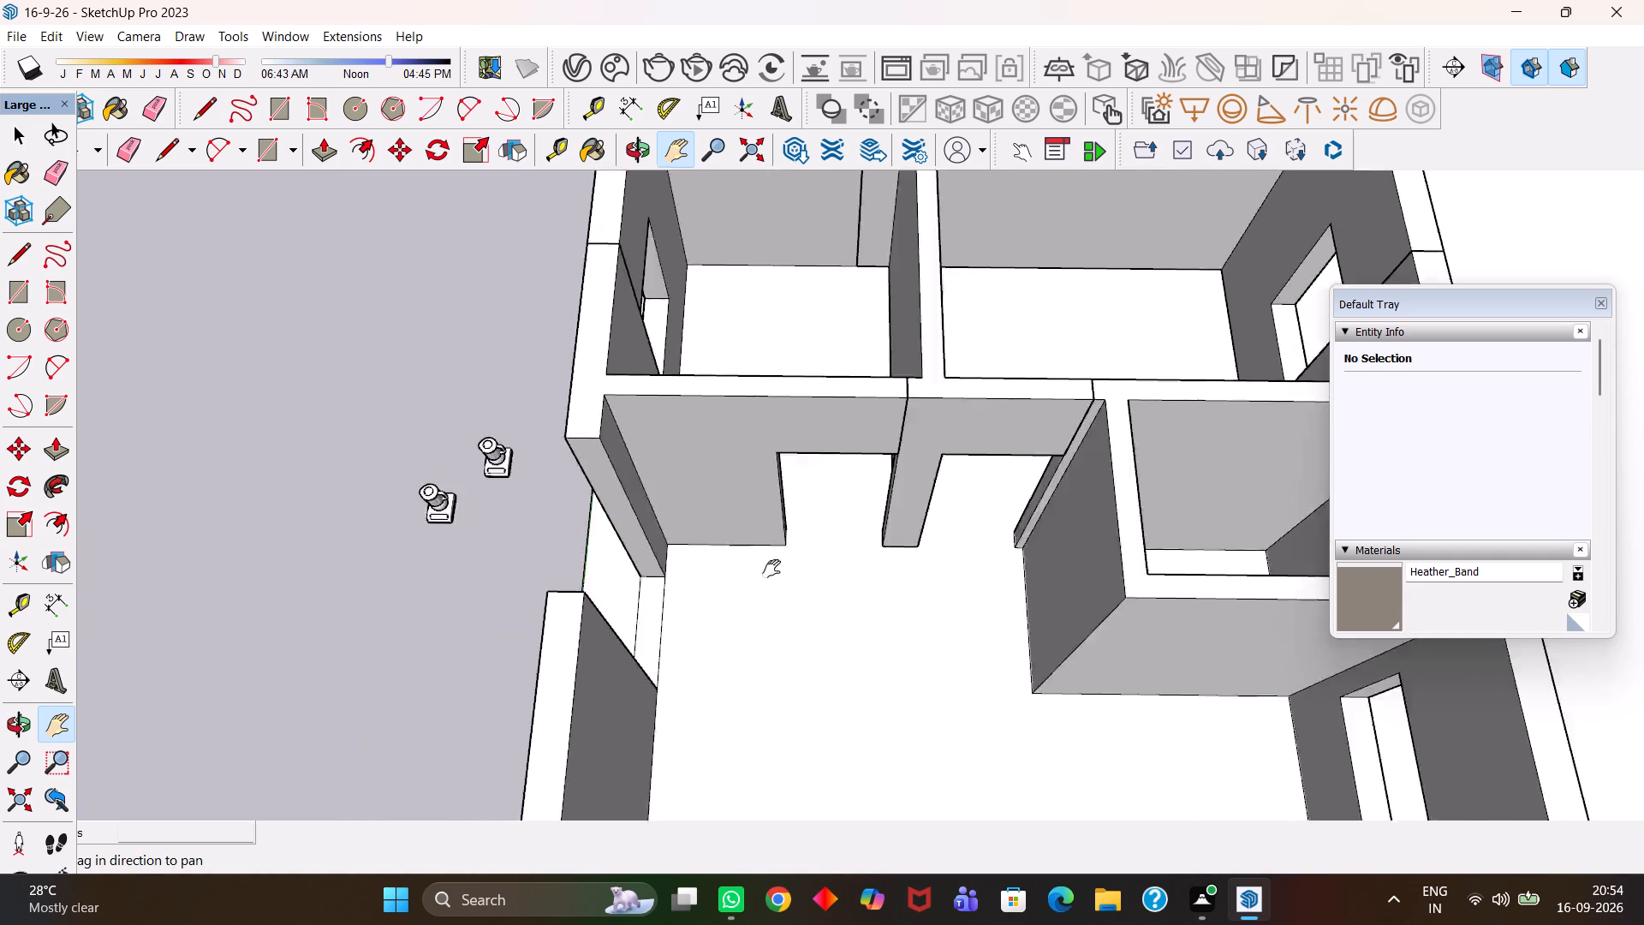
{"action": "left_click_drag", "start_coordinate": [771, 569], "coordinate": [778, 615]}
{"action": "key", "text": "t"}
{"action": "scroll", "coordinate": [724, 544], "scroll_direction": "up", "scroll_amount": 2}
{"action": "double_click", "coordinate": [747, 532]}
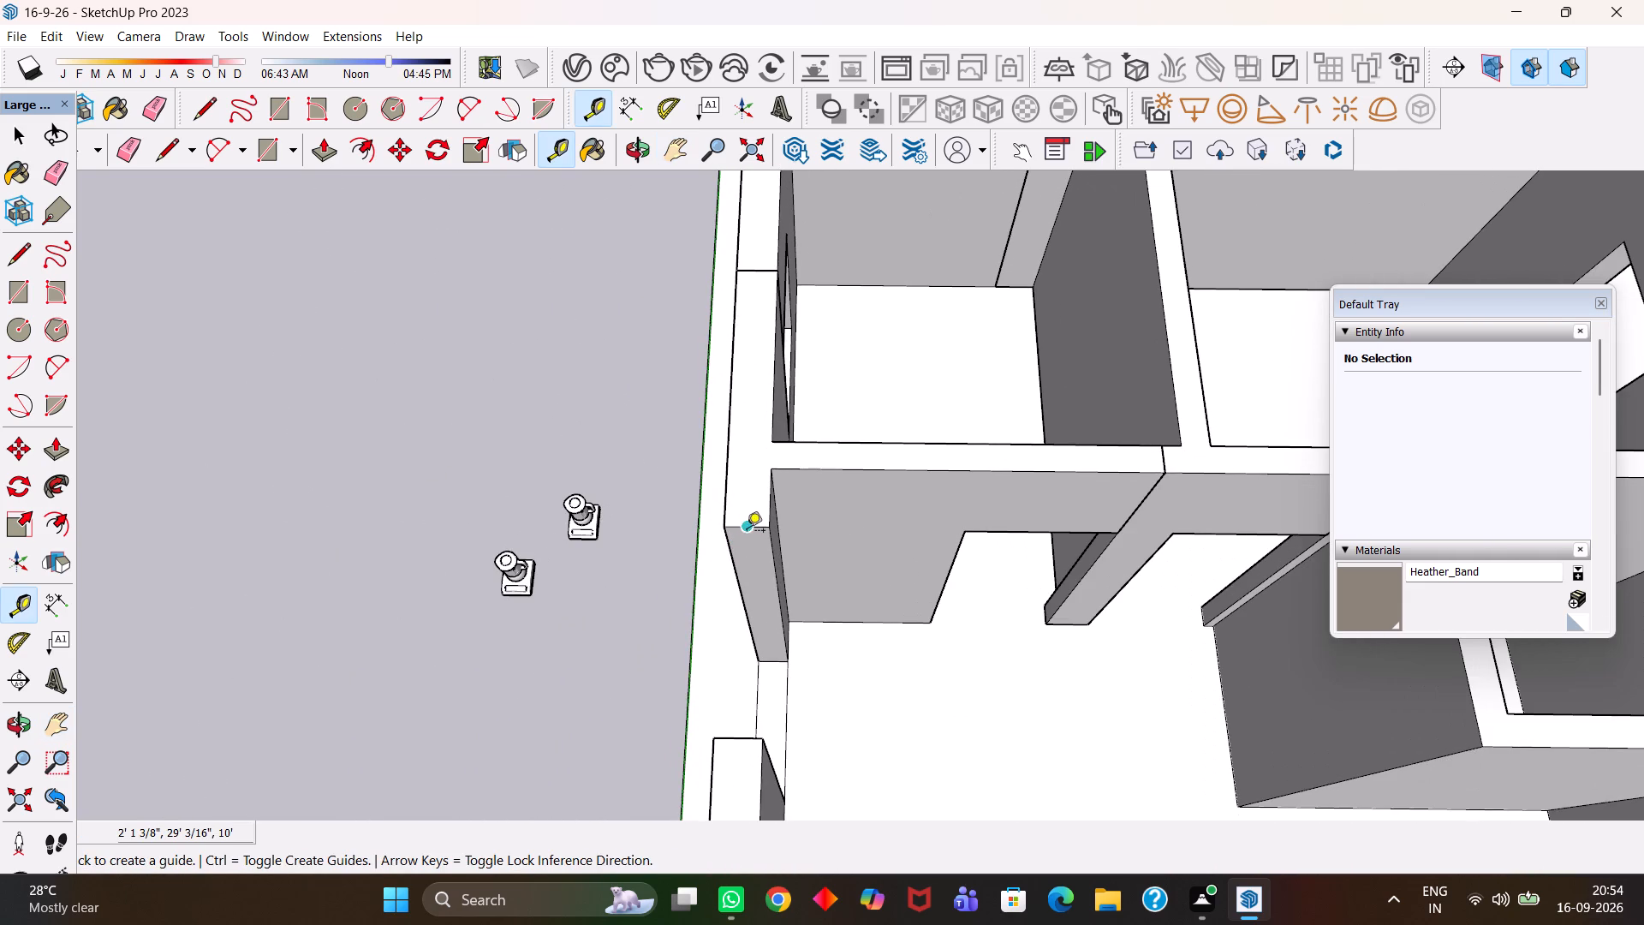
{"action": "left_click", "coordinate": [799, 530]}
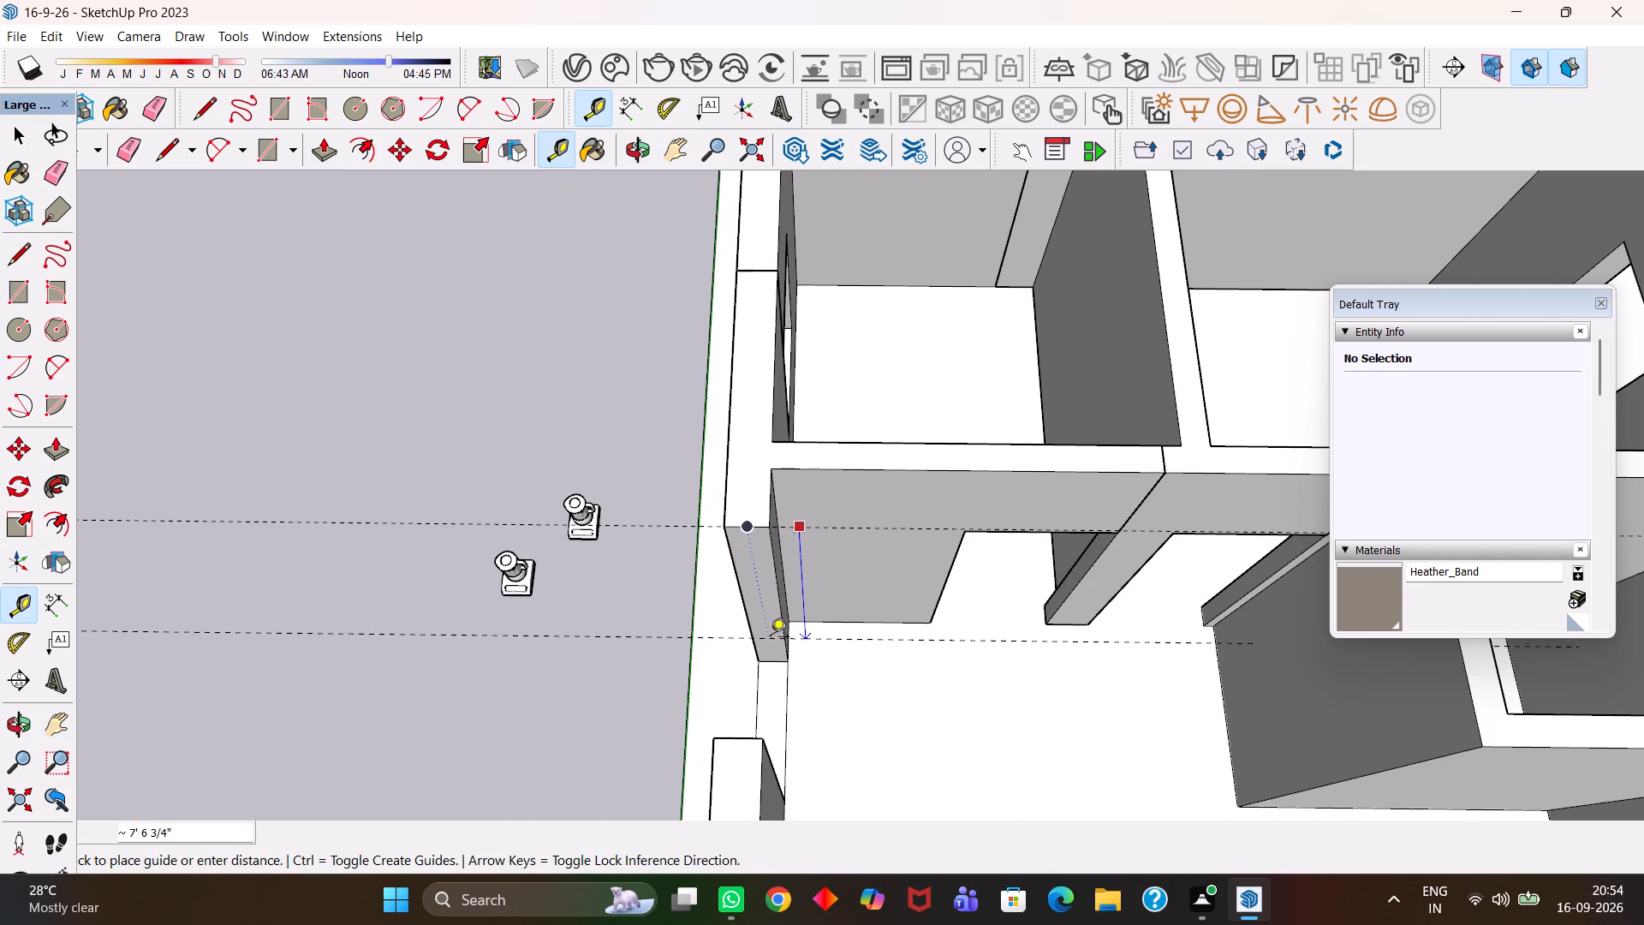
{"action": "type", "text": "4'"}
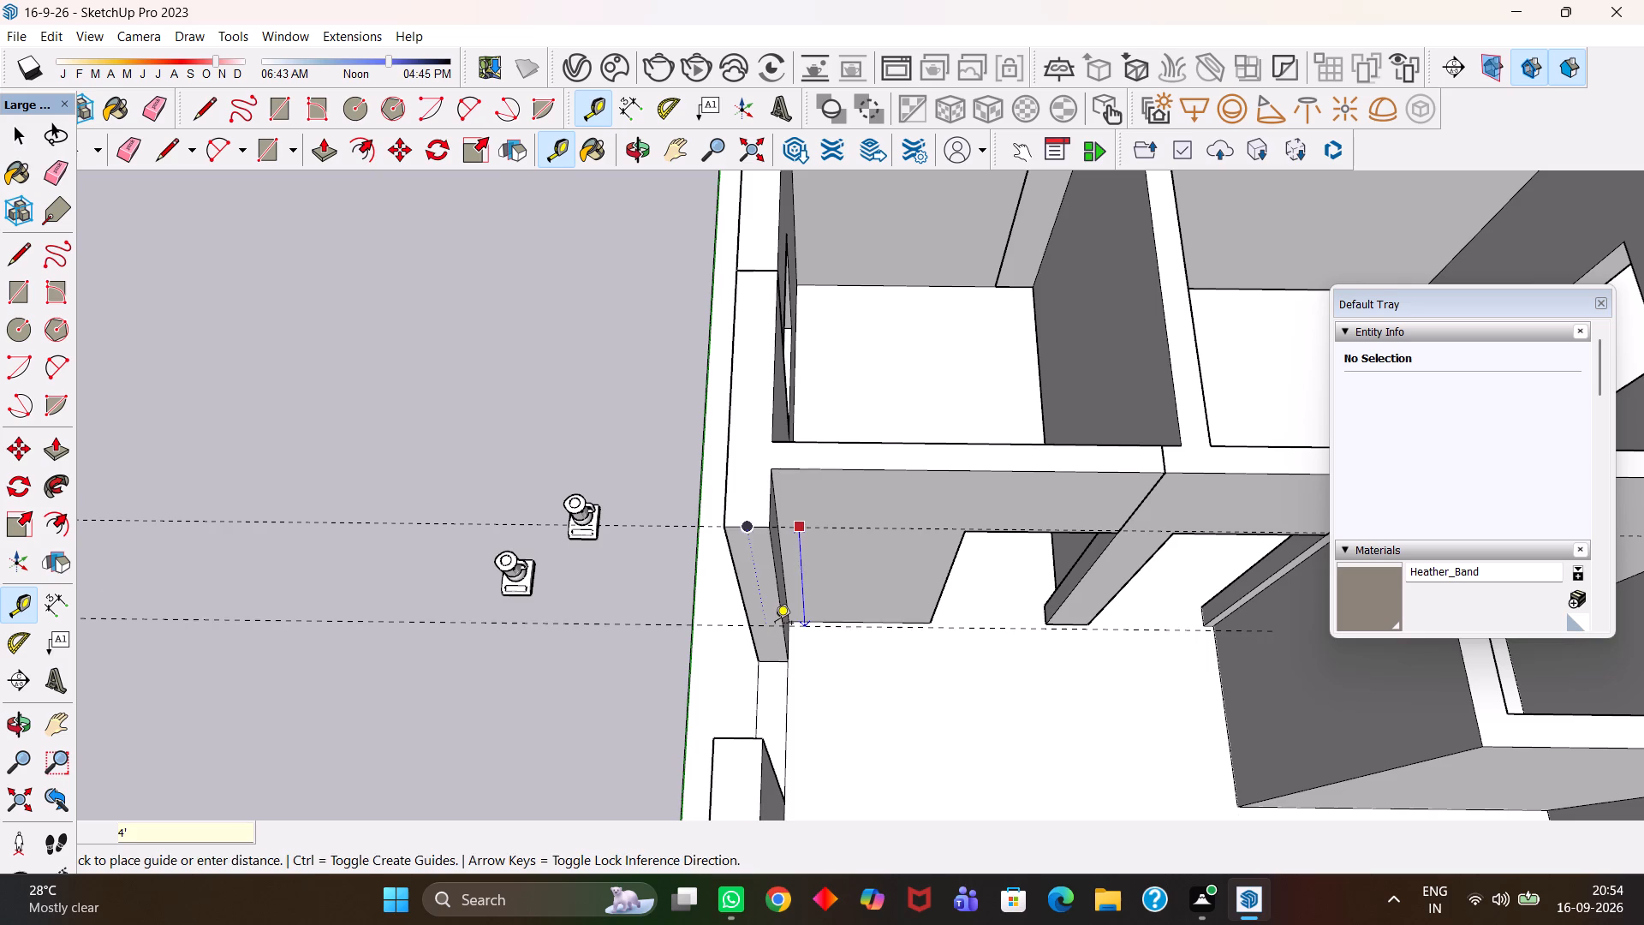
{"action": "key", "text": "Return"}
{"action": "left_click", "coordinate": [822, 595]}
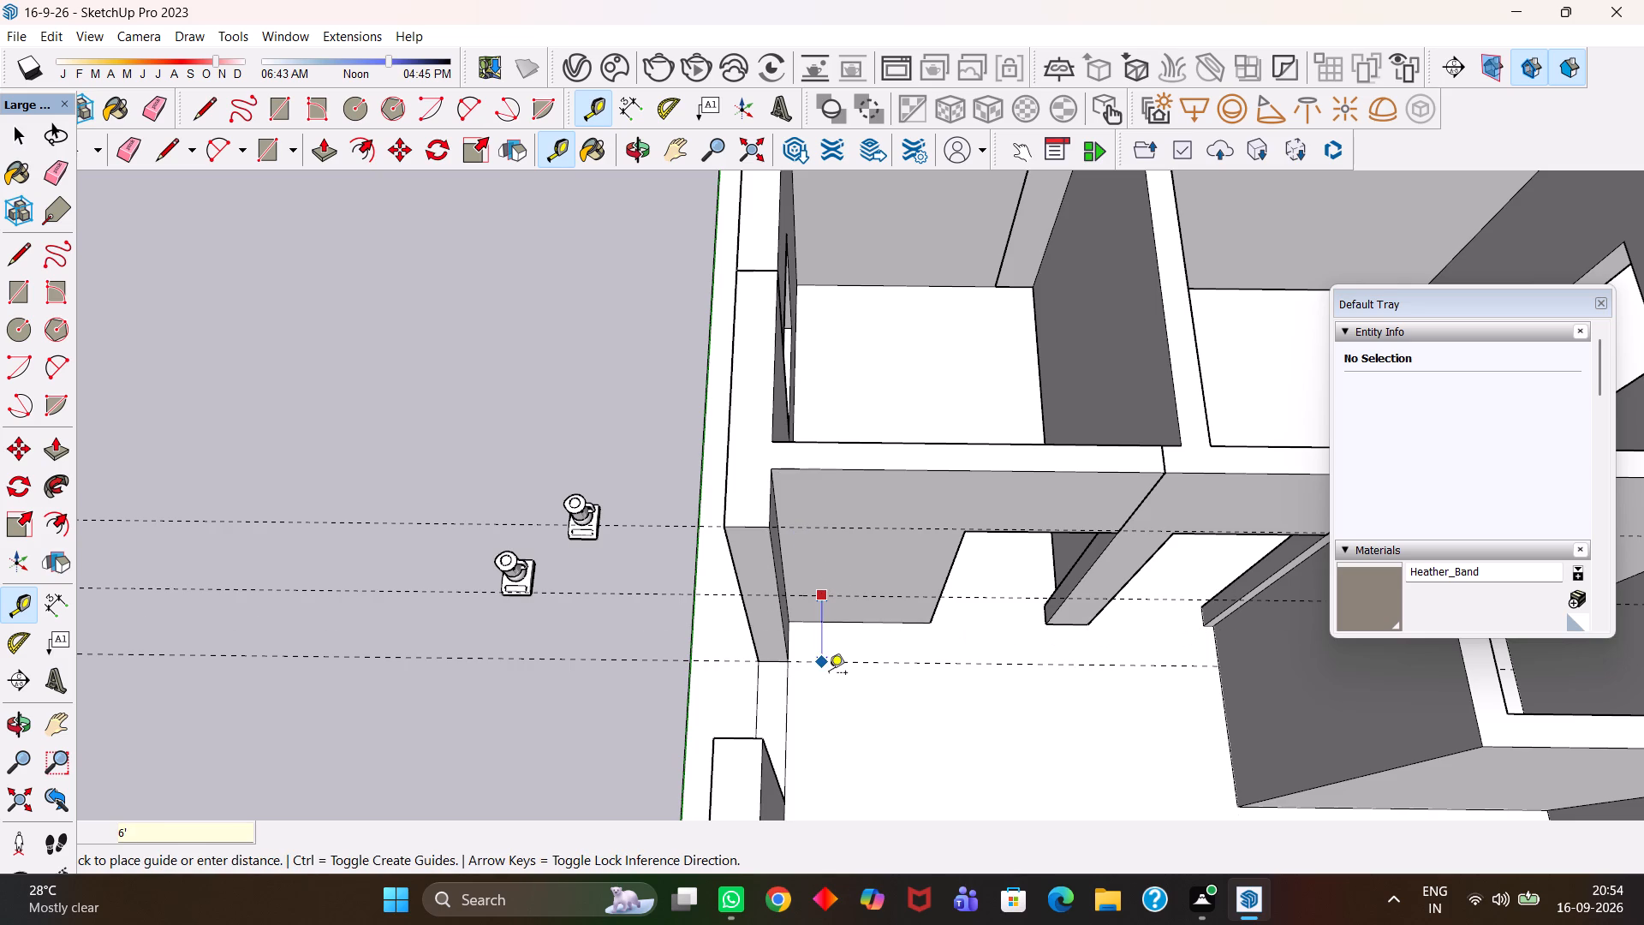
{"action": "type", "text": "3'"}
{"action": "key", "text": "Return"}
Draw a rectangle across the outer side wall's end face between the two lower guides.
{"action": "scroll", "coordinate": [769, 632], "scroll_direction": "up", "scroll_amount": 4}
{"action": "key", "text": "h"}
{"action": "left_click_drag", "start_coordinate": [765, 613], "coordinate": [771, 546]}
{"action": "key", "text": "space"}
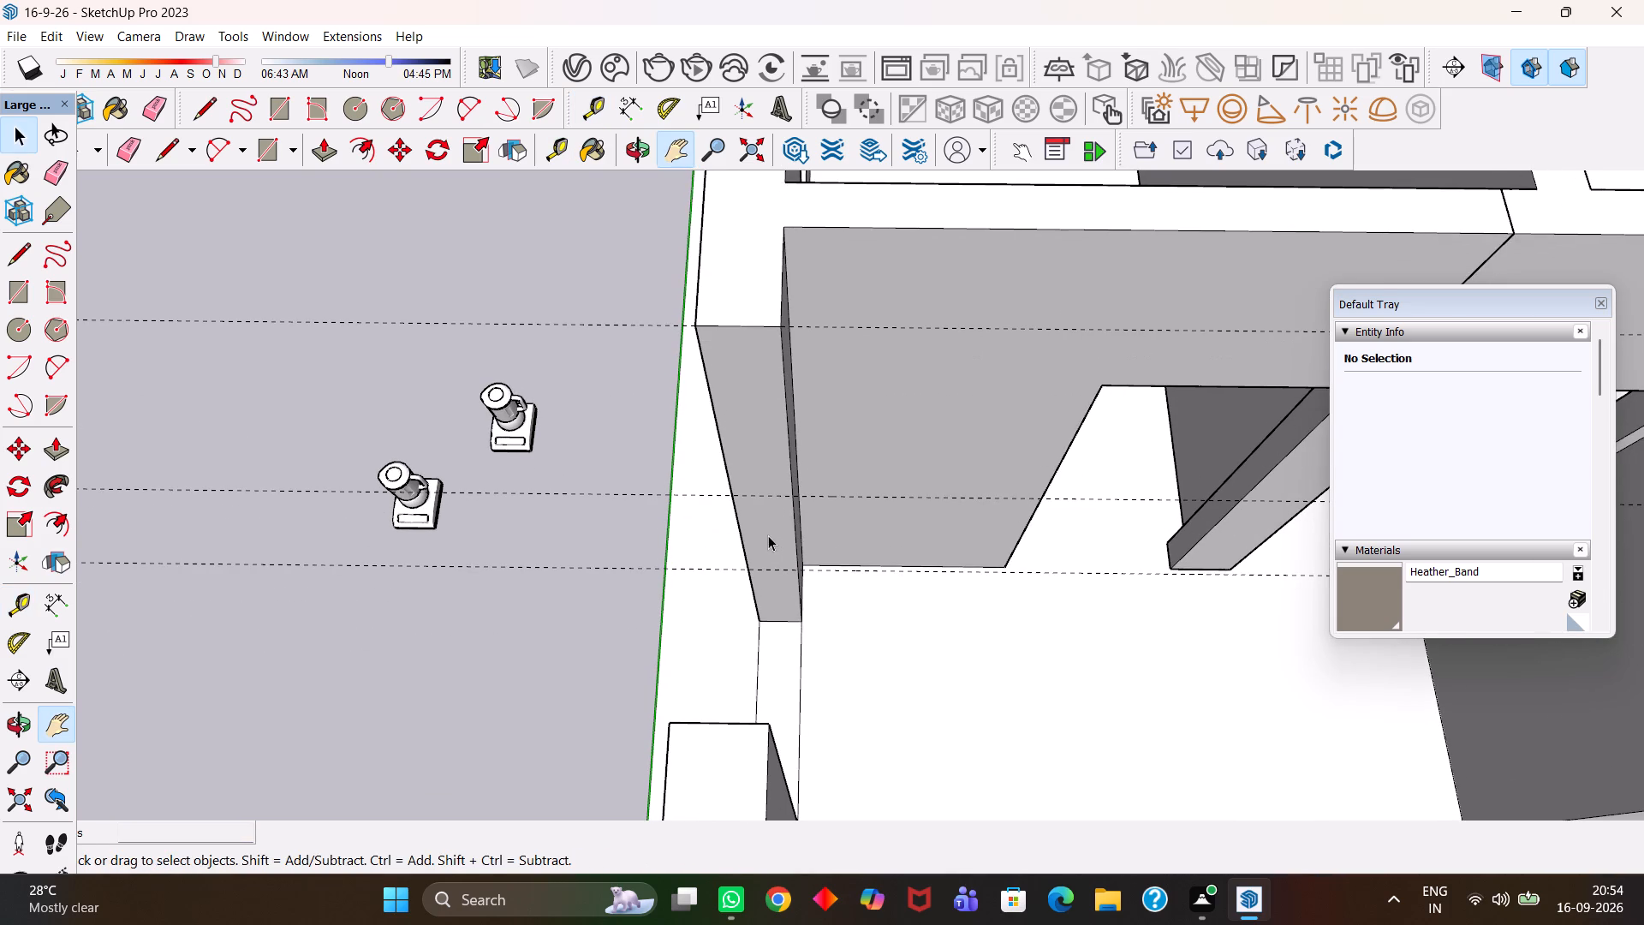
{"action": "double_click", "coordinate": [765, 528]}
{"action": "left_click", "coordinate": [765, 528]}
{"action": "key", "text": "r"}
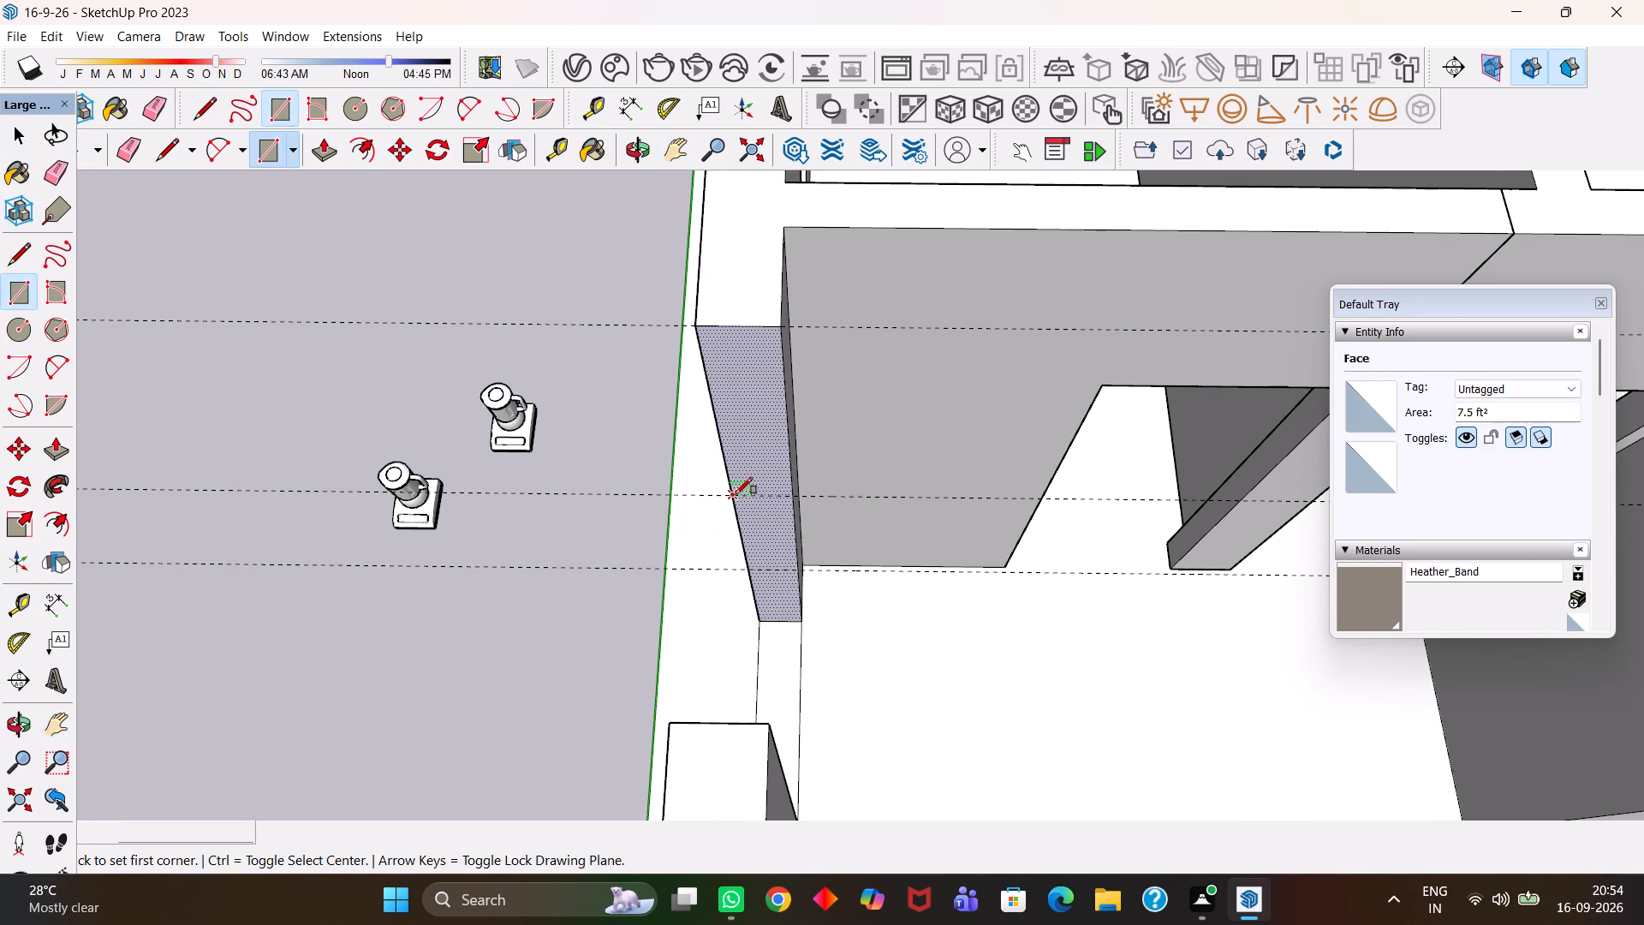
{"action": "left_click", "coordinate": [736, 494]}
{"action": "left_click", "coordinate": [795, 566]}
{"action": "key", "text": "v"}
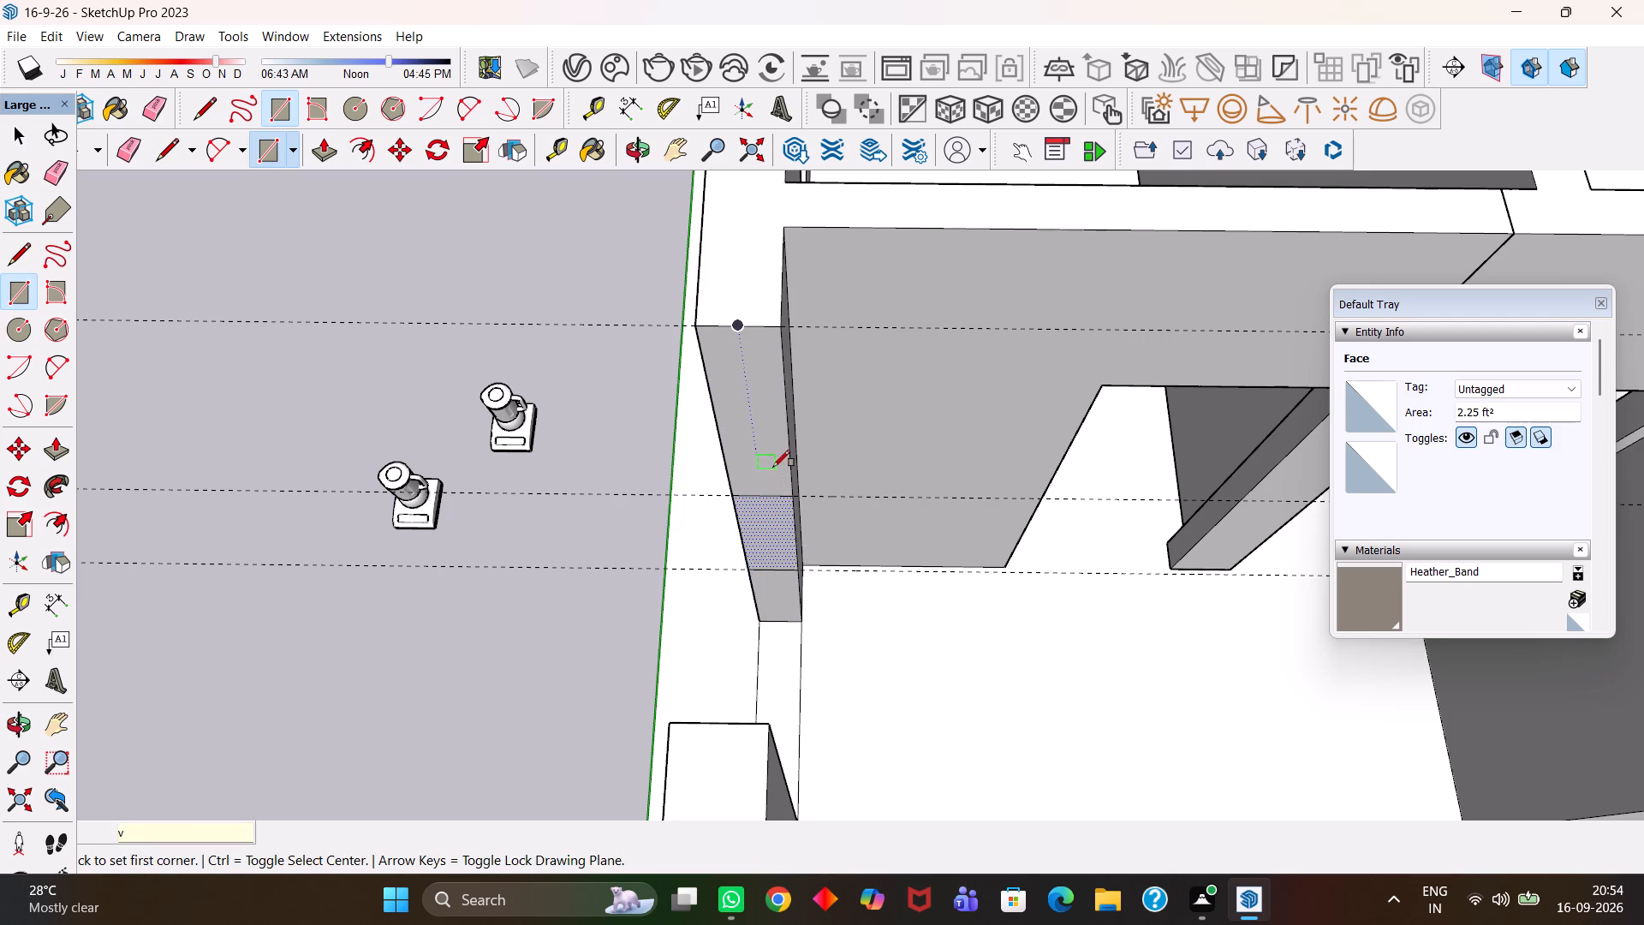
Push/Pull the end face above the rectangle across the gap to meet the facing outer wall end, forming the window's lintel.
{"action": "key", "text": "space"}
{"action": "left_click", "coordinate": [770, 461]}
{"action": "scroll", "coordinate": [770, 461], "scroll_direction": "down", "scroll_amount": 3}
{"action": "key", "text": "p"}
{"action": "left_click", "coordinate": [770, 461]}
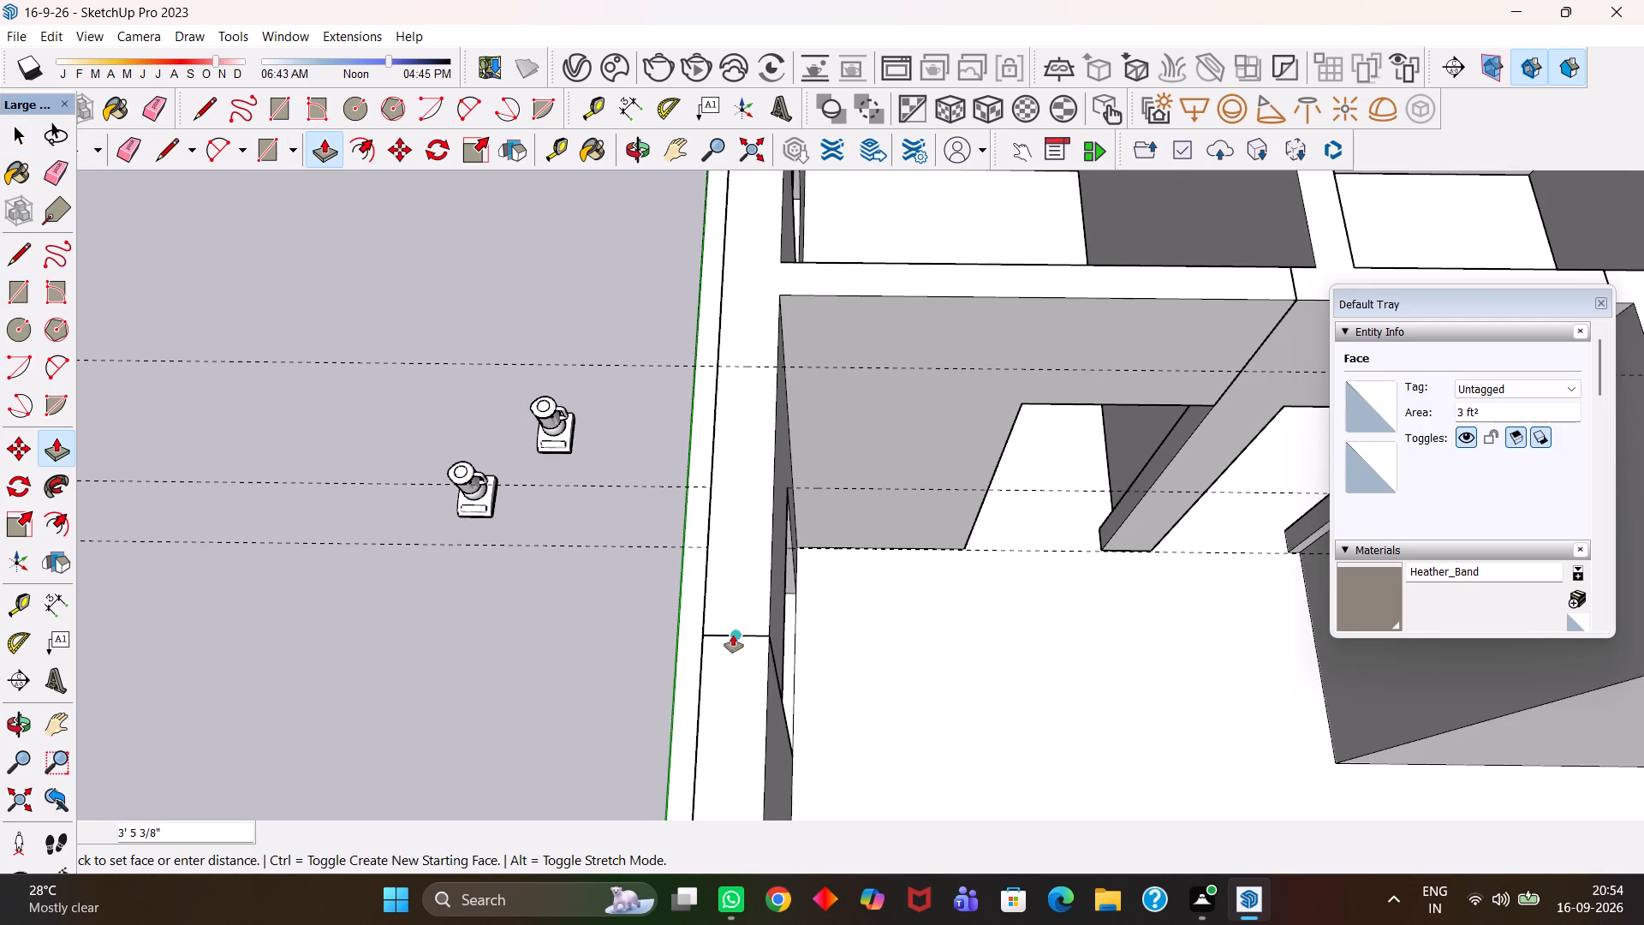
{"action": "left_click", "coordinate": [733, 635]}
Push/Pull the end face below the rectangle across the same gap to meet the facing wall end, forming the window's sill wall.
{"action": "scroll", "coordinate": [785, 666], "scroll_direction": "up", "scroll_amount": 2}
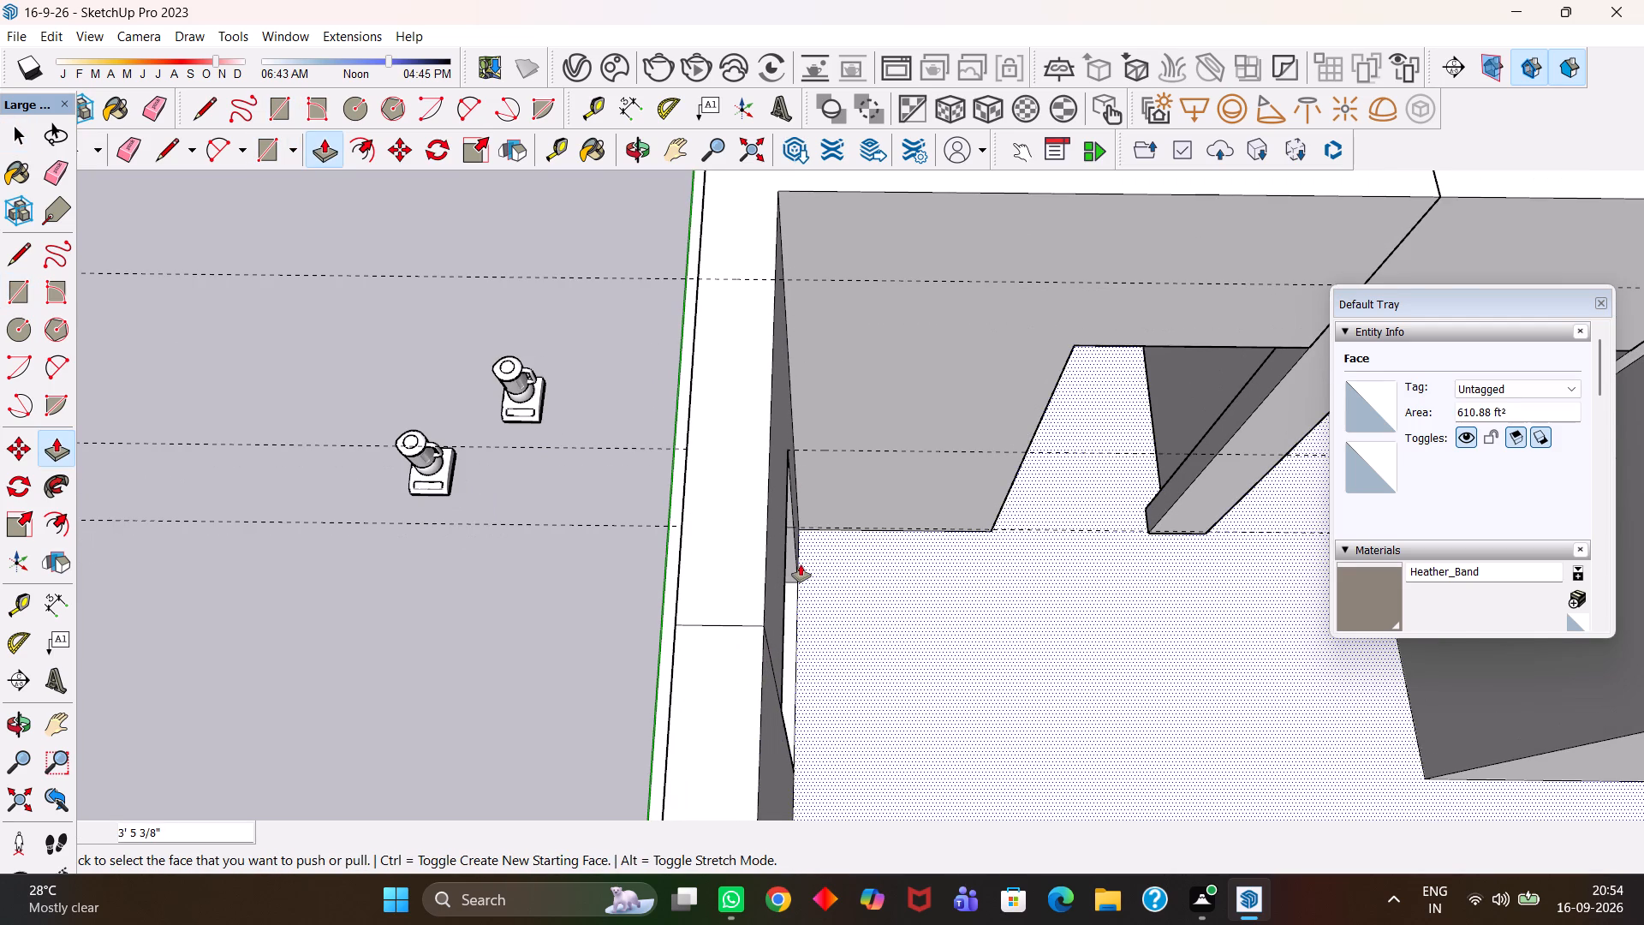
{"action": "scroll", "coordinate": [801, 564], "scroll_direction": "up", "scroll_amount": 1}
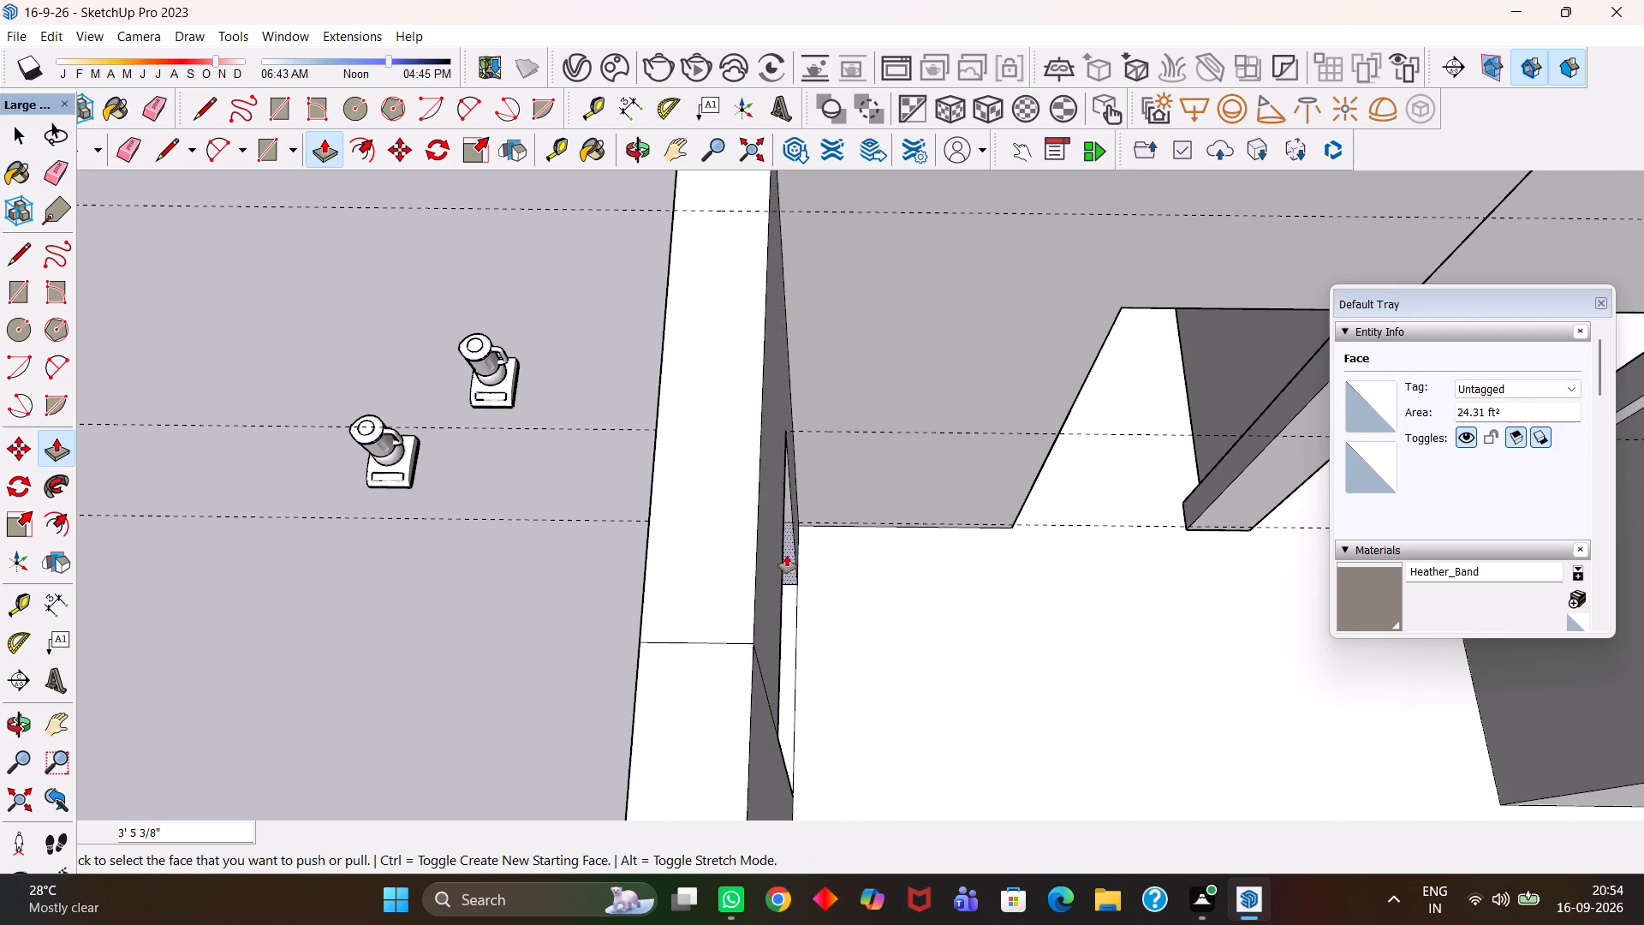
{"action": "left_click", "coordinate": [791, 560]}
{"action": "left_click", "coordinate": [749, 651]}
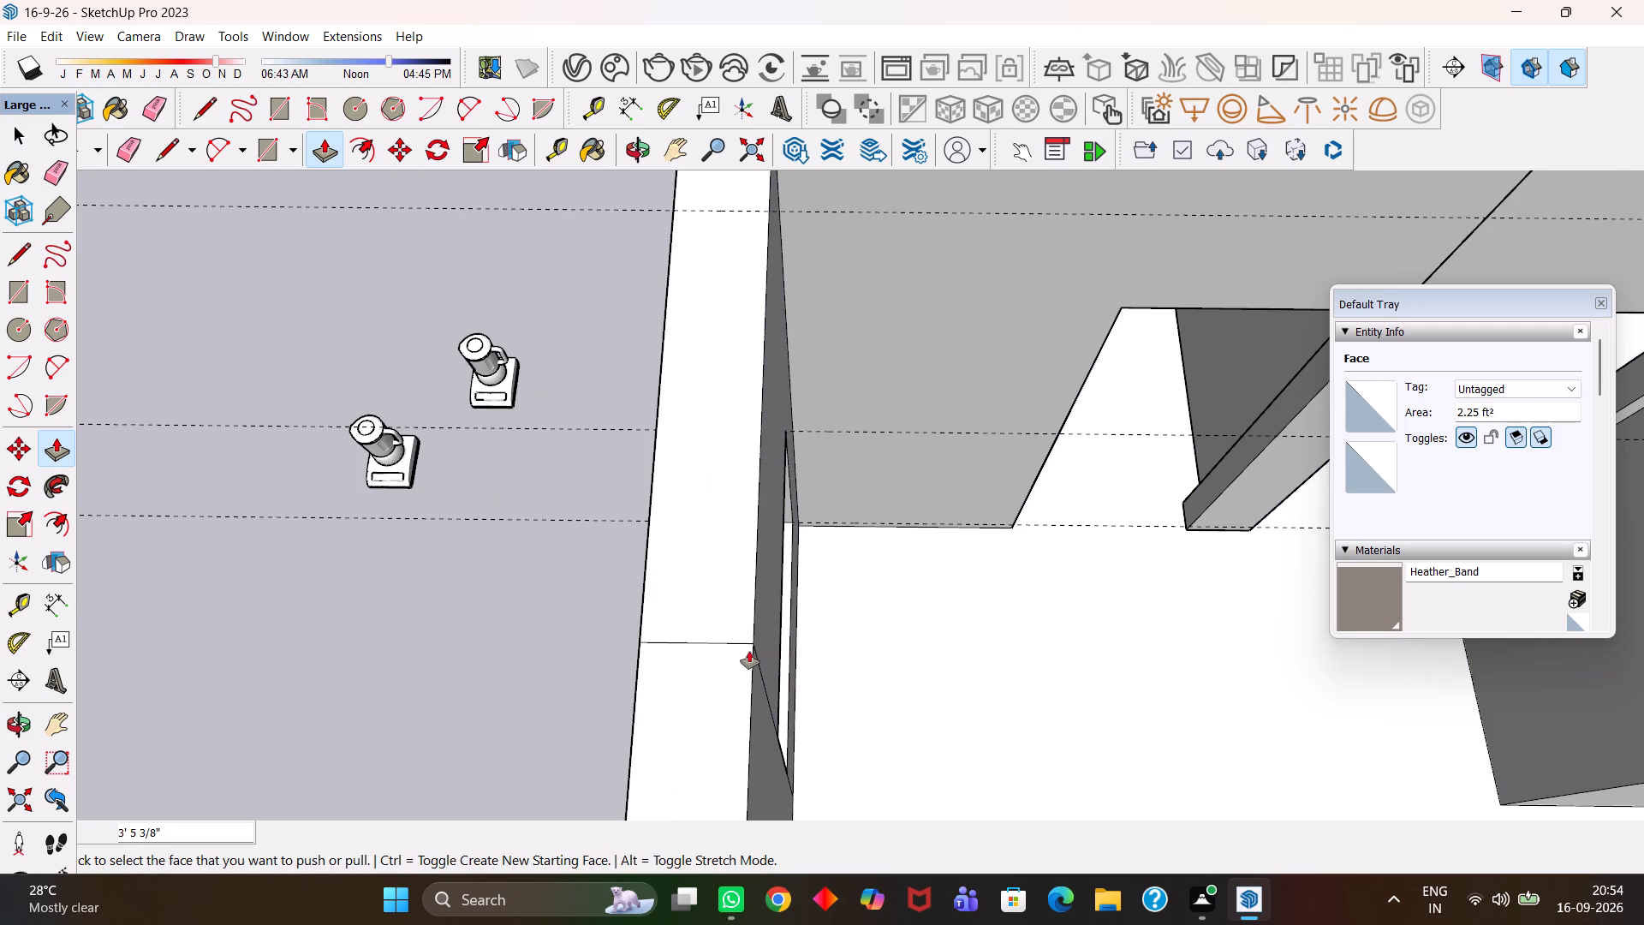
Erase the leftover seam edges on the outer side wall's top and inner face at the newly bridged window.
{"action": "scroll", "coordinate": [749, 651], "scroll_direction": "down", "scroll_amount": 3}
{"action": "key", "text": "e"}
{"action": "left_click_drag", "start_coordinate": [747, 651], "coordinate": [733, 649]}
{"action": "left_click_drag", "start_coordinate": [727, 634], "coordinate": [718, 659]}
{"action": "left_click", "coordinate": [762, 674]}
{"action": "scroll", "coordinate": [753, 689], "scroll_direction": "down", "scroll_amount": 5}
{"action": "scroll", "coordinate": [772, 747], "scroll_direction": "up", "scroll_amount": 5}
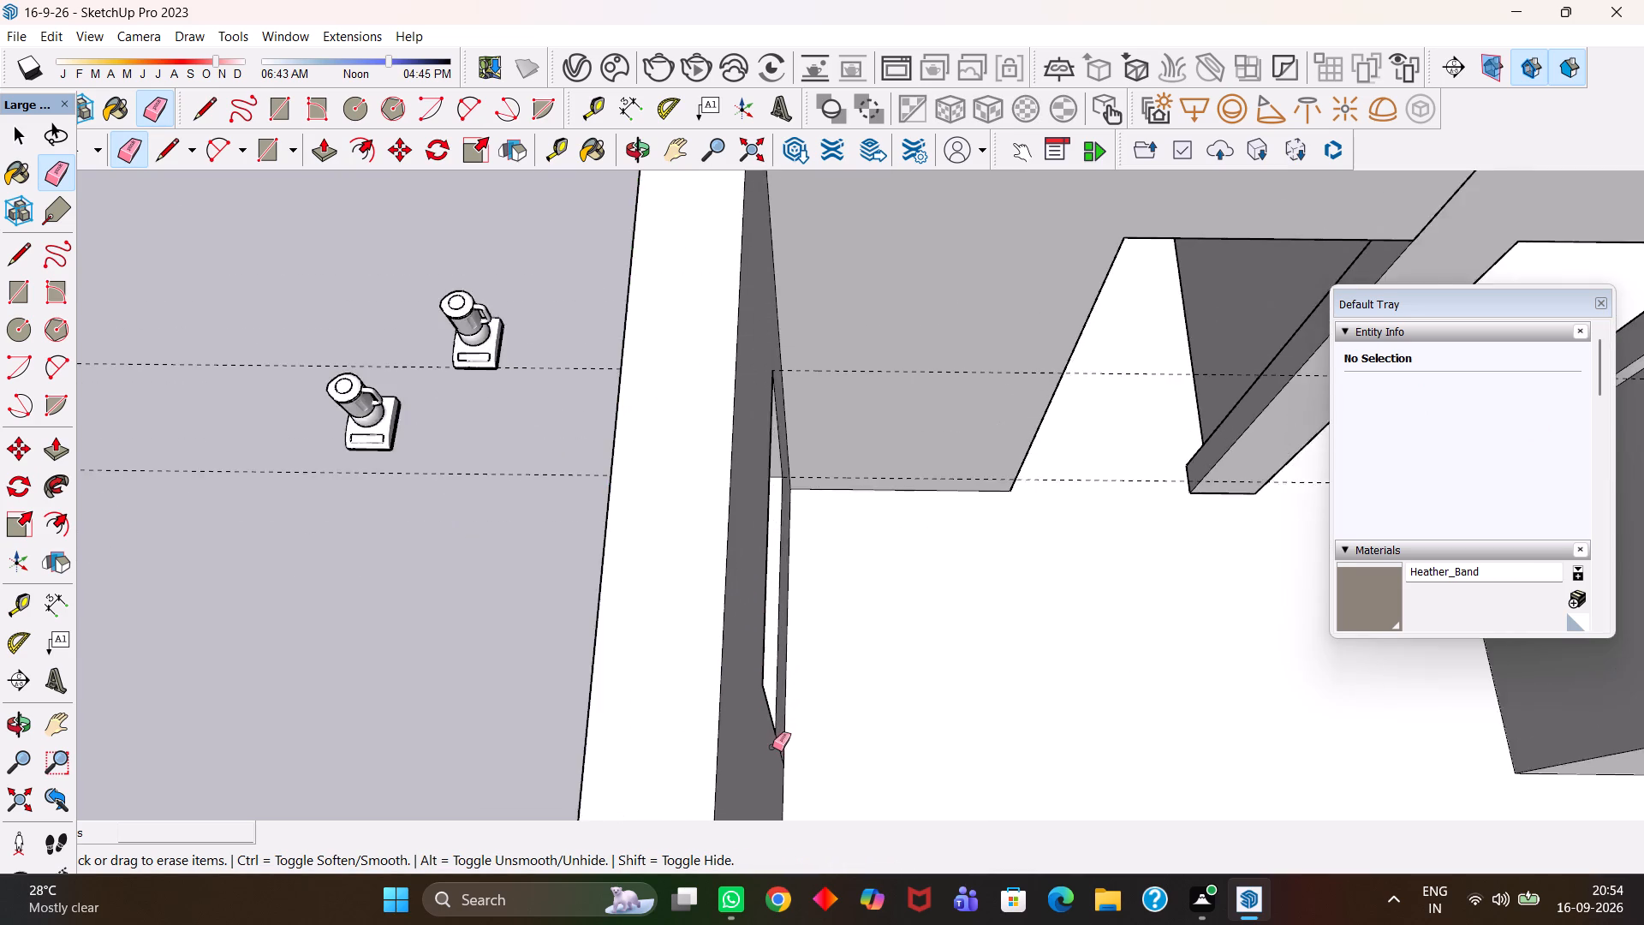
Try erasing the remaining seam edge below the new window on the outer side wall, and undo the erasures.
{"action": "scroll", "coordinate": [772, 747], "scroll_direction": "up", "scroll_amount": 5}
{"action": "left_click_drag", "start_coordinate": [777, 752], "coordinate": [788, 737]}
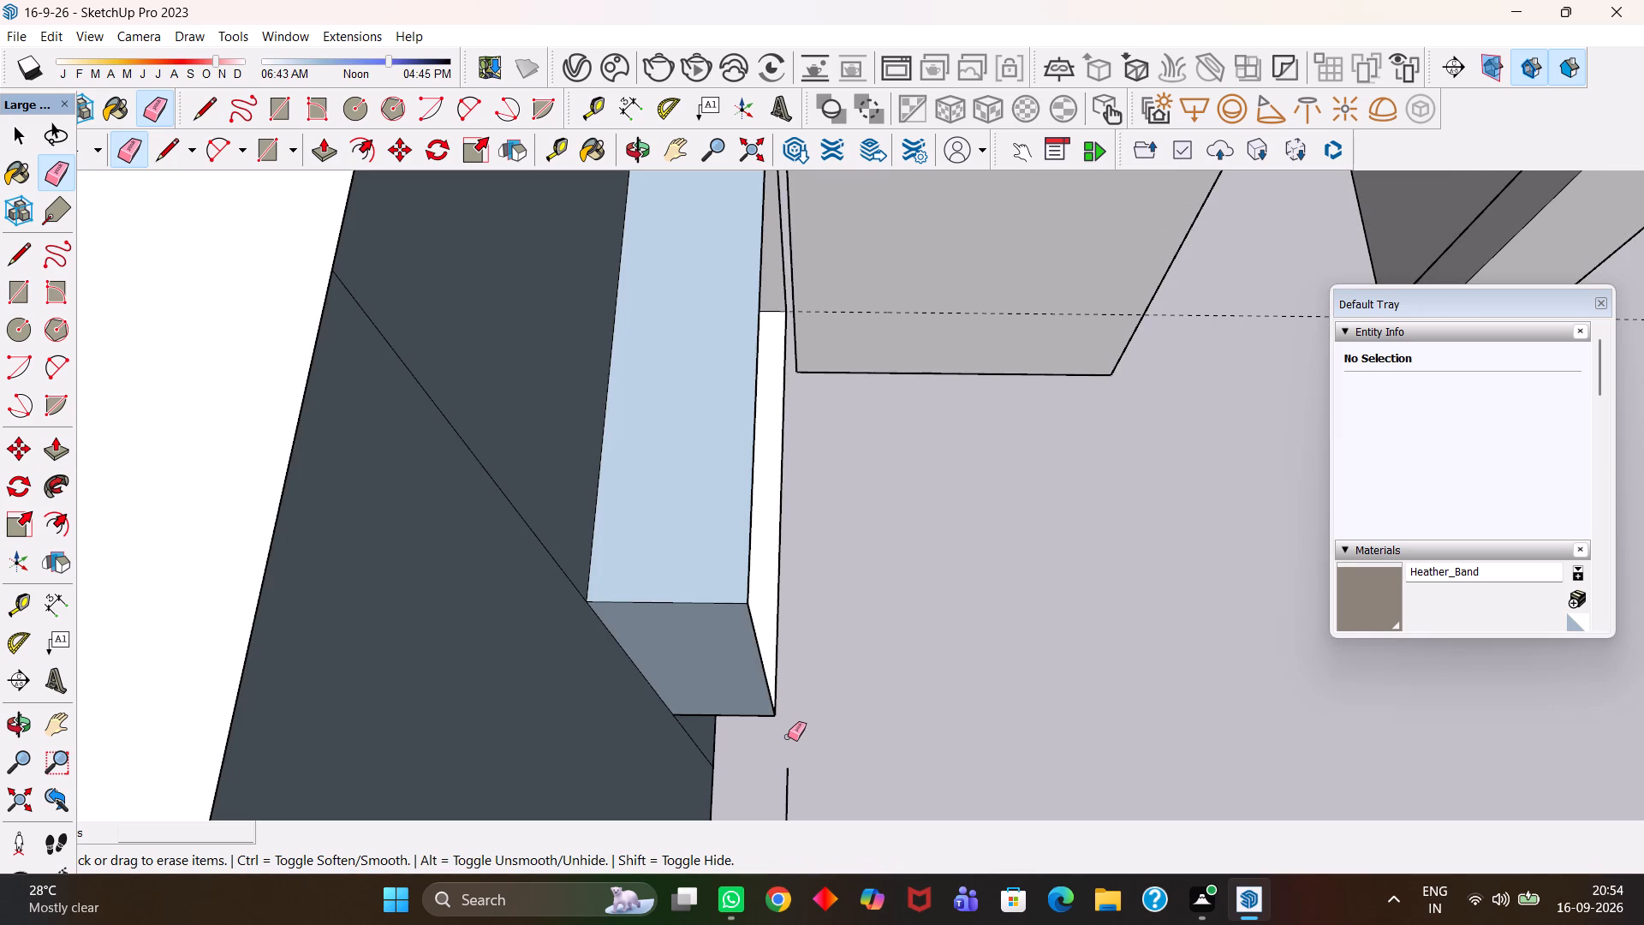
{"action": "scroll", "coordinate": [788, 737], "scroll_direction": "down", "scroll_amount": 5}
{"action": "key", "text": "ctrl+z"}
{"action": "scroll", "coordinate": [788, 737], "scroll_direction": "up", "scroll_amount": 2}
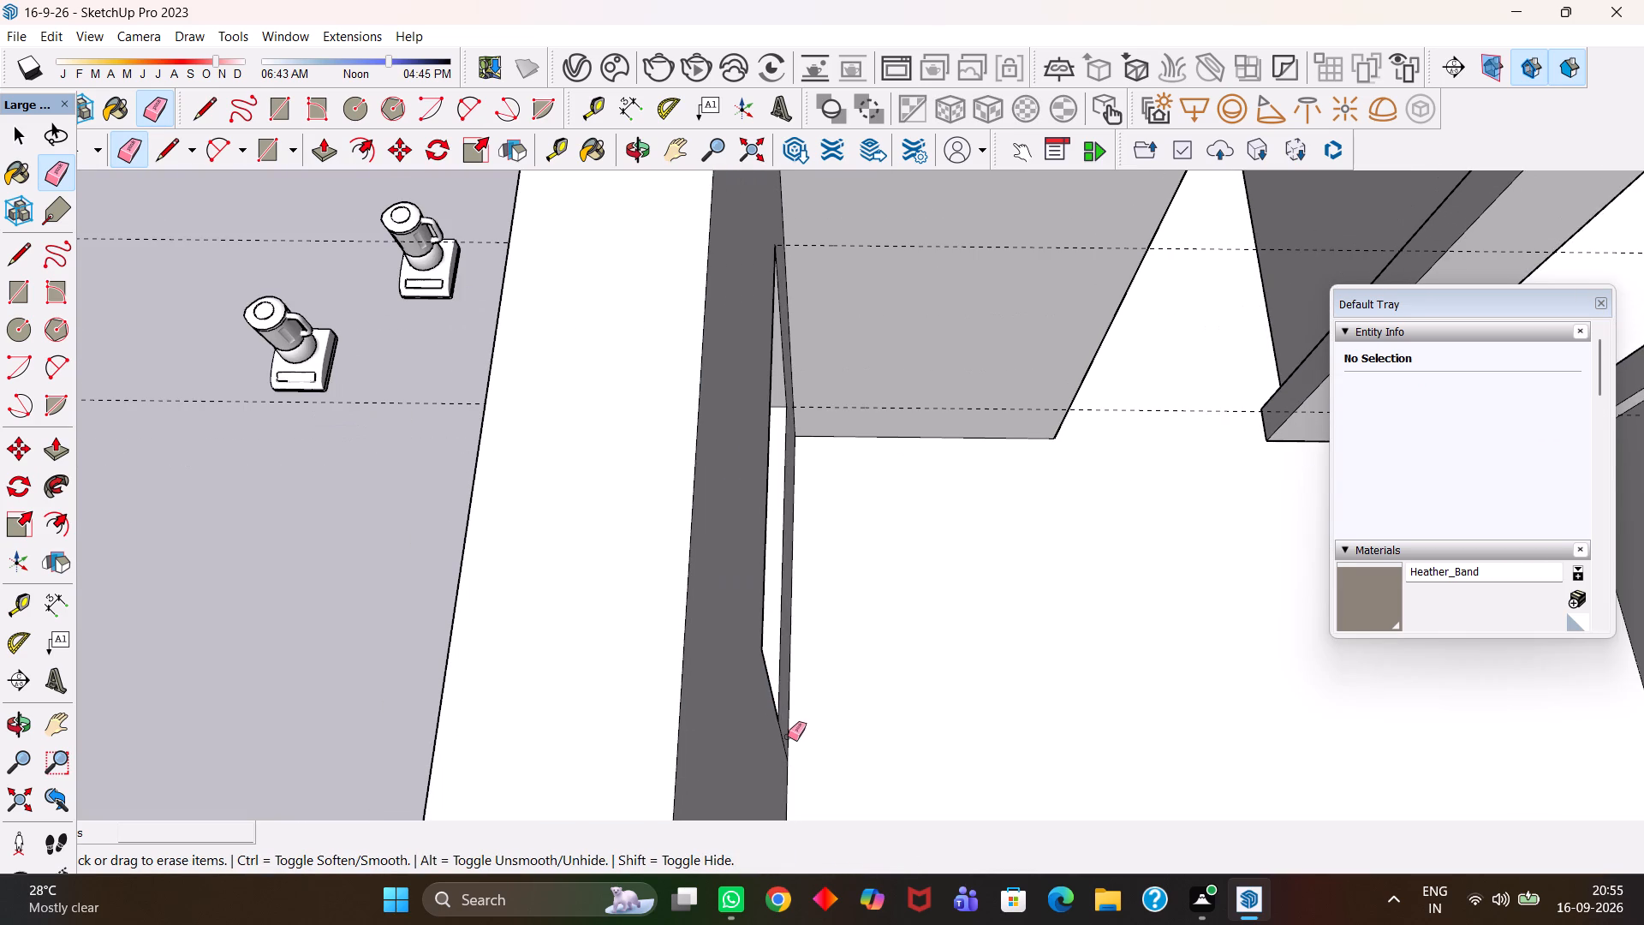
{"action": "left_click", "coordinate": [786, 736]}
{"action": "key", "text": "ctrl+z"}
Place guides on the outer side wall's end at the hall's front gap, along its top edge and 3' below it.
{"action": "scroll", "coordinate": [786, 736], "scroll_direction": "down", "scroll_amount": 5}
{"action": "key", "text": "h"}
{"action": "scroll", "coordinate": [727, 565], "scroll_direction": "down", "scroll_amount": 10}
{"action": "key", "text": "h"}
{"action": "left_click_drag", "start_coordinate": [779, 579], "coordinate": [632, 406]}
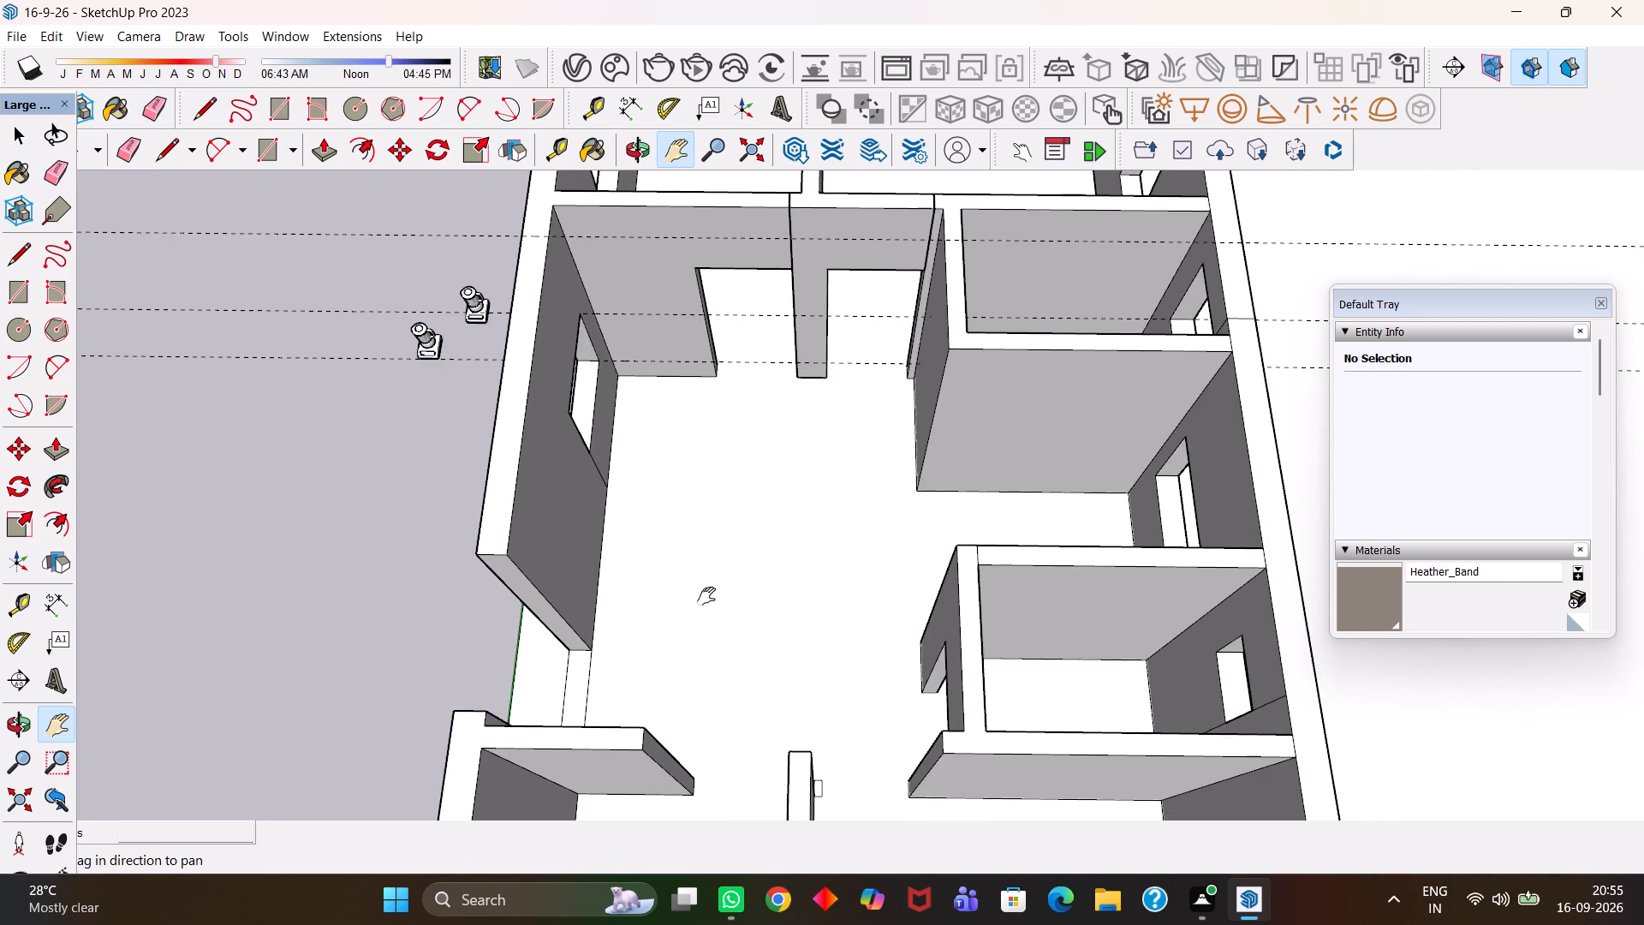
{"action": "left_click_drag", "start_coordinate": [706, 596], "coordinate": [700, 457]}
{"action": "left_click_drag", "start_coordinate": [528, 452], "coordinate": [704, 541]}
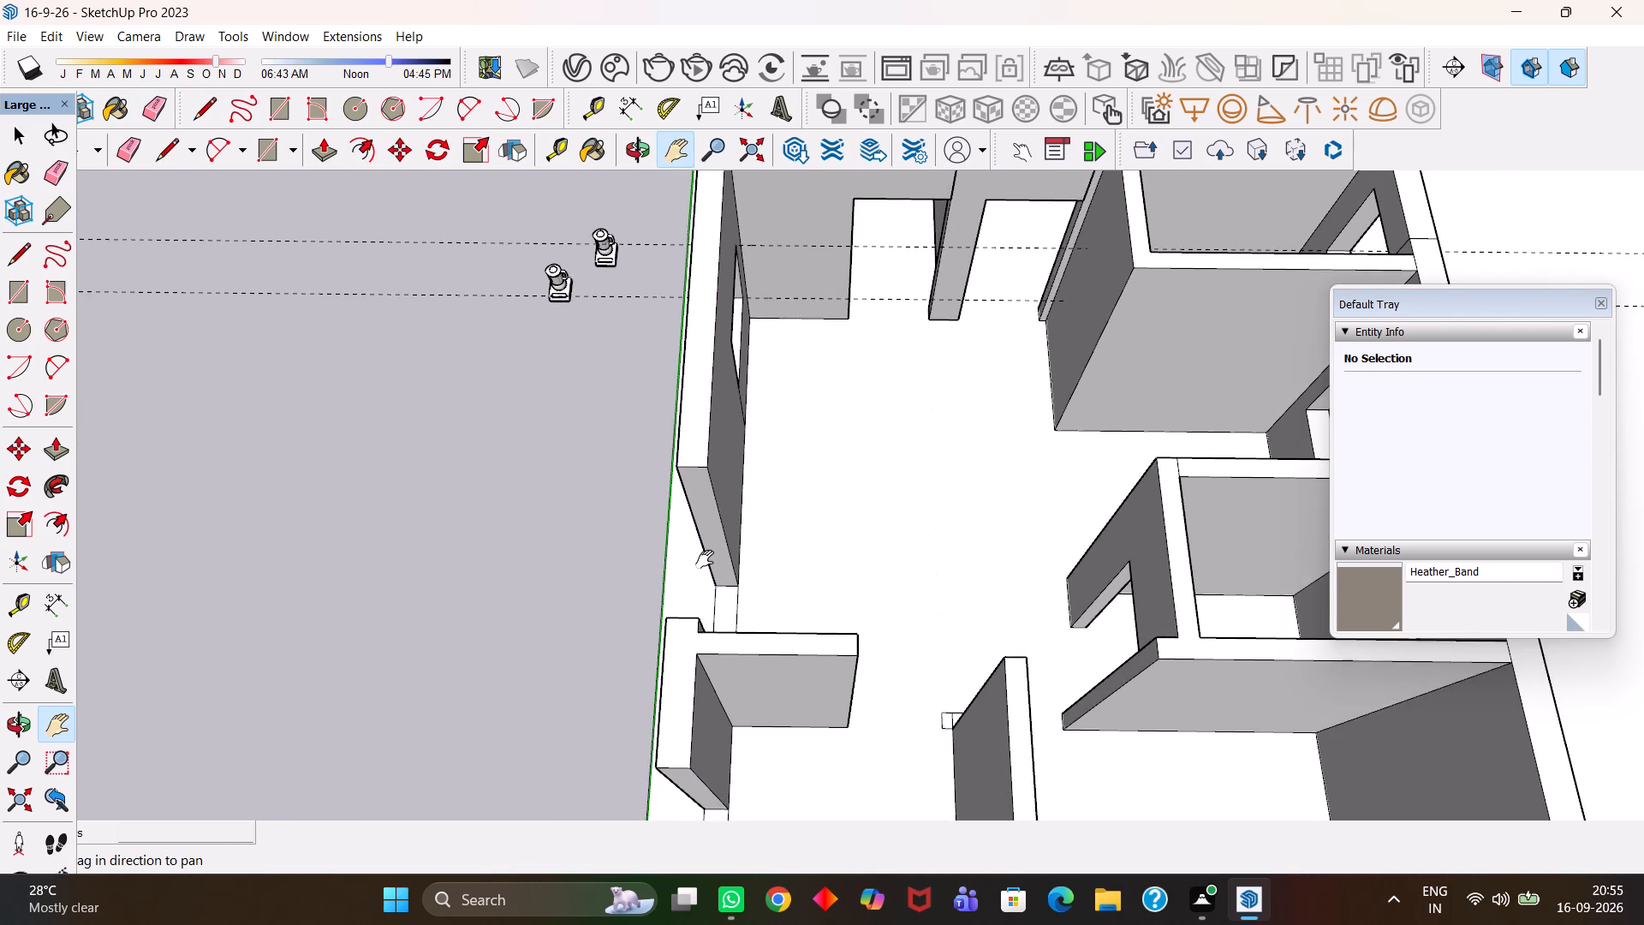
{"action": "scroll", "coordinate": [705, 559], "scroll_direction": "up", "scroll_amount": 2}
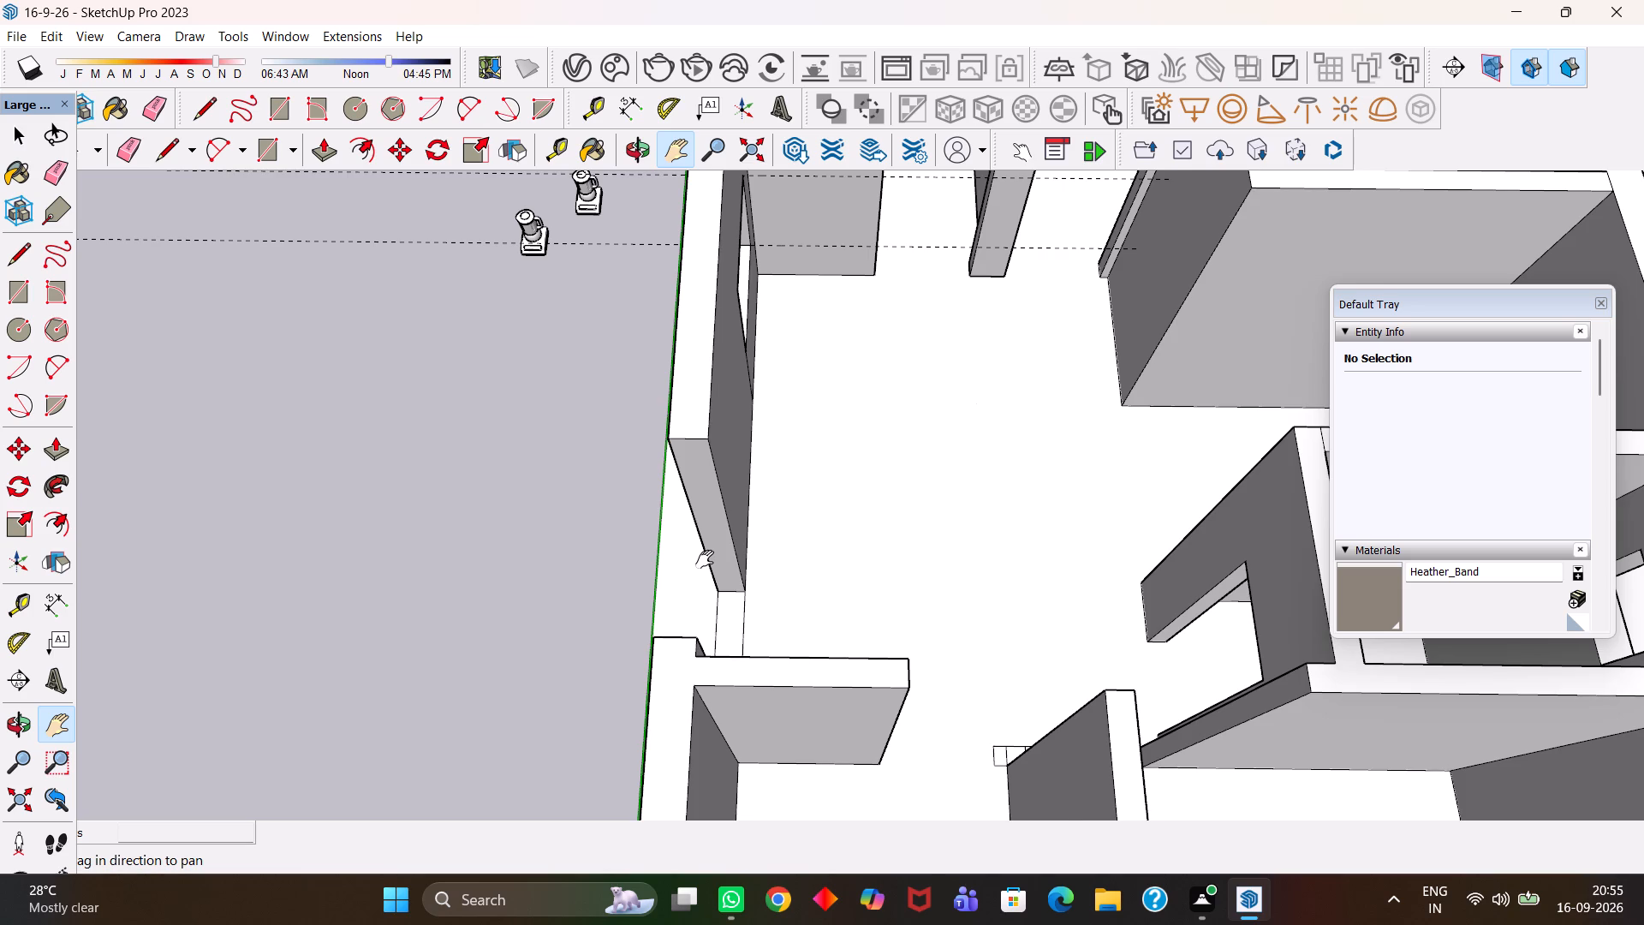
{"action": "scroll", "coordinate": [733, 552], "scroll_direction": "up", "scroll_amount": 2}
{"action": "left_click_drag", "start_coordinate": [687, 502], "coordinate": [727, 566]}
{"action": "scroll", "coordinate": [727, 566], "scroll_direction": "up", "scroll_amount": 3}
{"action": "key", "text": "t"}
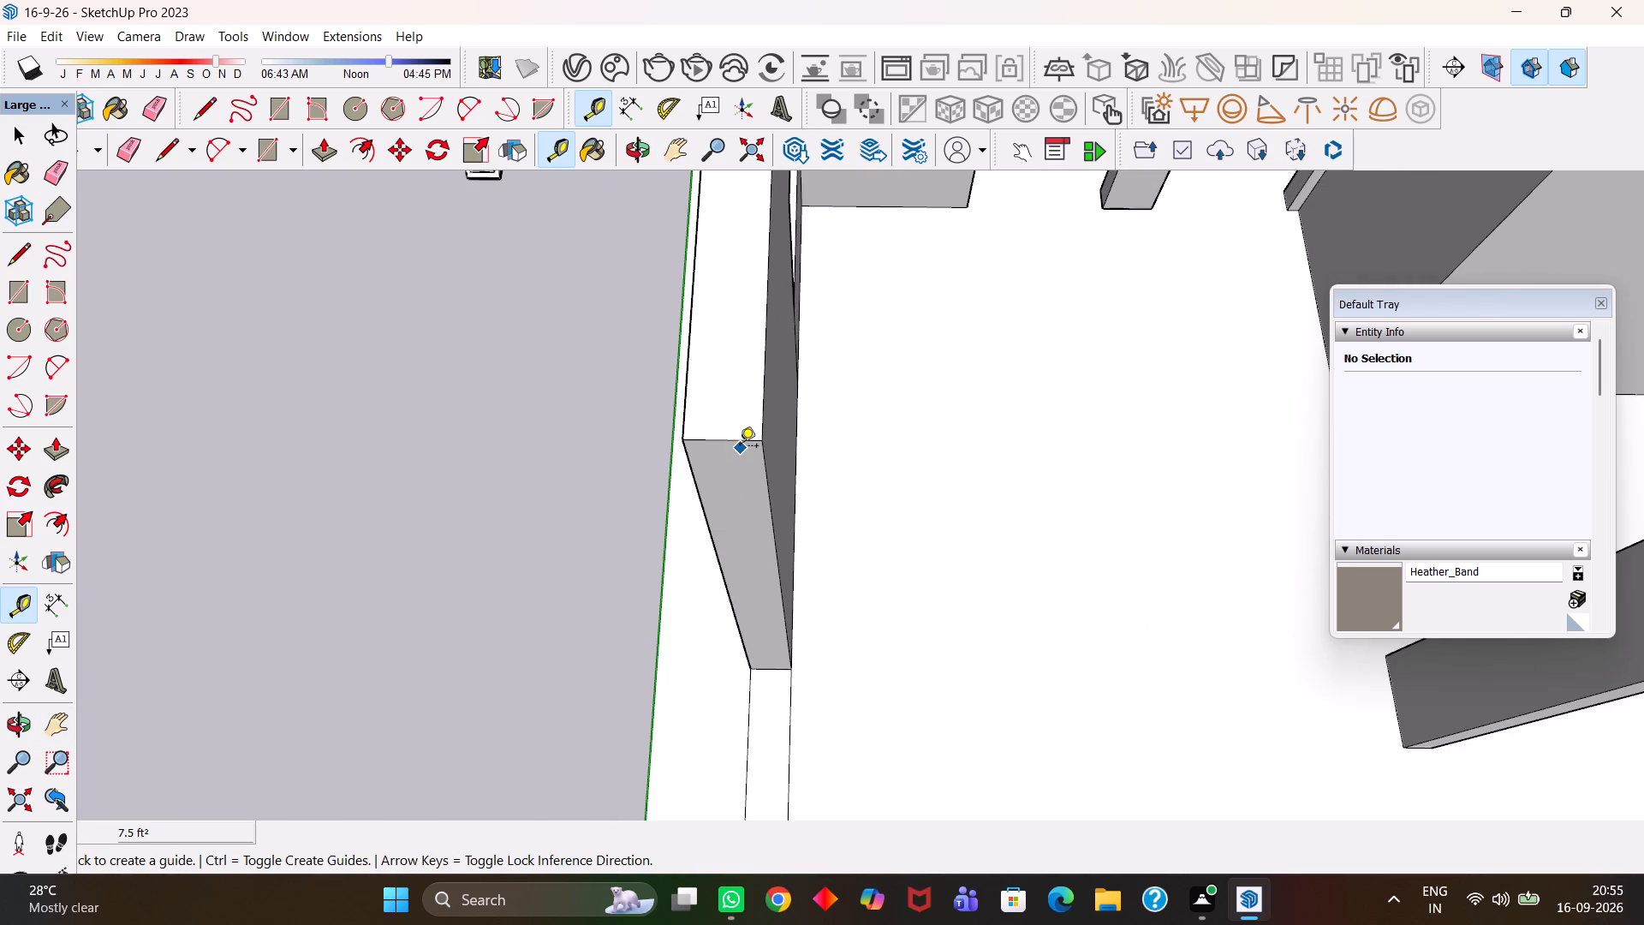
{"action": "double_click", "coordinate": [738, 444]}
{"action": "left_click", "coordinate": [736, 441]}
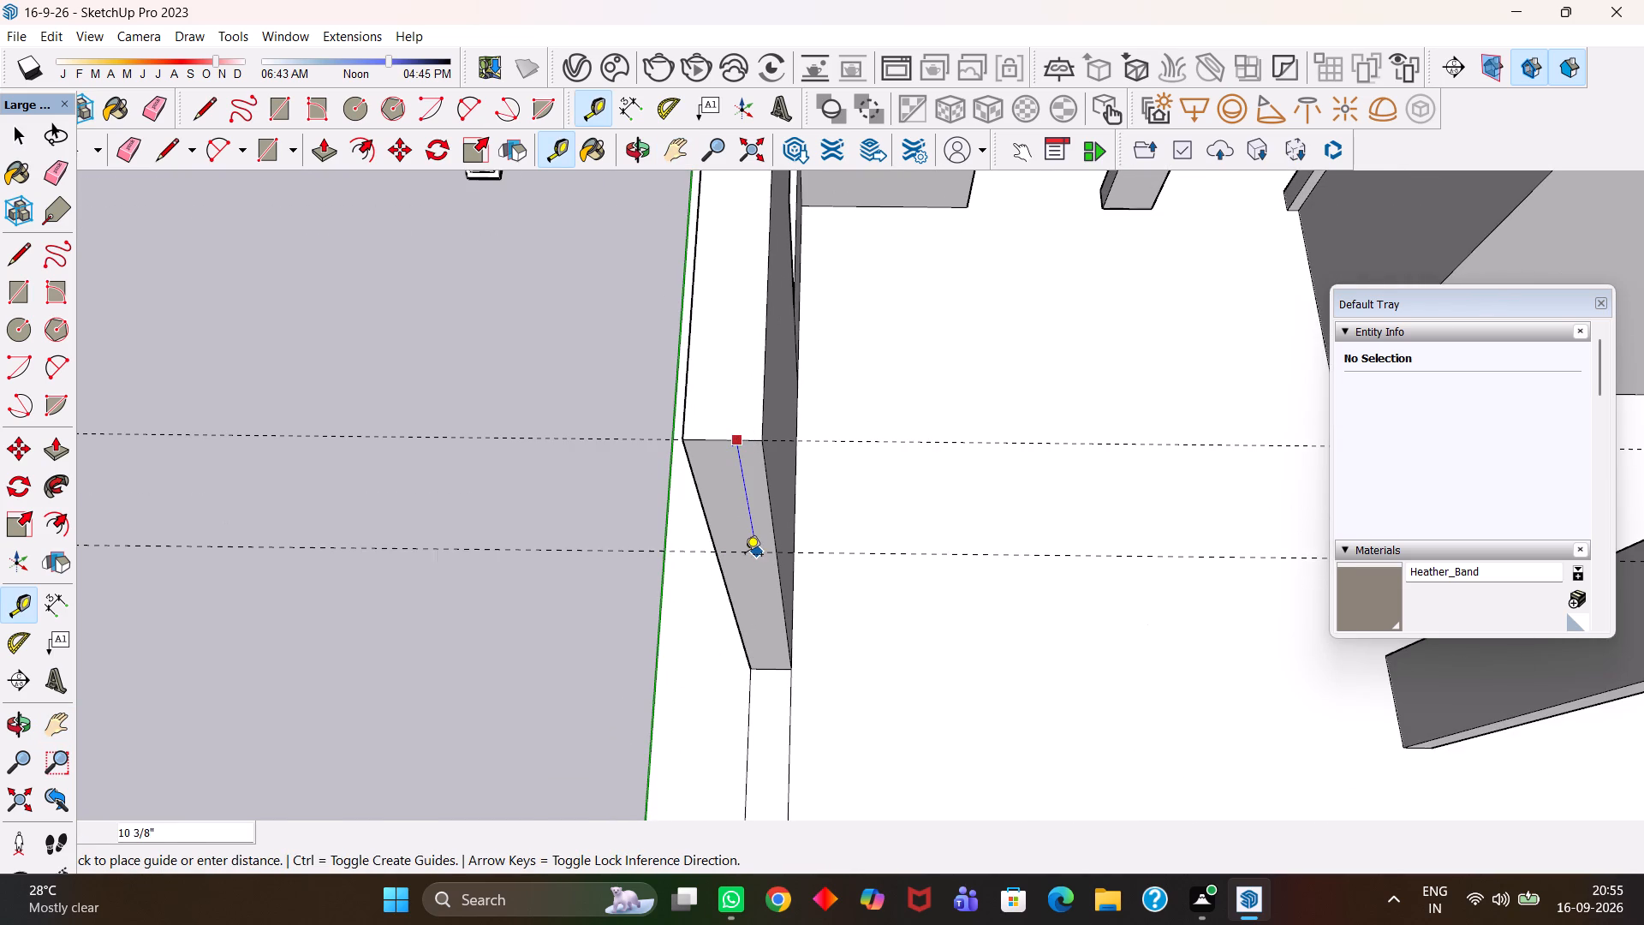
{"action": "type", "text": "3'"}
{"action": "key", "text": "Return"}
{"action": "key", "text": "space"}
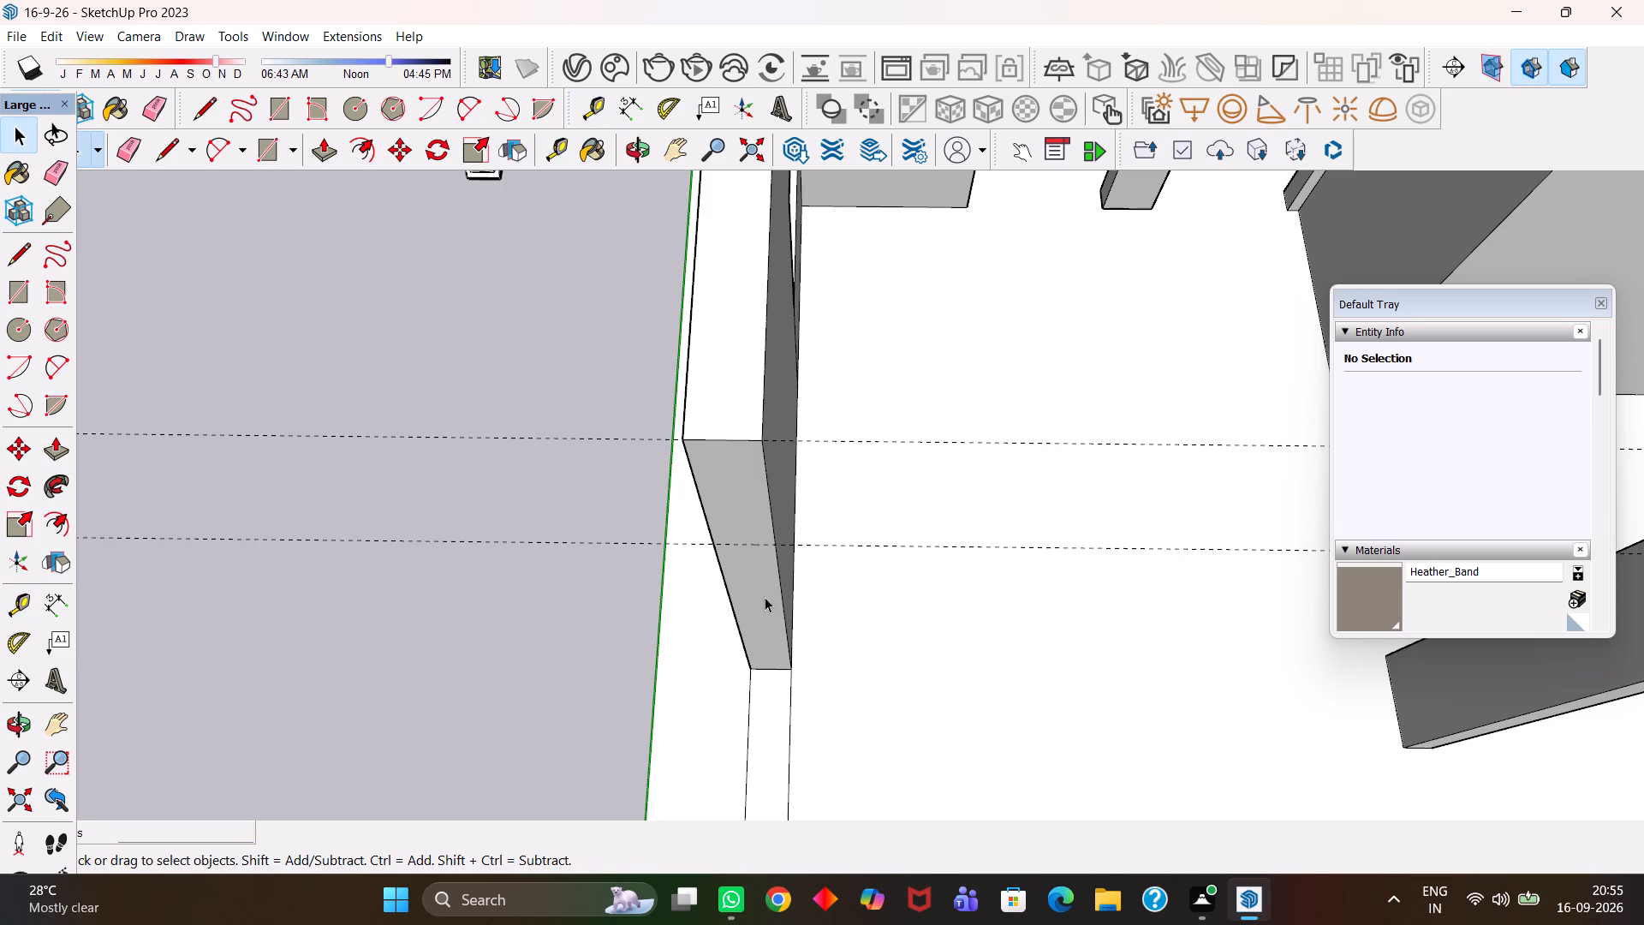
Place guides on the same wall end along its base edge, 3' above the base, and 4' above that guide.
{"action": "key", "text": "t"}
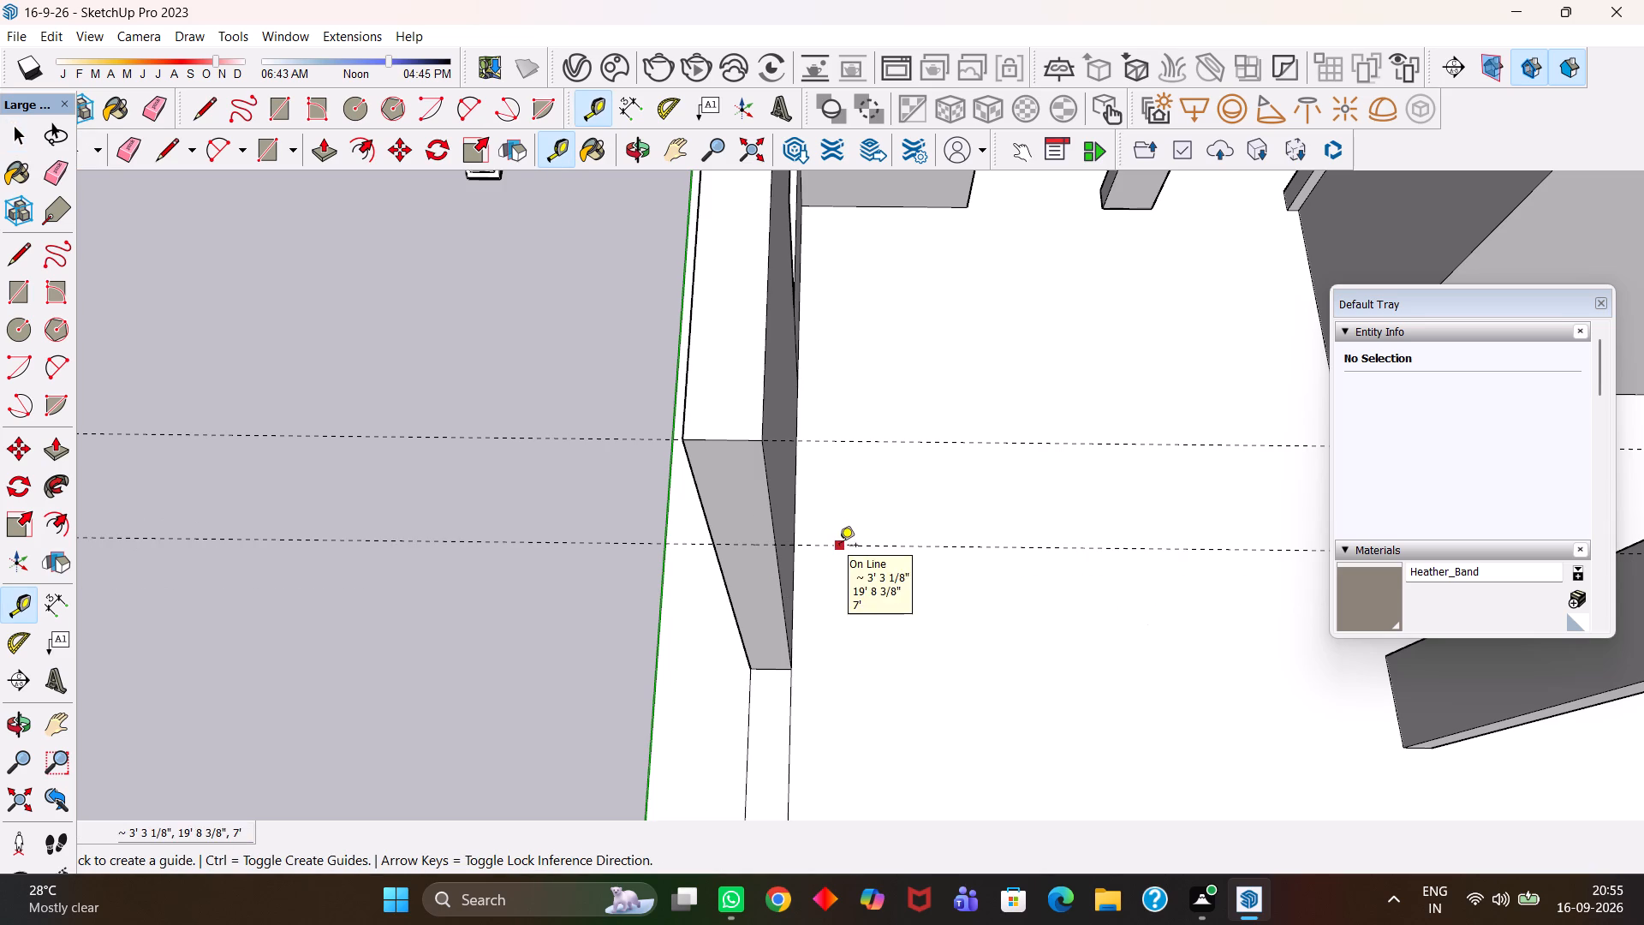
{"action": "double_click", "coordinate": [777, 666]}
{"action": "left_click", "coordinate": [843, 671]}
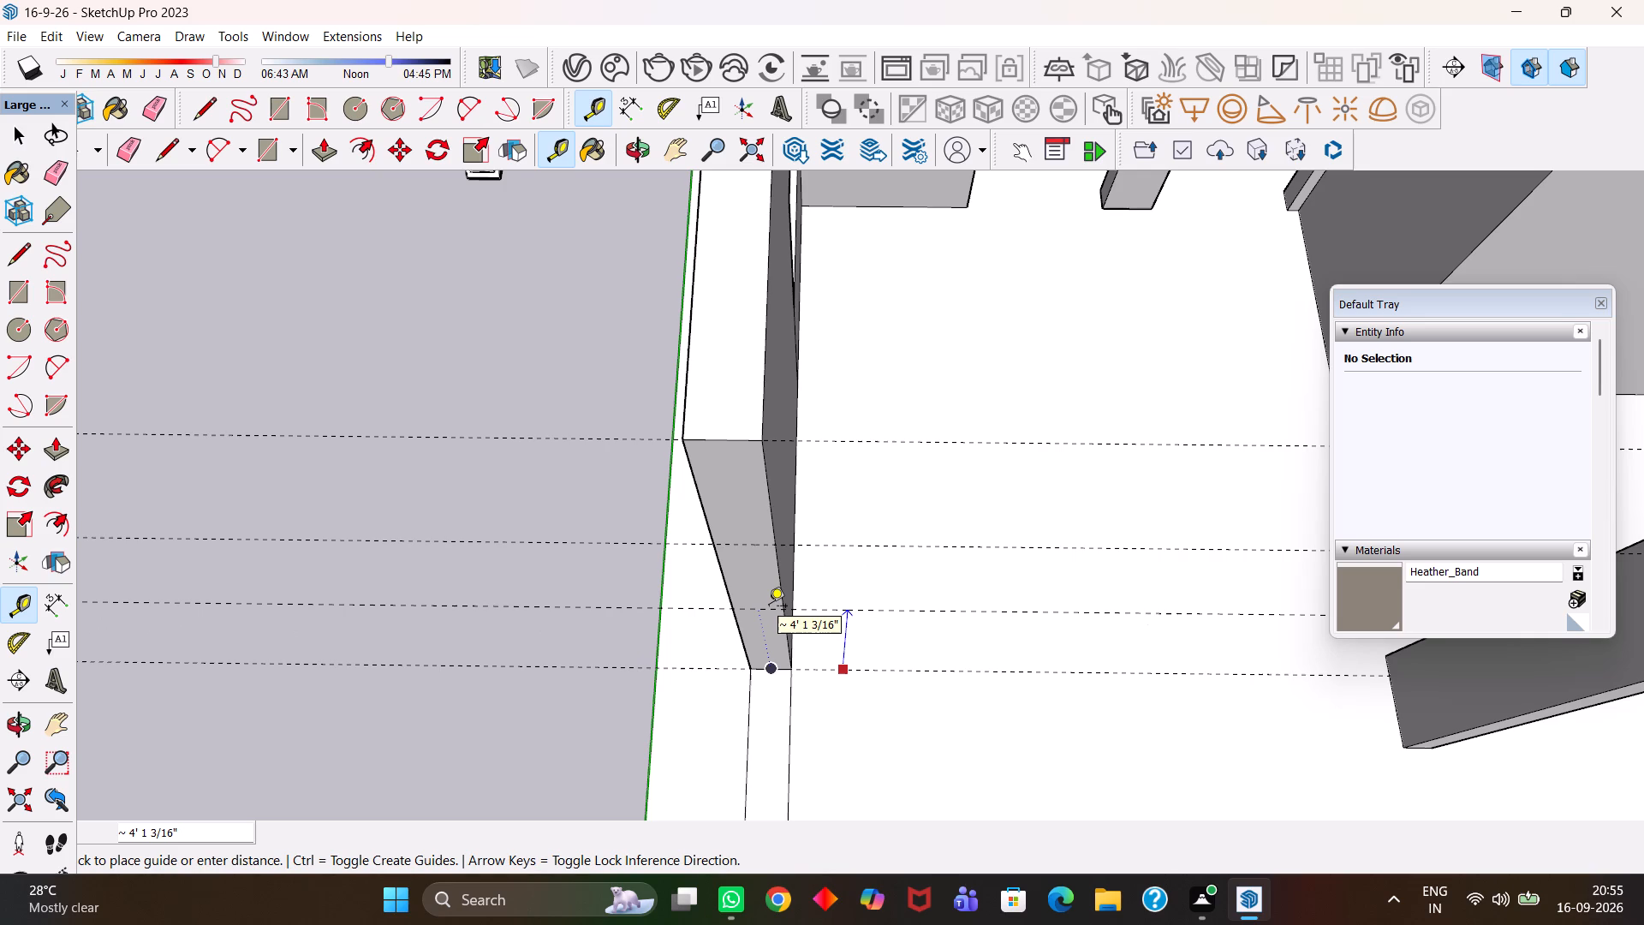
{"action": "type", "text": "3'"}
{"action": "key", "text": "Return"}
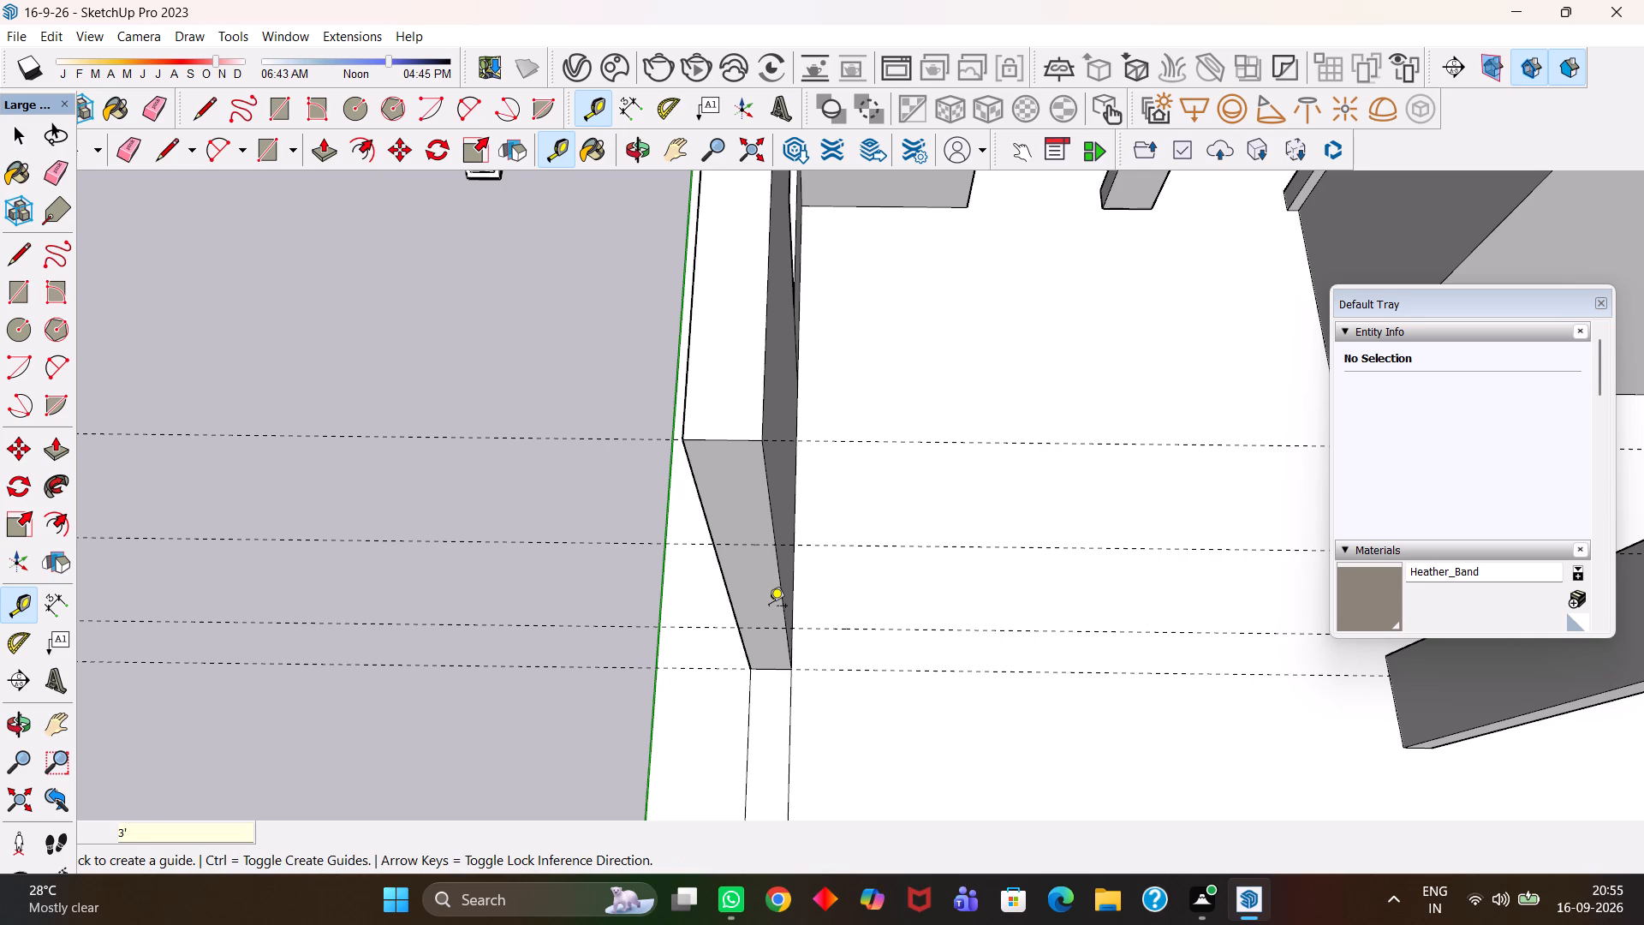
{"action": "left_click", "coordinate": [816, 630]}
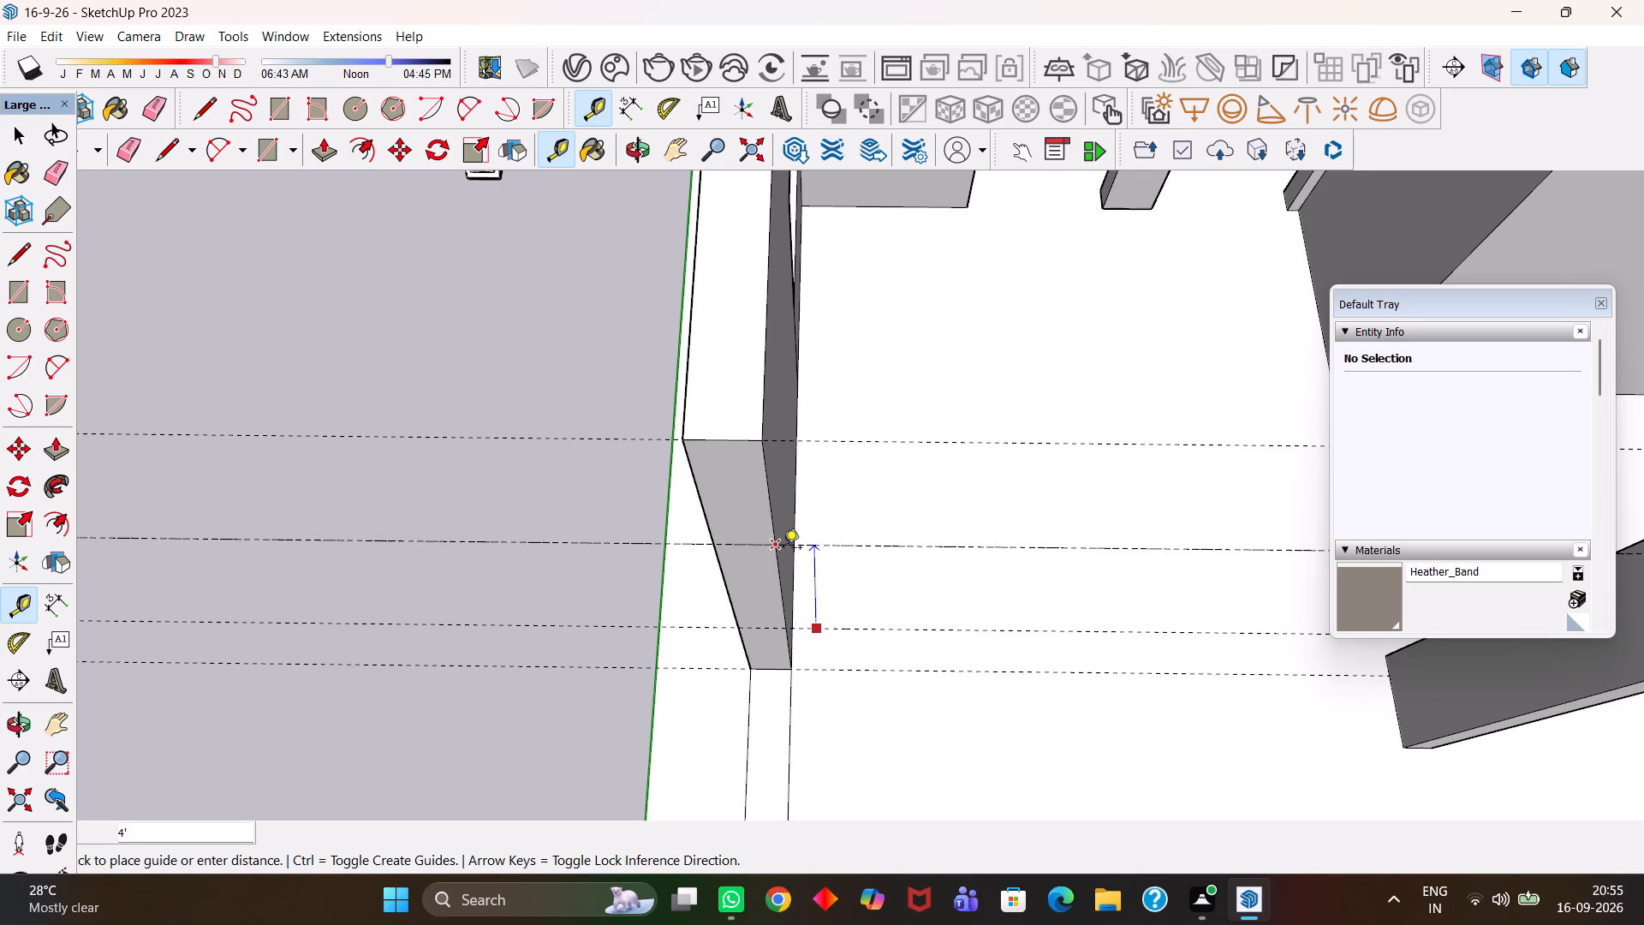
{"action": "left_click", "coordinate": [760, 548]}
{"action": "key", "text": "space"}
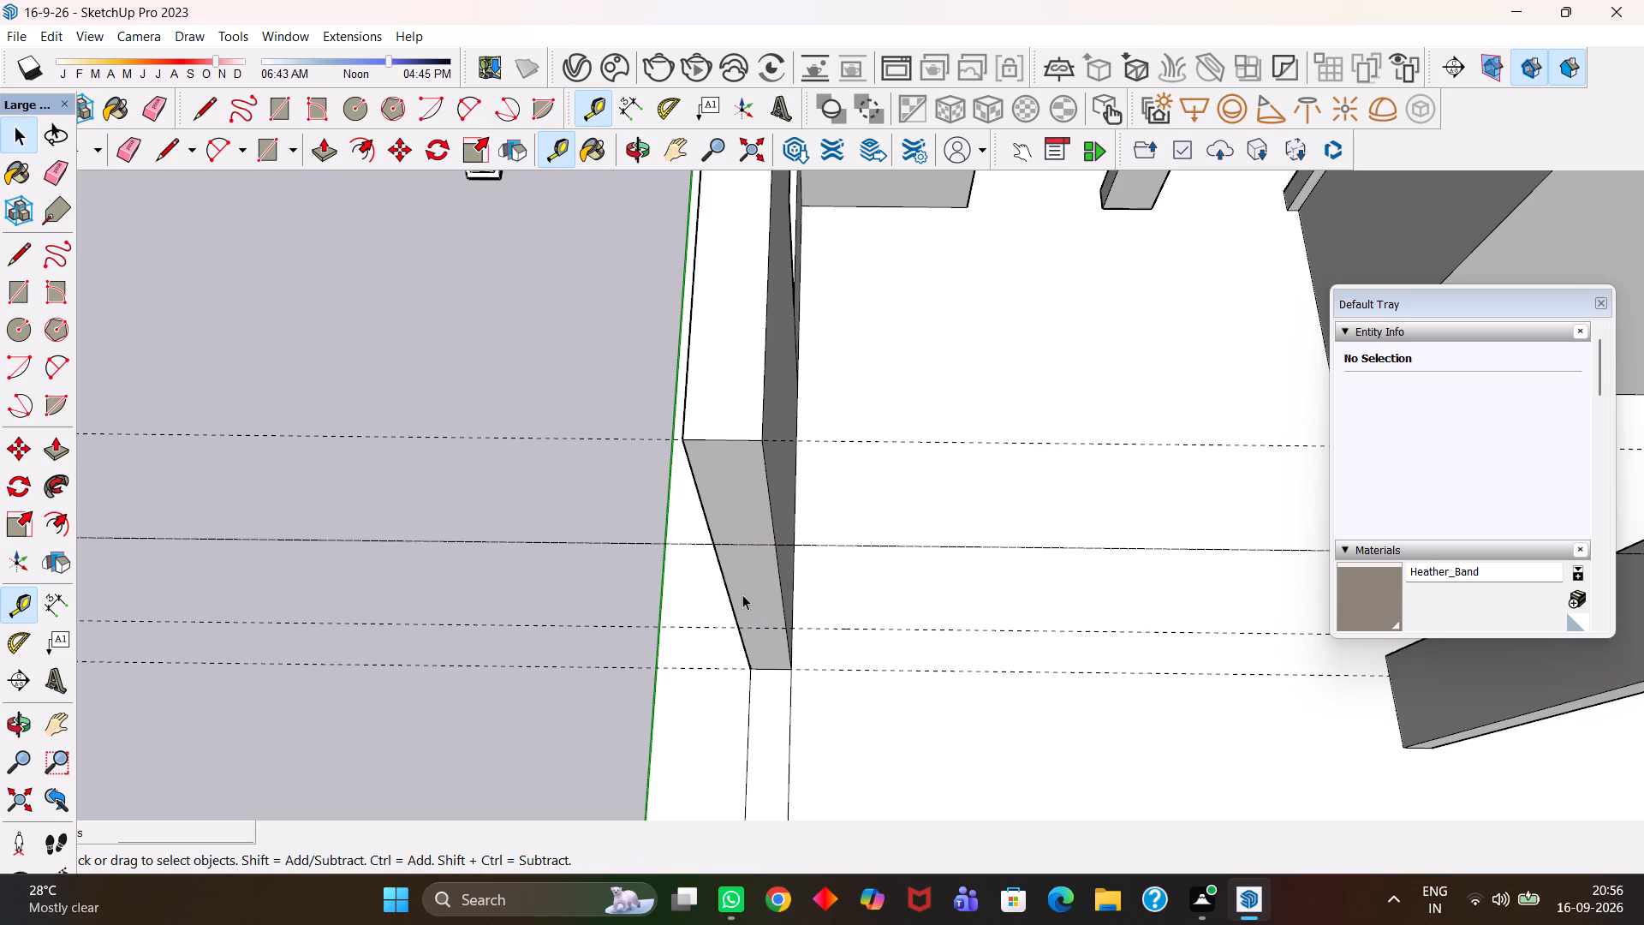
Draw a rectangle across the wall's end face between the guides 3' above the base and 3' below the top.
{"action": "left_click", "coordinate": [748, 588]}
{"action": "key", "text": "r"}
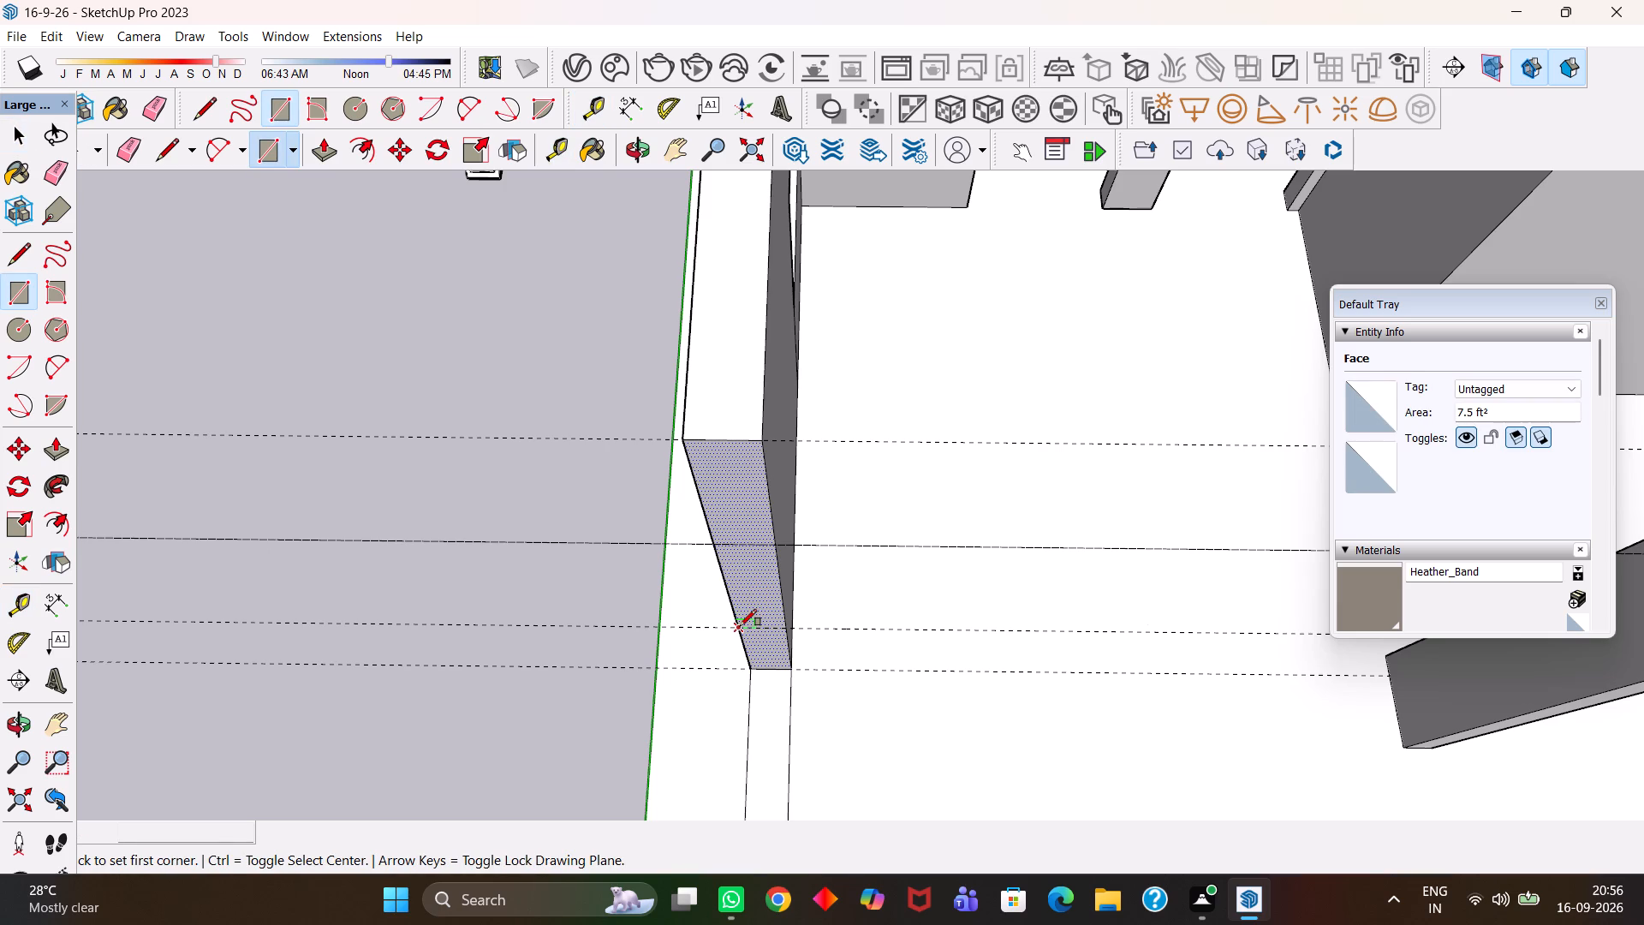
{"action": "left_click", "coordinate": [740, 626]}
{"action": "left_click", "coordinate": [778, 548]}
{"action": "key", "text": "space"}
Push/Pull the end face above the rectangle about 3' 10" across the gap to the facing wall, forming the window's lintel.
{"action": "left_click", "coordinate": [746, 503]}
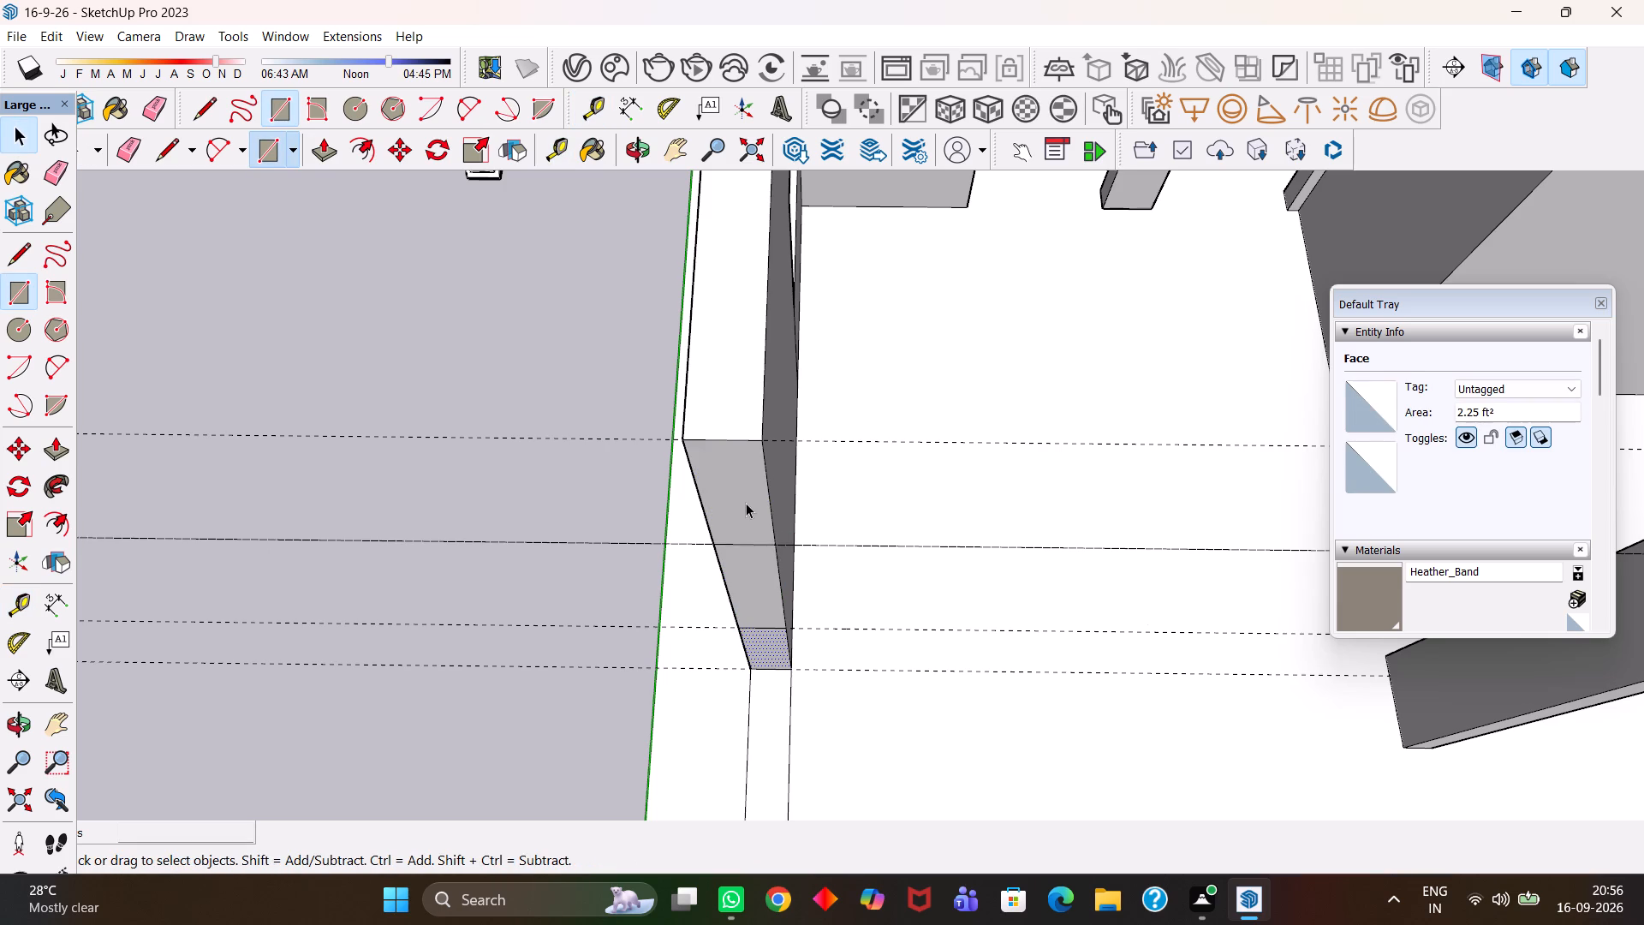
{"action": "scroll", "coordinate": [746, 503], "scroll_direction": "down", "scroll_amount": 7}
{"action": "key", "text": "p"}
{"action": "left_click", "coordinate": [746, 503]}
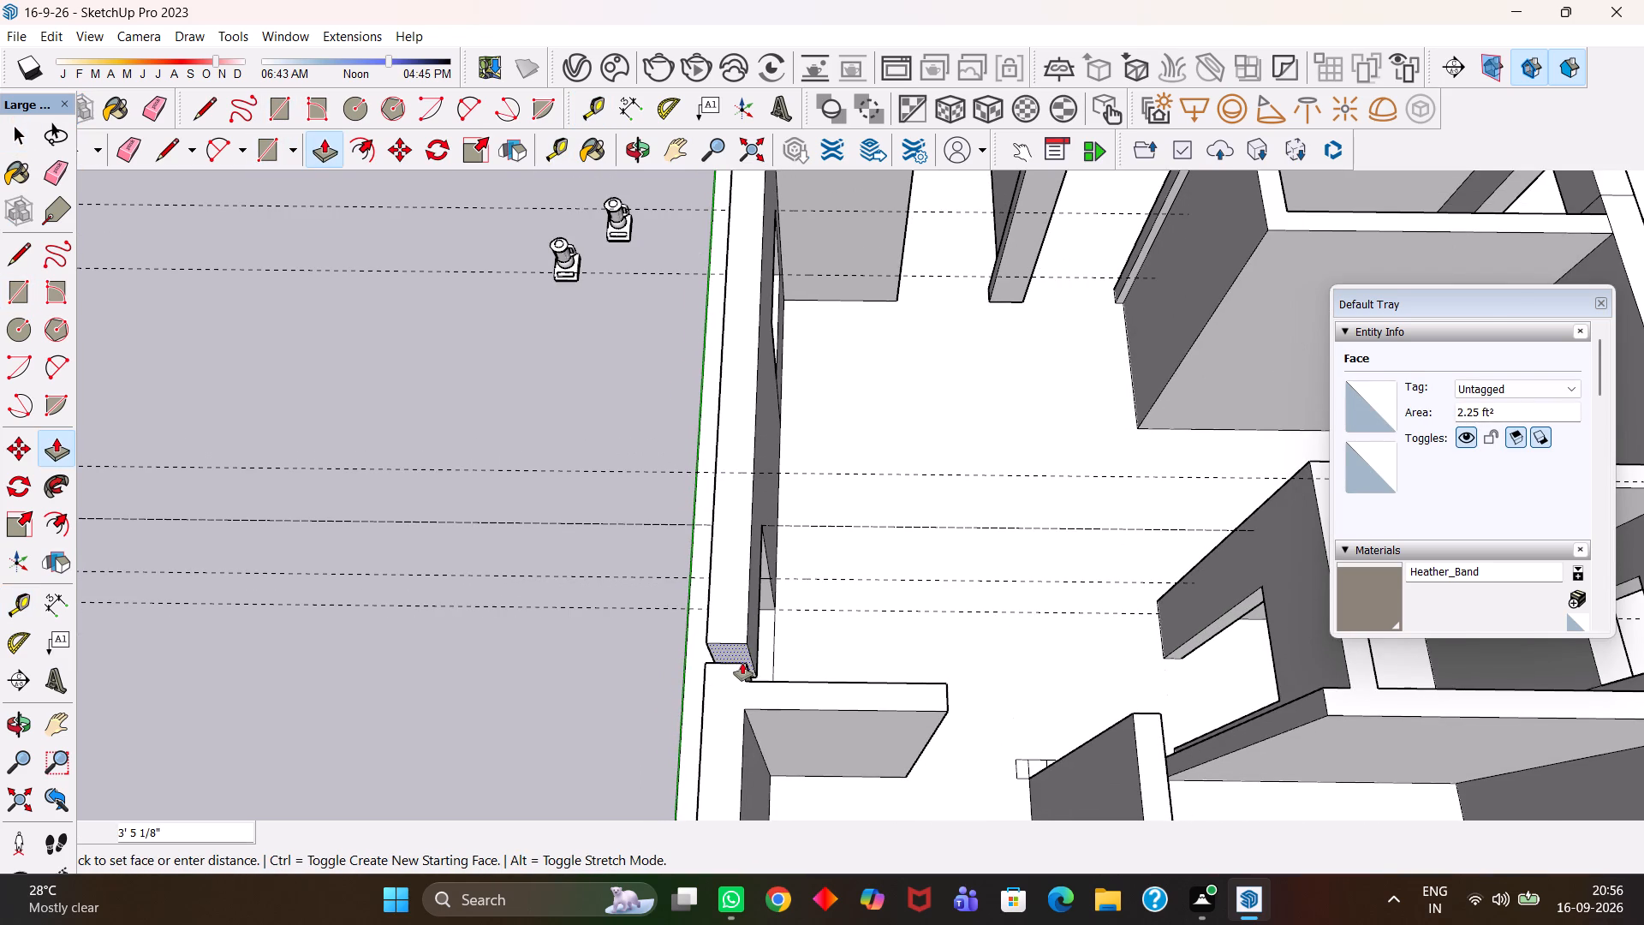
{"action": "left_click", "coordinate": [707, 661]}
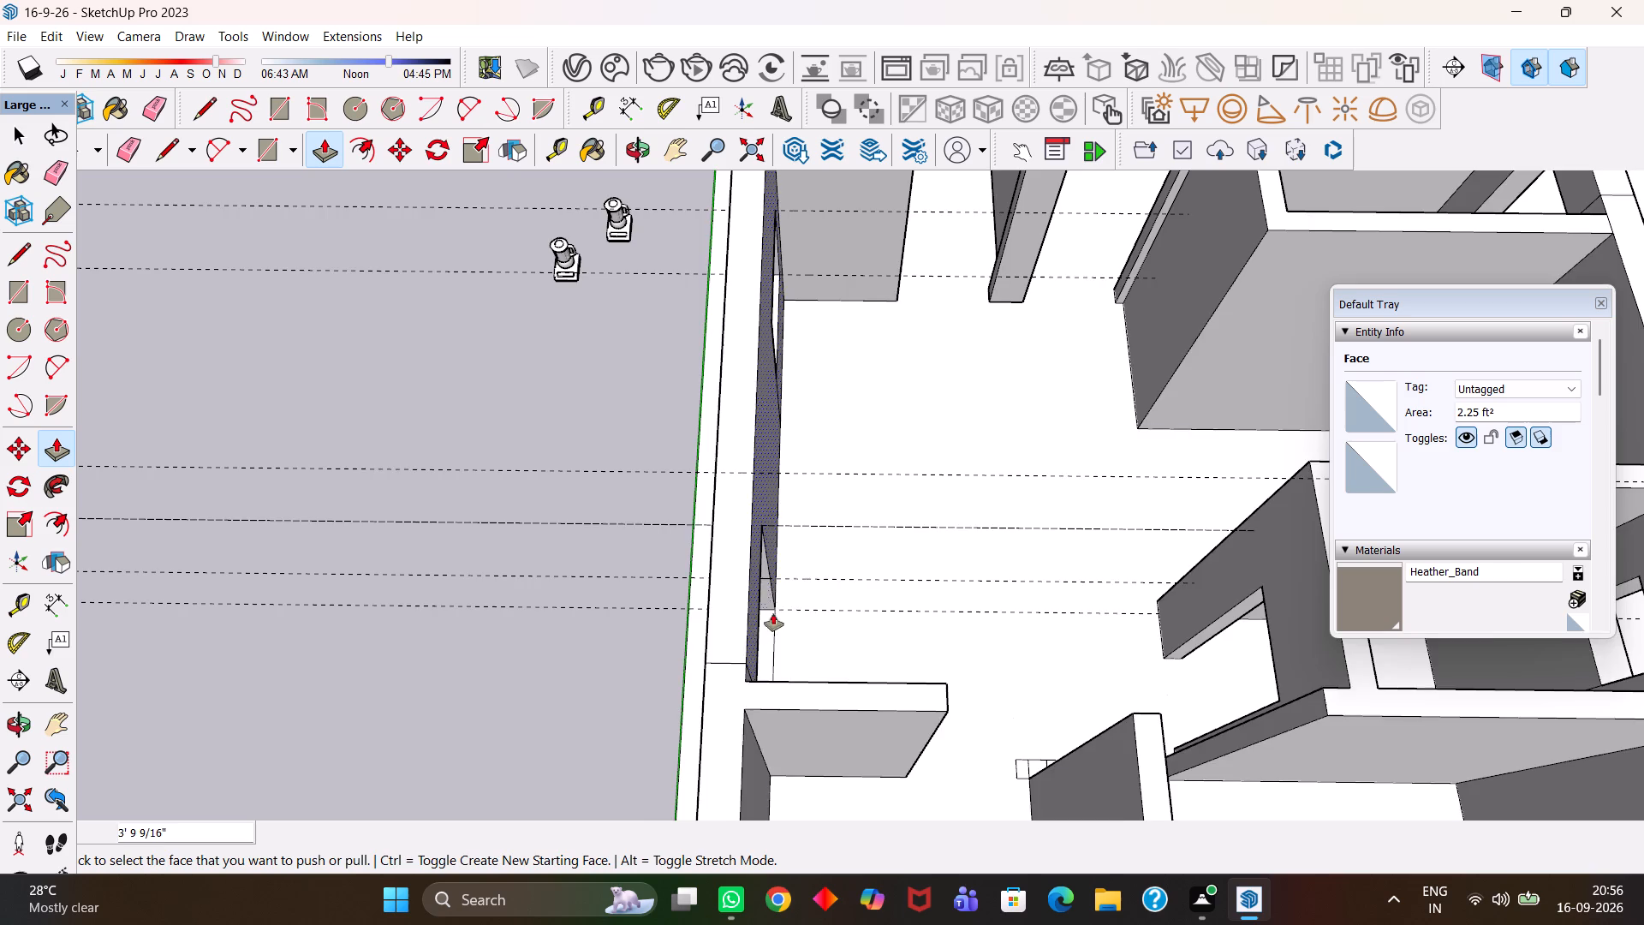
Push/Pull the end face below the rectangle about 3' 10" across the same gap, forming the window's sill wall.
{"action": "scroll", "coordinate": [778, 591], "scroll_direction": "up", "scroll_amount": 2}
{"action": "left_click", "coordinate": [765, 601]}
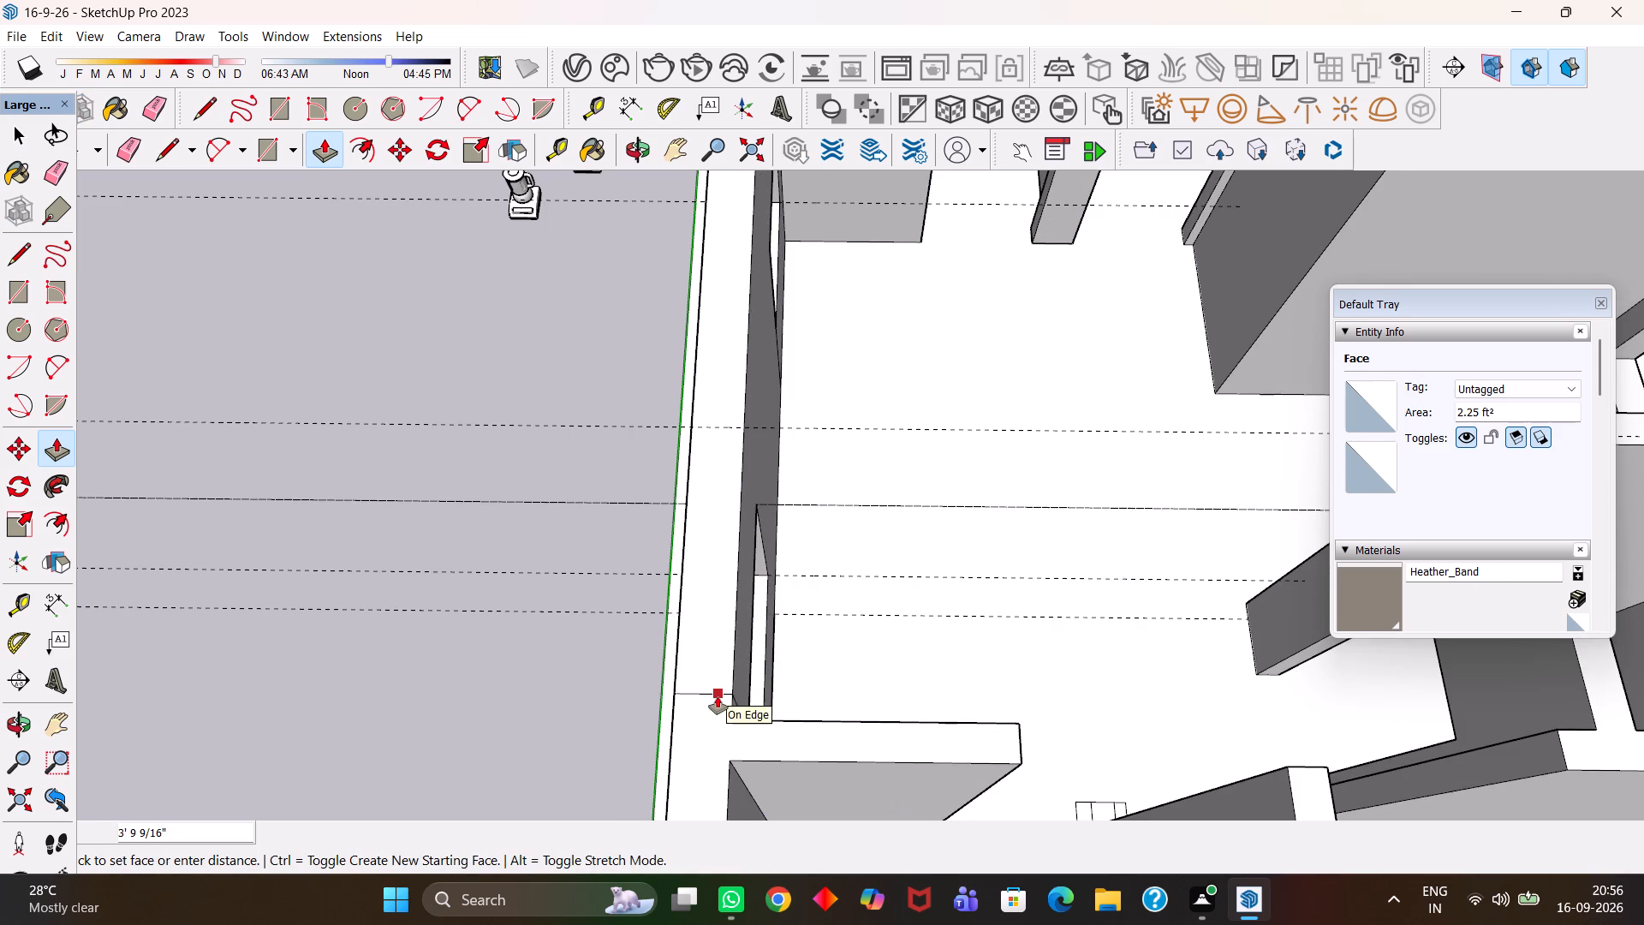
{"action": "left_click", "coordinate": [718, 696]}
Erase all the horizontal guides running across the plan from both window openings on the outer side wall.
{"action": "key", "text": "h"}
{"action": "scroll", "coordinate": [728, 665], "scroll_direction": "down", "scroll_amount": 4}
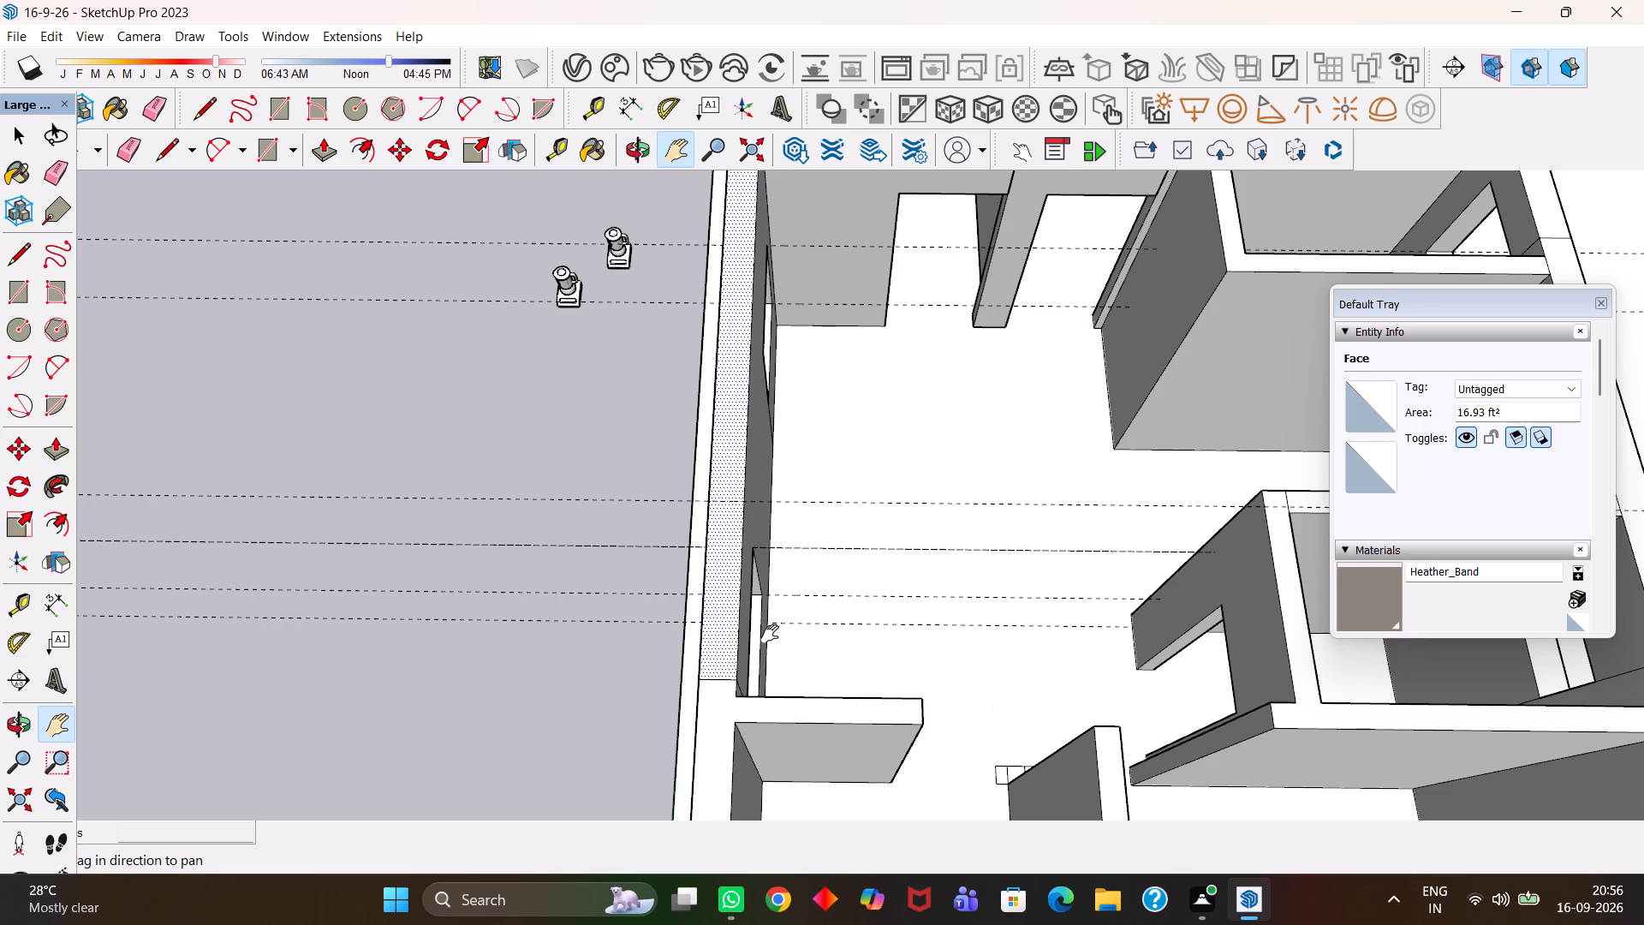
{"action": "scroll", "coordinate": [758, 577], "scroll_direction": "down", "scroll_amount": 5}
{"action": "key", "text": "h"}
{"action": "scroll", "coordinate": [757, 577], "scroll_direction": "up", "scroll_amount": 5}
{"action": "left_click_drag", "start_coordinate": [821, 576], "coordinate": [637, 427]}
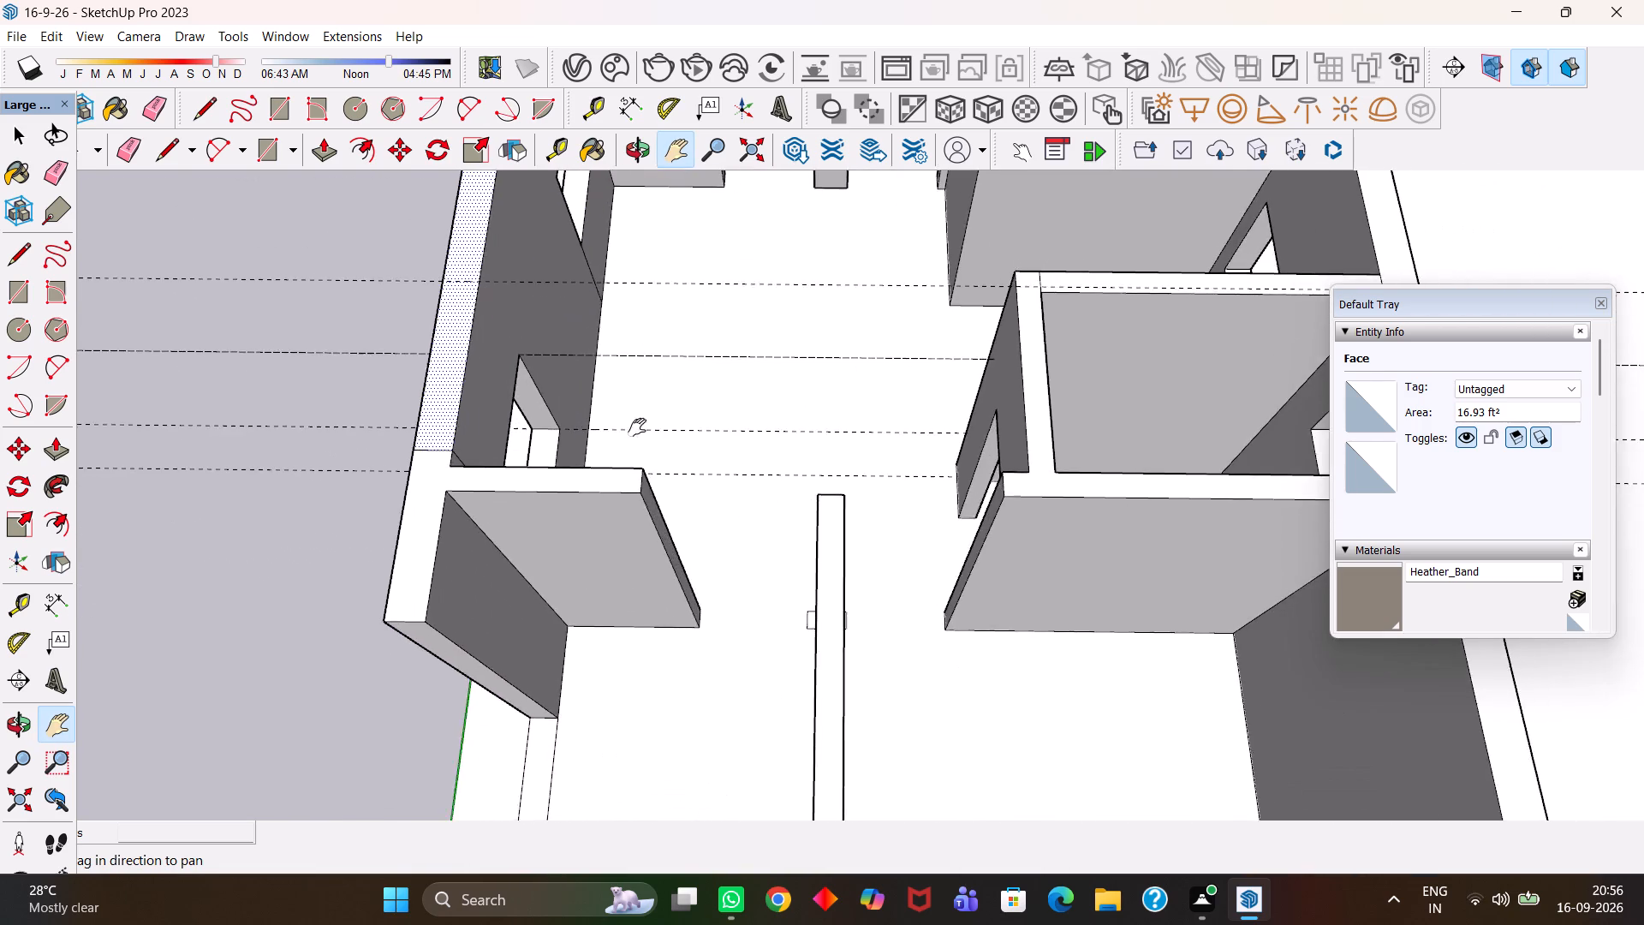
{"action": "left_click_drag", "start_coordinate": [637, 427], "coordinate": [945, 474]}
{"action": "scroll", "coordinate": [890, 500], "scroll_direction": "down", "scroll_amount": 5}
{"action": "key", "text": "e"}
{"action": "left_click_drag", "start_coordinate": [751, 388], "coordinate": [708, 550]}
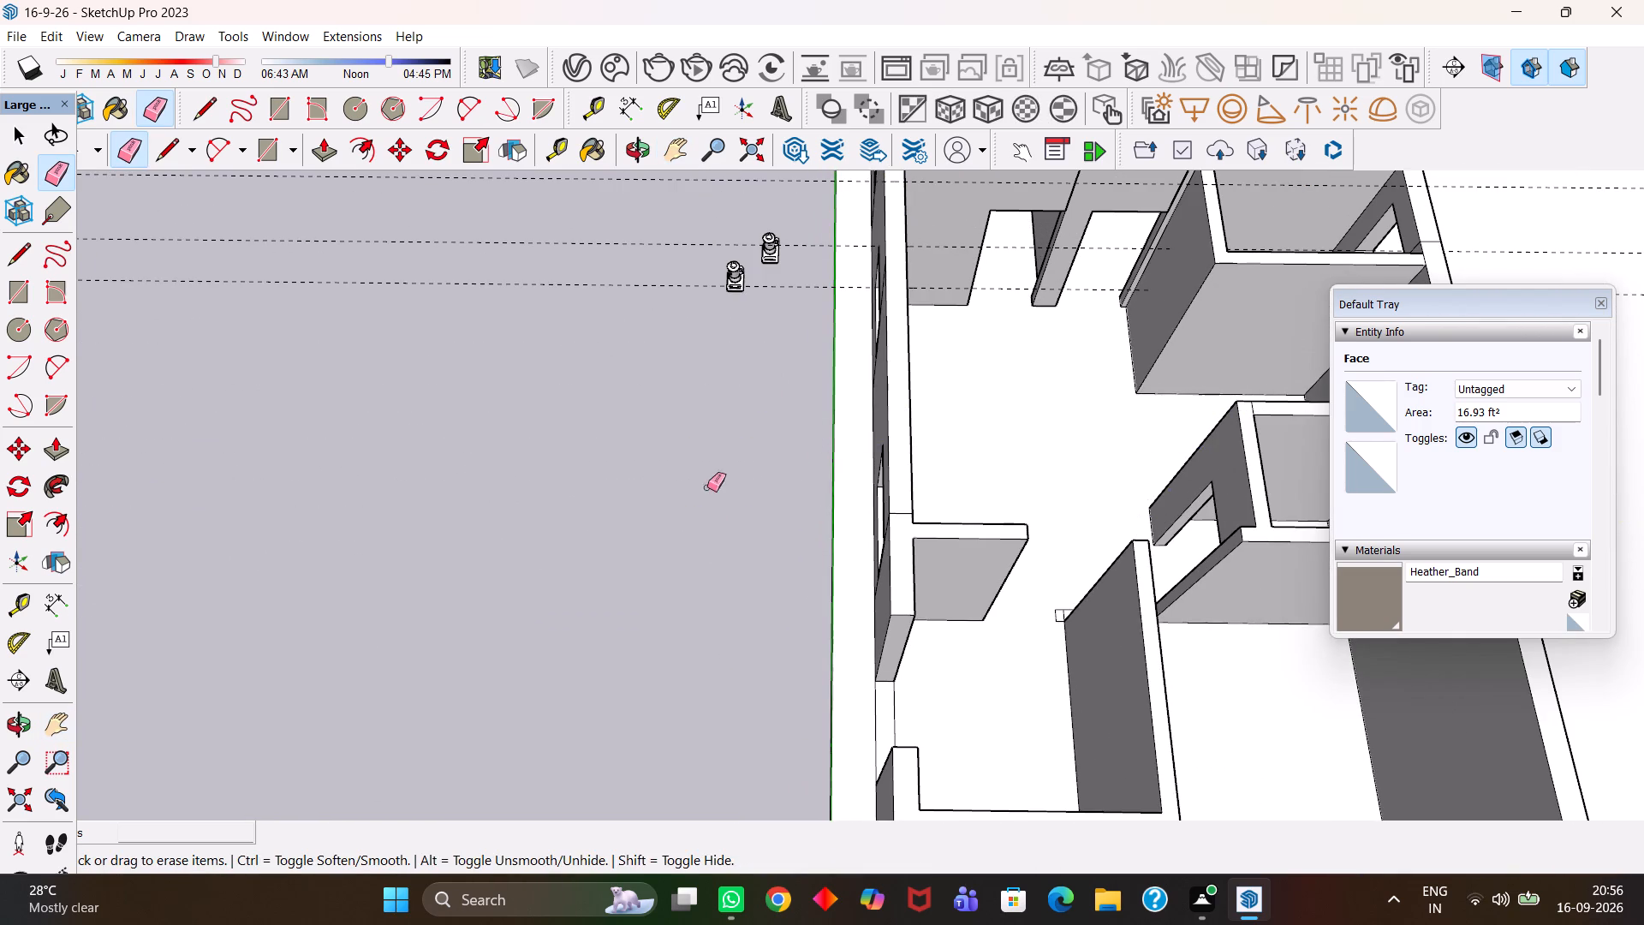
{"action": "key", "text": "h"}
{"action": "left_click_drag", "start_coordinate": [697, 337], "coordinate": [668, 537]}
{"action": "key", "text": "e"}
{"action": "left_click_drag", "start_coordinate": [621, 354], "coordinate": [622, 224]}
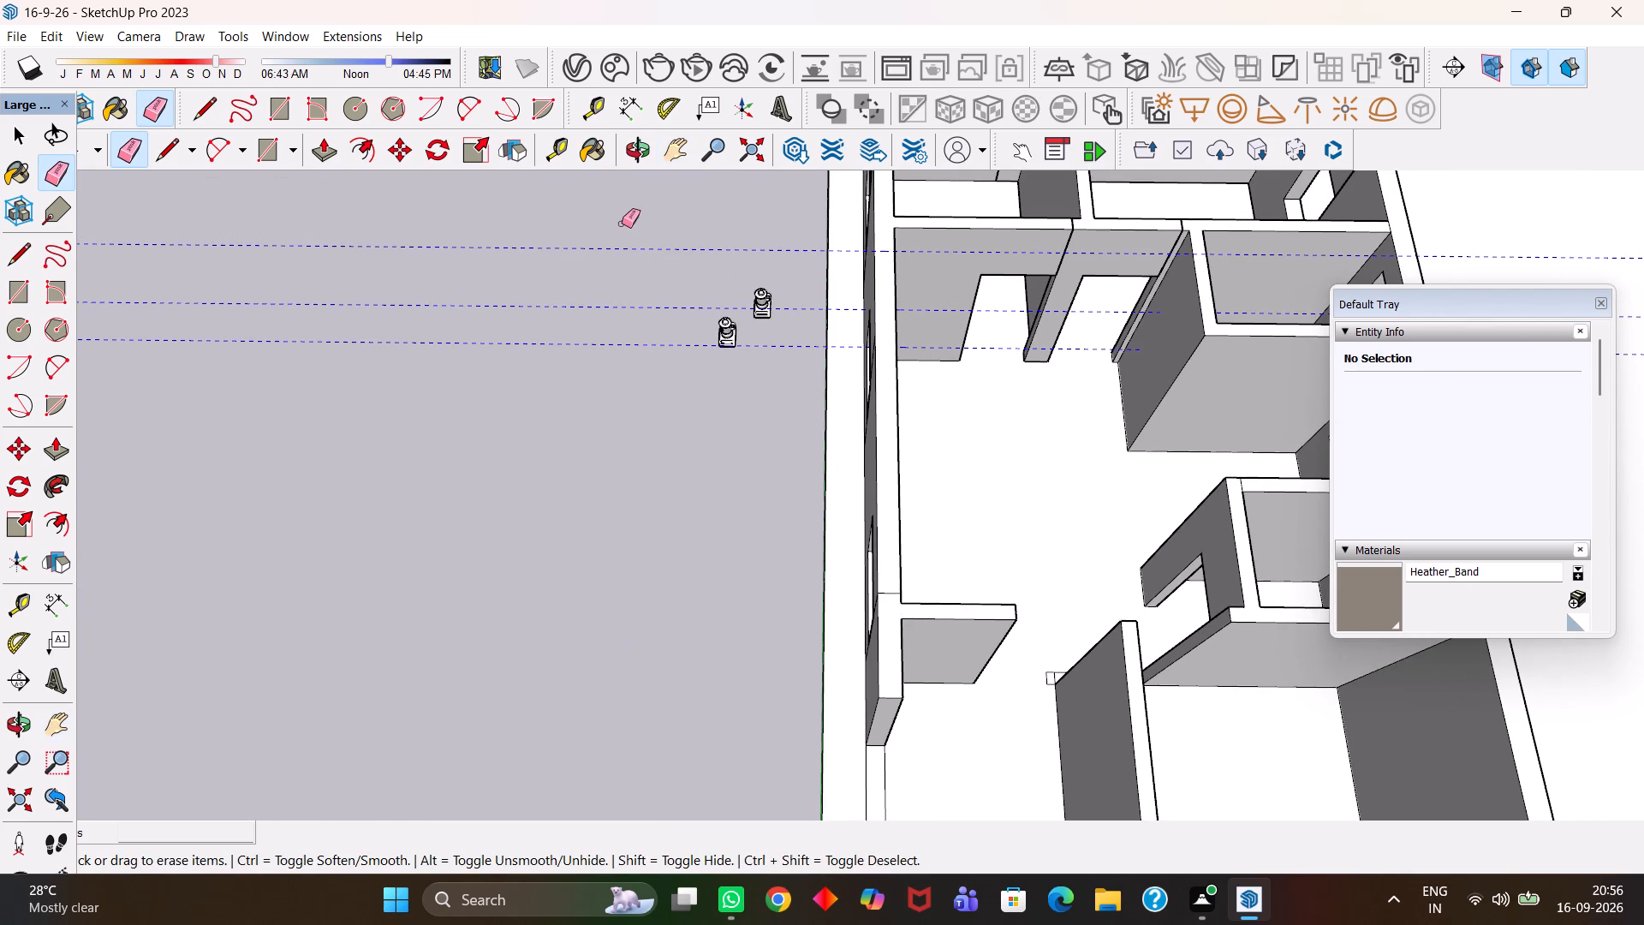
{"action": "left_click_drag", "start_coordinate": [622, 224], "coordinate": [622, 227]}
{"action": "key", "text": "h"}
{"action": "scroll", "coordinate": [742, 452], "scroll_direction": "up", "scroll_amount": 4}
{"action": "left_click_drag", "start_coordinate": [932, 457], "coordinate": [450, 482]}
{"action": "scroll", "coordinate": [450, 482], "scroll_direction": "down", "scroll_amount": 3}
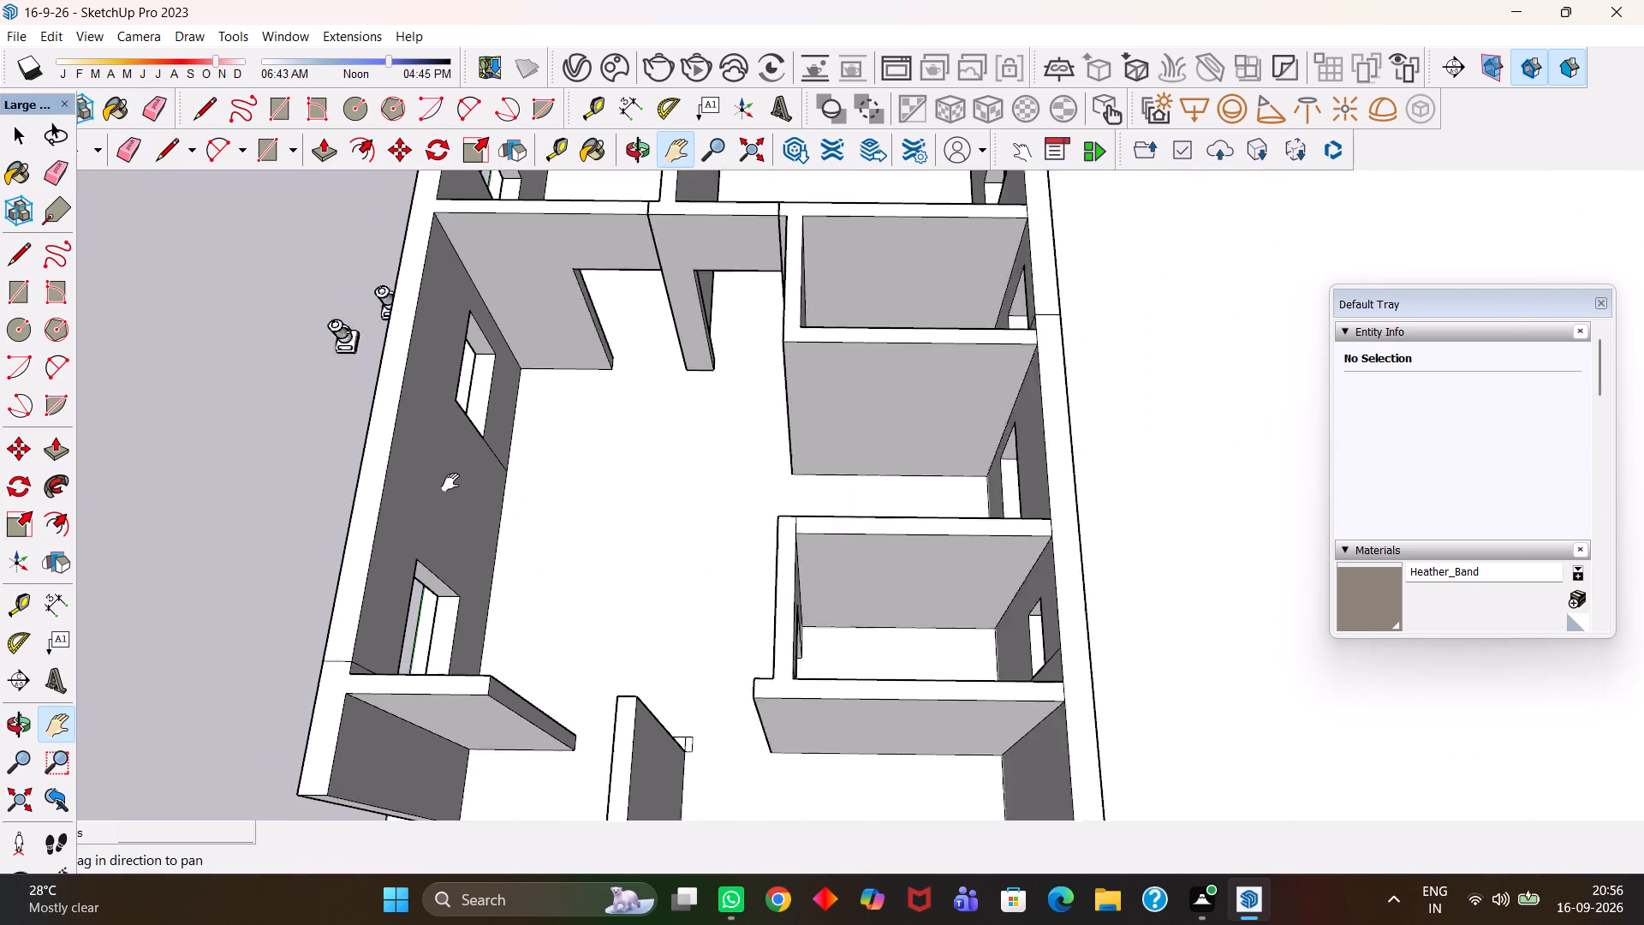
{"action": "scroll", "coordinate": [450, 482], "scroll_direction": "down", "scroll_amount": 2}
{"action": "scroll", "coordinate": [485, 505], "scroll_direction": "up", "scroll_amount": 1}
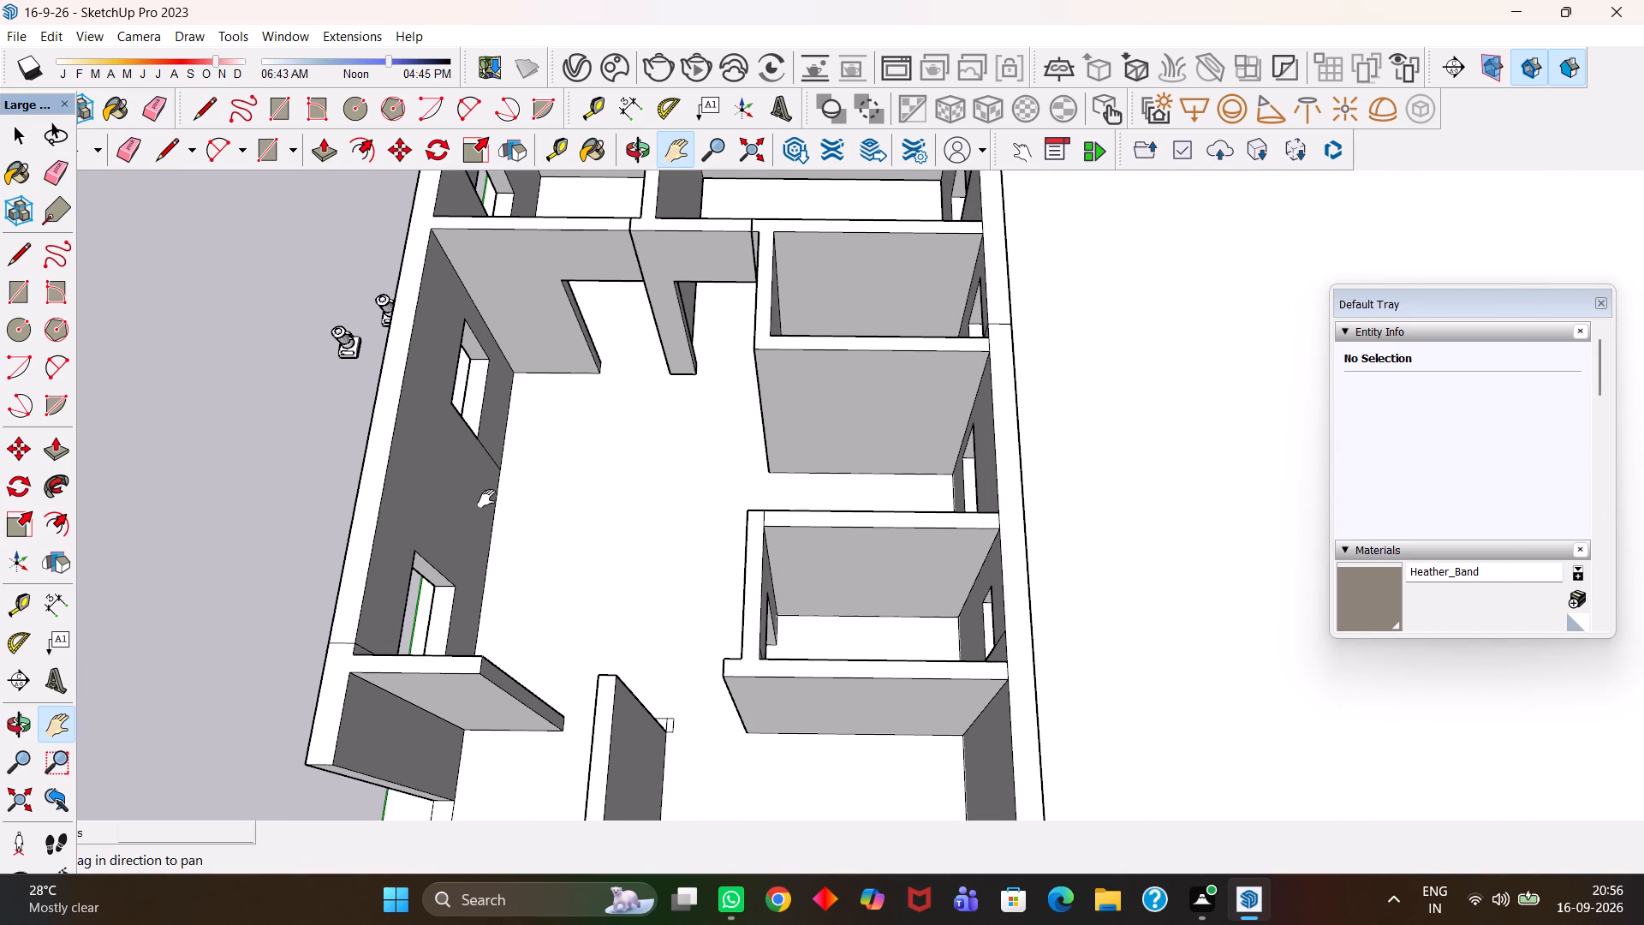
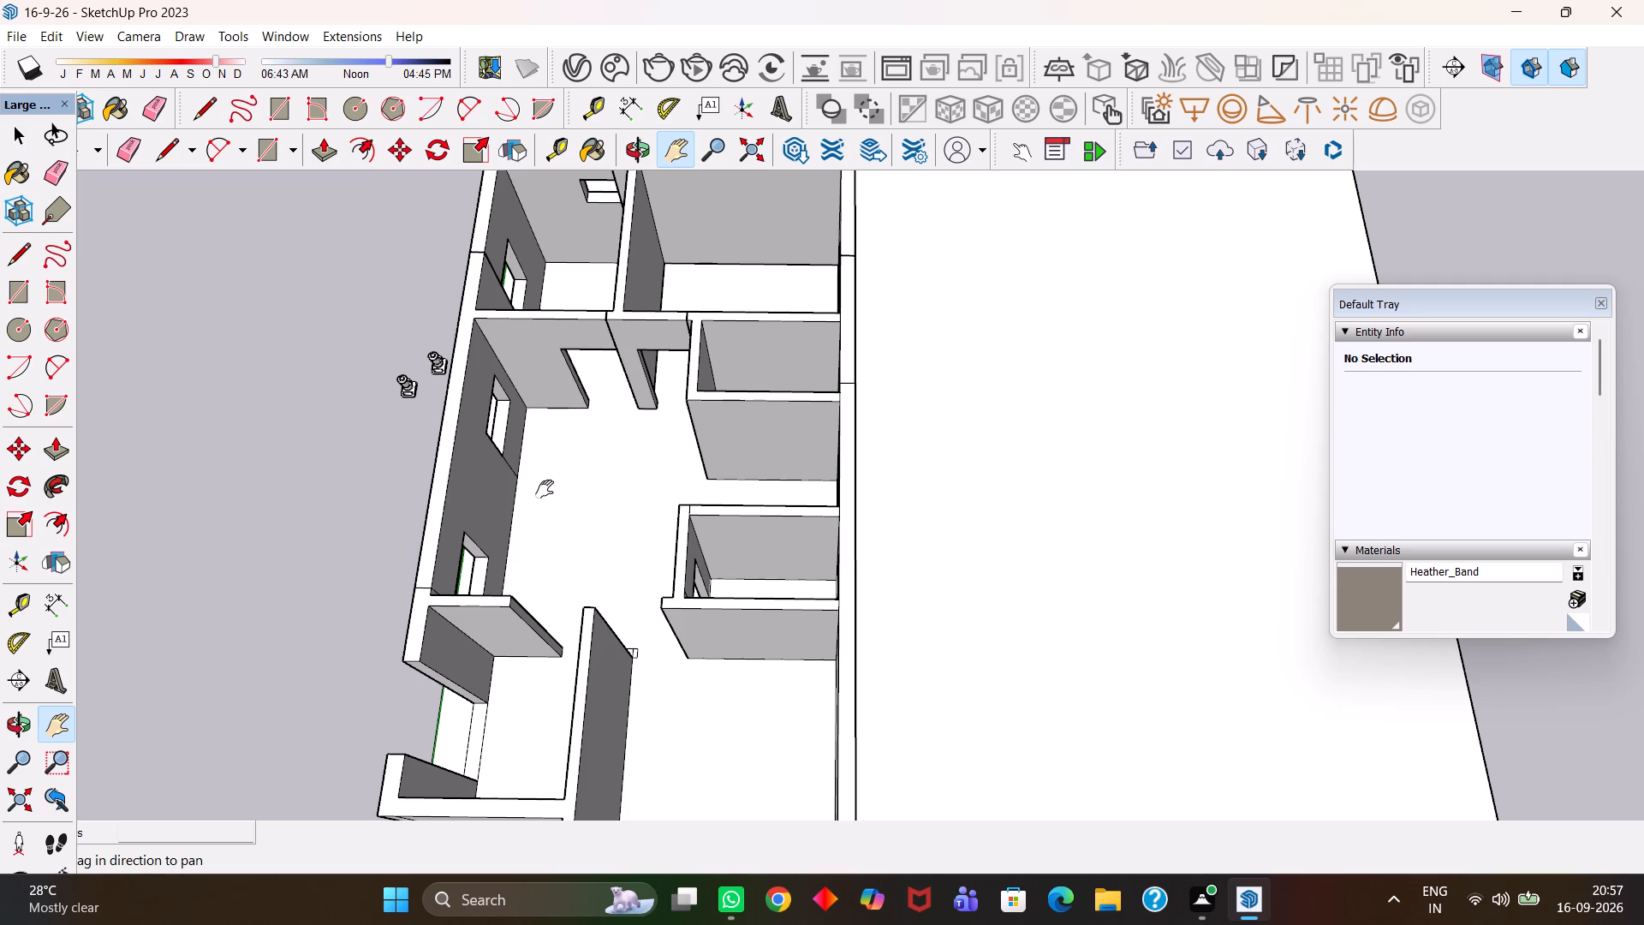
Look over the whole floor plan, from the rear rooms to the open gap in the front wall.
{"action": "scroll", "coordinate": [545, 489], "scroll_direction": "down", "scroll_amount": 3}
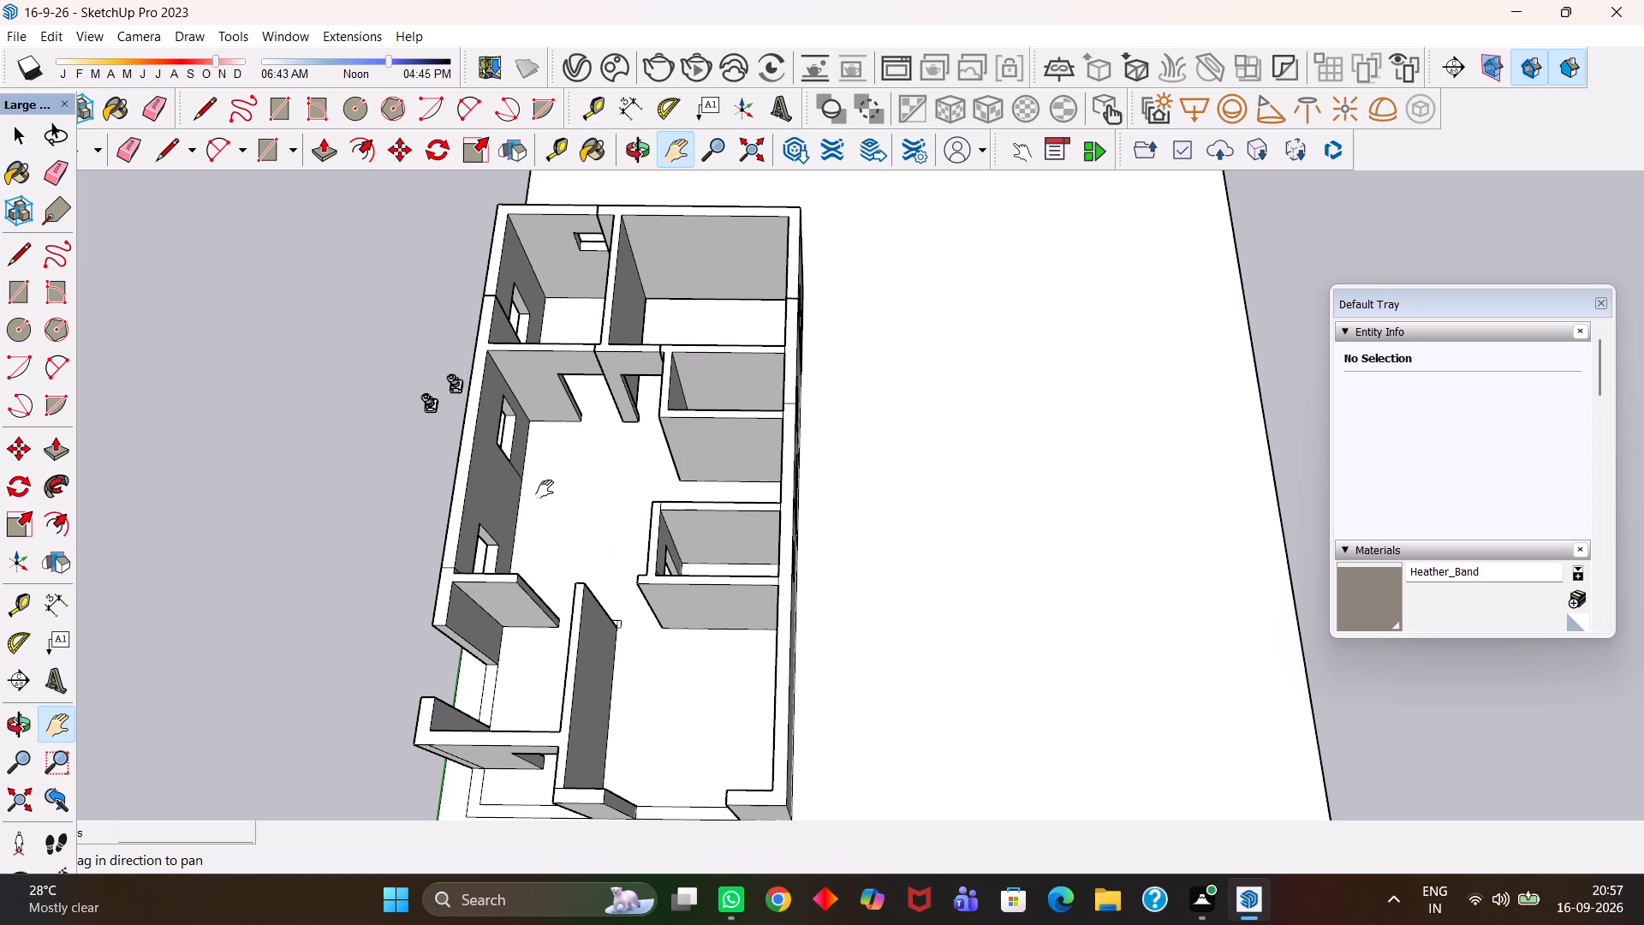
{"action": "scroll", "coordinate": [546, 492], "scroll_direction": "down", "scroll_amount": 3}
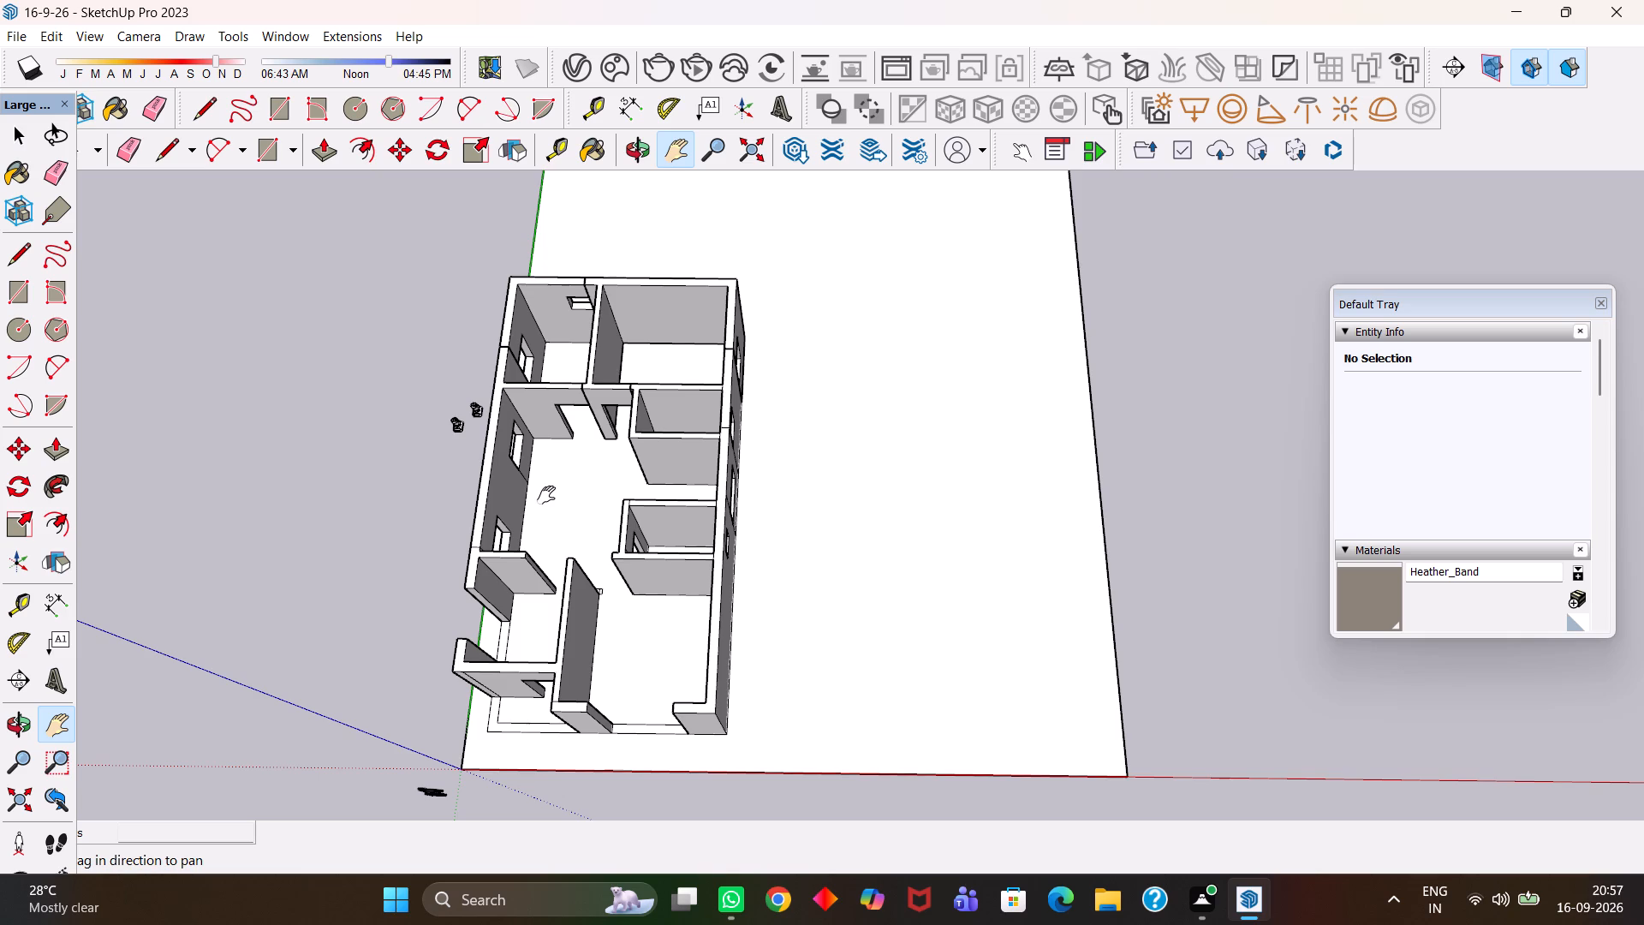
{"action": "scroll", "coordinate": [683, 510], "scroll_direction": "down", "scroll_amount": 4}
{"action": "scroll", "coordinate": [664, 536], "scroll_direction": "up", "scroll_amount": 4}
{"action": "left_click_drag", "start_coordinate": [651, 555], "coordinate": [679, 552]}
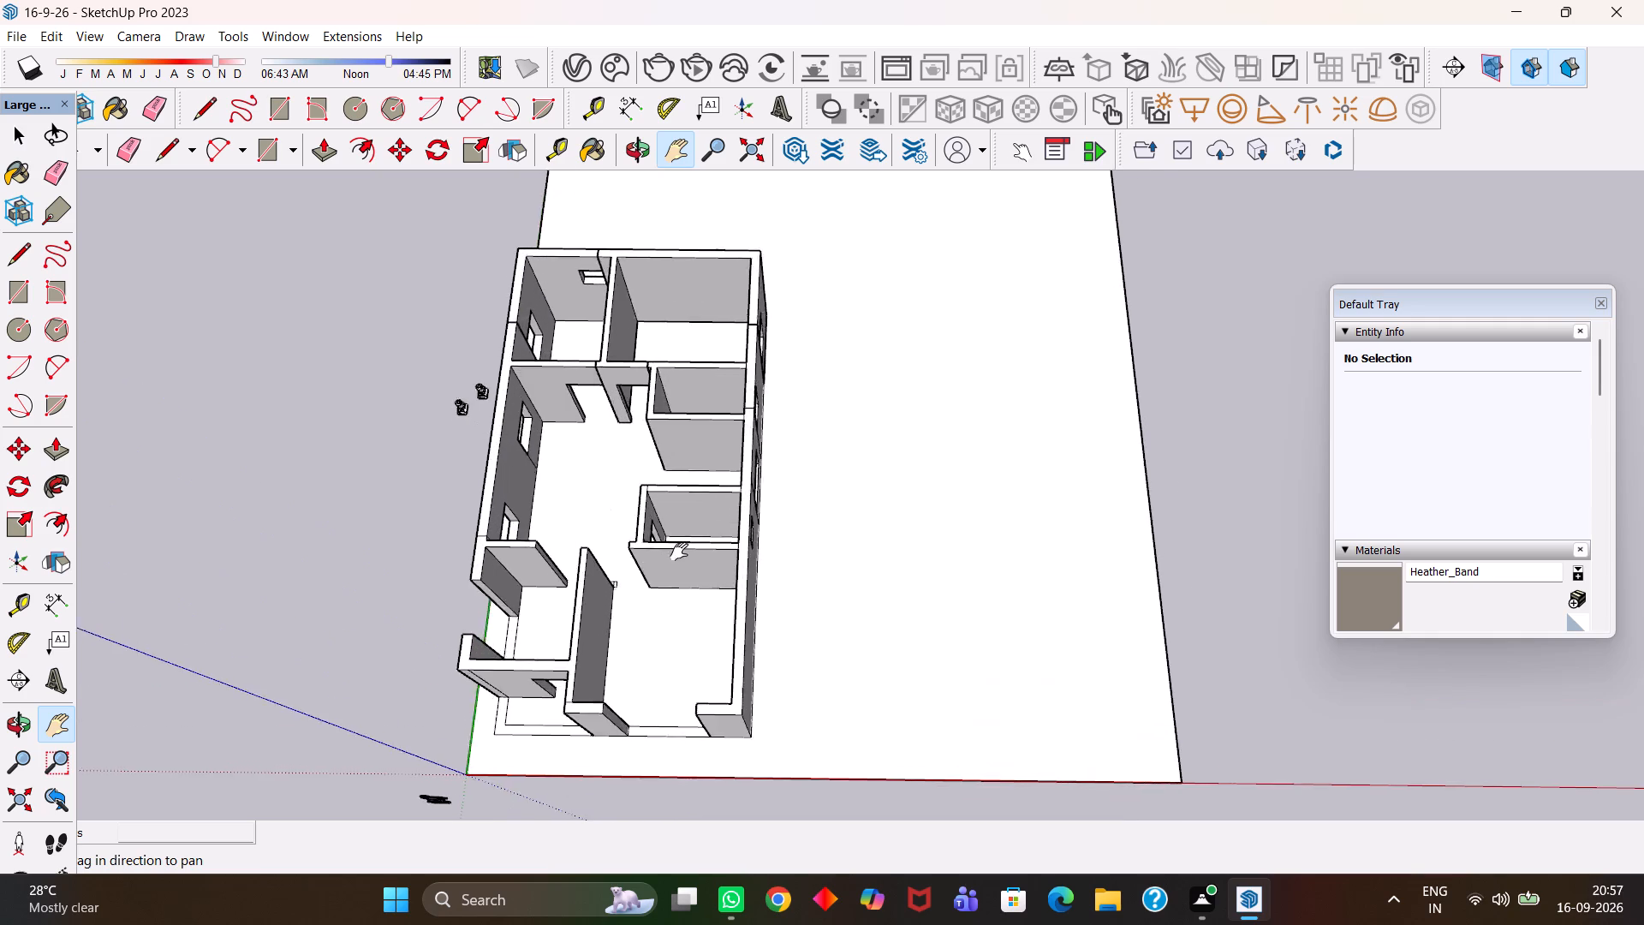
{"action": "left_click_drag", "start_coordinate": [679, 552], "coordinate": [731, 533]}
{"action": "scroll", "coordinate": [731, 533], "scroll_direction": "up", "scroll_amount": 2}
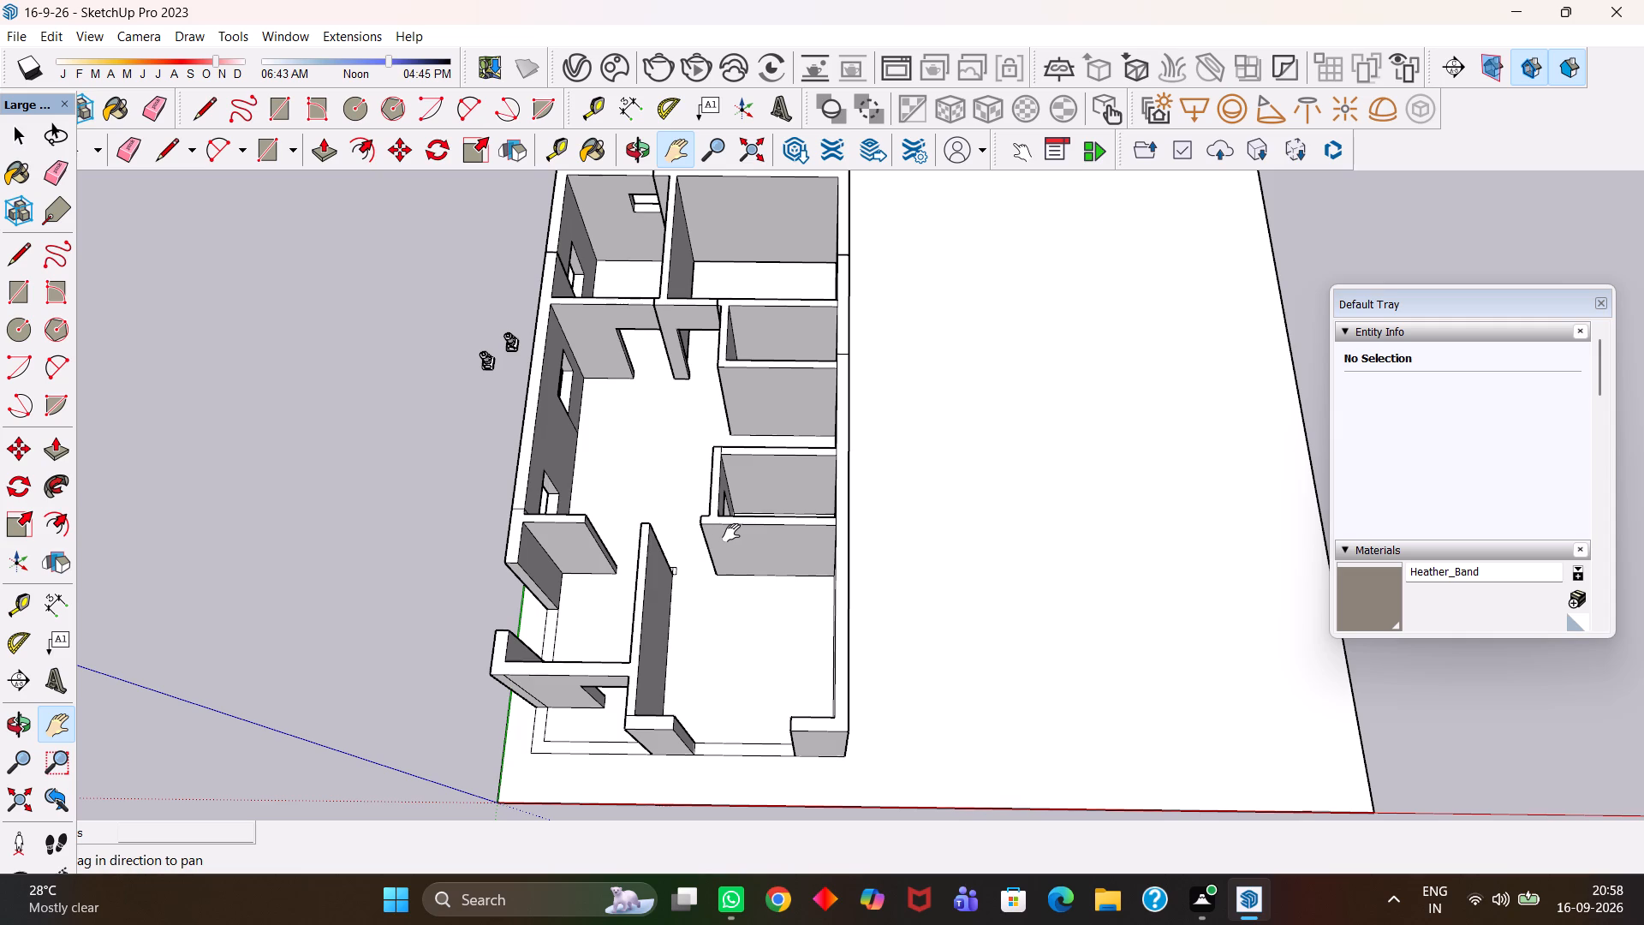
{"action": "scroll", "coordinate": [736, 457], "scroll_direction": "down", "scroll_amount": 3}
{"action": "scroll", "coordinate": [727, 520], "scroll_direction": "up", "scroll_amount": 4}
{"action": "left_click_drag", "start_coordinate": [682, 527], "coordinate": [901, 507]}
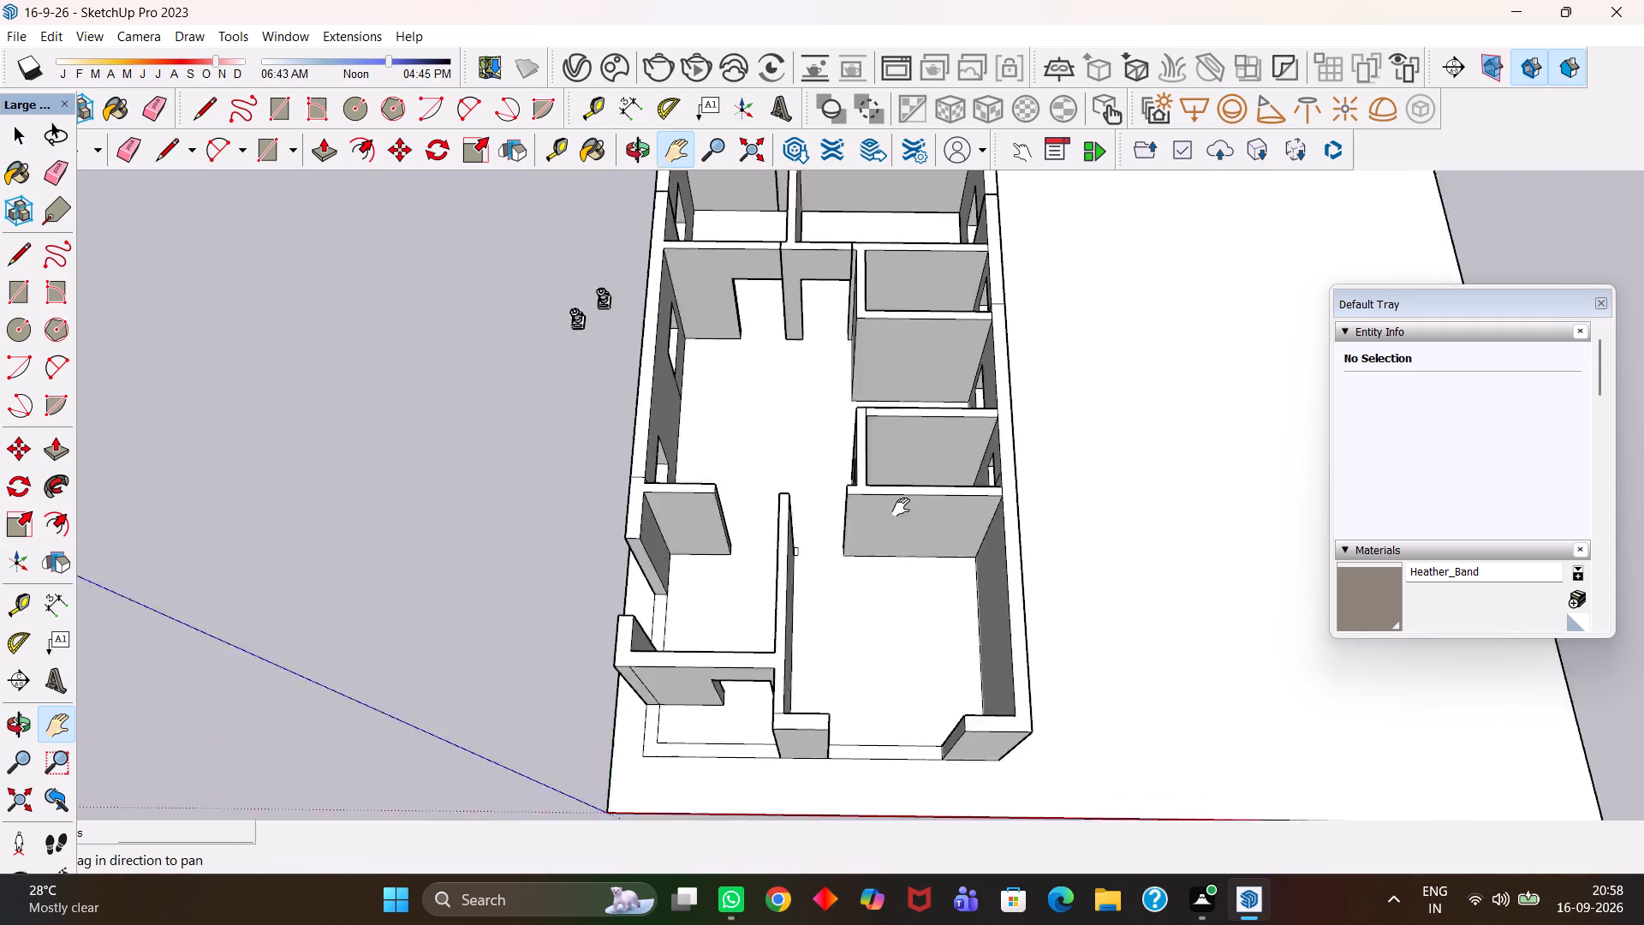
{"action": "left_click_drag", "start_coordinate": [901, 507], "coordinate": [938, 479]}
Create guides on the front wall gap's end face: along the base, 3' above it, and 4' above the second guide.
{"action": "scroll", "coordinate": [873, 647], "scroll_direction": "up", "scroll_amount": 4}
{"action": "left_click_drag", "start_coordinate": [986, 639], "coordinate": [762, 598]}
{"action": "scroll", "coordinate": [858, 650], "scroll_direction": "up", "scroll_amount": 3}
{"action": "left_click_drag", "start_coordinate": [881, 652], "coordinate": [703, 612]}
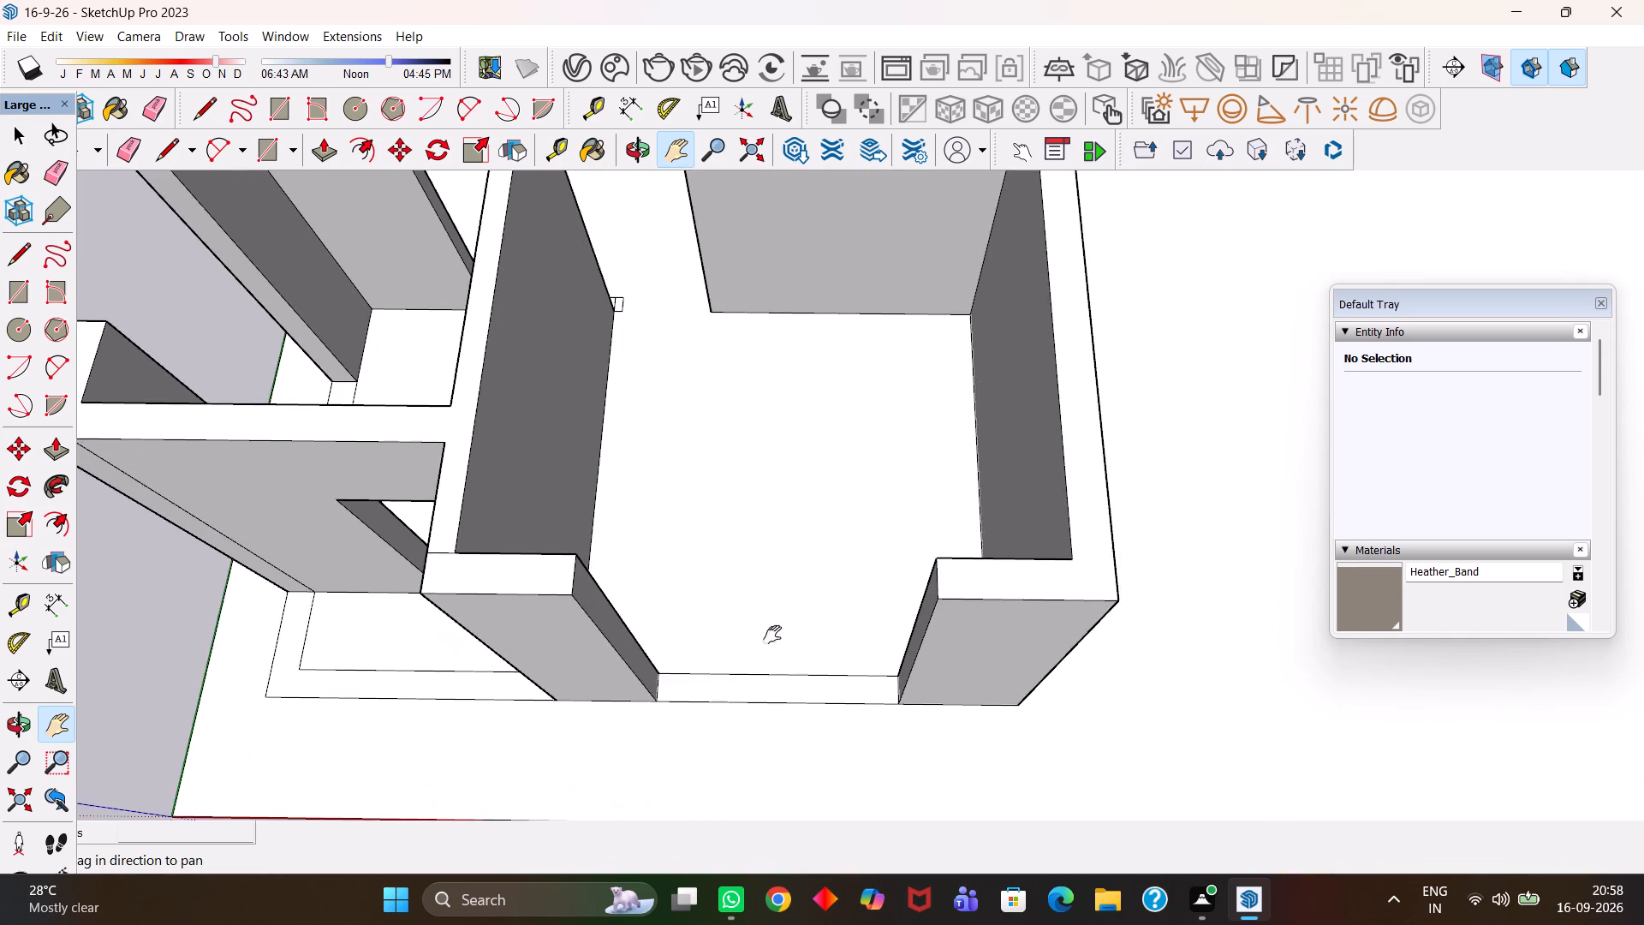
{"action": "scroll", "coordinate": [844, 660], "scroll_direction": "up", "scroll_amount": 5}
{"action": "left_click_drag", "start_coordinate": [830, 672], "coordinate": [892, 690]}
{"action": "scroll", "coordinate": [896, 687], "scroll_direction": "down", "scroll_amount": 2}
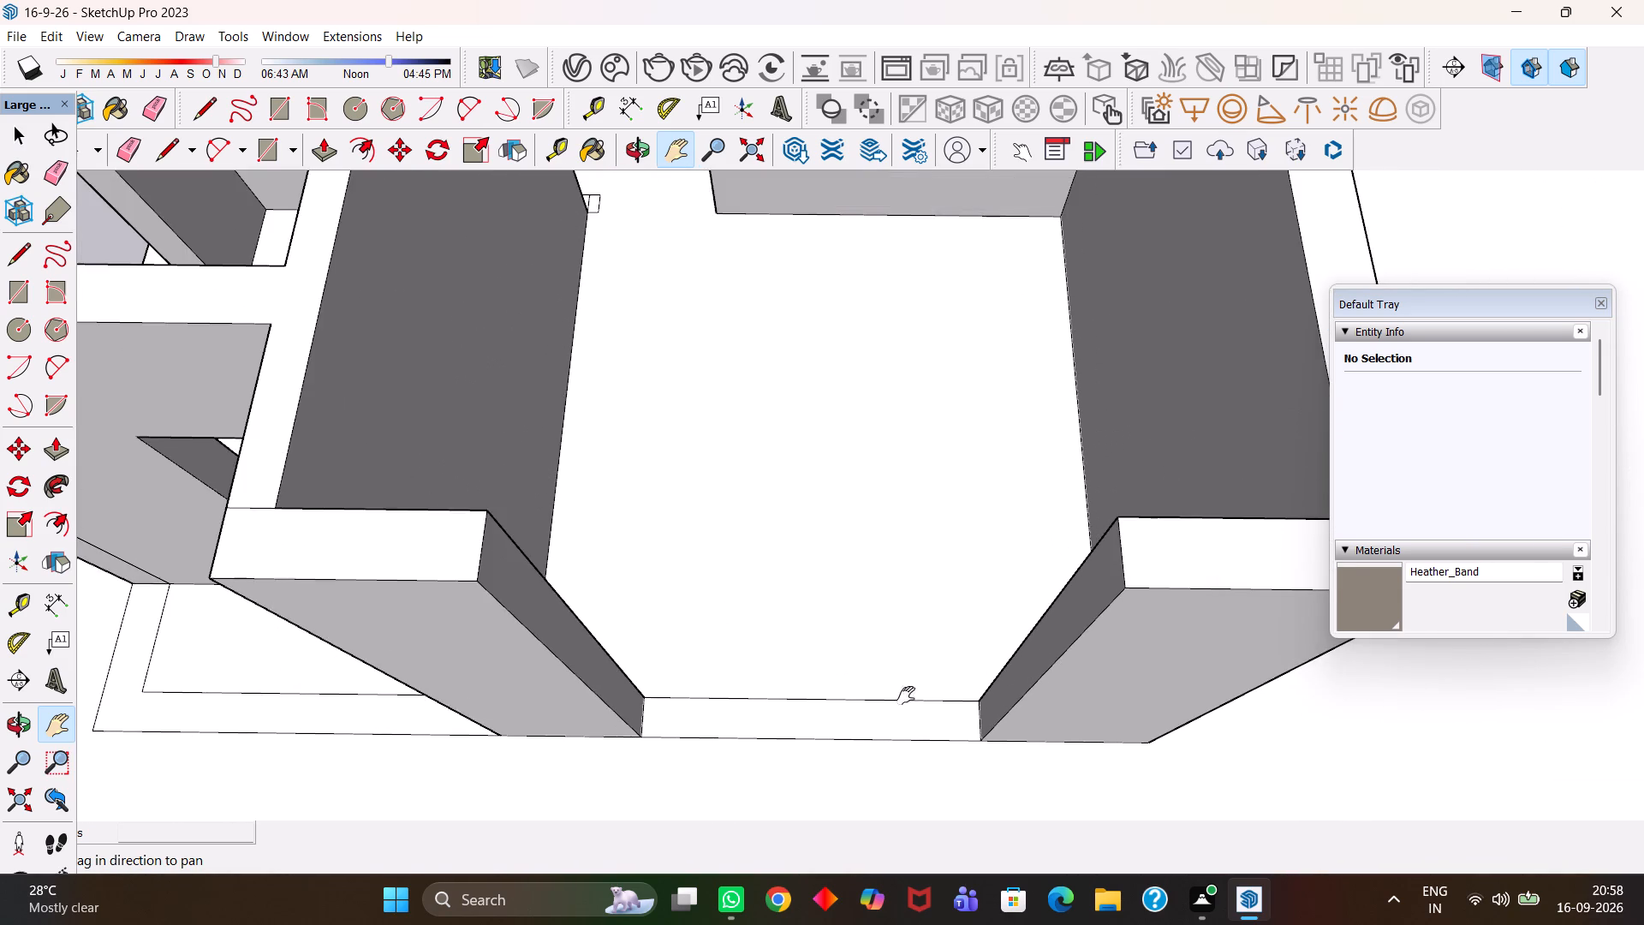
{"action": "key", "text": "t"}
{"action": "scroll", "coordinate": [971, 715], "scroll_direction": "up", "scroll_amount": 3}
{"action": "double_click", "coordinate": [986, 717]}
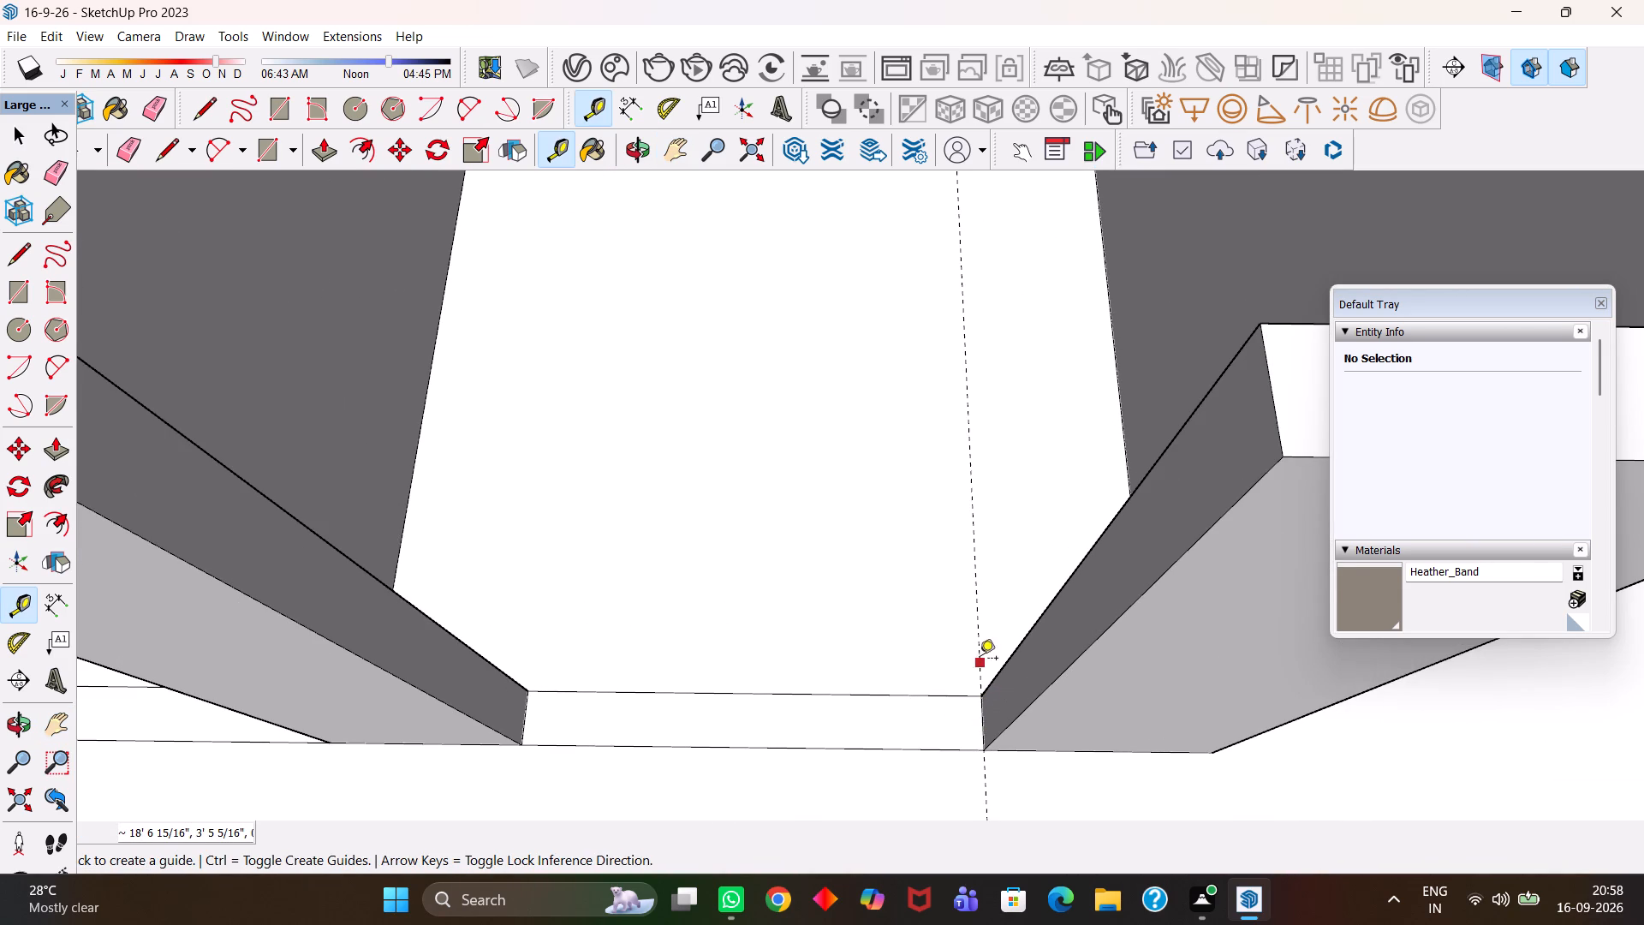
{"action": "left_click", "coordinate": [978, 655]}
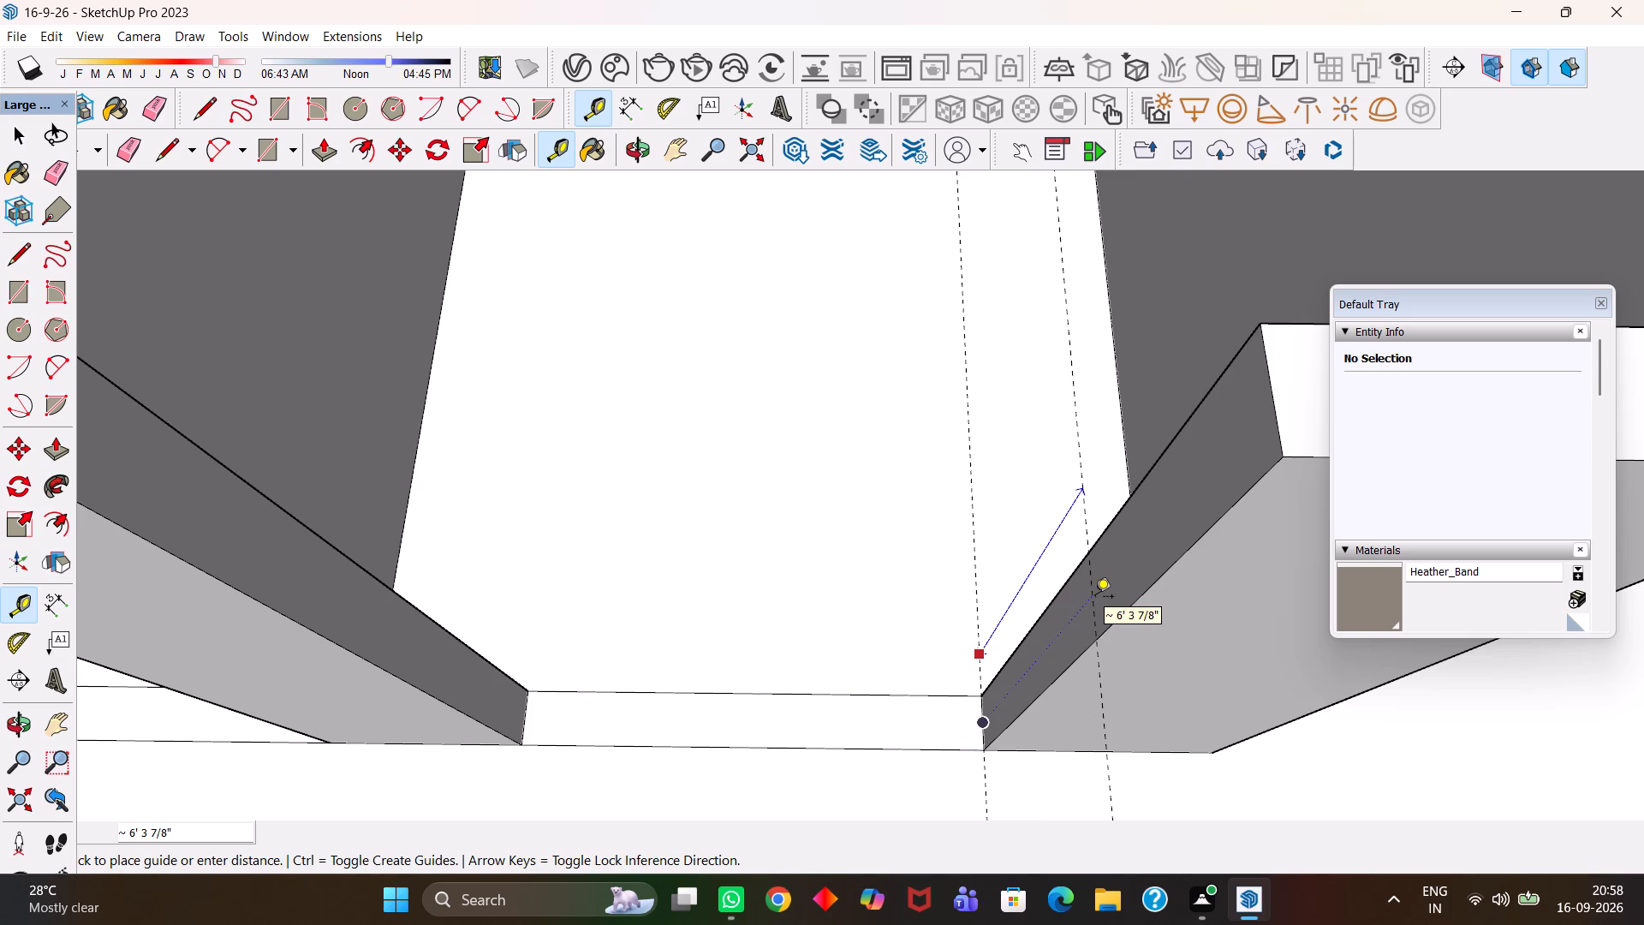
{"action": "type", "text": "3'"}
{"action": "key", "text": "Return"}
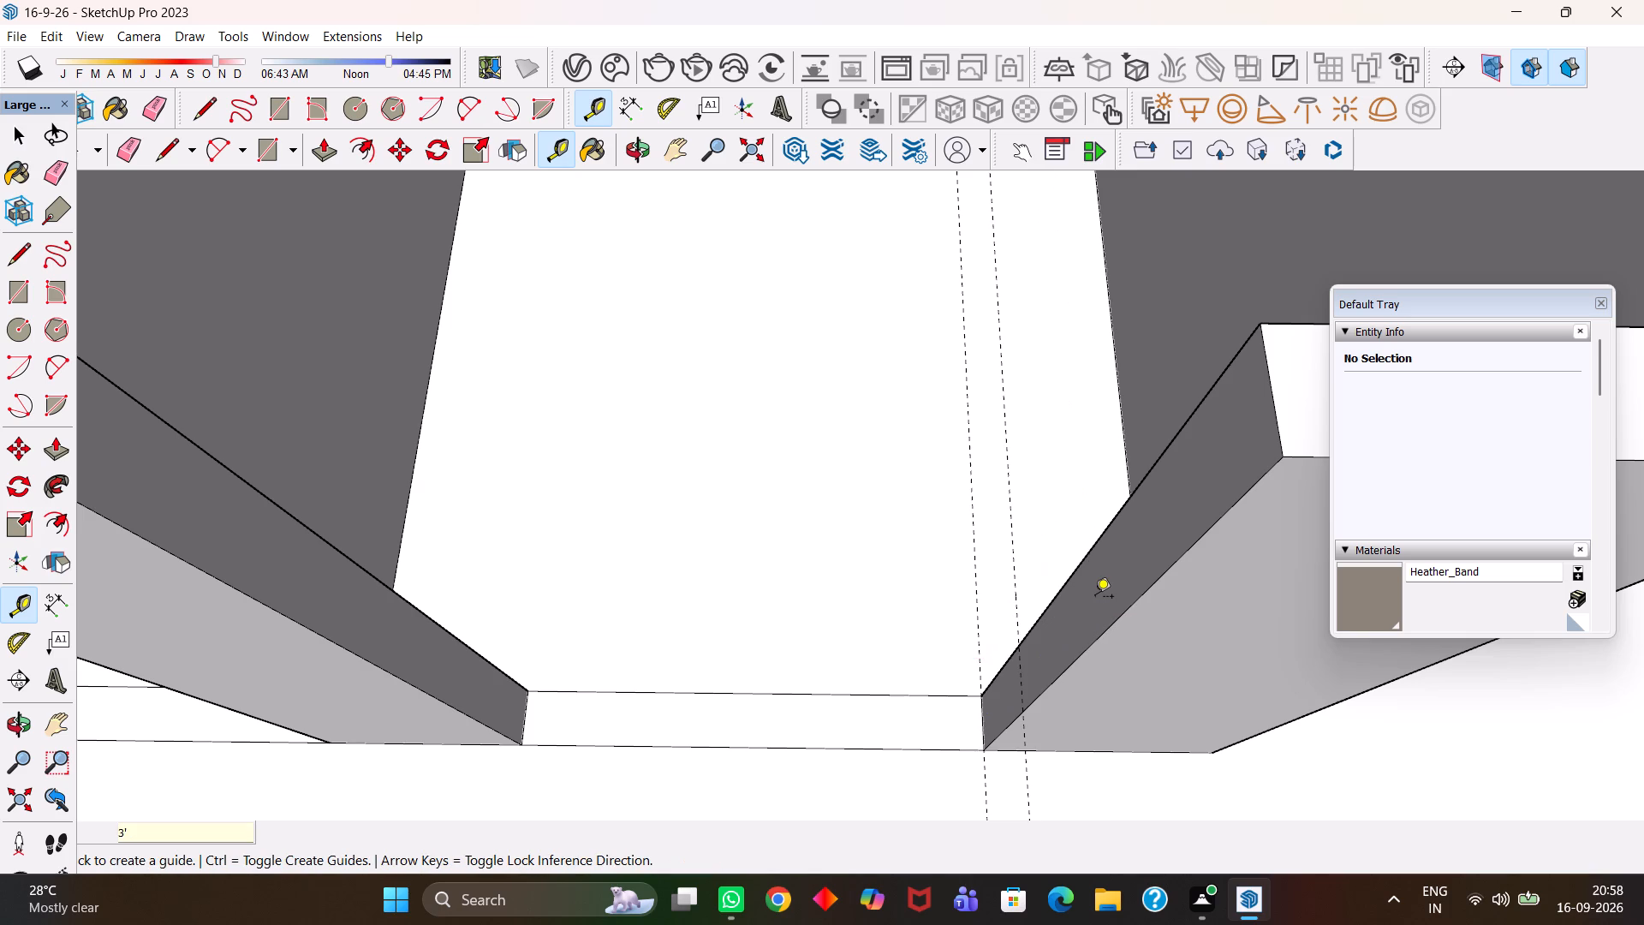
{"action": "left_click", "coordinate": [1010, 569]}
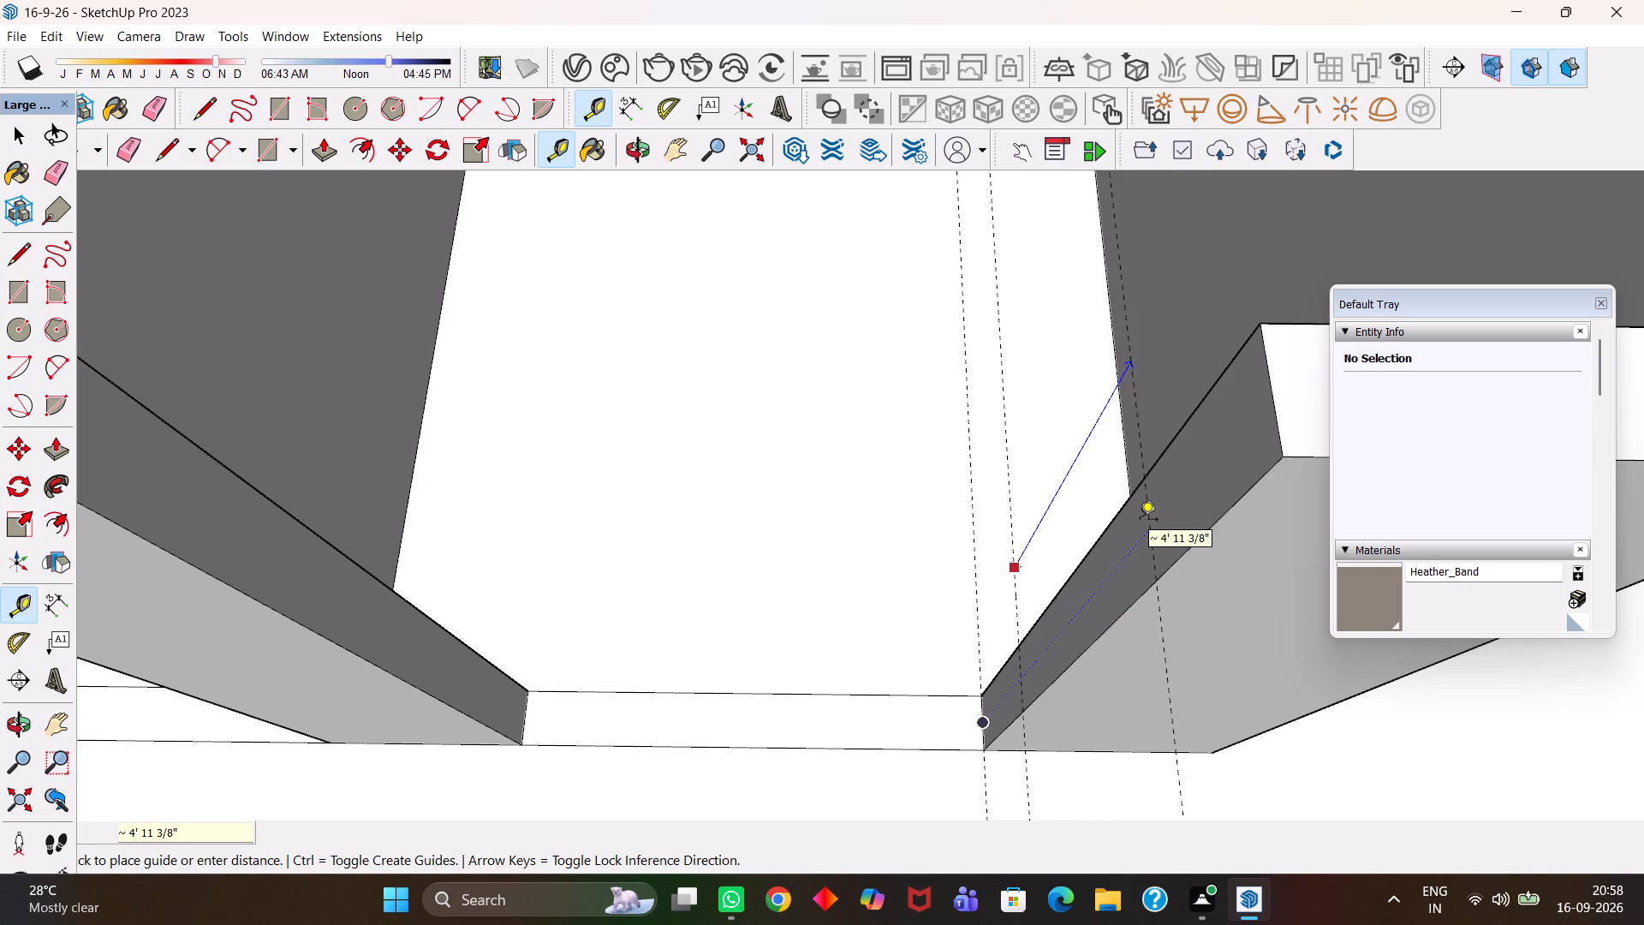
{"action": "type", "text": "4'"}
{"action": "key", "text": "Return"}
Draw a rectangle across the front wall's end face between the guides 3' and 7' above the base.
{"action": "scroll", "coordinate": [1134, 522], "scroll_direction": "up", "scroll_amount": 1}
{"action": "key", "text": "space"}
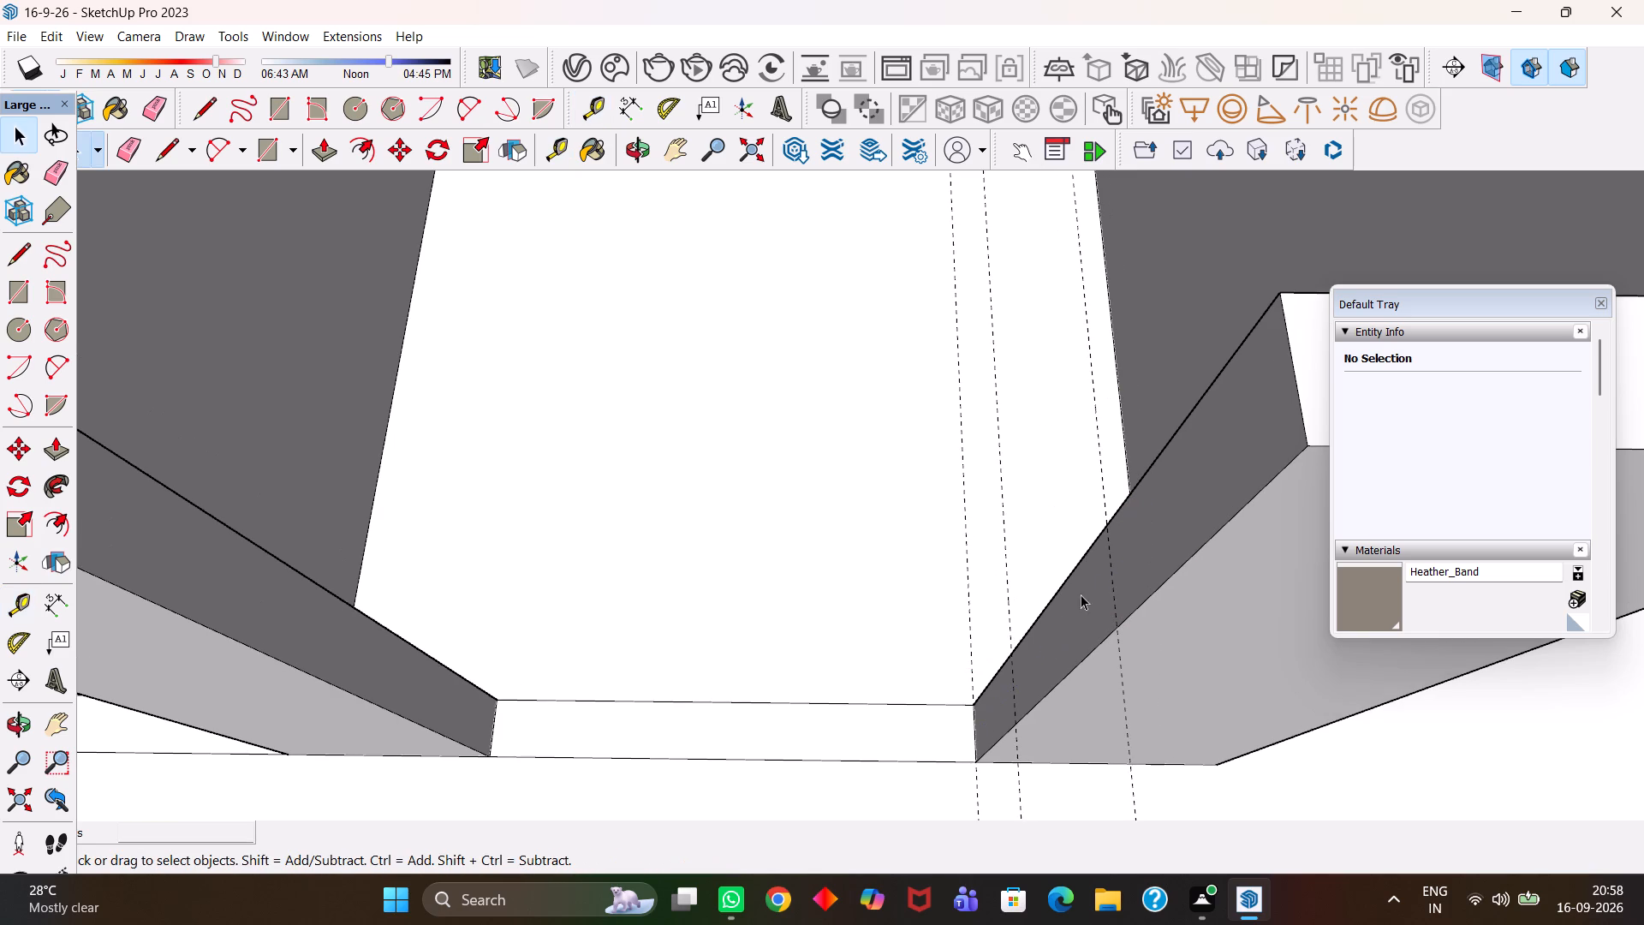
{"action": "double_click", "coordinate": [1060, 642]}
{"action": "left_click", "coordinate": [1061, 642]}
{"action": "key", "text": "r"}
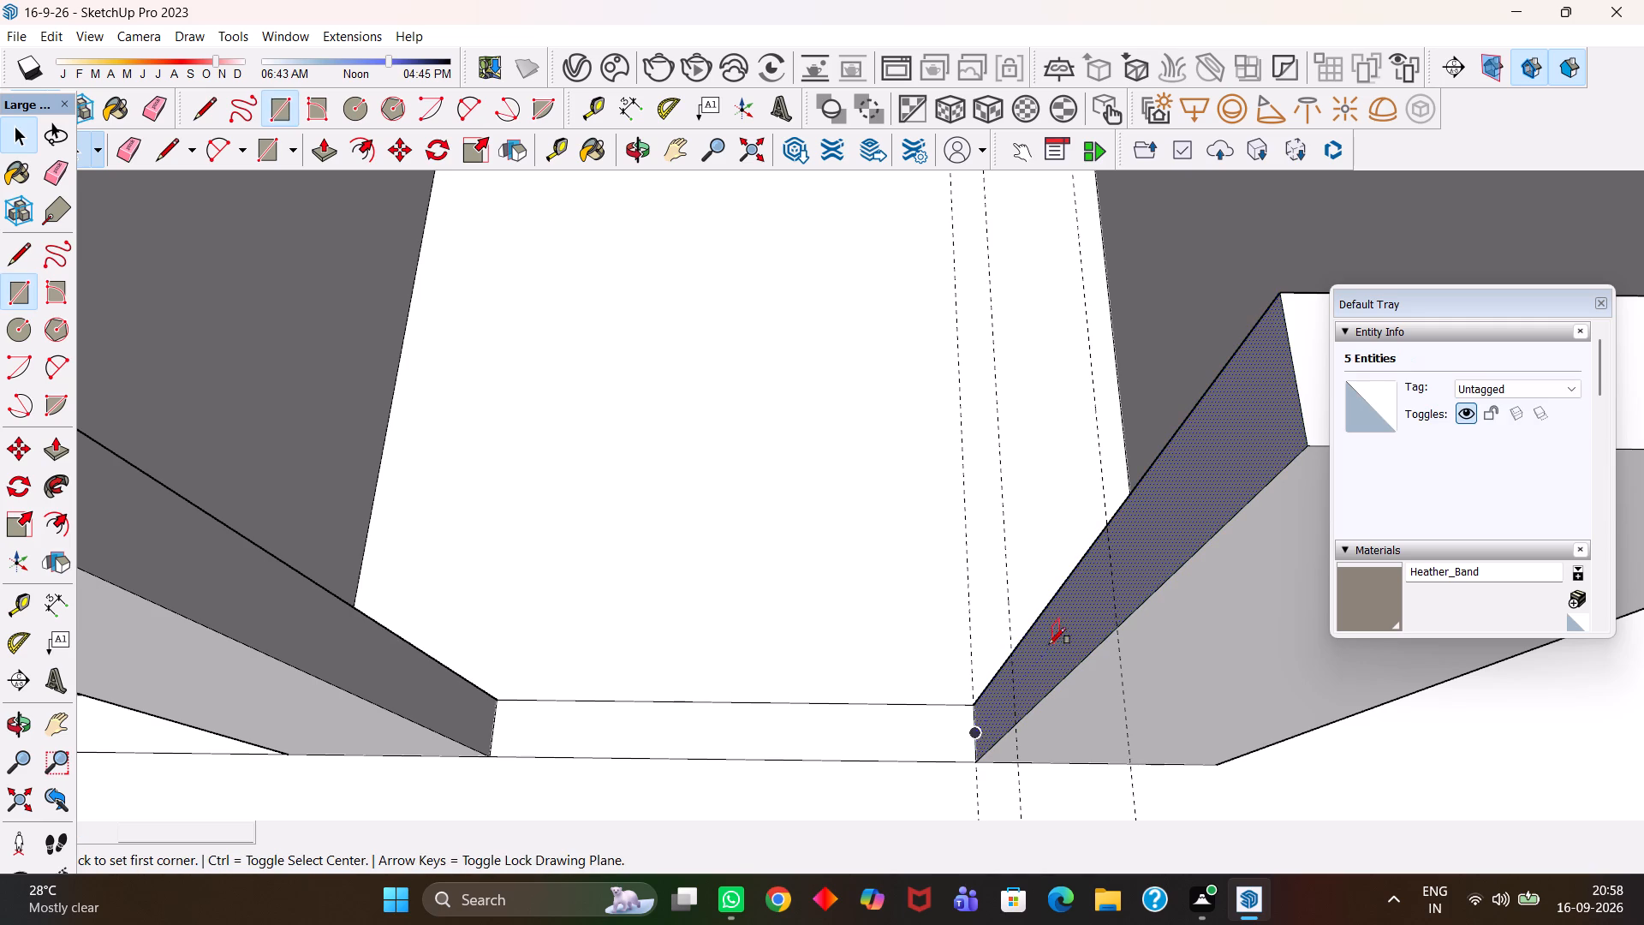
{"action": "left_click", "coordinate": [1007, 650]}
{"action": "left_click", "coordinate": [1123, 626]}
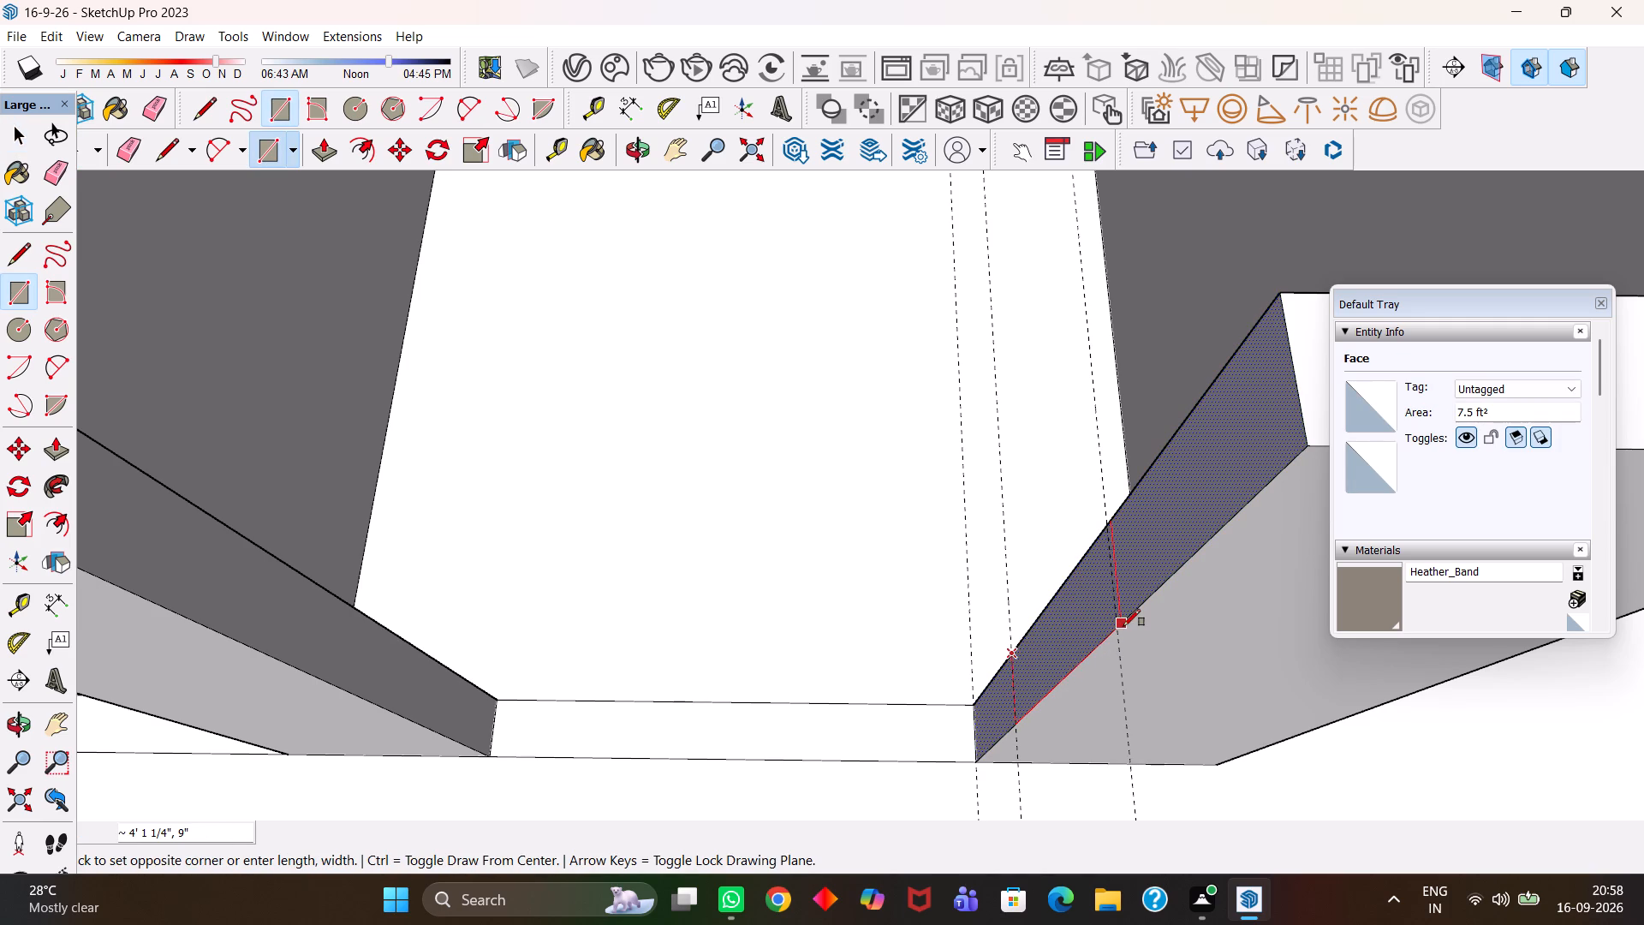
Push/Pull the end face above the rectangle about 6' 5" across the gap to the facing wall, forming the front window's lintel.
{"action": "scroll", "coordinate": [1123, 626], "scroll_direction": "down", "scroll_amount": 2}
{"action": "key", "text": "space"}
{"action": "left_click", "coordinate": [1143, 573]}
{"action": "scroll", "coordinate": [1143, 573], "scroll_direction": "down", "scroll_amount": 4}
{"action": "key", "text": "p"}
{"action": "left_click", "coordinate": [1143, 573]}
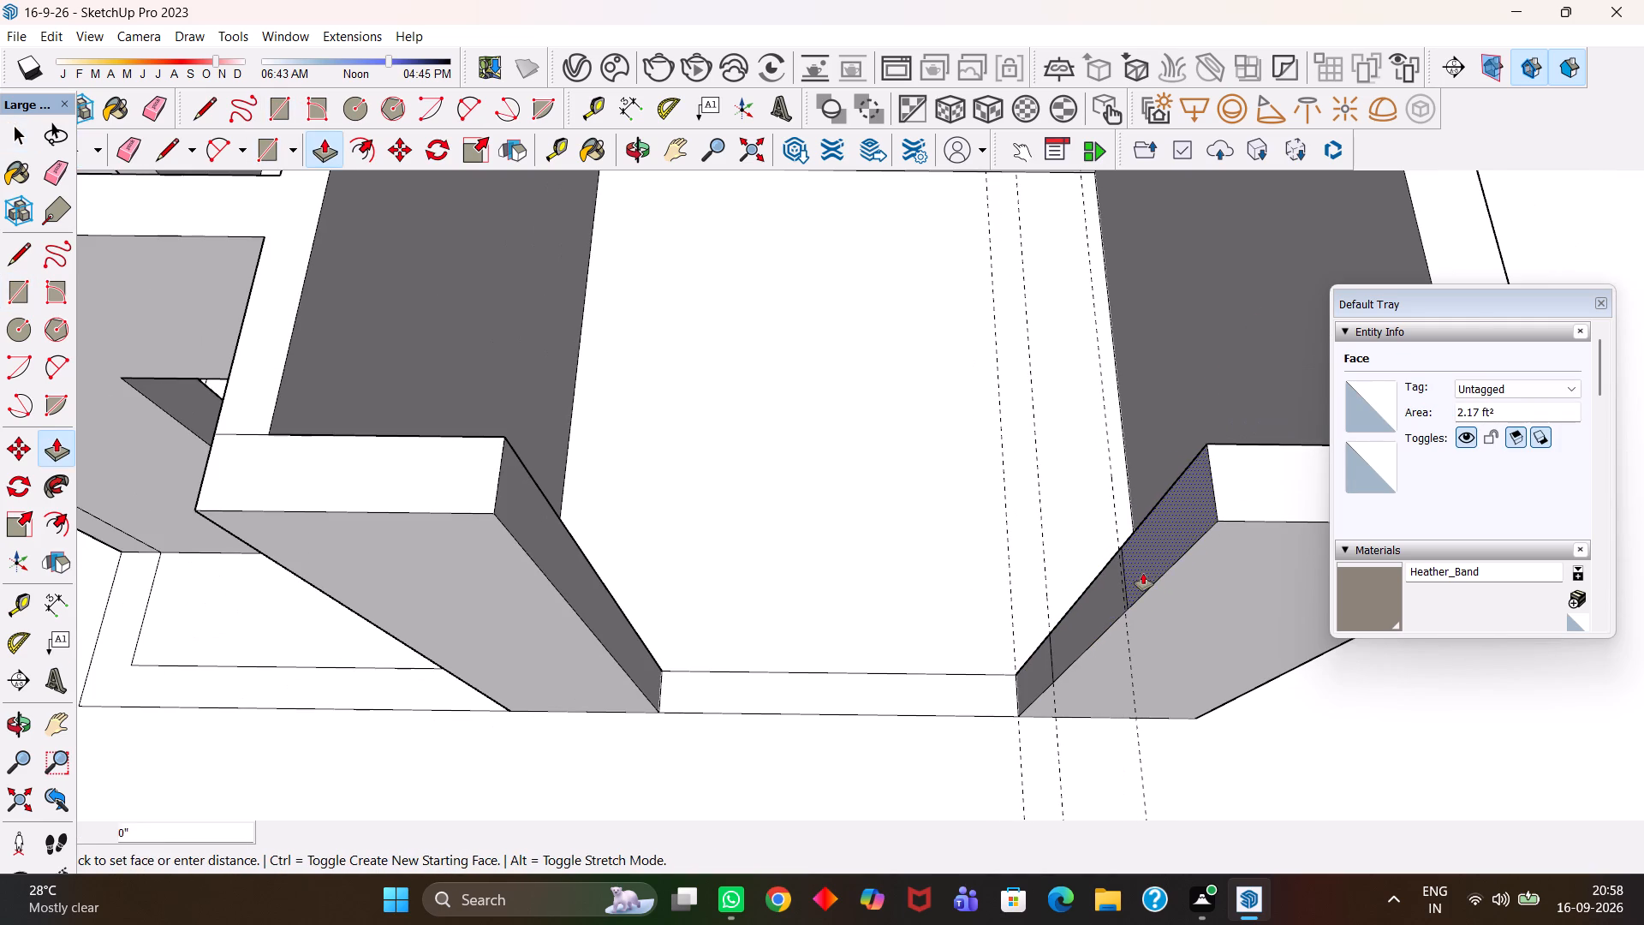
{"action": "left_click", "coordinate": [497, 513]}
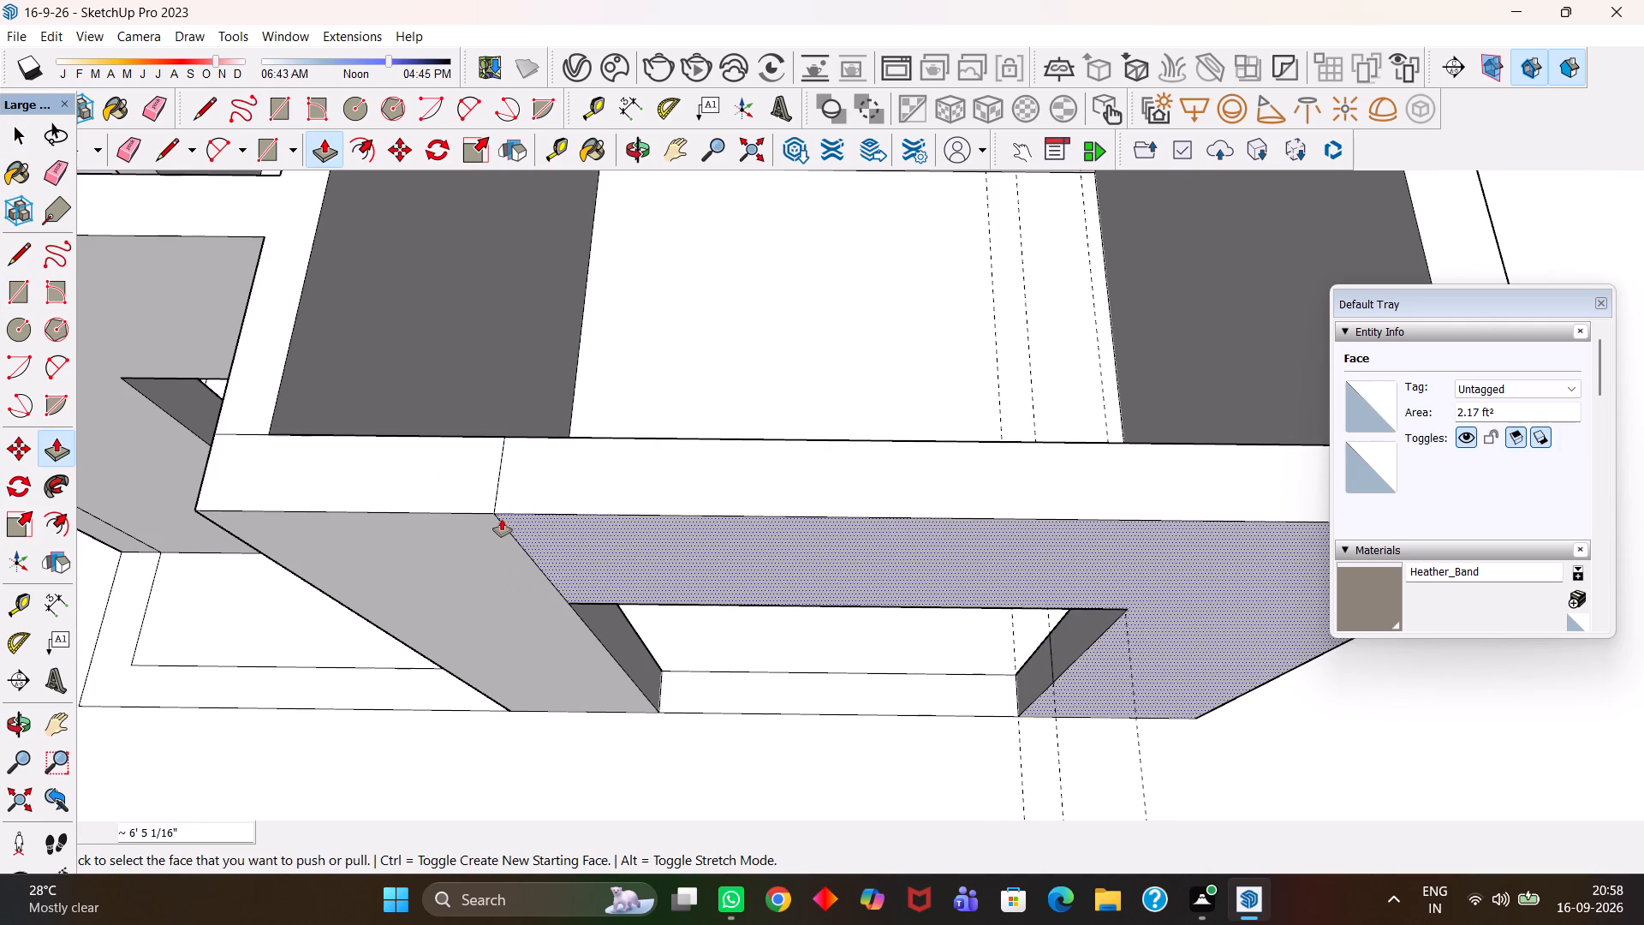
Push/Pull the end face below the rectangle across the same gap to the facing wall, forming the front window's sill wall.
{"action": "left_click", "coordinate": [1039, 674]}
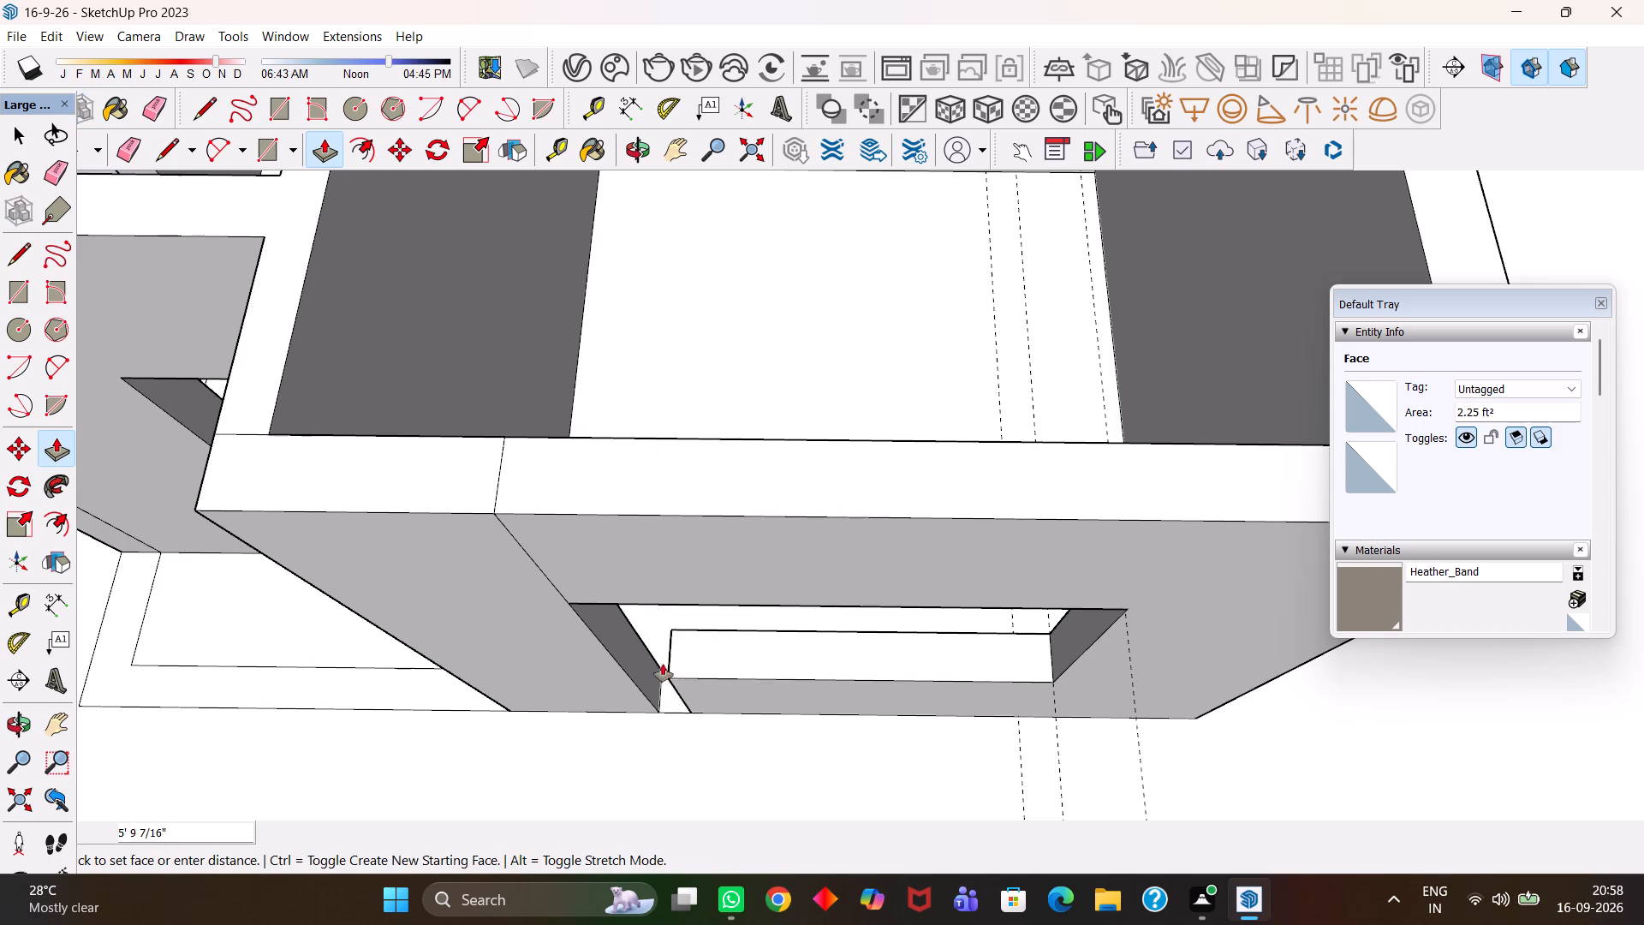
{"action": "left_click", "coordinate": [613, 656]}
Erase all the guides running through the front window opening.
{"action": "key", "text": "h"}
{"action": "scroll", "coordinate": [644, 647], "scroll_direction": "down", "scroll_amount": 6}
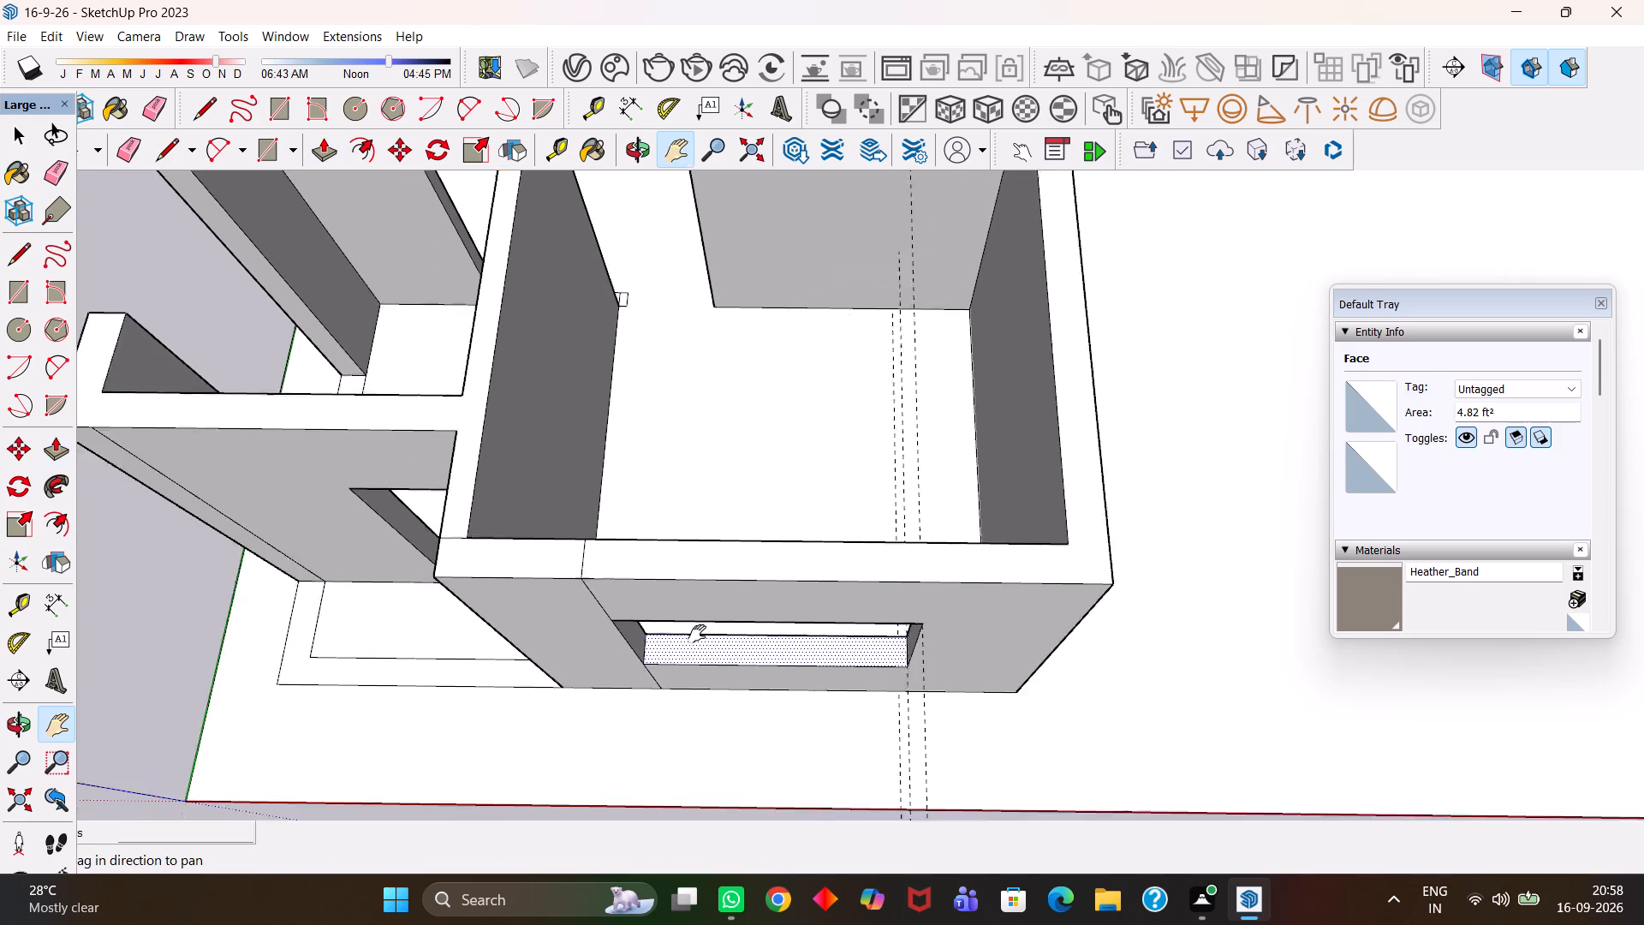
{"action": "scroll", "coordinate": [697, 634], "scroll_direction": "down", "scroll_amount": 2}
{"action": "key", "text": "h"}
{"action": "left_click_drag", "start_coordinate": [642, 528], "coordinate": [920, 731]}
{"action": "left_click_drag", "start_coordinate": [919, 695], "coordinate": [741, 439]}
{"action": "scroll", "coordinate": [735, 439], "scroll_direction": "down", "scroll_amount": 5}
{"action": "scroll", "coordinate": [801, 639], "scroll_direction": "up", "scroll_amount": 1}
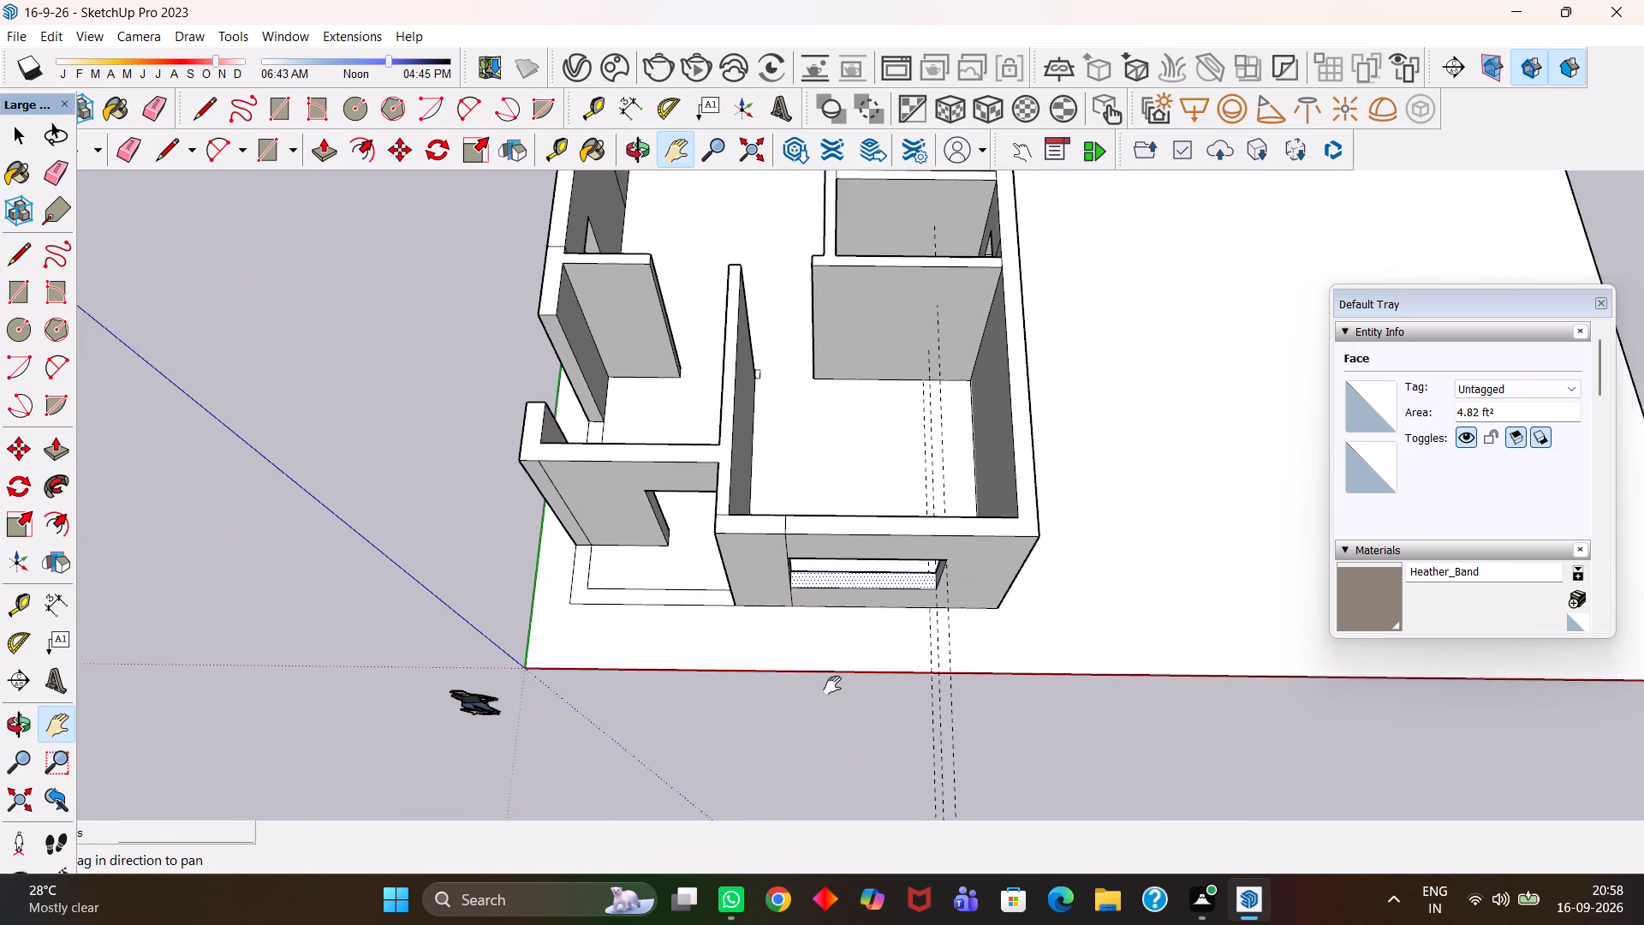
{"action": "left_click_drag", "start_coordinate": [868, 720], "coordinate": [861, 586]}
{"action": "key", "text": "e"}
{"action": "left_click_drag", "start_coordinate": [933, 699], "coordinate": [949, 646]}
Save the model.
{"action": "scroll", "coordinate": [945, 643], "scroll_direction": "down", "scroll_amount": 3}
{"action": "key", "text": "h"}
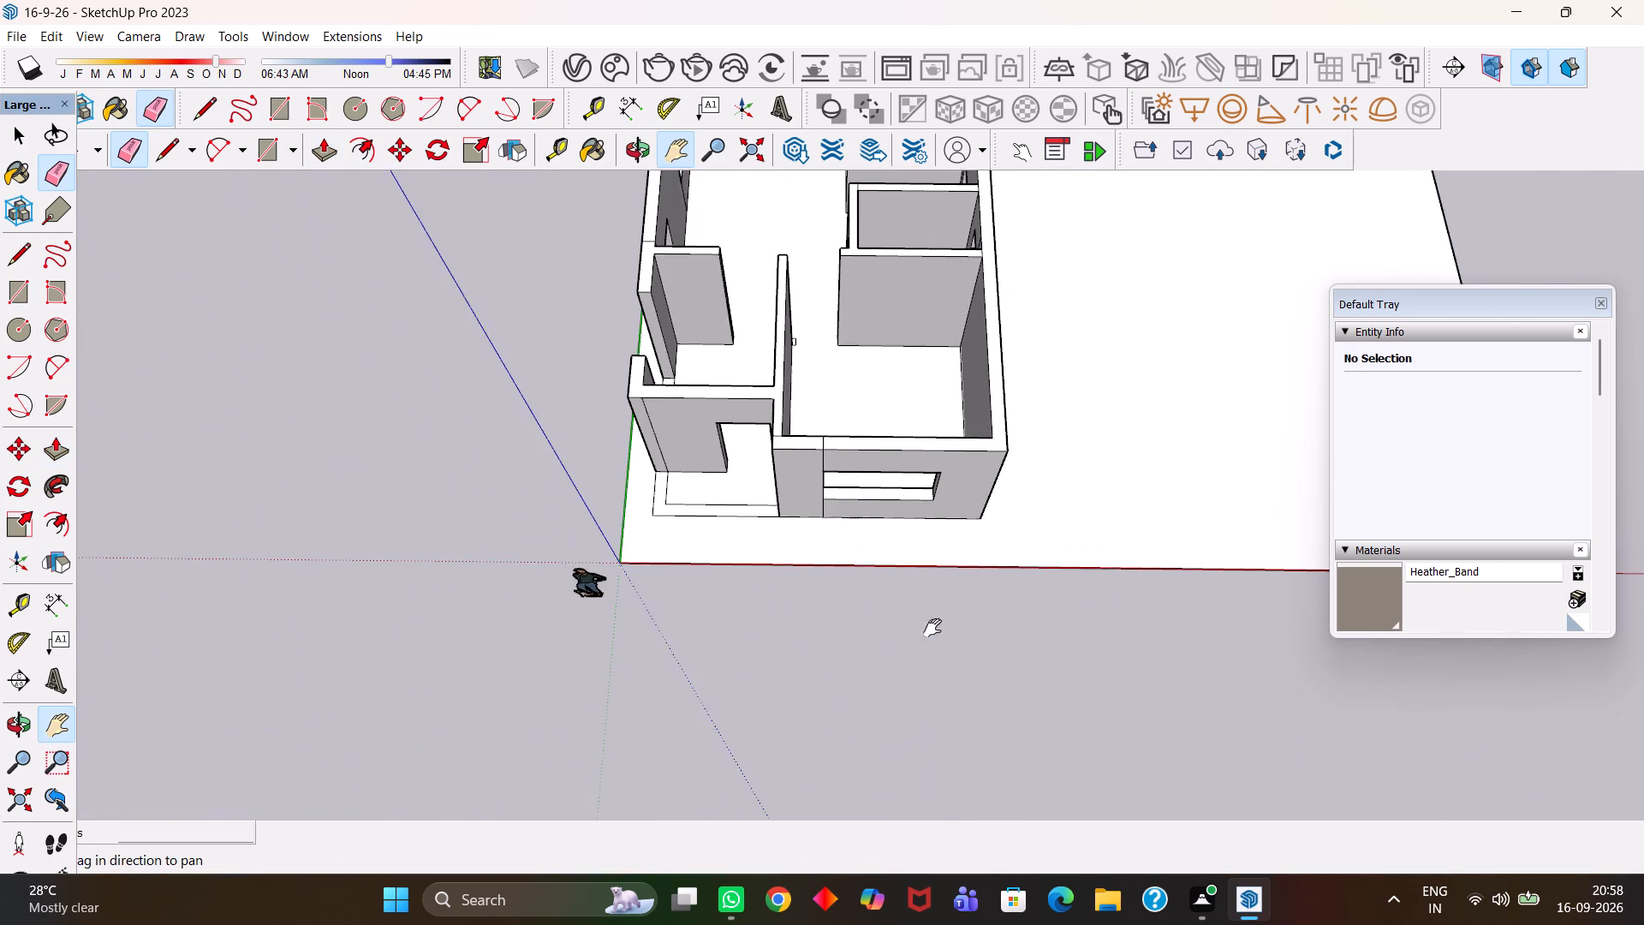
{"action": "left_click_drag", "start_coordinate": [896, 567], "coordinate": [914, 750]}
{"action": "key", "text": "h"}
{"action": "scroll", "coordinate": [893, 700], "scroll_direction": "up", "scroll_amount": 2}
{"action": "key", "text": "h"}
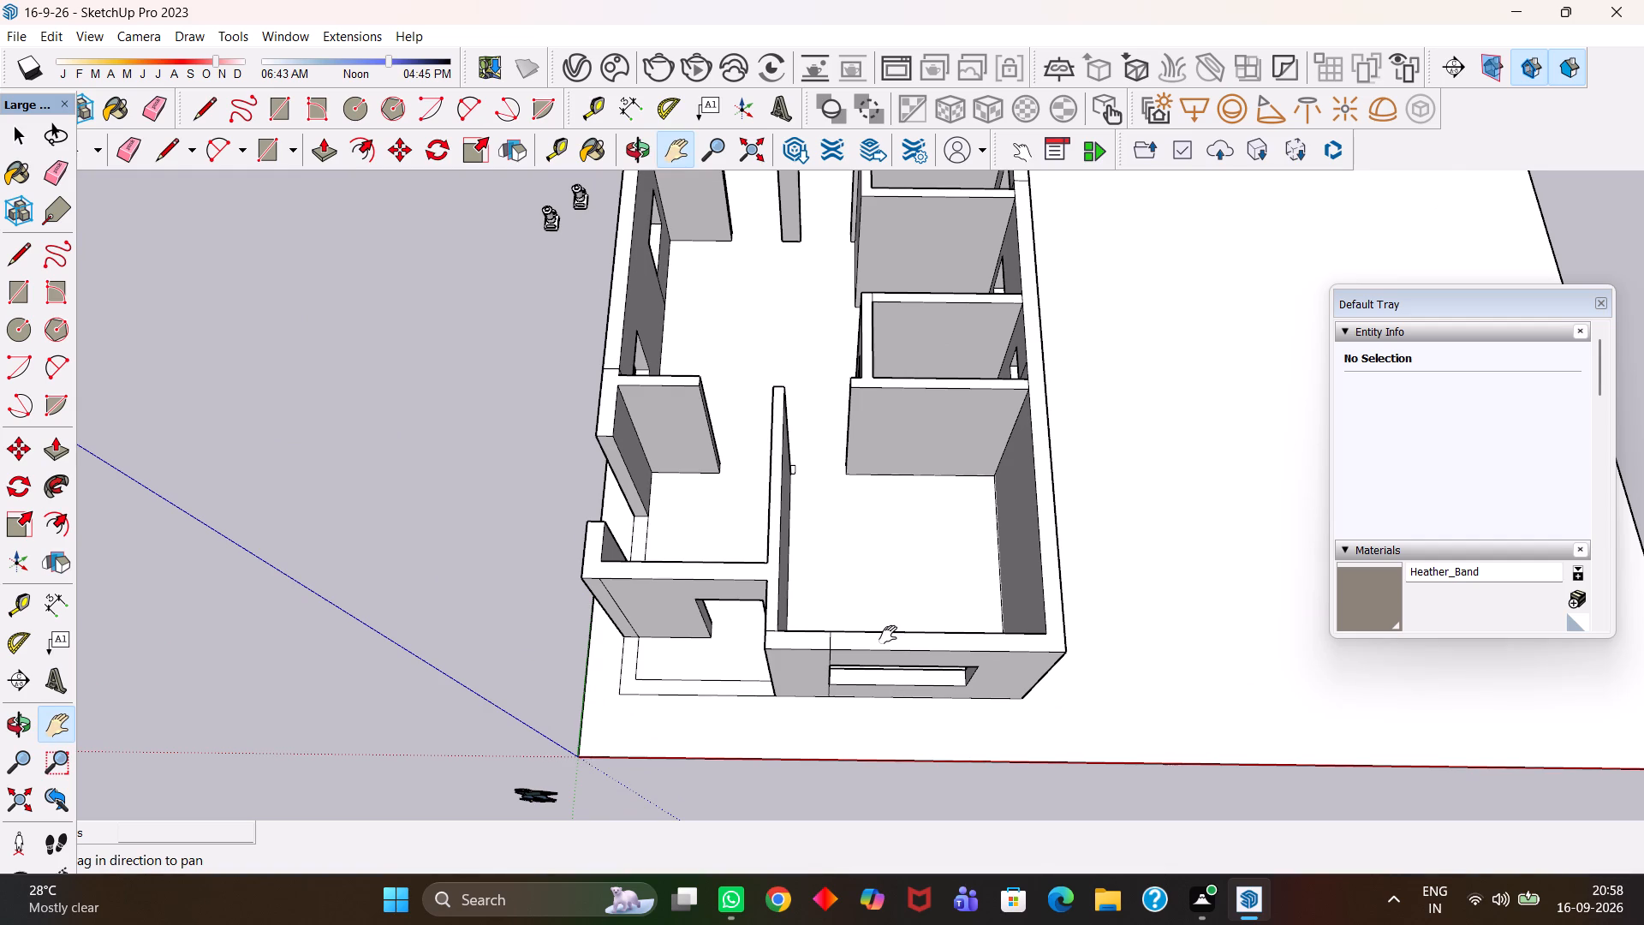
{"action": "left_click_drag", "start_coordinate": [884, 611], "coordinate": [904, 646]}
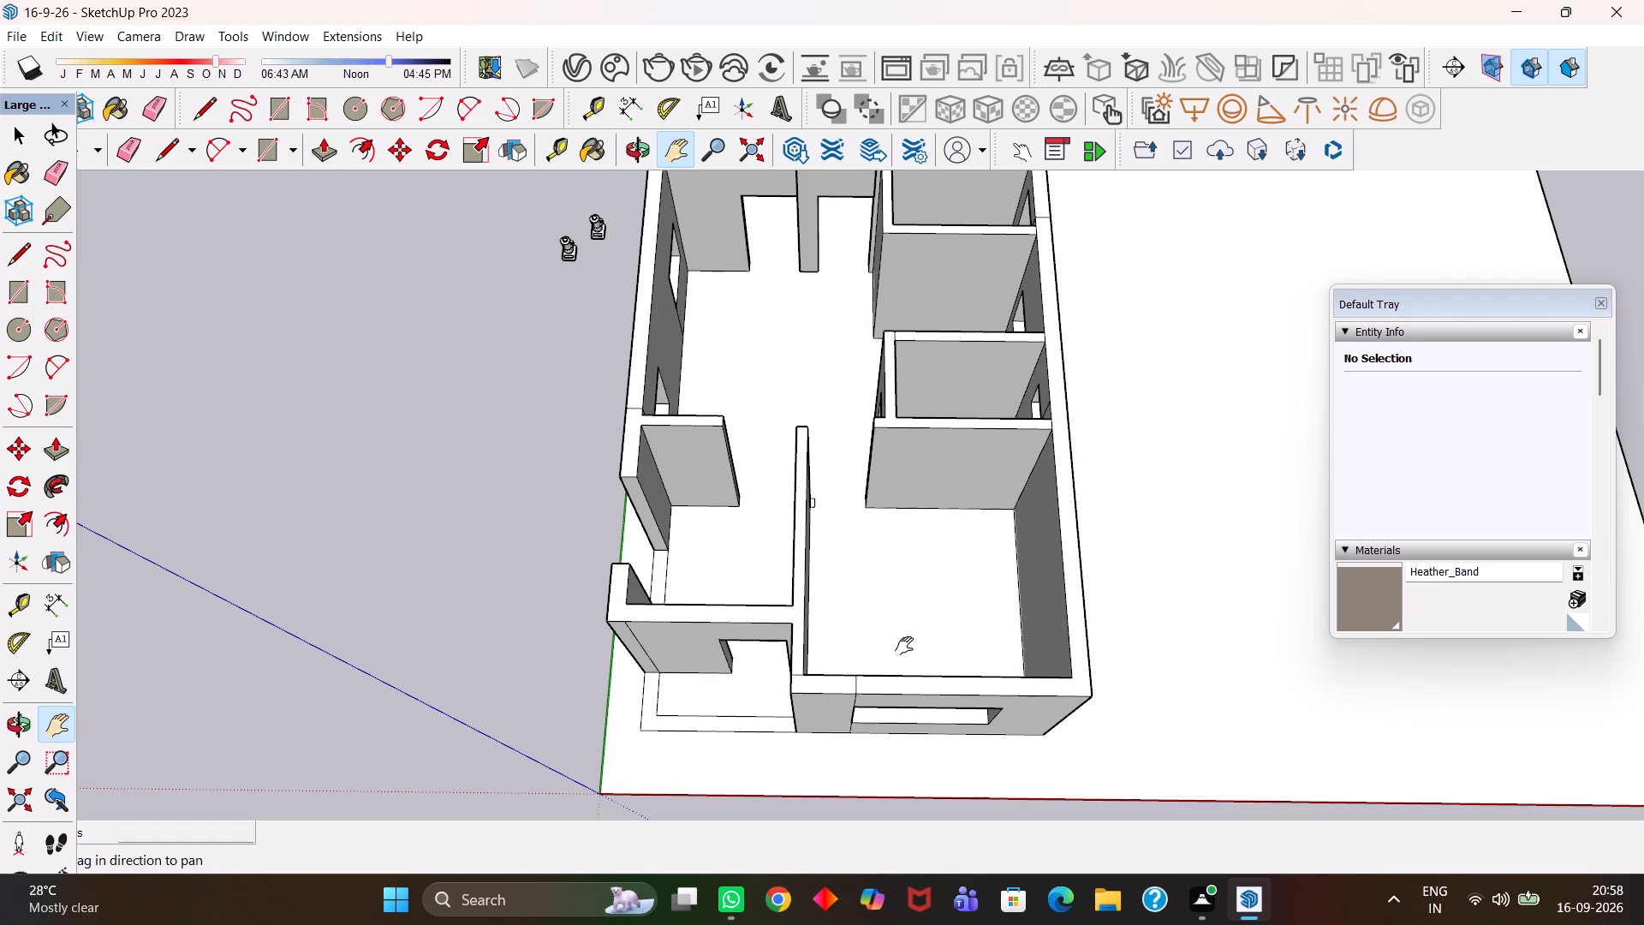
{"action": "scroll", "coordinate": [908, 644], "scroll_direction": "up", "scroll_amount": 3}
{"action": "scroll", "coordinate": [908, 644], "scroll_direction": "down", "scroll_amount": 4}
{"action": "key", "text": "ctrl+s"}
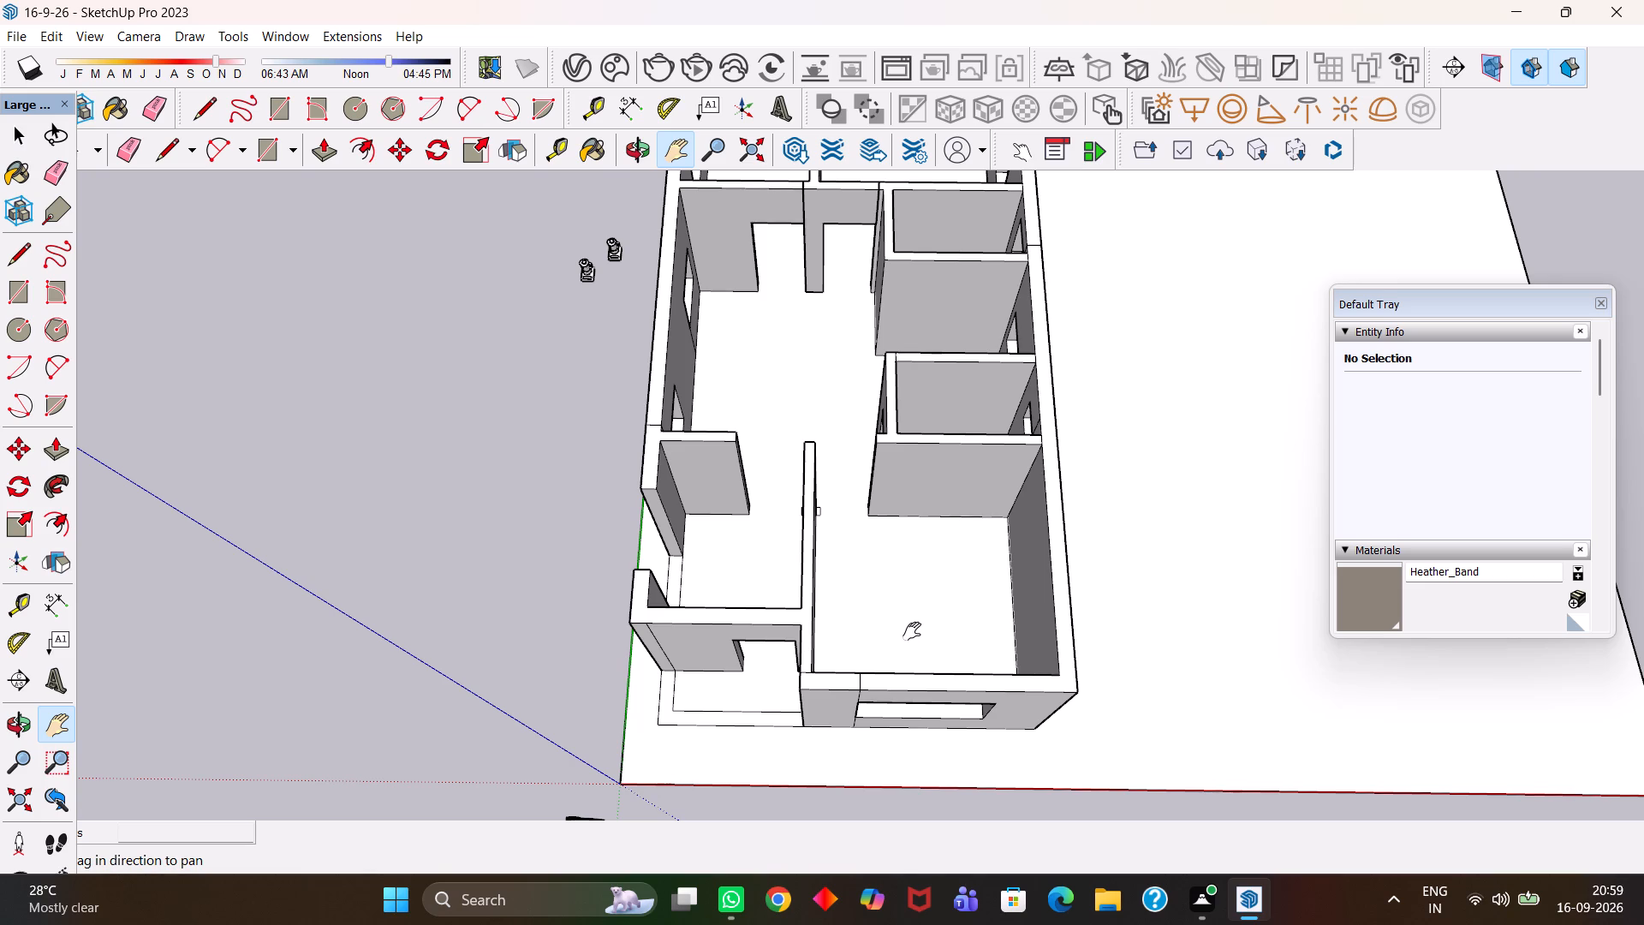
Create guides on the front room partition's end face, one along its top edge and one 3' below it.
{"action": "key", "text": "h"}
{"action": "scroll", "coordinate": [904, 635], "scroll_direction": "up", "scroll_amount": 5}
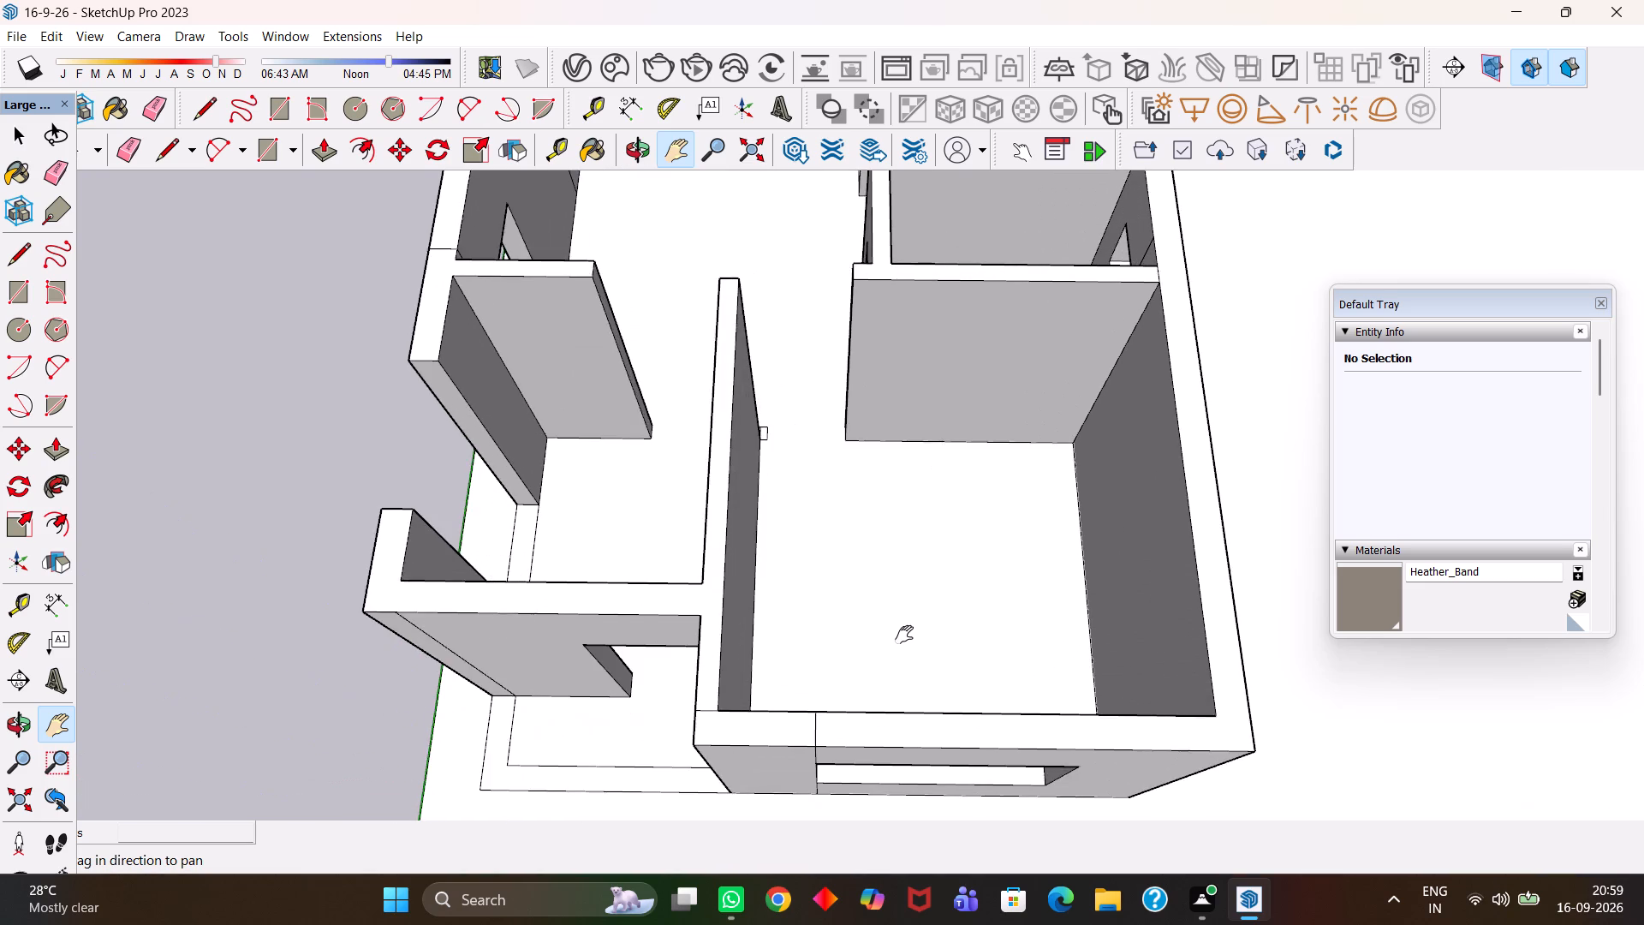
{"action": "scroll", "coordinate": [904, 635], "scroll_direction": "down", "scroll_amount": 3}
{"action": "key", "text": "h"}
{"action": "left_click_drag", "start_coordinate": [930, 510], "coordinate": [902, 681]}
{"action": "left_click_drag", "start_coordinate": [898, 552], "coordinate": [898, 588]}
{"action": "scroll", "coordinate": [803, 644], "scroll_direction": "up", "scroll_amount": 7}
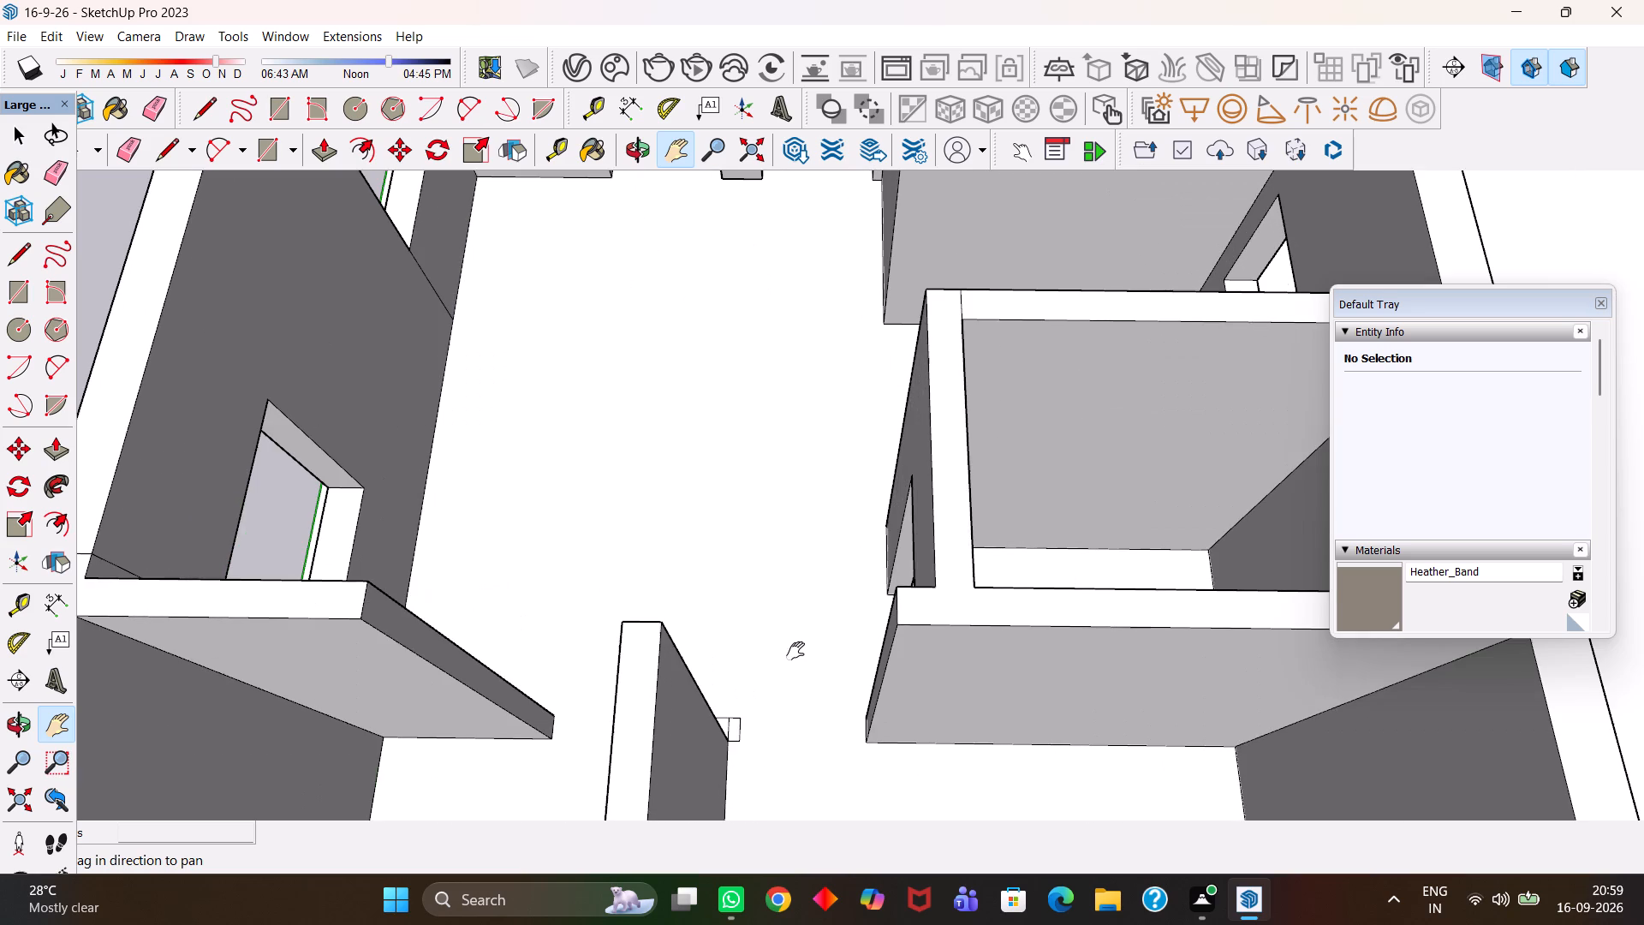
{"action": "scroll", "coordinate": [823, 651], "scroll_direction": "up", "scroll_amount": 2}
{"action": "scroll", "coordinate": [823, 651], "scroll_direction": "down", "scroll_amount": 2}
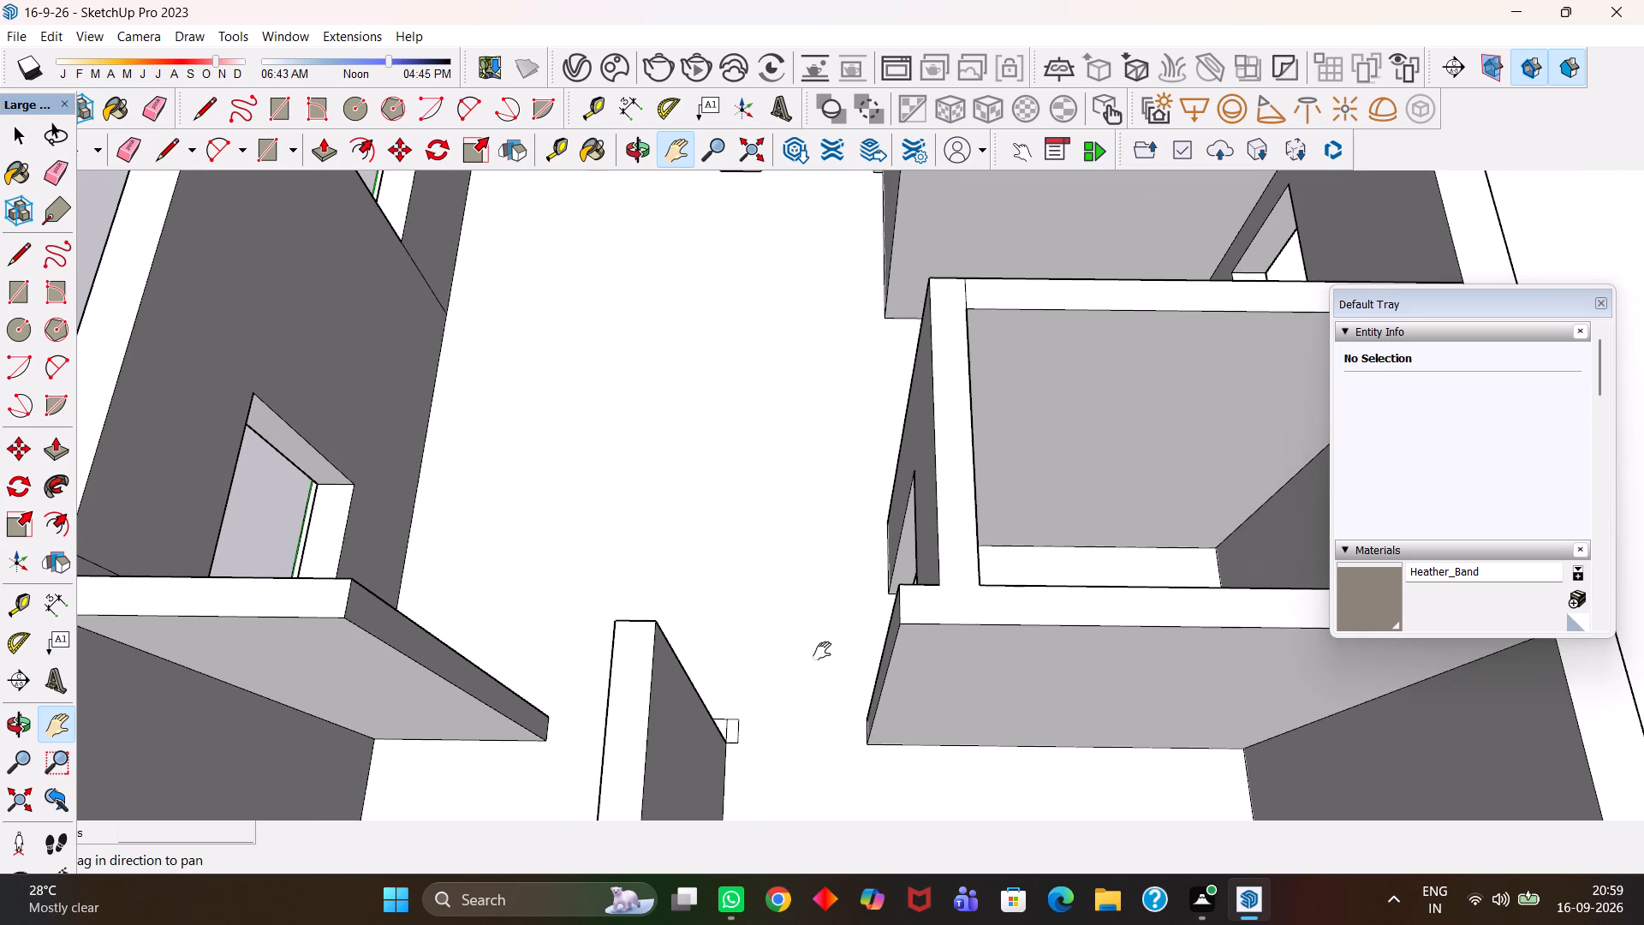
{"action": "scroll", "coordinate": [875, 629], "scroll_direction": "up", "scroll_amount": 3}
{"action": "key", "text": "t"}
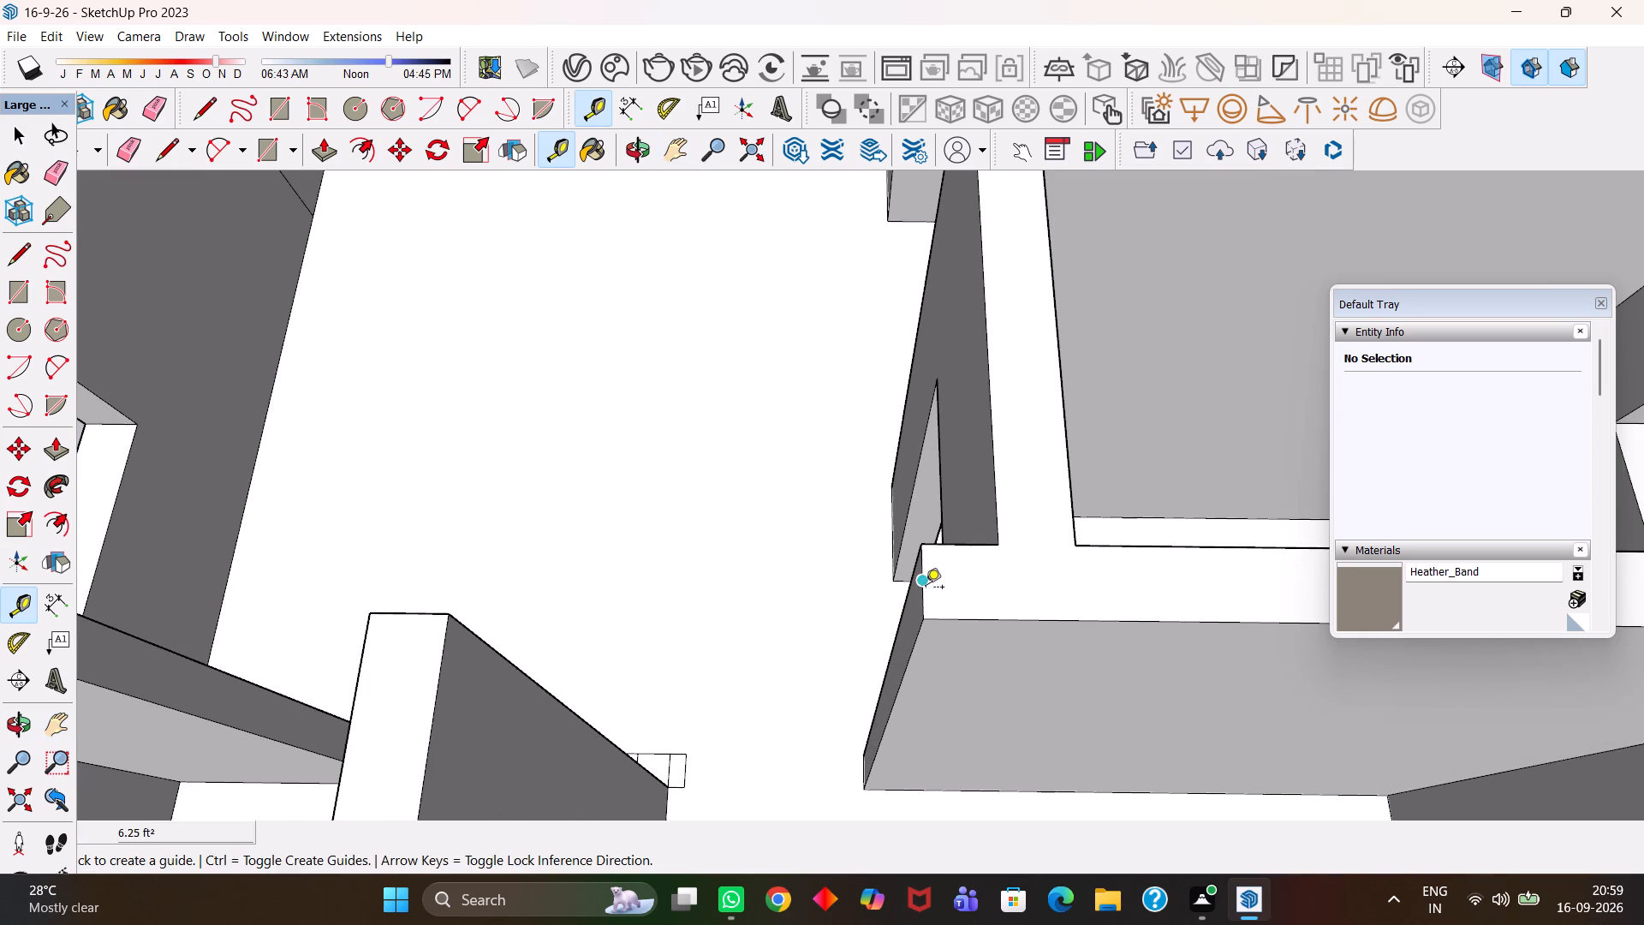
{"action": "double_click", "coordinate": [926, 588]}
{"action": "left_click", "coordinate": [926, 592]}
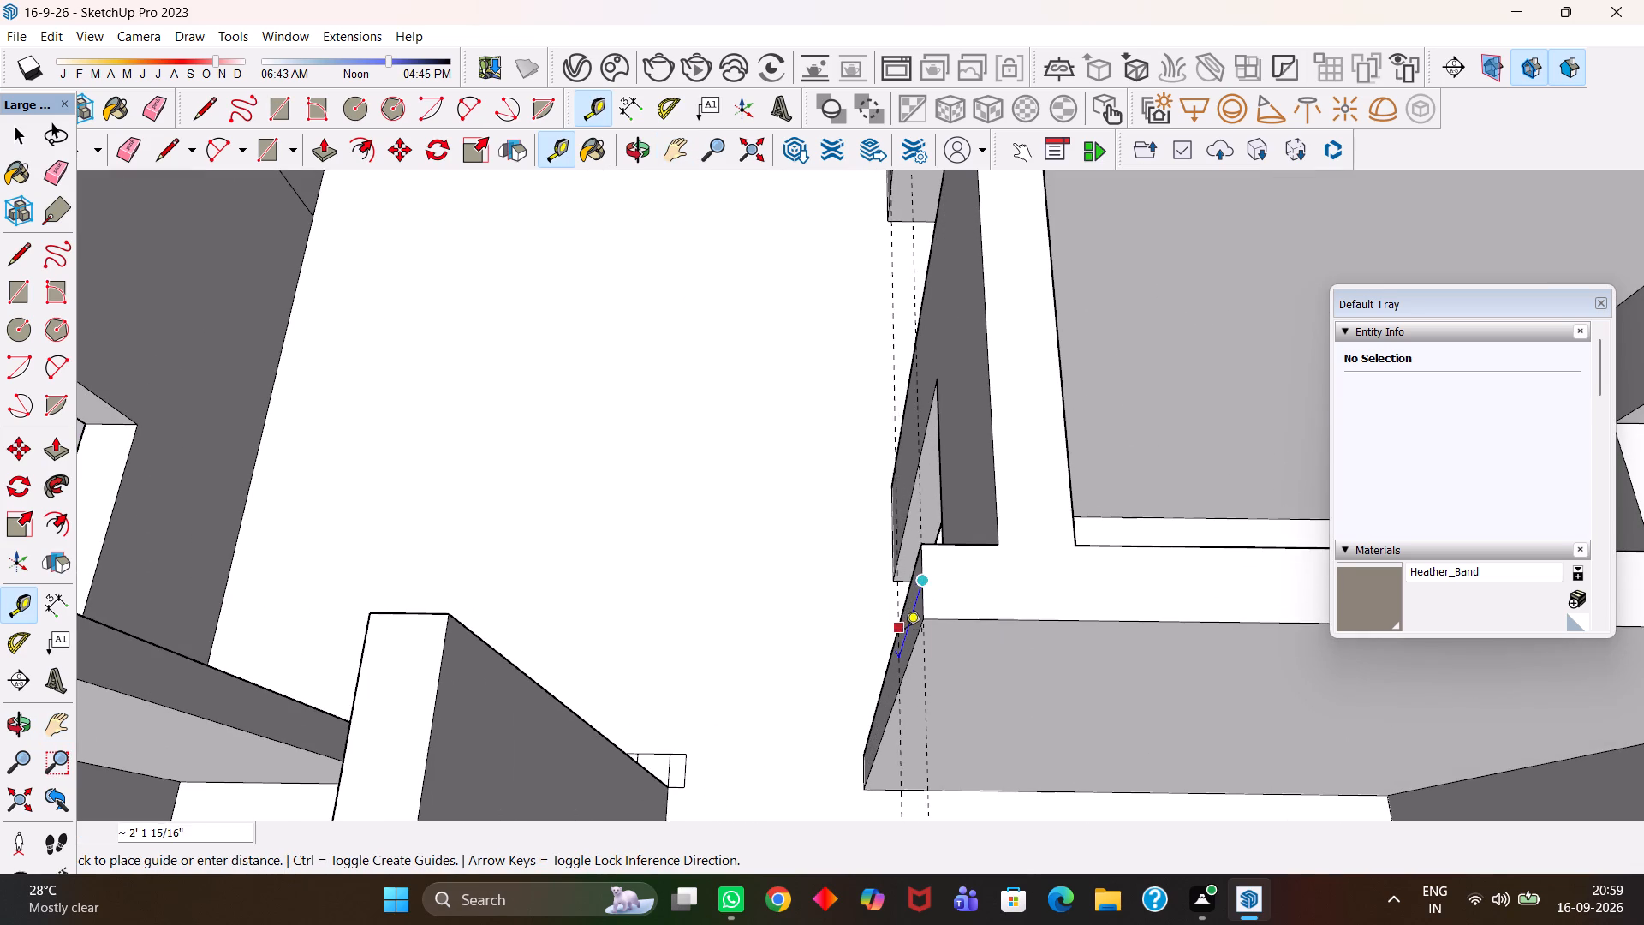
{"action": "type", "text": "3'"}
{"action": "key", "text": "Return"}
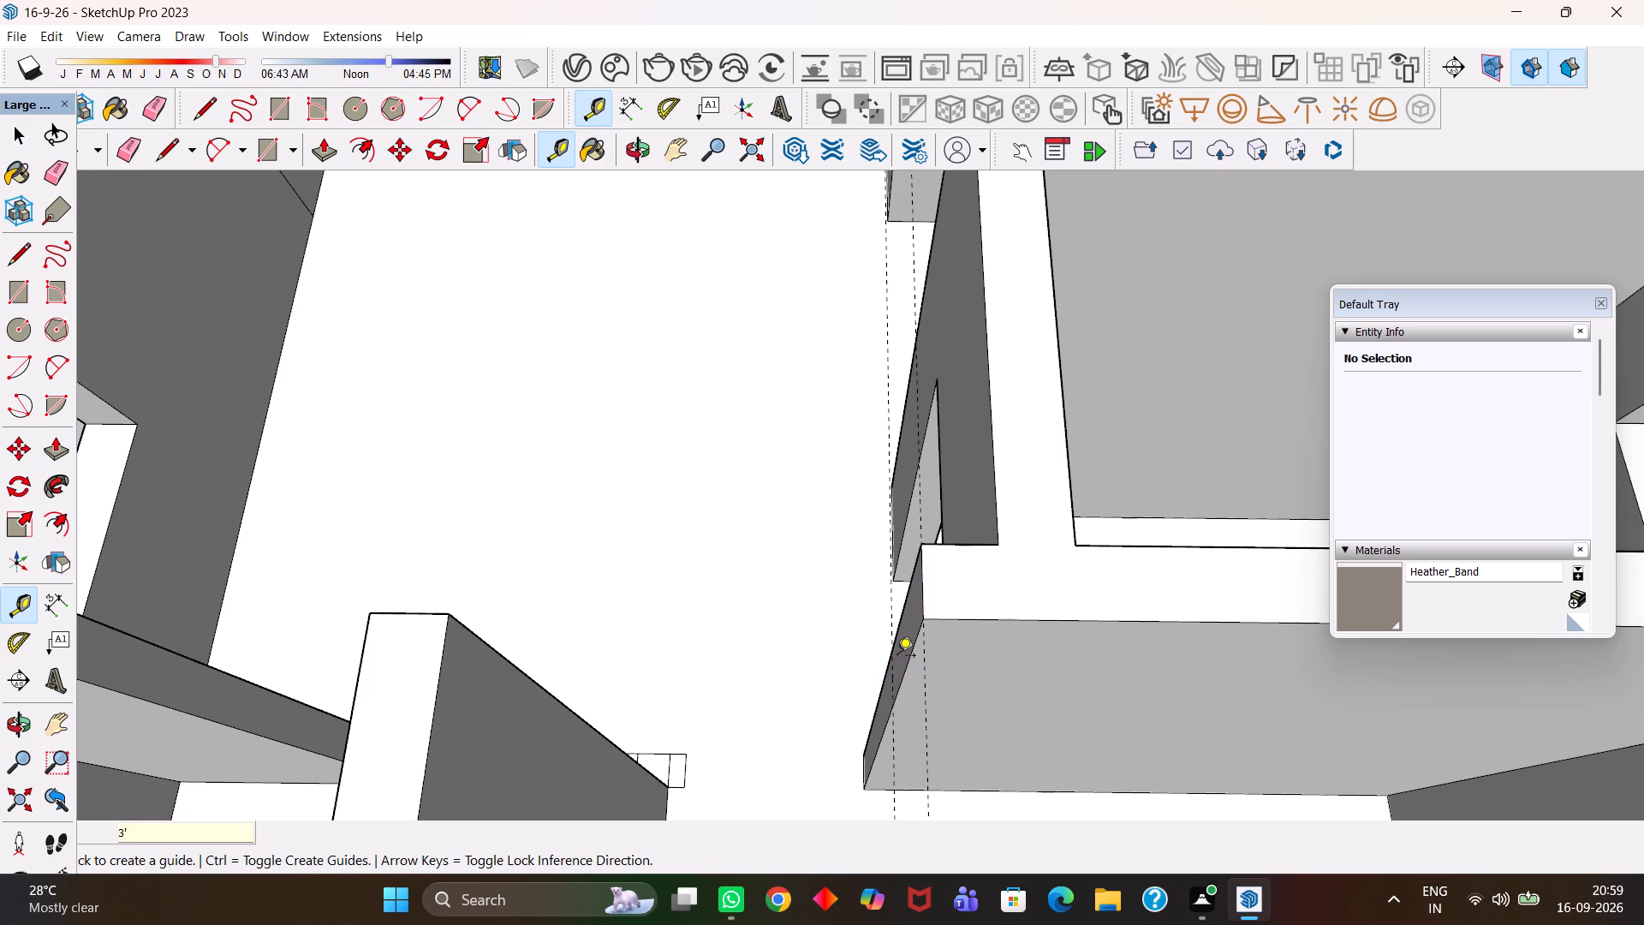
{"action": "scroll", "coordinate": [897, 657], "scroll_direction": "up", "scroll_amount": 3}
{"action": "key", "text": "l"}
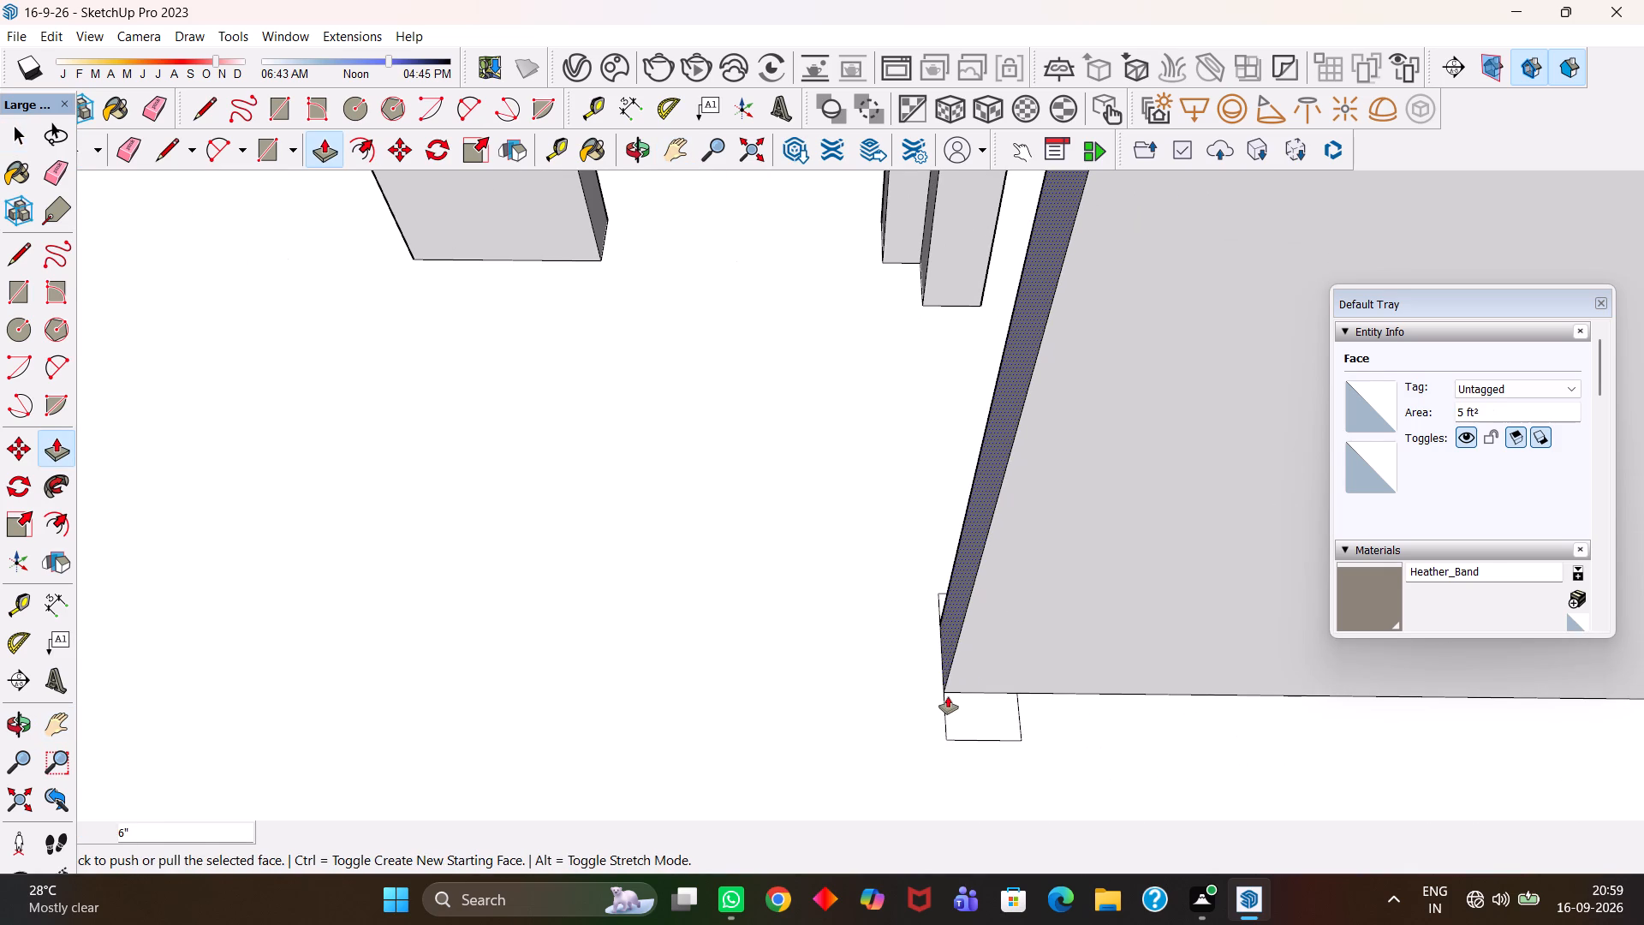
Undo the last Push/Pull of the partition's end face and pull it out again about 6" to the floor outline's corner.
{"action": "key", "text": "ctrl+z"}
{"action": "left_click", "coordinate": [1032, 652]}
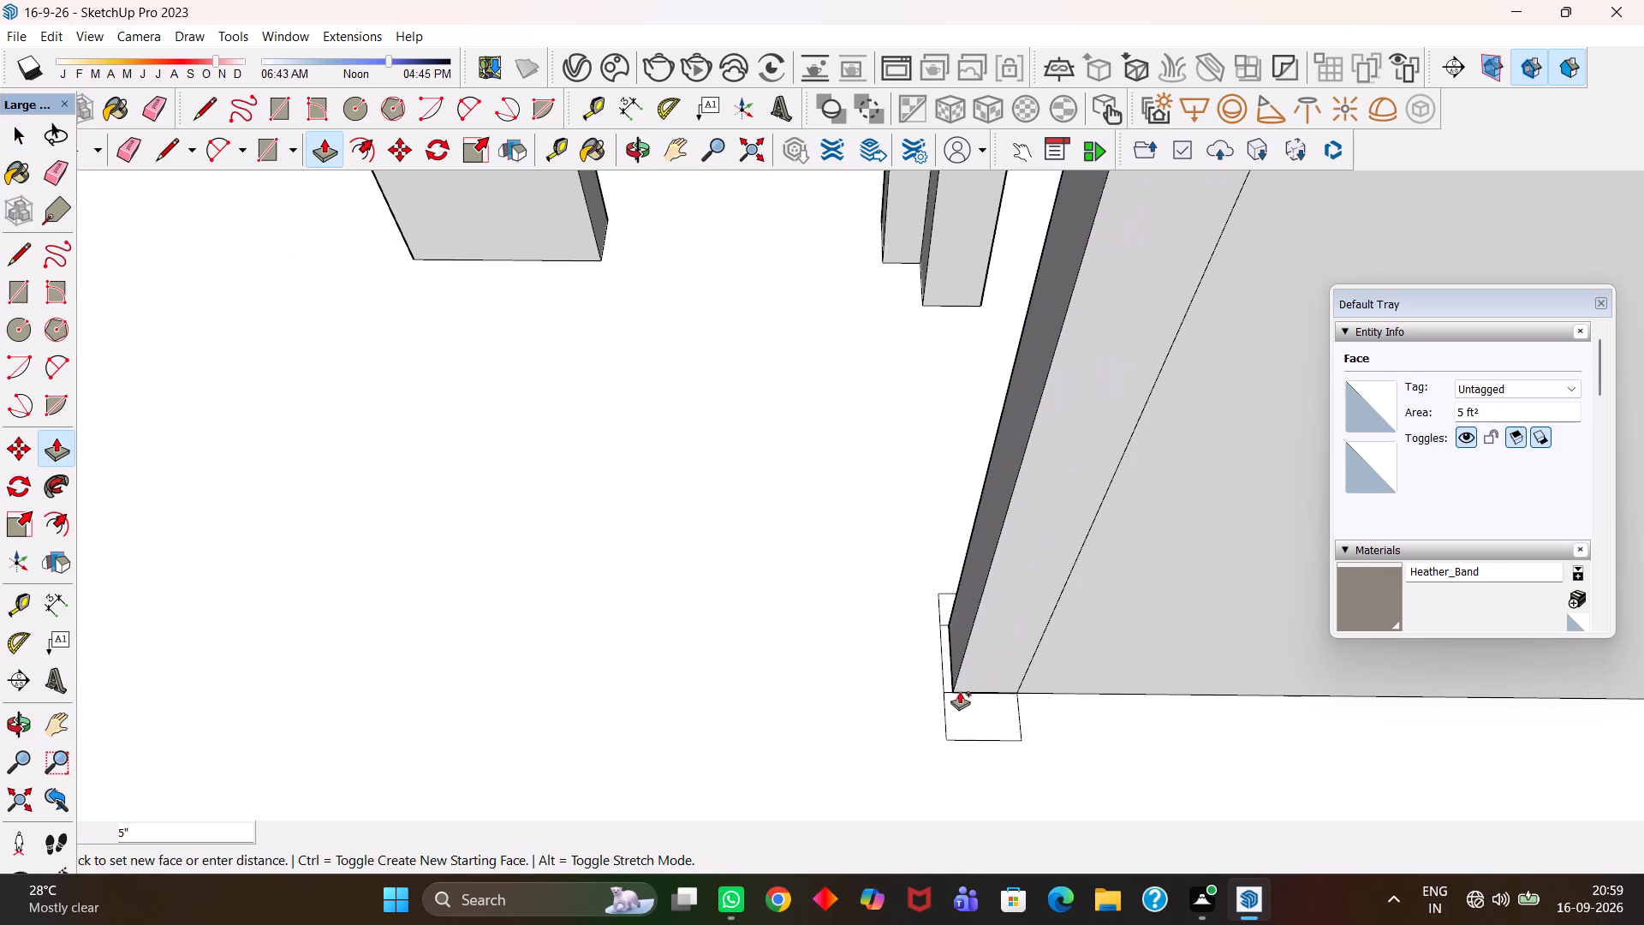
{"action": "left_click", "coordinate": [949, 691]}
Push/Pull the new strip beside the partition's end 4" outward to the edge of the floor outline.
{"action": "key", "text": "space"}
{"action": "left_click", "coordinate": [977, 682]}
{"action": "scroll", "coordinate": [977, 682], "scroll_direction": "up", "scroll_amount": 2}
{"action": "key", "text": "p"}
{"action": "left_click", "coordinate": [977, 682]}
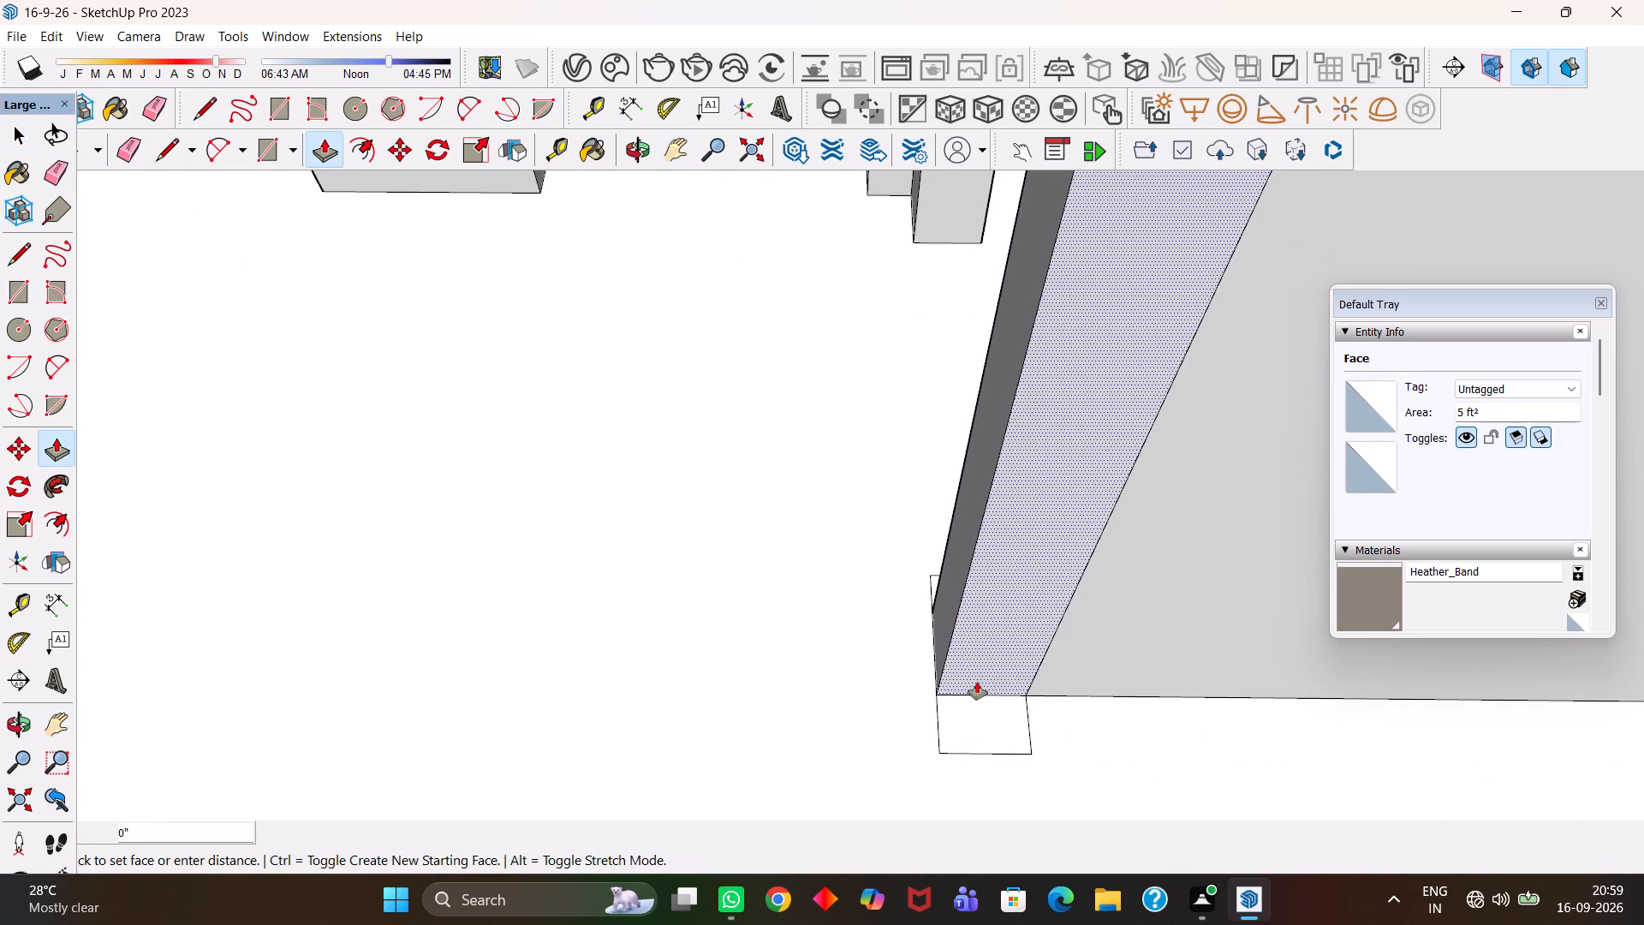
{"action": "left_click", "coordinate": [946, 753]}
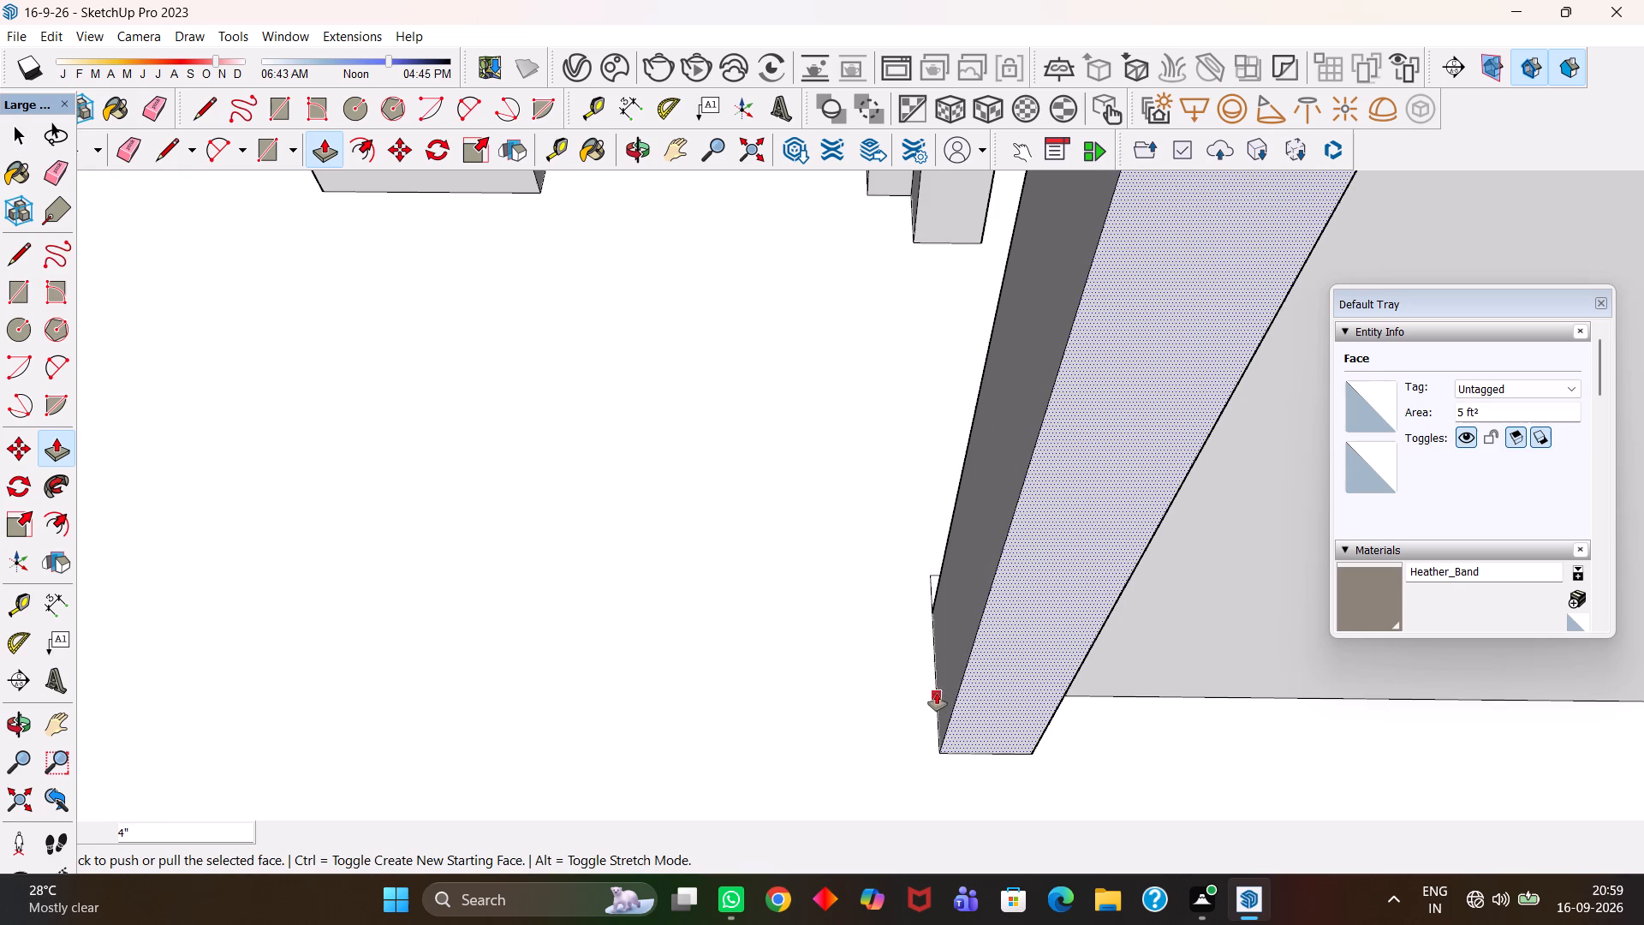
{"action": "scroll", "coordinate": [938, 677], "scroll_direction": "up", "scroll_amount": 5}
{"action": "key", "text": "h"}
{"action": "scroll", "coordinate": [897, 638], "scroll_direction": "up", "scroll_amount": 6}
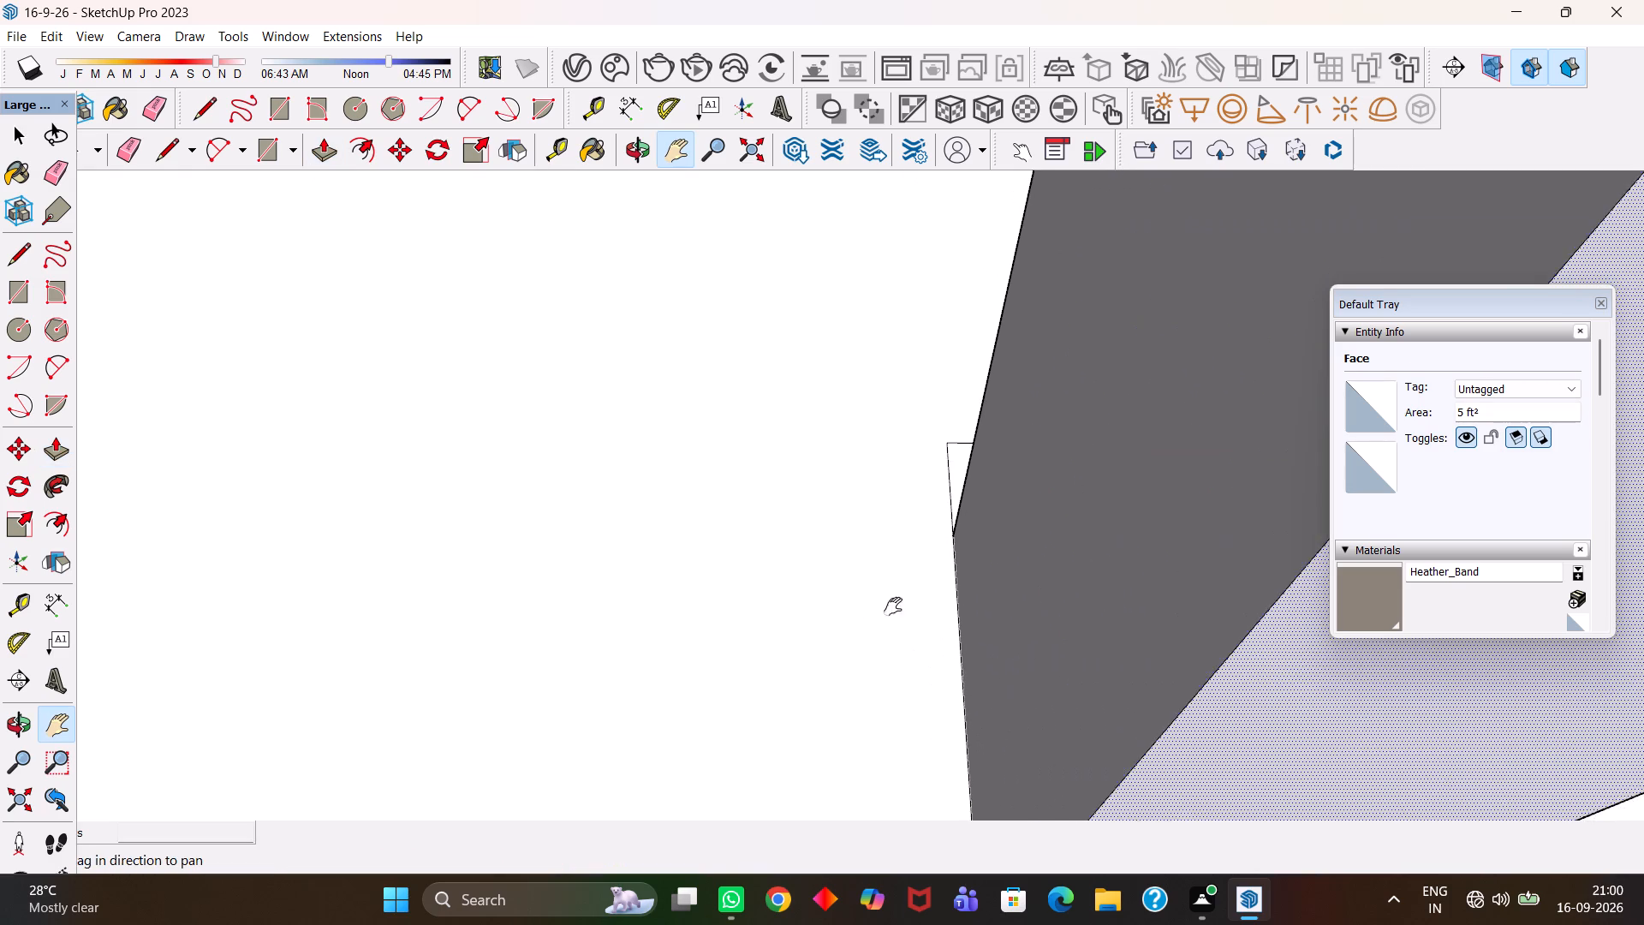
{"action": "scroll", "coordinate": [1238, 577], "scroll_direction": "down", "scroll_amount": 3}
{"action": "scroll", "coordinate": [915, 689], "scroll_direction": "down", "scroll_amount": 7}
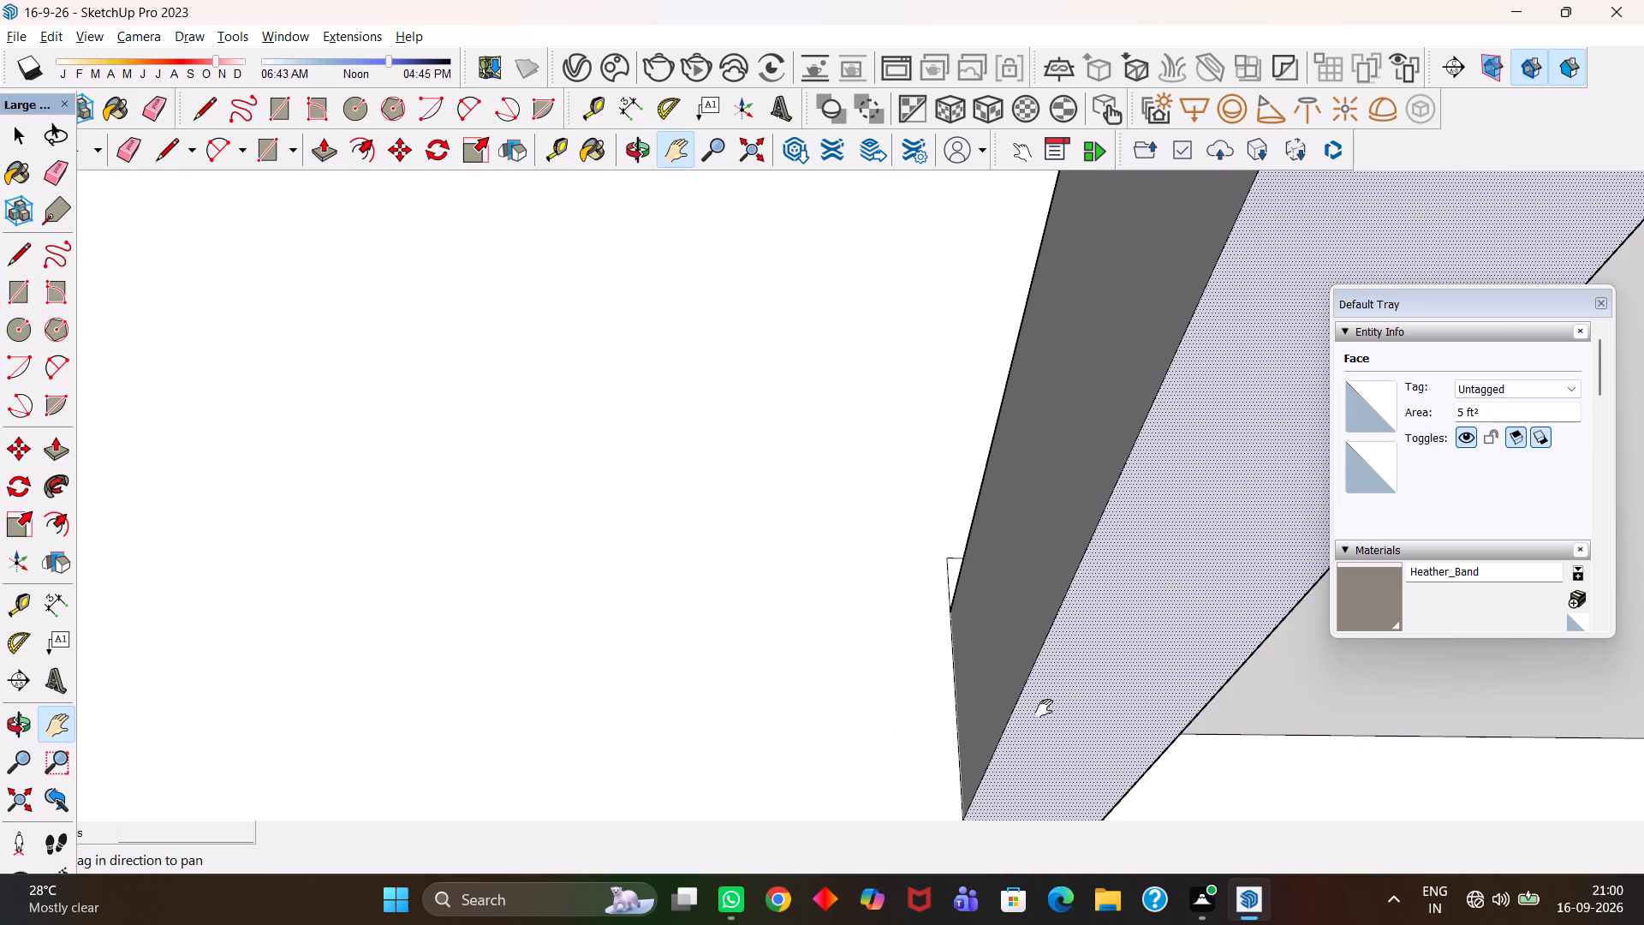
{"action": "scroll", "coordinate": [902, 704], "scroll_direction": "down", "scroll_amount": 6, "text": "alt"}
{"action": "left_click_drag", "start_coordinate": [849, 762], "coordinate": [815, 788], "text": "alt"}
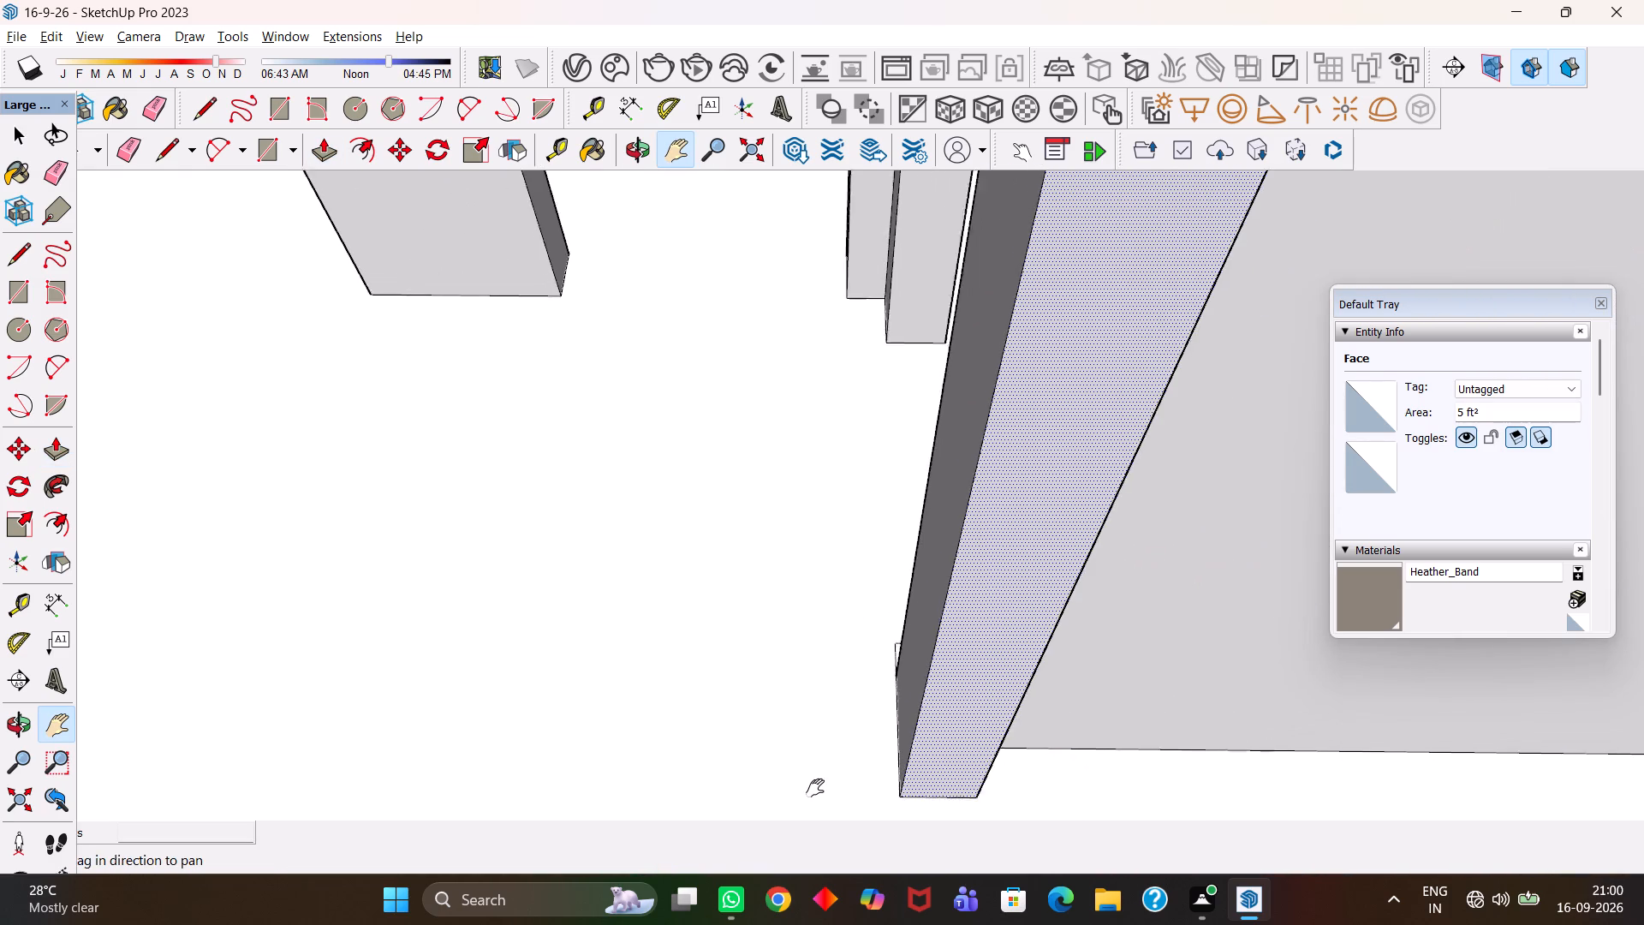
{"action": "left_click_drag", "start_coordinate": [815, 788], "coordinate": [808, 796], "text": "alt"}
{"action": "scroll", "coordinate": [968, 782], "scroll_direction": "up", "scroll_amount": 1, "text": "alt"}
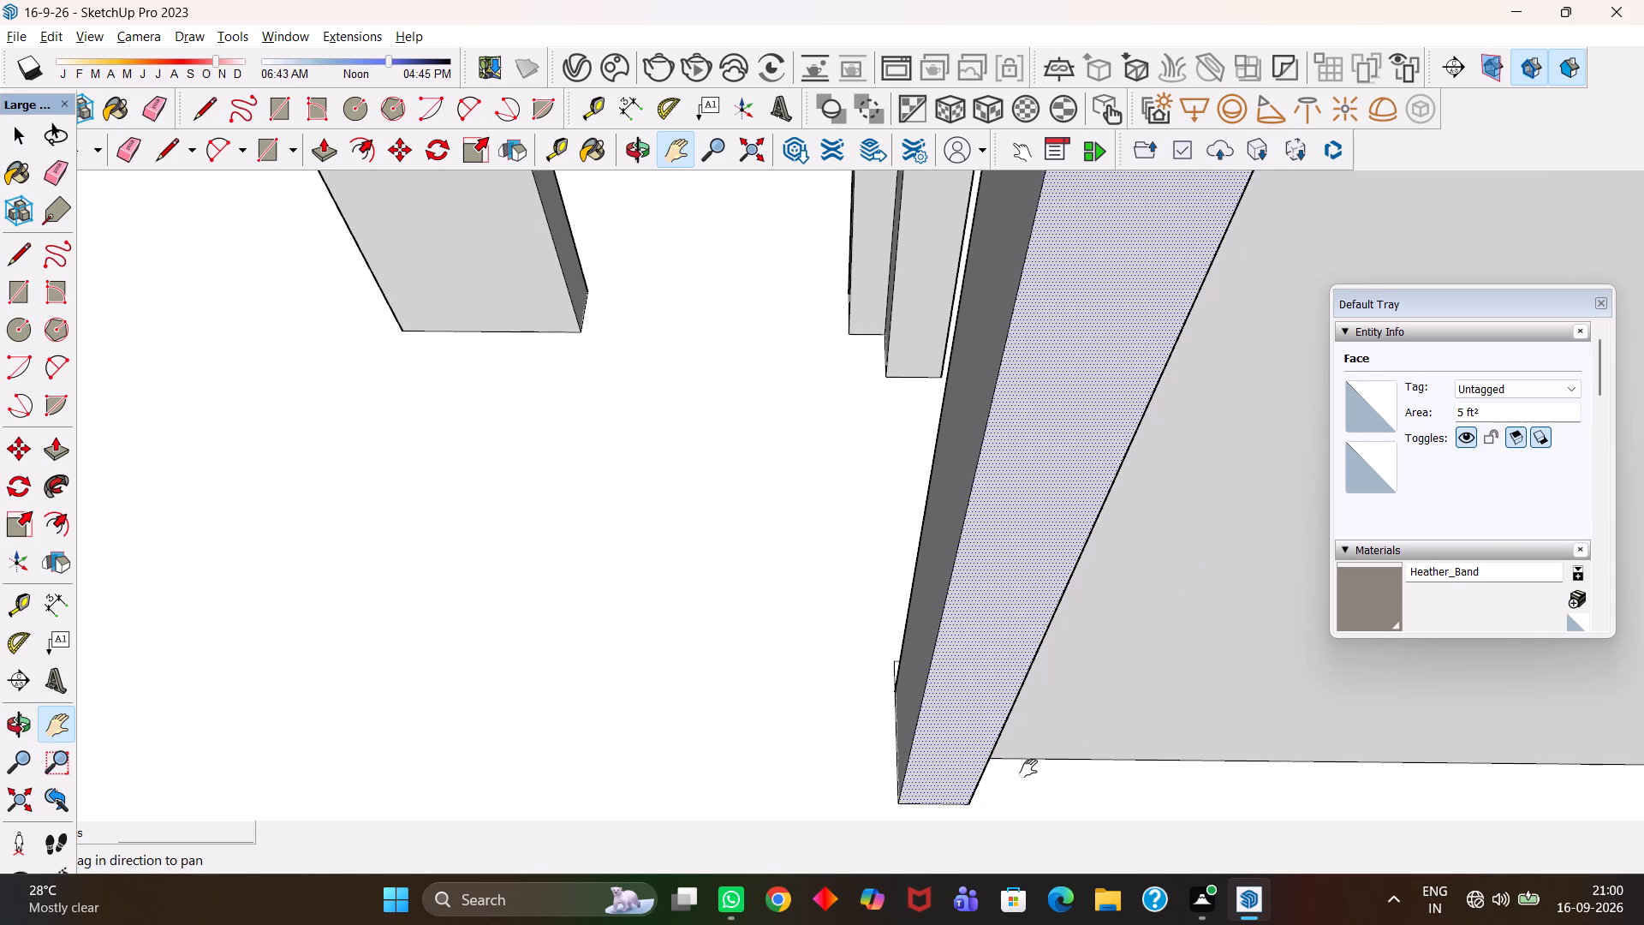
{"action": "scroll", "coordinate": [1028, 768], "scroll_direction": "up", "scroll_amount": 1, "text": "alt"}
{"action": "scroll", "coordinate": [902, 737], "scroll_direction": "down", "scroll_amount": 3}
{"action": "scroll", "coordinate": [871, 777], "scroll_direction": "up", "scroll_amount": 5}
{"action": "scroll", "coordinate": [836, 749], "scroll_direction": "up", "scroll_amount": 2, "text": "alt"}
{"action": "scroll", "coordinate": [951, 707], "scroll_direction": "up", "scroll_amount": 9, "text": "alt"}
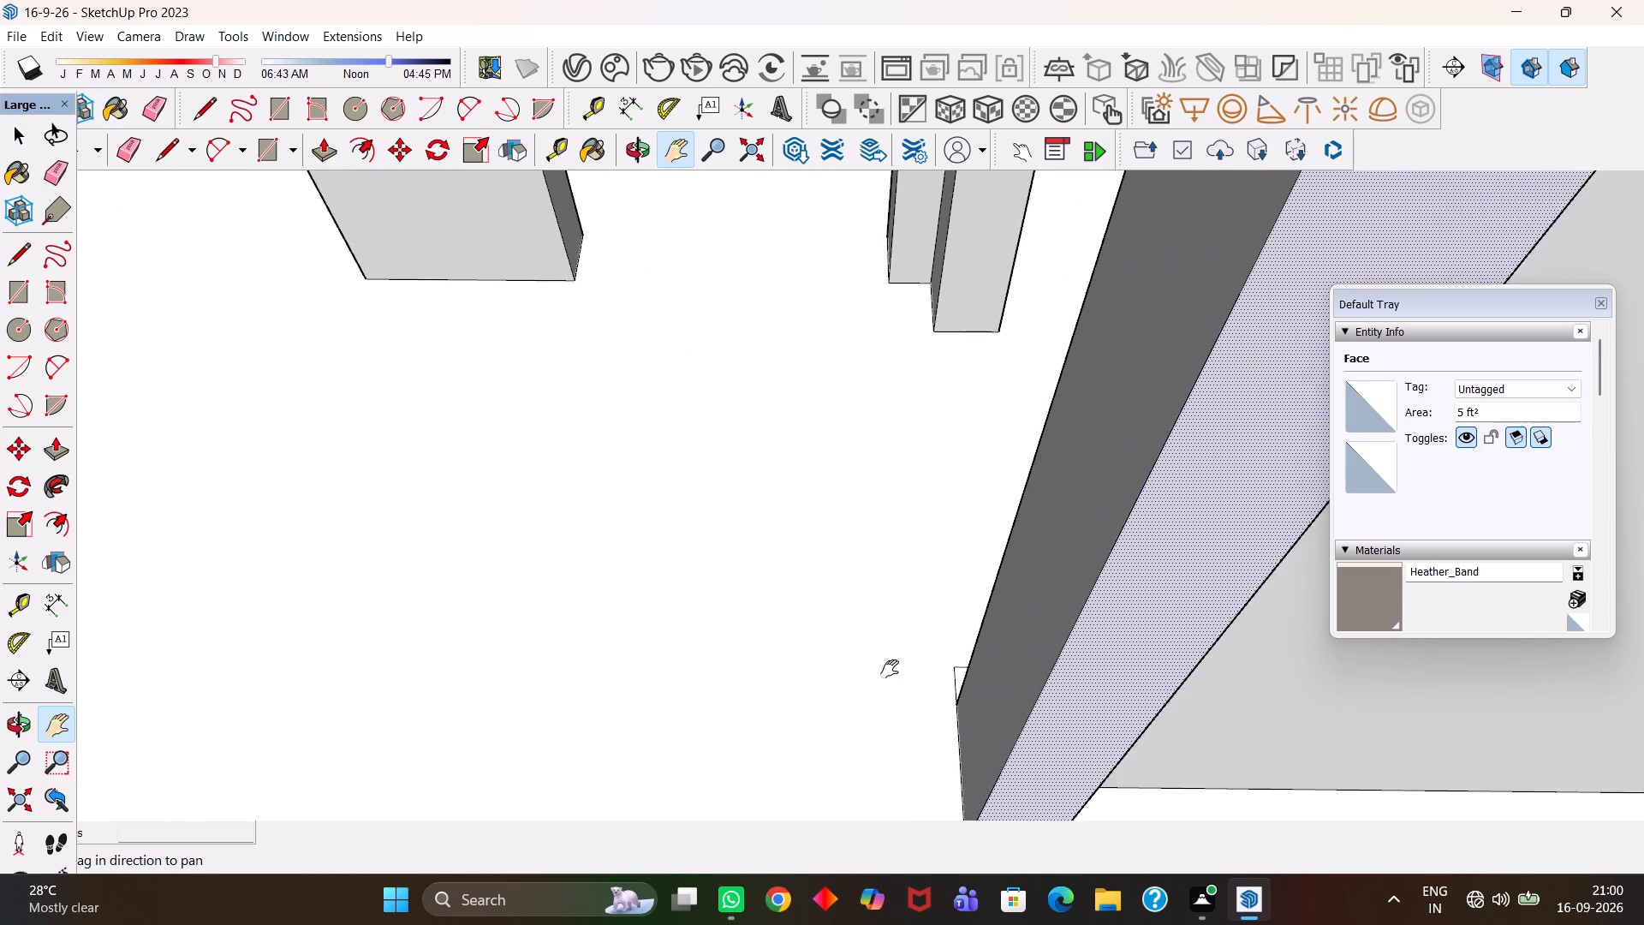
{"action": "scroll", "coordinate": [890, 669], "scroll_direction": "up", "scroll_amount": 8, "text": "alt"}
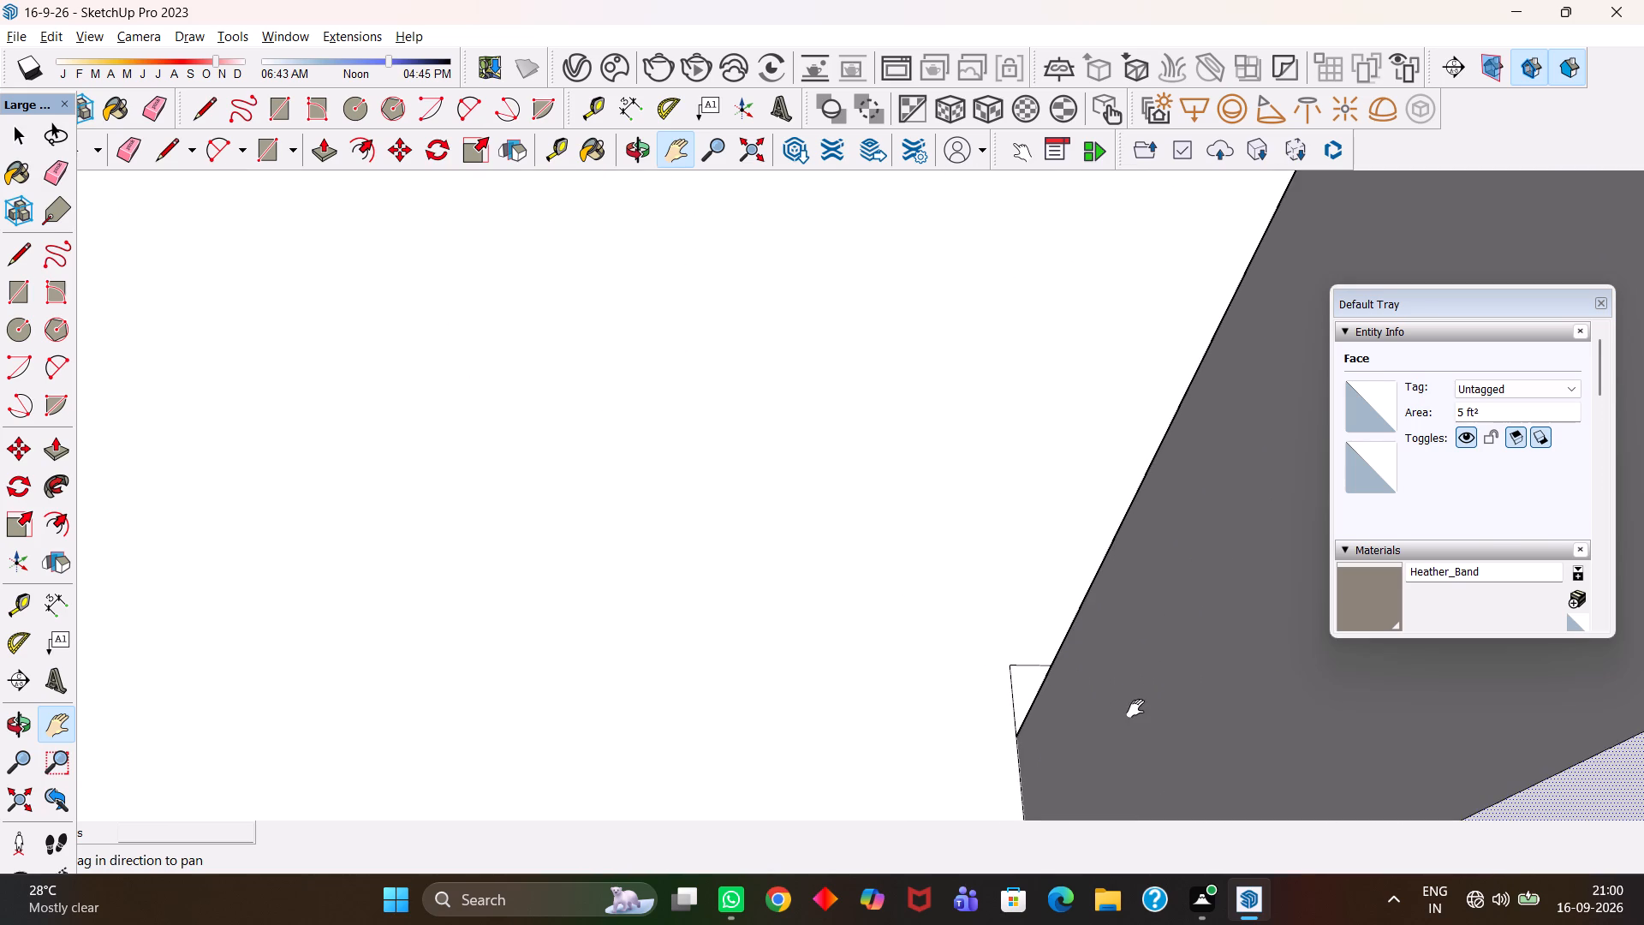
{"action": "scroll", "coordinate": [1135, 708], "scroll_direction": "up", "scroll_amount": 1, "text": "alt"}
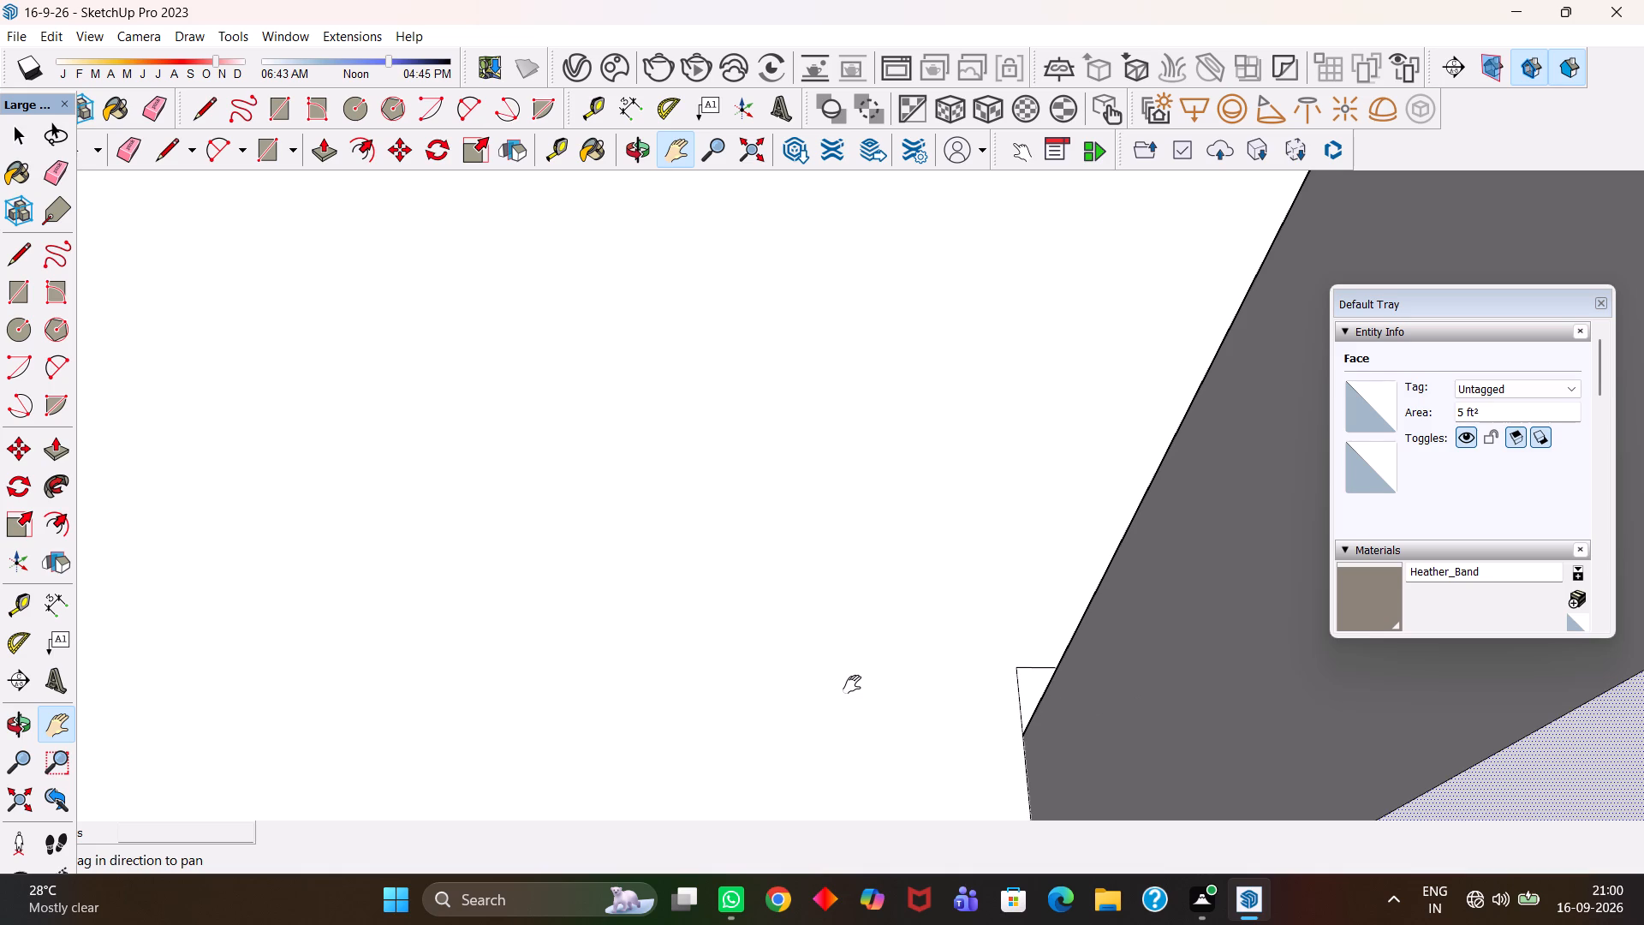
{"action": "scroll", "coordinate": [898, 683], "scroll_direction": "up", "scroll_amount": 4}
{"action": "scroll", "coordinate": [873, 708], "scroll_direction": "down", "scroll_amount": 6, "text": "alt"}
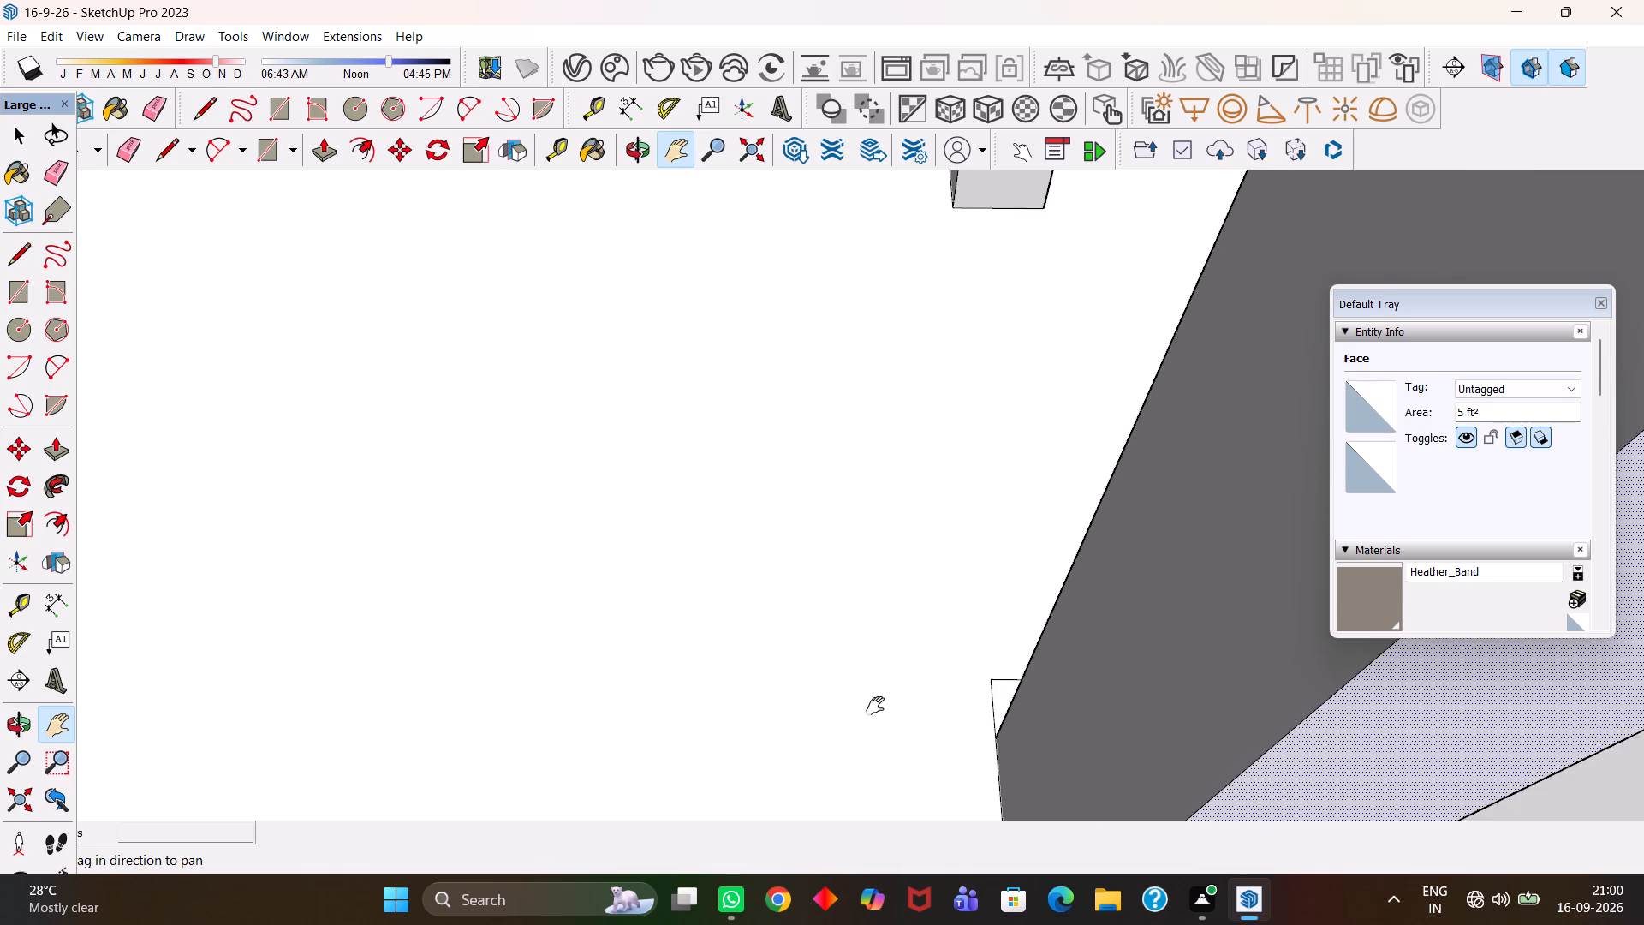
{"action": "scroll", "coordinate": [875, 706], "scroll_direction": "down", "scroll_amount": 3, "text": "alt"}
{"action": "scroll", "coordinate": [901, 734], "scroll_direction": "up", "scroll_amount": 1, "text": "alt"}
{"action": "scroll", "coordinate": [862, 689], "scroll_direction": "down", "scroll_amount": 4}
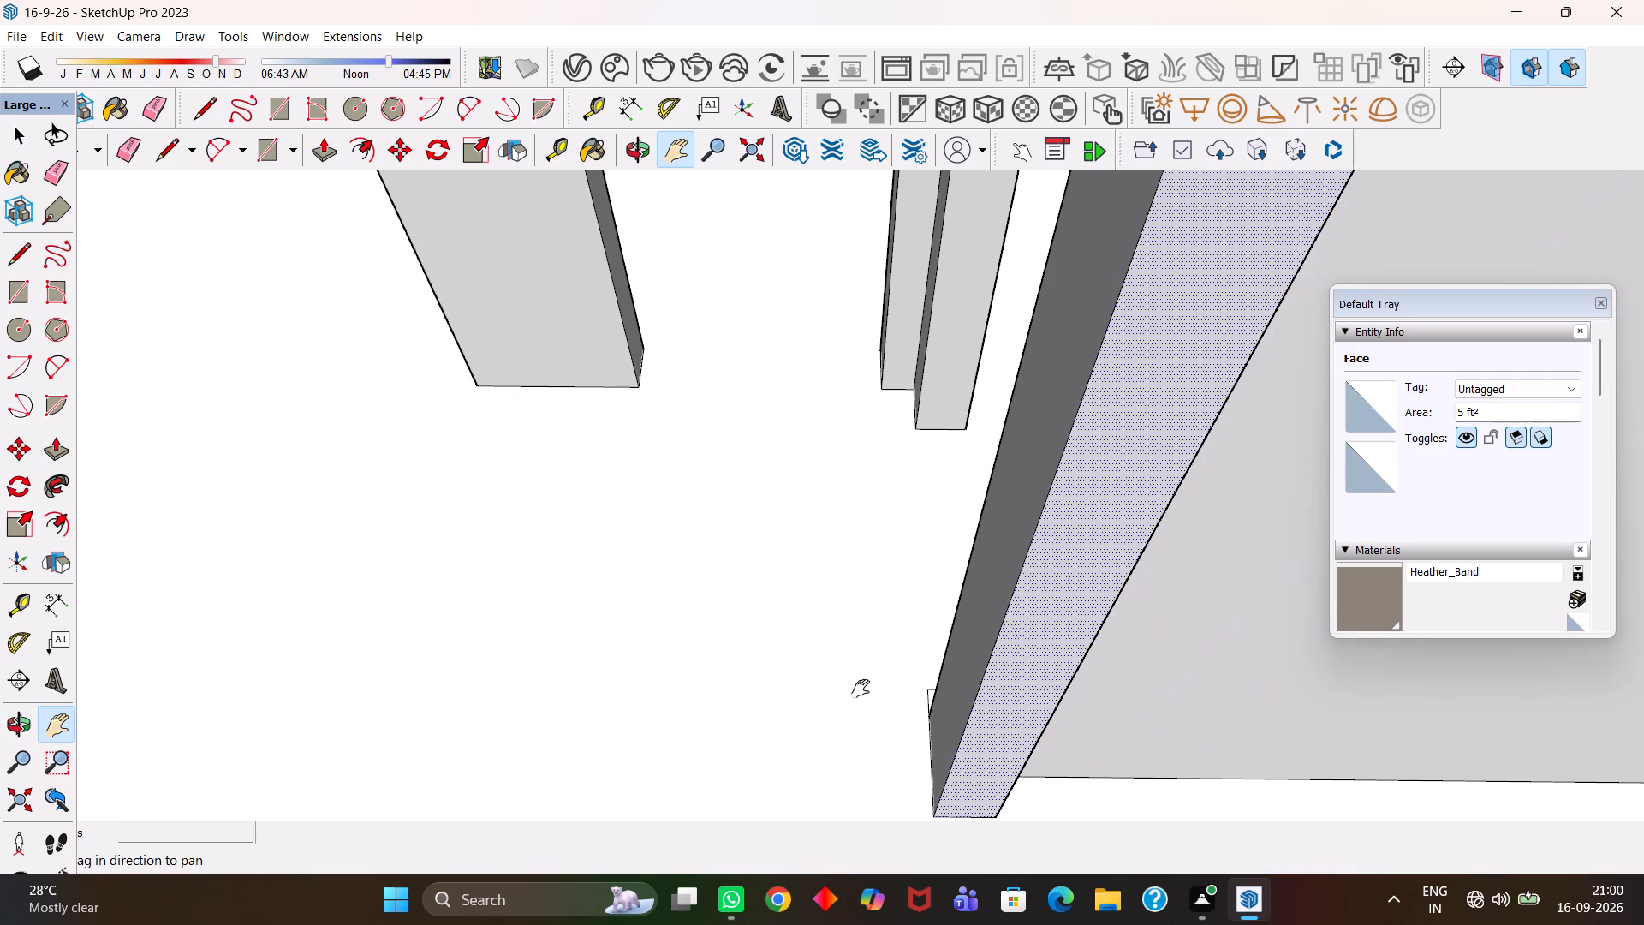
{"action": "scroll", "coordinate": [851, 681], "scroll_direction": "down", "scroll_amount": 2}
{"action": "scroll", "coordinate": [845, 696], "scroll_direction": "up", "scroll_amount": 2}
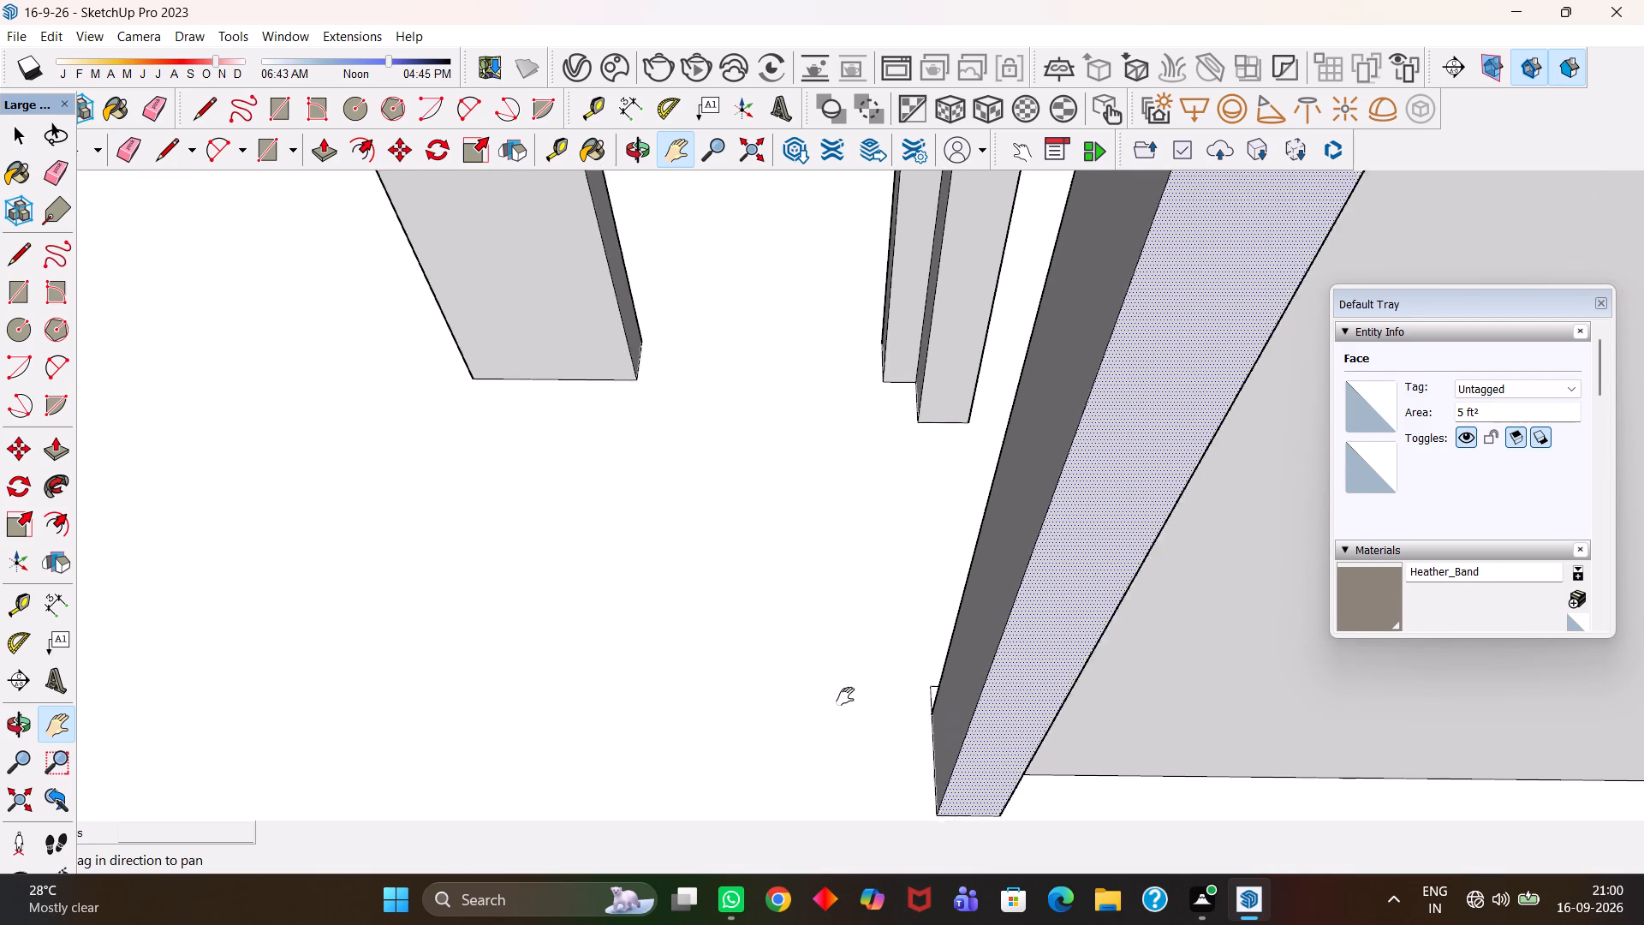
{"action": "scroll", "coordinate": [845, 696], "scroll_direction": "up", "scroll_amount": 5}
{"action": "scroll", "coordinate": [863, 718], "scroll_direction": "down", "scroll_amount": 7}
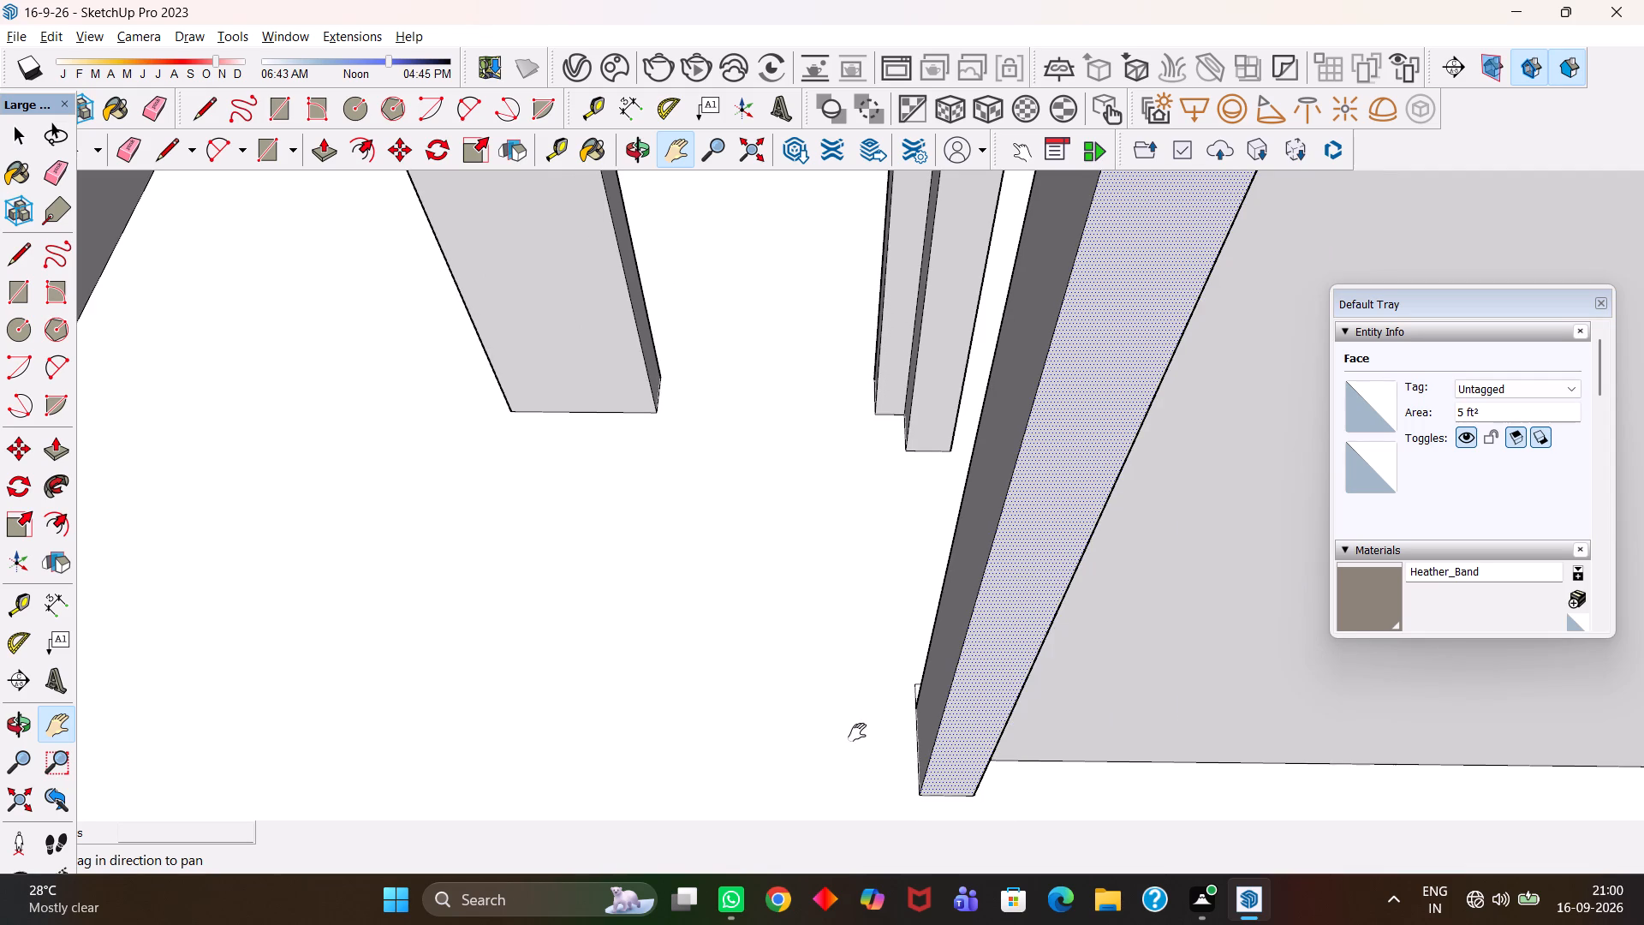
Push/Pull the small leftover floor strip beside the front room partition's end upward about 7' 4".
{"action": "scroll", "coordinate": [1043, 642], "scroll_direction": "up", "scroll_amount": 1, "text": "alt"}
{"action": "scroll", "coordinate": [926, 657], "scroll_direction": "up", "scroll_amount": 5}
{"action": "scroll", "coordinate": [922, 657], "scroll_direction": "down", "scroll_amount": 3}
{"action": "scroll", "coordinate": [922, 663], "scroll_direction": "up", "scroll_amount": 5}
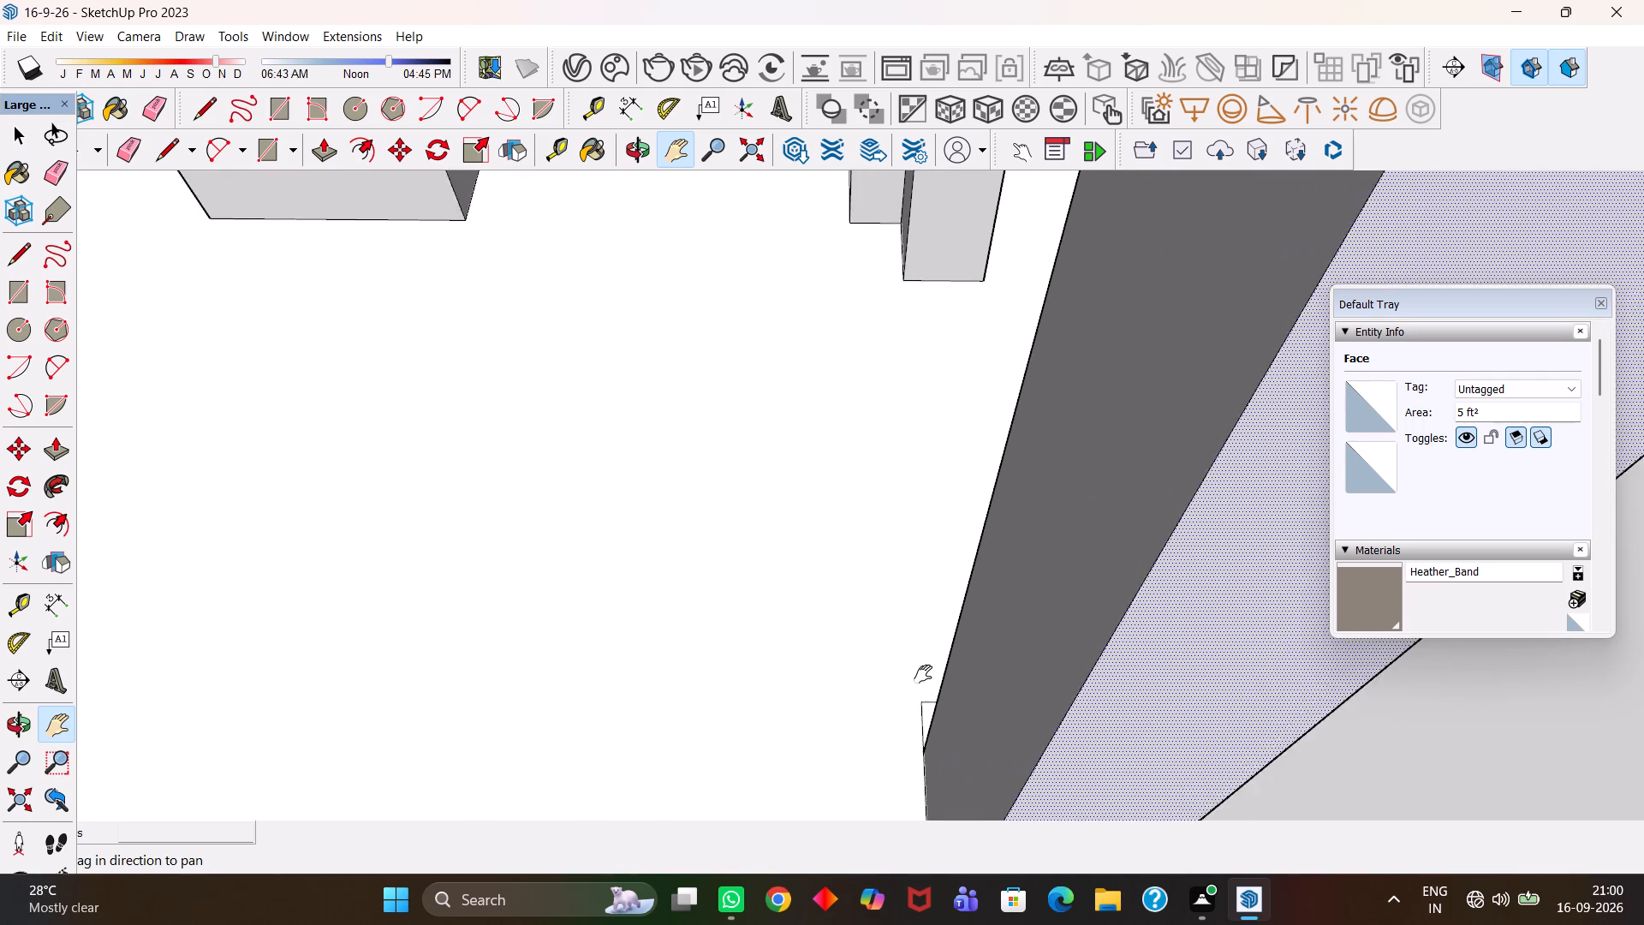
{"action": "scroll", "coordinate": [921, 692], "scroll_direction": "up", "scroll_amount": 7}
{"action": "key", "text": "space"}
{"action": "left_click", "coordinate": [929, 727]}
{"action": "key", "text": "p"}
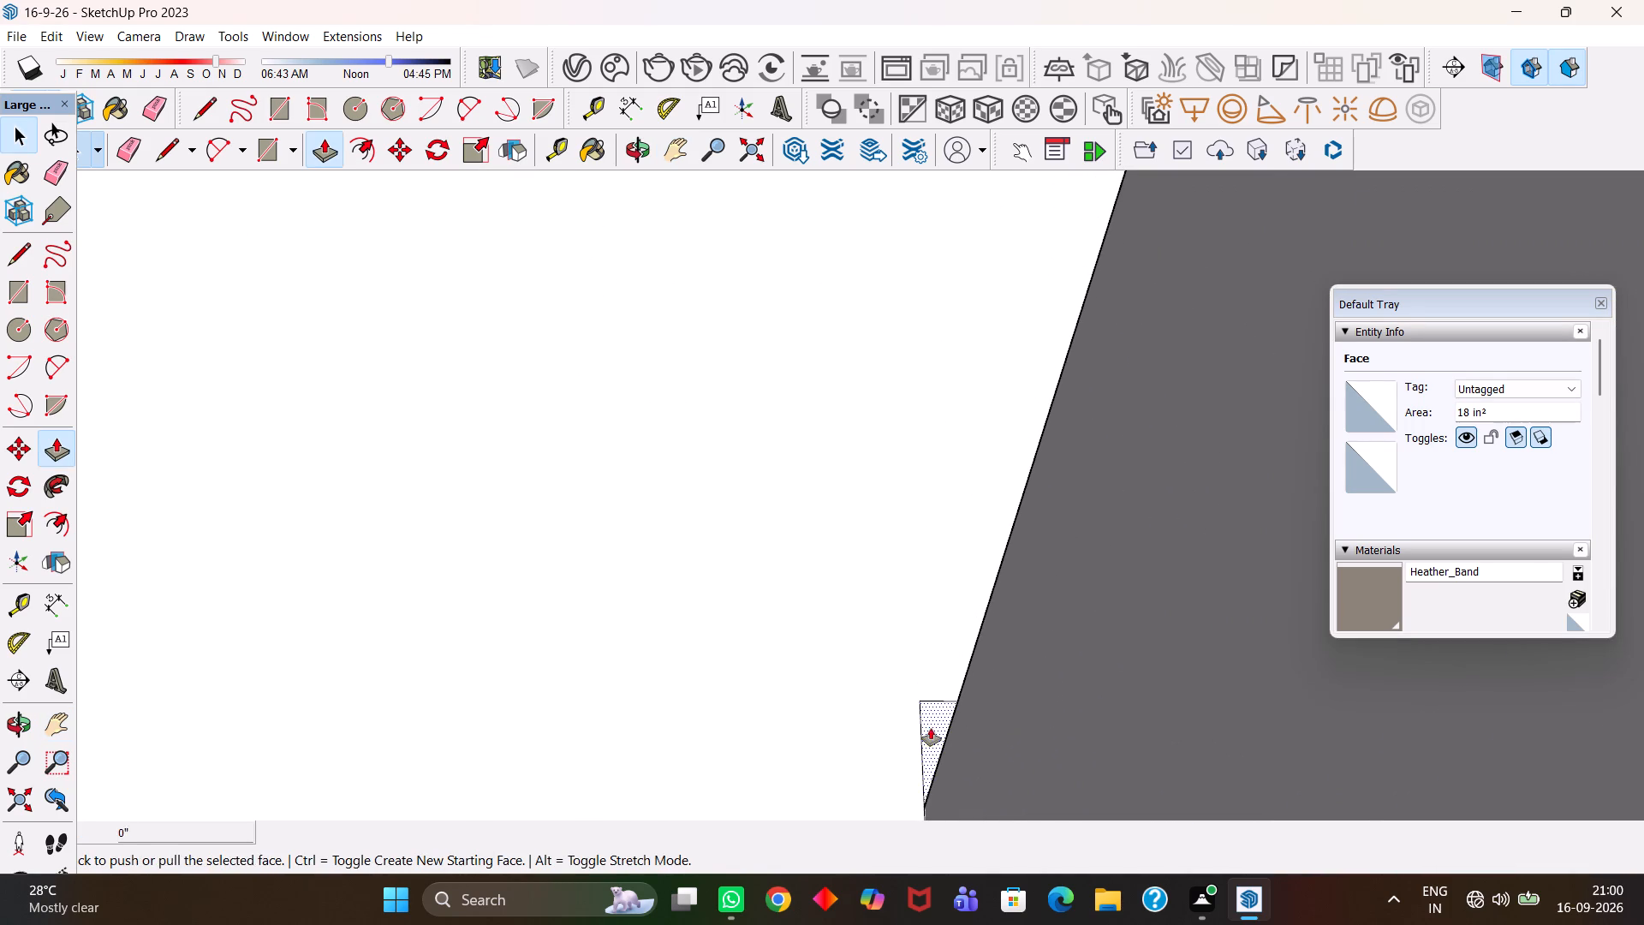
{"action": "left_click", "coordinate": [931, 728]}
{"action": "scroll", "coordinate": [980, 550], "scroll_direction": "down", "scroll_amount": 5}
{"action": "scroll", "coordinate": [980, 550], "scroll_direction": "down", "scroll_amount": 17}
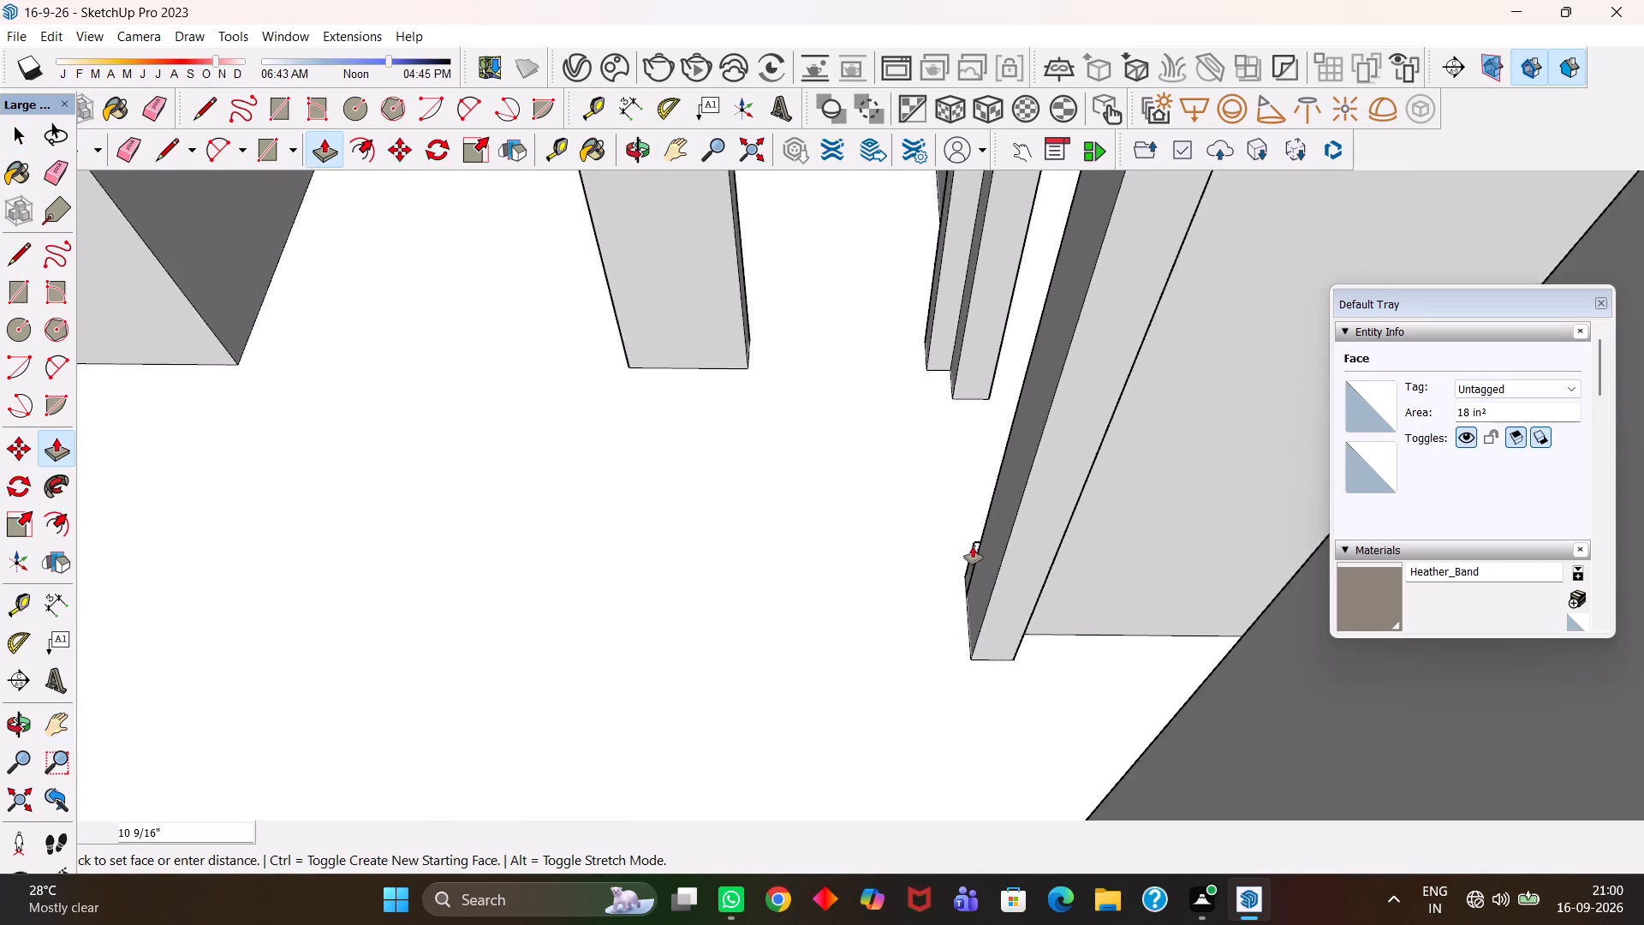
{"action": "scroll", "coordinate": [973, 546], "scroll_direction": "down", "scroll_amount": 9}
{"action": "scroll", "coordinate": [1010, 393], "scroll_direction": "up", "scroll_amount": 6}
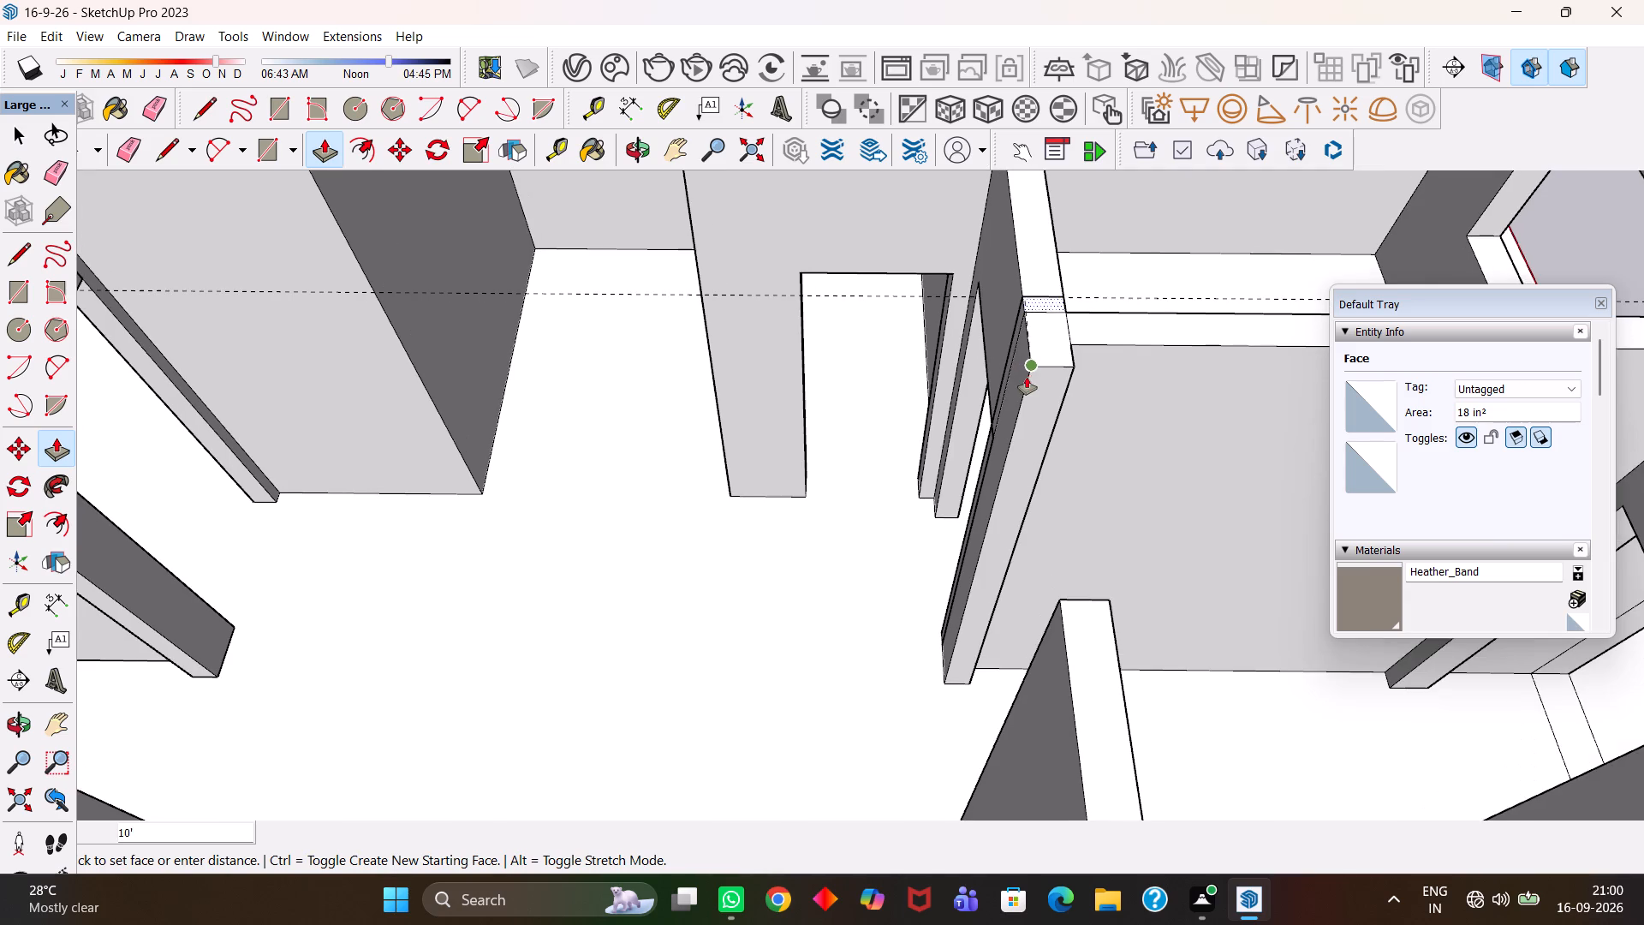
{"action": "scroll", "coordinate": [998, 410], "scroll_direction": "up", "scroll_amount": 6}
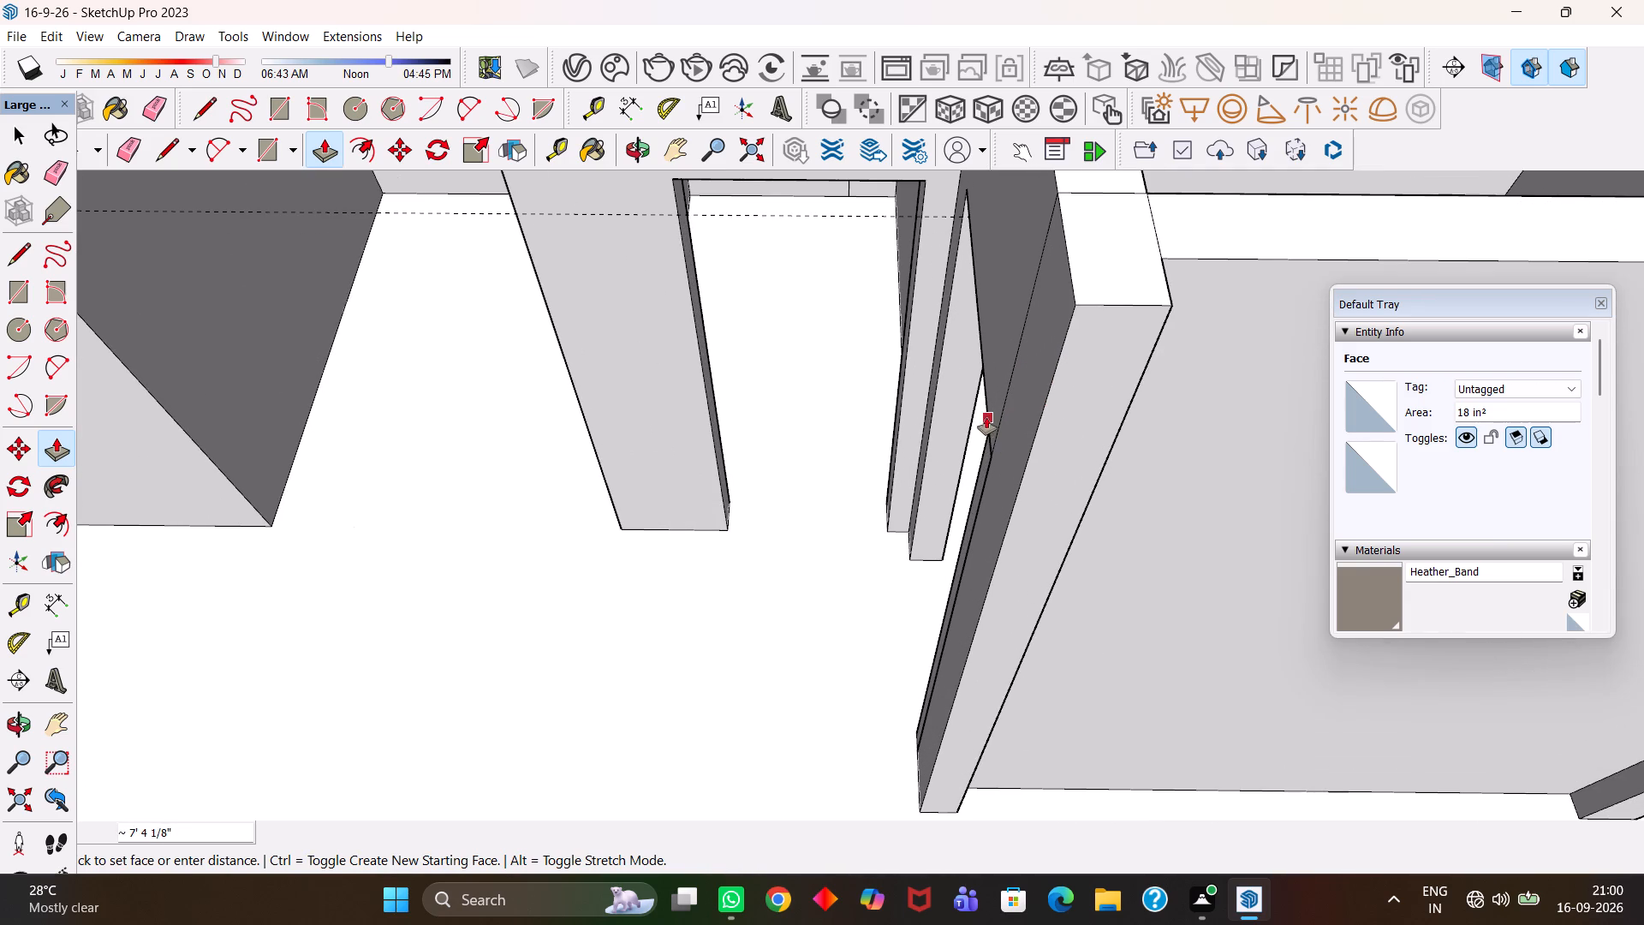
{"action": "scroll", "coordinate": [973, 390], "scroll_direction": "up", "scroll_amount": 2}
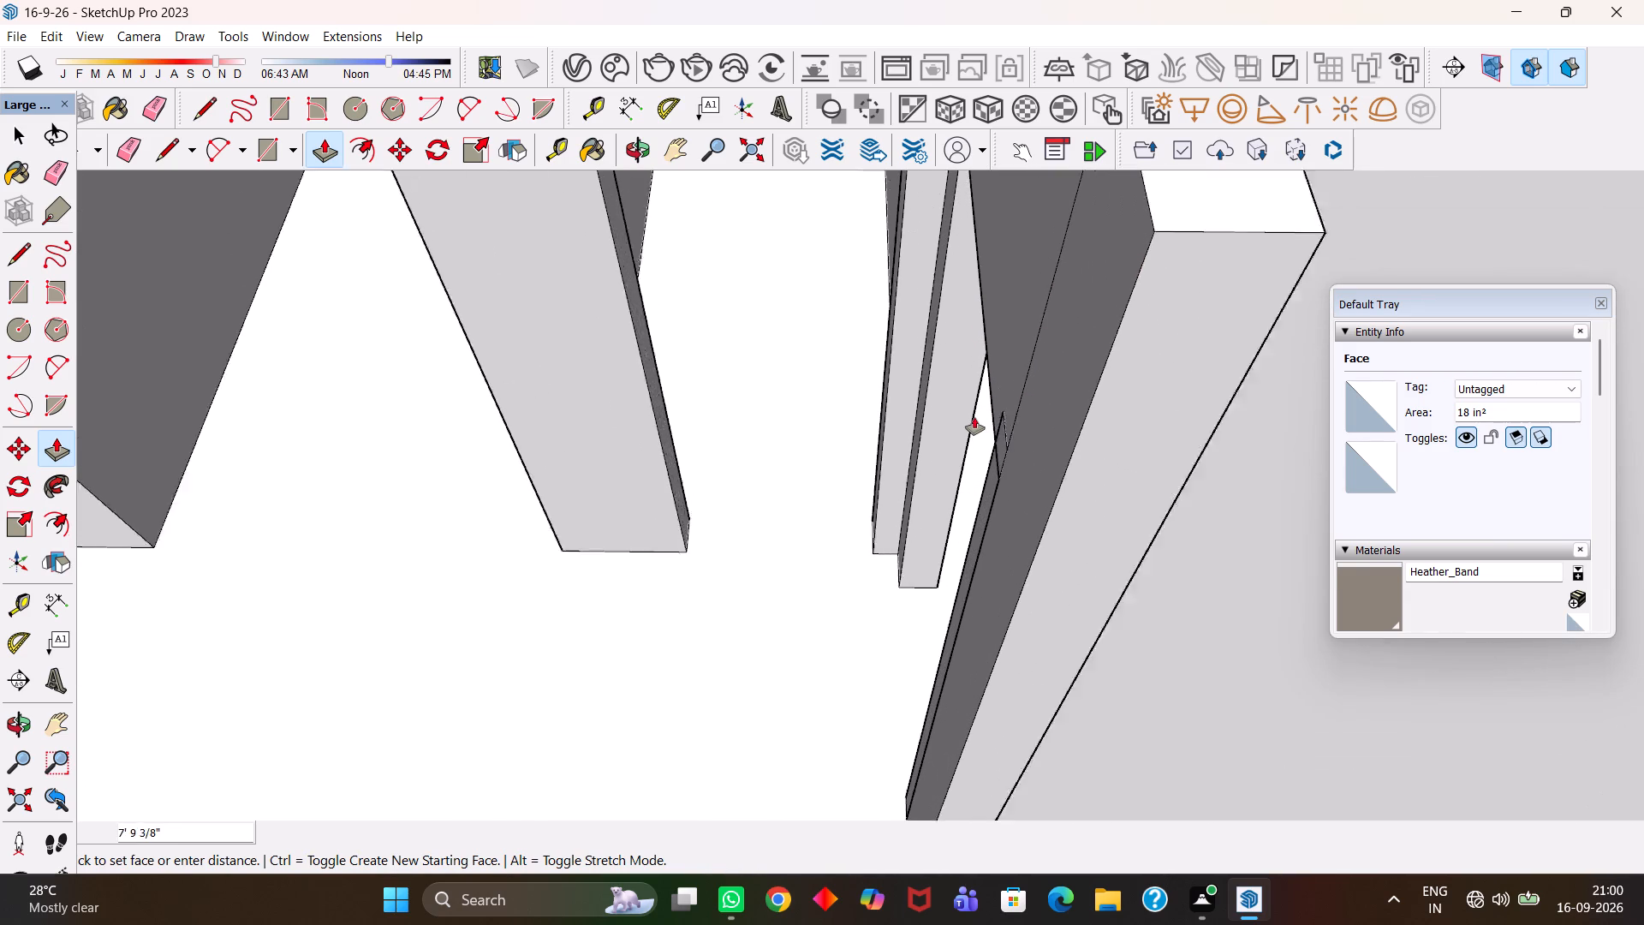
{"action": "scroll", "coordinate": [974, 417], "scroll_direction": "up", "scroll_amount": 2}
{"action": "left_click", "coordinate": [1013, 507]}
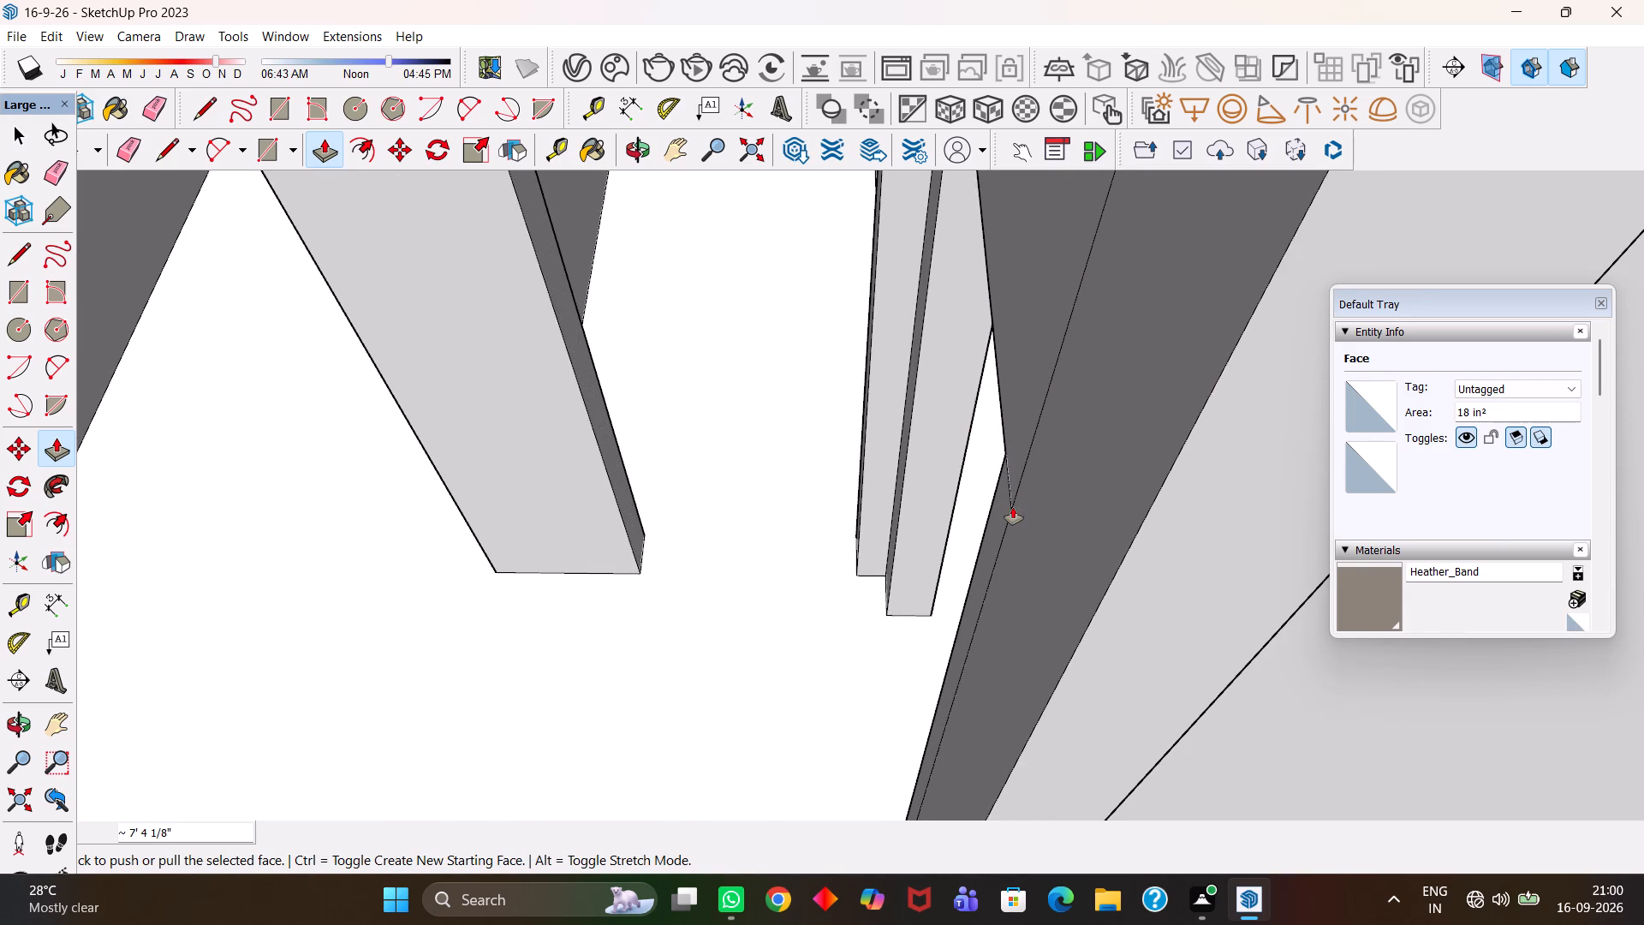
Erase the leftover seam edges where the raised strip meets the side of the front room partition.
{"action": "scroll", "coordinate": [1013, 509], "scroll_direction": "up", "scroll_amount": 4}
{"action": "key", "text": "h"}
{"action": "scroll", "coordinate": [1013, 509], "scroll_direction": "down", "scroll_amount": 5}
{"action": "scroll", "coordinate": [1006, 504], "scroll_direction": "up", "scroll_amount": 2}
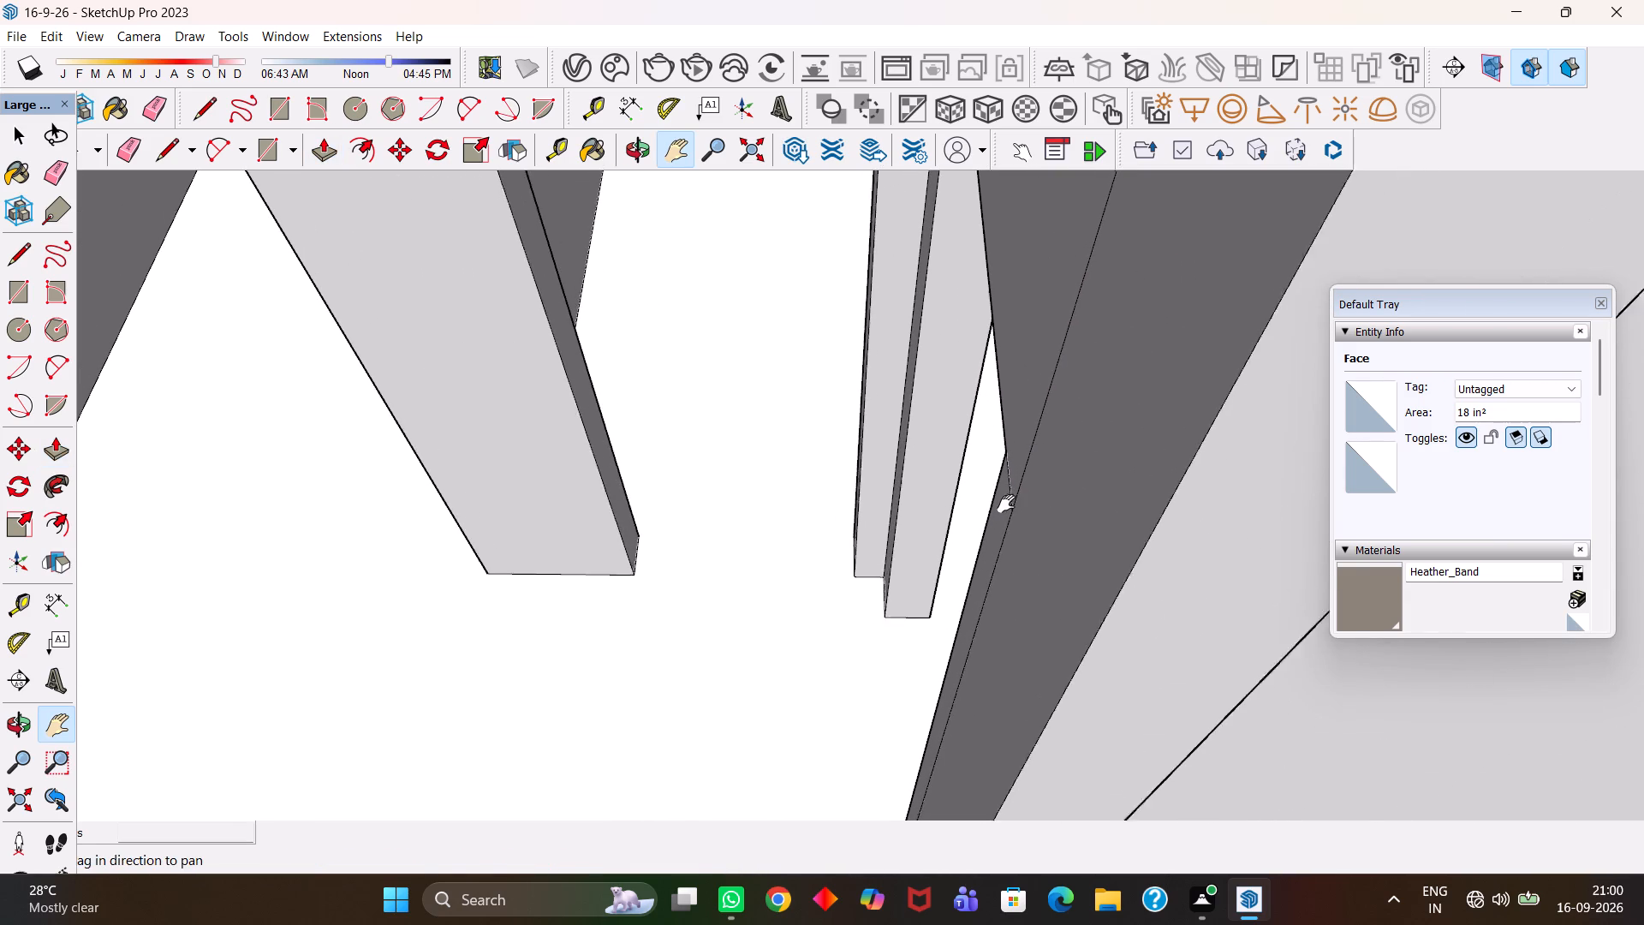
{"action": "scroll", "coordinate": [1006, 504], "scroll_direction": "up", "scroll_amount": 9}
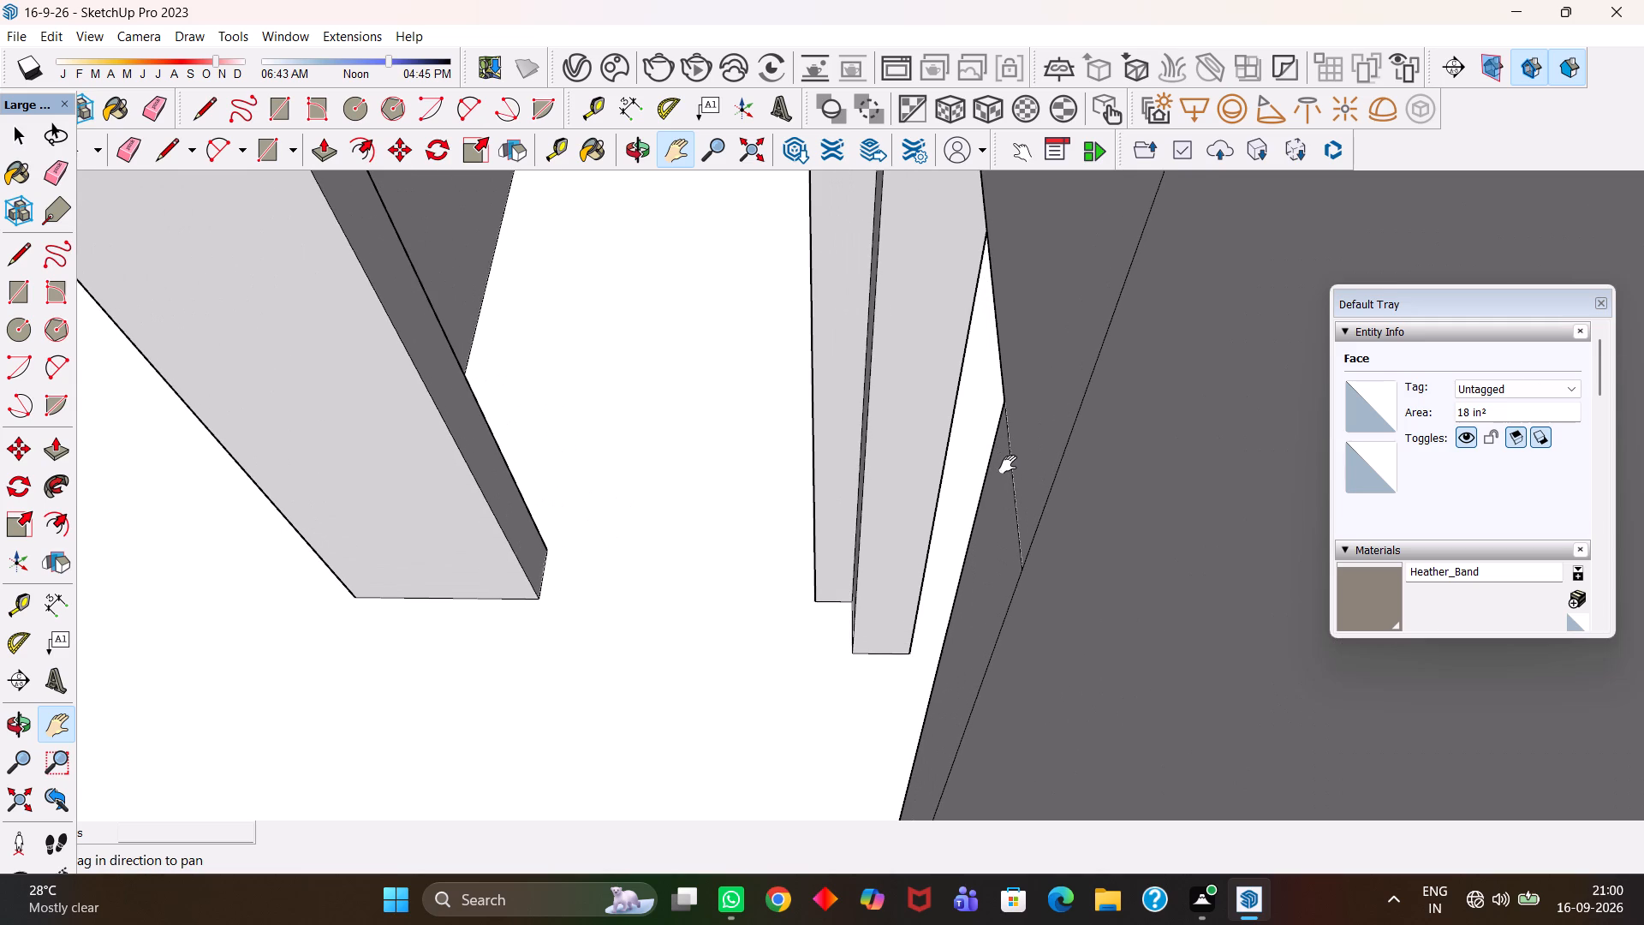
{"action": "scroll", "coordinate": [1008, 464], "scroll_direction": "up", "scroll_amount": 3}
{"action": "key", "text": "e"}
{"action": "left_click_drag", "start_coordinate": [1092, 457], "coordinate": [1082, 450]}
{"action": "scroll", "coordinate": [1084, 492], "scroll_direction": "down", "scroll_amount": 6}
{"action": "left_click_drag", "start_coordinate": [1051, 604], "coordinate": [1033, 604]}
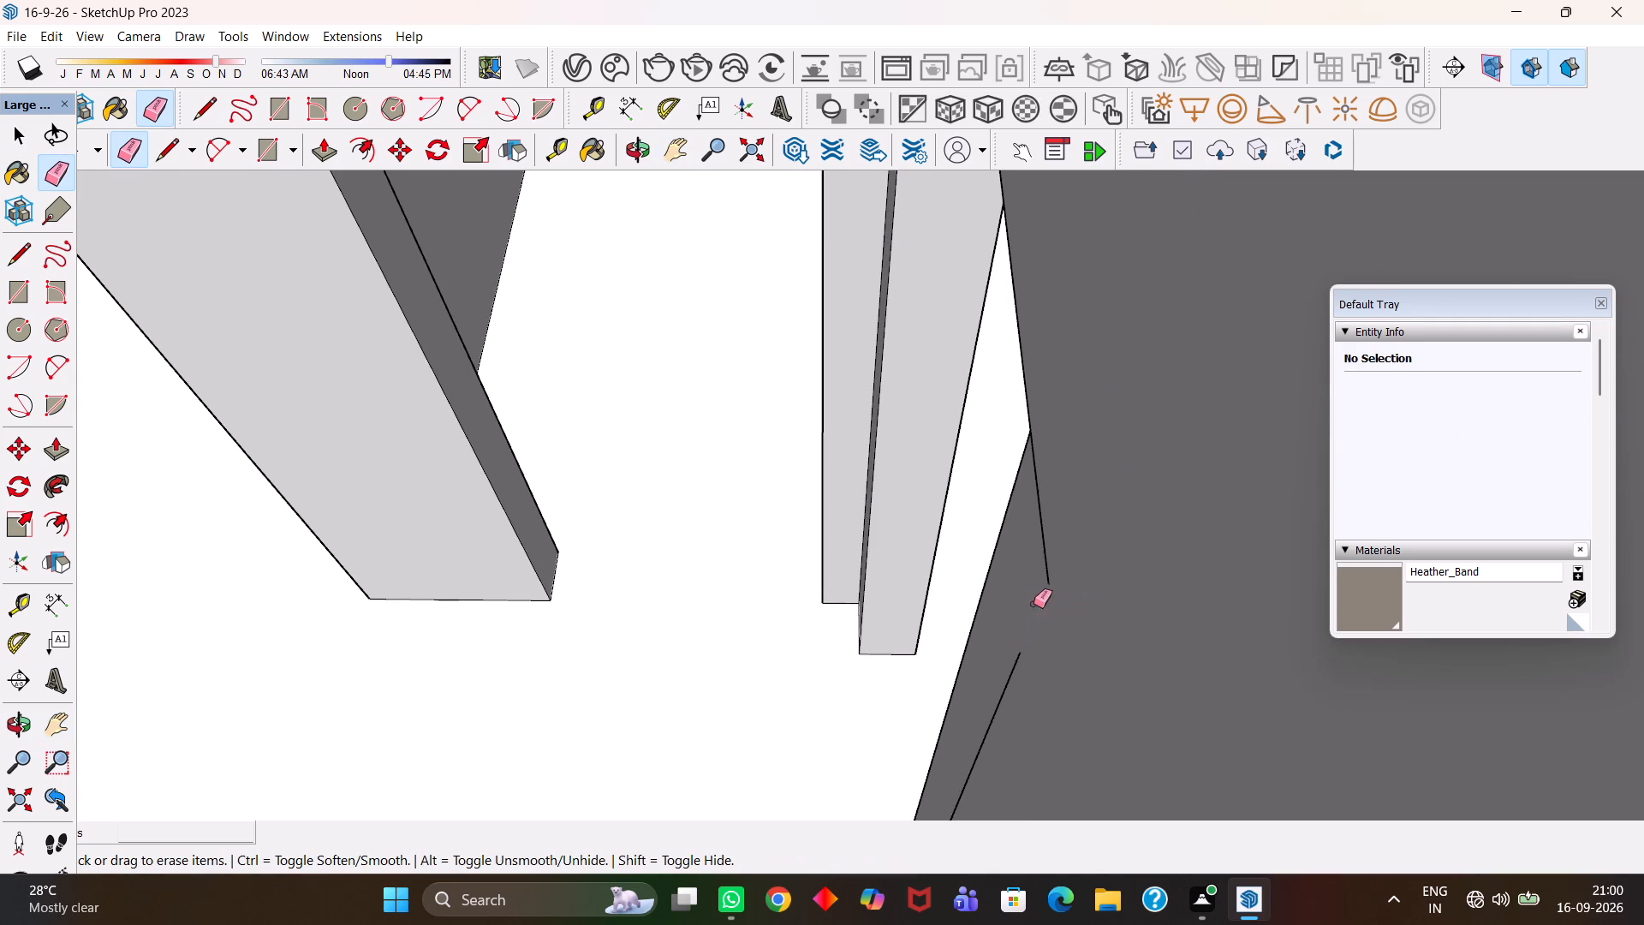
{"action": "left_click_drag", "start_coordinate": [1054, 582], "coordinate": [1051, 558]}
{"action": "left_click_drag", "start_coordinate": [1051, 556], "coordinate": [1038, 557]}
{"action": "left_click_drag", "start_coordinate": [1039, 600], "coordinate": [1010, 663]}
Create guides on the partition's end face, one along its top edge and one 3' below it.
{"action": "scroll", "coordinate": [1010, 655], "scroll_direction": "down", "scroll_amount": 13}
{"action": "key", "text": "h"}
{"action": "left_click_drag", "start_coordinate": [1099, 629], "coordinate": [796, 580]}
{"action": "scroll", "coordinate": [675, 523], "scroll_direction": "down", "scroll_amount": 5}
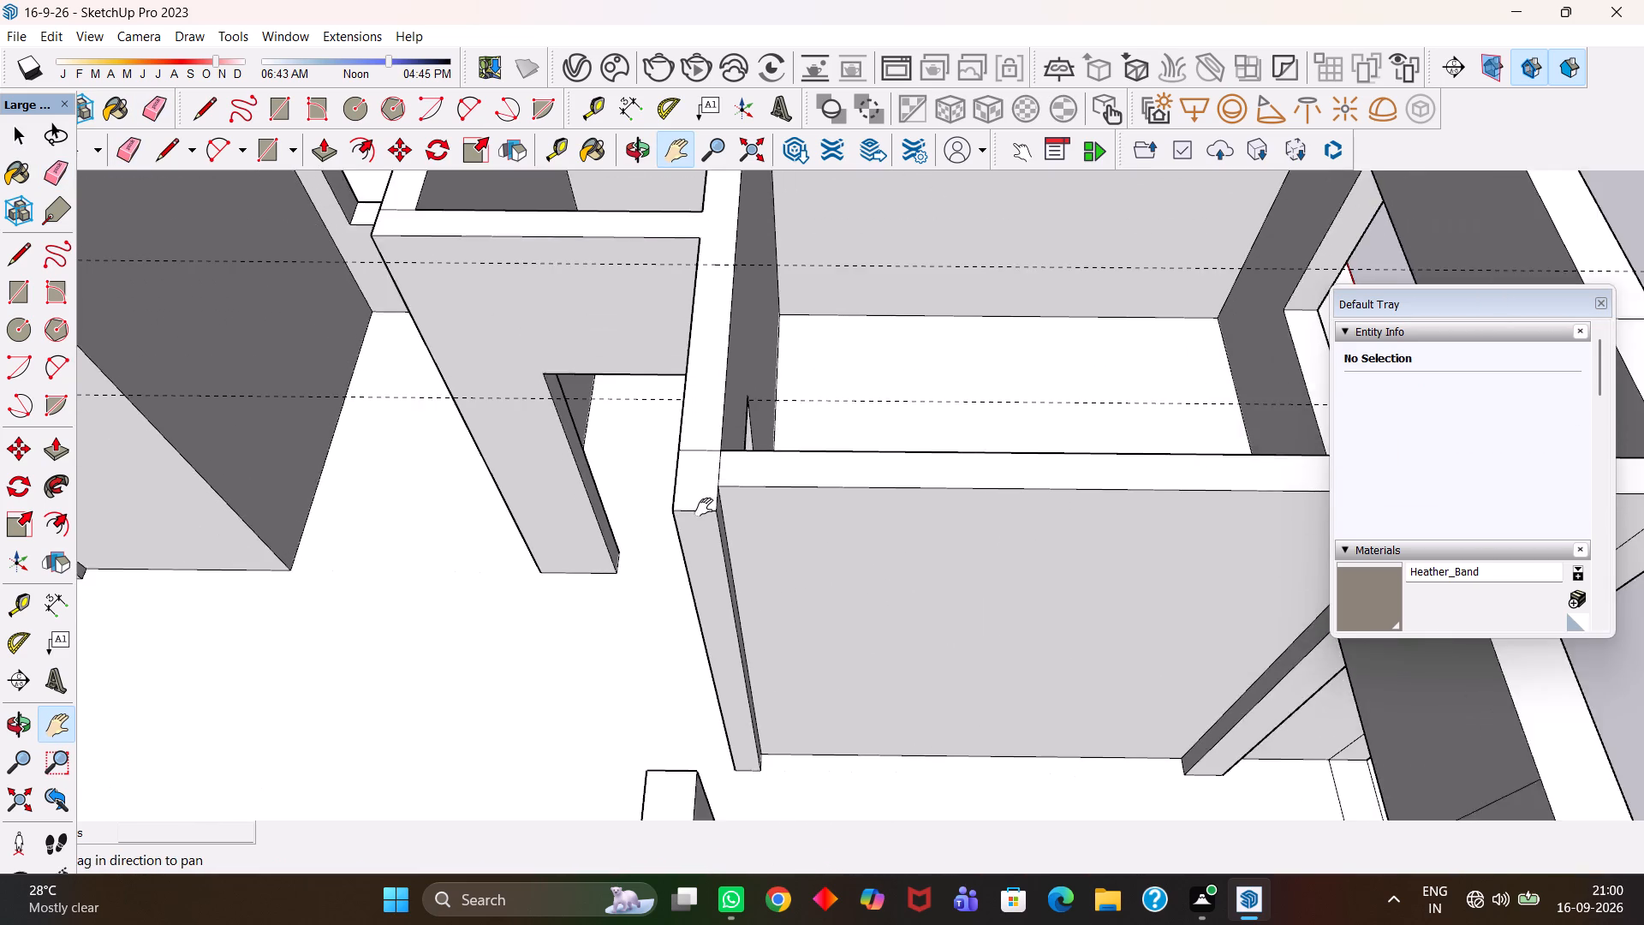
{"action": "scroll", "coordinate": [705, 506], "scroll_direction": "up", "scroll_amount": 4}
{"action": "scroll", "coordinate": [705, 511], "scroll_direction": "down", "scroll_amount": 5}
{"action": "scroll", "coordinate": [706, 544], "scroll_direction": "up", "scroll_amount": 5}
{"action": "key", "text": "h"}
{"action": "left_click_drag", "start_coordinate": [695, 550], "coordinate": [758, 517]}
{"action": "key", "text": "t"}
{"action": "scroll", "coordinate": [760, 513], "scroll_direction": "up", "scroll_amount": 3}
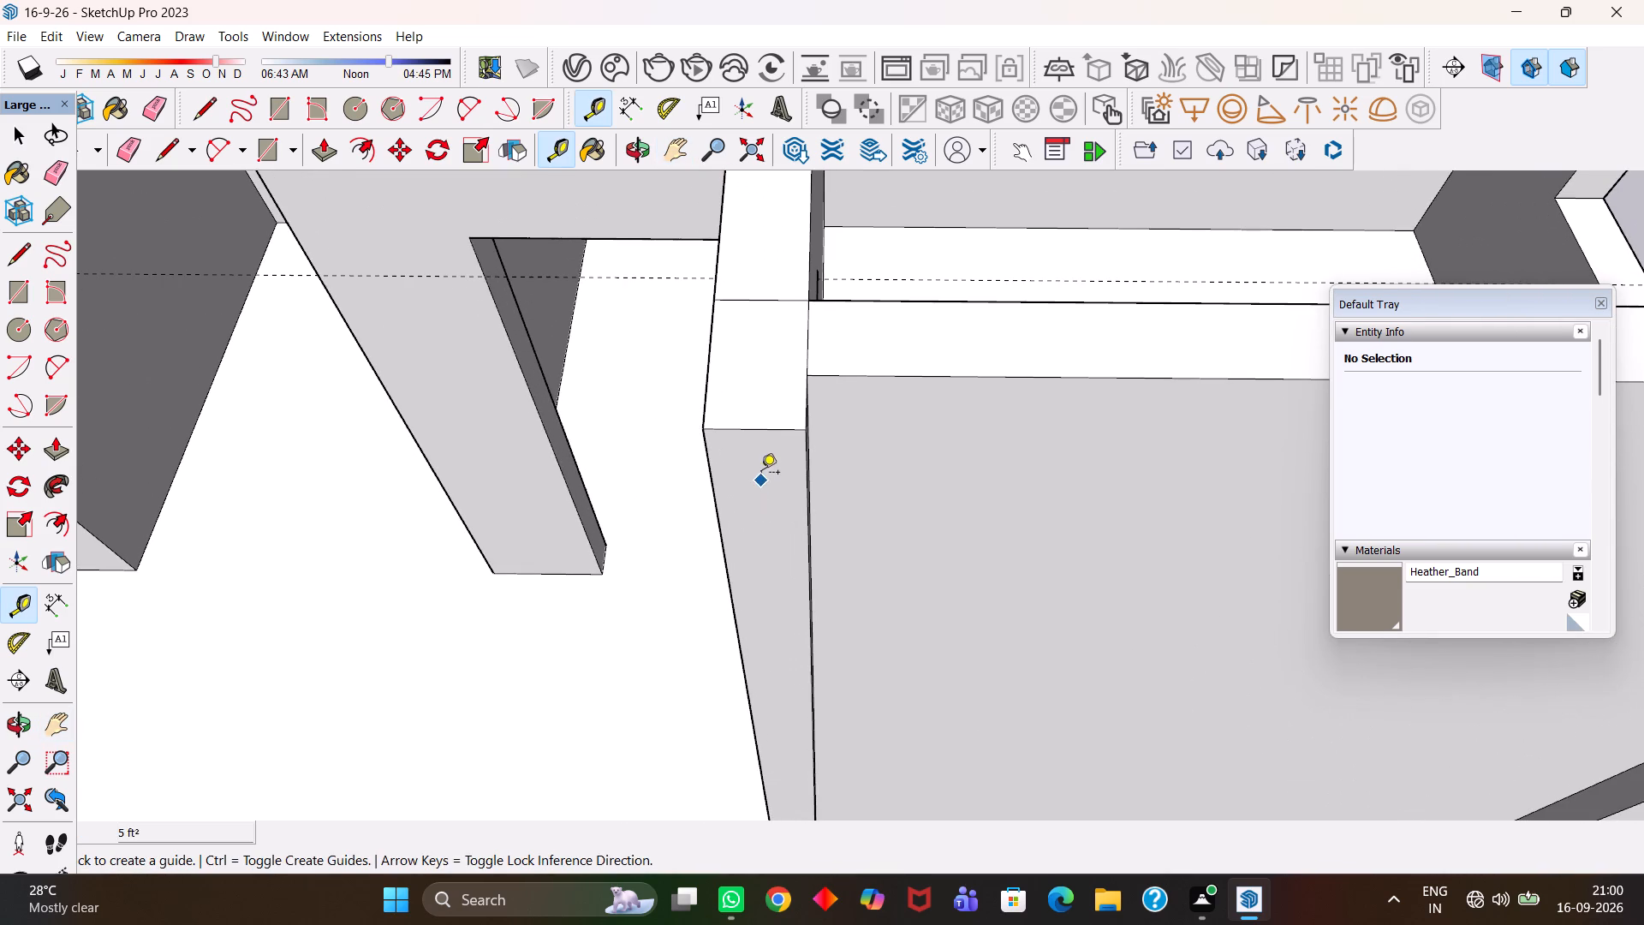
{"action": "double_click", "coordinate": [755, 433]}
{"action": "left_click", "coordinate": [759, 433]}
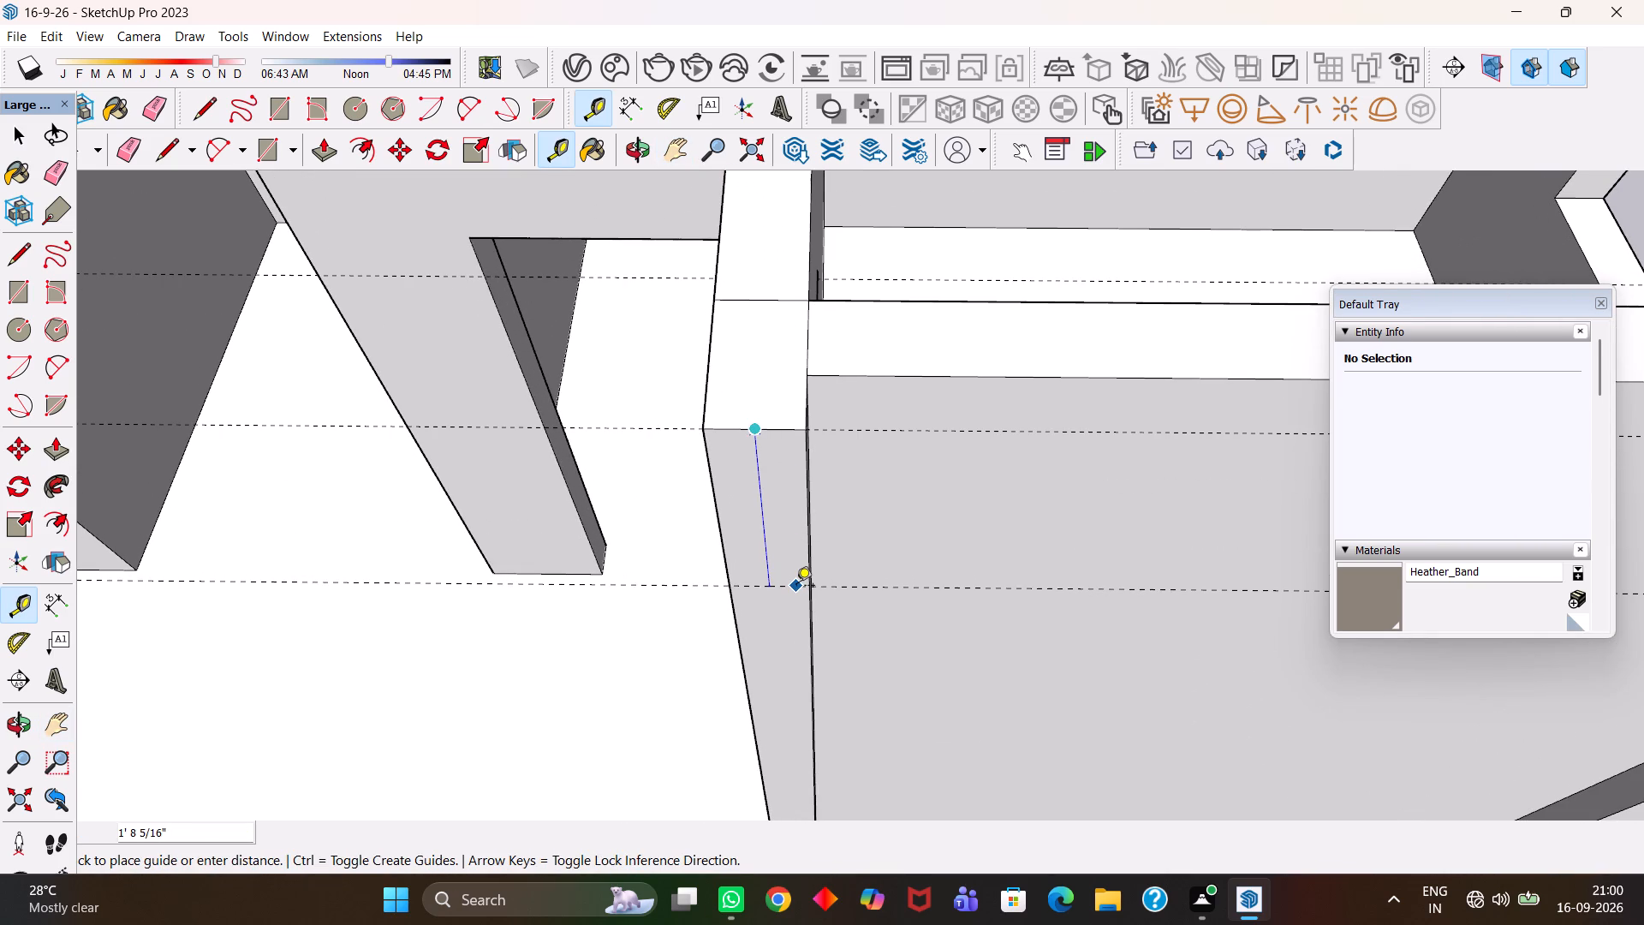
{"action": "type", "text": "3'"}
{"action": "key", "text": "Return"}
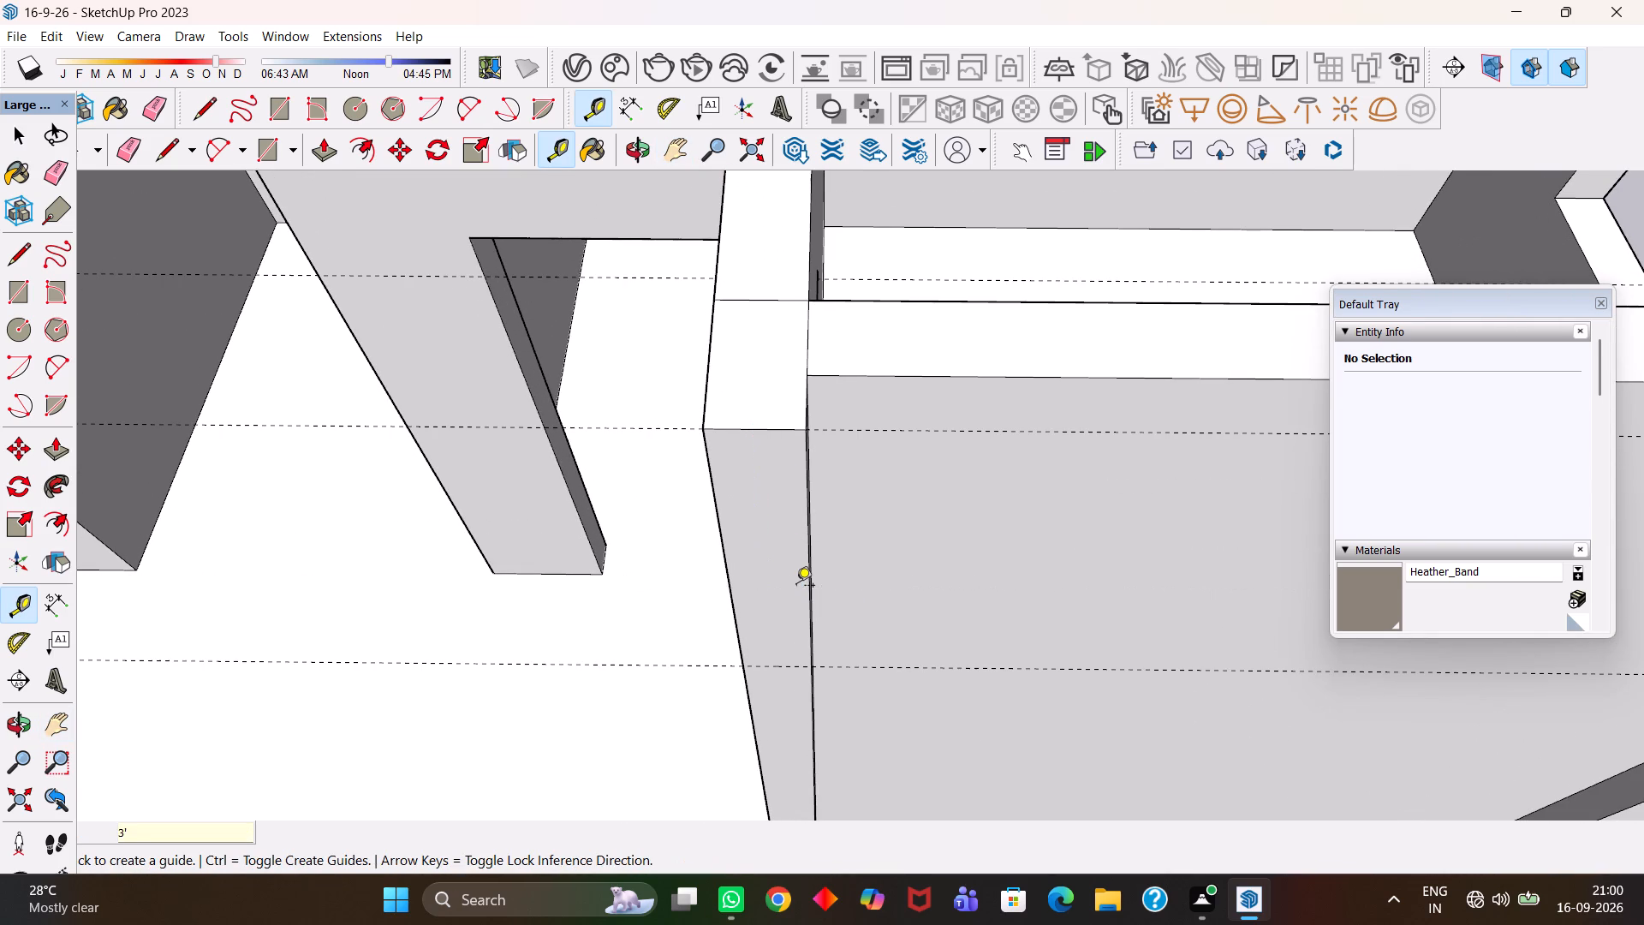
Draw a 6" line across the partition's end face along the guide 3' below the top.
{"action": "key", "text": "l"}
{"action": "key", "text": "Return"}
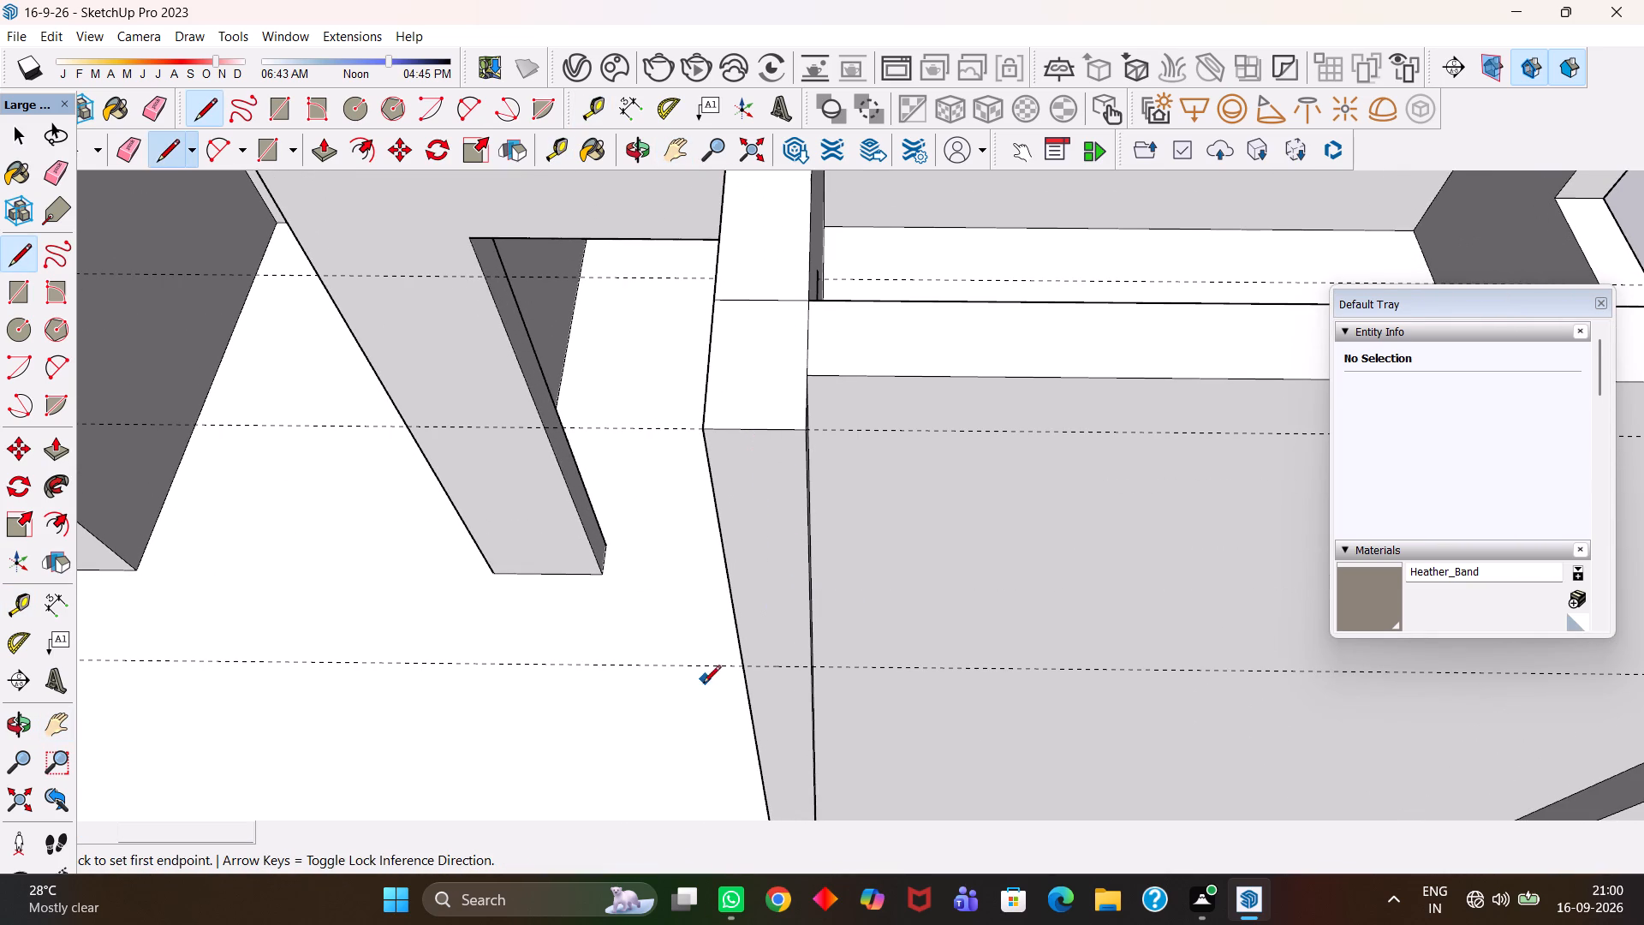
{"action": "left_click", "coordinate": [817, 669]}
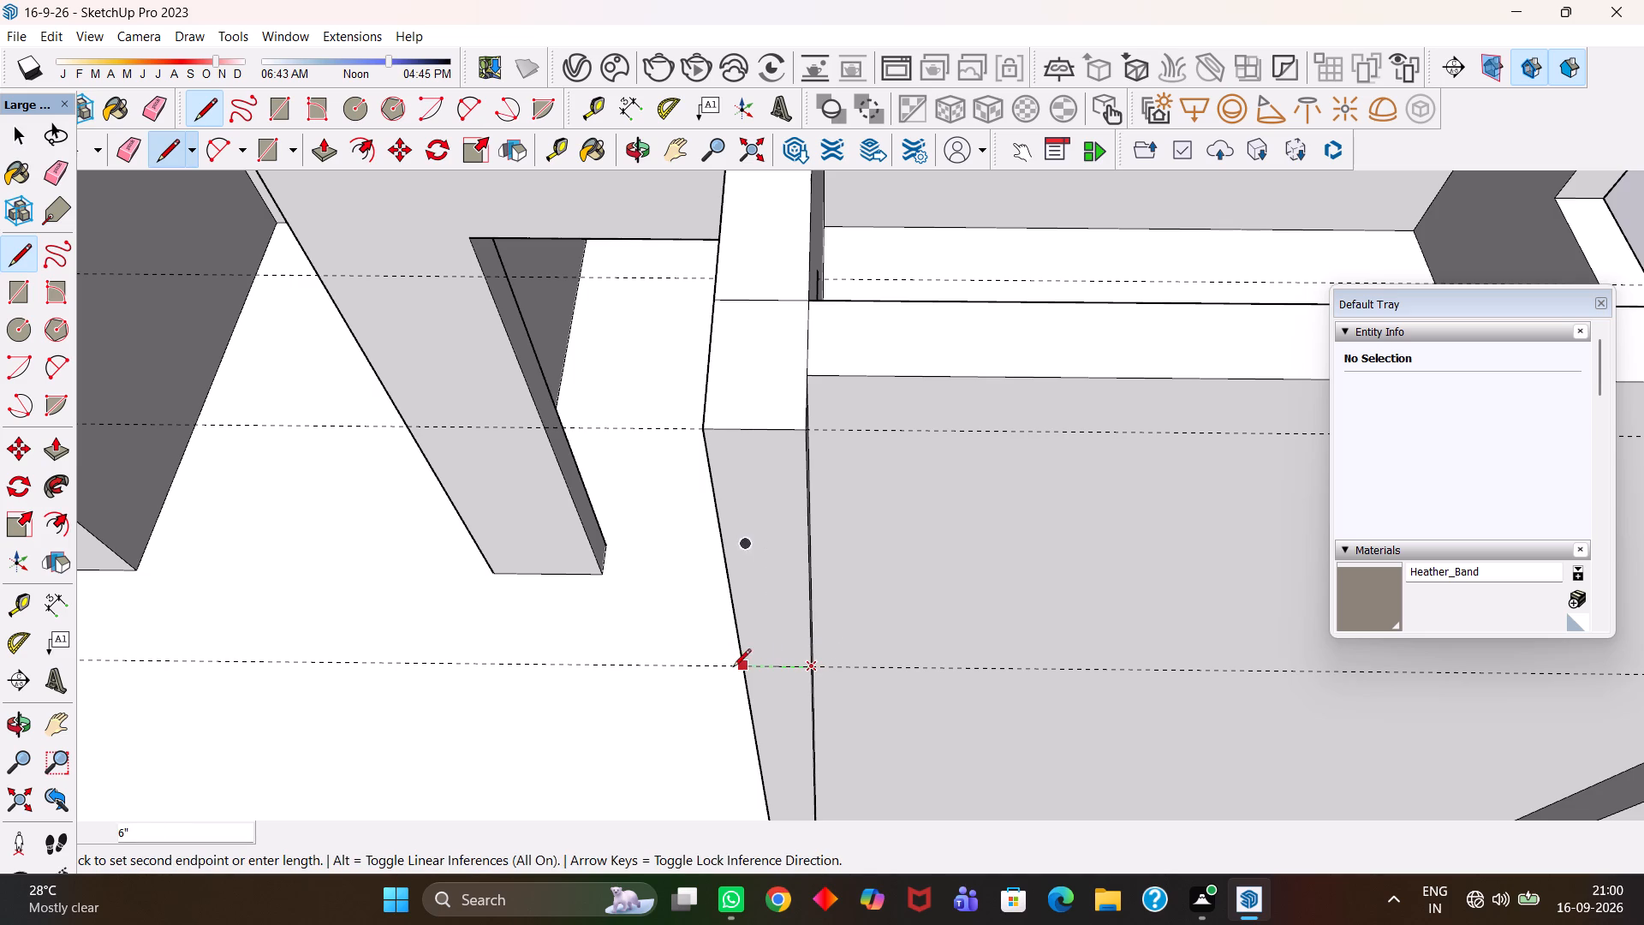
{"action": "left_click", "coordinate": [742, 674]}
Push/Pull the upper 3' of the partition's end face in two pulls, about 1' 7" and 1' 5", across the gap to the opposite wall.
{"action": "key", "text": "space"}
{"action": "left_click", "coordinate": [758, 619]}
{"action": "scroll", "coordinate": [758, 623], "scroll_direction": "down", "scroll_amount": 3}
{"action": "key", "text": "p"}
{"action": "left_click", "coordinate": [758, 623]}
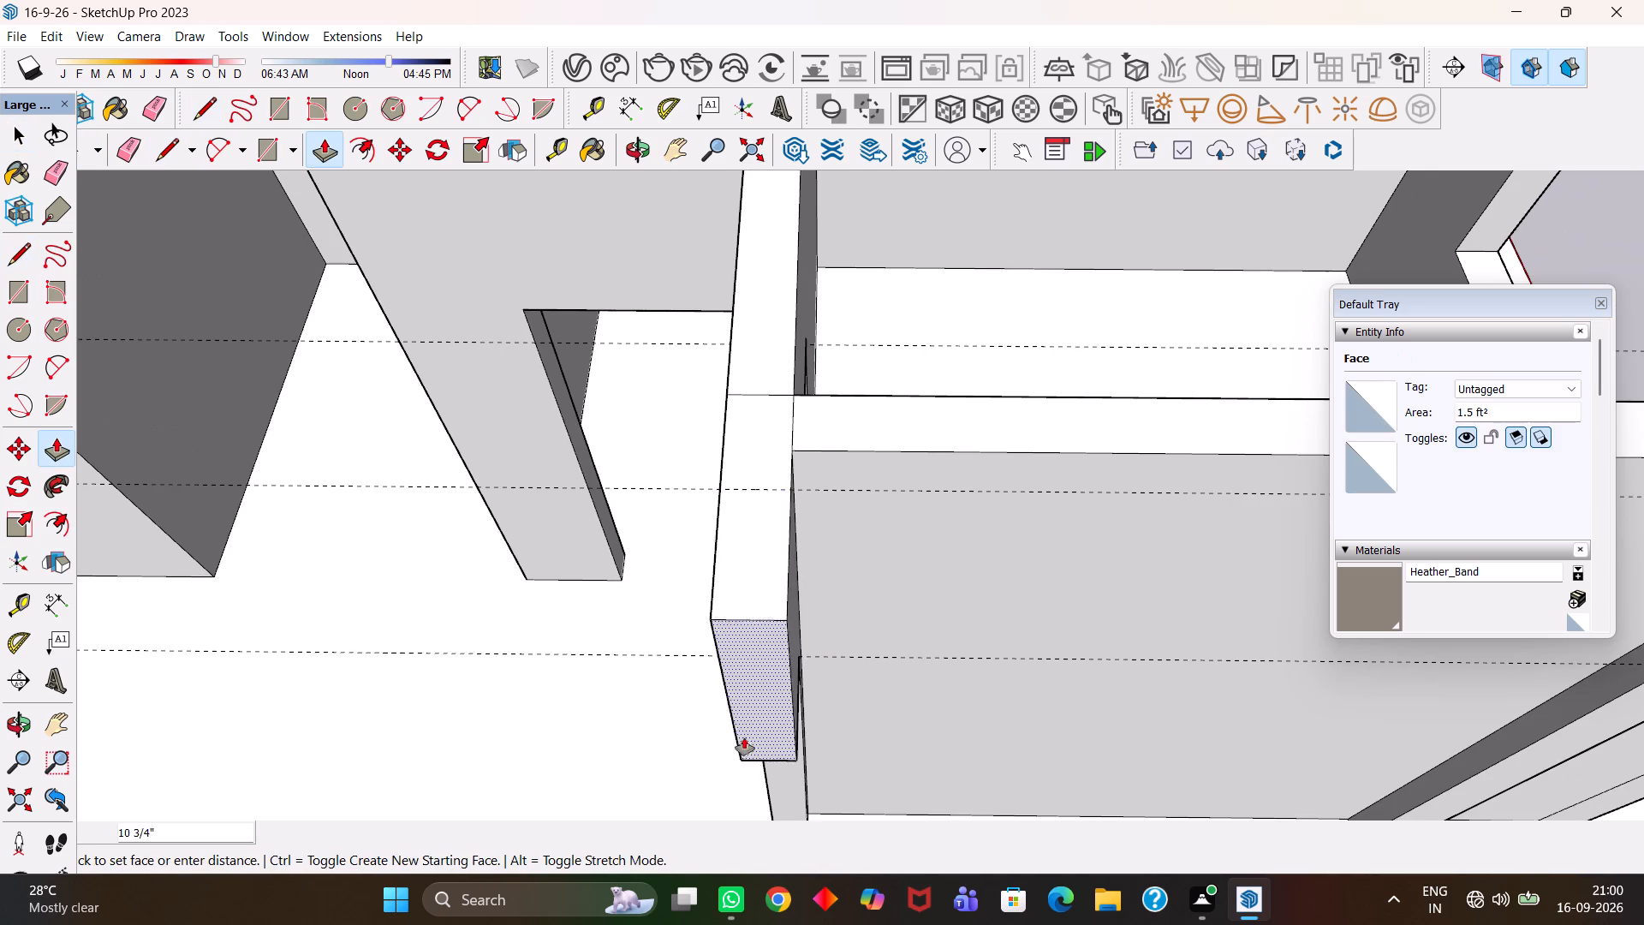
{"action": "scroll", "coordinate": [744, 743], "scroll_direction": "down", "scroll_amount": 6}
{"action": "key", "text": "h"}
{"action": "left_click_drag", "start_coordinate": [738, 771], "coordinate": [713, 570]}
{"action": "scroll", "coordinate": [706, 523], "scroll_direction": "up", "scroll_amount": 2}
{"action": "key", "text": "Escape"}
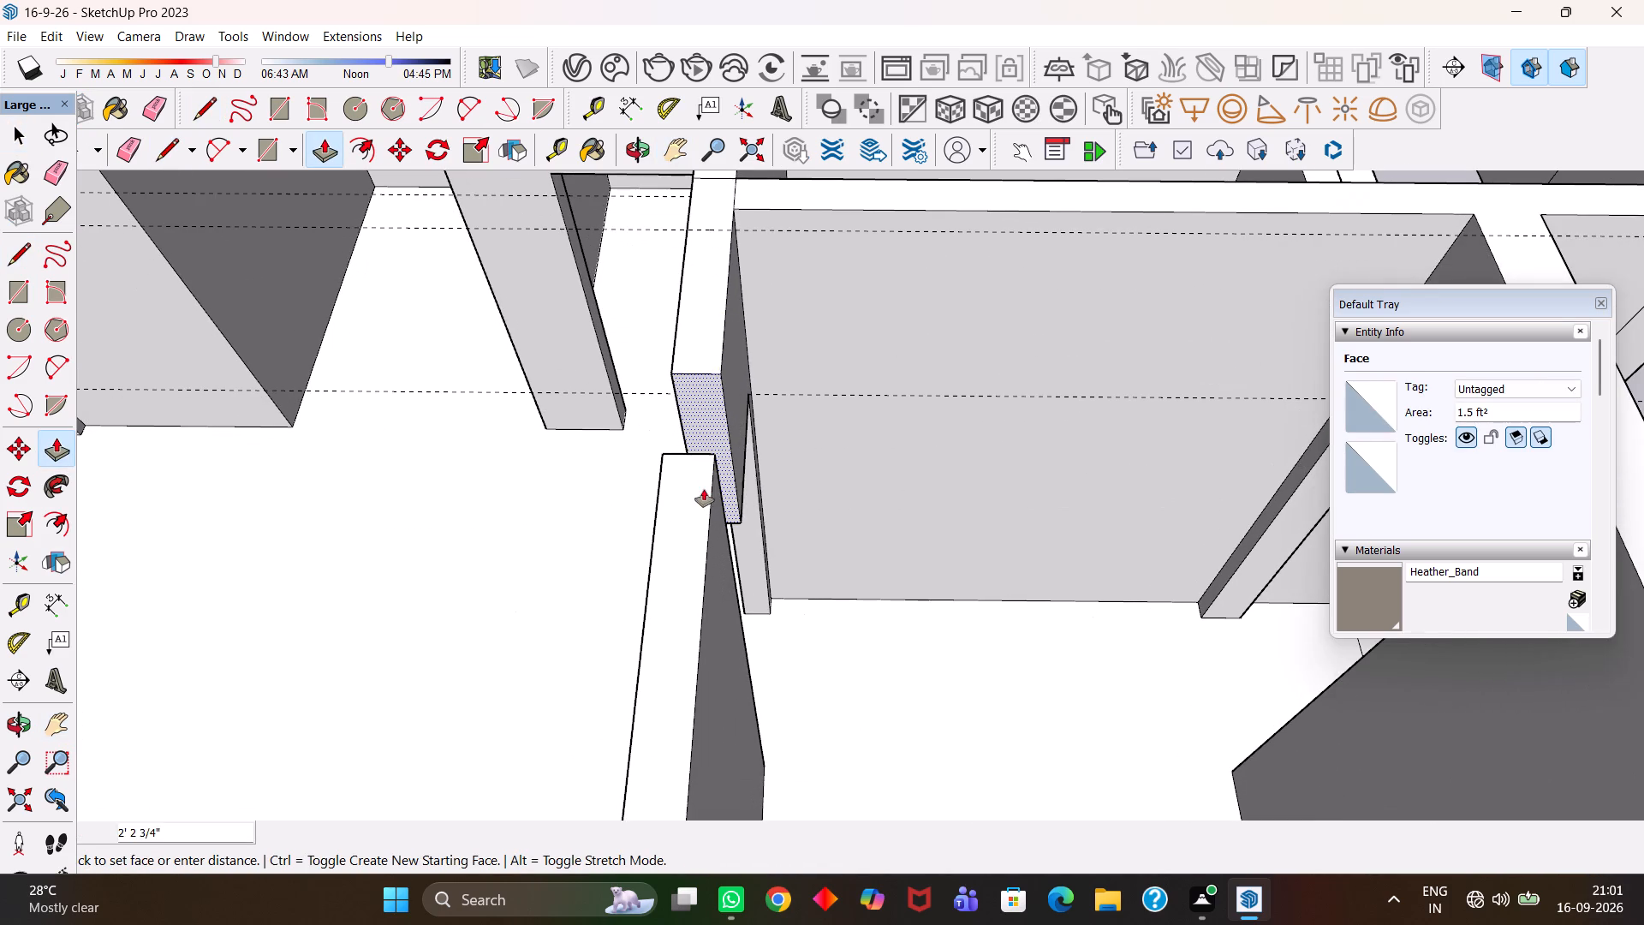
{"action": "left_click", "coordinate": [707, 458]}
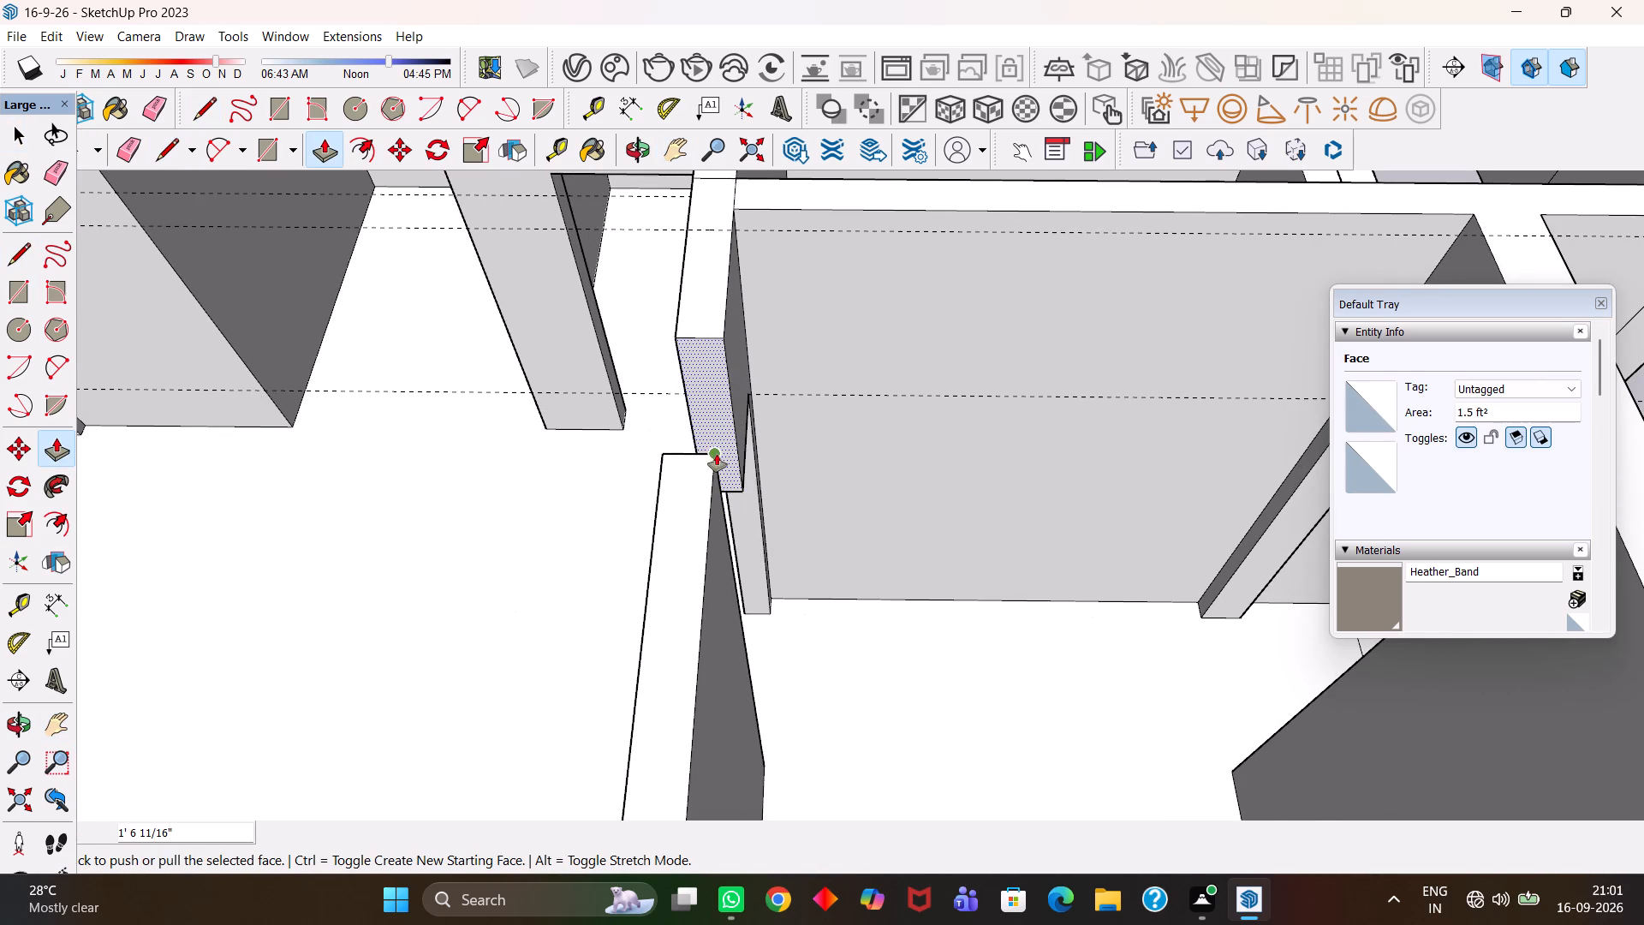
{"action": "scroll", "coordinate": [714, 437], "scroll_direction": "up", "scroll_amount": 5}
{"action": "left_click", "coordinate": [702, 317]}
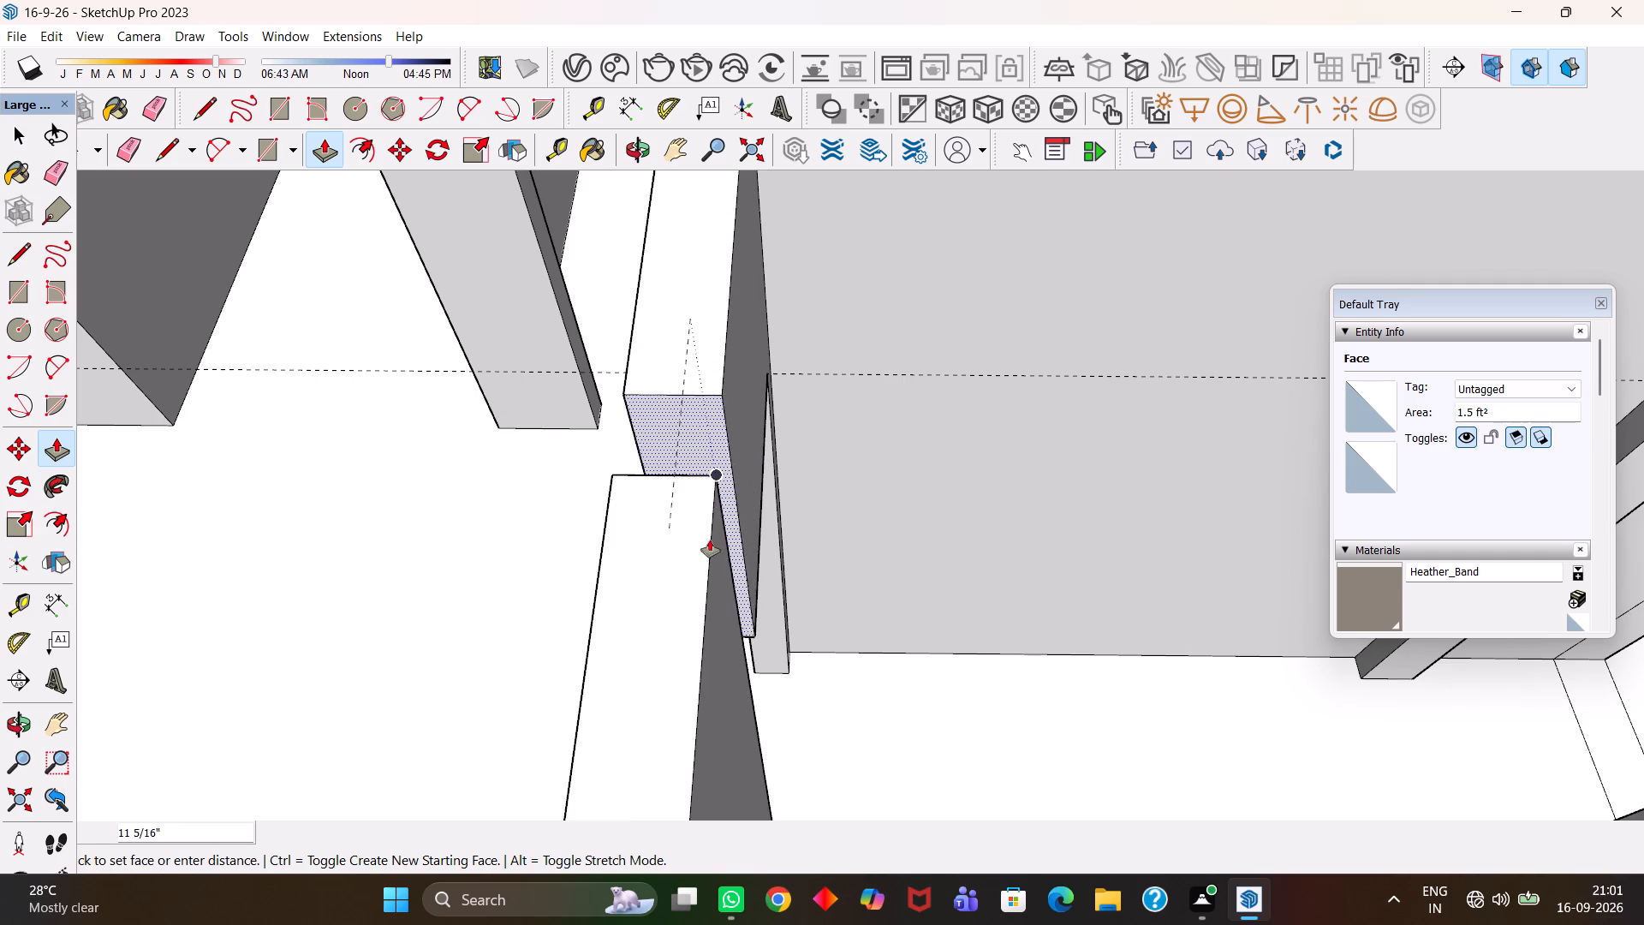
{"action": "left_click", "coordinate": [734, 672]}
Save the model.
{"action": "scroll", "coordinate": [737, 667], "scroll_direction": "up", "scroll_amount": 4}
{"action": "key", "text": "h"}
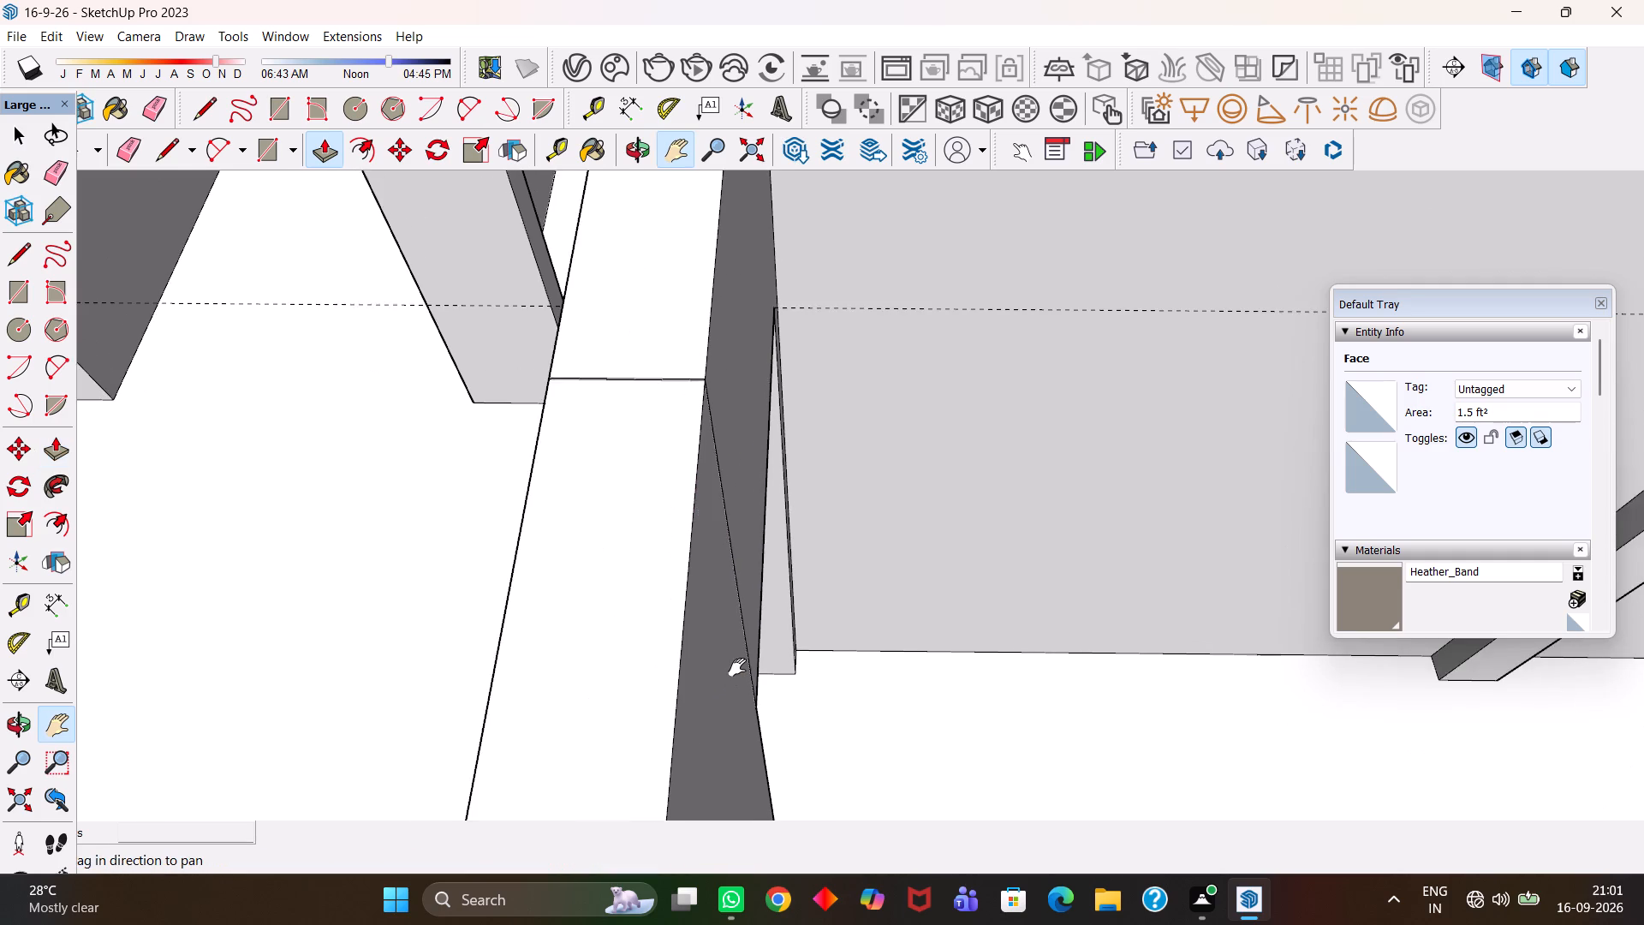
{"action": "scroll", "coordinate": [737, 667], "scroll_direction": "down", "scroll_amount": 5}
{"action": "left_click_drag", "start_coordinate": [644, 634], "coordinate": [761, 624]}
{"action": "scroll", "coordinate": [761, 624], "scroll_direction": "down", "scroll_amount": 6}
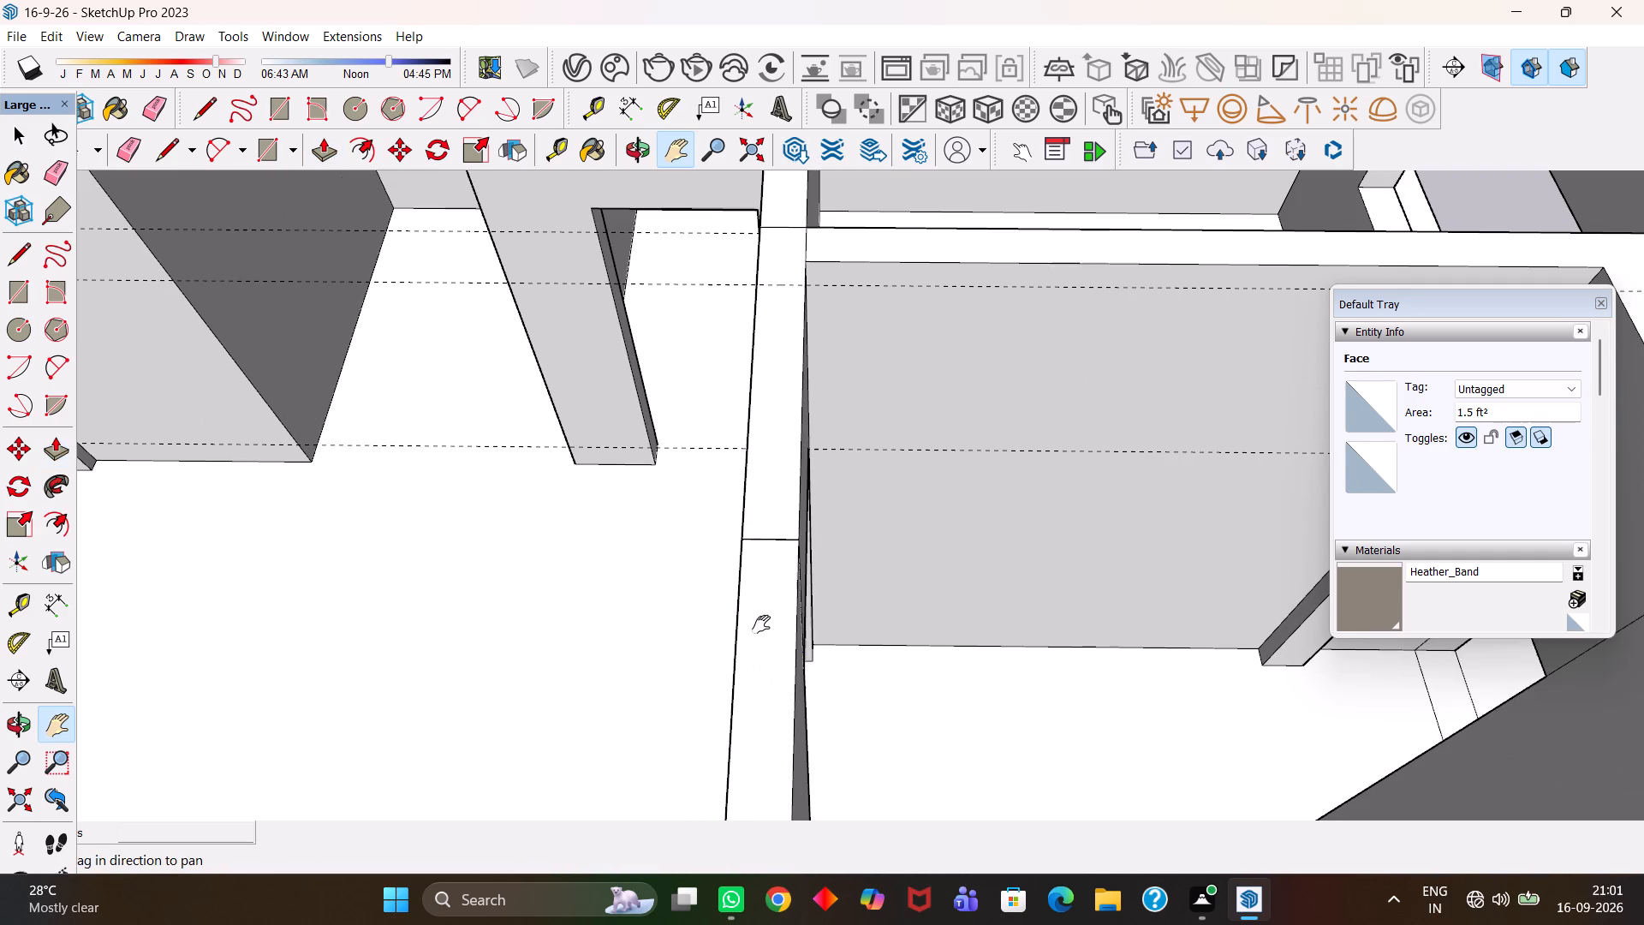
{"action": "key", "text": "h"}
{"action": "scroll", "coordinate": [765, 630], "scroll_direction": "down", "scroll_amount": 17}
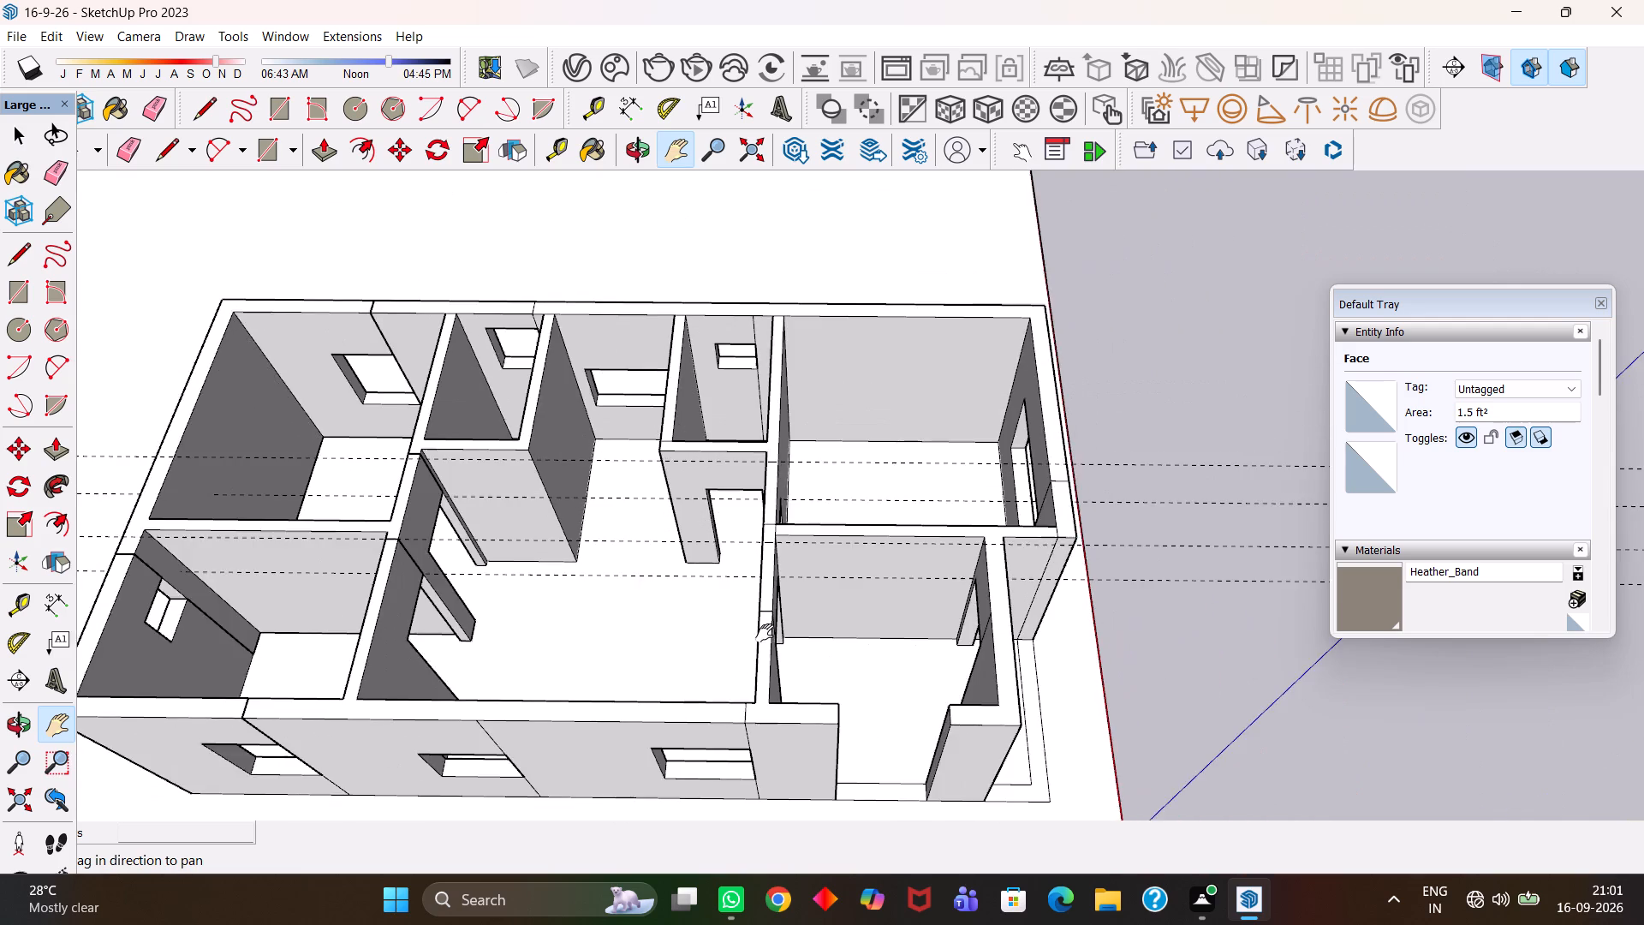
{"action": "scroll", "coordinate": [765, 633], "scroll_direction": "down", "scroll_amount": 4}
{"action": "left_click", "coordinate": [782, 622]}
{"action": "key", "text": "ctrl+s"}
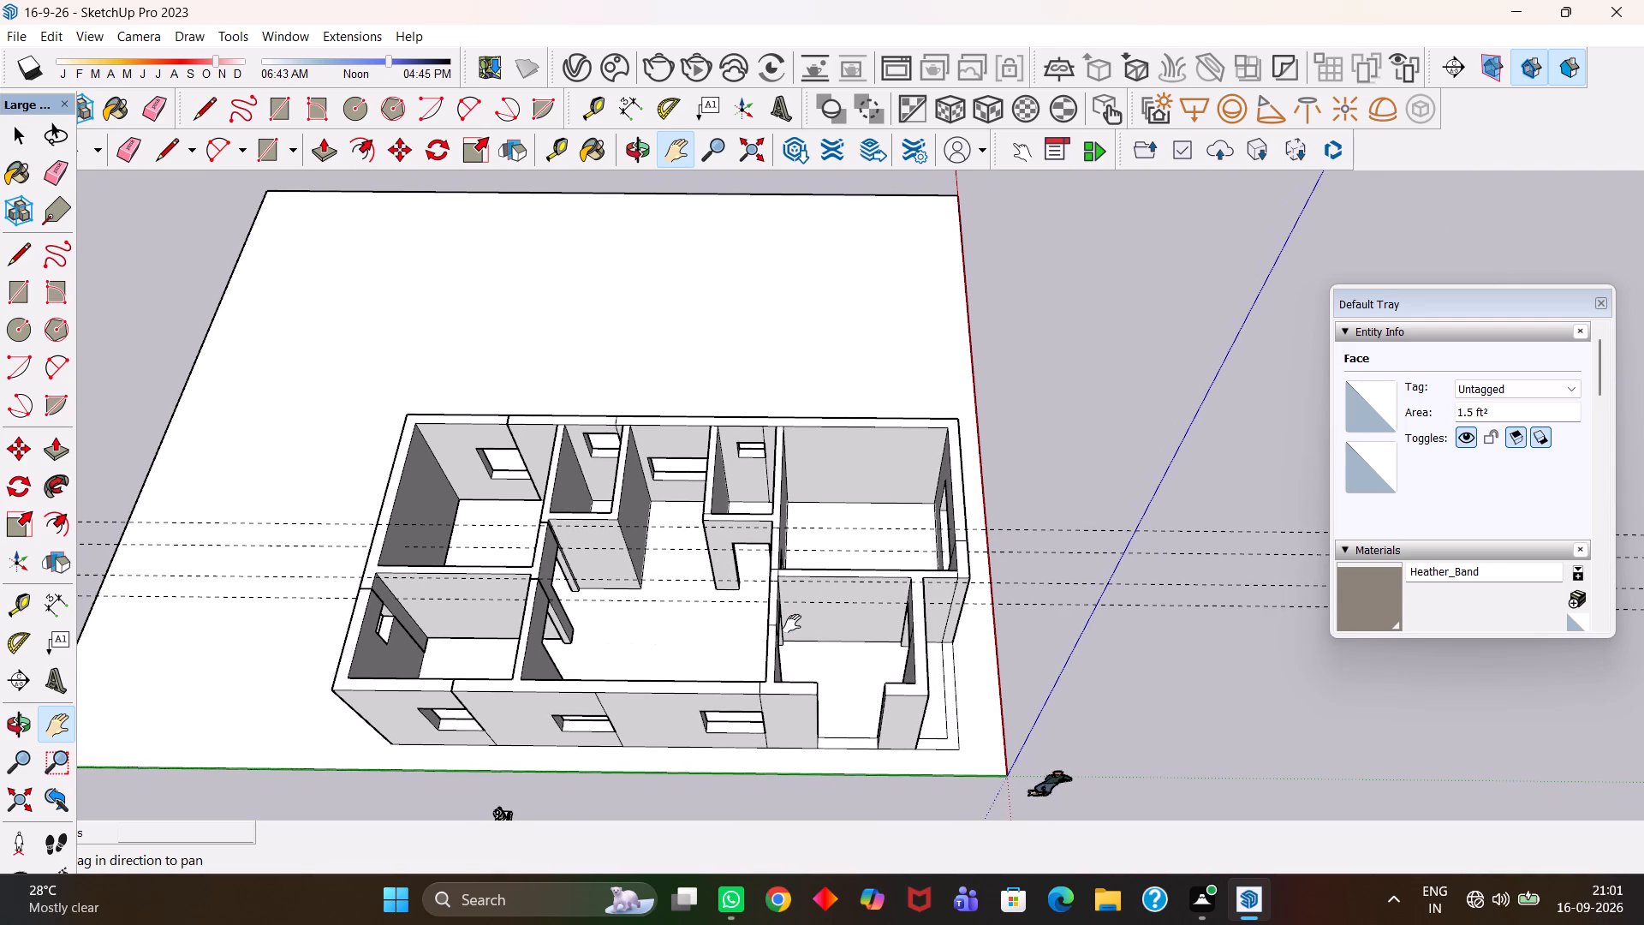
Erase all the horizontal guide lines crossing the floor plan.
{"action": "scroll", "coordinate": [801, 590], "scroll_direction": "up", "scroll_amount": 6}
{"action": "scroll", "coordinate": [801, 590], "scroll_direction": "down", "scroll_amount": 4}
{"action": "key", "text": "e"}
{"action": "left_click_drag", "start_coordinate": [1117, 655], "coordinate": [1094, 482]}
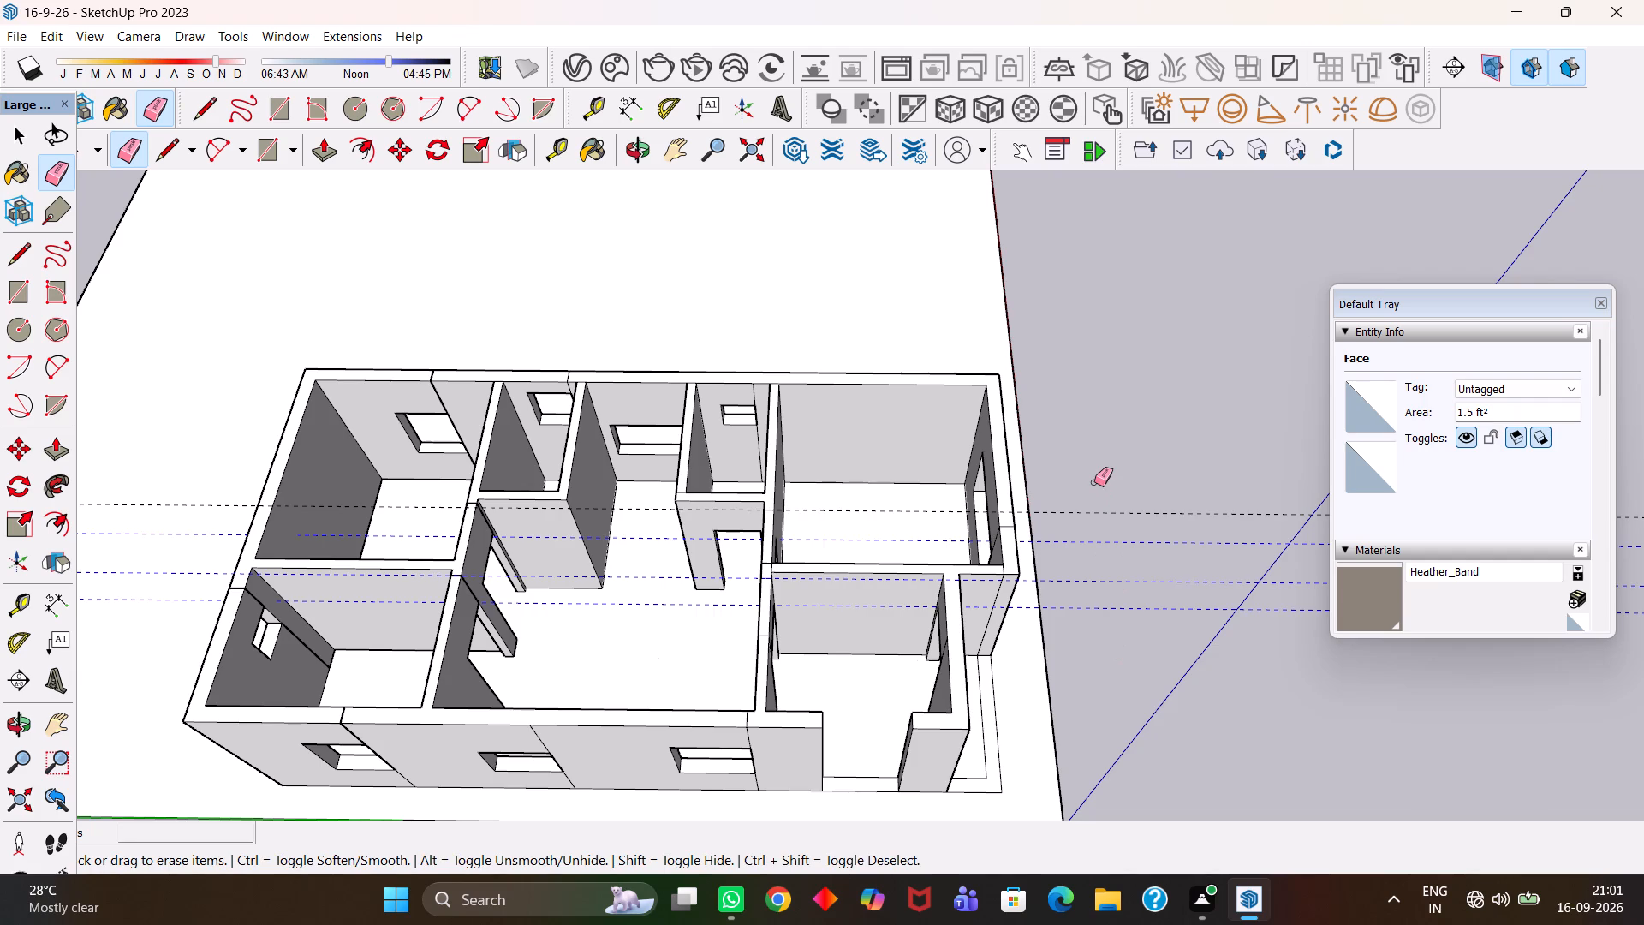
{"action": "left_click_drag", "start_coordinate": [1094, 482], "coordinate": [1097, 463]}
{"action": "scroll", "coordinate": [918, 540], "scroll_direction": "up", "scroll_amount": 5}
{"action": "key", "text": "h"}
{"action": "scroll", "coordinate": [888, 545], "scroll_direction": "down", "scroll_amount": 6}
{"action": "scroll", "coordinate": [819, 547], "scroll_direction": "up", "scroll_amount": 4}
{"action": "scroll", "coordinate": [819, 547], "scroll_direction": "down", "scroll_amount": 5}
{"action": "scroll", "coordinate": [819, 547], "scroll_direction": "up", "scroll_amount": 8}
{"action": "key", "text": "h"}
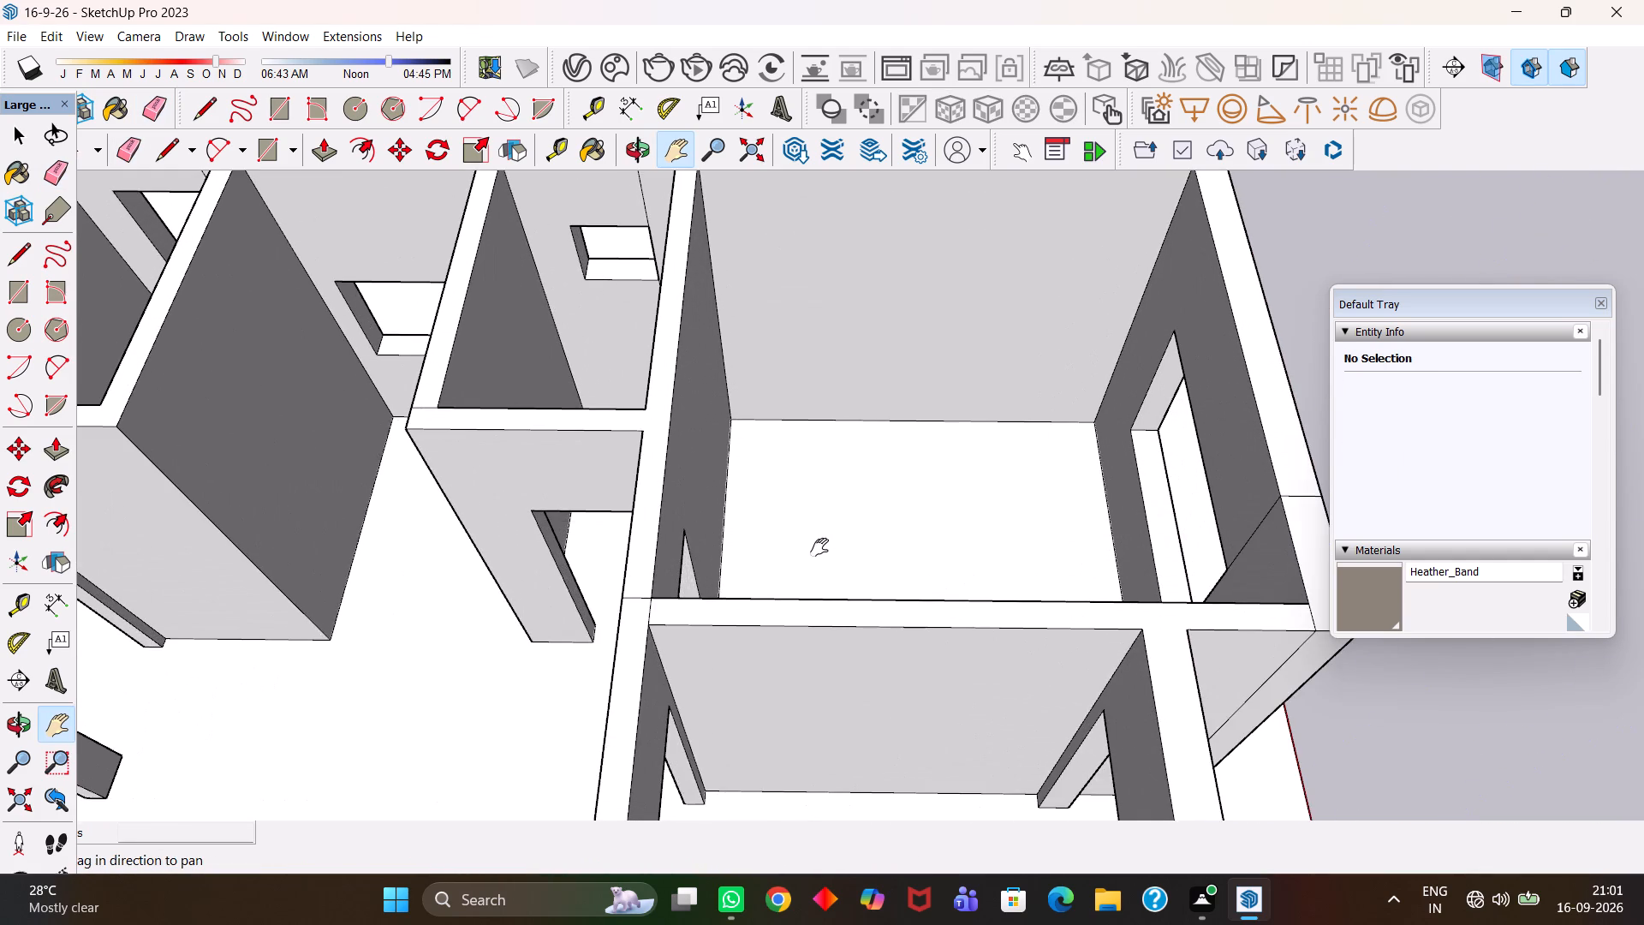
Place guides along the base edge of the wall end at the outer wall's remaining gap and 3' above it.
{"action": "left_click_drag", "start_coordinate": [628, 582], "coordinate": [784, 546]}
{"action": "scroll", "coordinate": [772, 551], "scroll_direction": "down", "scroll_amount": 3}
{"action": "left_click_drag", "start_coordinate": [1120, 532], "coordinate": [831, 552]}
{"action": "scroll", "coordinate": [824, 556], "scroll_direction": "up", "scroll_amount": 3}
{"action": "scroll", "coordinate": [824, 556], "scroll_direction": "down", "scroll_amount": 4}
{"action": "left_click_drag", "start_coordinate": [725, 591], "coordinate": [911, 400]}
{"action": "scroll", "coordinate": [899, 409], "scroll_direction": "down", "scroll_amount": 4}
{"action": "scroll", "coordinate": [820, 468], "scroll_direction": "up", "scroll_amount": 3}
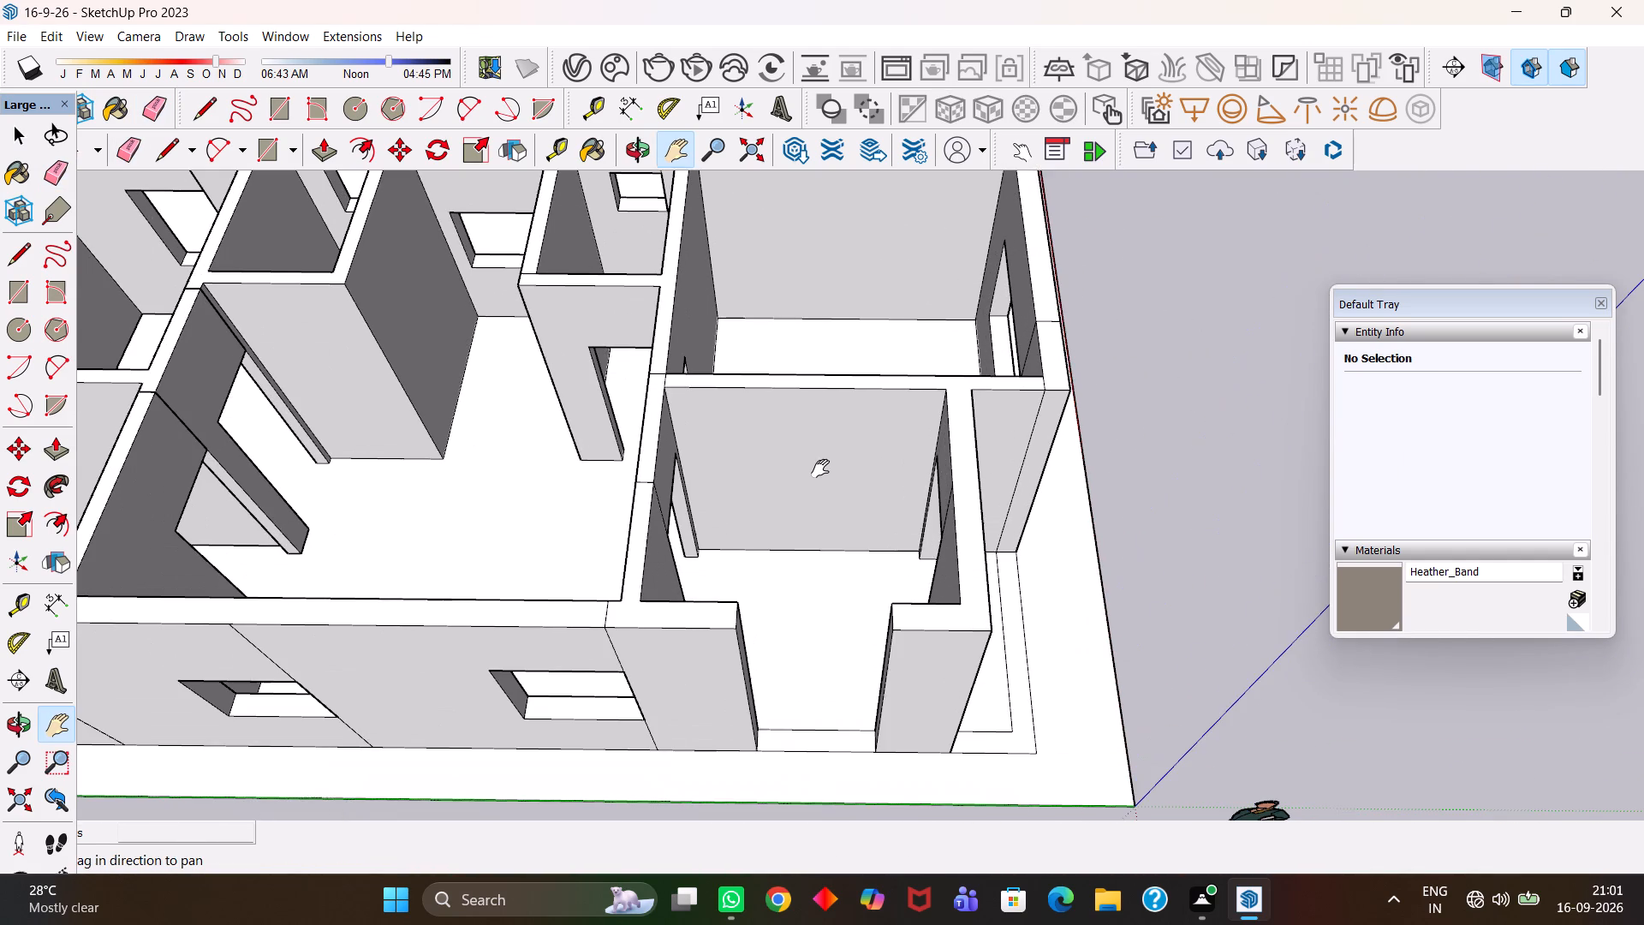
{"action": "scroll", "coordinate": [831, 658], "scroll_direction": "up", "scroll_amount": 4}
{"action": "left_click_drag", "start_coordinate": [872, 685], "coordinate": [848, 625]}
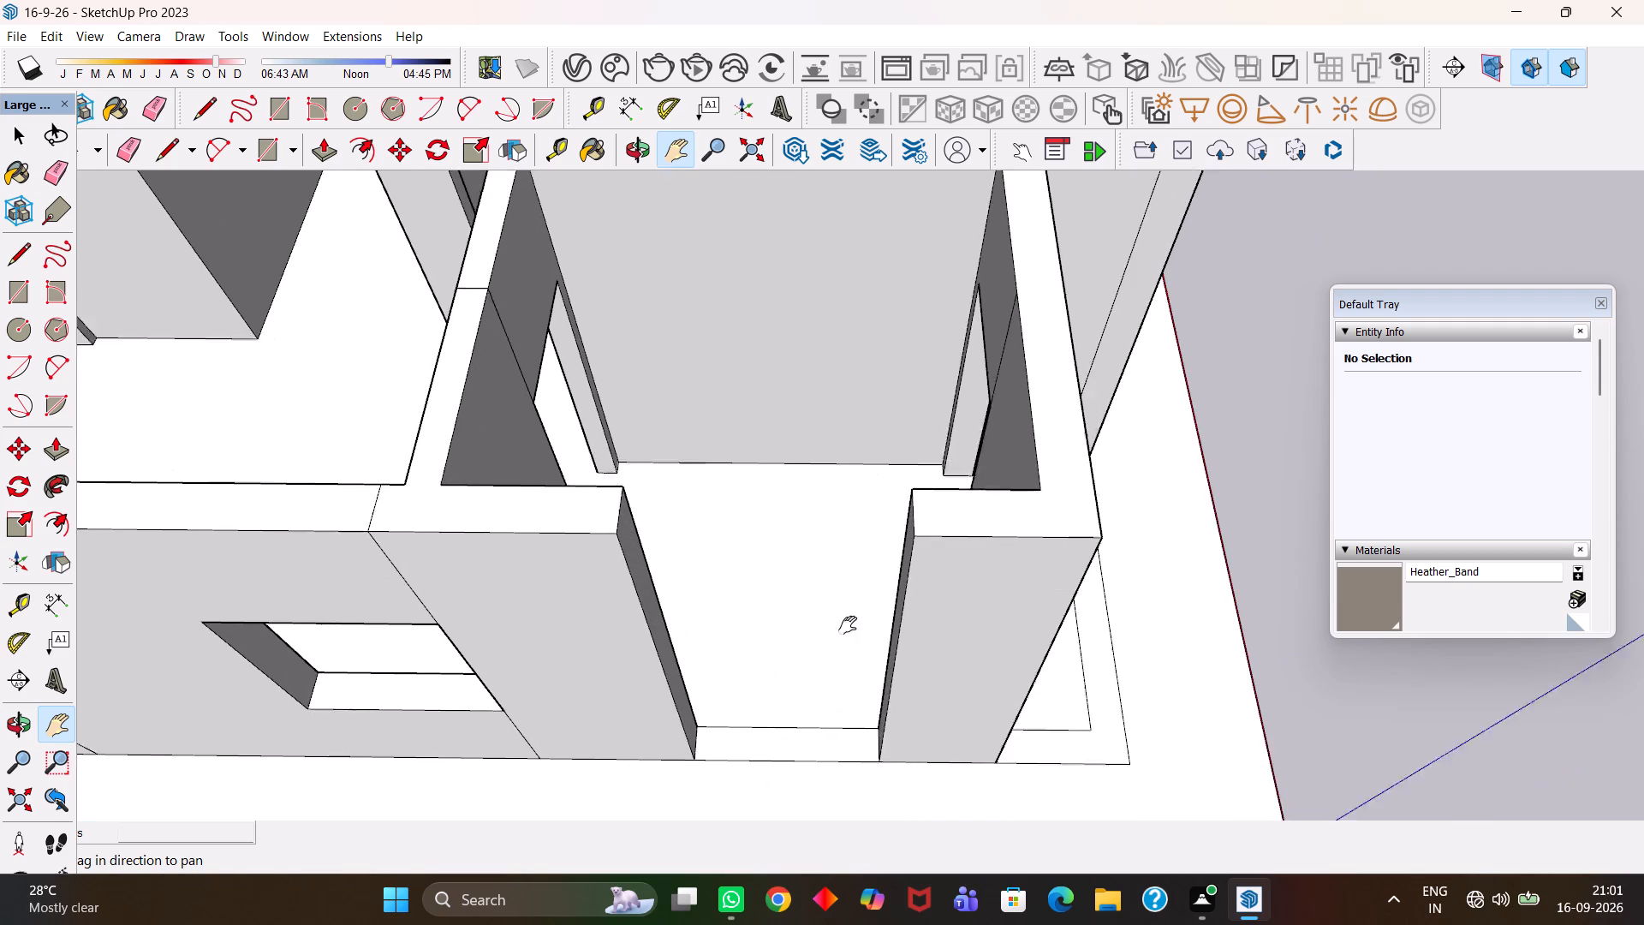
{"action": "left_click_drag", "start_coordinate": [848, 625], "coordinate": [853, 602]}
{"action": "scroll", "coordinate": [871, 707], "scroll_direction": "up", "scroll_amount": 4}
{"action": "left_click_drag", "start_coordinate": [870, 707], "coordinate": [1001, 689]}
{"action": "scroll", "coordinate": [958, 692], "scroll_direction": "up", "scroll_amount": 2}
{"action": "key", "text": "t"}
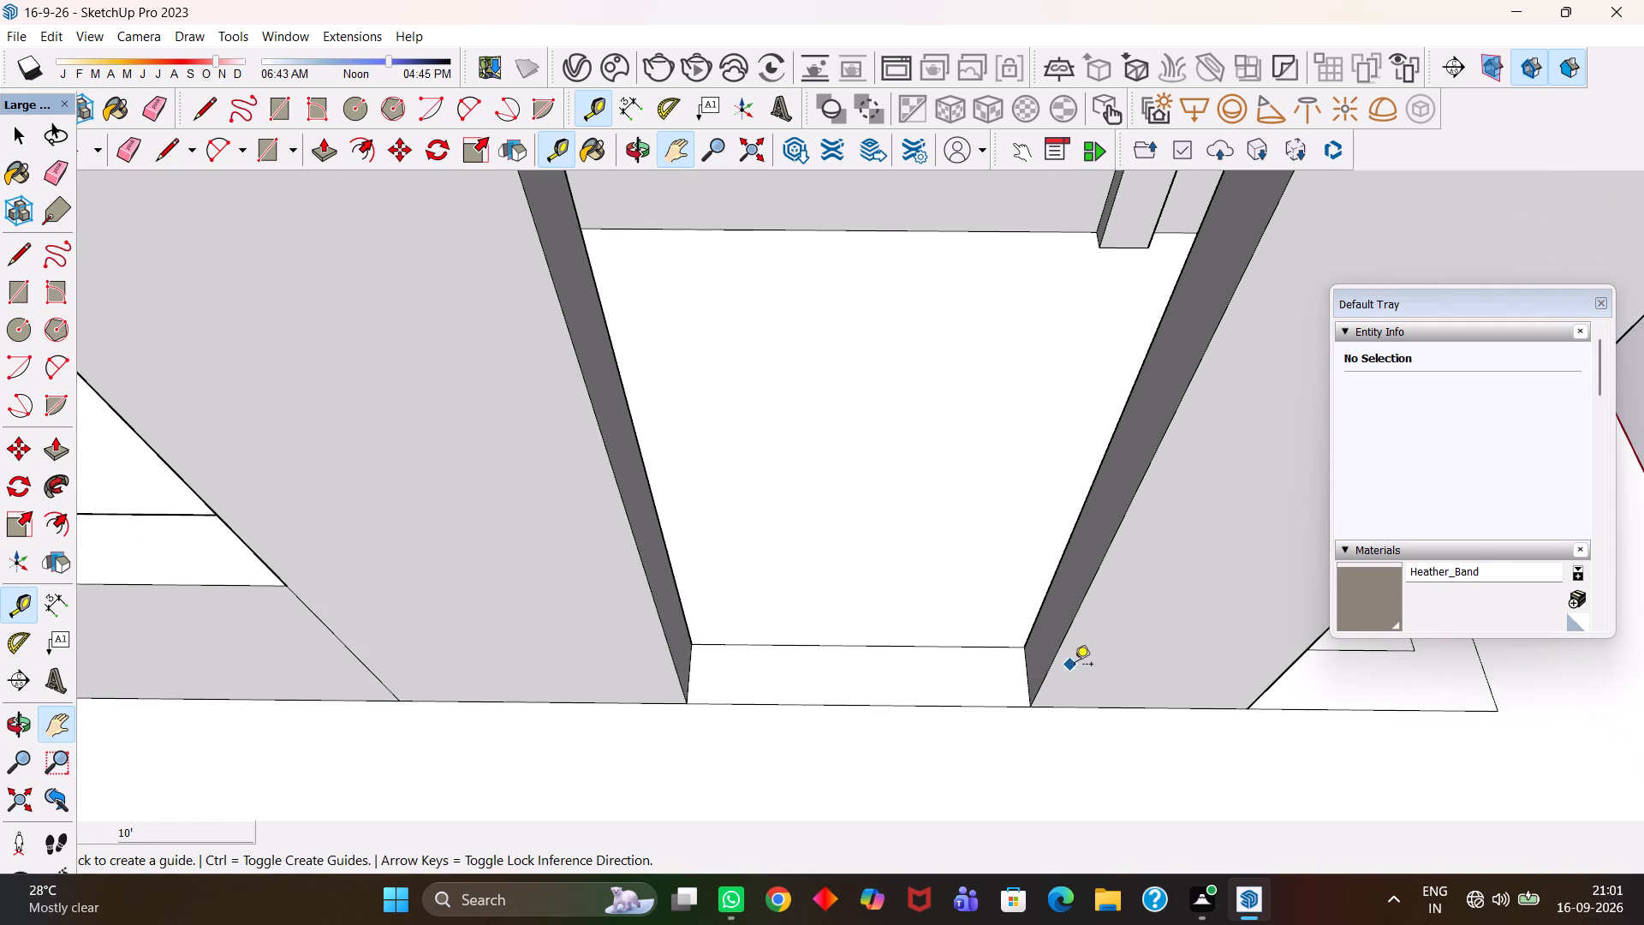
{"action": "left_click", "coordinate": [1028, 689]}
{"action": "left_click", "coordinate": [1030, 682]}
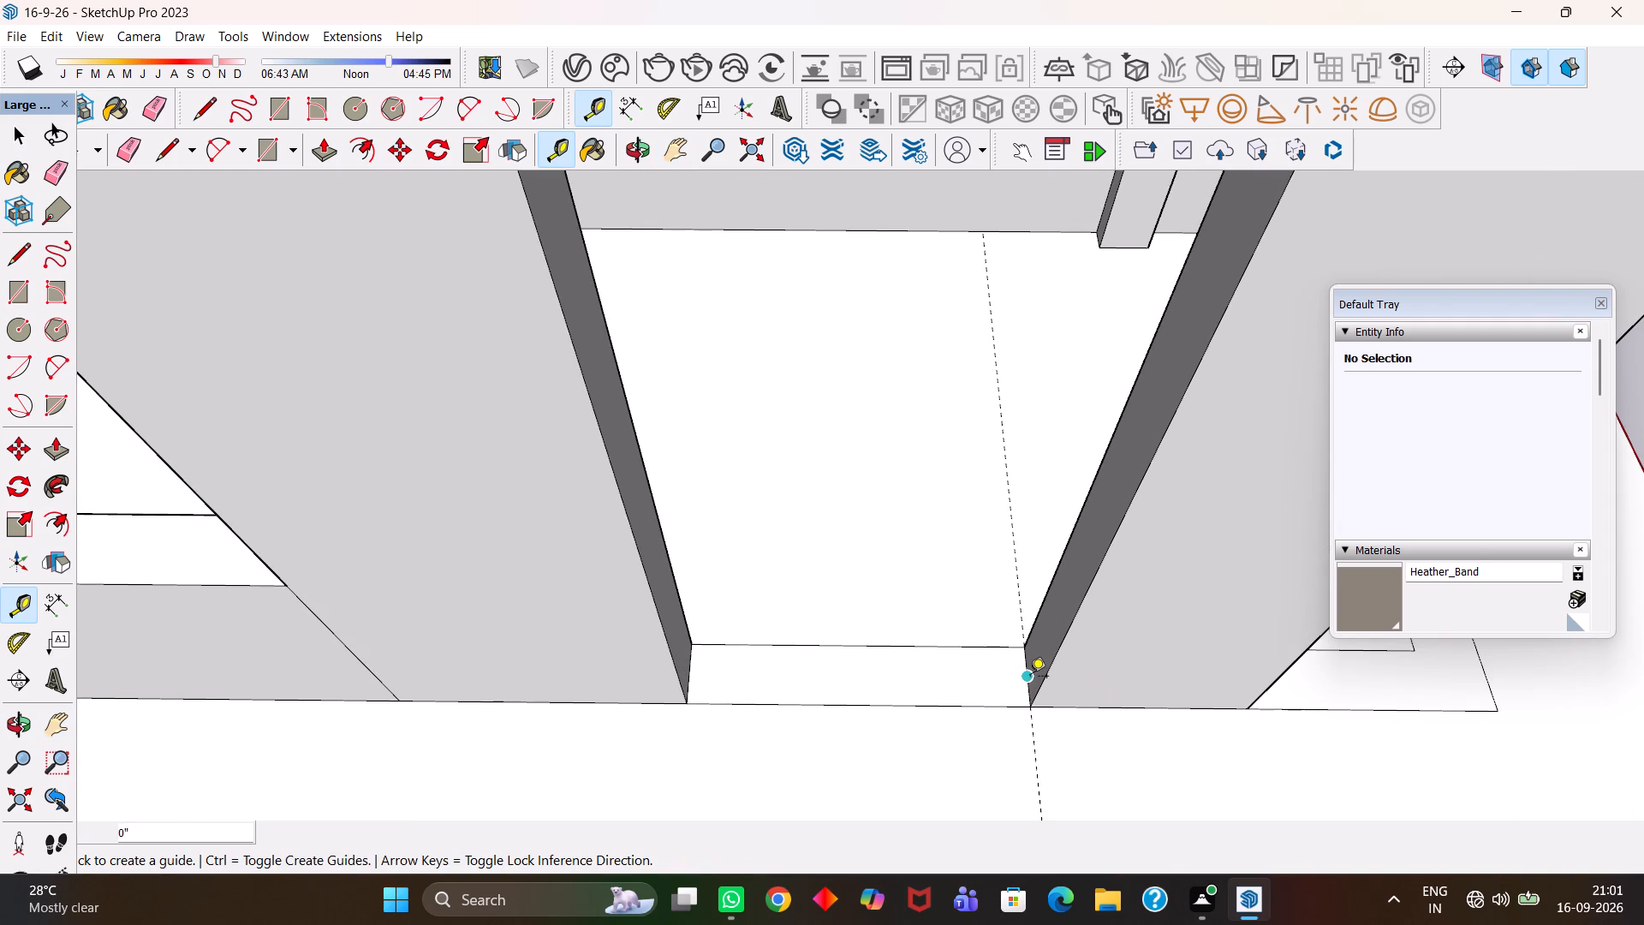
{"action": "left_click", "coordinate": [1018, 585]}
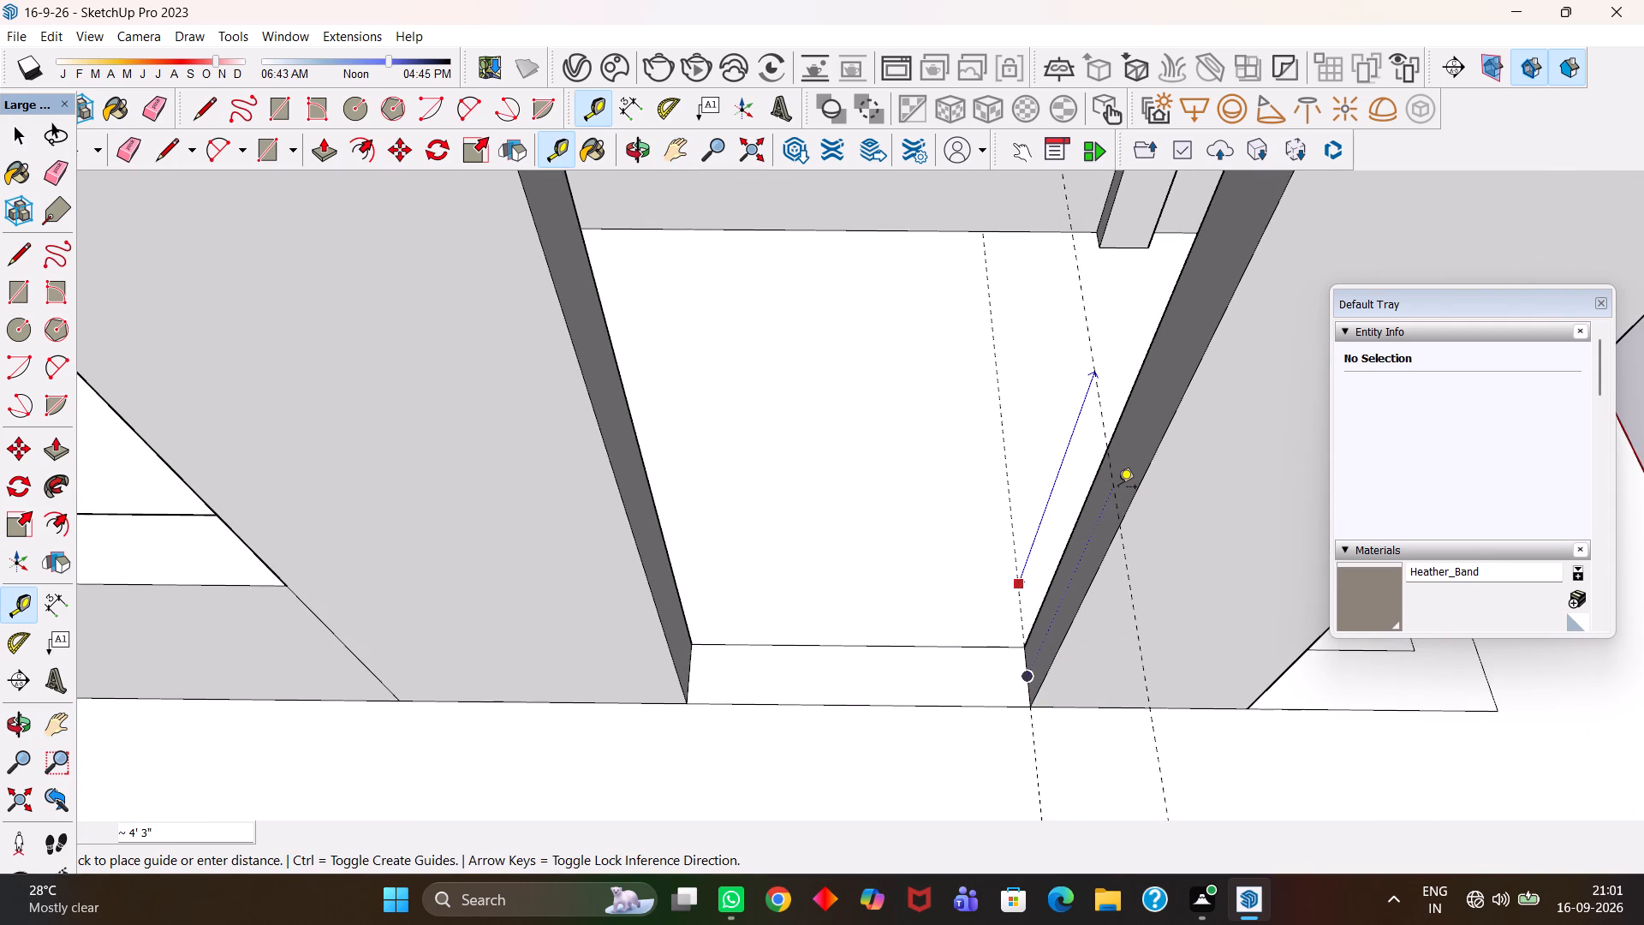
{"action": "type", "text": "3'"}
{"action": "key", "text": "Return"}
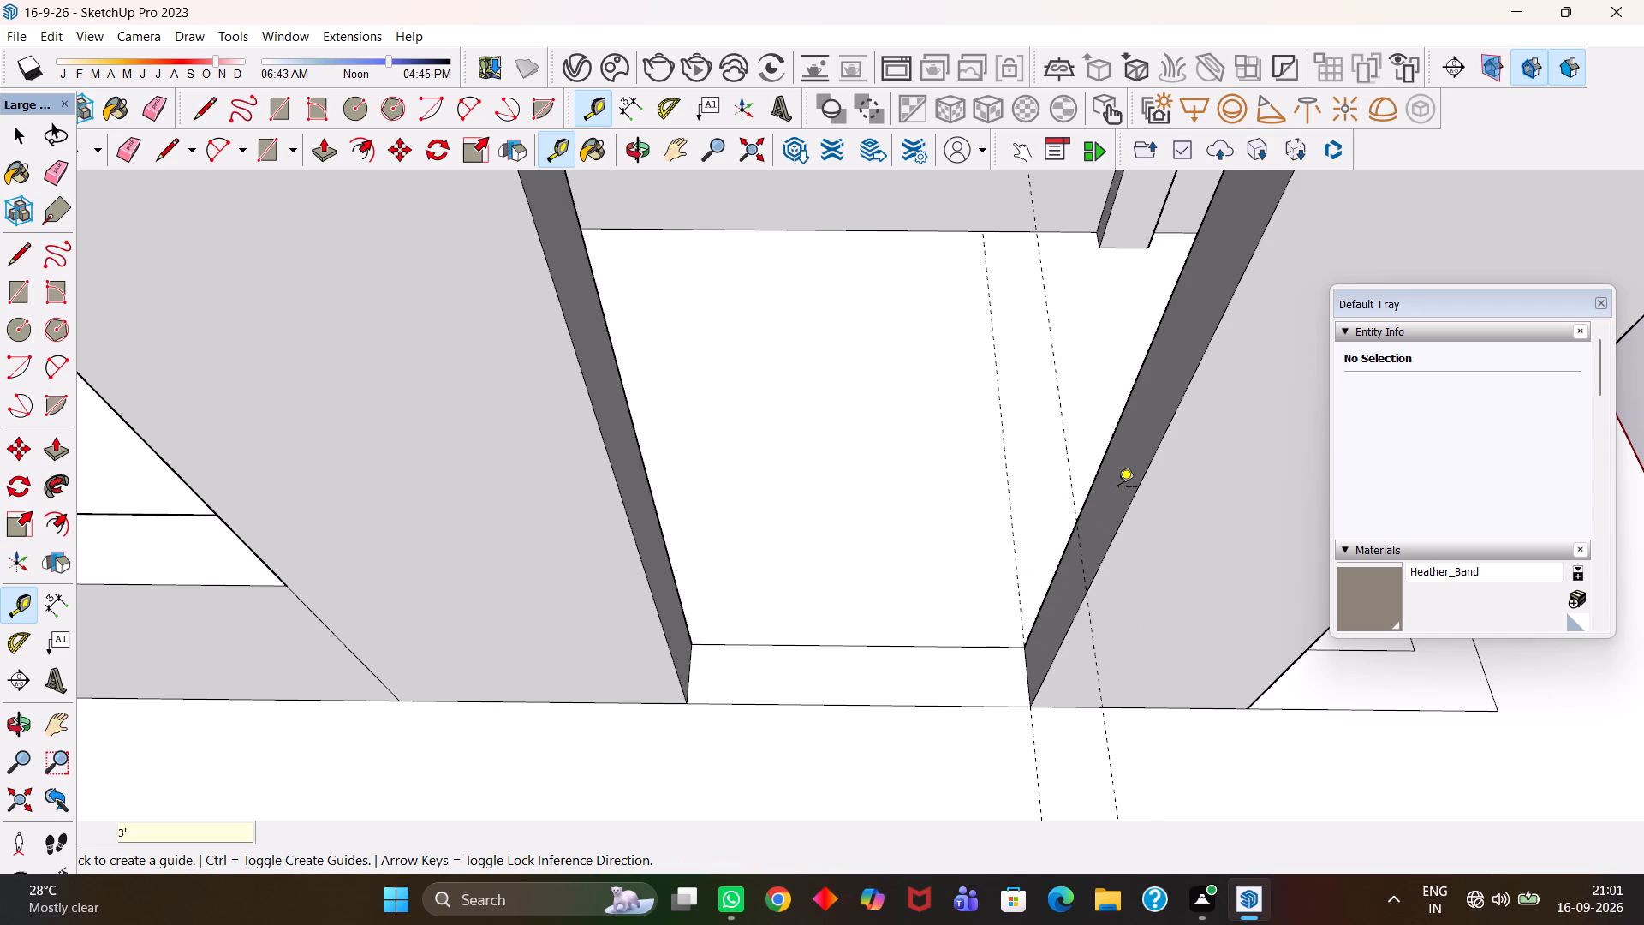
Add another horizontal guide 4' above the 3' guide on the wall end.
{"action": "key", "text": "h"}
{"action": "left_click_drag", "start_coordinate": [1110, 479], "coordinate": [1059, 585]}
{"action": "scroll", "coordinate": [1038, 594], "scroll_direction": "down", "scroll_amount": 2}
{"action": "key", "text": "t"}
{"action": "left_click", "coordinate": [1024, 565]}
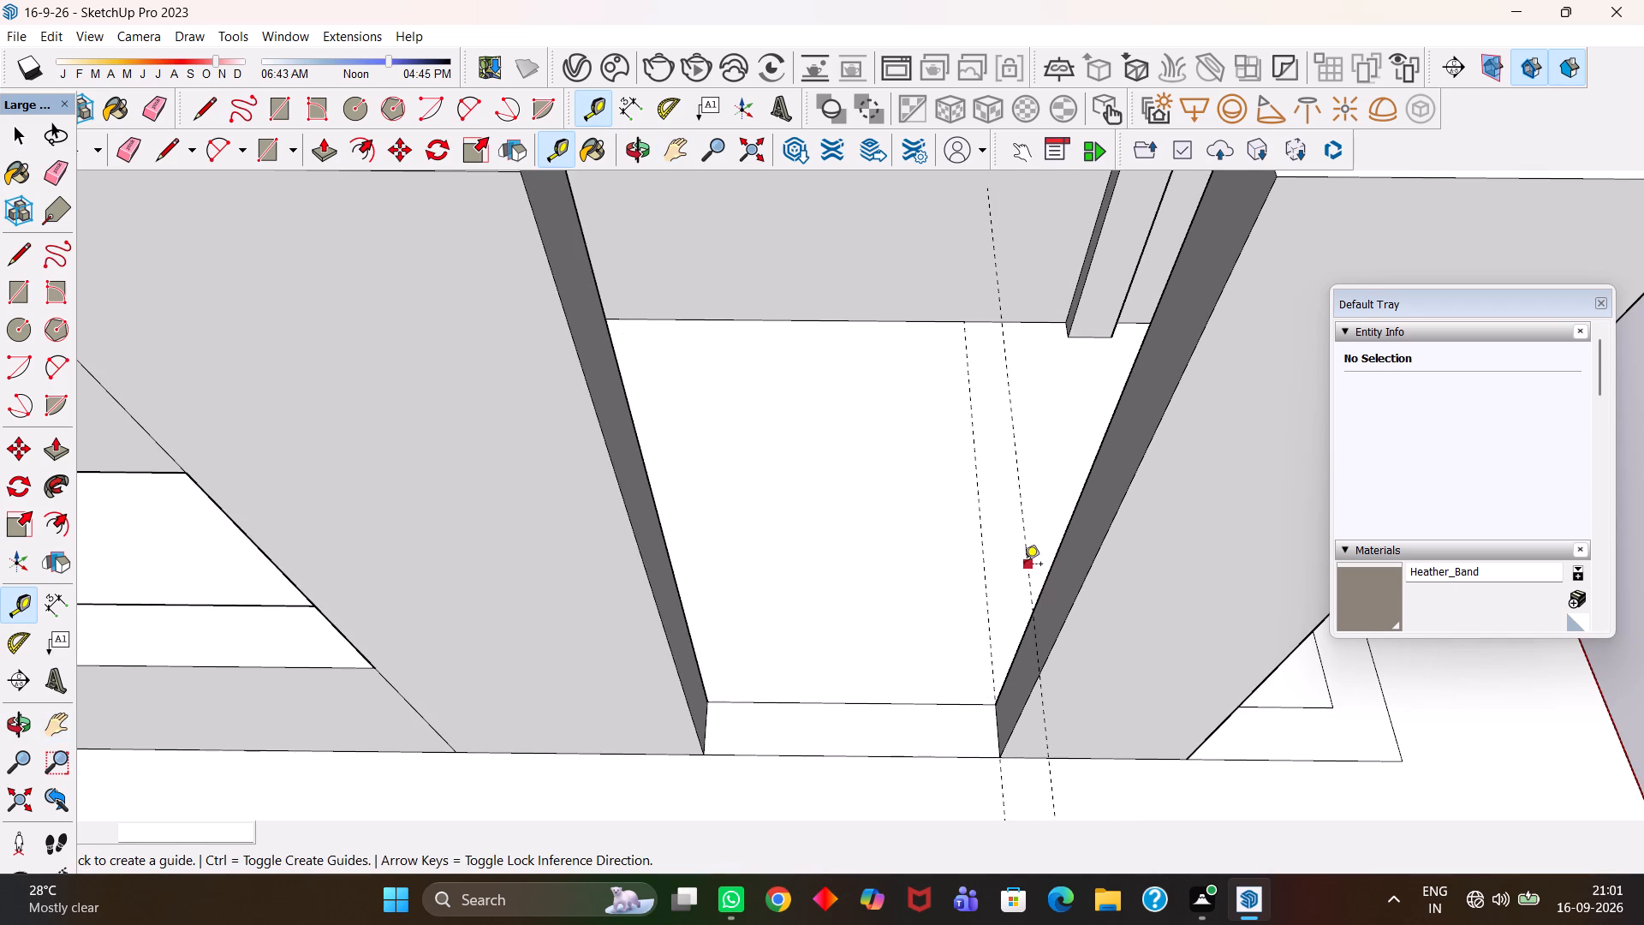
{"action": "type", "text": "4'"}
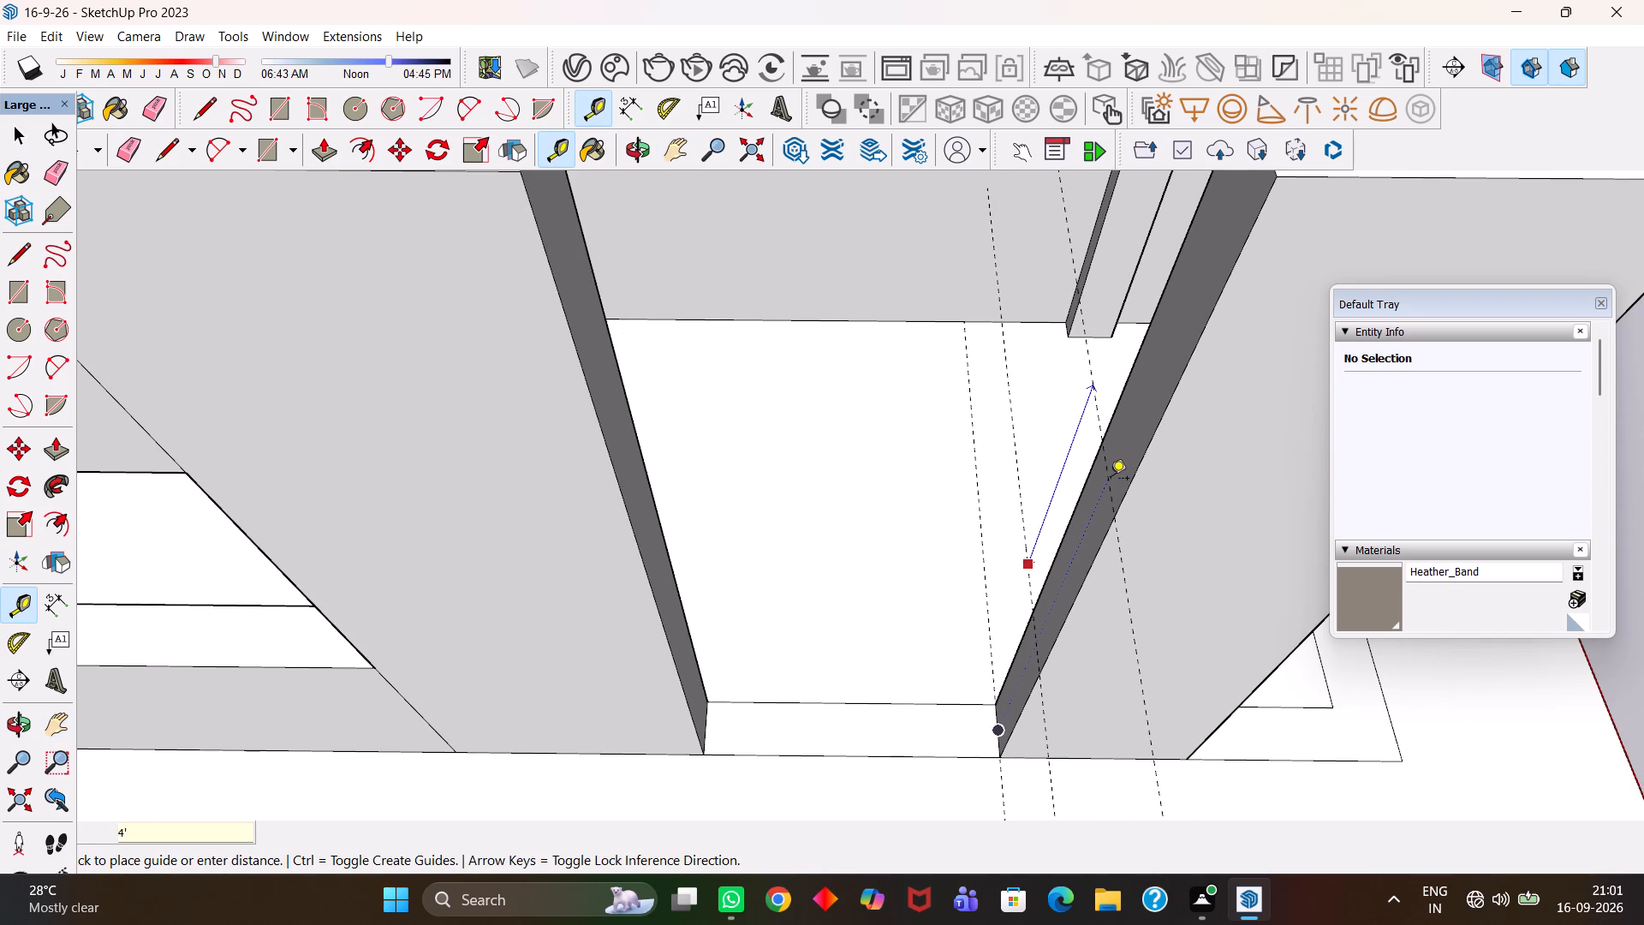
{"action": "key", "text": "Return"}
Draw a rectangle on the wall's end face between the two upper guides, splitting off its upper and lower parts.
{"action": "key", "text": "h"}
{"action": "left_click_drag", "start_coordinate": [1027, 503], "coordinate": [939, 573]}
{"action": "scroll", "coordinate": [939, 573], "scroll_direction": "down", "scroll_amount": 4}
{"action": "scroll", "coordinate": [905, 634], "scroll_direction": "up", "scroll_amount": 3}
{"action": "left_click_drag", "start_coordinate": [943, 653], "coordinate": [1018, 586]}
{"action": "key", "text": "space"}
{"action": "left_click", "coordinate": [1026, 559]}
{"action": "left_click", "coordinate": [1025, 580]}
{"action": "key", "text": "r"}
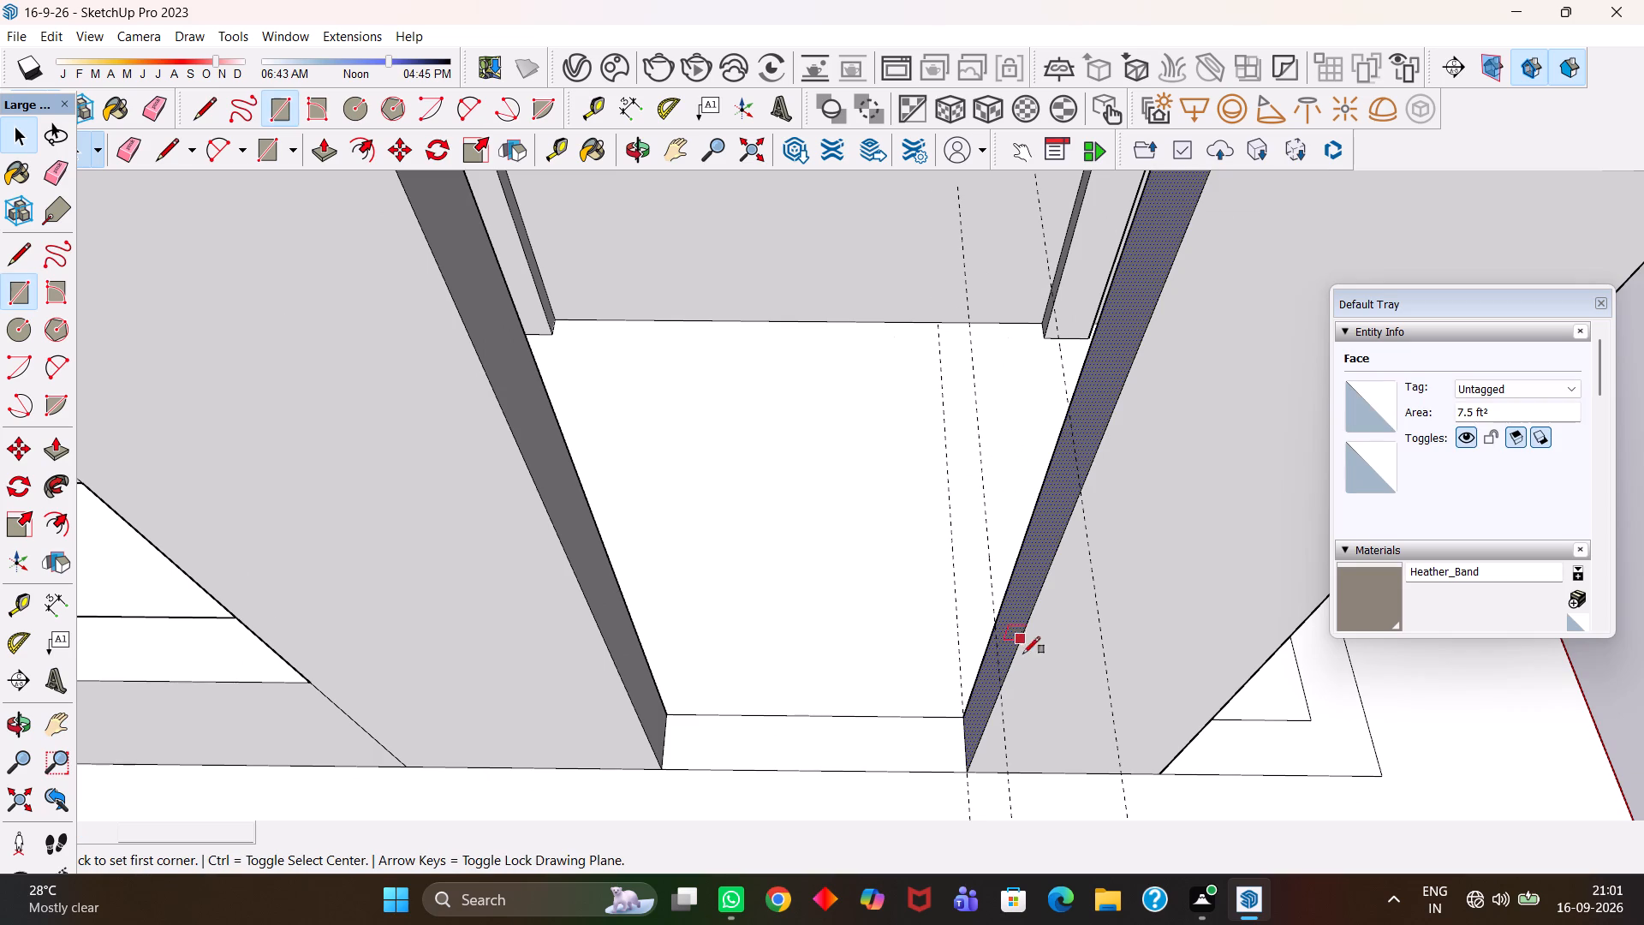
{"action": "left_click", "coordinate": [1006, 696]}
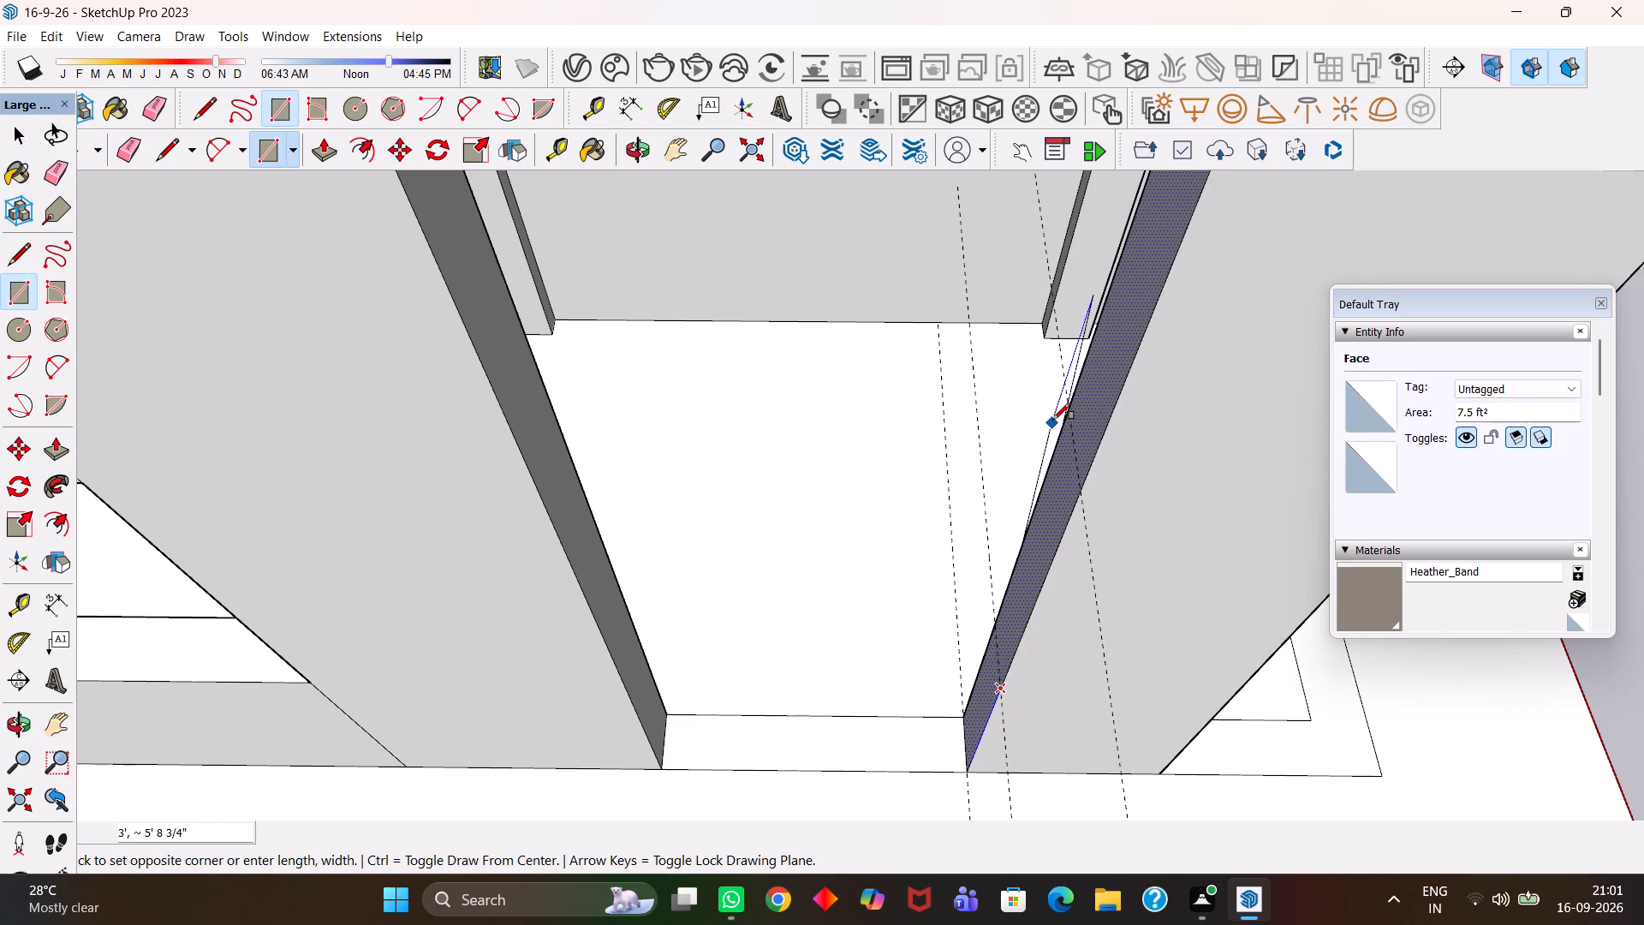
{"action": "left_click", "coordinate": [1070, 415]}
Push/Pull the end face's upper and lower parts about 4' across the gap to form a window opening.
{"action": "key", "text": "space"}
{"action": "left_click", "coordinate": [1099, 399]}
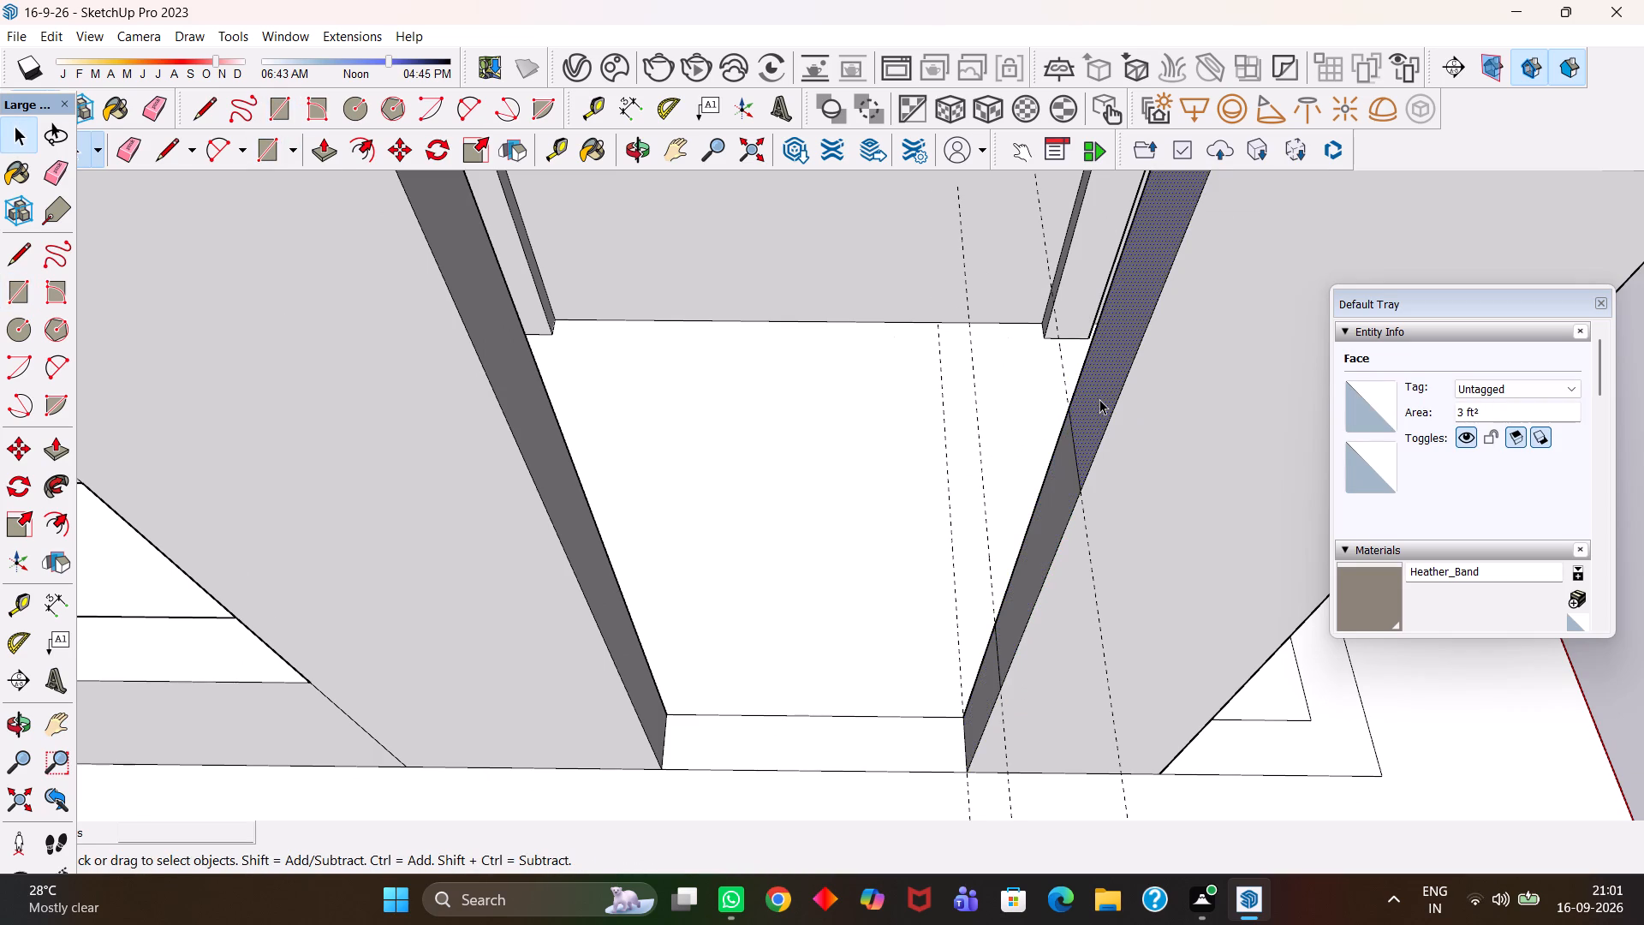
{"action": "key", "text": "p"}
{"action": "left_click", "coordinate": [1099, 399]}
{"action": "left_click", "coordinate": [533, 477]}
{"action": "key", "text": "space"}
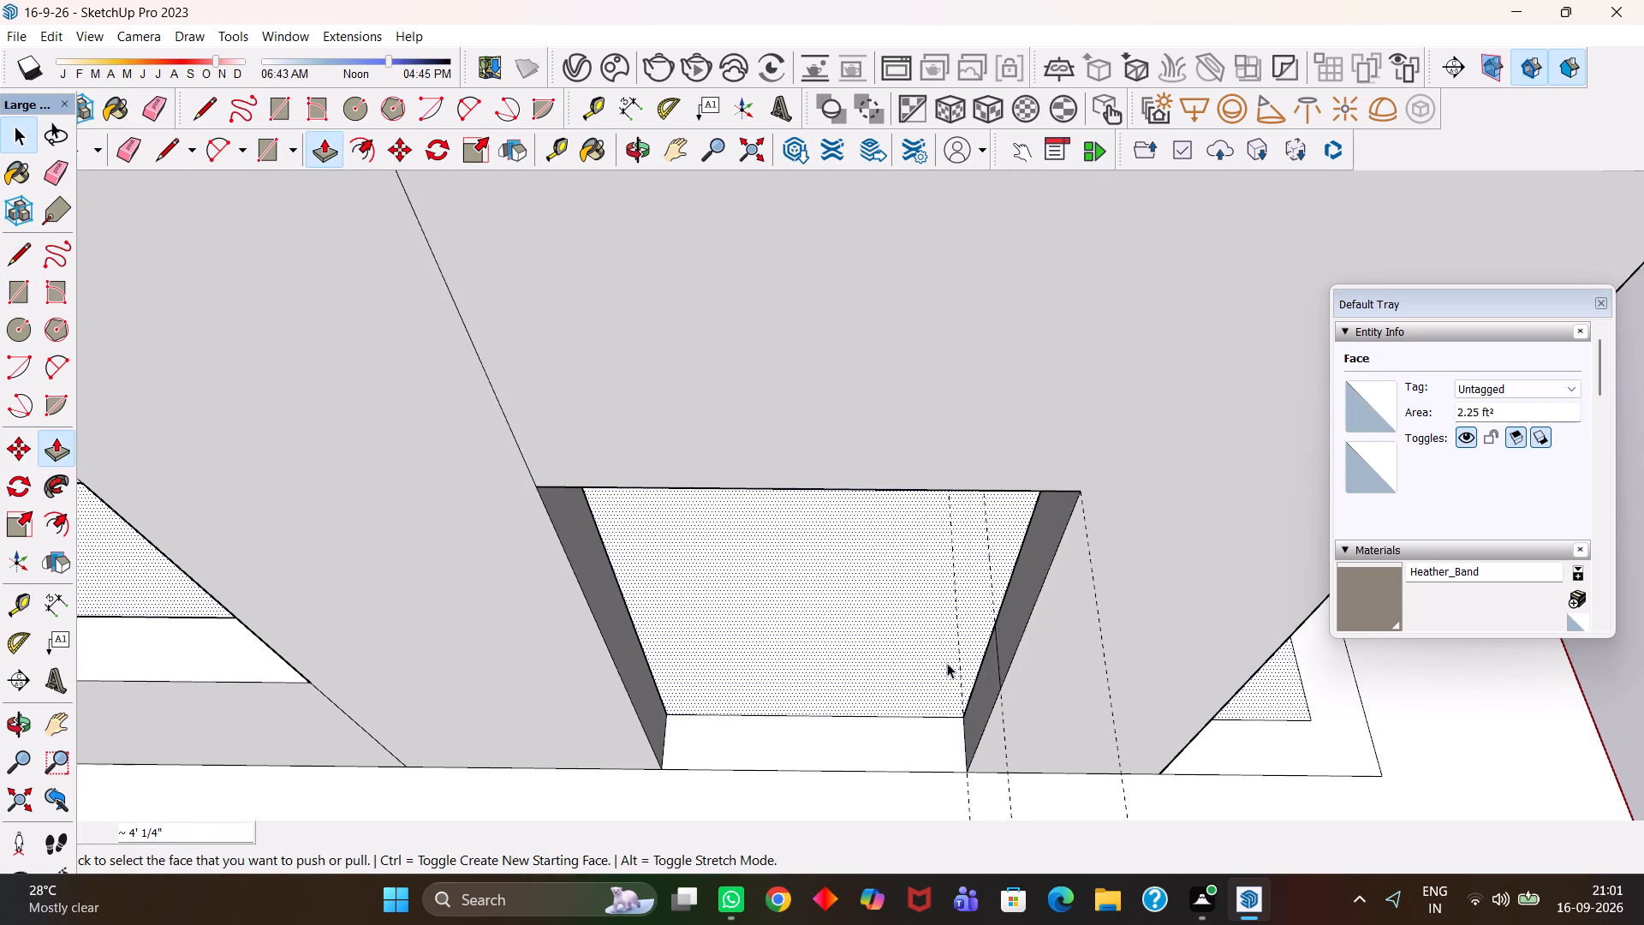
{"action": "left_click", "coordinate": [983, 691]}
{"action": "key", "text": "p"}
{"action": "left_click", "coordinate": [986, 695]}
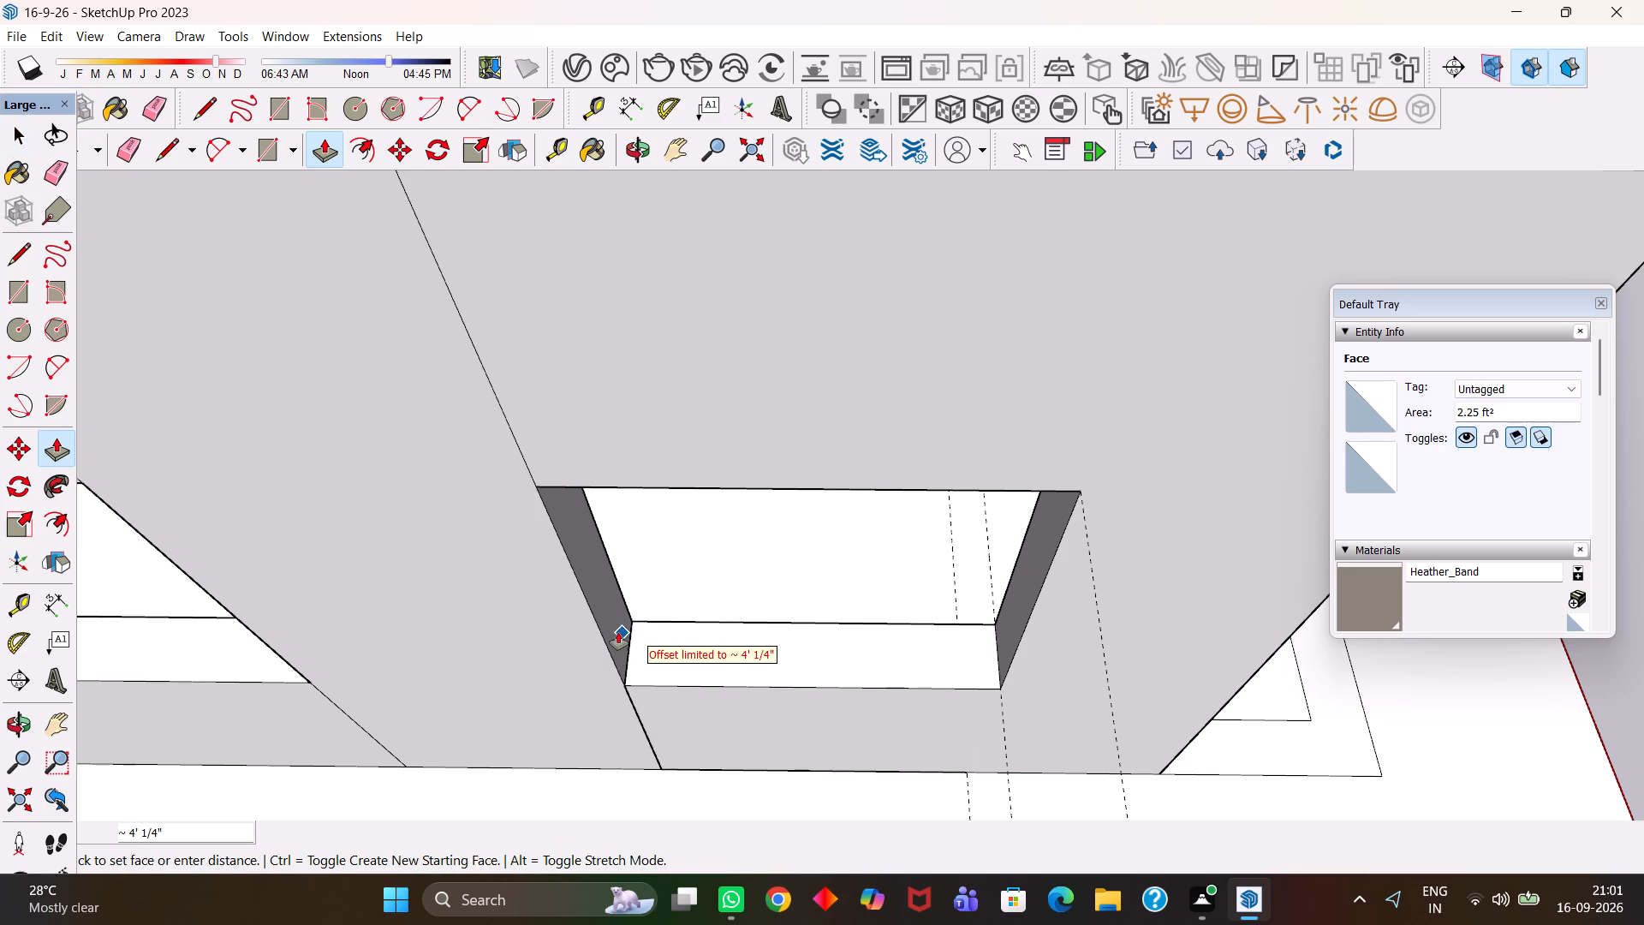
{"action": "left_click", "coordinate": [605, 630]}
Erase the horizontal guide lines crossing the floor plan.
{"action": "key", "text": "h"}
{"action": "scroll", "coordinate": [606, 634], "scroll_direction": "down", "scroll_amount": 19}
{"action": "key", "text": "space"}
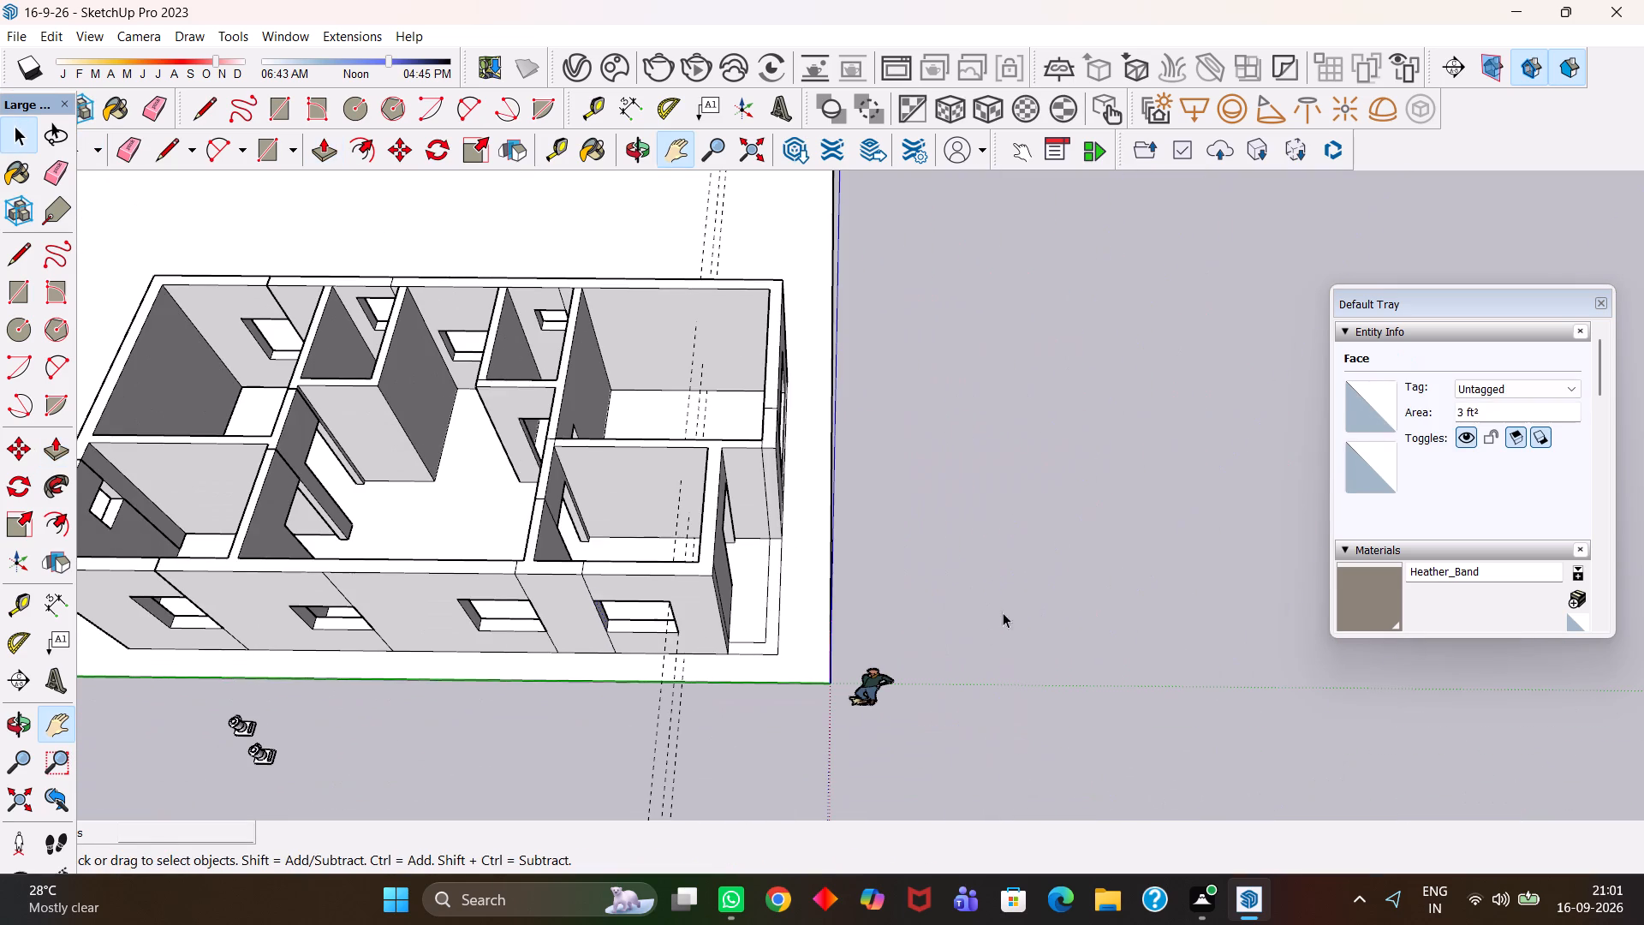
{"action": "left_click", "coordinate": [1026, 594]}
{"action": "scroll", "coordinate": [861, 673], "scroll_direction": "down", "scroll_amount": 3}
{"action": "key", "text": "h"}
{"action": "left_click_drag", "start_coordinate": [636, 713], "coordinate": [700, 541]}
{"action": "scroll", "coordinate": [718, 571], "scroll_direction": "up", "scroll_amount": 3}
{"action": "key", "text": "e"}
{"action": "left_click_drag", "start_coordinate": [831, 623], "coordinate": [765, 595]}
{"action": "scroll", "coordinate": [774, 592], "scroll_direction": "up", "scroll_amount": 4}
Save the model.
{"action": "key", "text": "h"}
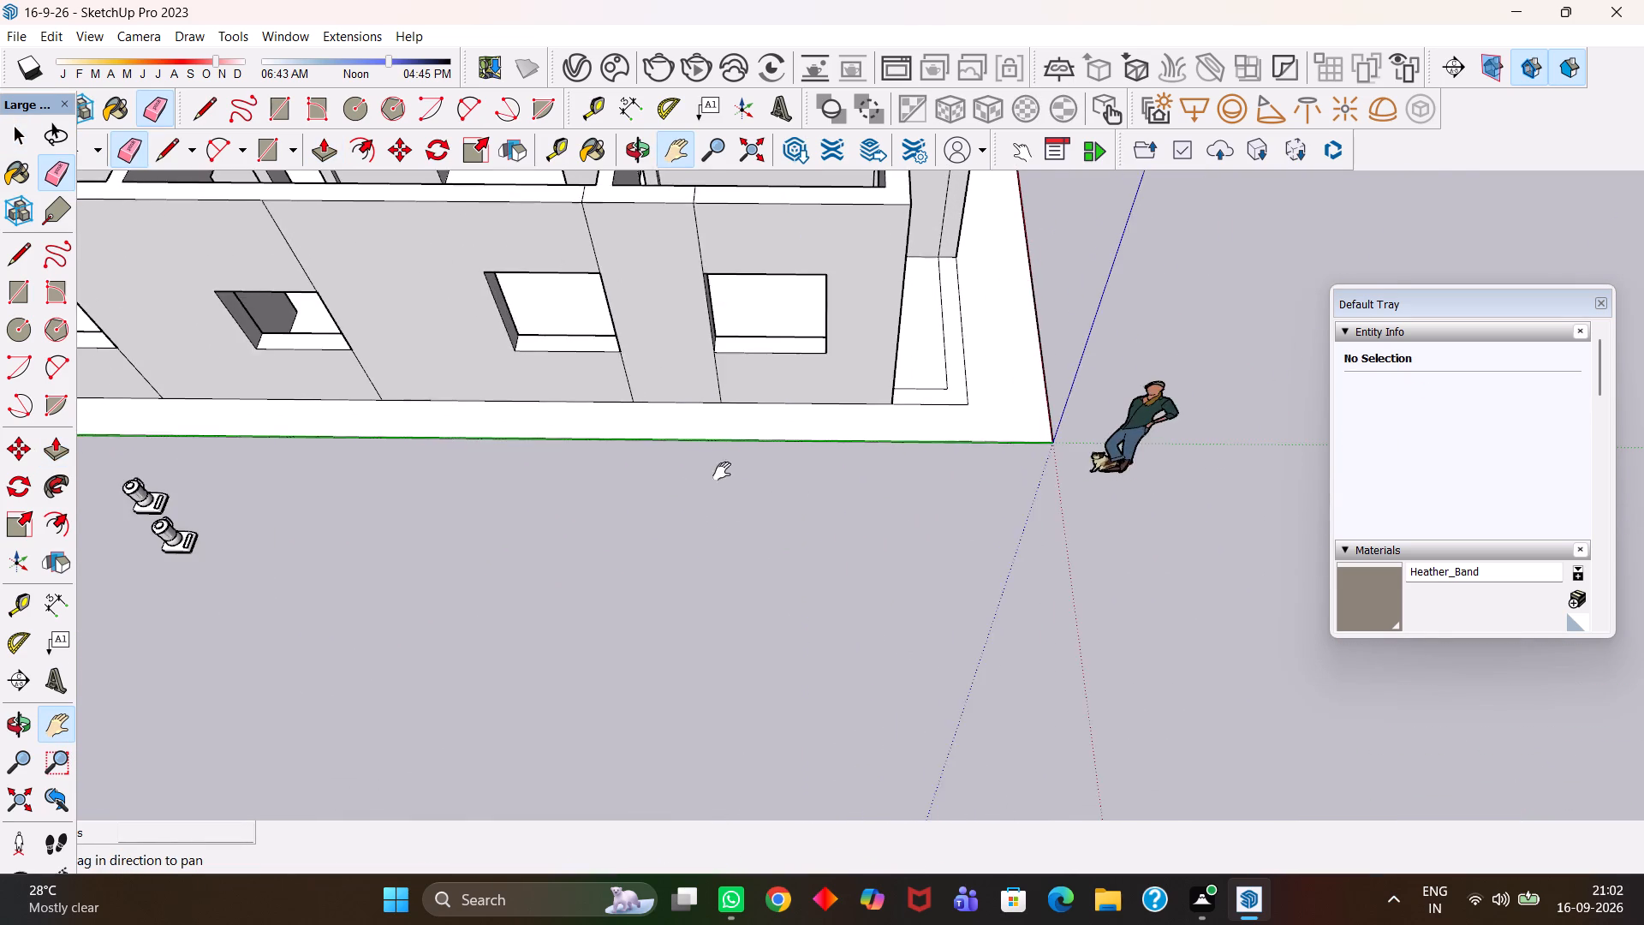
{"action": "left_click_drag", "start_coordinate": [718, 456], "coordinate": [813, 662]}
{"action": "scroll", "coordinate": [810, 663], "scroll_direction": "down", "scroll_amount": 4}
{"action": "key", "text": "ctrl+s"}
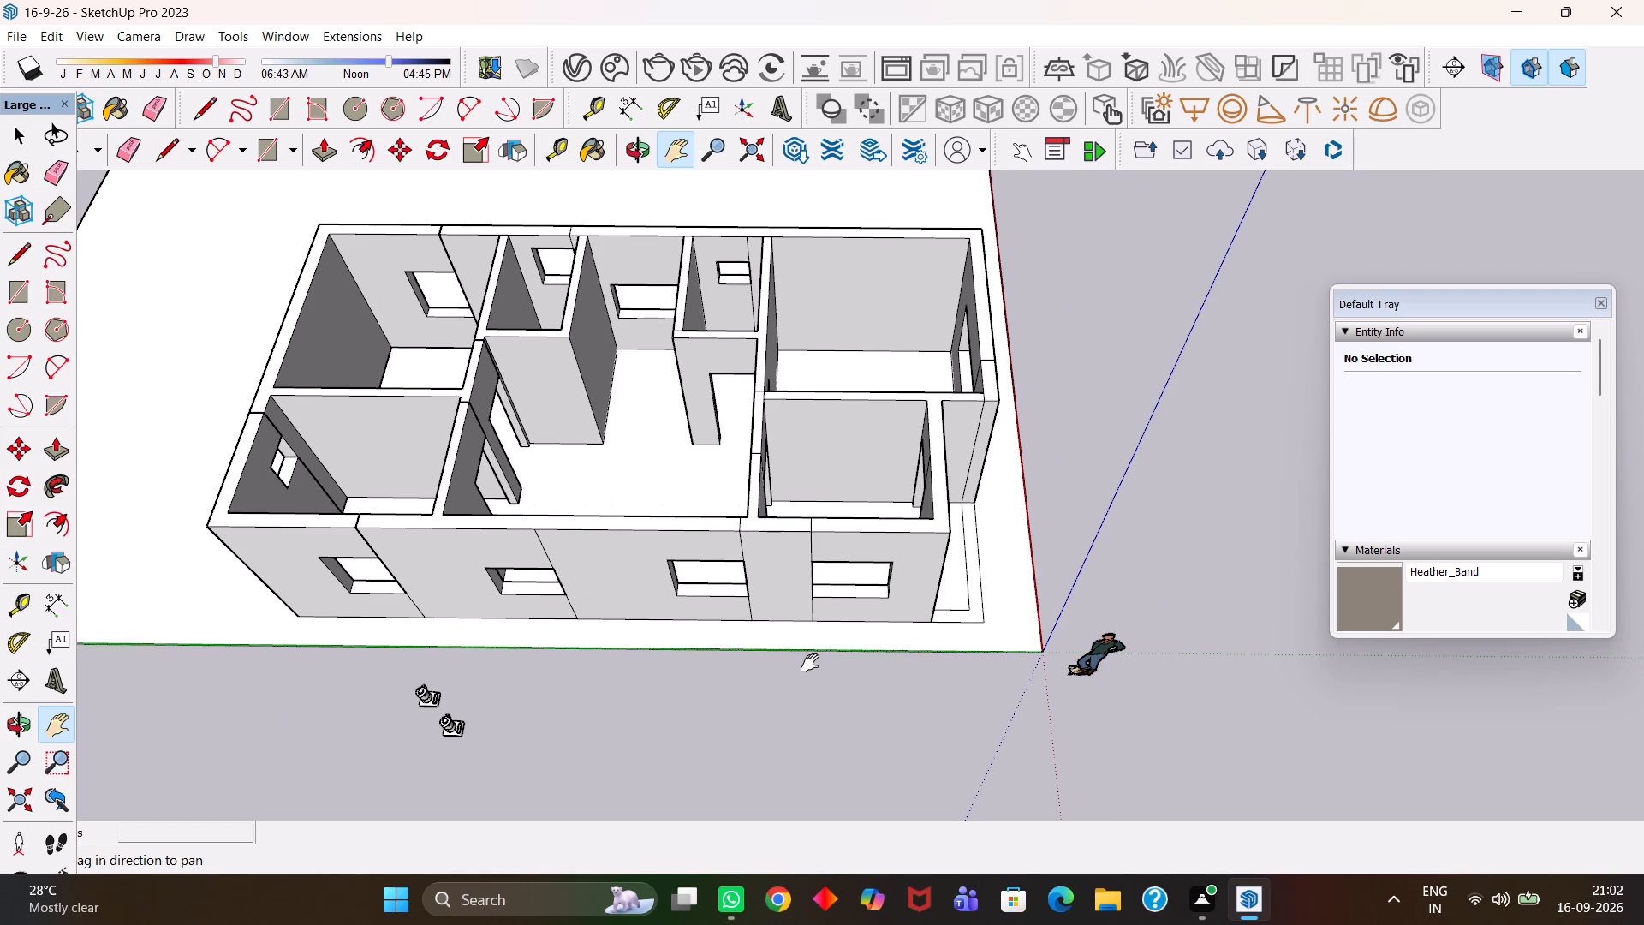
Examine the rooms, partitions, door openings and windows across the whole floor plan.
{"action": "scroll", "coordinate": [600, 558], "scroll_direction": "up", "scroll_amount": 4}
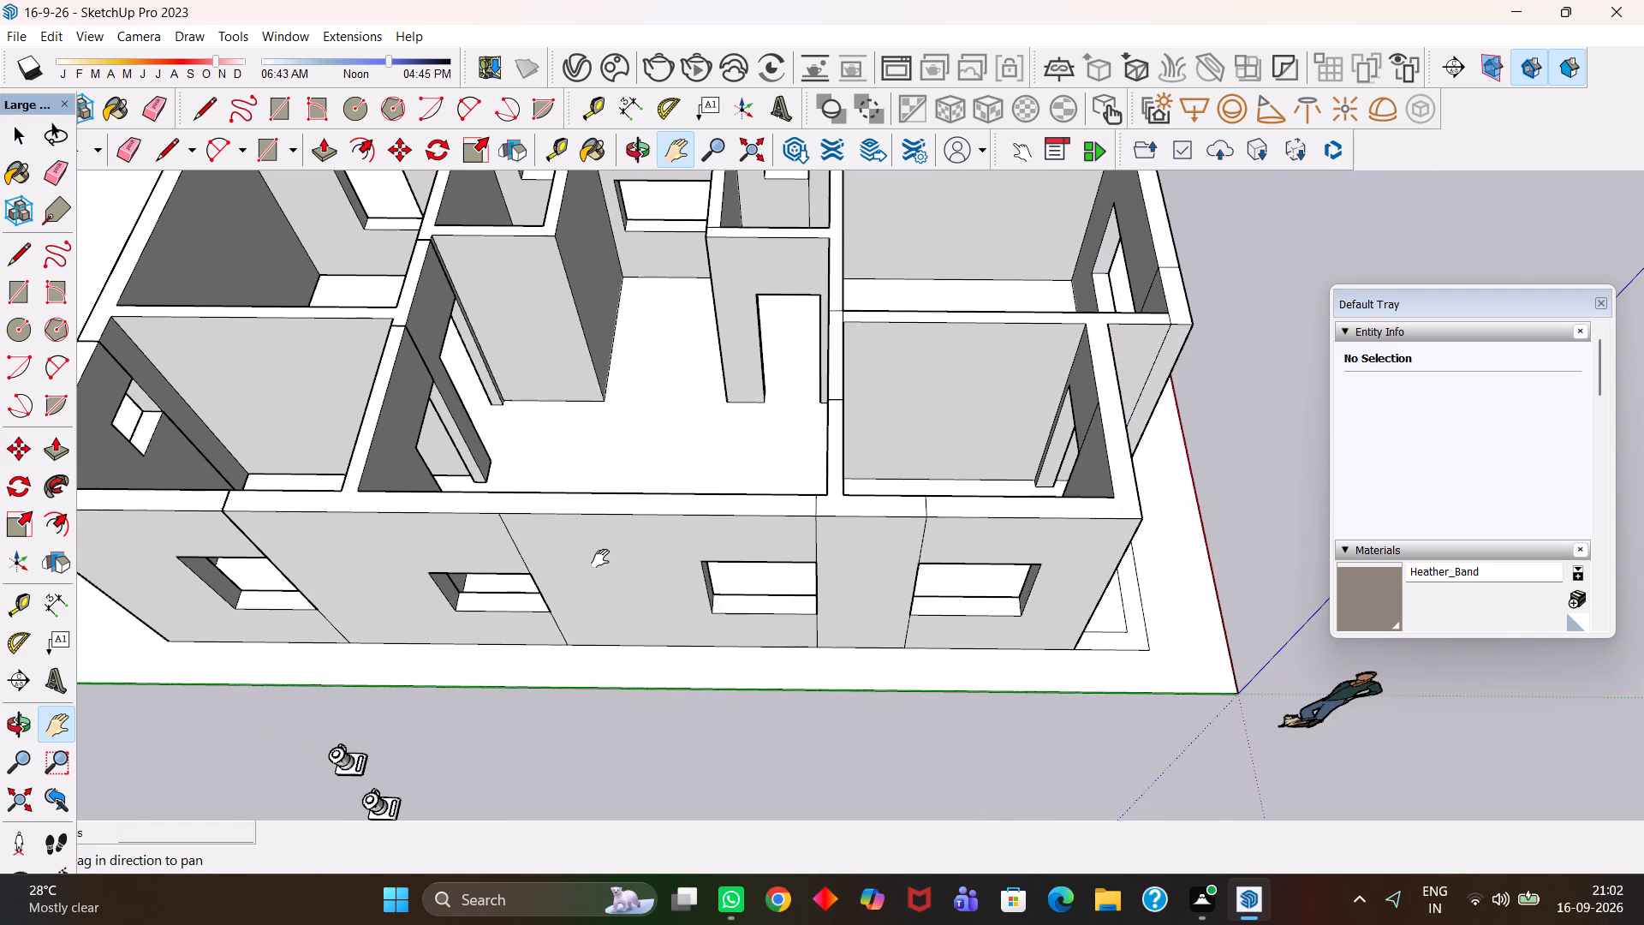
{"action": "left_click_drag", "start_coordinate": [614, 555], "coordinate": [748, 575]}
{"action": "scroll", "coordinate": [755, 539], "scroll_direction": "up", "scroll_amount": 3}
{"action": "scroll", "coordinate": [755, 539], "scroll_direction": "down", "scroll_amount": 4}
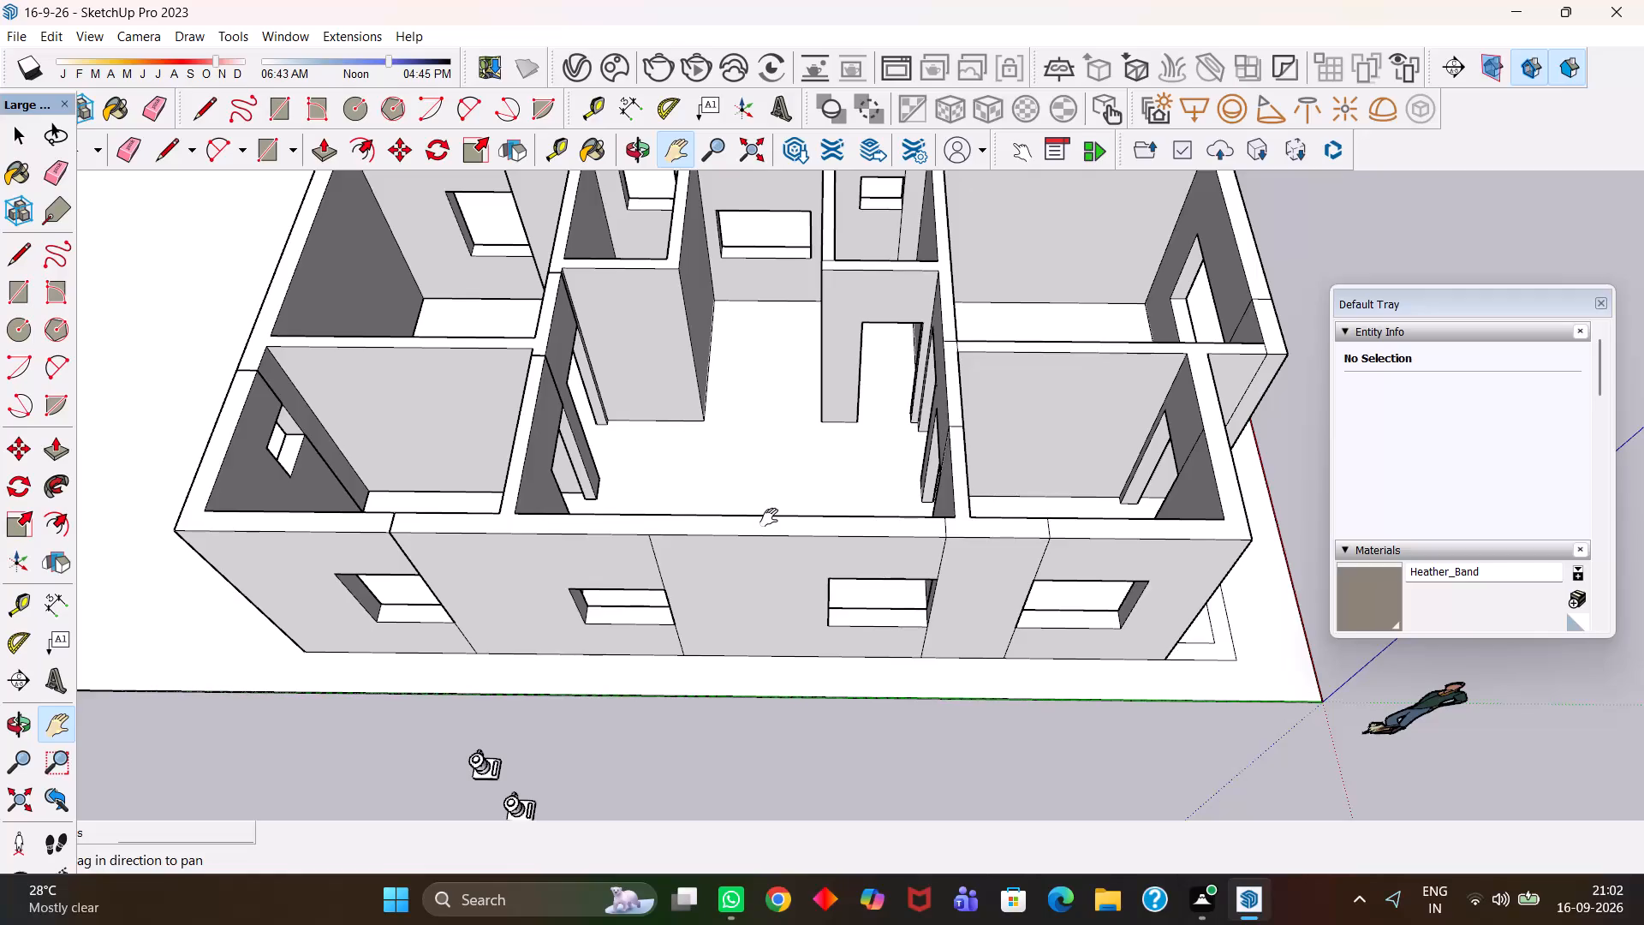
{"action": "scroll", "coordinate": [769, 517], "scroll_direction": "down", "scroll_amount": 6}
{"action": "scroll", "coordinate": [814, 488], "scroll_direction": "up", "scroll_amount": 2}
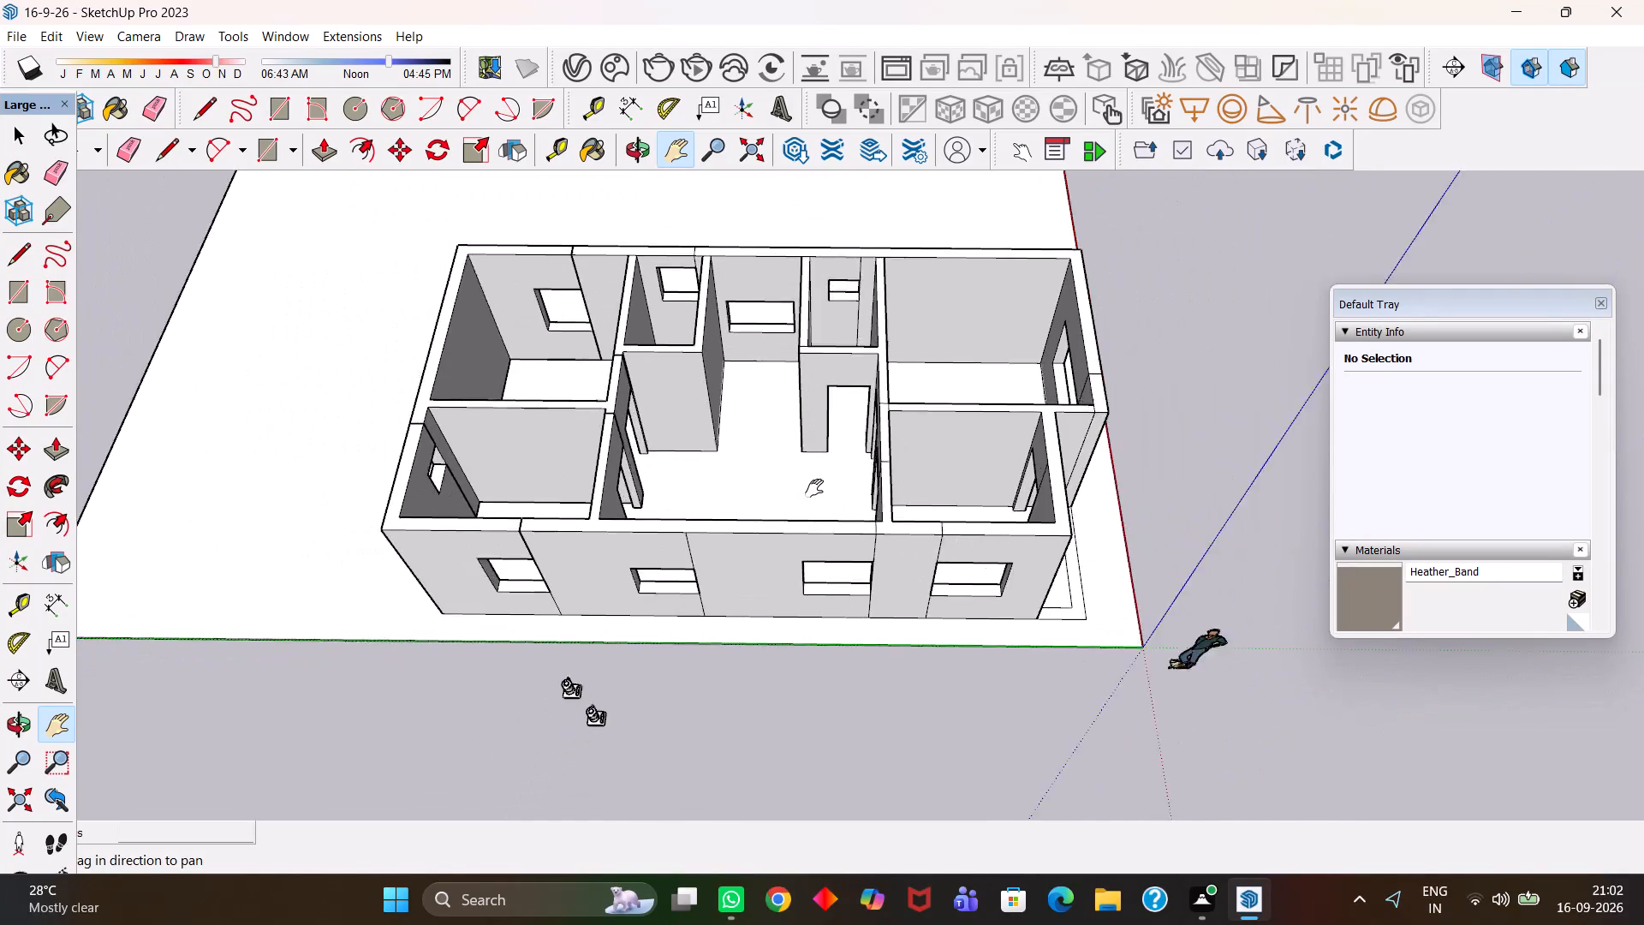
{"action": "scroll", "coordinate": [814, 488], "scroll_direction": "up", "scroll_amount": 6}
{"action": "scroll", "coordinate": [814, 488], "scroll_direction": "down", "scroll_amount": 4}
{"action": "left_click_drag", "start_coordinate": [814, 480], "coordinate": [901, 657]}
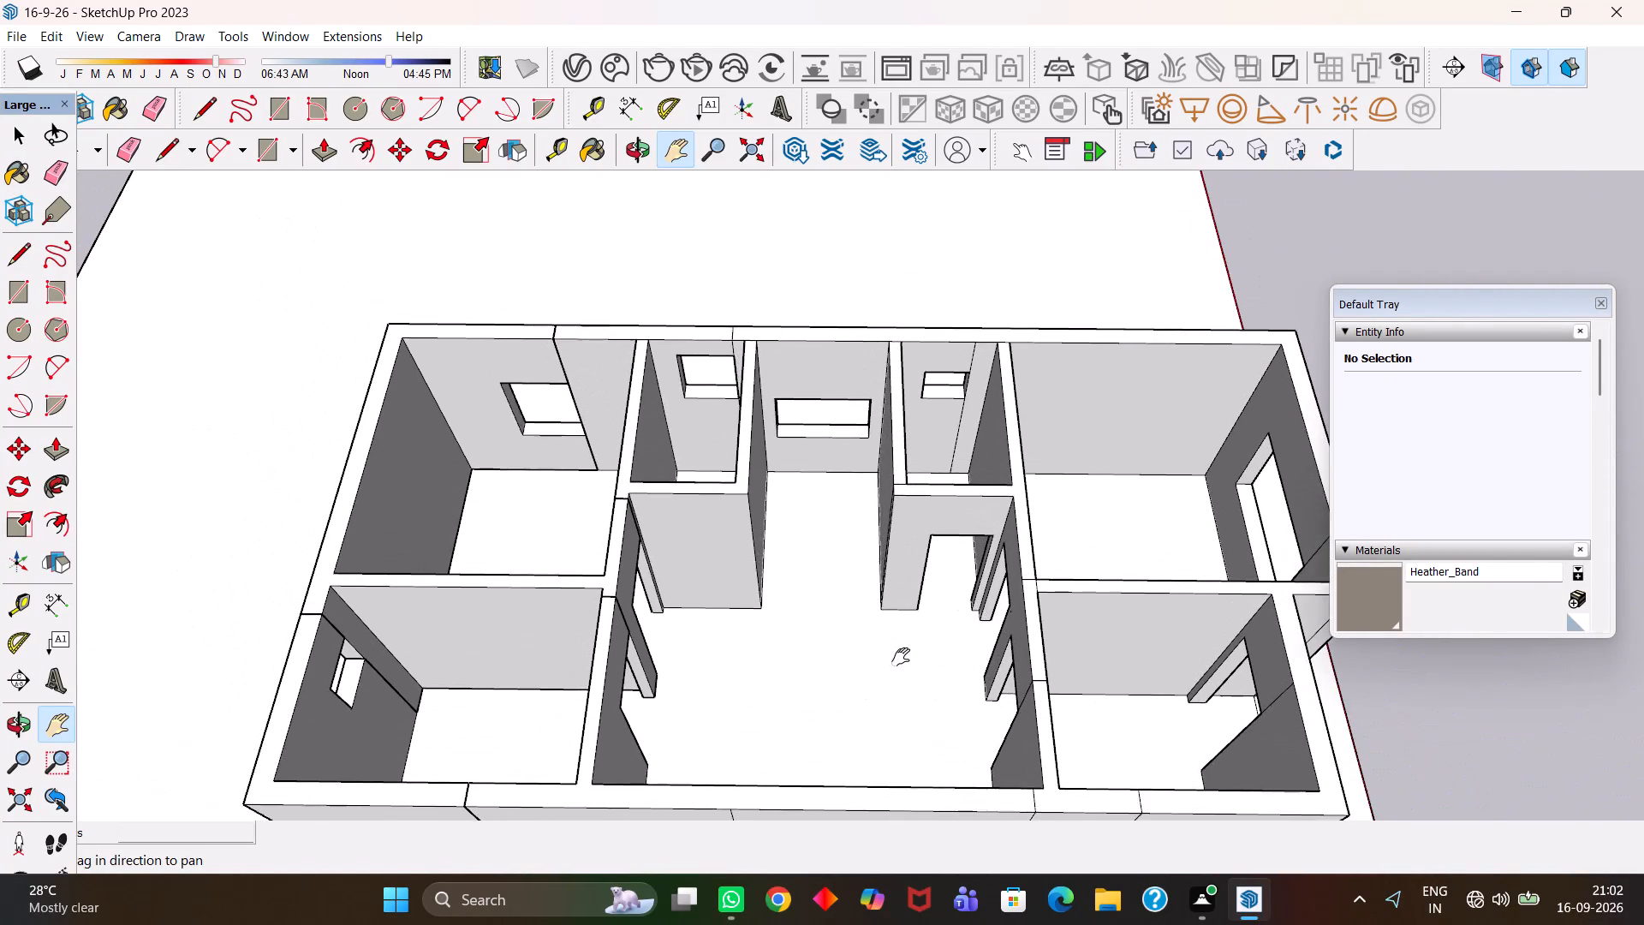
{"action": "left_click_drag", "start_coordinate": [901, 657], "coordinate": [908, 633]}
{"action": "scroll", "coordinate": [902, 574], "scroll_direction": "up", "scroll_amount": 2}
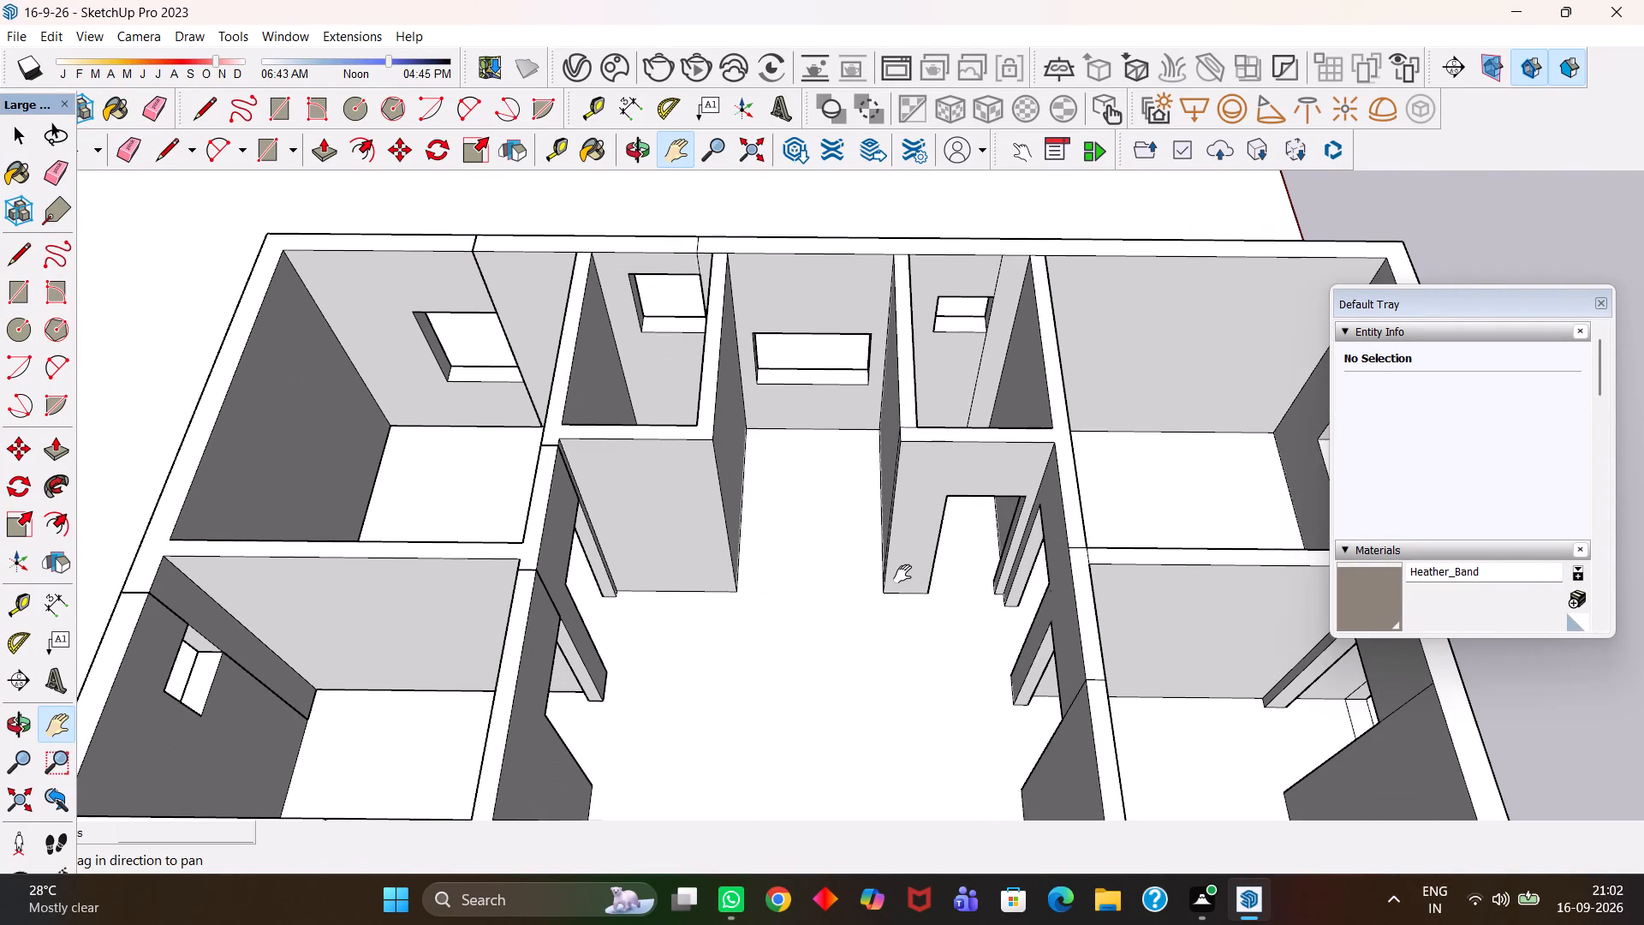
{"action": "scroll", "coordinate": [902, 574], "scroll_direction": "up", "scroll_amount": 4}
{"action": "scroll", "coordinate": [902, 574], "scroll_direction": "down", "scroll_amount": 4}
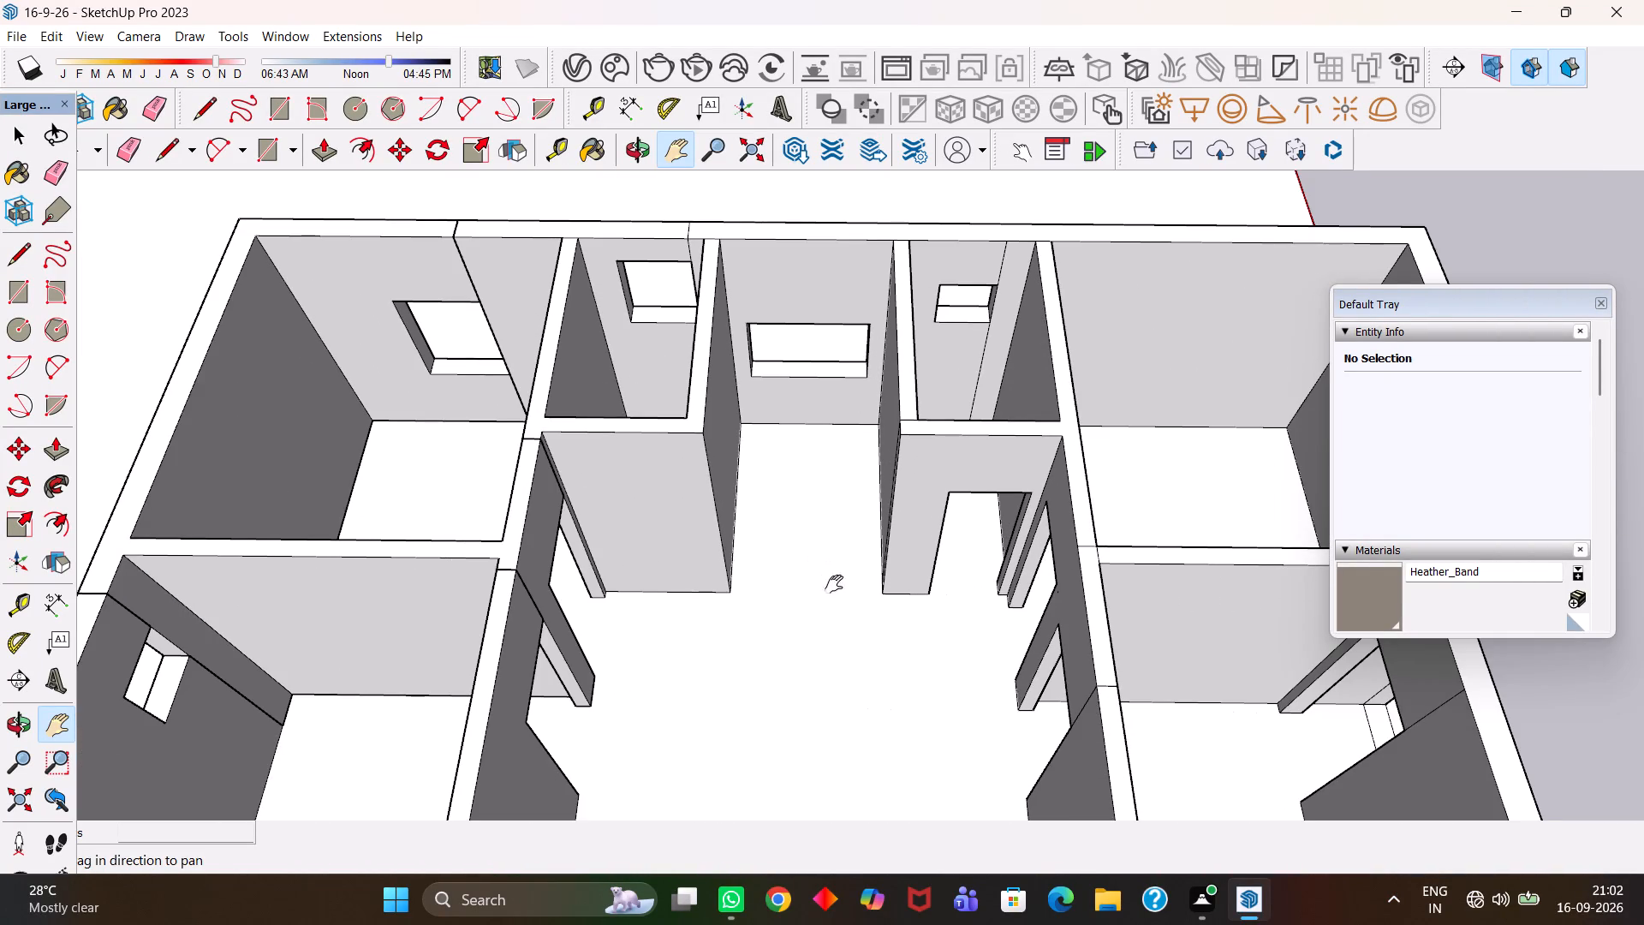
{"action": "left_click_drag", "start_coordinate": [848, 612], "coordinate": [840, 569]}
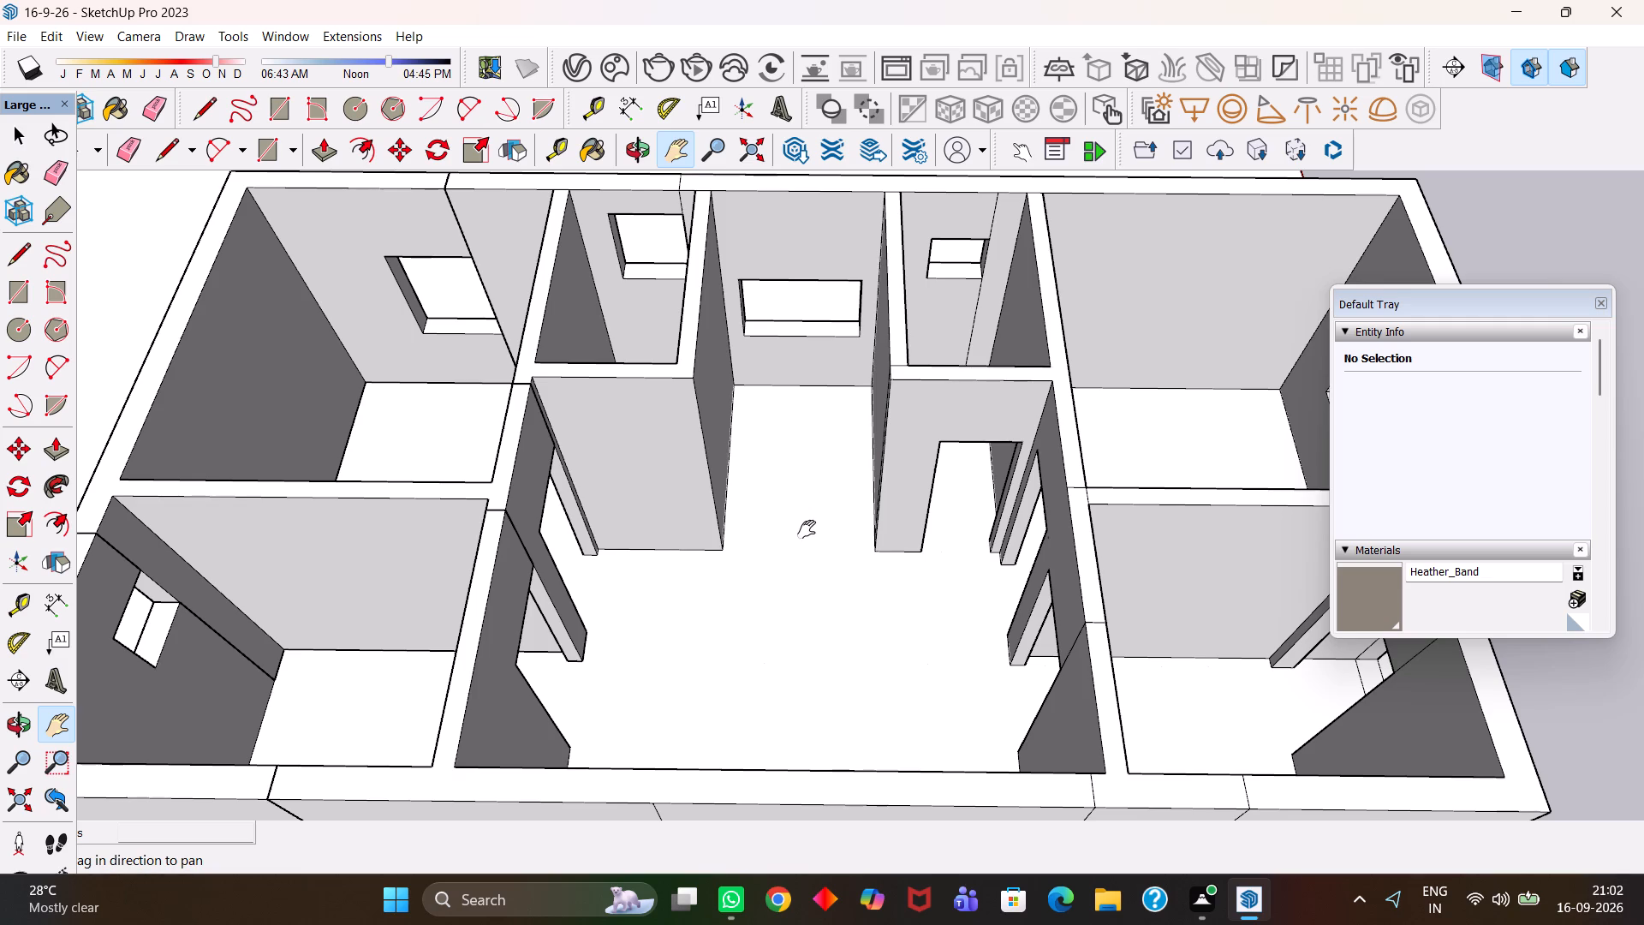
{"action": "scroll", "coordinate": [800, 522], "scroll_direction": "up", "scroll_amount": 4}
{"action": "scroll", "coordinate": [796, 519], "scroll_direction": "down", "scroll_amount": 2}
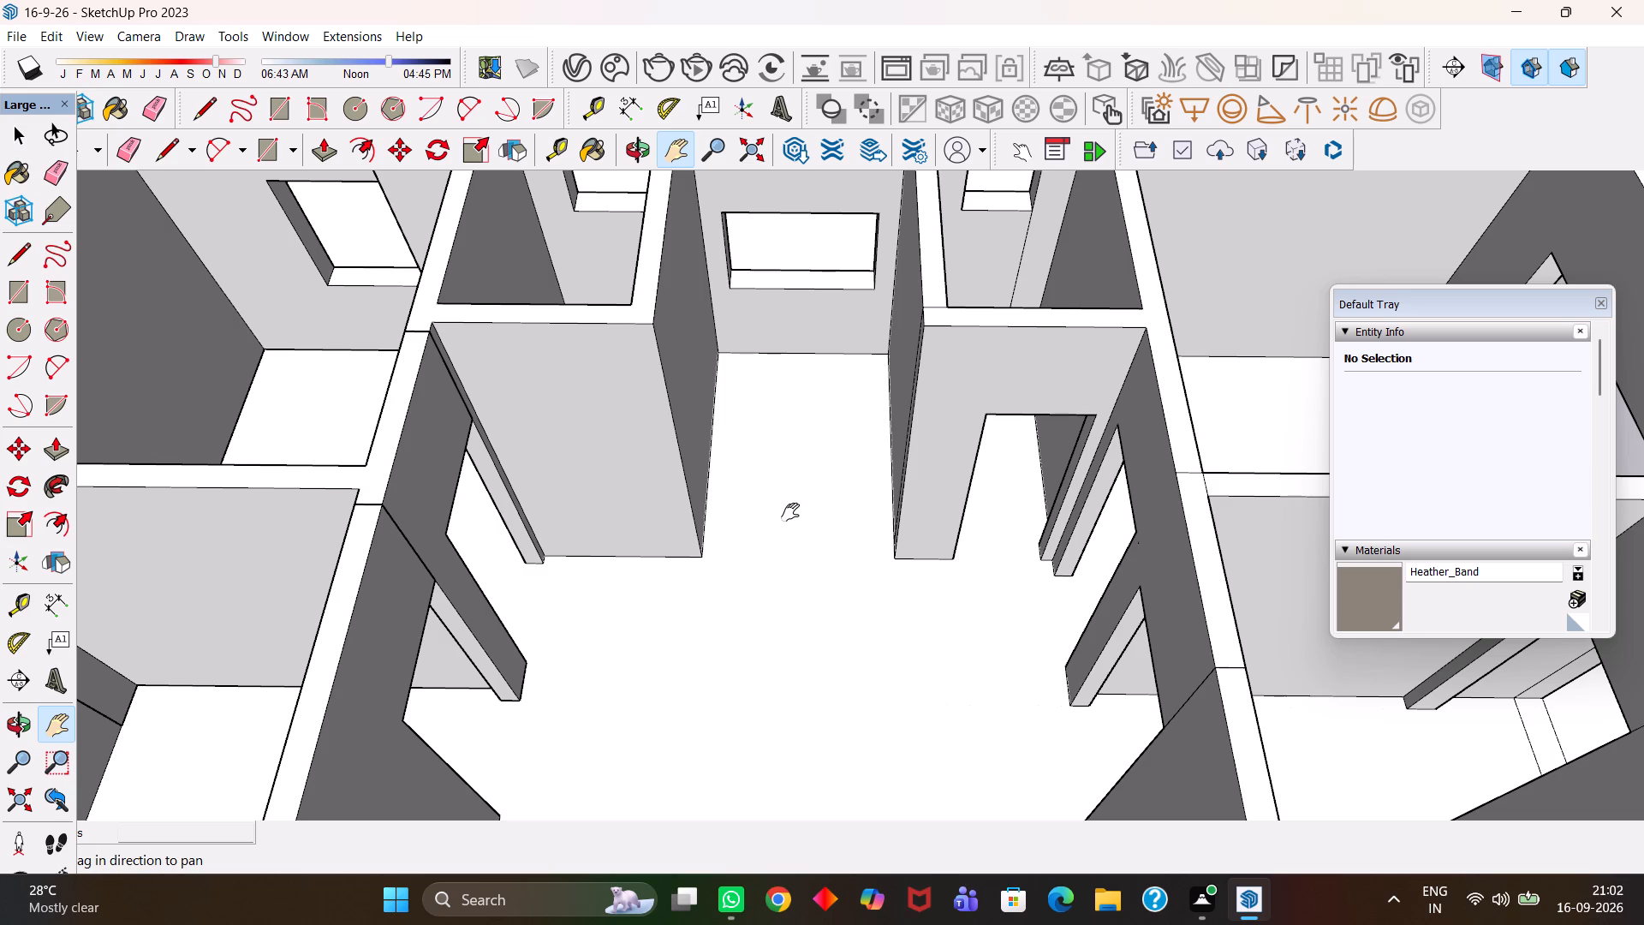
{"action": "scroll", "coordinate": [652, 538], "scroll_direction": "up", "scroll_amount": 3}
{"action": "scroll", "coordinate": [652, 538], "scroll_direction": "down", "scroll_amount": 5}
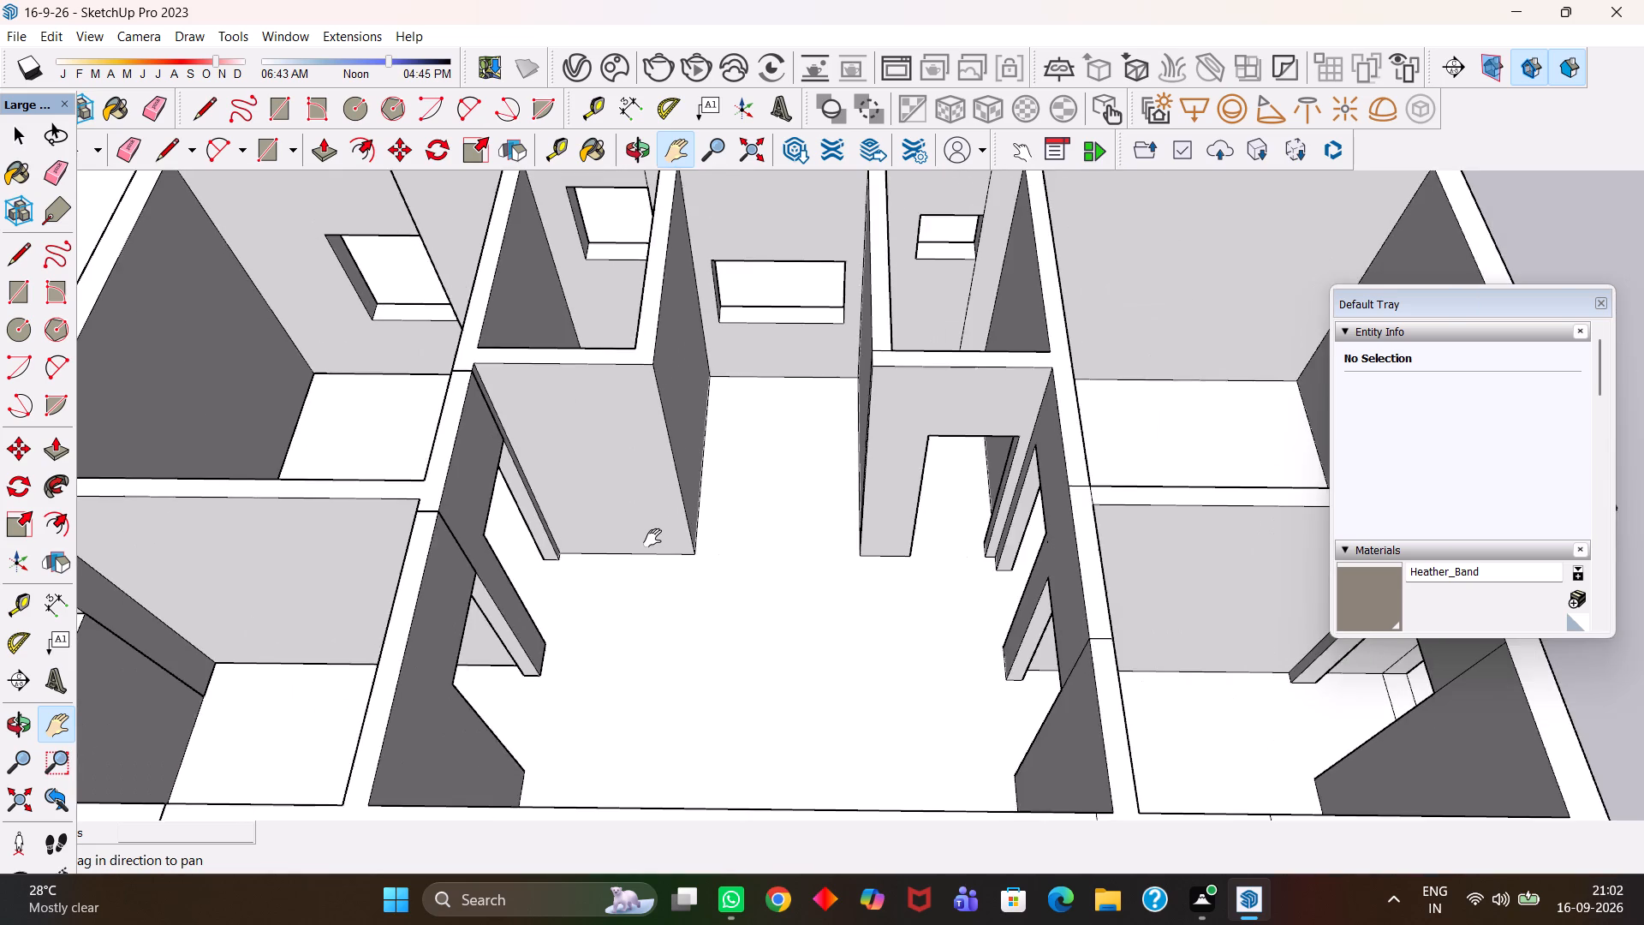
{"action": "left_click_drag", "start_coordinate": [825, 516], "coordinate": [537, 433]}
{"action": "left_click_drag", "start_coordinate": [721, 581], "coordinate": [706, 500]}
{"action": "scroll", "coordinate": [706, 512], "scroll_direction": "down", "scroll_amount": 4}
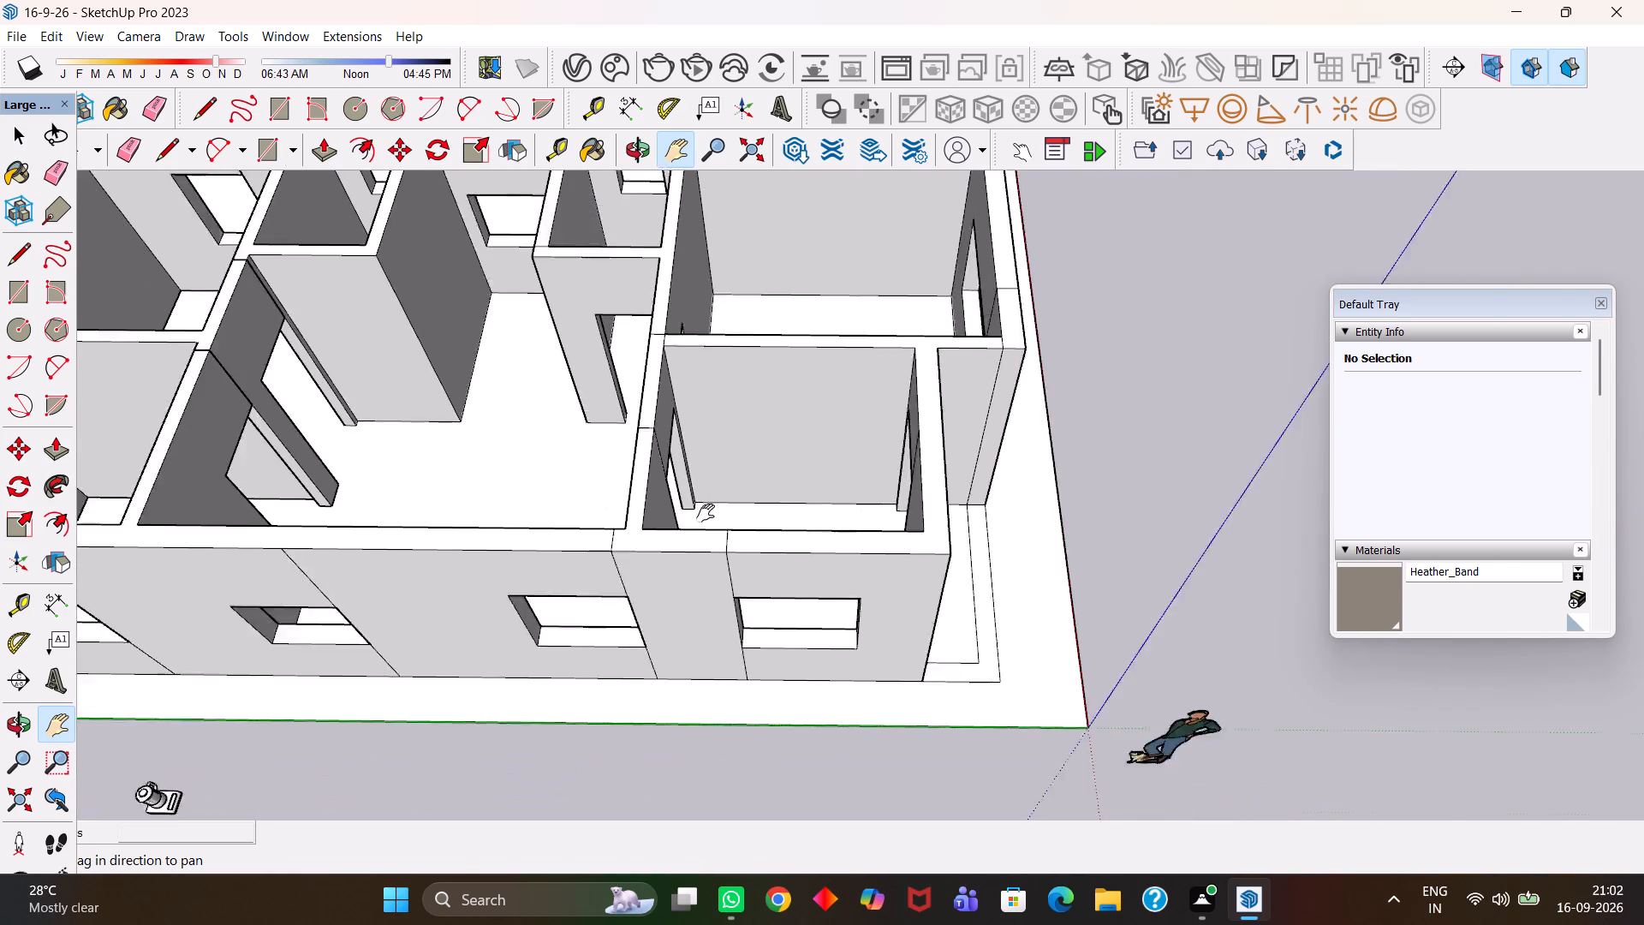
{"action": "left_click_drag", "start_coordinate": [751, 393], "coordinate": [859, 663]}
{"action": "scroll", "coordinate": [778, 569], "scroll_direction": "up", "scroll_amount": 4}
{"action": "scroll", "coordinate": [778, 569], "scroll_direction": "down", "scroll_amount": 5}
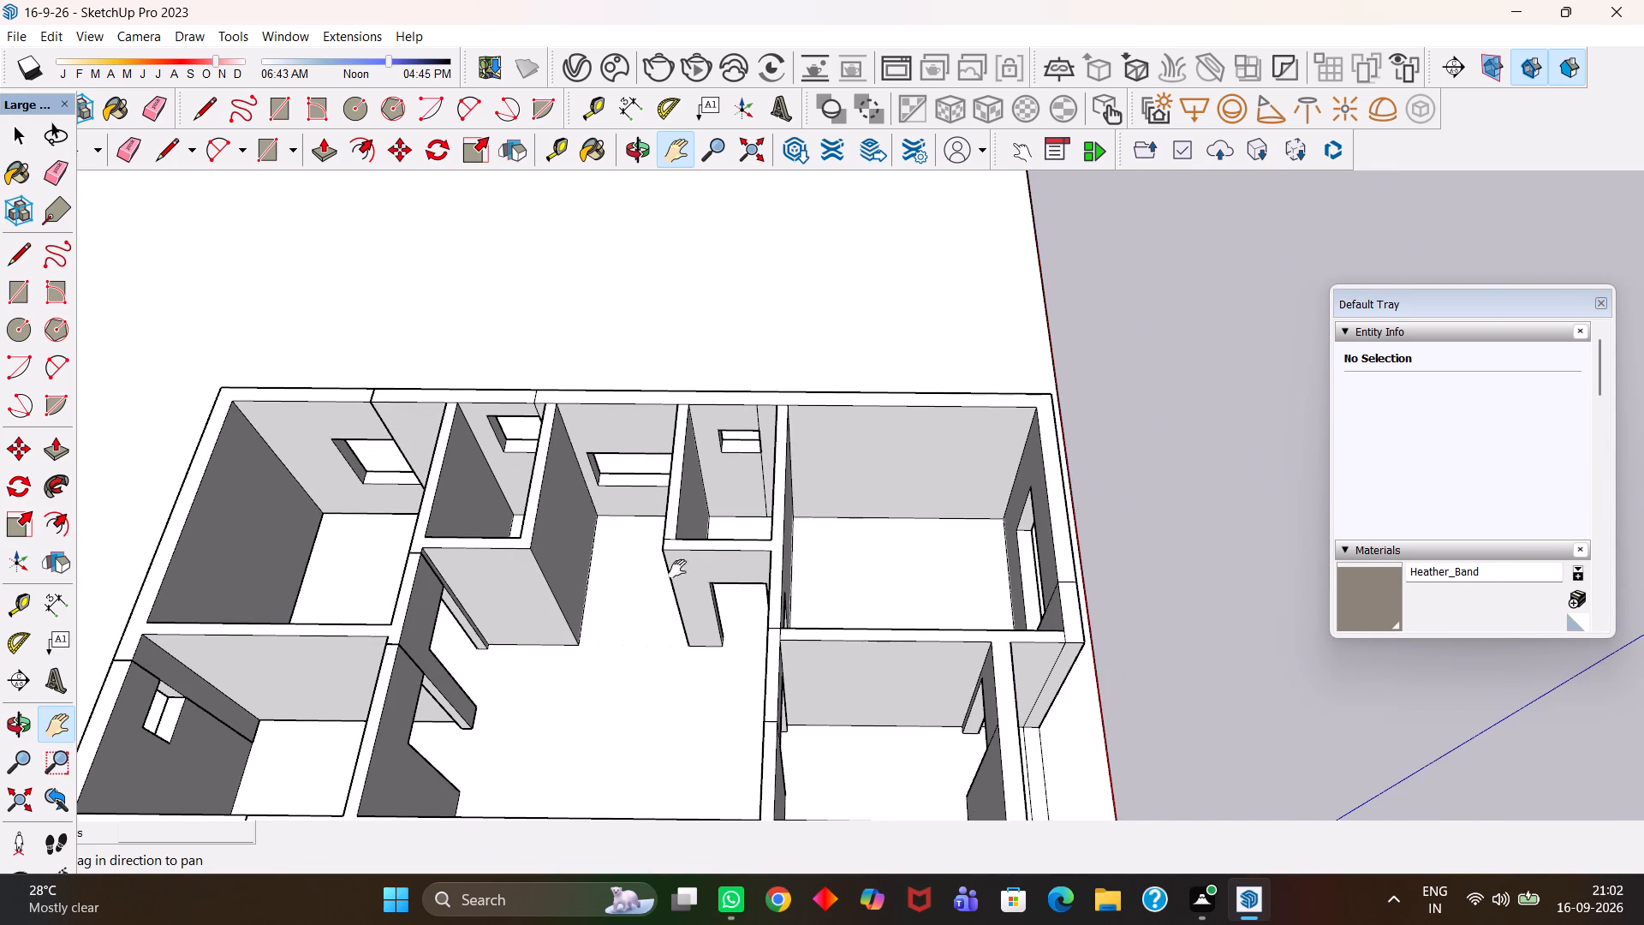
{"action": "scroll", "coordinate": [636, 569], "scroll_direction": "up", "scroll_amount": 1}
{"action": "left_click_drag", "start_coordinate": [654, 570], "coordinate": [975, 586]}
{"action": "scroll", "coordinate": [890, 578], "scroll_direction": "down", "scroll_amount": 3}
{"action": "left_click_drag", "start_coordinate": [840, 618], "coordinate": [888, 497]}
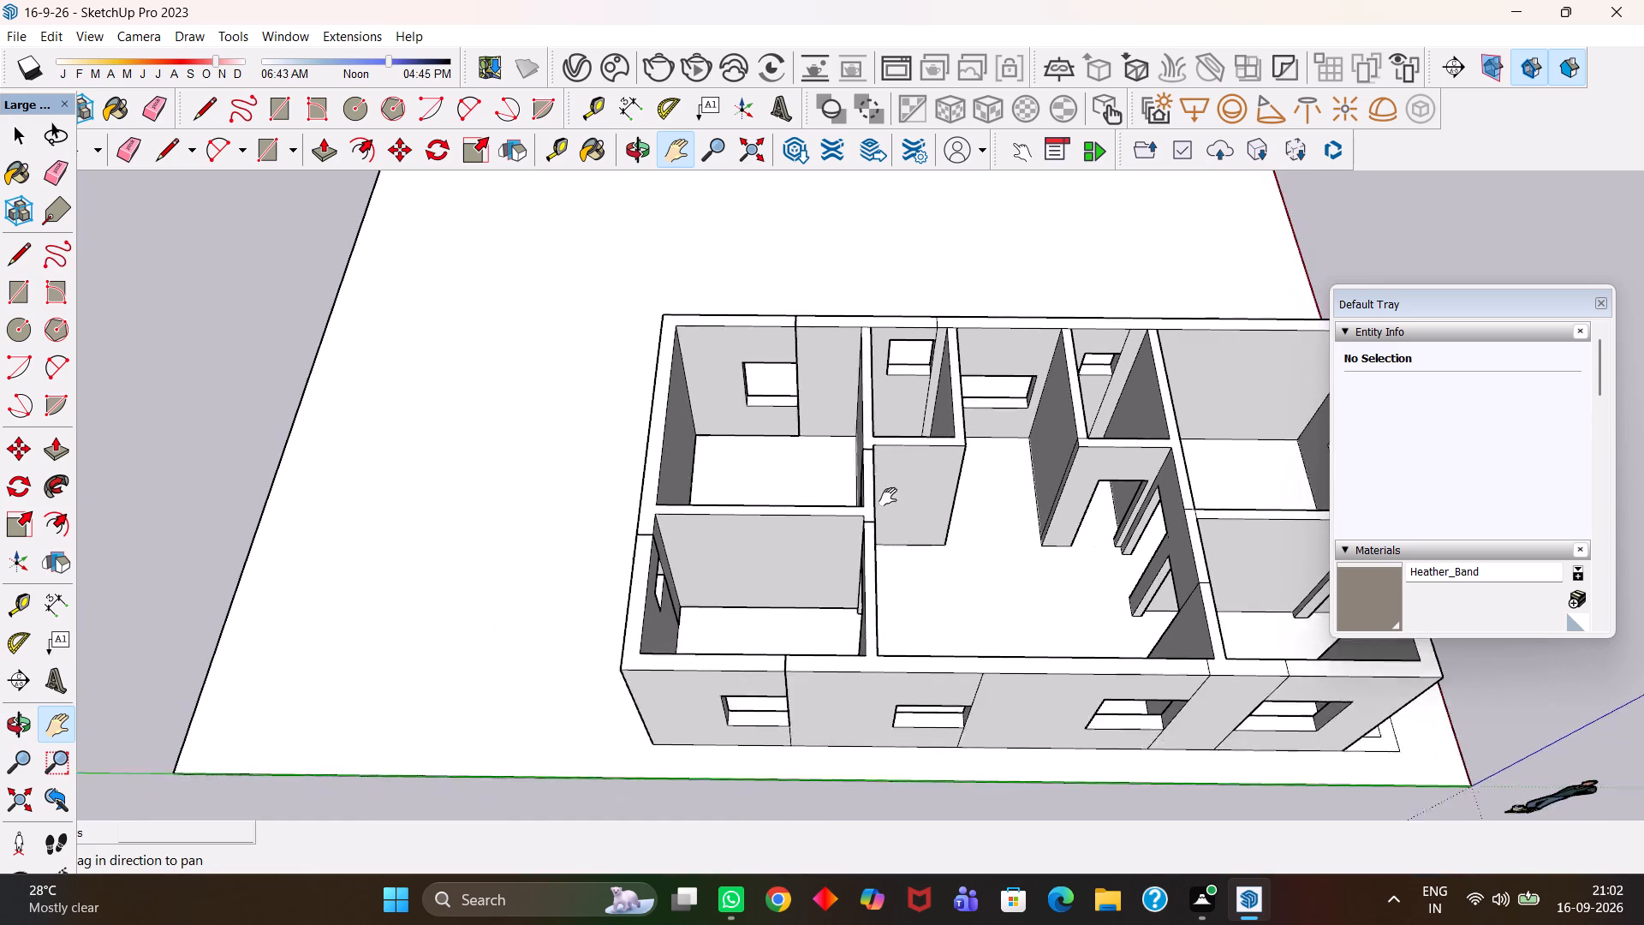
{"action": "left_click_drag", "start_coordinate": [888, 497], "coordinate": [899, 474]}
{"action": "scroll", "coordinate": [805, 606], "scroll_direction": "up", "scroll_amount": 6}
{"action": "scroll", "coordinate": [799, 611], "scroll_direction": "down", "scroll_amount": 5}
{"action": "left_click_drag", "start_coordinate": [819, 566], "coordinate": [834, 670]}
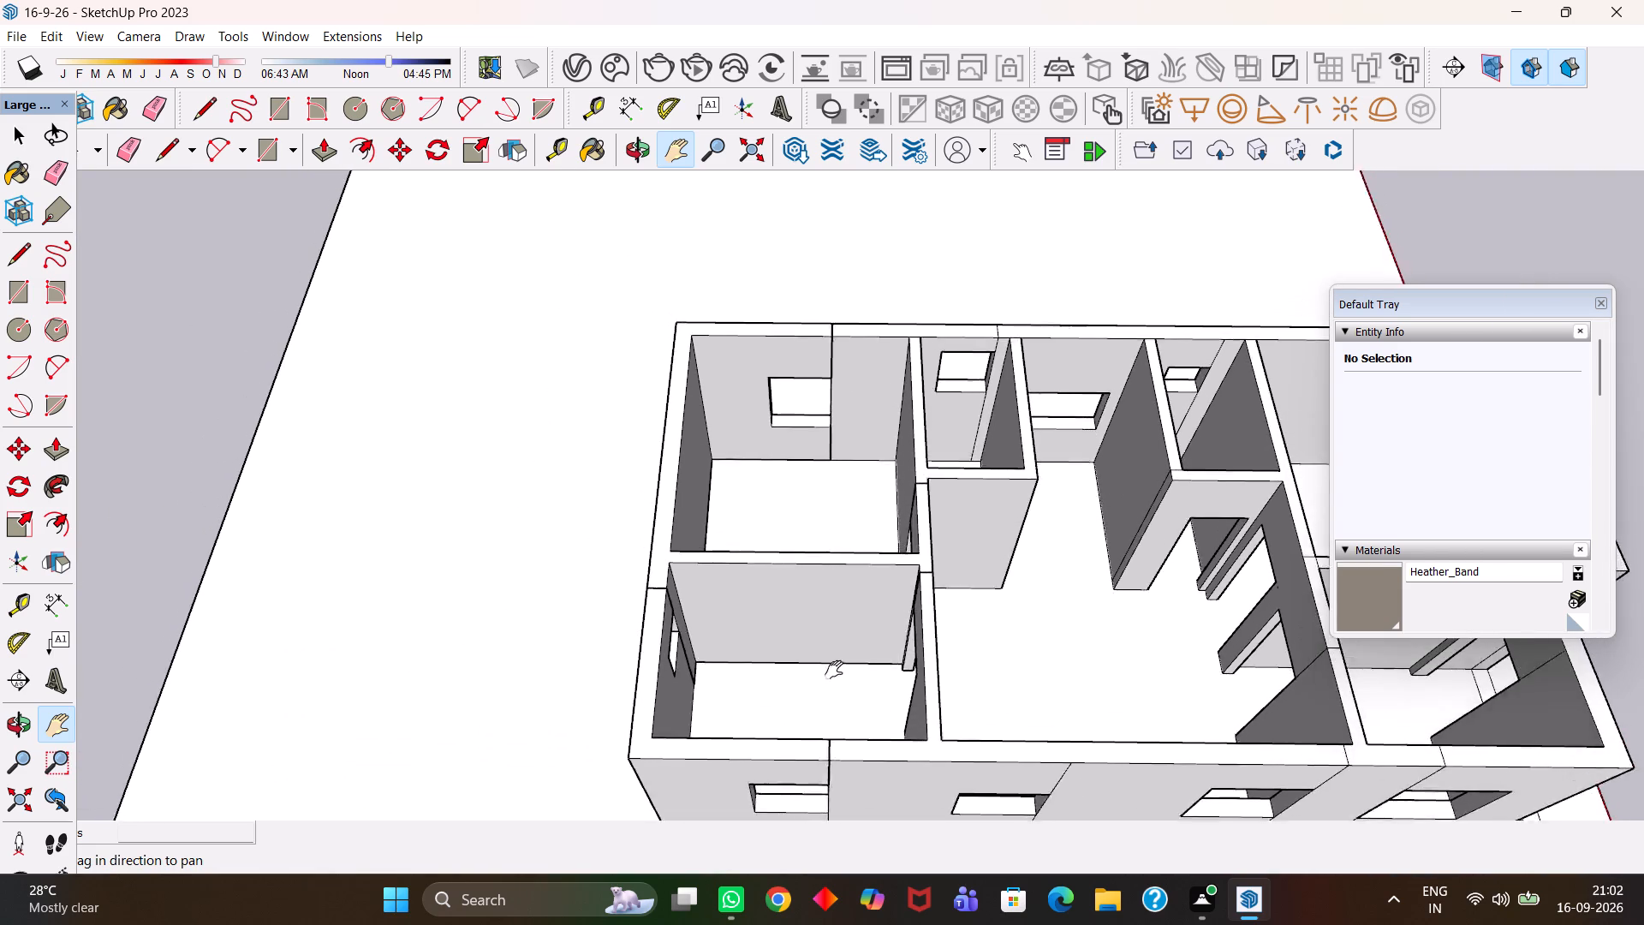
{"action": "left_click_drag", "start_coordinate": [834, 670], "coordinate": [780, 709]}
{"action": "scroll", "coordinate": [815, 514], "scroll_direction": "up", "scroll_amount": 9}
{"action": "scroll", "coordinate": [807, 516], "scroll_direction": "down", "scroll_amount": 6}
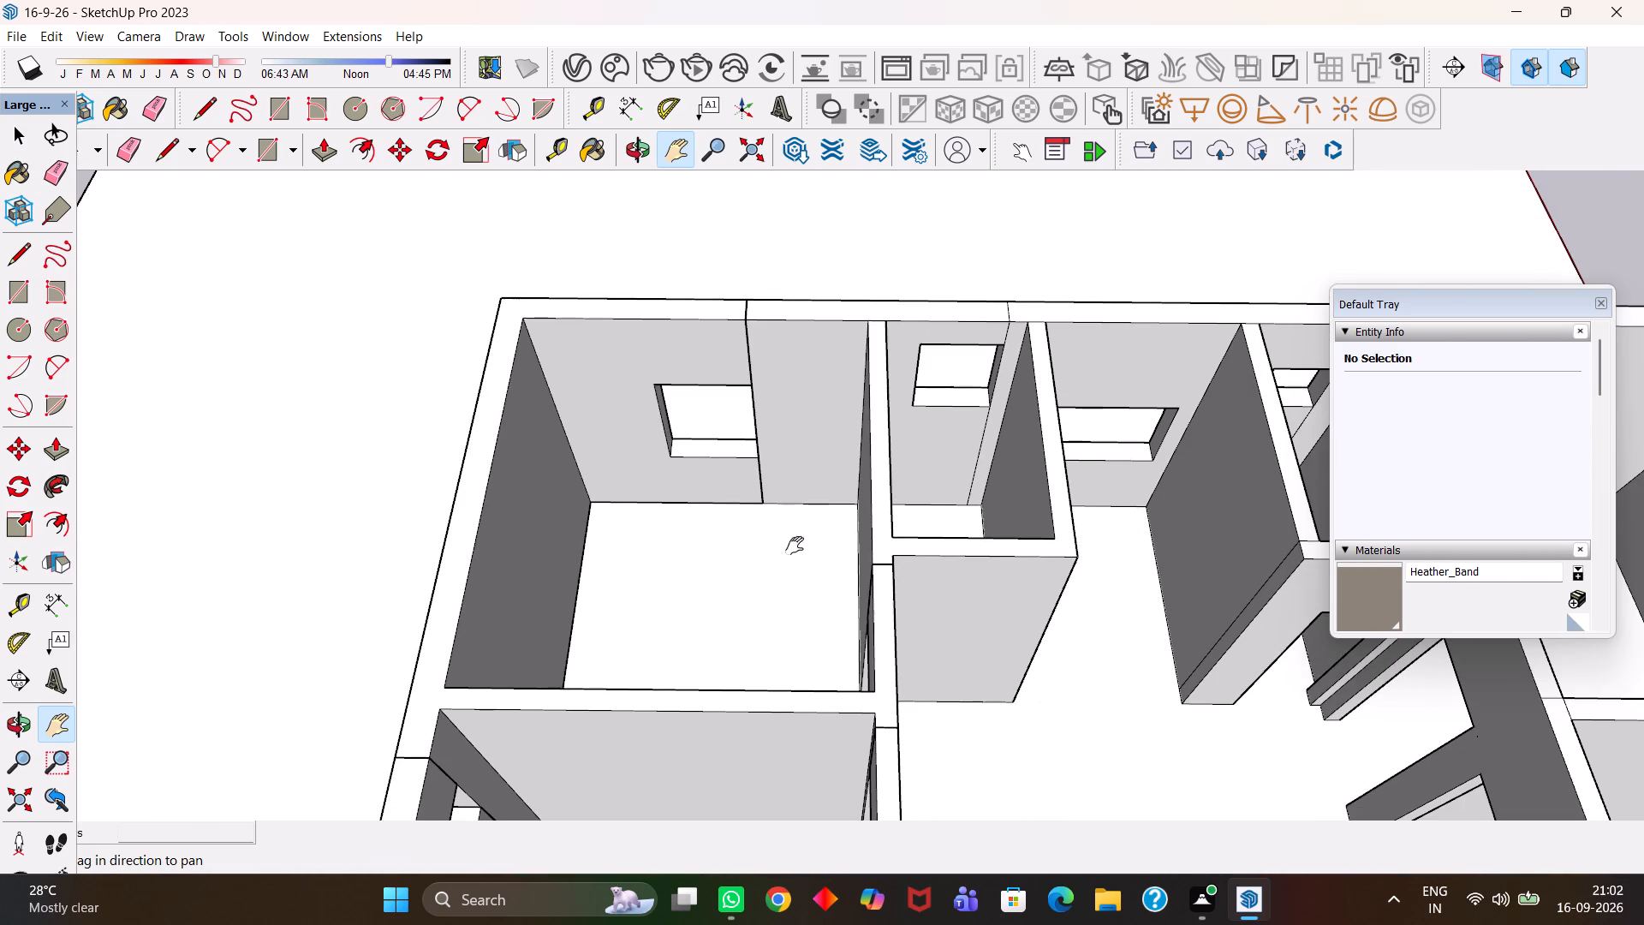
{"action": "scroll", "coordinate": [1031, 702], "scroll_direction": "up", "scroll_amount": 4}
{"action": "scroll", "coordinate": [996, 658], "scroll_direction": "down", "scroll_amount": 6}
{"action": "scroll", "coordinate": [867, 661], "scroll_direction": "up", "scroll_amount": 1}
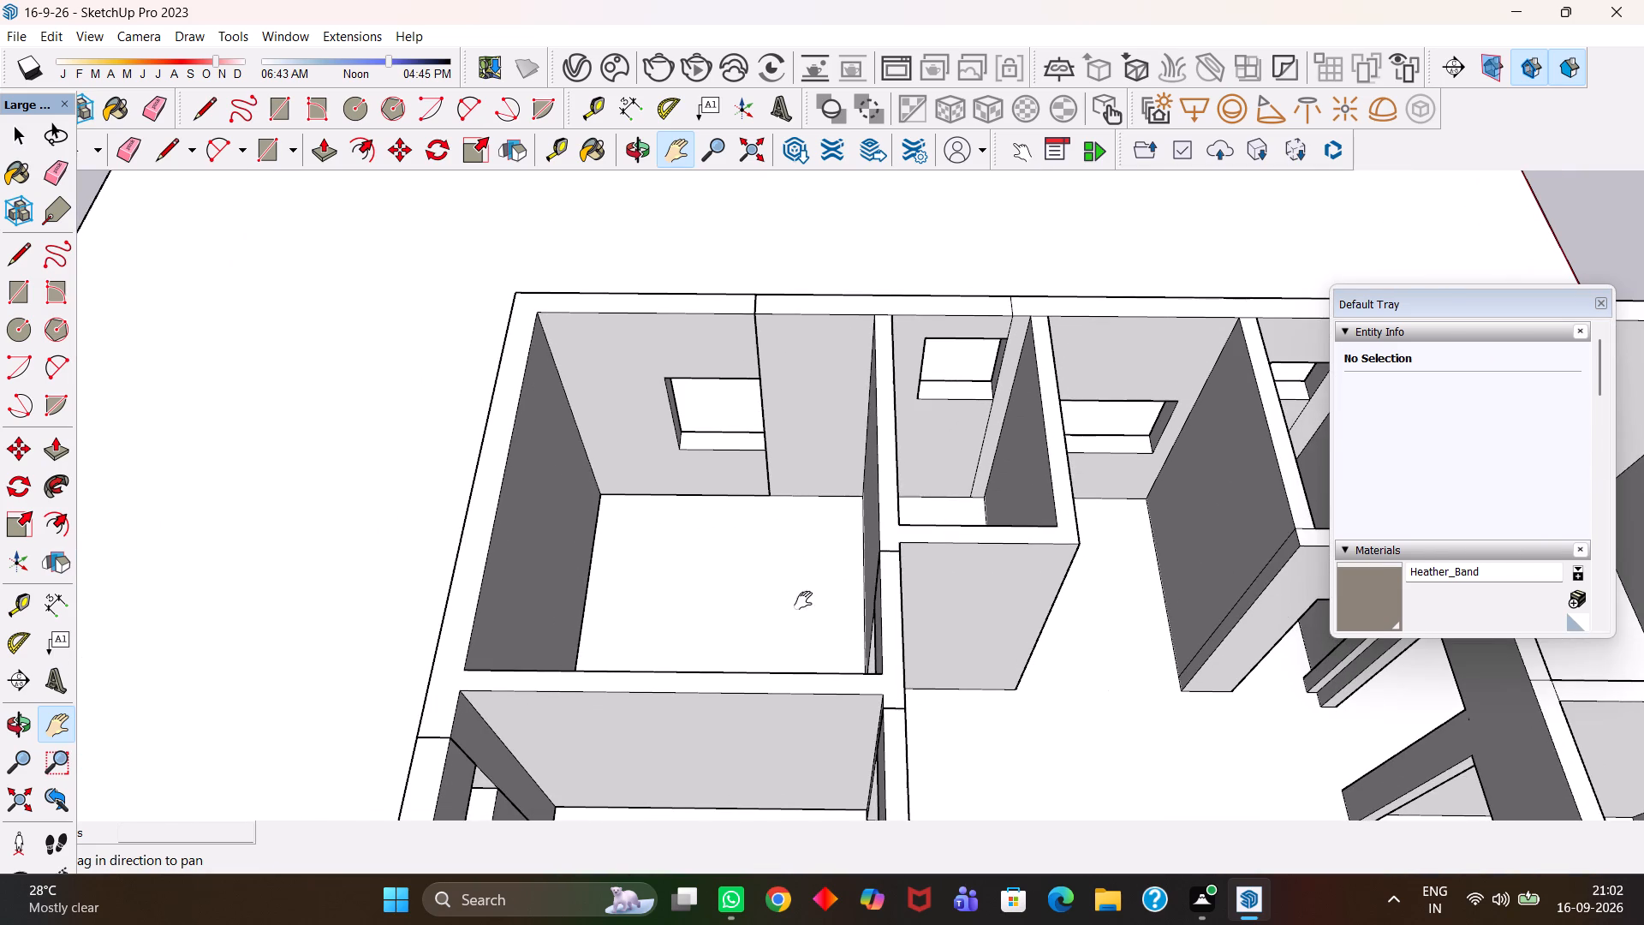
{"action": "scroll", "coordinate": [740, 509], "scroll_direction": "down", "scroll_amount": 3}
{"action": "scroll", "coordinate": [774, 582], "scroll_direction": "up", "scroll_amount": 3}
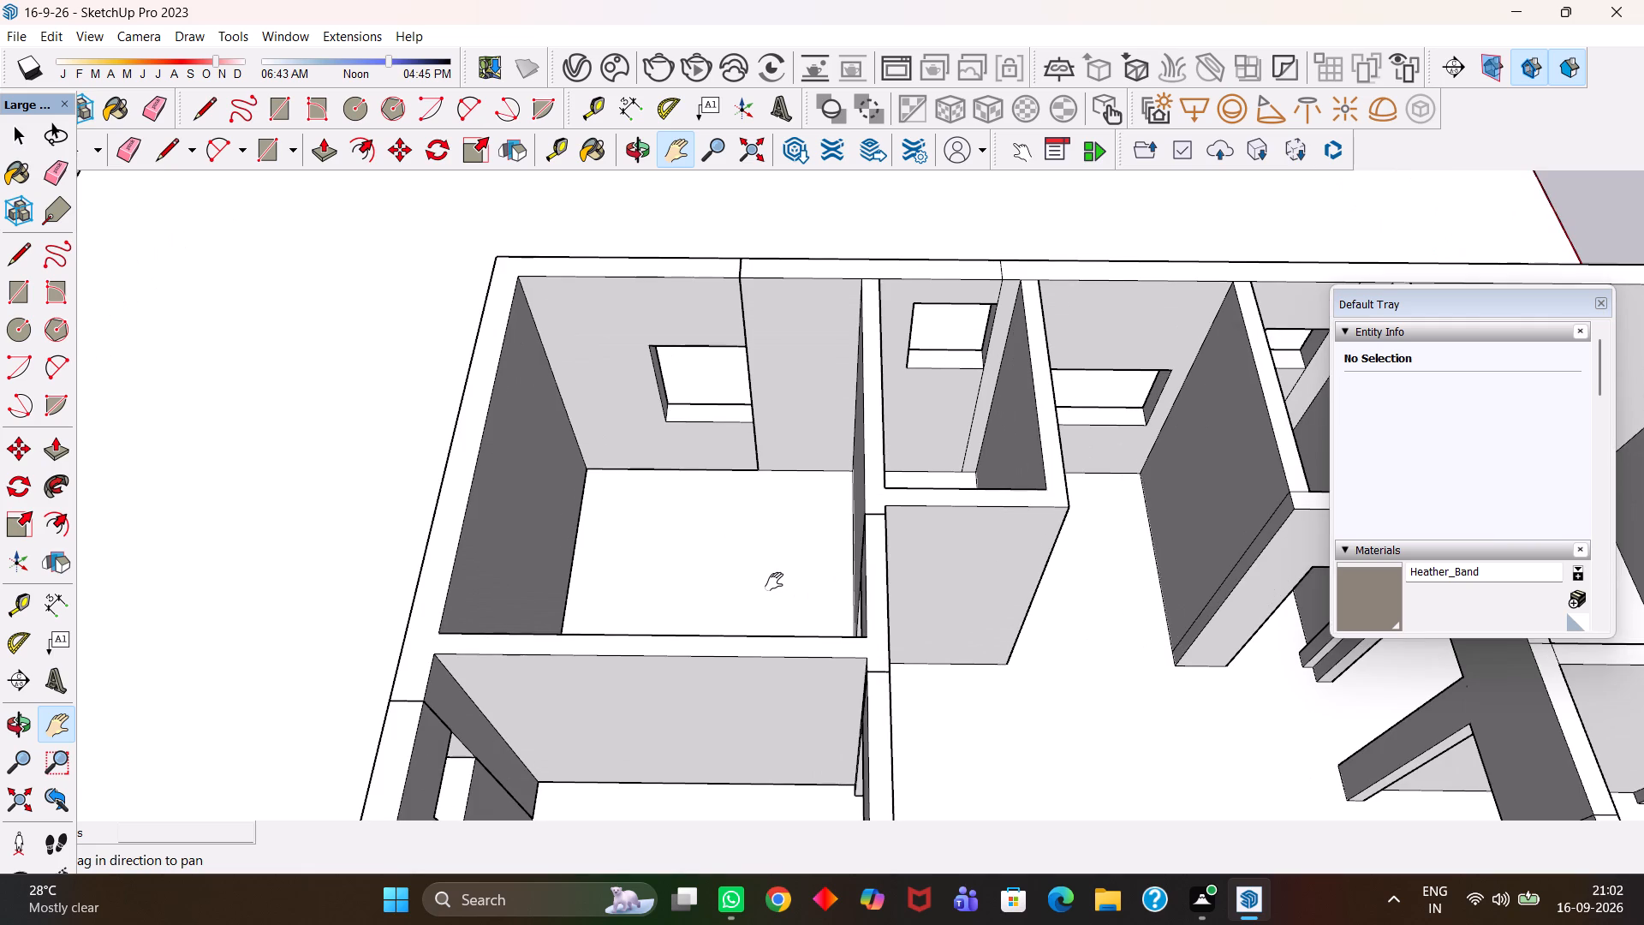
Save the model.
{"action": "key", "text": "ctrl+s"}
Examine the outer wall's window openings, the models placed outside it and the adjoining rooms.
{"action": "scroll", "coordinate": [777, 586], "scroll_direction": "up", "scroll_amount": 2}
{"action": "scroll", "coordinate": [777, 586], "scroll_direction": "down", "scroll_amount": 6}
{"action": "left_click_drag", "start_coordinate": [995, 603], "coordinate": [801, 459]}
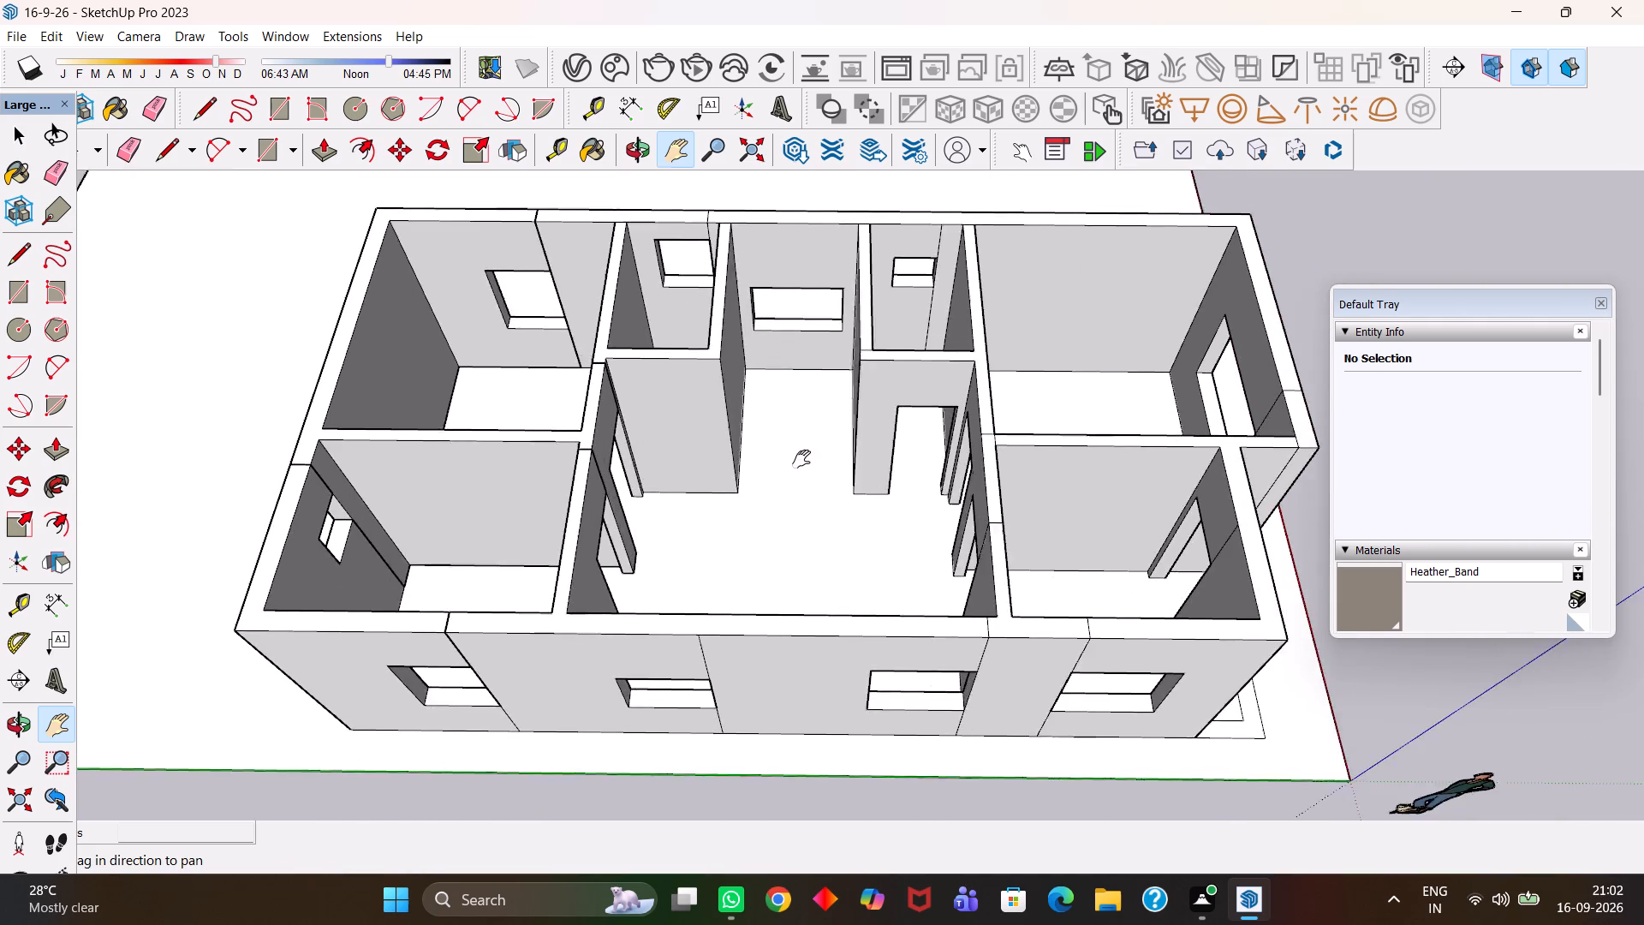
{"action": "left_click_drag", "start_coordinate": [801, 459], "coordinate": [773, 495]}
{"action": "scroll", "coordinate": [789, 498], "scroll_direction": "down", "scroll_amount": 6}
{"action": "left_click_drag", "start_coordinate": [805, 550], "coordinate": [843, 407]}
{"action": "scroll", "coordinate": [687, 551], "scroll_direction": "up", "scroll_amount": 7}
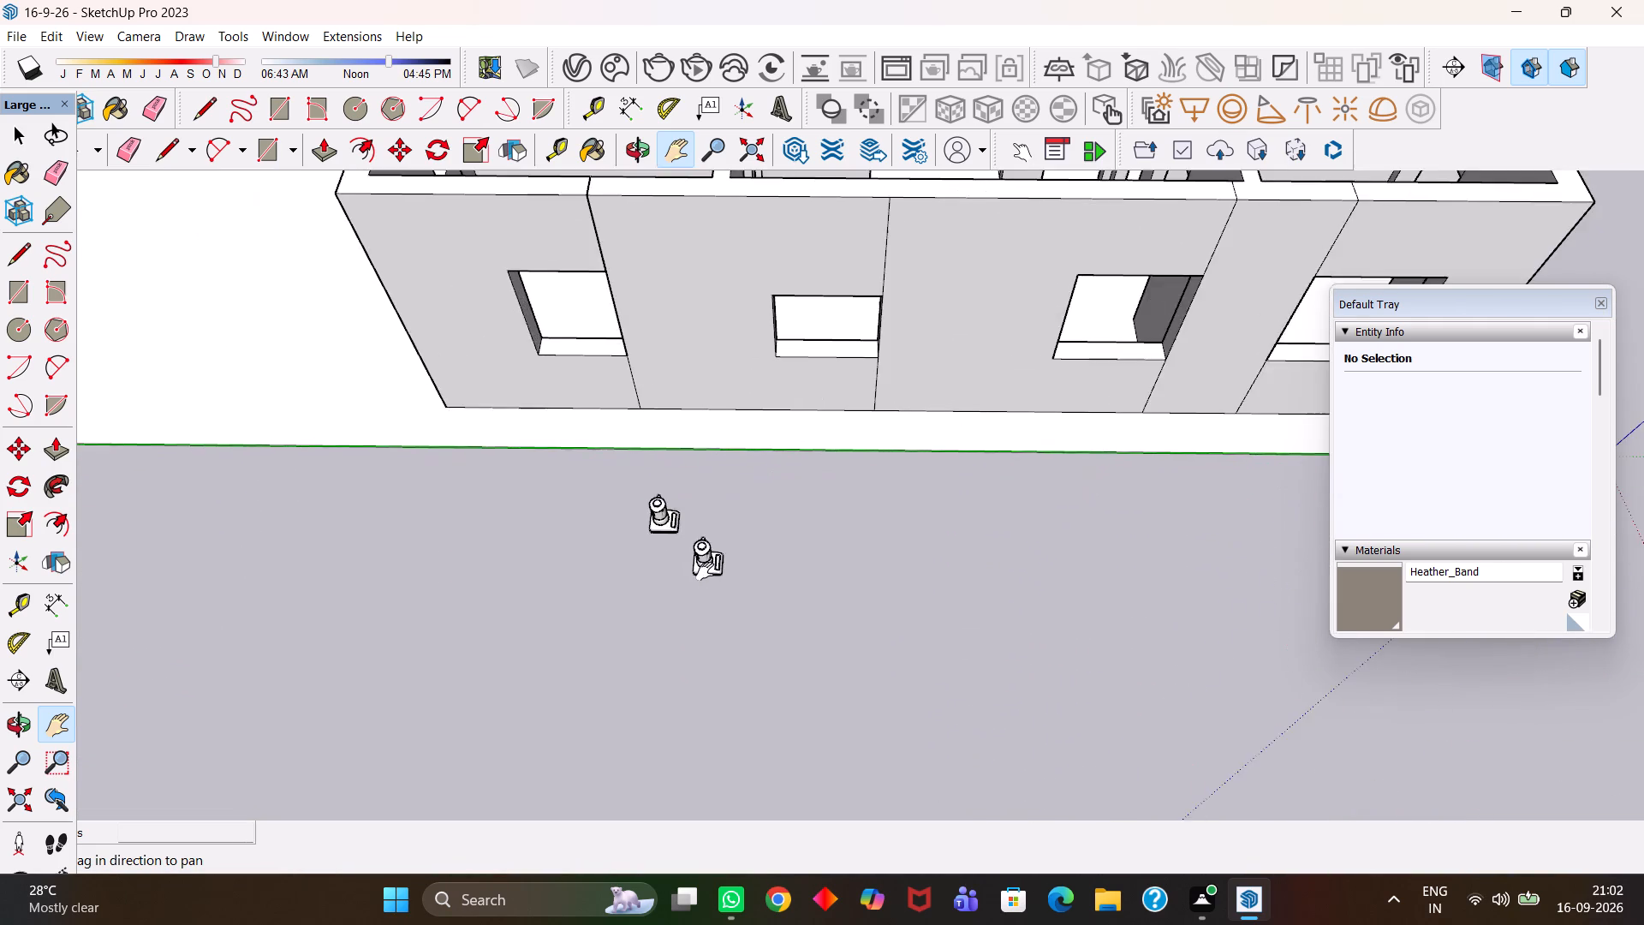
{"action": "scroll", "coordinate": [705, 571], "scroll_direction": "up", "scroll_amount": 5}
{"action": "scroll", "coordinate": [705, 571], "scroll_direction": "down", "scroll_amount": 5}
{"action": "key", "text": "h"}
{"action": "left_click_drag", "start_coordinate": [756, 427], "coordinate": [770, 694]}
{"action": "left_click_drag", "start_coordinate": [729, 410], "coordinate": [785, 685]}
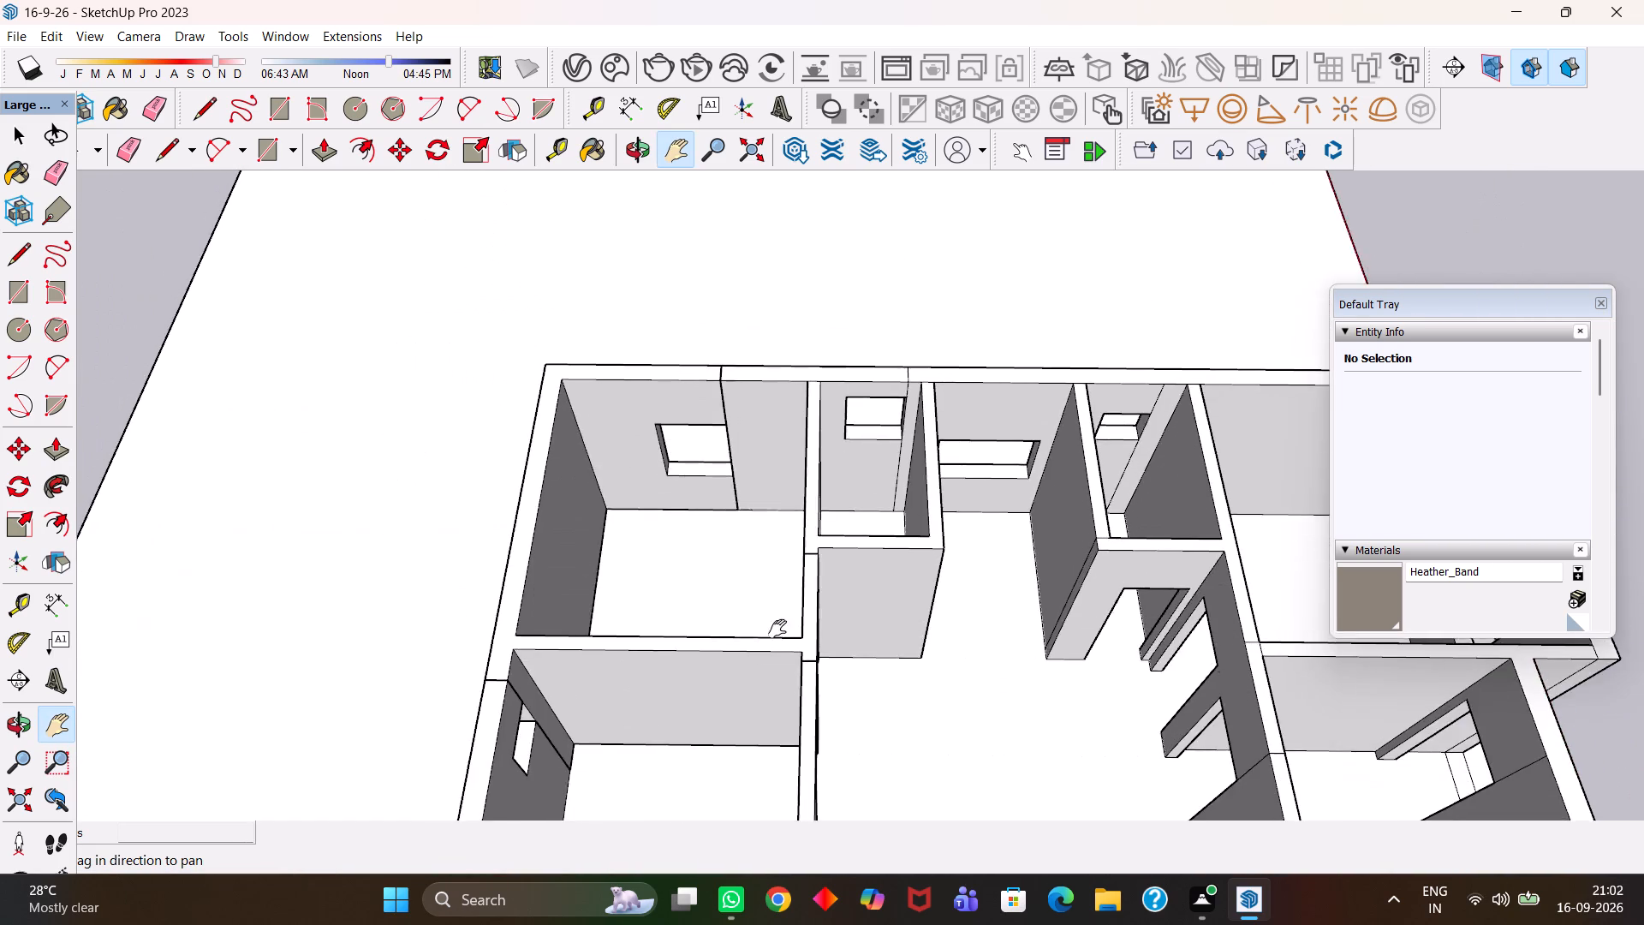
Examine the whole floor plan from its long side, including the central hall, its door openings and the surrounding partitions.
{"action": "scroll", "coordinate": [762, 596], "scroll_direction": "down", "scroll_amount": 5}
{"action": "scroll", "coordinate": [759, 585], "scroll_direction": "up", "scroll_amount": 5}
{"action": "scroll", "coordinate": [759, 585], "scroll_direction": "down", "scroll_amount": 5}
{"action": "key", "text": "h"}
{"action": "left_click_drag", "start_coordinate": [893, 609], "coordinate": [640, 420]}
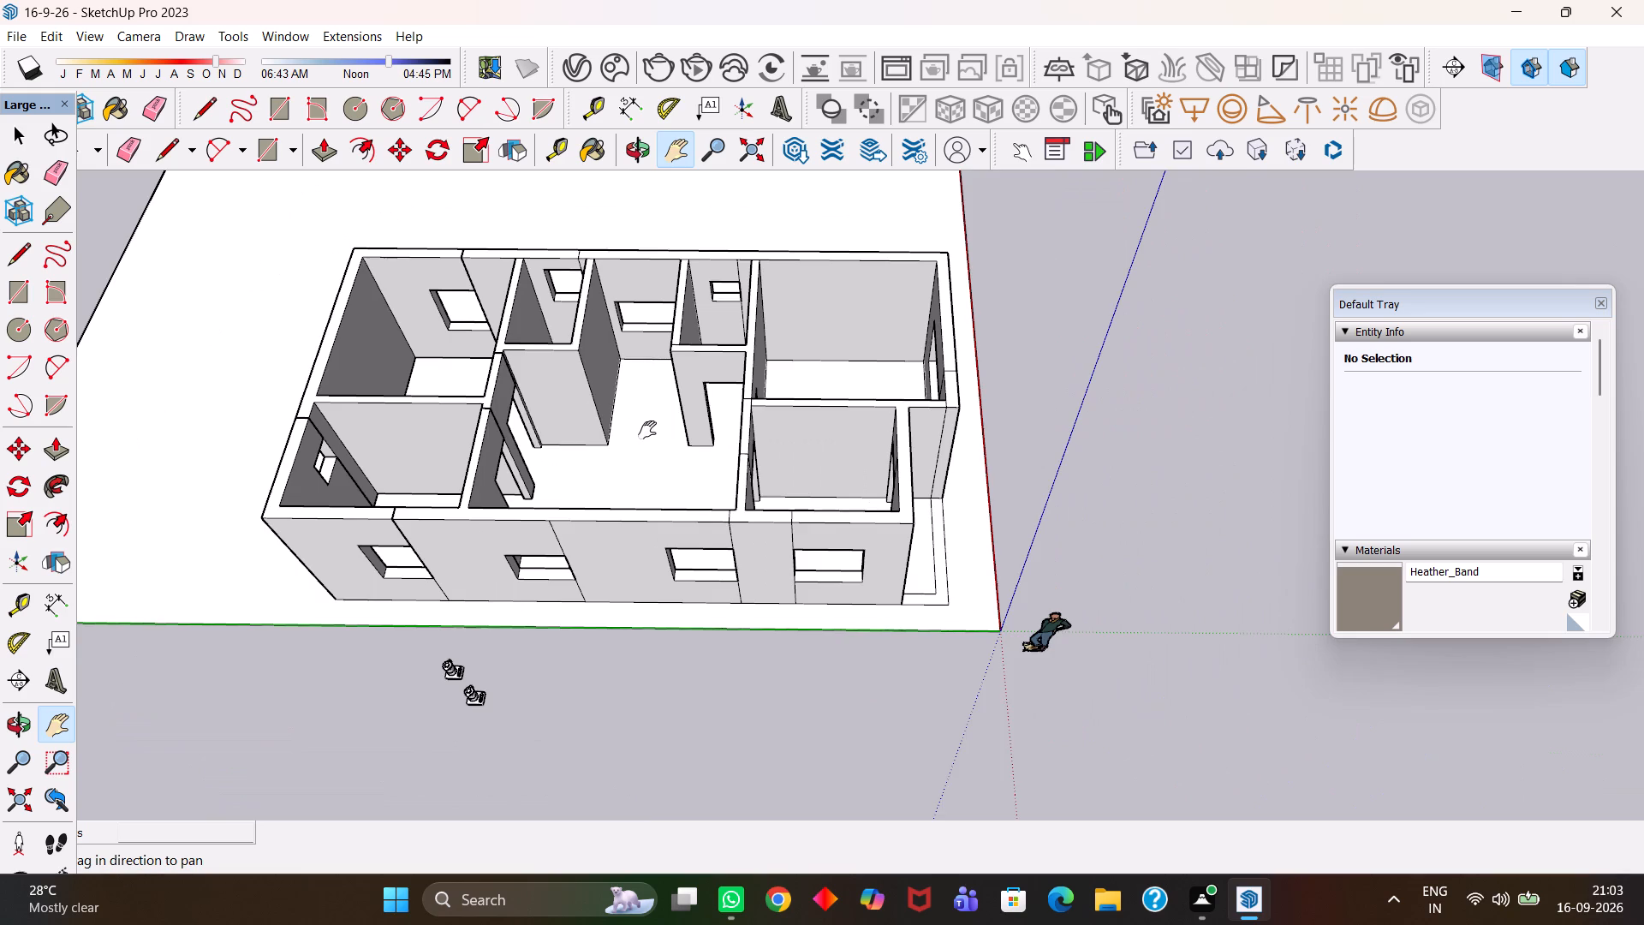
{"action": "scroll", "coordinate": [729, 455], "scroll_direction": "up", "scroll_amount": 4}
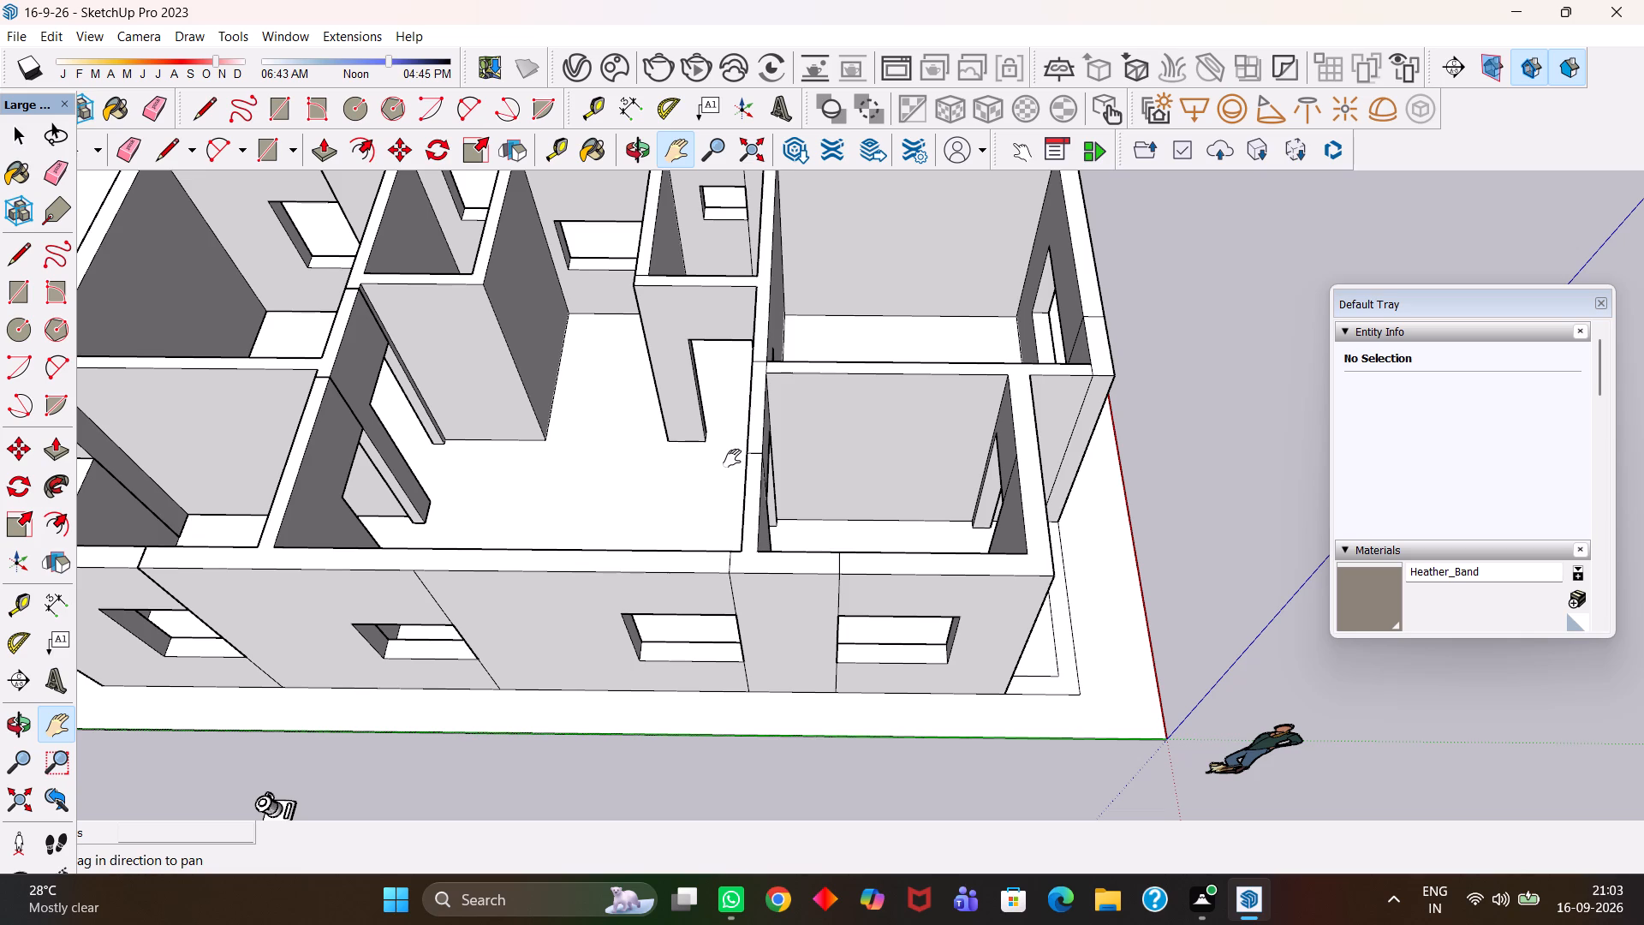
{"action": "key", "text": "h"}
{"action": "scroll", "coordinate": [728, 471], "scroll_direction": "down", "scroll_amount": 5}
{"action": "key", "text": "h"}
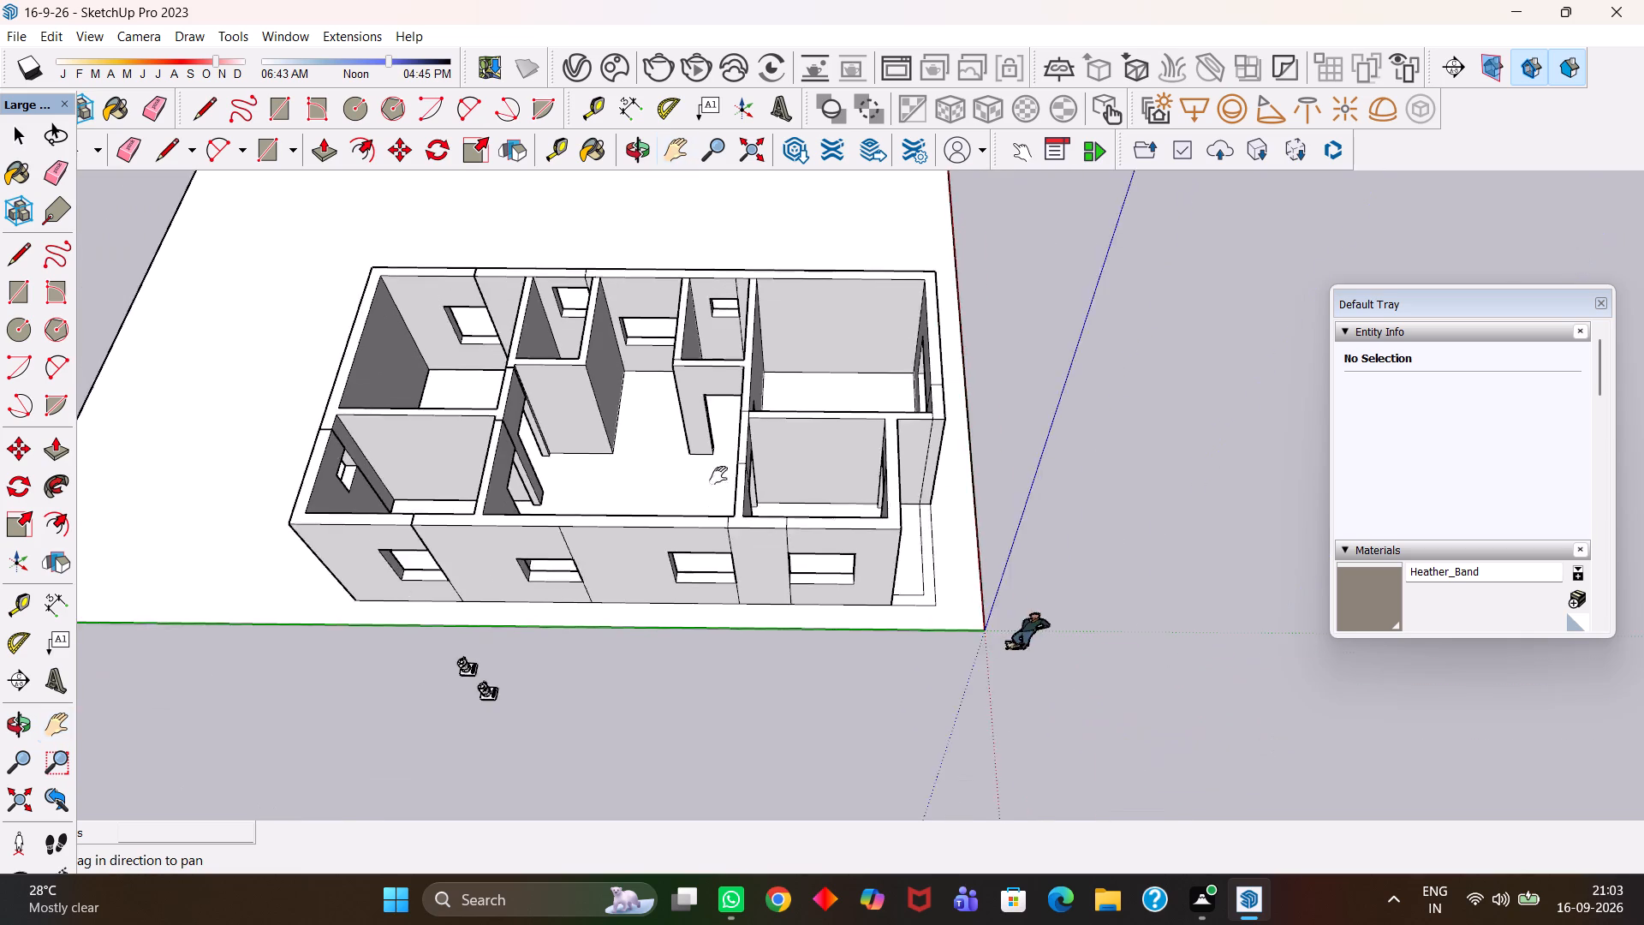
{"action": "scroll", "coordinate": [712, 474], "scroll_direction": "up", "scroll_amount": 4}
{"action": "left_click_drag", "start_coordinate": [673, 480], "coordinate": [834, 597]}
{"action": "left_click_drag", "start_coordinate": [834, 597], "coordinate": [872, 586]}
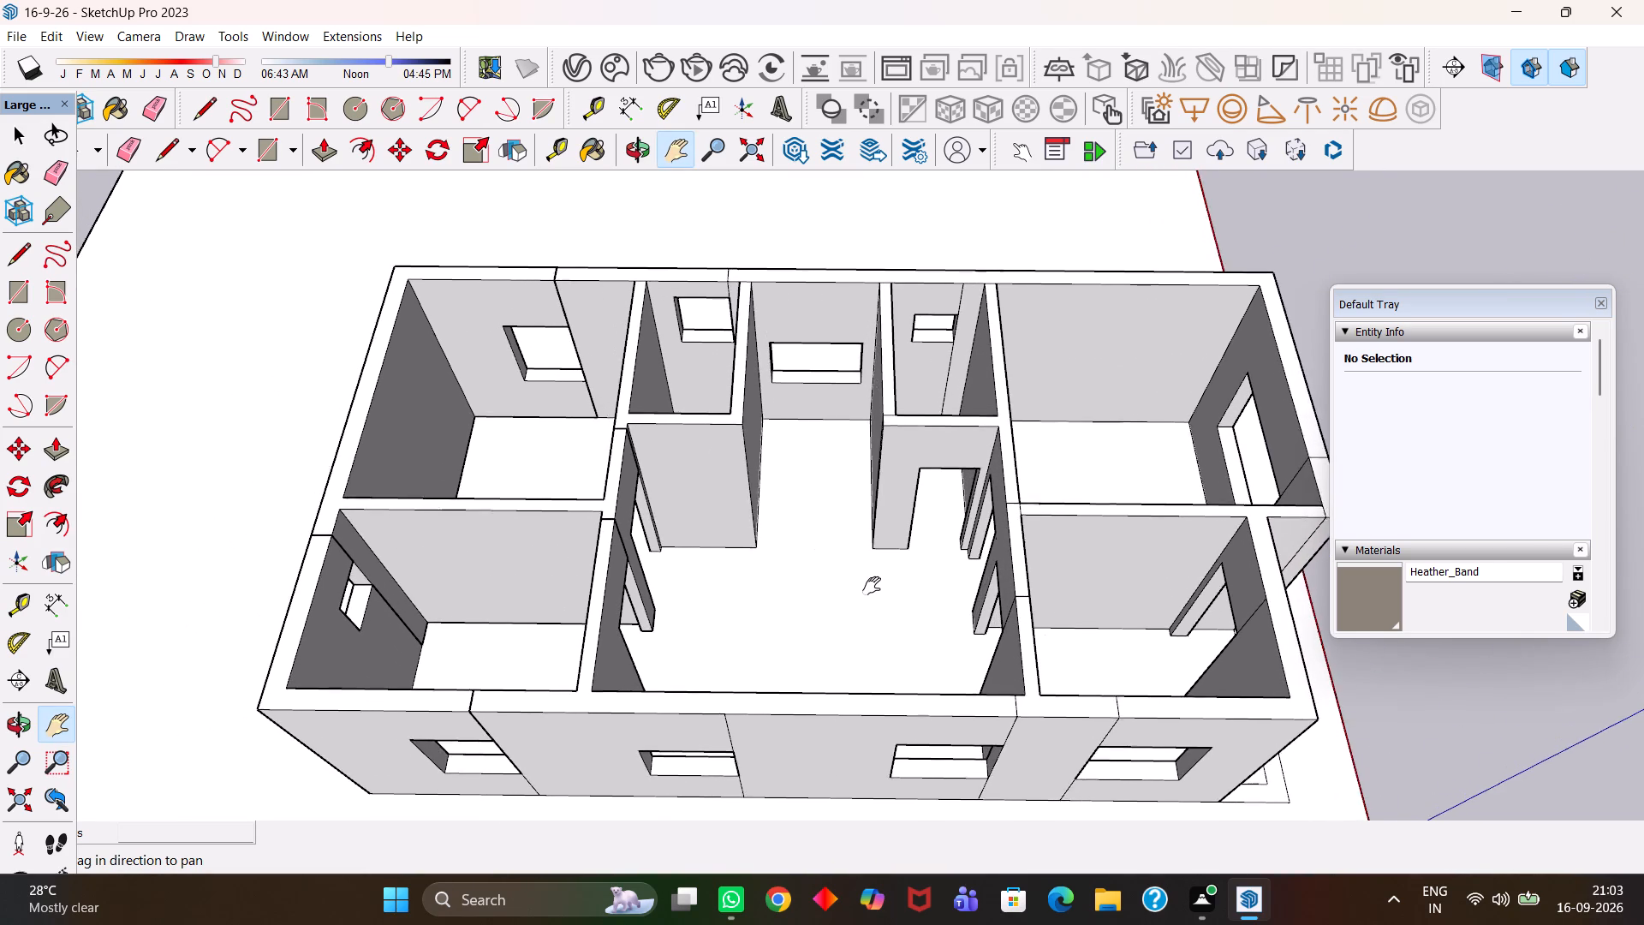
{"action": "left_click_drag", "start_coordinate": [872, 586], "coordinate": [870, 583]}
{"action": "key", "text": "h"}
{"action": "scroll", "coordinate": [870, 580], "scroll_direction": "up", "scroll_amount": 4}
{"action": "key", "text": "h"}
{"action": "scroll", "coordinate": [870, 580], "scroll_direction": "down", "scroll_amount": 3}
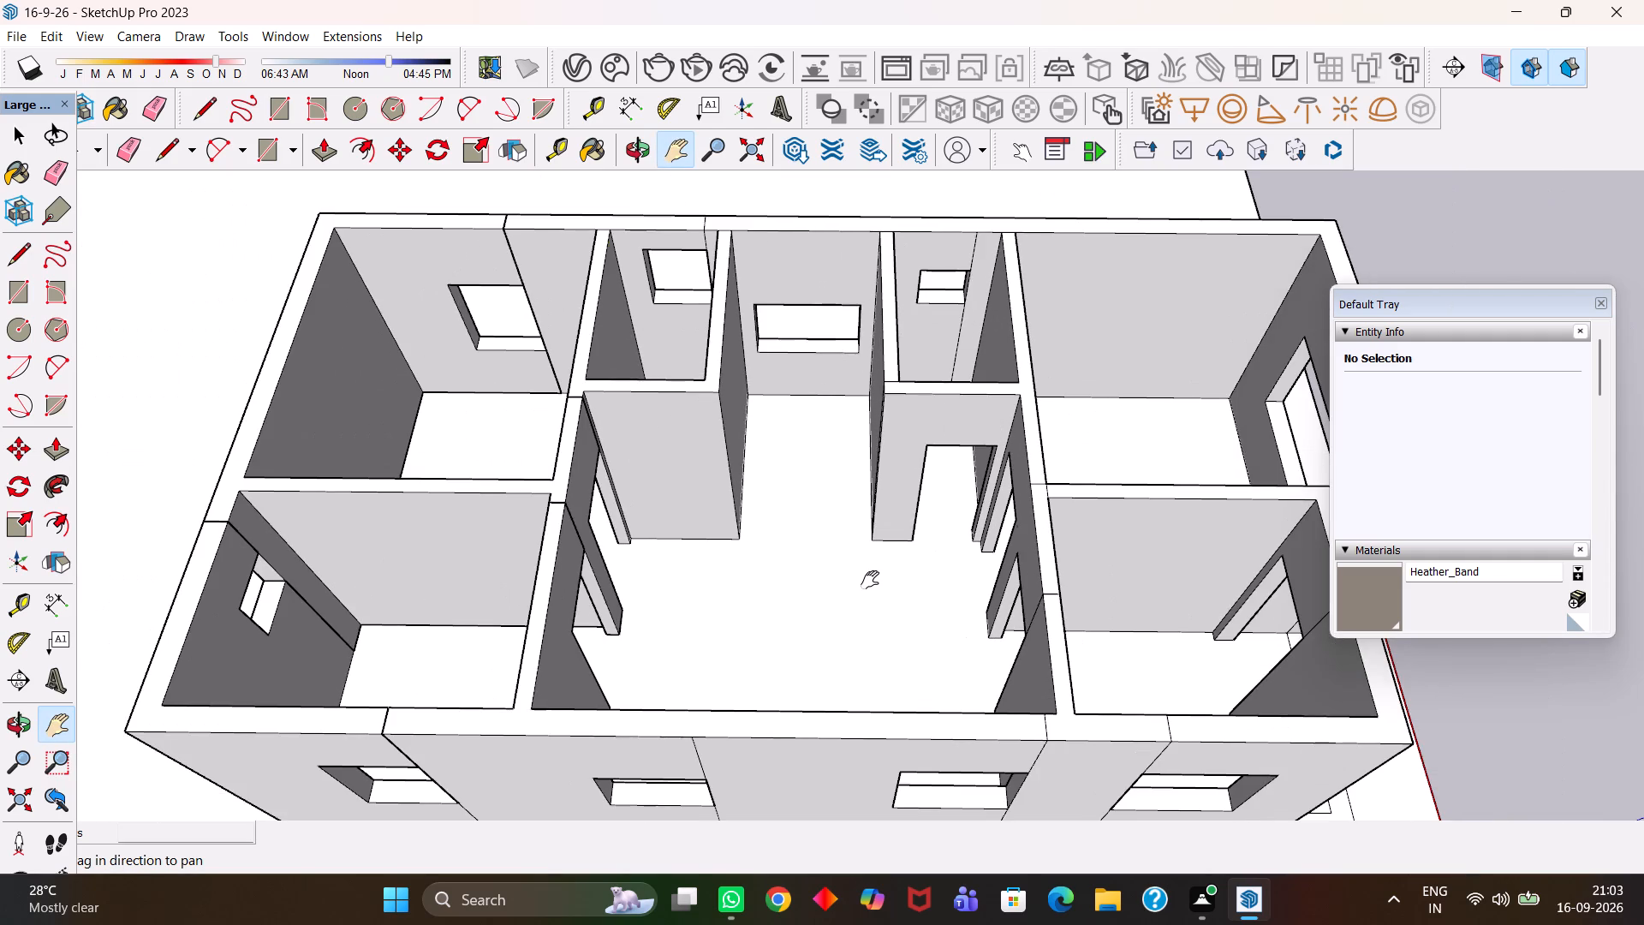
{"action": "scroll", "coordinate": [870, 580], "scroll_direction": "down", "scroll_amount": 4}
{"action": "scroll", "coordinate": [870, 580], "scroll_direction": "up", "scroll_amount": 6}
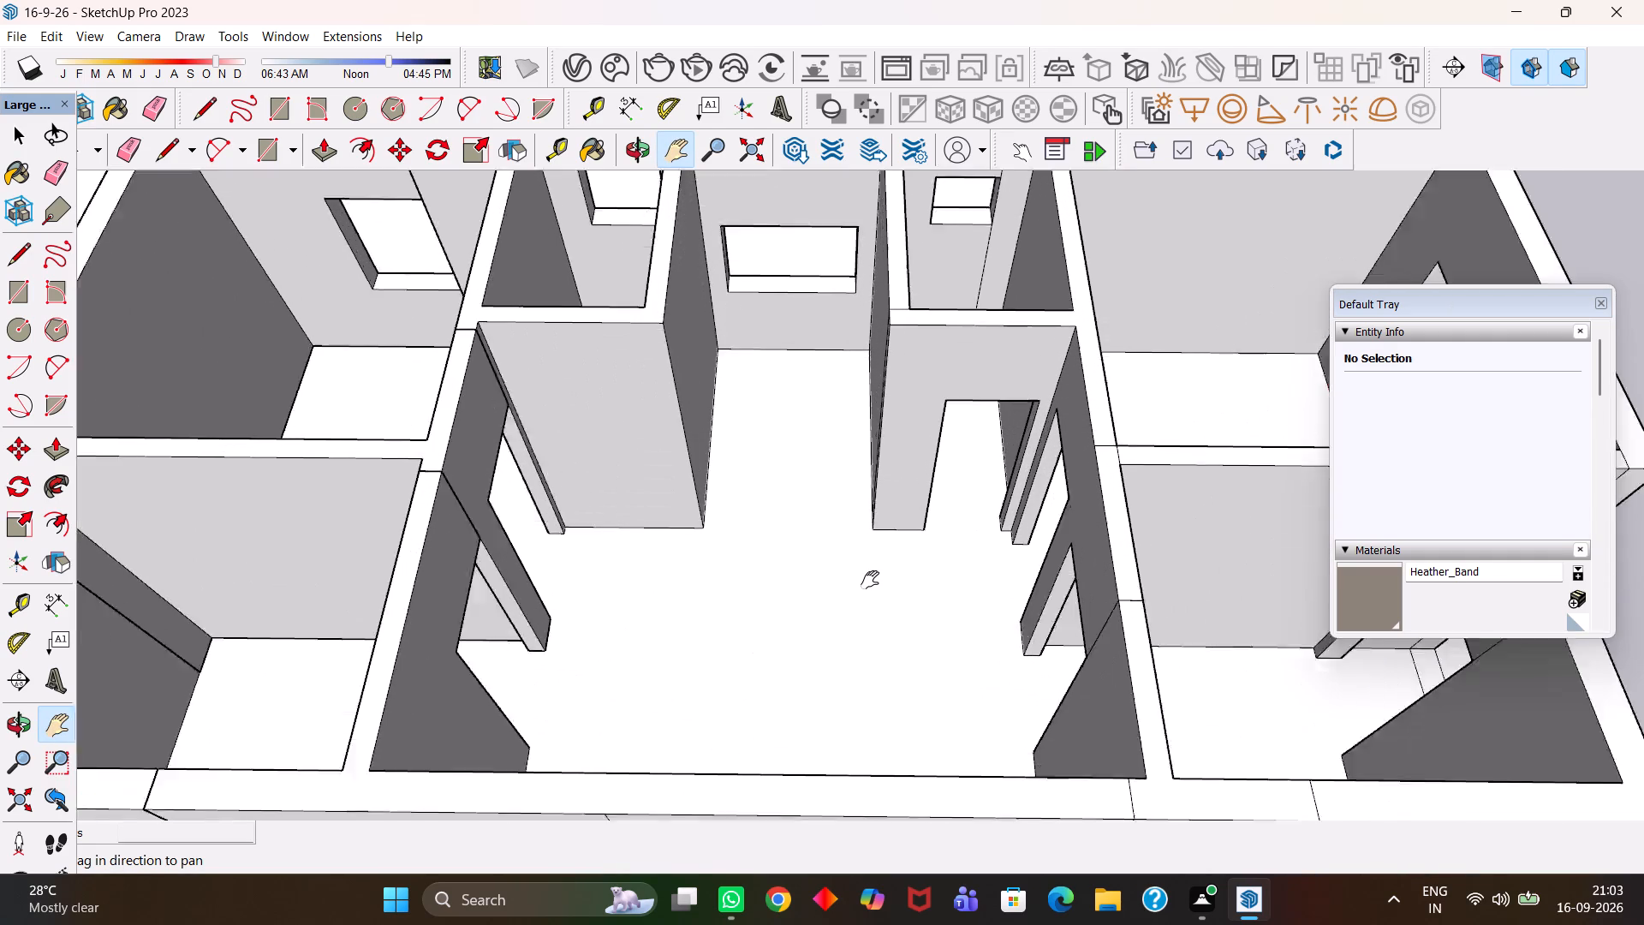
{"action": "scroll", "coordinate": [870, 580], "scroll_direction": "up", "scroll_amount": 3}
{"action": "scroll", "coordinate": [870, 580], "scroll_direction": "down", "scroll_amount": 5}
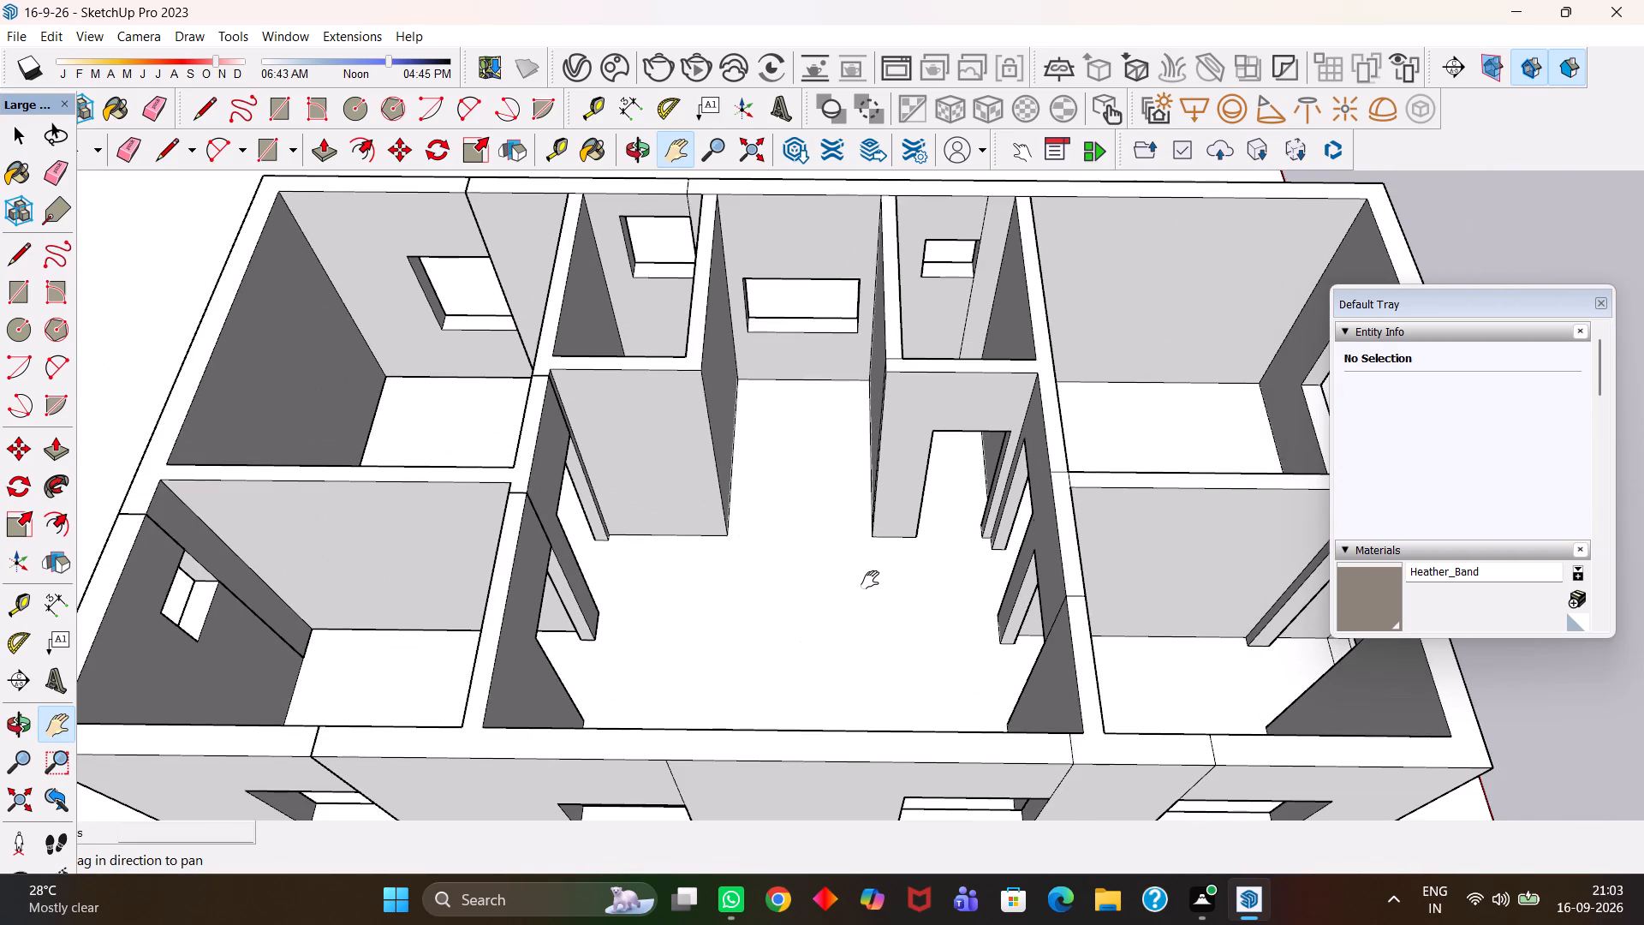
{"action": "scroll", "coordinate": [870, 580], "scroll_direction": "up", "scroll_amount": 10}
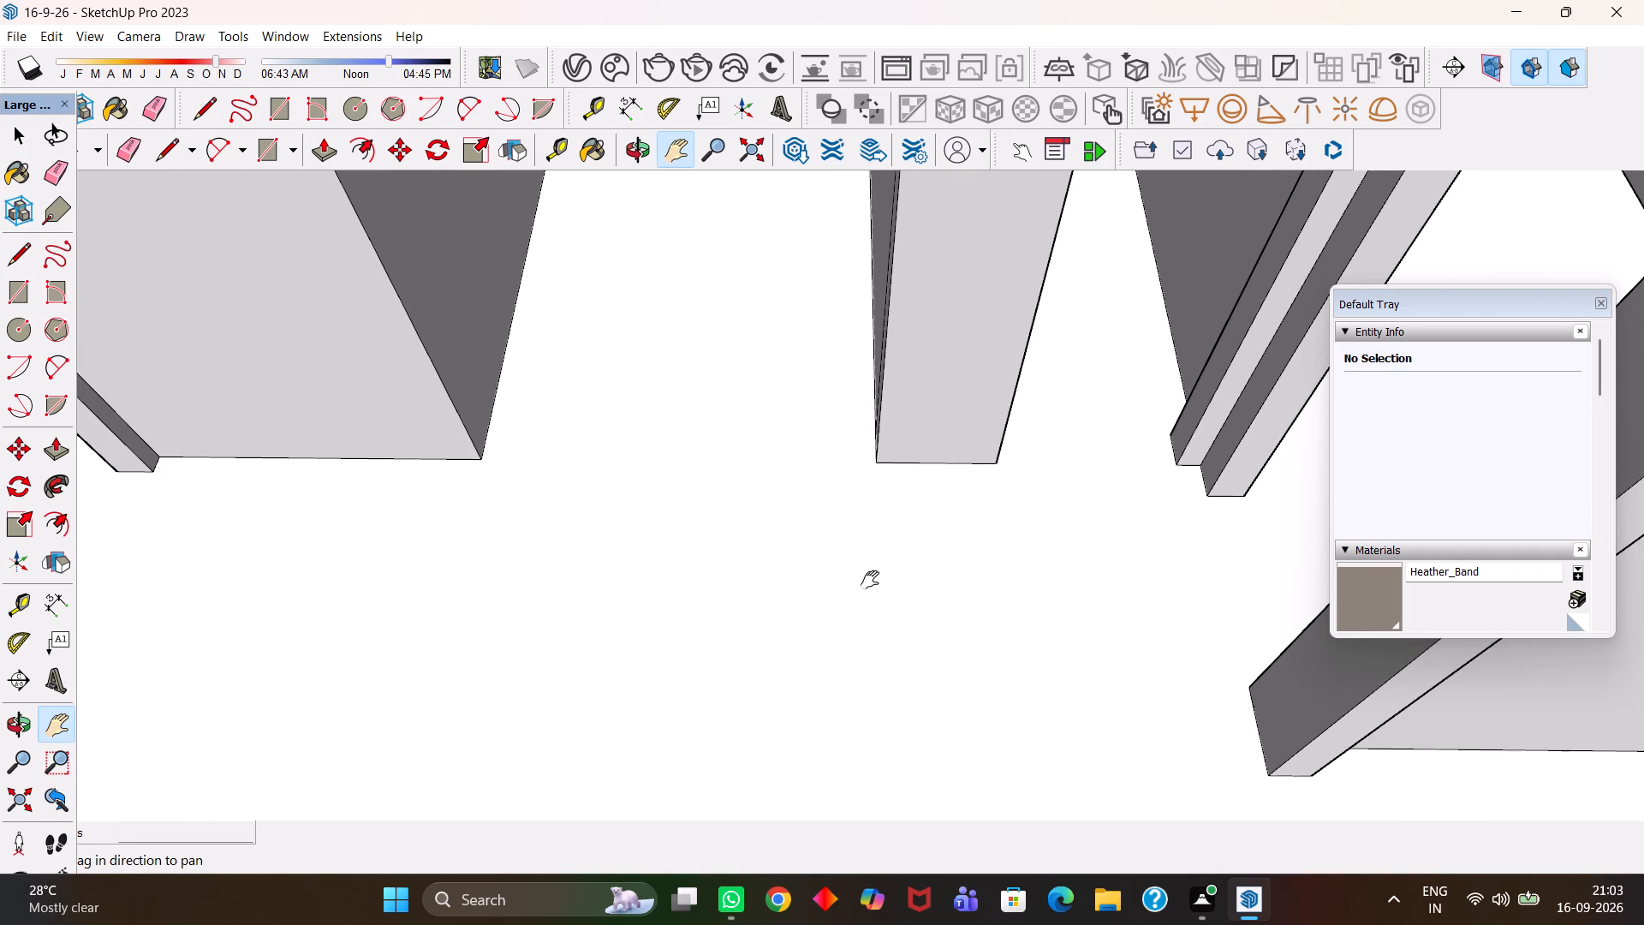
{"action": "scroll", "coordinate": [870, 580], "scroll_direction": "down", "scroll_amount": 6}
{"action": "key", "text": "h"}
{"action": "scroll", "coordinate": [870, 580], "scroll_direction": "down", "scroll_amount": 6}
{"action": "left_click_drag", "start_coordinate": [837, 603], "coordinate": [885, 572]}
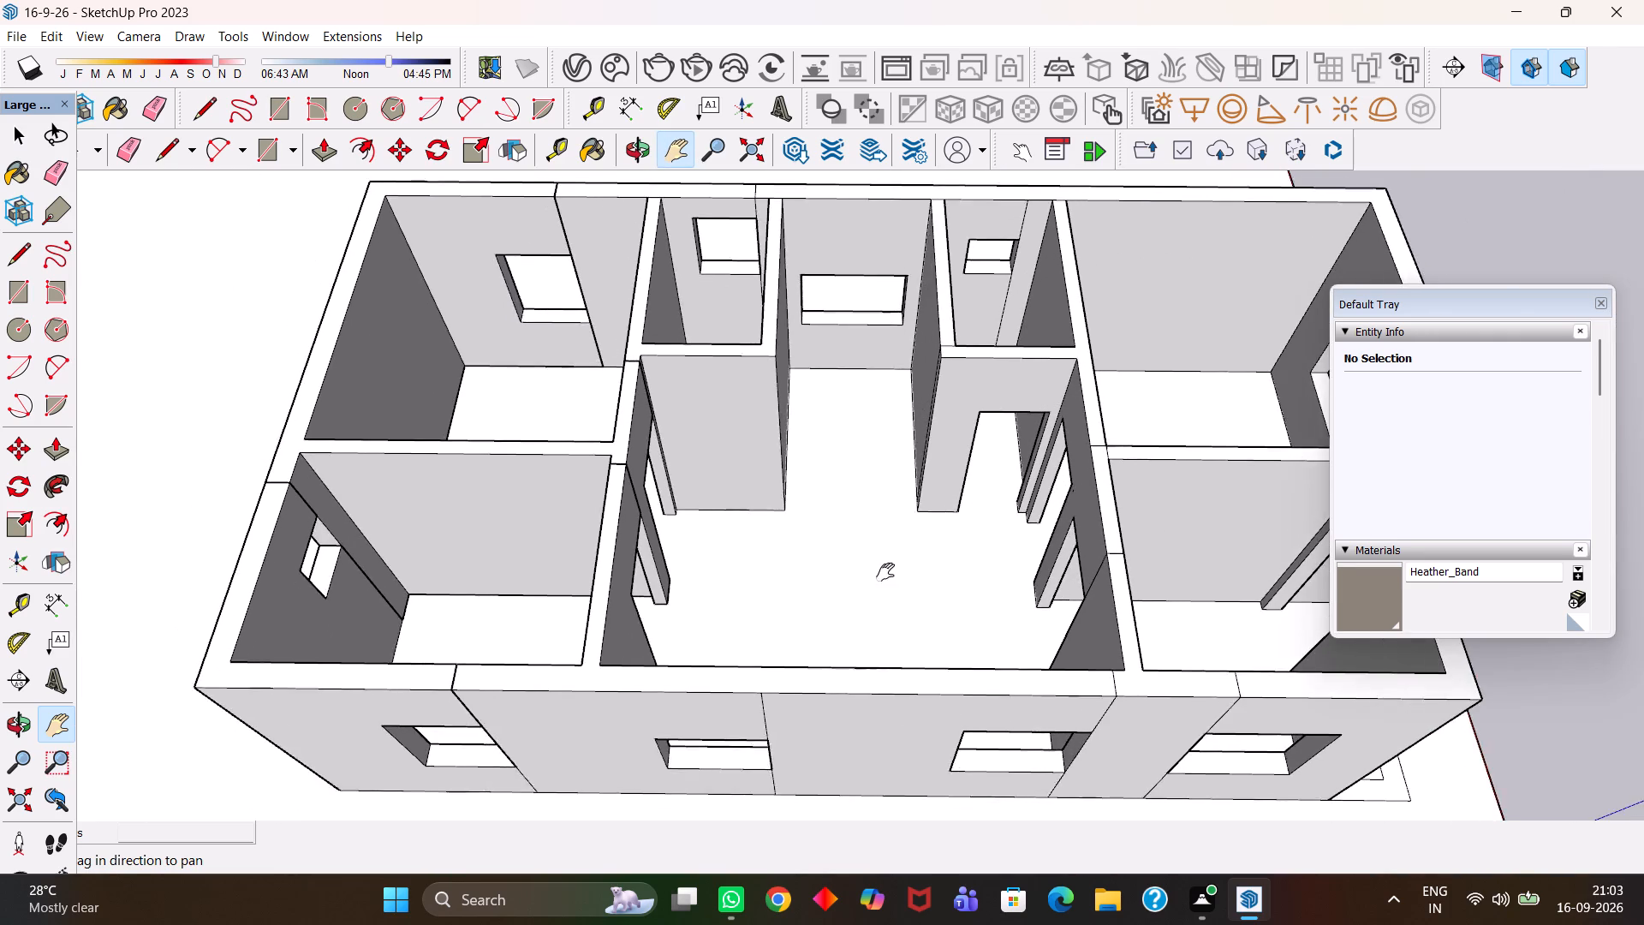
{"action": "left_click_drag", "start_coordinate": [885, 572], "coordinate": [958, 535]}
{"action": "left_click_drag", "start_coordinate": [783, 533], "coordinate": [868, 624]}
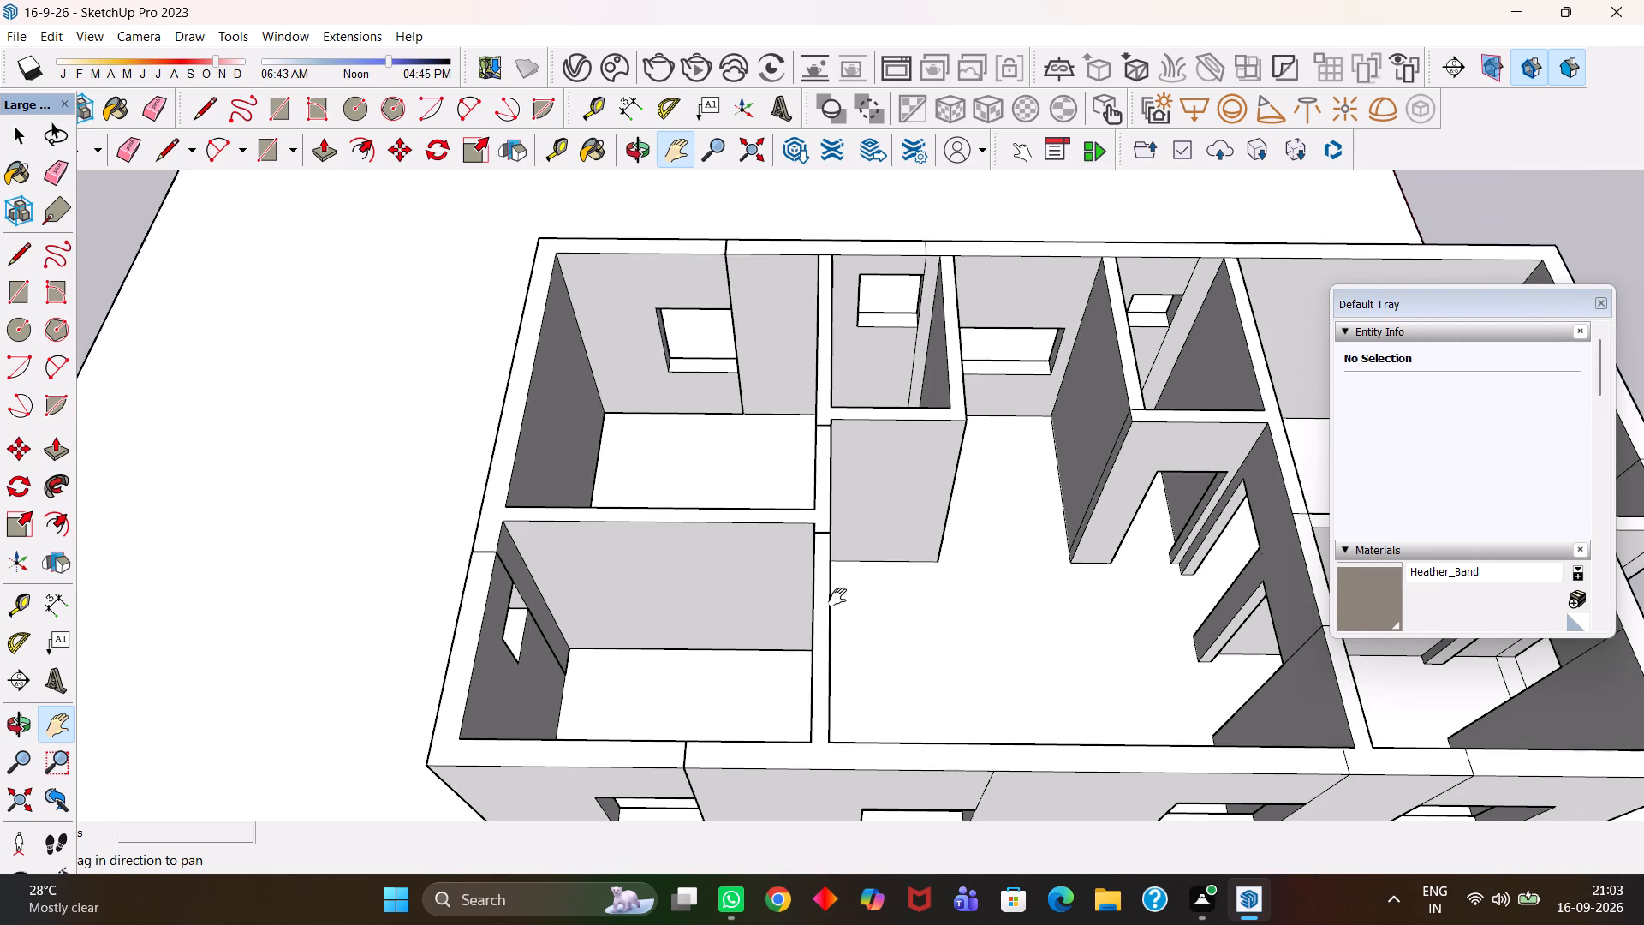
Examine the two end rooms beside the central hall, then the overall layout of rooms and windows.
{"action": "scroll", "coordinate": [837, 597], "scroll_direction": "up", "scroll_amount": 3}
{"action": "scroll", "coordinate": [837, 591], "scroll_direction": "down", "scroll_amount": 3}
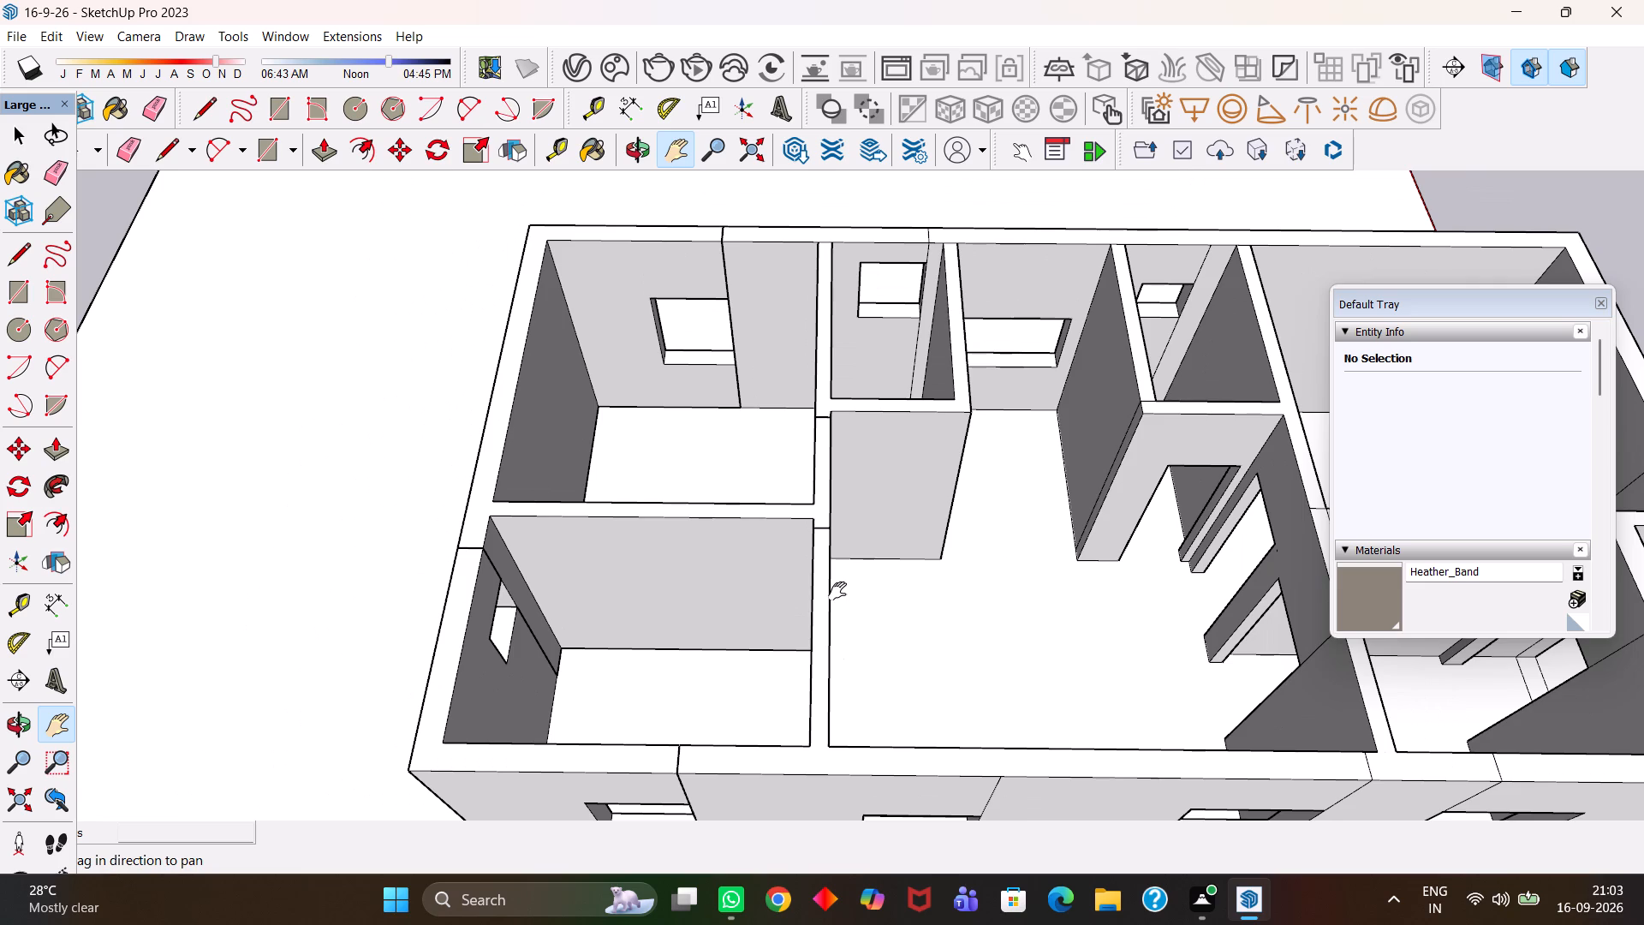
{"action": "scroll", "coordinate": [837, 591], "scroll_direction": "up", "scroll_amount": 1}
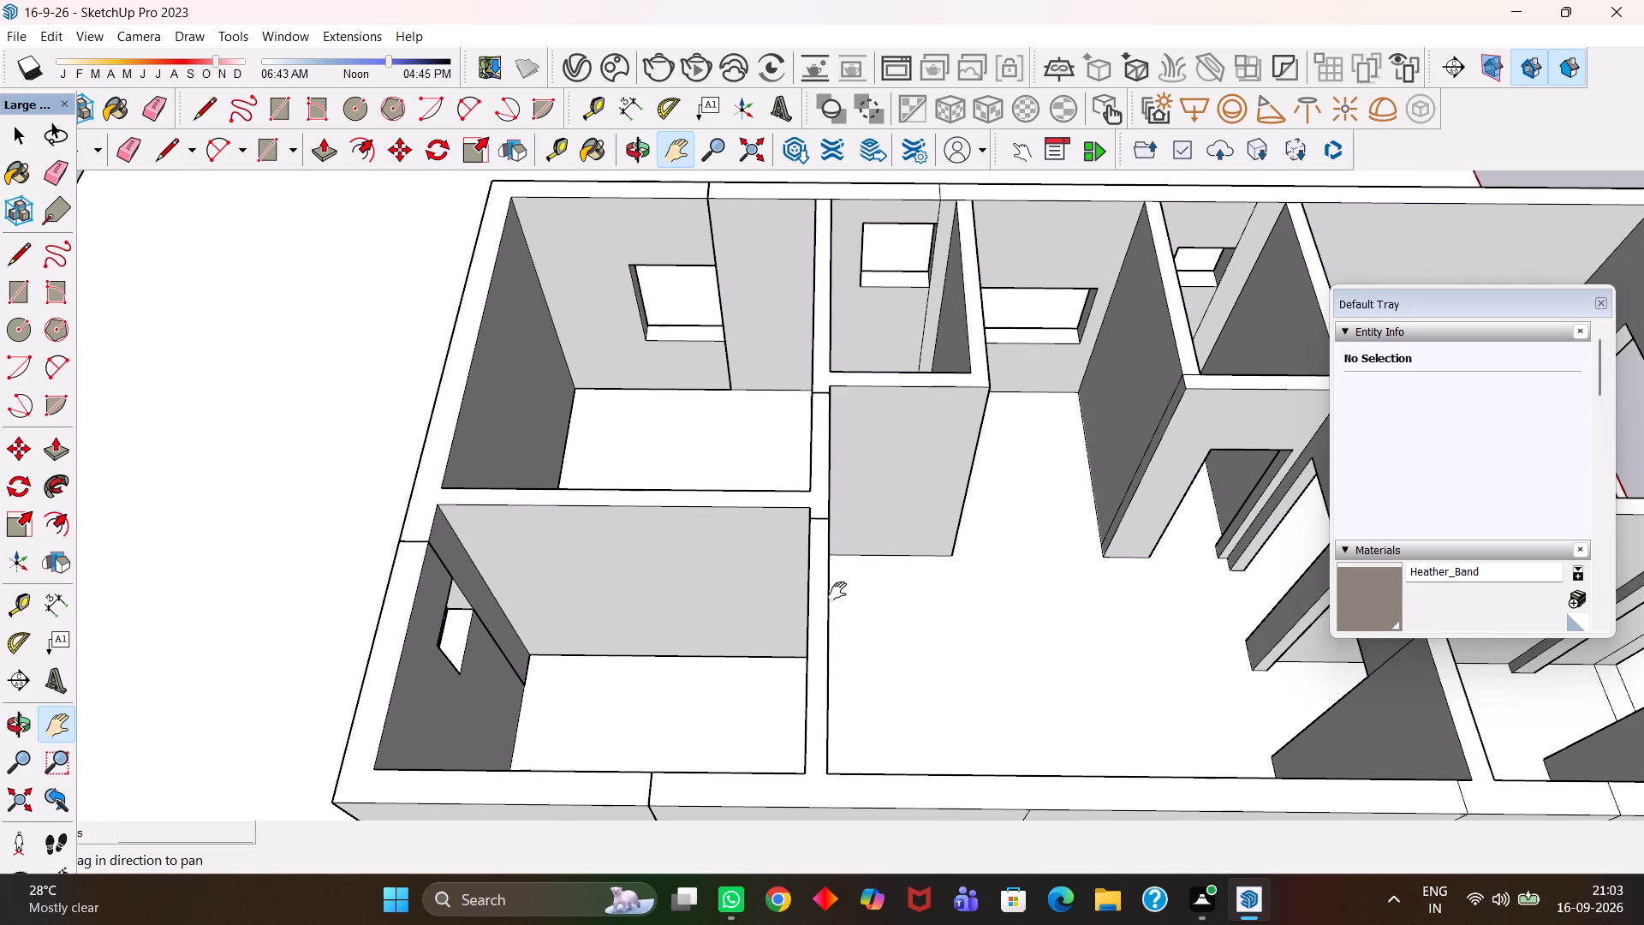
{"action": "scroll", "coordinate": [837, 591], "scroll_direction": "up", "scroll_amount": 2}
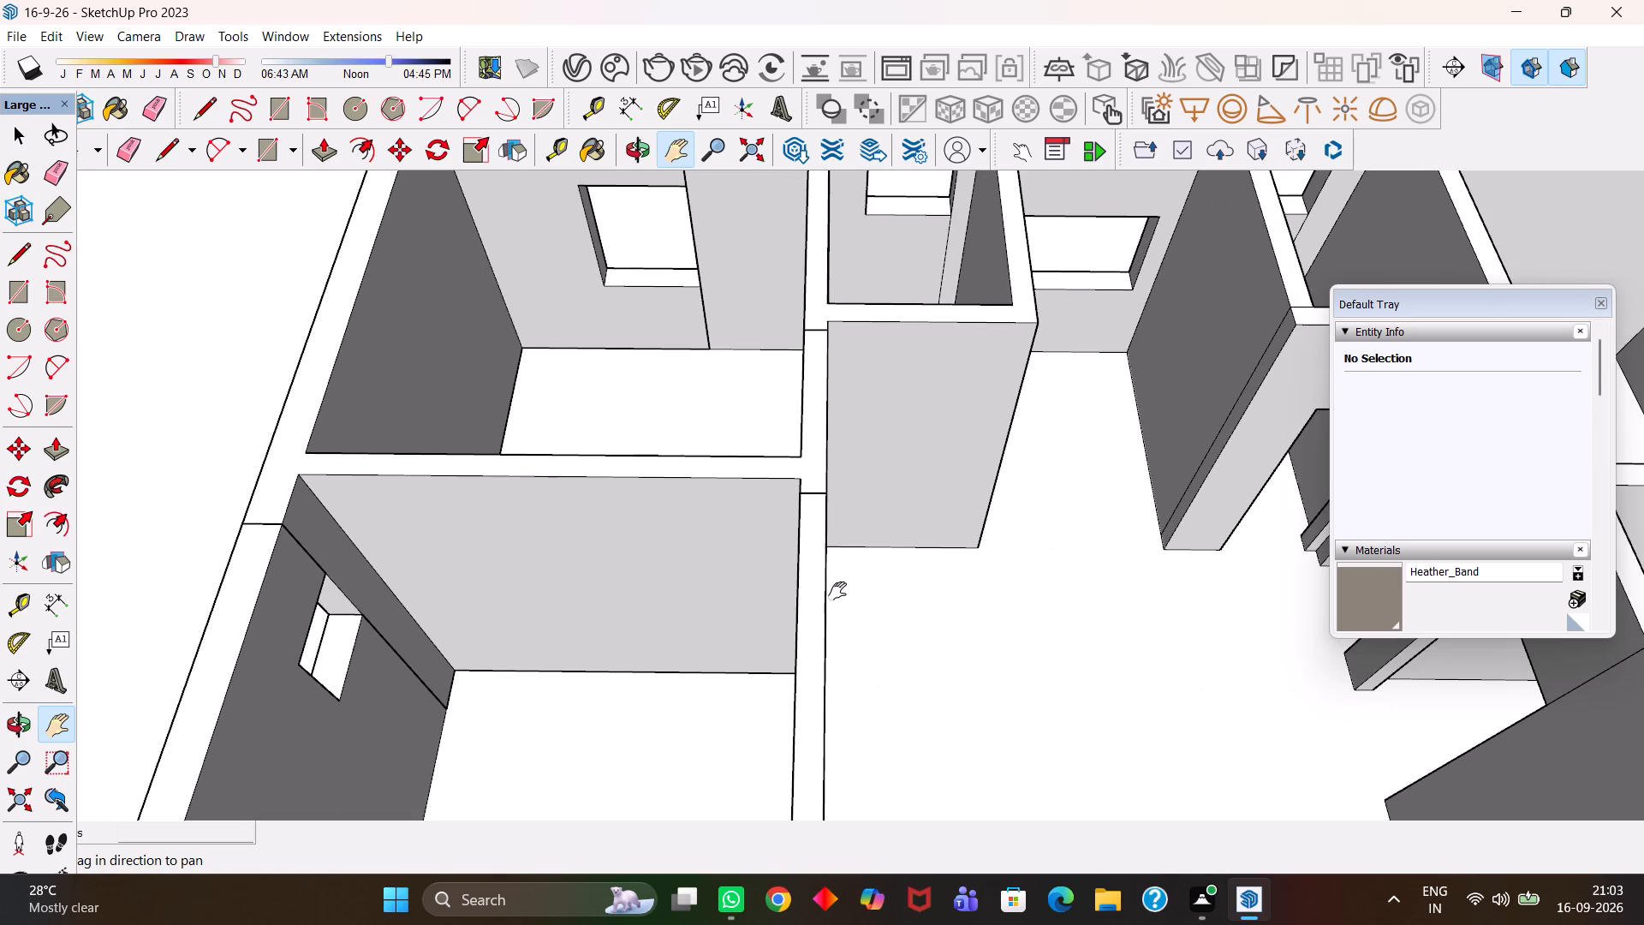
{"action": "scroll", "coordinate": [837, 591], "scroll_direction": "down", "scroll_amount": 6}
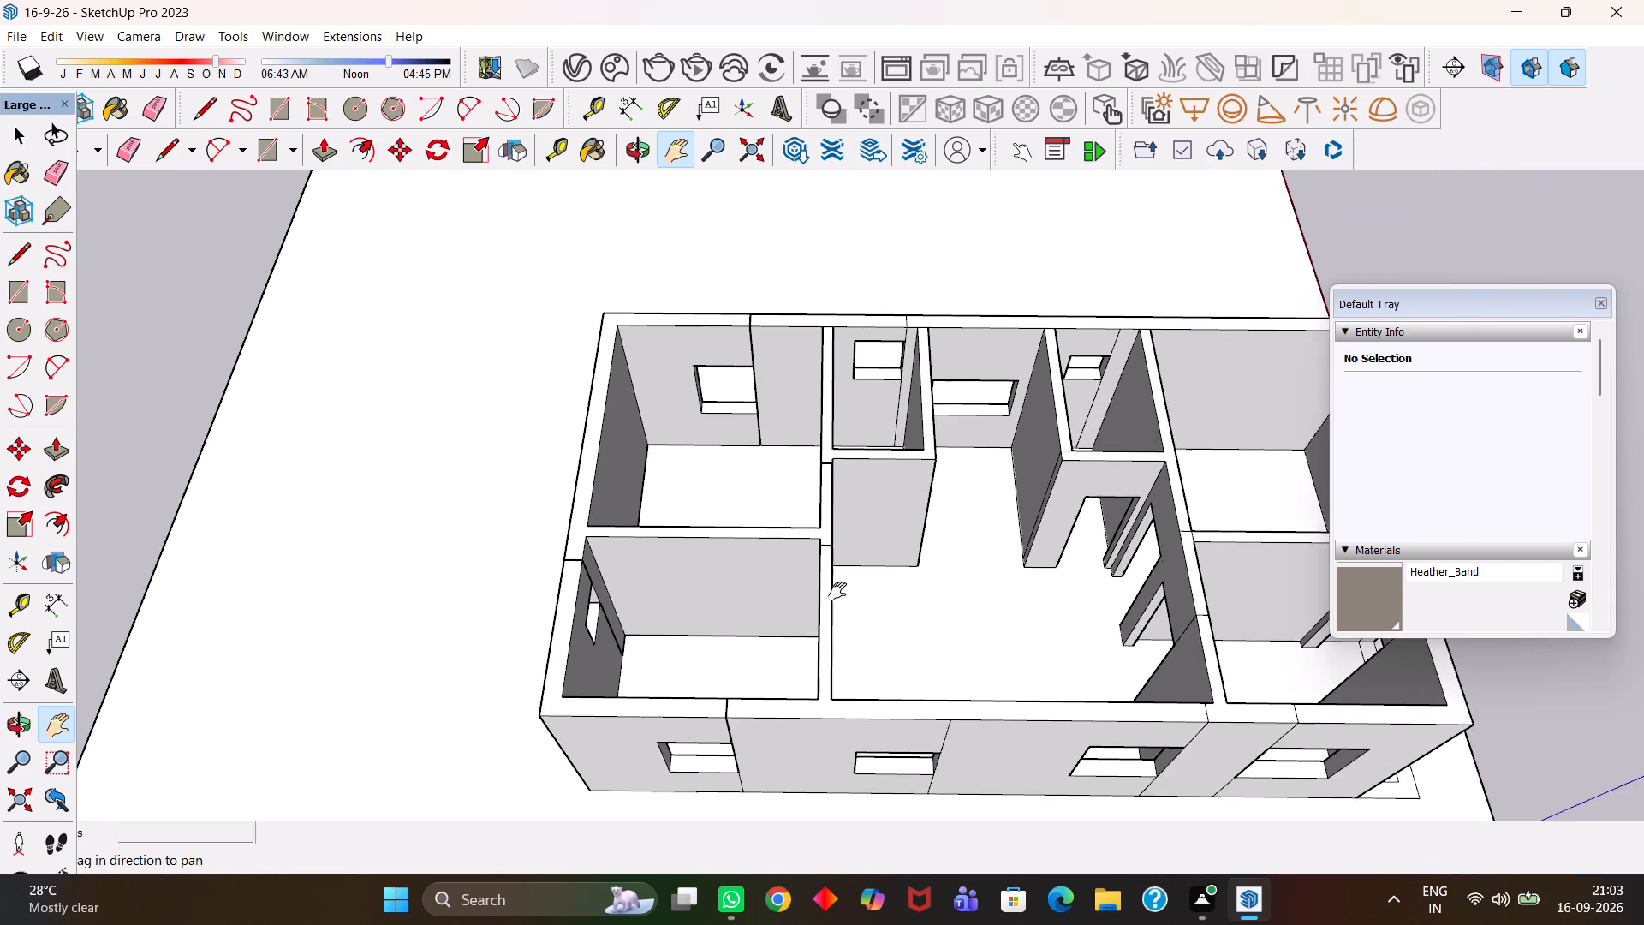
{"action": "scroll", "coordinate": [837, 591], "scroll_direction": "down", "scroll_amount": 3}
{"action": "left_click_drag", "start_coordinate": [1027, 582], "coordinate": [826, 576]}
{"action": "scroll", "coordinate": [885, 564], "scroll_direction": "up", "scroll_amount": 1}
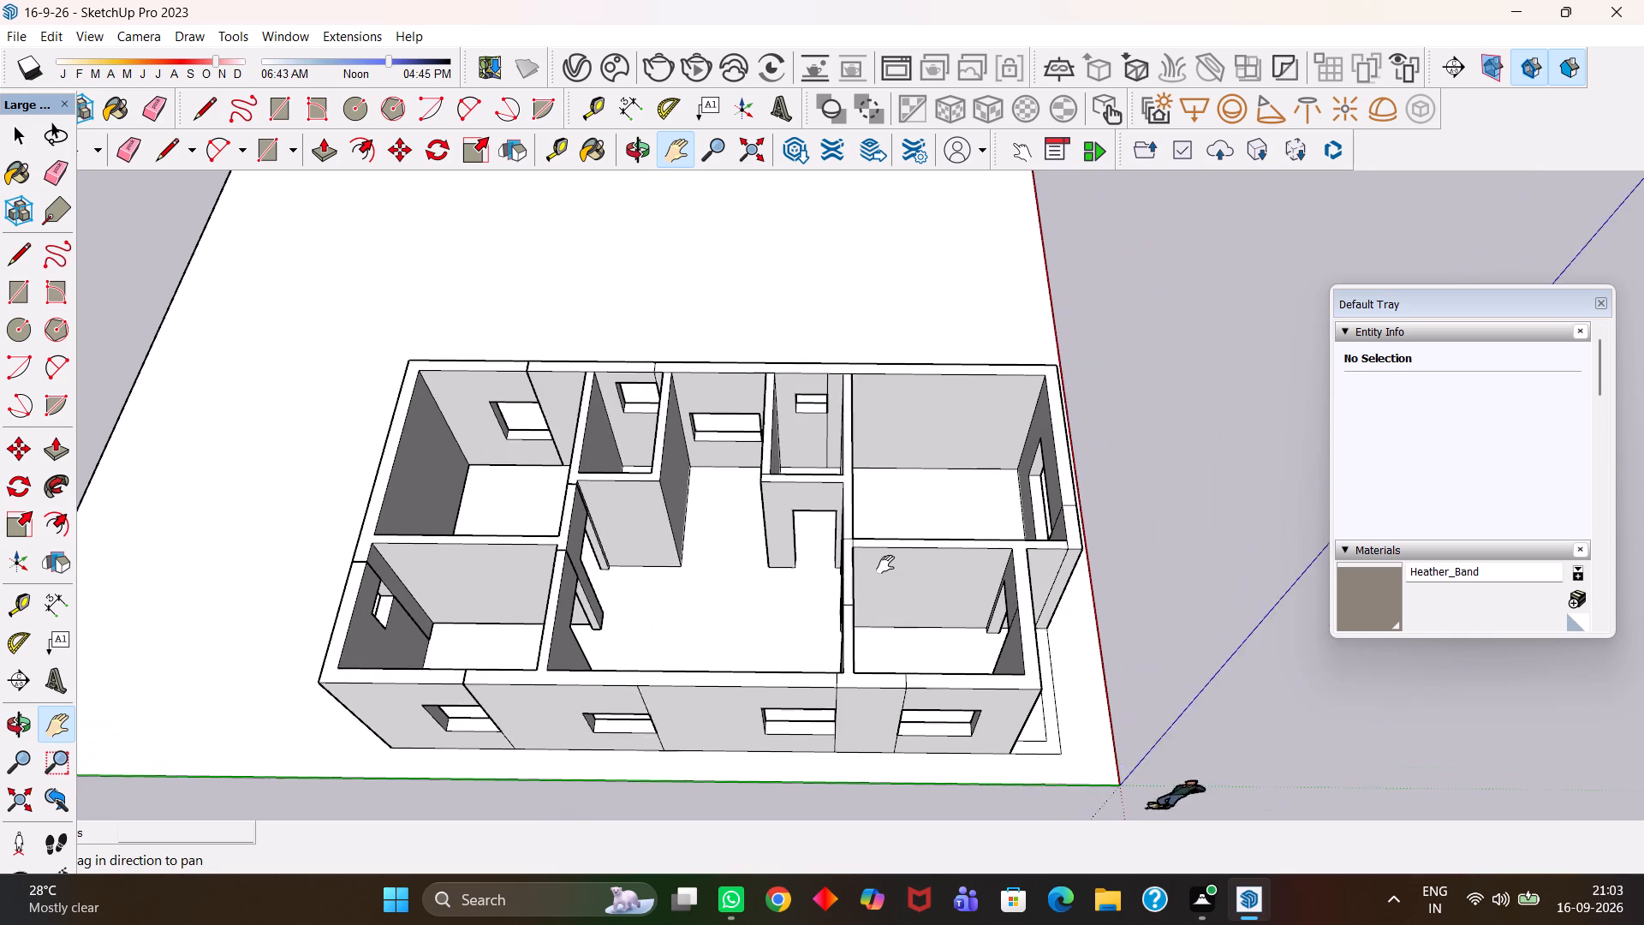
{"action": "scroll", "coordinate": [885, 564], "scroll_direction": "up", "scroll_amount": 3}
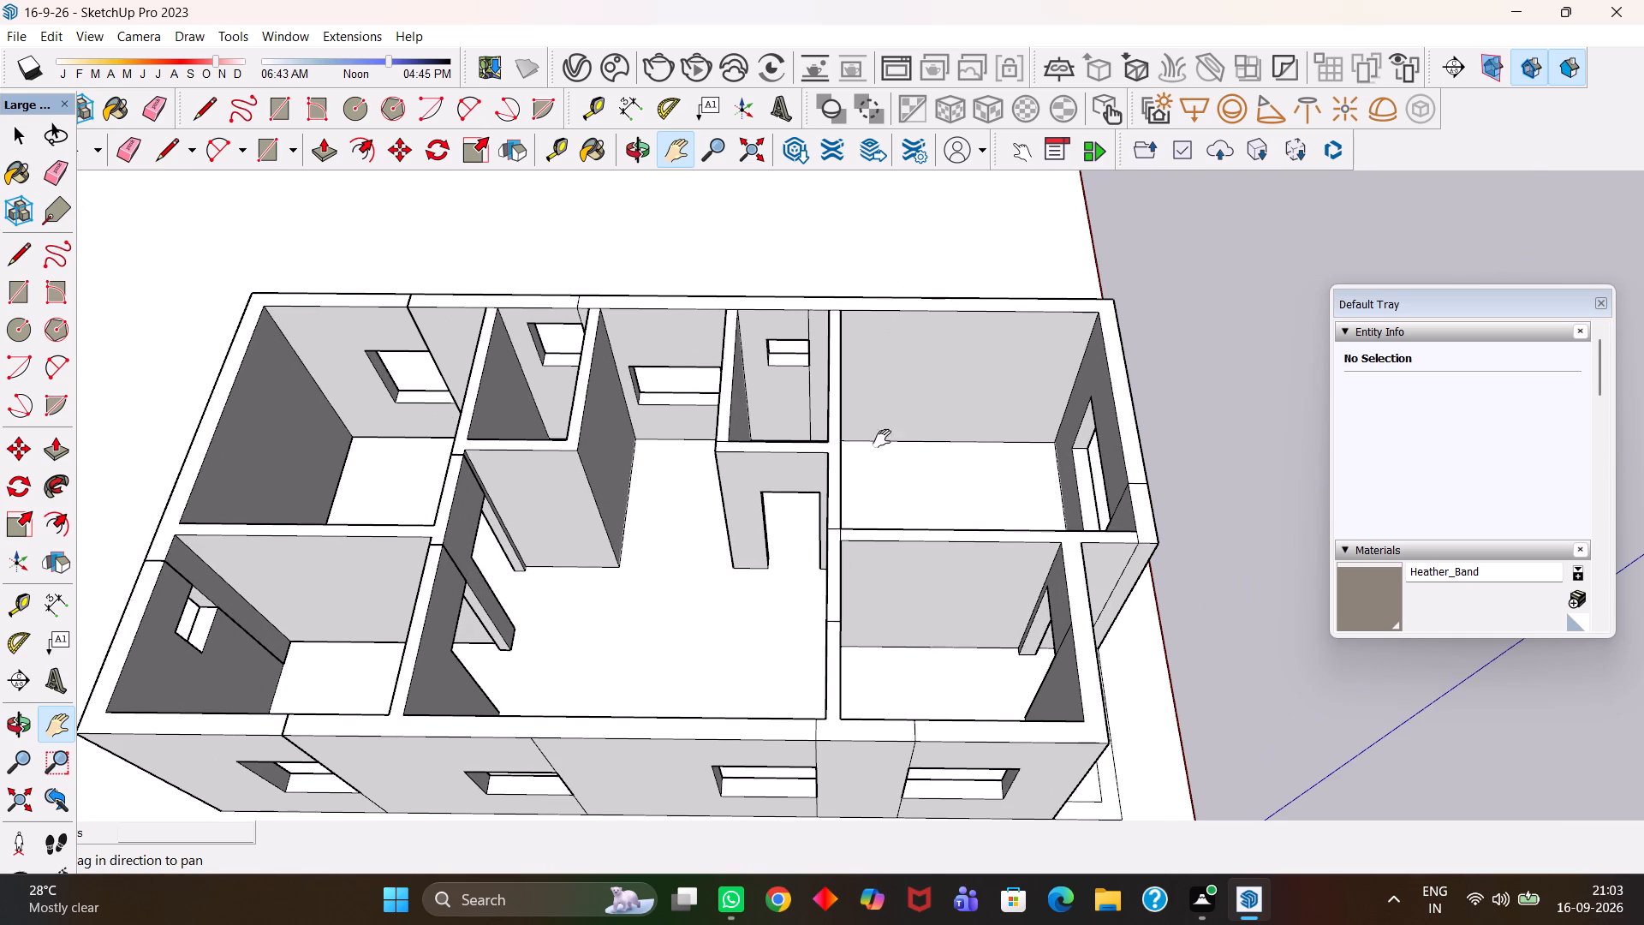
{"action": "scroll", "coordinate": [891, 446], "scroll_direction": "down", "scroll_amount": 4}
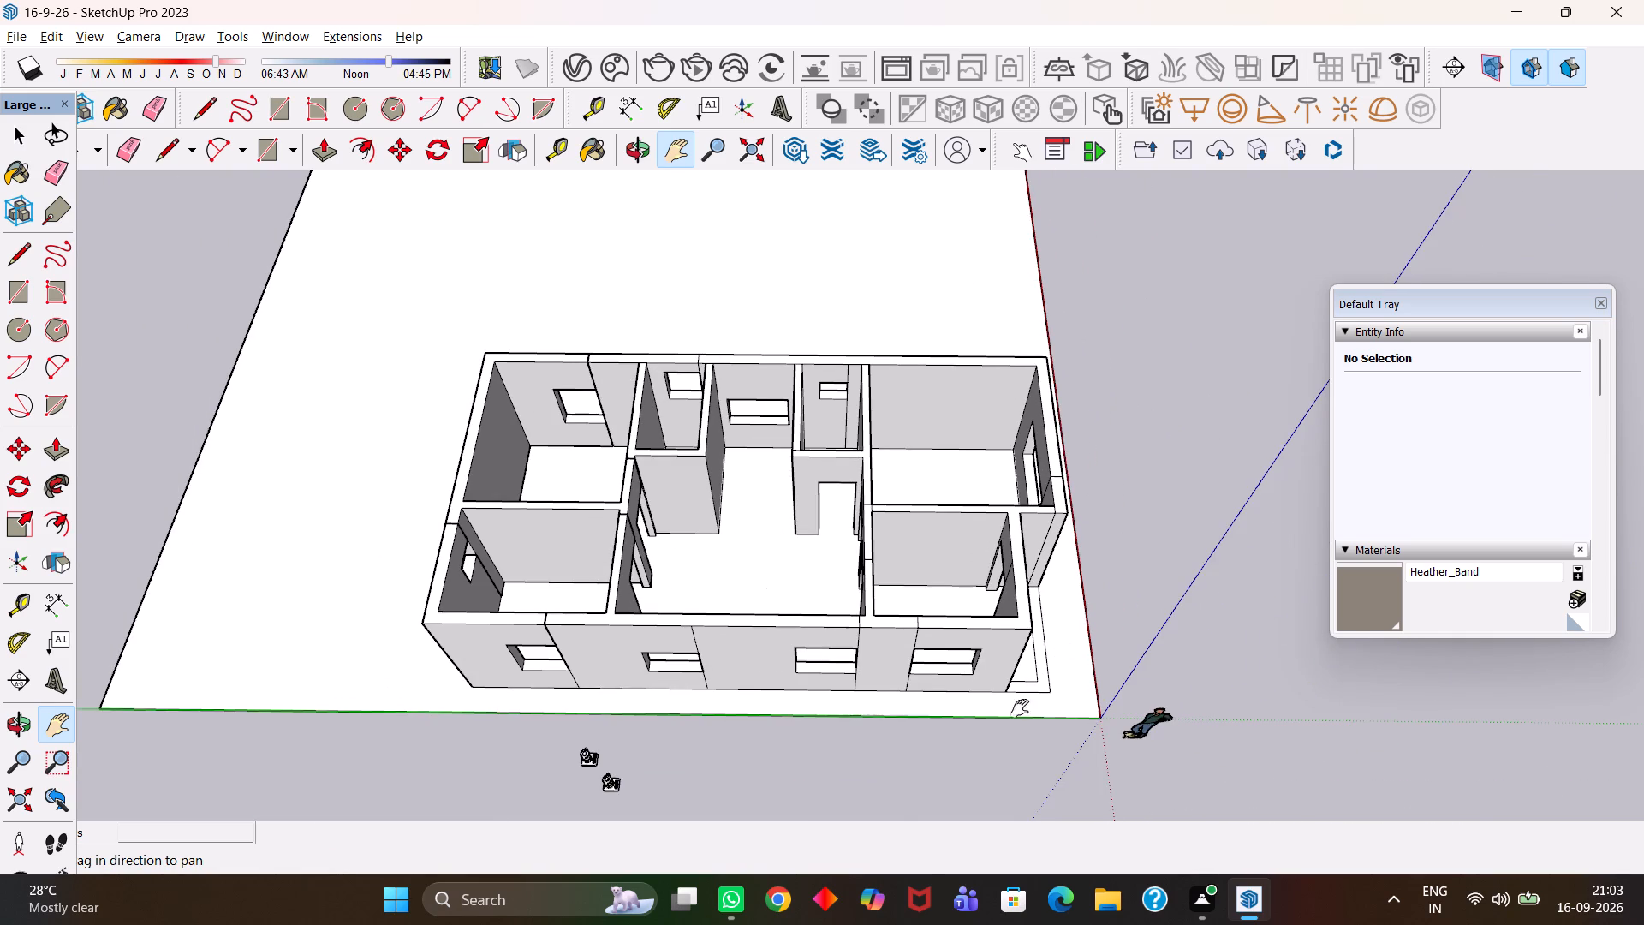
Examine the rooms from the plan's short side, following the partitions and openings from the far rooms to the entrance.
{"action": "middle_click_drag", "start_coordinate": [994, 722], "coordinate": [471, 697], "text": "alt"}
{"action": "scroll", "coordinate": [973, 735], "scroll_direction": "up", "scroll_amount": 1, "text": "alt"}
{"action": "scroll", "coordinate": [785, 514], "scroll_direction": "up", "scroll_amount": 1, "text": "alt"}
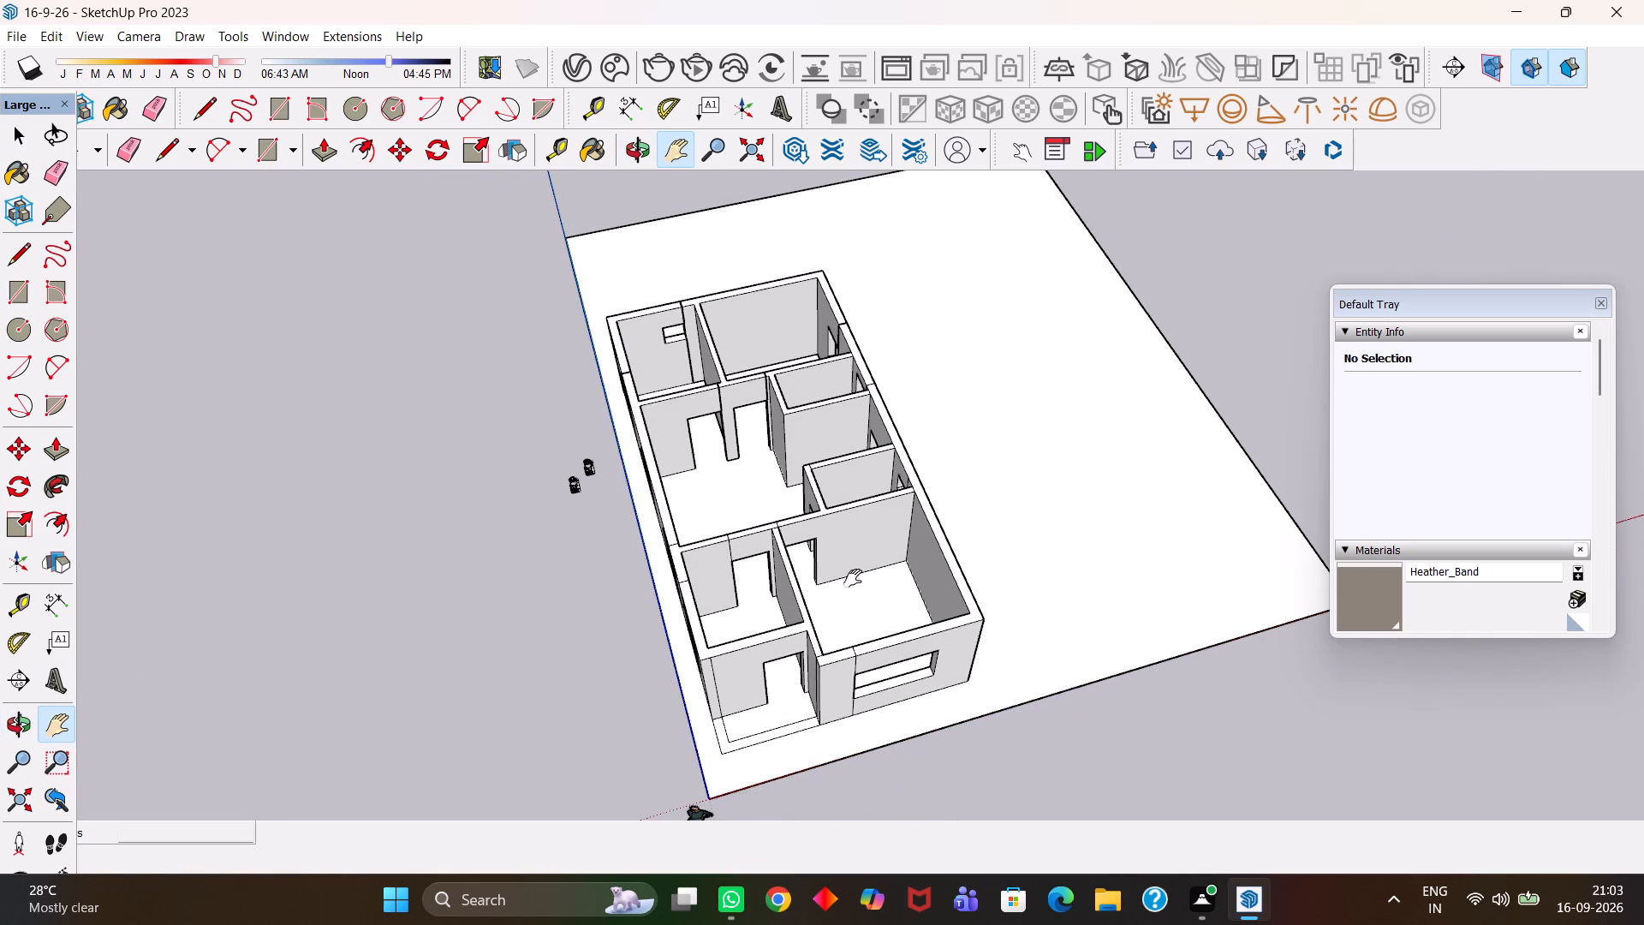
{"action": "middle_click_drag", "start_coordinate": [784, 582], "coordinate": [654, 558]}
{"action": "scroll", "coordinate": [654, 558], "scroll_direction": "up", "scroll_amount": 6}
{"action": "middle_click", "coordinate": [654, 558]}
{"action": "left_click_drag", "start_coordinate": [806, 419], "coordinate": [805, 607]}
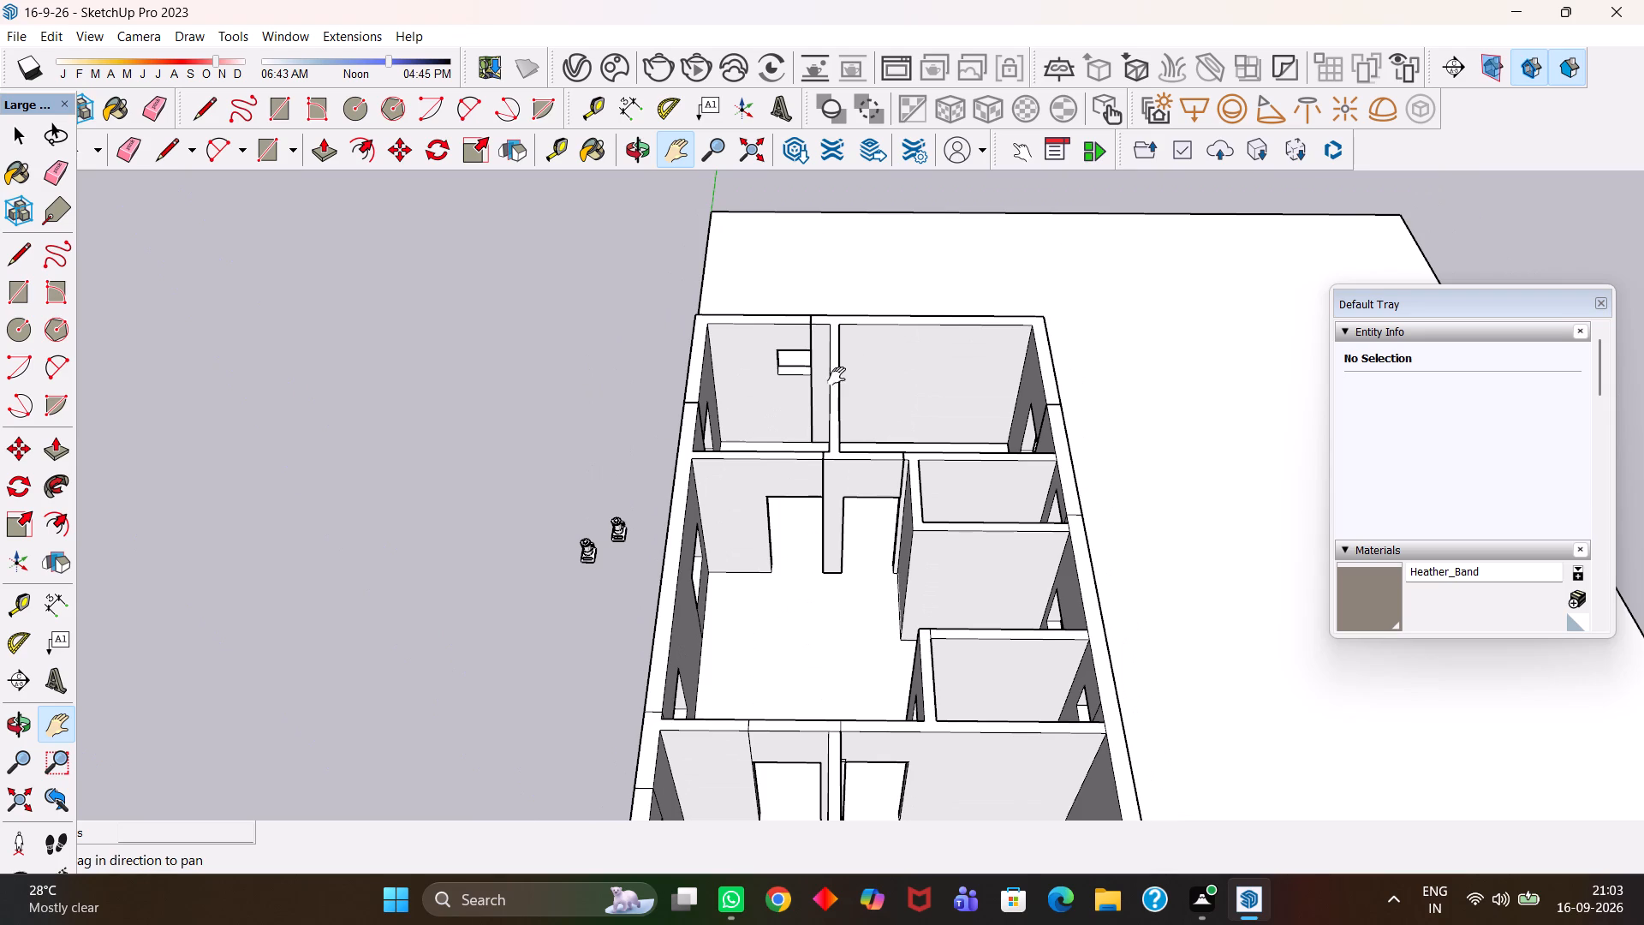
{"action": "middle_click_drag", "start_coordinate": [838, 526], "coordinate": [818, 704], "text": "alt"}
{"action": "scroll", "coordinate": [838, 534], "scroll_direction": "up", "scroll_amount": 1, "text": "alt"}
{"action": "scroll", "coordinate": [898, 418], "scroll_direction": "up", "scroll_amount": 5}
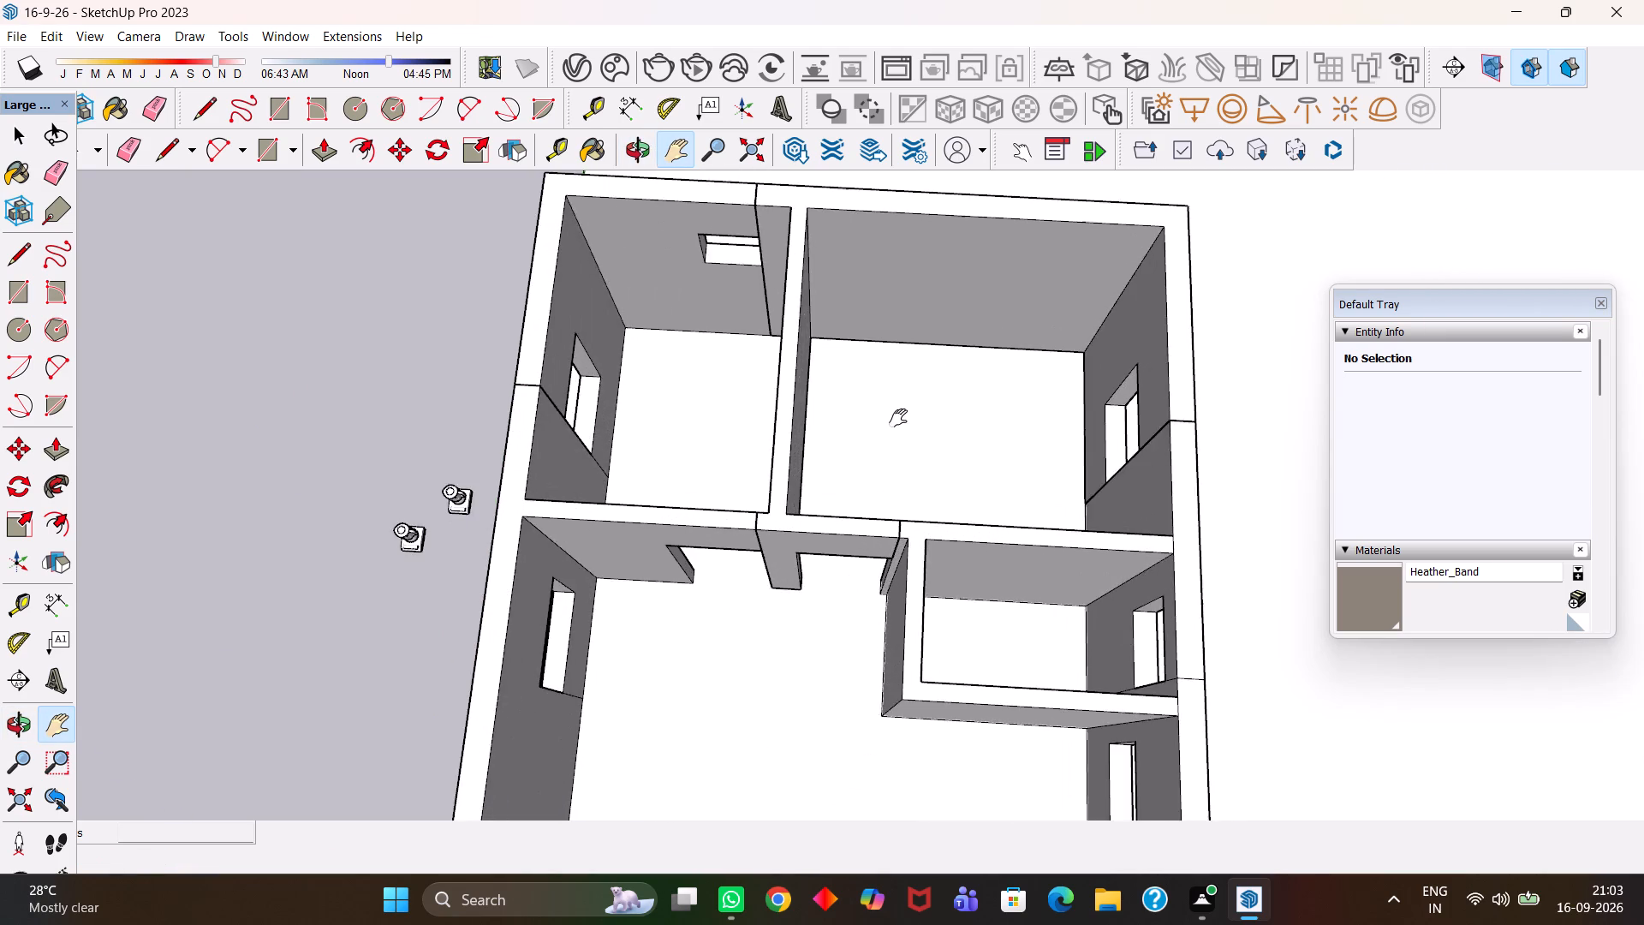
{"action": "scroll", "coordinate": [895, 420], "scroll_direction": "down", "scroll_amount": 4}
{"action": "left_click_drag", "start_coordinate": [843, 528], "coordinate": [810, 337]}
{"action": "scroll", "coordinate": [803, 405], "scroll_direction": "up", "scroll_amount": 3}
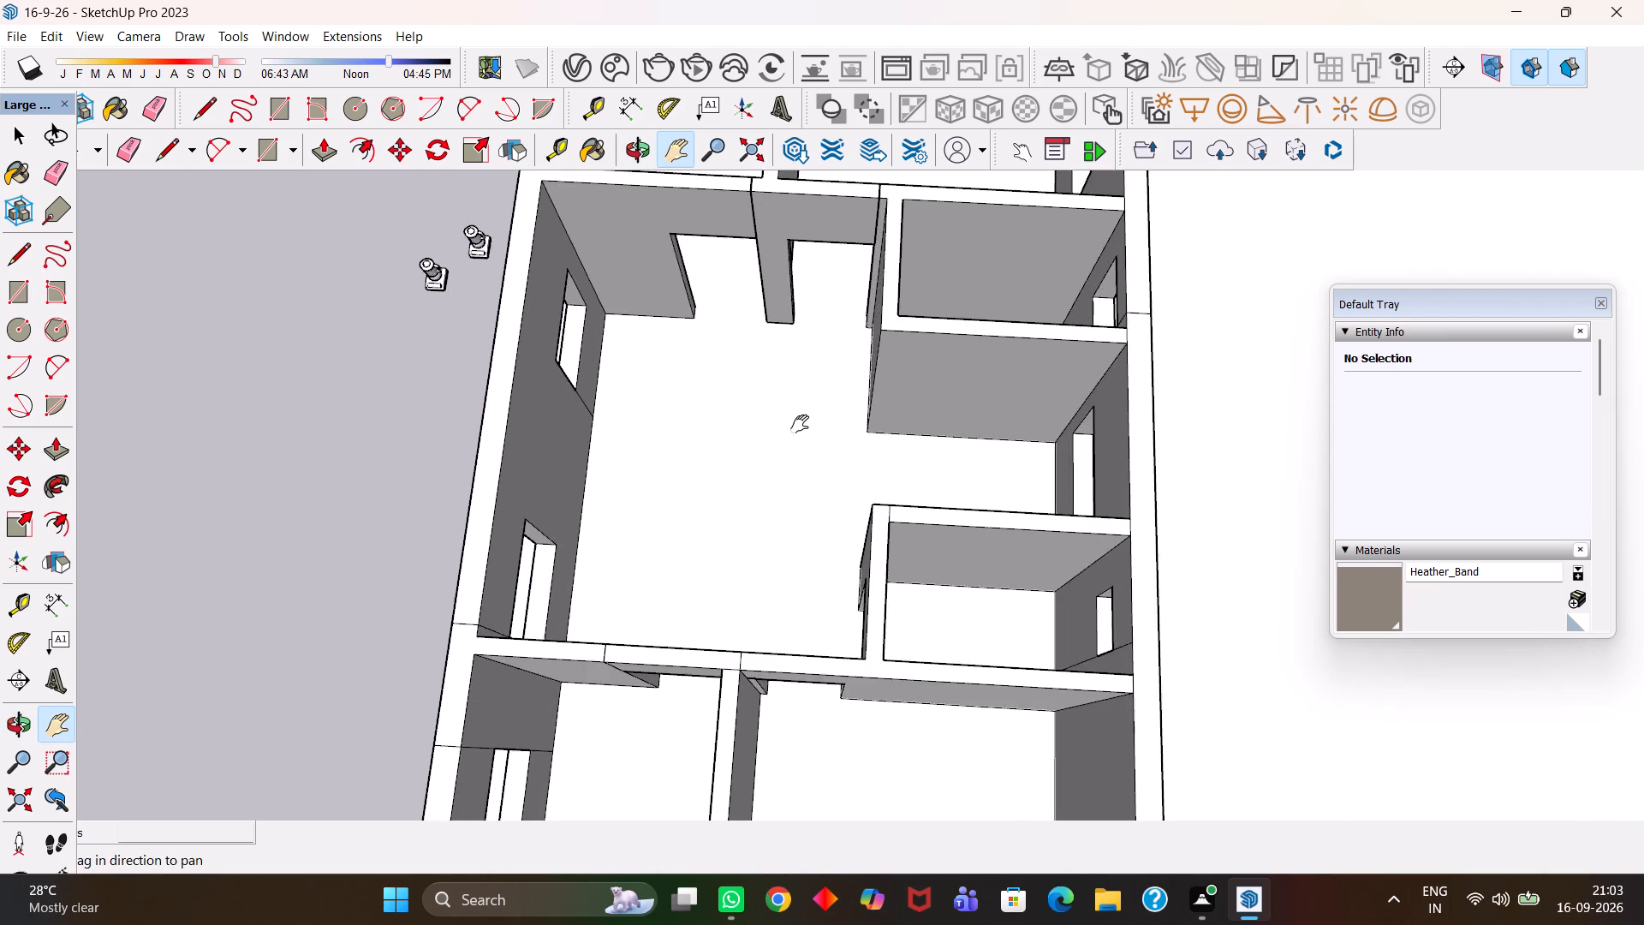
{"action": "scroll", "coordinate": [800, 428], "scroll_direction": "up", "scroll_amount": 3}
{"action": "scroll", "coordinate": [797, 433], "scroll_direction": "down", "scroll_amount": 4}
{"action": "left_click_drag", "start_coordinate": [790, 486], "coordinate": [879, 295]}
{"action": "scroll", "coordinate": [870, 310], "scroll_direction": "down", "scroll_amount": 5}
{"action": "scroll", "coordinate": [935, 564], "scroll_direction": "up", "scroll_amount": 6}
{"action": "left_click_drag", "start_coordinate": [925, 451], "coordinate": [933, 535]}
Examine the large front room, the smaller room beside it and the outlined entrance corner.
{"action": "scroll", "coordinate": [933, 534], "scroll_direction": "up", "scroll_amount": 3}
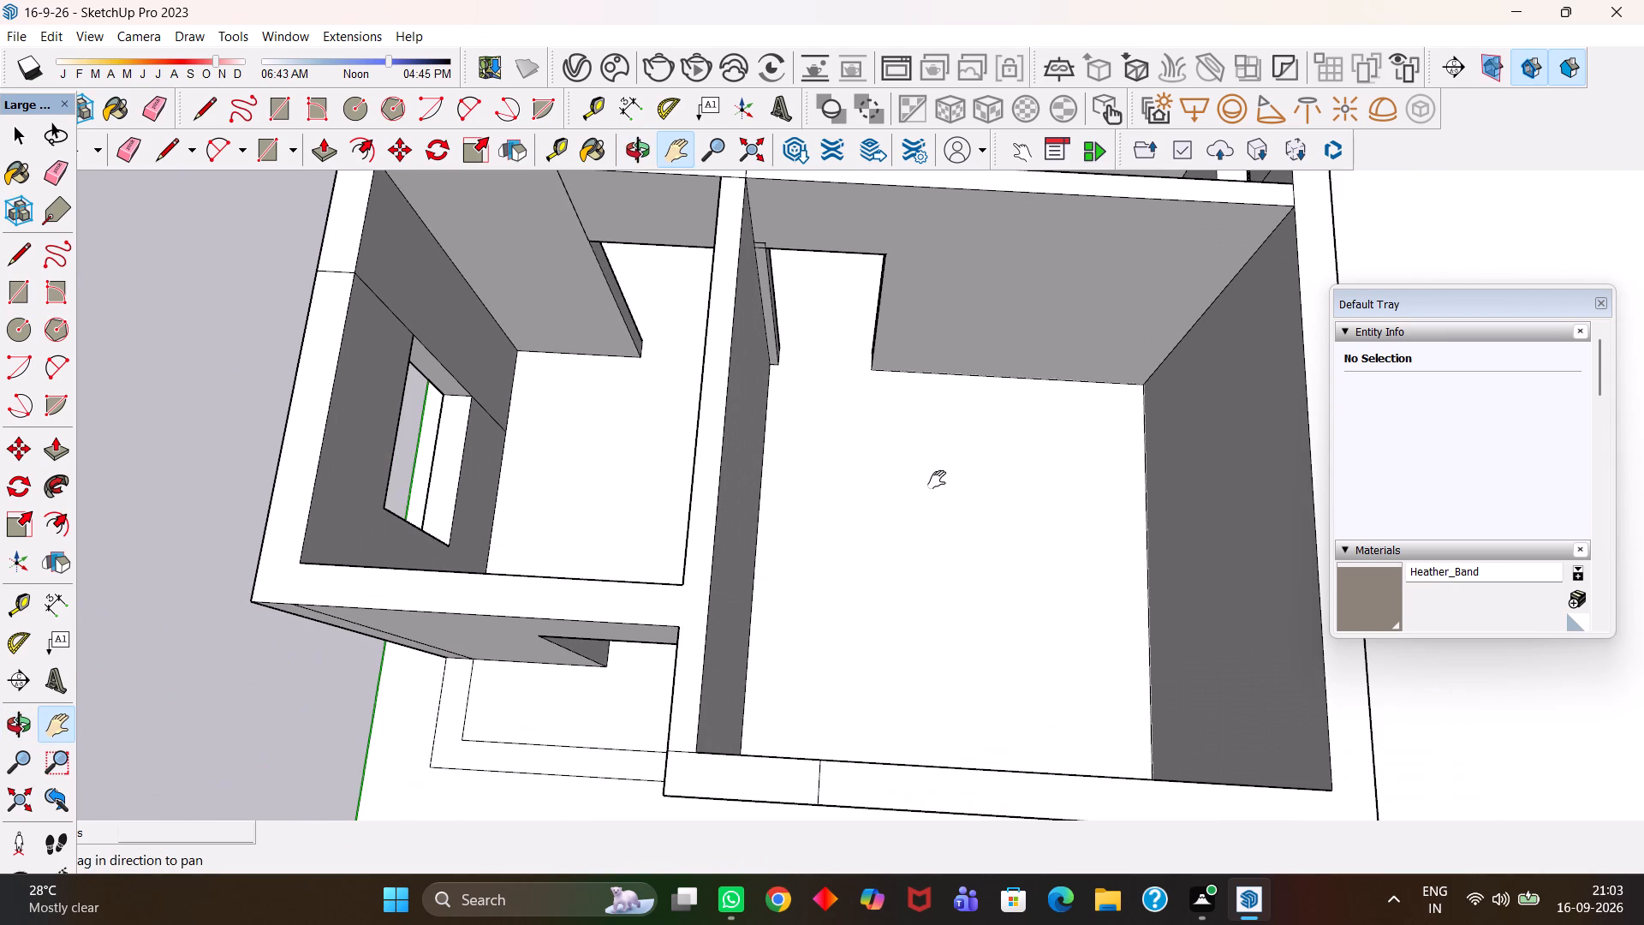
{"action": "scroll", "coordinate": [938, 490], "scroll_direction": "up", "scroll_amount": 1}
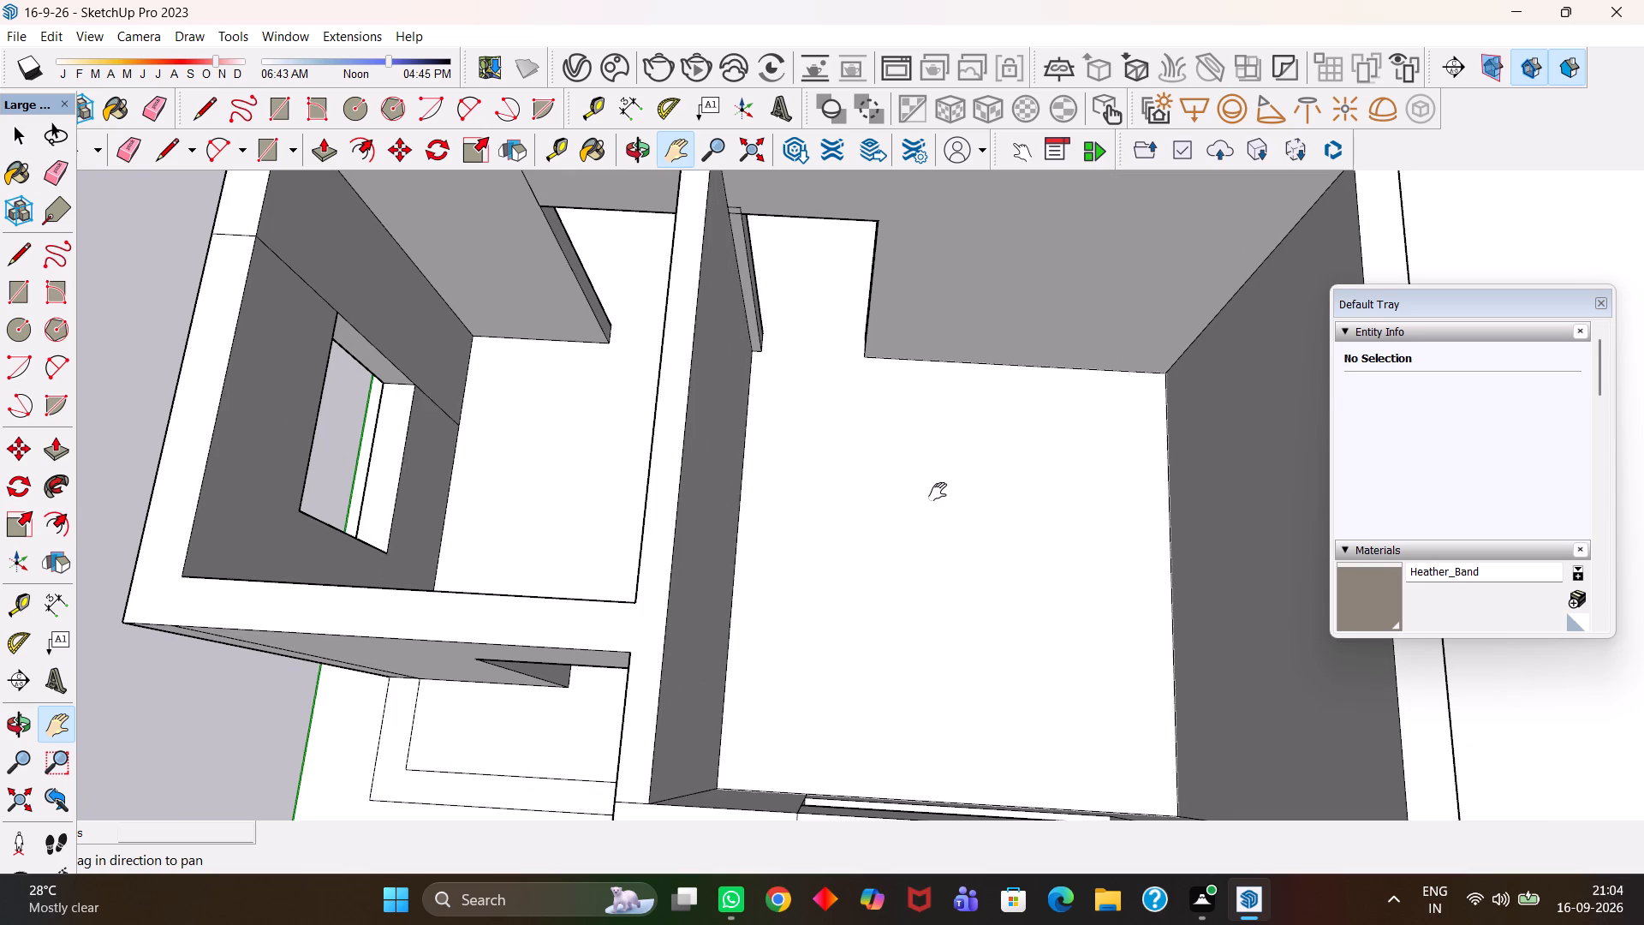
{"action": "scroll", "coordinate": [938, 492], "scroll_direction": "up", "scroll_amount": 3}
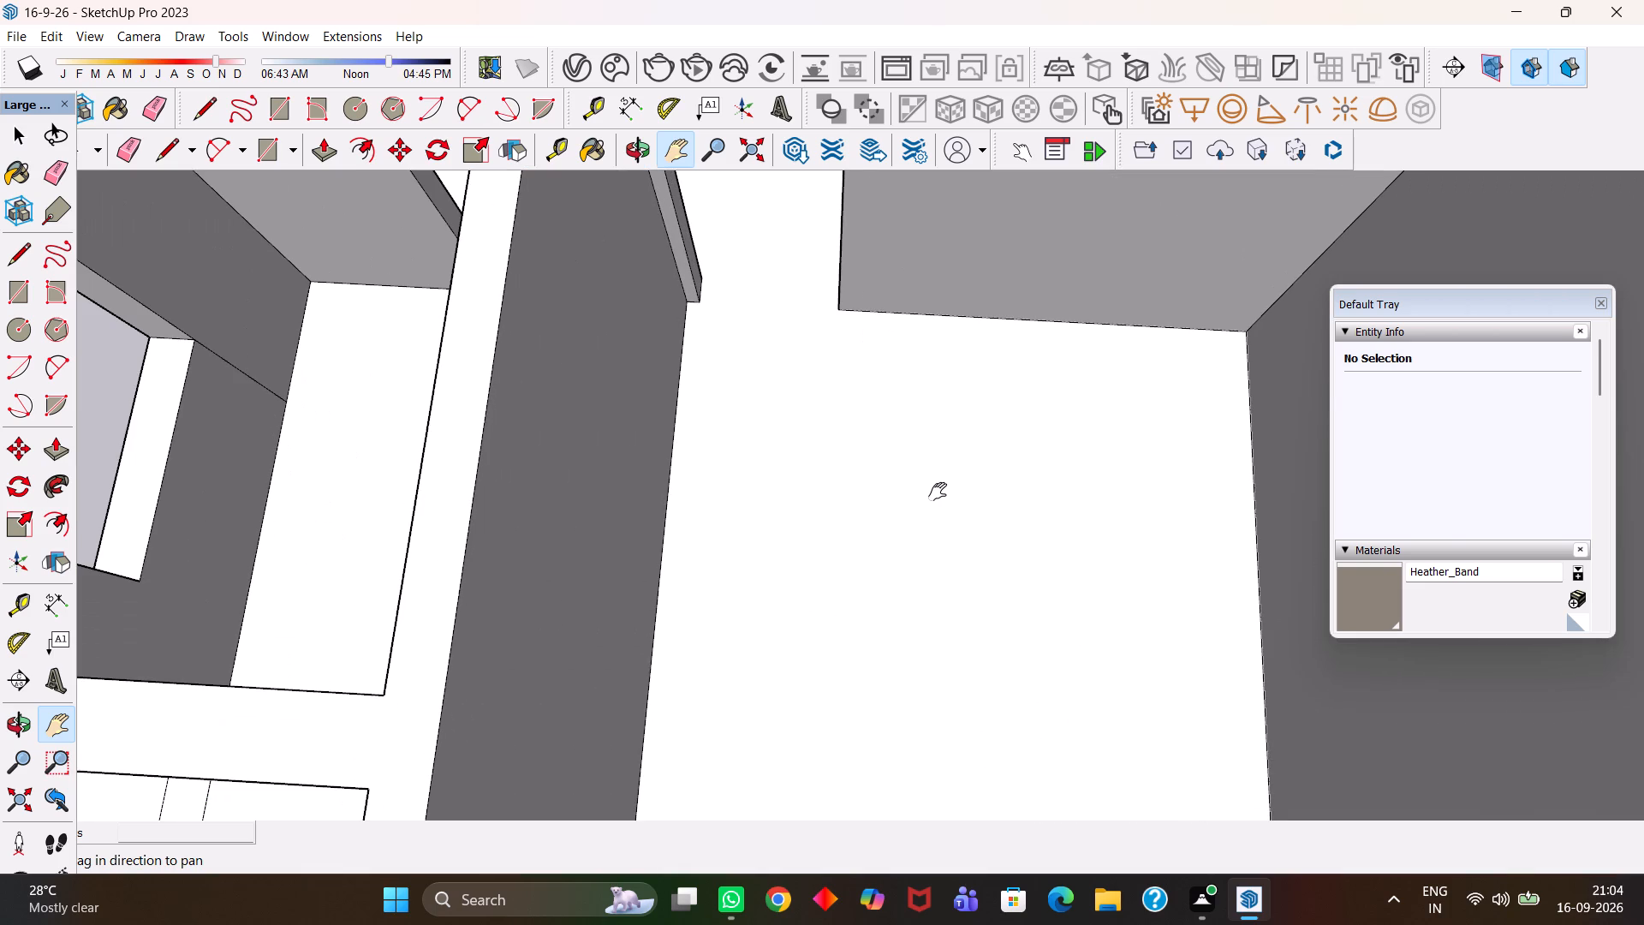
{"action": "scroll", "coordinate": [940, 493], "scroll_direction": "up", "scroll_amount": 3}
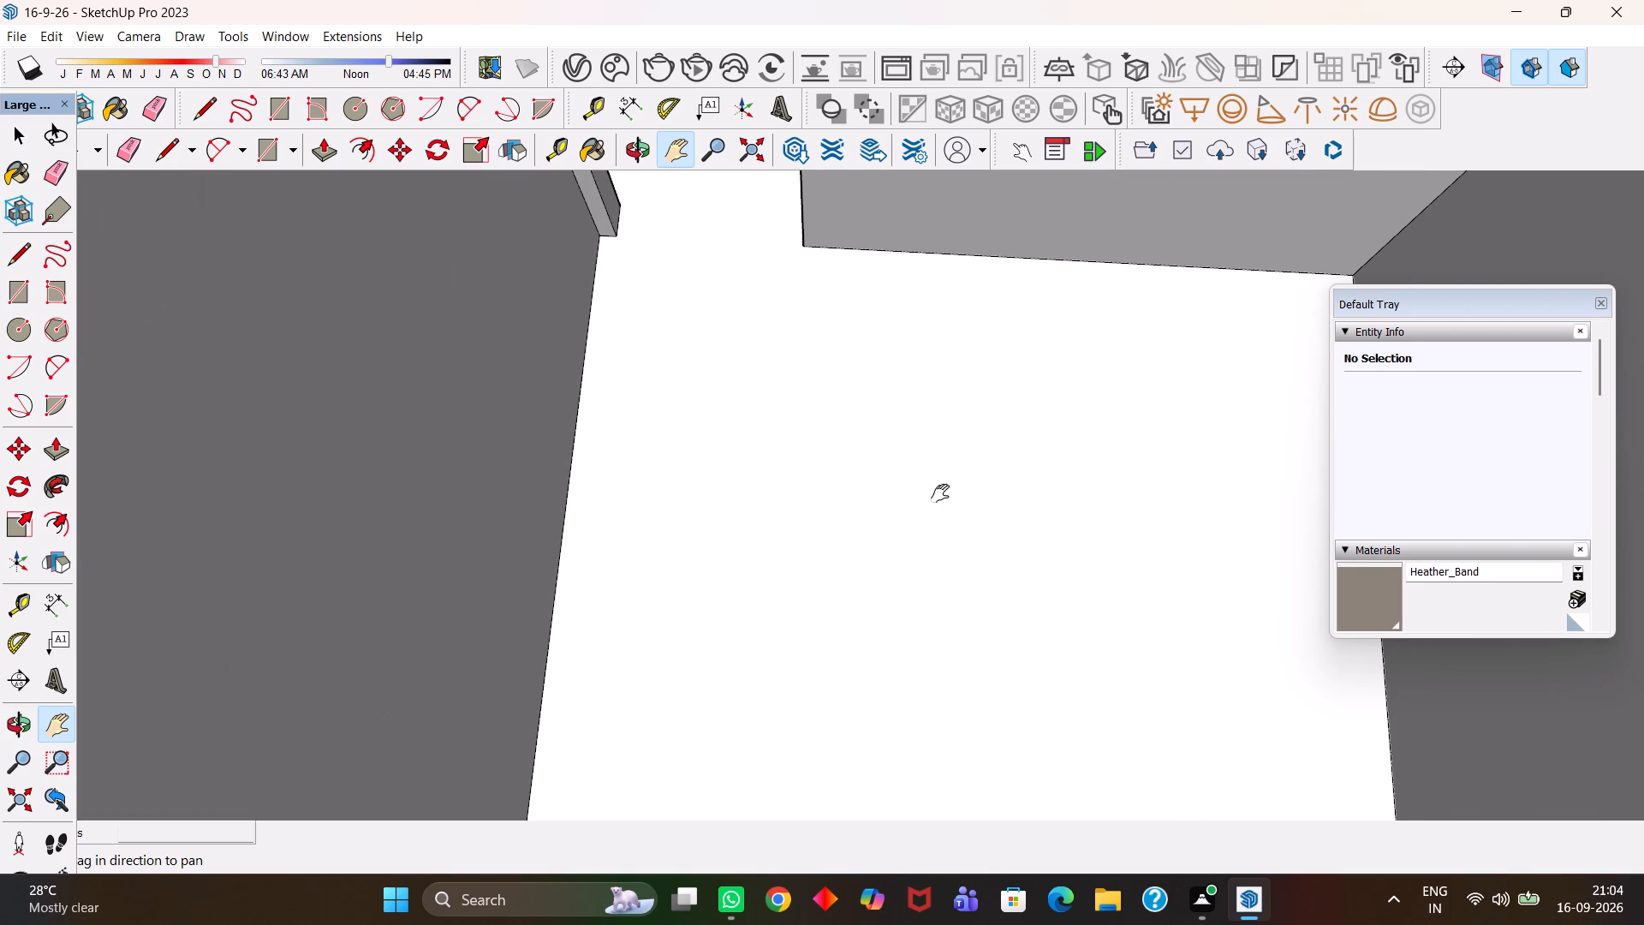
{"action": "scroll", "coordinate": [940, 493], "scroll_direction": "up", "scroll_amount": 5}
{"action": "scroll", "coordinate": [940, 493], "scroll_direction": "down", "scroll_amount": 20}
{"action": "scroll", "coordinate": [940, 493], "scroll_direction": "down", "scroll_amount": 2}
{"action": "scroll", "coordinate": [920, 593], "scroll_direction": "up", "scroll_amount": 5}
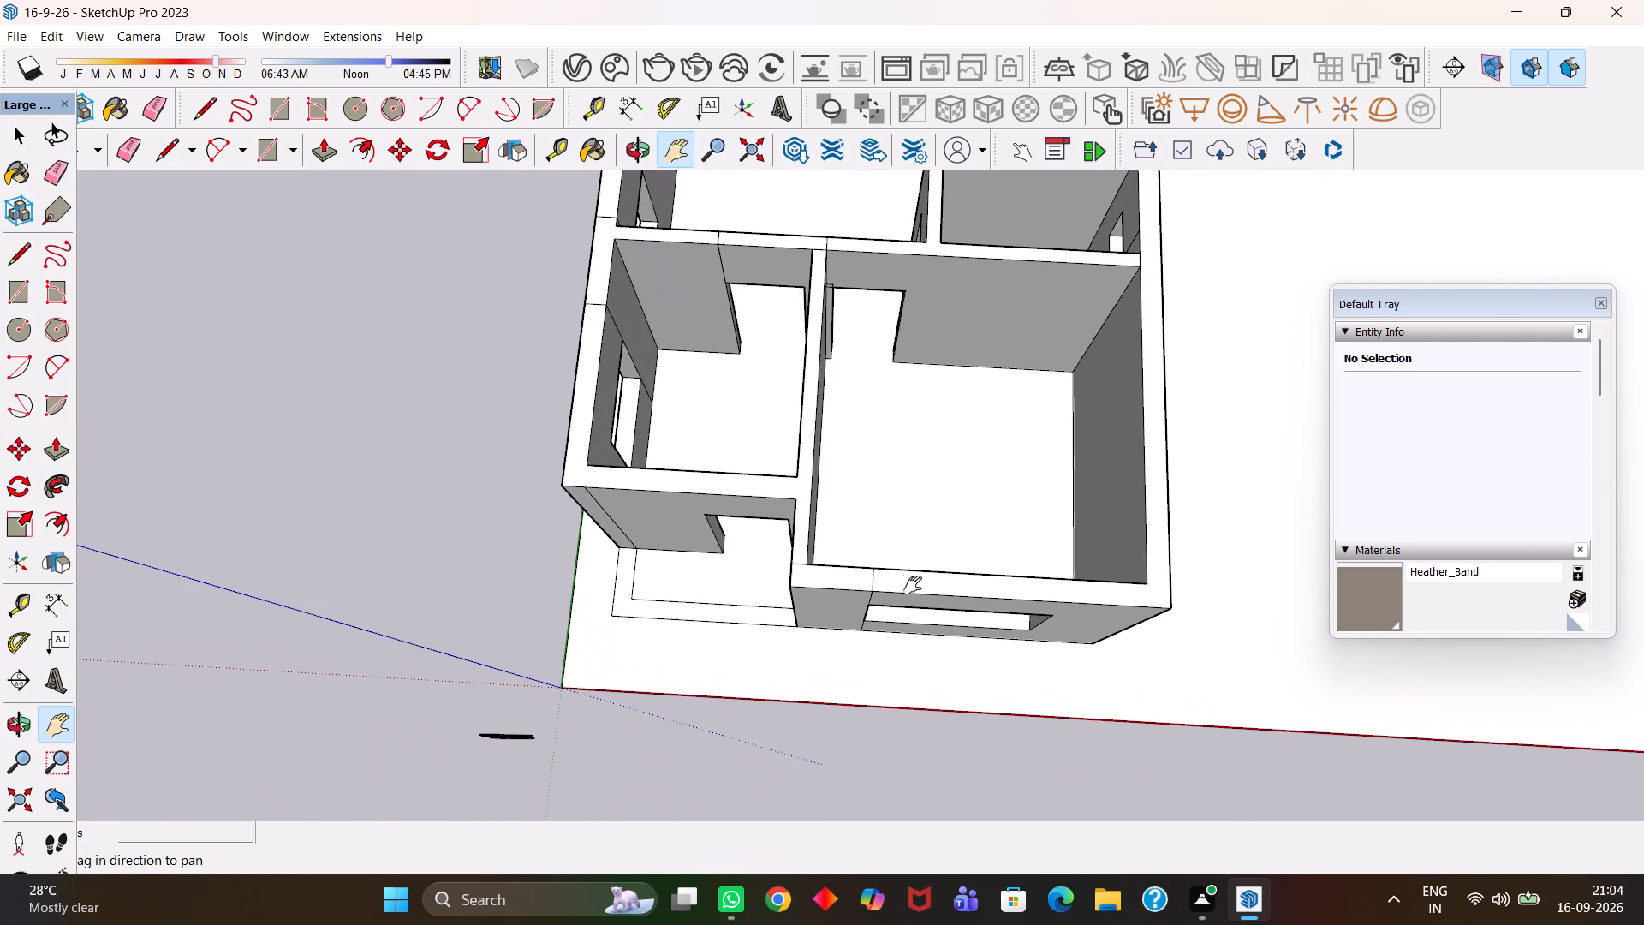
{"action": "scroll", "coordinate": [998, 561], "scroll_direction": "up", "scroll_amount": 5}
{"action": "scroll", "coordinate": [987, 558], "scroll_direction": "down", "scroll_amount": 5}
{"action": "scroll", "coordinate": [877, 621], "scroll_direction": "up", "scroll_amount": 1, "text": "alt"}
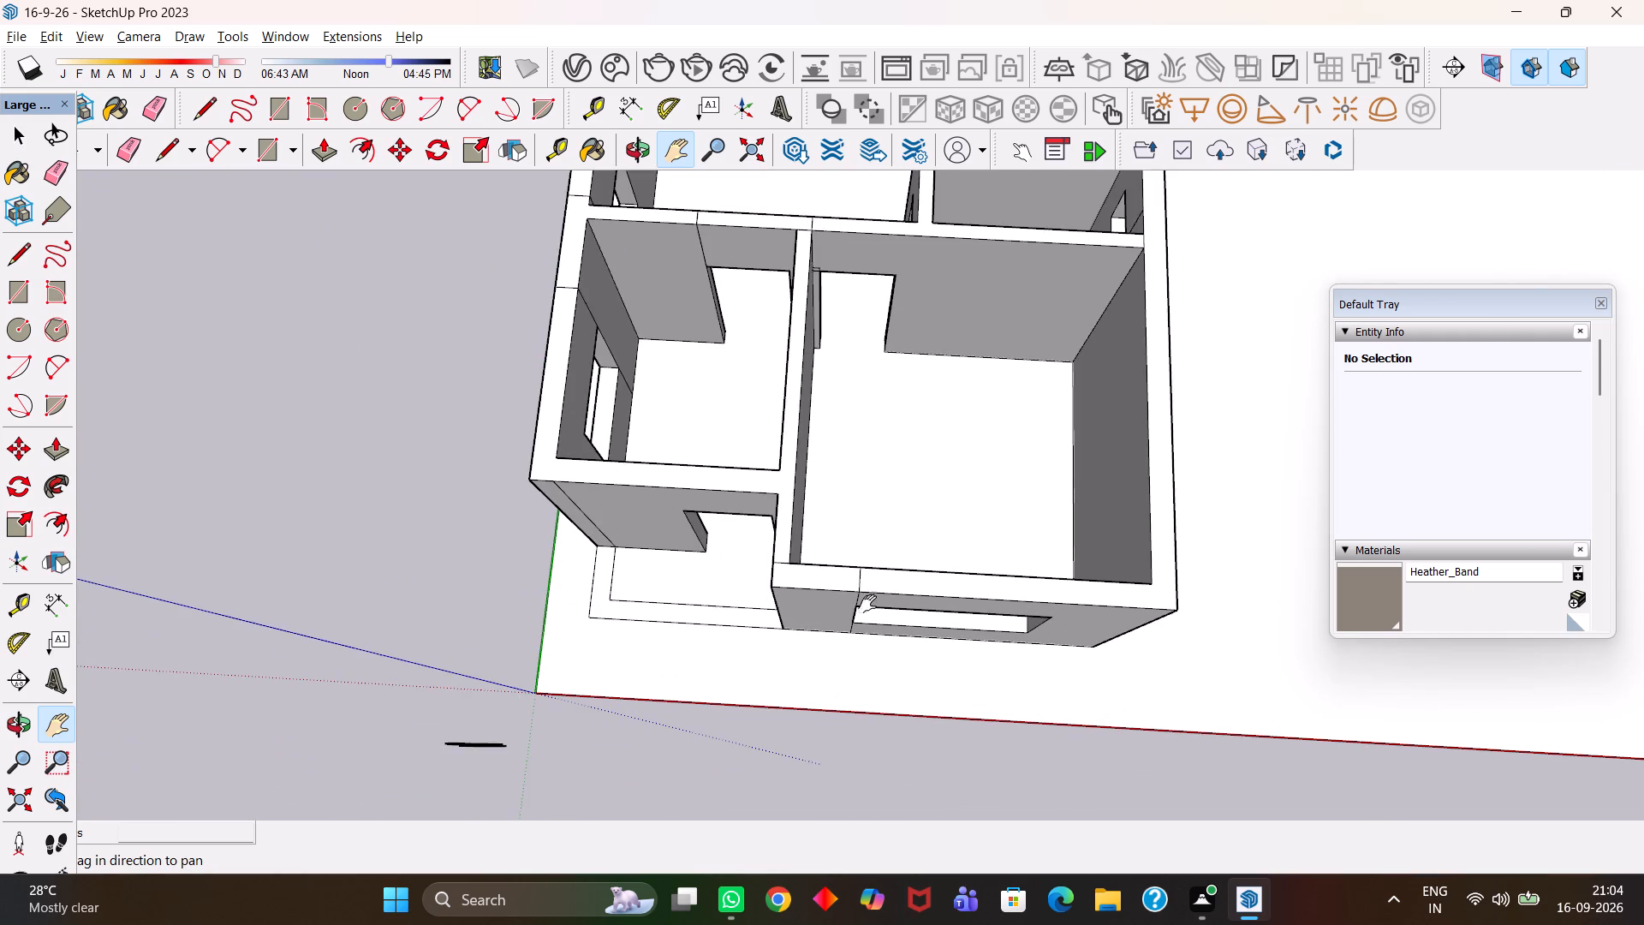
{"action": "scroll", "coordinate": [844, 562], "scroll_direction": "up", "scroll_amount": 9, "text": "alt"}
{"action": "scroll", "coordinate": [818, 595], "scroll_direction": "up", "scroll_amount": 5}
{"action": "scroll", "coordinate": [817, 598], "scroll_direction": "down", "scroll_amount": 6}
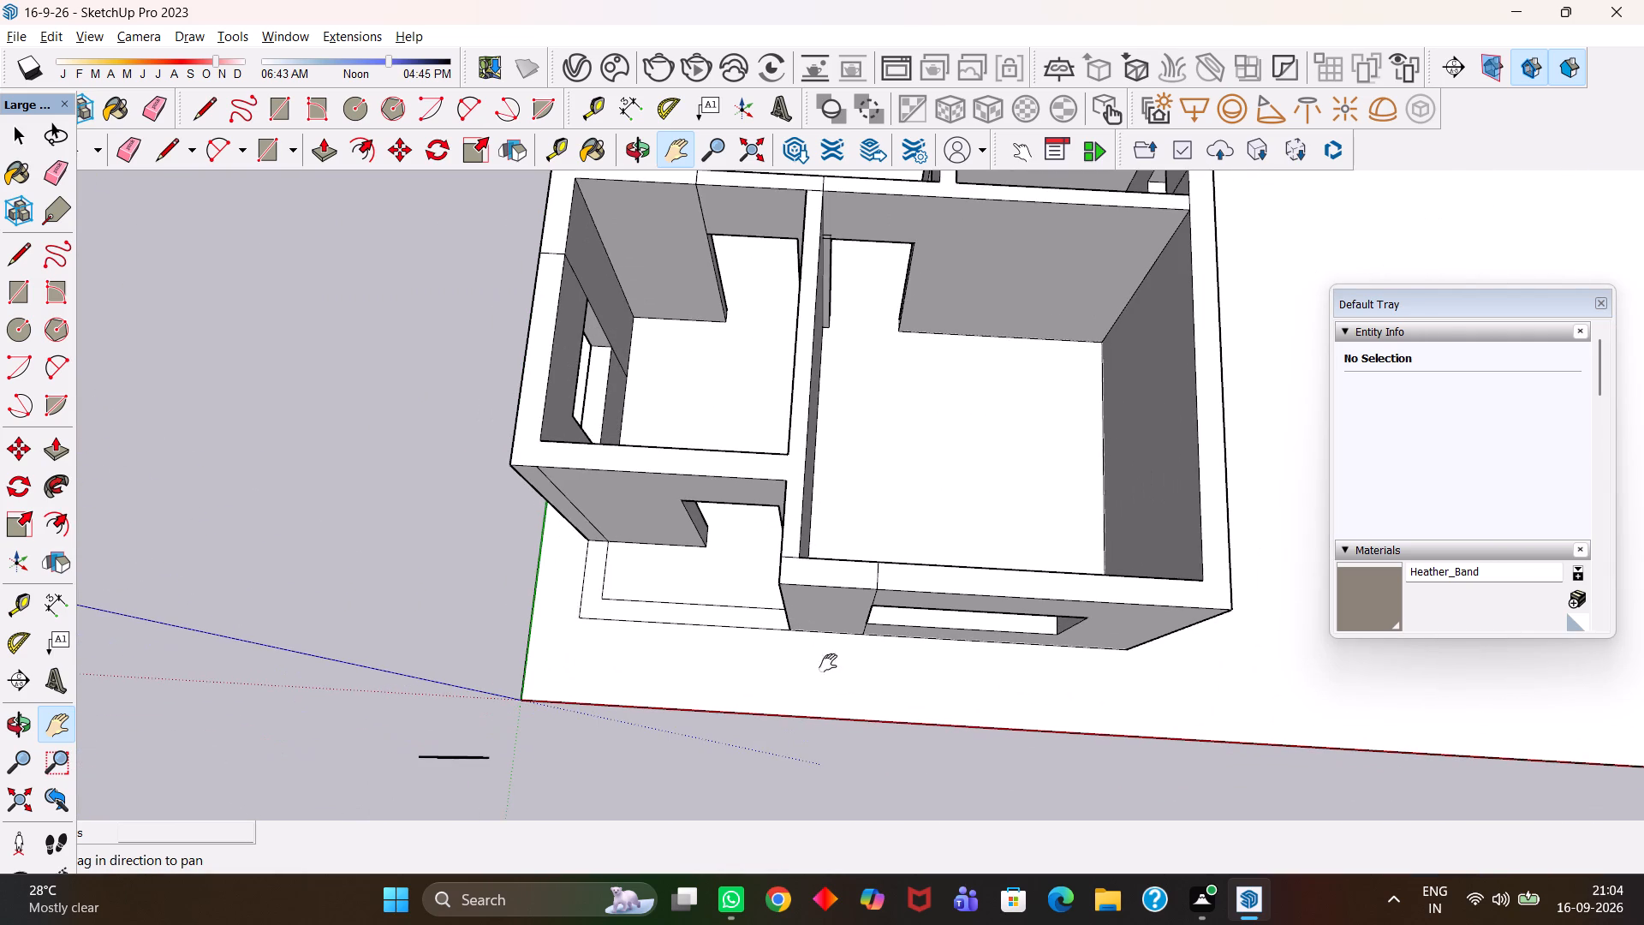
{"action": "scroll", "coordinate": [1011, 555], "scroll_direction": "up", "scroll_amount": 1, "text": "alt"}
{"action": "scroll", "coordinate": [815, 619], "scroll_direction": "down", "scroll_amount": 1}
{"action": "scroll", "coordinate": [813, 619], "scroll_direction": "up", "scroll_amount": 5}
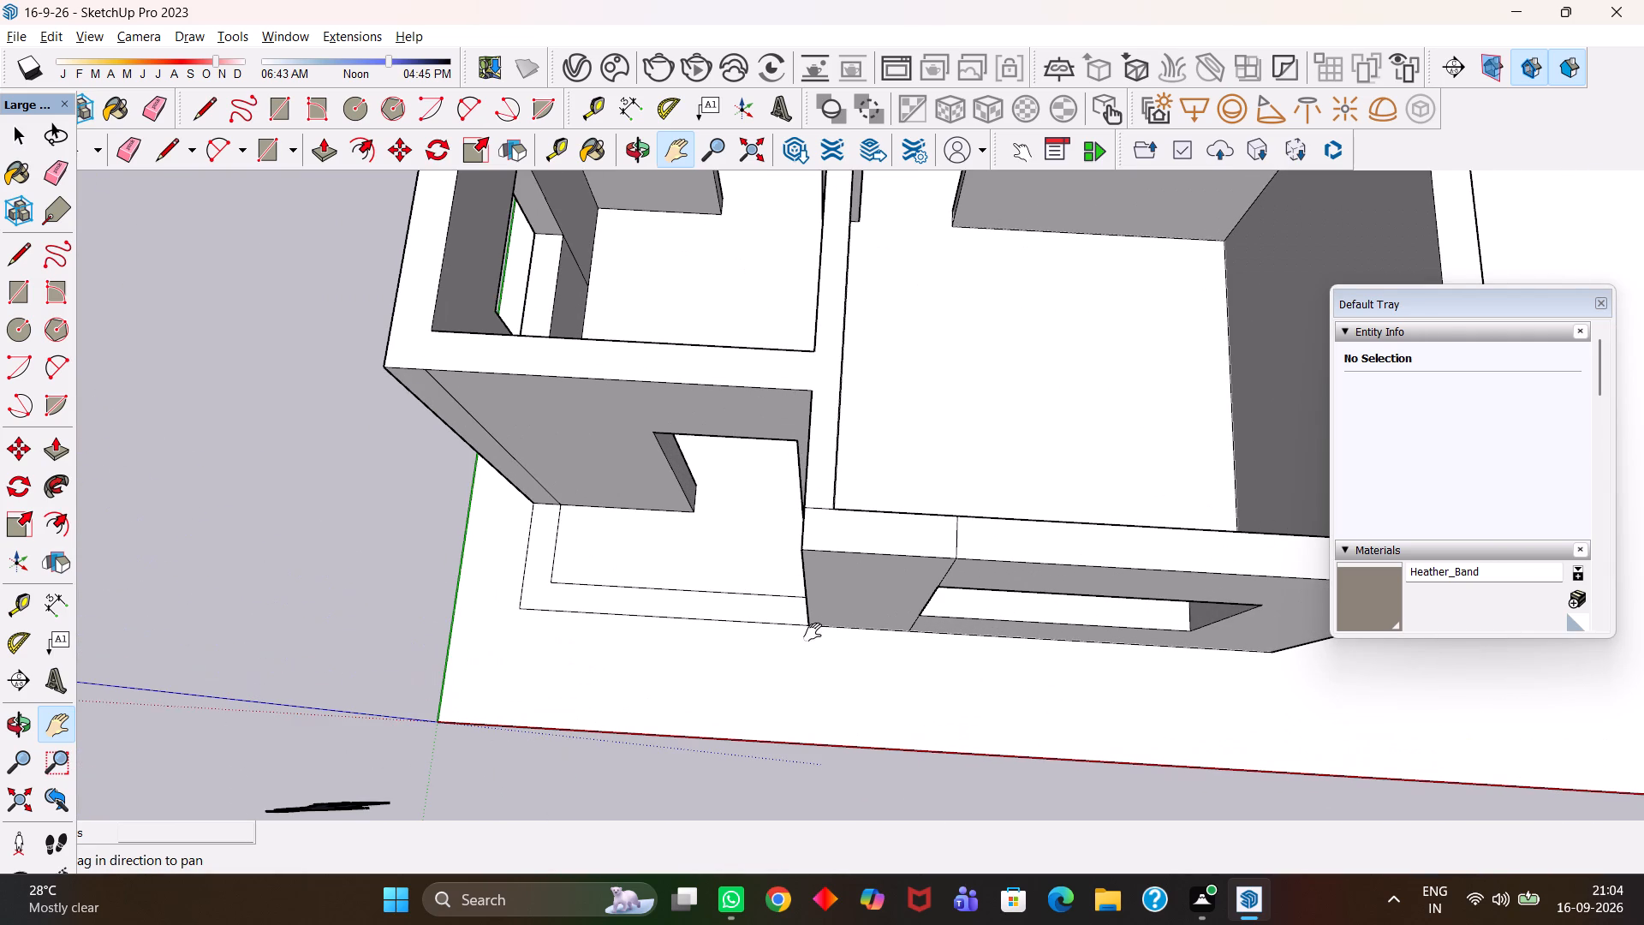
{"action": "scroll", "coordinate": [803, 642], "scroll_direction": "down", "scroll_amount": 4}
{"action": "scroll", "coordinate": [742, 633], "scroll_direction": "up", "scroll_amount": 8}
{"action": "scroll", "coordinate": [742, 633], "scroll_direction": "down", "scroll_amount": 7}
{"action": "scroll", "coordinate": [742, 635], "scroll_direction": "down", "scroll_amount": 4, "text": "alt"}
Examine the front wall's wide window opening, the entrance door opening and the adjoining front rooms from different angles.
{"action": "middle_click_drag", "start_coordinate": [933, 620], "coordinate": [1049, 548], "text": "alt"}
{"action": "scroll", "coordinate": [1179, 483], "scroll_direction": "up", "scroll_amount": 3, "text": "alt"}
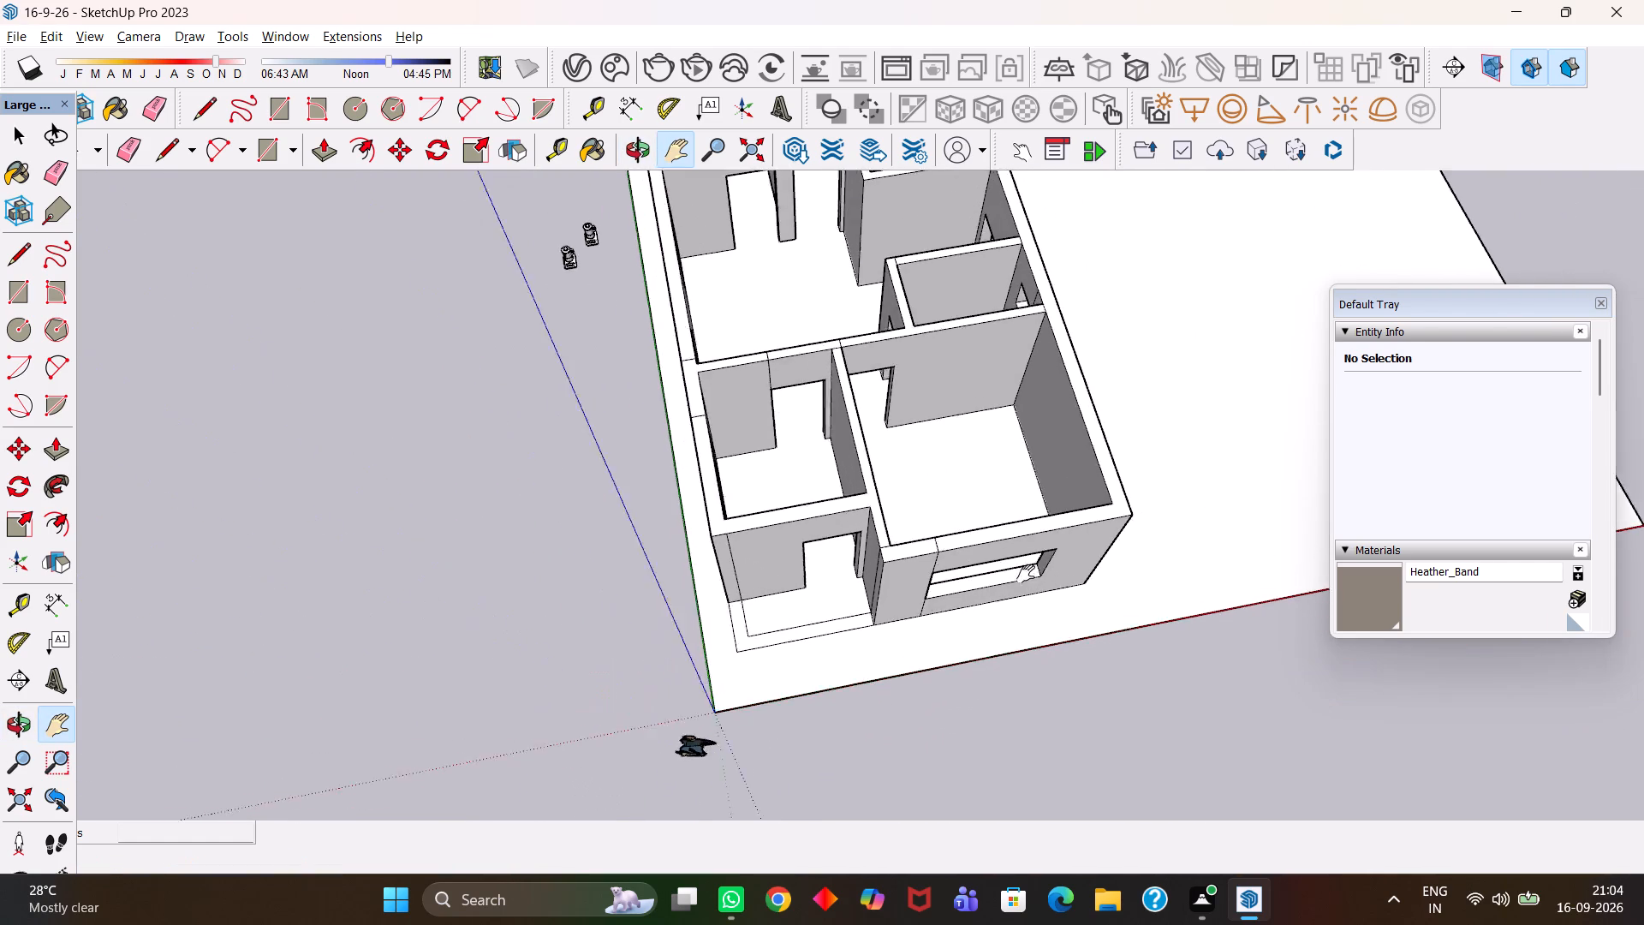
{"action": "scroll", "coordinate": [1026, 574], "scroll_direction": "up", "scroll_amount": 6, "text": "alt"}
{"action": "scroll", "coordinate": [1011, 539], "scroll_direction": "up", "scroll_amount": 6}
{"action": "middle_click_drag", "start_coordinate": [950, 599], "coordinate": [905, 605], "text": "alt"}
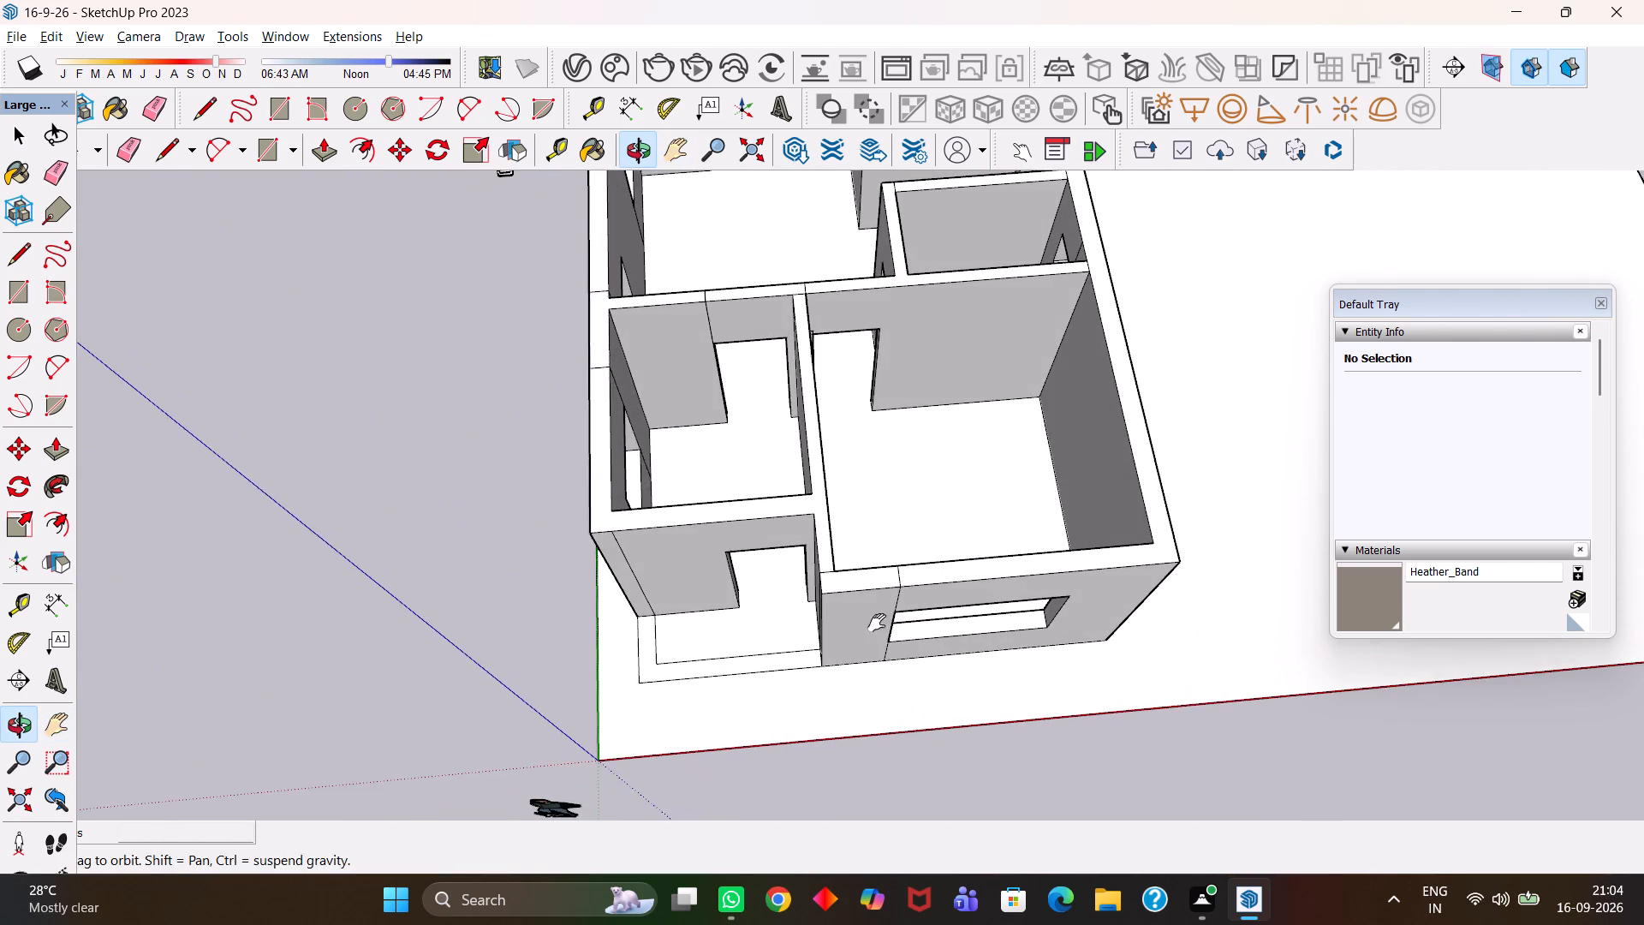
{"action": "scroll", "coordinate": [843, 655], "scroll_direction": "up", "scroll_amount": 16, "text": "alt"}
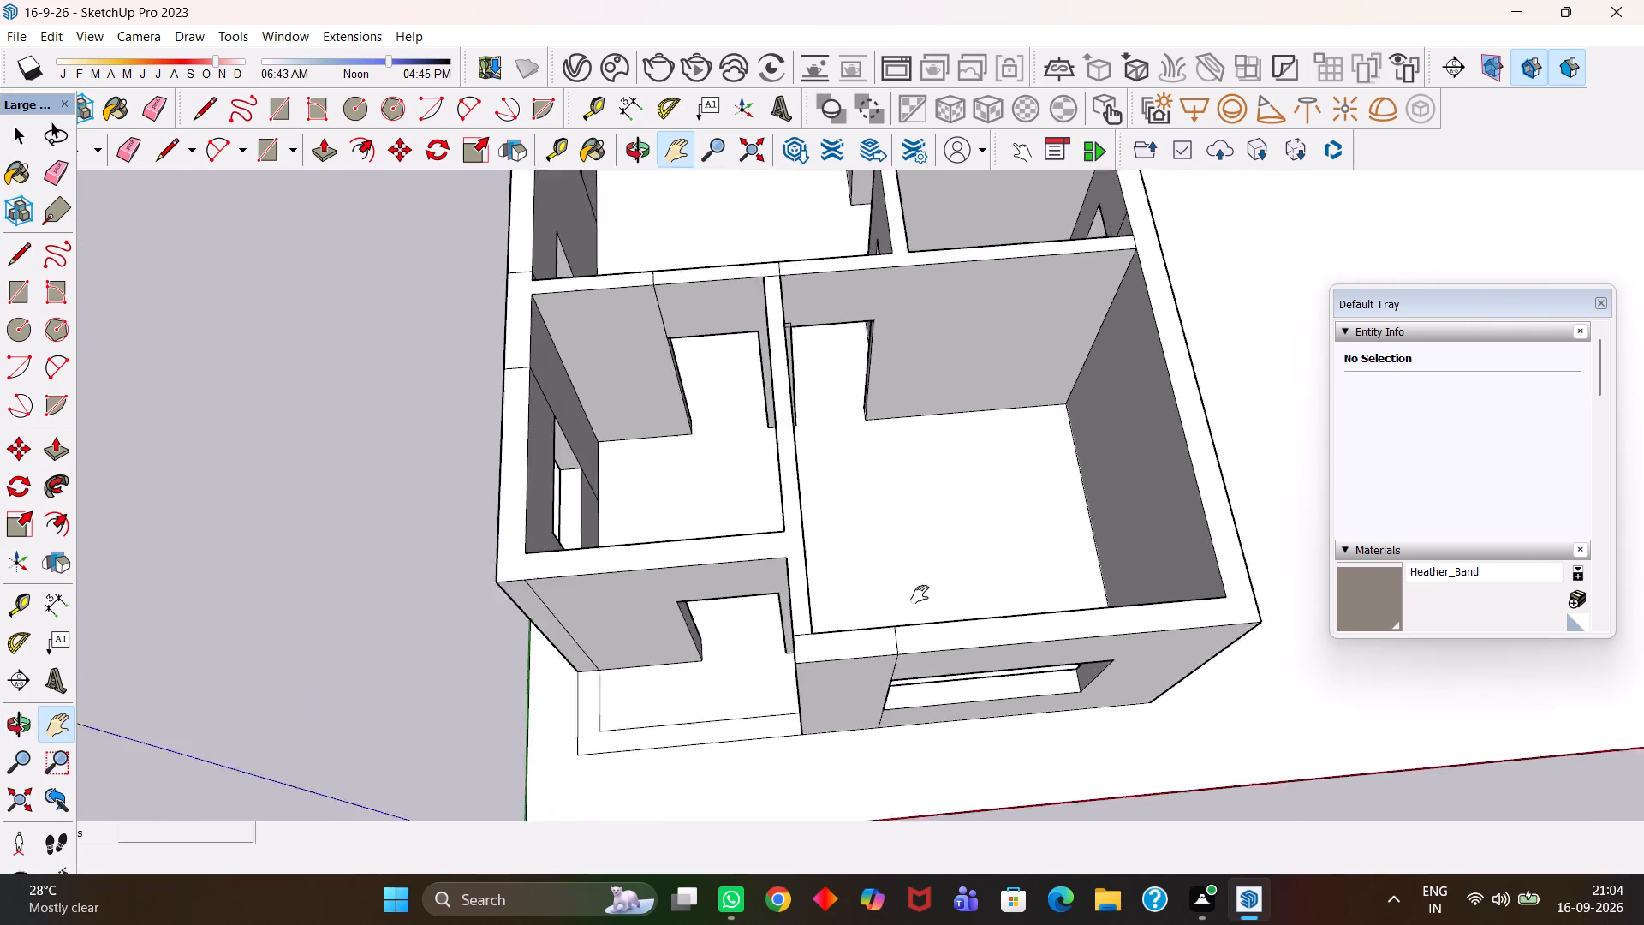
{"action": "scroll", "coordinate": [920, 594], "scroll_direction": "up", "scroll_amount": 2, "text": "alt"}
{"action": "scroll", "coordinate": [920, 594], "scroll_direction": "down", "scroll_amount": 6}
{"action": "middle_click_drag", "start_coordinate": [991, 628], "coordinate": [915, 659], "text": "alt"}
{"action": "scroll", "coordinate": [956, 696], "scroll_direction": "up", "scroll_amount": 1, "text": "alt"}
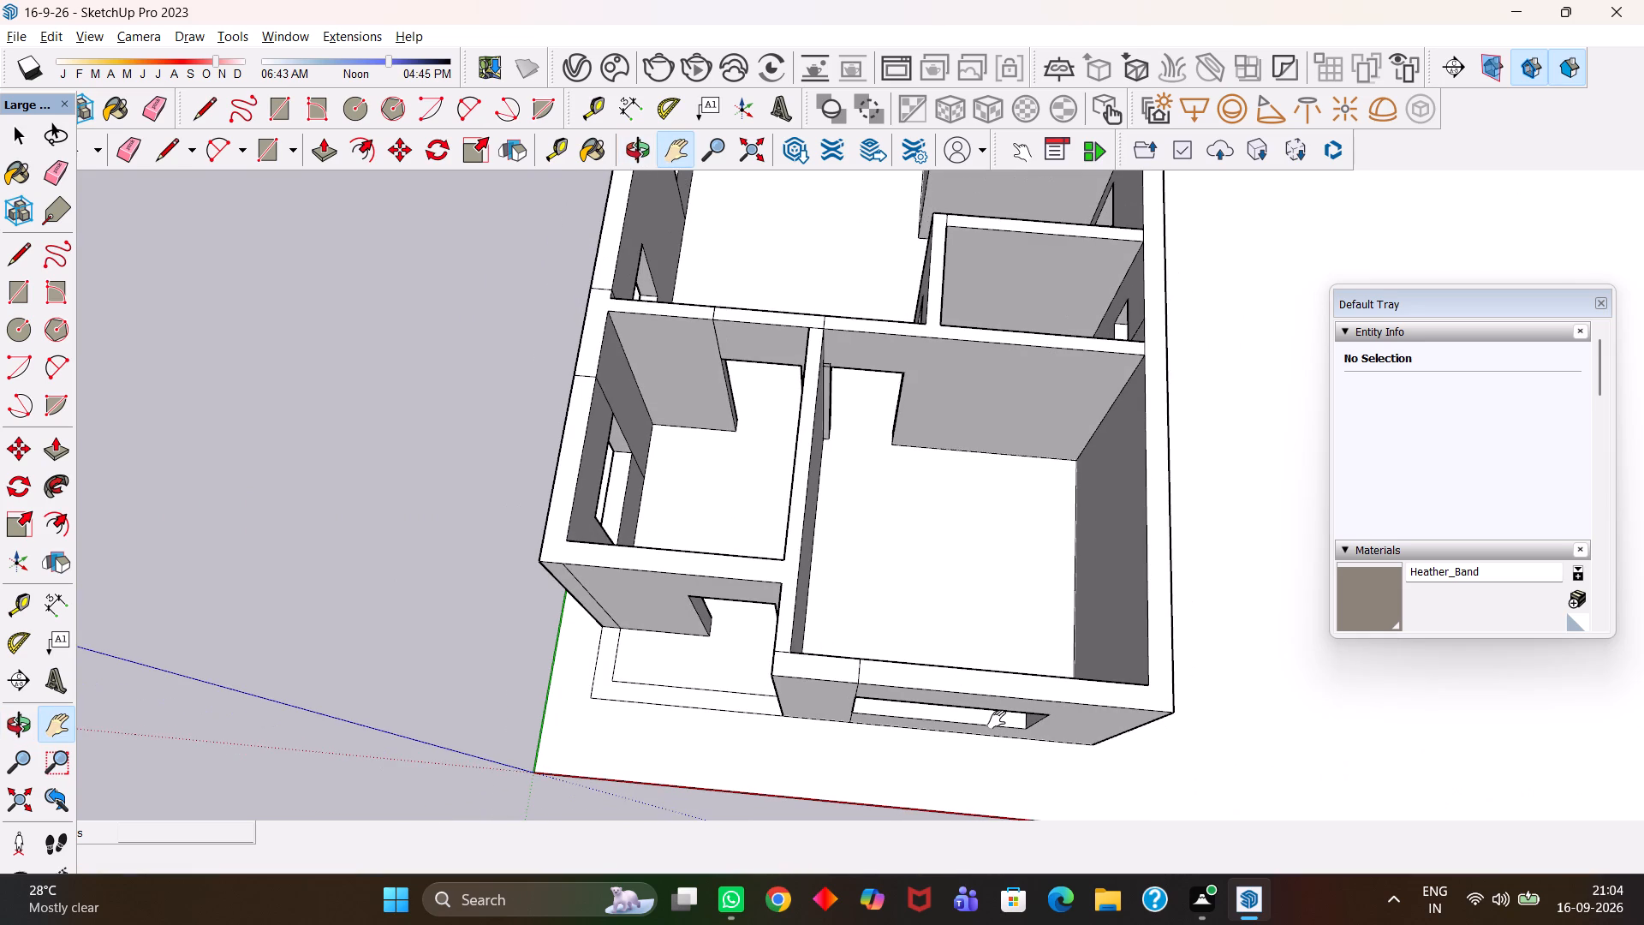
{"action": "scroll", "coordinate": [1001, 720], "scroll_direction": "up", "scroll_amount": 1, "text": "alt"}
{"action": "scroll", "coordinate": [871, 676], "scroll_direction": "down", "scroll_amount": 1}
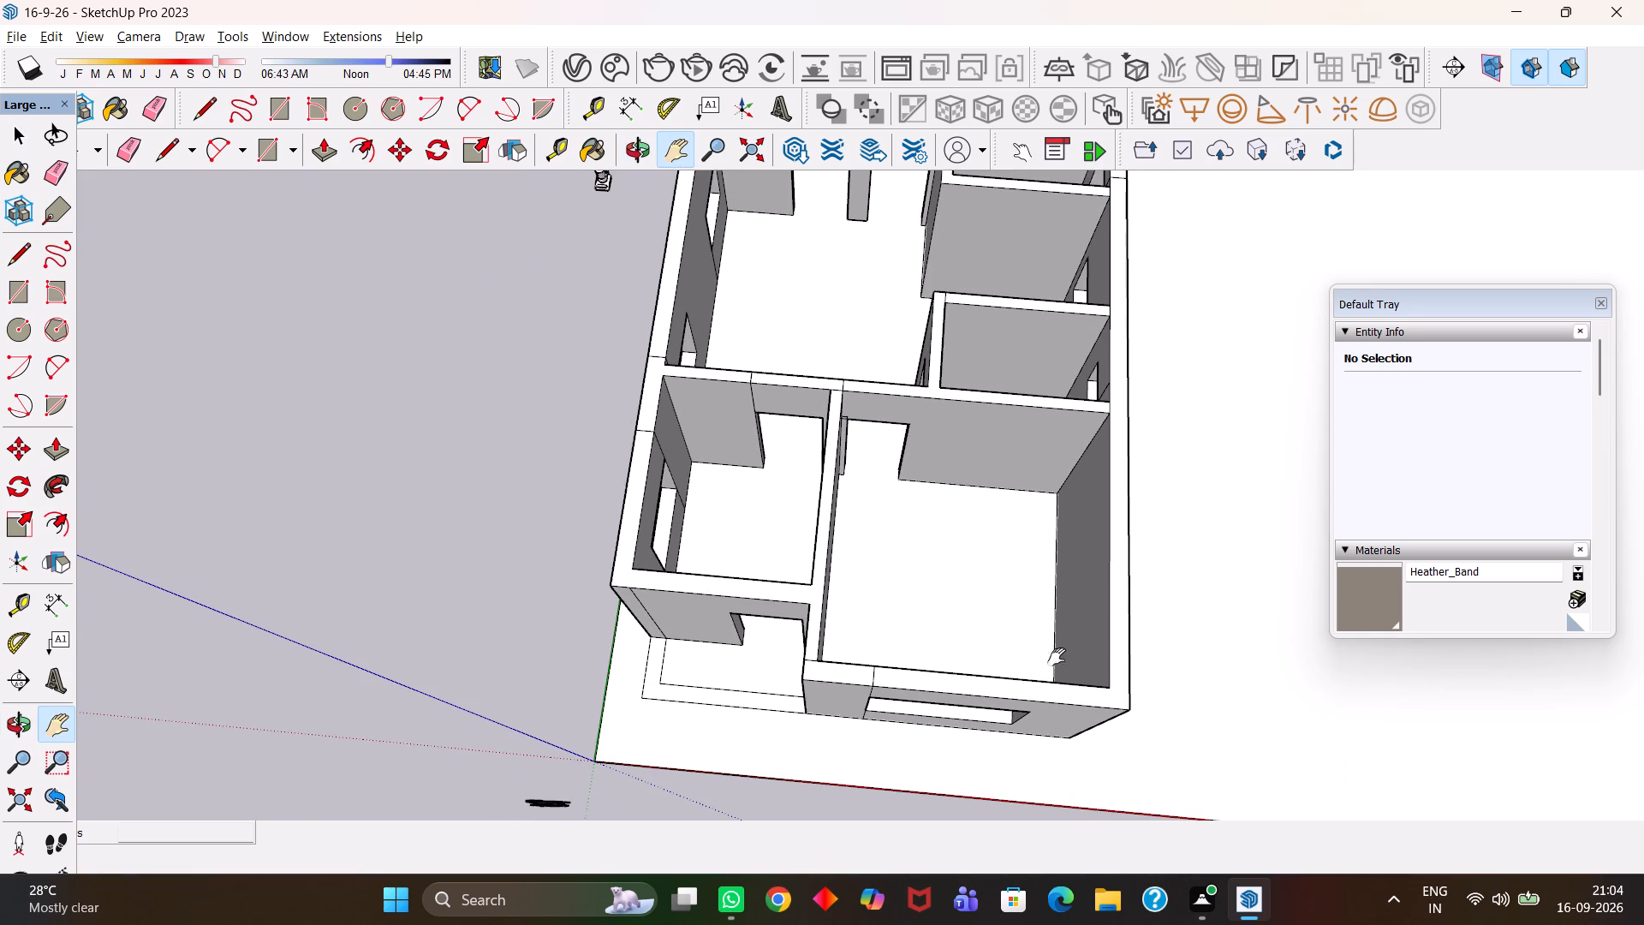
{"action": "scroll", "coordinate": [1087, 647], "scroll_direction": "up", "scroll_amount": 6, "text": "alt"}
{"action": "scroll", "coordinate": [748, 623], "scroll_direction": "down", "scroll_amount": 3, "text": "alt"}
{"action": "scroll", "coordinate": [761, 692], "scroll_direction": "up", "scroll_amount": 1, "text": "alt"}
{"action": "scroll", "coordinate": [992, 659], "scroll_direction": "up", "scroll_amount": 1, "text": "alt"}
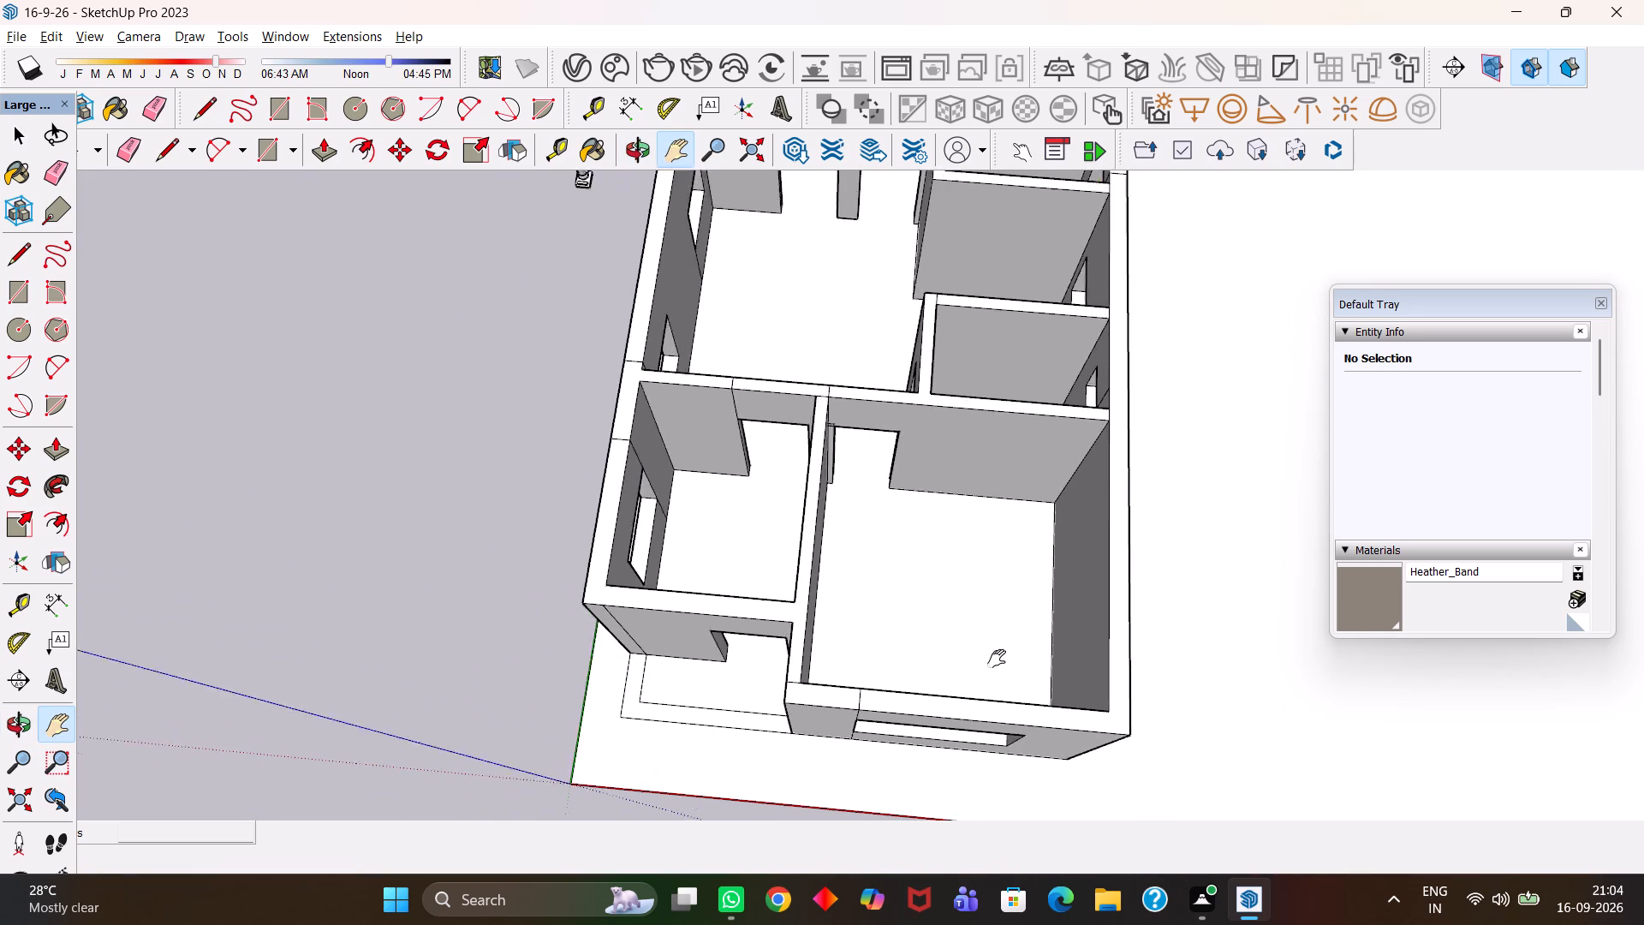
Examine the large front room up close, including its floor, side walls and the door opening in its rear partition.
{"action": "scroll", "coordinate": [997, 659], "scroll_direction": "up", "scroll_amount": 3, "text": "alt"}
{"action": "scroll", "coordinate": [951, 605], "scroll_direction": "up", "scroll_amount": 5}
{"action": "scroll", "coordinate": [939, 590], "scroll_direction": "down", "scroll_amount": 3}
{"action": "scroll", "coordinate": [937, 593], "scroll_direction": "up", "scroll_amount": 3}
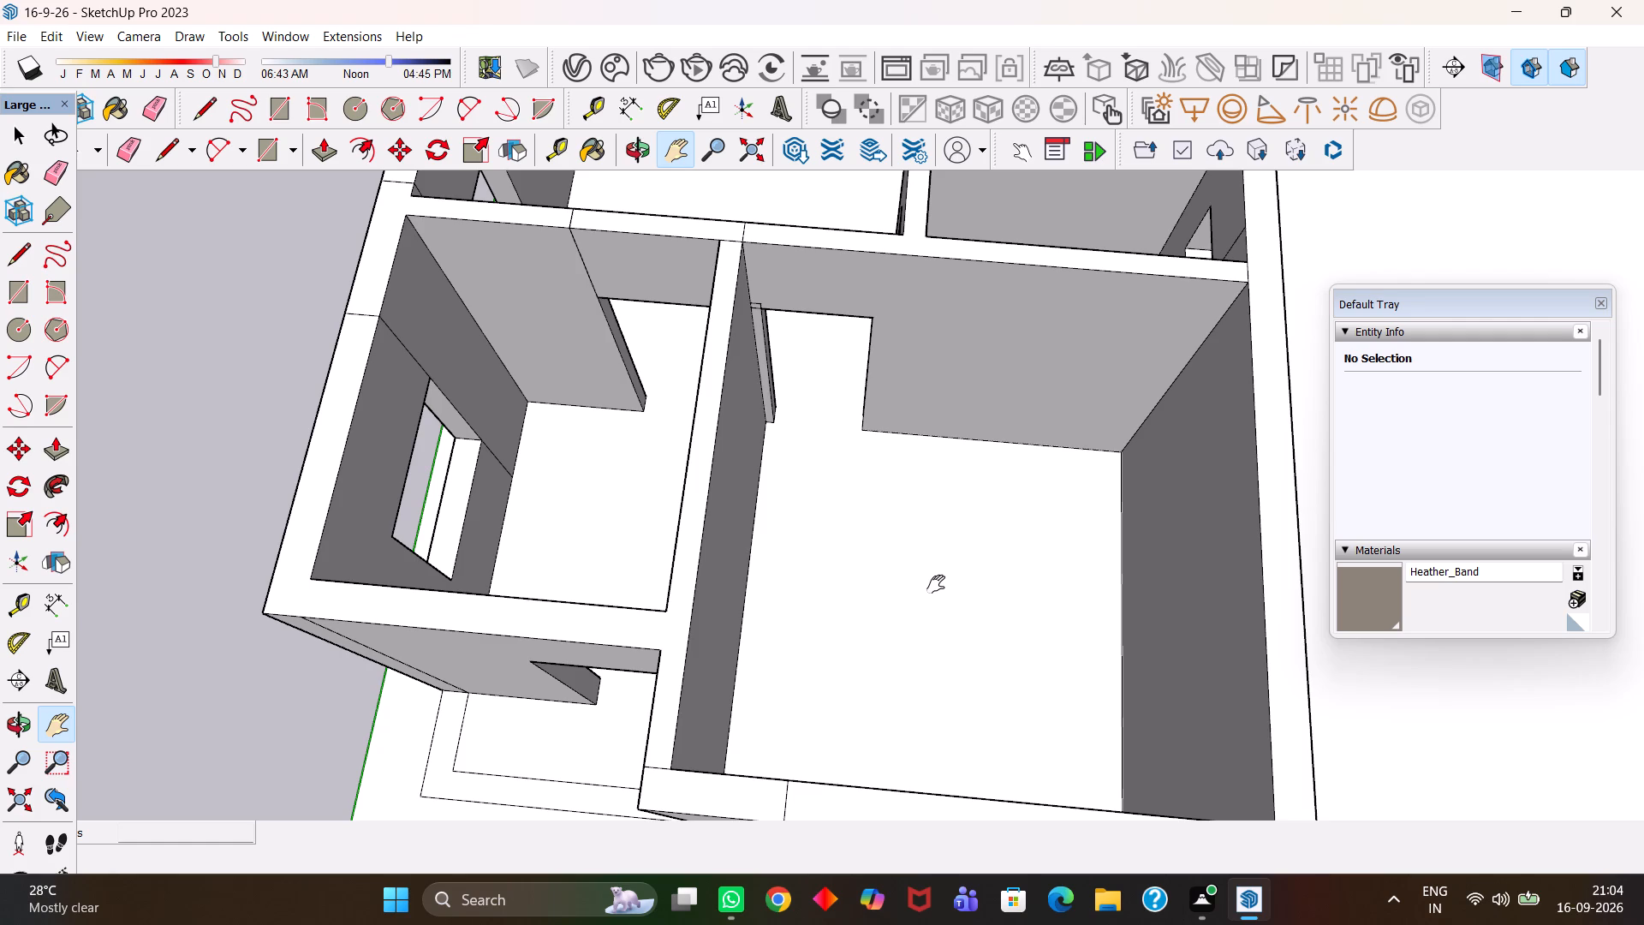
{"action": "scroll", "coordinate": [936, 584], "scroll_direction": "up", "scroll_amount": 1}
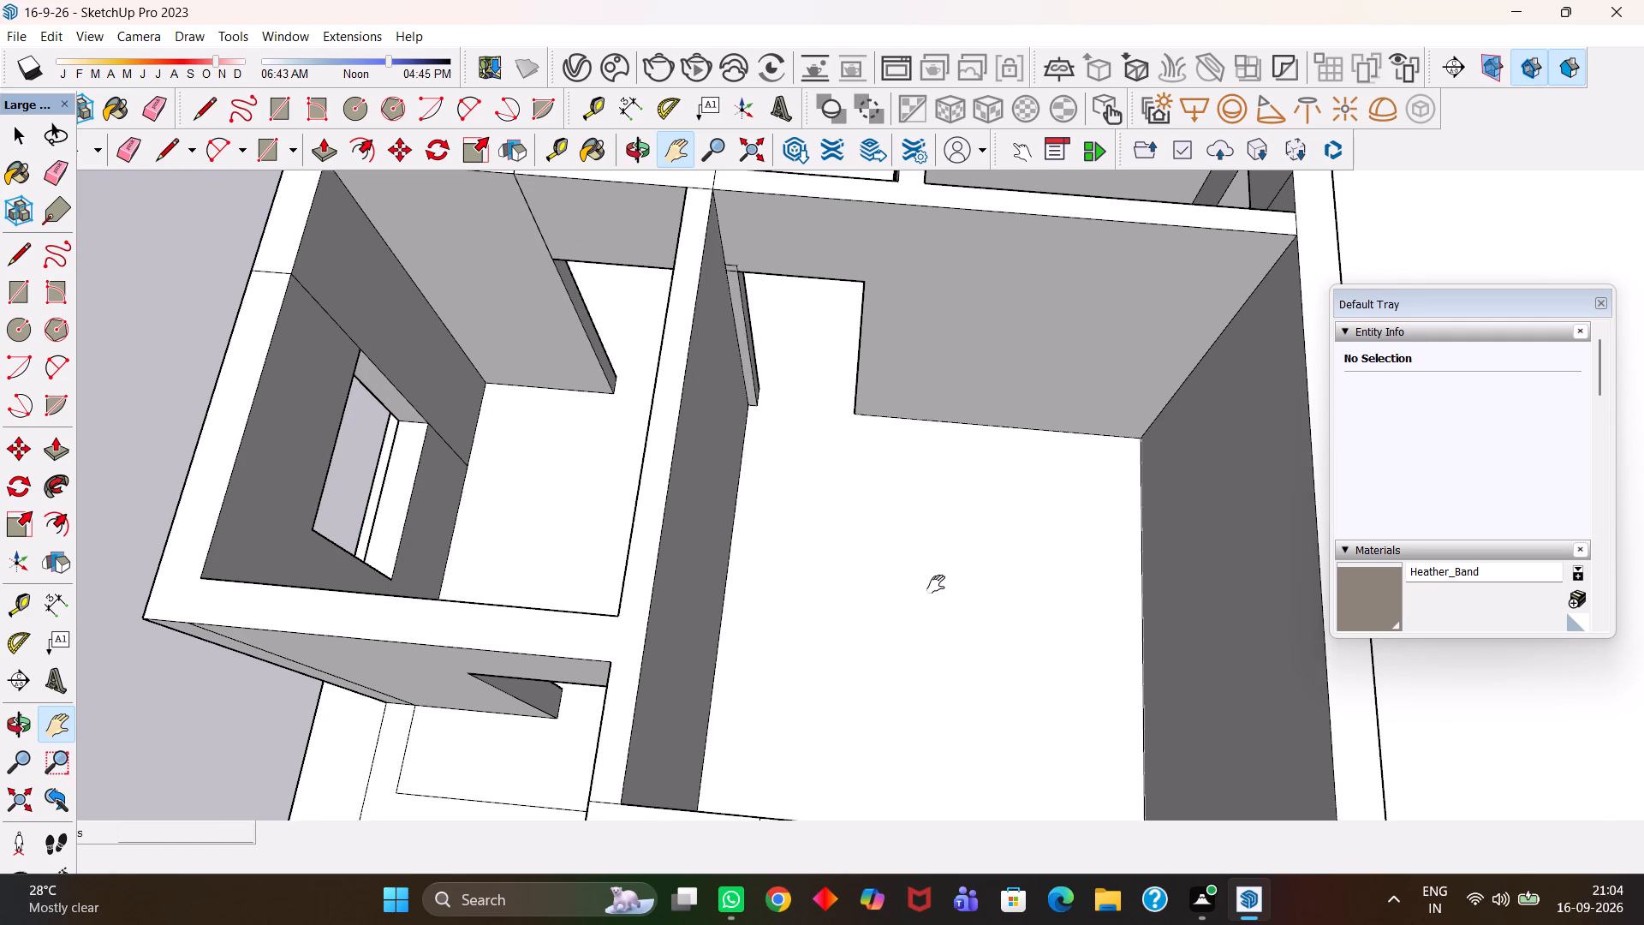
{"action": "scroll", "coordinate": [936, 584], "scroll_direction": "up", "scroll_amount": 1}
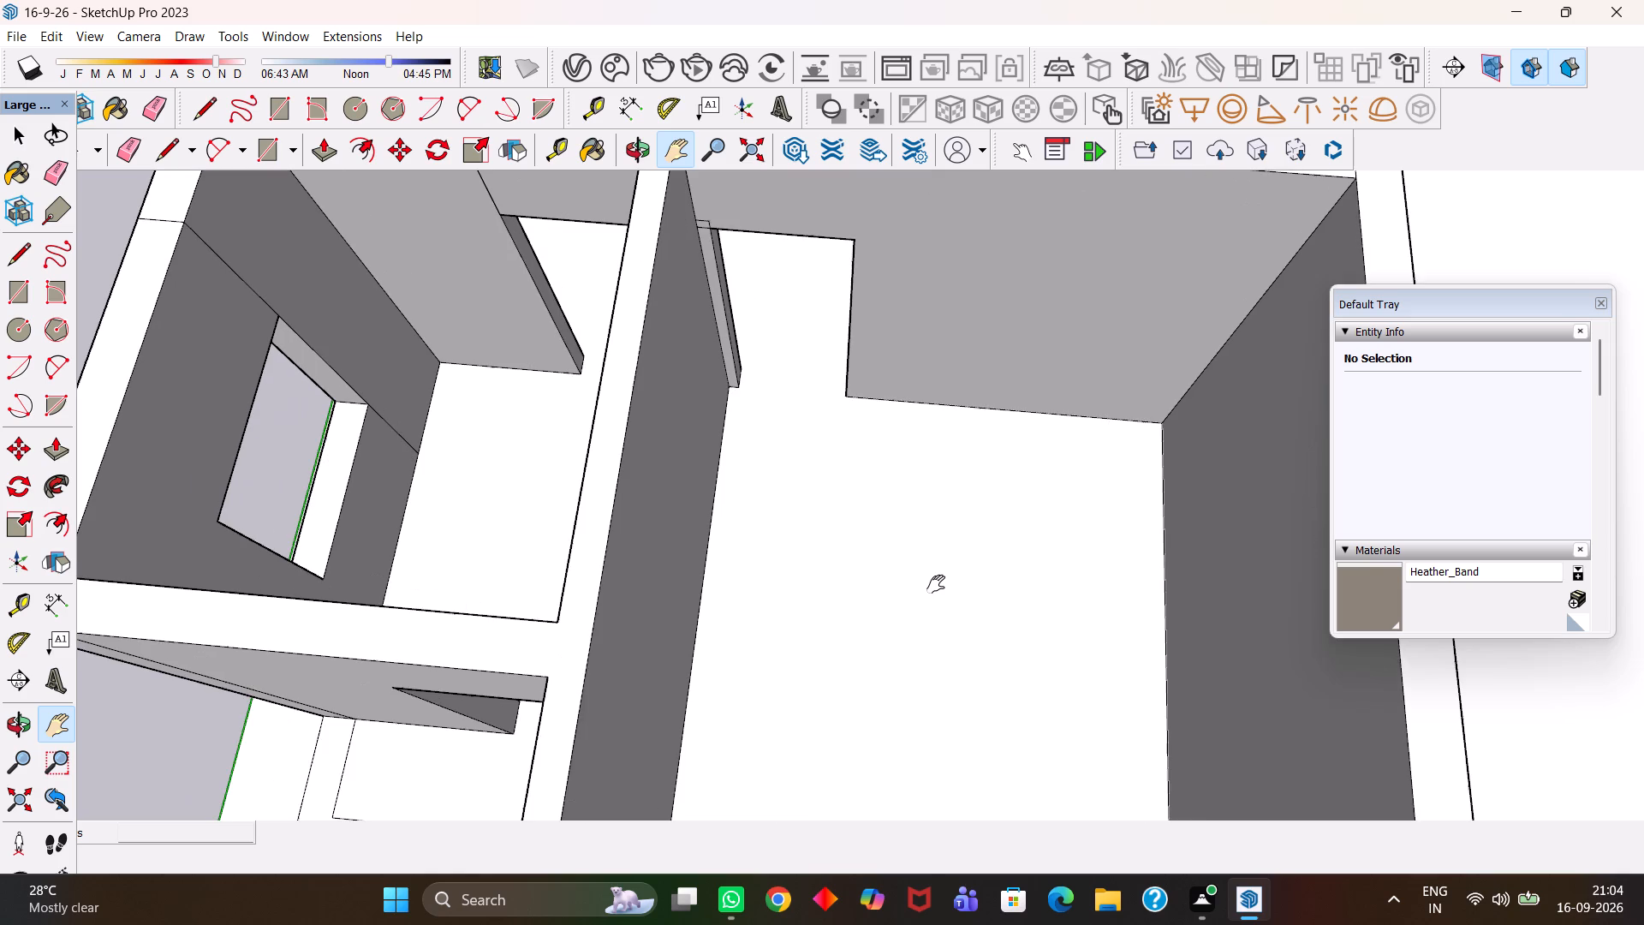
{"action": "scroll", "coordinate": [936, 584], "scroll_direction": "up", "scroll_amount": 2}
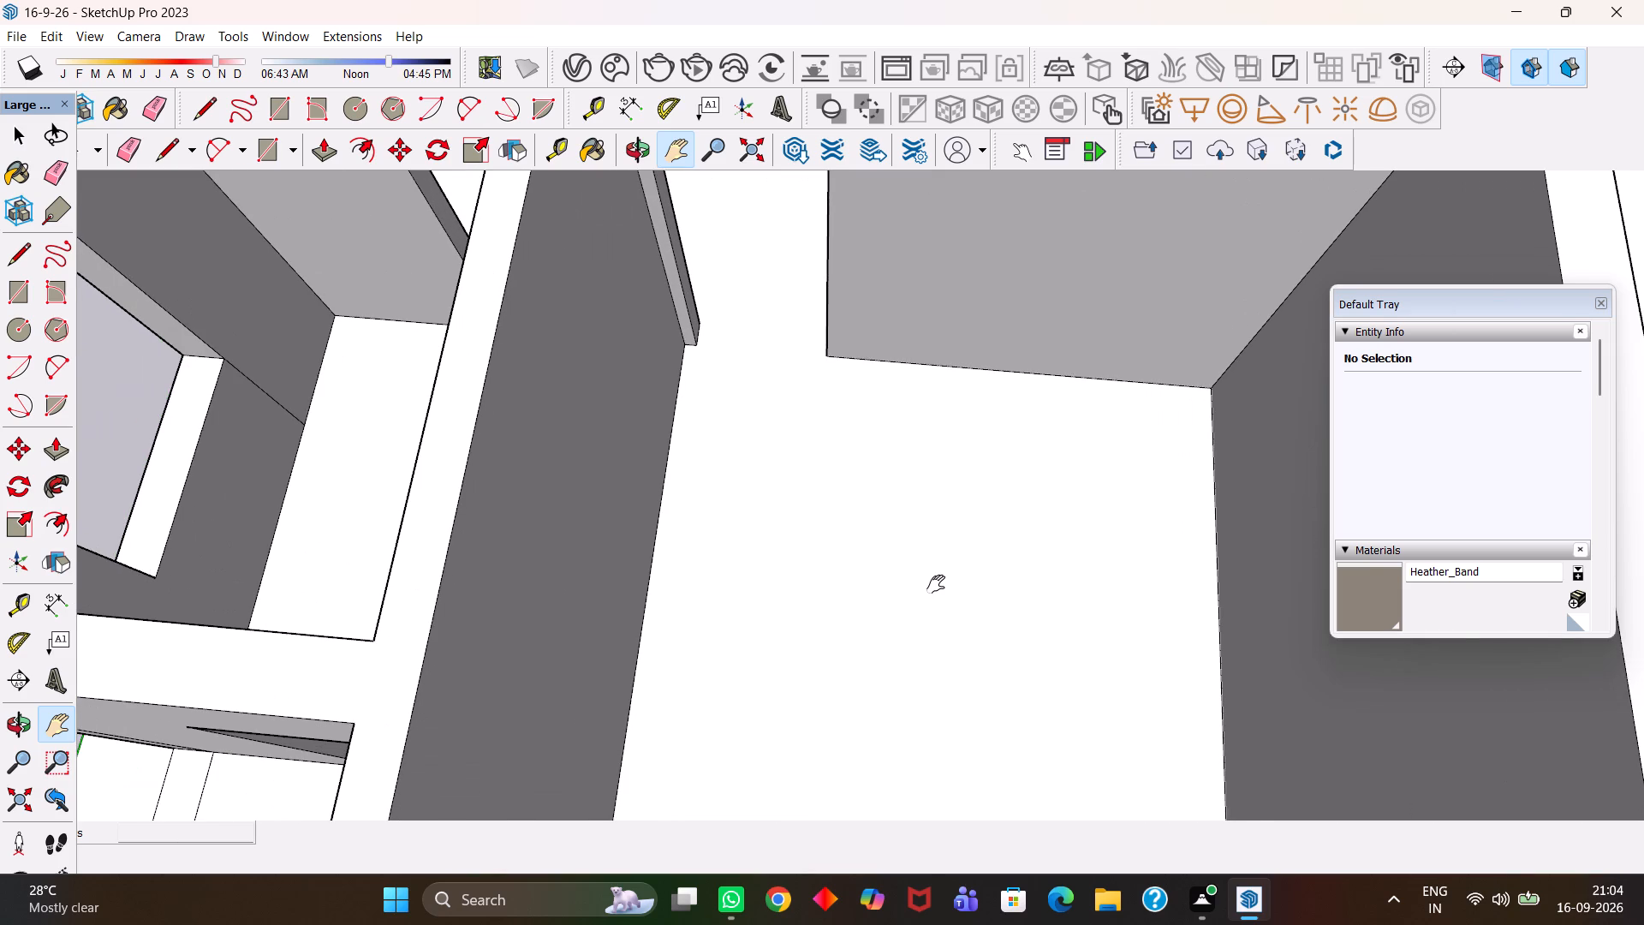
{"action": "scroll", "coordinate": [936, 584], "scroll_direction": "up", "scroll_amount": 1}
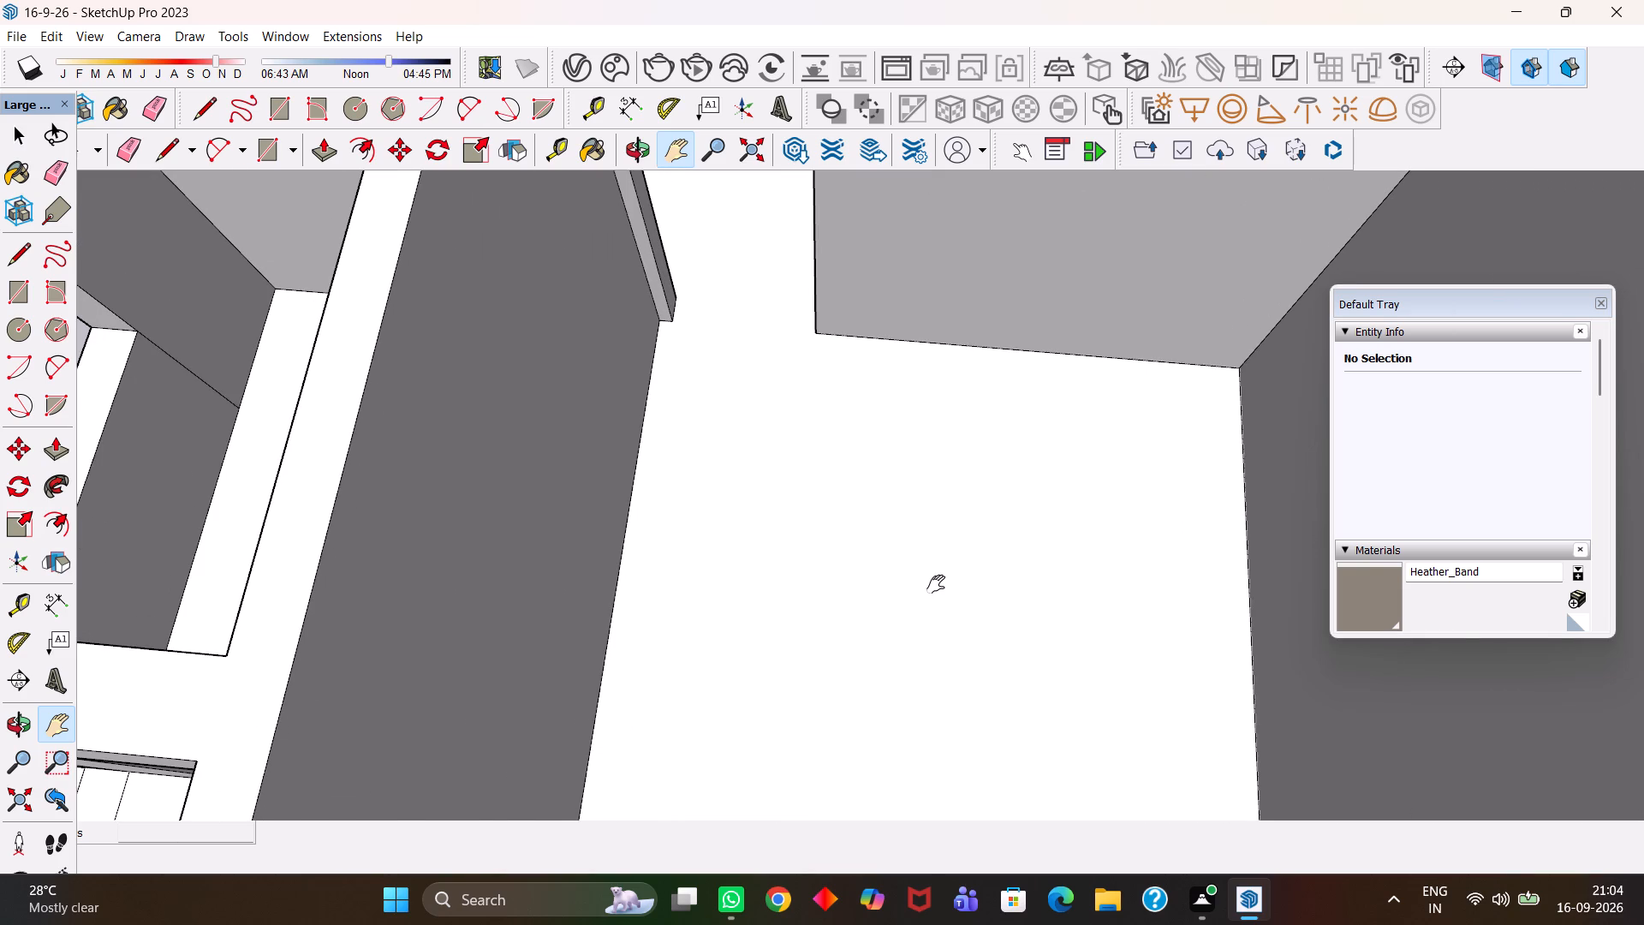
{"action": "scroll", "coordinate": [936, 584], "scroll_direction": "up", "scroll_amount": 2}
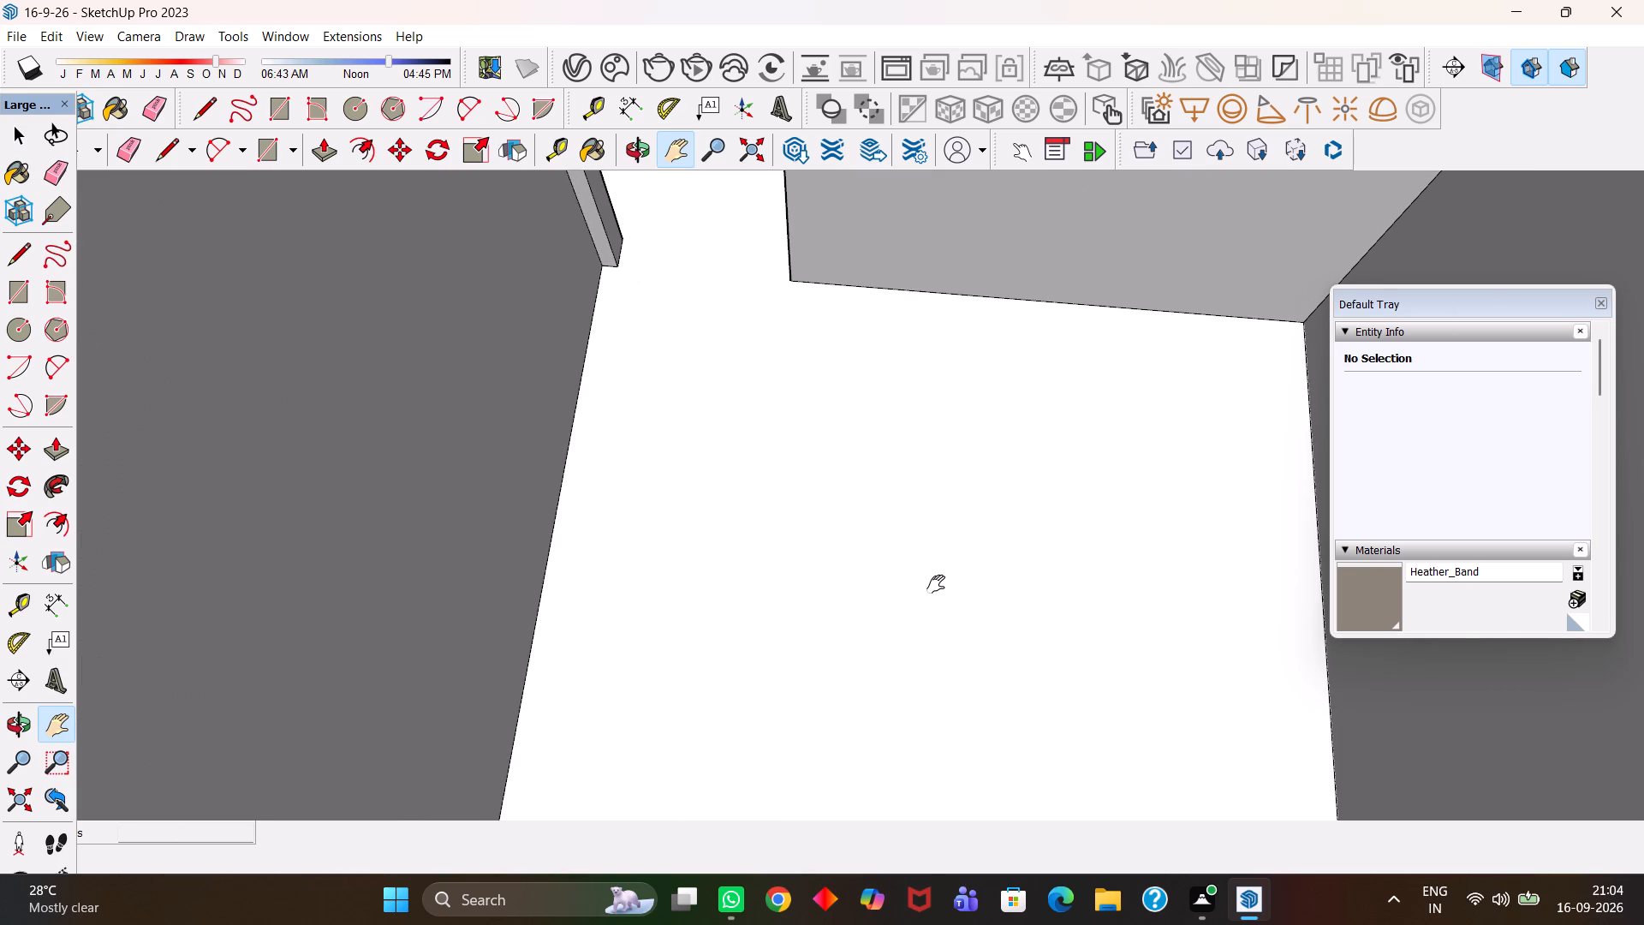
{"action": "scroll", "coordinate": [936, 584], "scroll_direction": "up", "scroll_amount": 1}
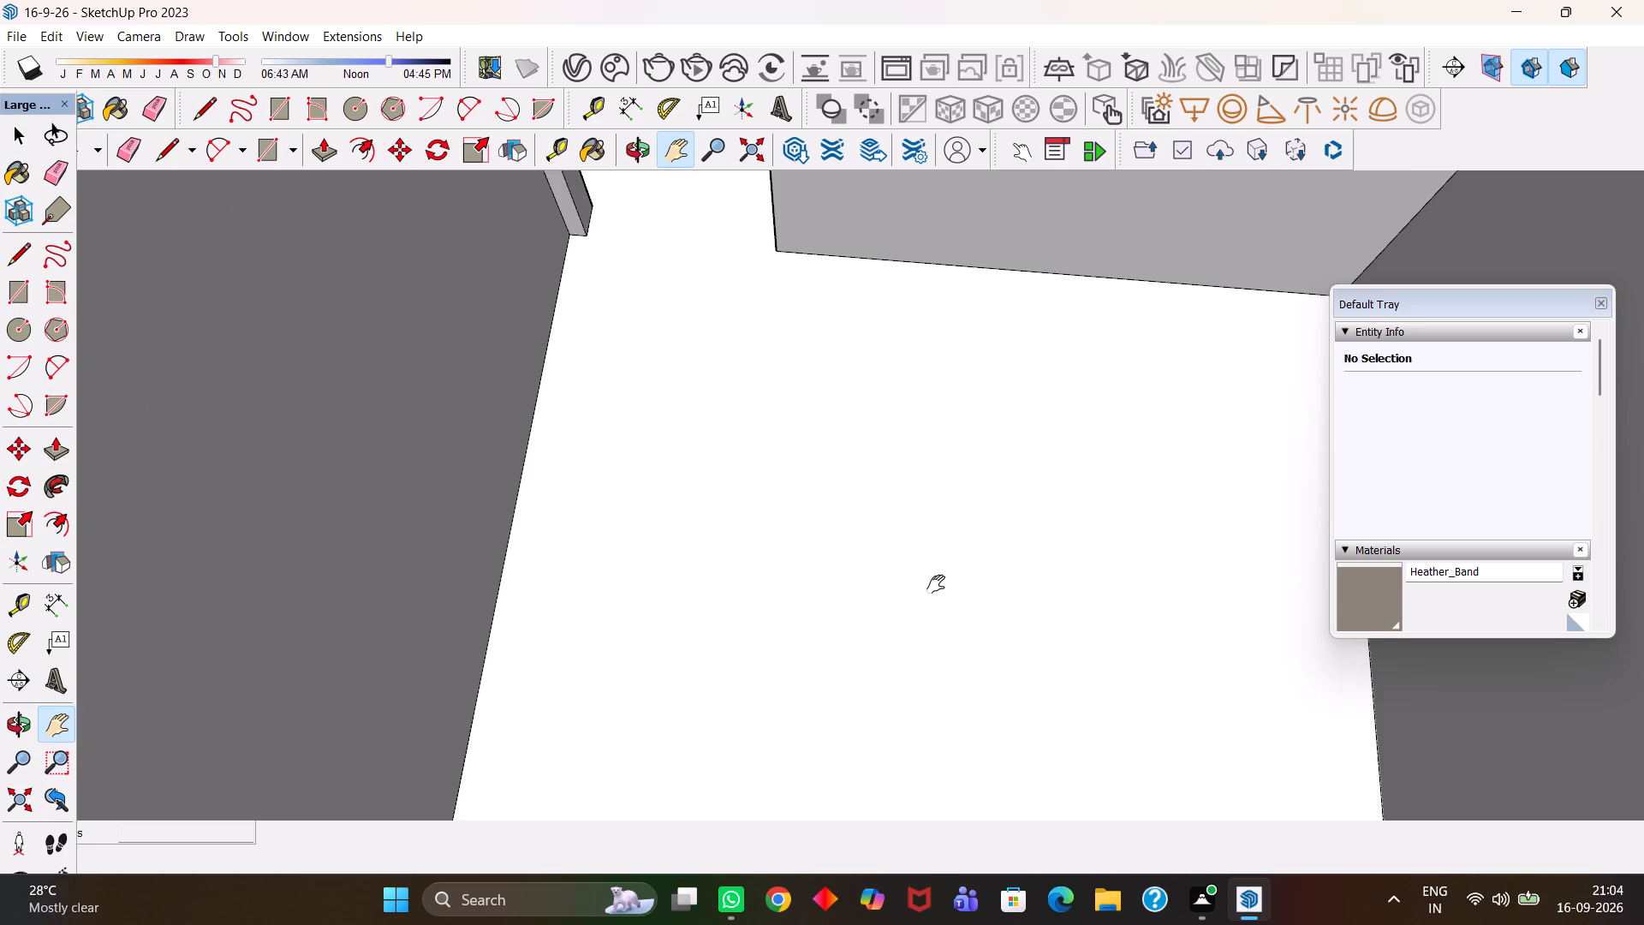
{"action": "scroll", "coordinate": [936, 584], "scroll_direction": "up", "scroll_amount": 1}
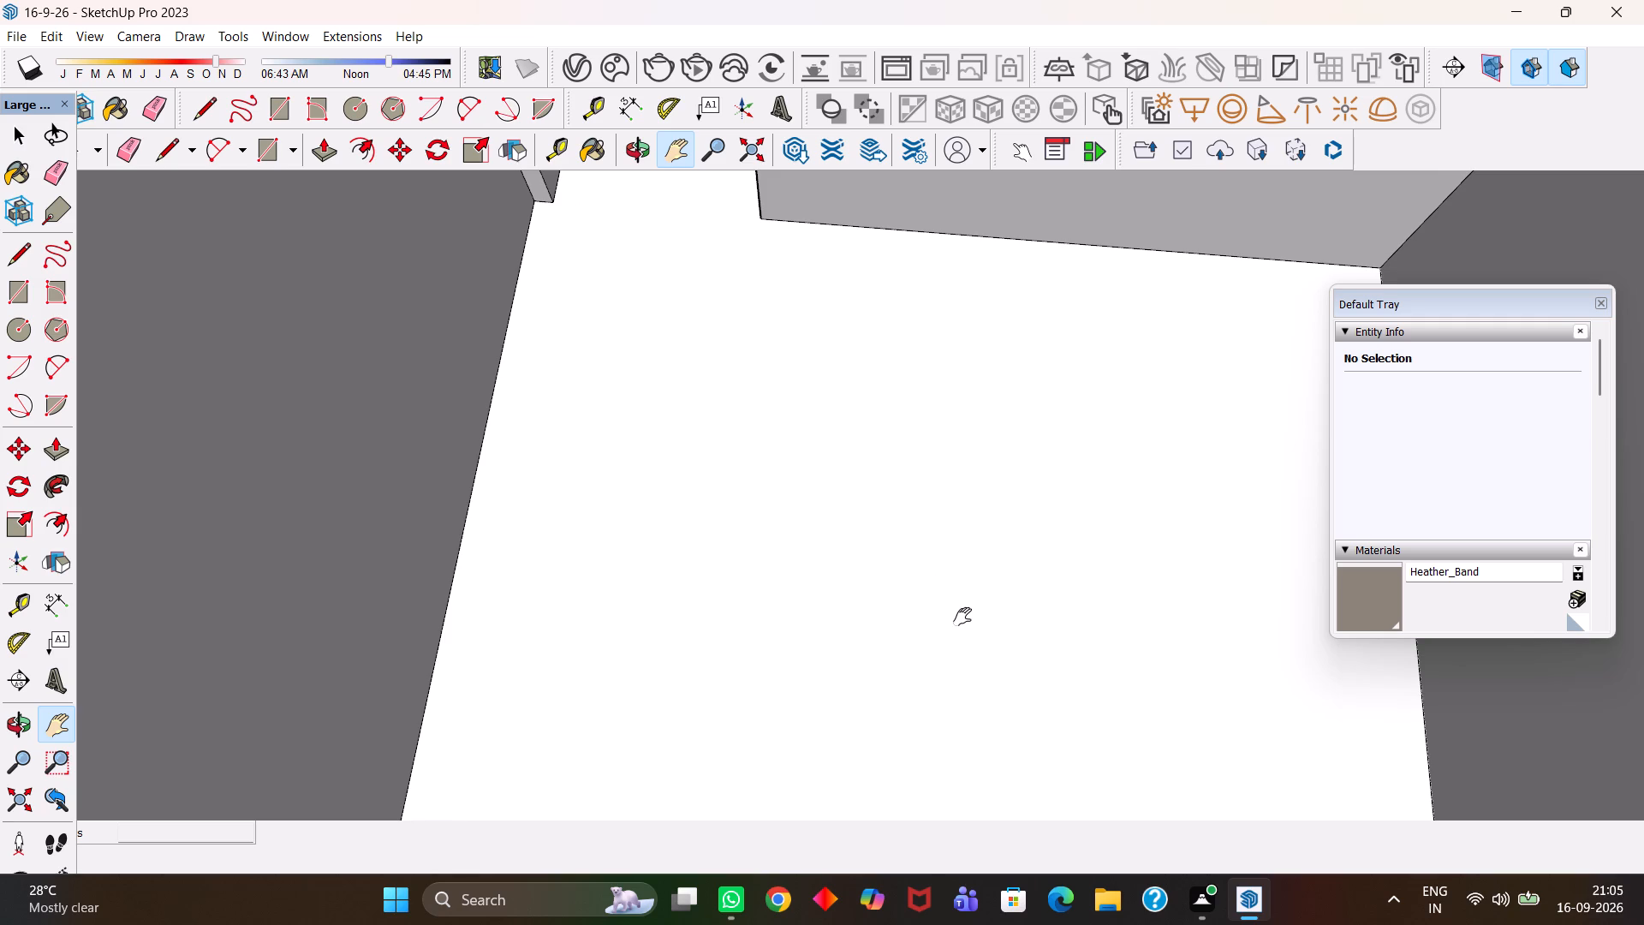
{"action": "scroll", "coordinate": [932, 606], "scroll_direction": "up", "scroll_amount": 4}
{"action": "scroll", "coordinate": [904, 532], "scroll_direction": "down", "scroll_amount": 4}
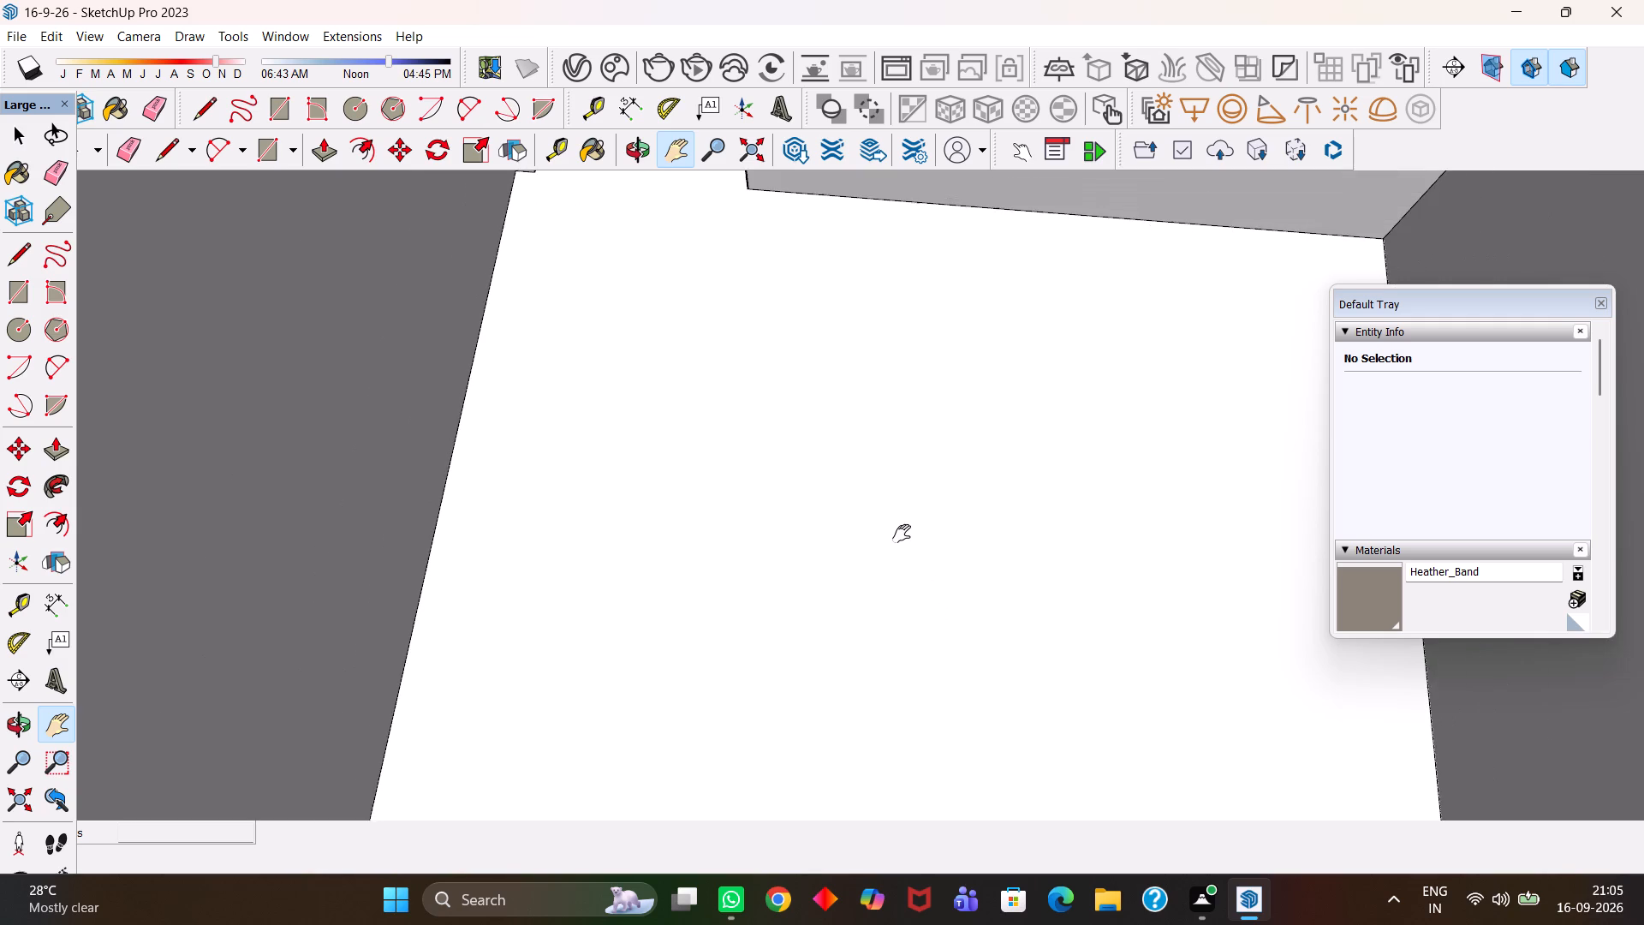
{"action": "scroll", "coordinate": [902, 534], "scroll_direction": "down", "scroll_amount": 7}
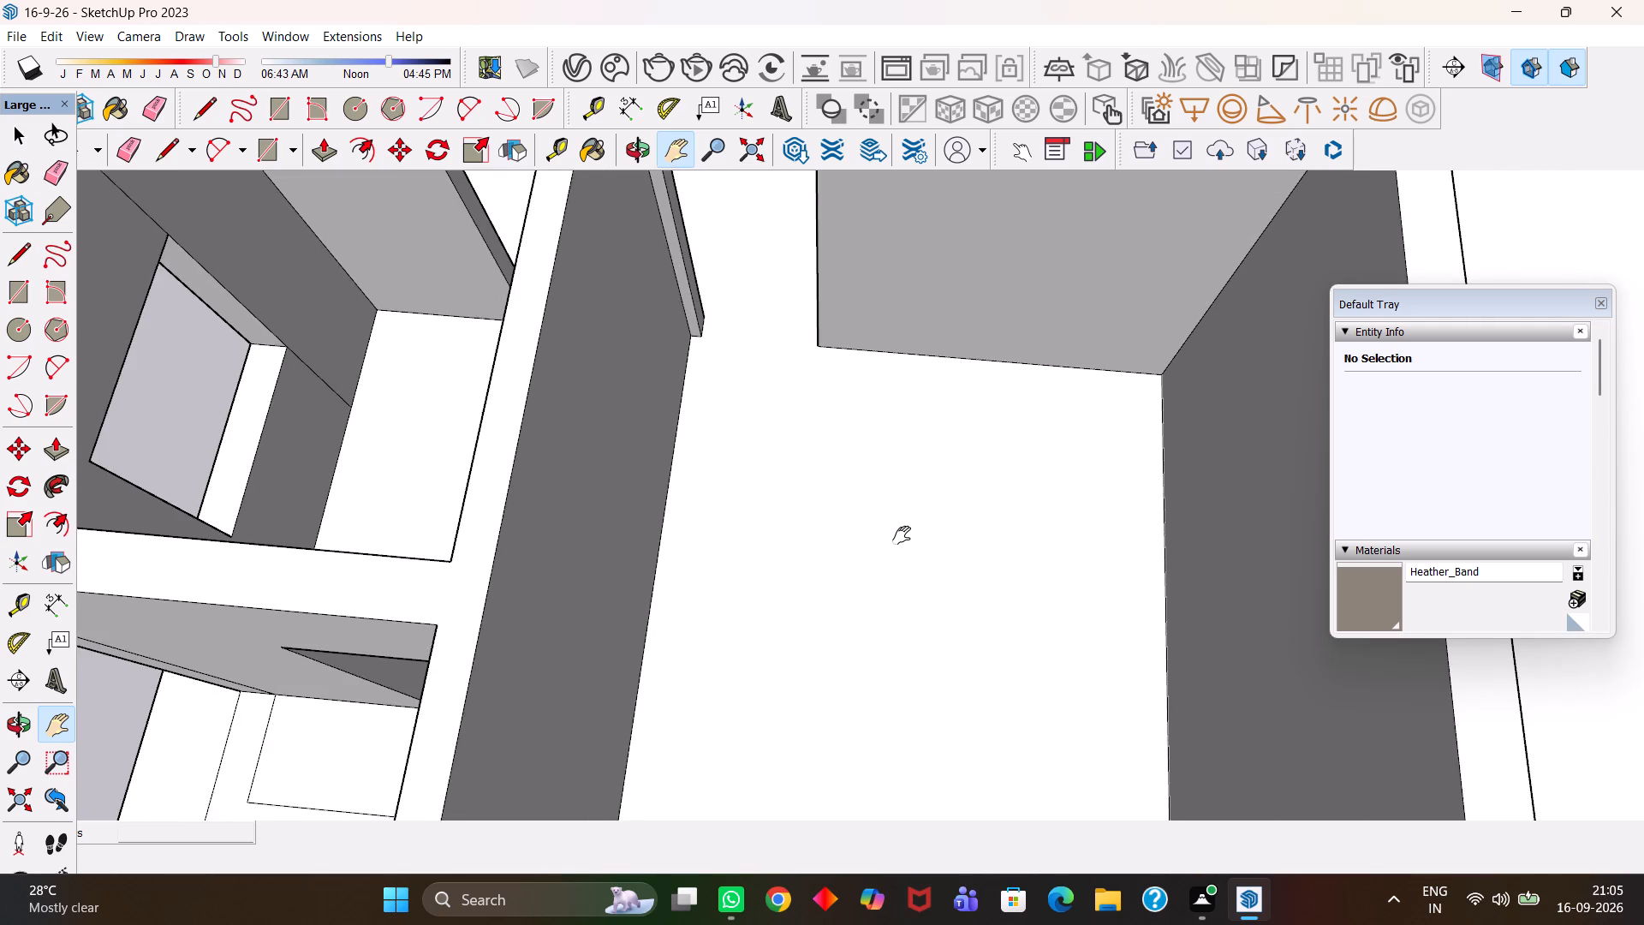
{"action": "scroll", "coordinate": [902, 535], "scroll_direction": "down", "scroll_amount": 1}
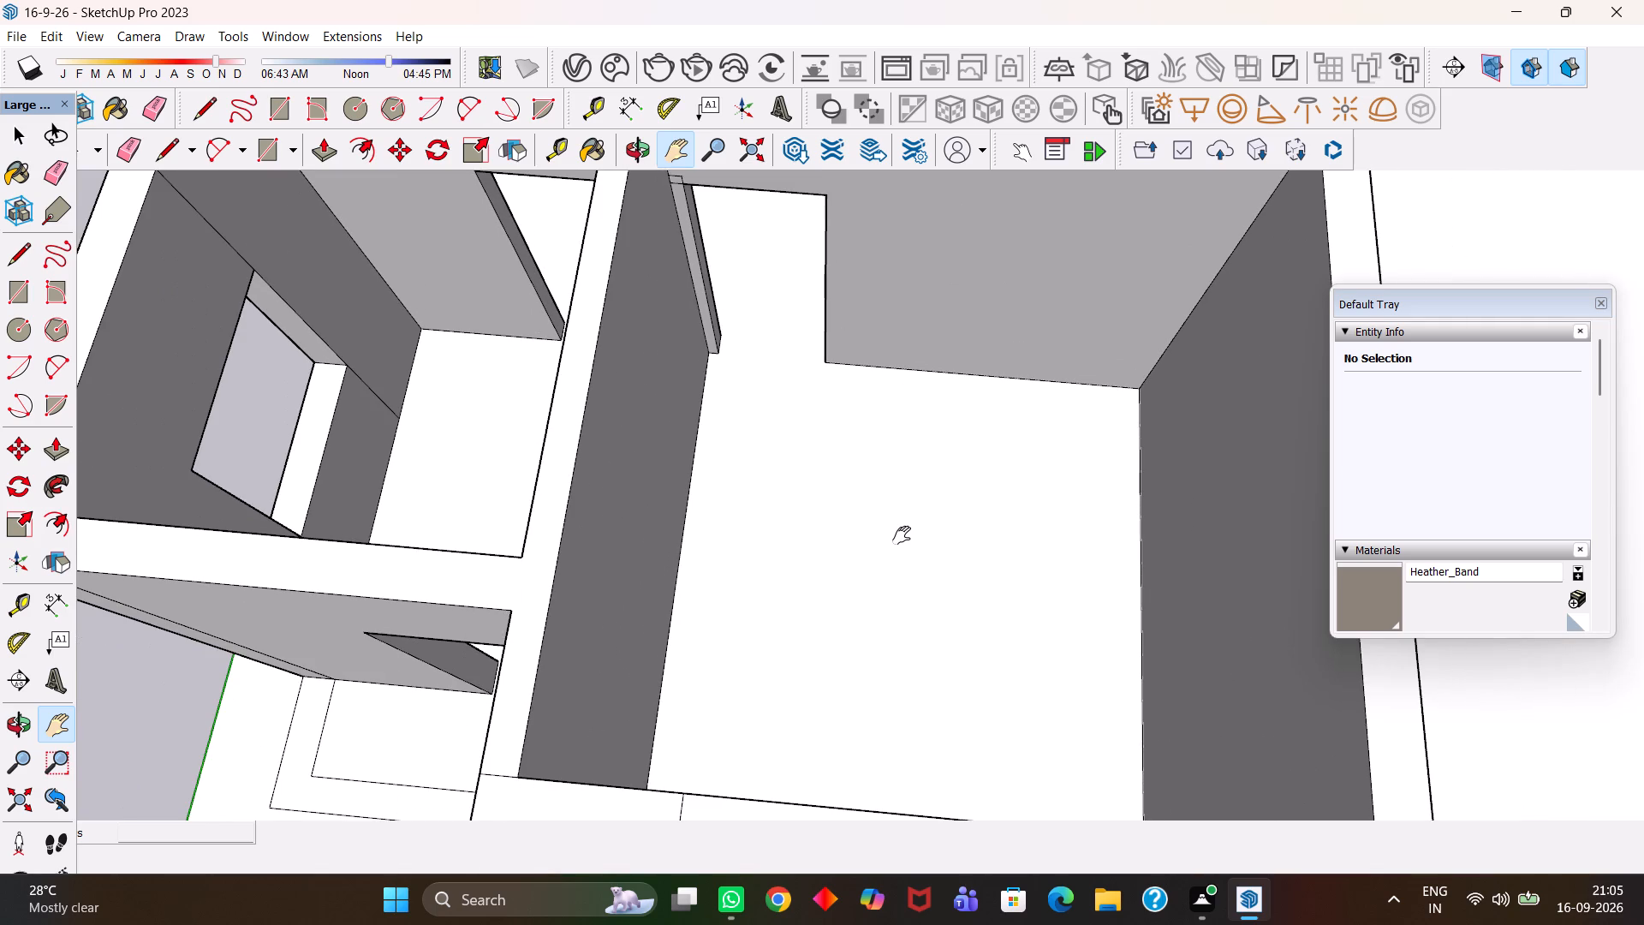
Examine the front wall's wide window opening and the outlined entrance corner beside the large front room.
{"action": "scroll", "coordinate": [902, 535], "scroll_direction": "up", "scroll_amount": 3}
{"action": "scroll", "coordinate": [902, 535], "scroll_direction": "down", "scroll_amount": 10}
{"action": "scroll", "coordinate": [936, 732], "scroll_direction": "up", "scroll_amount": 4}
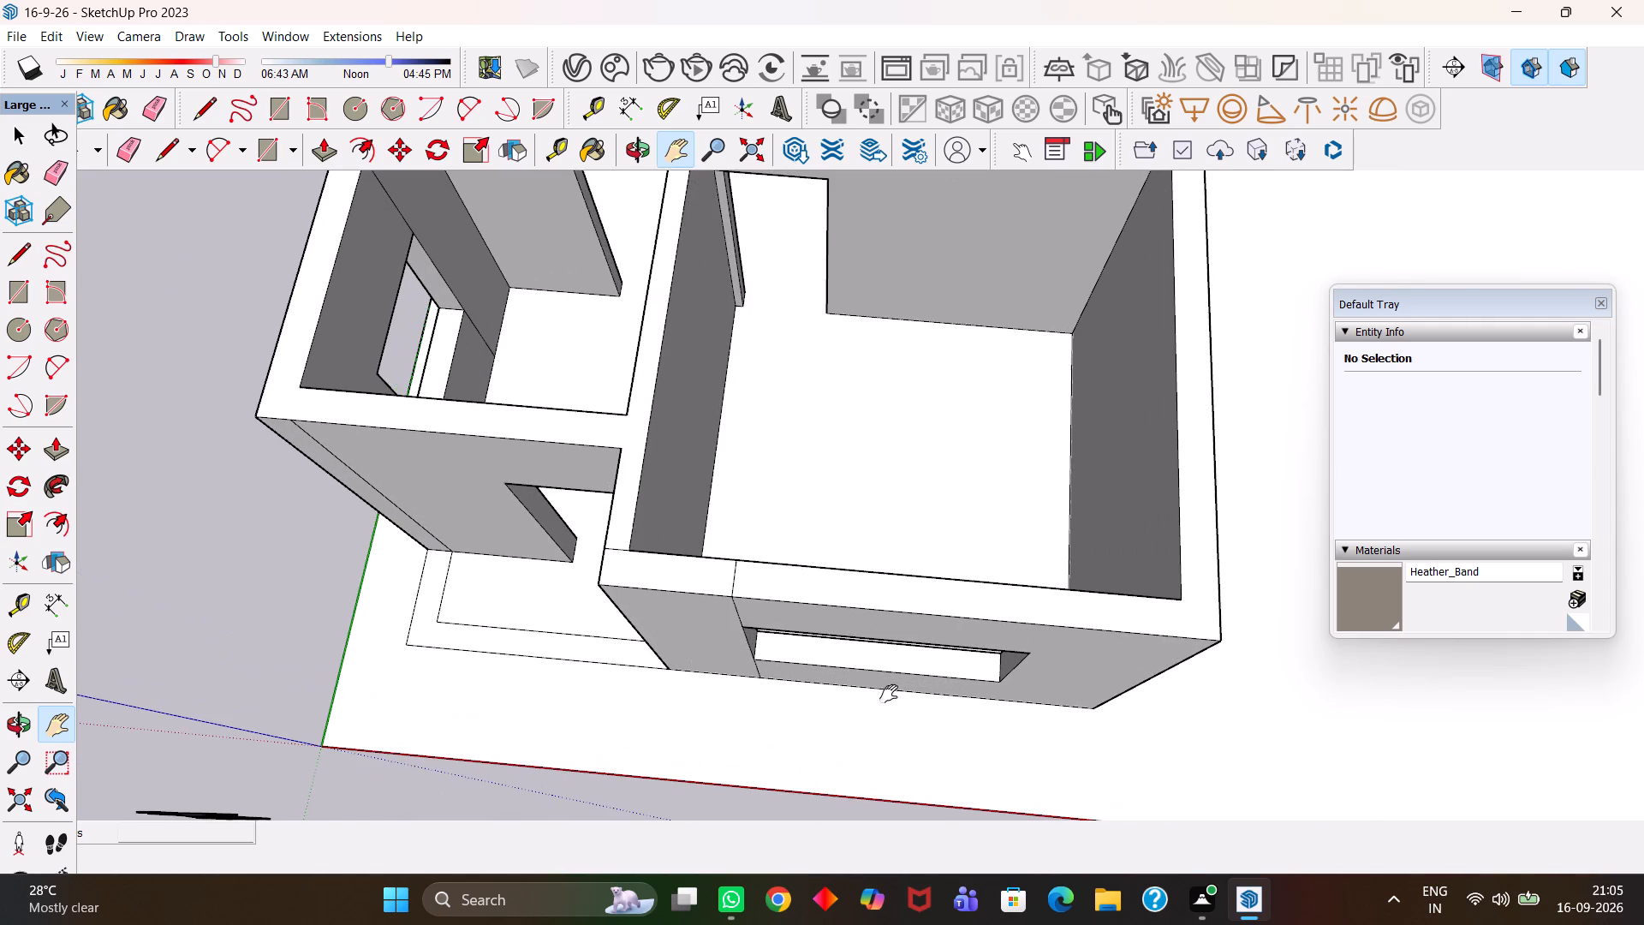
{"action": "scroll", "coordinate": [869, 691], "scroll_direction": "down", "scroll_amount": 3}
{"action": "scroll", "coordinate": [757, 675], "scroll_direction": "up", "scroll_amount": 5}
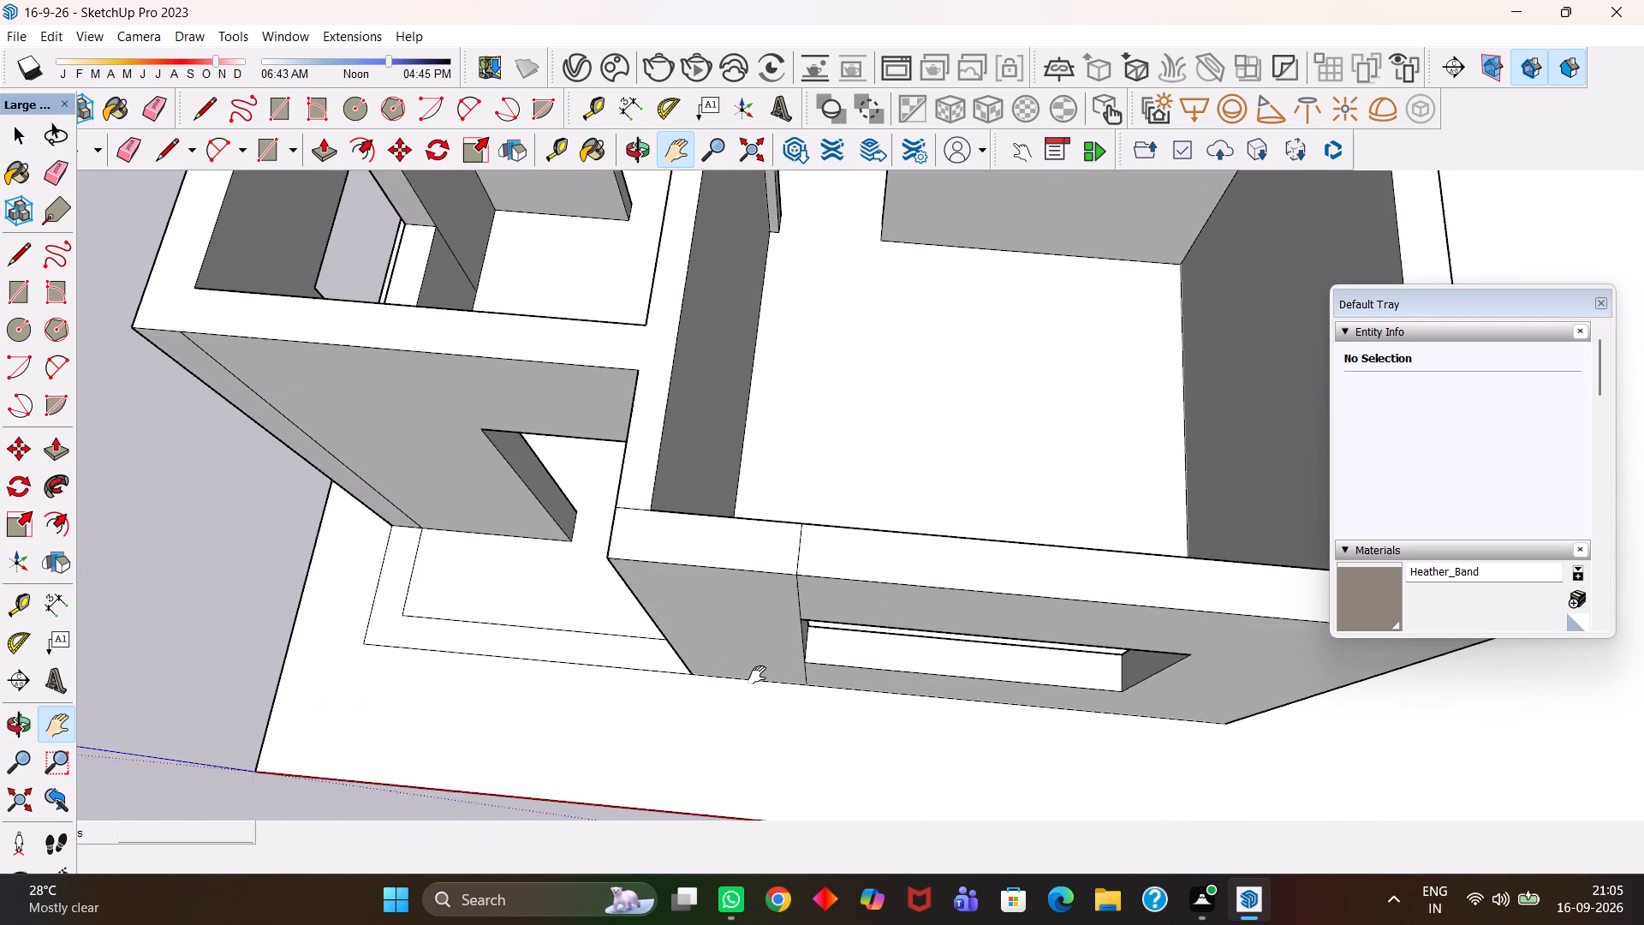
{"action": "scroll", "coordinate": [757, 674], "scroll_direction": "down", "scroll_amount": 4}
{"action": "scroll", "coordinate": [706, 678], "scroll_direction": "up", "scroll_amount": 1, "text": "alt"}
{"action": "scroll", "coordinate": [700, 595], "scroll_direction": "up", "scroll_amount": 2}
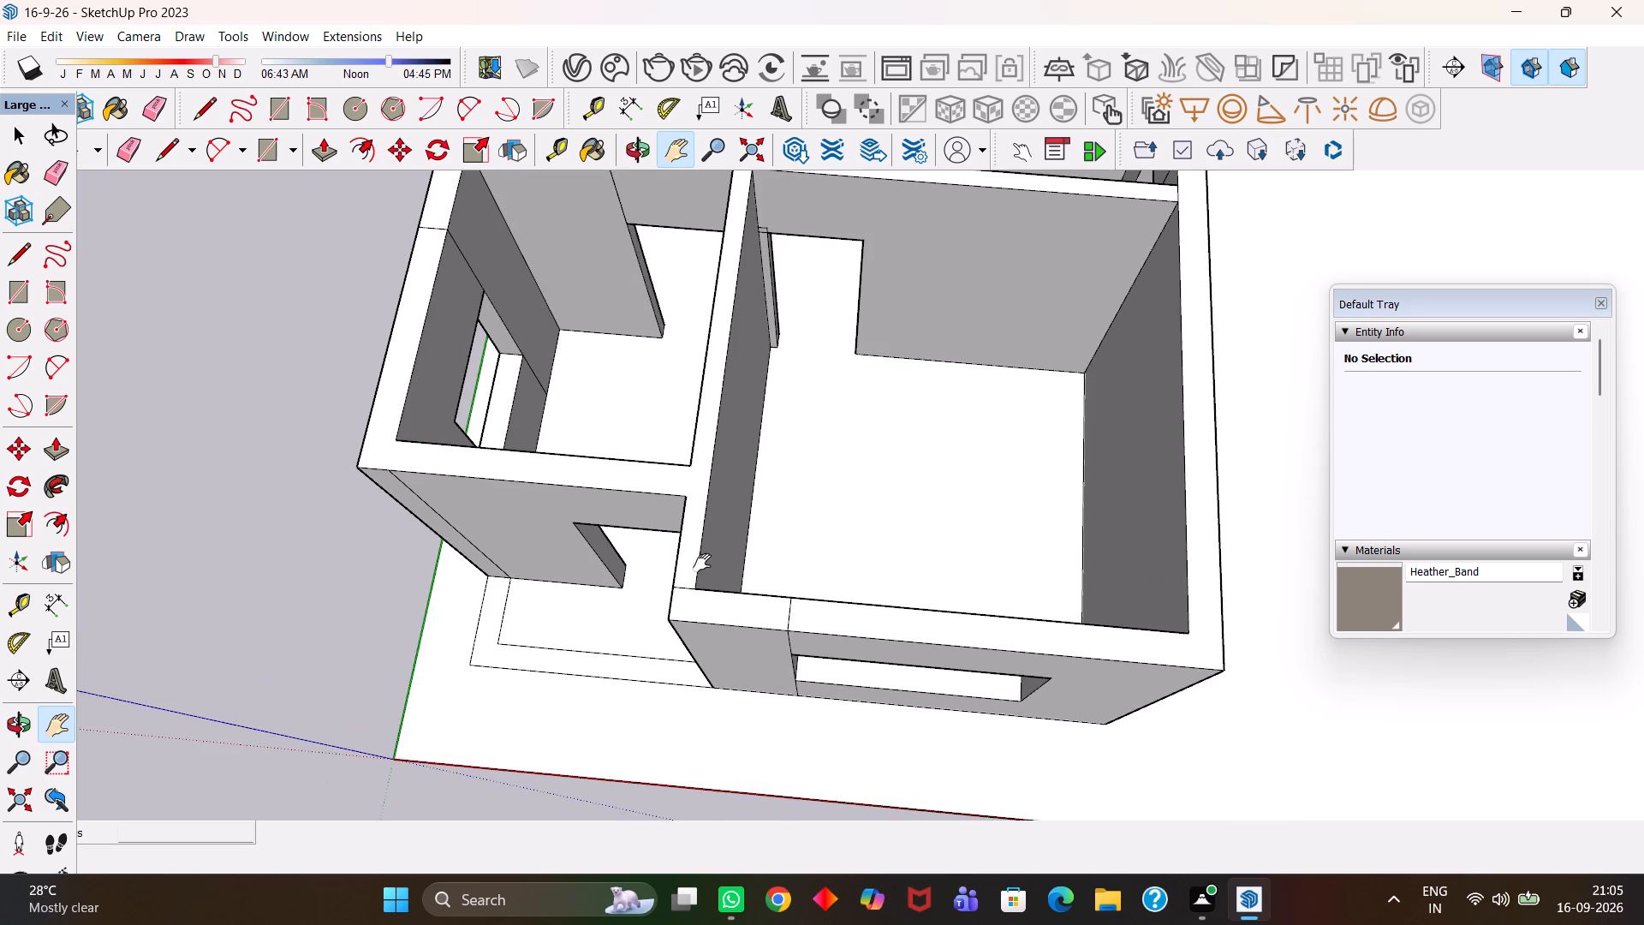
Examine the layout from the two front rooms through the central hall to the two far-end rooms.
{"action": "scroll", "coordinate": [702, 563], "scroll_direction": "down", "scroll_amount": 3}
{"action": "left_click_drag", "start_coordinate": [736, 483], "coordinate": [753, 647]}
{"action": "scroll", "coordinate": [772, 590], "scroll_direction": "down", "scroll_amount": 6}
{"action": "scroll", "coordinate": [772, 590], "scroll_direction": "up", "scroll_amount": 3}
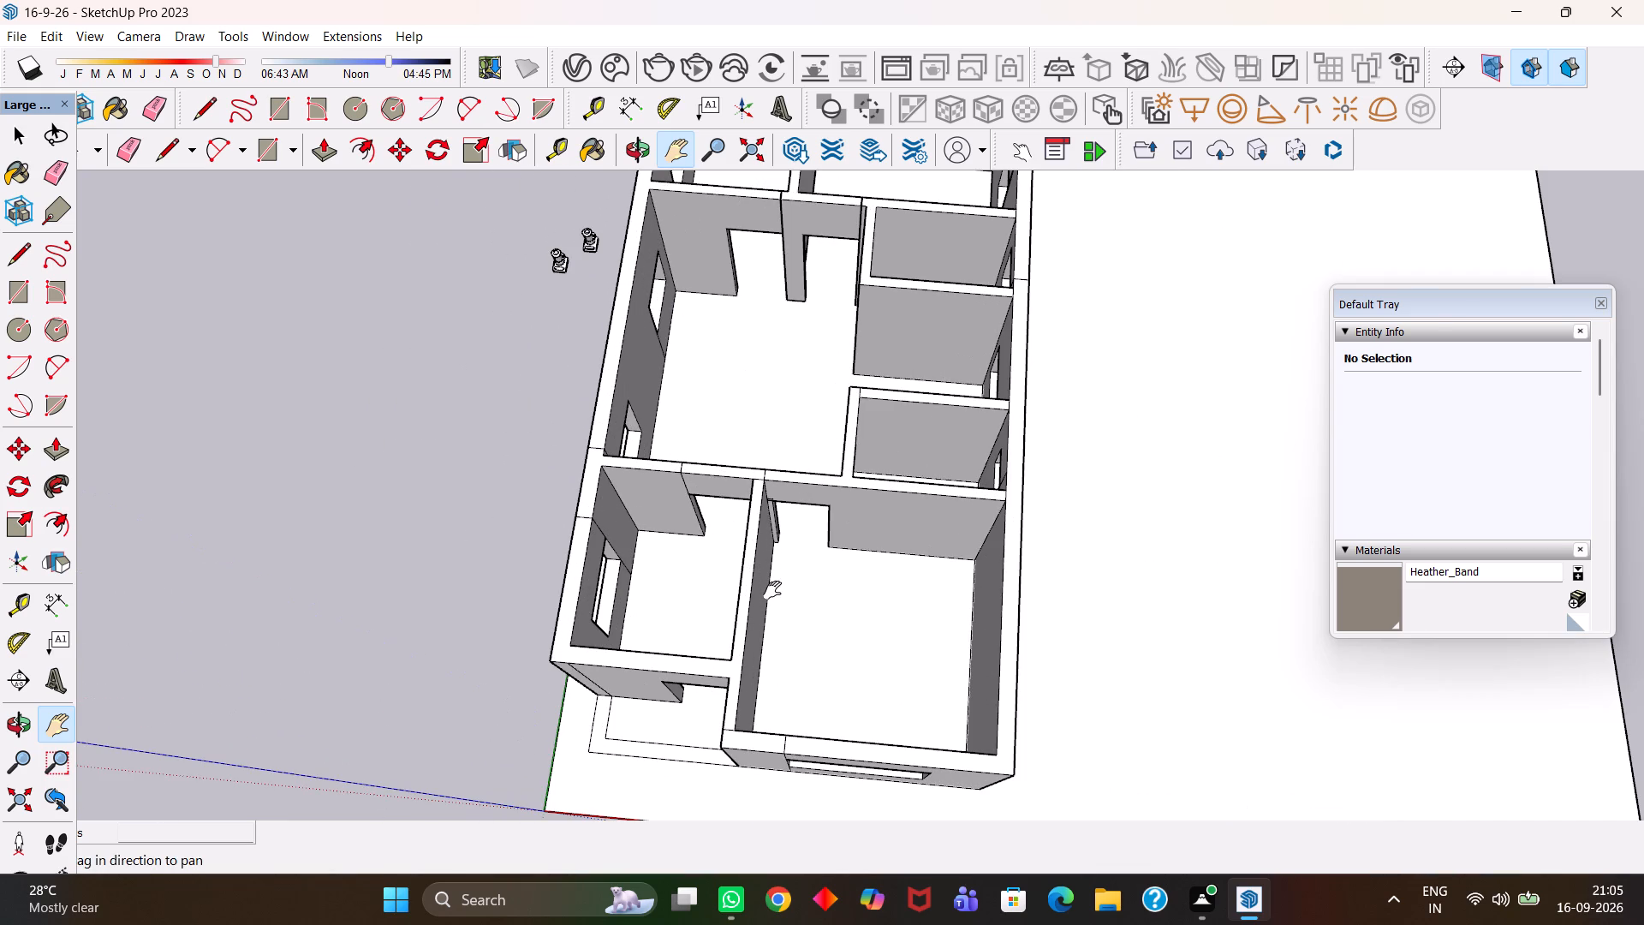
{"action": "scroll", "coordinate": [944, 579], "scroll_direction": "up", "scroll_amount": 5}
{"action": "scroll", "coordinate": [915, 558], "scroll_direction": "down", "scroll_amount": 5}
{"action": "left_click_drag", "start_coordinate": [777, 474], "coordinate": [817, 559]}
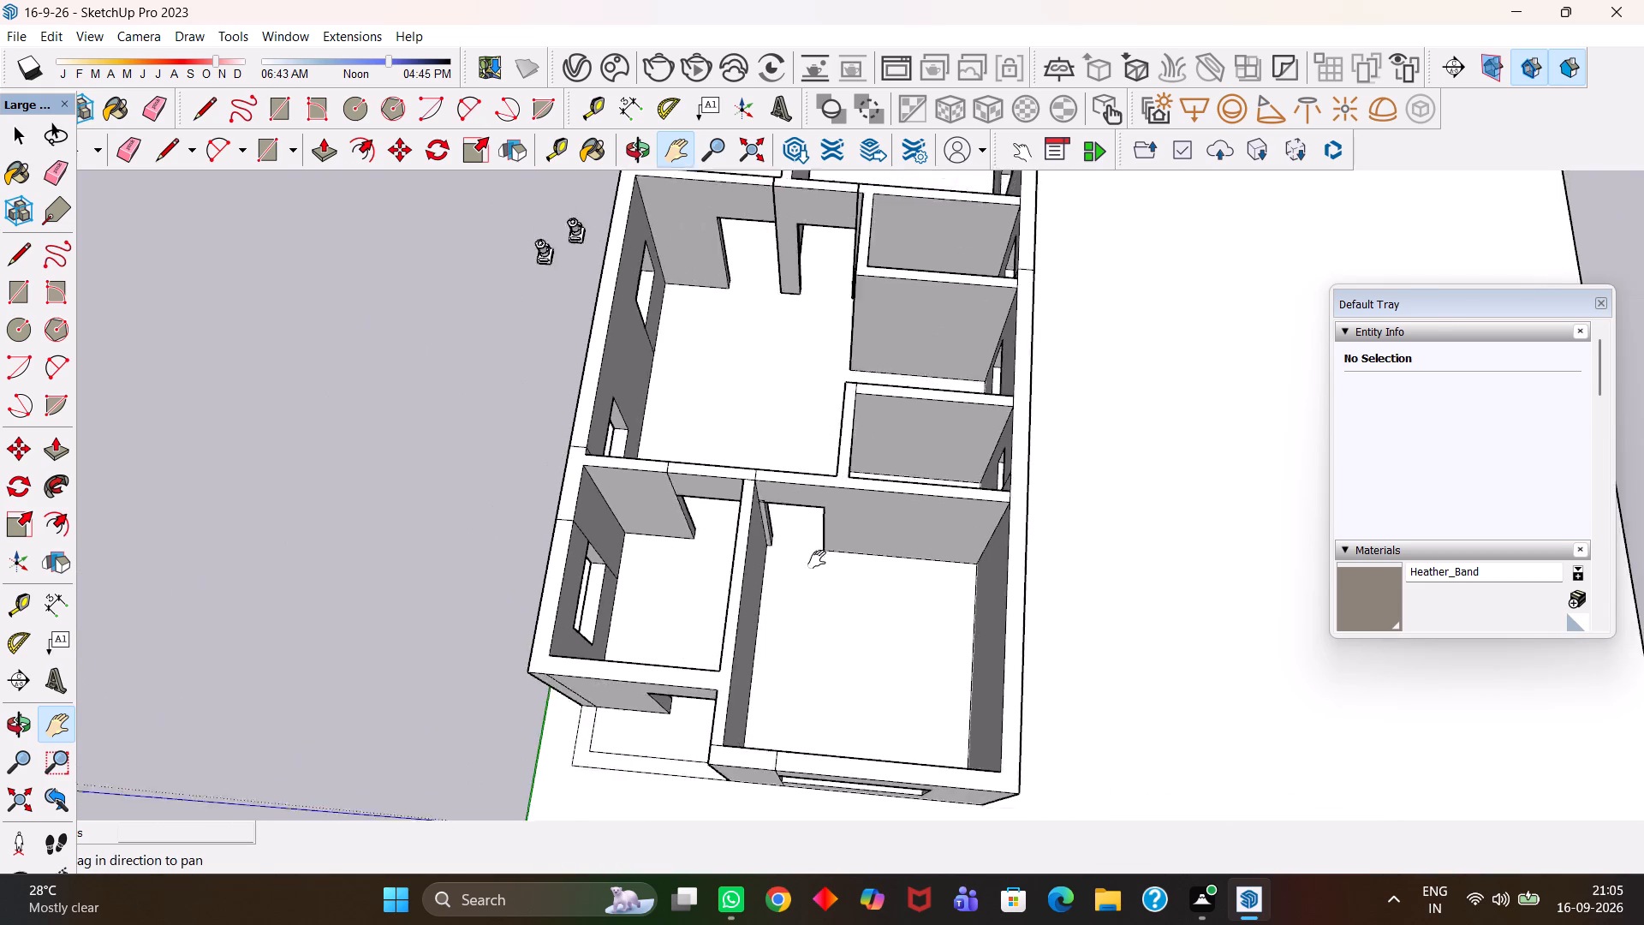
{"action": "left_click_drag", "start_coordinate": [817, 559], "coordinate": [819, 593]}
{"action": "scroll", "coordinate": [836, 456], "scroll_direction": "up", "scroll_amount": 3}
{"action": "left_click_drag", "start_coordinate": [826, 415], "coordinate": [797, 693]}
{"action": "left_click", "coordinate": [863, 426]}
{"action": "scroll", "coordinate": [863, 426], "scroll_direction": "down", "scroll_amount": 4}
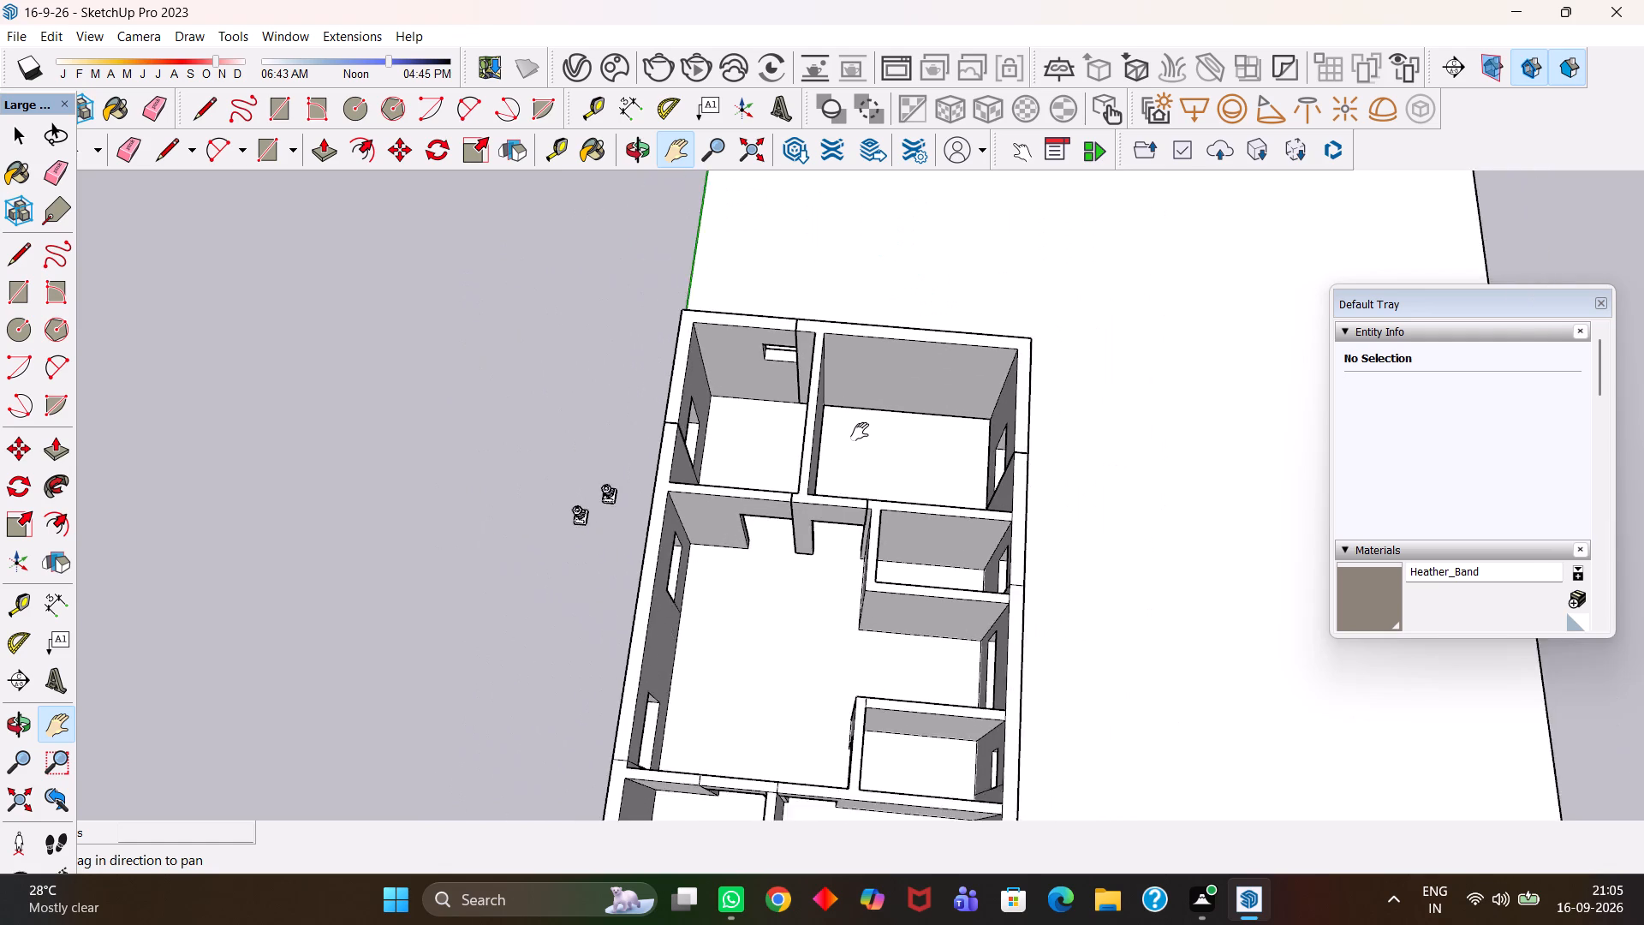
{"action": "scroll", "coordinate": [860, 432], "scroll_direction": "down", "scroll_amount": 5}
{"action": "scroll", "coordinate": [825, 554], "scroll_direction": "up", "scroll_amount": 4}
Examine the entrance door opening, the outlined entrance corner and the adjoining front wall with its window opening.
{"action": "left_click_drag", "start_coordinate": [837, 573], "coordinate": [818, 391]}
{"action": "scroll", "coordinate": [785, 429], "scroll_direction": "down", "scroll_amount": 6}
{"action": "scroll", "coordinate": [743, 606], "scroll_direction": "up", "scroll_amount": 4}
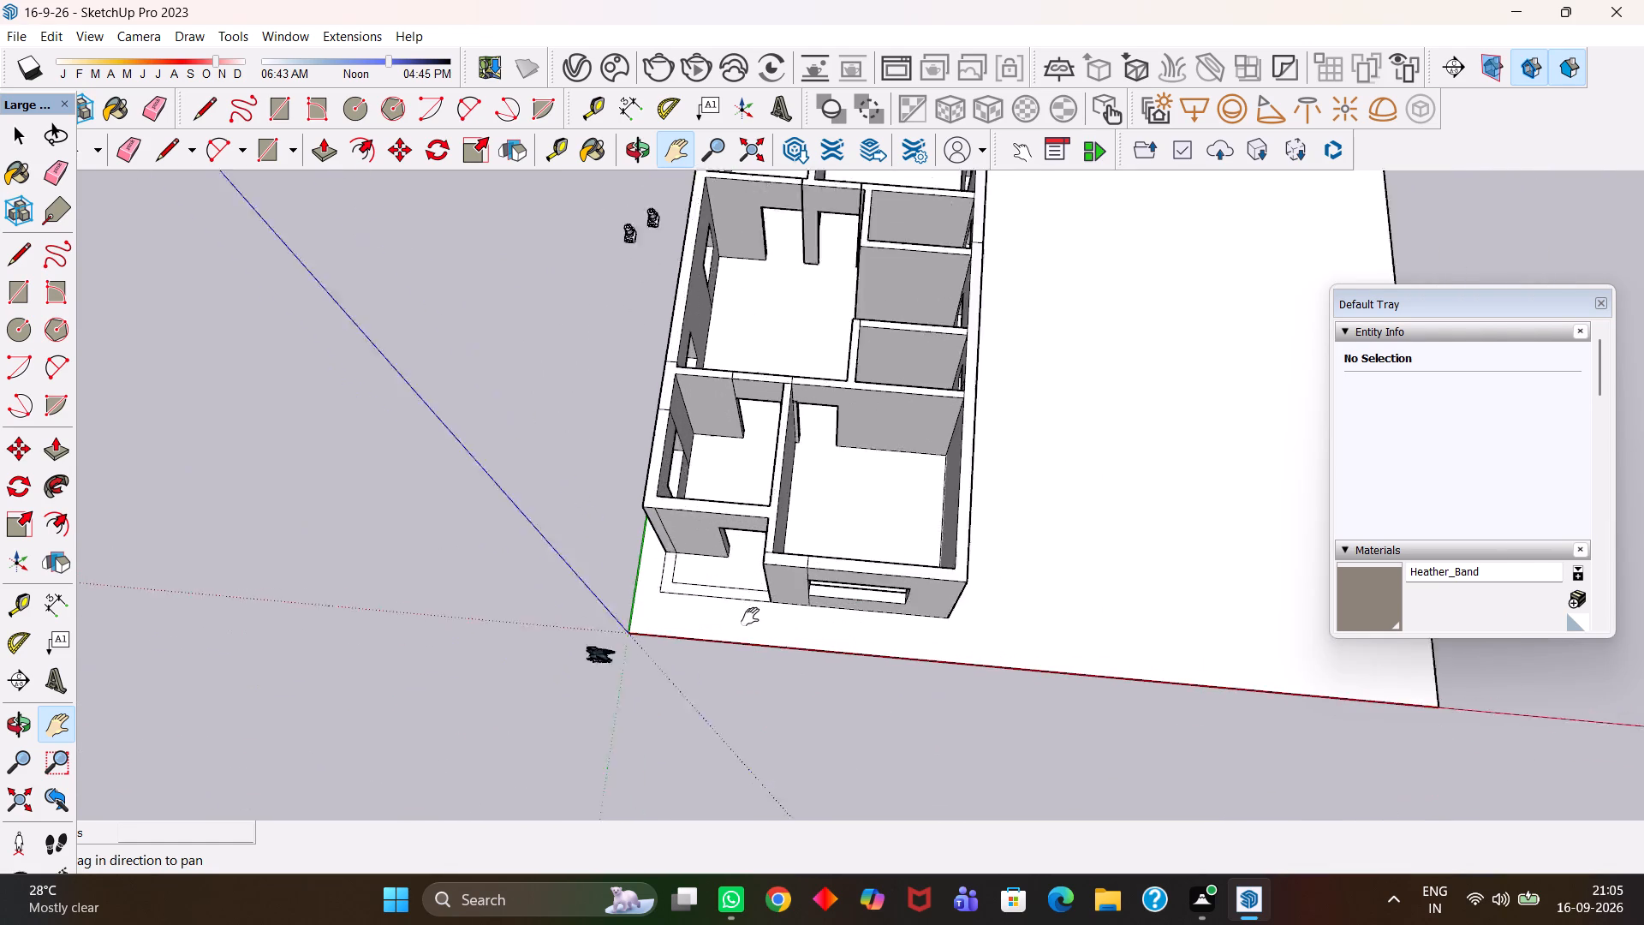
{"action": "scroll", "coordinate": [750, 617], "scroll_direction": "up", "scroll_amount": 10}
{"action": "scroll", "coordinate": [751, 583], "scroll_direction": "down", "scroll_amount": 9}
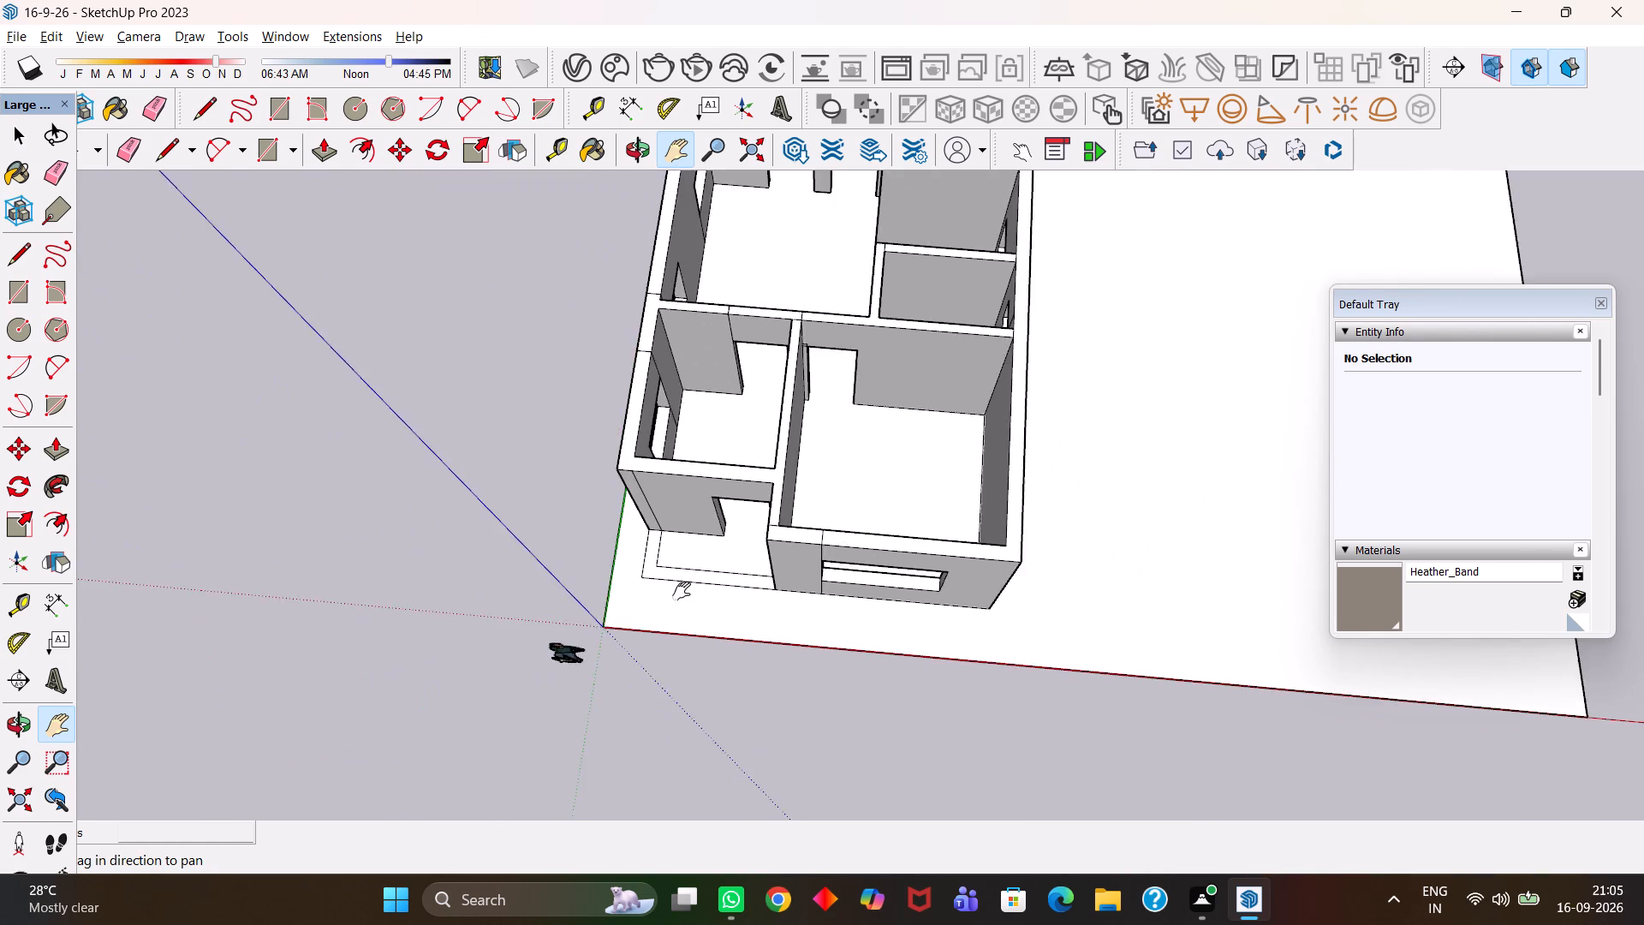
{"action": "scroll", "coordinate": [682, 591], "scroll_direction": "up", "scroll_amount": 4, "text": "alt"}
{"action": "scroll", "coordinate": [714, 587], "scroll_direction": "up", "scroll_amount": 17}
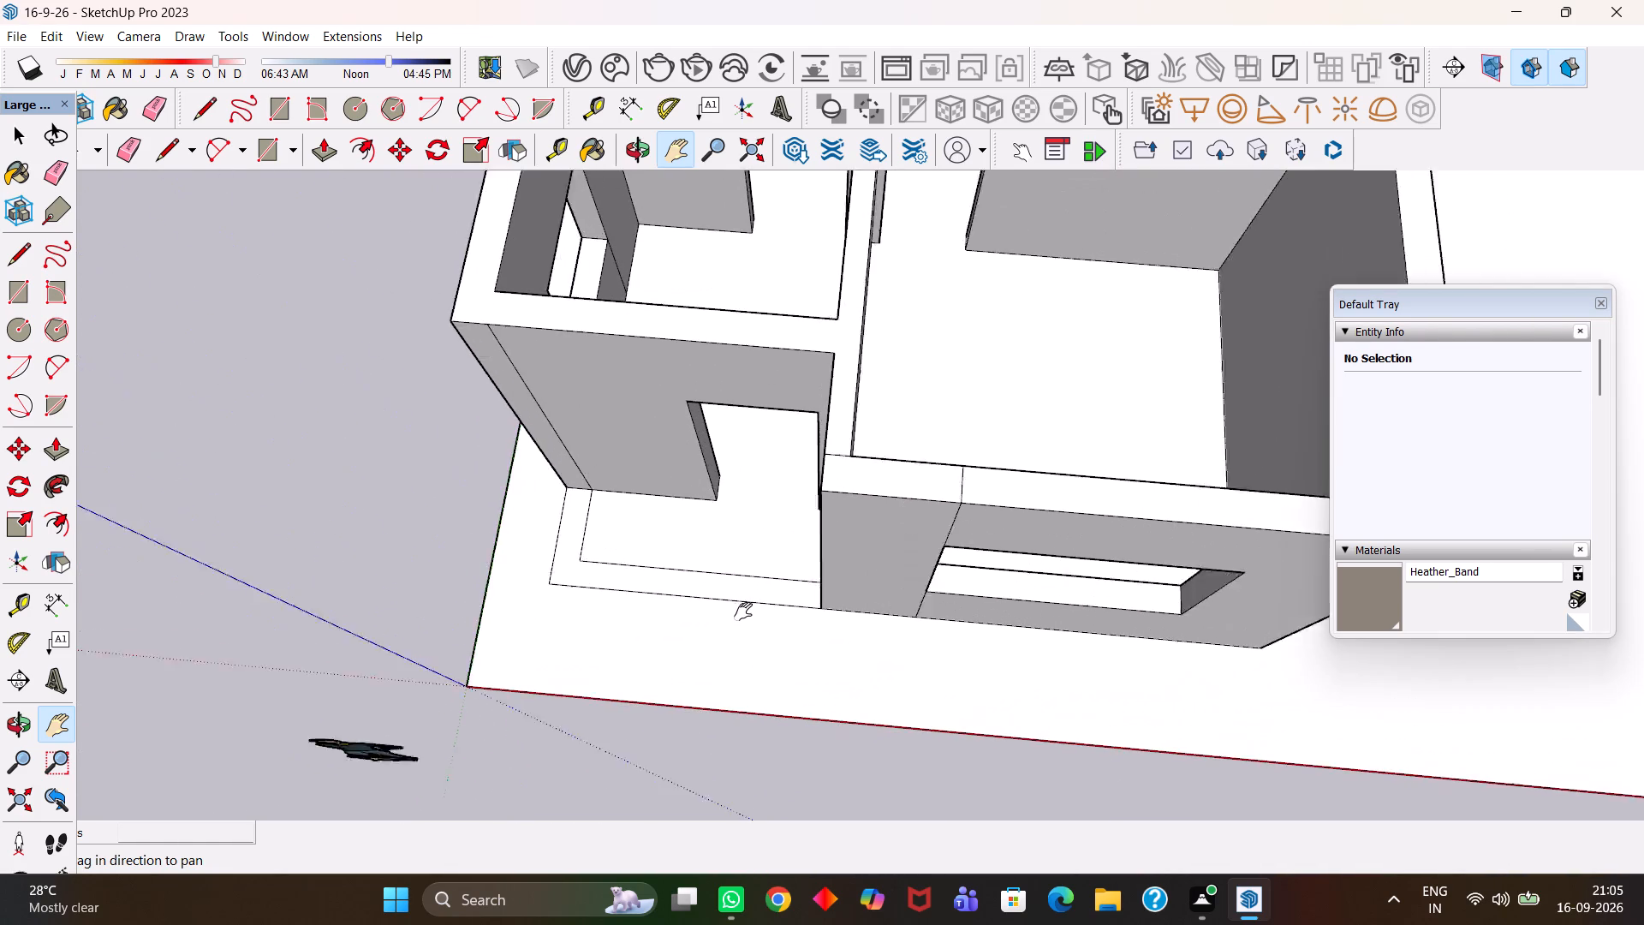
{"action": "scroll", "coordinate": [743, 612], "scroll_direction": "up", "scroll_amount": 2}
{"action": "left_click_drag", "start_coordinate": [845, 486], "coordinate": [770, 720]}
{"action": "left_click_drag", "start_coordinate": [935, 509], "coordinate": [710, 635]}
Examine the central hall, the small side rooms along it and the door openings leading to the far-end rooms.
{"action": "scroll", "coordinate": [694, 634], "scroll_direction": "down", "scroll_amount": 5}
{"action": "scroll", "coordinate": [730, 463], "scroll_direction": "down", "scroll_amount": 5}
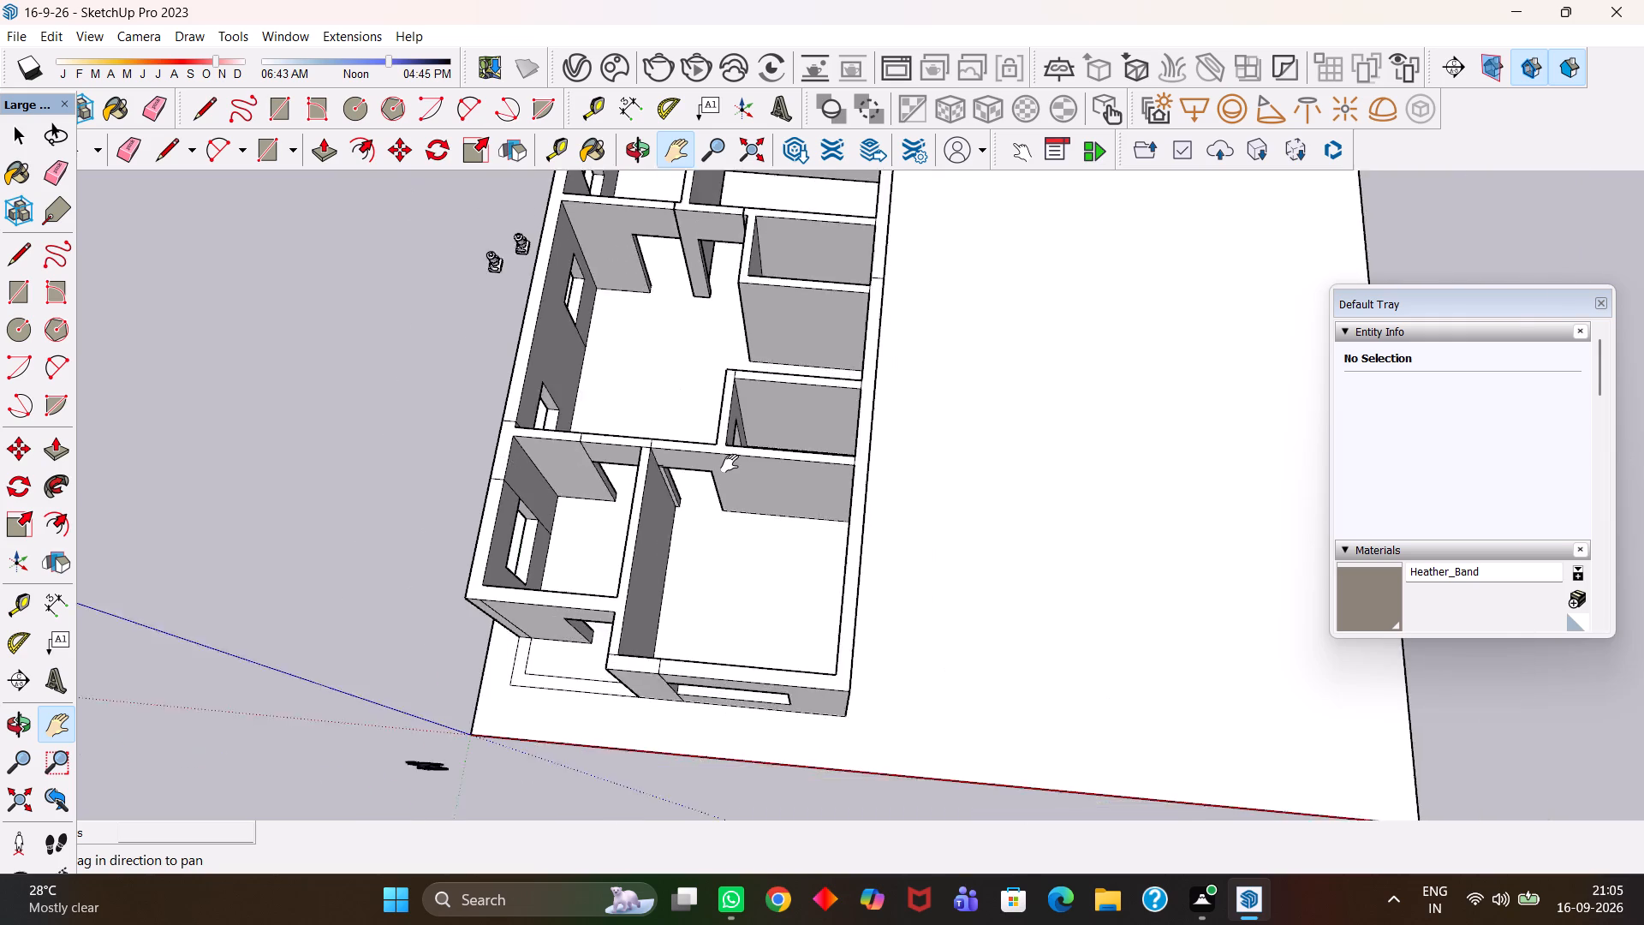
{"action": "left_click_drag", "start_coordinate": [724, 447], "coordinate": [832, 604]}
{"action": "scroll", "coordinate": [835, 603], "scroll_direction": "up", "scroll_amount": 1}
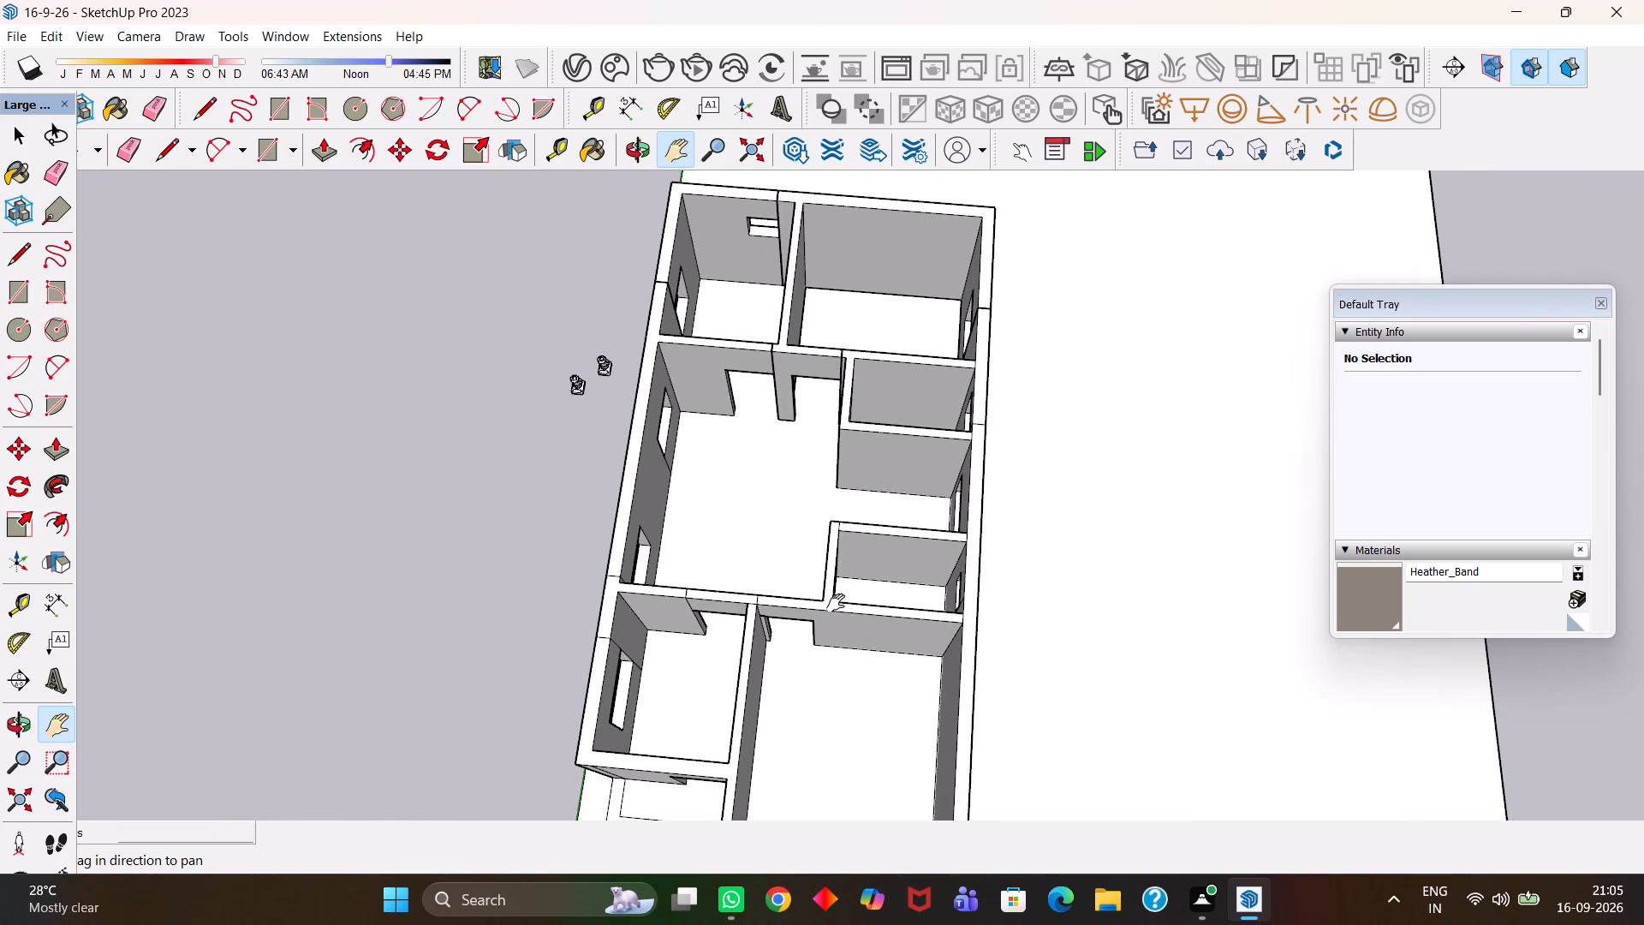
{"action": "scroll", "coordinate": [831, 598], "scroll_direction": "up", "scroll_amount": 2}
{"action": "scroll", "coordinate": [811, 495], "scroll_direction": "up", "scroll_amount": 3}
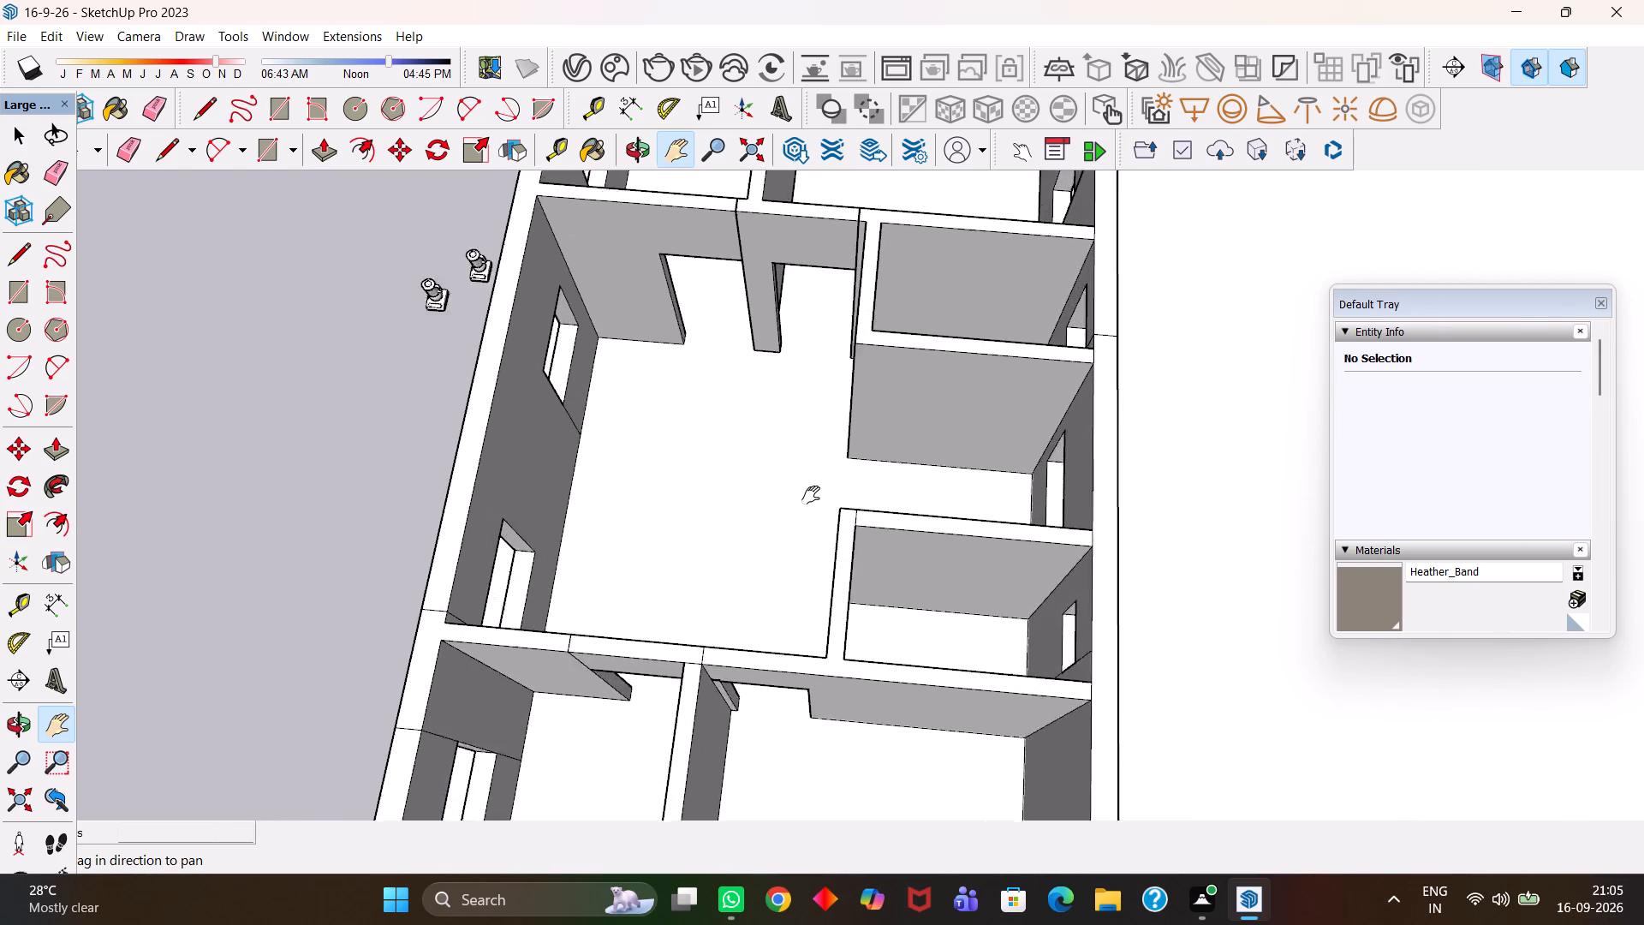
{"action": "scroll", "coordinate": [811, 495], "scroll_direction": "up", "scroll_amount": 1}
{"action": "left_click_drag", "start_coordinate": [855, 403], "coordinate": [843, 543]}
{"action": "left_click_drag", "start_coordinate": [869, 421], "coordinate": [855, 544]}
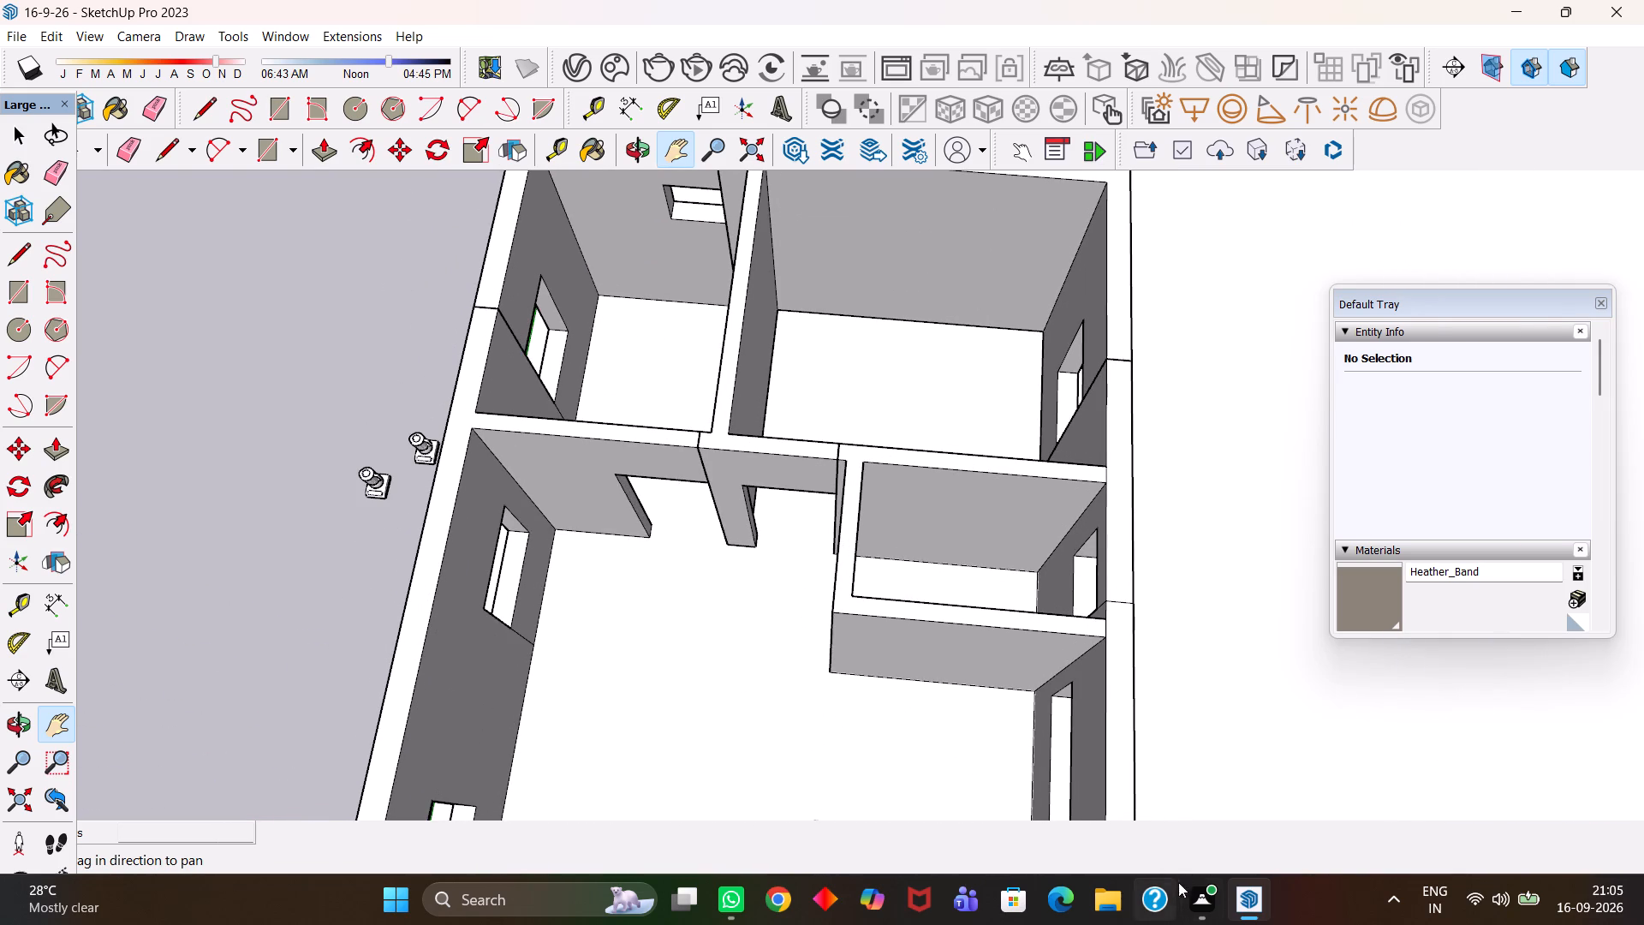
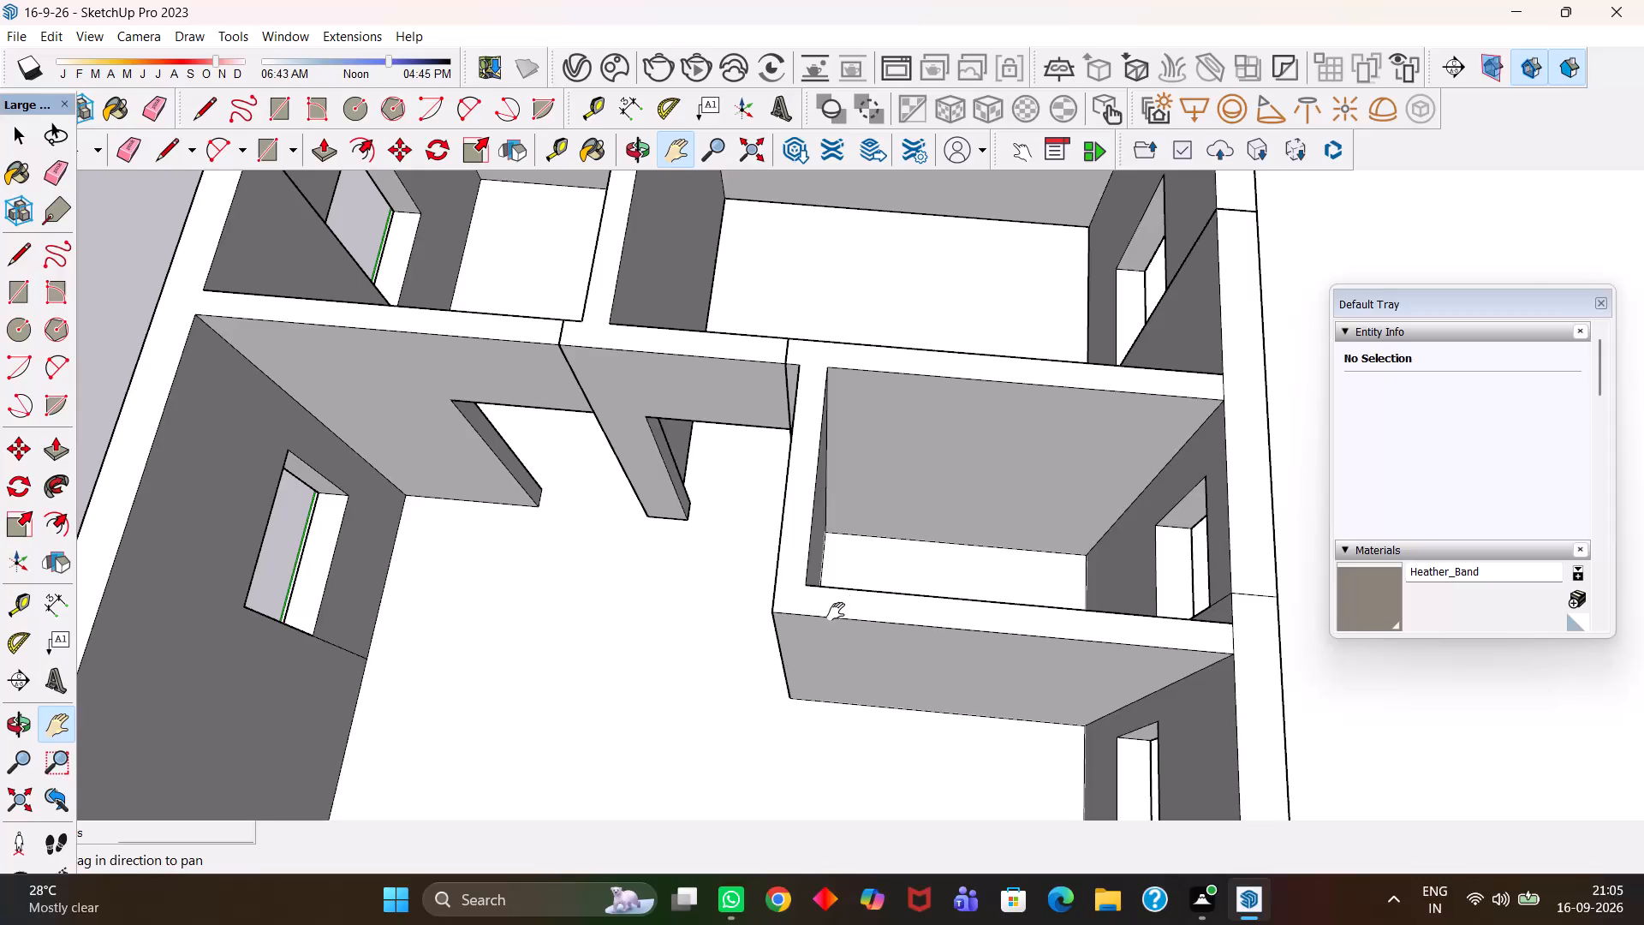
Examine the house model's rooms, partition walls and door and window openings from above, from the rear rooms to the front.
{"action": "scroll", "coordinate": [836, 612], "scroll_direction": "up", "scroll_amount": 5}
{"action": "scroll", "coordinate": [836, 612], "scroll_direction": "down", "scroll_amount": 10}
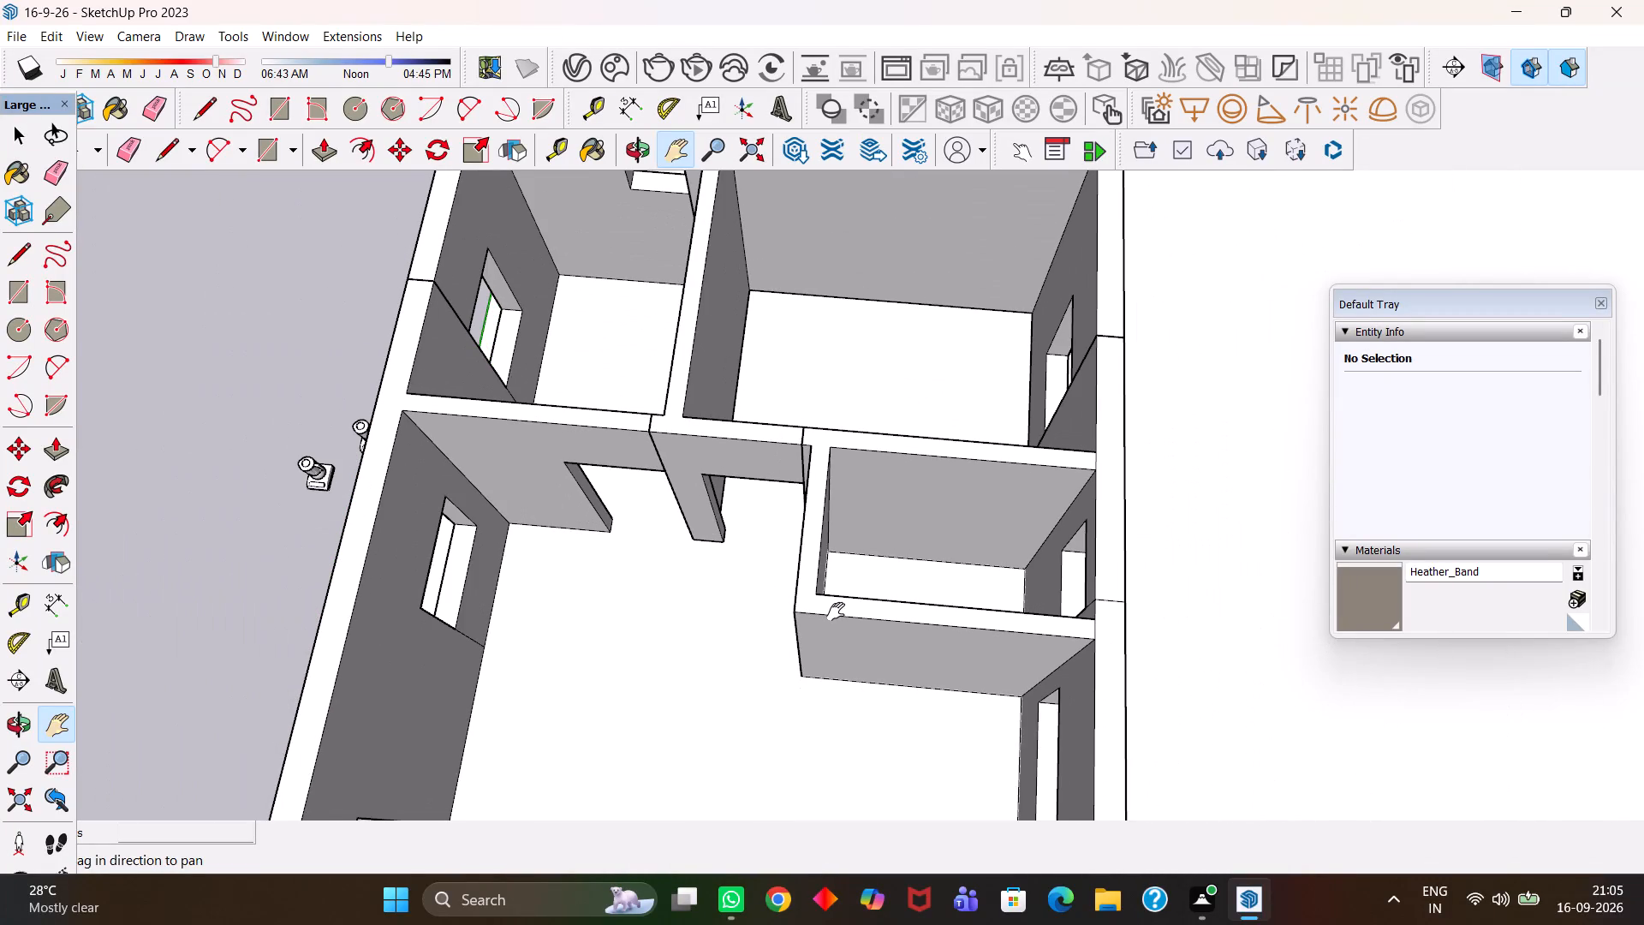
{"action": "scroll", "coordinate": [836, 612], "scroll_direction": "up", "scroll_amount": 6}
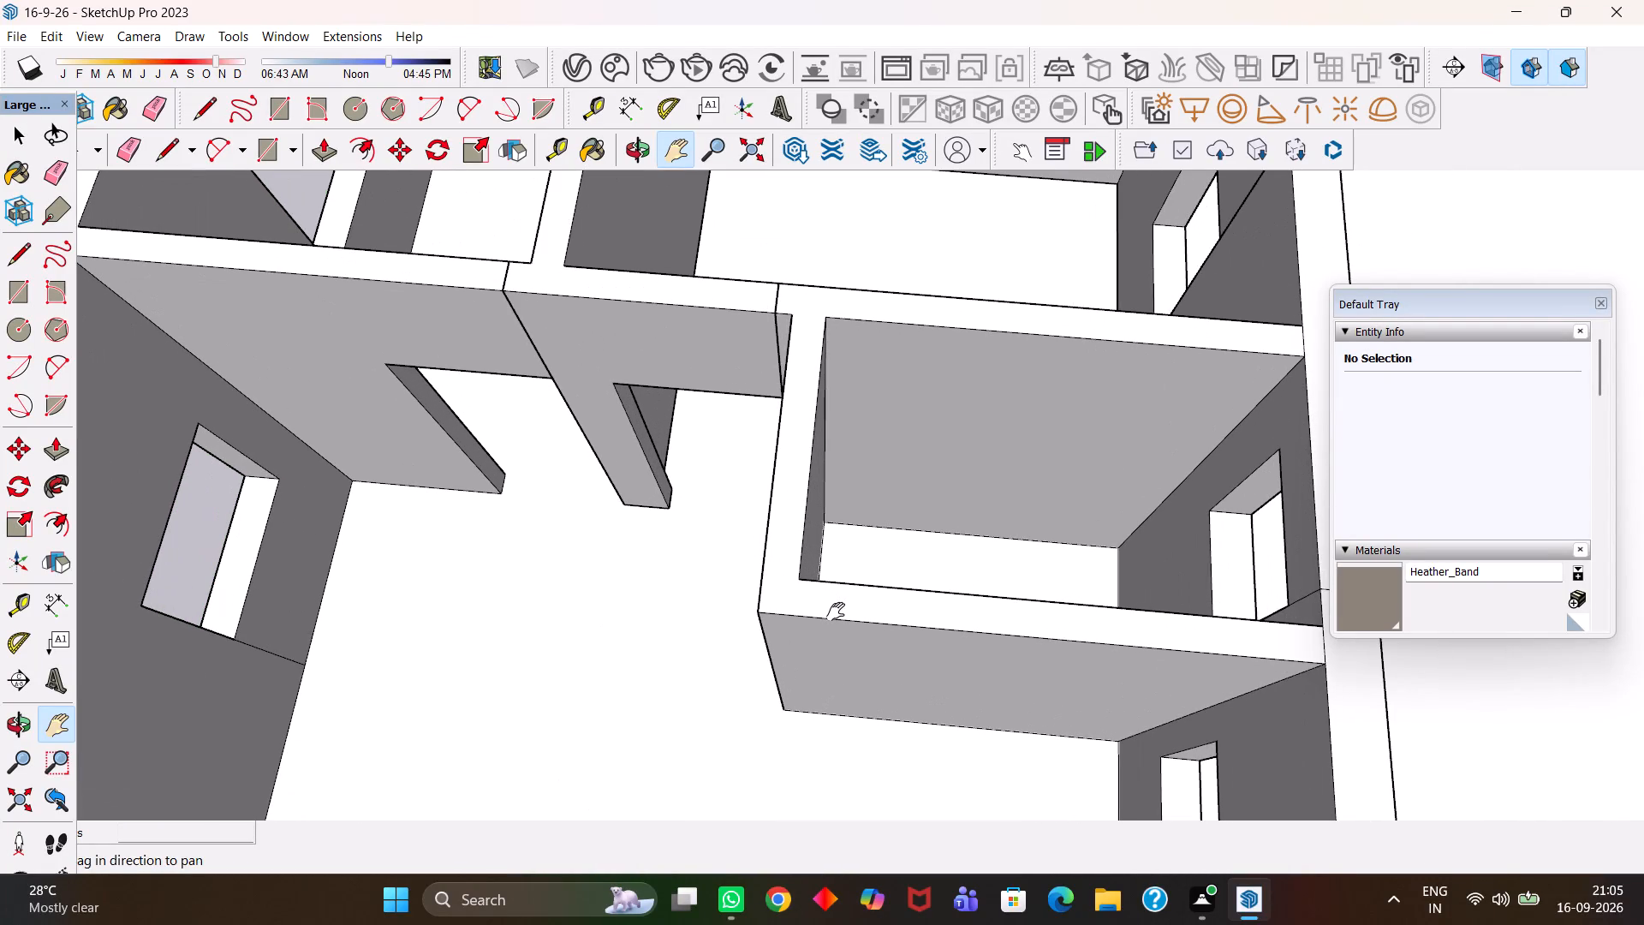
{"action": "scroll", "coordinate": [836, 612], "scroll_direction": "up", "scroll_amount": 3}
{"action": "scroll", "coordinate": [829, 613], "scroll_direction": "down", "scroll_amount": 4}
{"action": "left_click_drag", "start_coordinate": [823, 580], "coordinate": [825, 606]}
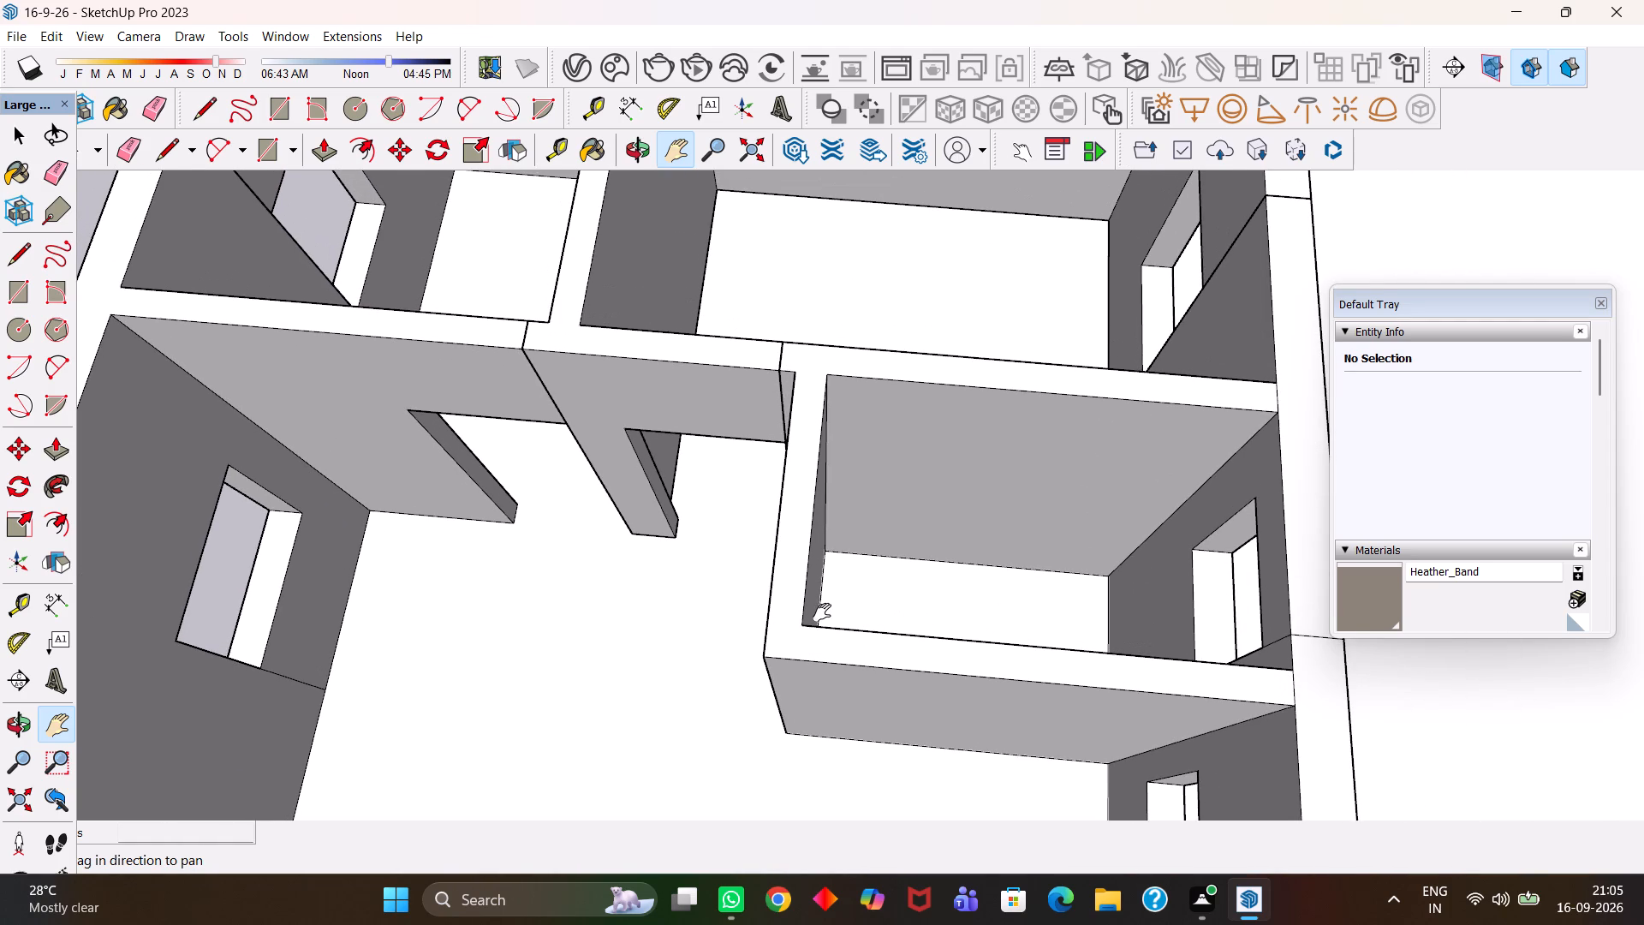
{"action": "scroll", "coordinate": [822, 612], "scroll_direction": "up", "scroll_amount": 2}
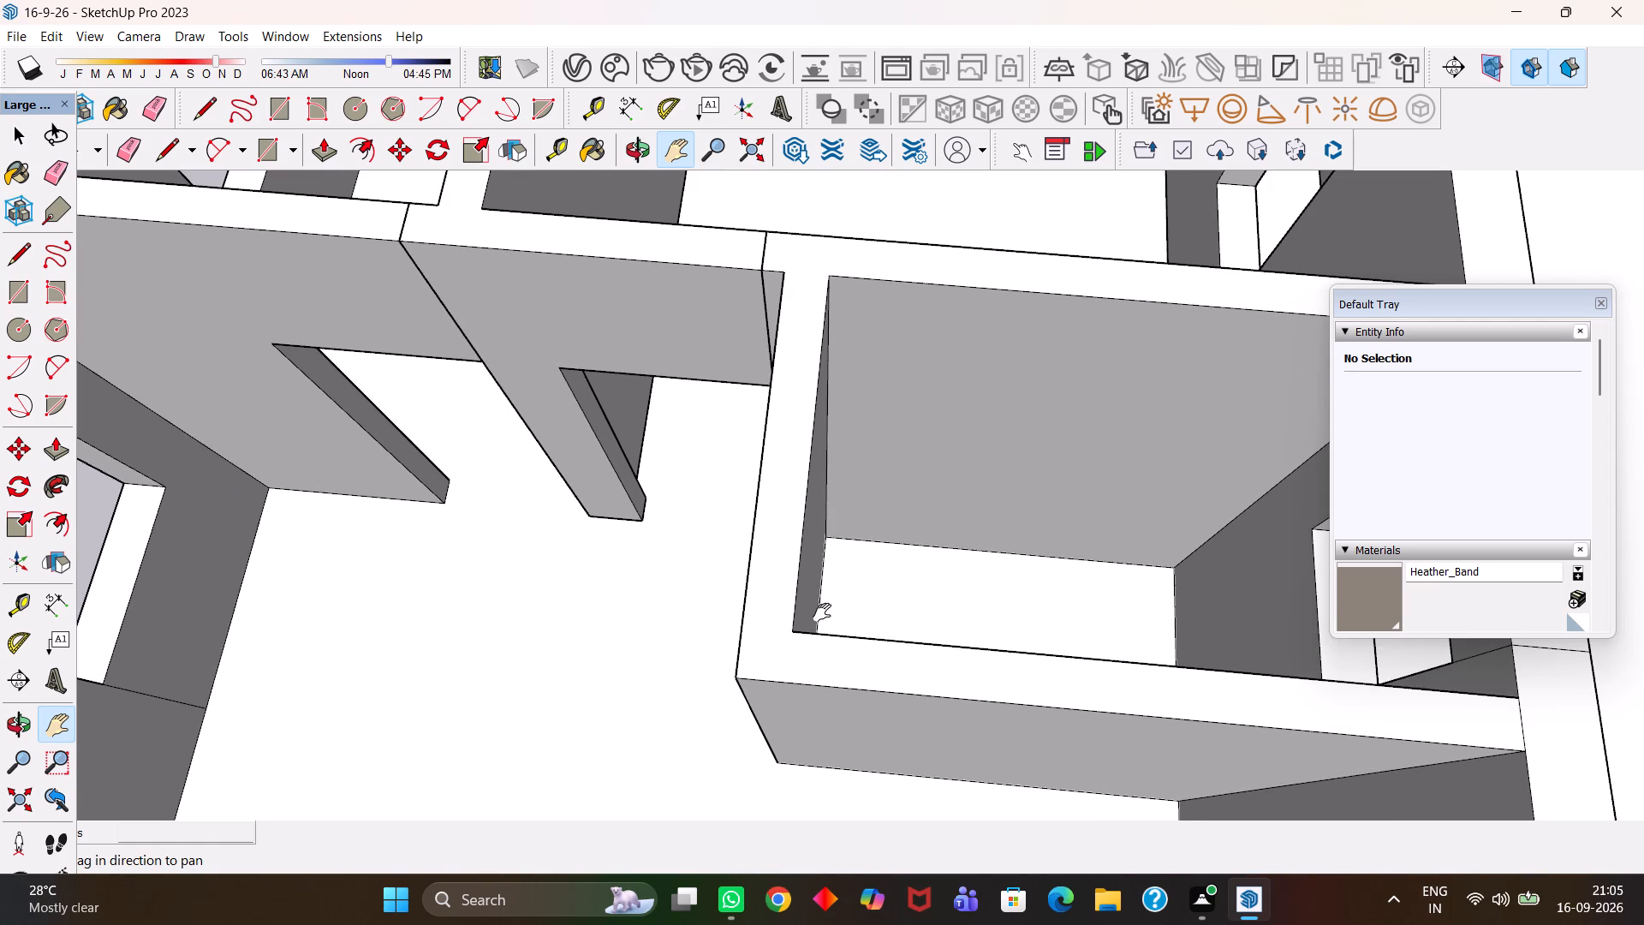
{"action": "scroll", "coordinate": [768, 606], "scroll_direction": "down", "scroll_amount": 9}
{"action": "left_click_drag", "start_coordinate": [697, 544], "coordinate": [860, 662]}
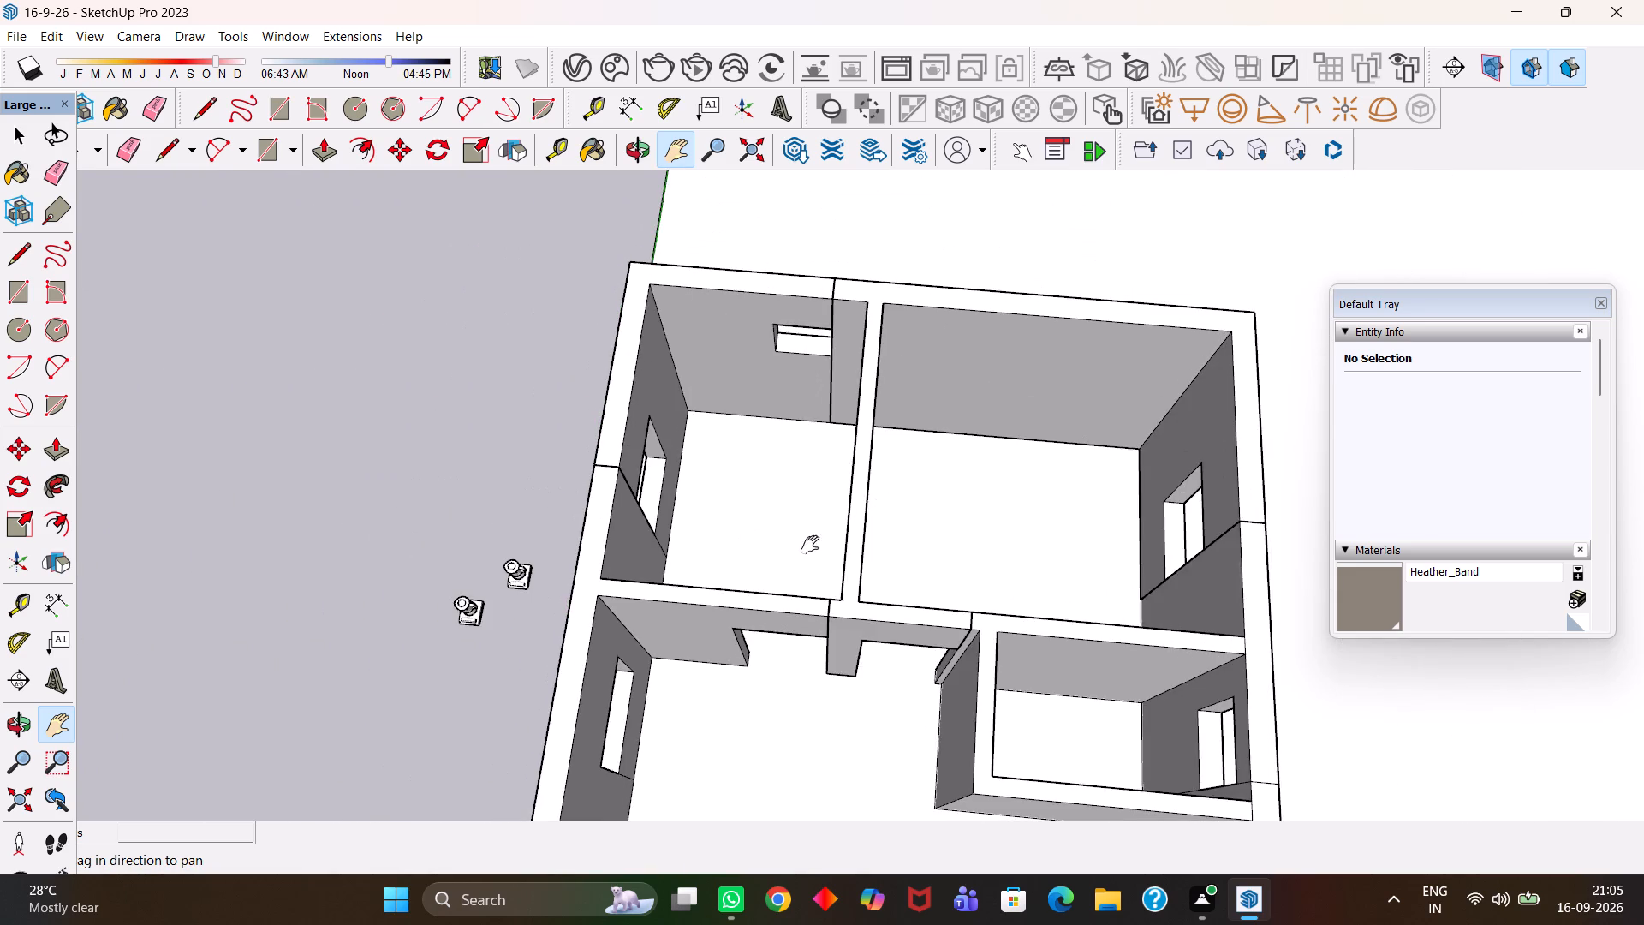
{"action": "left_click_drag", "start_coordinate": [810, 545], "coordinate": [801, 604]}
{"action": "scroll", "coordinate": [720, 530], "scroll_direction": "up", "scroll_amount": 3}
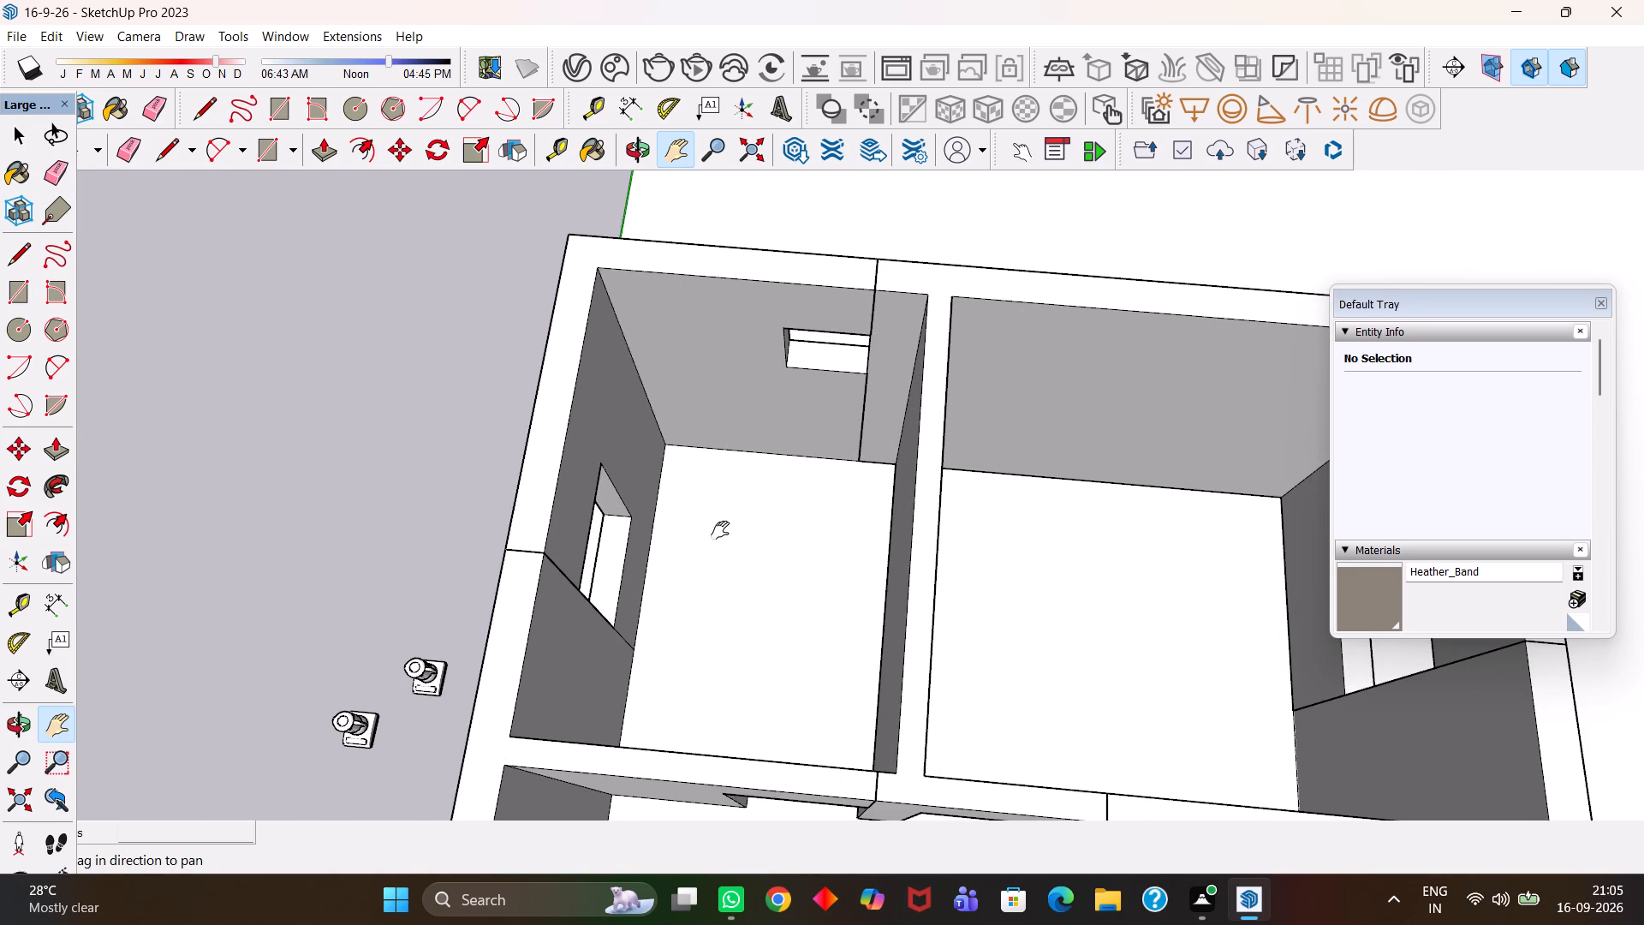
{"action": "scroll", "coordinate": [720, 530], "scroll_direction": "up", "scroll_amount": 5}
{"action": "scroll", "coordinate": [720, 530], "scroll_direction": "down", "scroll_amount": 8}
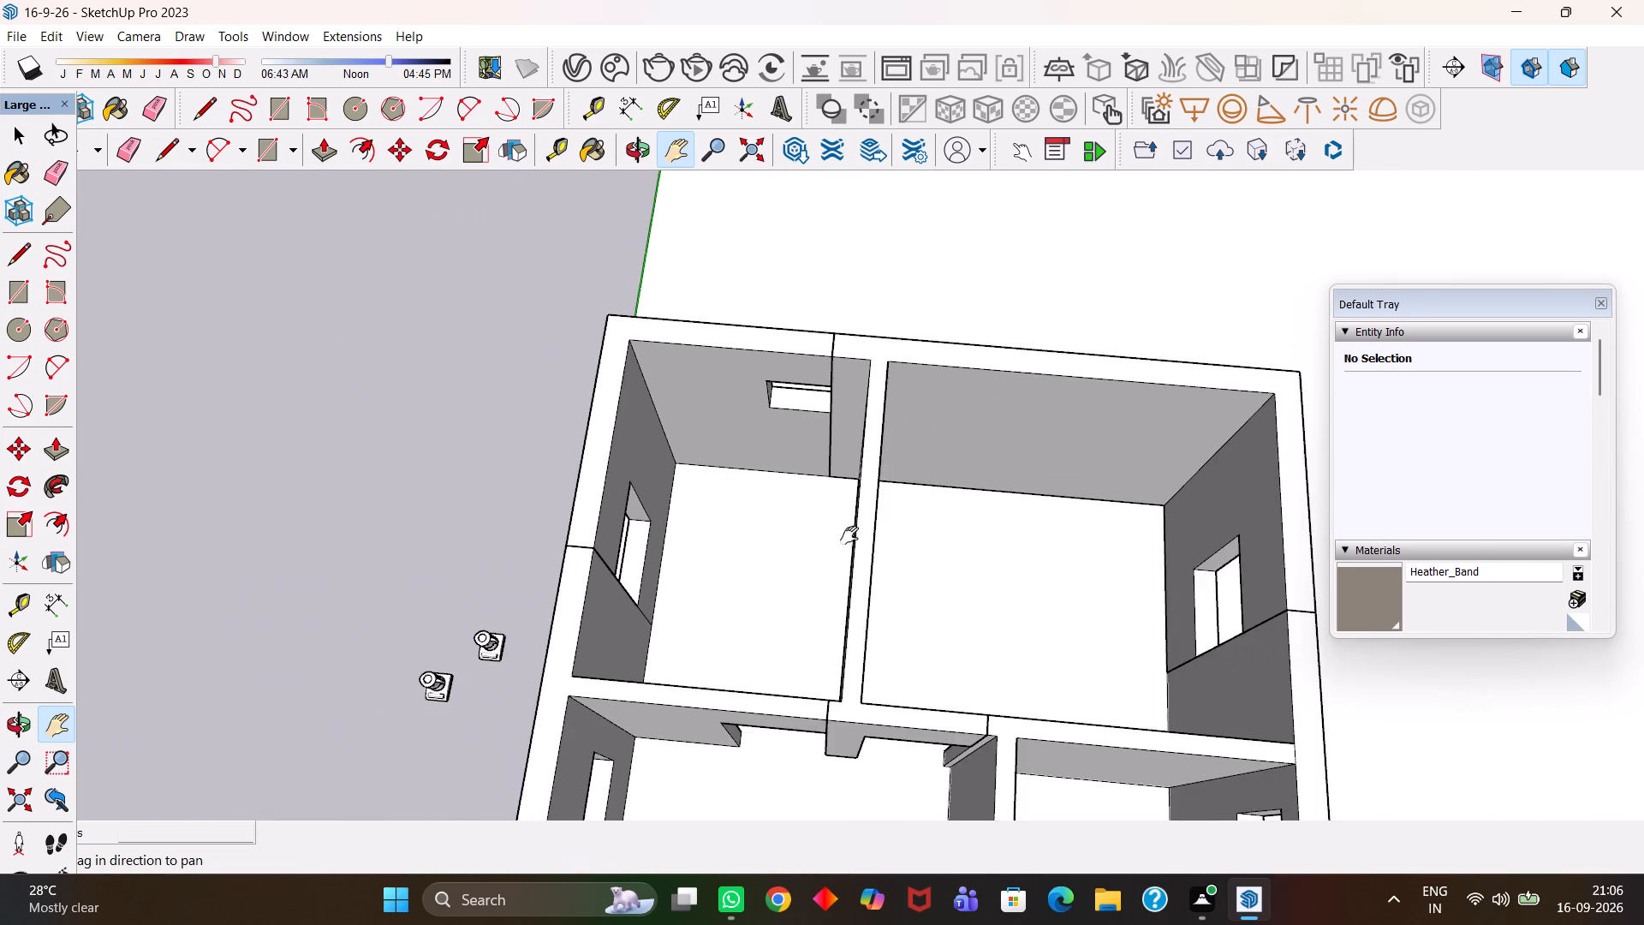
{"action": "left_click_drag", "start_coordinate": [1153, 545], "coordinate": [929, 475]}
{"action": "scroll", "coordinate": [720, 470], "scroll_direction": "up", "scroll_amount": 2}
{"action": "scroll", "coordinate": [724, 488], "scroll_direction": "down", "scroll_amount": 12}
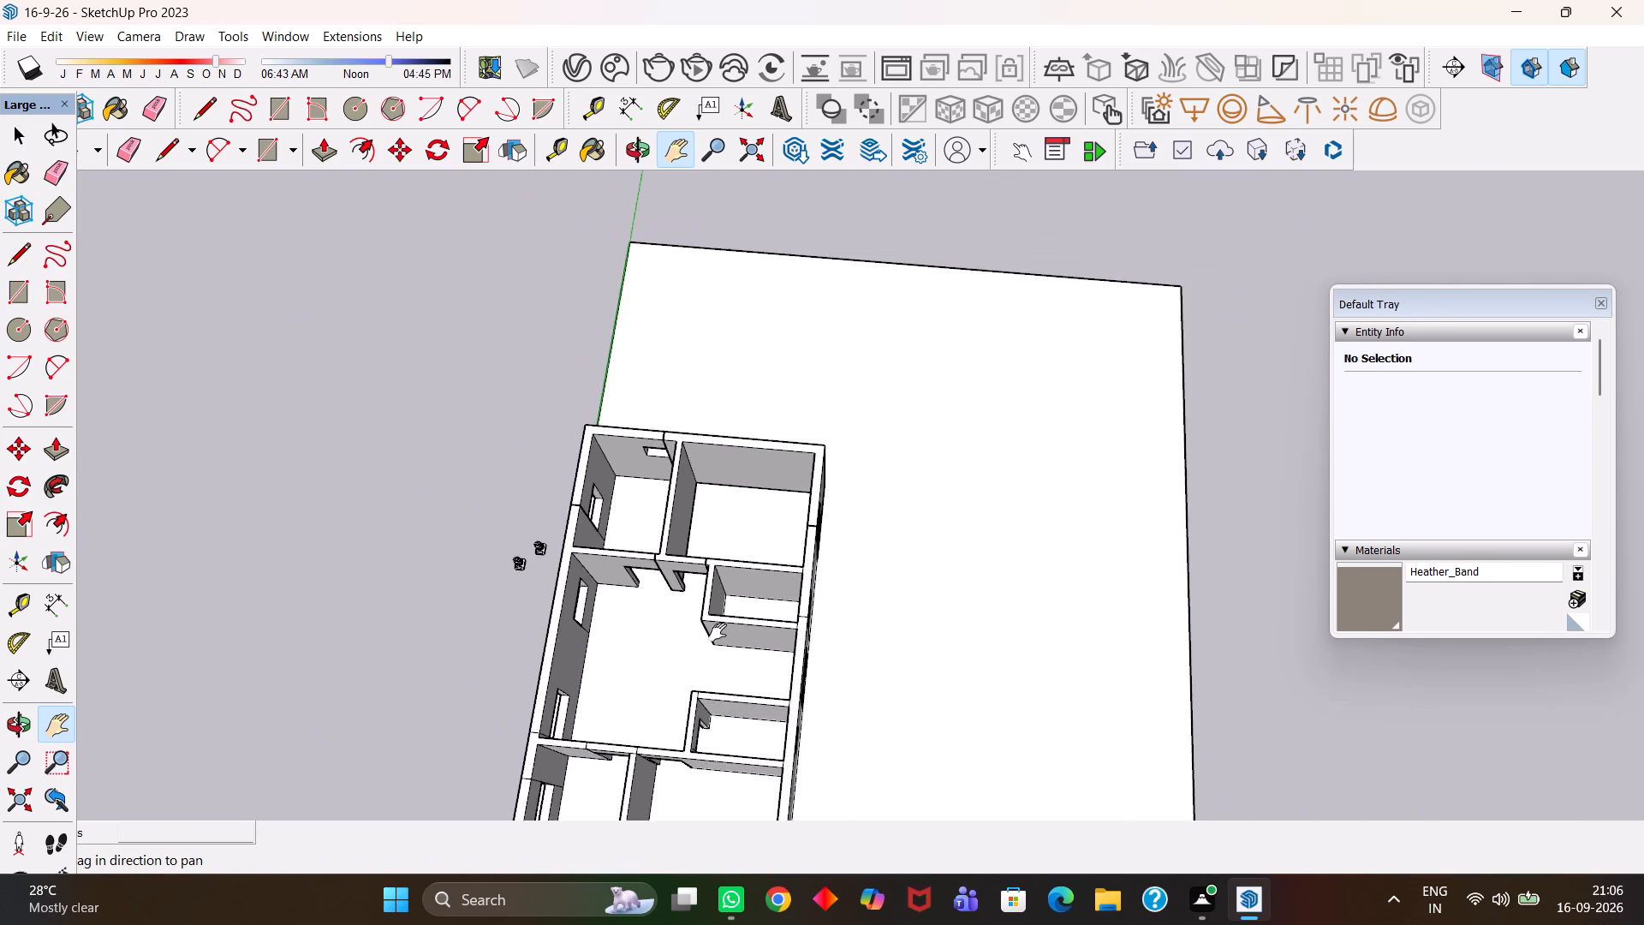
{"action": "scroll", "coordinate": [718, 673], "scroll_direction": "up", "scroll_amount": 5, "text": "alt"}
{"action": "left_click_drag", "start_coordinate": [702, 680], "coordinate": [862, 383]}
{"action": "scroll", "coordinate": [861, 387], "scroll_direction": "up", "scroll_amount": 12}
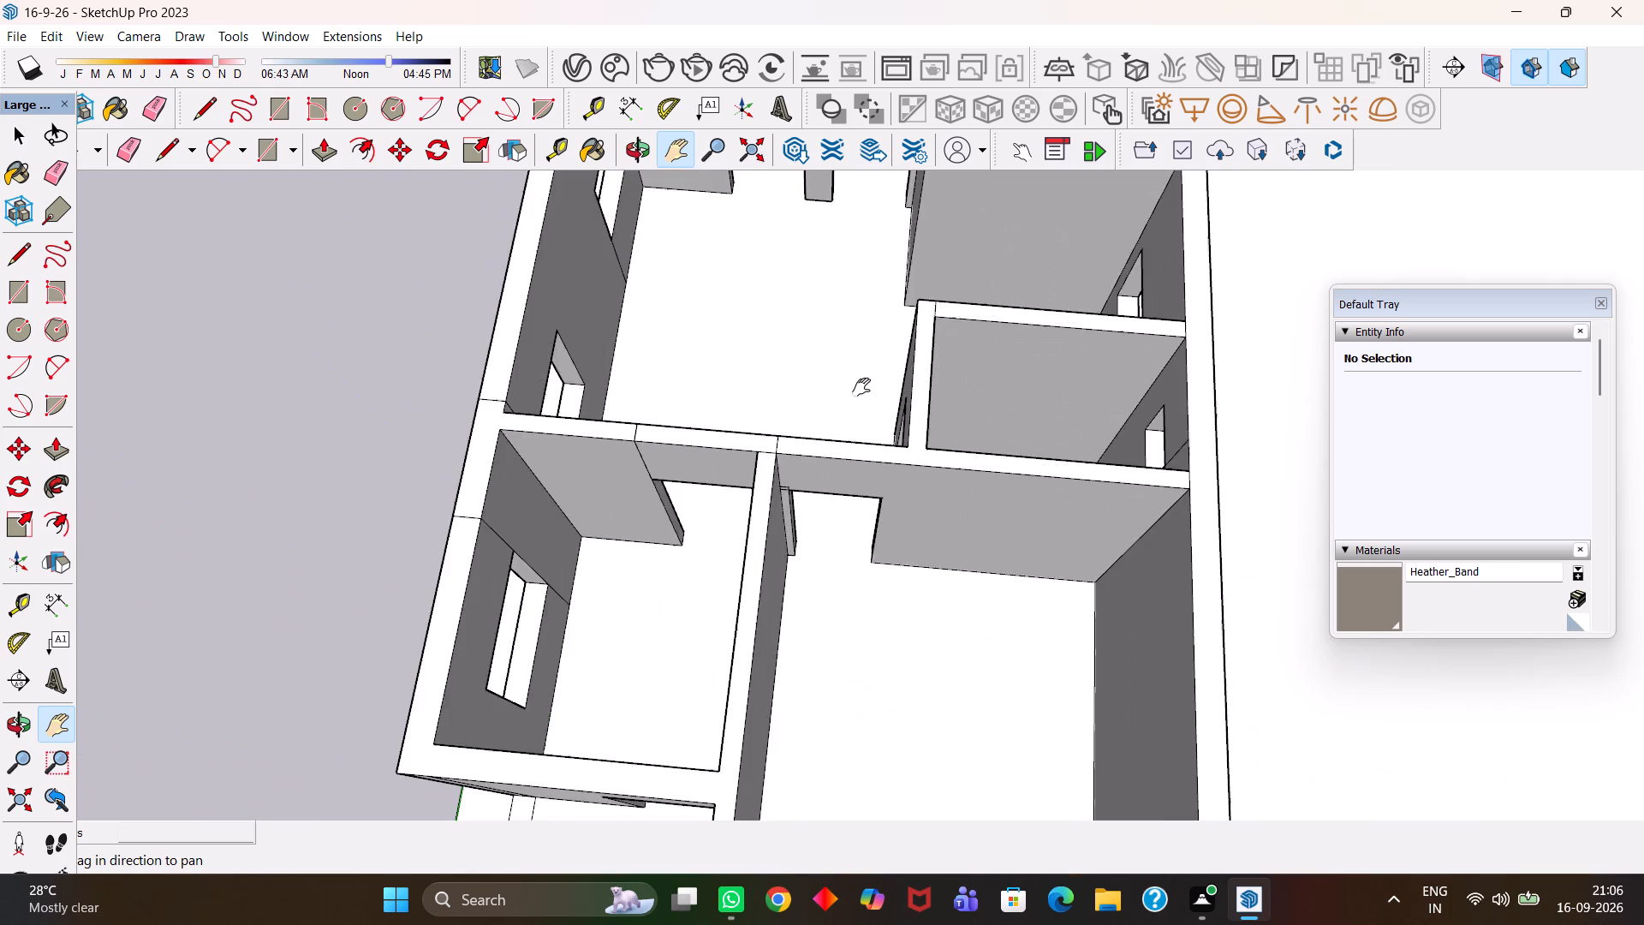
{"action": "scroll", "coordinate": [840, 402], "scroll_direction": "up", "scroll_amount": 3}
{"action": "scroll", "coordinate": [840, 403], "scroll_direction": "down", "scroll_amount": 10}
{"action": "scroll", "coordinate": [837, 582], "scroll_direction": "up", "scroll_amount": 1, "text": "alt"}
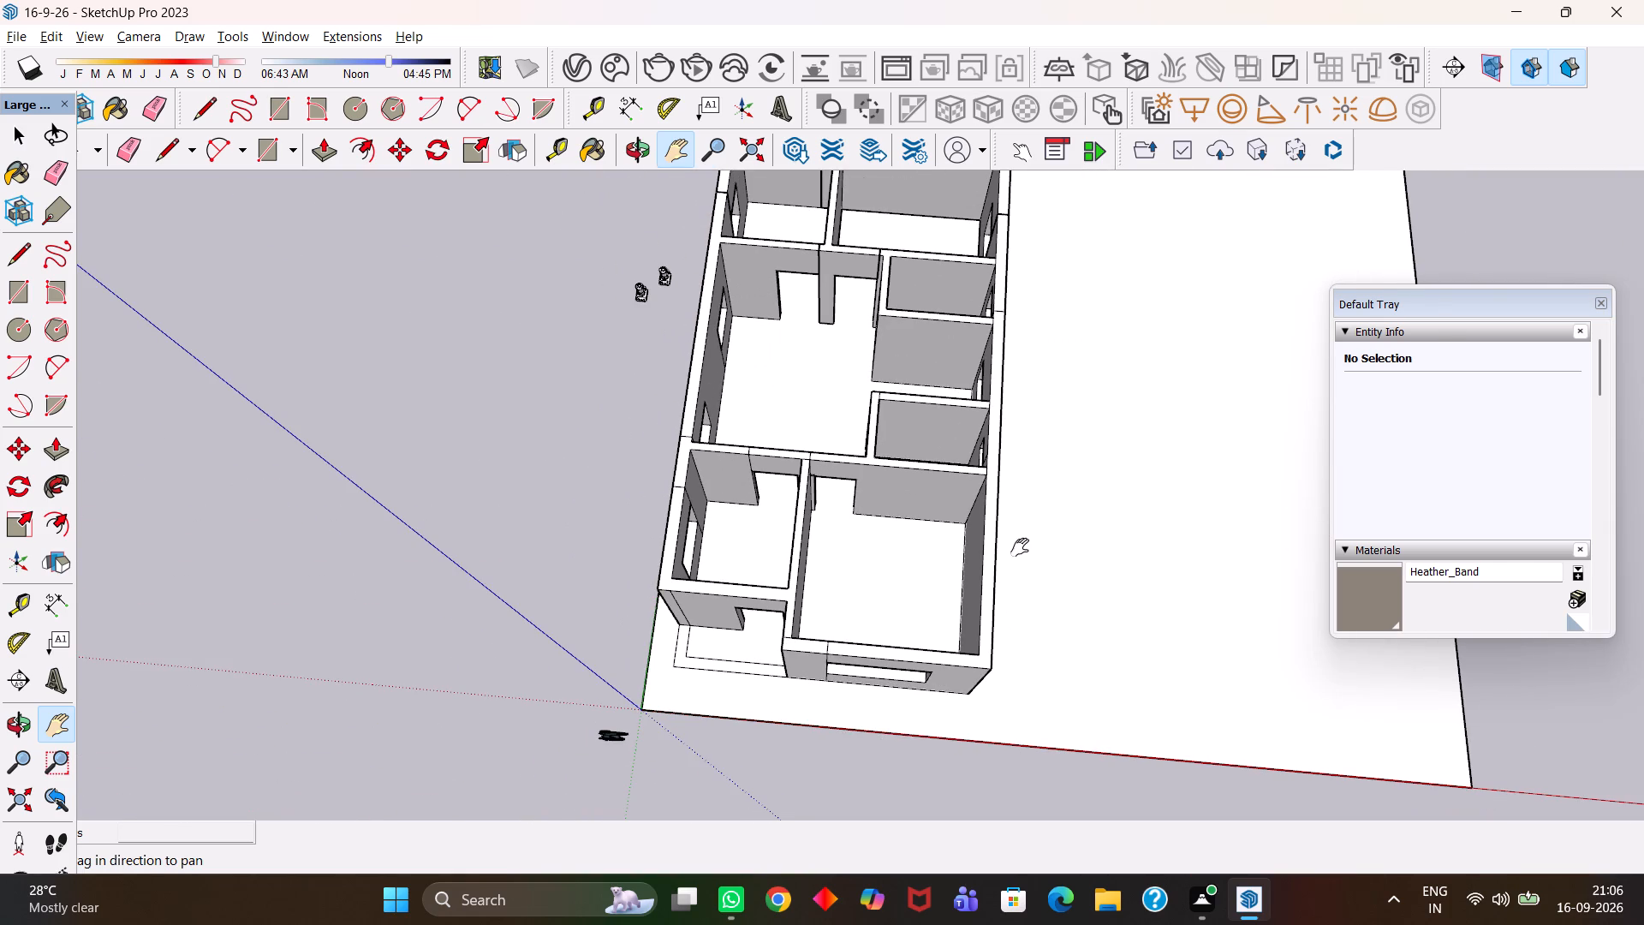
{"action": "scroll", "coordinate": [878, 590], "scroll_direction": "up", "scroll_amount": 7}
{"action": "scroll", "coordinate": [858, 598], "scroll_direction": "down", "scroll_amount": 4, "text": "alt"}
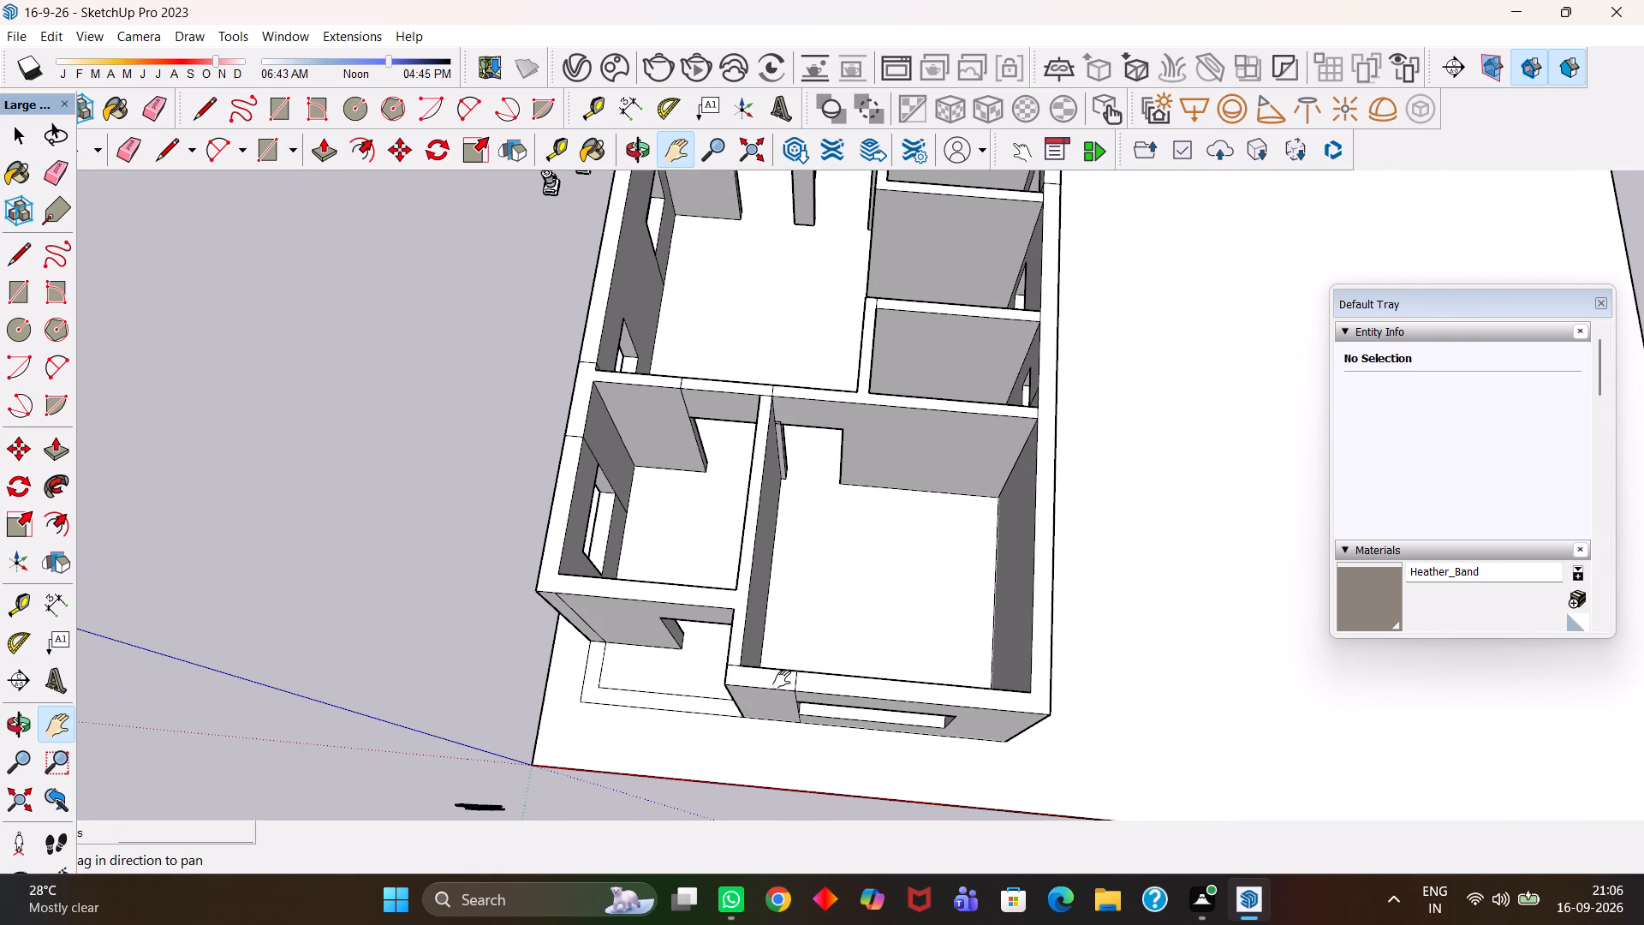
{"action": "scroll", "coordinate": [801, 650], "scroll_direction": "down", "scroll_amount": 3}
{"action": "scroll", "coordinate": [773, 666], "scroll_direction": "up", "scroll_amount": 4}
{"action": "scroll", "coordinate": [773, 666], "scroll_direction": "down", "scroll_amount": 3}
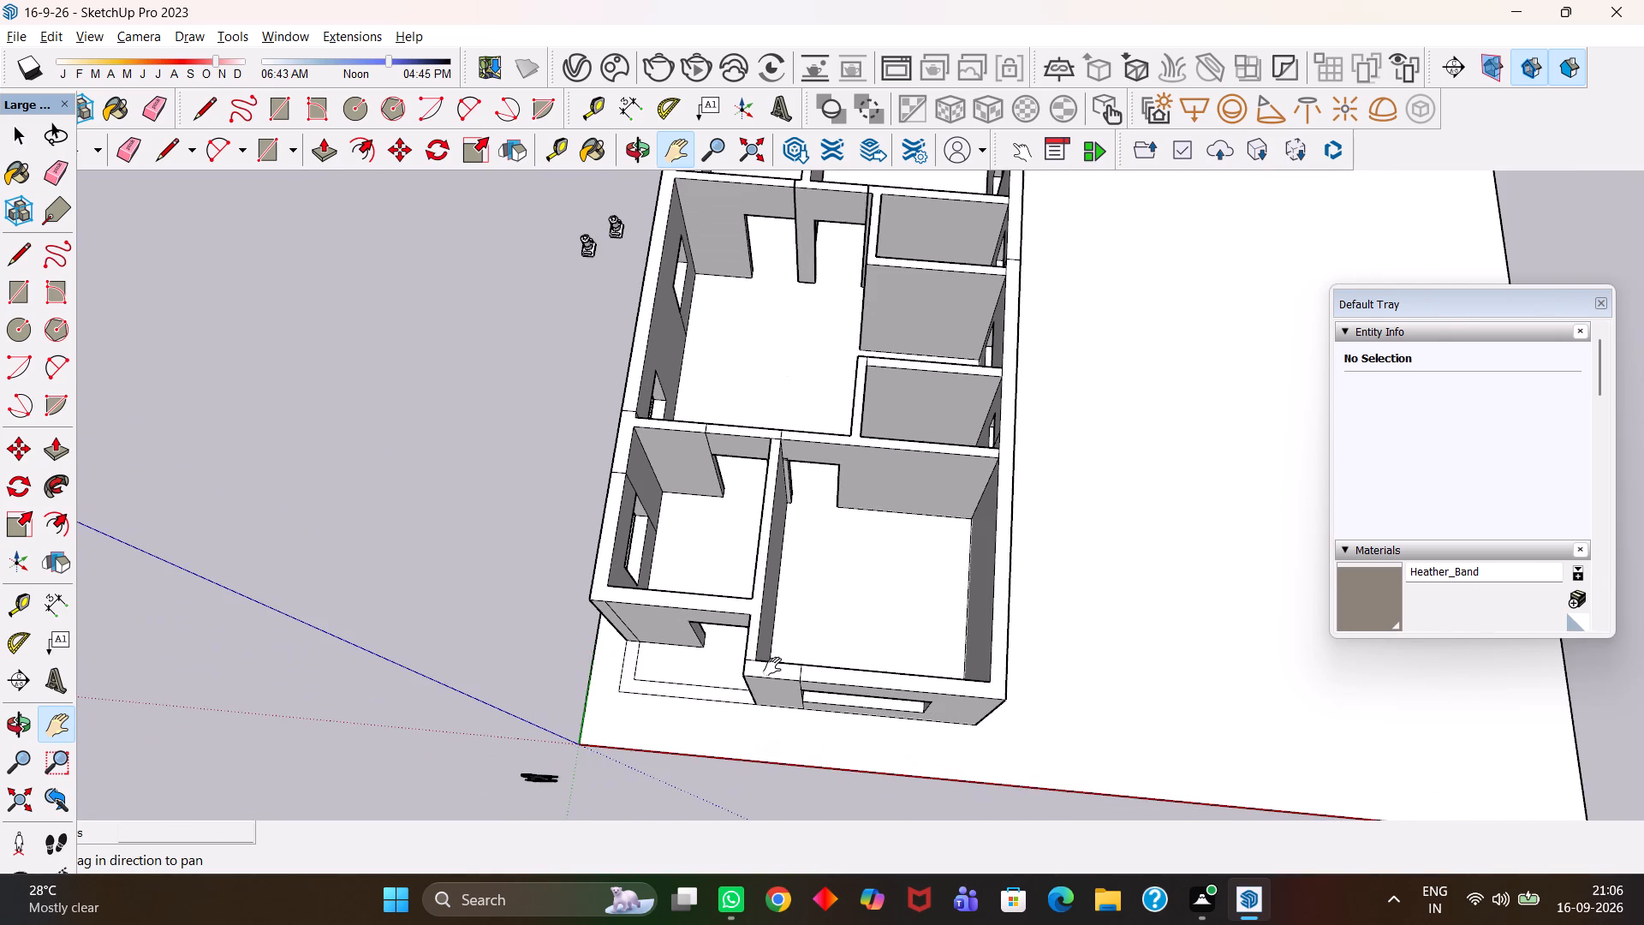
Examine the front of the house at an angle, including the wide front window opening, the entrance and the large front room.
{"action": "middle_click_drag", "start_coordinate": [842, 705], "coordinate": [1095, 612], "text": "alt"}
{"action": "scroll", "coordinate": [835, 677], "scroll_direction": "up", "scroll_amount": 1, "text": "alt"}
{"action": "scroll", "coordinate": [964, 678], "scroll_direction": "up", "scroll_amount": 2, "text": "alt"}
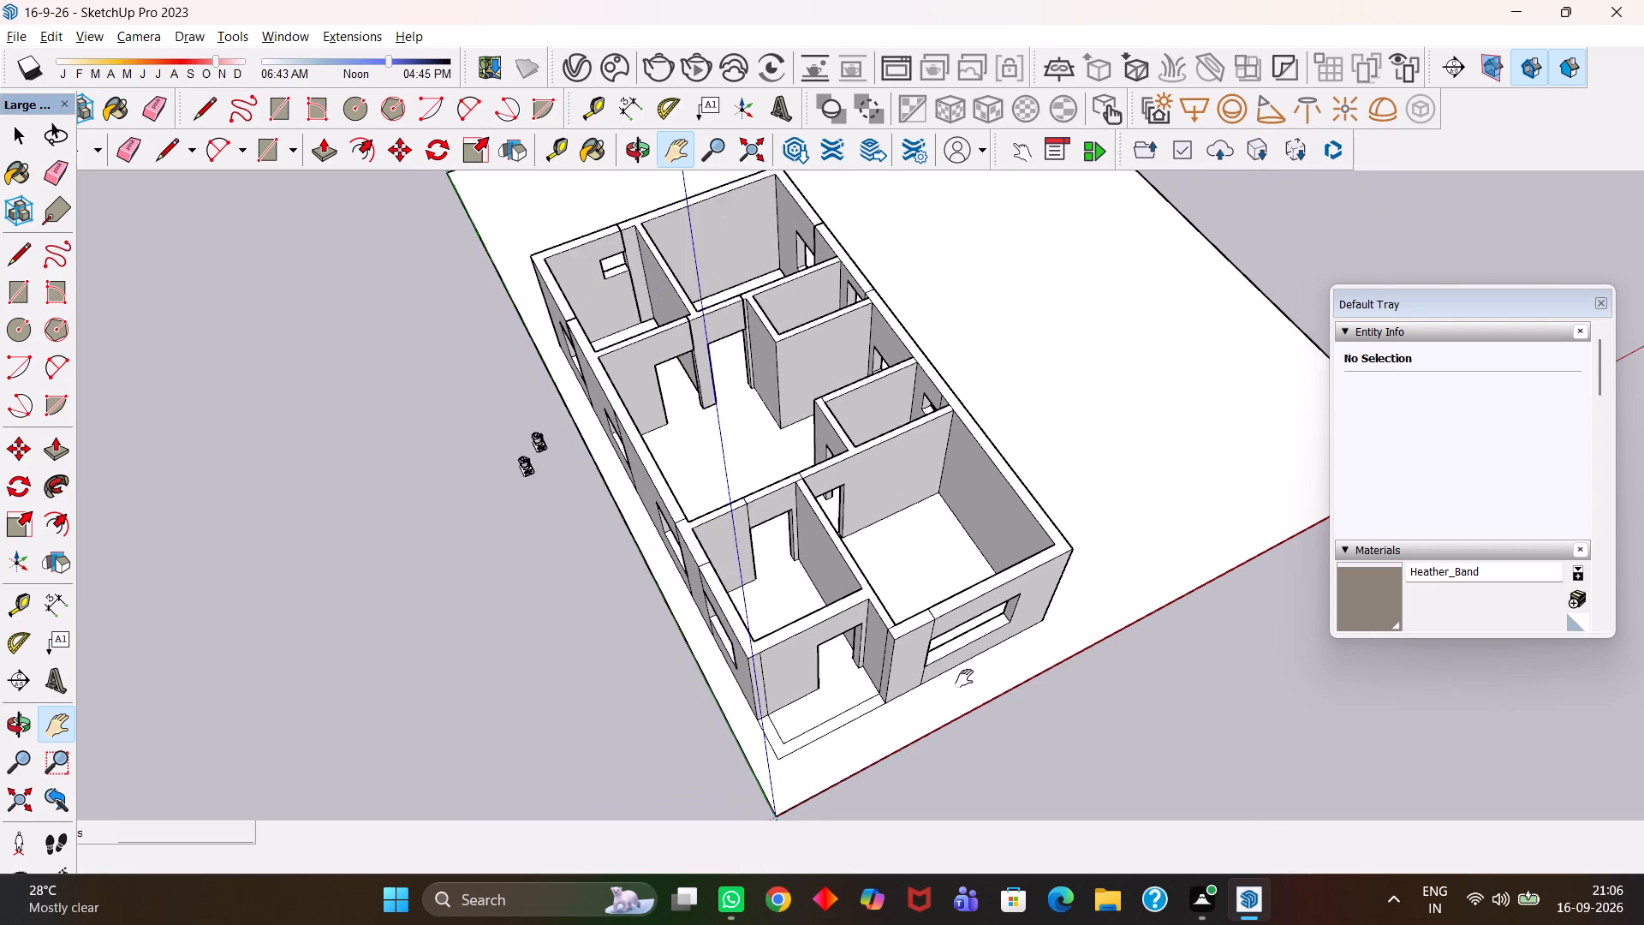
{"action": "scroll", "coordinate": [964, 678], "scroll_direction": "up", "scroll_amount": 5, "text": "alt"}
{"action": "scroll", "coordinate": [953, 660], "scroll_direction": "up", "scroll_amount": 6}
{"action": "scroll", "coordinate": [953, 658], "scroll_direction": "down", "scroll_amount": 6}
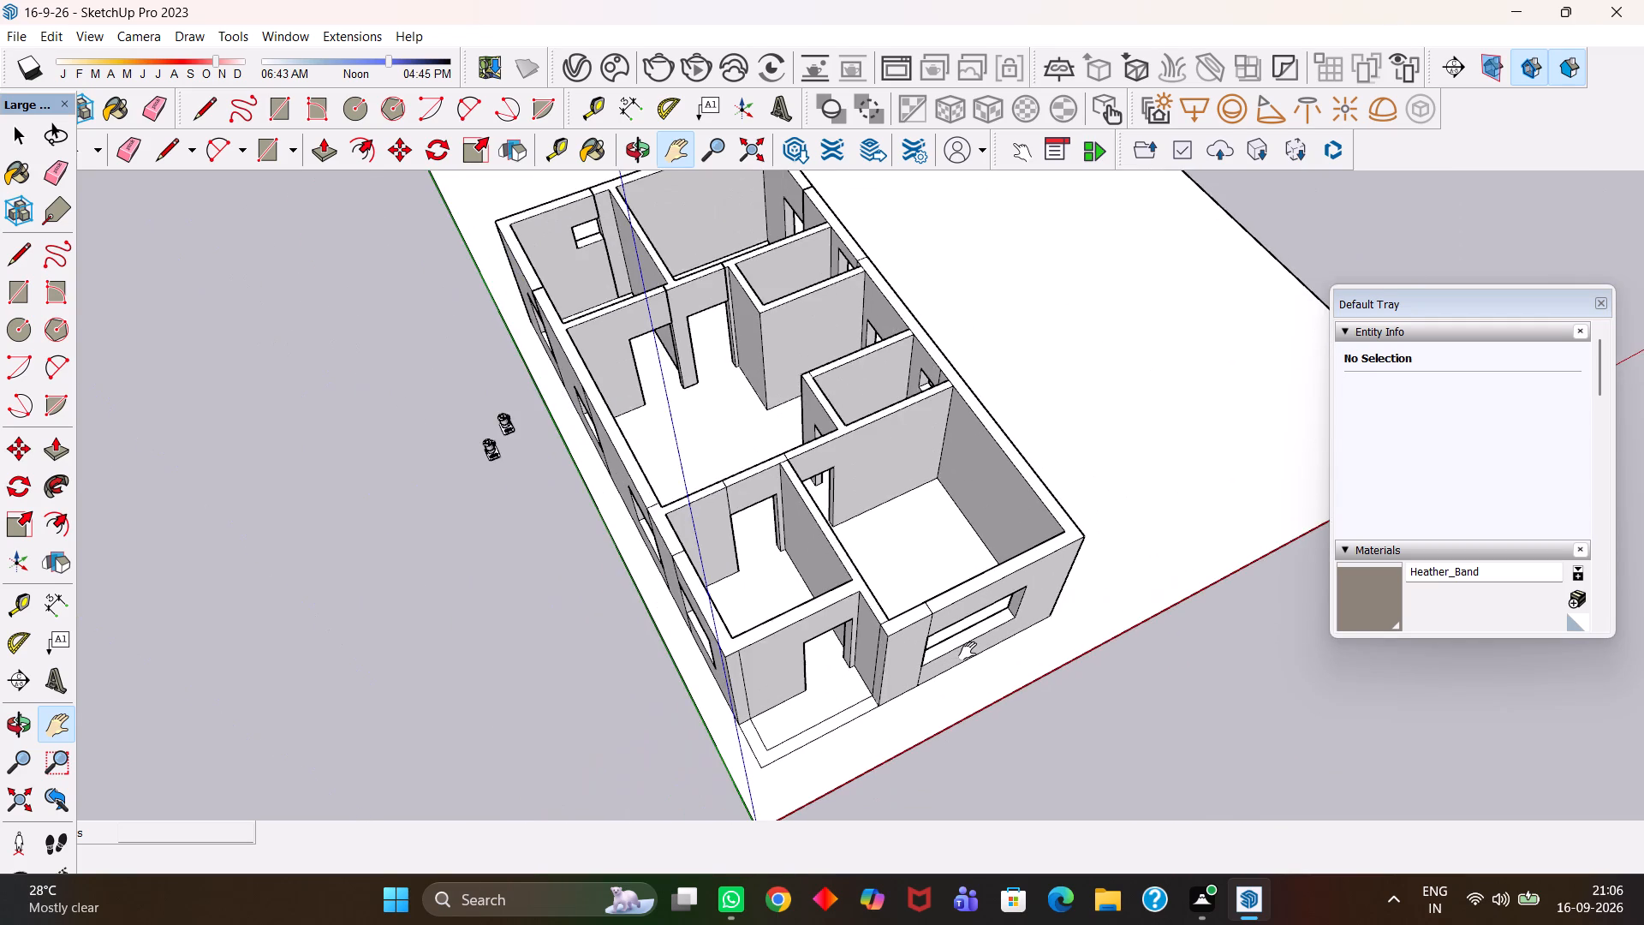
{"action": "scroll", "coordinate": [968, 651], "scroll_direction": "up", "scroll_amount": 8}
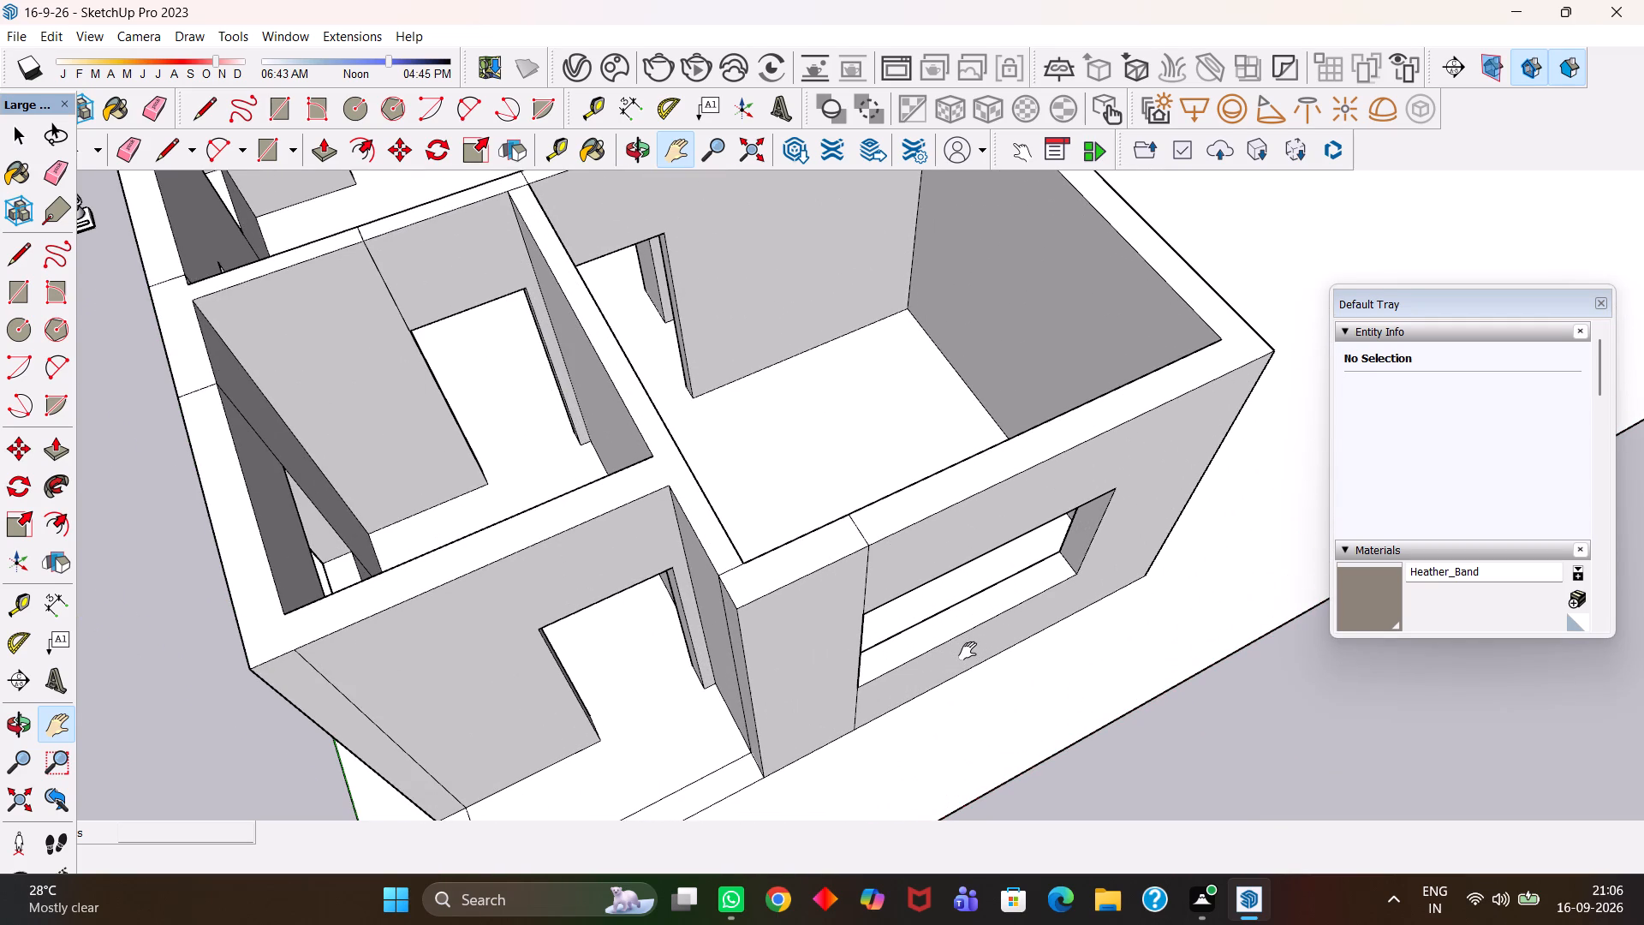
{"action": "scroll", "coordinate": [968, 651], "scroll_direction": "up", "scroll_amount": 9}
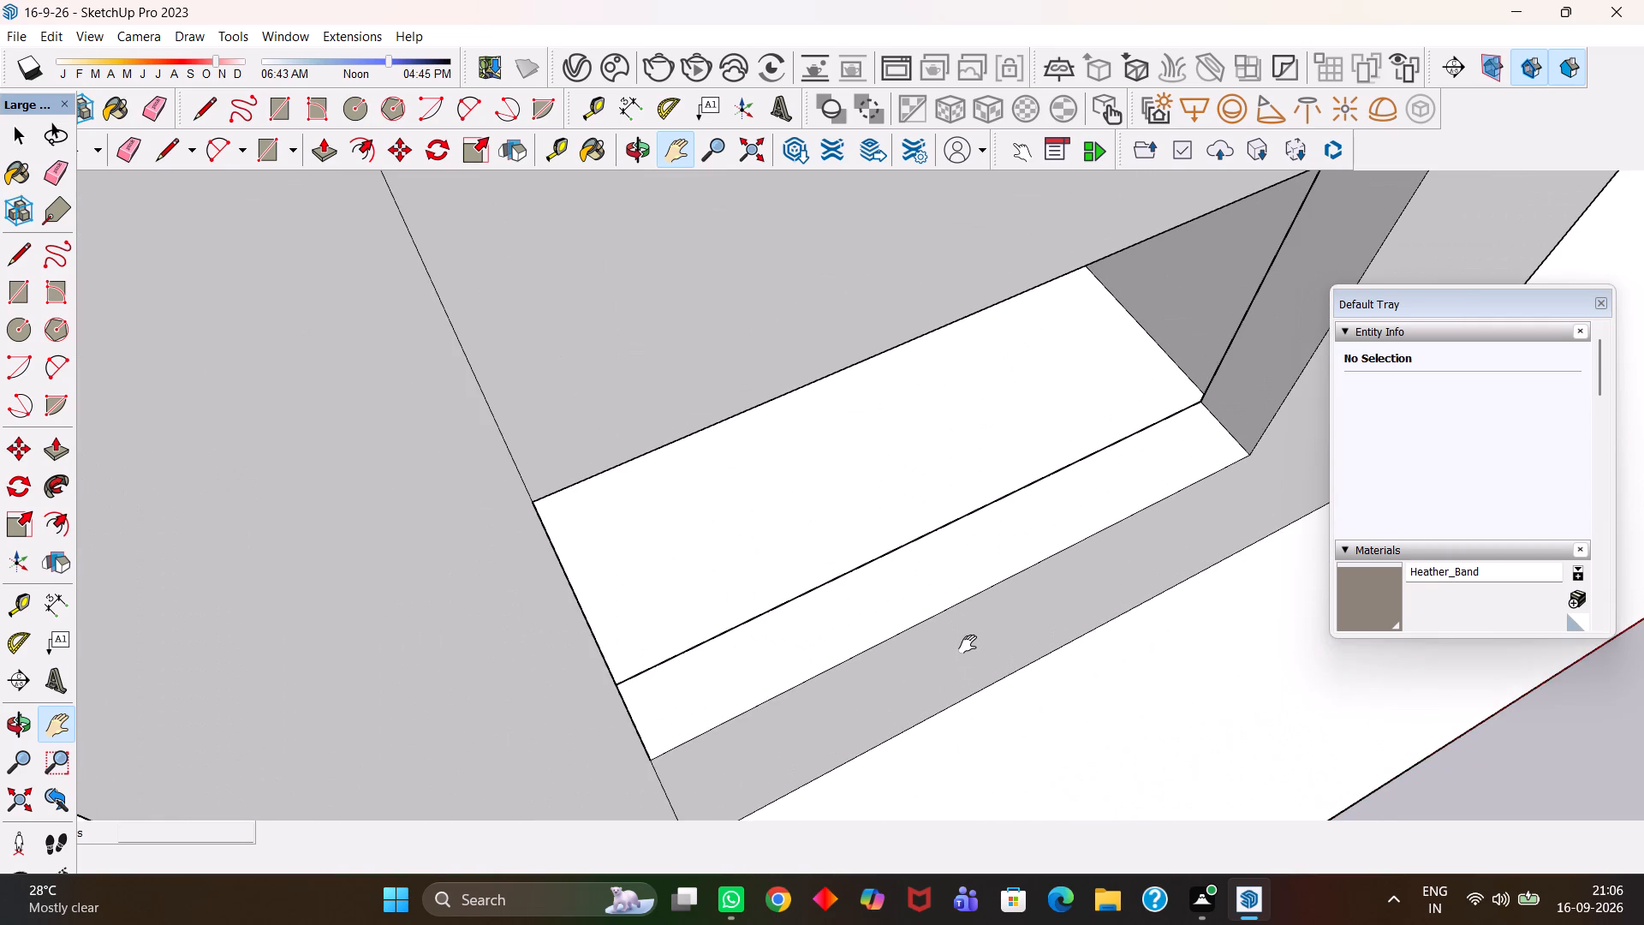
{"action": "scroll", "coordinate": [968, 644], "scroll_direction": "down", "scroll_amount": 2}
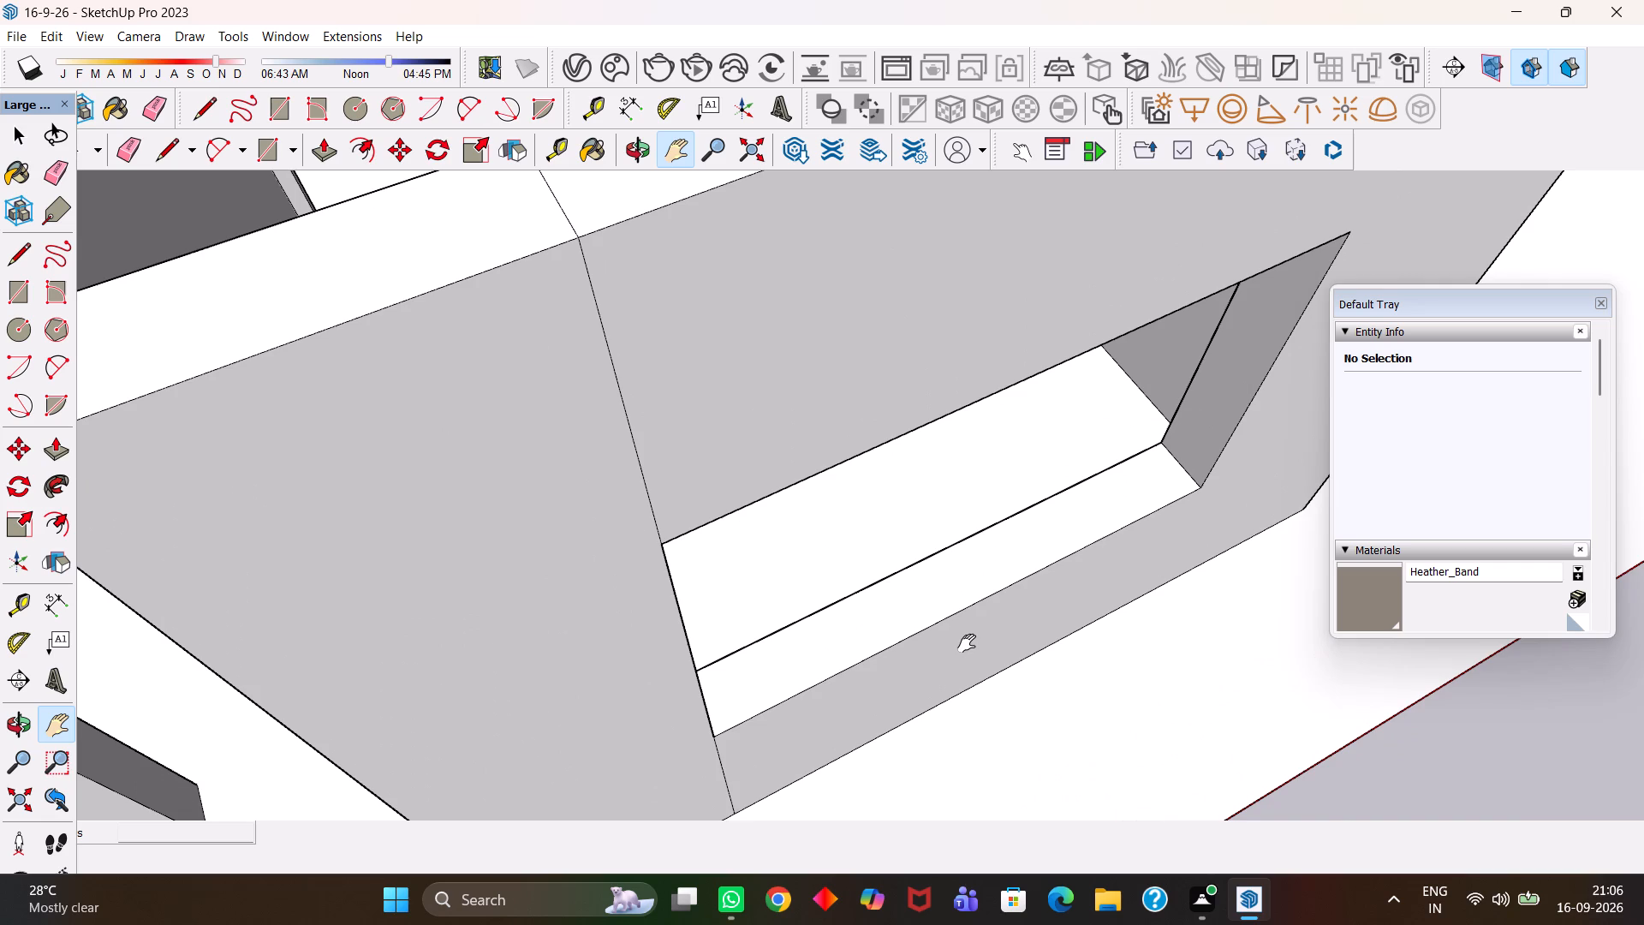
{"action": "scroll", "coordinate": [968, 638], "scroll_direction": "down", "scroll_amount": 7}
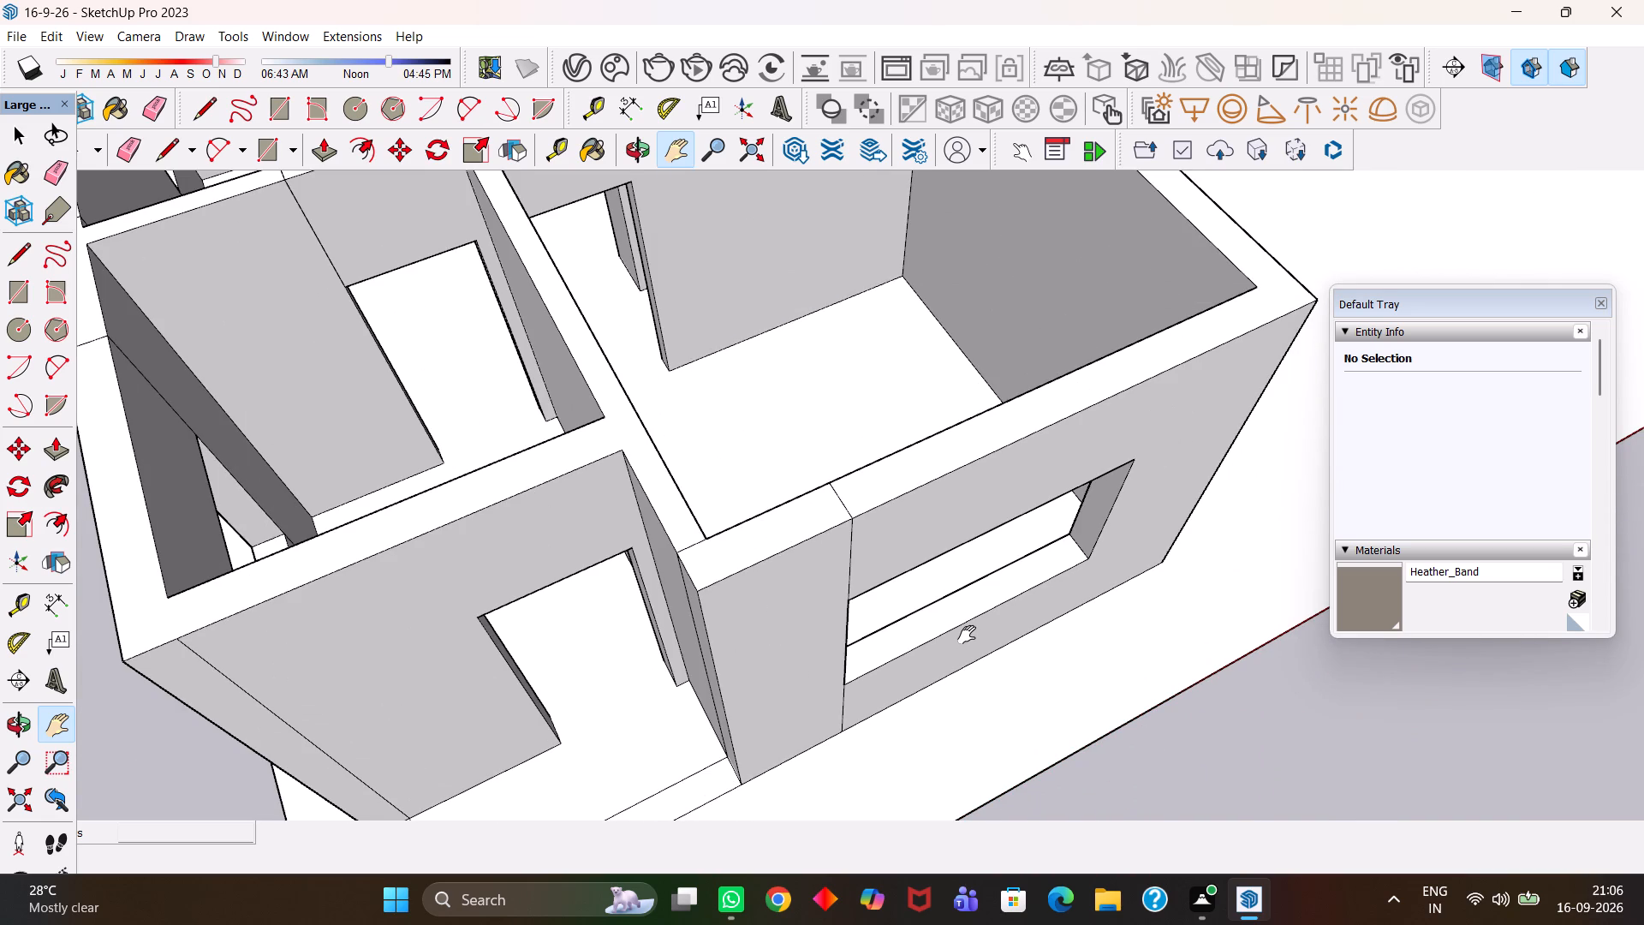
{"action": "scroll", "coordinate": [967, 635], "scroll_direction": "down", "scroll_amount": 10}
{"action": "scroll", "coordinate": [973, 568], "scroll_direction": "up", "scroll_amount": 3}
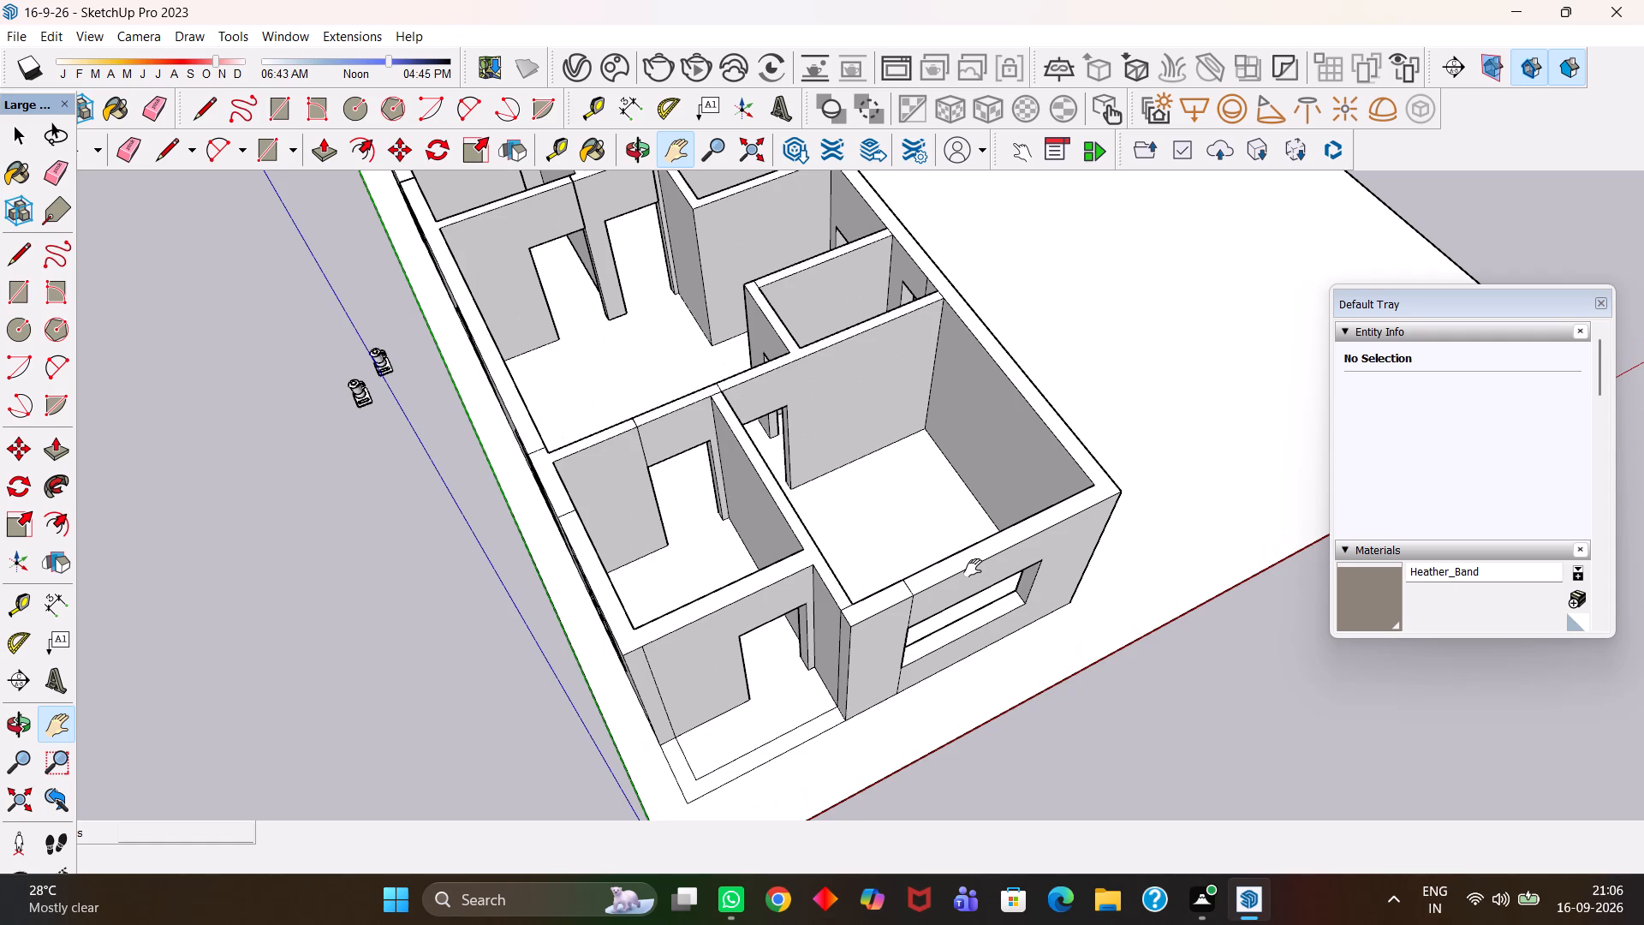
{"action": "scroll", "coordinate": [973, 568], "scroll_direction": "up", "scroll_amount": 3}
{"action": "left_click_drag", "start_coordinate": [920, 535], "coordinate": [993, 624]}
{"action": "scroll", "coordinate": [969, 591], "scroll_direction": "up", "scroll_amount": 1}
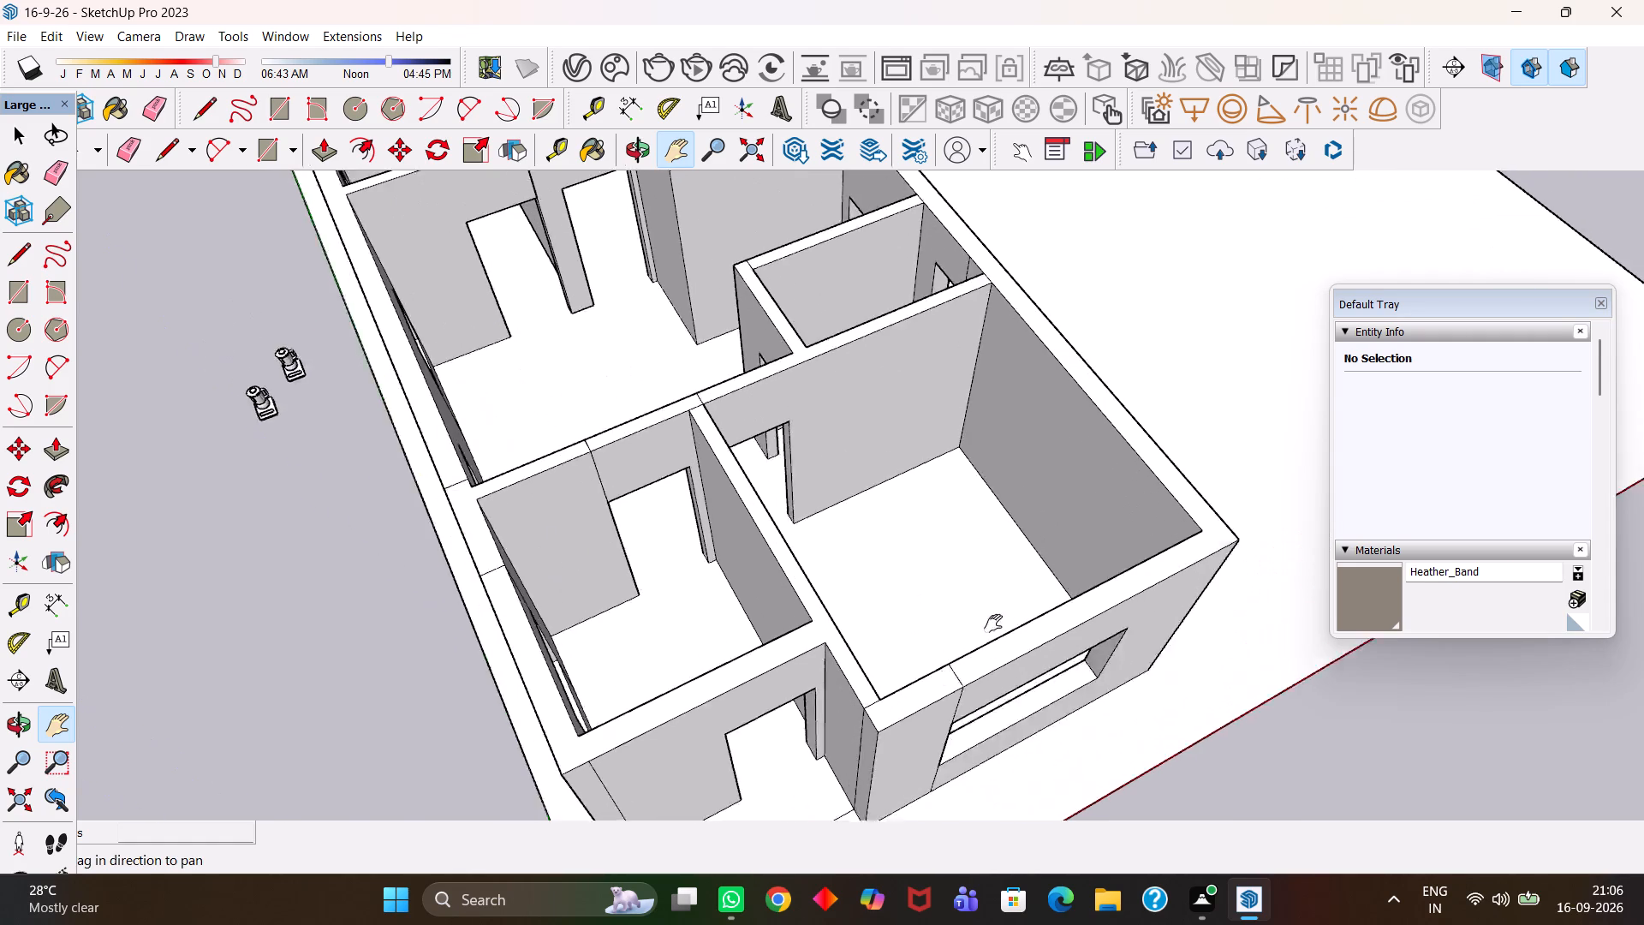
{"action": "left_click_drag", "start_coordinate": [993, 624], "coordinate": [1007, 648]}
{"action": "scroll", "coordinate": [988, 630], "scroll_direction": "down", "scroll_amount": 4}
{"action": "scroll", "coordinate": [978, 622], "scroll_direction": "up", "scroll_amount": 3}
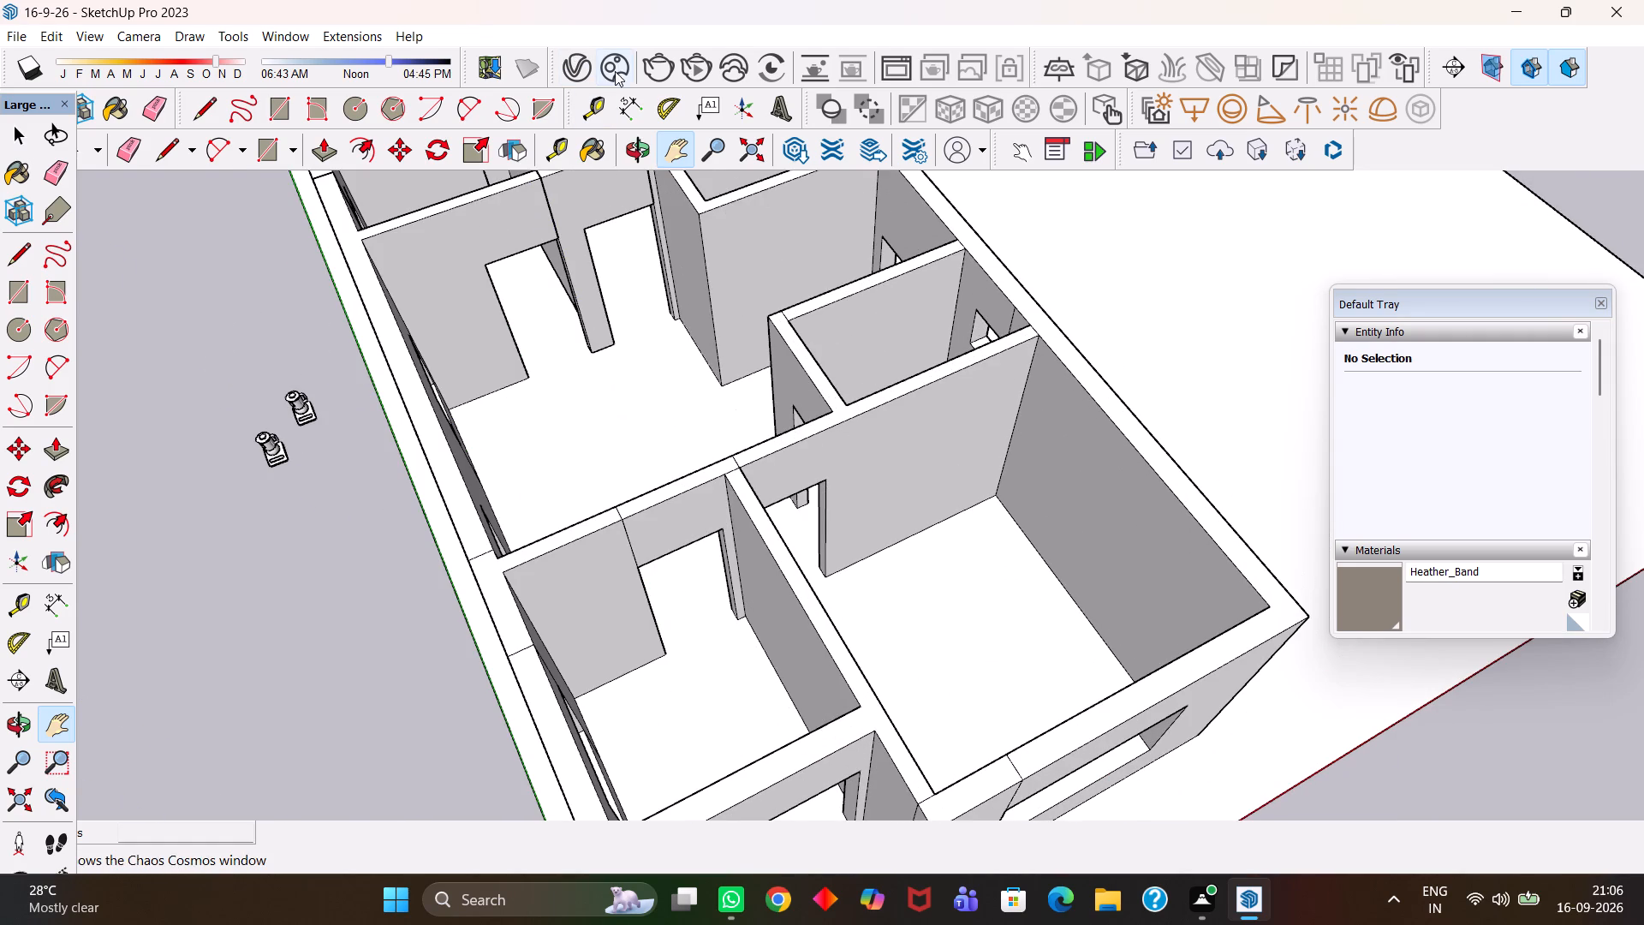
Open the Chaos Cosmos asset library and look through the downloaded doors, windows, furniture and appliances.
{"action": "left_click", "coordinate": [624, 71]}
{"action": "scroll", "coordinate": [417, 373], "scroll_direction": "down", "scroll_amount": 6}
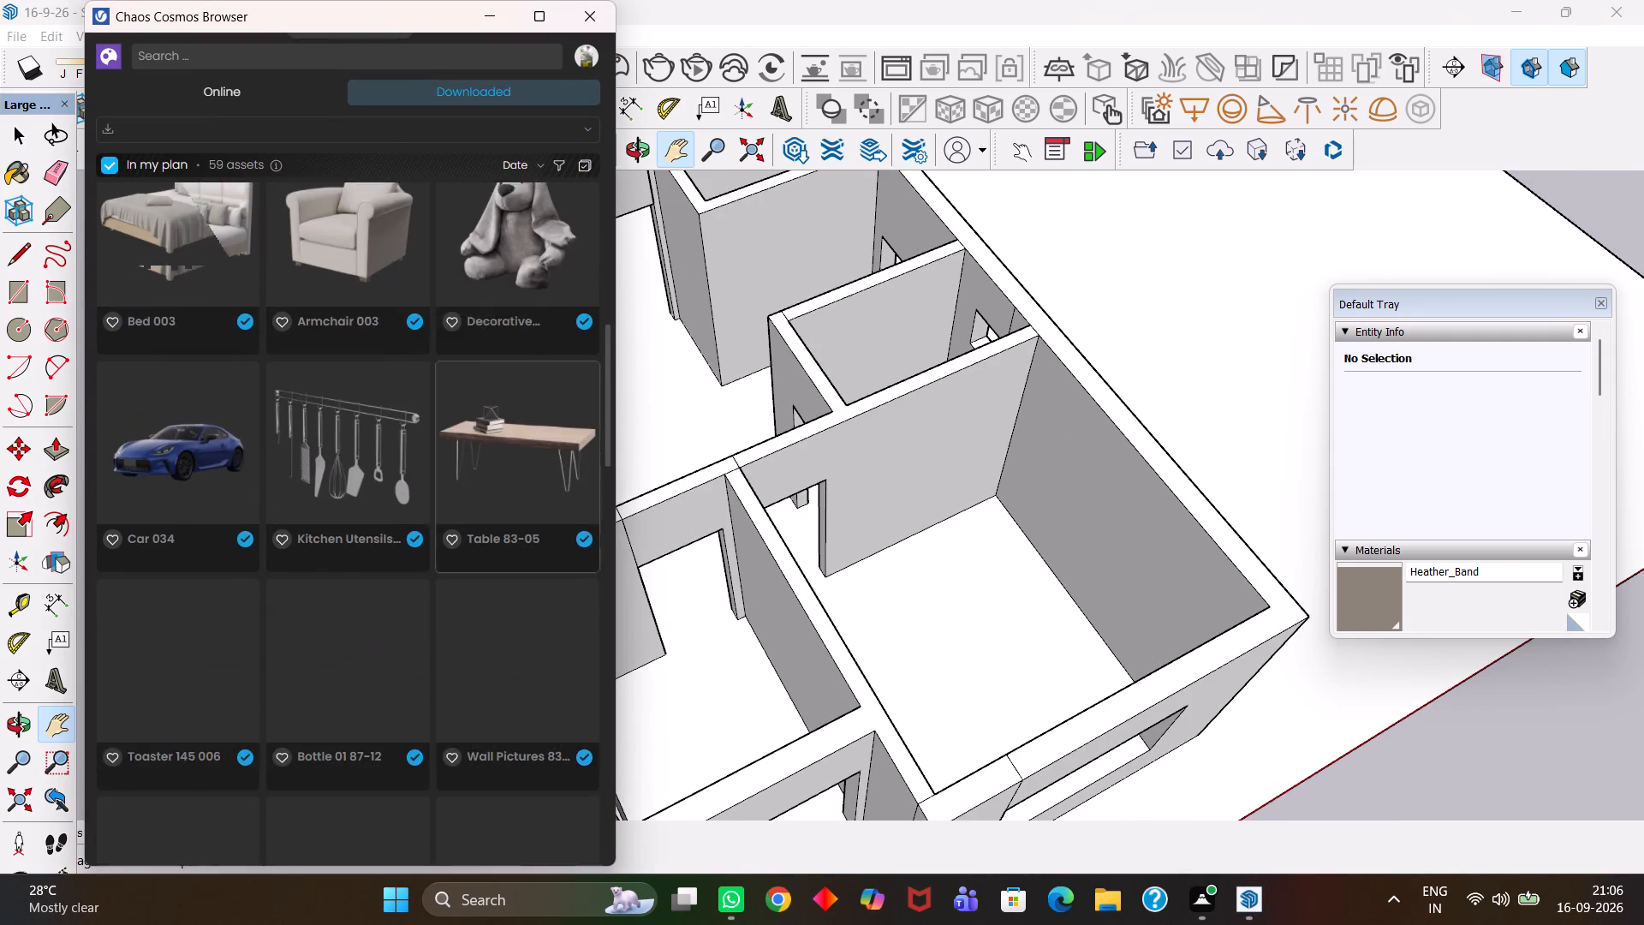
{"action": "scroll", "coordinate": [439, 431], "scroll_direction": "down", "scroll_amount": 5}
{"action": "scroll", "coordinate": [457, 430], "scroll_direction": "up", "scroll_amount": 13}
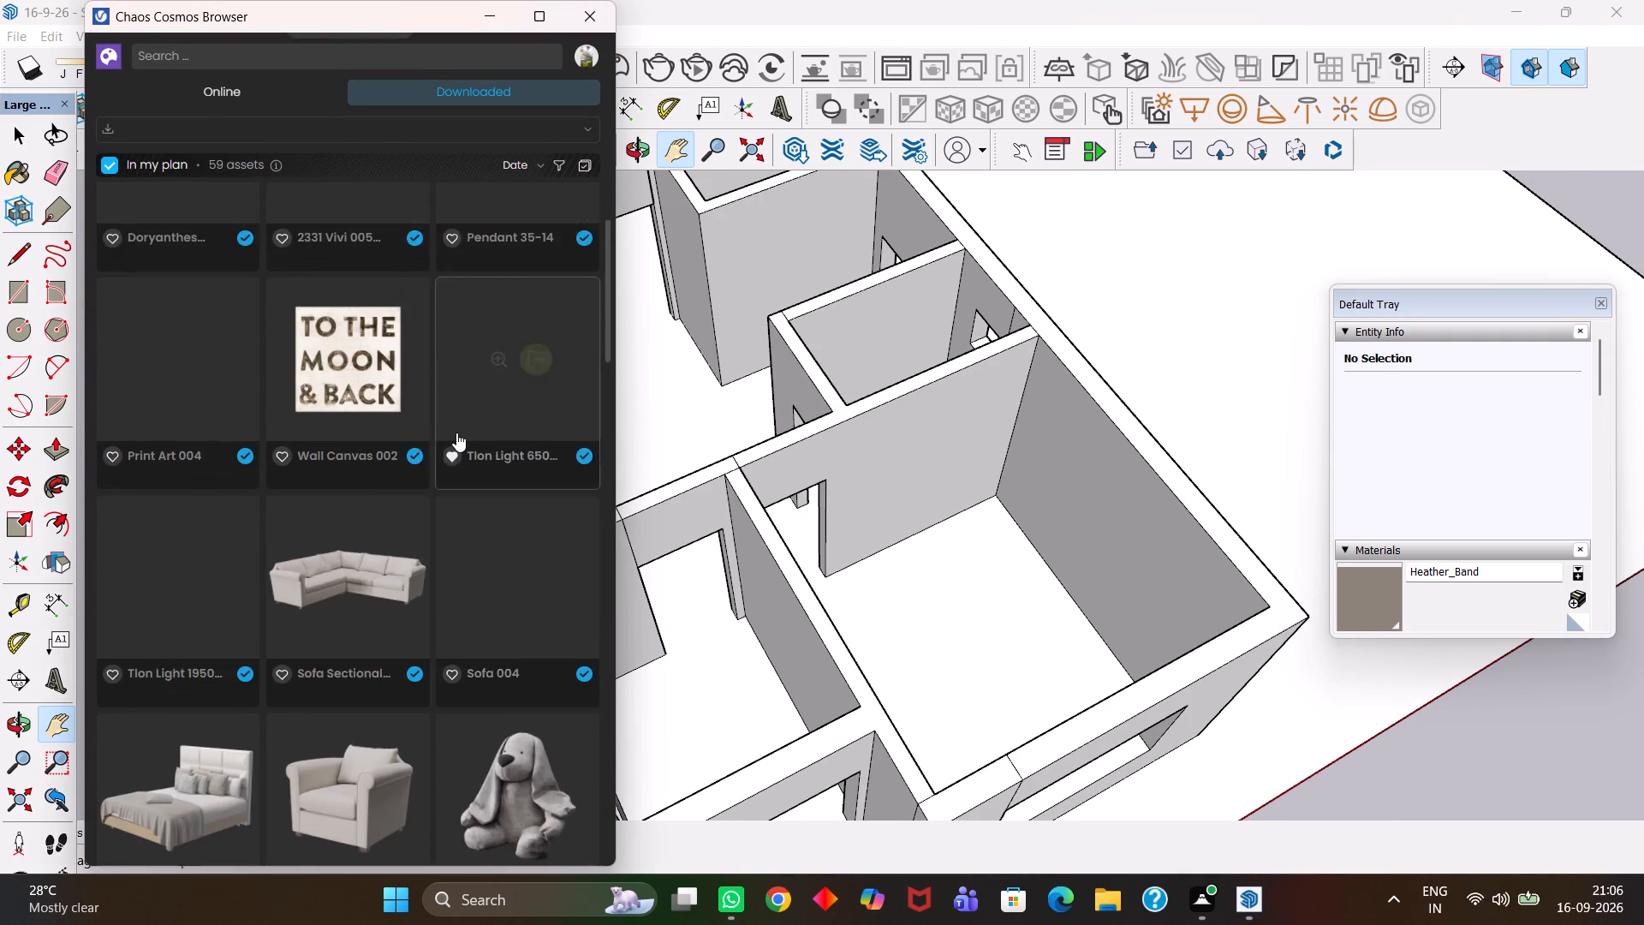
{"action": "scroll", "coordinate": [456, 433], "scroll_direction": "up", "scroll_amount": 18}
{"action": "scroll", "coordinate": [456, 433], "scroll_direction": "up", "scroll_amount": 5}
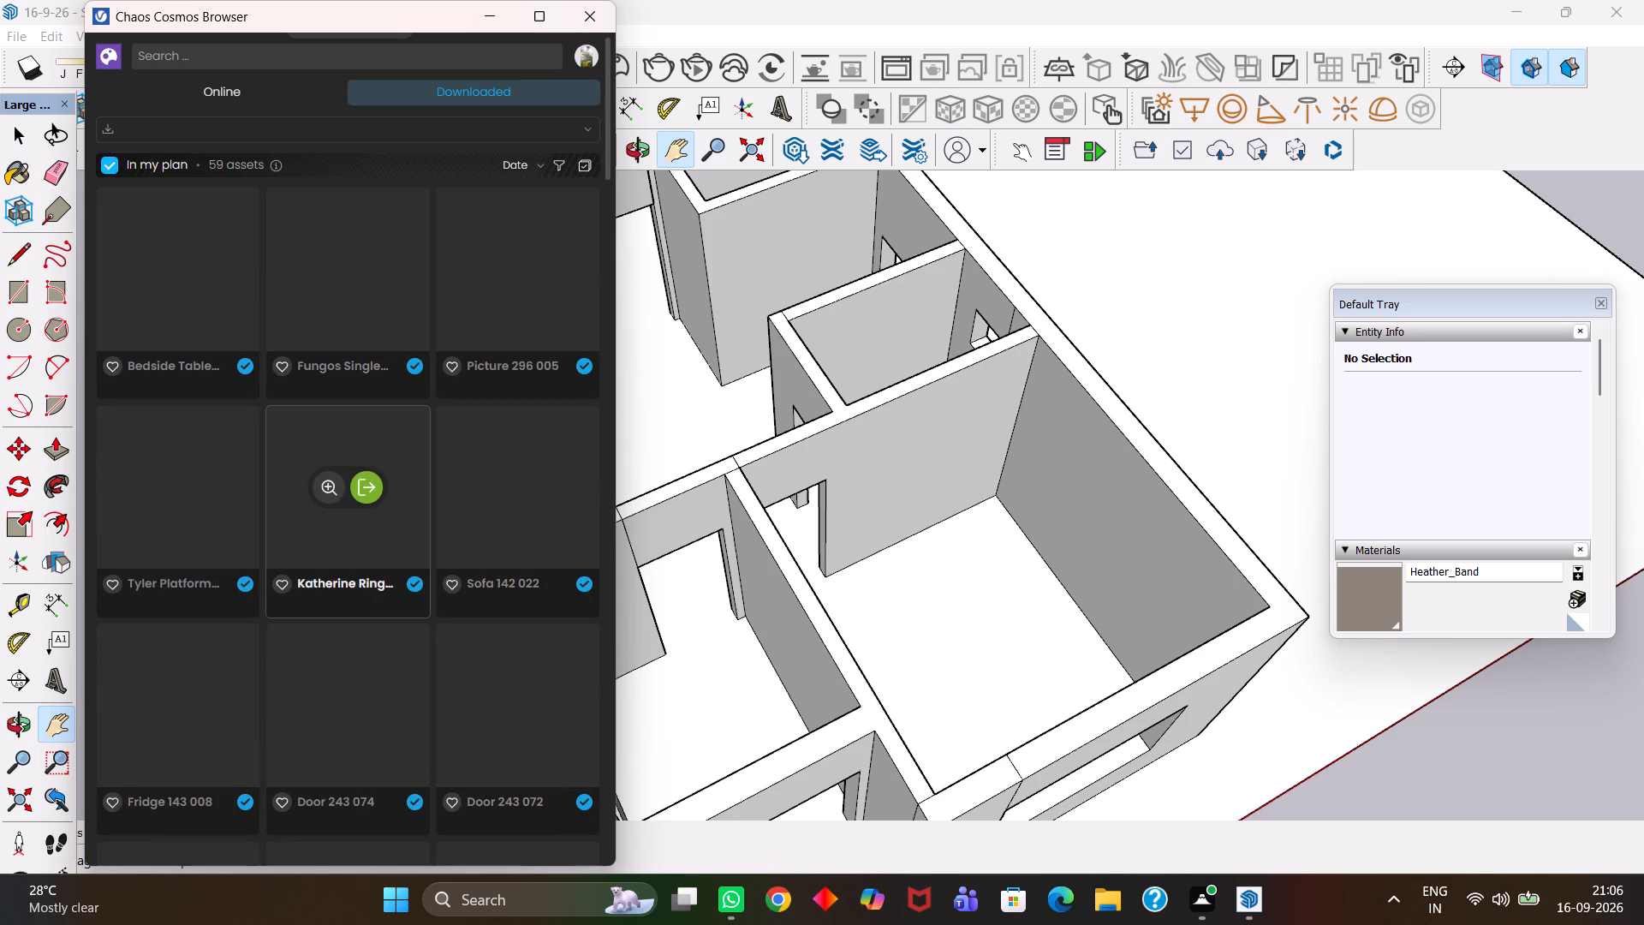
{"action": "scroll", "coordinate": [422, 500], "scroll_direction": "down", "scroll_amount": 2}
{"action": "scroll", "coordinate": [433, 498], "scroll_direction": "up", "scroll_amount": 2}
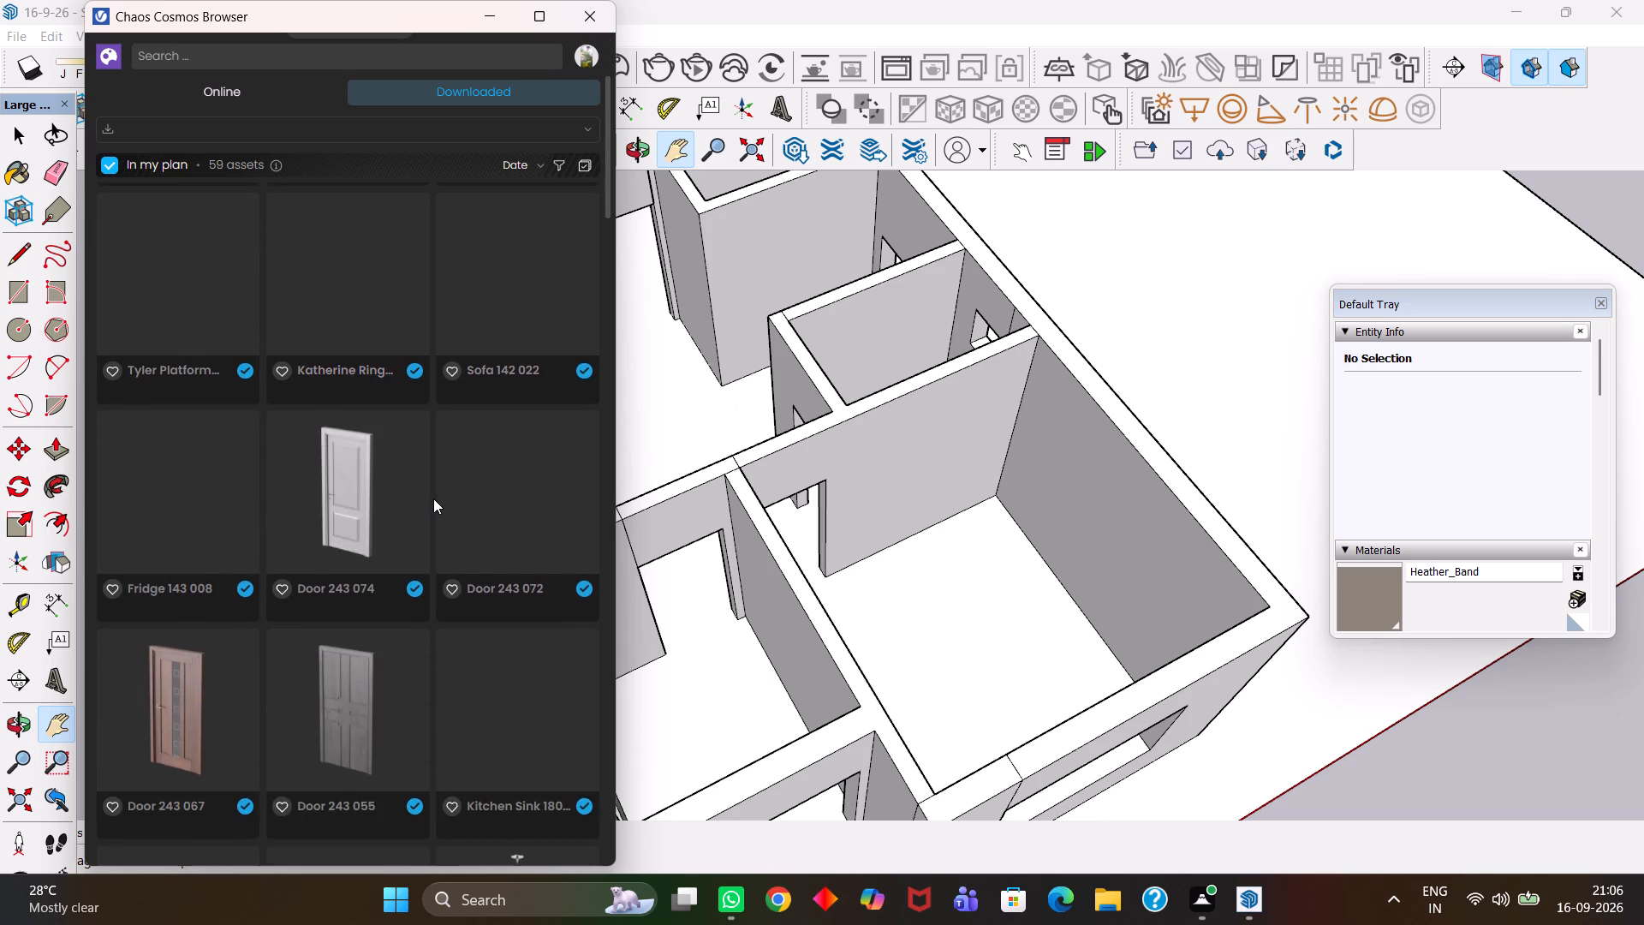
{"action": "scroll", "coordinate": [433, 498], "scroll_direction": "up", "scroll_amount": 2}
{"action": "scroll", "coordinate": [433, 498], "scroll_direction": "down", "scroll_amount": 2}
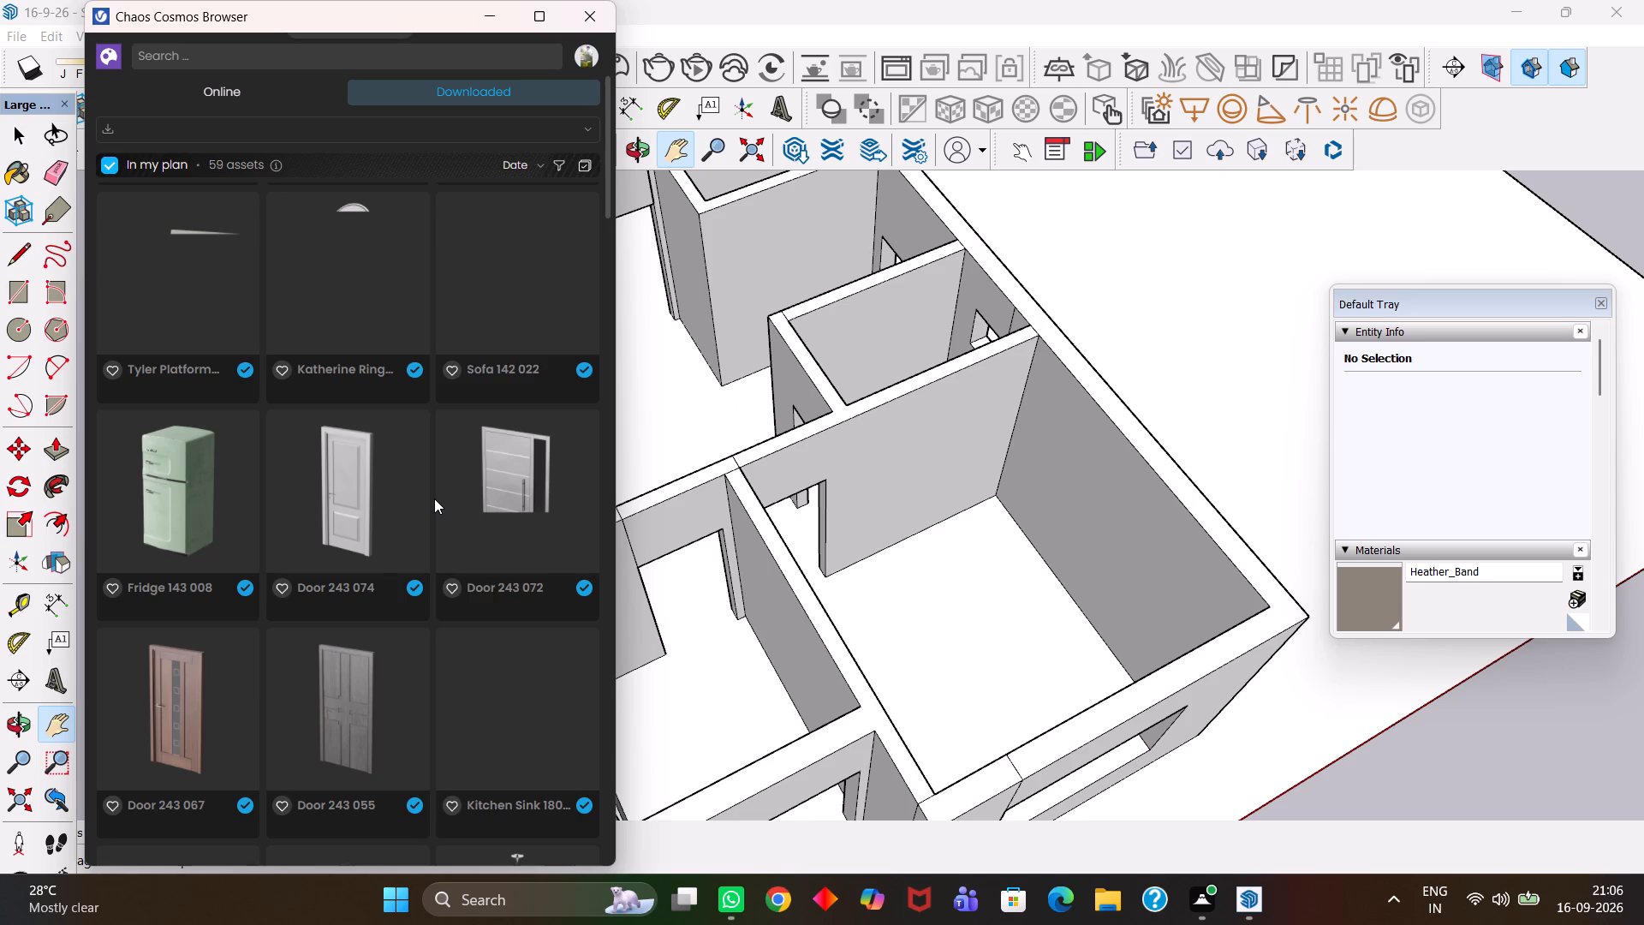
{"action": "scroll", "coordinate": [416, 493], "scroll_direction": "down", "scroll_amount": 3}
{"action": "scroll", "coordinate": [345, 416], "scroll_direction": "down", "scroll_amount": 2}
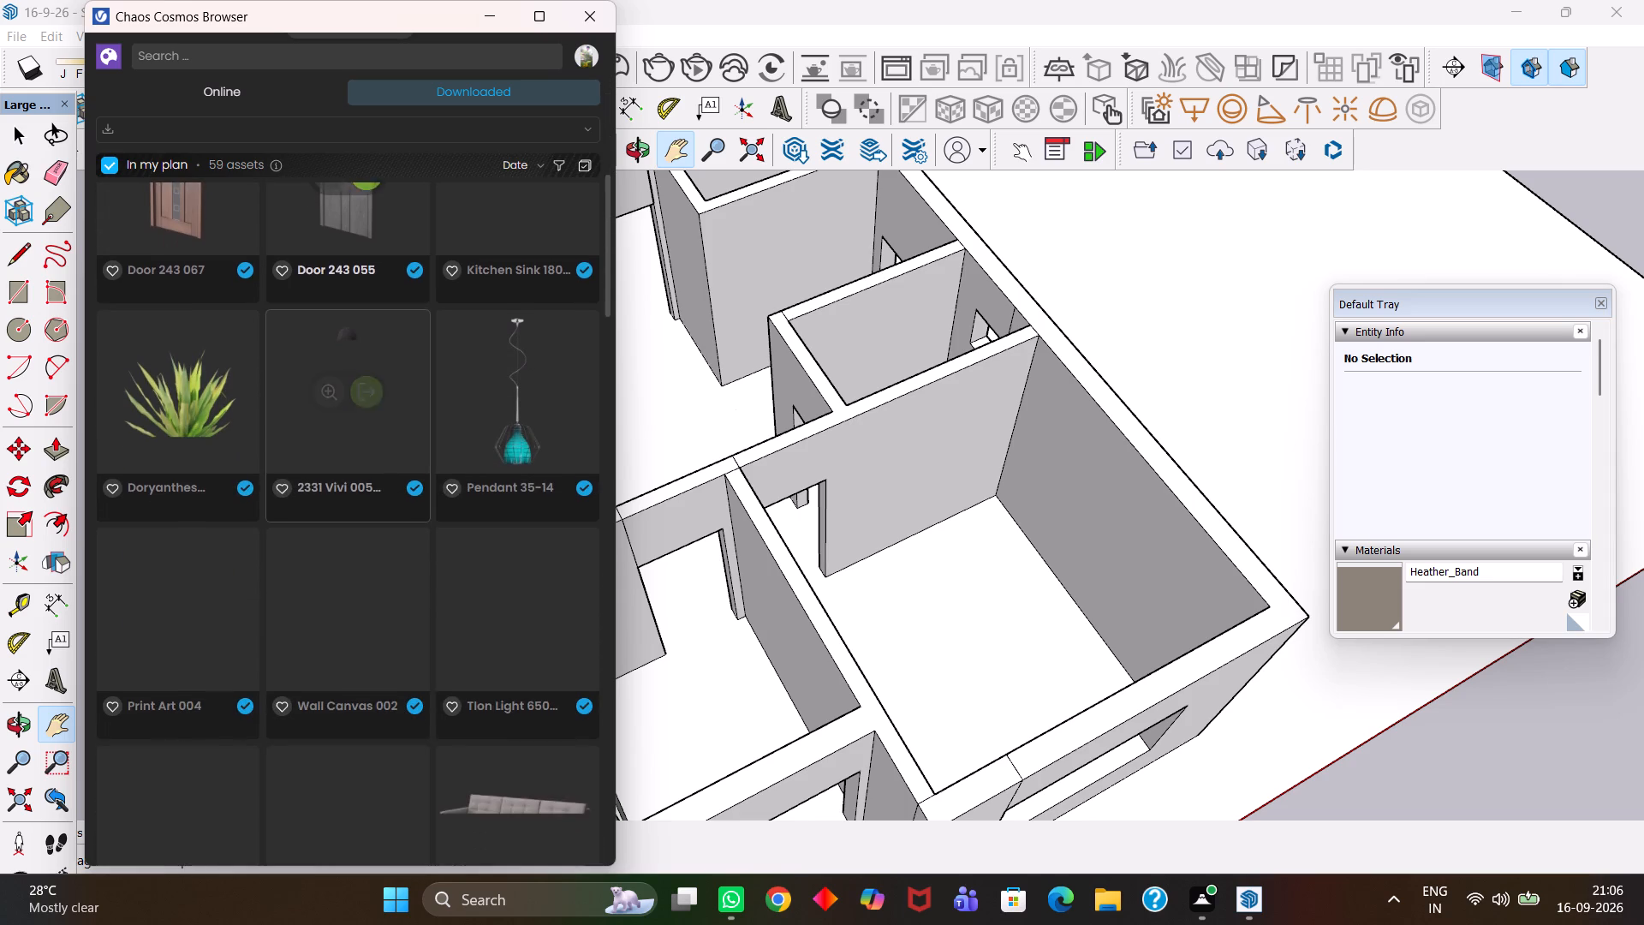
{"action": "scroll", "coordinate": [268, 436], "scroll_direction": "down", "scroll_amount": 2}
{"action": "scroll", "coordinate": [419, 433], "scroll_direction": "down", "scroll_amount": 4}
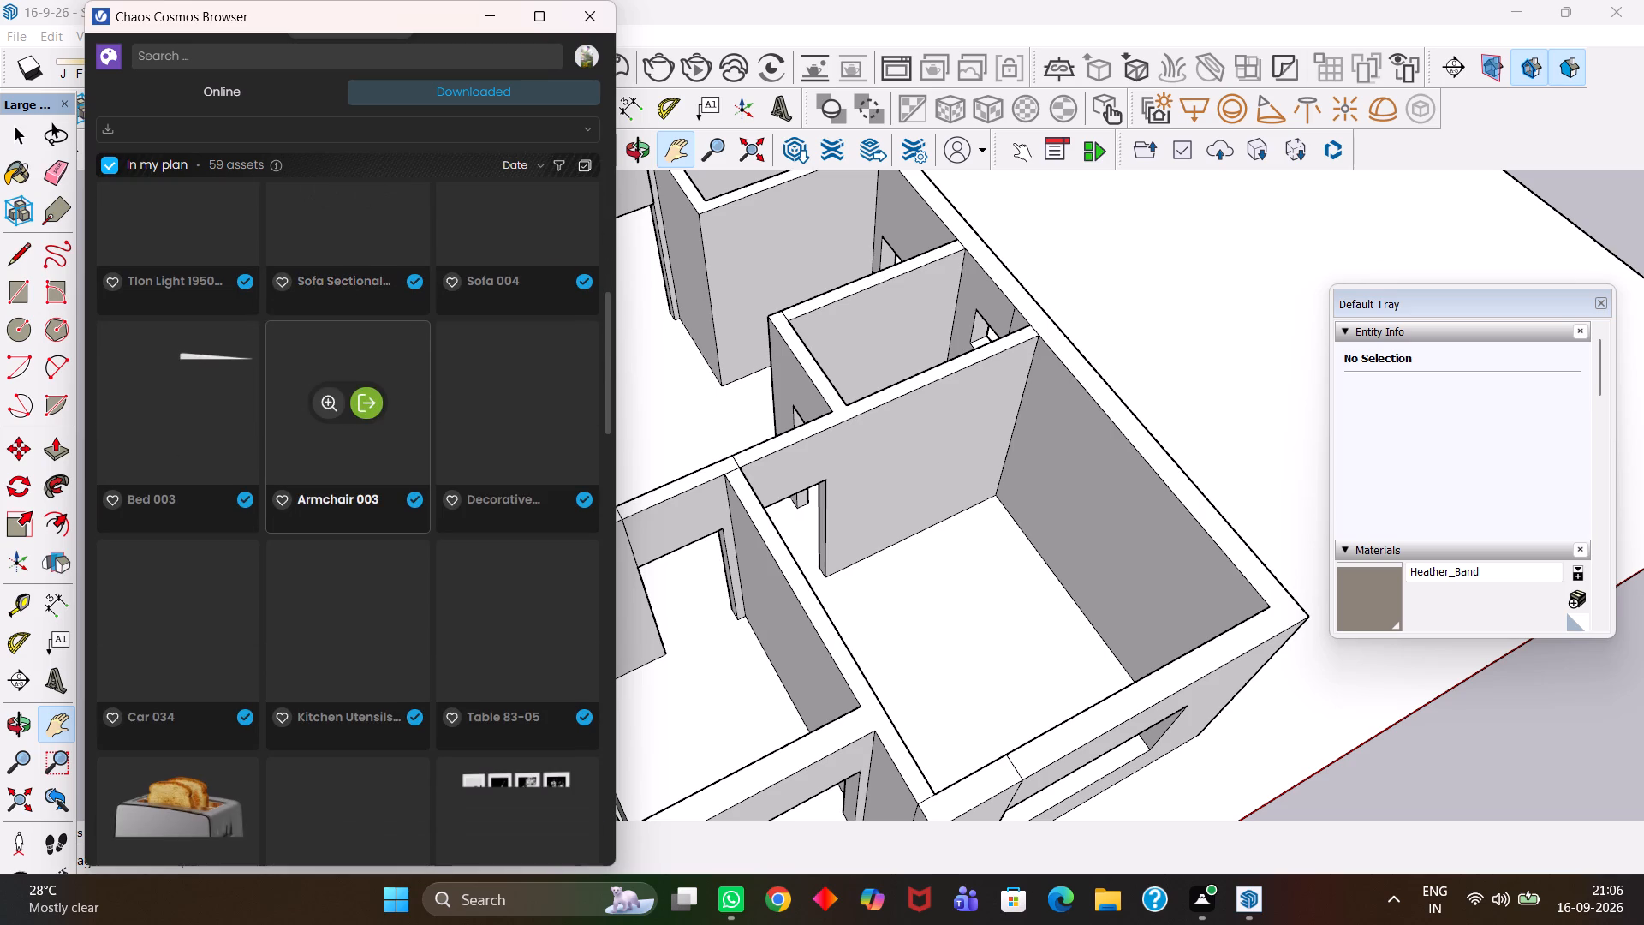
{"action": "scroll", "coordinate": [449, 471], "scroll_direction": "down", "scroll_amount": 7}
{"action": "scroll", "coordinate": [444, 475], "scroll_direction": "up", "scroll_amount": 2}
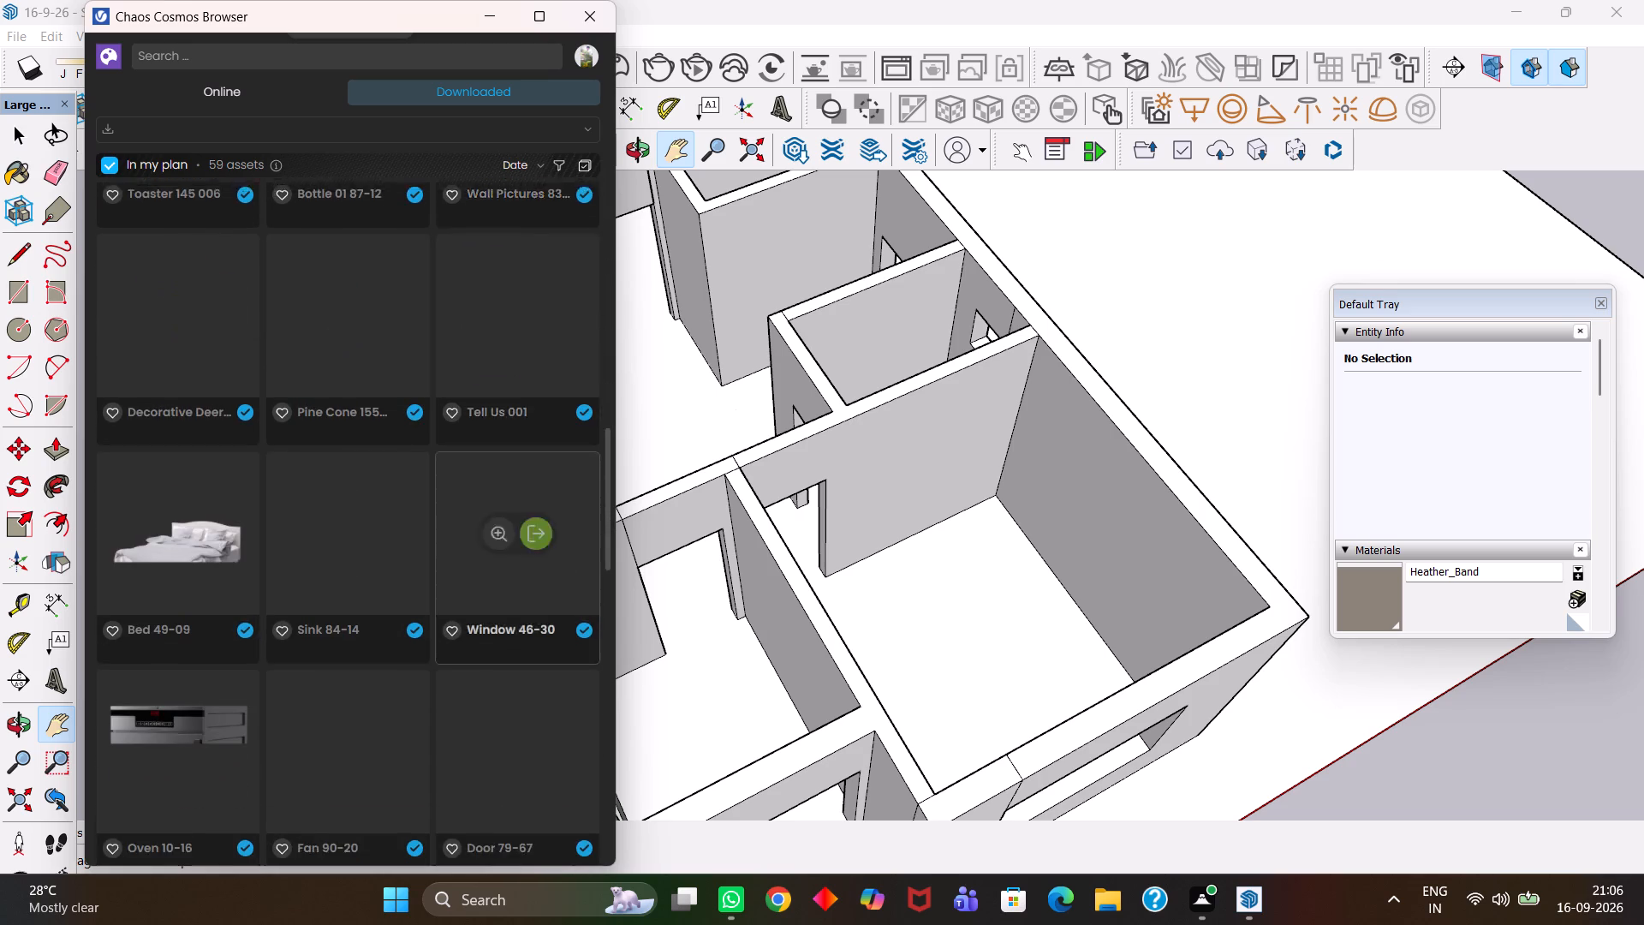
{"action": "scroll", "coordinate": [486, 439], "scroll_direction": "up", "scroll_amount": 3}
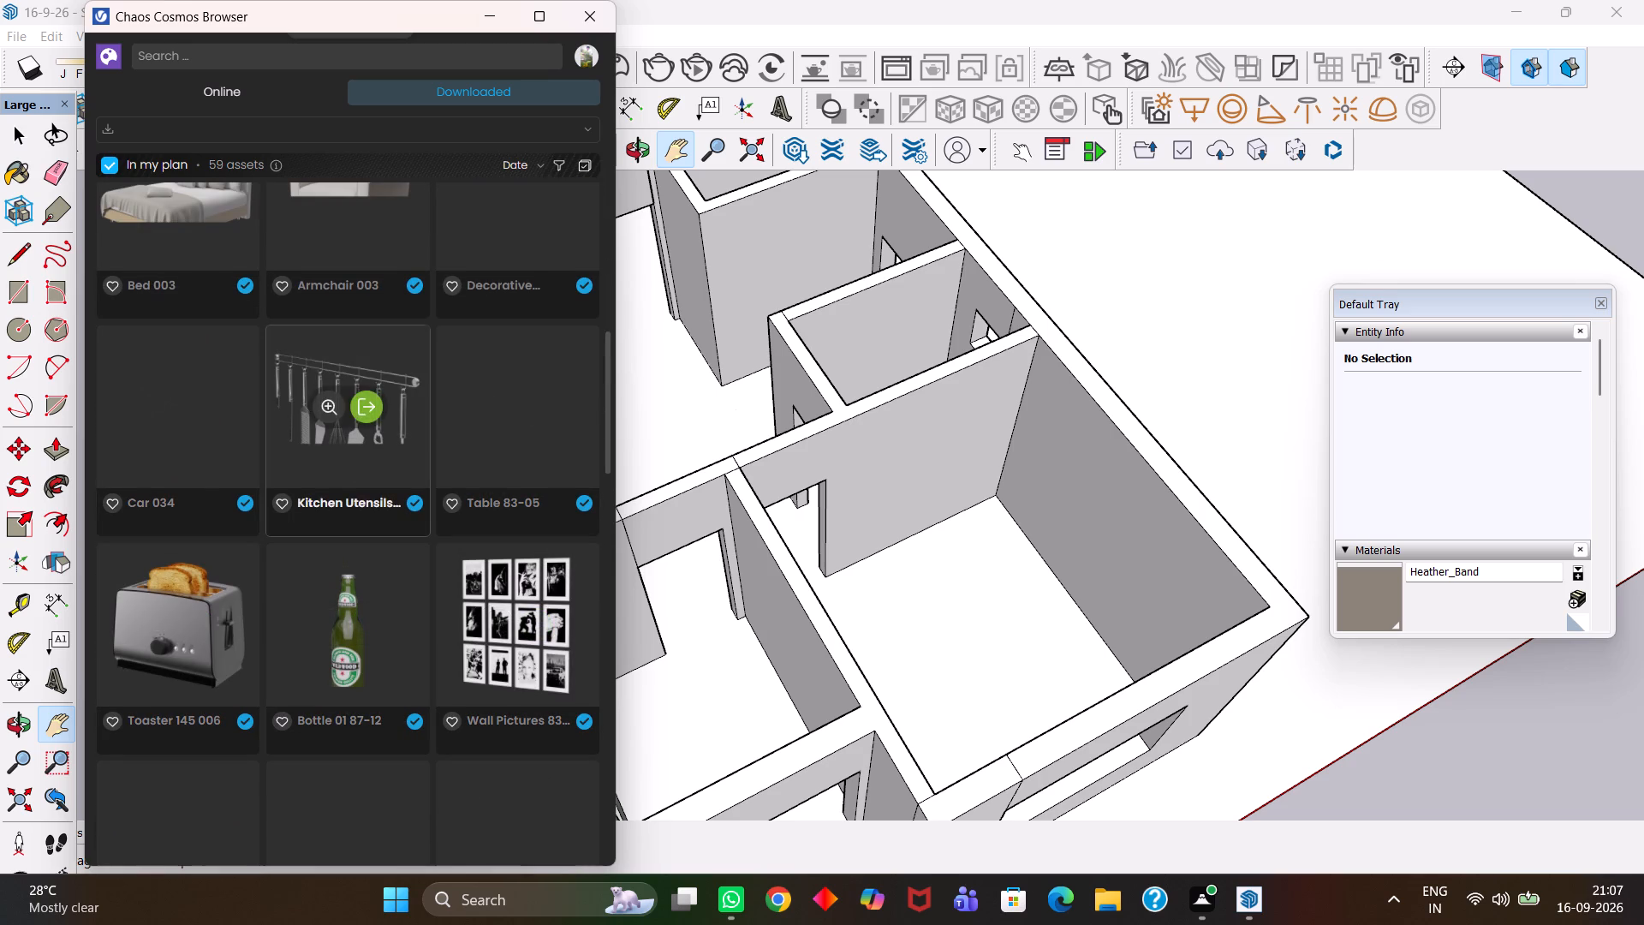
{"action": "scroll", "coordinate": [321, 581], "scroll_direction": "down", "scroll_amount": 1}
{"action": "scroll", "coordinate": [480, 571], "scroll_direction": "down", "scroll_amount": 2}
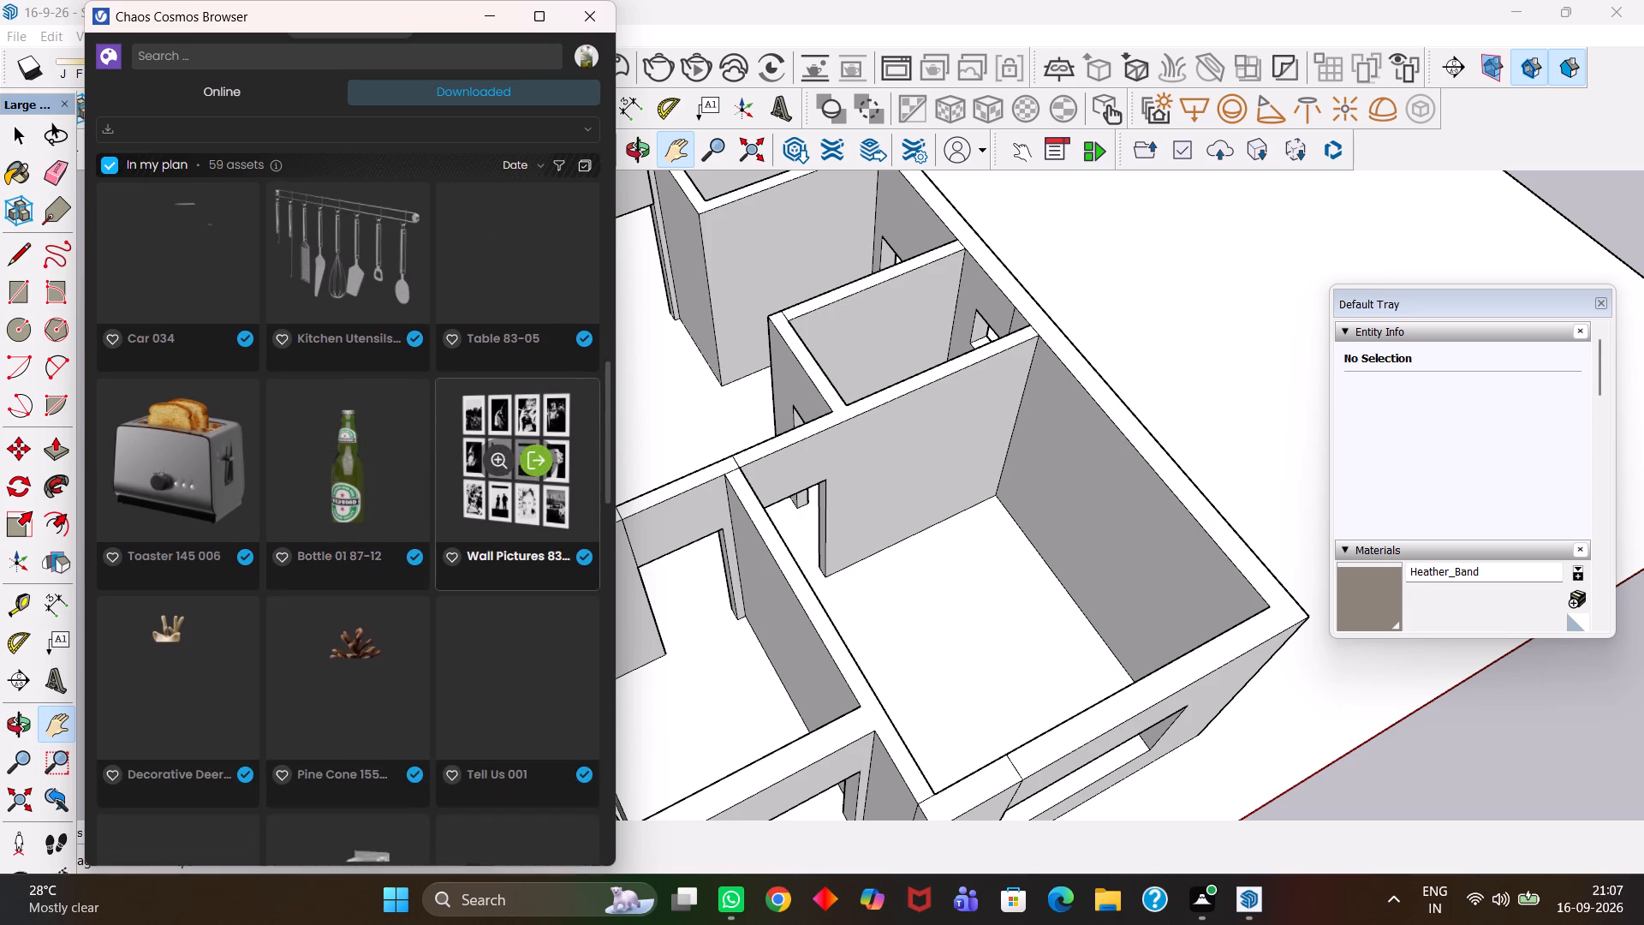
{"action": "scroll", "coordinate": [481, 571], "scroll_direction": "down", "scroll_amount": 2}
{"action": "scroll", "coordinate": [374, 576], "scroll_direction": "down", "scroll_amount": 6}
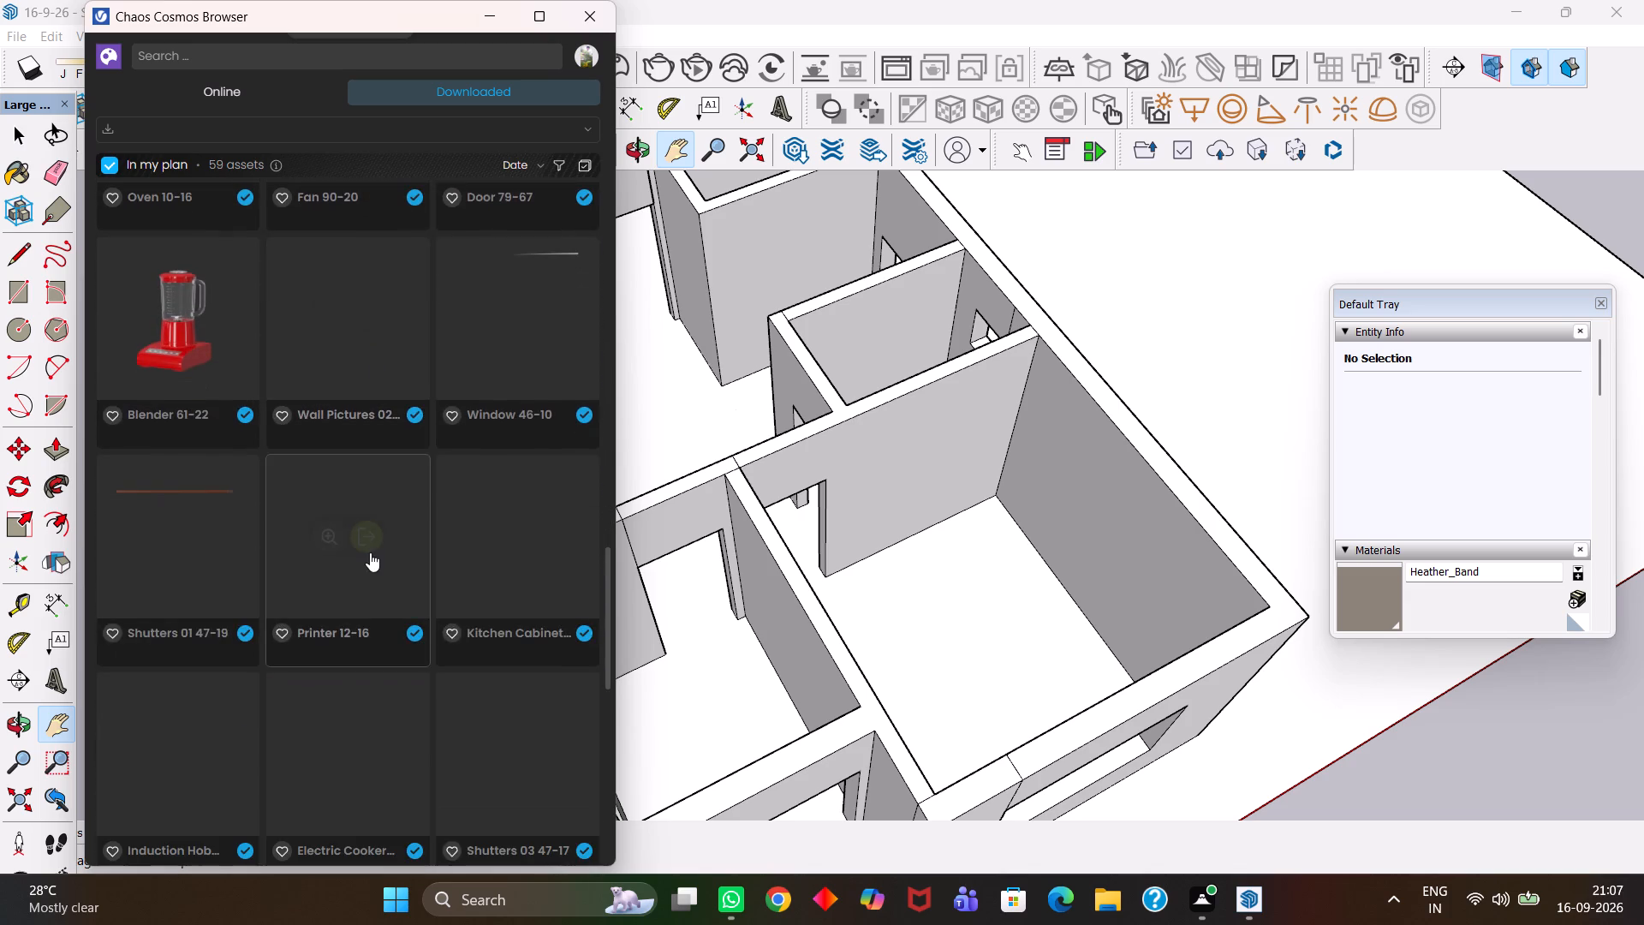
{"action": "scroll", "coordinate": [370, 552], "scroll_direction": "down", "scroll_amount": 6}
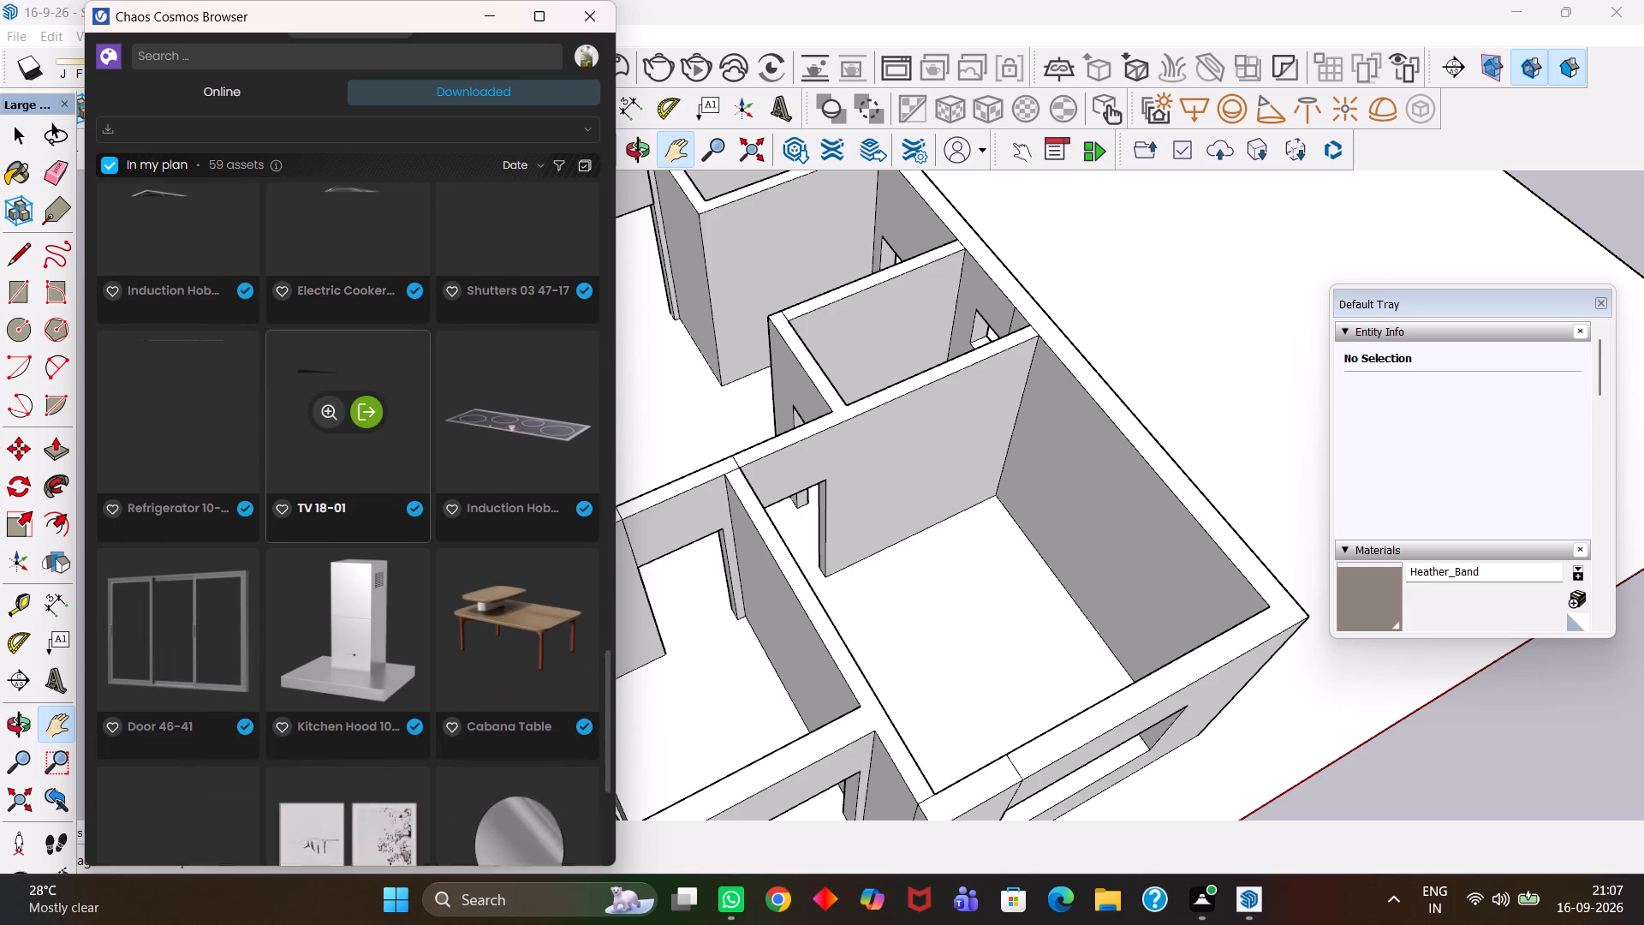
{"action": "scroll", "coordinate": [408, 545], "scroll_direction": "down", "scroll_amount": 7}
{"action": "scroll", "coordinate": [361, 535], "scroll_direction": "up", "scroll_amount": 4}
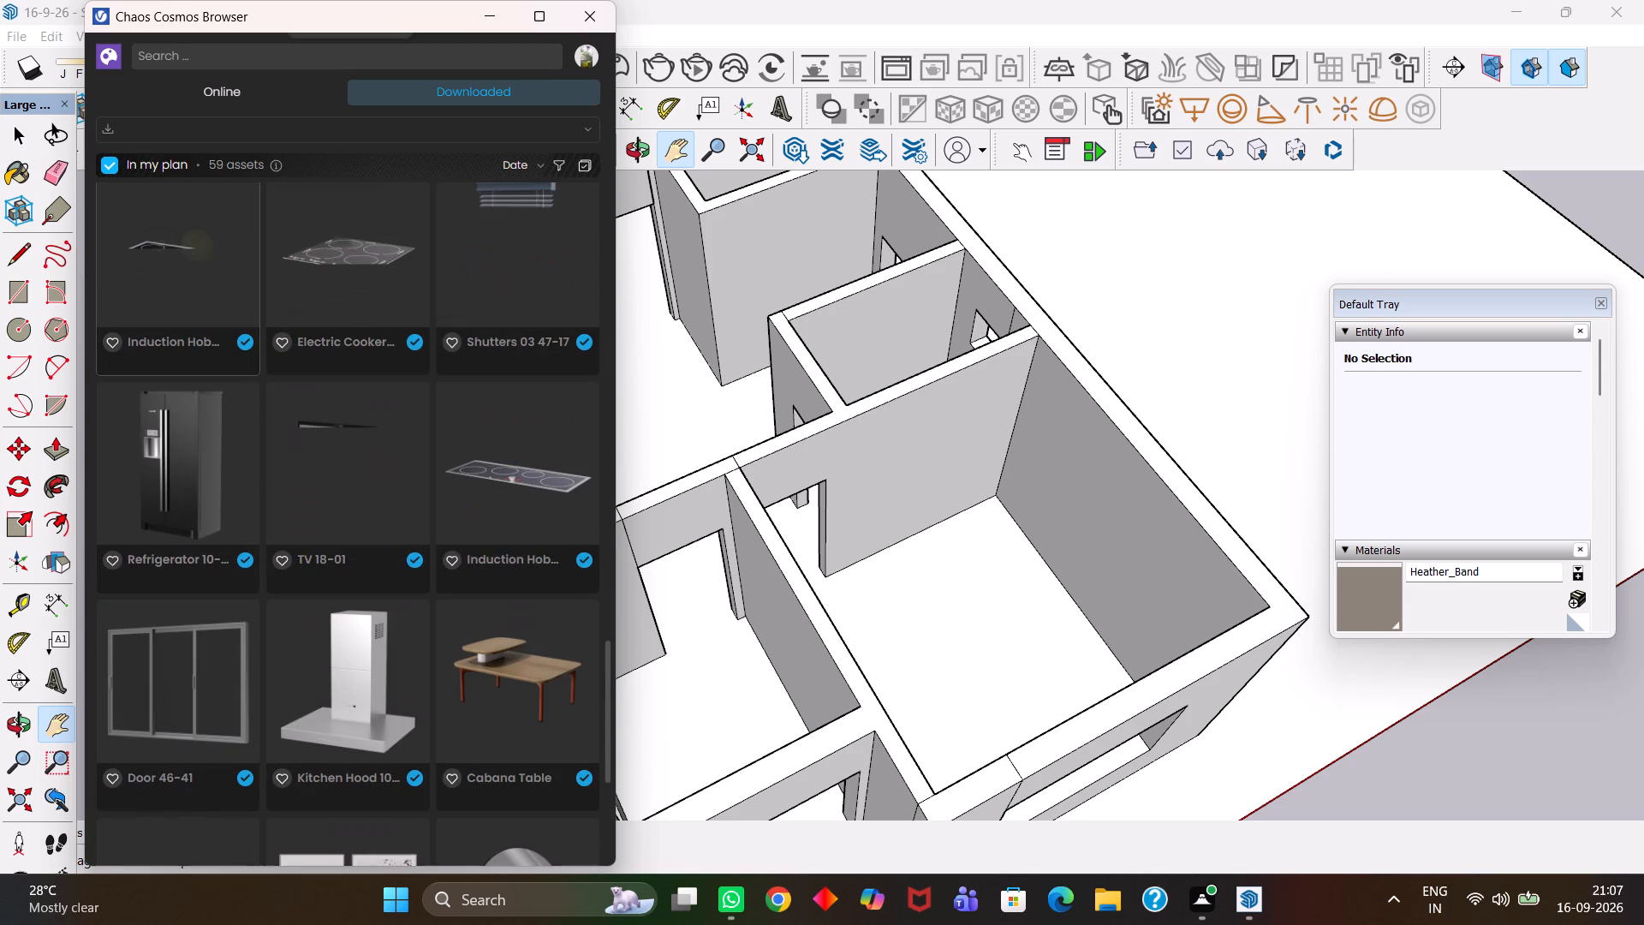
Switch to the online Chaos Cosmos assets and look through the newest 3D models, from plants and rugs to vases, tables, stools and decor.
{"action": "double_click", "coordinate": [228, 91]}
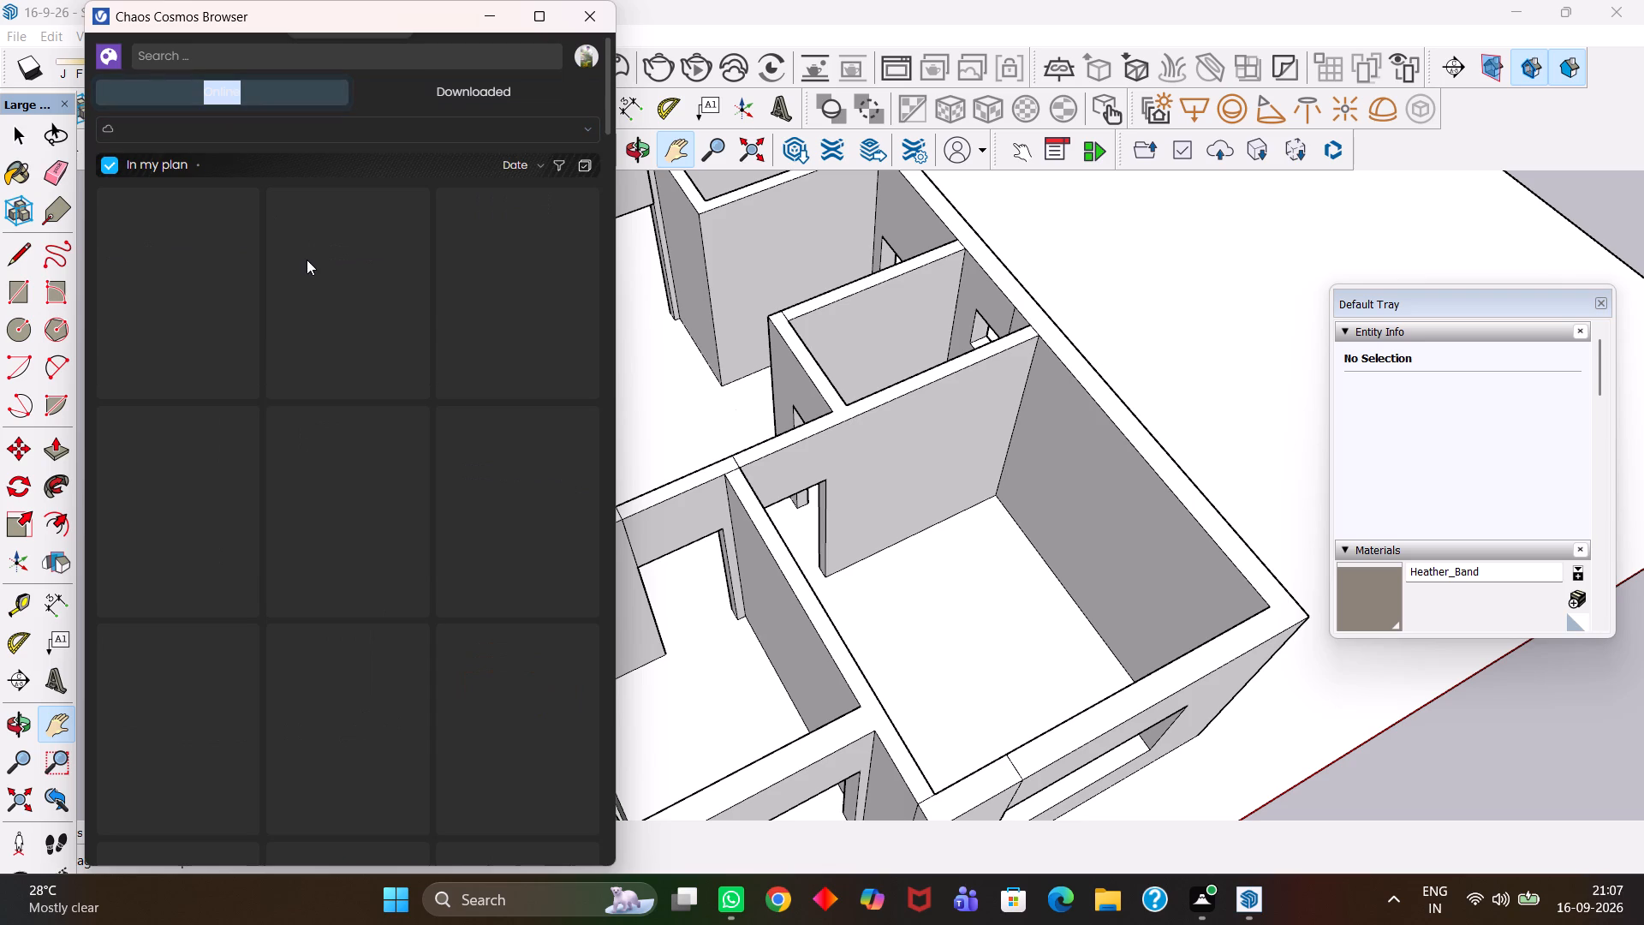
{"action": "scroll", "coordinate": [488, 492], "scroll_direction": "down", "scroll_amount": 19}
{"action": "scroll", "coordinate": [489, 492], "scroll_direction": "down", "scroll_amount": 6}
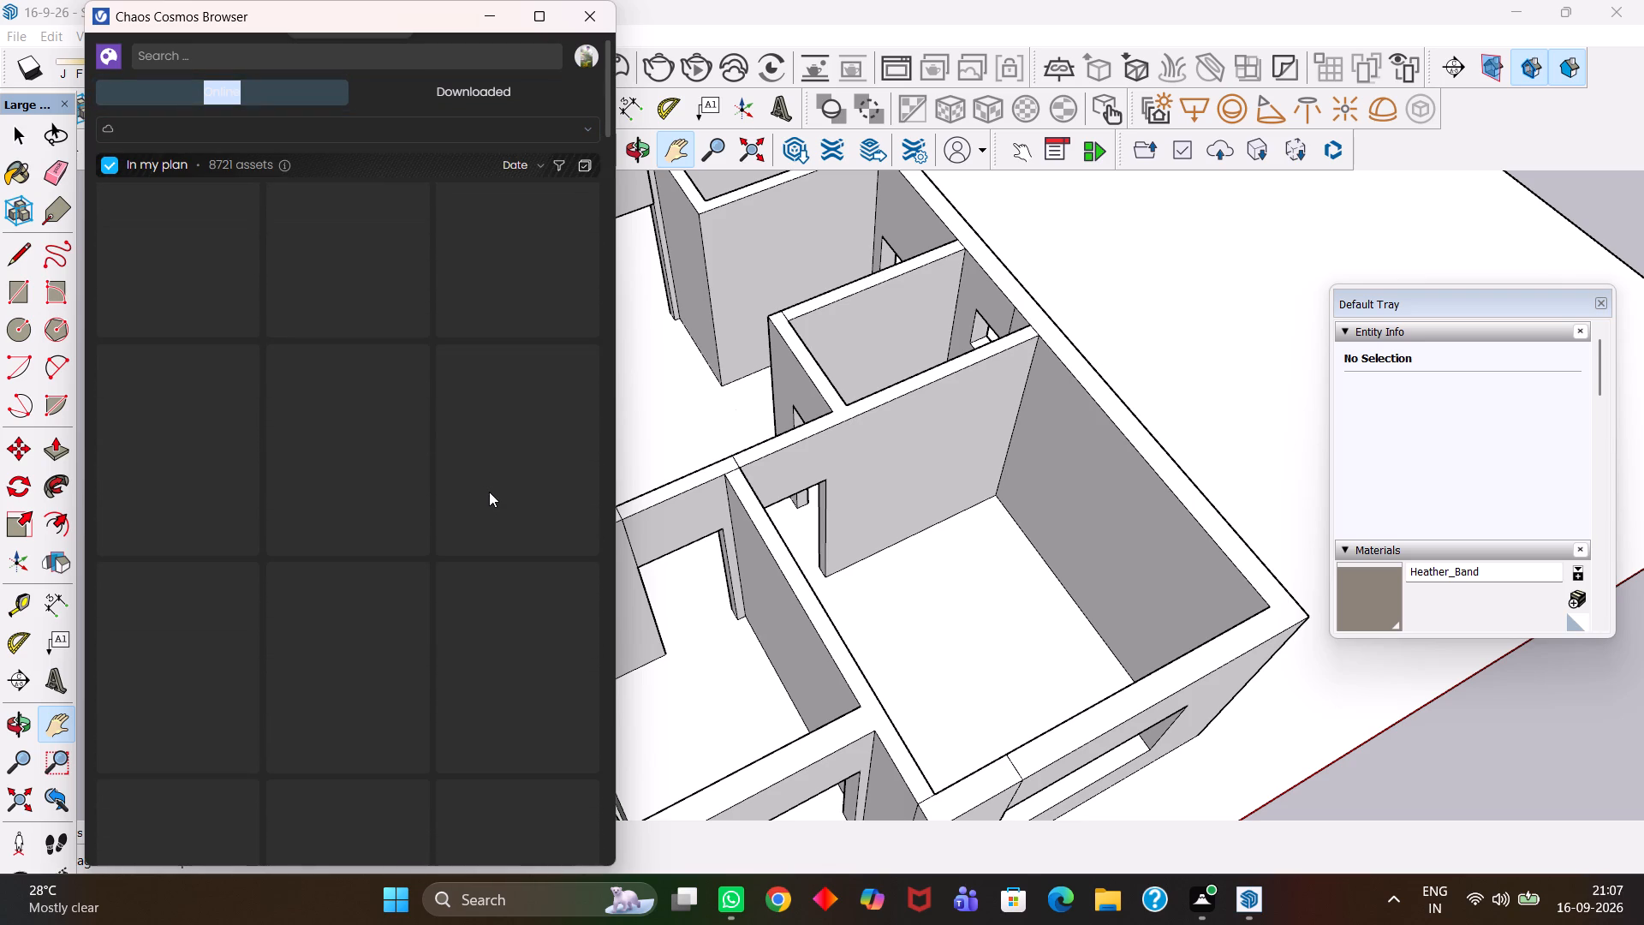
{"action": "scroll", "coordinate": [489, 492], "scroll_direction": "down", "scroll_amount": 11}
{"action": "scroll", "coordinate": [489, 492], "scroll_direction": "up", "scroll_amount": 11}
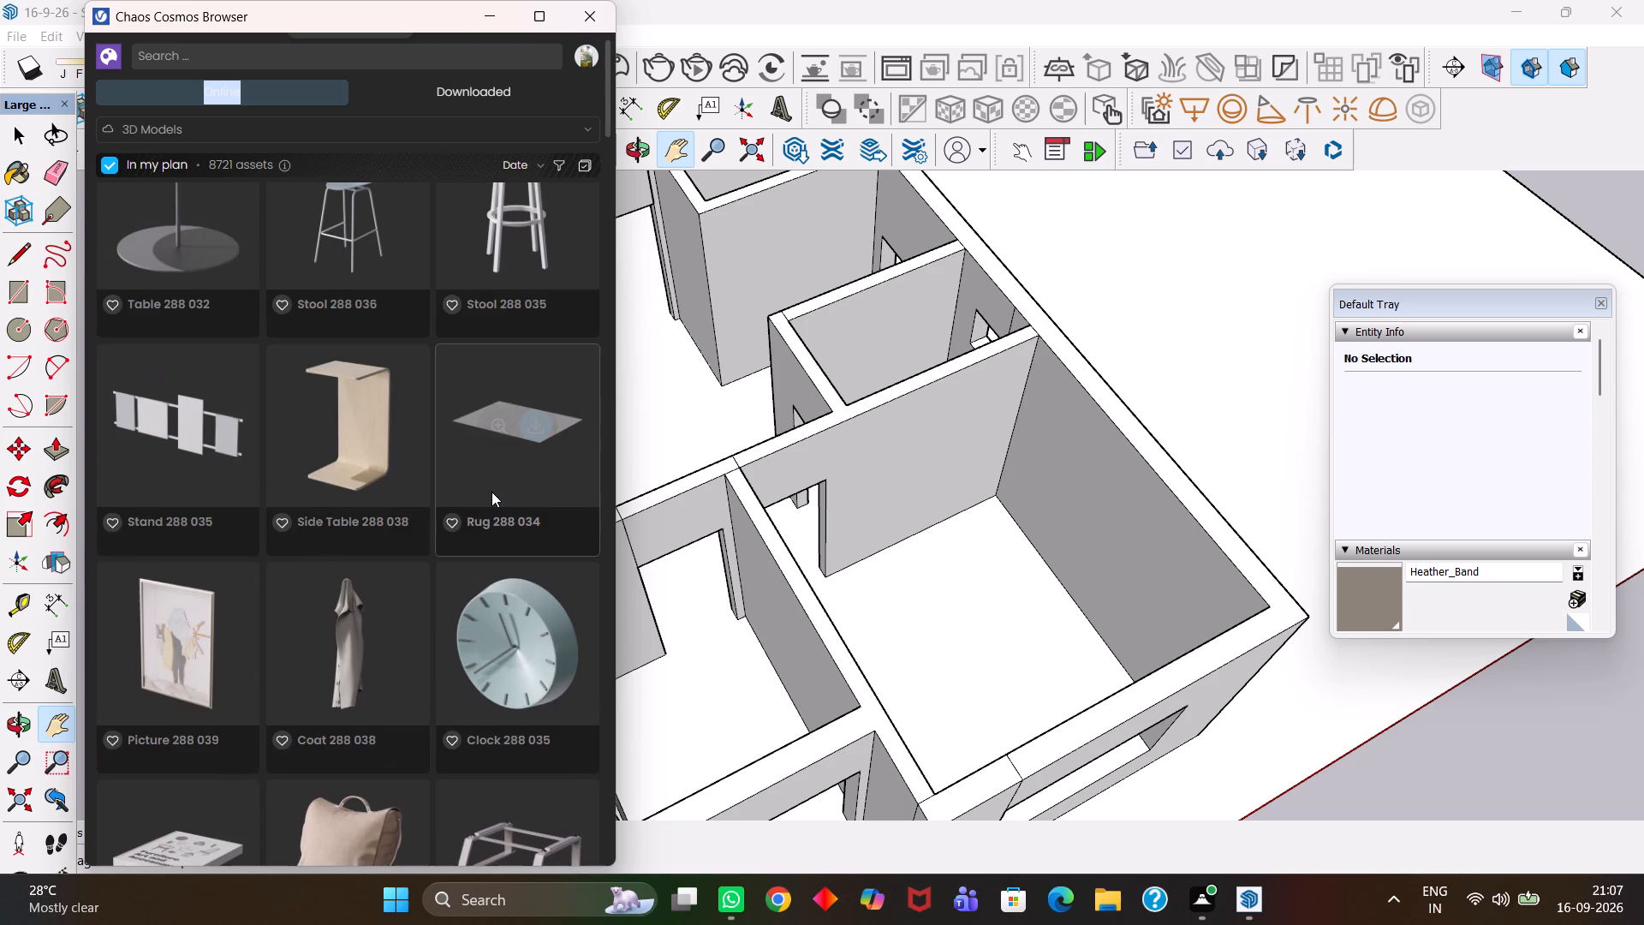
{"action": "scroll", "coordinate": [491, 492], "scroll_direction": "up", "scroll_amount": 16}
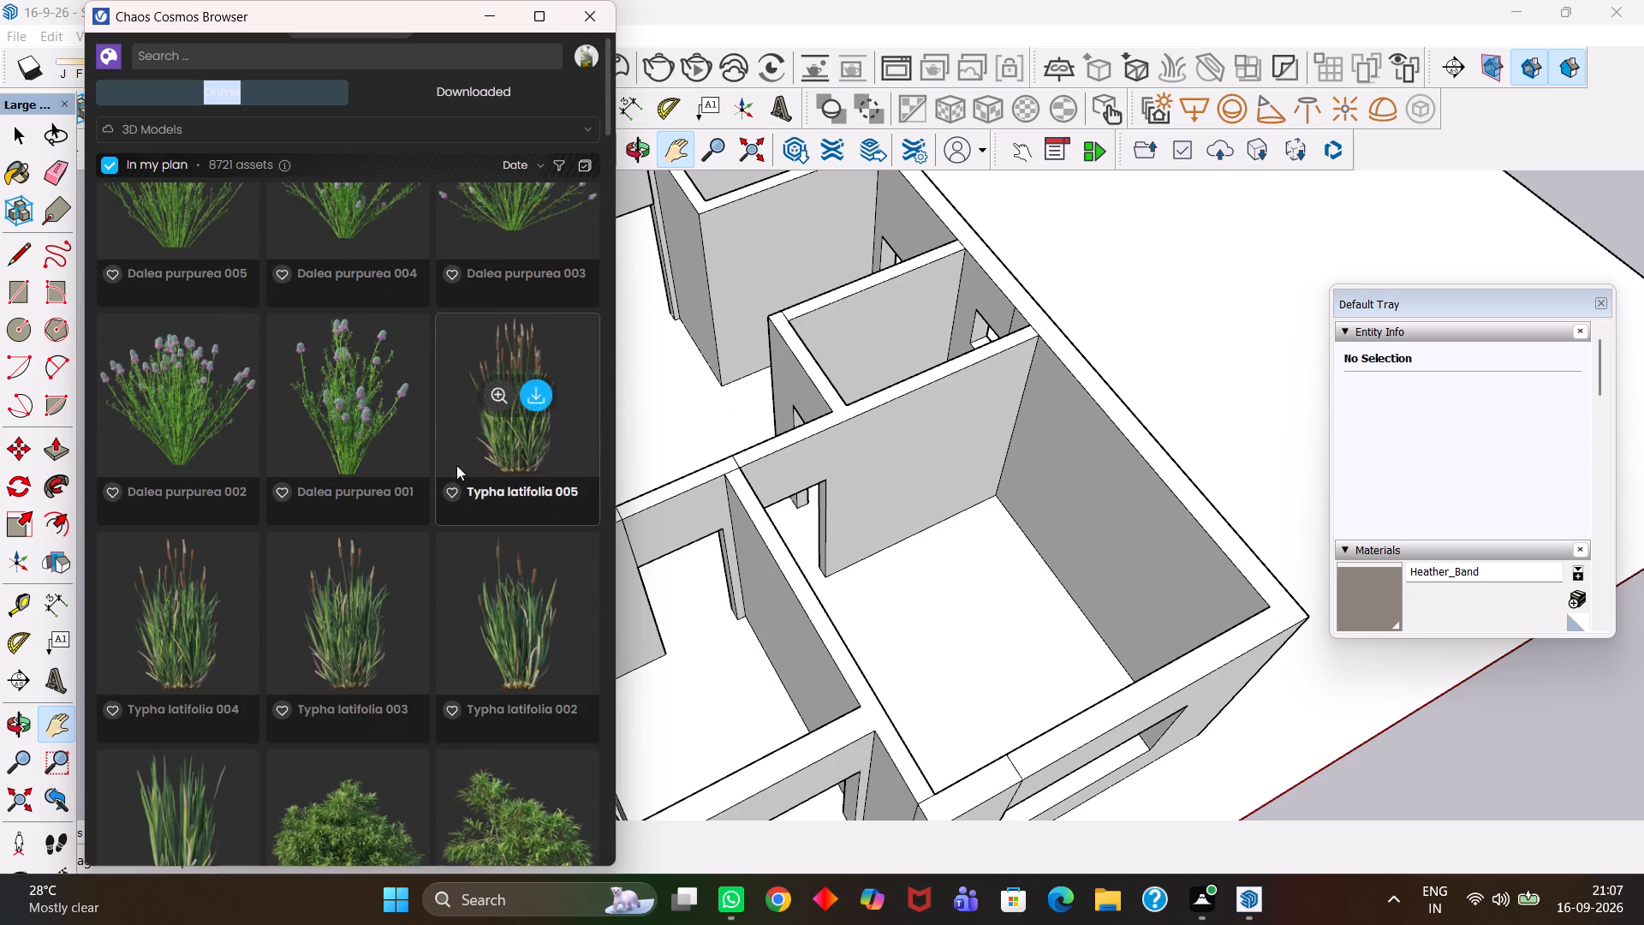
{"action": "scroll", "coordinate": [456, 465], "scroll_direction": "down", "scroll_amount": 9}
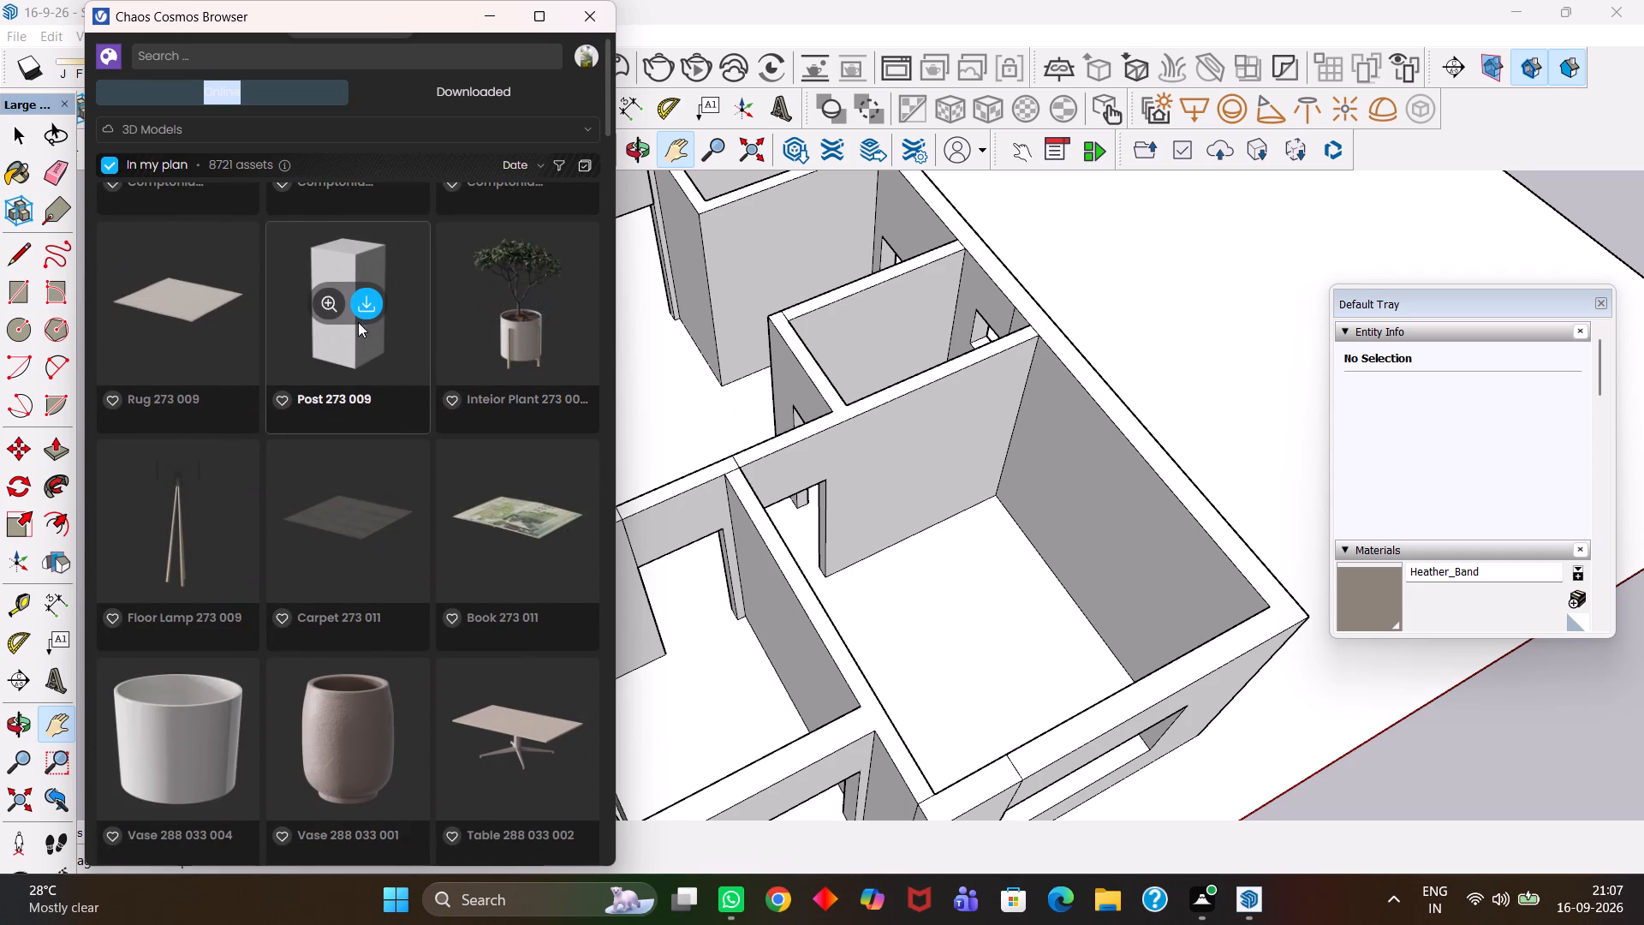
{"action": "scroll", "coordinate": [357, 440], "scroll_direction": "down", "scroll_amount": 1}
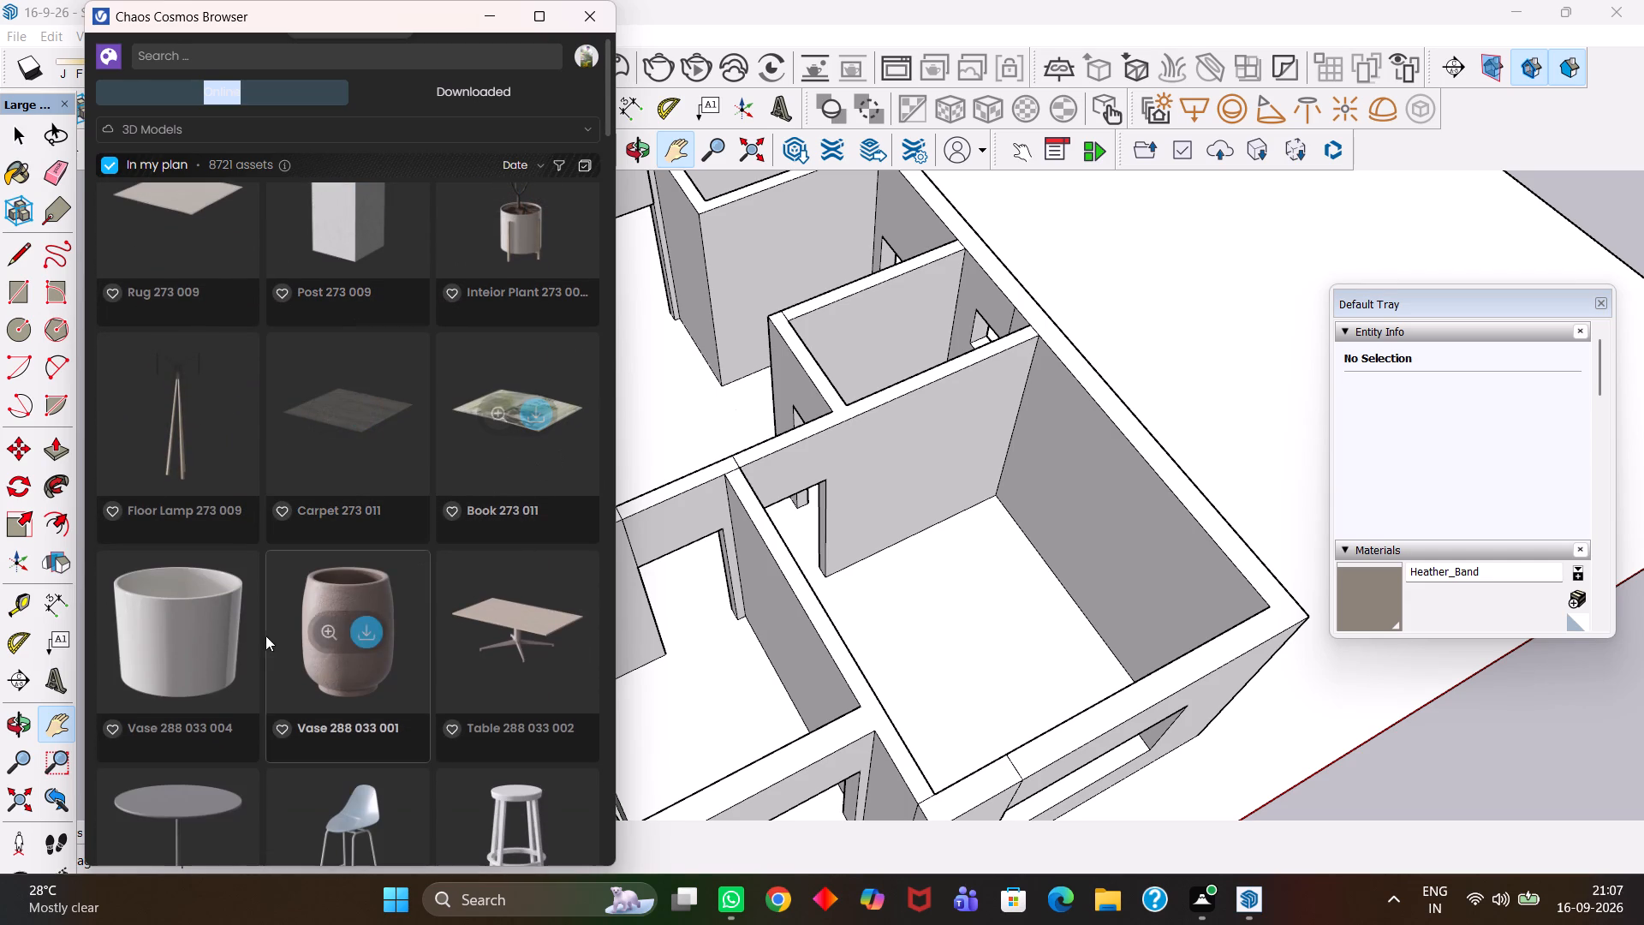
{"action": "scroll", "coordinate": [511, 606], "scroll_direction": "down", "scroll_amount": 2}
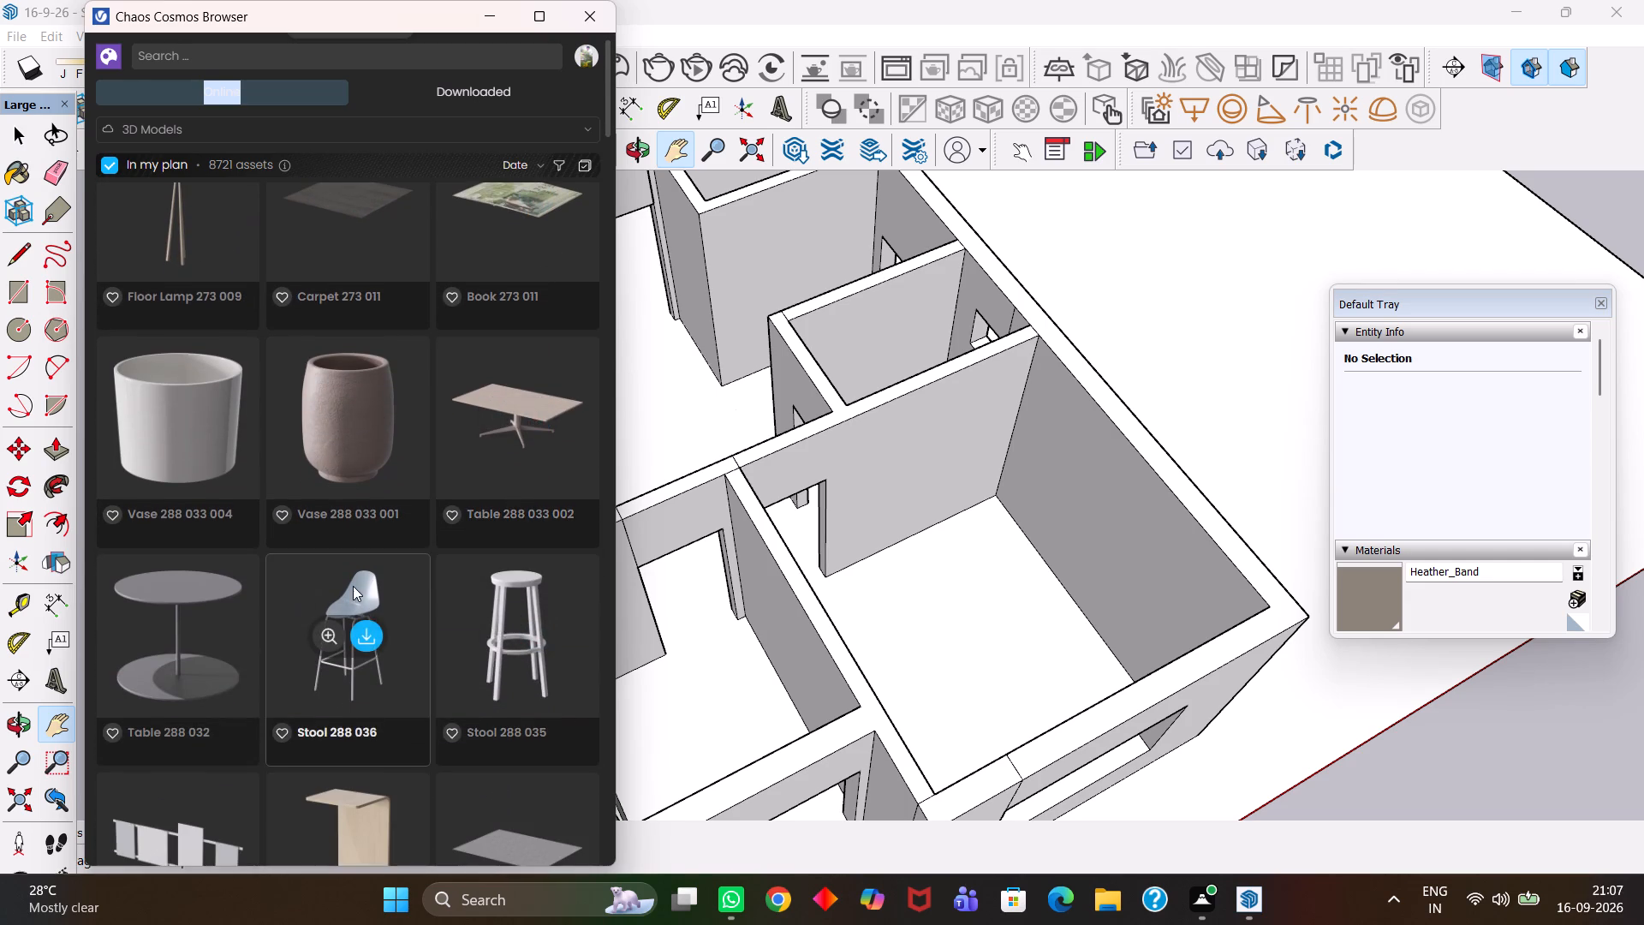
{"action": "scroll", "coordinate": [355, 588], "scroll_direction": "down", "scroll_amount": 2}
{"action": "scroll", "coordinate": [481, 564], "scroll_direction": "down", "scroll_amount": 2}
{"action": "scroll", "coordinate": [253, 554], "scroll_direction": "down", "scroll_amount": 2}
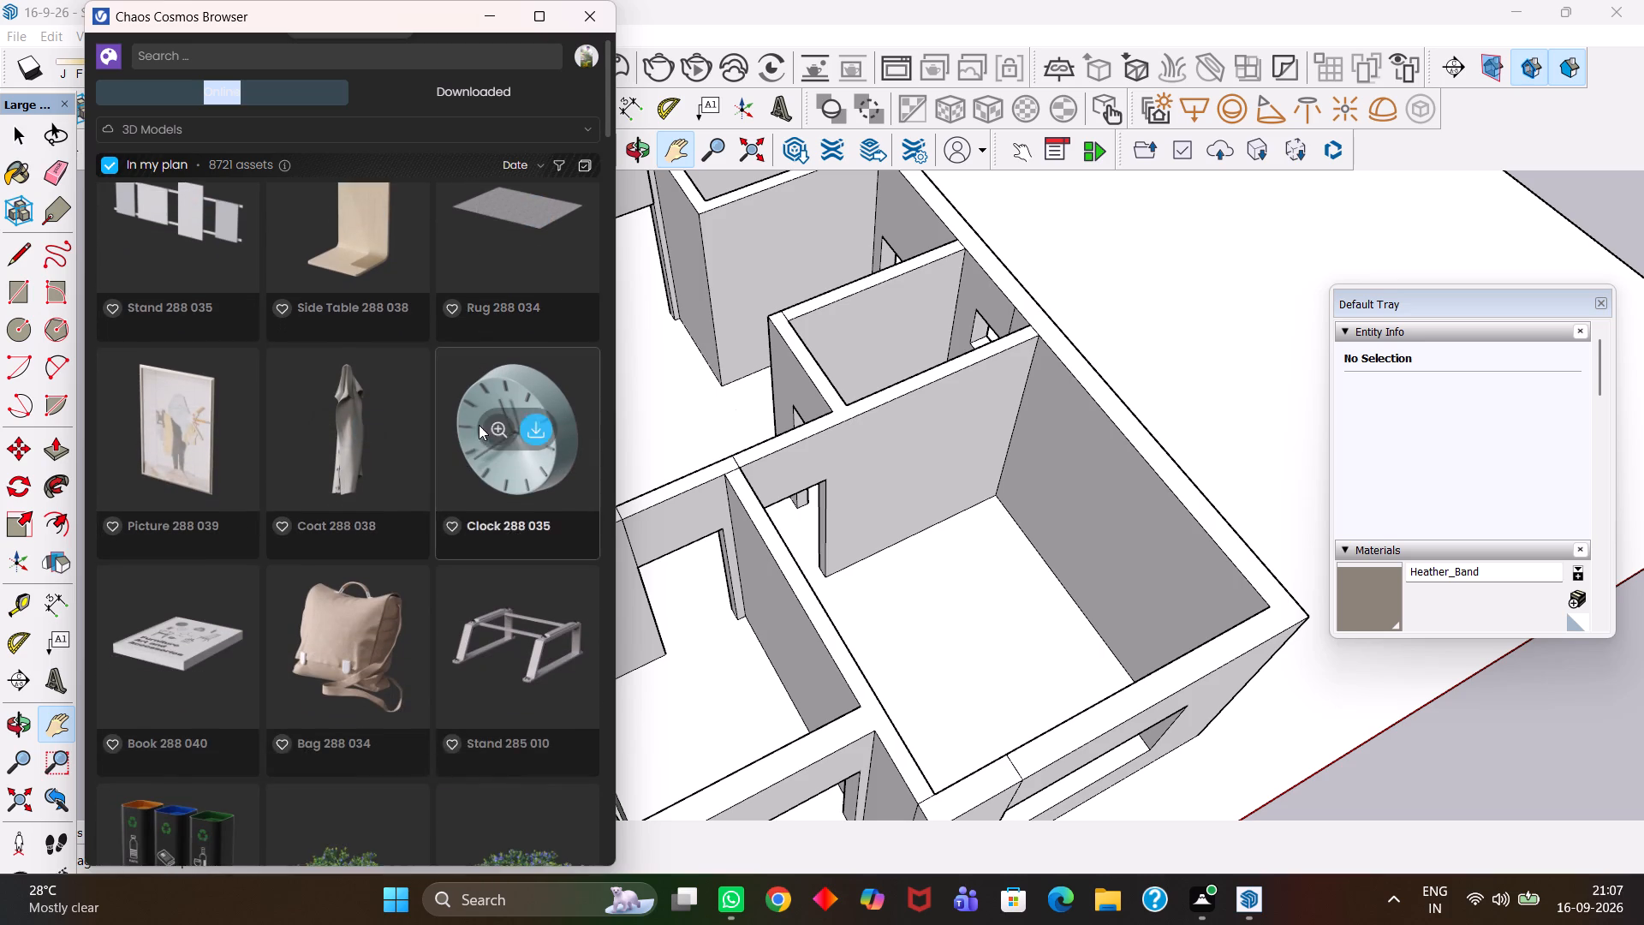
{"action": "scroll", "coordinate": [479, 425], "scroll_direction": "down", "scroll_amount": 3}
{"action": "scroll", "coordinate": [369, 349], "scroll_direction": "down", "scroll_amount": 1}
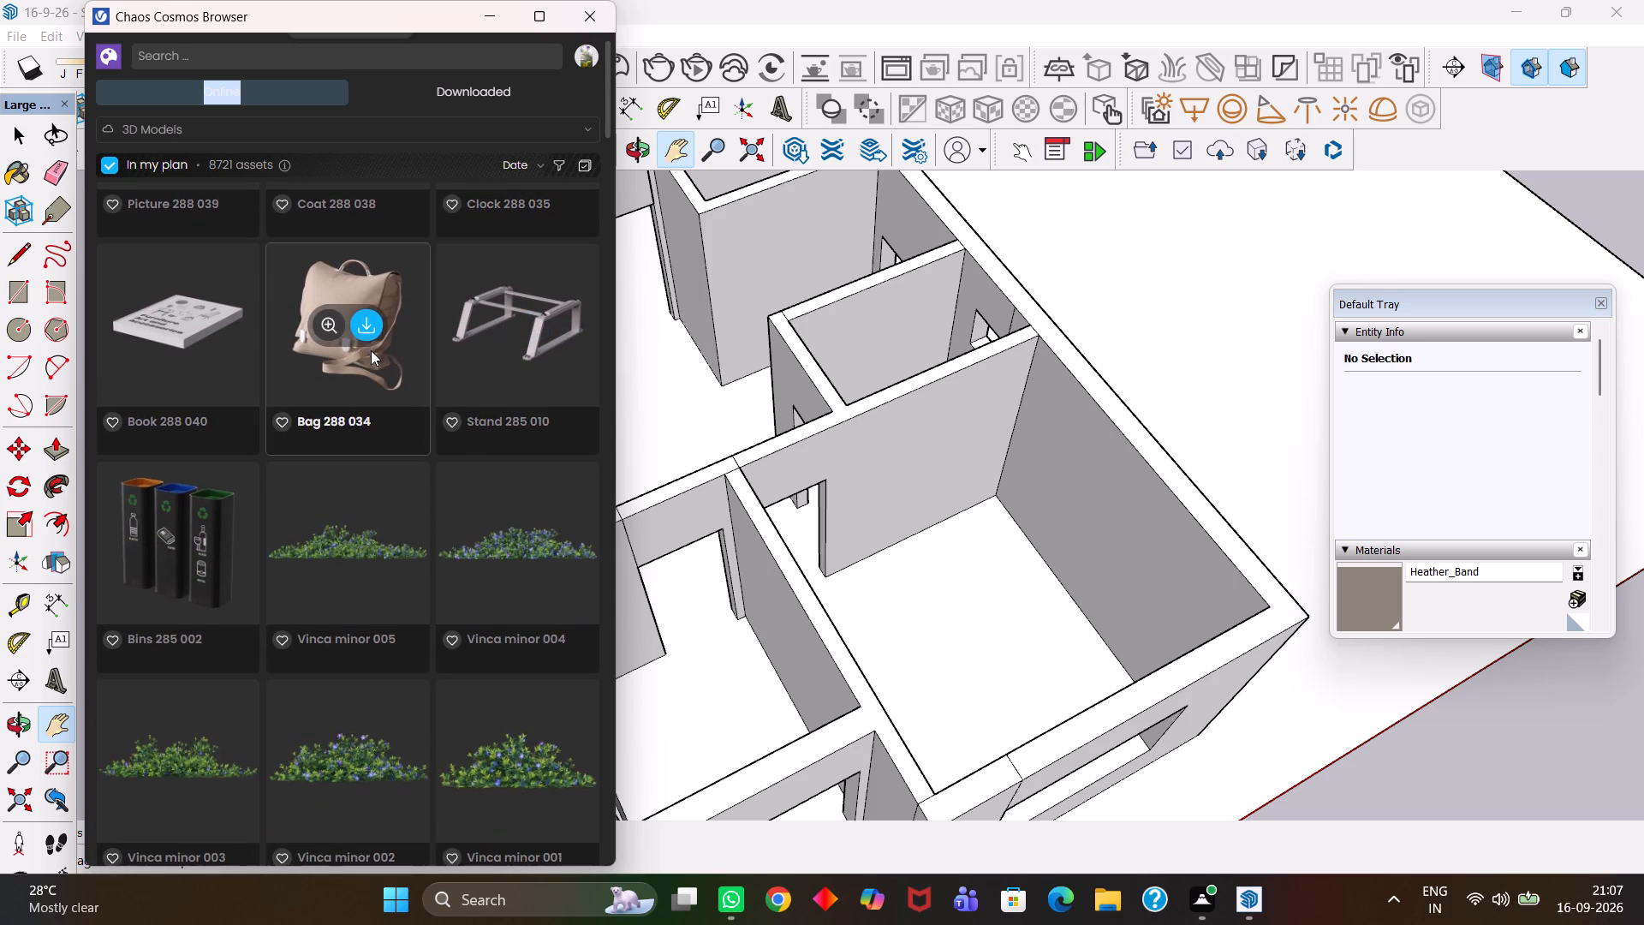
{"action": "scroll", "coordinate": [373, 354], "scroll_direction": "down", "scroll_amount": 8}
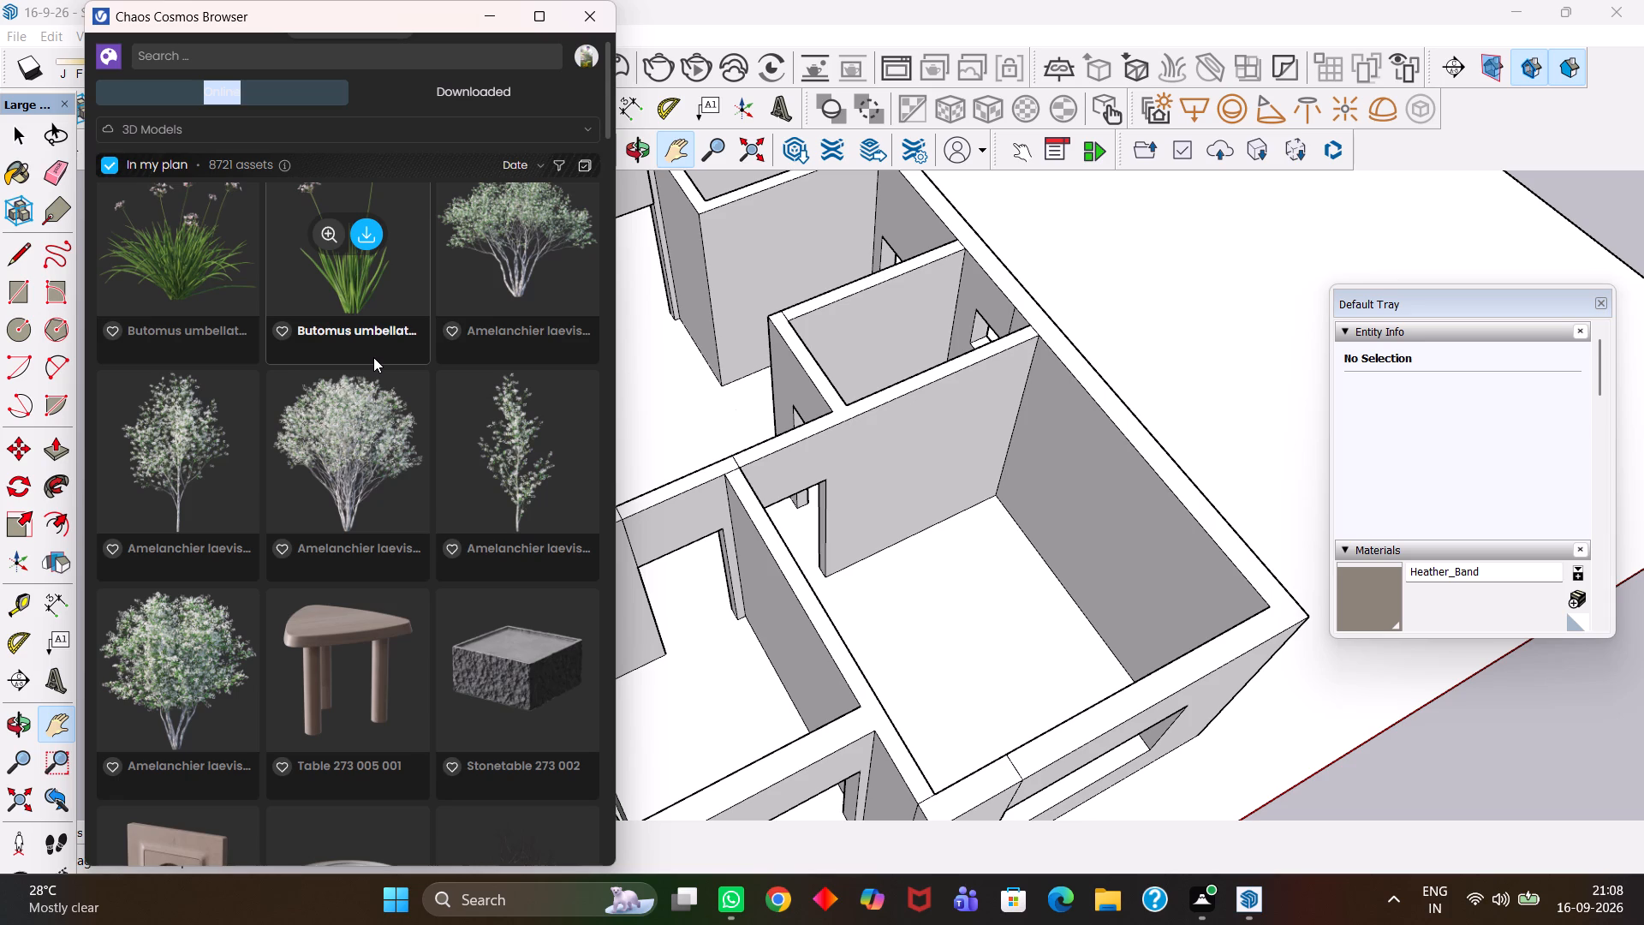
Look further through the online 3D models for furniture, including the tables, shelves, office chairs, sofa modules, benches and closets.
{"action": "scroll", "coordinate": [378, 471], "scroll_direction": "down", "scroll_amount": 4}
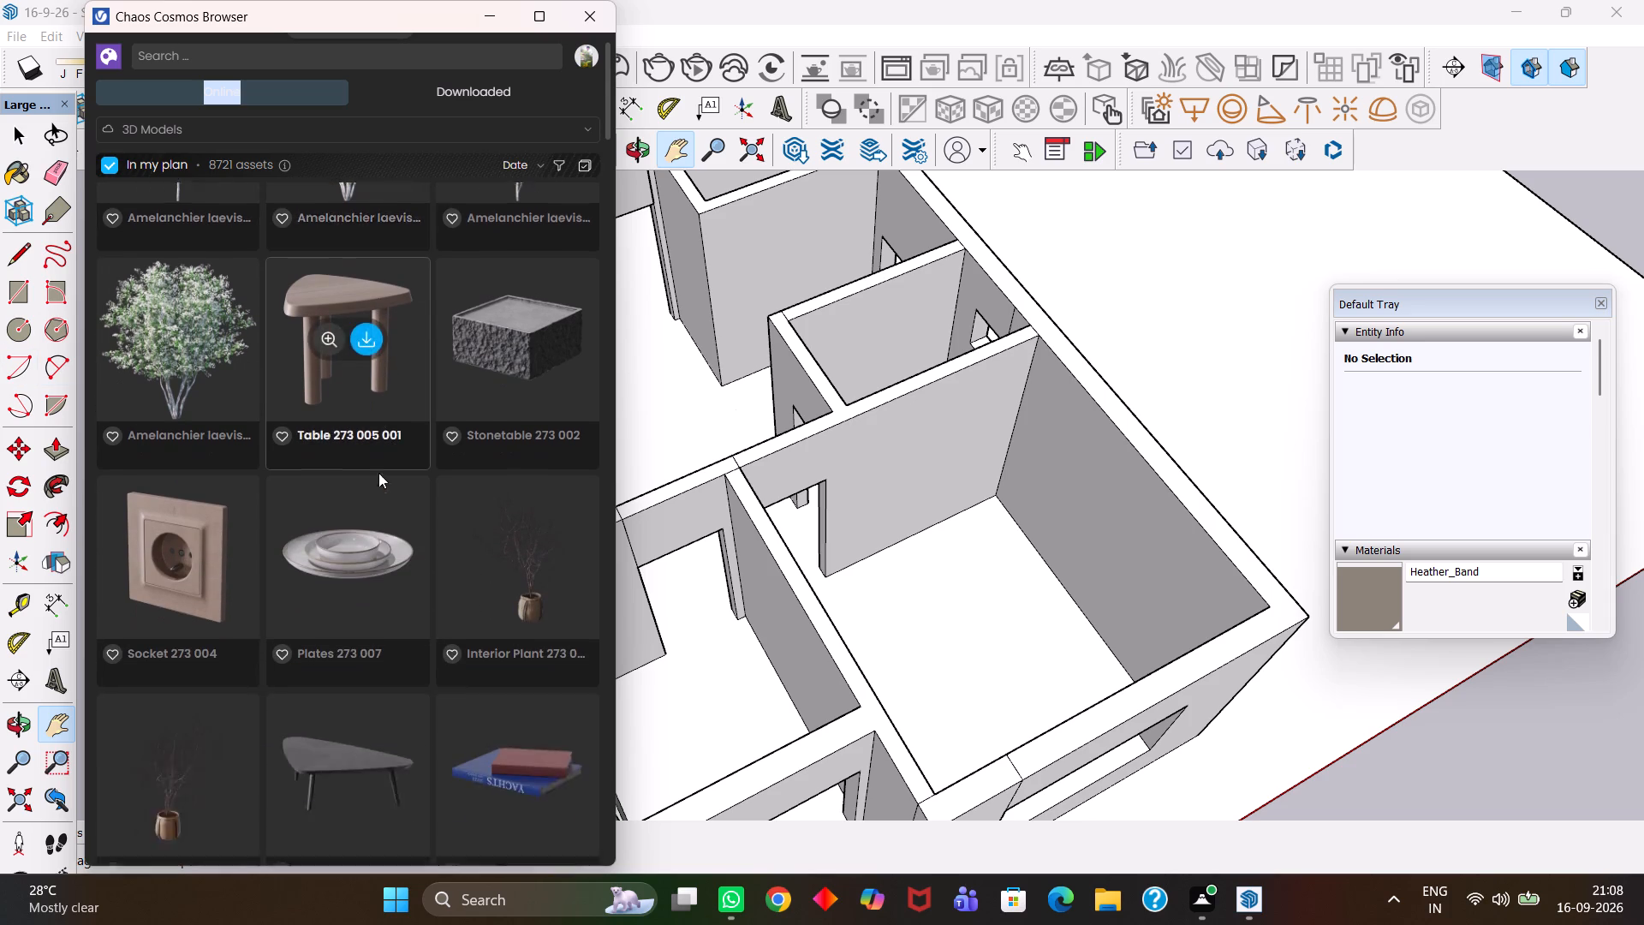
{"action": "scroll", "coordinate": [384, 470], "scroll_direction": "down", "scroll_amount": 1}
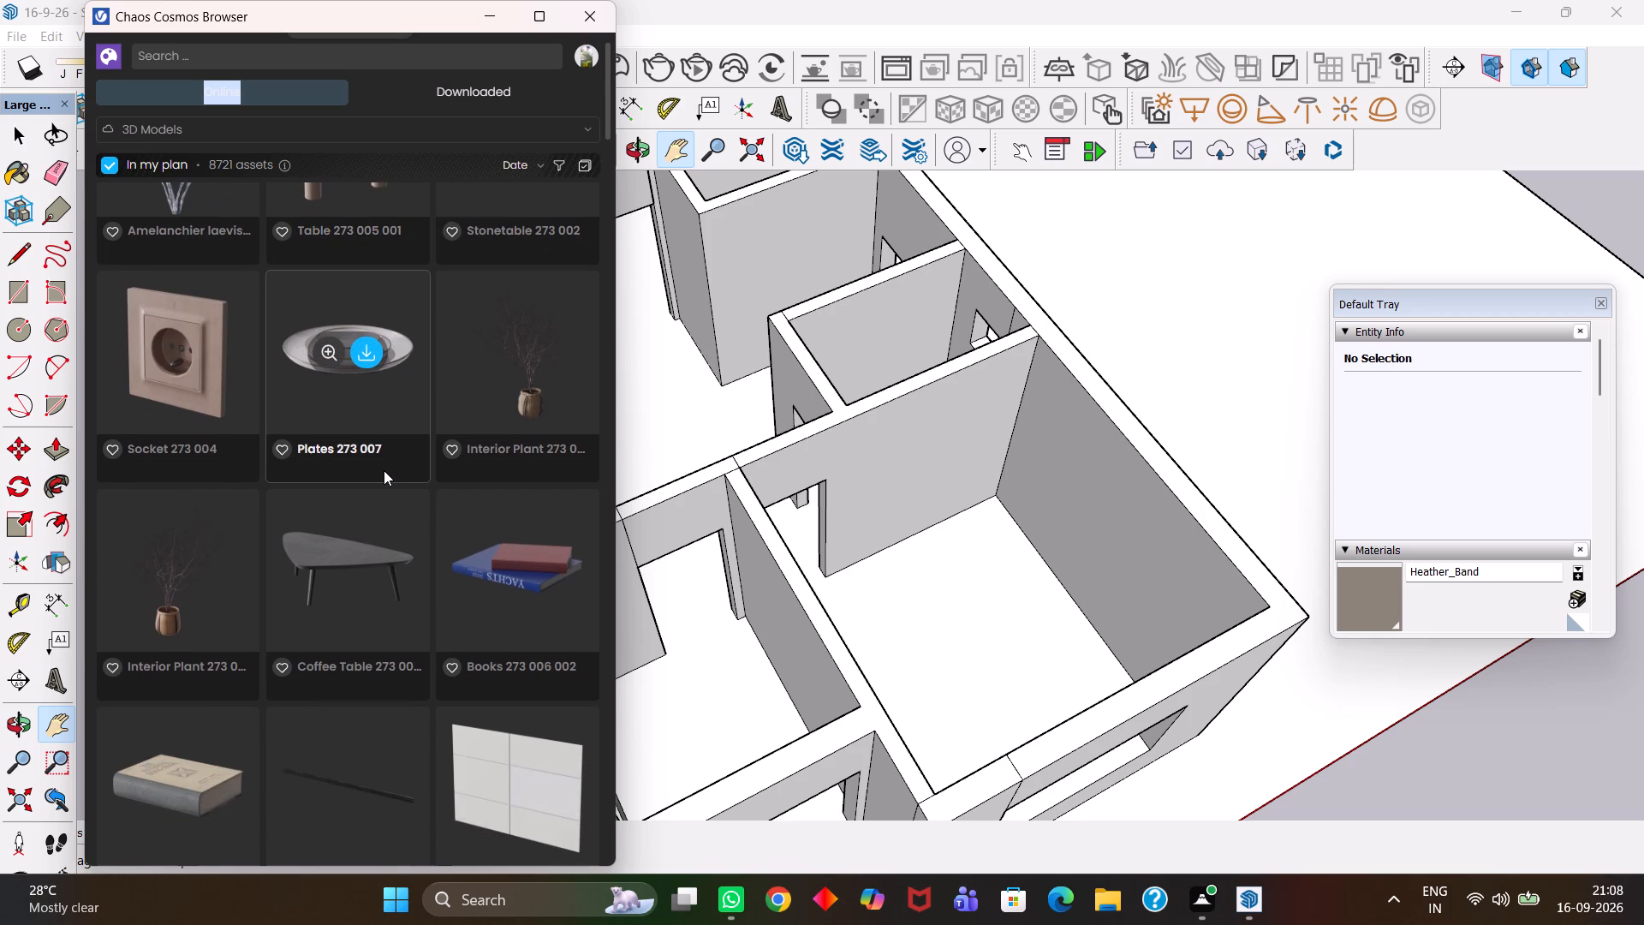
{"action": "scroll", "coordinate": [384, 470], "scroll_direction": "down", "scroll_amount": 5}
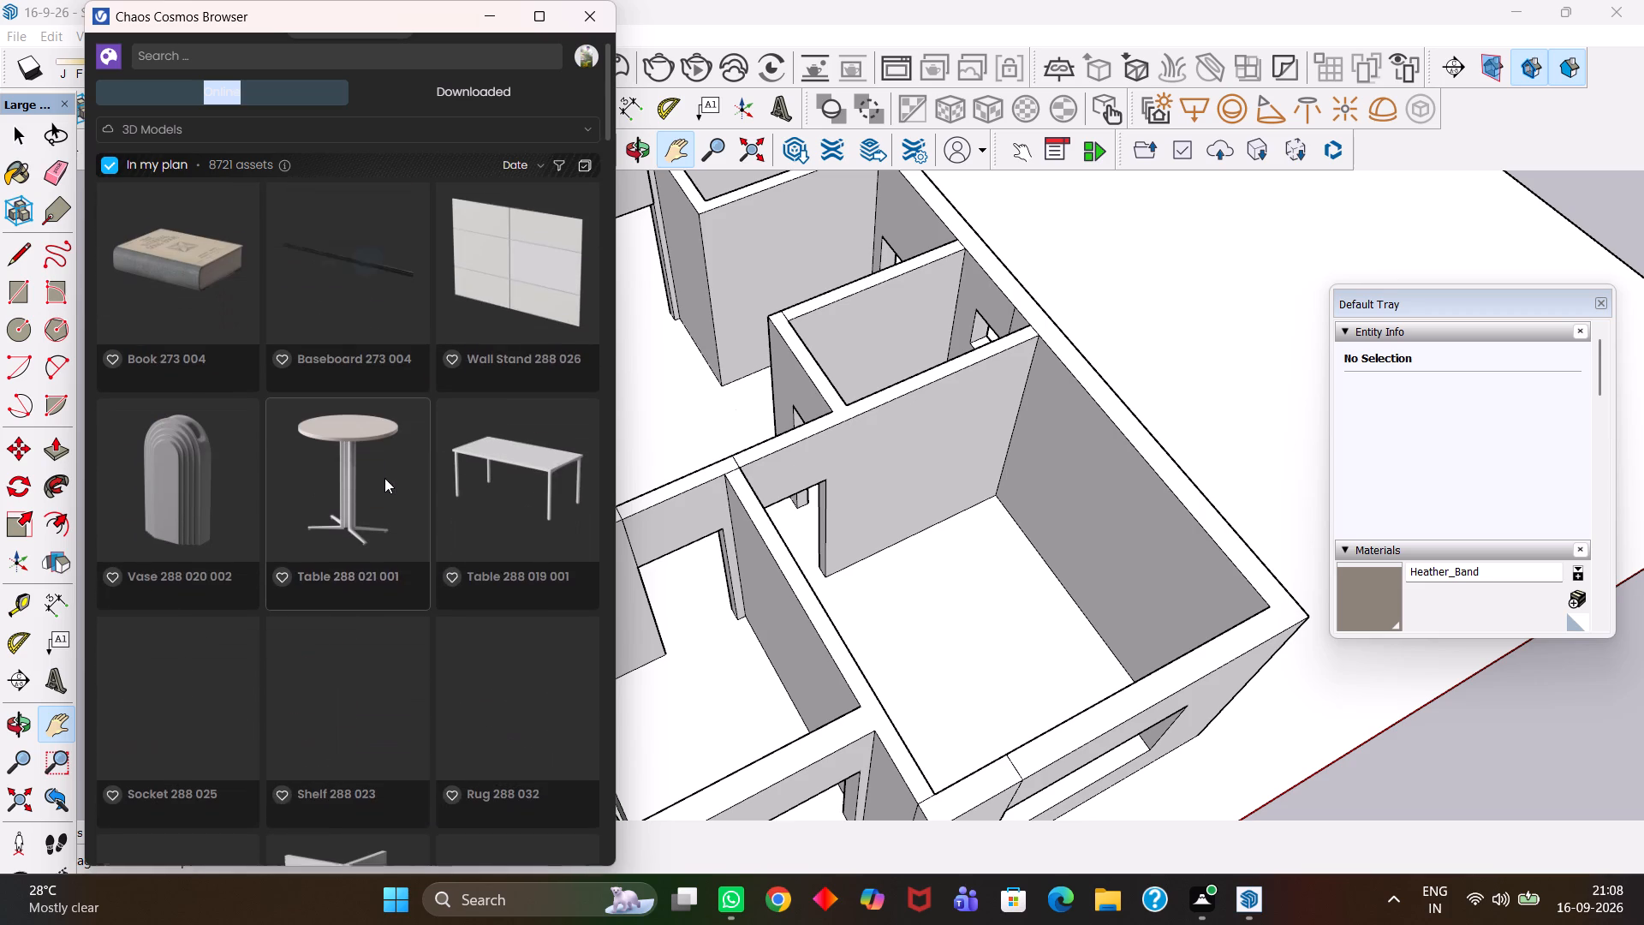
{"action": "scroll", "coordinate": [384, 478], "scroll_direction": "down", "scroll_amount": 1}
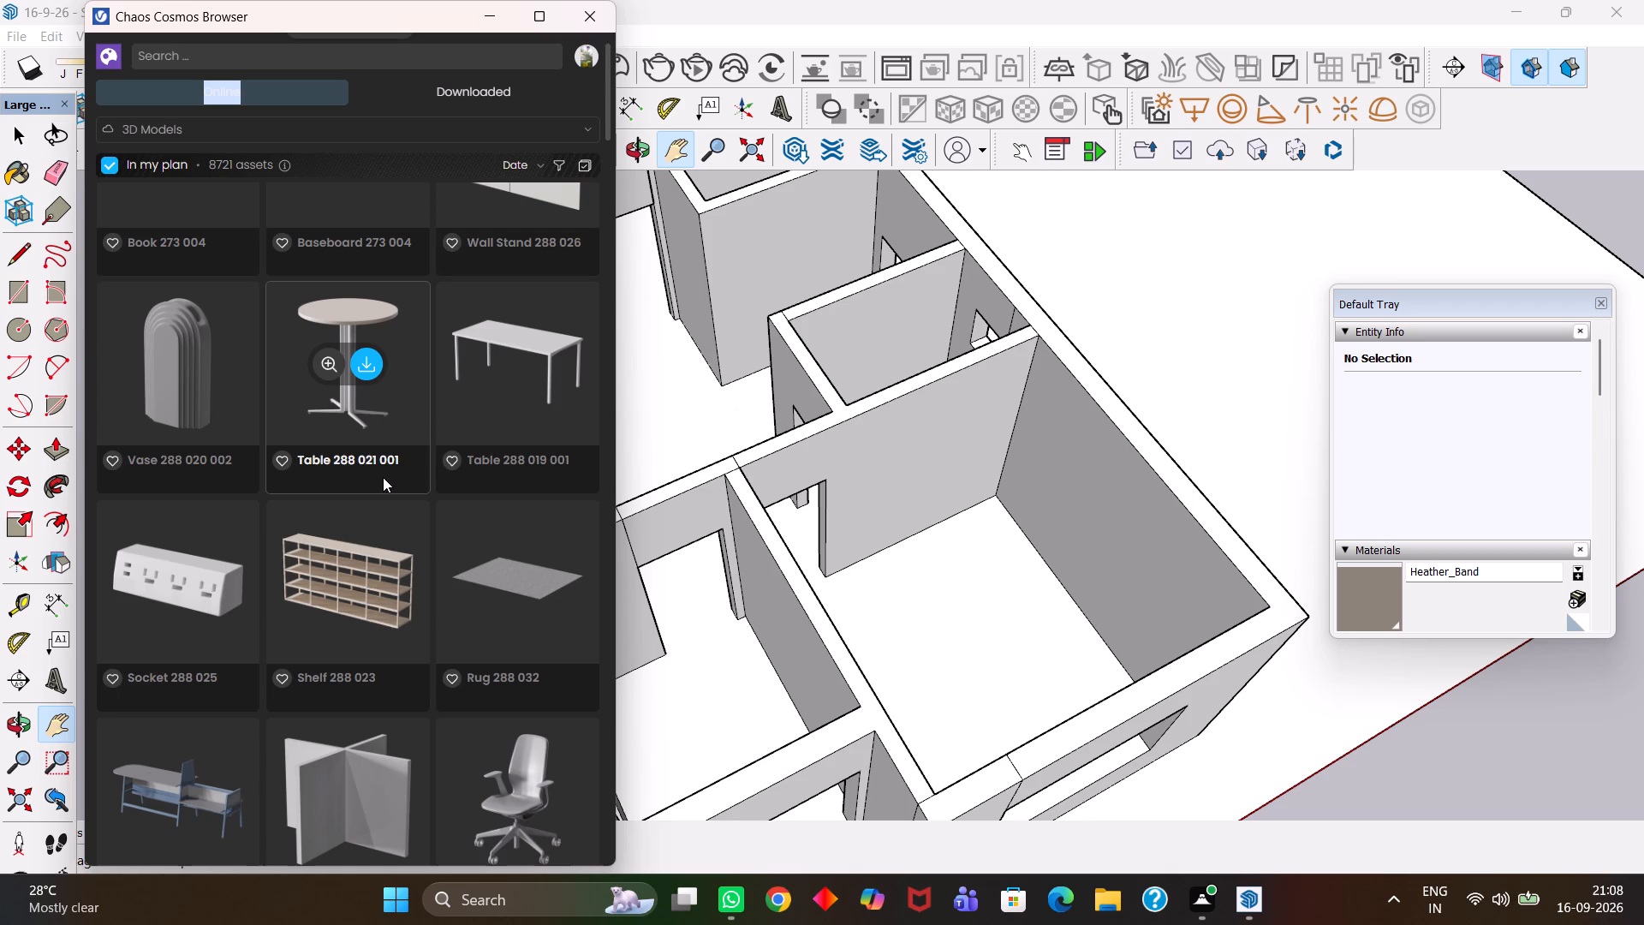
{"action": "scroll", "coordinate": [337, 495], "scroll_direction": "down", "scroll_amount": 4}
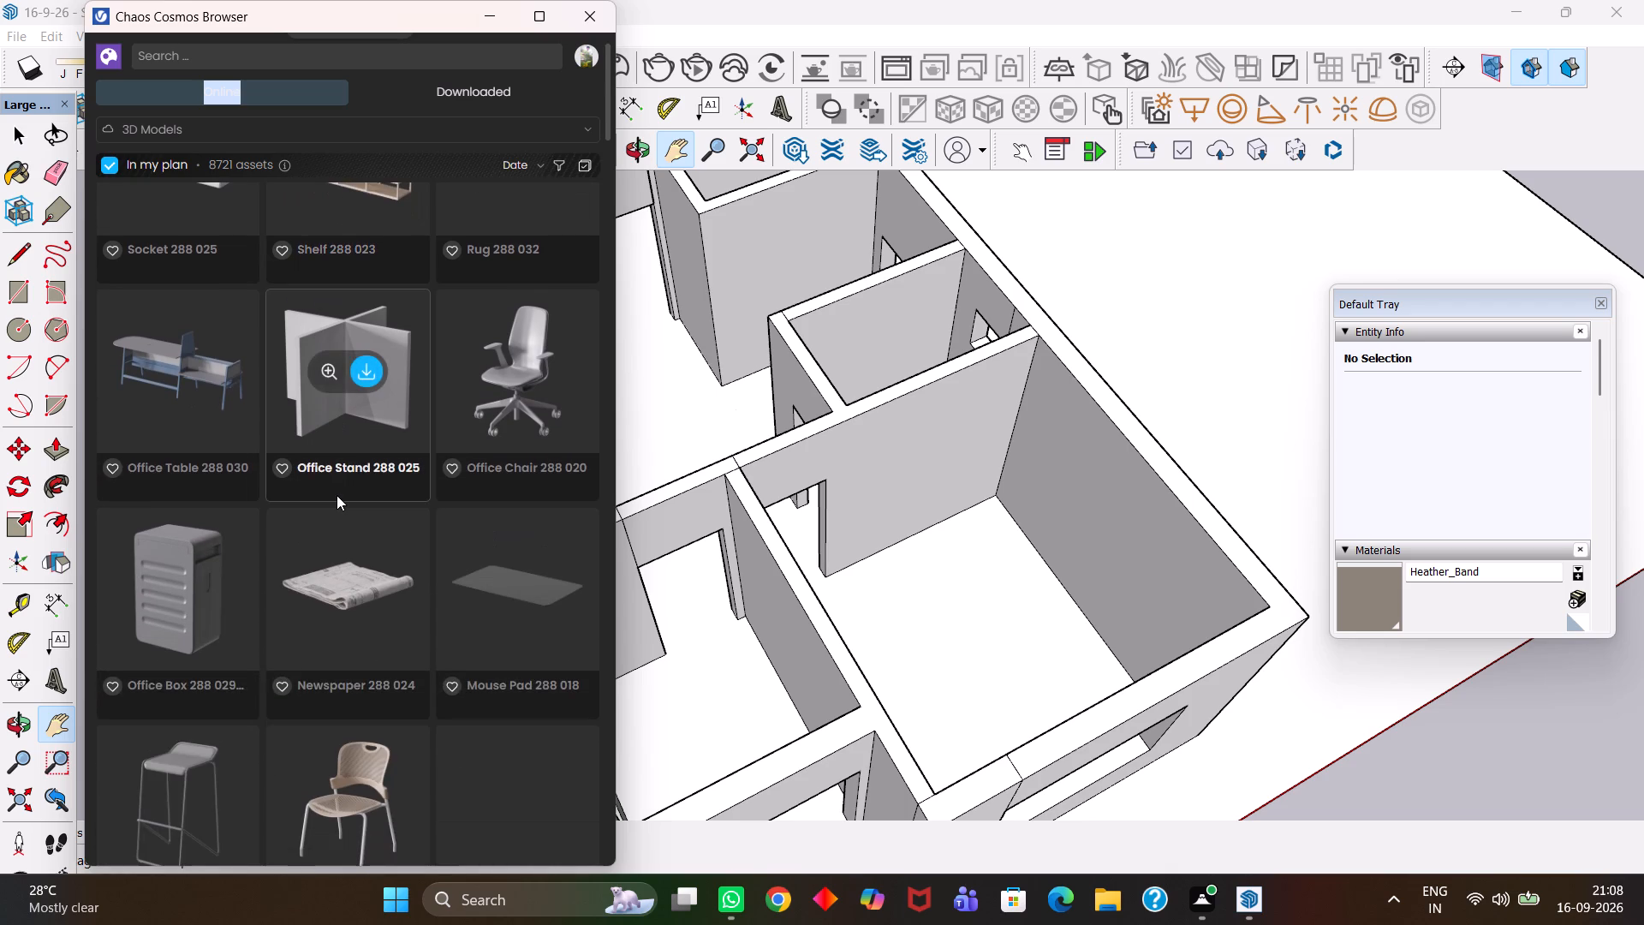
{"action": "scroll", "coordinate": [337, 495], "scroll_direction": "down", "scroll_amount": 2}
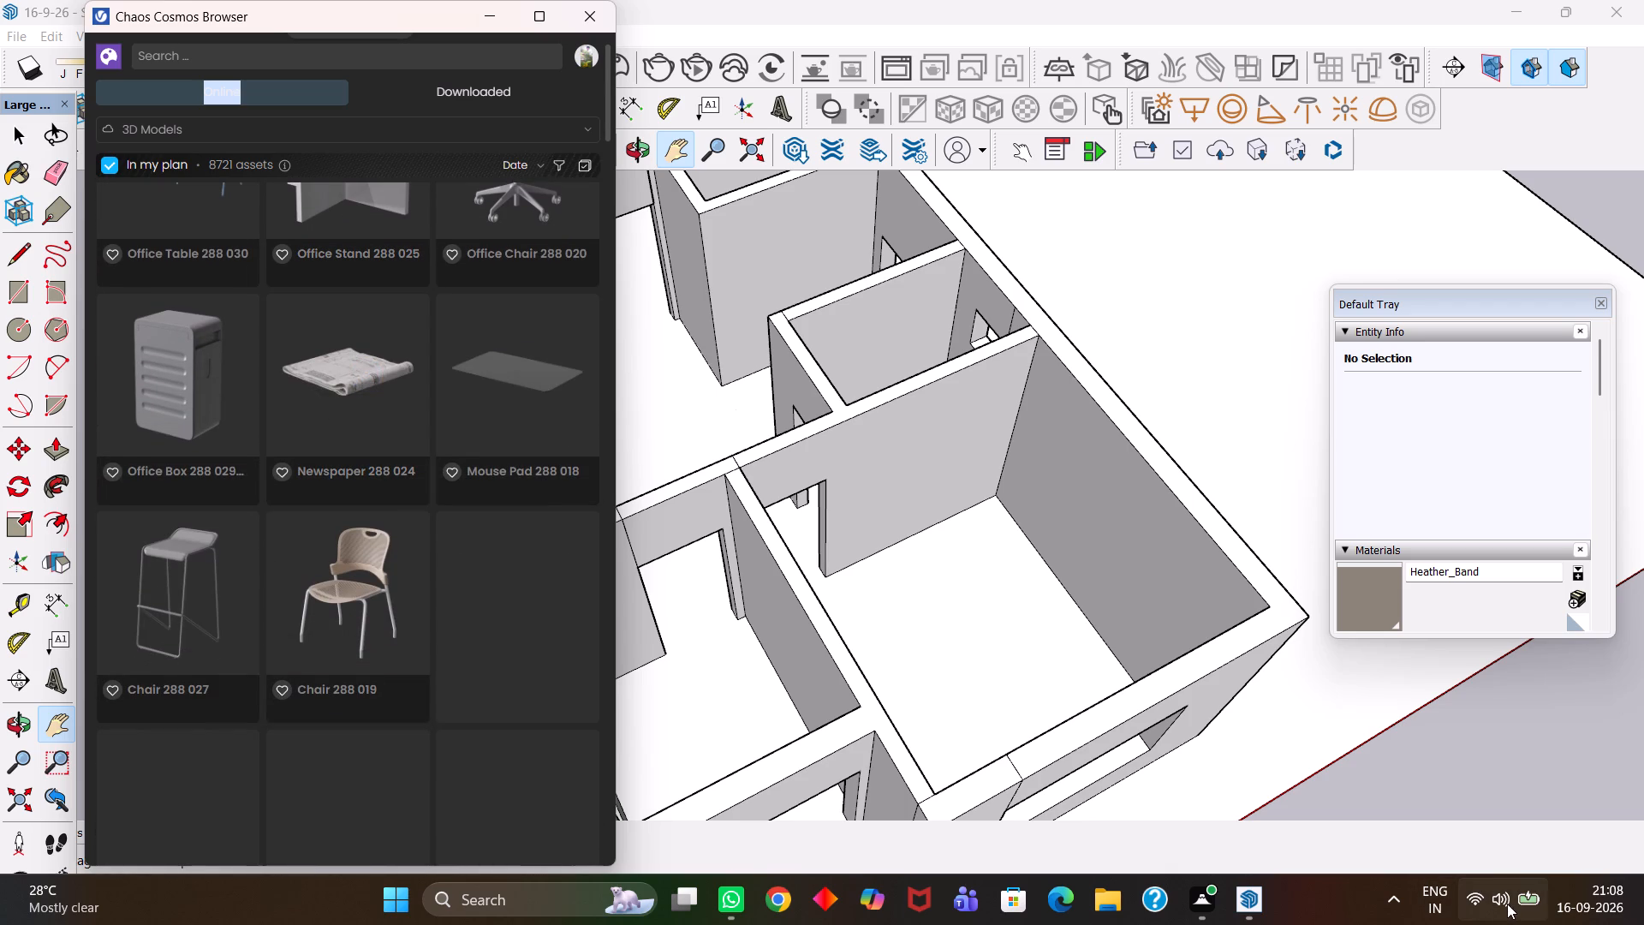
{"action": "scroll", "coordinate": [477, 471], "scroll_direction": "down", "scroll_amount": 3}
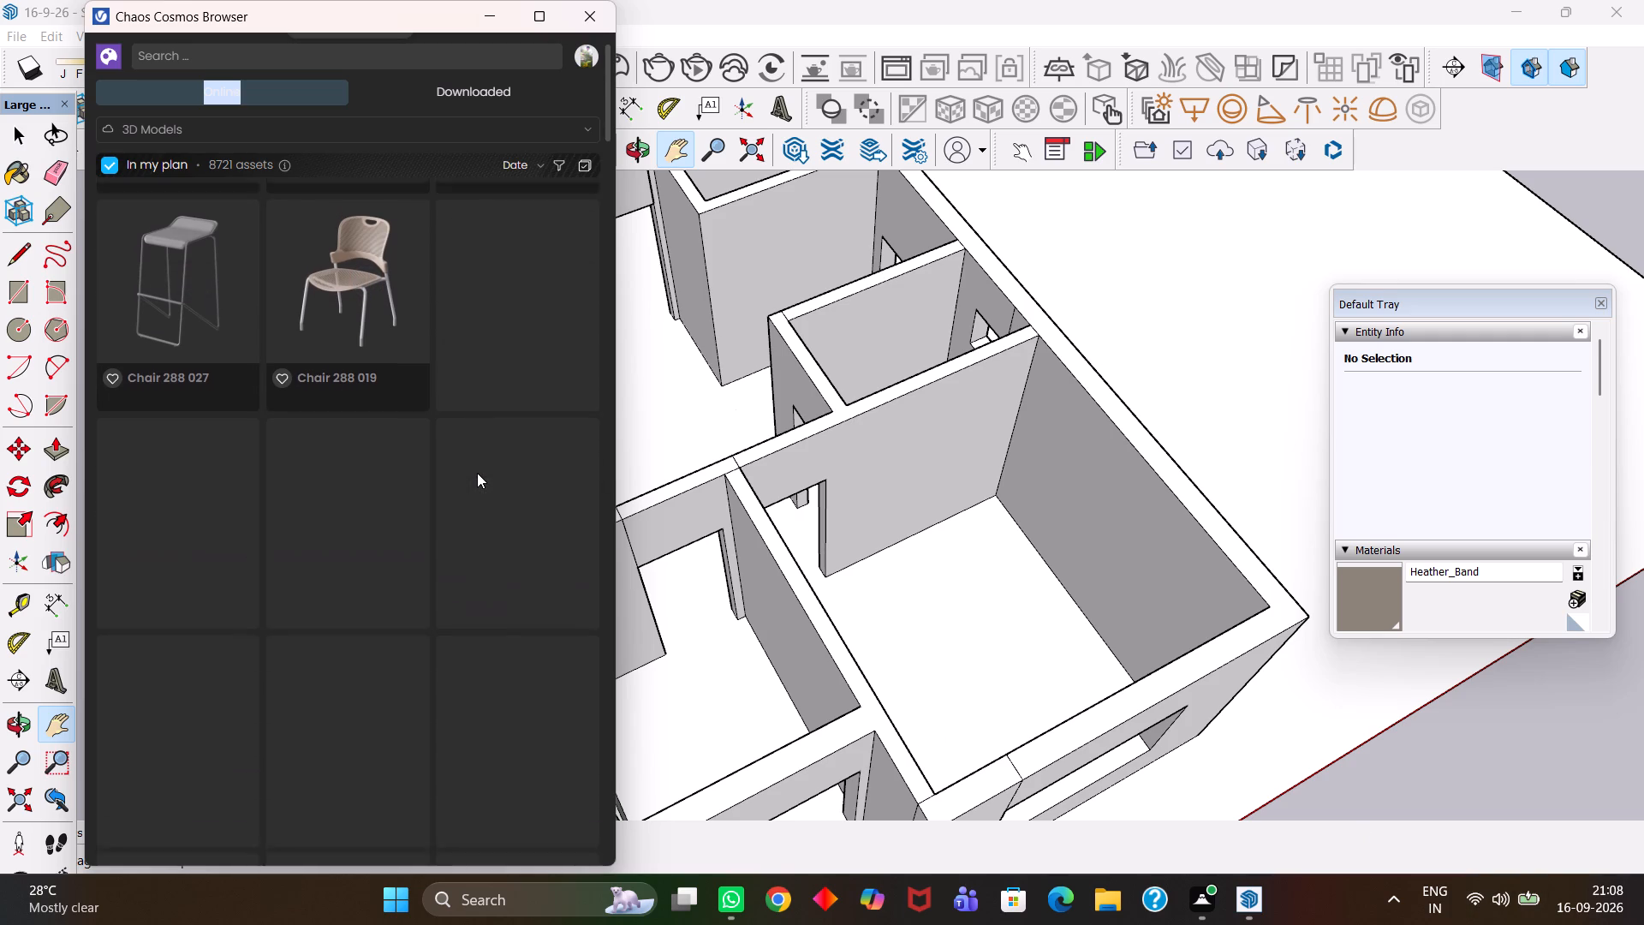
{"action": "scroll", "coordinate": [478, 473], "scroll_direction": "down", "scroll_amount": 1}
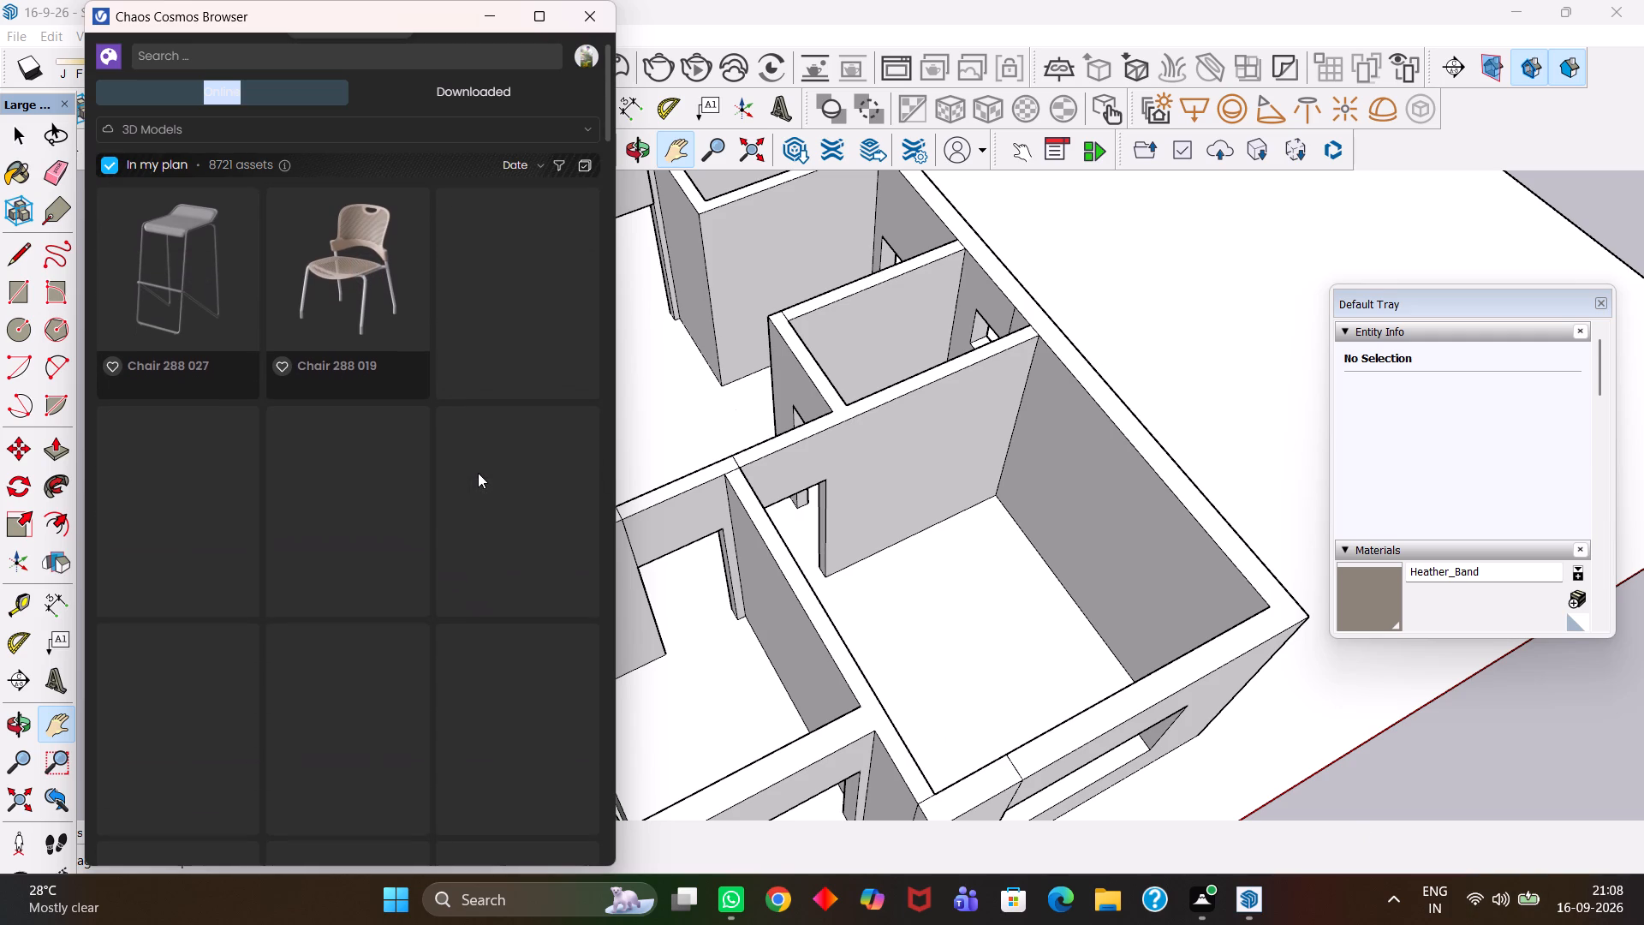
{"action": "scroll", "coordinate": [479, 473], "scroll_direction": "down", "scroll_amount": 1}
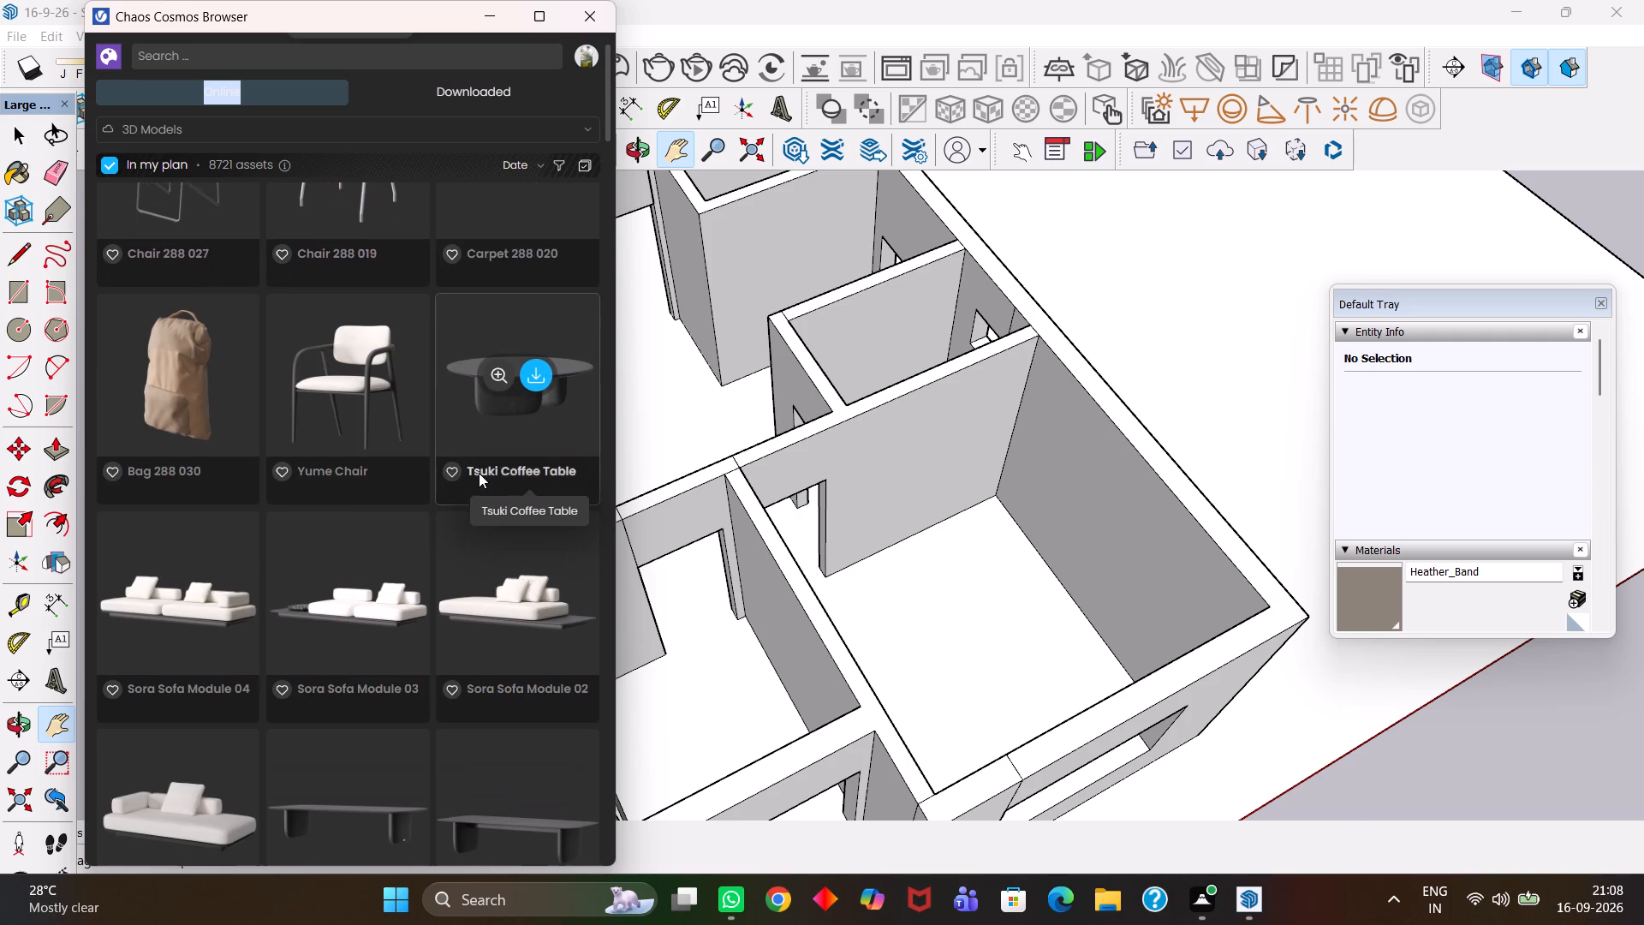
{"action": "scroll", "coordinate": [479, 473], "scroll_direction": "down", "scroll_amount": 6}
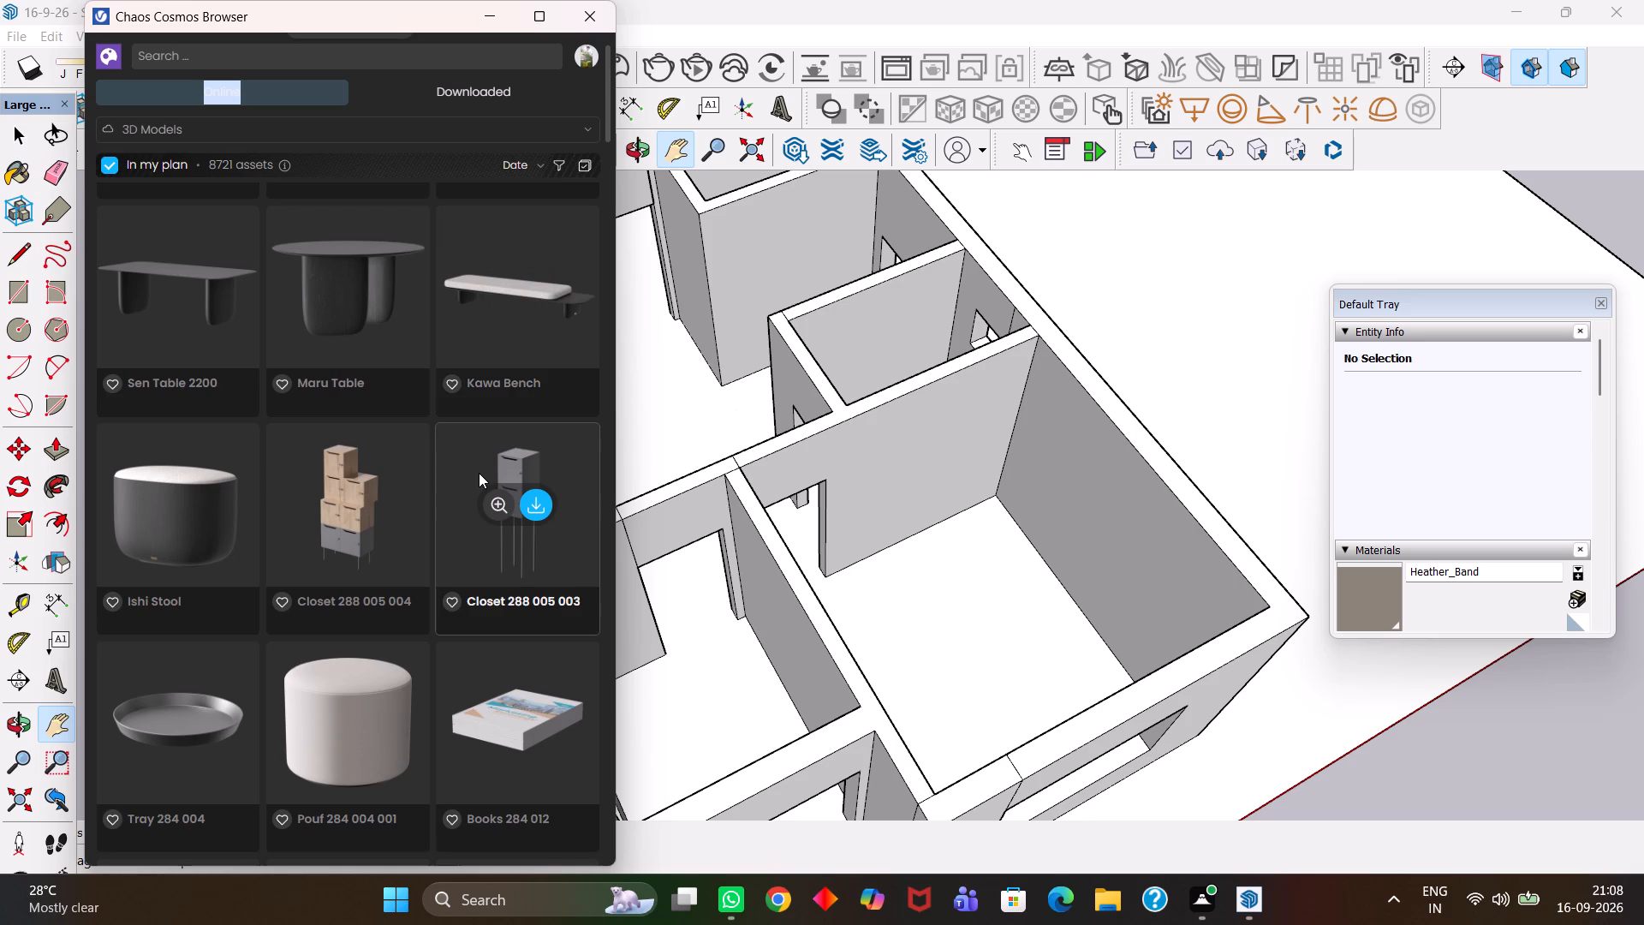
{"action": "scroll", "coordinate": [479, 473], "scroll_direction": "down", "scroll_amount": 1}
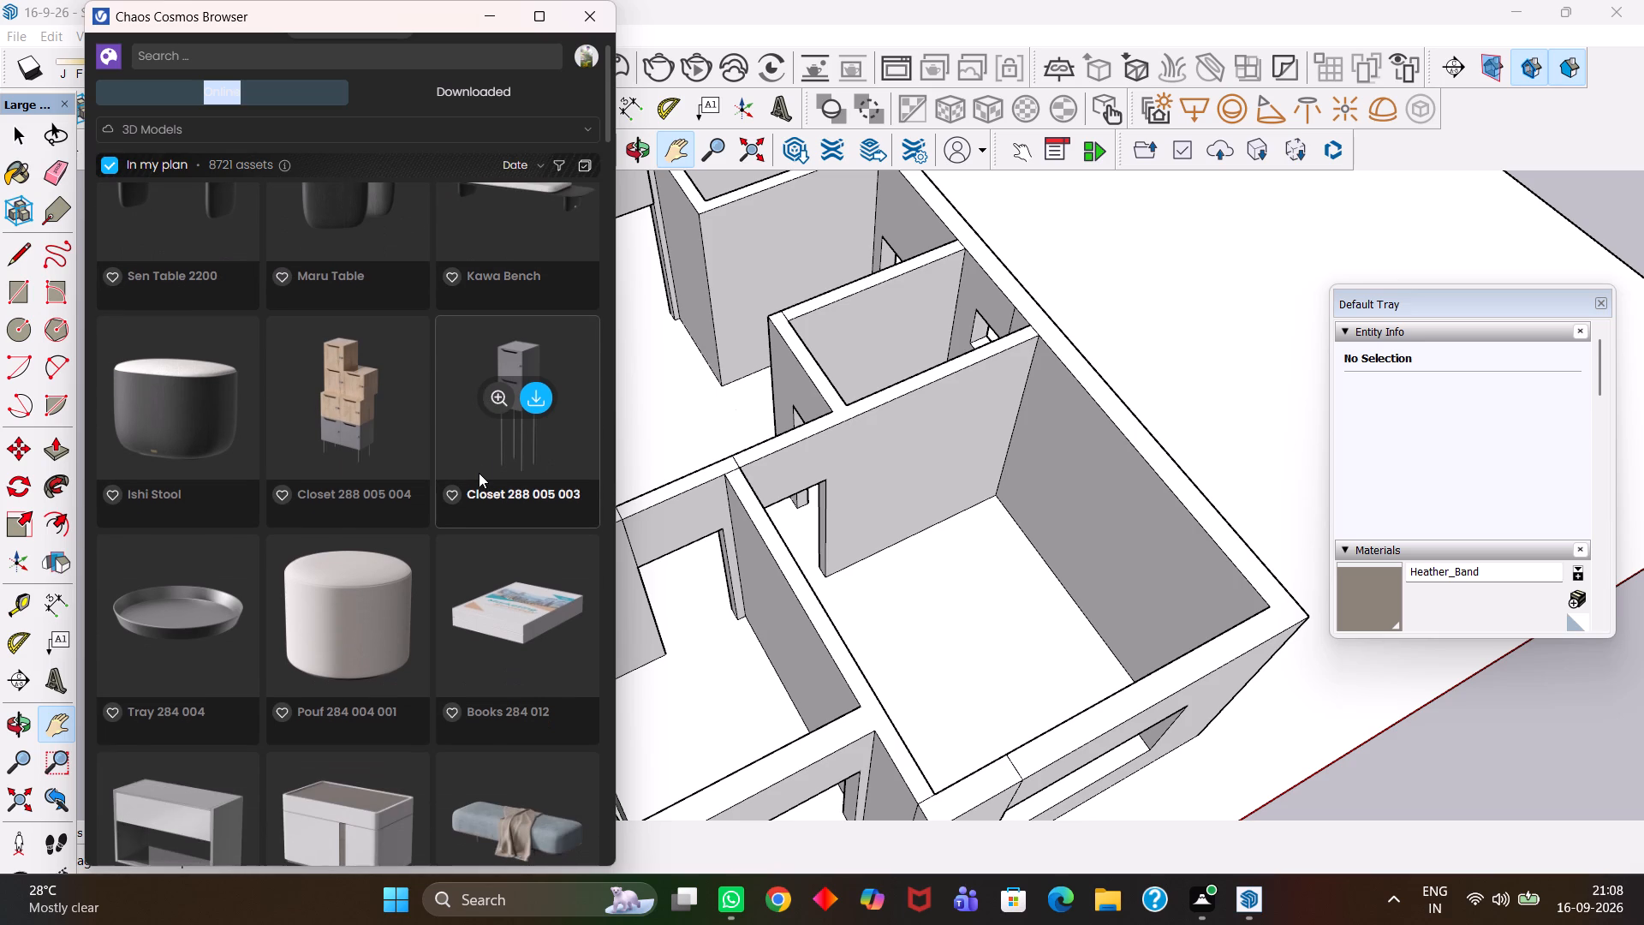
{"action": "scroll", "coordinate": [479, 473], "scroll_direction": "down", "scroll_amount": 1}
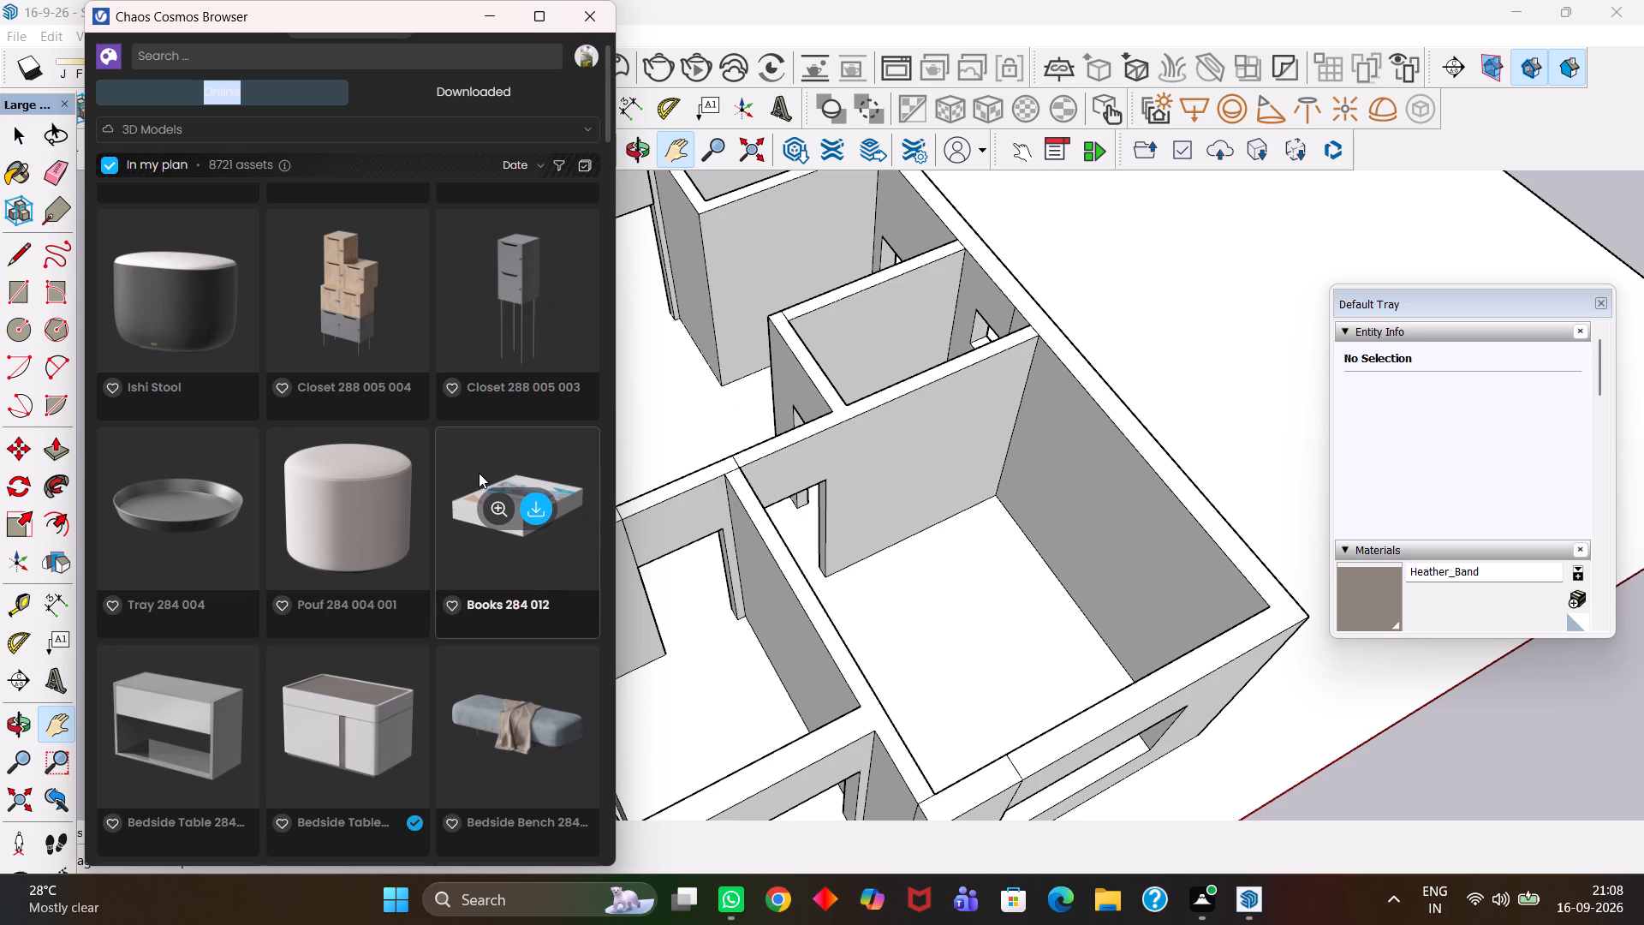
Look further through the online 3D models, covering the bedside furniture, tables, office accessories, closets, chairs and storage cases.
{"action": "scroll", "coordinate": [479, 473], "scroll_direction": "up", "scroll_amount": 1}
{"action": "scroll", "coordinate": [479, 473], "scroll_direction": "down", "scroll_amount": 4}
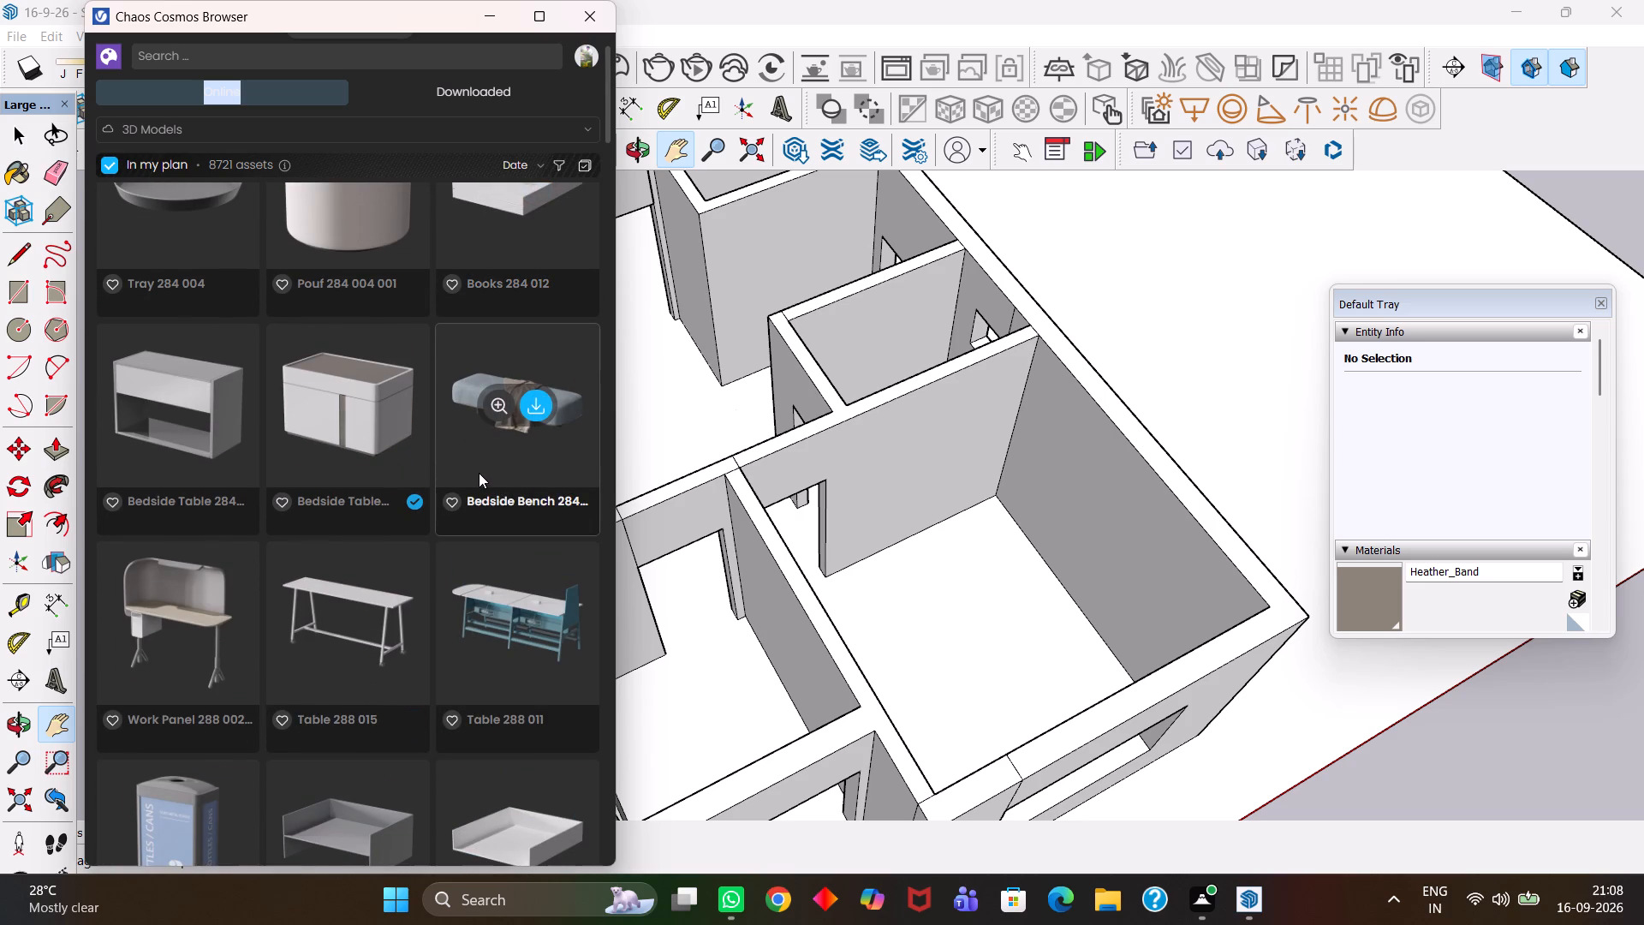
{"action": "scroll", "coordinate": [479, 473], "scroll_direction": "down", "scroll_amount": 2}
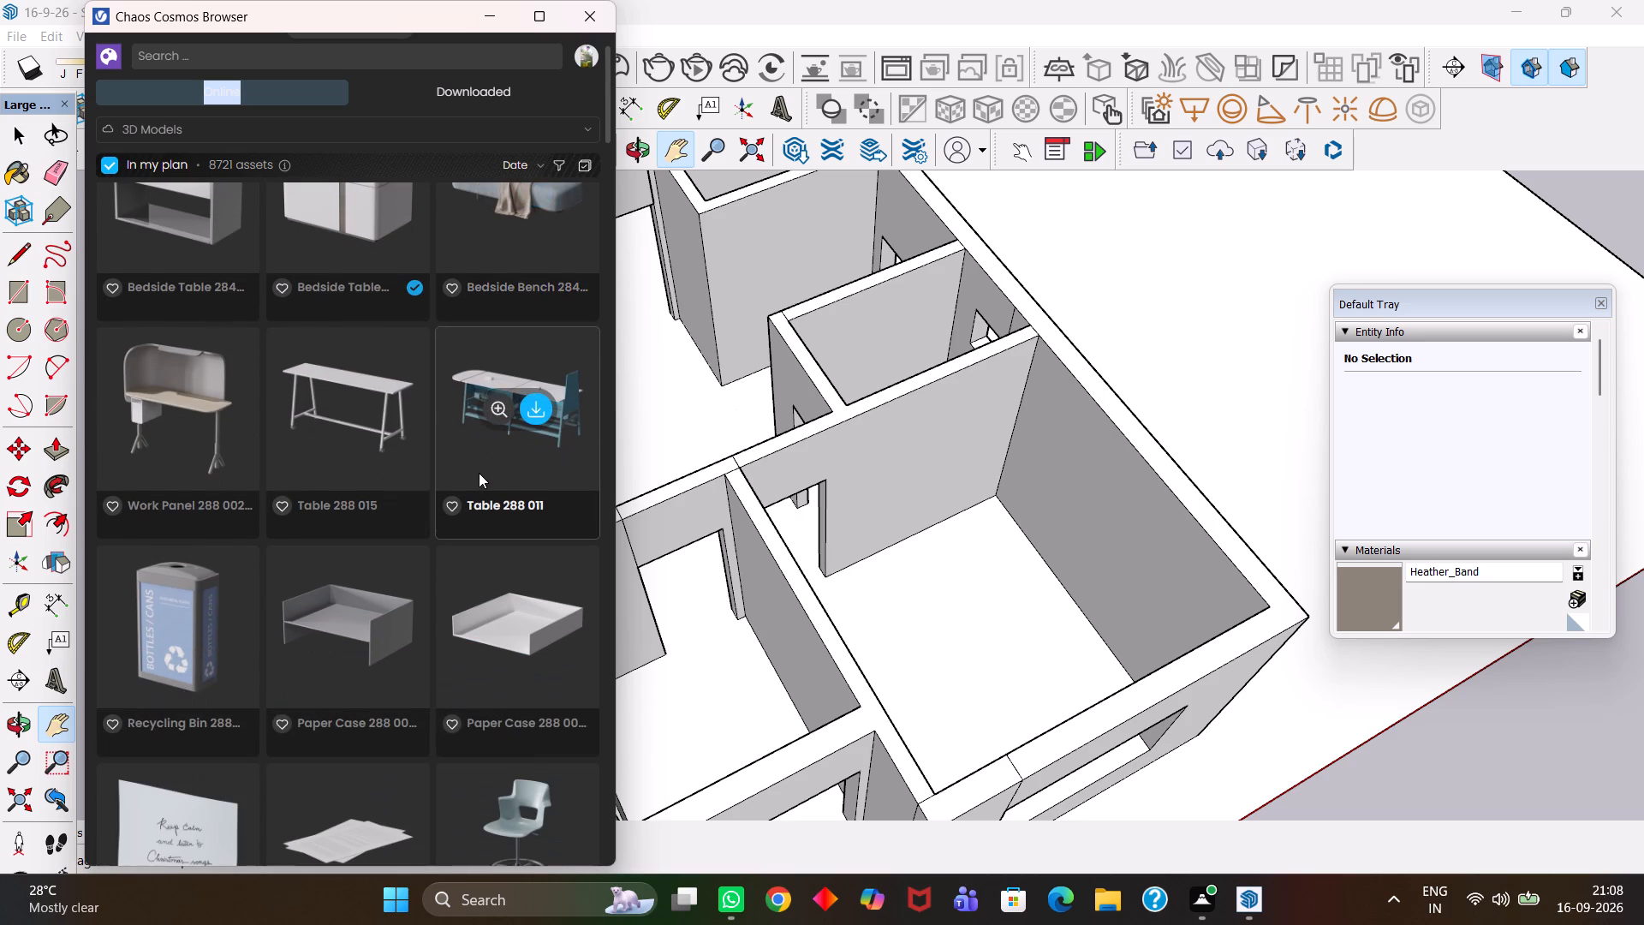
{"action": "scroll", "coordinate": [479, 473], "scroll_direction": "down", "scroll_amount": 3}
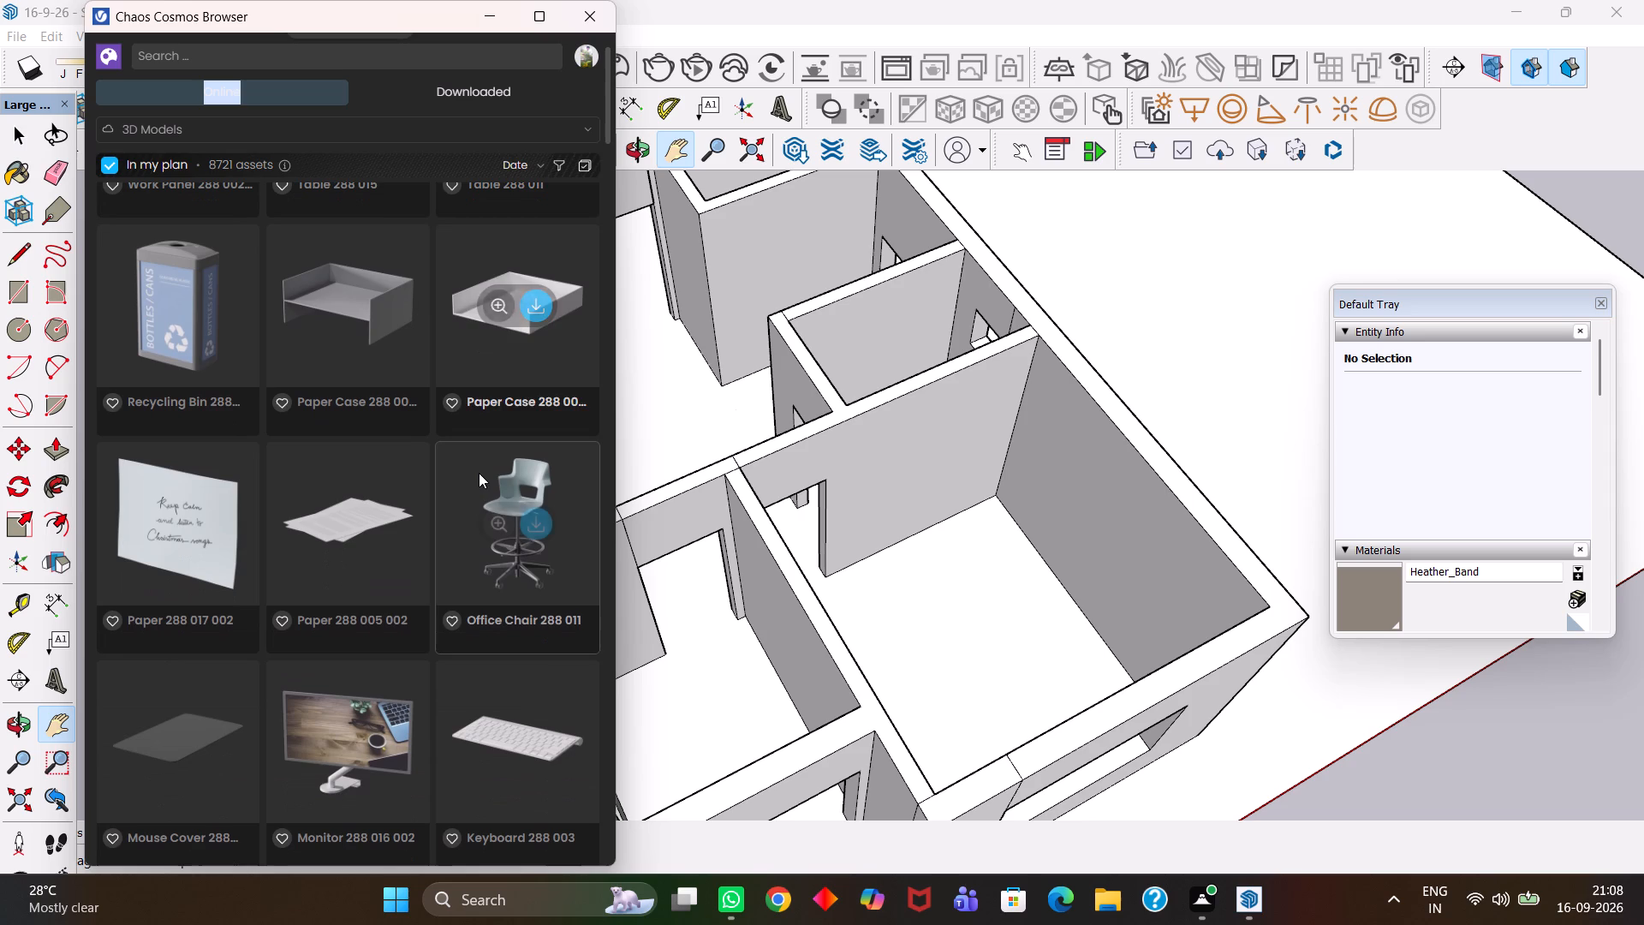
{"action": "scroll", "coordinate": [479, 473], "scroll_direction": "down", "scroll_amount": 1}
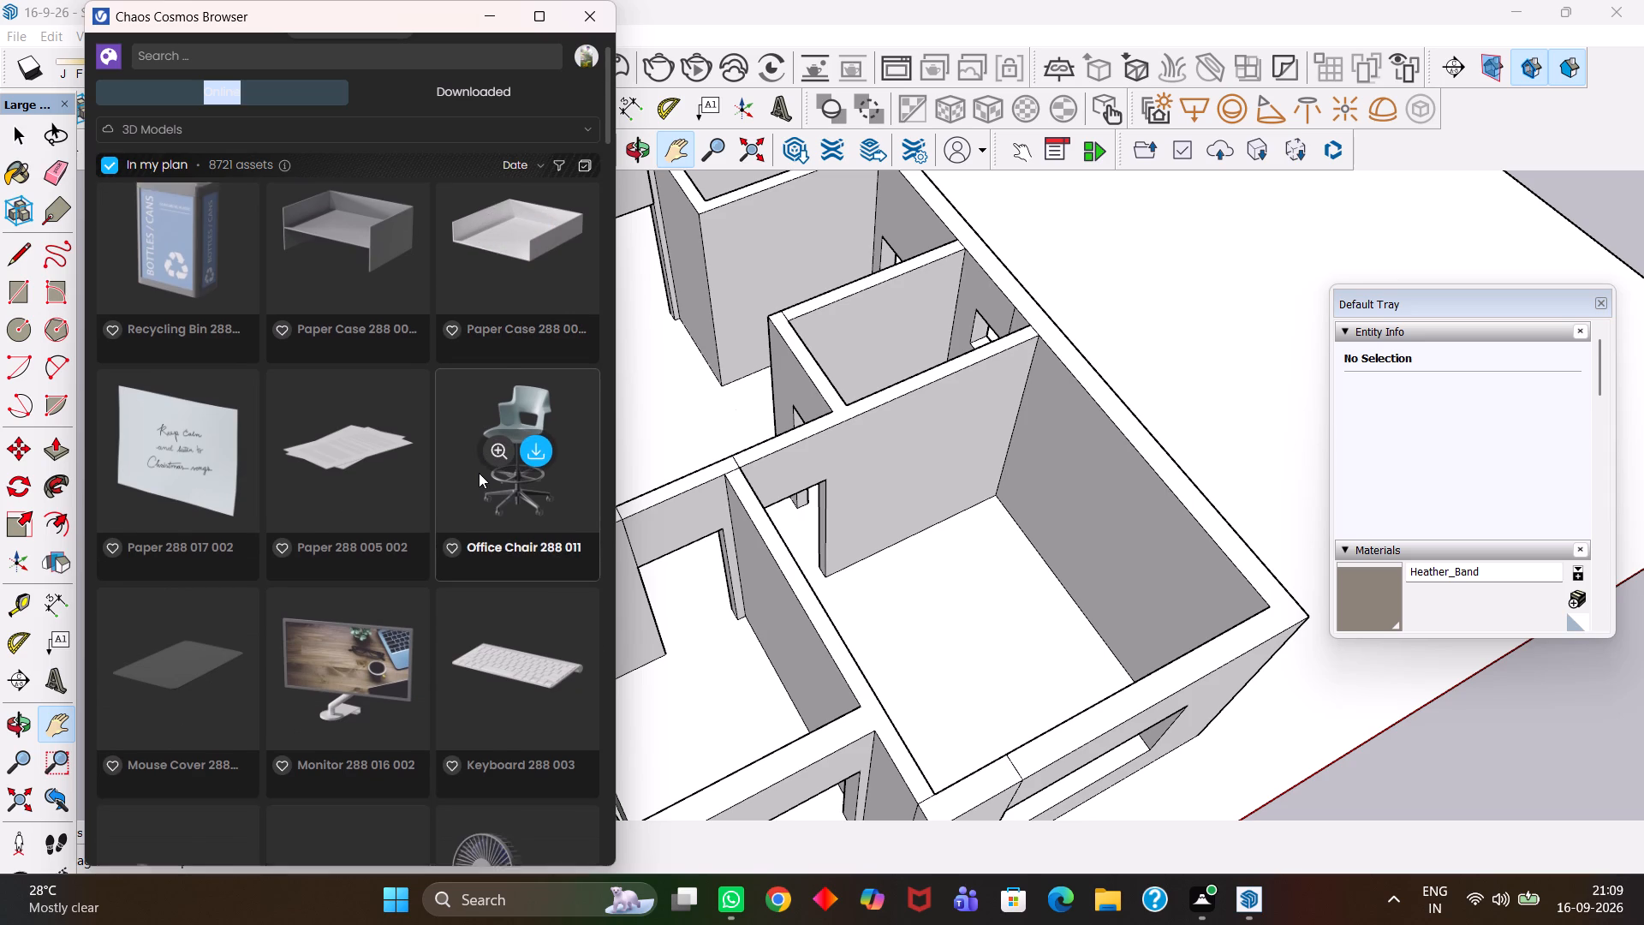
{"action": "scroll", "coordinate": [479, 473], "scroll_direction": "down", "scroll_amount": 1}
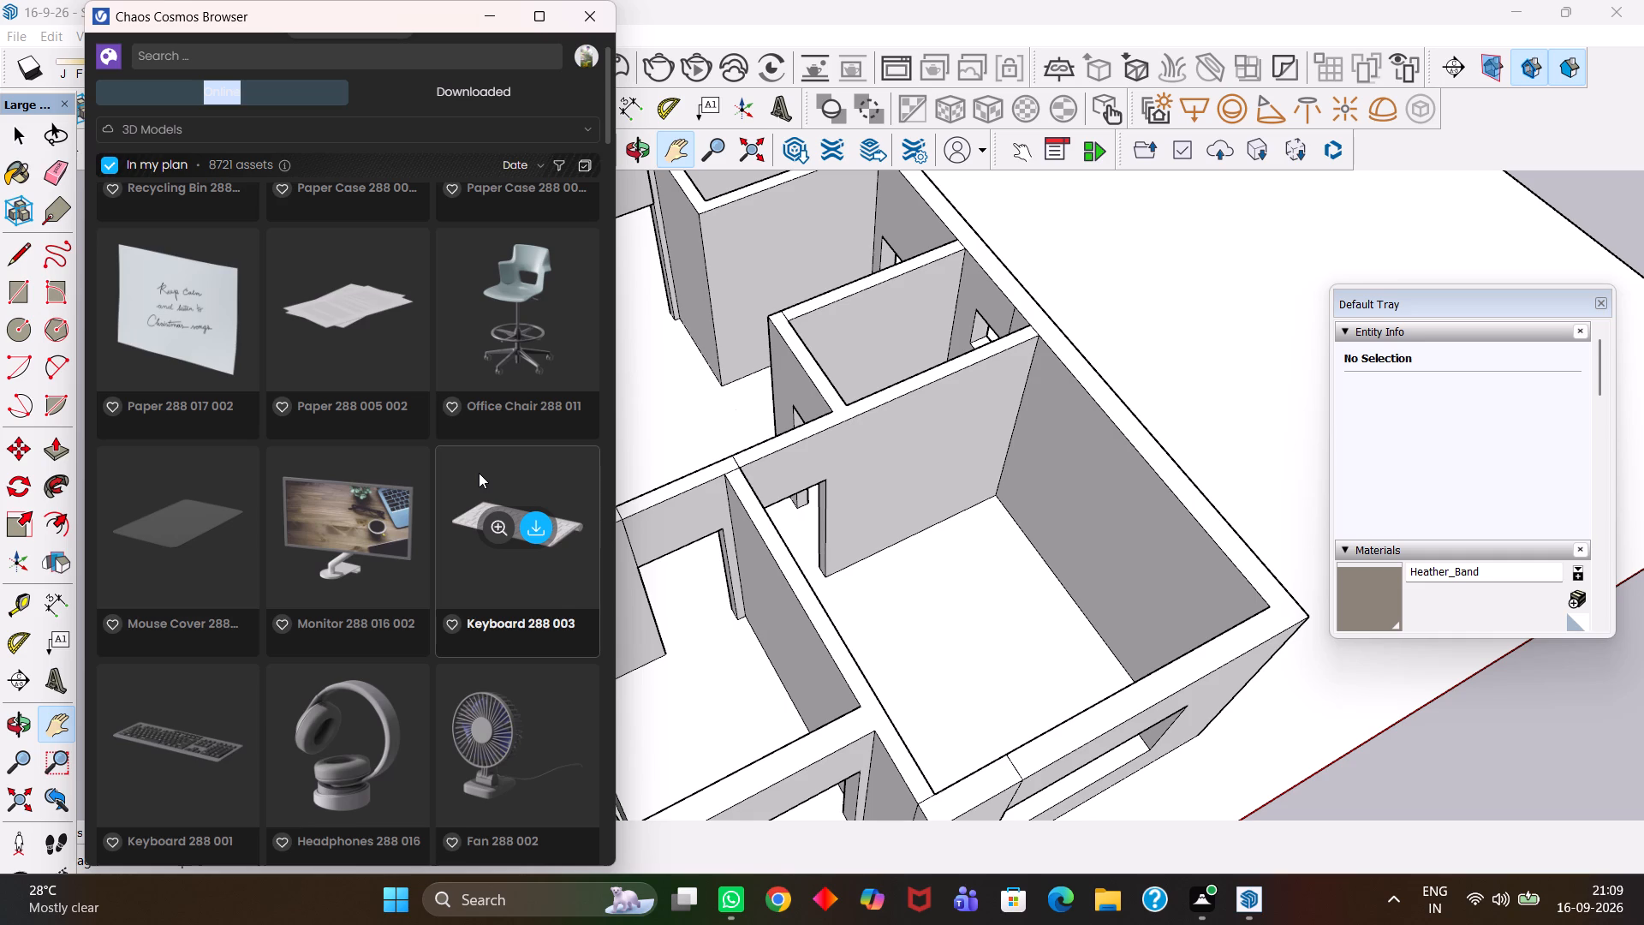
{"action": "scroll", "coordinate": [479, 473], "scroll_direction": "down", "scroll_amount": 2}
{"action": "scroll", "coordinate": [384, 477], "scroll_direction": "down", "scroll_amount": 1}
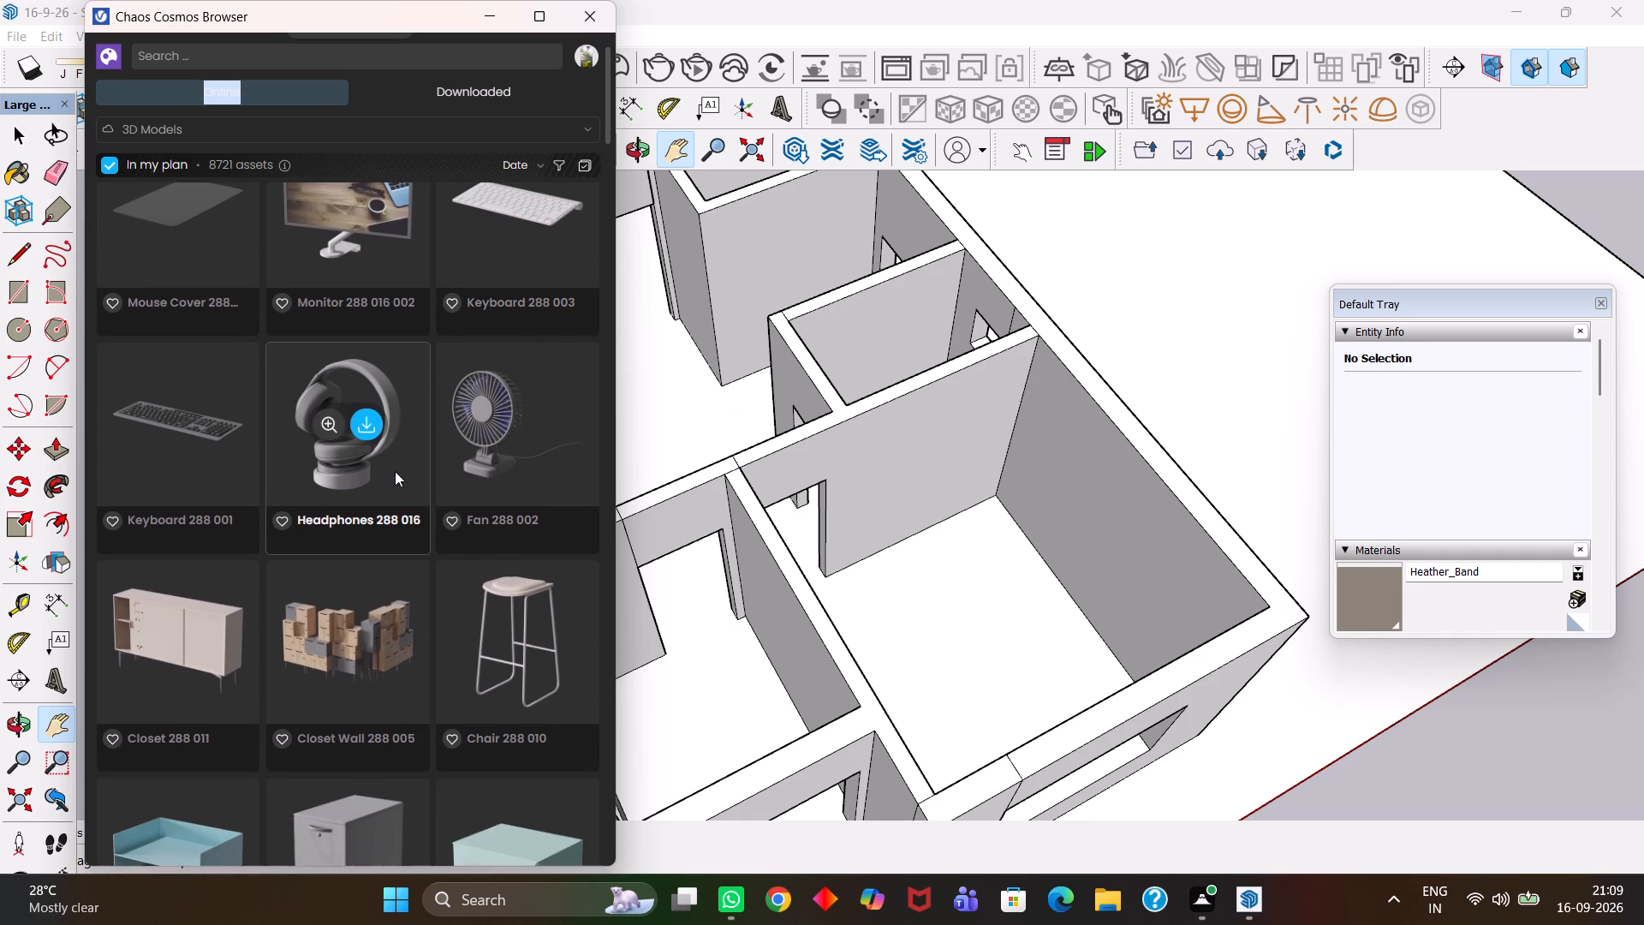
{"action": "scroll", "coordinate": [360, 519], "scroll_direction": "down", "scroll_amount": 4}
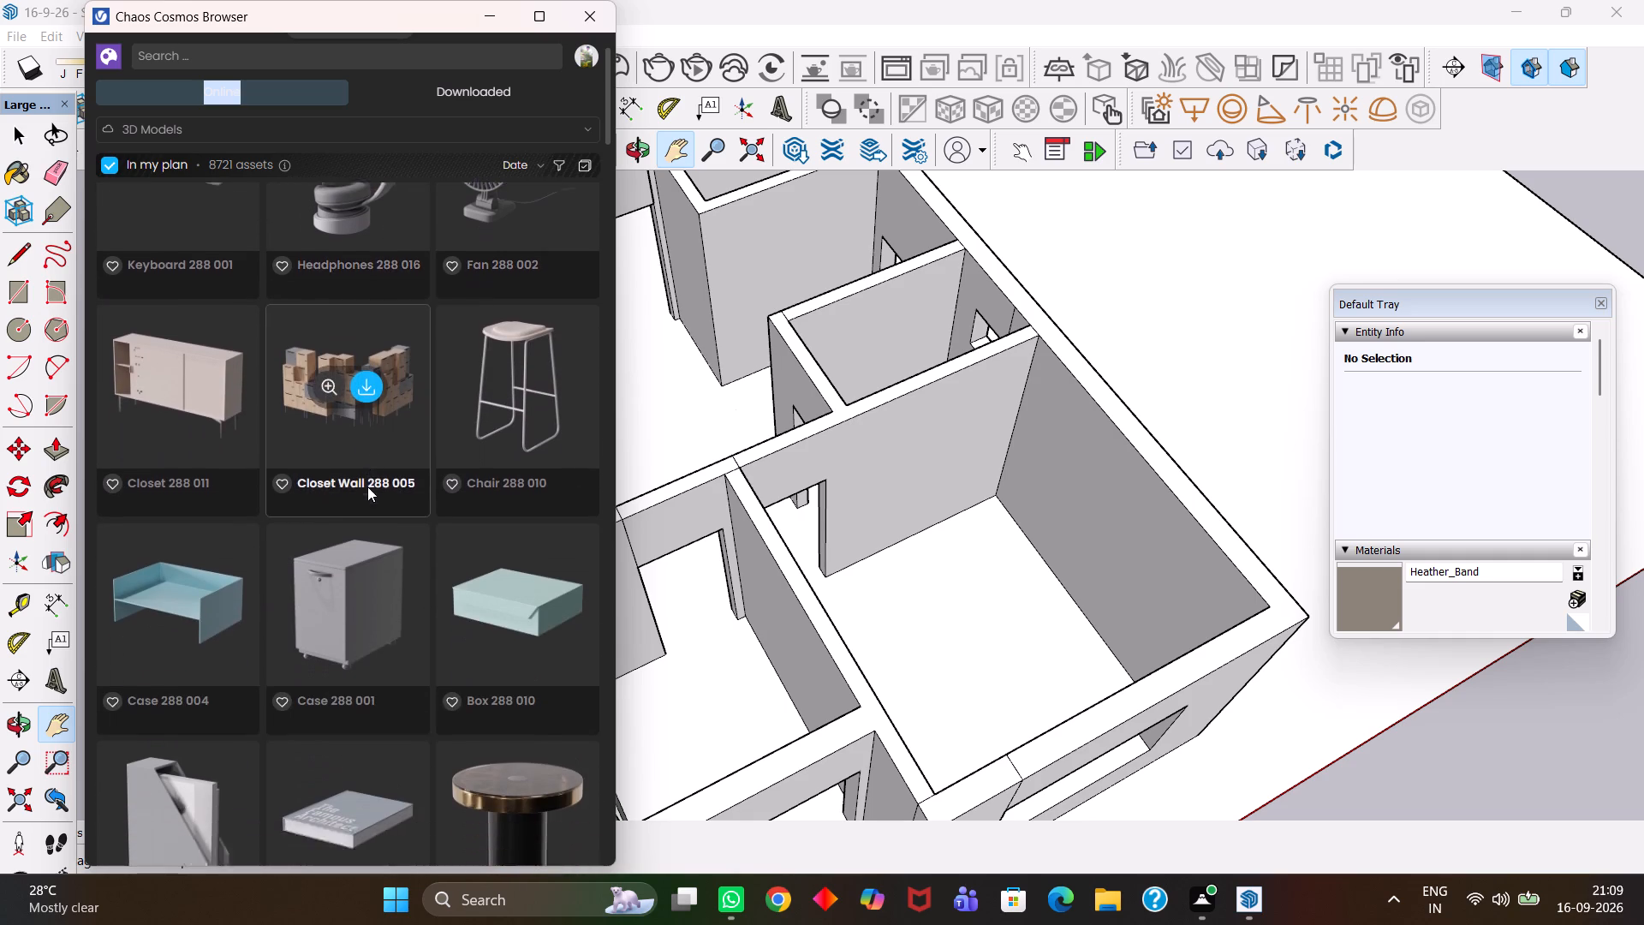
{"action": "scroll", "coordinate": [367, 486], "scroll_direction": "down", "scroll_amount": 1}
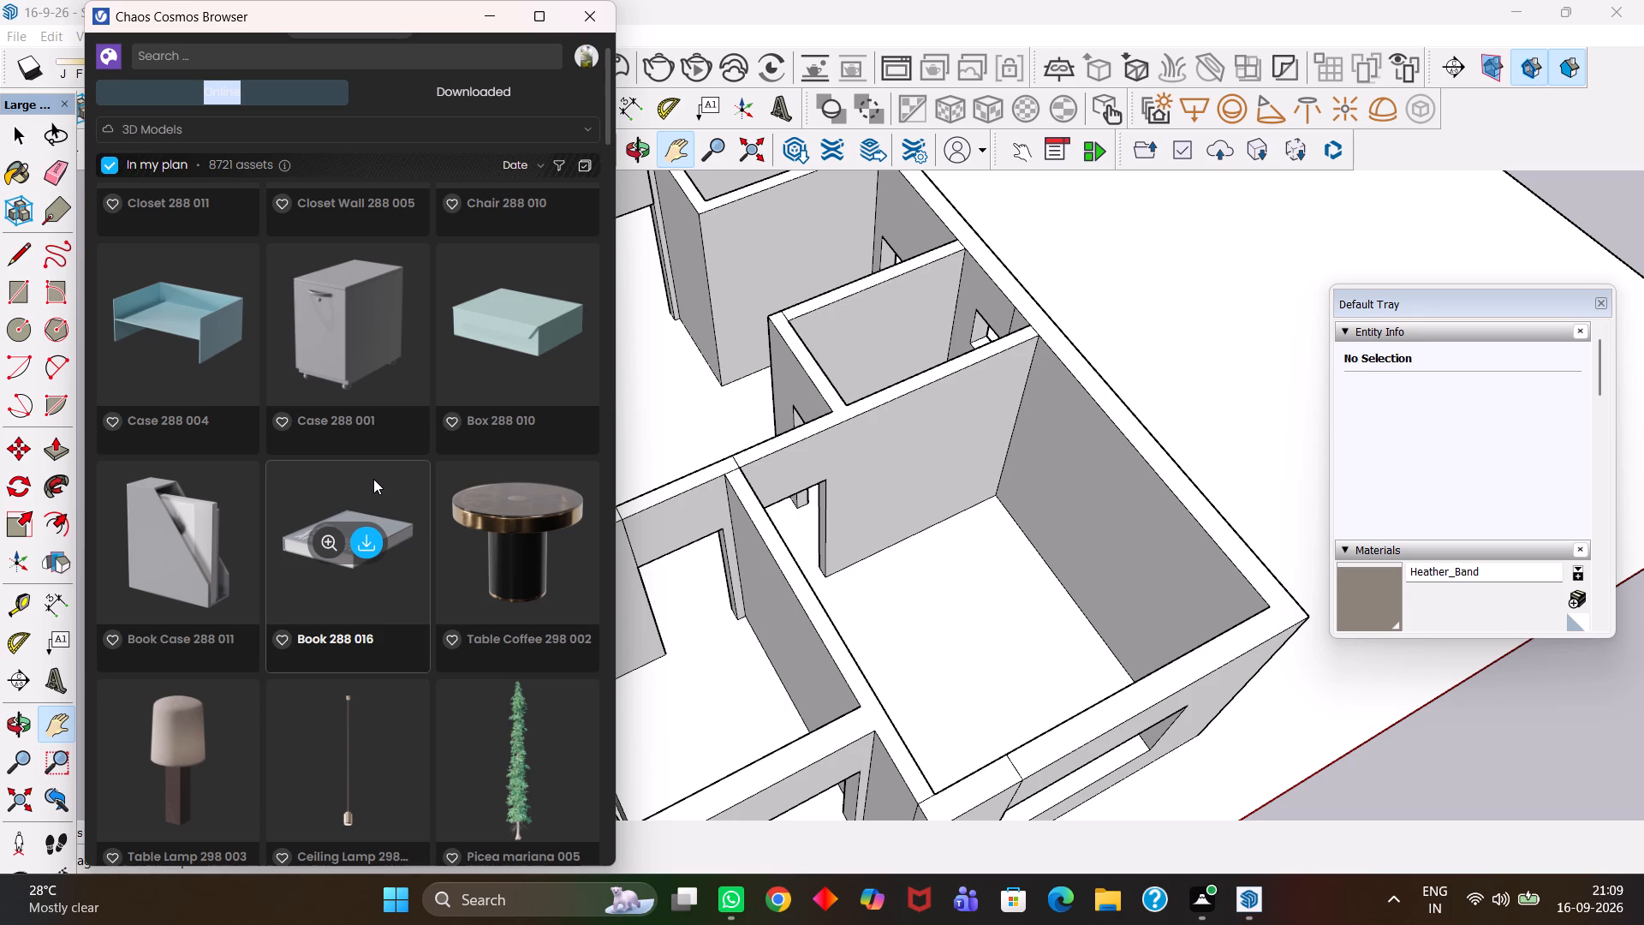
Continue through the online 3D models, examining the coffee tables, lamps and vases among the spruce, poplar, thuja and birch trees.
{"action": "scroll", "coordinate": [373, 479], "scroll_direction": "down", "scroll_amount": 2}
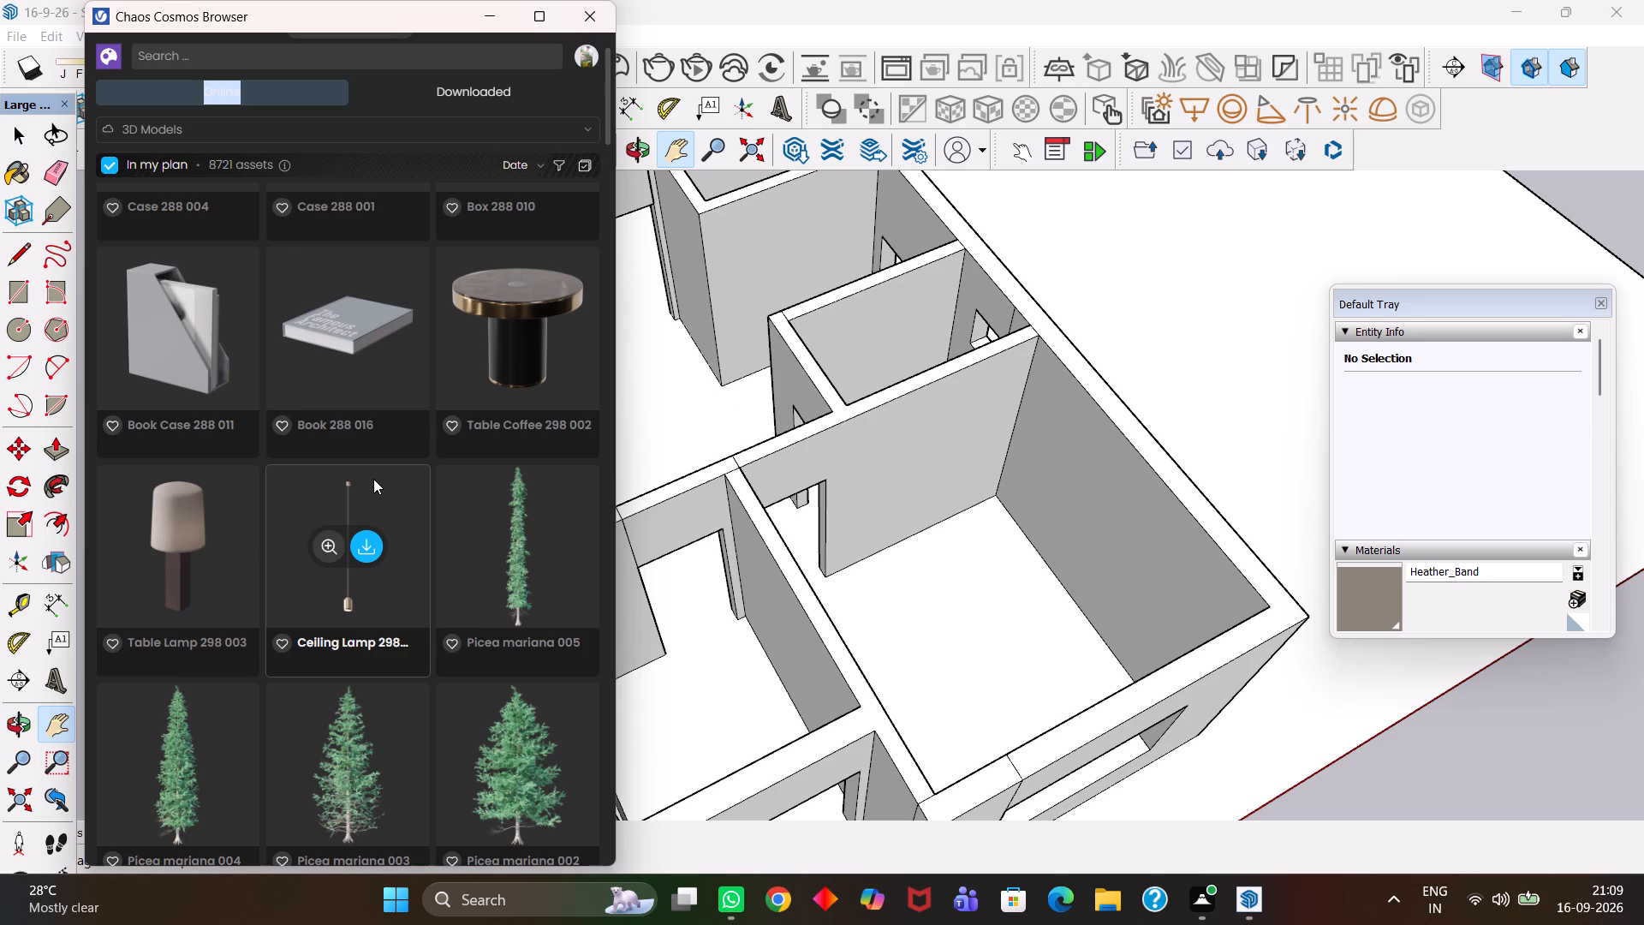
{"action": "scroll", "coordinate": [373, 479], "scroll_direction": "down", "scroll_amount": 2}
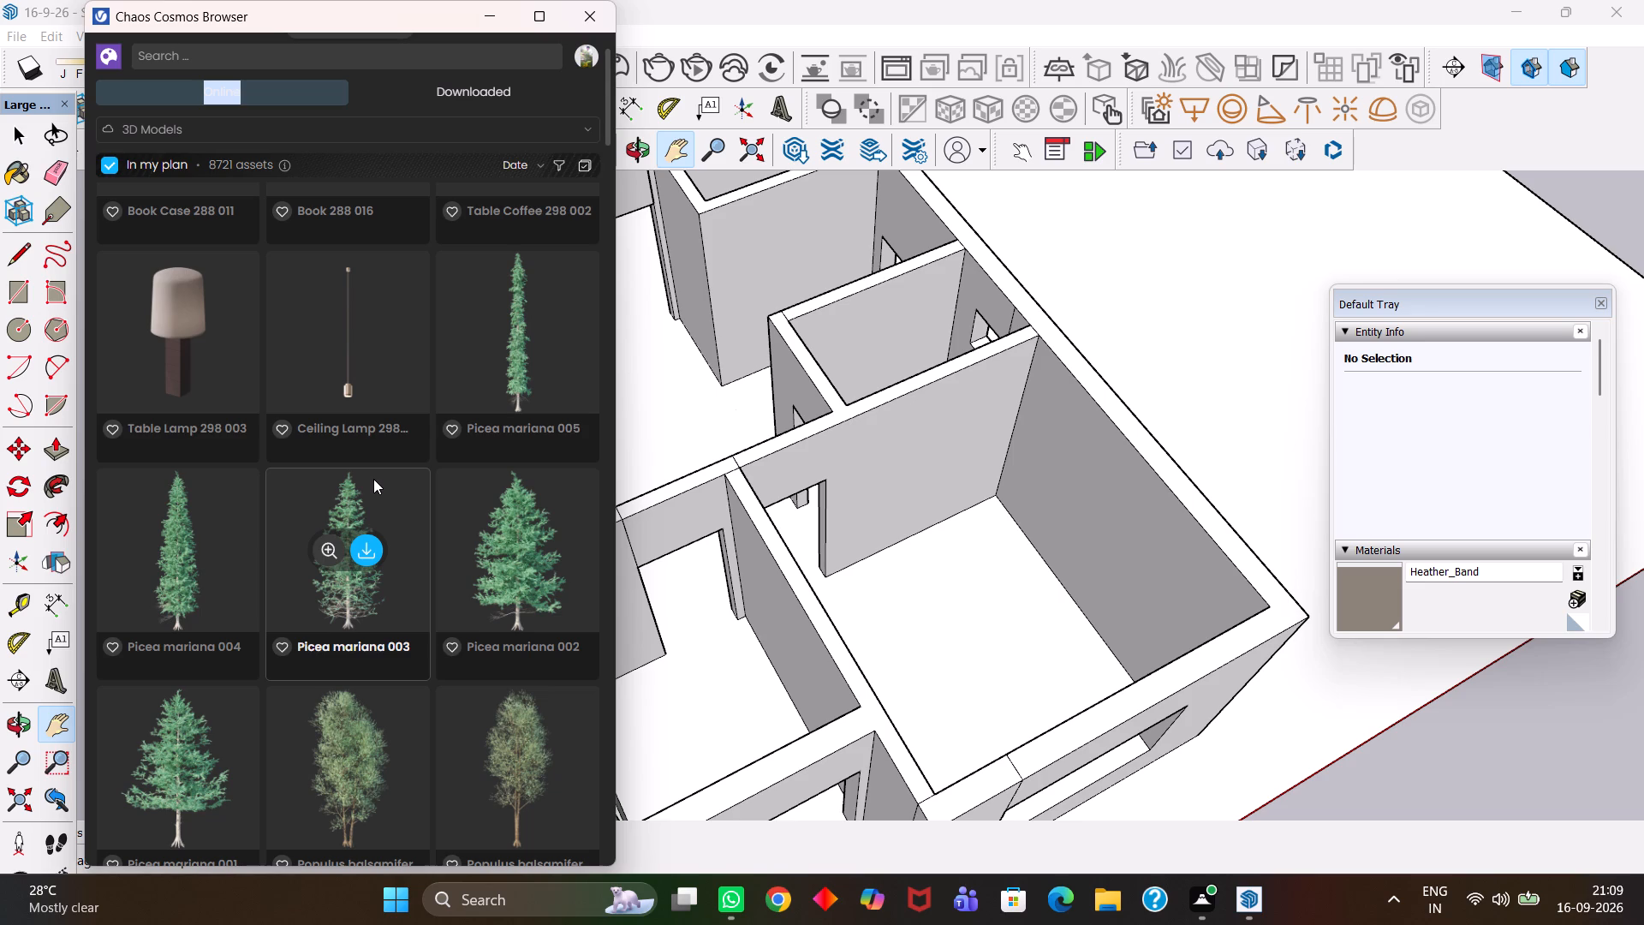
{"action": "scroll", "coordinate": [373, 479], "scroll_direction": "down", "scroll_amount": 4}
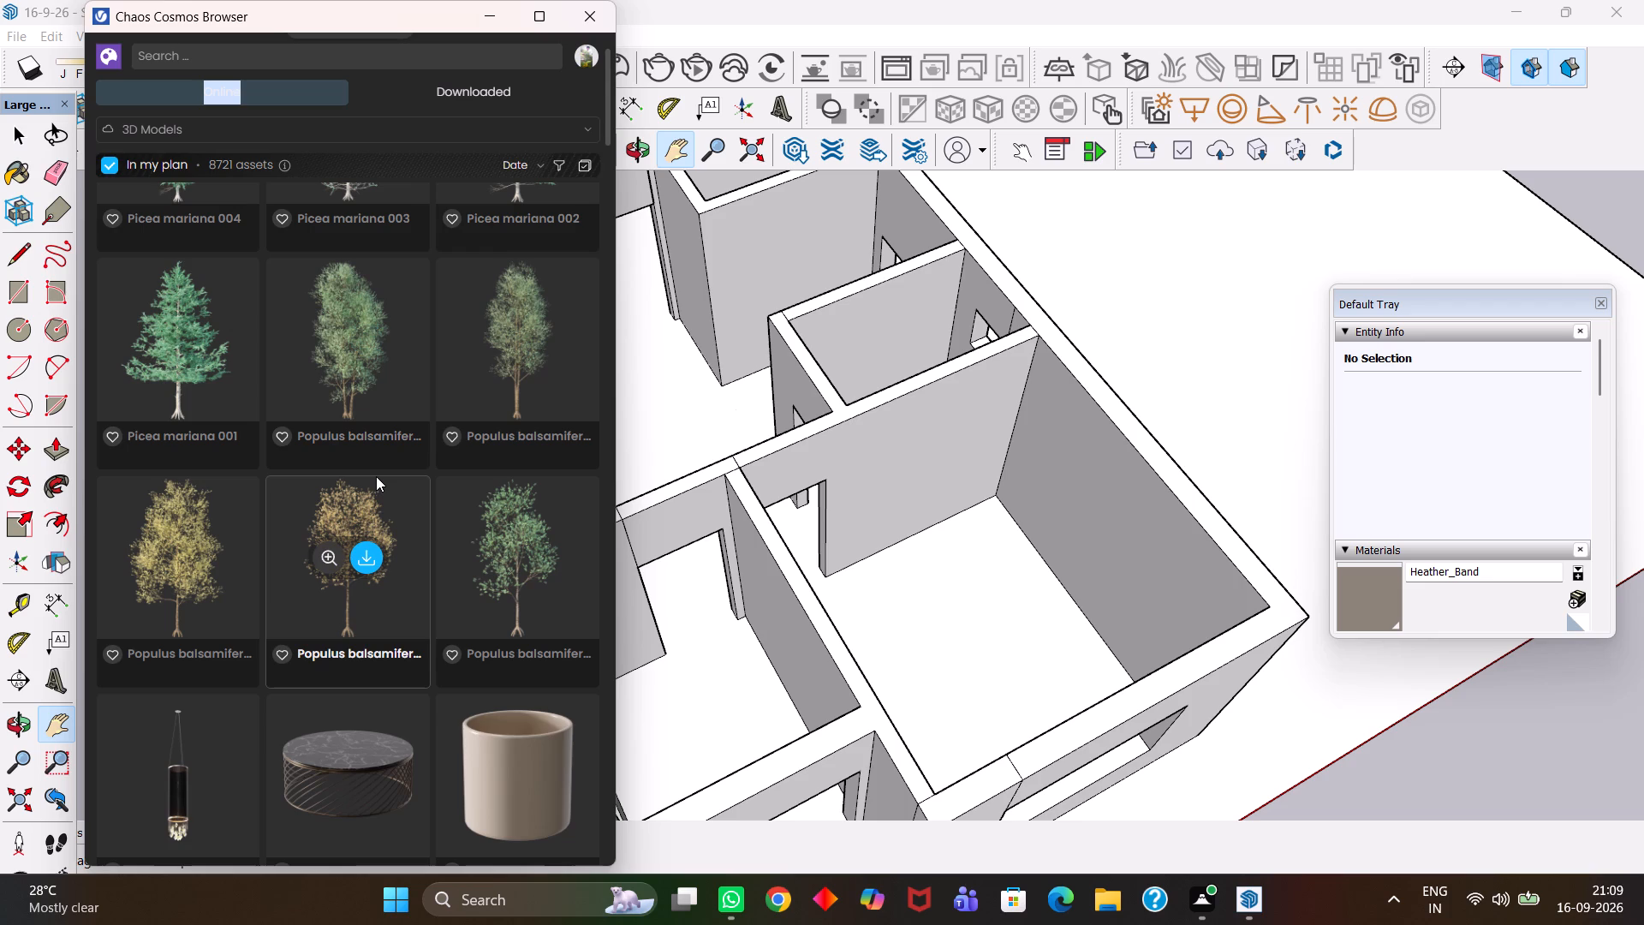
{"action": "scroll", "coordinate": [376, 476], "scroll_direction": "down", "scroll_amount": 2}
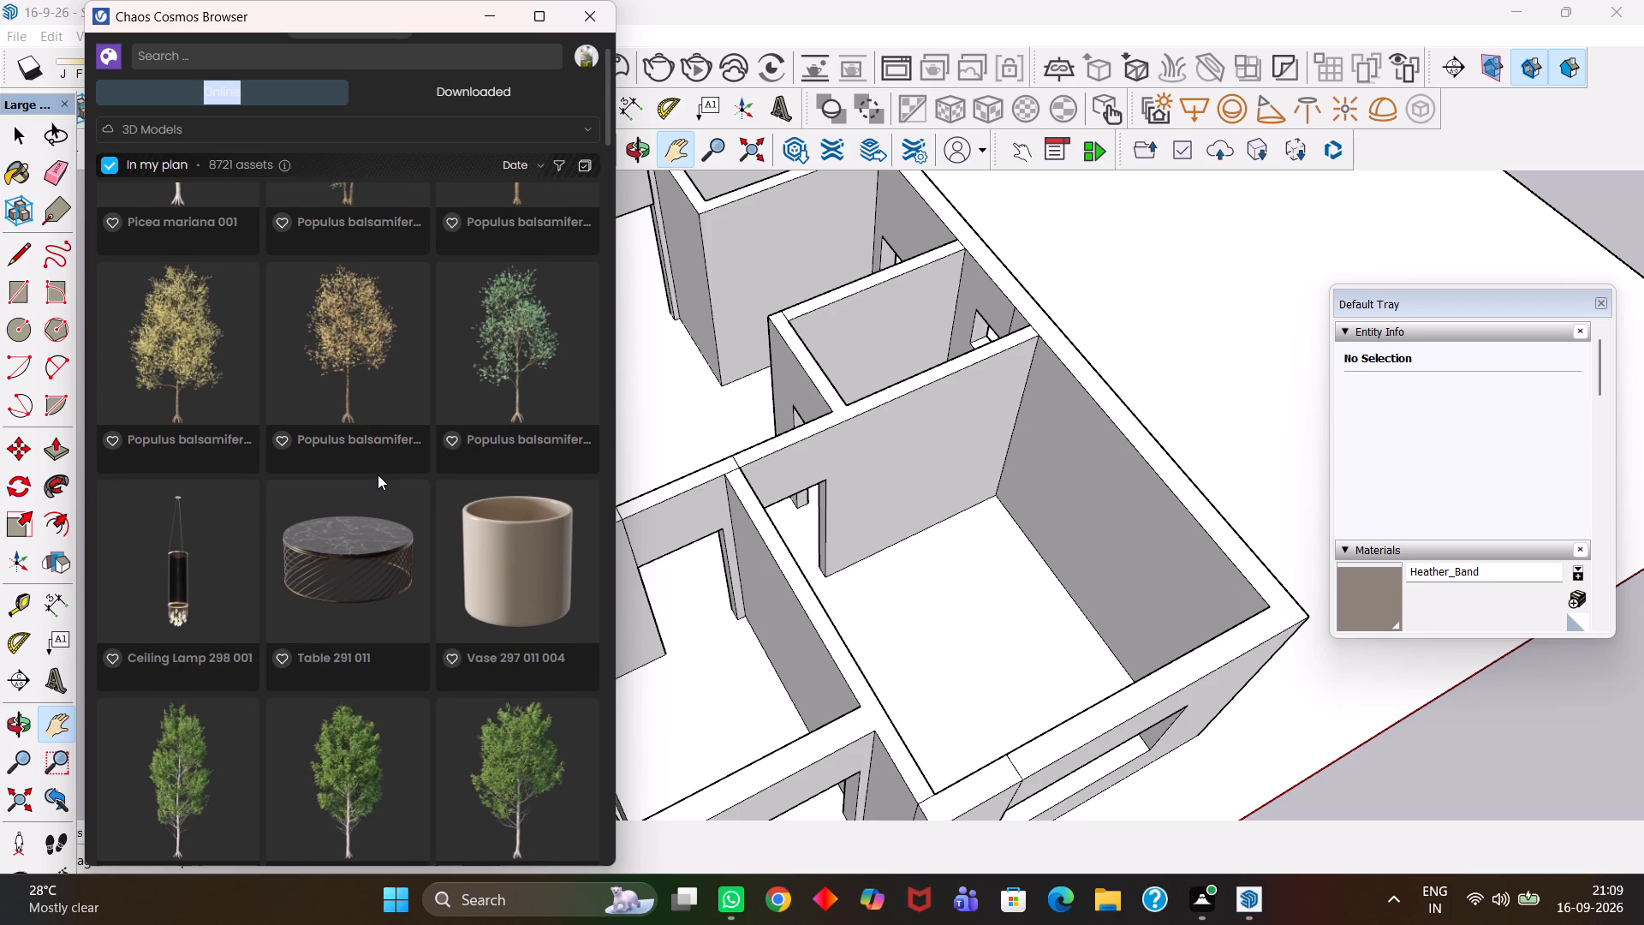
{"action": "scroll", "coordinate": [378, 474], "scroll_direction": "down", "scroll_amount": 1}
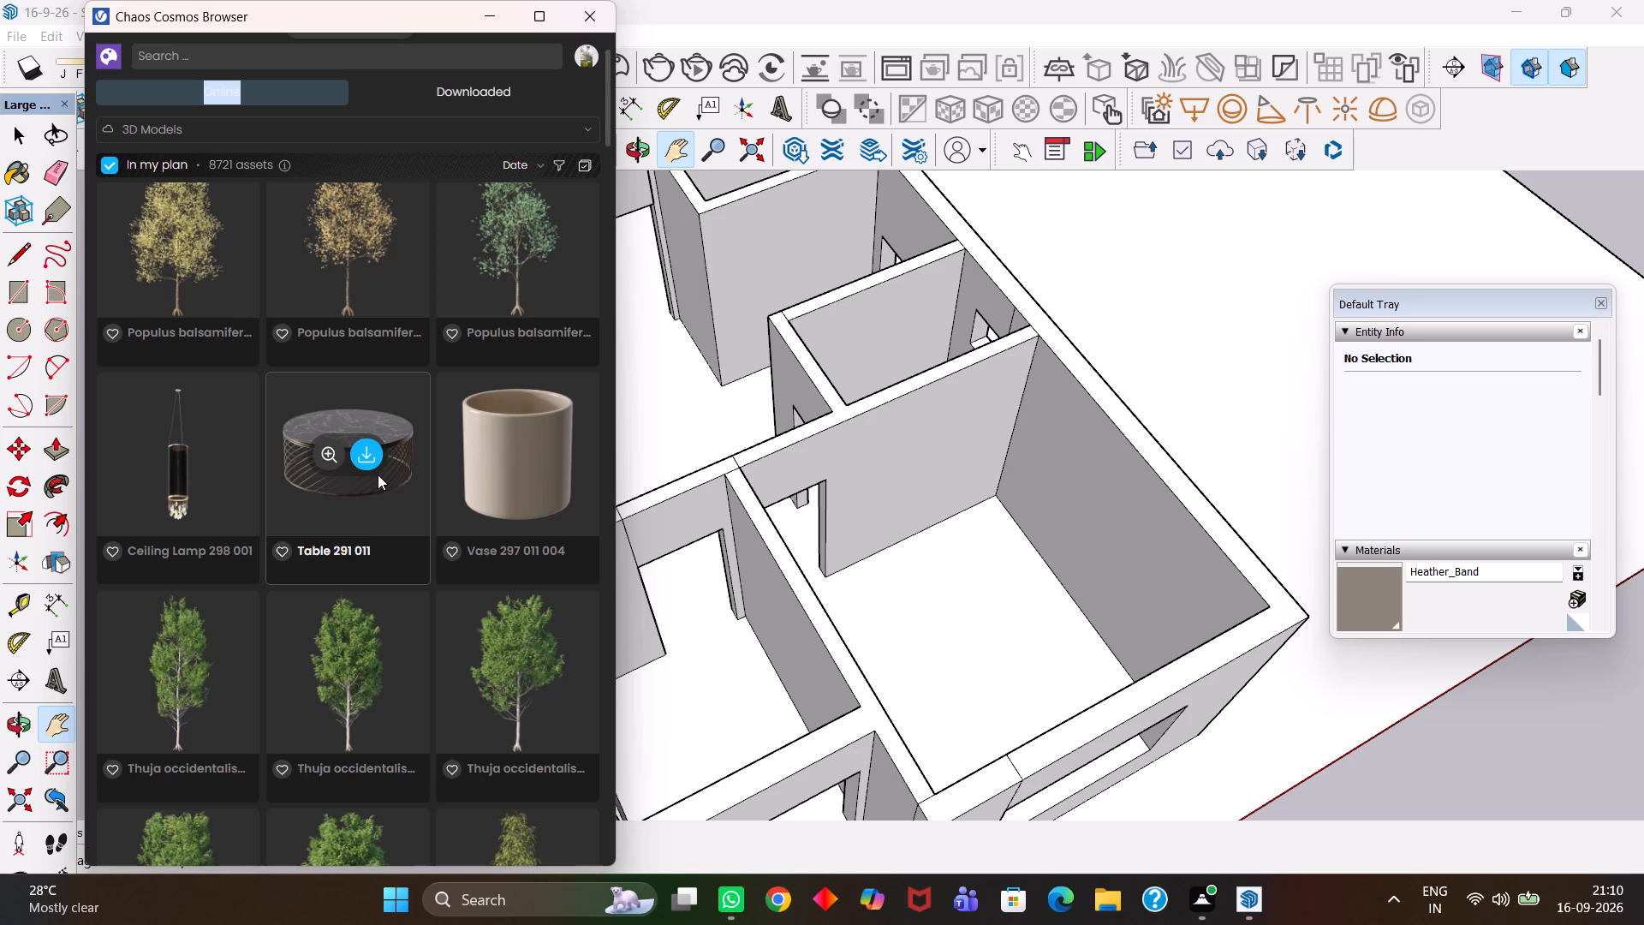
{"action": "scroll", "coordinate": [378, 474], "scroll_direction": "down", "scroll_amount": 2}
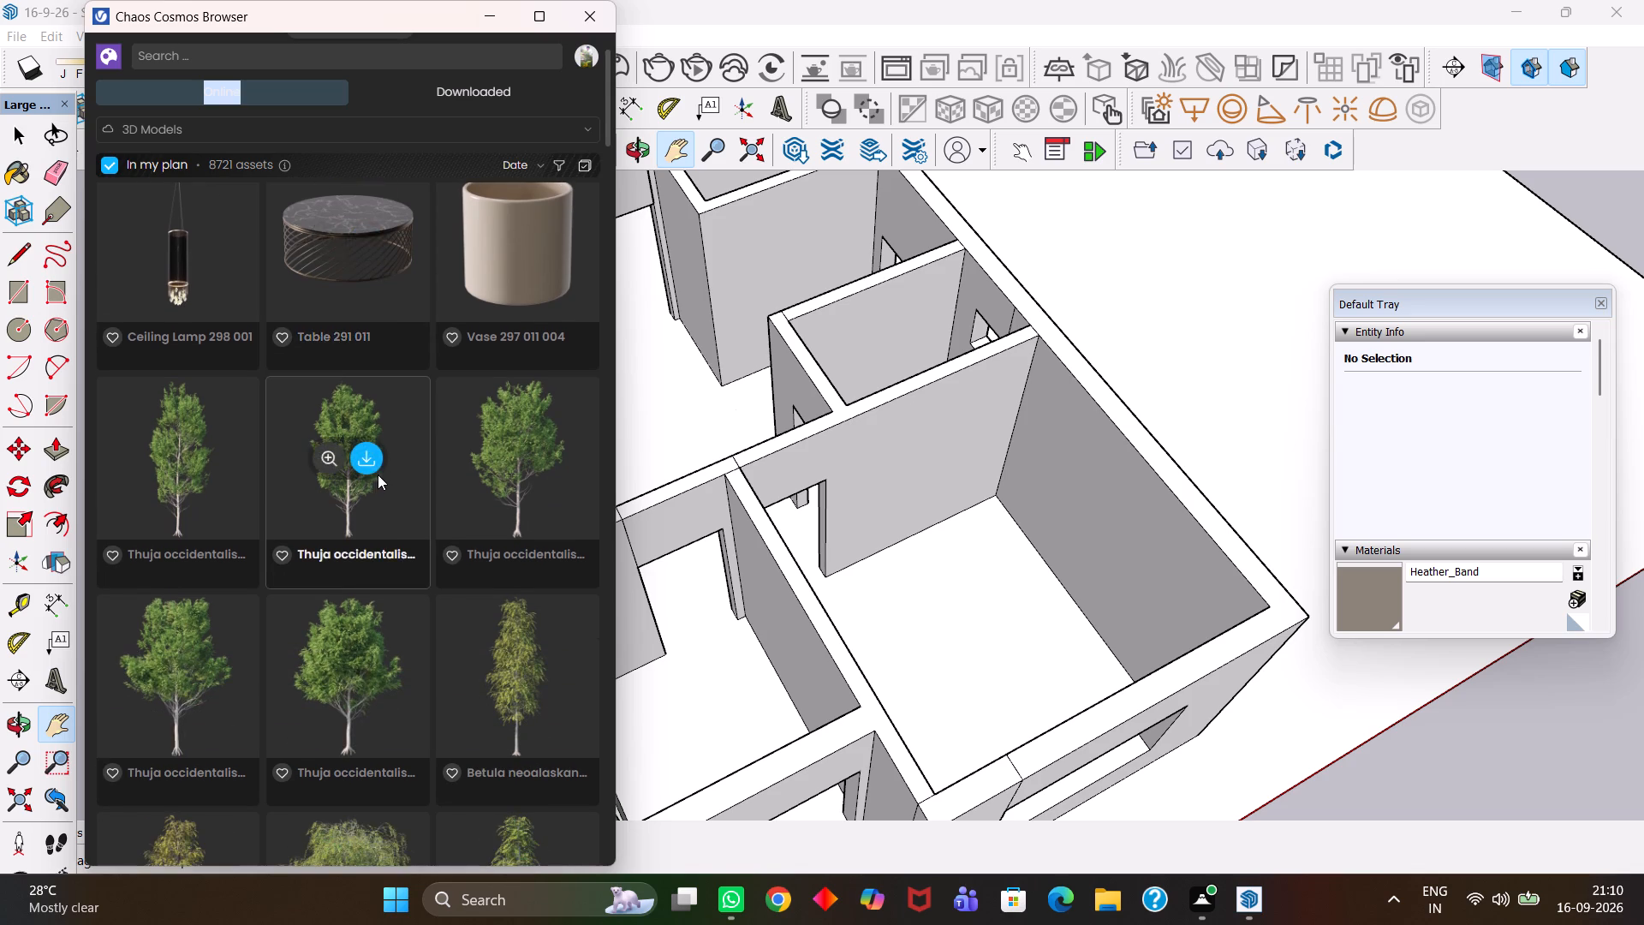
{"action": "scroll", "coordinate": [378, 474], "scroll_direction": "down", "scroll_amount": 7}
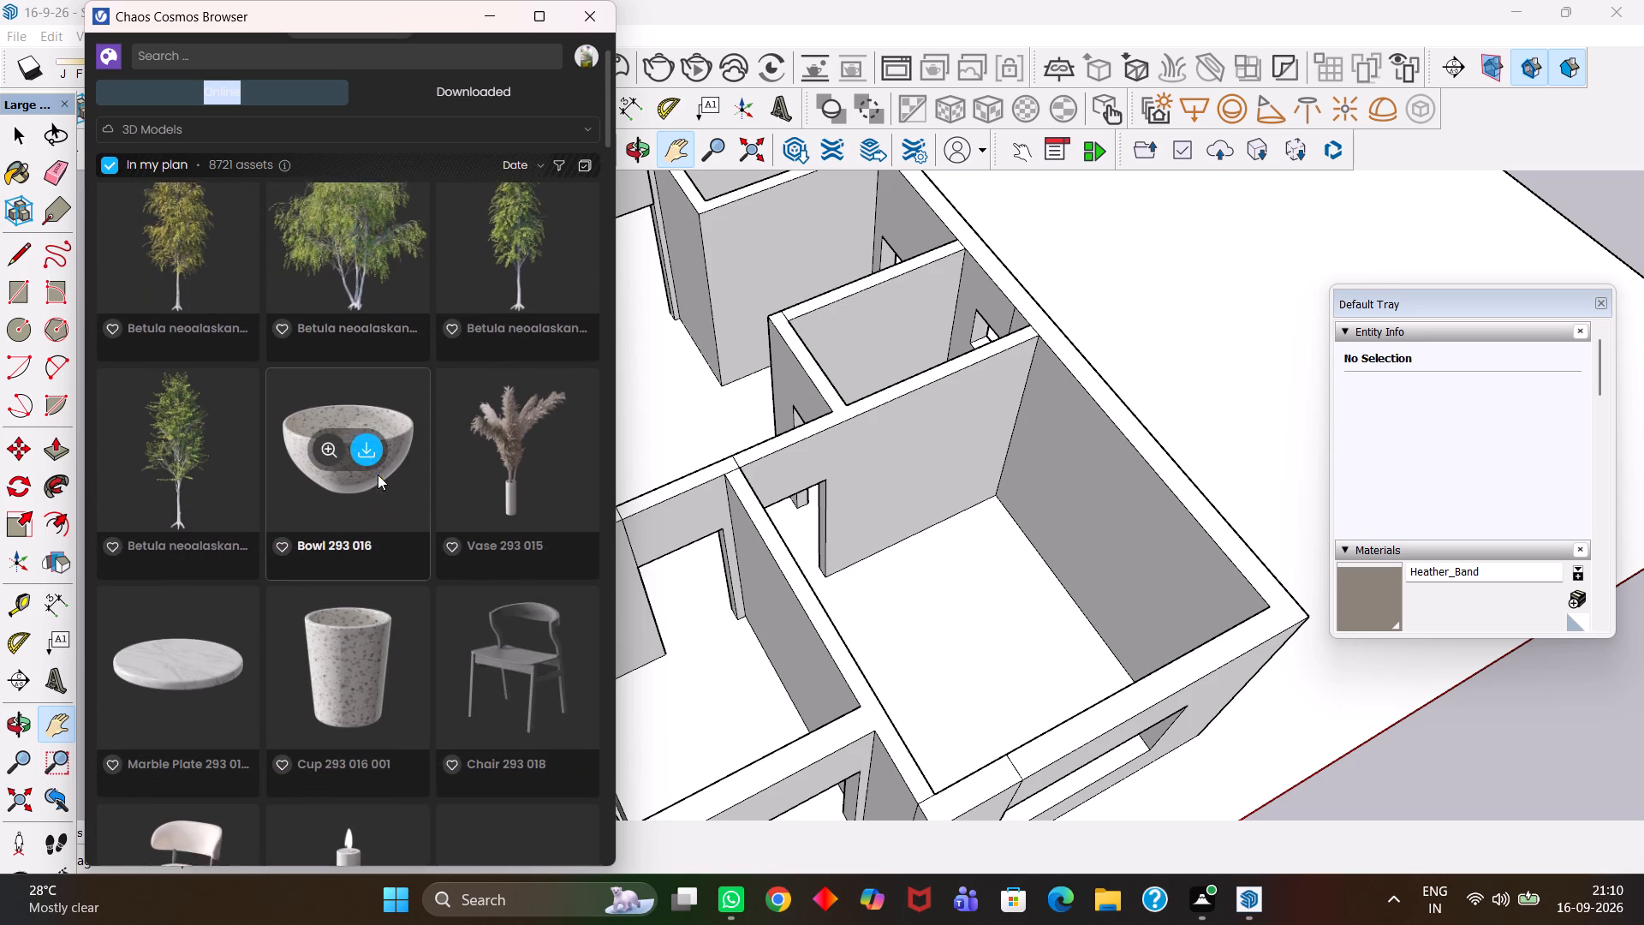
Look through the online chairs, shelves, poufs, pictures, cups, carpets and candles for the house.
{"action": "scroll", "coordinate": [378, 474], "scroll_direction": "down", "scroll_amount": 3}
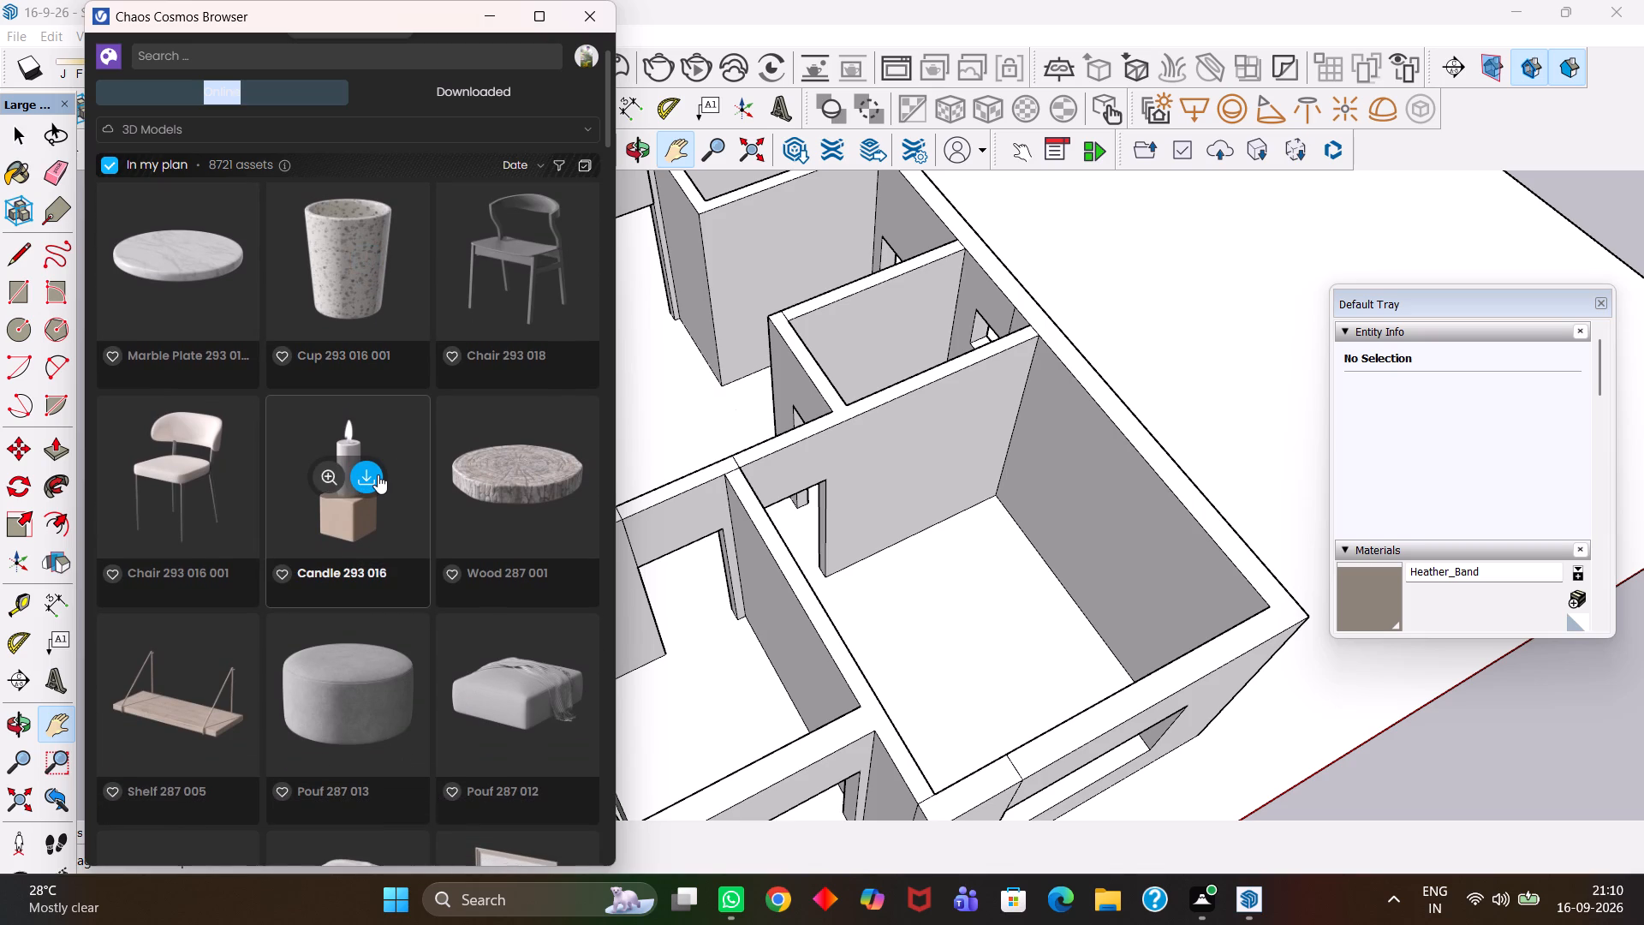
{"action": "scroll", "coordinate": [378, 474], "scroll_direction": "down", "scroll_amount": 1}
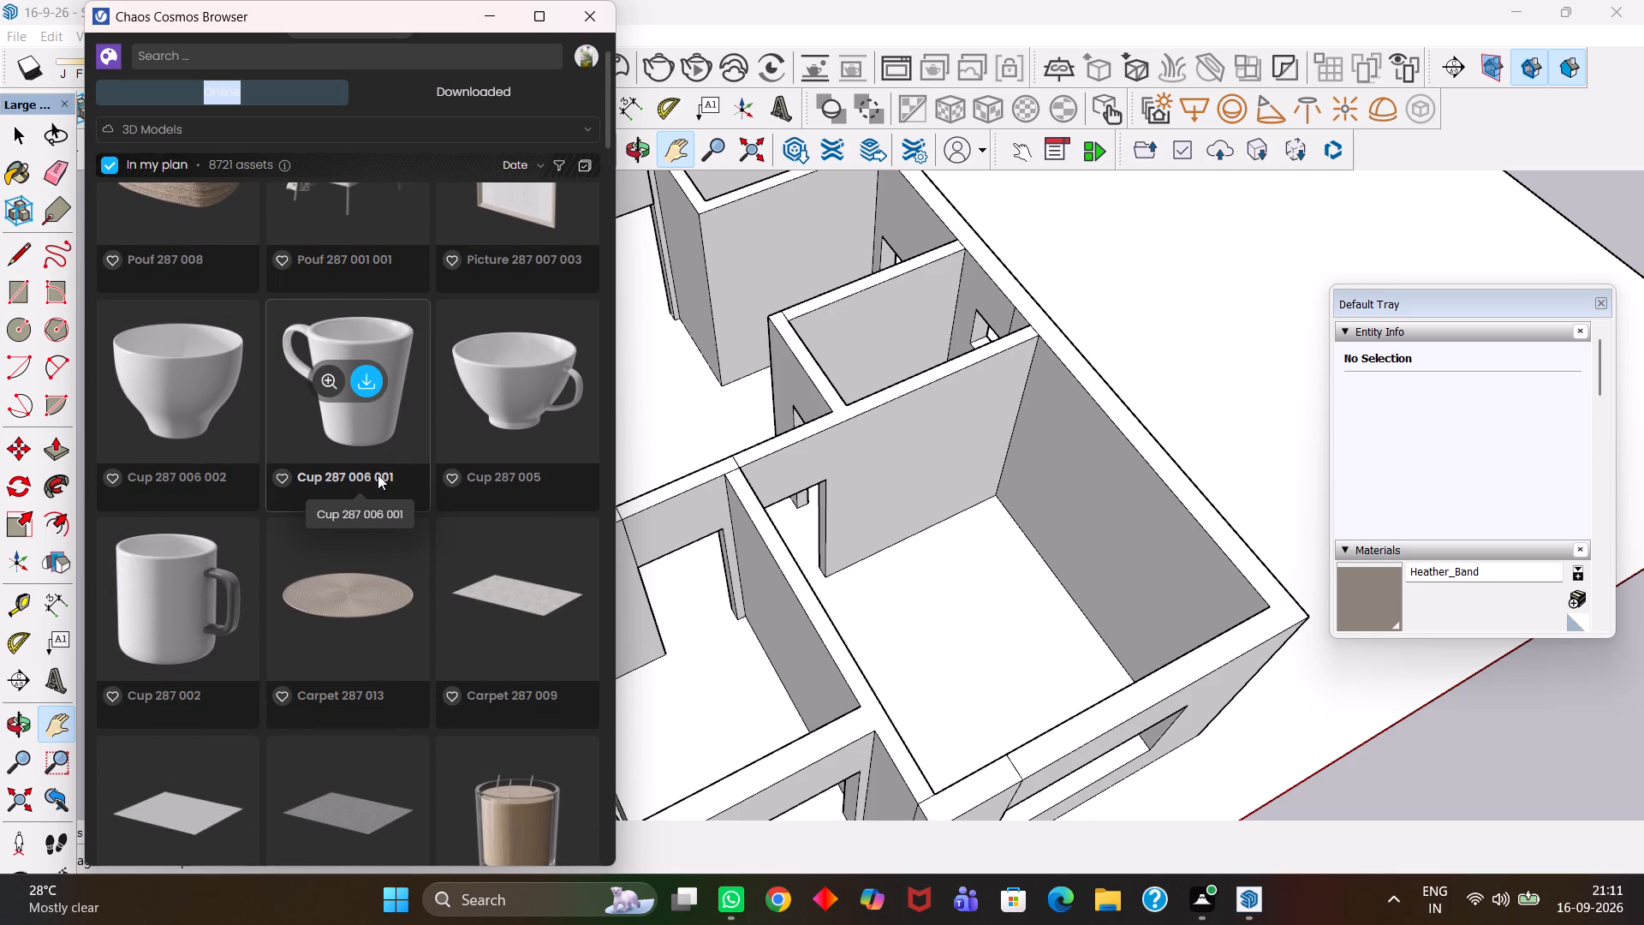
{"action": "scroll", "coordinate": [378, 474], "scroll_direction": "down", "scroll_amount": 1}
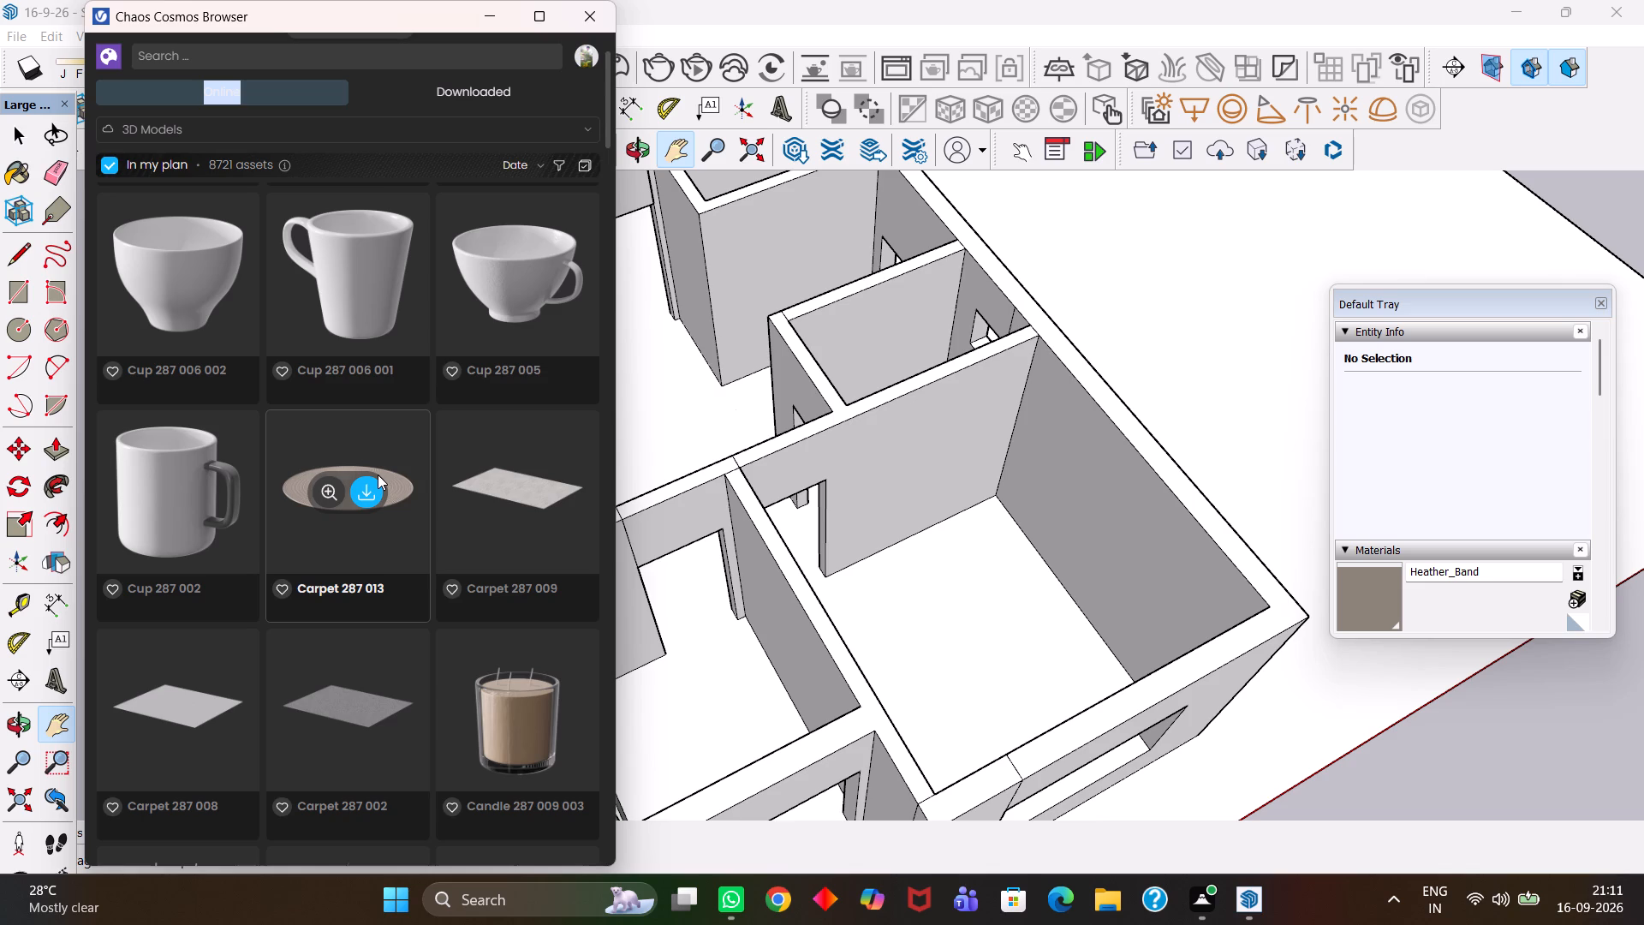
{"action": "scroll", "coordinate": [378, 474], "scroll_direction": "down", "scroll_amount": 2}
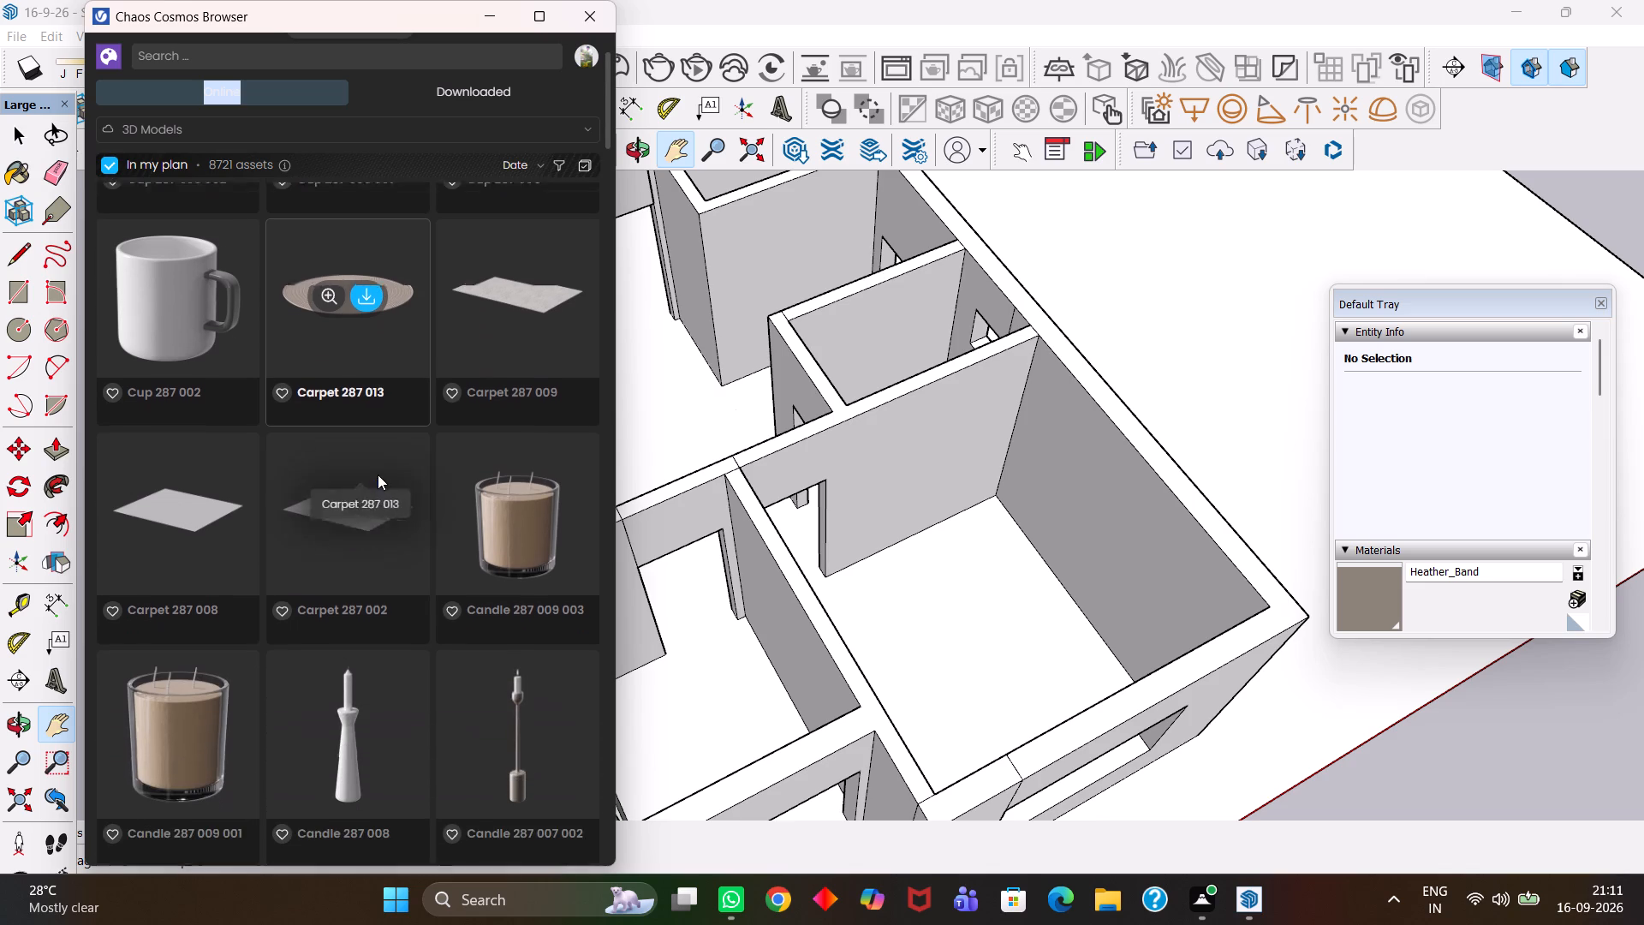
Minimize the Chaos Cosmos library and return to the whole house model.
{"action": "scroll", "coordinate": [378, 474], "scroll_direction": "down", "scroll_amount": 2}
{"action": "scroll", "coordinate": [977, 576], "scroll_direction": "down", "scroll_amount": 3}
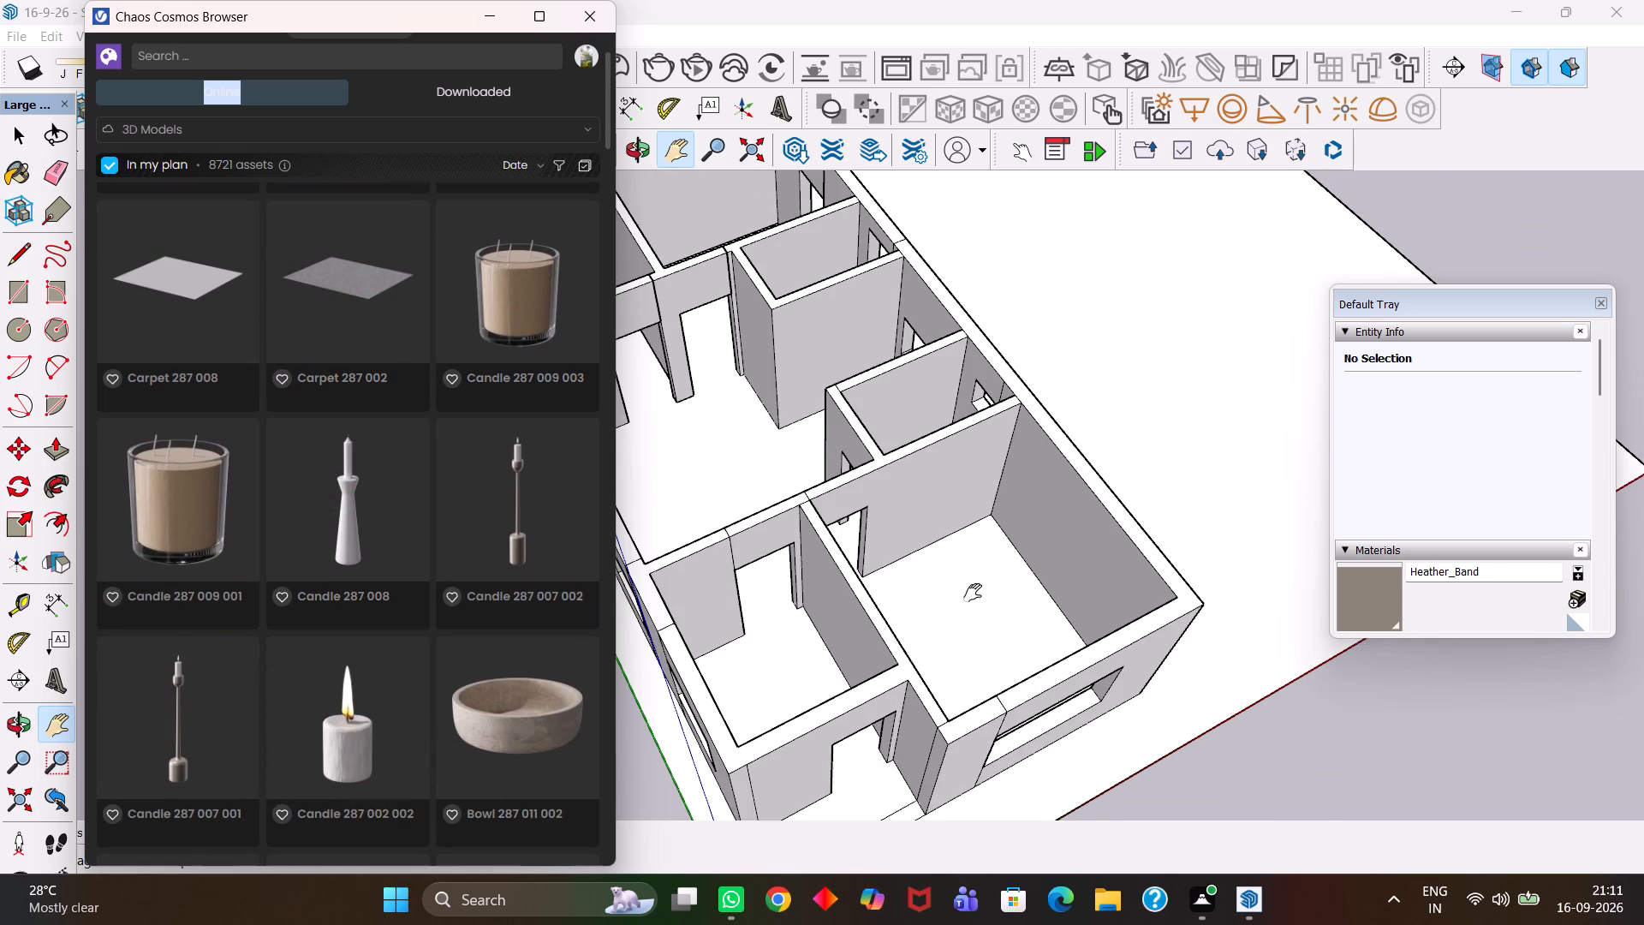
{"action": "scroll", "coordinate": [968, 586], "scroll_direction": "down", "scroll_amount": 3}
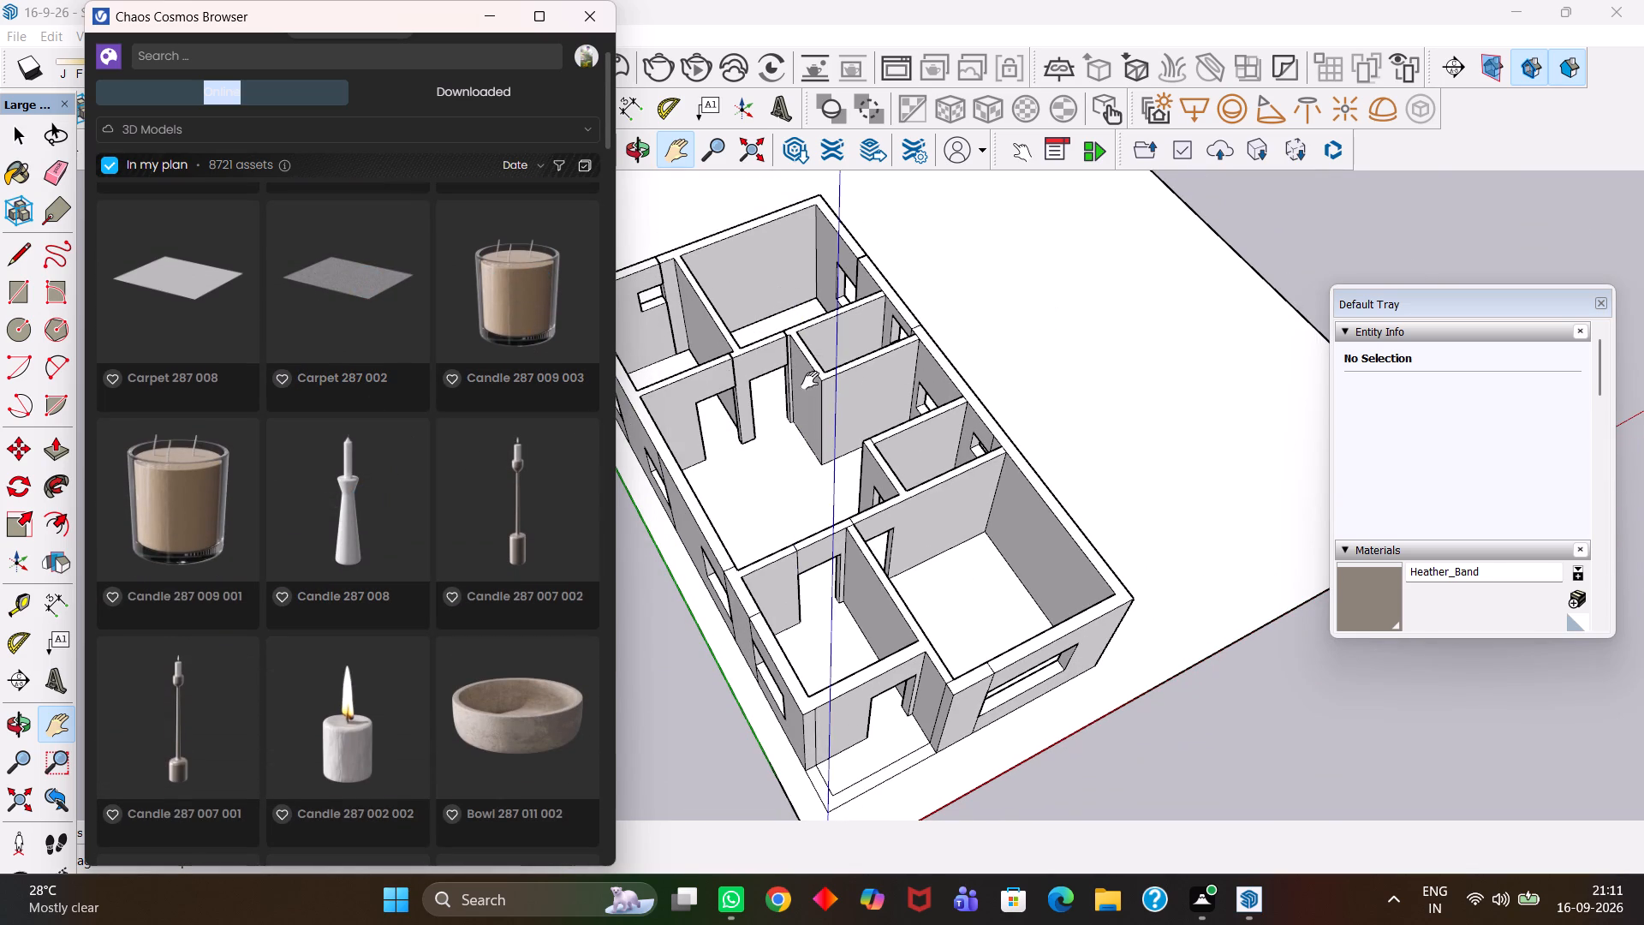
{"action": "left_click", "coordinate": [485, 19]}
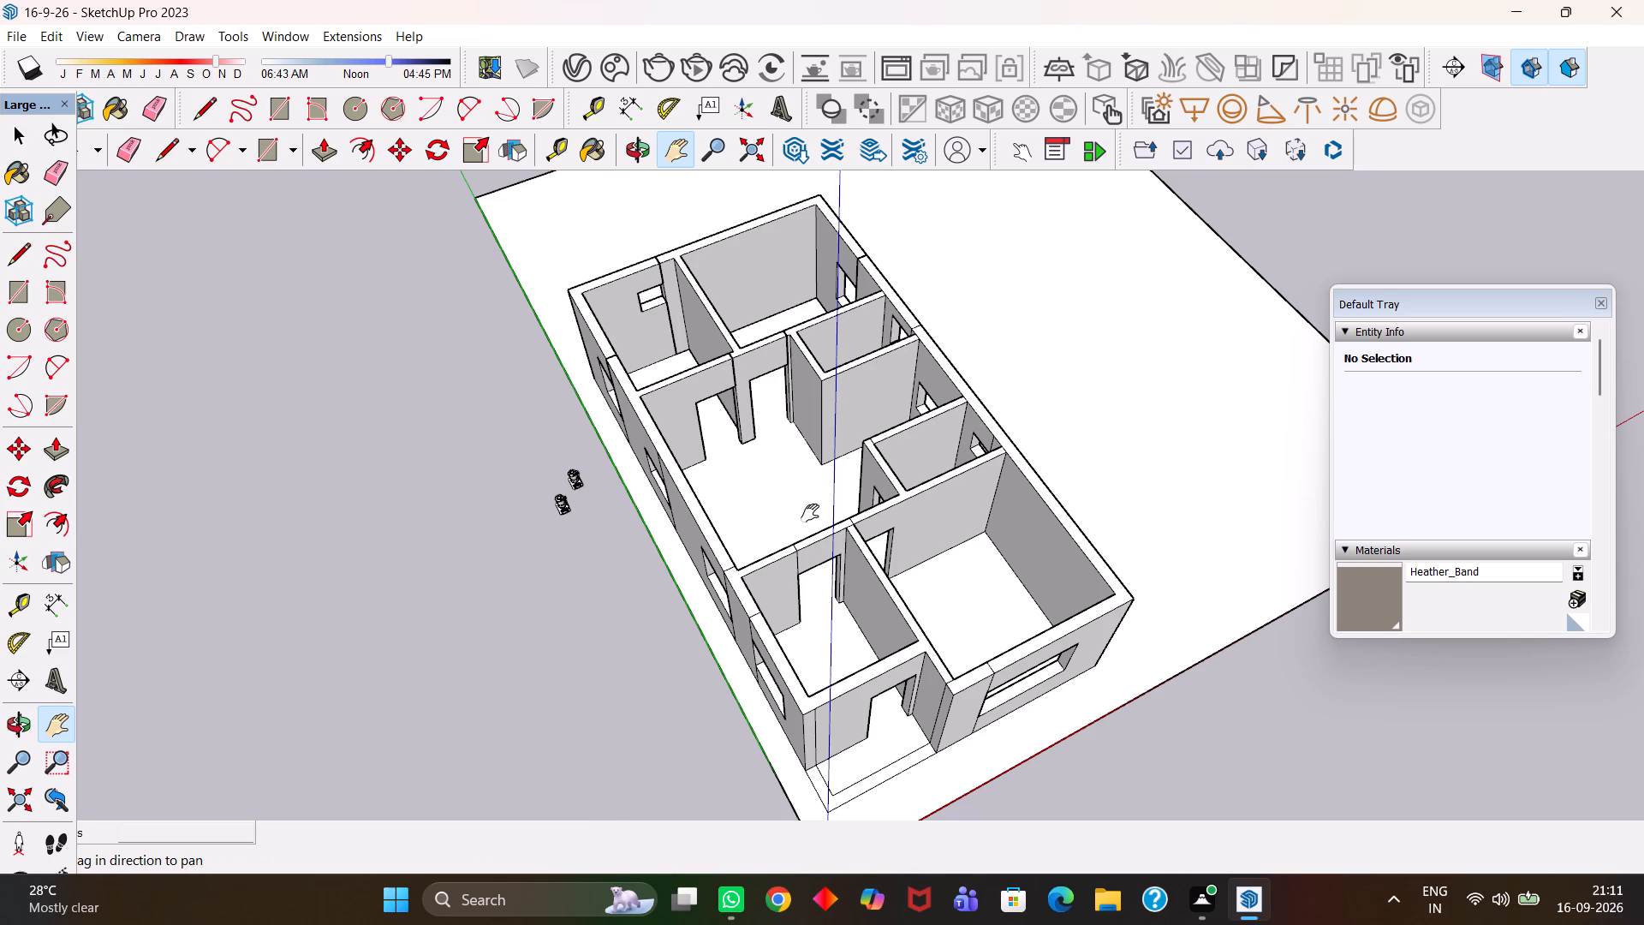
Place a guide line on the floor of the larger rear room, 2' from the base of its back wall.
{"action": "scroll", "coordinate": [831, 510], "scroll_direction": "up", "scroll_amount": 2}
{"action": "scroll", "coordinate": [896, 539], "scroll_direction": "up", "scroll_amount": 2}
{"action": "key", "text": "h"}
{"action": "scroll", "coordinate": [938, 577], "scroll_direction": "up", "scroll_amount": 2}
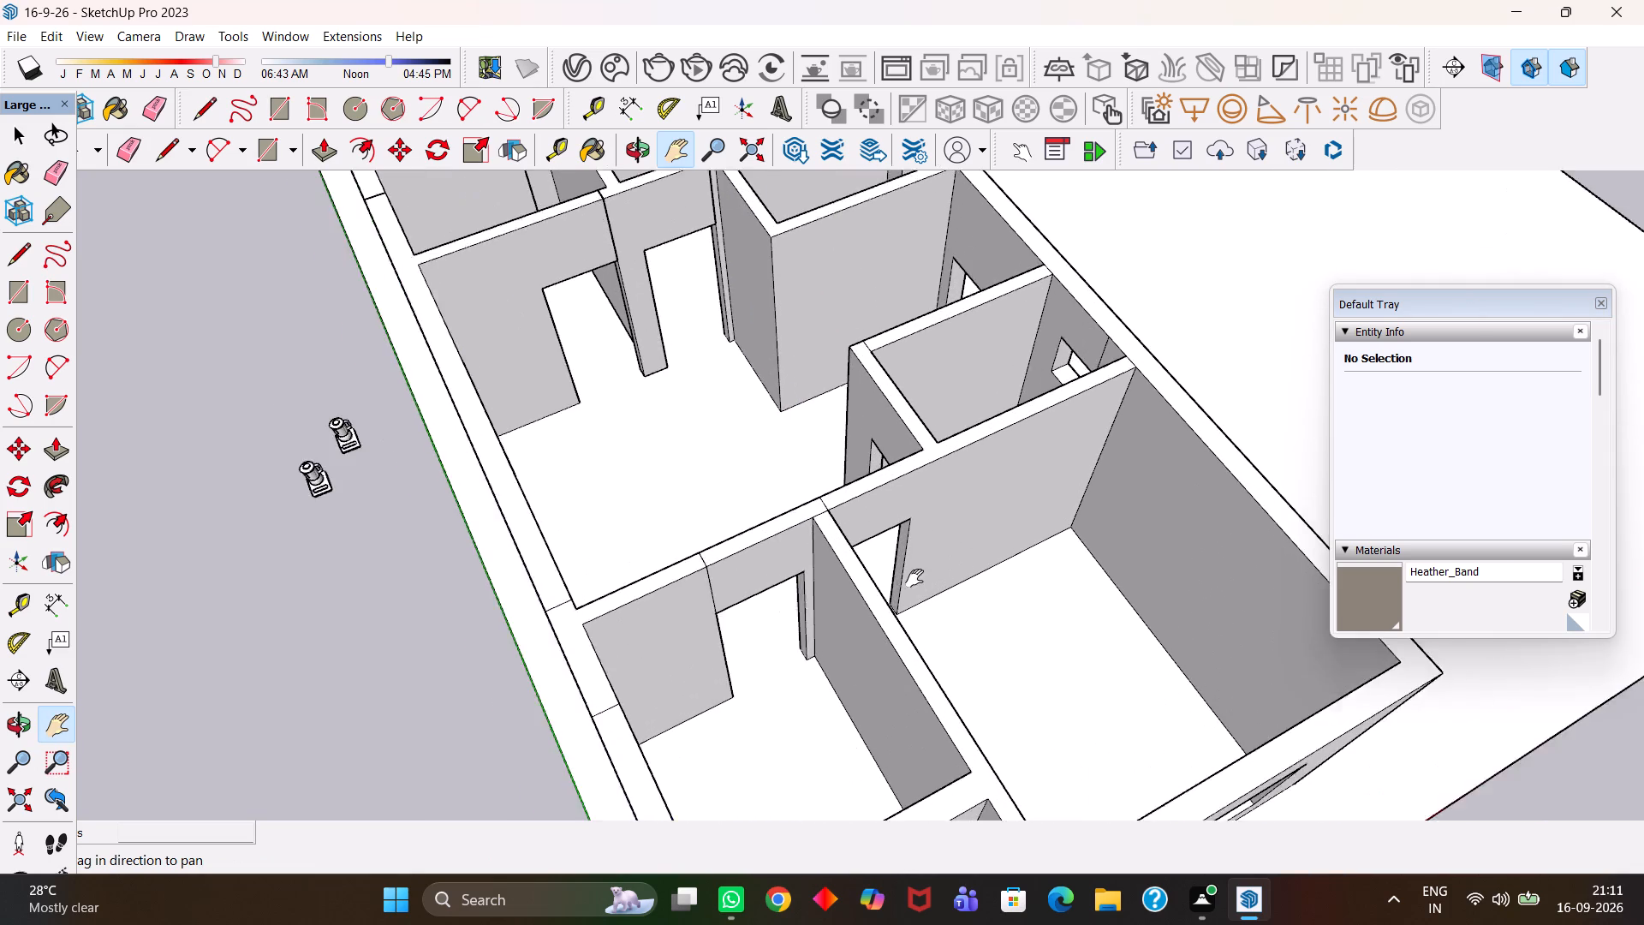
{"action": "scroll", "coordinate": [914, 578], "scroll_direction": "up", "scroll_amount": 3}
{"action": "scroll", "coordinate": [537, 522], "scroll_direction": "down", "scroll_amount": 12}
{"action": "scroll", "coordinate": [523, 343], "scroll_direction": "up", "scroll_amount": 4}
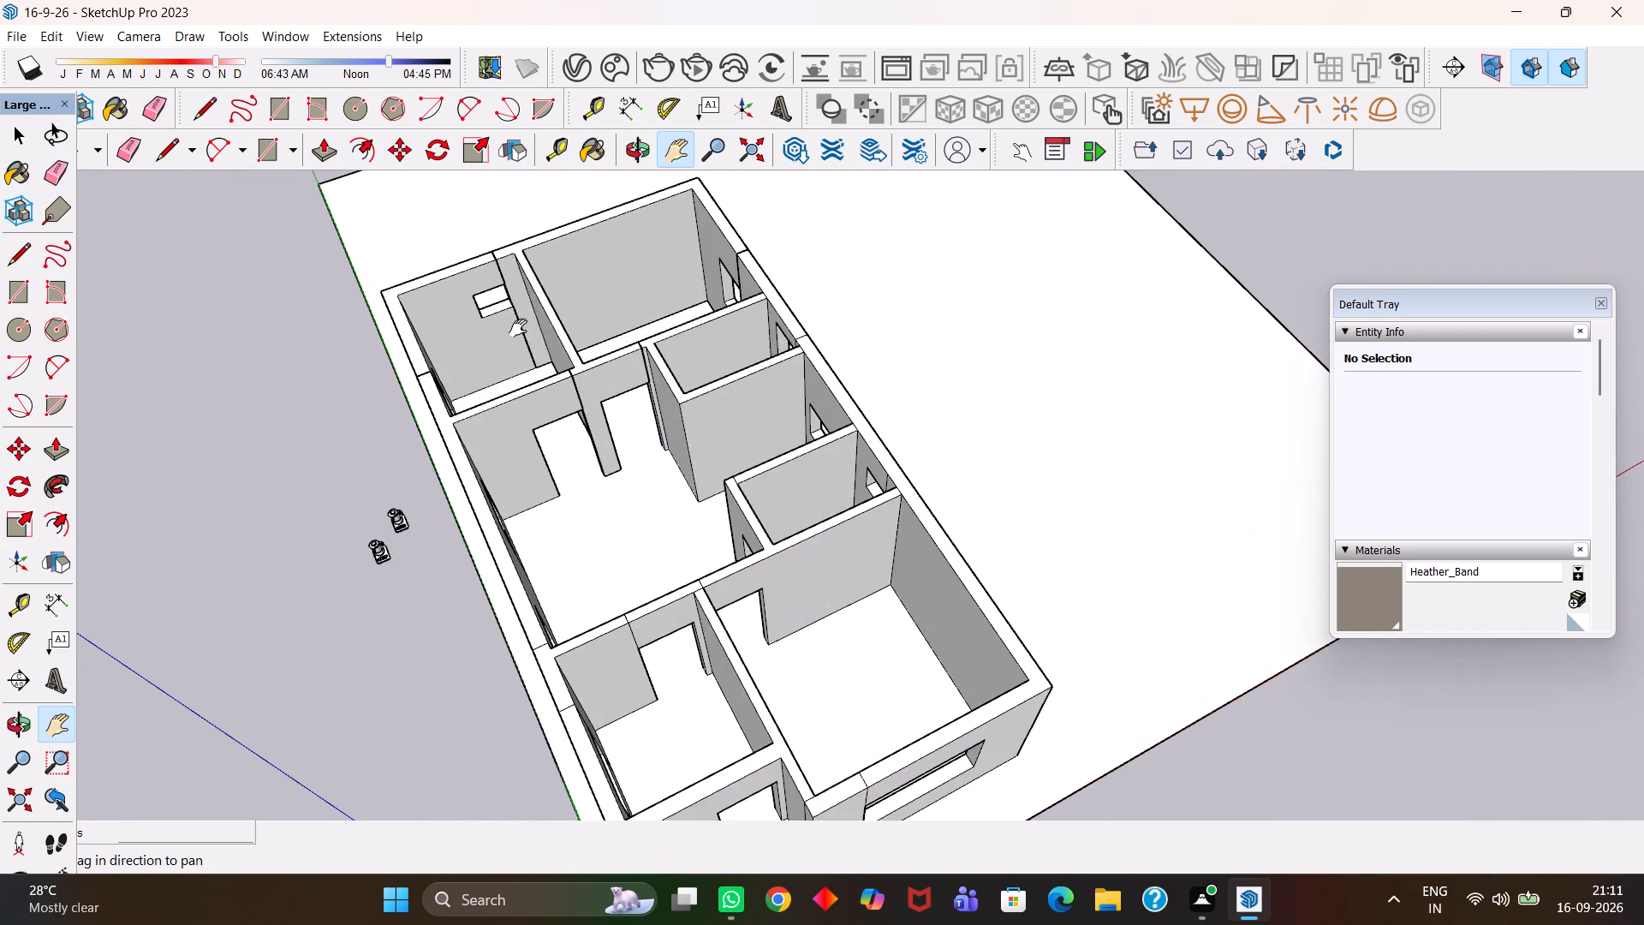
{"action": "left_click_drag", "start_coordinate": [522, 333], "coordinate": [669, 547]}
{"action": "scroll", "coordinate": [842, 550], "scroll_direction": "up", "scroll_amount": 7}
{"action": "left_click_drag", "start_coordinate": [803, 543], "coordinate": [822, 640]}
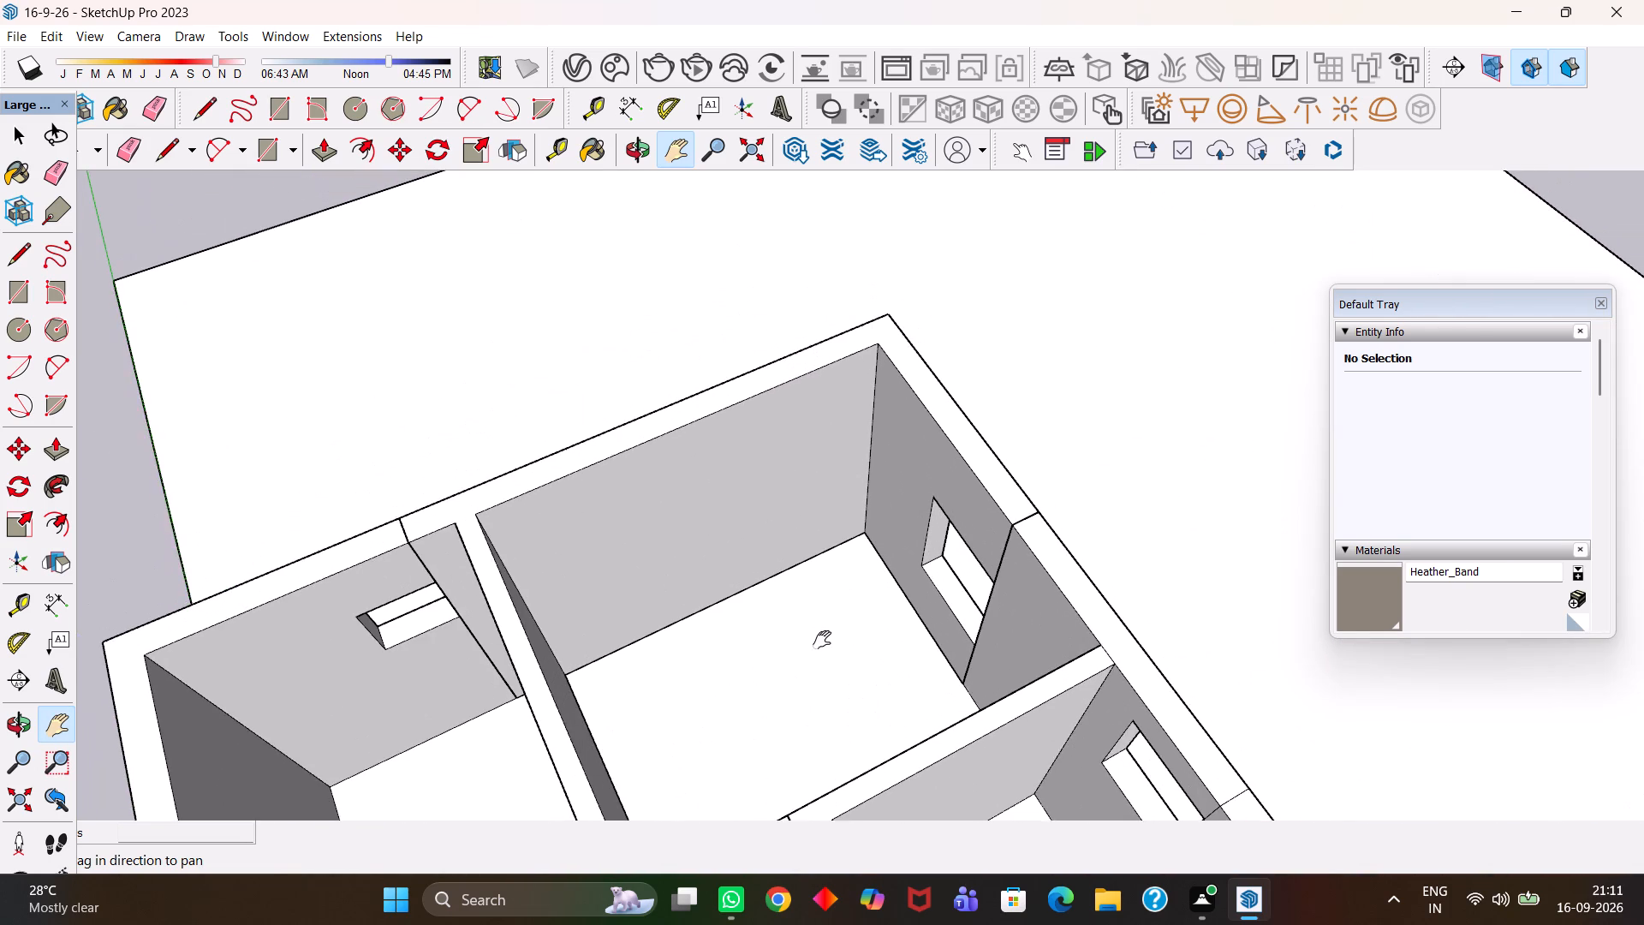
{"action": "left_click_drag", "start_coordinate": [822, 640], "coordinate": [823, 642]}
{"action": "key", "text": "t"}
{"action": "left_click", "coordinate": [767, 580]}
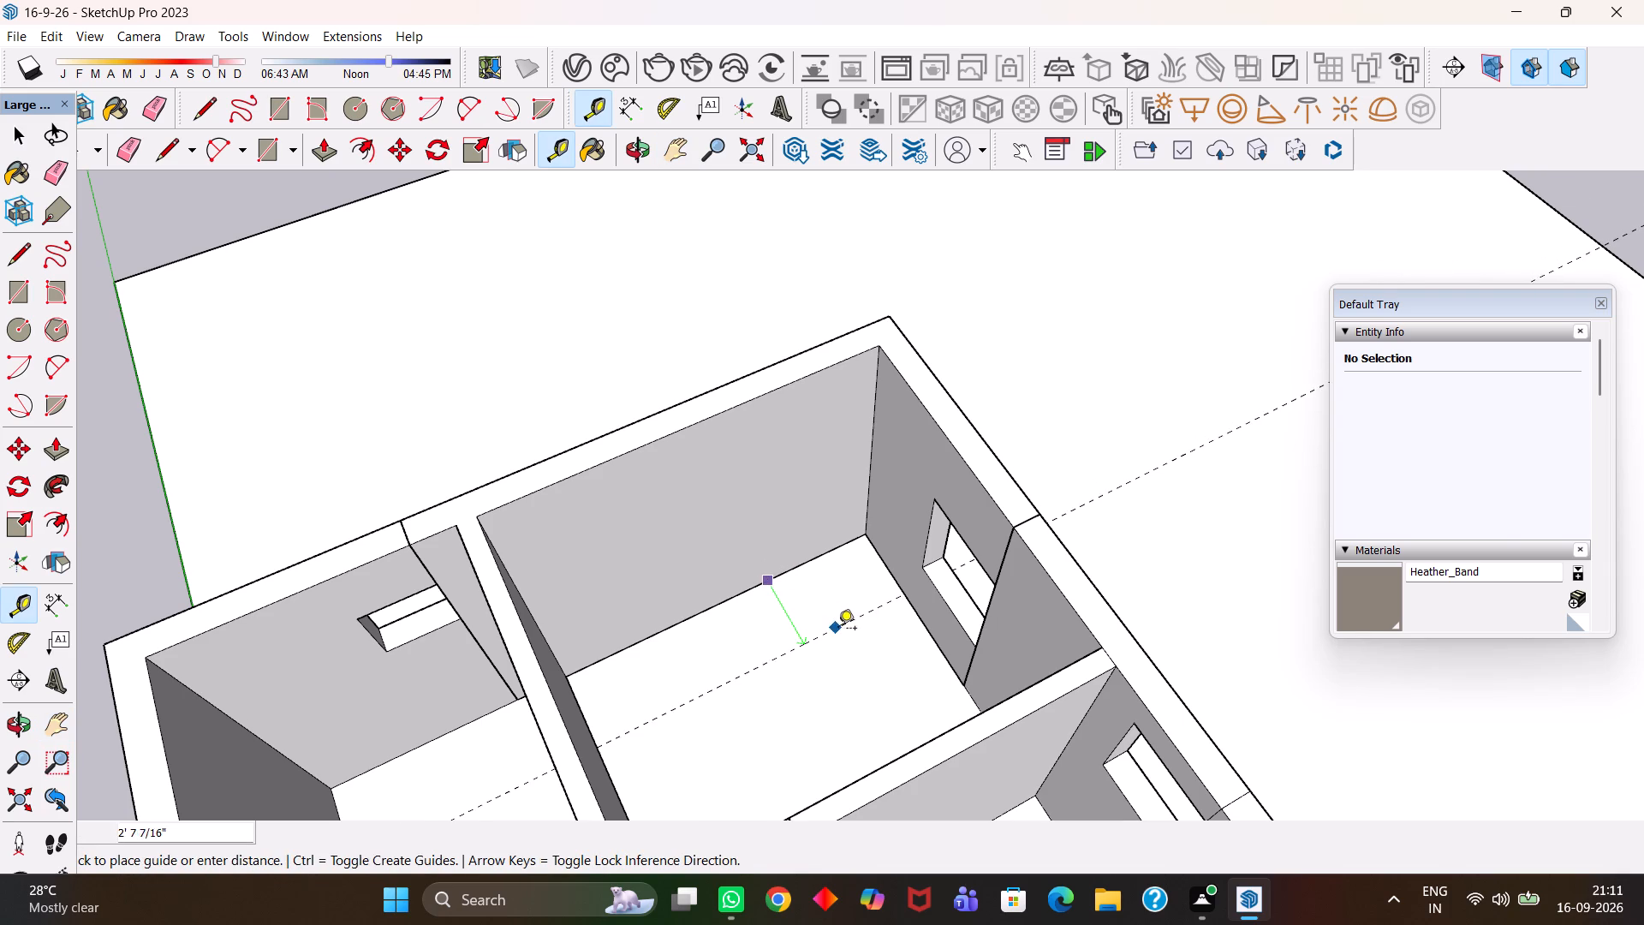
{"action": "type", "text": "2'"}
{"action": "key", "text": "Return"}
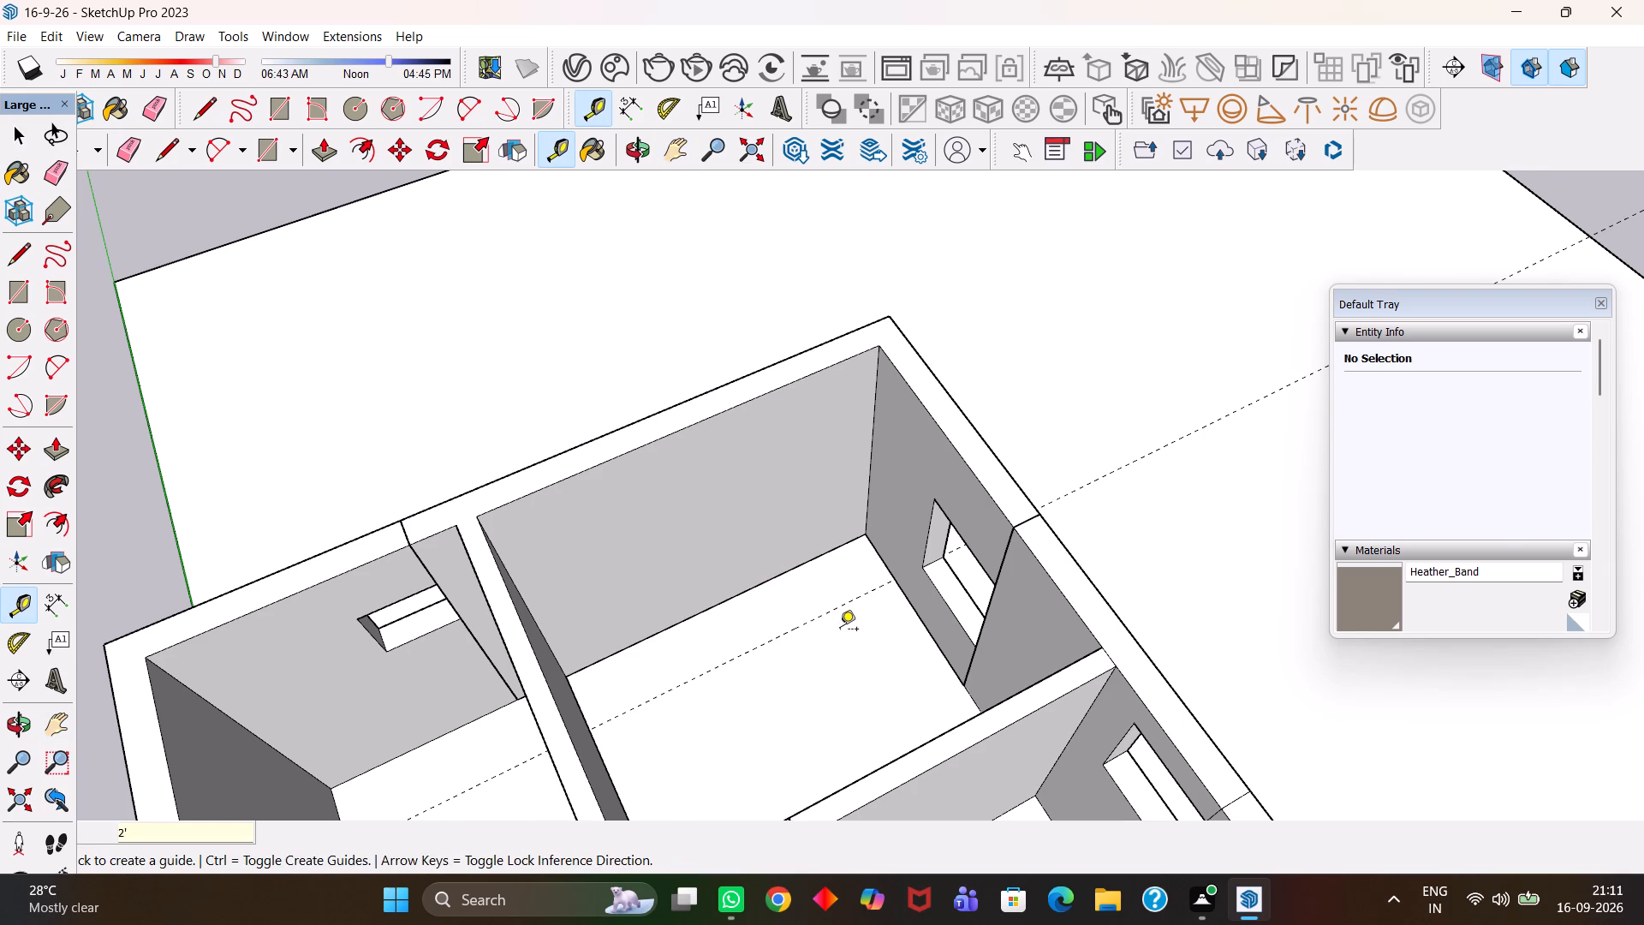
Draw an 11' line along the guide across the rear room's floor, from one side wall to the other.
{"action": "key", "text": "l"}
{"action": "key", "text": "Return"}
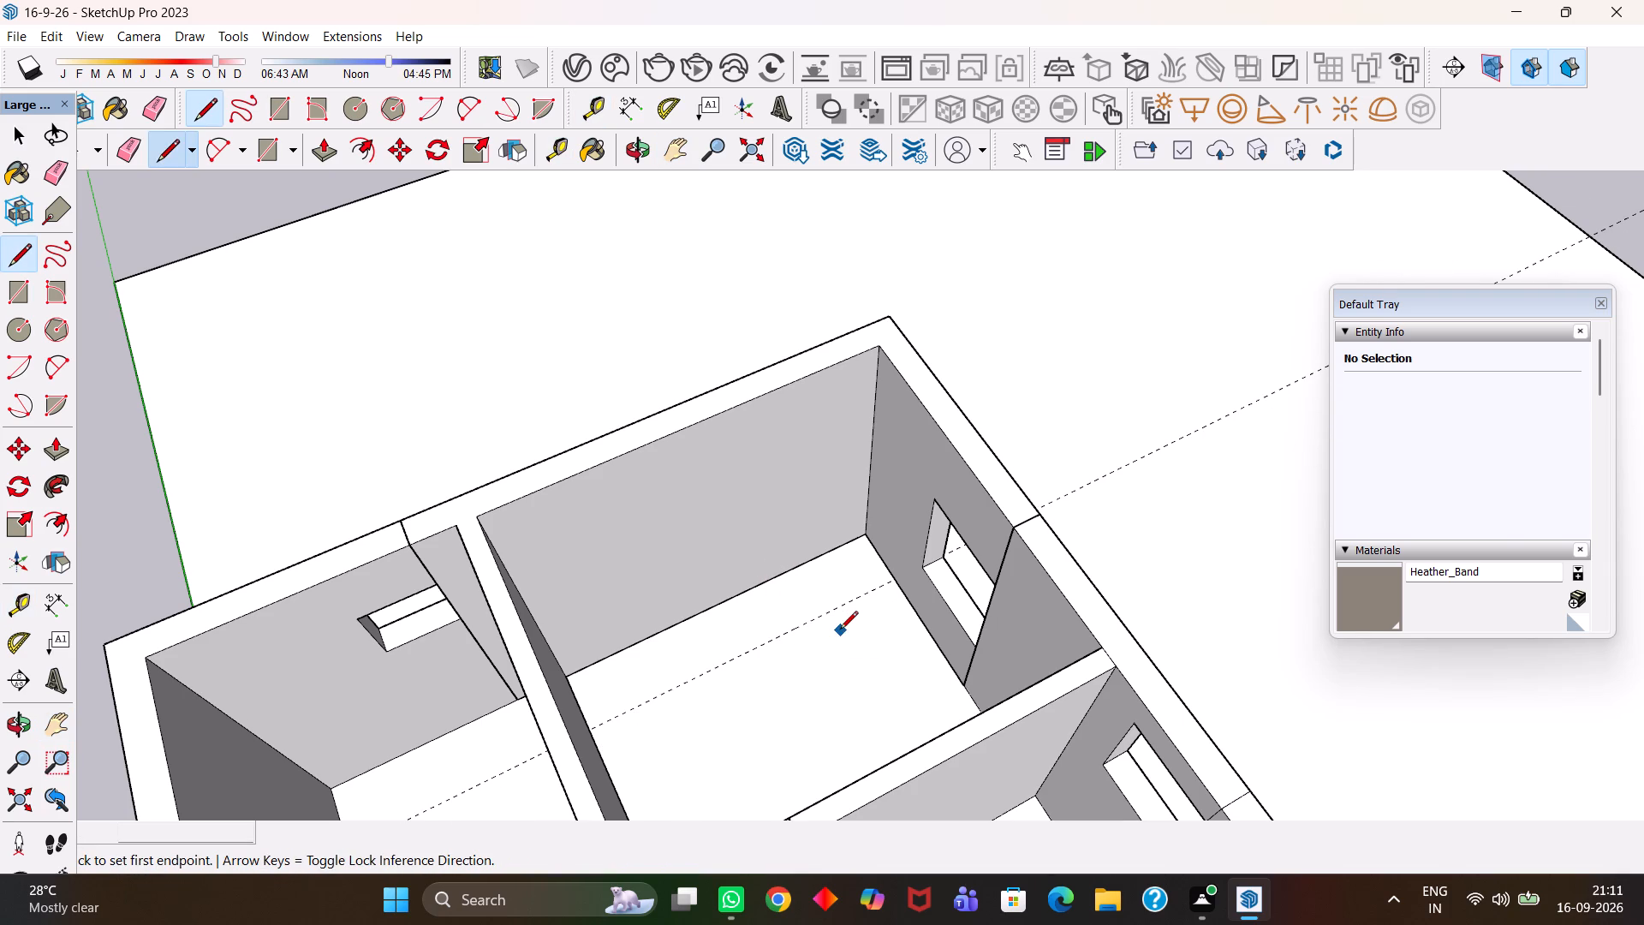
{"action": "scroll", "coordinate": [653, 706], "scroll_direction": "up", "scroll_amount": 3}
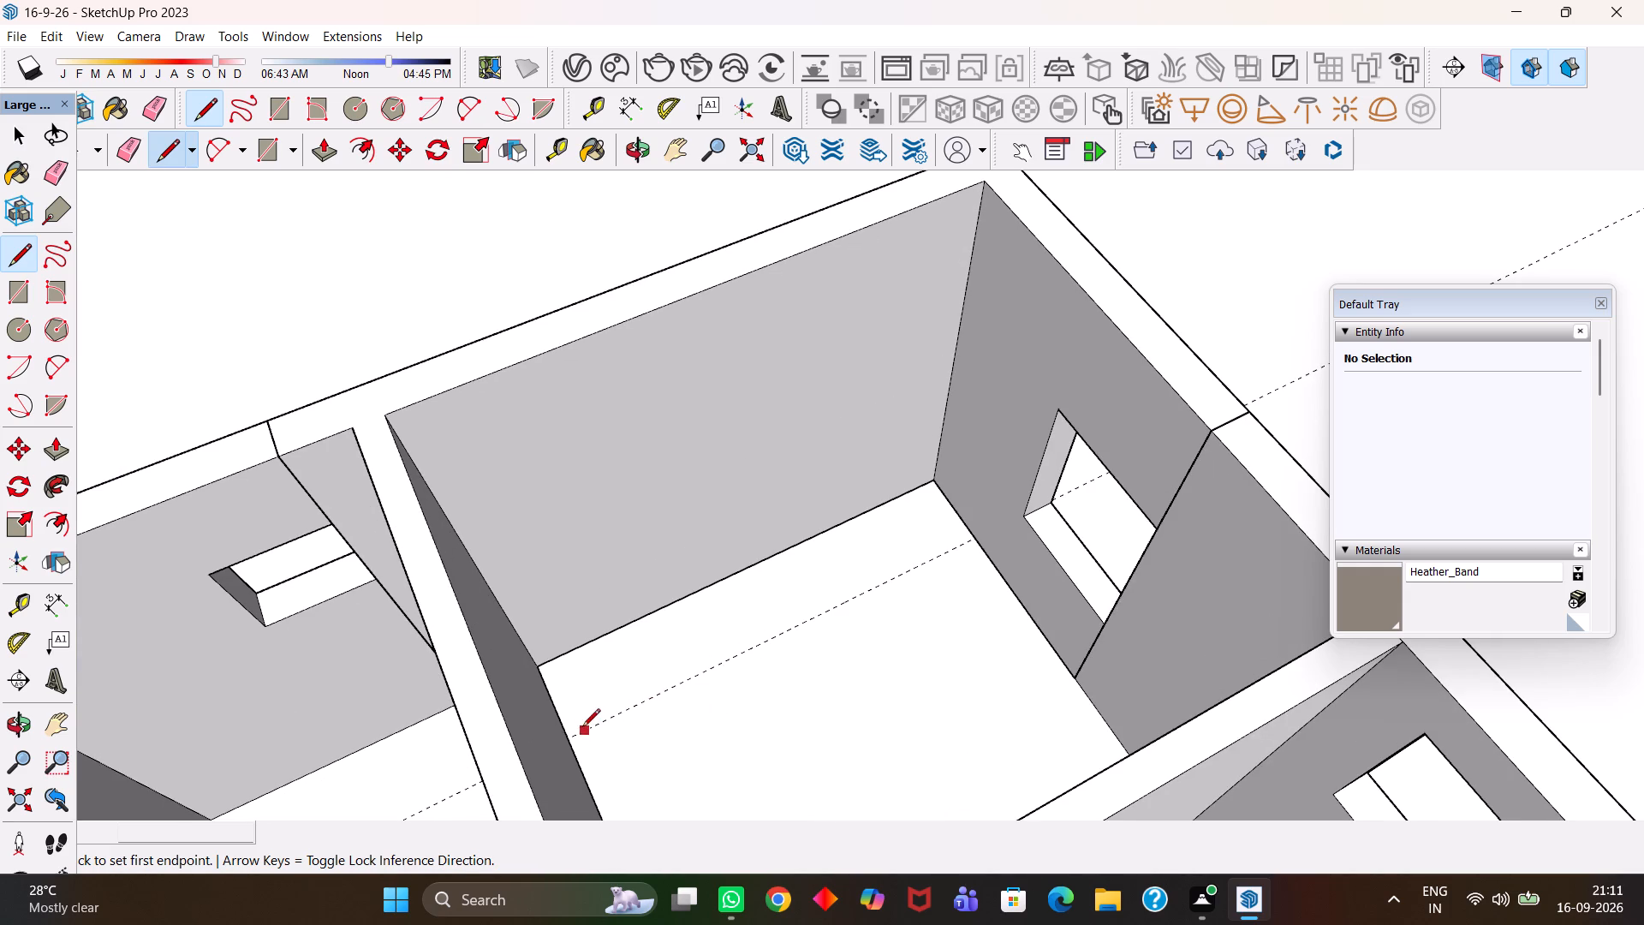
{"action": "left_click", "coordinate": [569, 737]}
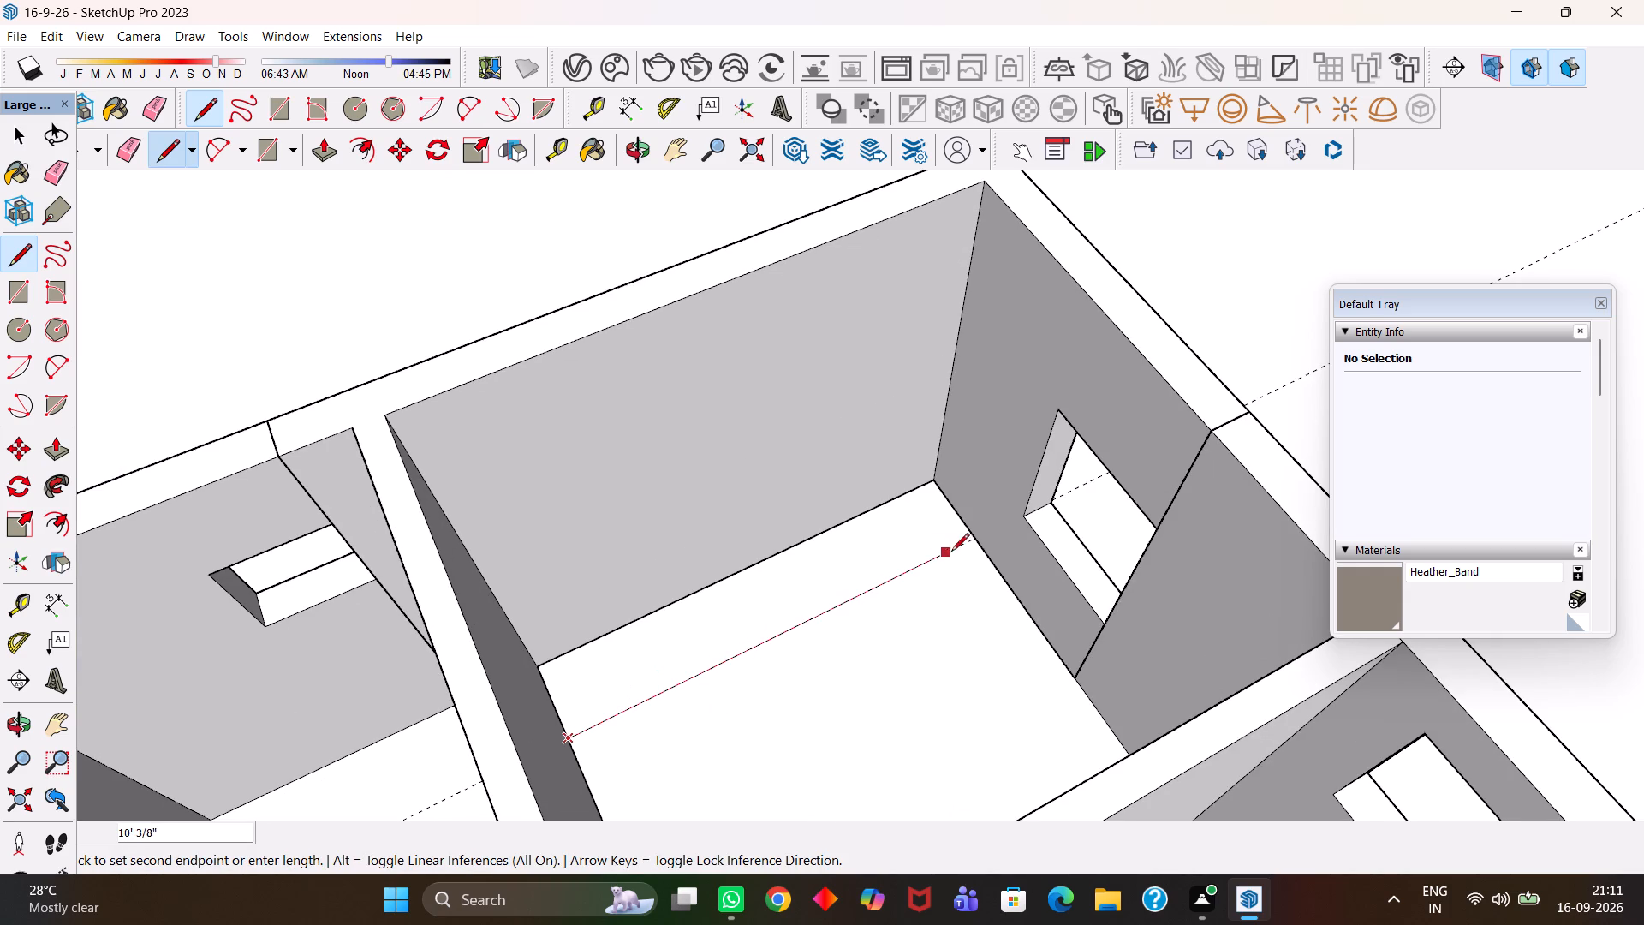
{"action": "left_click", "coordinate": [970, 538]}
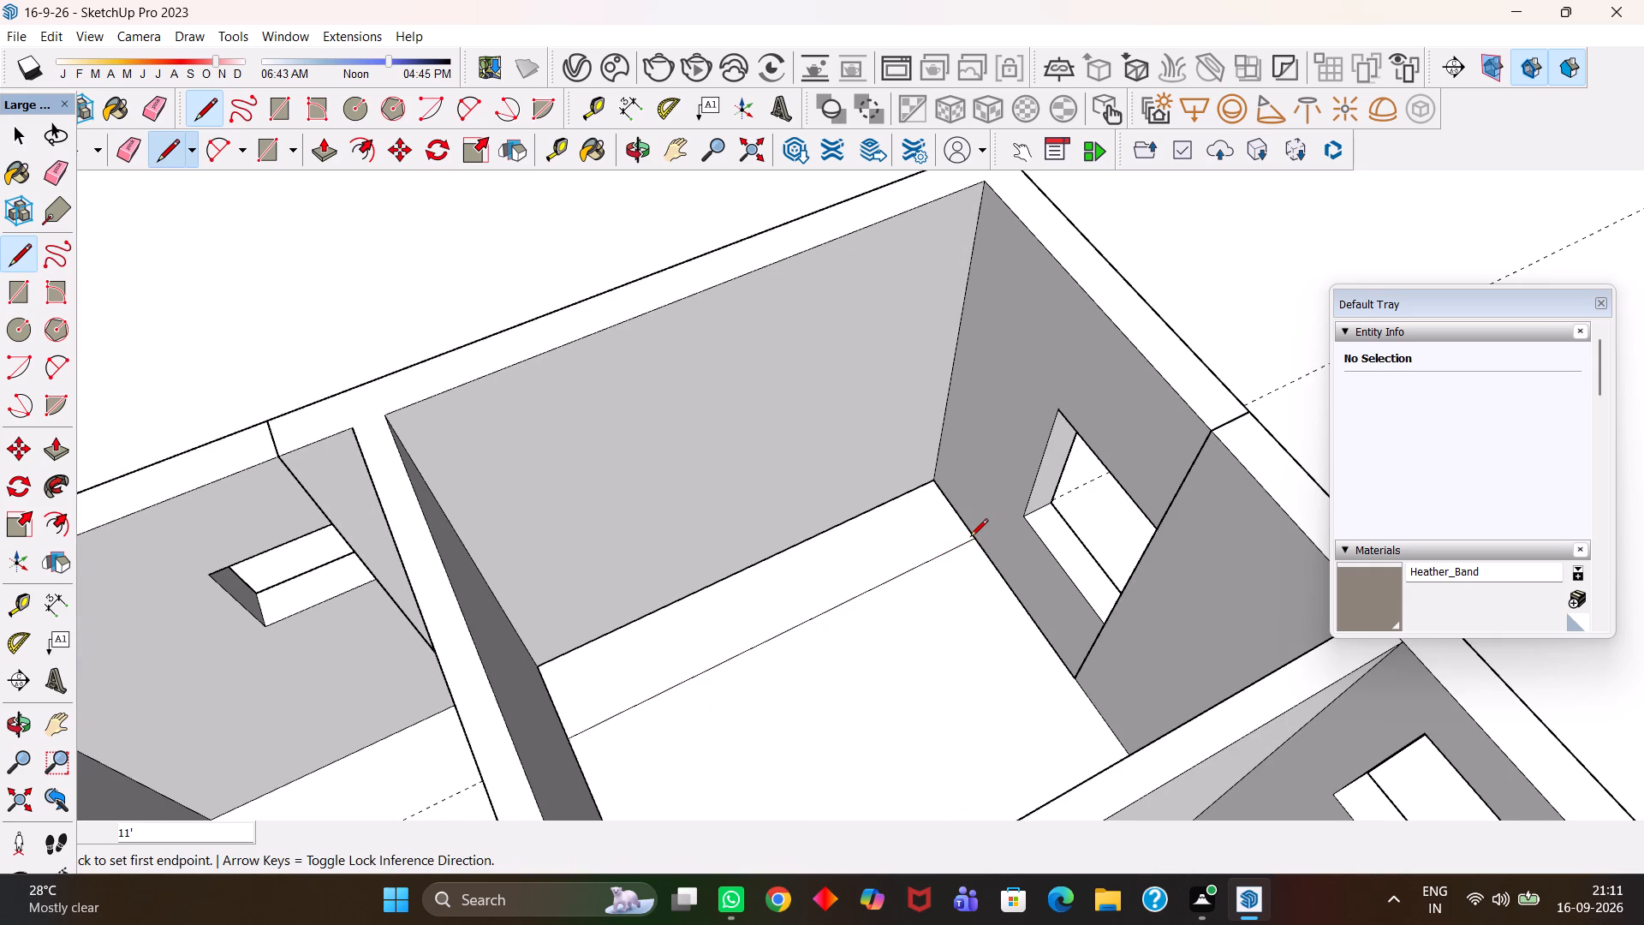
Copy the 2' deep floor strip beside the rear room's back wall to the empty area outside the house, about 26' away.
{"action": "scroll", "coordinate": [970, 538], "scroll_direction": "down", "scroll_amount": 2}
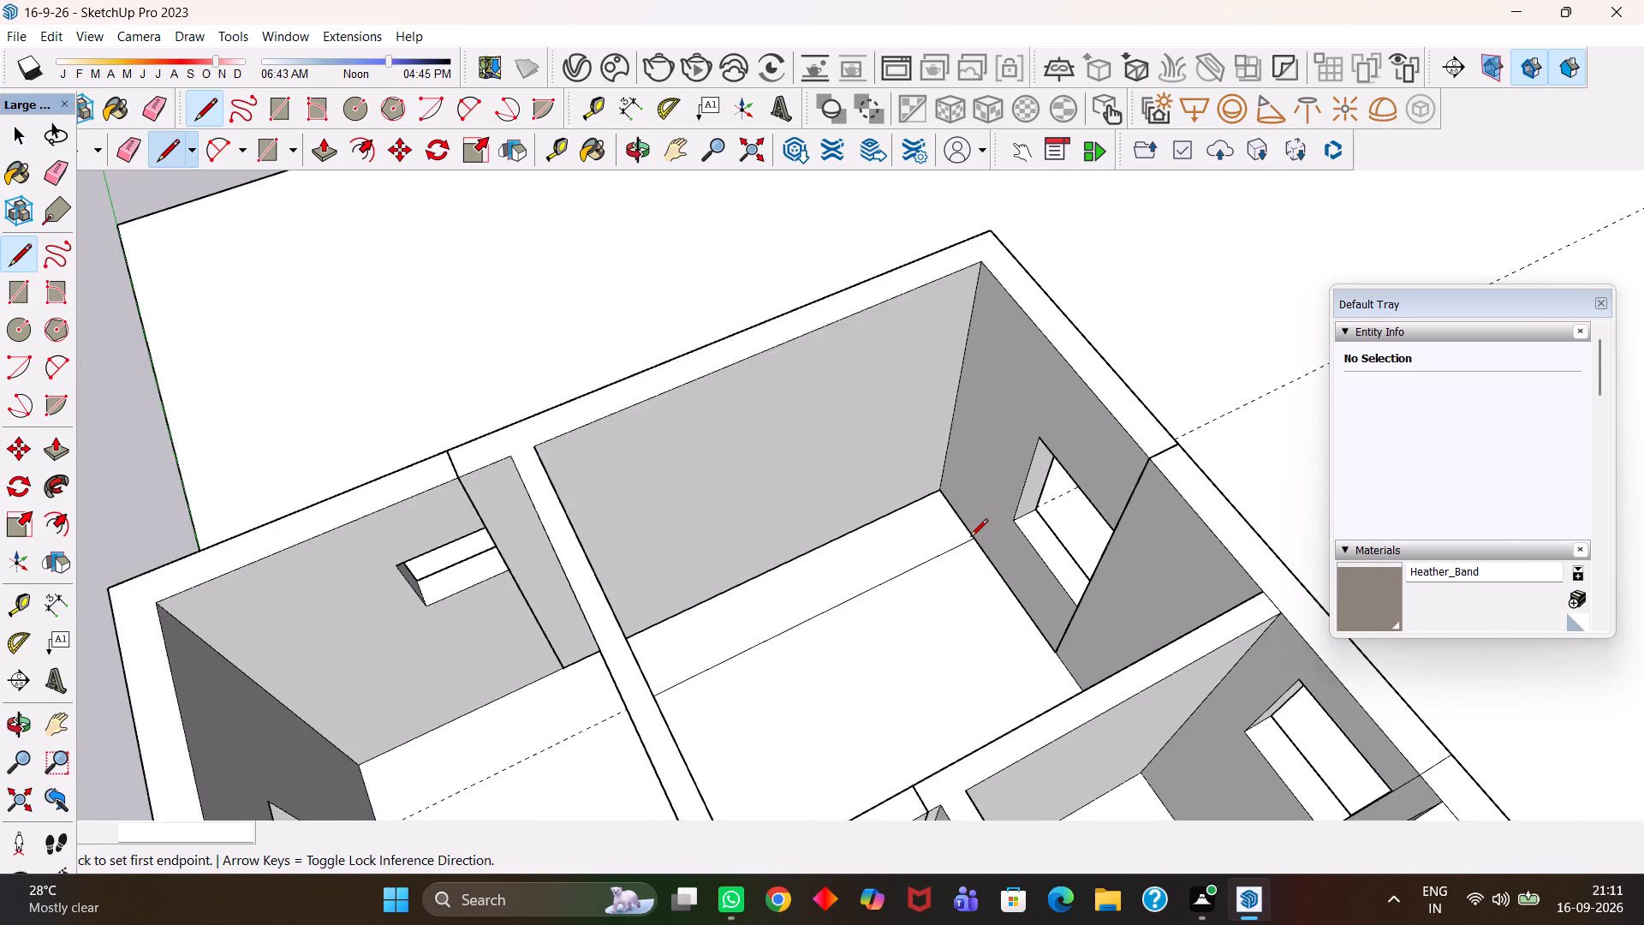
{"action": "scroll", "coordinate": [970, 538], "scroll_direction": "down", "scroll_amount": 2}
{"action": "key", "text": "space"}
{"action": "left_click", "coordinate": [911, 539]}
{"action": "scroll", "coordinate": [911, 539], "scroll_direction": "down", "scroll_amount": 3}
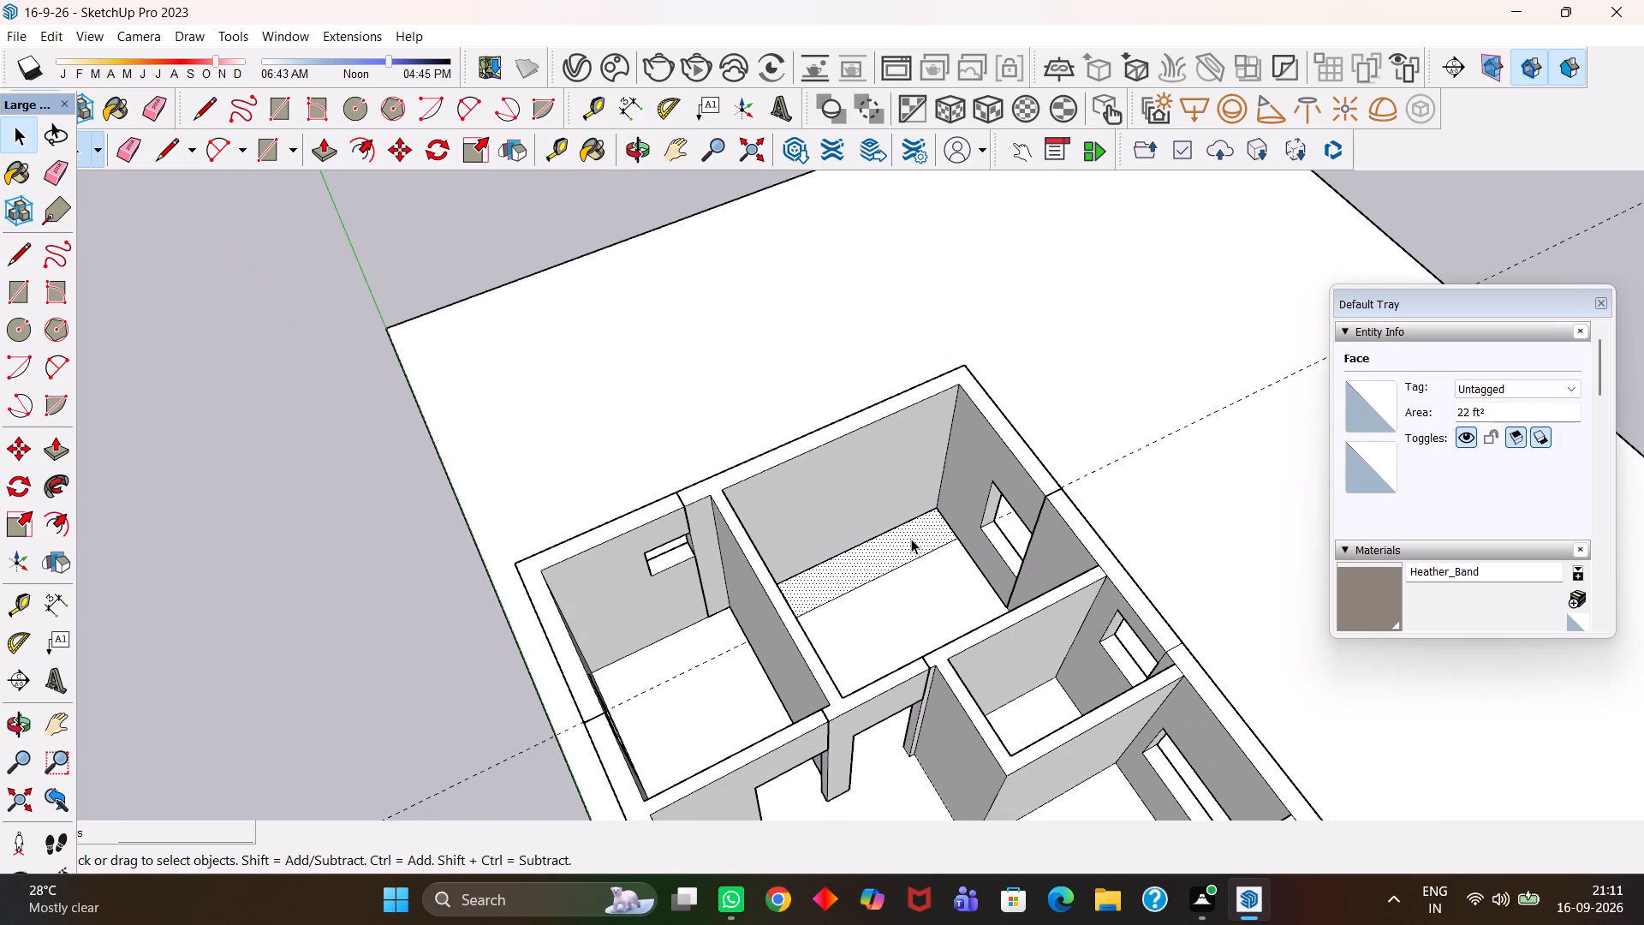
{"action": "scroll", "coordinate": [911, 539], "scroll_direction": "down", "scroll_amount": 4}
{"action": "key", "text": "m"}
{"action": "left_click", "coordinate": [911, 539]}
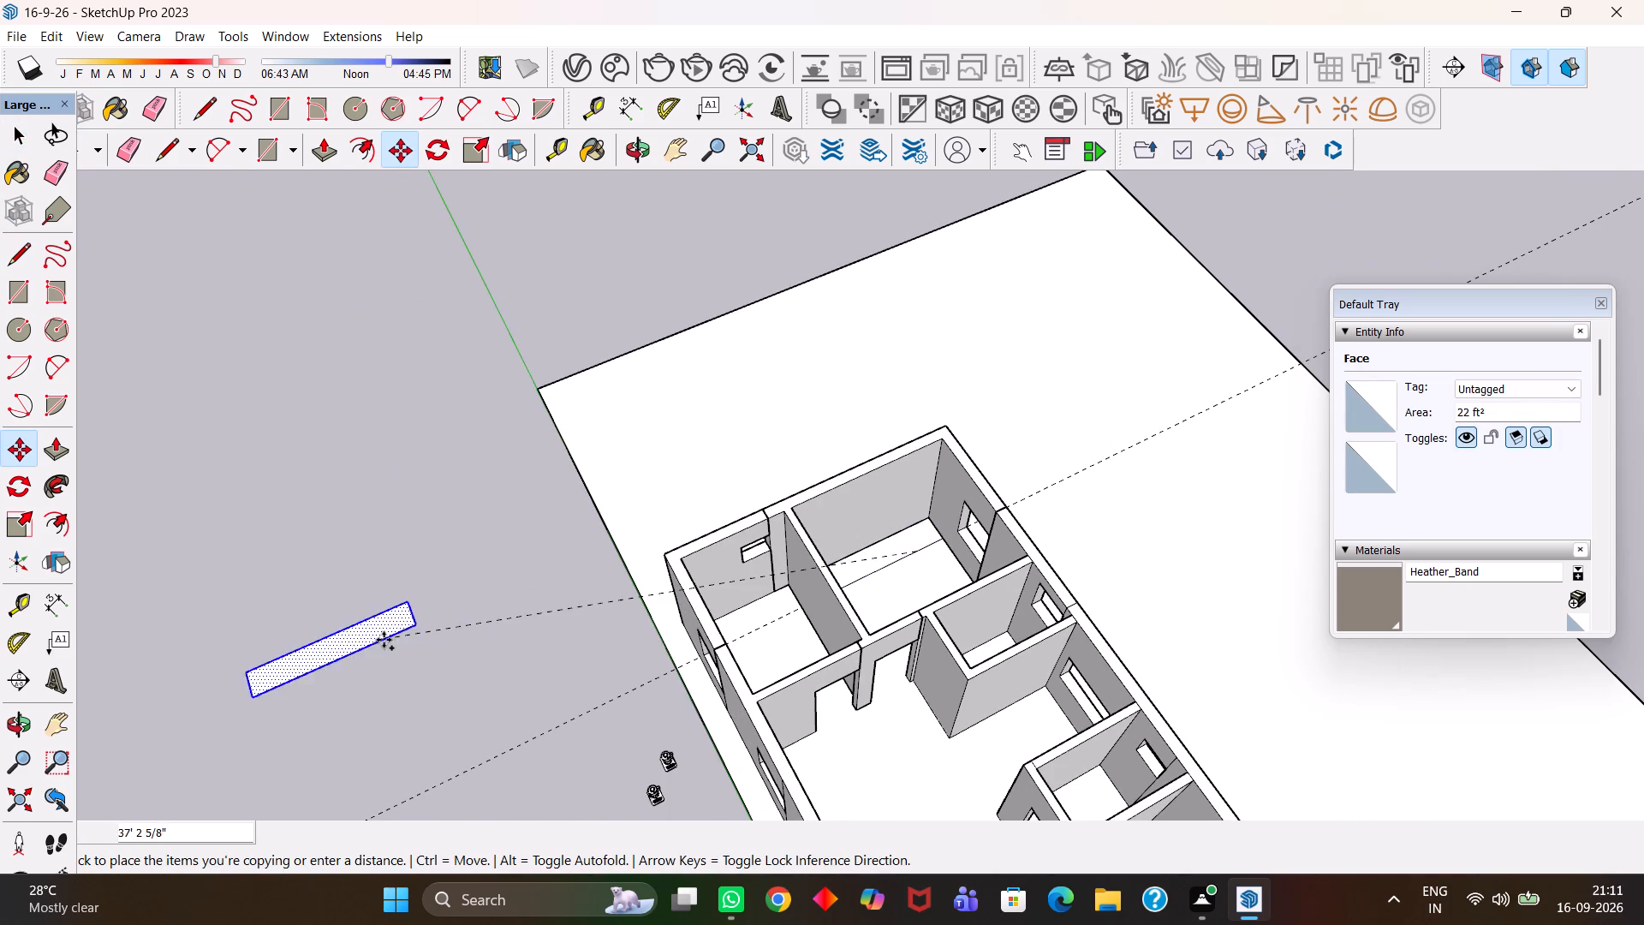
{"action": "left_click", "coordinate": [556, 657]}
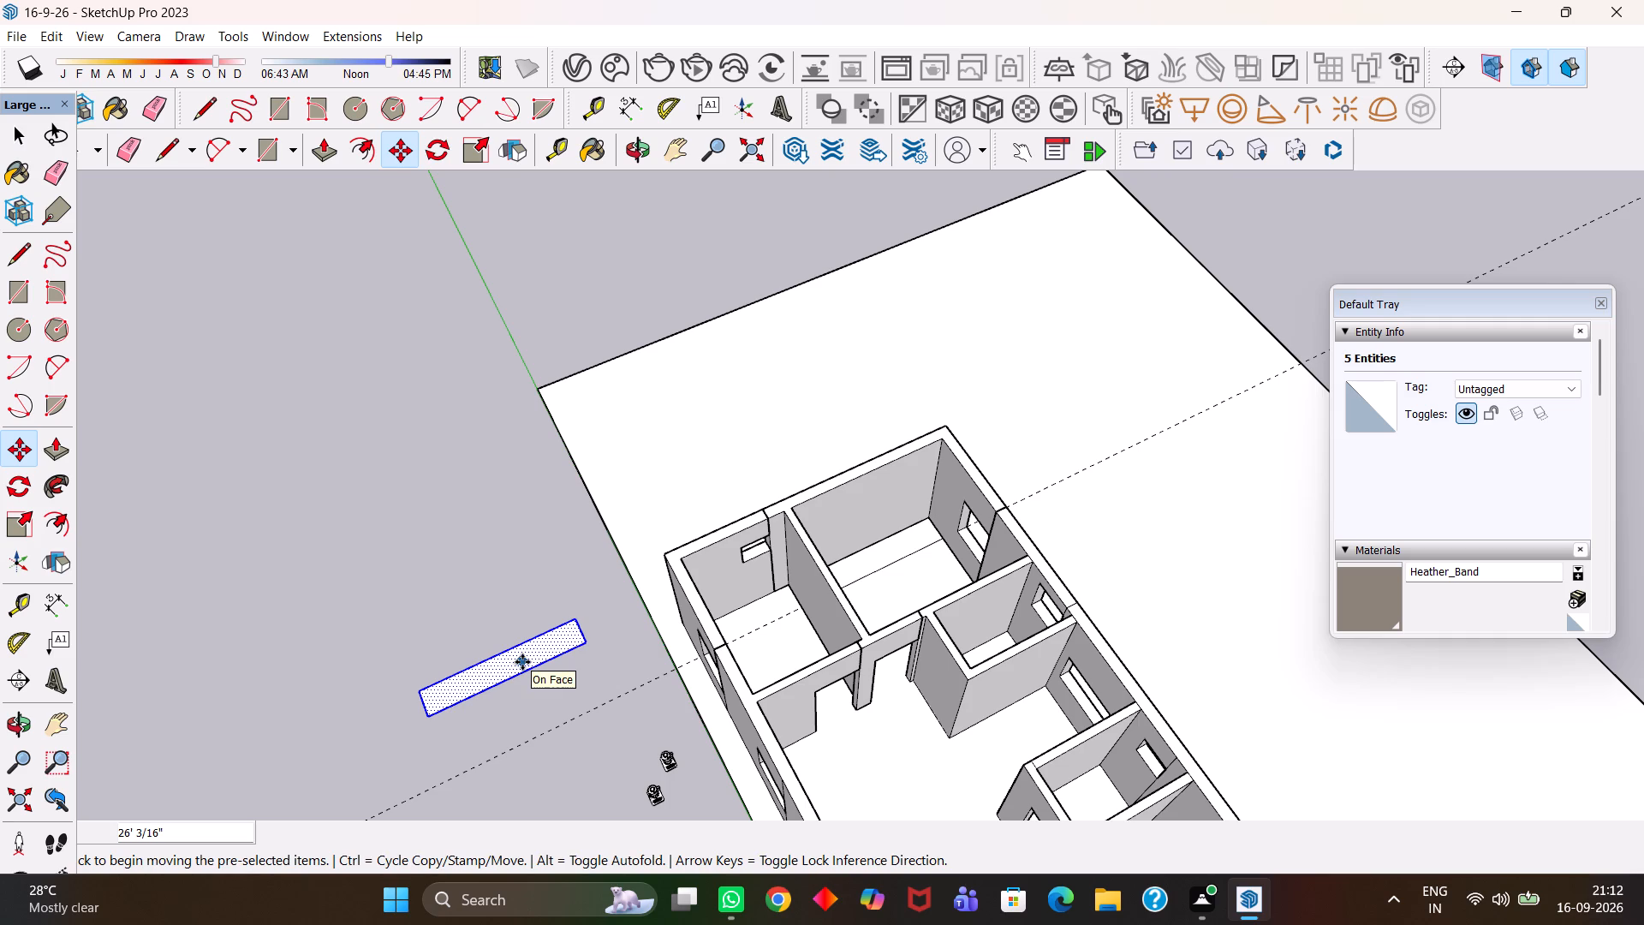
Push/Pull the copied floor strip outside the house up to a height of 7'.
{"action": "key", "text": "p"}
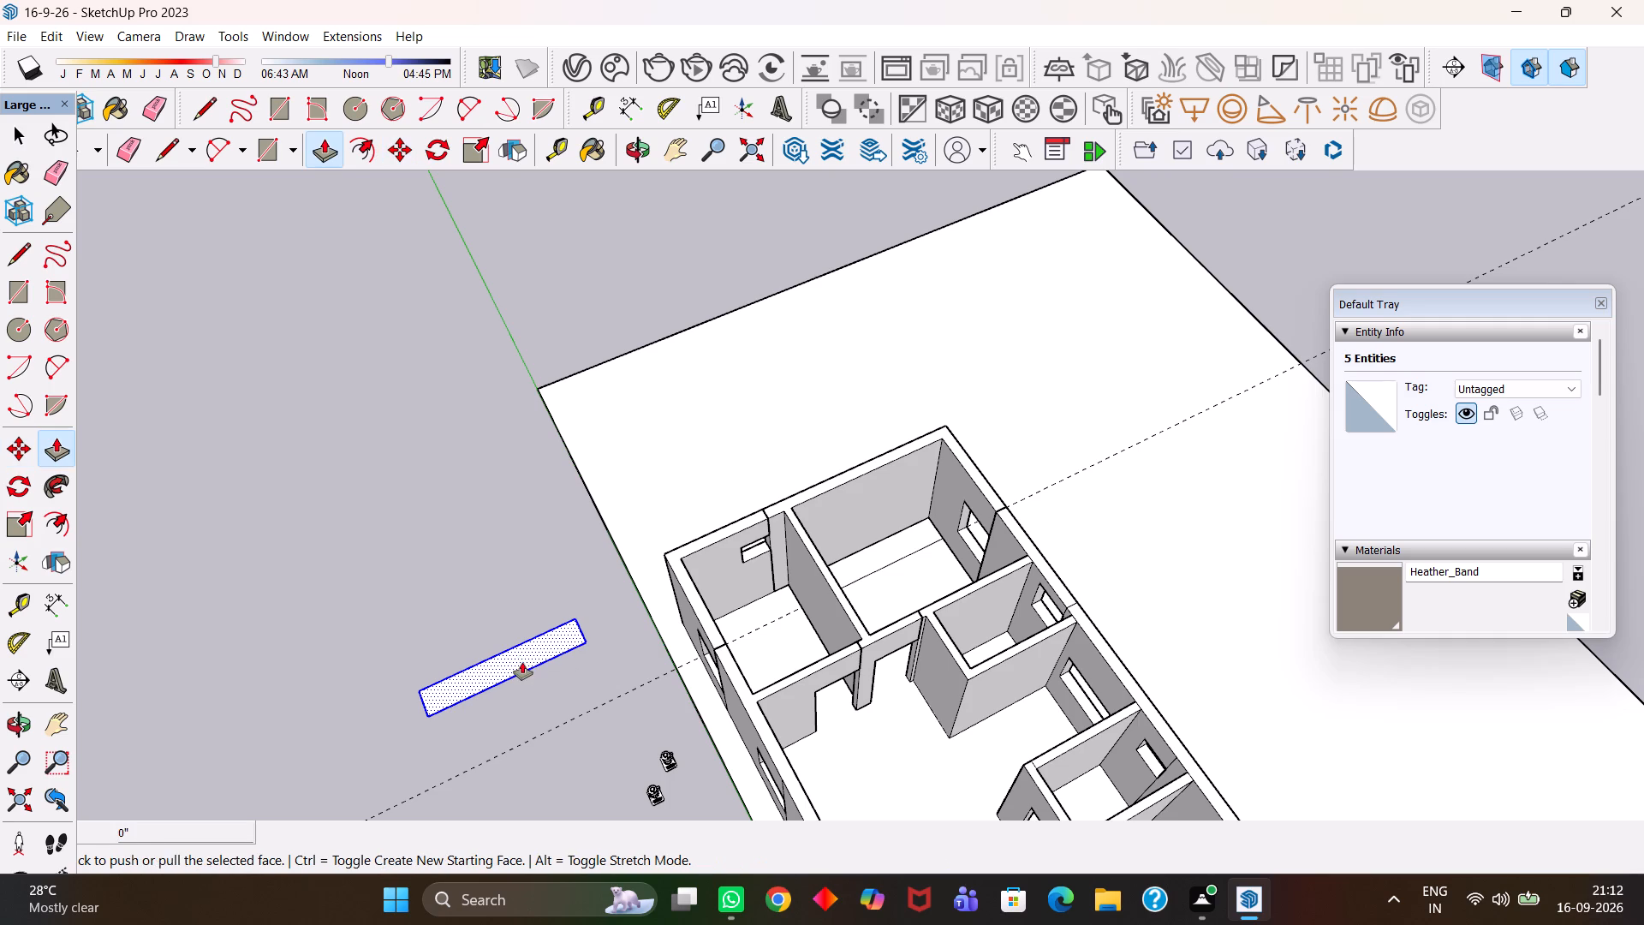
{"action": "left_click", "coordinate": [522, 662]}
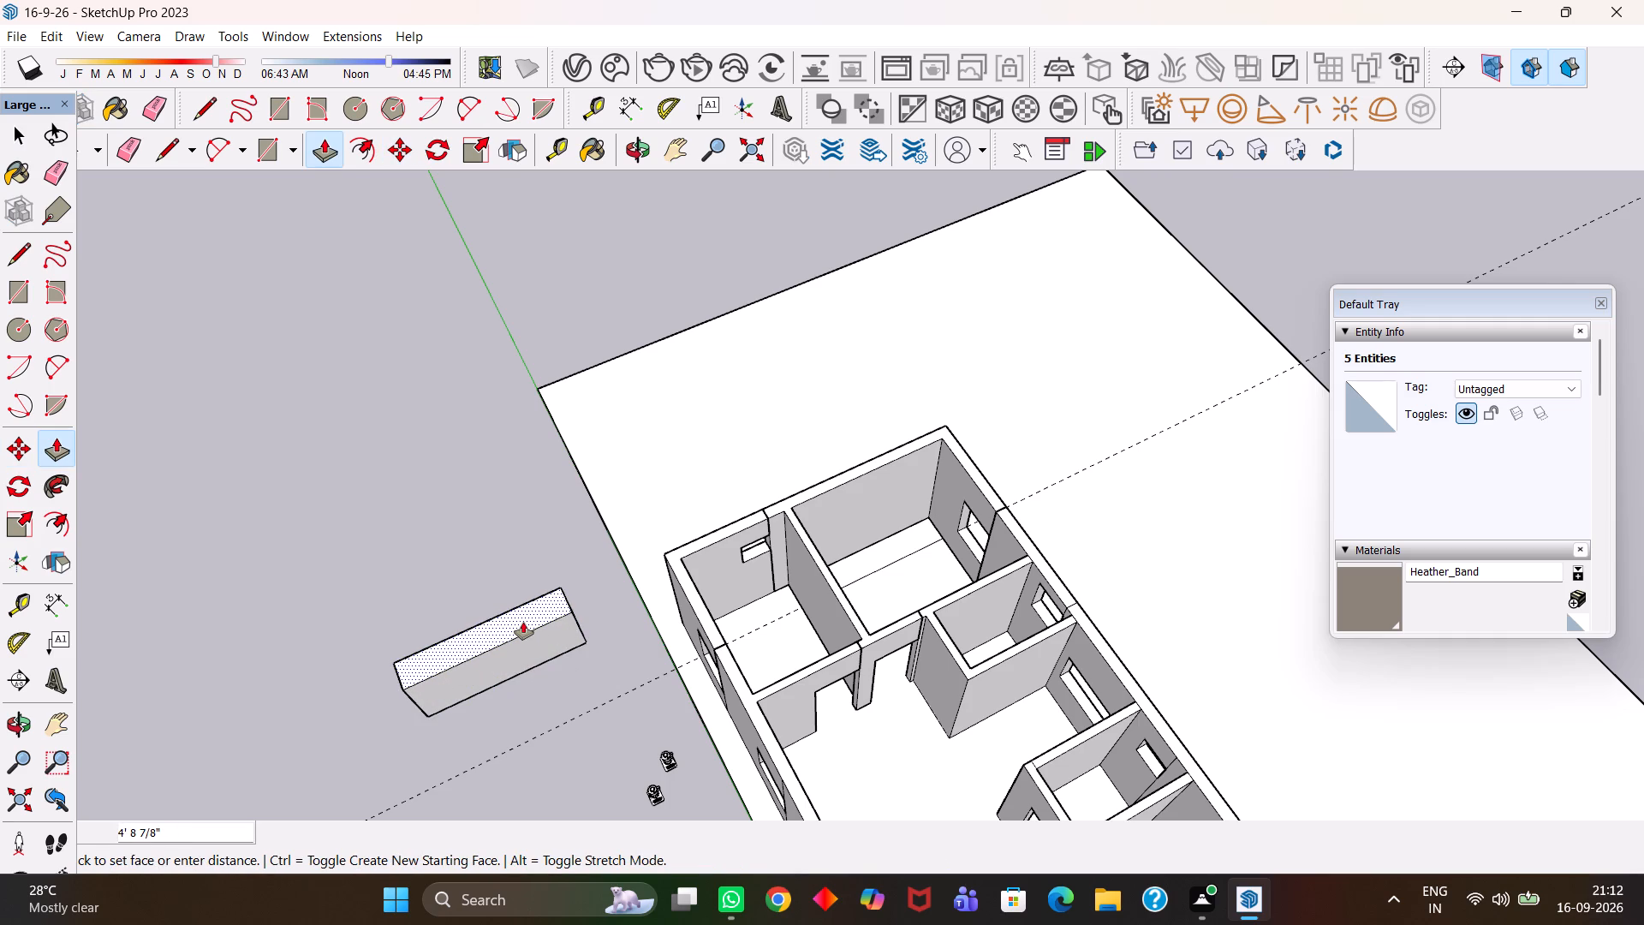
{"action": "type", "text": "7'"}
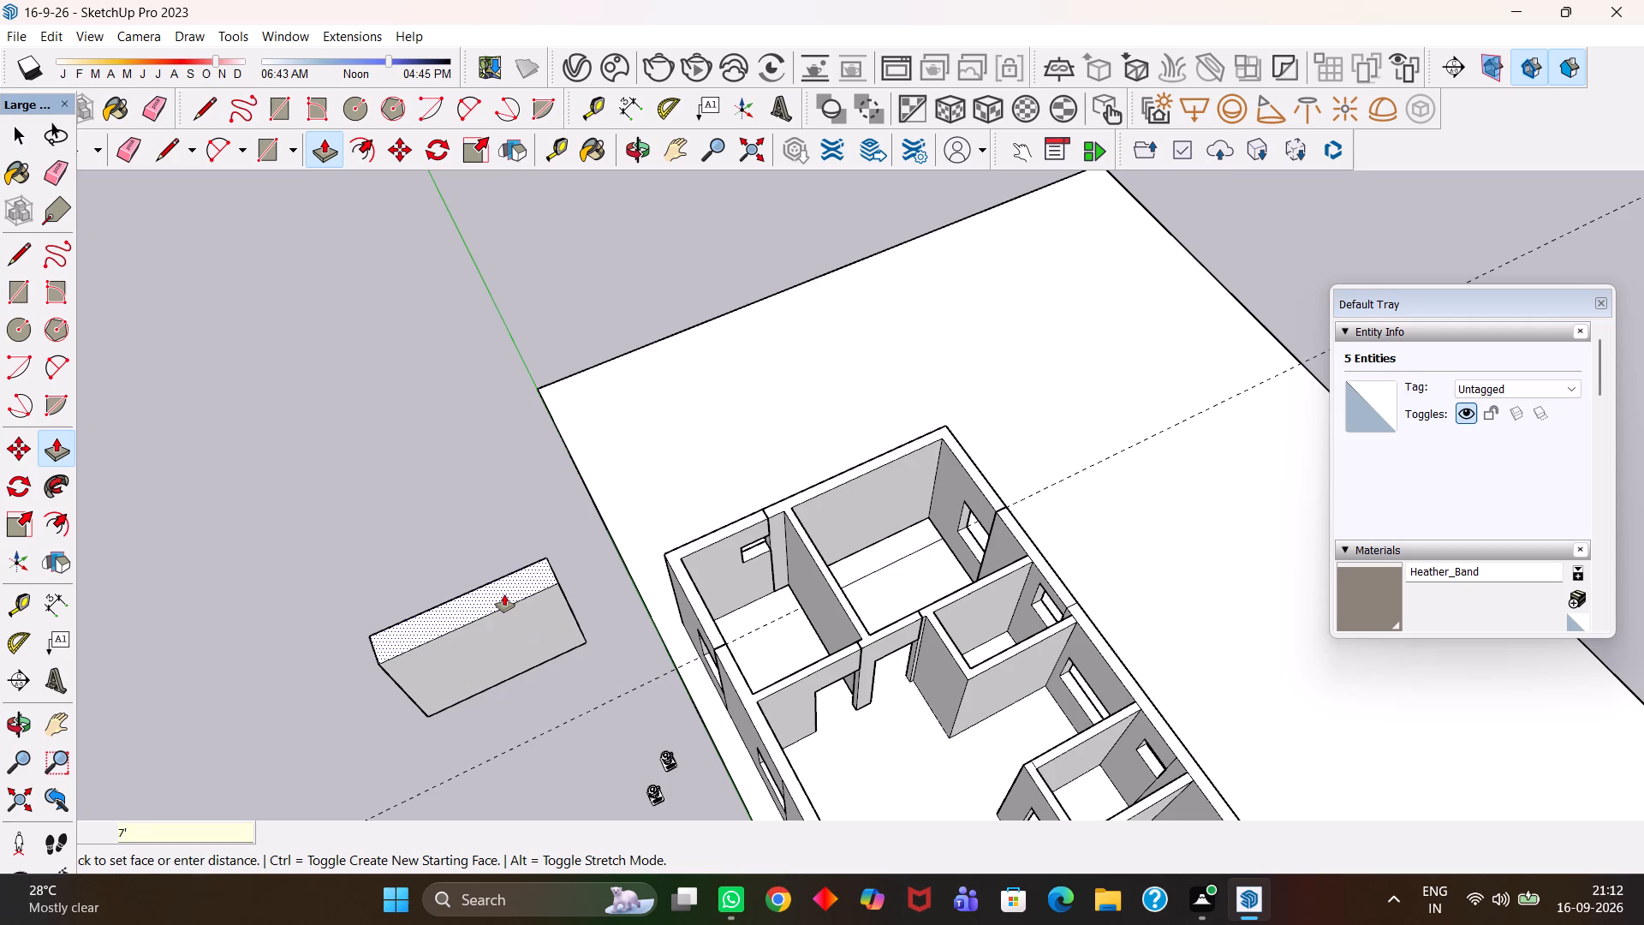
{"action": "key", "text": "Return"}
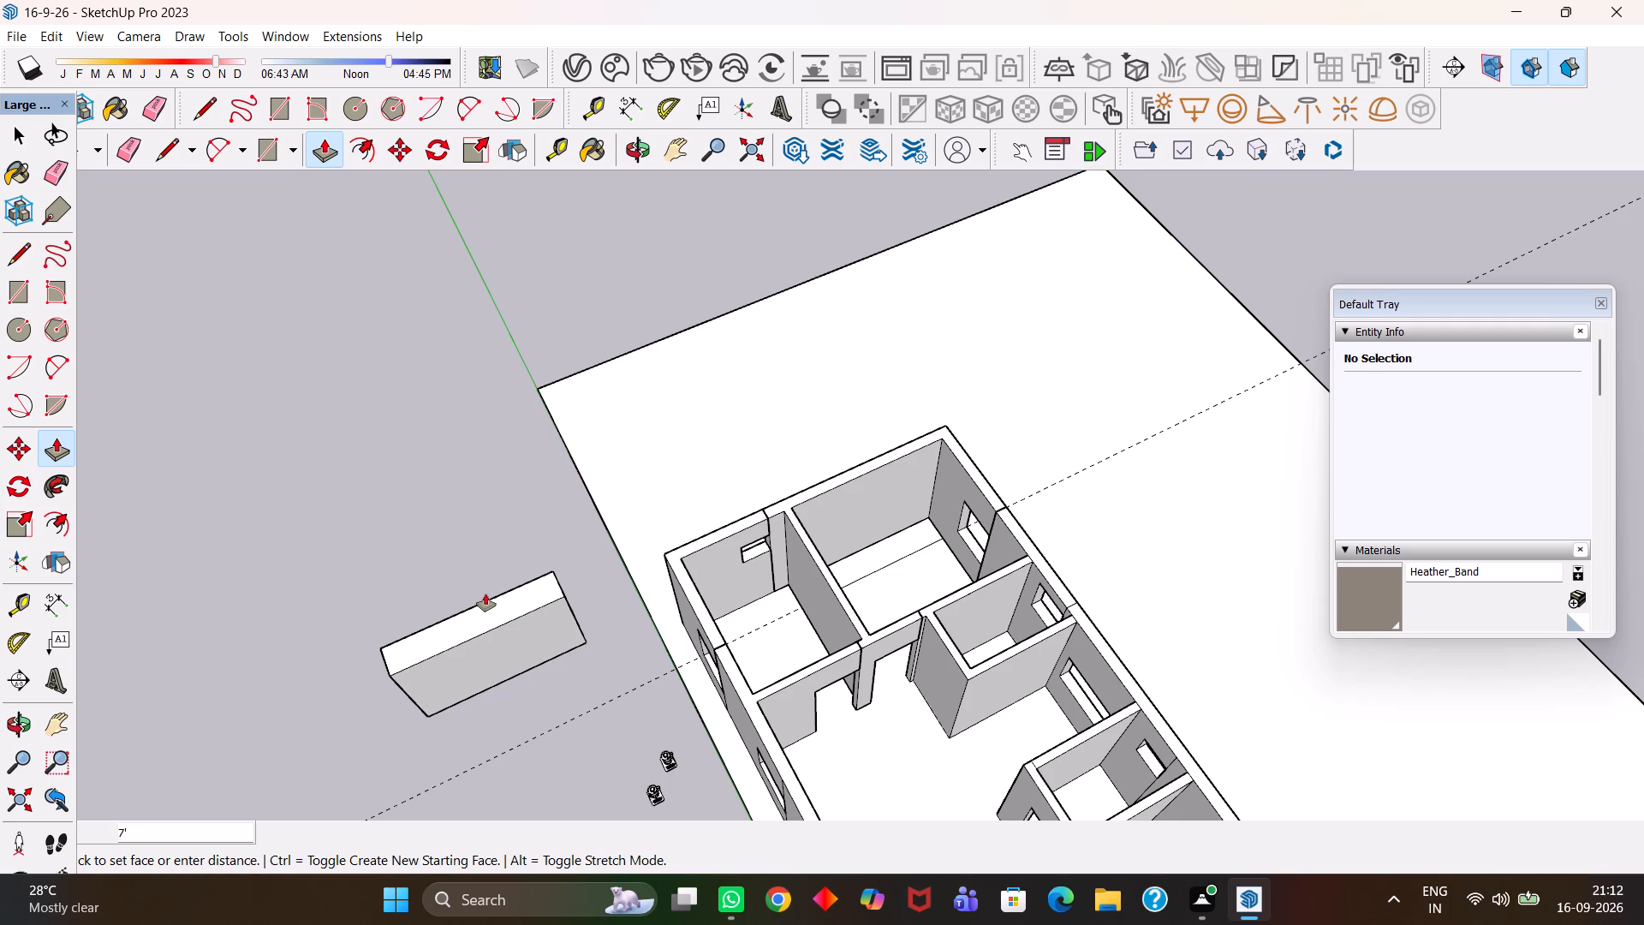
Copy the top face of the 7' block about 3' 1" behind the block.
{"action": "key", "text": "m"}
{"action": "left_click", "coordinate": [485, 613]}
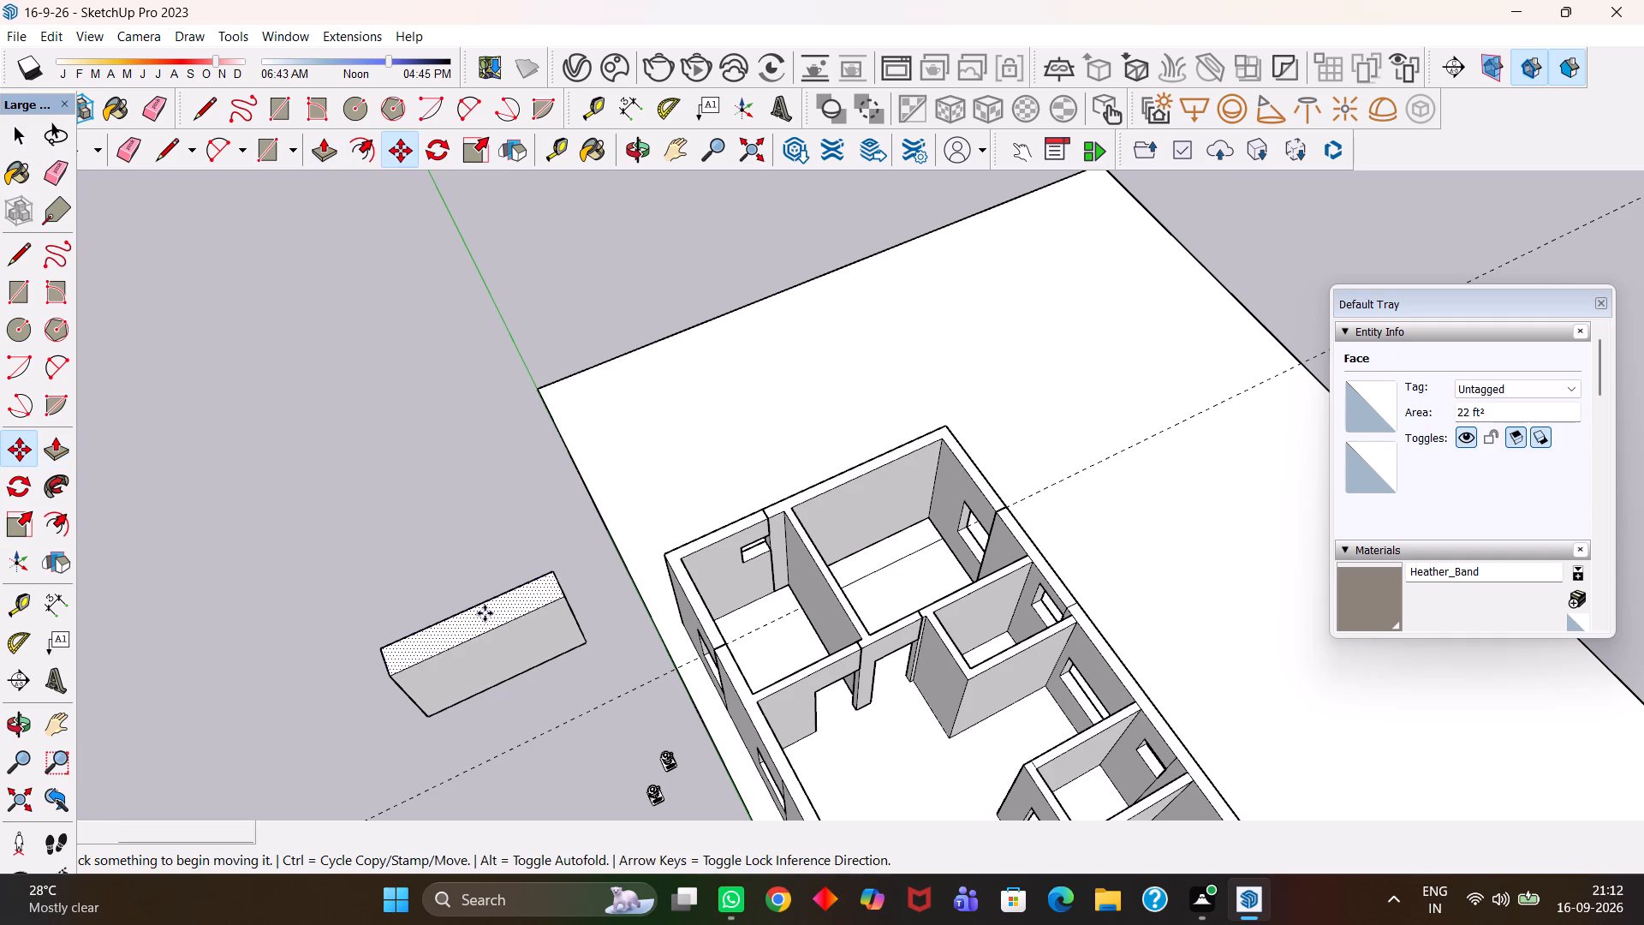
{"action": "left_click", "coordinate": [474, 571]}
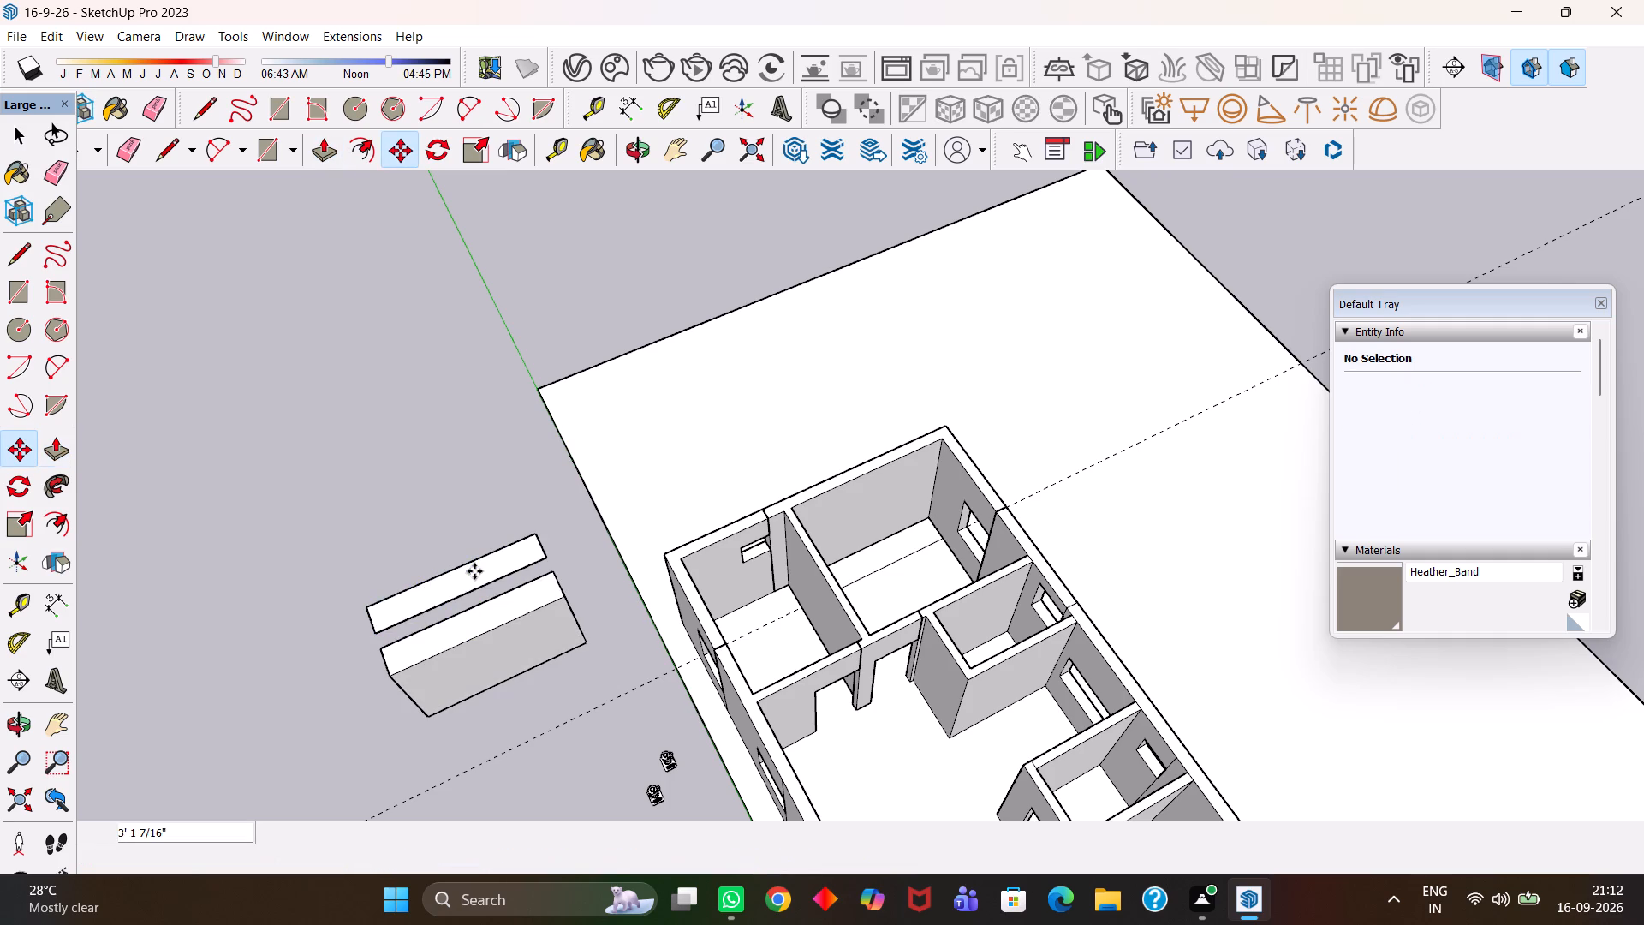
Push/Pull the copied top face by 3' to form a second block.
{"action": "key", "text": "p"}
{"action": "left_click", "coordinate": [474, 571]}
{"action": "type", "text": "3'"}
{"action": "key", "text": "Return"}
Place a guide line on the 7' block's front face, 4" above its bottom edge.
{"action": "key", "text": "h"}
{"action": "scroll", "coordinate": [462, 546], "scroll_direction": "up", "scroll_amount": 3}
{"action": "left_click_drag", "start_coordinate": [453, 567], "coordinate": [667, 412]}
{"action": "scroll", "coordinate": [698, 553], "scroll_direction": "up", "scroll_amount": 3}
{"action": "key", "text": "space"}
{"action": "double_click", "coordinate": [673, 558]}
{"action": "scroll", "coordinate": [666, 572], "scroll_direction": "up", "scroll_amount": 2}
{"action": "key", "text": "t"}
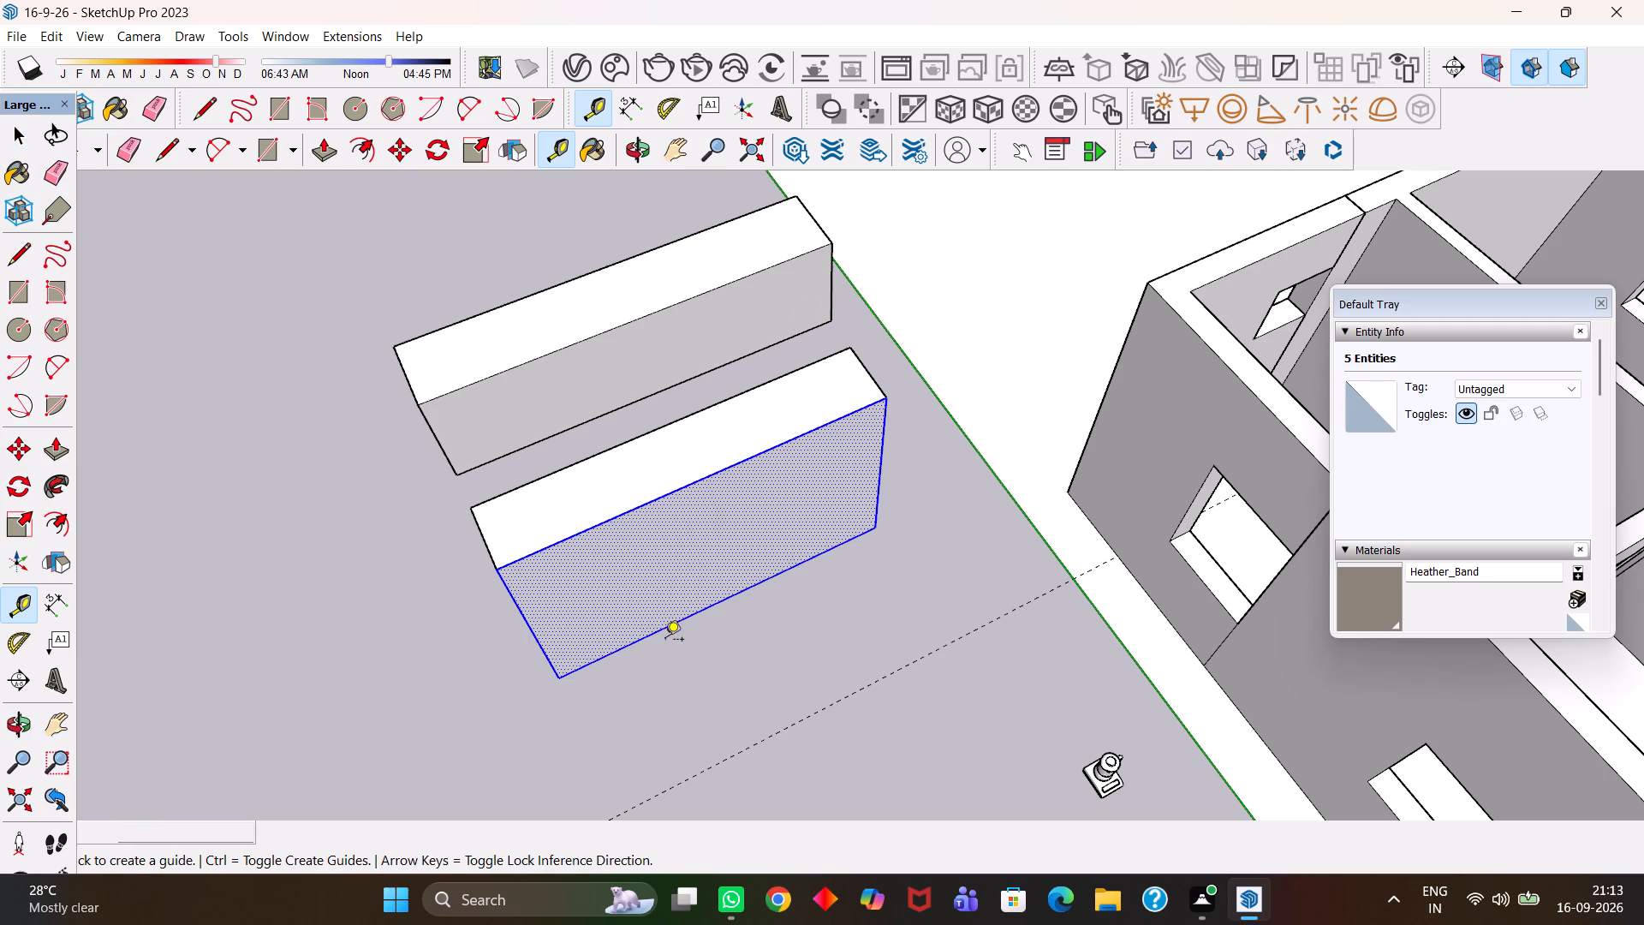
{"action": "key", "text": "space"}
{"action": "left_click", "coordinate": [738, 681]}
{"action": "key", "text": "t"}
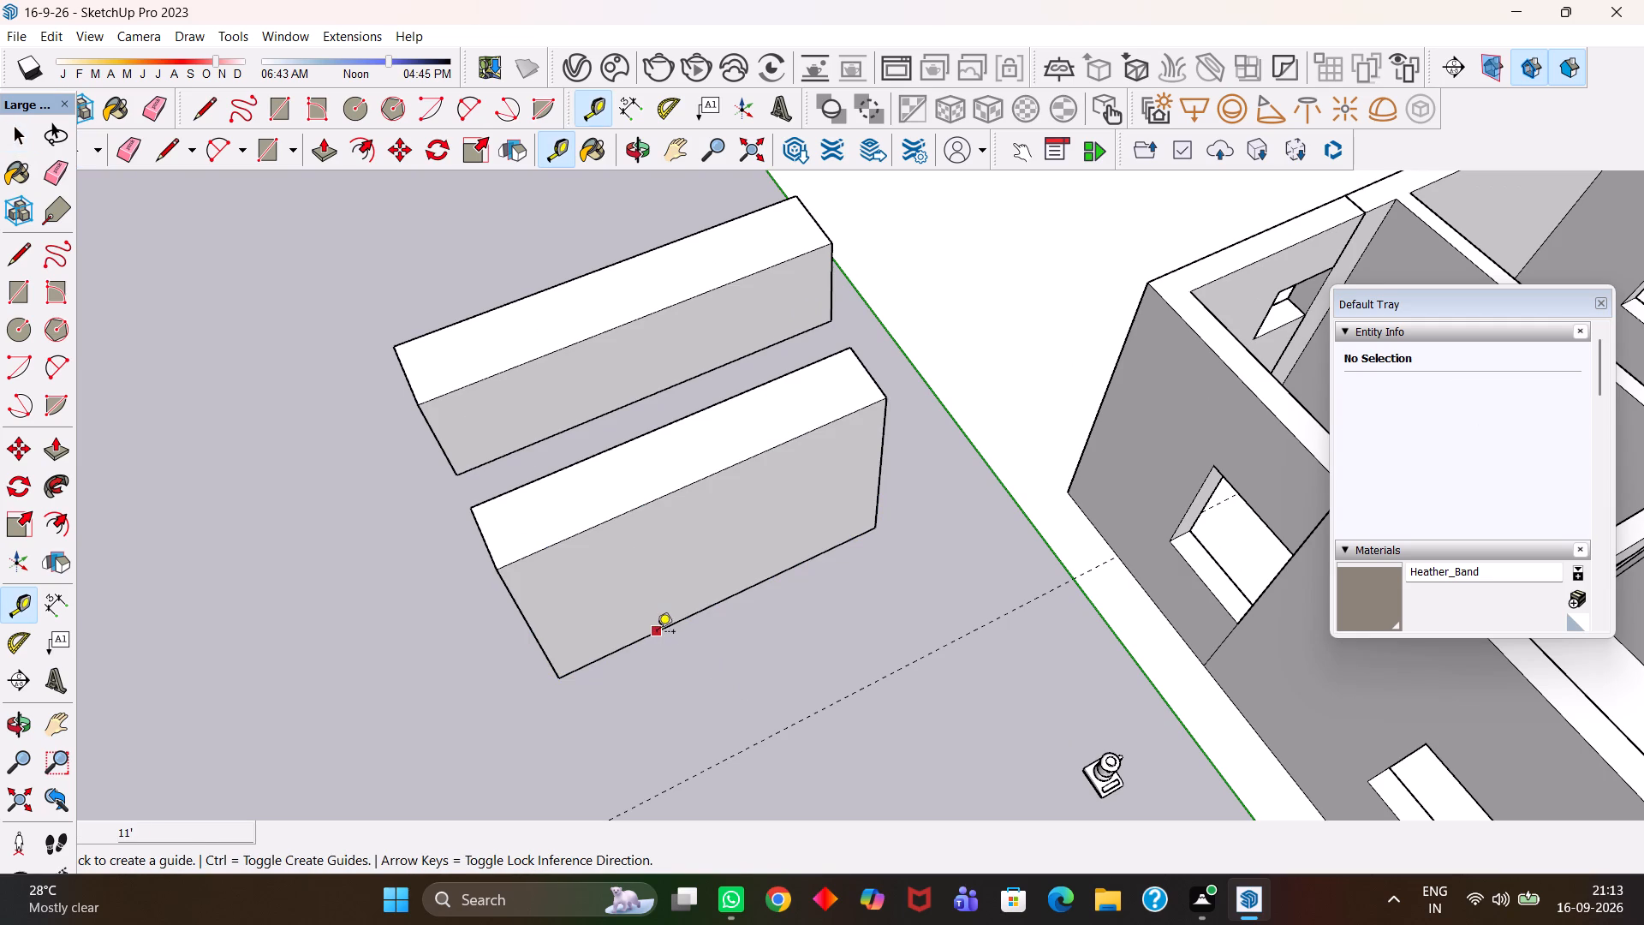
{"action": "left_click", "coordinate": [657, 633]}
{"action": "type", "text": "4\""}
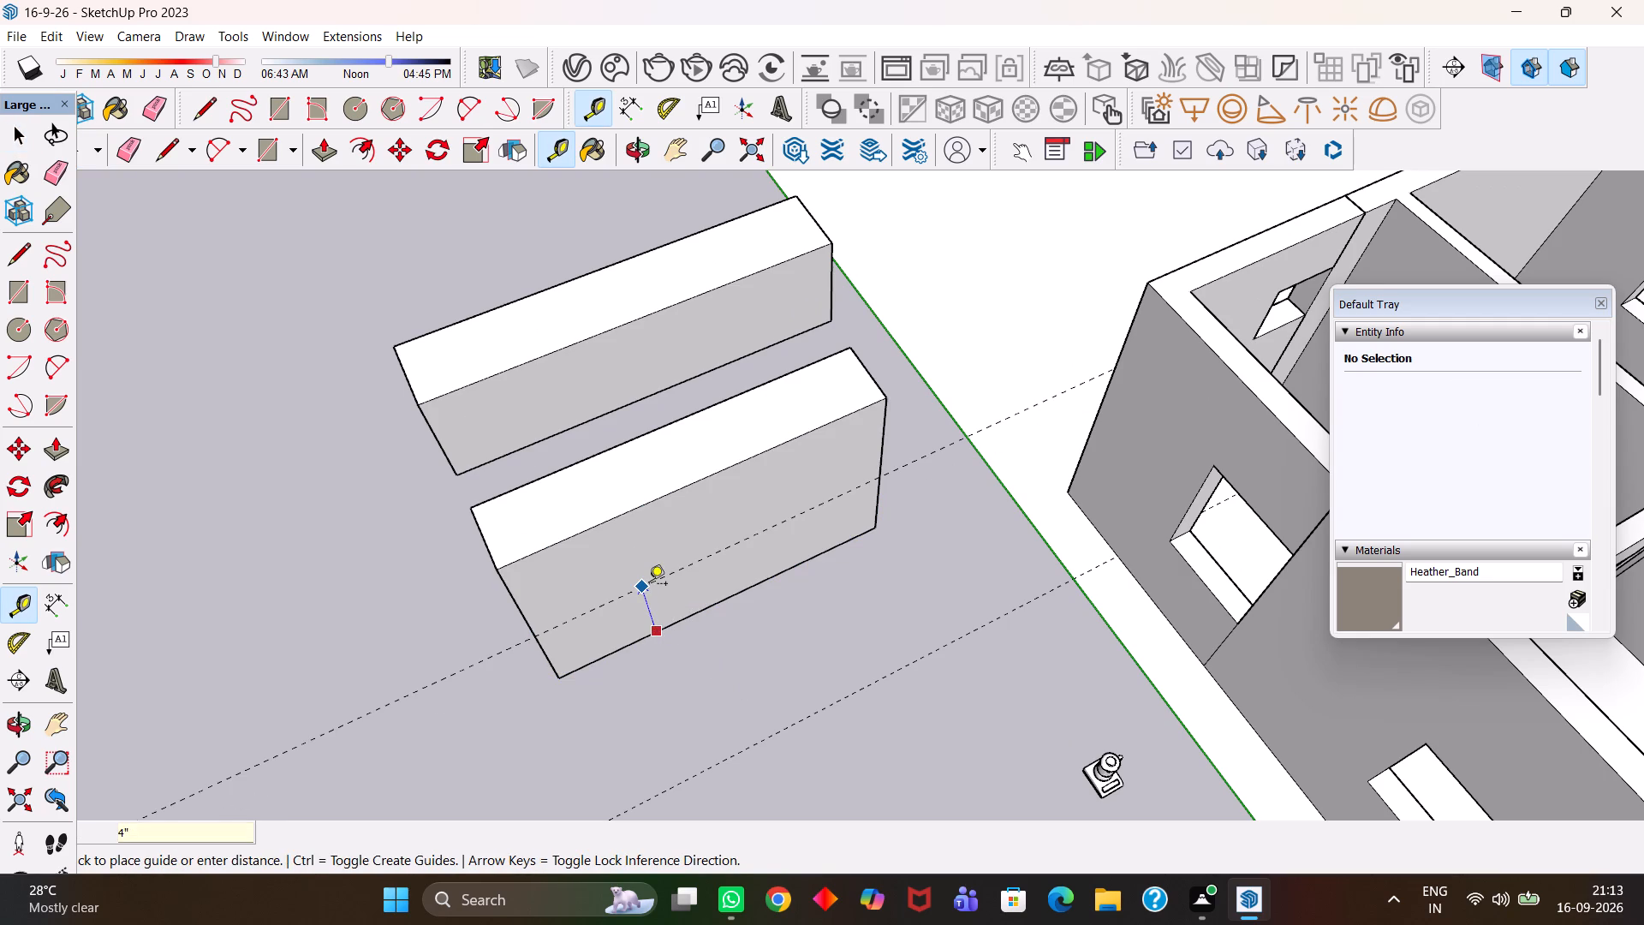
{"action": "key", "text": "Return"}
Copy the bottom edge of the 7' block's front face up to the 4" guide, splitting off a base band.
{"action": "scroll", "coordinate": [659, 731], "scroll_direction": "up", "scroll_amount": 4}
{"action": "key", "text": "h"}
{"action": "left_click_drag", "start_coordinate": [538, 607], "coordinate": [635, 570]}
{"action": "scroll", "coordinate": [634, 607], "scroll_direction": "up", "scroll_amount": 1}
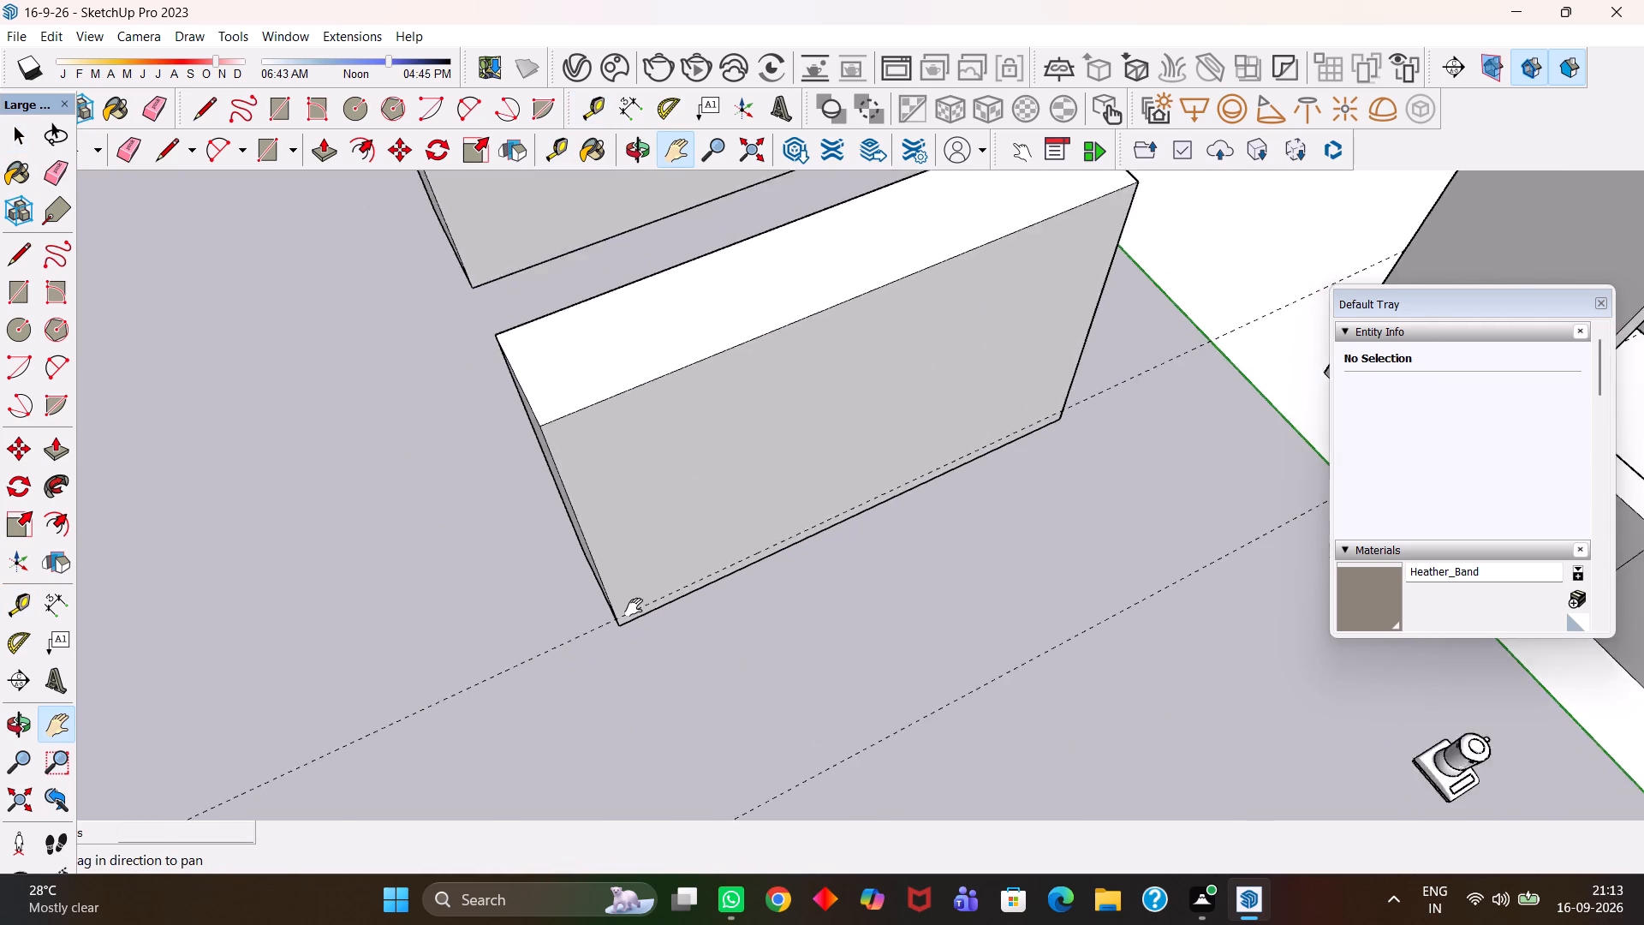
{"action": "scroll", "coordinate": [634, 607], "scroll_direction": "up", "scroll_amount": 8}
{"action": "key", "text": "space"}
{"action": "left_click", "coordinate": [622, 630]}
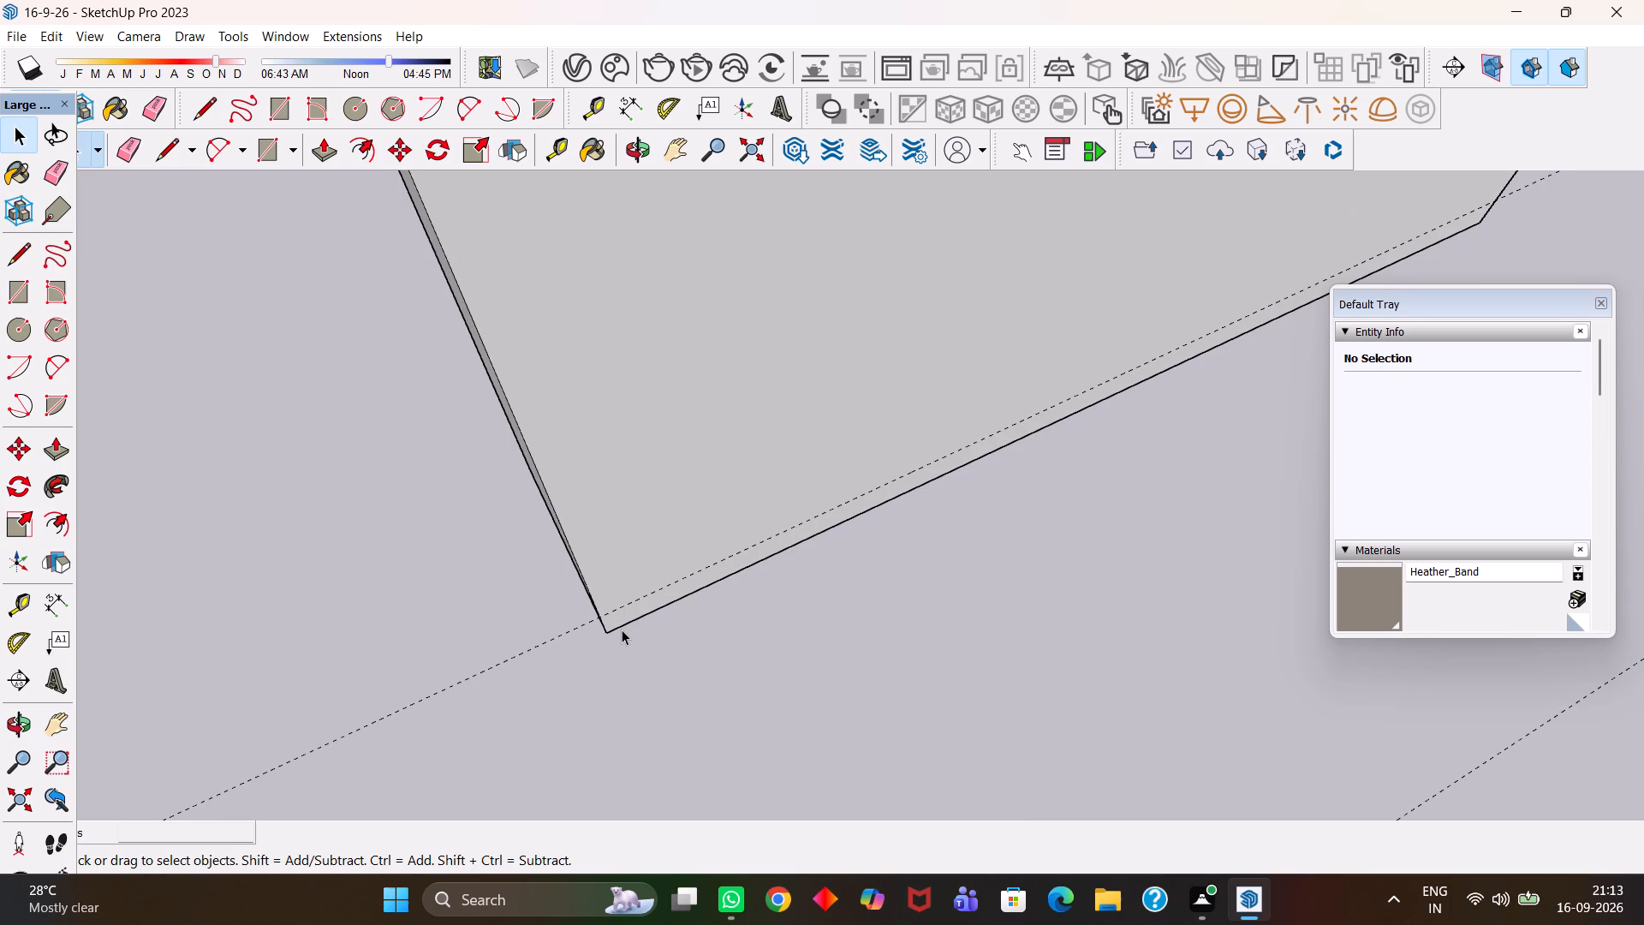
{"action": "scroll", "coordinate": [622, 630], "scroll_direction": "up", "scroll_amount": 2}
{"action": "key", "text": "m"}
{"action": "left_click", "coordinate": [611, 636]}
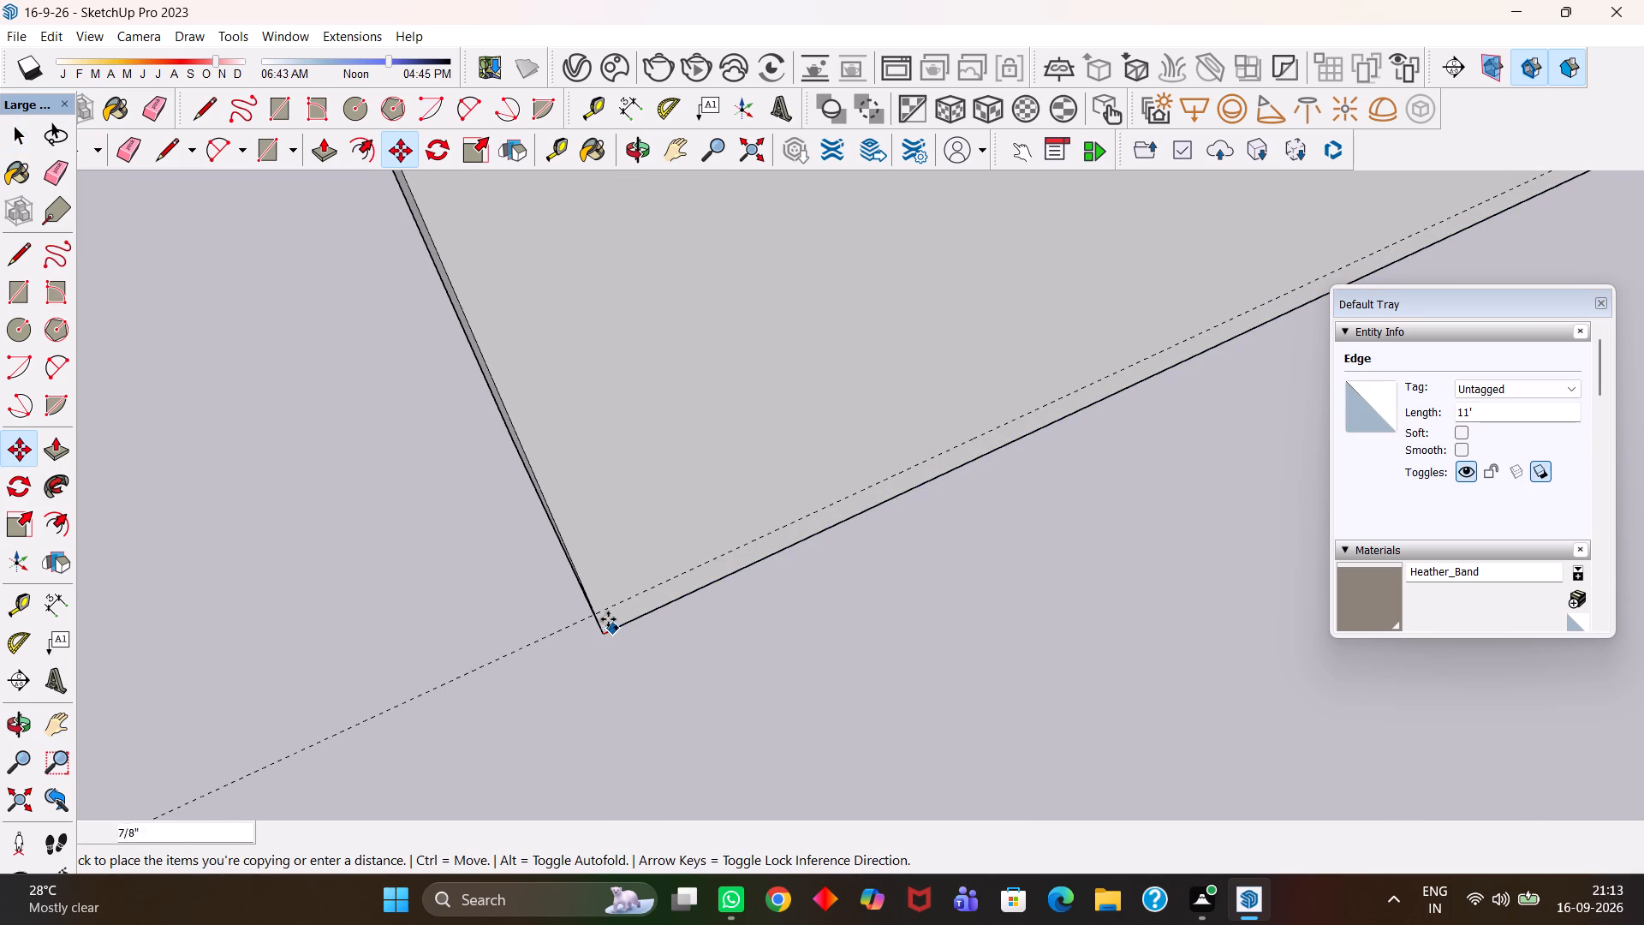
{"action": "left_click", "coordinate": [600, 610]}
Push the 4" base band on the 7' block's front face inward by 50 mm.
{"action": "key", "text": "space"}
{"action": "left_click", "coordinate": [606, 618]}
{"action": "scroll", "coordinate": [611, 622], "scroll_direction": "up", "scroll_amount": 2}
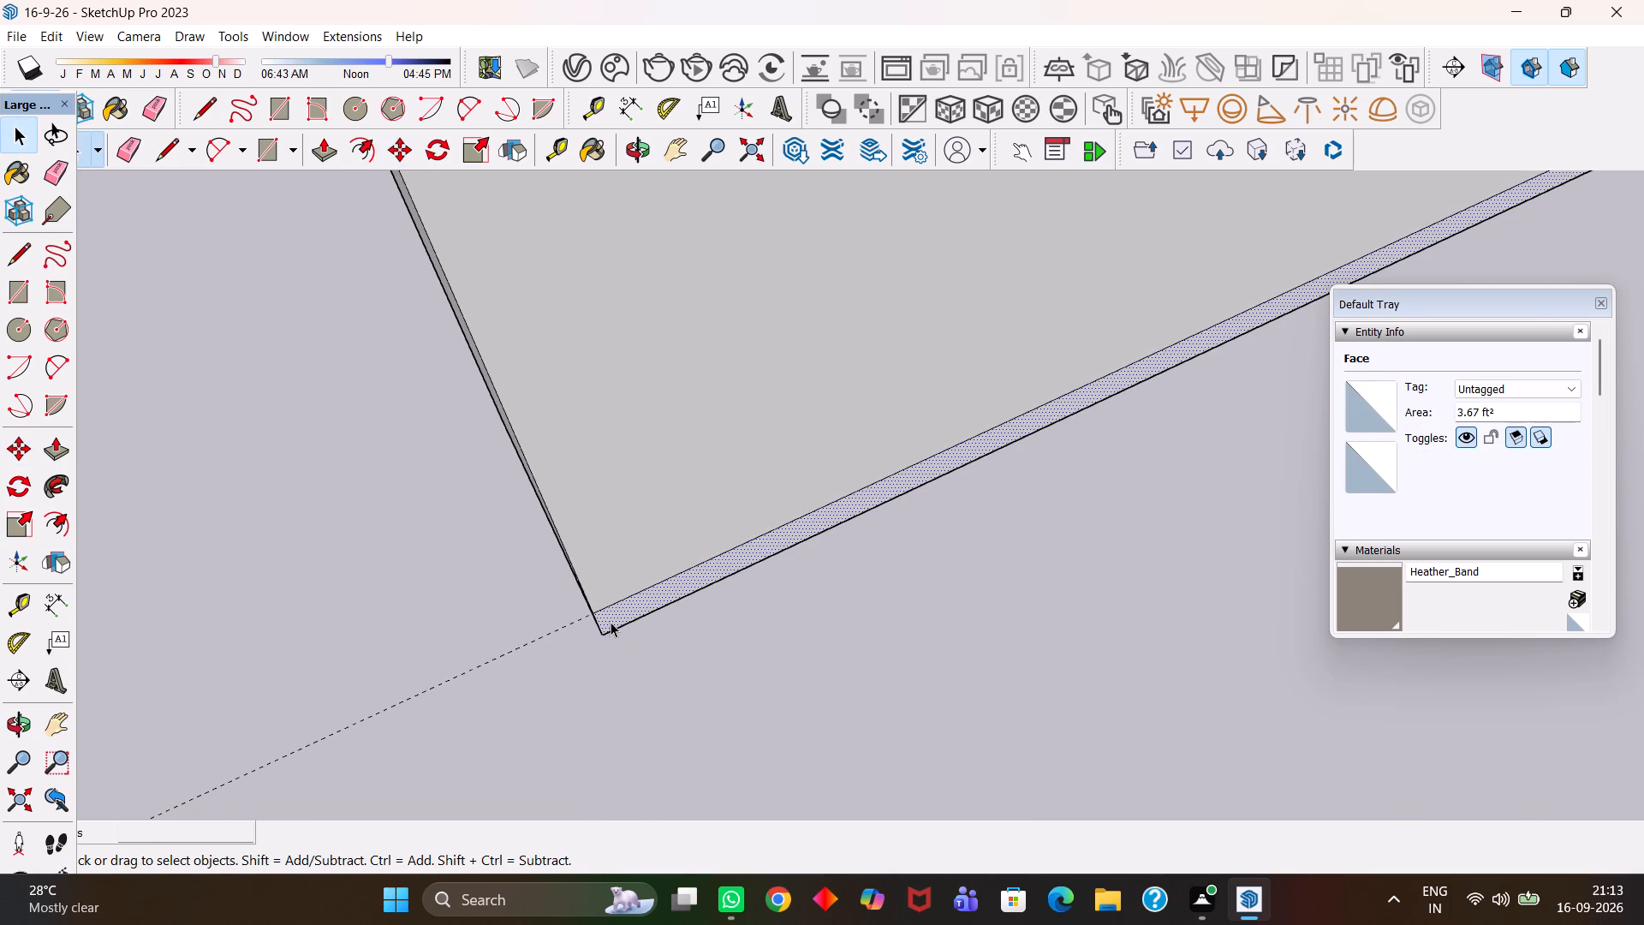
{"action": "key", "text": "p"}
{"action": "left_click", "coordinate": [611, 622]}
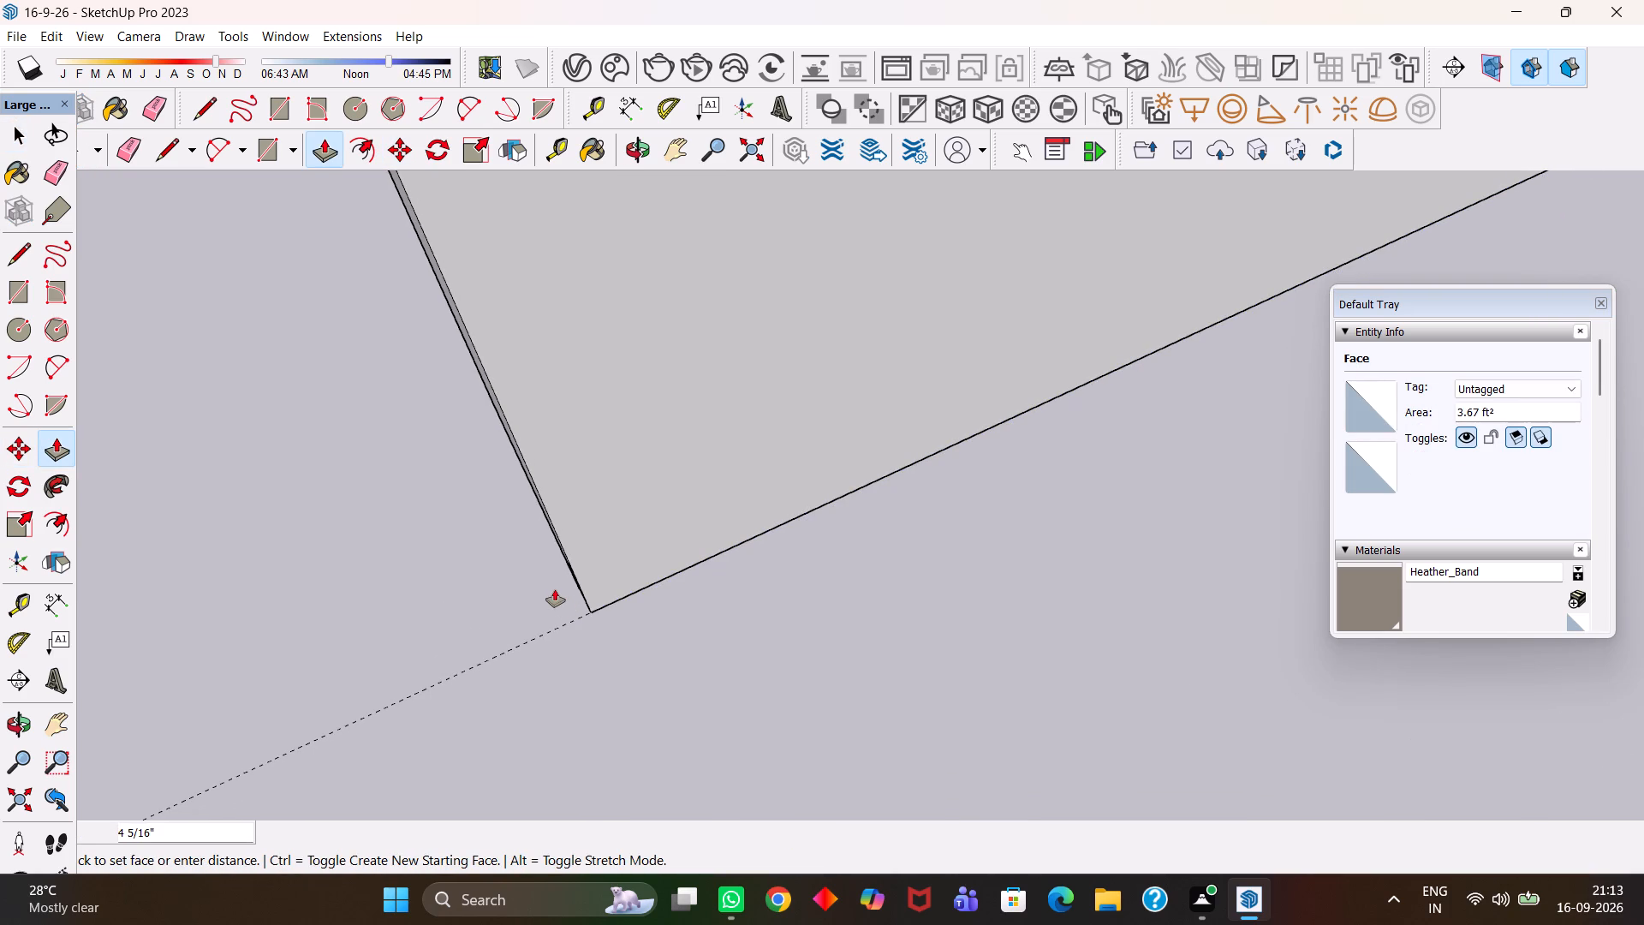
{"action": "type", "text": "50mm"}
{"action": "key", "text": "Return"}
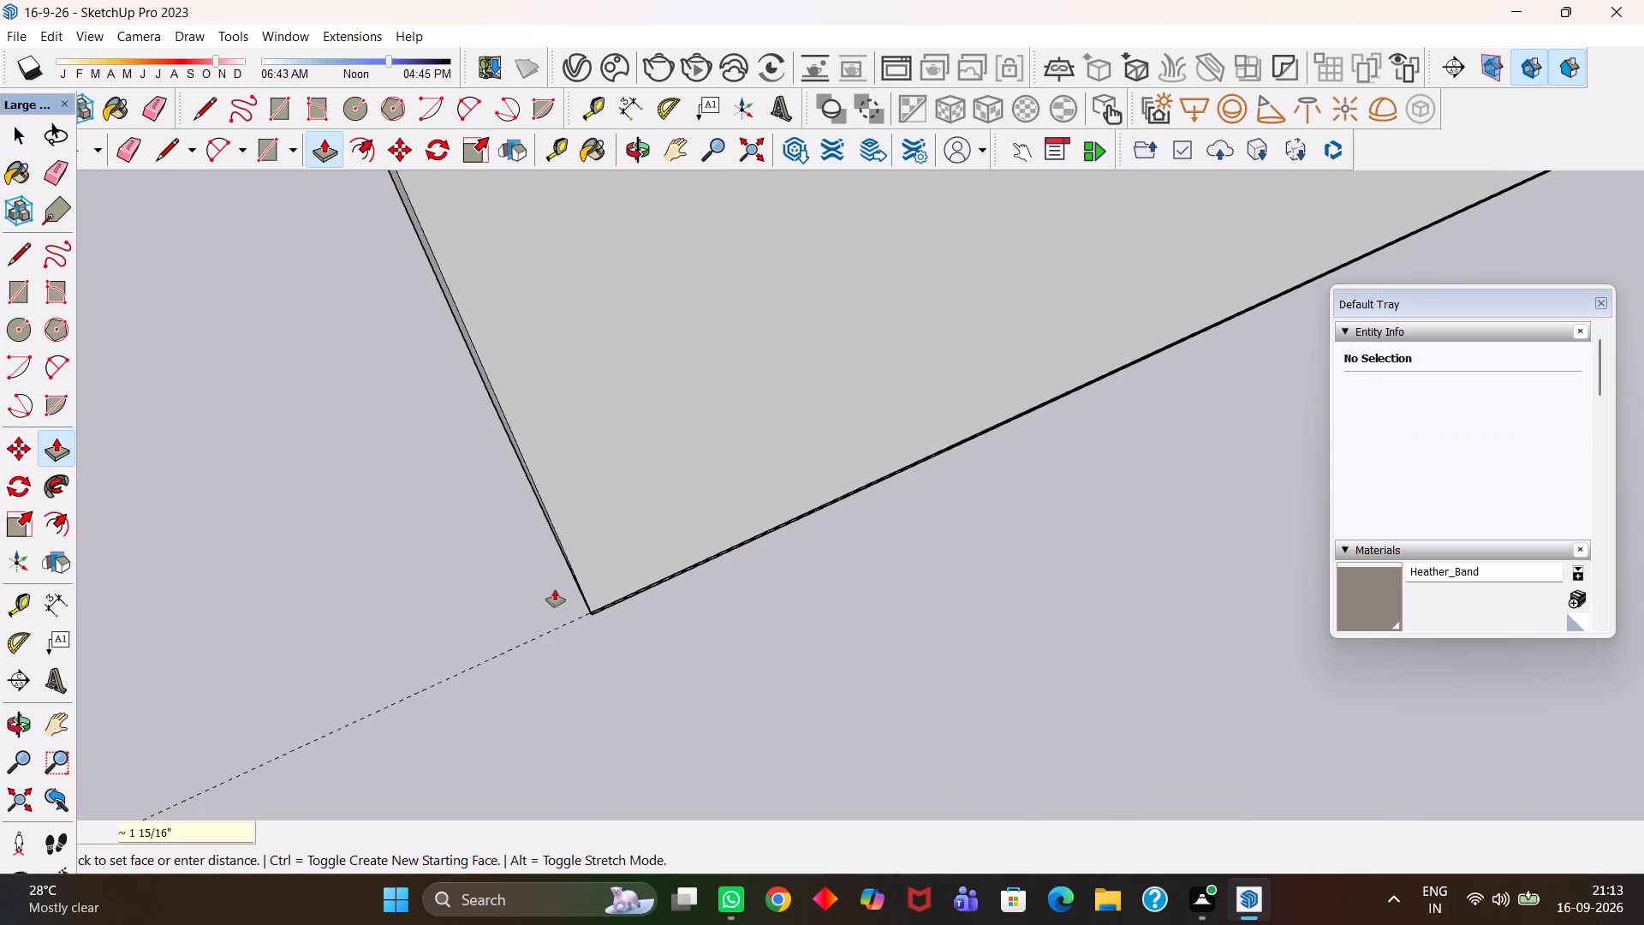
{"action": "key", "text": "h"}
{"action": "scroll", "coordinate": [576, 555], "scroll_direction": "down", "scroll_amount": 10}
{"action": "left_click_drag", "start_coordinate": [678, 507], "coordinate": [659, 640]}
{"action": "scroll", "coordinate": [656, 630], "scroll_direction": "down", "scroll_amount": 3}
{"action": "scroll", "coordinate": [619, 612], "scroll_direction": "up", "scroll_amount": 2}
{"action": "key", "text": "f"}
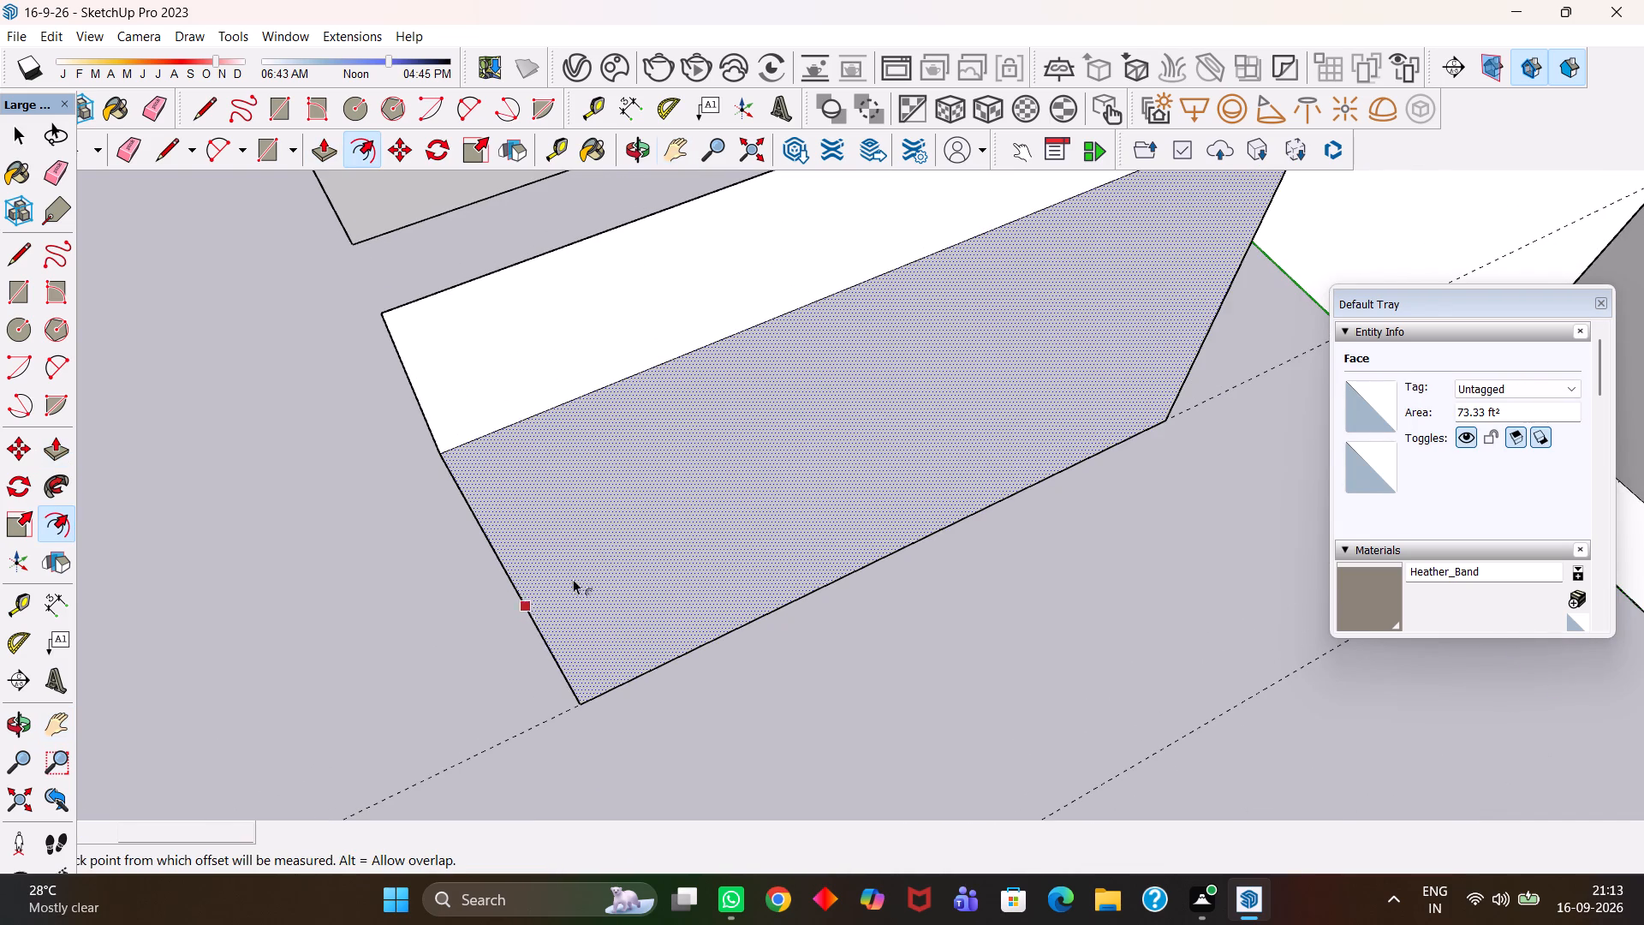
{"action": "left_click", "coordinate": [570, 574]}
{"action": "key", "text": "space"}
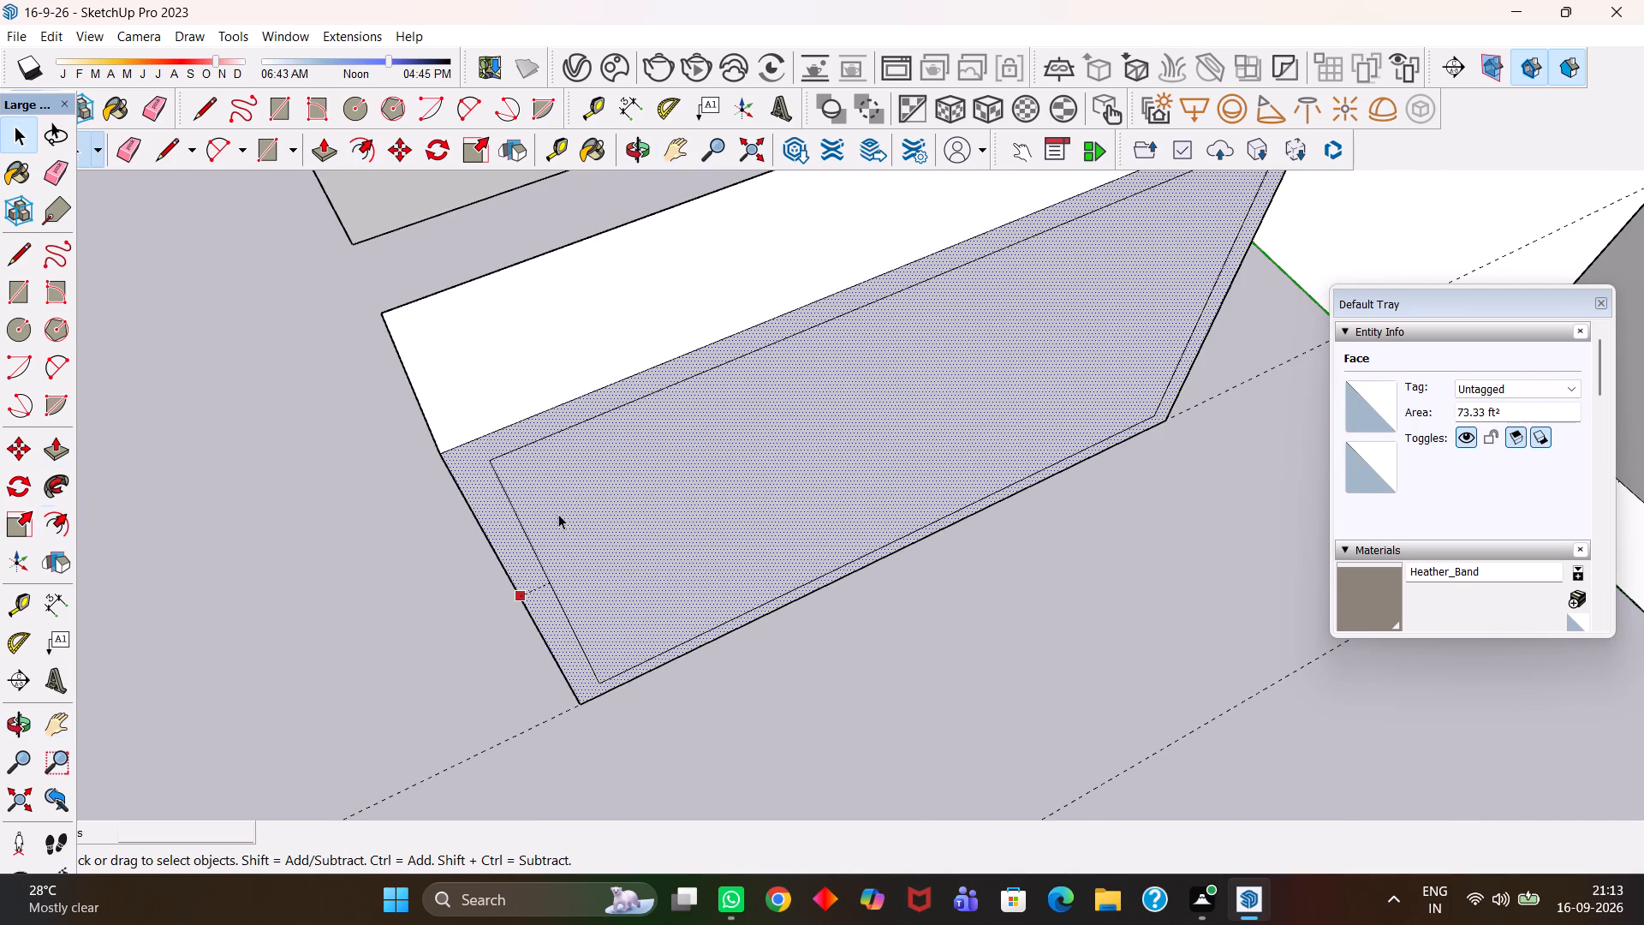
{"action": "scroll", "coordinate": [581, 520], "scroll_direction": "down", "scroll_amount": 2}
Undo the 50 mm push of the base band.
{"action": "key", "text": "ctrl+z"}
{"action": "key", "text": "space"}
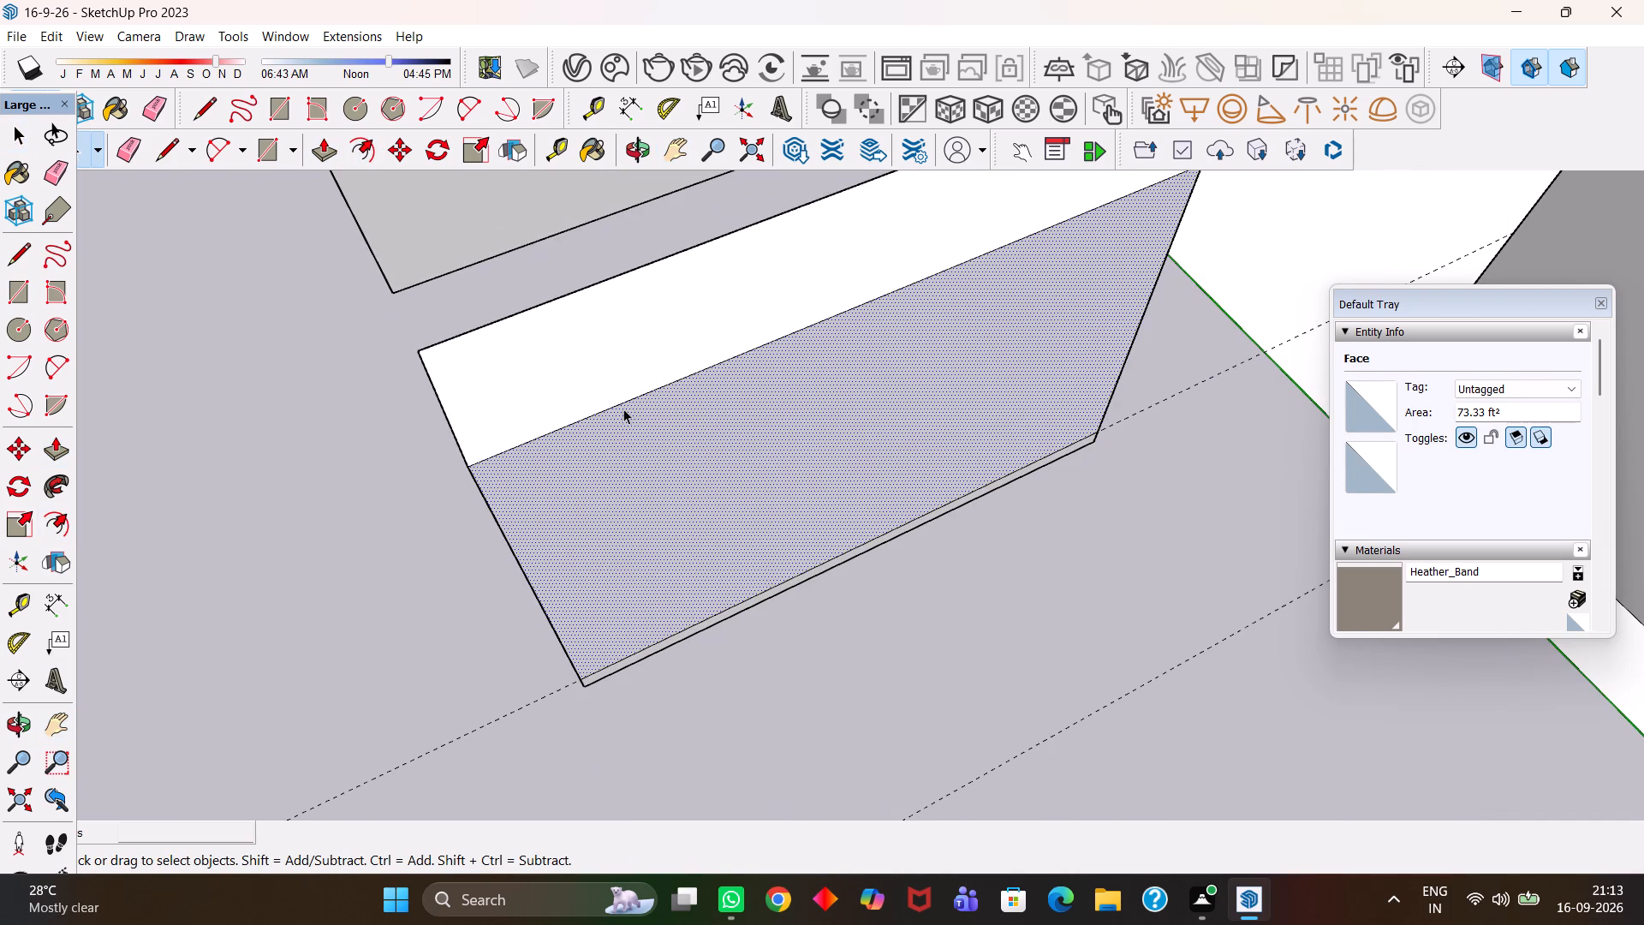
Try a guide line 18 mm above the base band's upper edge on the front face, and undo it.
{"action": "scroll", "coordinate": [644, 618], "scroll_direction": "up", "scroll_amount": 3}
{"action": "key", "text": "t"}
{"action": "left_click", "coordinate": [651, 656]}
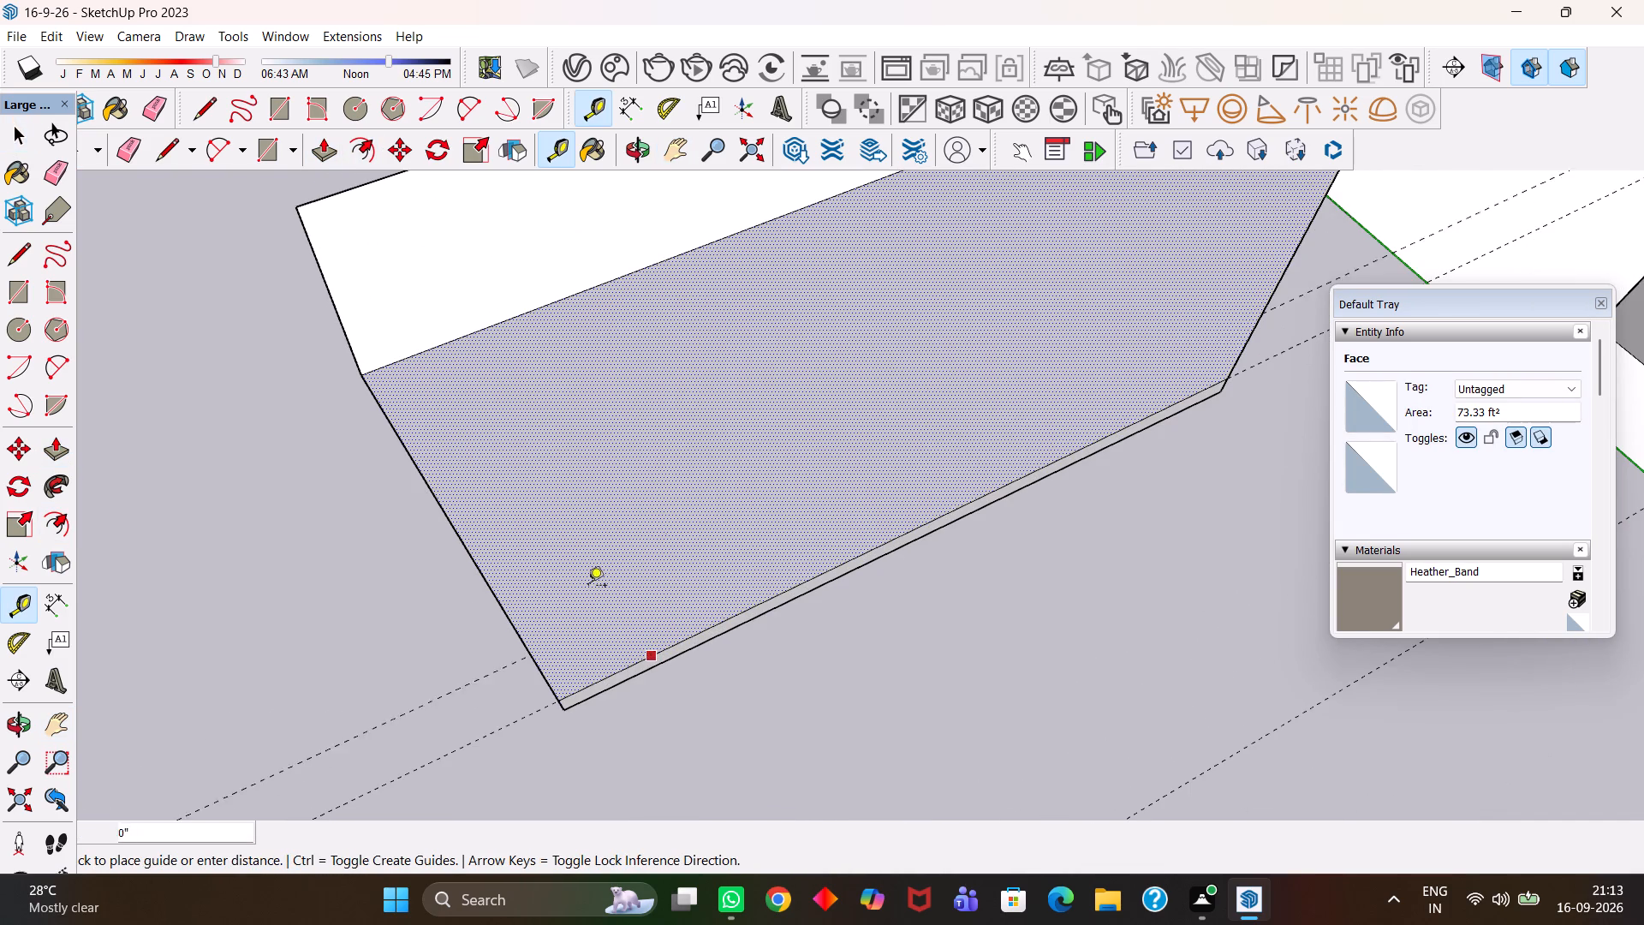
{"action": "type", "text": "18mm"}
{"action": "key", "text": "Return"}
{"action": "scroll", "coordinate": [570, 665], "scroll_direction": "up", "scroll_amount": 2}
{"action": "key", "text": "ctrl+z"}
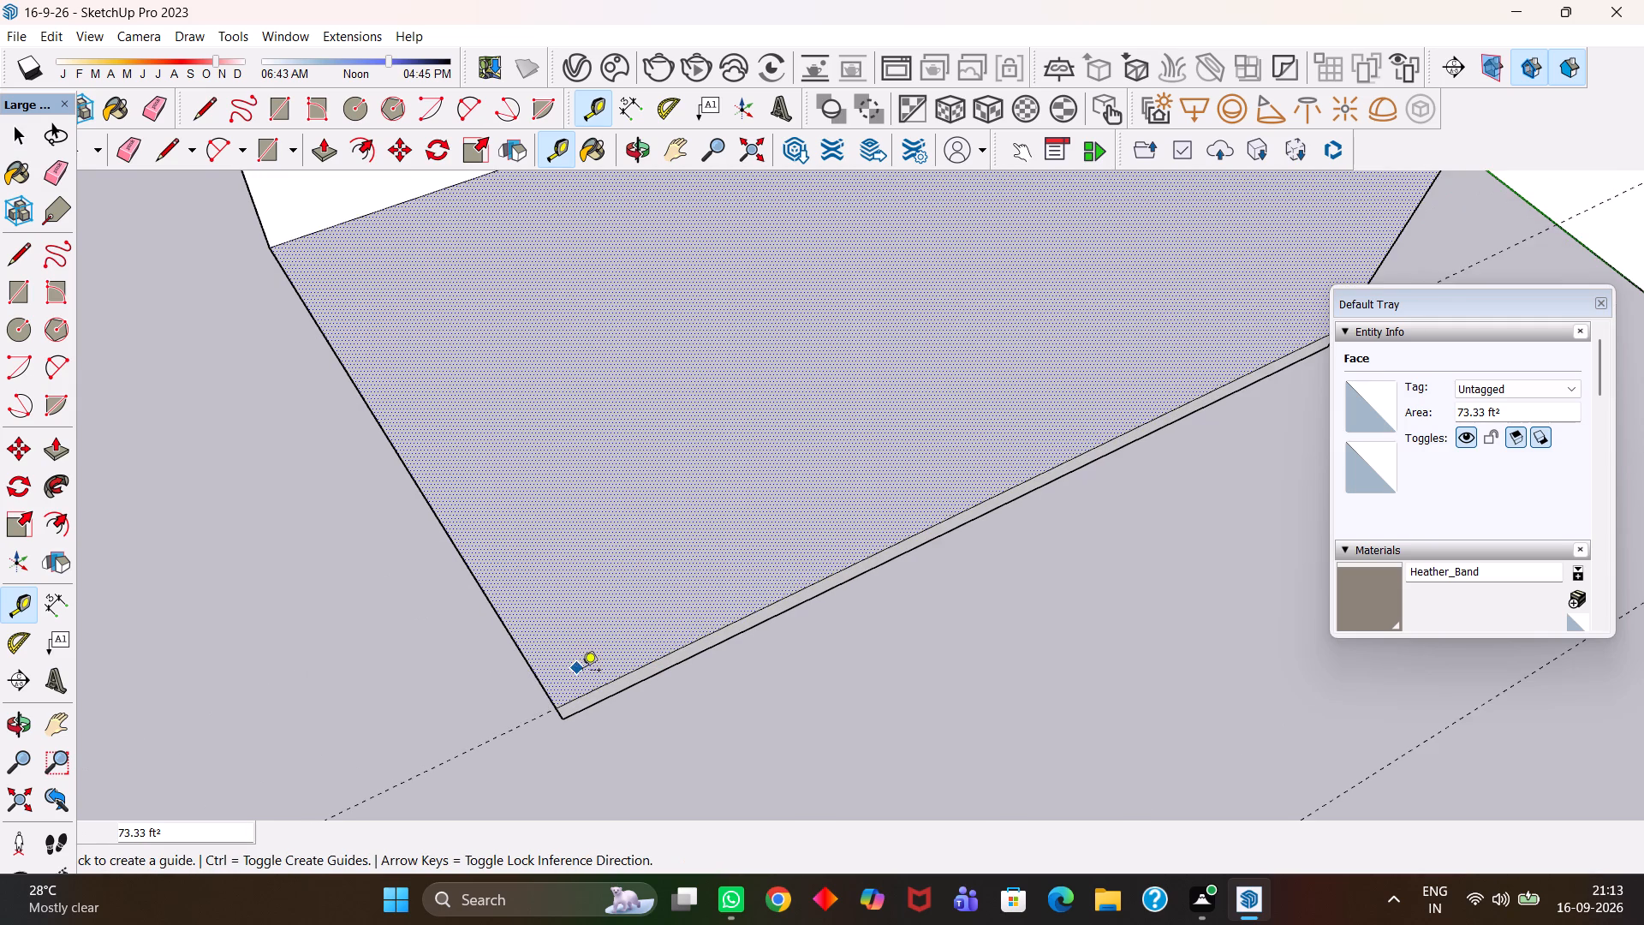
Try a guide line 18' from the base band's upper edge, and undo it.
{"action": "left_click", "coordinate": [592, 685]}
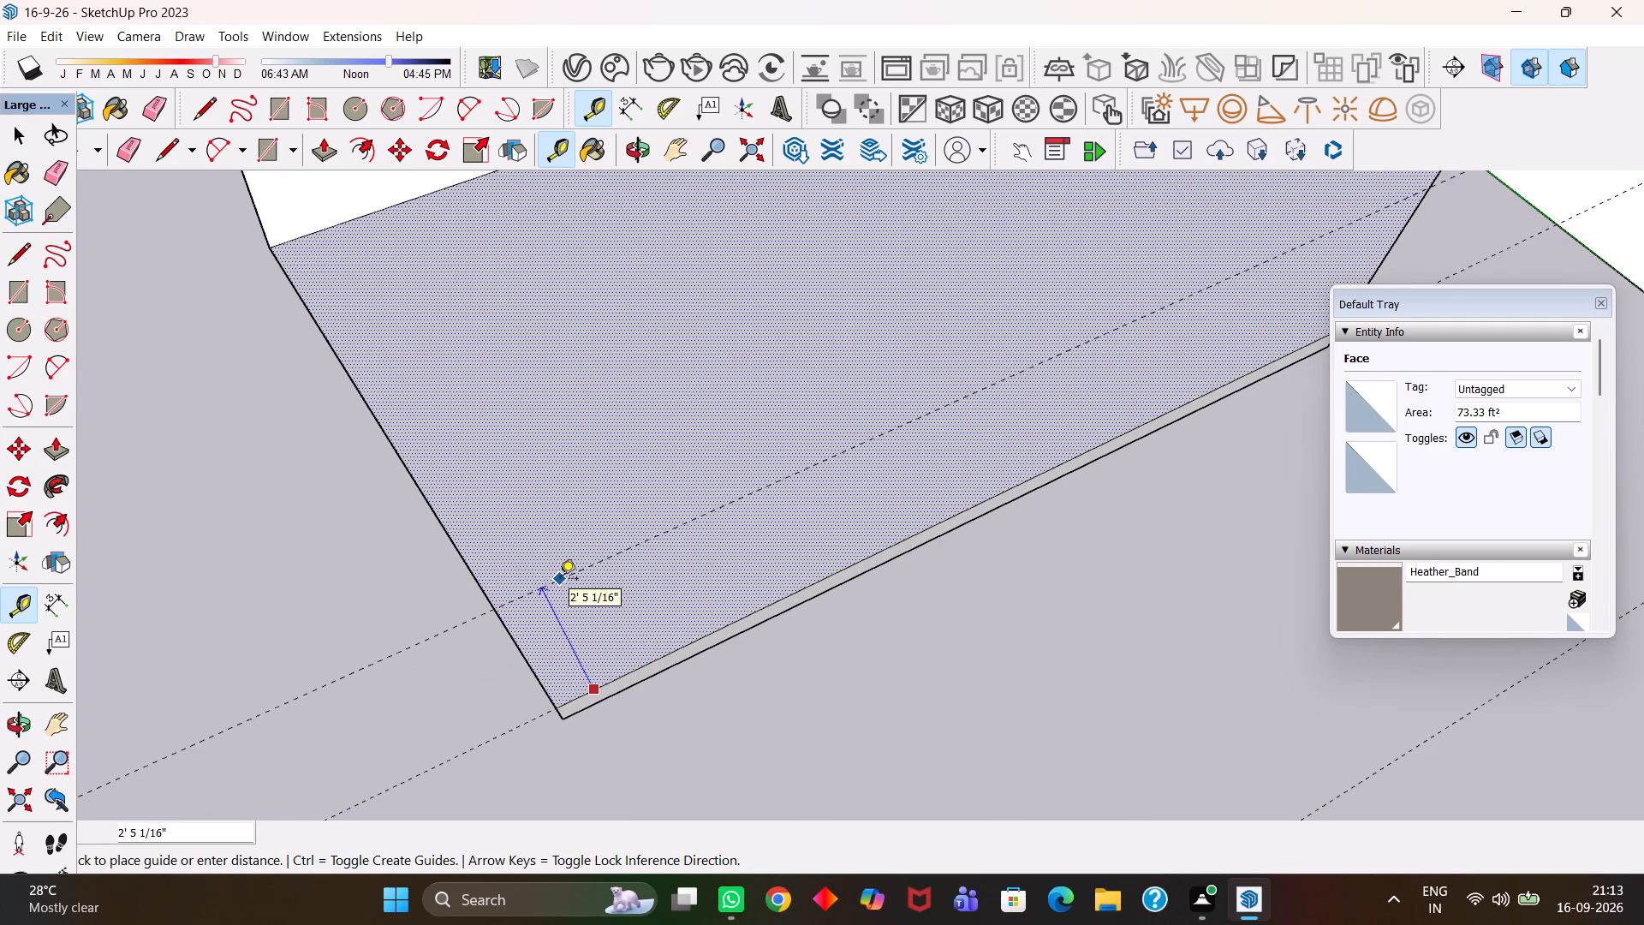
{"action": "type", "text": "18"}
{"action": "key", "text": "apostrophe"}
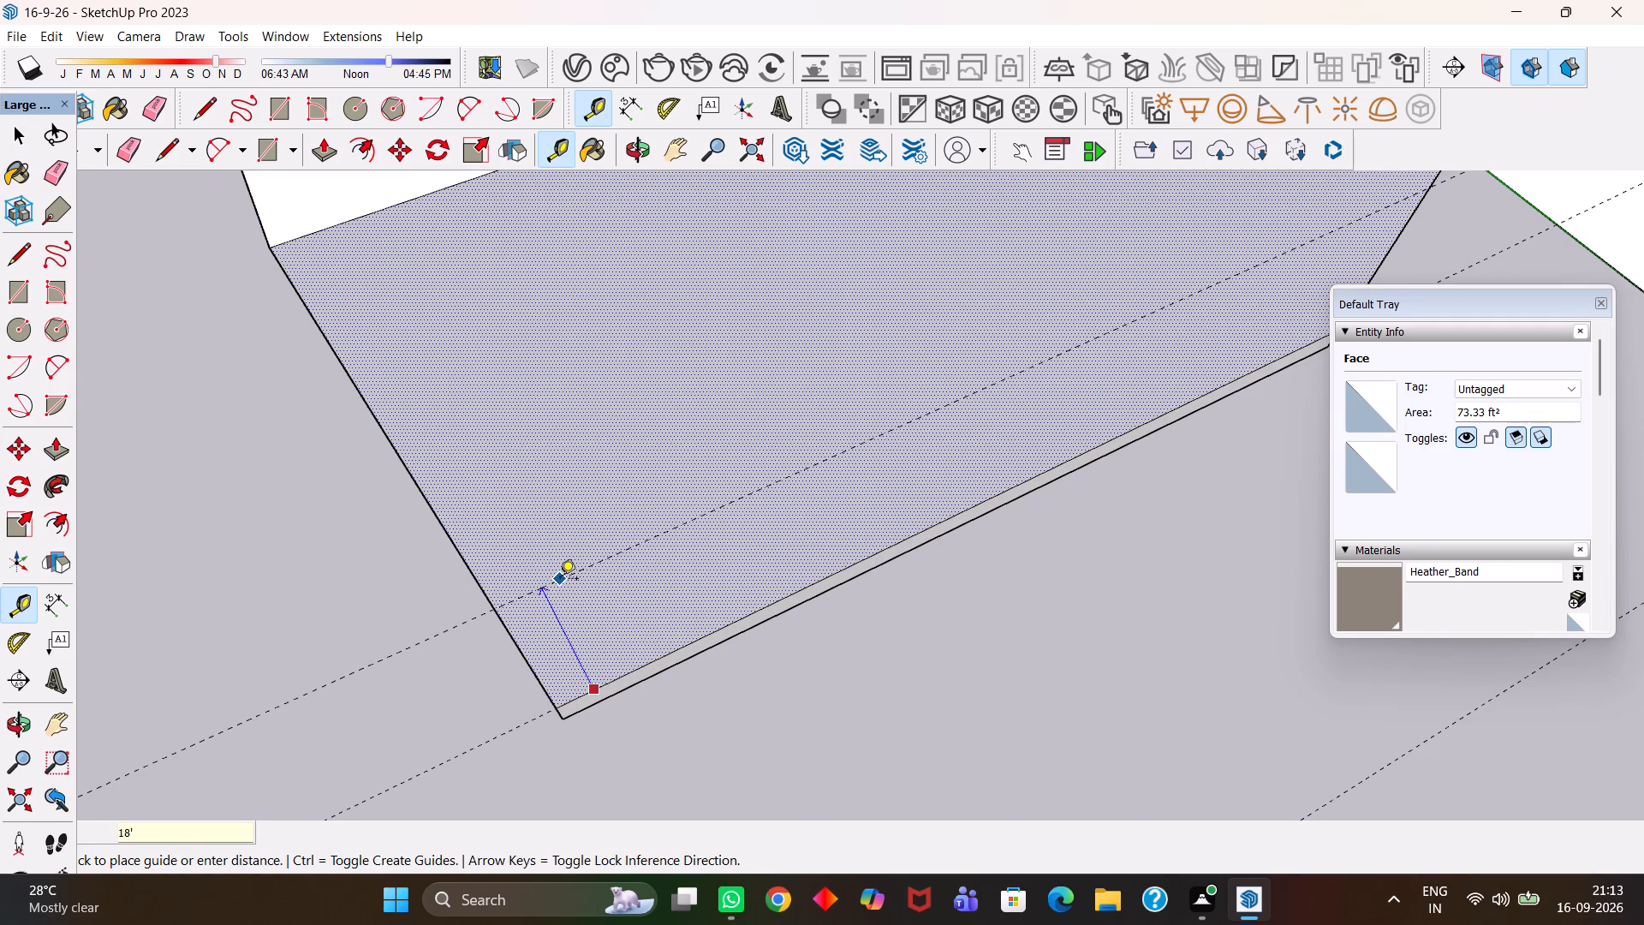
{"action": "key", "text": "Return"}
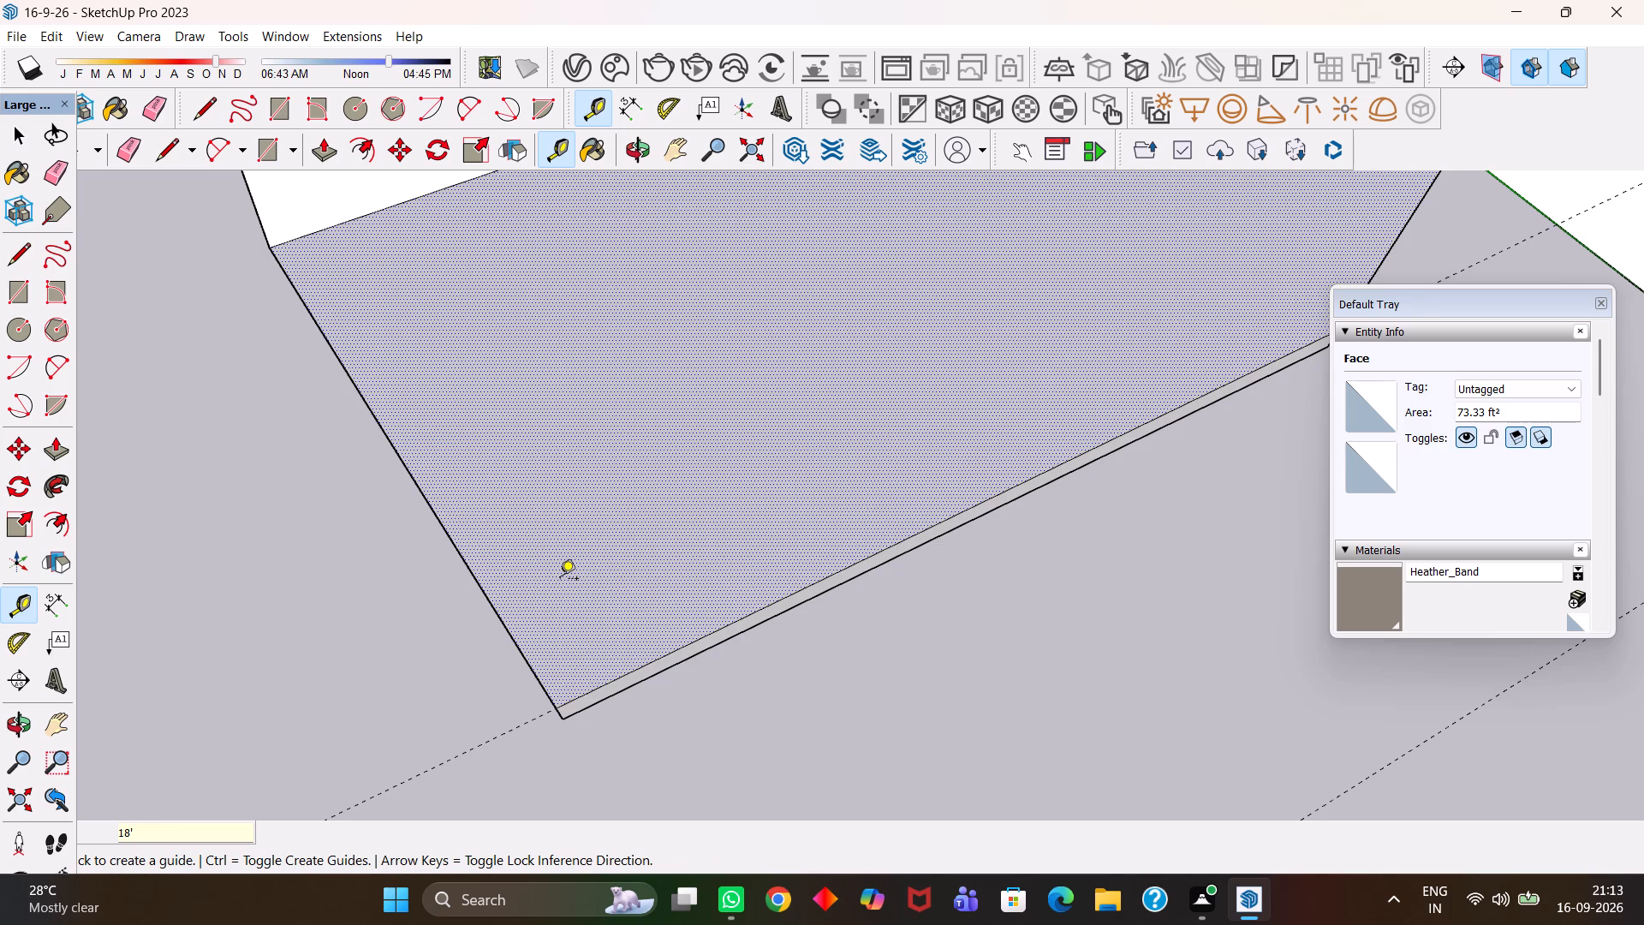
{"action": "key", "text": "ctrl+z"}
Place a guide line on the front face, 18" above the base band's upper edge.
{"action": "left_click", "coordinate": [625, 678]}
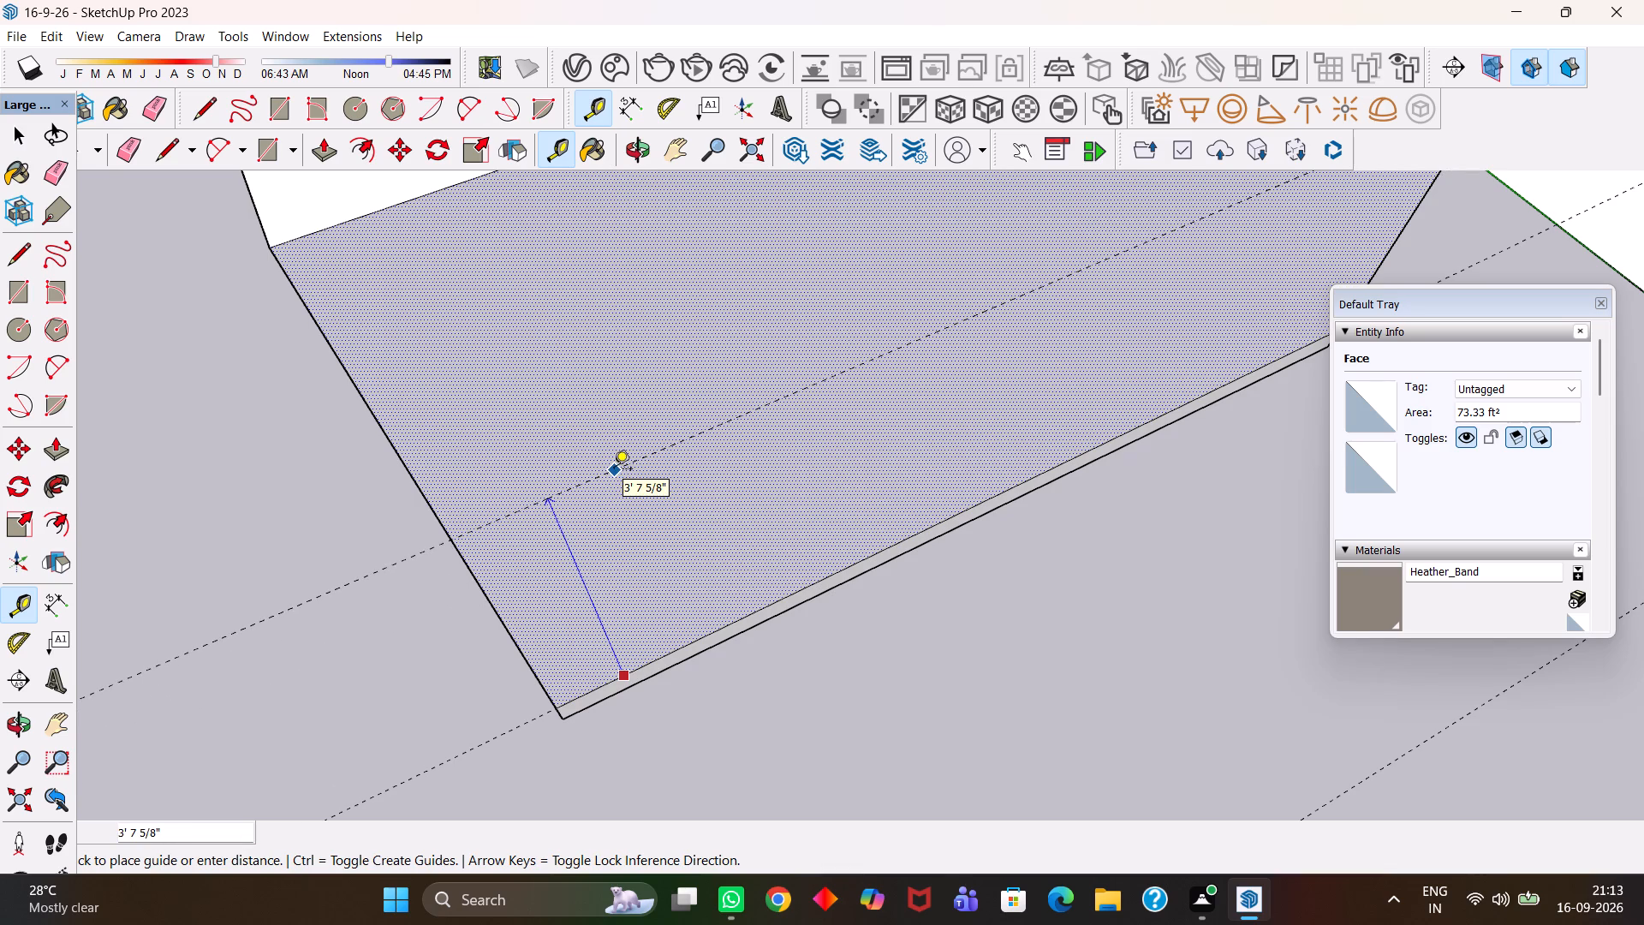
{"action": "type", "text": "18\""}
{"action": "key", "text": "Return"}
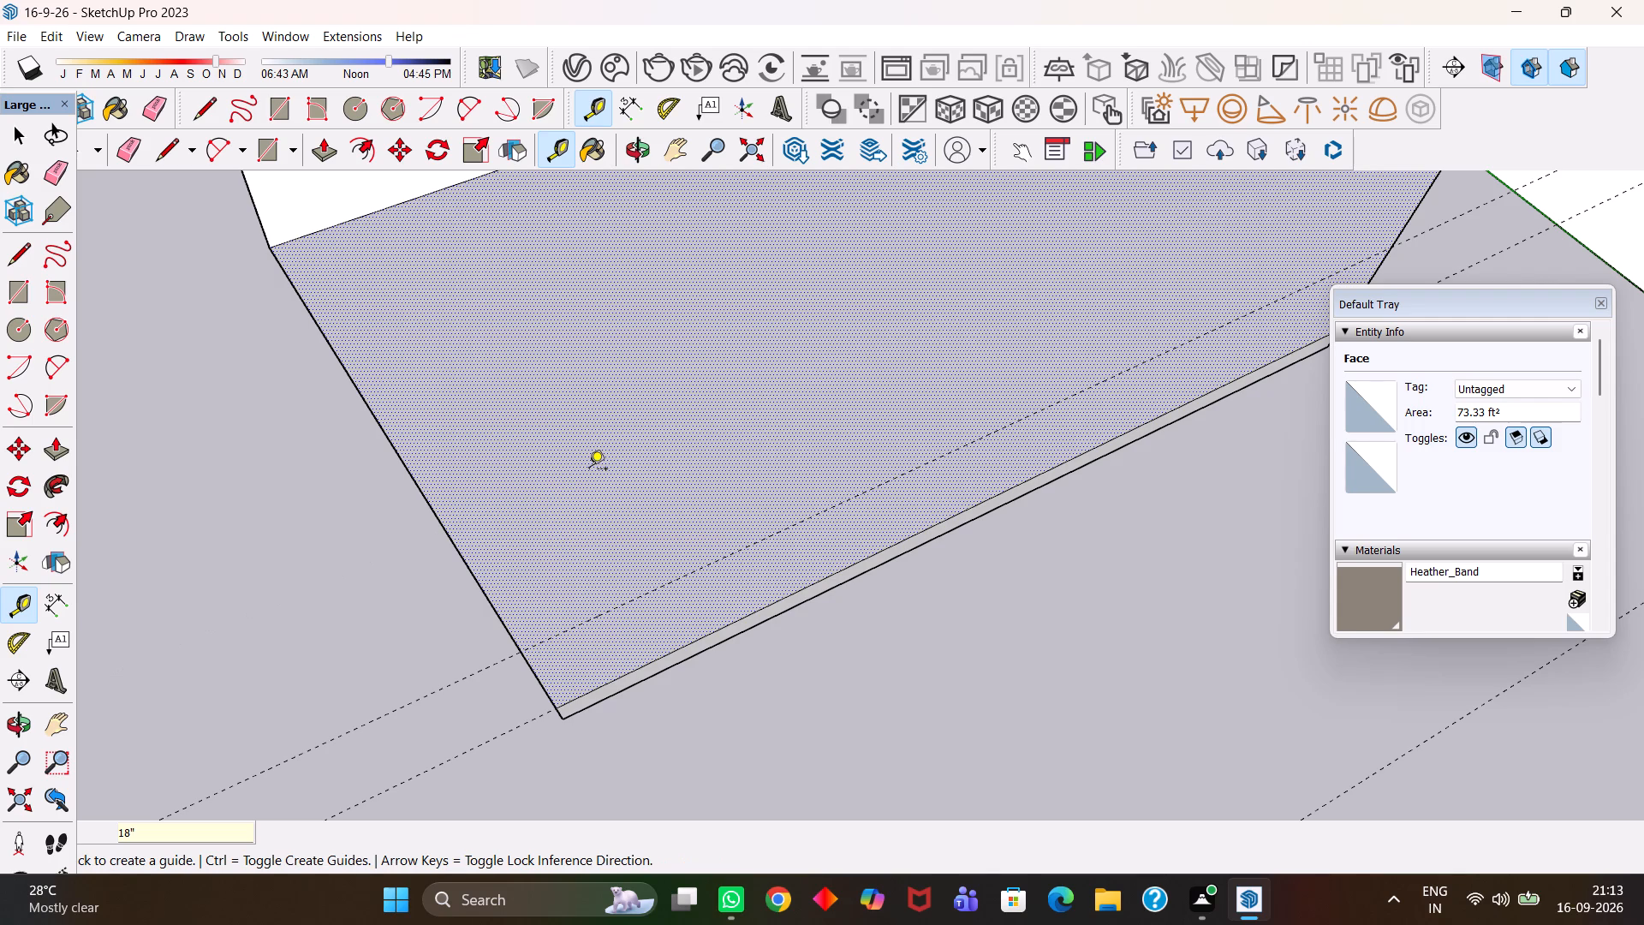
Copy the base band's upper edge up to the 18" guide, and select the strip formed between the two lines.
{"action": "key", "text": "space"}
{"action": "scroll", "coordinate": [539, 711], "scroll_direction": "up", "scroll_amount": 2}
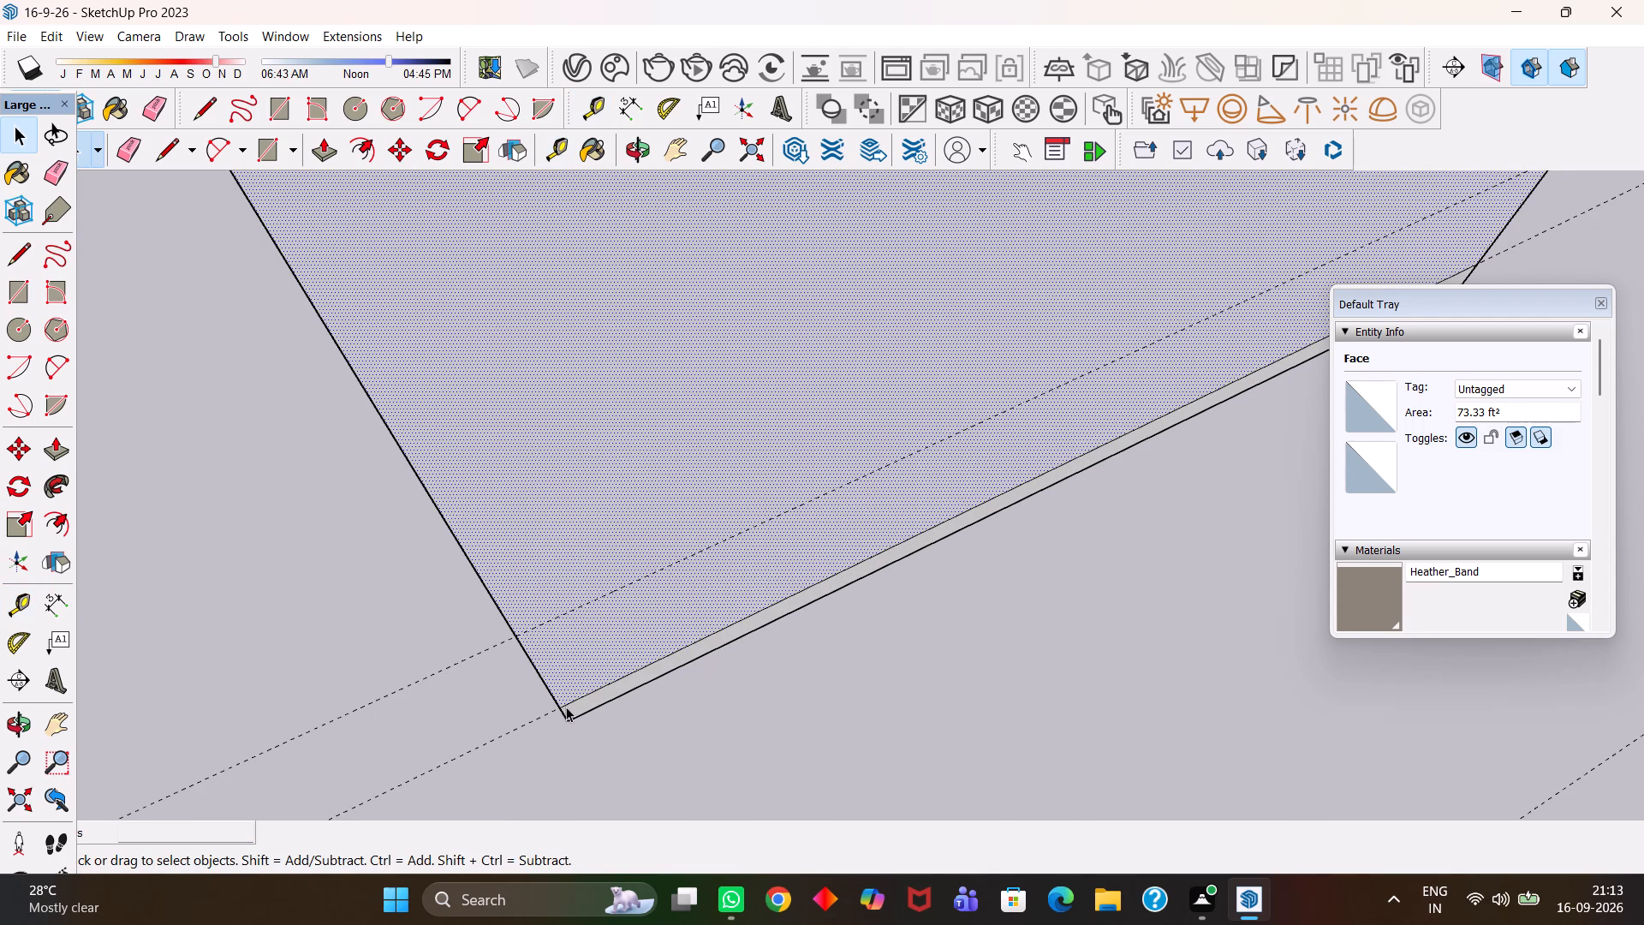
{"action": "left_click", "coordinate": [566, 707]}
{"action": "key", "text": "m"}
{"action": "left_click", "coordinate": [557, 711]}
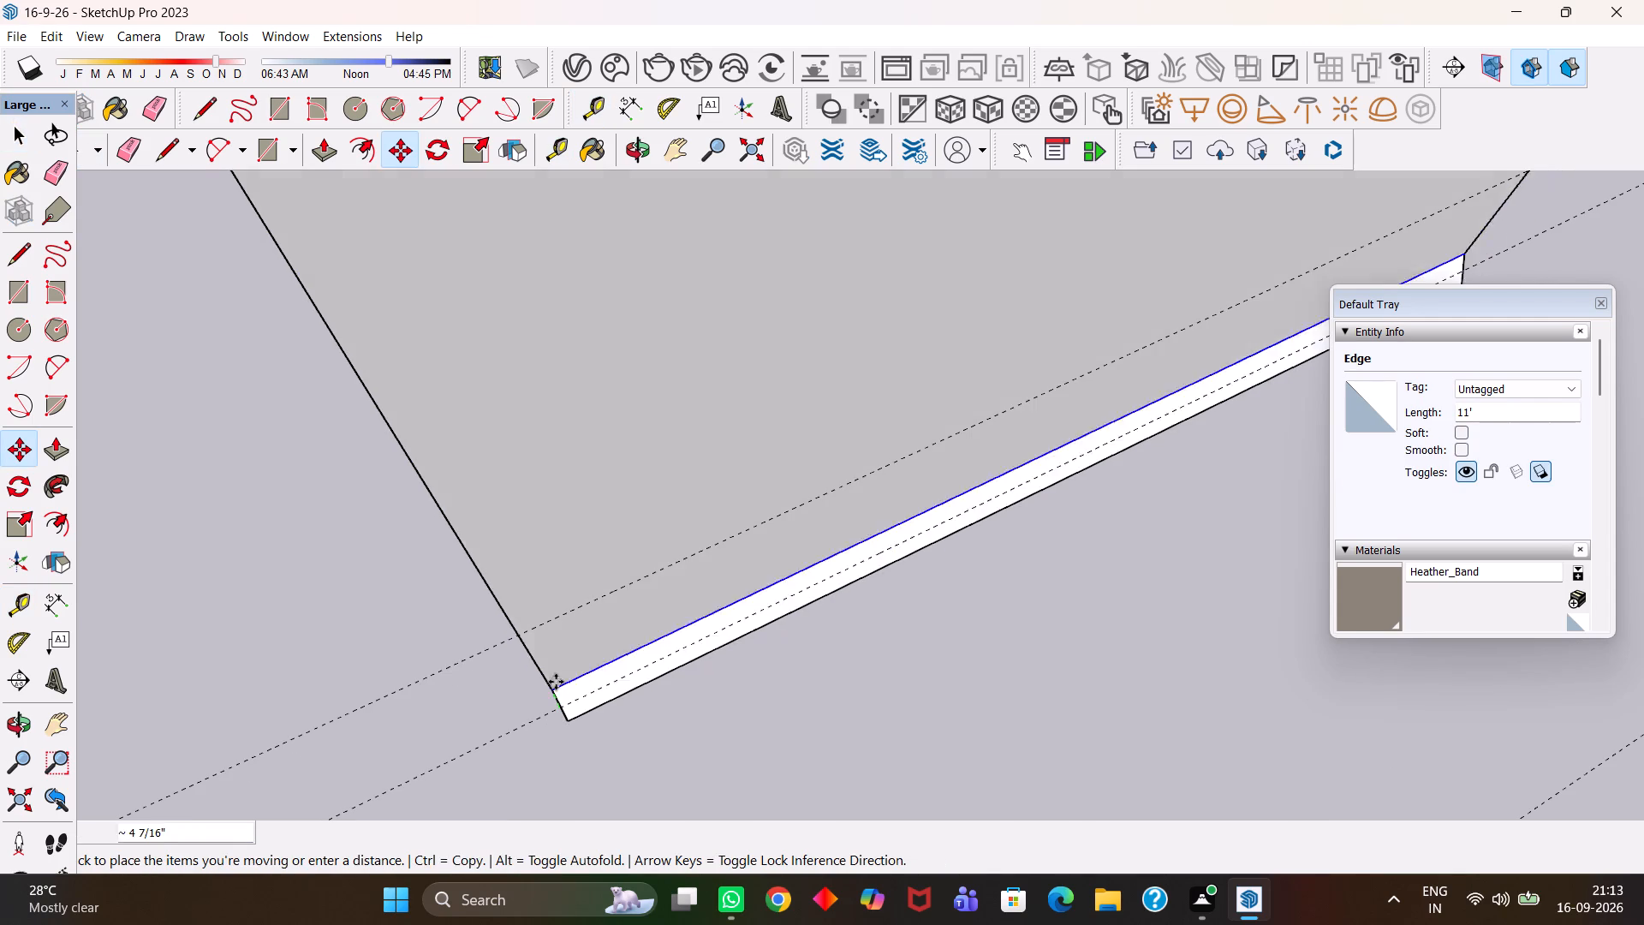
{"action": "left_click", "coordinate": [513, 635]}
{"action": "scroll", "coordinate": [581, 648], "scroll_direction": "down", "scroll_amount": 3}
{"action": "key", "text": "space"}
{"action": "left_click", "coordinate": [646, 643]}
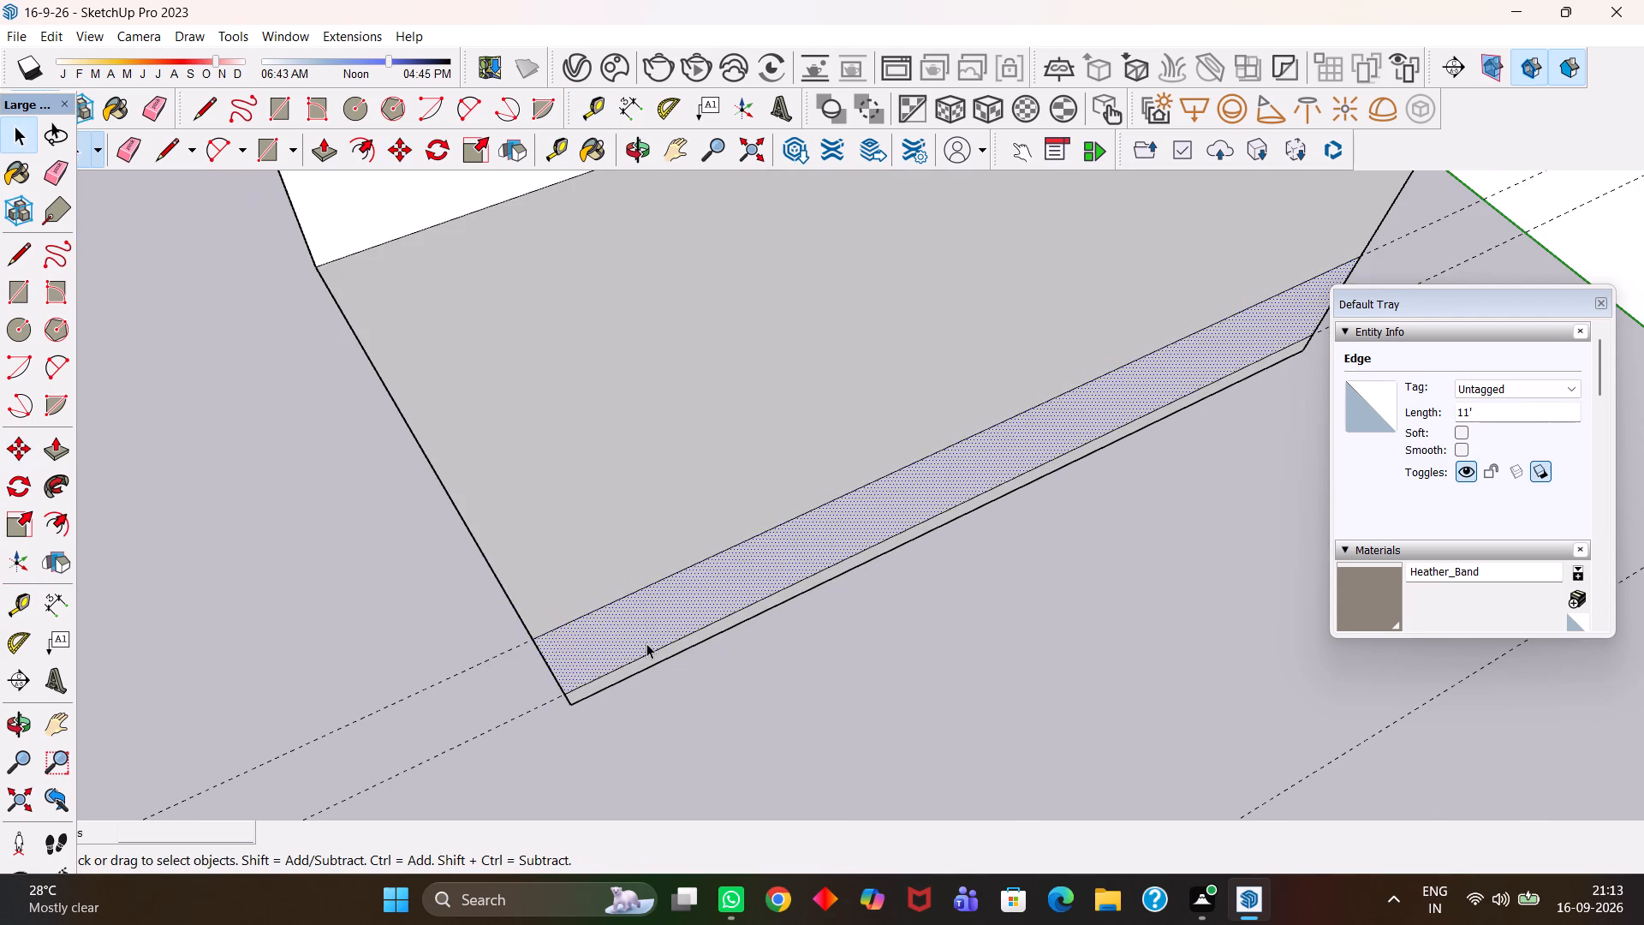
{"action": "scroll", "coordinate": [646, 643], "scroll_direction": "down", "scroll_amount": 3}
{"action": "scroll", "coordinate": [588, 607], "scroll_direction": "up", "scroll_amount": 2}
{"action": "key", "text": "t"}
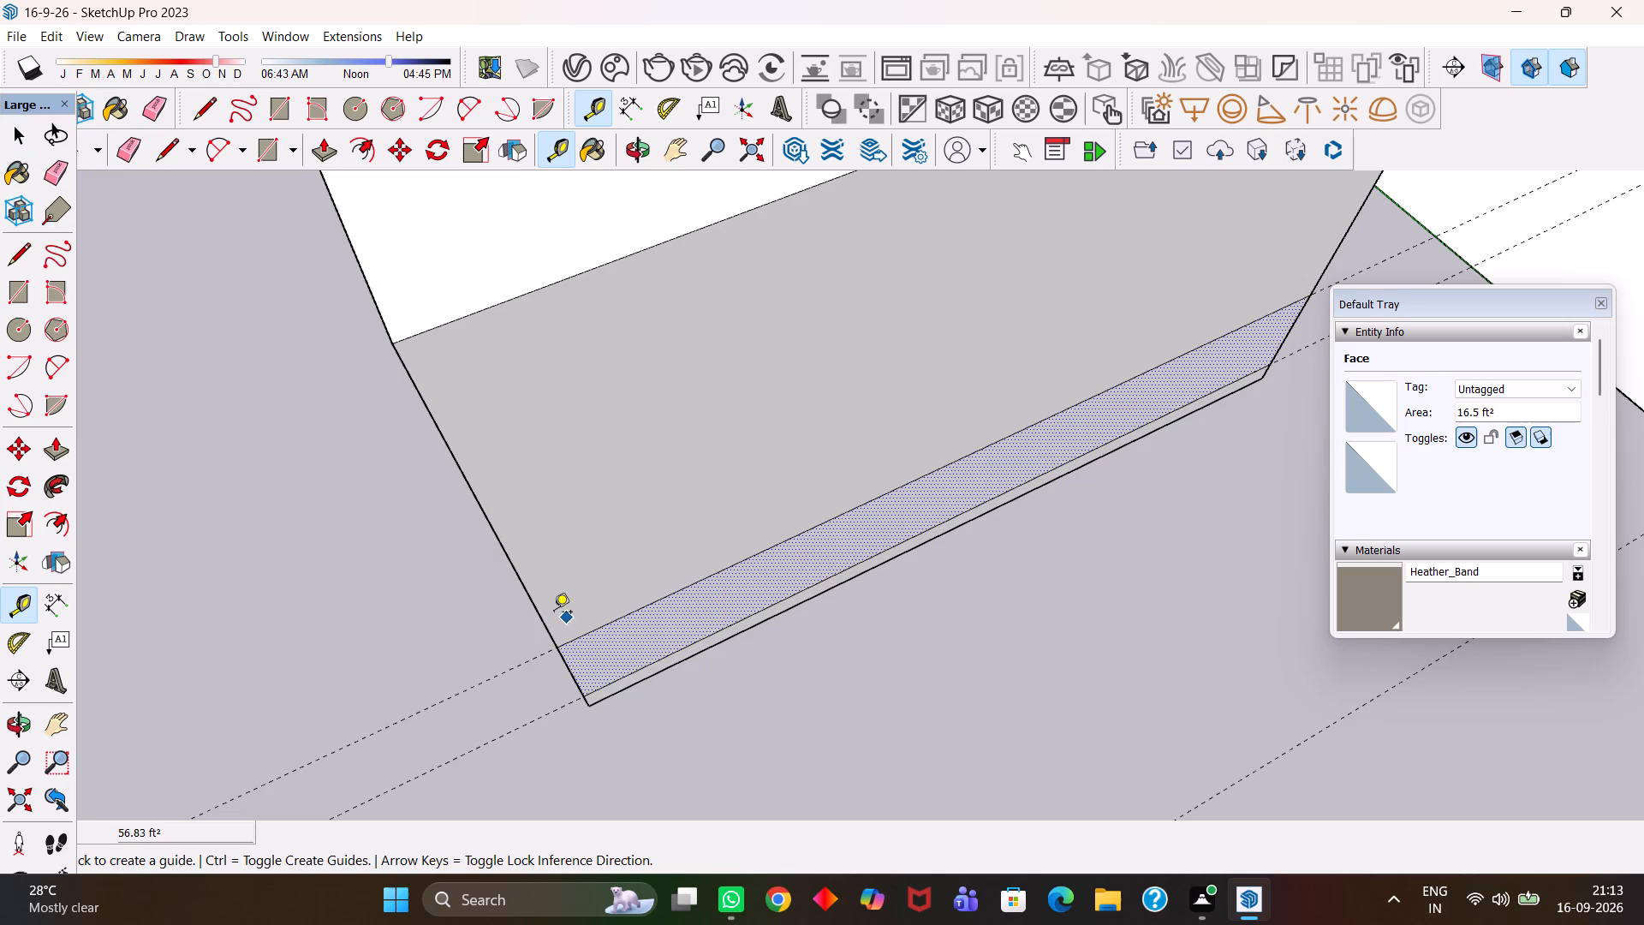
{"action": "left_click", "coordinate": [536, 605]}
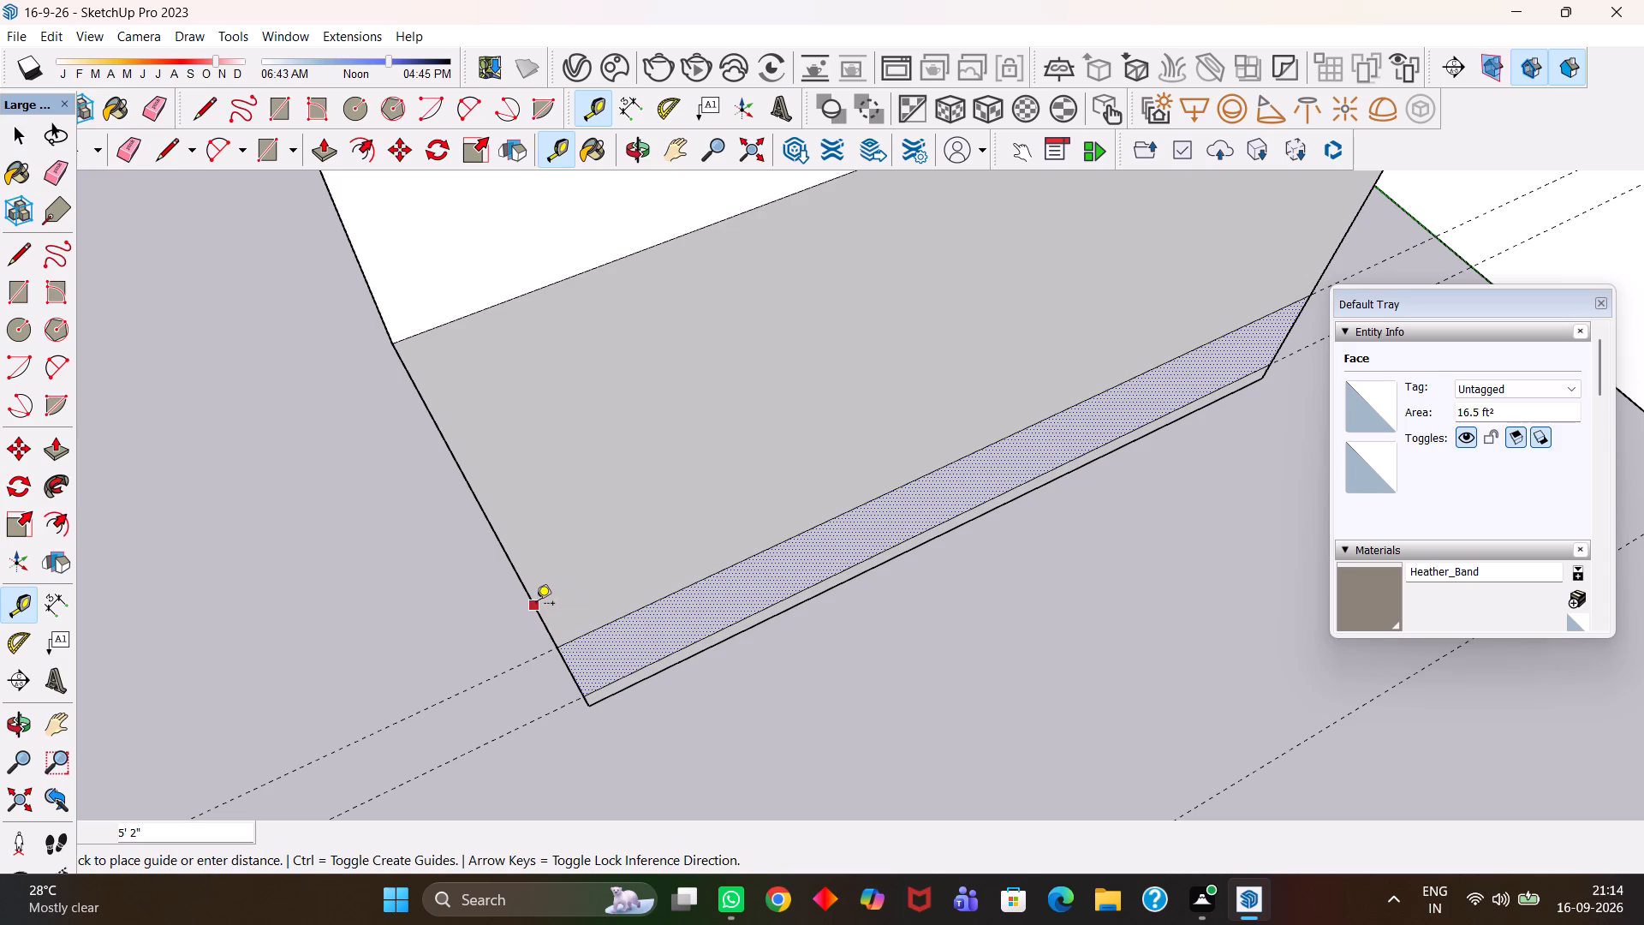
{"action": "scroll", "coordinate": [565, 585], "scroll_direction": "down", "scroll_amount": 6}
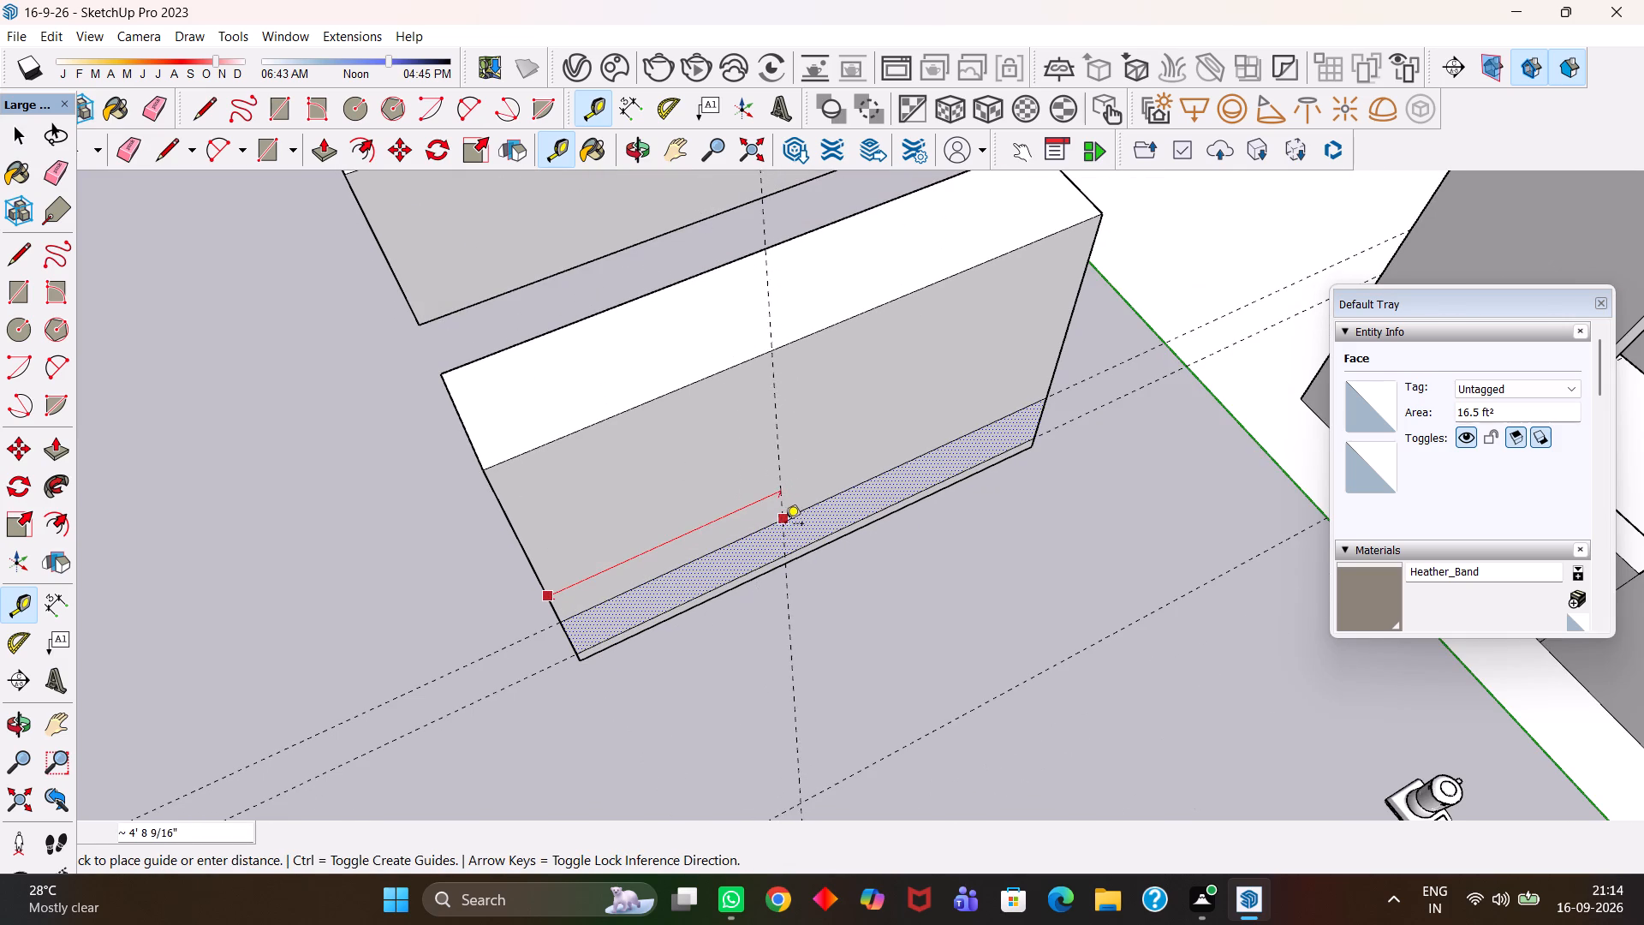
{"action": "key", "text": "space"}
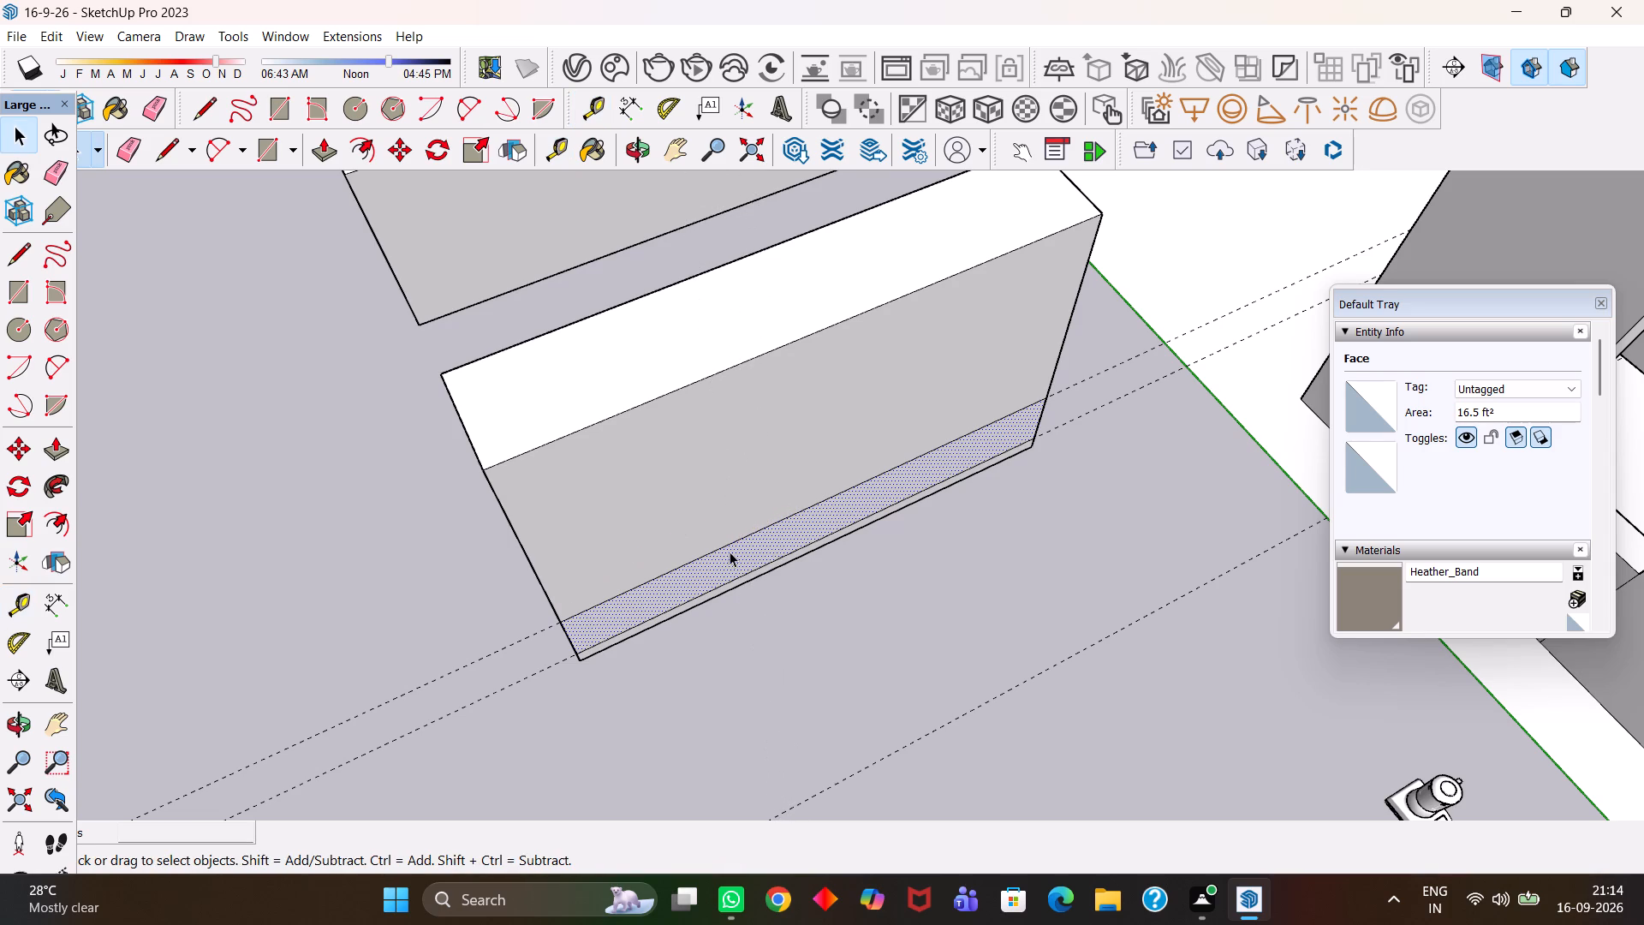
Divide the upper line of the 18" strip on the front face into 3 equal segments.
{"action": "left_click", "coordinate": [726, 543]}
{"action": "right_click", "coordinate": [726, 543]}
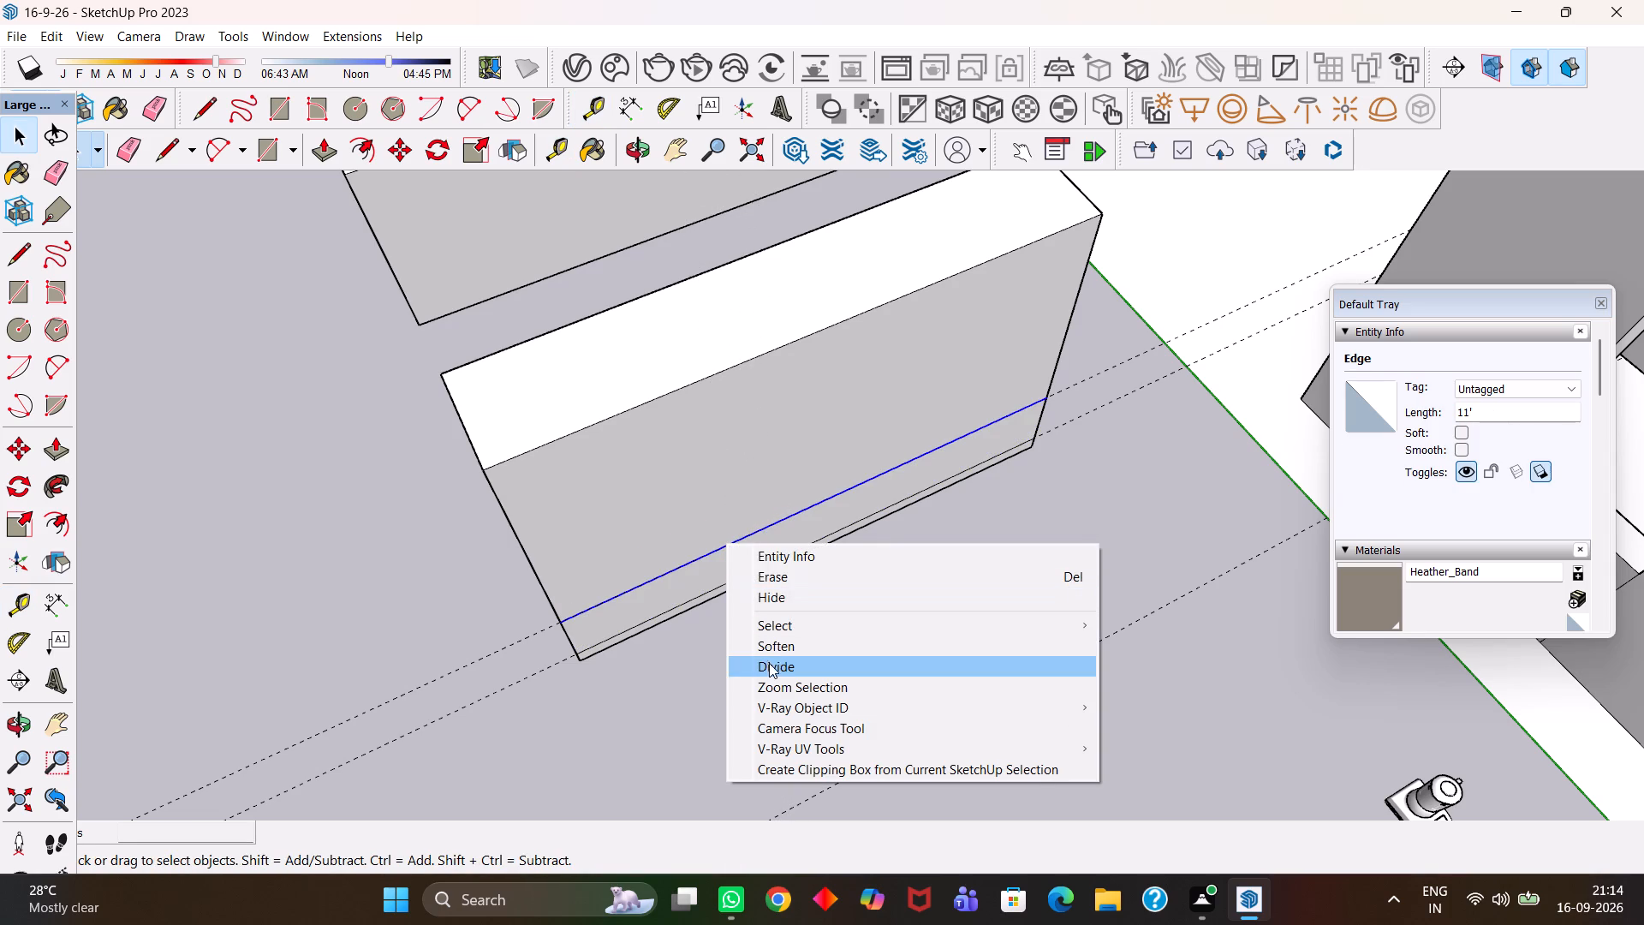
{"action": "left_click", "coordinate": [770, 665]}
{"action": "left_click", "coordinate": [748, 542]}
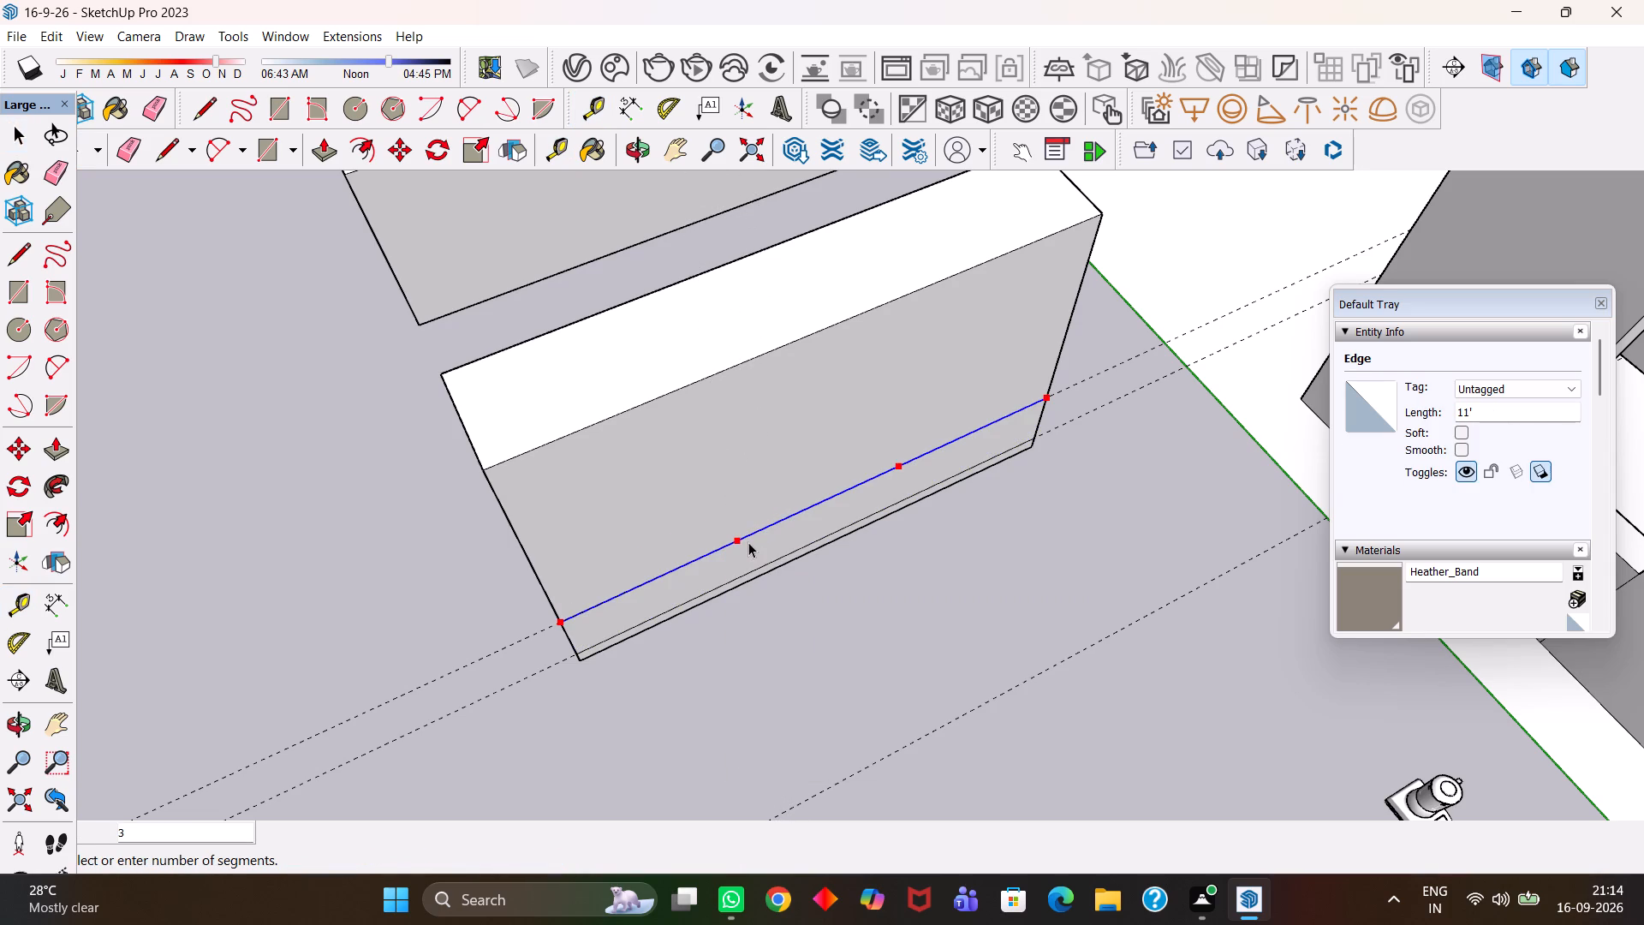
{"action": "left_click", "coordinate": [744, 539]}
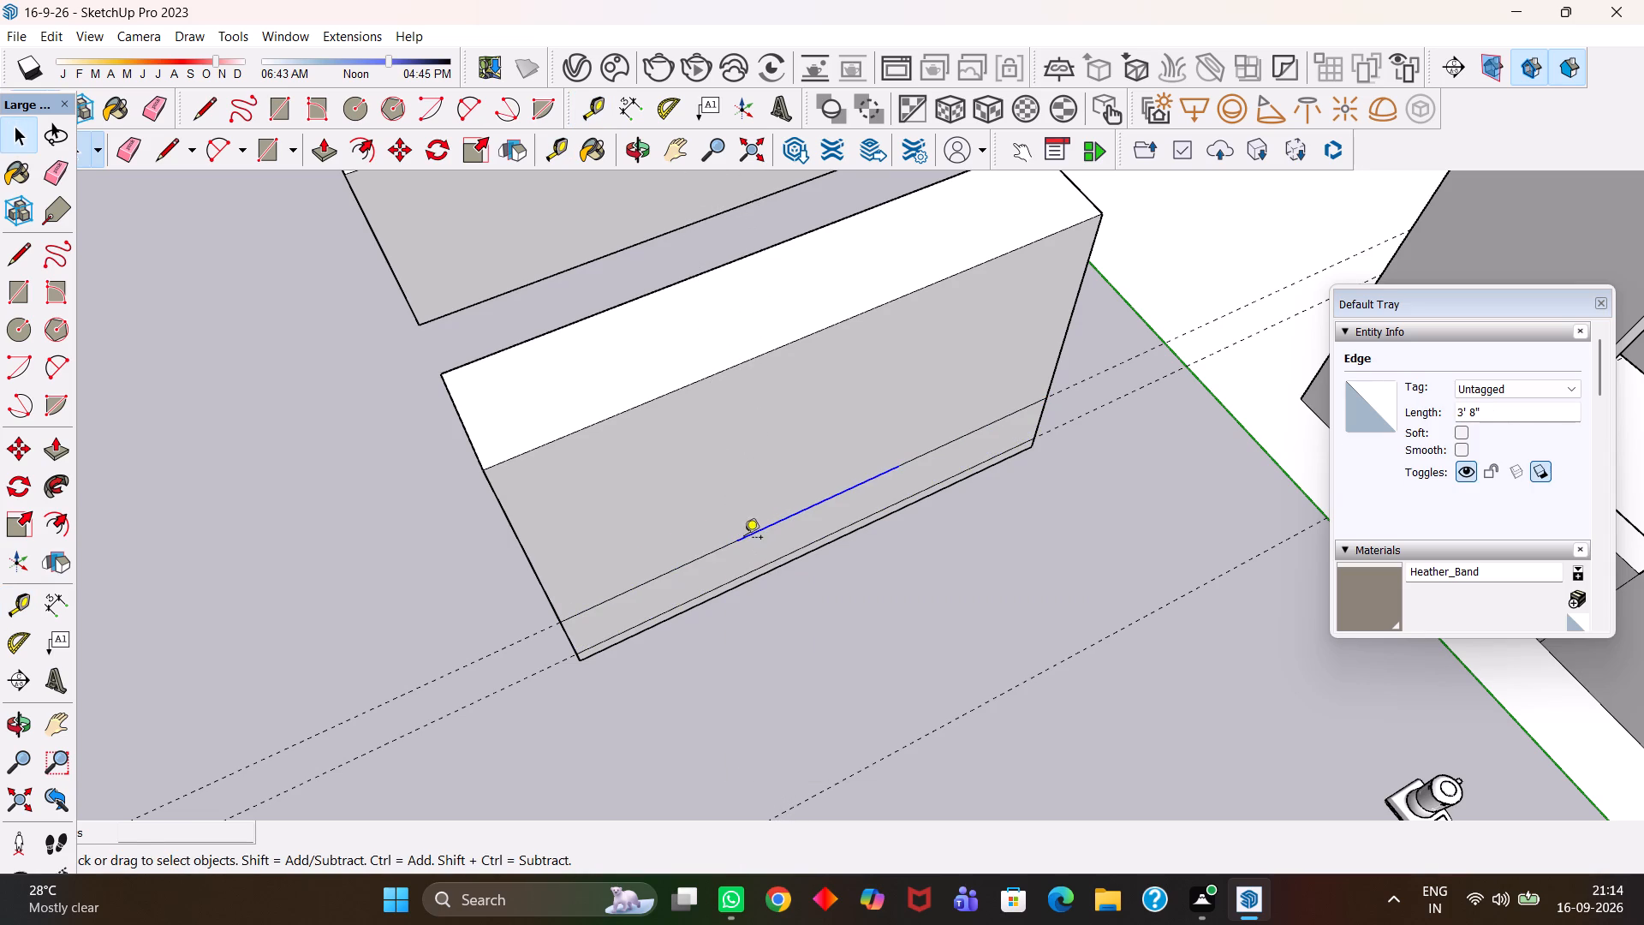
Place two vertical guide lines 3' 8" apart on the front face, through the division points of the segmented line.
{"action": "key", "text": "t"}
{"action": "left_click", "coordinate": [524, 559]}
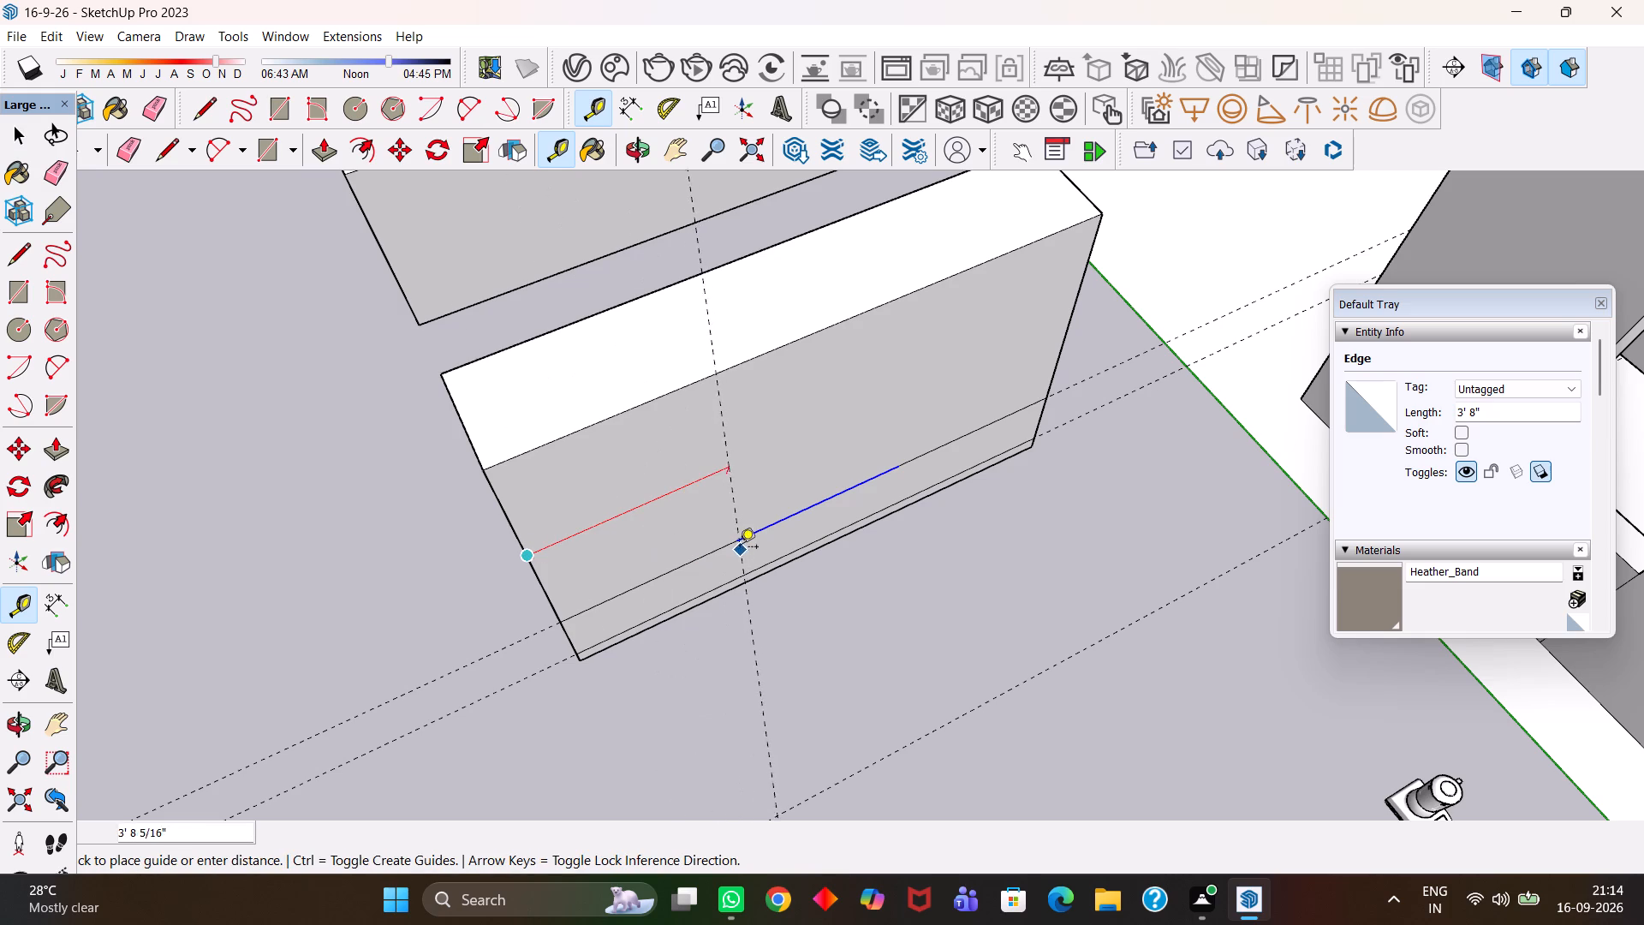
{"action": "left_click", "coordinate": [733, 540]}
{"action": "key", "text": "t"}
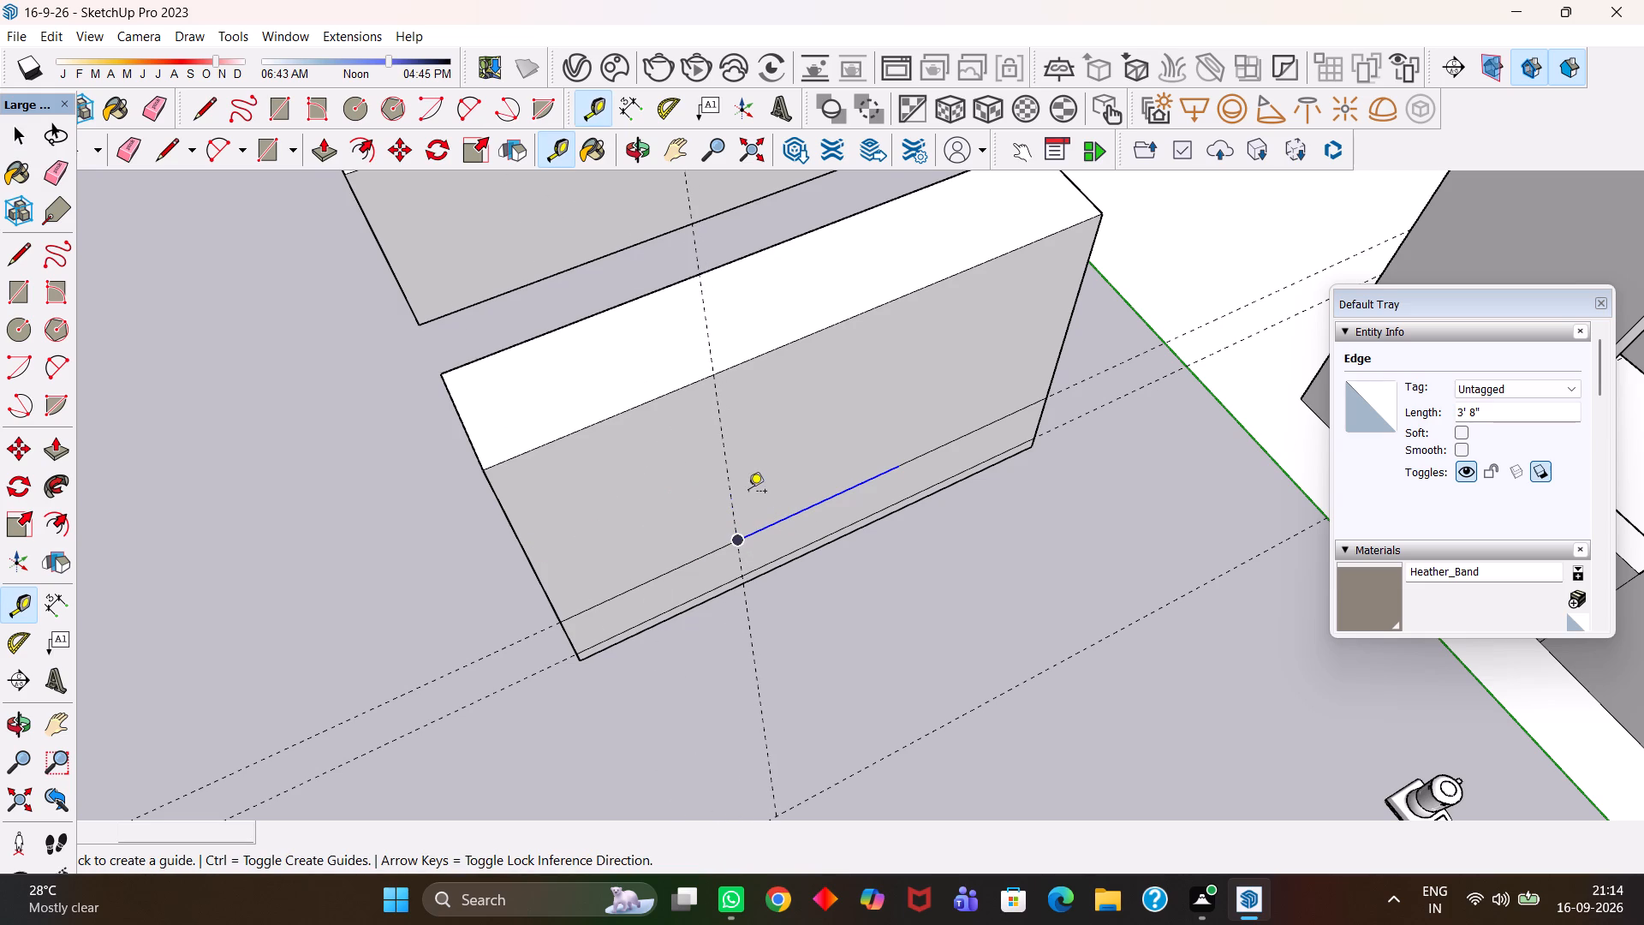
{"action": "left_click", "coordinate": [727, 486]}
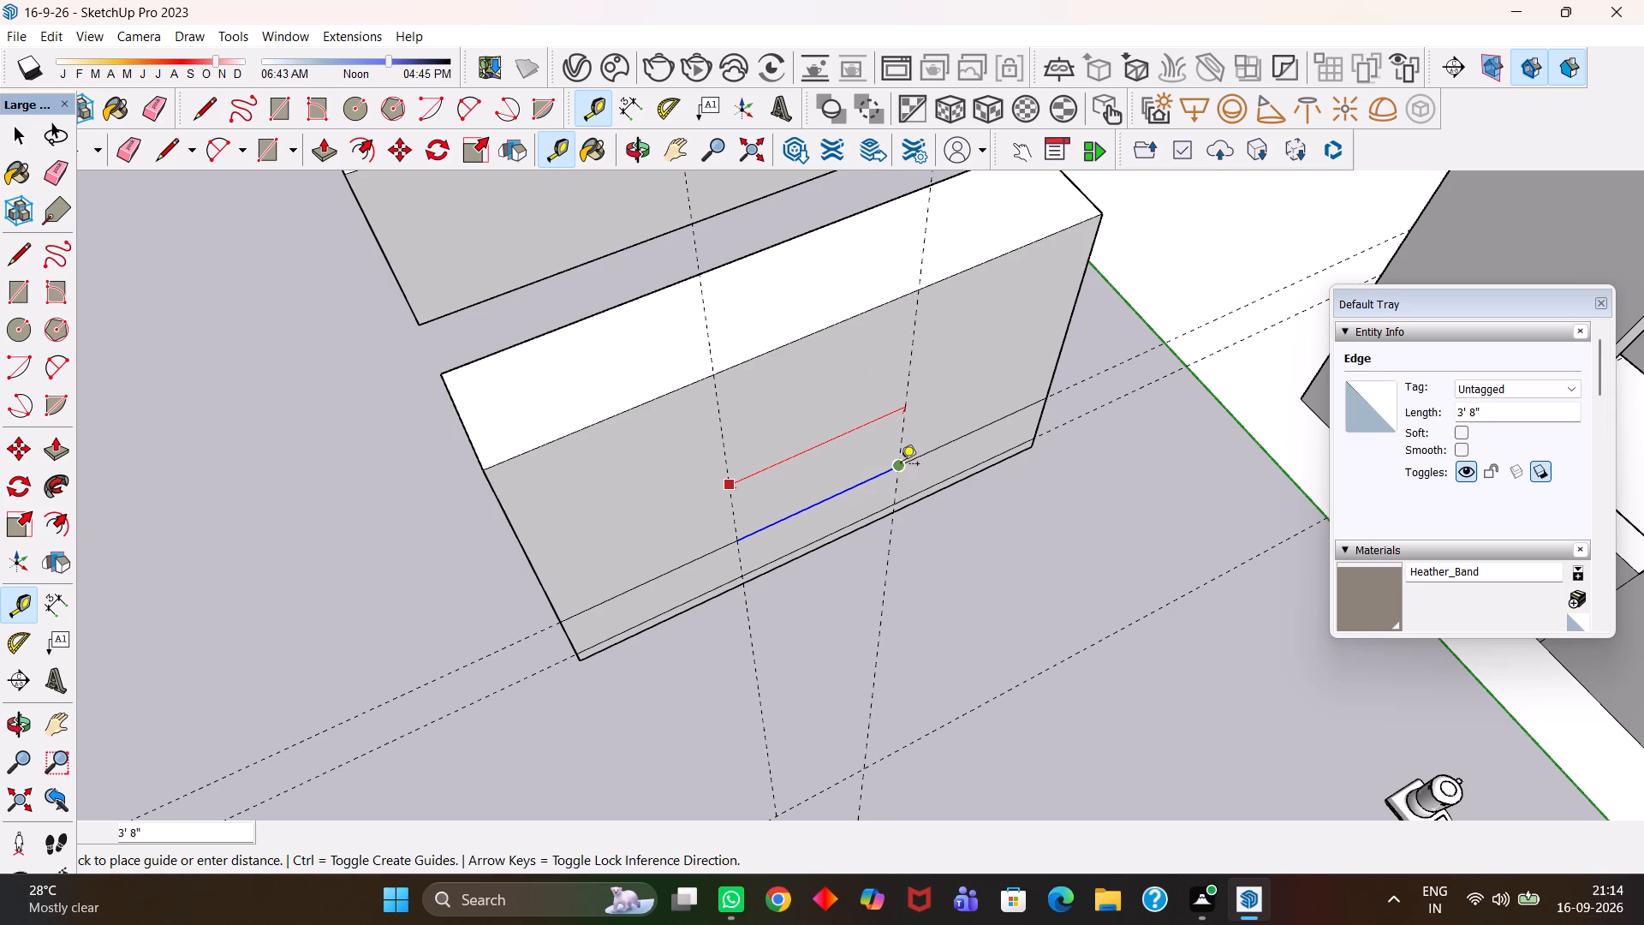
{"action": "left_click", "coordinate": [901, 465]}
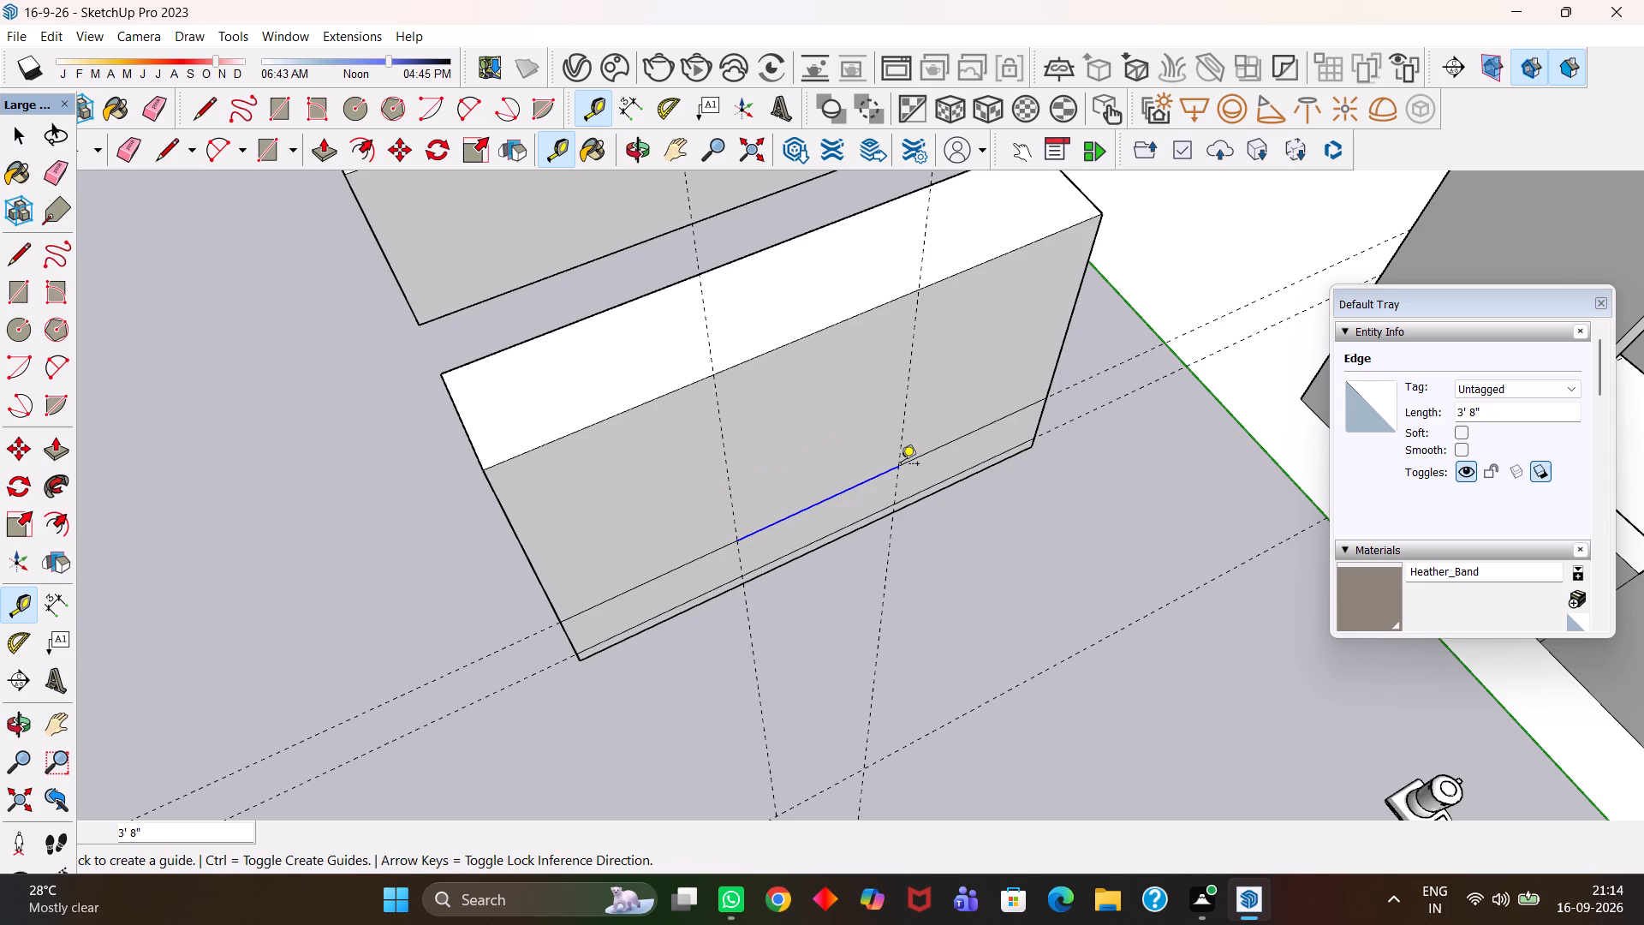
Draw a 3' 8" wide rectangle between the two vertical guides, from the divided line up to the front face's upper edge.
{"action": "key", "text": "r"}
{"action": "left_click", "coordinate": [736, 534]}
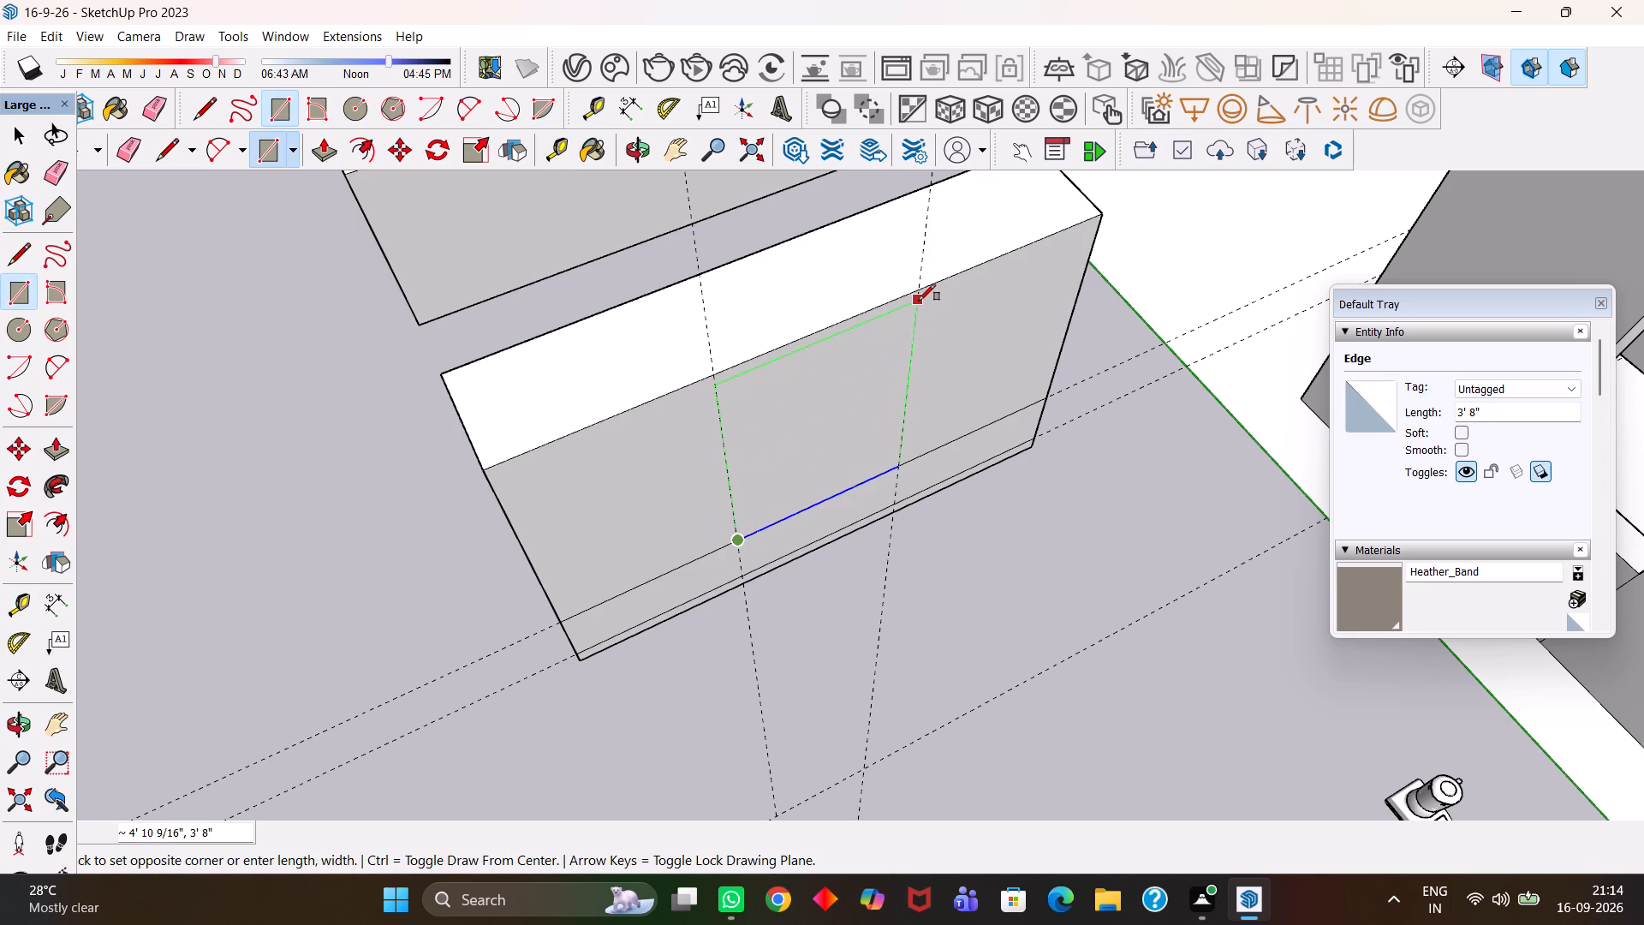
{"action": "left_click", "coordinate": [920, 295]}
{"action": "key", "text": "space"}
Place a vertical guide through the midpoint of the lower edge of the front face's left-hand panel above the strip.
{"action": "left_click", "coordinate": [670, 498]}
{"action": "key", "text": "t"}
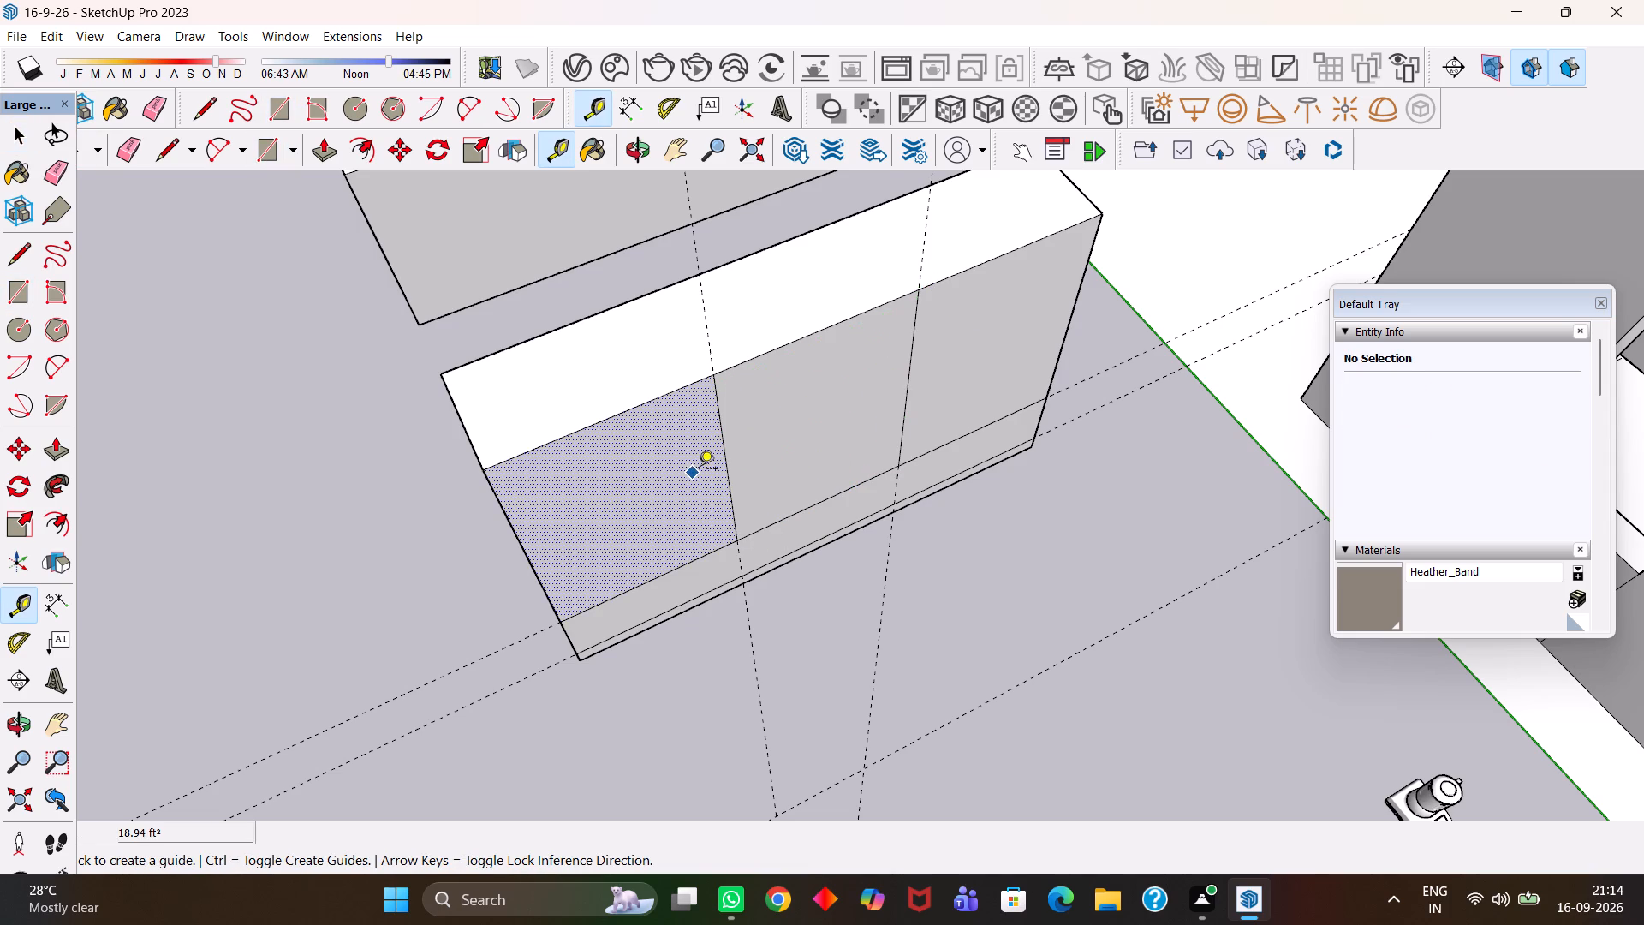
{"action": "double_click", "coordinate": [724, 463]}
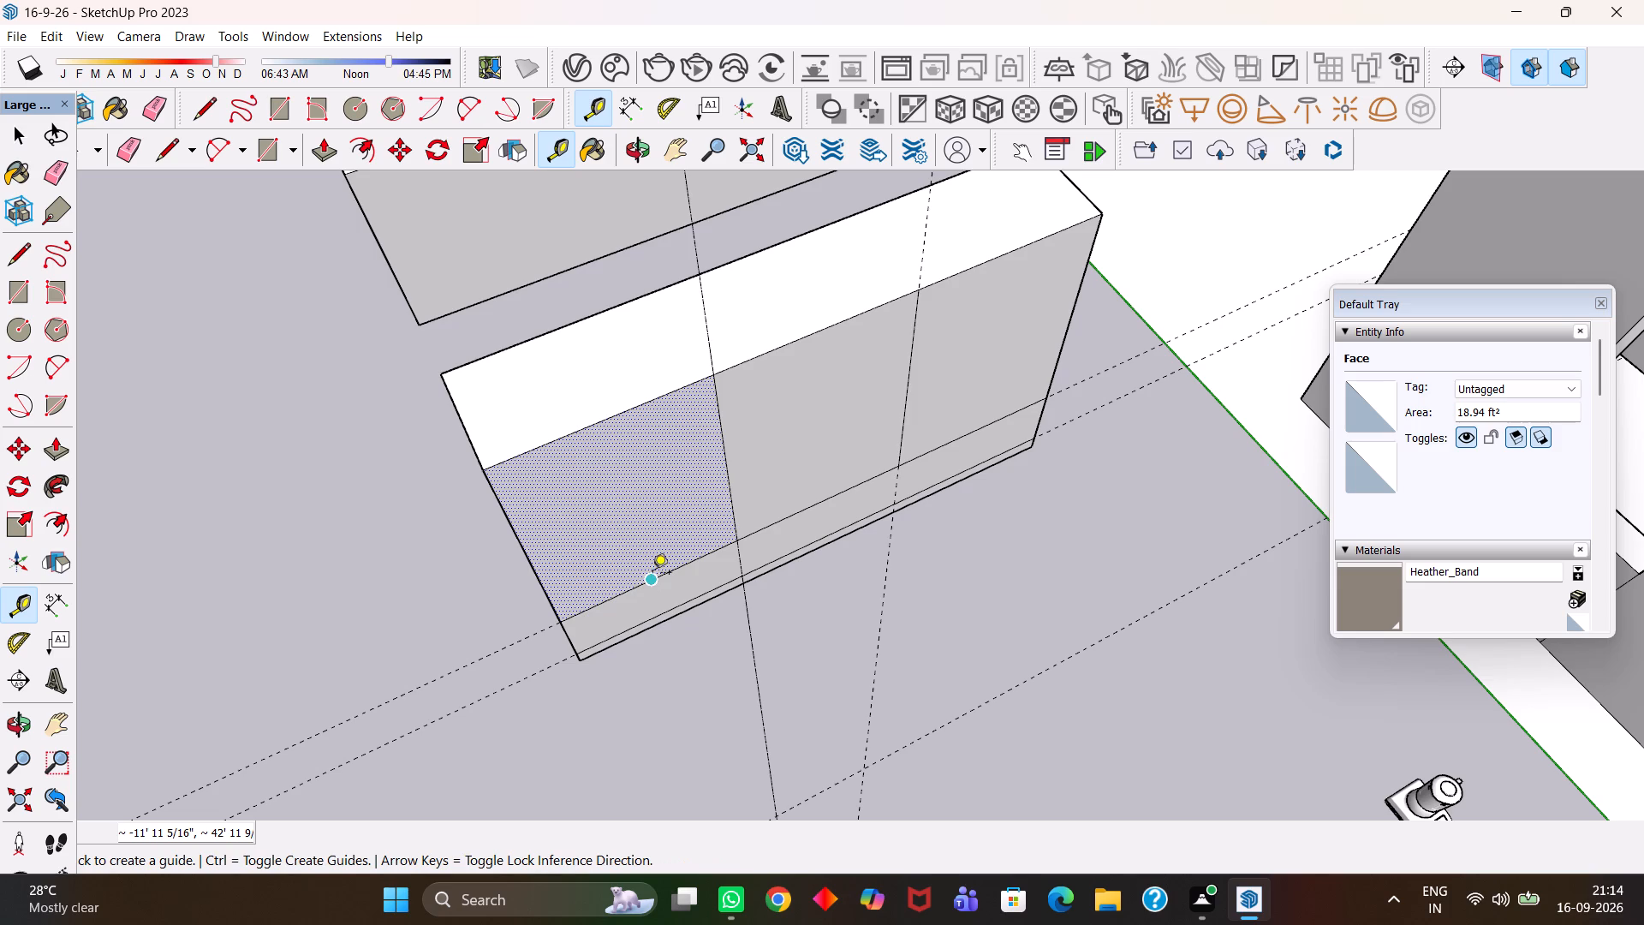
{"action": "key", "text": "t"}
{"action": "left_click", "coordinate": [727, 462]}
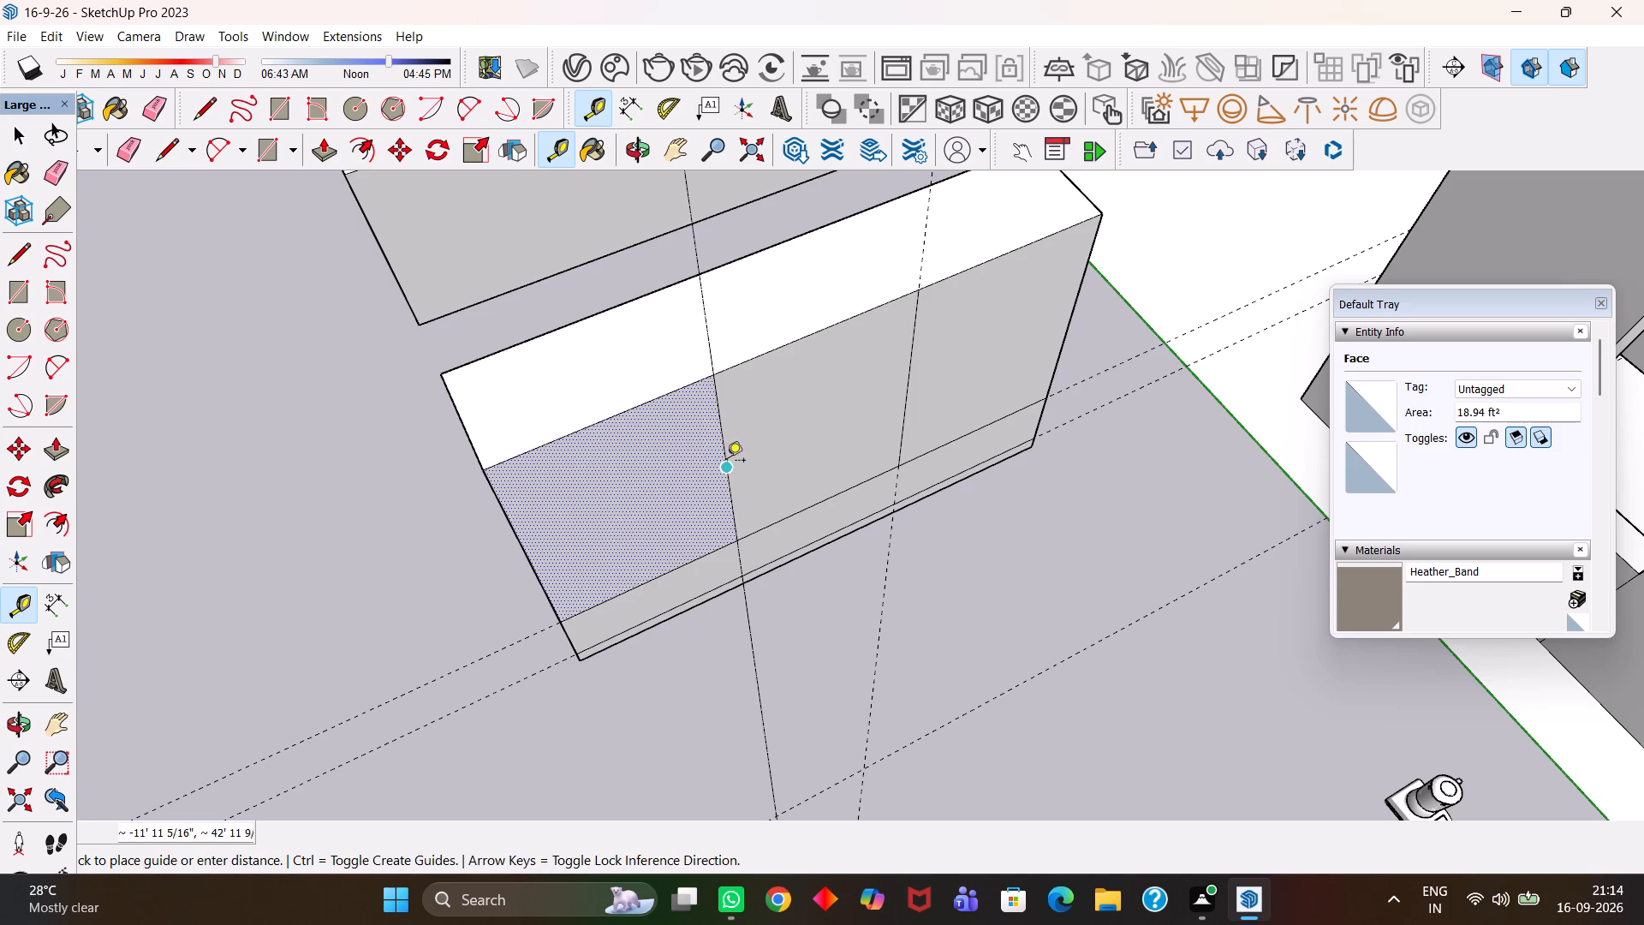
{"action": "left_click", "coordinate": [655, 577]}
Split the front face's left-hand panel in half with a 5' 2" line along the midpoint guide, up to its upper edge.
{"action": "key", "text": "l"}
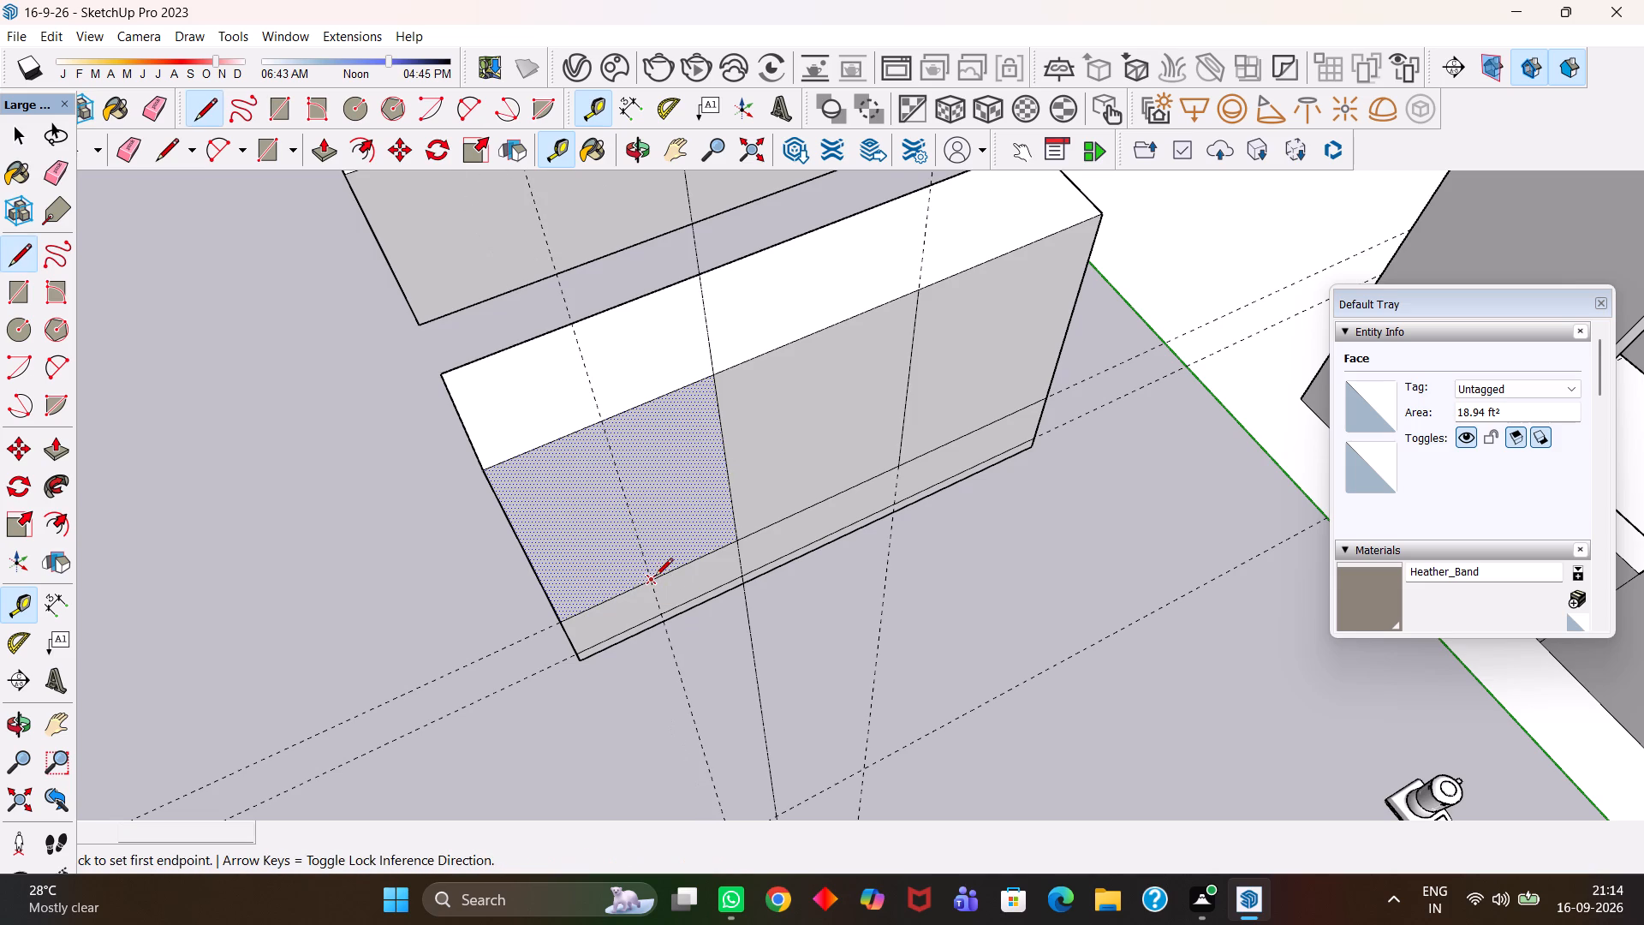
{"action": "left_click", "coordinate": [650, 573]}
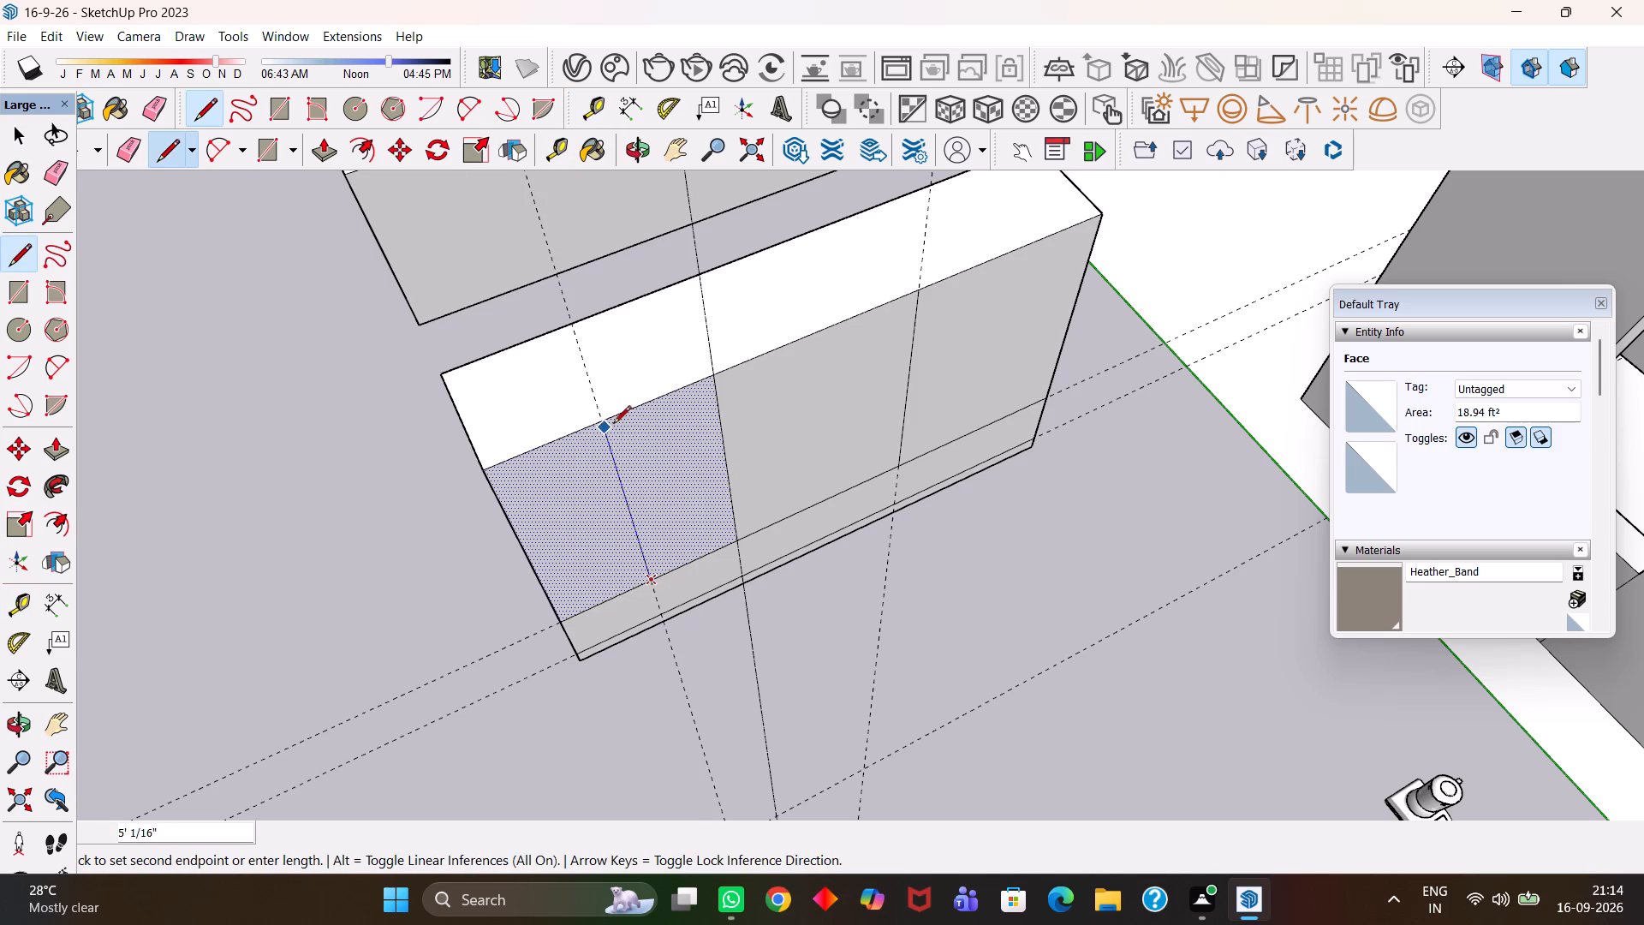
{"action": "left_click", "coordinate": [613, 420]}
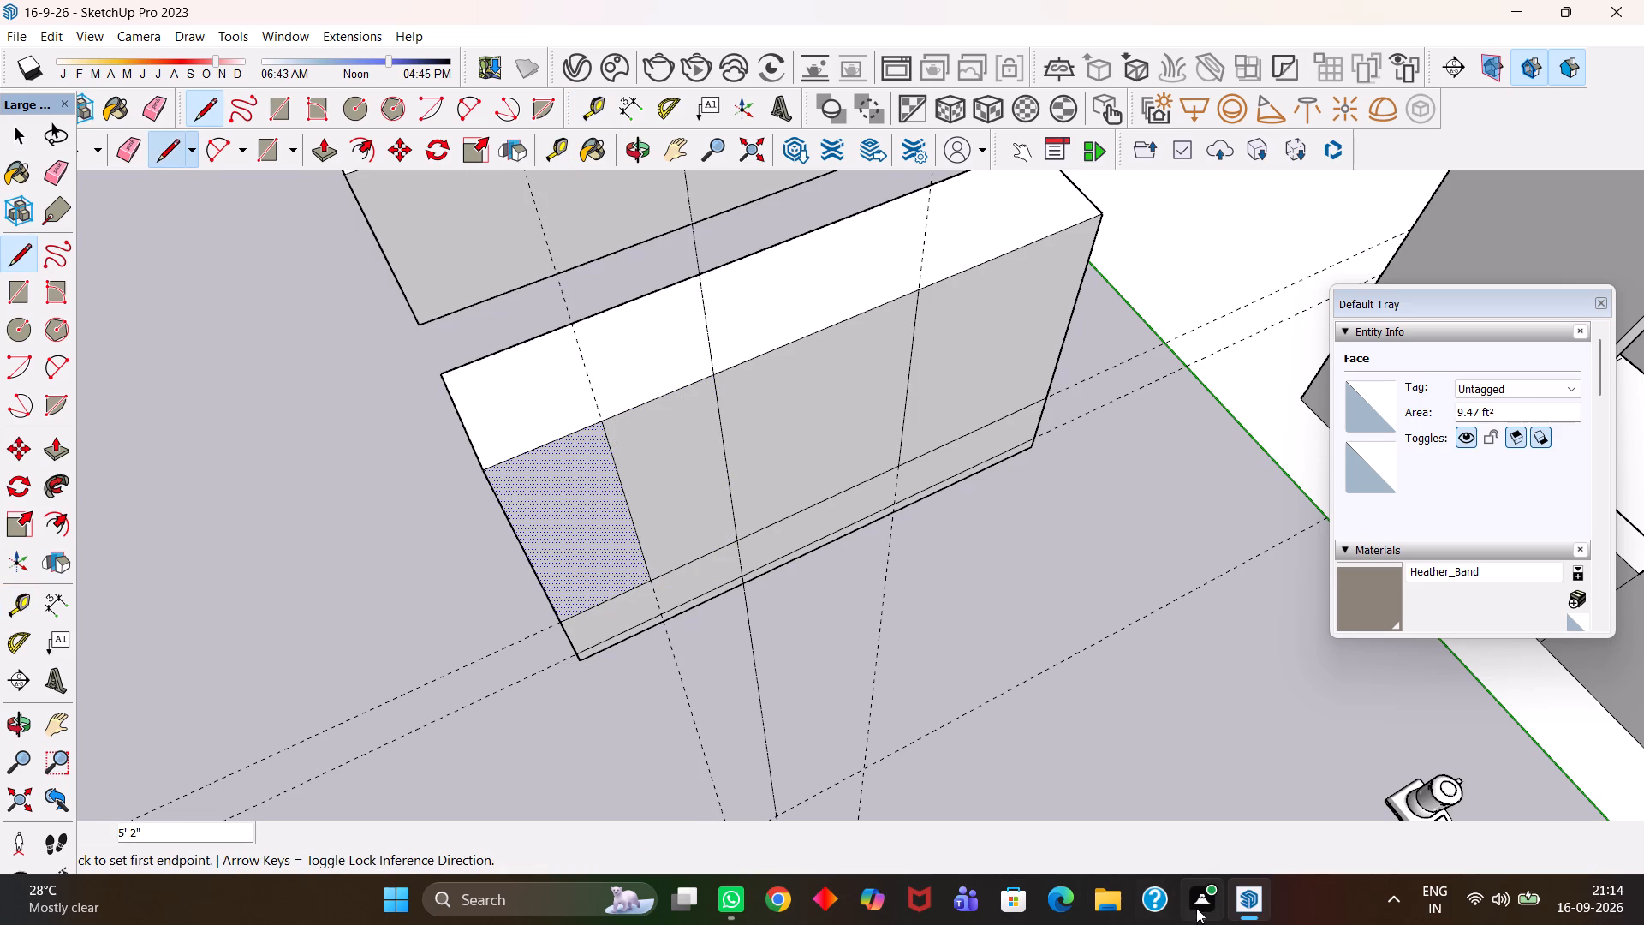
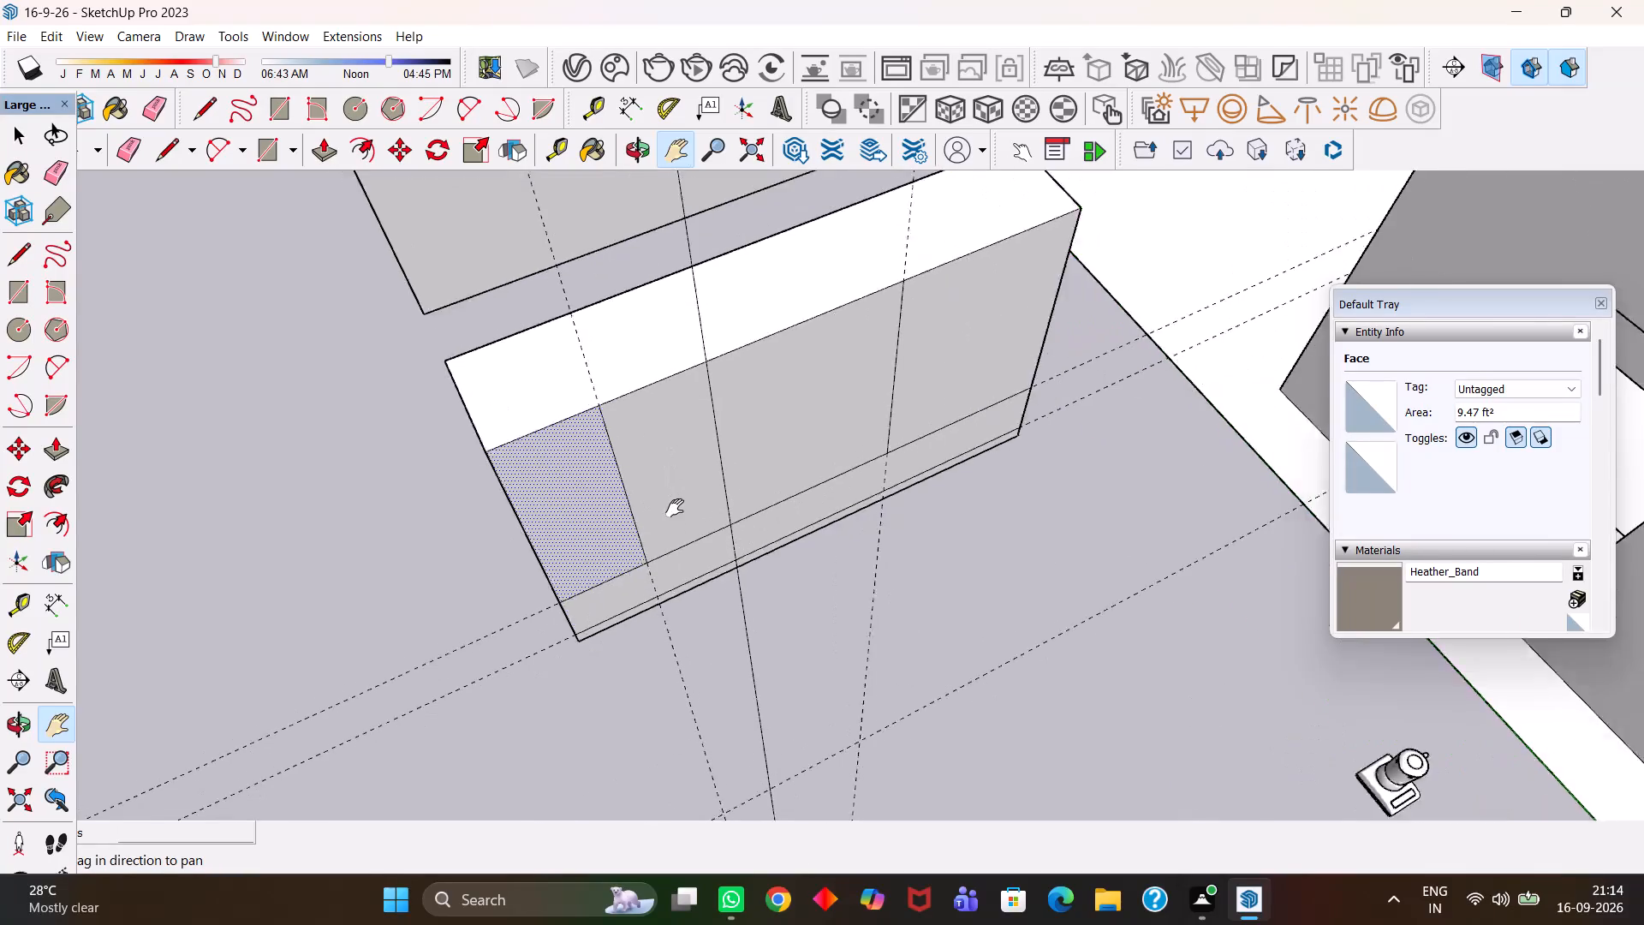
Split the front face's middle panel in half with a vertical line along a guide through its lower edge's midpoint.
{"action": "key", "text": "h"}
{"action": "left_click_drag", "start_coordinate": [796, 446], "coordinate": [731, 540]}
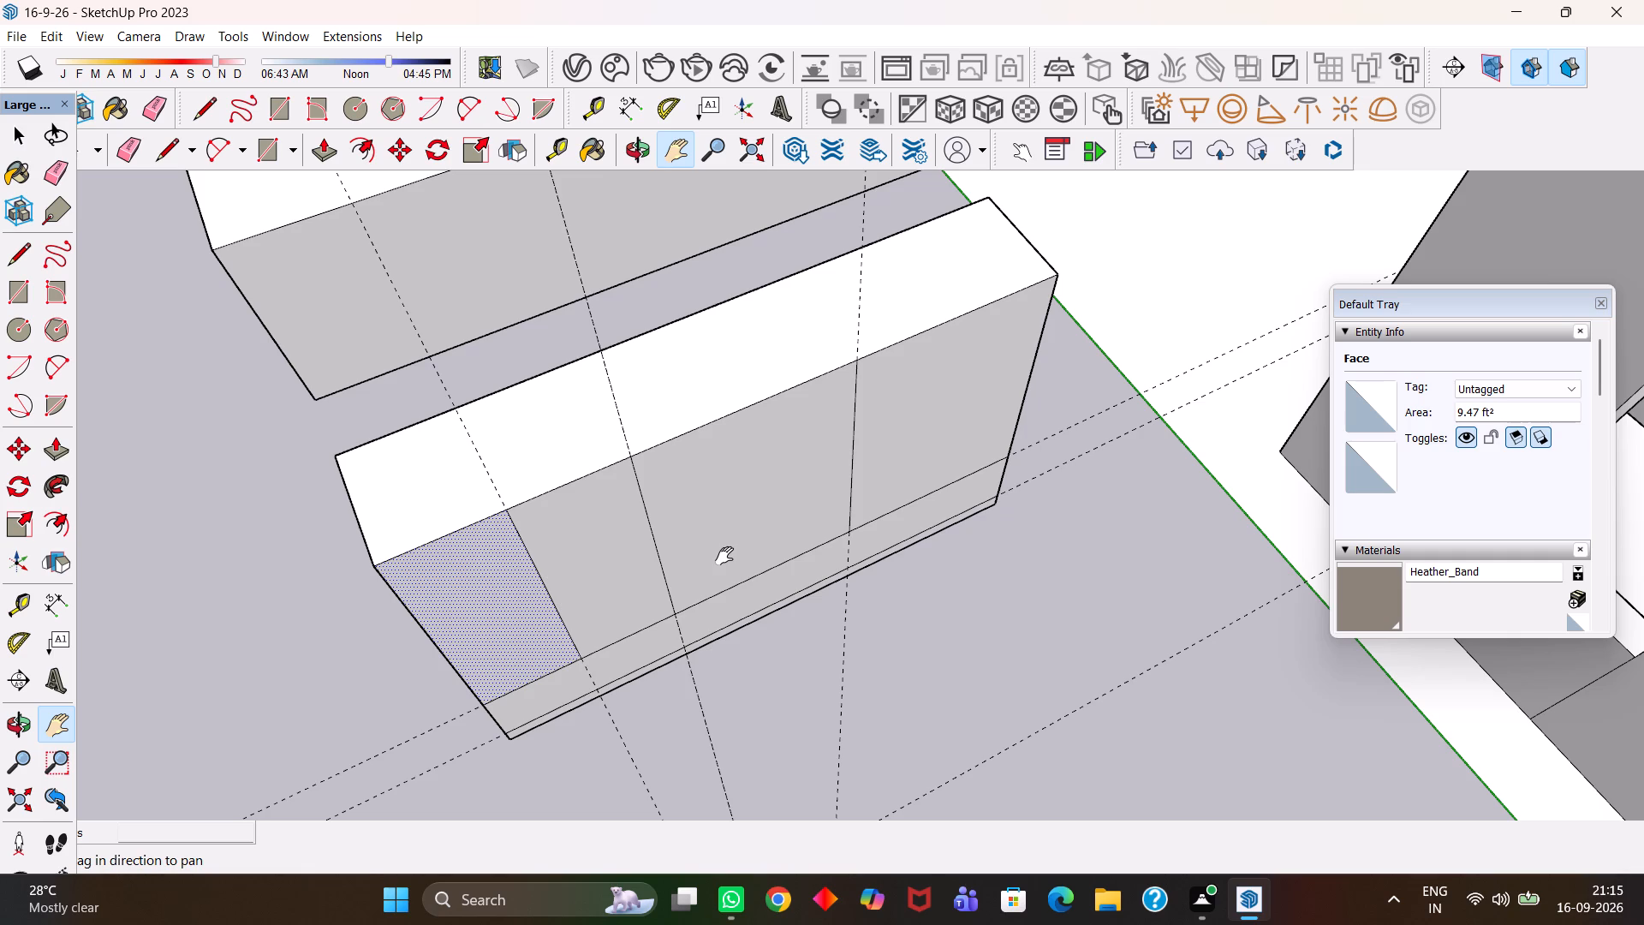
{"action": "key", "text": "t"}
{"action": "left_click", "coordinate": [660, 546]}
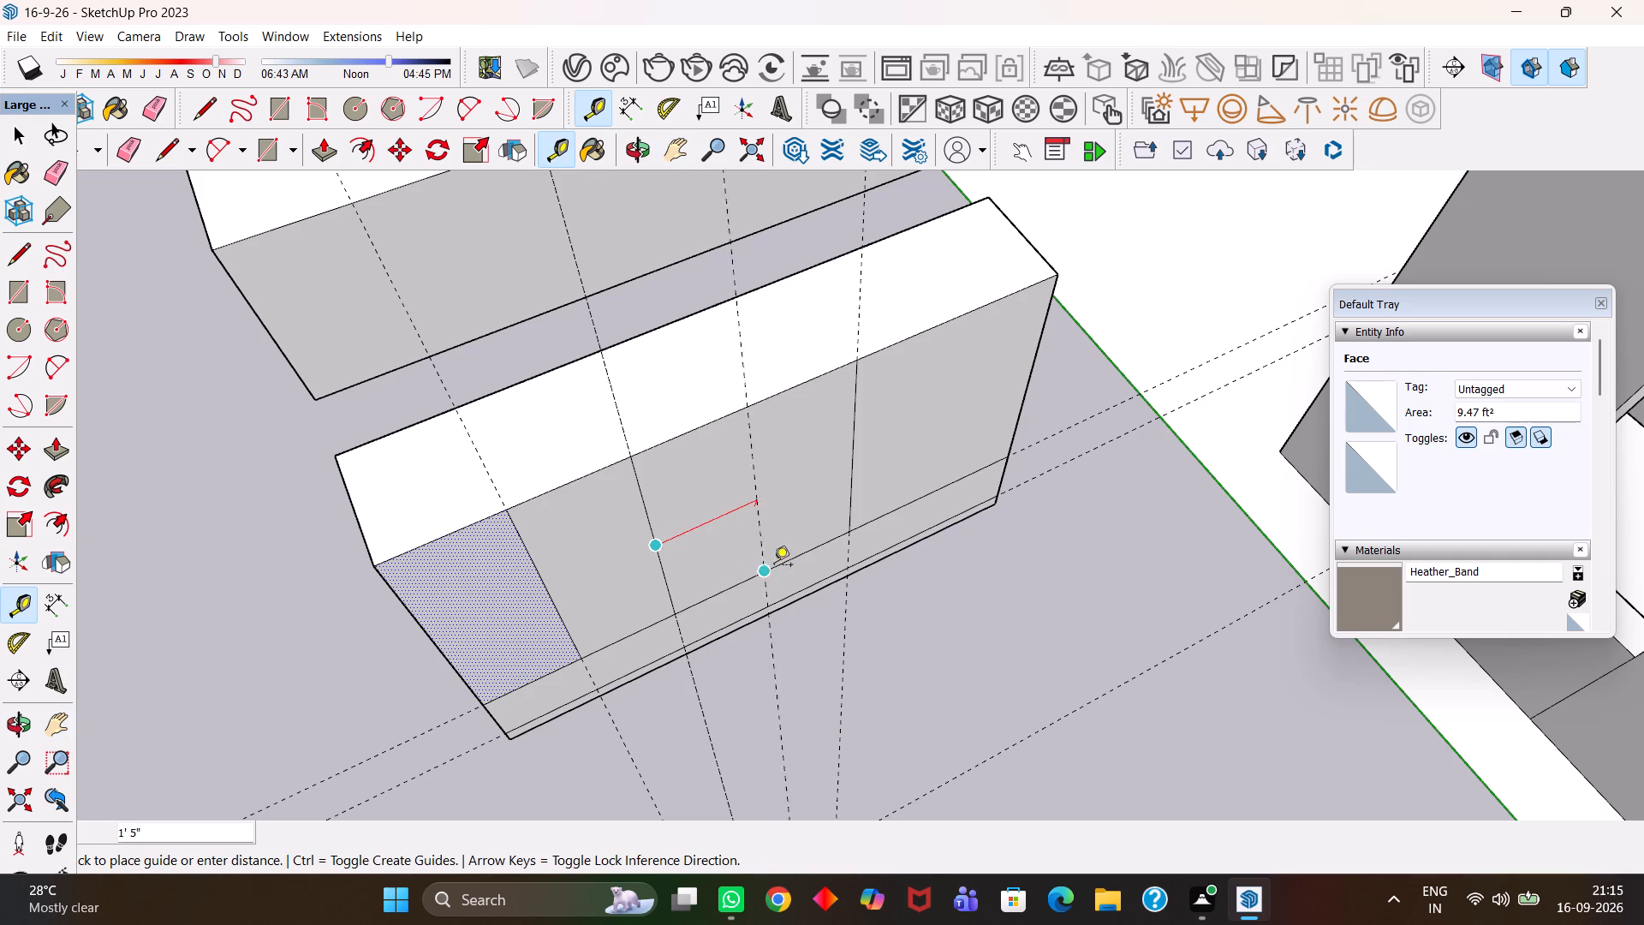
{"action": "left_click", "coordinate": [766, 568]}
{"action": "key", "text": "l"}
{"action": "left_click", "coordinate": [766, 570]}
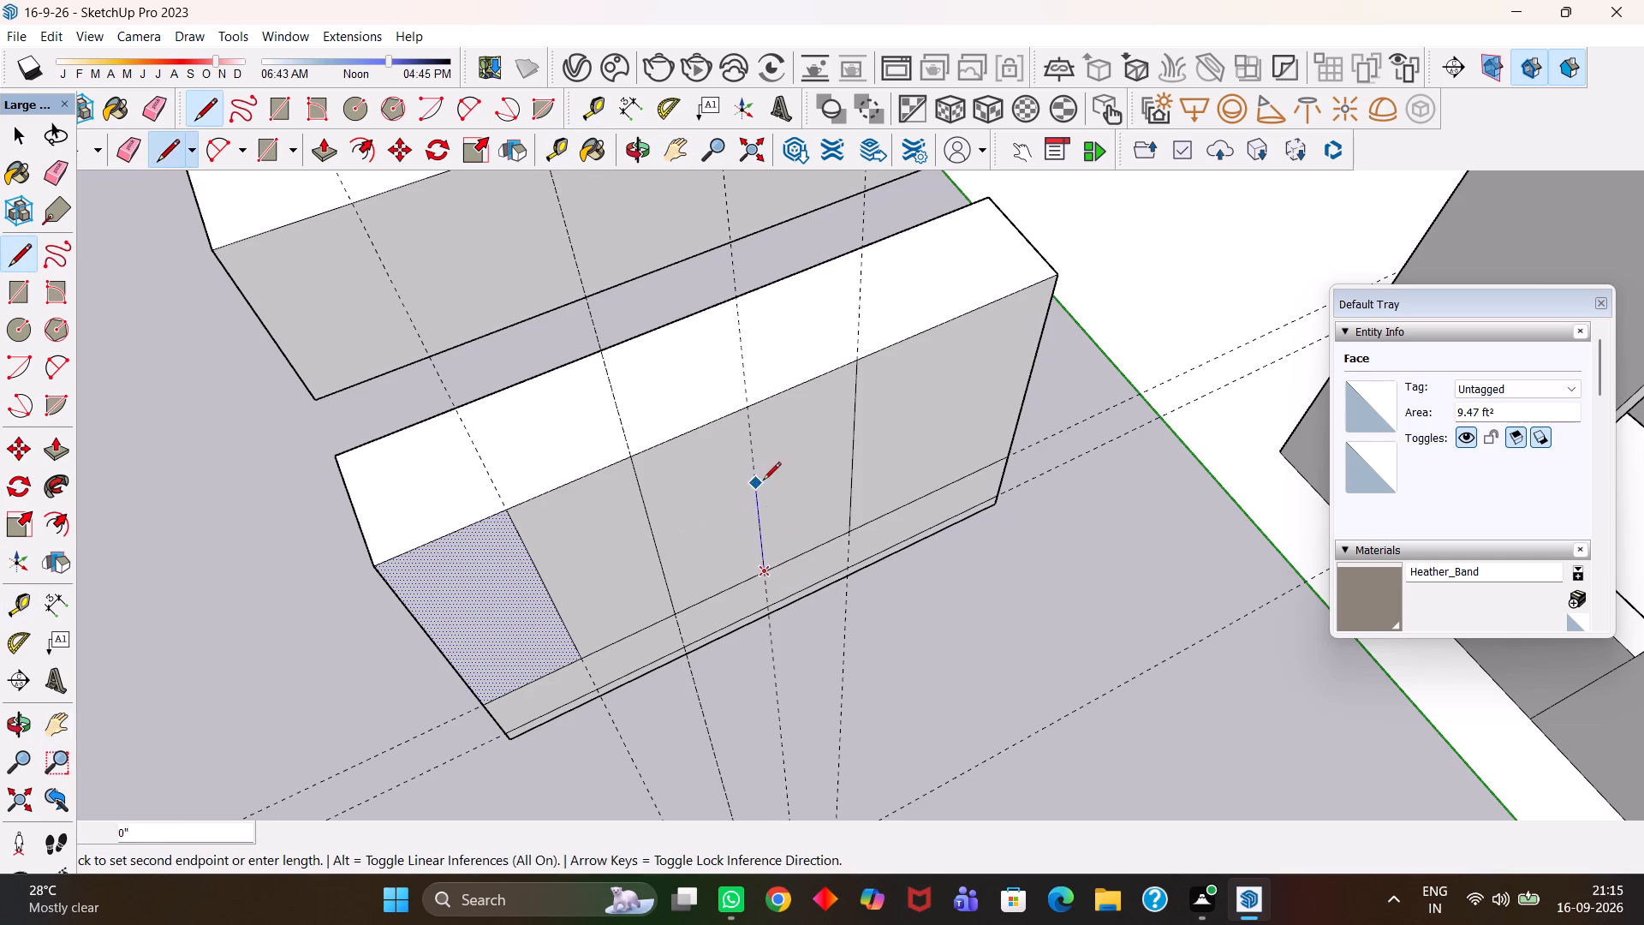
{"action": "left_click", "coordinate": [745, 412]}
Split the front face's right-hand panel in half with a 5' 2" vertical line along a guide through its lower edge's midpoint.
{"action": "key", "text": "h"}
{"action": "left_click_drag", "start_coordinate": [907, 496], "coordinate": [845, 511]}
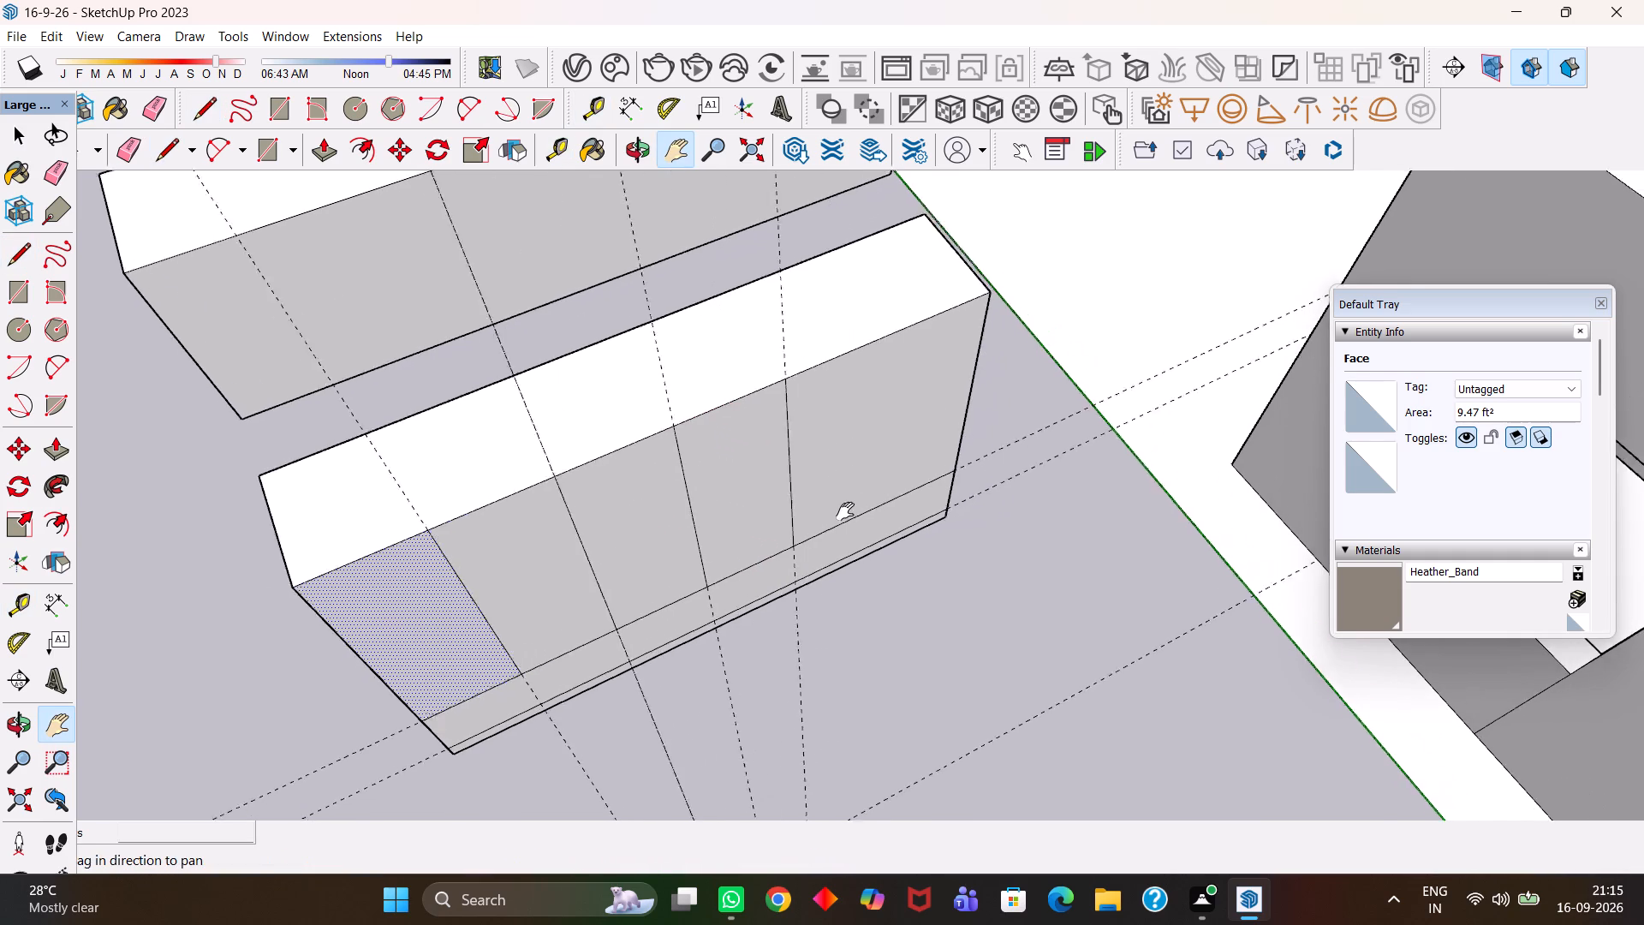
{"action": "left_click_drag", "start_coordinate": [845, 511], "coordinate": [831, 511]}
{"action": "key", "text": "t"}
{"action": "left_click", "coordinate": [770, 480]}
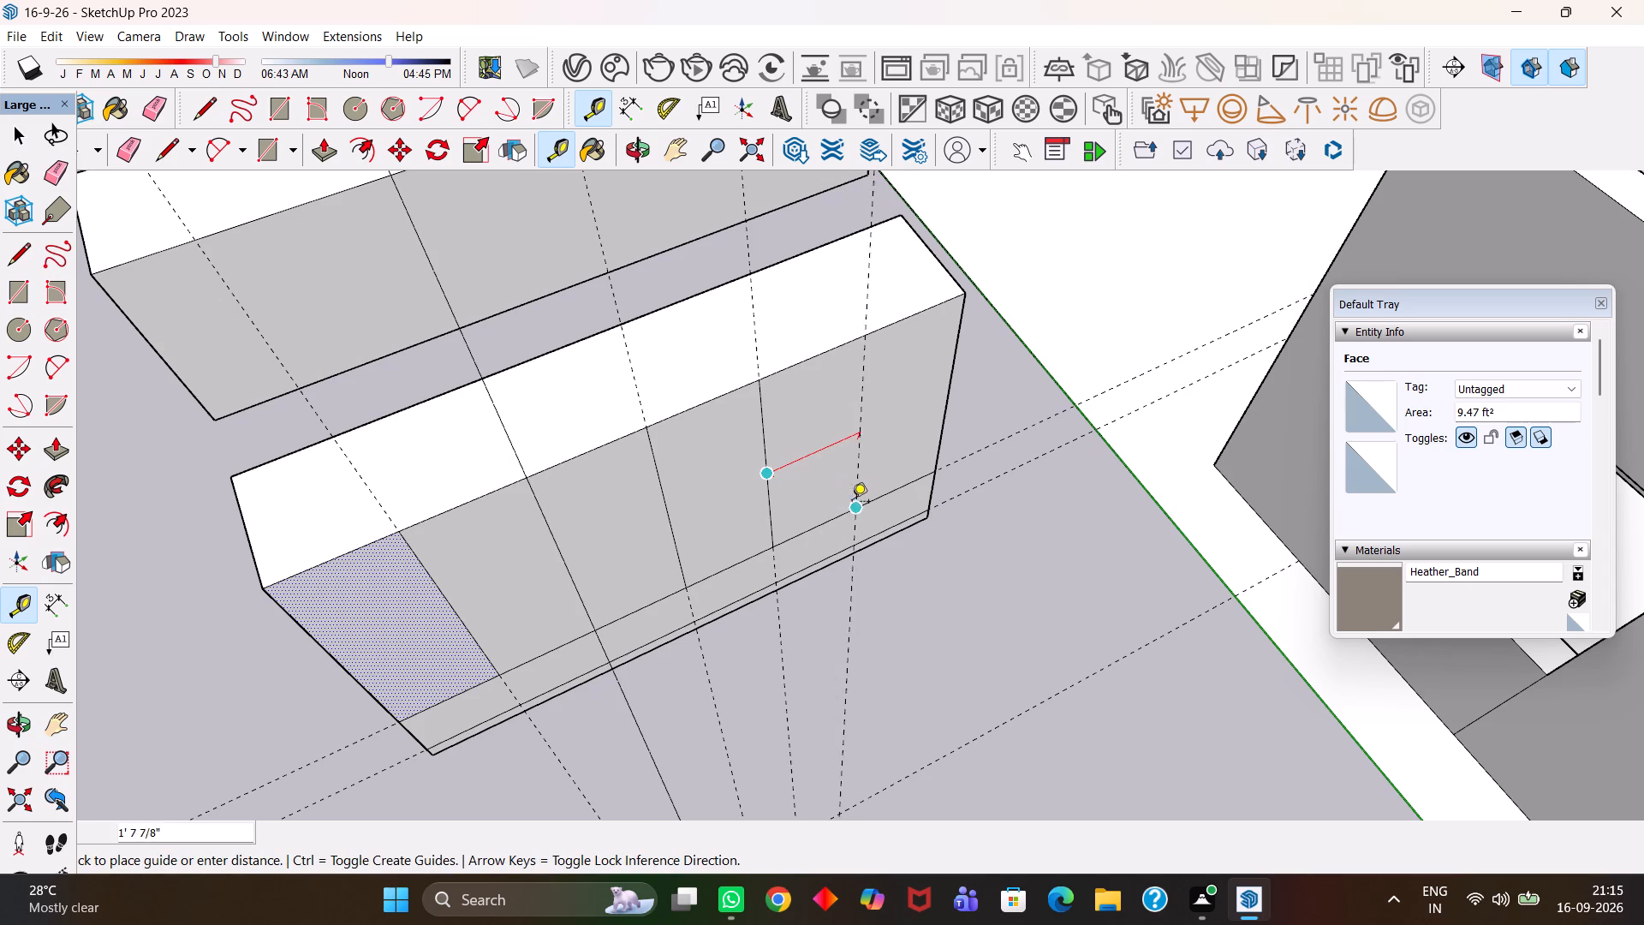
{"action": "left_click", "coordinate": [860, 502]}
{"action": "key", "text": "l"}
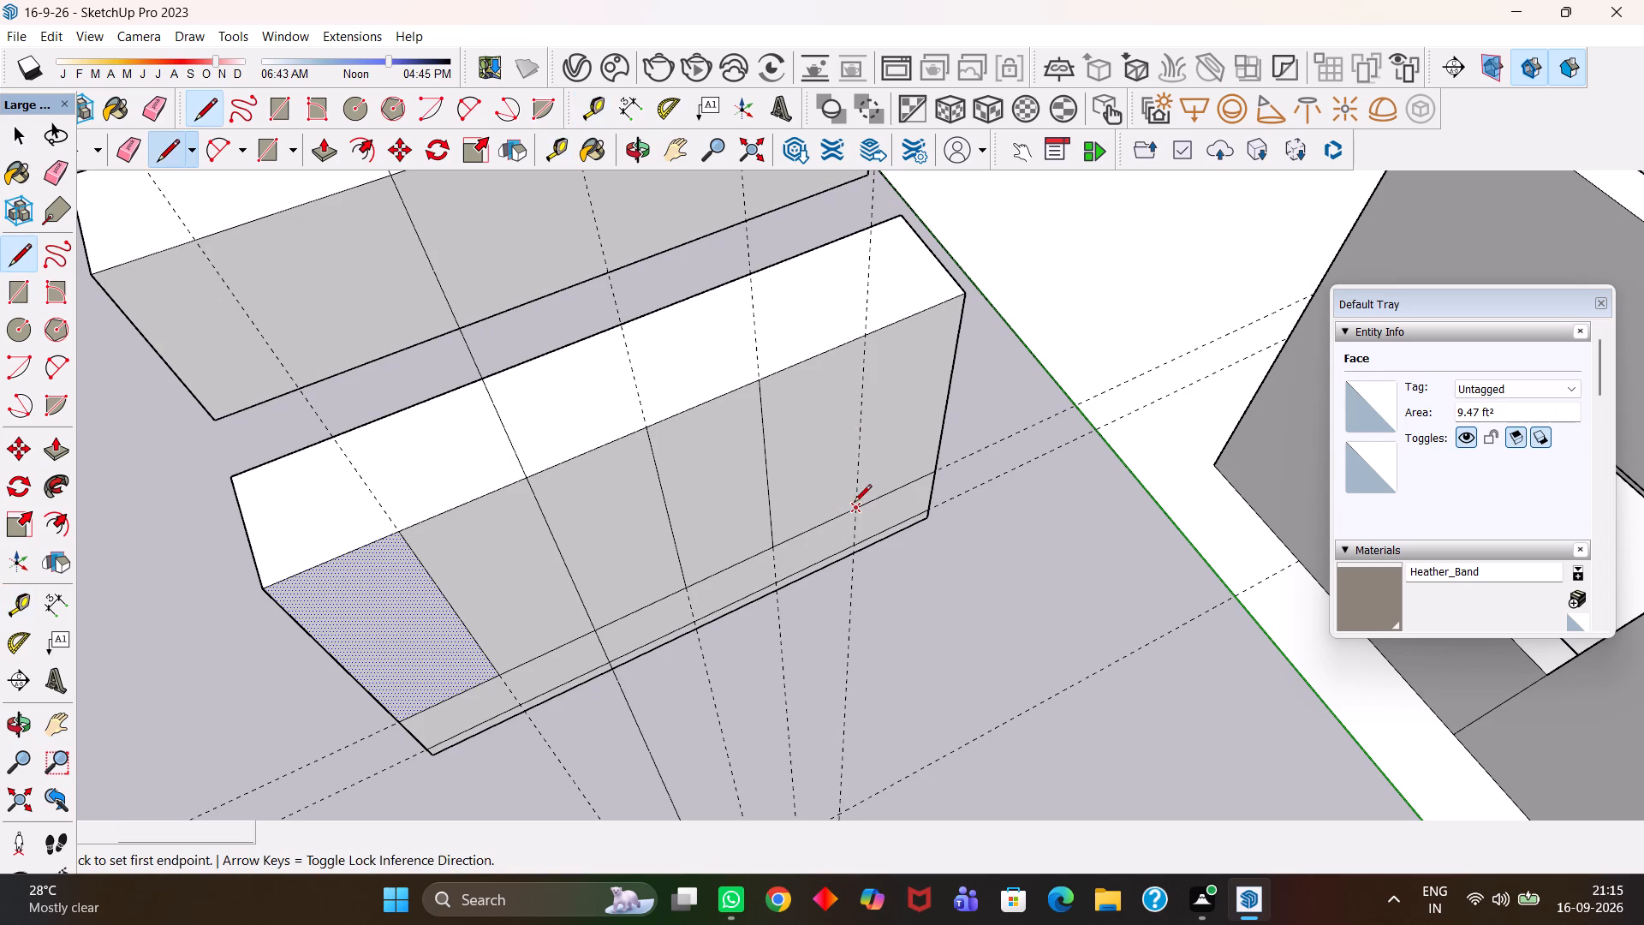
{"action": "left_click", "coordinate": [854, 504]}
{"action": "left_click", "coordinate": [867, 339]}
Copy the front face's leftmost half panel out to the free space in front of the storage unit.
{"action": "scroll", "coordinate": [854, 361], "scroll_direction": "down", "scroll_amount": 6}
{"action": "key", "text": "h"}
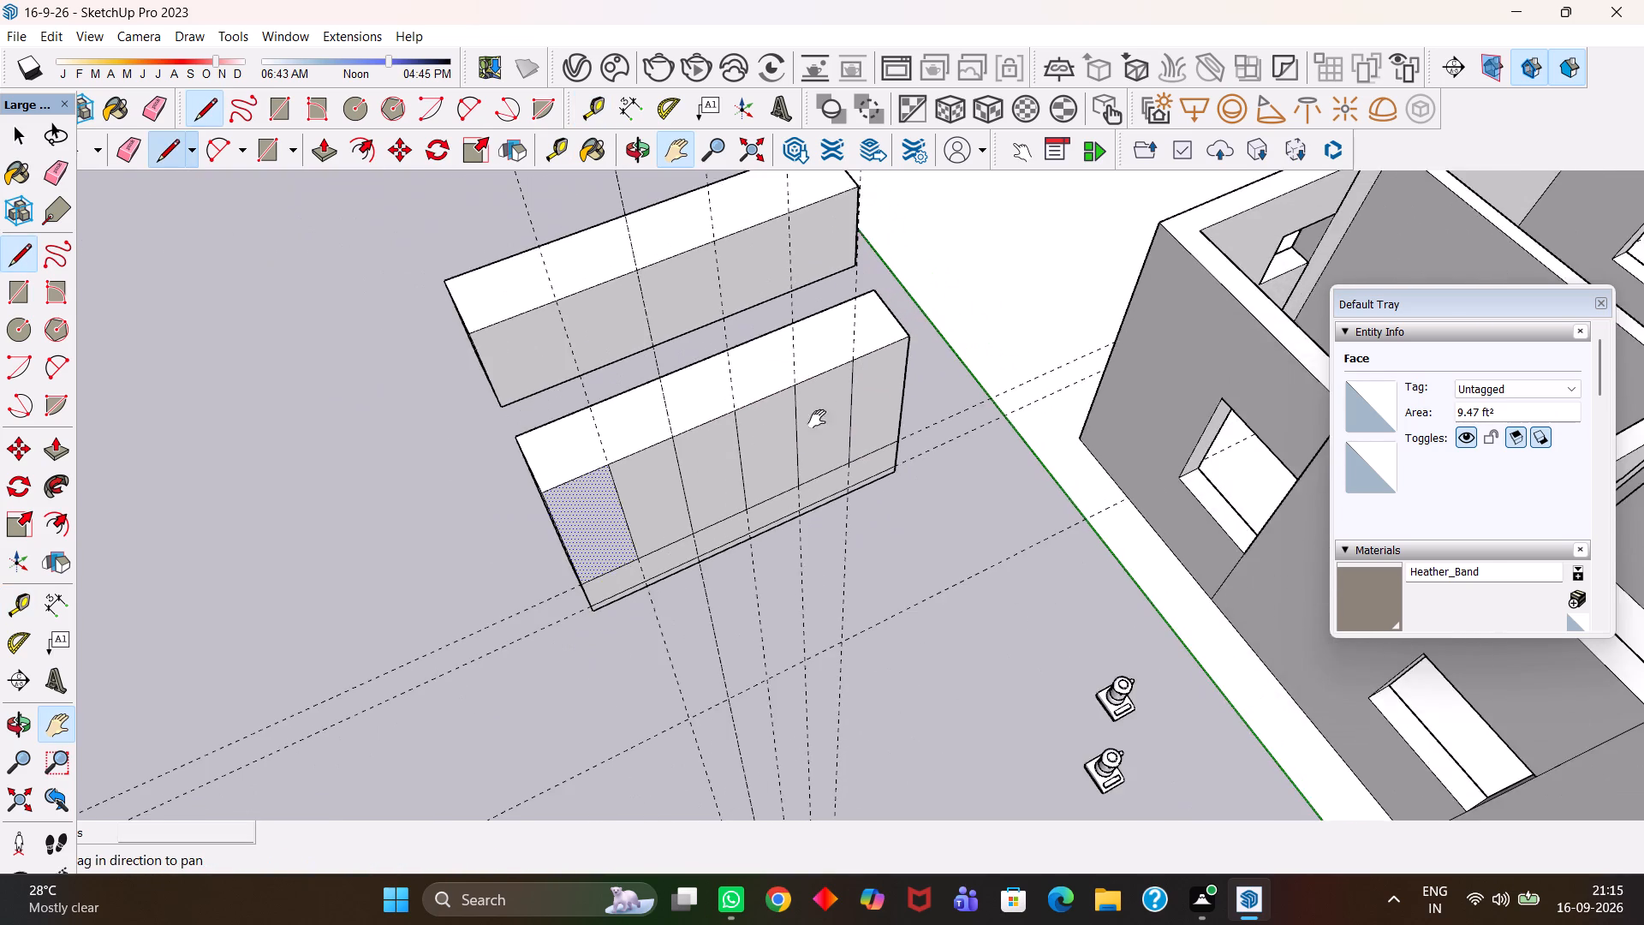
{"action": "left_click_drag", "start_coordinate": [707, 446], "coordinate": [783, 392]}
{"action": "scroll", "coordinate": [768, 441], "scroll_direction": "up", "scroll_amount": 1}
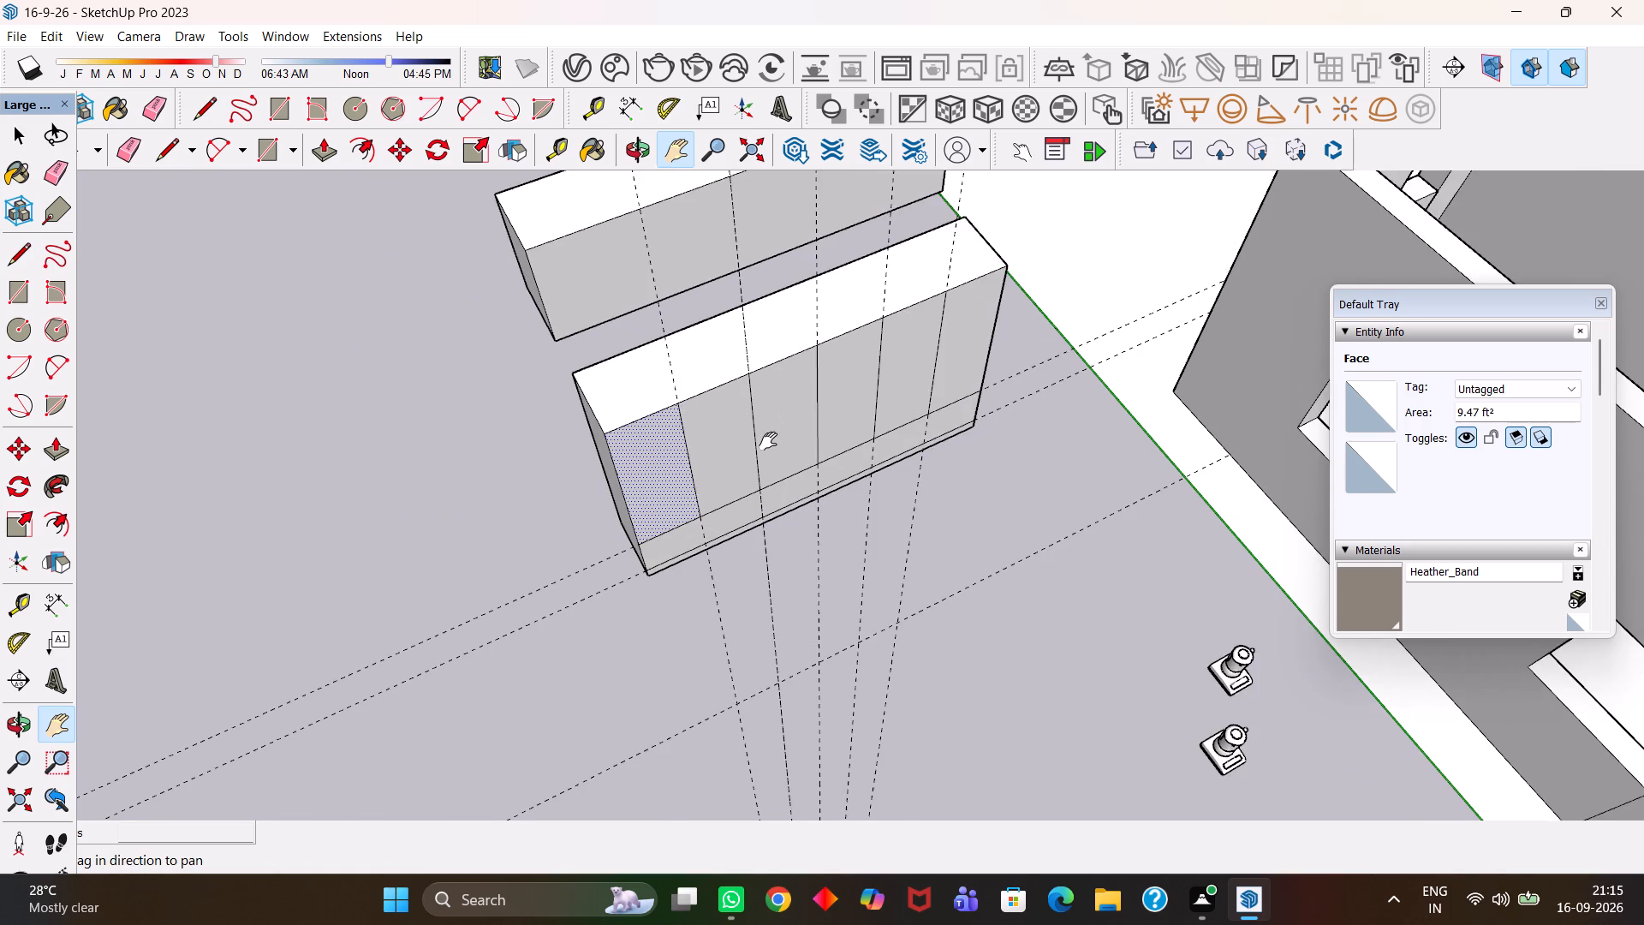
{"action": "scroll", "coordinate": [657, 564], "scroll_direction": "up", "scroll_amount": 3}
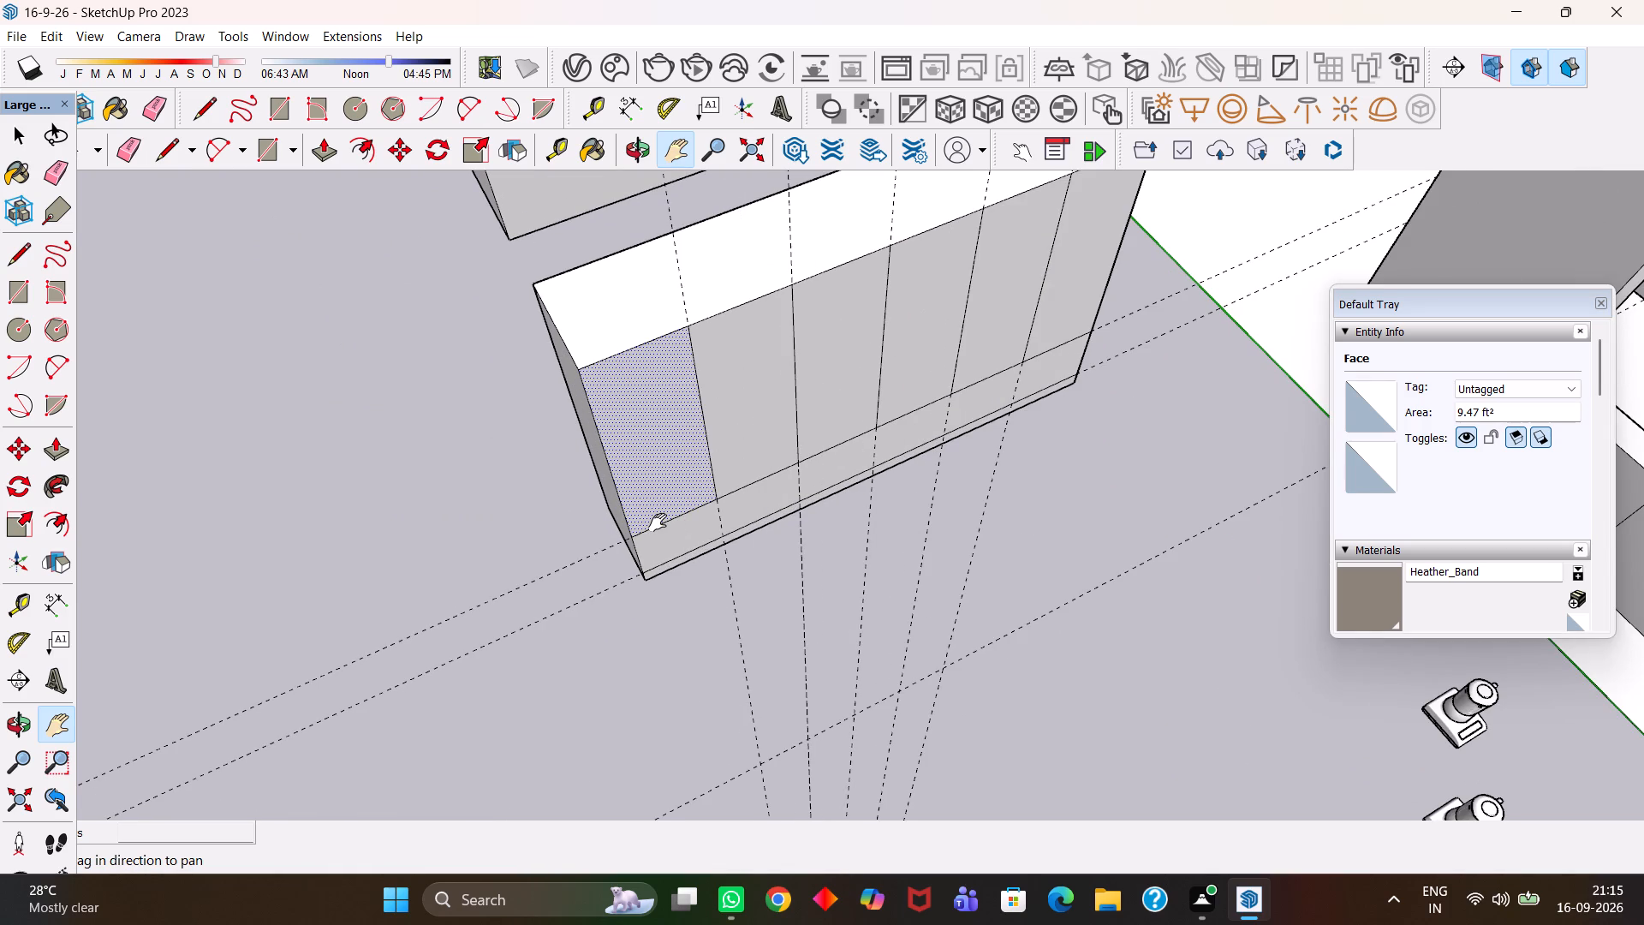
{"action": "scroll", "coordinate": [658, 522], "scroll_direction": "down", "scroll_amount": 1}
{"action": "key", "text": "m"}
{"action": "left_click", "coordinate": [670, 500]}
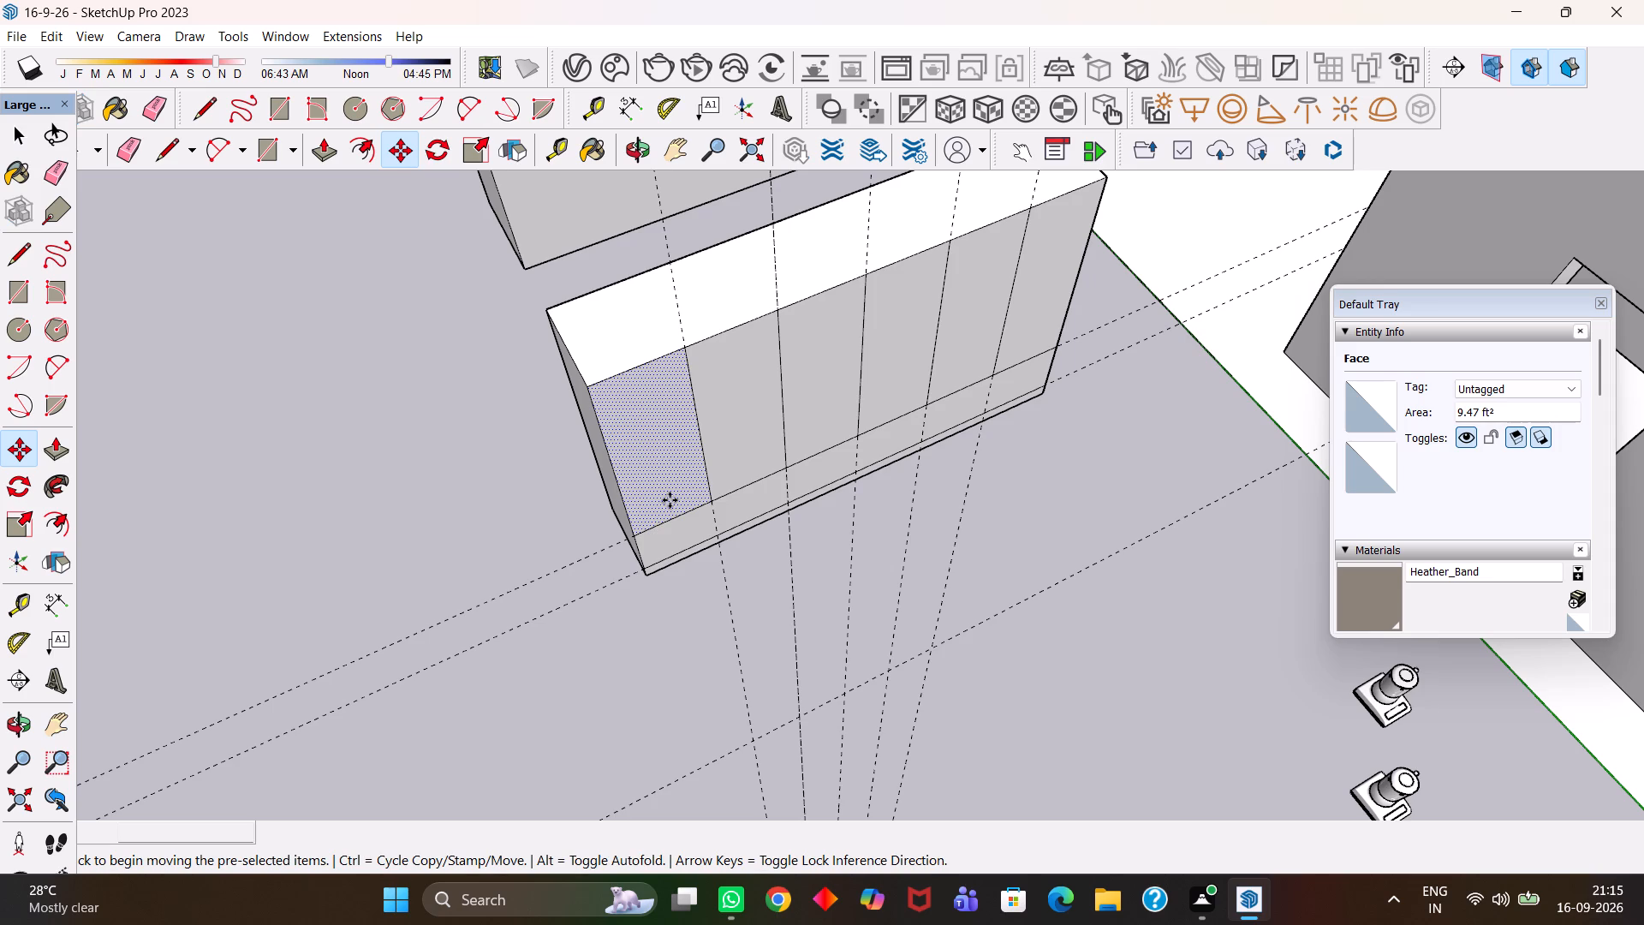
{"action": "left_click", "coordinate": [664, 679]}
Extrude the copied panel face 18 mm with Push/Pull.
{"action": "key", "text": "p"}
{"action": "left_click", "coordinate": [667, 628]}
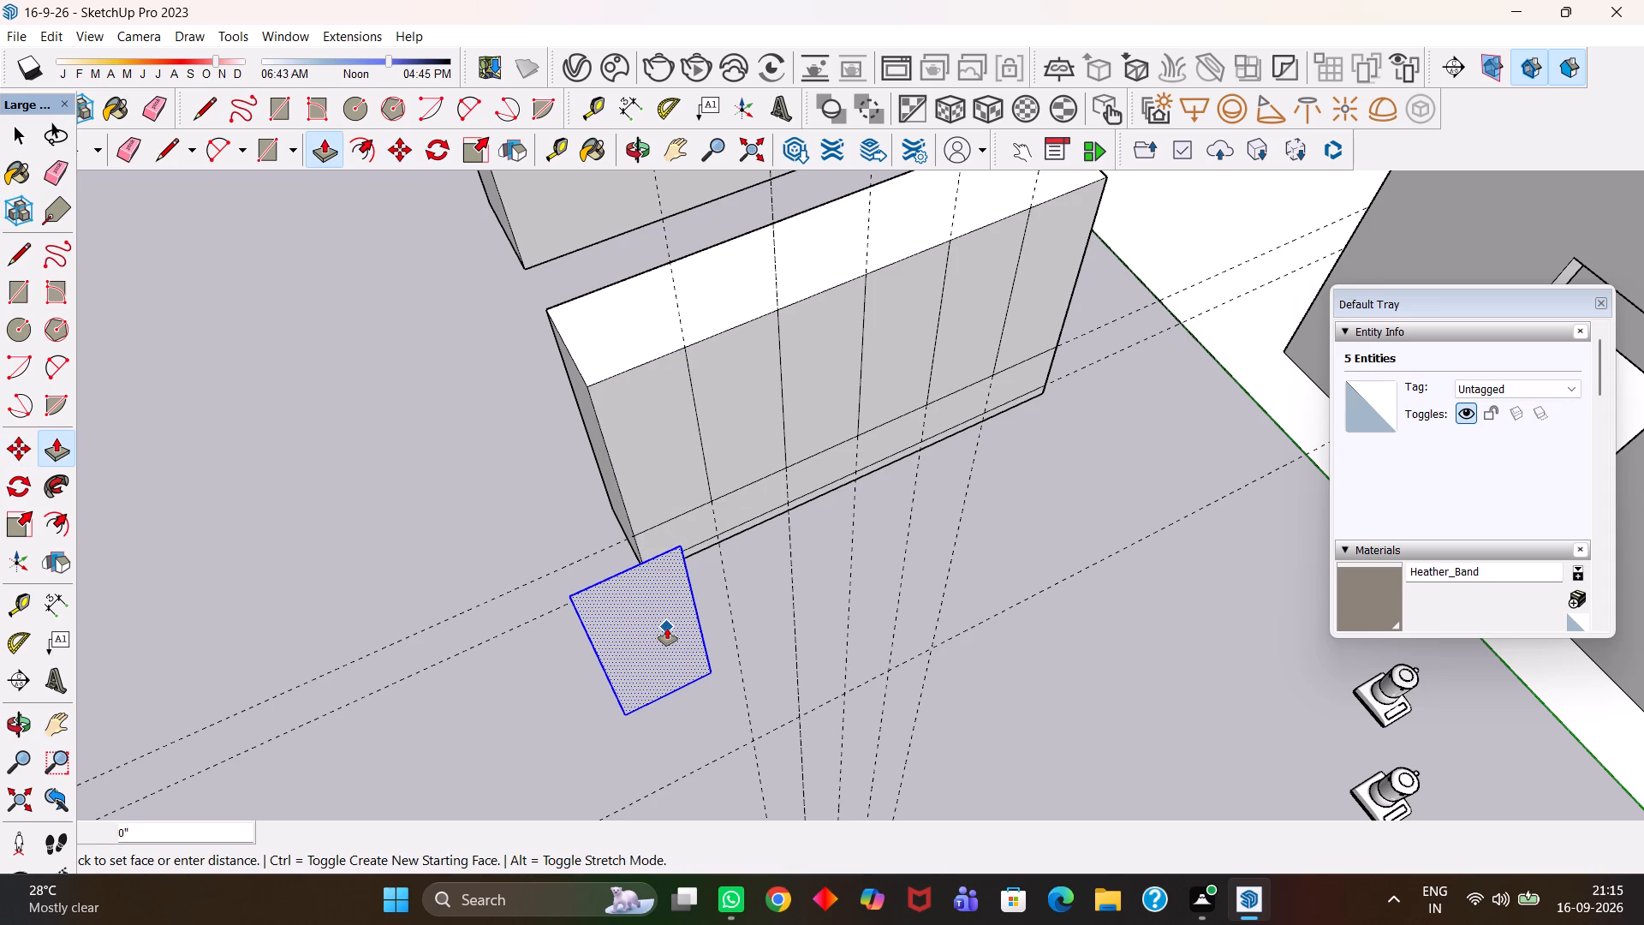
{"action": "type", "text": "18mm"}
{"action": "key", "text": "Return"}
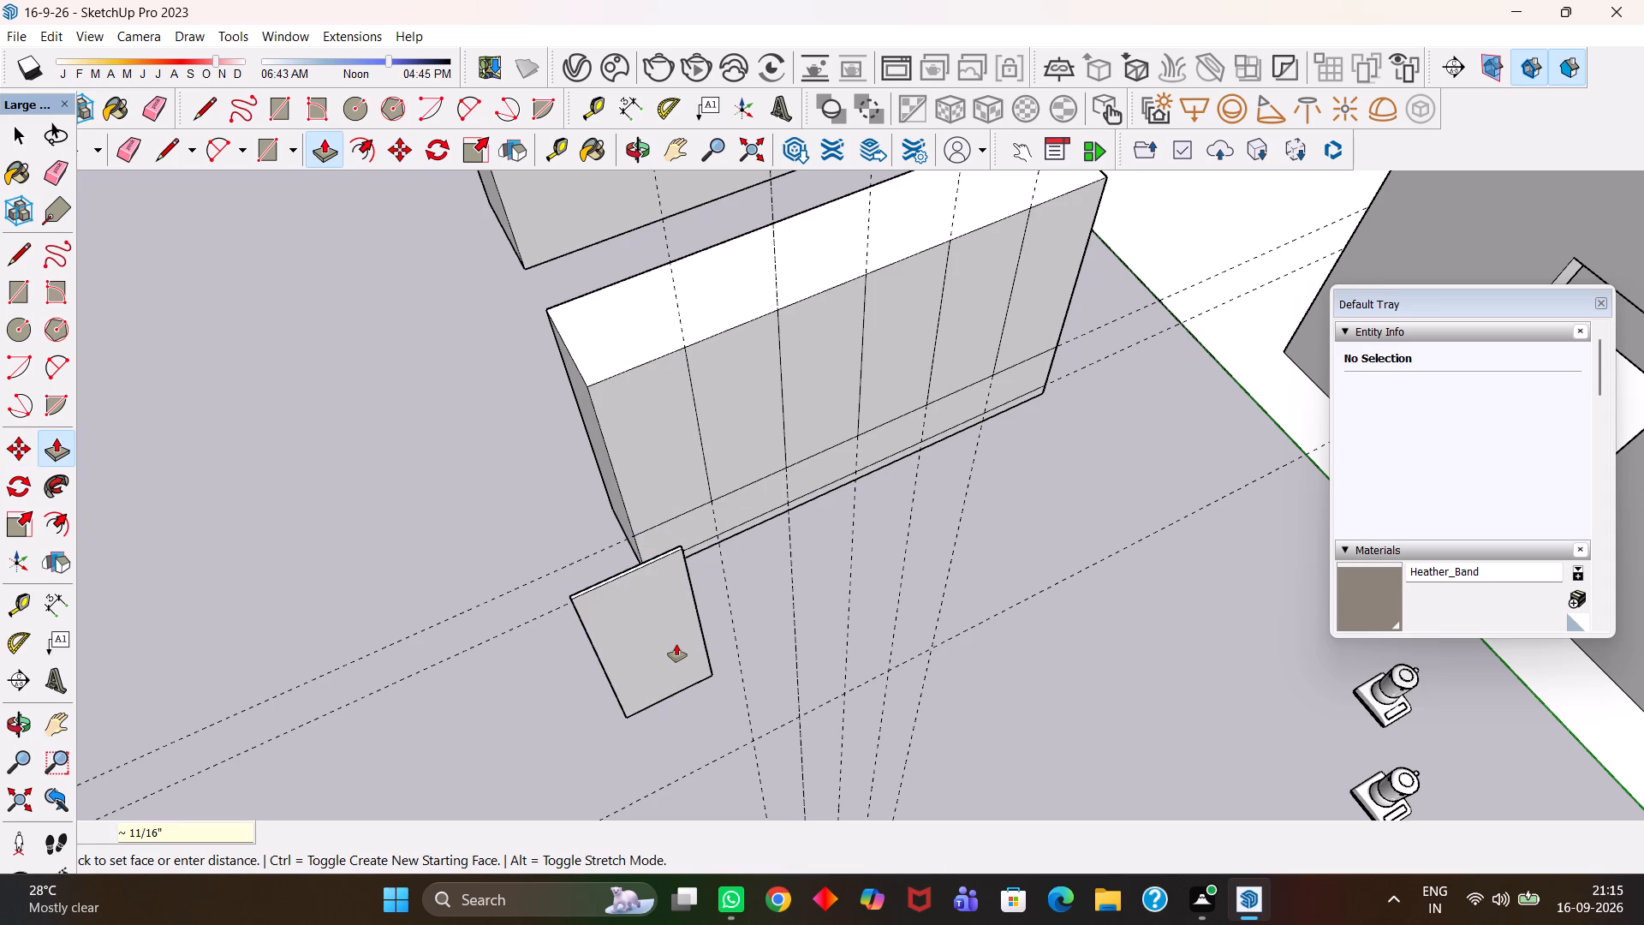
Select all of the 18 mm thick panel's geometry and make it a group.
{"action": "key", "text": "space"}
{"action": "scroll", "coordinate": [674, 648], "scroll_direction": "up", "scroll_amount": 1}
{"action": "triple_click", "coordinate": [668, 639]}
{"action": "left_click", "coordinate": [668, 639]}
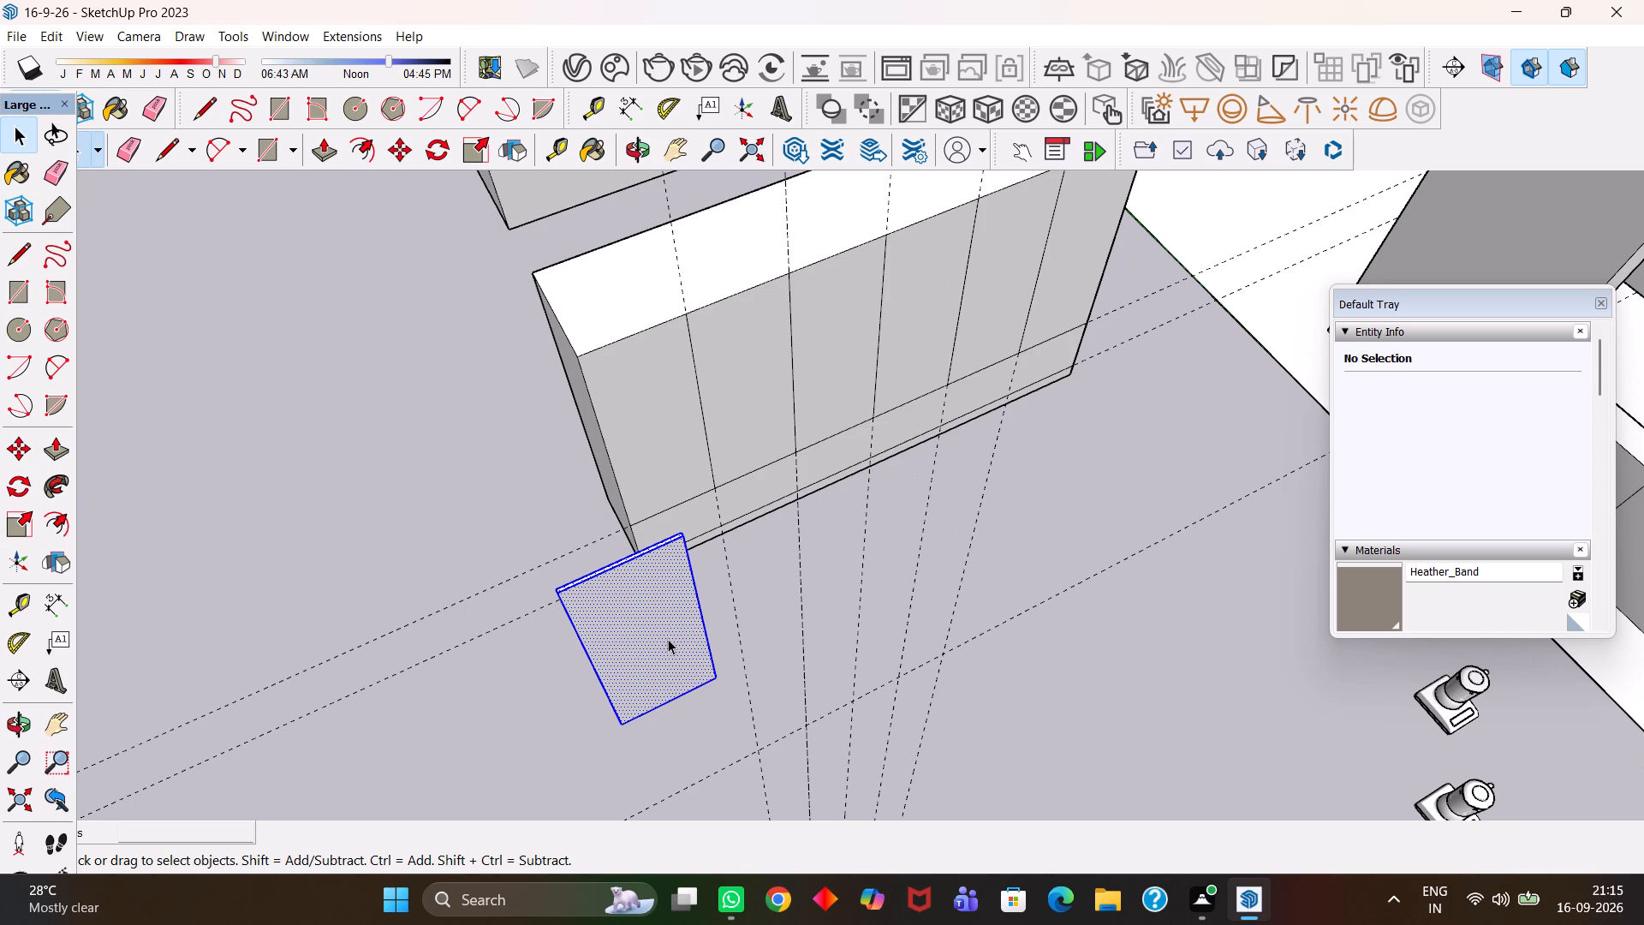
{"action": "double_click", "coordinate": [668, 639]}
{"action": "double_click", "coordinate": [668, 639]}
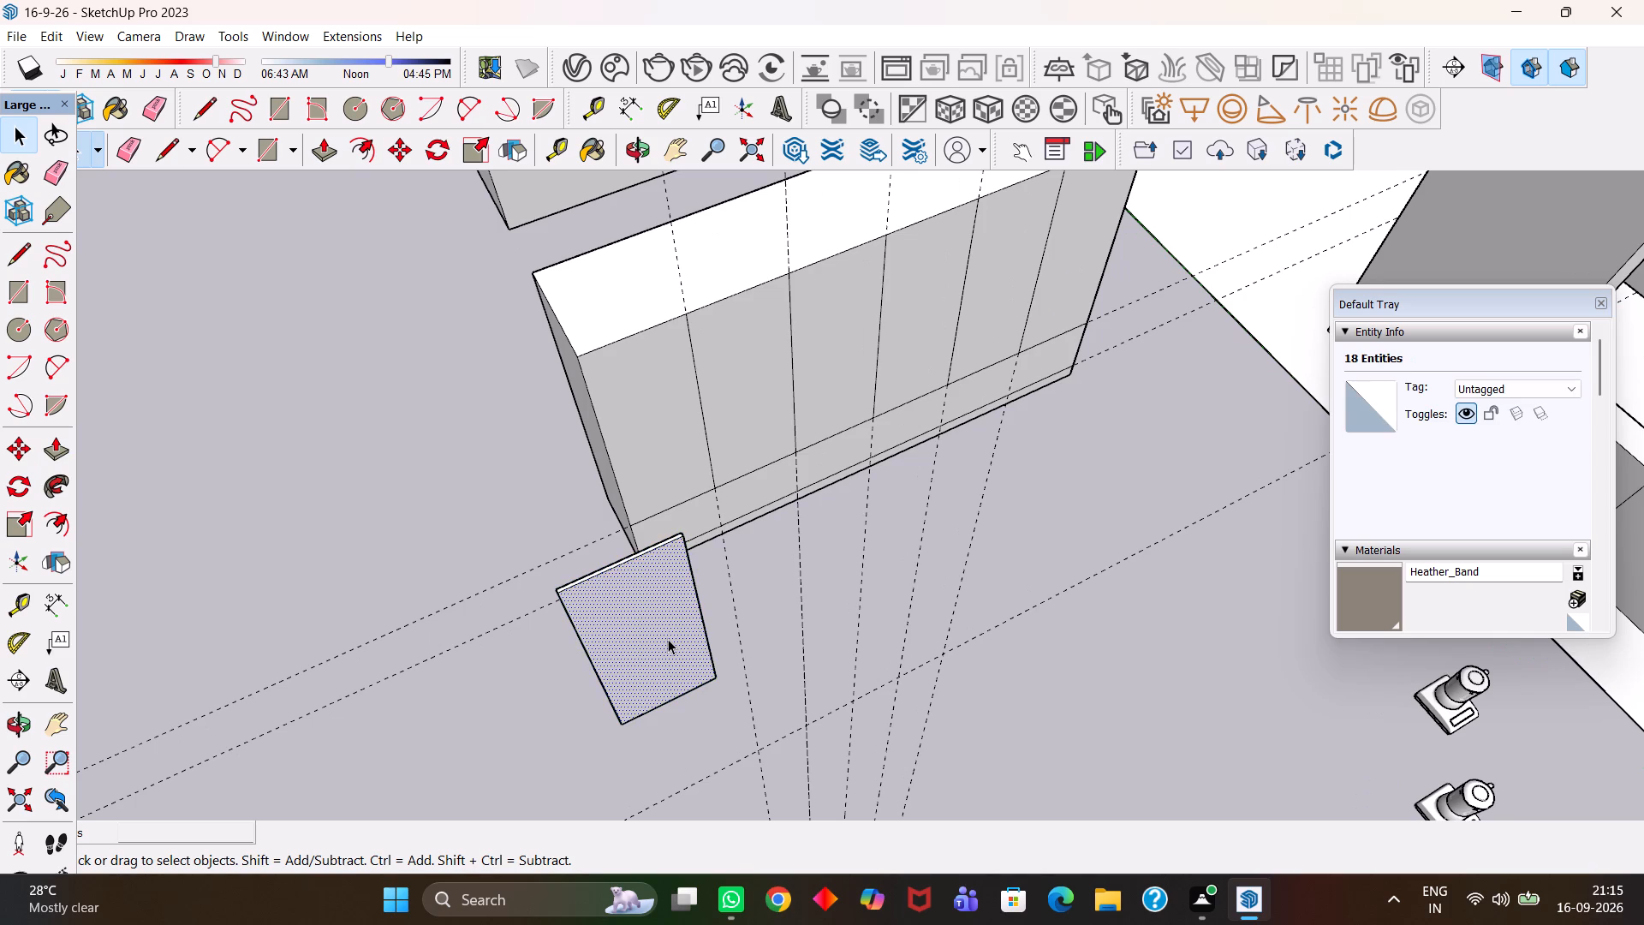
{"action": "double_click", "coordinate": [668, 639]}
{"action": "right_click", "coordinate": [668, 639]}
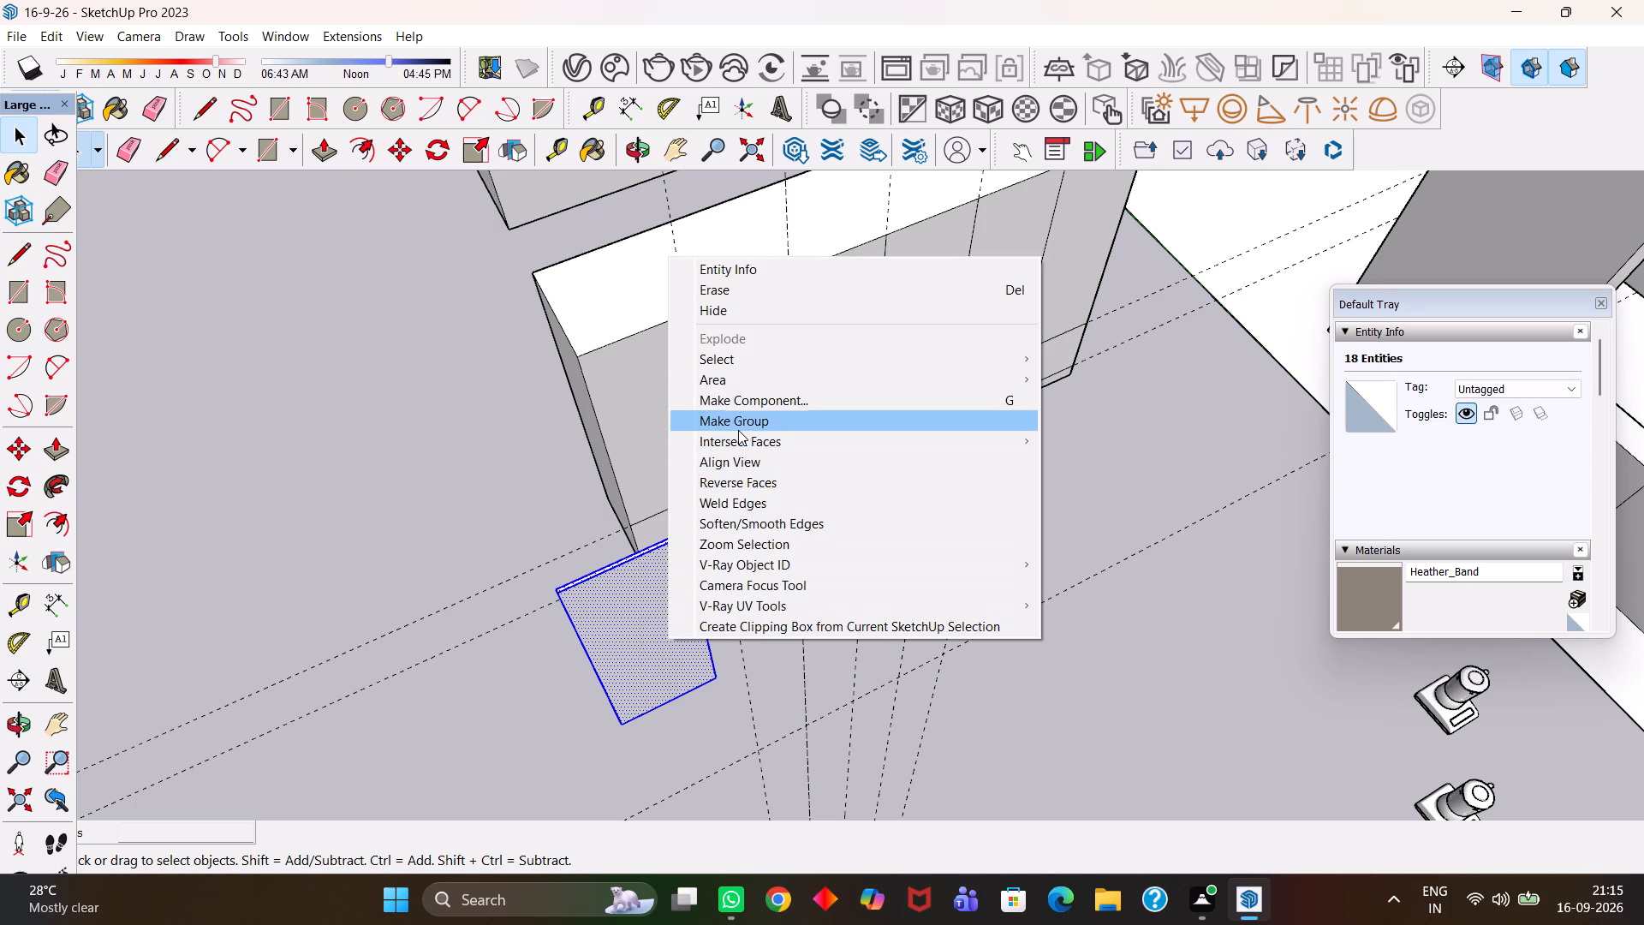
{"action": "left_click", "coordinate": [738, 430]}
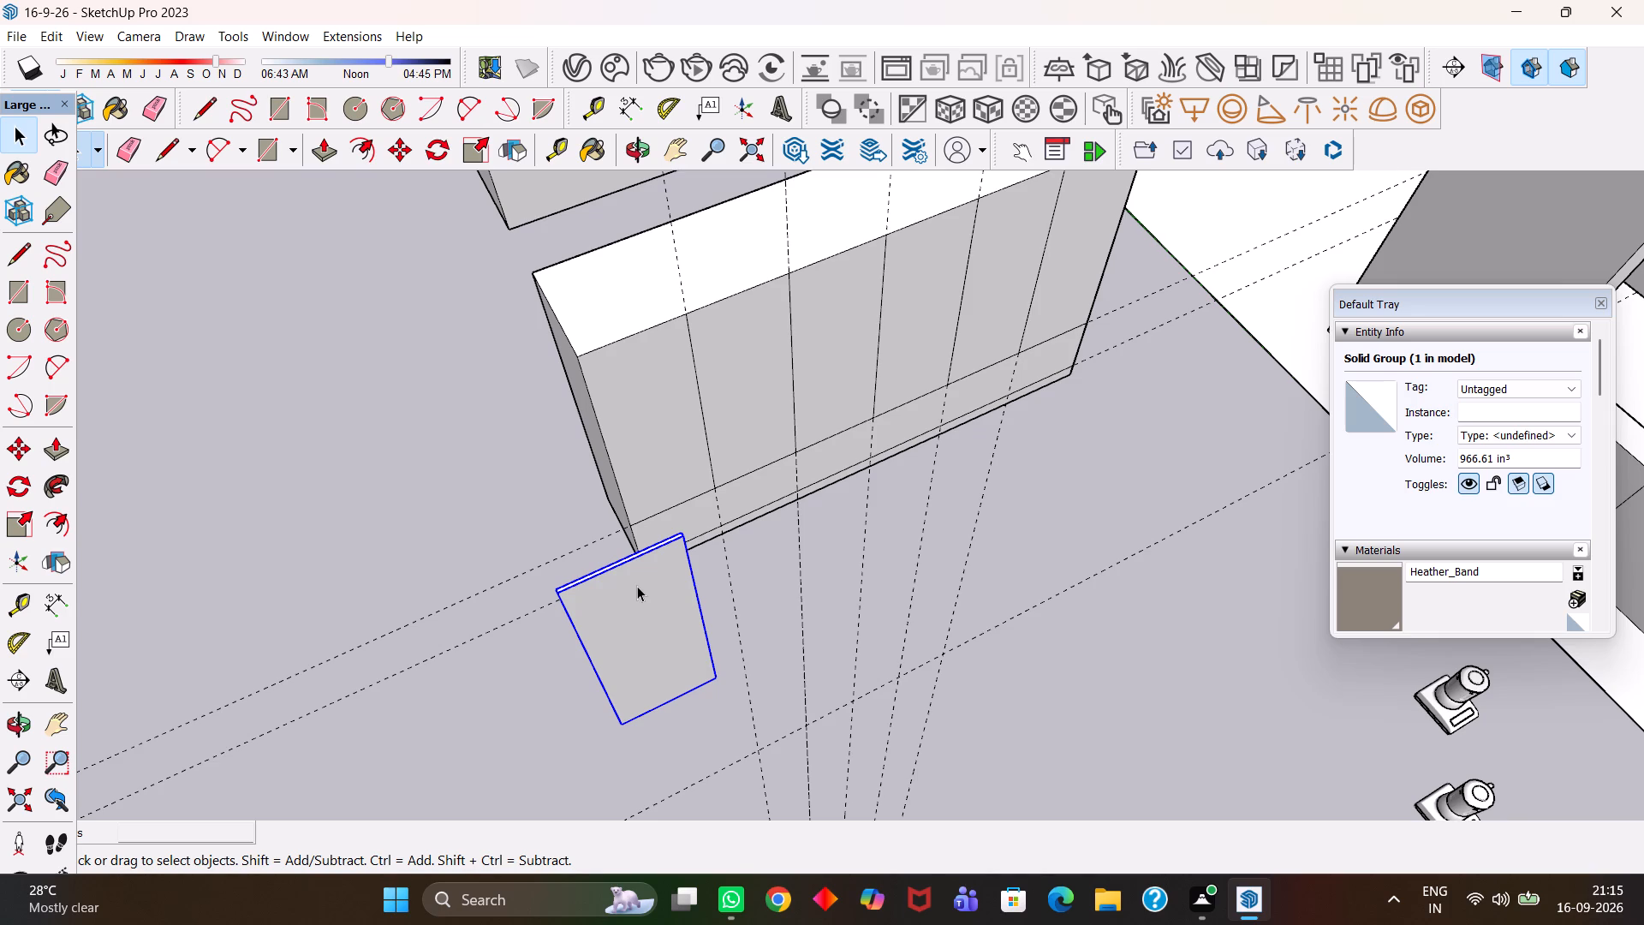
Move the grouped door panel by its upper-left corner onto the upper-left corner of the storage unit's front face.
{"action": "scroll", "coordinate": [637, 586], "scroll_direction": "up", "scroll_amount": 3}
{"action": "scroll", "coordinate": [512, 585], "scroll_direction": "up", "scroll_amount": 2}
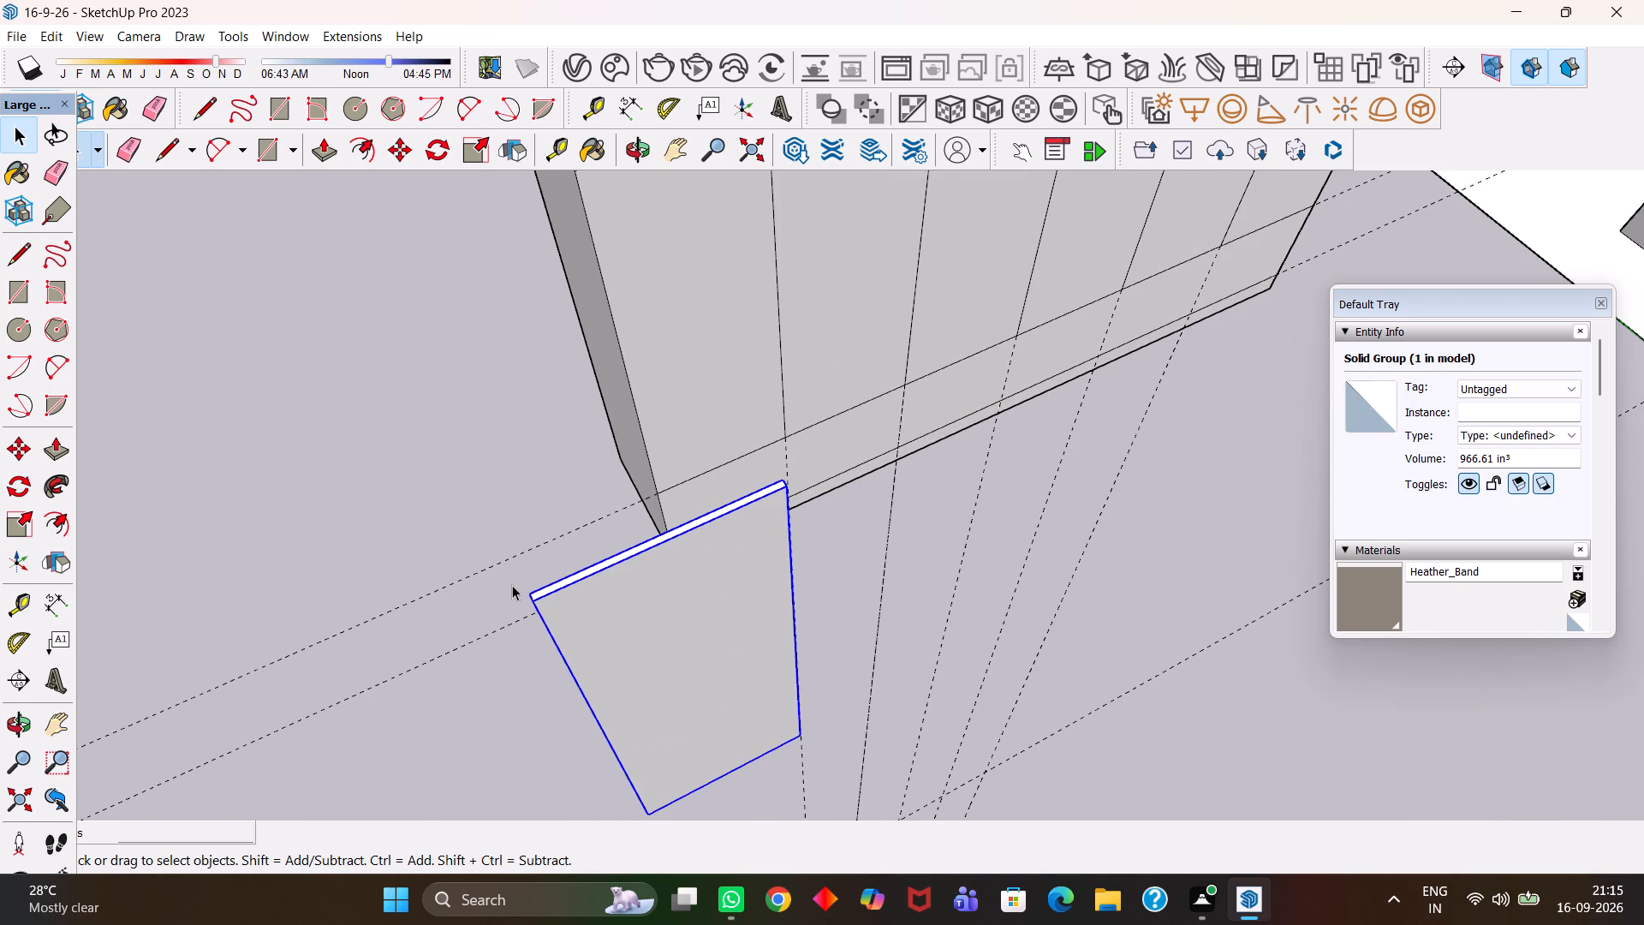
{"action": "scroll", "coordinate": [515, 588], "scroll_direction": "up", "scroll_amount": 2}
{"action": "key", "text": "m"}
{"action": "left_click", "coordinate": [540, 593]}
{"action": "scroll", "coordinate": [676, 507], "scroll_direction": "down", "scroll_amount": 4}
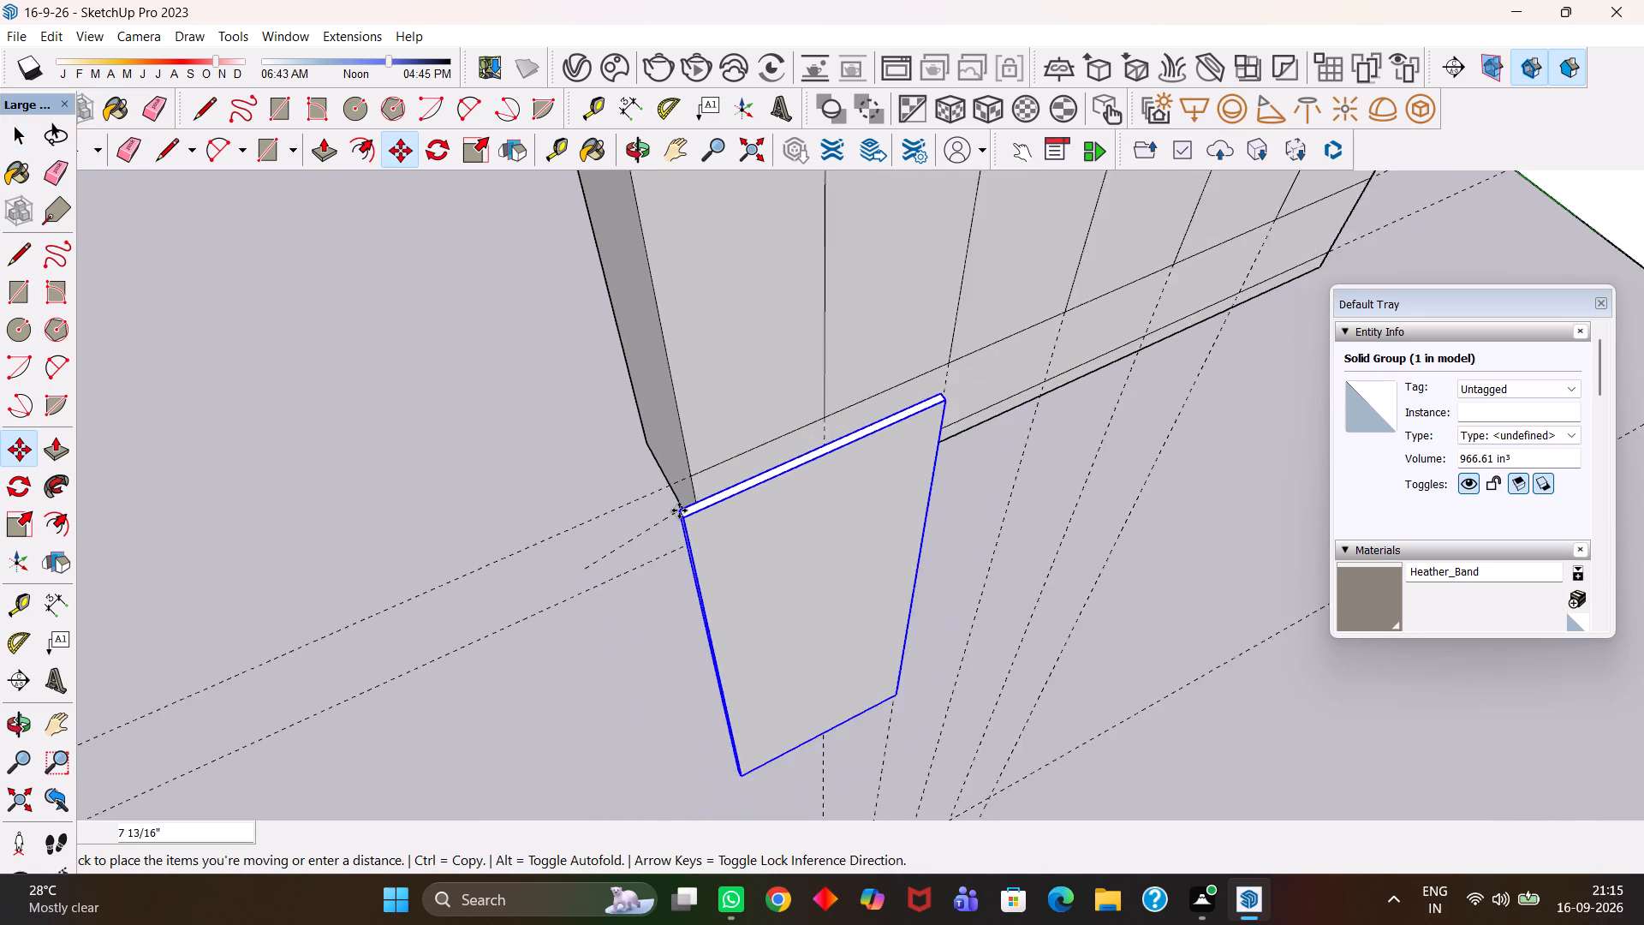
{"action": "scroll", "coordinate": [679, 510], "scroll_direction": "down", "scroll_amount": 6}
{"action": "left_click", "coordinate": [651, 297]}
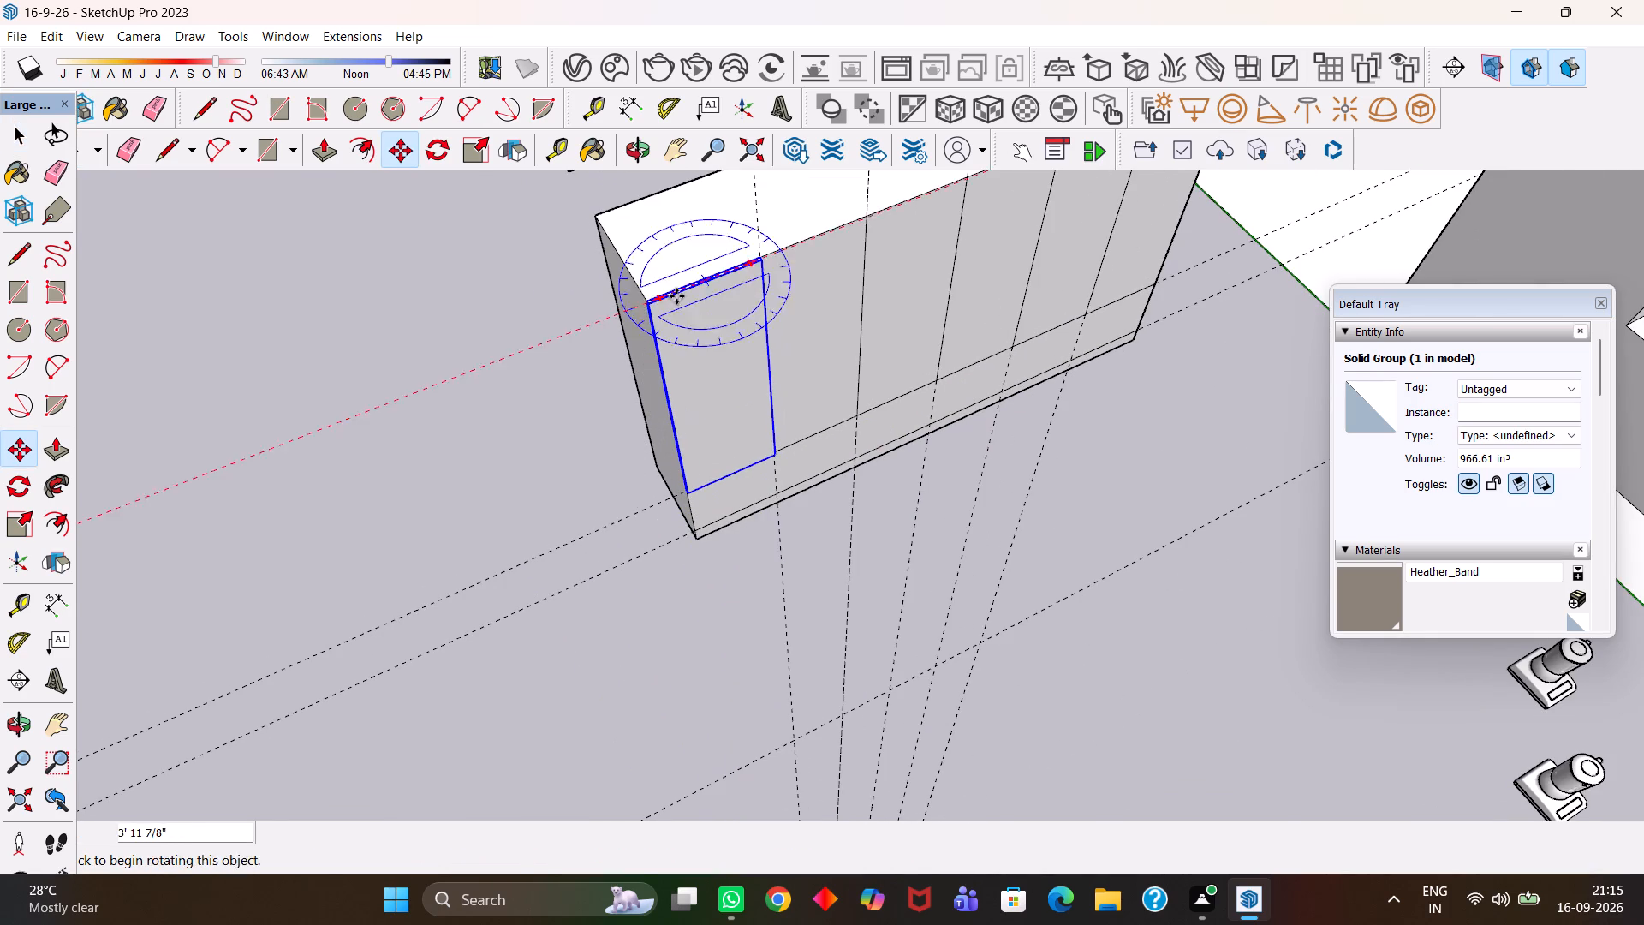
Array the door panel across the front face, copying it about 9' 2" to the far right corner and dividing the distance by 5.
{"action": "scroll", "coordinate": [676, 296], "scroll_direction": "up", "scroll_amount": 7}
{"action": "scroll", "coordinate": [675, 299], "scroll_direction": "down", "scroll_amount": 4}
{"action": "key", "text": "h"}
{"action": "left_click_drag", "start_coordinate": [685, 286], "coordinate": [605, 525]}
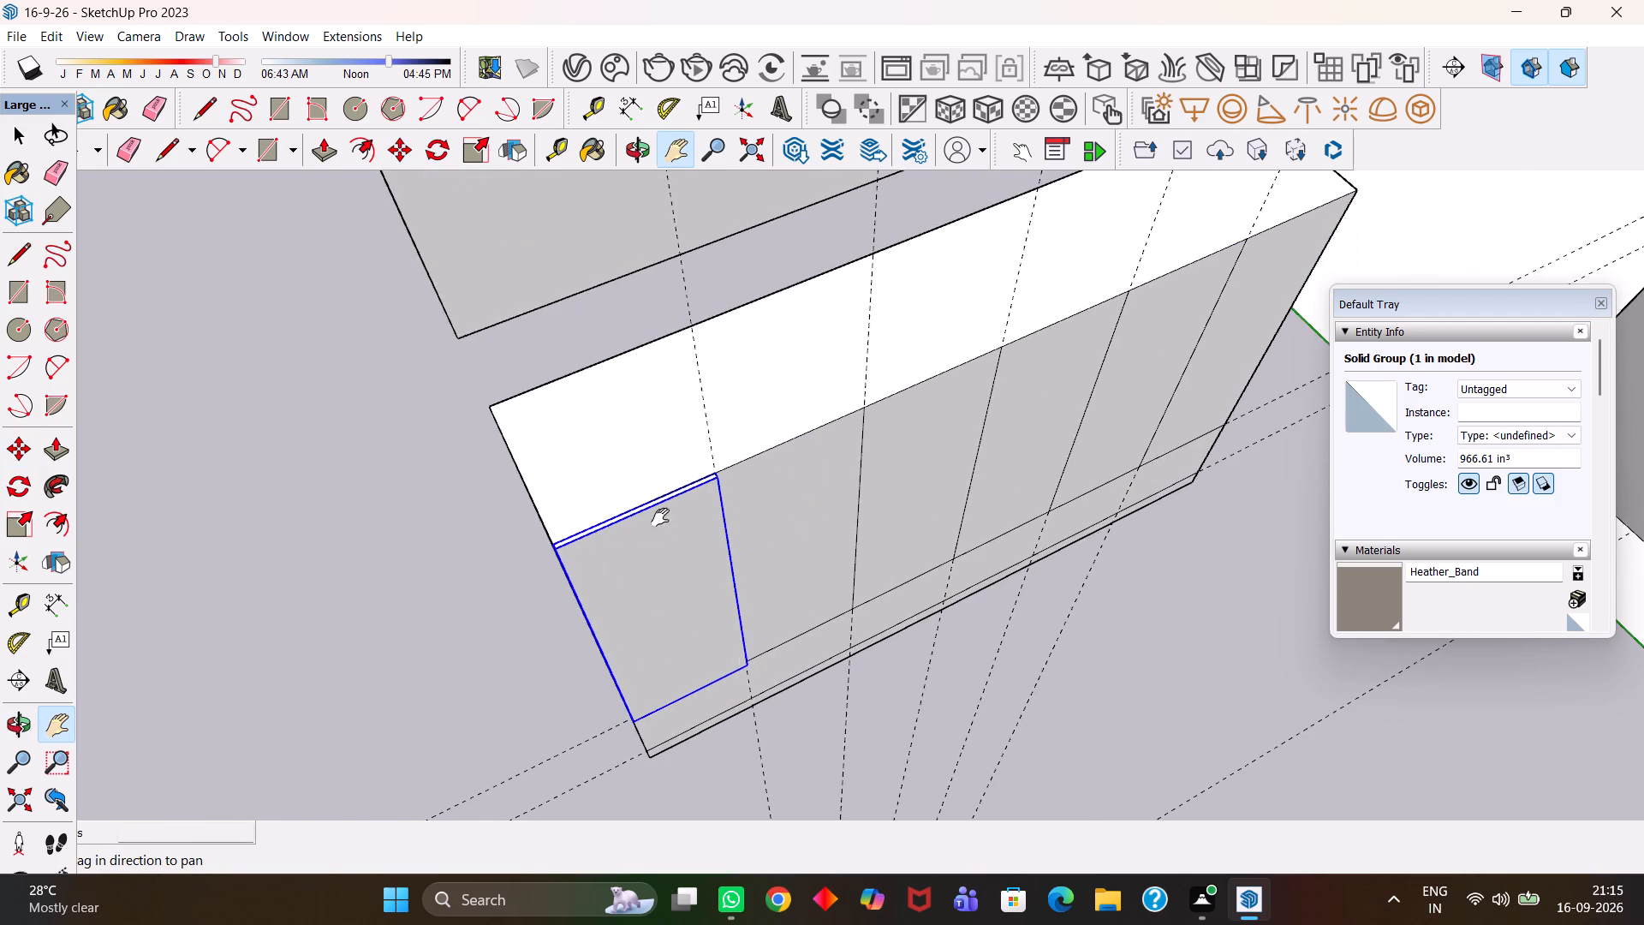
{"action": "key", "text": "m"}
{"action": "scroll", "coordinate": [680, 493], "scroll_direction": "up", "scroll_amount": 11}
{"action": "scroll", "coordinate": [748, 493], "scroll_direction": "down", "scroll_amount": 3}
{"action": "key", "text": "h"}
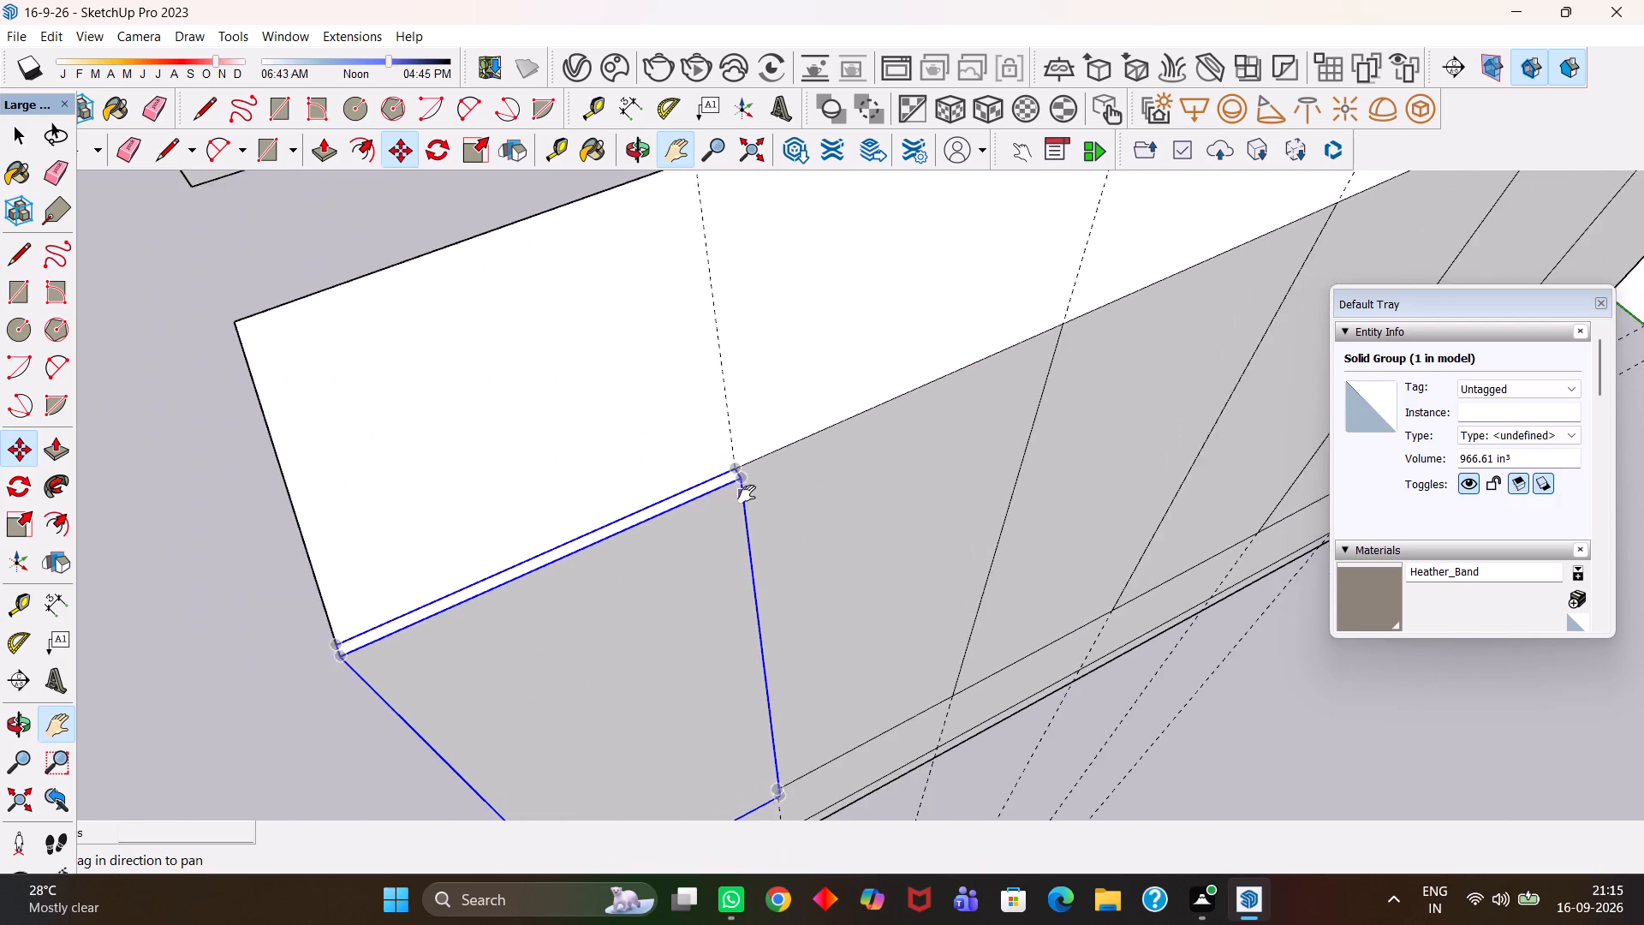
{"action": "scroll", "coordinate": [747, 494], "scroll_direction": "down", "scroll_amount": 4}
{"action": "left_click_drag", "start_coordinate": [659, 535], "coordinate": [794, 420]}
{"action": "scroll", "coordinate": [830, 392], "scroll_direction": "up", "scroll_amount": 1}
{"action": "left_click_drag", "start_coordinate": [792, 429], "coordinate": [676, 512]}
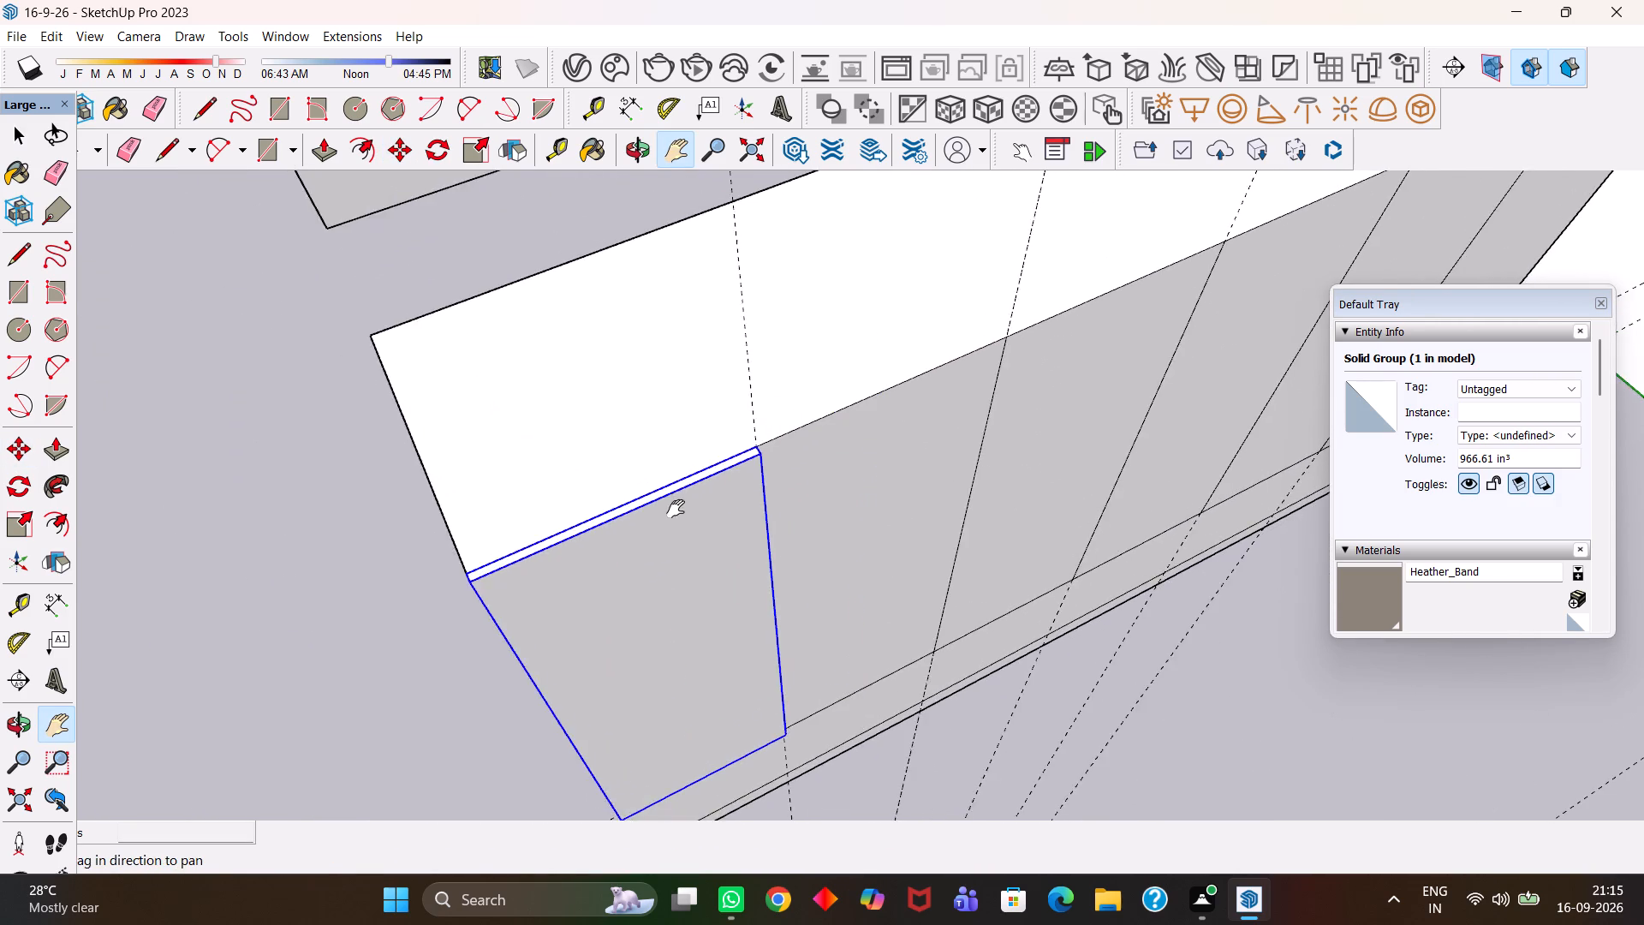
{"action": "key", "text": "m"}
{"action": "scroll", "coordinate": [724, 466], "scroll_direction": "down", "scroll_amount": 3}
{"action": "left_click", "coordinate": [752, 451]}
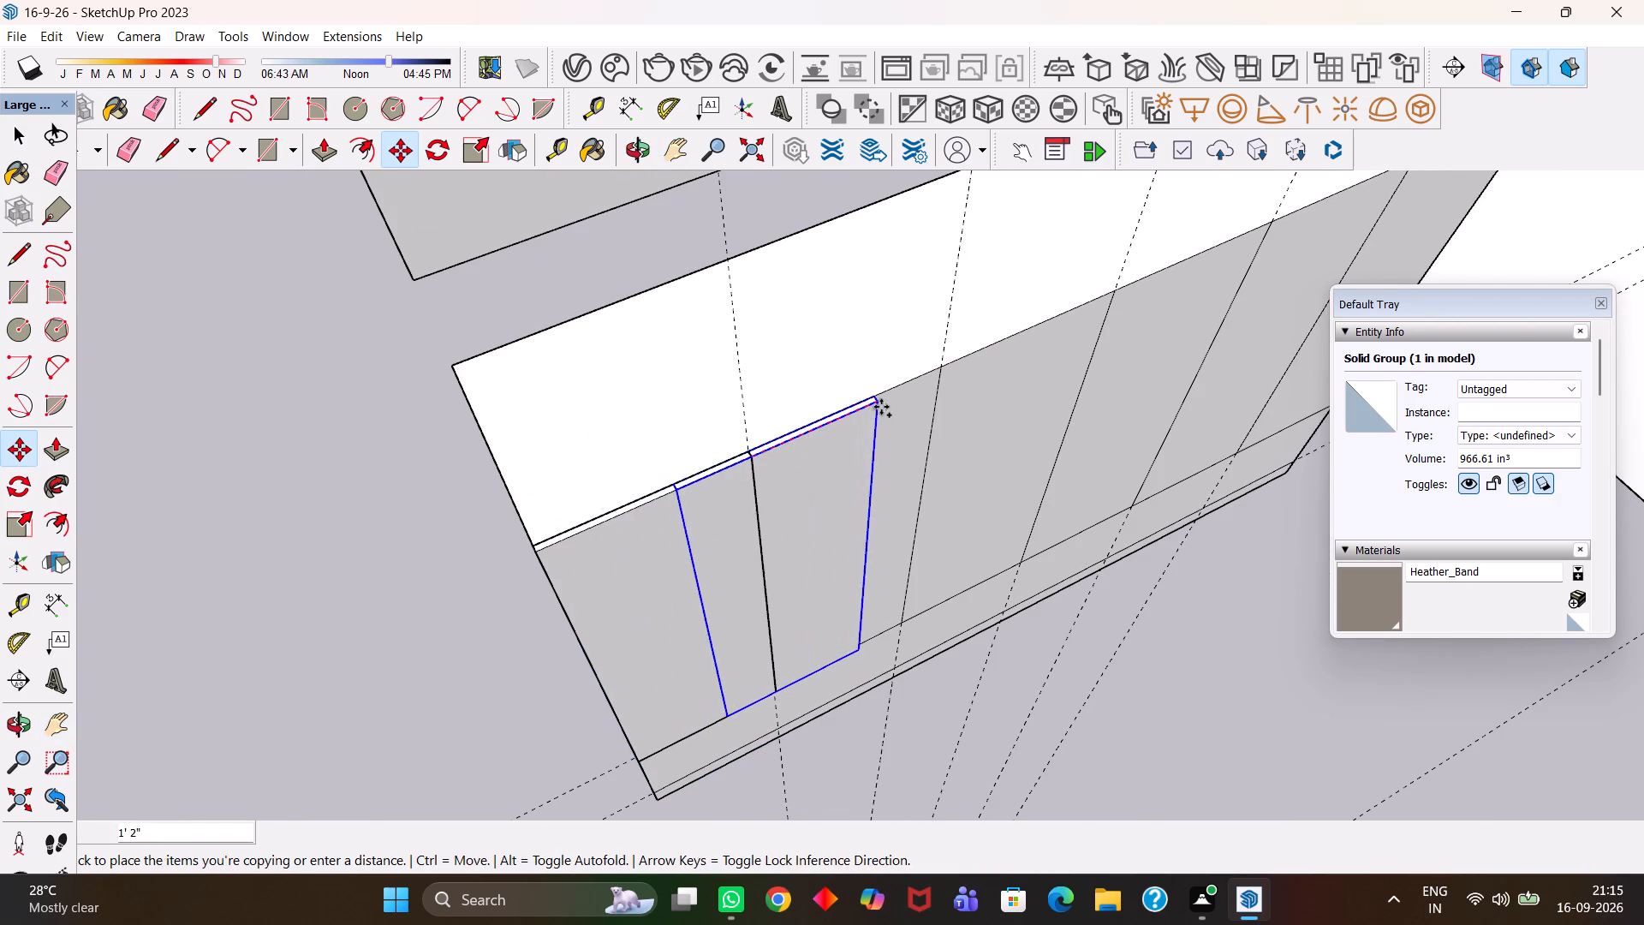
{"action": "scroll", "coordinate": [884, 407], "scroll_direction": "down", "scroll_amount": 6}
{"action": "key", "text": "h"}
{"action": "left_click_drag", "start_coordinate": [1031, 397], "coordinate": [685, 543]}
{"action": "left_click_drag", "start_coordinate": [794, 431], "coordinate": [926, 485]}
{"action": "key", "text": "Escape"}
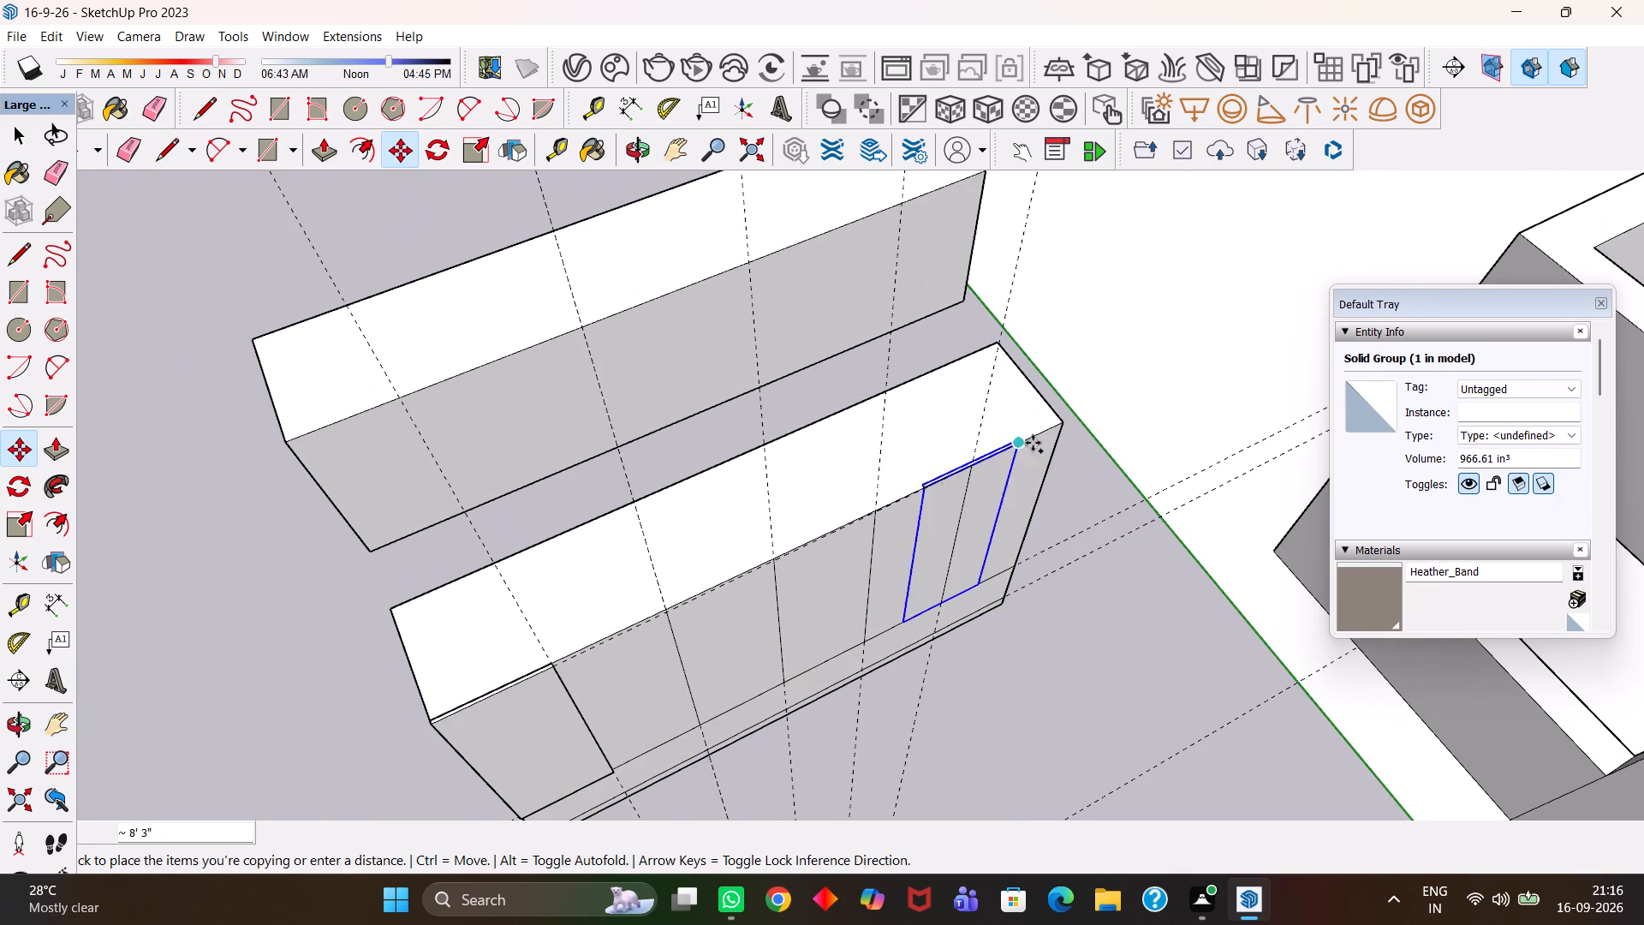
{"action": "left_click", "coordinate": [1063, 426]}
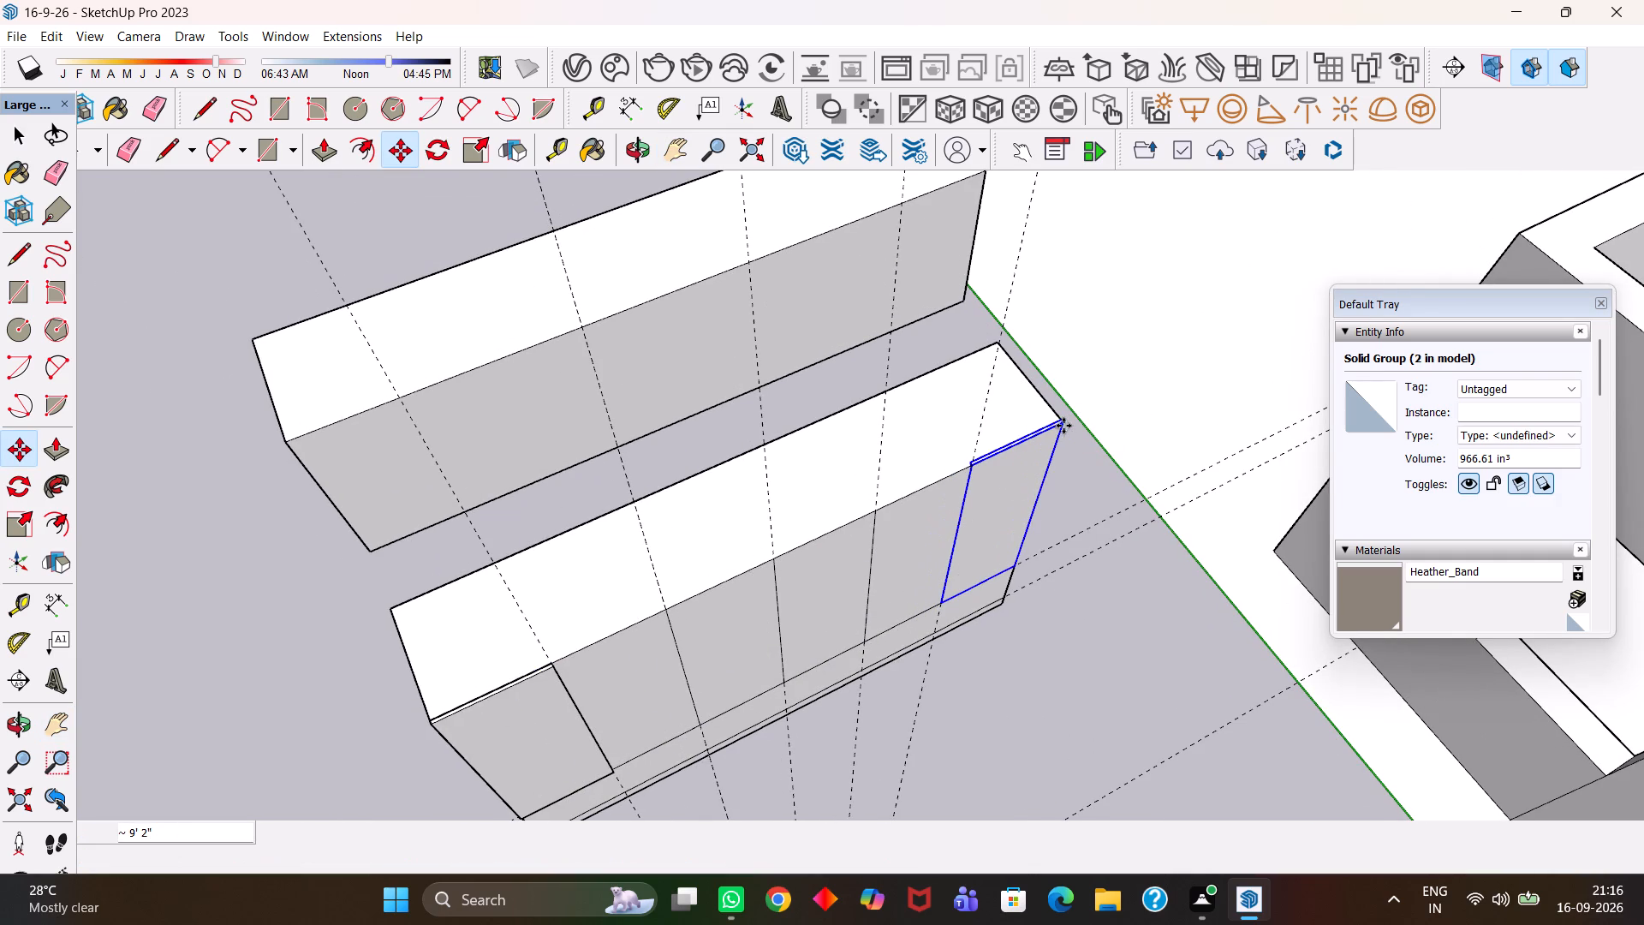
{"action": "type", "text": "/5"}
{"action": "key", "text": "Return"}
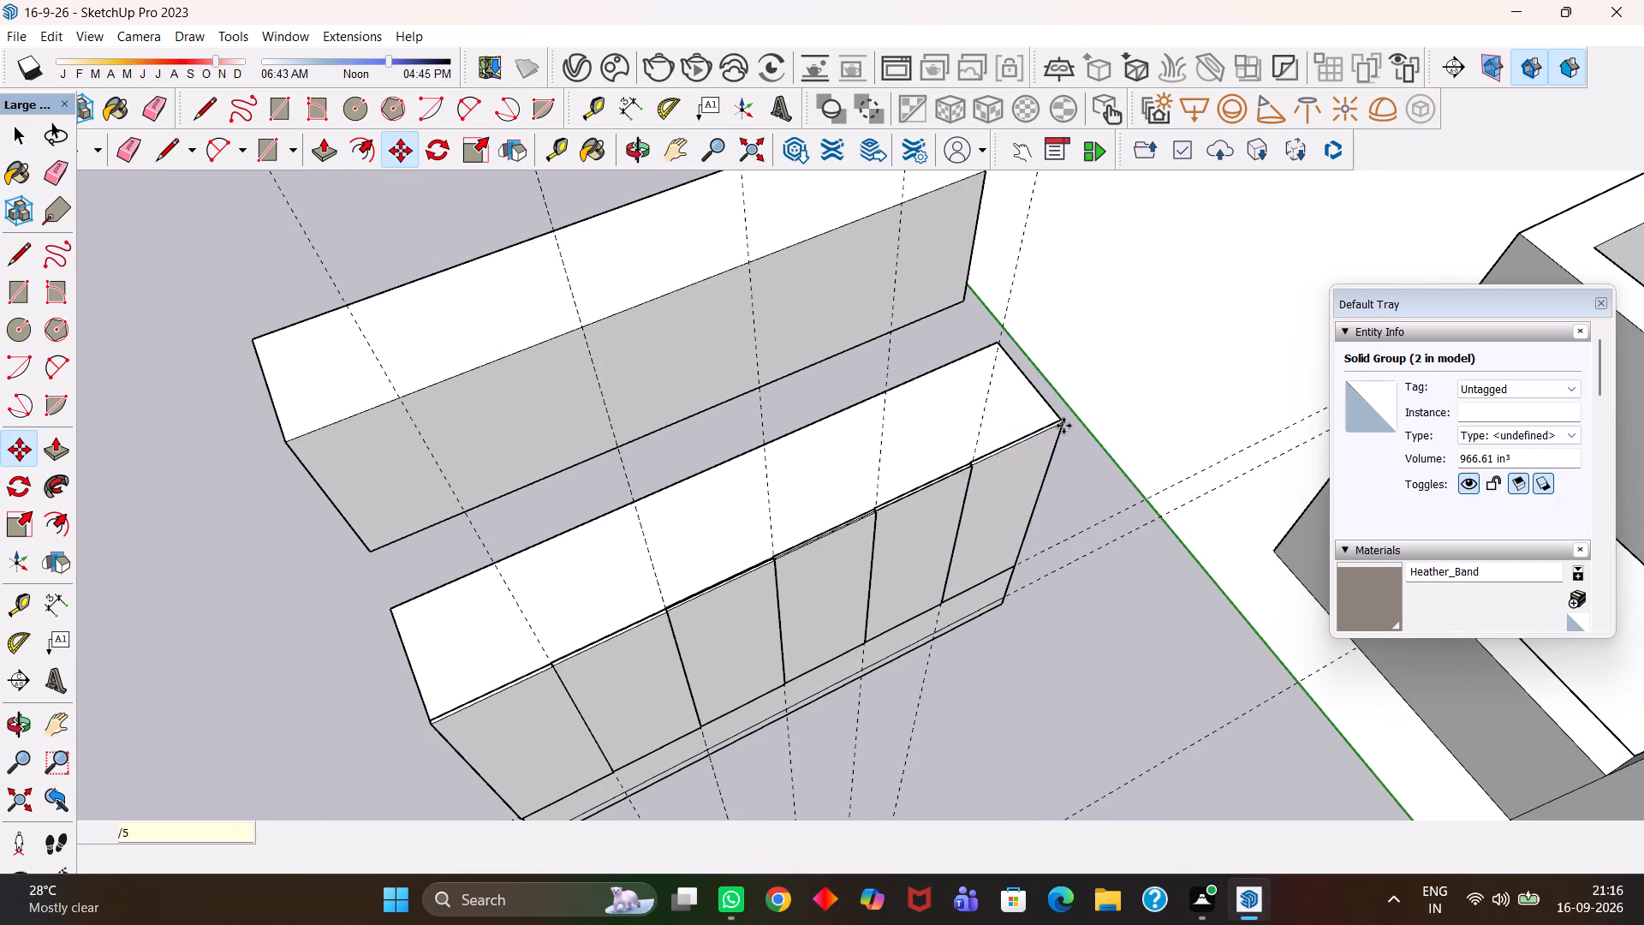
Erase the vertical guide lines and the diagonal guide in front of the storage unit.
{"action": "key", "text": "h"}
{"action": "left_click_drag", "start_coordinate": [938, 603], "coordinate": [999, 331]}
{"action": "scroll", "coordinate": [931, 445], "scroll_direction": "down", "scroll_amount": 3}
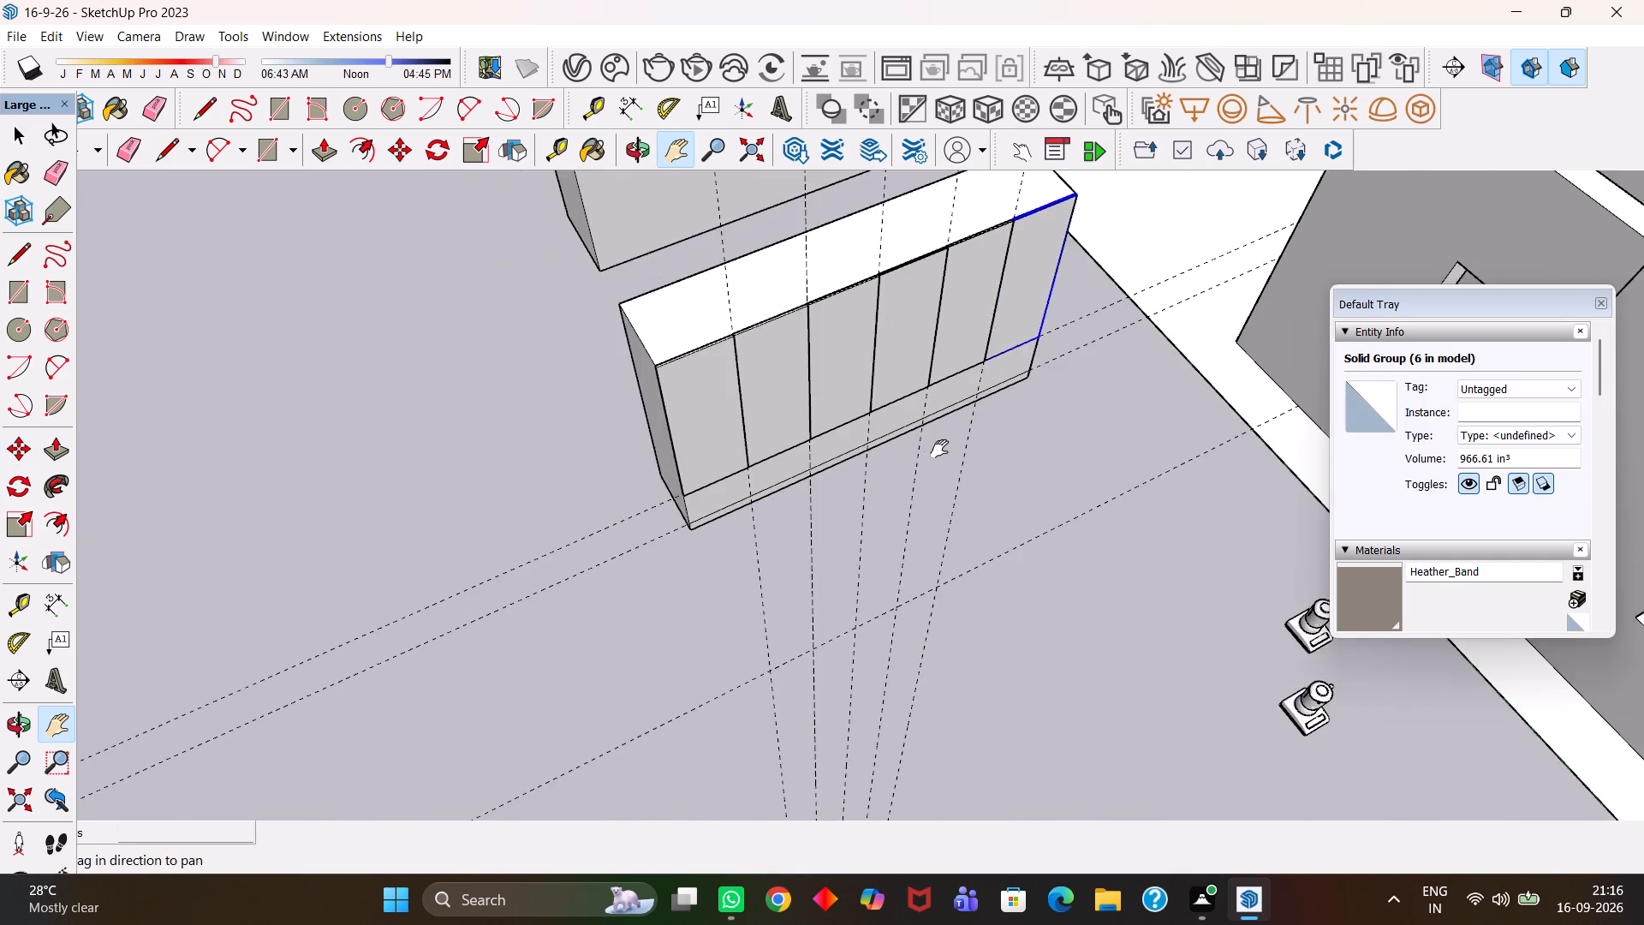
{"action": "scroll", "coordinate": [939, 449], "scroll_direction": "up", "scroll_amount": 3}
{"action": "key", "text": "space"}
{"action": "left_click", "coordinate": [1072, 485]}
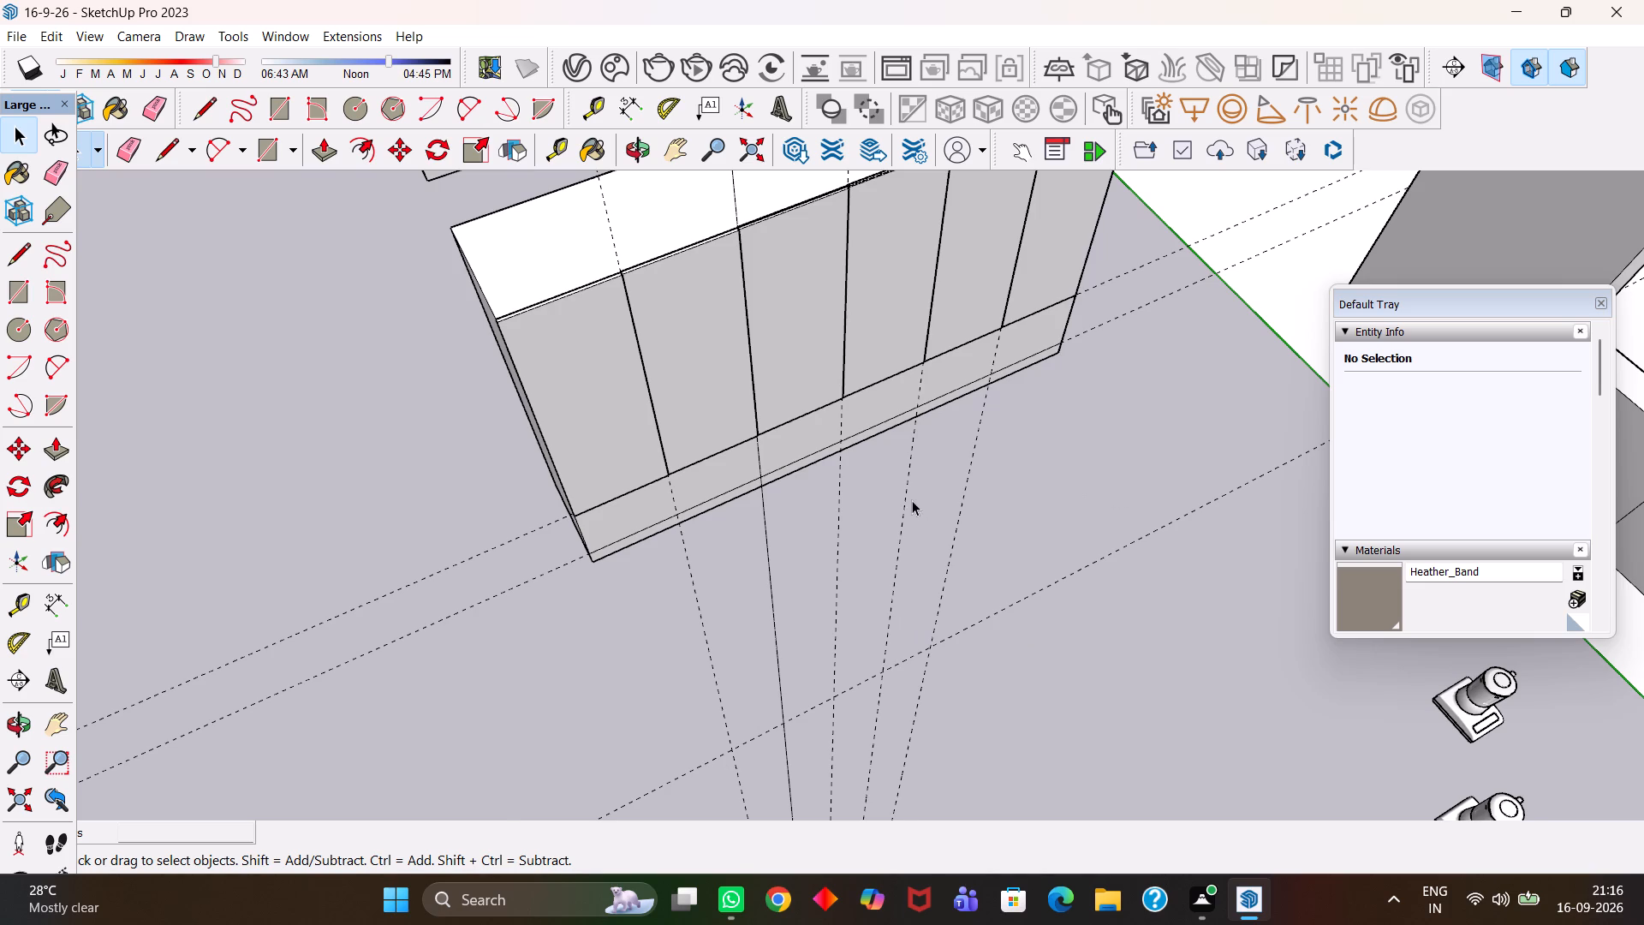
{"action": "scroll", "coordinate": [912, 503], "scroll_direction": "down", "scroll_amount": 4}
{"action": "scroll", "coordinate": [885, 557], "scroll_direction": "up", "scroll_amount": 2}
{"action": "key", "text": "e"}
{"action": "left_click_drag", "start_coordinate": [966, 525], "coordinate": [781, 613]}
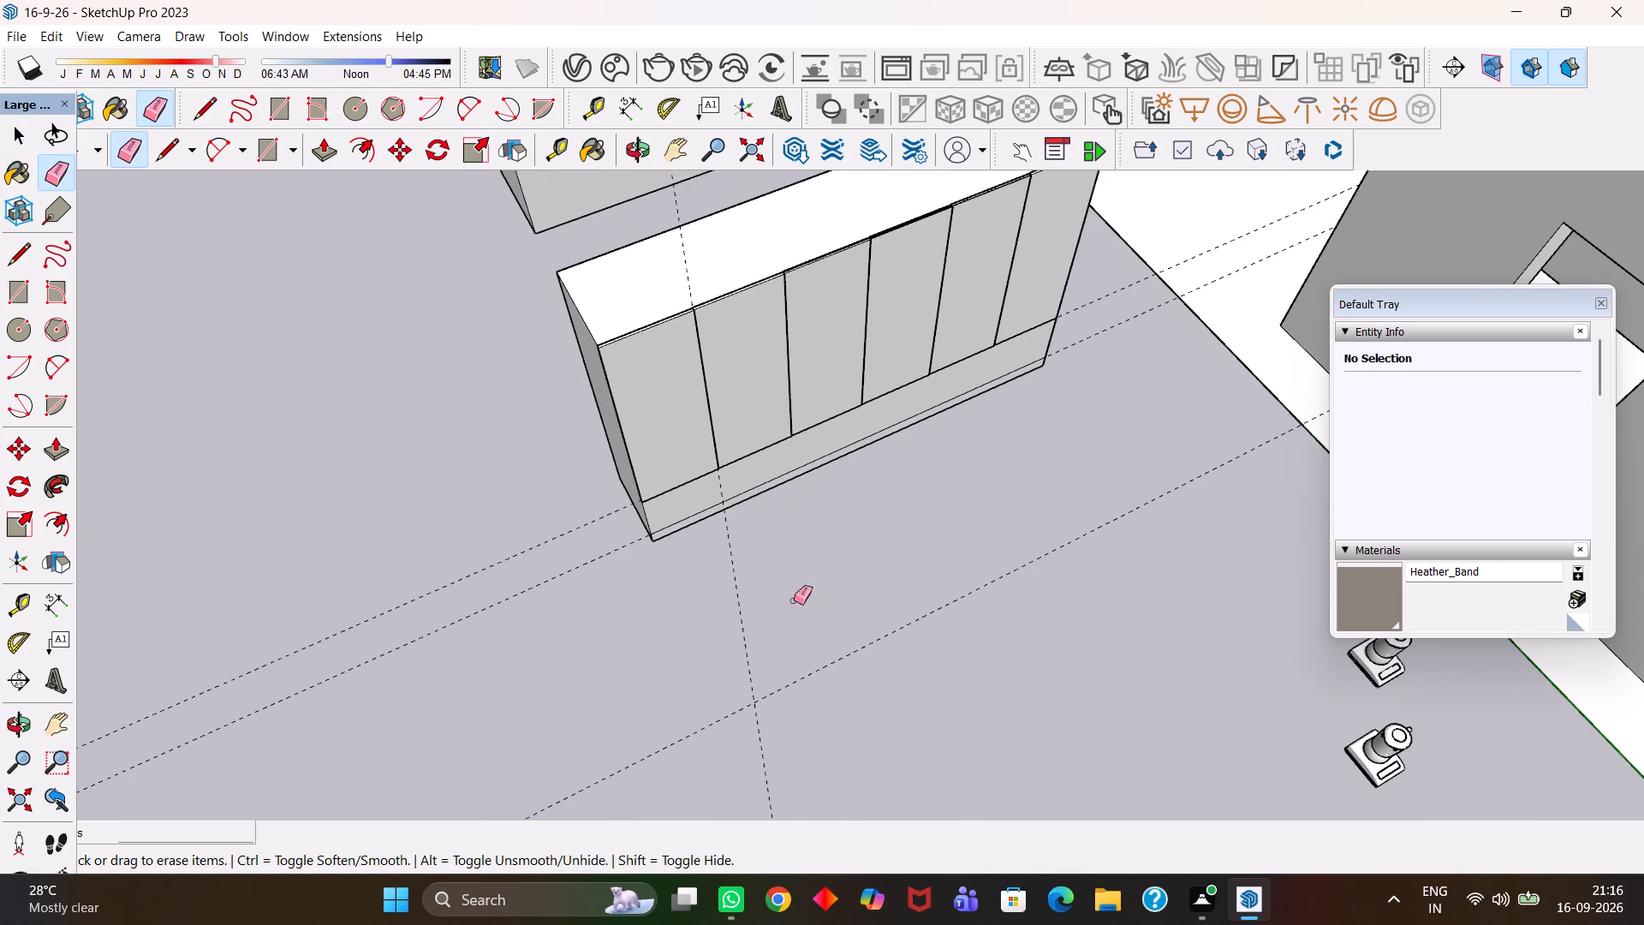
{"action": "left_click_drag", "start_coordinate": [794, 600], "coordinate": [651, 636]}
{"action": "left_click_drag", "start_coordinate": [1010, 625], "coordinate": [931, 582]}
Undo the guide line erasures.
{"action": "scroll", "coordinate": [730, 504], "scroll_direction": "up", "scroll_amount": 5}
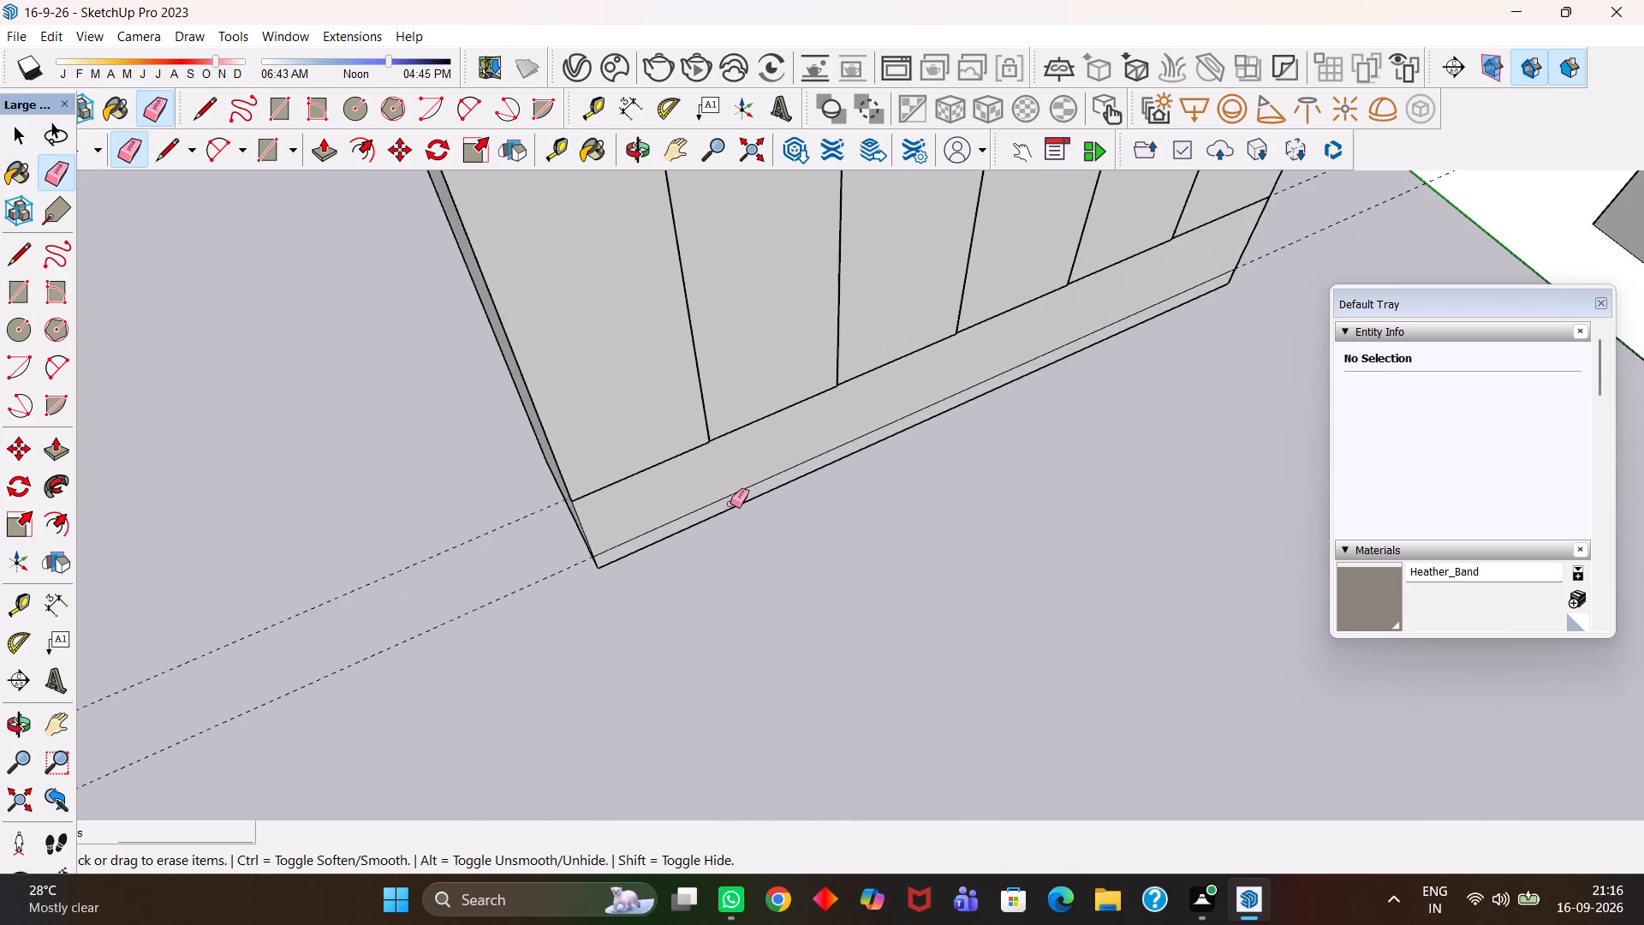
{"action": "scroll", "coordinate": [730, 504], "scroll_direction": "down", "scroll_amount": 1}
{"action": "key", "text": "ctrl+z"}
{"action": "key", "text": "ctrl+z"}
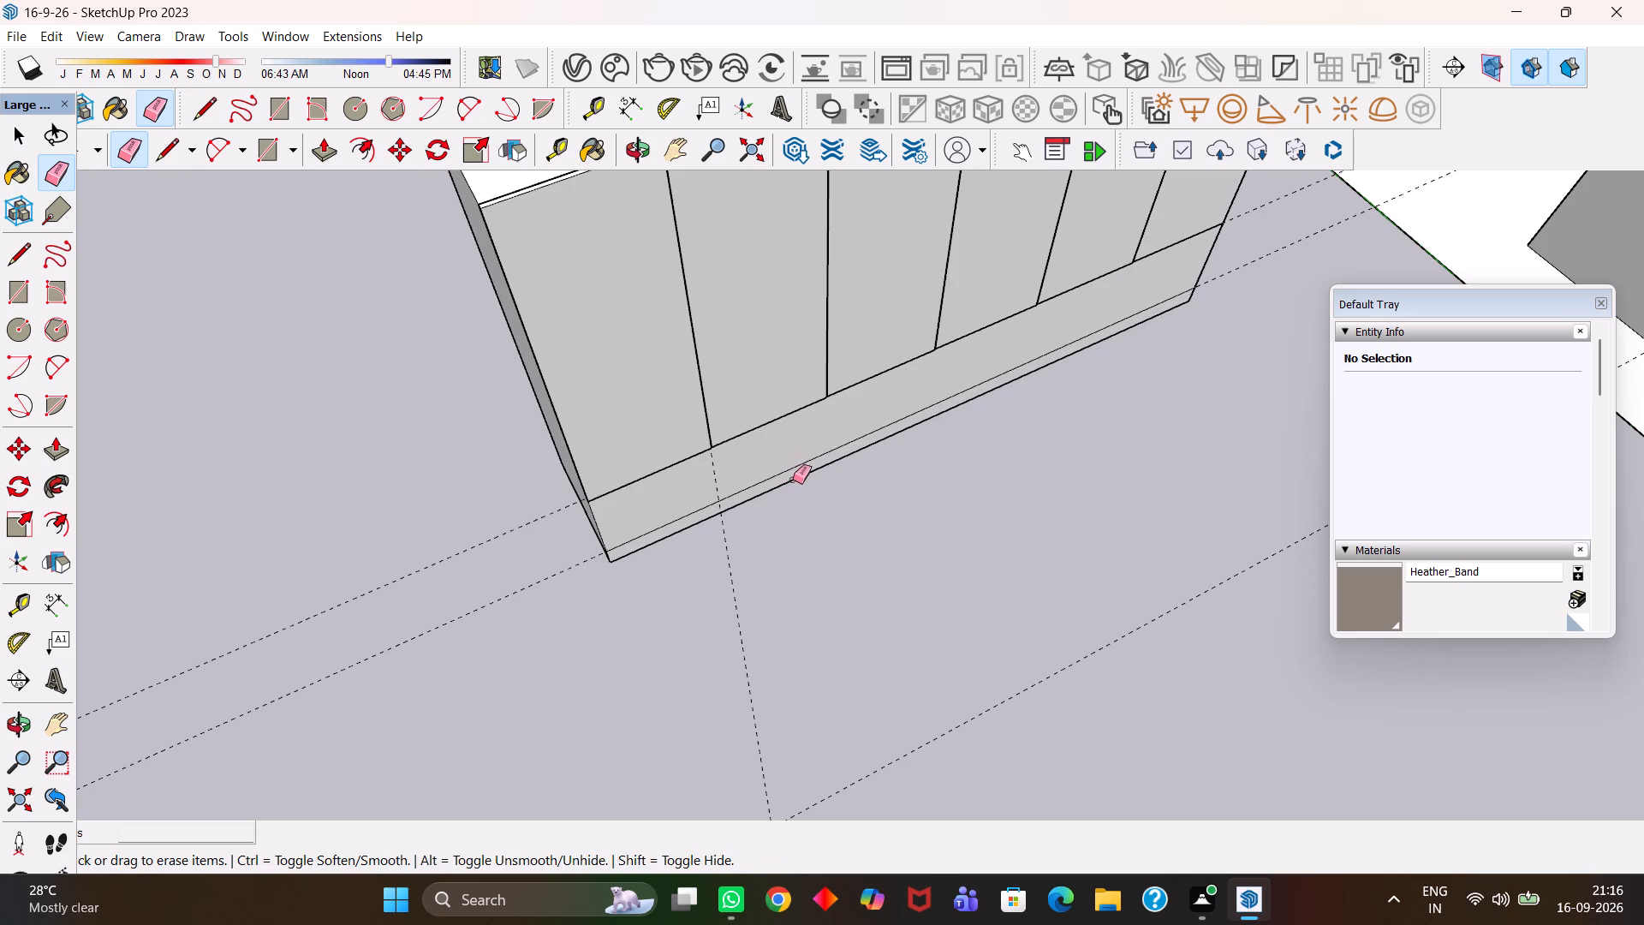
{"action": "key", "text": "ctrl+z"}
Draw a rectangle 3' 8" wide and about 1' 5 1/4" high on the drawer strip beneath the first two door panels.
{"action": "scroll", "coordinate": [844, 471], "scroll_direction": "up", "scroll_amount": 2}
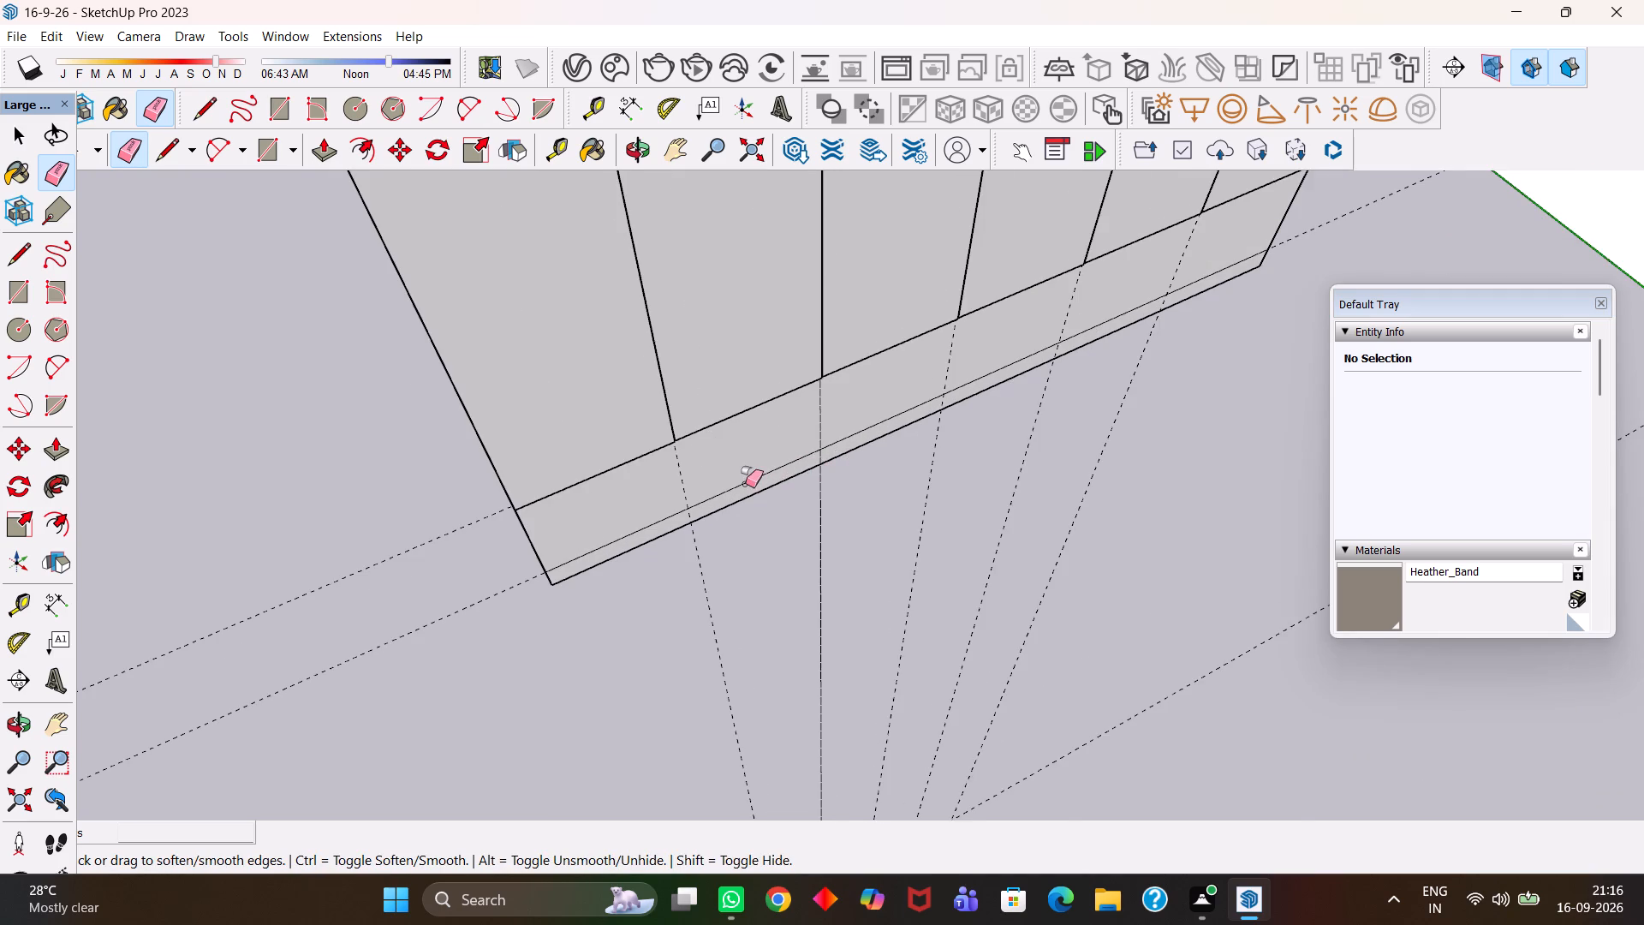
{"action": "scroll", "coordinate": [746, 482], "scroll_direction": "up", "scroll_amount": 3}
{"action": "key", "text": "r"}
{"action": "left_click", "coordinate": [667, 510]}
{"action": "scroll", "coordinate": [992, 335], "scroll_direction": "up", "scroll_amount": 1}
{"action": "key", "text": "h"}
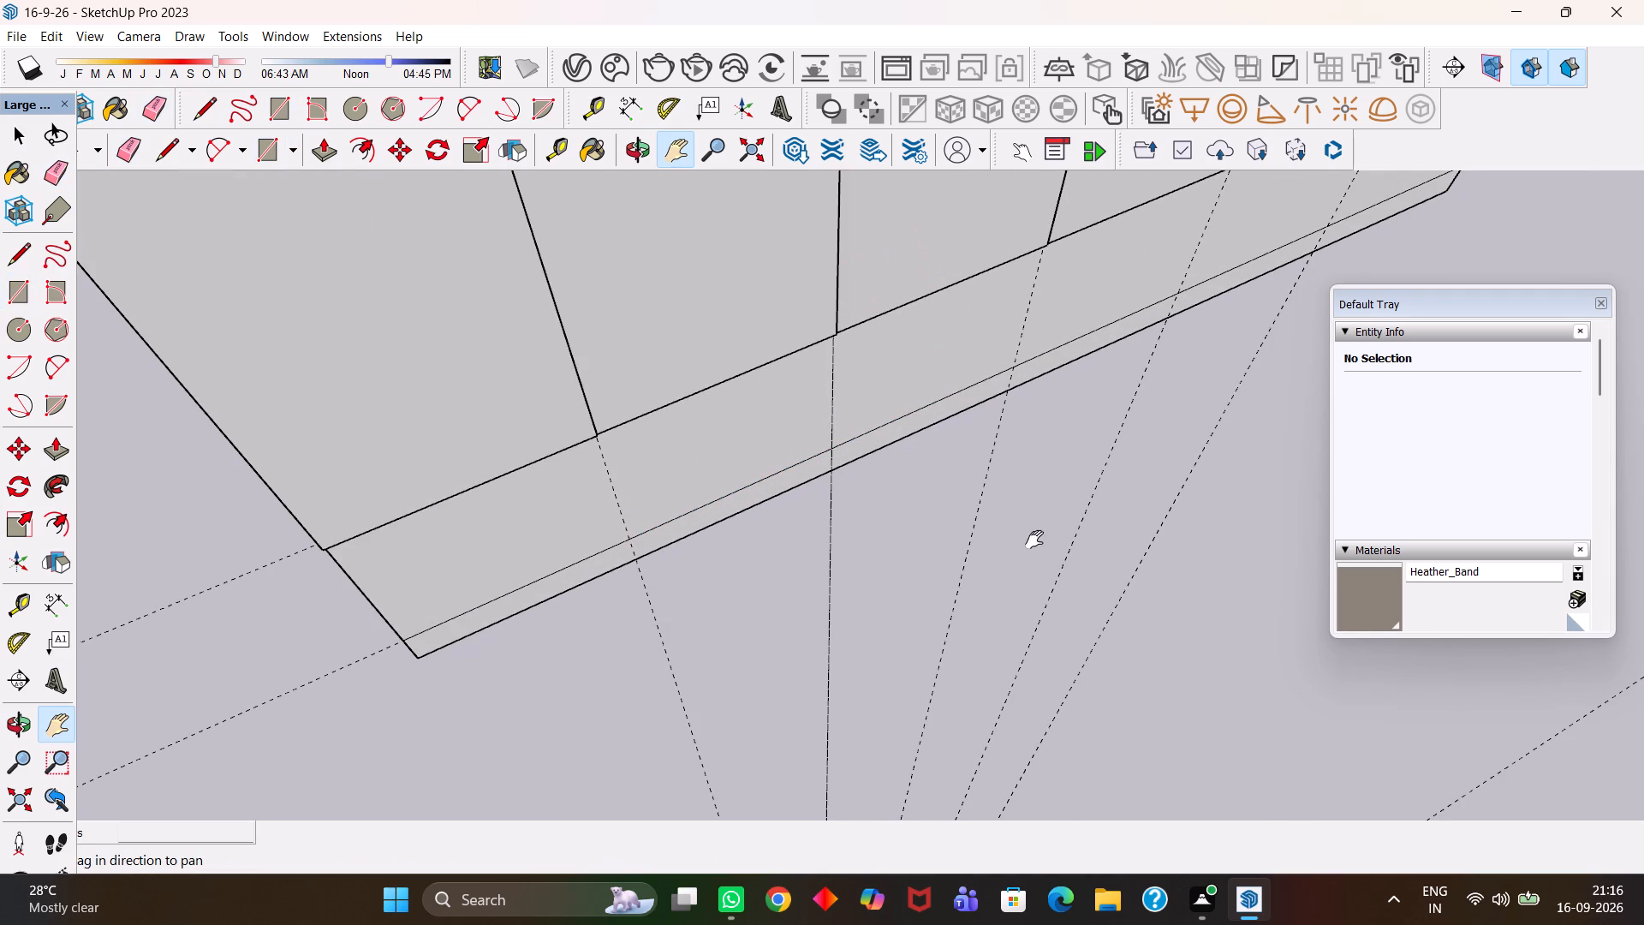
{"action": "scroll", "coordinate": [929, 367], "scroll_direction": "up", "scroll_amount": 2, "text": "alt"}
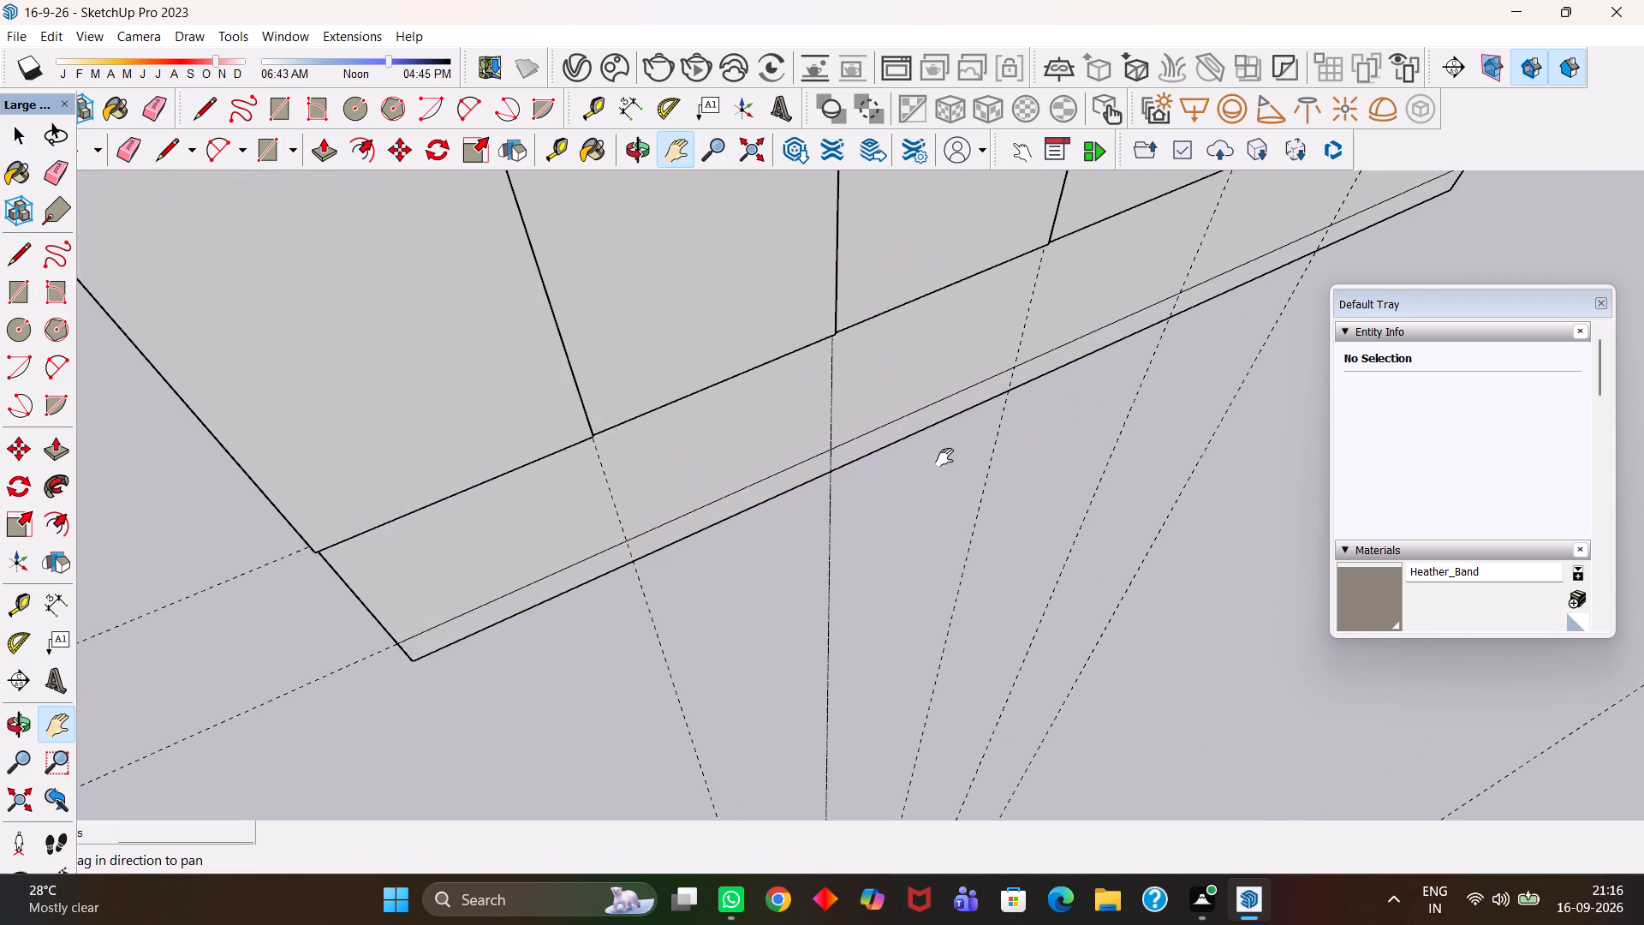
{"action": "scroll", "coordinate": [898, 322], "scroll_direction": "up", "scroll_amount": 1, "text": "ctrl"}
{"action": "left_click_drag", "start_coordinate": [907, 355], "coordinate": [1049, 559]}
{"action": "middle_click_drag", "start_coordinate": [1136, 575], "coordinate": [1043, 291], "text": "ctrl"}
{"action": "scroll", "coordinate": [1044, 292], "scroll_direction": "up", "scroll_amount": 2, "text": "ctrl"}
{"action": "left_click_drag", "start_coordinate": [1040, 463], "coordinate": [699, 325]}
{"action": "scroll", "coordinate": [922, 355], "scroll_direction": "up", "scroll_amount": 2}
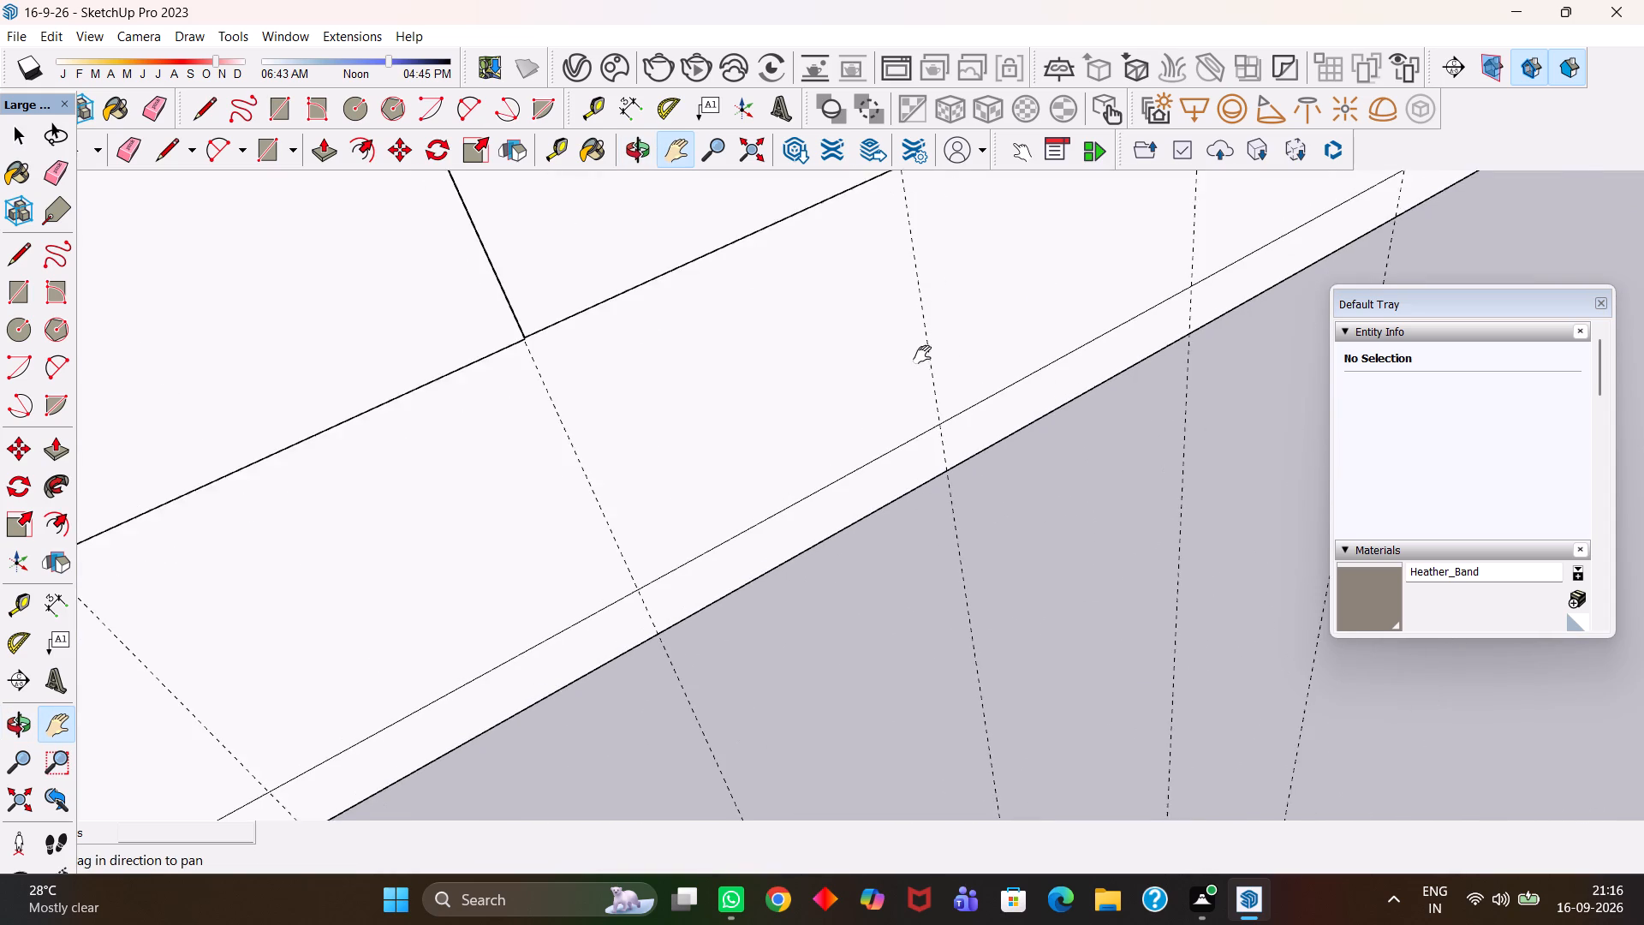
{"action": "left_click_drag", "start_coordinate": [834, 403], "coordinate": [901, 458]}
{"action": "key", "text": "Escape"}
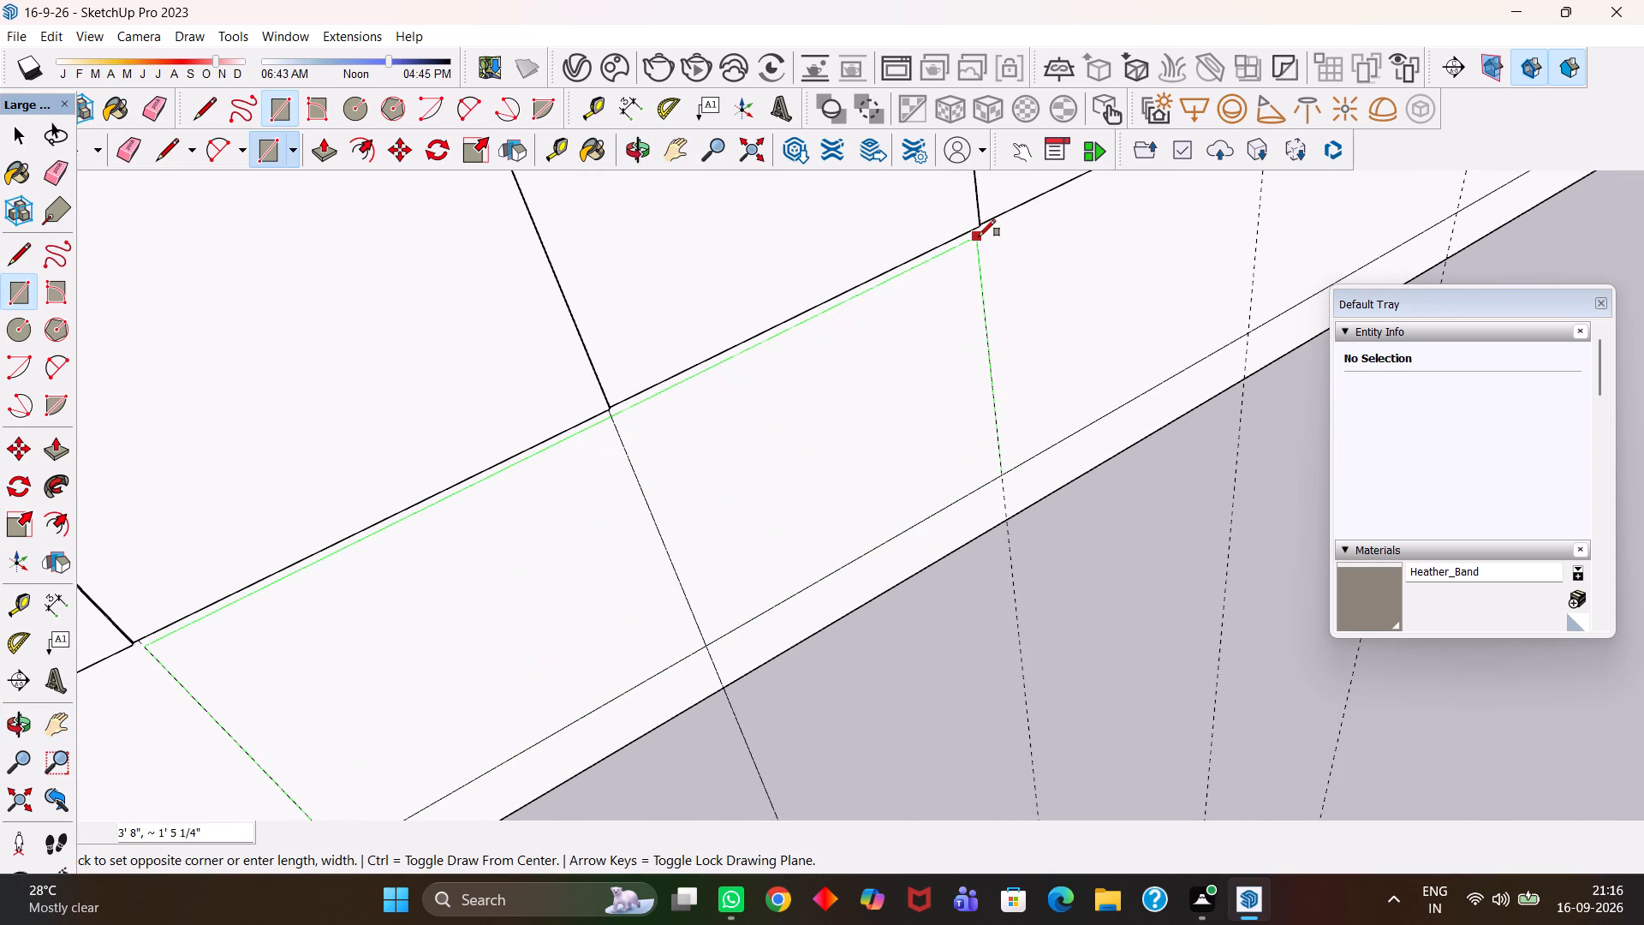
{"action": "left_click", "coordinate": [977, 240]}
Move the drawer rectangle's top edge up about 9/16" along the vertical guide, close to the bottom edge of the door panels.
{"action": "scroll", "coordinate": [974, 328], "scroll_direction": "up", "scroll_amount": 3}
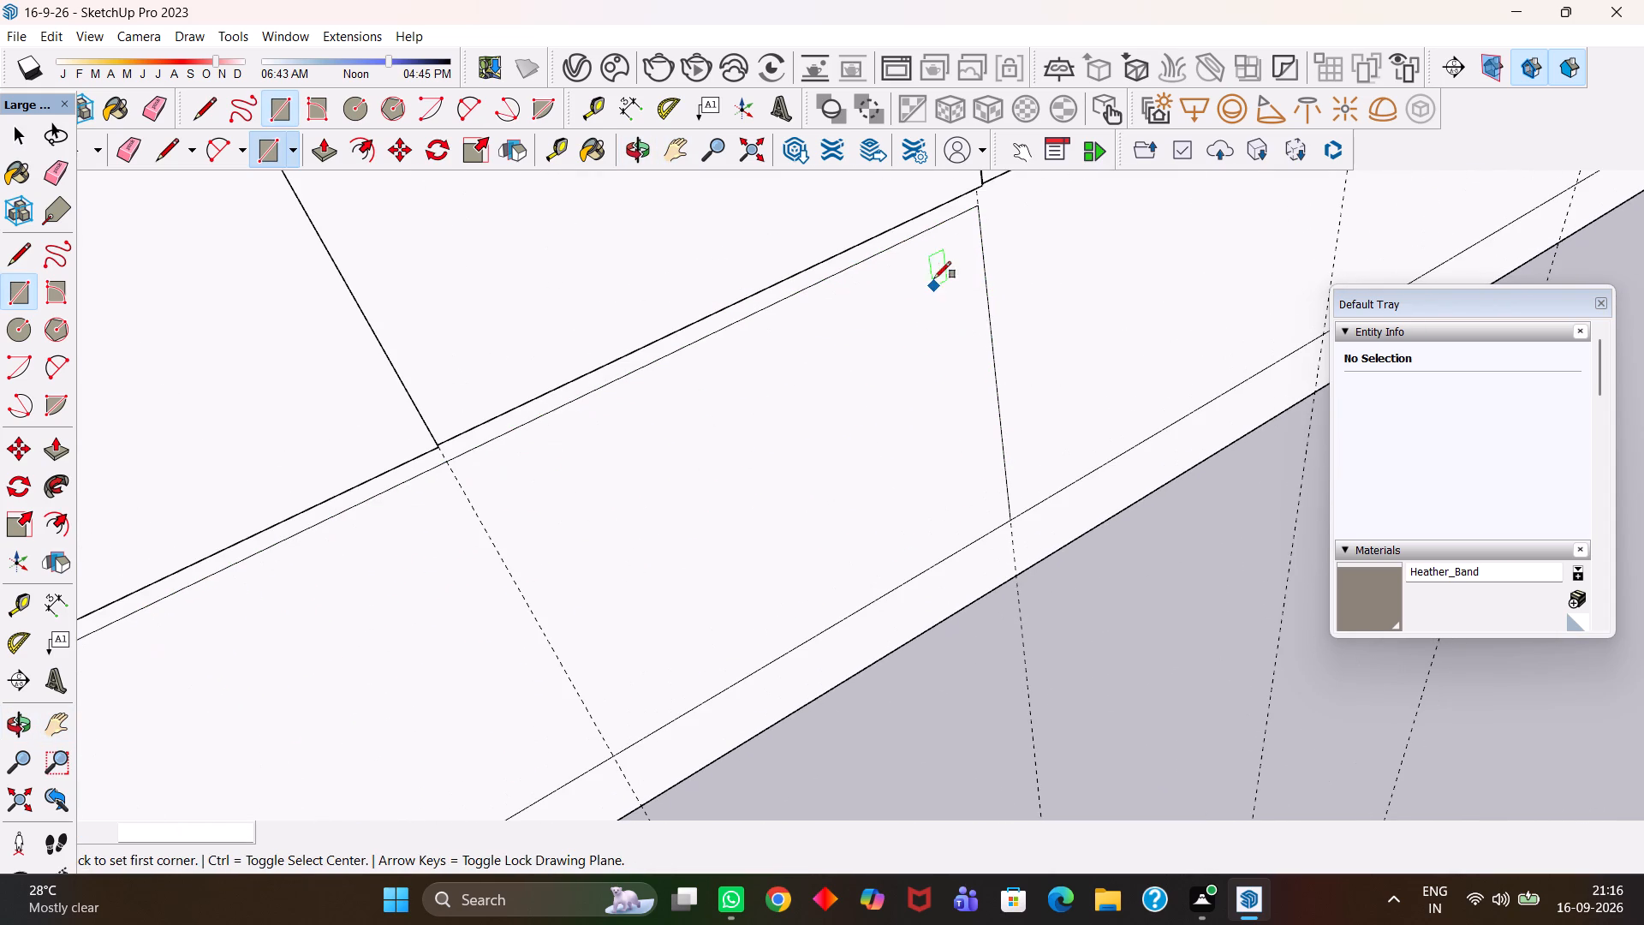
{"action": "key", "text": "h"}
{"action": "left_click_drag", "start_coordinate": [891, 454], "coordinate": [1017, 507]}
{"action": "scroll", "coordinate": [1009, 539], "scroll_direction": "down", "scroll_amount": 4}
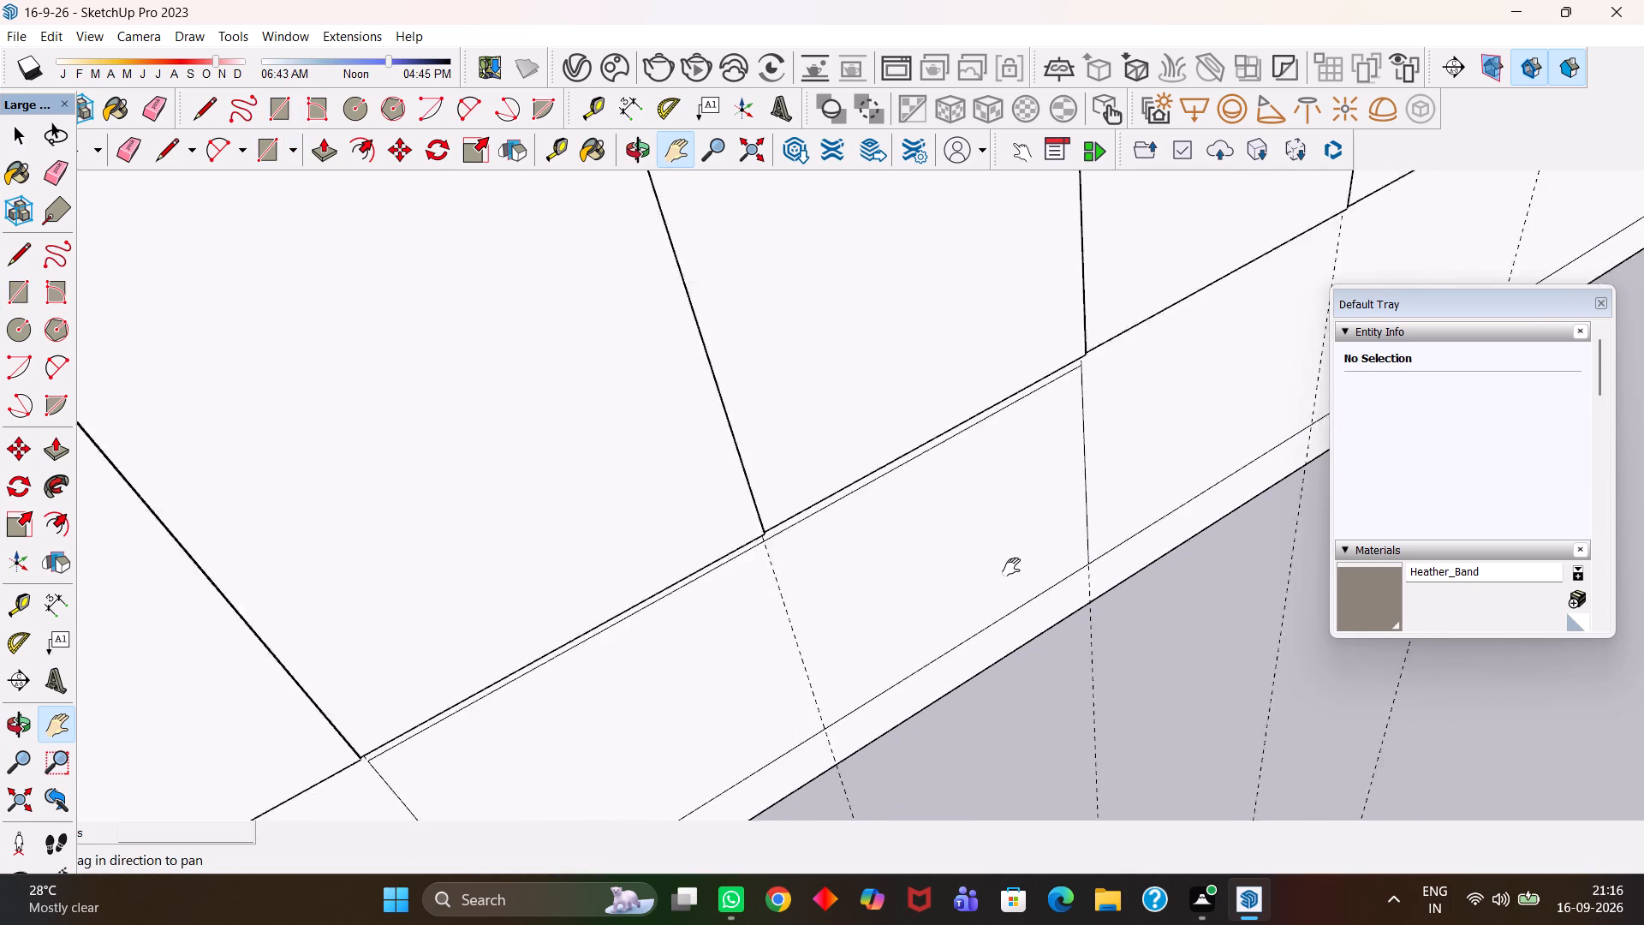
{"action": "scroll", "coordinate": [1011, 567], "scroll_direction": "down", "scroll_amount": 2}
{"action": "scroll", "coordinate": [837, 455], "scroll_direction": "up", "scroll_amount": 1}
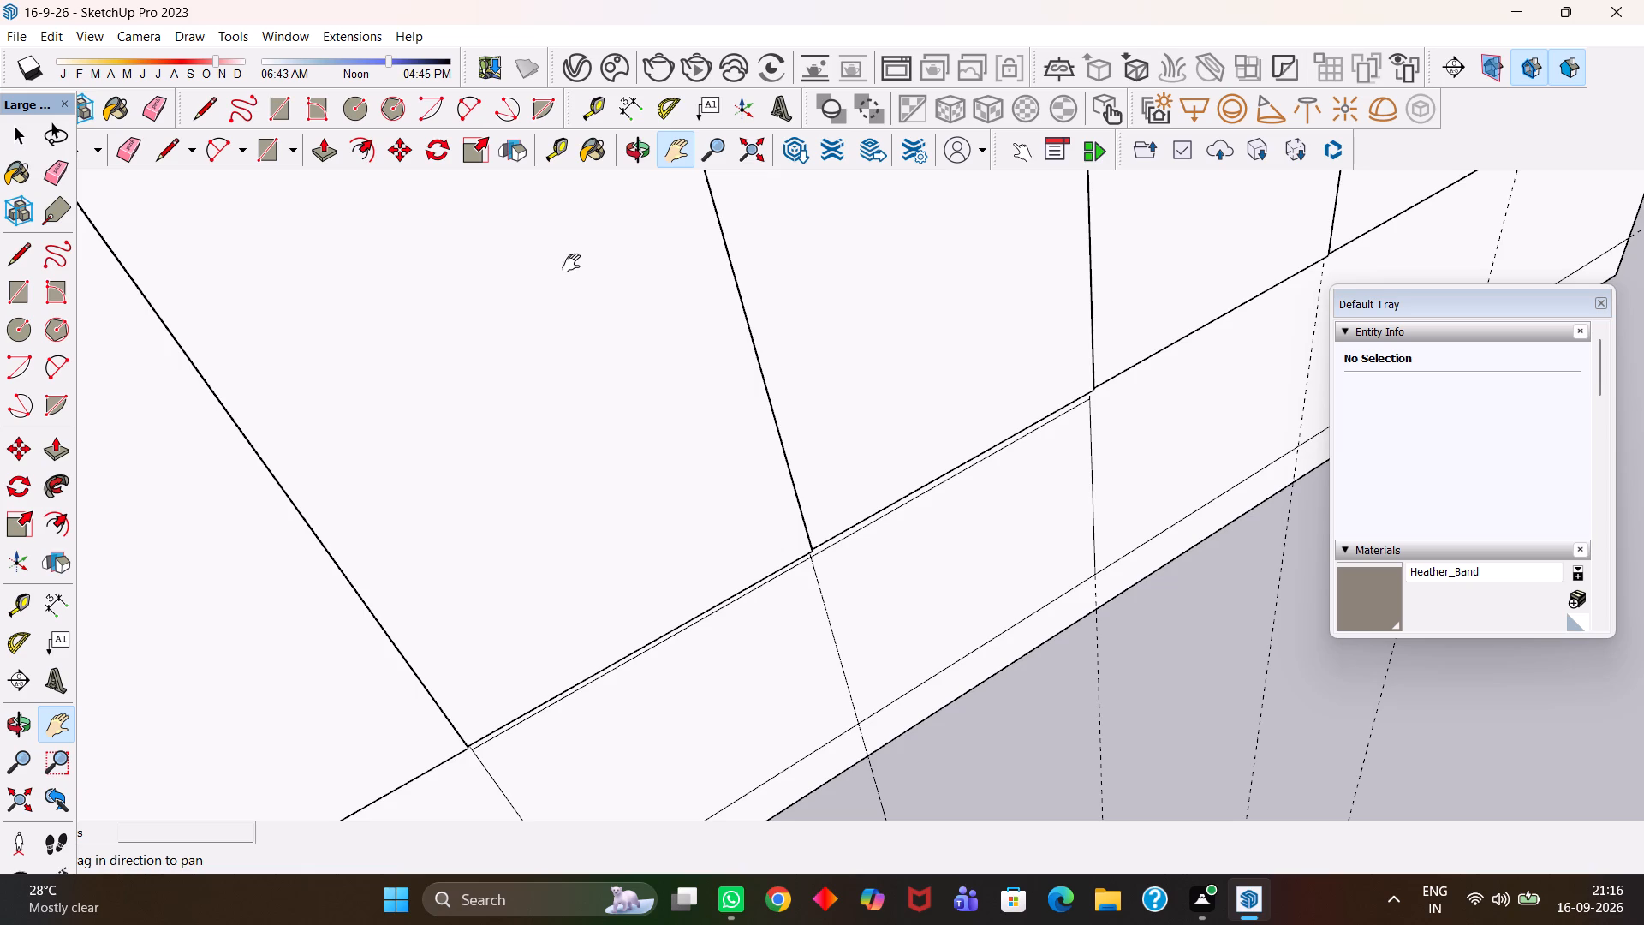
{"action": "scroll", "coordinate": [604, 303], "scroll_direction": "up", "scroll_amount": 1}
{"action": "scroll", "coordinate": [937, 545], "scroll_direction": "up", "scroll_amount": 4}
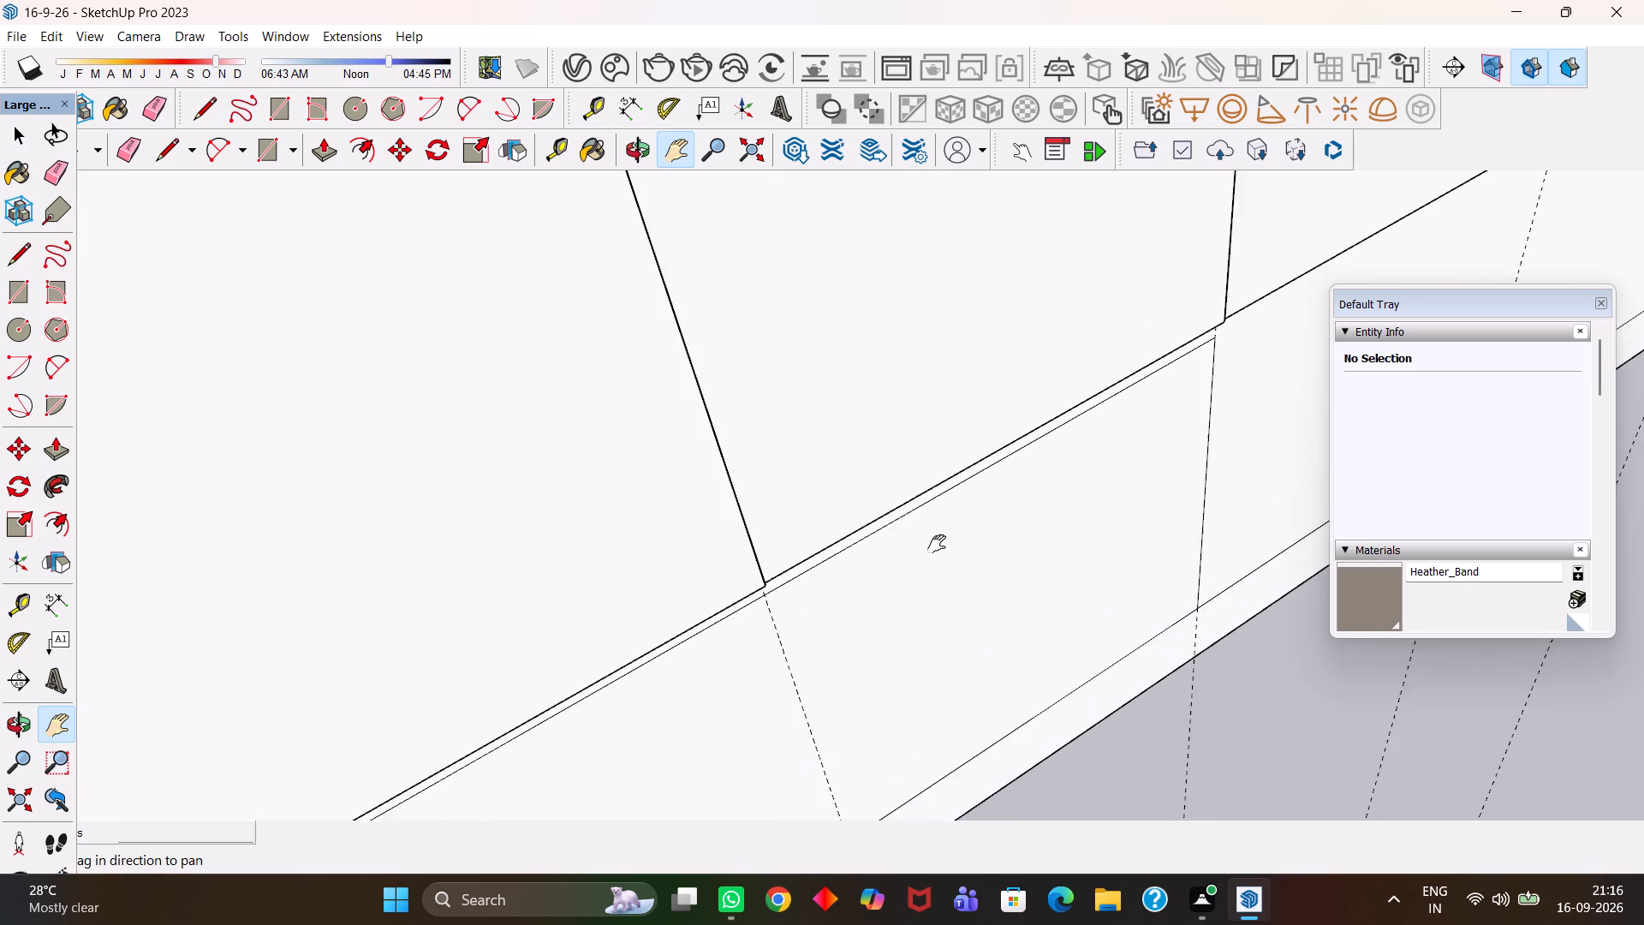
{"action": "scroll", "coordinate": [937, 544], "scroll_direction": "up", "scroll_amount": 3}
{"action": "left_click_drag", "start_coordinate": [969, 494], "coordinate": [778, 588]}
{"action": "scroll", "coordinate": [992, 444], "scroll_direction": "up", "scroll_amount": 6}
{"action": "left_click_drag", "start_coordinate": [1164, 351], "coordinate": [1010, 439]}
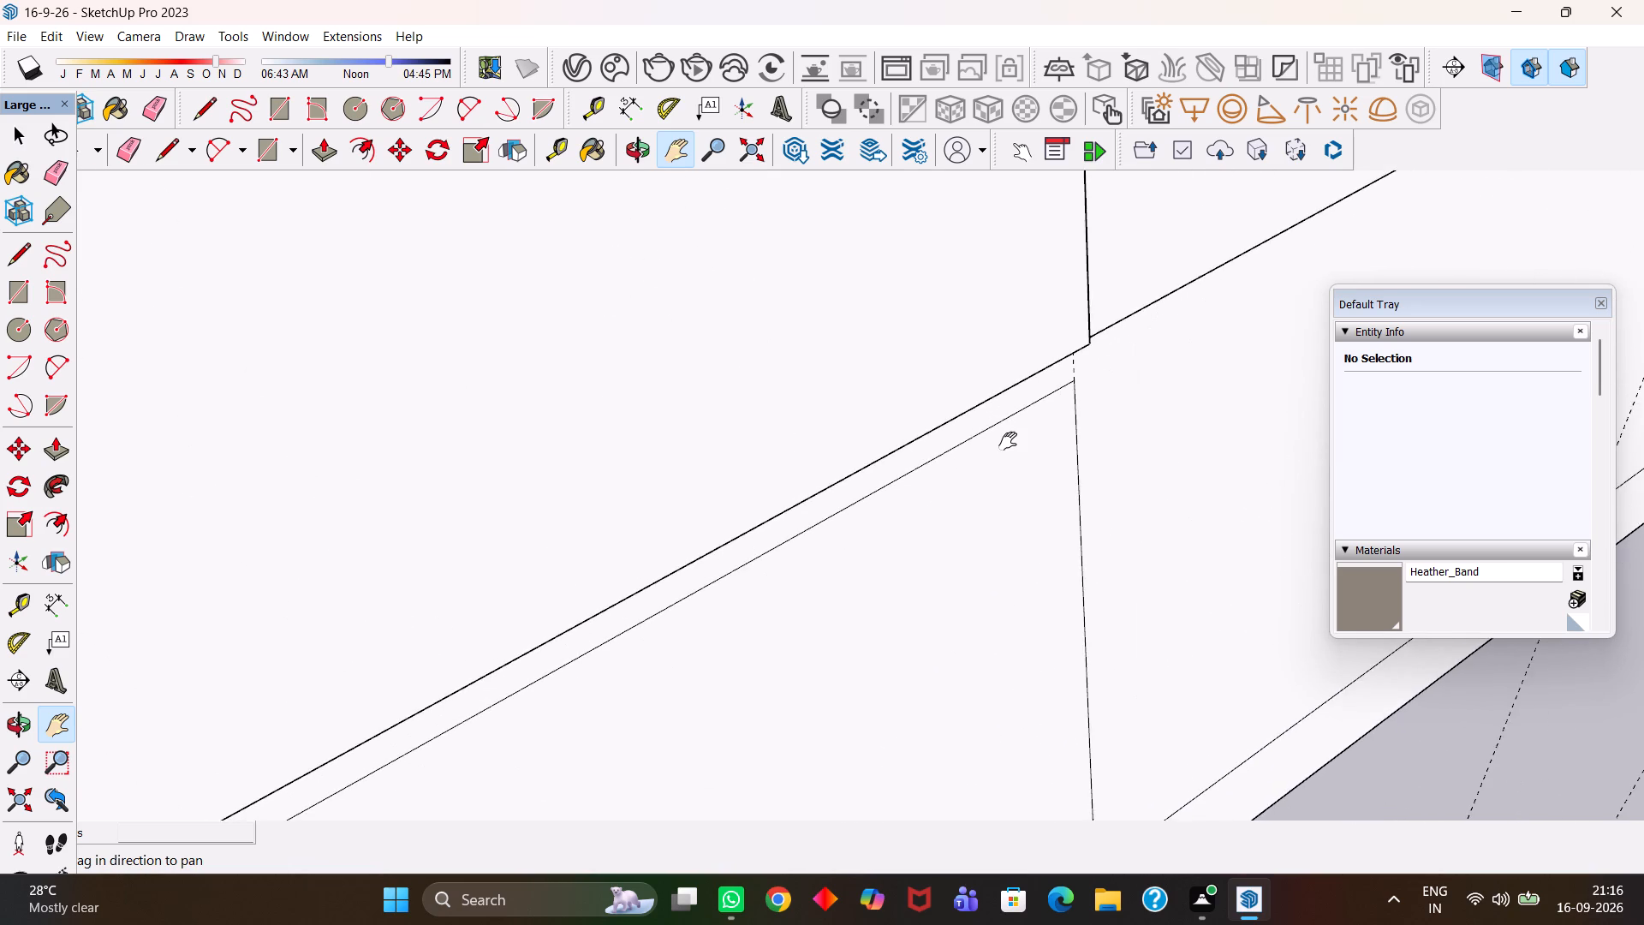
{"action": "scroll", "coordinate": [1008, 441], "scroll_direction": "up", "scroll_amount": 6}
{"action": "key", "text": "space"}
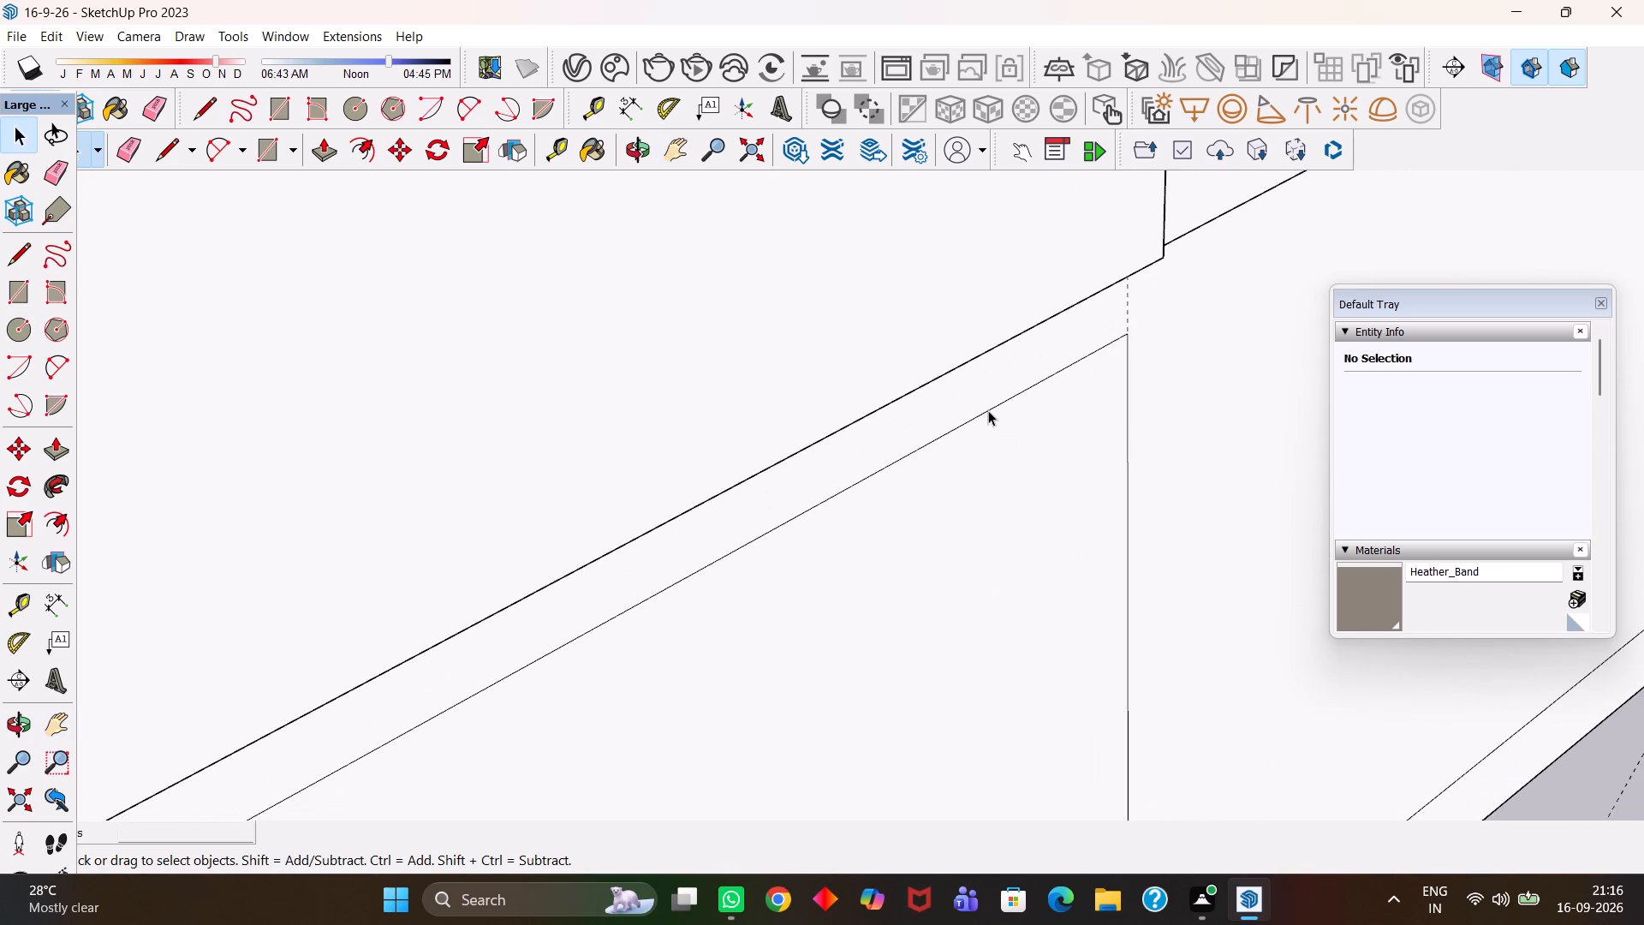
{"action": "left_click", "coordinate": [988, 409]}
{"action": "key", "text": "m"}
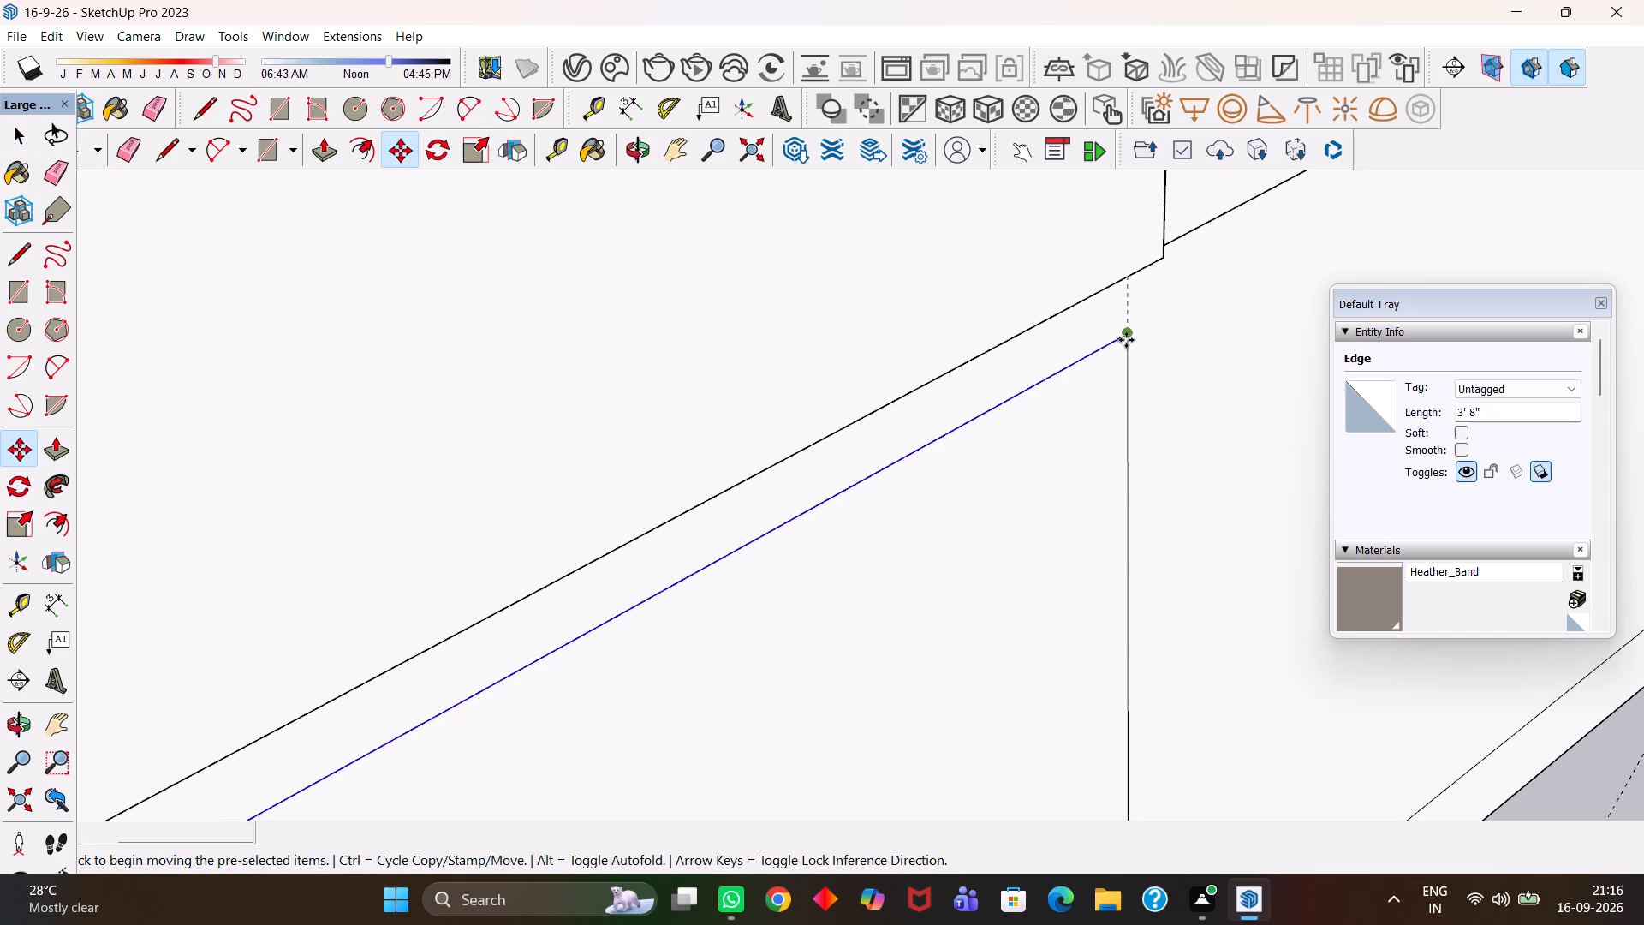
{"action": "left_click", "coordinate": [1126, 340]}
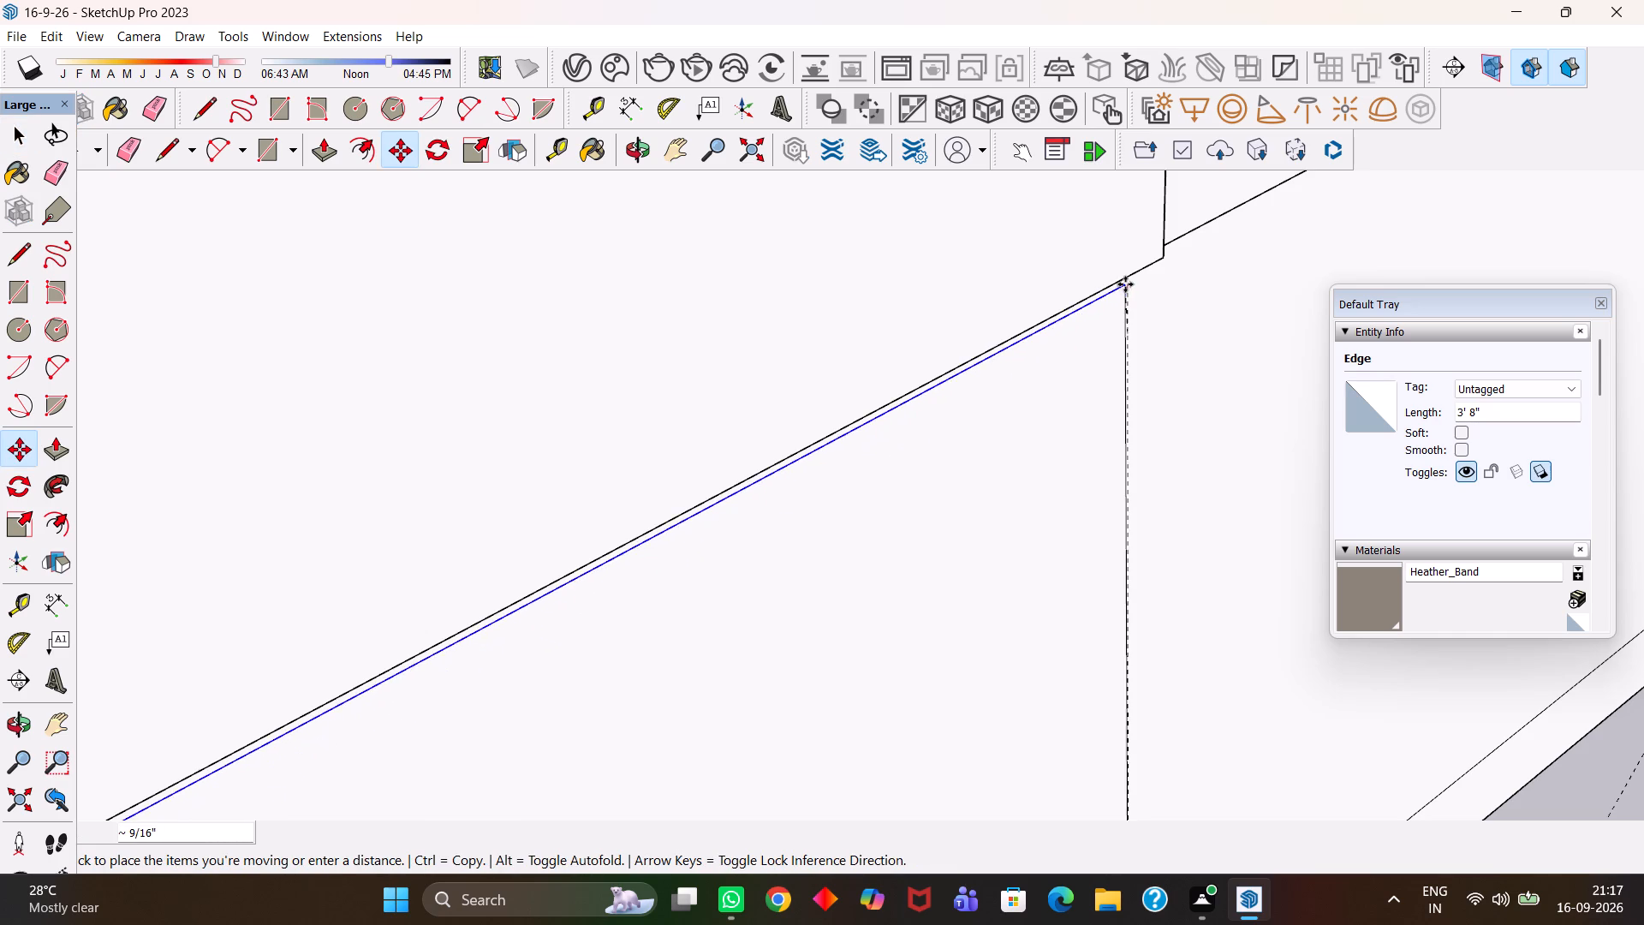
{"action": "scroll", "coordinate": [1125, 277], "scroll_direction": "up", "scroll_amount": 12}
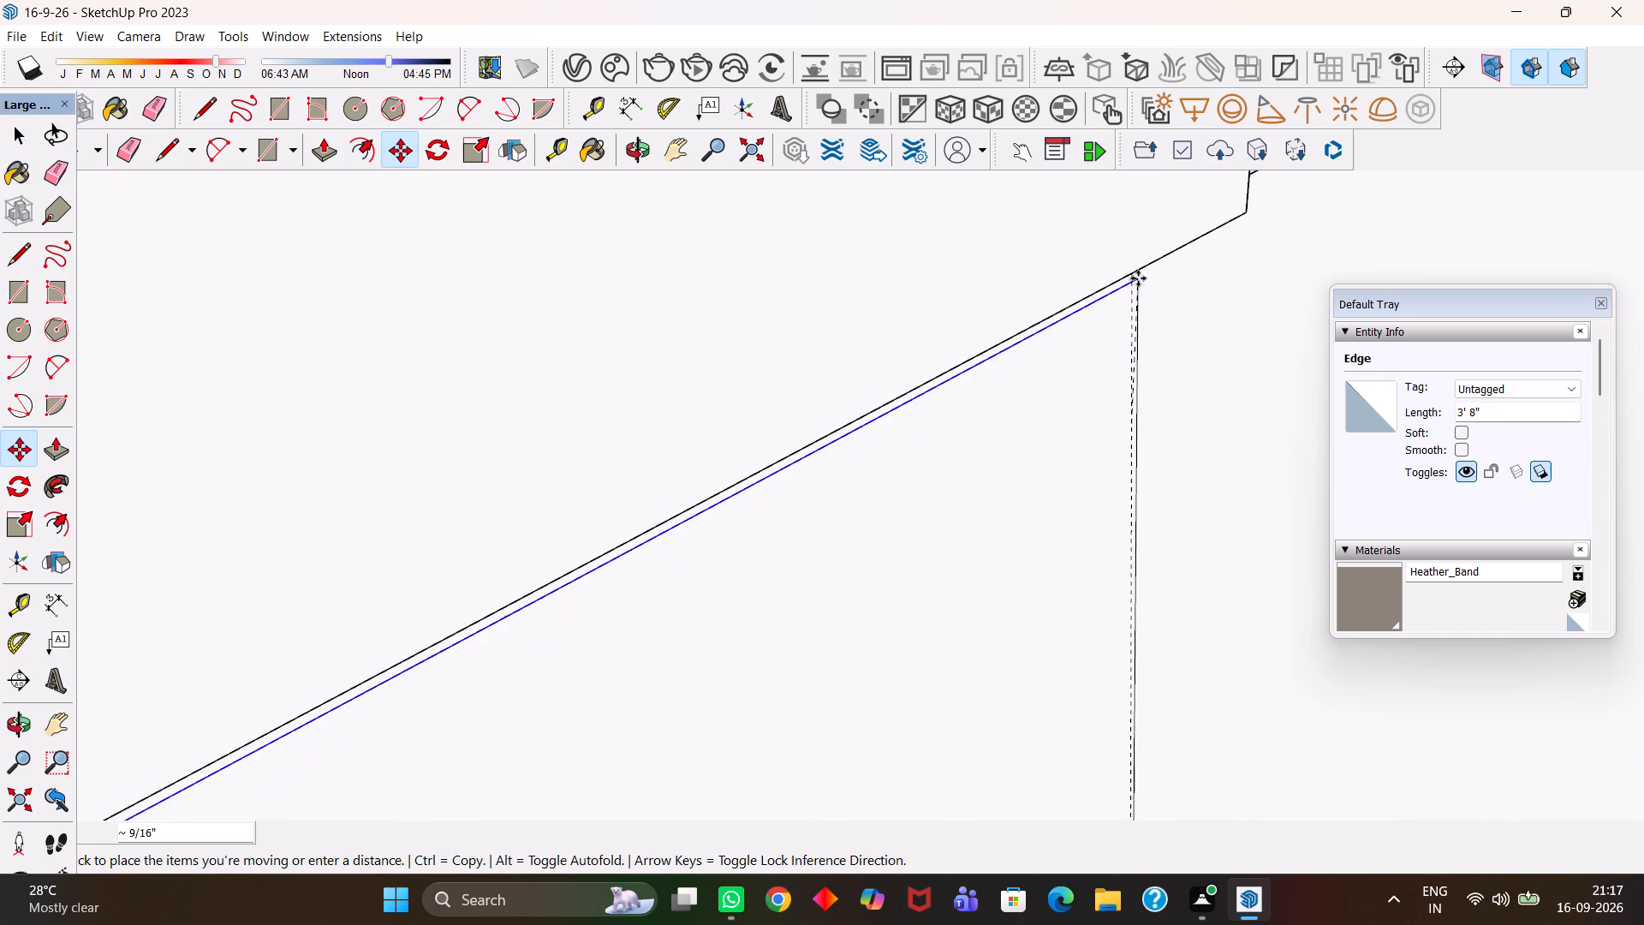
{"action": "left_click", "coordinate": [1133, 280]}
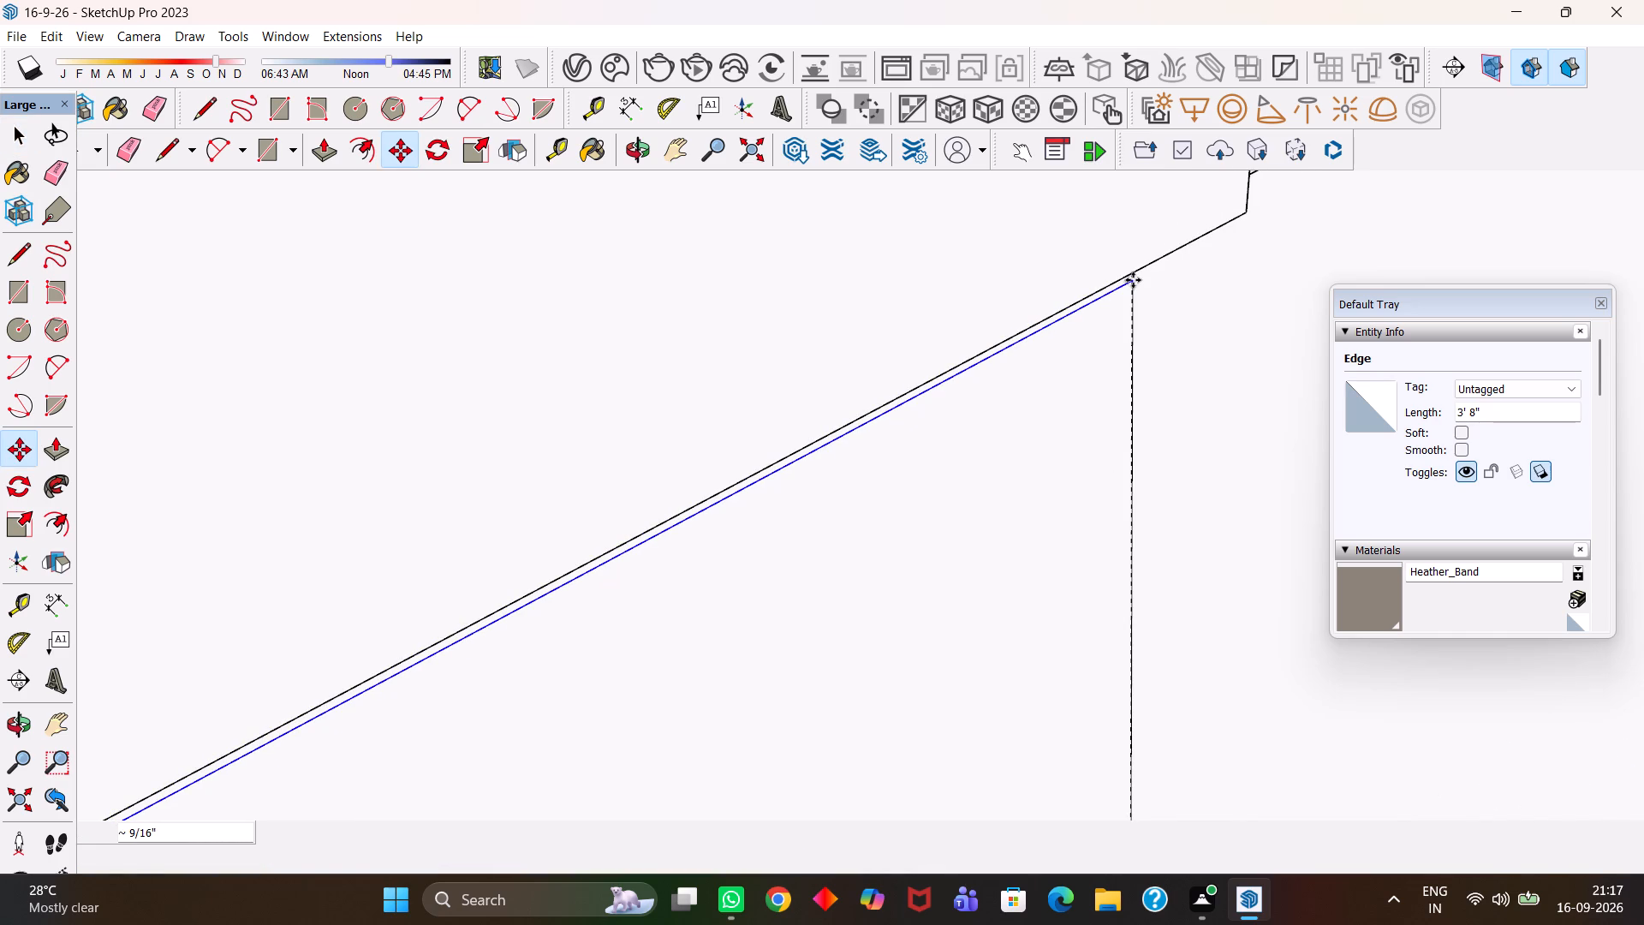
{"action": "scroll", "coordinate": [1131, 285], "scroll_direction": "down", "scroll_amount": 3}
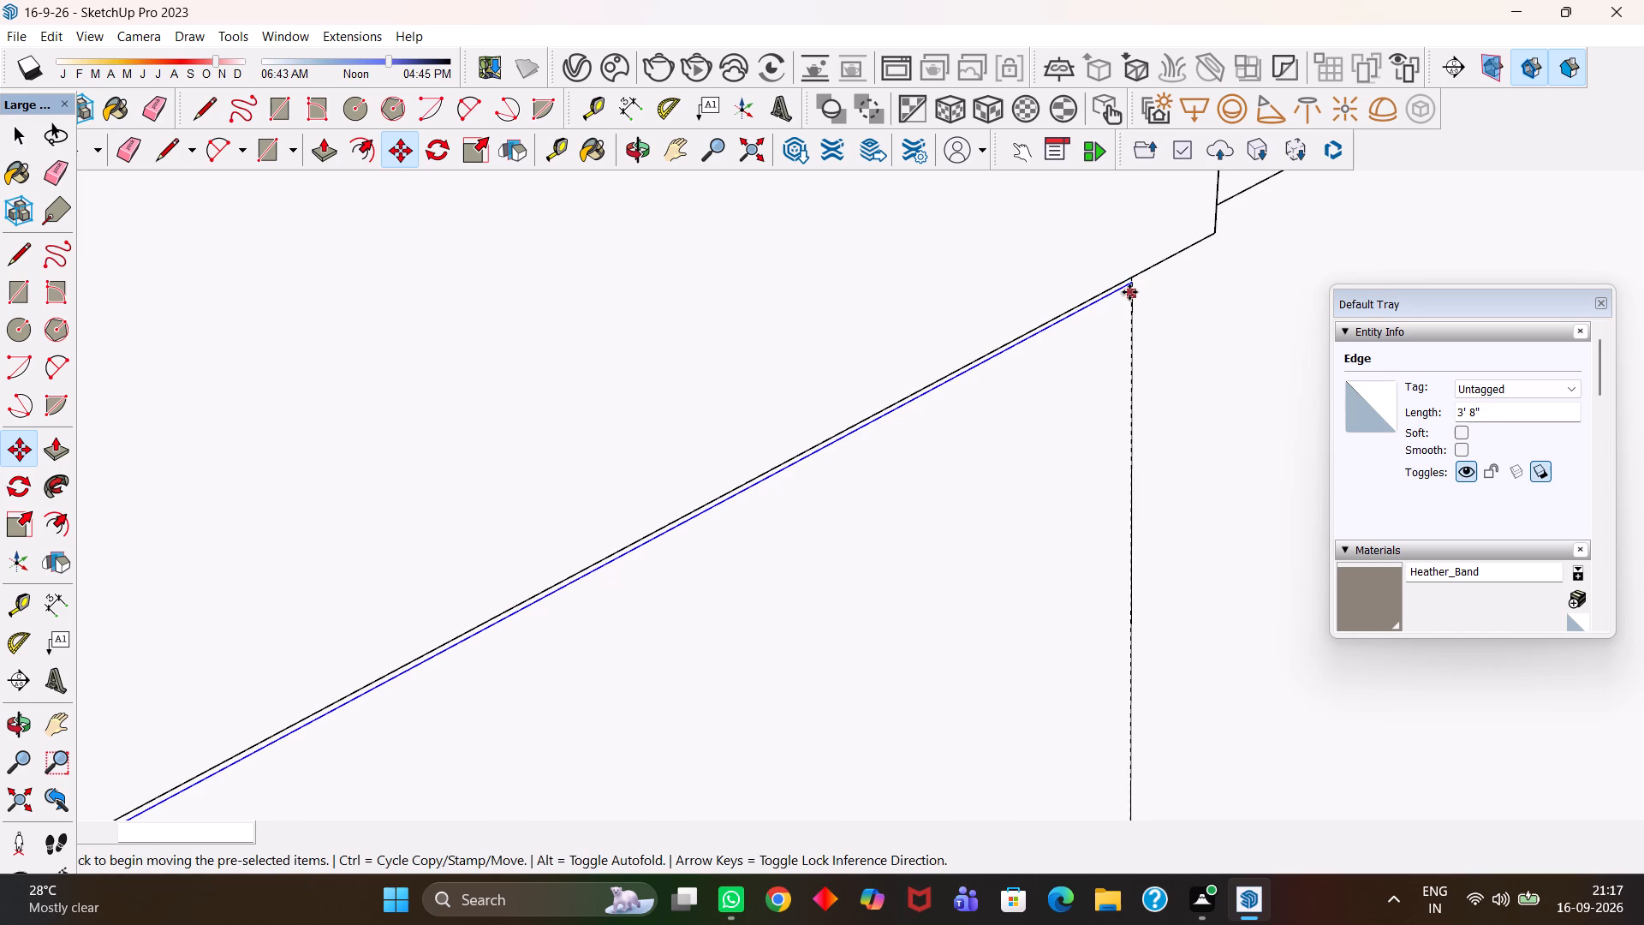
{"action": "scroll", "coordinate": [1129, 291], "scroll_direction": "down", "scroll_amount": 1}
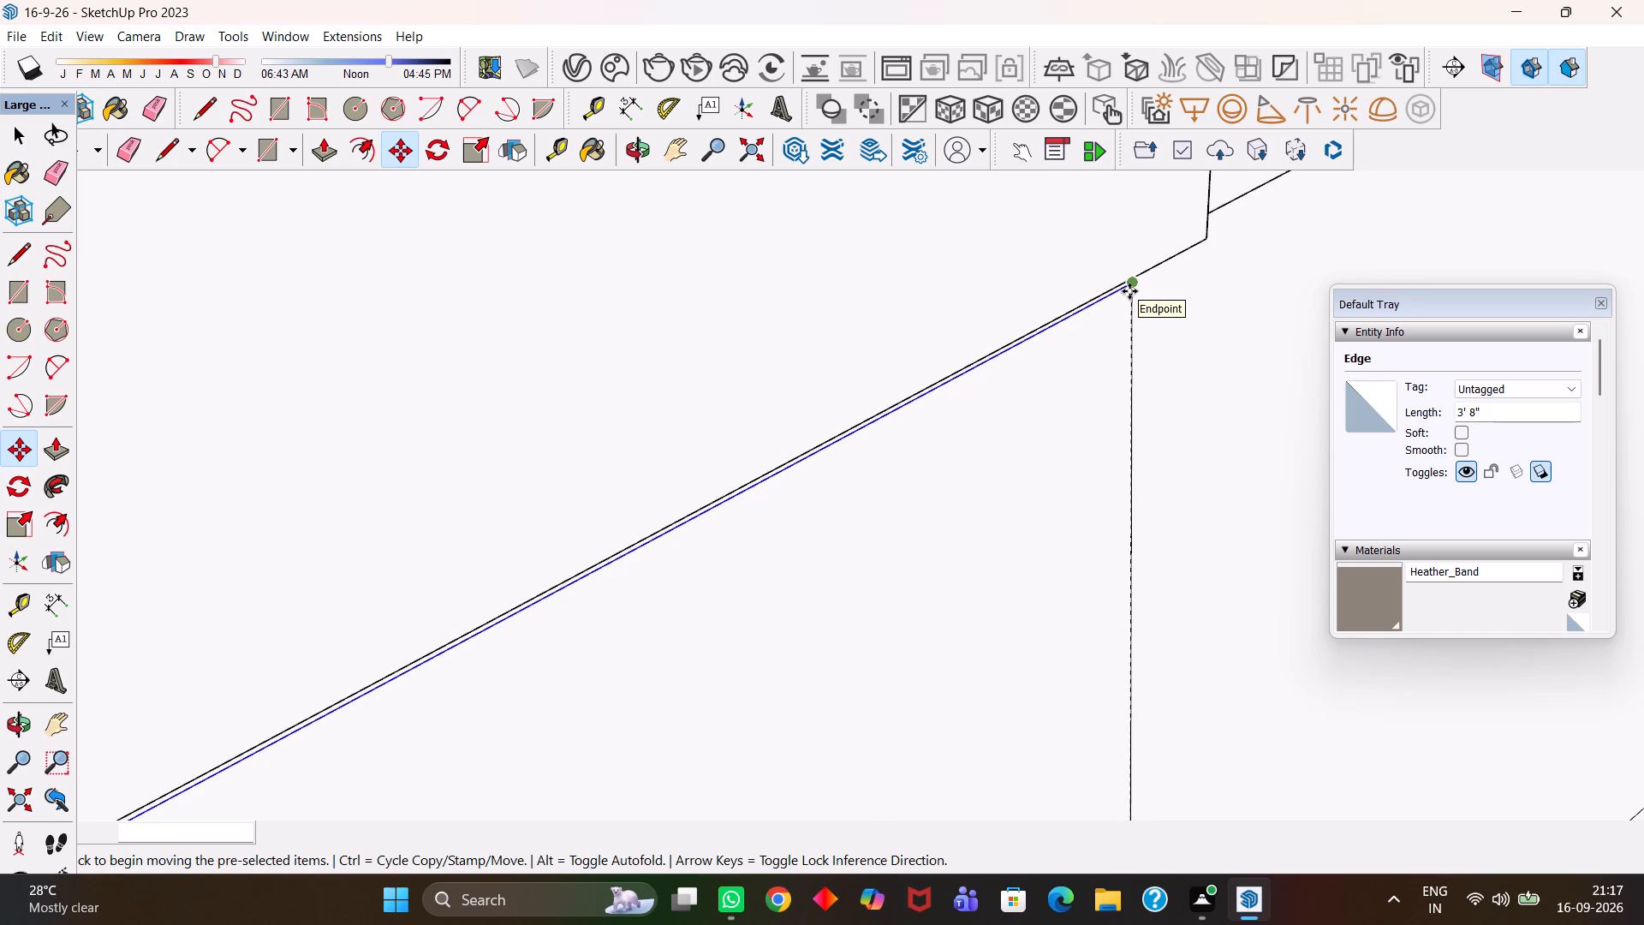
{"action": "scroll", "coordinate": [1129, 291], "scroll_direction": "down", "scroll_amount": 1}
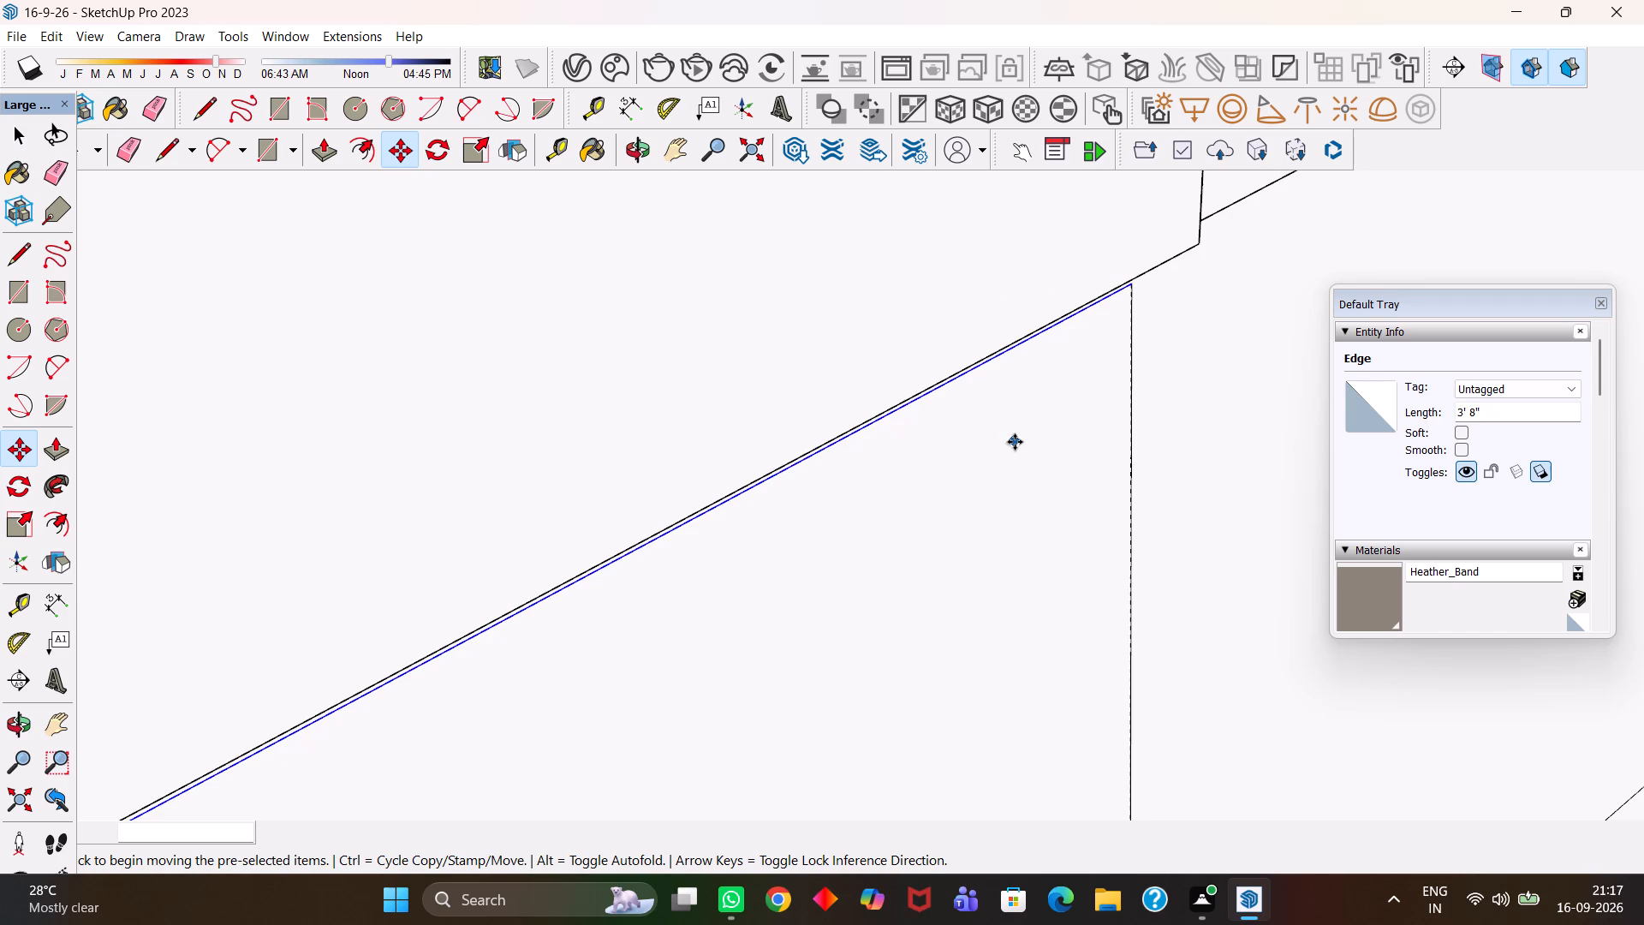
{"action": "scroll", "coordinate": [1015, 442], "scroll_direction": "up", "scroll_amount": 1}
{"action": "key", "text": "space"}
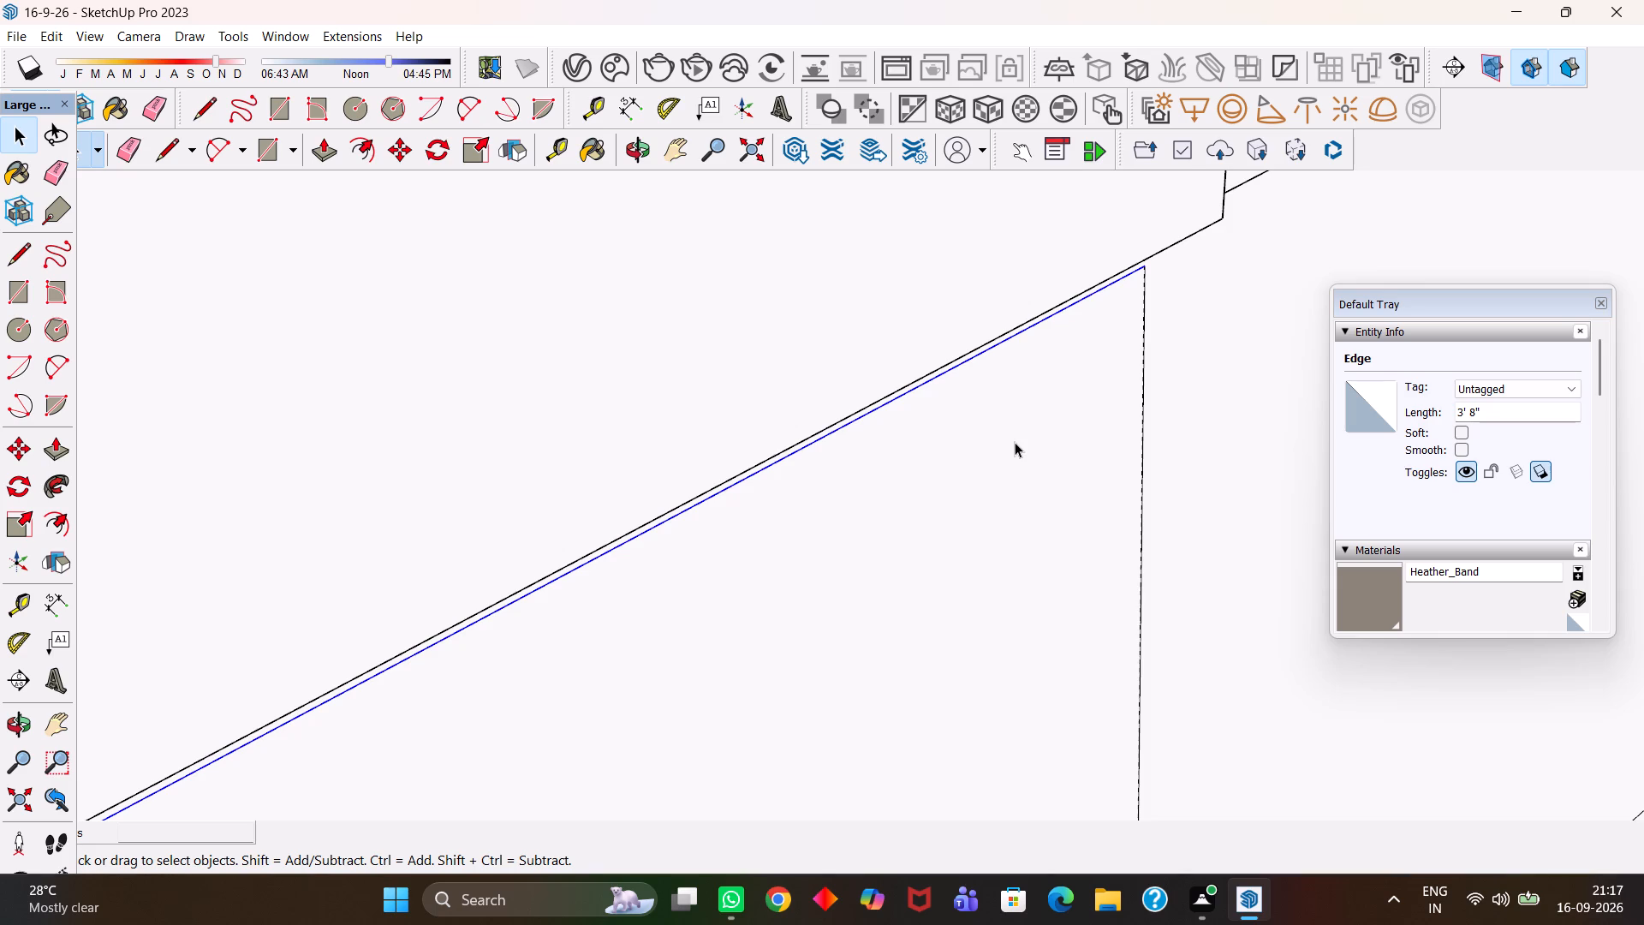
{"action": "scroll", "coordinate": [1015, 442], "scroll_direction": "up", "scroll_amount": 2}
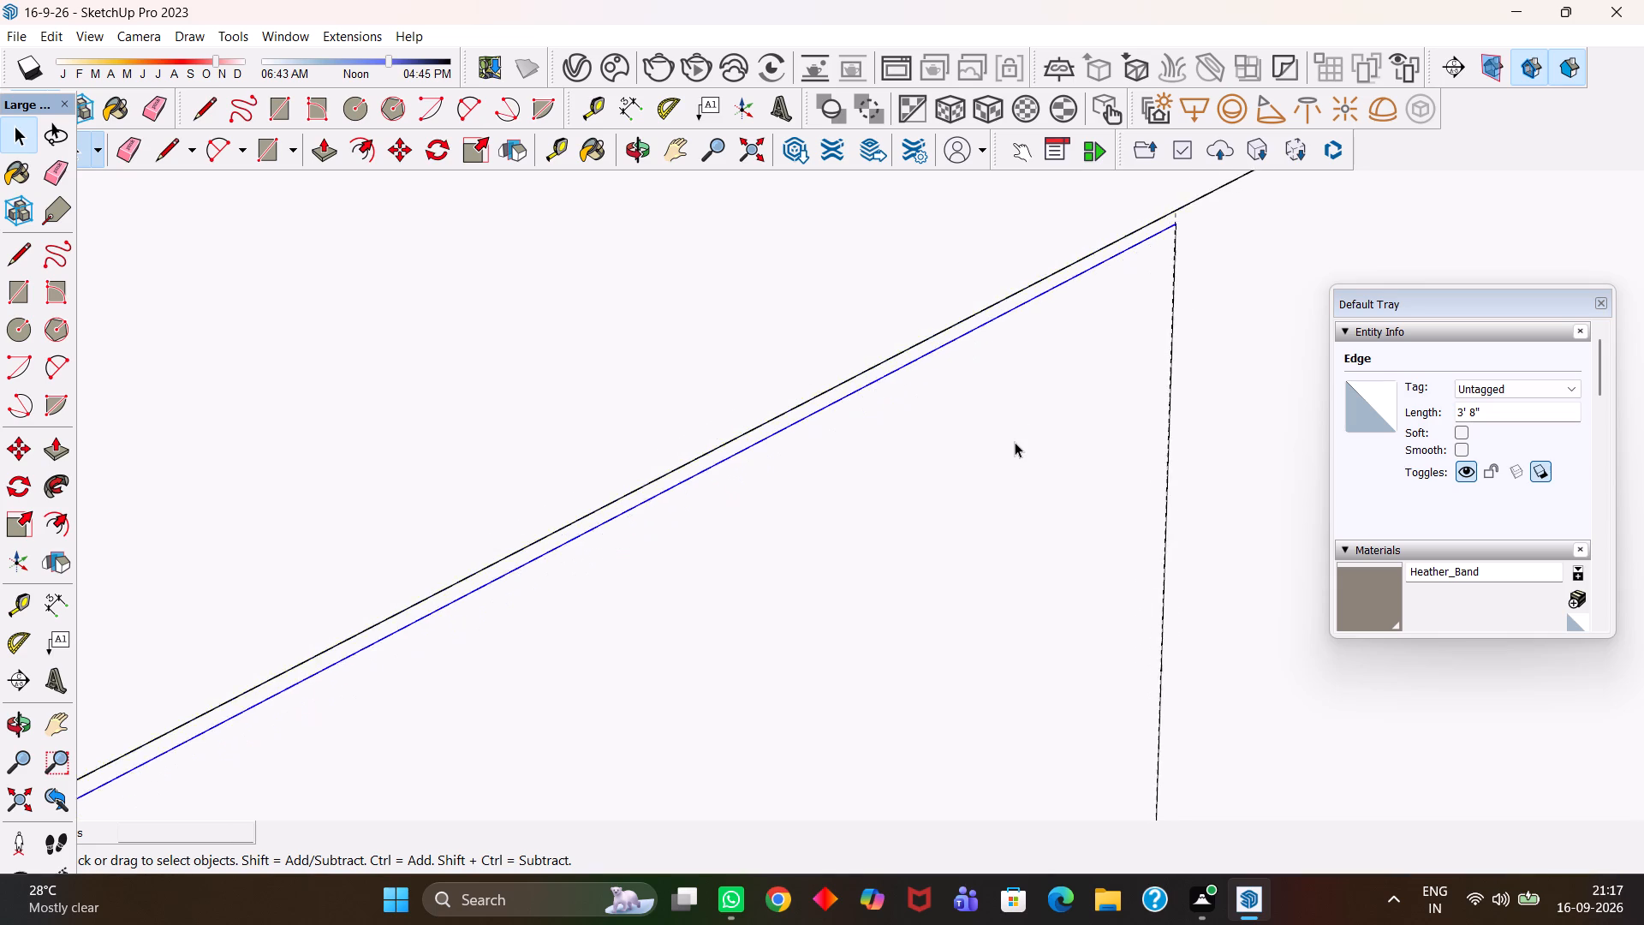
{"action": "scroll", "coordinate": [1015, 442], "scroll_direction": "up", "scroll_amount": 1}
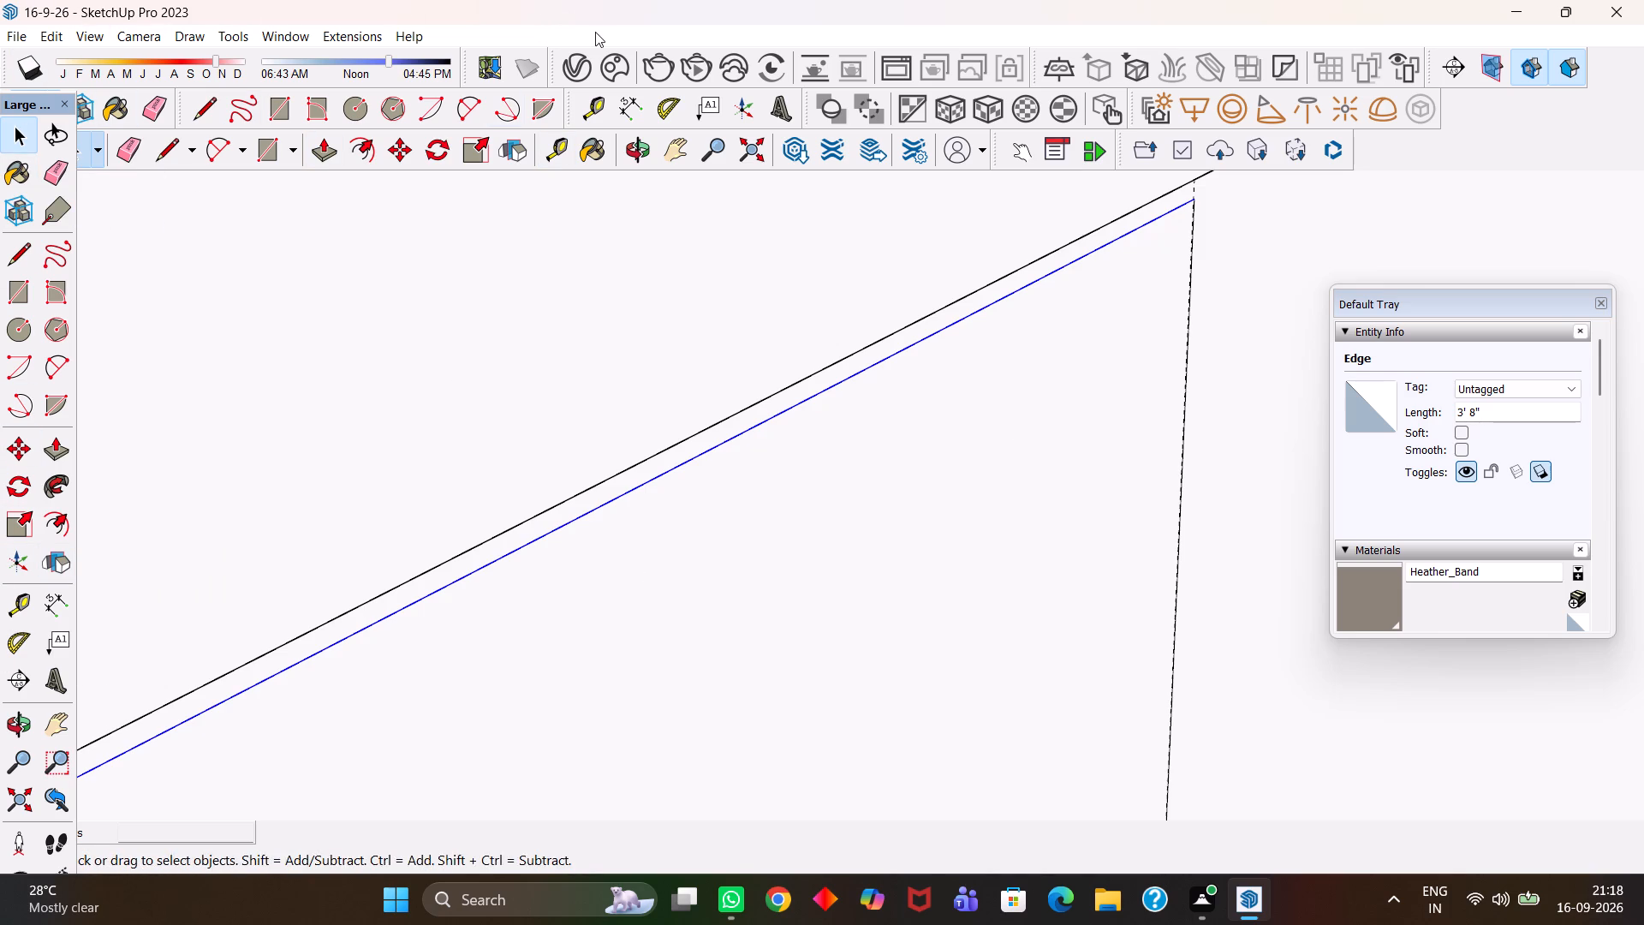
Browse the 3D Models in the Chaos Cosmos library, examining the decor, people, seating, tables and storage furniture available for the house.
{"action": "left_click", "coordinate": [605, 73]}
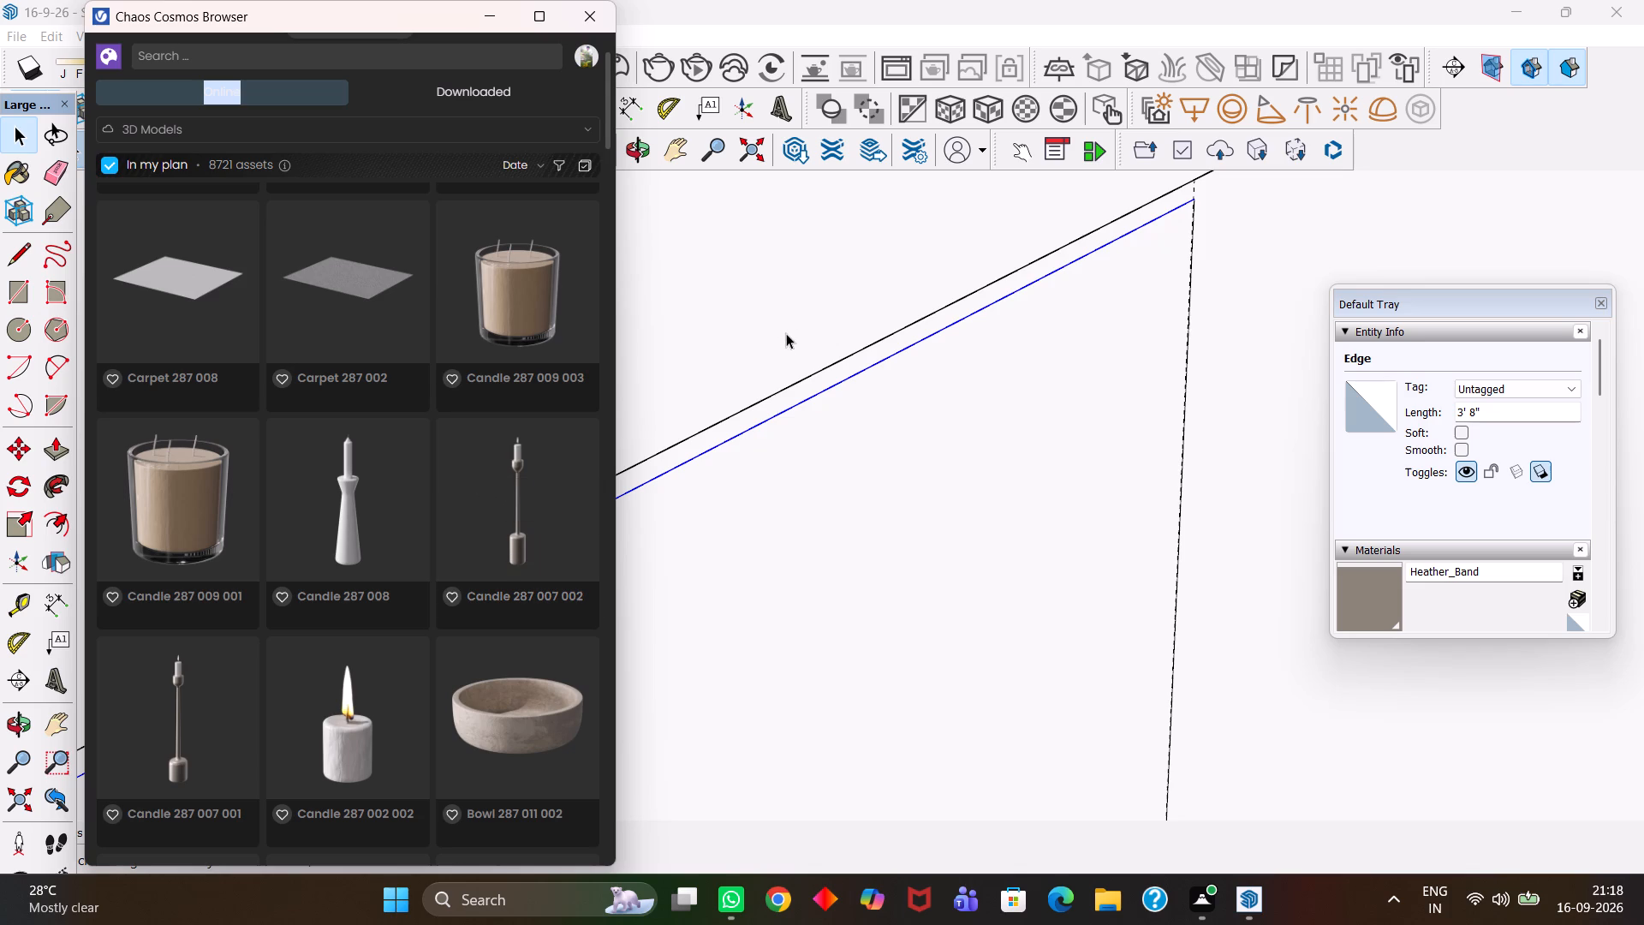
{"action": "scroll", "coordinate": [824, 330], "scroll_direction": "down", "scroll_amount": 1}
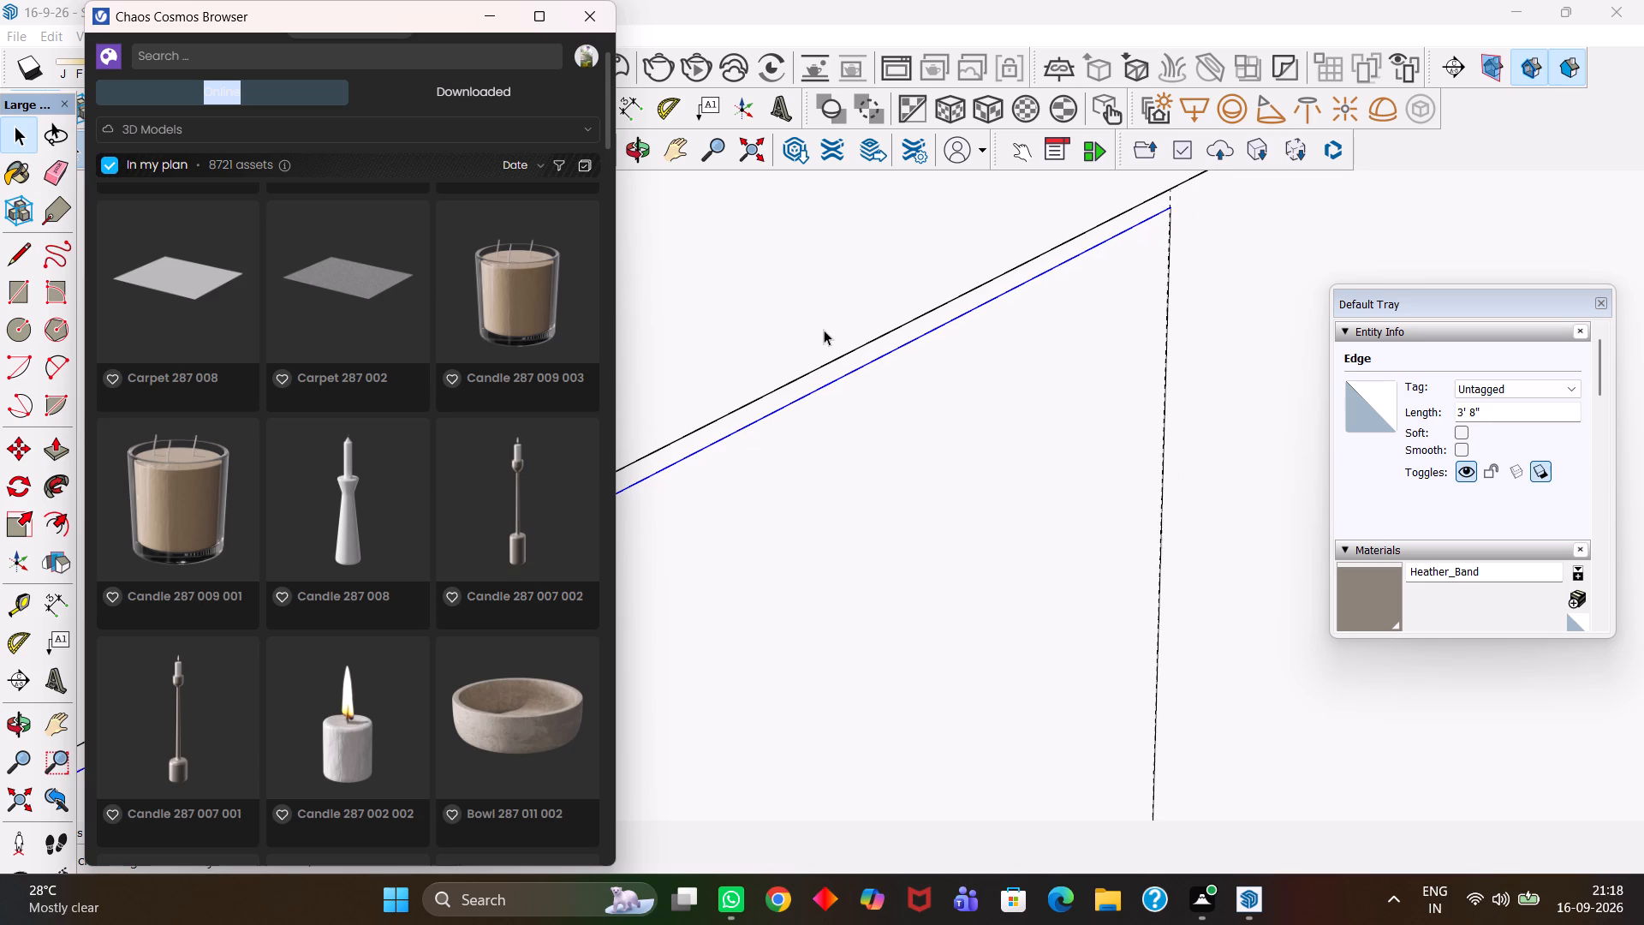
{"action": "scroll", "coordinate": [529, 576], "scroll_direction": "down", "scroll_amount": 1}
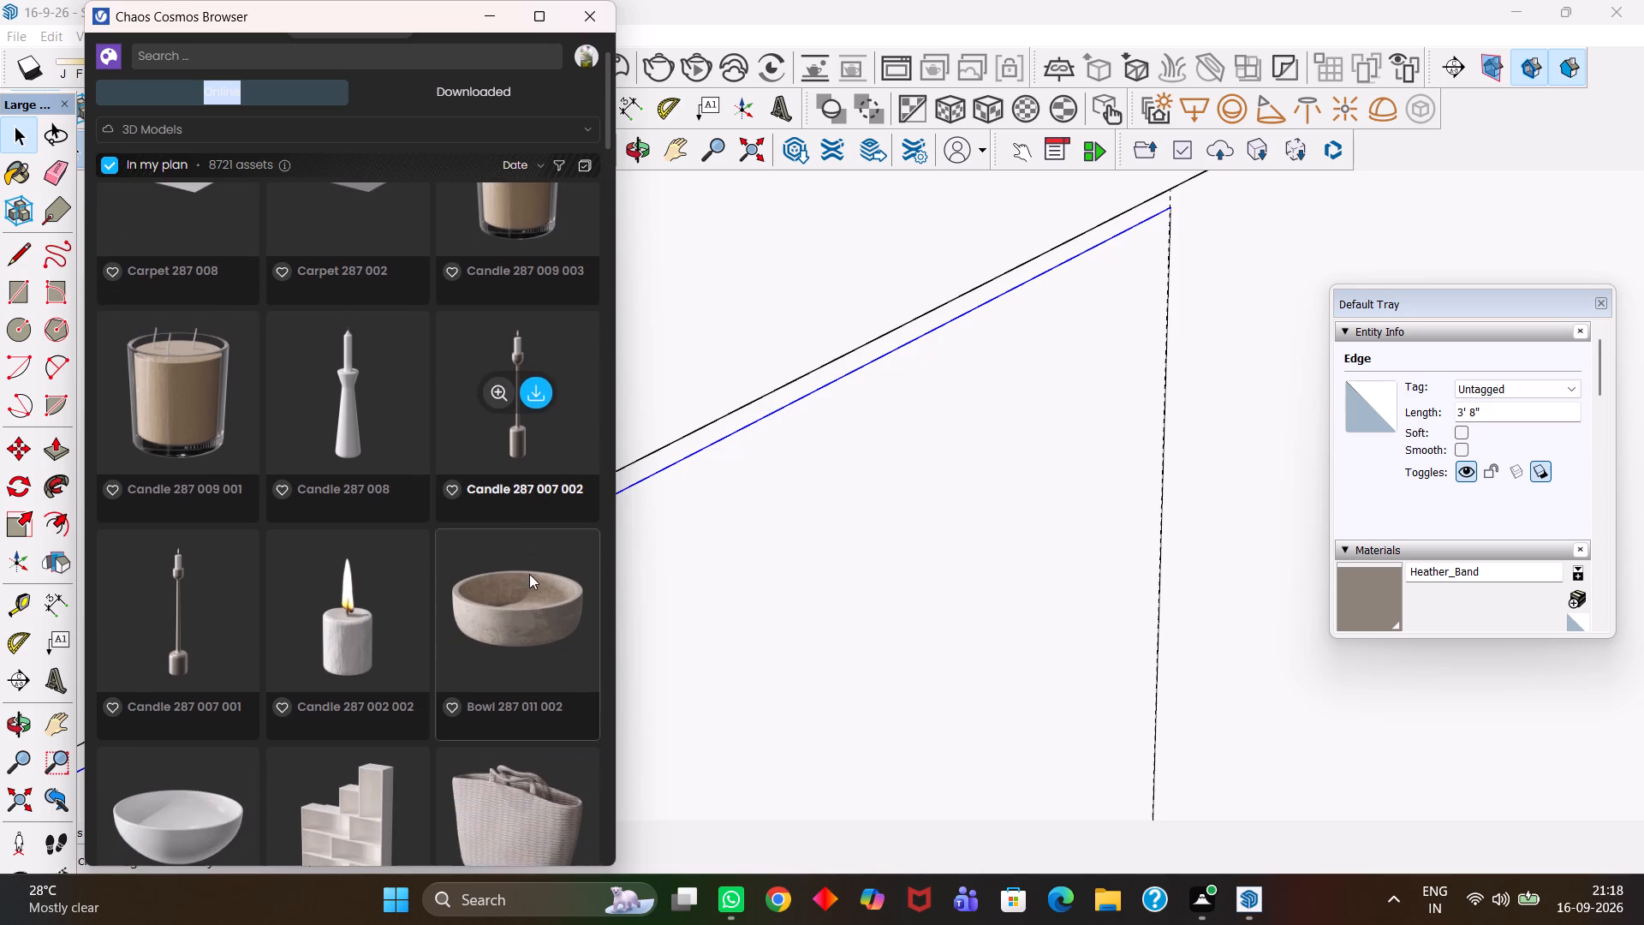
{"action": "scroll", "coordinate": [529, 574], "scroll_direction": "down", "scroll_amount": 2}
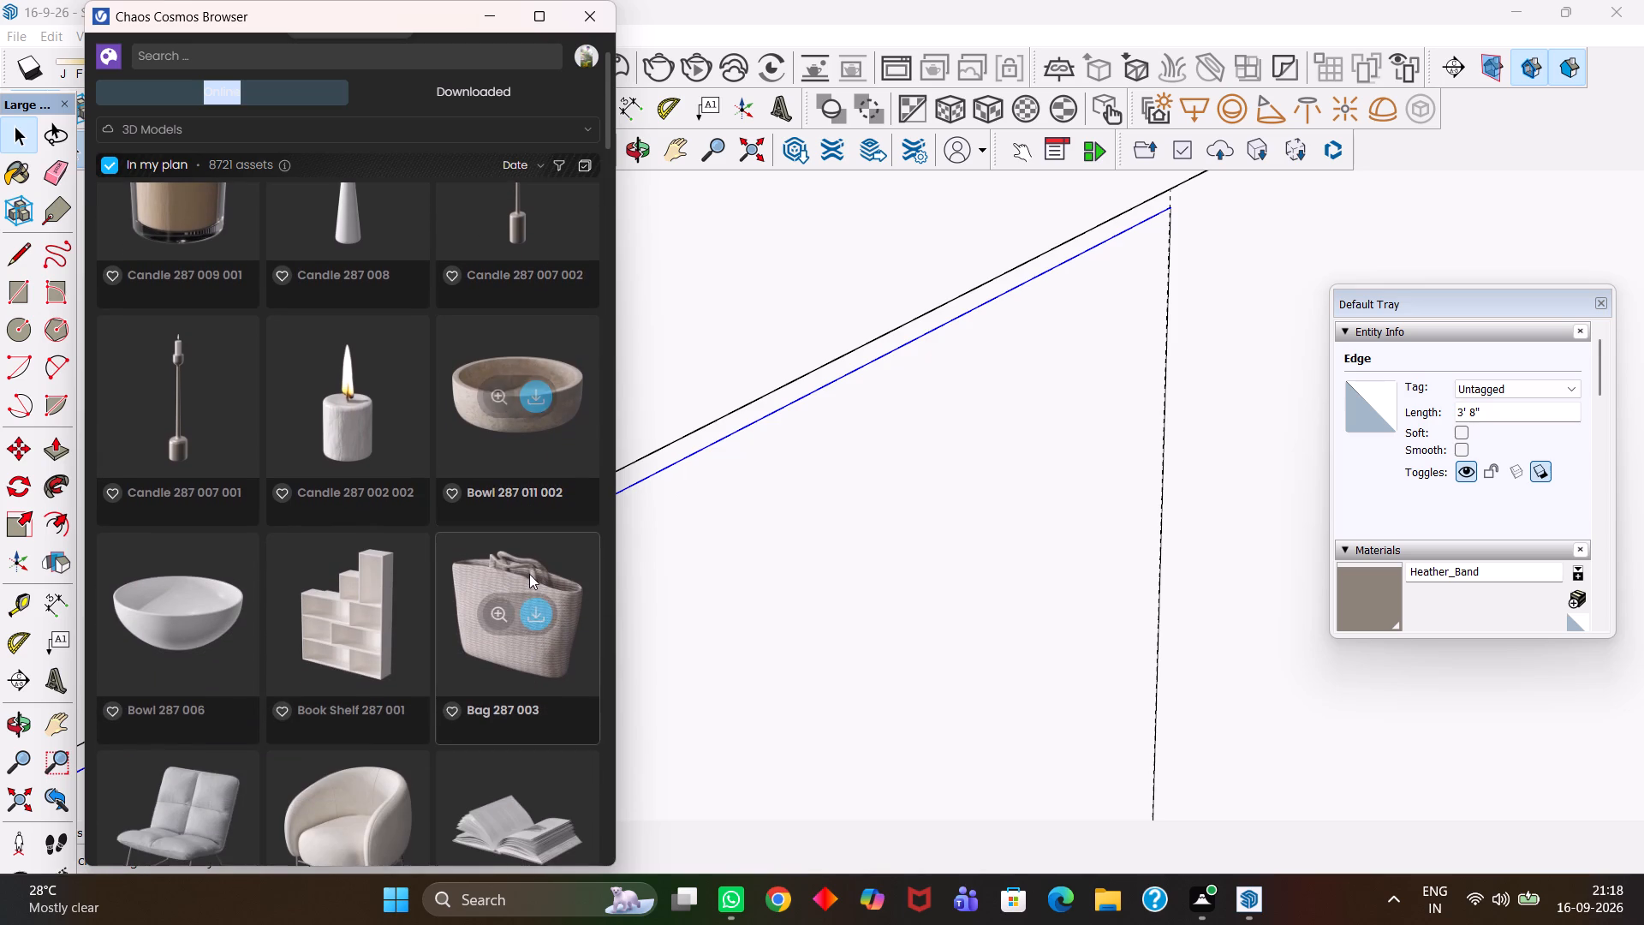
{"action": "scroll", "coordinate": [529, 574], "scroll_direction": "down", "scroll_amount": 3}
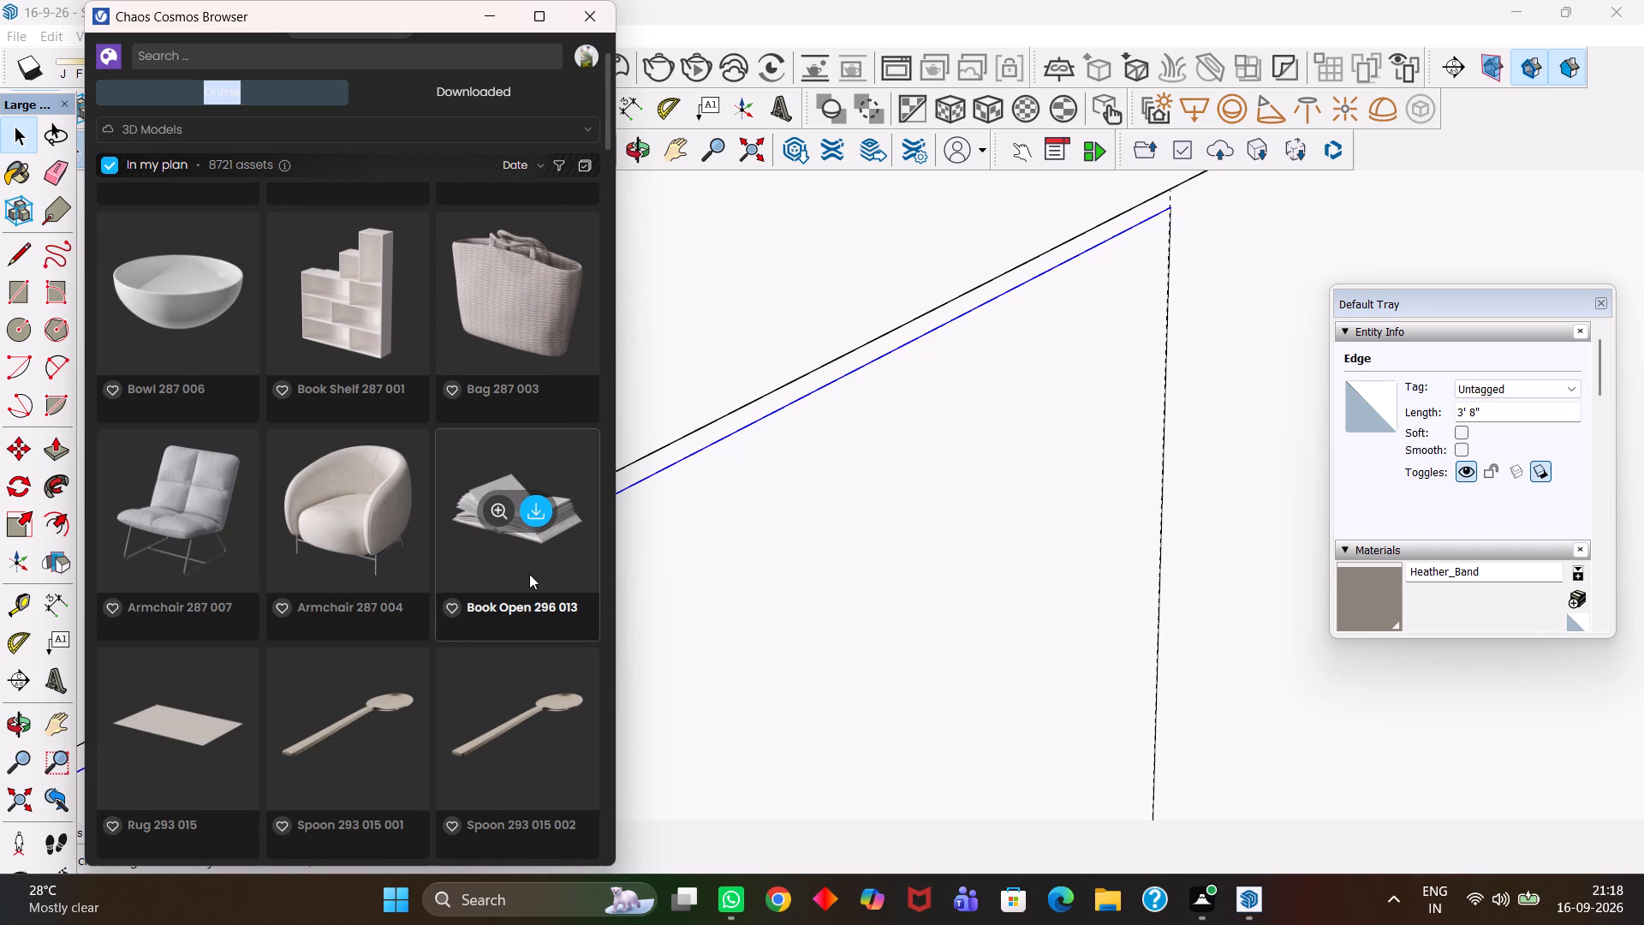
{"action": "scroll", "coordinate": [529, 574], "scroll_direction": "down", "scroll_amount": 2}
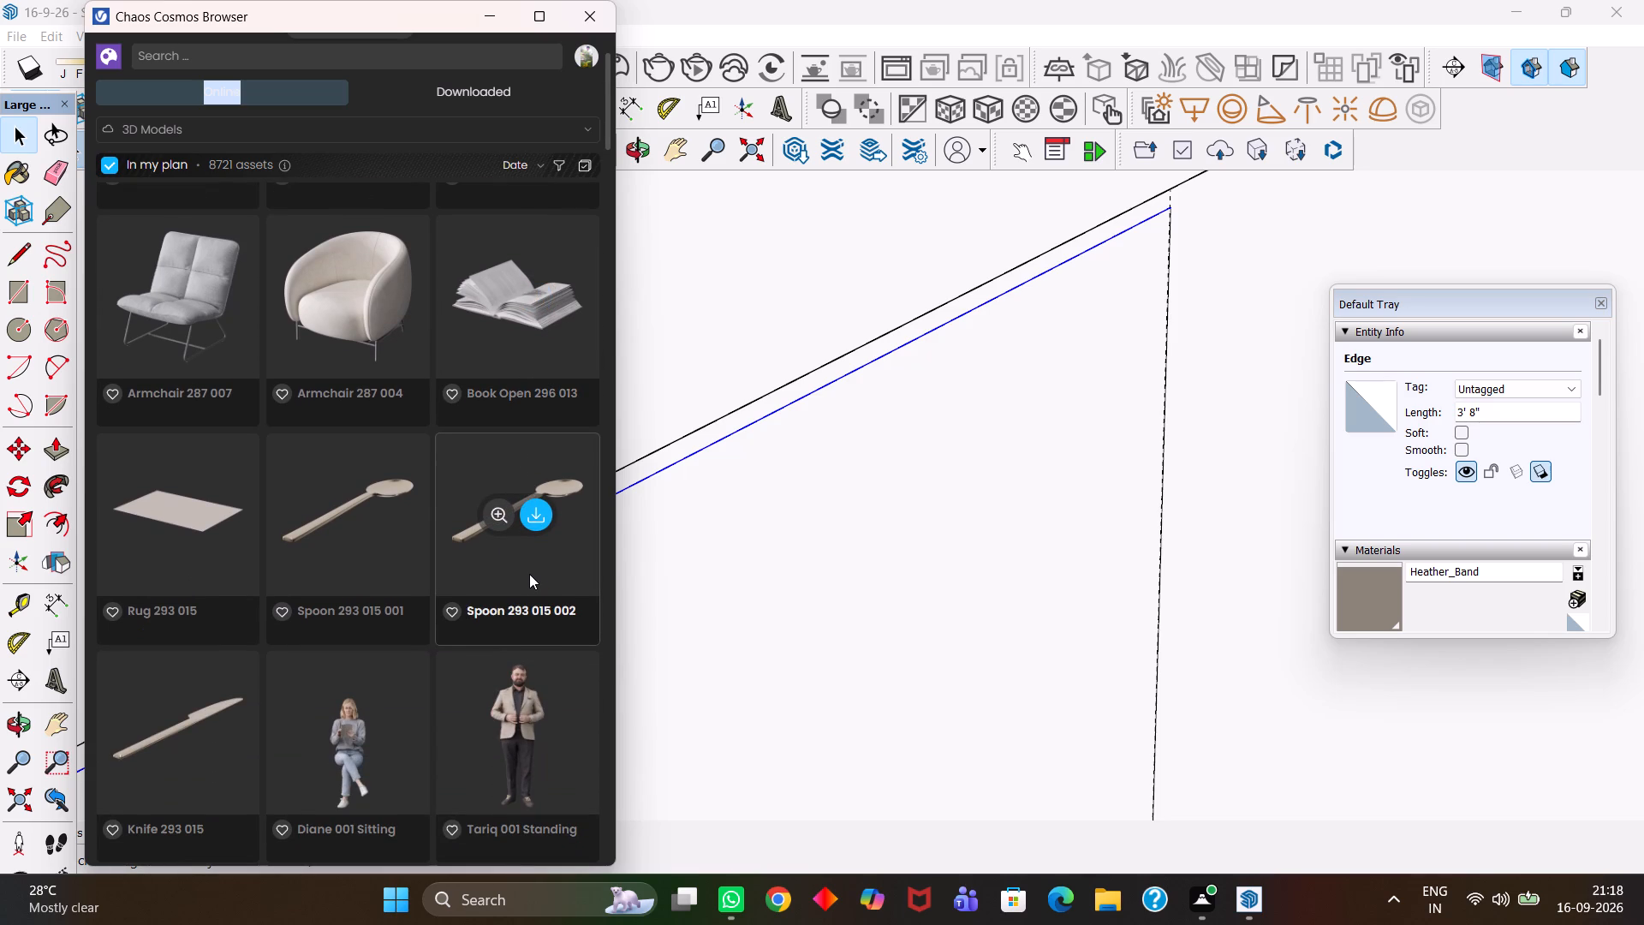
{"action": "scroll", "coordinate": [529, 574], "scroll_direction": "down", "scroll_amount": 1}
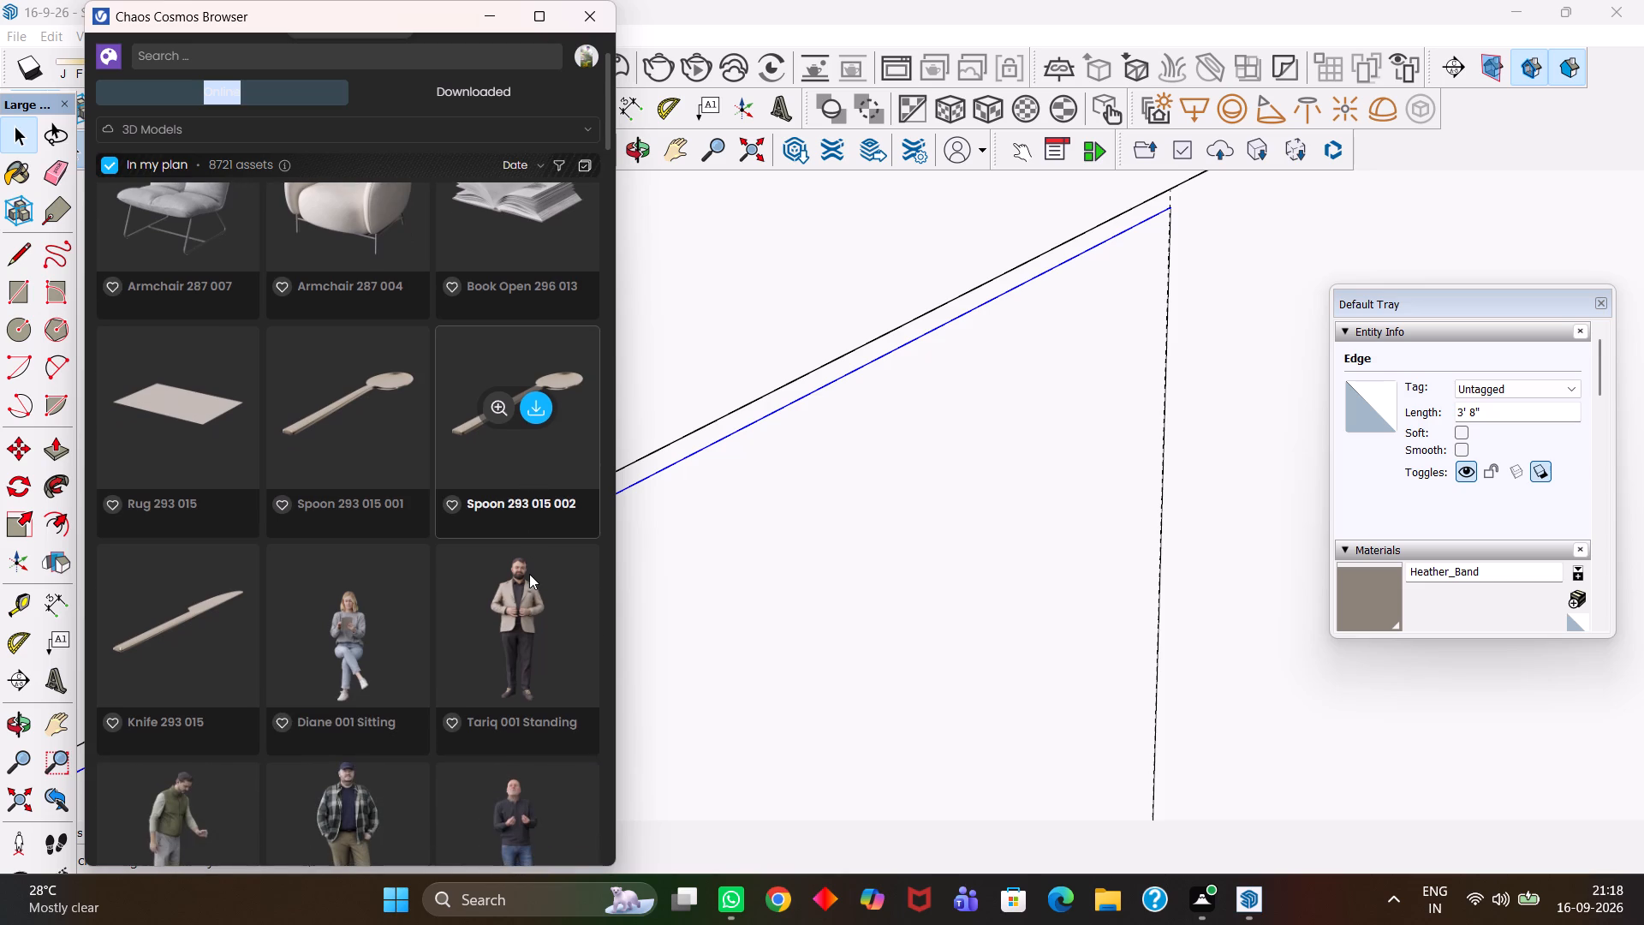
{"action": "scroll", "coordinate": [529, 573], "scroll_direction": "down", "scroll_amount": 2}
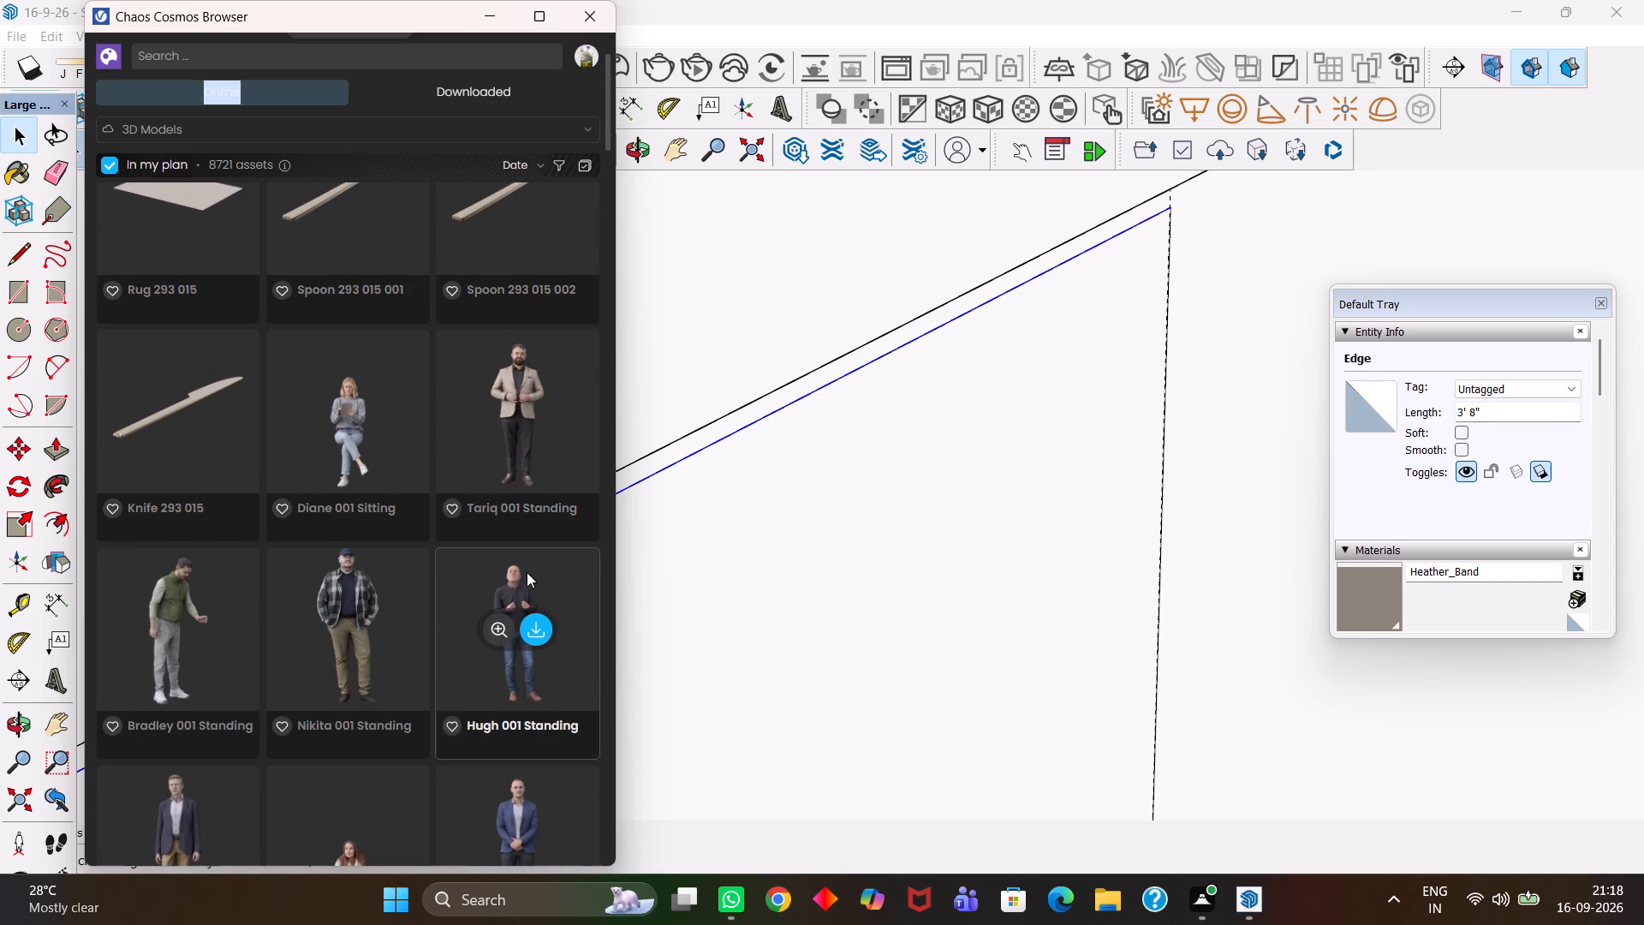
{"action": "scroll", "coordinate": [527, 572], "scroll_direction": "down", "scroll_amount": 1}
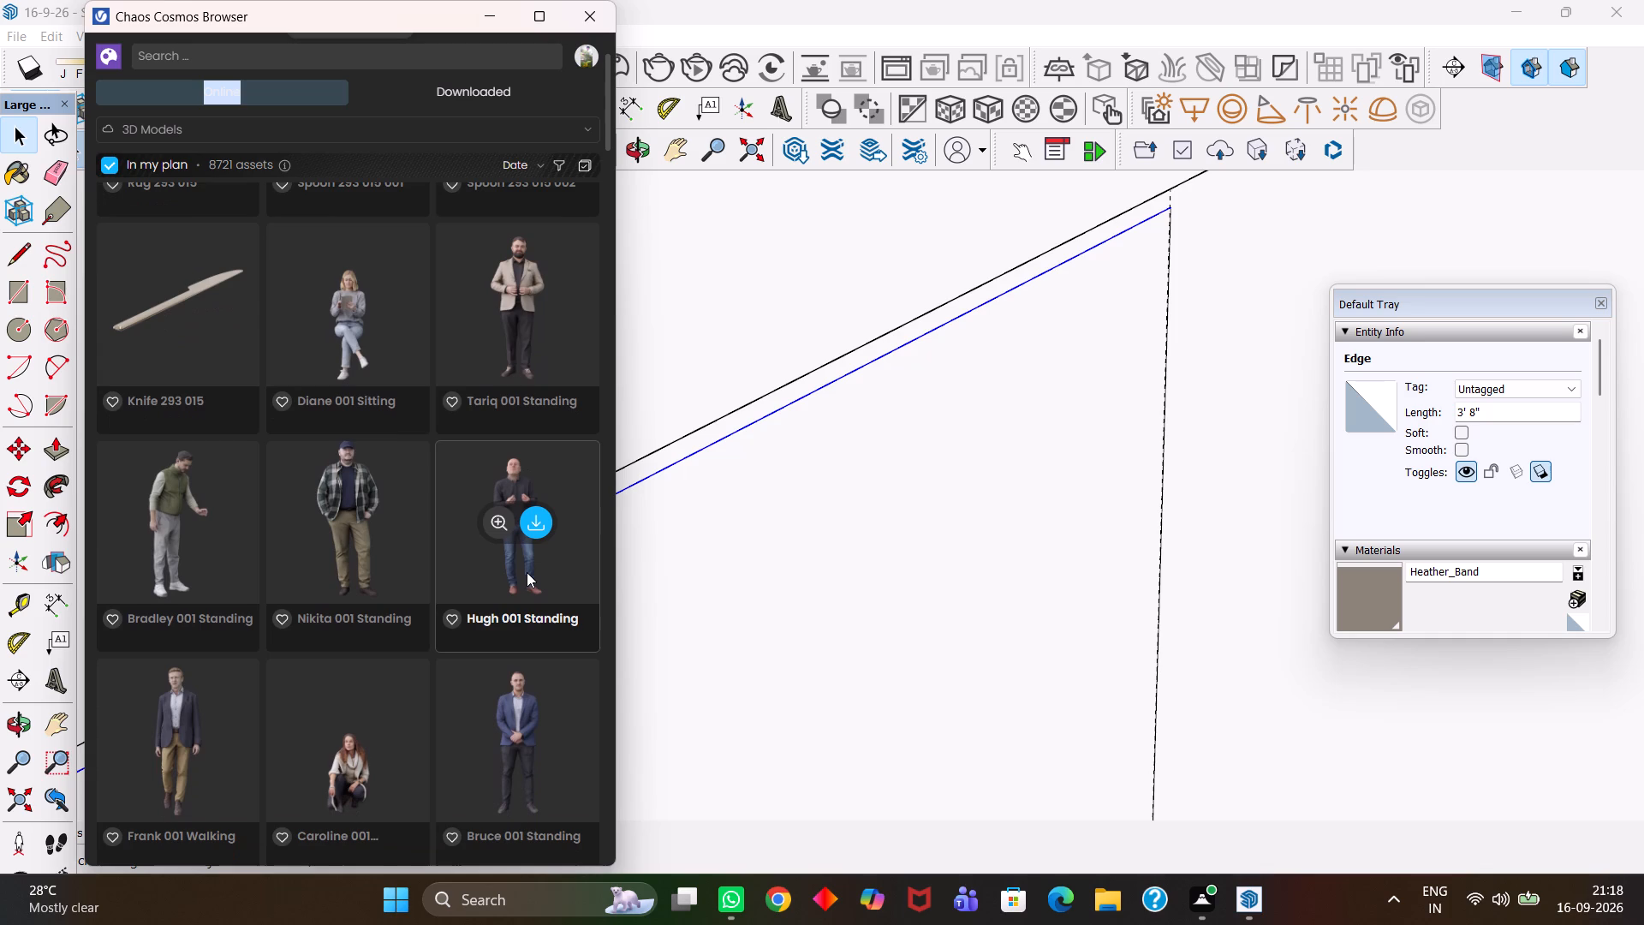
{"action": "scroll", "coordinate": [527, 572], "scroll_direction": "down", "scroll_amount": 1}
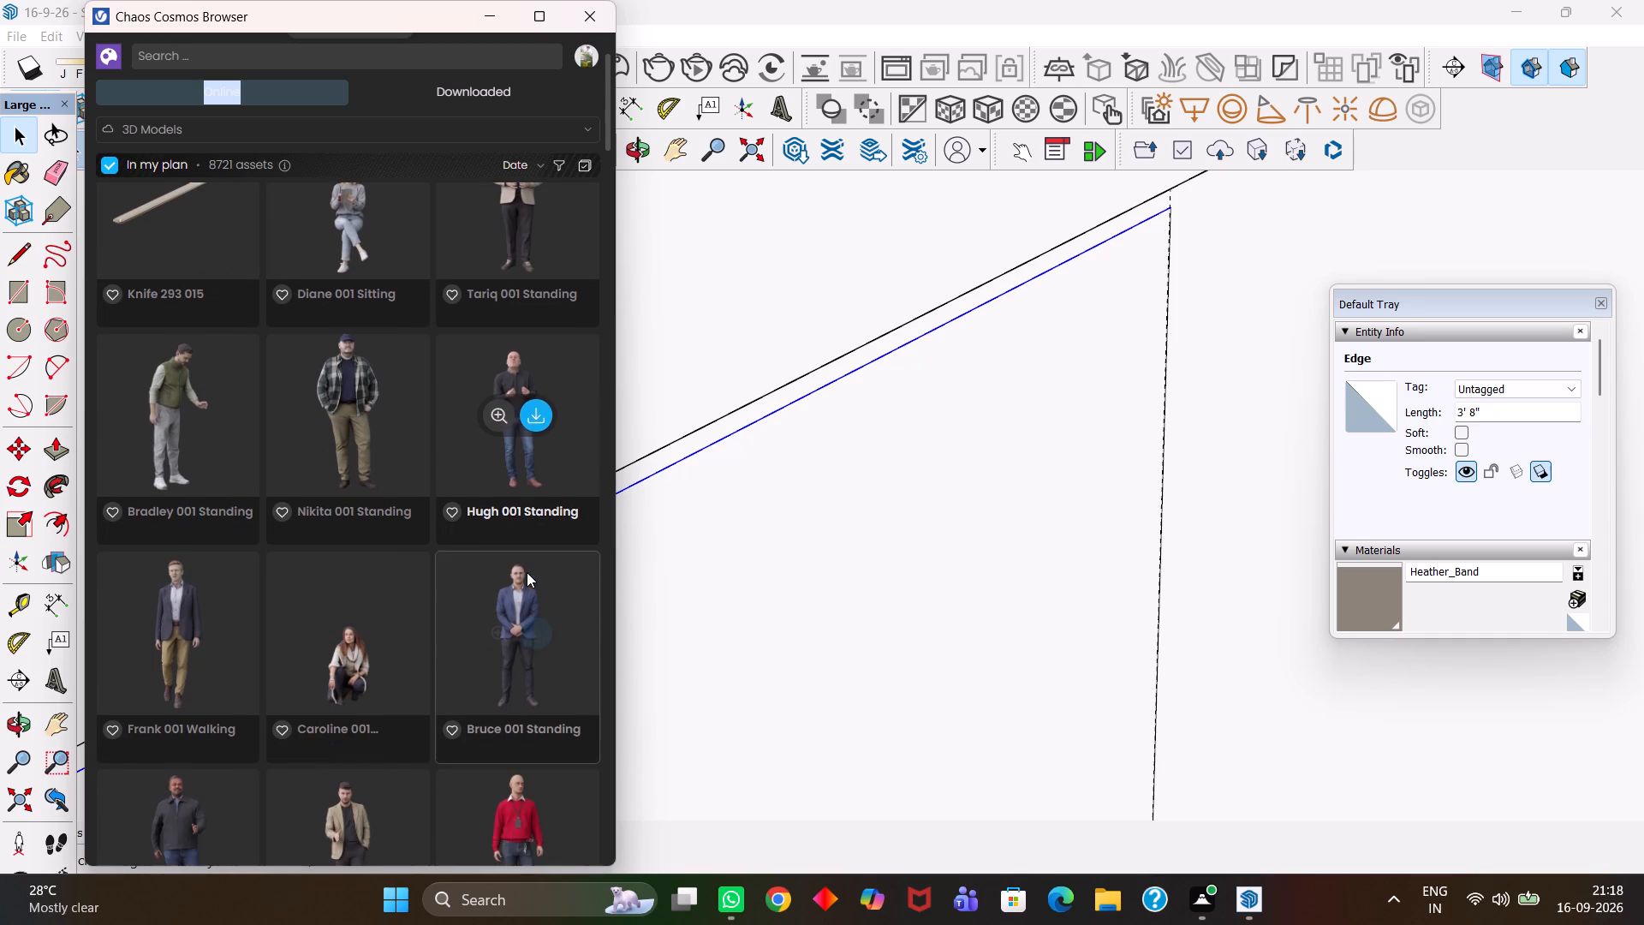
{"action": "scroll", "coordinate": [527, 572], "scroll_direction": "down", "scroll_amount": 2}
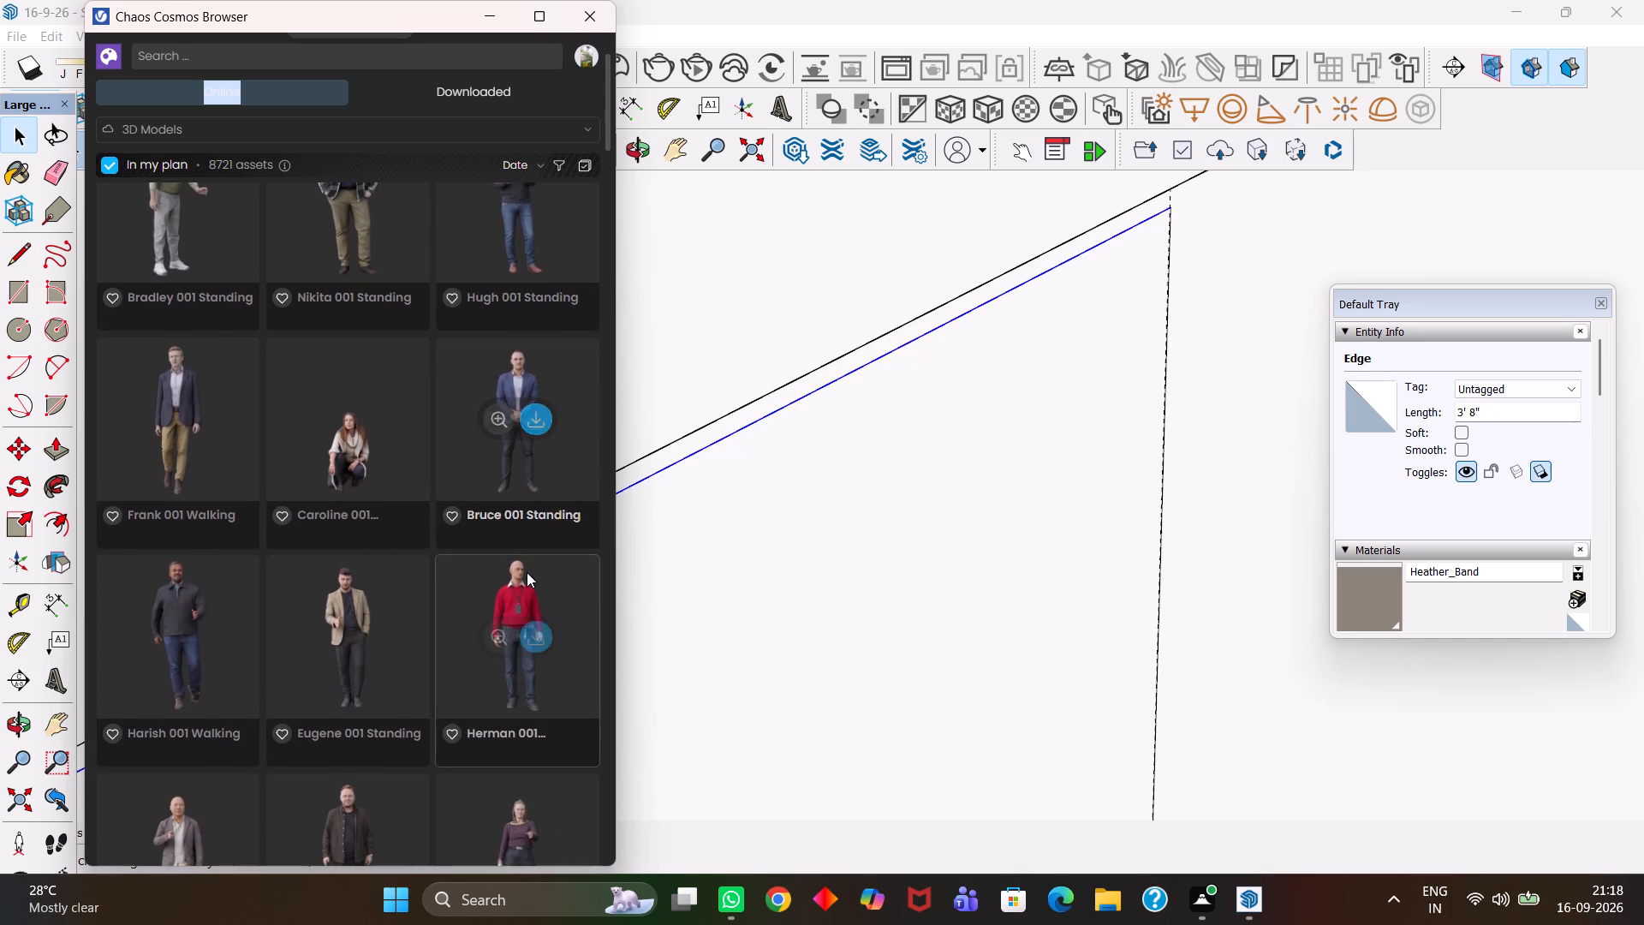
{"action": "scroll", "coordinate": [527, 572], "scroll_direction": "down", "scroll_amount": 2}
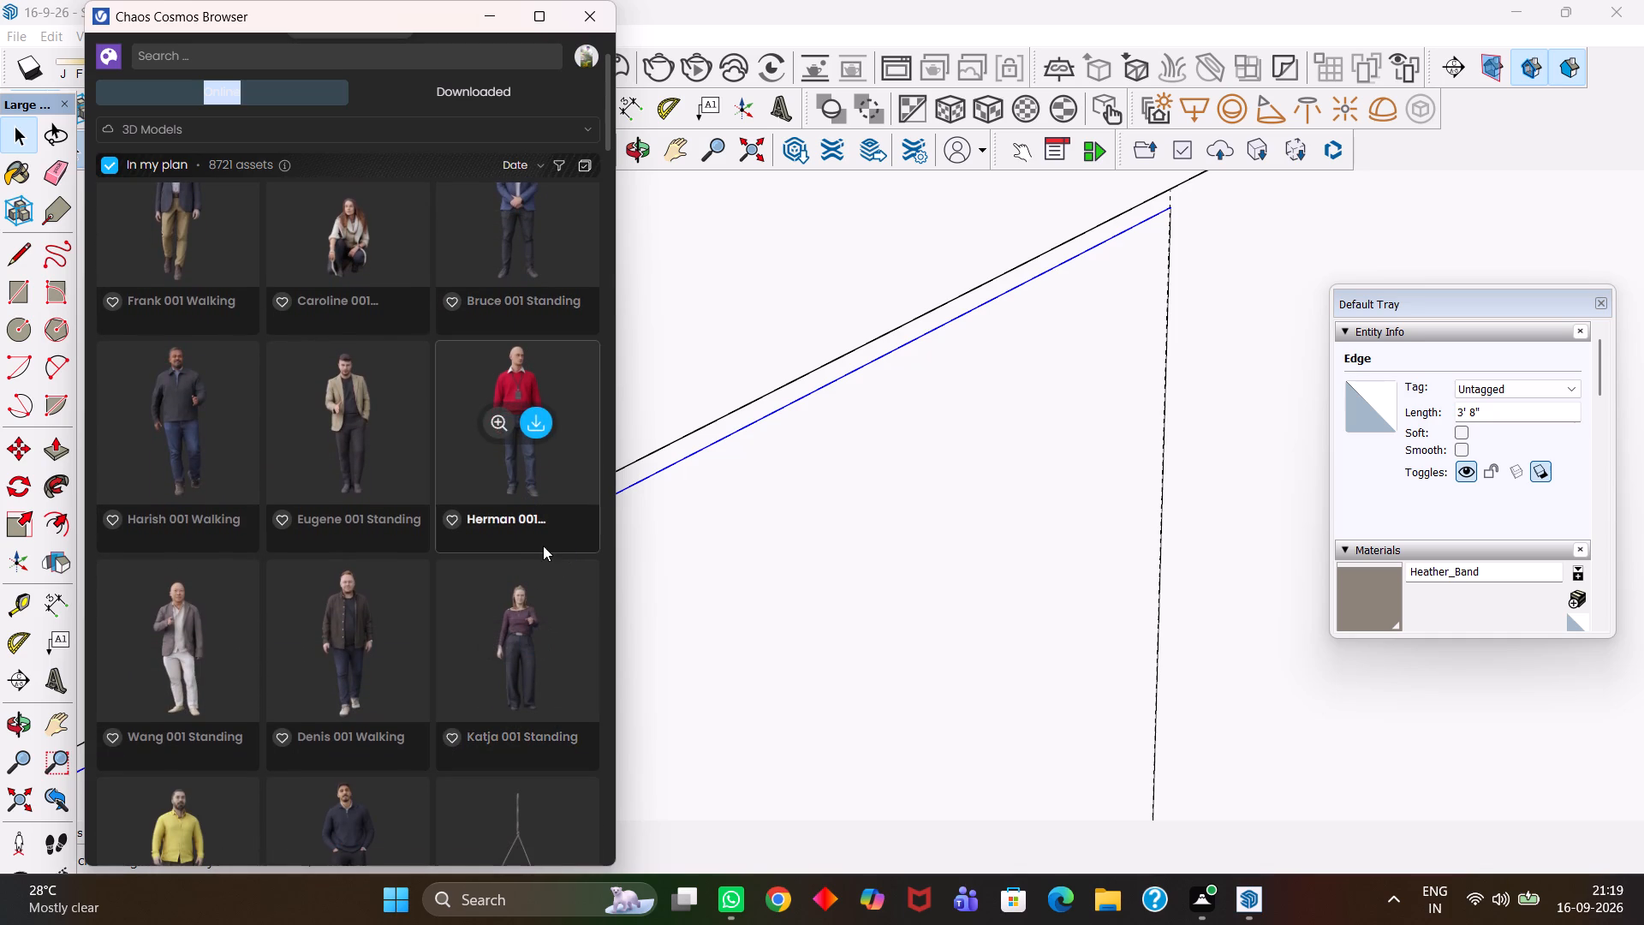
{"action": "scroll", "coordinate": [514, 546], "scroll_direction": "down", "scroll_amount": 1}
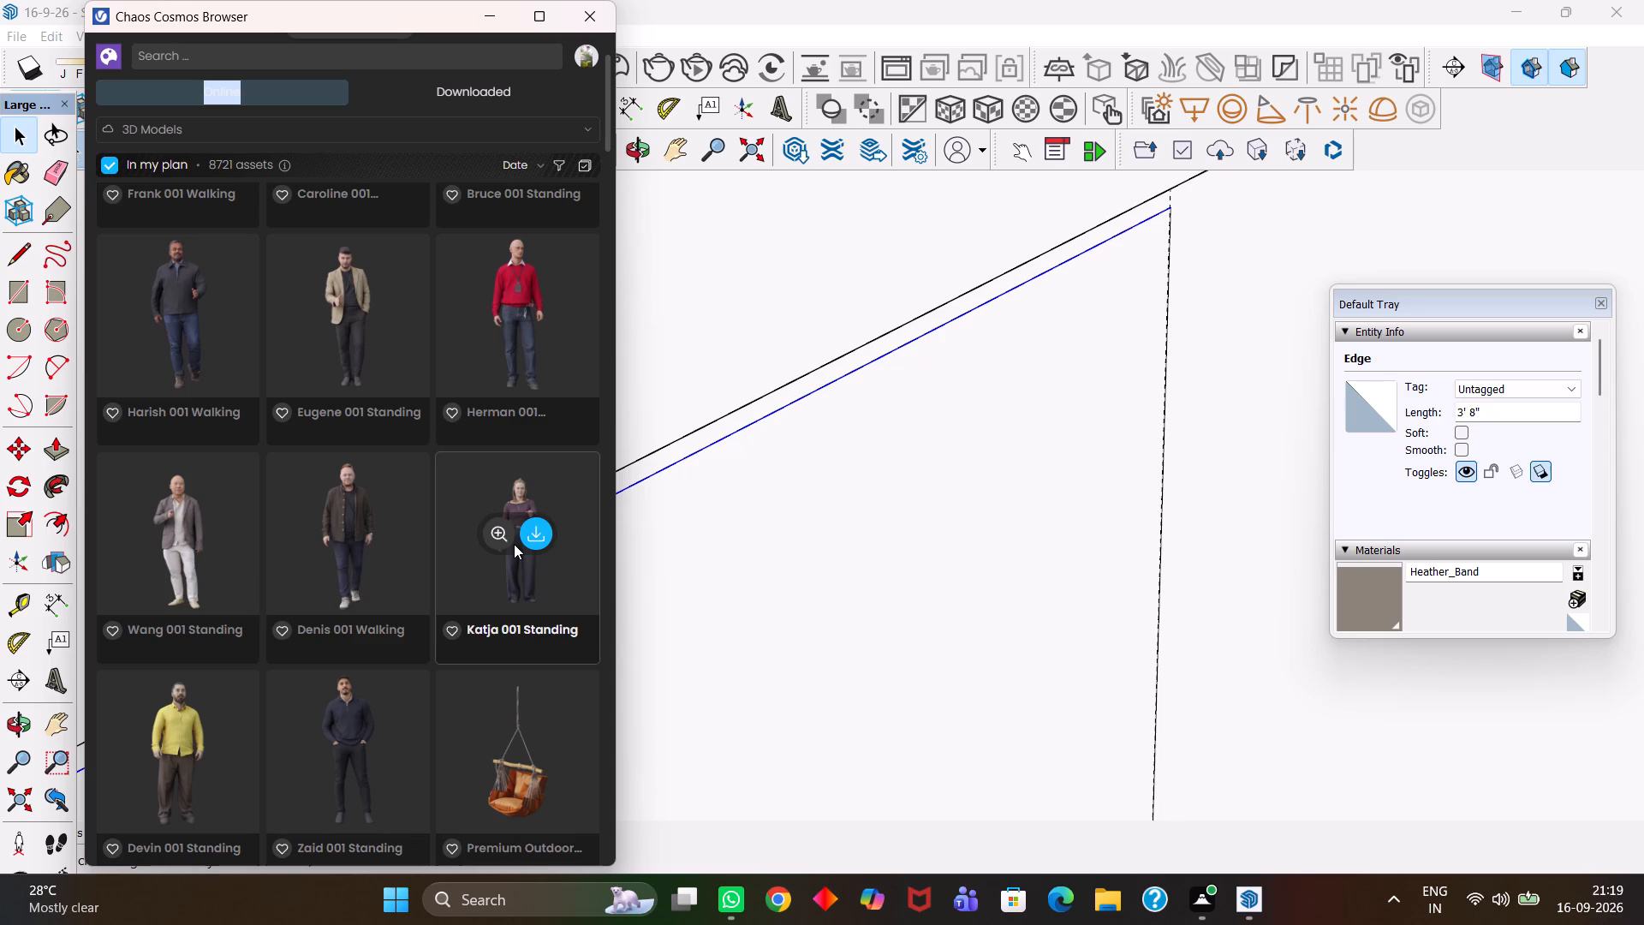
{"action": "scroll", "coordinate": [514, 544], "scroll_direction": "down", "scroll_amount": 1}
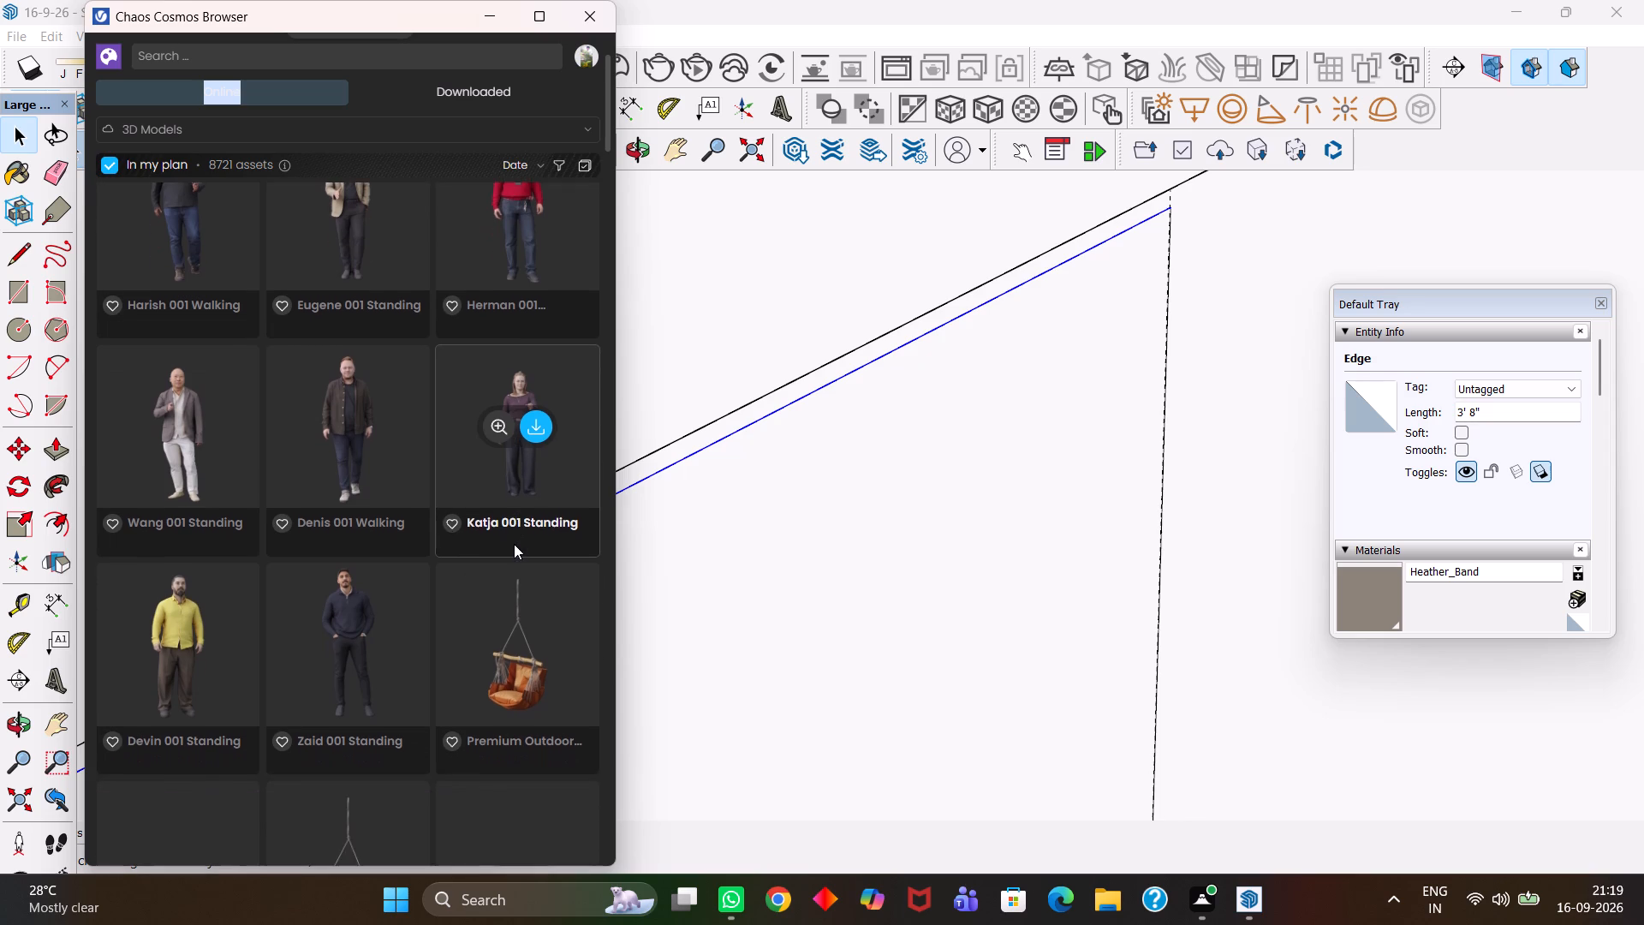
{"action": "scroll", "coordinate": [514, 544], "scroll_direction": "down", "scroll_amount": 4}
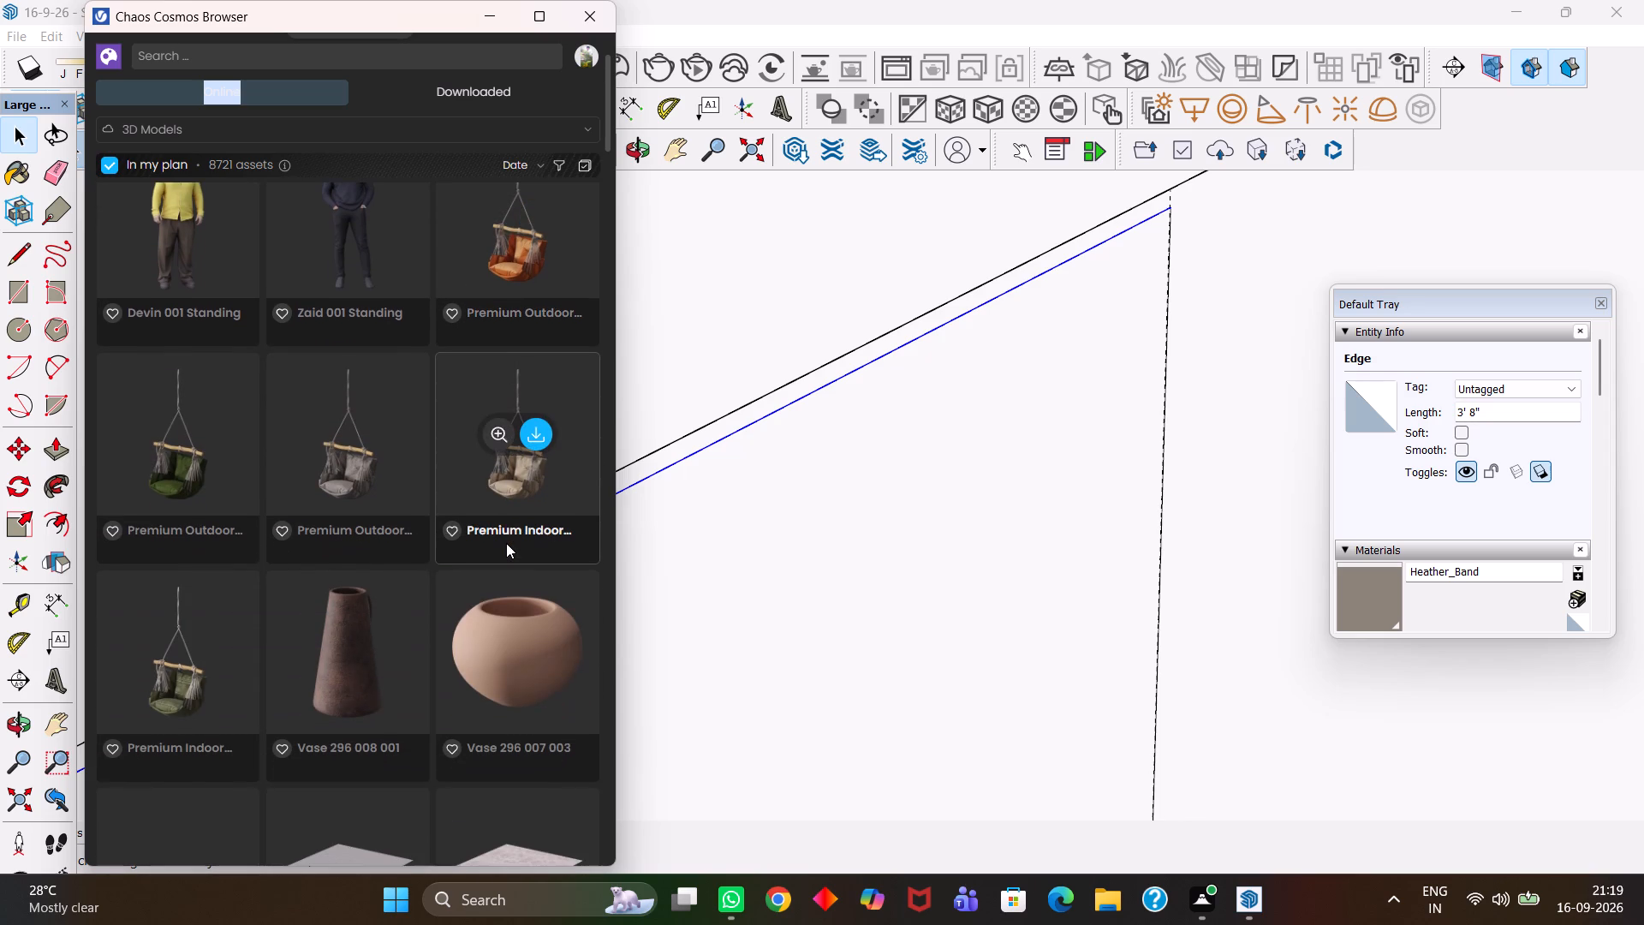
{"action": "scroll", "coordinate": [506, 543], "scroll_direction": "down", "scroll_amount": 1}
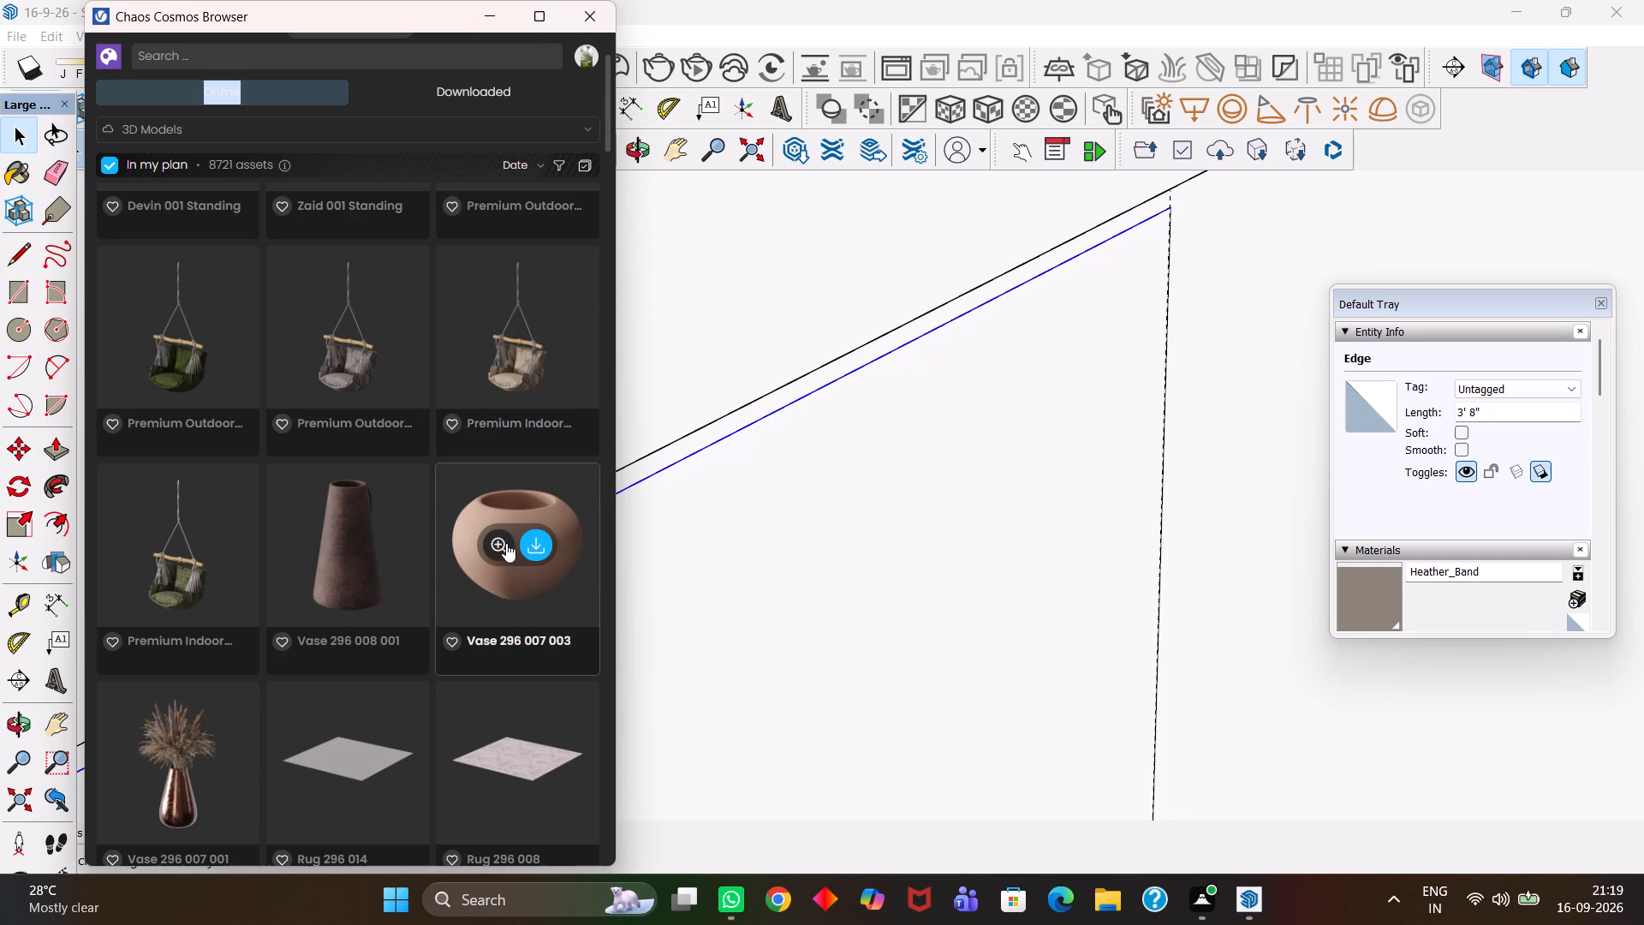
{"action": "scroll", "coordinate": [505, 541], "scroll_direction": "down", "scroll_amount": 4}
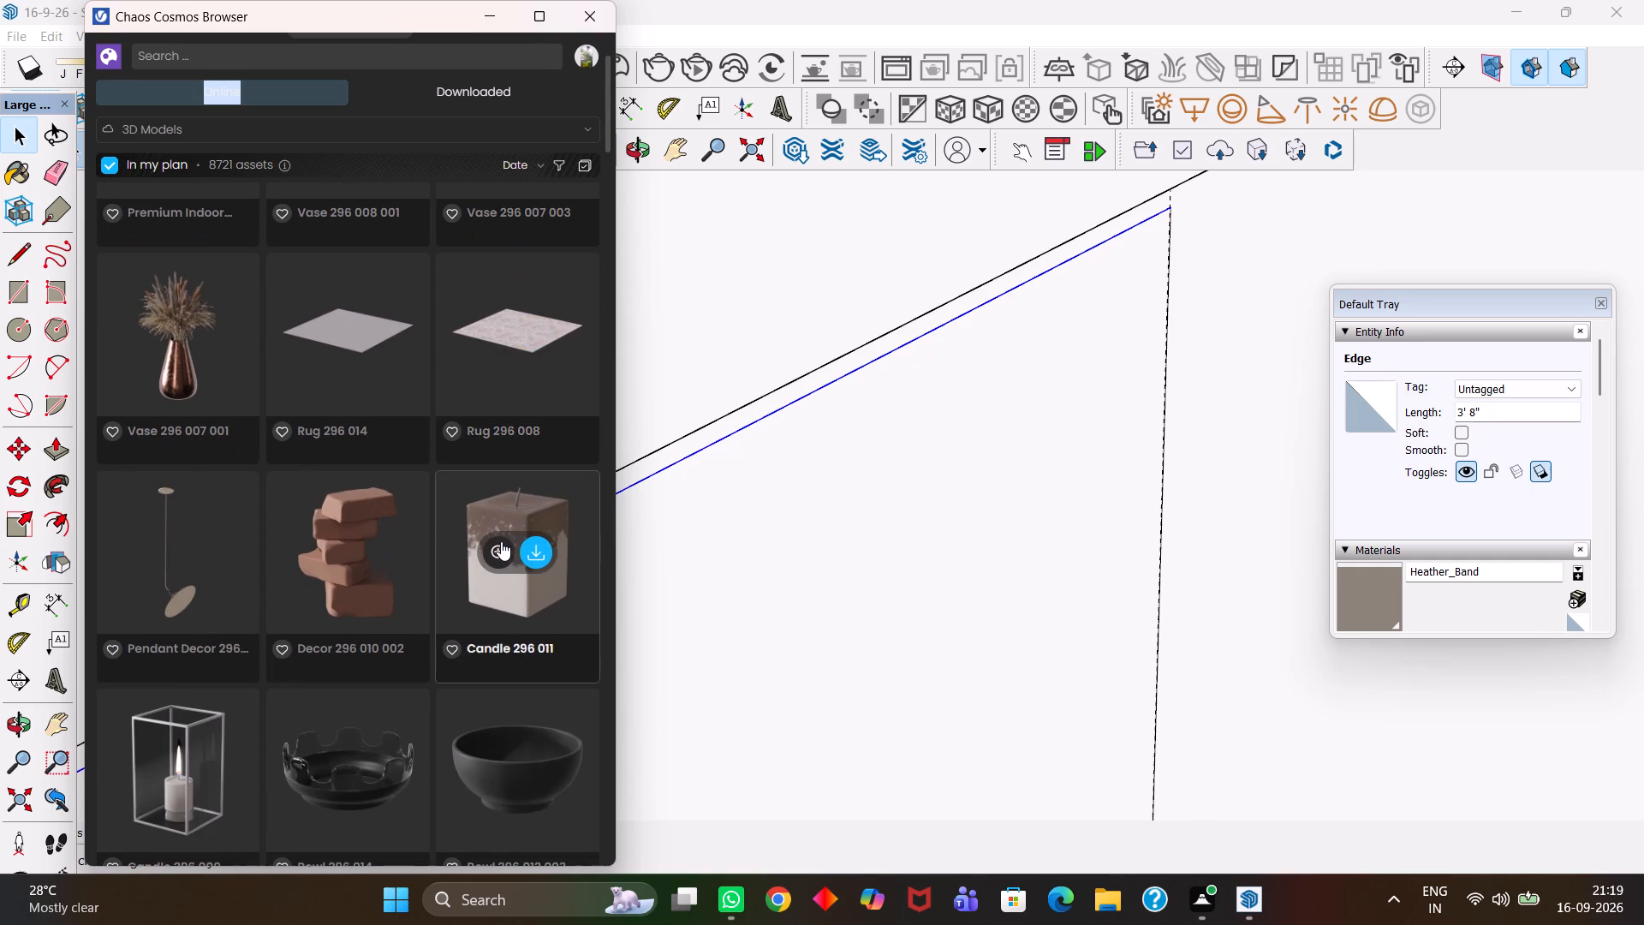
{"action": "scroll", "coordinate": [501, 541], "scroll_direction": "down", "scroll_amount": 6}
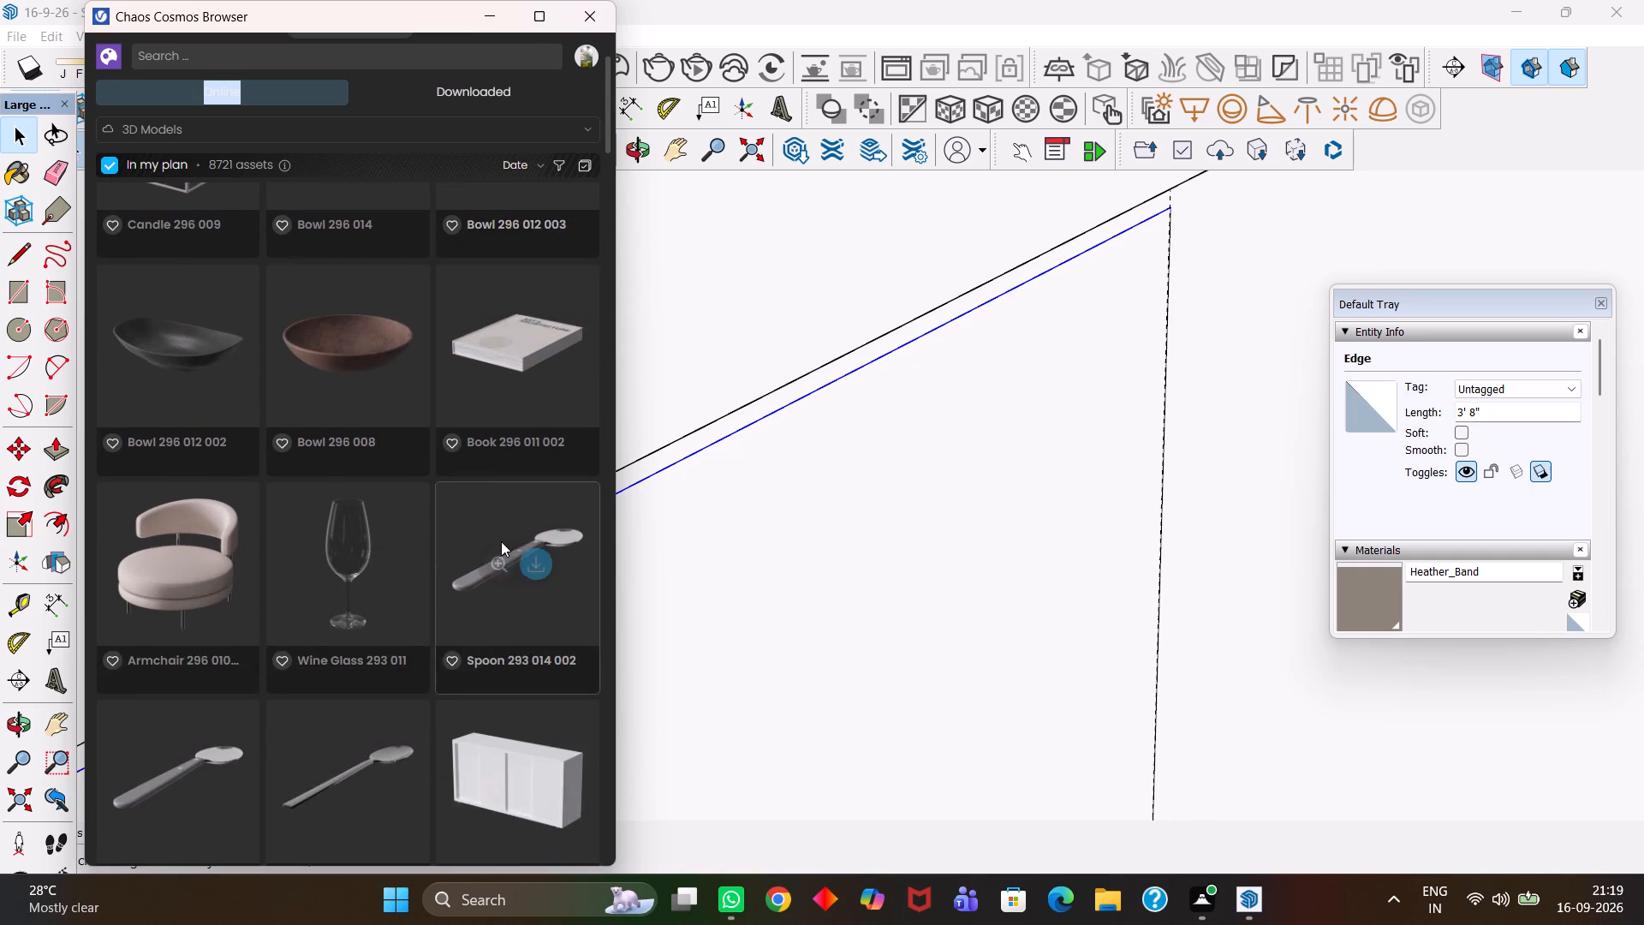
{"action": "scroll", "coordinate": [501, 541], "scroll_direction": "down", "scroll_amount": 2}
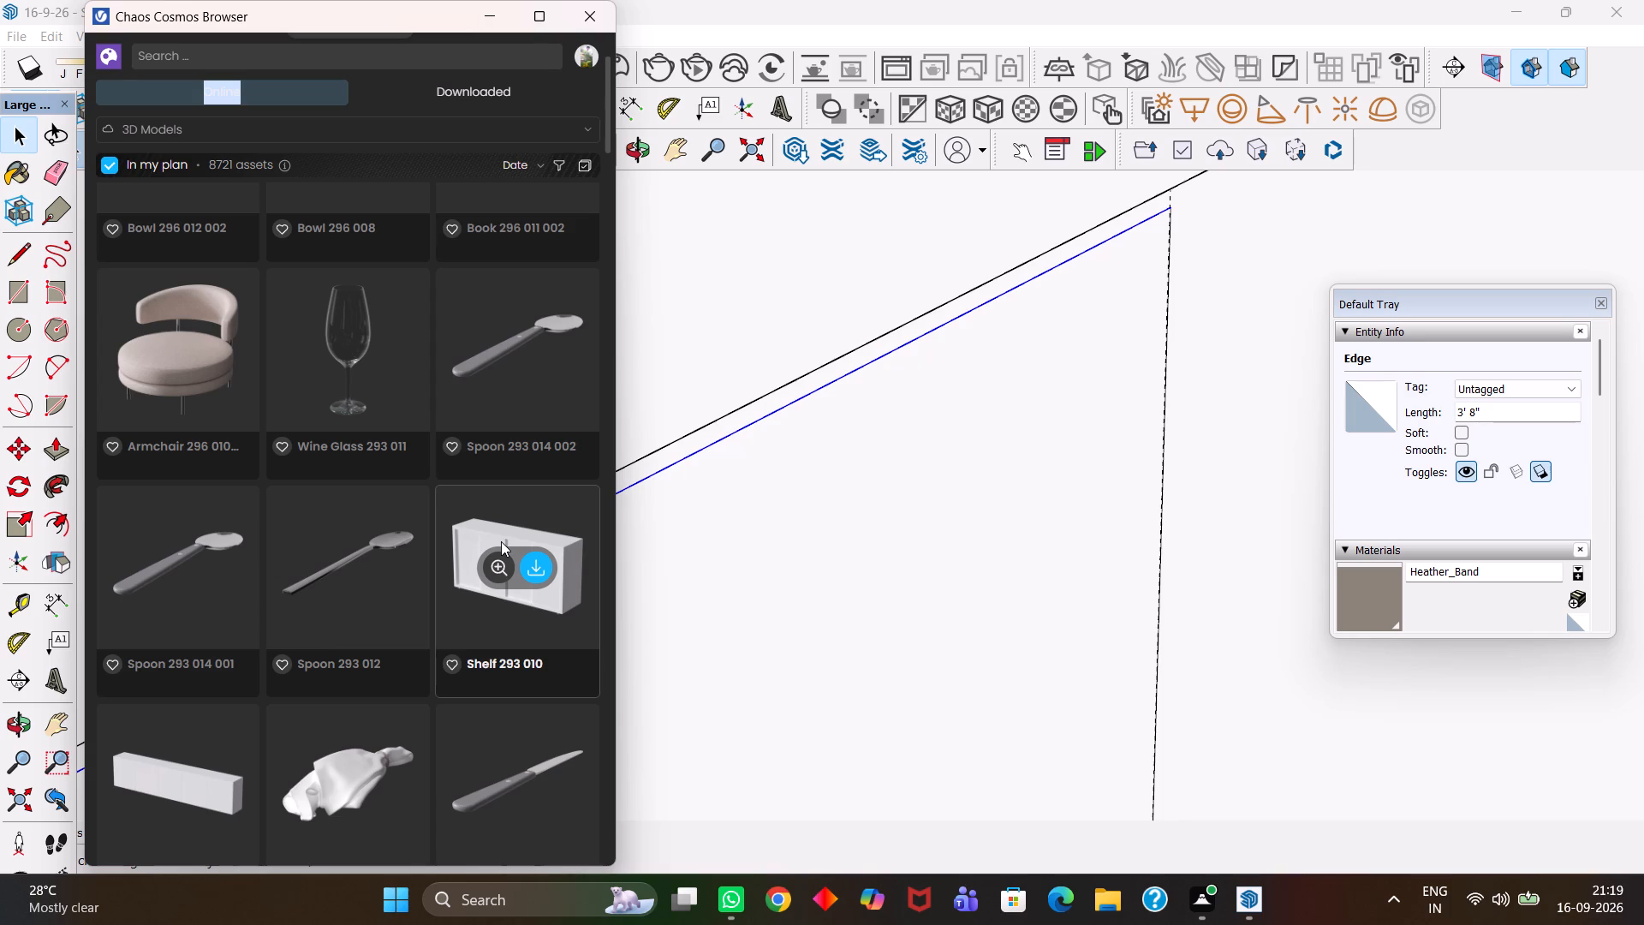
{"action": "scroll", "coordinate": [501, 541], "scroll_direction": "down", "scroll_amount": 1}
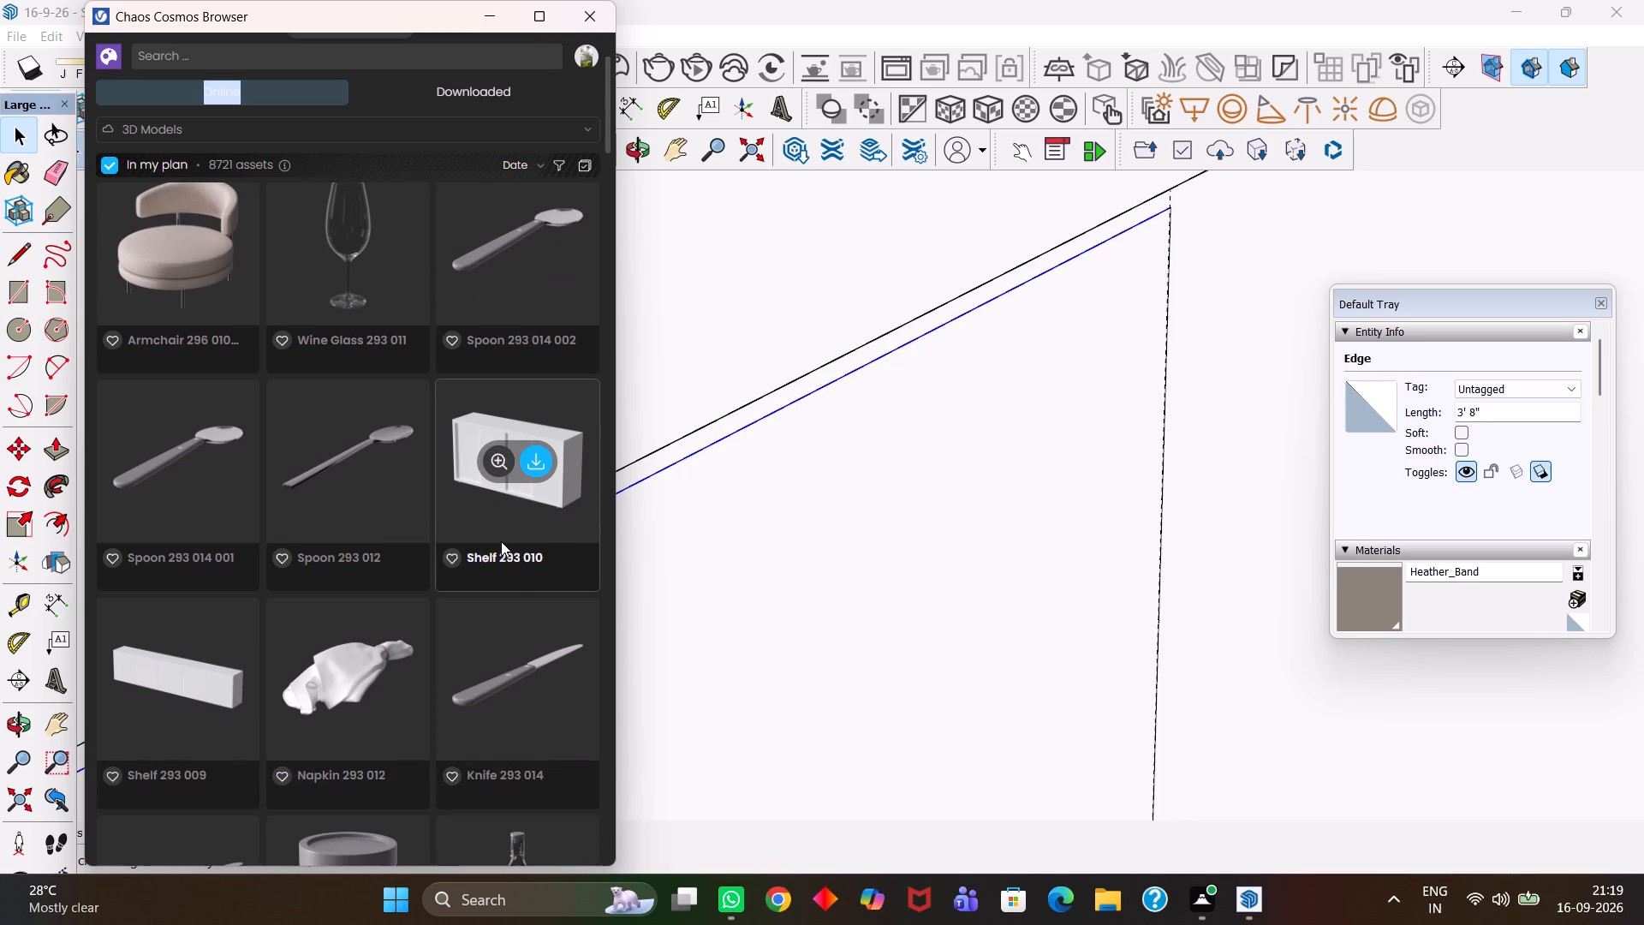
{"action": "scroll", "coordinate": [501, 541], "scroll_direction": "down", "scroll_amount": 4}
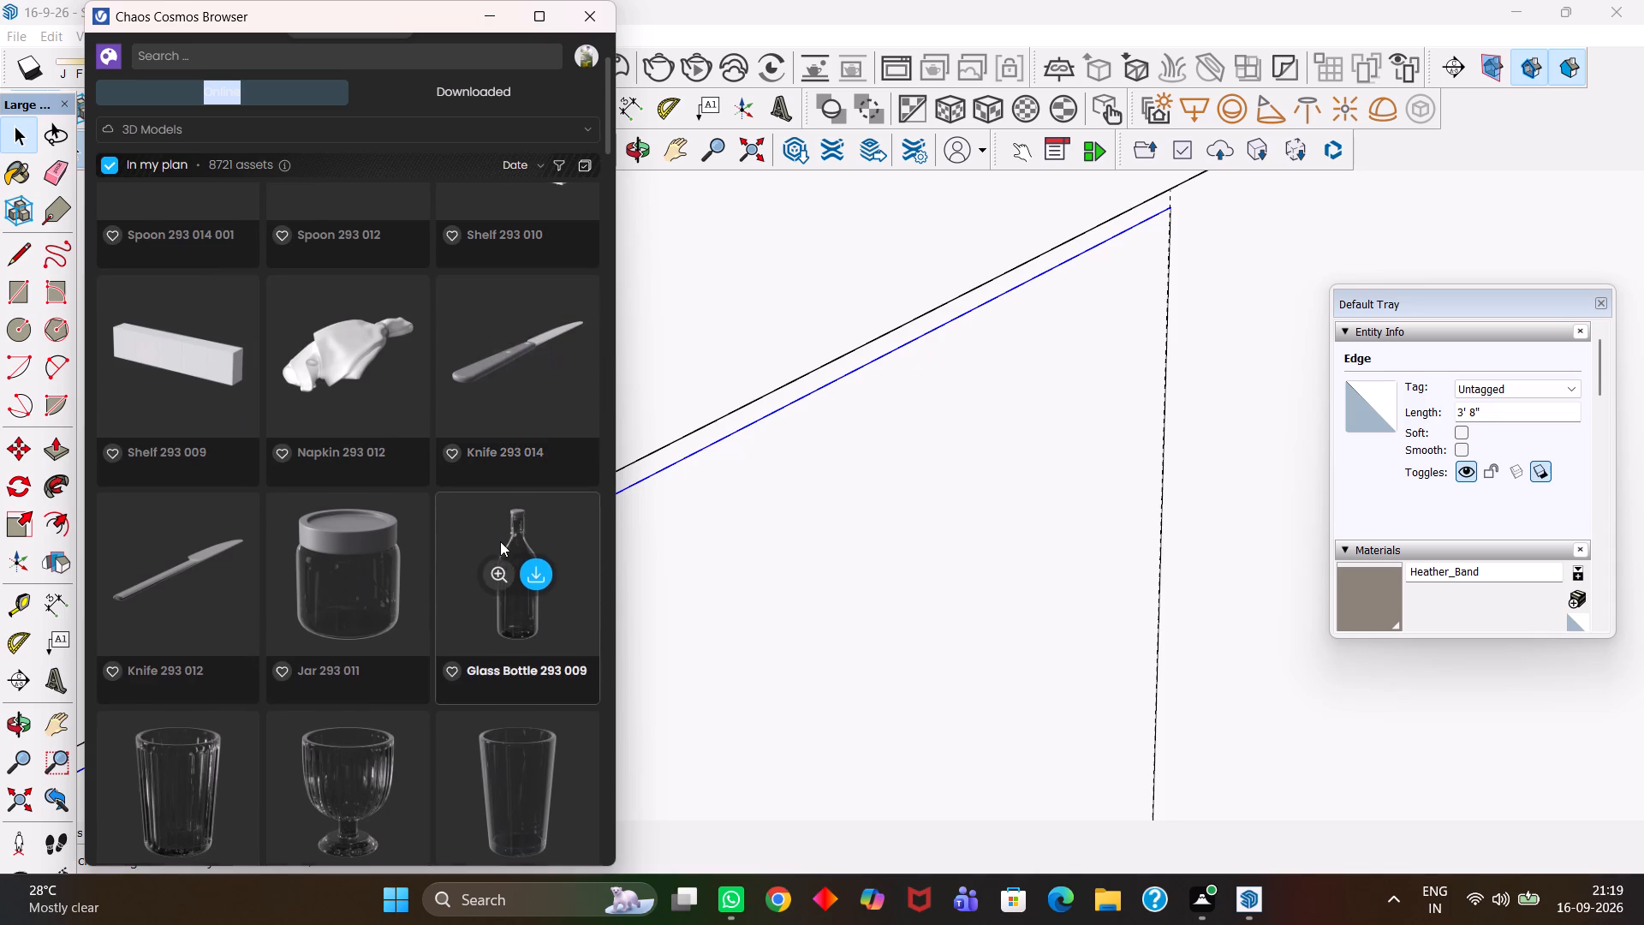
{"action": "scroll", "coordinate": [500, 541], "scroll_direction": "down", "scroll_amount": 4}
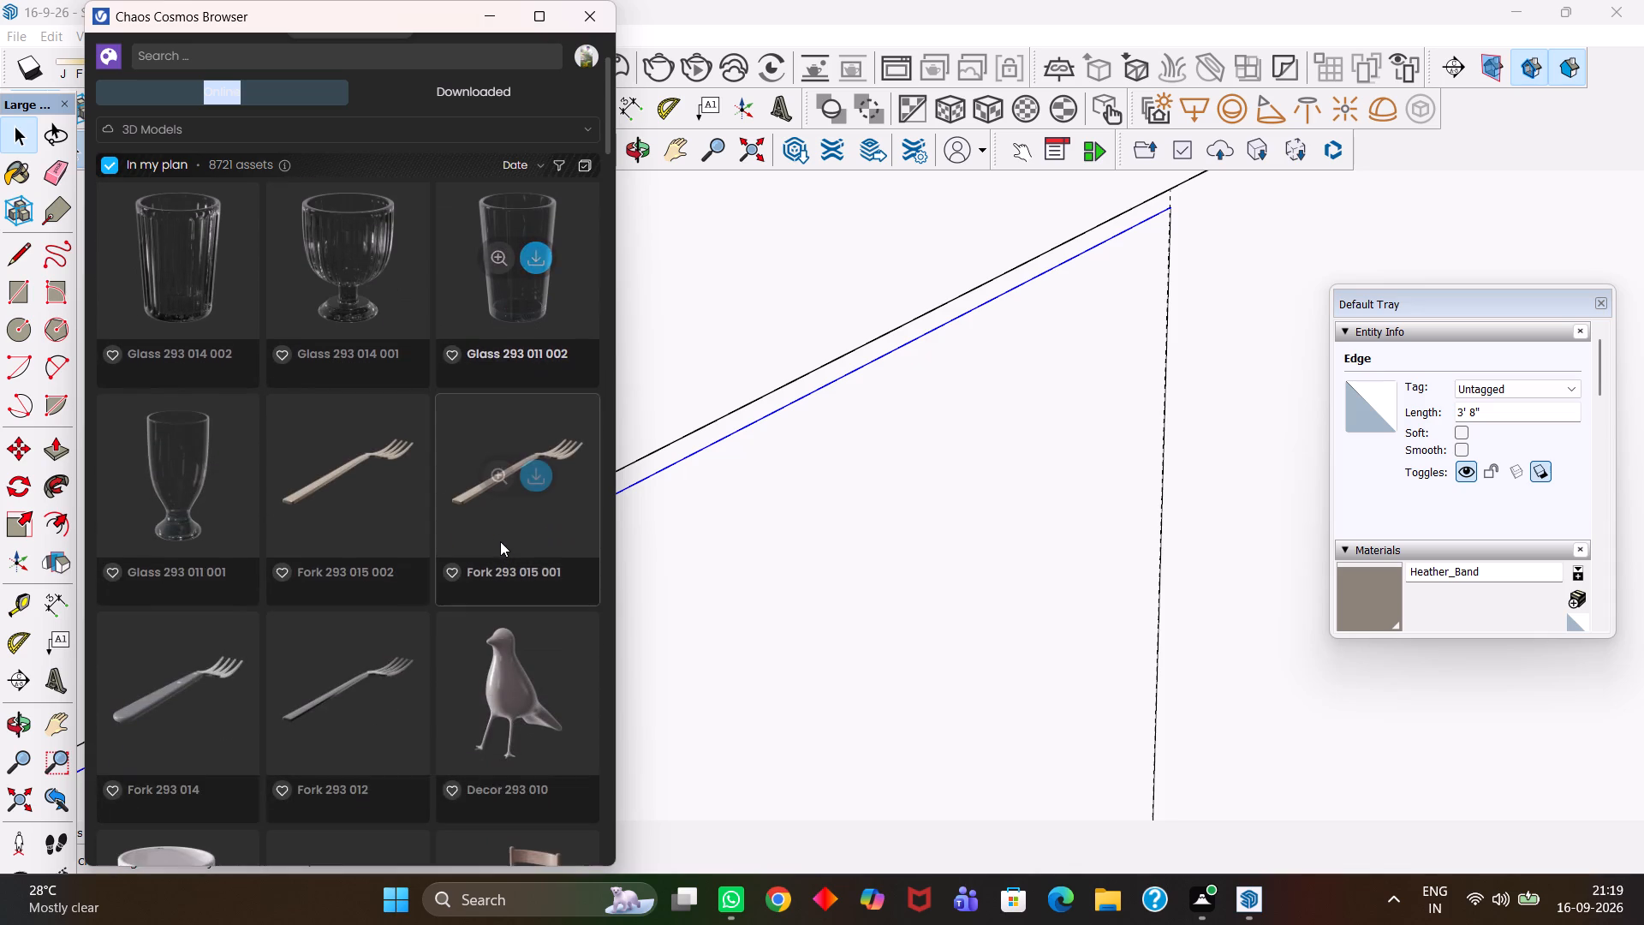
{"action": "scroll", "coordinate": [500, 541], "scroll_direction": "down", "scroll_amount": 7}
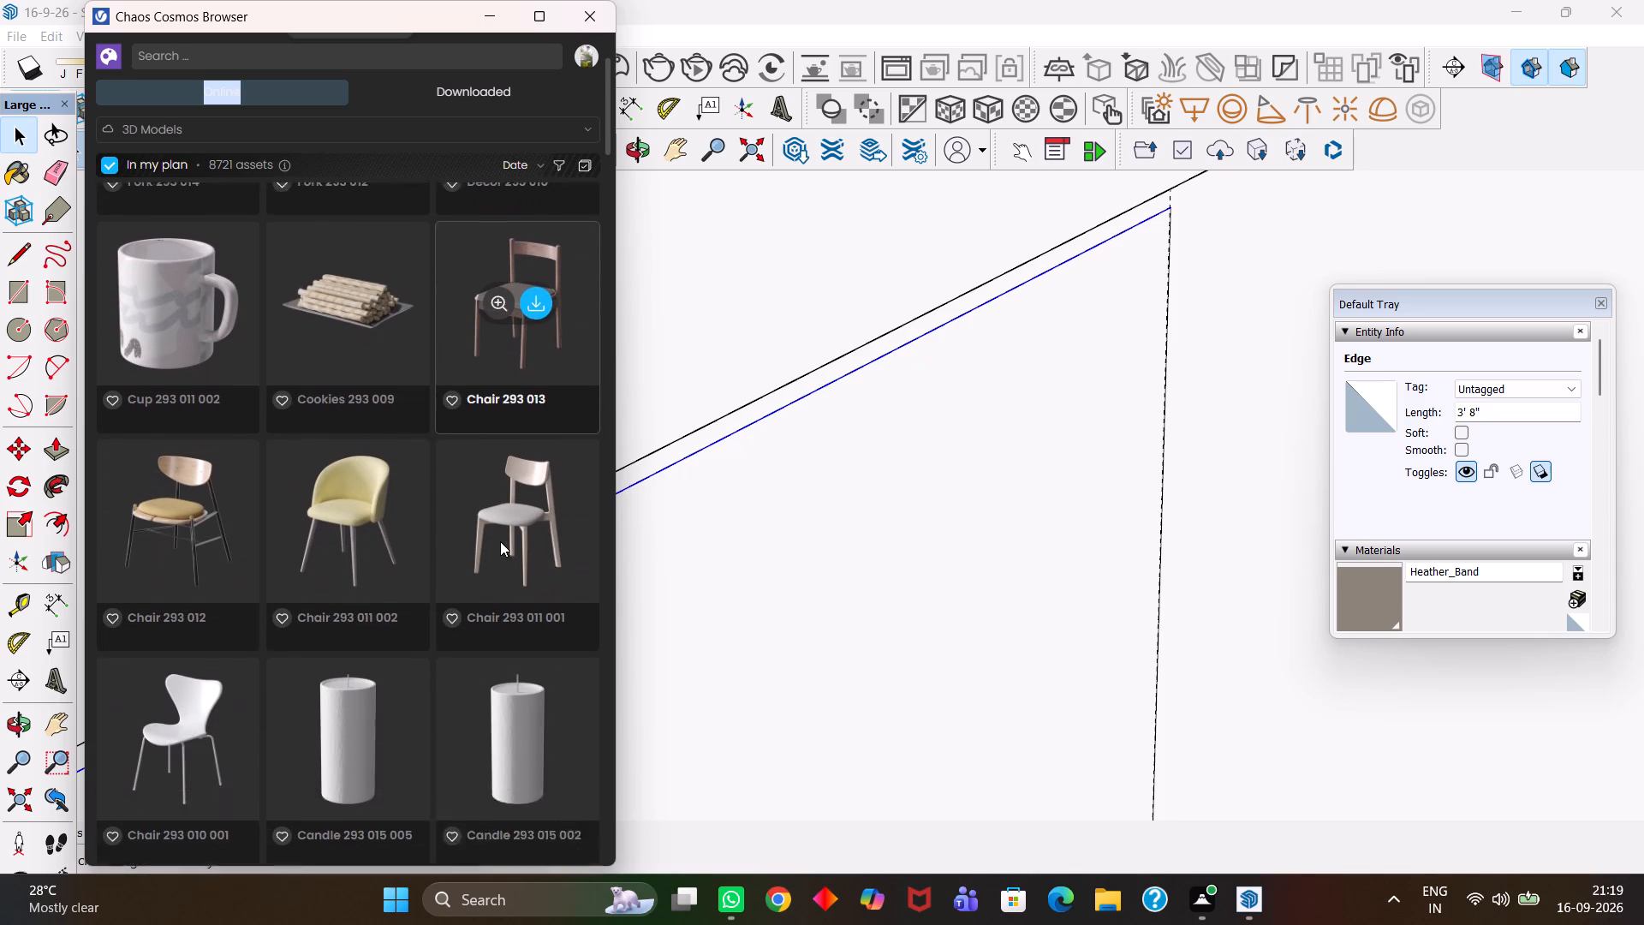
{"action": "scroll", "coordinate": [500, 541], "scroll_direction": "down", "scroll_amount": 4}
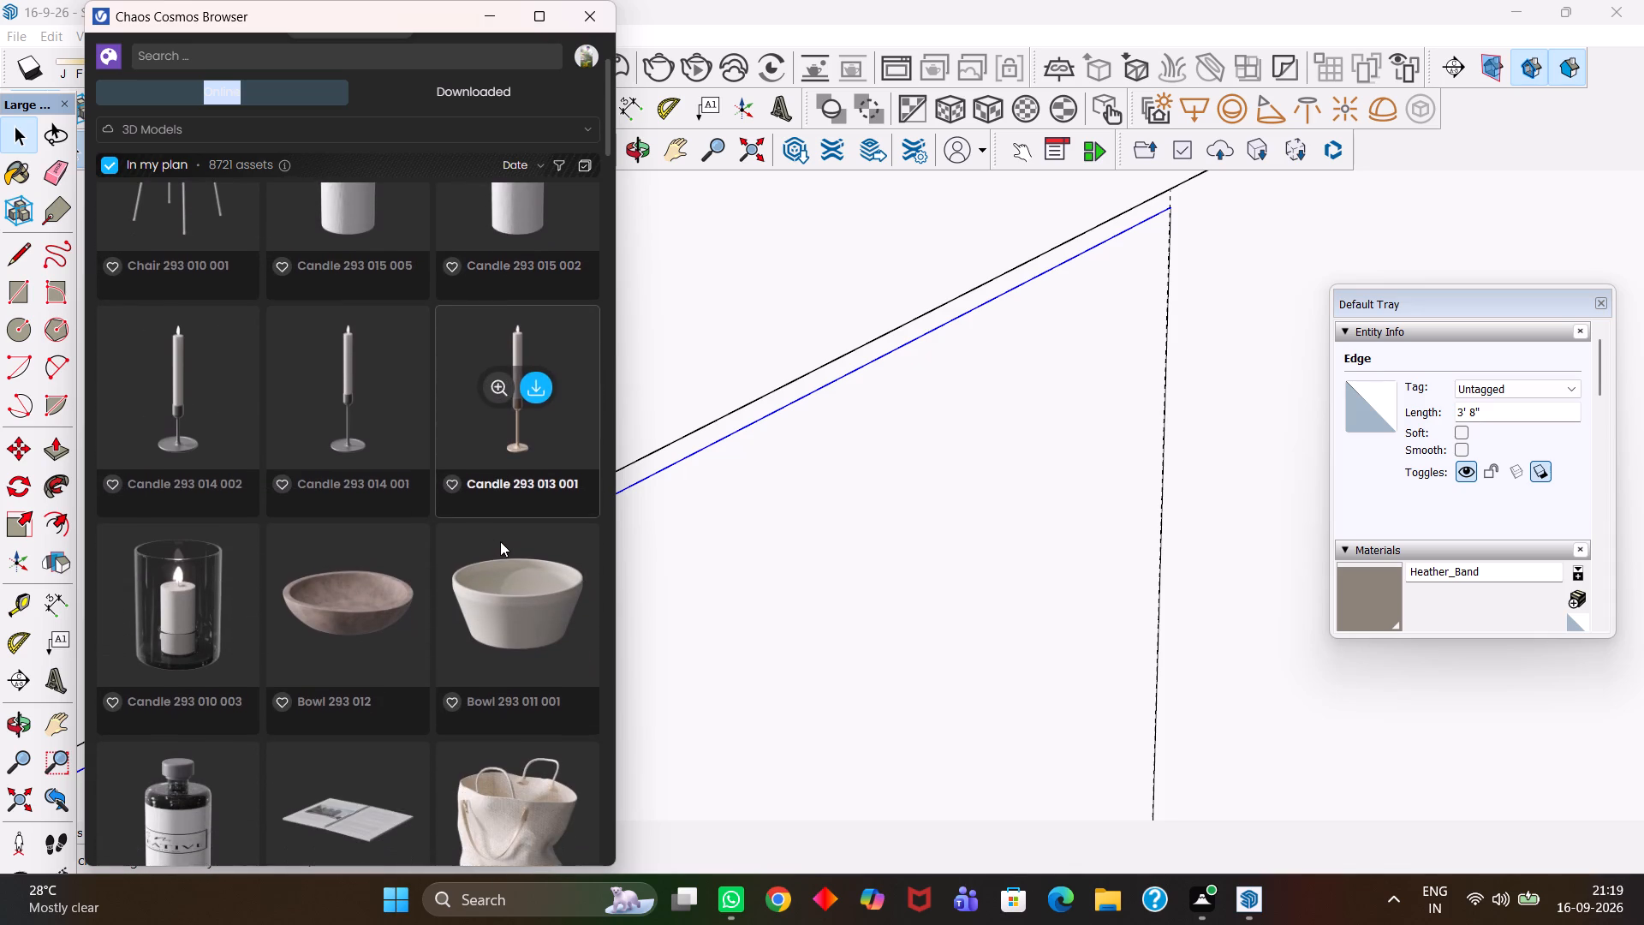
{"action": "scroll", "coordinate": [500, 541], "scroll_direction": "down", "scroll_amount": 1}
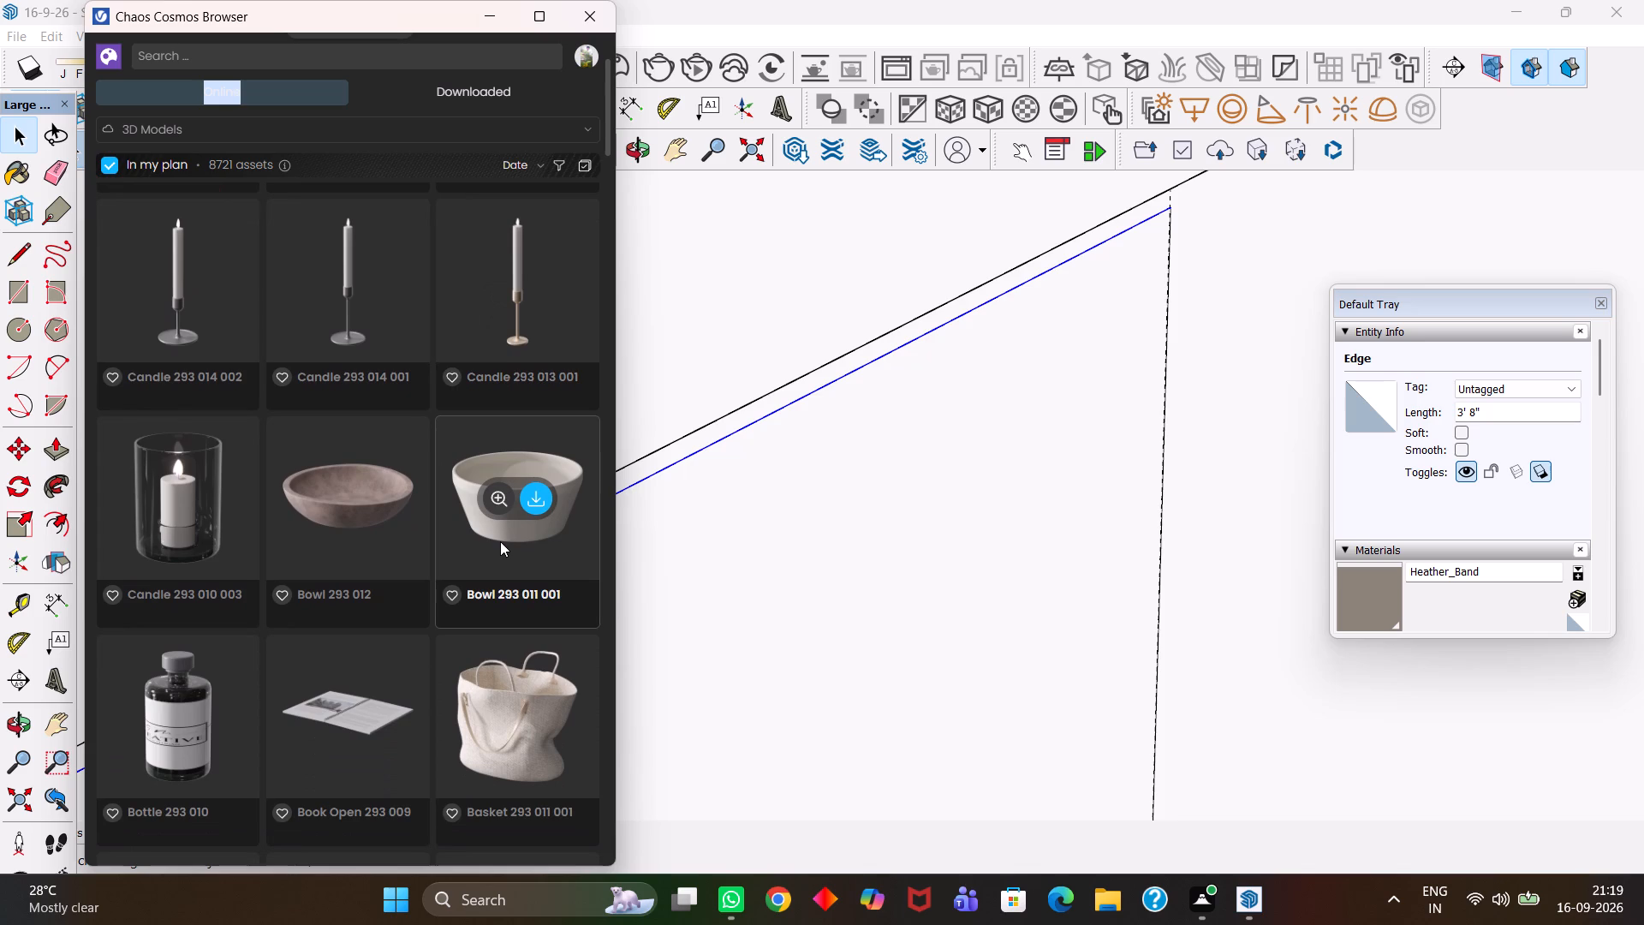
{"action": "scroll", "coordinate": [500, 541], "scroll_direction": "down", "scroll_amount": 4}
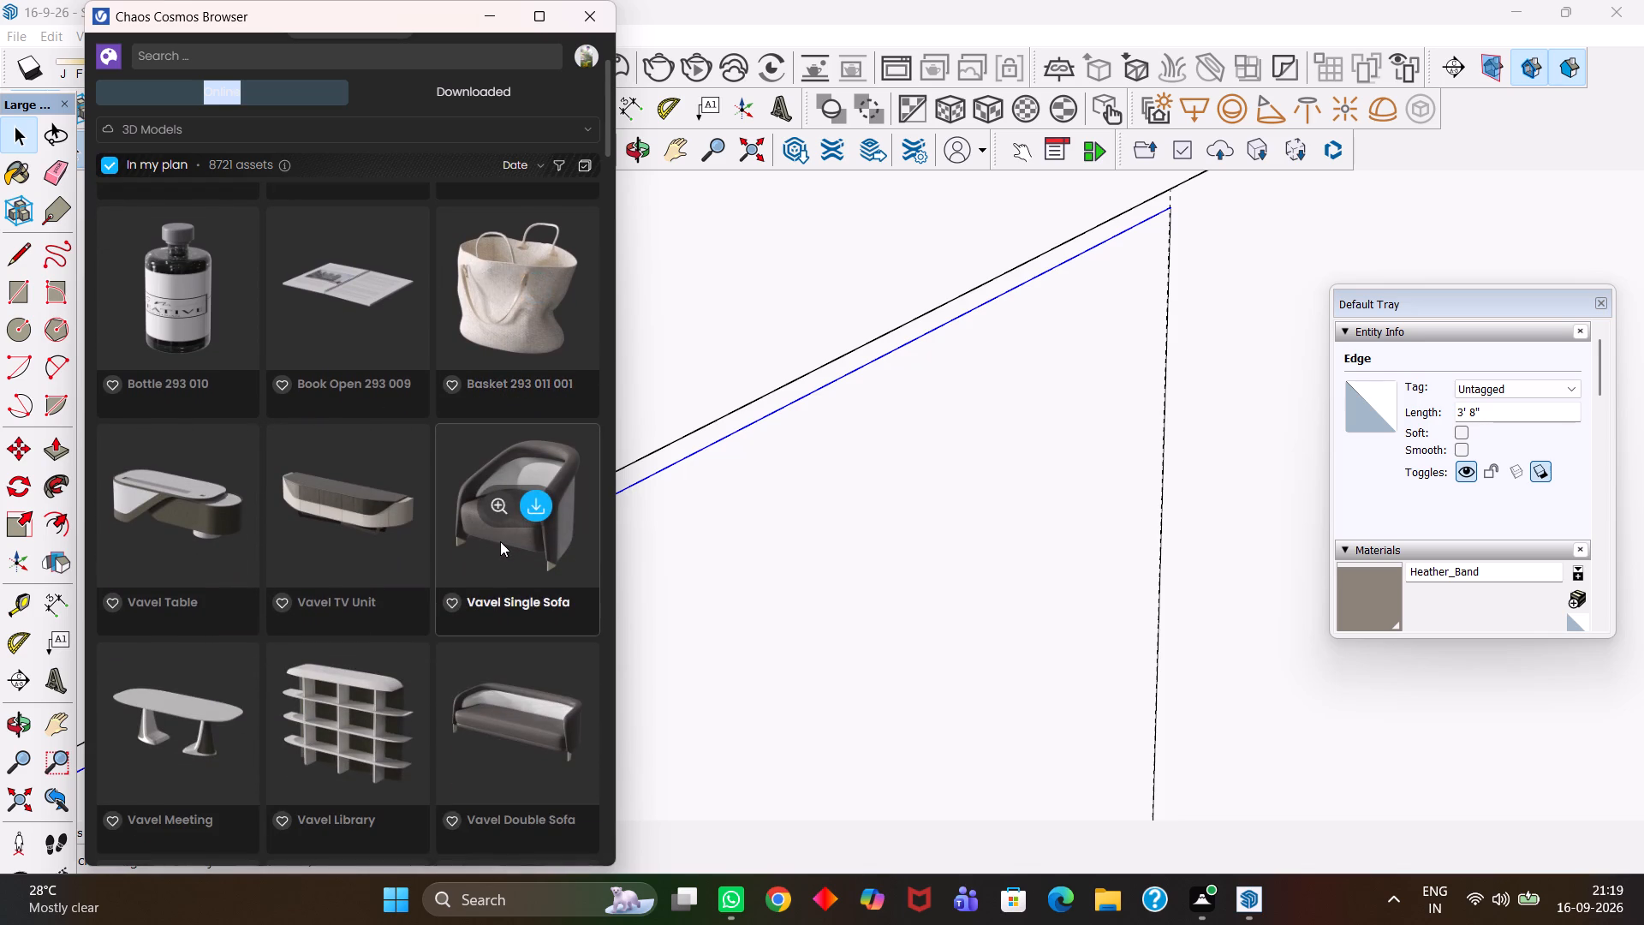
{"action": "scroll", "coordinate": [500, 541], "scroll_direction": "down", "scroll_amount": 4}
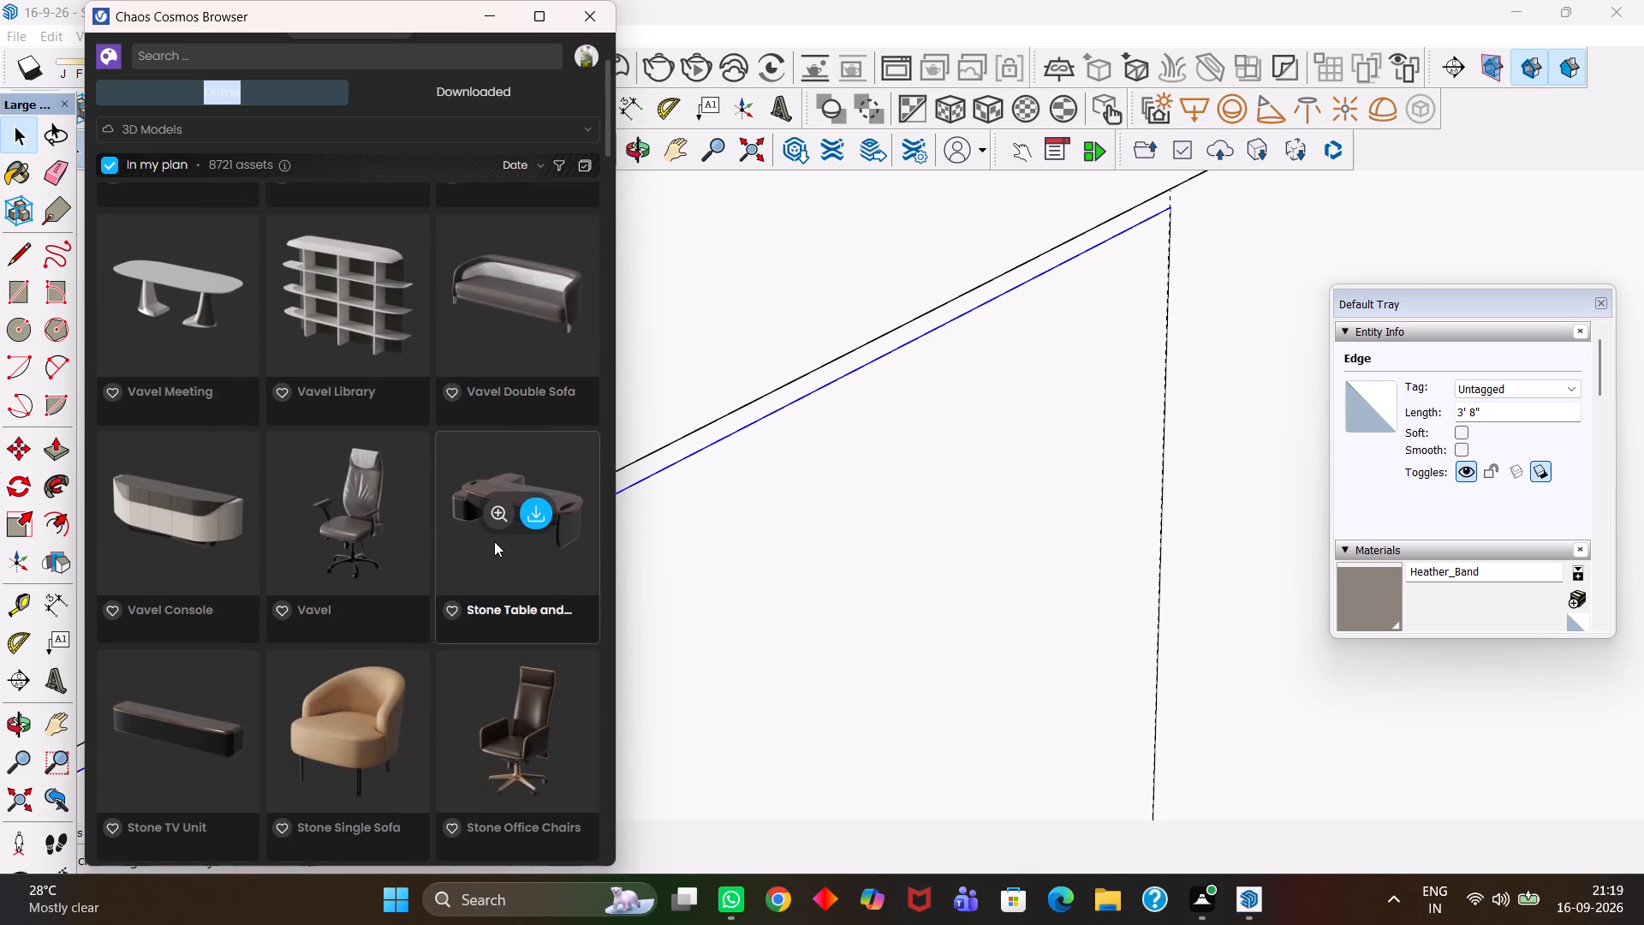
{"action": "scroll", "coordinate": [495, 541], "scroll_direction": "down", "scroll_amount": 1}
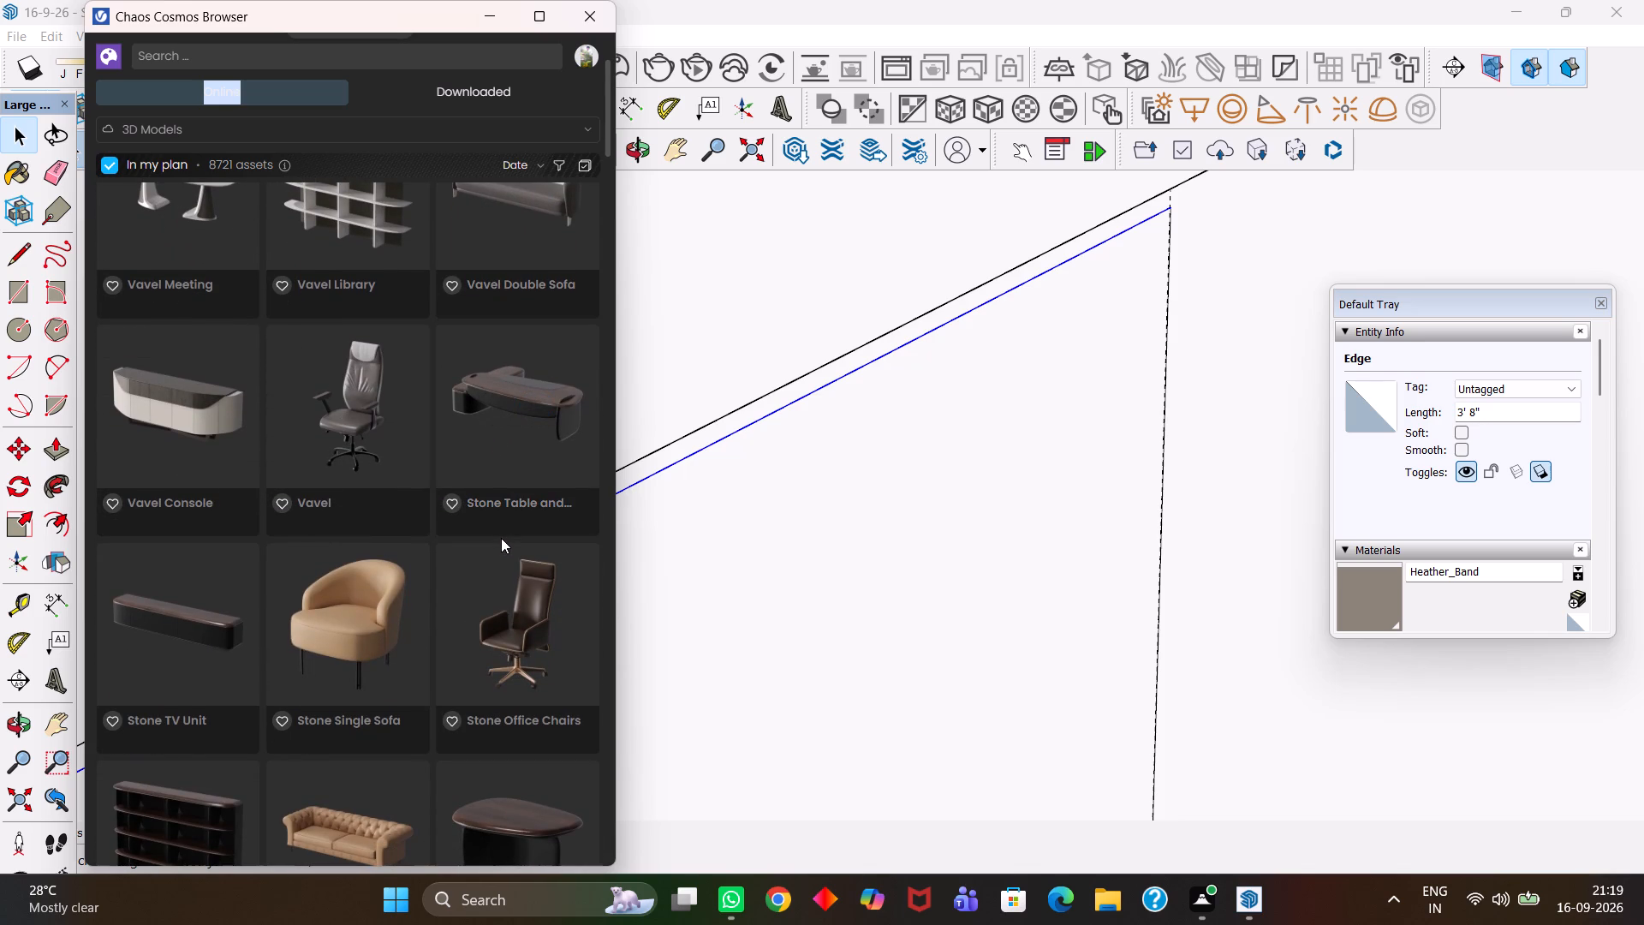
{"action": "scroll", "coordinate": [503, 574], "scroll_direction": "down", "scroll_amount": 1}
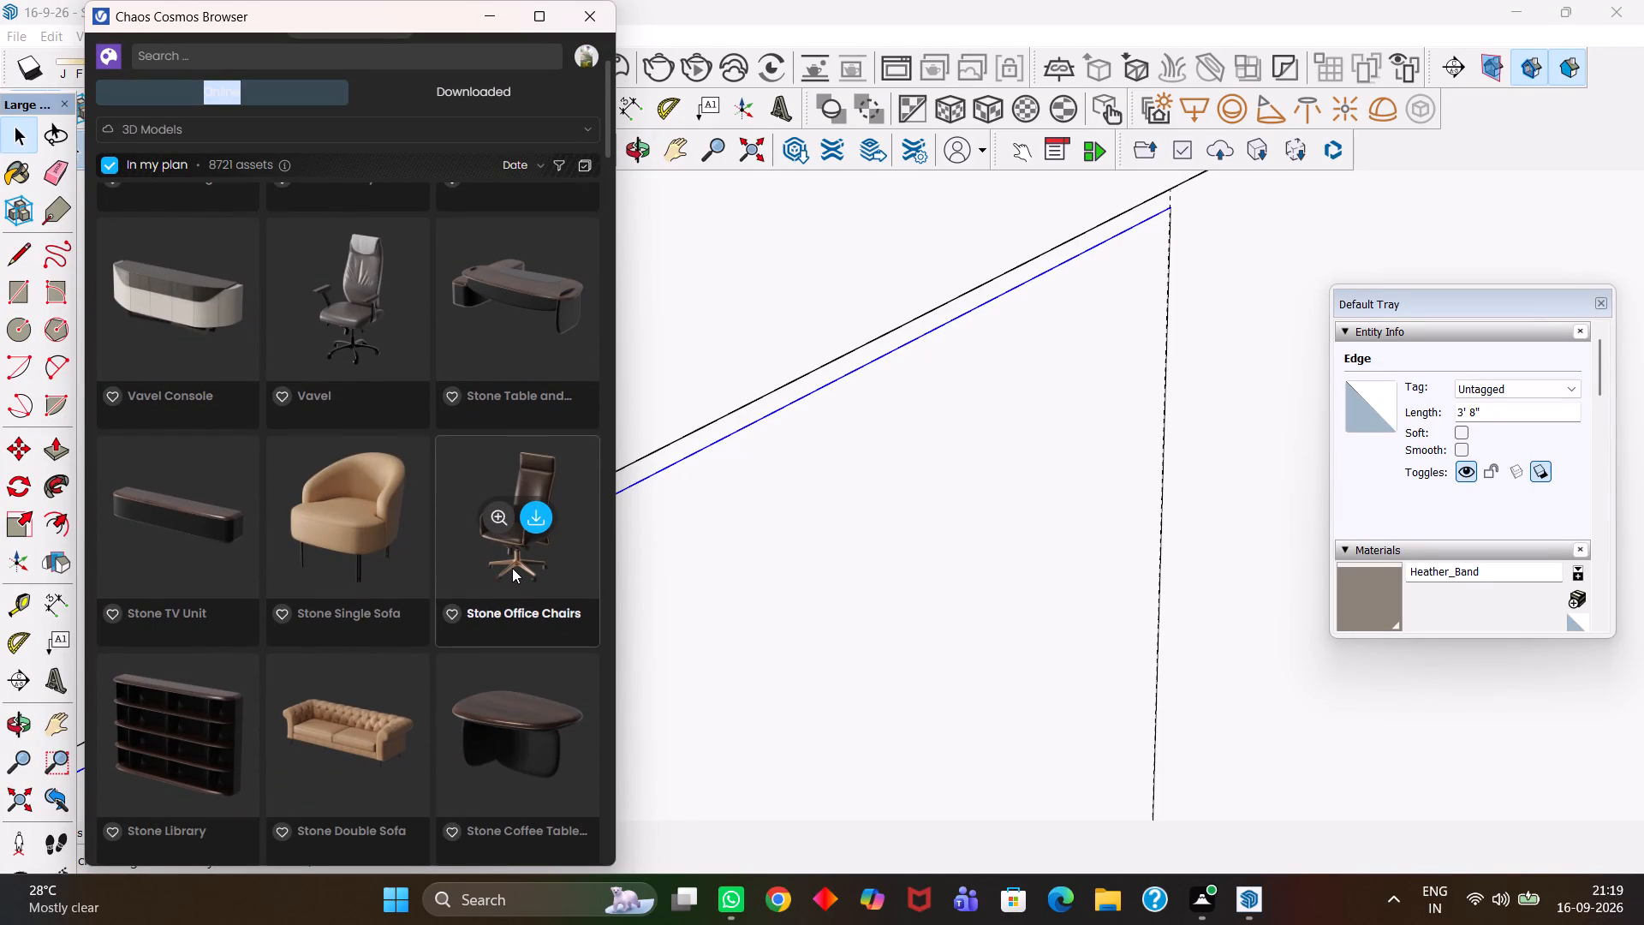
{"action": "scroll", "coordinate": [513, 568], "scroll_direction": "down", "scroll_amount": 2}
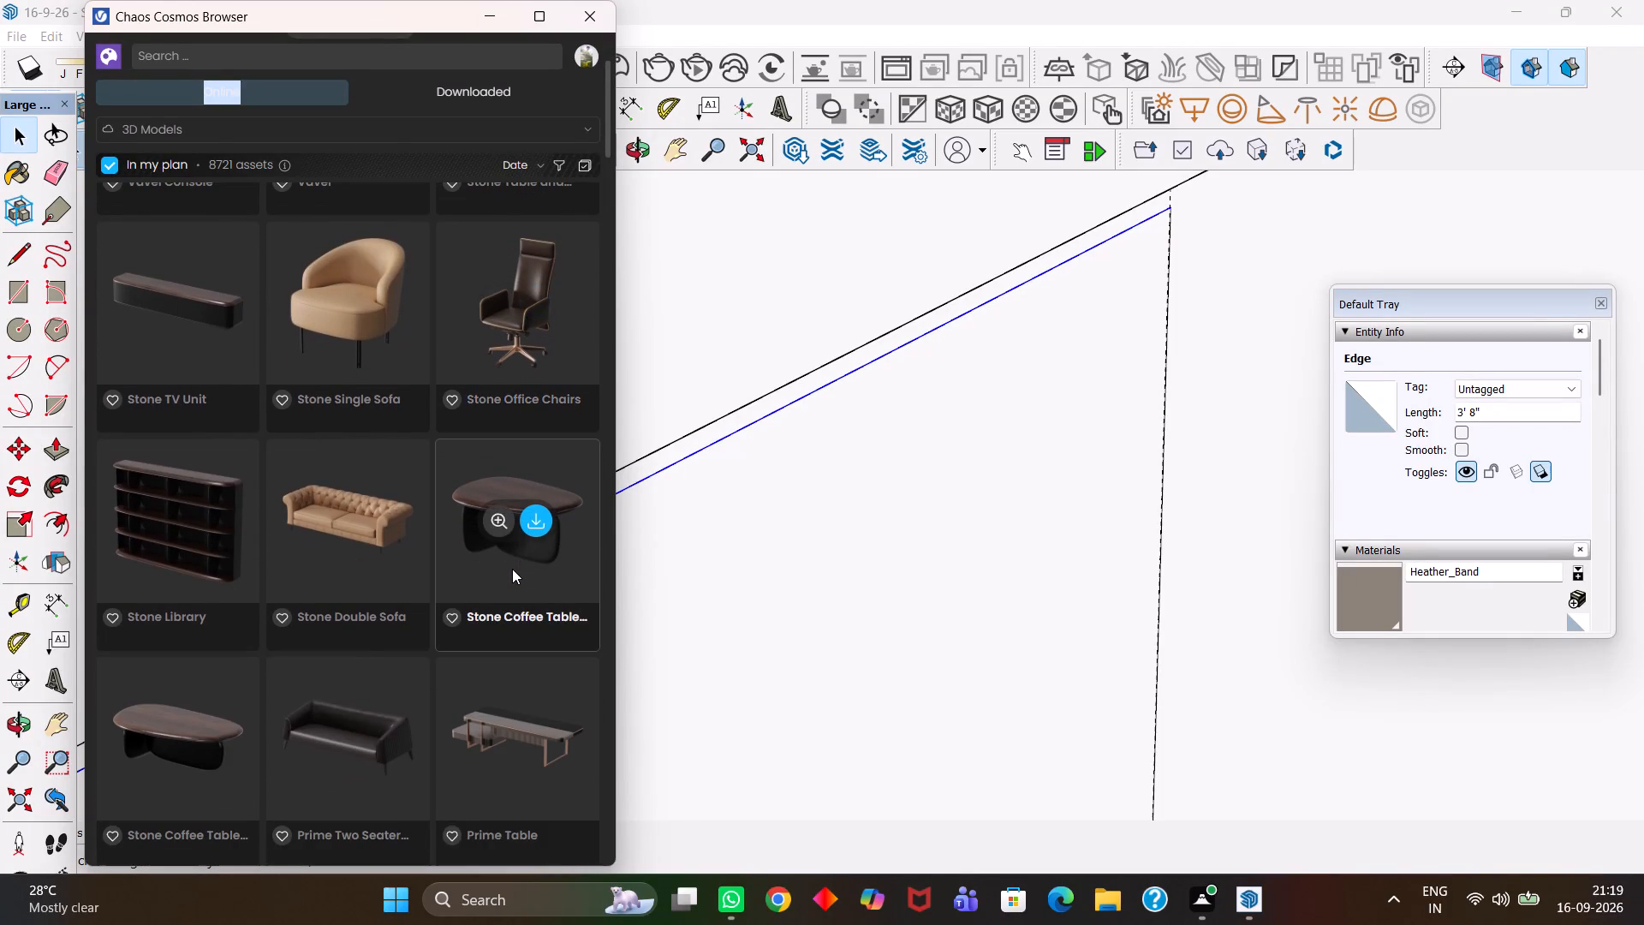
{"action": "scroll", "coordinate": [512, 569], "scroll_direction": "down", "scroll_amount": 2}
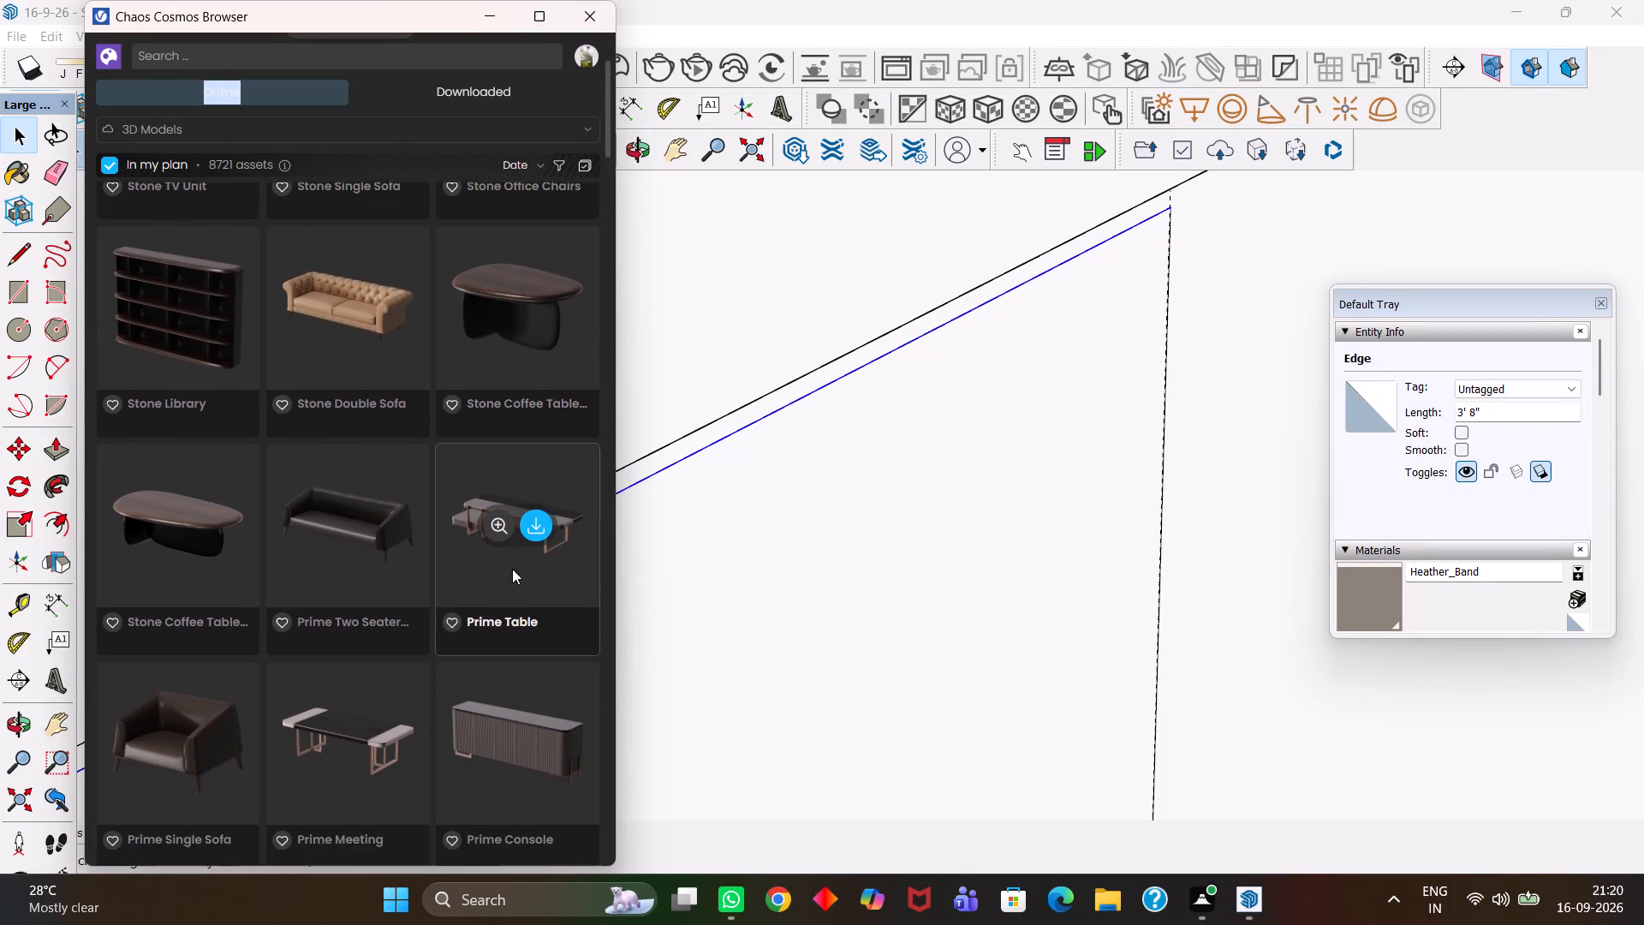
{"action": "scroll", "coordinate": [512, 569], "scroll_direction": "down", "scroll_amount": 1}
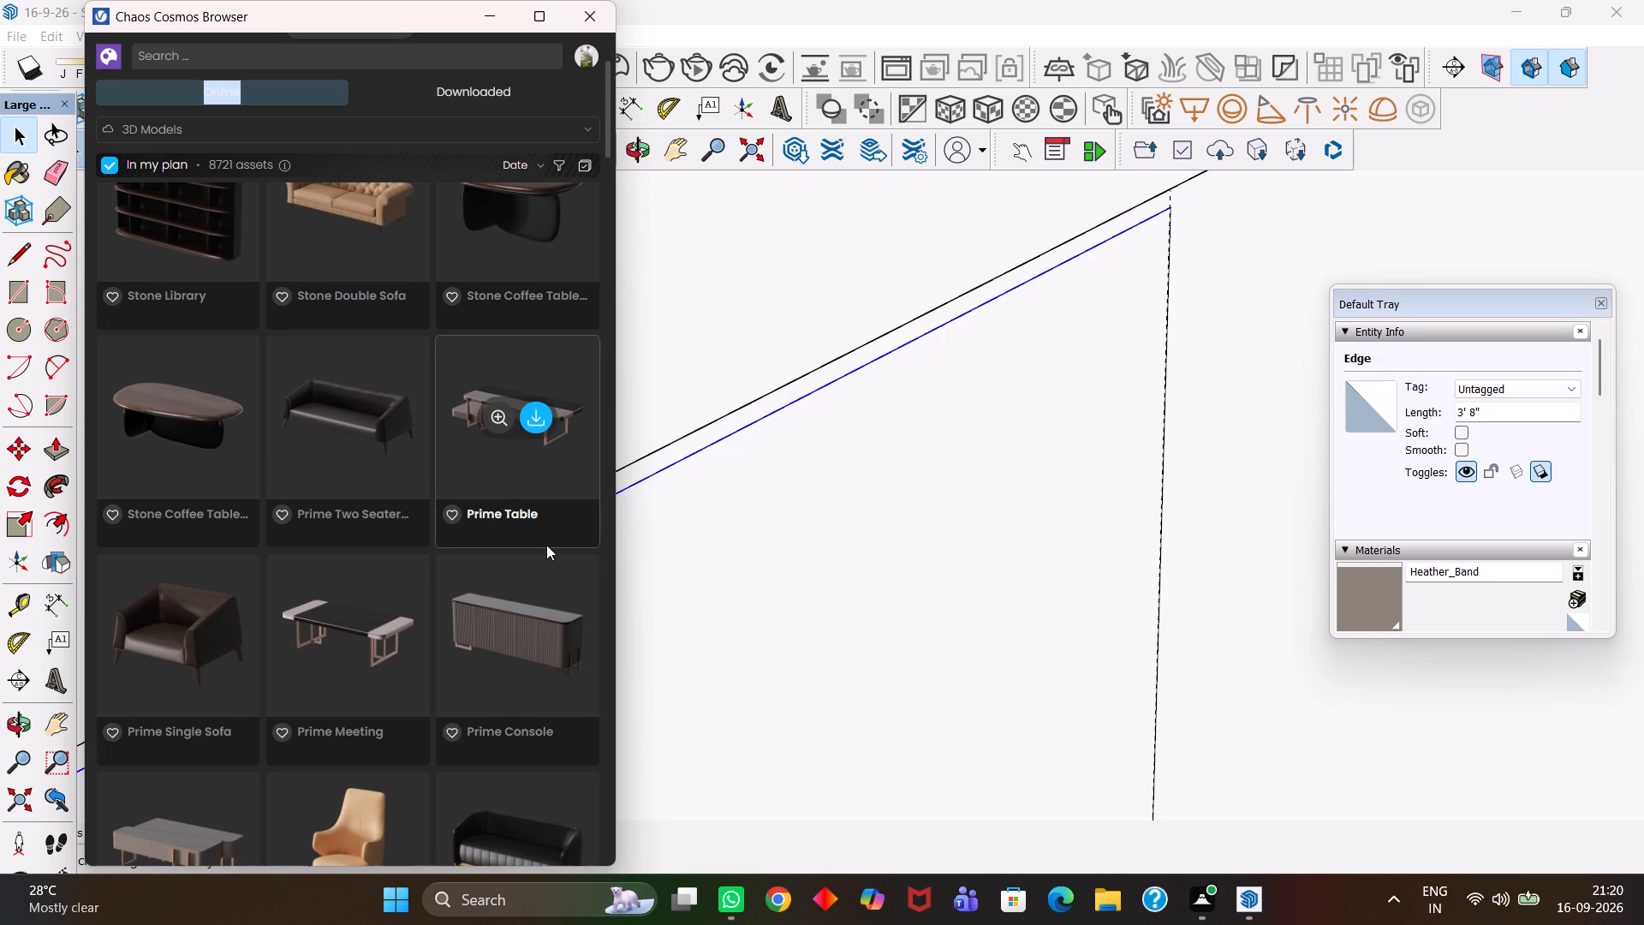
{"action": "scroll", "coordinate": [546, 545], "scroll_direction": "down", "scroll_amount": 1}
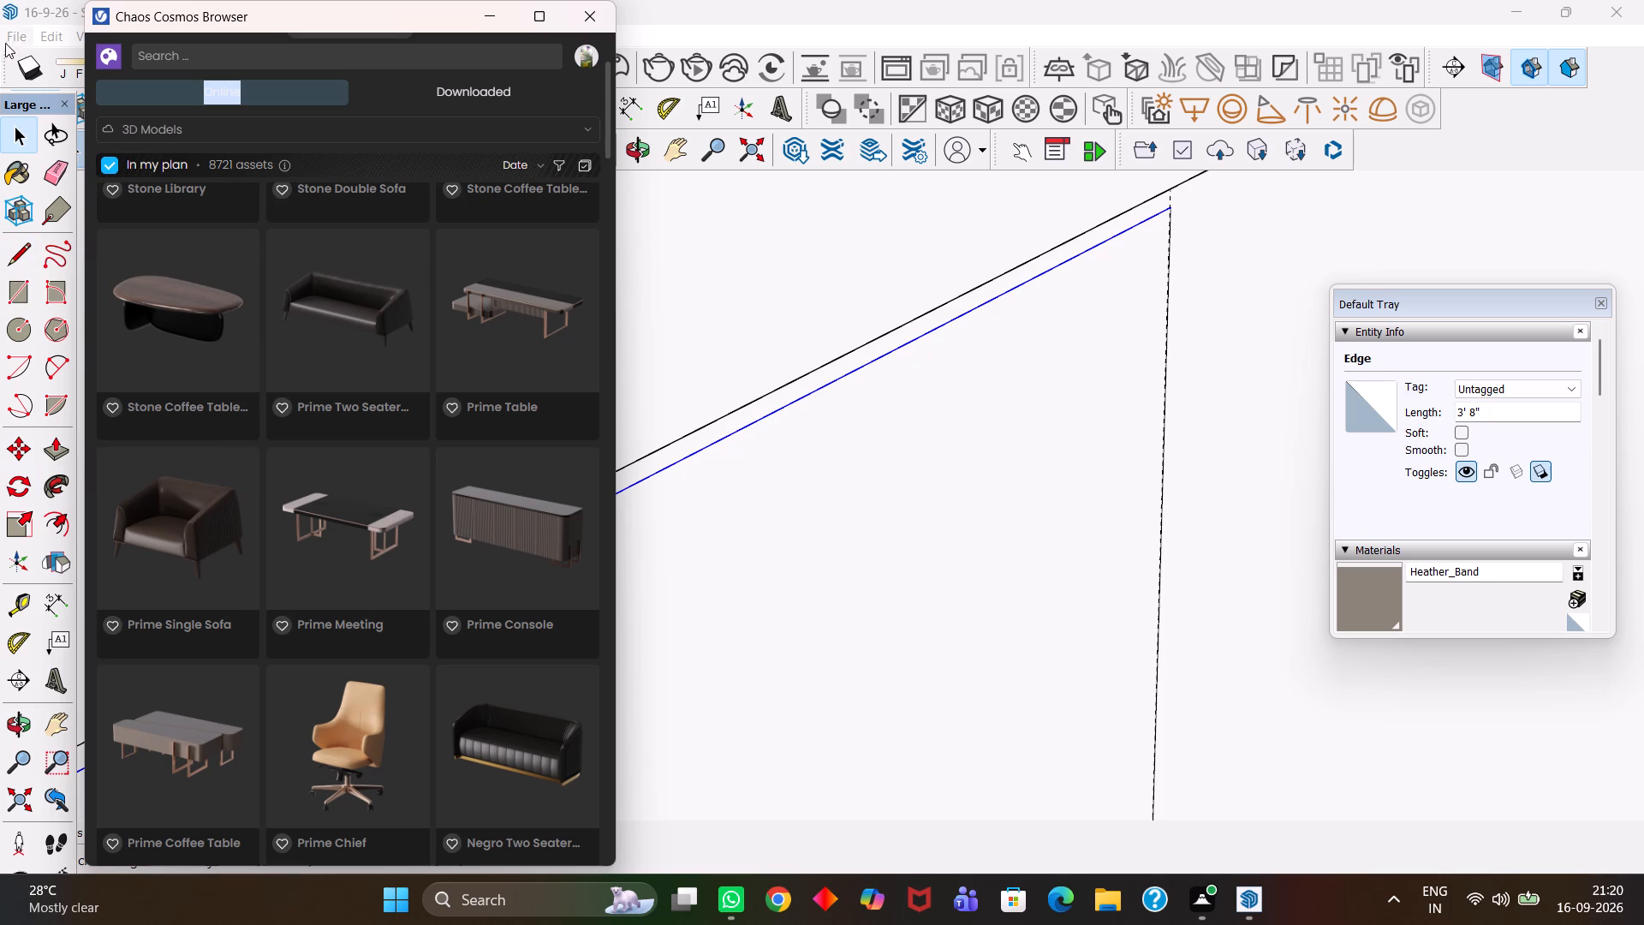
{"action": "scroll", "coordinate": [444, 359], "scroll_direction": "down", "scroll_amount": 2}
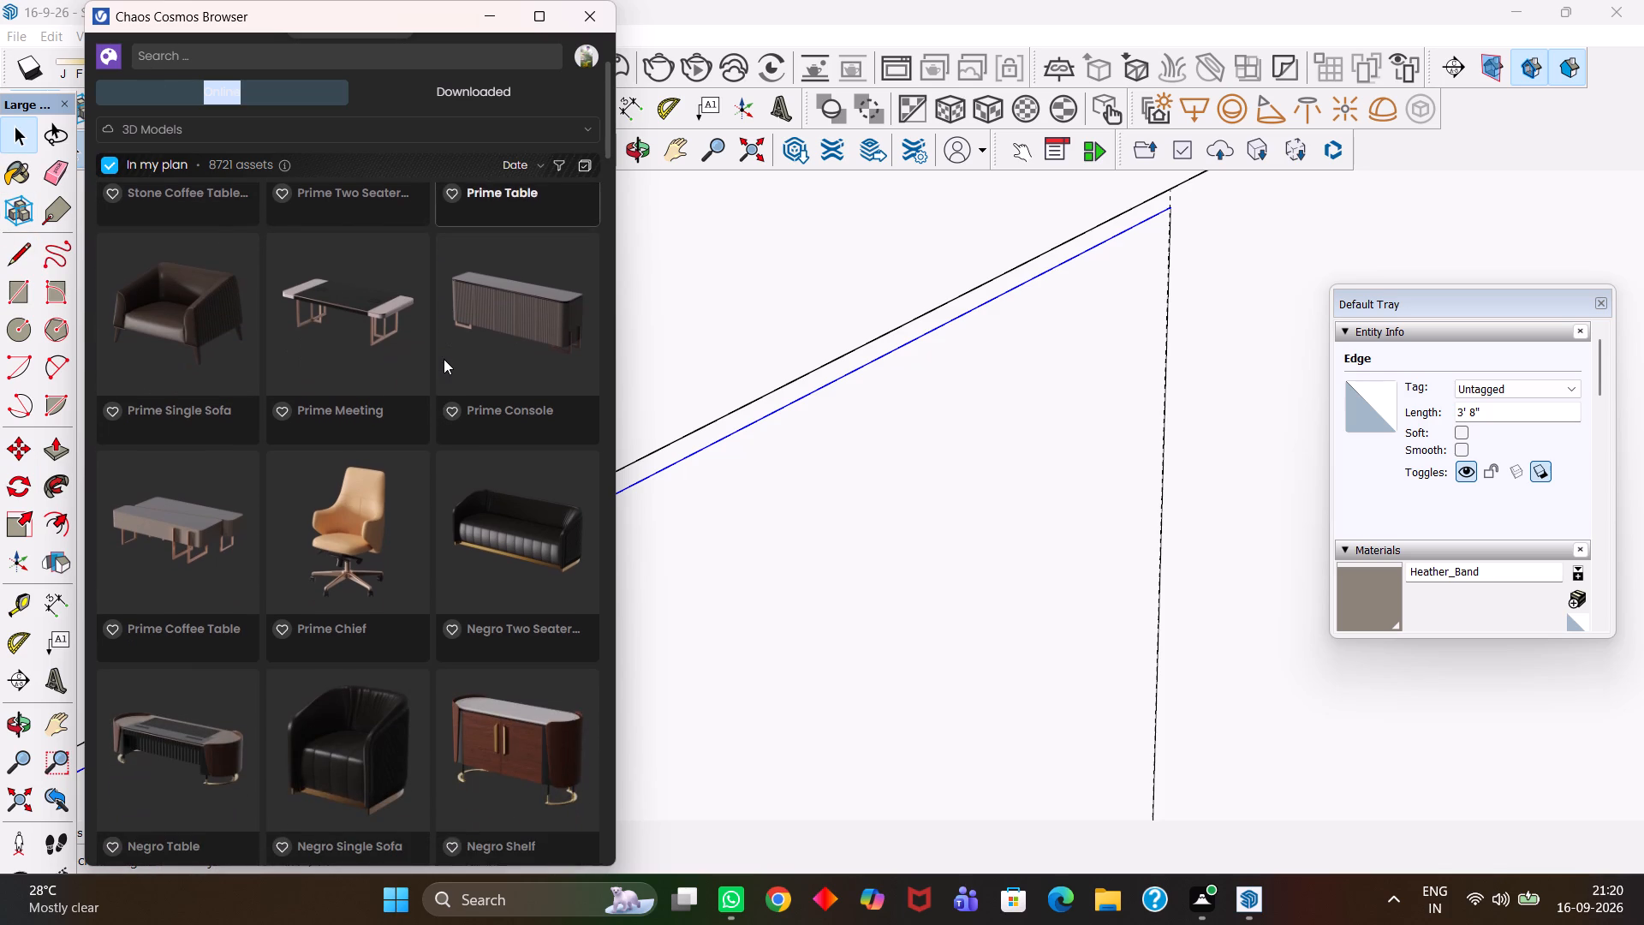
{"action": "scroll", "coordinate": [444, 359], "scroll_direction": "down", "scroll_amount": 4}
{"action": "scroll", "coordinate": [352, 476], "scroll_direction": "down", "scroll_amount": 5}
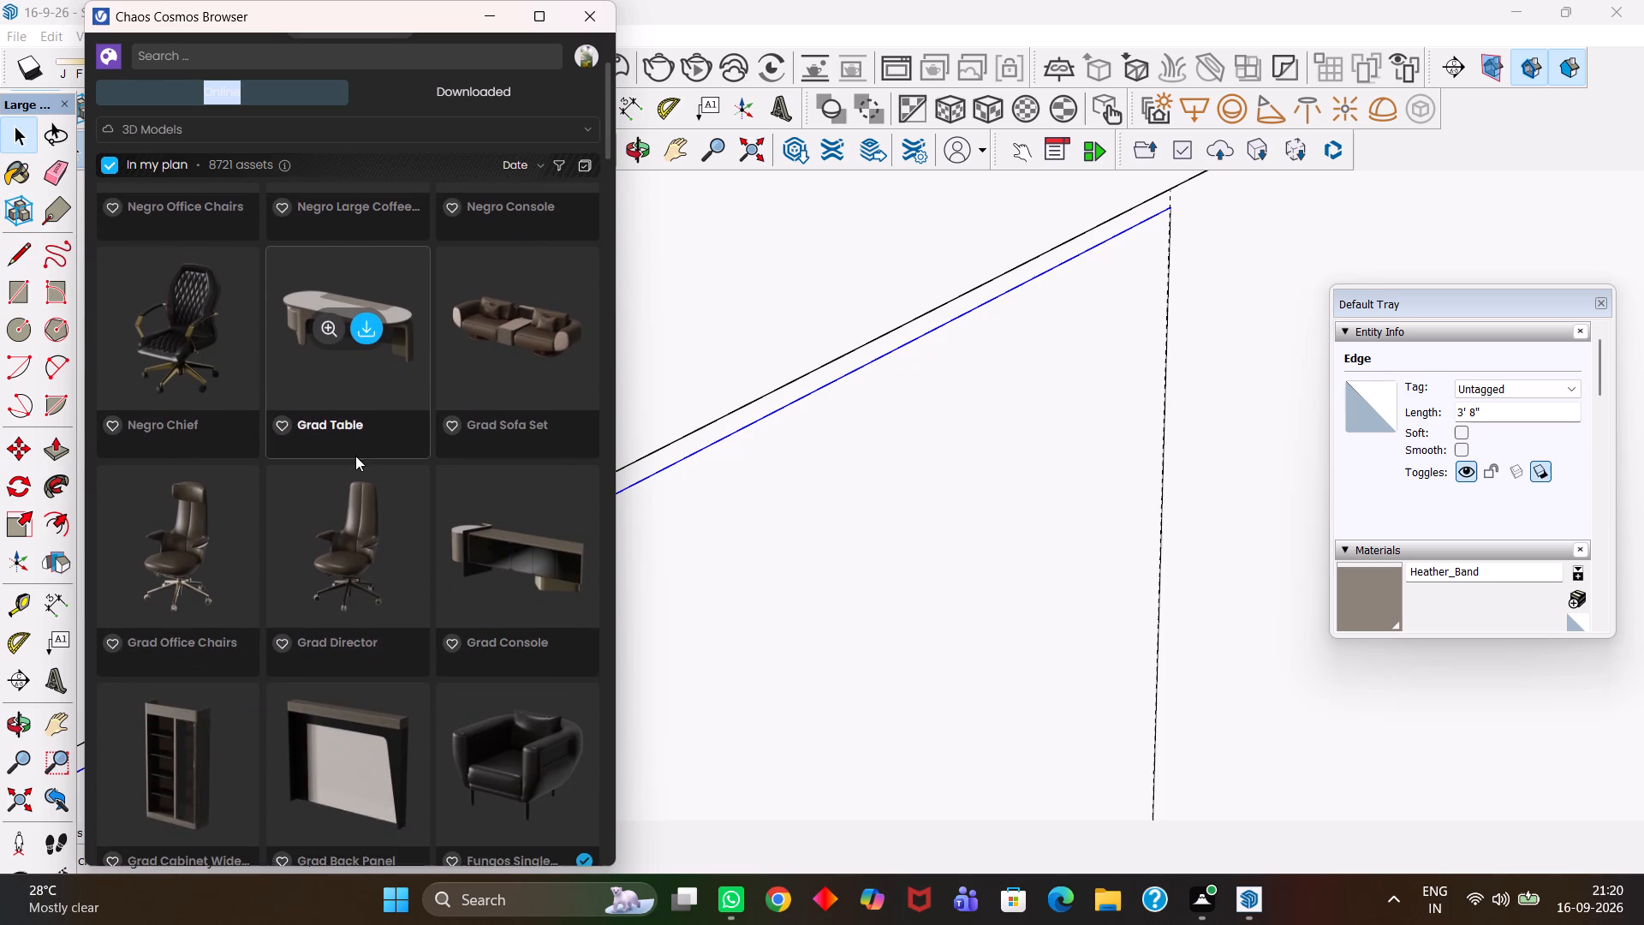
Examine further Chaos Cosmos 3D models for the house, covering office chairs, sofas, tables, cabinets, consoles, shelves, rugs, vases and tableware.
{"action": "scroll", "coordinate": [366, 465], "scroll_direction": "down", "scroll_amount": 3}
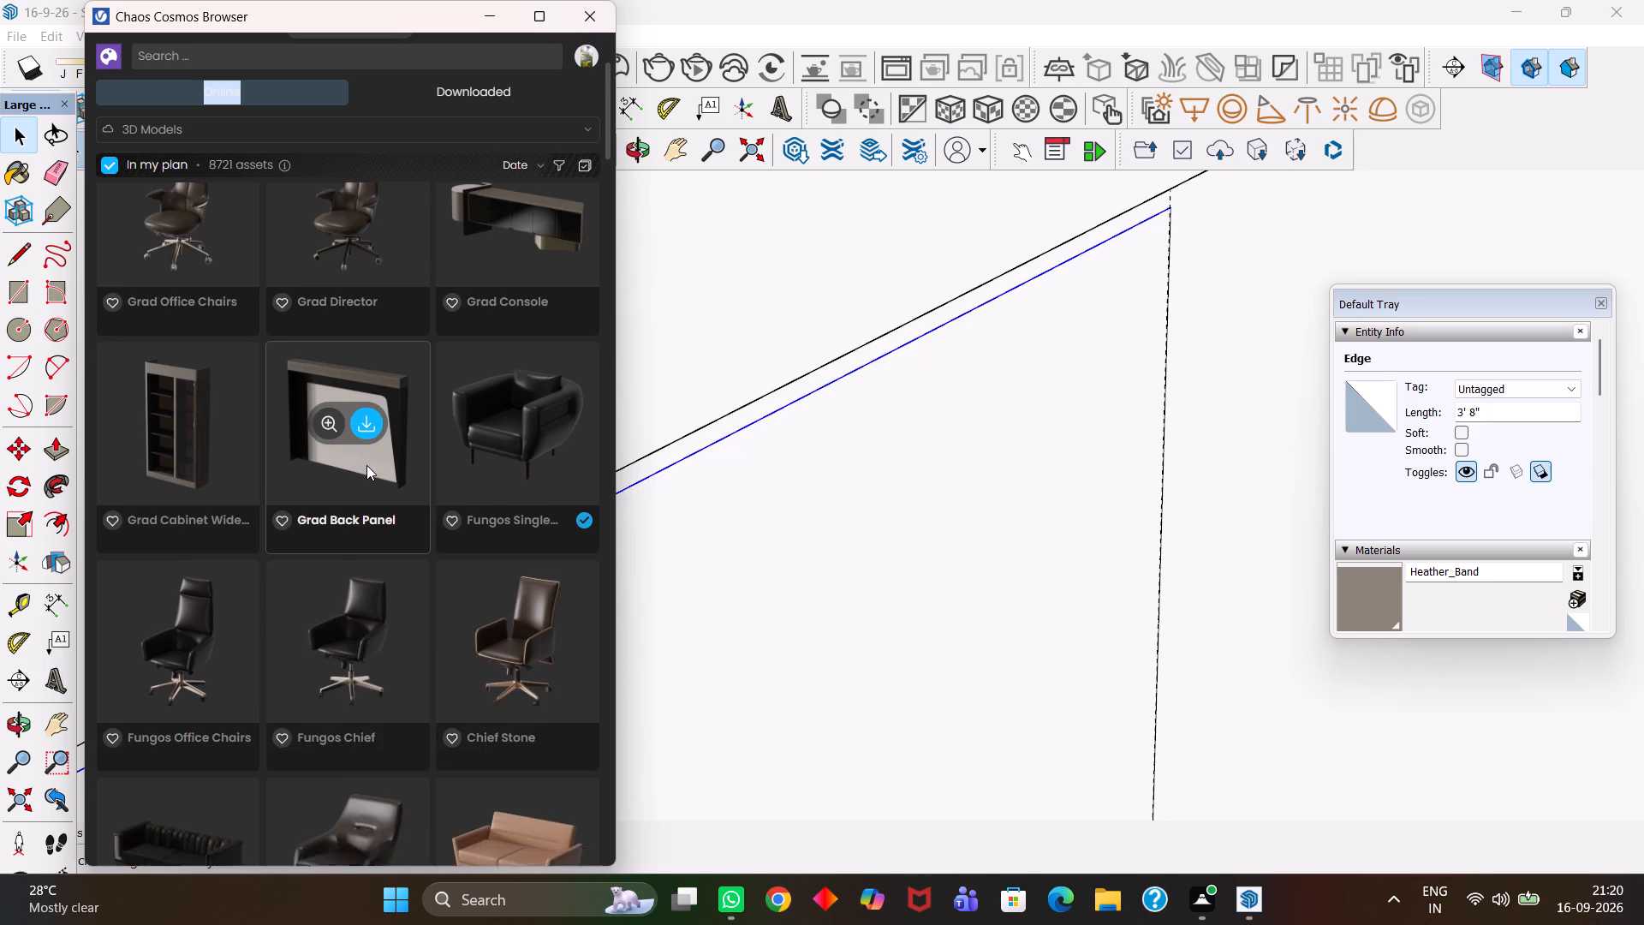
{"action": "scroll", "coordinate": [361, 451], "scroll_direction": "down", "scroll_amount": 6}
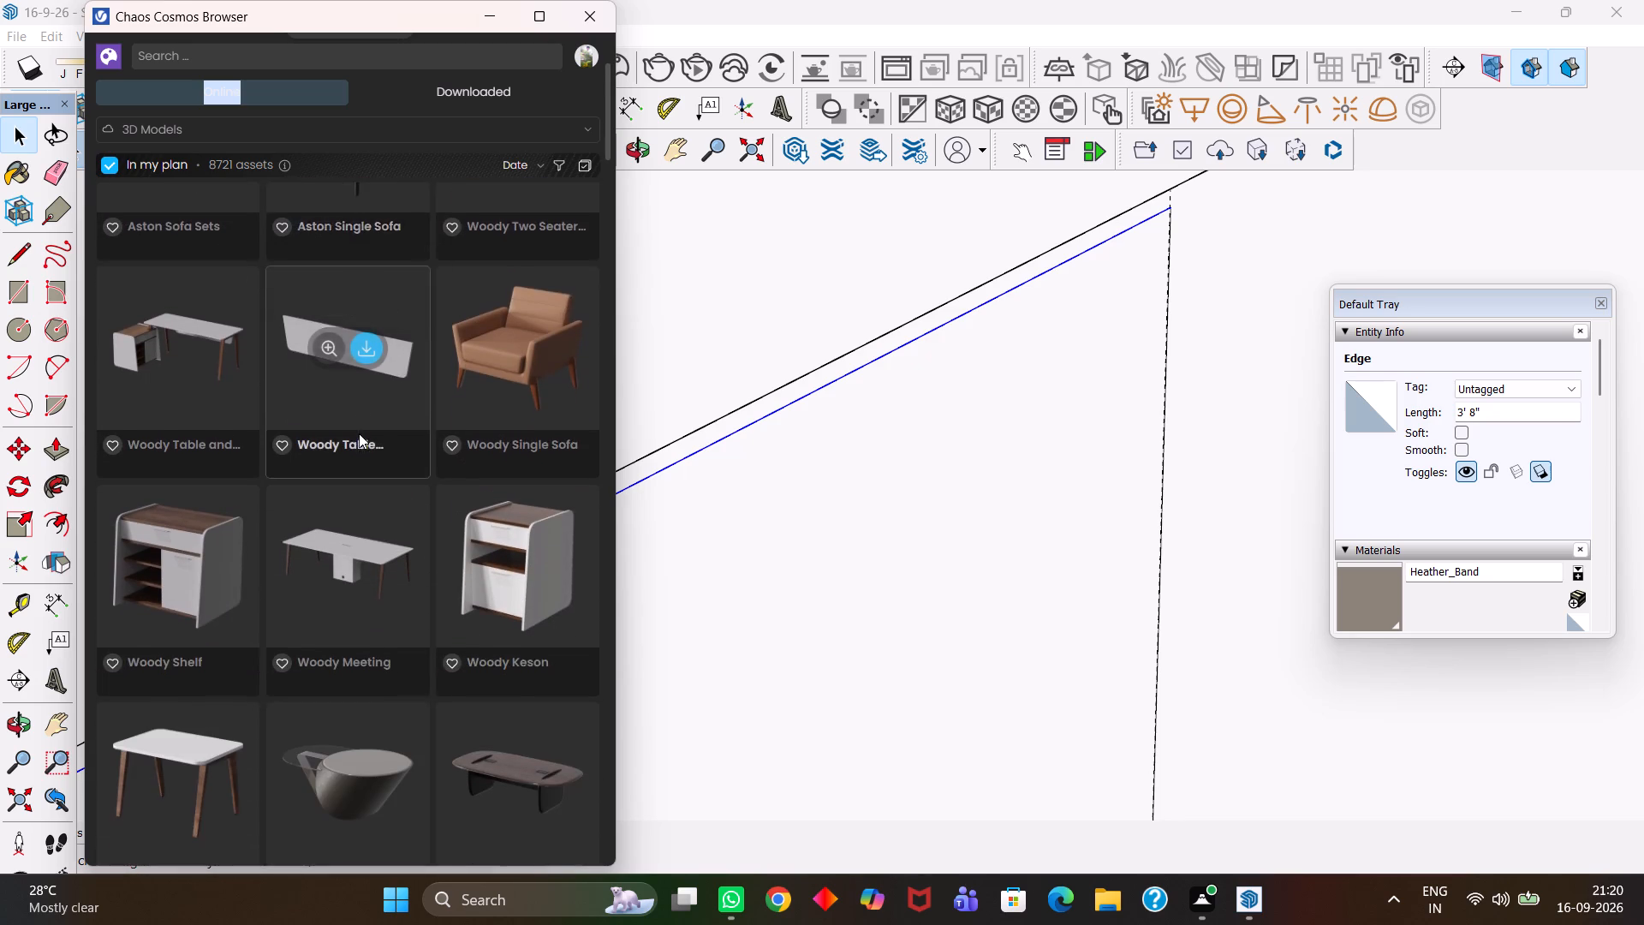
{"action": "scroll", "coordinate": [359, 433], "scroll_direction": "down", "scroll_amount": 6}
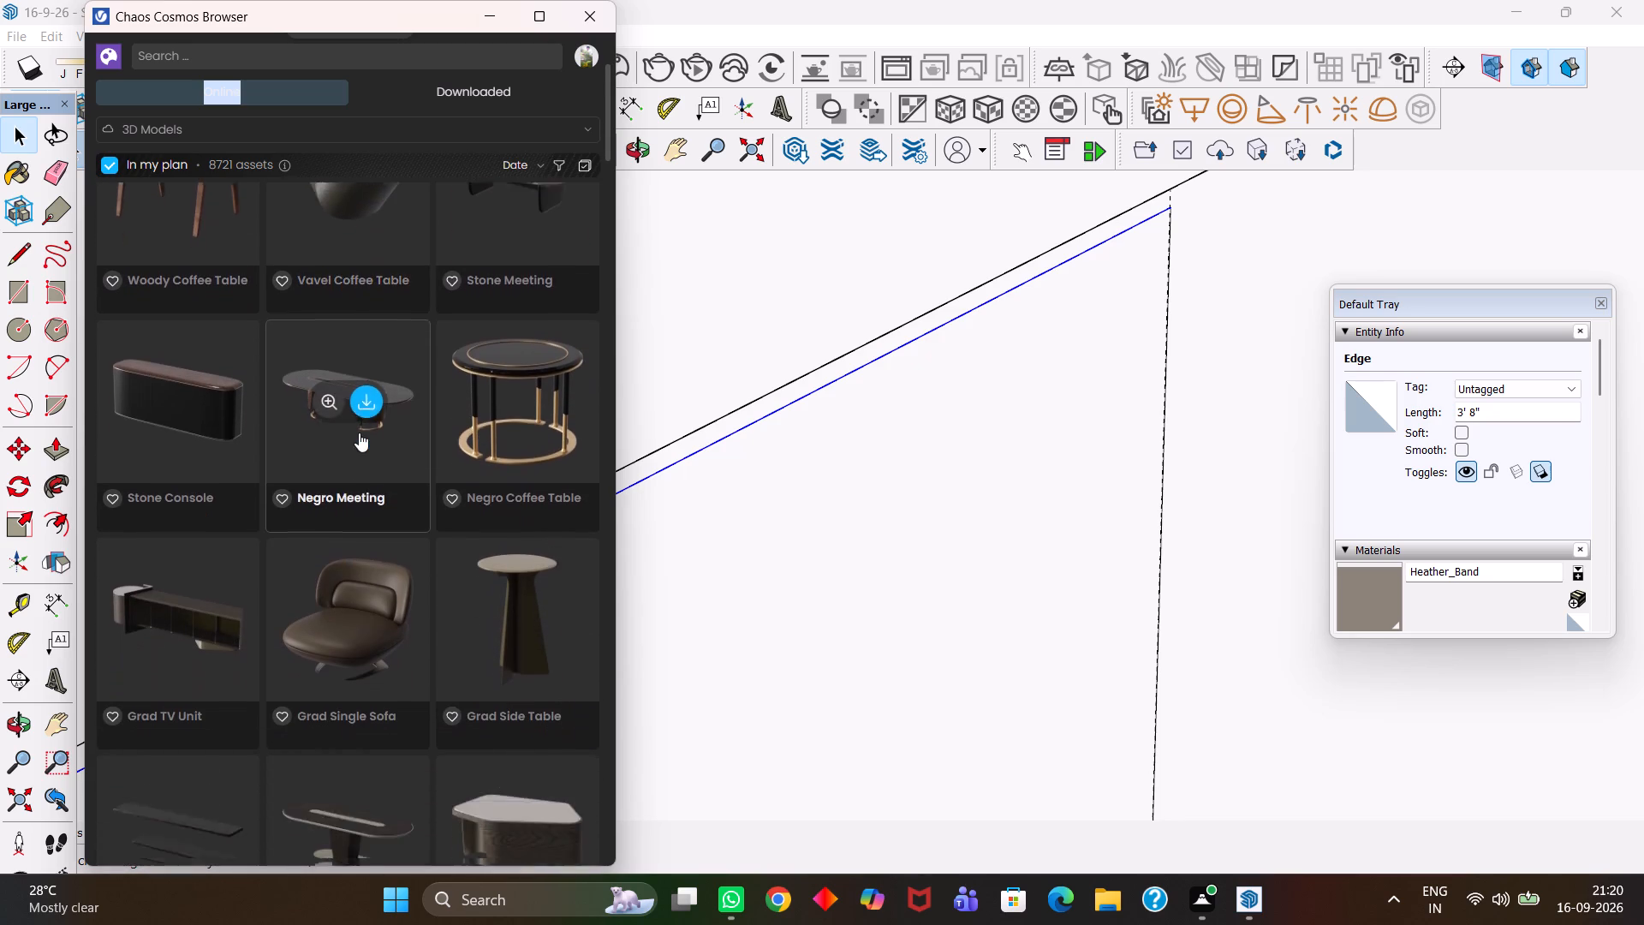
{"action": "scroll", "coordinate": [359, 433], "scroll_direction": "down", "scroll_amount": 6}
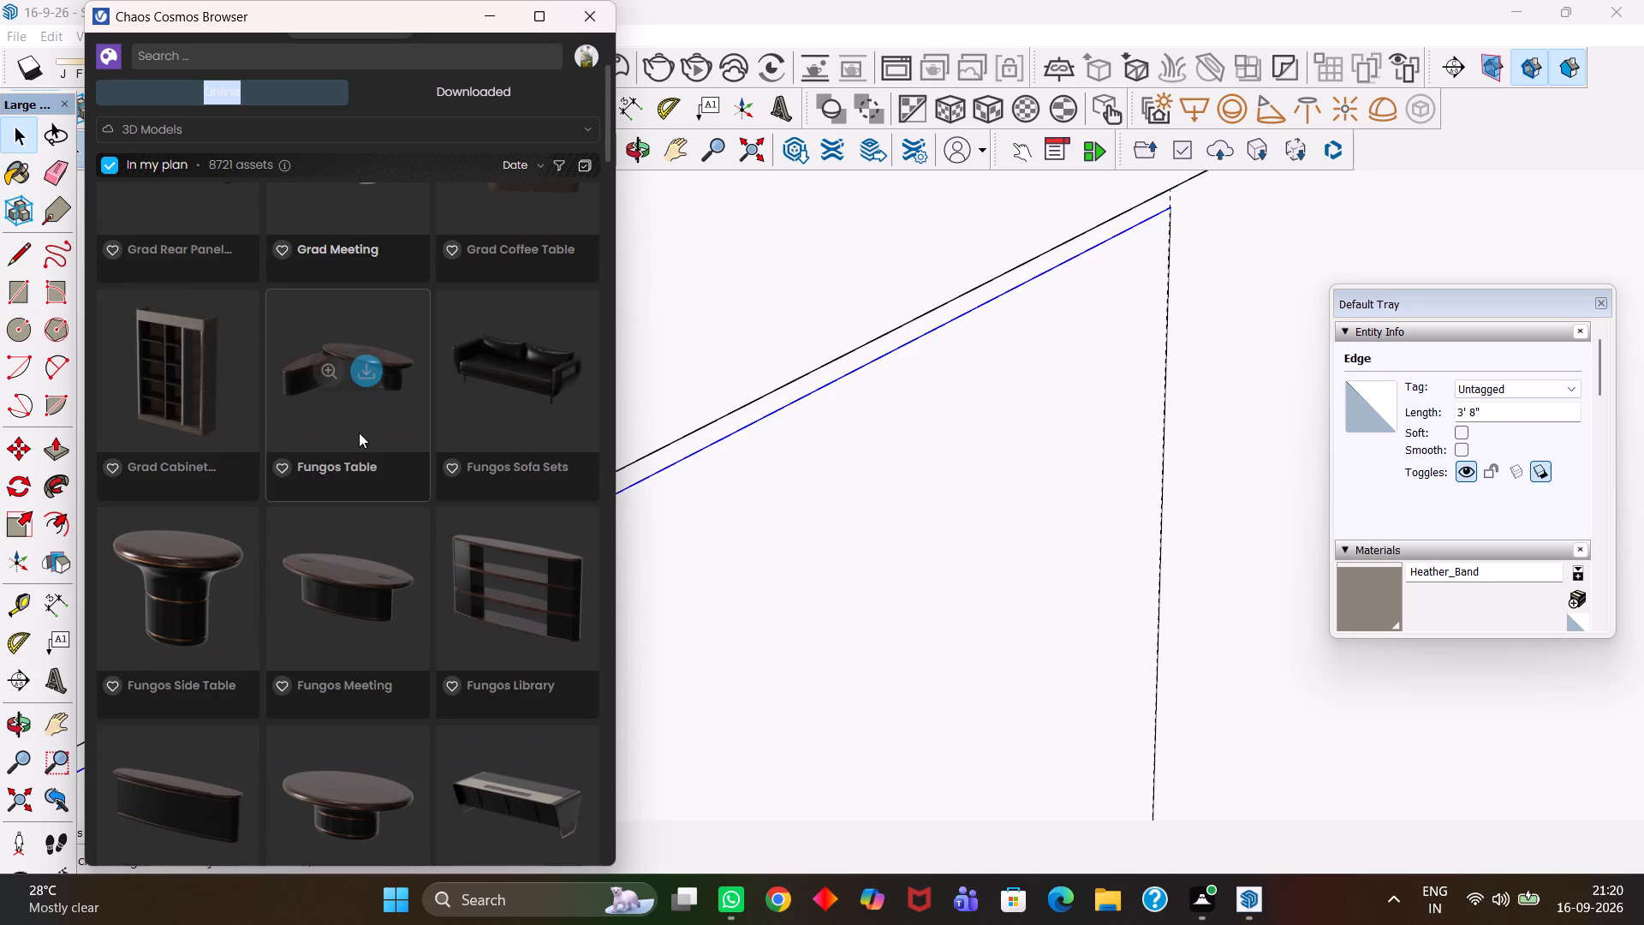
{"action": "scroll", "coordinate": [359, 433], "scroll_direction": "down", "scroll_amount": 2}
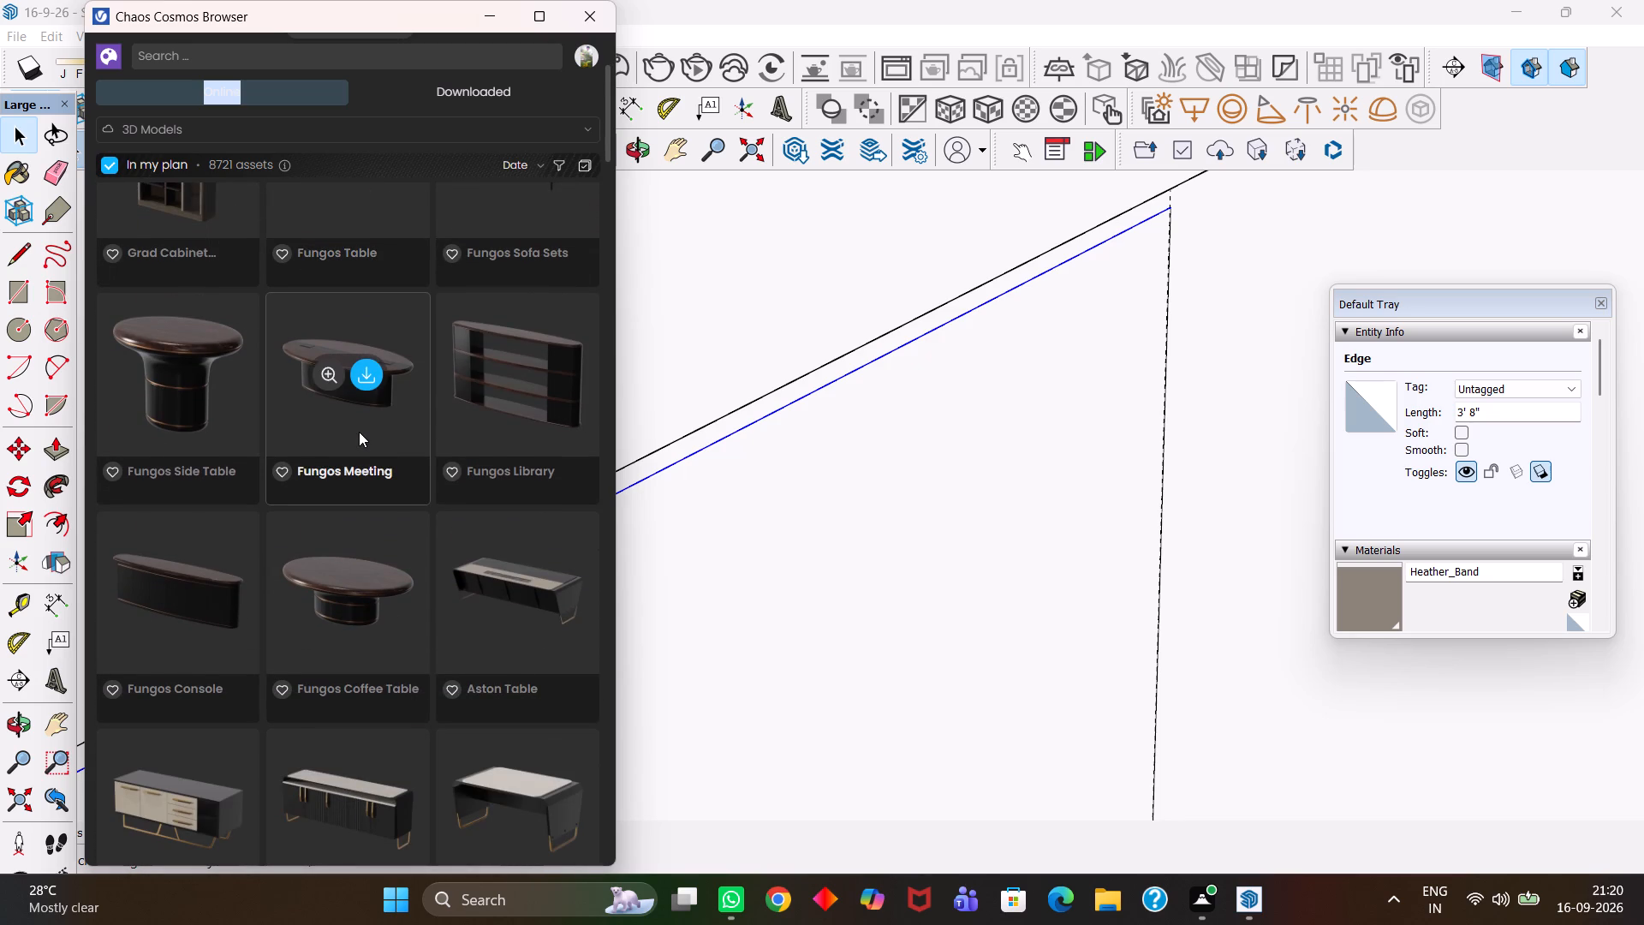
{"action": "scroll", "coordinate": [359, 432], "scroll_direction": "down", "scroll_amount": 3}
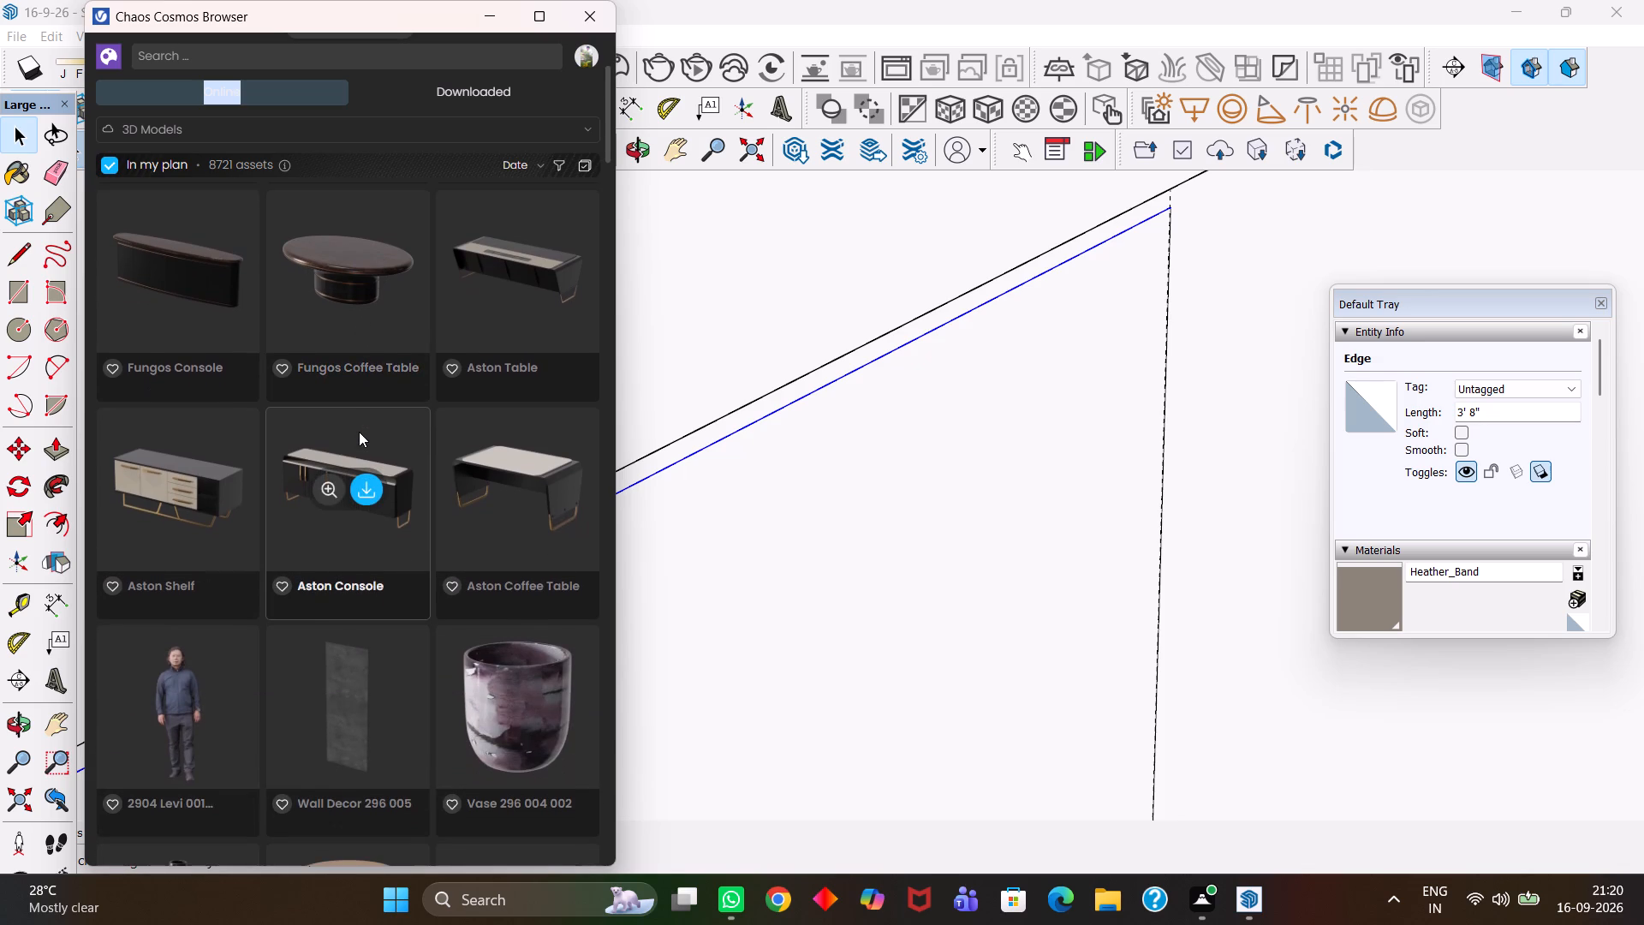
{"action": "scroll", "coordinate": [359, 432], "scroll_direction": "down", "scroll_amount": 2}
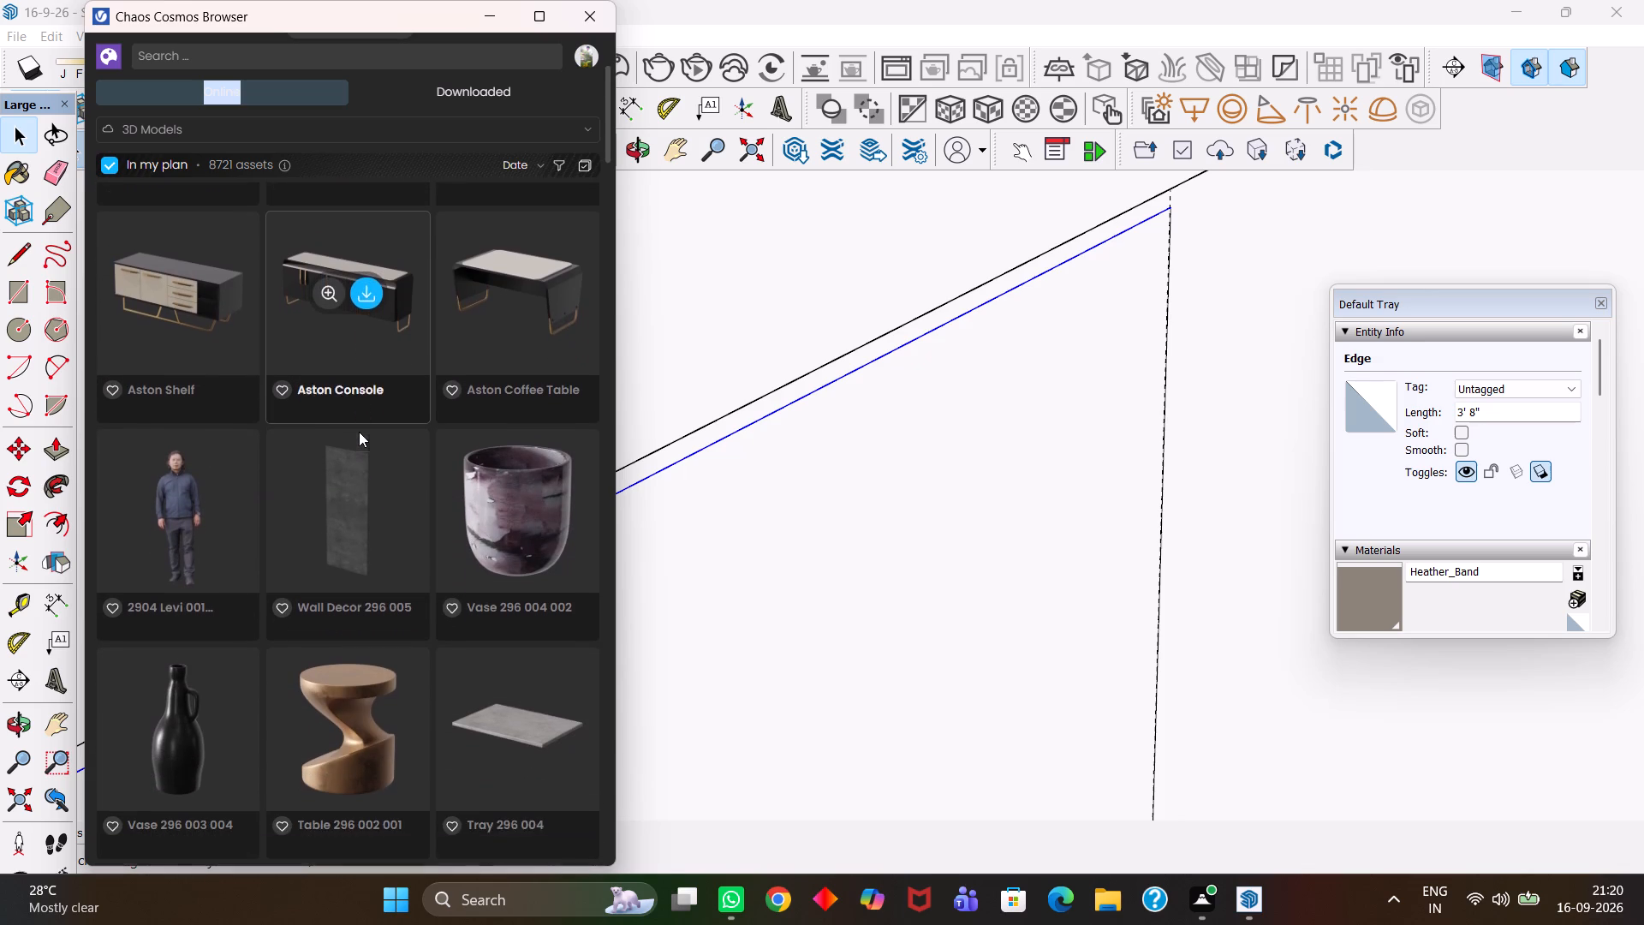
{"action": "scroll", "coordinate": [359, 432], "scroll_direction": "down", "scroll_amount": 3}
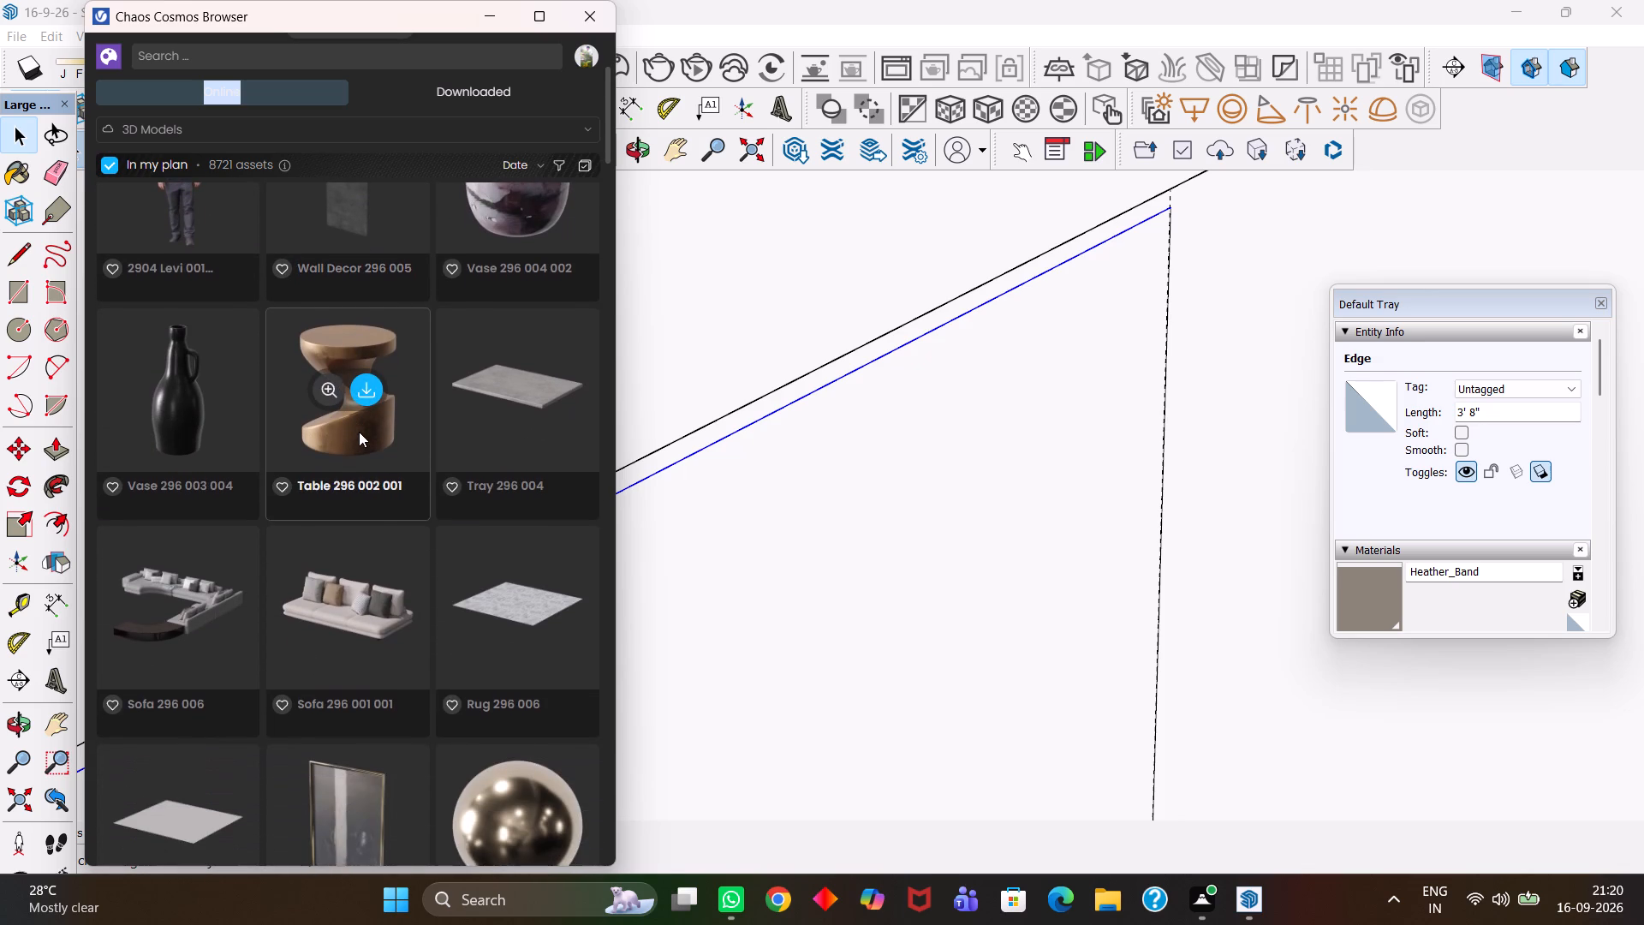
{"action": "scroll", "coordinate": [359, 432], "scroll_direction": "down", "scroll_amount": 3}
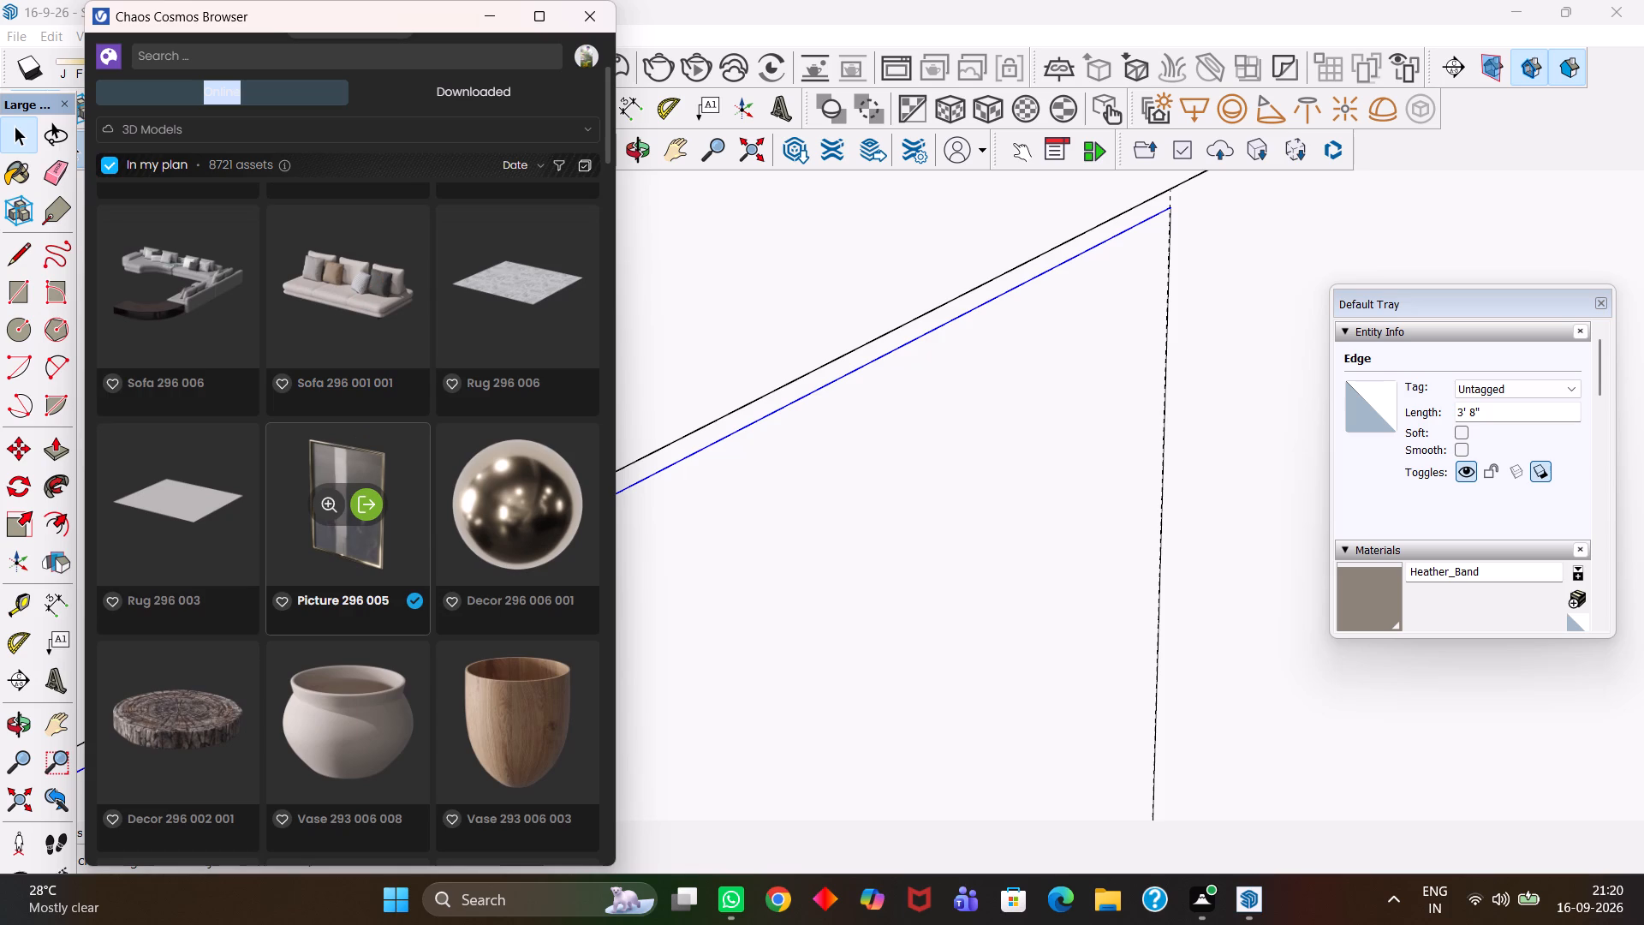
{"action": "scroll", "coordinate": [360, 430], "scroll_direction": "down", "scroll_amount": 2}
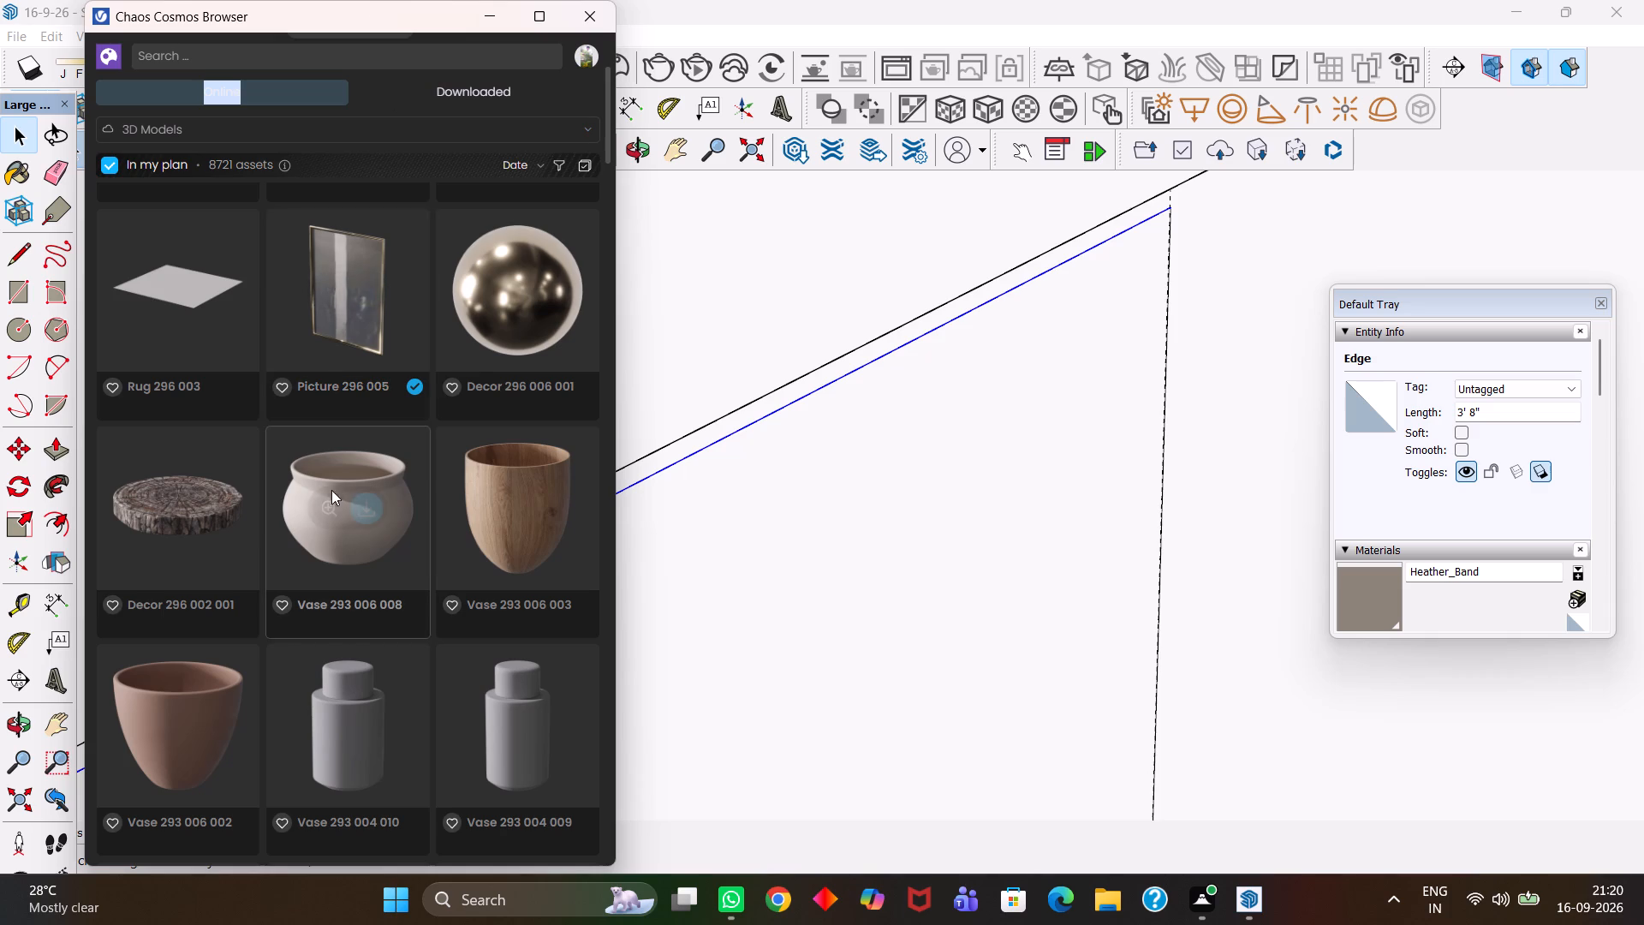
{"action": "scroll", "coordinate": [334, 491], "scroll_direction": "down", "scroll_amount": 3}
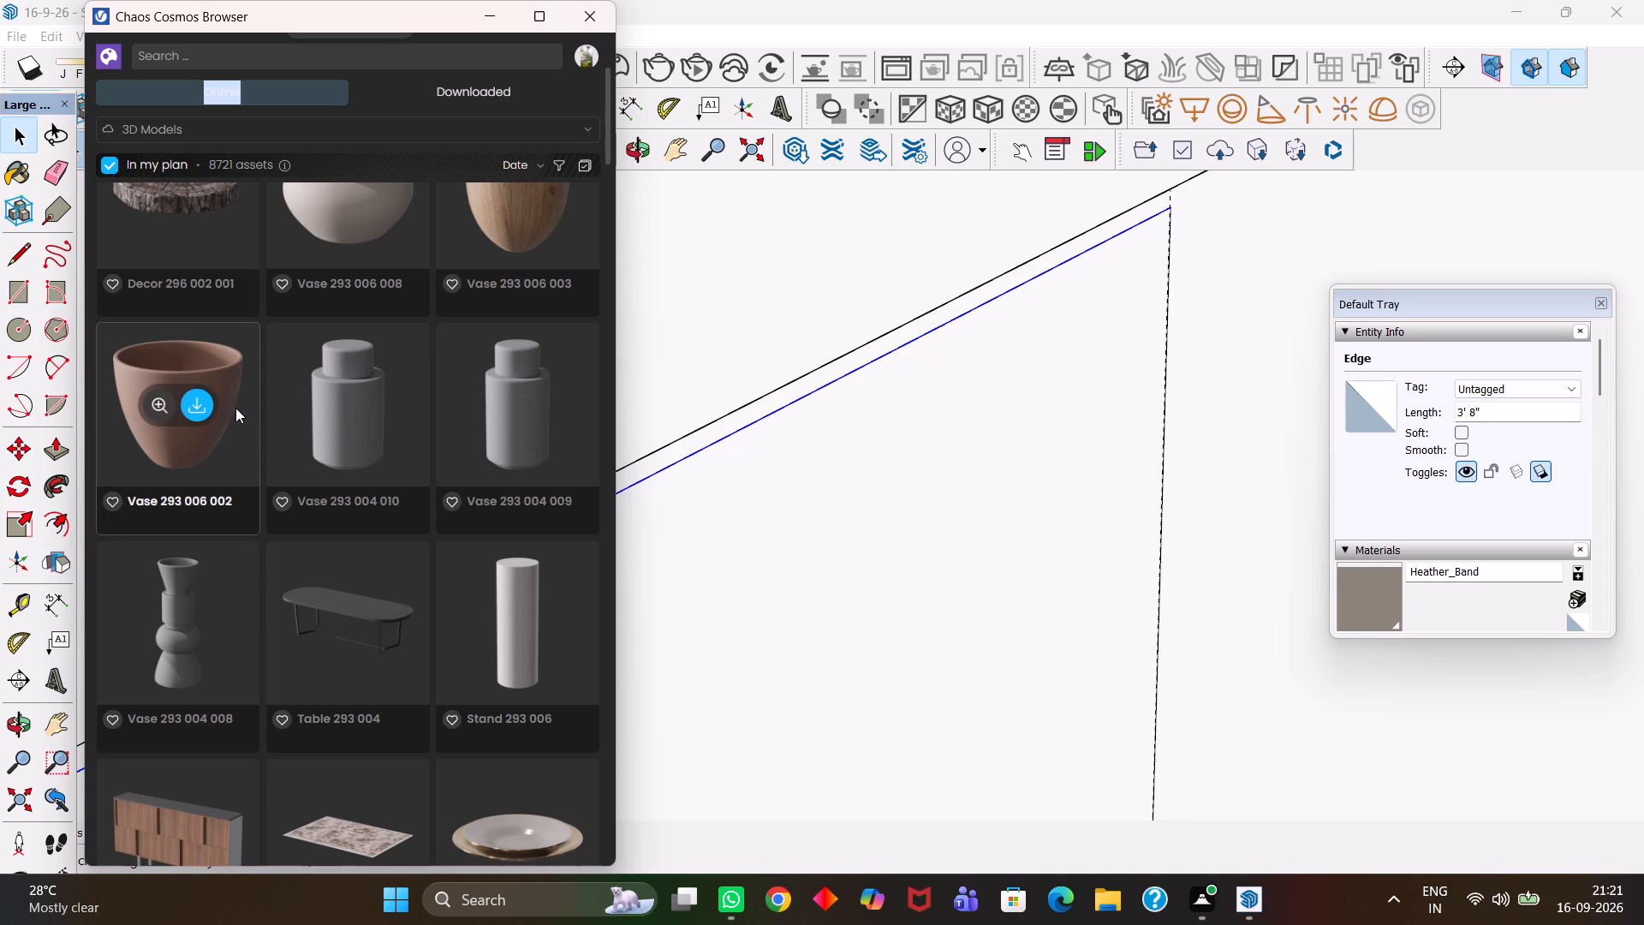
{"action": "scroll", "coordinate": [241, 421], "scroll_direction": "down", "scroll_amount": 2}
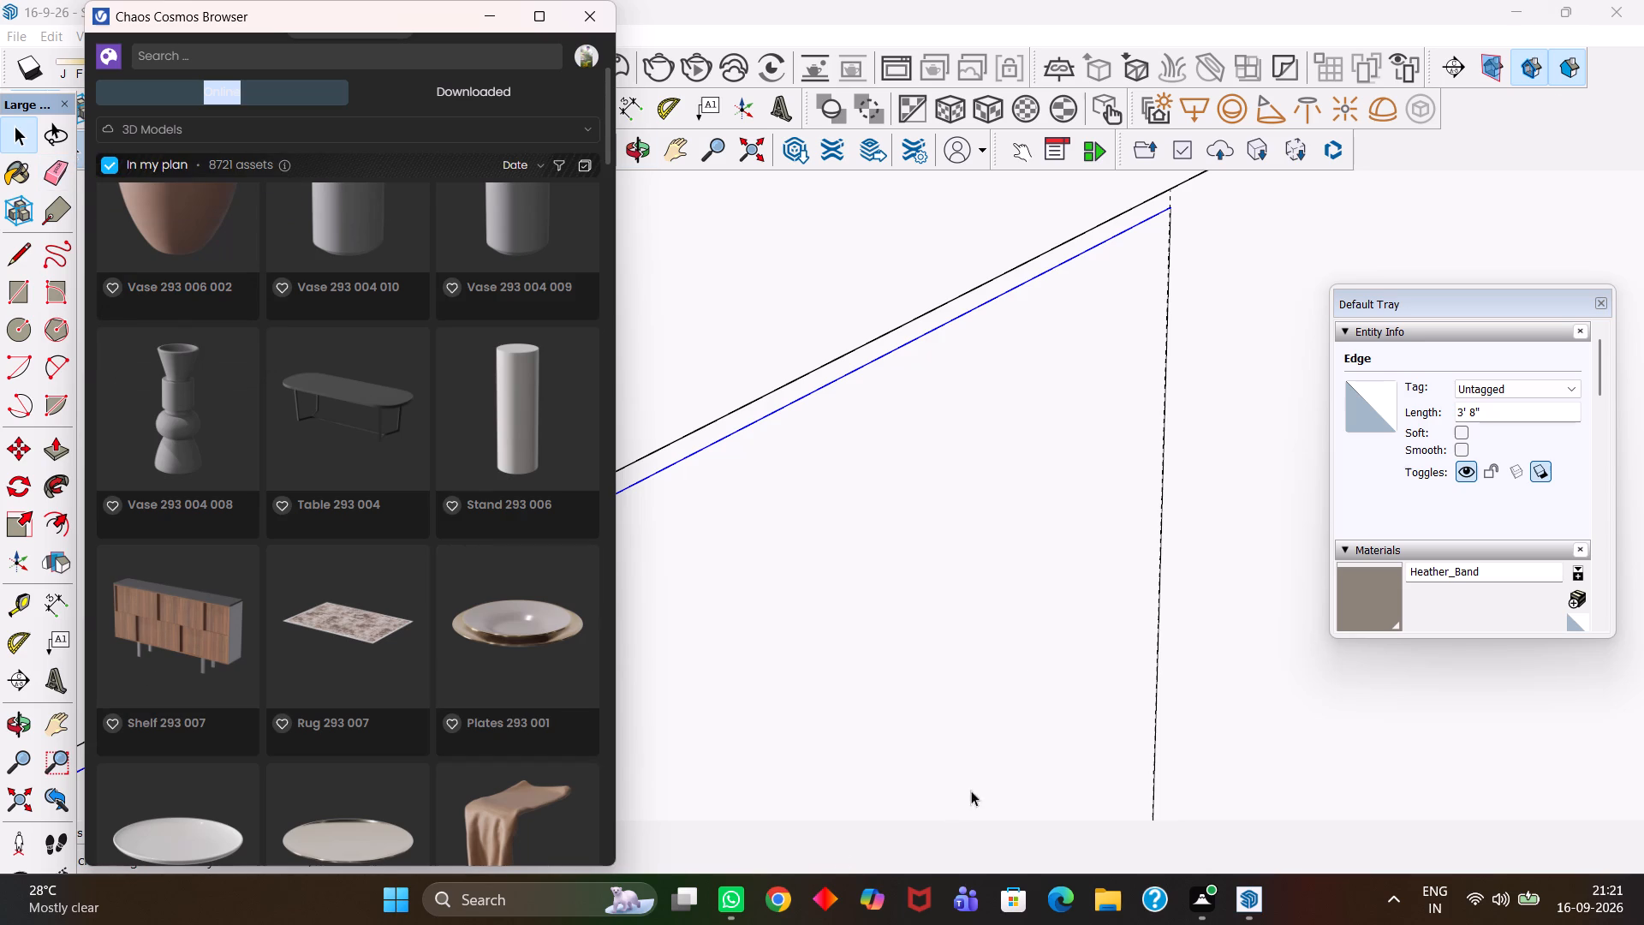
{"action": "scroll", "coordinate": [436, 606], "scroll_direction": "down", "scroll_amount": 12}
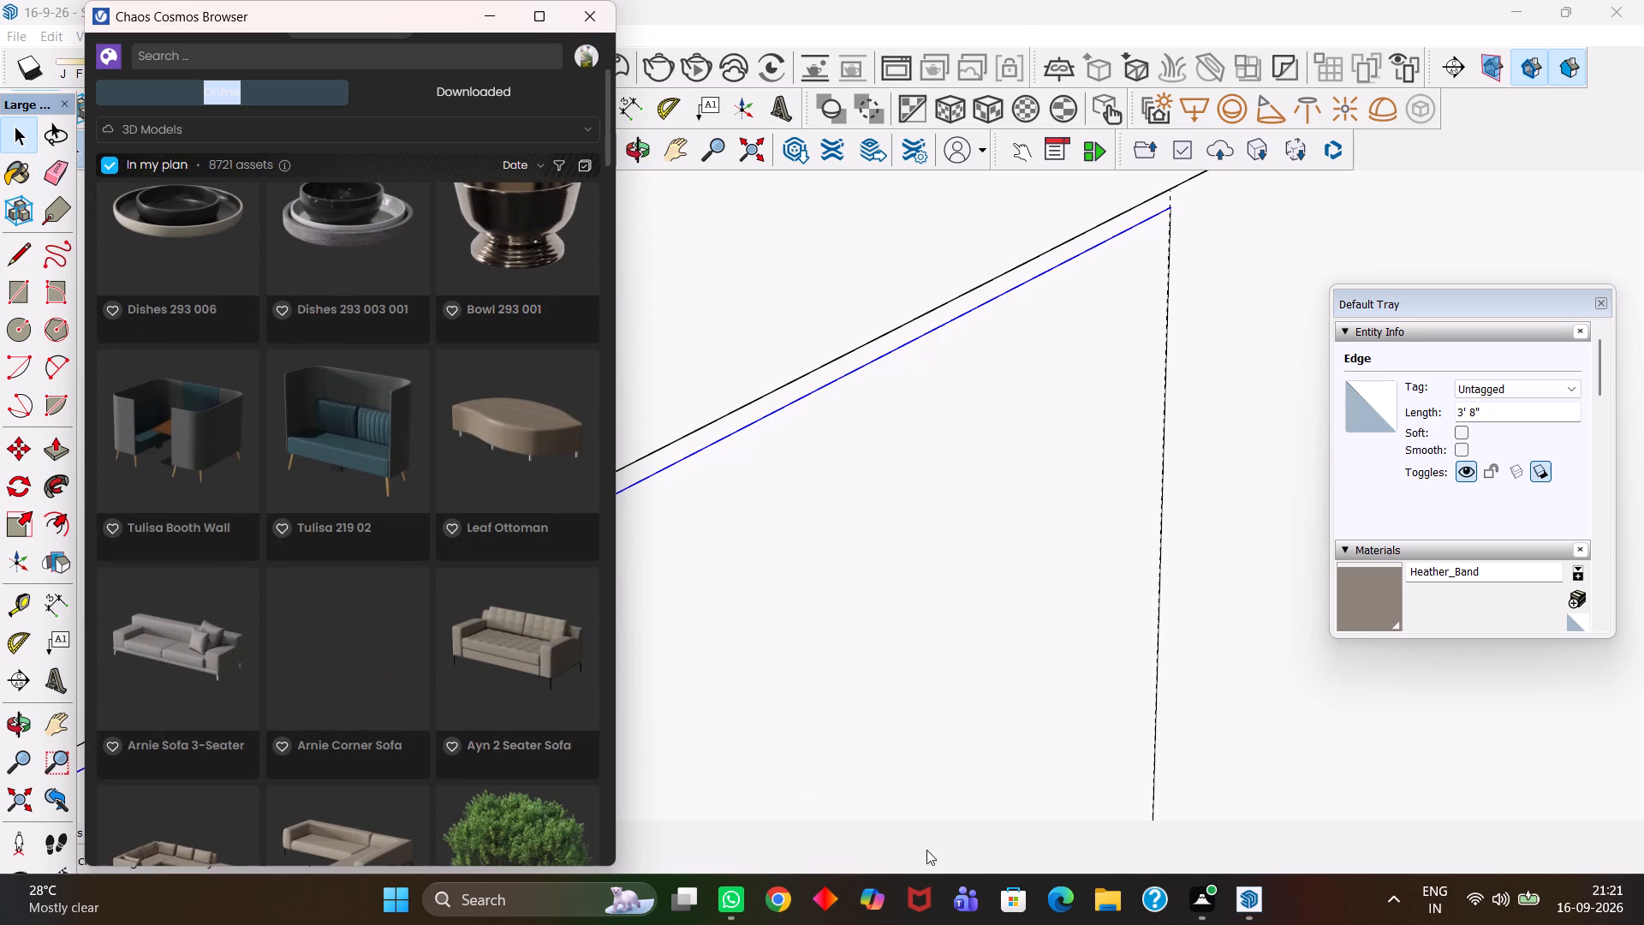
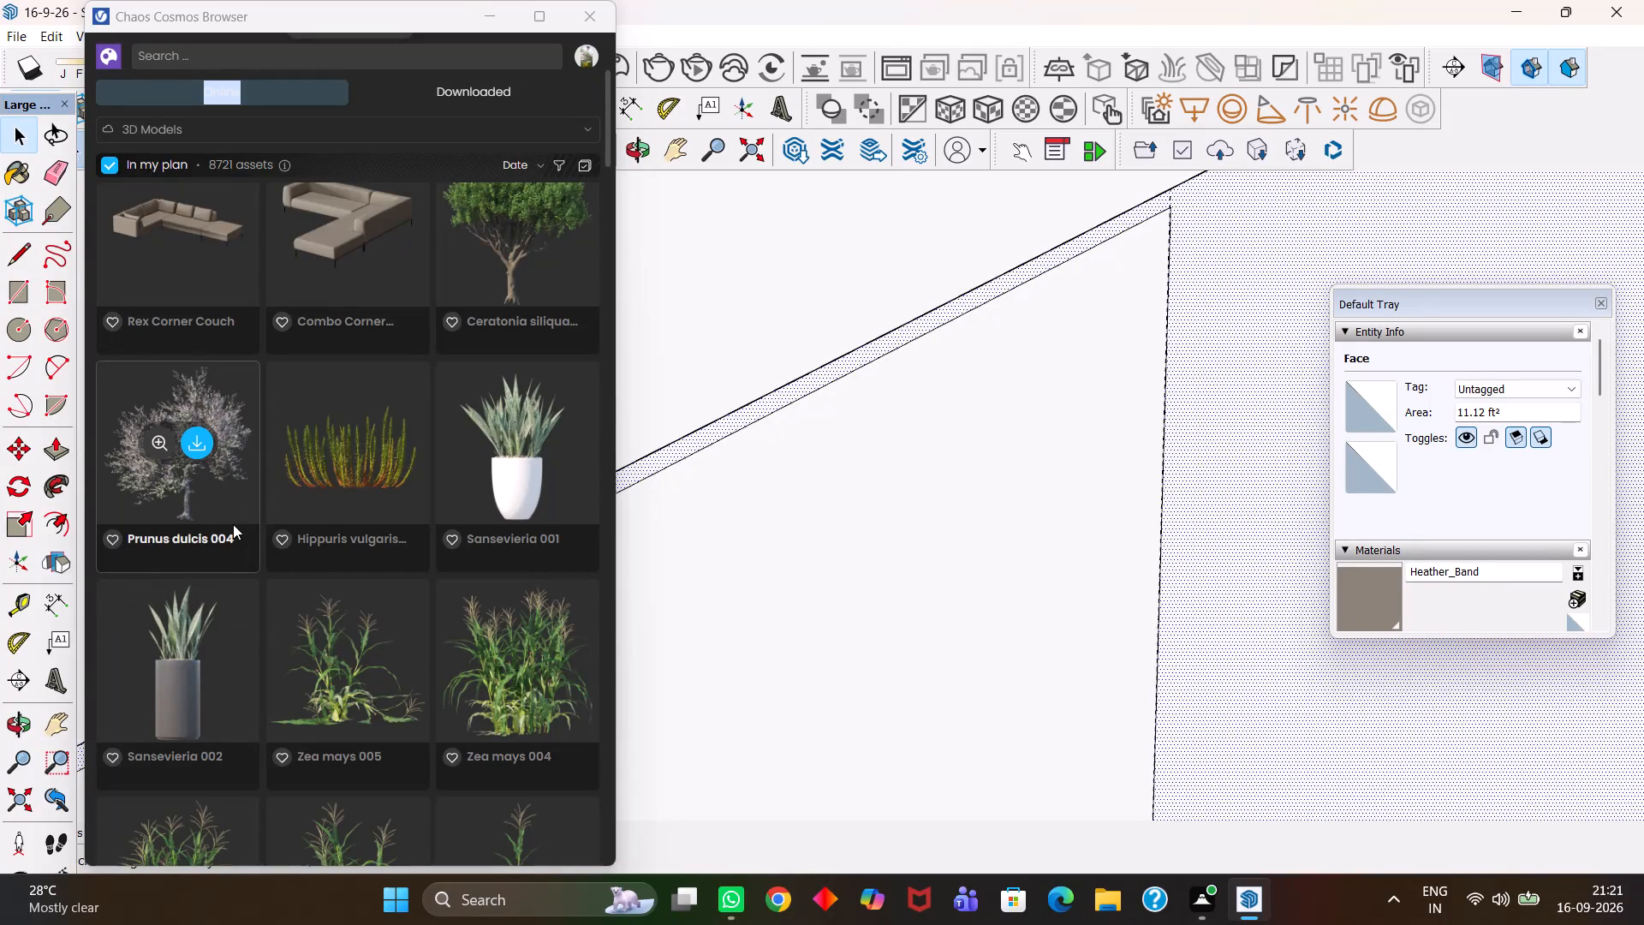
Examine the shrubs, trees and other plants among the Chaos Cosmos 3D models, and minimize the library window.
{"action": "scroll", "coordinate": [267, 537], "scroll_direction": "down", "scroll_amount": 3}
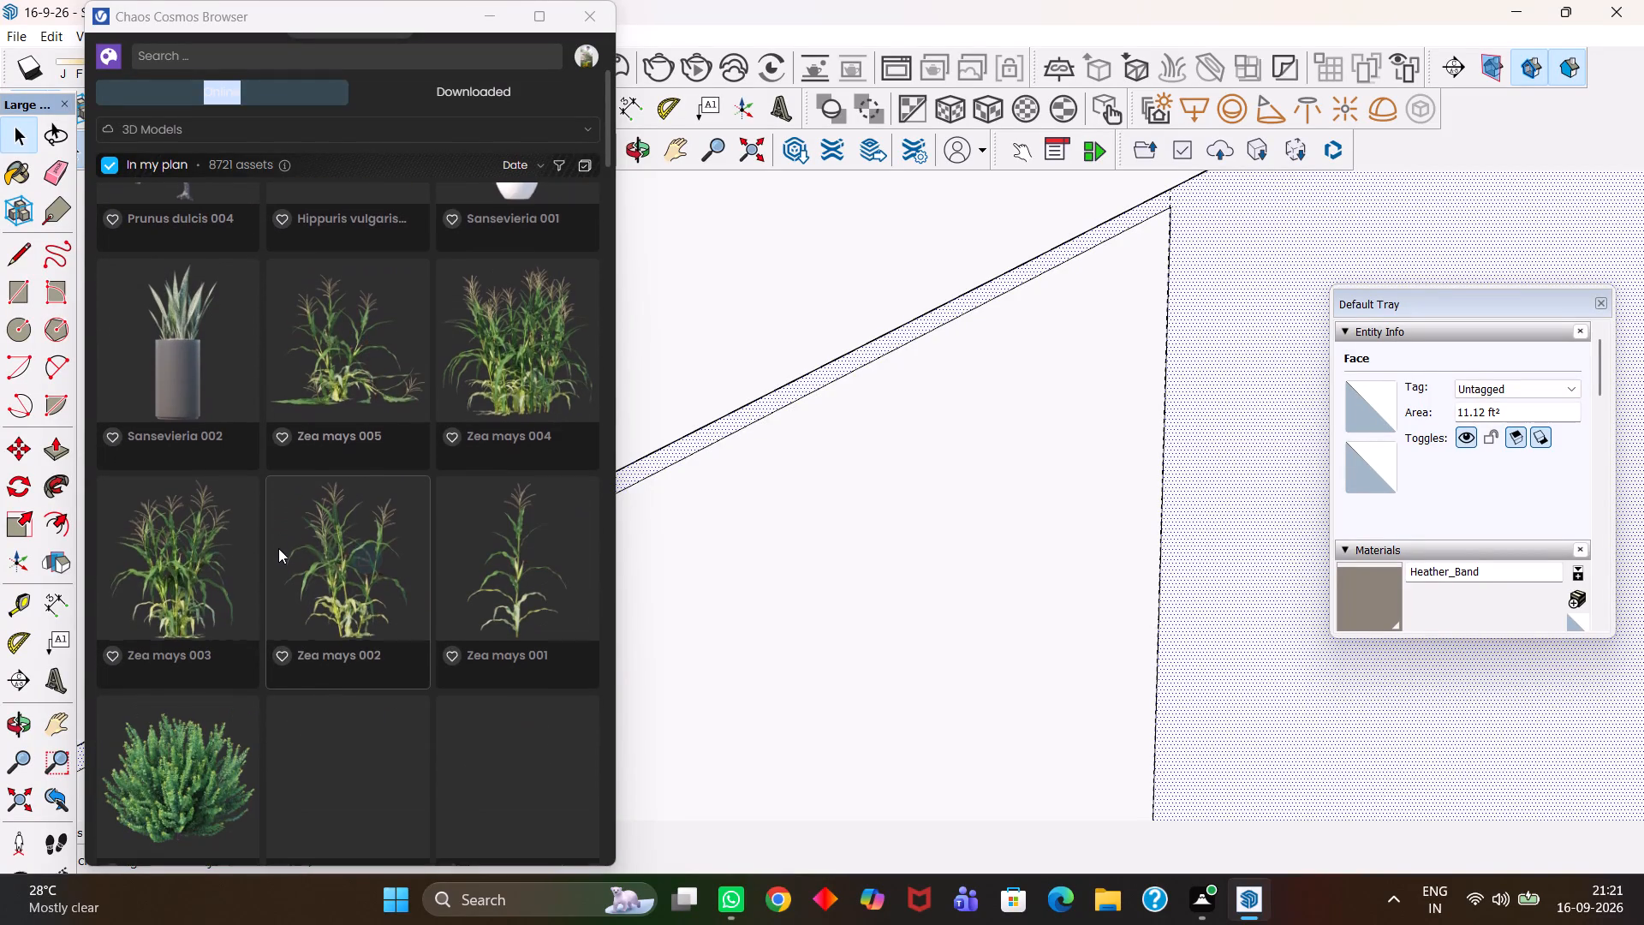
{"action": "scroll", "coordinate": [283, 547], "scroll_direction": "down", "scroll_amount": 4}
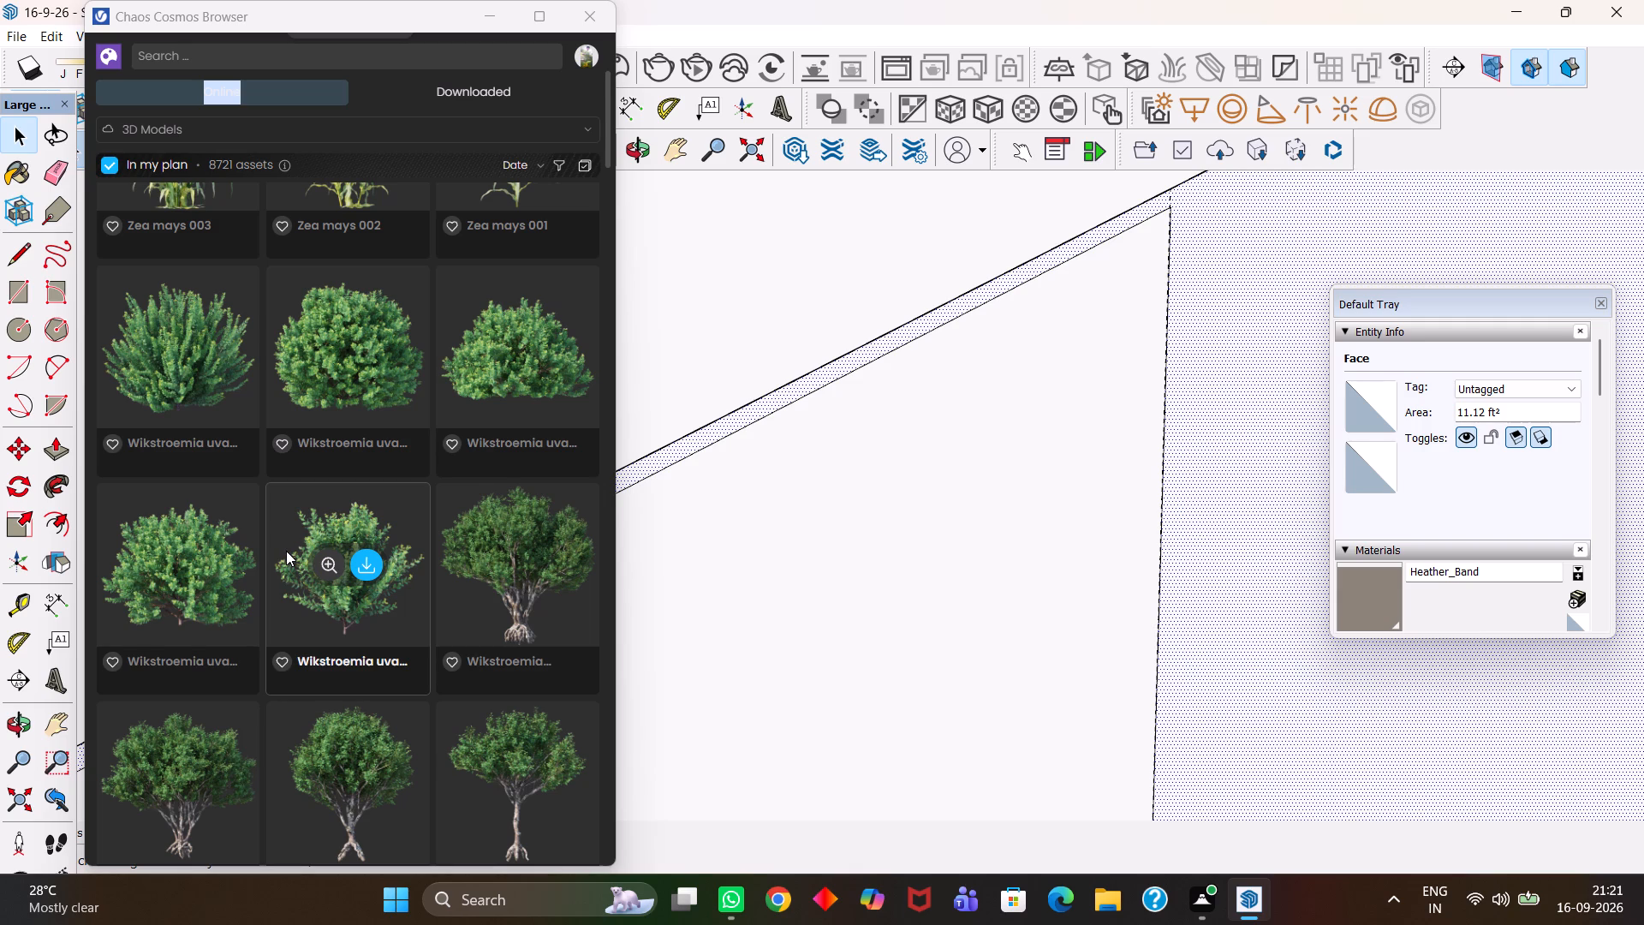
{"action": "scroll", "coordinate": [286, 551], "scroll_direction": "down", "scroll_amount": 2}
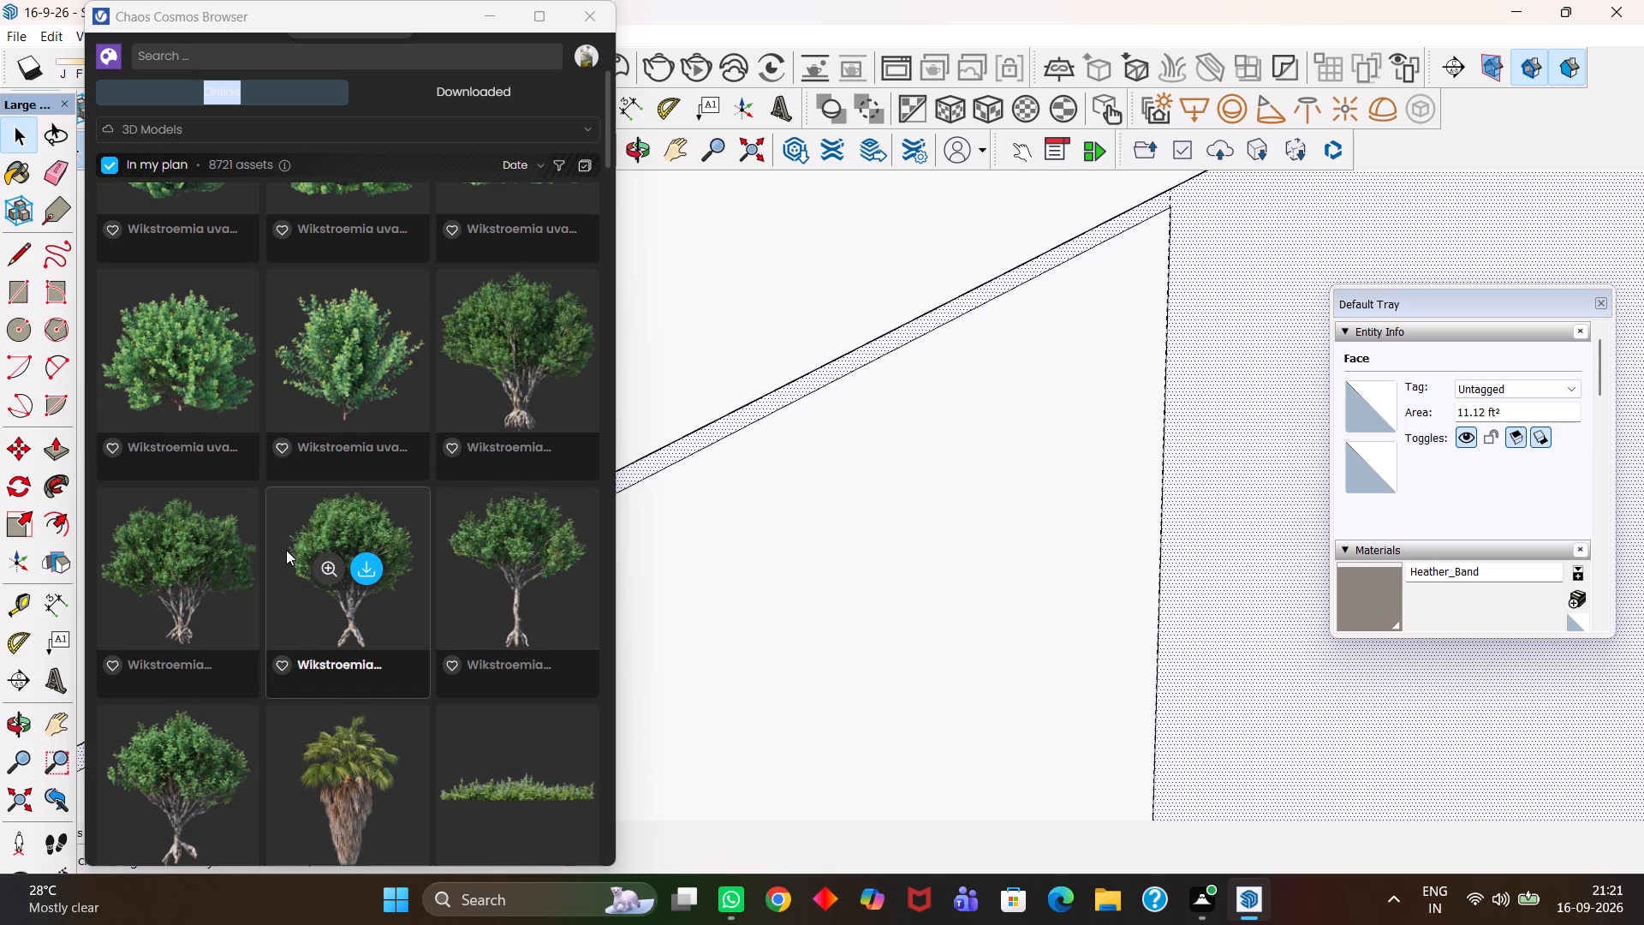
{"action": "scroll", "coordinate": [286, 550], "scroll_direction": "down", "scroll_amount": 4}
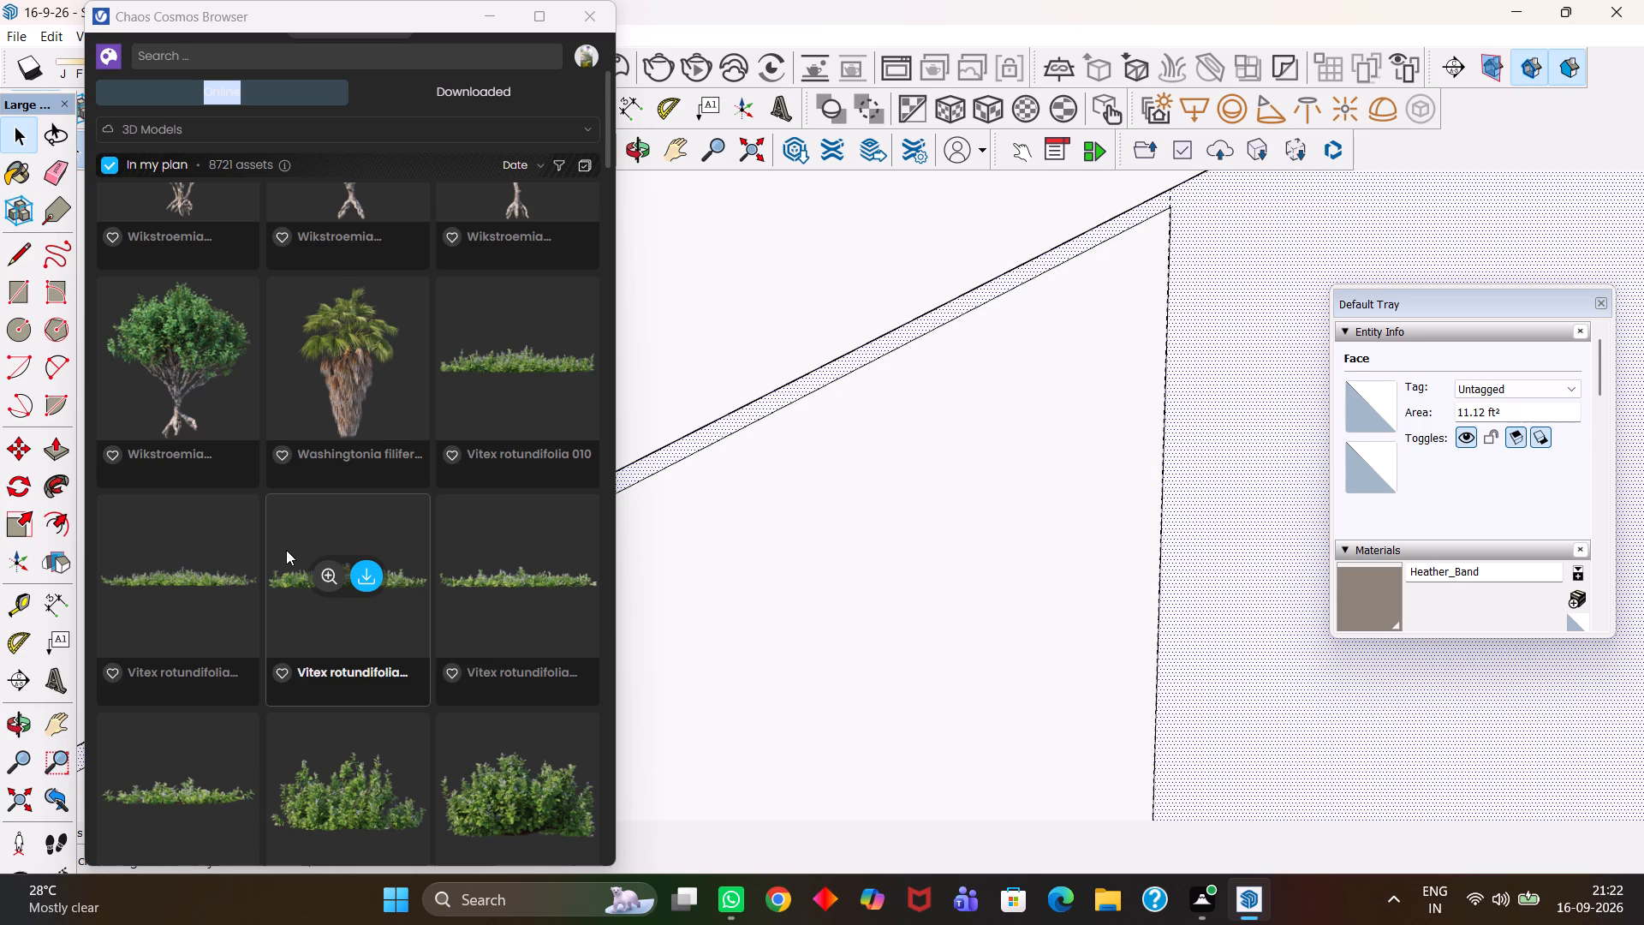
{"action": "scroll", "coordinate": [286, 550], "scroll_direction": "down", "scroll_amount": 1}
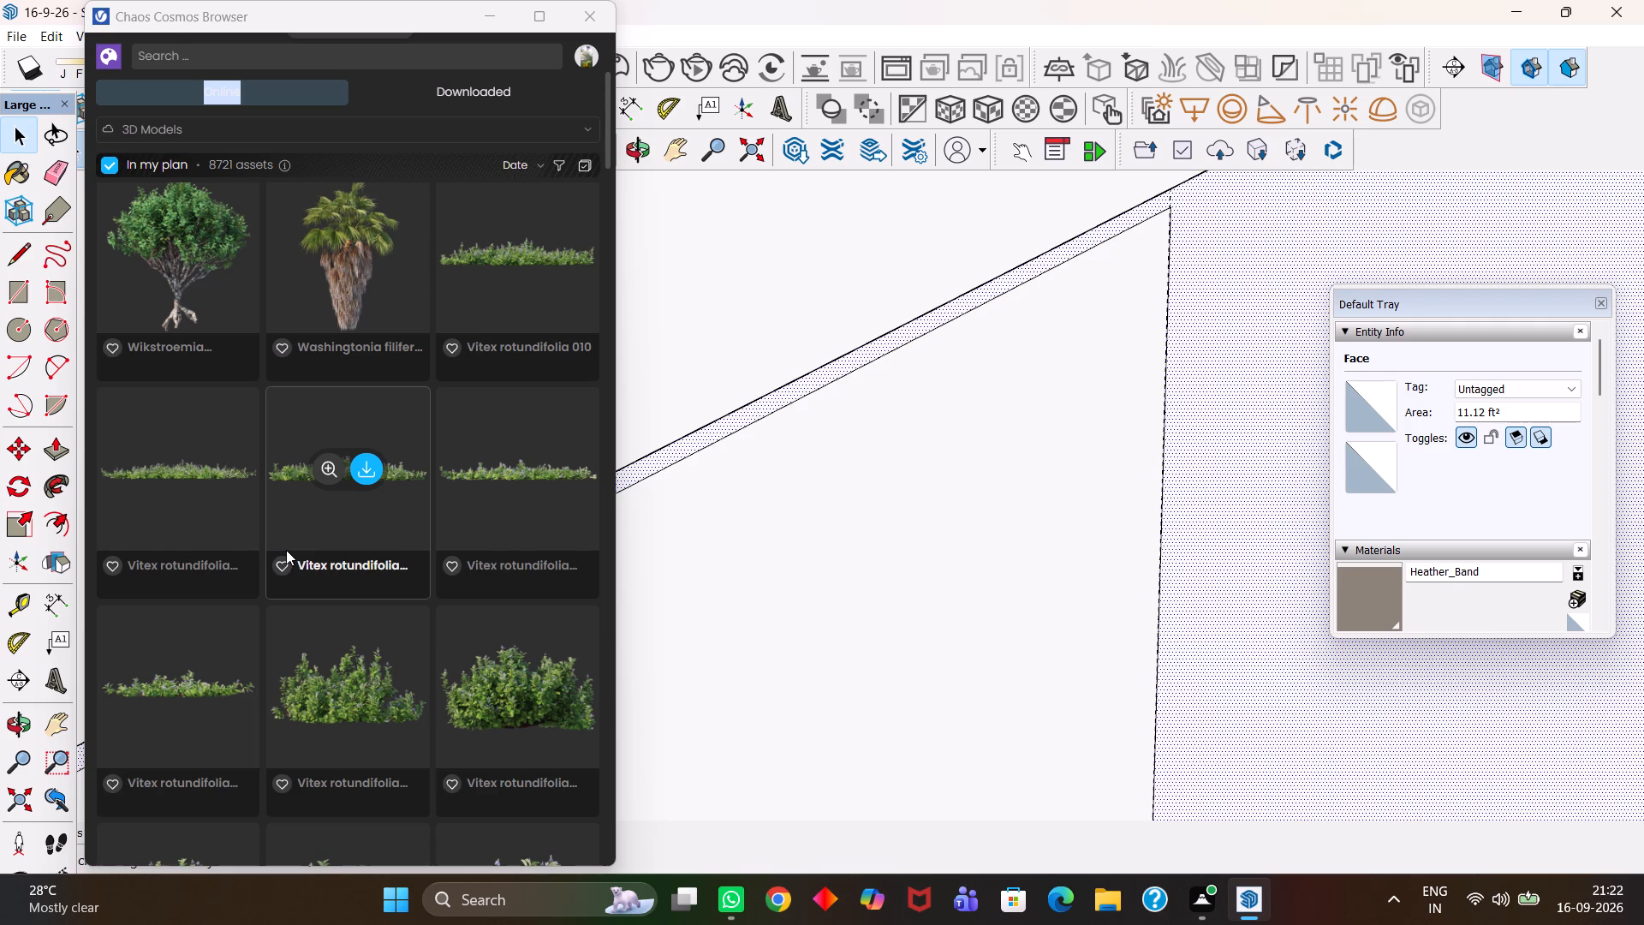
{"action": "scroll", "coordinate": [286, 550], "scroll_direction": "down", "scroll_amount": 1}
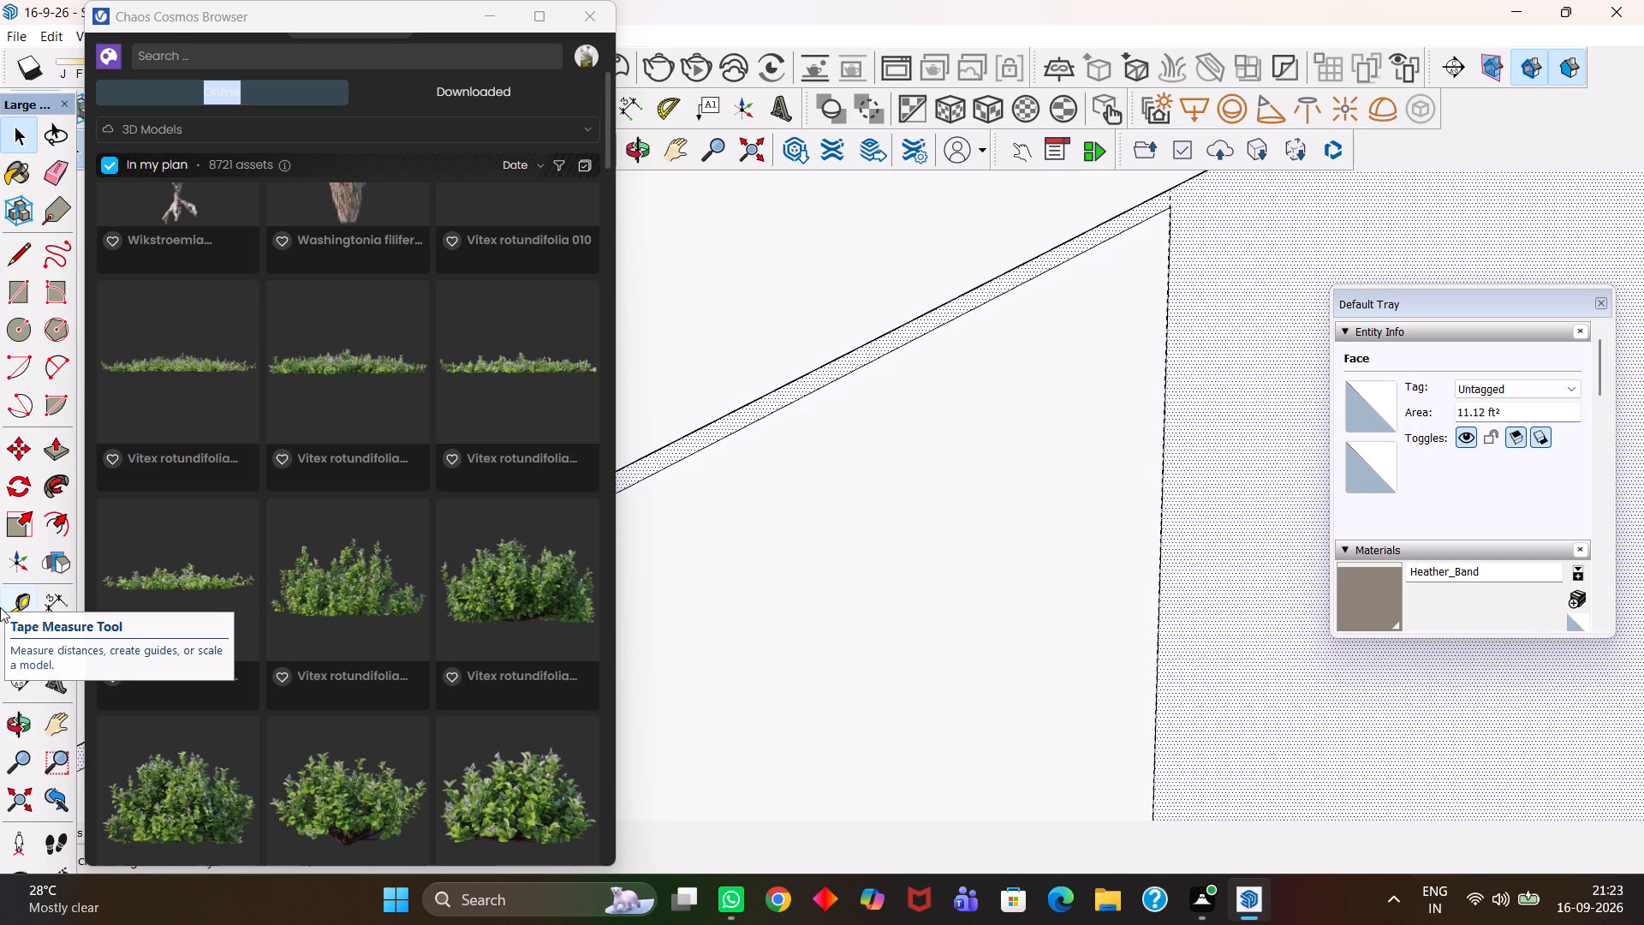
{"action": "scroll", "coordinate": [18, 579], "scroll_direction": "down", "scroll_amount": 2}
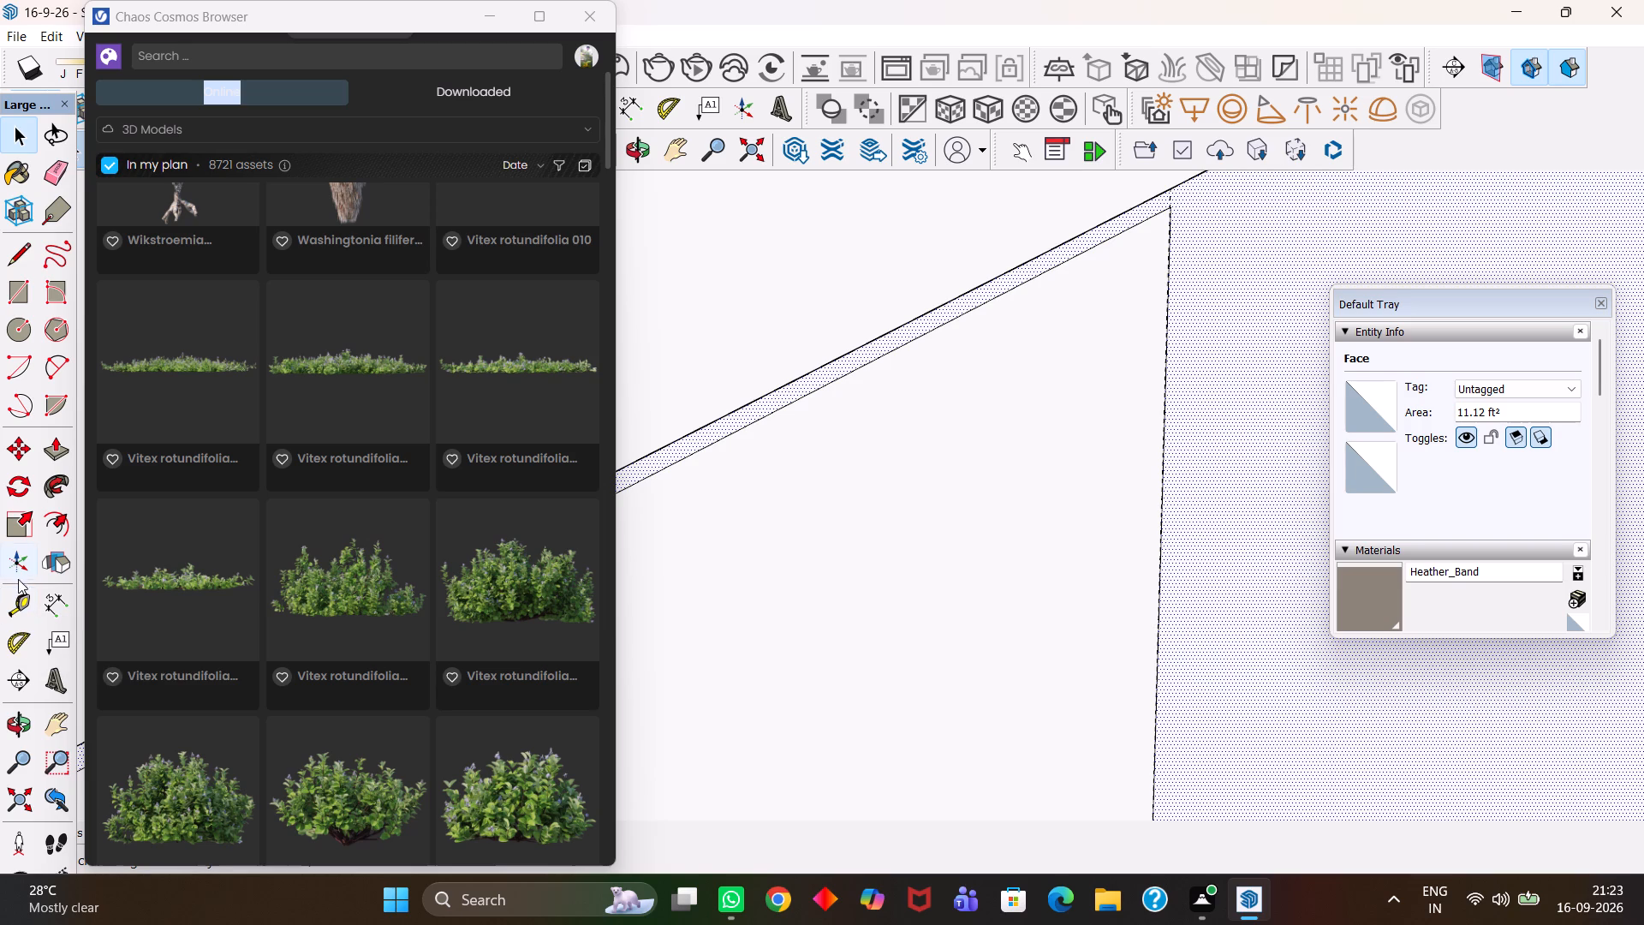
{"action": "scroll", "coordinate": [12, 520], "scroll_direction": "down", "scroll_amount": 3}
{"action": "scroll", "coordinate": [41, 0], "scroll_direction": "down", "scroll_amount": 3}
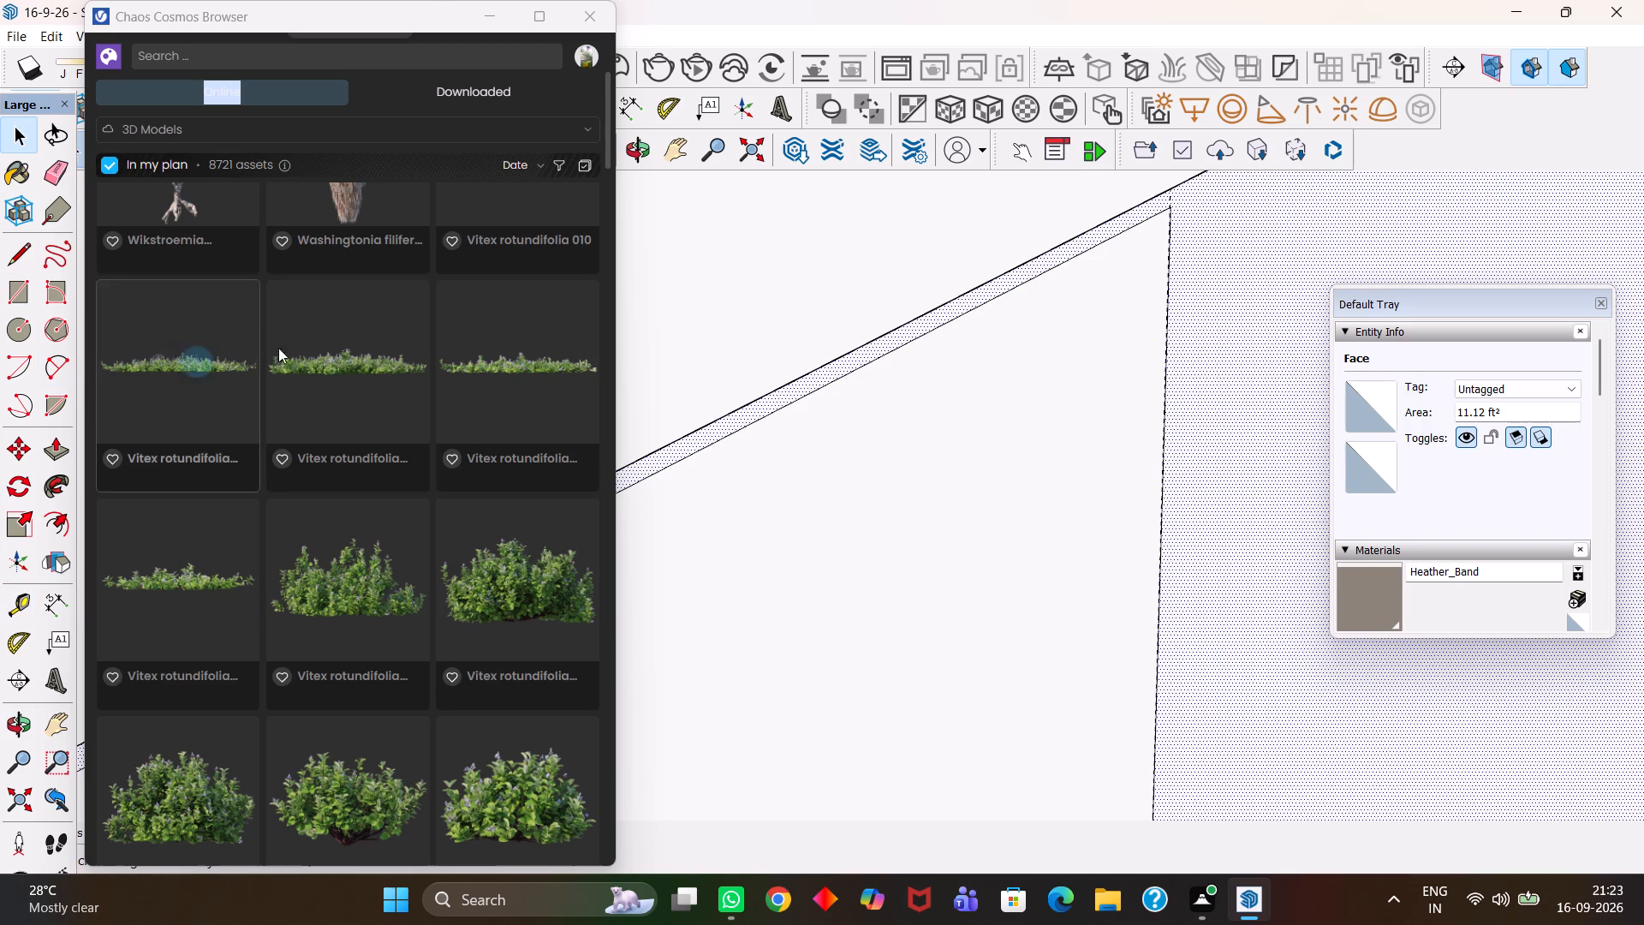
{"action": "scroll", "coordinate": [298, 371], "scroll_direction": "down", "scroll_amount": 3}
{"action": "scroll", "coordinate": [384, 433], "scroll_direction": "down", "scroll_amount": 11}
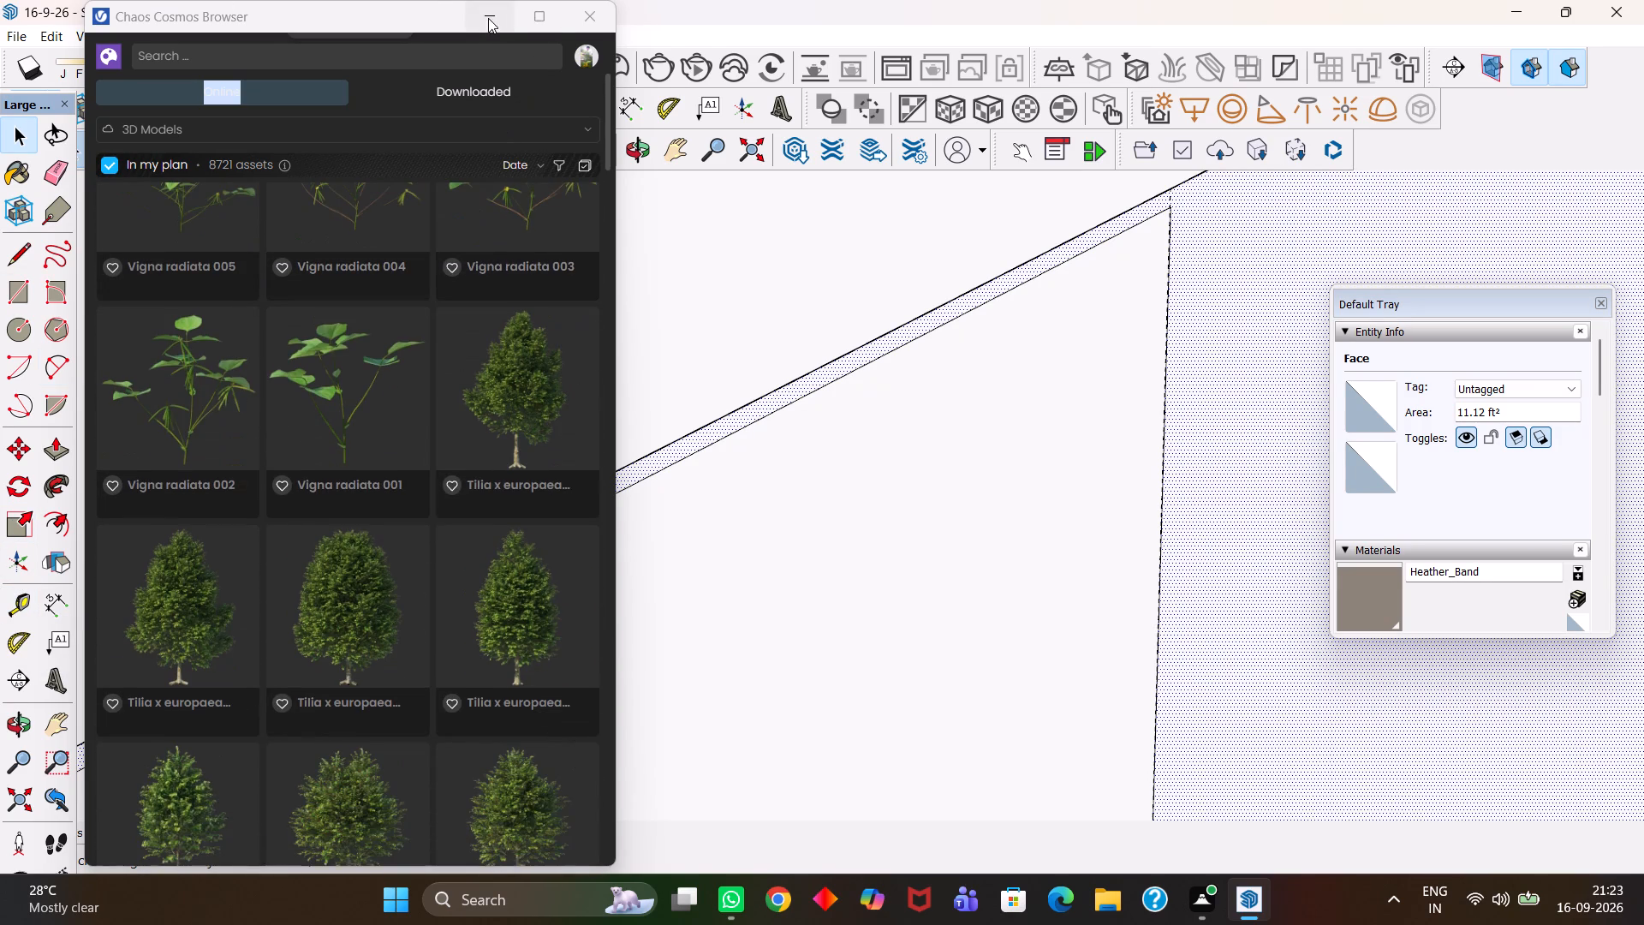
{"action": "left_click", "coordinate": [488, 18]}
Erase the vertical guide running down from the joint between the first and second door panels of the storage unit.
{"action": "scroll", "coordinate": [687, 442], "scroll_direction": "down", "scroll_amount": 4}
{"action": "scroll", "coordinate": [798, 549], "scroll_direction": "down", "scroll_amount": 5}
{"action": "scroll", "coordinate": [873, 502], "scroll_direction": "up", "scroll_amount": 2}
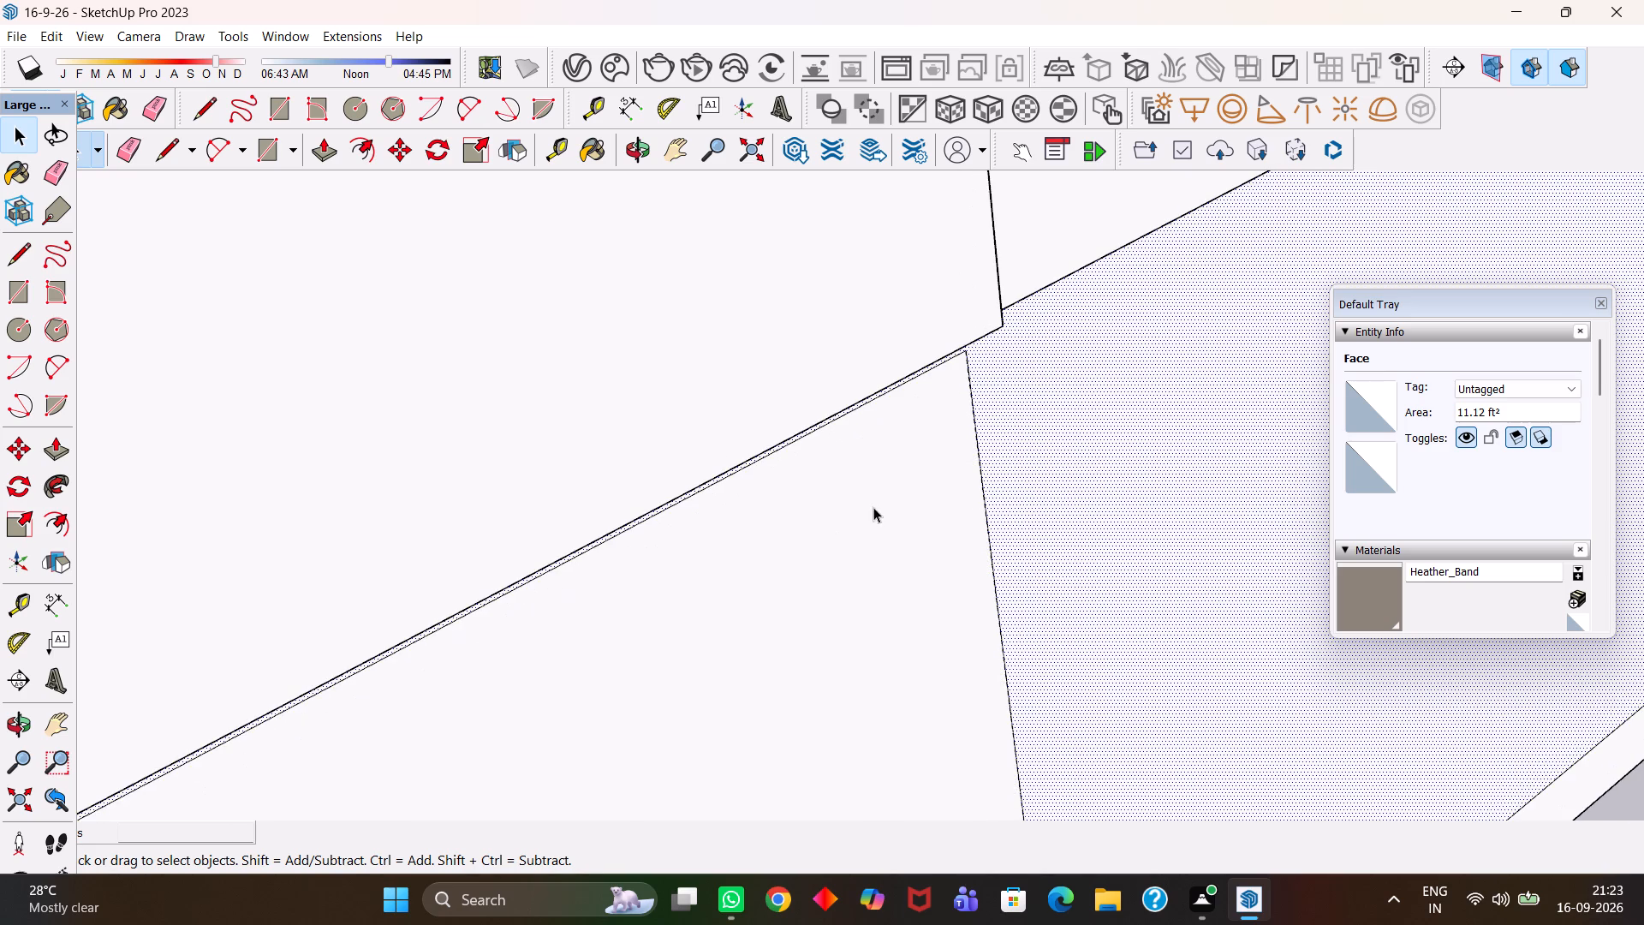
{"action": "scroll", "coordinate": [803, 253], "scroll_direction": "up", "scroll_amount": 4}
{"action": "scroll", "coordinate": [822, 421], "scroll_direction": "down", "scroll_amount": 13}
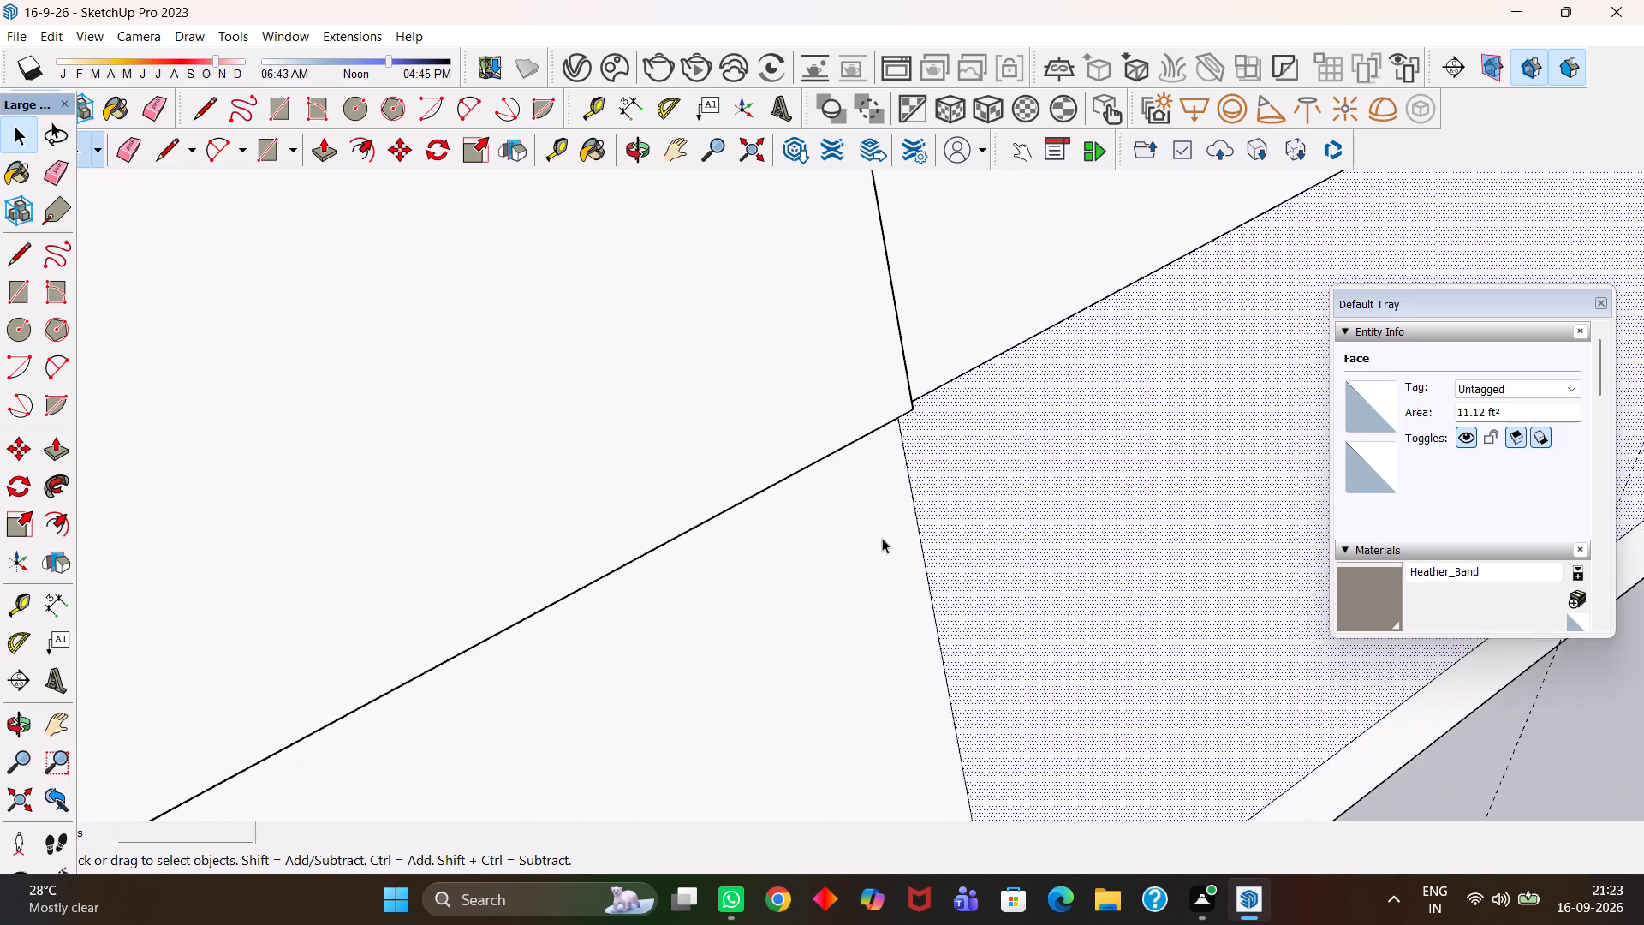
{"action": "key", "text": "h"}
{"action": "left_click_drag", "start_coordinate": [905, 585], "coordinate": [989, 401]}
{"action": "scroll", "coordinate": [998, 385], "scroll_direction": "down", "scroll_amount": 7}
{"action": "left_click_drag", "start_coordinate": [881, 527], "coordinate": [1174, 211]}
{"action": "scroll", "coordinate": [573, 426], "scroll_direction": "down", "scroll_amount": 5}
{"action": "left_click_drag", "start_coordinate": [531, 467], "coordinate": [935, 309]}
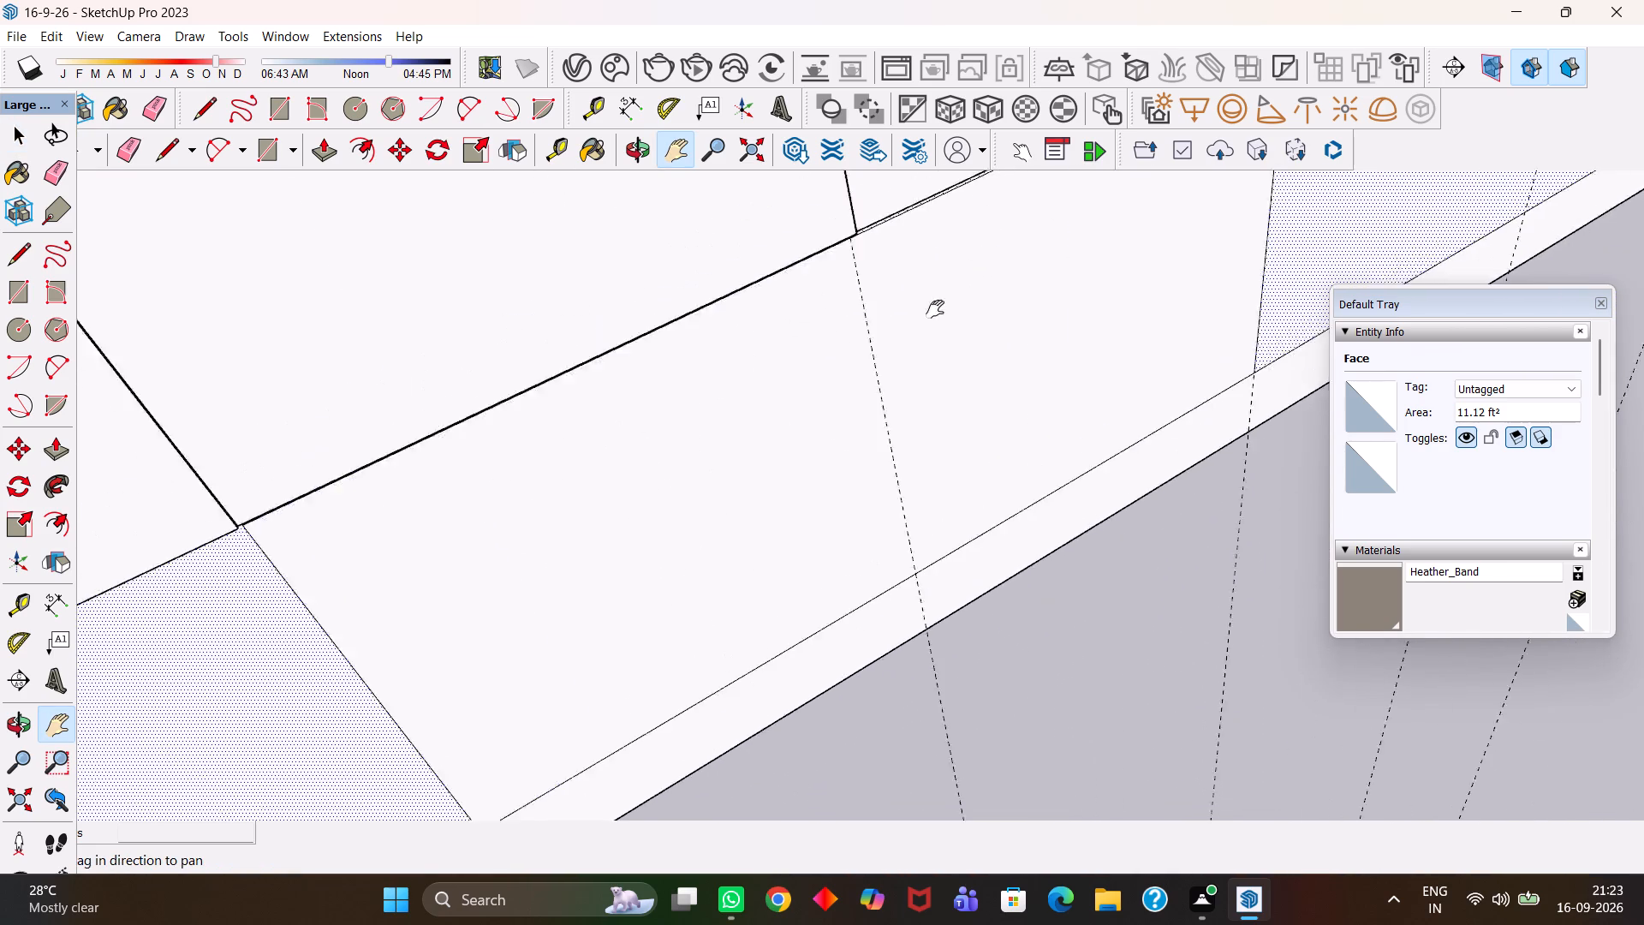
{"action": "left_click_drag", "start_coordinate": [935, 309], "coordinate": [1018, 256]}
{"action": "left_click_drag", "start_coordinate": [646, 432], "coordinate": [791, 382]}
{"action": "scroll", "coordinate": [782, 383], "scroll_direction": "down", "scroll_amount": 5}
{"action": "scroll", "coordinate": [570, 518], "scroll_direction": "up", "scroll_amount": 1}
{"action": "left_click_drag", "start_coordinate": [569, 524], "coordinate": [762, 378]}
{"action": "scroll", "coordinate": [731, 419], "scroll_direction": "down", "scroll_amount": 5}
{"action": "scroll", "coordinate": [769, 504], "scroll_direction": "up", "scroll_amount": 2}
{"action": "key", "text": "e"}
{"action": "left_click_drag", "start_coordinate": [946, 600], "coordinate": [956, 569]}
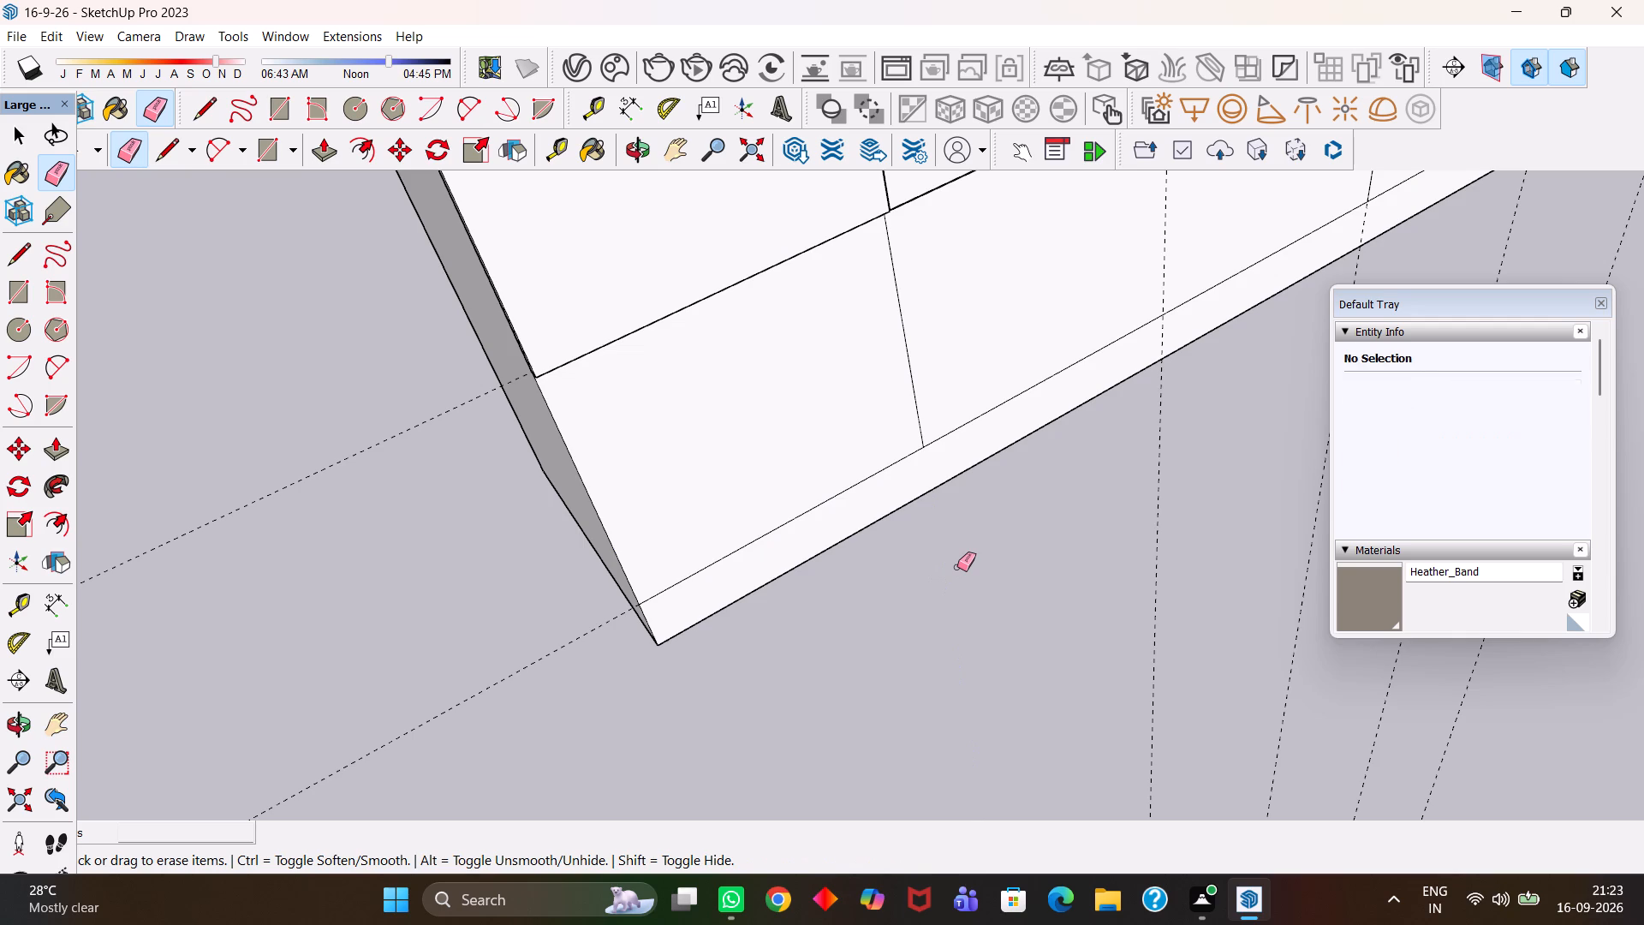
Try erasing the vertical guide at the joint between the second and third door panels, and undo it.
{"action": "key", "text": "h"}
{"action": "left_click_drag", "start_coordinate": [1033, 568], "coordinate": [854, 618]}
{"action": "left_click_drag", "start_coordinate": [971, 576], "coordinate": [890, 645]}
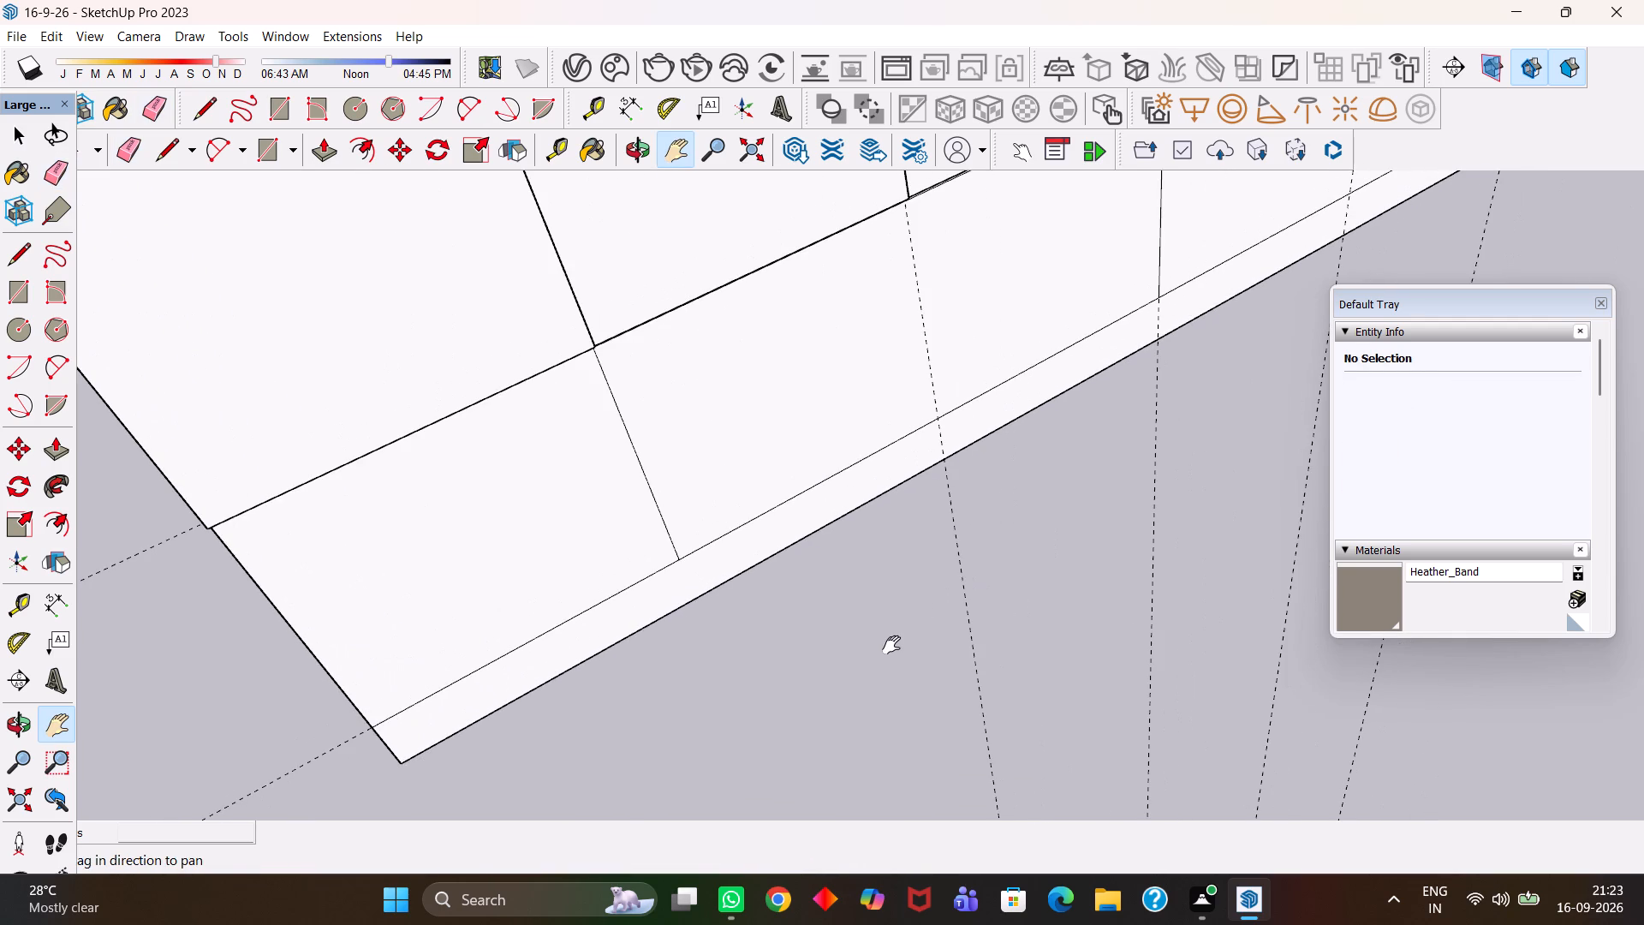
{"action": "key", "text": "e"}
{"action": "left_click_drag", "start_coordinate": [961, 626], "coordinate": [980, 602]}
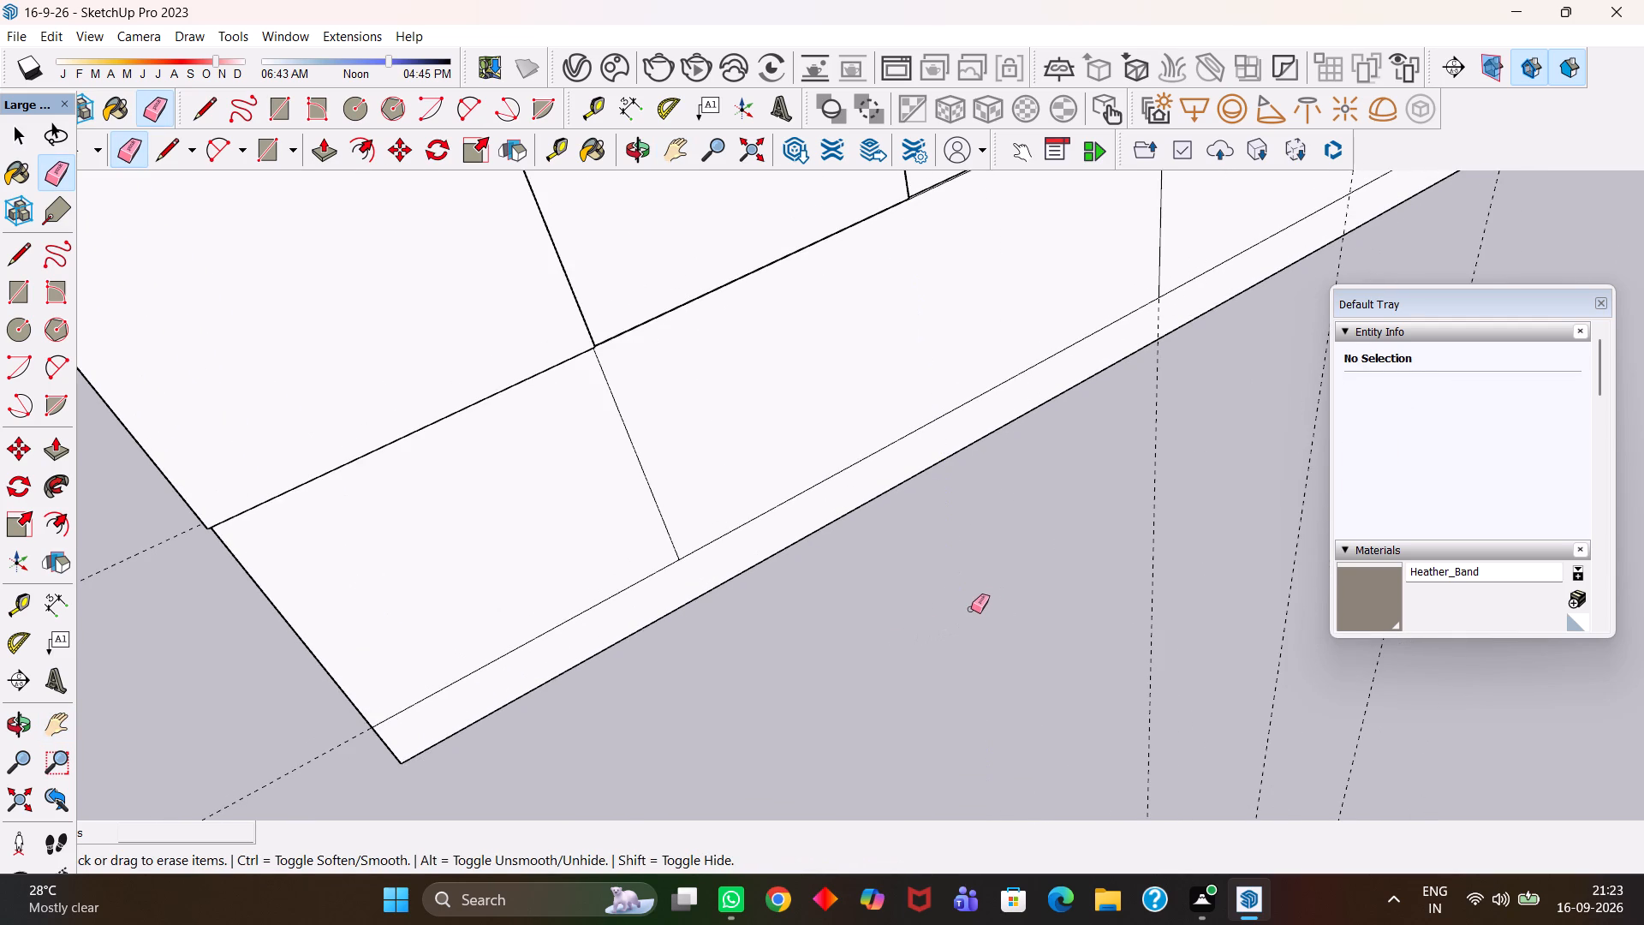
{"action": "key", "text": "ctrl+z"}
Erase the vertical guides at the third-fourth and fifth-sixth door panel joints.
{"action": "key", "text": "h"}
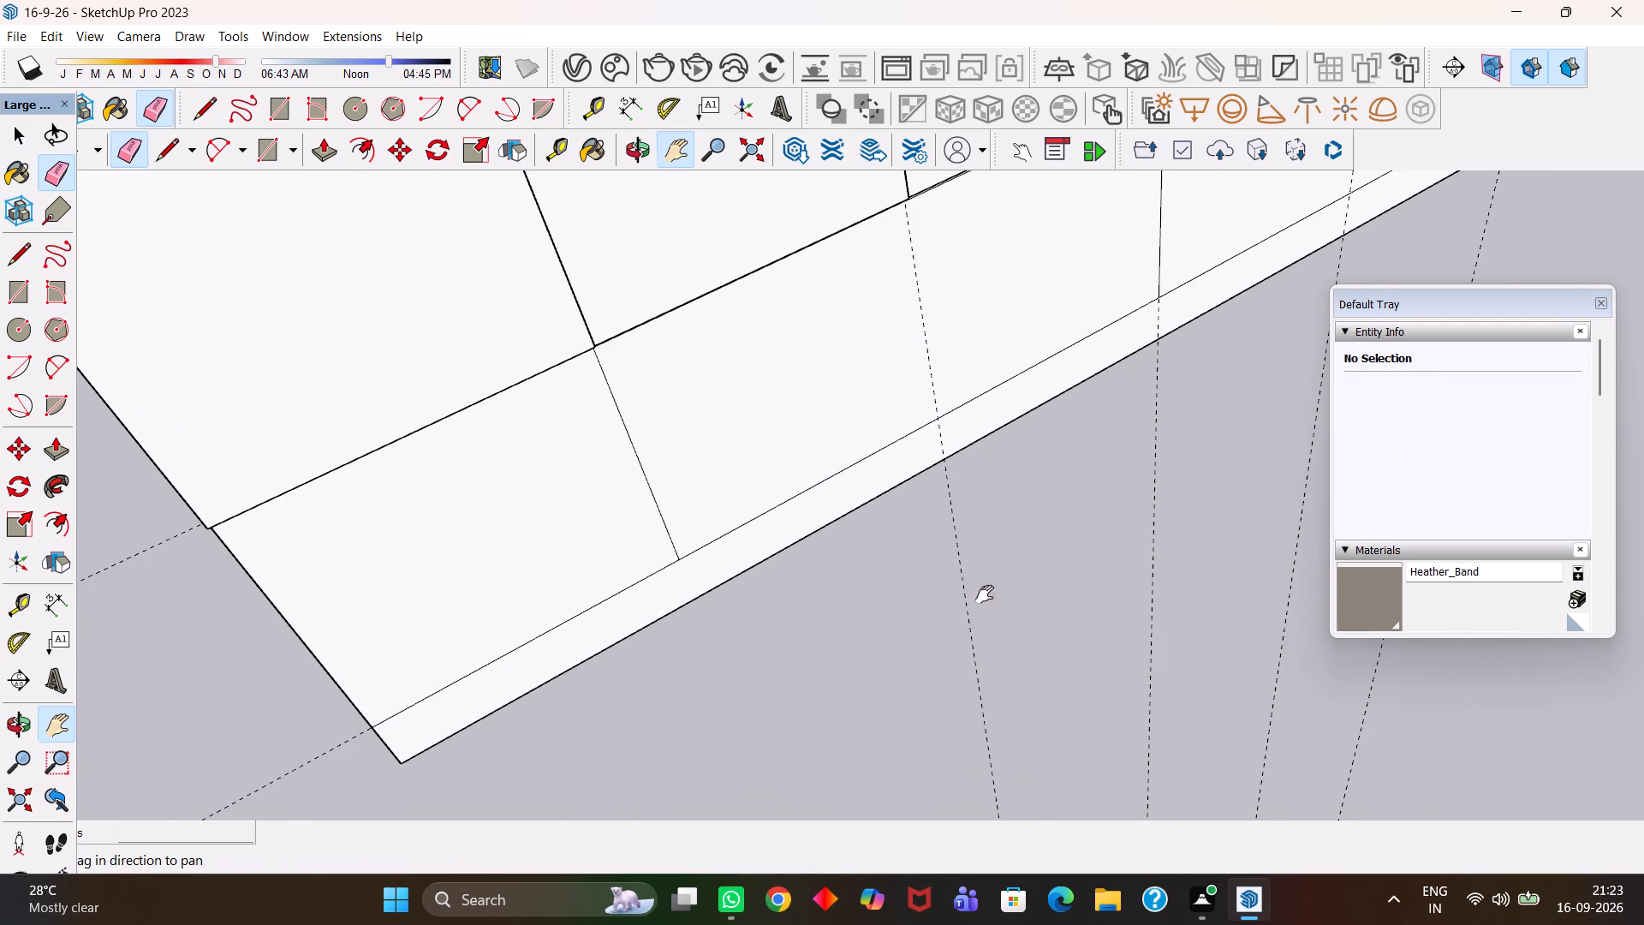
{"action": "left_click_drag", "start_coordinate": [1013, 567], "coordinate": [692, 704]}
{"action": "scroll", "coordinate": [837, 653], "scroll_direction": "down", "scroll_amount": 3}
{"action": "key", "text": "e"}
{"action": "left_click_drag", "start_coordinate": [925, 646], "coordinate": [882, 639]}
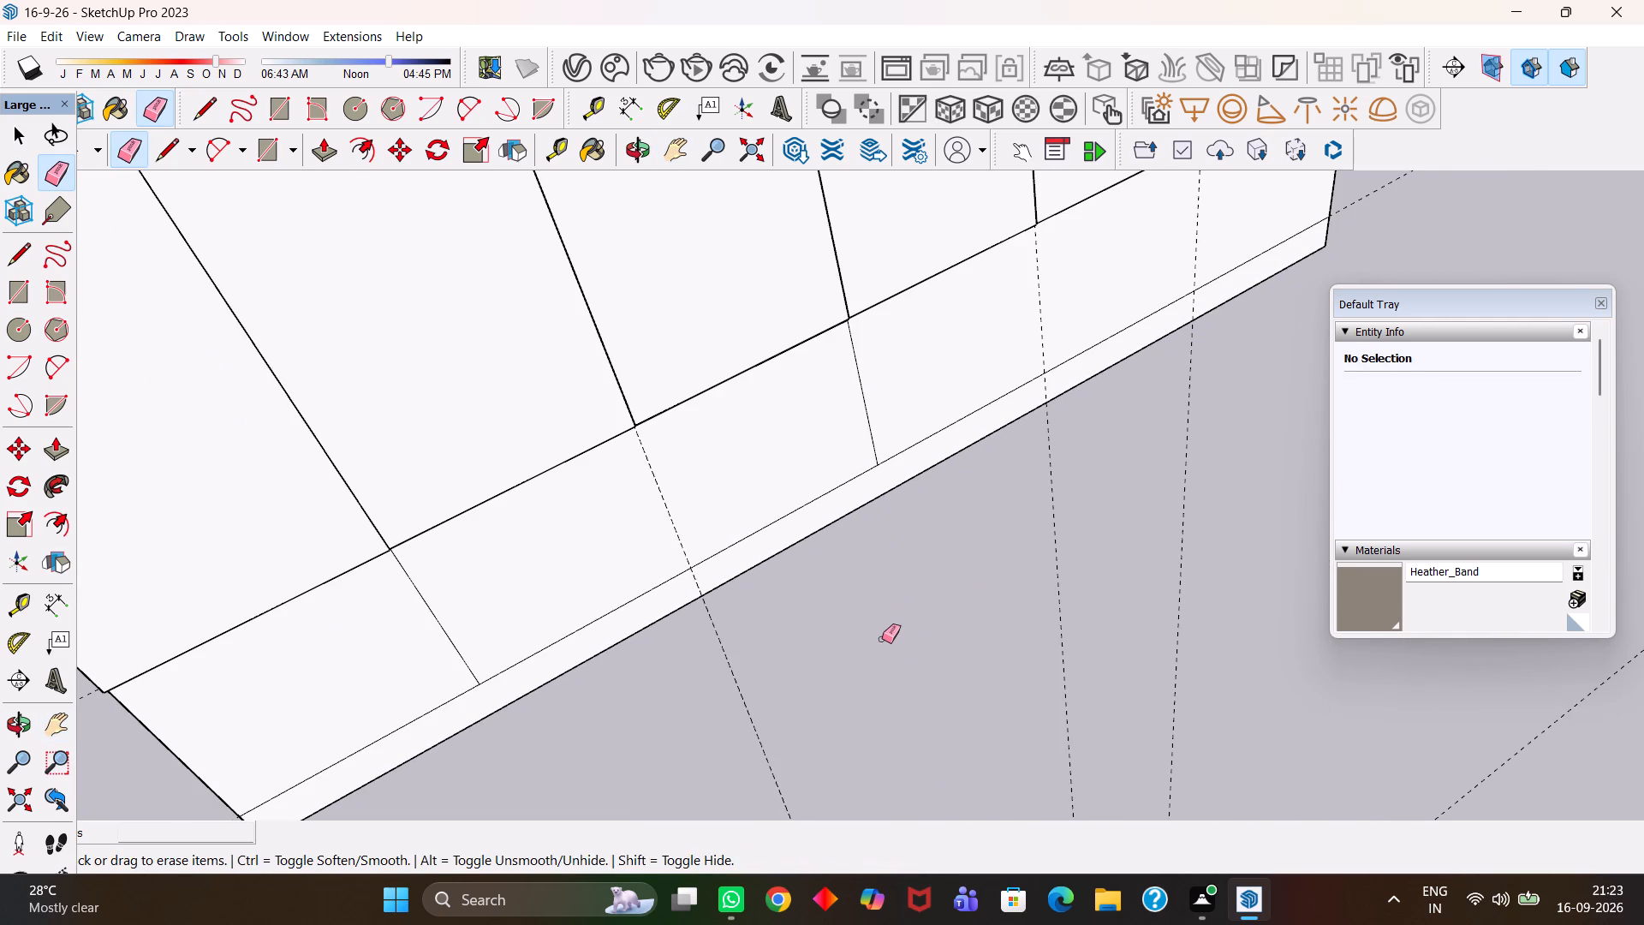
{"action": "key", "text": "h"}
{"action": "left_click_drag", "start_coordinate": [1020, 592], "coordinate": [765, 727]}
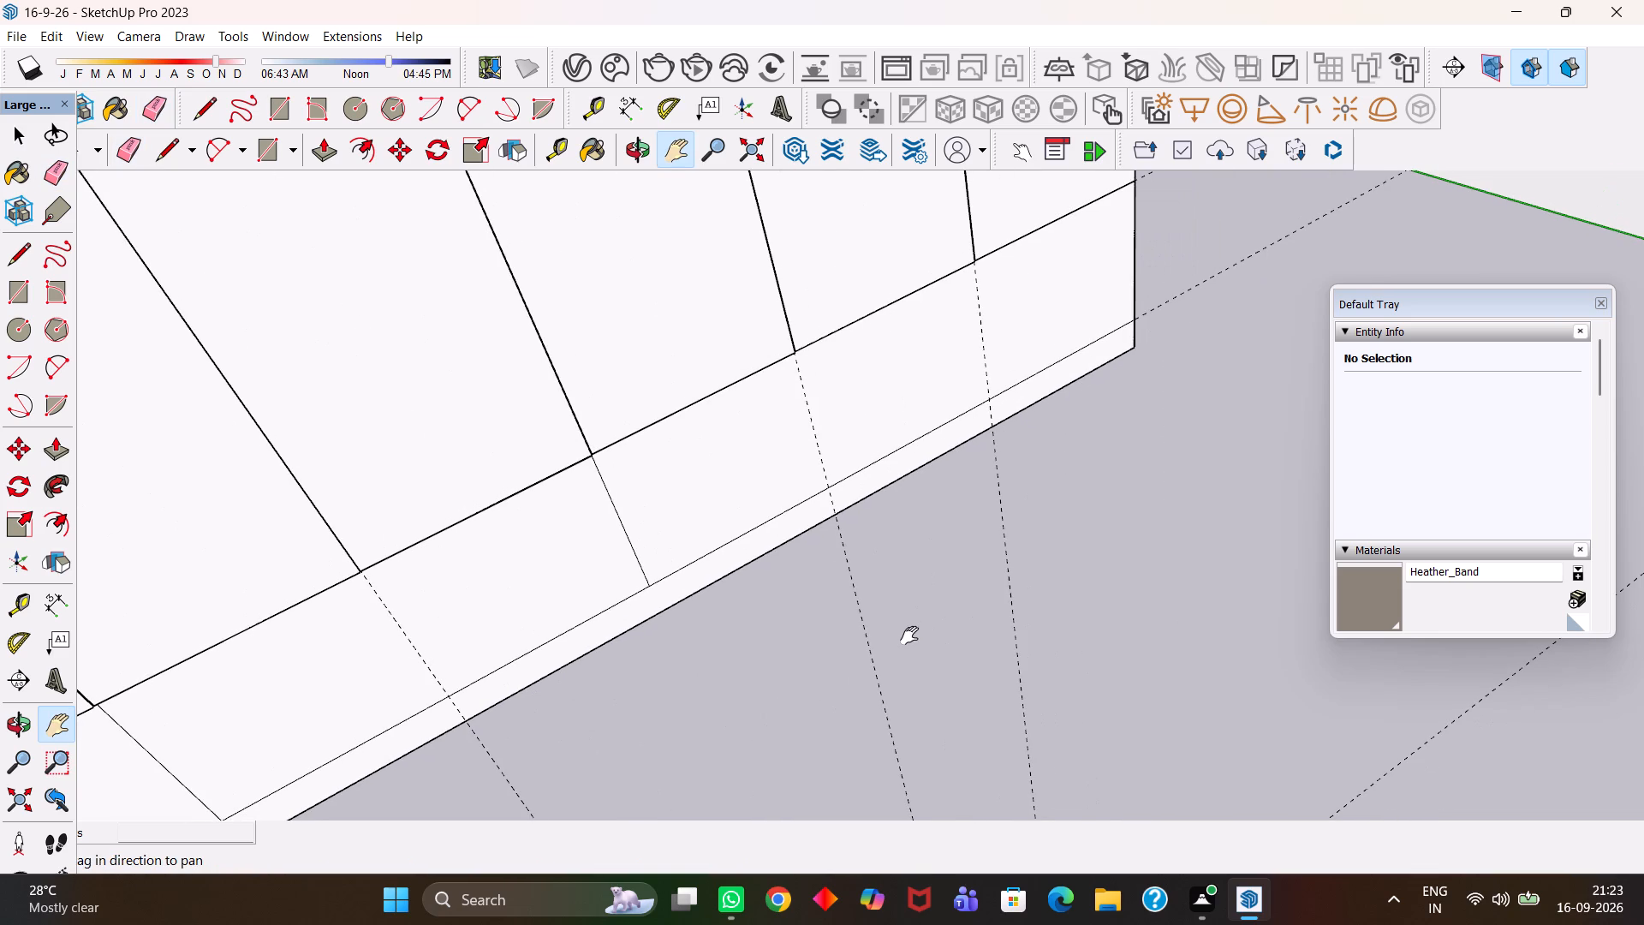
{"action": "left_click_drag", "start_coordinate": [911, 610], "coordinate": [988, 524]}
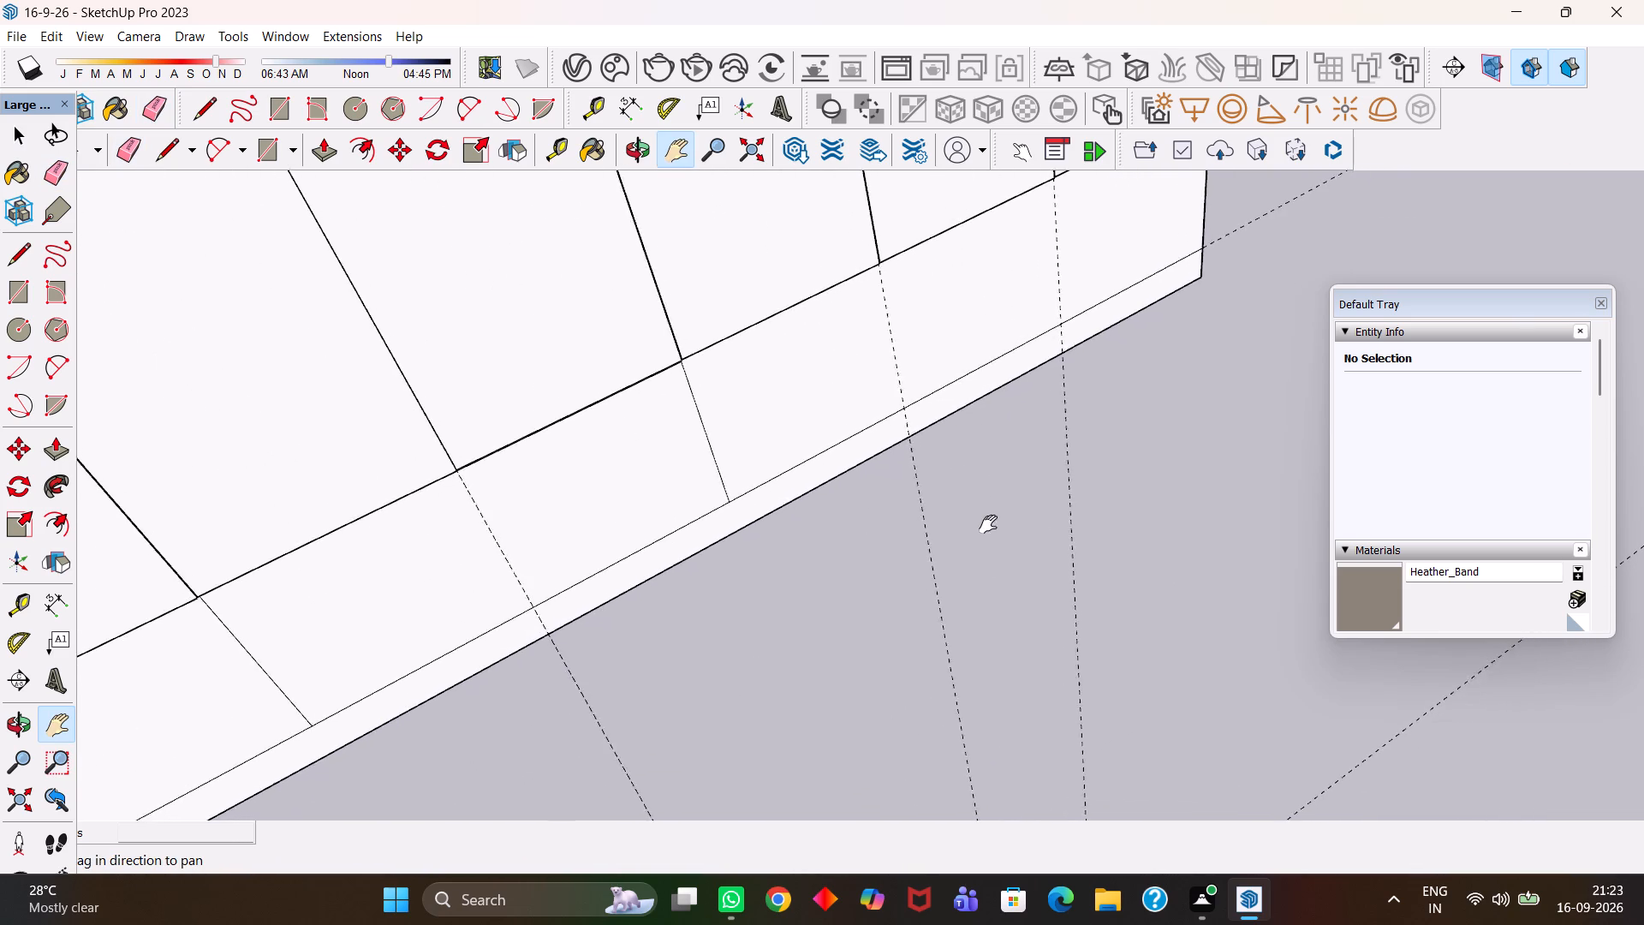
{"action": "left_click_drag", "start_coordinate": [988, 524], "coordinate": [882, 609]}
{"action": "key", "text": "e"}
{"action": "left_click_drag", "start_coordinate": [975, 561], "coordinate": [982, 547]}
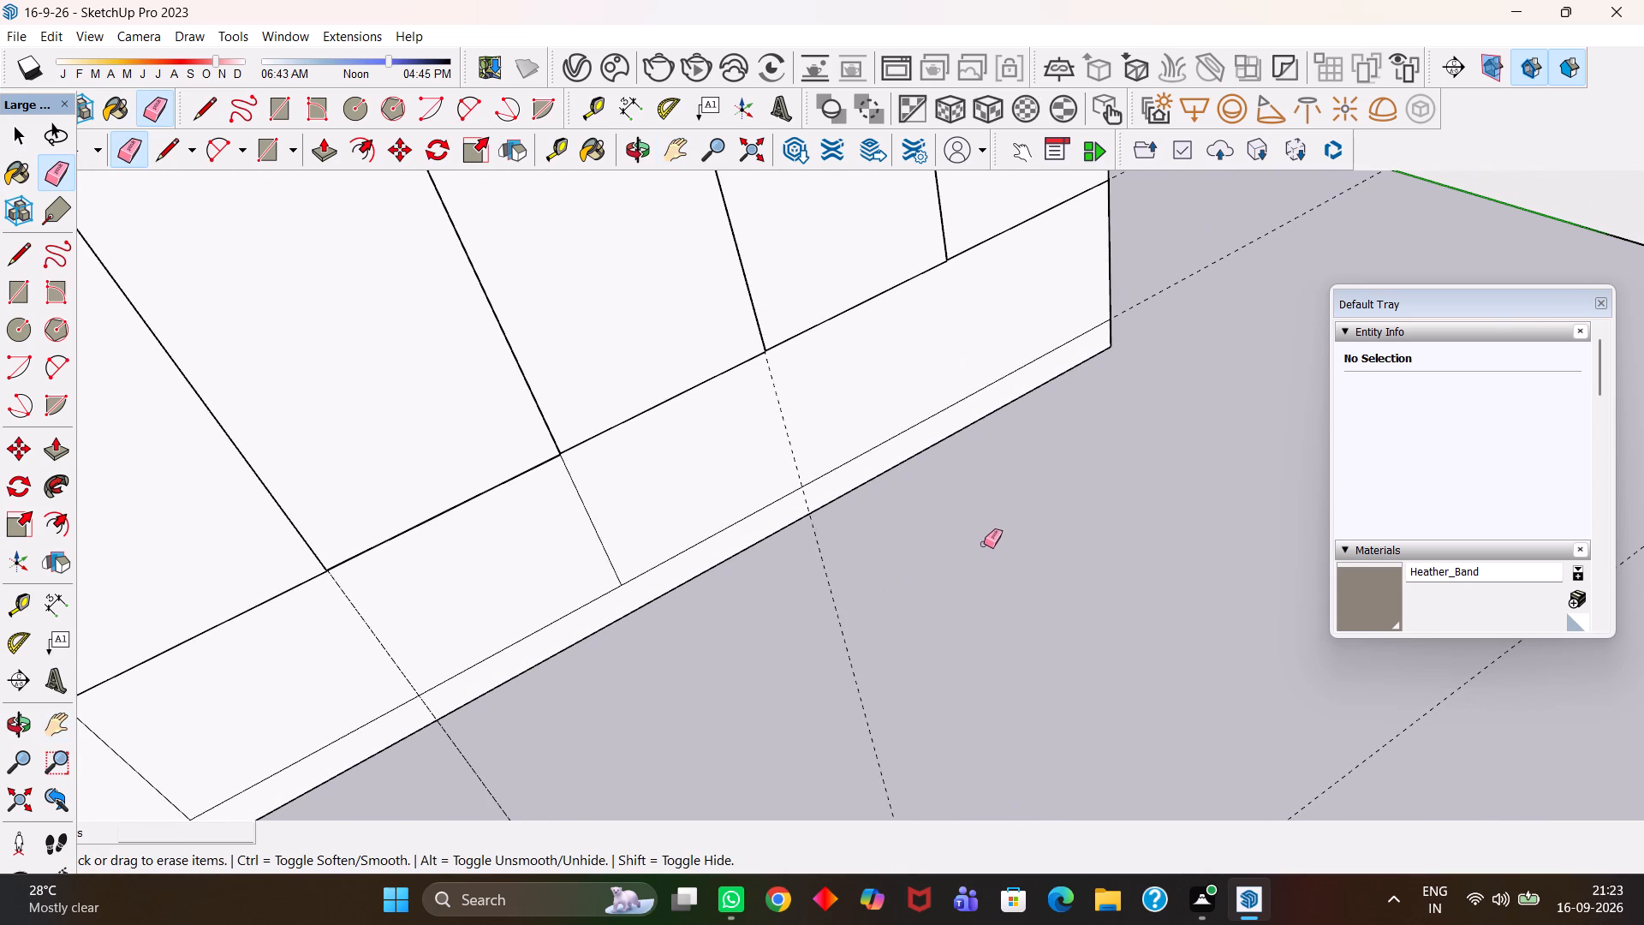
Copy the 5' 6" edge along the base of the drawer strip 18" straight up to the bottom of the door panels.
{"action": "key", "text": "h"}
{"action": "scroll", "coordinate": [930, 522], "scroll_direction": "up", "scroll_amount": 2}
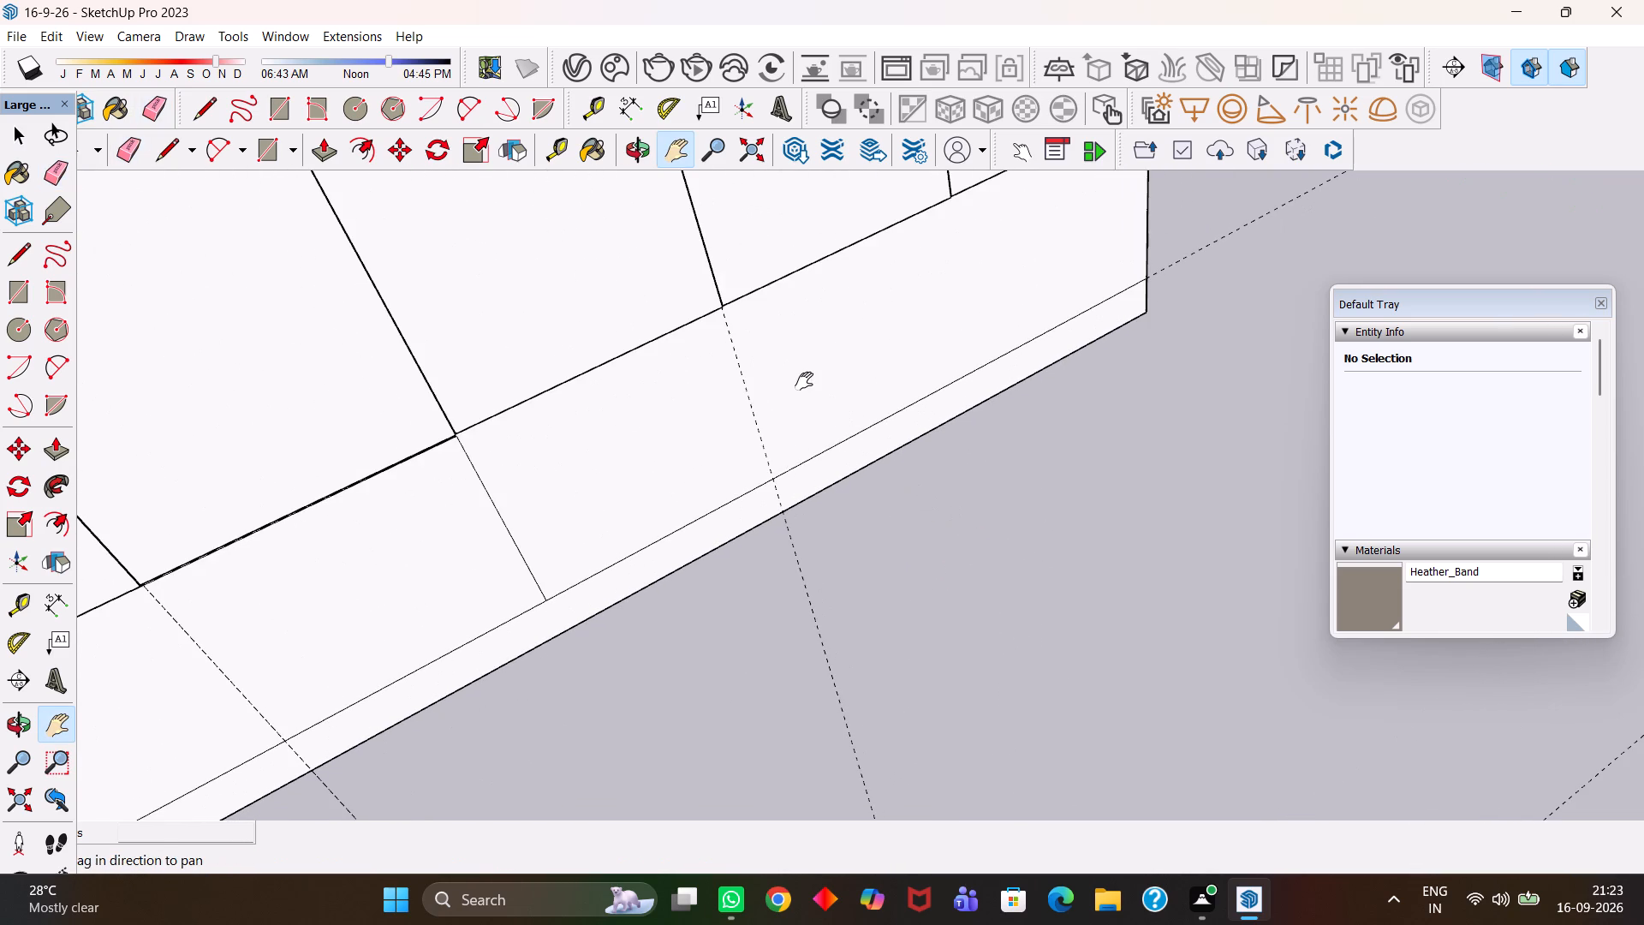
{"action": "left_click_drag", "start_coordinate": [801, 361], "coordinate": [885, 515]}
{"action": "scroll", "coordinate": [890, 507], "scroll_direction": "down", "scroll_amount": 2}
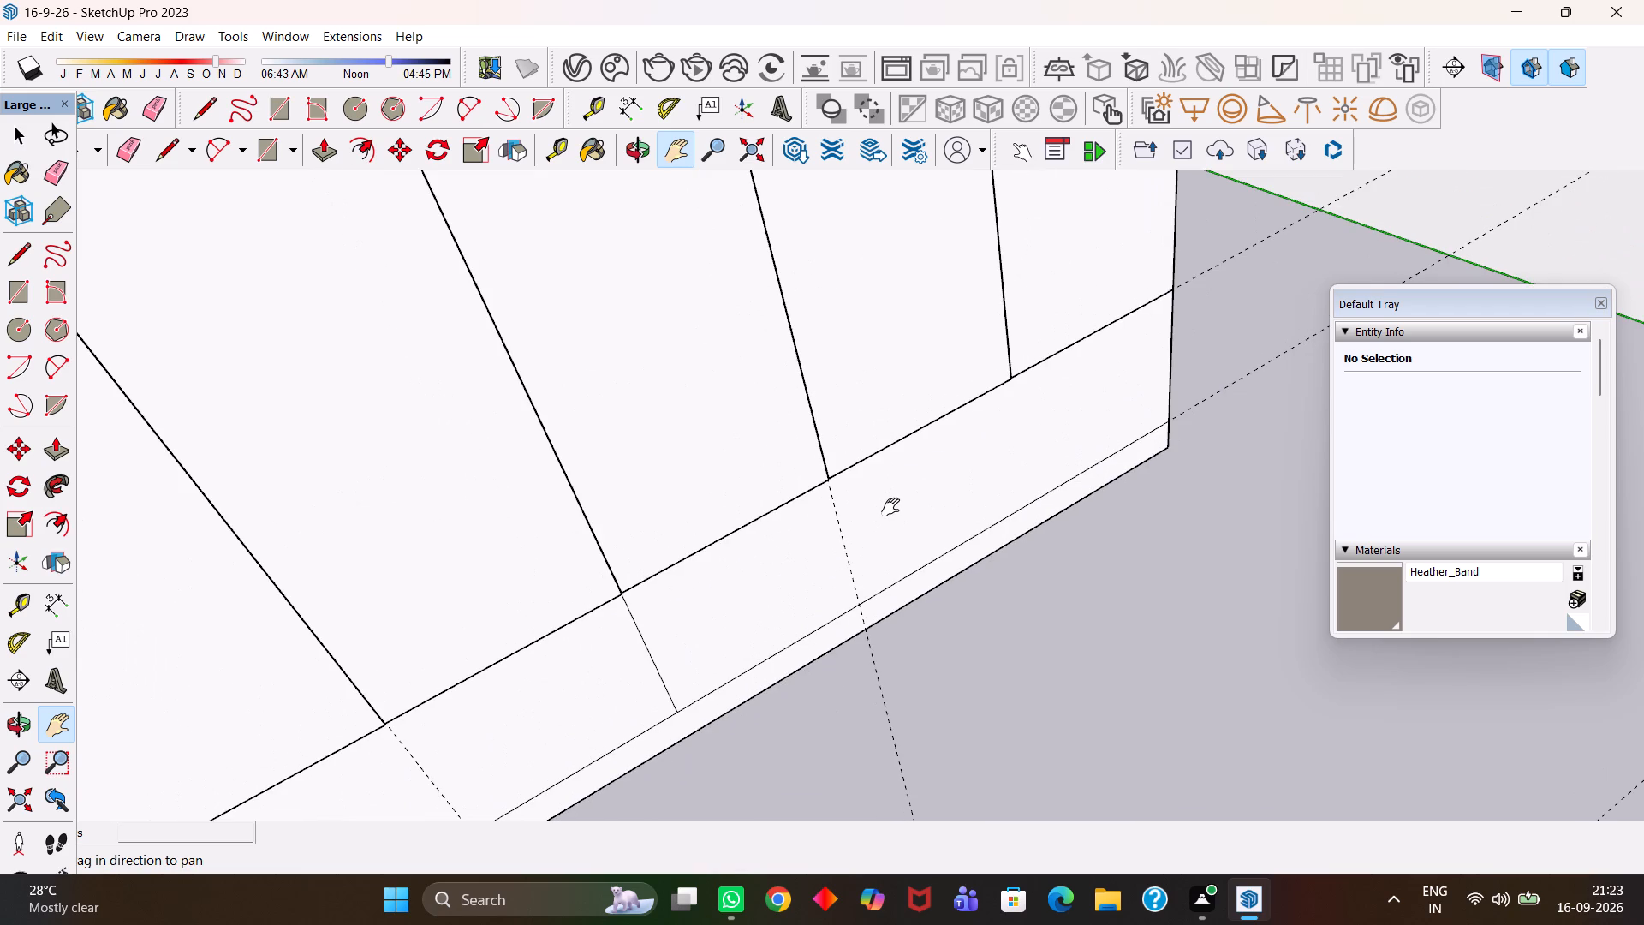
{"action": "scroll", "coordinate": [895, 504], "scroll_direction": "down", "scroll_amount": 2}
{"action": "left_click_drag", "start_coordinate": [896, 493], "coordinate": [878, 624]}
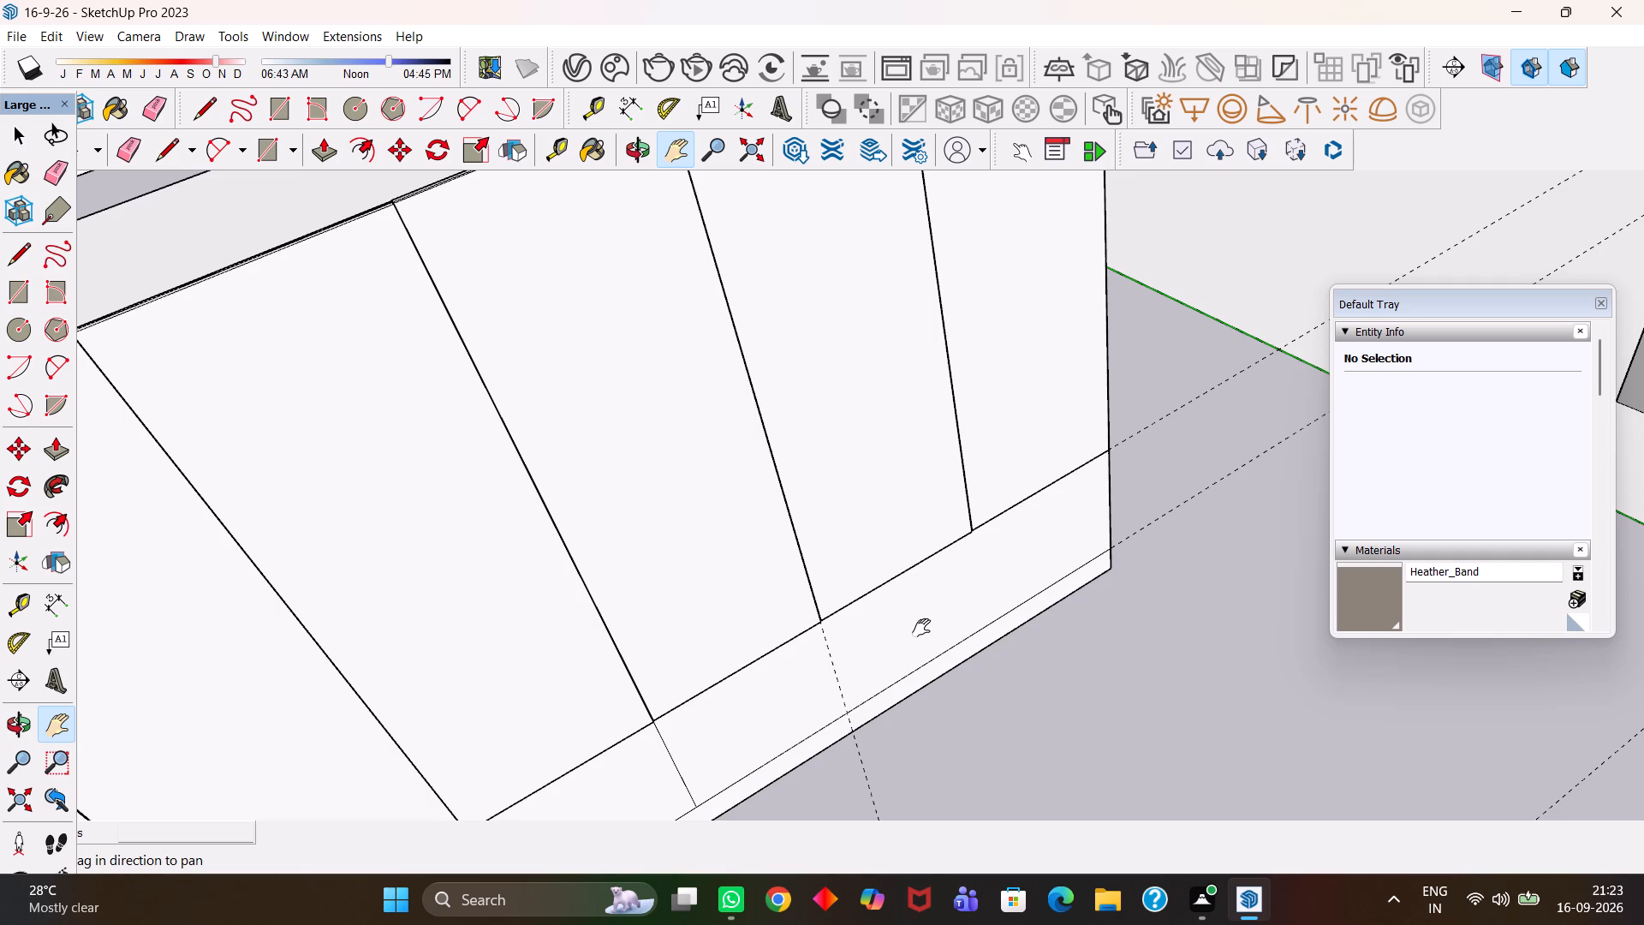
{"action": "scroll", "coordinate": [896, 641], "scroll_direction": "up", "scroll_amount": 3}
{"action": "left_click_drag", "start_coordinate": [855, 626], "coordinate": [857, 553]}
{"action": "middle_click_drag", "start_coordinate": [890, 603], "coordinate": [809, 260], "text": "alt"}
{"action": "scroll", "coordinate": [807, 249], "scroll_direction": "up", "scroll_amount": 1, "text": "alt"}
{"action": "middle_click", "coordinate": [761, 321], "text": "alt"}
{"action": "scroll", "coordinate": [761, 319], "scroll_direction": "up", "scroll_amount": 3, "text": "alt"}
{"action": "scroll", "coordinate": [831, 469], "scroll_direction": "up", "scroll_amount": 3}
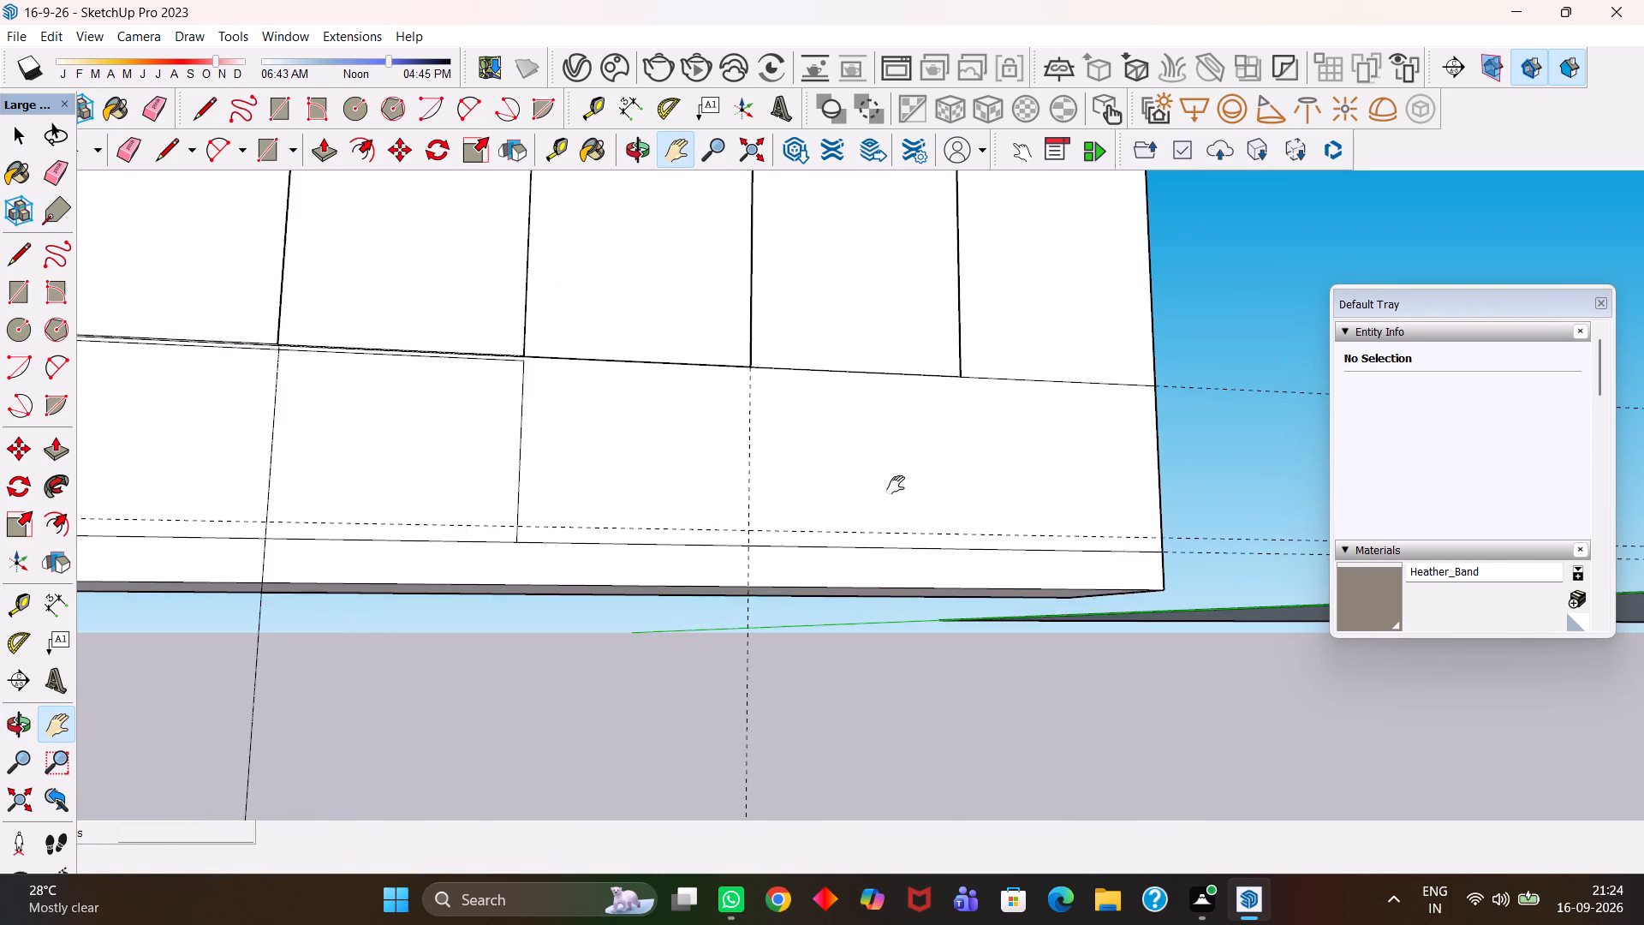
{"action": "left_click_drag", "start_coordinate": [903, 486], "coordinate": [733, 557]}
{"action": "scroll", "coordinate": [732, 581], "scroll_direction": "up", "scroll_amount": 4}
{"action": "left_click_drag", "start_coordinate": [764, 608], "coordinate": [761, 535], "text": "alt"}
{"action": "scroll", "coordinate": [881, 627], "scroll_direction": "up", "scroll_amount": 2, "text": "alt"}
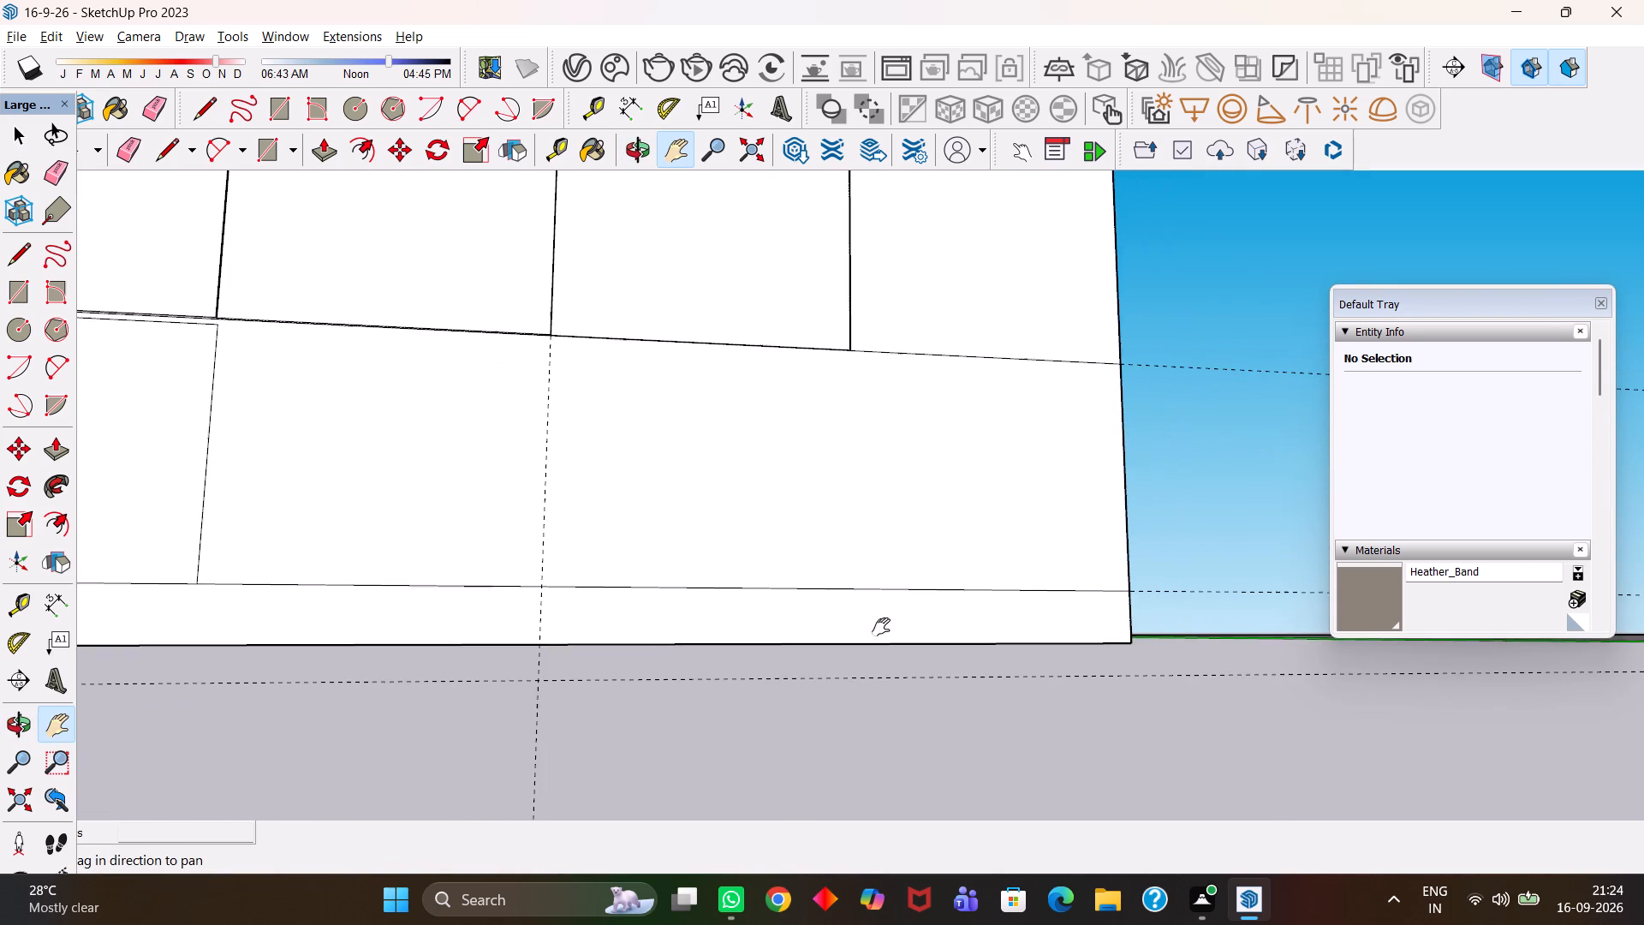
{"action": "middle_click_drag", "start_coordinate": [789, 391], "coordinate": [777, 354], "text": "alt"}
{"action": "middle_click", "coordinate": [625, 274], "text": "alt"}
{"action": "scroll", "coordinate": [625, 273], "scroll_direction": "up", "scroll_amount": 1, "text": "alt"}
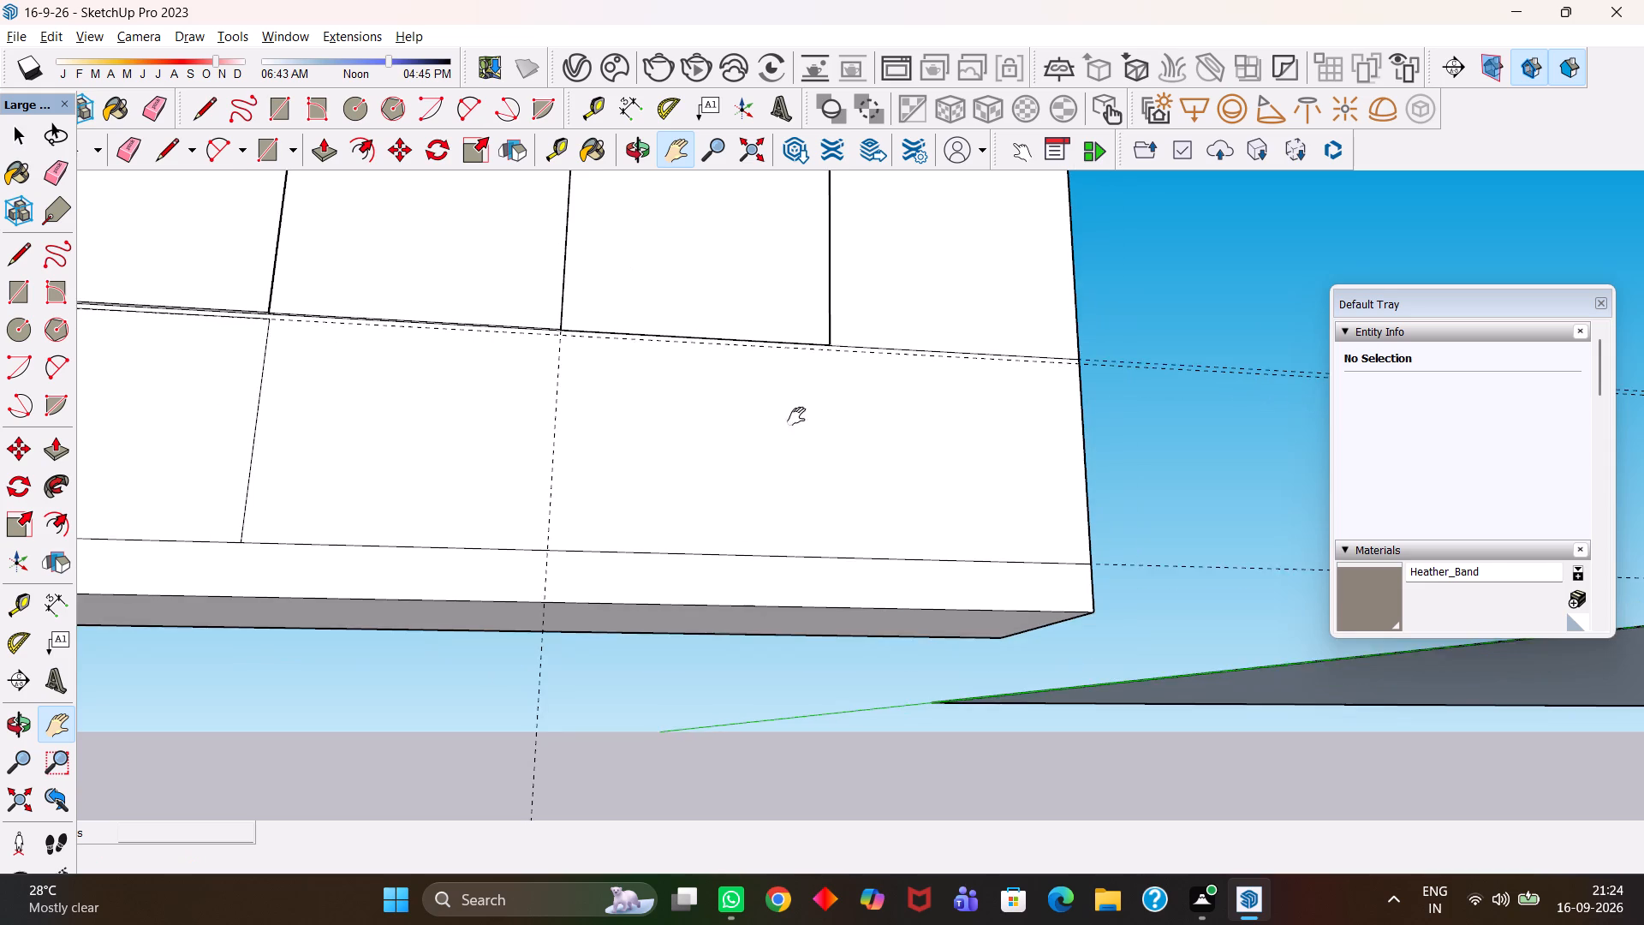
{"action": "scroll", "coordinate": [798, 429], "scroll_direction": "up", "scroll_amount": 5, "text": "alt"}
{"action": "scroll", "coordinate": [800, 439], "scroll_direction": "up", "scroll_amount": 9}
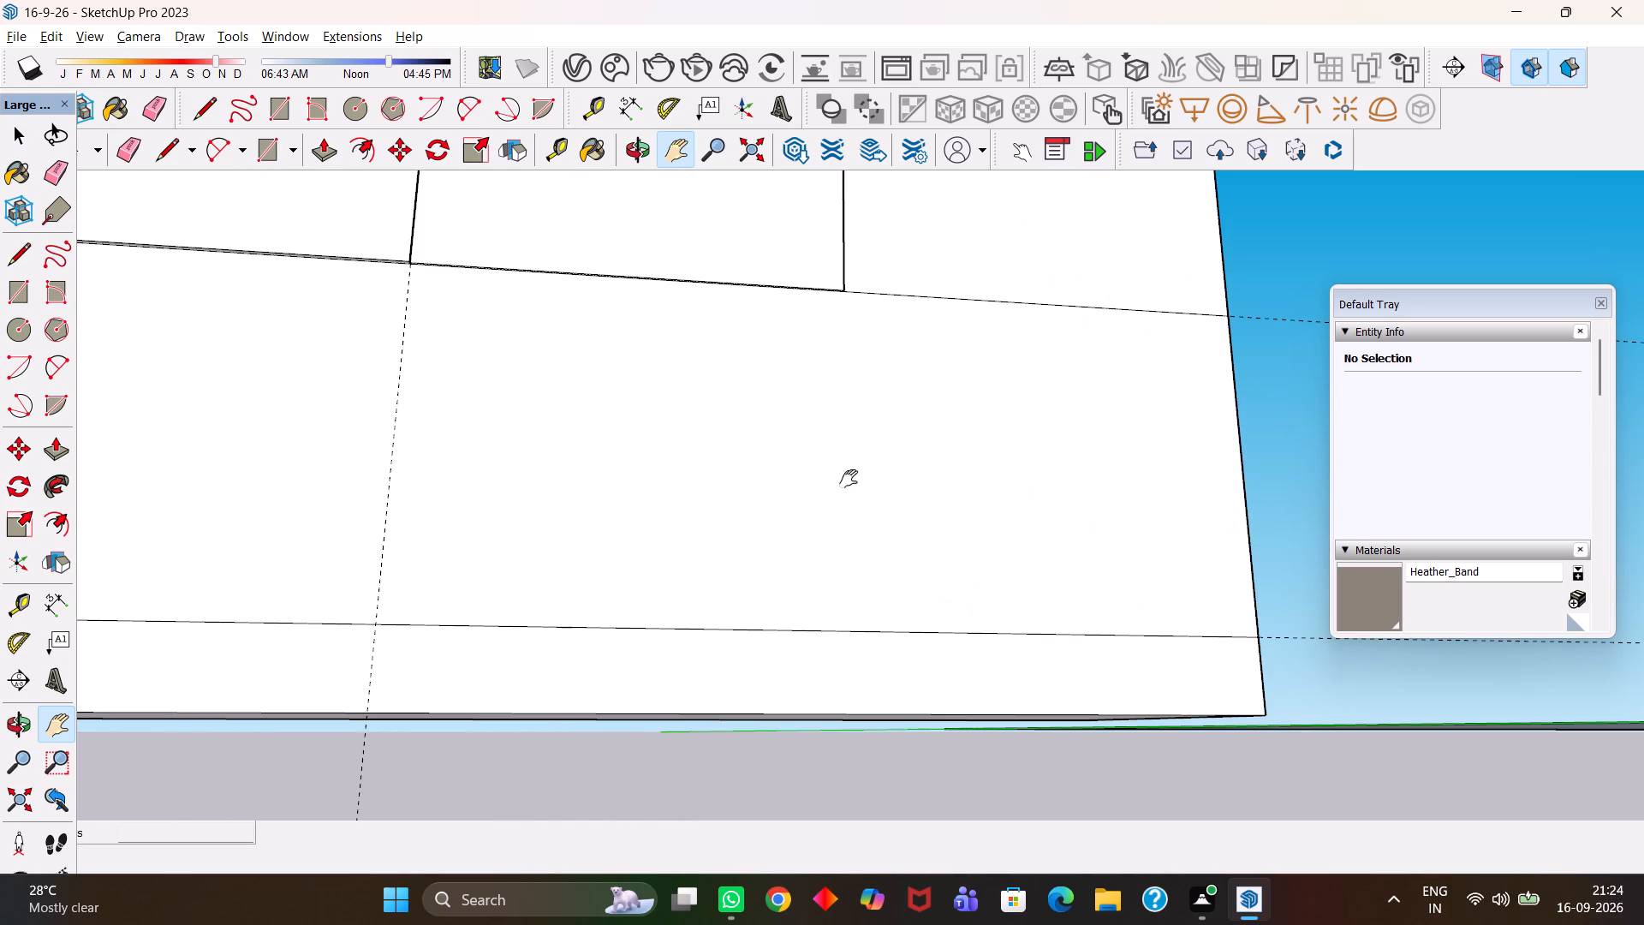
{"action": "scroll", "coordinate": [652, 290], "scroll_direction": "up", "scroll_amount": 1}
{"action": "key", "text": "space"}
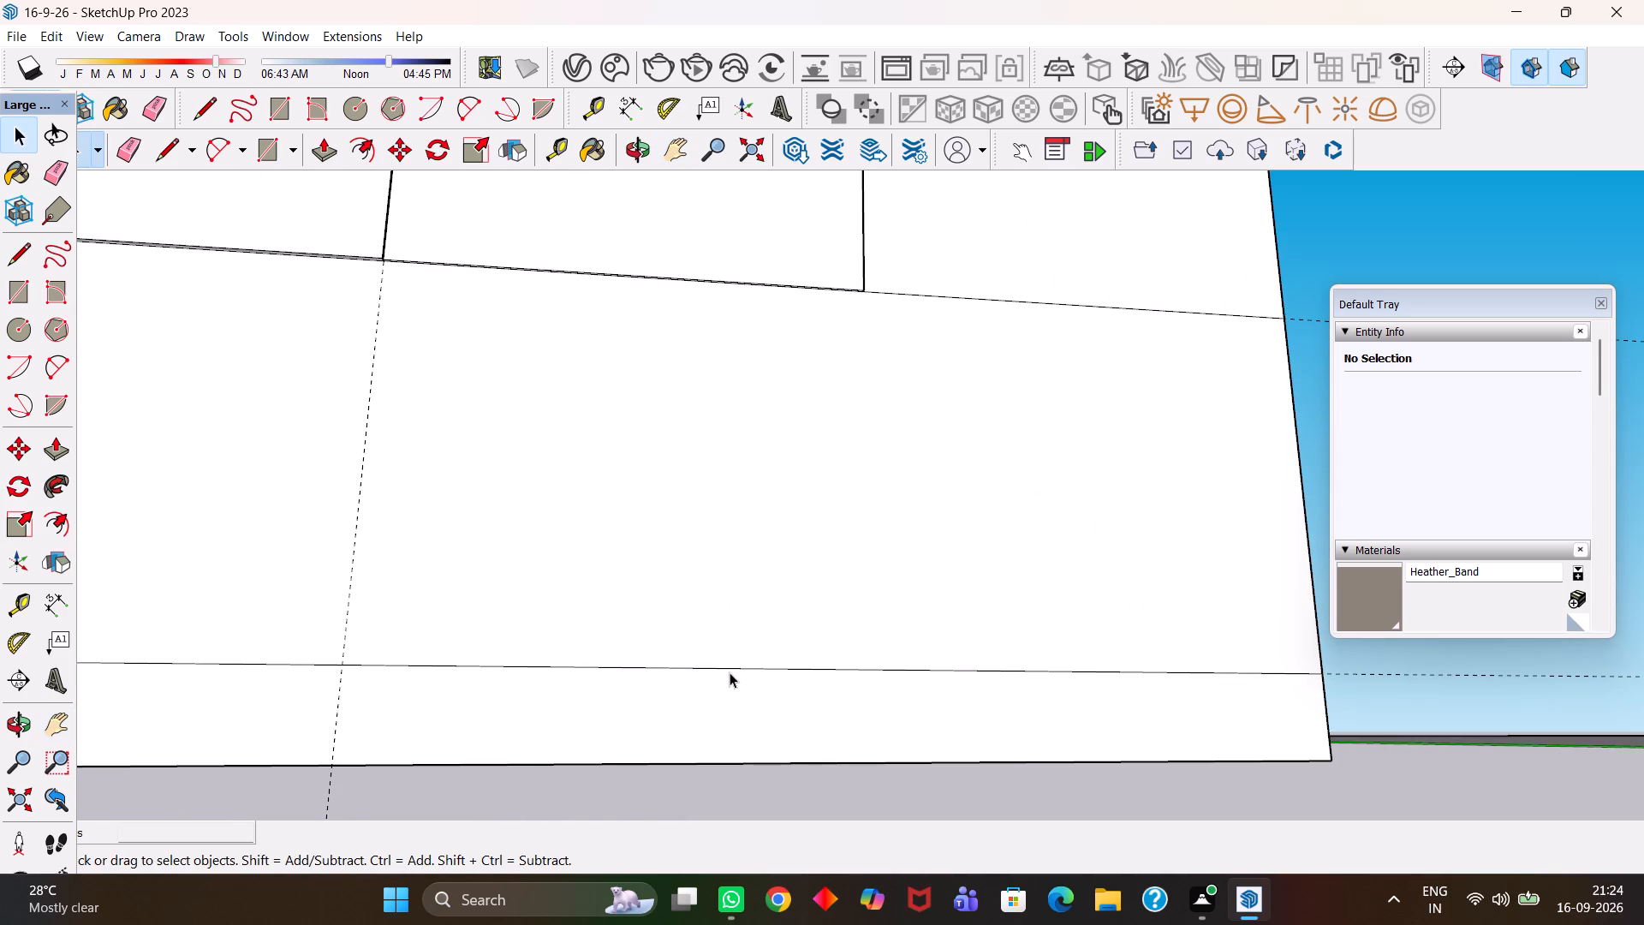
{"action": "left_click", "coordinate": [724, 665]}
{"action": "left_click", "coordinate": [724, 667]}
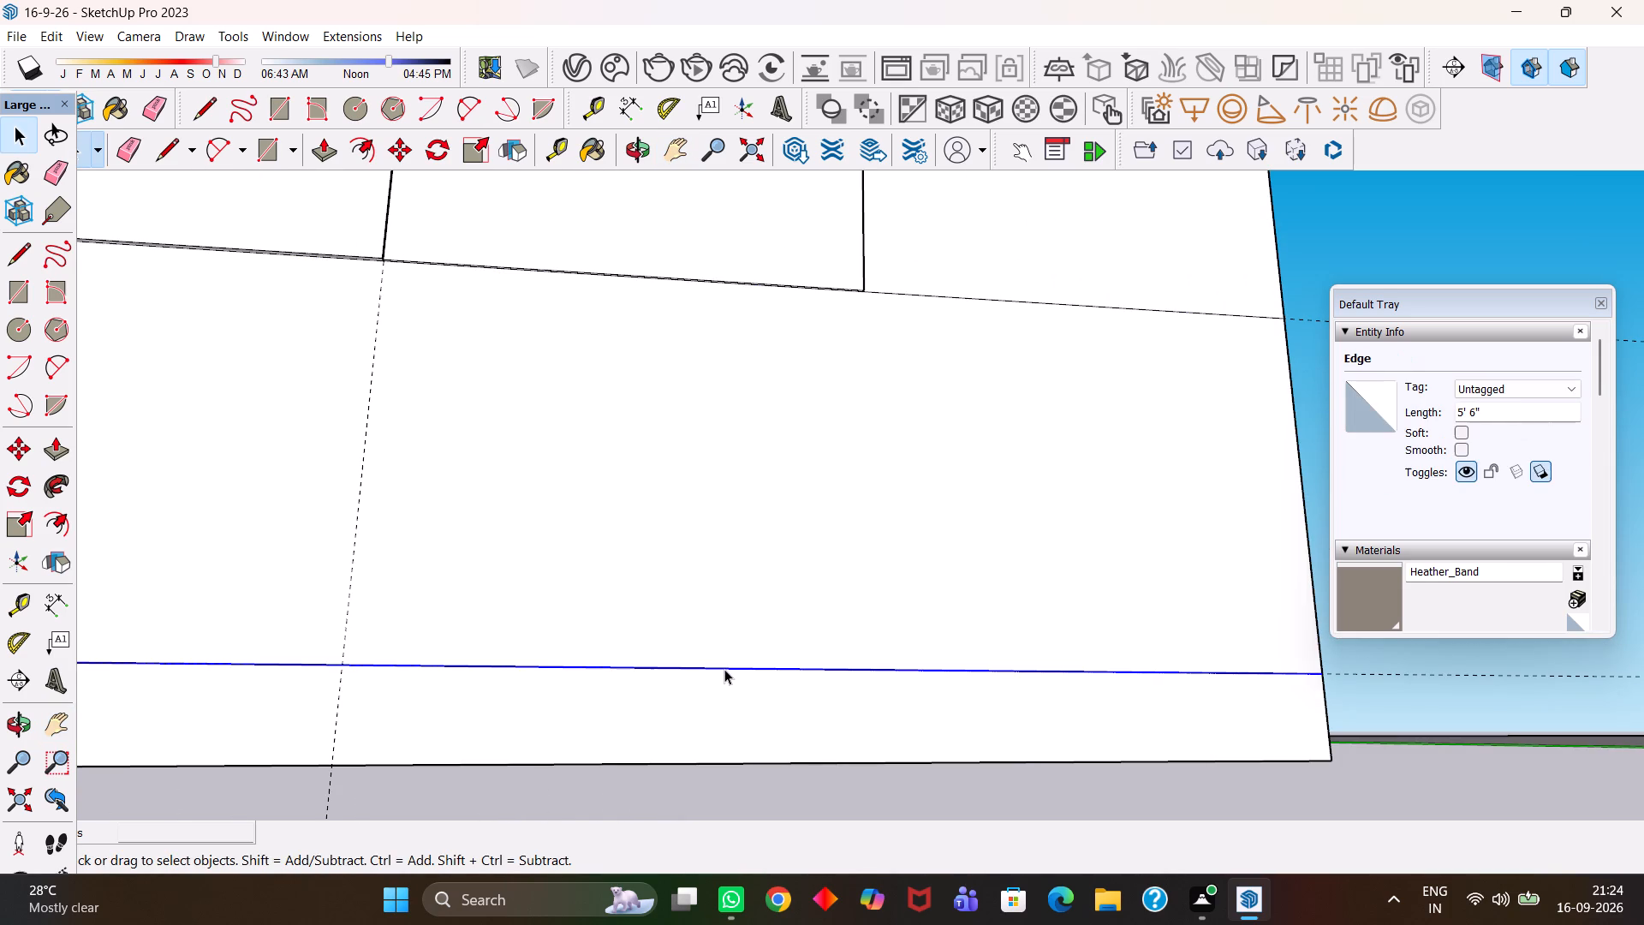
{"action": "key", "text": "m"}
{"action": "left_click", "coordinate": [724, 669]}
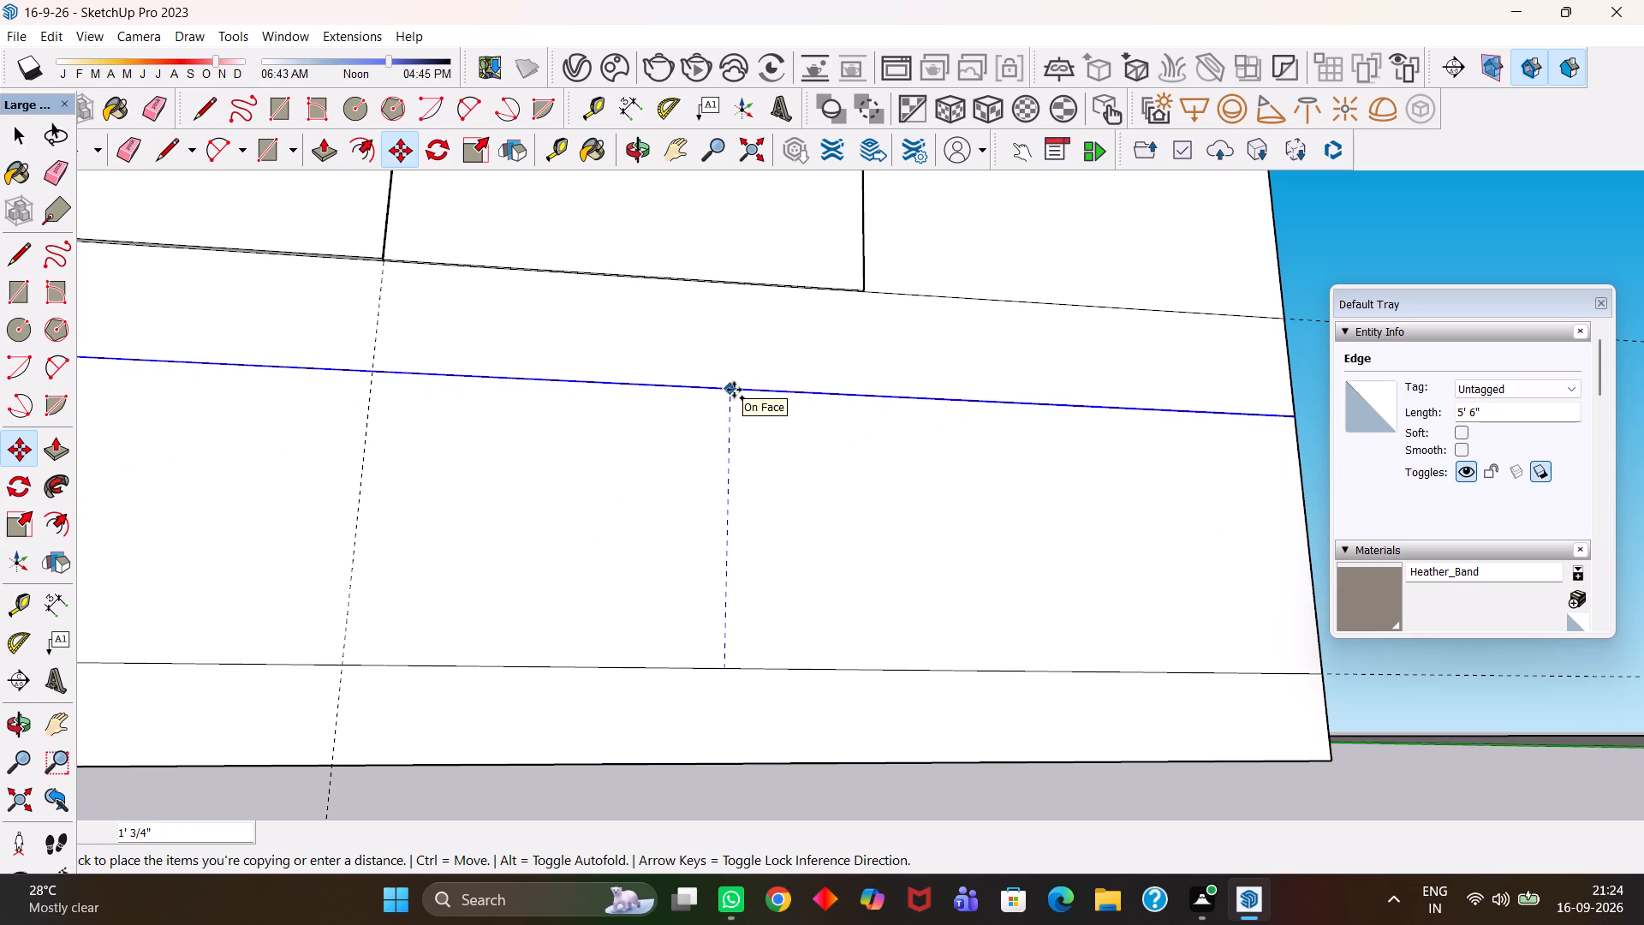
{"action": "type", "text": "18"}
{"action": "key", "text": "shift+quotedbl"}
{"action": "key", "text": "Return"}
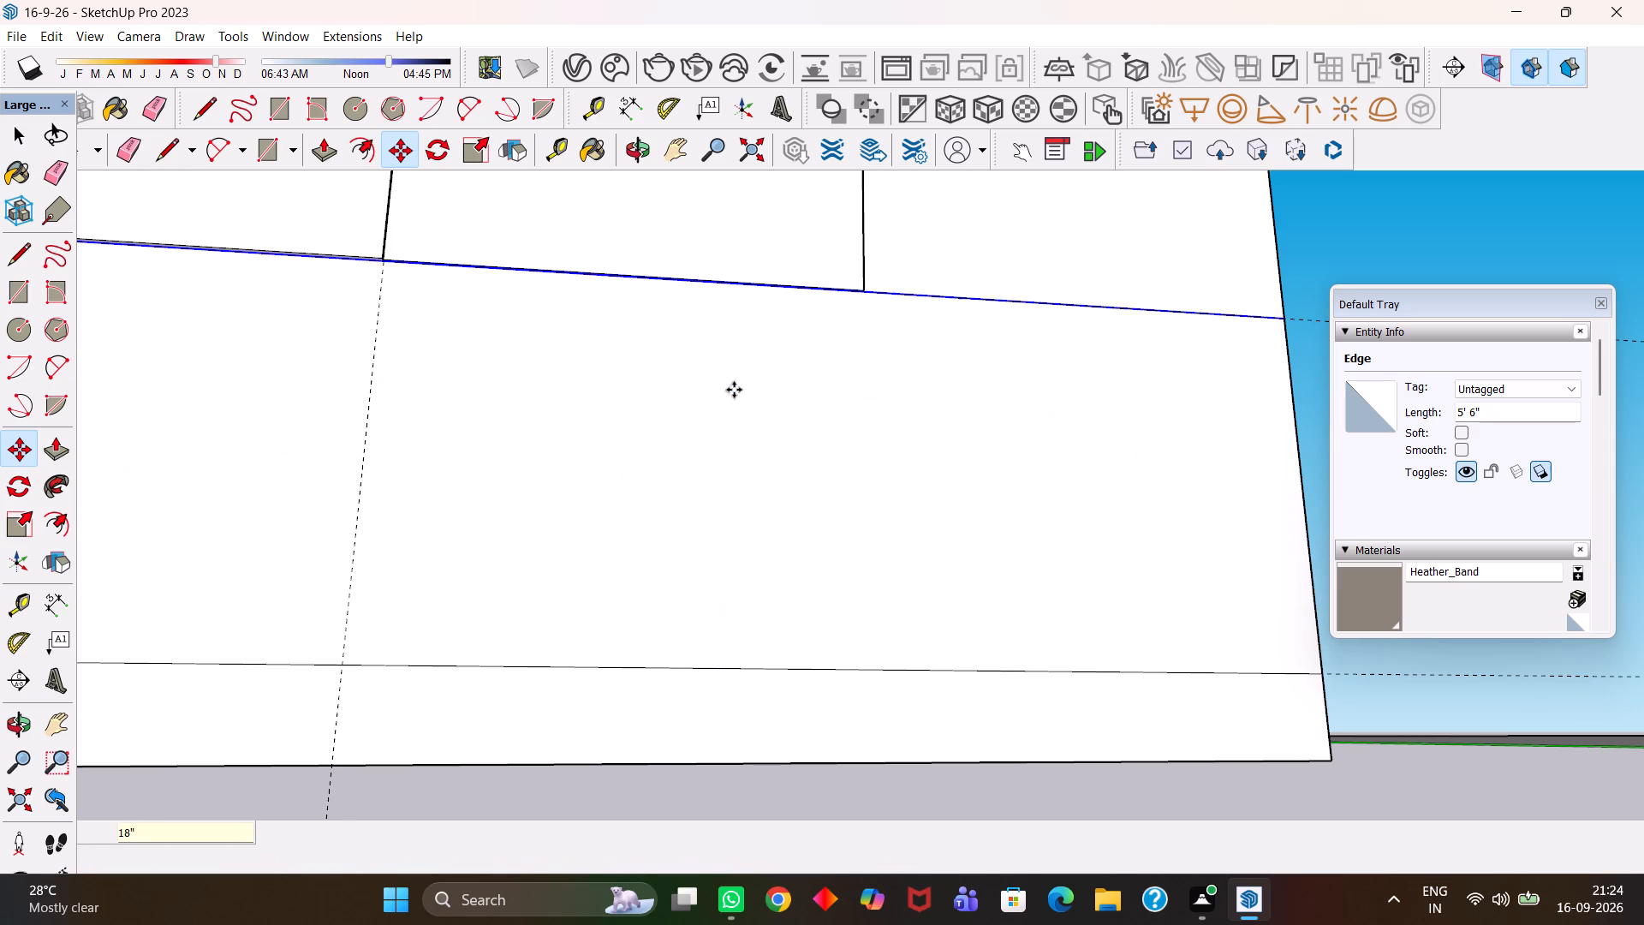
Draw a 1' 6" vertical line across the drawer strip along the guide between the fourth and fifth door panels.
{"action": "key", "text": "l"}
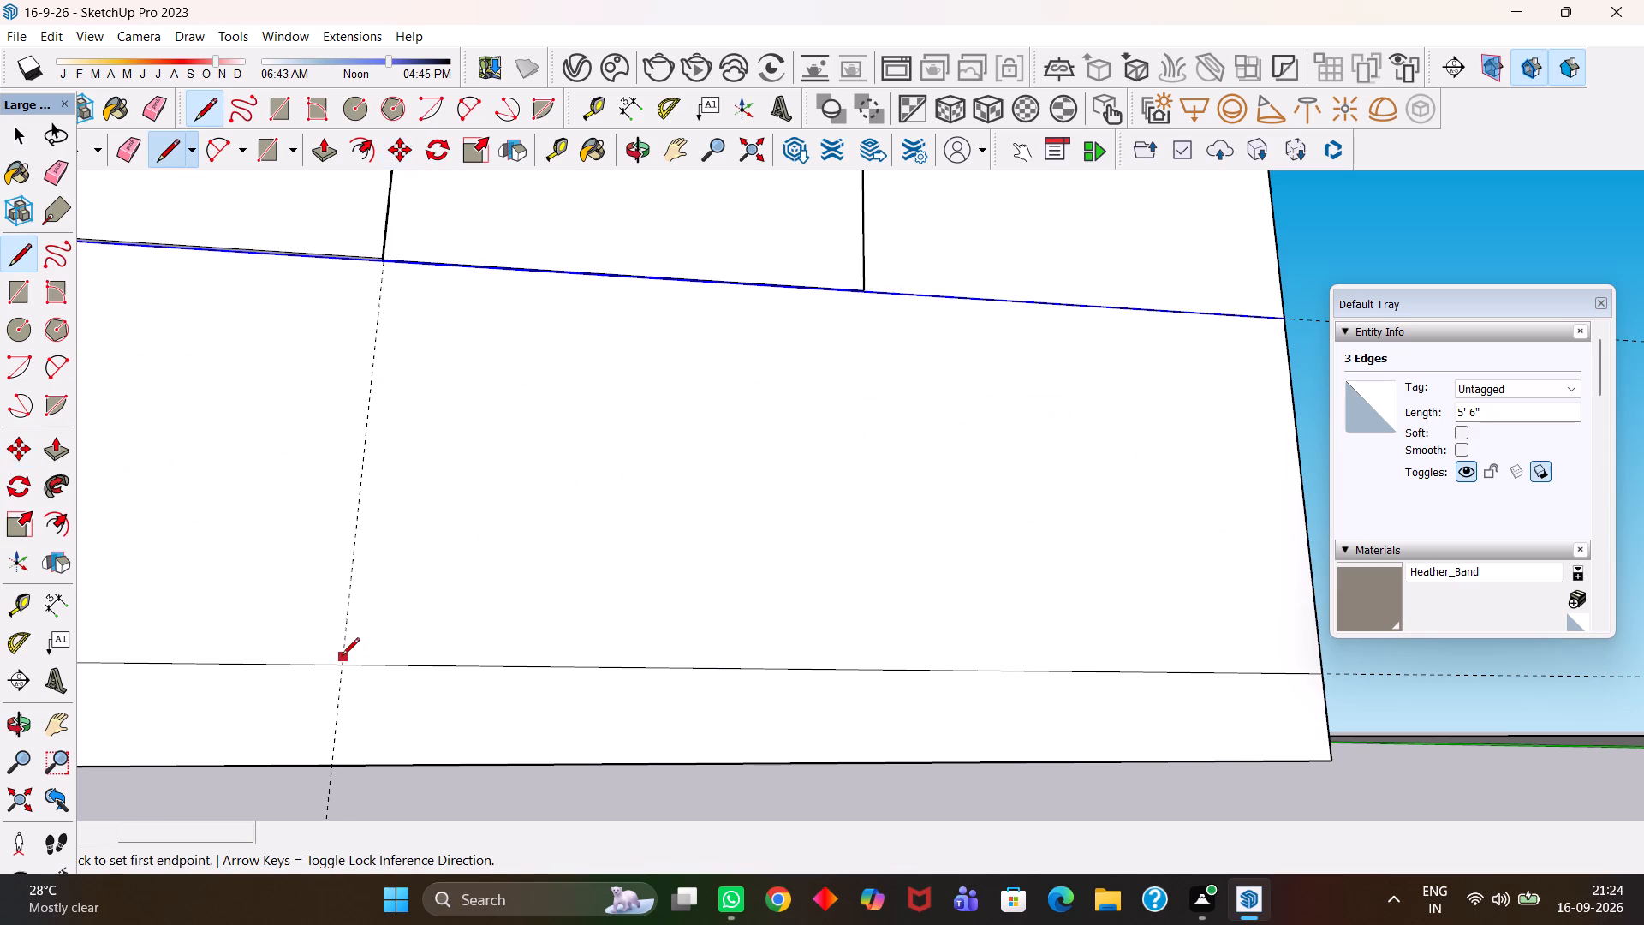
{"action": "left_click", "coordinate": [340, 664]}
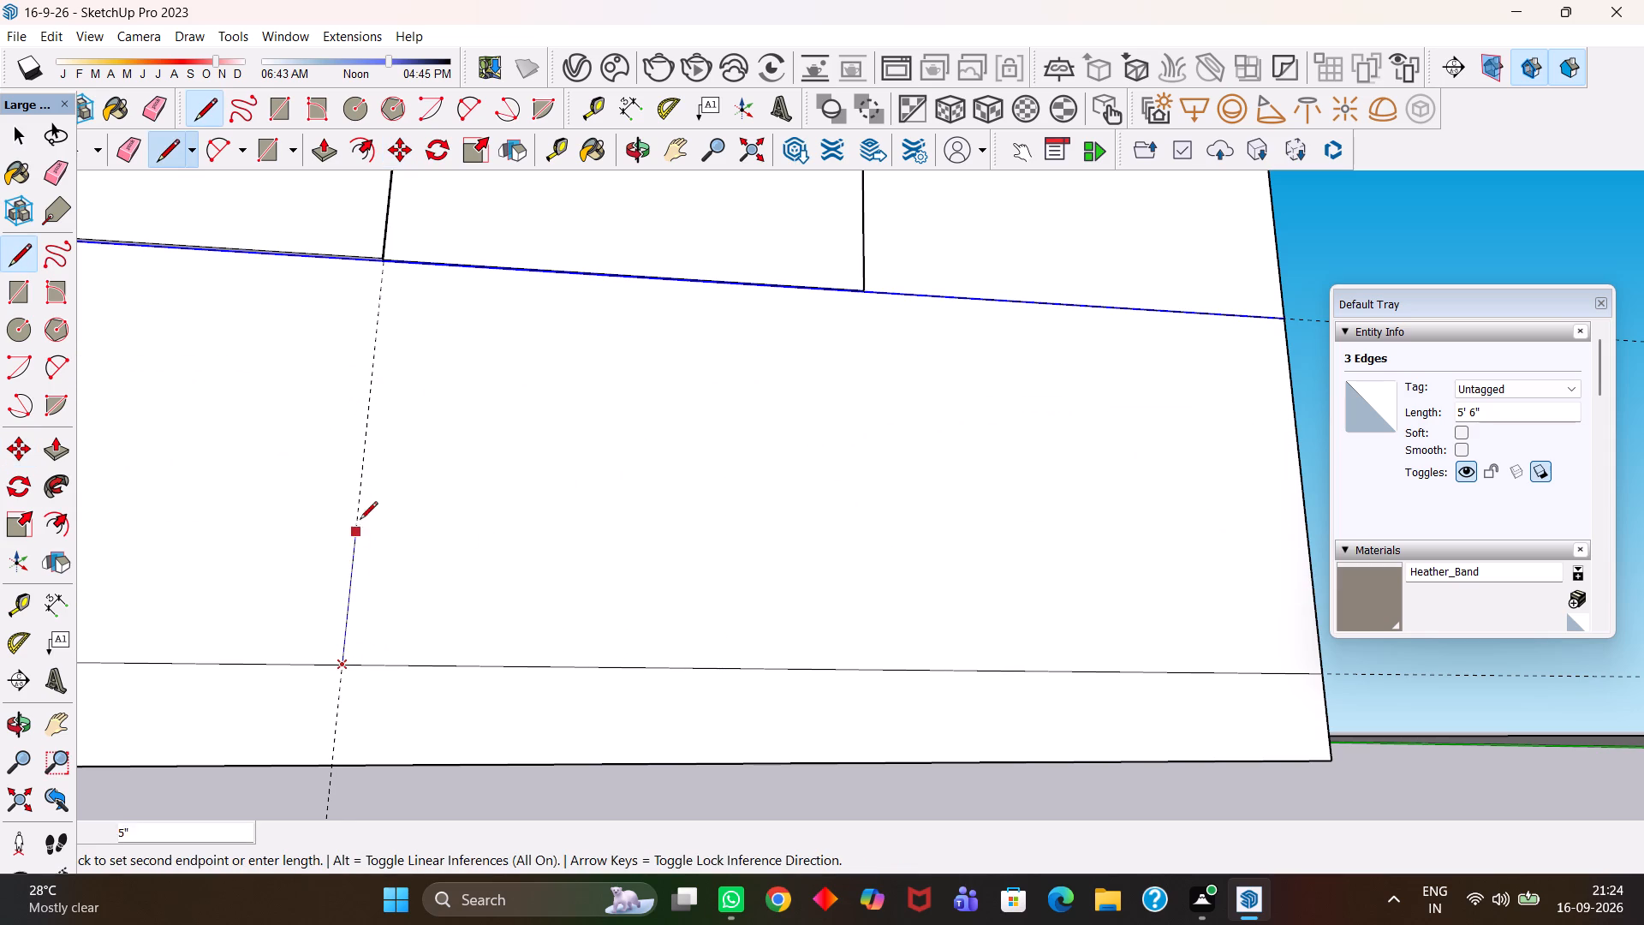
{"action": "left_click", "coordinate": [378, 266]}
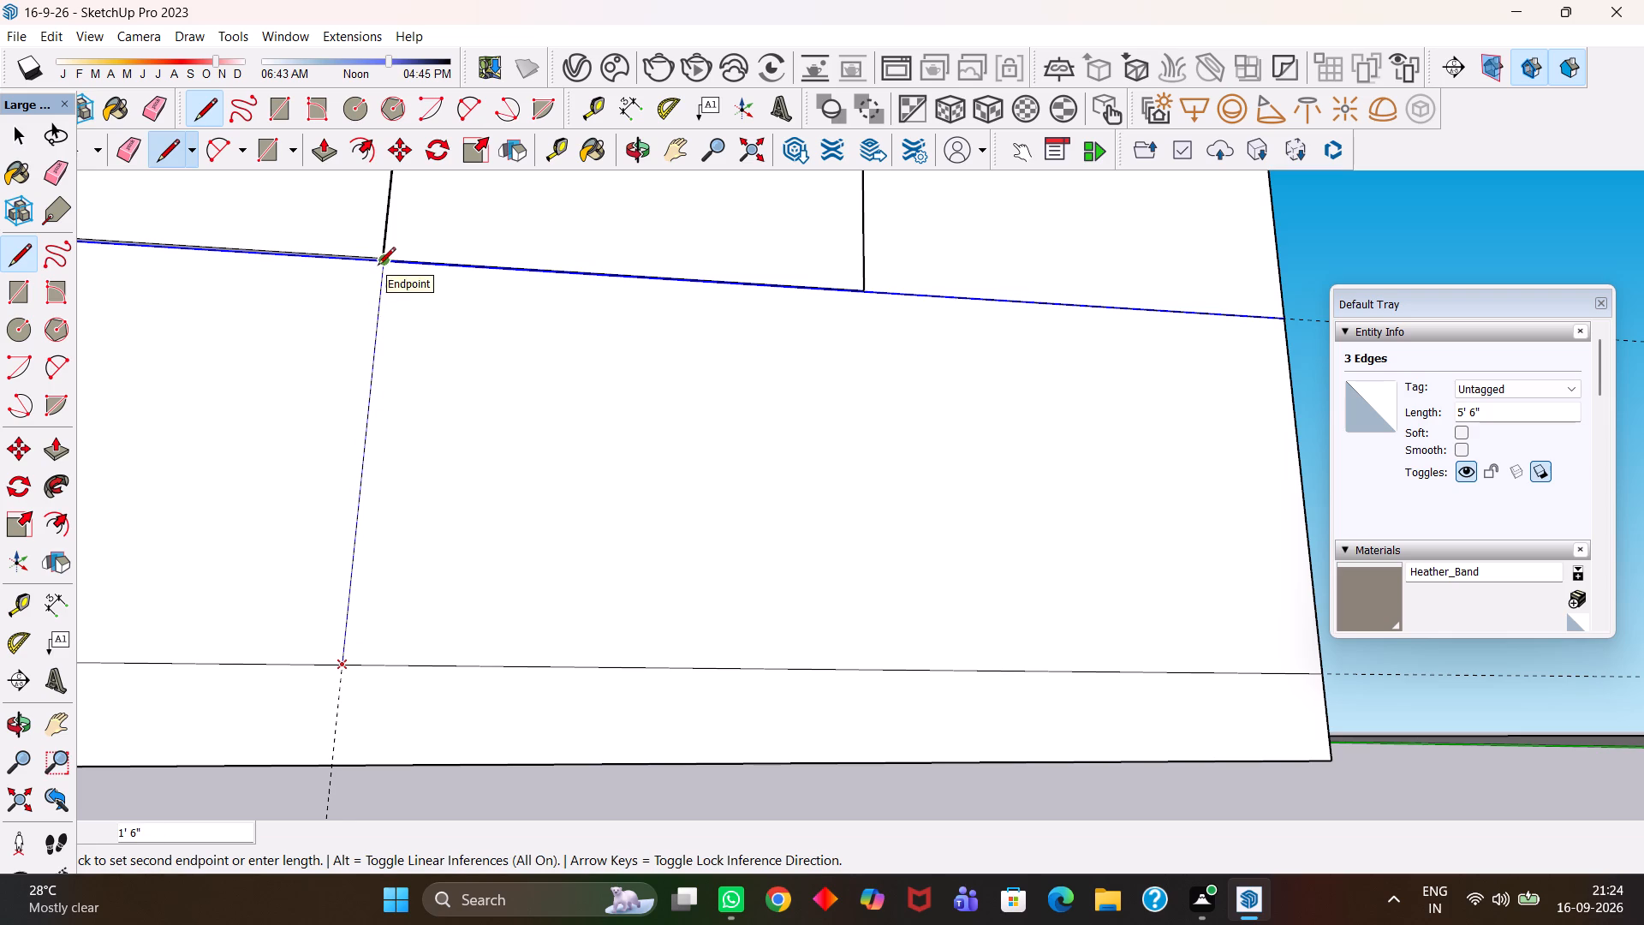
{"action": "key", "text": "h"}
{"action": "left_click_drag", "start_coordinate": [364, 478], "coordinate": [615, 486]}
{"action": "scroll", "coordinate": [586, 510], "scroll_direction": "down", "scroll_amount": 3}
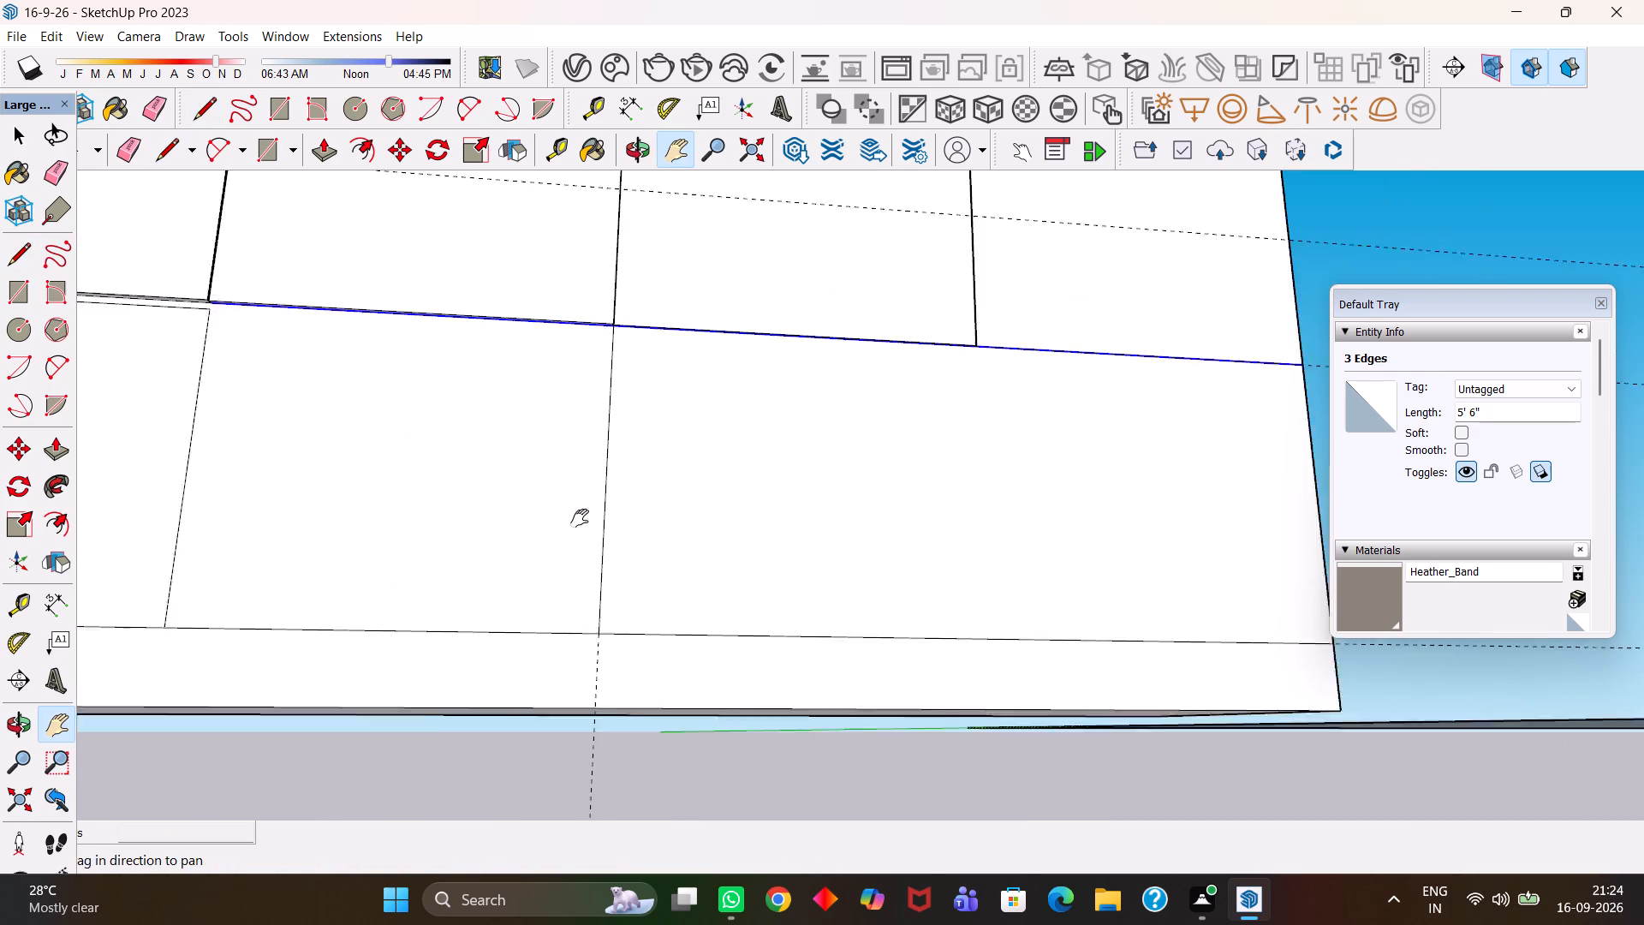
Draw a vertical line about 1' 5 5/8" across the drawer strip along the guide between the second and third door panels.
{"action": "scroll", "coordinate": [580, 518], "scroll_direction": "down", "scroll_amount": 1}
{"action": "left_click_drag", "start_coordinate": [462, 516], "coordinate": [772, 516]}
{"action": "left_click_drag", "start_coordinate": [468, 517], "coordinate": [789, 522]}
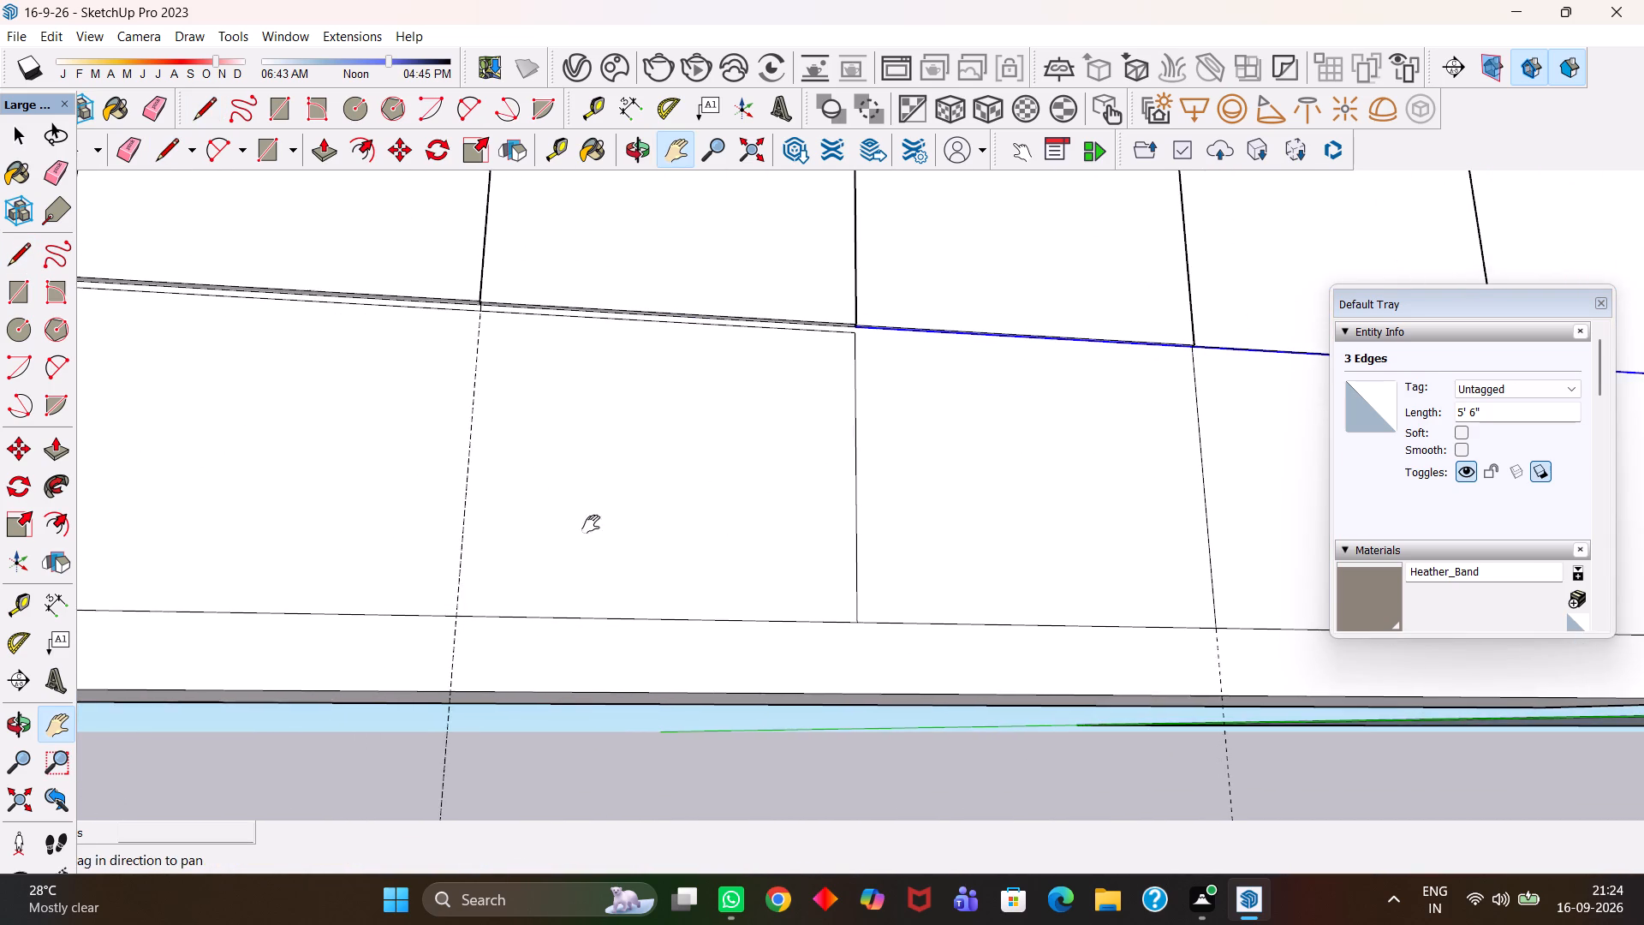
{"action": "left_click_drag", "start_coordinate": [593, 527], "coordinate": [602, 534]}
{"action": "key", "text": "l"}
{"action": "left_click", "coordinate": [465, 623]}
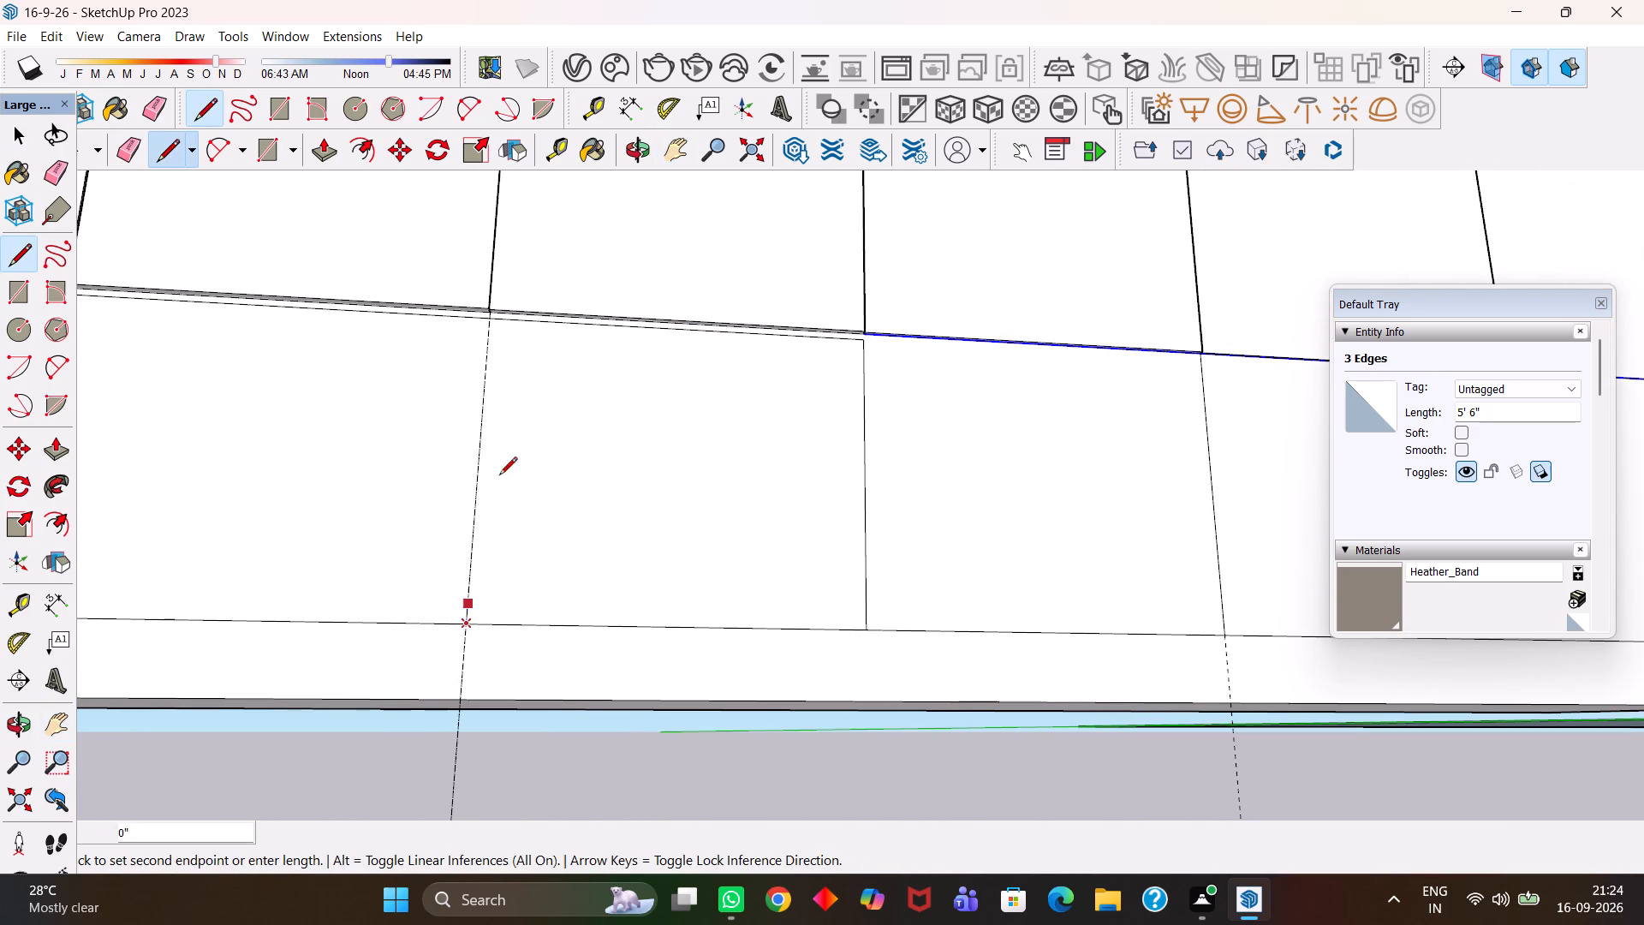
{"action": "left_click", "coordinate": [492, 322]}
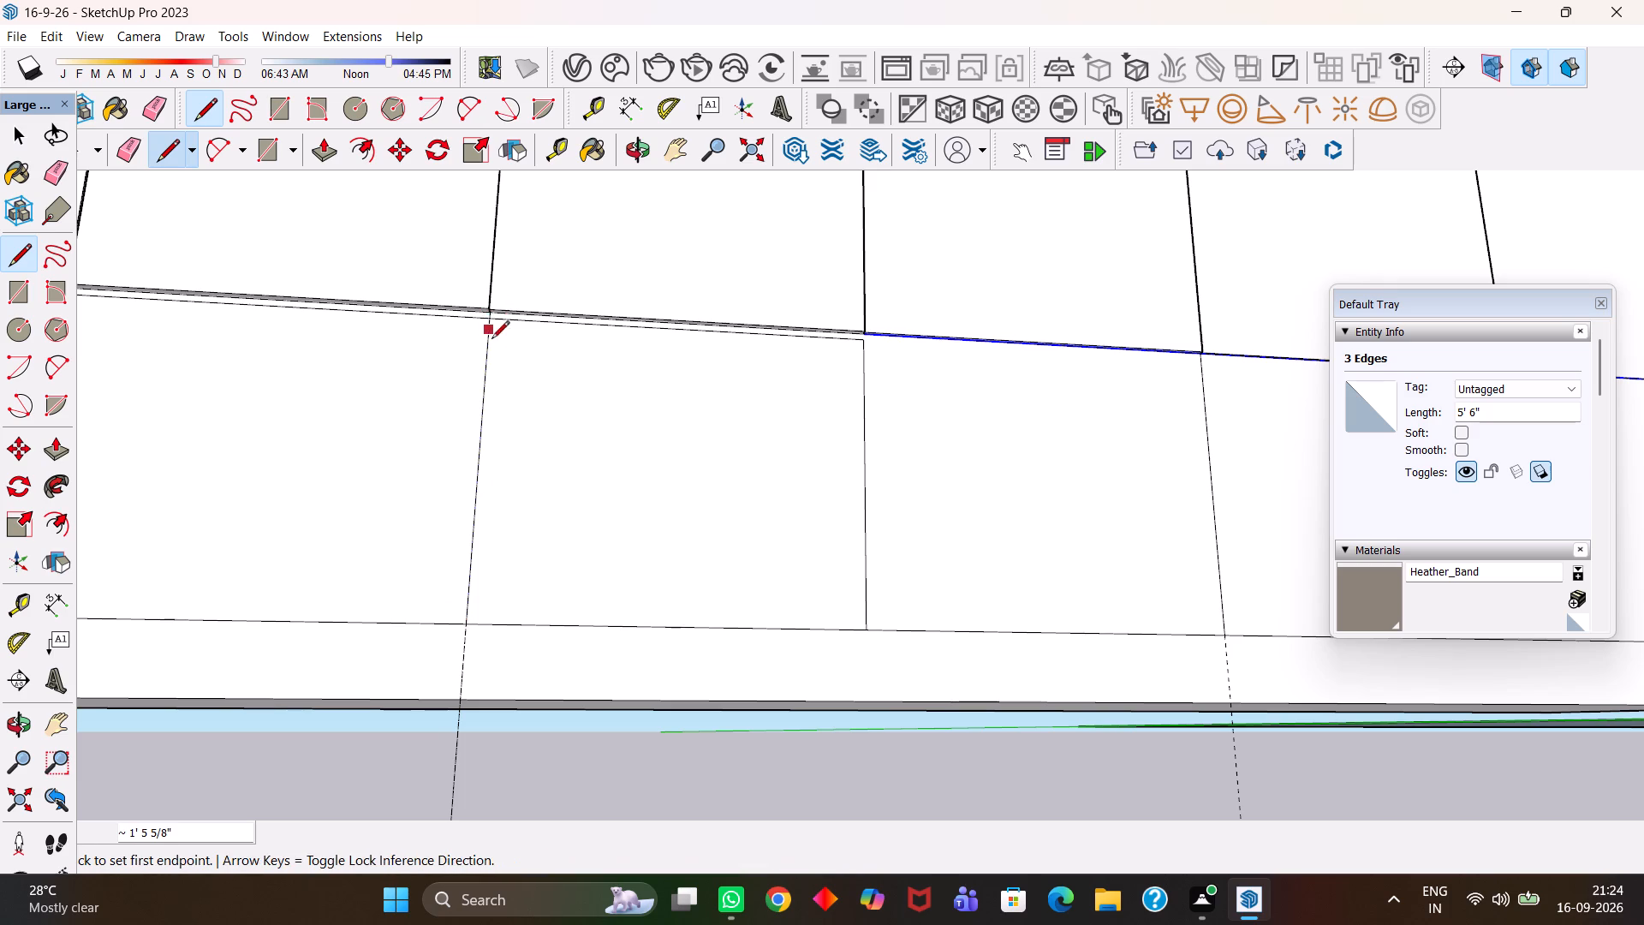
Erase the vertical edge dividing the drawer strip between the first and second door panels.
{"action": "key", "text": "h"}
{"action": "scroll", "coordinate": [491, 368], "scroll_direction": "down", "scroll_amount": 4}
{"action": "scroll", "coordinate": [282, 345], "scroll_direction": "up", "scroll_amount": 3}
{"action": "left_click_drag", "start_coordinate": [197, 342], "coordinate": [583, 395]}
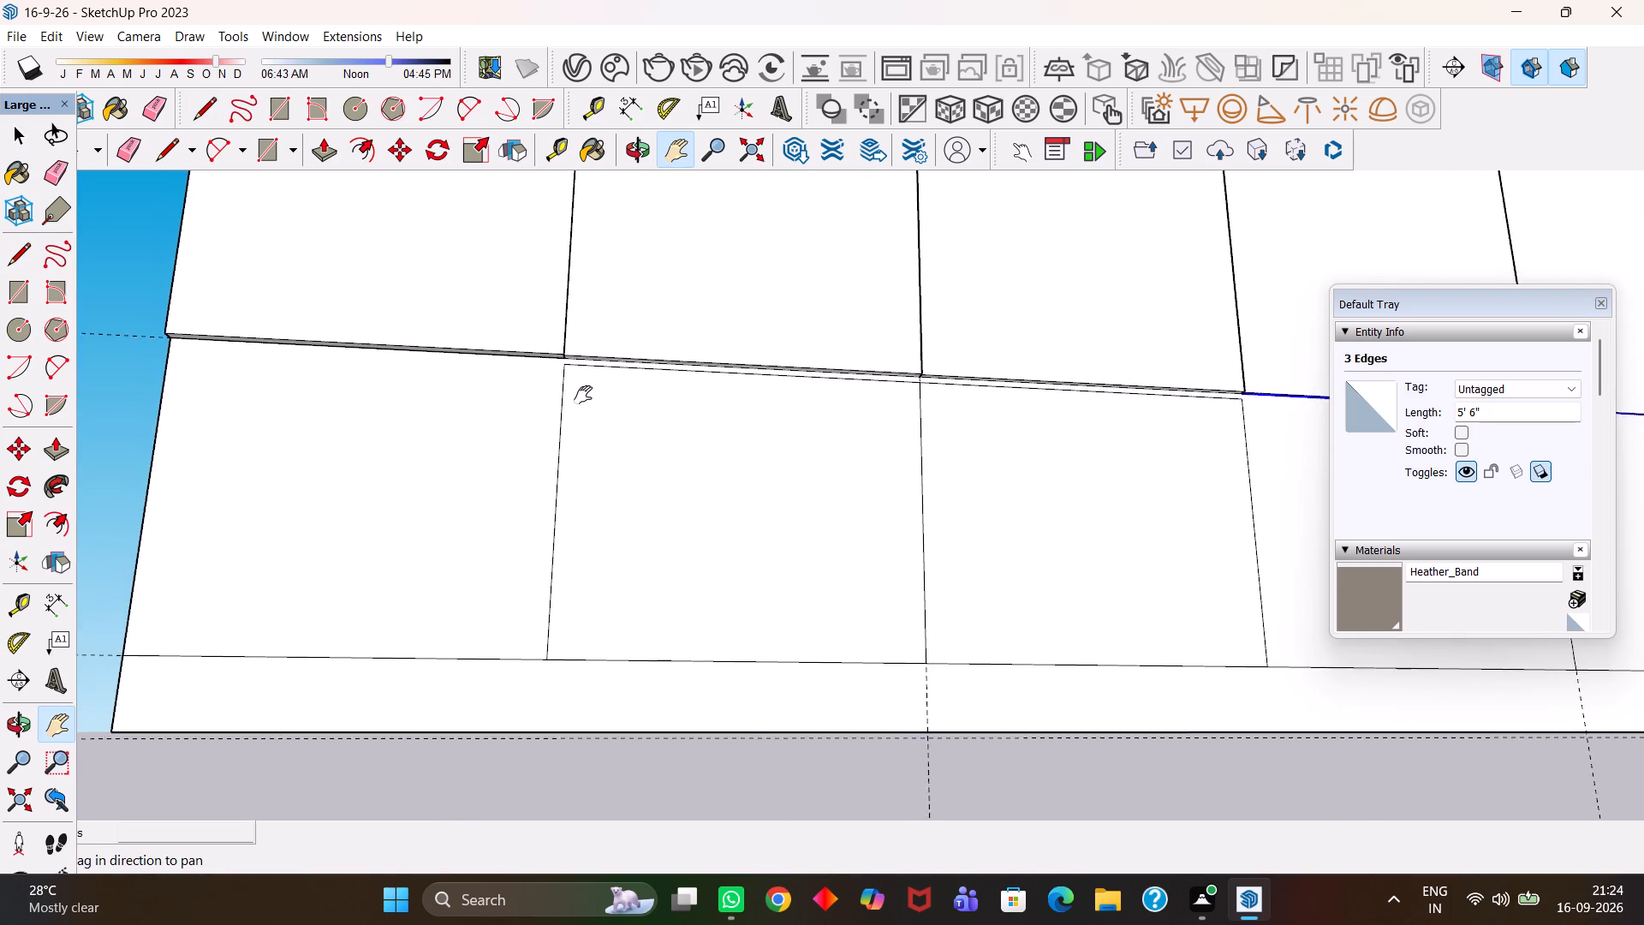
{"action": "left_click_drag", "start_coordinate": [583, 395], "coordinate": [584, 395]}
{"action": "scroll", "coordinate": [583, 389], "scroll_direction": "up", "scroll_amount": 8}
{"action": "scroll", "coordinate": [574, 367], "scroll_direction": "down", "scroll_amount": 5}
{"action": "left_click_drag", "start_coordinate": [512, 393], "coordinate": [1074, 380]}
{"action": "scroll", "coordinate": [1025, 395], "scroll_direction": "down", "scroll_amount": 3}
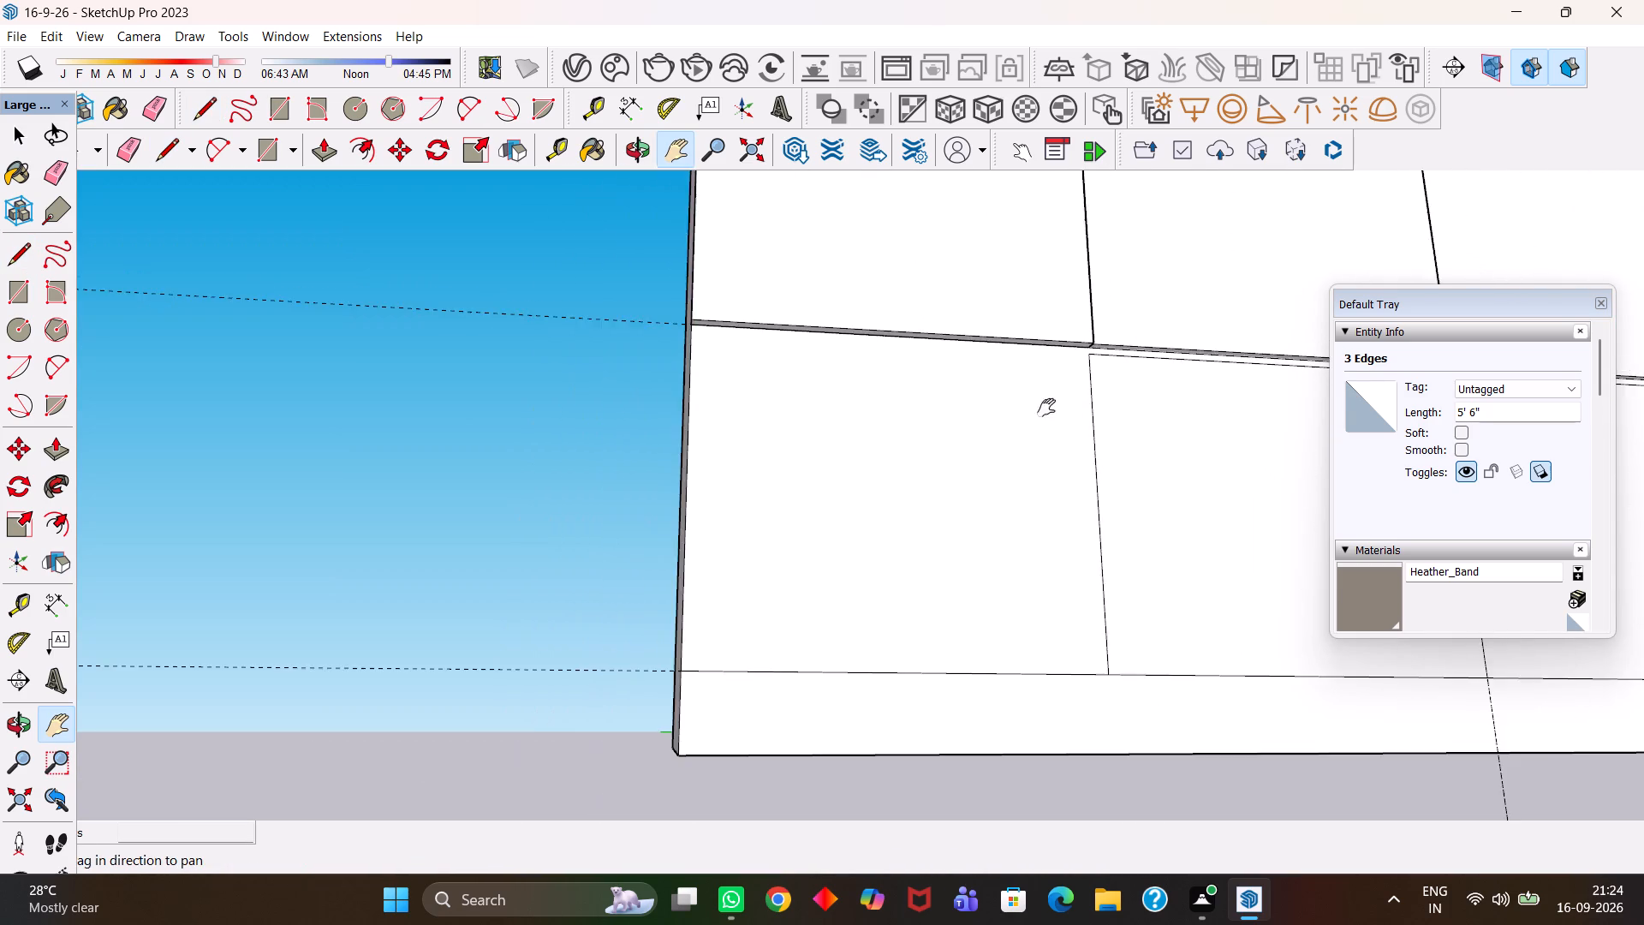
{"action": "left_click_drag", "start_coordinate": [1113, 409], "coordinate": [730, 419]}
{"action": "key", "text": "e"}
{"action": "left_click_drag", "start_coordinate": [755, 504], "coordinate": [679, 471]}
Draw an edge about 1' 10" long beneath the first door panel, from the existing strip-top edge to the unit's outer edge.
{"action": "scroll", "coordinate": [718, 396], "scroll_direction": "up", "scroll_amount": 3}
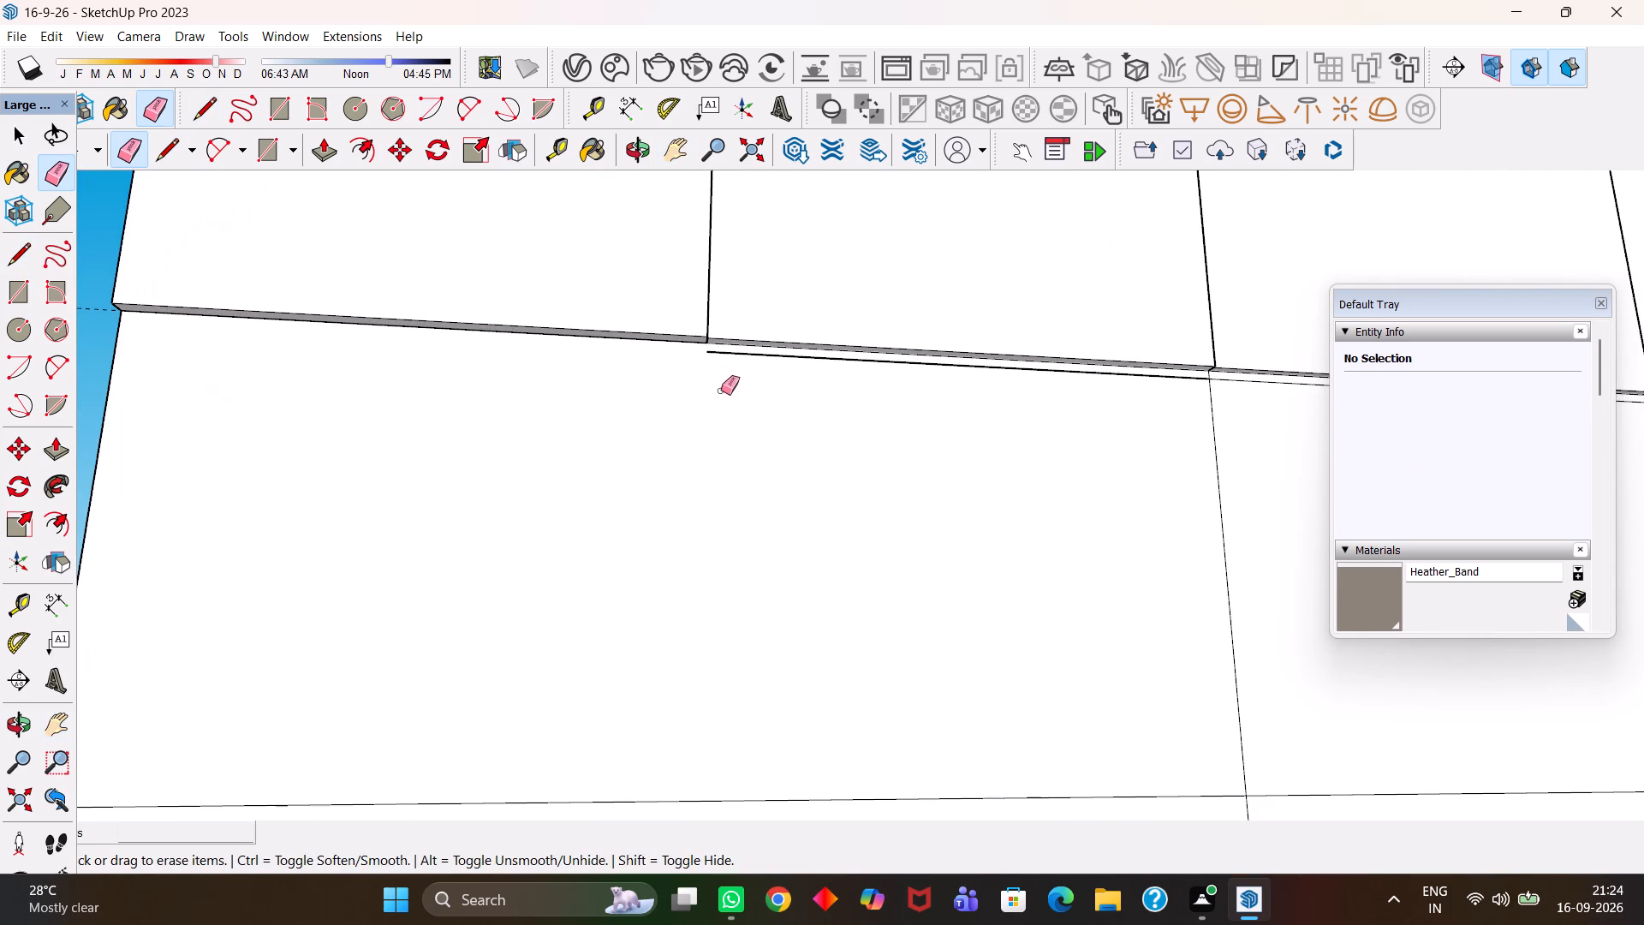
{"action": "key", "text": "l"}
{"action": "left_click", "coordinate": [714, 355]}
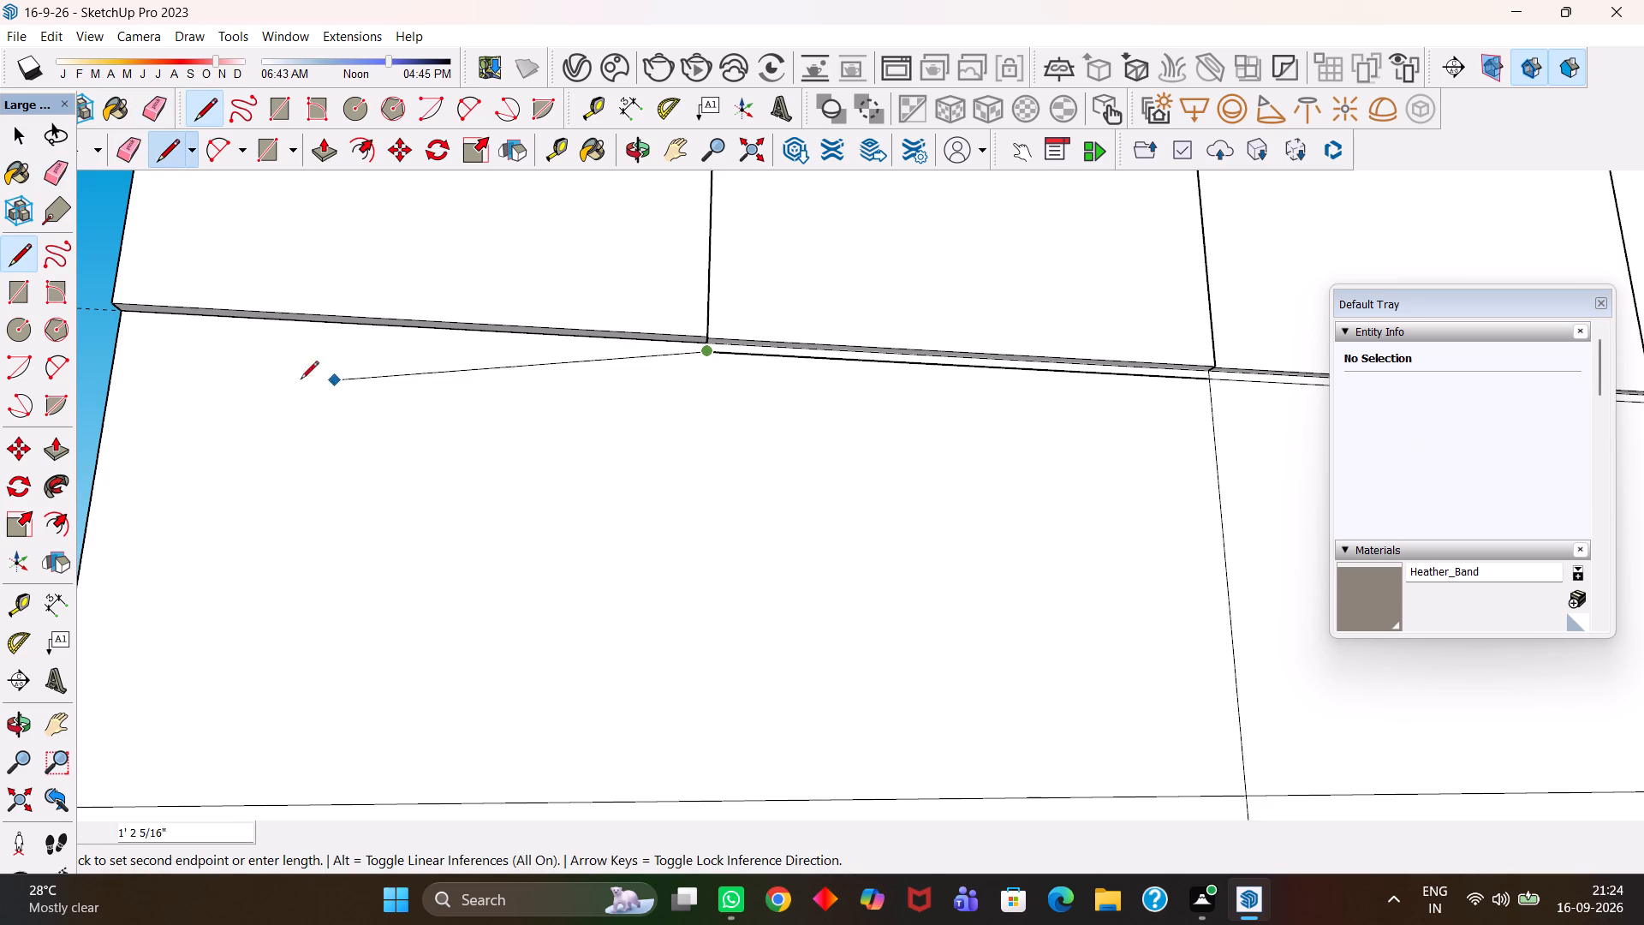
{"action": "left_click", "coordinate": [116, 325]}
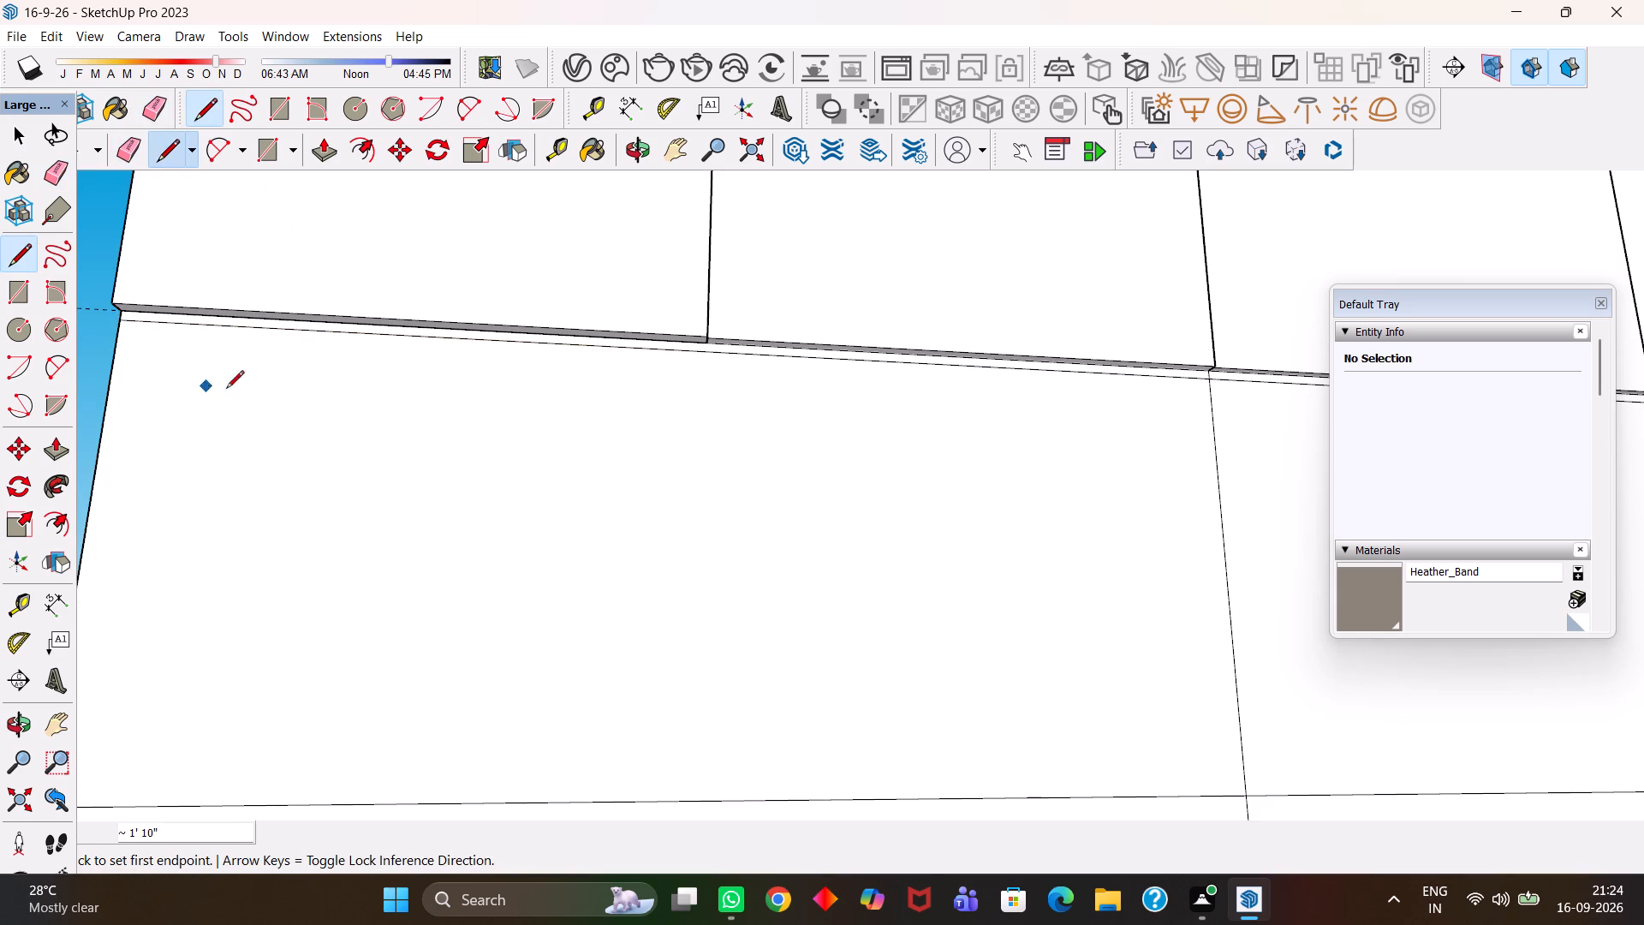
Erase the drawer strip's vertical edge between the third and fourth door panels and the thin horizontal edge just below the third panel.
{"action": "key", "text": "h"}
{"action": "scroll", "coordinate": [364, 444], "scroll_direction": "down", "scroll_amount": 5}
{"action": "left_click_drag", "start_coordinate": [1013, 460], "coordinate": [533, 473]}
{"action": "left_click_drag", "start_coordinate": [1107, 475], "coordinate": [546, 471]}
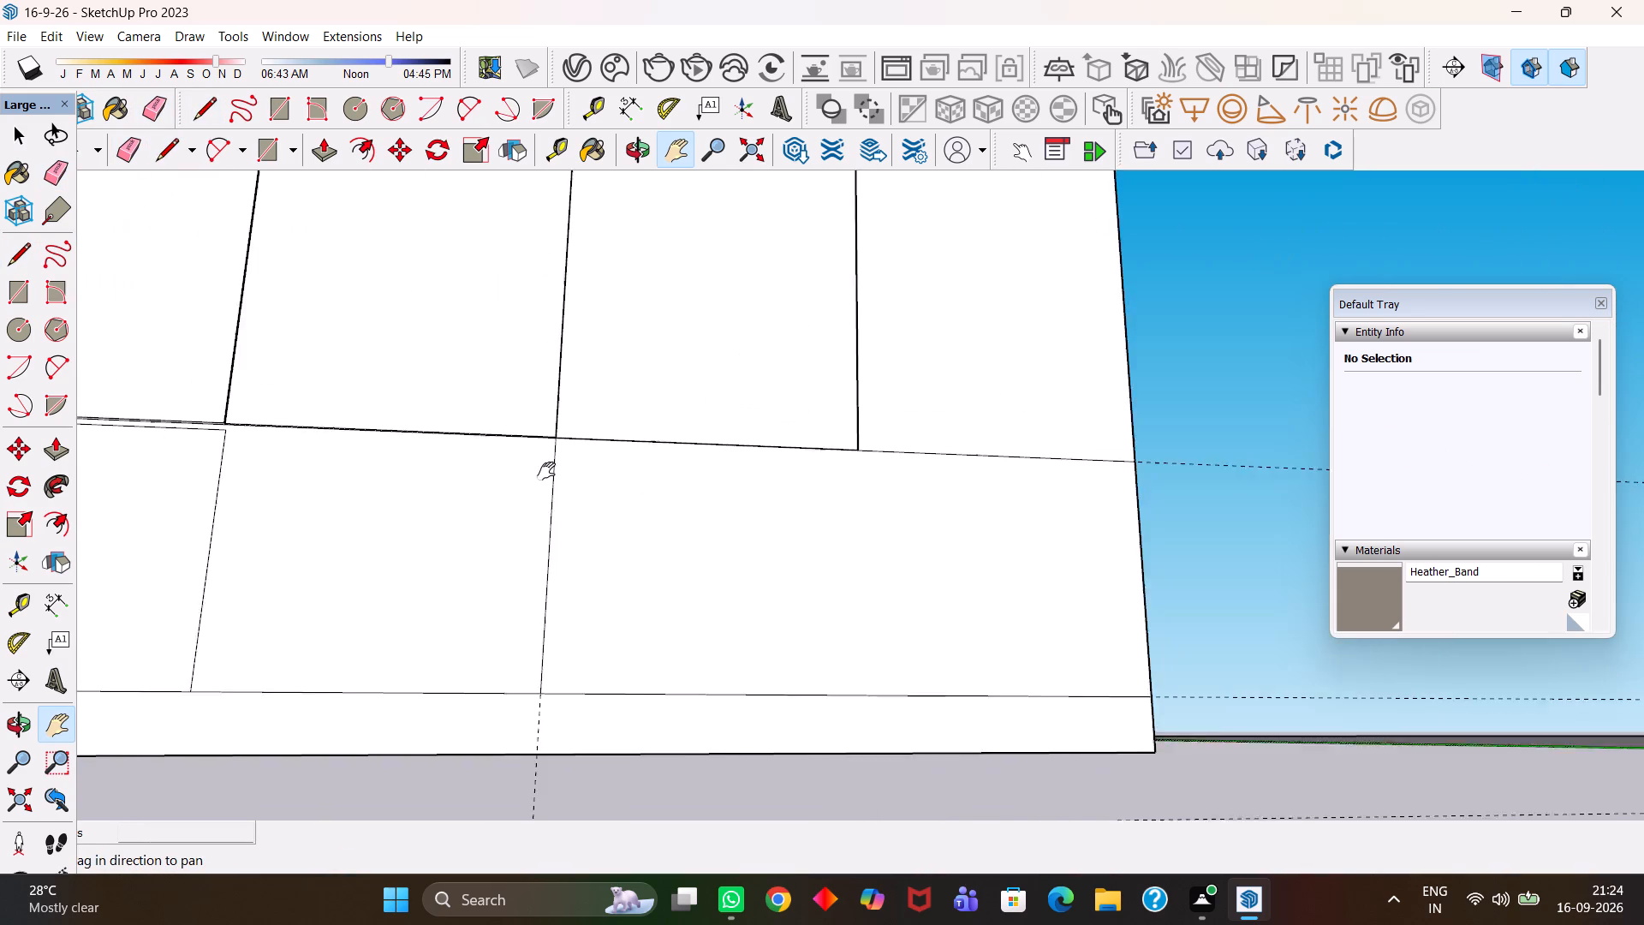
{"action": "left_click_drag", "start_coordinate": [546, 471], "coordinate": [935, 423]}
{"action": "left_click", "coordinate": [936, 424]}
{"action": "key", "text": "e"}
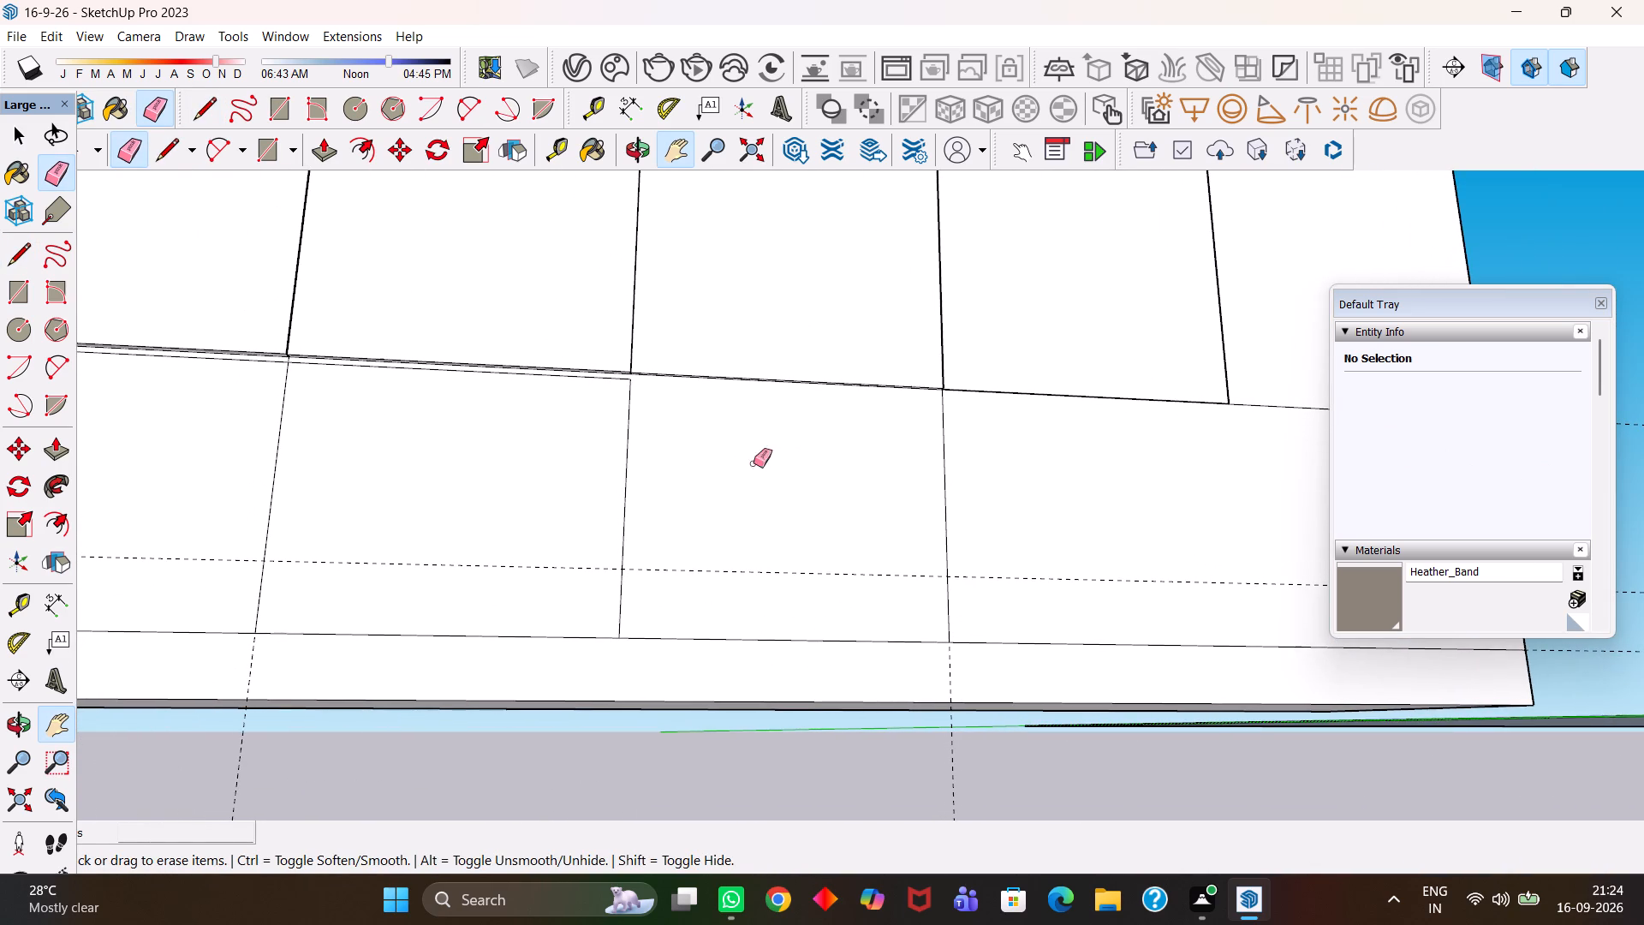
{"action": "left_click_drag", "start_coordinate": [718, 463], "coordinate": [593, 467]}
{"action": "scroll", "coordinate": [633, 410], "scroll_direction": "up", "scroll_amount": 1}
{"action": "left_click", "coordinate": [622, 374]}
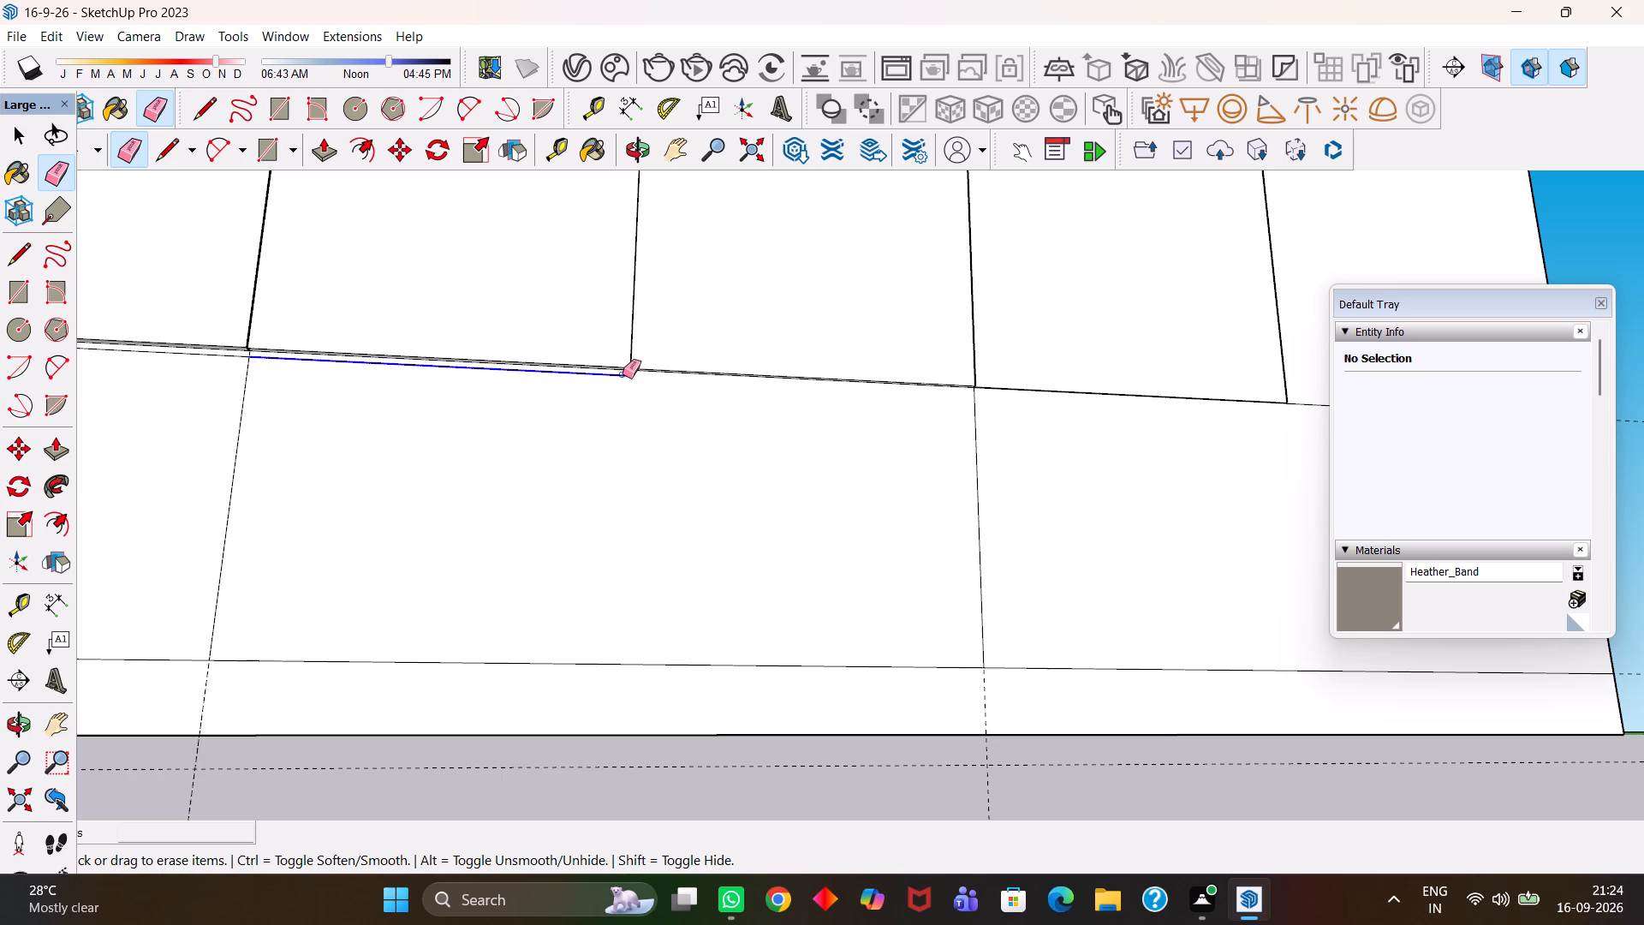
Copy the drawer face below the first two door panels about 4' 10 11/16" sideways, clear of the unit.
{"action": "scroll", "coordinate": [583, 447], "scroll_direction": "down", "scroll_amount": 5}
{"action": "key", "text": "h"}
{"action": "left_click_drag", "start_coordinate": [538, 475], "coordinate": [708, 552]}
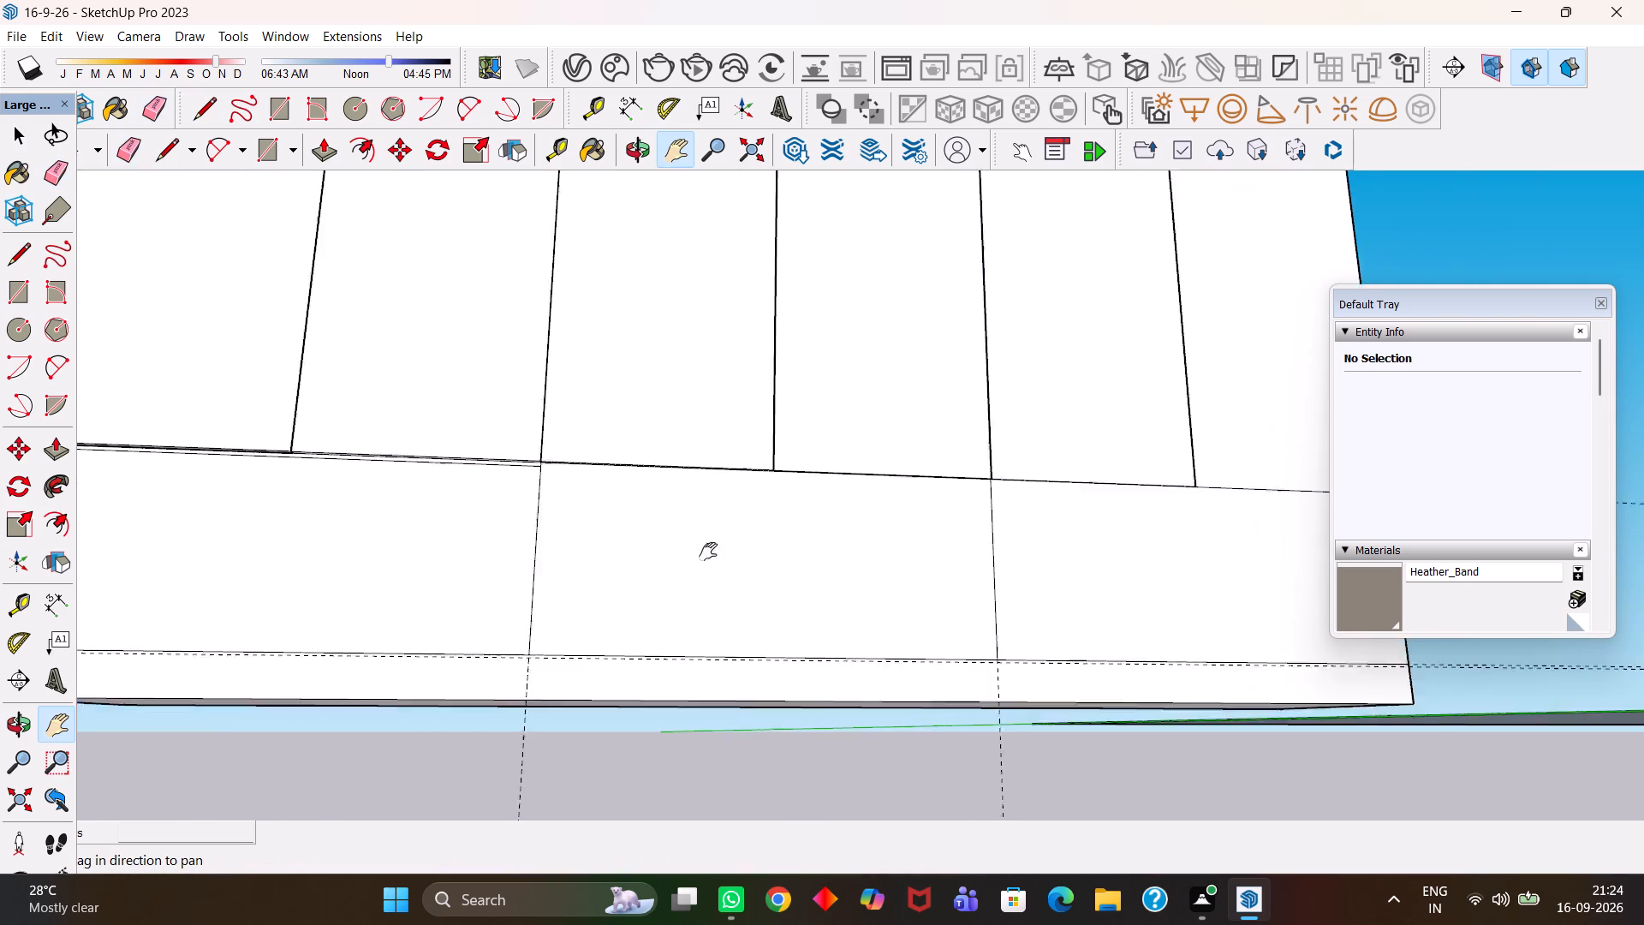
{"action": "left_click_drag", "start_coordinate": [708, 552], "coordinate": [798, 601]}
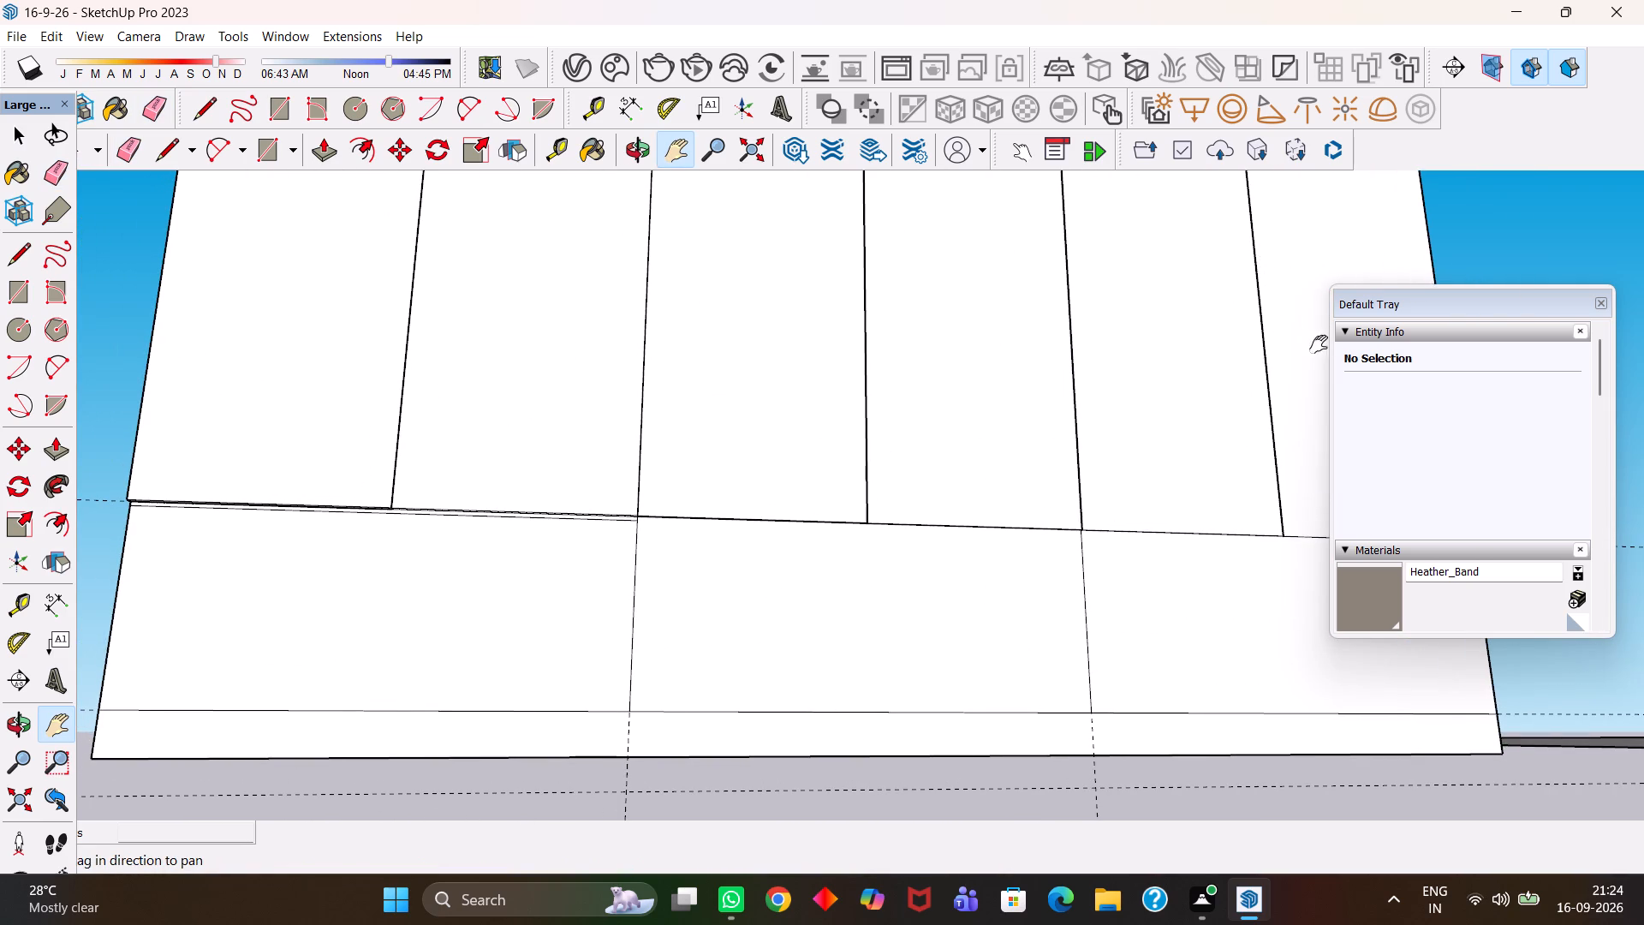
{"action": "key", "text": "h"}
{"action": "left_click_drag", "start_coordinate": [682, 634], "coordinate": [967, 510]}
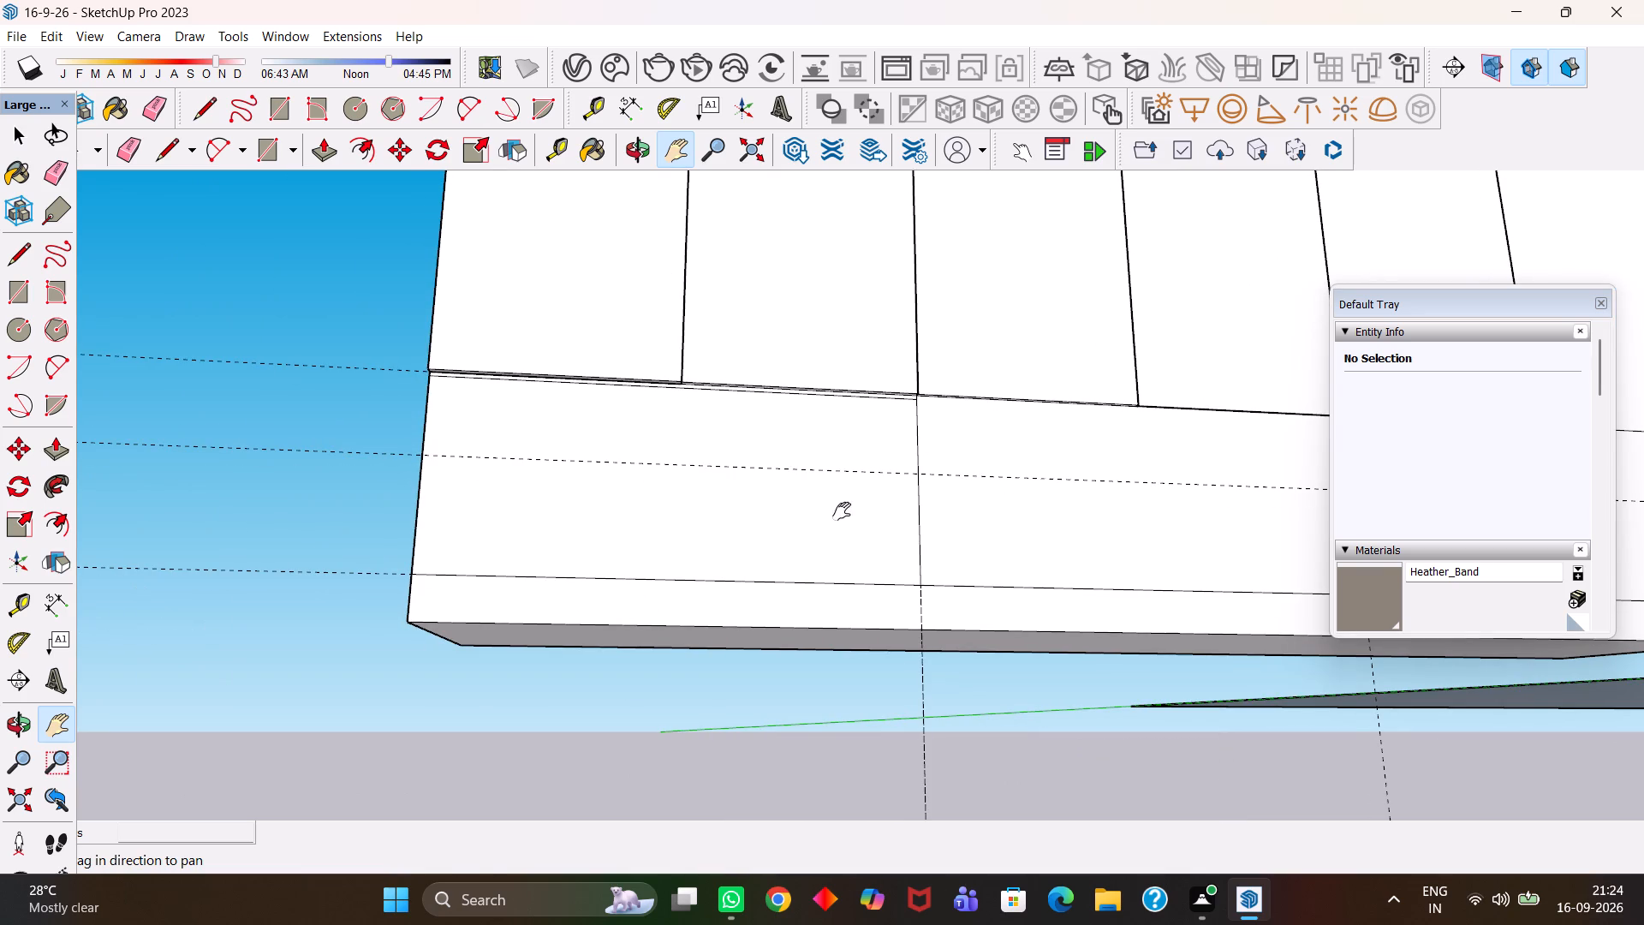
{"action": "key", "text": "space"}
{"action": "left_click", "coordinate": [804, 534]}
{"action": "scroll", "coordinate": [804, 534], "scroll_direction": "down", "scroll_amount": 2}
{"action": "key", "text": "m"}
{"action": "left_click", "coordinate": [804, 534]}
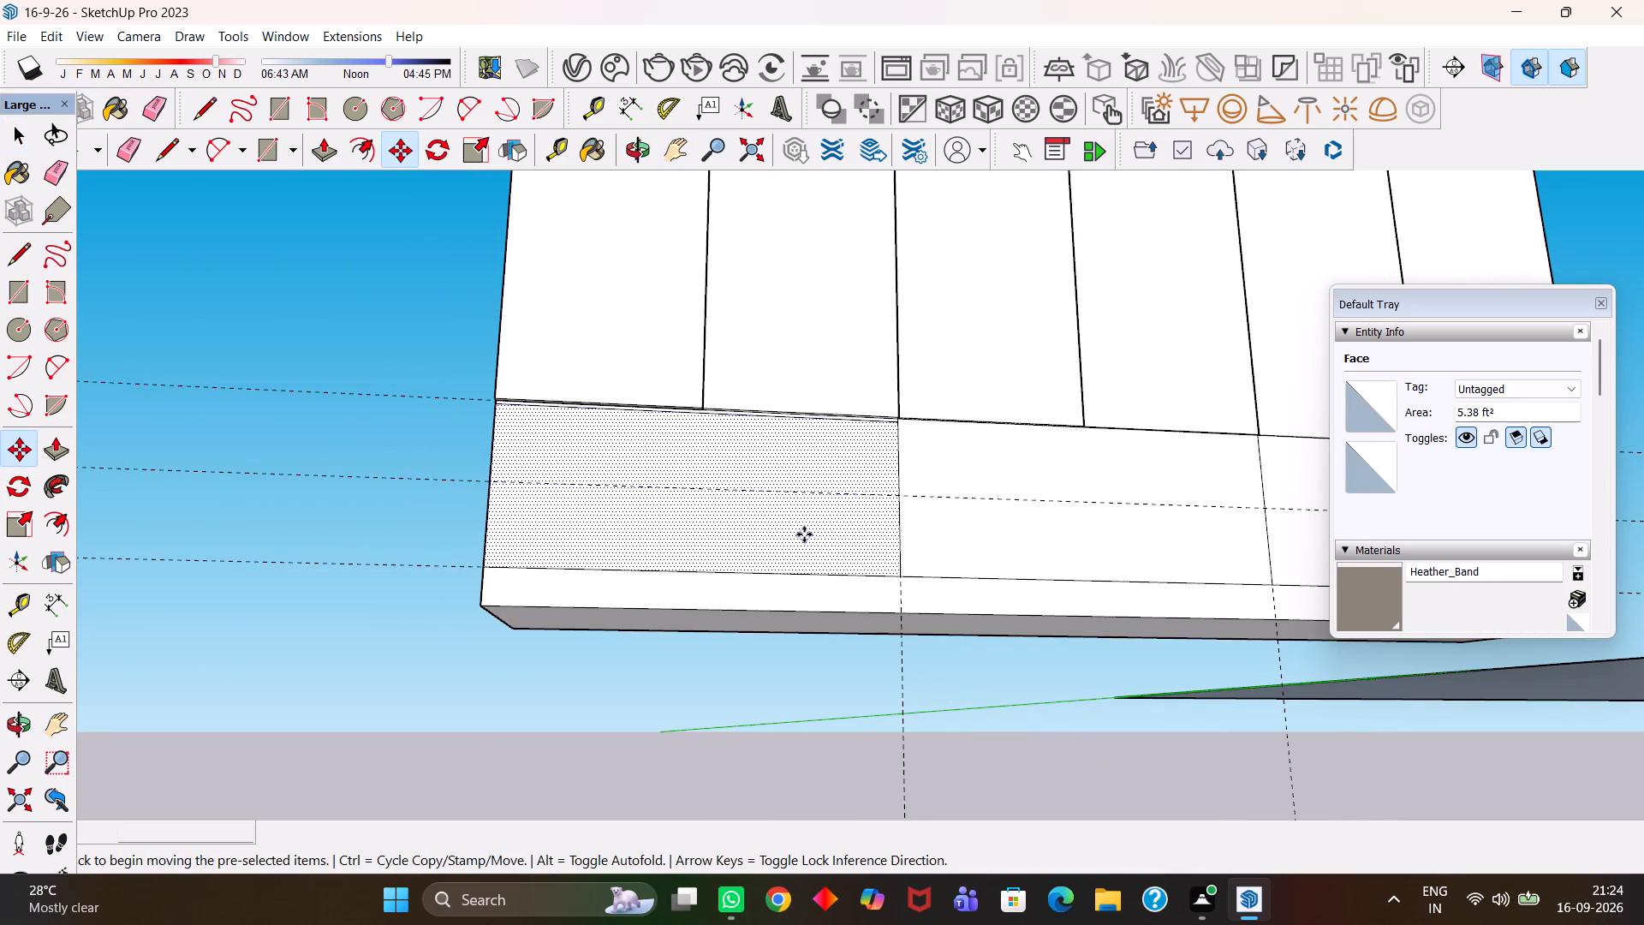
{"action": "left_click", "coordinate": [302, 546]}
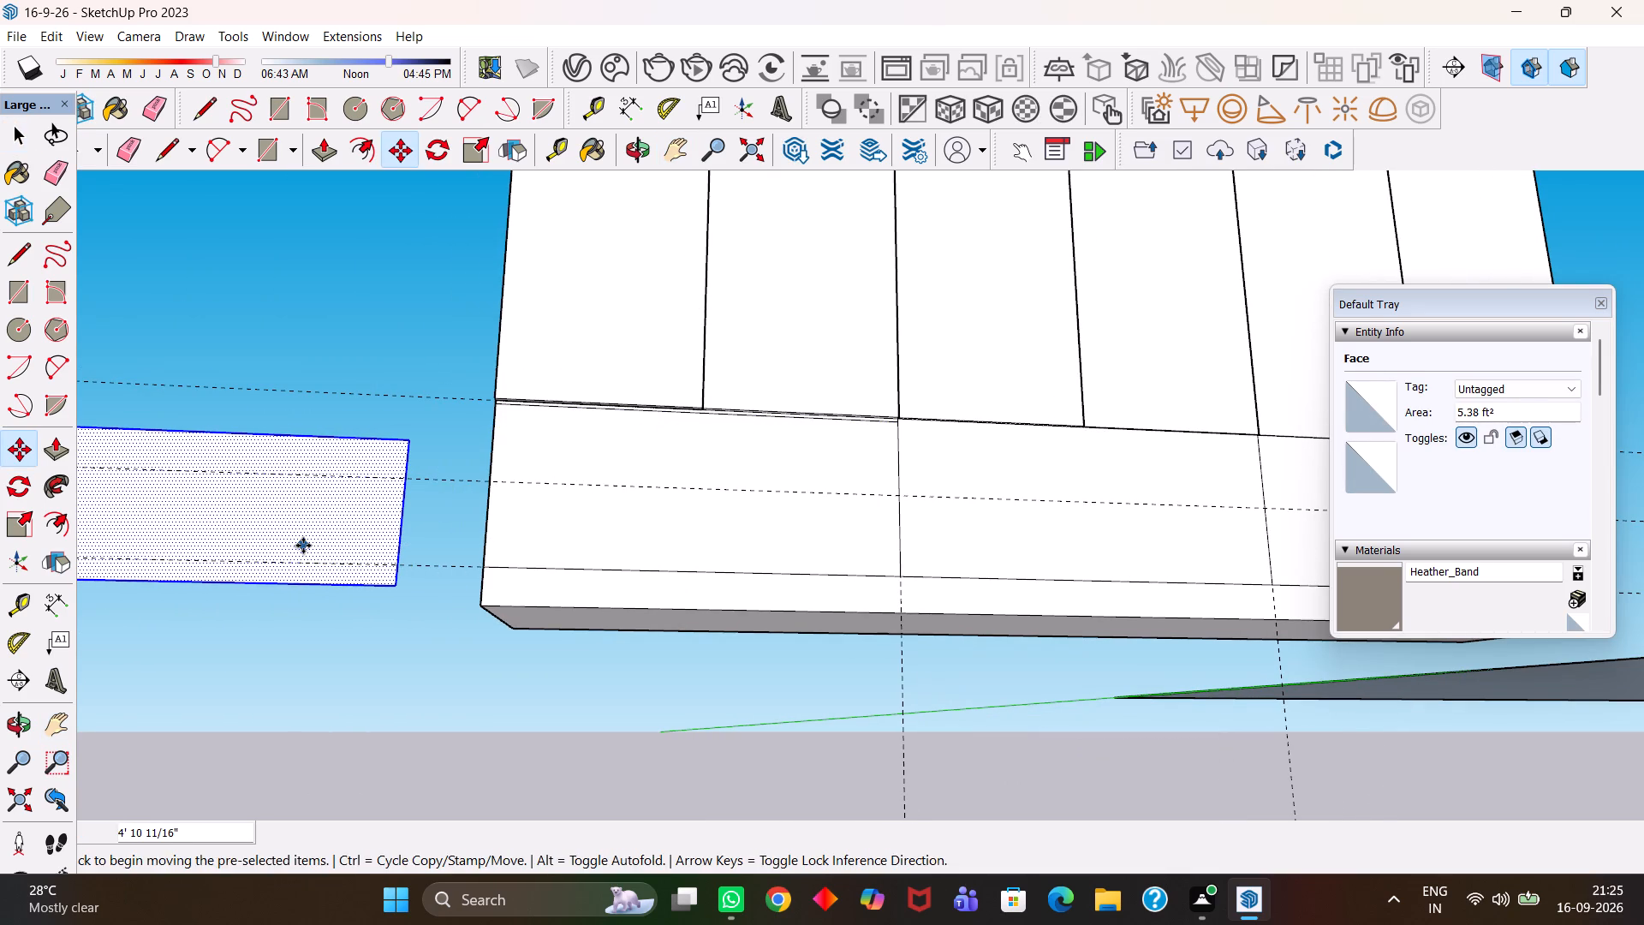
Push/pull the copied drawer face to a thickness of 18 mm.
{"action": "key", "text": "p"}
{"action": "left_click", "coordinate": [303, 546]}
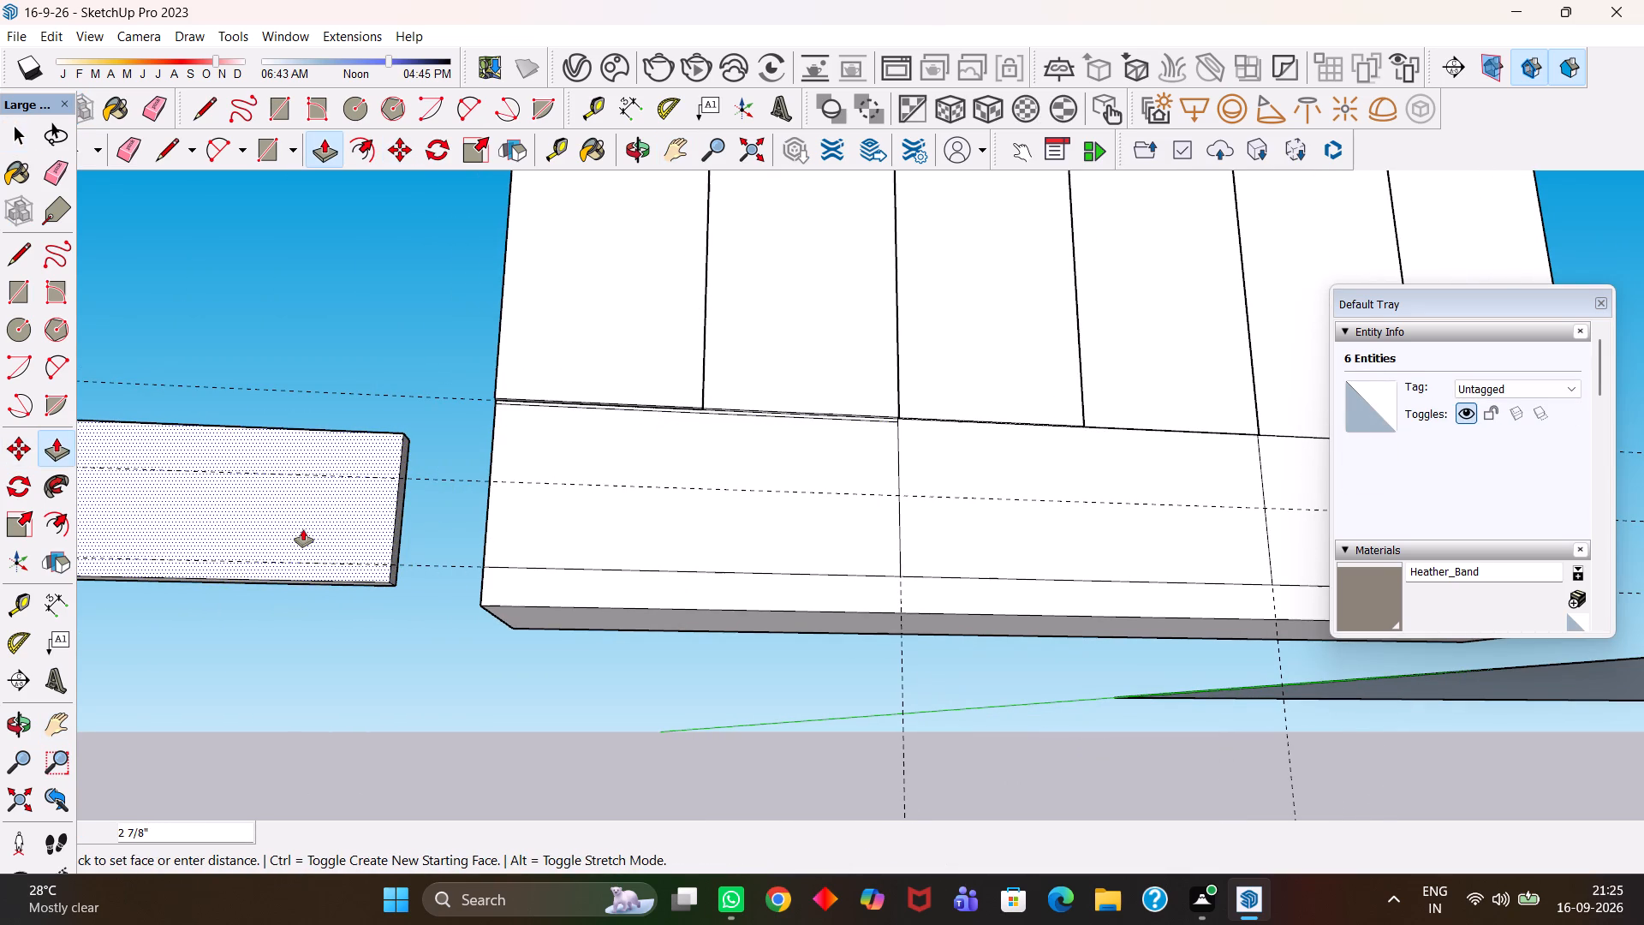
{"action": "type", "text": "18mm"}
{"action": "key", "text": "Return"}
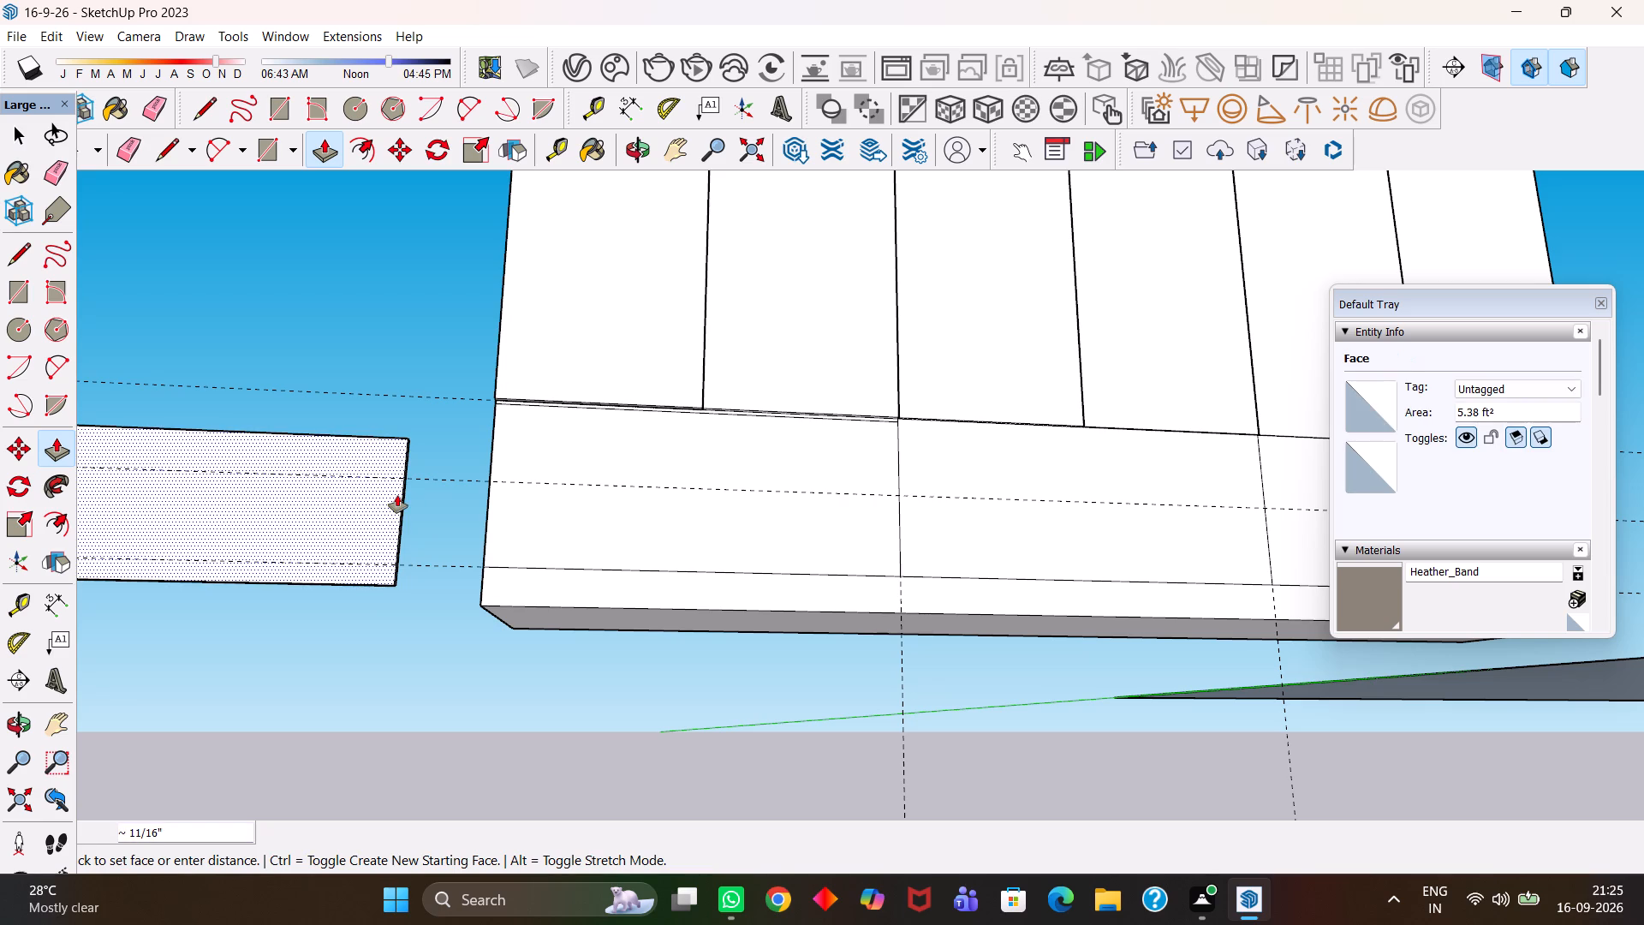
Select all the geometry of the detached drawer front and make it a group.
{"action": "key", "text": "h"}
{"action": "scroll", "coordinate": [374, 493], "scroll_direction": "down", "scroll_amount": 4}
{"action": "scroll", "coordinate": [343, 474], "scroll_direction": "up", "scroll_amount": 1}
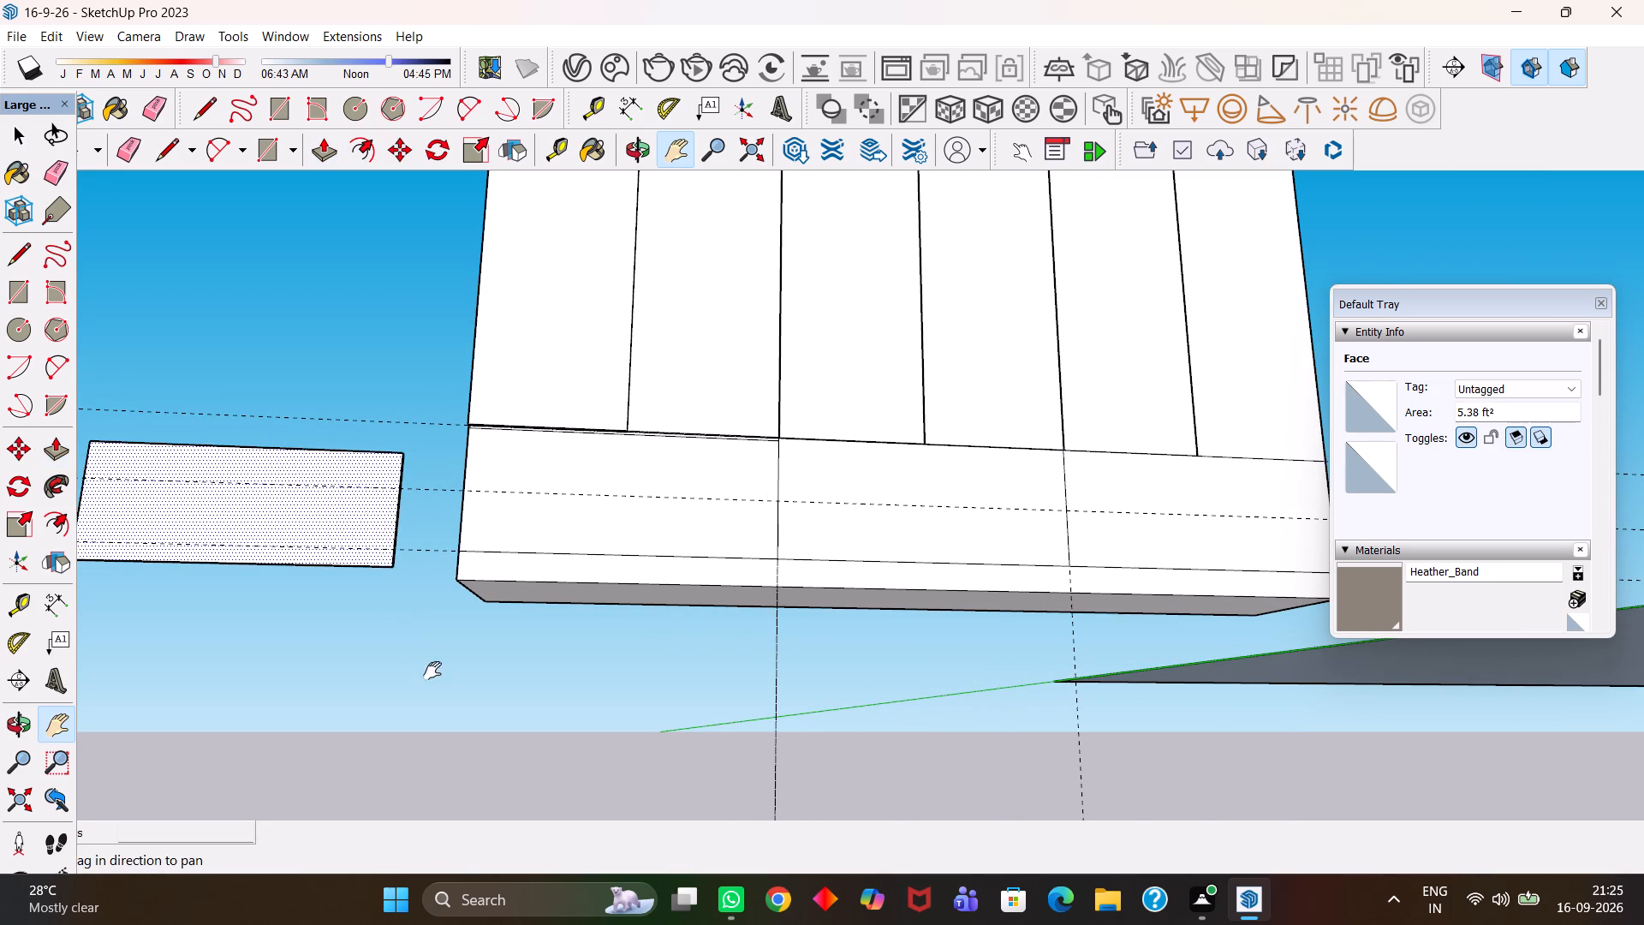
{"action": "key", "text": "space"}
{"action": "triple_click", "coordinate": [319, 531]}
{"action": "left_click", "coordinate": [319, 530]}
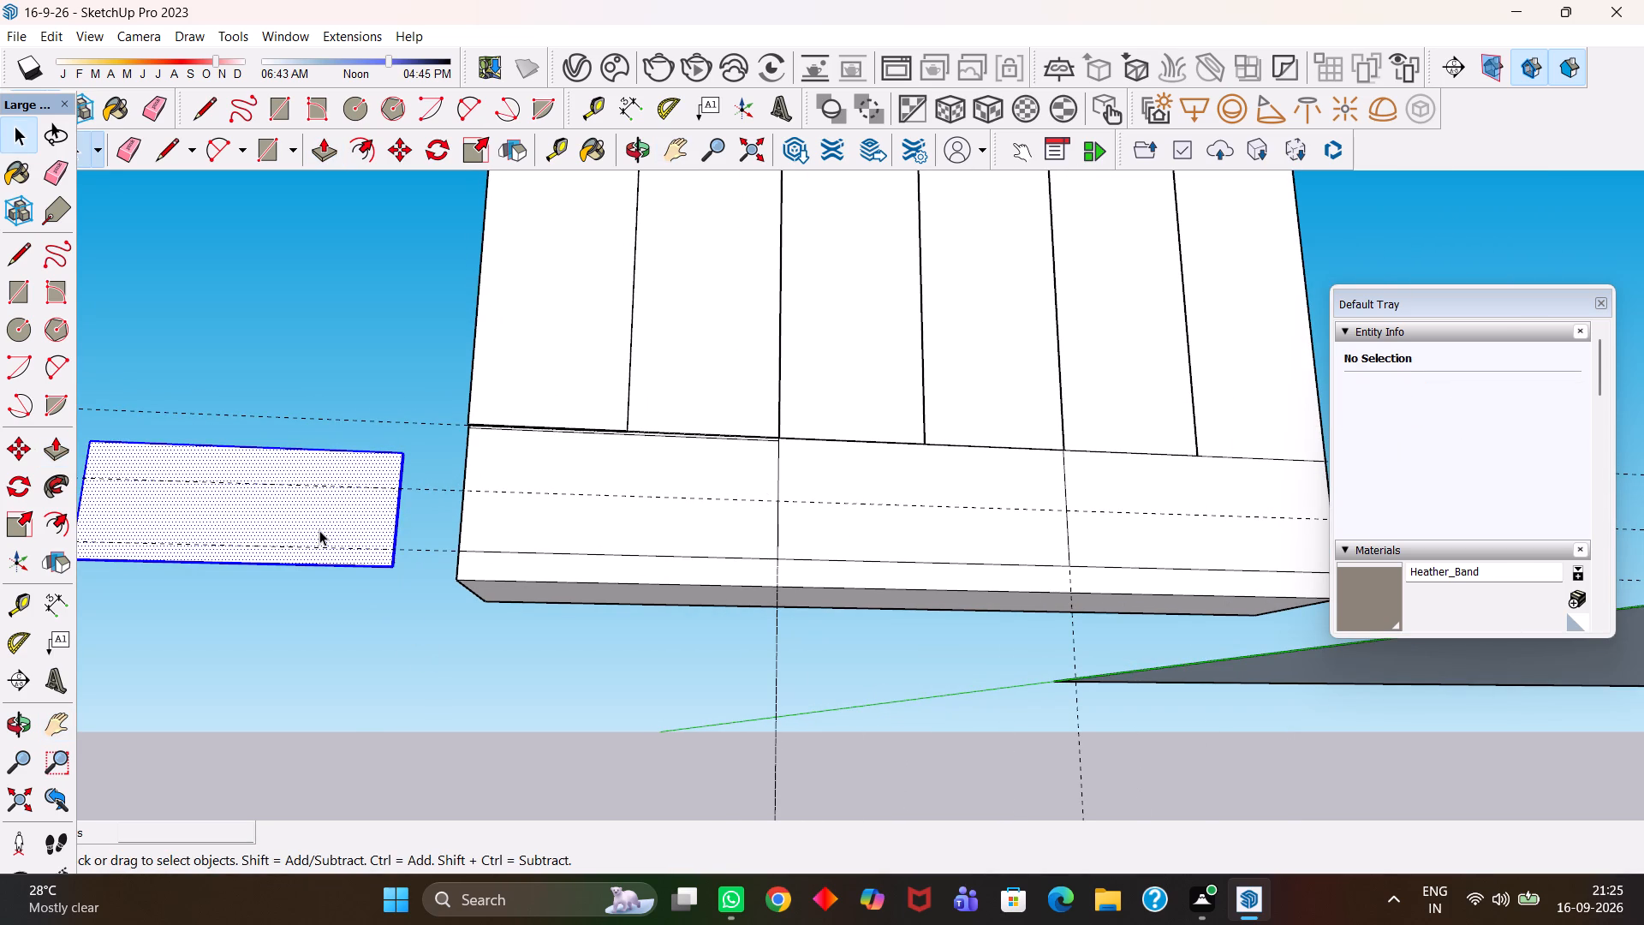
{"action": "right_click", "coordinate": [321, 528]}
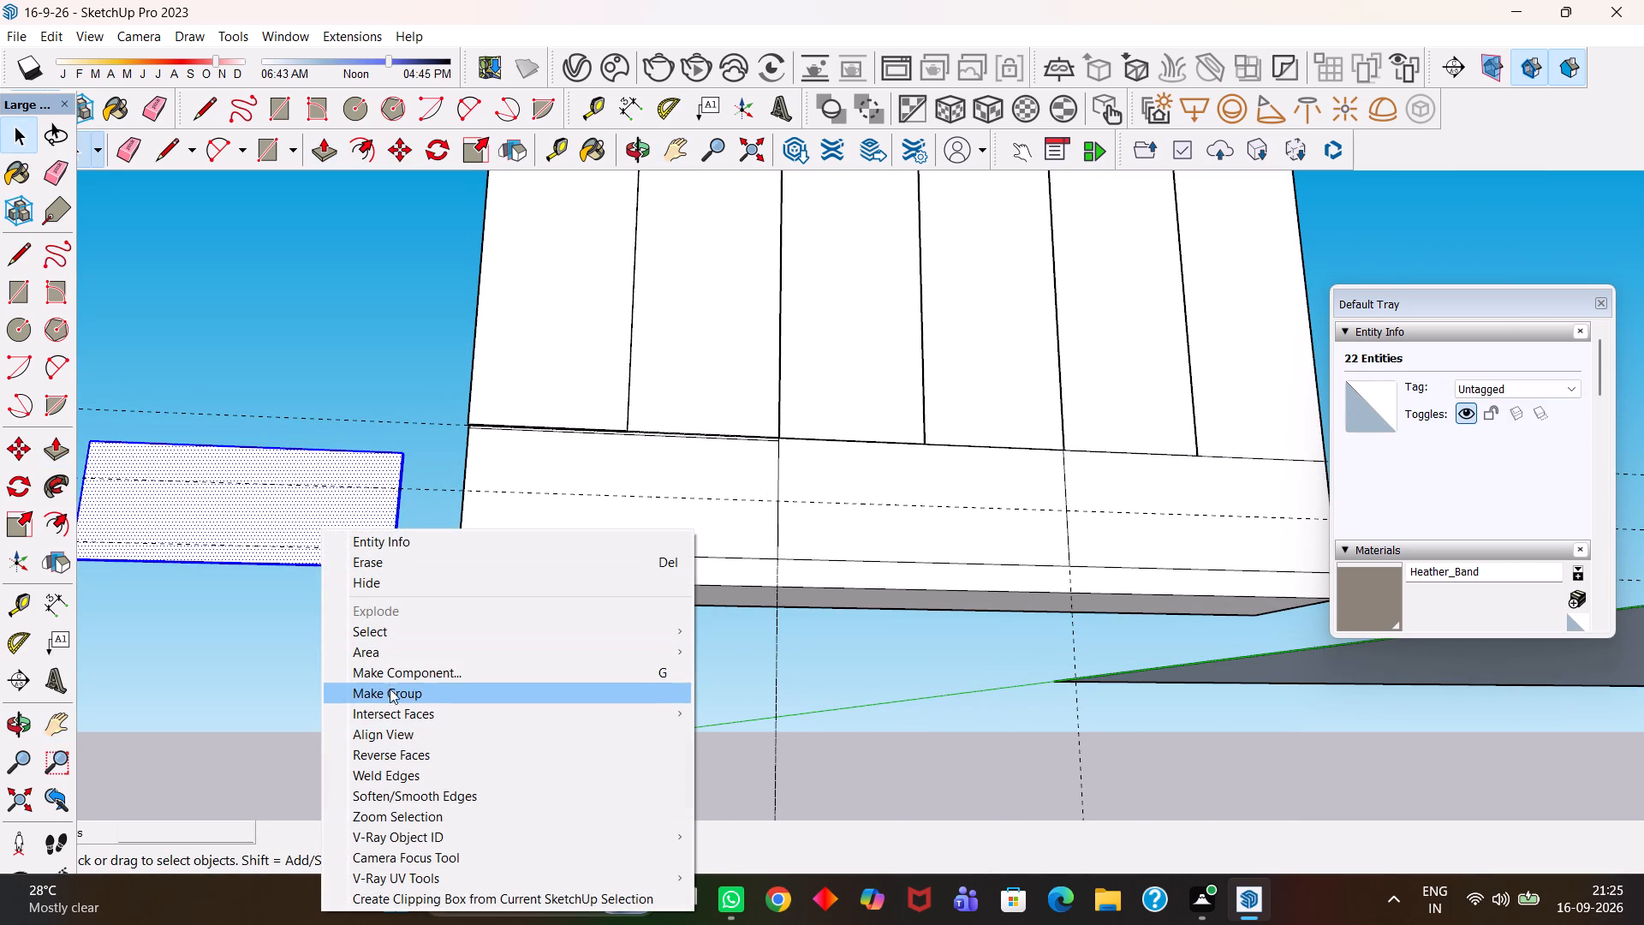
{"action": "left_click", "coordinate": [390, 701]}
Move the drawer-front group by its lower outer corner onto the storage unit's bottom front corner.
{"action": "key", "text": "h"}
{"action": "left_click_drag", "start_coordinate": [228, 573], "coordinate": [527, 543]}
{"action": "key", "text": "m"}
{"action": "scroll", "coordinate": [444, 538], "scroll_direction": "up", "scroll_amount": 3}
{"action": "scroll", "coordinate": [345, 543], "scroll_direction": "up", "scroll_amount": 8}
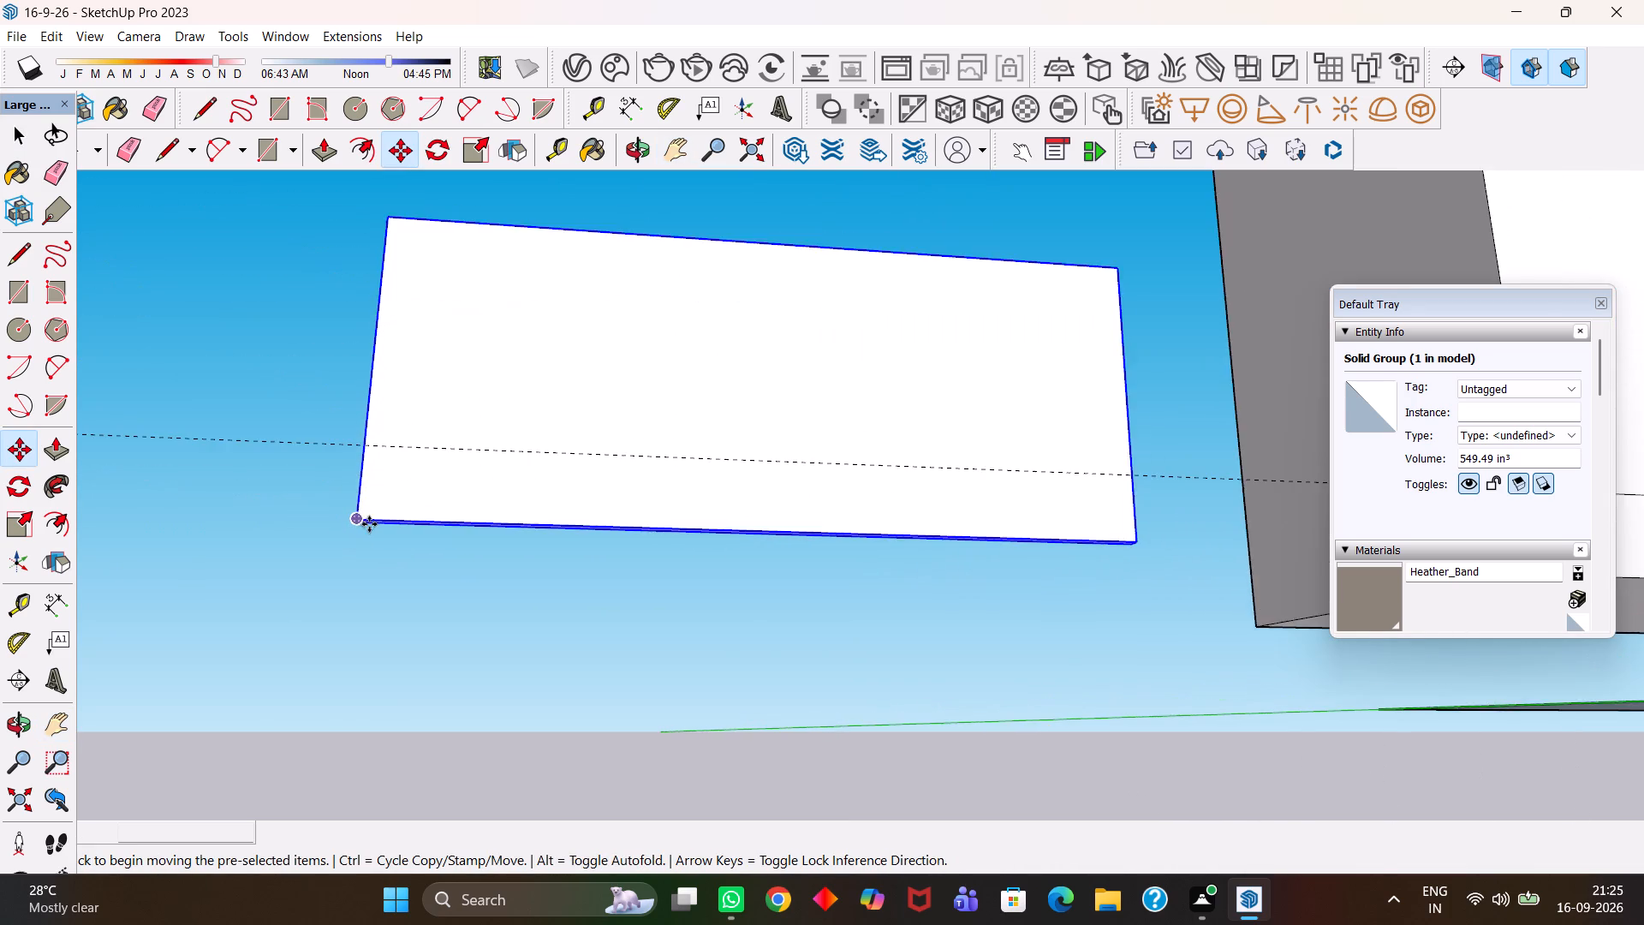
{"action": "scroll", "coordinate": [366, 524], "scroll_direction": "up", "scroll_amount": 4}
{"action": "left_click", "coordinate": [350, 510]}
{"action": "key", "text": "h"}
{"action": "scroll", "coordinate": [598, 527], "scroll_direction": "down", "scroll_amount": 3}
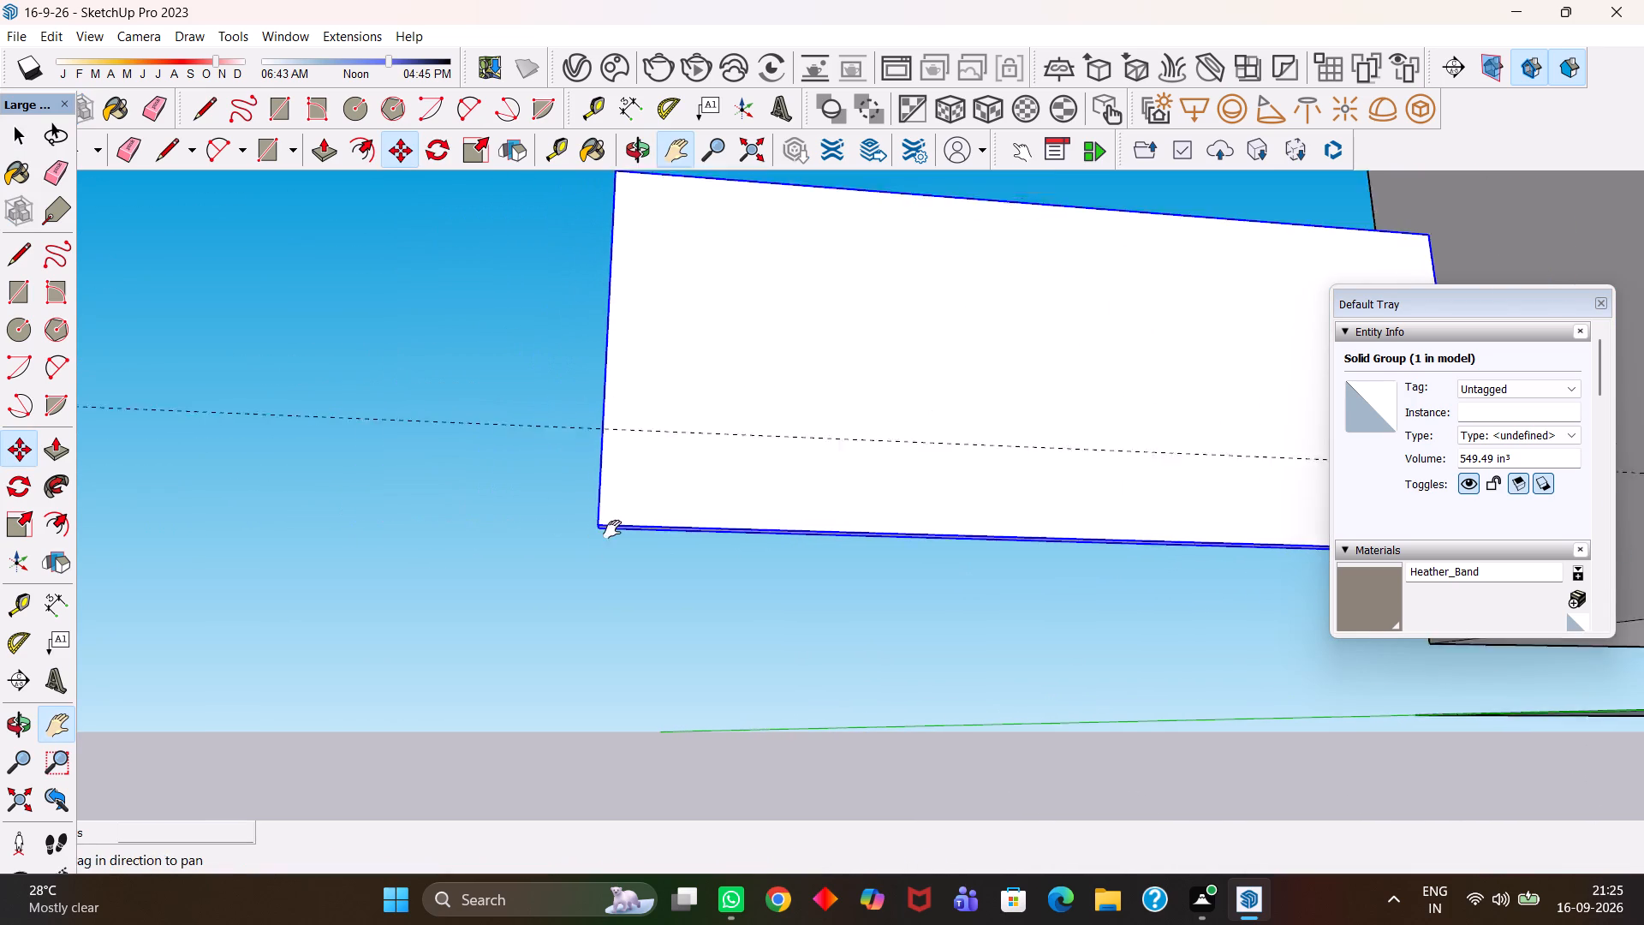
{"action": "scroll", "coordinate": [612, 529], "scroll_direction": "down", "scroll_amount": 1}
{"action": "left_click_drag", "start_coordinate": [849, 548], "coordinate": [729, 558]}
{"action": "scroll", "coordinate": [849, 580], "scroll_direction": "down", "scroll_amount": 5}
{"action": "left_click_drag", "start_coordinate": [1009, 584], "coordinate": [517, 502]}
{"action": "left_click", "coordinate": [513, 502]}
{"action": "left_click_drag", "start_coordinate": [701, 489], "coordinate": [676, 498]}
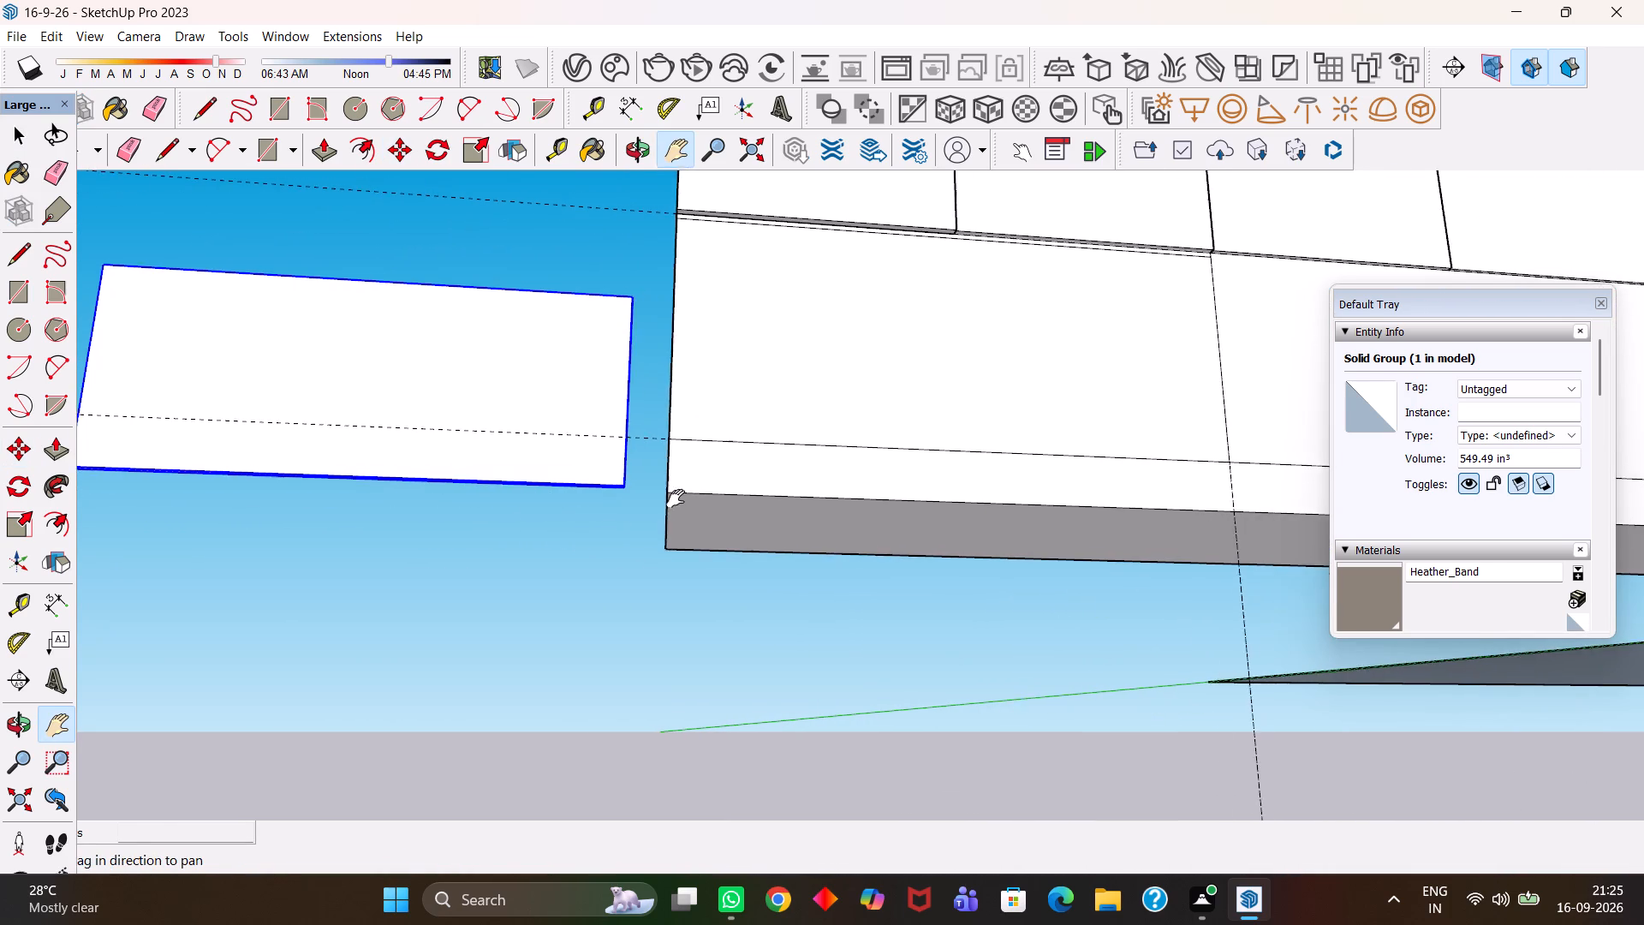
{"action": "left_click_drag", "start_coordinate": [676, 498], "coordinate": [625, 505]}
{"action": "key", "text": "Escape"}
{"action": "left_click", "coordinate": [600, 504]}
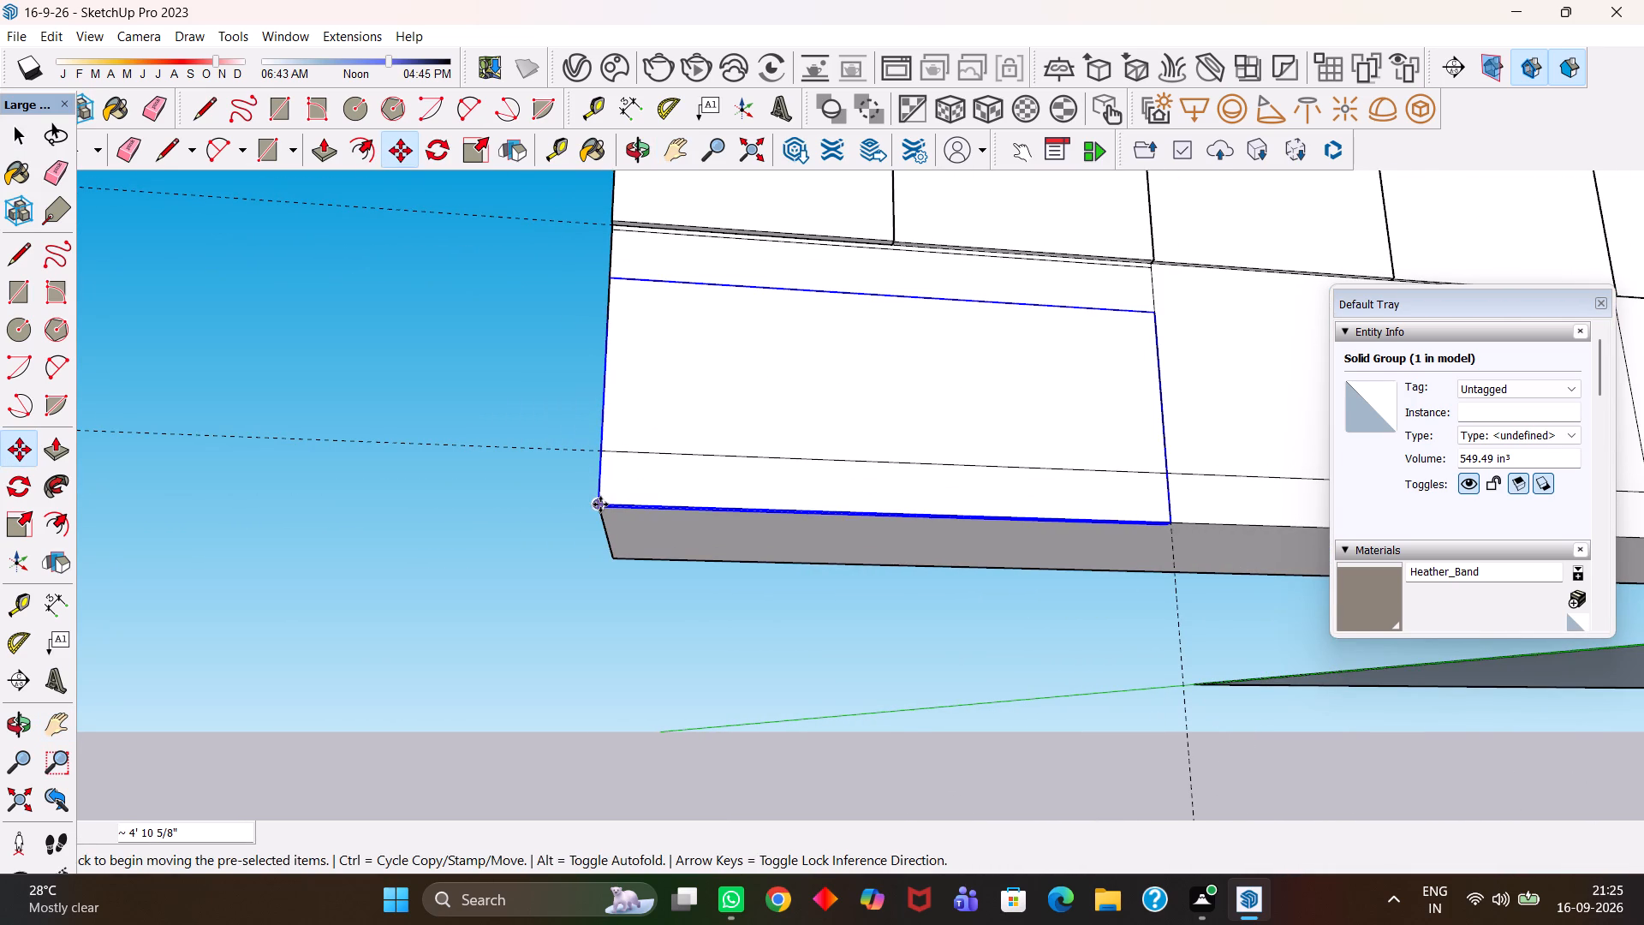
Move the drawer-front group forward by its thickness so its back lower corner meets the unit's bottom front corner.
{"action": "scroll", "coordinate": [587, 509], "scroll_direction": "up", "scroll_amount": 14}
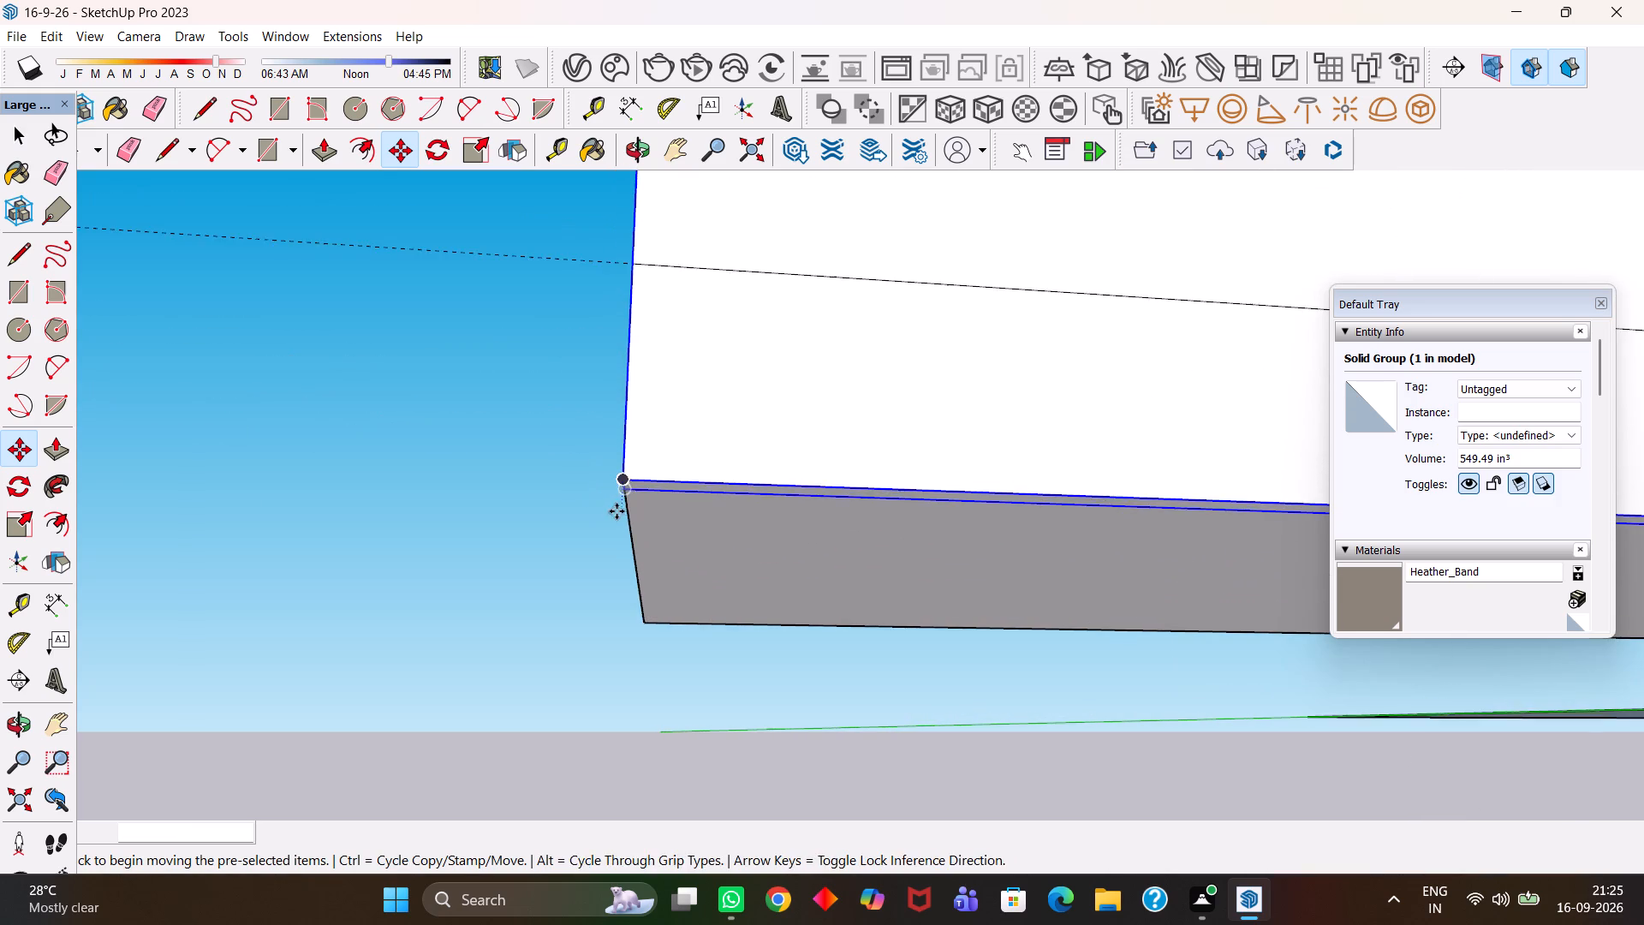
{"action": "scroll", "coordinate": [623, 502], "scroll_direction": "up", "scroll_amount": 6}
{"action": "left_click", "coordinate": [631, 479]}
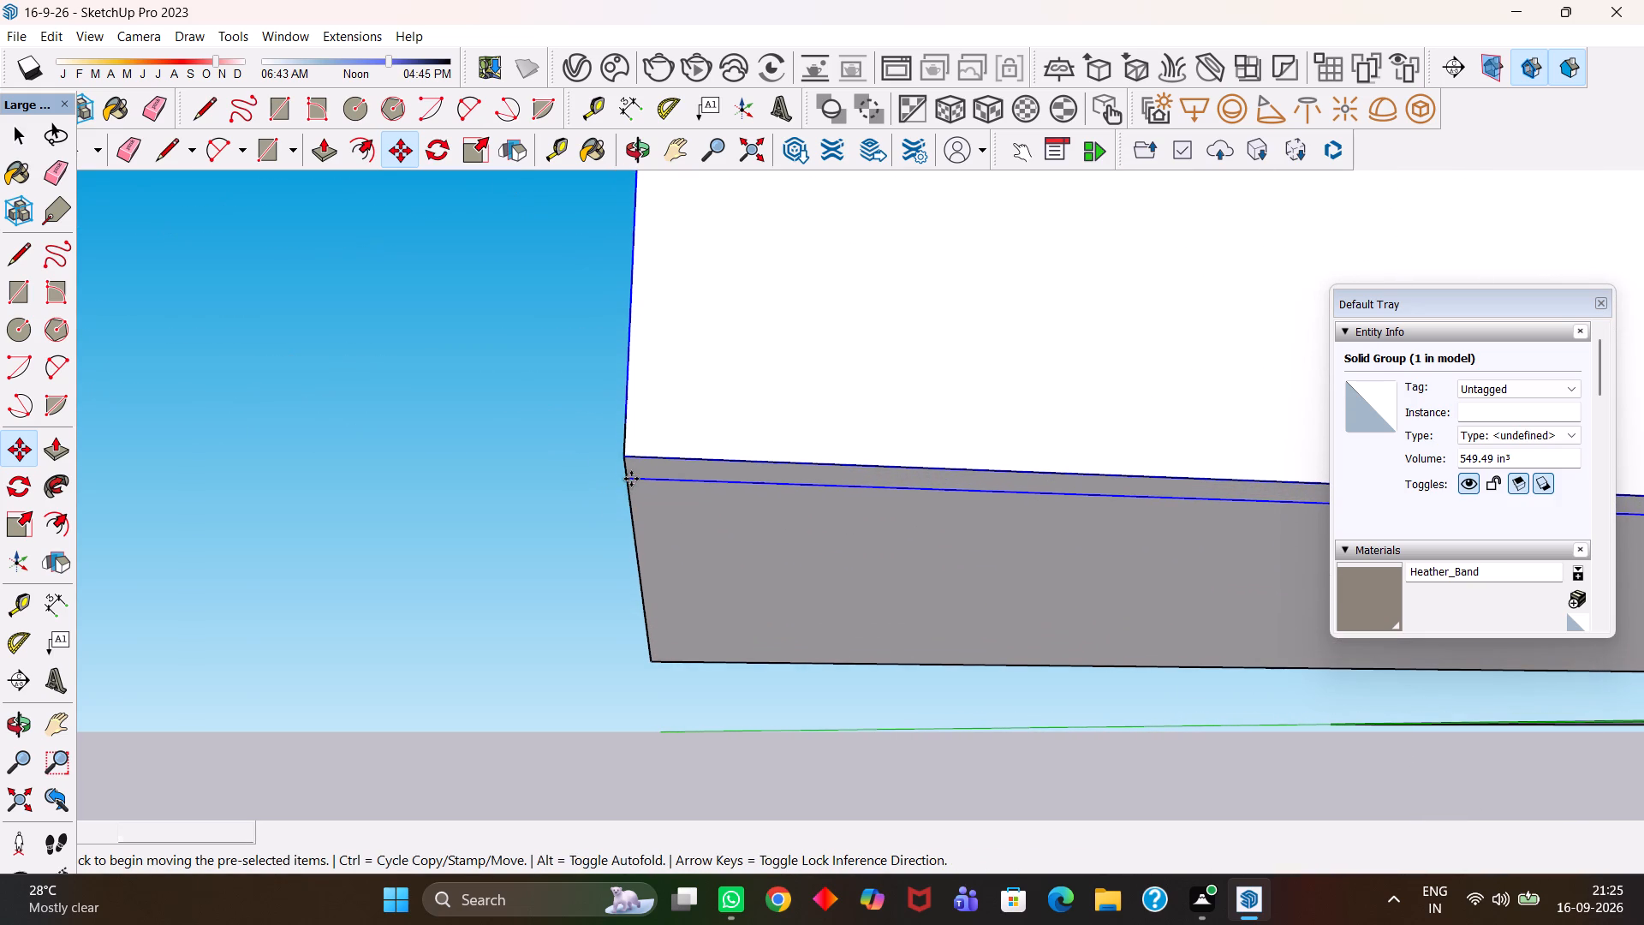
{"action": "left_click", "coordinate": [629, 458]}
Raise the drawer-front group 4" so its back top corner meets the top edge of the drawer strip.
{"action": "key", "text": "h"}
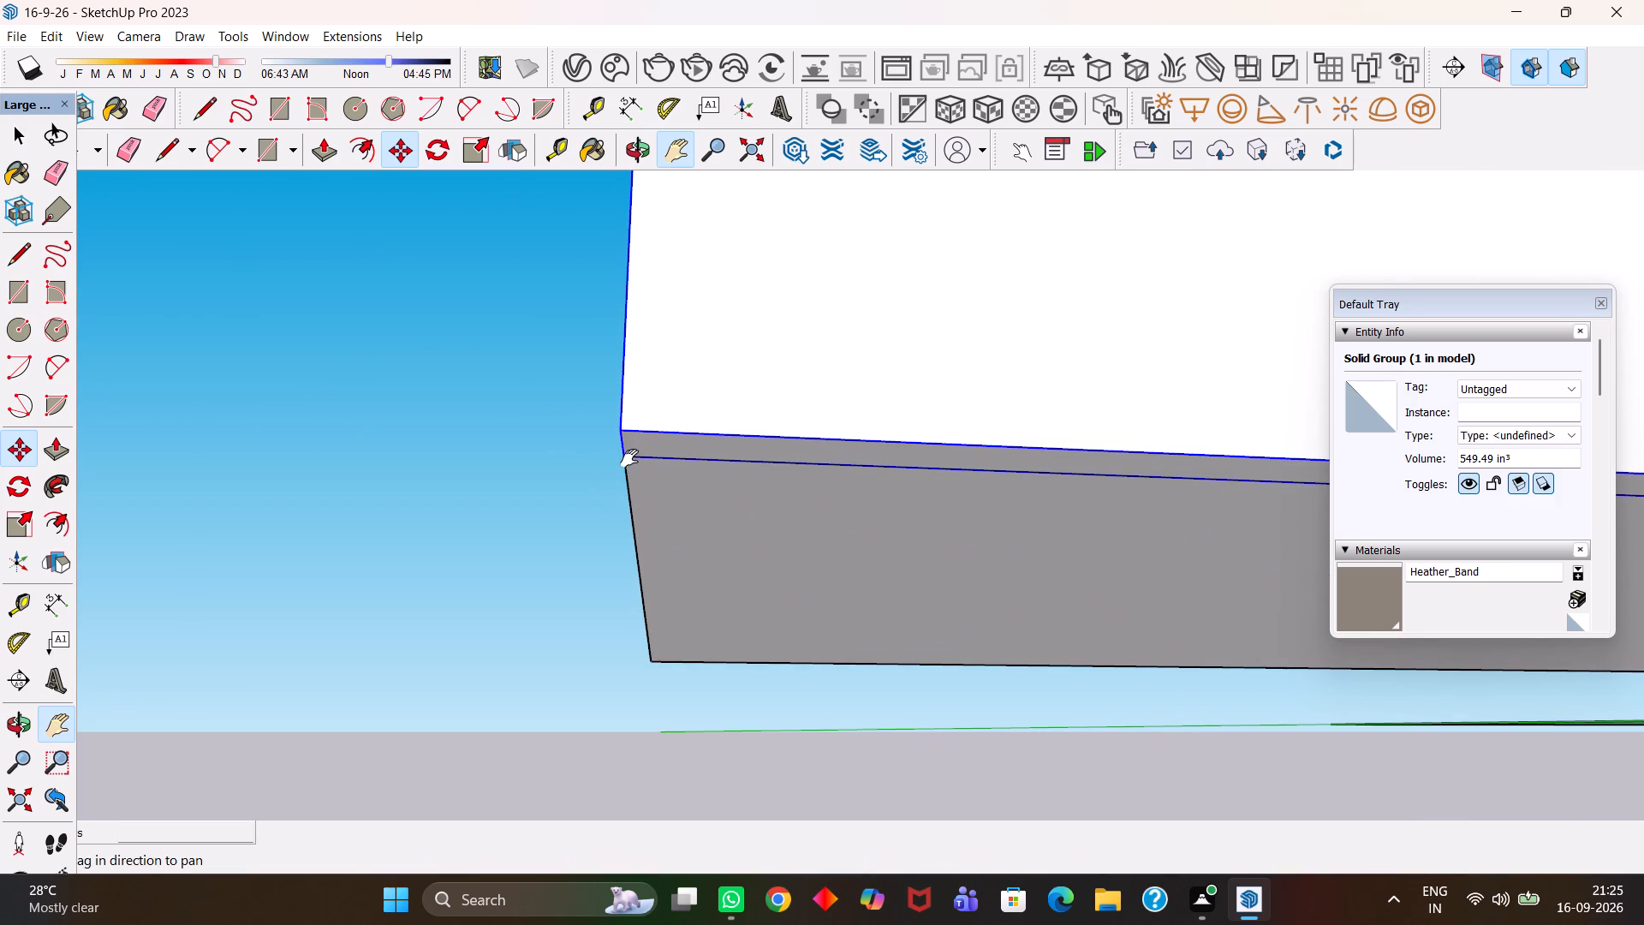
{"action": "scroll", "coordinate": [629, 458], "scroll_direction": "down", "scroll_amount": 18}
{"action": "left_click_drag", "start_coordinate": [760, 373], "coordinate": [661, 535]}
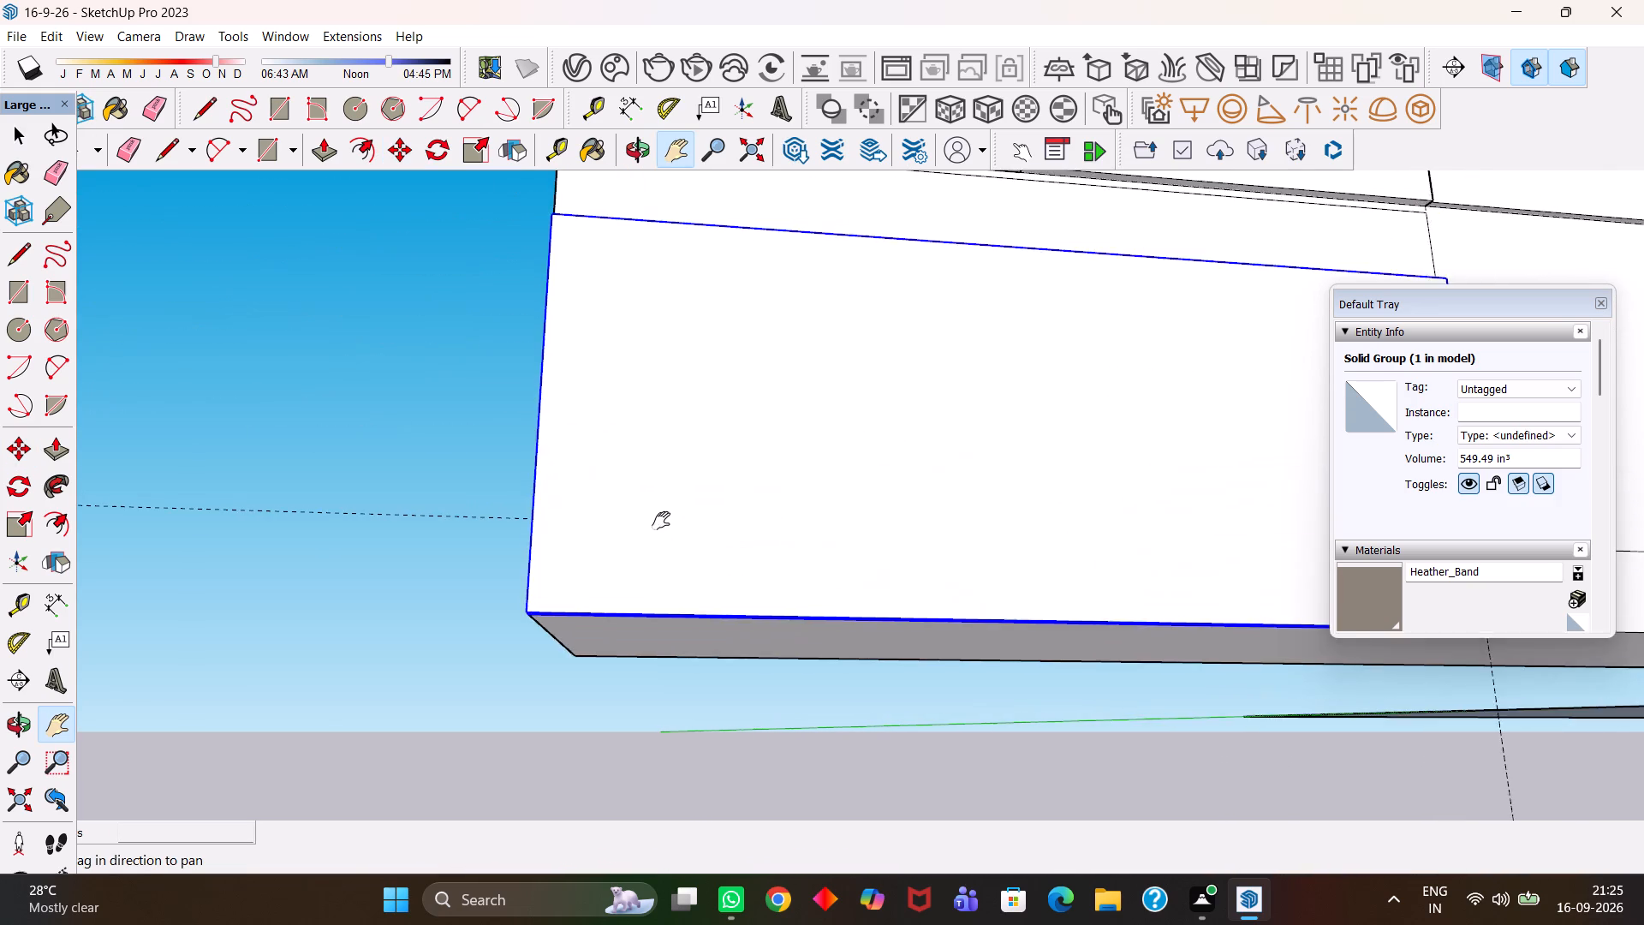
{"action": "scroll", "coordinate": [661, 521], "scroll_direction": "down", "scroll_amount": 6}
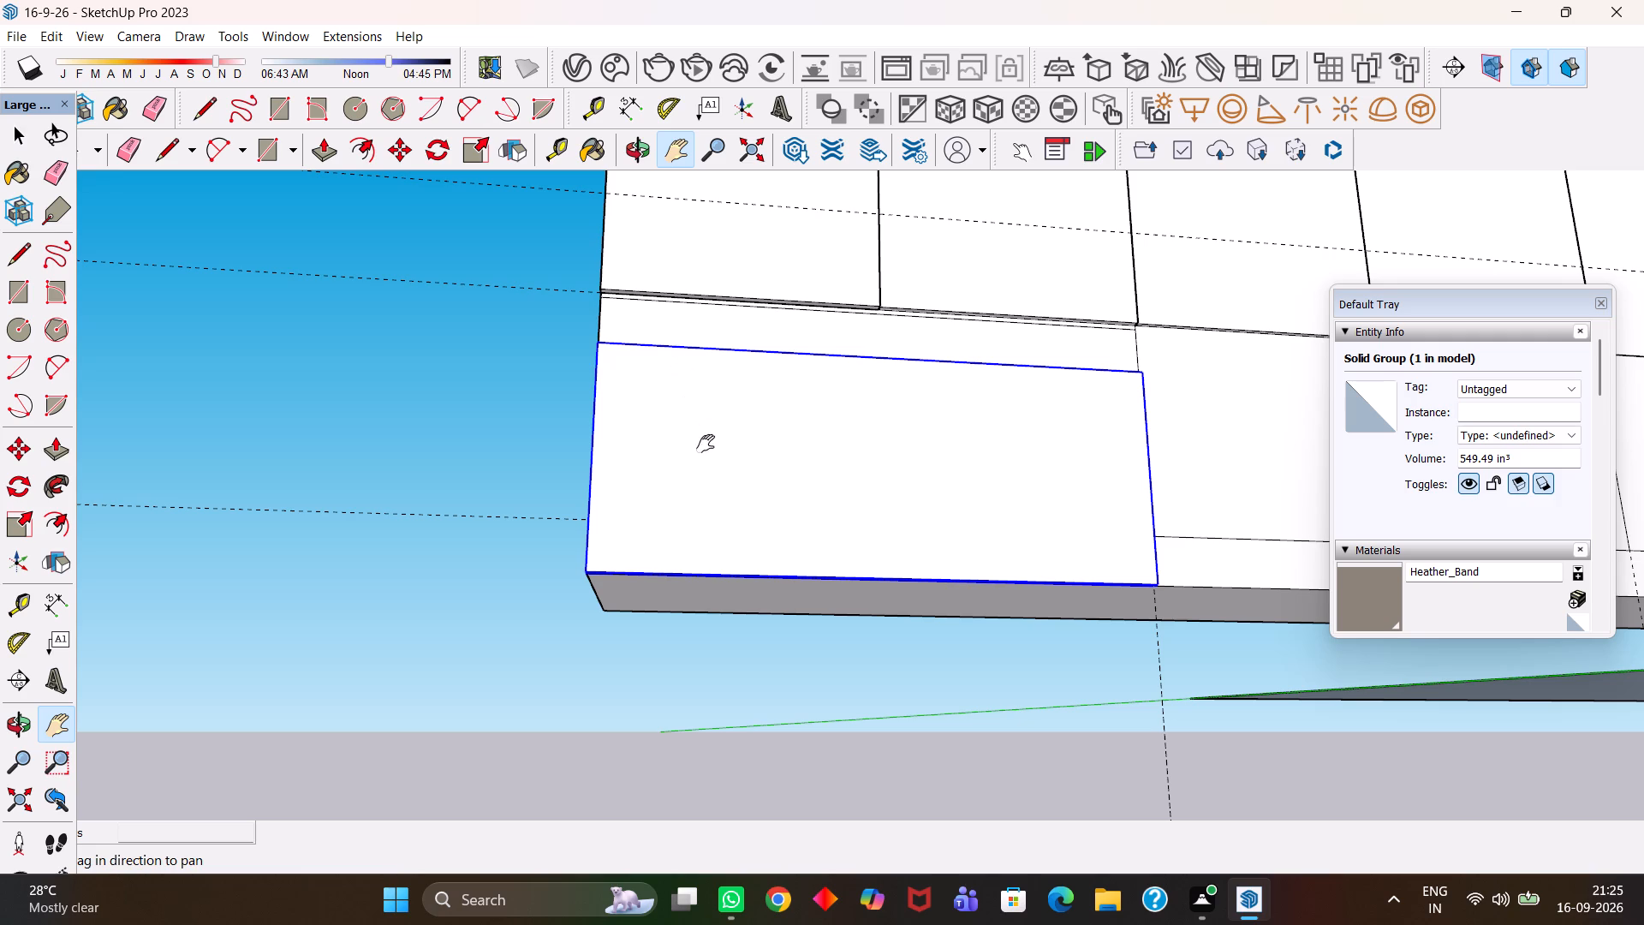
{"action": "scroll", "coordinate": [785, 499], "scroll_direction": "down", "scroll_amount": 3}
{"action": "scroll", "coordinate": [747, 454], "scroll_direction": "up", "scroll_amount": 1}
{"action": "middle_click_drag", "start_coordinate": [765, 478], "coordinate": [910, 614]}
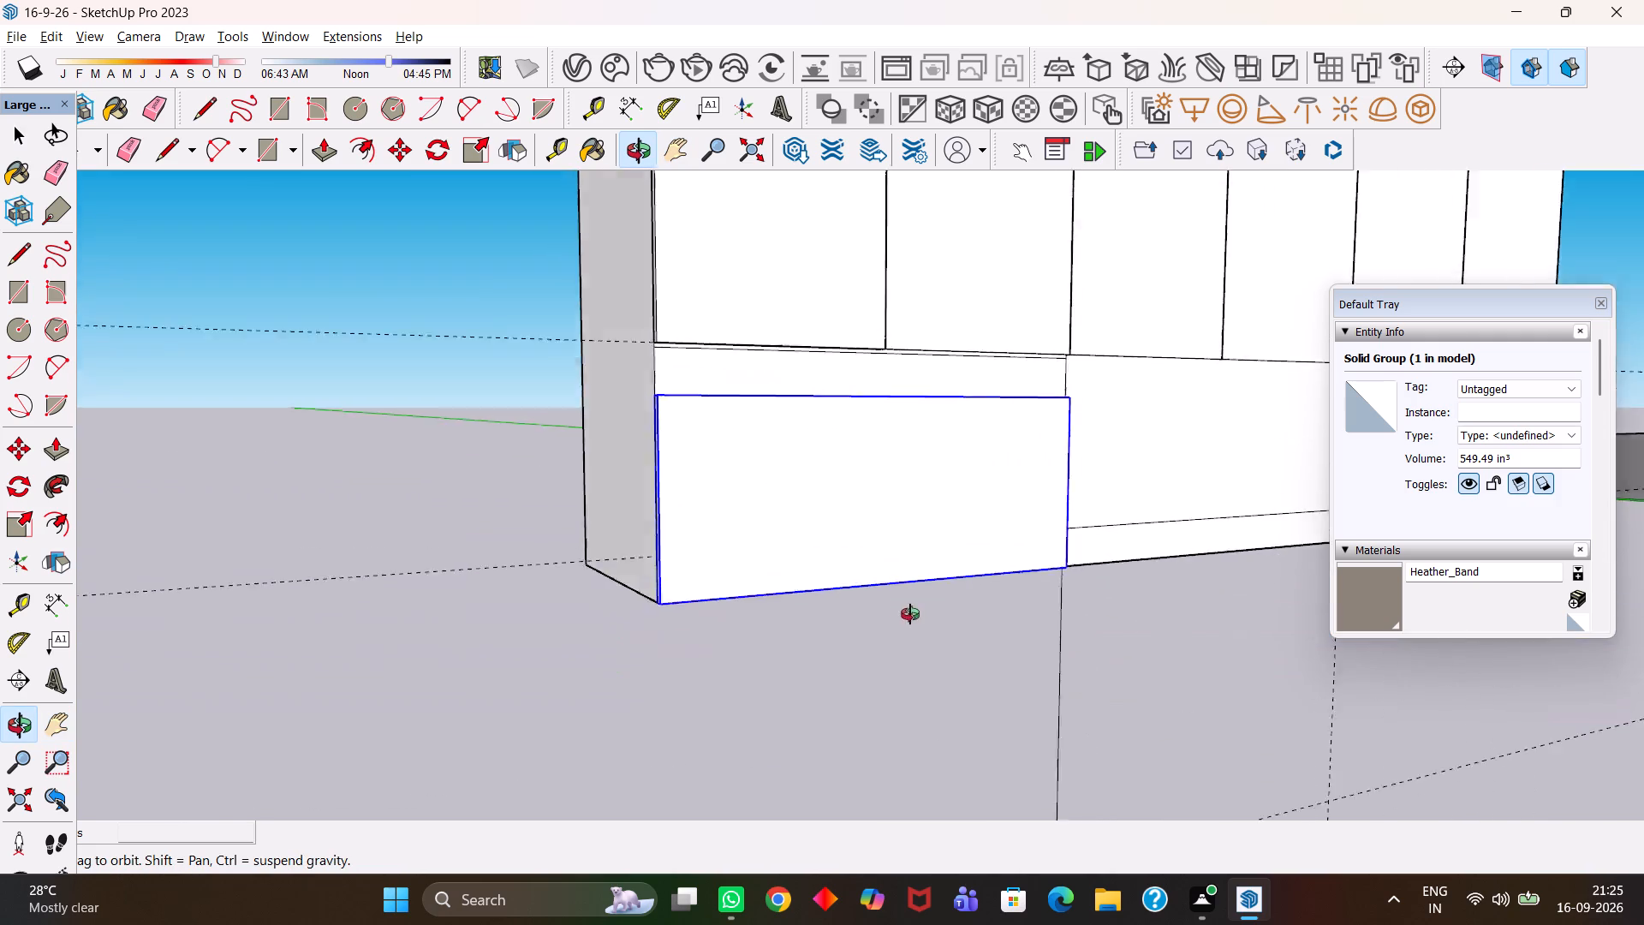
{"action": "middle_click_drag", "start_coordinate": [910, 614], "coordinate": [1029, 686]}
{"action": "scroll", "coordinate": [646, 415], "scroll_direction": "up", "scroll_amount": 16, "text": "alt"}
{"action": "left_click_drag", "start_coordinate": [670, 420], "coordinate": [702, 456]}
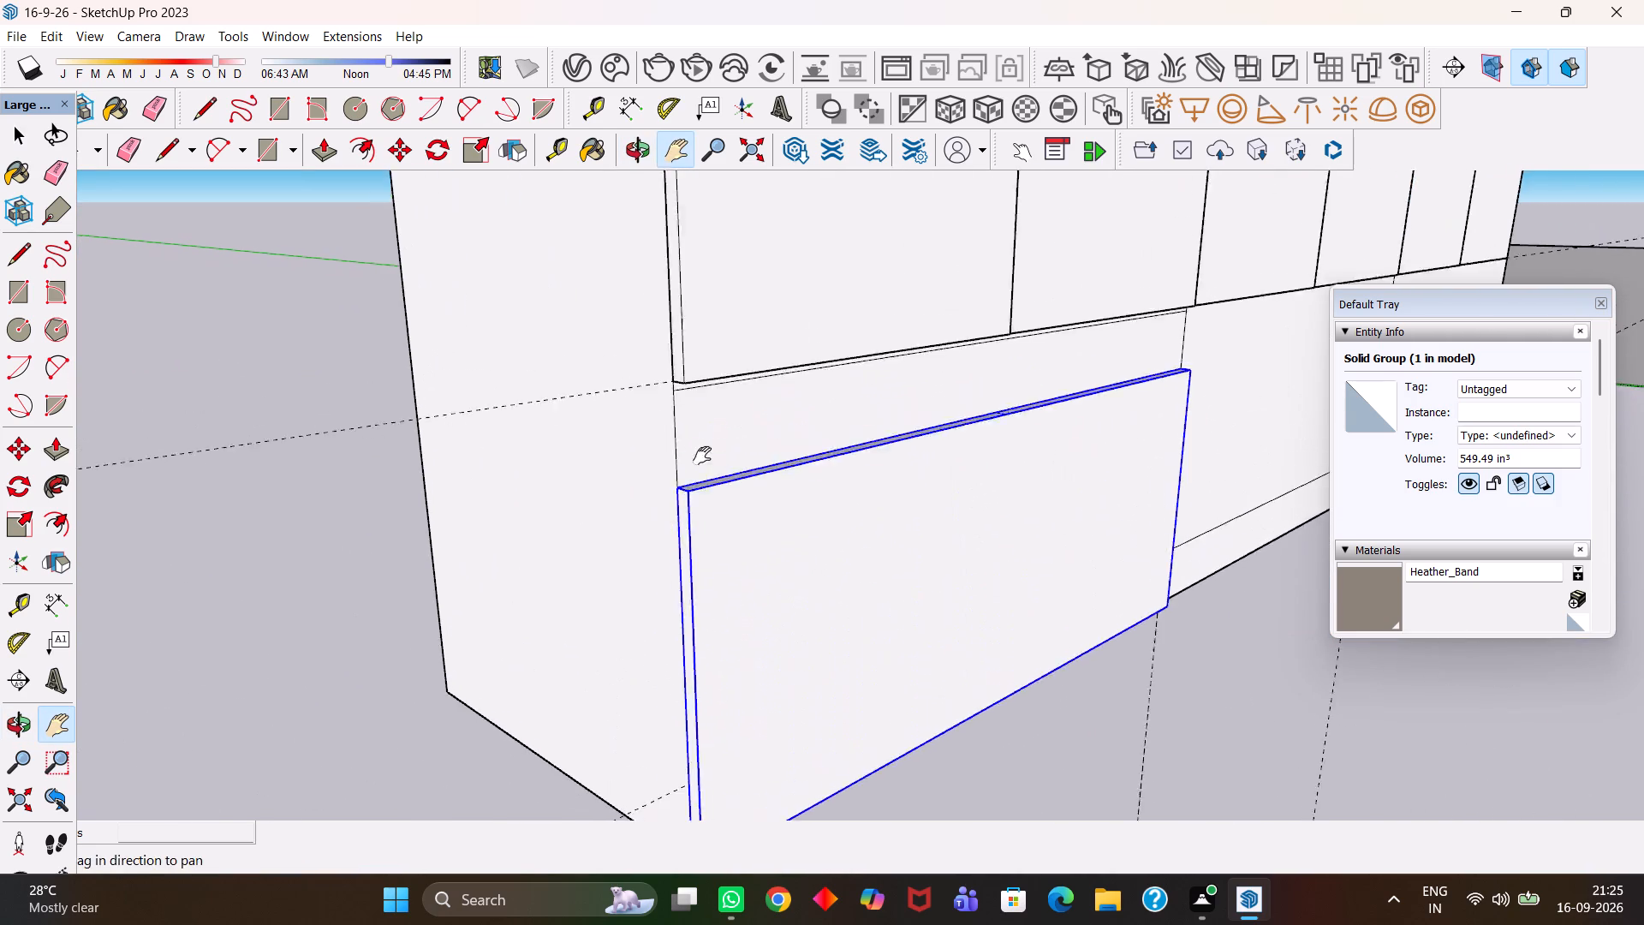
{"action": "left_click_drag", "start_coordinate": [702, 456], "coordinate": [748, 489]}
{"action": "key", "text": "m"}
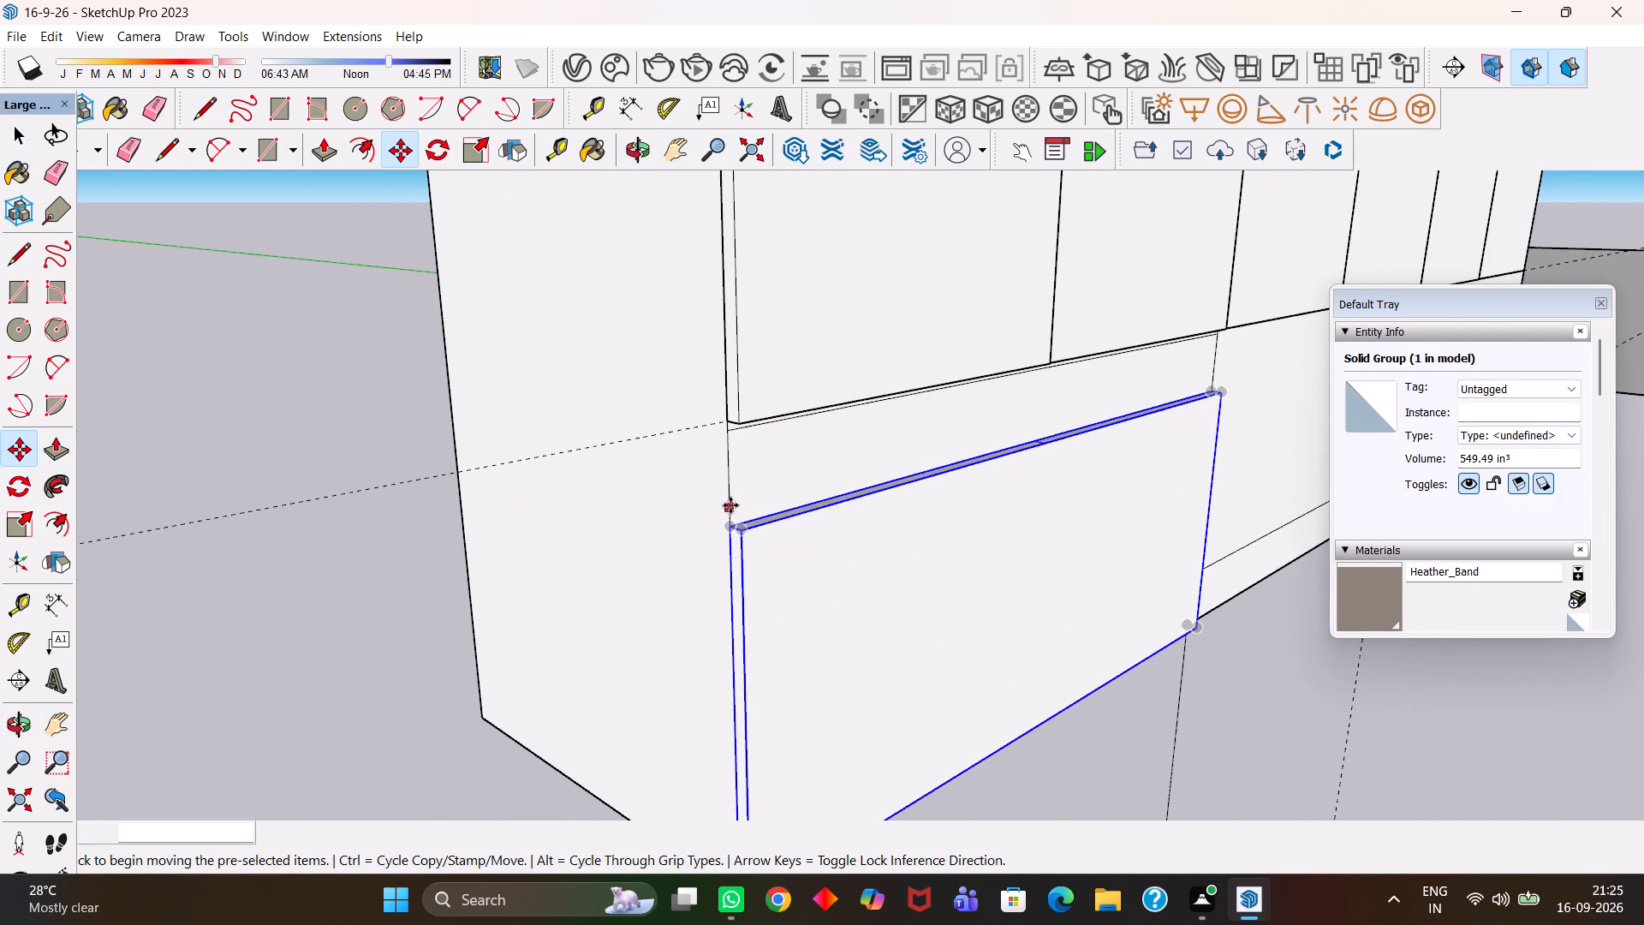
{"action": "scroll", "coordinate": [752, 495], "scroll_direction": "up", "scroll_amount": 1}
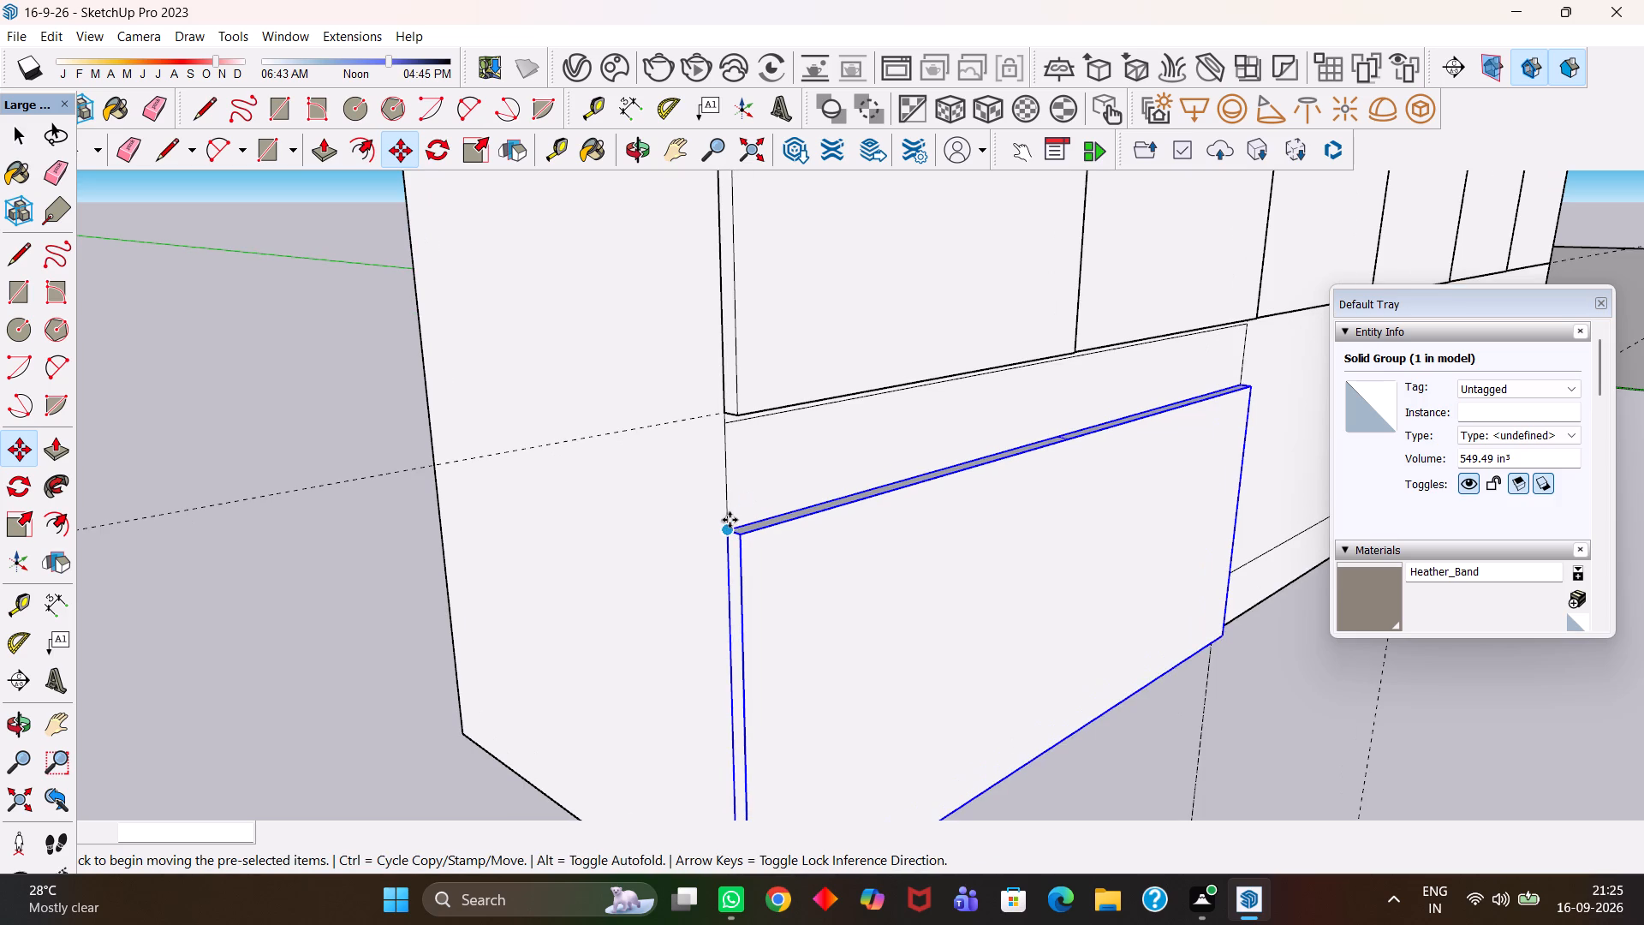
{"action": "left_click", "coordinate": [728, 524]}
{"action": "left_click", "coordinate": [725, 428]}
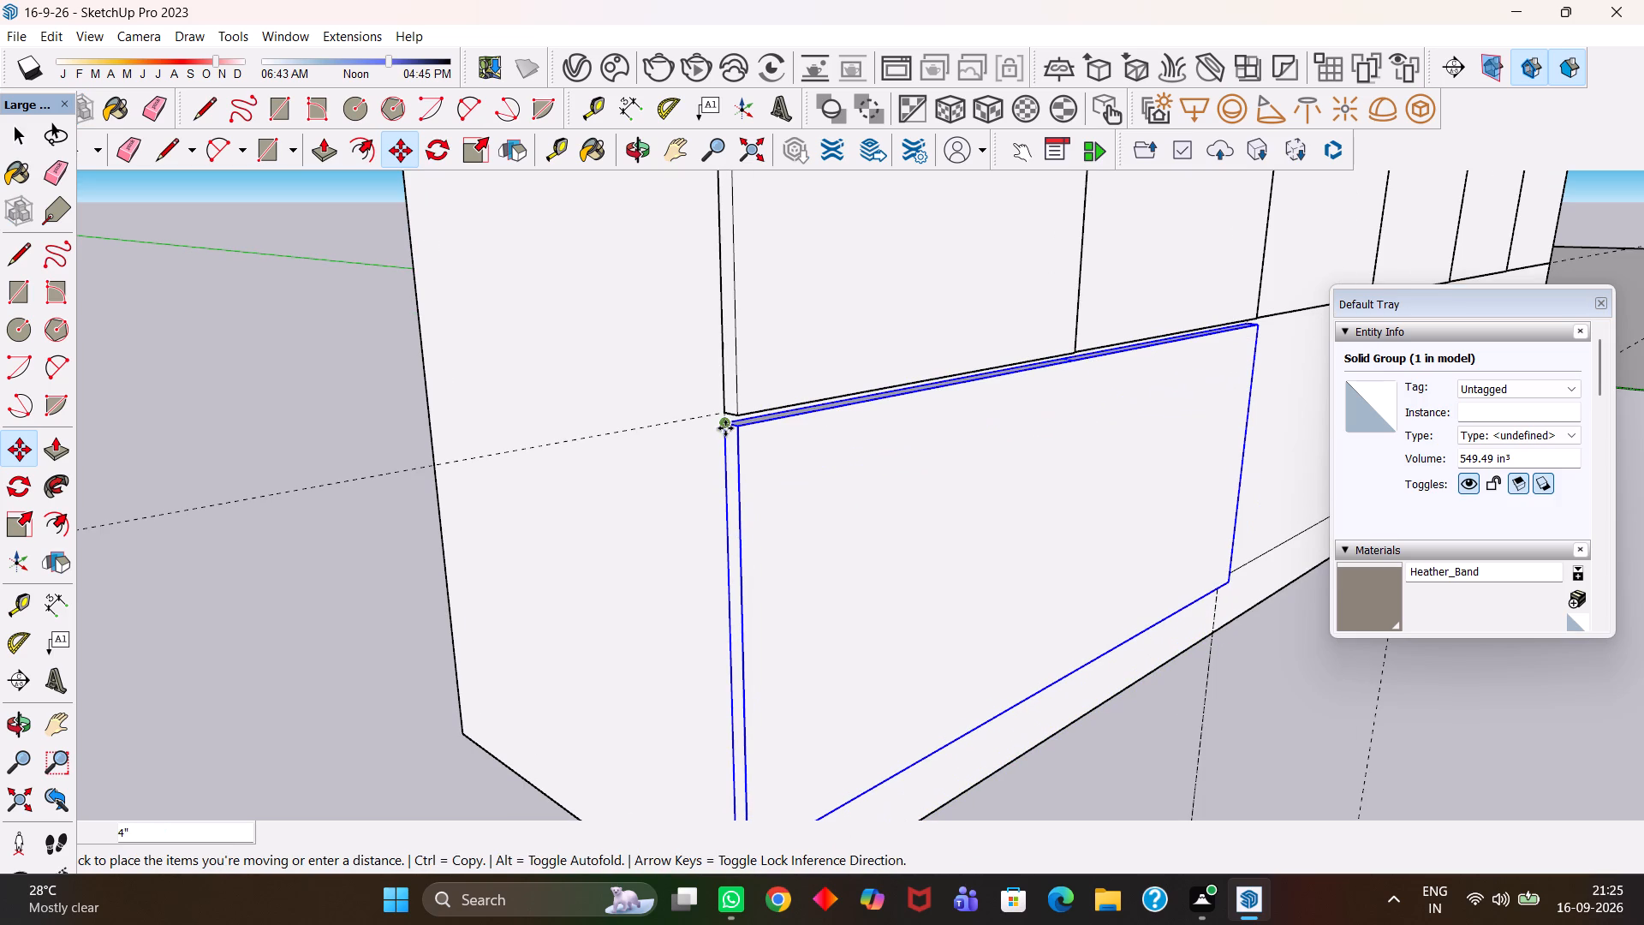
Copy the drawer-front group 3' 8" along the storage unit so the copy starts at the first front's far top corner.
{"action": "key", "text": "h"}
{"action": "scroll", "coordinate": [724, 430], "scroll_direction": "down", "scroll_amount": 5}
{"action": "left_click_drag", "start_coordinate": [926, 432], "coordinate": [675, 504]}
{"action": "key", "text": "m"}
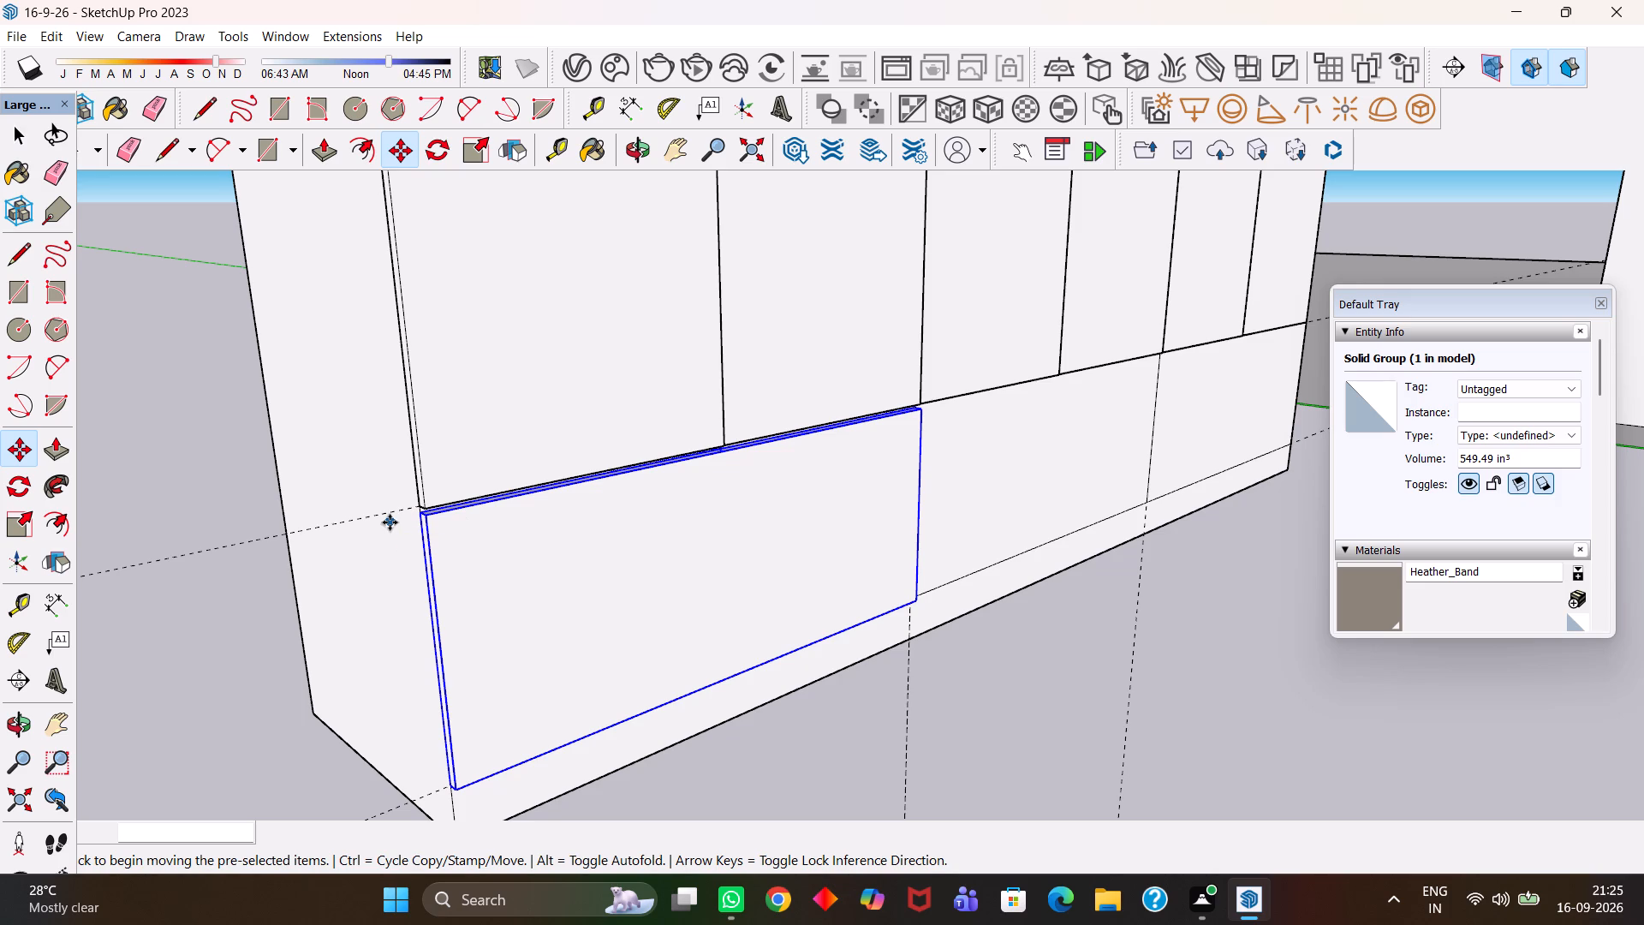
{"action": "key", "text": "m"}
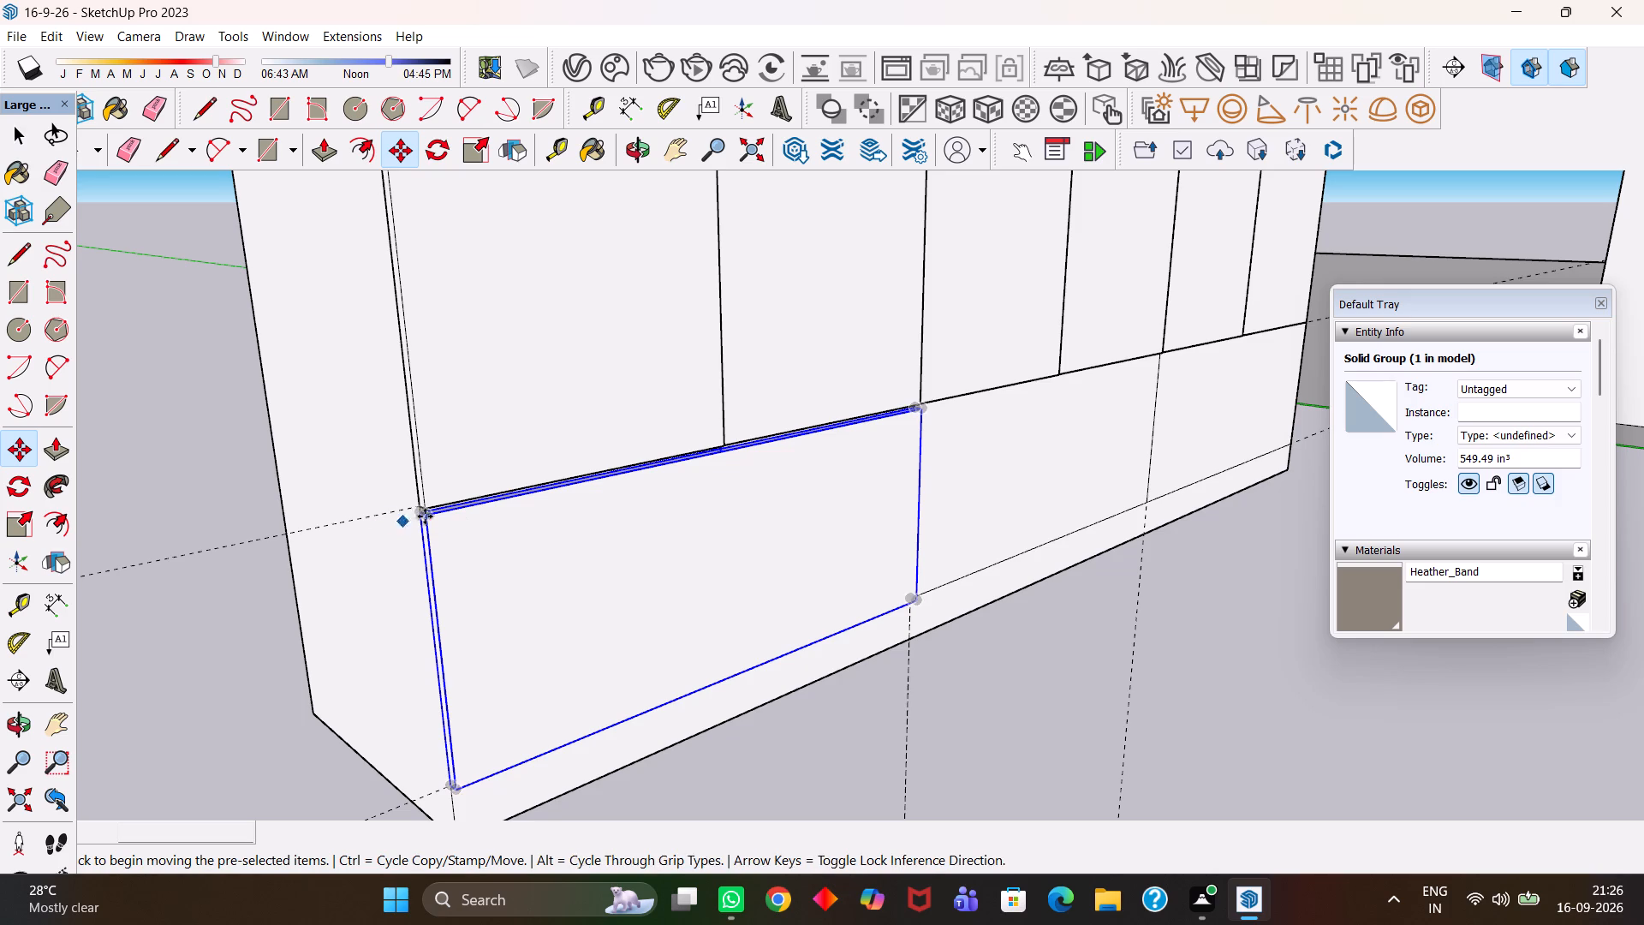
{"action": "scroll", "coordinate": [421, 516], "scroll_direction": "up", "scroll_amount": 2}
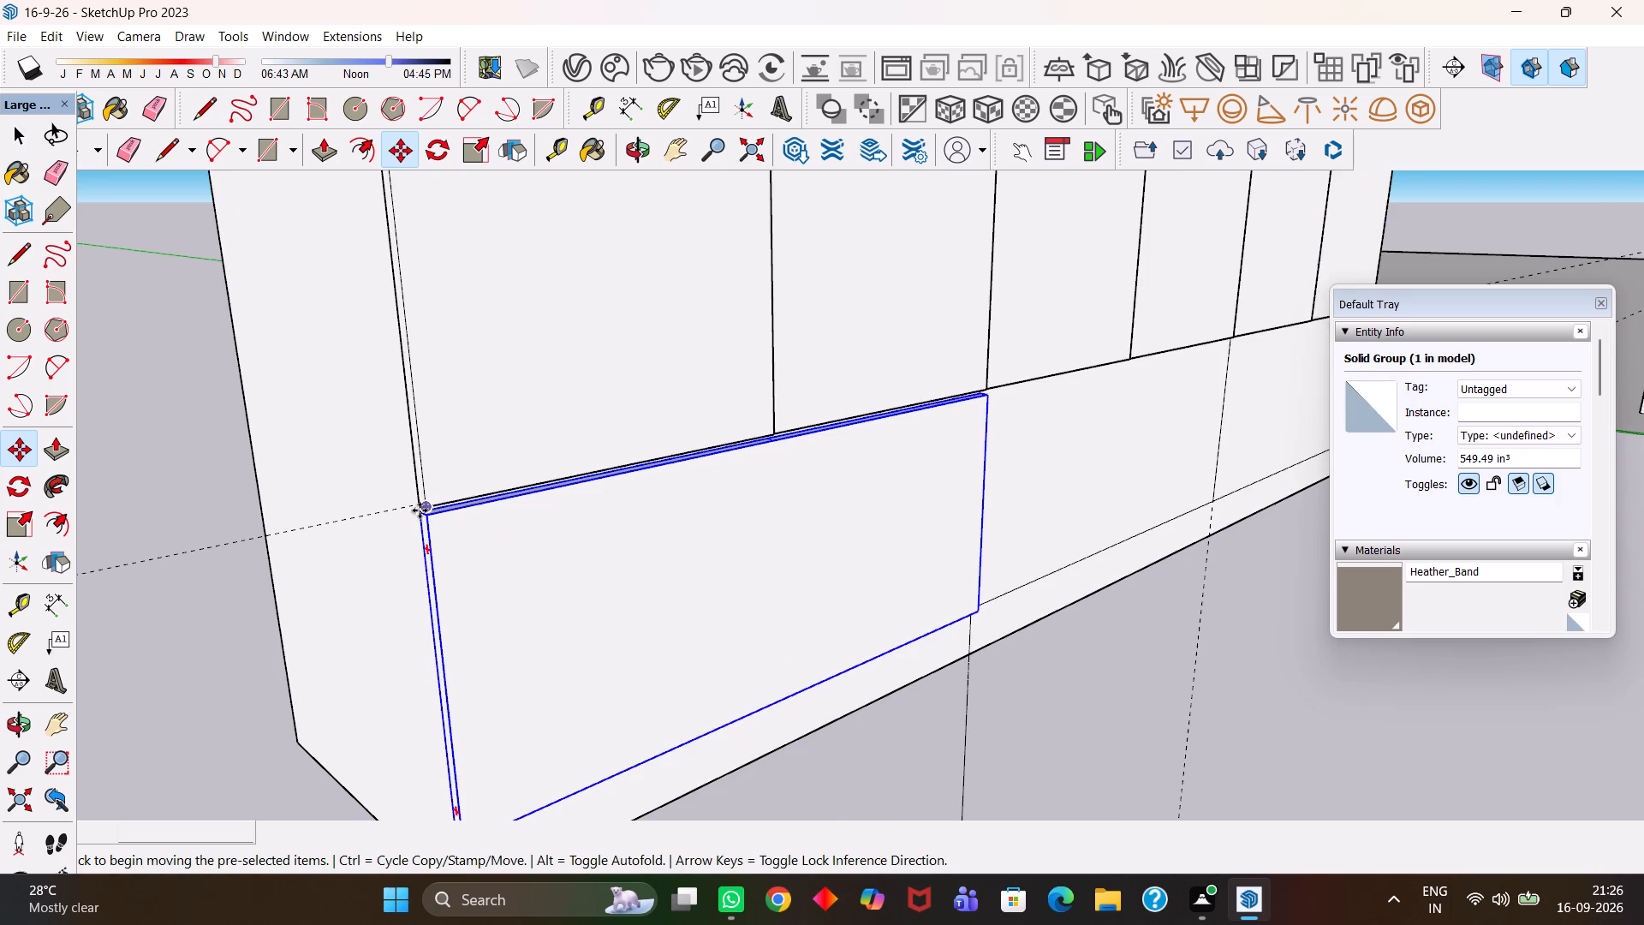
{"action": "scroll", "coordinate": [420, 508], "scroll_direction": "up", "scroll_amount": 3}
{"action": "left_click", "coordinate": [419, 518]}
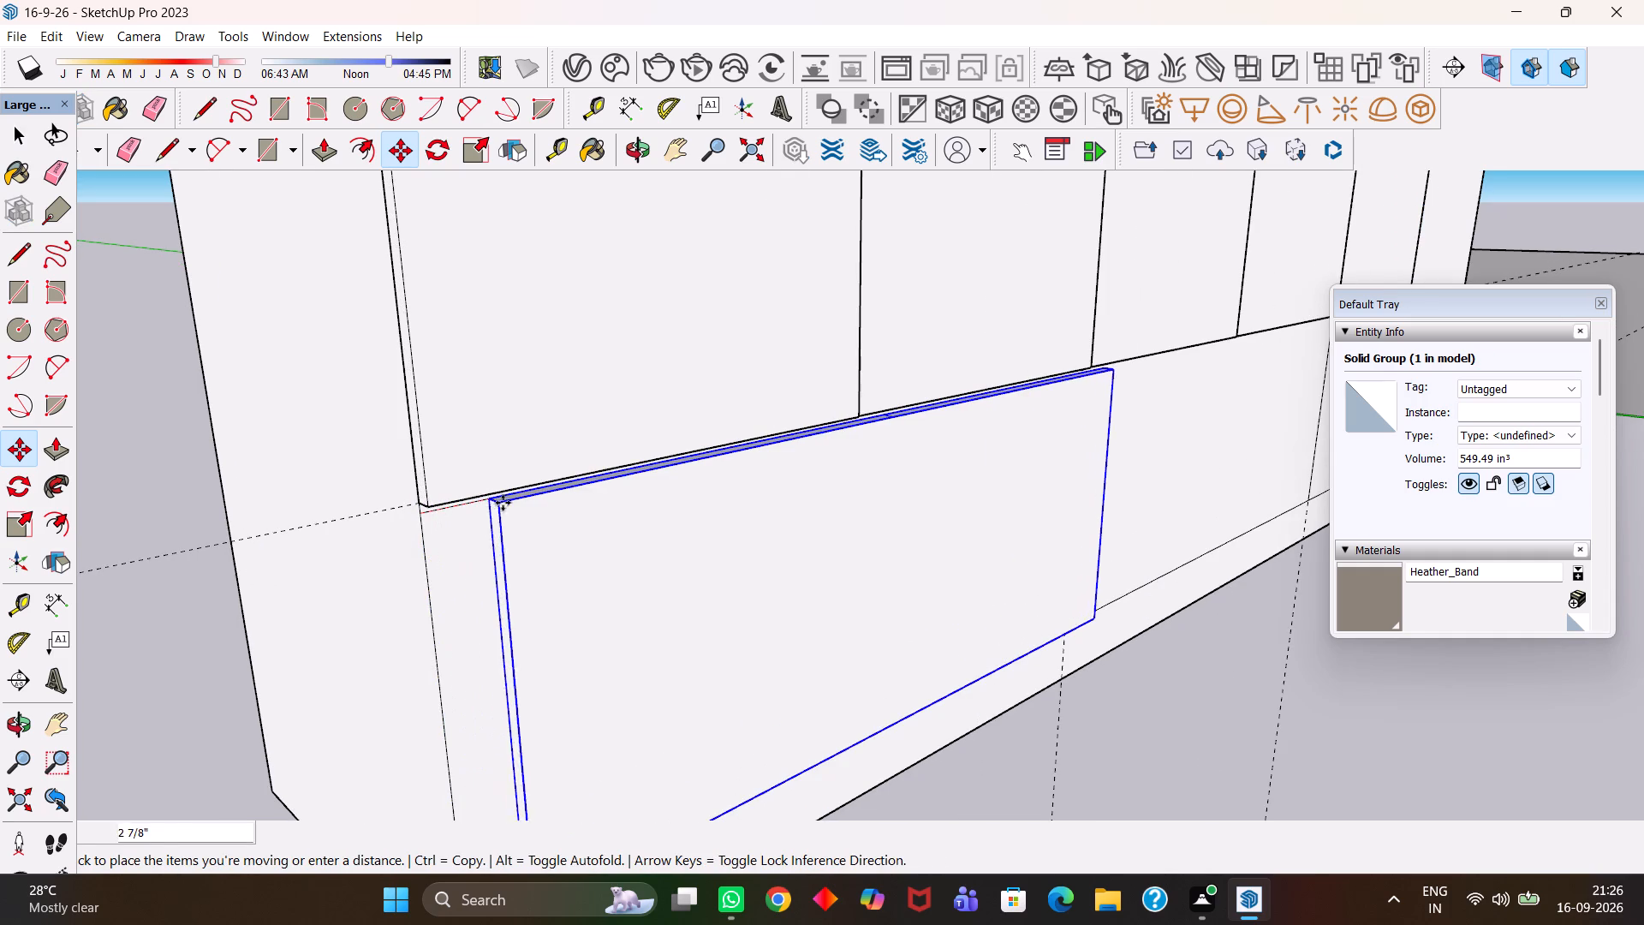
{"action": "key", "text": "h"}
{"action": "scroll", "coordinate": [635, 493], "scroll_direction": "down", "scroll_amount": 5}
{"action": "left_click_drag", "start_coordinate": [869, 430], "coordinate": [628, 485]}
{"action": "scroll", "coordinate": [764, 447], "scroll_direction": "up", "scroll_amount": 6}
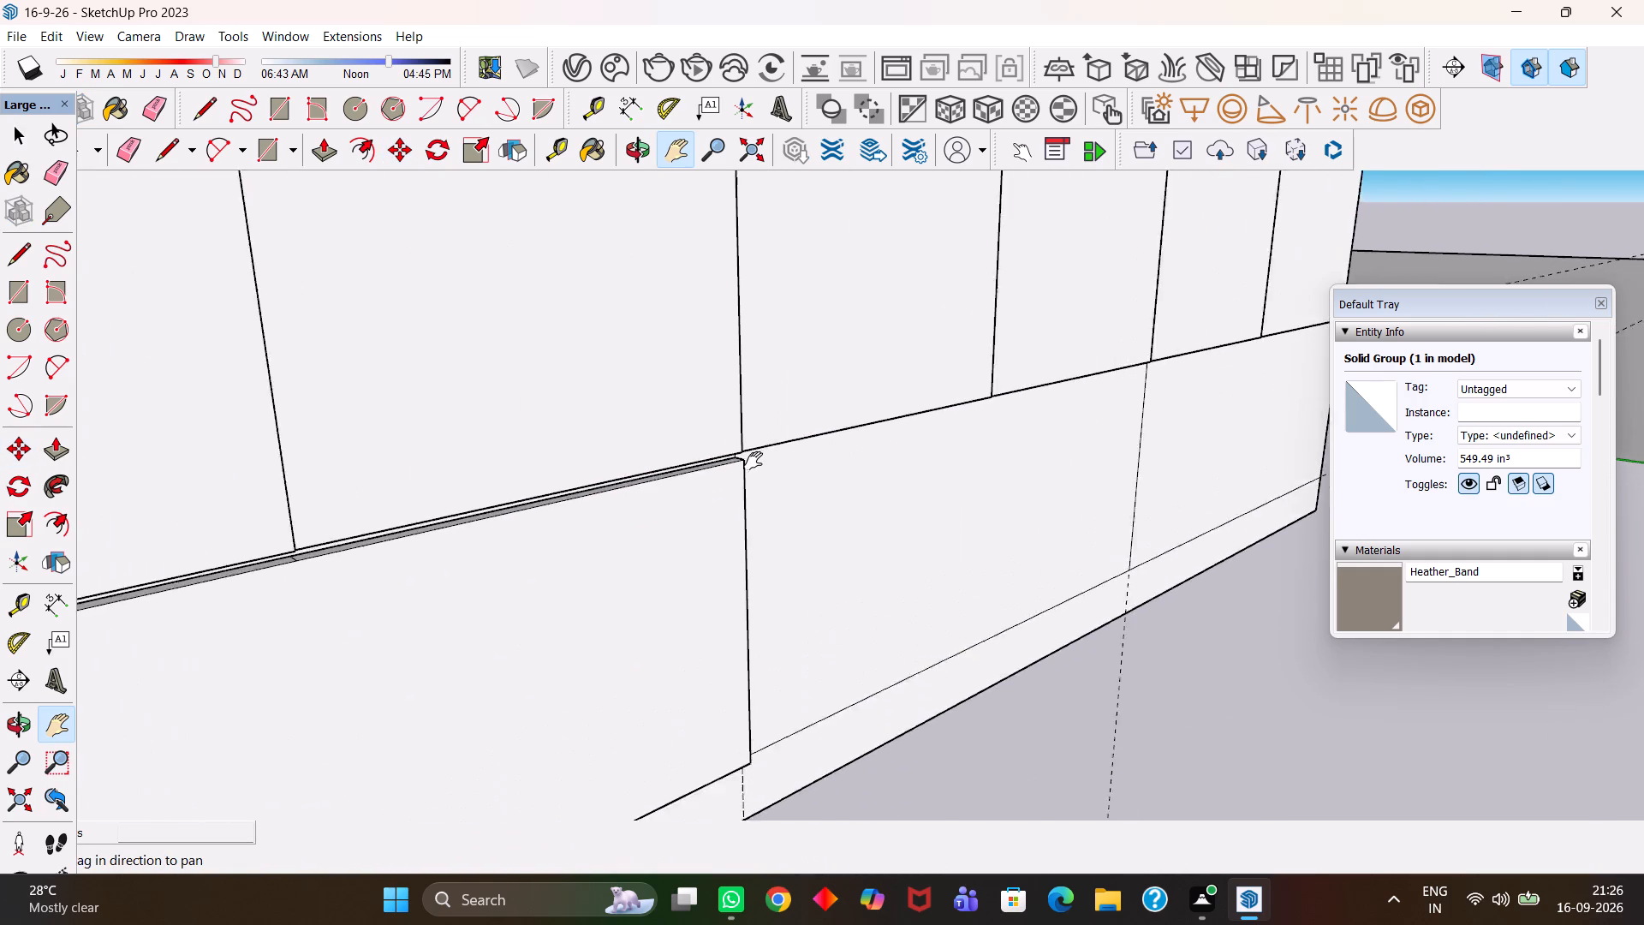
{"action": "scroll", "coordinate": [753, 461], "scroll_direction": "up", "scroll_amount": 12}
{"action": "key", "text": "Escape"}
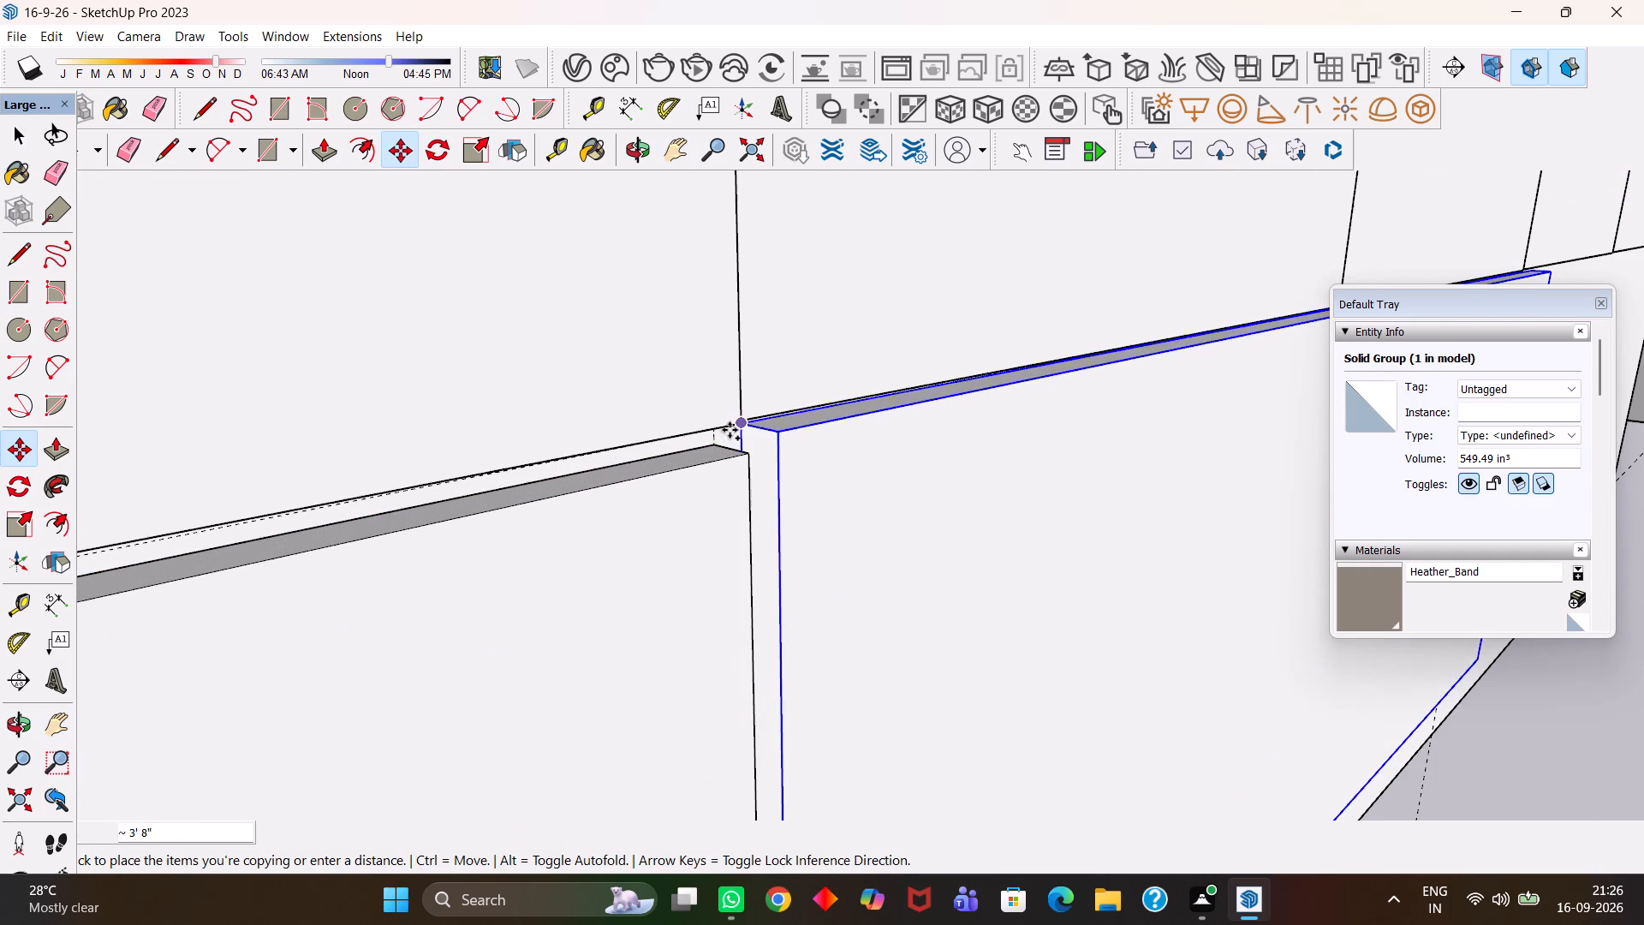
{"action": "left_click", "coordinate": [718, 438]}
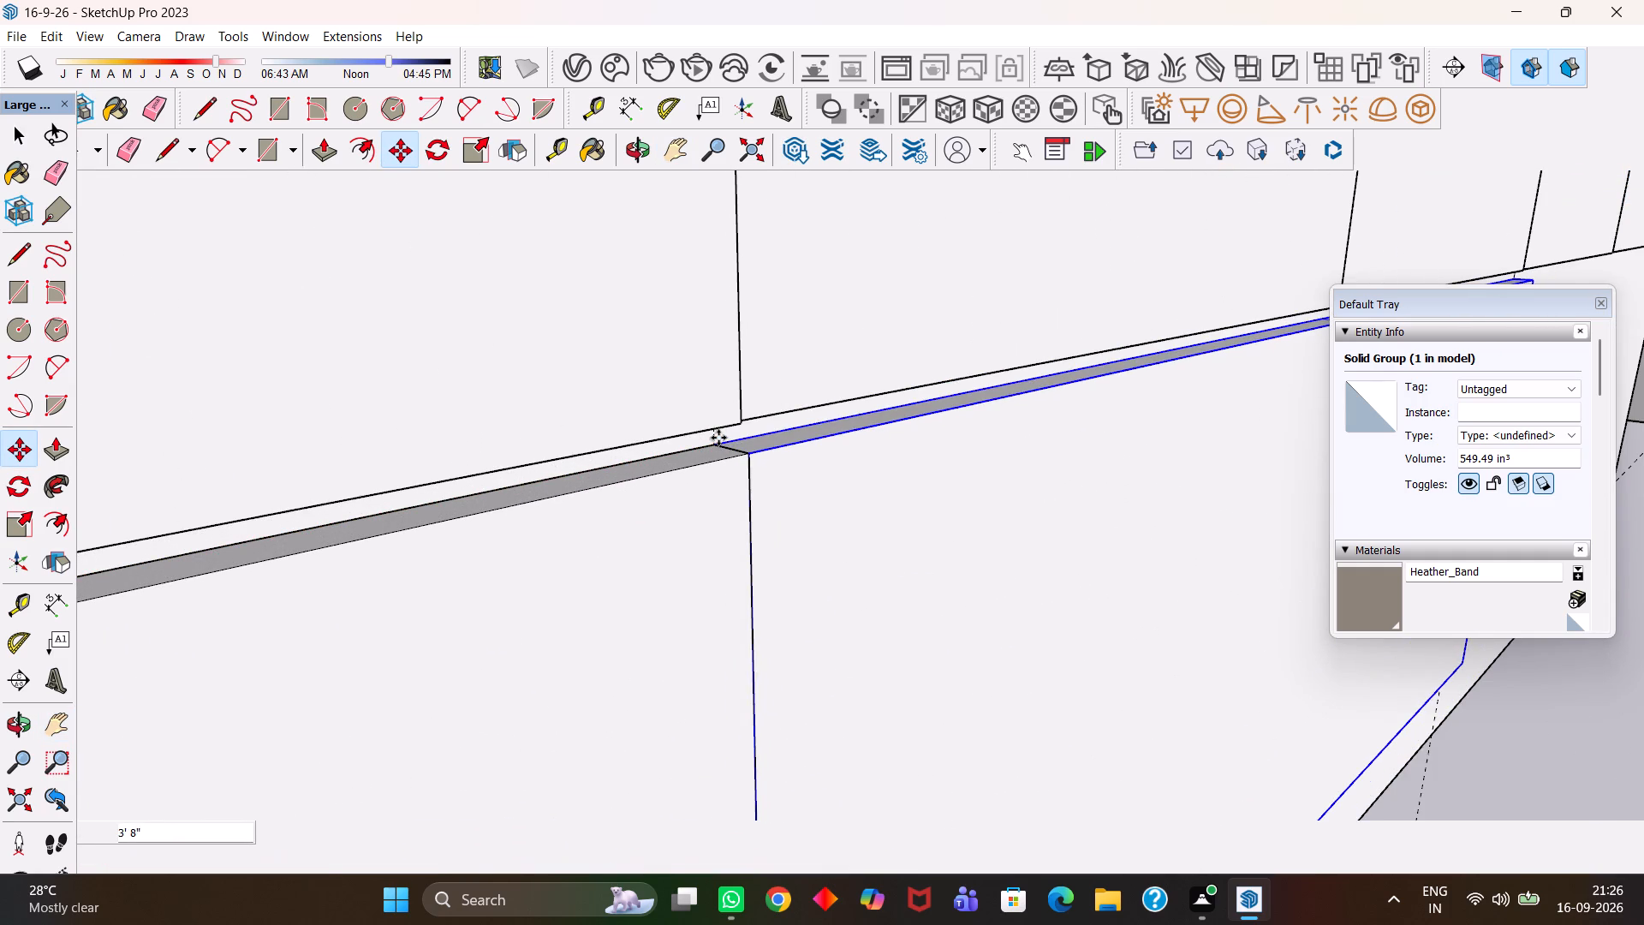
Move the second drawer front 4 mm along the unit, away from the first one, to leave a gap.
{"action": "scroll", "coordinate": [718, 438], "scroll_direction": "up", "scroll_amount": 3}
{"action": "left_click", "coordinate": [718, 443]}
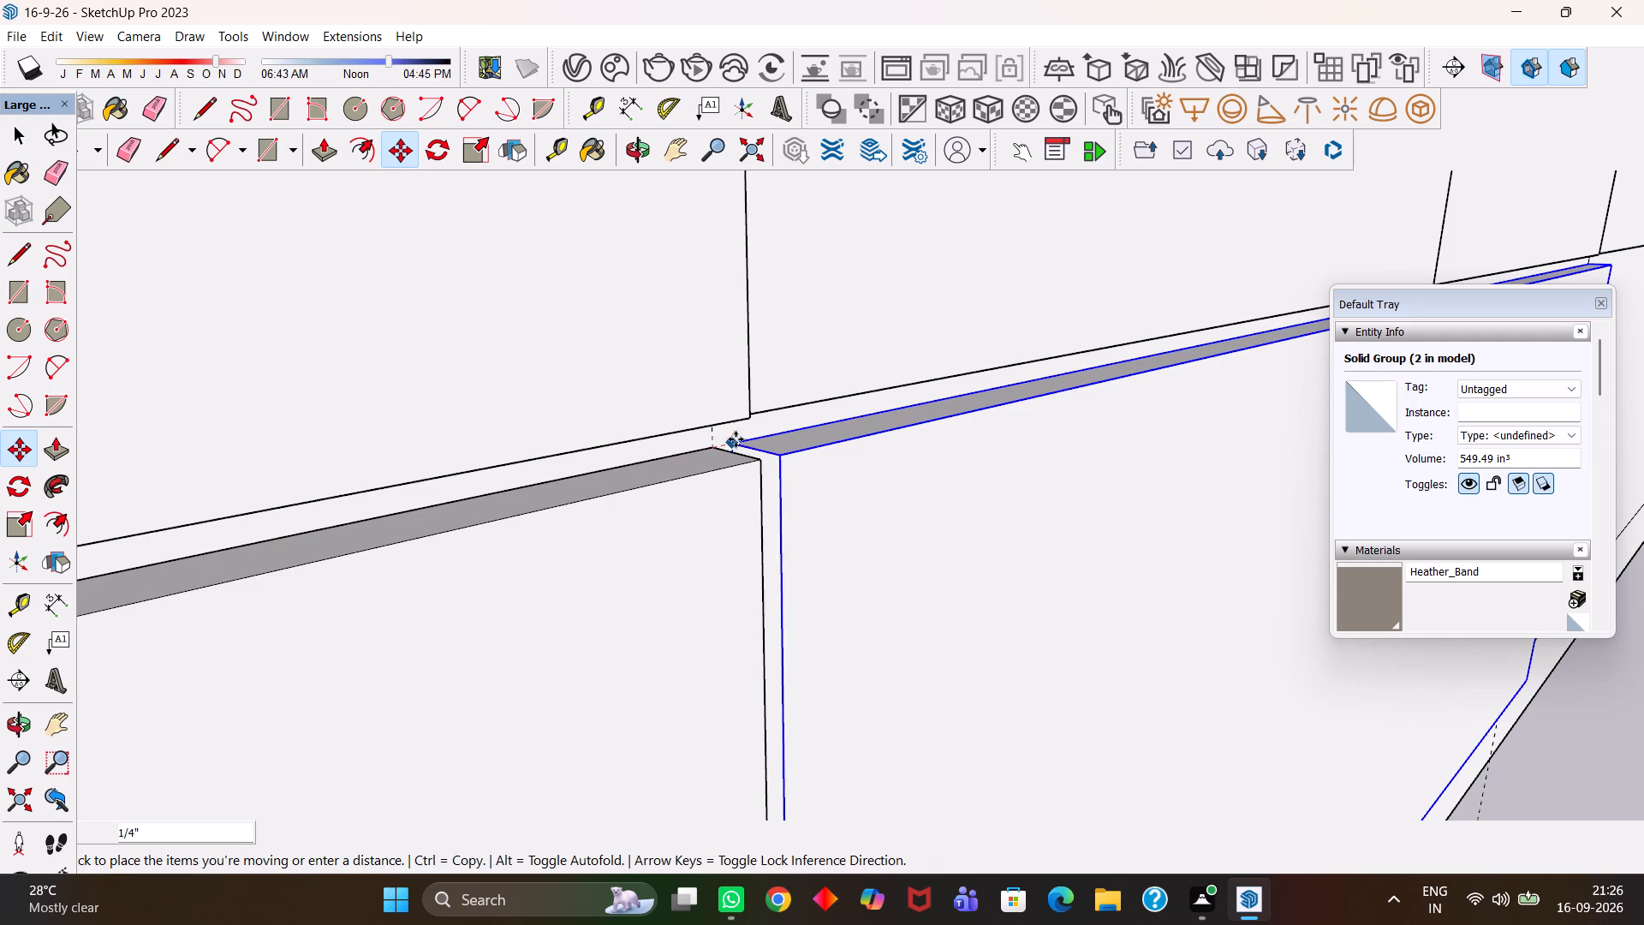
{"action": "type", "text": "4mm"}
{"action": "key", "text": "Return"}
Copy the second drawer front about 3' 8 7/16" along the unit, leaving a small gap, and clear the selection.
{"action": "key", "text": "h"}
{"action": "scroll", "coordinate": [850, 410], "scroll_direction": "down", "scroll_amount": 2}
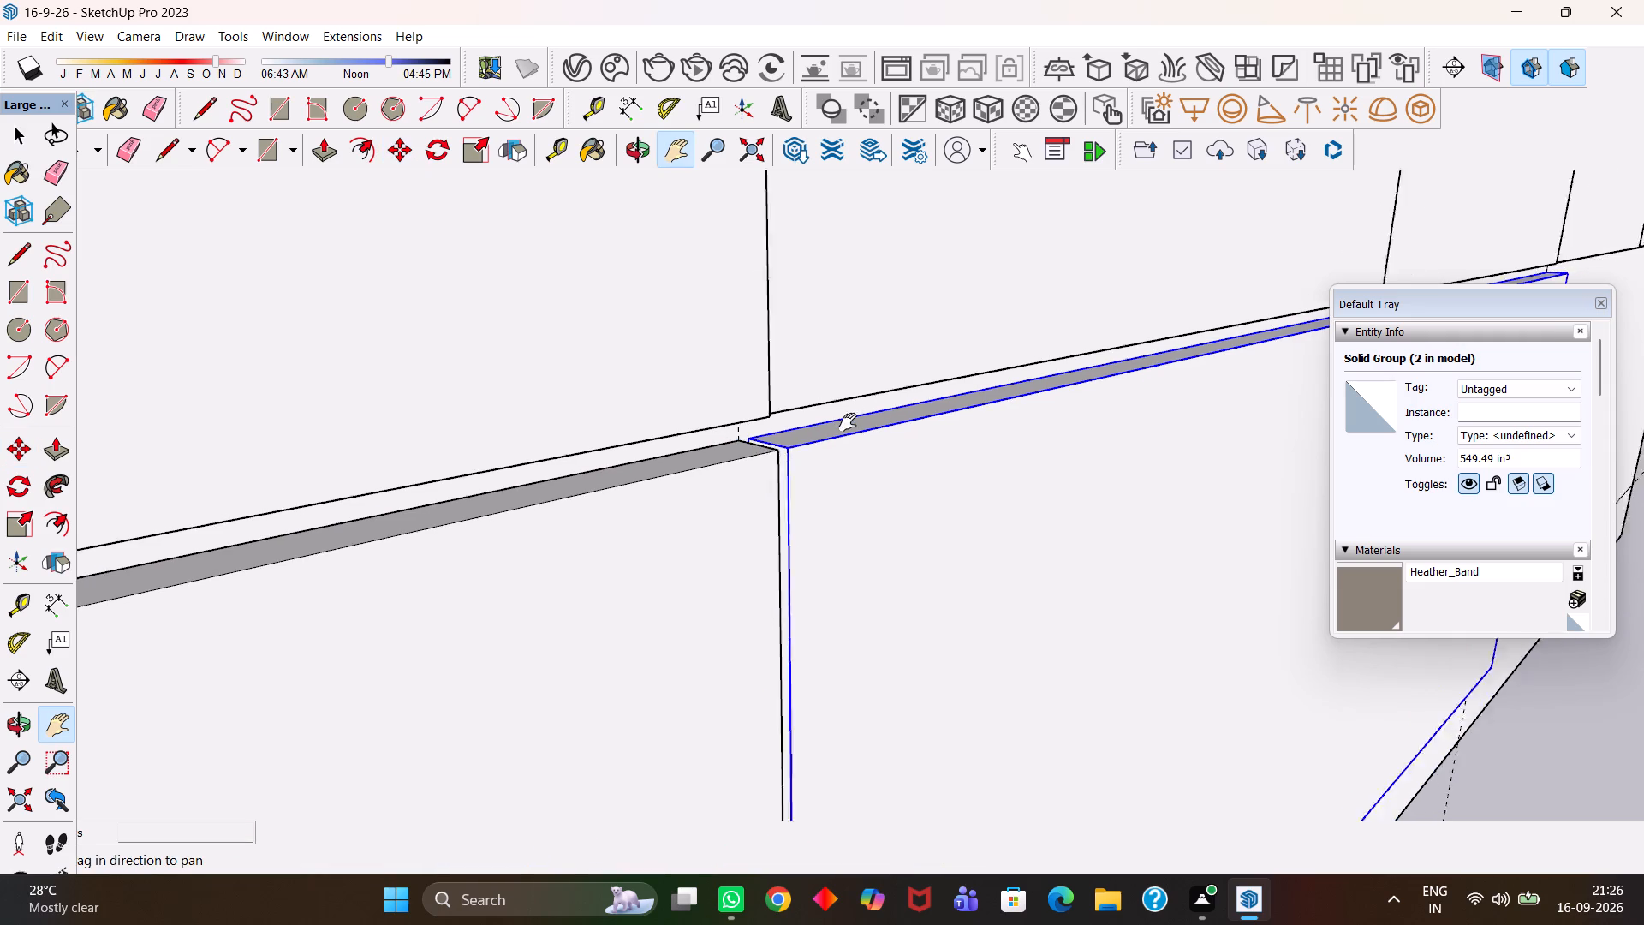
{"action": "scroll", "coordinate": [848, 422], "scroll_direction": "down", "scroll_amount": 3}
{"action": "left_click_drag", "start_coordinate": [1028, 439], "coordinate": [515, 554]}
{"action": "scroll", "coordinate": [515, 554], "scroll_direction": "down", "scroll_amount": 5}
{"action": "scroll", "coordinate": [513, 554], "scroll_direction": "up", "scroll_amount": 2}
{"action": "key", "text": "m"}
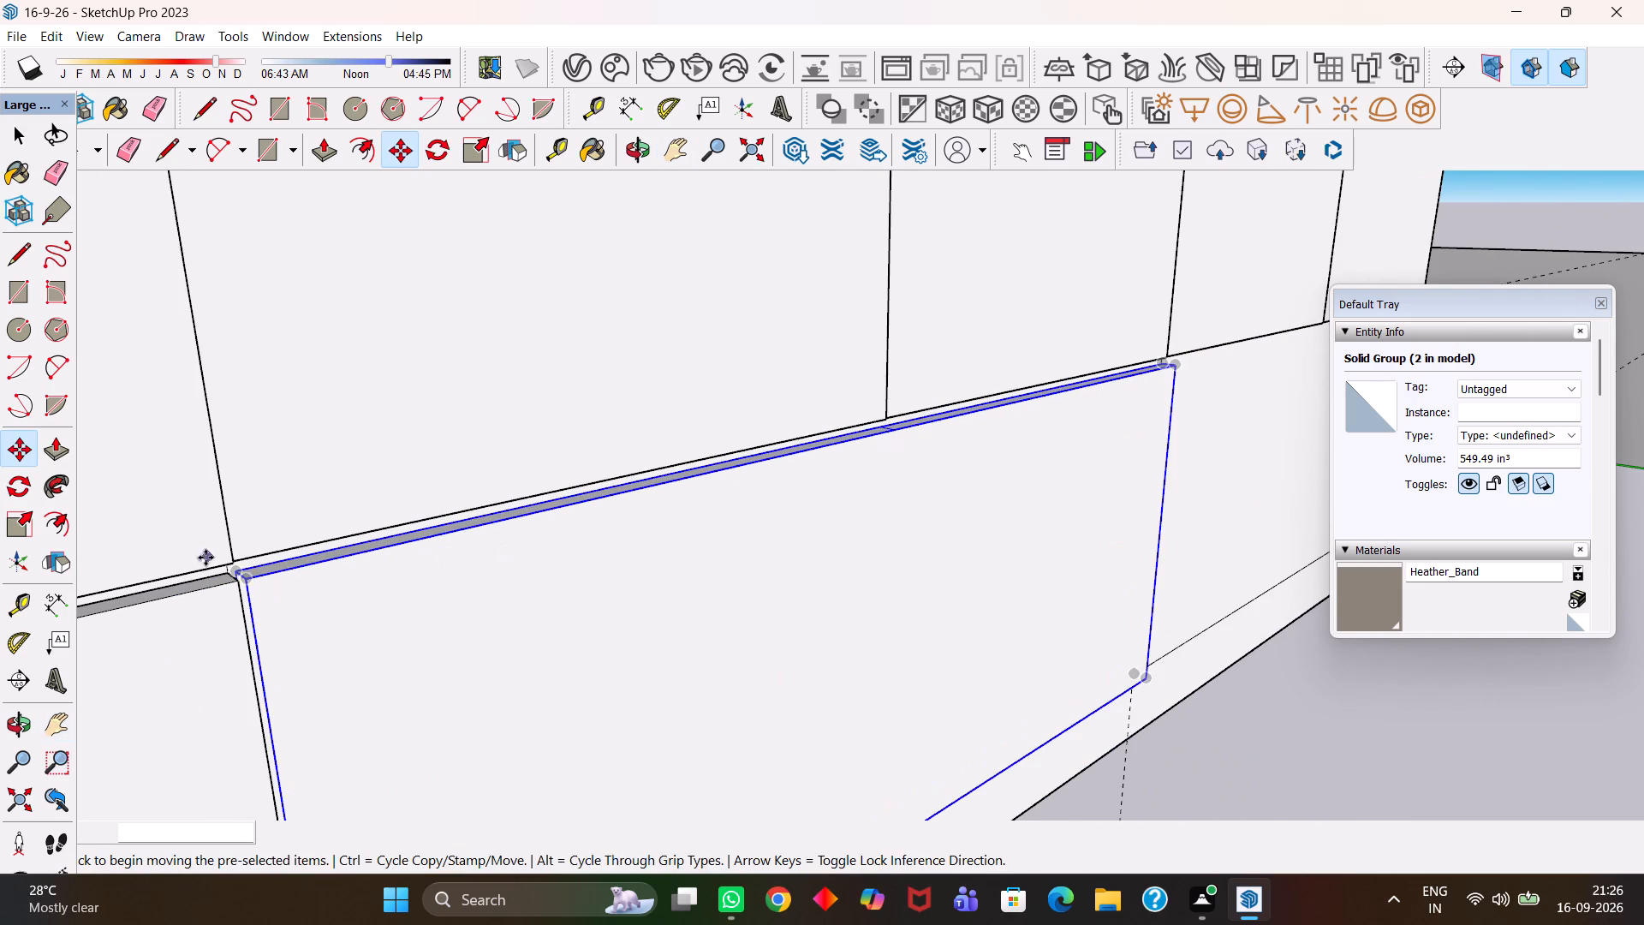
{"action": "left_click", "coordinate": [237, 568]}
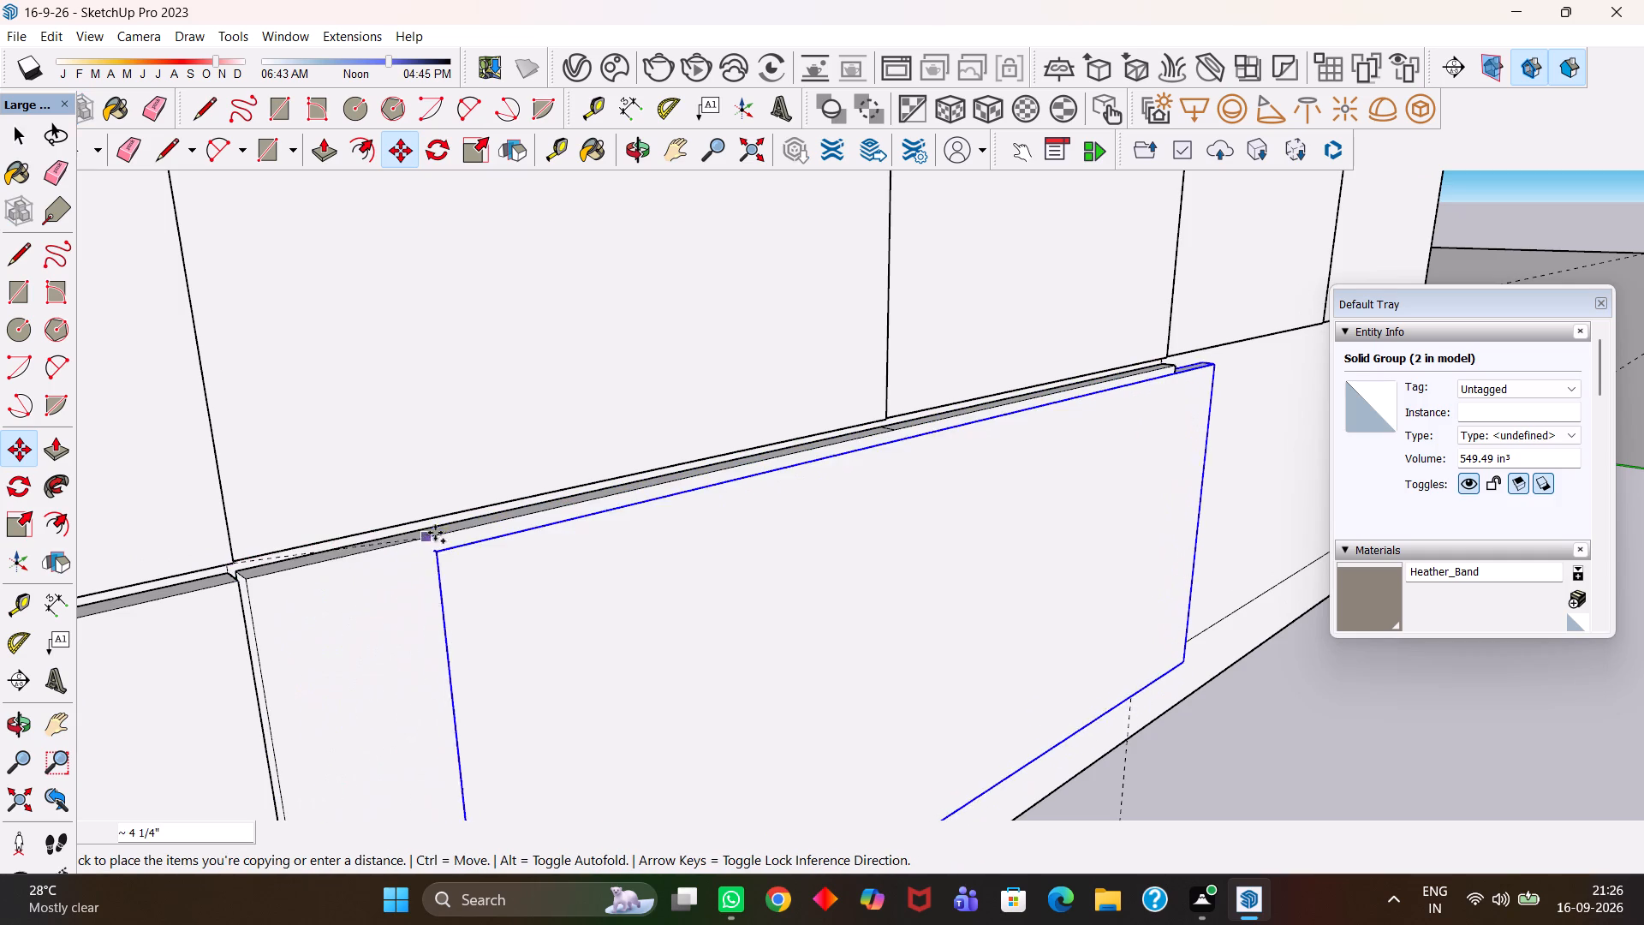
{"action": "key", "text": "h"}
{"action": "scroll", "coordinate": [526, 530], "scroll_direction": "down", "scroll_amount": 3}
{"action": "left_click_drag", "start_coordinate": [681, 521], "coordinate": [387, 597]}
{"action": "left_click_drag", "start_coordinate": [694, 535], "coordinate": [541, 607]}
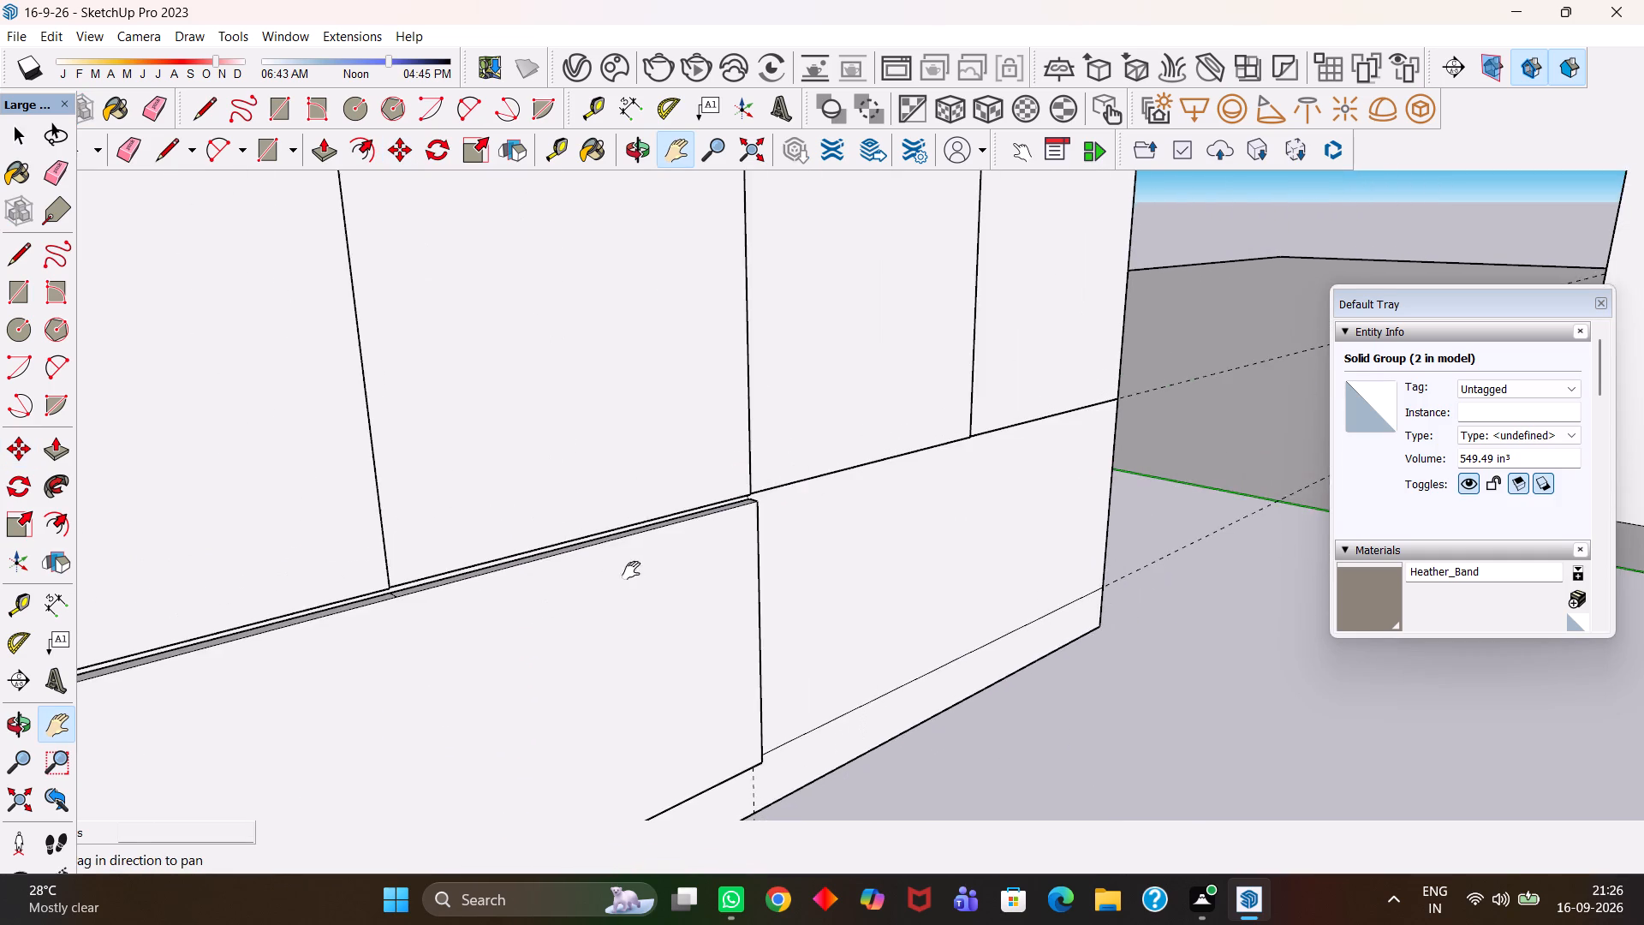
{"action": "scroll", "coordinate": [662, 558], "scroll_direction": "up", "scroll_amount": 3}
{"action": "key", "text": "Escape"}
{"action": "scroll", "coordinate": [796, 486], "scroll_direction": "up", "scroll_amount": 5}
{"action": "left_click", "coordinate": [787, 475]}
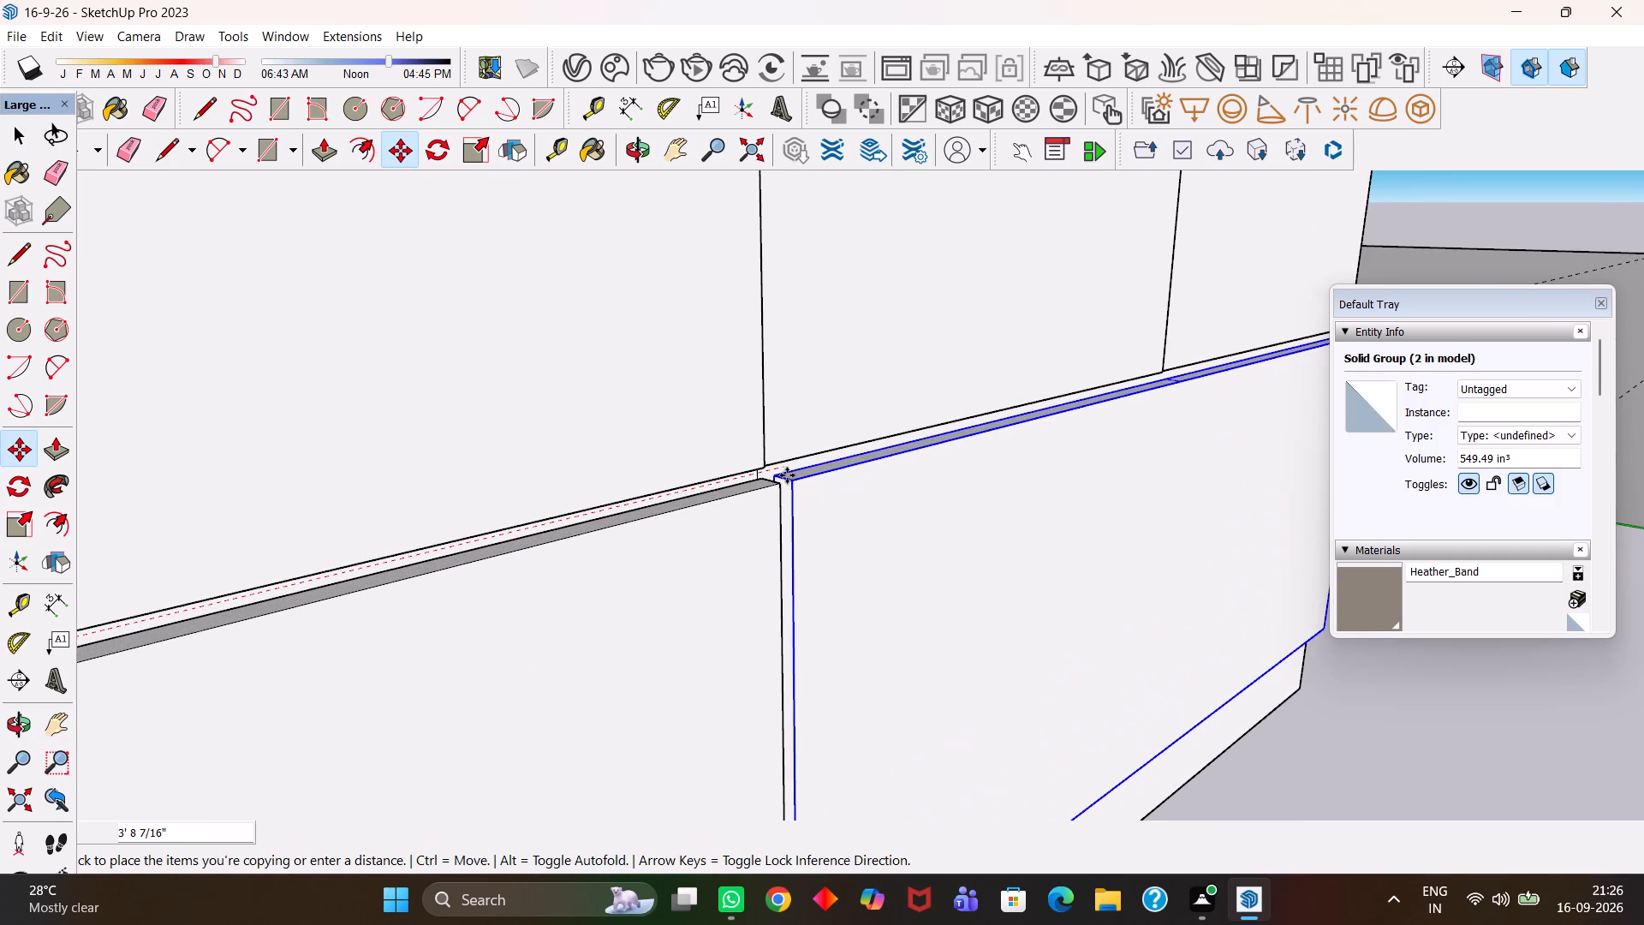
{"action": "key", "text": "h"}
{"action": "scroll", "coordinate": [773, 480], "scroll_direction": "down", "scroll_amount": 5}
{"action": "left_click_drag", "start_coordinate": [977, 474], "coordinate": [507, 525]}
{"action": "scroll", "coordinate": [784, 467], "scroll_direction": "up", "scroll_amount": 4}
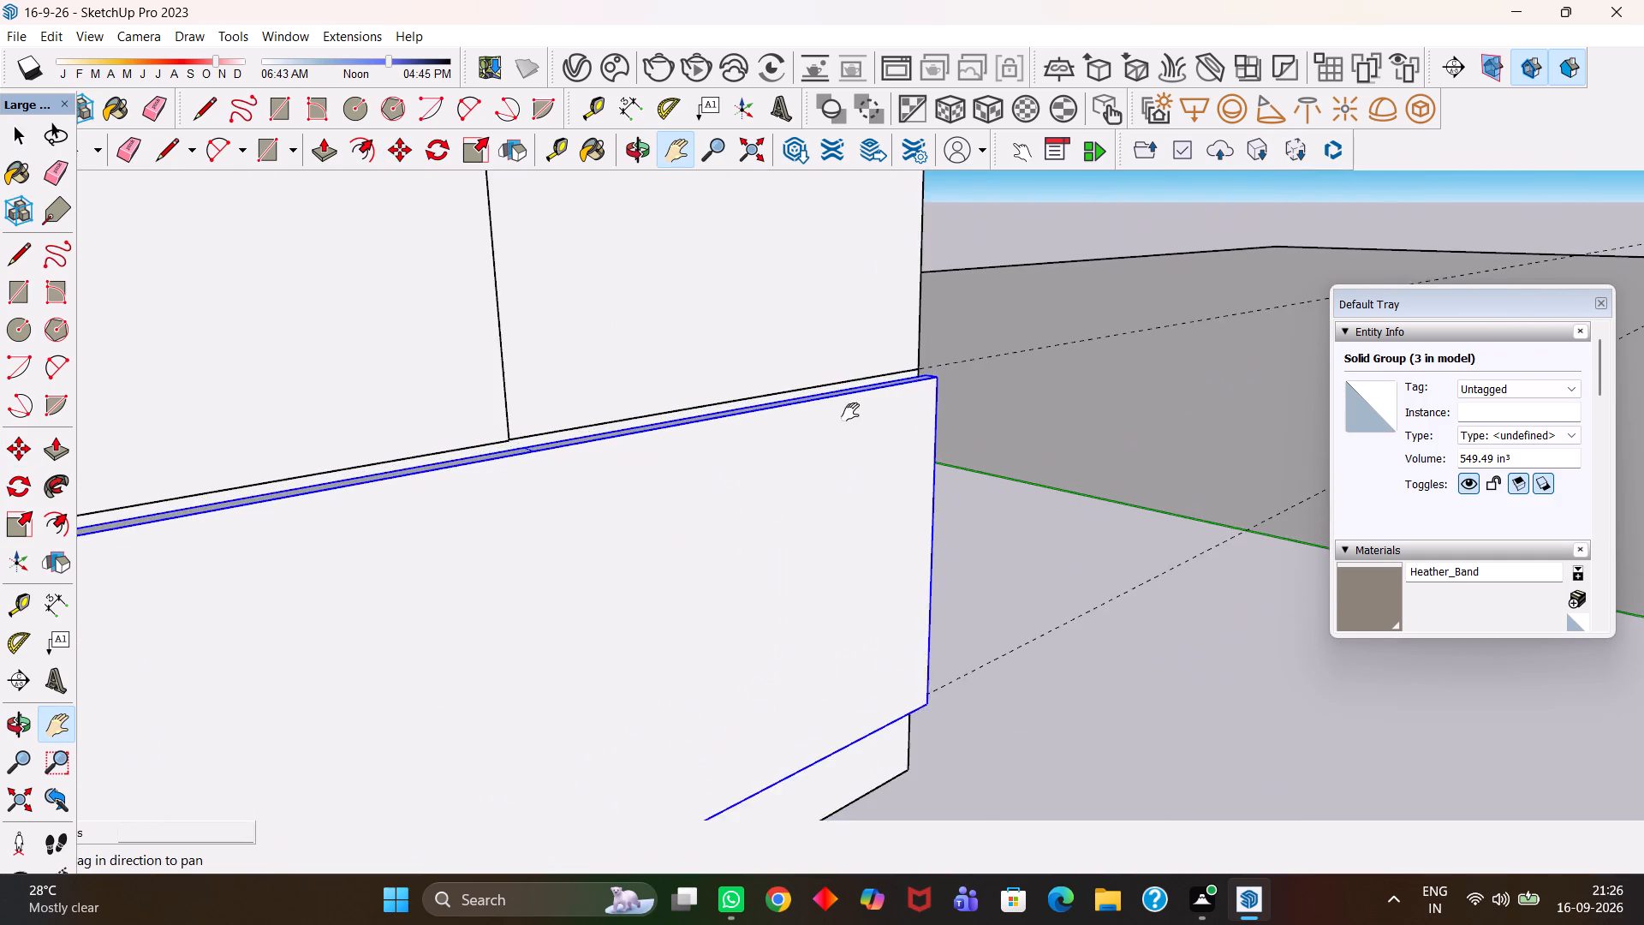
{"action": "scroll", "coordinate": [893, 388], "scroll_direction": "up", "scroll_amount": 7}
{"action": "scroll", "coordinate": [920, 392], "scroll_direction": "down", "scroll_amount": 17}
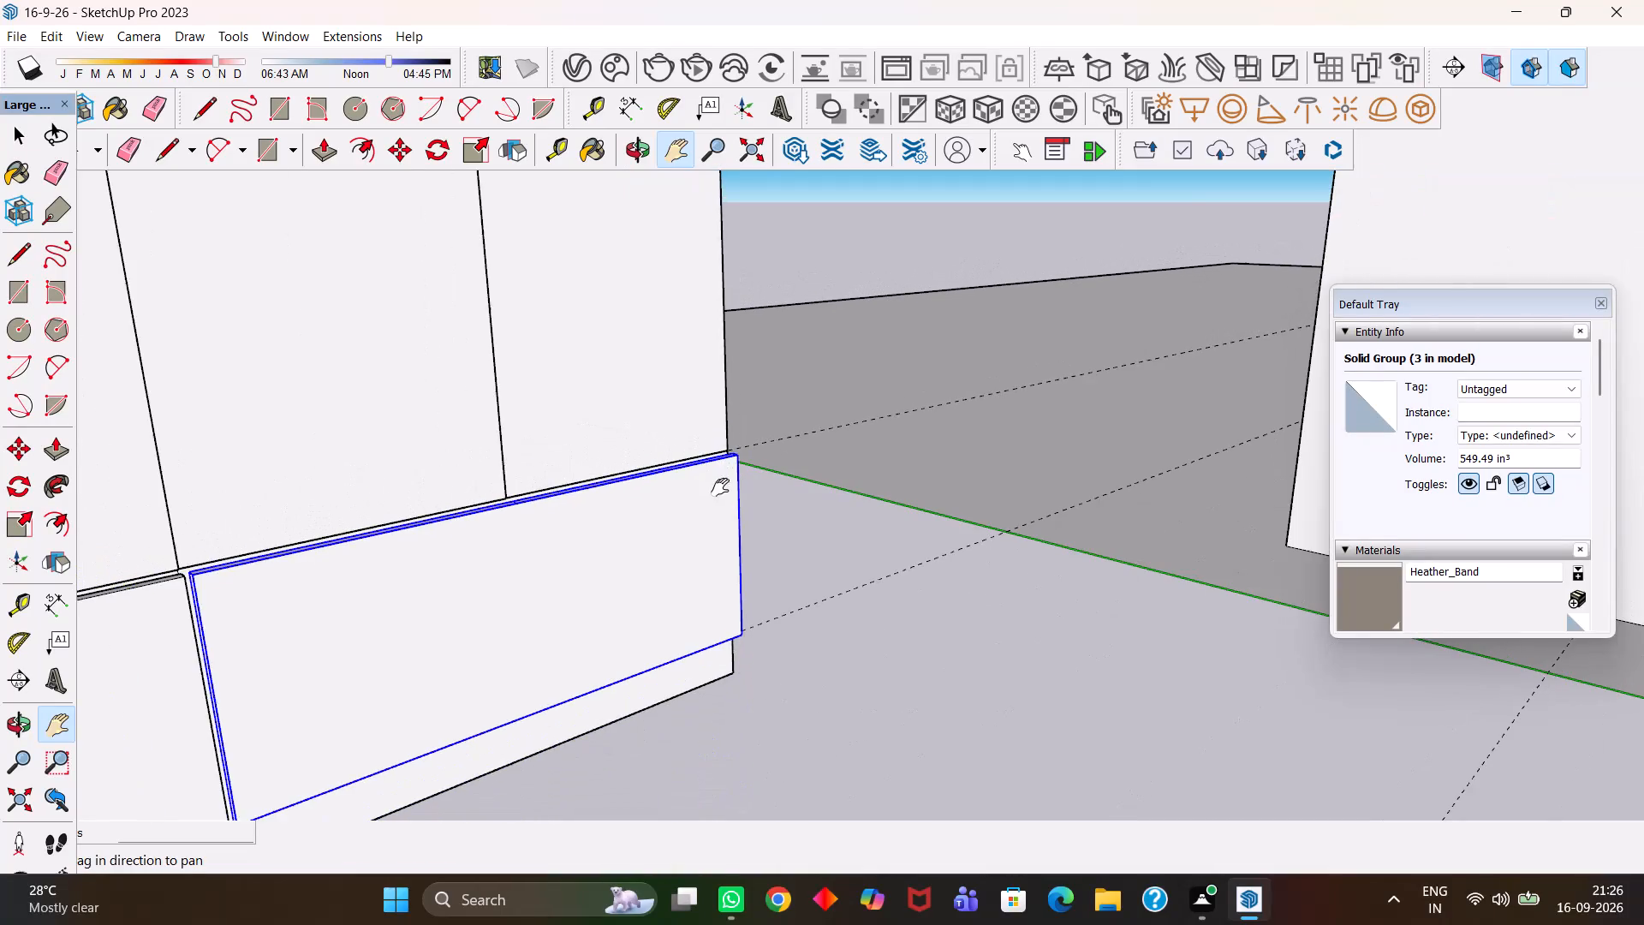
{"action": "scroll", "coordinate": [720, 487], "scroll_direction": "down", "scroll_amount": 1}
{"action": "scroll", "coordinate": [706, 578], "scroll_direction": "up", "scroll_amount": 1}
{"action": "key", "text": "space"}
{"action": "left_click", "coordinate": [920, 668]}
Examine the storage unit's door and drawer fronts and the separate box above it from a wider view.
{"action": "scroll", "coordinate": [762, 612], "scroll_direction": "down", "scroll_amount": 10}
{"action": "key", "text": "h"}
{"action": "scroll", "coordinate": [636, 508], "scroll_direction": "down", "scroll_amount": 2}
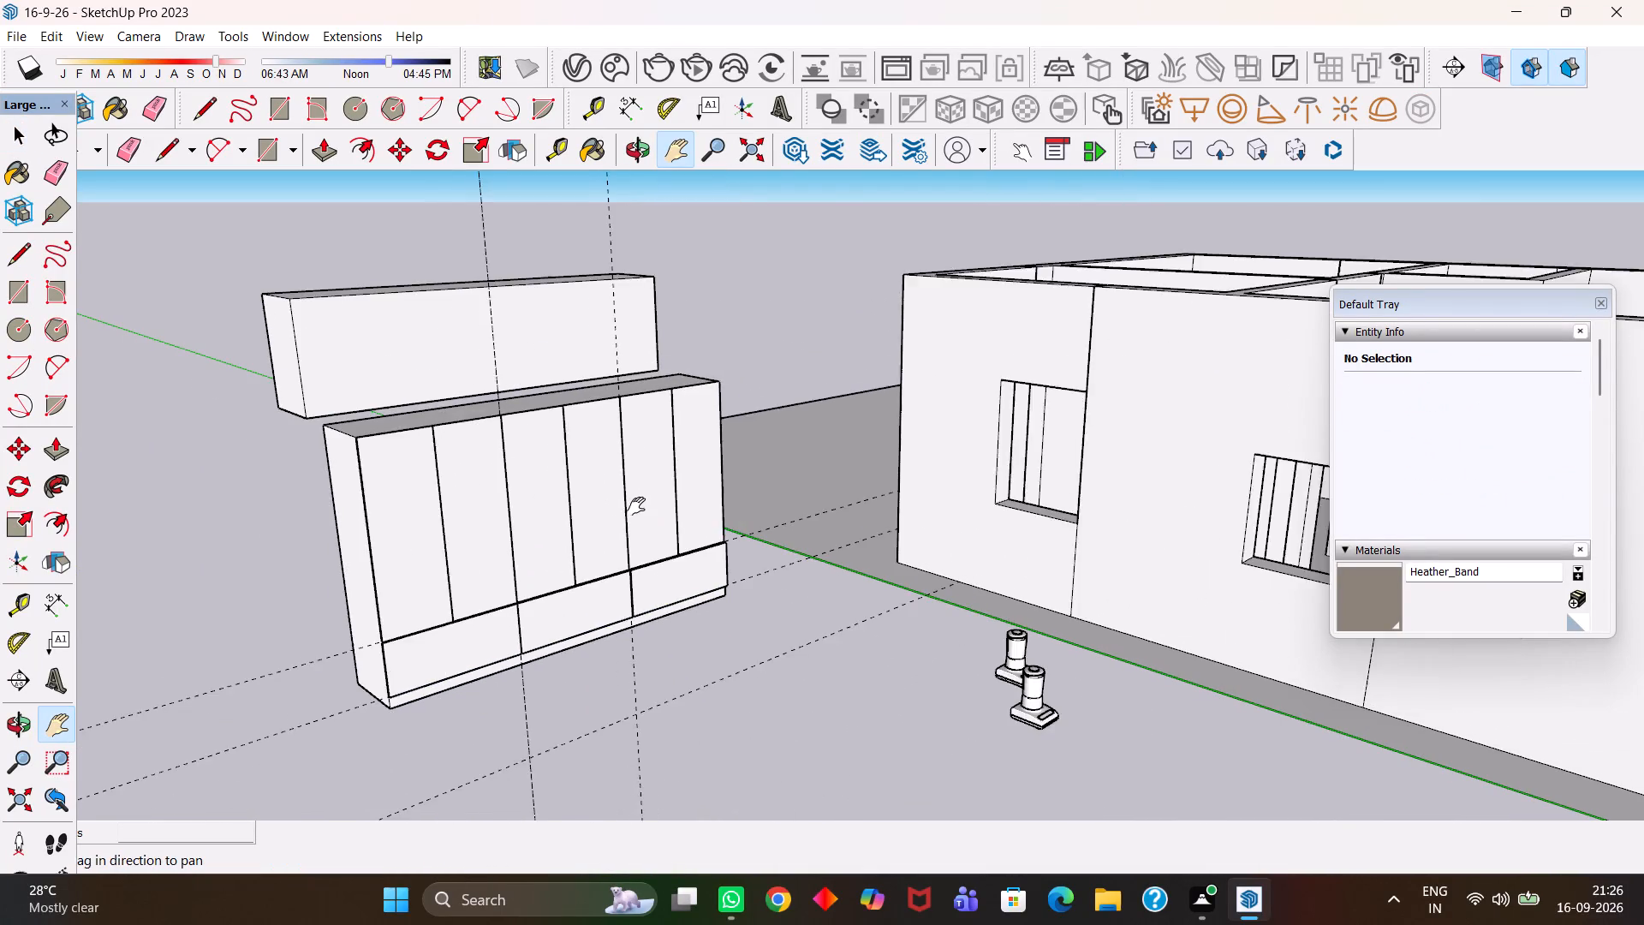
{"action": "scroll", "coordinate": [636, 506], "scroll_direction": "down", "scroll_amount": 2}
{"action": "scroll", "coordinate": [611, 555], "scroll_direction": "up", "scroll_amount": 1}
{"action": "scroll", "coordinate": [691, 683], "scroll_direction": "up", "scroll_amount": 3}
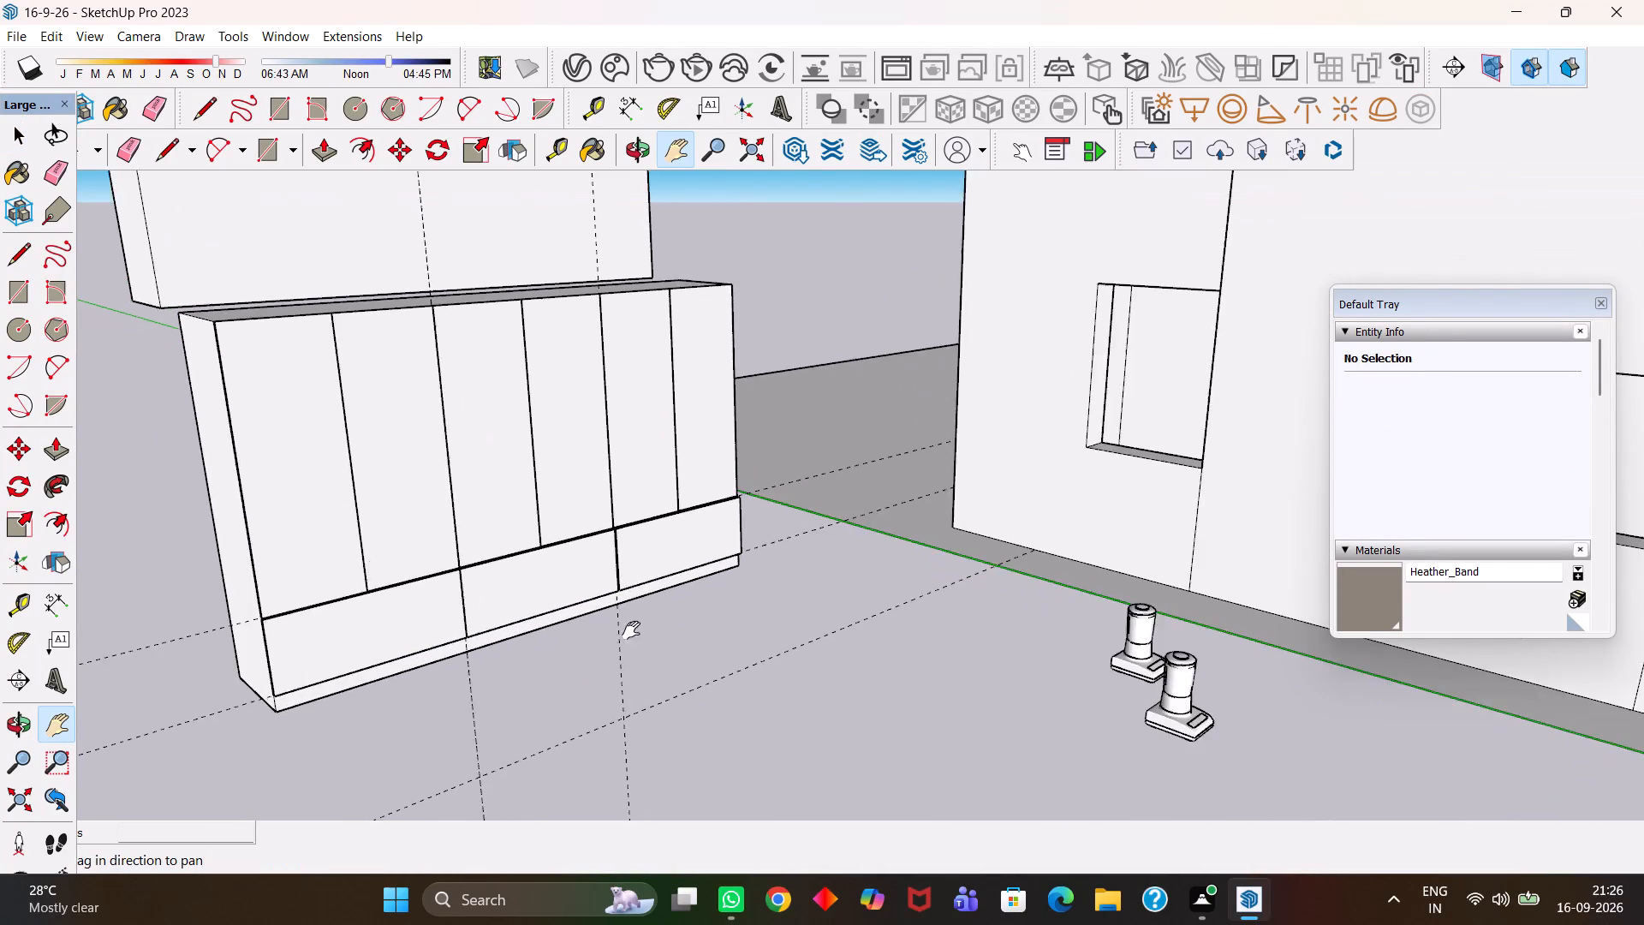
{"action": "left_click_drag", "start_coordinate": [631, 630], "coordinate": [687, 609]}
{"action": "scroll", "coordinate": [693, 605], "scroll_direction": "down", "scroll_amount": 4}
{"action": "scroll", "coordinate": [614, 687], "scroll_direction": "up", "scroll_amount": 1, "text": "alt"}
{"action": "scroll", "coordinate": [425, 575], "scroll_direction": "down", "scroll_amount": 2, "text": "alt"}
{"action": "scroll", "coordinate": [518, 437], "scroll_direction": "up", "scroll_amount": 2, "text": "alt"}
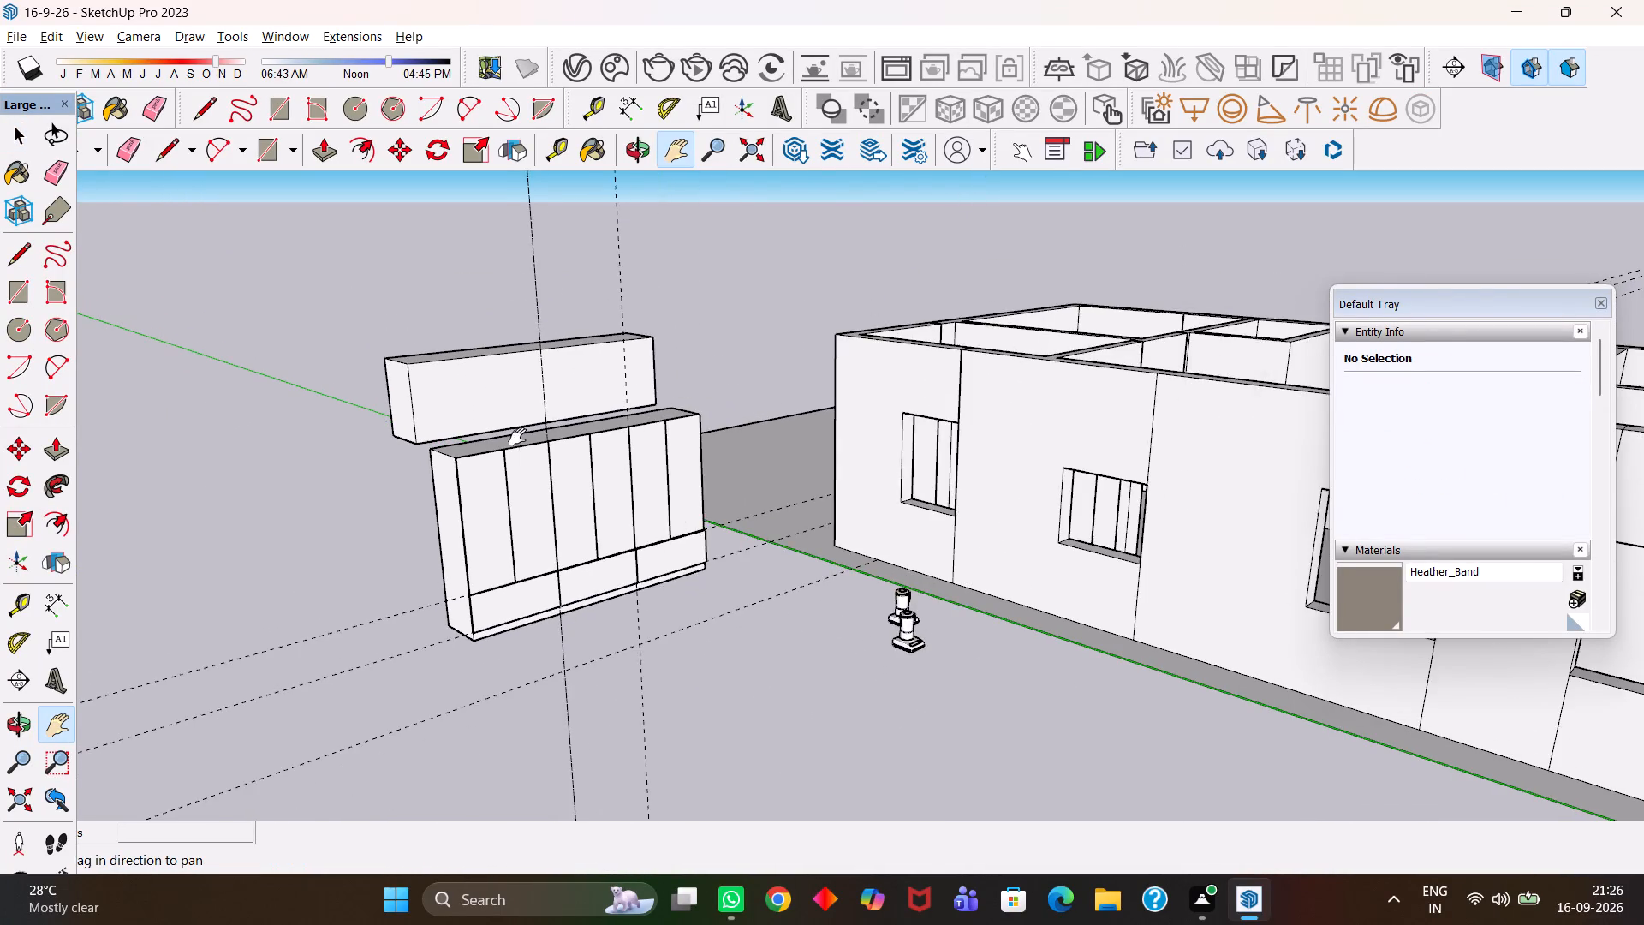
{"action": "scroll", "coordinate": [517, 437], "scroll_direction": "up", "scroll_amount": 3, "text": "alt"}
{"action": "scroll", "coordinate": [437, 408], "scroll_direction": "up", "scroll_amount": 2}
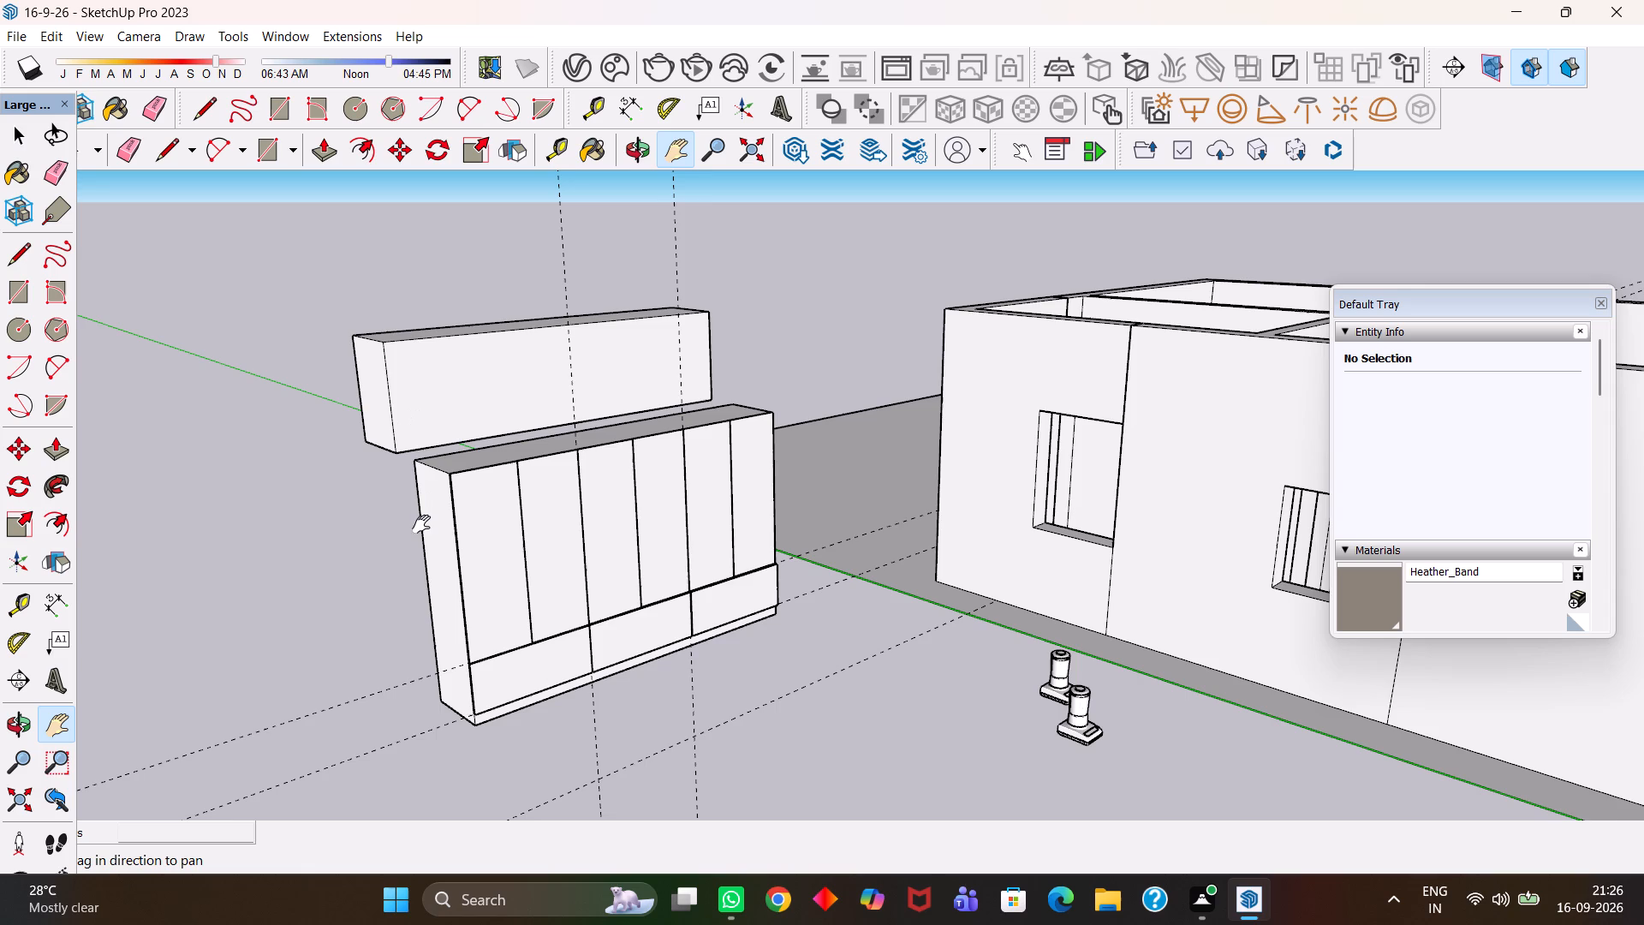
{"action": "scroll", "coordinate": [461, 480], "scroll_direction": "up", "scroll_amount": 3}
{"action": "left_click_drag", "start_coordinate": [504, 386], "coordinate": [573, 562]}
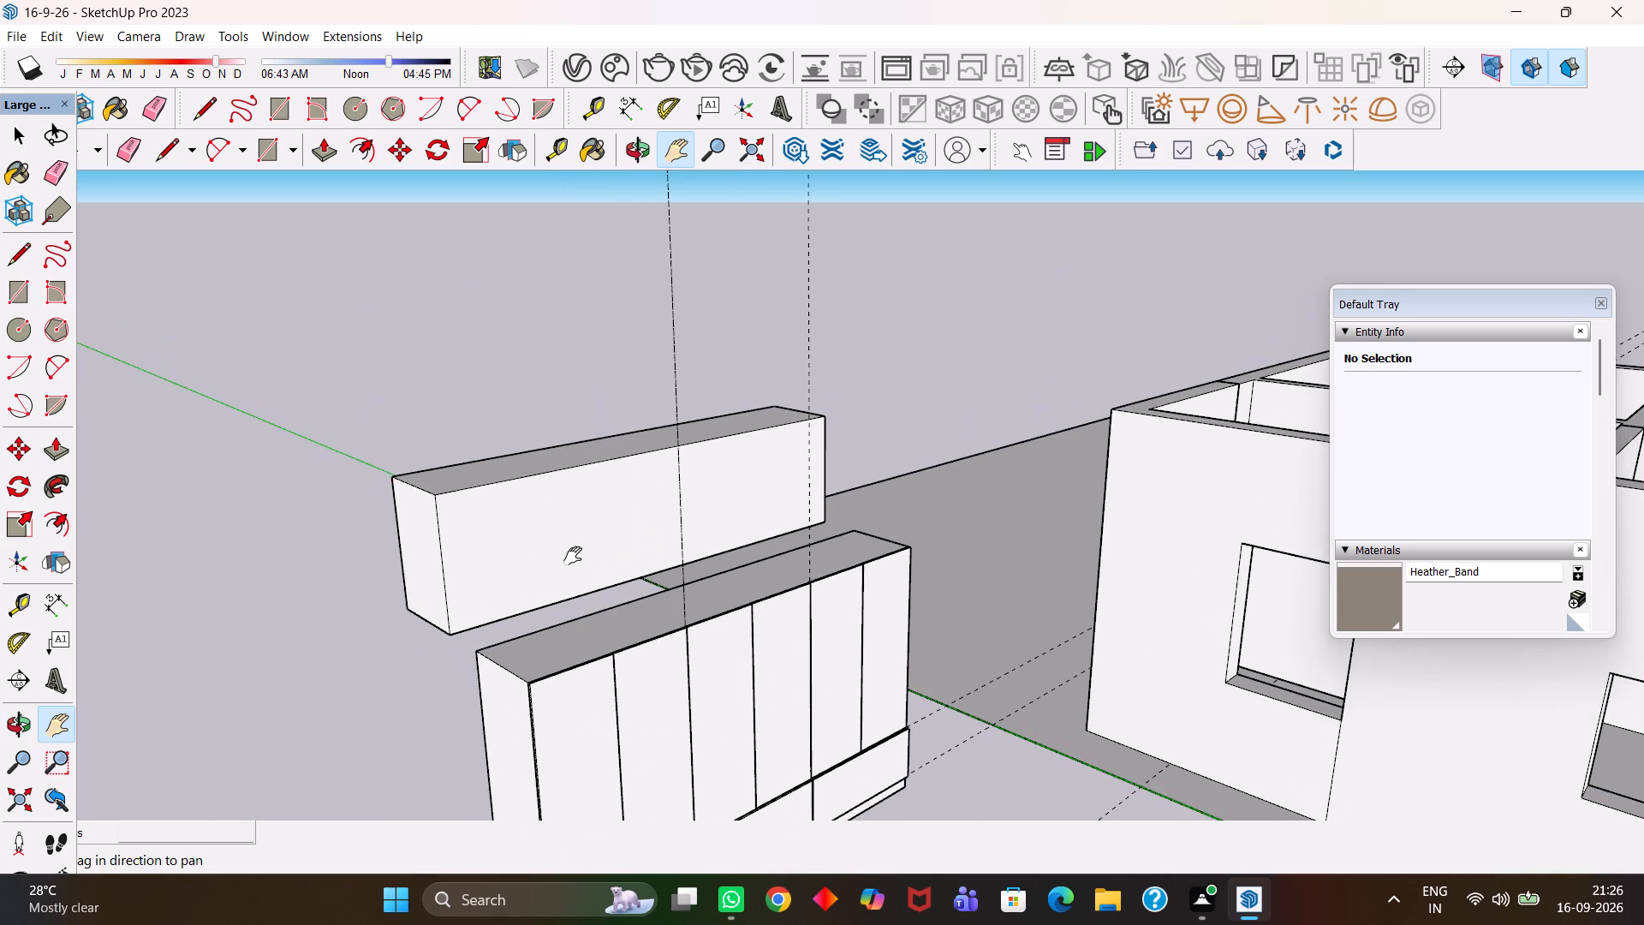
{"action": "scroll", "coordinate": [573, 556], "scroll_direction": "up", "scroll_amount": 2}
{"action": "scroll", "coordinate": [578, 551], "scroll_direction": "down", "scroll_amount": 2}
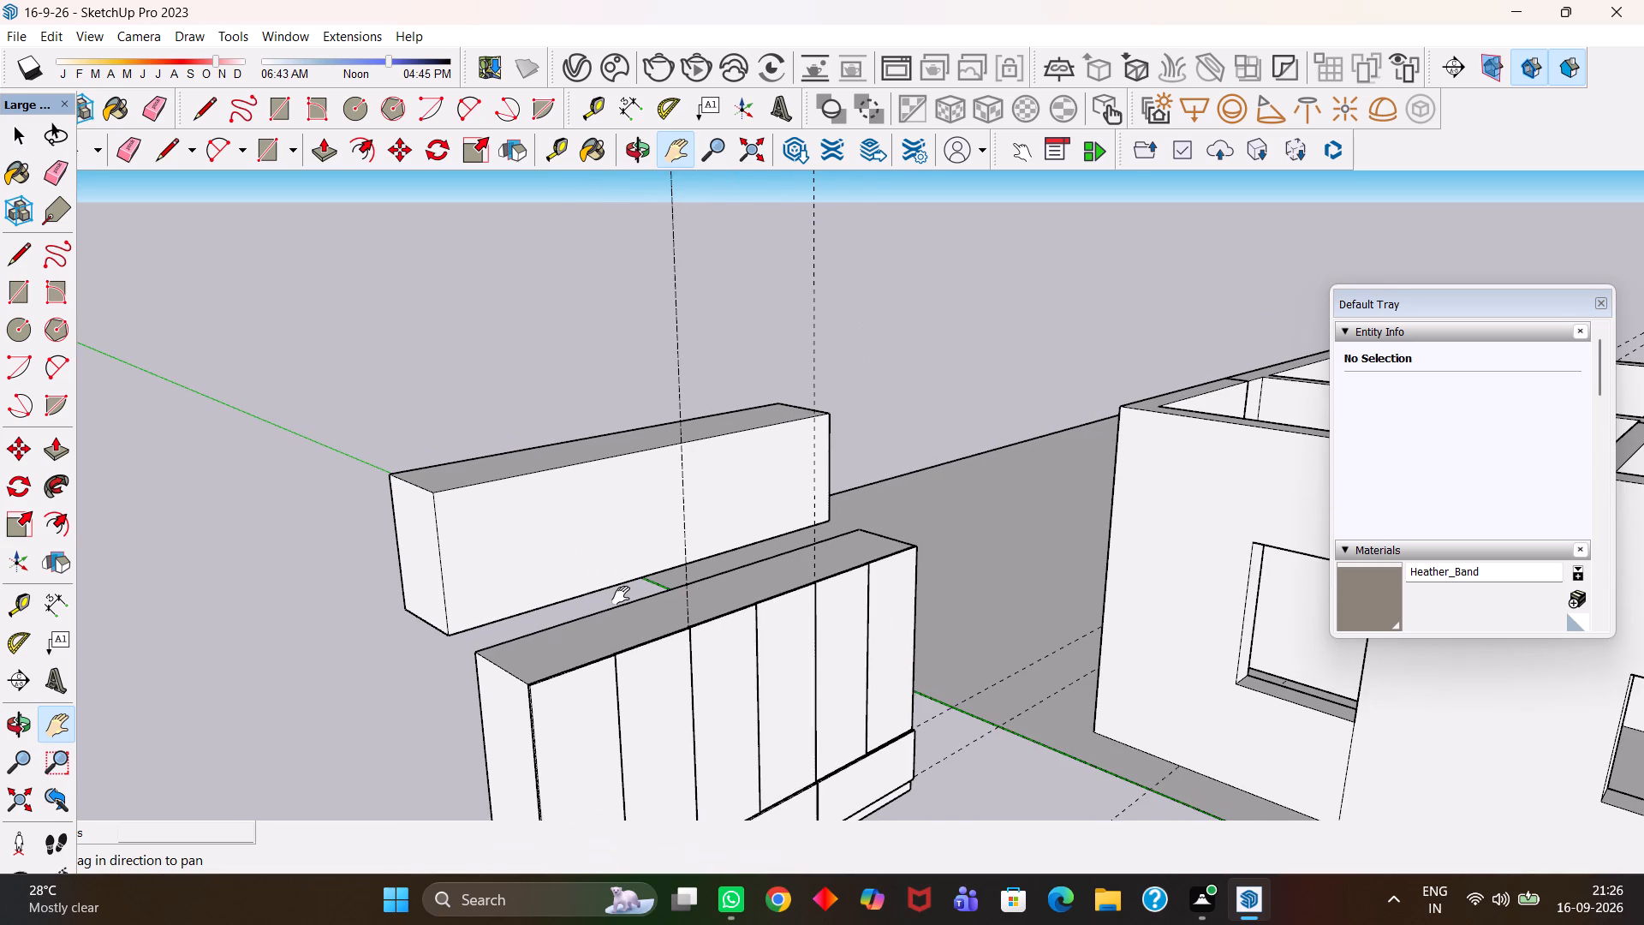
{"action": "scroll", "coordinate": [621, 595], "scroll_direction": "down", "scroll_amount": 4}
{"action": "scroll", "coordinate": [622, 596], "scroll_direction": "up", "scroll_amount": 3}
{"action": "left_click_drag", "start_coordinate": [629, 642], "coordinate": [712, 463]}
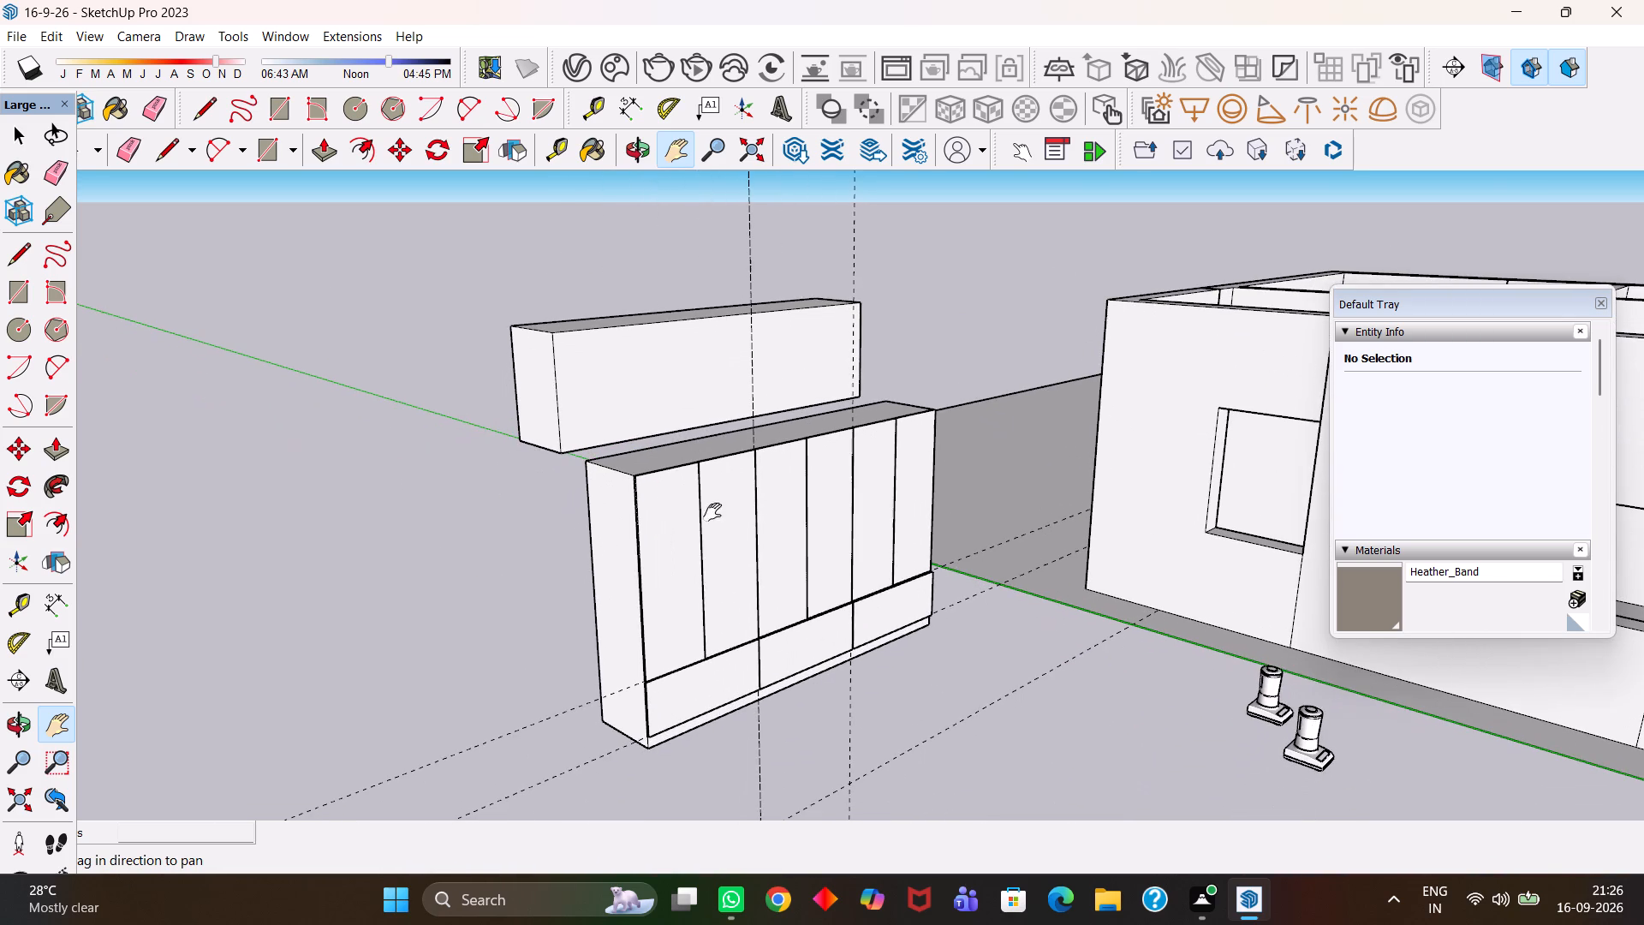
Erase all the dashed guide lines around the storage unit.
{"action": "scroll", "coordinate": [723, 564], "scroll_direction": "down", "scroll_amount": 1}
{"action": "left_click_drag", "start_coordinate": [720, 630], "coordinate": [712, 575]}
{"action": "key", "text": "e"}
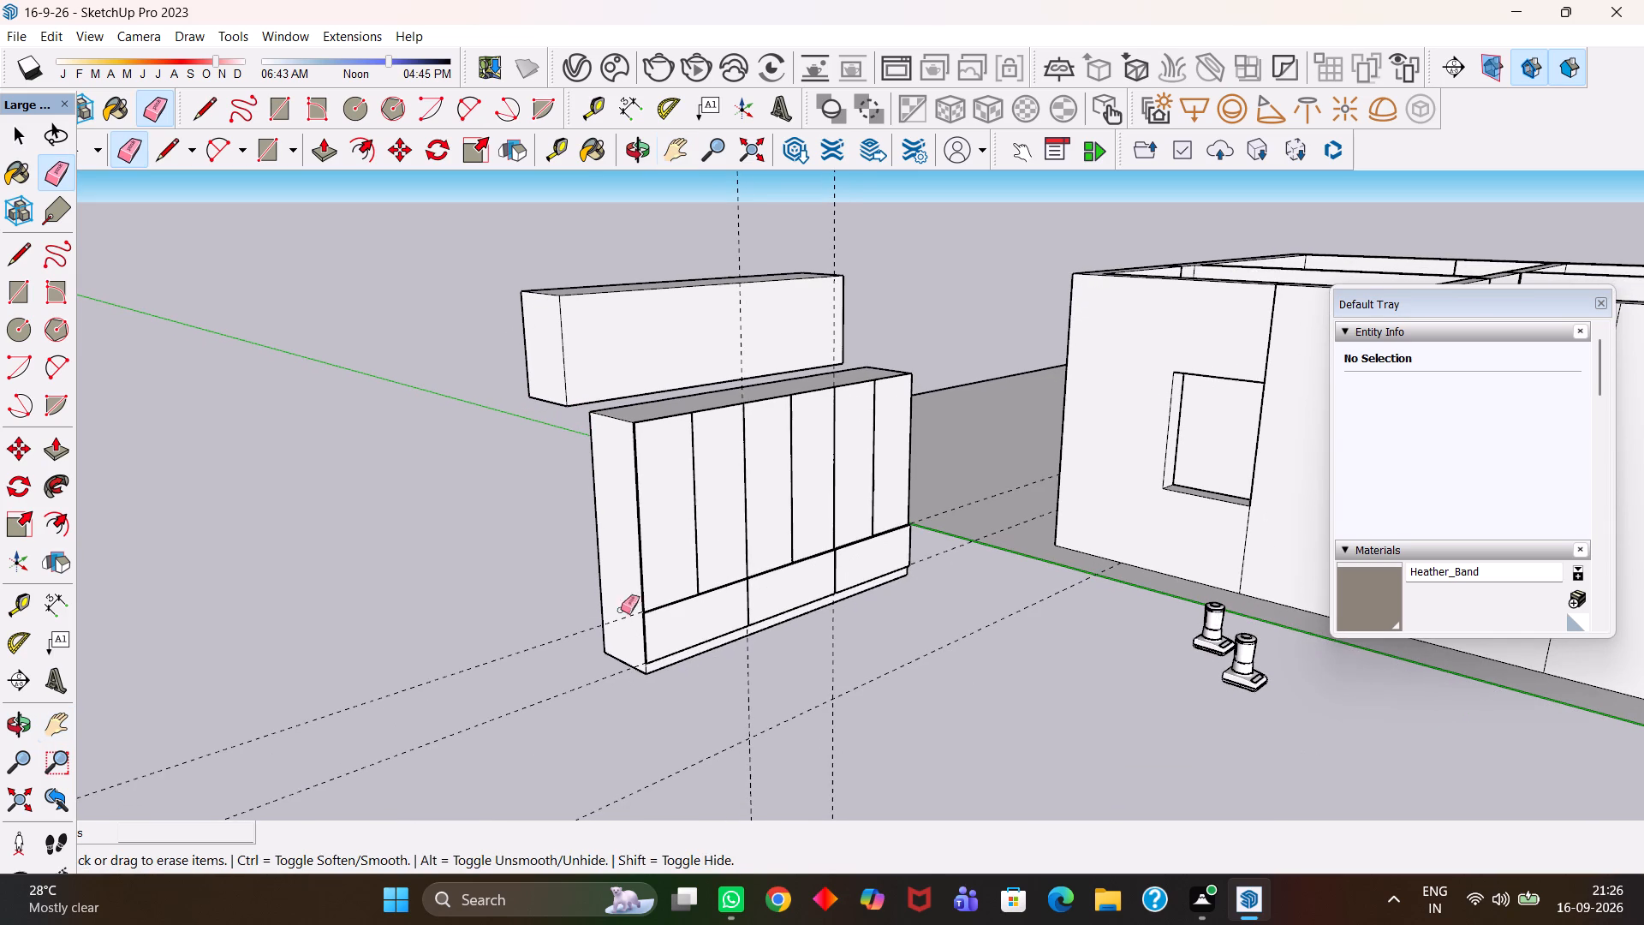
{"action": "left_click_drag", "start_coordinate": [527, 610], "coordinate": [600, 724]}
{"action": "left_click", "coordinate": [600, 723]}
{"action": "left_click_drag", "start_coordinate": [625, 723], "coordinate": [831, 731]}
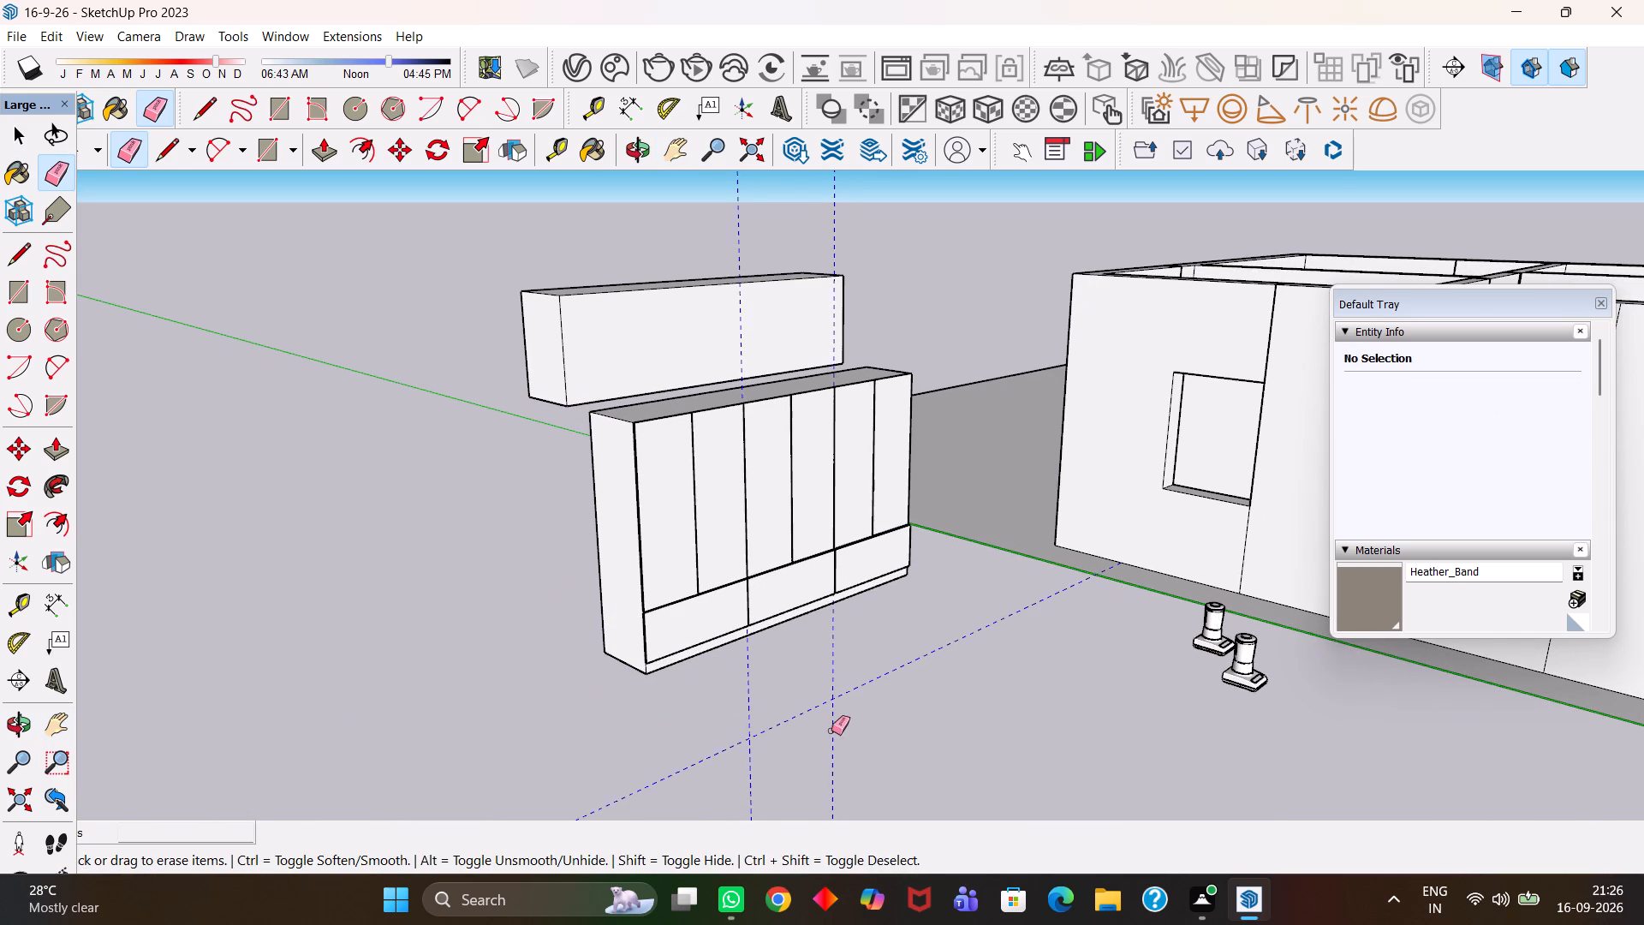
{"action": "left_click_drag", "start_coordinate": [831, 731], "coordinate": [849, 711]}
Save the model.
{"action": "key", "text": "ctrl+s"}
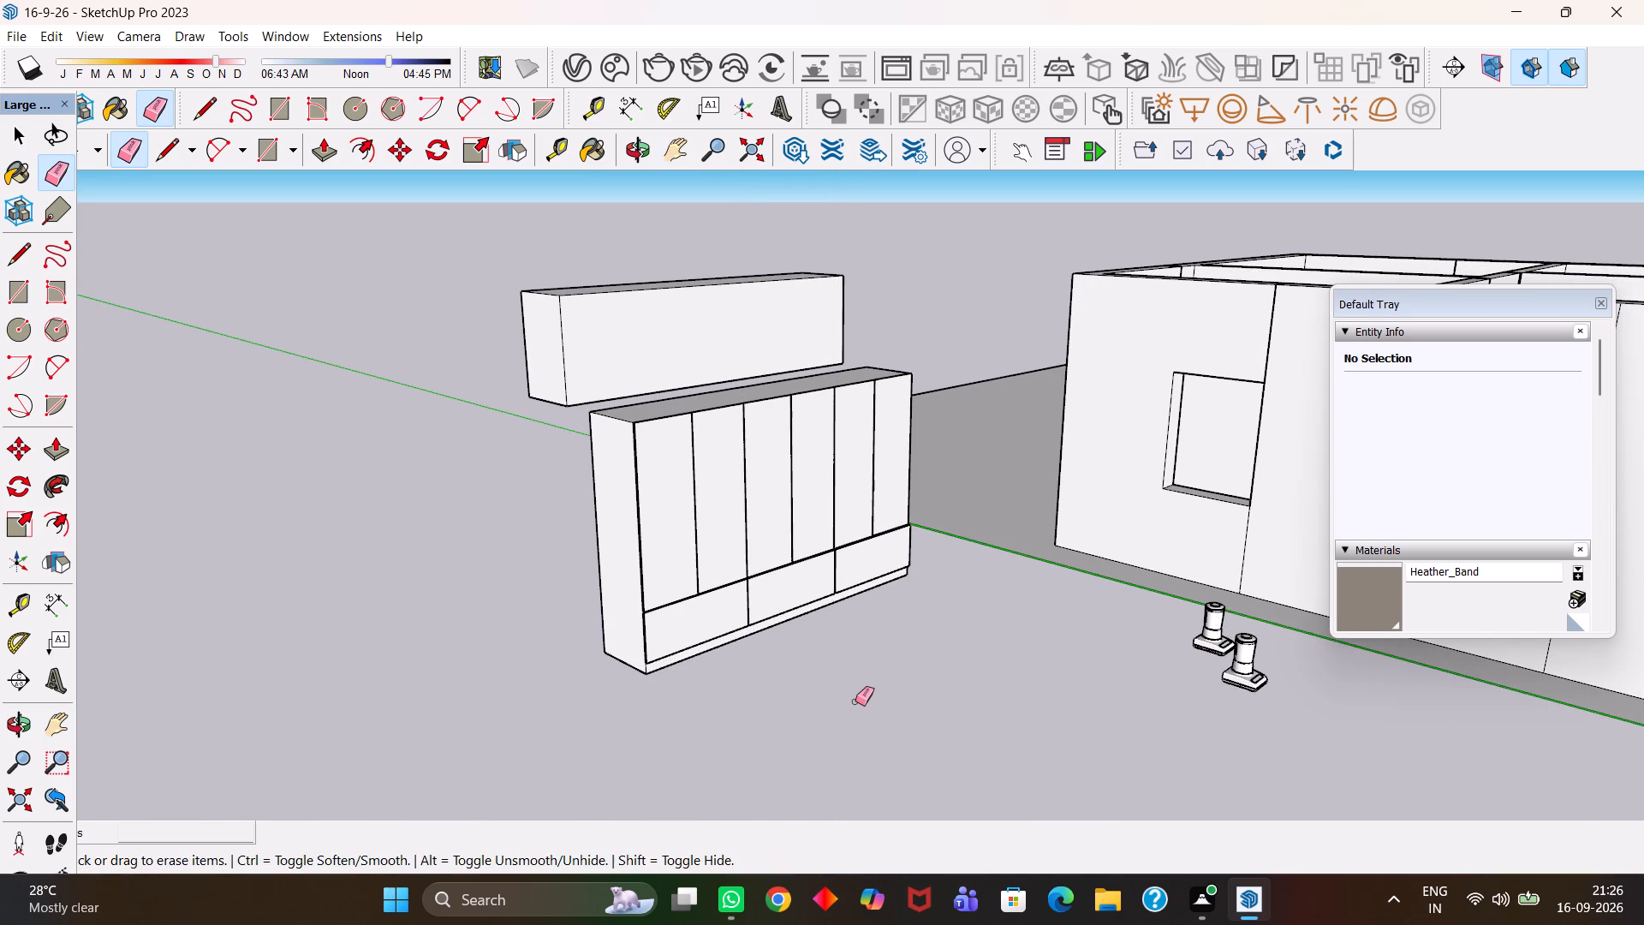
Inspect the storage unit and the upper box from the front and beside the house.
{"action": "key", "text": "h"}
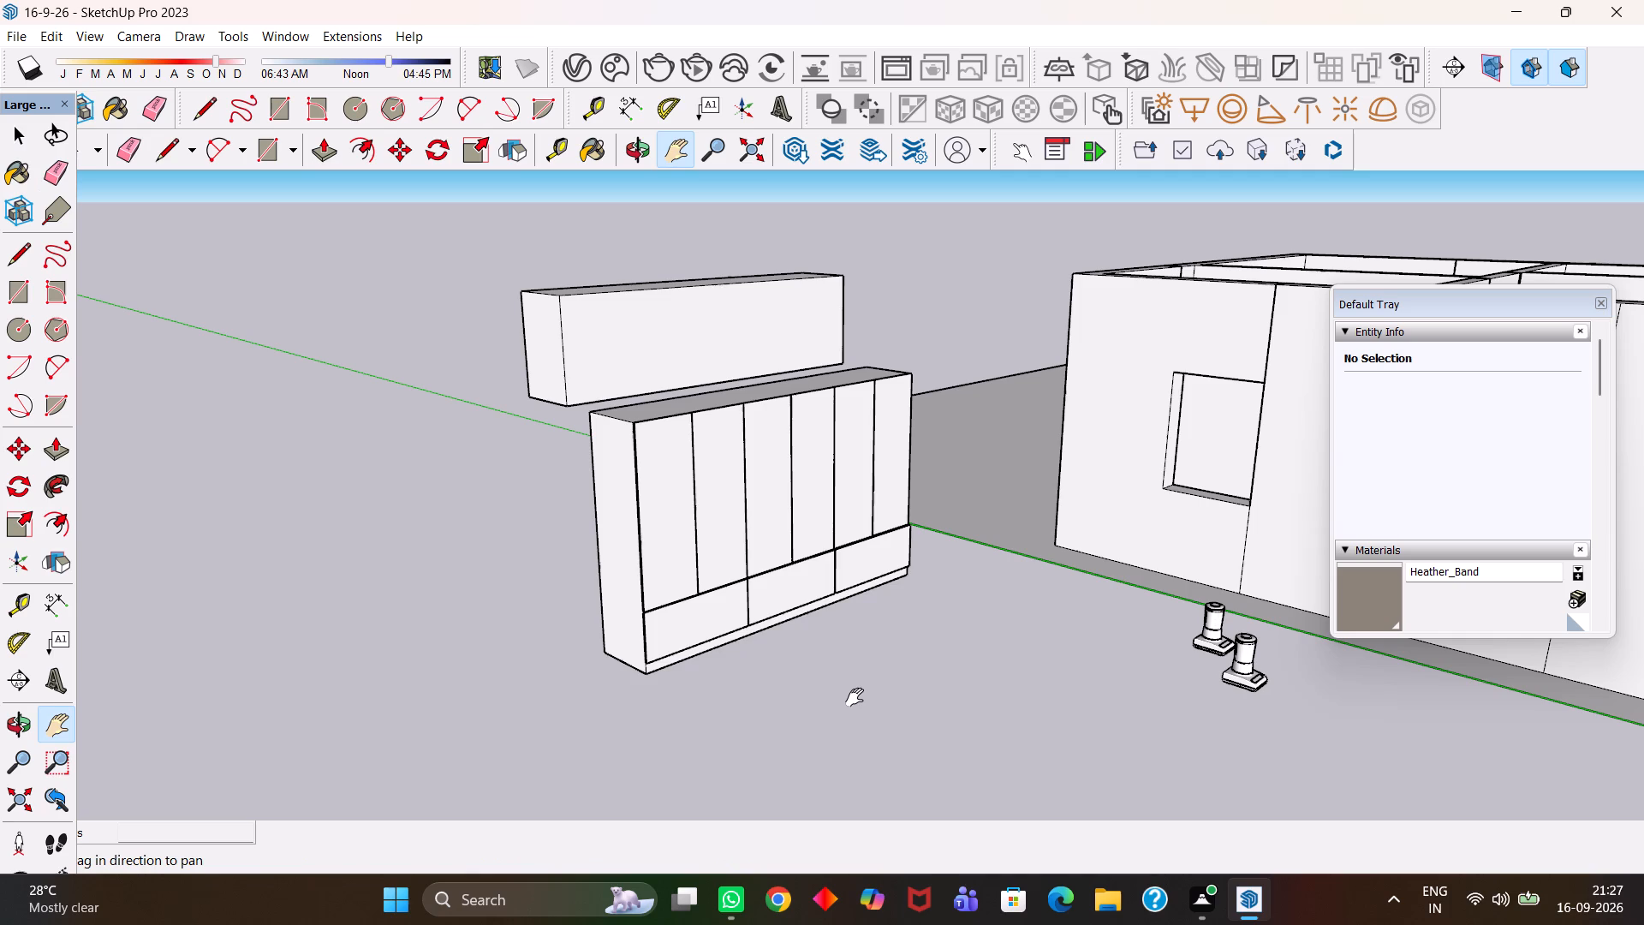
{"action": "scroll", "coordinate": [766, 501], "scroll_direction": "up", "scroll_amount": 2}
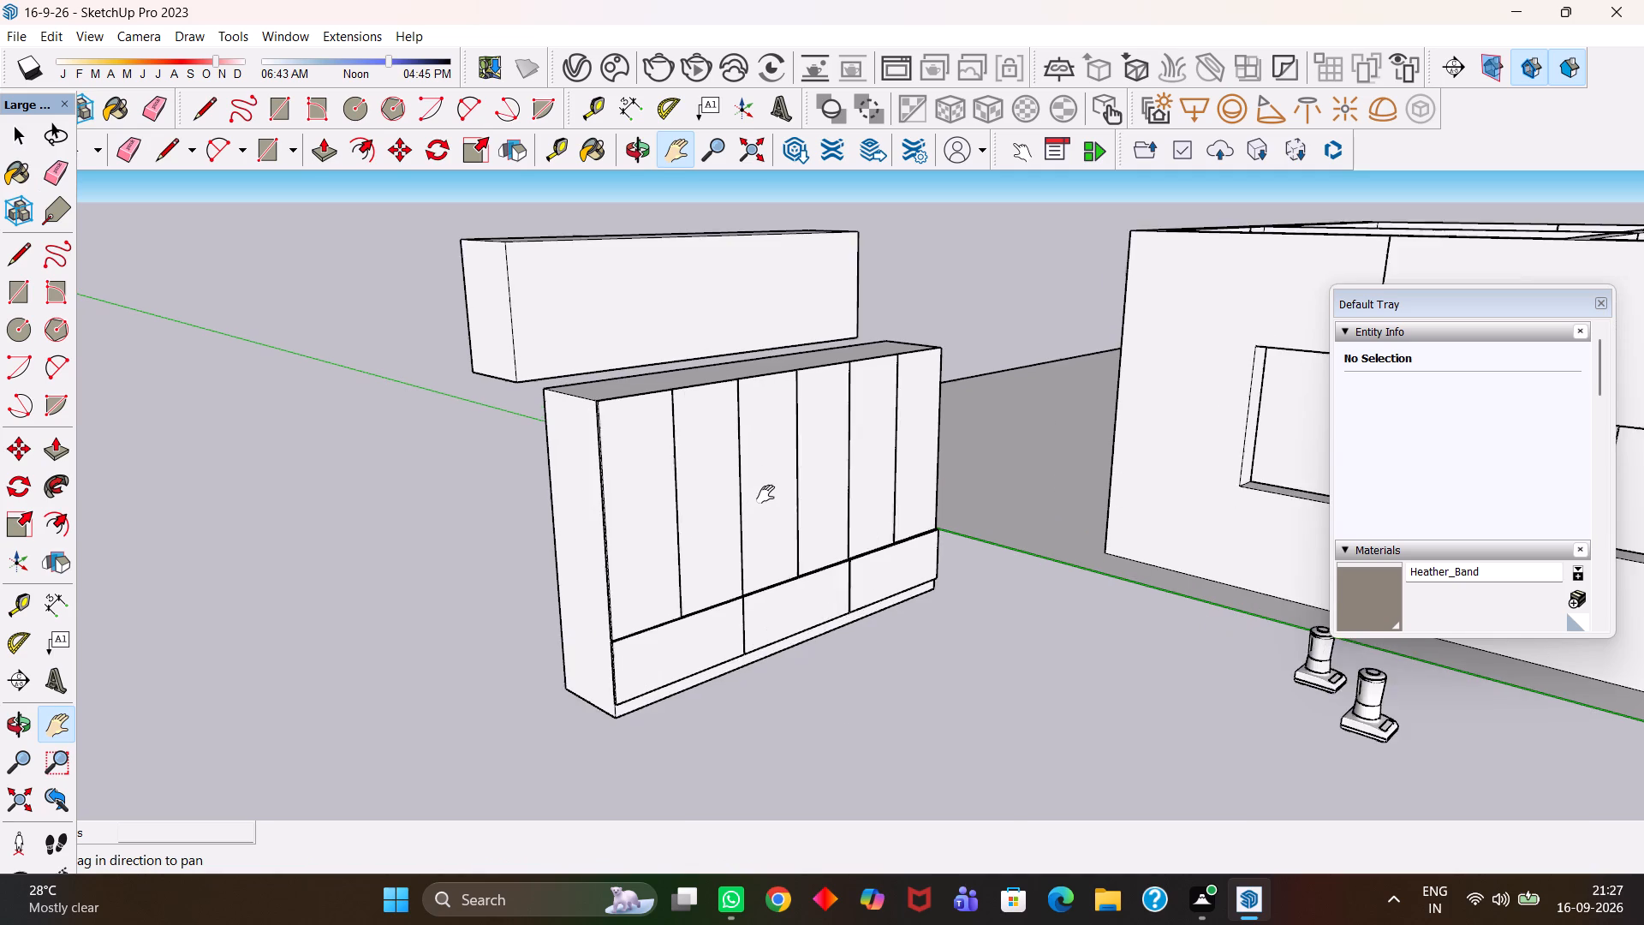
{"action": "left_click_drag", "start_coordinate": [734, 393], "coordinate": [766, 528]}
{"action": "scroll", "coordinate": [767, 532], "scroll_direction": "down", "scroll_amount": 3}
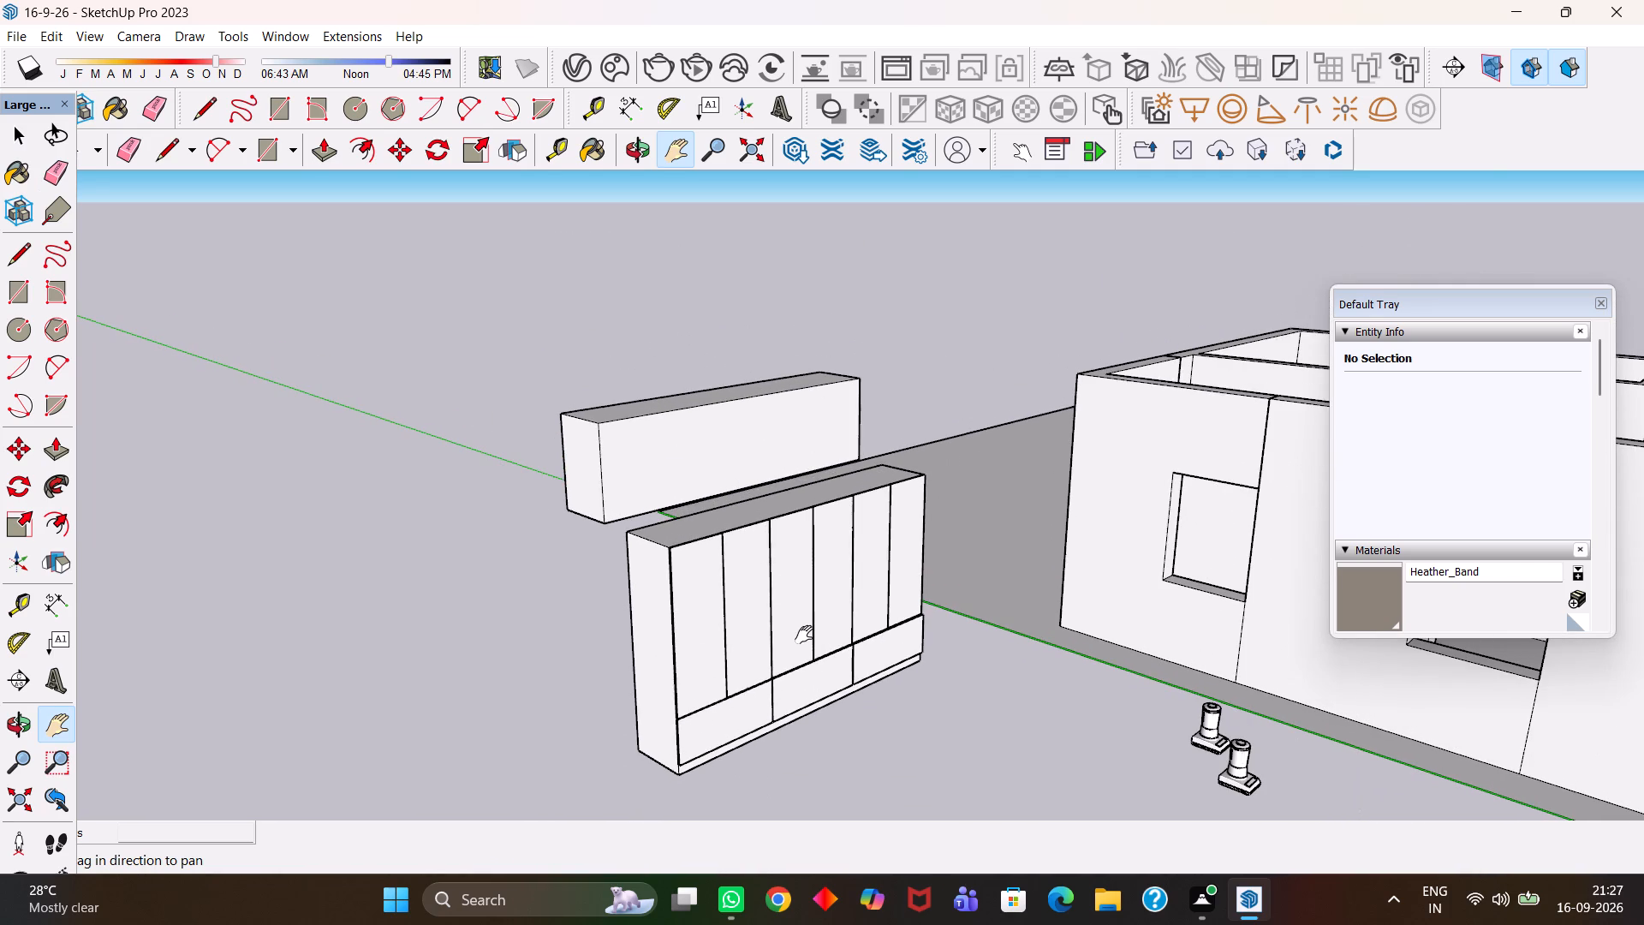
{"action": "scroll", "coordinate": [804, 635], "scroll_direction": "down", "scroll_amount": 1}
{"action": "left_click_drag", "start_coordinate": [803, 669], "coordinate": [841, 548]}
{"action": "scroll", "coordinate": [841, 548], "scroll_direction": "up", "scroll_amount": 1}
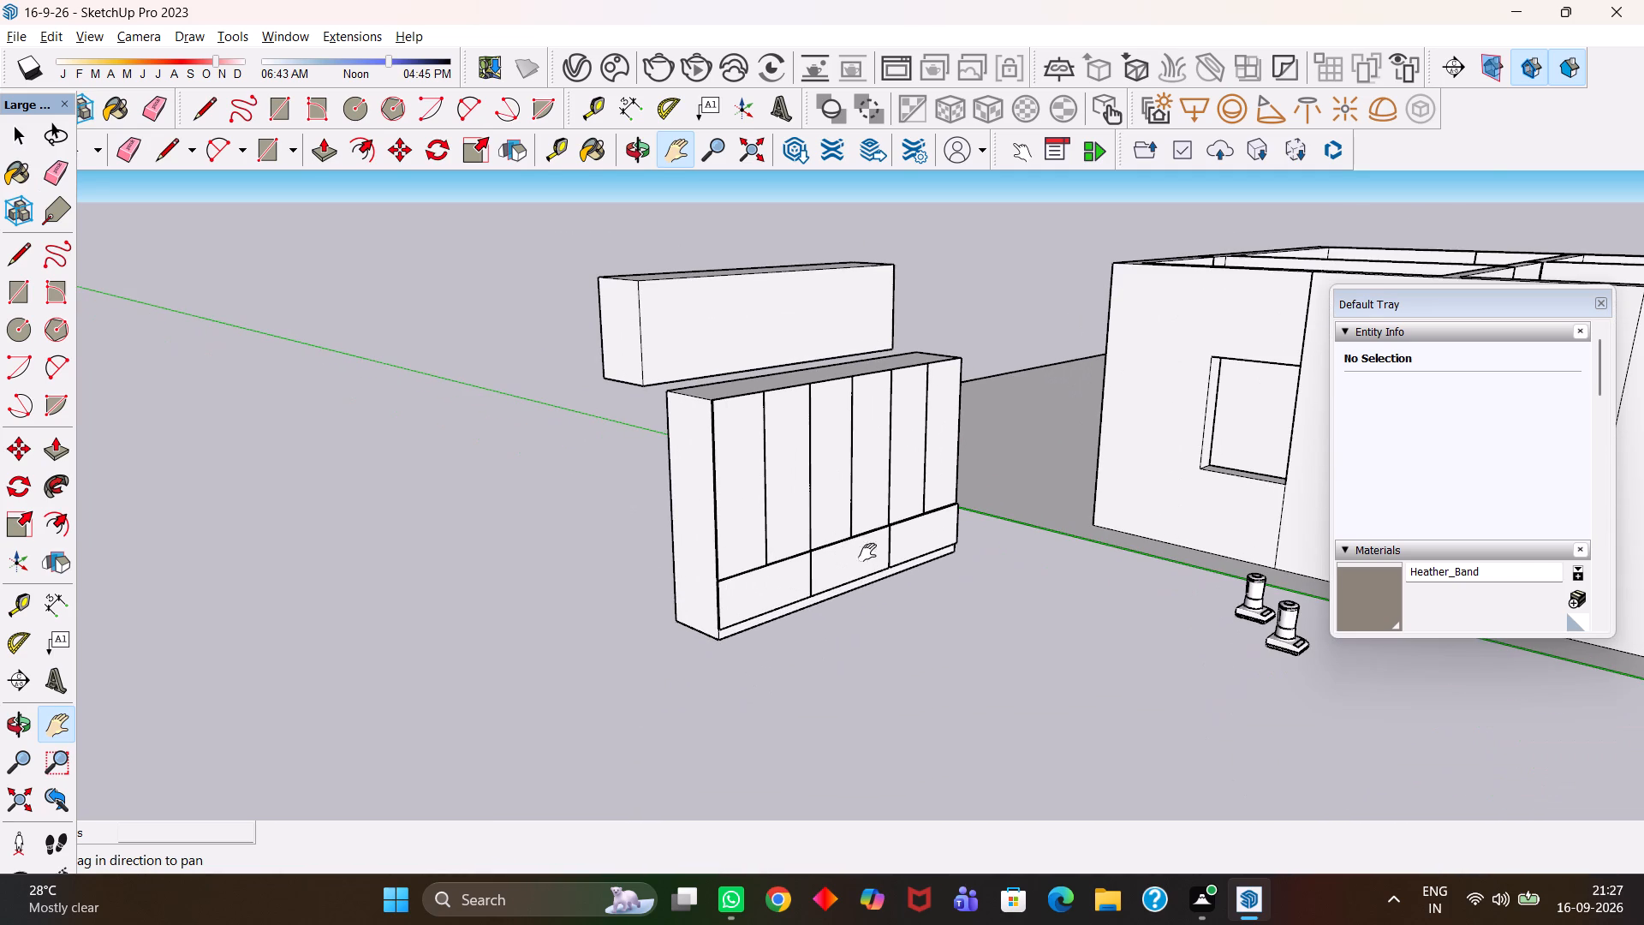
{"action": "scroll", "coordinate": [978, 584], "scroll_direction": "up", "scroll_amount": 1, "text": "alt"}
{"action": "middle_click", "coordinate": [846, 636], "text": "alt"}
{"action": "scroll", "coordinate": [527, 605], "scroll_direction": "up", "scroll_amount": 1, "text": "alt"}
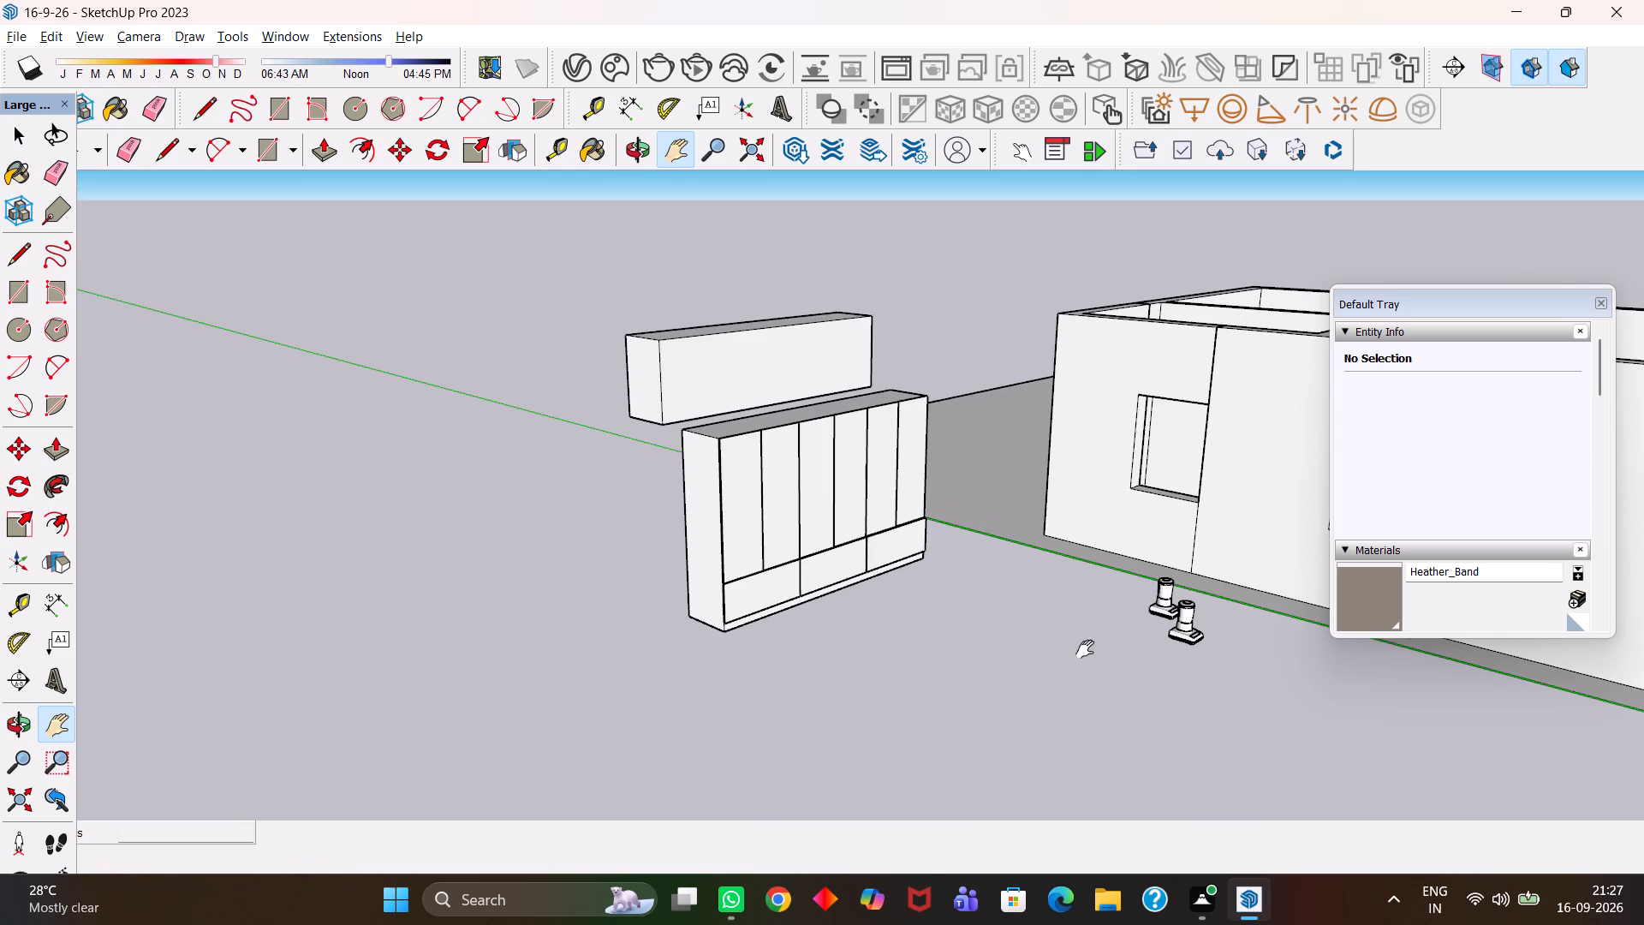
{"action": "scroll", "coordinate": [1027, 634], "scroll_direction": "up", "scroll_amount": 4, "text": "alt"}
{"action": "middle_click_drag", "start_coordinate": [819, 687], "coordinate": [432, 690], "text": "alt"}
{"action": "scroll", "coordinate": [390, 688], "scroll_direction": "up", "scroll_amount": 1, "text": "alt"}
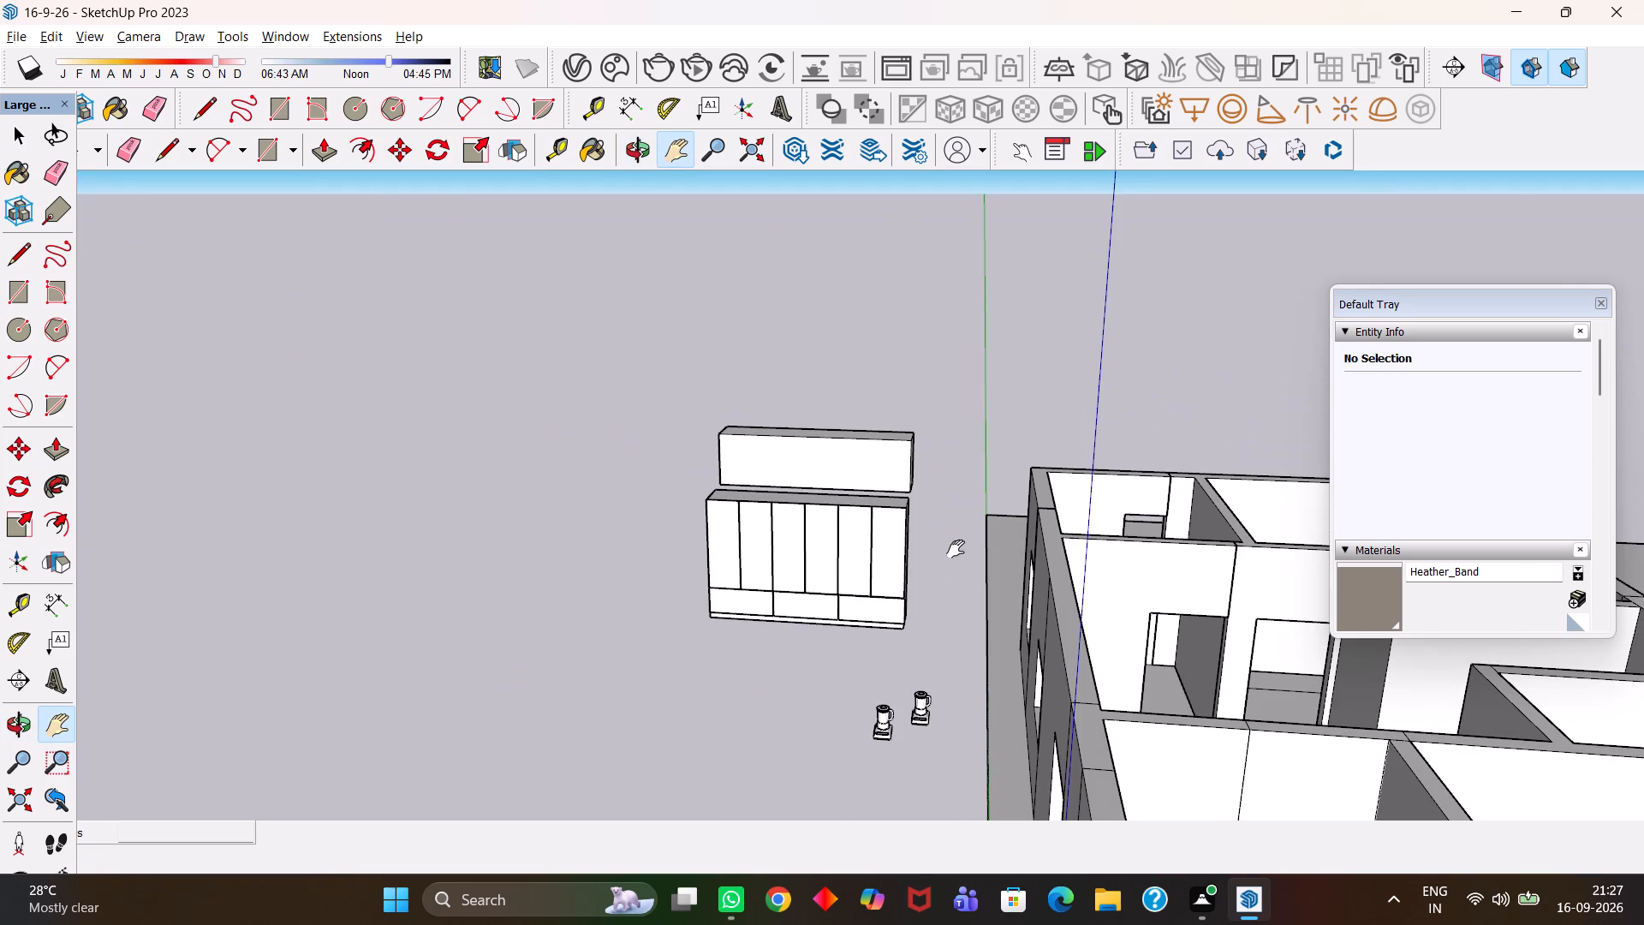
{"action": "scroll", "coordinate": [780, 469], "scroll_direction": "up", "scroll_amount": 5}
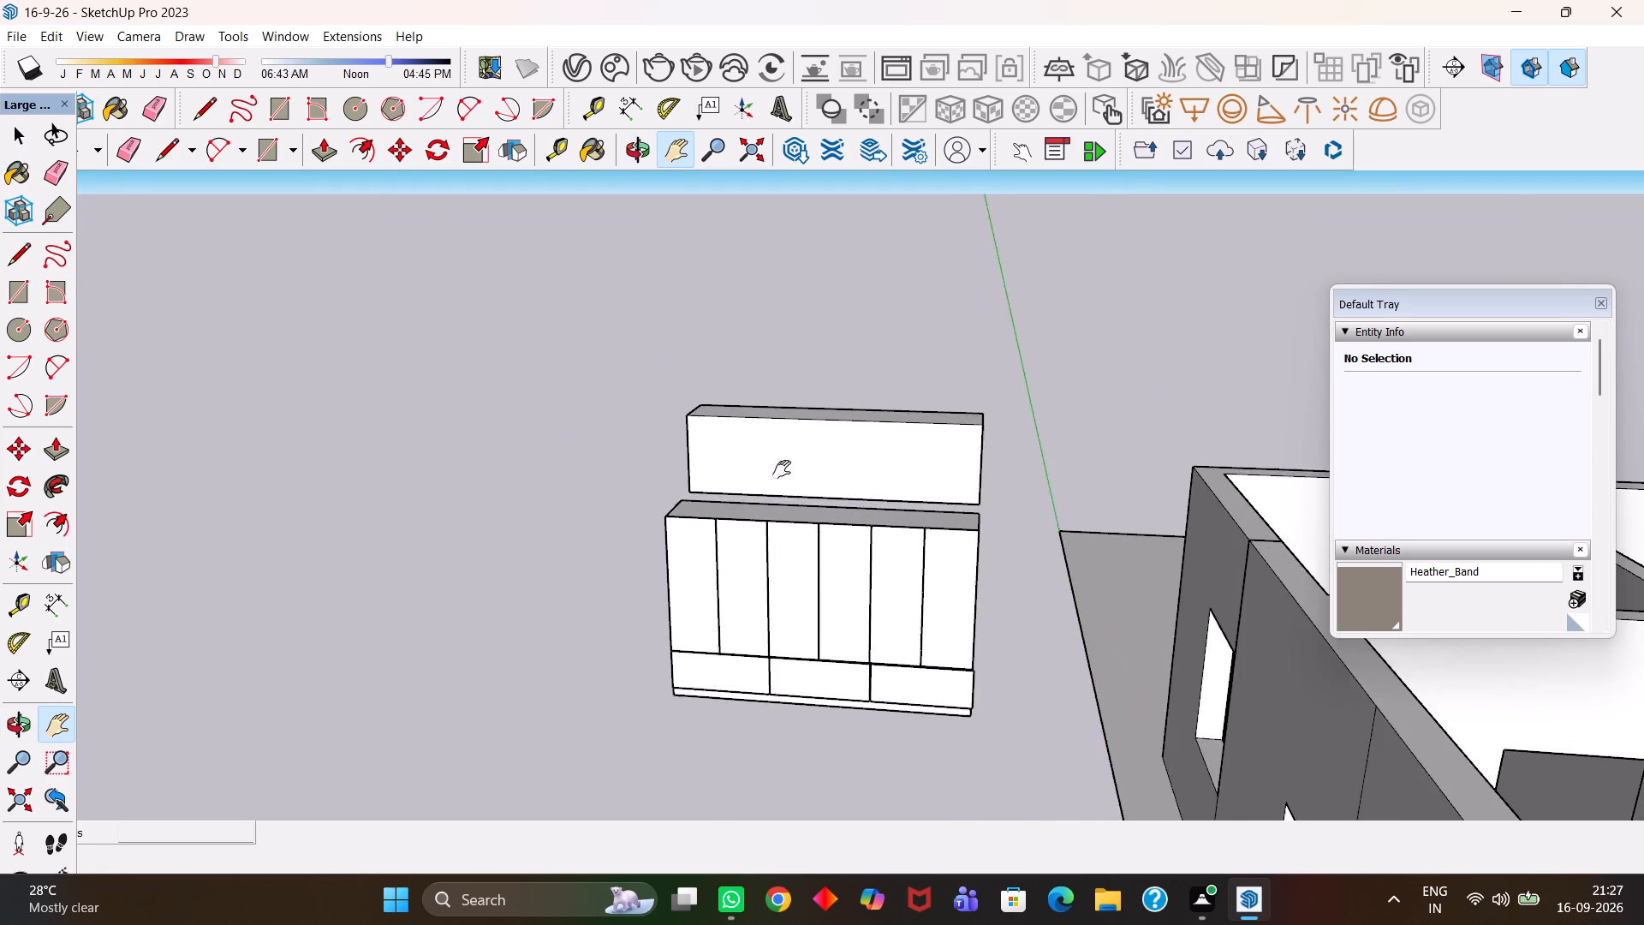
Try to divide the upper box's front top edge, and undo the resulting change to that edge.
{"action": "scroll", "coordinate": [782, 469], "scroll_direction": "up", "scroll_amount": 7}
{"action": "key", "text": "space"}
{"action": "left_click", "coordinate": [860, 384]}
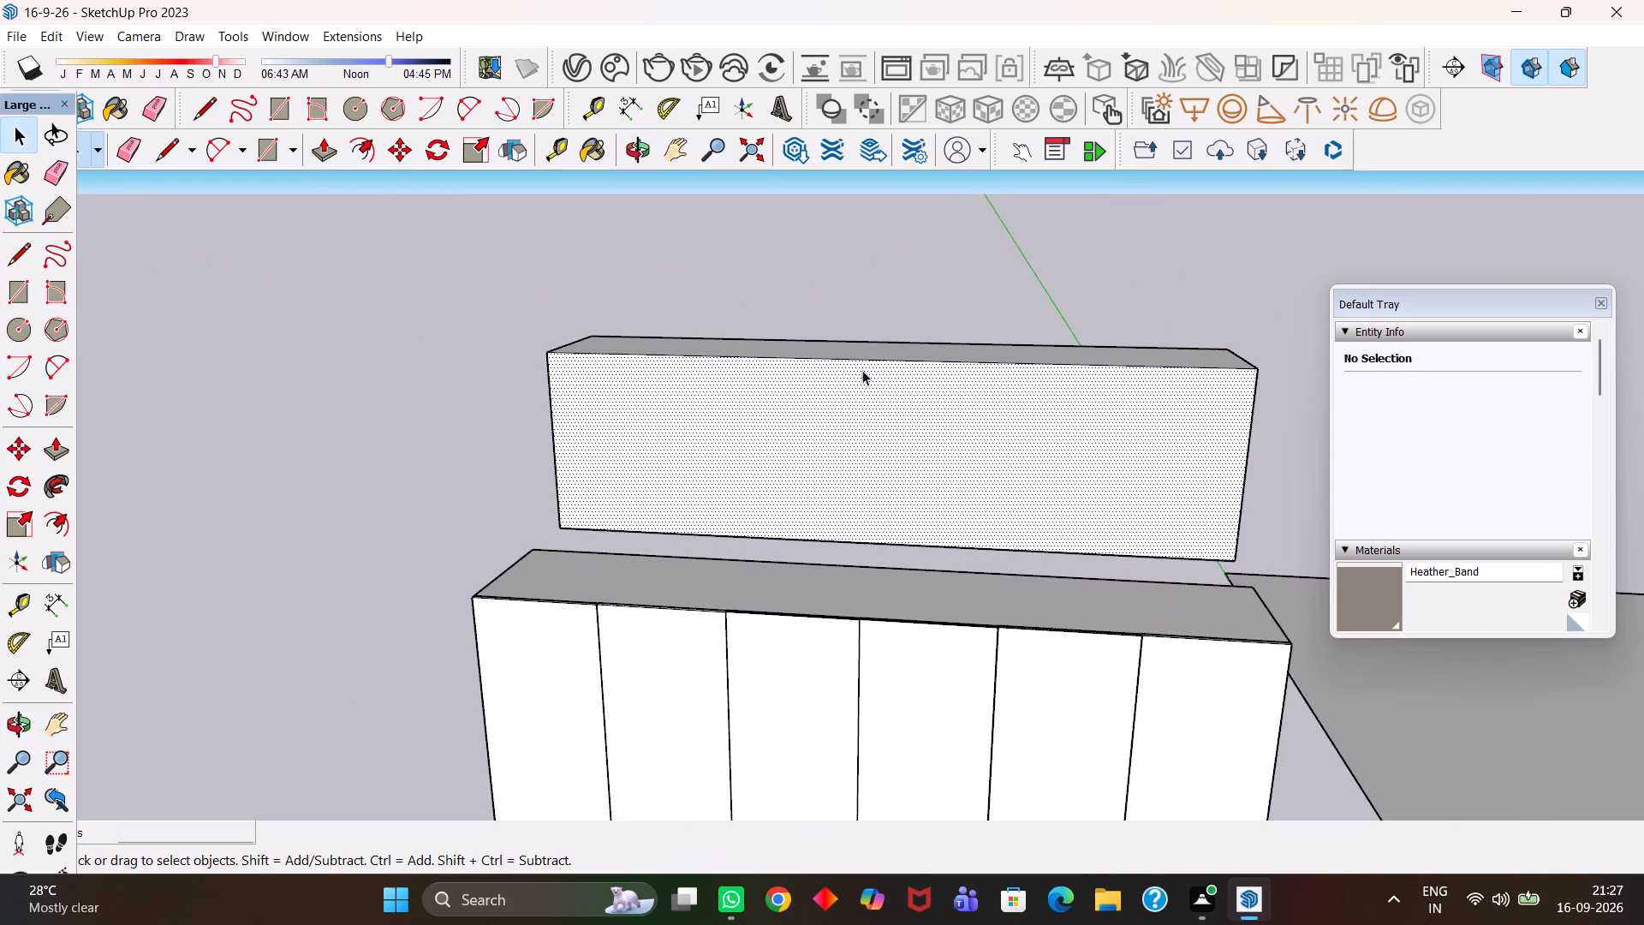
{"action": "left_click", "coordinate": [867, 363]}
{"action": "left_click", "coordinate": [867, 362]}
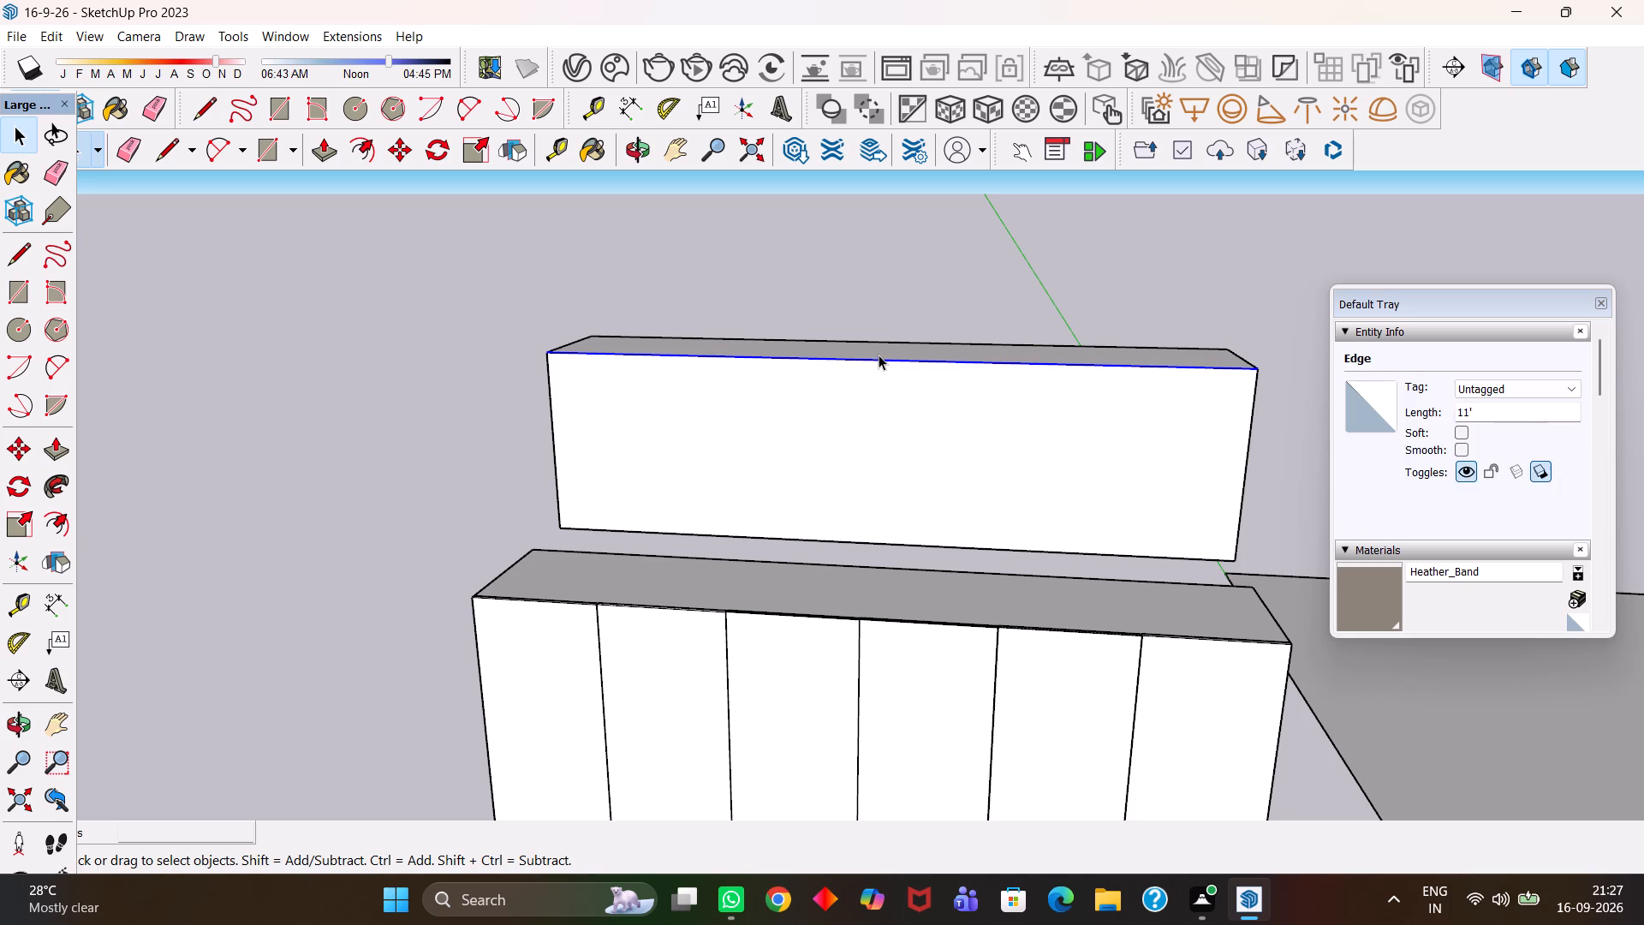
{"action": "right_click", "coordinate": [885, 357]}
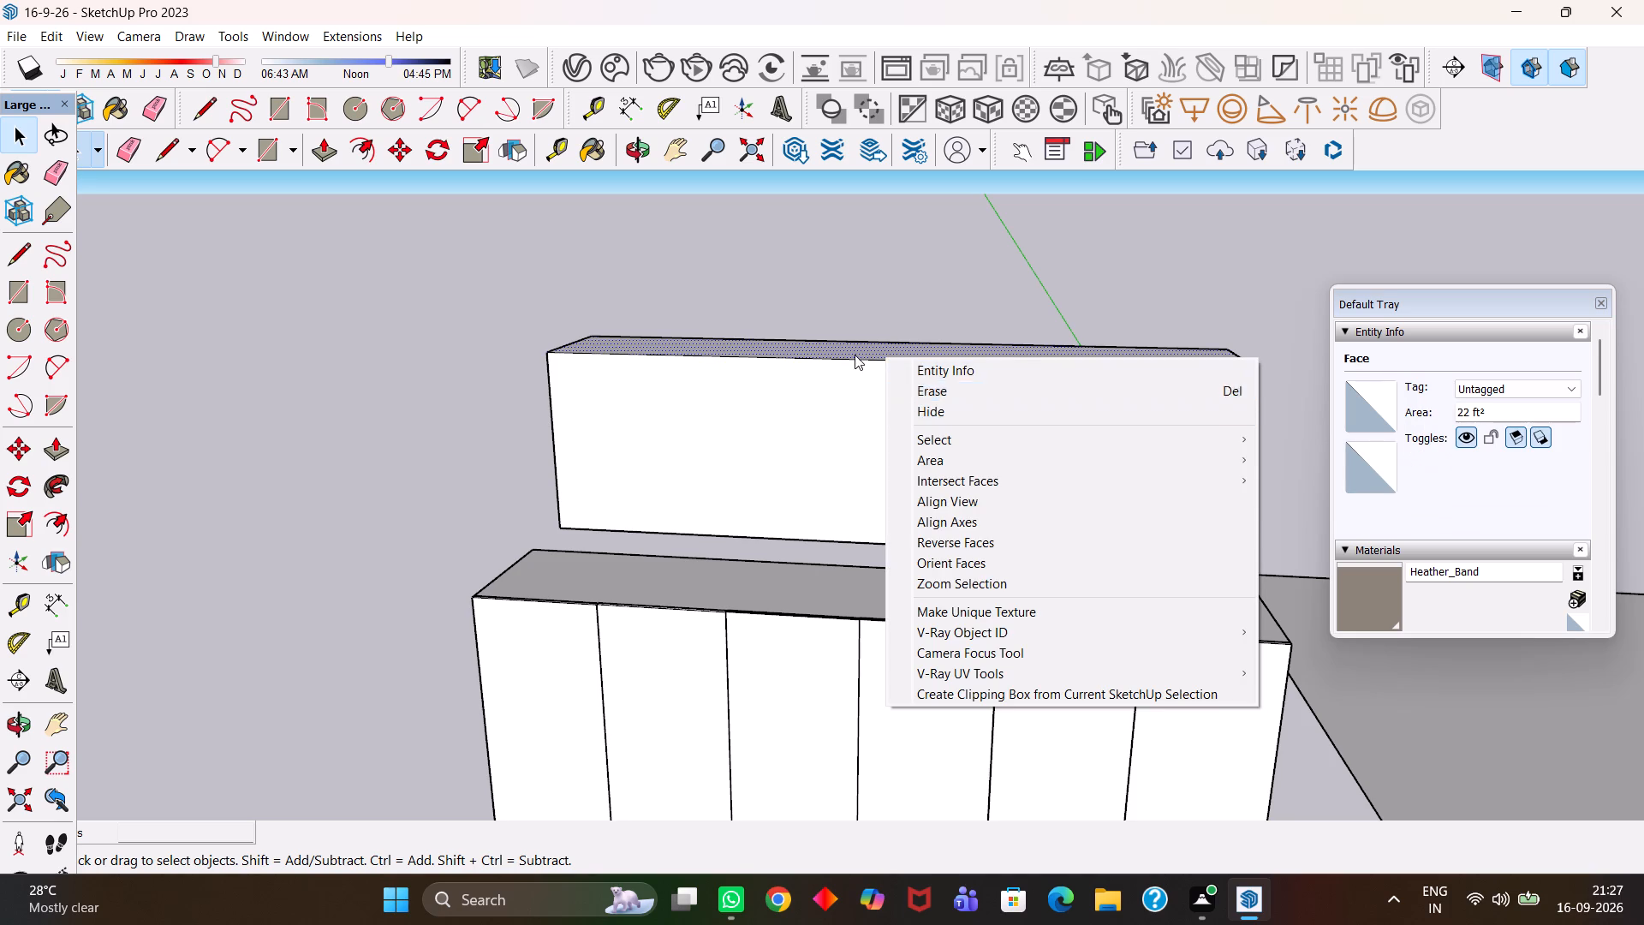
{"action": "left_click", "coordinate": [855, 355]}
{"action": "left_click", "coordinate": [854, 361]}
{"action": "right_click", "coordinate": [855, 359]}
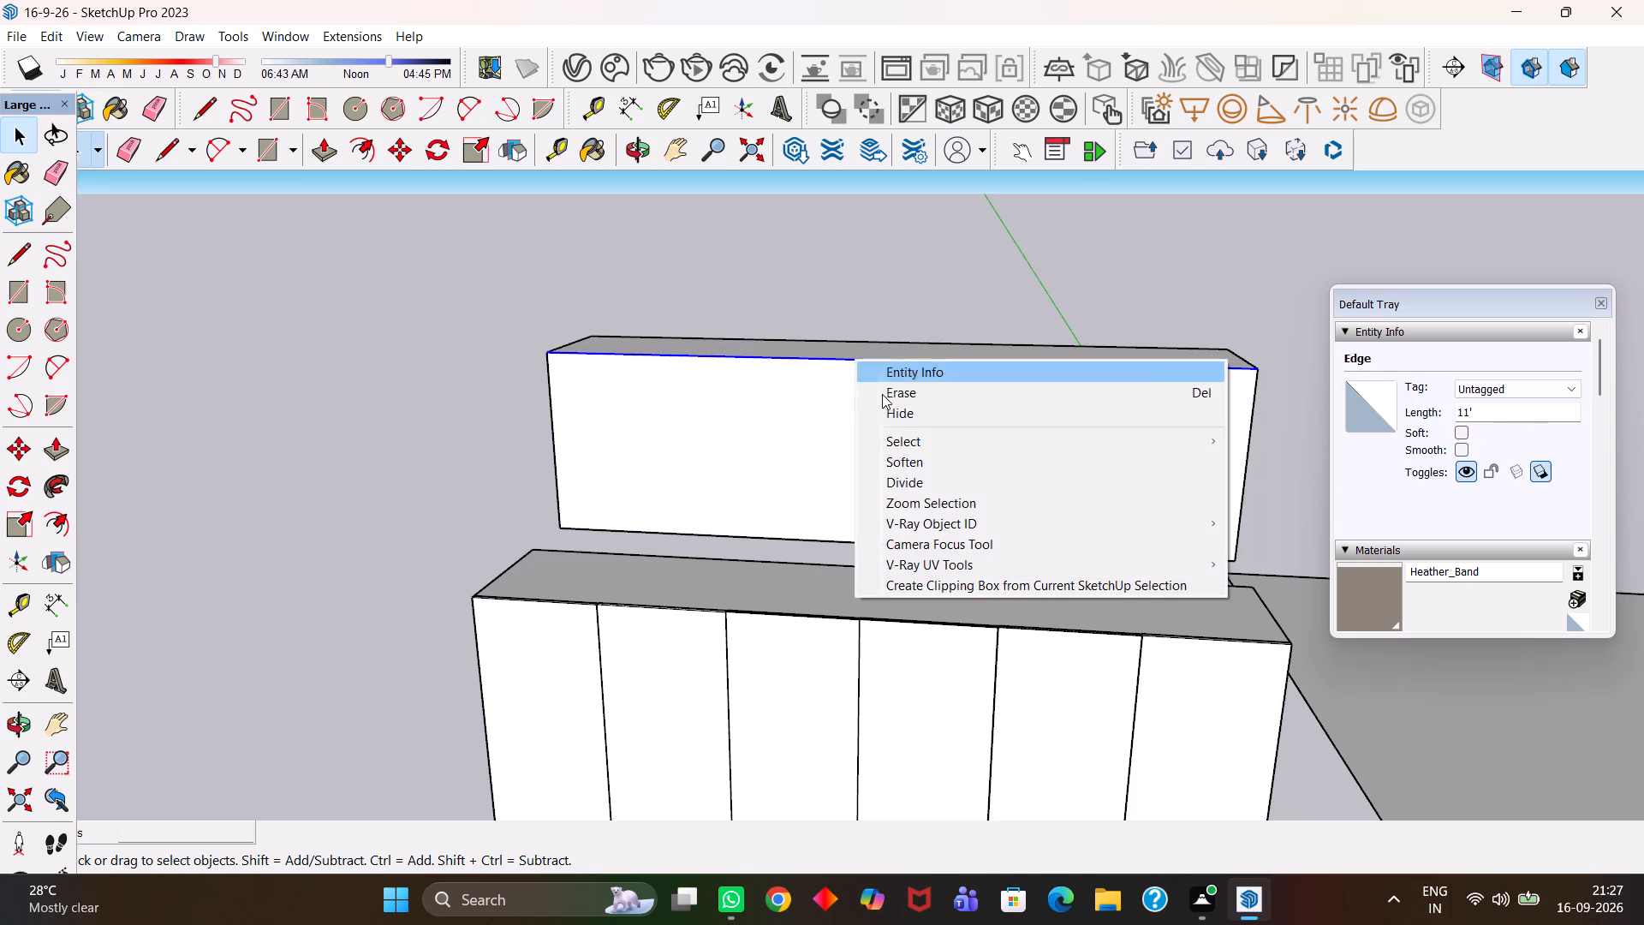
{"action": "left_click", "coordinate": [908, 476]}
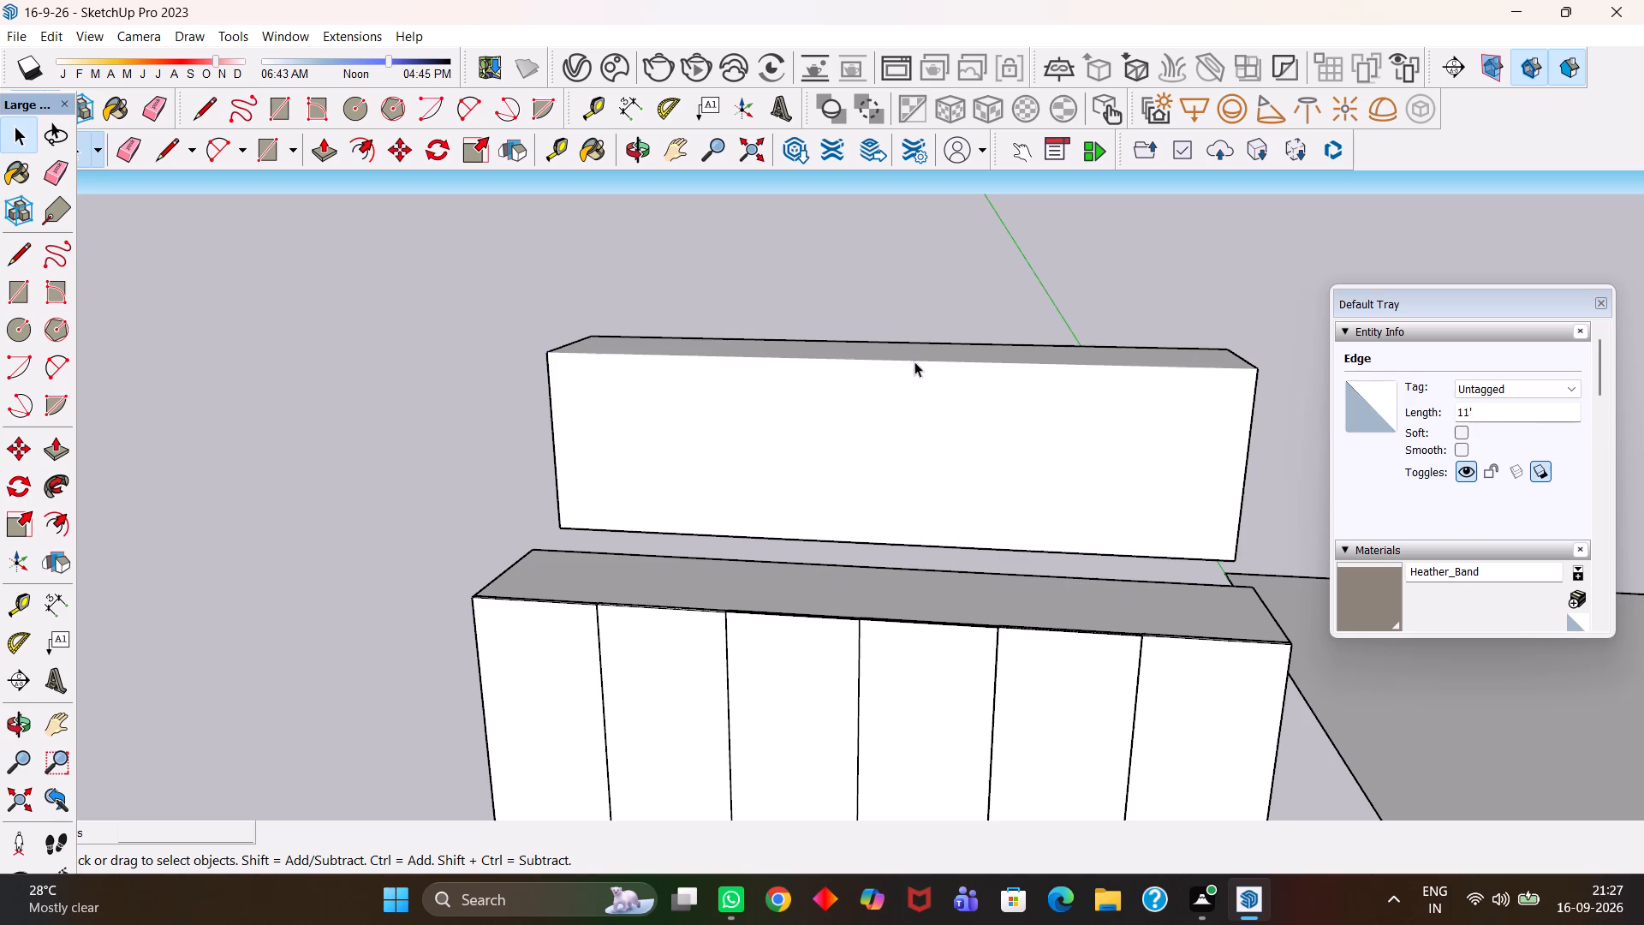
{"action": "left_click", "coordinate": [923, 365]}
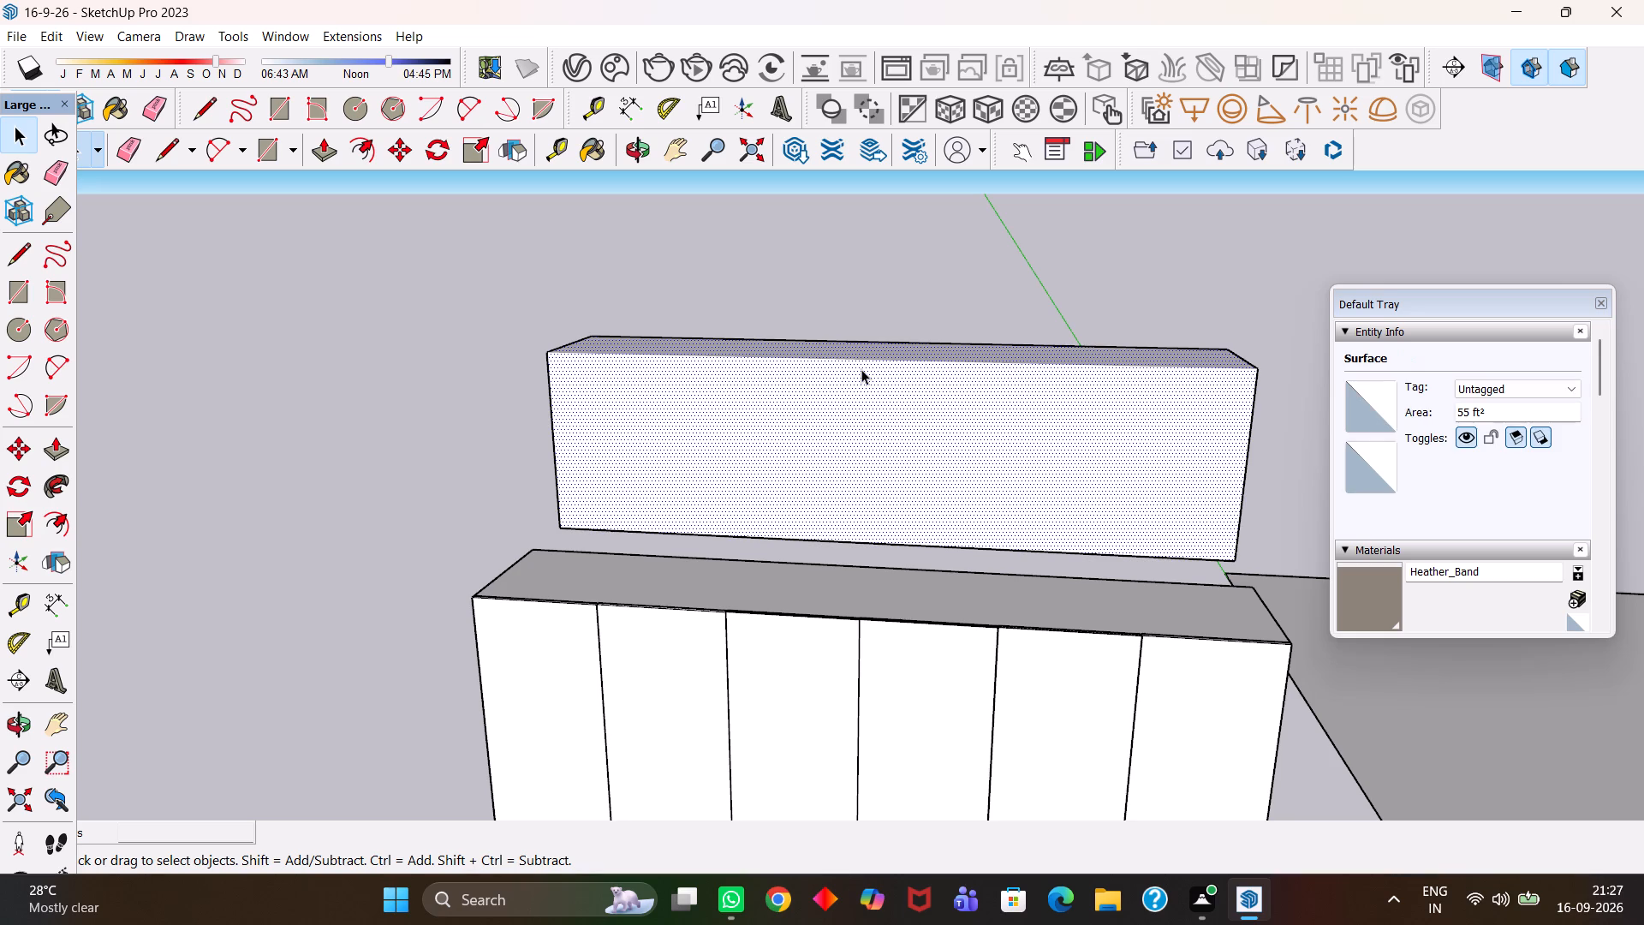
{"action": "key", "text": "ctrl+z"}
Divide the upper box's front top edge into 6 equal segments.
{"action": "right_click", "coordinate": [859, 351]}
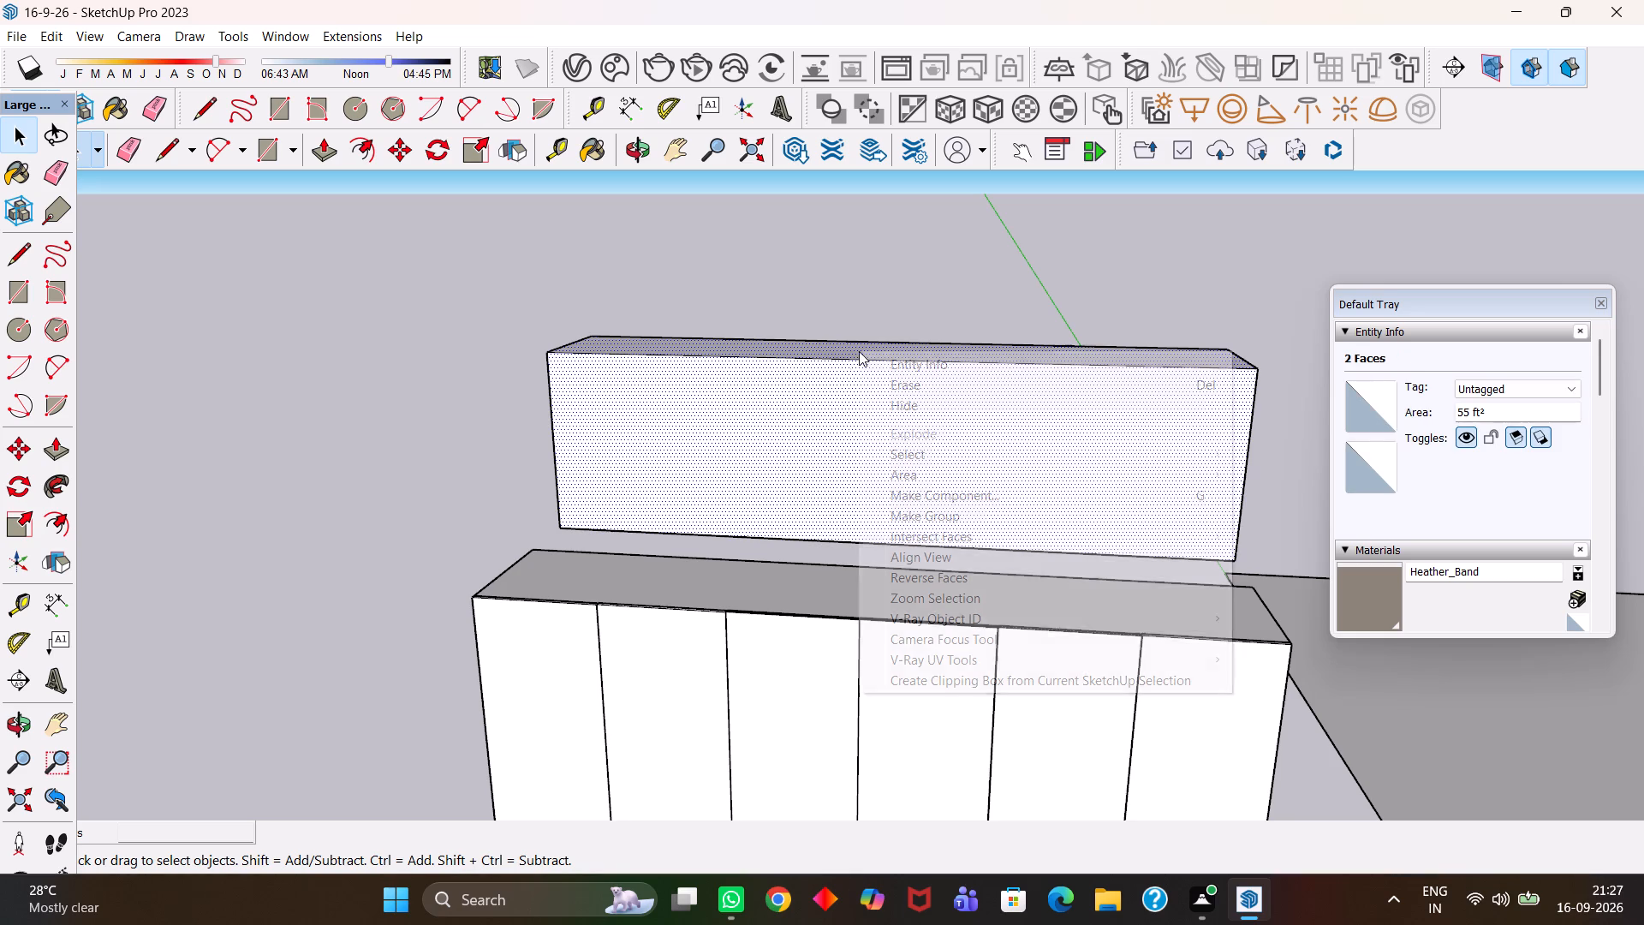
{"action": "left_click", "coordinate": [855, 359]}
{"action": "right_click", "coordinate": [850, 359]}
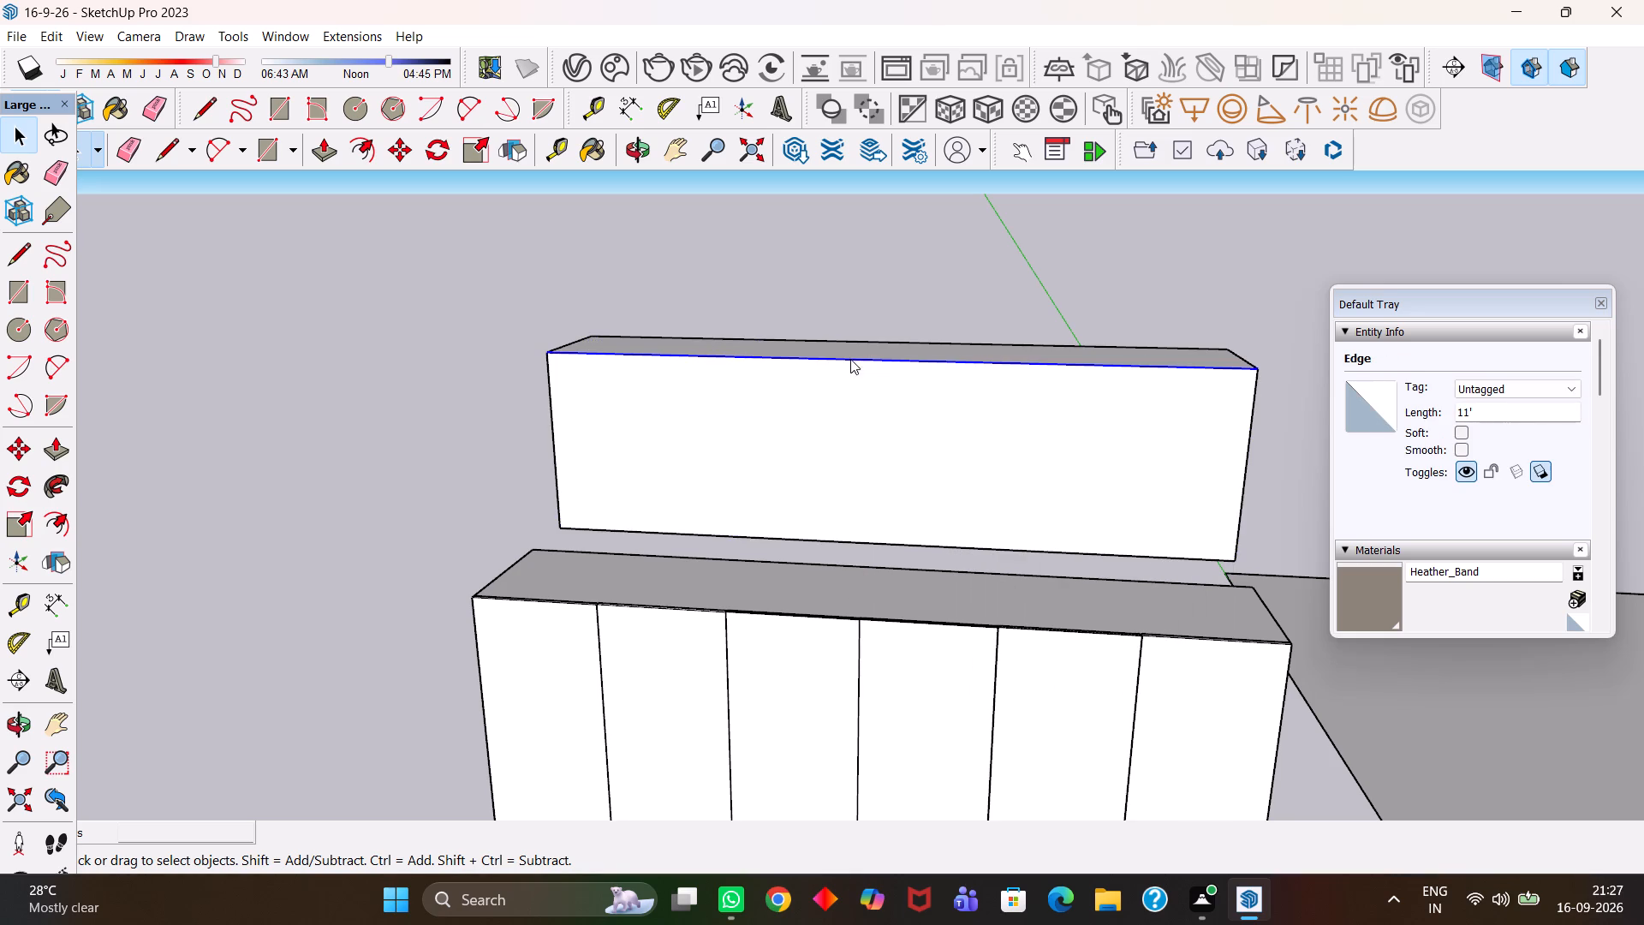
{"action": "left_click", "coordinate": [922, 486]}
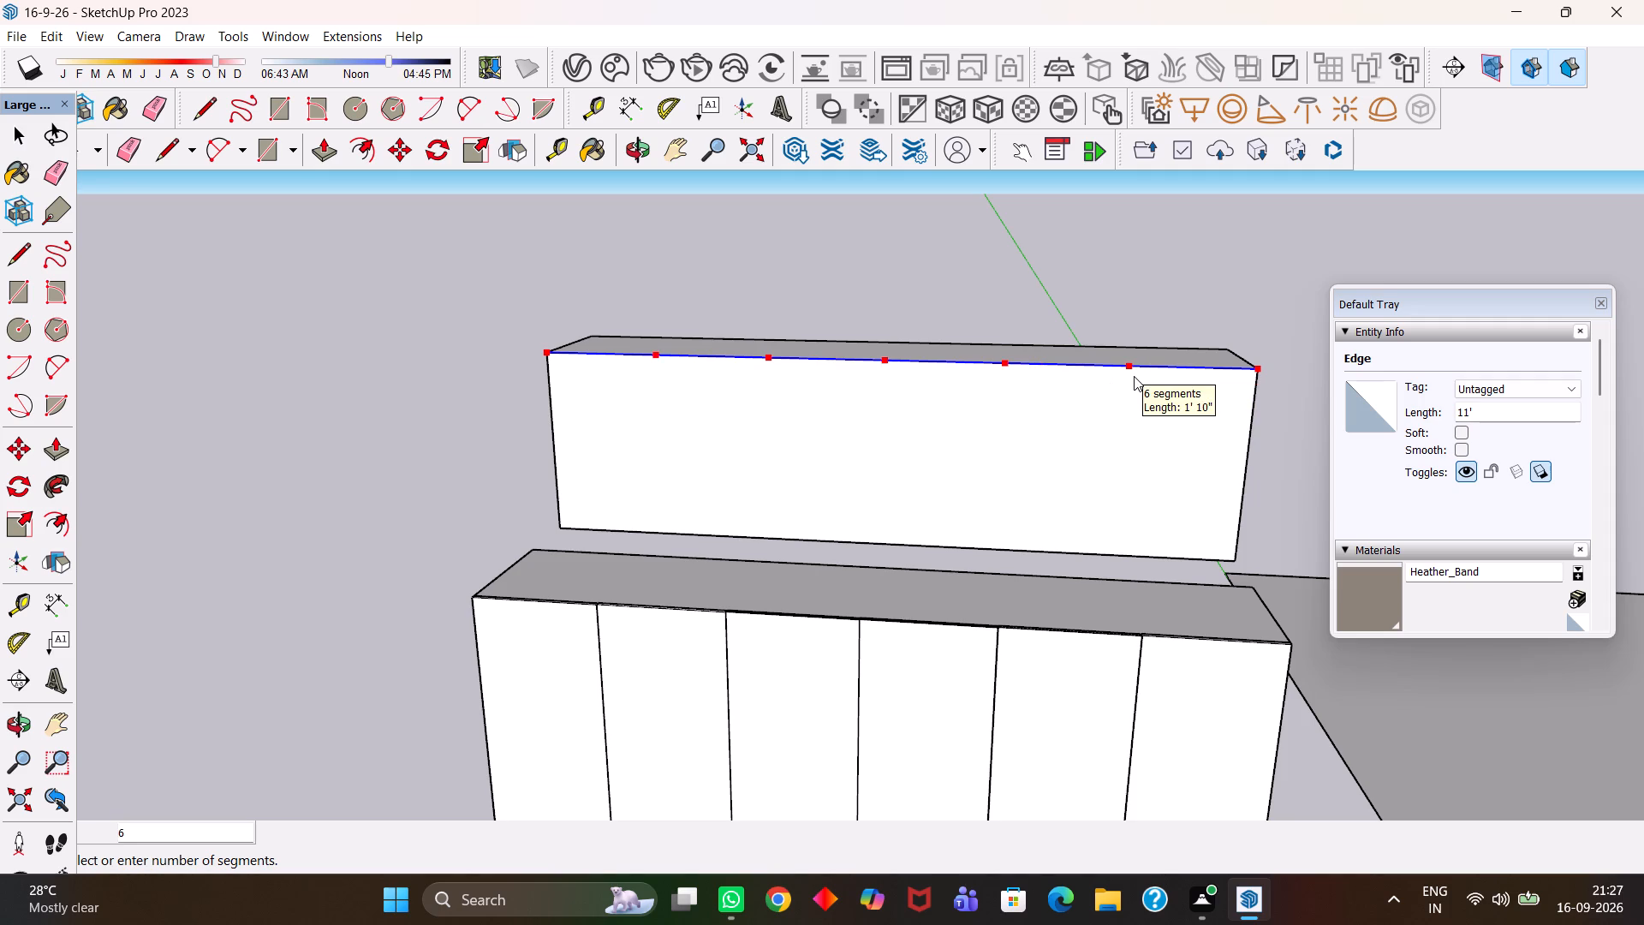
{"action": "key", "text": "6"}
{"action": "key", "text": "Return"}
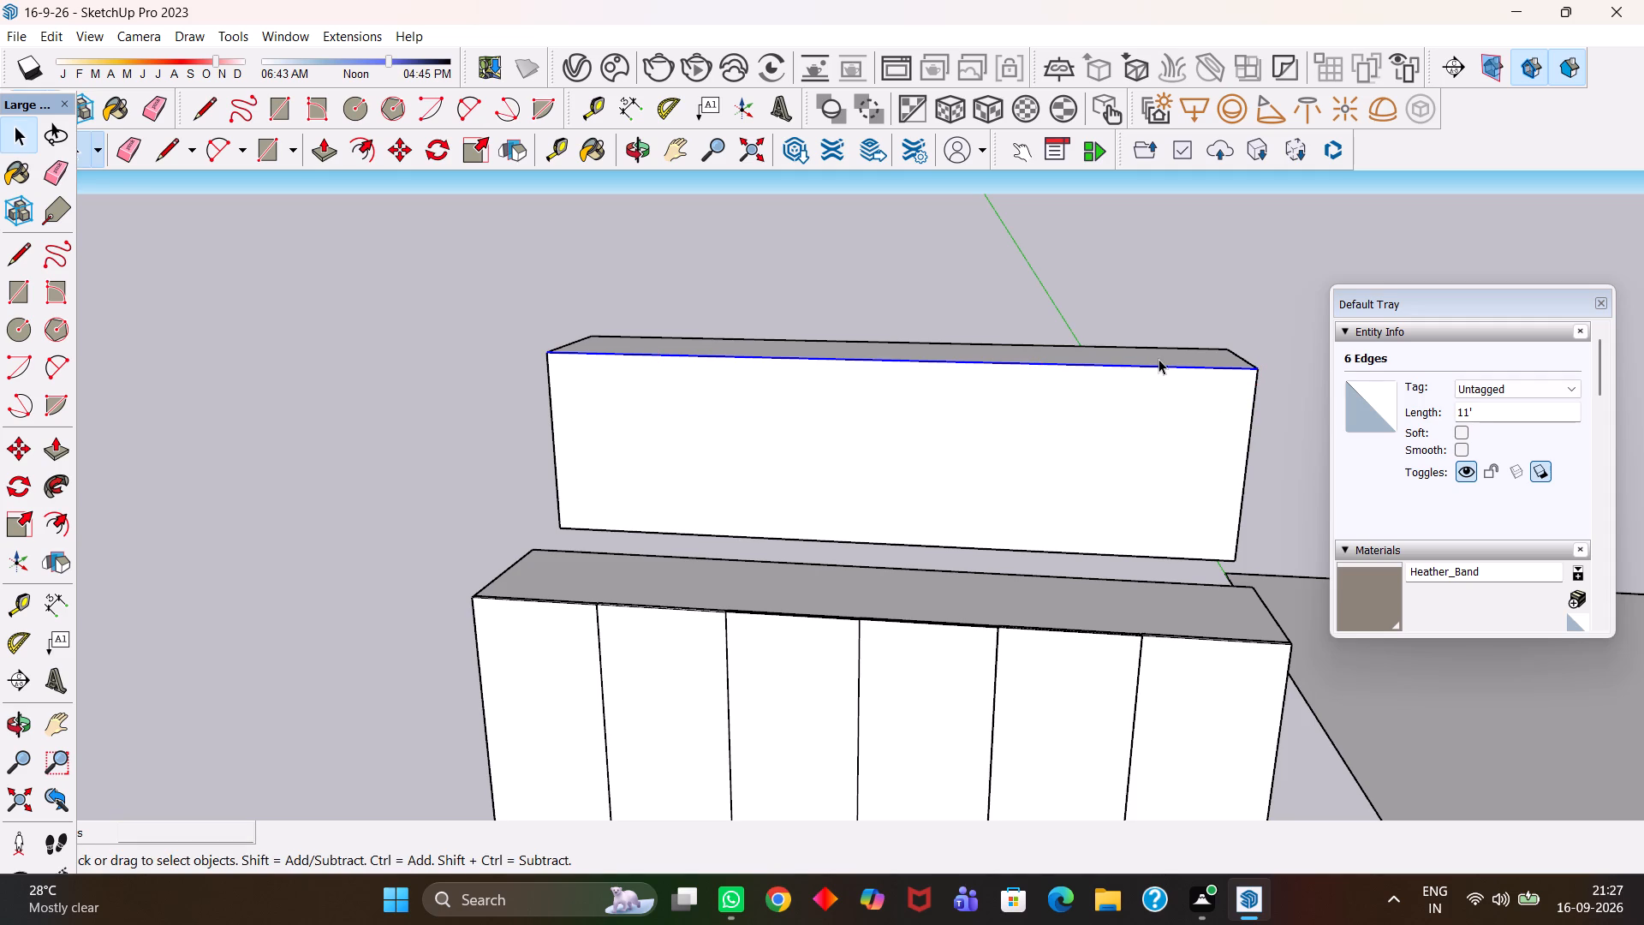
Mark off a 1' 10" wide end section on the upper box's front with a guide and a vertical 3' line.
{"action": "left_click", "coordinate": [1159, 368]}
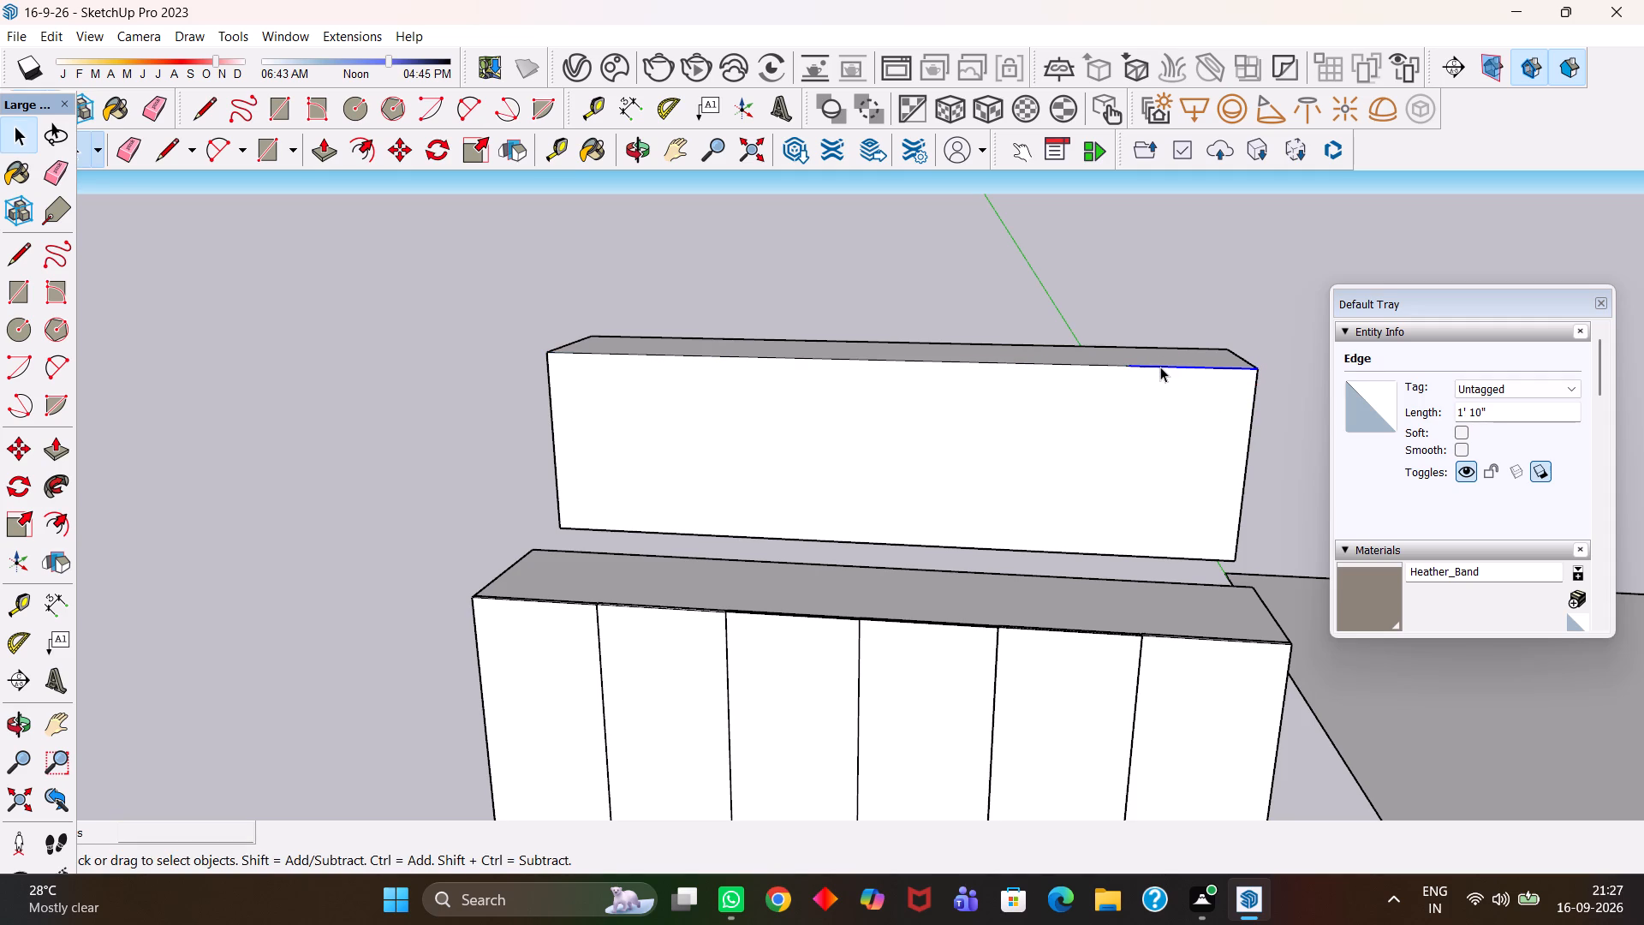
{"action": "key", "text": "t"}
{"action": "left_click", "coordinate": [1249, 439]}
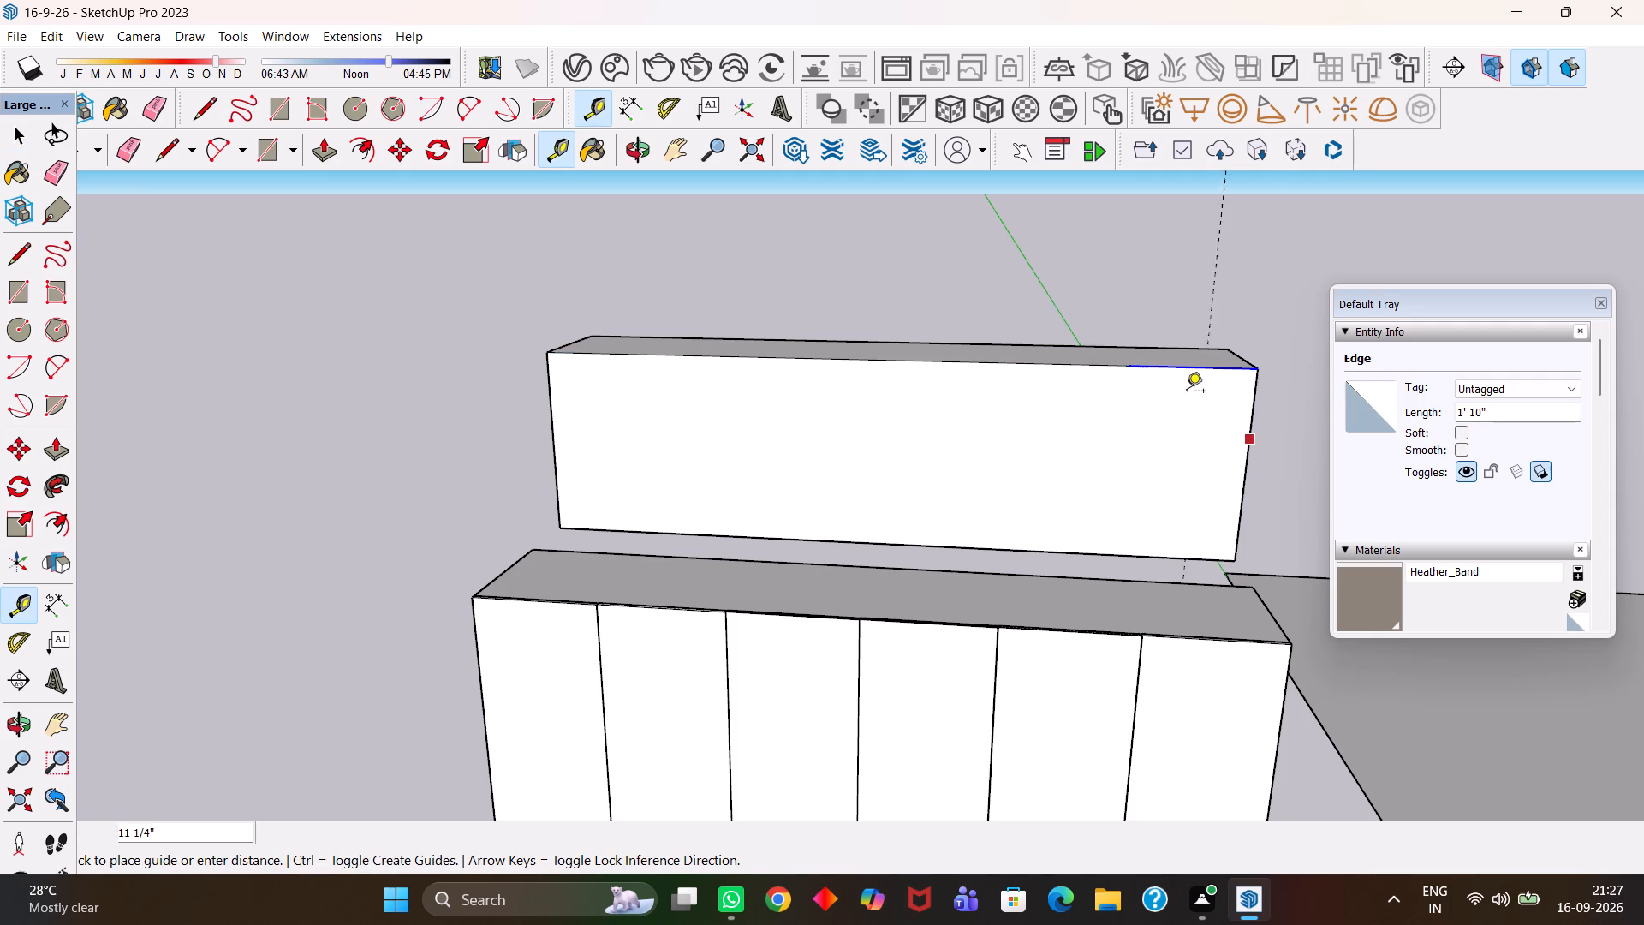
{"action": "left_click", "coordinate": [1128, 367]}
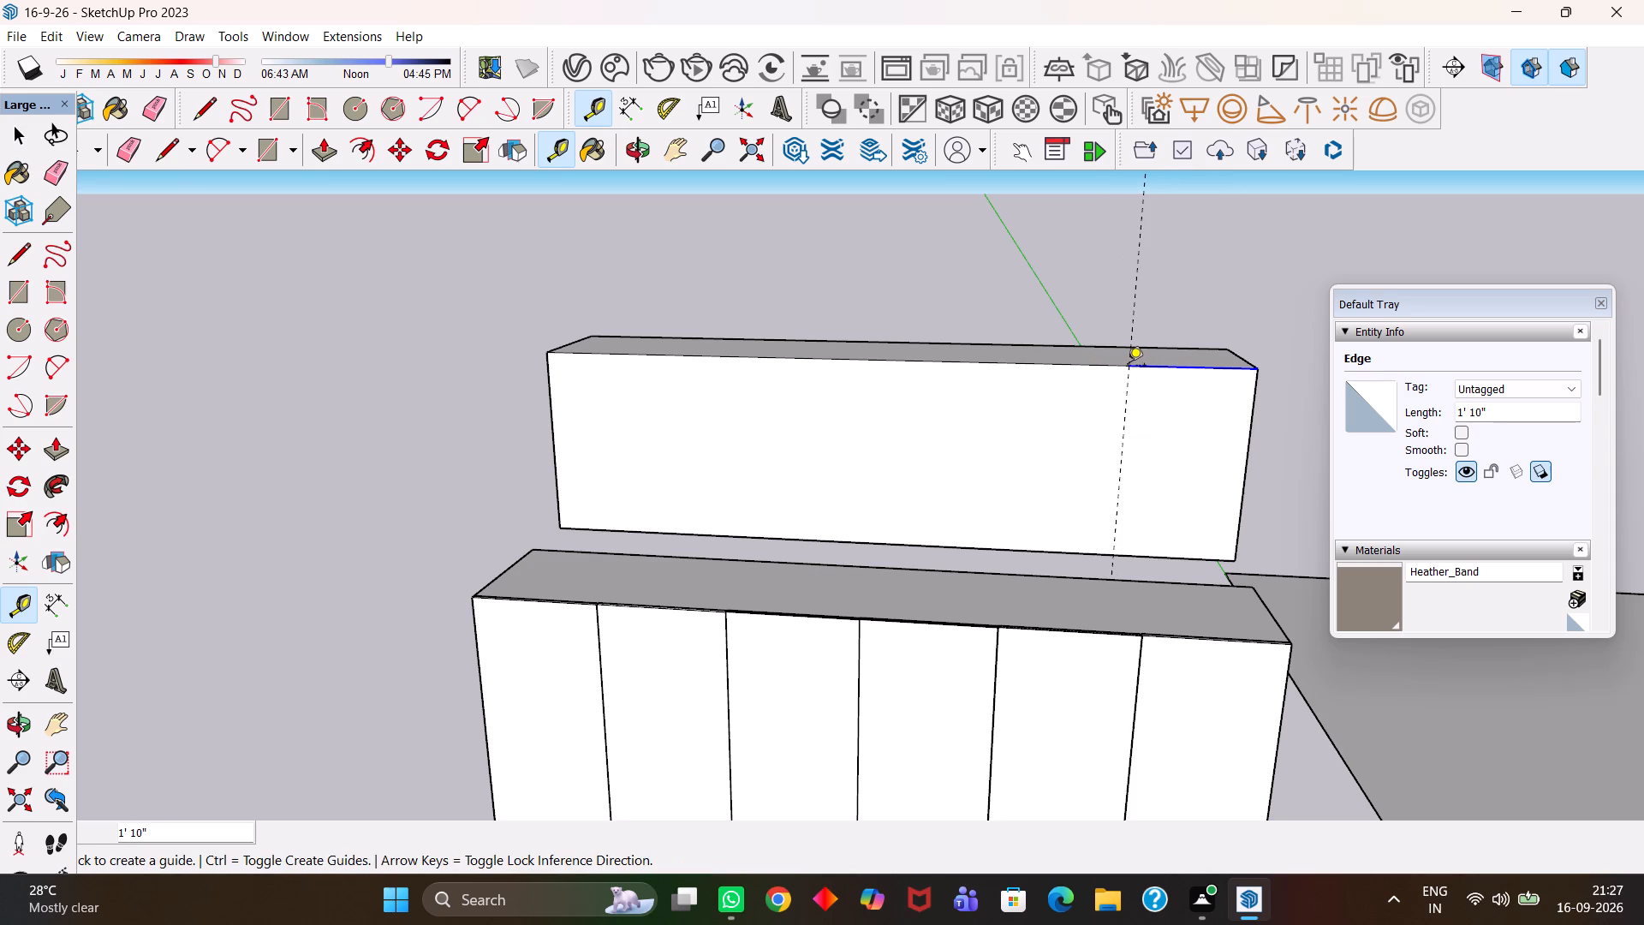
{"action": "key", "text": "l"}
{"action": "left_click", "coordinate": [1131, 369]}
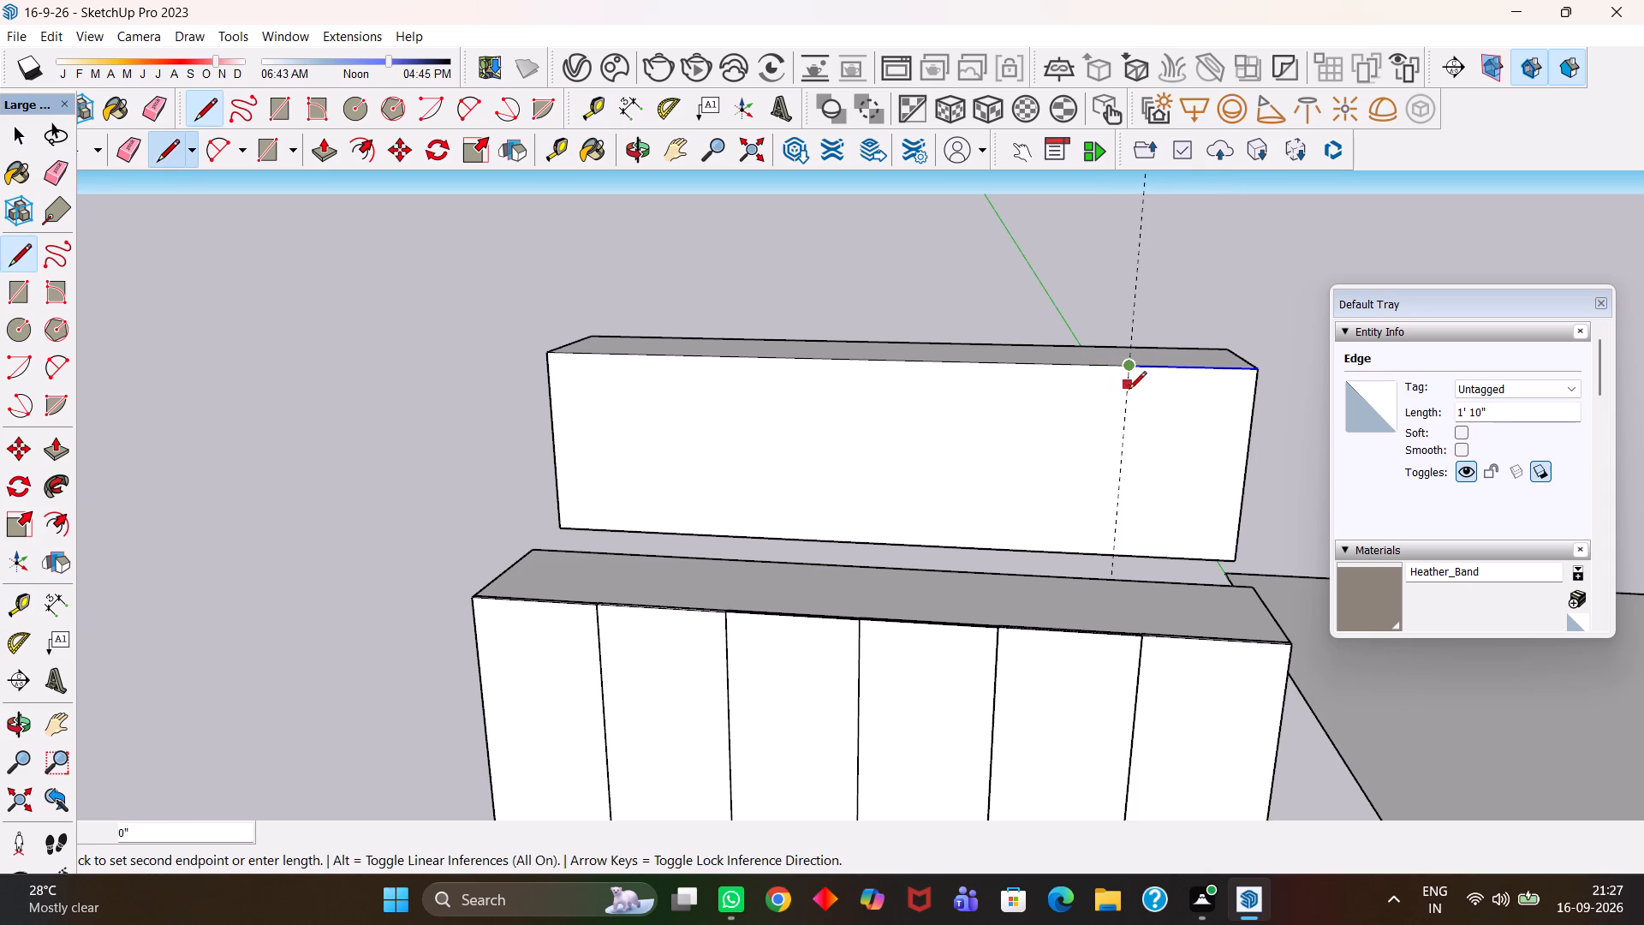
{"action": "left_click", "coordinate": [1115, 555]}
Copy the 1' 10" wide end face of the upper box 14' 5 1/2" sideways into empty space beside it.
{"action": "key", "text": "space"}
{"action": "left_click", "coordinate": [1141, 512]}
{"action": "scroll", "coordinate": [1141, 510], "scroll_direction": "down", "scroll_amount": 2}
{"action": "key", "text": "m"}
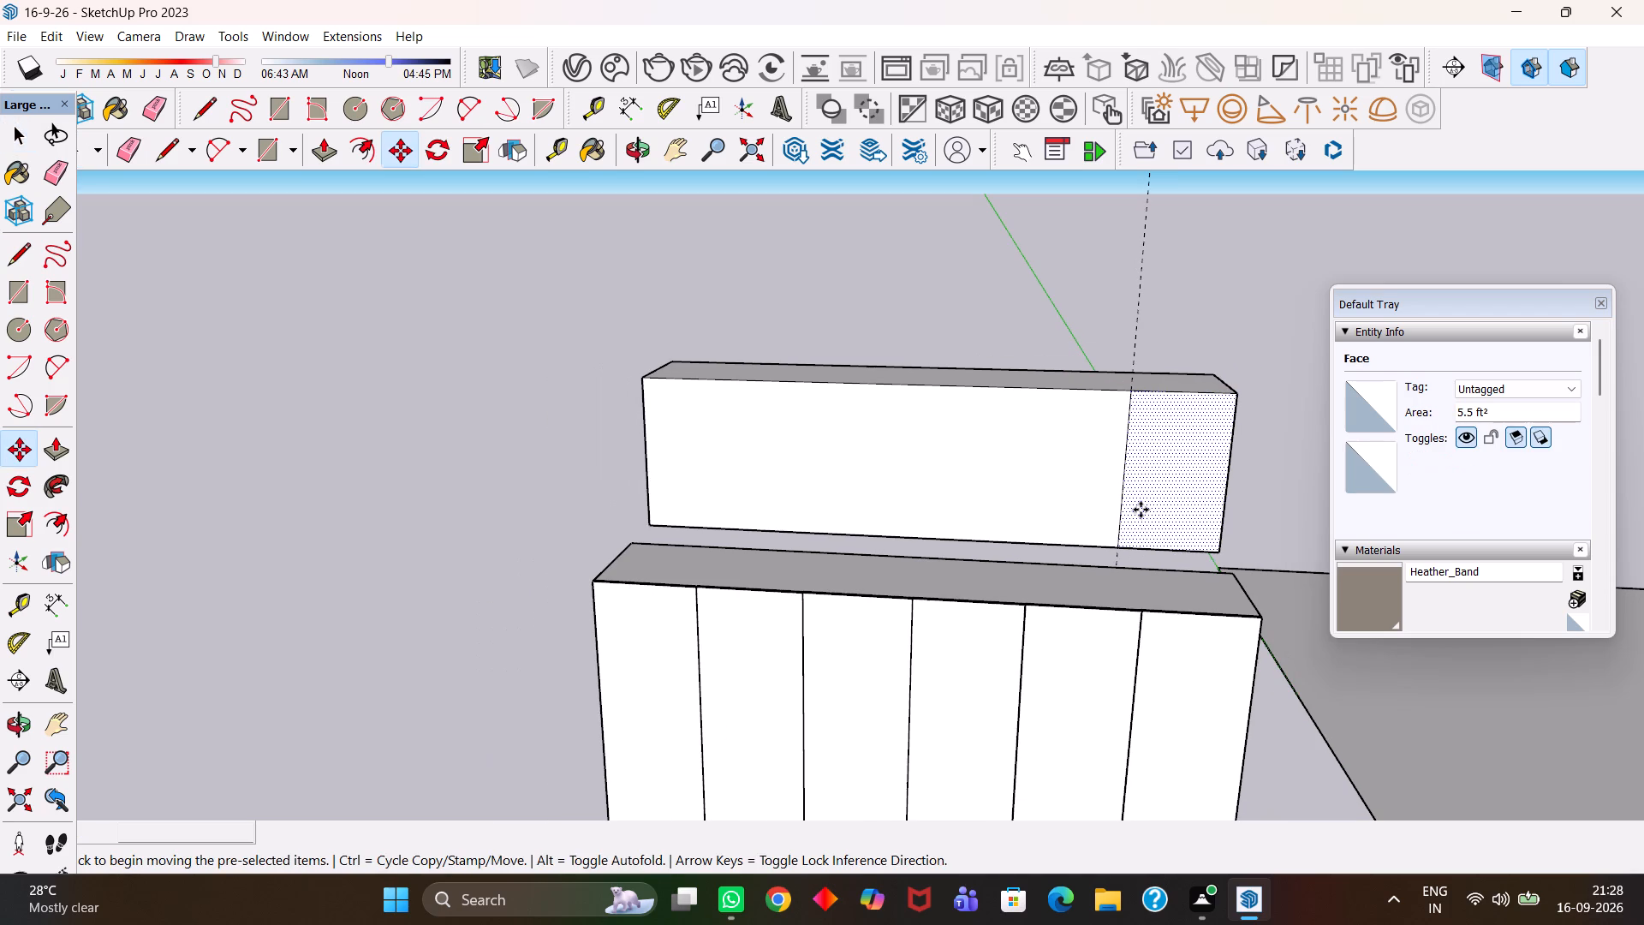
{"action": "left_click", "coordinate": [1141, 510]}
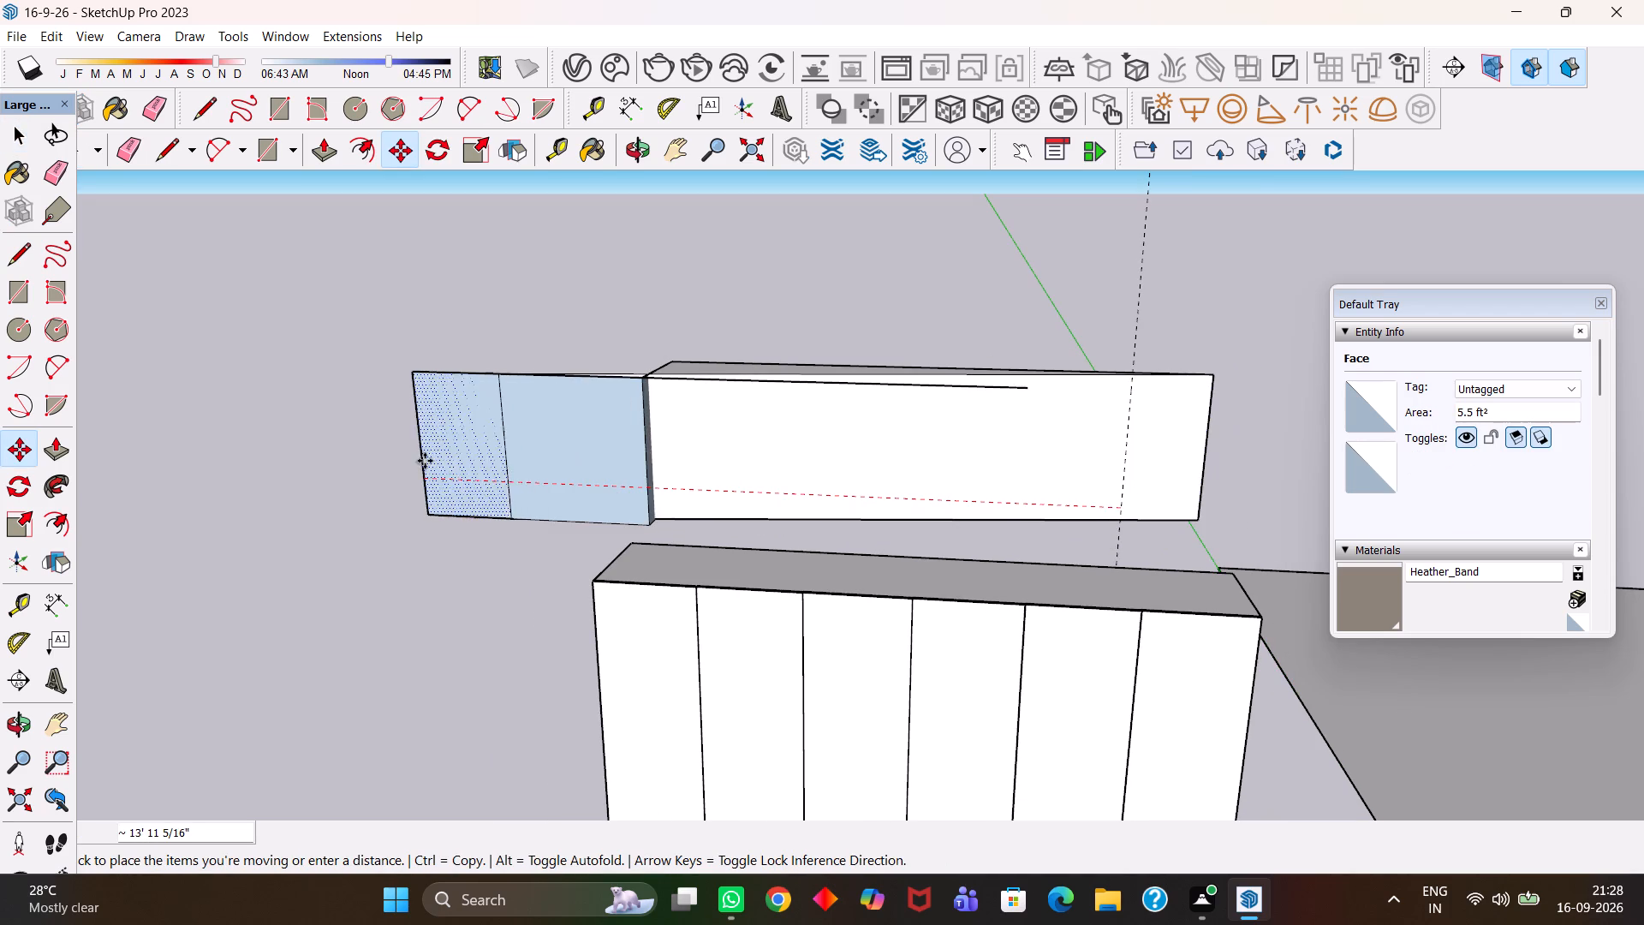
{"action": "left_click", "coordinate": [373, 492]}
Push/Pull the copied face to a thickness of 18 mm.
{"action": "key", "text": "p"}
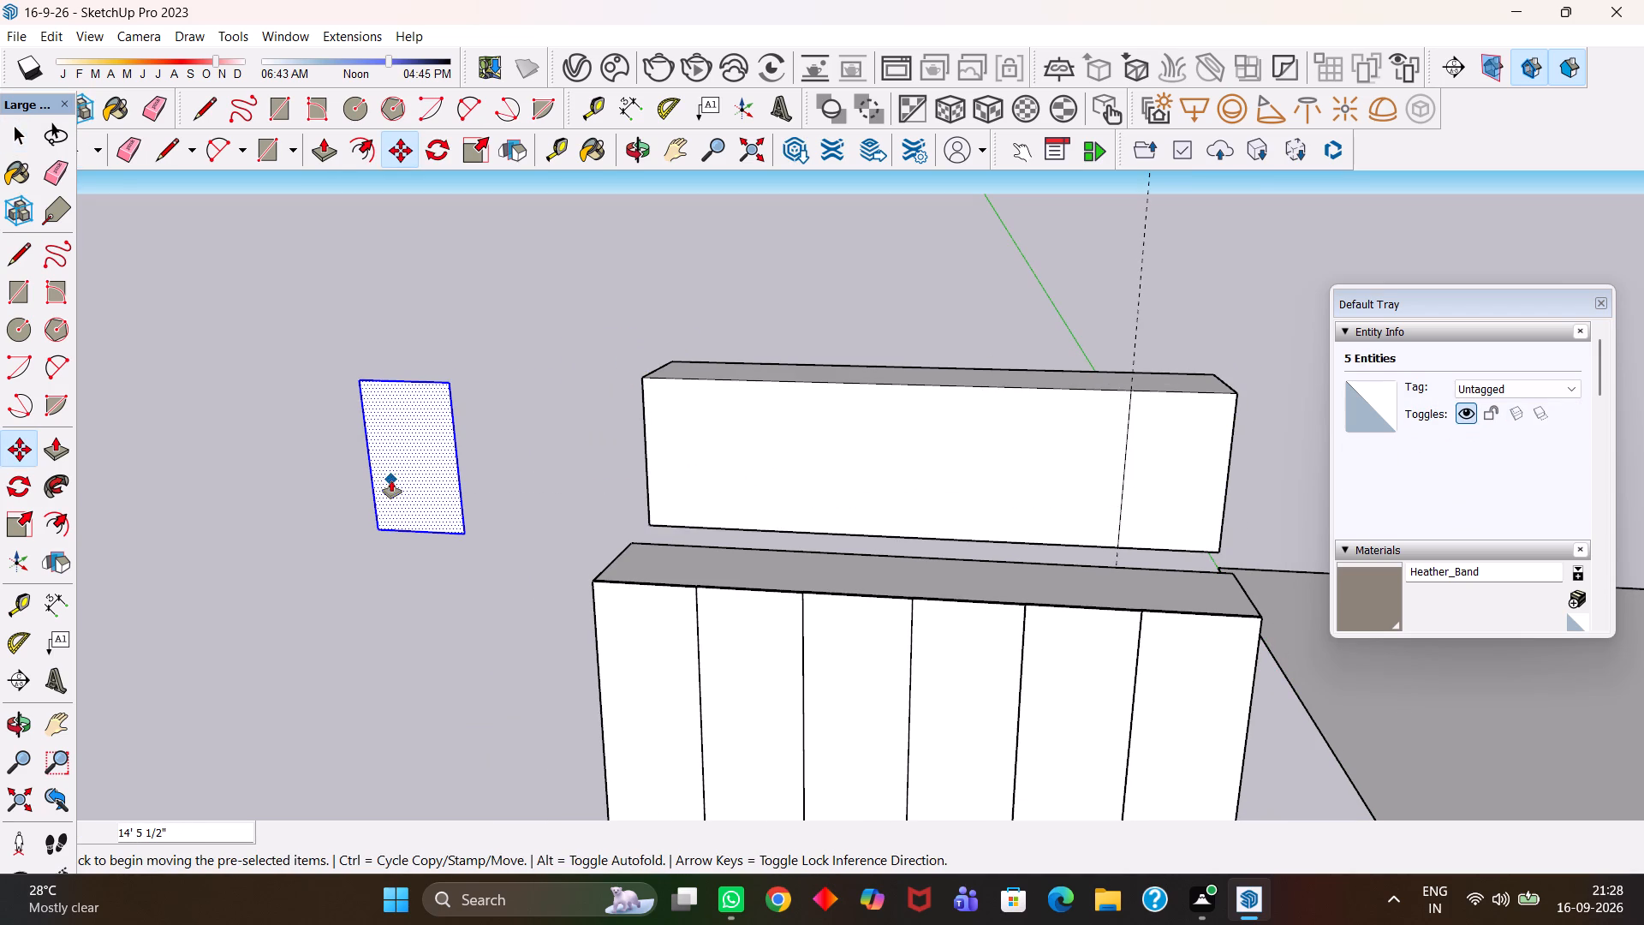
{"action": "left_click", "coordinate": [391, 480]}
{"action": "type", "text": "18mm"}
{"action": "key", "text": "Return"}
Select the whole 18 mm door panel and make it a group.
{"action": "key", "text": "space"}
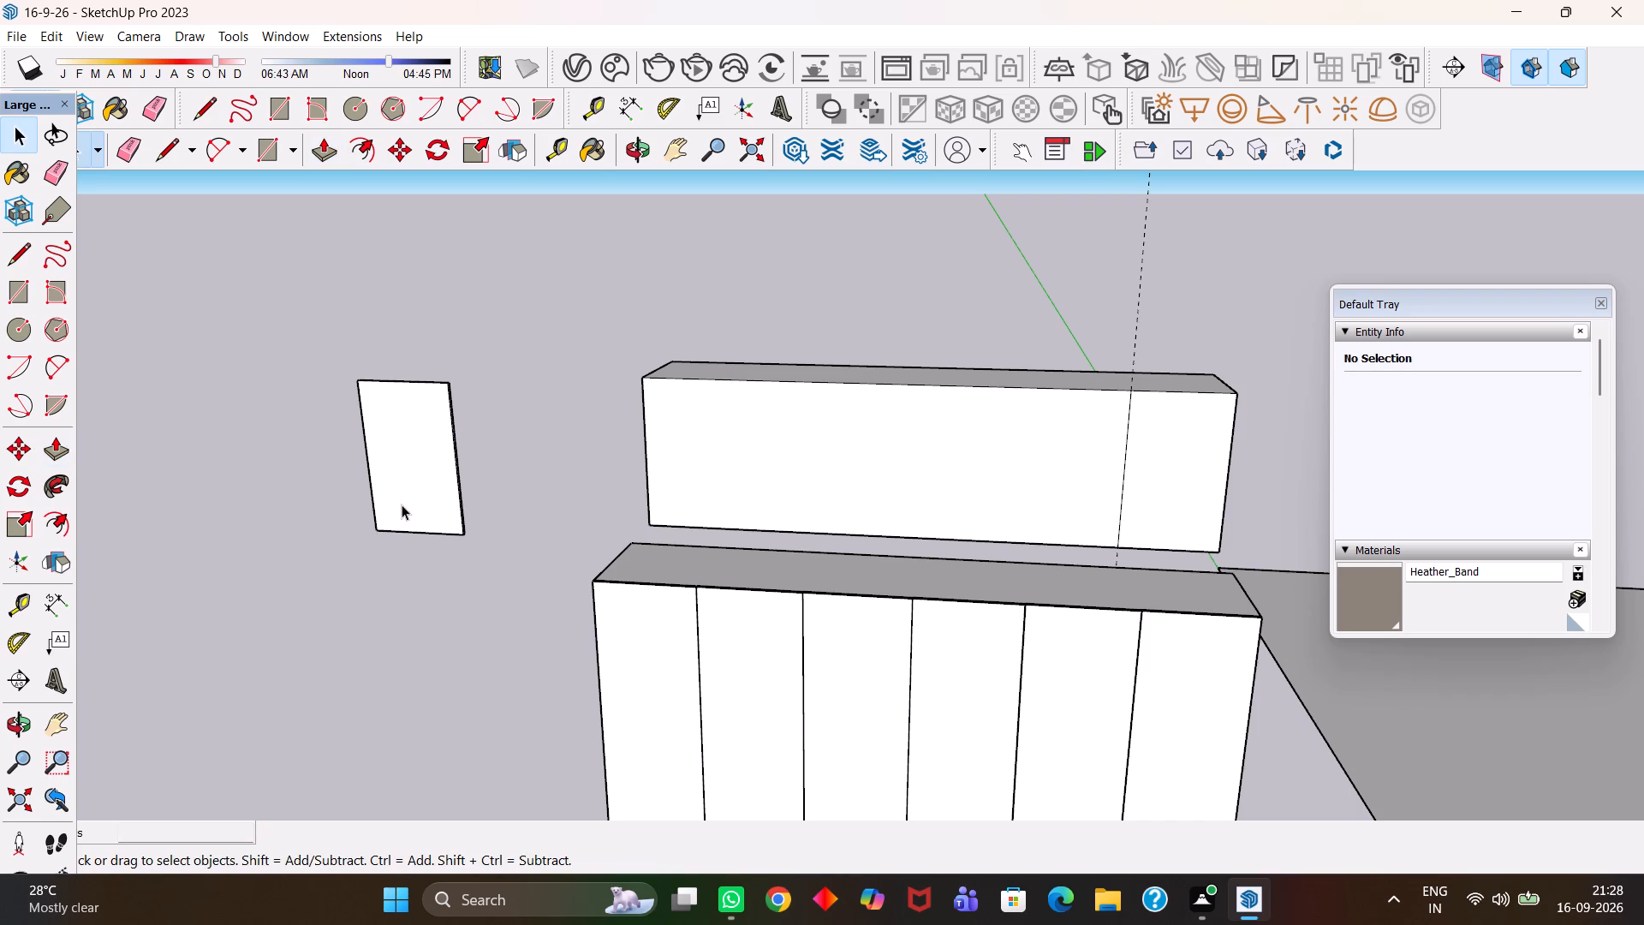
{"action": "triple_click", "coordinate": [407, 467]}
{"action": "left_click", "coordinate": [407, 467]}
{"action": "right_click", "coordinate": [407, 458]}
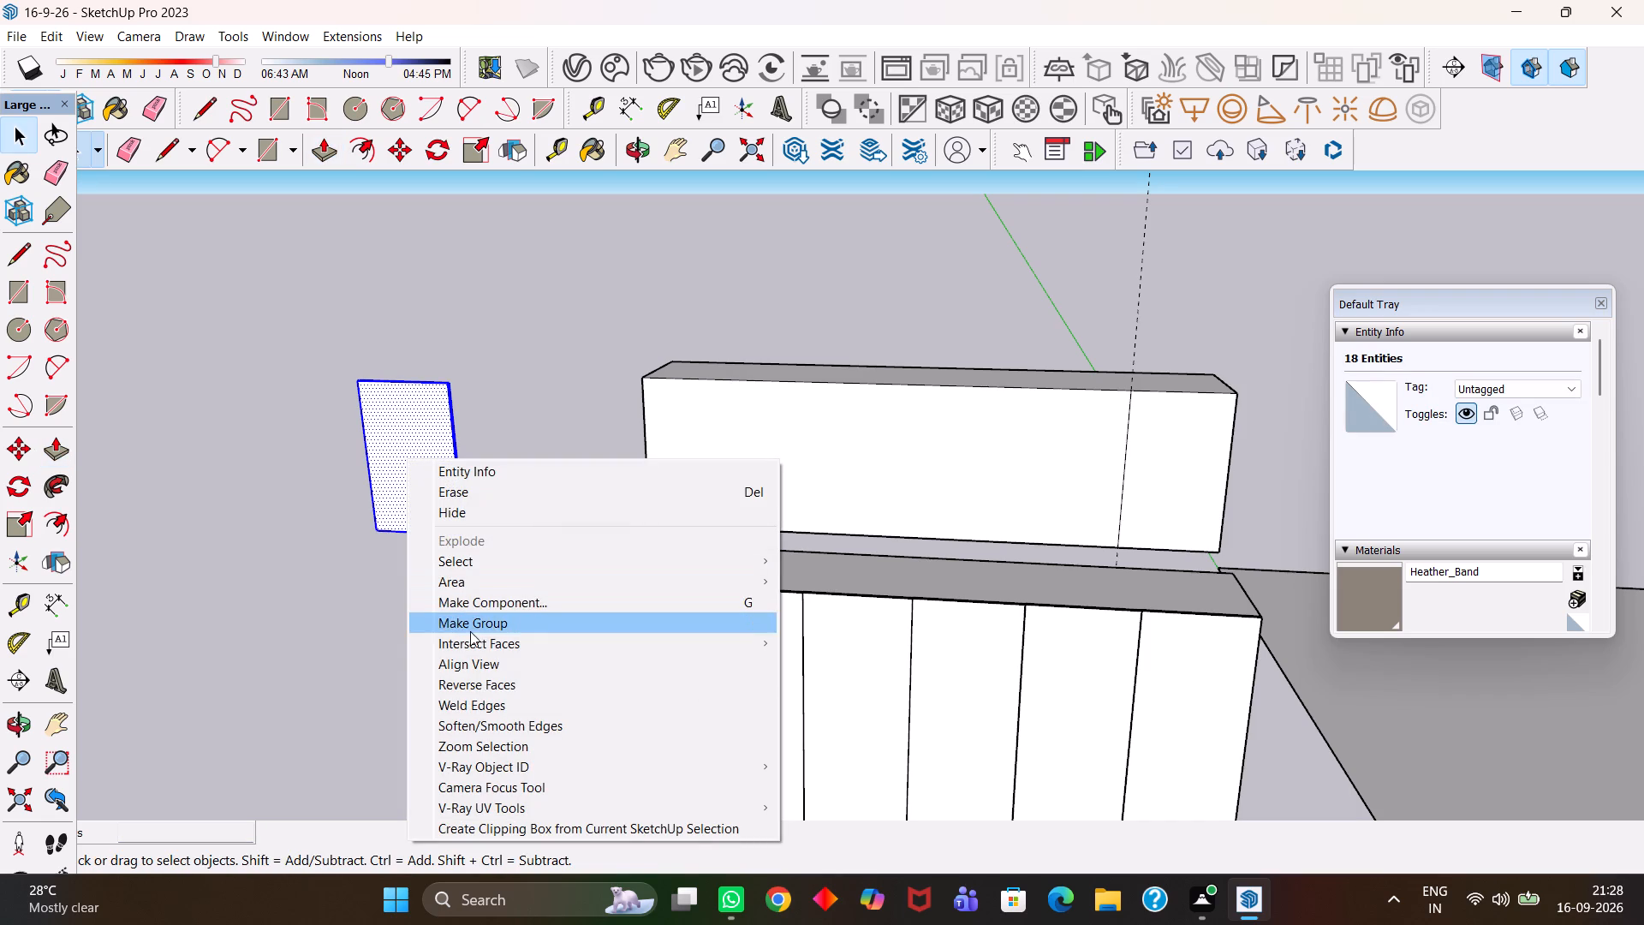
{"action": "left_click", "coordinate": [483, 626]}
Move the door panel group by its top corner onto the marked end section of the upper box's front.
{"action": "scroll", "coordinate": [483, 422], "scroll_direction": "up", "scroll_amount": 5}
{"action": "key", "text": "m"}
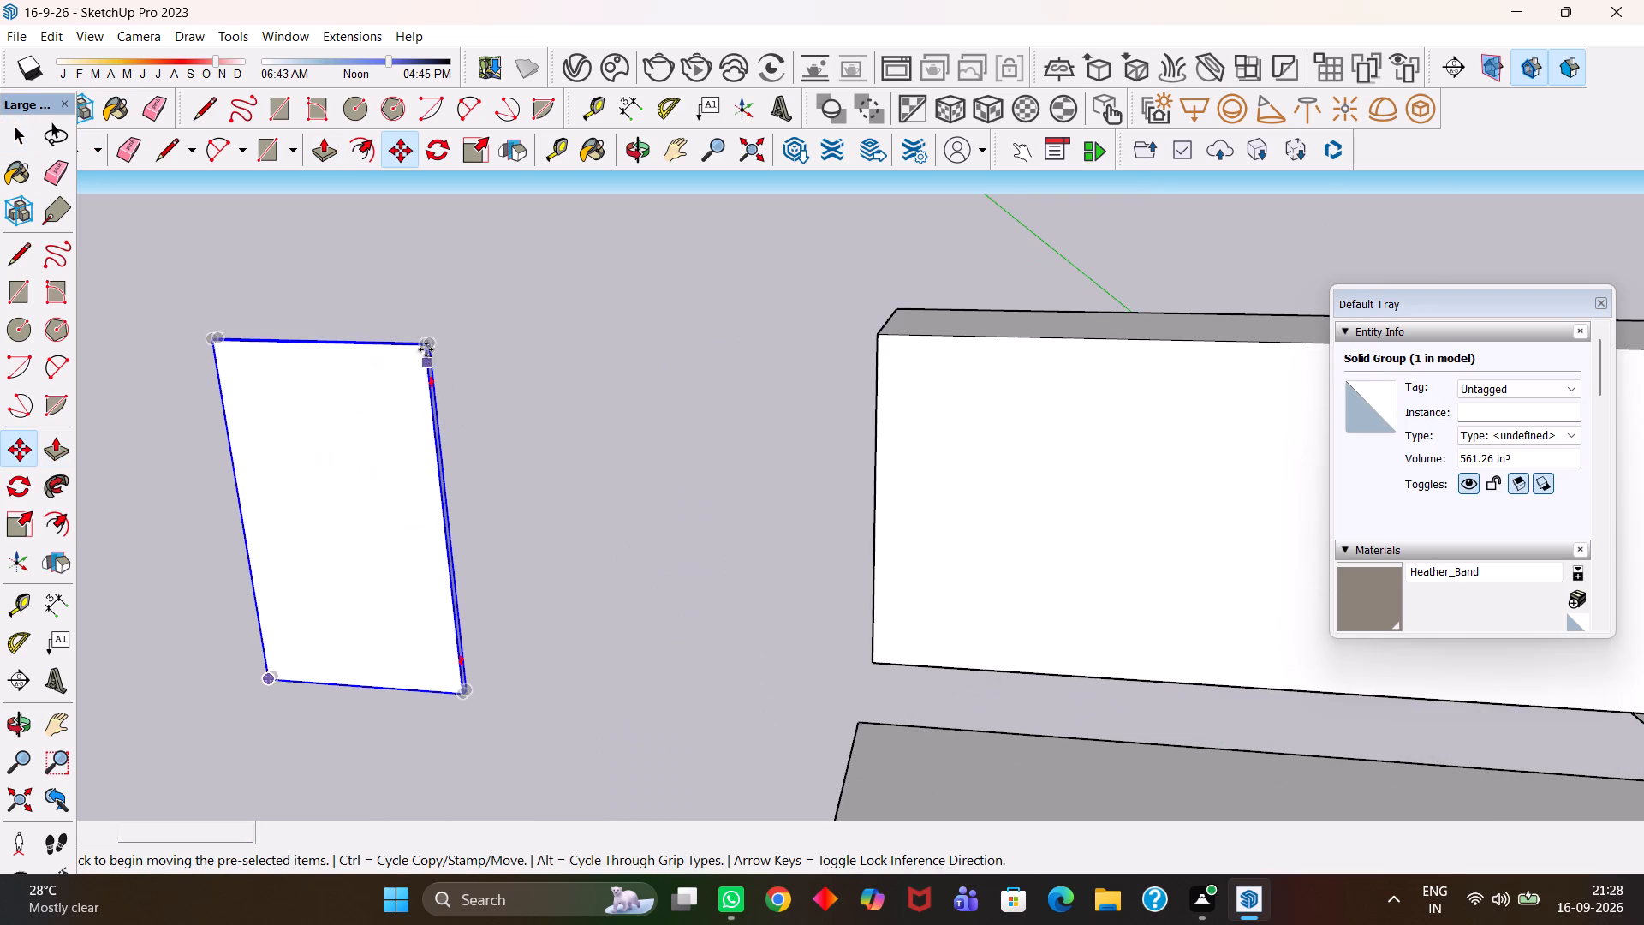
{"action": "scroll", "coordinate": [425, 332], "scroll_direction": "up", "scroll_amount": 3}
{"action": "left_click", "coordinate": [442, 382]}
{"action": "scroll", "coordinate": [542, 398], "scroll_direction": "down", "scroll_amount": 6}
{"action": "scroll", "coordinate": [542, 398], "scroll_direction": "down", "scroll_amount": 16}
{"action": "key", "text": "h"}
{"action": "left_click_drag", "start_coordinate": [1084, 453], "coordinate": [676, 397]}
{"action": "scroll", "coordinate": [706, 399], "scroll_direction": "down", "scroll_amount": 3}
{"action": "left_click_drag", "start_coordinate": [806, 431], "coordinate": [645, 436]}
{"action": "key", "text": "Escape"}
{"action": "scroll", "coordinate": [932, 466], "scroll_direction": "up", "scroll_amount": 1}
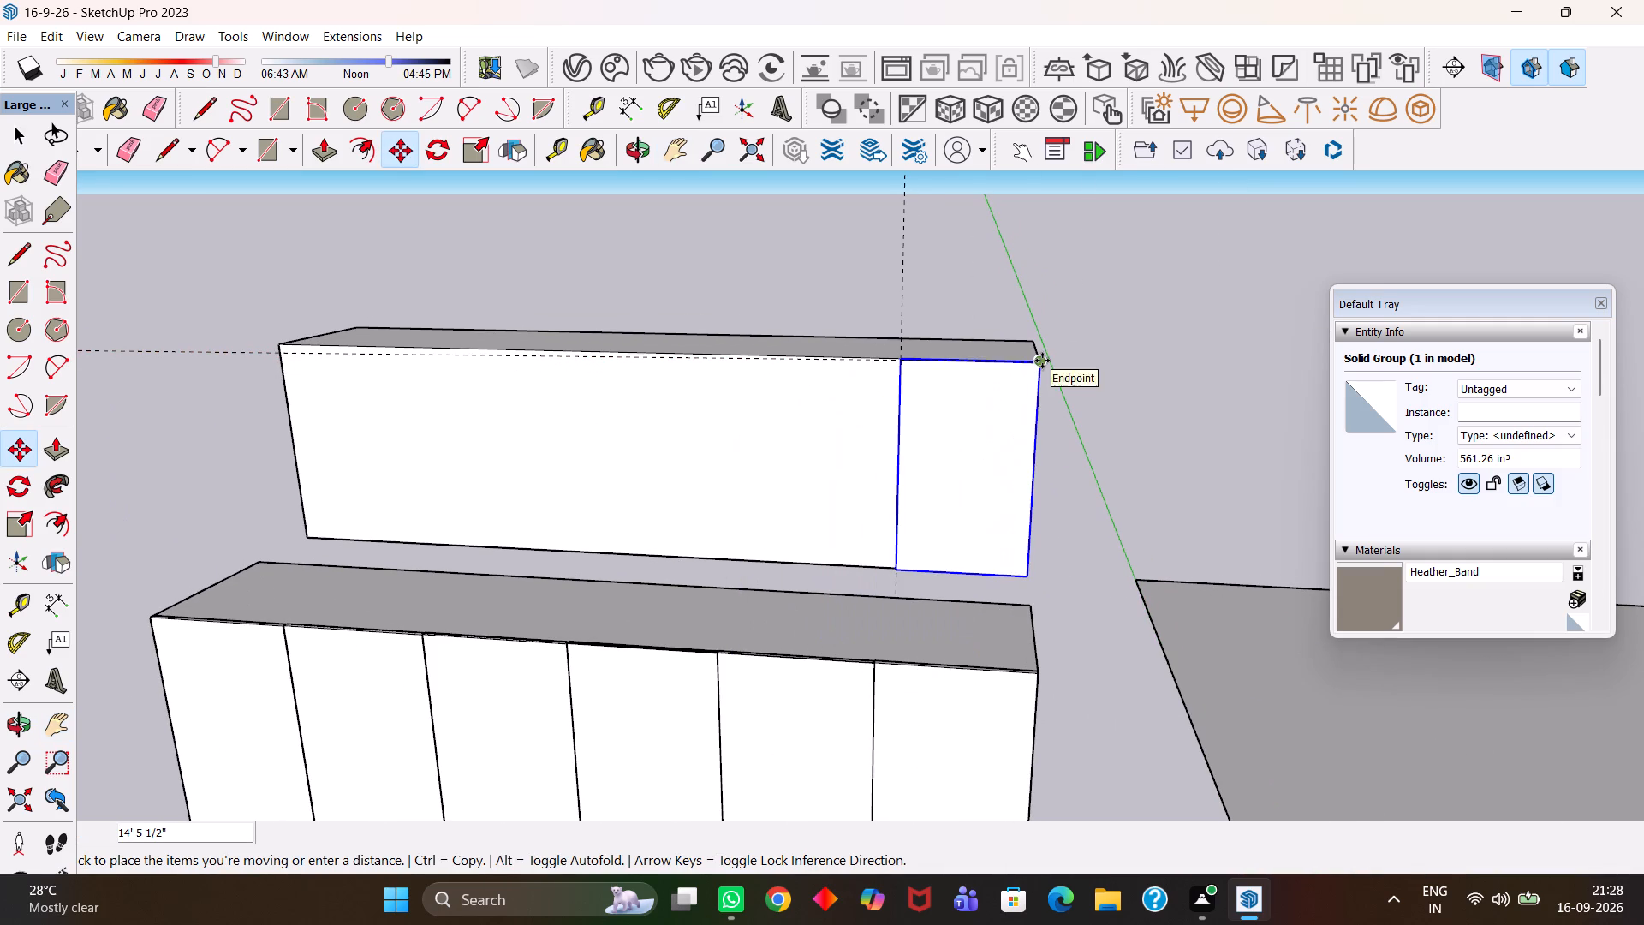
{"action": "left_click", "coordinate": [1042, 361]}
Copy the door panel 9' 2" to the opposite end of the upper box's front, dividing the distance into 5 evenly spaced copies.
{"action": "scroll", "coordinate": [1039, 361], "scroll_direction": "up", "scroll_amount": 13}
{"action": "scroll", "coordinate": [1012, 366], "scroll_direction": "down", "scroll_amount": 4}
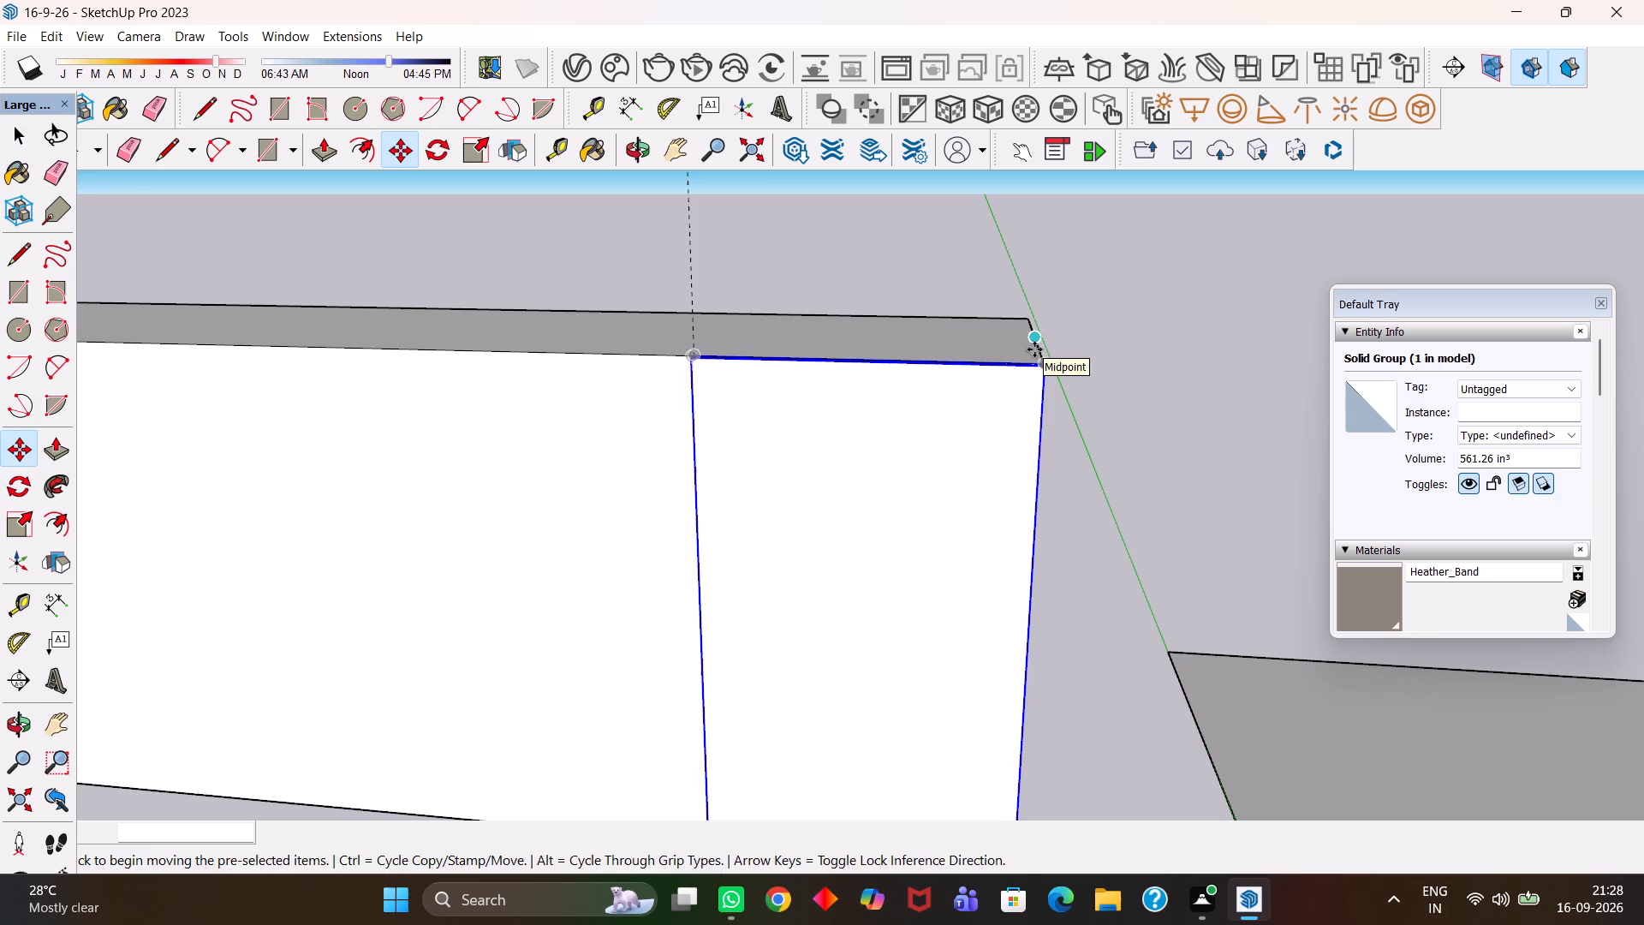
{"action": "key", "text": "h"}
{"action": "scroll", "coordinate": [1006, 377], "scroll_direction": "up", "scroll_amount": 2}
{"action": "key", "text": "h"}
{"action": "scroll", "coordinate": [963, 386], "scroll_direction": "down", "scroll_amount": 7}
{"action": "left_click_drag", "start_coordinate": [677, 386], "coordinate": [801, 398]}
{"action": "scroll", "coordinate": [801, 400], "scroll_direction": "down", "scroll_amount": 5}
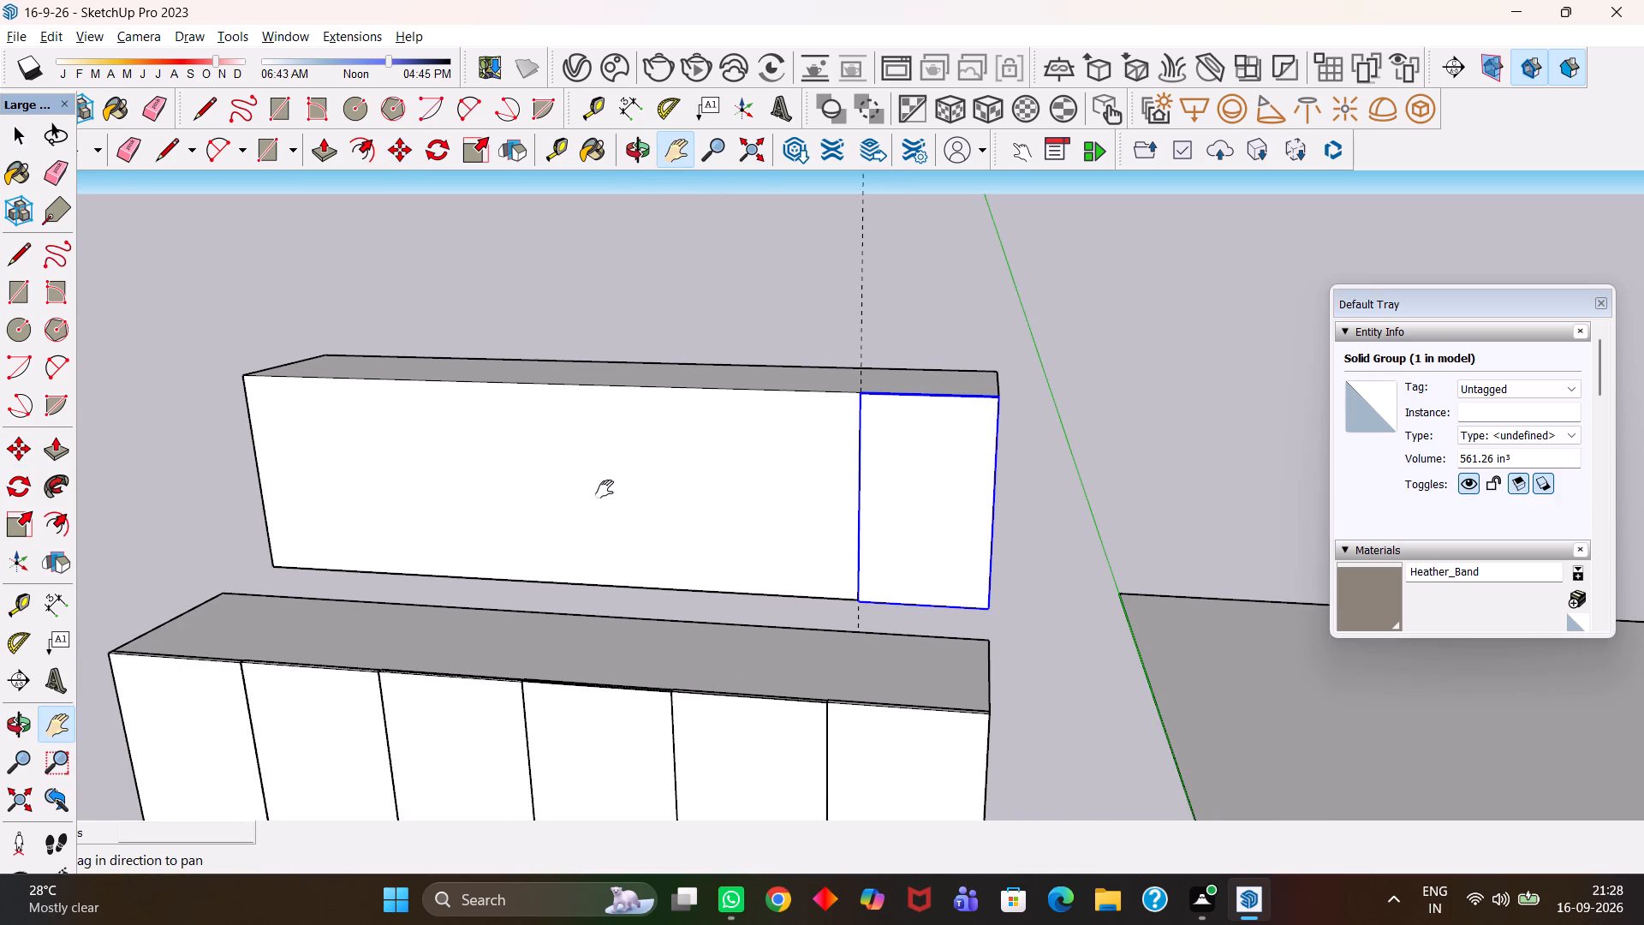
{"action": "middle_click_drag", "start_coordinate": [605, 489], "coordinate": [825, 562], "text": "alt"}
{"action": "scroll", "coordinate": [1062, 594], "scroll_direction": "up", "scroll_amount": 1, "text": "alt"}
{"action": "scroll", "coordinate": [807, 552], "scroll_direction": "up", "scroll_amount": 1, "text": "alt"}
{"action": "middle_click_drag", "start_coordinate": [902, 578], "coordinate": [919, 579], "text": "alt"}
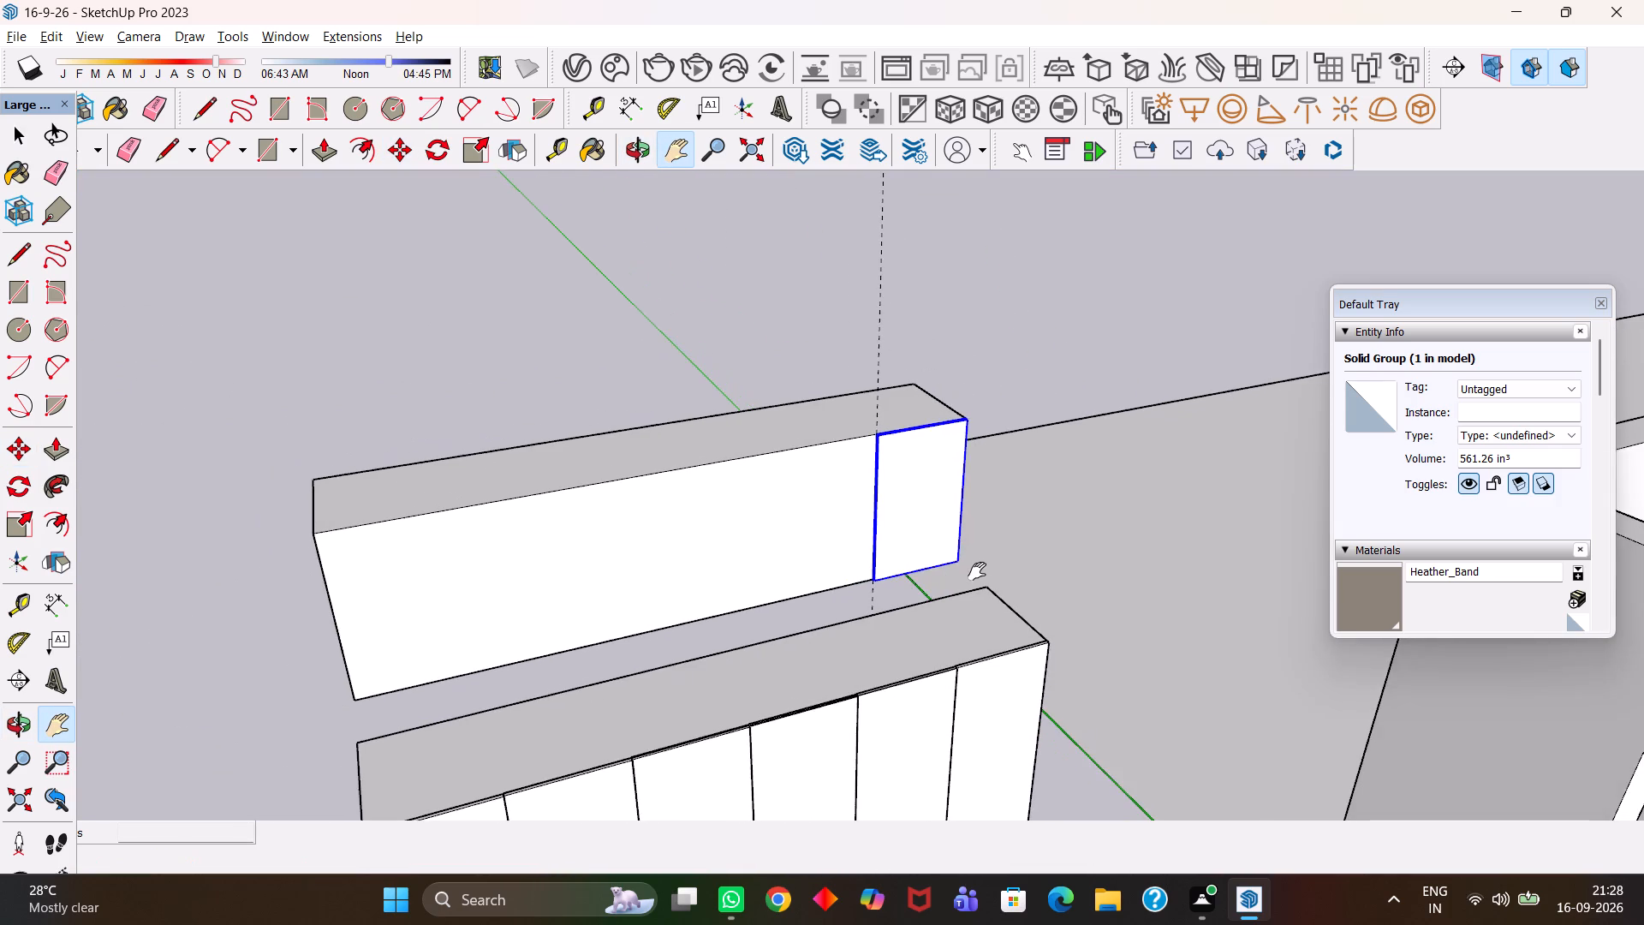
{"action": "left_click_drag", "start_coordinate": [270, 496], "coordinate": [599, 504]}
{"action": "scroll", "coordinate": [834, 564], "scroll_direction": "up", "scroll_amount": 13}
{"action": "middle_click_drag", "start_coordinate": [813, 564], "coordinate": [940, 629], "text": "alt"}
{"action": "middle_click", "coordinate": [940, 629], "text": "alt"}
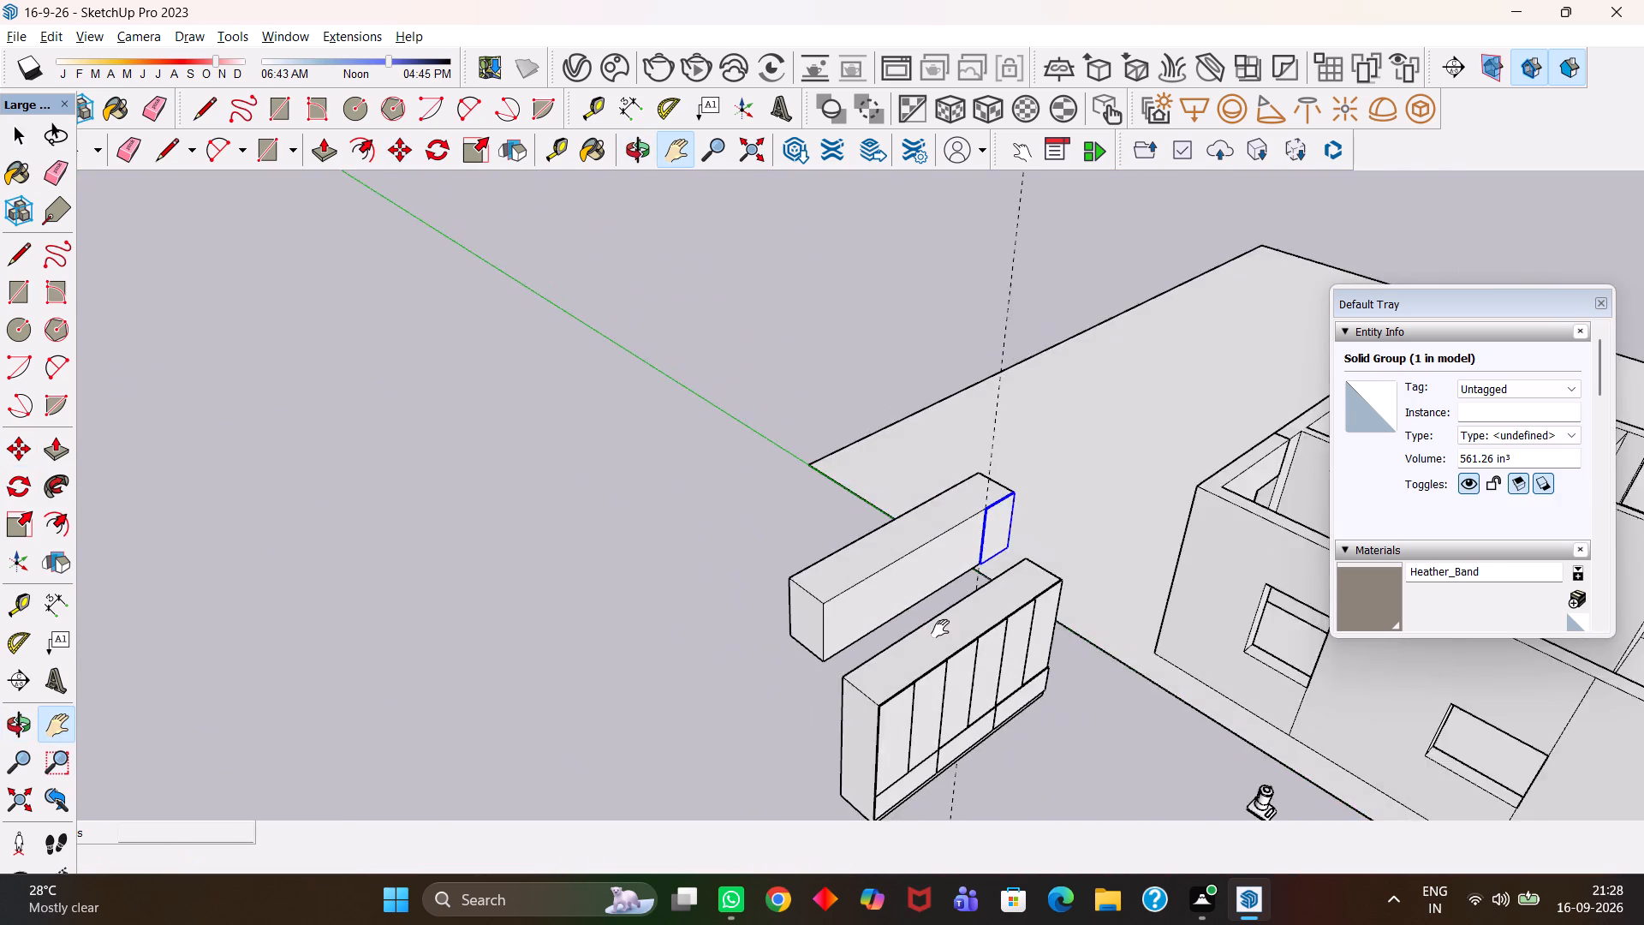
{"action": "scroll", "coordinate": [940, 629], "scroll_direction": "up", "scroll_amount": 10}
{"action": "left_click_drag", "start_coordinate": [998, 524], "coordinate": [1033, 484]}
{"action": "key", "text": "m"}
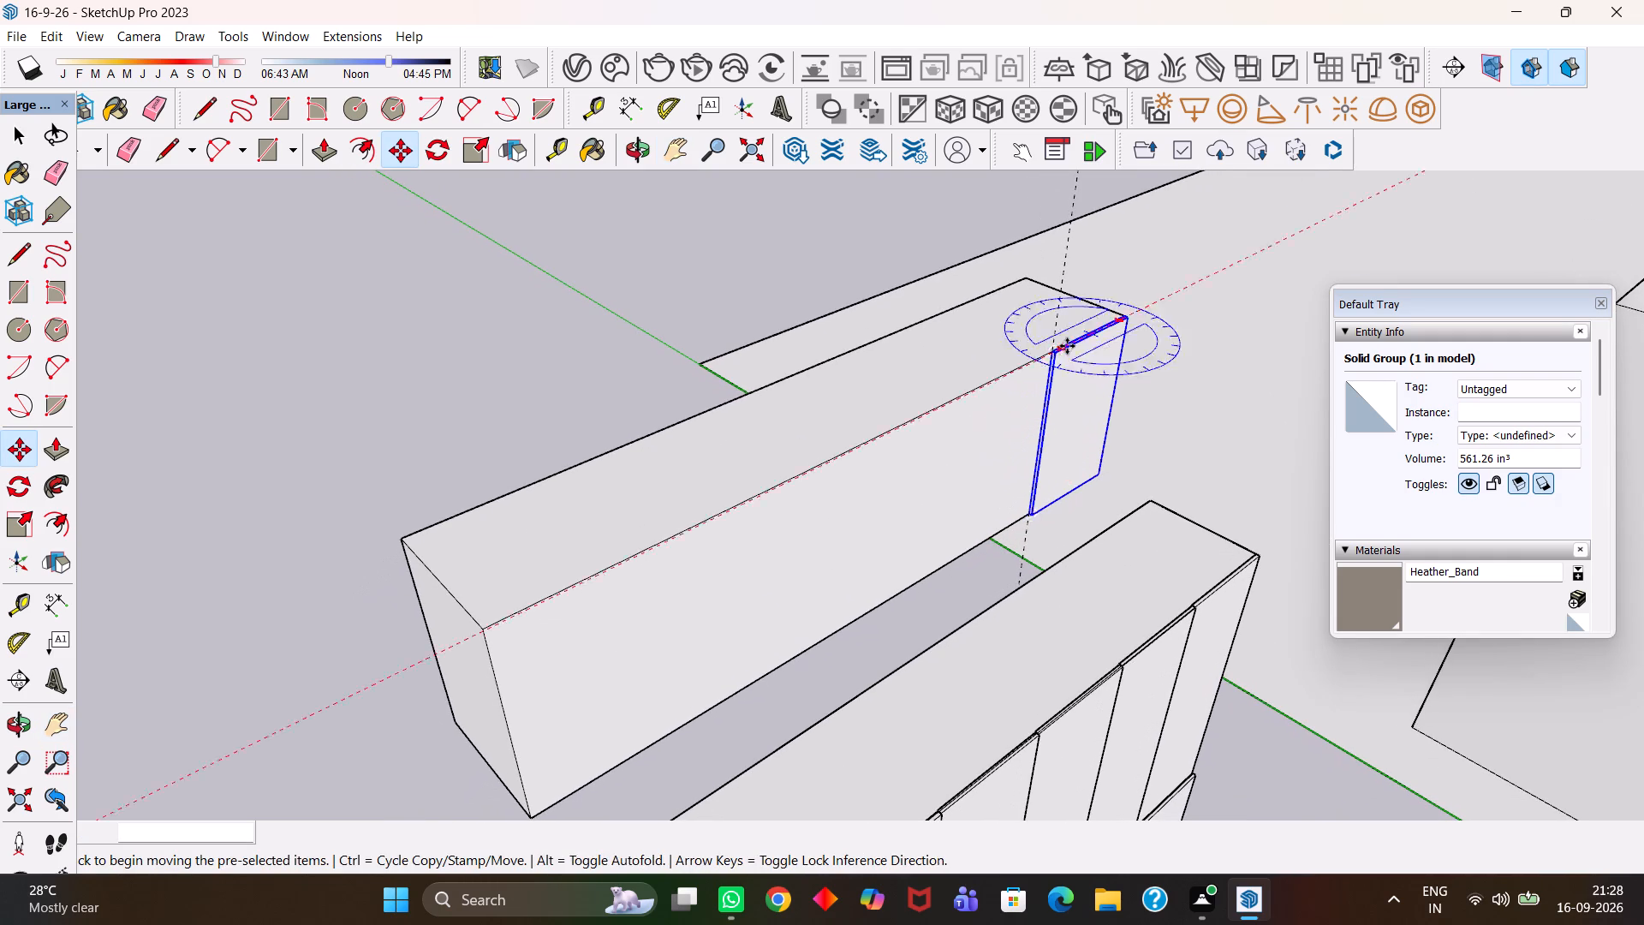
{"action": "scroll", "coordinate": [1041, 344], "scroll_direction": "up", "scroll_amount": 7}
{"action": "left_click", "coordinate": [1059, 355]}
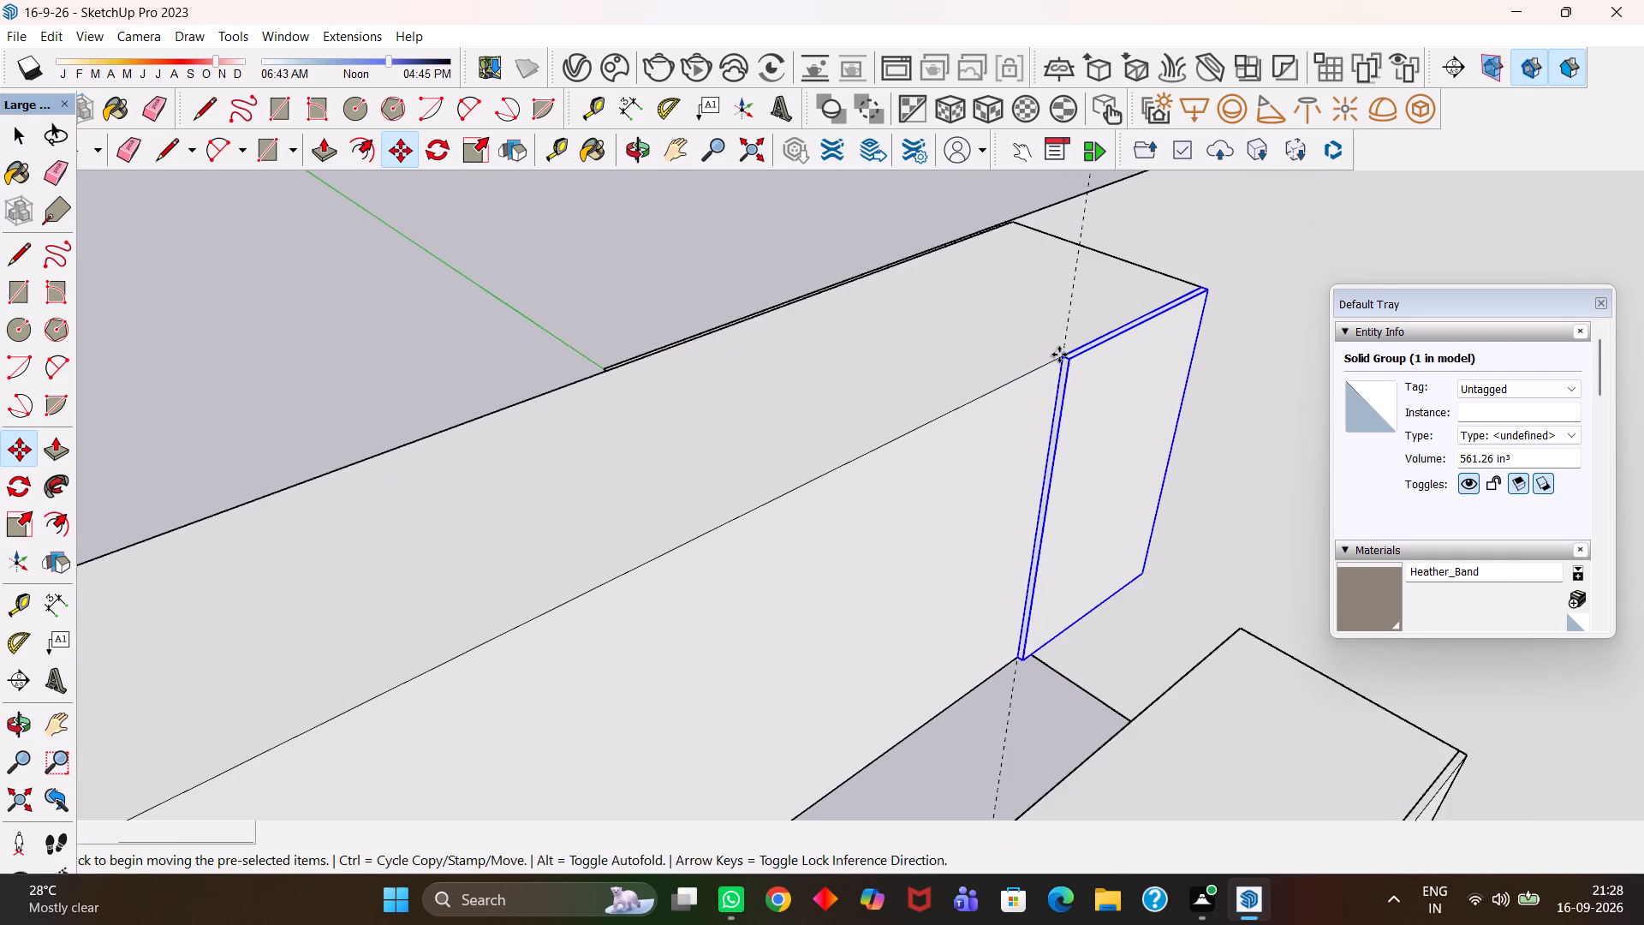
{"action": "key", "text": "h"}
{"action": "scroll", "coordinate": [811, 480], "scroll_direction": "down", "scroll_amount": 5}
{"action": "left_click_drag", "start_coordinate": [617, 508], "coordinate": [896, 377]}
{"action": "scroll", "coordinate": [893, 385], "scroll_direction": "down", "scroll_amount": 4}
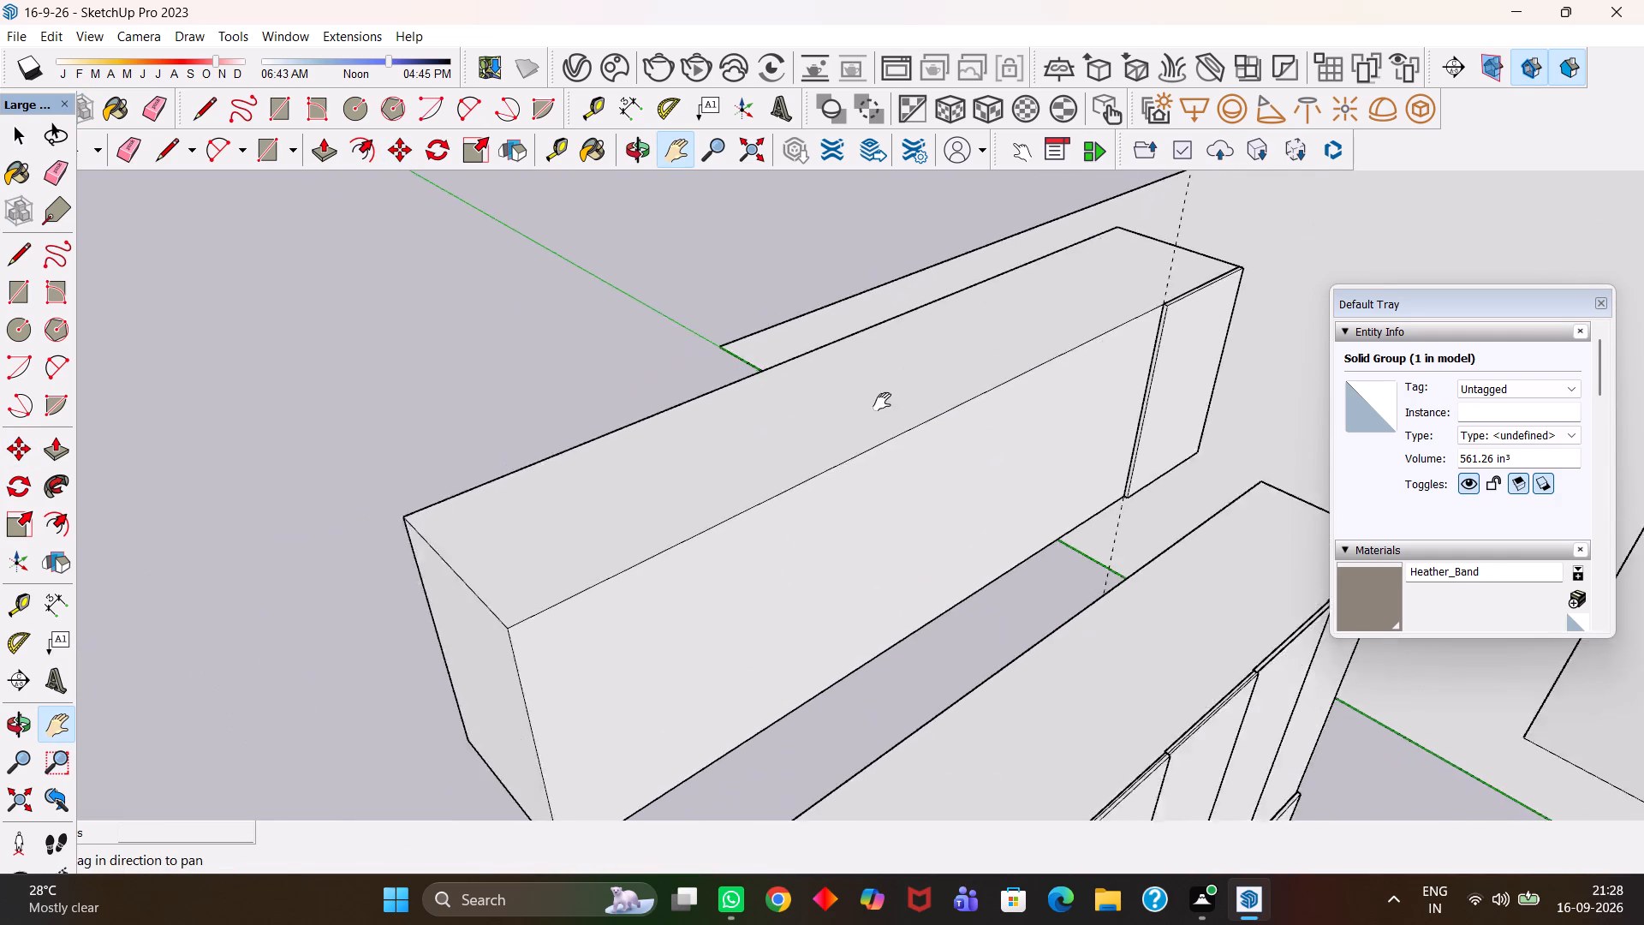
{"action": "scroll", "coordinate": [882, 402], "scroll_direction": "down", "scroll_amount": 3}
{"action": "left_click_drag", "start_coordinate": [767, 465], "coordinate": [885, 343]}
{"action": "key", "text": "Escape"}
{"action": "left_click", "coordinate": [804, 399]}
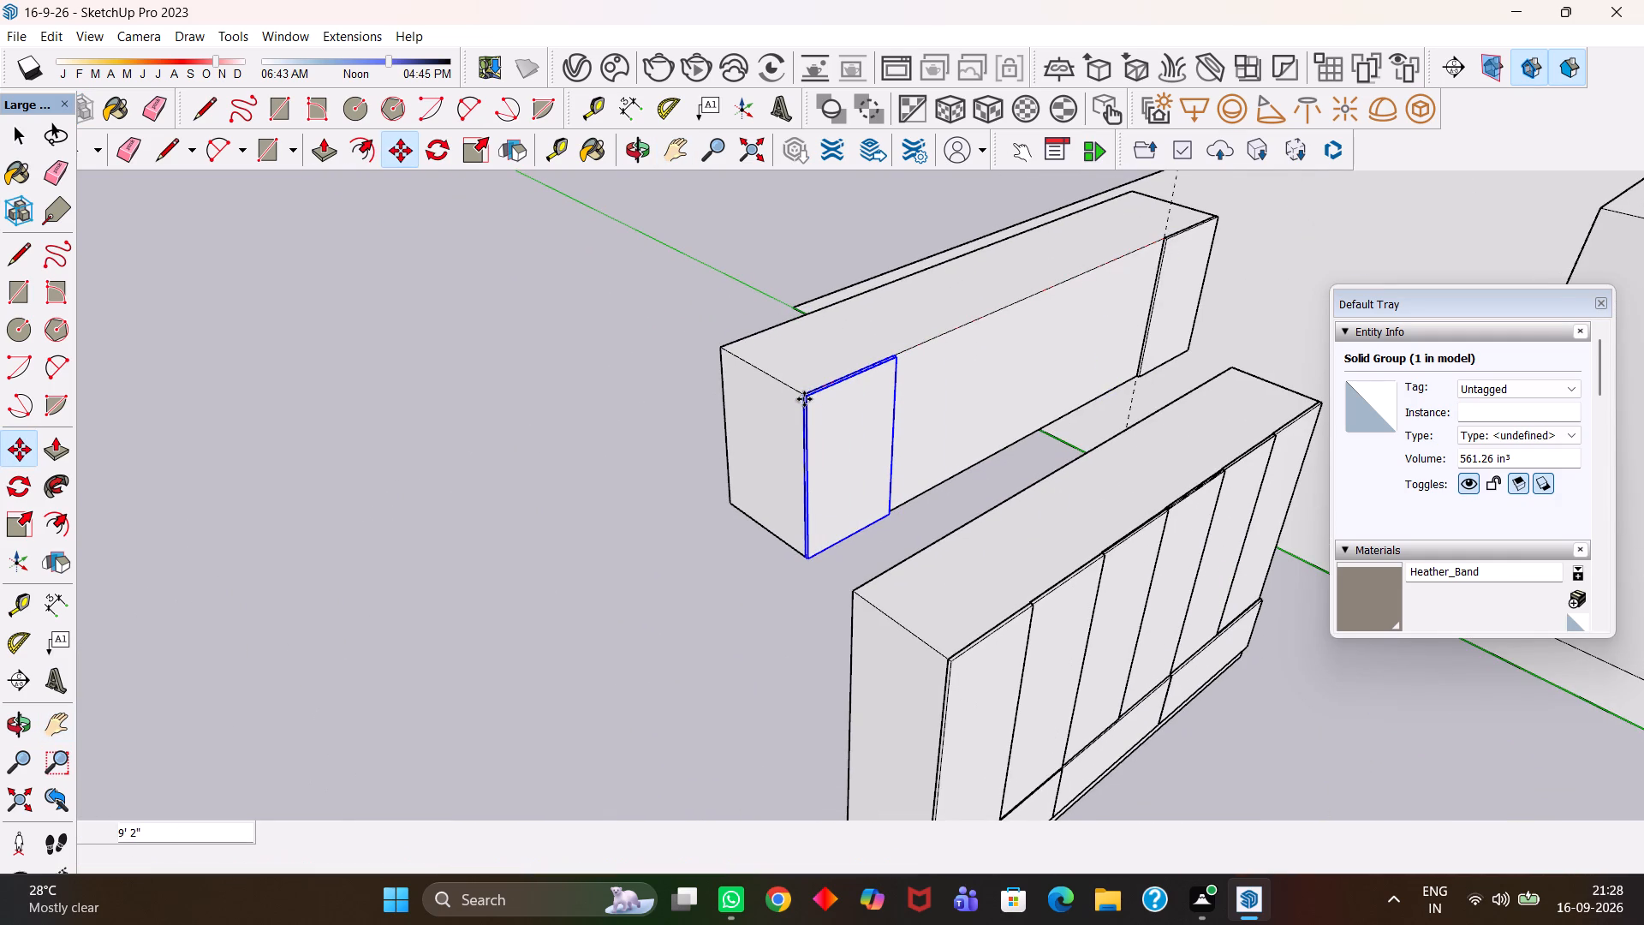
{"action": "type", "text": "/5"}
{"action": "key", "text": "Return"}
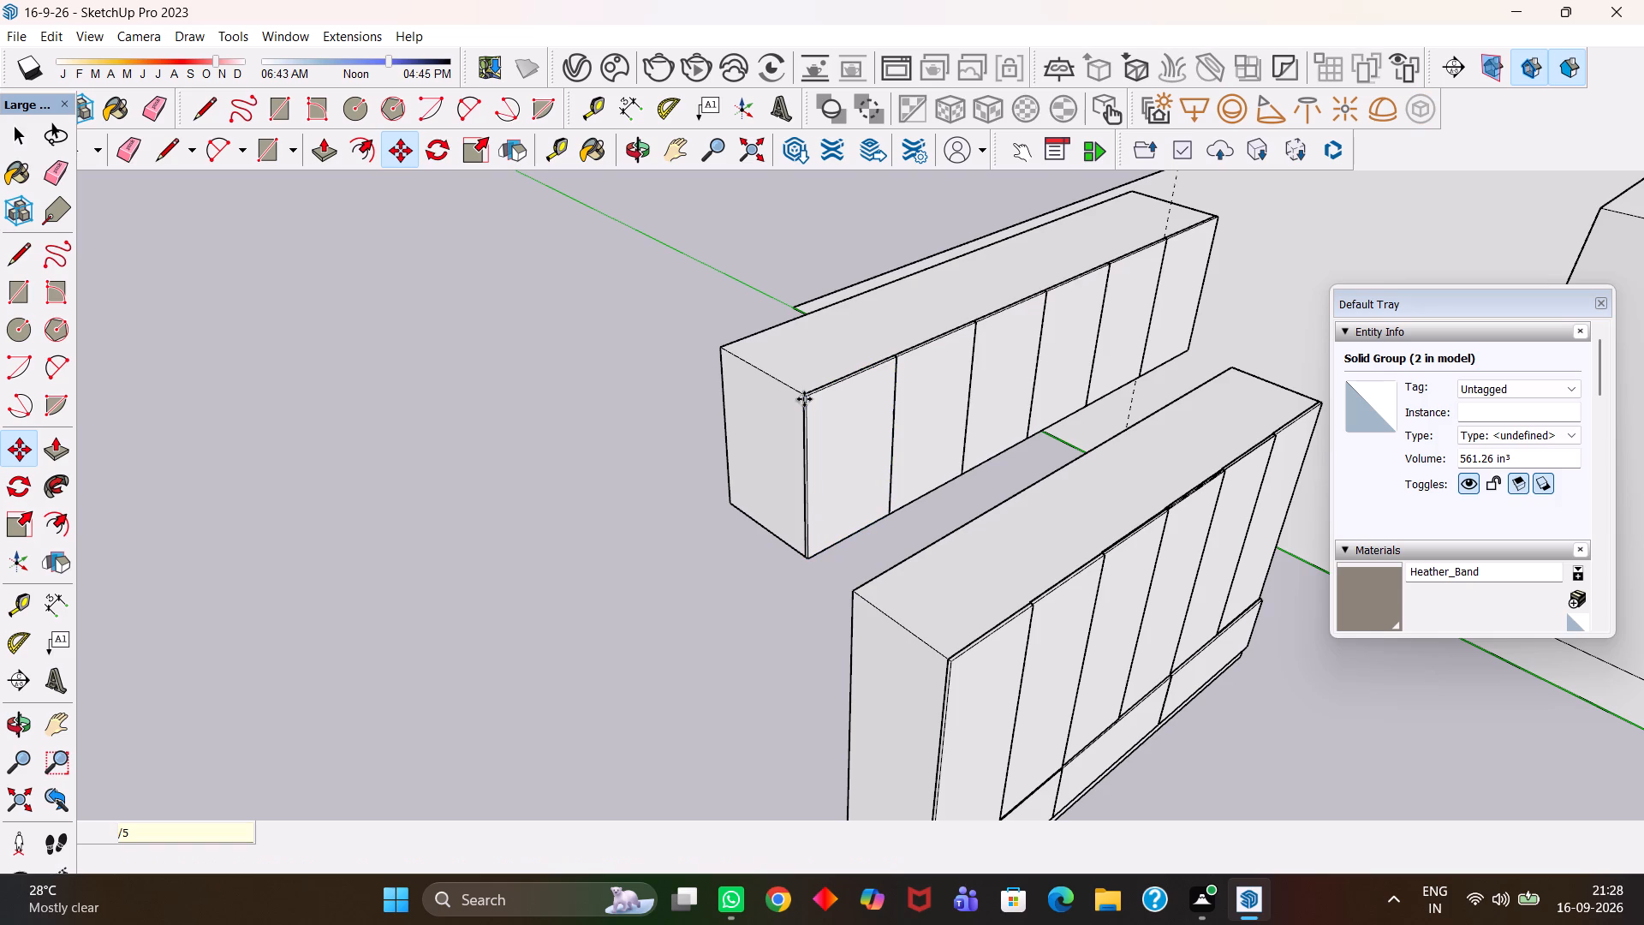
Examine the upper box's door fronts together with the storage unit below from several zoom distances.
{"action": "key", "text": "h"}
{"action": "key", "text": "h"}
{"action": "scroll", "coordinate": [873, 421], "scroll_direction": "down", "scroll_amount": 3}
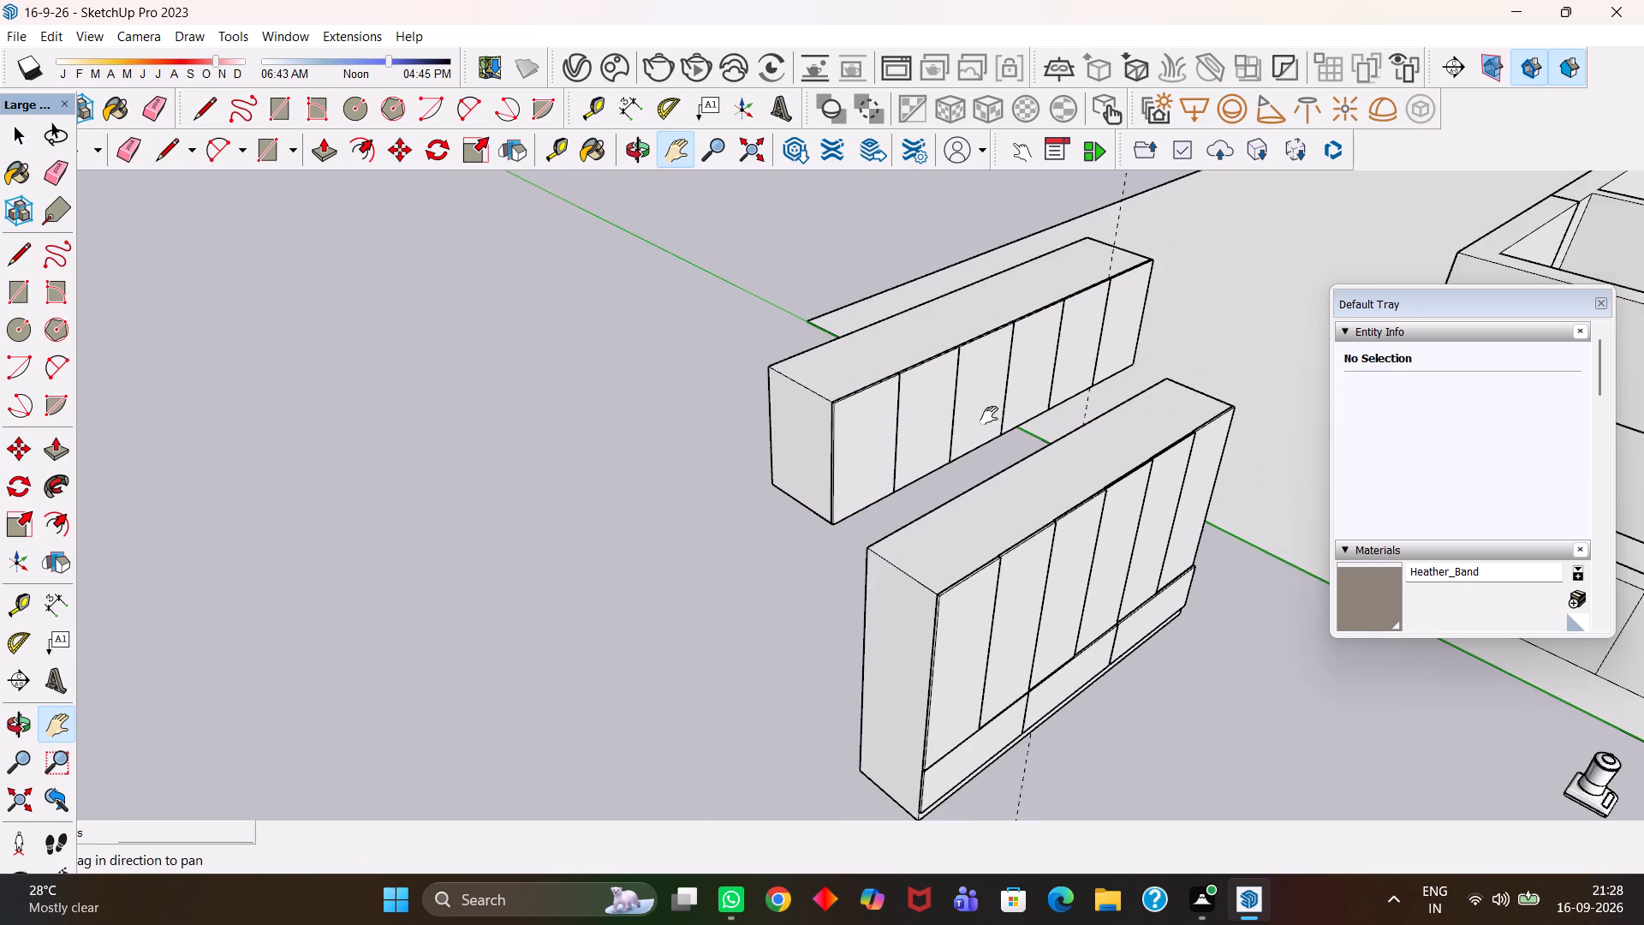
{"action": "scroll", "coordinate": [1002, 431], "scroll_direction": "up", "scroll_amount": 1}
{"action": "scroll", "coordinate": [768, 433], "scroll_direction": "down", "scroll_amount": 2}
{"action": "scroll", "coordinate": [968, 498], "scroll_direction": "down", "scroll_amount": 2}
{"action": "scroll", "coordinate": [966, 588], "scroll_direction": "up", "scroll_amount": 2}
{"action": "scroll", "coordinate": [968, 624], "scroll_direction": "up", "scroll_amount": 3, "text": "alt"}
{"action": "scroll", "coordinate": [968, 624], "scroll_direction": "down", "scroll_amount": 4}
{"action": "scroll", "coordinate": [968, 624], "scroll_direction": "up", "scroll_amount": 7}
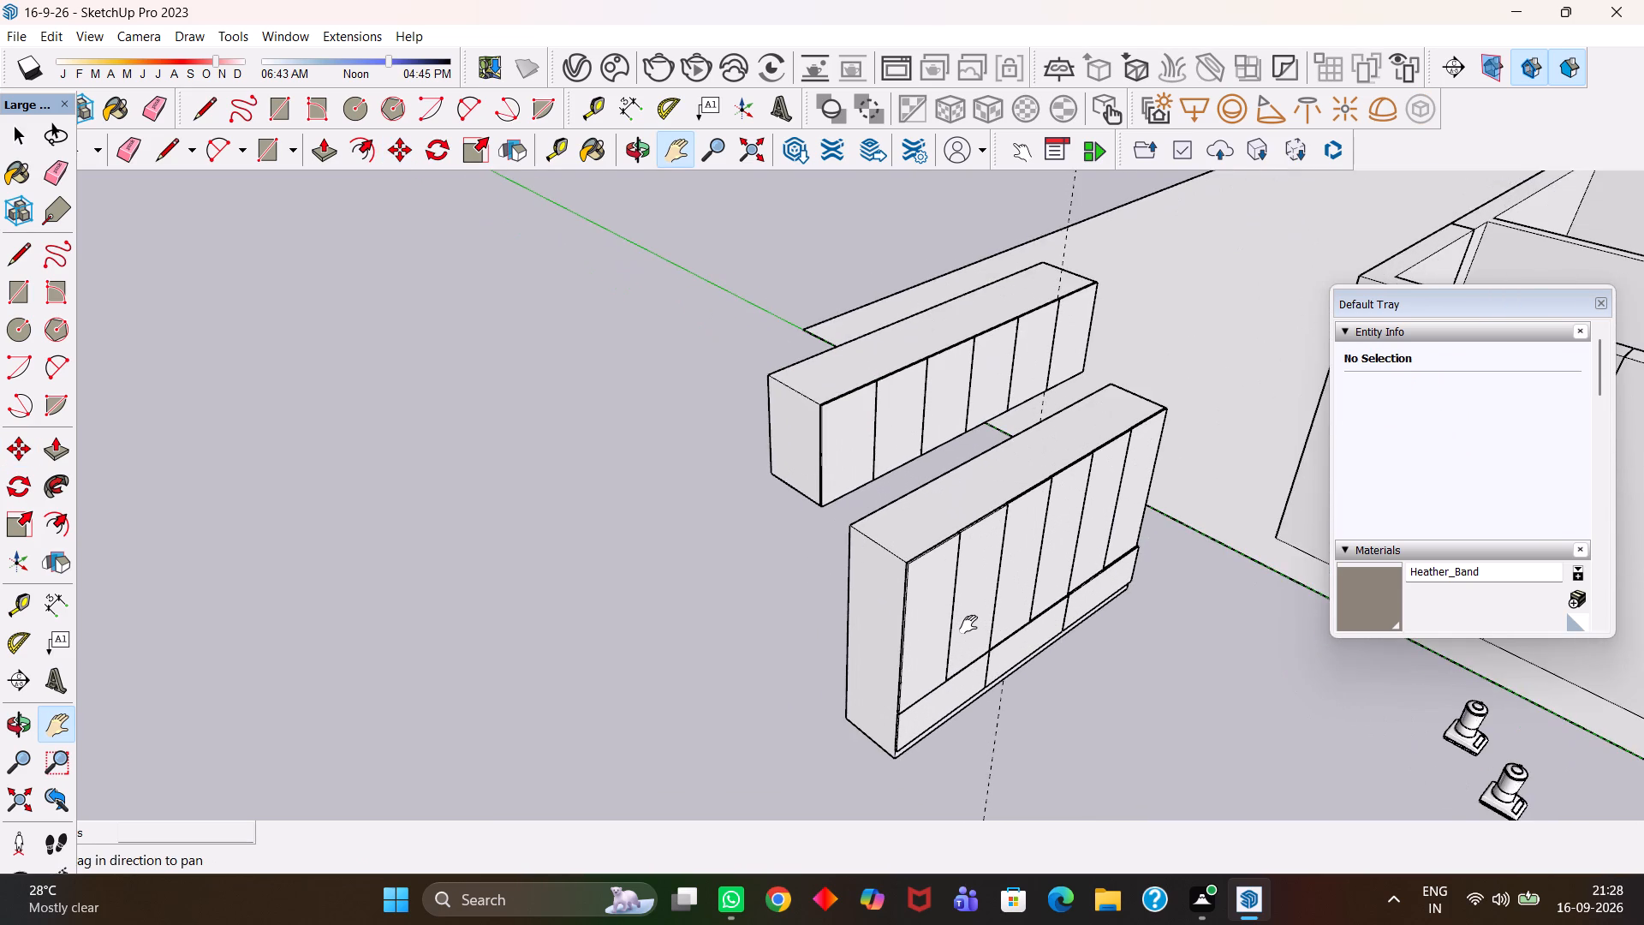
{"action": "scroll", "coordinate": [968, 624], "scroll_direction": "down", "scroll_amount": 3}
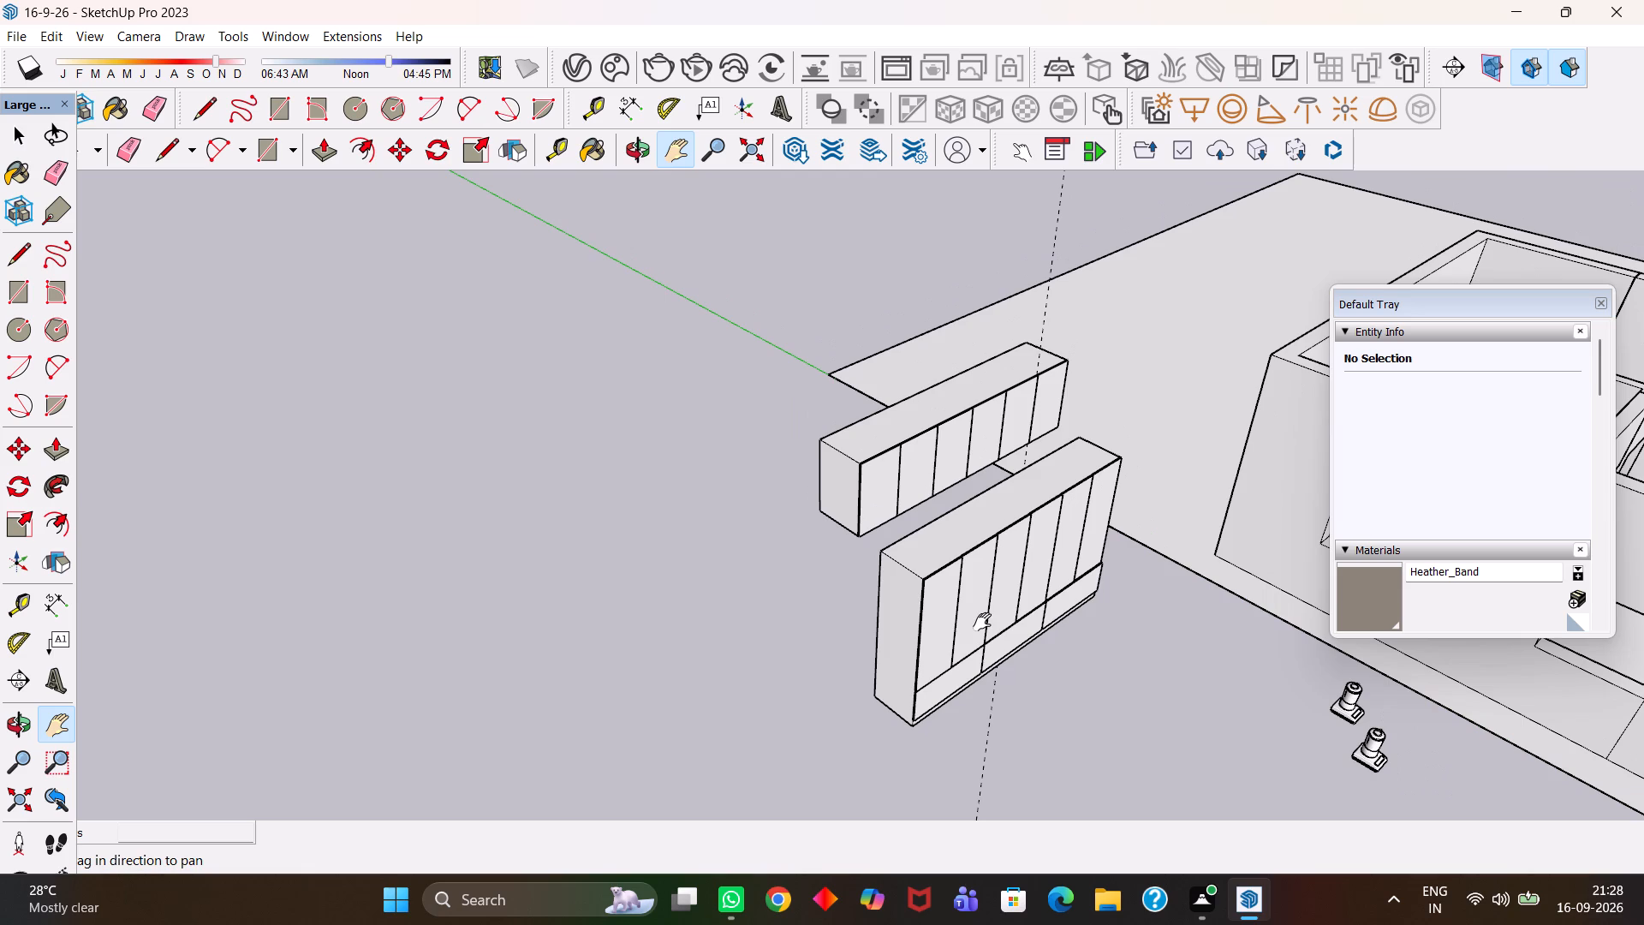
Erase the vertical dashed guide line running past the upper box and storage unit.
{"action": "scroll", "coordinate": [982, 622], "scroll_direction": "up", "scroll_amount": 2}
{"action": "left_click_drag", "start_coordinate": [1014, 627], "coordinate": [912, 511]}
{"action": "key", "text": "e"}
{"action": "left_click_drag", "start_coordinate": [932, 700], "coordinate": [906, 673]}
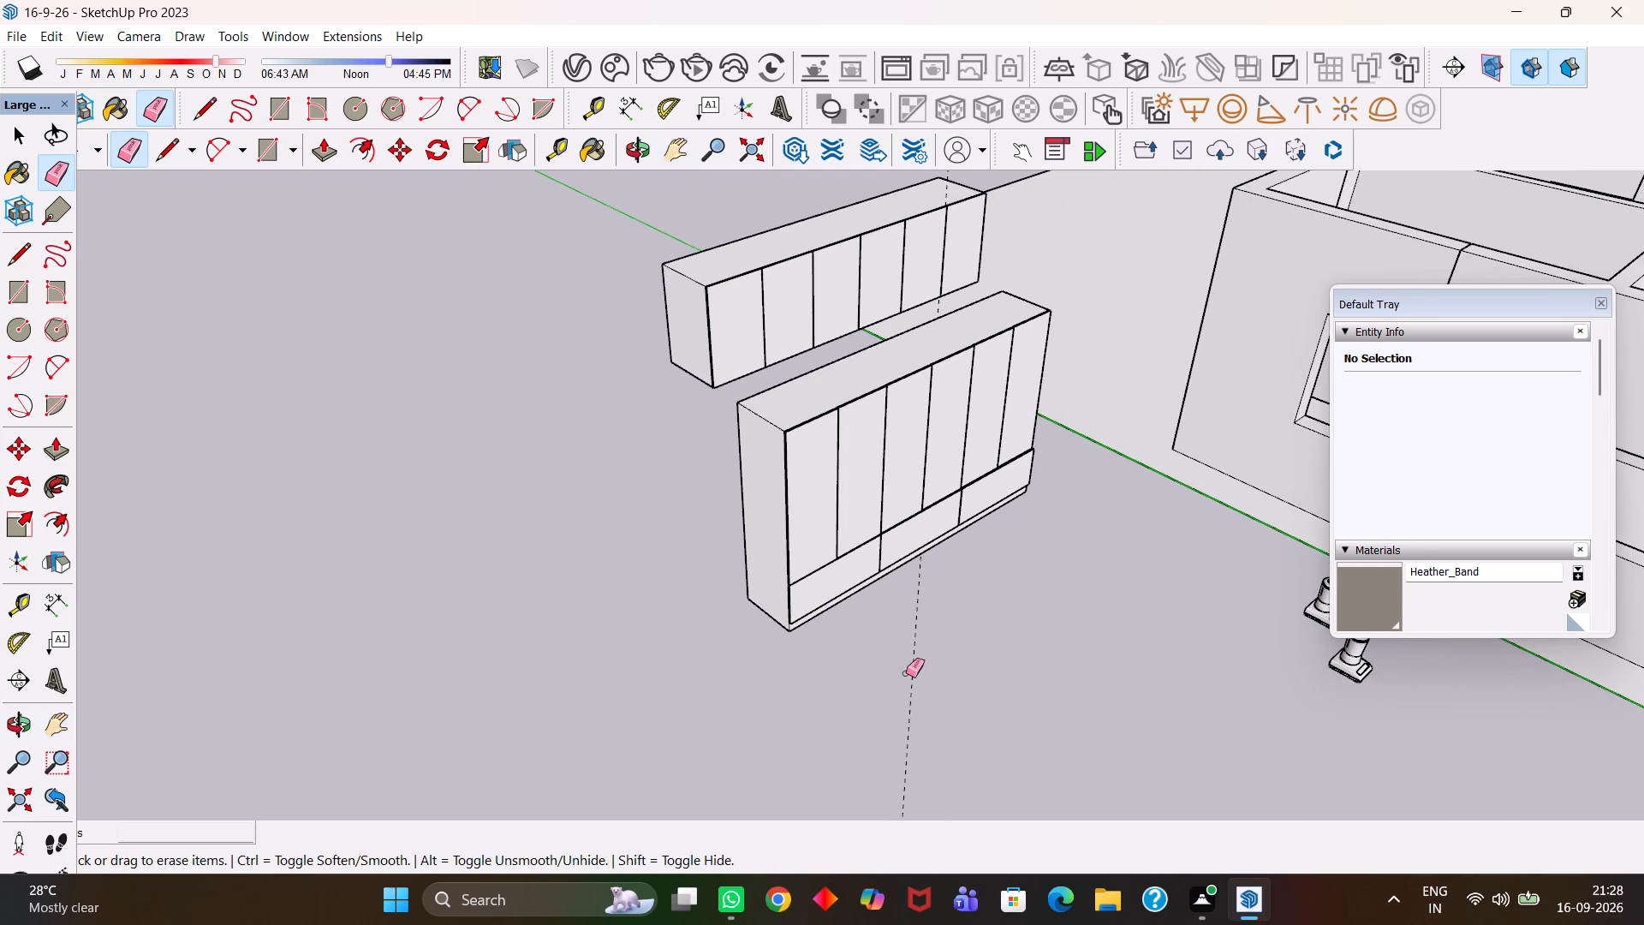
{"action": "left_click_drag", "start_coordinate": [906, 673], "coordinate": [892, 659]}
Clear the selection and save the model.
{"action": "scroll", "coordinate": [911, 672], "scroll_direction": "down", "scroll_amount": 3}
{"action": "key", "text": "space"}
{"action": "left_click", "coordinate": [899, 528]}
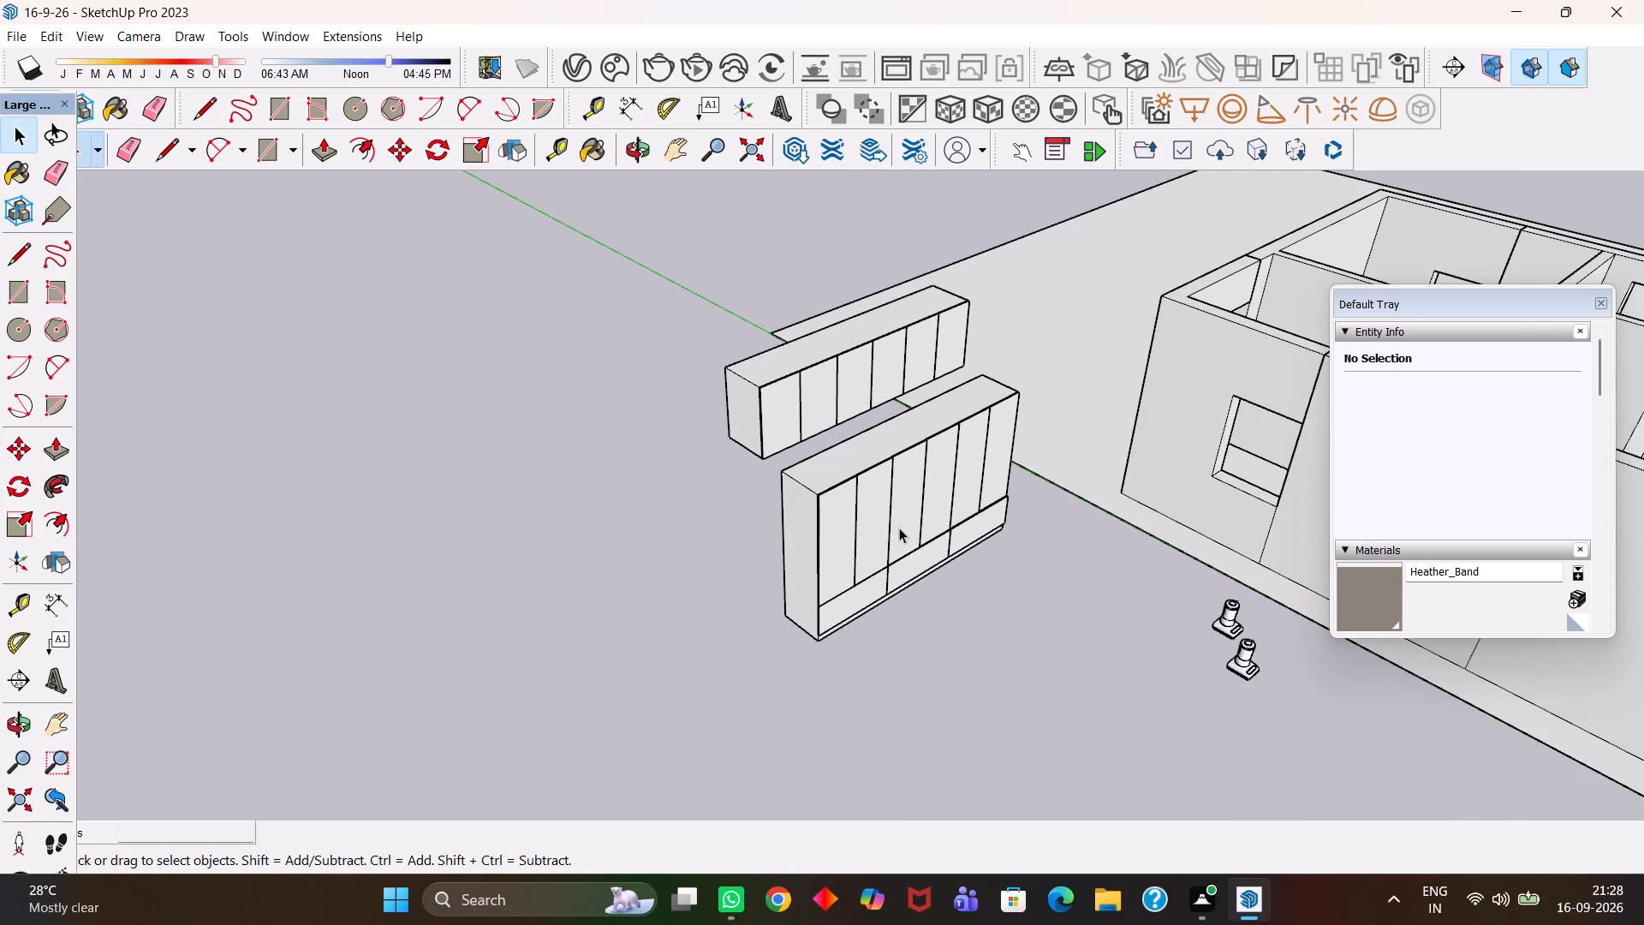
{"action": "left_click", "coordinate": [987, 701]}
{"action": "key", "text": "ctrl+s"}
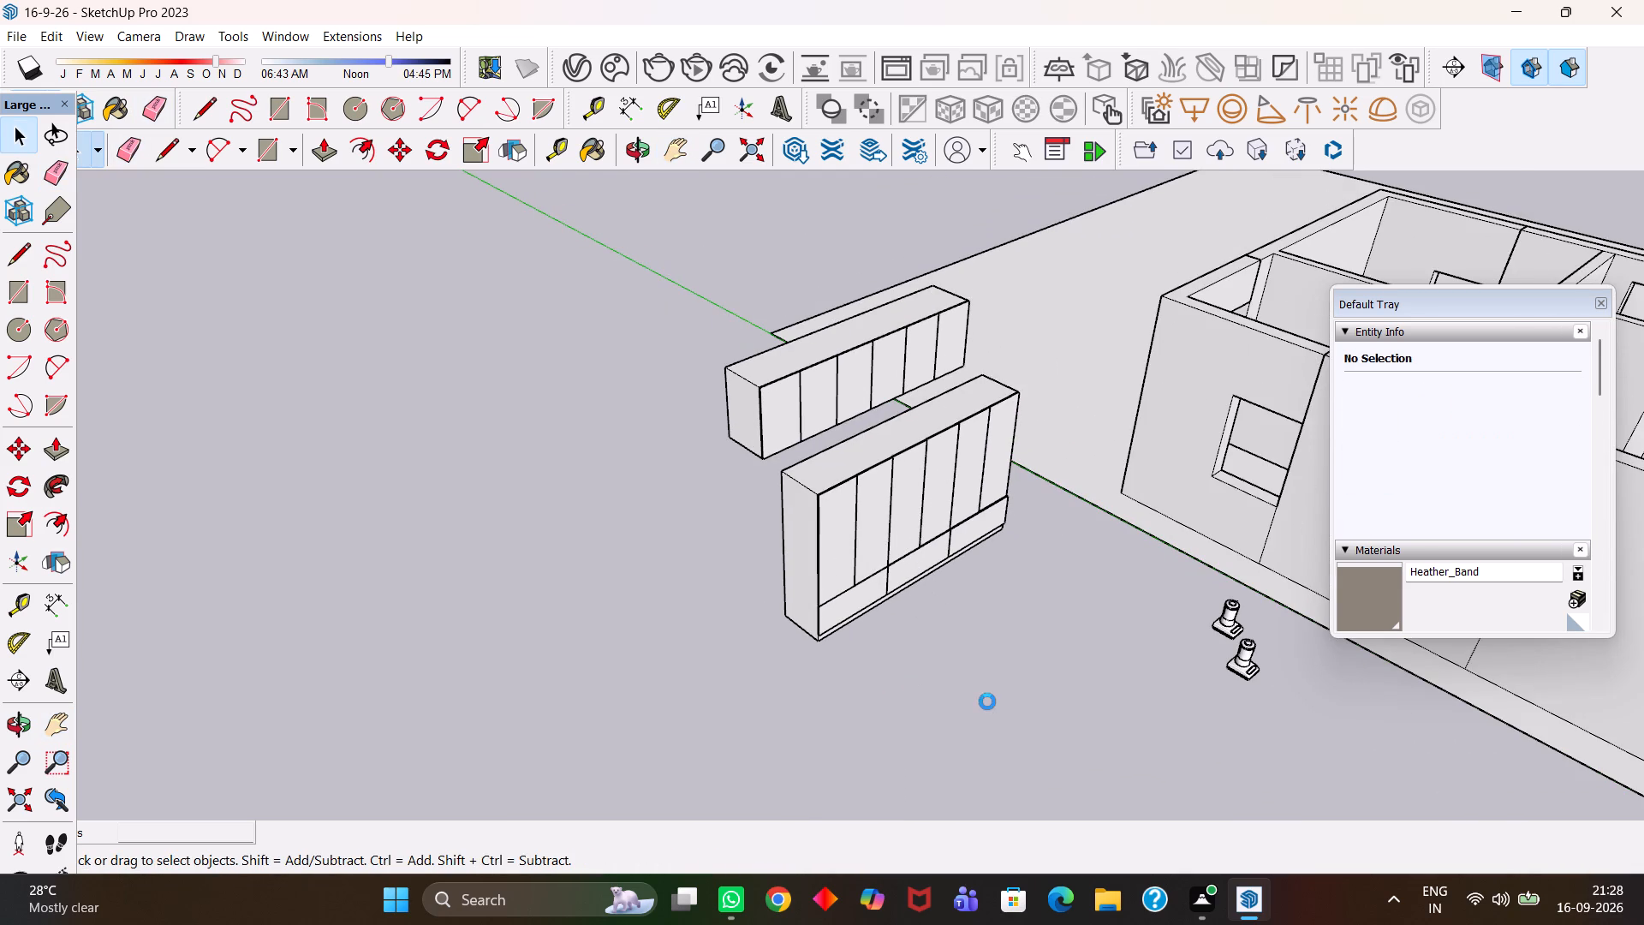
{"action": "key", "text": "ctrl+s"}
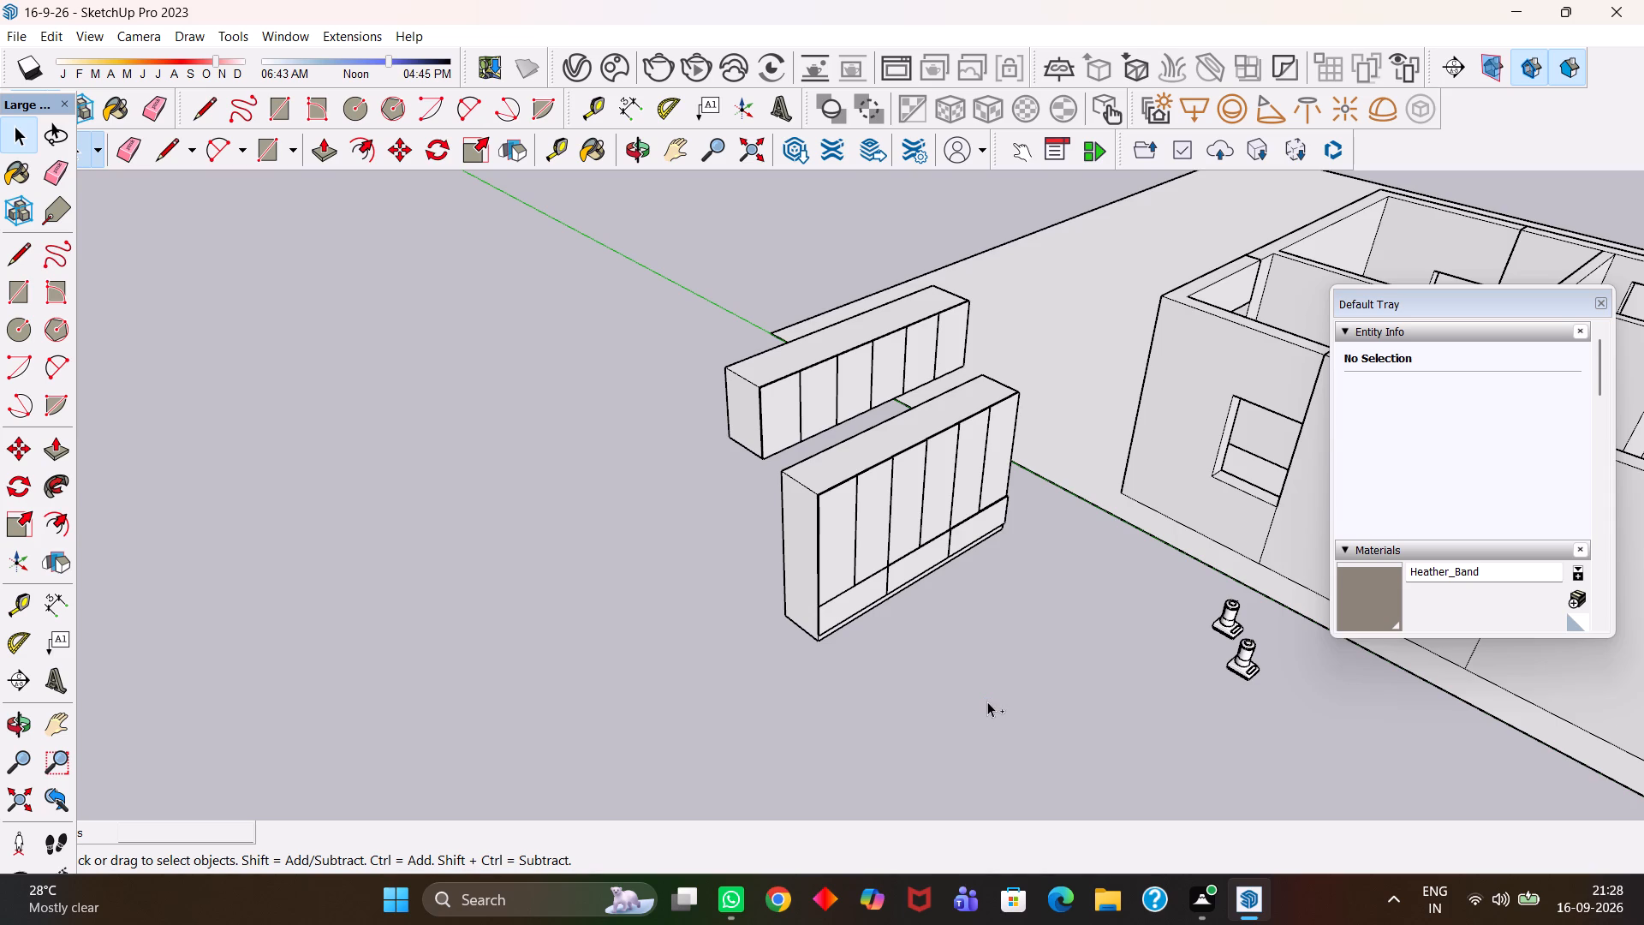
{"action": "key", "text": "space"}
{"action": "left_click", "coordinate": [988, 711]}
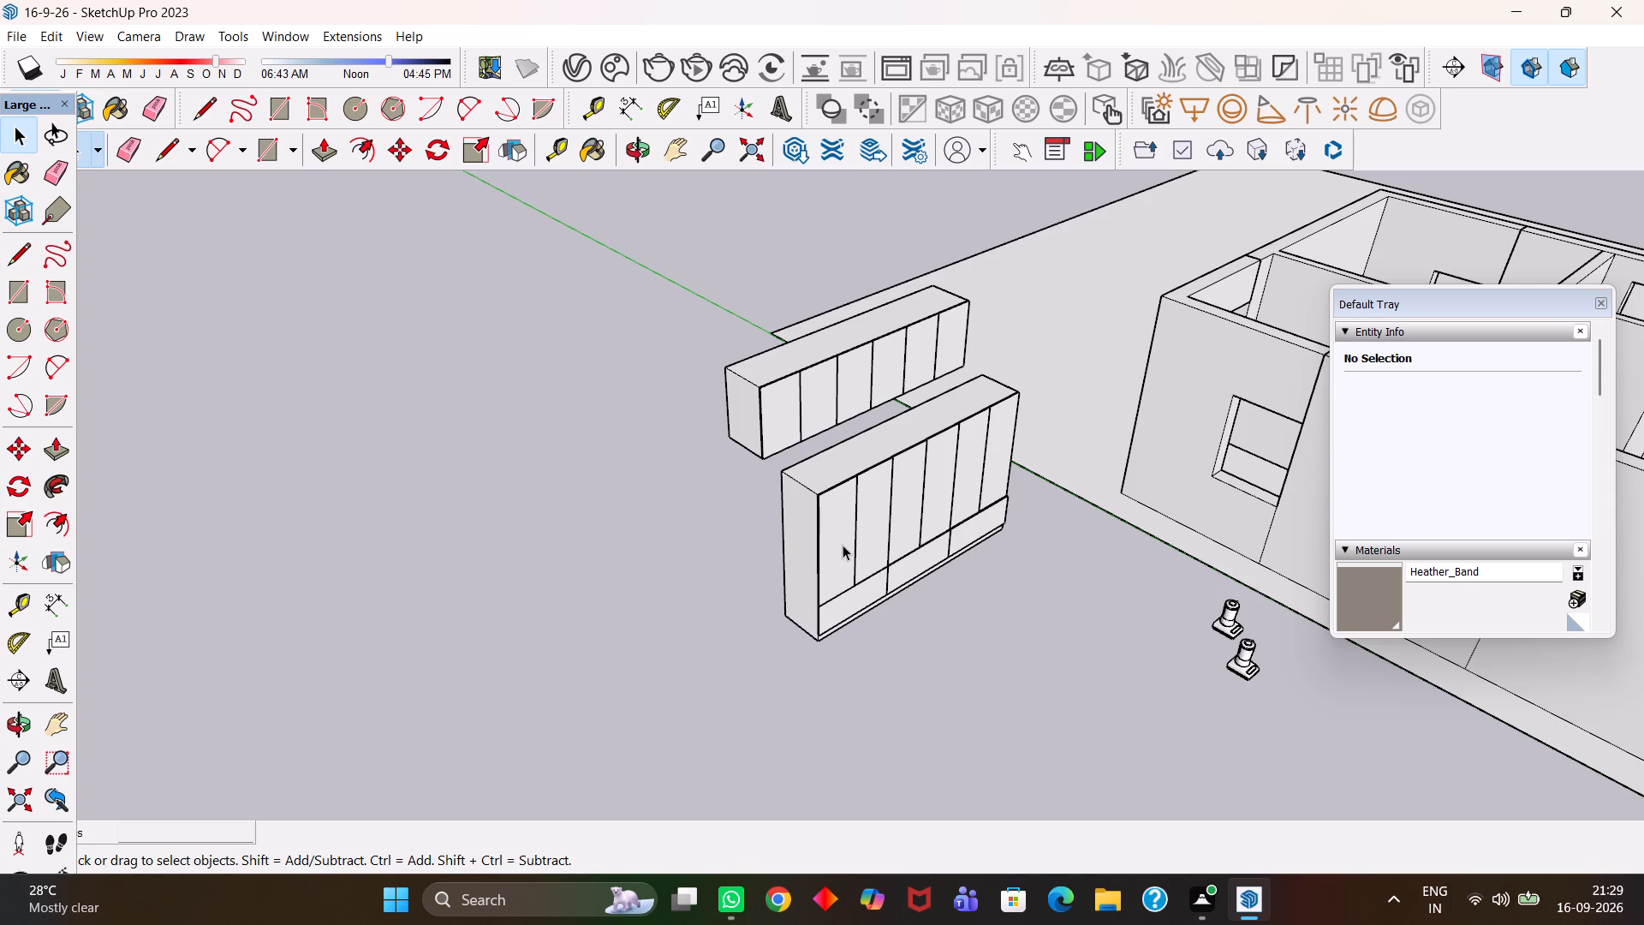
Select the whole storage unit with its tall doors and lower drawer fronts and make it one group.
{"action": "key", "text": "space"}
{"action": "scroll", "coordinate": [843, 541], "scroll_direction": "up", "scroll_amount": 2}
{"action": "left_click_drag", "start_coordinate": [948, 677], "coordinate": [944, 666]}
{"action": "left_click", "coordinate": [831, 533]}
{"action": "scroll", "coordinate": [831, 533], "scroll_direction": "up", "scroll_amount": 3}
{"action": "triple_click", "coordinate": [815, 450]}
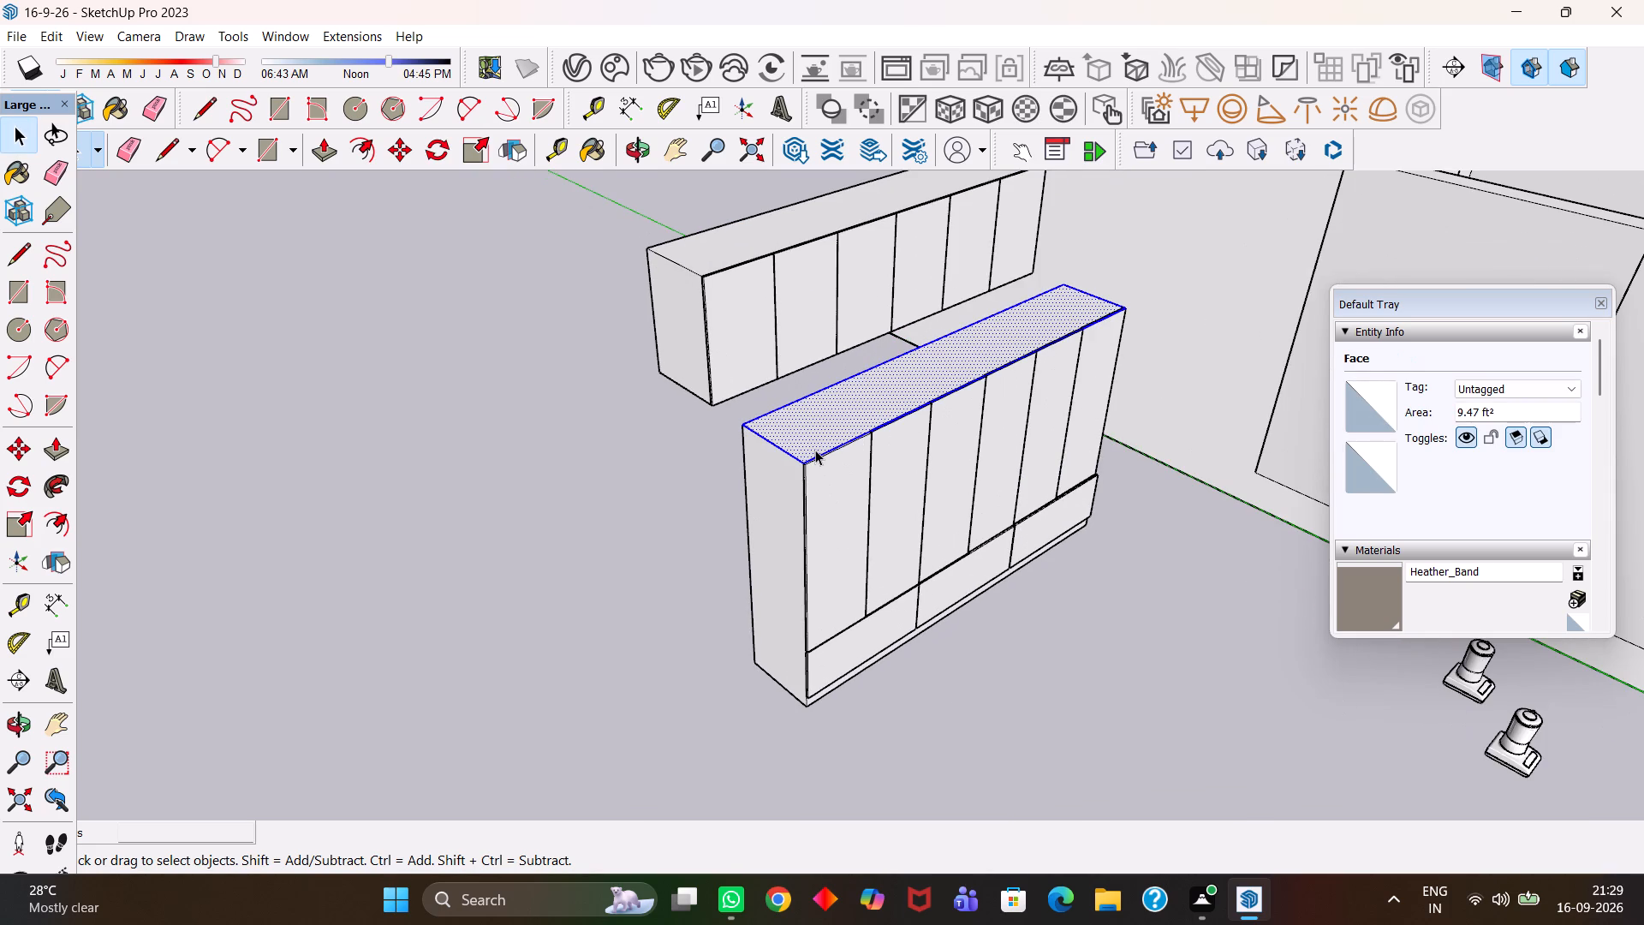
{"action": "left_click", "coordinate": [815, 450]}
{"action": "left_click", "coordinate": [815, 450]}
{"action": "left_click", "coordinate": [847, 561], "text": "ctrl"}
{"action": "left_click", "coordinate": [898, 559], "text": "ctrl"}
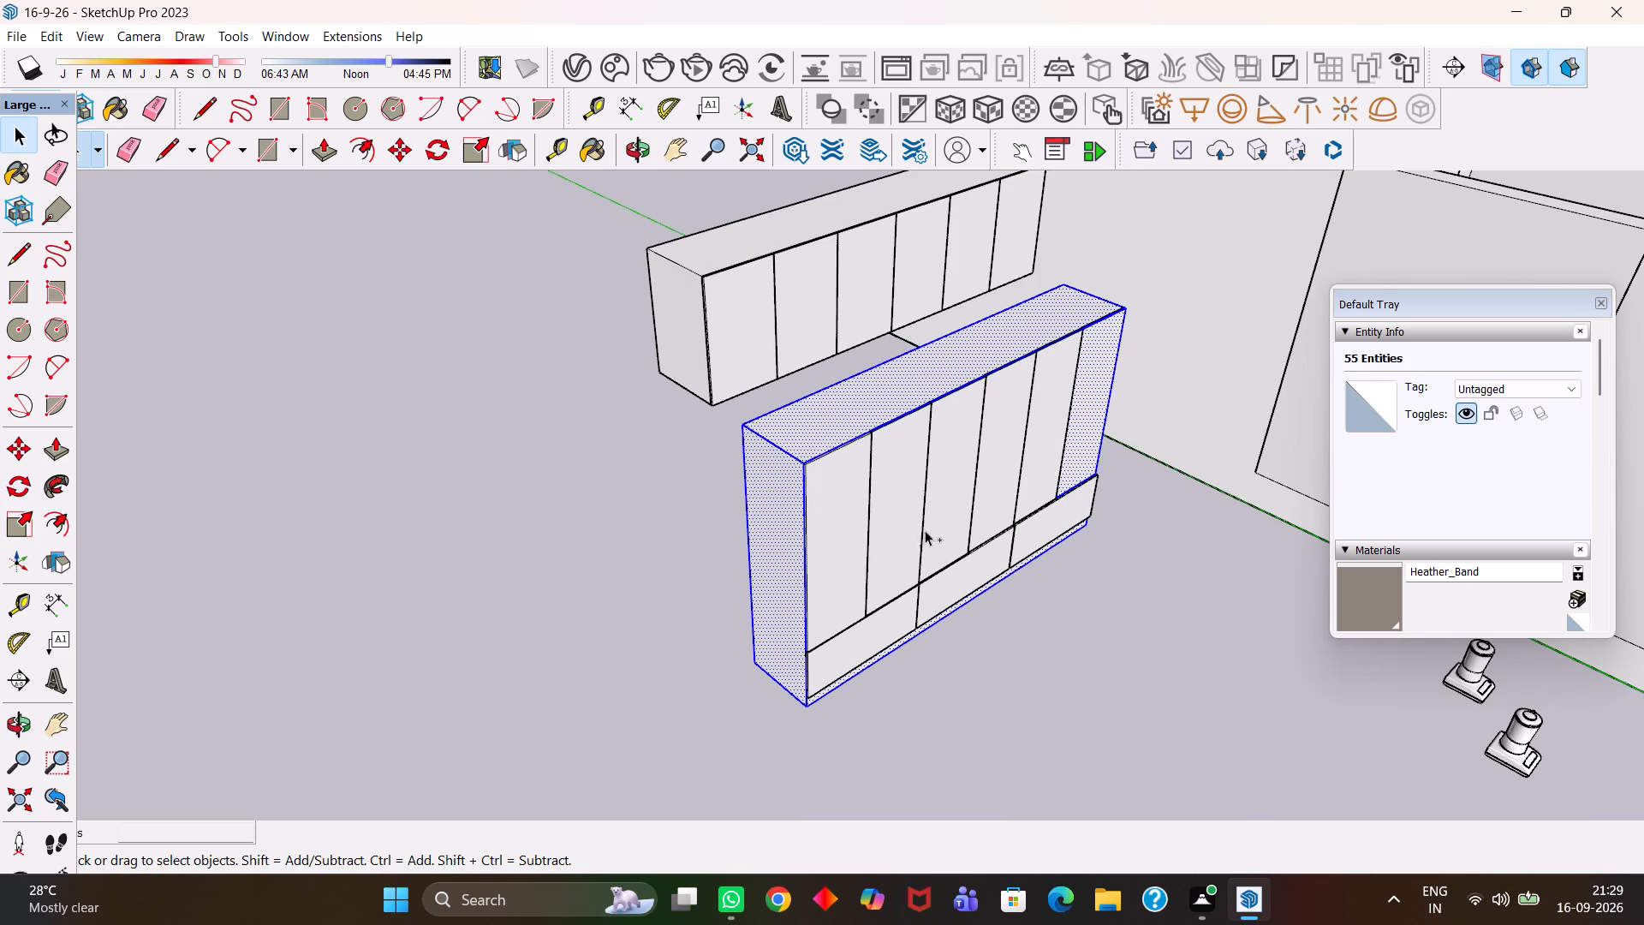
{"action": "left_click", "coordinate": [934, 521], "text": "ctrl"}
{"action": "left_click", "coordinate": [983, 510], "text": "ctrl"}
{"action": "left_click", "coordinate": [1031, 485], "text": "ctrl"}
{"action": "left_click_drag", "start_coordinate": [1049, 467], "coordinate": [803, 730], "text": "ctrl"}
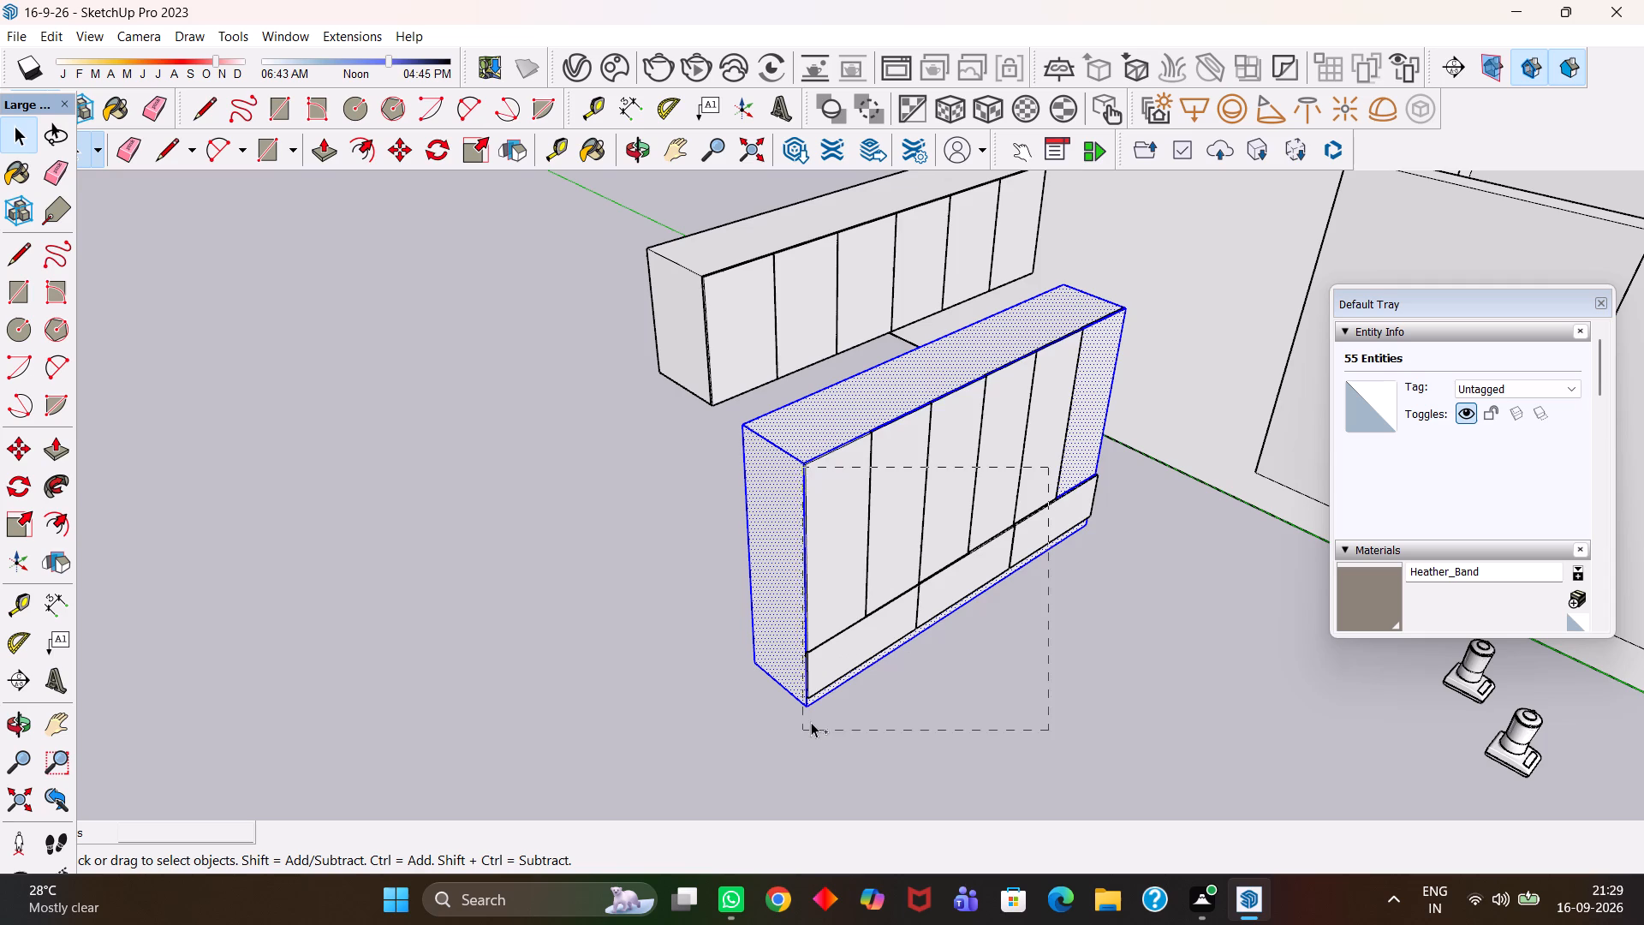
{"action": "left_click_drag", "start_coordinate": [1044, 469], "coordinate": [736, 751], "text": "ctrl"}
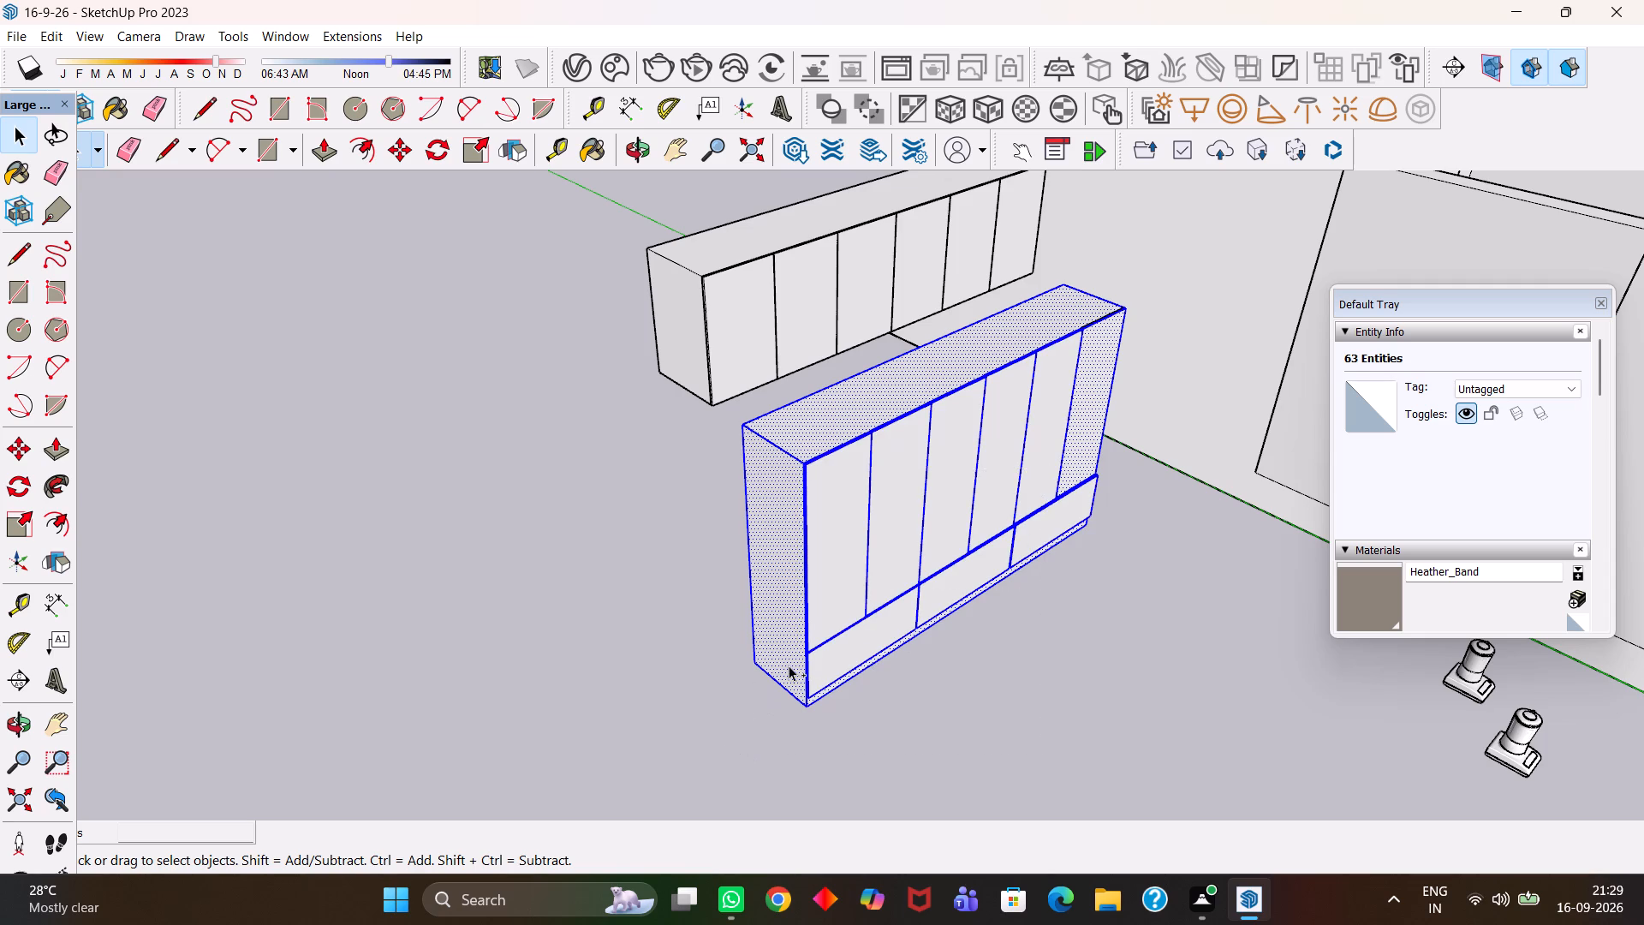
{"action": "right_click", "coordinate": [839, 605], "text": "ctrl"}
{"action": "left_click", "coordinate": [938, 368]}
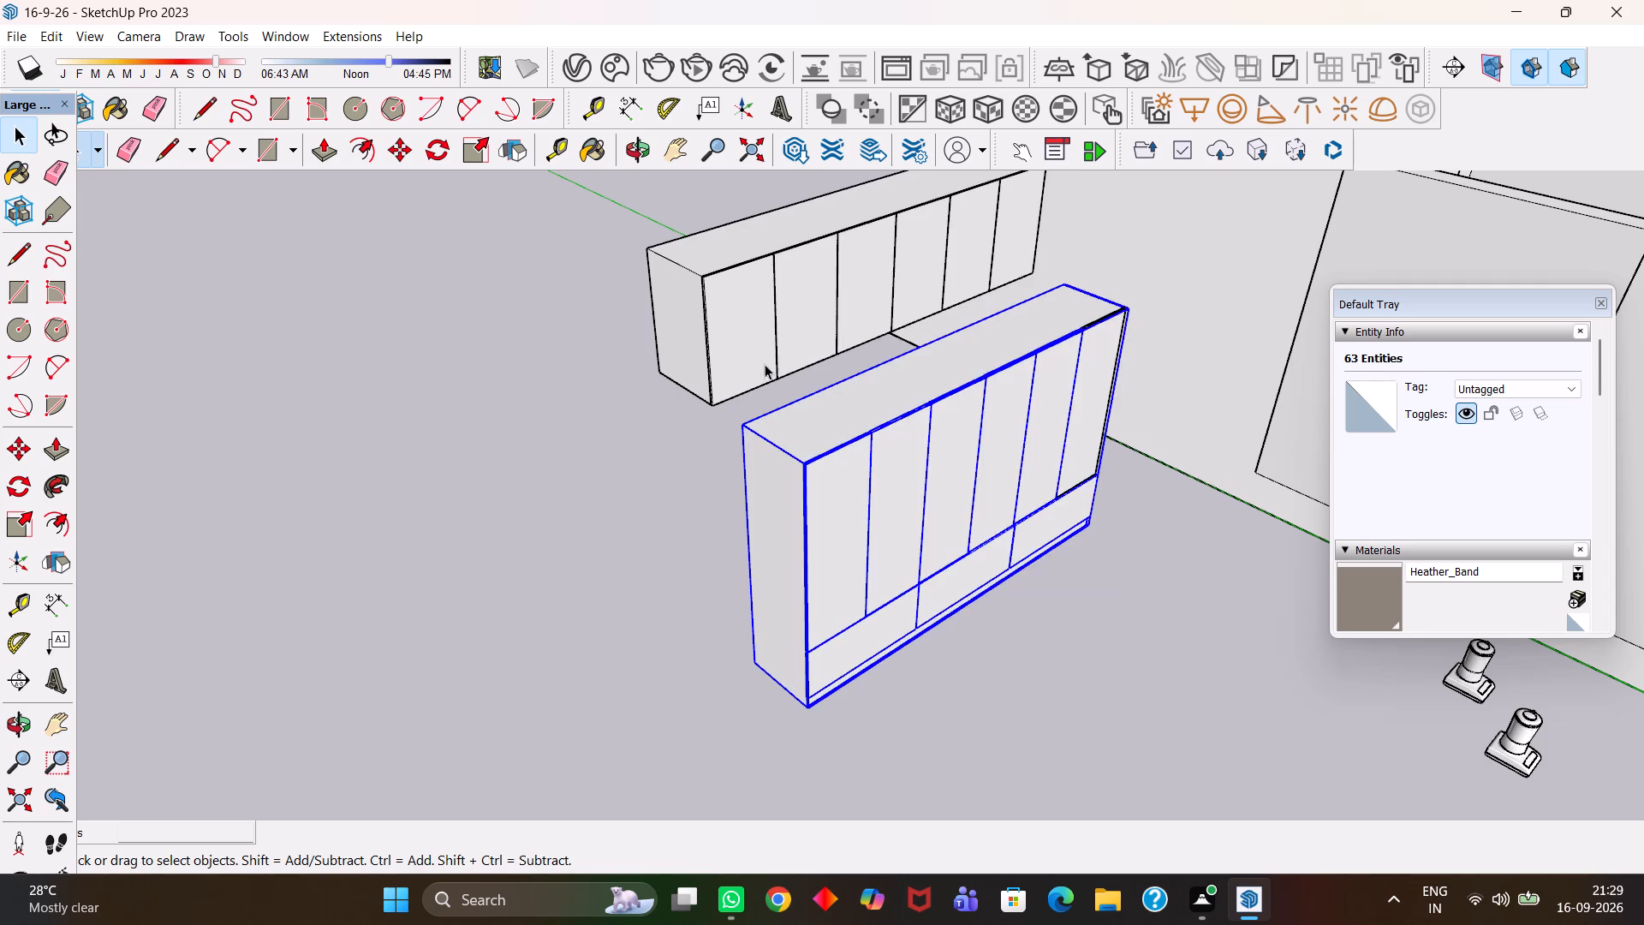
Select the upper box together with its door fronts and make them one group.
{"action": "scroll", "coordinate": [746, 349], "scroll_direction": "up", "scroll_amount": 2}
{"action": "left_click", "coordinate": [754, 295], "text": "ctrl"}
{"action": "scroll", "coordinate": [753, 294], "scroll_direction": "down", "scroll_amount": 2, "text": "ctrl"}
{"action": "left_click", "coordinate": [805, 289], "text": "ctrl"}
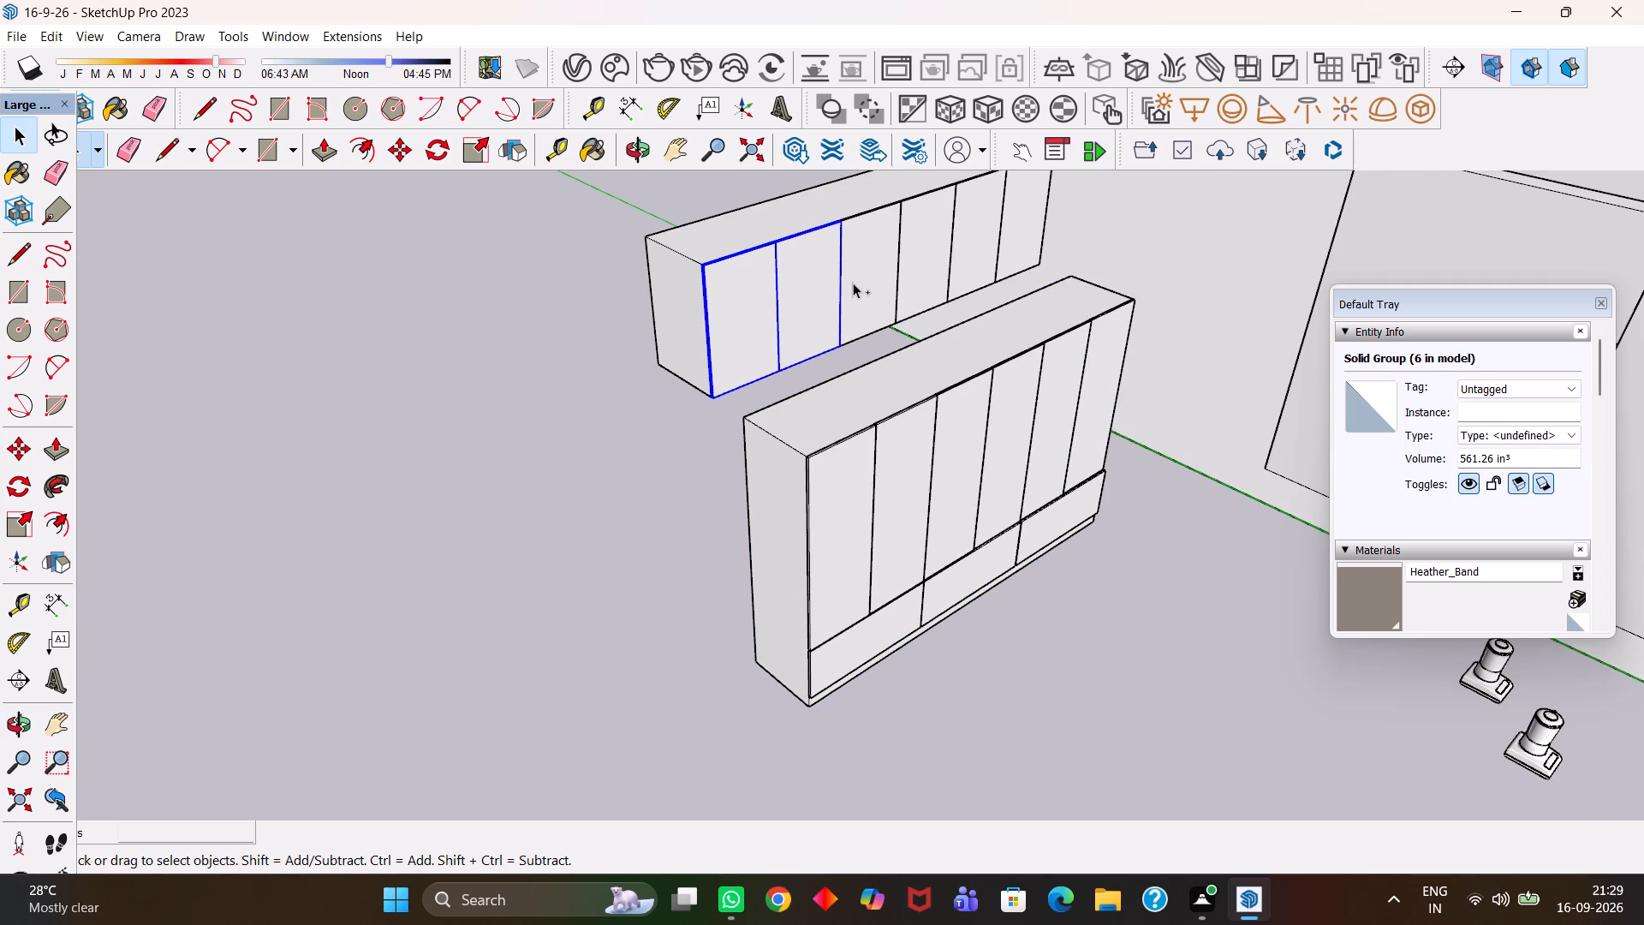
{"action": "left_click", "coordinate": [853, 283], "text": "ctrl"}
{"action": "left_click", "coordinate": [939, 266], "text": "ctrl"}
{"action": "left_click", "coordinate": [969, 254], "text": "ctrl"}
{"action": "left_click", "coordinate": [1021, 245], "text": "ctrl"}
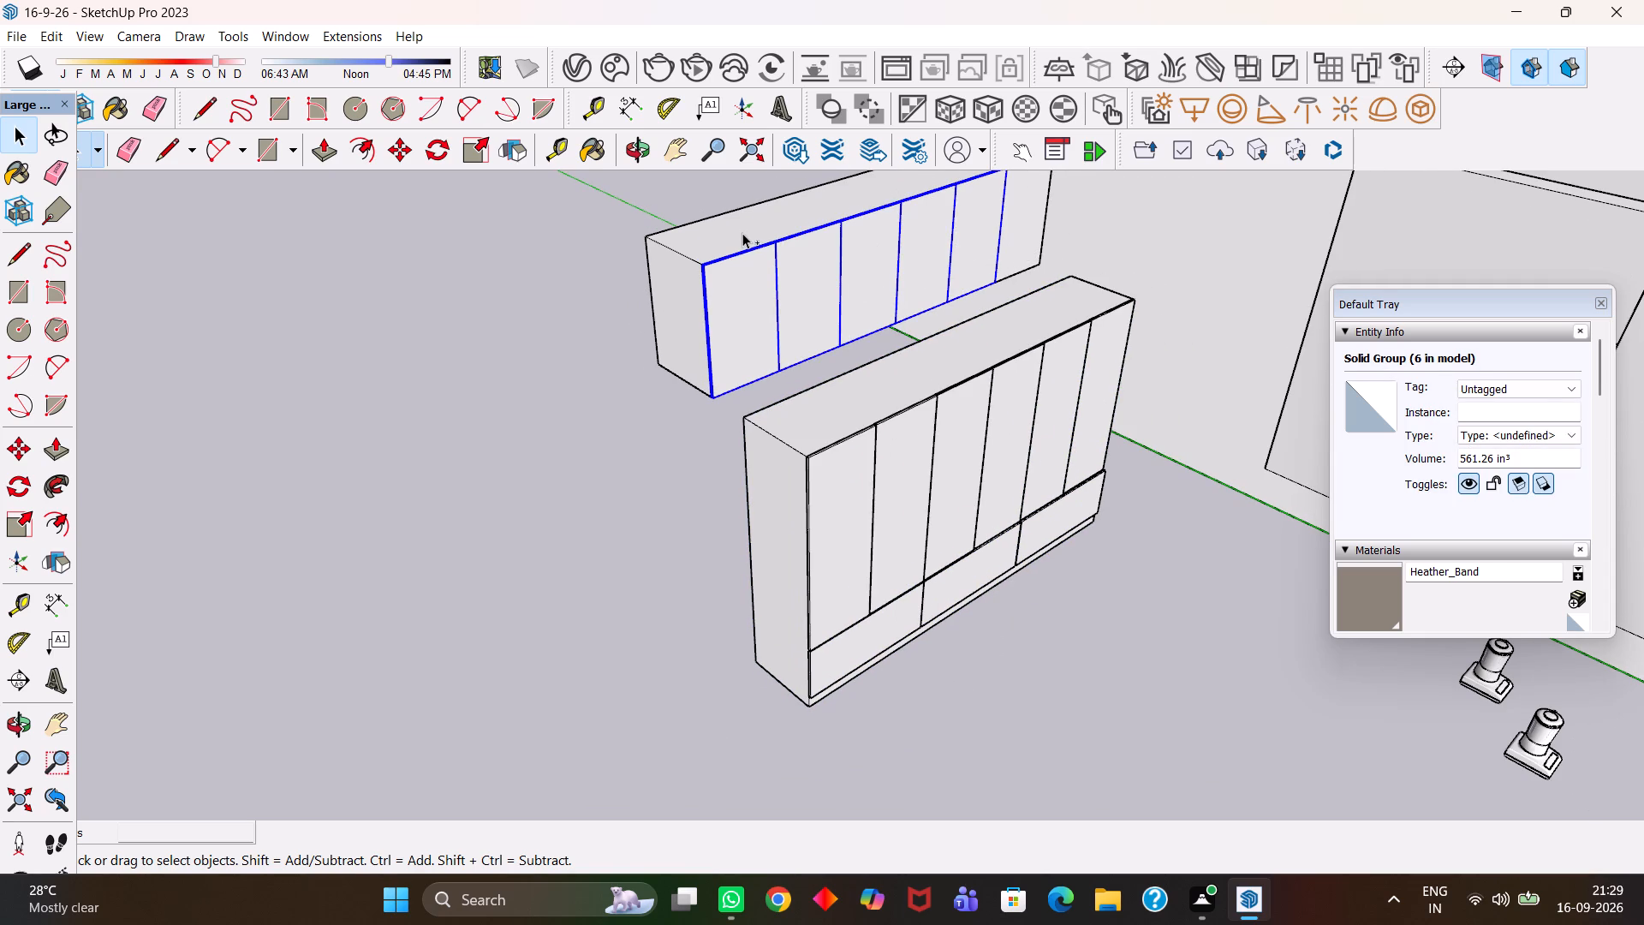
{"action": "triple_click", "coordinate": [742, 234], "text": "ctrl"}
{"action": "left_click", "coordinate": [742, 234], "text": "ctrl"}
{"action": "right_click", "coordinate": [744, 232], "text": "ctrl"}
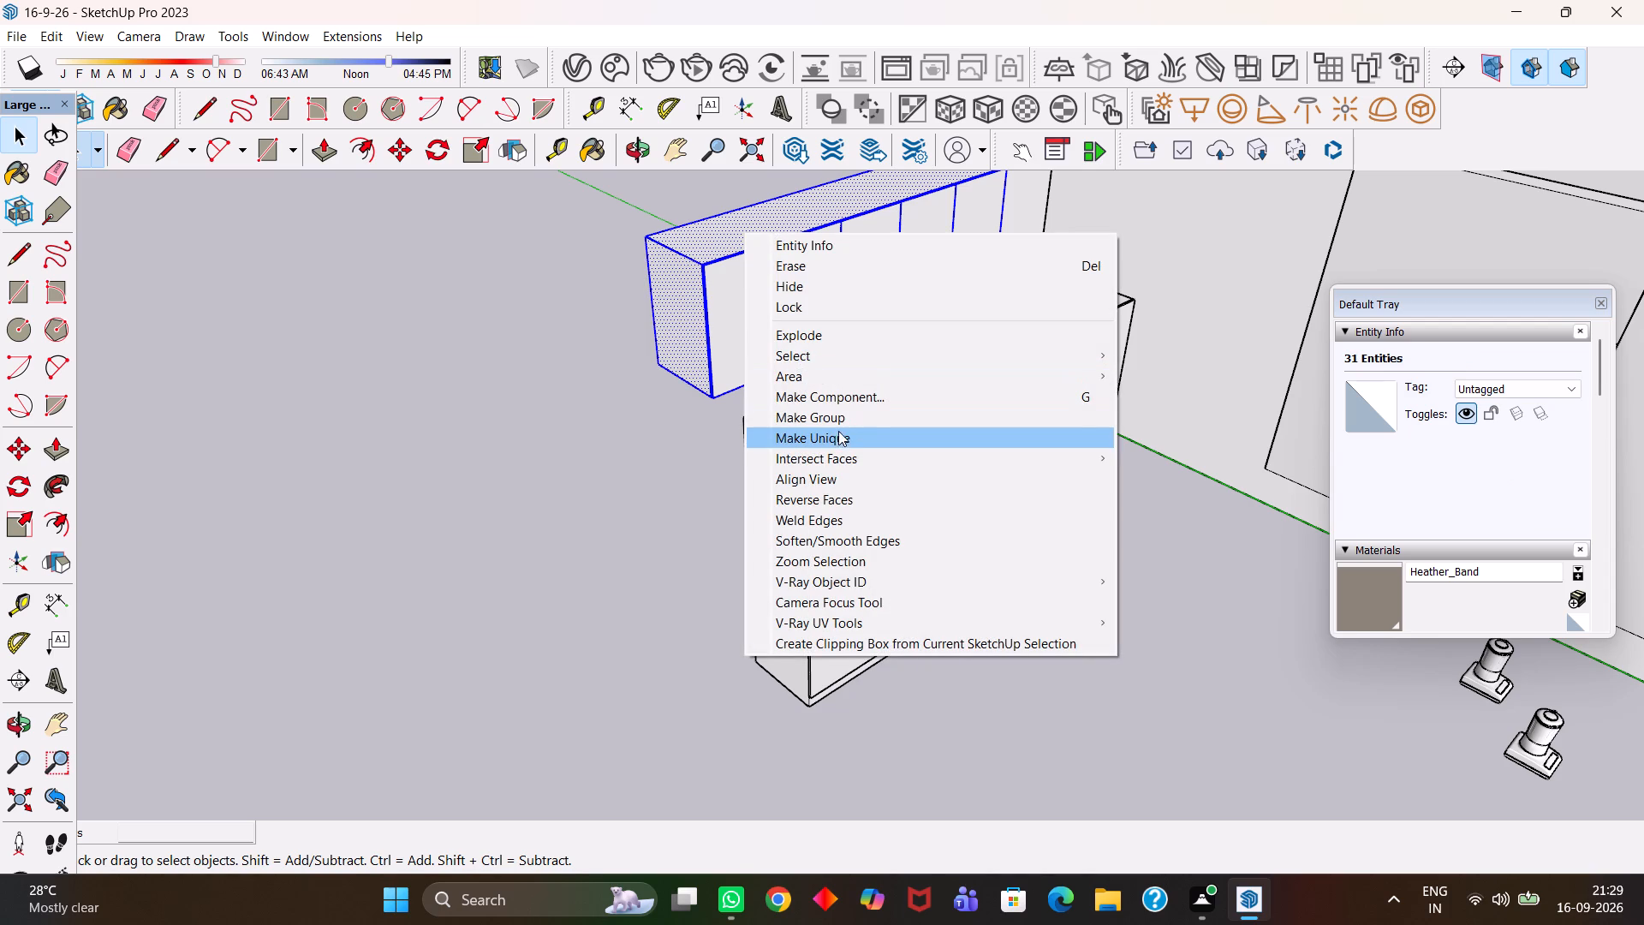
{"action": "left_click", "coordinate": [838, 421]}
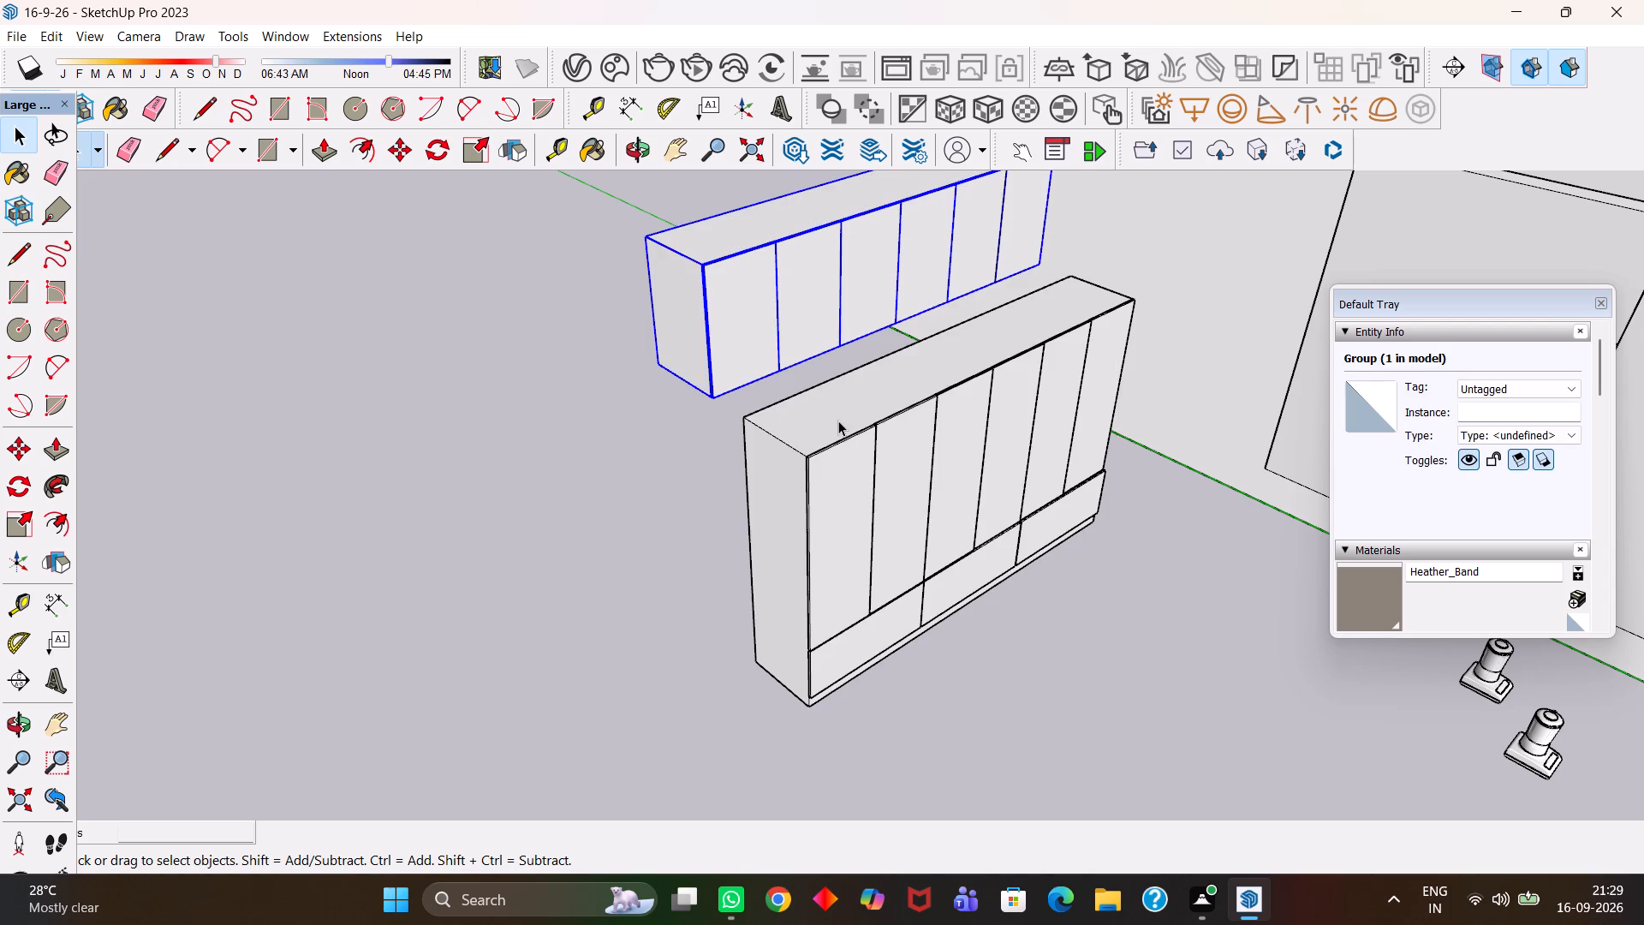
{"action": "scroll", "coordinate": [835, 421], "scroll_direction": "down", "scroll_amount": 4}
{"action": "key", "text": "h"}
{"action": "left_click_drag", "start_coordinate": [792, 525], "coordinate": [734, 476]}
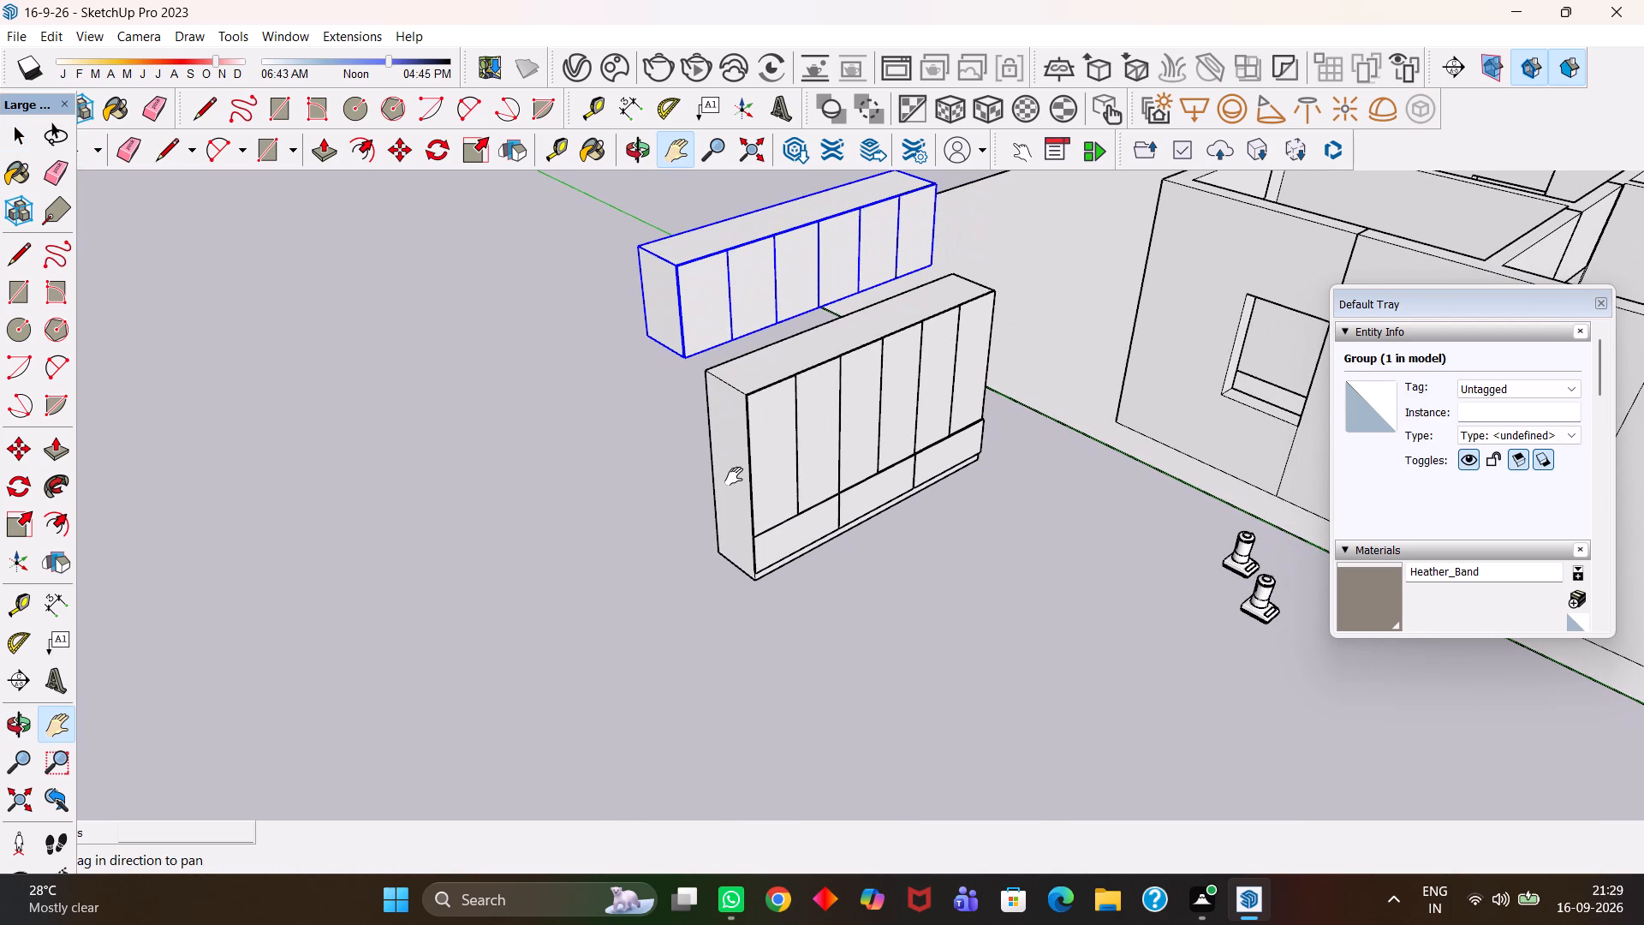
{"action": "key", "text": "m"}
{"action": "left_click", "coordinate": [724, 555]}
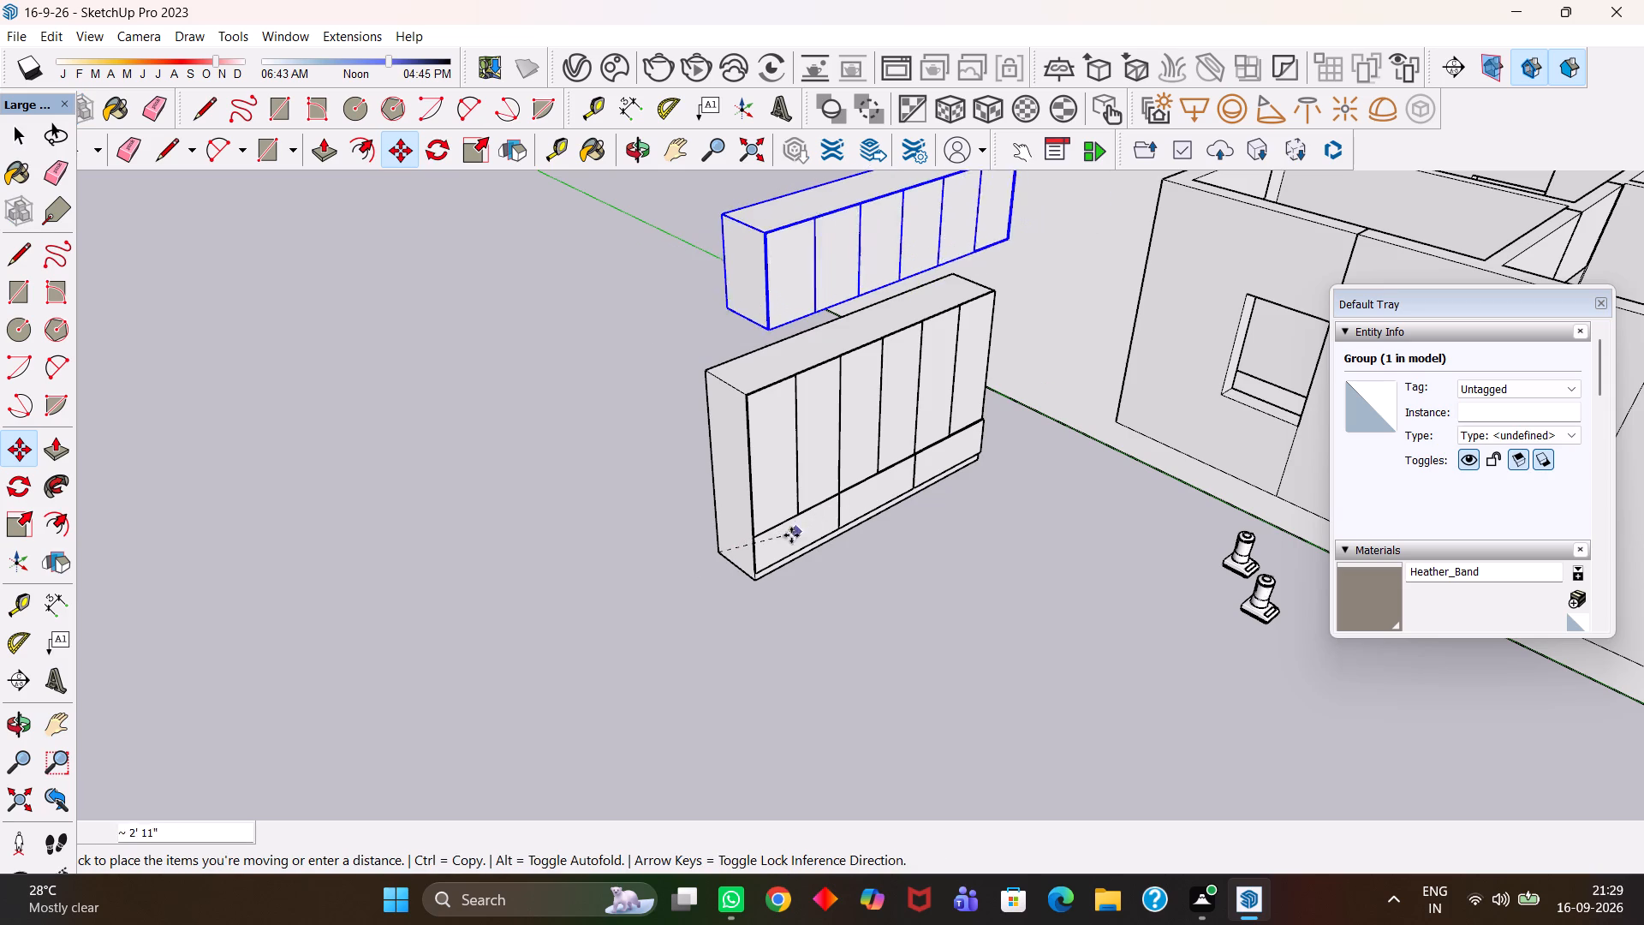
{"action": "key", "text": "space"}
Move the storage unit group by its back corner about 26' 7" into the house's corner room, against the partition wall.
{"action": "left_click", "coordinate": [722, 525]}
{"action": "scroll", "coordinate": [718, 539], "scroll_direction": "up", "scroll_amount": 1}
{"action": "key", "text": "m"}
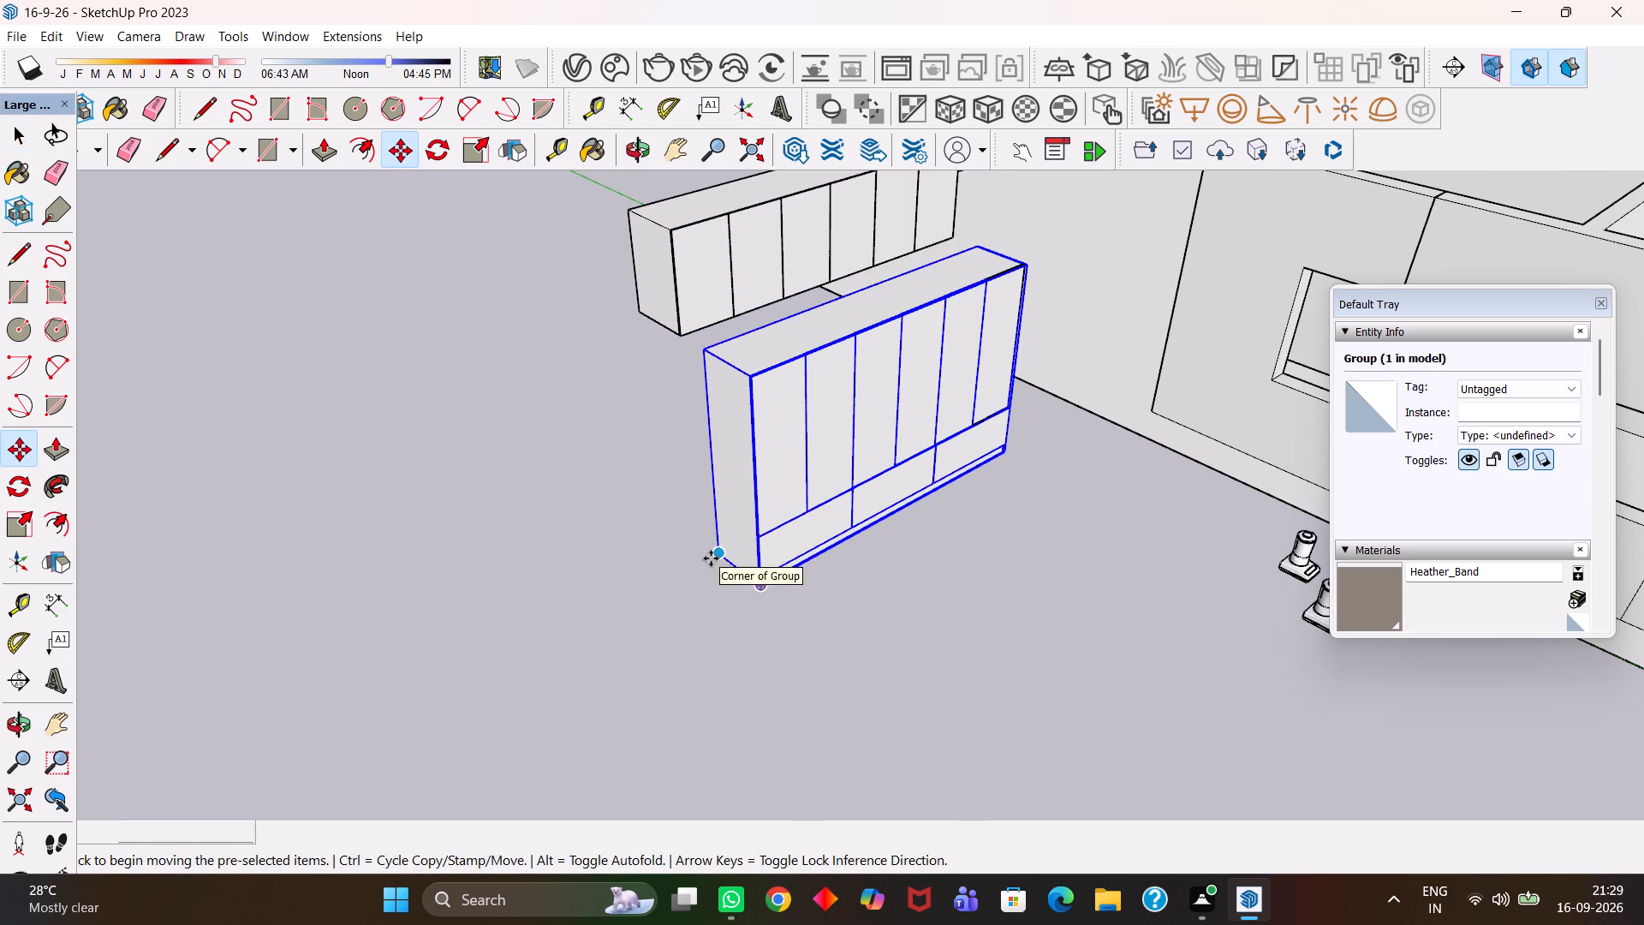
{"action": "left_click", "coordinate": [711, 558]}
{"action": "key", "text": "h"}
{"action": "scroll", "coordinate": [837, 521], "scroll_direction": "down", "scroll_amount": 4}
{"action": "left_click_drag", "start_coordinate": [980, 521], "coordinate": [794, 585]}
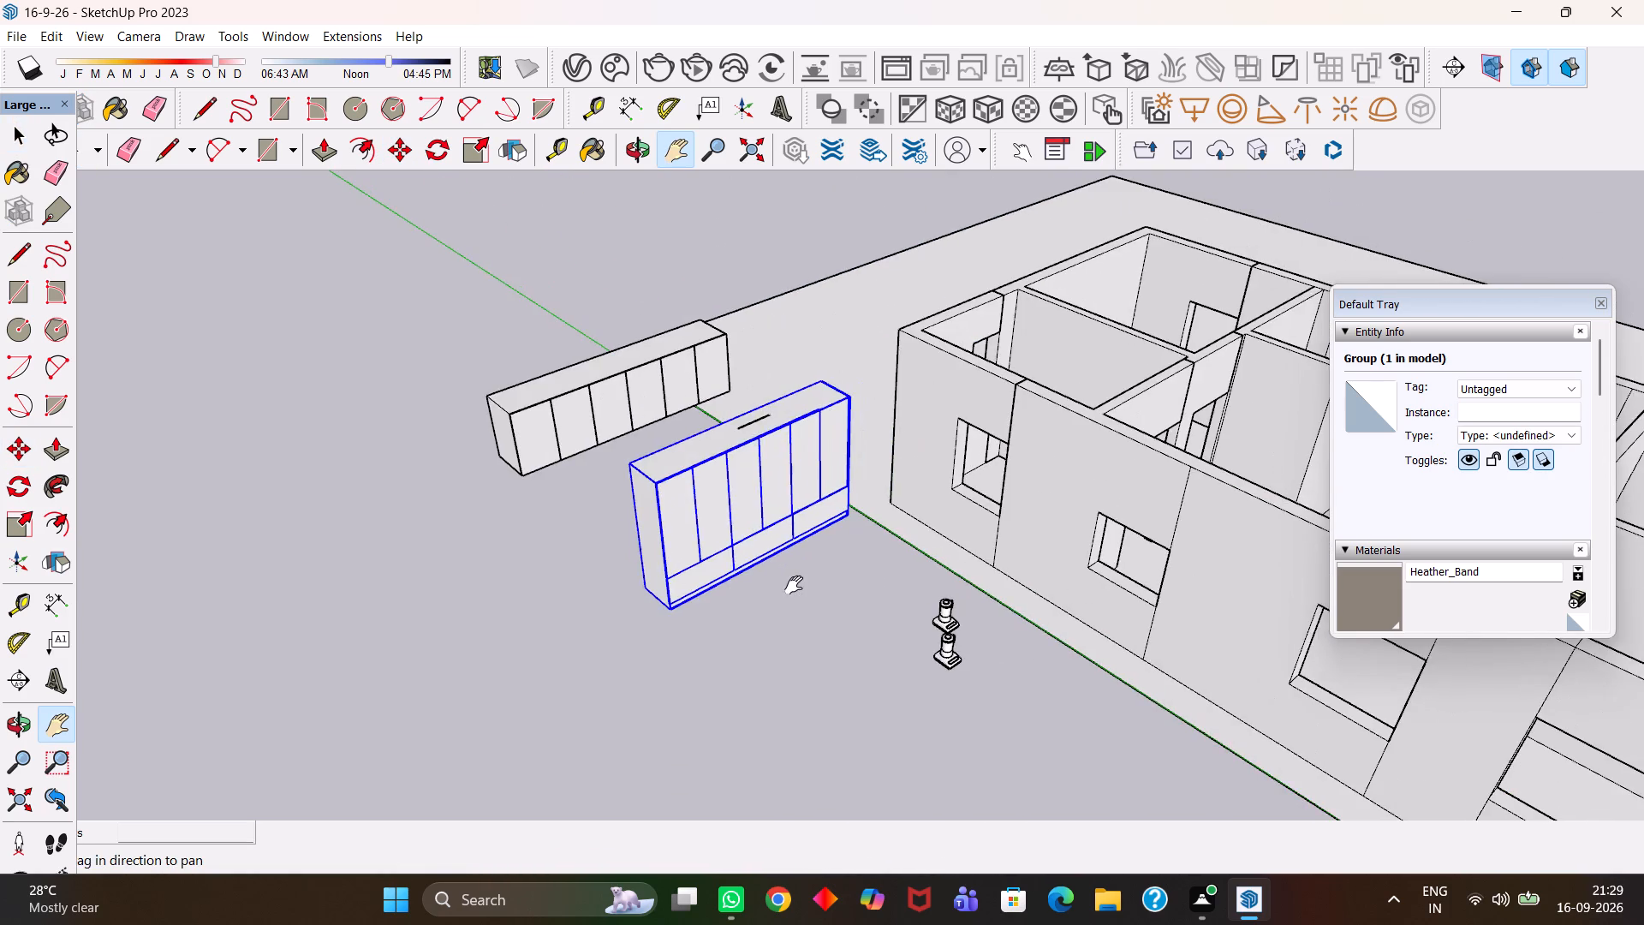
{"action": "scroll", "coordinate": [806, 576], "scroll_direction": "down", "scroll_amount": 4}
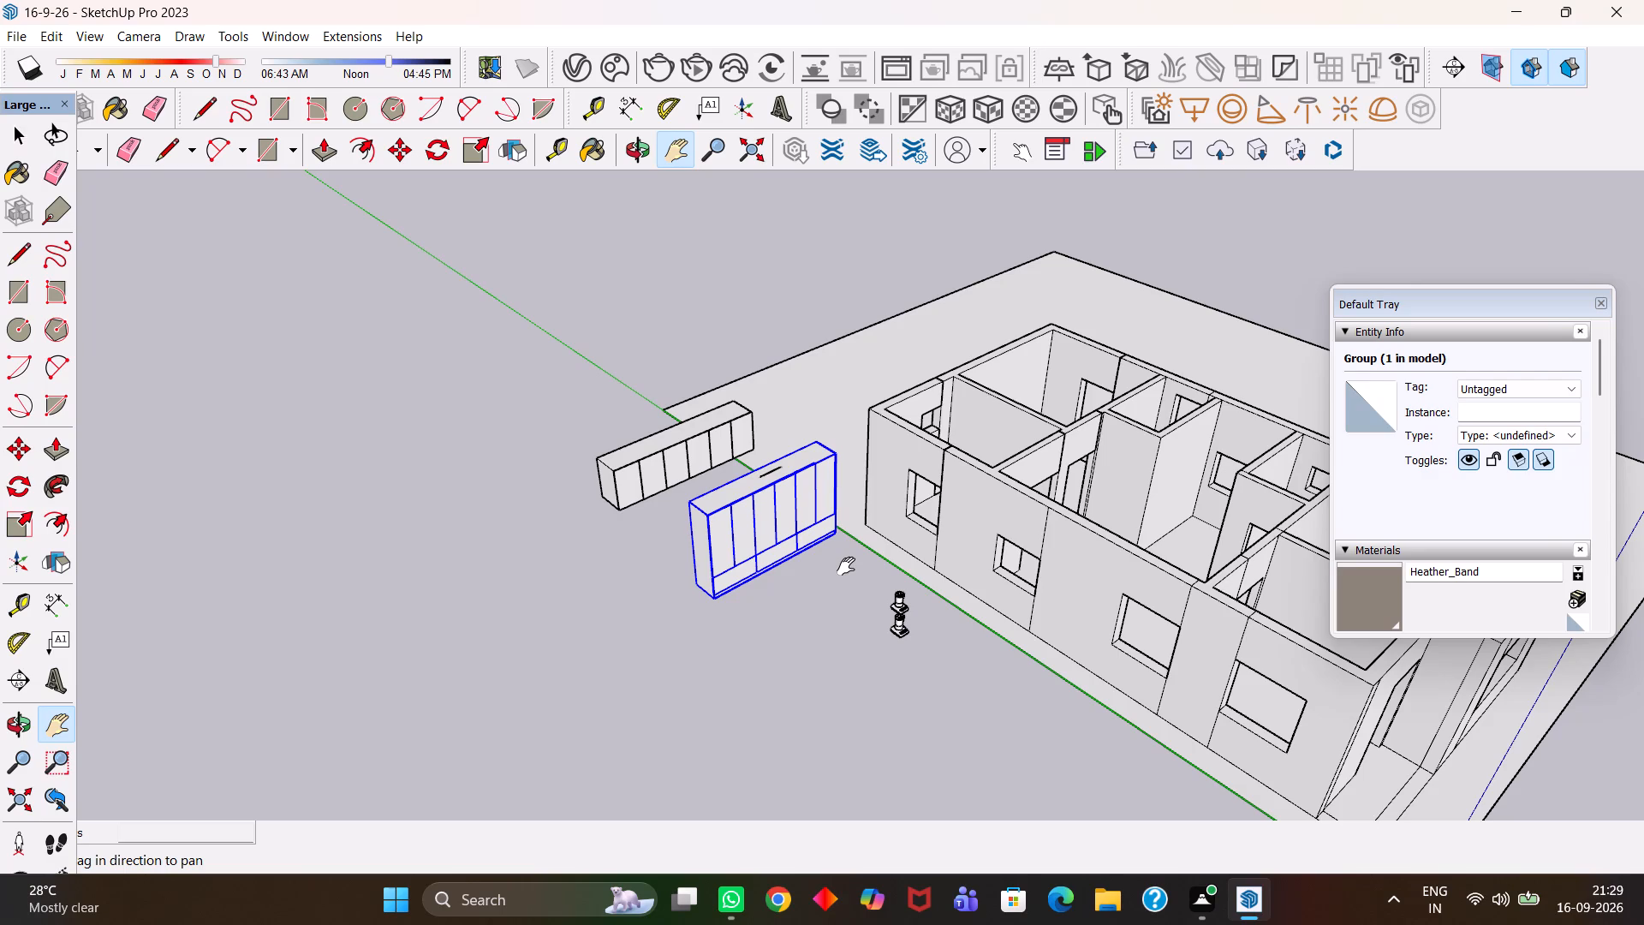
{"action": "scroll", "coordinate": [846, 566], "scroll_direction": "up", "scroll_amount": 3}
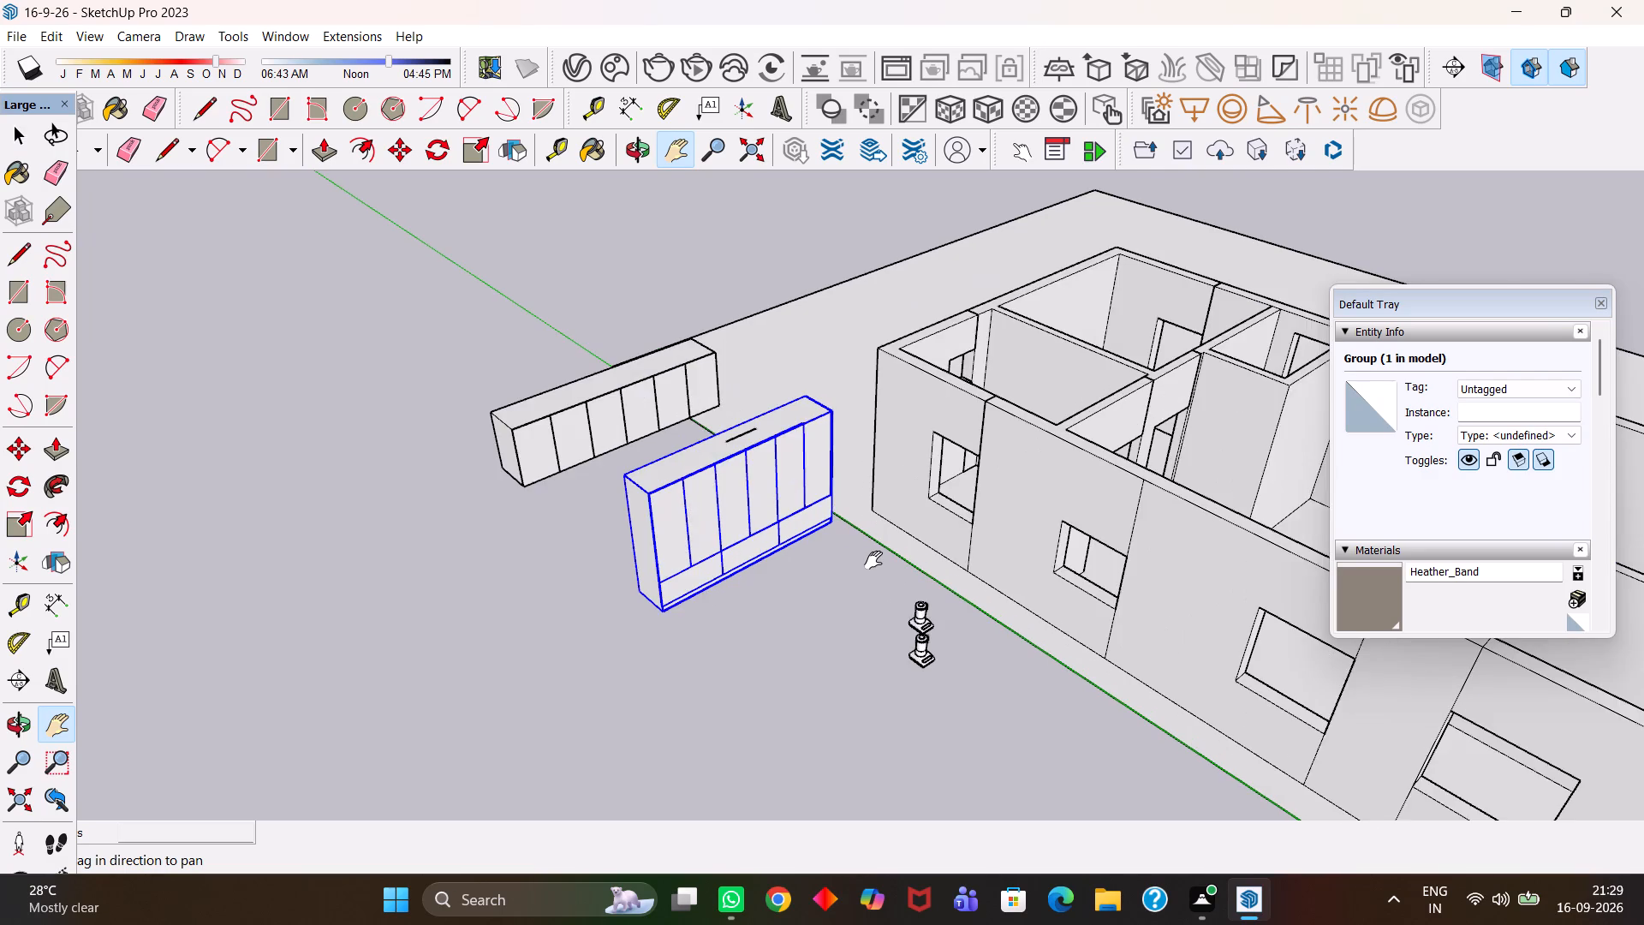
{"action": "scroll", "coordinate": [885, 559], "scroll_direction": "up", "scroll_amount": 3}
{"action": "scroll", "coordinate": [965, 521], "scroll_direction": "up", "scroll_amount": 4}
{"action": "left_click_drag", "start_coordinate": [1027, 489], "coordinate": [653, 752]}
{"action": "left_click_drag", "start_coordinate": [960, 486], "coordinate": [769, 737]}
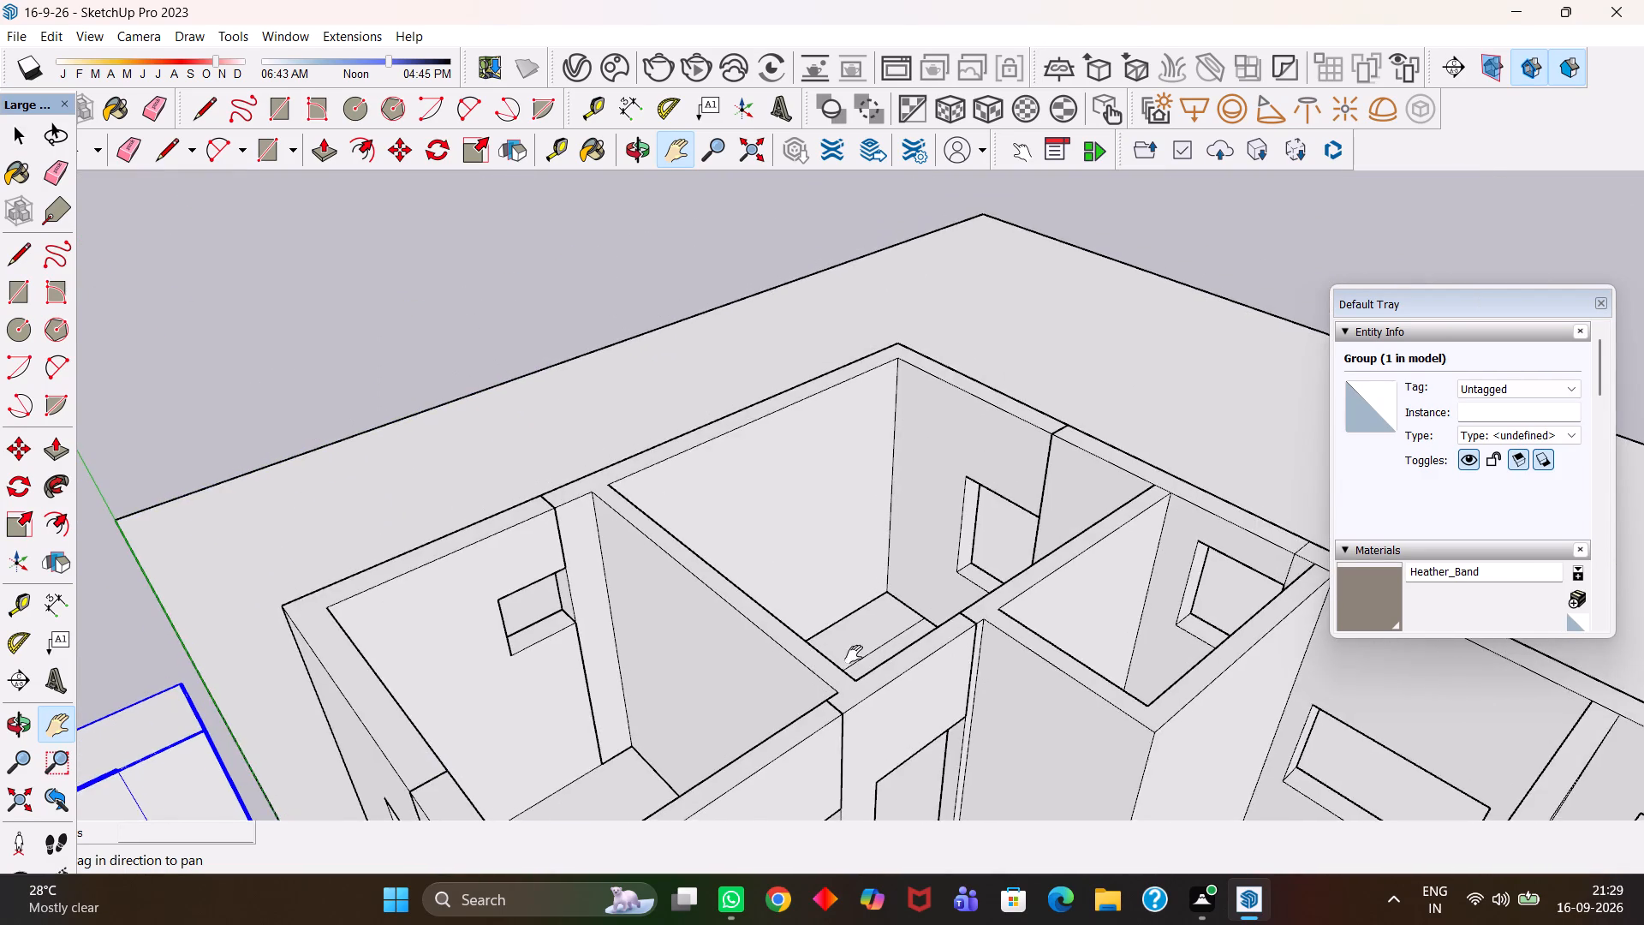
{"action": "scroll", "coordinate": [871, 647], "scroll_direction": "down", "scroll_amount": 10}
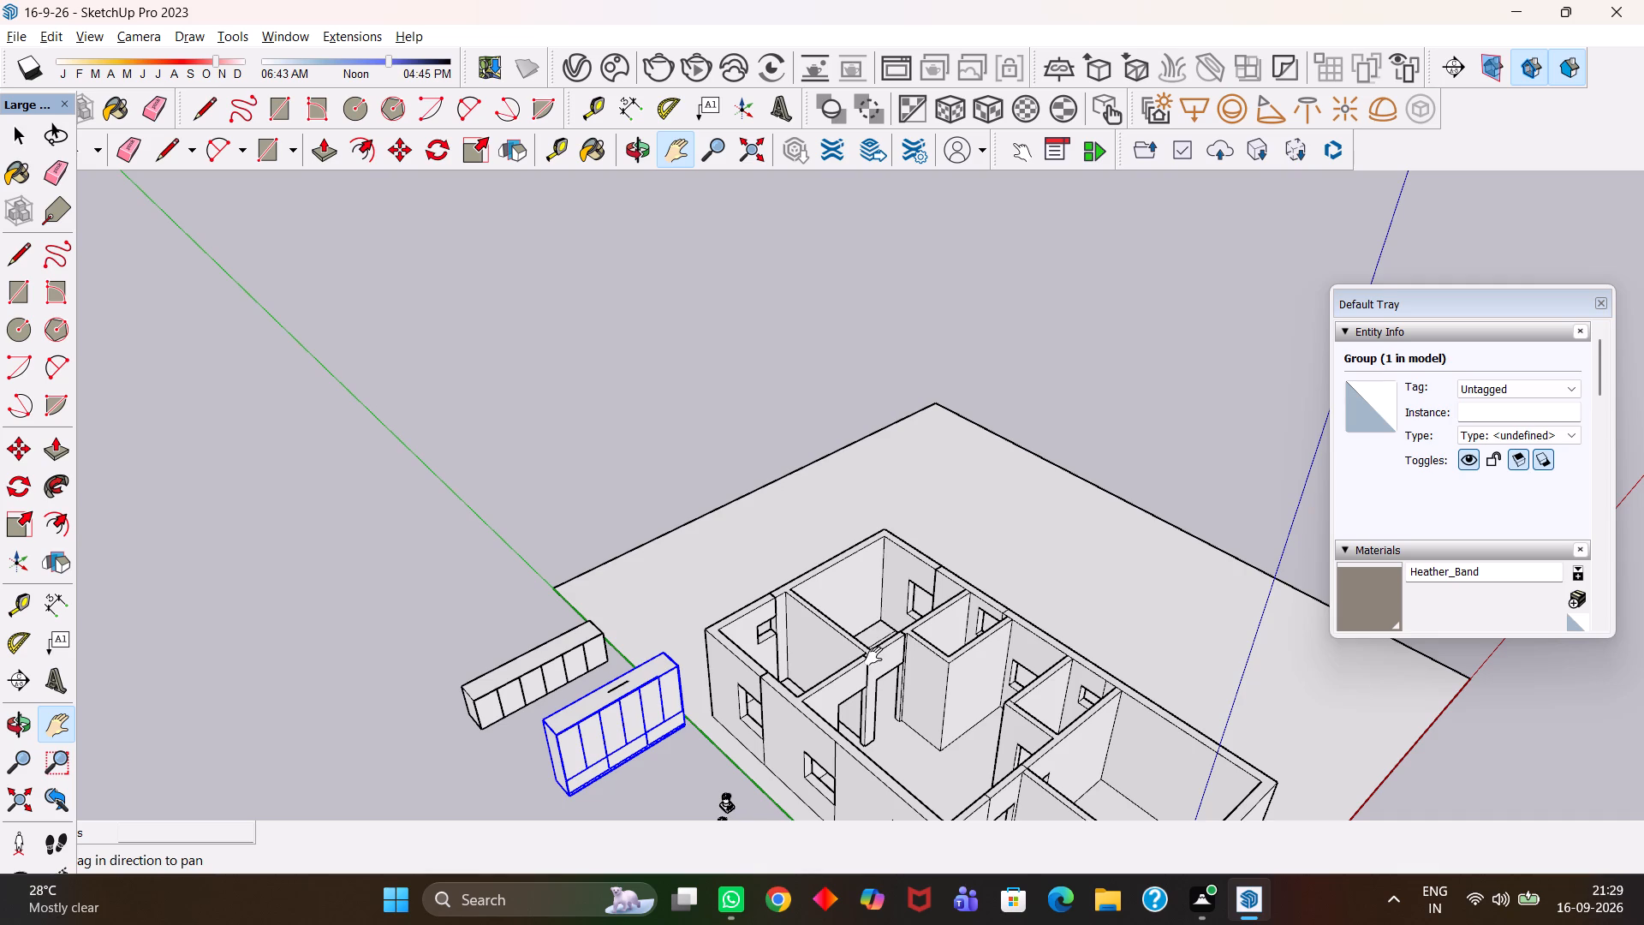
{"action": "left_click_drag", "start_coordinate": [796, 676], "coordinate": [848, 548]}
{"action": "middle_click_drag", "start_coordinate": [956, 571], "coordinate": [492, 922], "text": "alt"}
{"action": "scroll", "coordinate": [819, 689], "scroll_direction": "up", "scroll_amount": 3, "text": "alt"}
{"action": "right_click_drag", "start_coordinate": [531, 924], "coordinate": [492, 922], "text": "alt"}
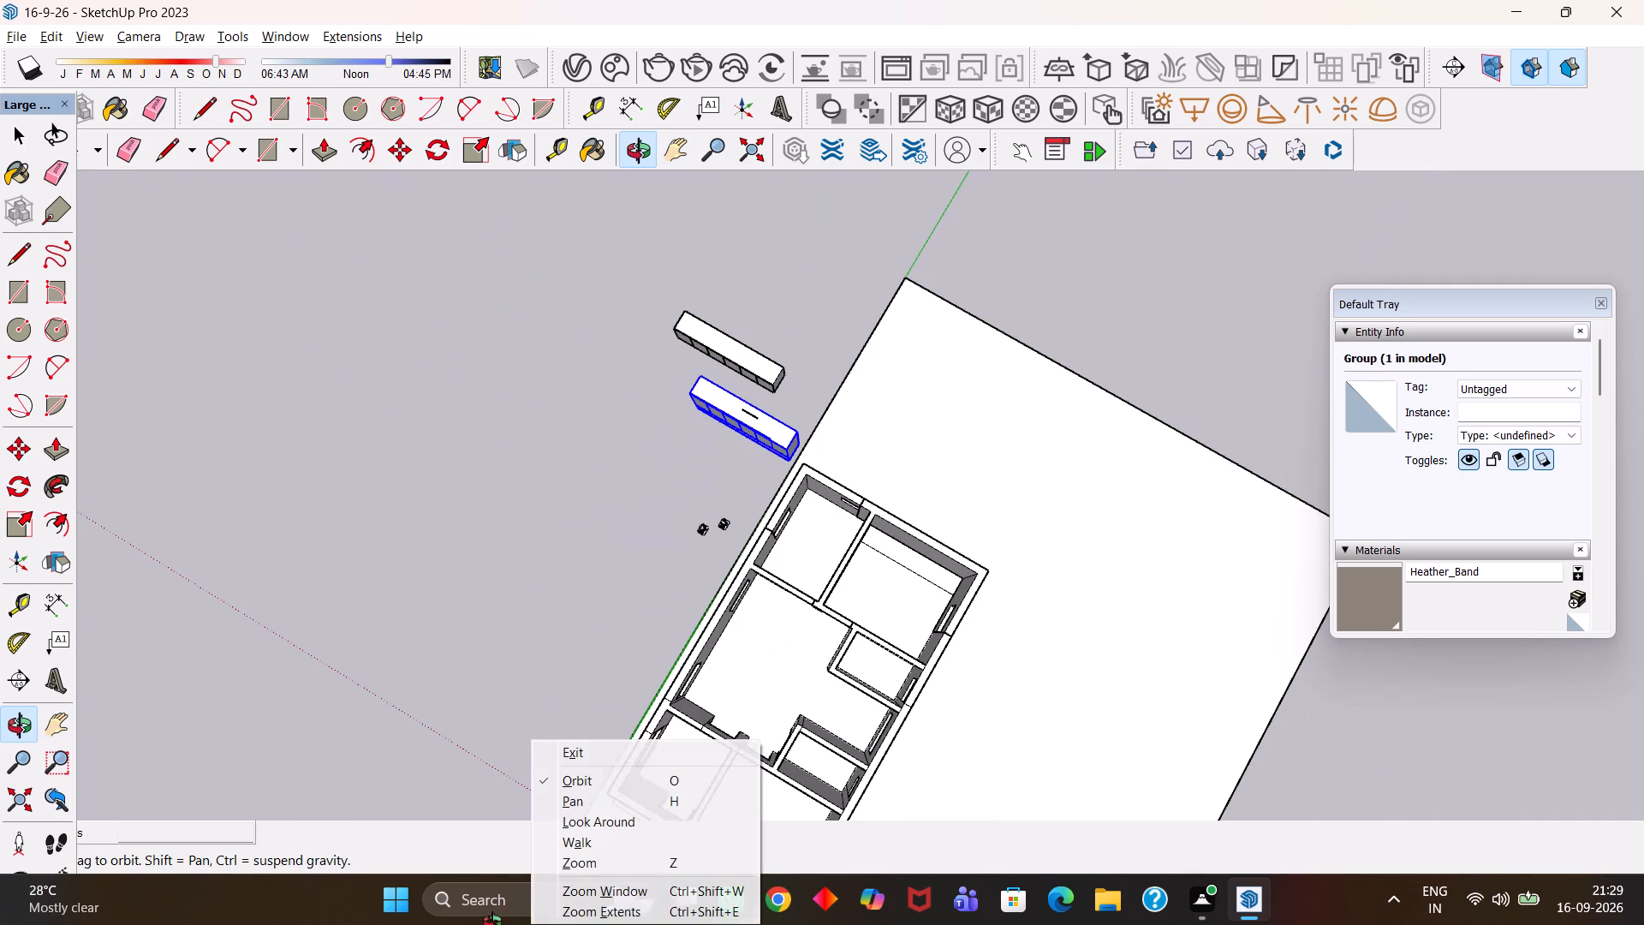
{"action": "right_click_drag", "start_coordinate": [492, 922], "coordinate": [490, 902], "text": "alt"}
{"action": "middle_click_drag", "start_coordinate": [492, 922], "coordinate": [490, 902], "text": "alt"}
{"action": "scroll", "coordinate": [840, 431], "scroll_direction": "up", "scroll_amount": 5, "text": "alt"}
{"action": "scroll", "coordinate": [837, 474], "scroll_direction": "down", "scroll_amount": 3}
{"action": "left_click", "coordinate": [919, 348]}
{"action": "scroll", "coordinate": [802, 585], "scroll_direction": "up", "scroll_amount": 1}
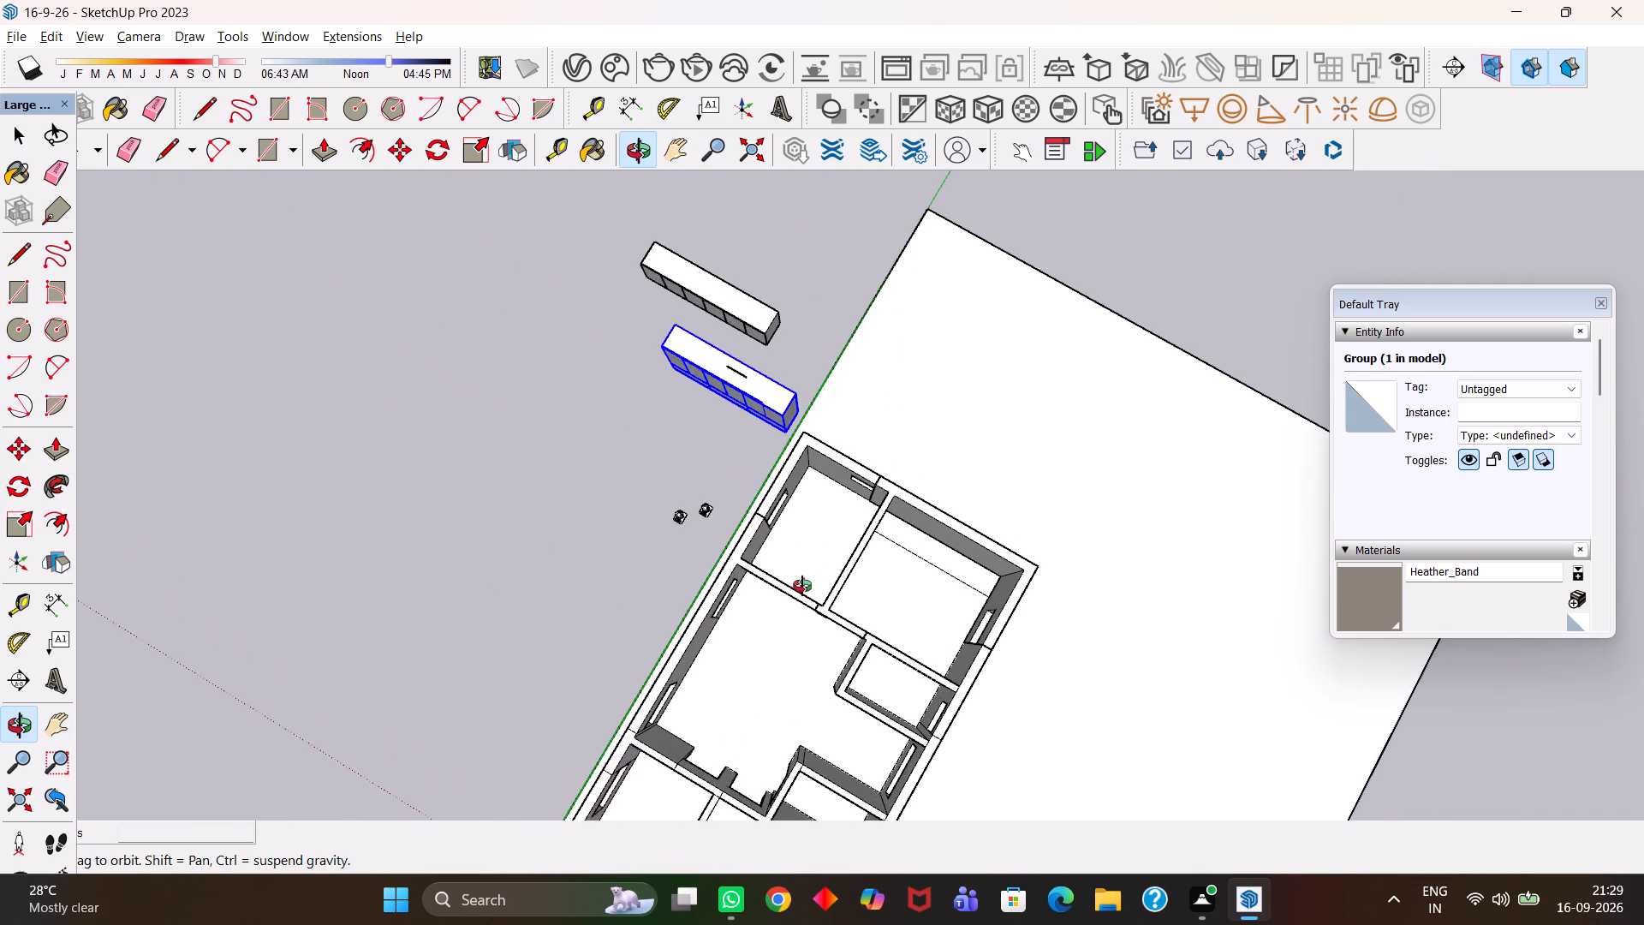
{"action": "scroll", "coordinate": [802, 586], "scroll_direction": "up", "scroll_amount": 2}
{"action": "middle_click_drag", "start_coordinate": [1059, 528], "coordinate": [1182, 516], "text": "alt"}
{"action": "scroll", "coordinate": [1181, 518], "scroll_direction": "down", "scroll_amount": 2, "text": "alt"}
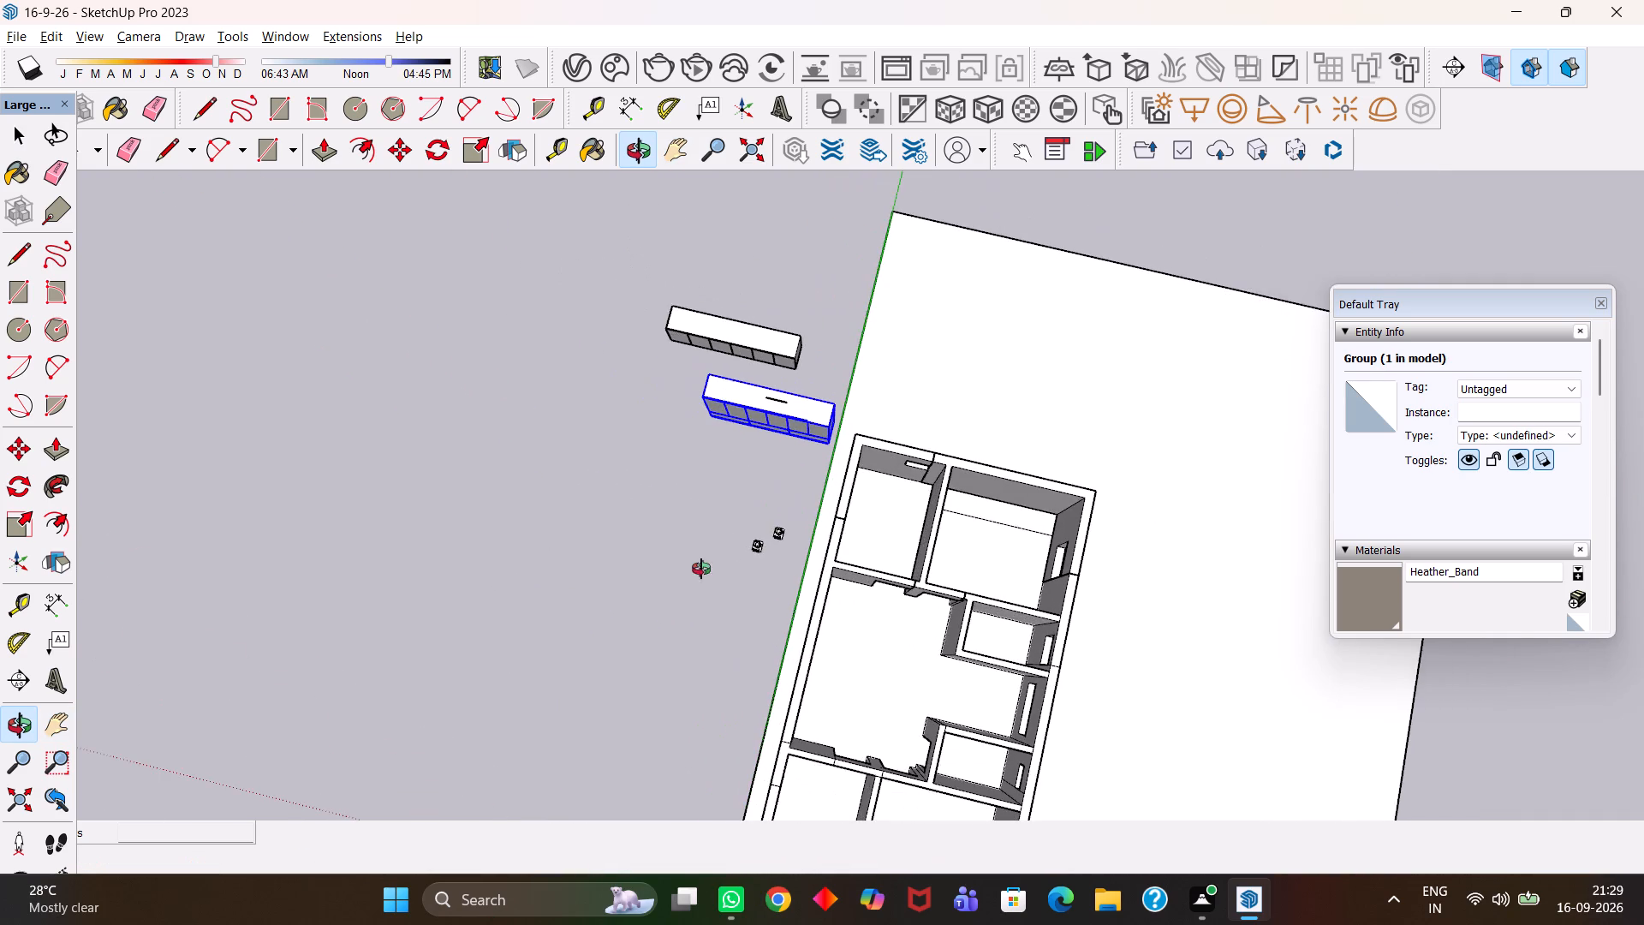
{"action": "middle_click_drag", "start_coordinate": [990, 512], "coordinate": [1033, 490], "text": "alt"}
{"action": "scroll", "coordinate": [1027, 492], "scroll_direction": "up", "scroll_amount": 20, "text": "alt"}
{"action": "scroll", "coordinate": [1027, 492], "scroll_direction": "up", "scroll_amount": 2, "text": "alt"}
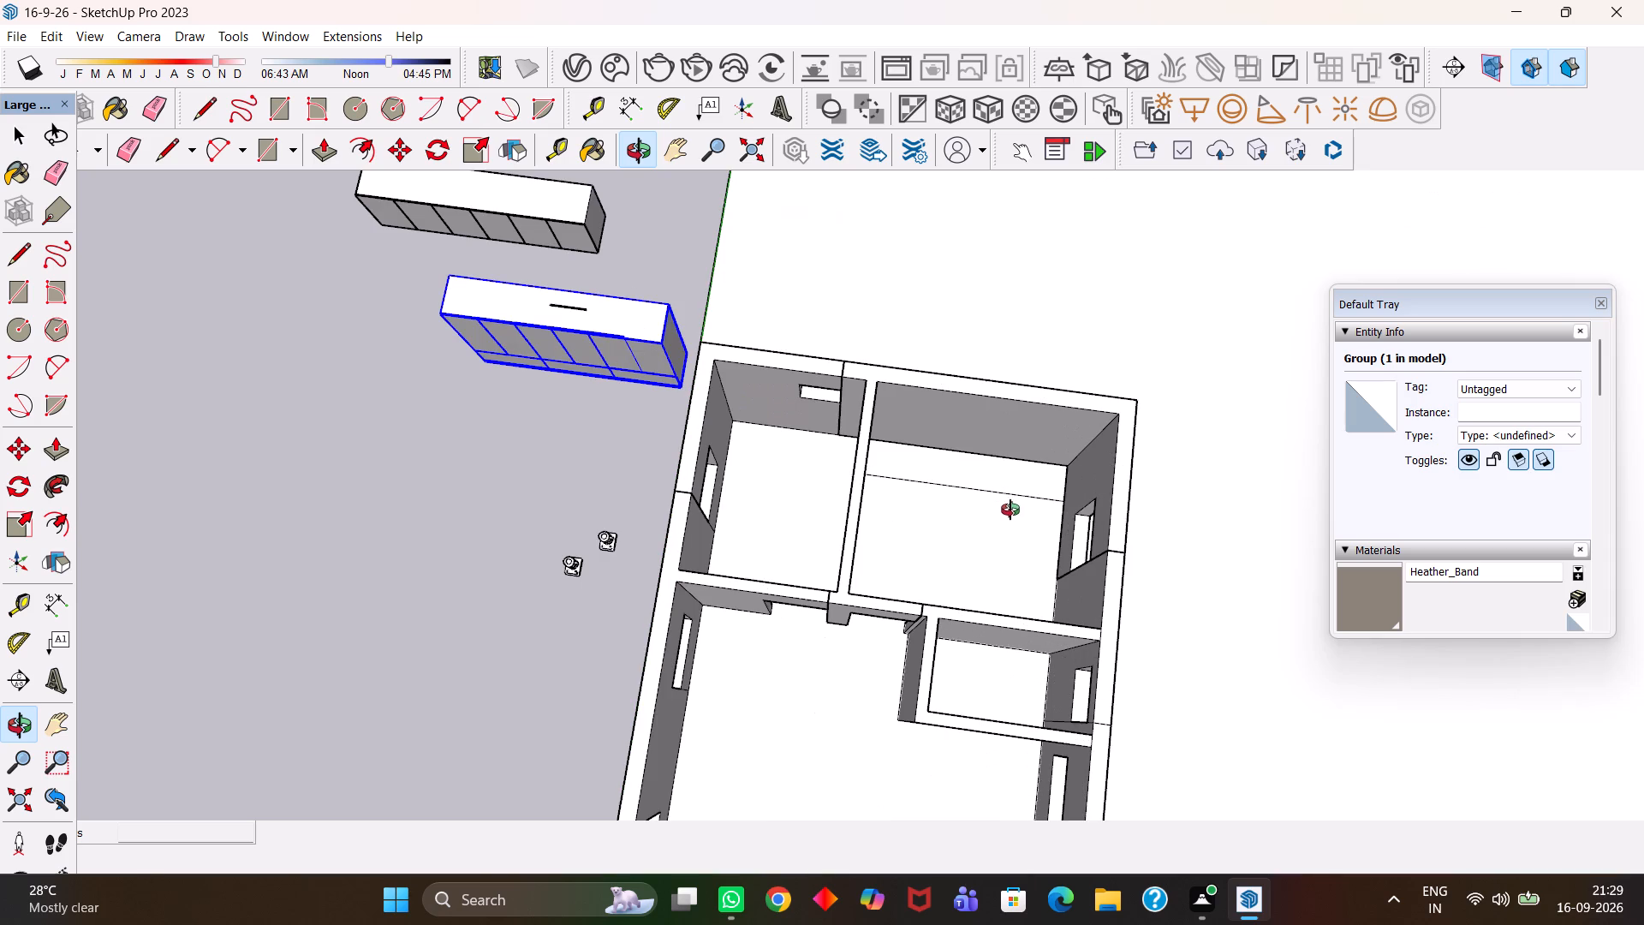
{"action": "key", "text": "m"}
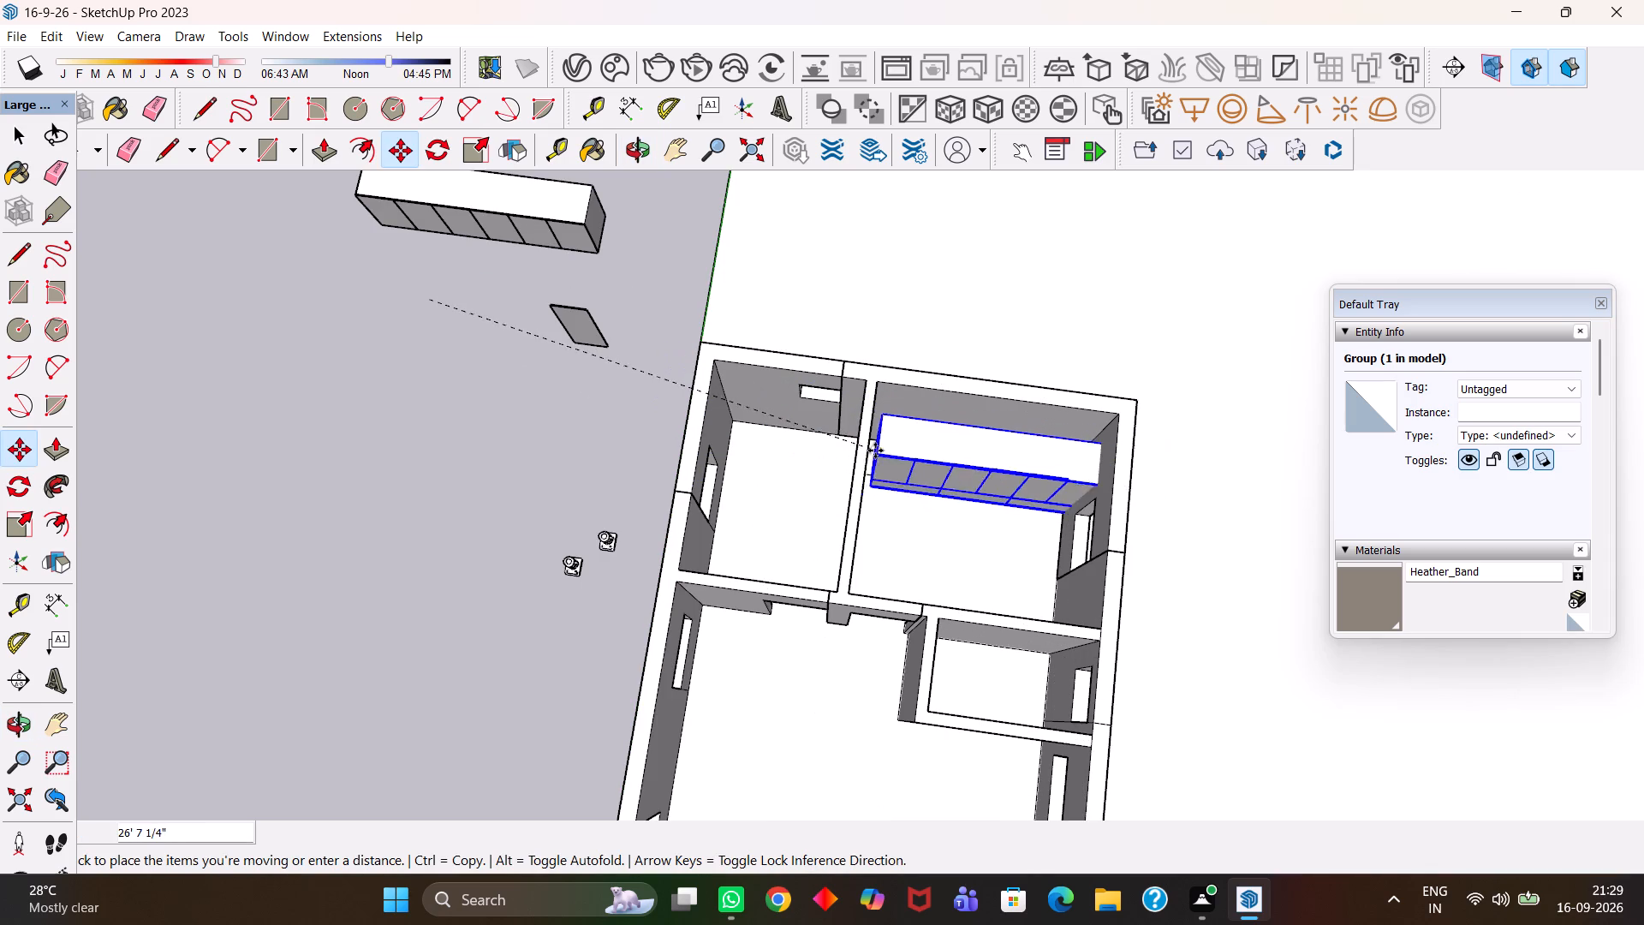
{"action": "left_click", "coordinate": [868, 438]}
Move the storage unit by its lower front corner about 10' 4" onto the floor line's end at the partition wall.
{"action": "scroll", "coordinate": [878, 459], "scroll_direction": "up", "scroll_amount": 4}
{"action": "scroll", "coordinate": [821, 532], "scroll_direction": "up", "scroll_amount": 9}
{"action": "scroll", "coordinate": [837, 403], "scroll_direction": "up", "scroll_amount": 1}
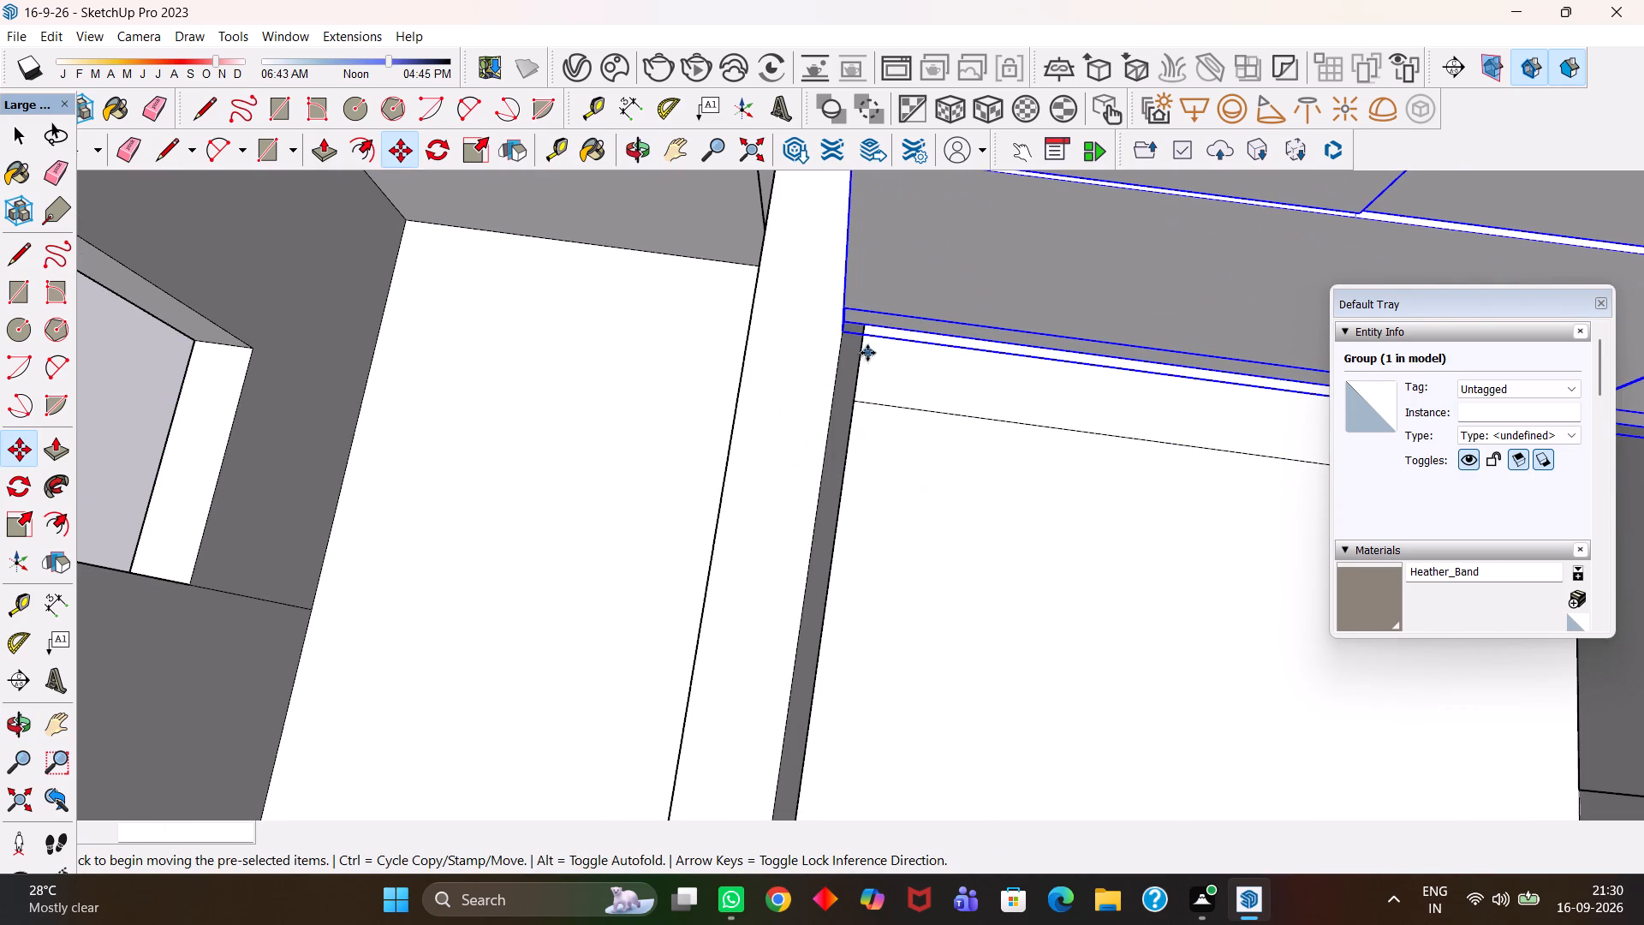
{"action": "left_click", "coordinate": [851, 337]}
{"action": "left_click", "coordinate": [858, 402]}
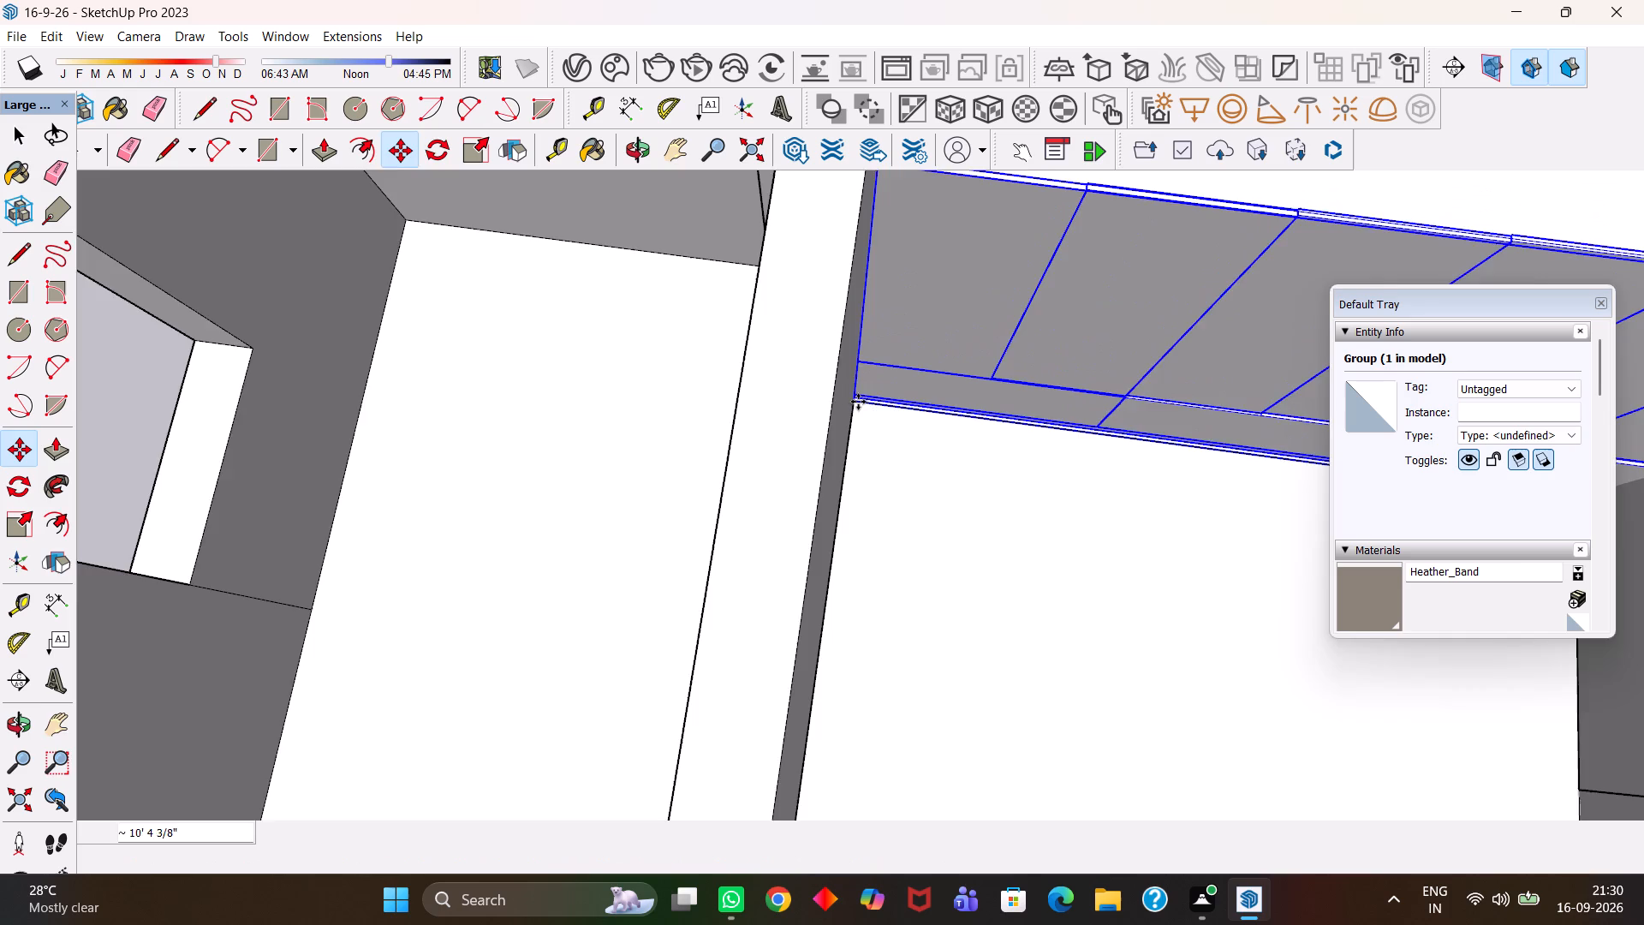
Select the upper box group and its remaining separate door front outside the house and combine them into one group.
{"action": "key", "text": "h"}
{"action": "scroll", "coordinate": [857, 405], "scroll_direction": "down", "scroll_amount": 19}
{"action": "key", "text": "space"}
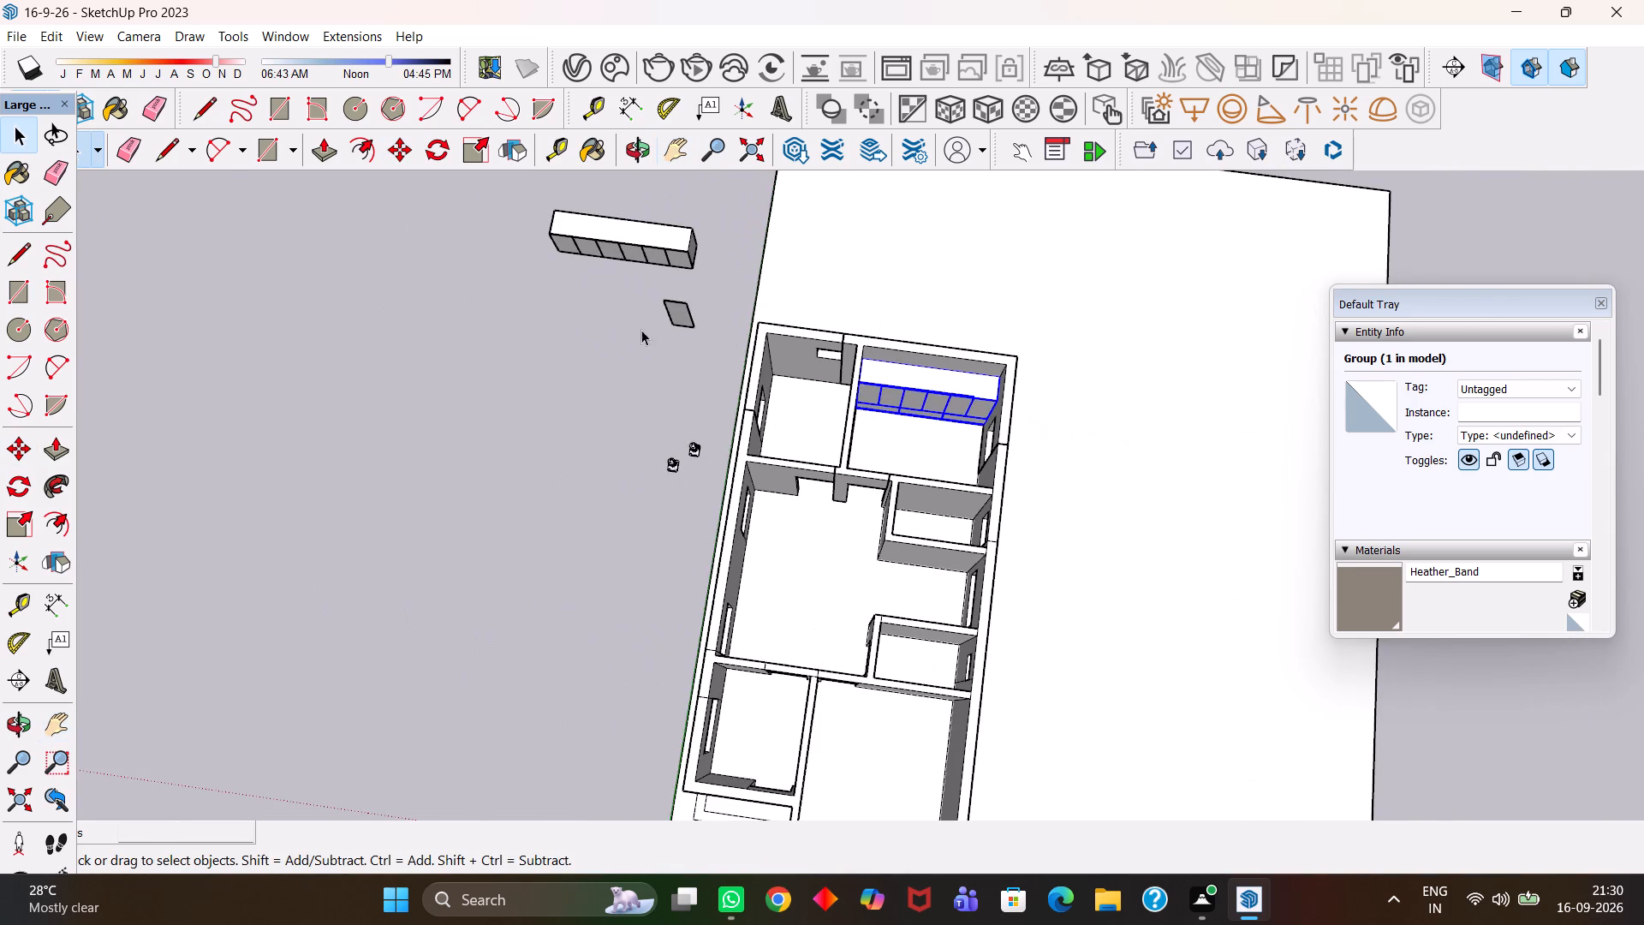
{"action": "left_click", "coordinate": [628, 236]}
{"action": "scroll", "coordinate": [648, 260], "scroll_direction": "up", "scroll_amount": 3}
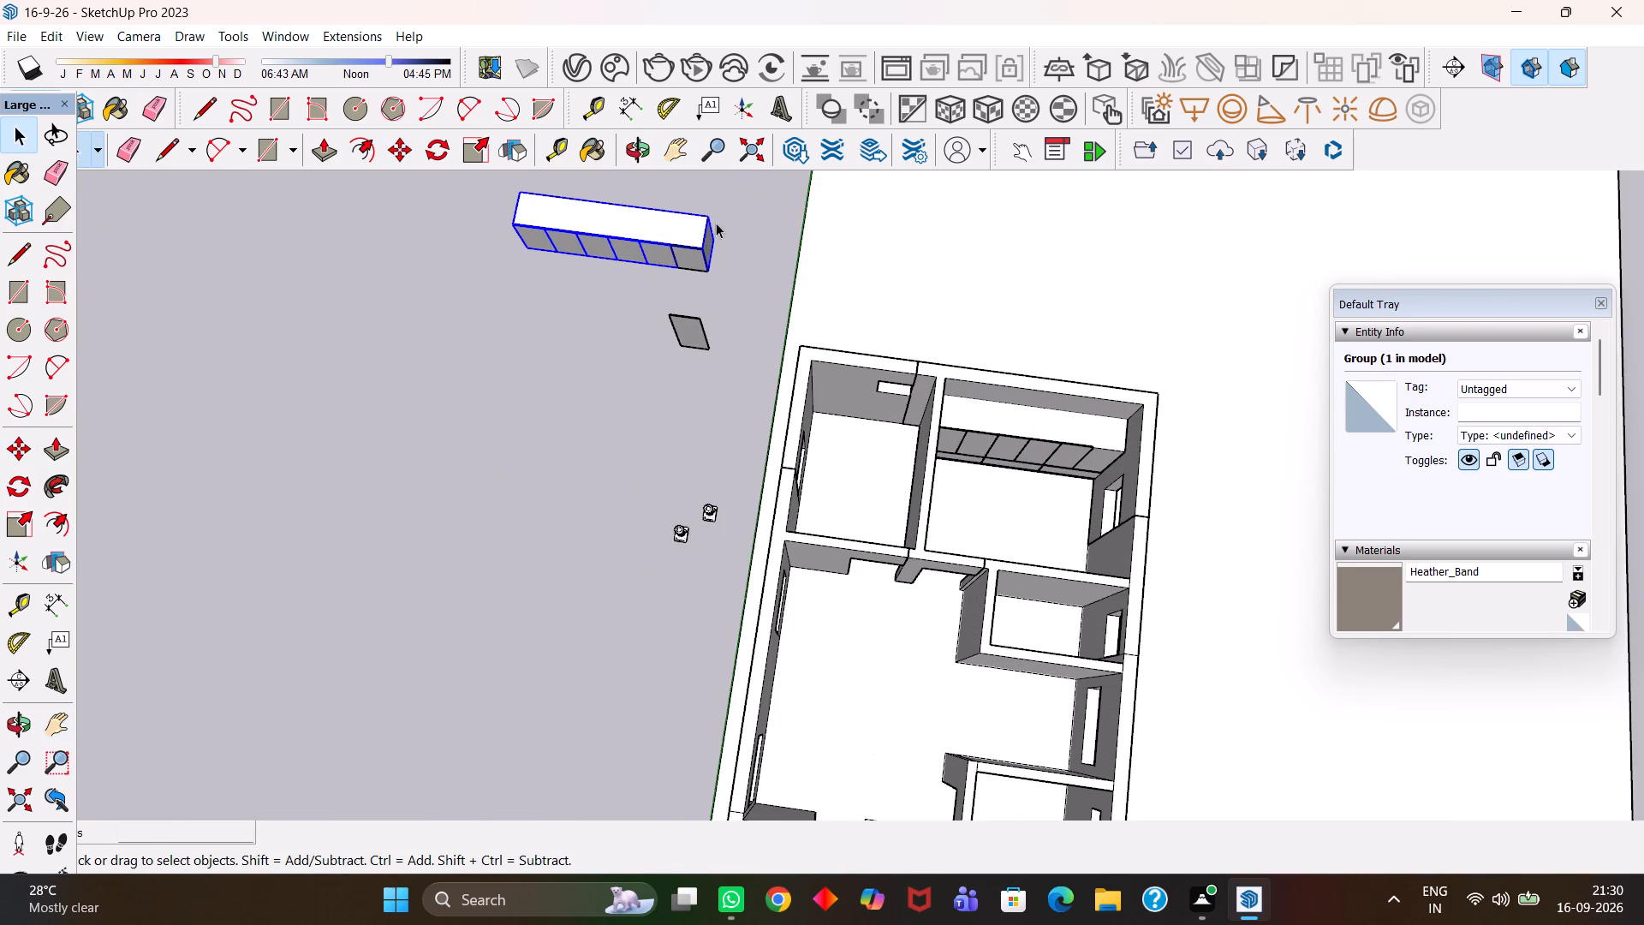
{"action": "left_click_drag", "start_coordinate": [727, 202], "coordinate": [551, 313]}
{"action": "scroll", "coordinate": [646, 270], "scroll_direction": "down", "scroll_amount": 2}
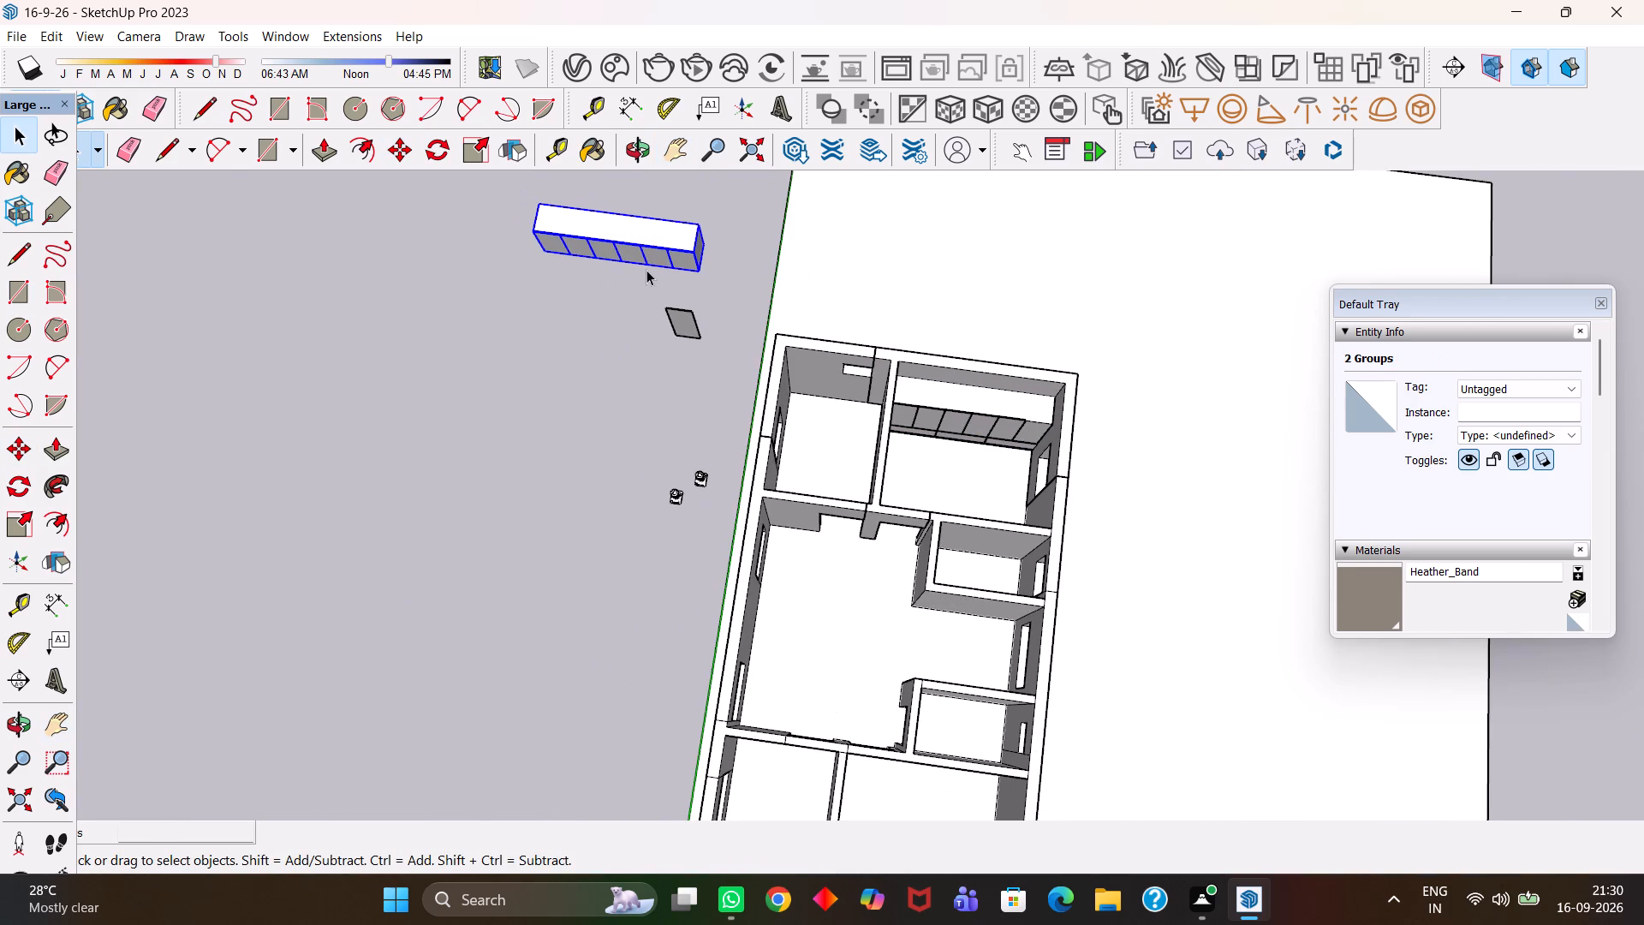
{"action": "right_click", "coordinate": [646, 270]}
{"action": "left_click_drag", "start_coordinate": [731, 218], "coordinate": [497, 295]}
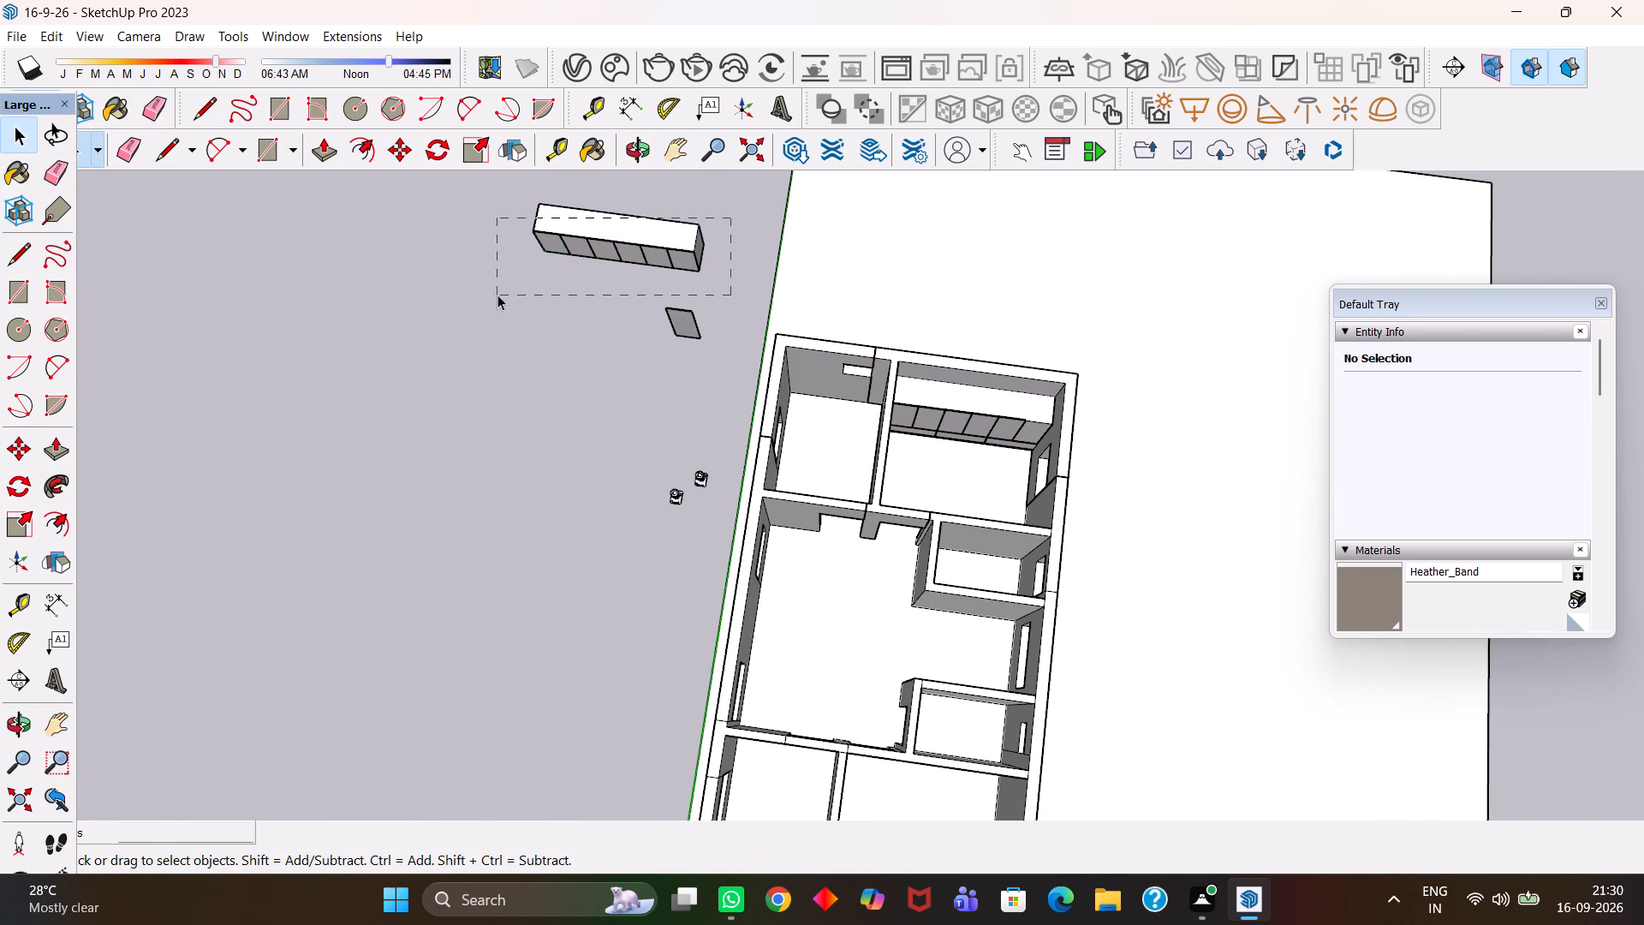
{"action": "left_click_drag", "start_coordinate": [497, 295], "coordinate": [485, 289]}
{"action": "scroll", "coordinate": [621, 257], "scroll_direction": "up", "scroll_amount": 1}
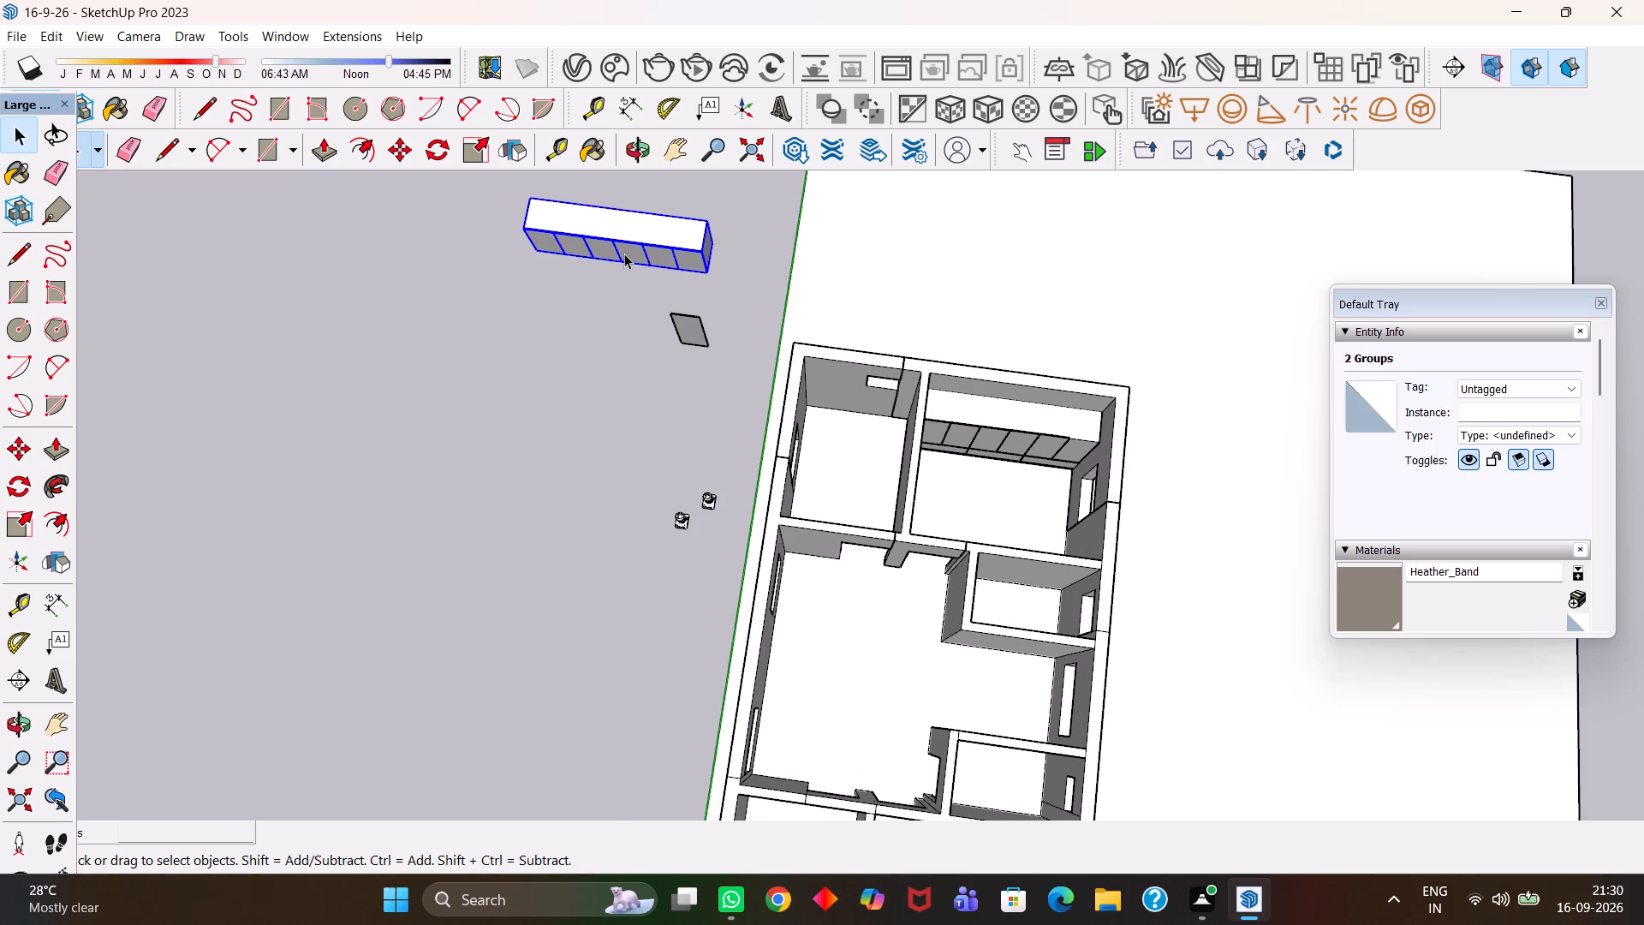
{"action": "right_click", "coordinate": [624, 254]}
{"action": "left_click", "coordinate": [696, 442]}
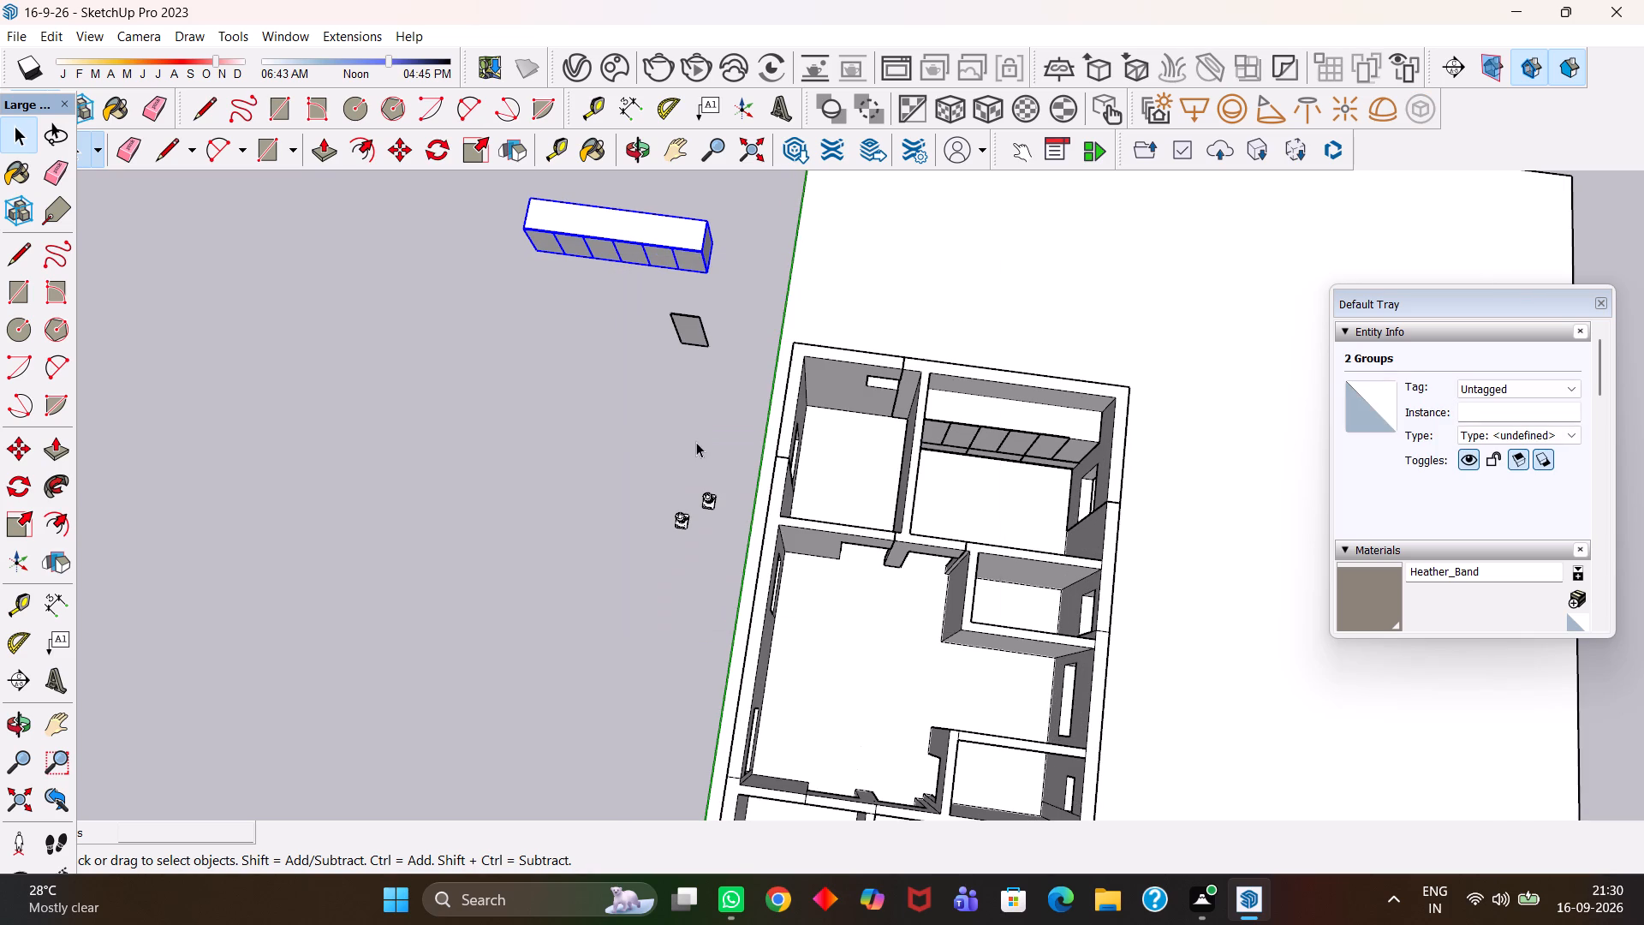
Move the upper box group by its back corner about 26' 9" into the corner room, above the storage unit.
{"action": "key", "text": "m"}
{"action": "left_click", "coordinate": [714, 224]}
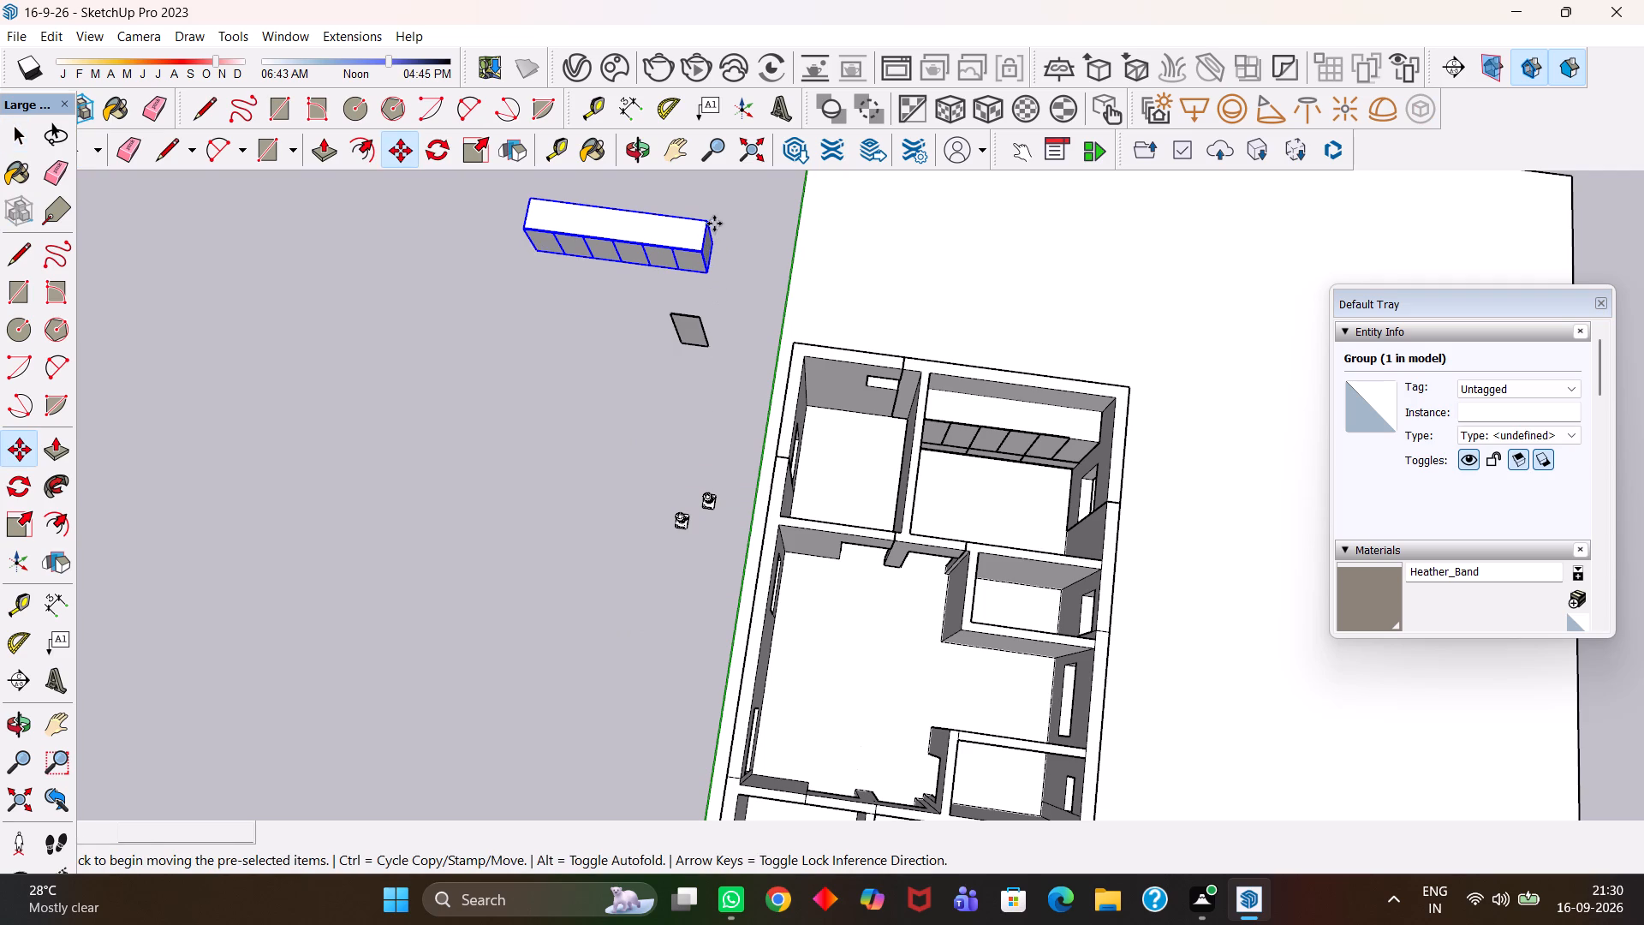
{"action": "left_click", "coordinate": [1111, 404]}
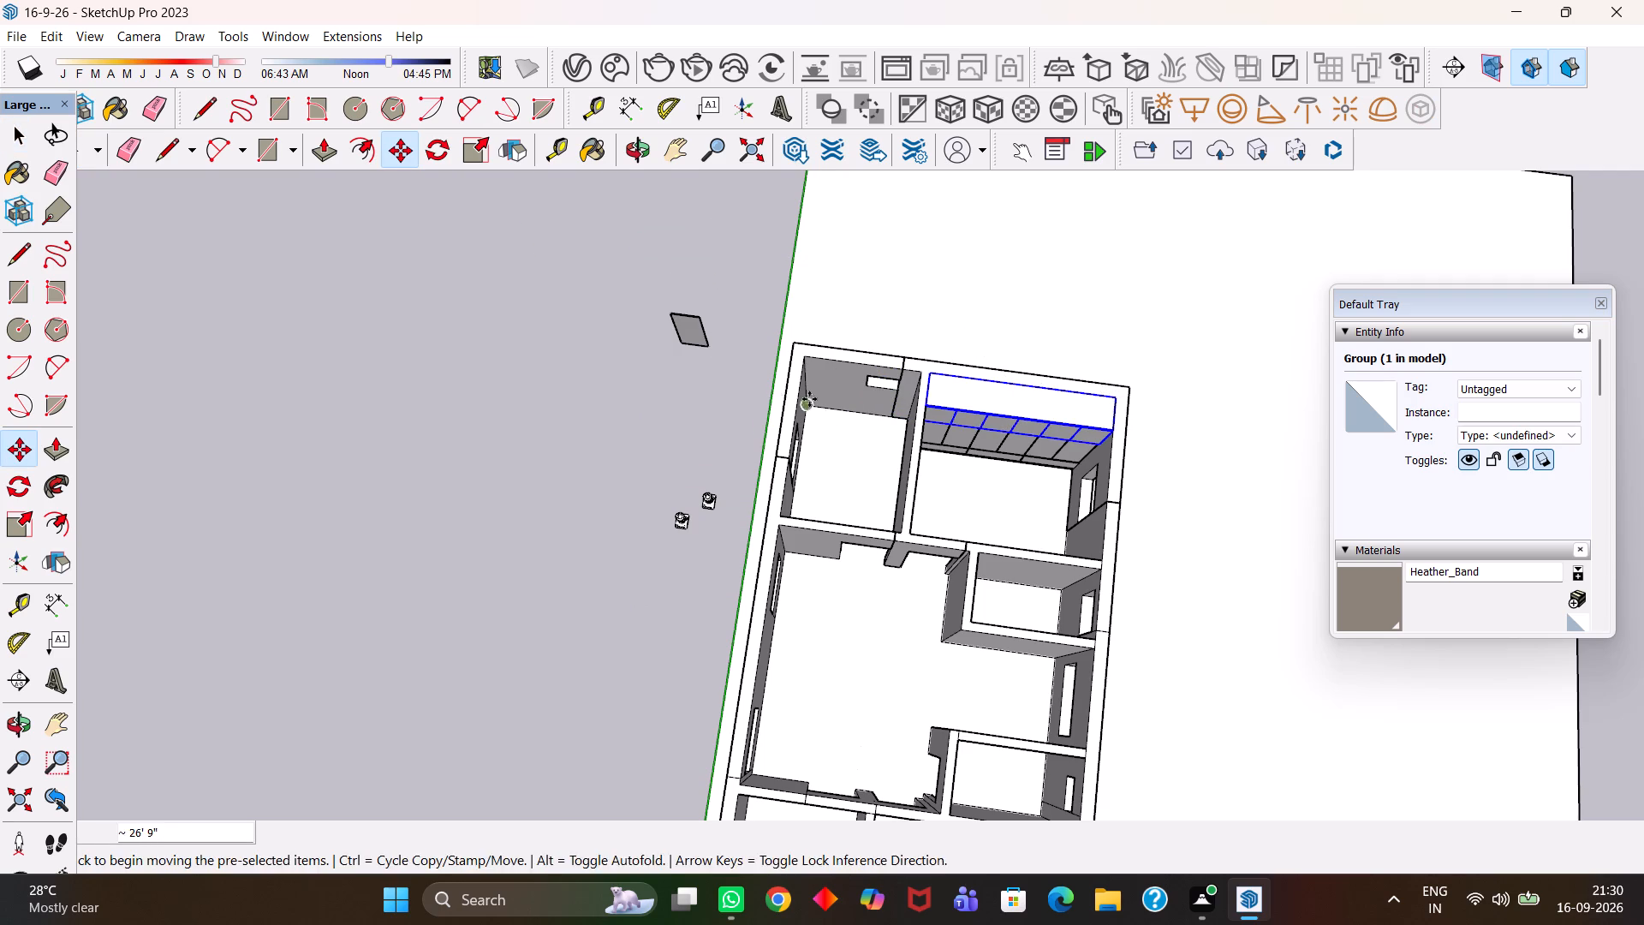
Move the leftover door front by its upper corner about 25' from outside the house to the storage unit's open end bay.
{"action": "key", "text": "space"}
{"action": "left_click", "coordinate": [693, 324]}
{"action": "scroll", "coordinate": [693, 324], "scroll_direction": "up", "scroll_amount": 3}
{"action": "key", "text": "m"}
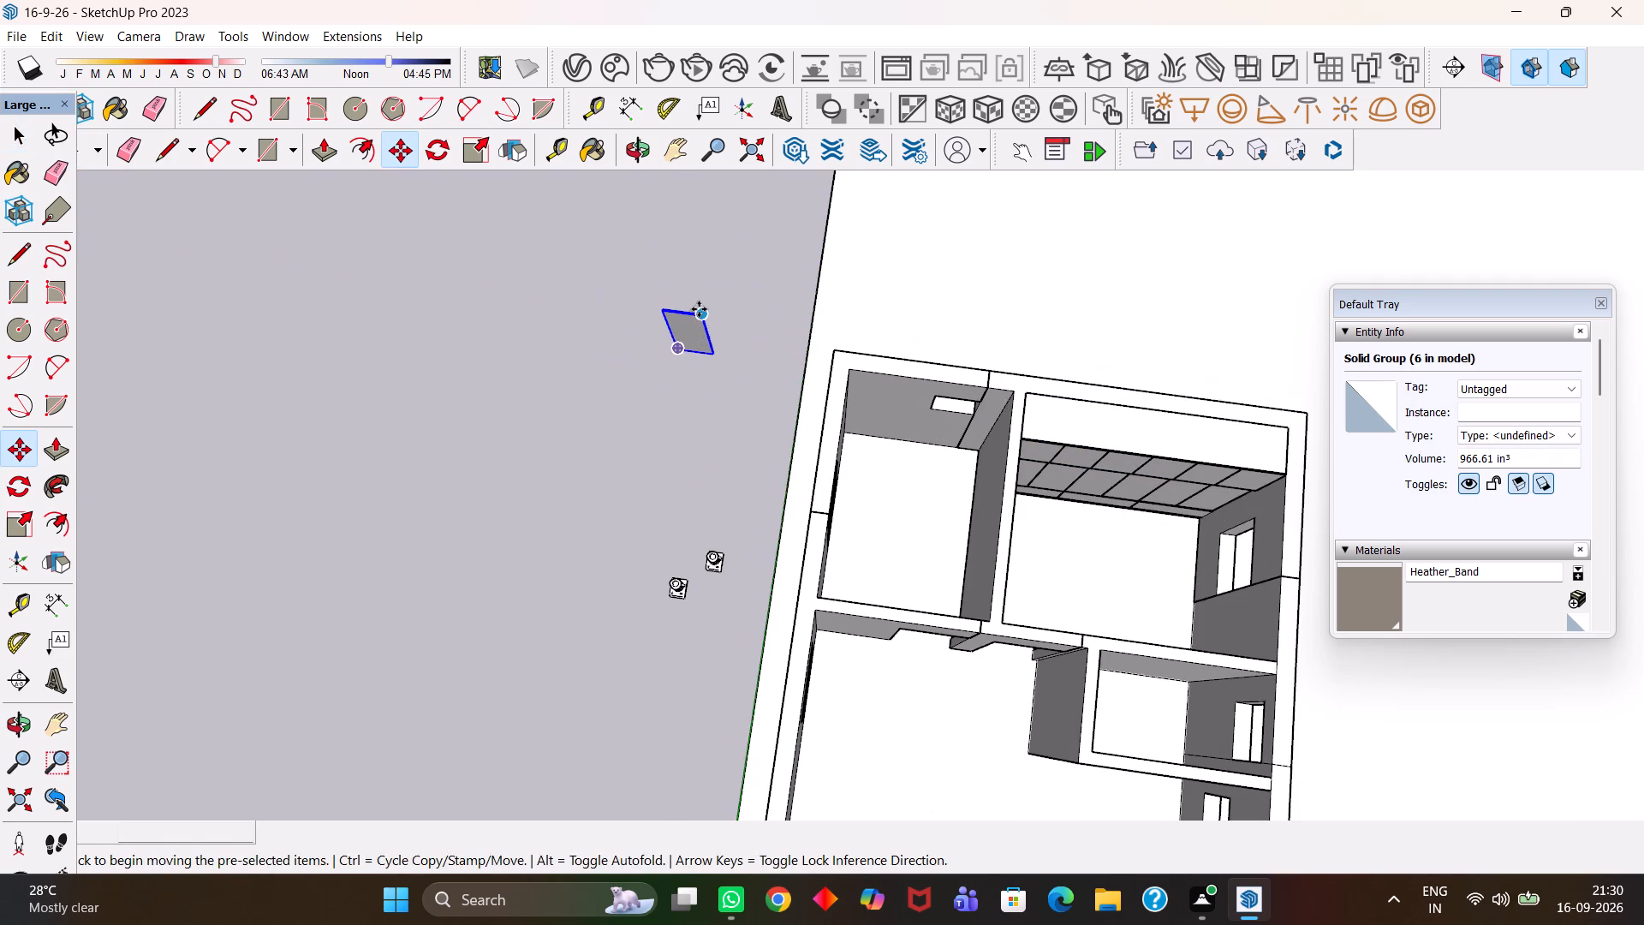
{"action": "left_click", "coordinate": [699, 309]}
{"action": "scroll", "coordinate": [1218, 490], "scroll_direction": "up", "scroll_amount": 3}
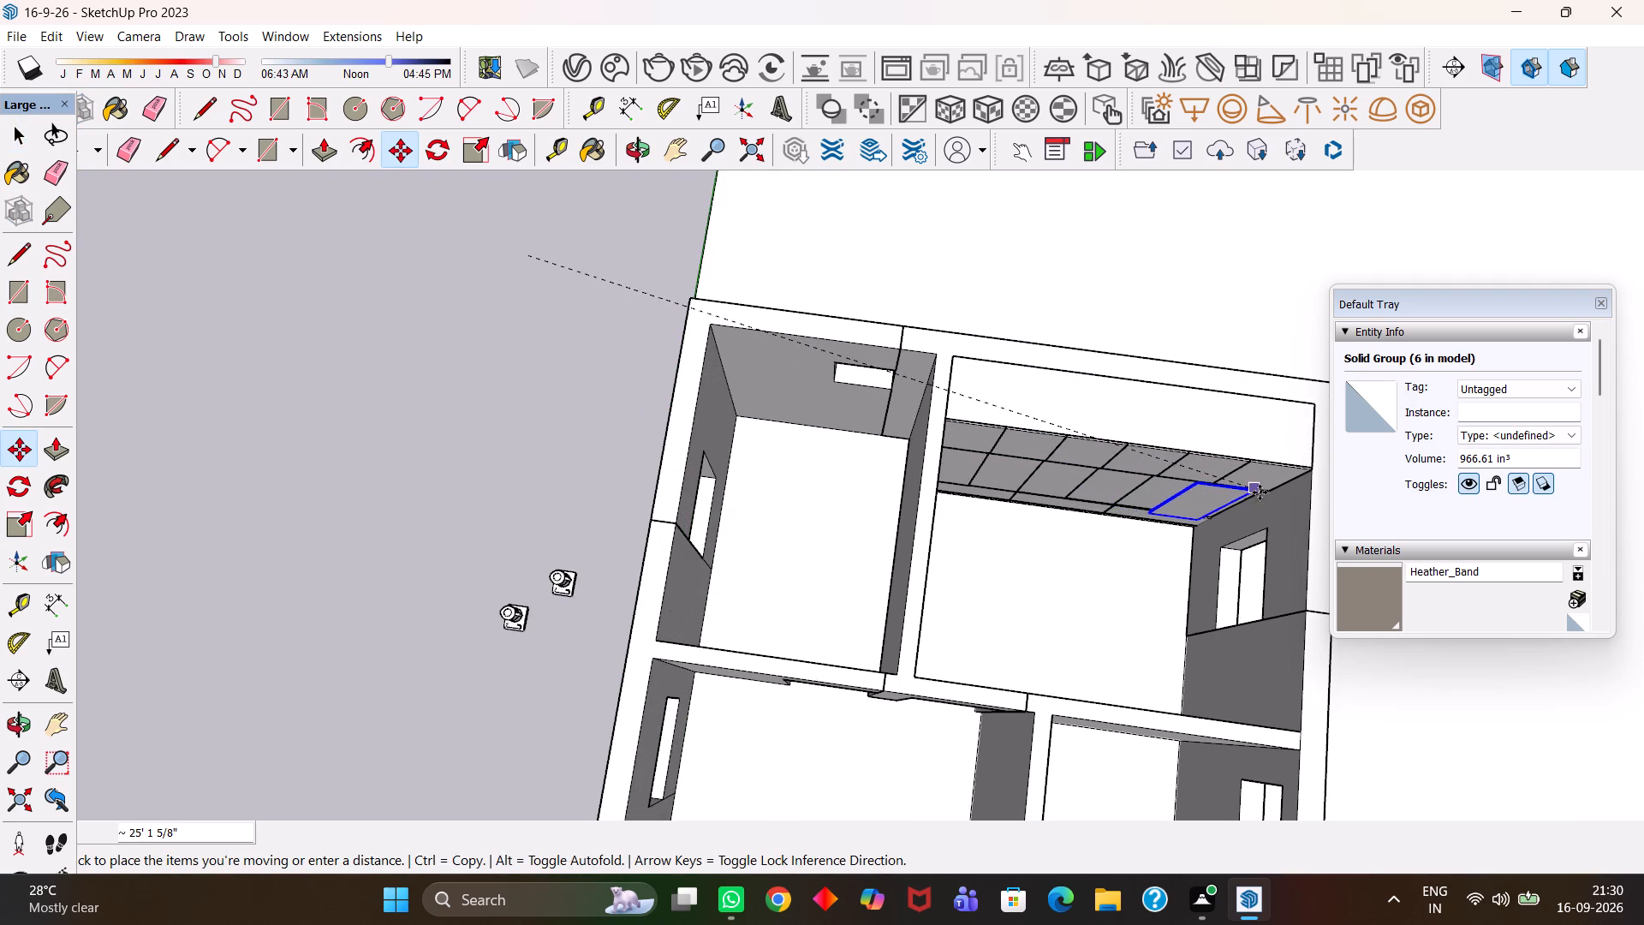
{"action": "scroll", "coordinate": [1261, 492], "scroll_direction": "up", "scroll_amount": 6}
{"action": "left_click", "coordinate": [1261, 492]}
Move the end door front by its upper corner about 1 1/16" onto the edge beside the neighbouring door front.
{"action": "scroll", "coordinate": [1188, 495], "scroll_direction": "up", "scroll_amount": 3}
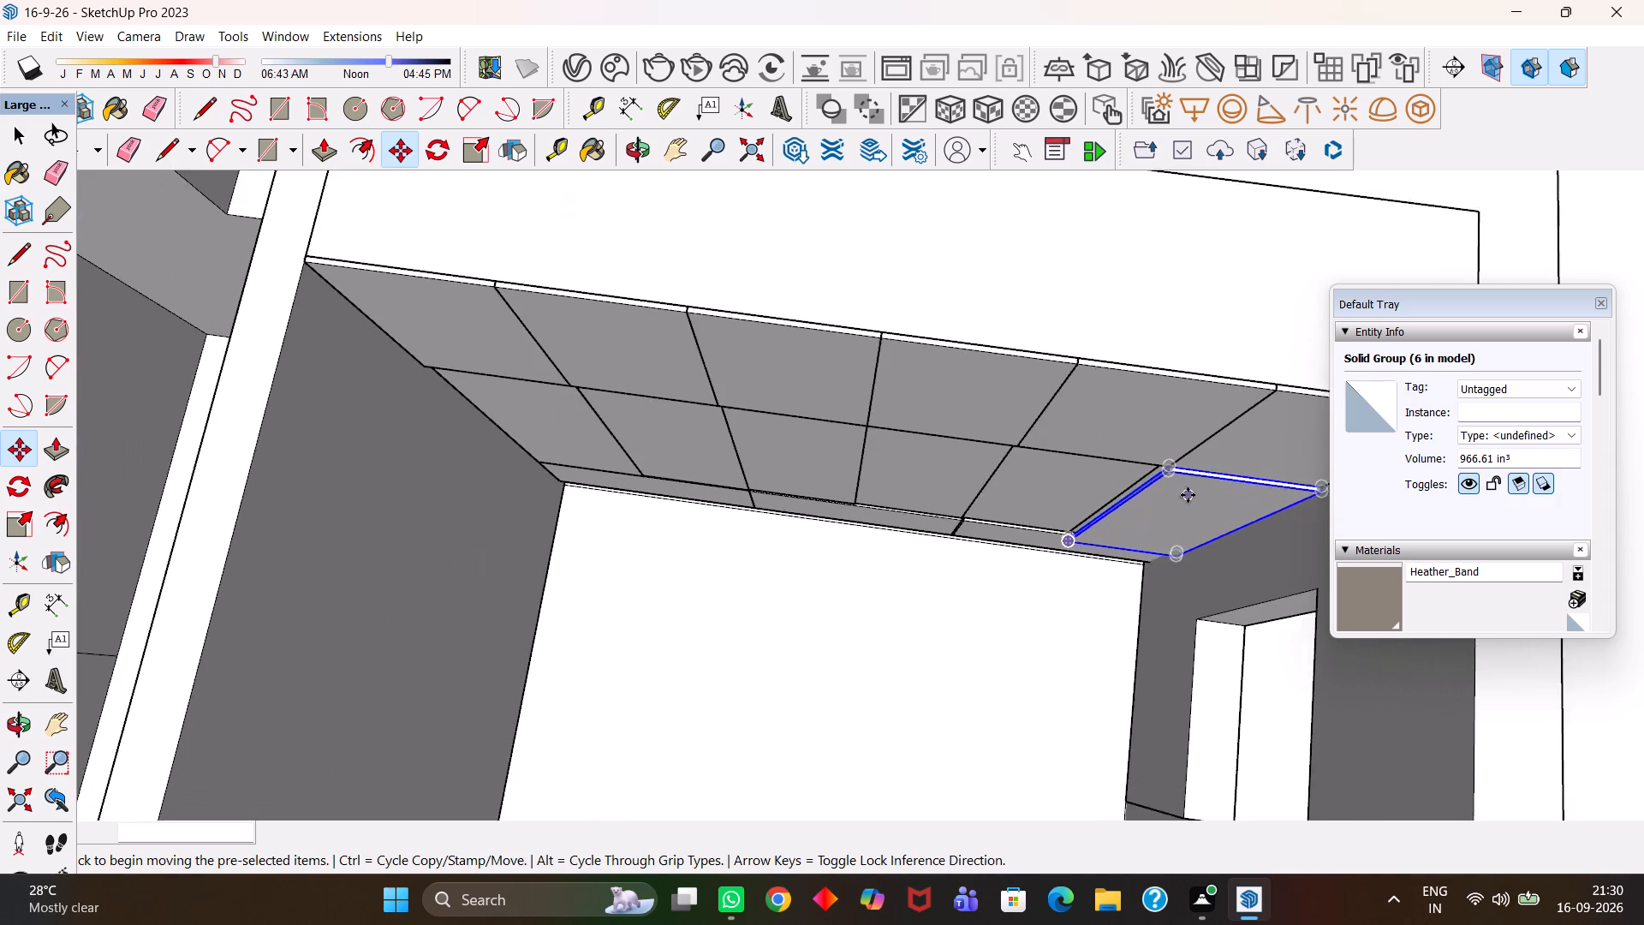
{"action": "scroll", "coordinate": [1188, 495], "scroll_direction": "up", "scroll_amount": 16}
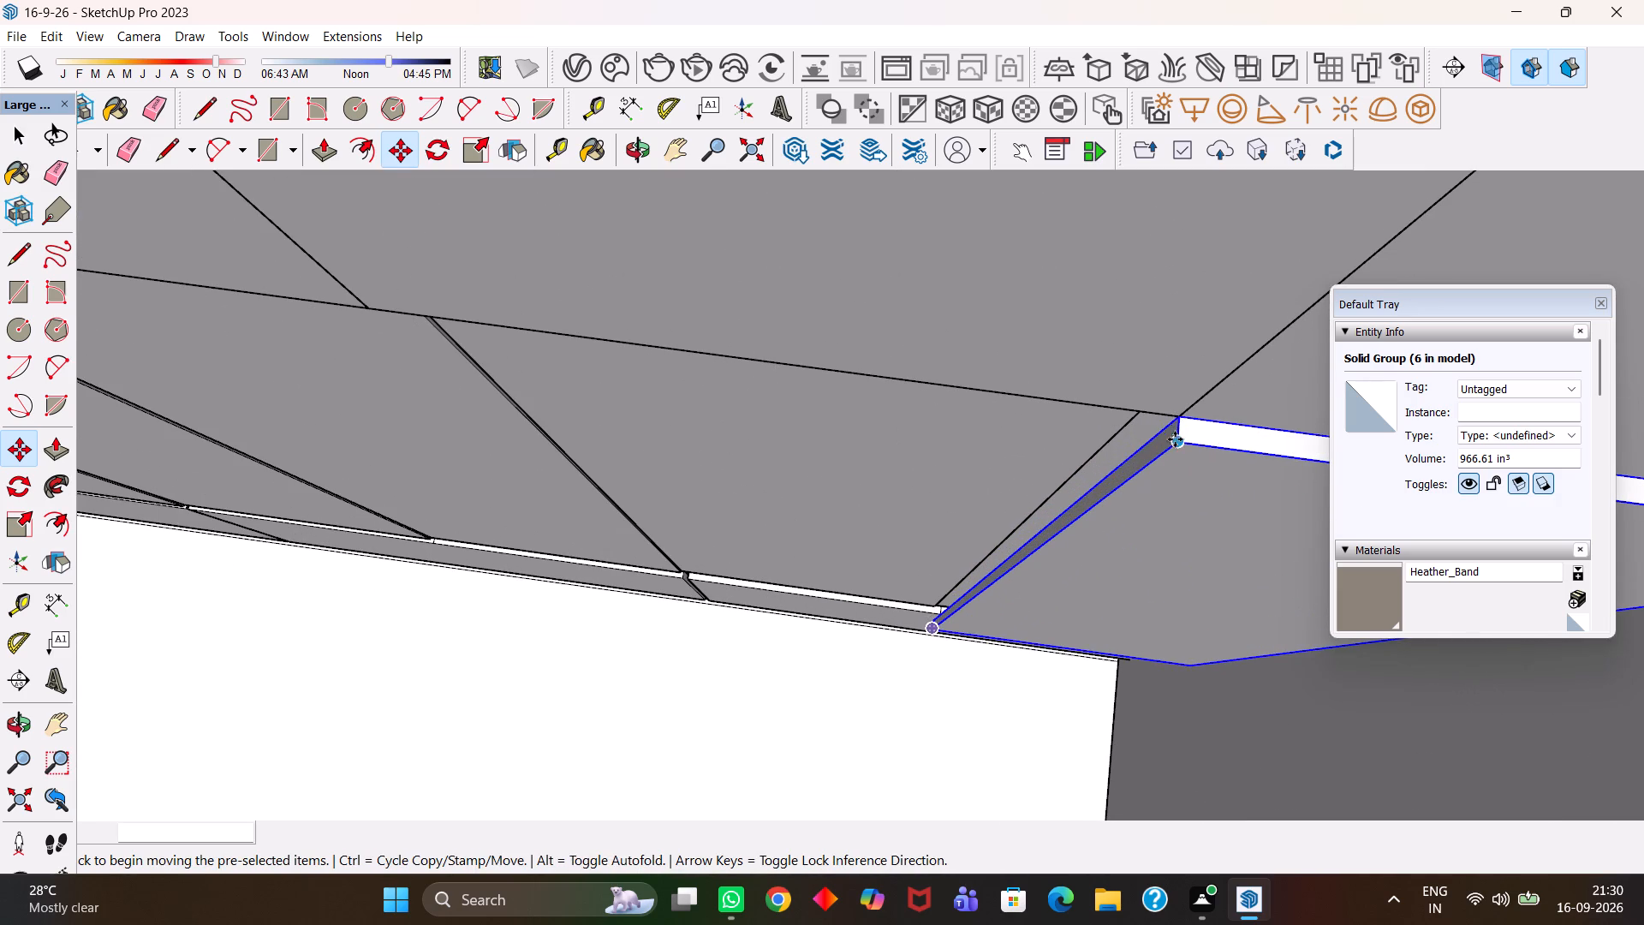
{"action": "left_click", "coordinate": [1175, 439]}
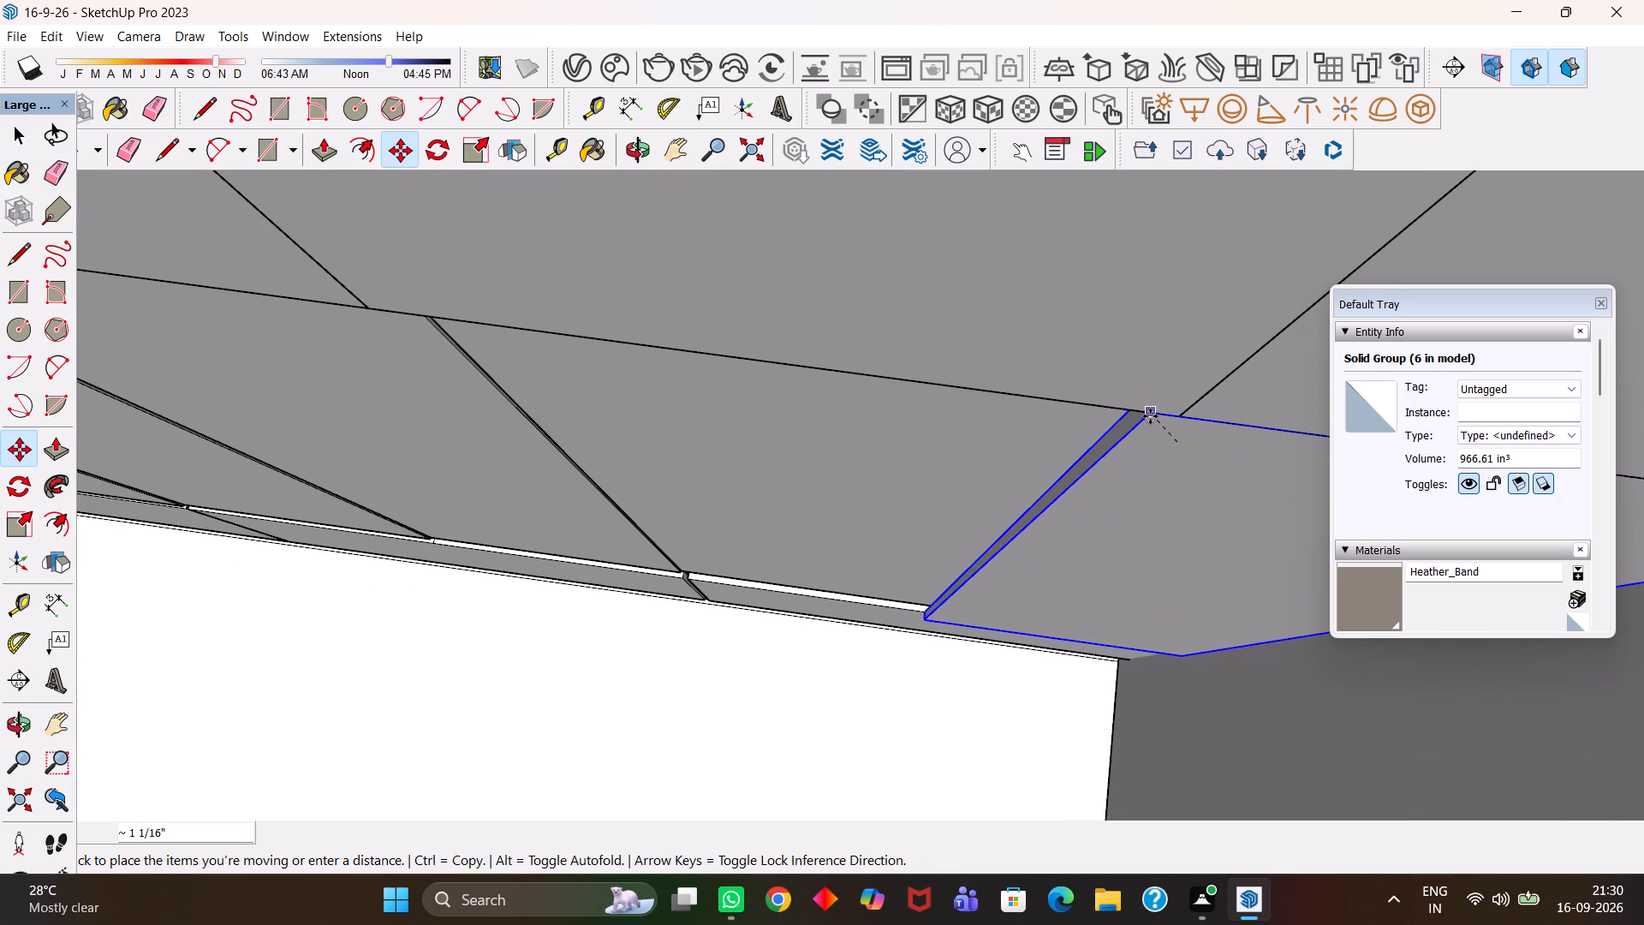
{"action": "left_click", "coordinate": [1150, 416]}
Move the end door front by its lower corner about 1 3/4" onto the lower edge next to the neighbouring door front.
{"action": "middle_click_drag", "start_coordinate": [933, 687], "coordinate": [1156, 505], "text": "alt"}
{"action": "scroll", "coordinate": [1151, 509], "scroll_direction": "up", "scroll_amount": 3, "text": "alt"}
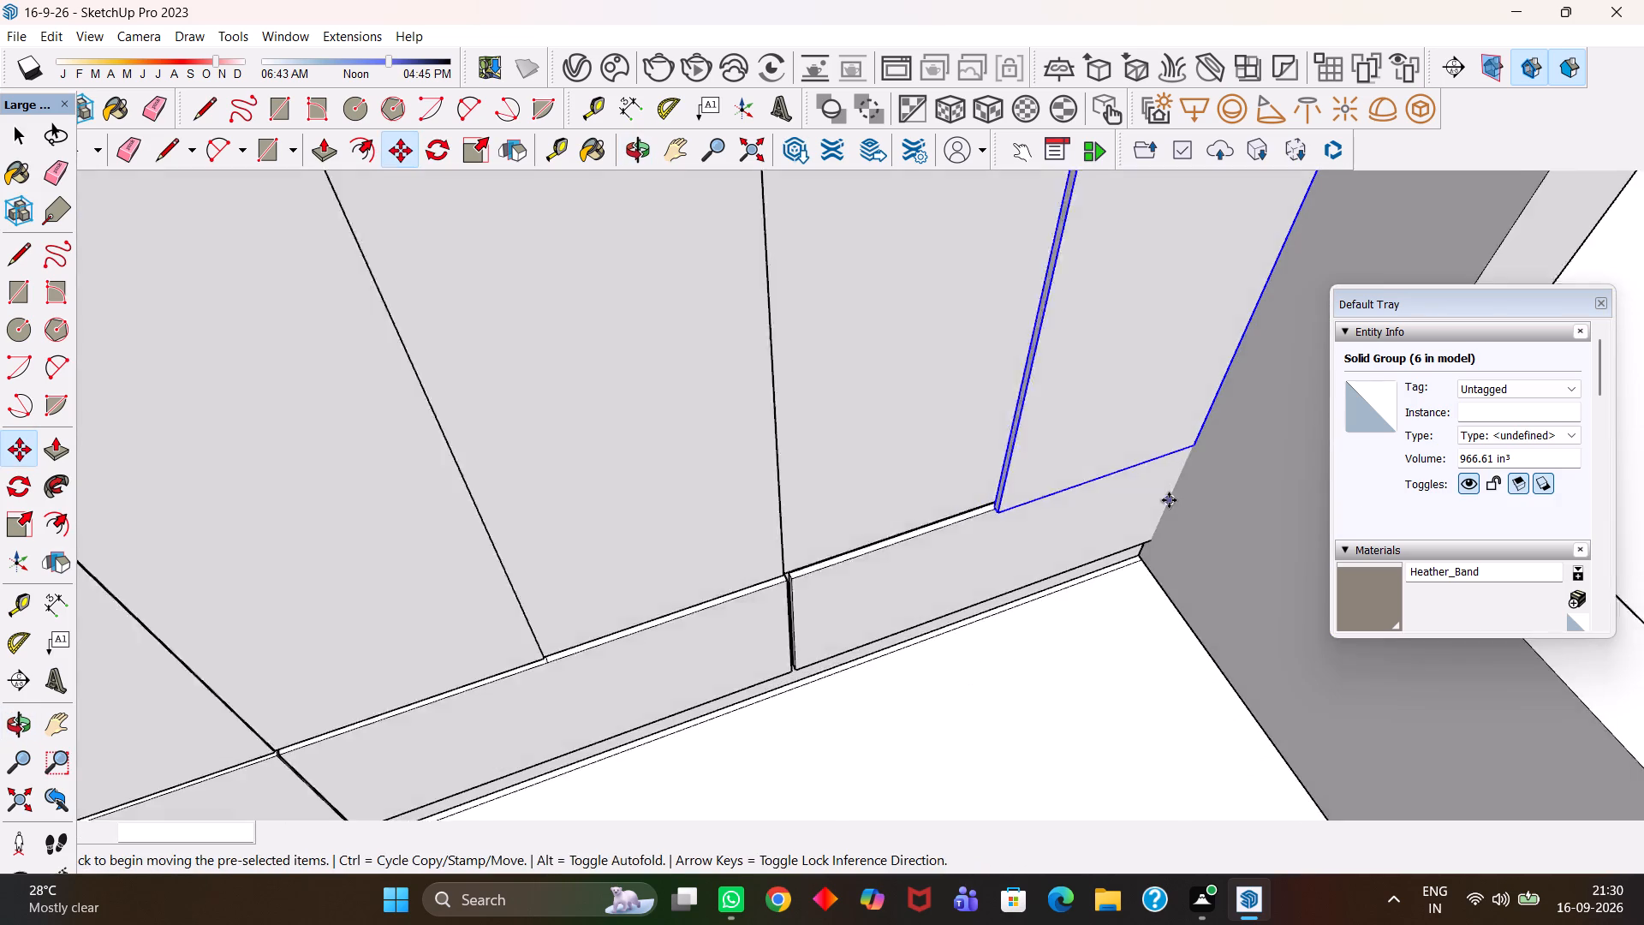
{"action": "scroll", "coordinate": [1169, 500], "scroll_direction": "up", "scroll_amount": 20, "text": "alt"}
{"action": "scroll", "coordinate": [1169, 500], "scroll_direction": "up", "scroll_amount": 6, "text": "alt"}
{"action": "key", "text": "m"}
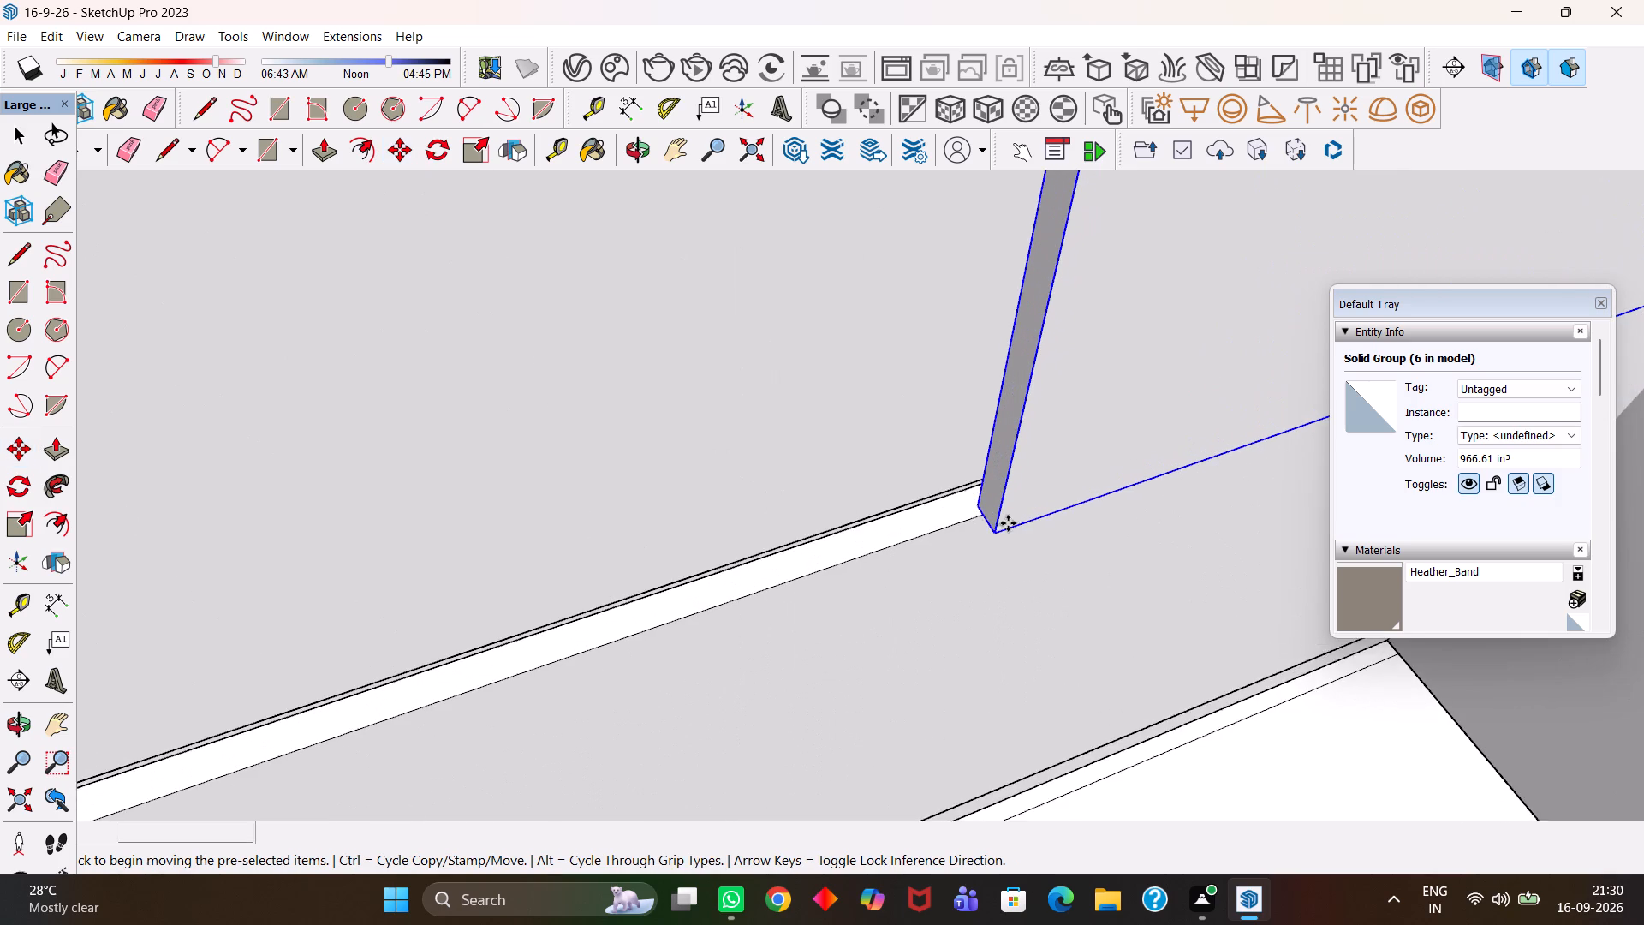
{"action": "left_click", "coordinate": [998, 531]}
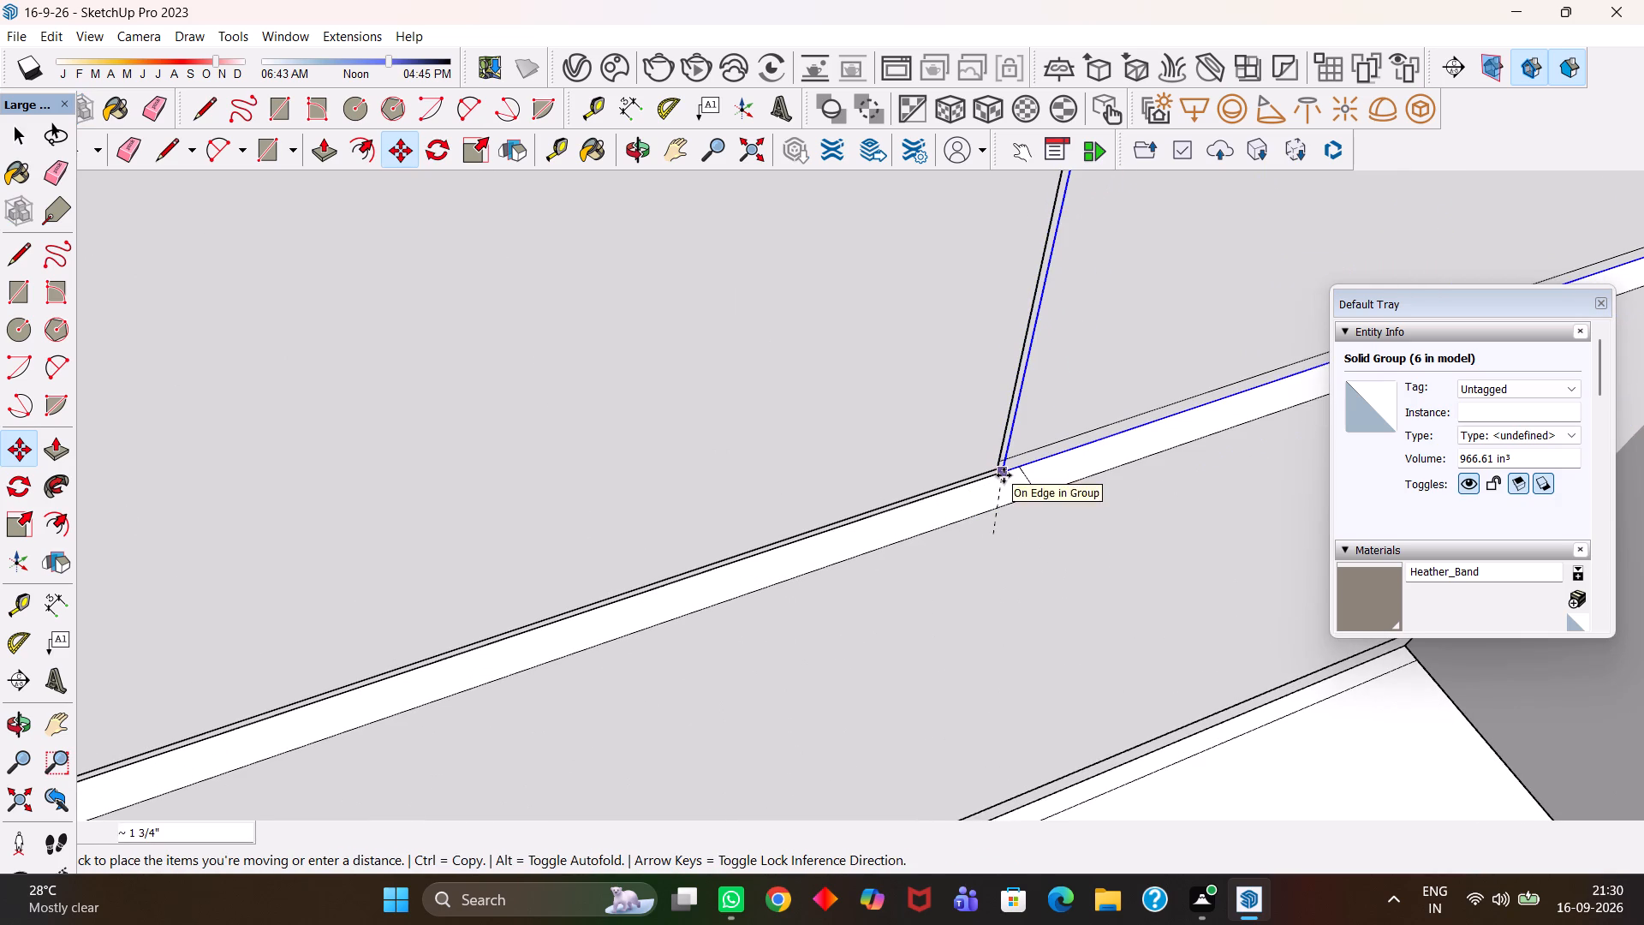
{"action": "left_click", "coordinate": [1004, 475]}
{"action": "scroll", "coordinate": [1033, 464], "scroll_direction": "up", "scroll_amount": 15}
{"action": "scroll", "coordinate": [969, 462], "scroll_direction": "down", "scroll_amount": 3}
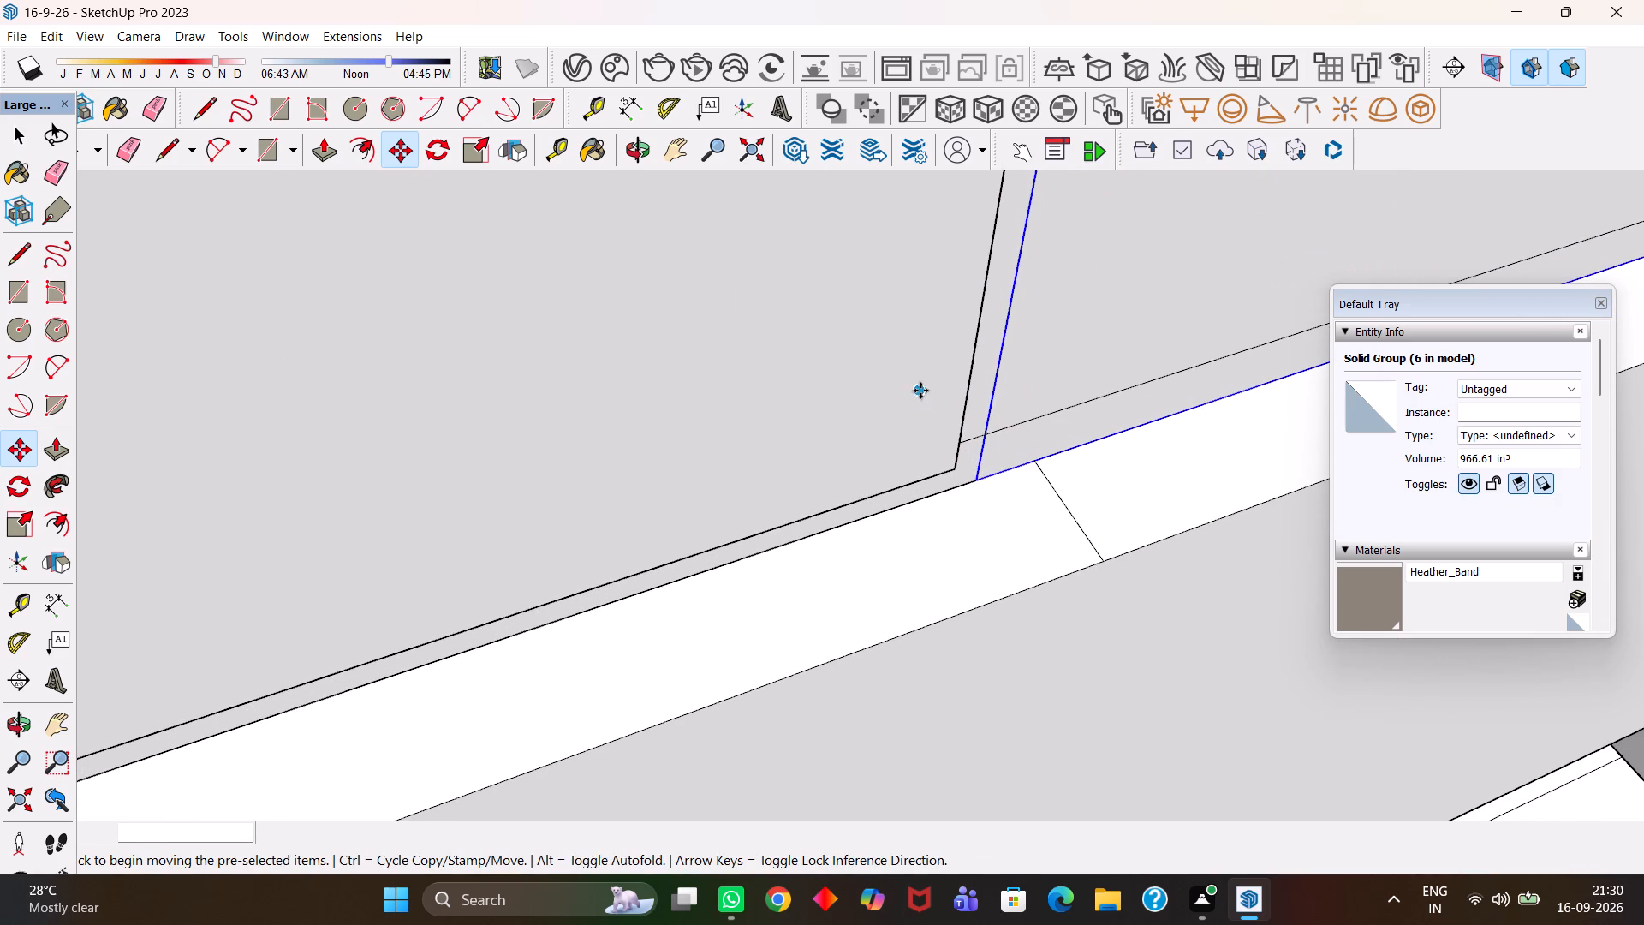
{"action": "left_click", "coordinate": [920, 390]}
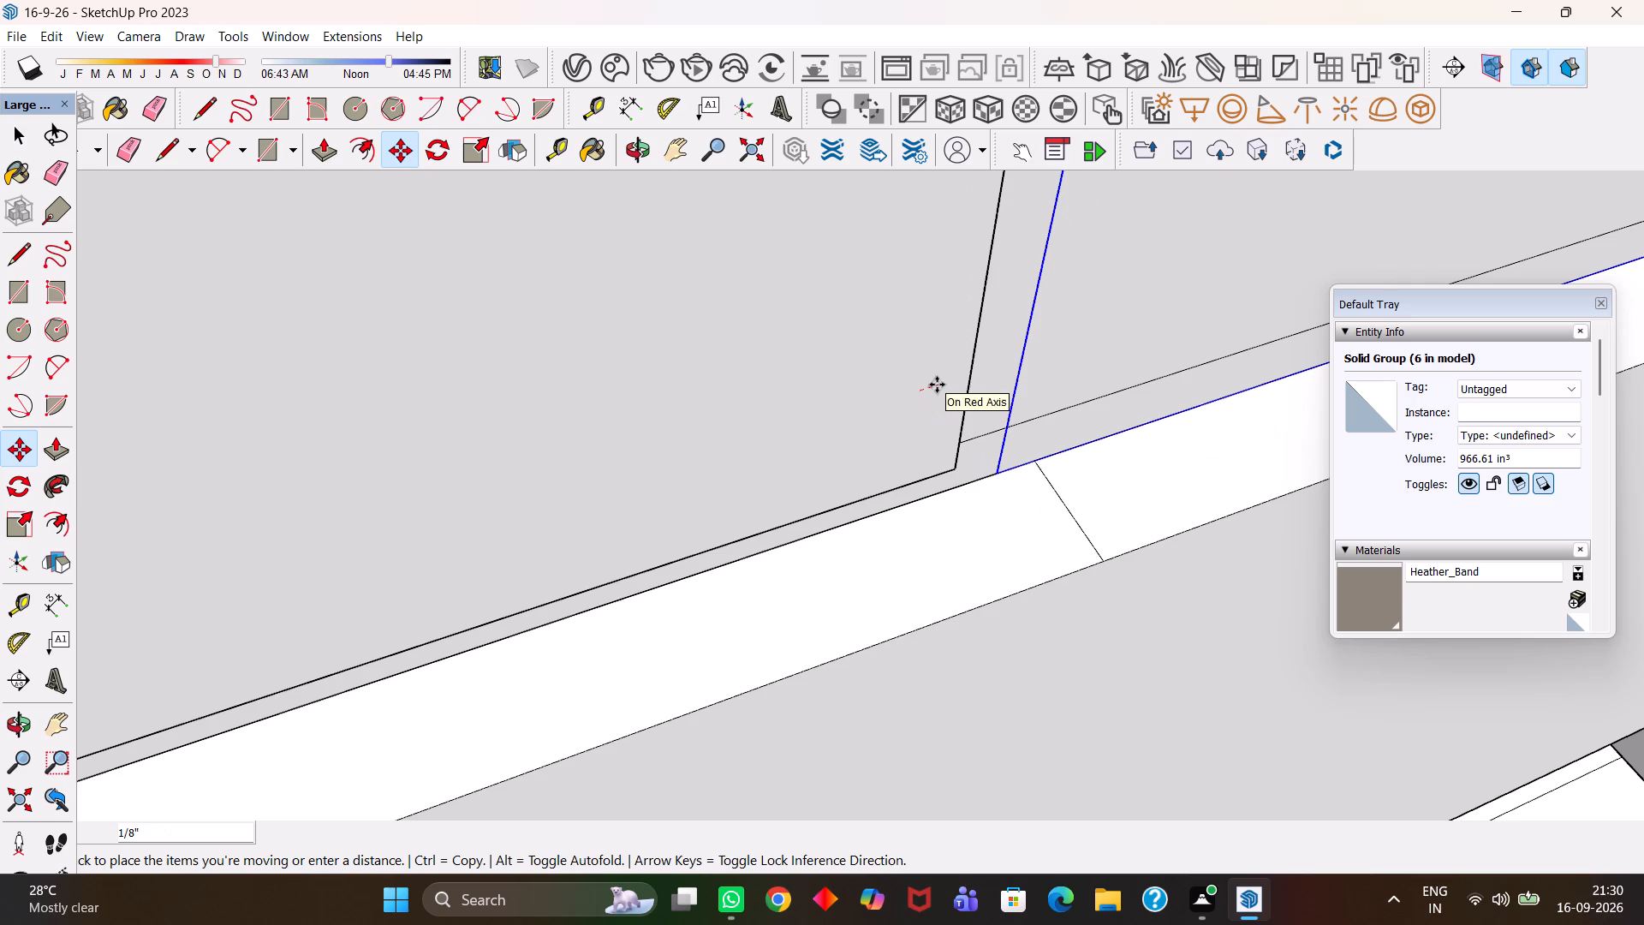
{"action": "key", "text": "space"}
Move the end door front by its lower outer corner about 3/8" along the green axis at the side wall.
{"action": "scroll", "coordinate": [937, 398], "scroll_direction": "down", "scroll_amount": 7}
{"action": "key", "text": "h"}
{"action": "scroll", "coordinate": [950, 474], "scroll_direction": "up", "scroll_amount": 10}
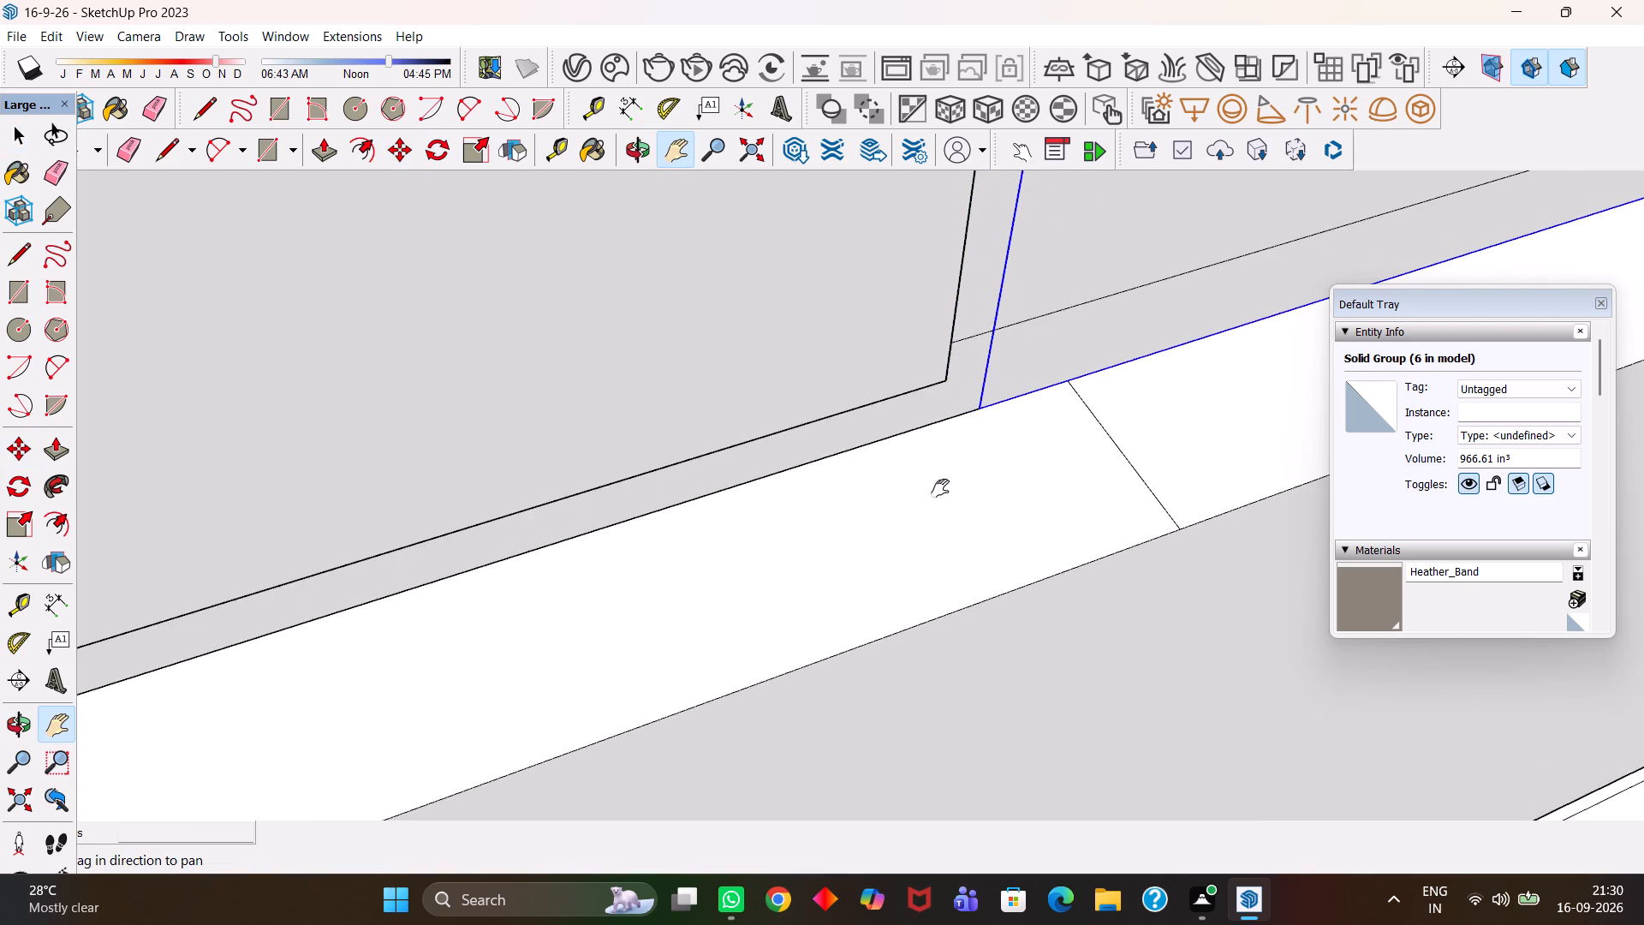
{"action": "scroll", "coordinate": [939, 488], "scroll_direction": "down", "scroll_amount": 9}
{"action": "left_click_drag", "start_coordinate": [1026, 403], "coordinate": [765, 582]}
{"action": "scroll", "coordinate": [741, 582], "scroll_direction": "down", "scroll_amount": 12}
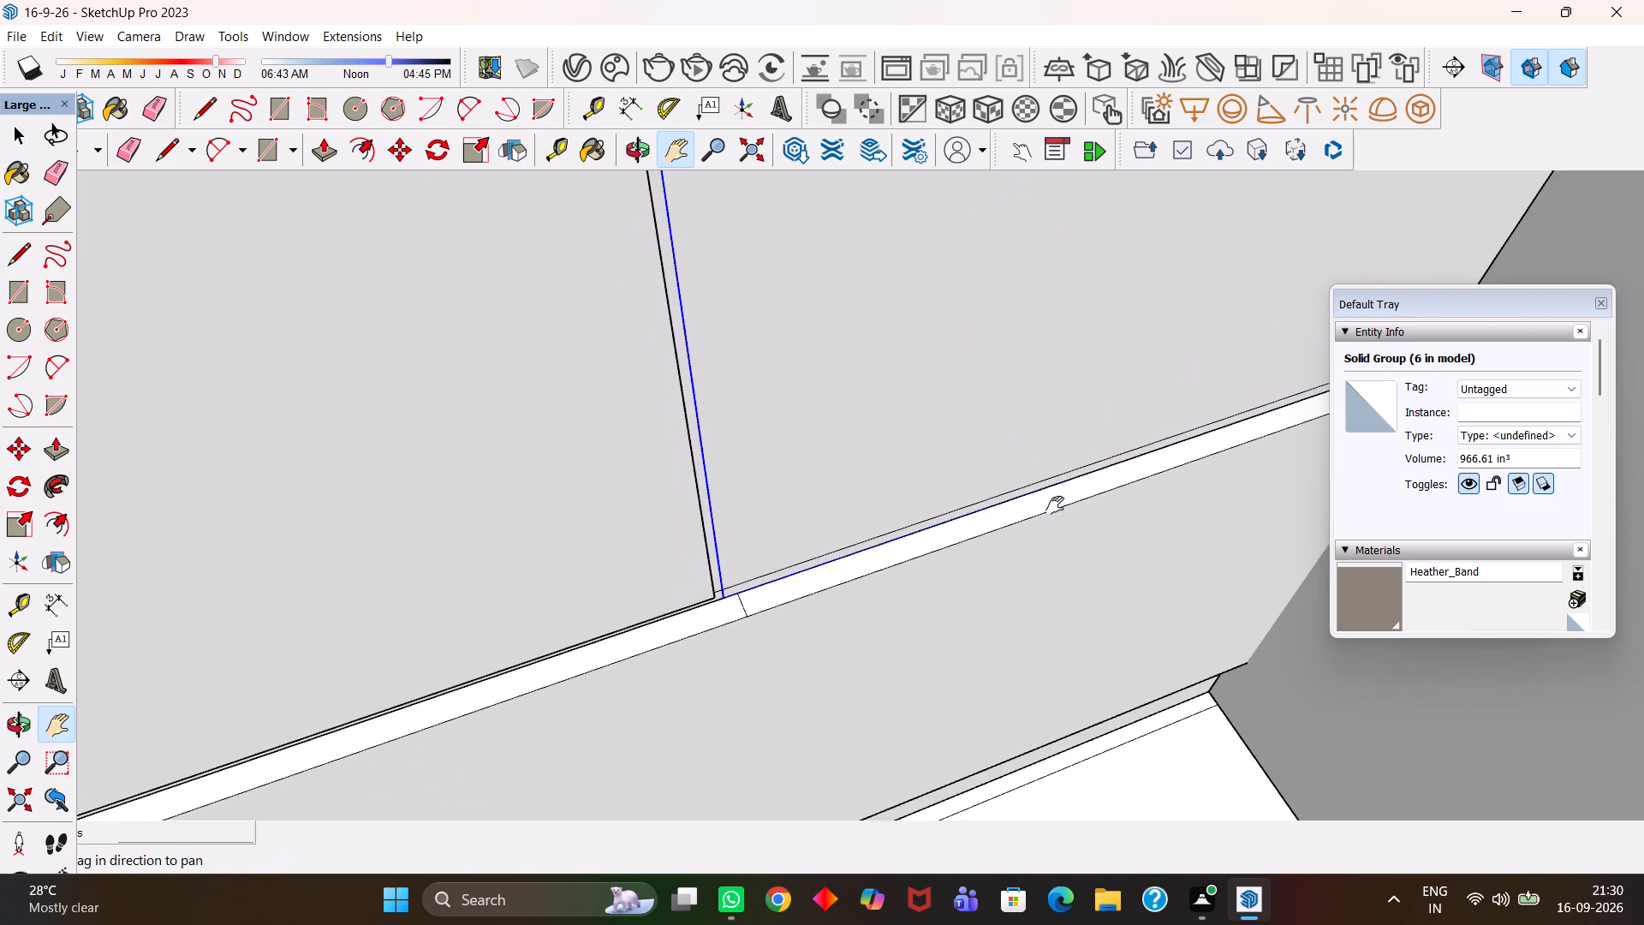
{"action": "left_click_drag", "start_coordinate": [1055, 505], "coordinate": [722, 653]}
{"action": "scroll", "coordinate": [1076, 552], "scroll_direction": "up", "scroll_amount": 3}
{"action": "scroll", "coordinate": [1121, 482], "scroll_direction": "up", "scroll_amount": 4}
{"action": "key", "text": "m"}
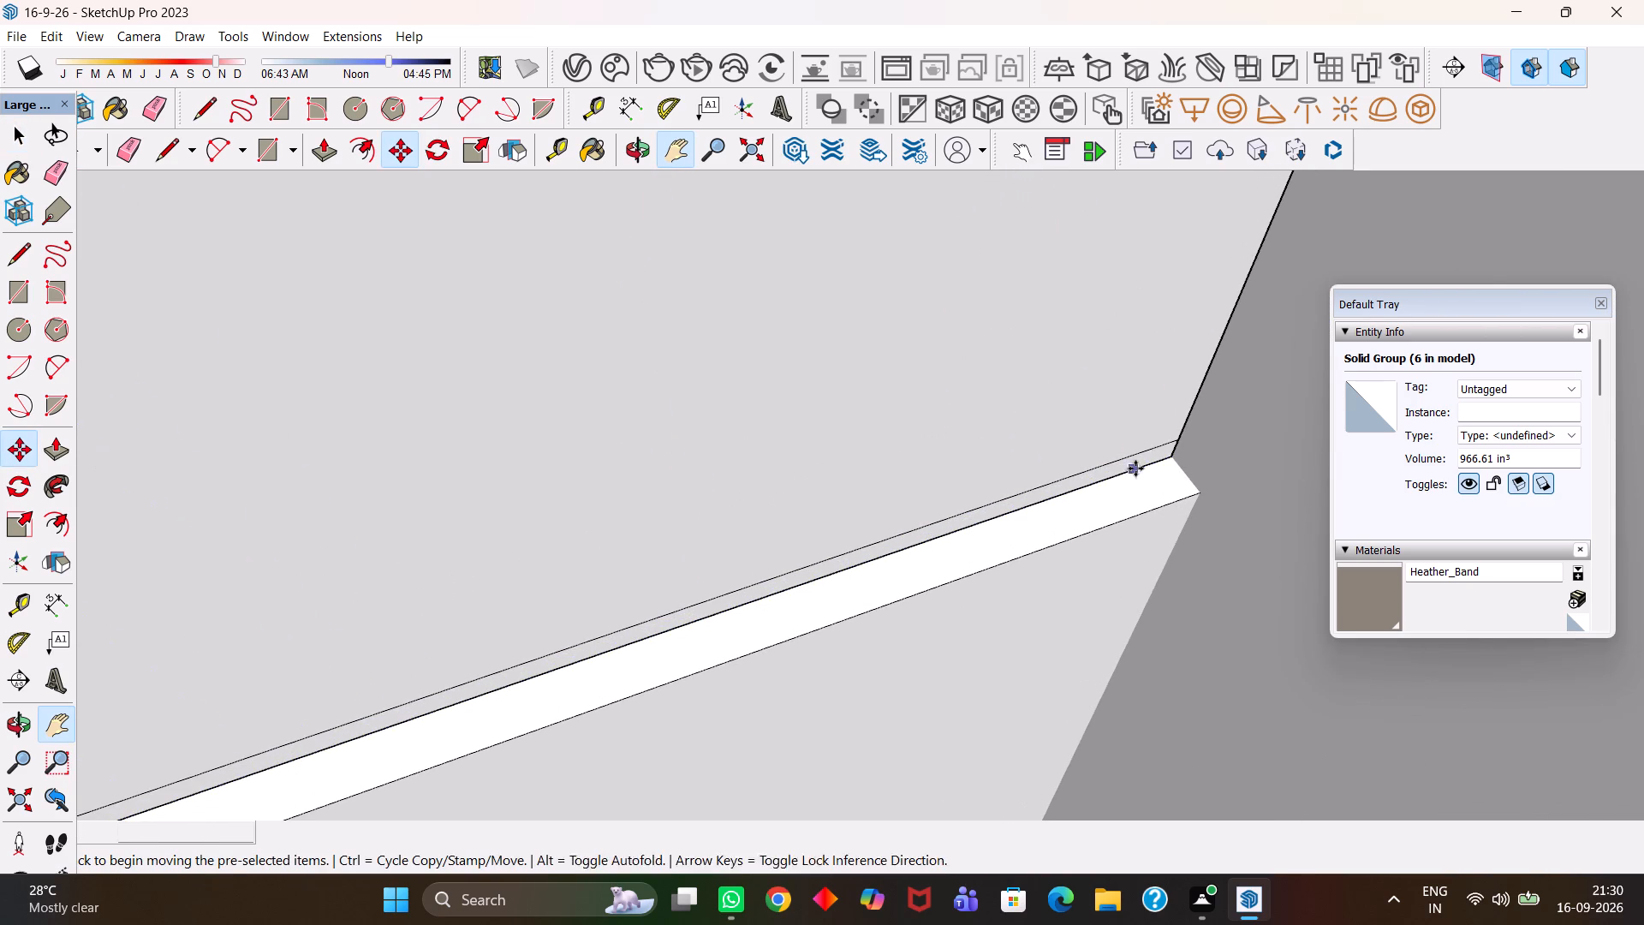
{"action": "left_click", "coordinate": [1182, 449]}
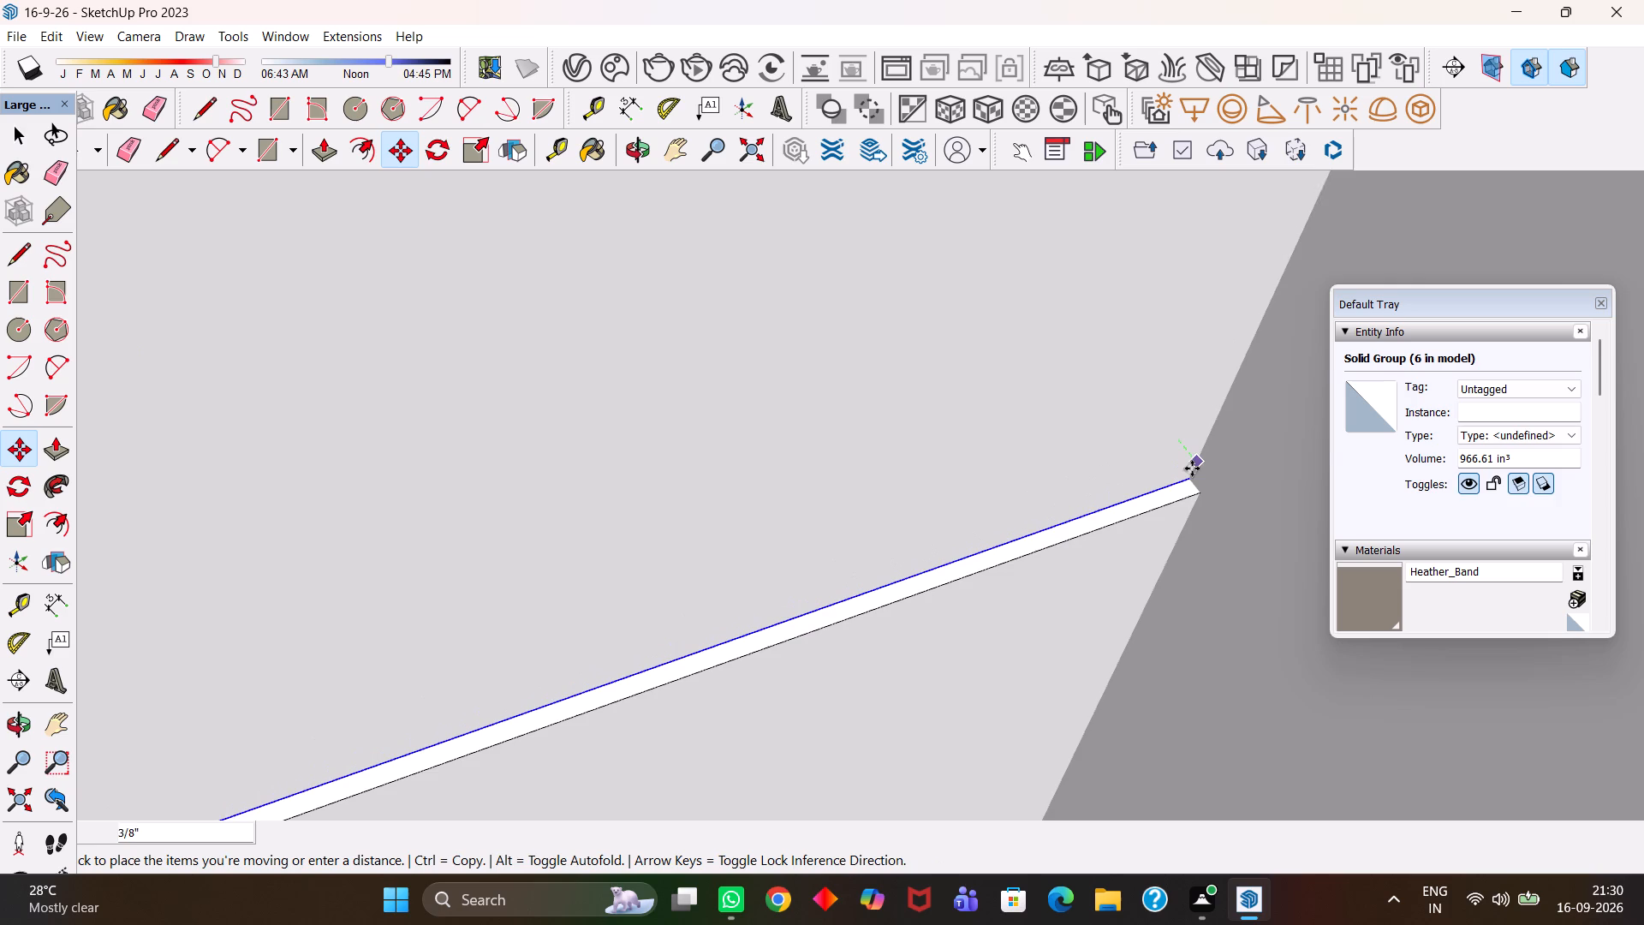
{"action": "left_click", "coordinate": [1193, 474]}
Examine how the end door front fits along the unit's base, and clear the selection.
{"action": "key", "text": "h"}
{"action": "scroll", "coordinate": [1002, 478], "scroll_direction": "down", "scroll_amount": 5}
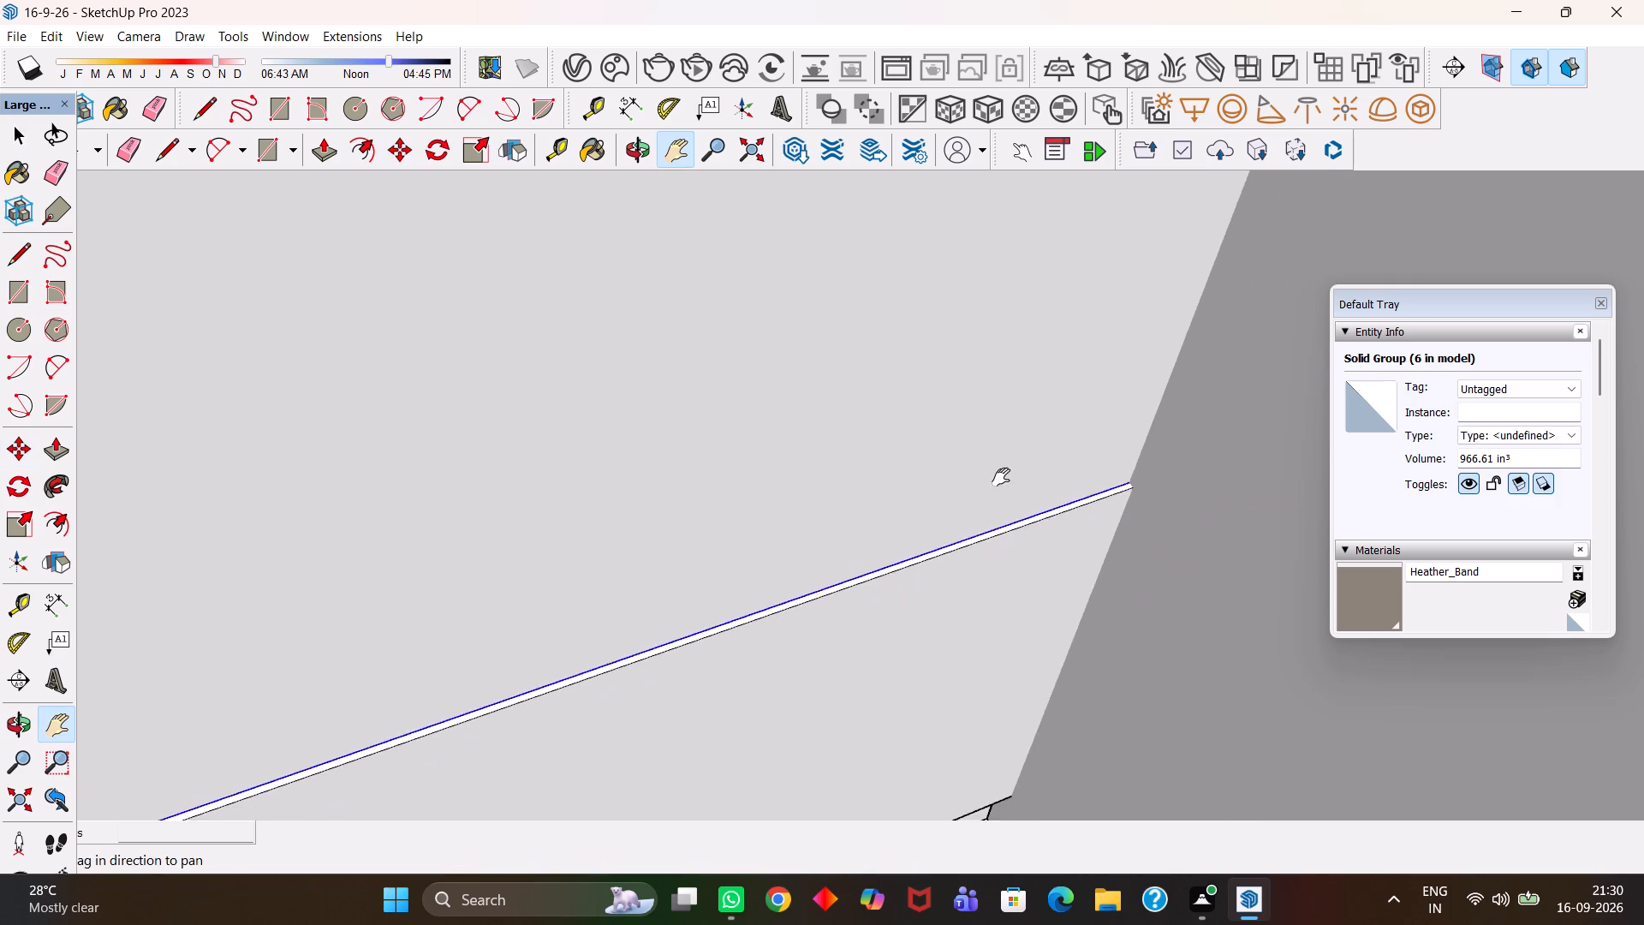
{"action": "scroll", "coordinate": [1001, 477], "scroll_direction": "down", "scroll_amount": 7}
{"action": "left_click_drag", "start_coordinate": [654, 517], "coordinate": [890, 422]}
{"action": "scroll", "coordinate": [885, 451], "scroll_direction": "down", "scroll_amount": 6}
{"action": "left_click_drag", "start_coordinate": [687, 518], "coordinate": [1033, 409]}
{"action": "scroll", "coordinate": [1022, 425], "scroll_direction": "down", "scroll_amount": 4}
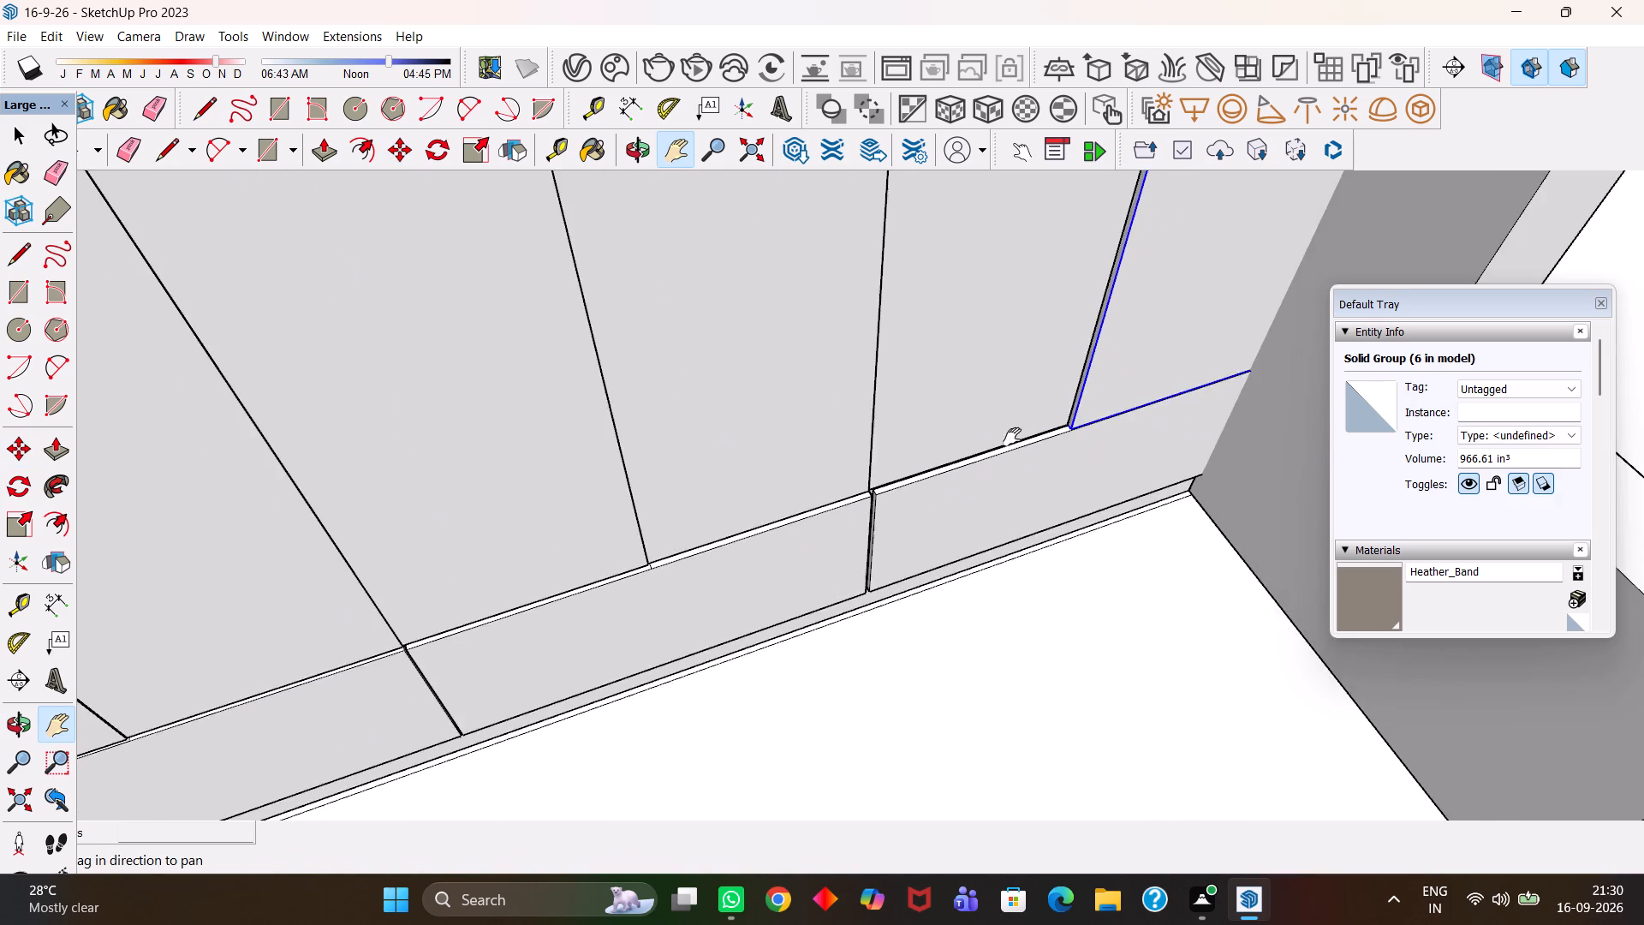
{"action": "scroll", "coordinate": [1012, 437], "scroll_direction": "down", "scroll_amount": 7}
{"action": "scroll", "coordinate": [968, 505], "scroll_direction": "up", "scroll_amount": 6}
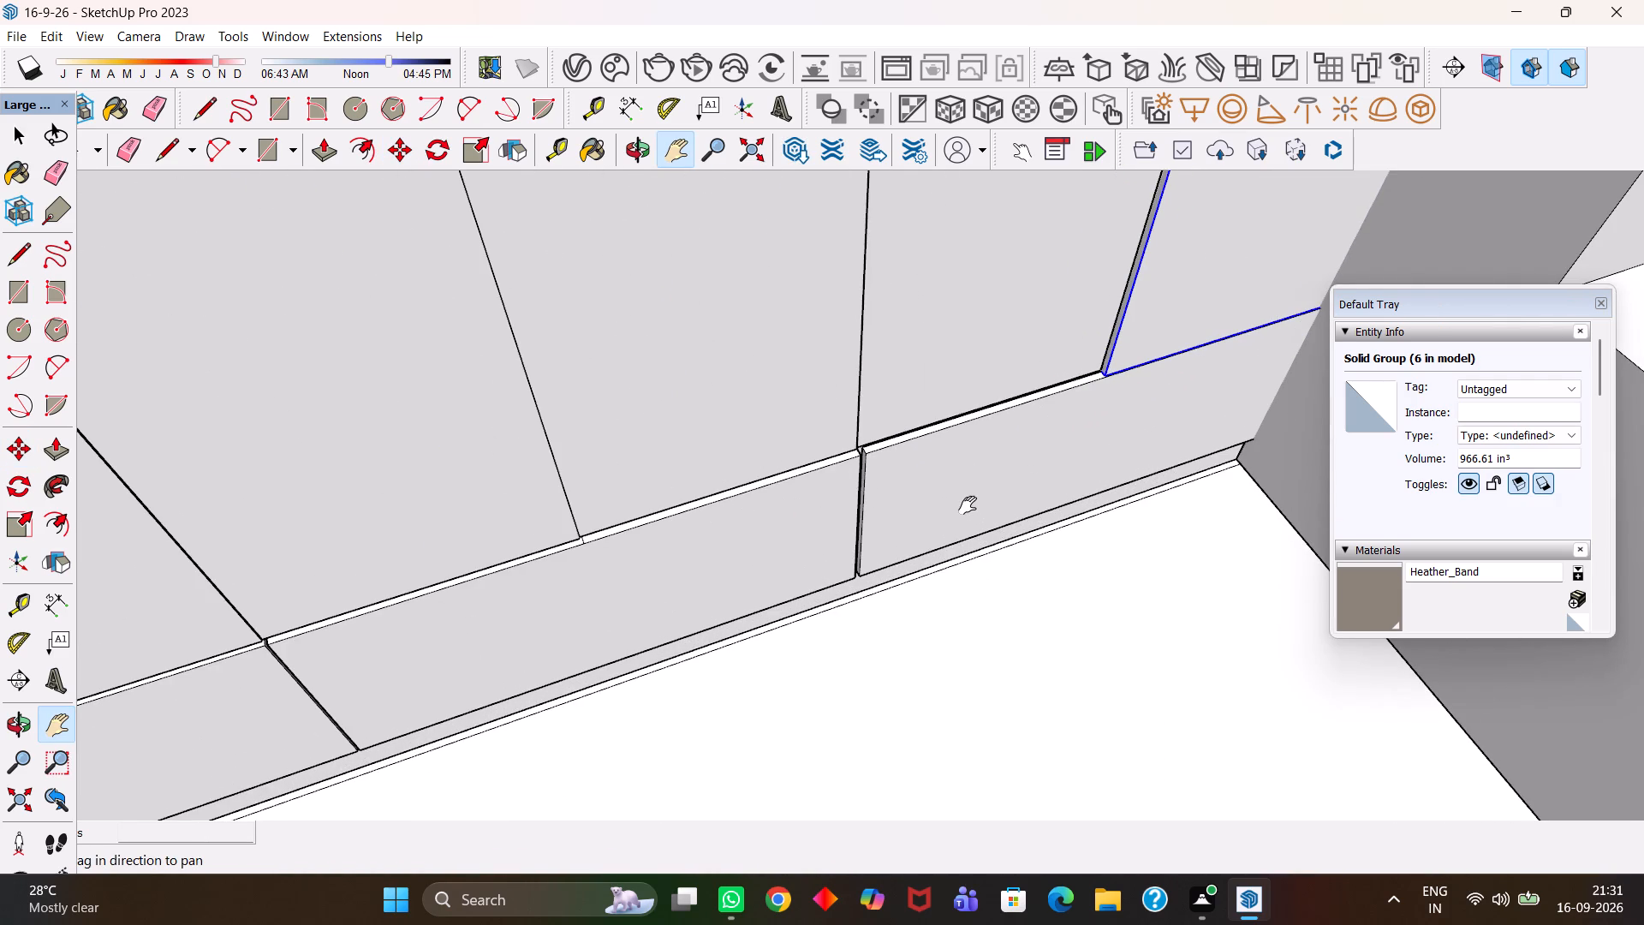
{"action": "scroll", "coordinate": [968, 505], "scroll_direction": "down", "scroll_amount": 4}
{"action": "key", "text": "h"}
{"action": "scroll", "coordinate": [968, 505], "scroll_direction": "down", "scroll_amount": 14}
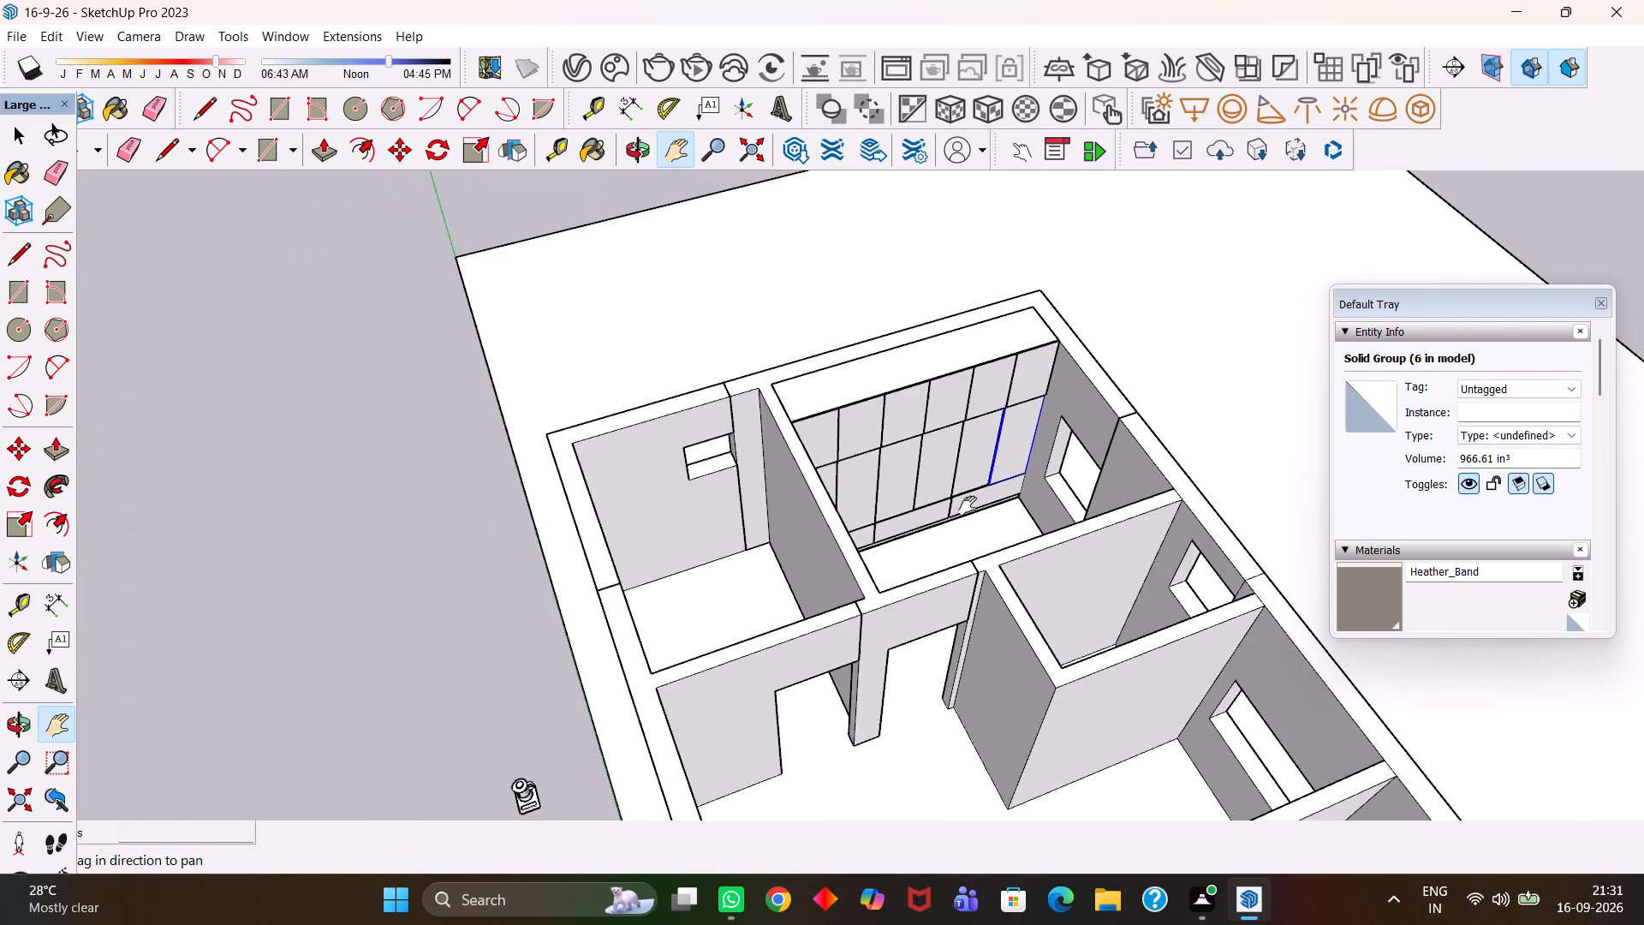
{"action": "scroll", "coordinate": [968, 505], "scroll_direction": "down", "scroll_amount": 6}
{"action": "key", "text": "space"}
{"action": "left_click", "coordinate": [604, 458]}
{"action": "scroll", "coordinate": [819, 558], "scroll_direction": "up", "scroll_amount": 3}
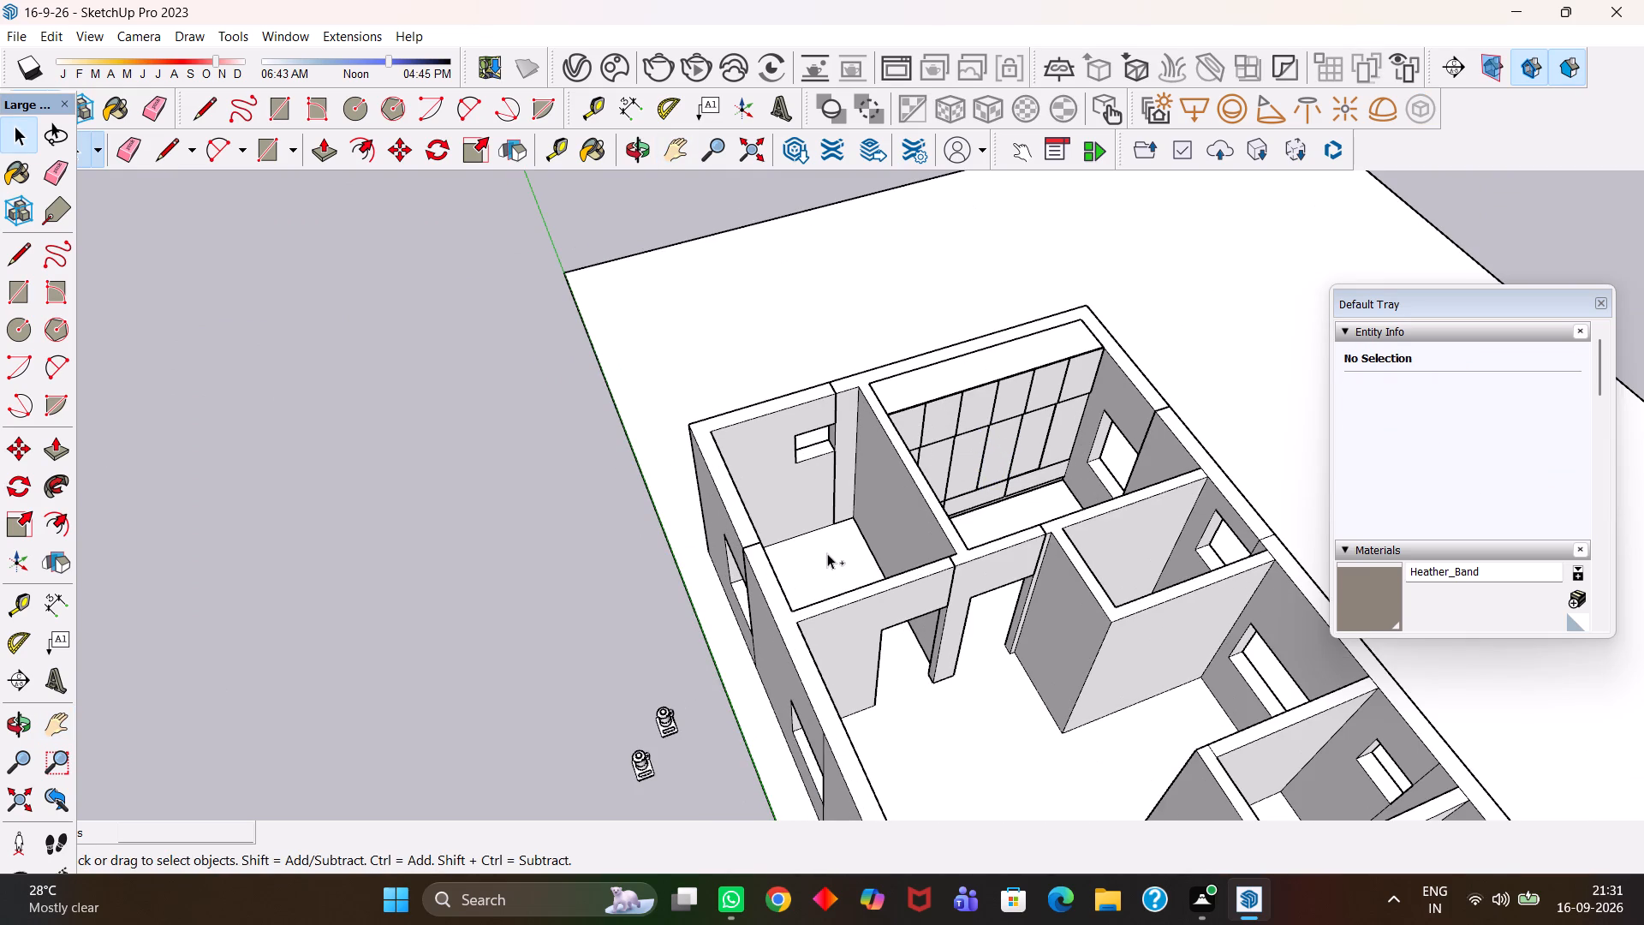
Save the model.
{"action": "key", "text": "ctrl+s"}
Examine the placed storage unit and upper box in the corner room from close up and from farther away.
{"action": "scroll", "coordinate": [104, 810], "scroll_direction": "up", "scroll_amount": 3}
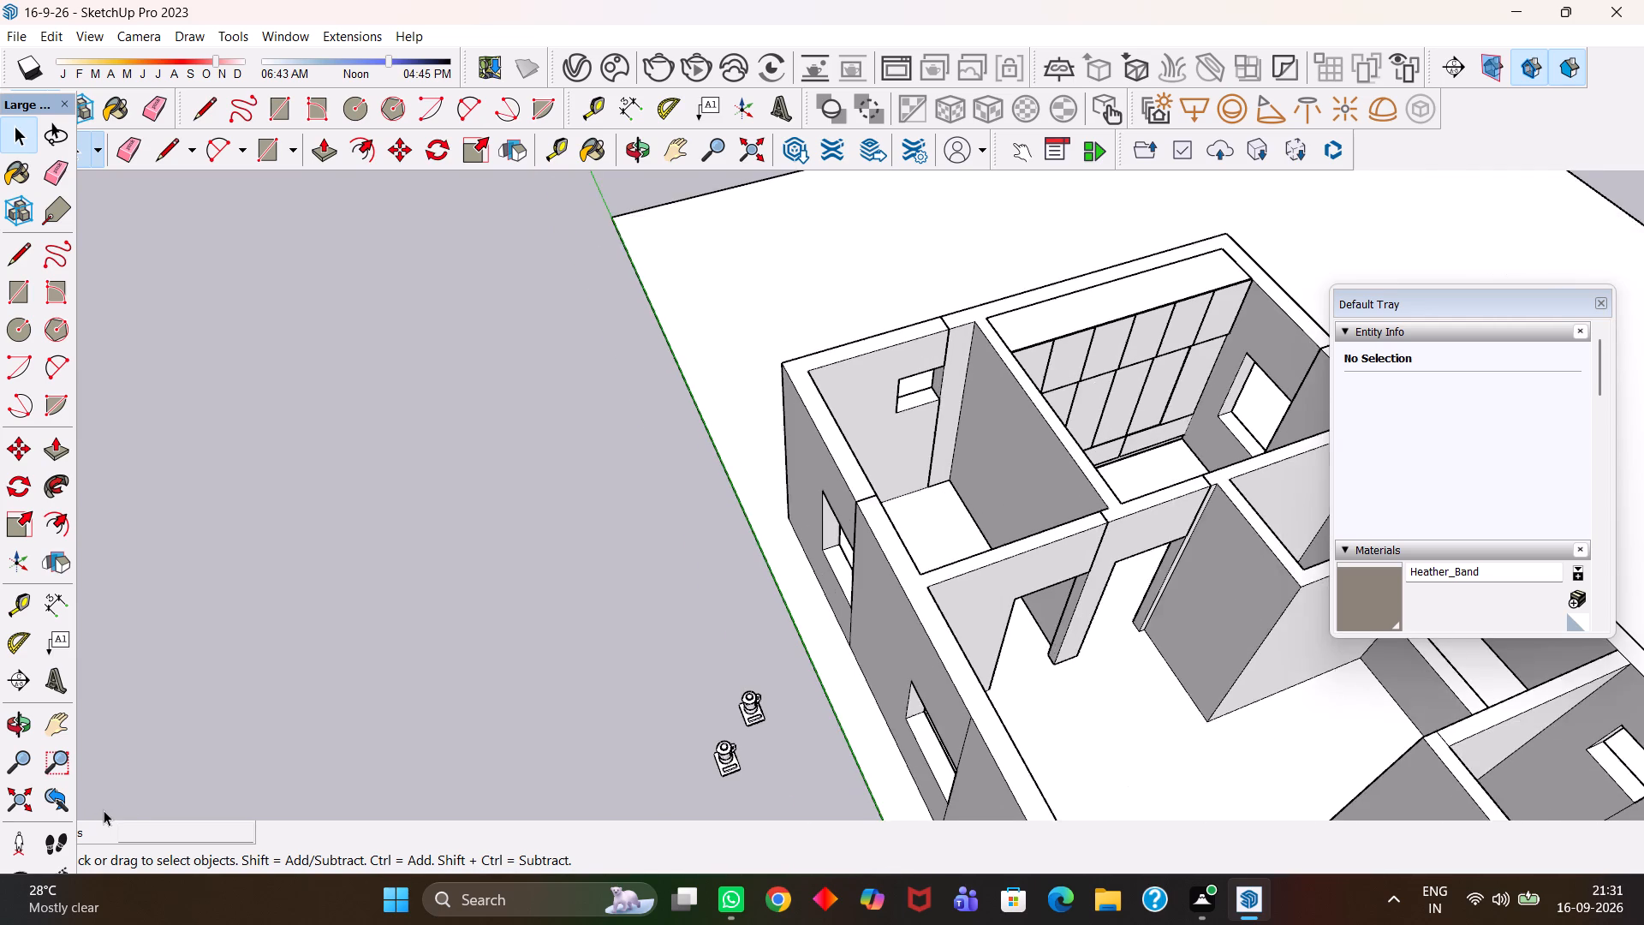
{"action": "scroll", "coordinate": [359, 793], "scroll_direction": "up", "scroll_amount": 2}
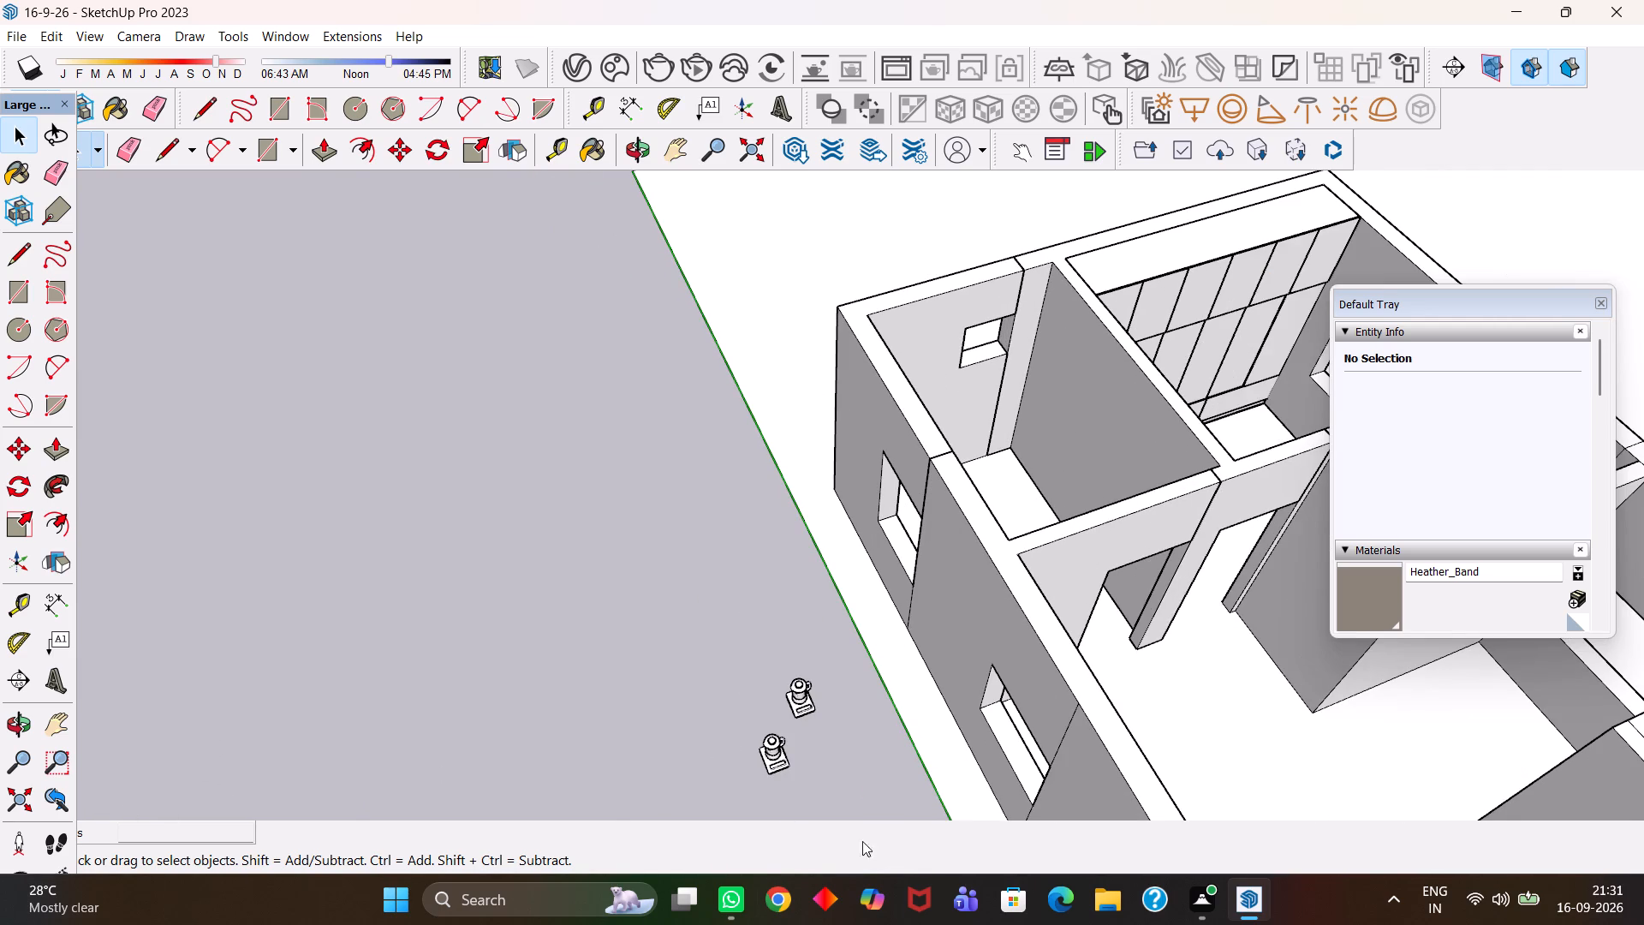
{"action": "key", "text": "h"}
{"action": "left_click_drag", "start_coordinate": [943, 677], "coordinate": [503, 605]}
{"action": "left_click", "coordinate": [742, 496]}
{"action": "left_click_drag", "start_coordinate": [742, 496], "coordinate": [688, 564]}
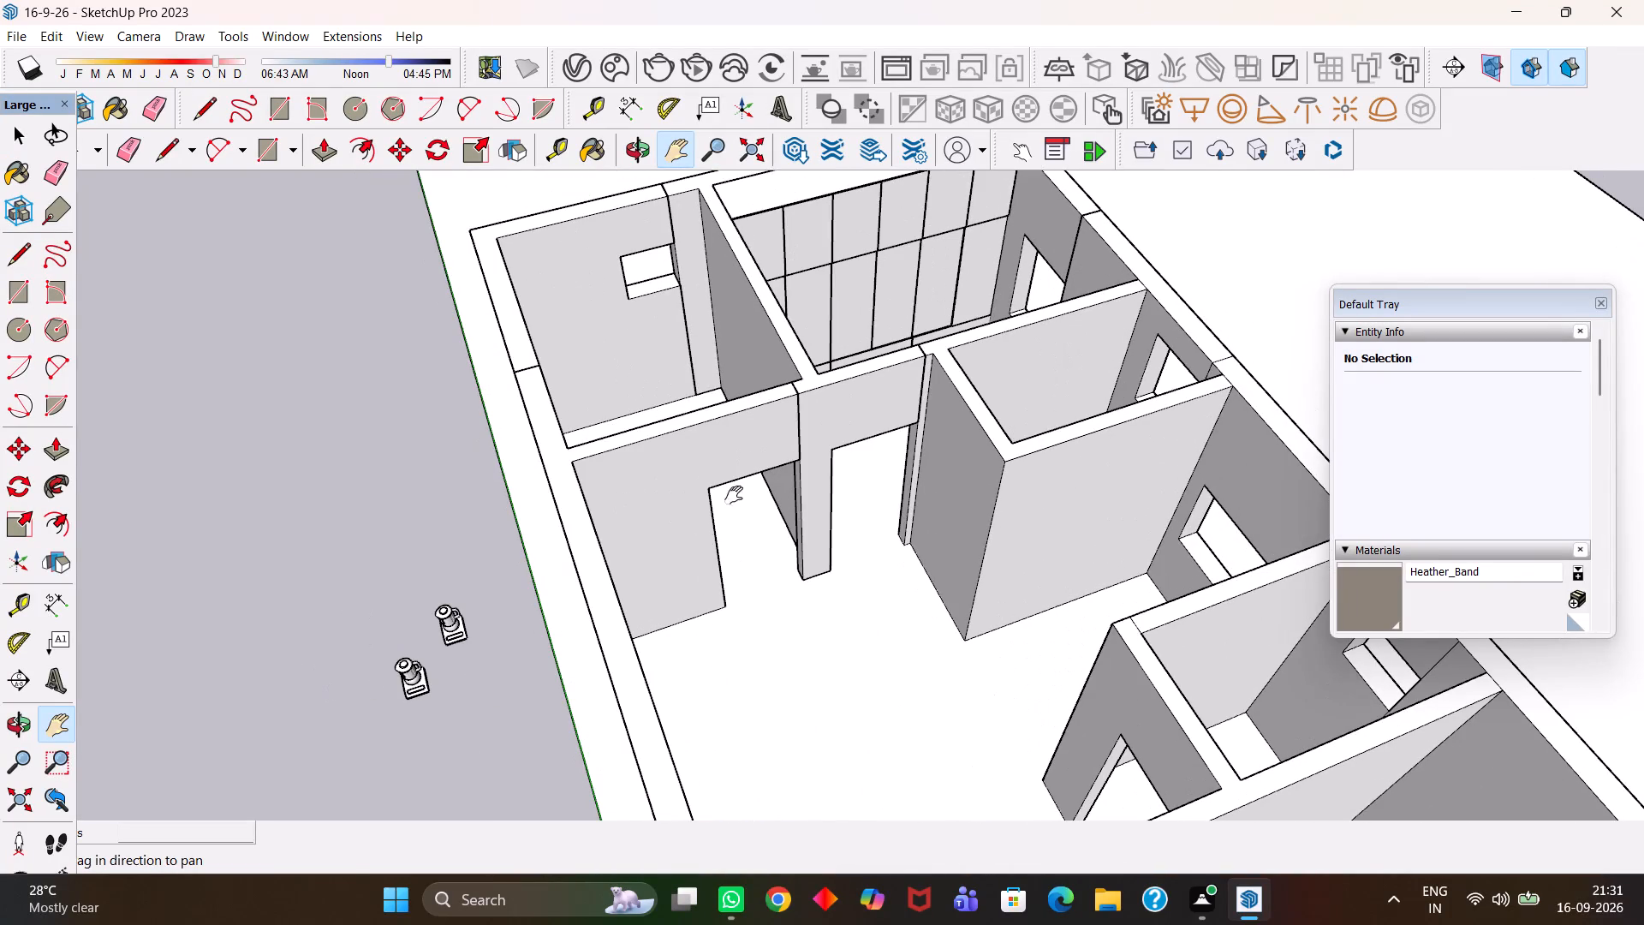
{"action": "scroll", "coordinate": [751, 473], "scroll_direction": "up", "scroll_amount": 4}
{"action": "left_click_drag", "start_coordinate": [797, 447], "coordinate": [638, 735]}
{"action": "left_click", "coordinate": [849, 525]}
{"action": "scroll", "coordinate": [843, 532], "scroll_direction": "up", "scroll_amount": 1}
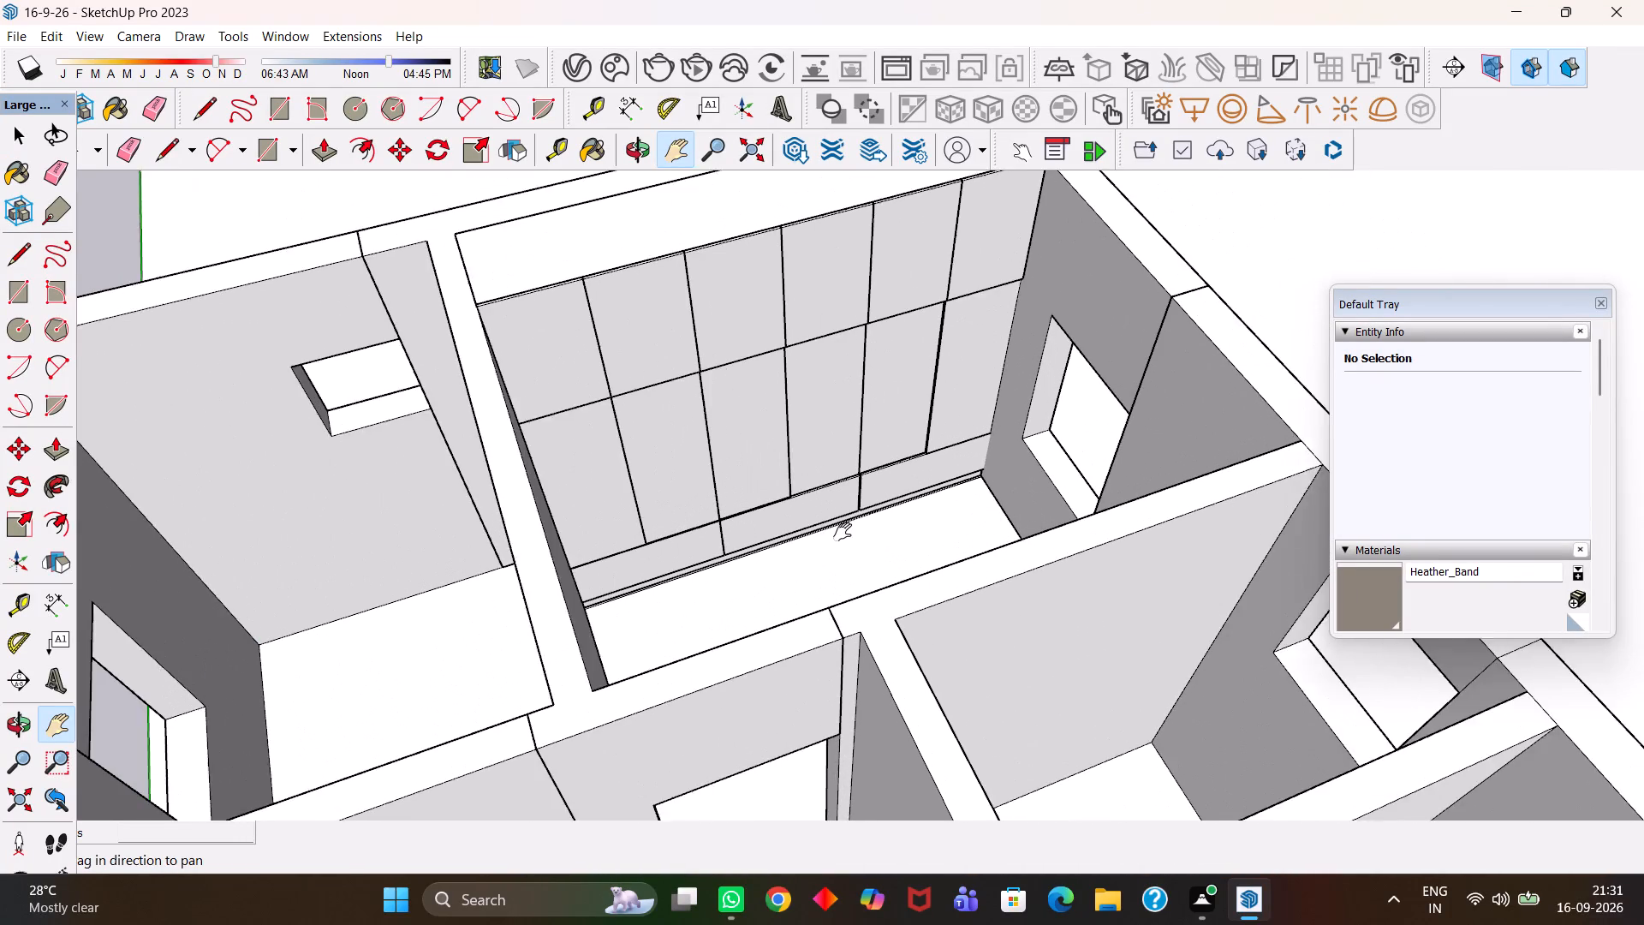
{"action": "scroll", "coordinate": [843, 532], "scroll_direction": "up", "scroll_amount": 2}
{"action": "scroll", "coordinate": [843, 532], "scroll_direction": "down", "scroll_amount": 2}
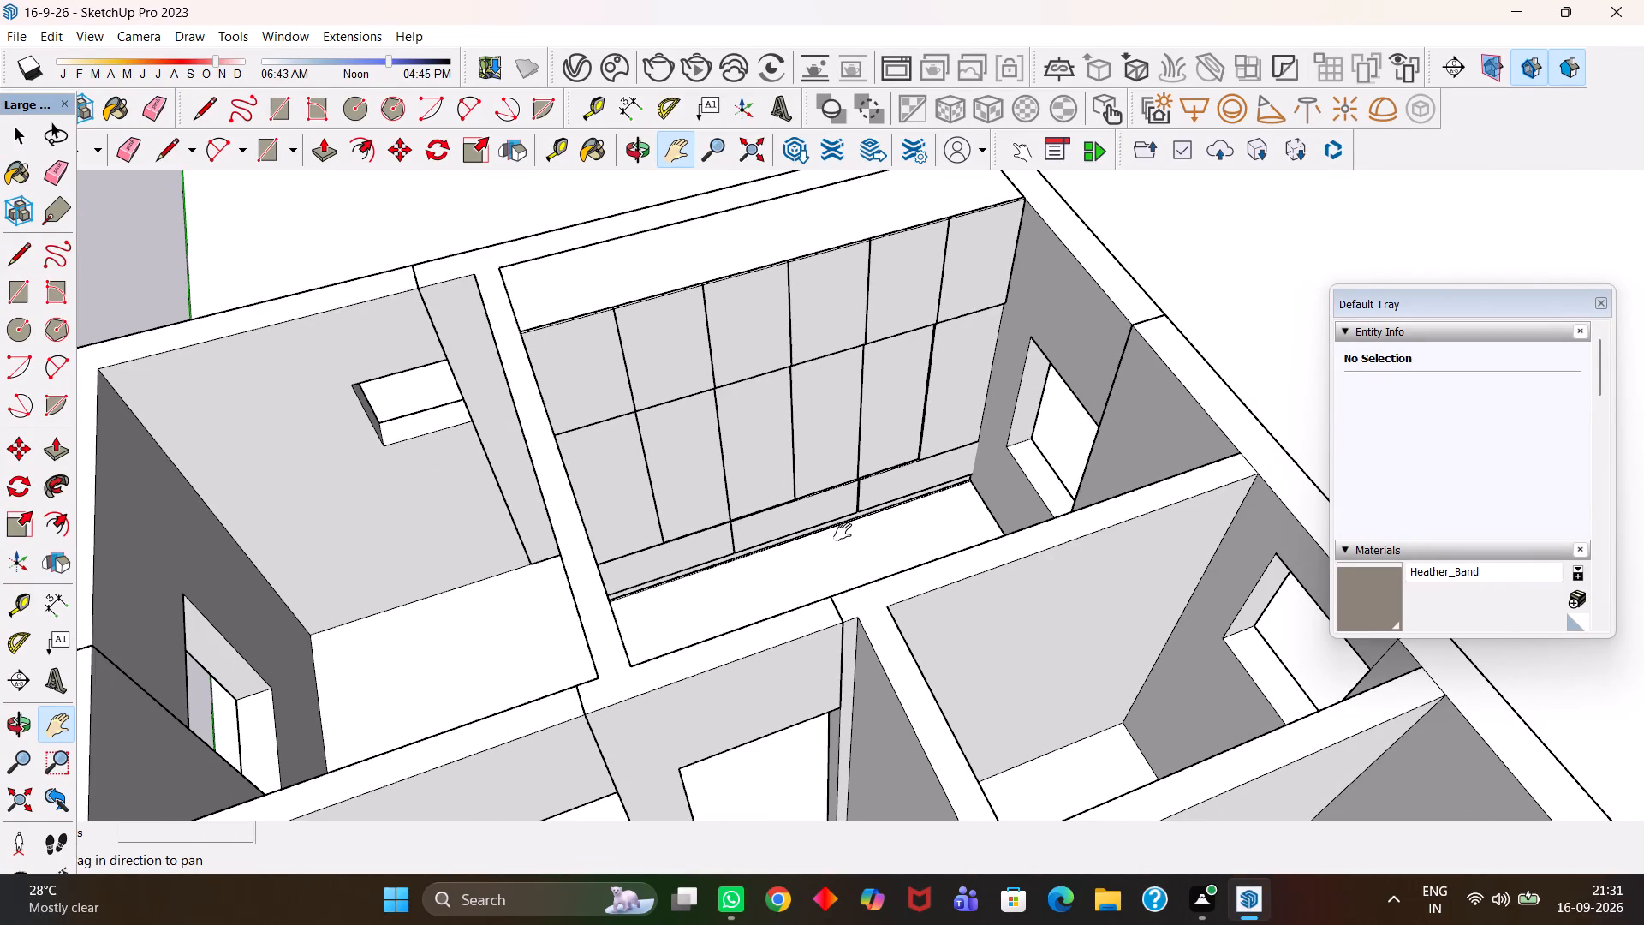
{"action": "scroll", "coordinate": [843, 532], "scroll_direction": "down", "scroll_amount": 2}
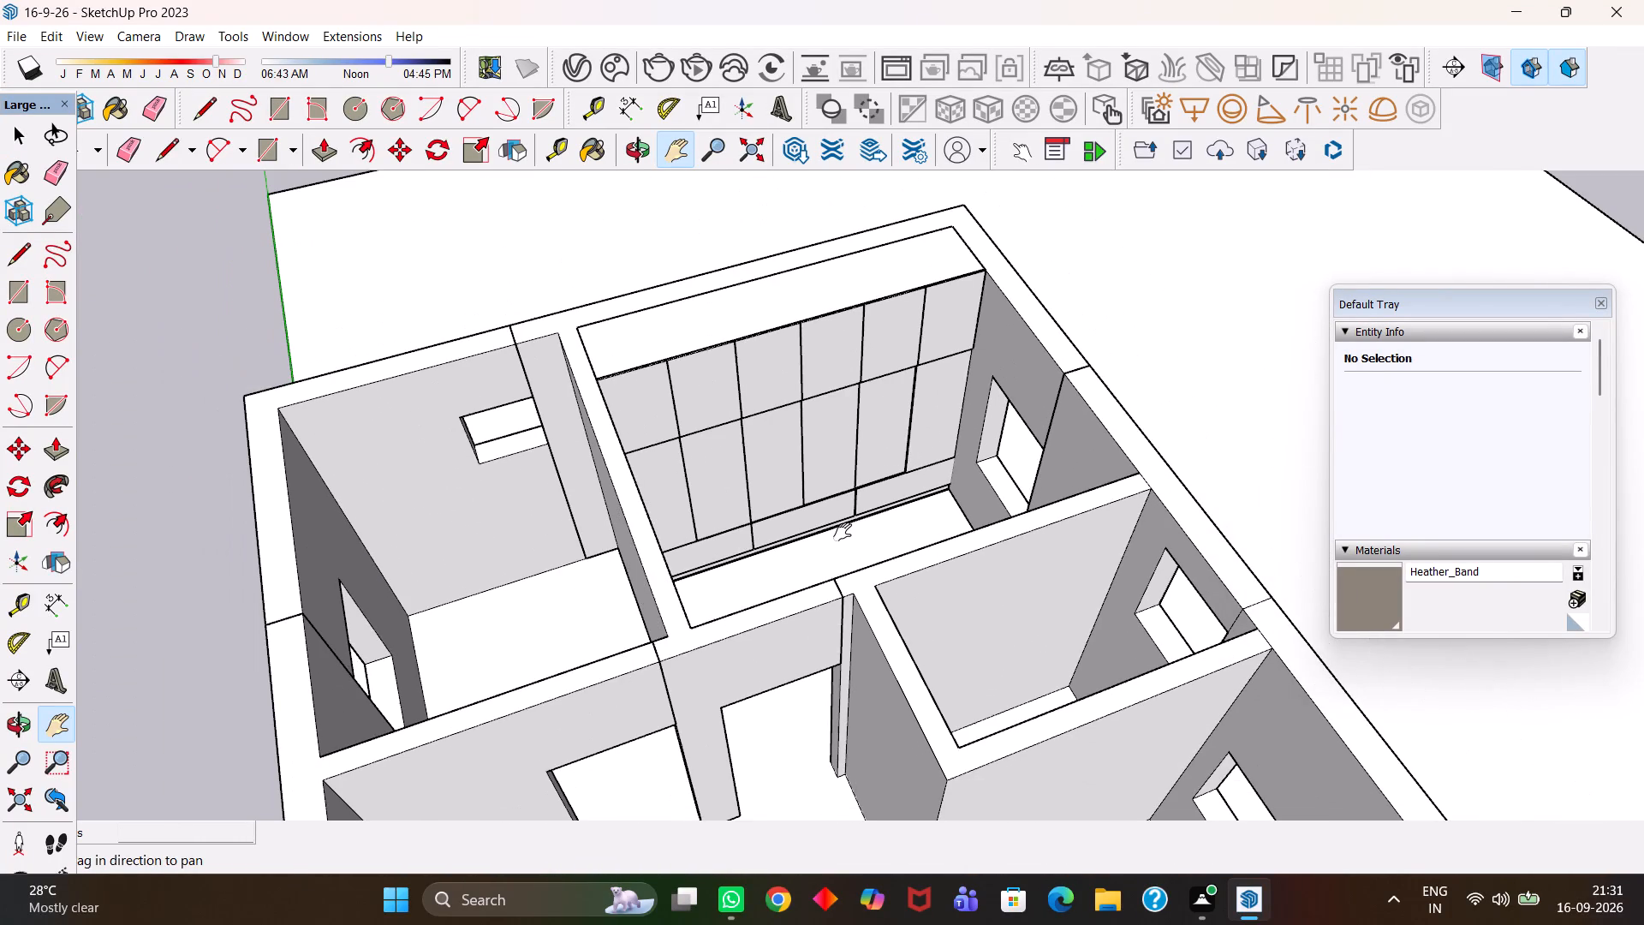
Save the model again.
{"action": "key", "text": "ctrl+s"}
Close the Default Tray to clear the view of the house model.
{"action": "key", "text": "h"}
{"action": "scroll", "coordinate": [807, 615], "scroll_direction": "up", "scroll_amount": 3}
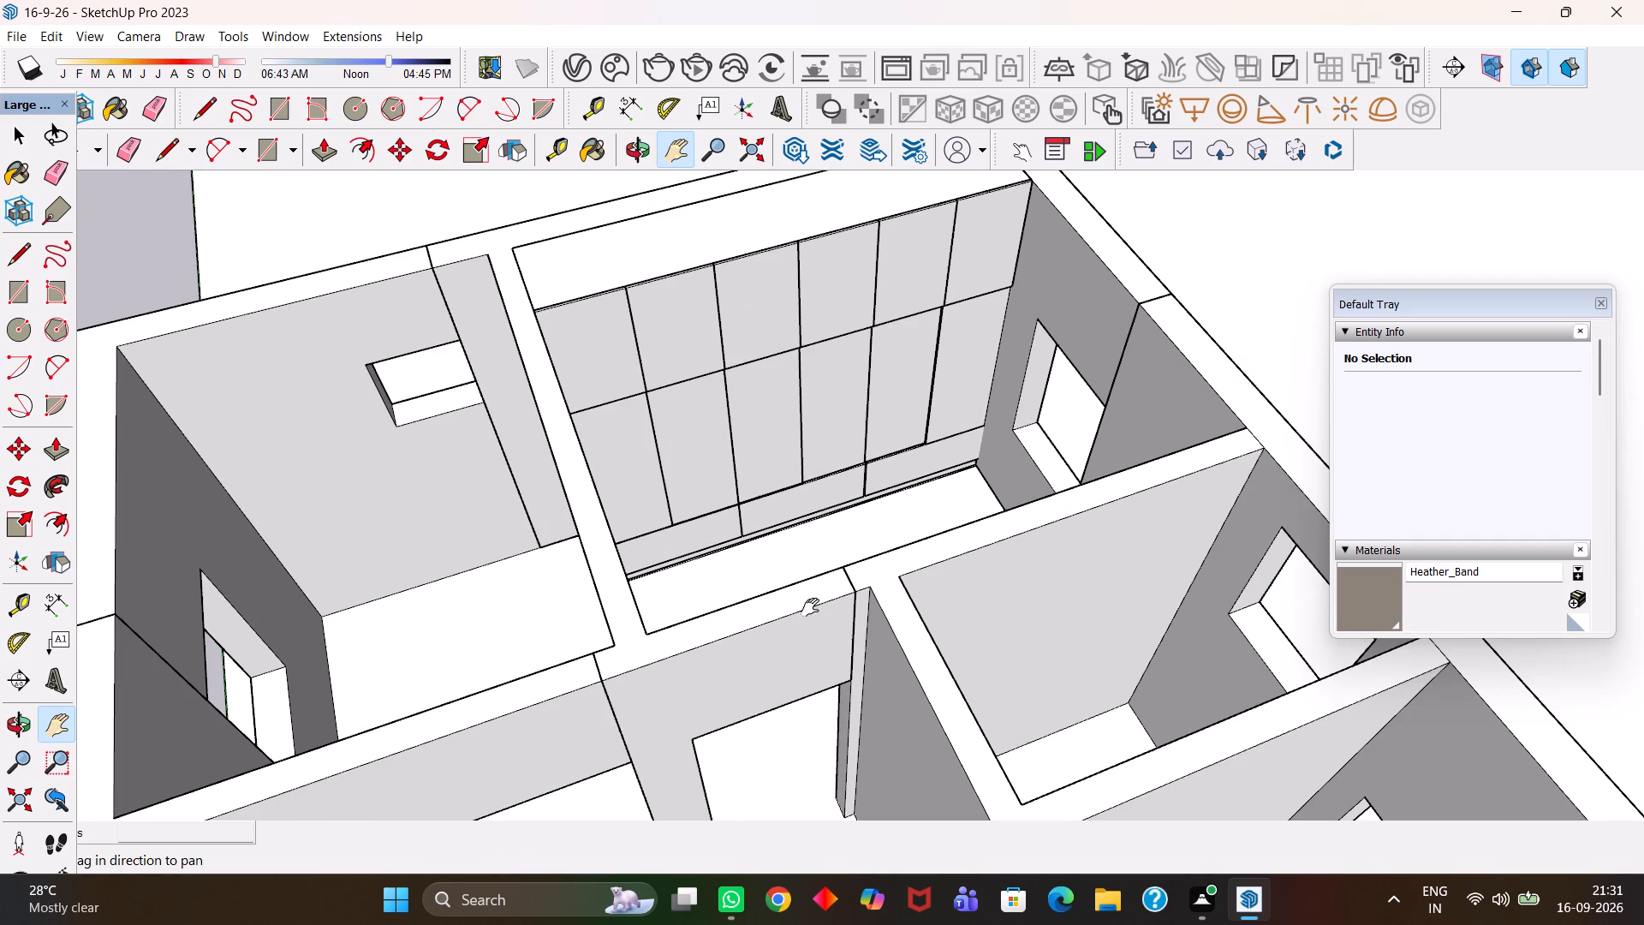
{"action": "key", "text": "h"}
{"action": "left_click_drag", "start_coordinate": [805, 514], "coordinate": [845, 582]}
{"action": "scroll", "coordinate": [844, 584], "scroll_direction": "down", "scroll_amount": 8}
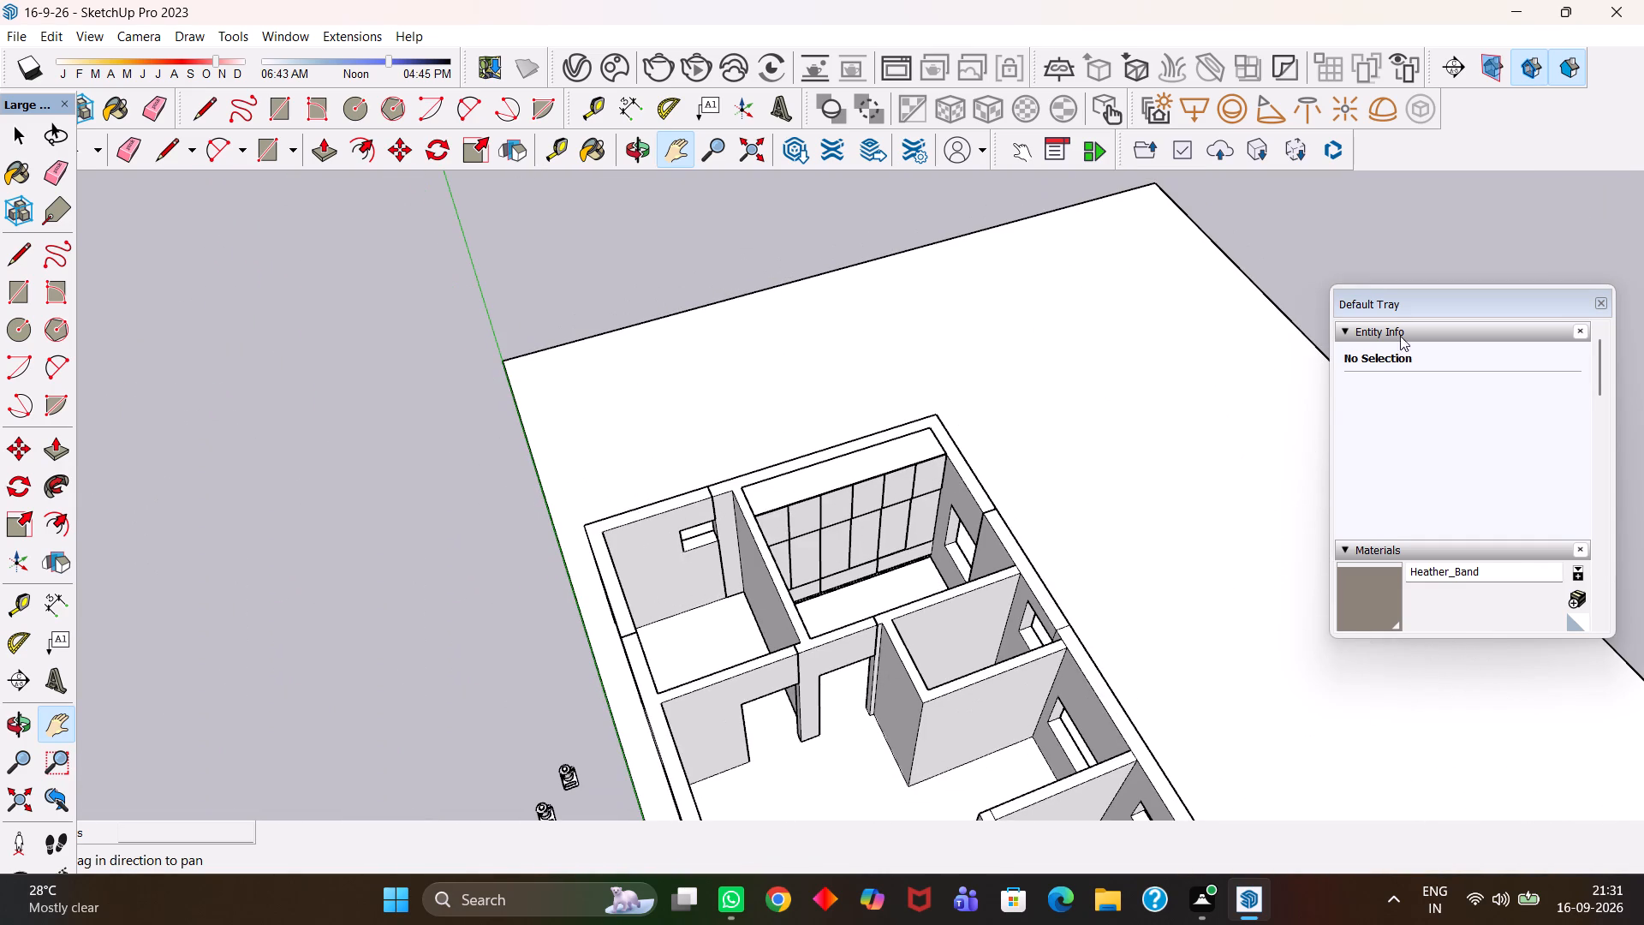
{"action": "left_click", "coordinate": [1595, 303]}
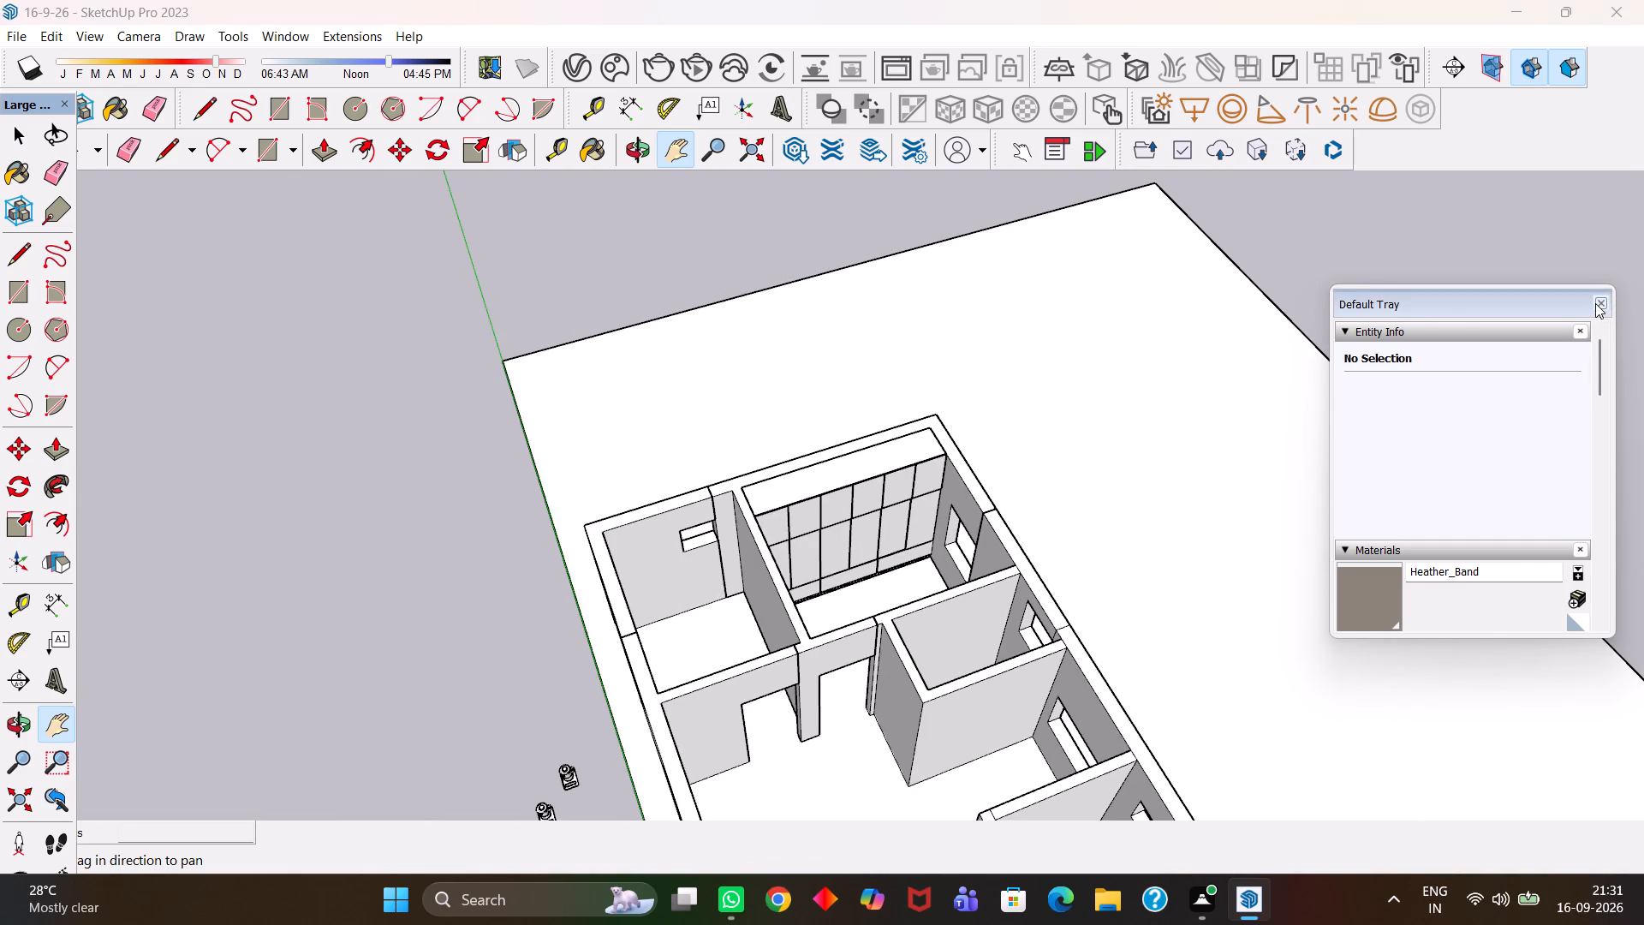
Save the house model with the storage unit in view.
{"action": "scroll", "coordinate": [1066, 546], "scroll_direction": "up", "scroll_amount": 3}
{"action": "key", "text": "ctrl+s"}
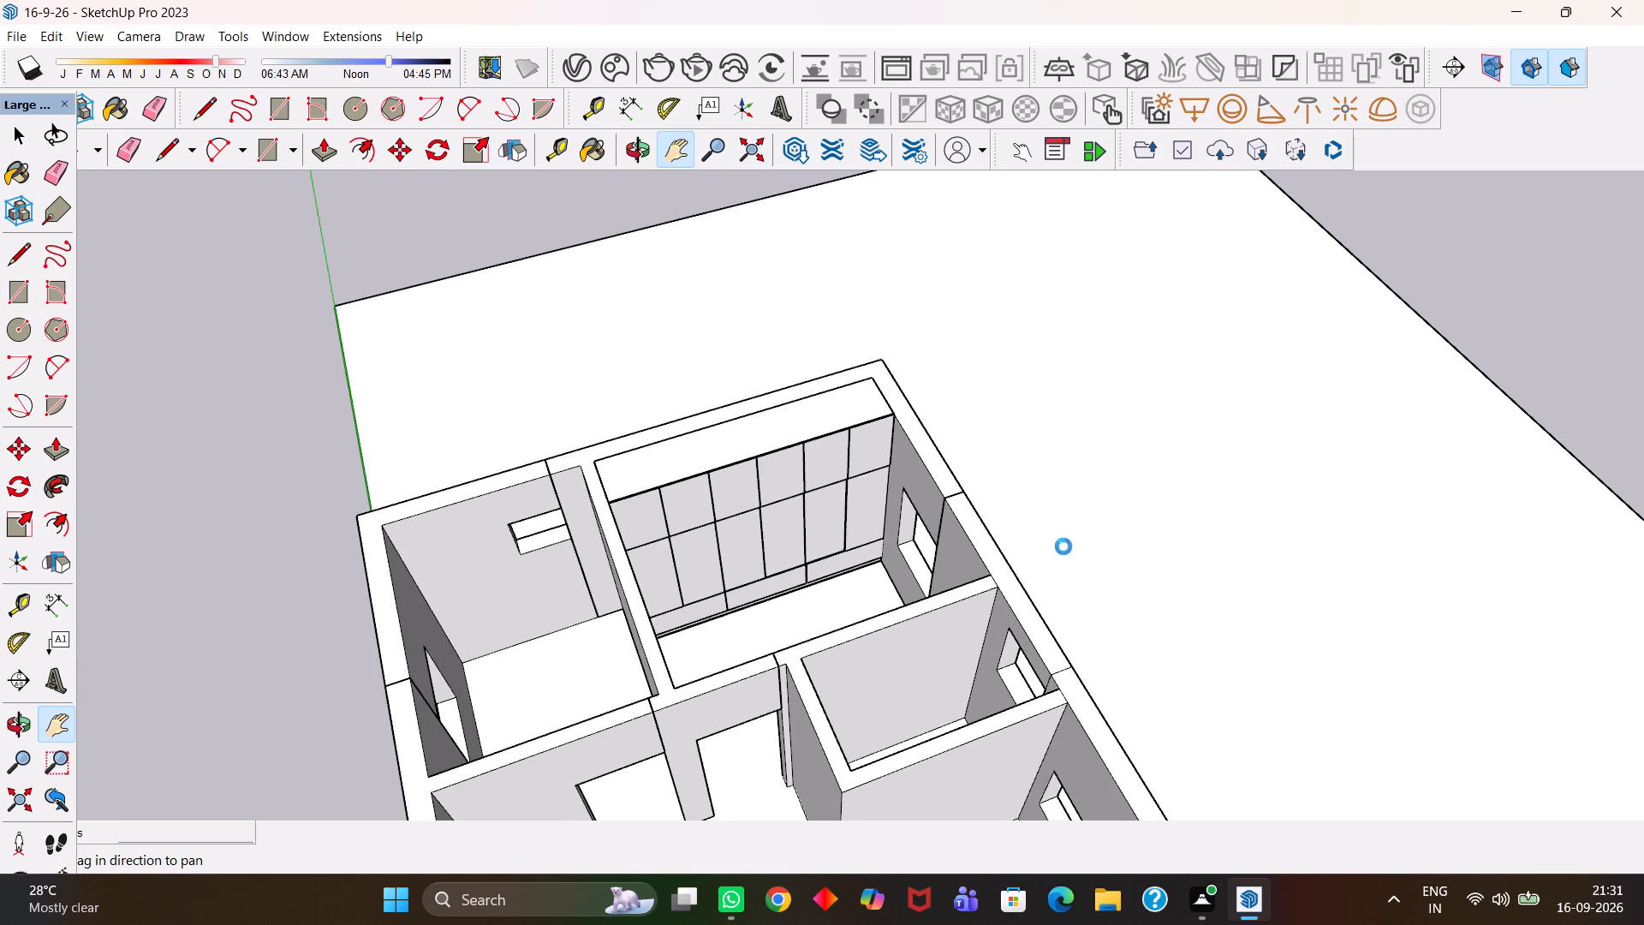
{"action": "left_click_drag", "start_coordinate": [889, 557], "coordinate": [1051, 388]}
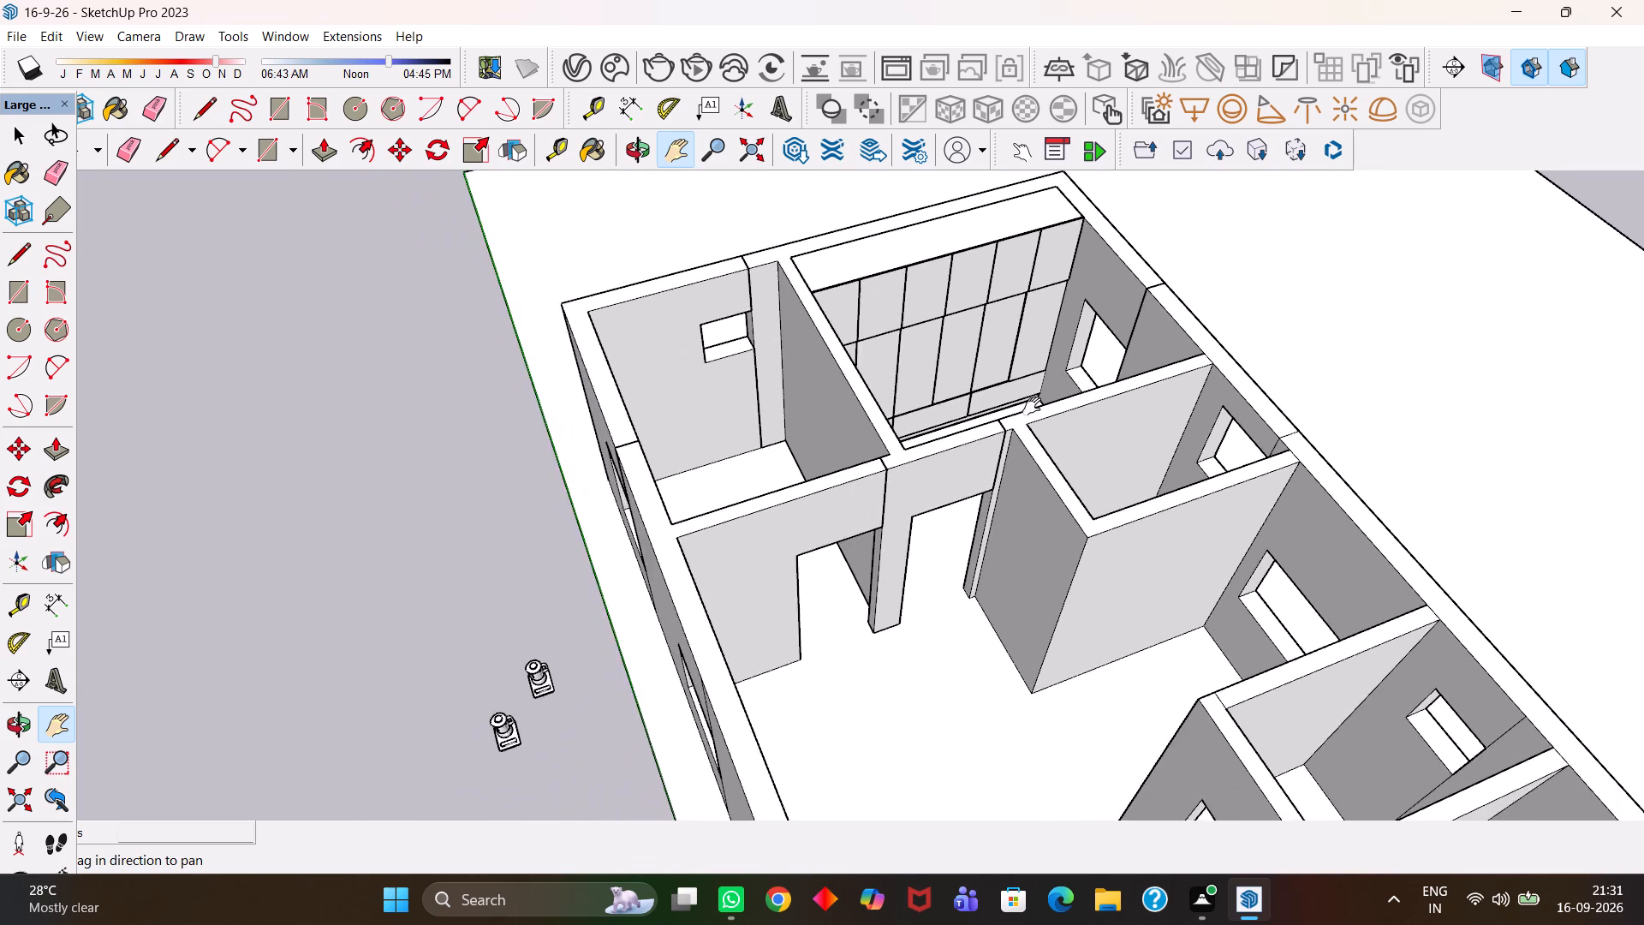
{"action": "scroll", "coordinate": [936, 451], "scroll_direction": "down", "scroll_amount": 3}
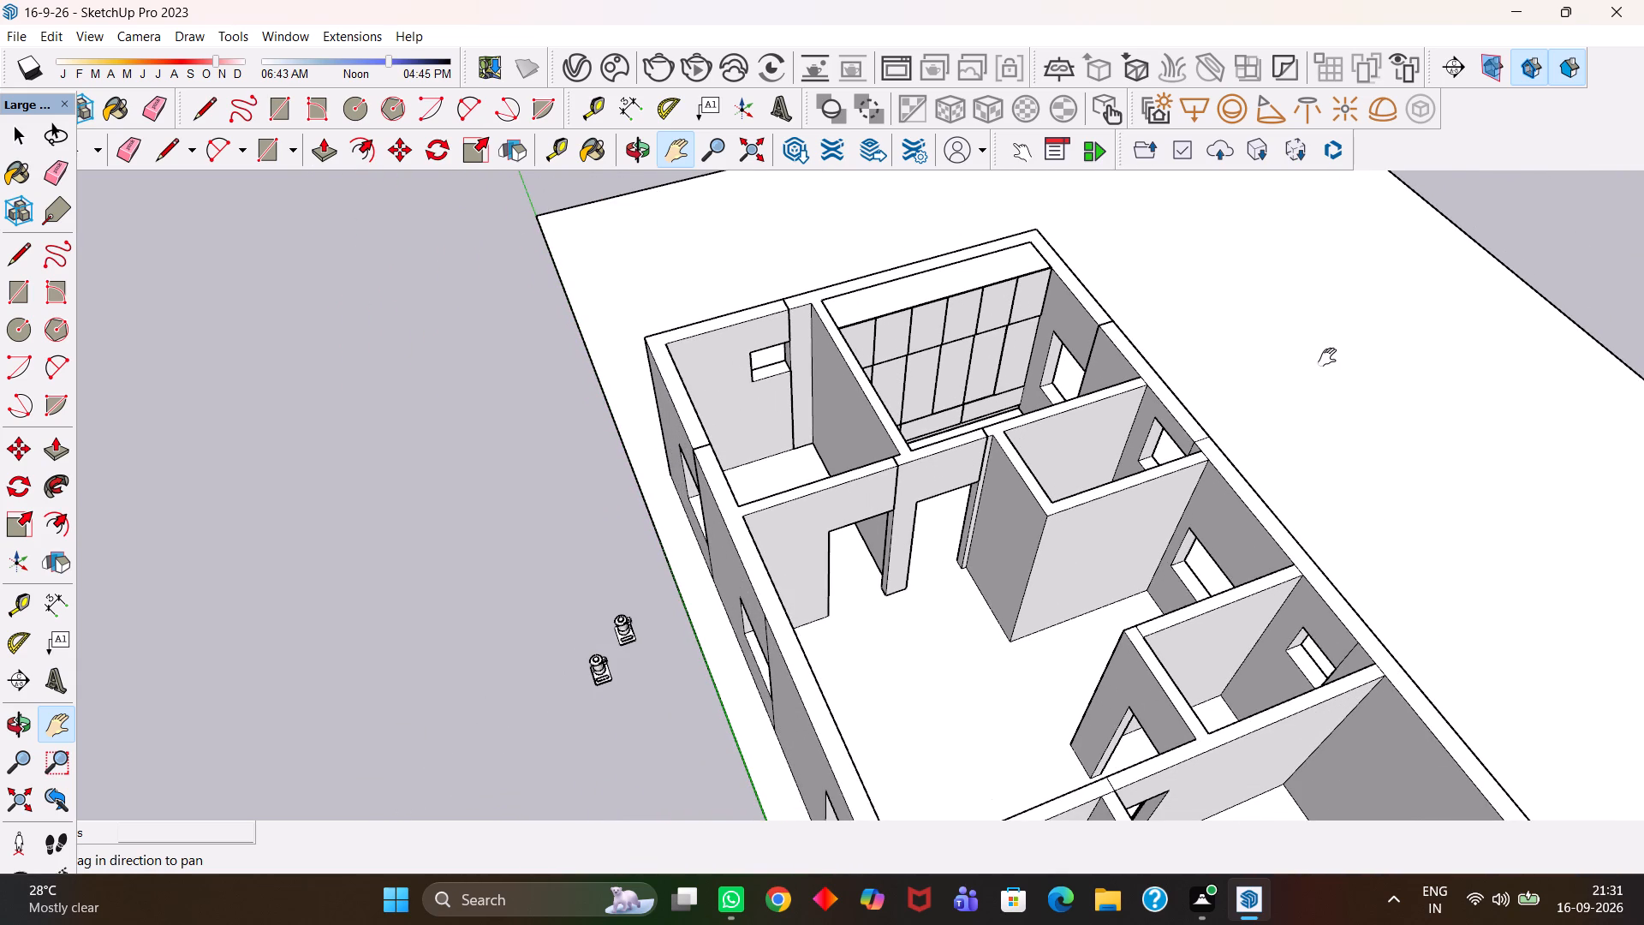
Examine the house model's rooms, from the corner room with the storage unit to the central hall and adjoining rooms.
{"action": "scroll", "coordinate": [708, 554], "scroll_direction": "down", "scroll_amount": 4}
{"action": "scroll", "coordinate": [638, 612], "scroll_direction": "up", "scroll_amount": 2}
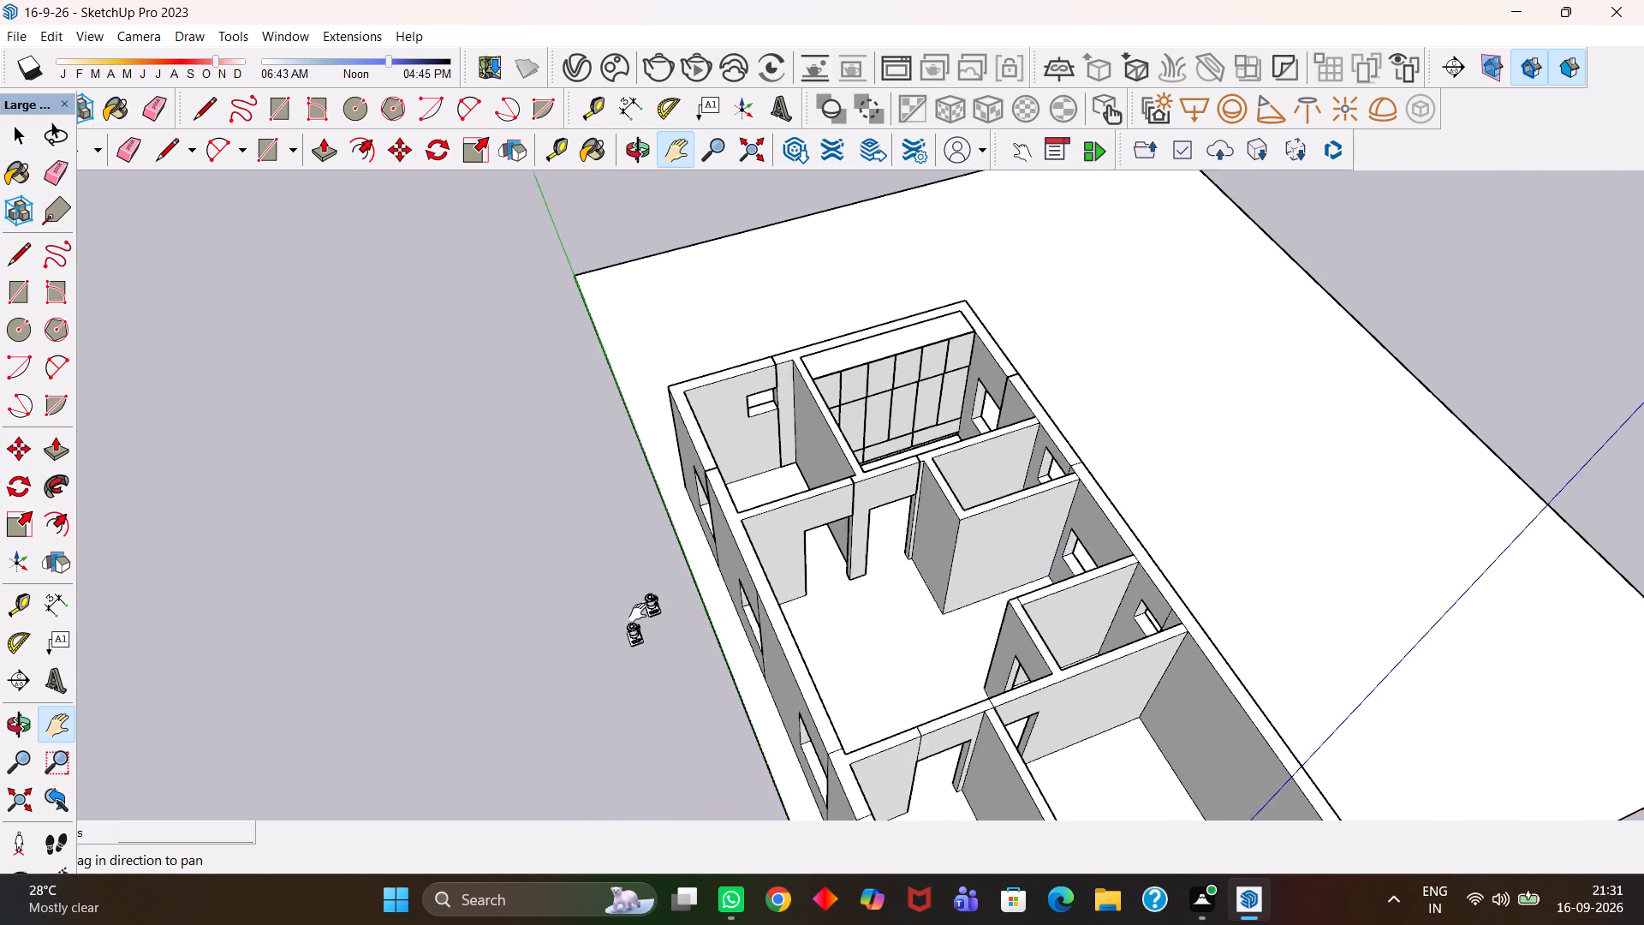
{"action": "scroll", "coordinate": [638, 612], "scroll_direction": "up", "scroll_amount": 5}
{"action": "scroll", "coordinate": [658, 622], "scroll_direction": "down", "scroll_amount": 4}
{"action": "key", "text": "h"}
{"action": "left_click_drag", "start_coordinate": [989, 600], "coordinate": [943, 594]}
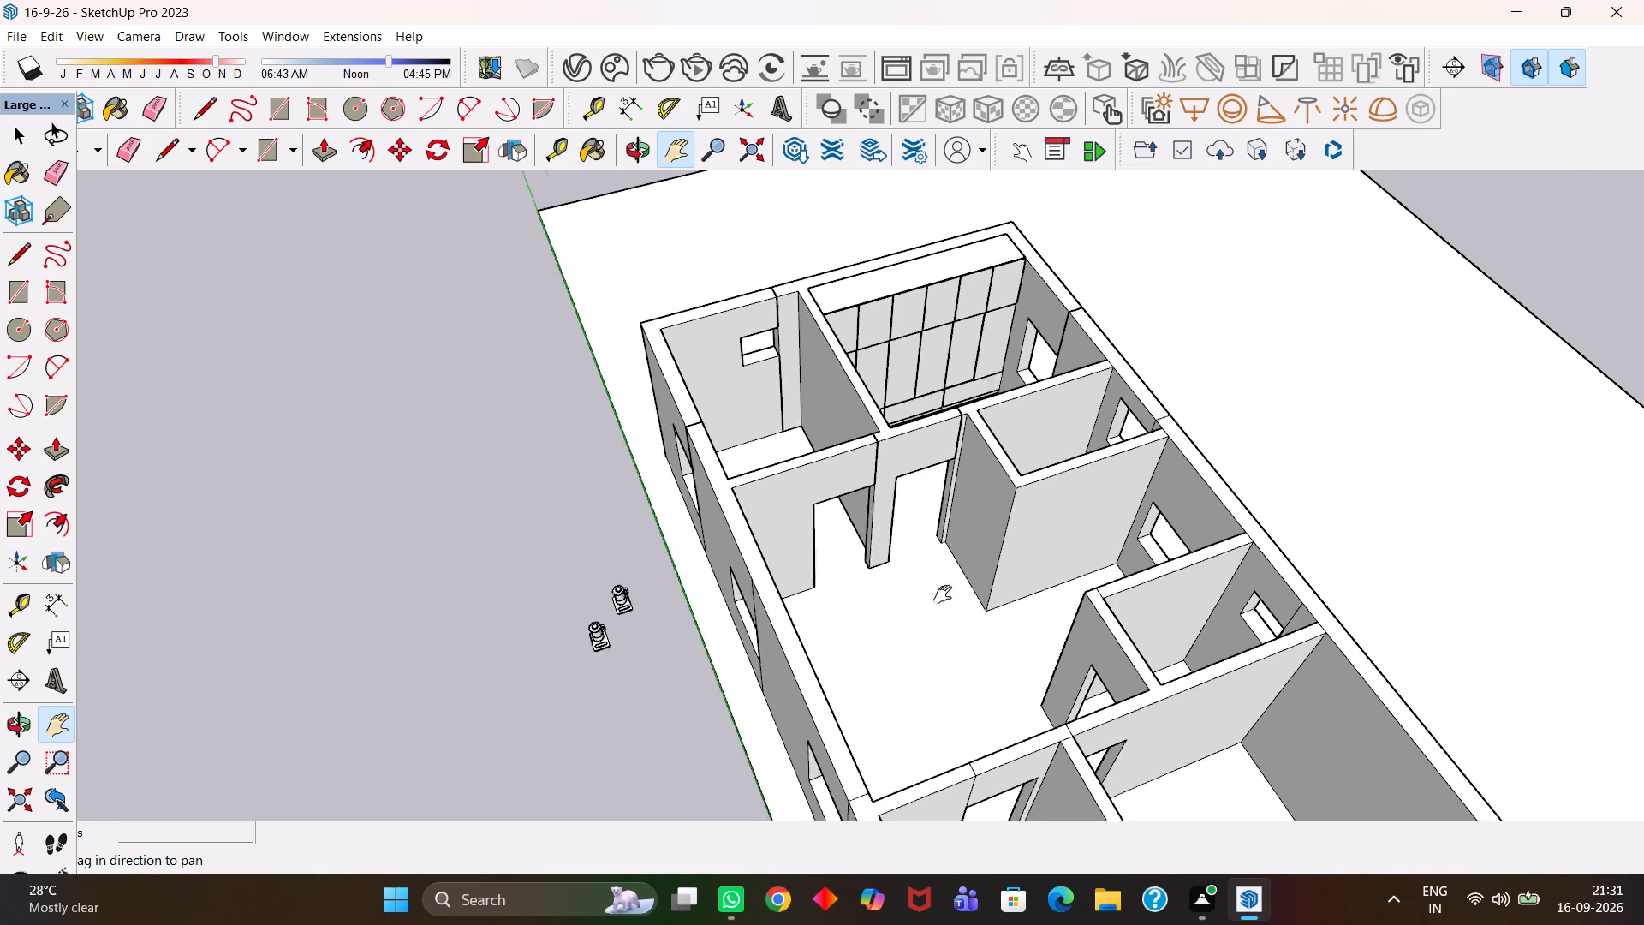
{"action": "left_click_drag", "start_coordinate": [943, 594], "coordinate": [705, 492]}
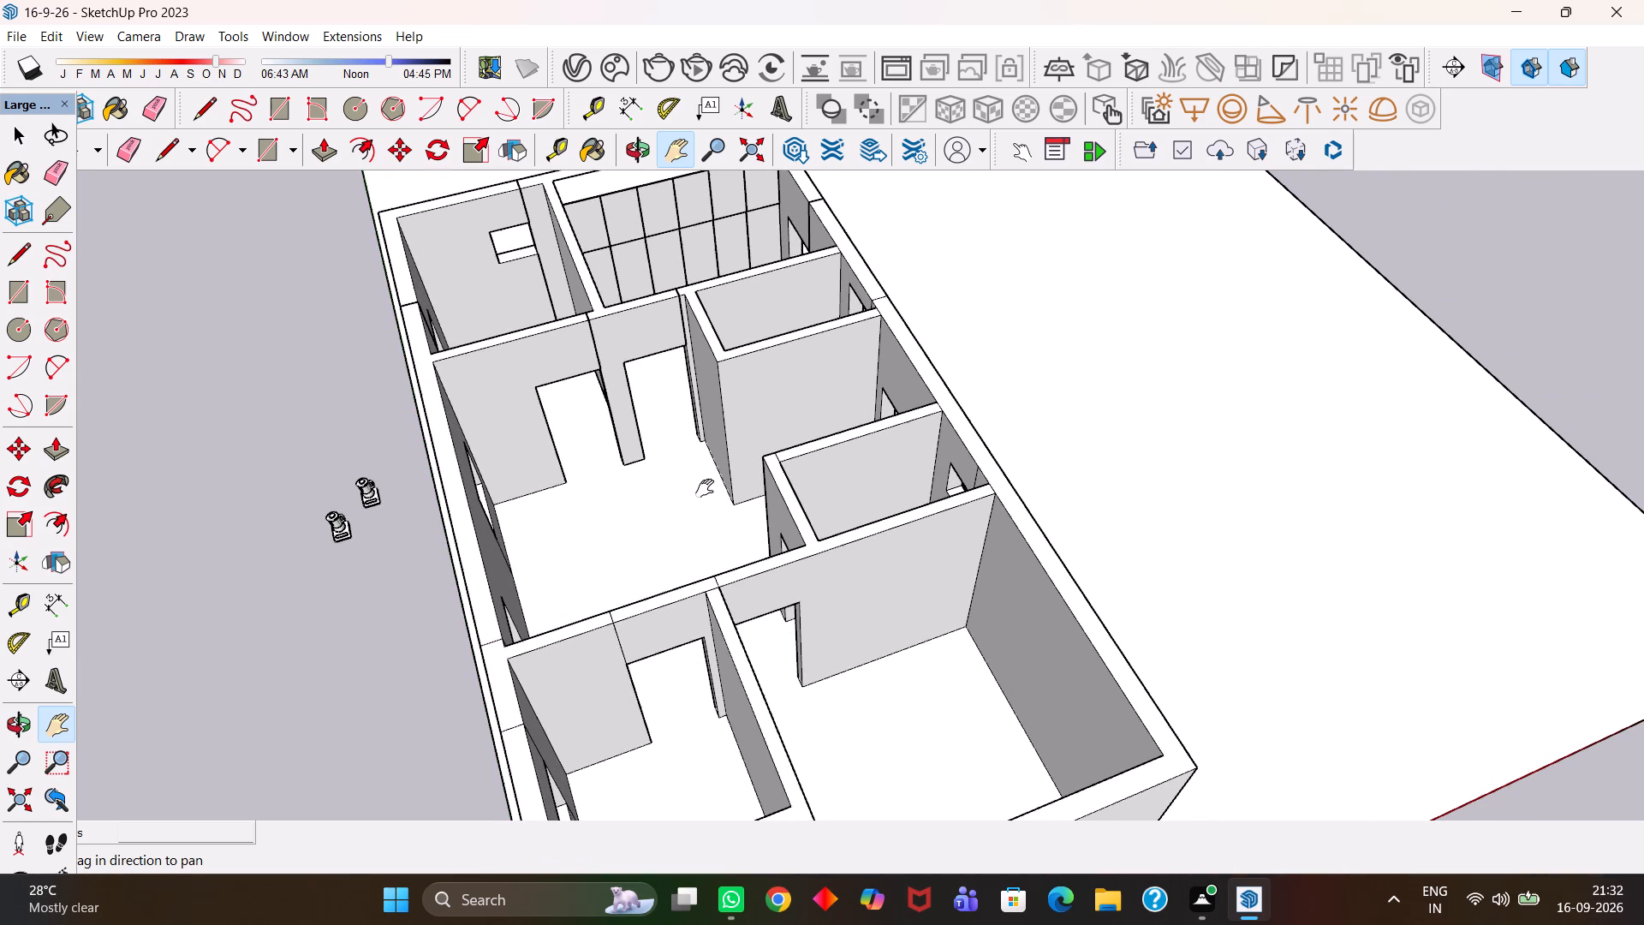
{"action": "scroll", "coordinate": [705, 488], "scroll_direction": "up", "scroll_amount": 1}
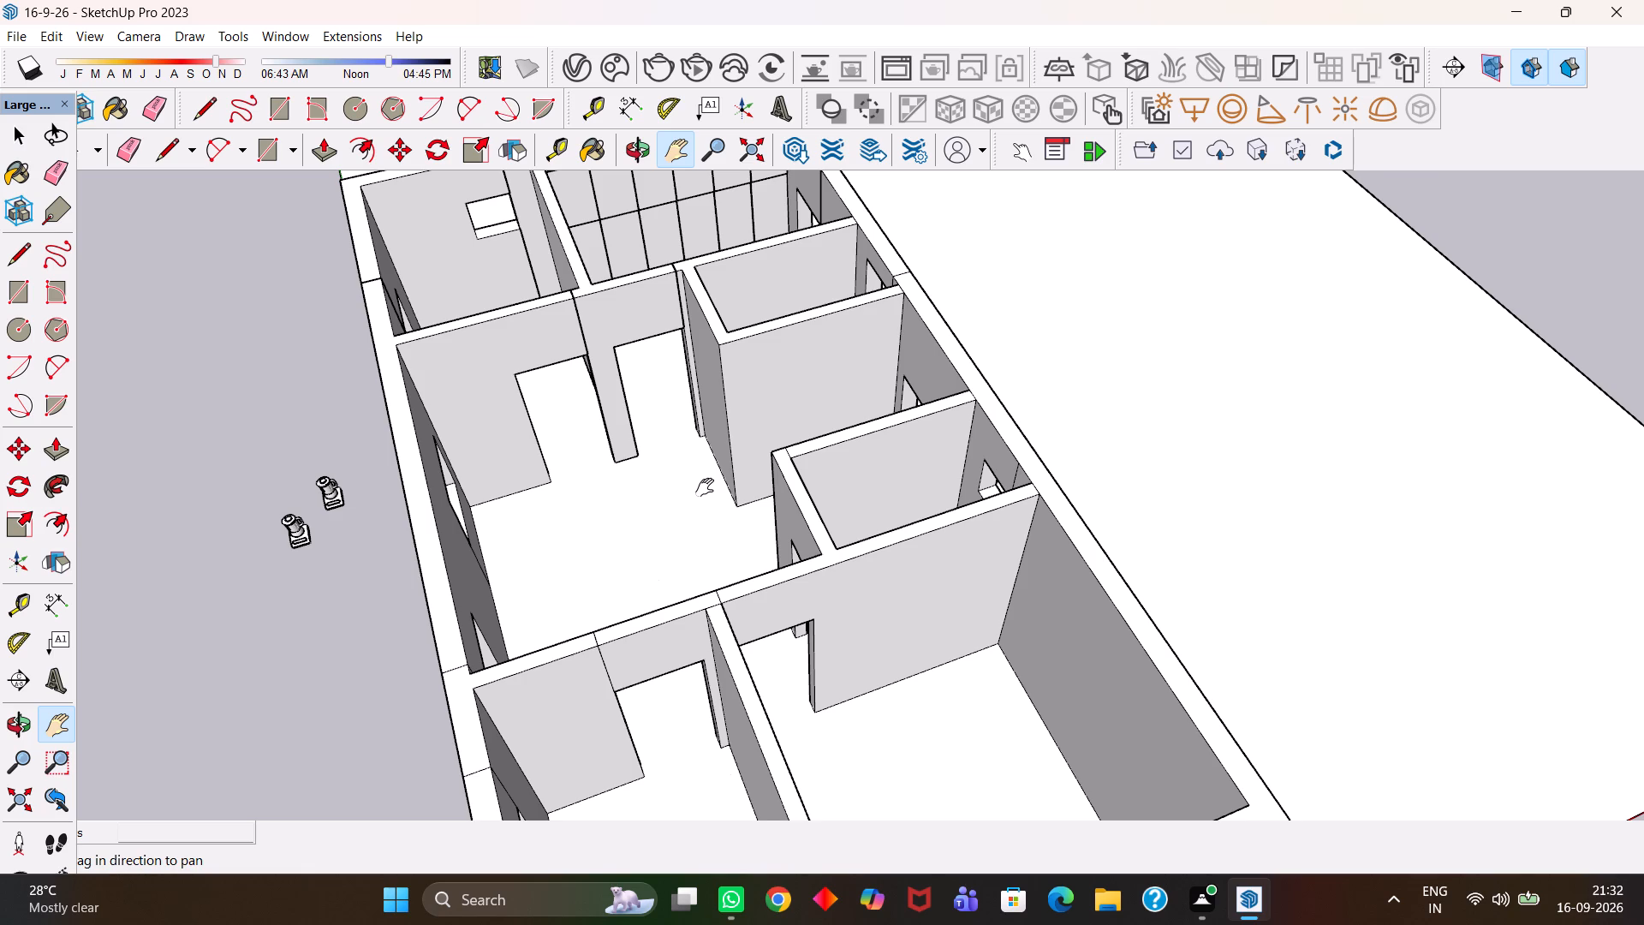
{"action": "scroll", "coordinate": [705, 487], "scroll_direction": "up", "scroll_amount": 1}
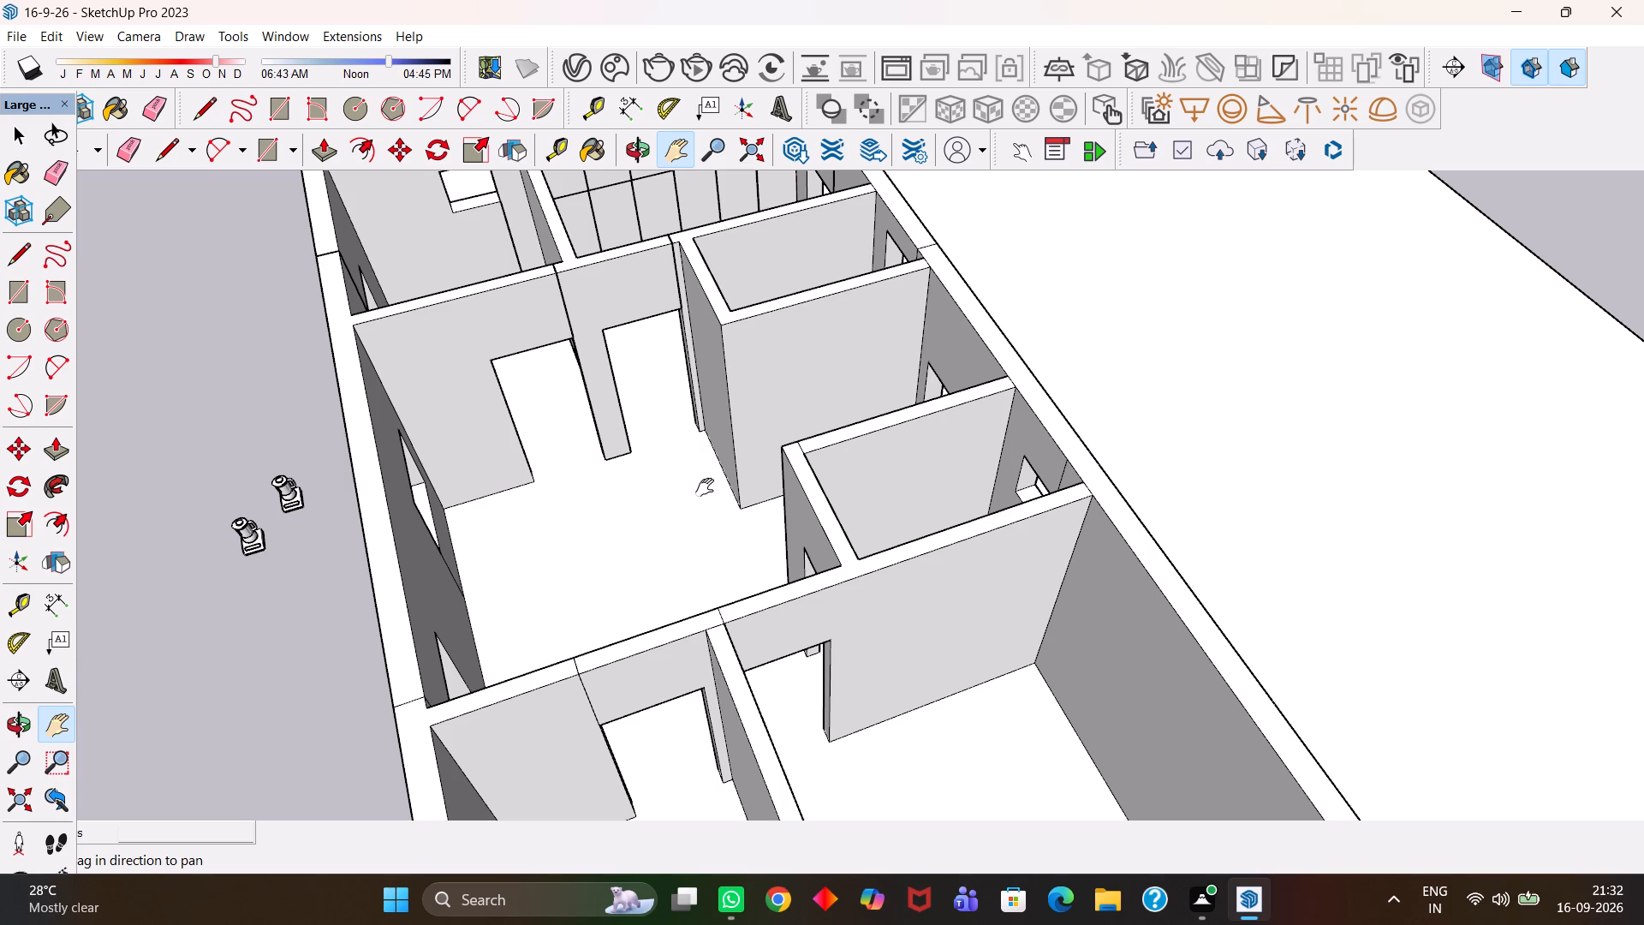
{"action": "scroll", "coordinate": [705, 487], "scroll_direction": "up", "scroll_amount": 2}
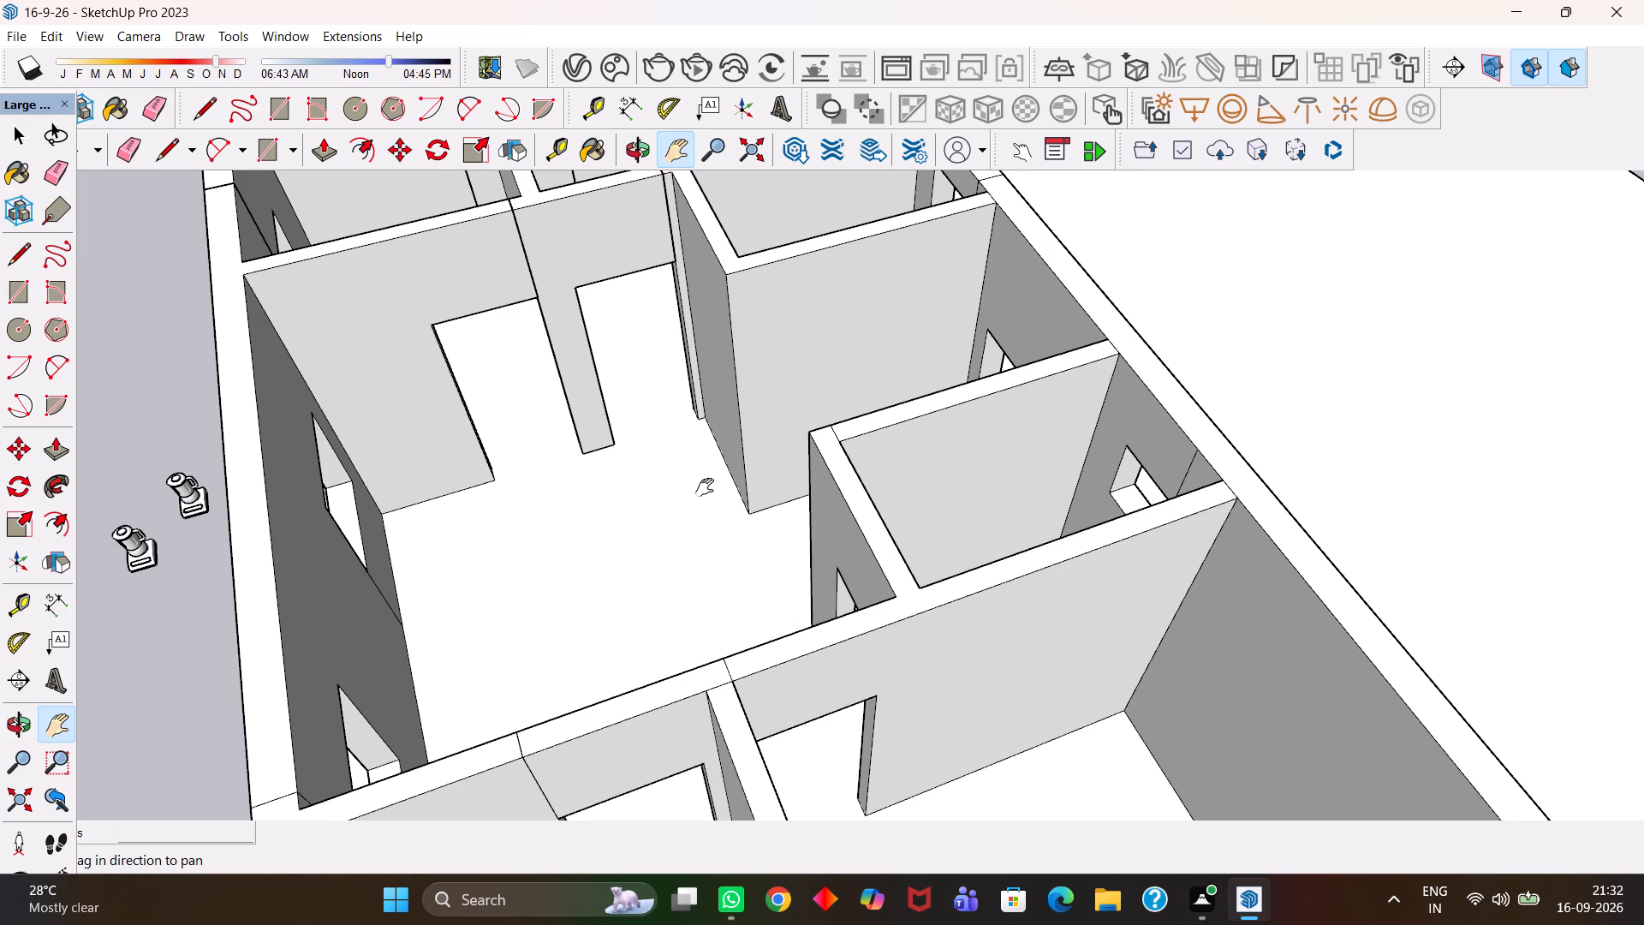
{"action": "scroll", "coordinate": [705, 487], "scroll_direction": "down", "scroll_amount": 3}
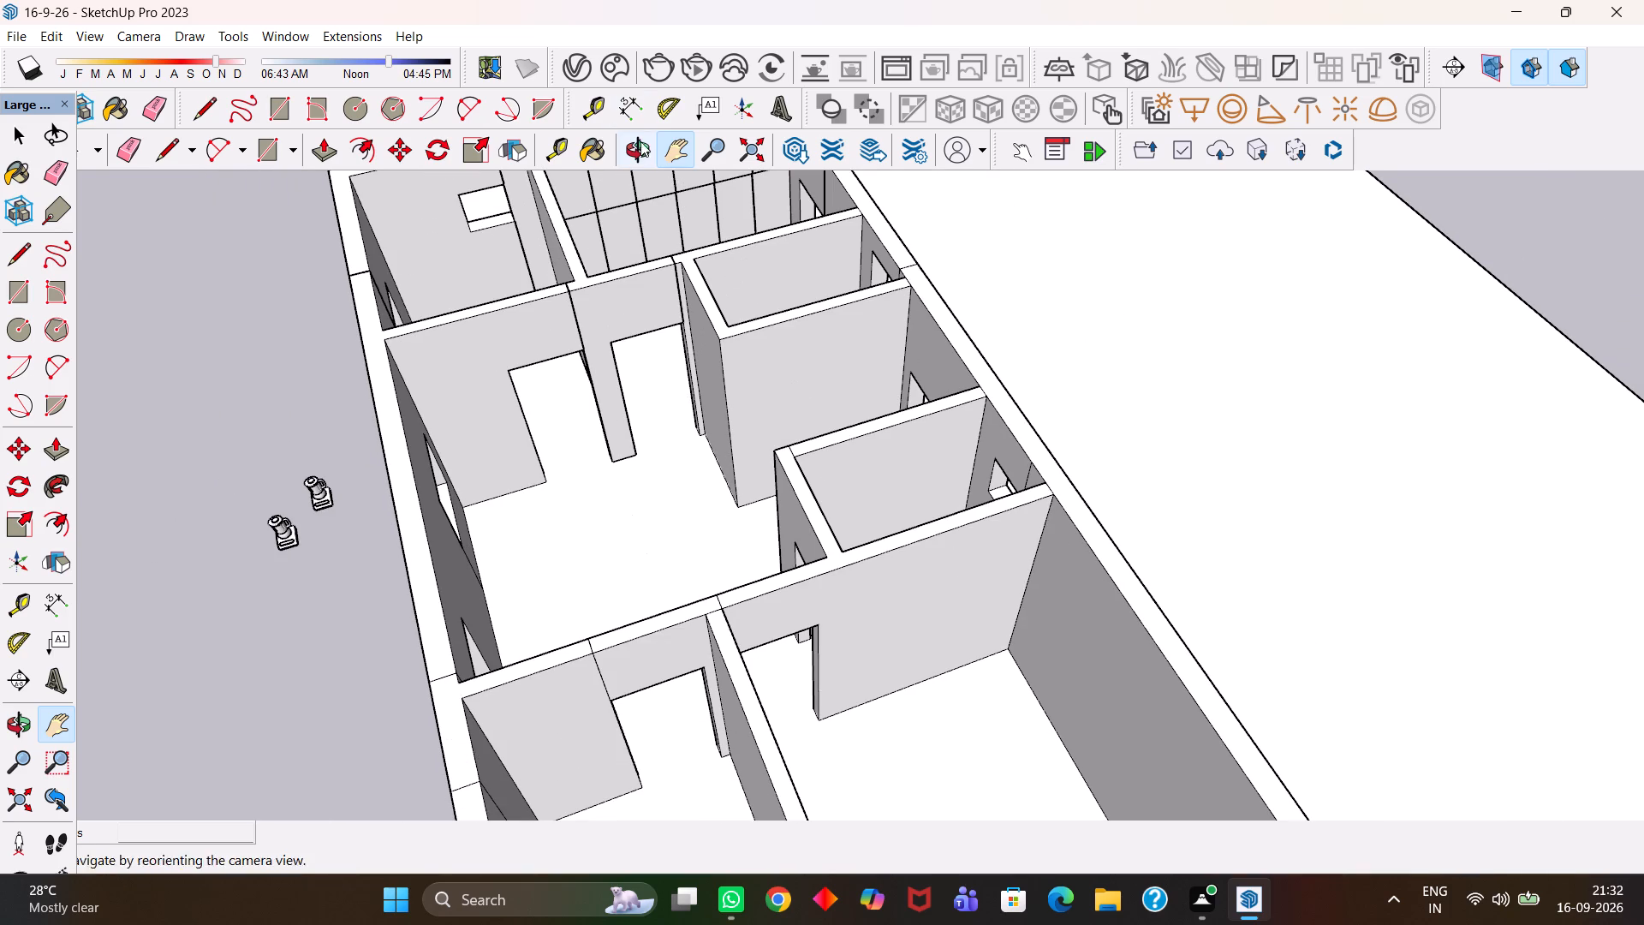
Search the Chaos Cosmos asset library for "bed".
{"action": "left_click", "coordinate": [607, 60]}
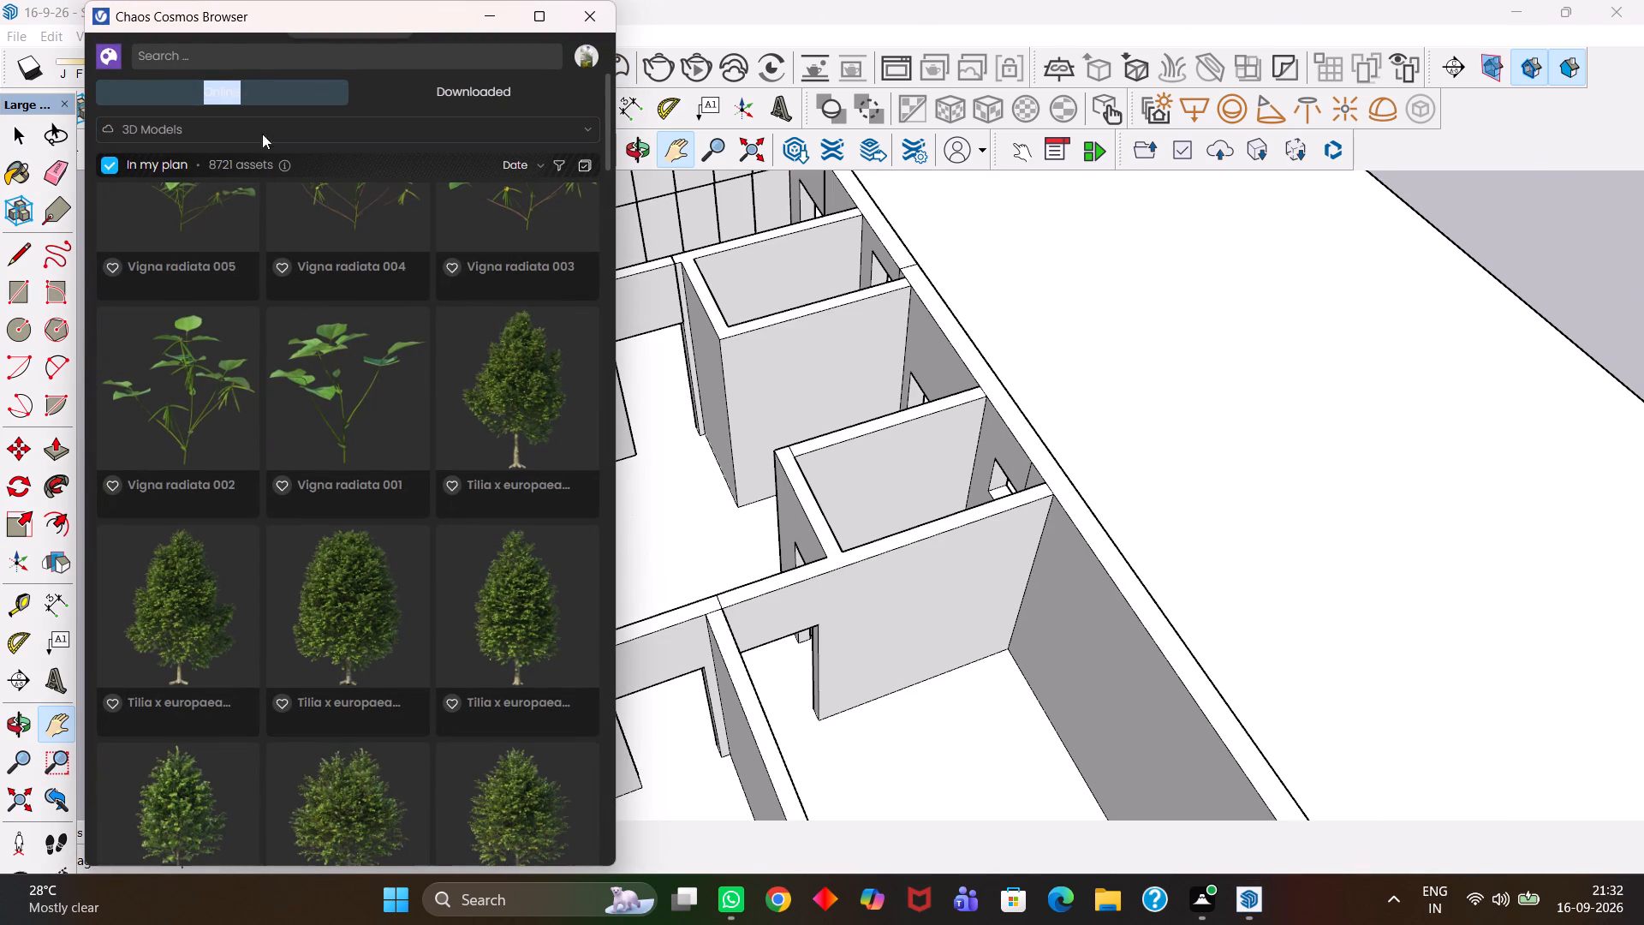
{"action": "left_click", "coordinate": [200, 56]}
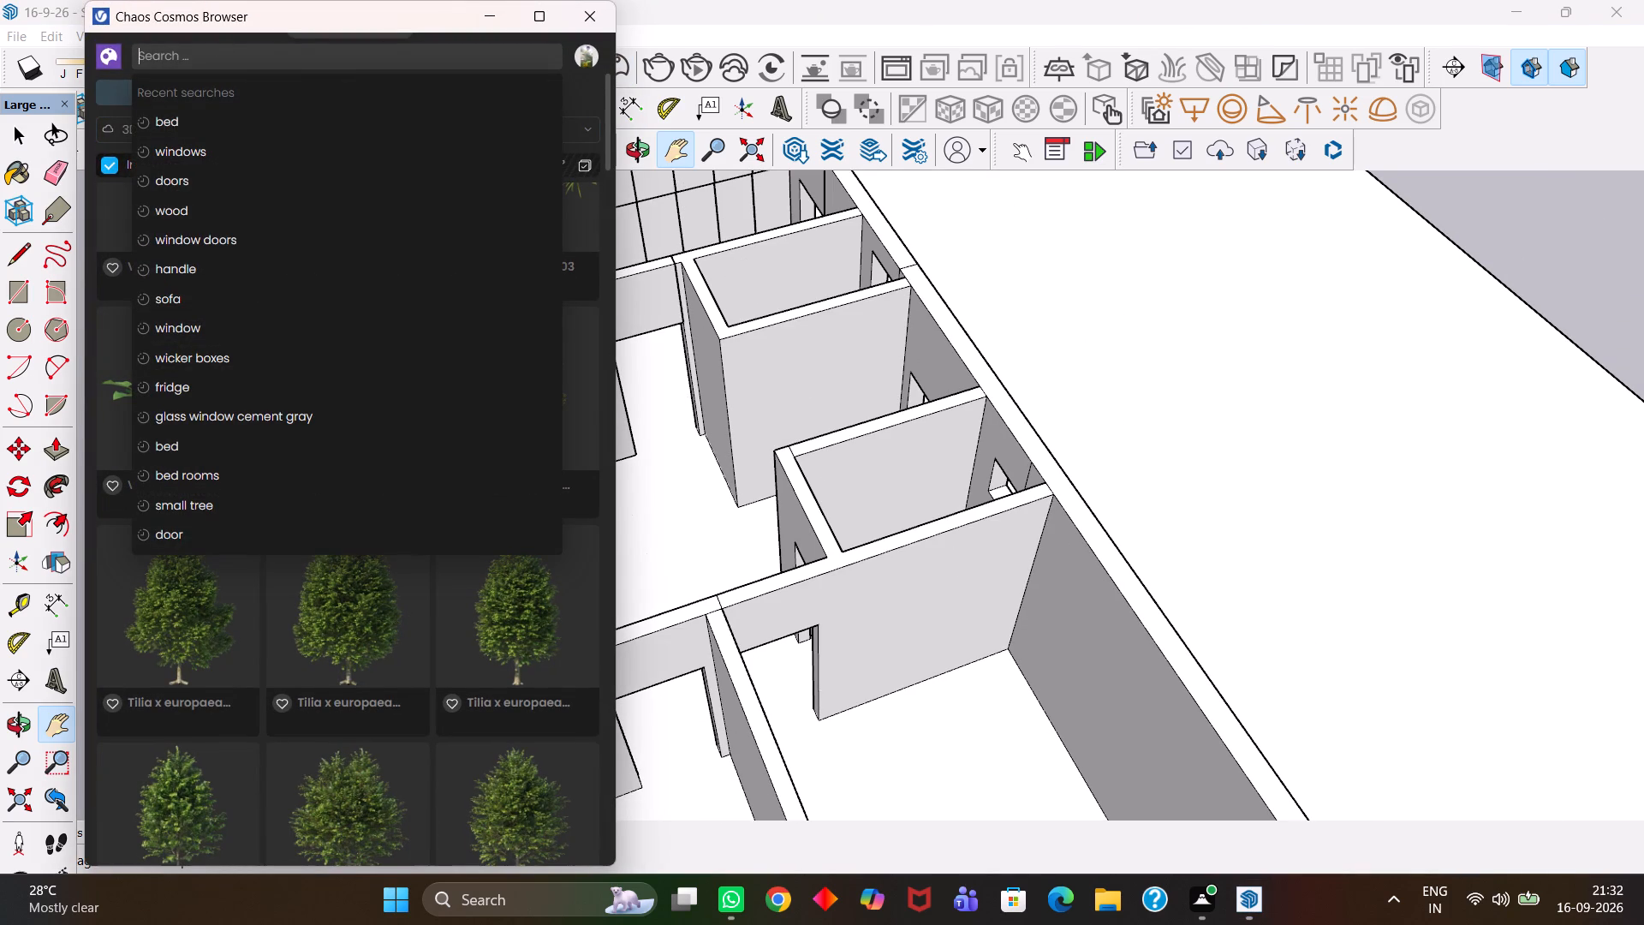
{"action": "type", "text": "bes"}
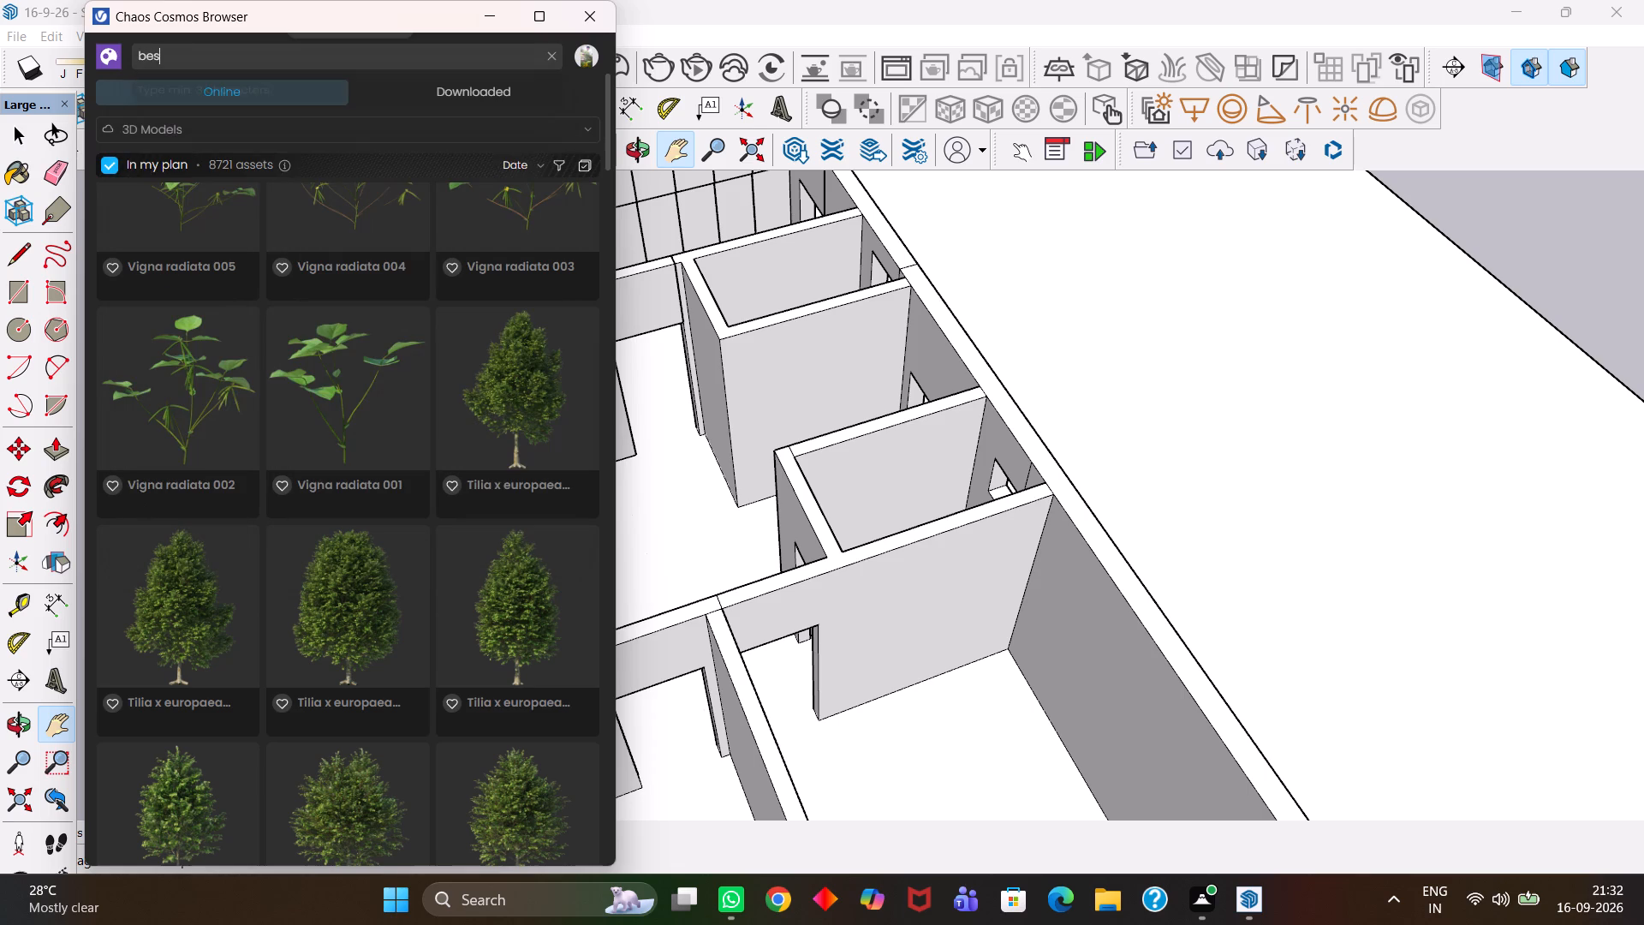
{"action": "key", "text": "BackSpace"}
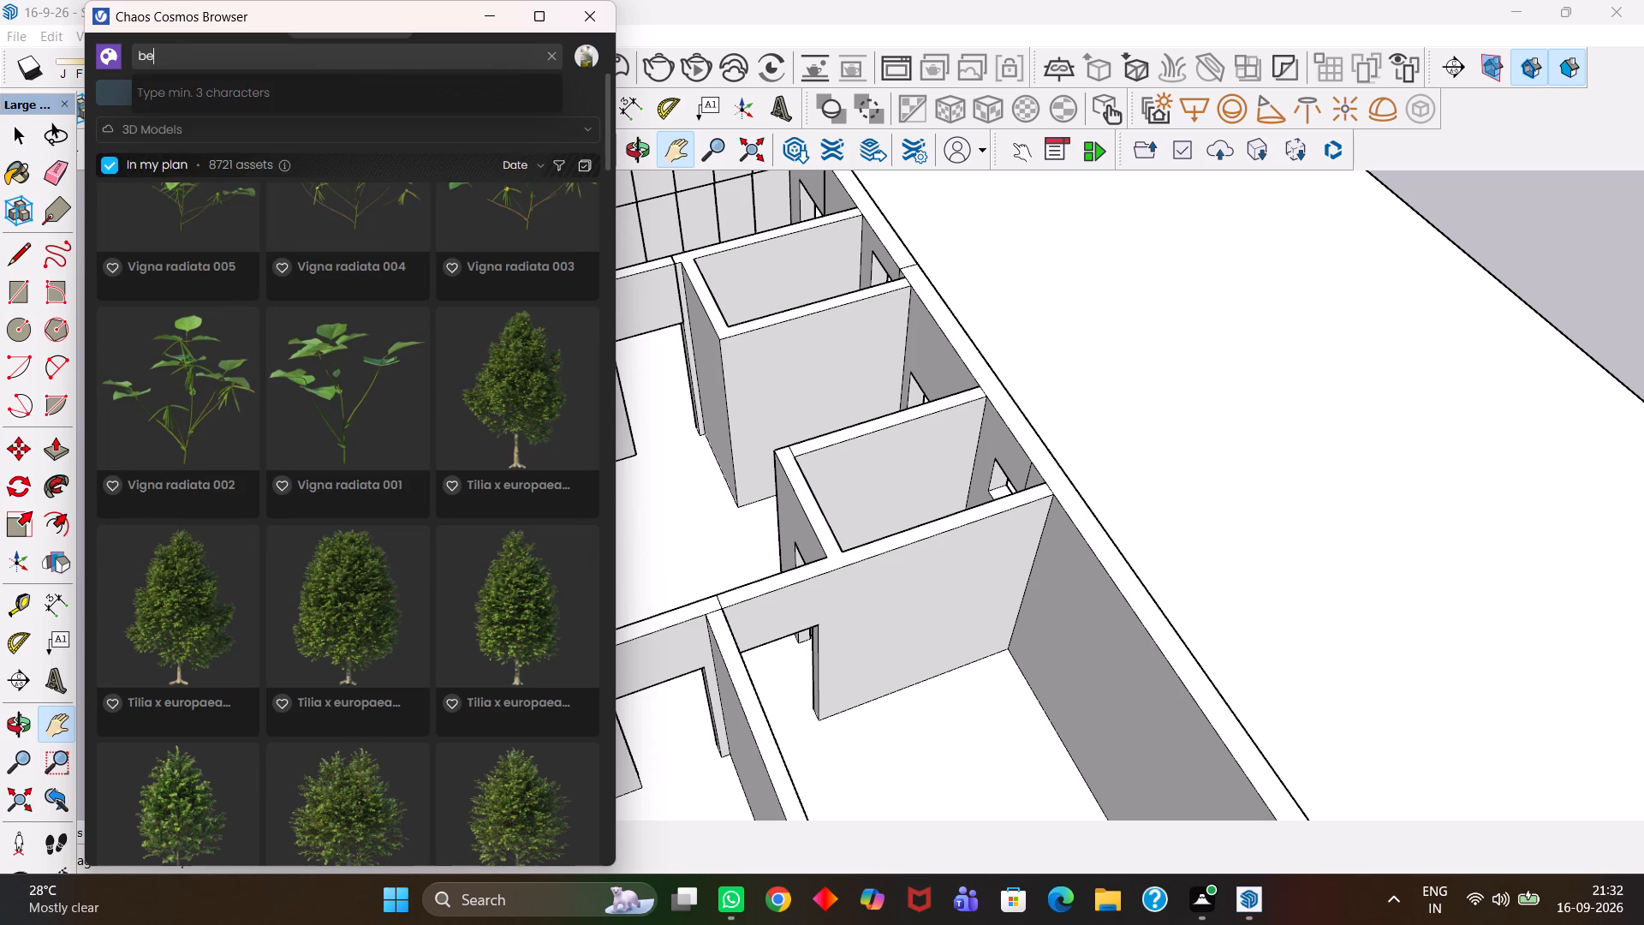
{"action": "key", "text": "d"}
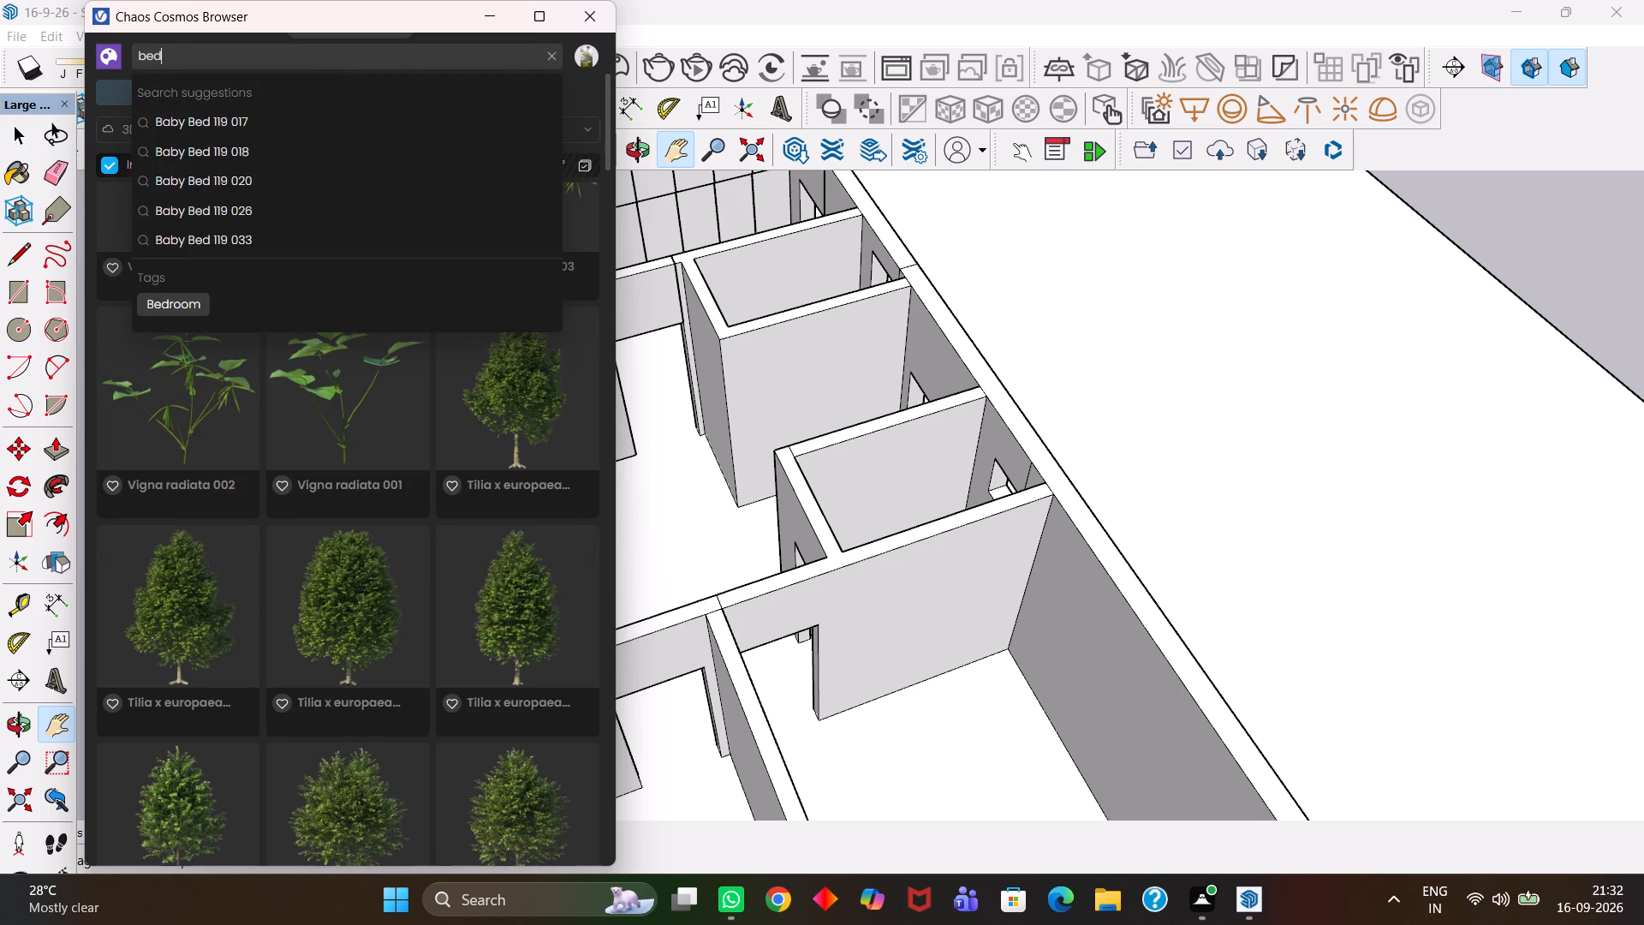
{"action": "key", "text": "Return"}
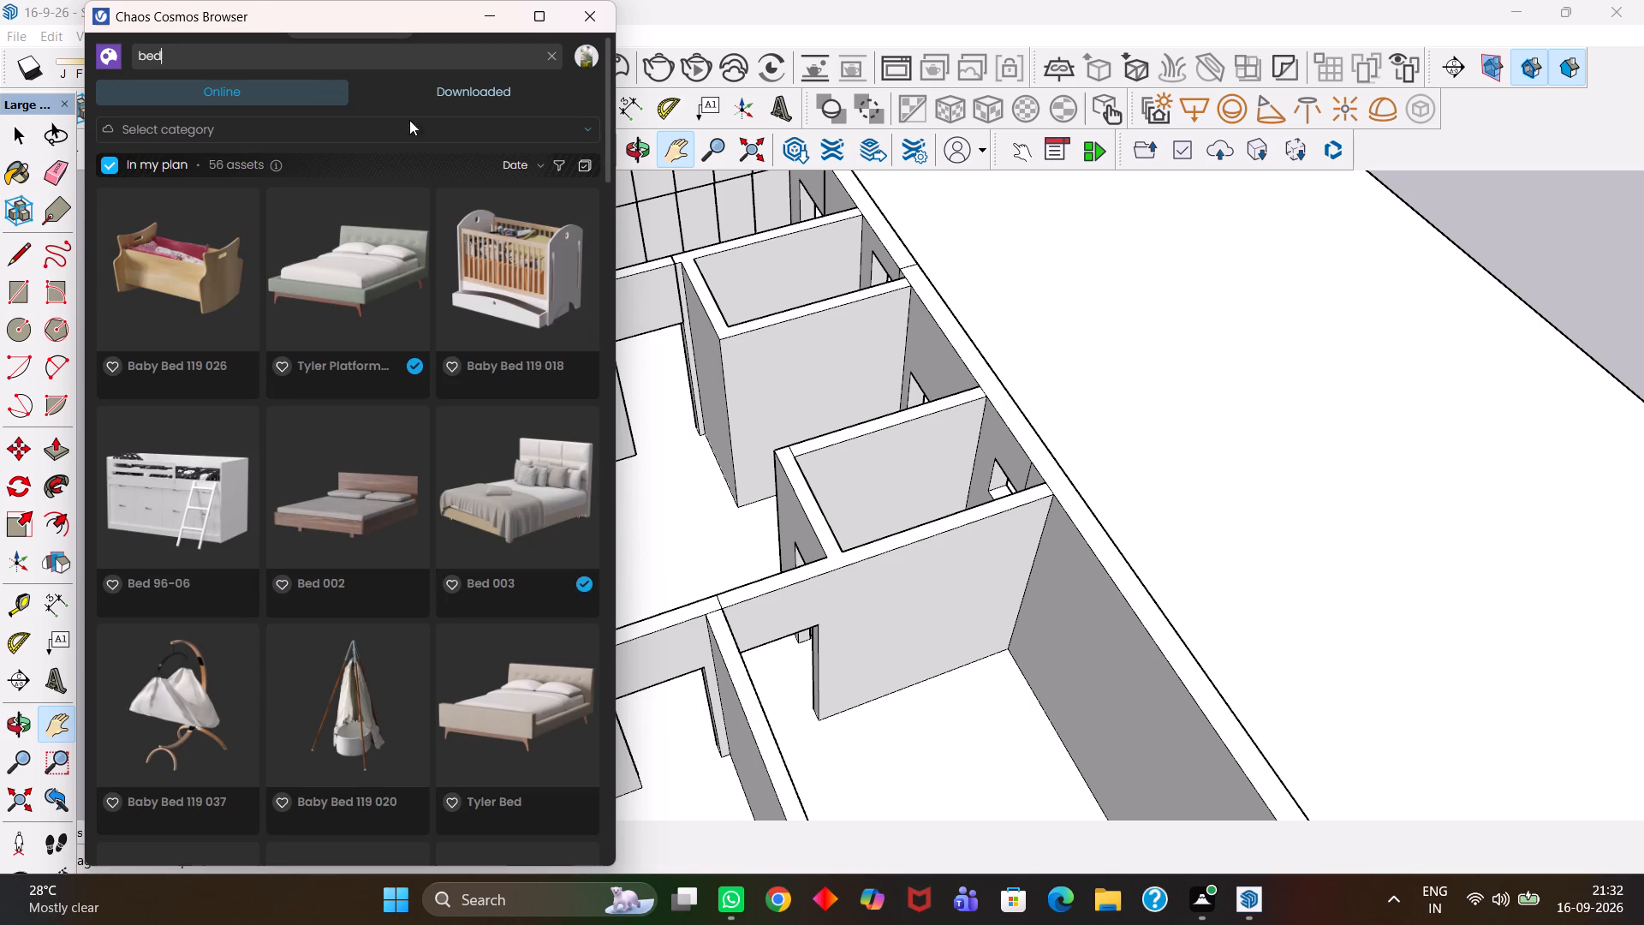
Import the Tyler Platform Bed and place it on the ground outside the house, beside the long exterior wall.
{"action": "left_click", "coordinate": [373, 269]}
{"action": "left_click", "coordinate": [371, 266]}
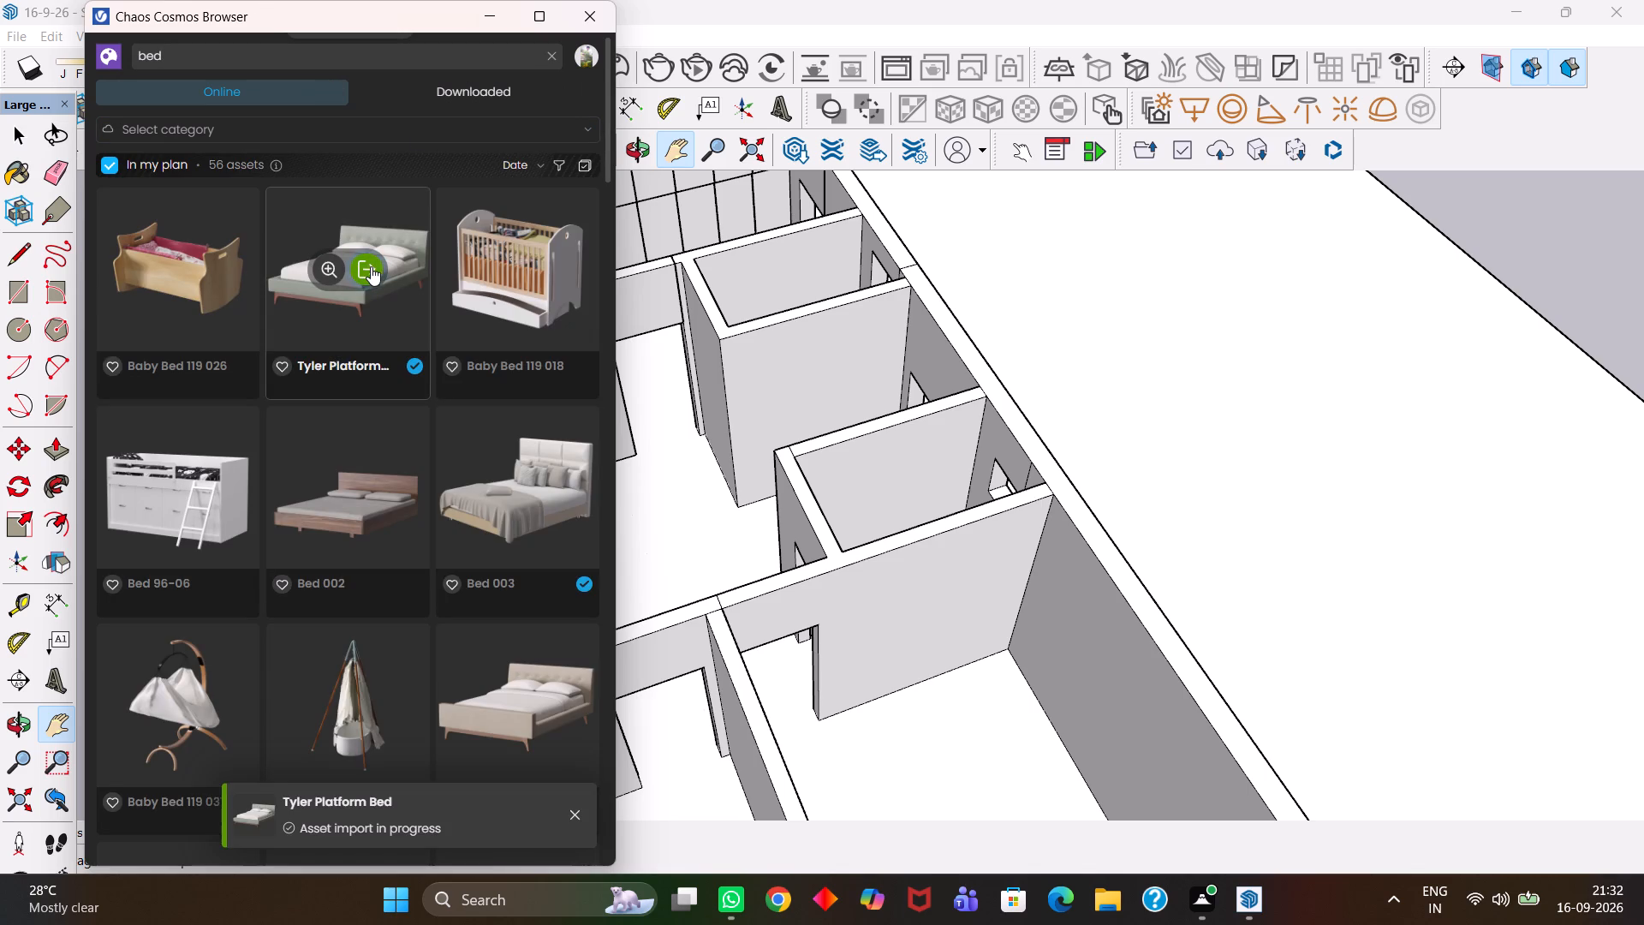
{"action": "scroll", "coordinate": [650, 356], "scroll_direction": "up", "scroll_amount": 3}
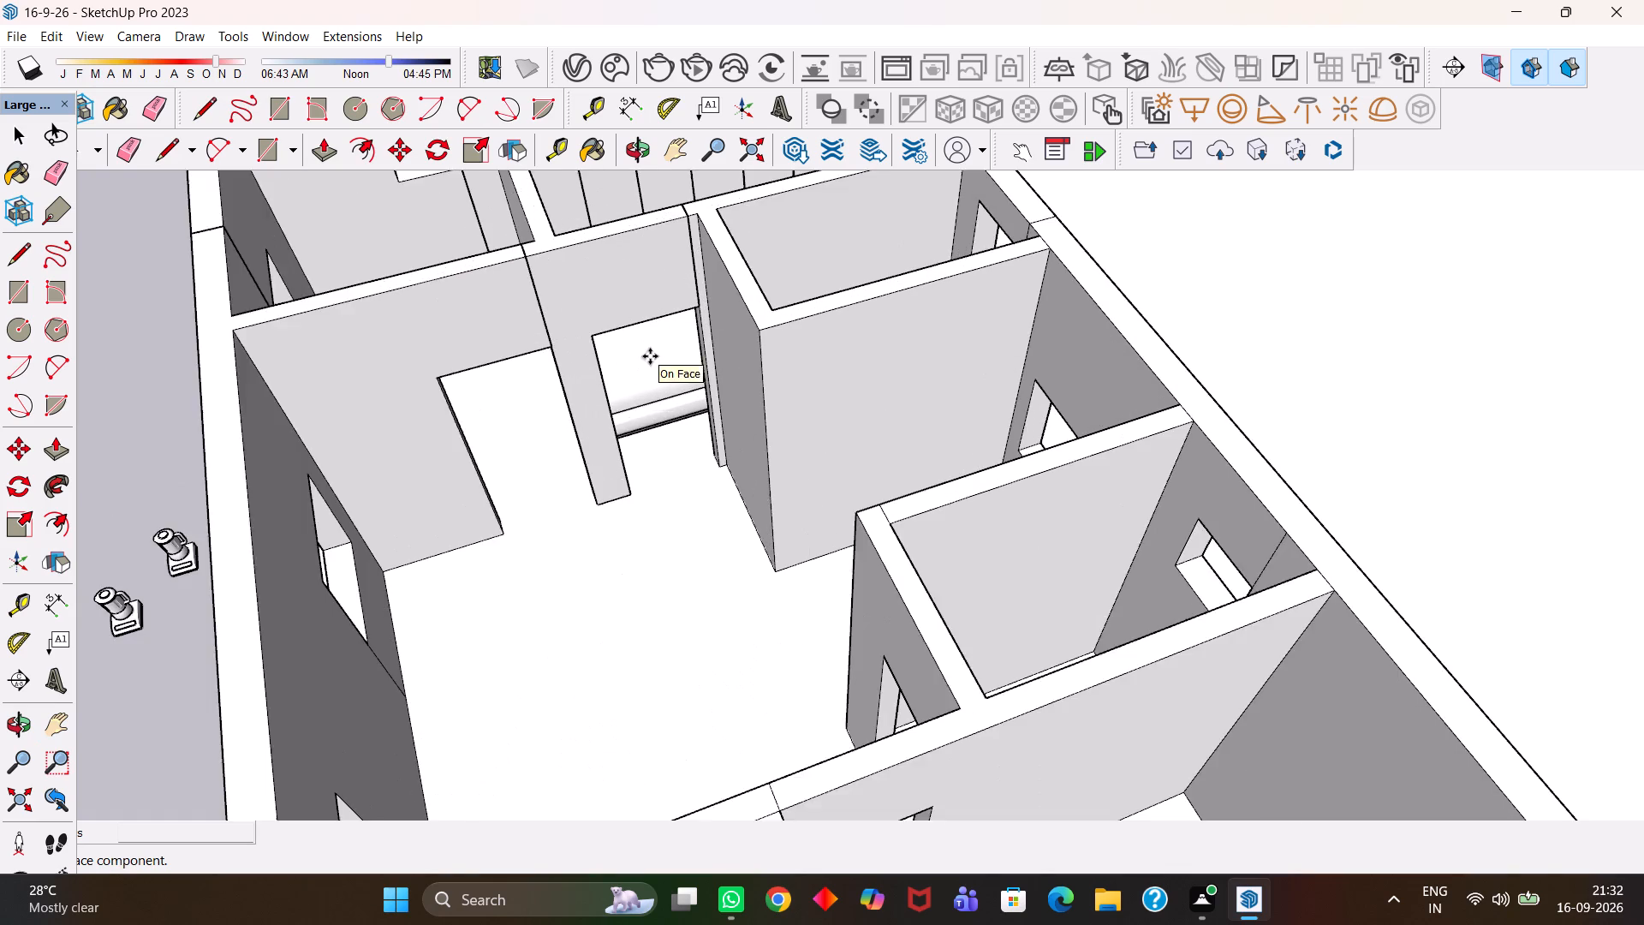
{"action": "scroll", "coordinate": [650, 356], "scroll_direction": "down", "scroll_amount": 5}
{"action": "left_click", "coordinate": [271, 387]}
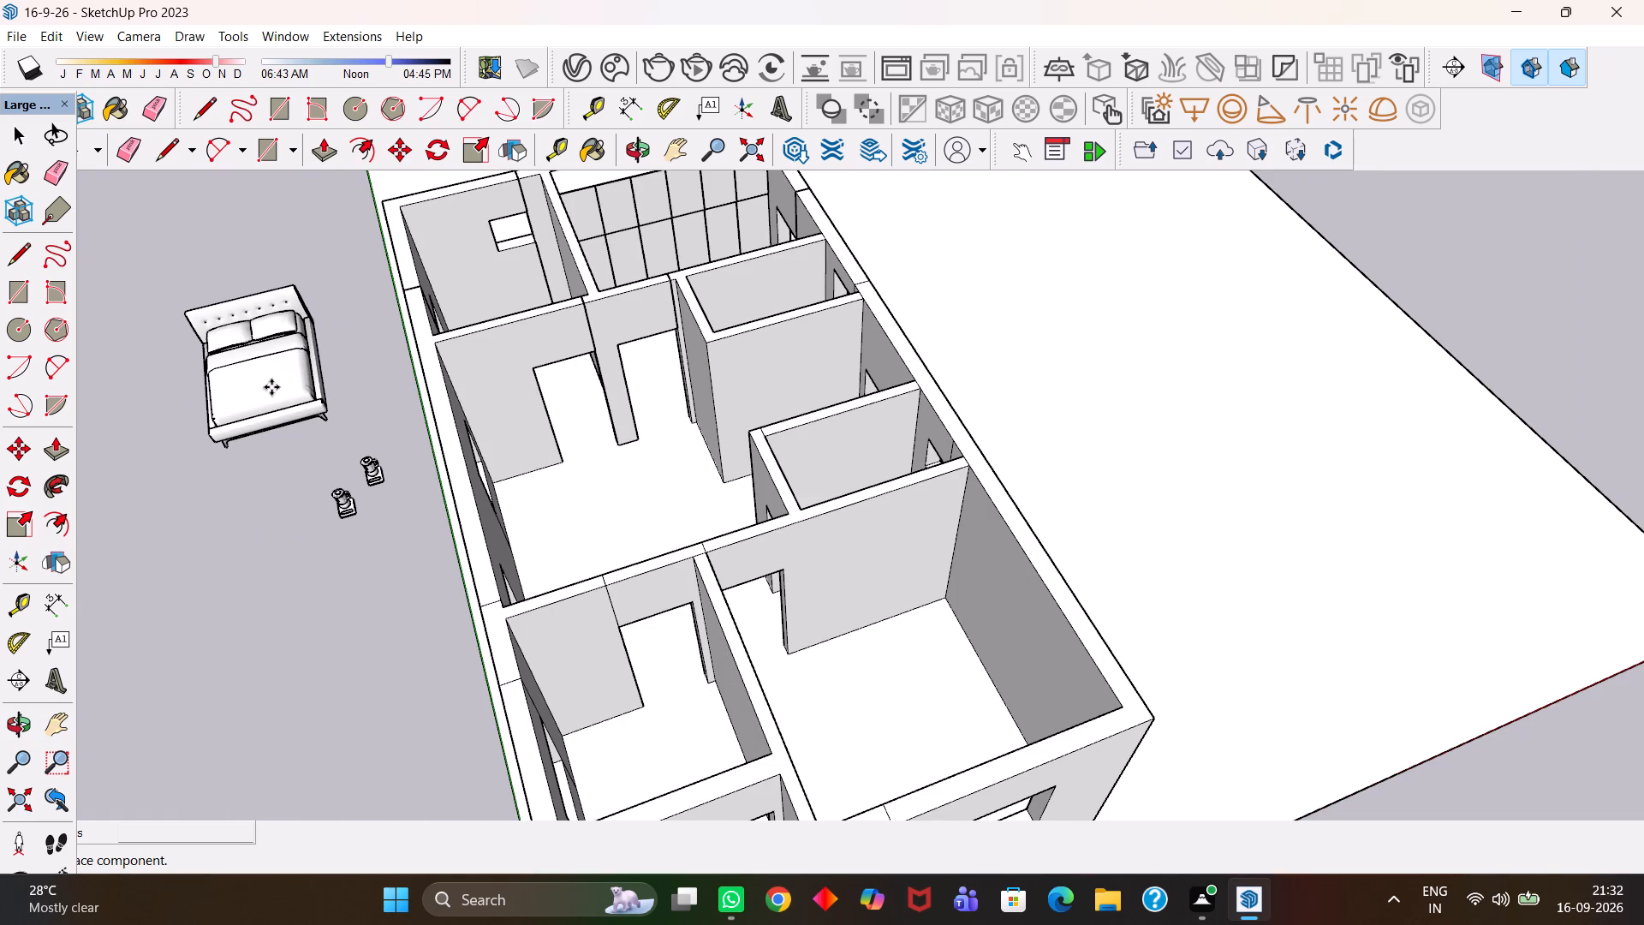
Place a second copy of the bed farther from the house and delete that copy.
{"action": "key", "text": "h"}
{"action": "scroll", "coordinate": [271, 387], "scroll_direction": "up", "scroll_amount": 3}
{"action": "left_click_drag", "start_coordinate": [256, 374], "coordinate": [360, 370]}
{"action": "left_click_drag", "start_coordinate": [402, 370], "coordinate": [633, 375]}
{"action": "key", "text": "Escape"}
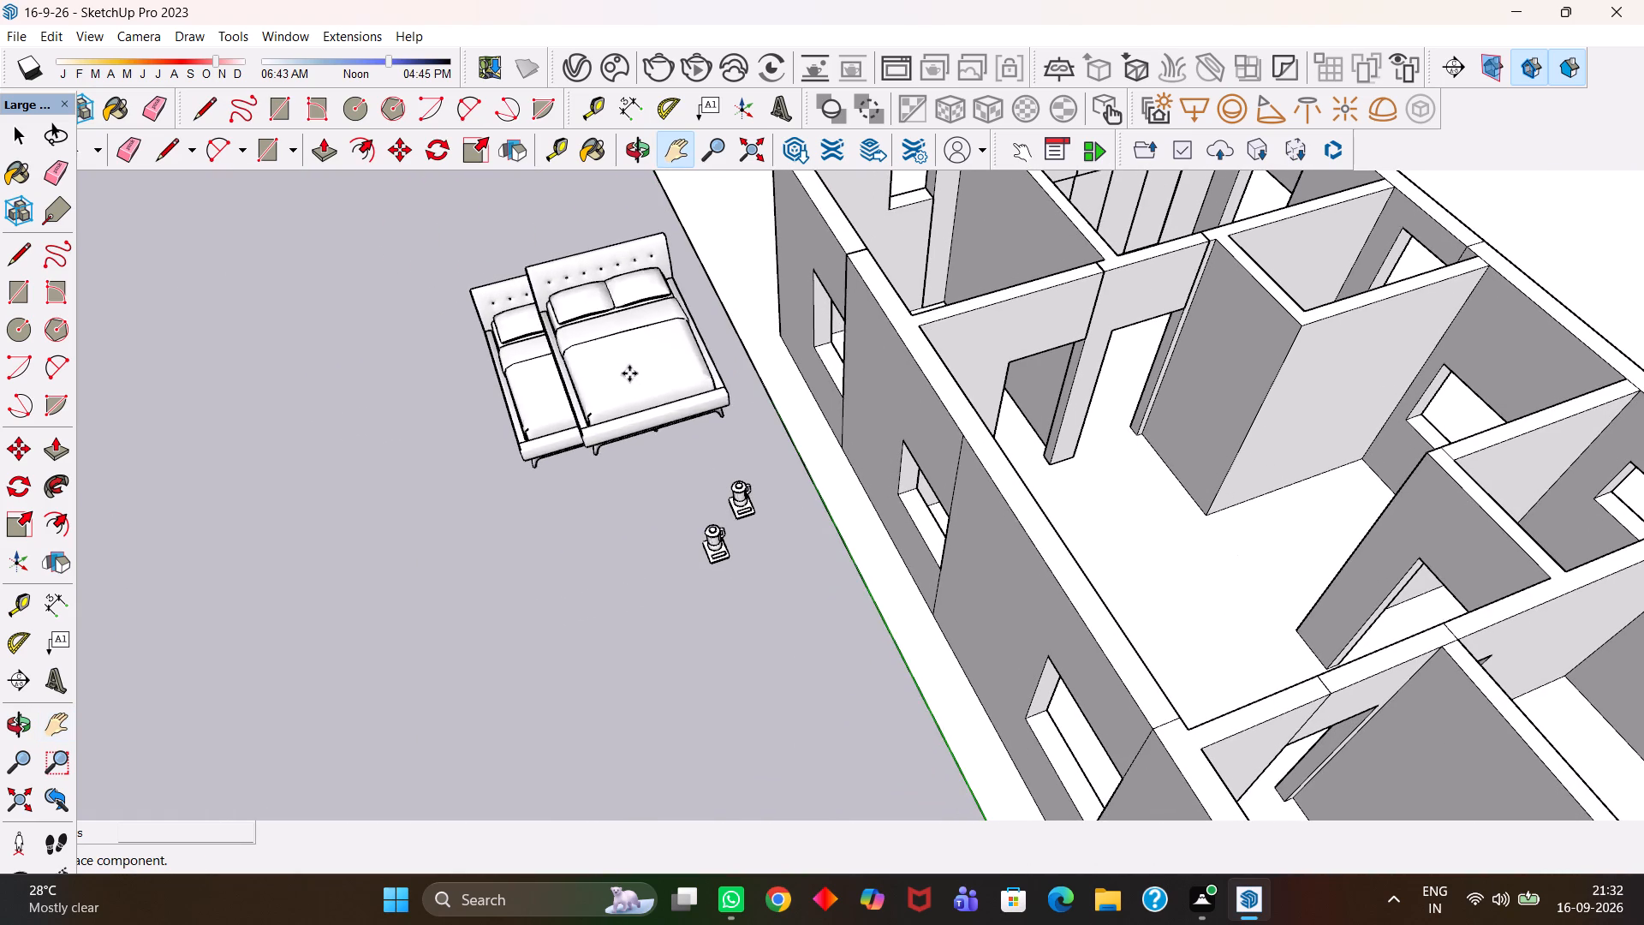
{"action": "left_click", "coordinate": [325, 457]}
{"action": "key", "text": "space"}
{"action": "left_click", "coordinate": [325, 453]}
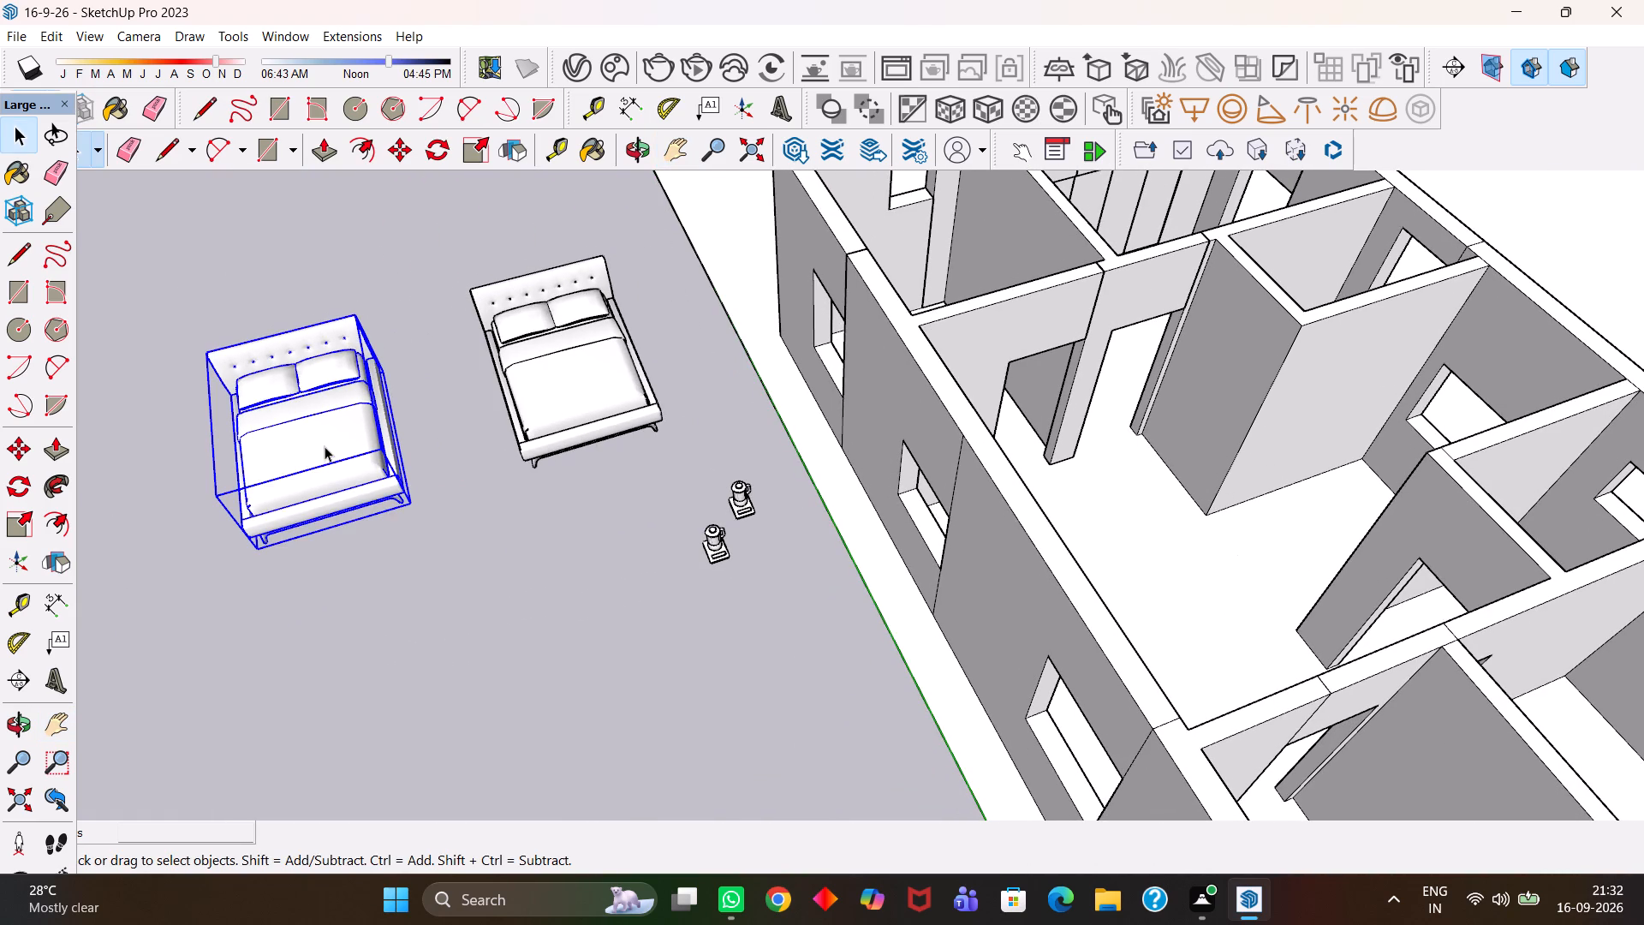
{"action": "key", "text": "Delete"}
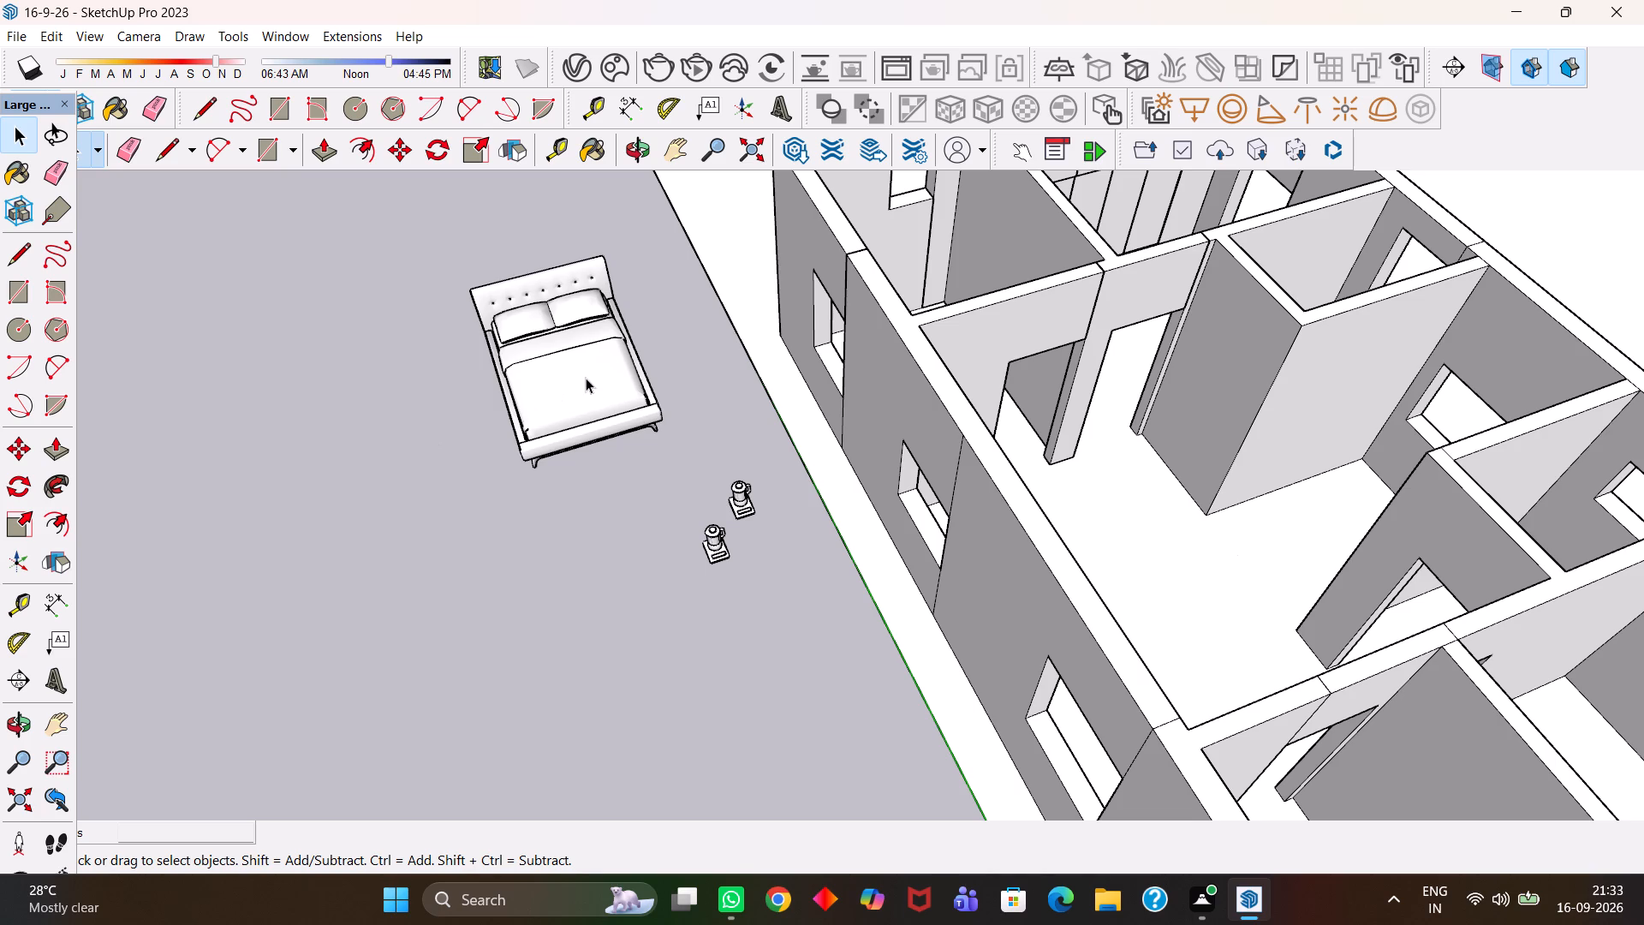
Rotate the remaining bed 90° about its foot-end corner so the headboard faces the house.
{"action": "left_click", "coordinate": [586, 378]}
{"action": "scroll", "coordinate": [586, 378], "scroll_direction": "up", "scroll_amount": 3}
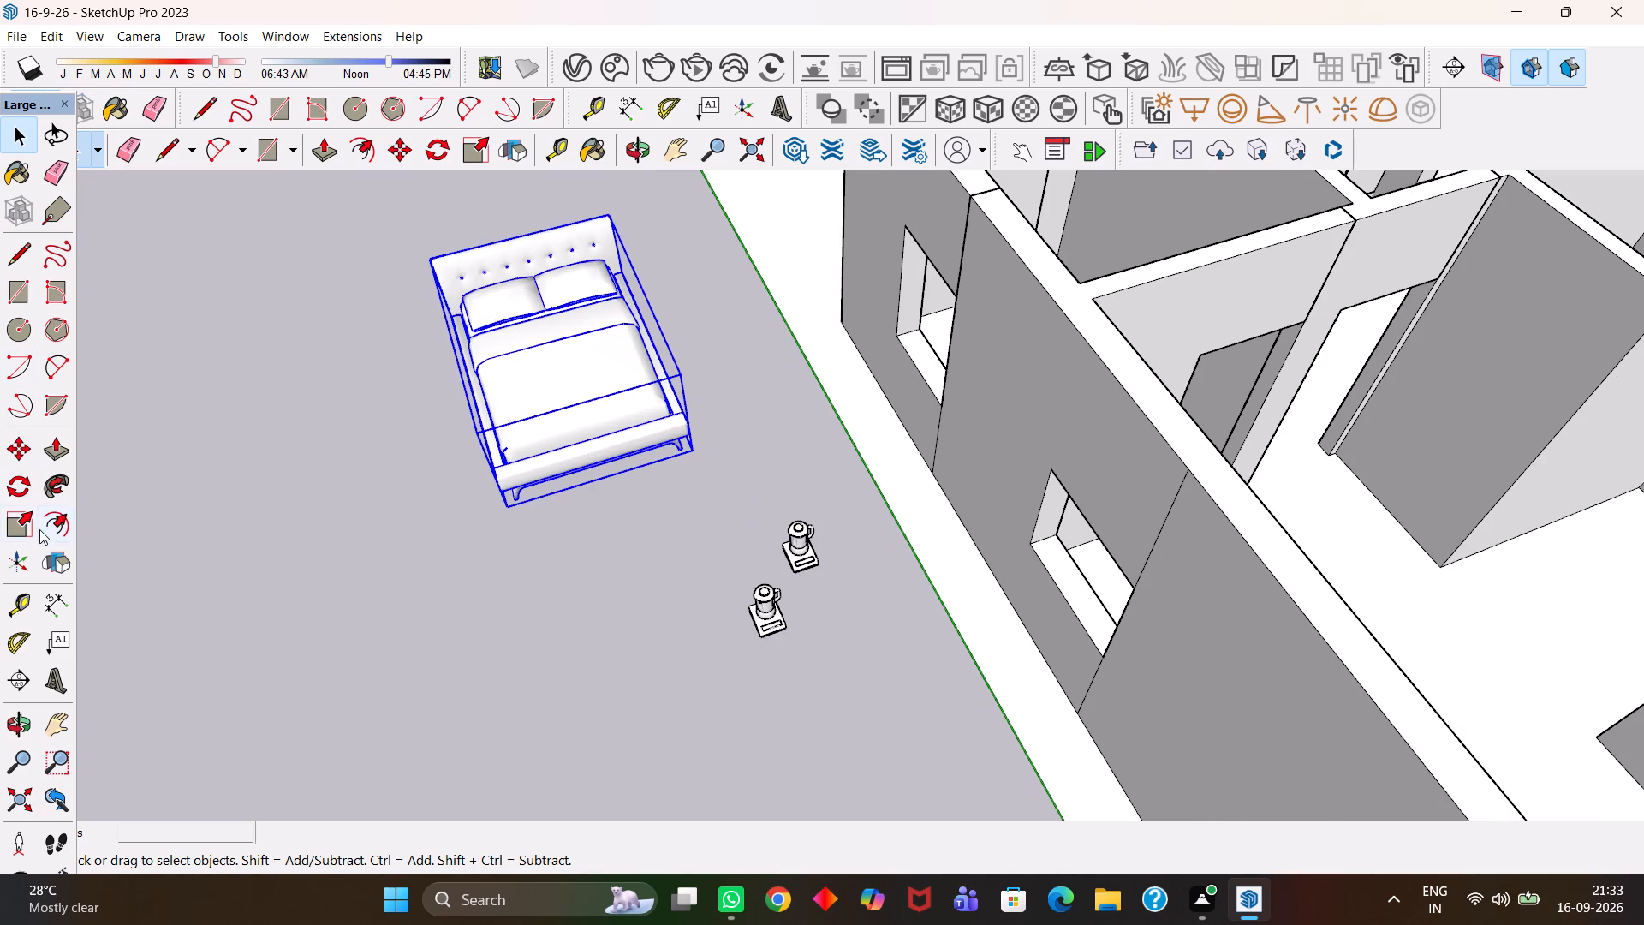
{"action": "left_click", "coordinate": [15, 492]}
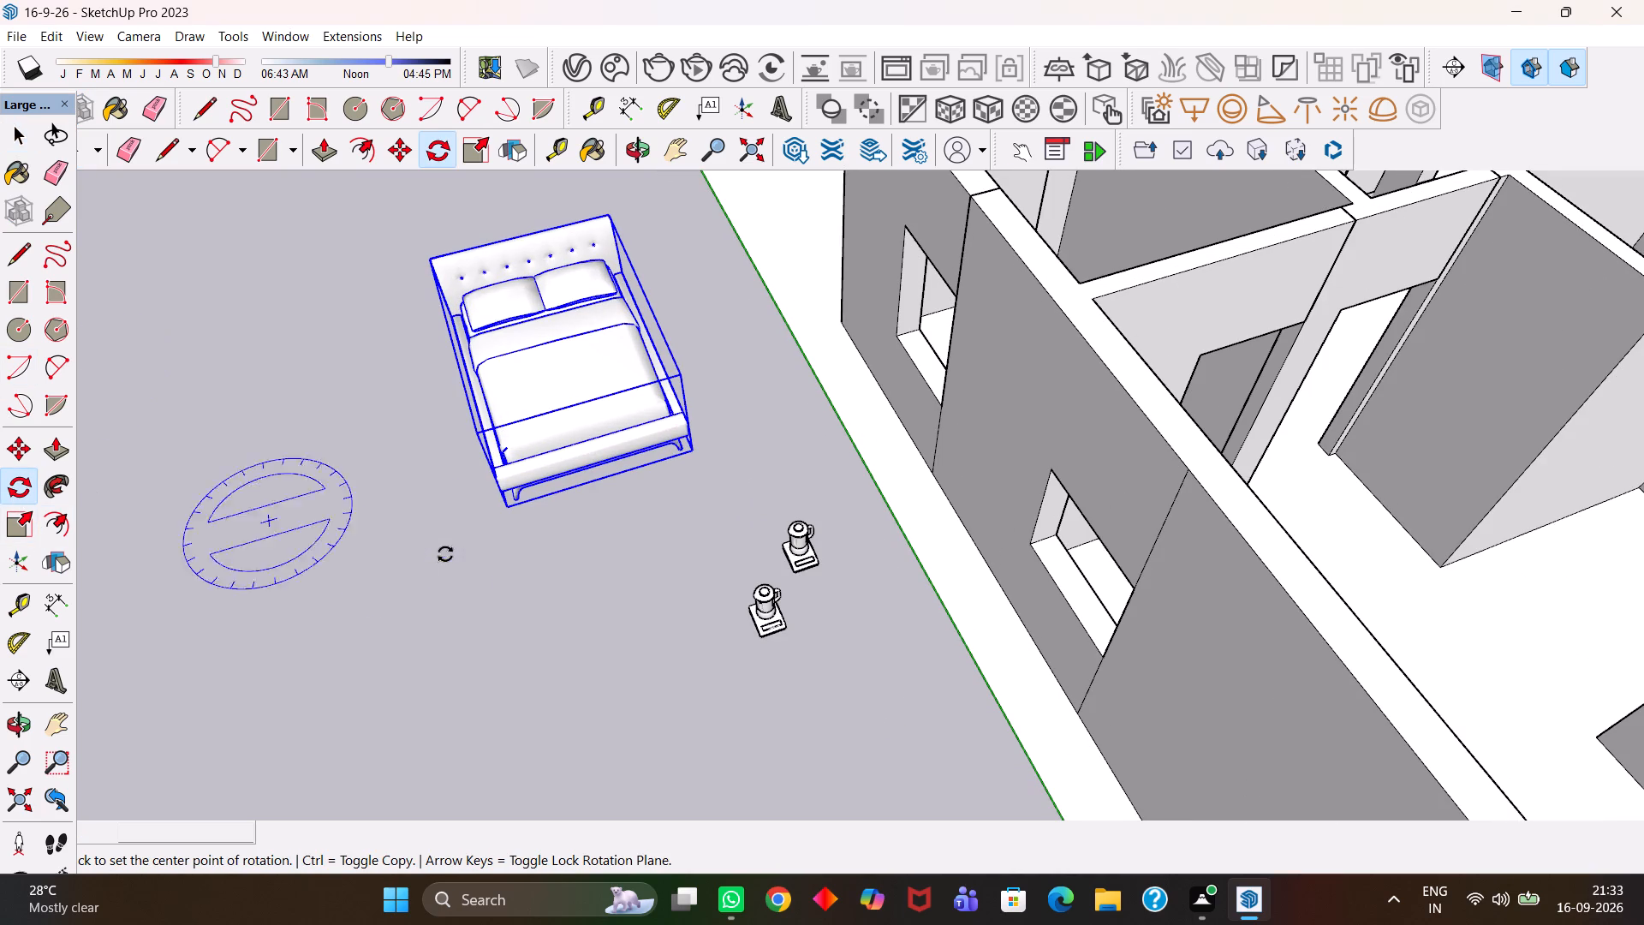
{"action": "left_click", "coordinate": [506, 507]}
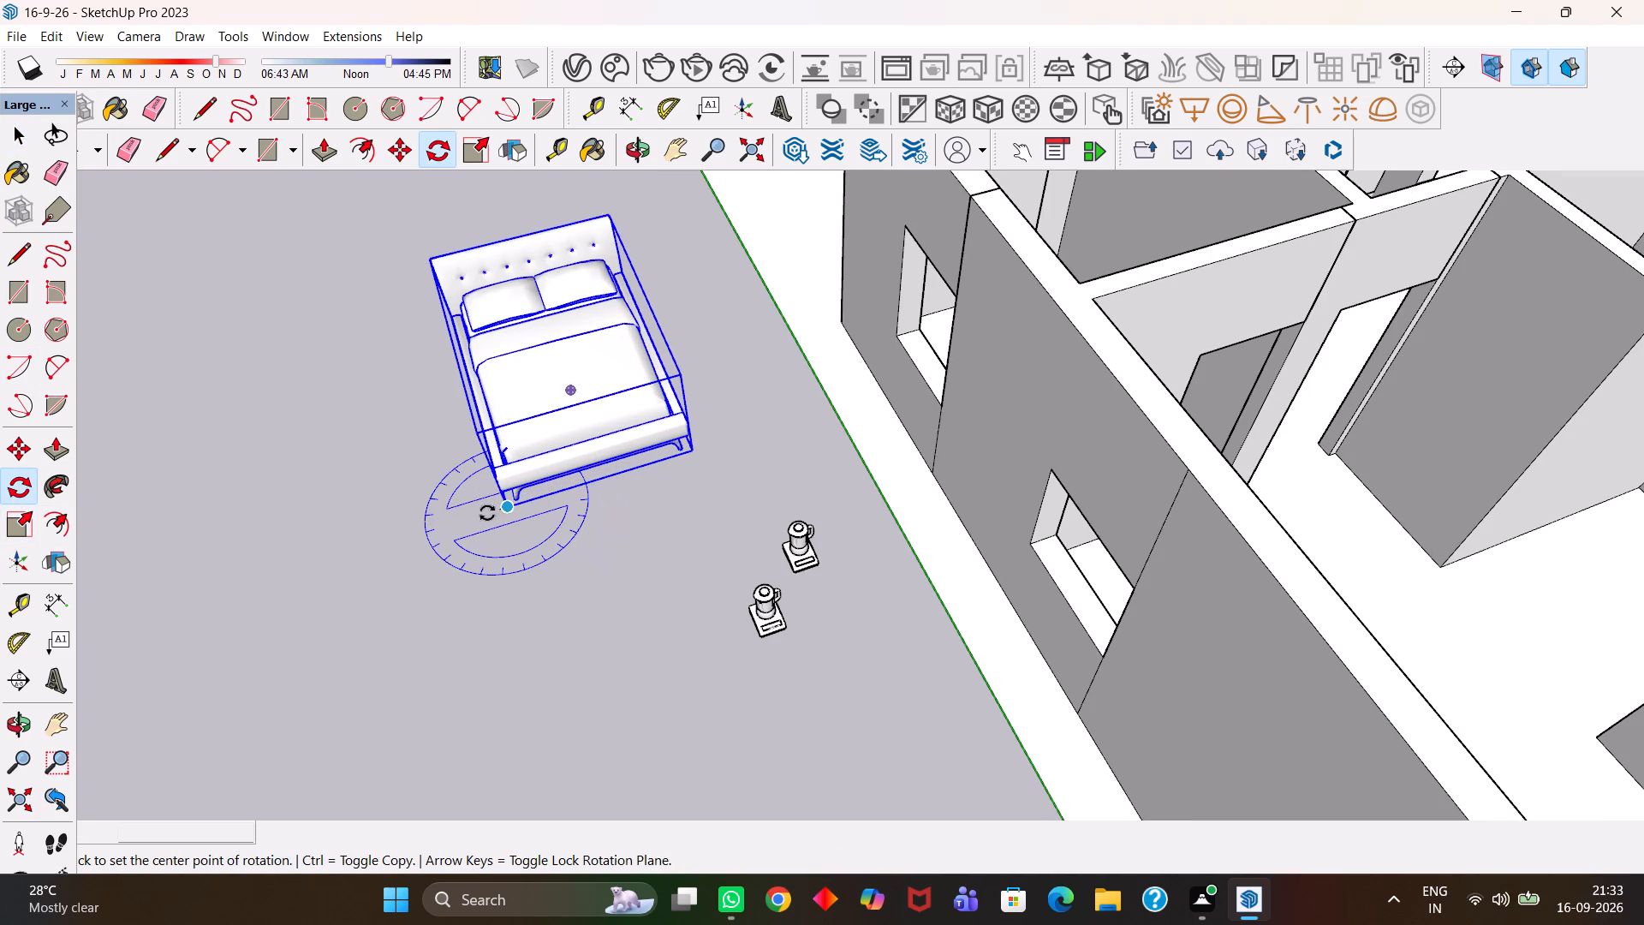
{"action": "left_click", "coordinate": [431, 524]}
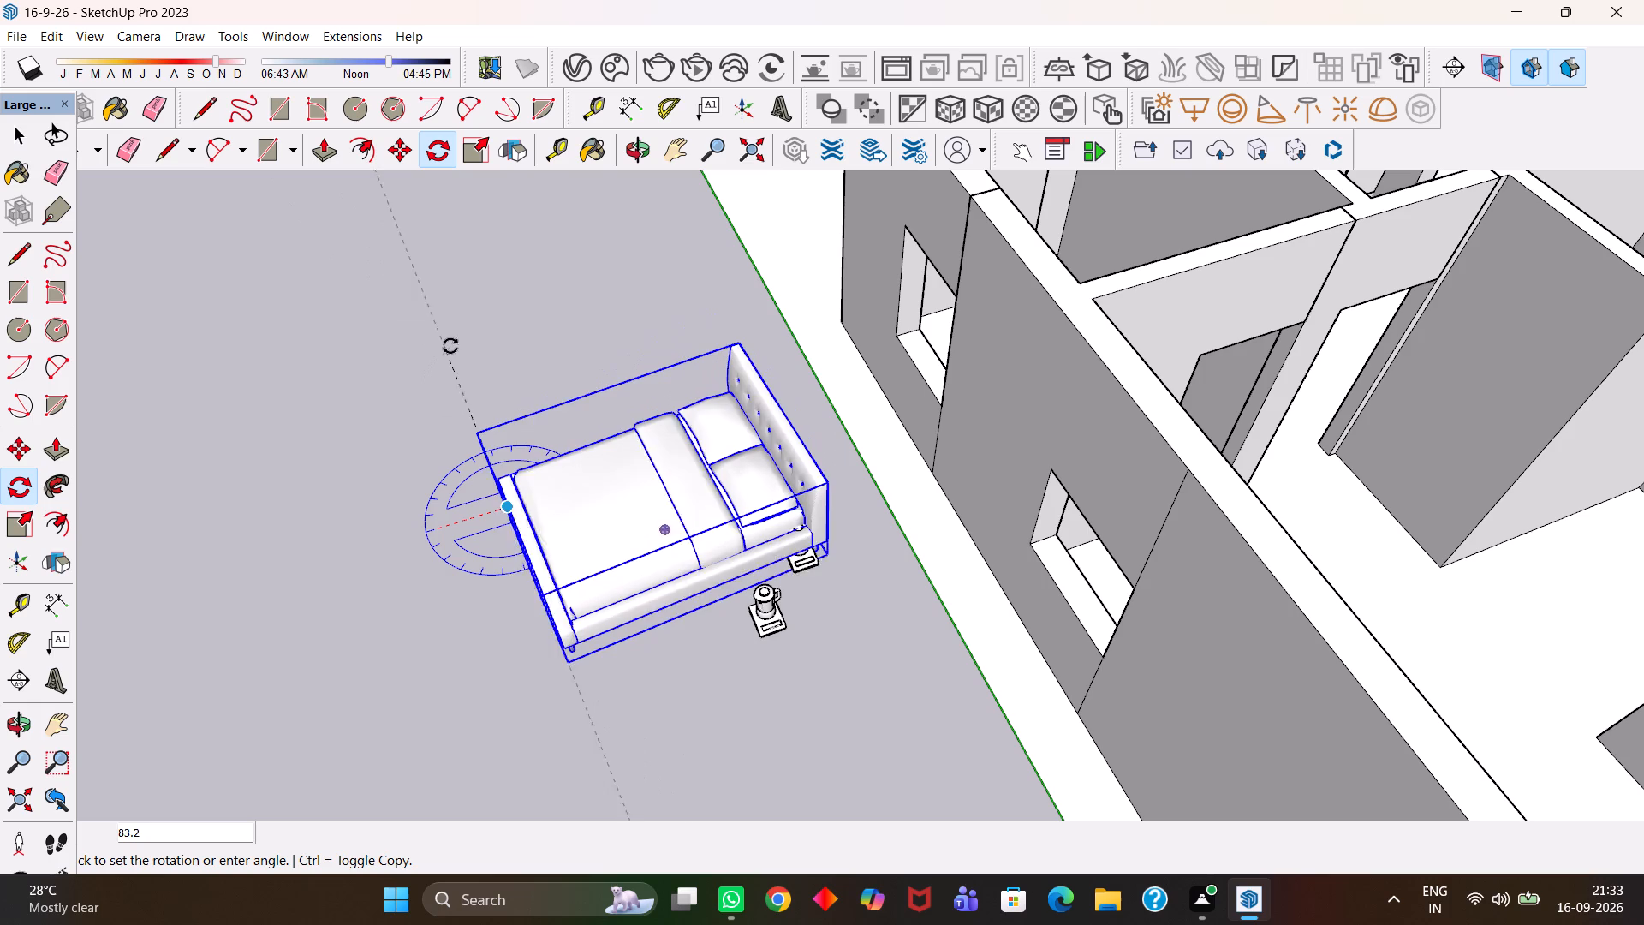
{"action": "left_click", "coordinate": [448, 334]}
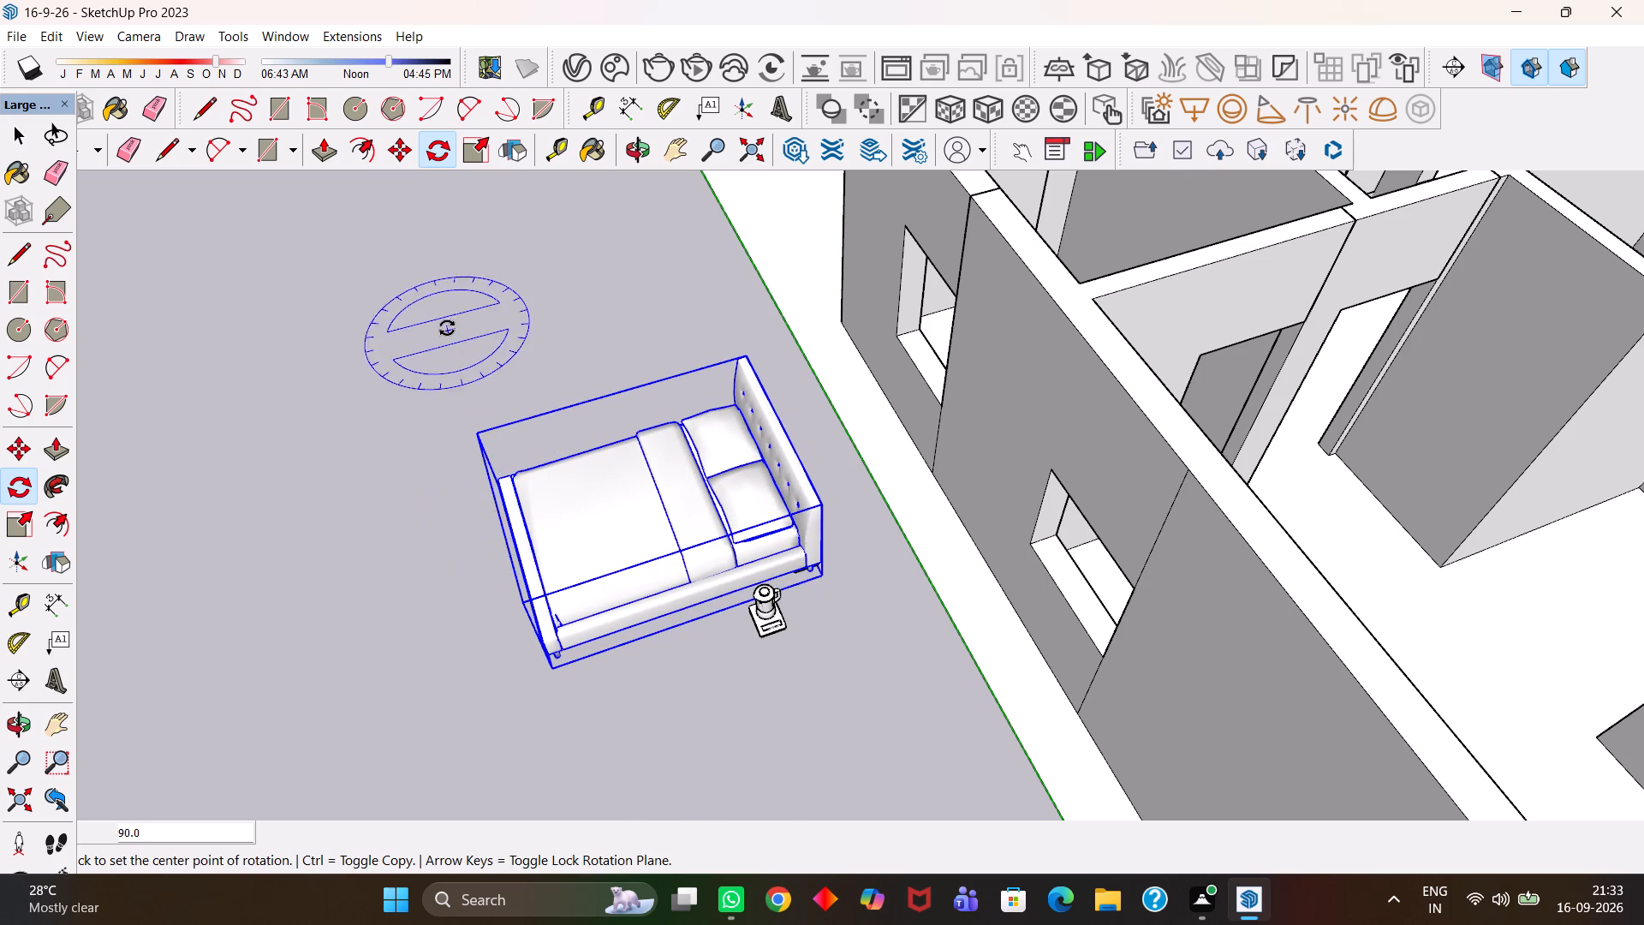
Move the bed about 23' into the corner room with the storage unit, headboard toward the window wall.
{"action": "key", "text": "m"}
{"action": "left_click", "coordinate": [824, 584]}
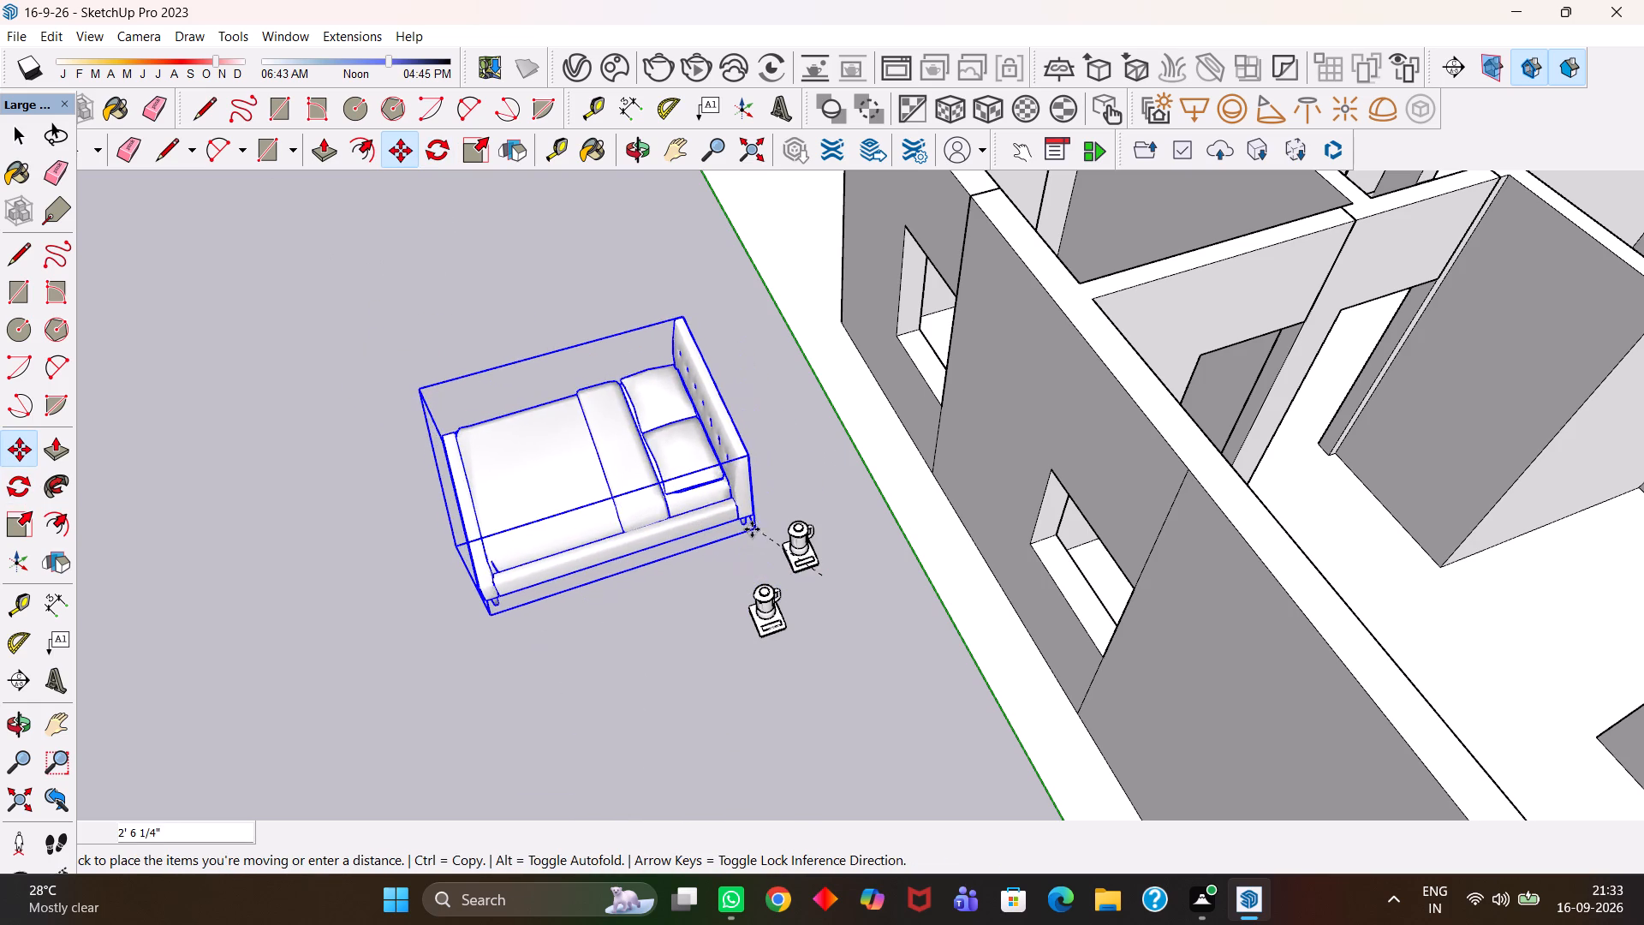
{"action": "scroll", "coordinate": [732, 541], "scroll_direction": "down", "scroll_amount": 5}
{"action": "key", "text": "h"}
{"action": "left_click_drag", "start_coordinate": [1077, 472], "coordinate": [600, 677]}
{"action": "scroll", "coordinate": [698, 582], "scroll_direction": "up", "scroll_amount": 8}
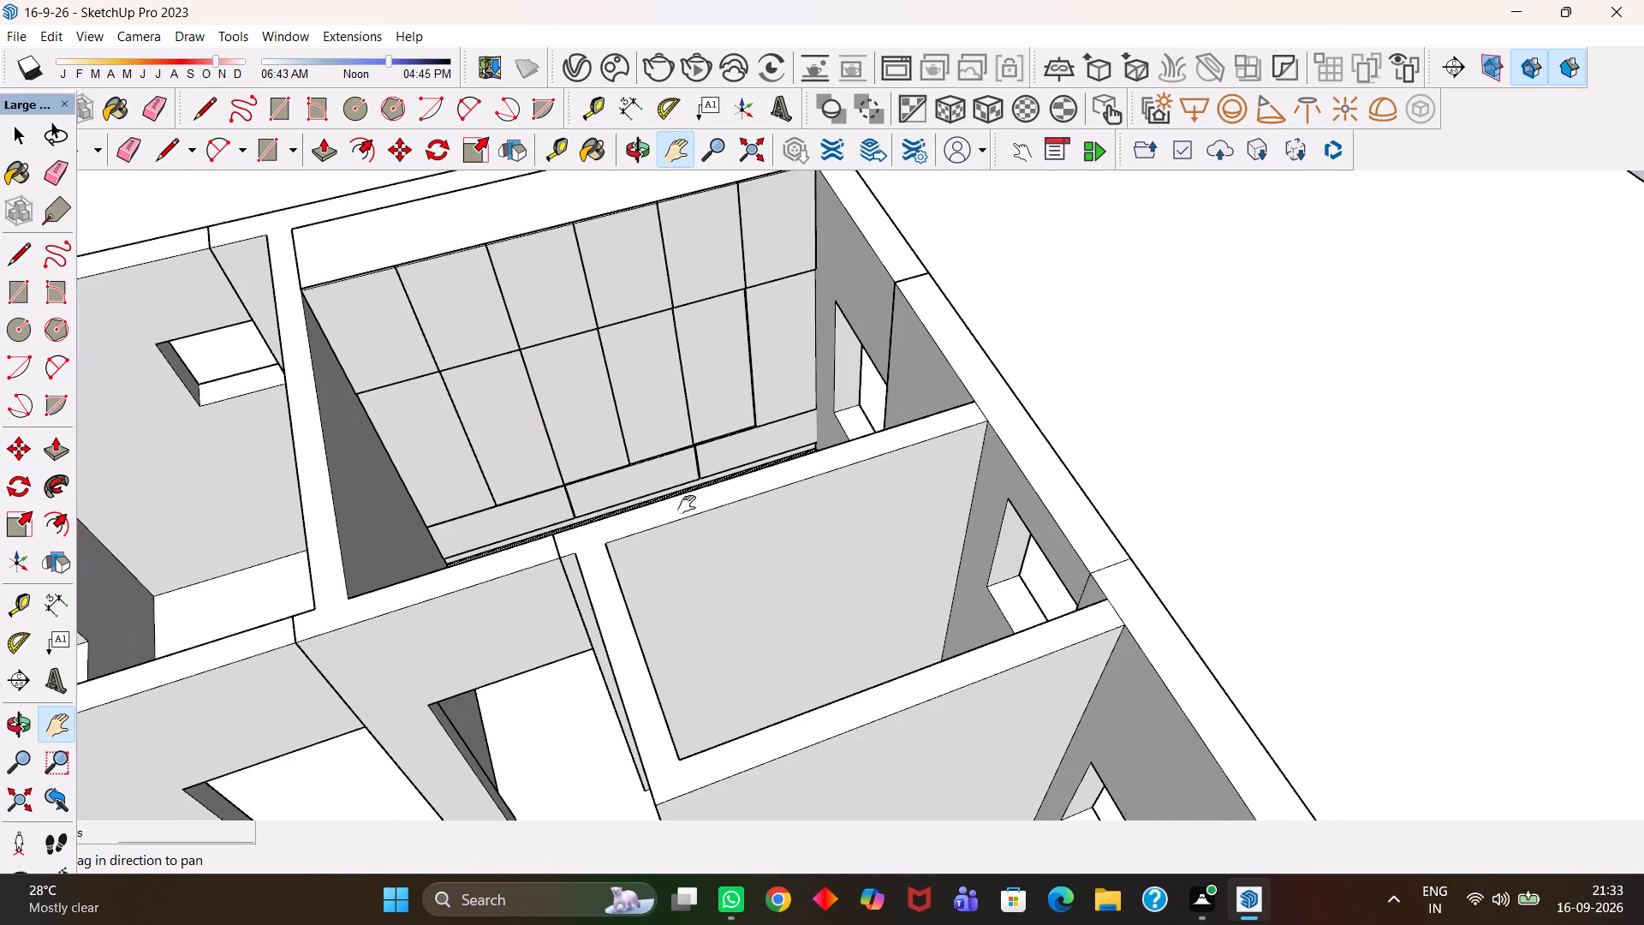
{"action": "left_click_drag", "start_coordinate": [690, 510], "coordinate": [957, 792]}
{"action": "key", "text": "Escape"}
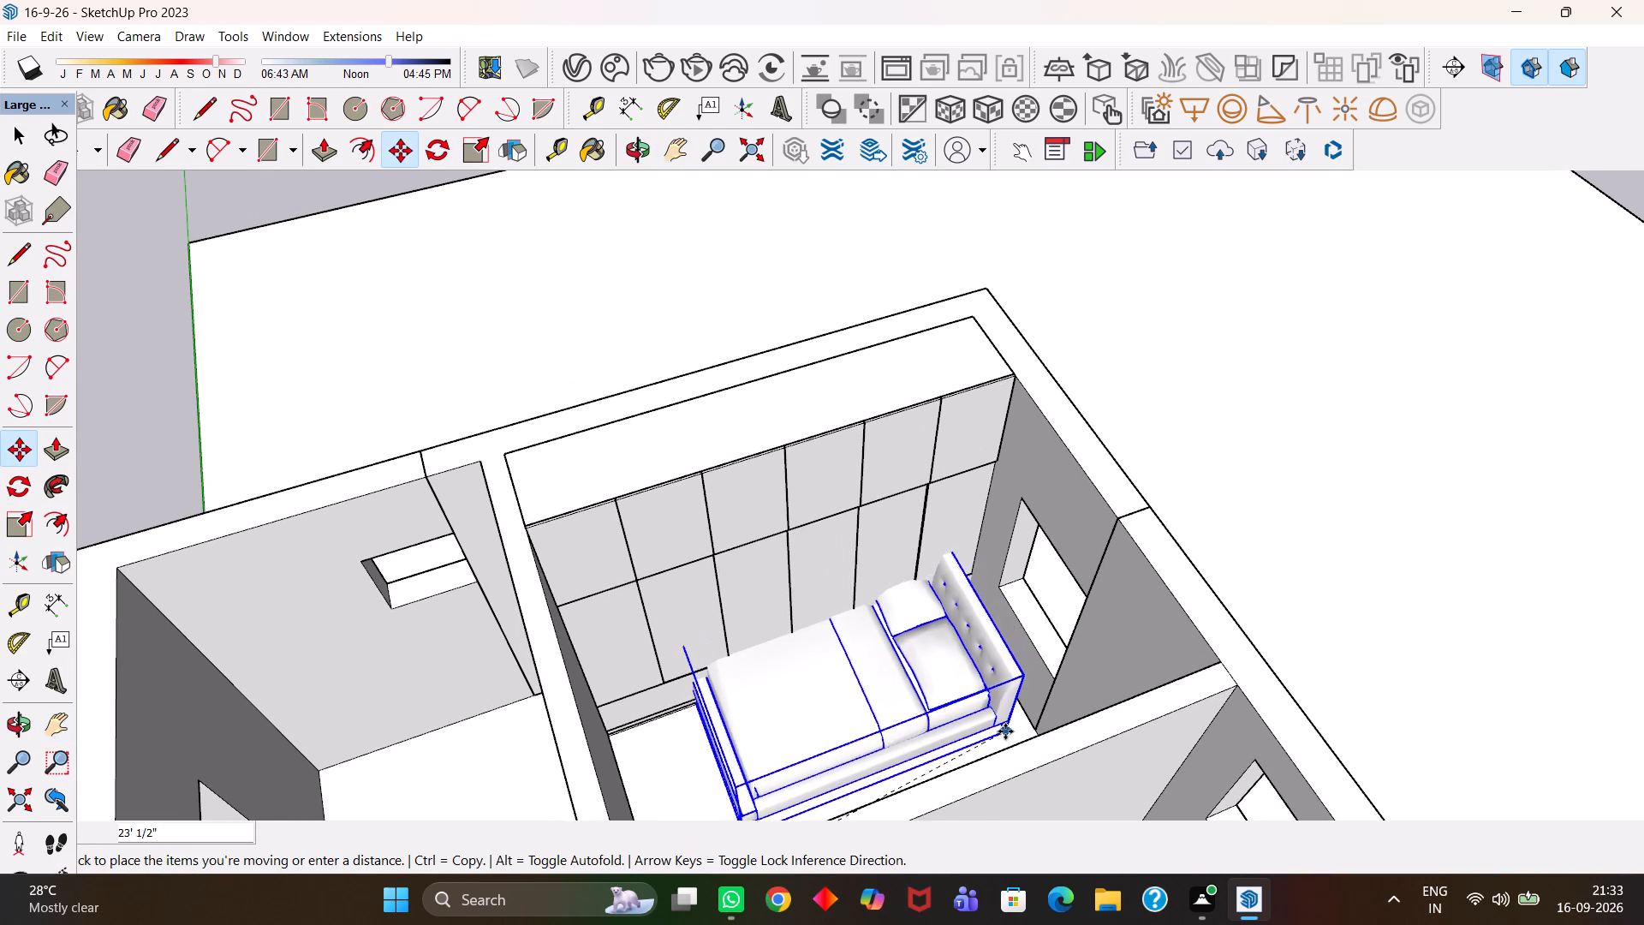
{"action": "left_click", "coordinate": [1010, 731]}
Move the bed 2' 8 1/4" along the window wall, away from the storage unit, and deselect it.
{"action": "key", "text": "h"}
{"action": "scroll", "coordinate": [907, 736], "scroll_direction": "up", "scroll_amount": 2}
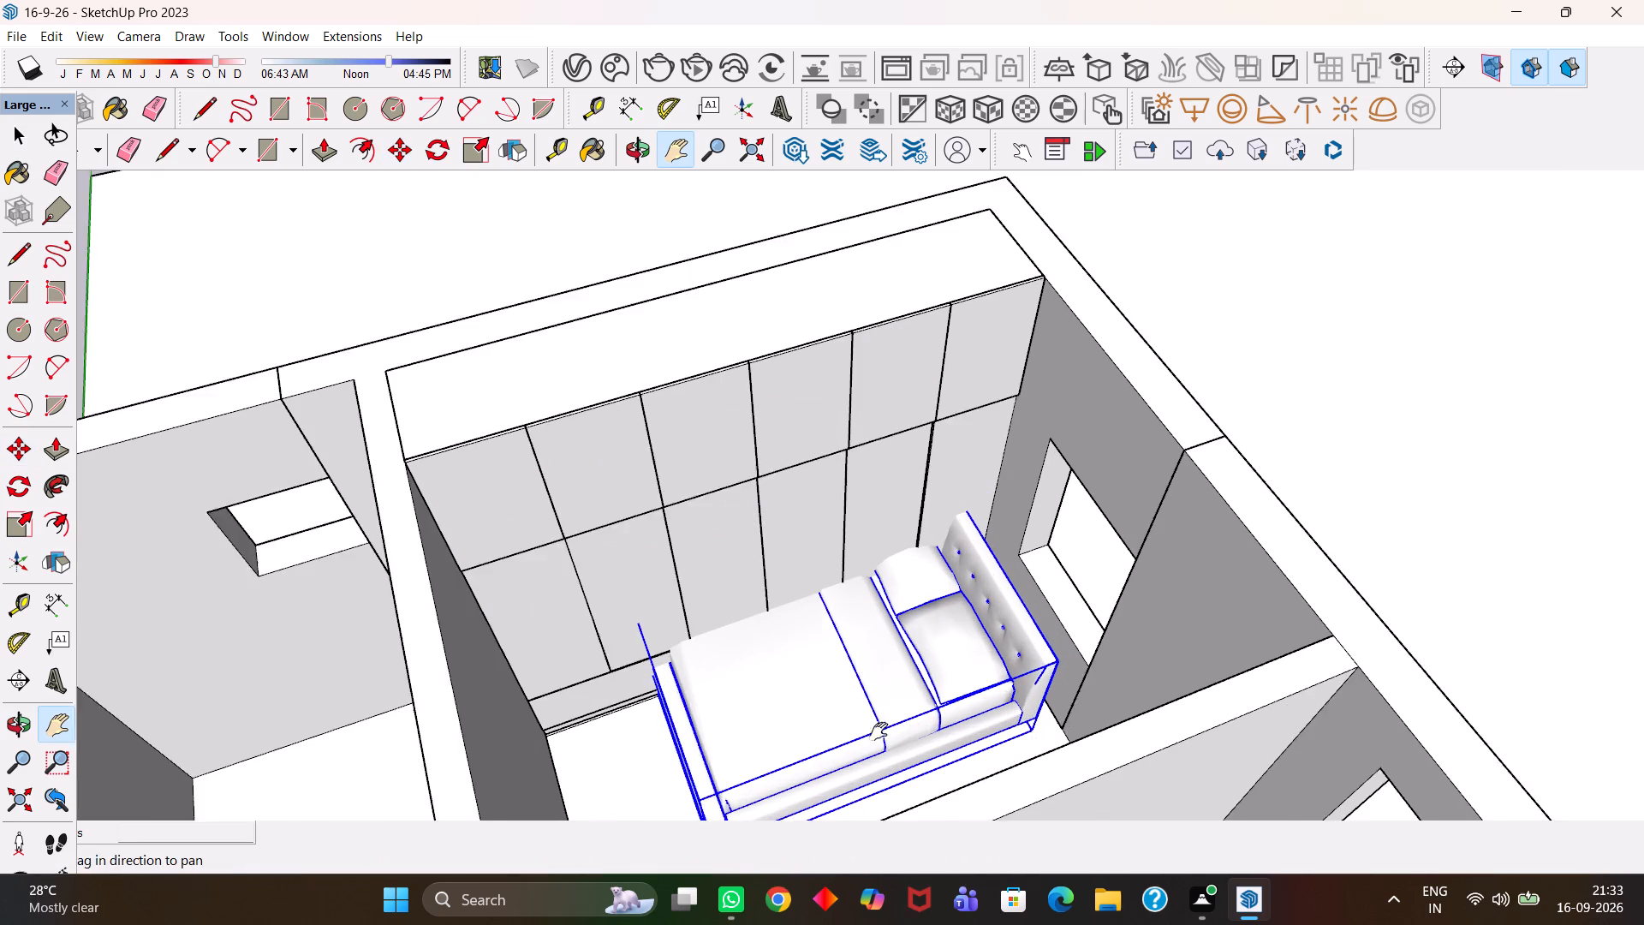
{"action": "scroll", "coordinate": [879, 731], "scroll_direction": "up", "scroll_amount": 1}
{"action": "middle_click", "coordinate": [855, 725]}
{"action": "scroll", "coordinate": [1235, 654], "scroll_direction": "down", "scroll_amount": 5}
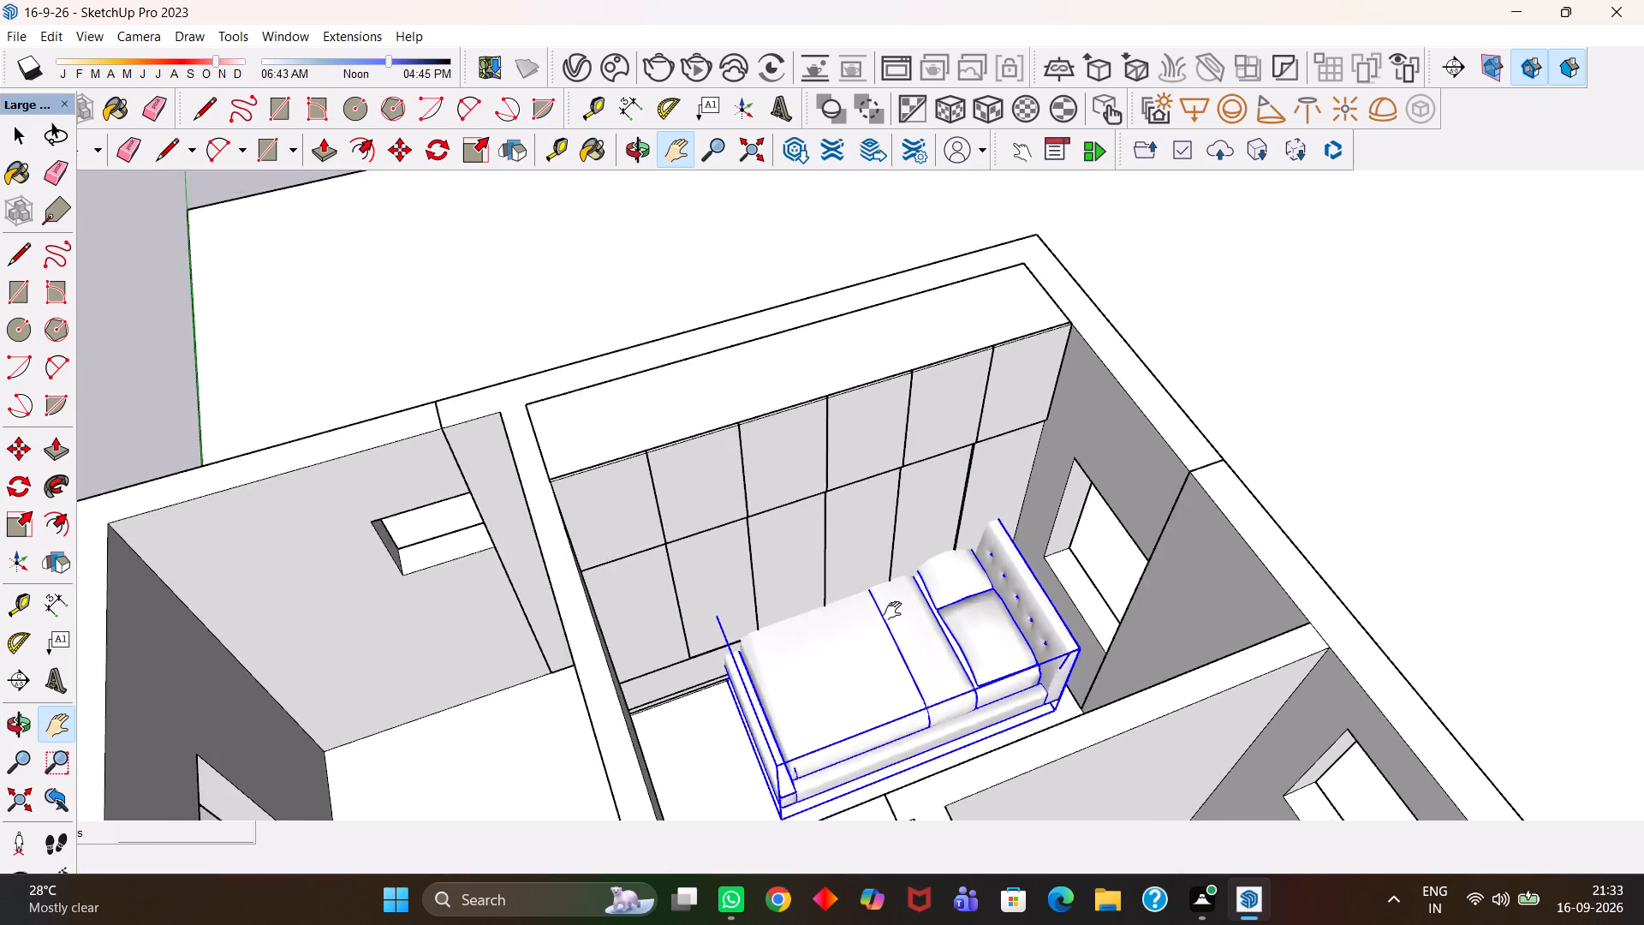
{"action": "scroll", "coordinate": [892, 611], "scroll_direction": "down", "scroll_amount": 1}
{"action": "scroll", "coordinate": [798, 653], "scroll_direction": "up", "scroll_amount": 1}
{"action": "scroll", "coordinate": [1258, 663], "scroll_direction": "up", "scroll_amount": 1}
{"action": "scroll", "coordinate": [765, 653], "scroll_direction": "down", "scroll_amount": 4}
{"action": "scroll", "coordinate": [763, 653], "scroll_direction": "up", "scroll_amount": 2}
{"action": "middle_click_drag", "start_coordinate": [798, 634], "coordinate": [1073, 641]}
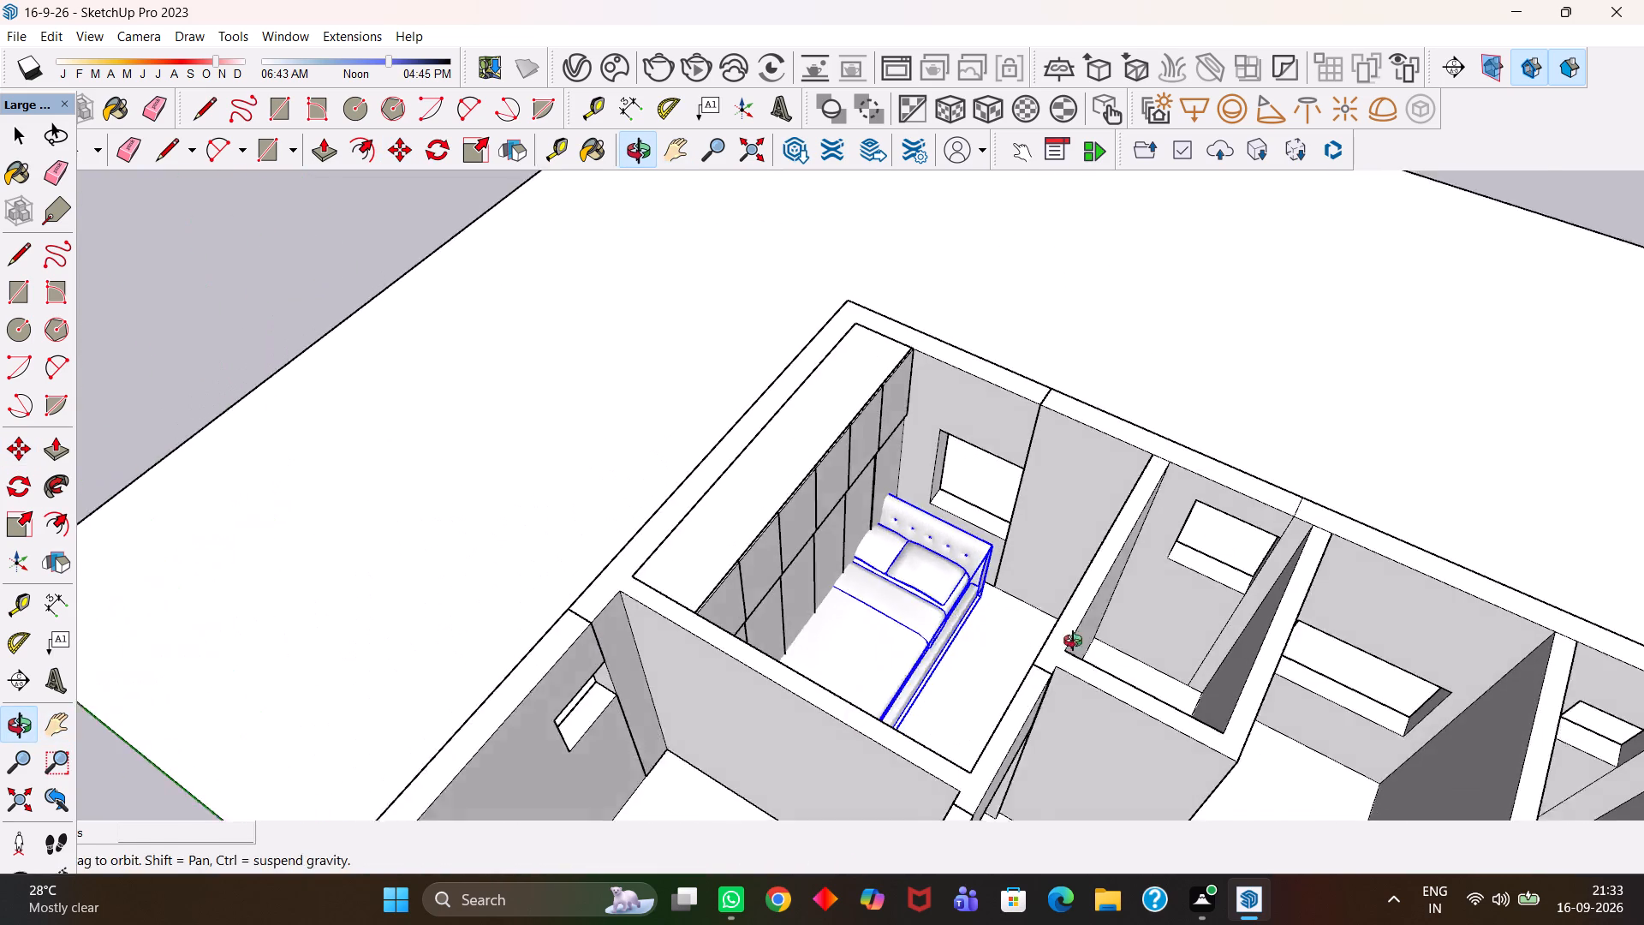
{"action": "middle_click_drag", "start_coordinate": [1073, 641], "coordinate": [1090, 647]}
{"action": "scroll", "coordinate": [1095, 652], "scroll_direction": "up", "scroll_amount": 8}
{"action": "left_click_drag", "start_coordinate": [1073, 597], "coordinate": [962, 541]}
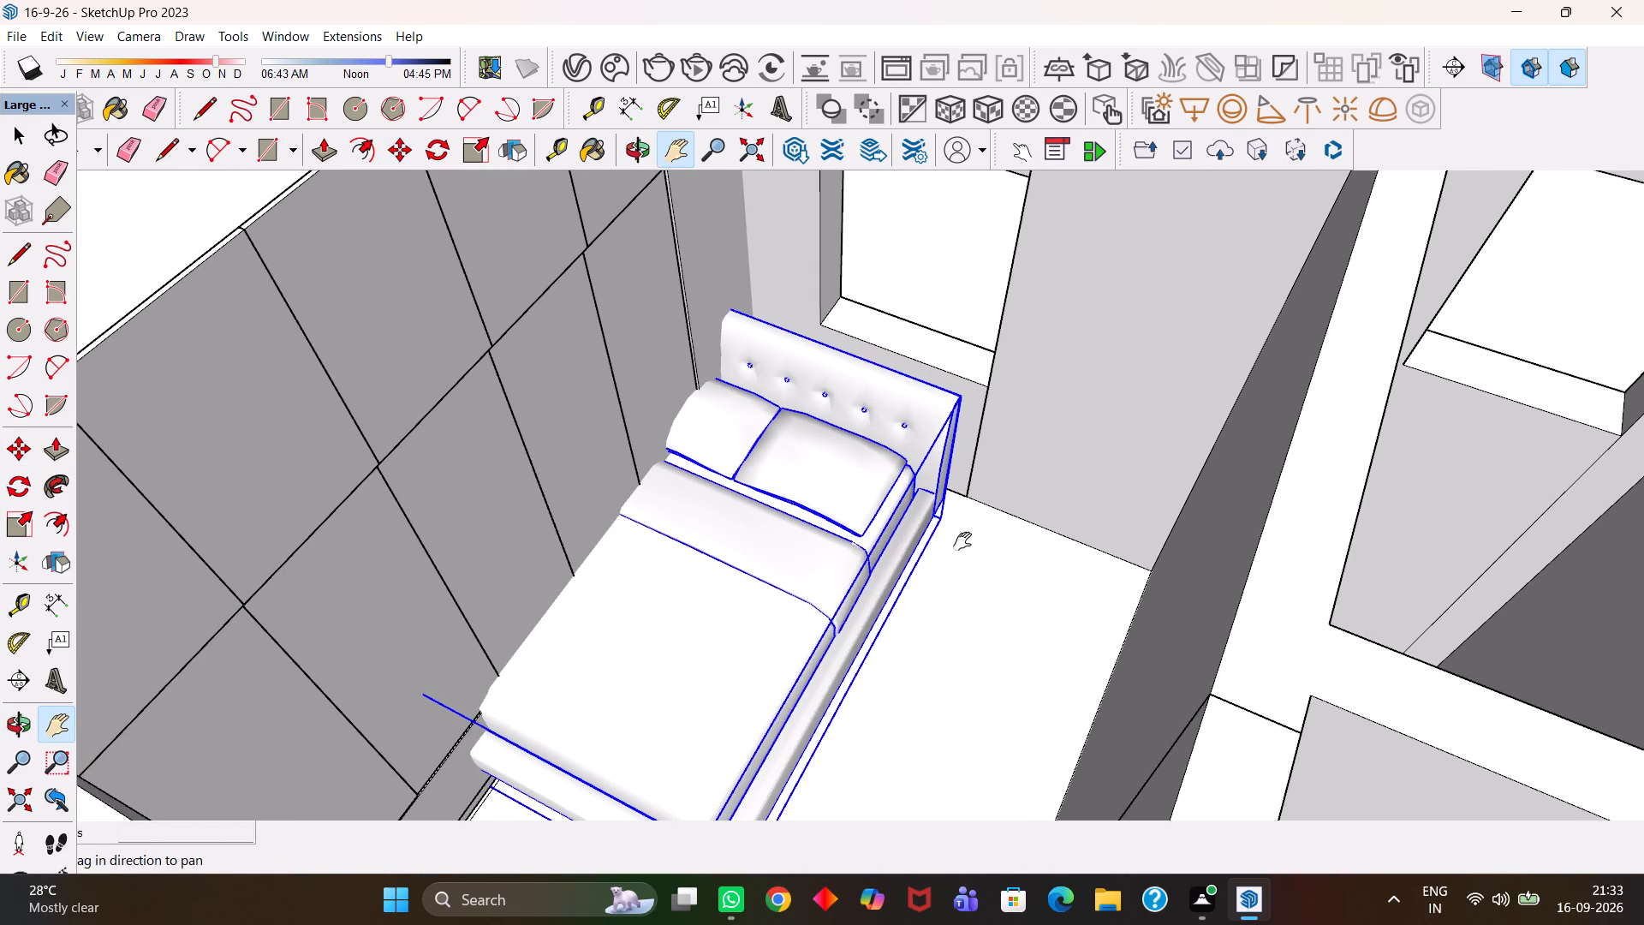
{"action": "key", "text": "m"}
{"action": "left_click", "coordinate": [950, 526]}
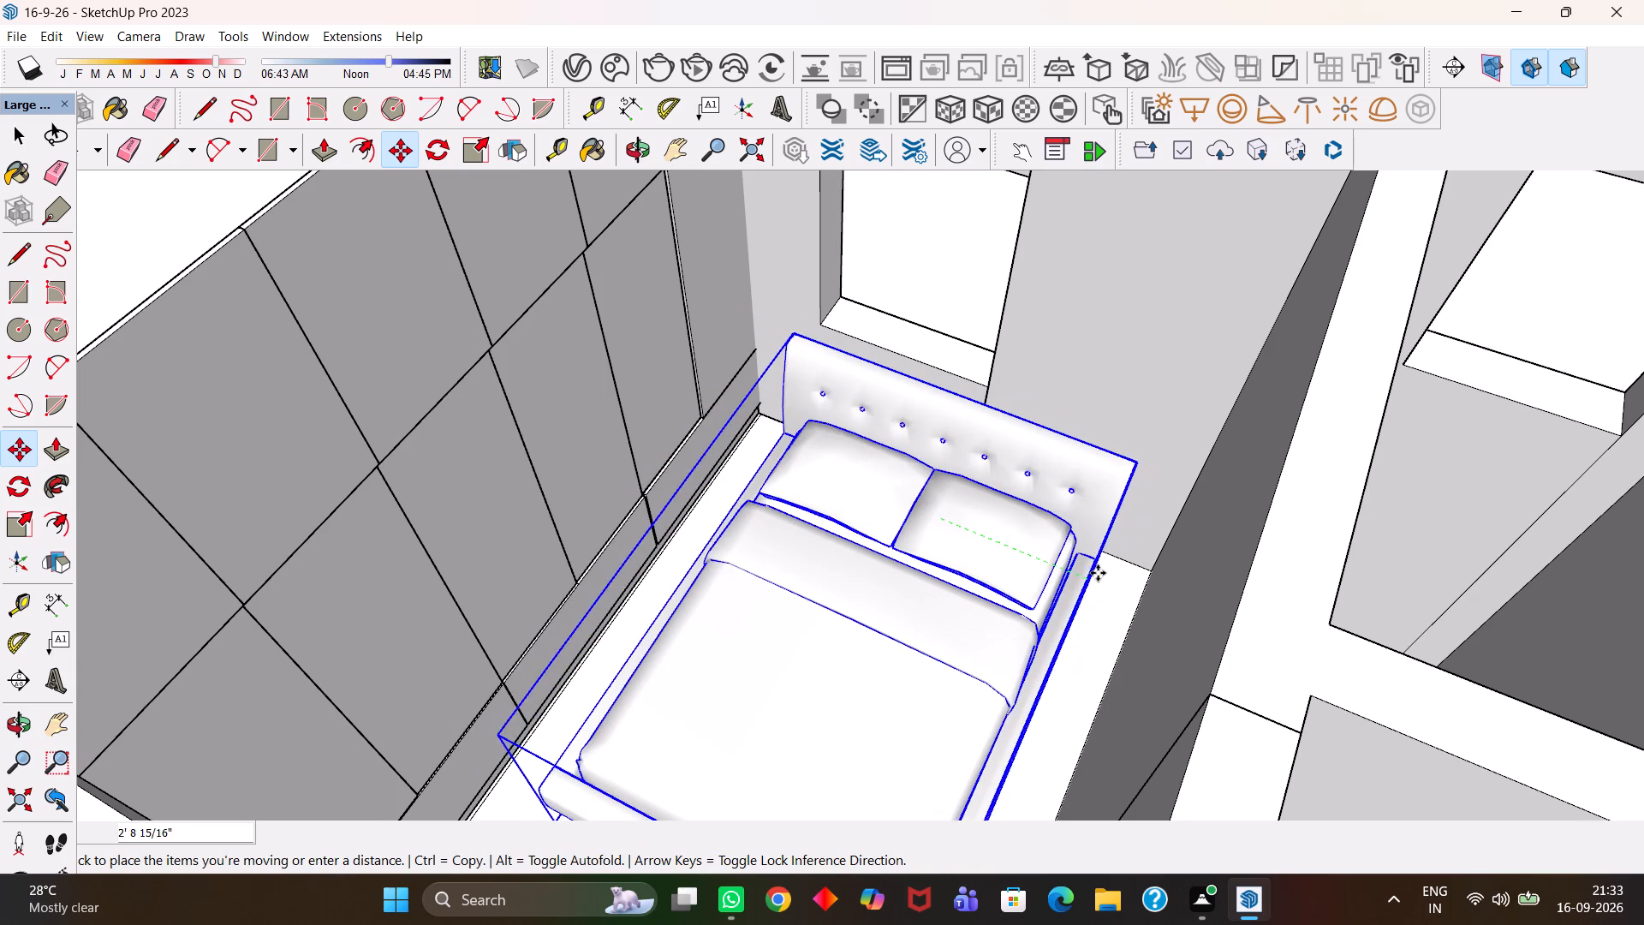
{"action": "left_click", "coordinate": [1088, 567]}
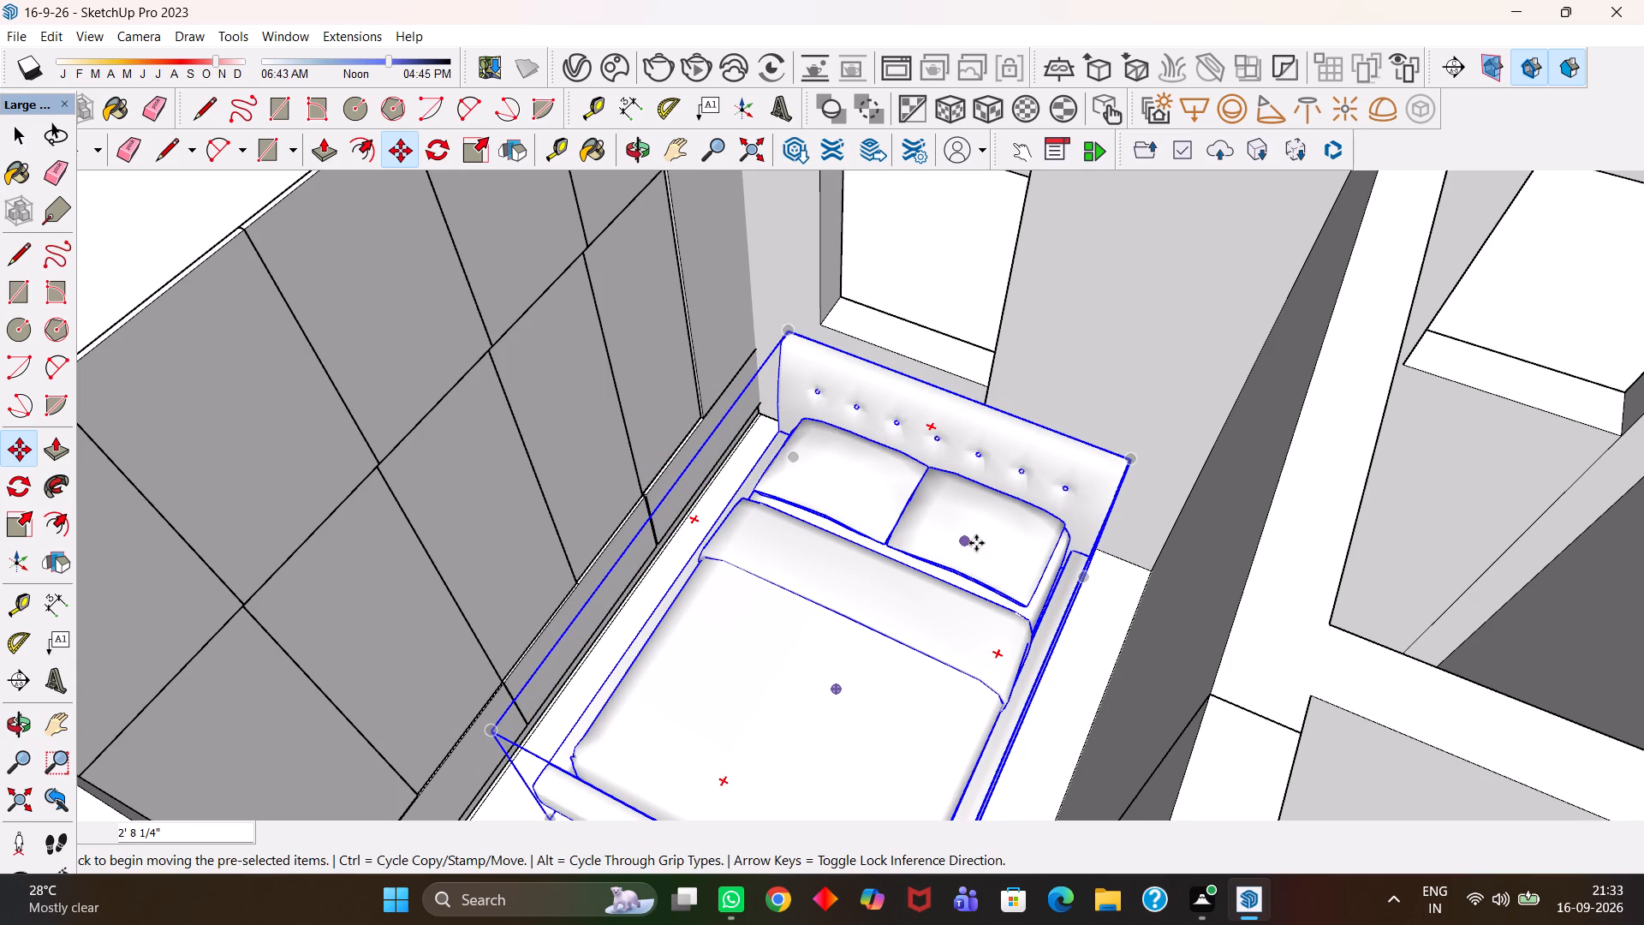
{"action": "key", "text": "h"}
{"action": "scroll", "coordinate": [881, 542], "scroll_direction": "down", "scroll_amount": 16}
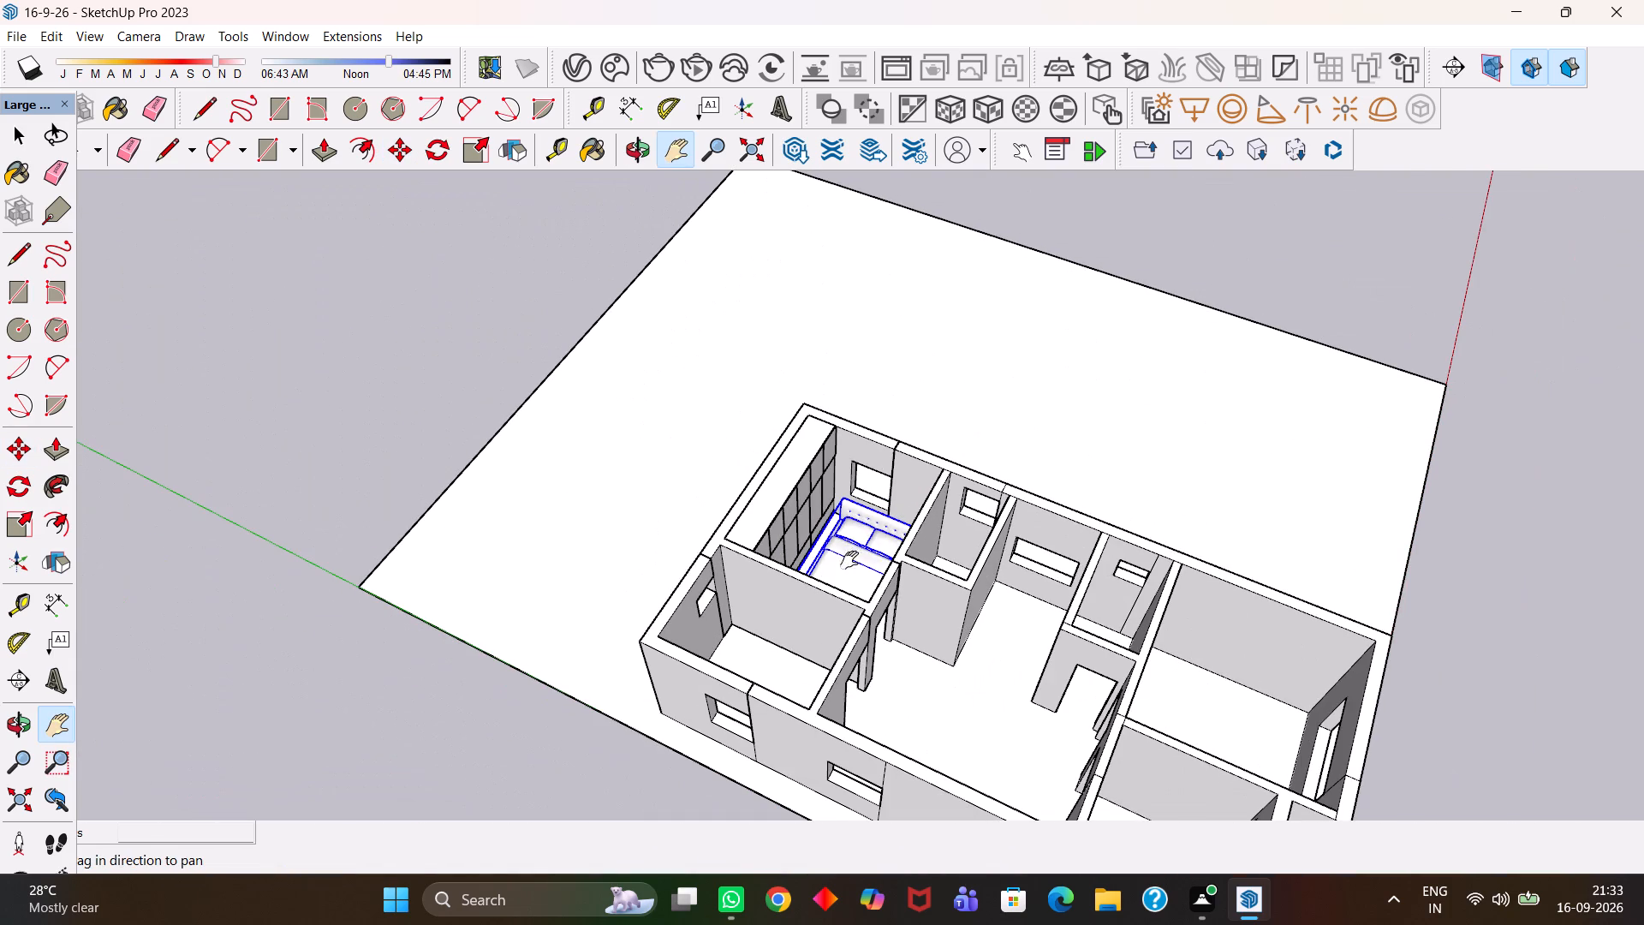
{"action": "key", "text": "space"}
{"action": "left_click", "coordinate": [435, 344]}
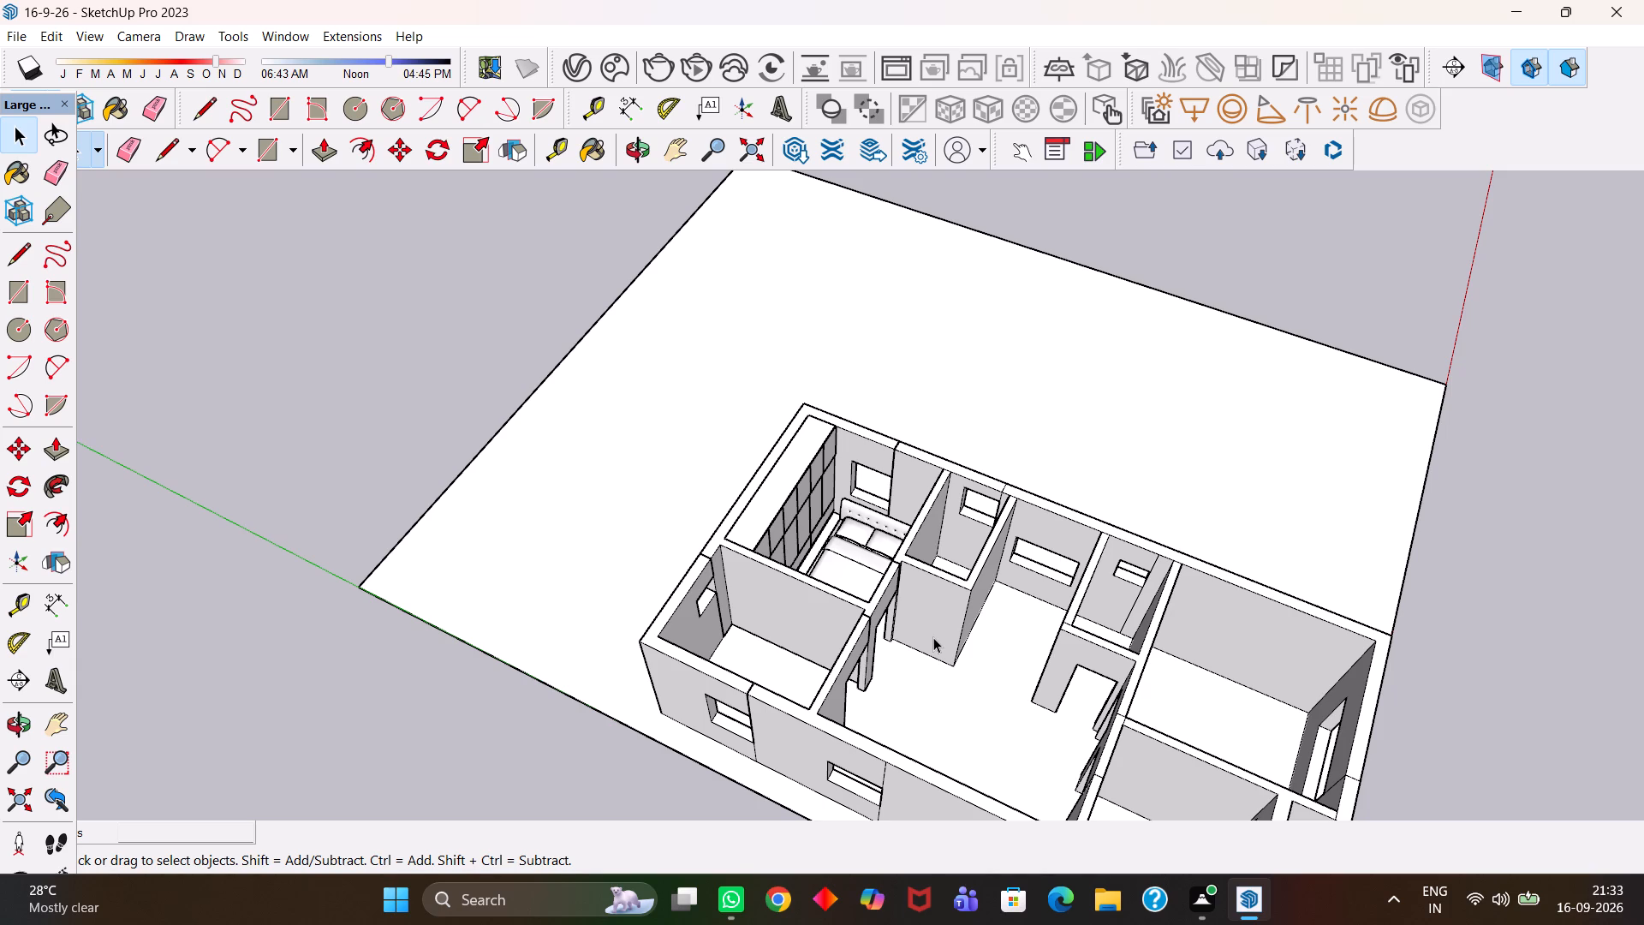
Save the model with the bed in place beside the storage unit in the corner room.
{"action": "key", "text": "h"}
{"action": "scroll", "coordinate": [933, 637], "scroll_direction": "up", "scroll_amount": 5}
{"action": "key", "text": "h"}
{"action": "scroll", "coordinate": [793, 602], "scroll_direction": "up", "scroll_amount": 3}
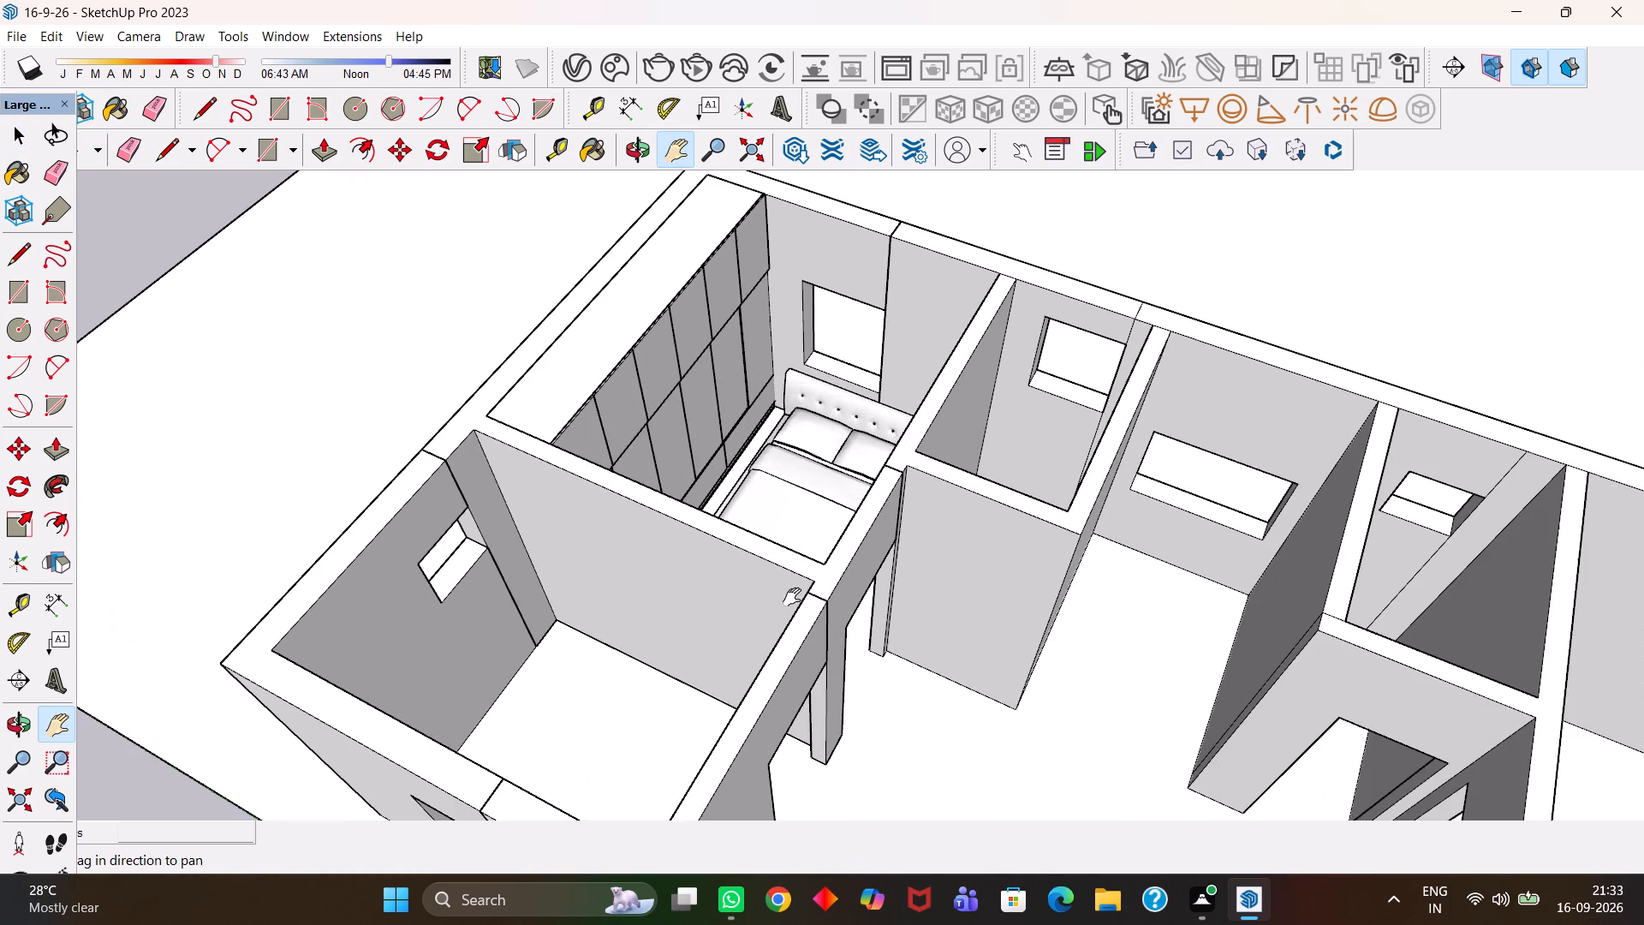
{"action": "left_click_drag", "start_coordinate": [790, 535], "coordinate": [796, 606]}
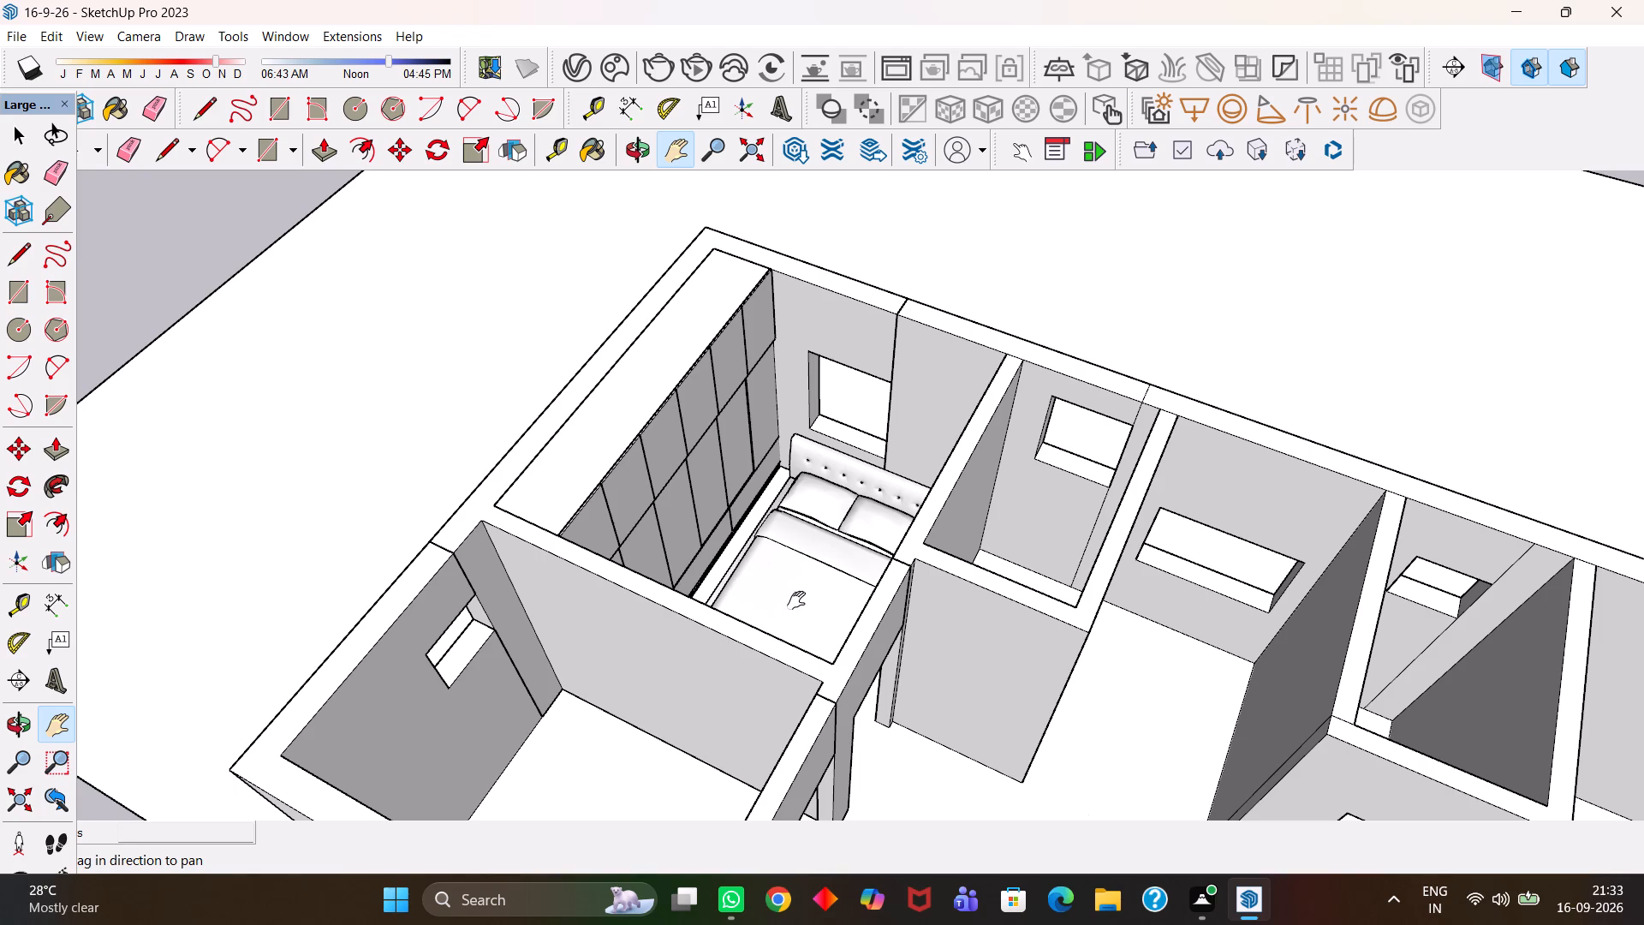
{"action": "key", "text": "h"}
{"action": "scroll", "coordinate": [796, 600], "scroll_direction": "up", "scroll_amount": 4}
{"action": "left_click_drag", "start_coordinate": [833, 529], "coordinate": [838, 568]}
{"action": "key", "text": "ctrl+s"}
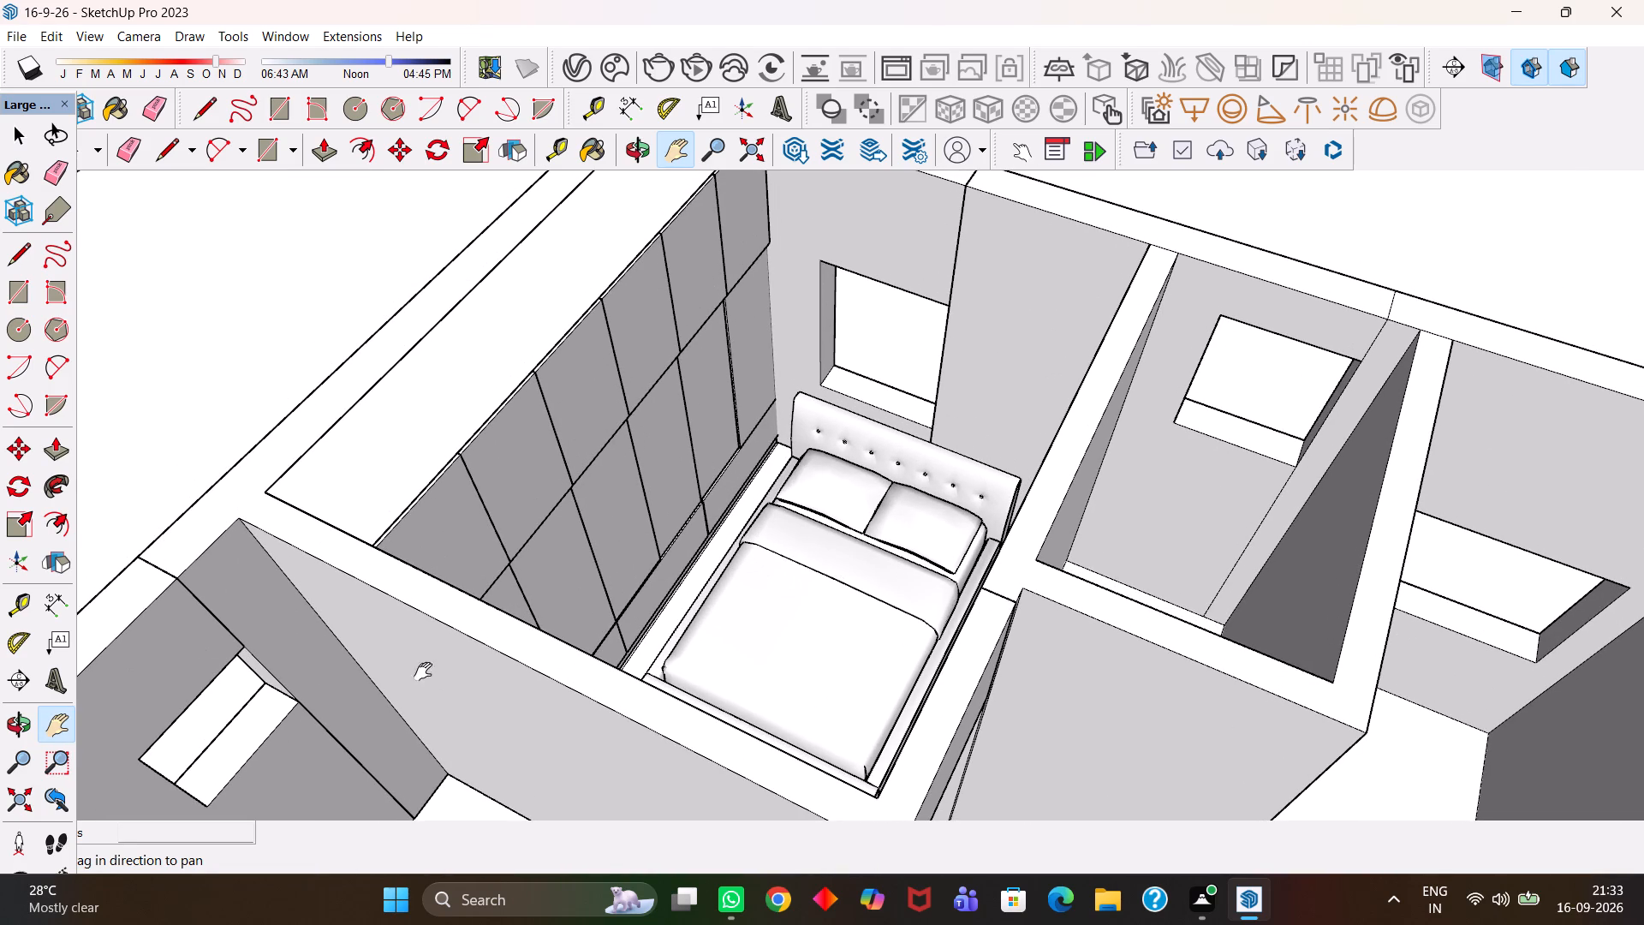
Look over the house from the furnished corner room along to the empty room at the opposite end.
{"action": "left_click_drag", "start_coordinate": [816, 642], "coordinate": [524, 564]}
{"action": "scroll", "coordinate": [522, 564], "scroll_direction": "down", "scroll_amount": 2}
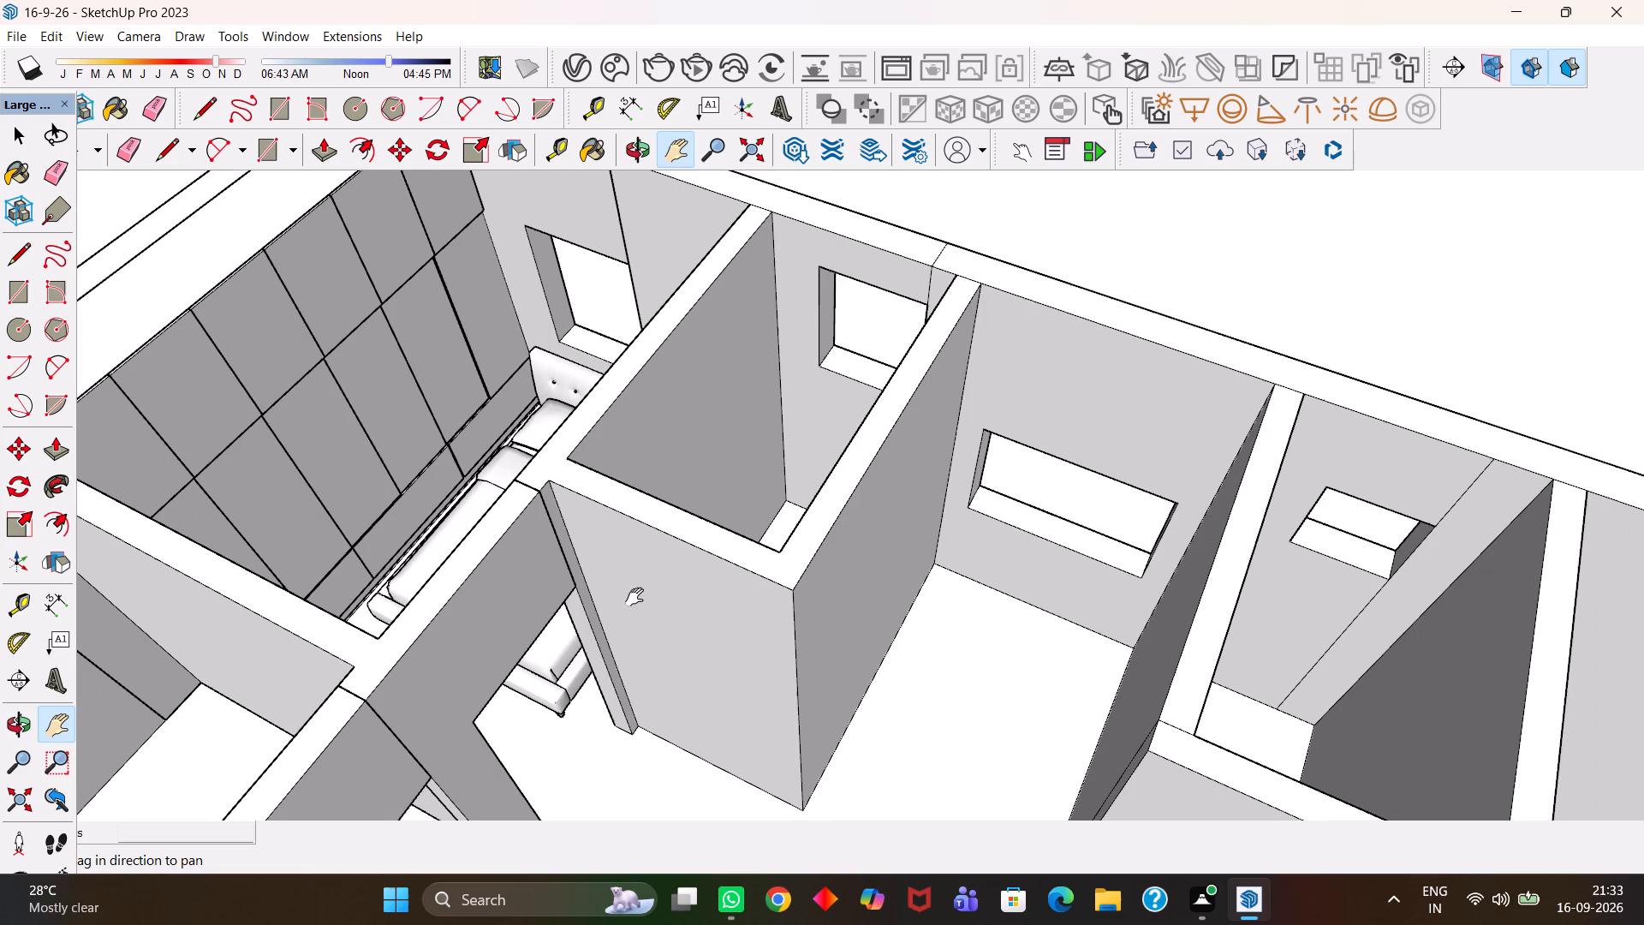
{"action": "left_click_drag", "start_coordinate": [703, 668], "coordinate": [743, 550]}
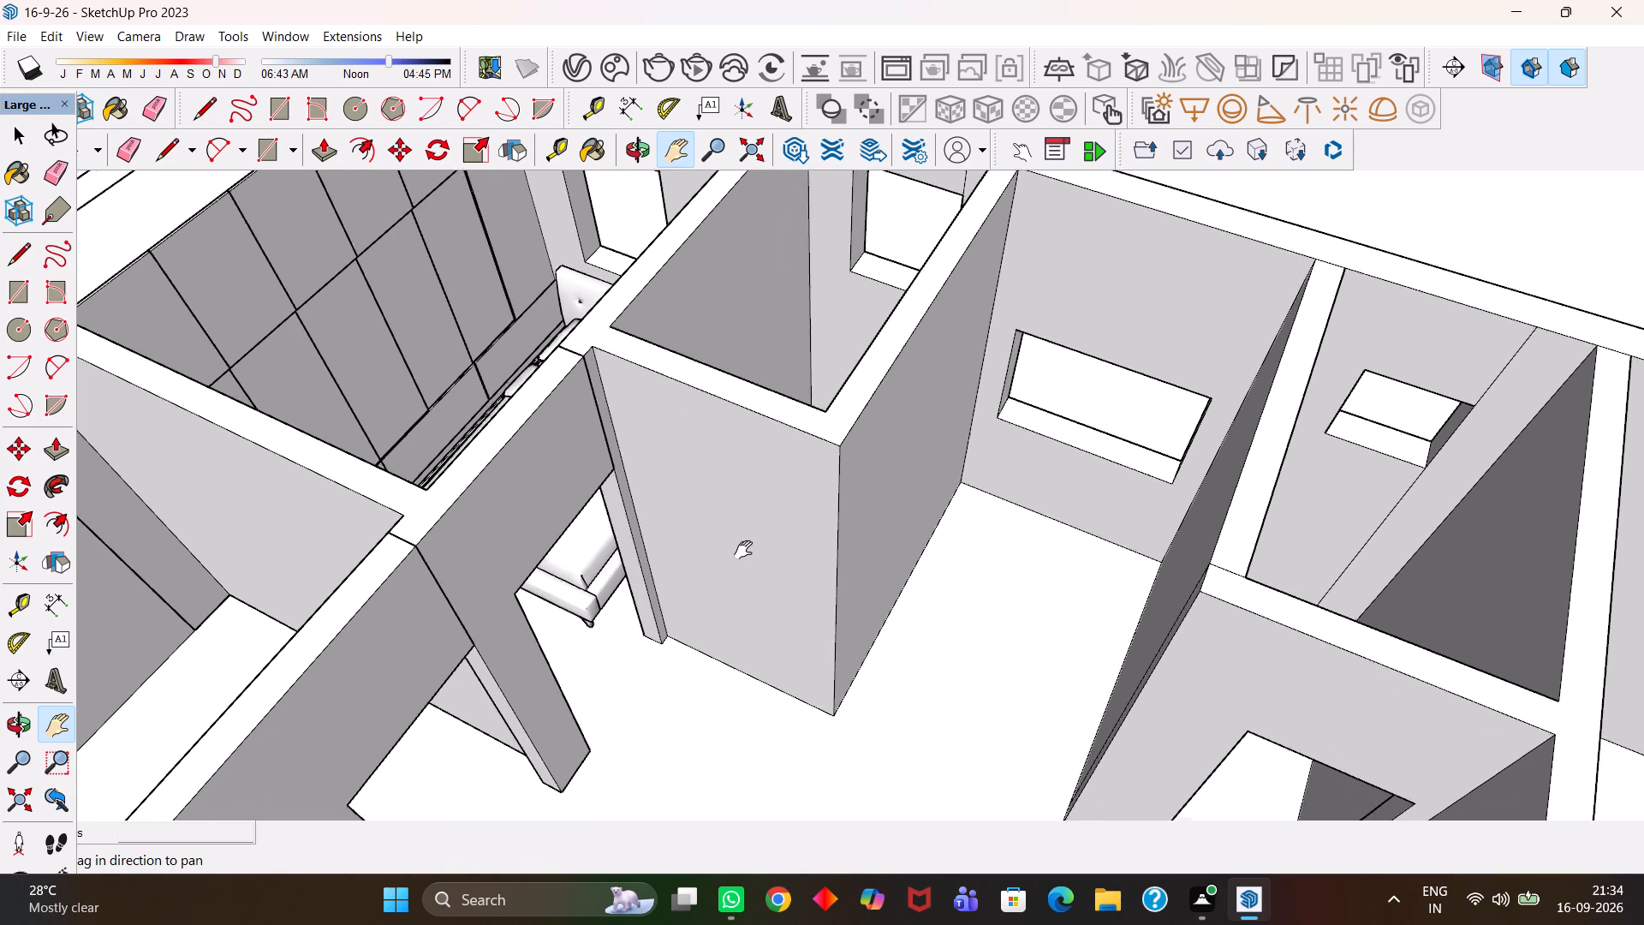
{"action": "left_click_drag", "start_coordinate": [743, 550], "coordinate": [746, 547]}
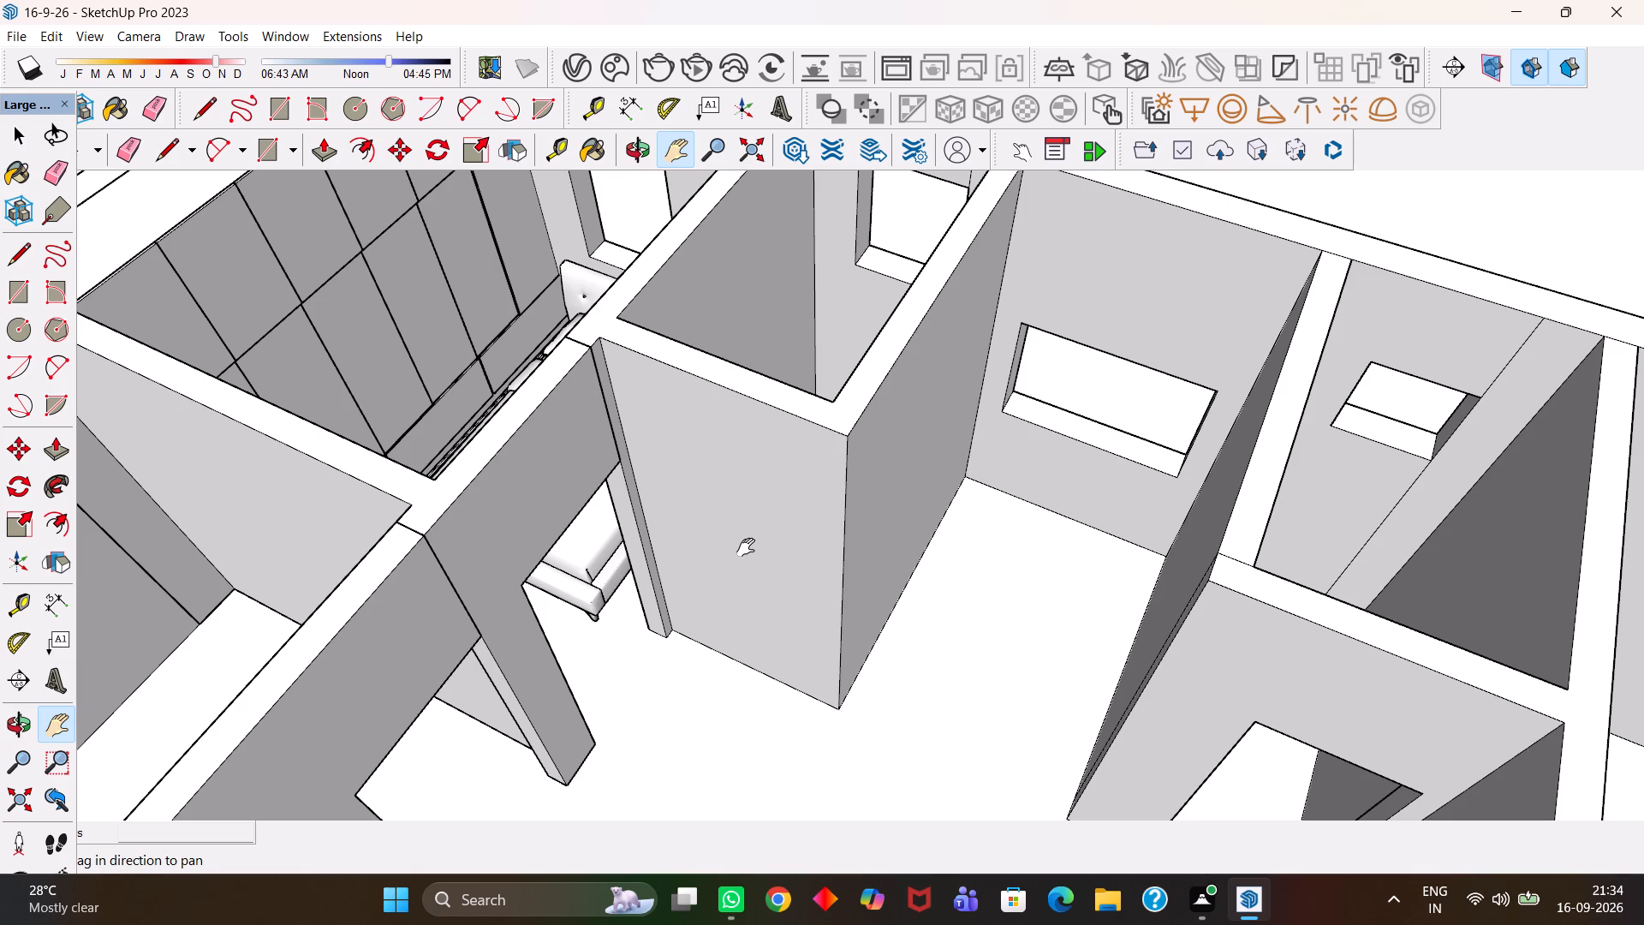
{"action": "scroll", "coordinate": [746, 547], "scroll_direction": "up", "scroll_amount": 4}
{"action": "scroll", "coordinate": [746, 547], "scroll_direction": "down", "scroll_amount": 10}
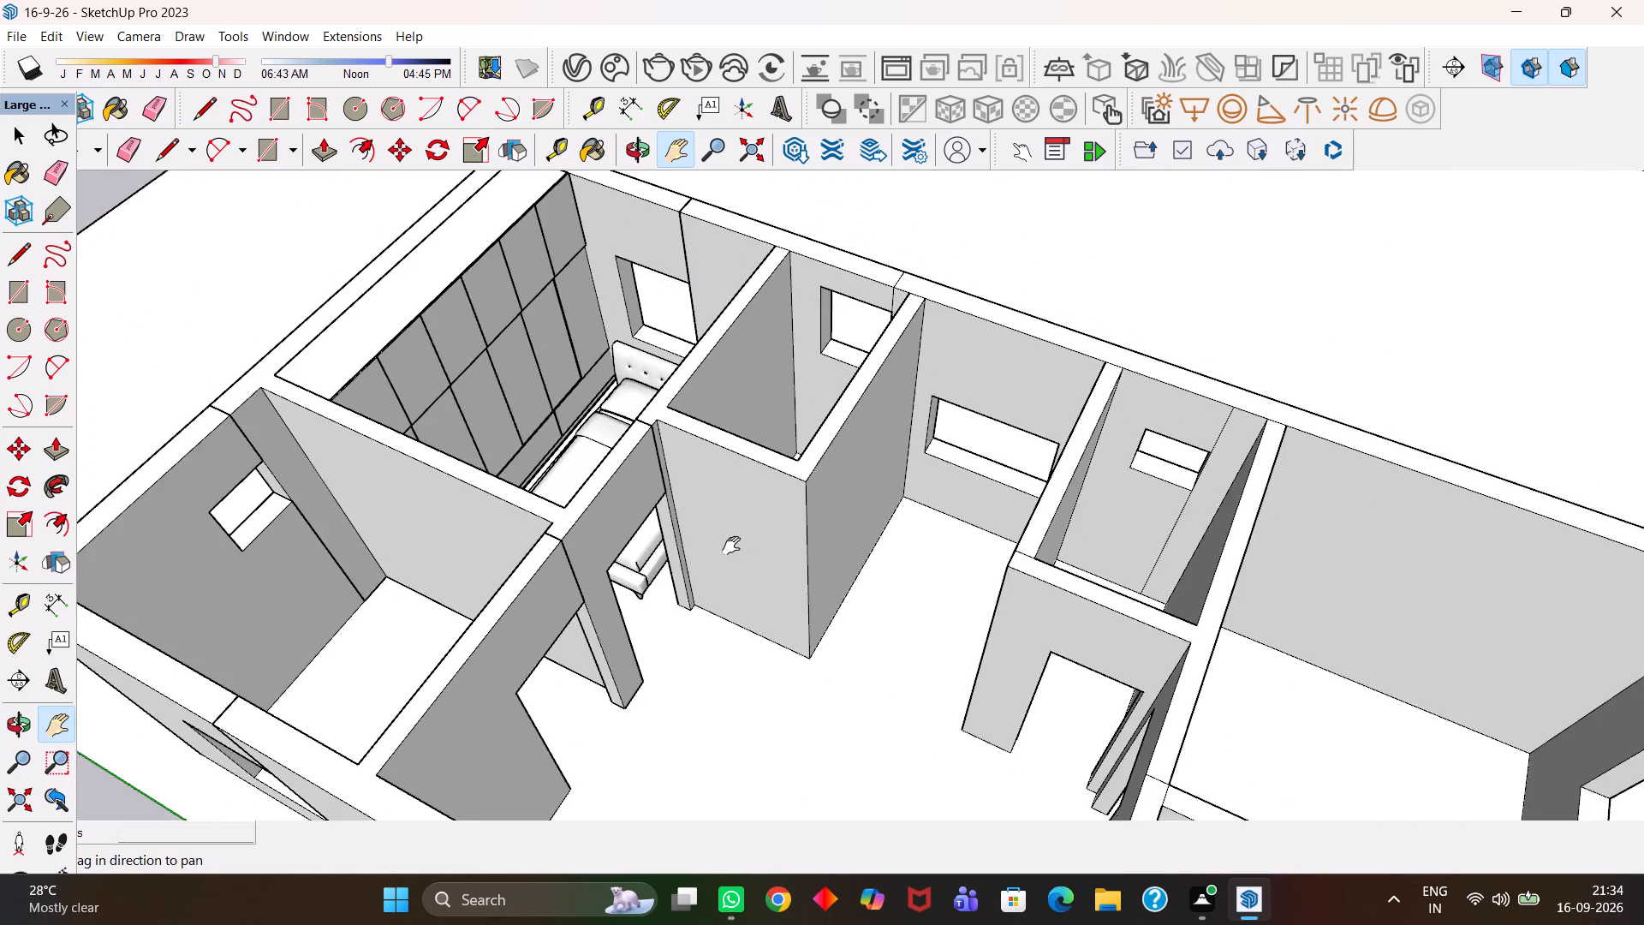
{"action": "scroll", "coordinate": [731, 546], "scroll_direction": "down", "scroll_amount": 2}
{"action": "left_click_drag", "start_coordinate": [826, 576], "coordinate": [601, 486]}
{"action": "scroll", "coordinate": [860, 566], "scroll_direction": "up", "scroll_amount": 1}
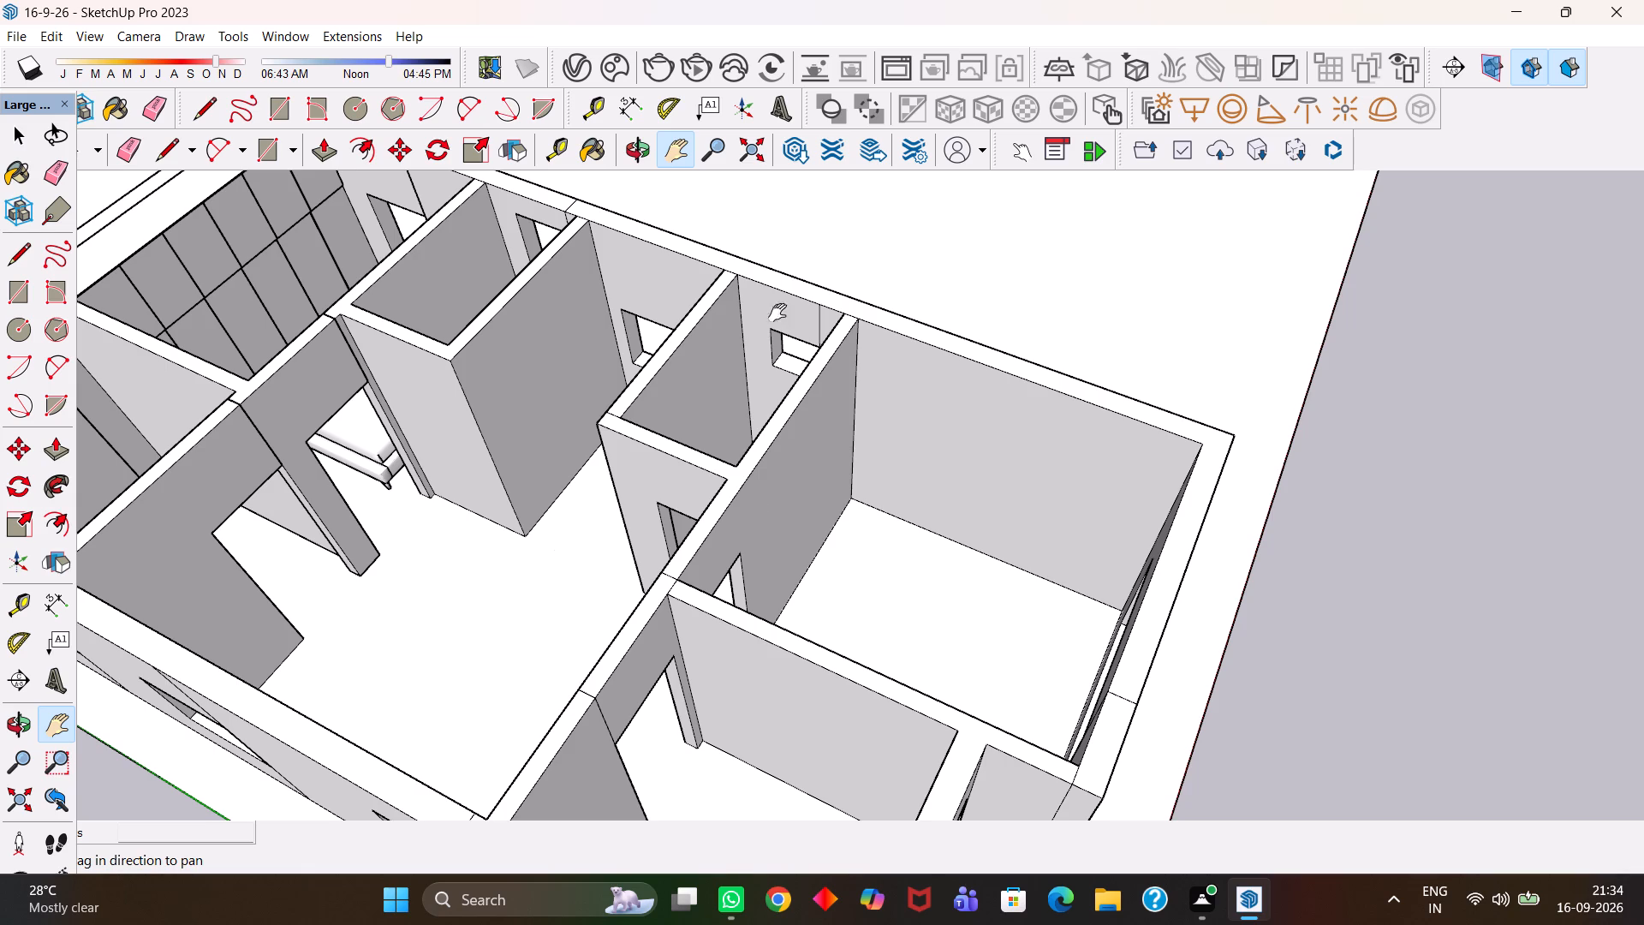
{"action": "scroll", "coordinate": [664, 535], "scroll_direction": "up", "scroll_amount": 3}
{"action": "scroll", "coordinate": [902, 559], "scroll_direction": "up", "scroll_amount": 1}
{"action": "left_click_drag", "start_coordinate": [982, 567], "coordinate": [813, 488]}
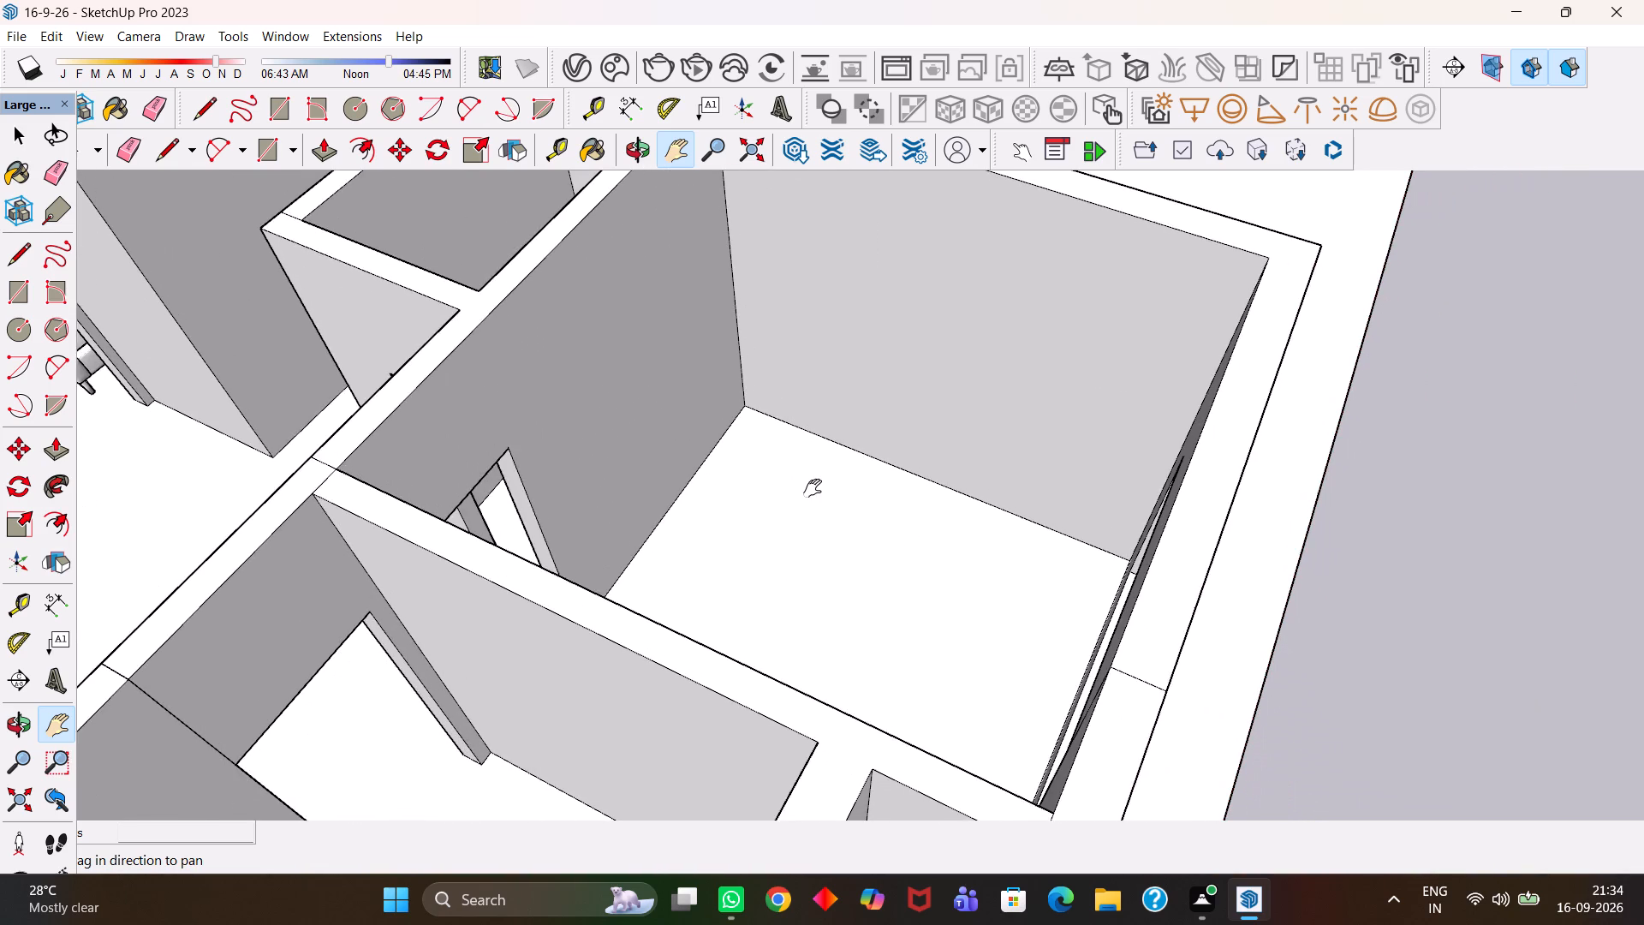
Examine the empty end room's floor, doorway, window wall and its position among the adjoining rooms.
{"action": "scroll", "coordinate": [811, 501], "scroll_direction": "down", "scroll_amount": 2}
{"action": "scroll", "coordinate": [892, 673], "scroll_direction": "up", "scroll_amount": 1, "text": "alt"}
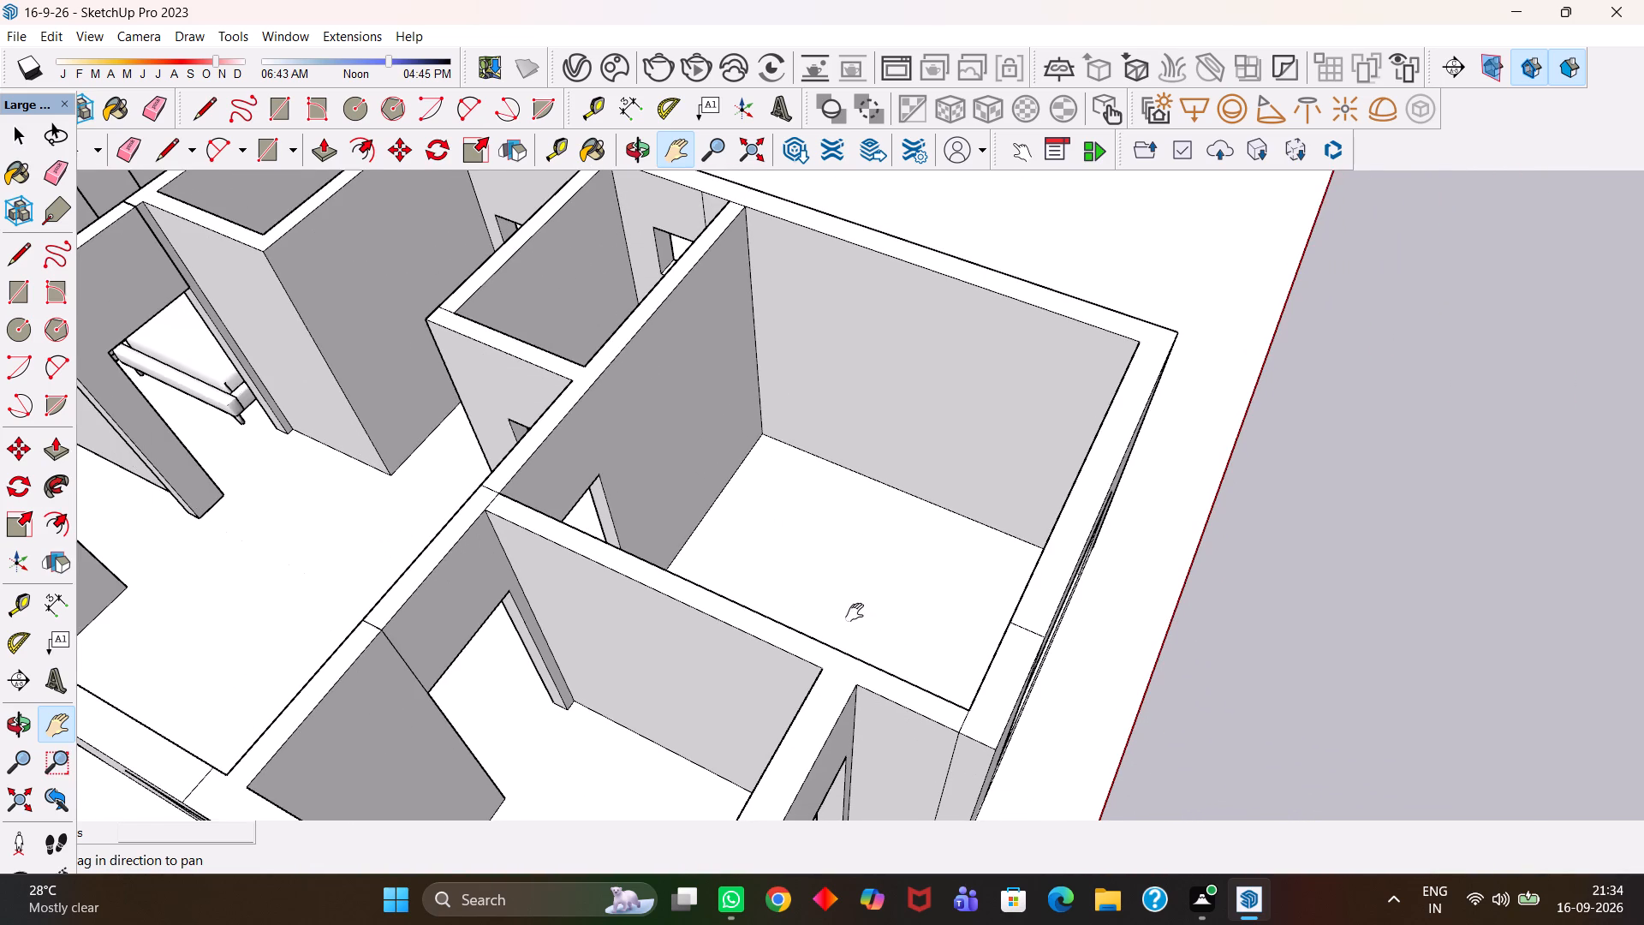
{"action": "scroll", "coordinate": [855, 612], "scroll_direction": "down", "scroll_amount": 2}
{"action": "scroll", "coordinate": [826, 588], "scroll_direction": "up", "scroll_amount": 5}
{"action": "scroll", "coordinate": [792, 534], "scroll_direction": "down", "scroll_amount": 3, "text": "alt"}
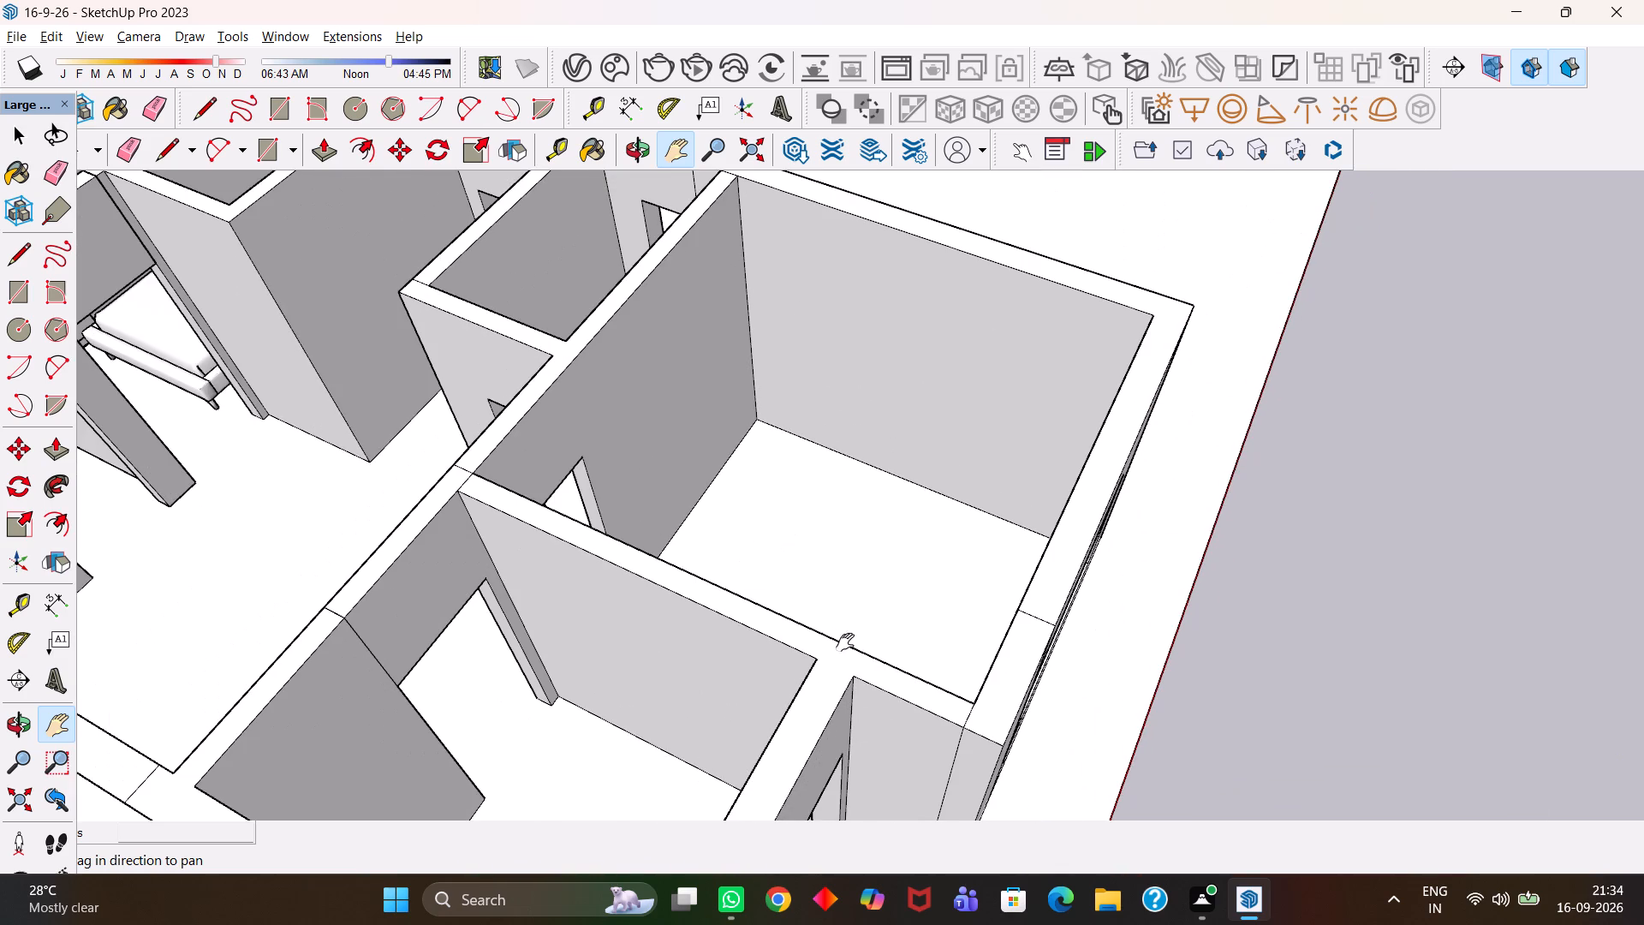
{"action": "scroll", "coordinate": [768, 630], "scroll_direction": "down", "scroll_amount": 2}
{"action": "scroll", "coordinate": [691, 628], "scroll_direction": "up", "scroll_amount": 2}
{"action": "middle_click_drag", "start_coordinate": [781, 671], "coordinate": [884, 685], "text": "alt"}
{"action": "middle_click_drag", "start_coordinate": [896, 685], "coordinate": [971, 682], "text": "alt"}
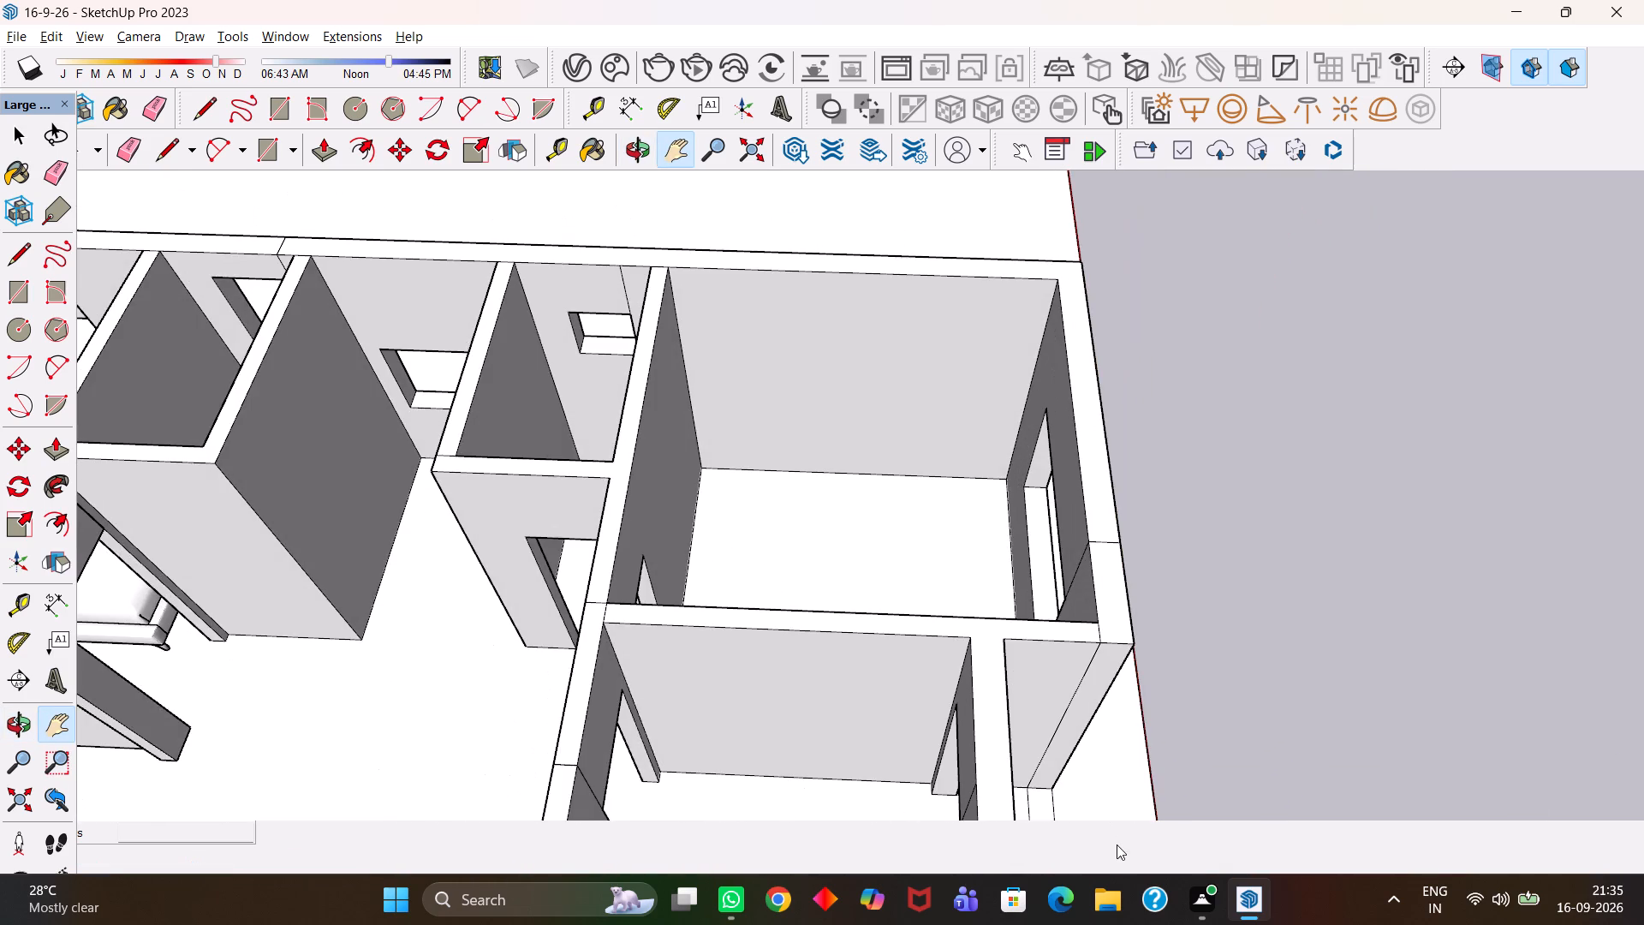
{"action": "scroll", "coordinate": [929, 595], "scroll_direction": "up", "scroll_amount": 5}
{"action": "scroll", "coordinate": [924, 595], "scroll_direction": "down", "scroll_amount": 4}
{"action": "scroll", "coordinate": [904, 595], "scroll_direction": "up", "scroll_amount": 1, "text": "alt"}
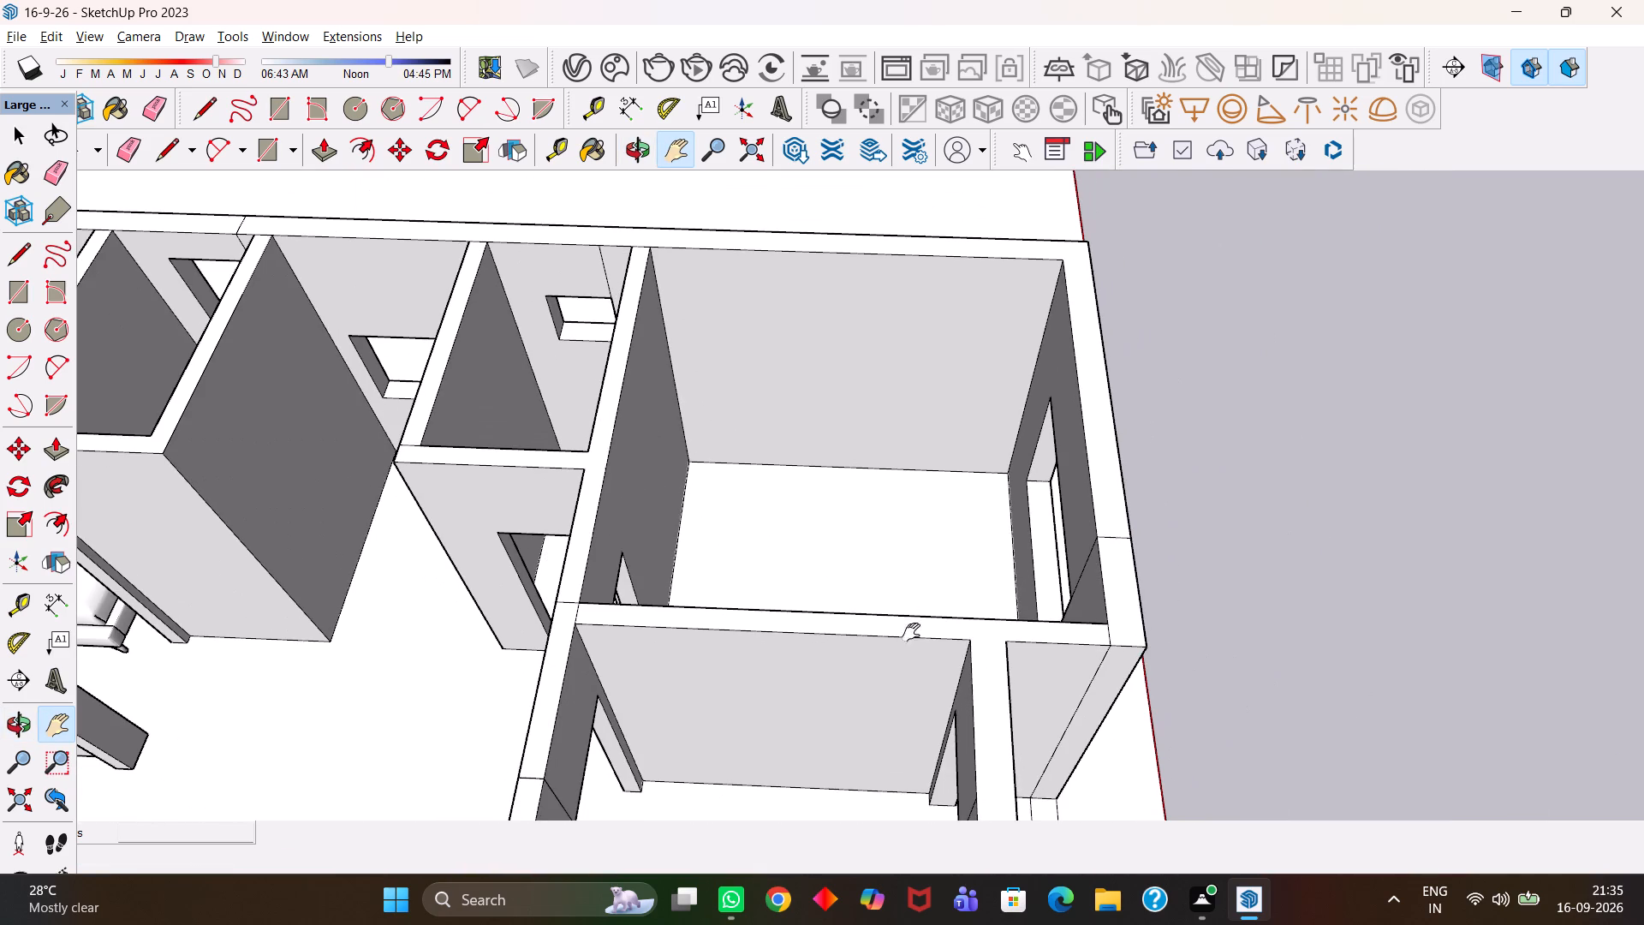
{"action": "middle_click_drag", "start_coordinate": [913, 649], "coordinate": [914, 661], "text": "alt"}
{"action": "scroll", "coordinate": [899, 524], "scroll_direction": "up", "scroll_amount": 4}
{"action": "scroll", "coordinate": [898, 525], "scroll_direction": "down", "scroll_amount": 2}
{"action": "left_click_drag", "start_coordinate": [890, 549], "coordinate": [966, 455]}
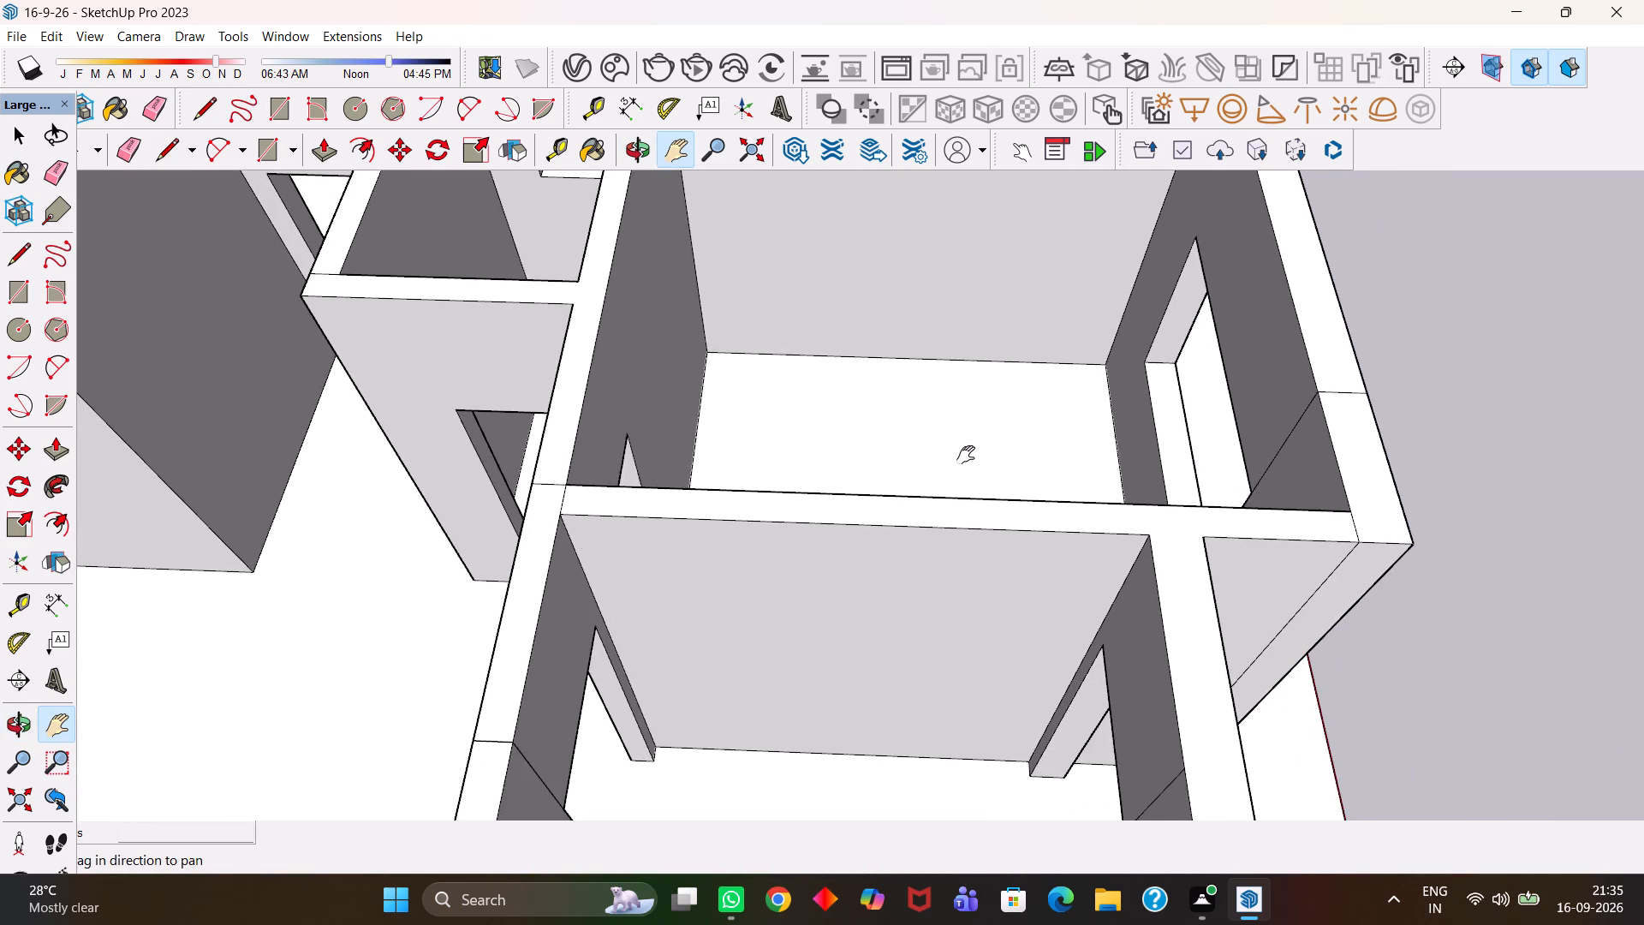
{"action": "scroll", "coordinate": [966, 455], "scroll_direction": "down", "scroll_amount": 3}
{"action": "scroll", "coordinate": [968, 453], "scroll_direction": "up", "scroll_amount": 3}
{"action": "scroll", "coordinate": [921, 374], "scroll_direction": "up", "scroll_amount": 1, "text": "alt"}
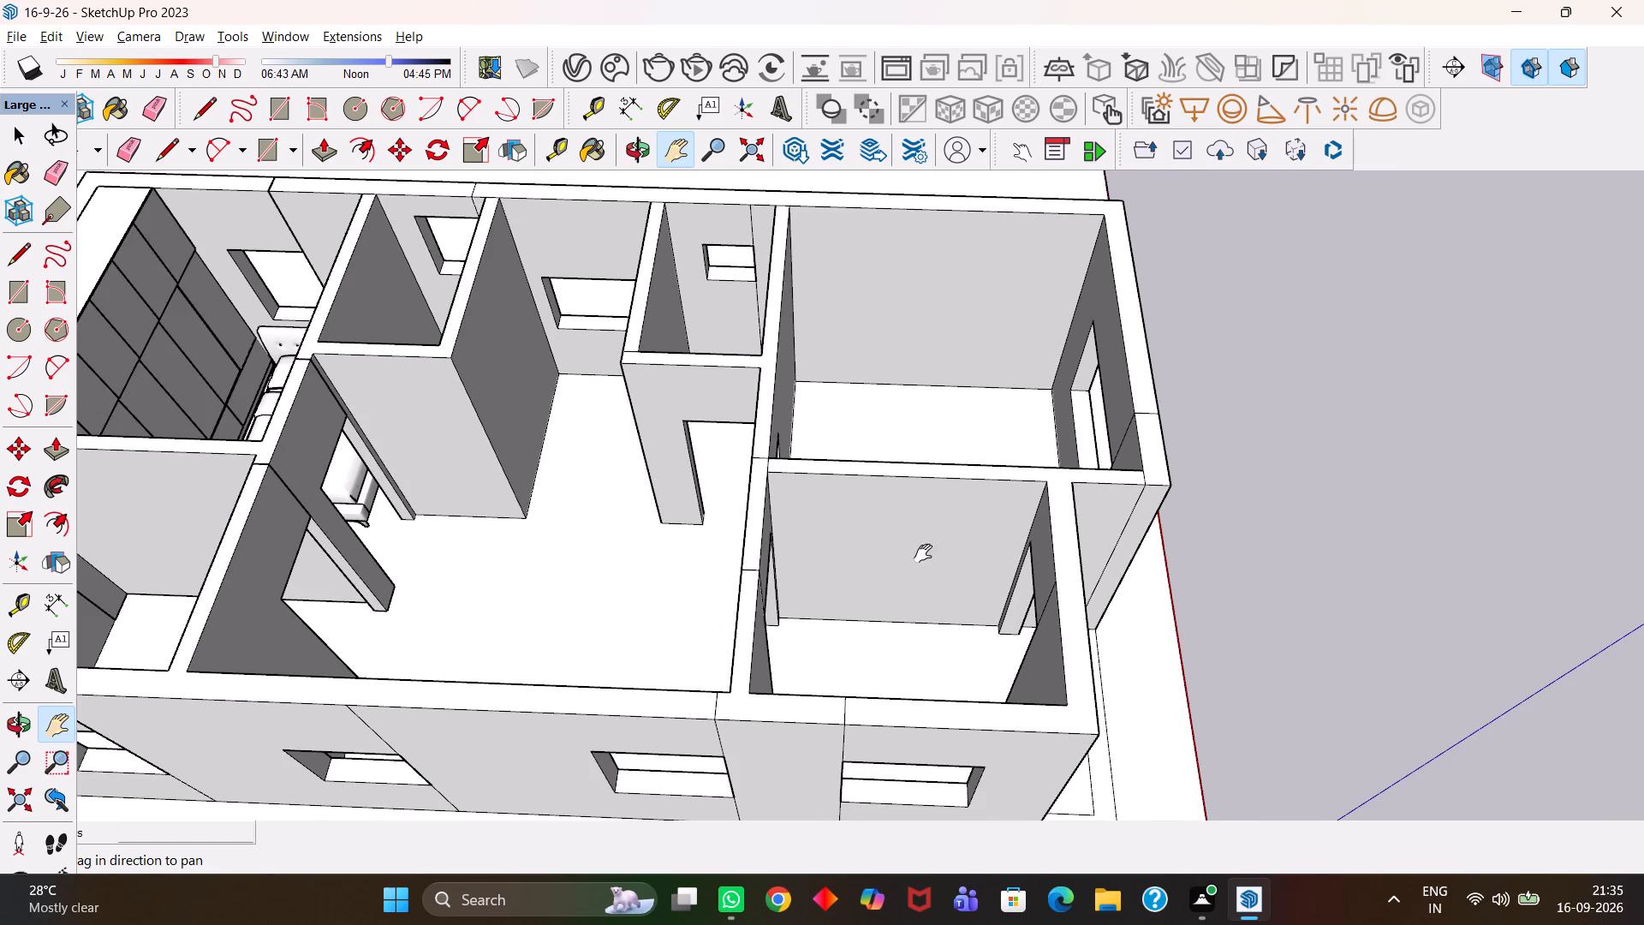
{"action": "scroll", "coordinate": [916, 588], "scroll_direction": "up", "scroll_amount": 1}
{"action": "scroll", "coordinate": [965, 439], "scroll_direction": "up", "scroll_amount": 4}
{"action": "left_click_drag", "start_coordinate": [974, 416], "coordinate": [928, 523]}
{"action": "scroll", "coordinate": [928, 492], "scroll_direction": "down", "scroll_amount": 4}
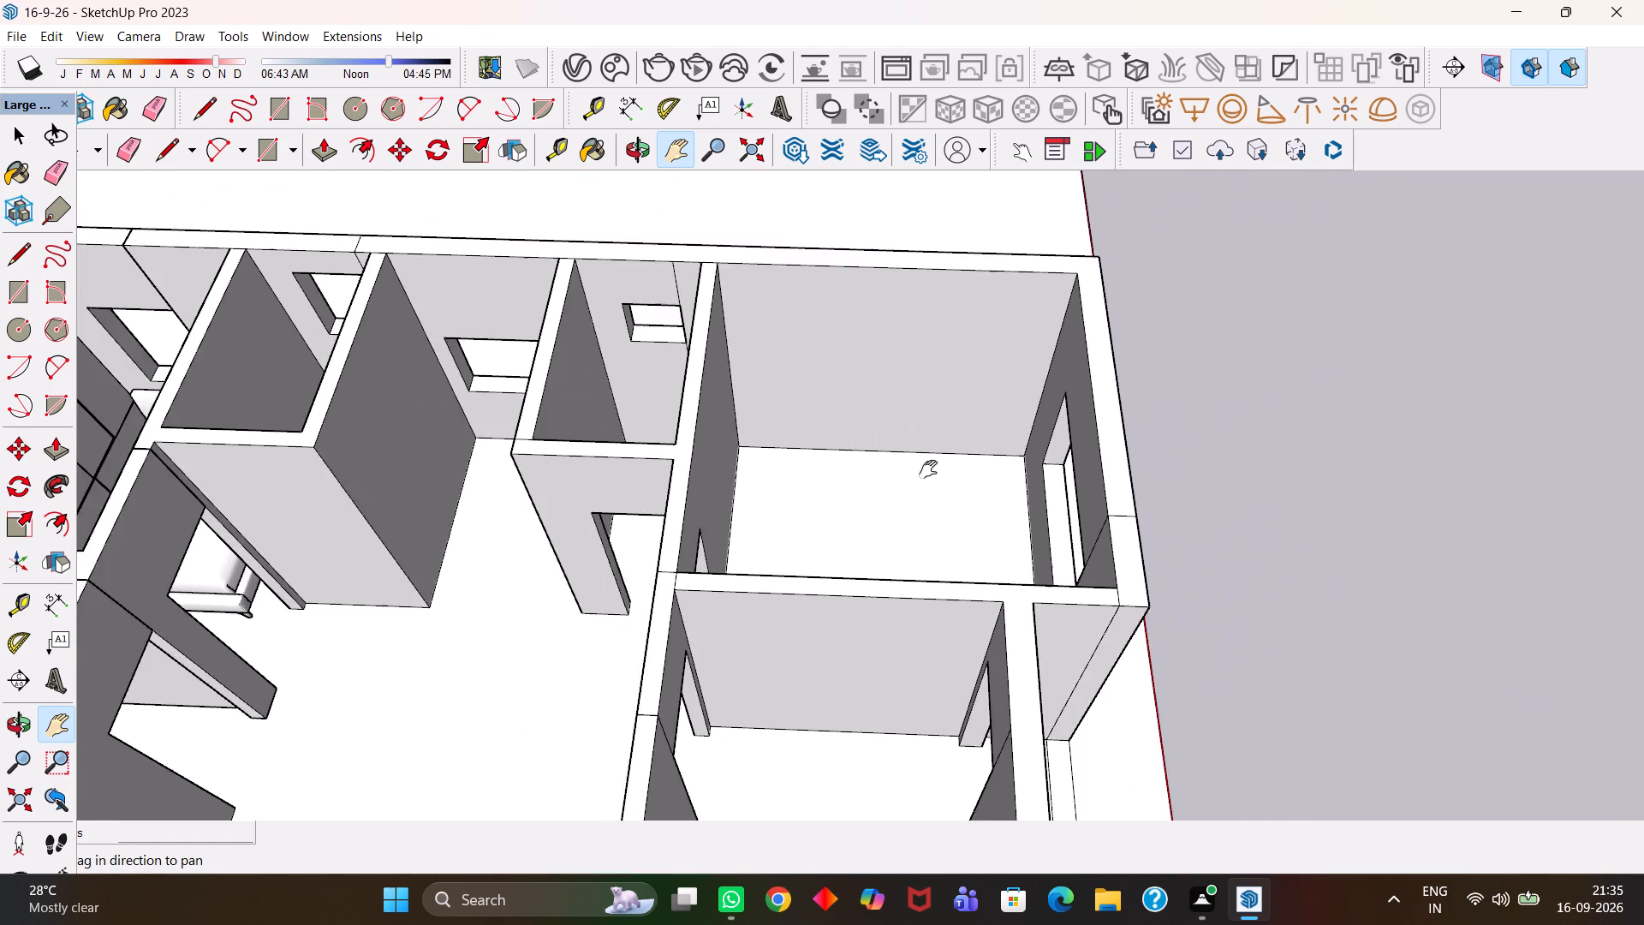
{"action": "scroll", "coordinate": [928, 468], "scroll_direction": "down", "scroll_amount": 2}
{"action": "scroll", "coordinate": [923, 461], "scroll_direction": "up", "scroll_amount": 1}
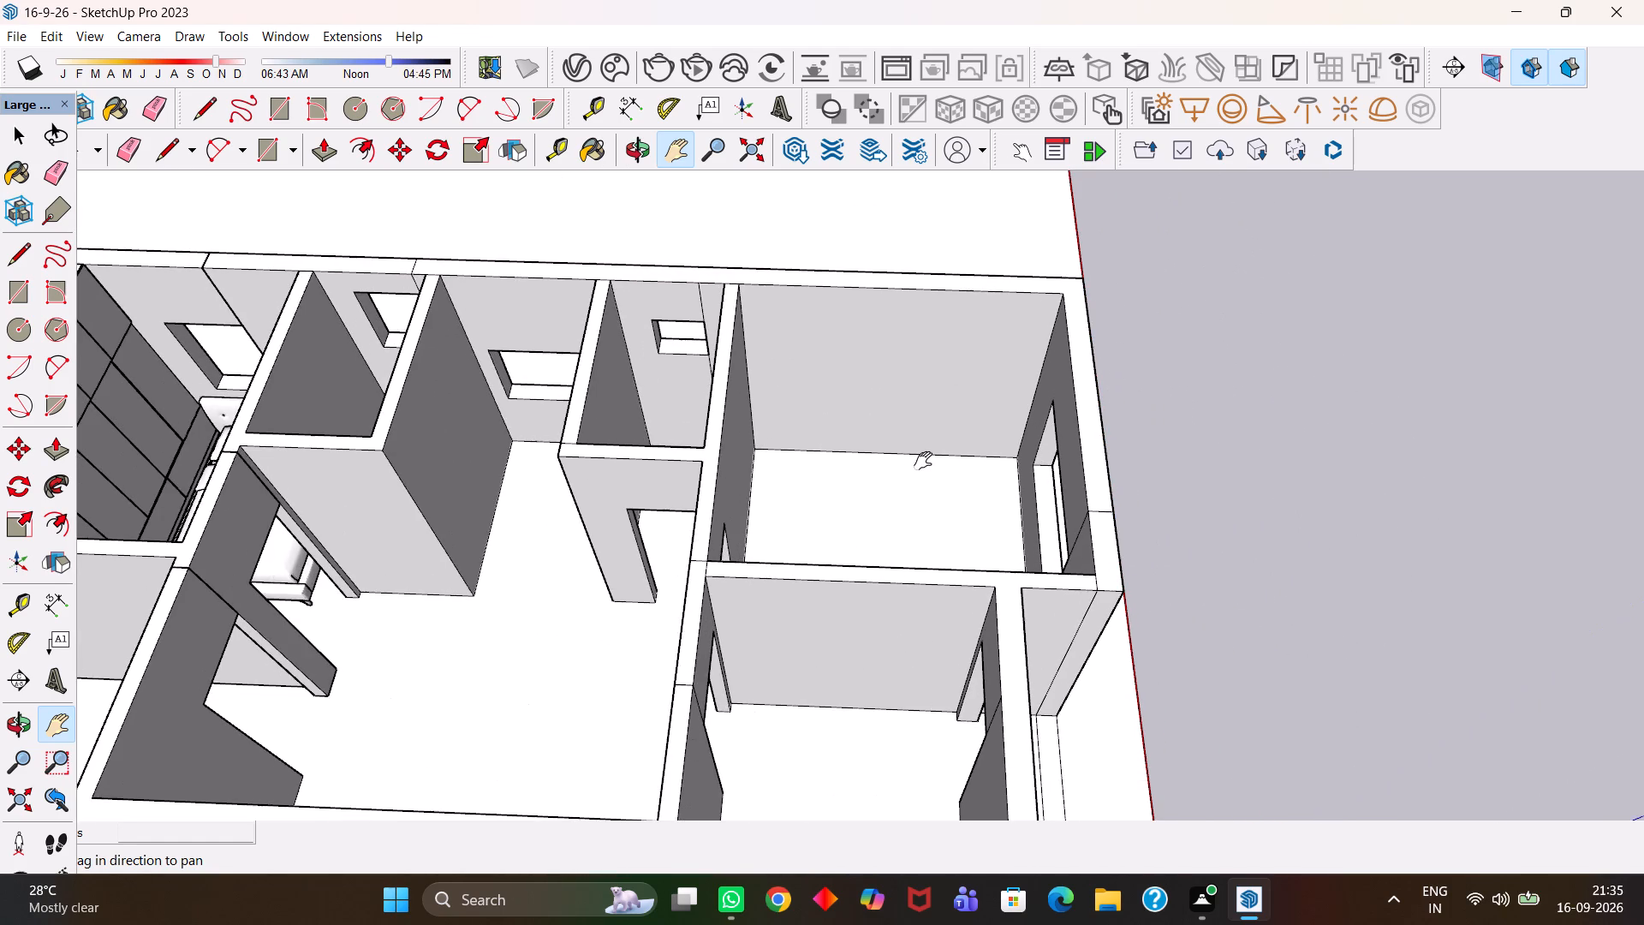
{"action": "scroll", "coordinate": [923, 461], "scroll_direction": "down", "scroll_amount": 2}
{"action": "left_click_drag", "start_coordinate": [919, 464], "coordinate": [968, 435]}
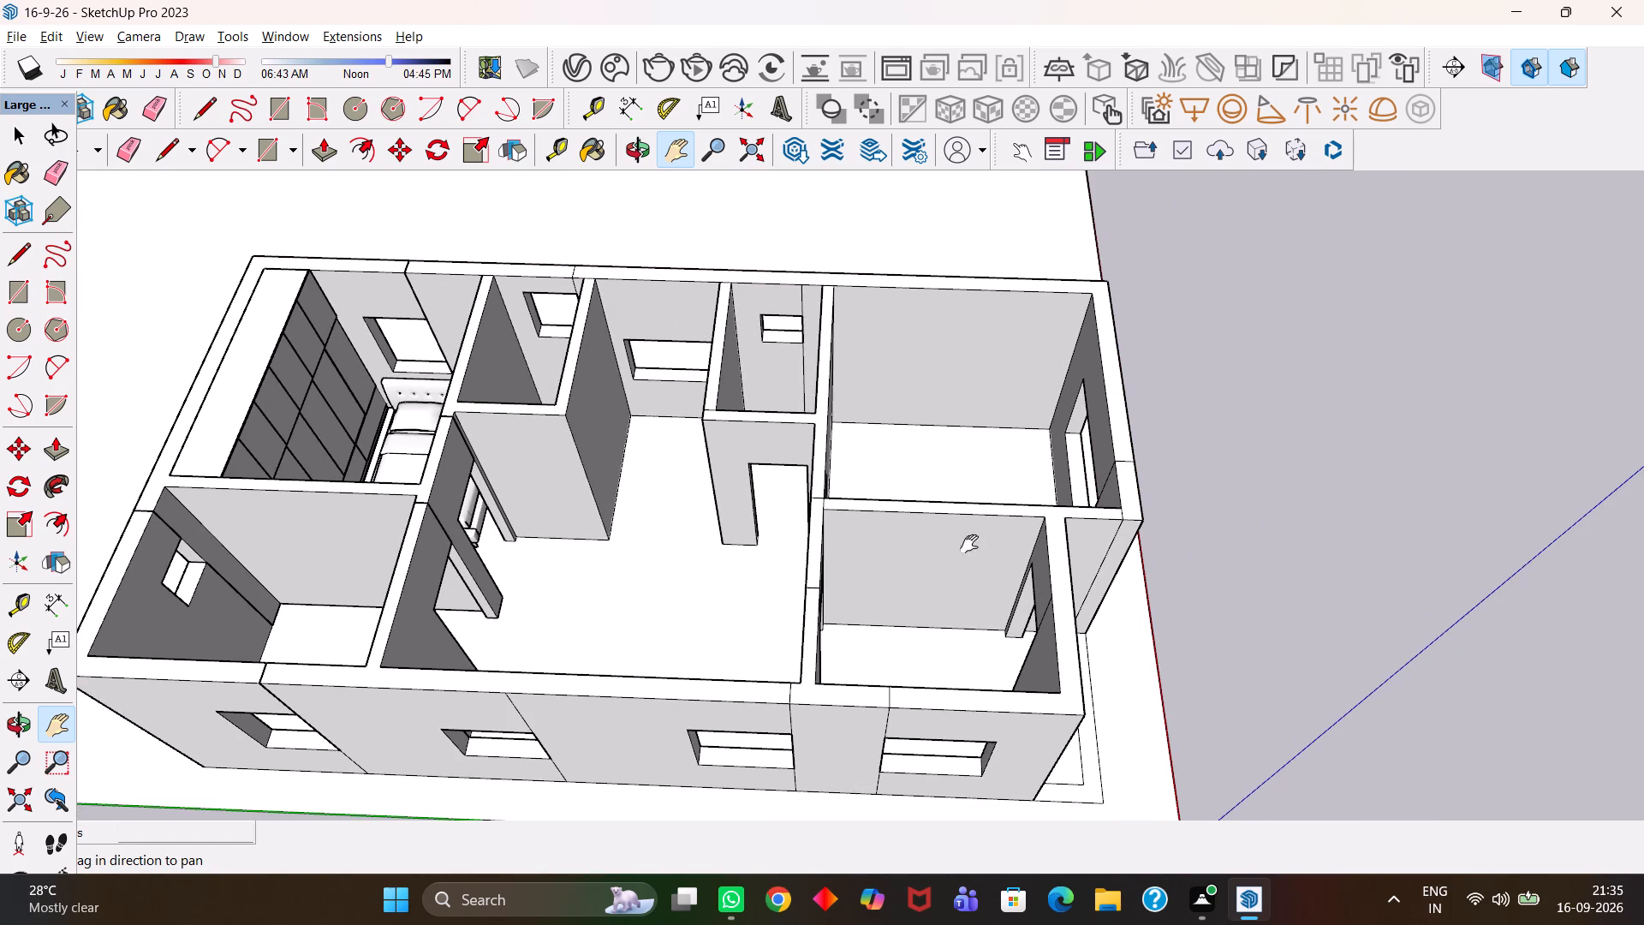
{"action": "middle_click_drag", "start_coordinate": [957, 660], "coordinate": [949, 747], "text": "alt"}
{"action": "scroll", "coordinate": [950, 777], "scroll_direction": "up", "scroll_amount": 1, "text": "alt"}
{"action": "scroll", "coordinate": [1014, 516], "scroll_direction": "up", "scroll_amount": 8}
{"action": "left_click_drag", "start_coordinate": [901, 492], "coordinate": [807, 612]}
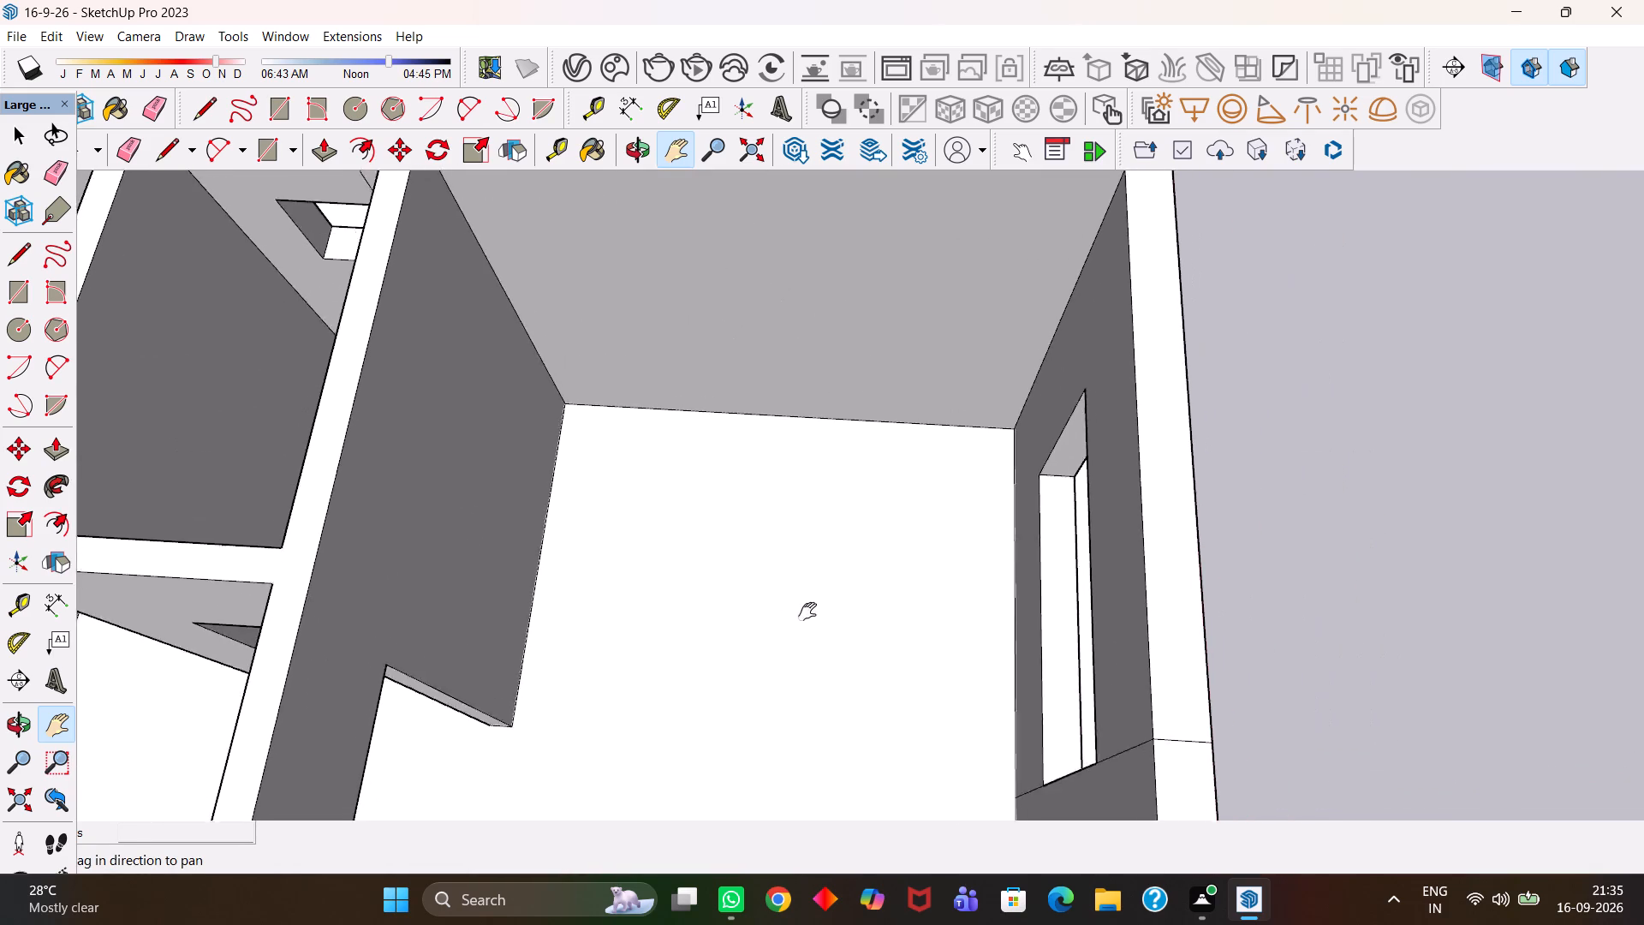
{"action": "left_click_drag", "start_coordinate": [807, 612], "coordinate": [860, 480]}
{"action": "scroll", "coordinate": [846, 624], "scroll_direction": "up", "scroll_amount": 1, "text": "alt"}
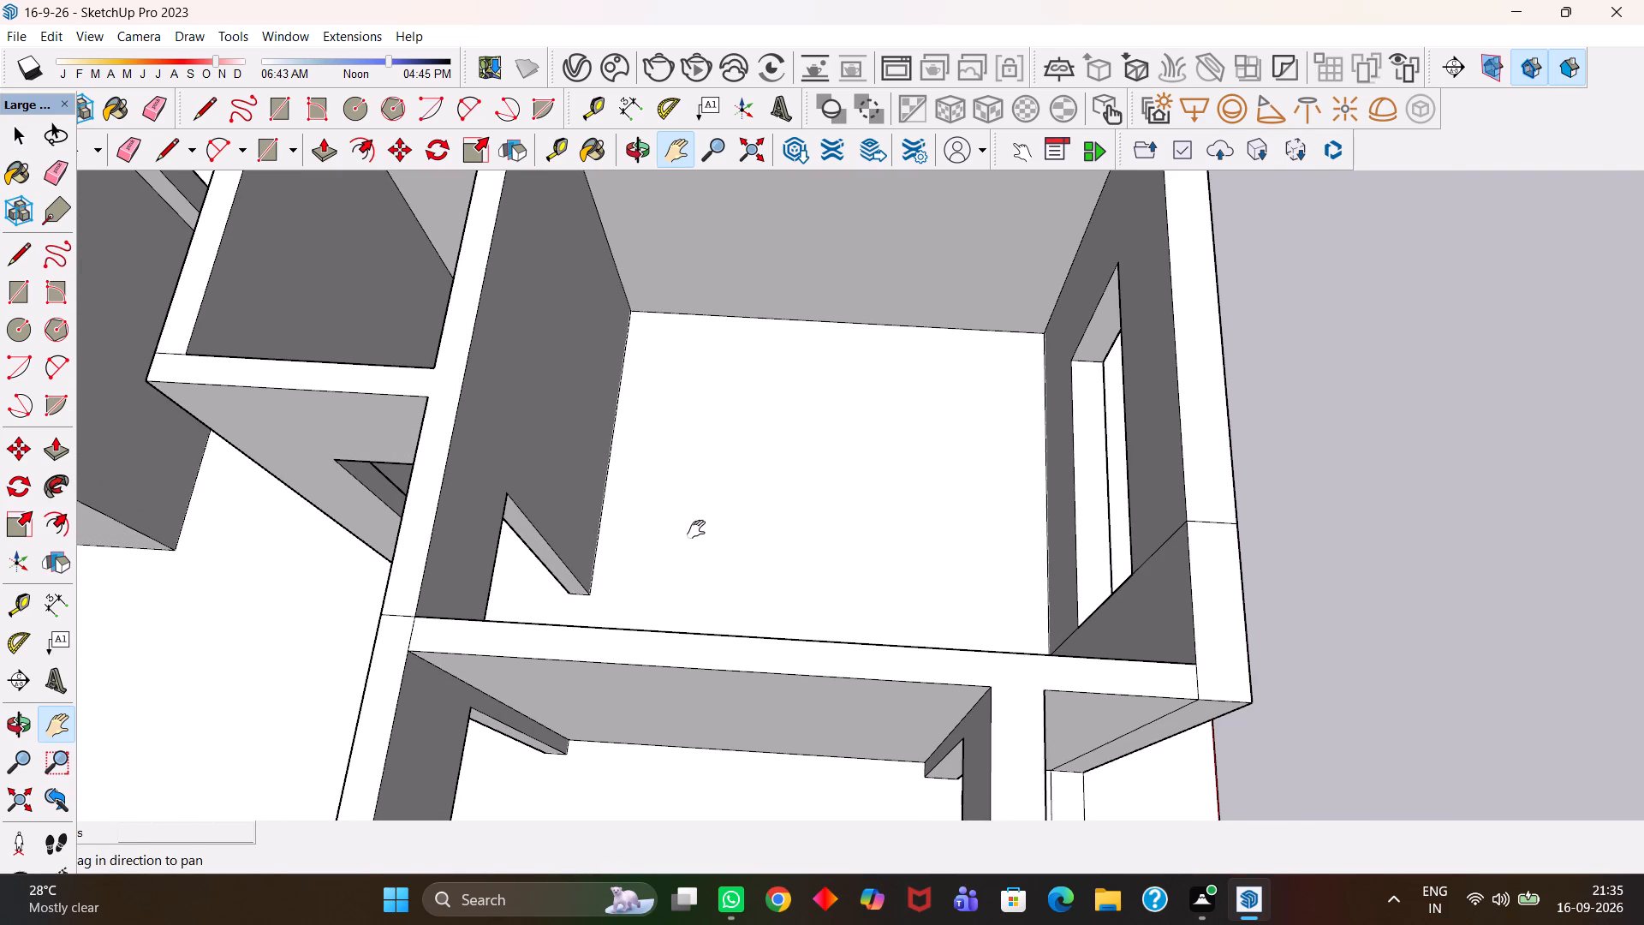
Place a guide on the empty room's floor, 2' in from the base of the wall with the doorway.
{"action": "key", "text": "t"}
{"action": "double_click", "coordinate": [598, 512]}
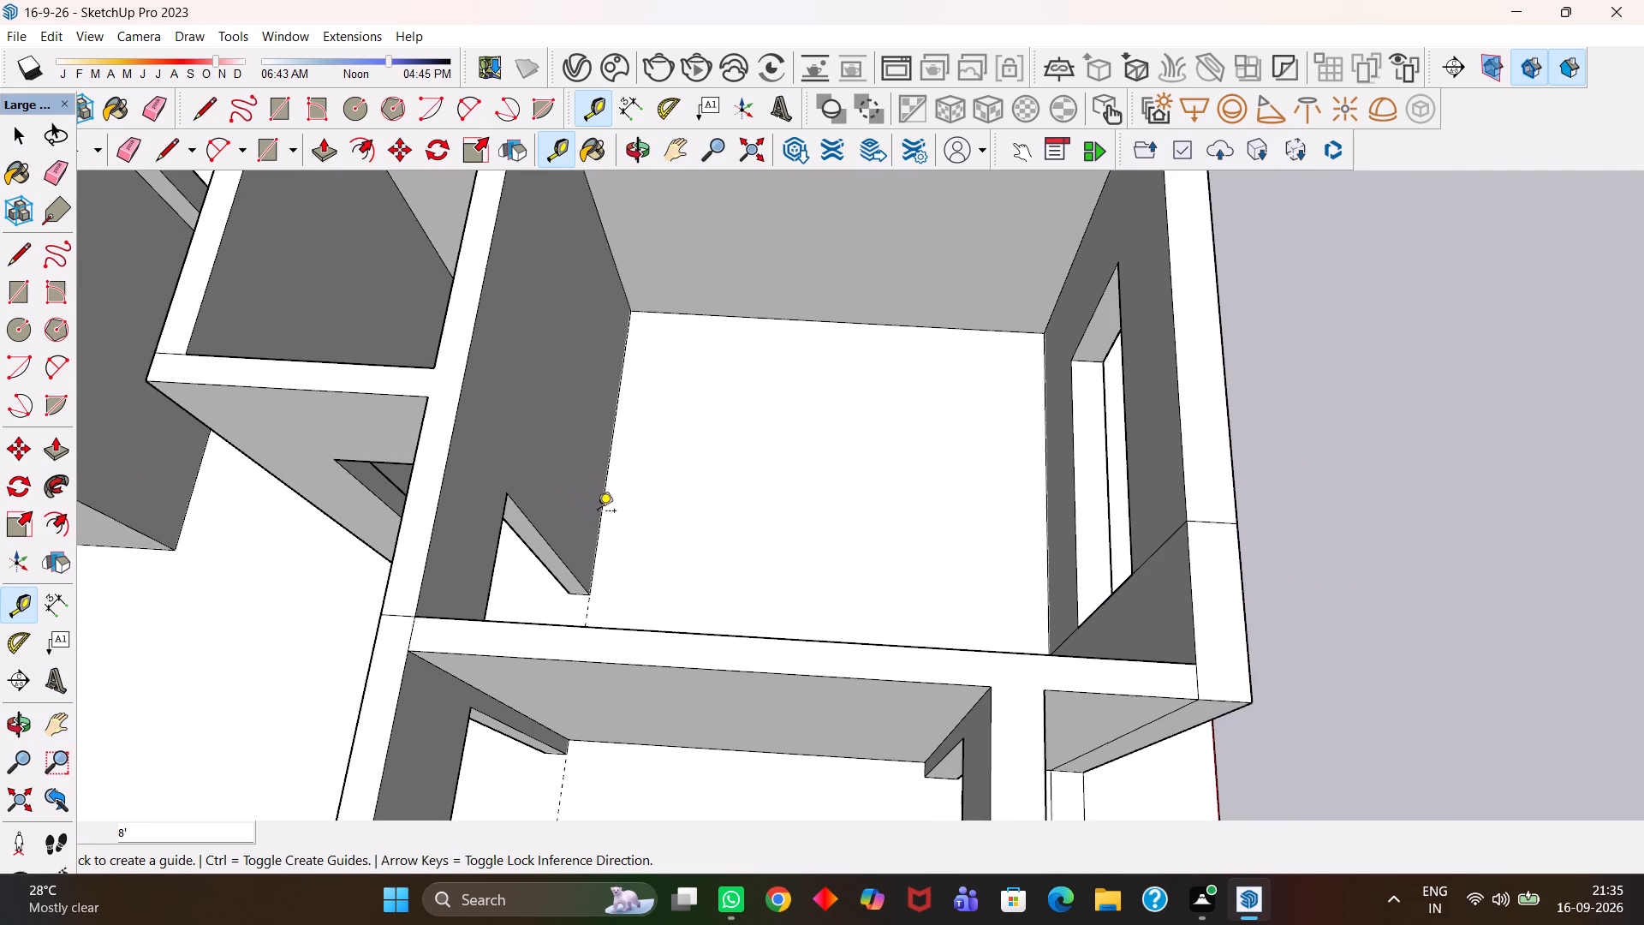
{"action": "double_click", "coordinate": [600, 490]}
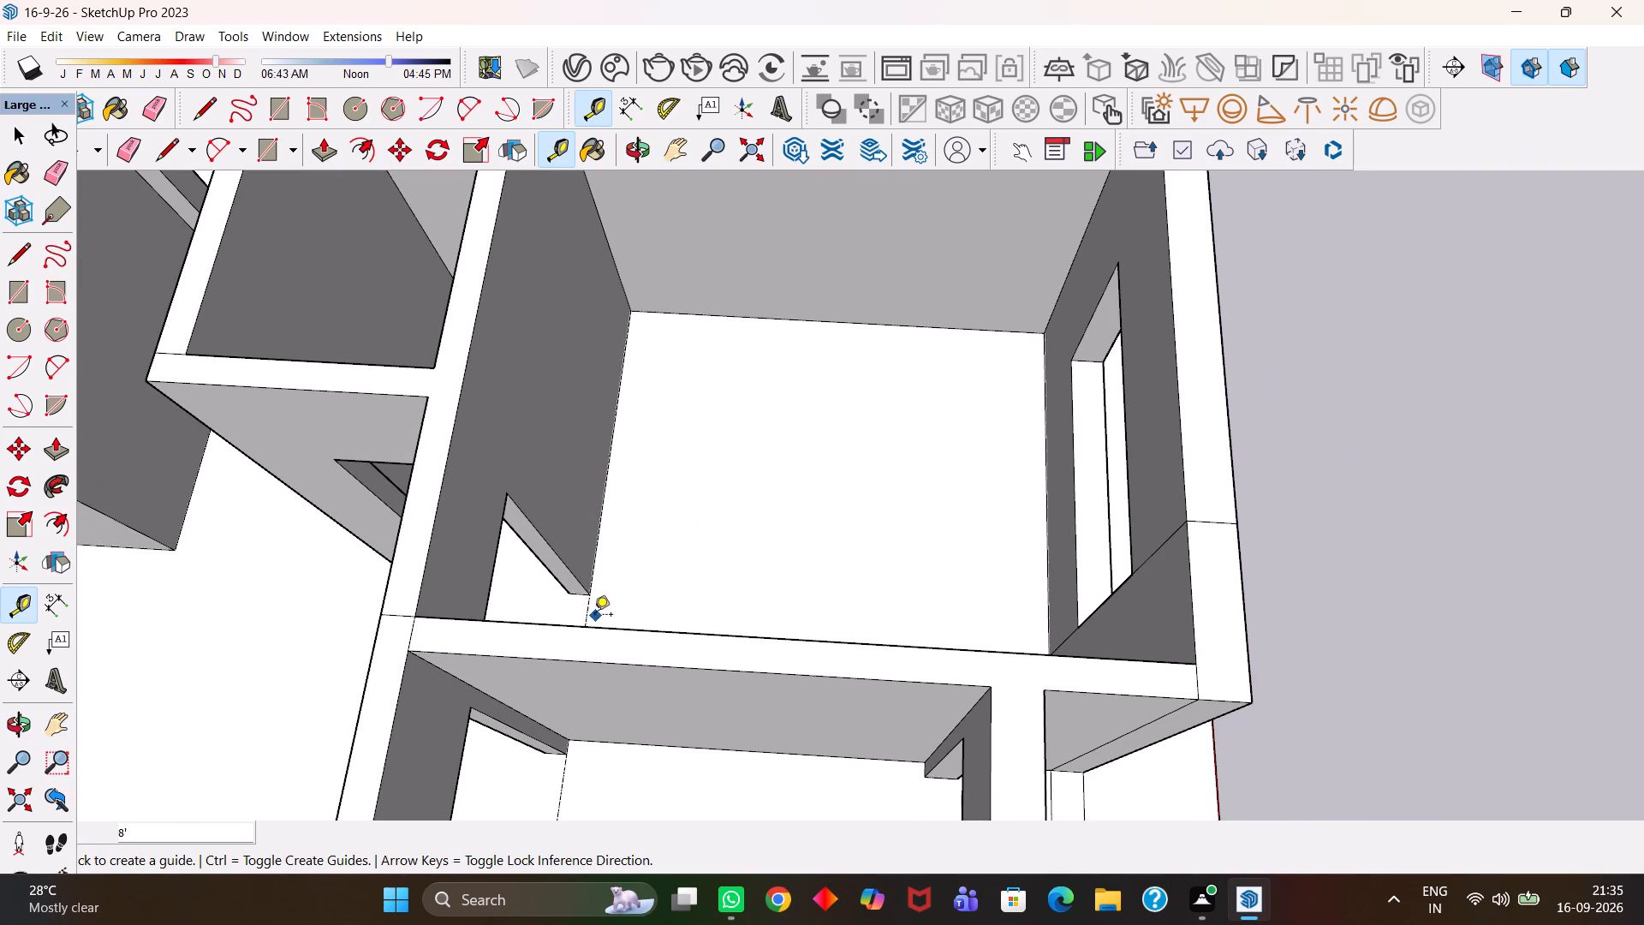
{"action": "left_click", "coordinate": [589, 612]}
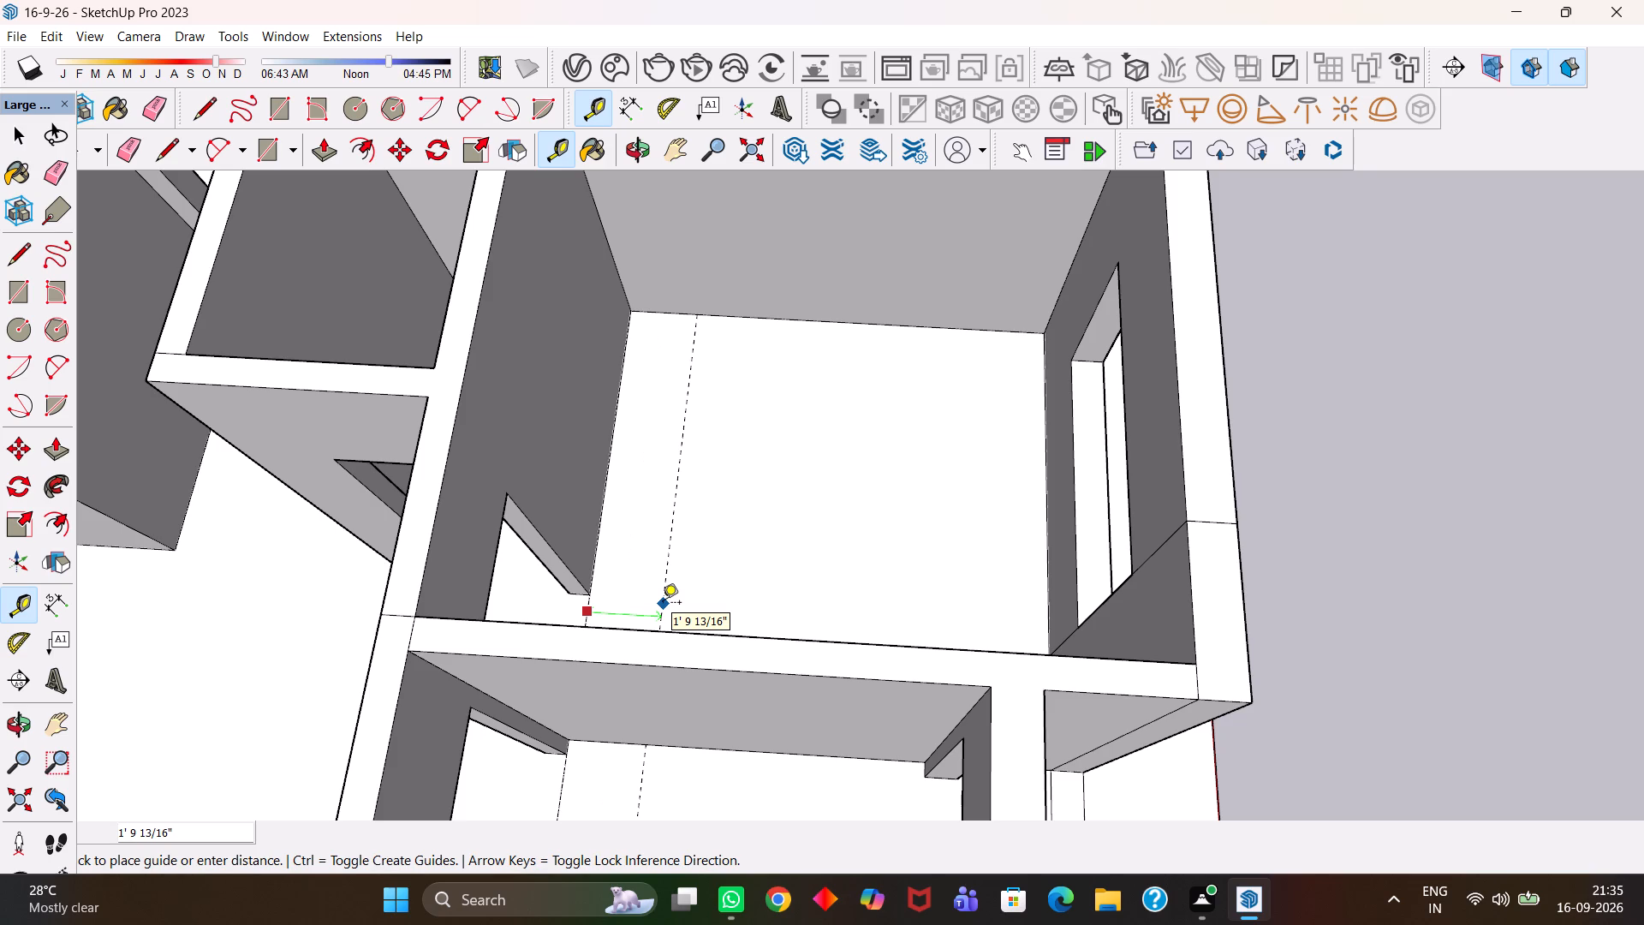
{"action": "type", "text": "2'"}
{"action": "key", "text": "Return"}
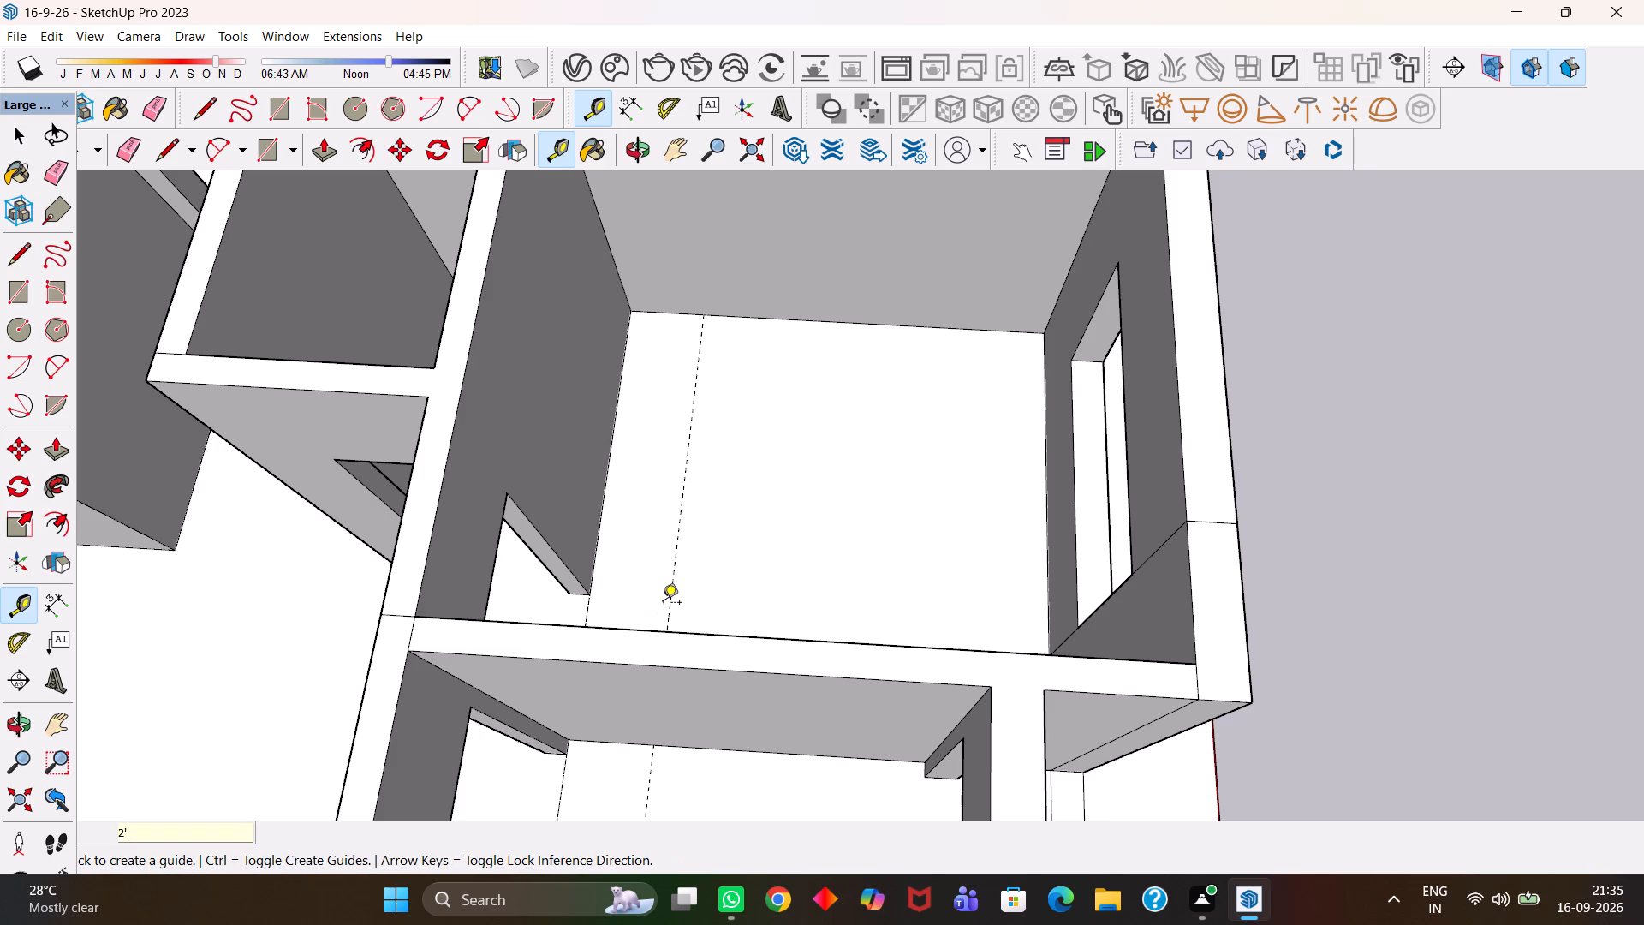
Place a guide 8' from the far wall at the doorway's corner and a second one 6" closer to that wall.
{"action": "key", "text": "t"}
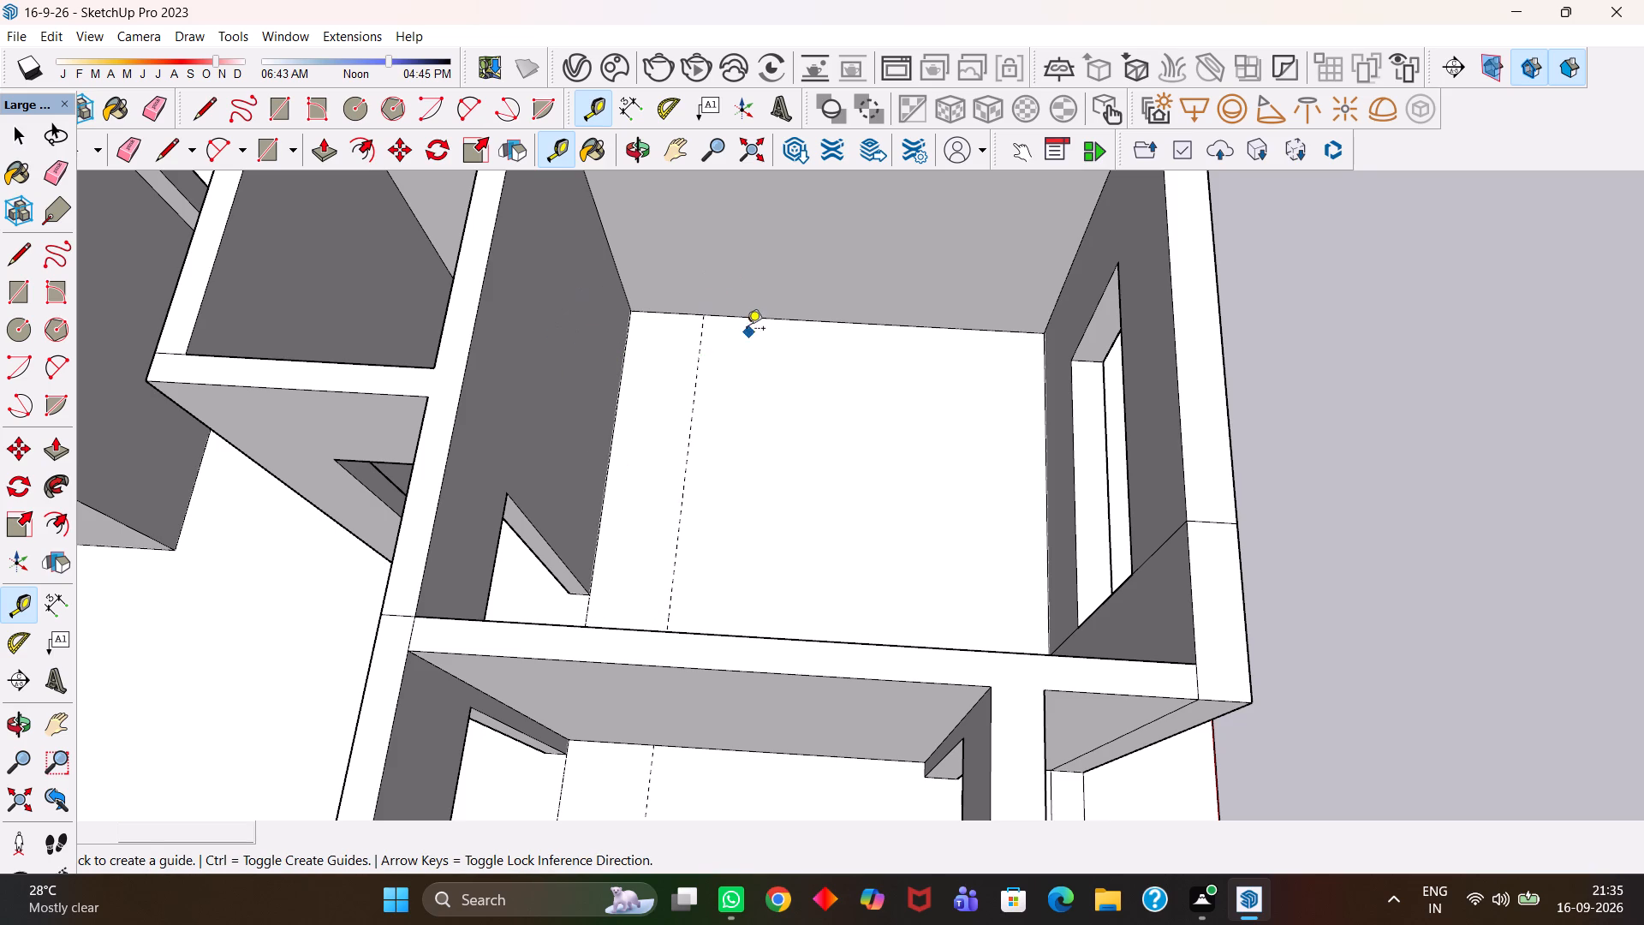
{"action": "left_click", "coordinate": [748, 319]}
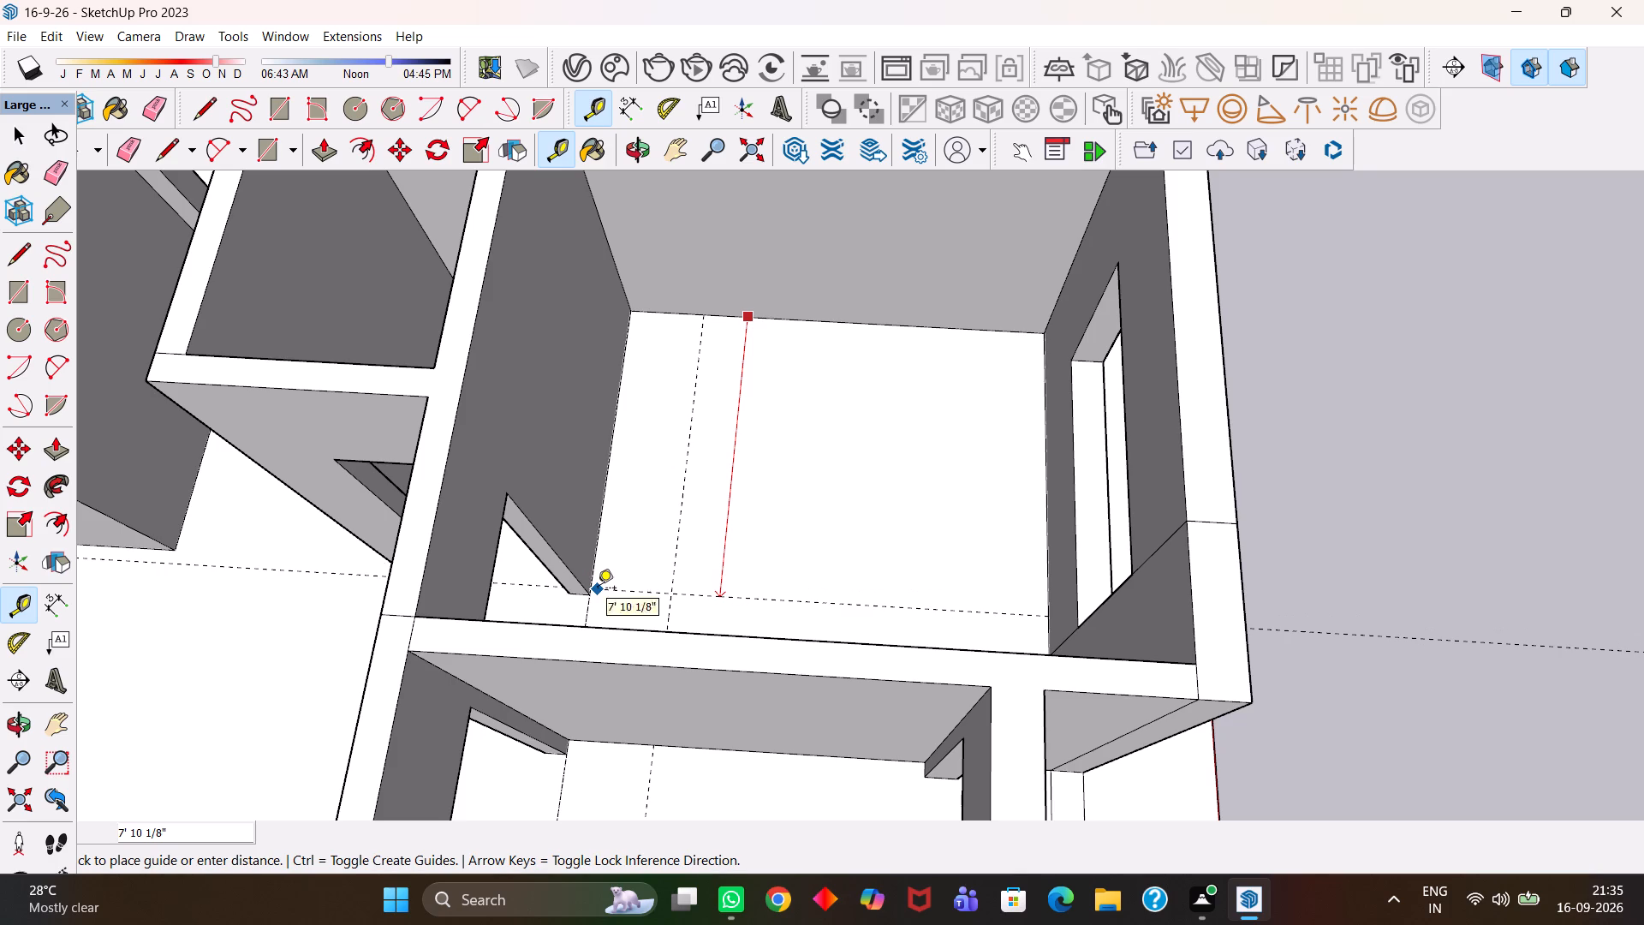
{"action": "left_click", "coordinate": [594, 588]}
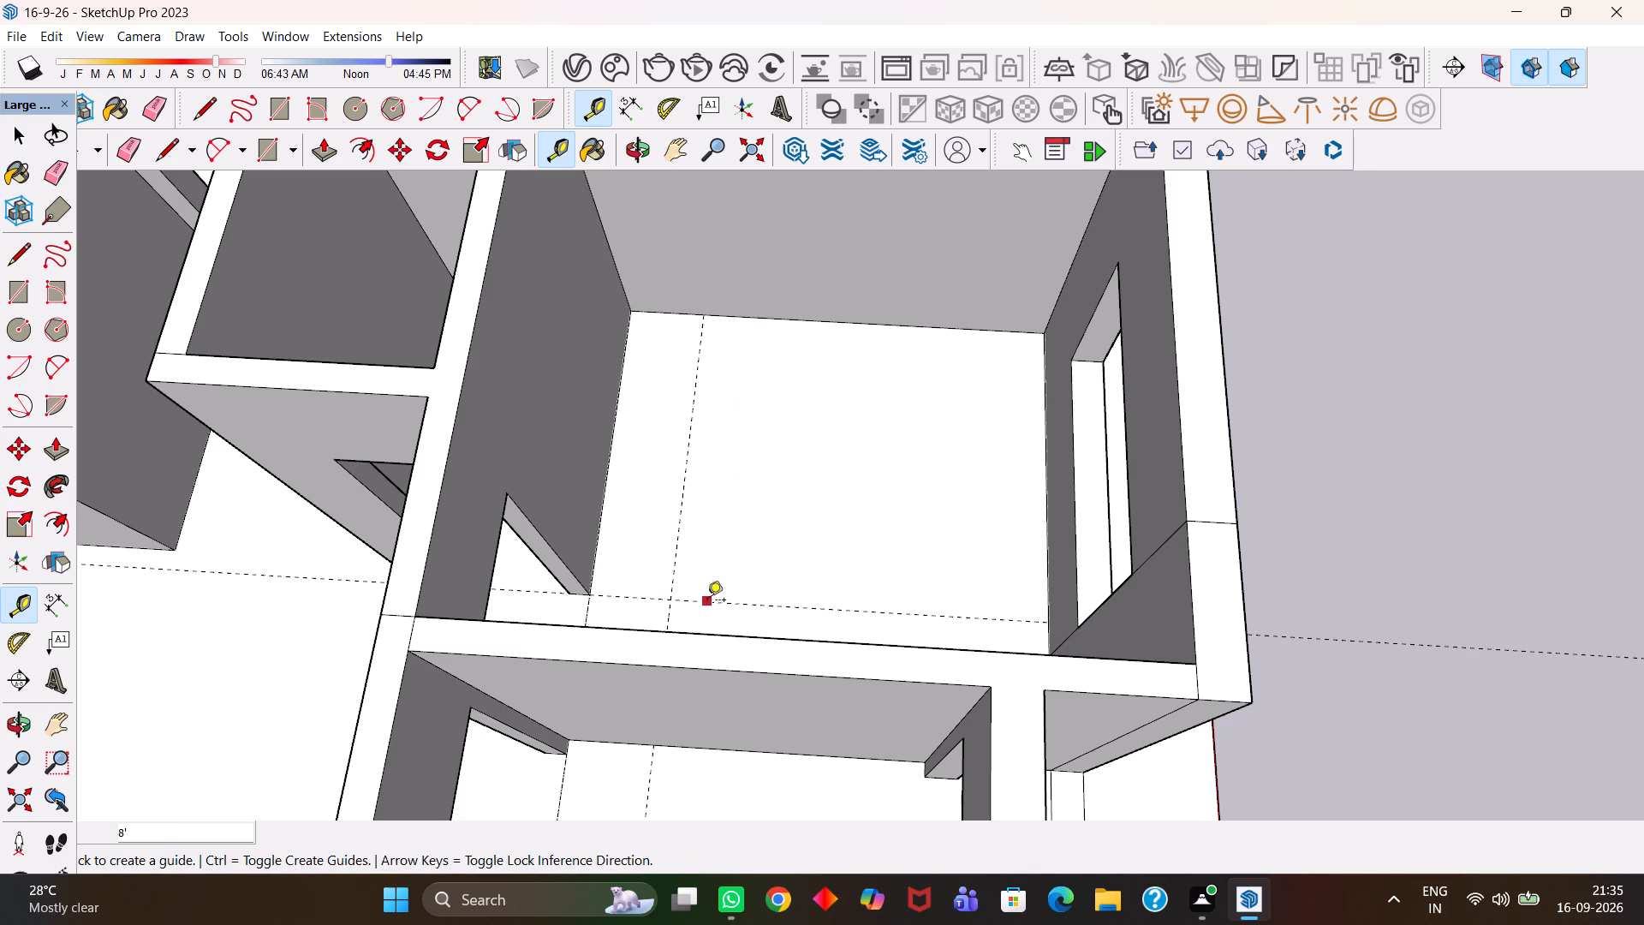
{"action": "left_click", "coordinate": [707, 601]}
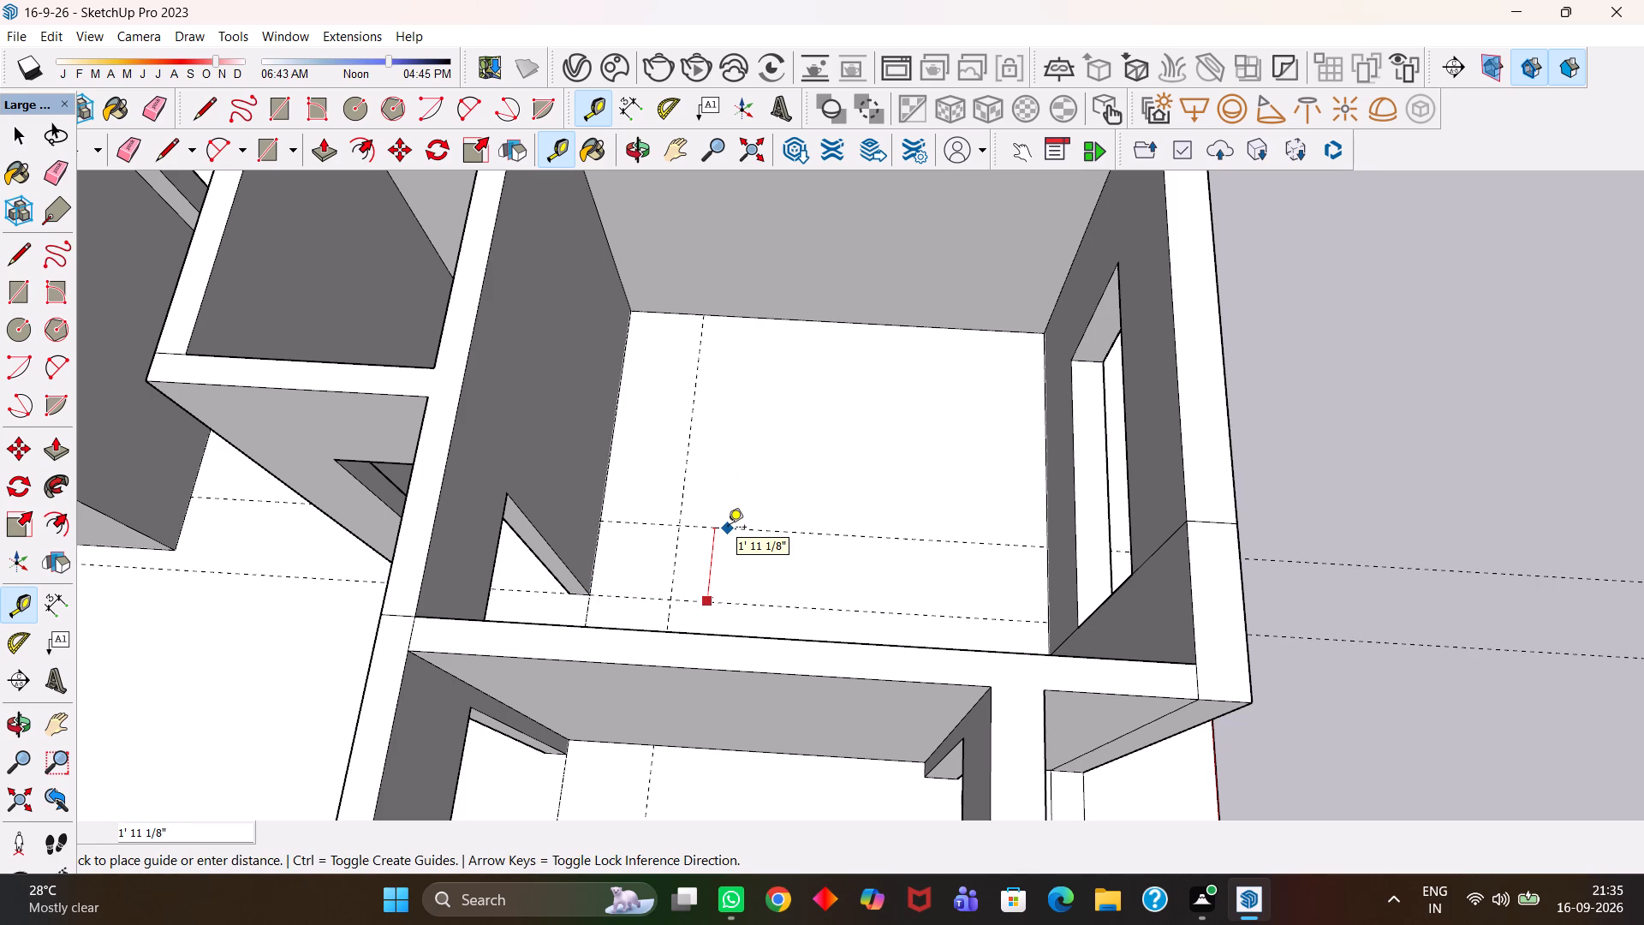
{"action": "type", "text": "6\""}
{"action": "key", "text": "Return"}
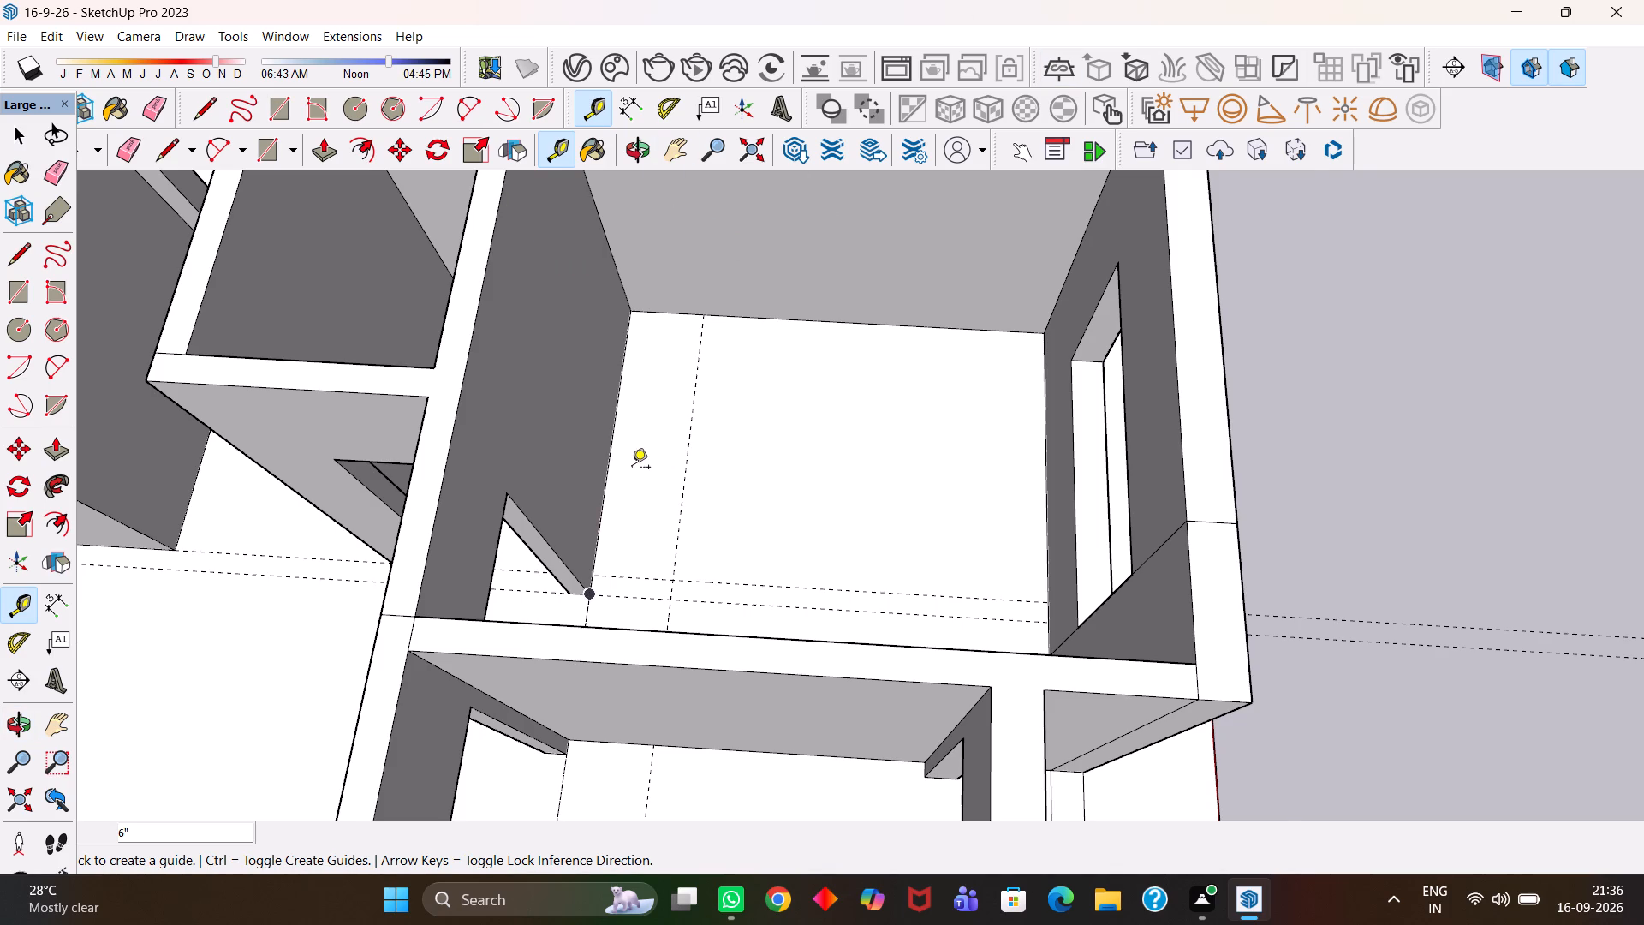
Draw a rectangle on the floor in the 2' strip along the doorway wall, from the far wall to the 6" guide.
{"action": "scroll", "coordinate": [639, 482], "scroll_direction": "up", "scroll_amount": 2}
{"action": "key", "text": "h"}
{"action": "left_click_drag", "start_coordinate": [661, 502], "coordinate": [700, 534]}
{"action": "left_click_drag", "start_coordinate": [699, 534], "coordinate": [677, 526]}
{"action": "key", "text": "r"}
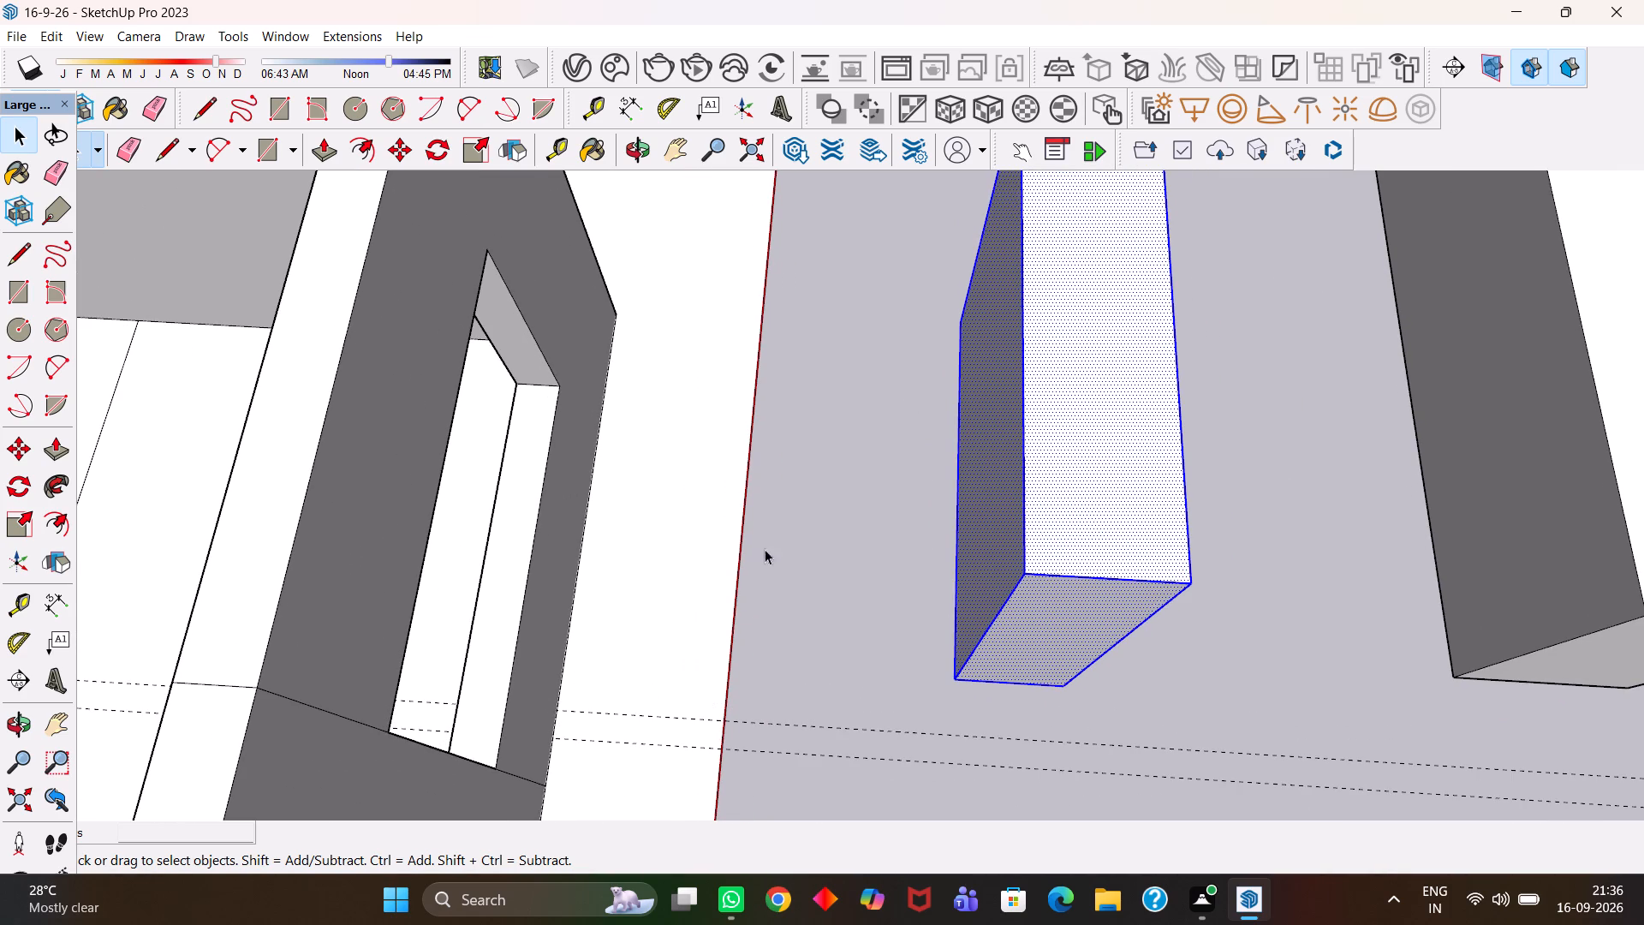
Place a guide 4" above the bottom edge of the front face of the storage box nearest the house.
{"action": "scroll", "coordinate": [972, 602], "scroll_direction": "down", "scroll_amount": 4}
{"action": "scroll", "coordinate": [939, 586], "scroll_direction": "up", "scroll_amount": 4}
{"action": "scroll", "coordinate": [939, 586], "scroll_direction": "down", "scroll_amount": 5}
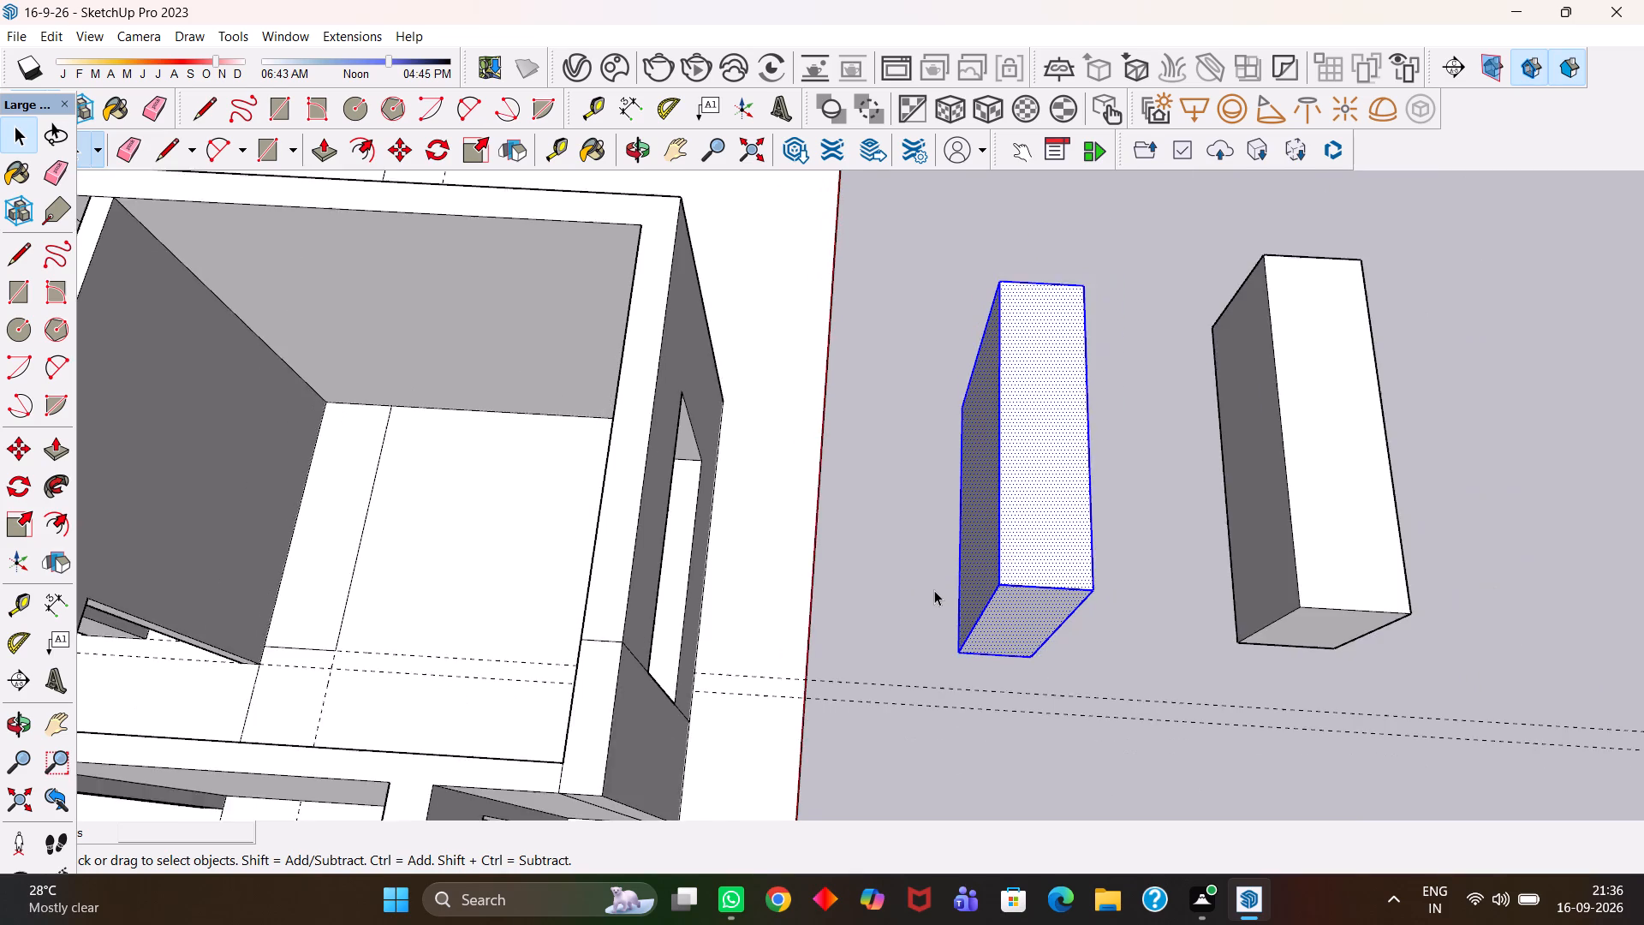
{"action": "scroll", "coordinate": [926, 598], "scroll_direction": "up", "scroll_amount": 1}
{"action": "middle_click_drag", "start_coordinate": [875, 492], "coordinate": [908, 497]}
{"action": "middle_click_drag", "start_coordinate": [930, 501], "coordinate": [1265, 477]}
{"action": "right_click_drag", "start_coordinate": [1045, 524], "coordinate": [1263, 478]}
{"action": "right_click", "coordinate": [1265, 477]}
{"action": "scroll", "coordinate": [1115, 516], "scroll_direction": "up", "scroll_amount": 8}
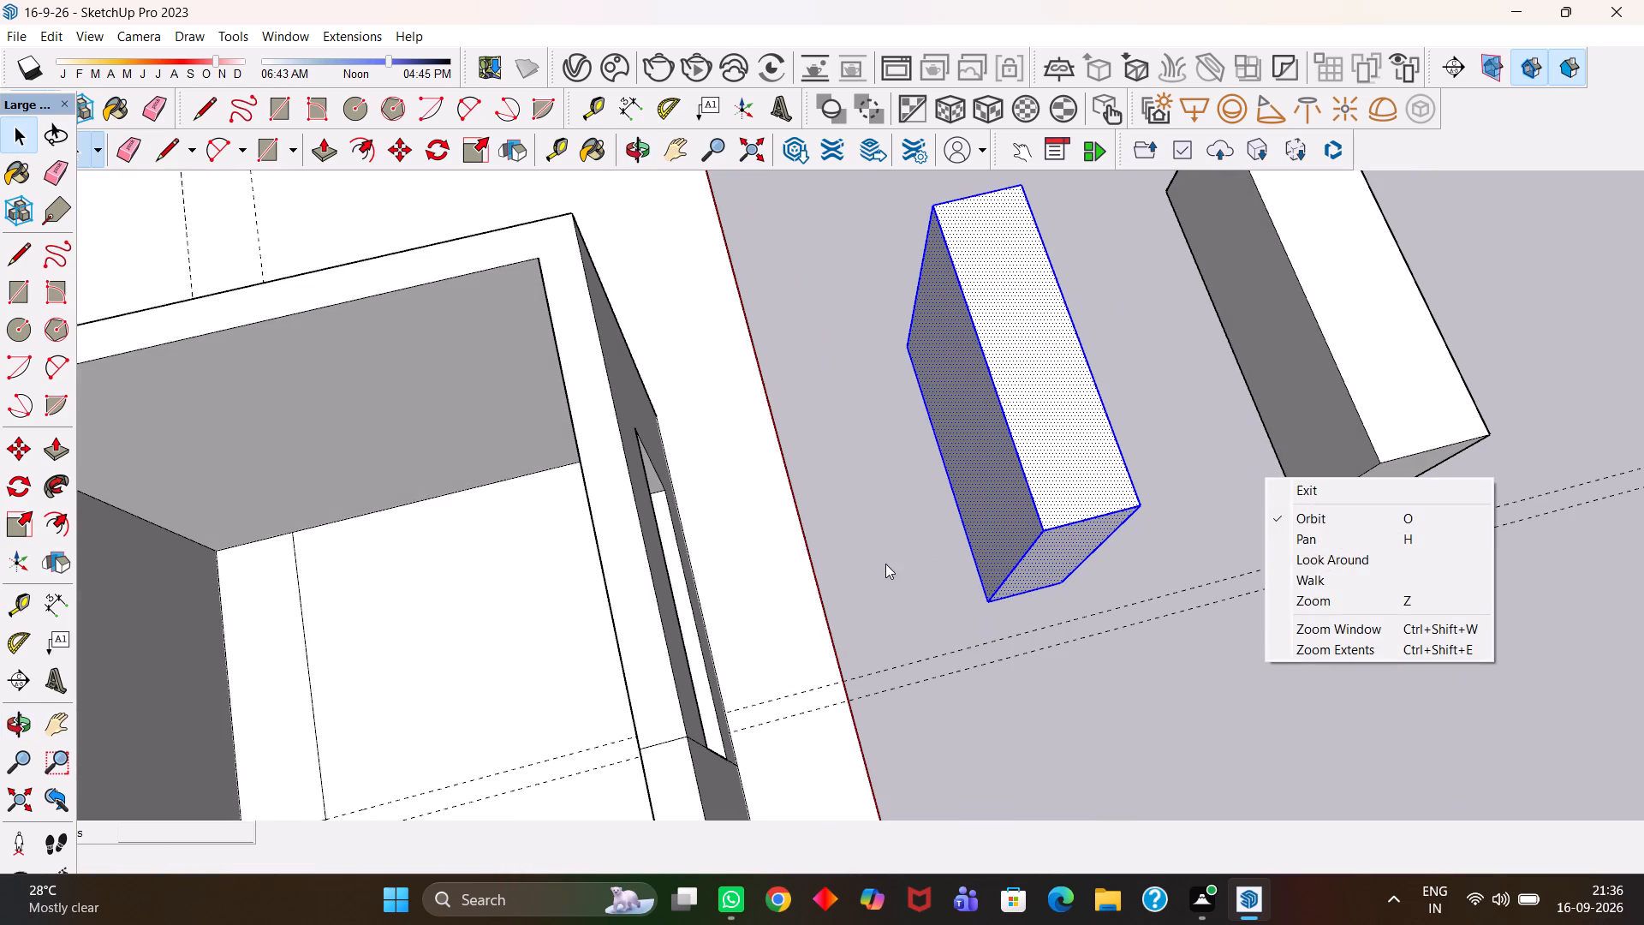
{"action": "scroll", "coordinate": [885, 564], "scroll_direction": "up", "scroll_amount": 13}
{"action": "scroll", "coordinate": [980, 612], "scroll_direction": "down", "scroll_amount": 3}
{"action": "left_click", "coordinate": [887, 602]}
{"action": "scroll", "coordinate": [936, 620], "scroll_direction": "up", "scroll_amount": 4}
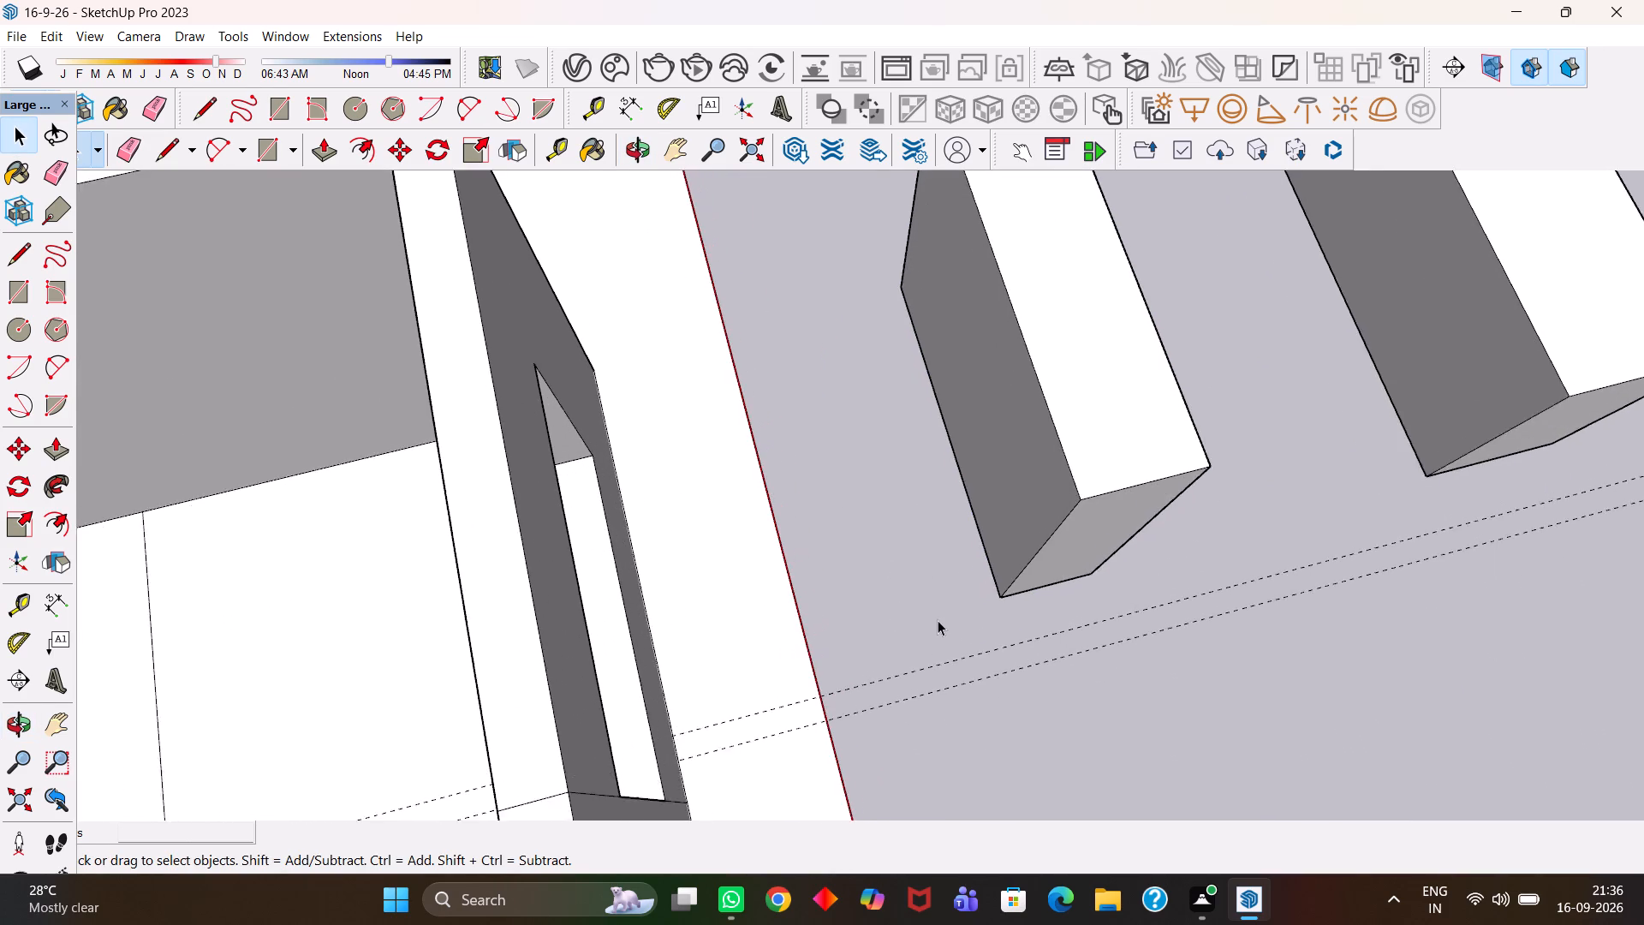
{"action": "scroll", "coordinate": [982, 596], "scroll_direction": "down", "scroll_amount": 3}
{"action": "middle_click_drag", "start_coordinate": [1058, 380], "coordinate": [1089, 325]}
{"action": "scroll", "coordinate": [1089, 325], "scroll_direction": "up", "scroll_amount": 7}
{"action": "middle_click_drag", "start_coordinate": [1073, 474], "coordinate": [1183, 291]}
{"action": "scroll", "coordinate": [1183, 291], "scroll_direction": "up", "scroll_amount": 1}
{"action": "scroll", "coordinate": [963, 696], "scroll_direction": "up", "scroll_amount": 2}
{"action": "left_click", "coordinate": [980, 619]}
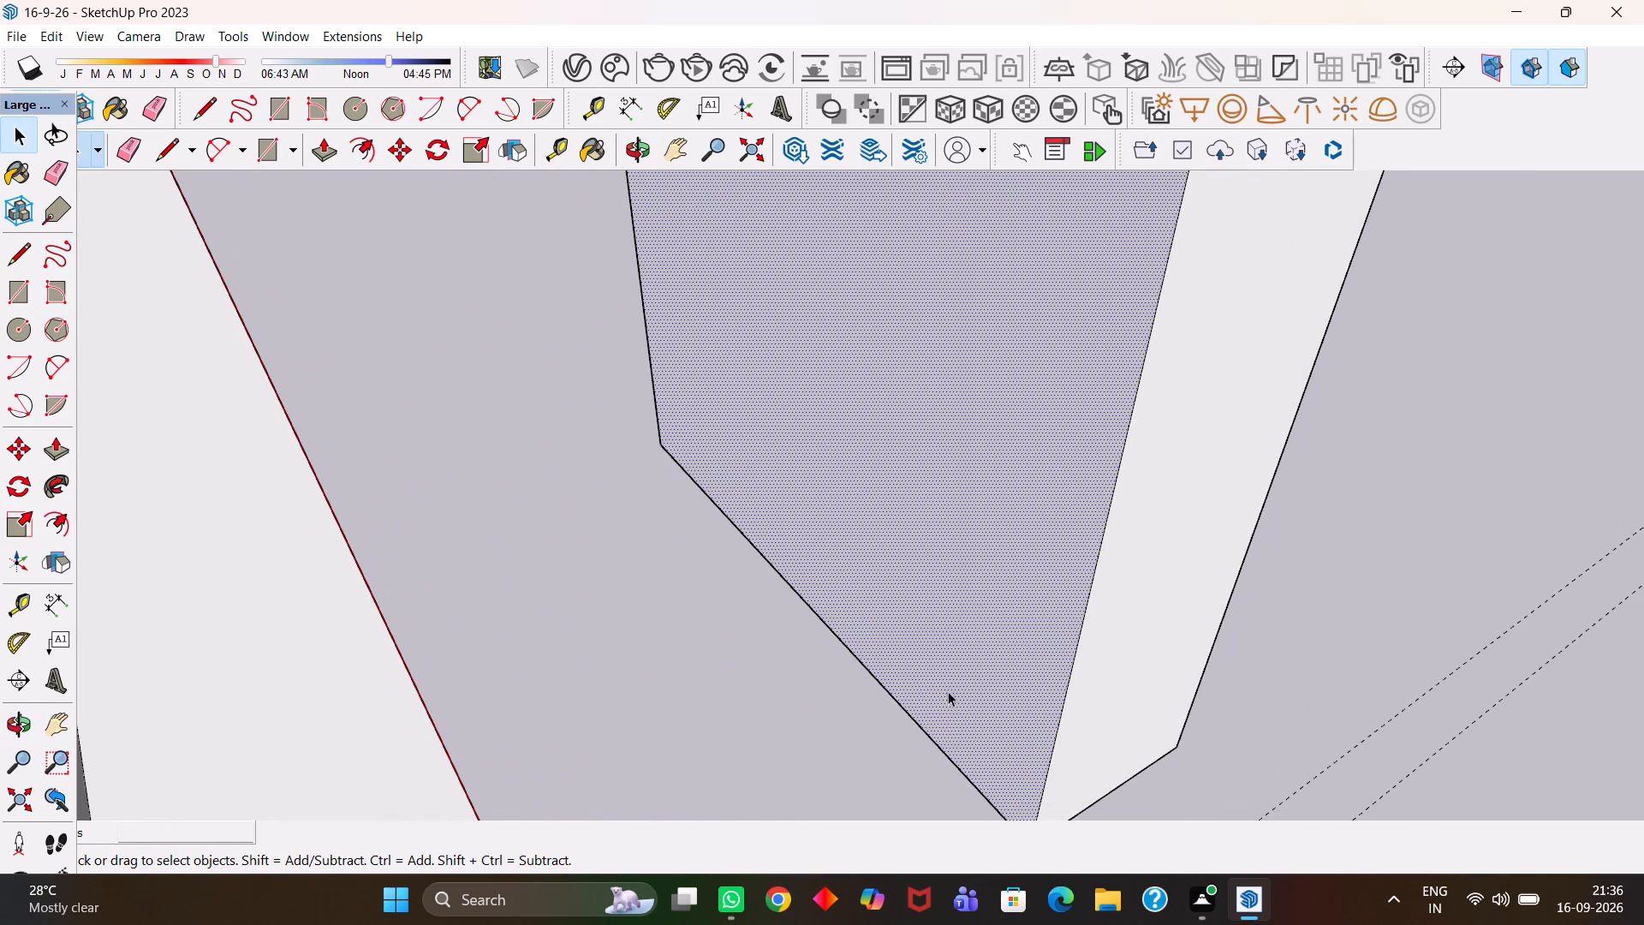
{"action": "key", "text": "t"}
{"action": "left_click", "coordinate": [944, 756]}
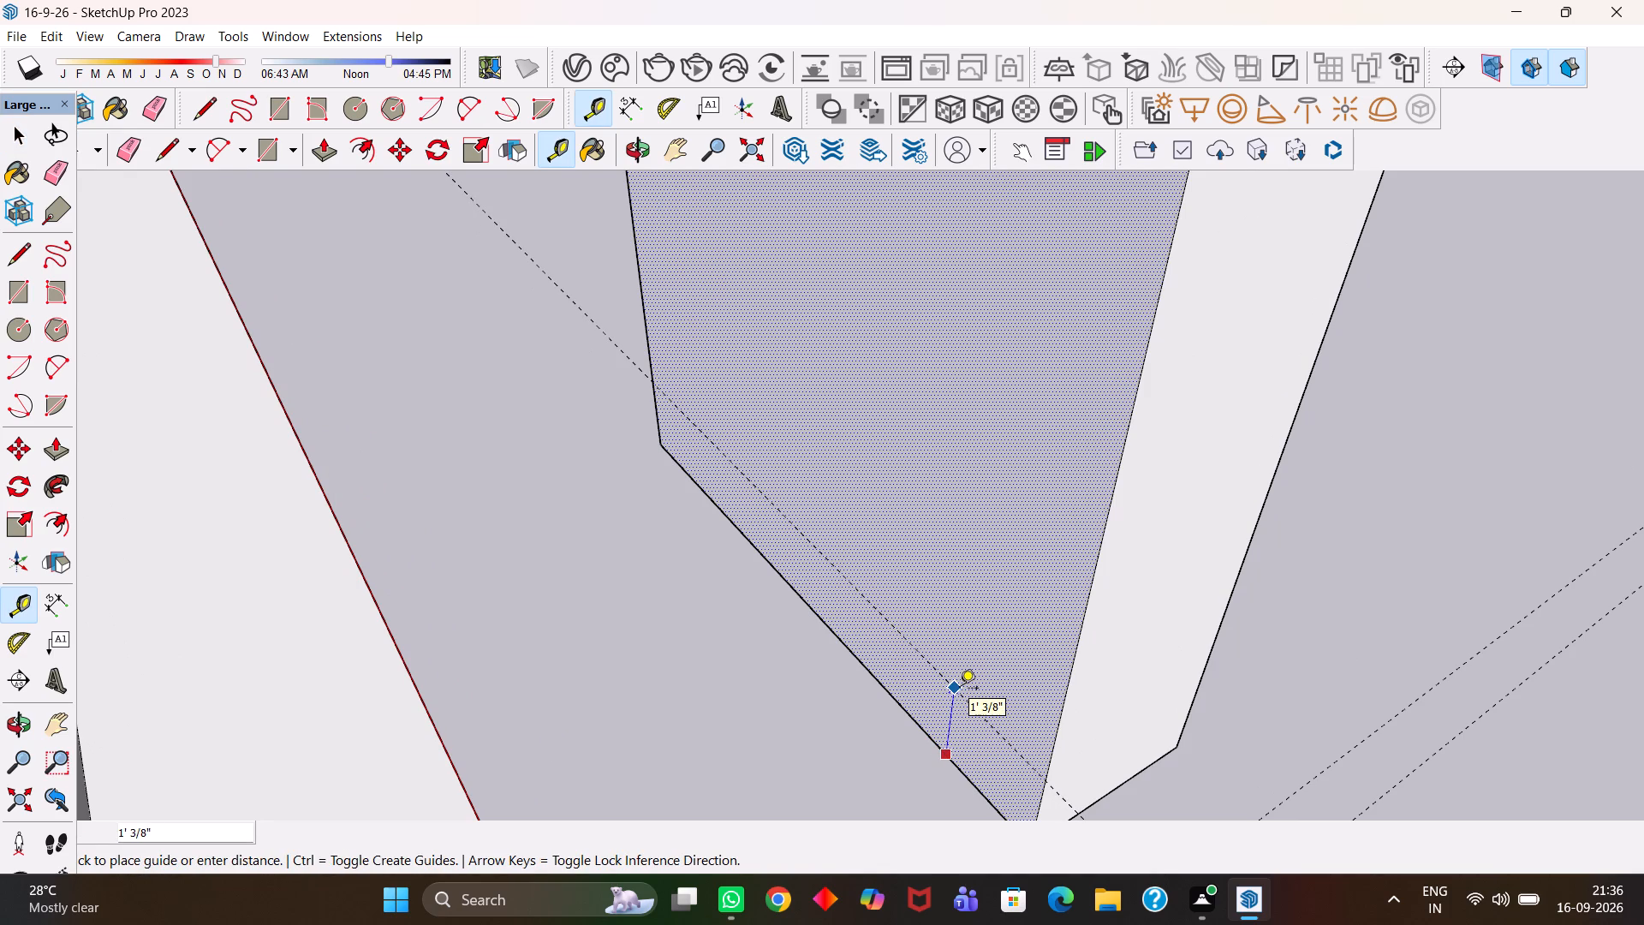
{"action": "type", "text": "4\""}
{"action": "key", "text": "Return"}
Copy the front face's bottom edge 4" up onto the guide to mark a skirting strip.
{"action": "key", "text": "h"}
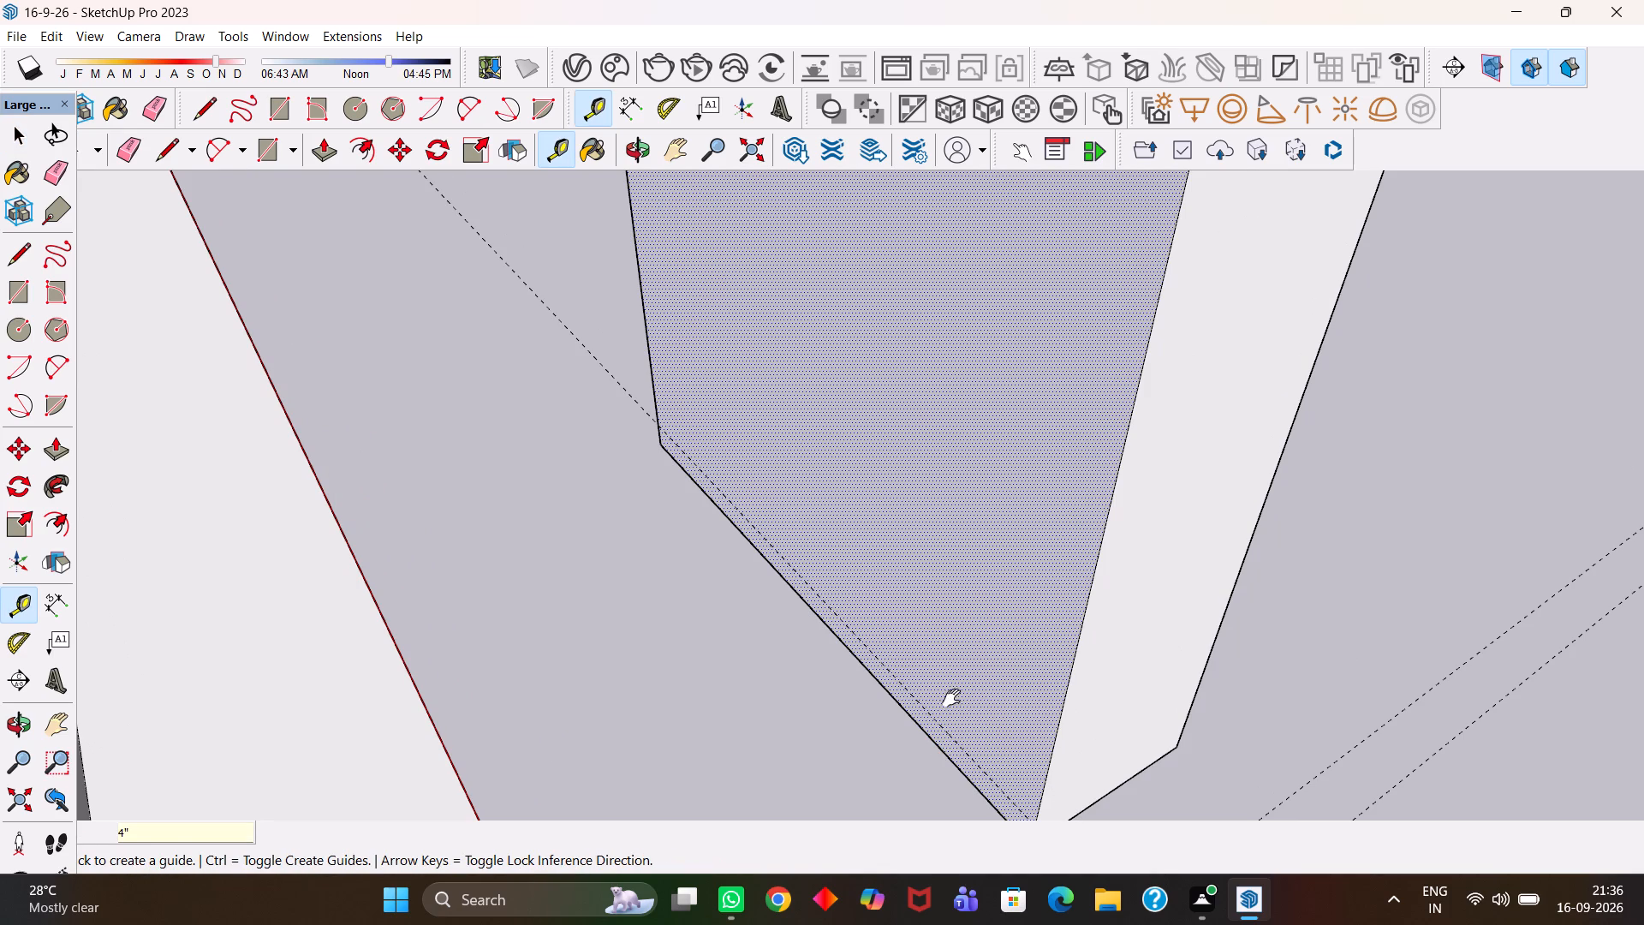
{"action": "left_click_drag", "start_coordinate": [972, 719], "coordinate": [908, 570]}
{"action": "scroll", "coordinate": [932, 683], "scroll_direction": "up", "scroll_amount": 7}
{"action": "key", "text": "space"}
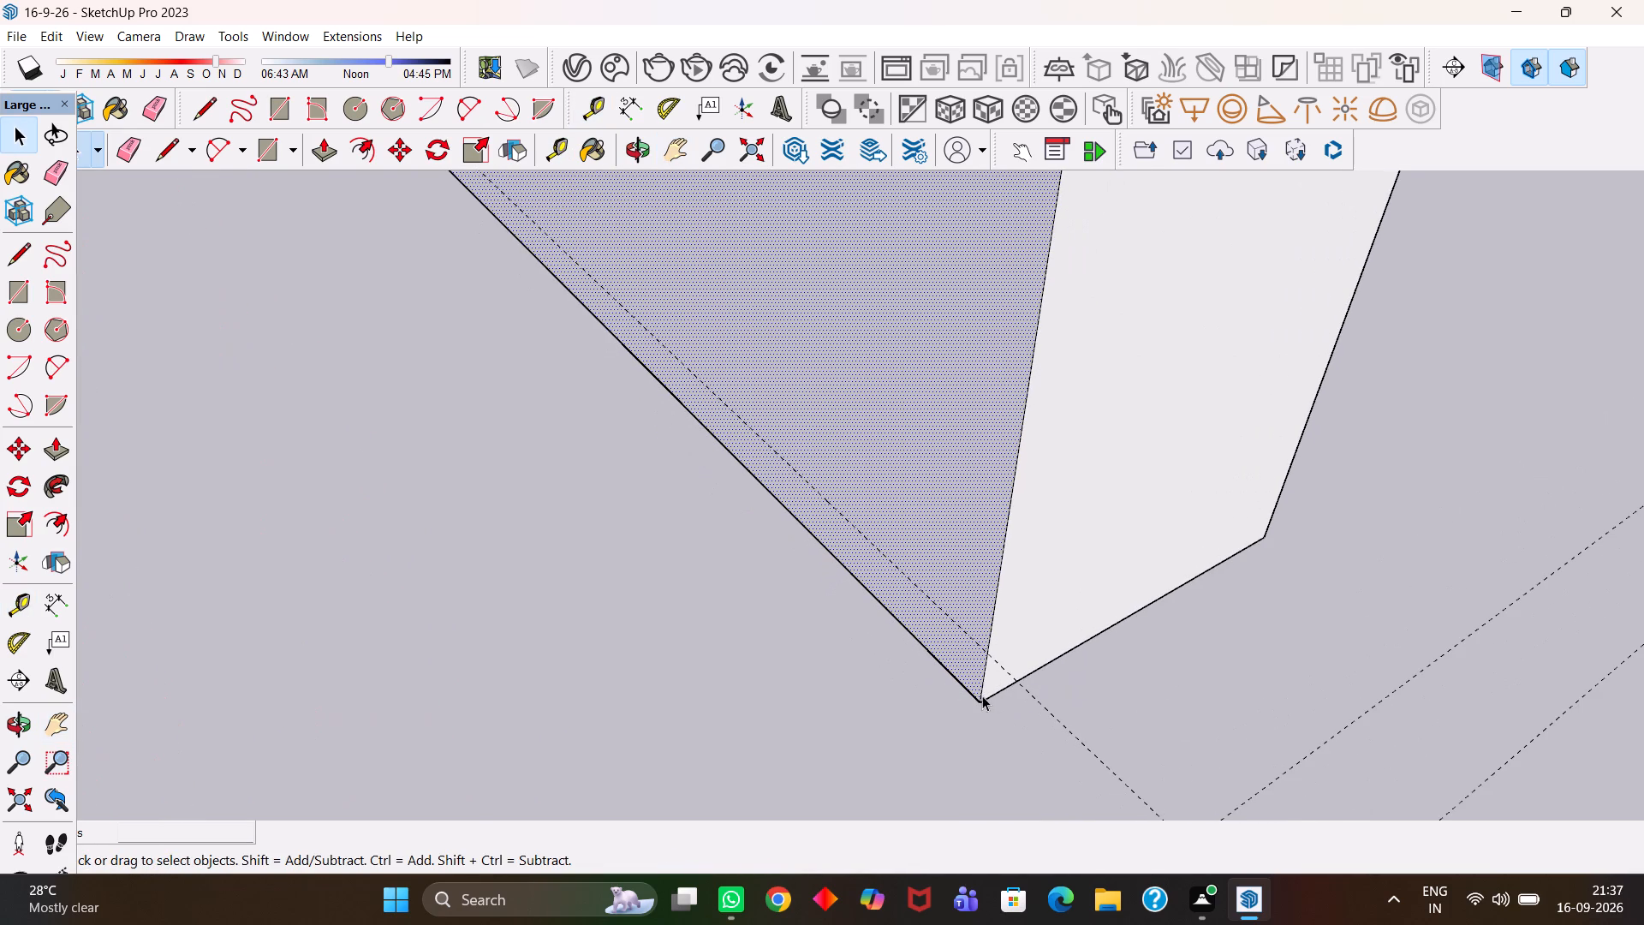
{"action": "left_click", "coordinate": [974, 698]}
{"action": "key", "text": "m"}
{"action": "left_click", "coordinate": [974, 698]}
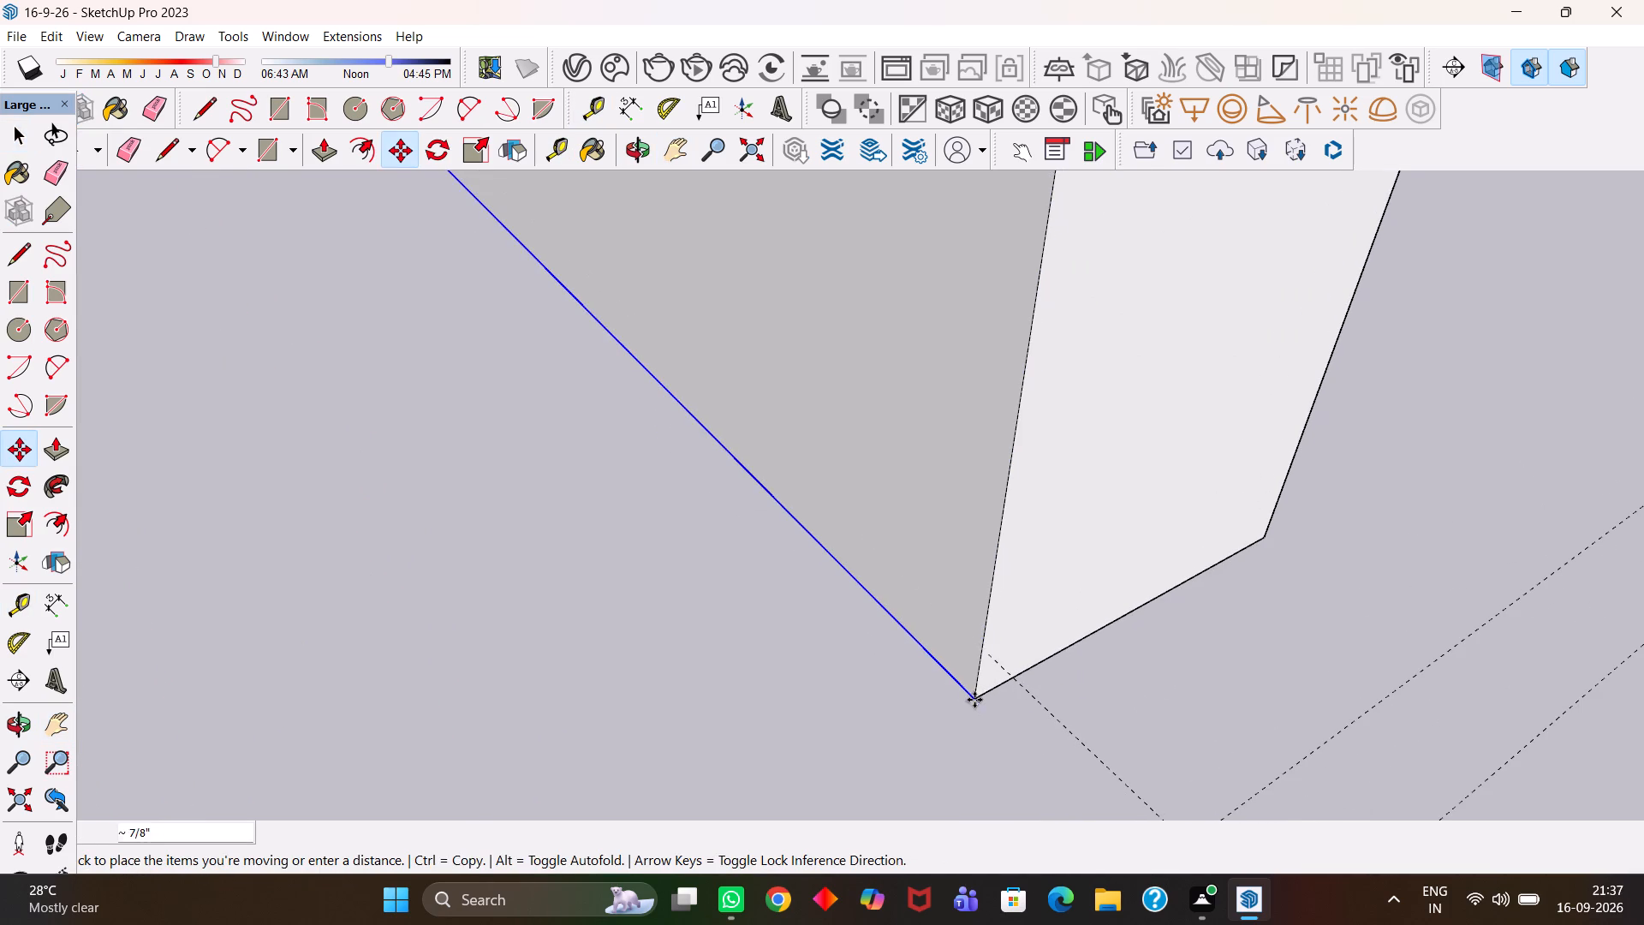
{"action": "left_click", "coordinate": [984, 659]}
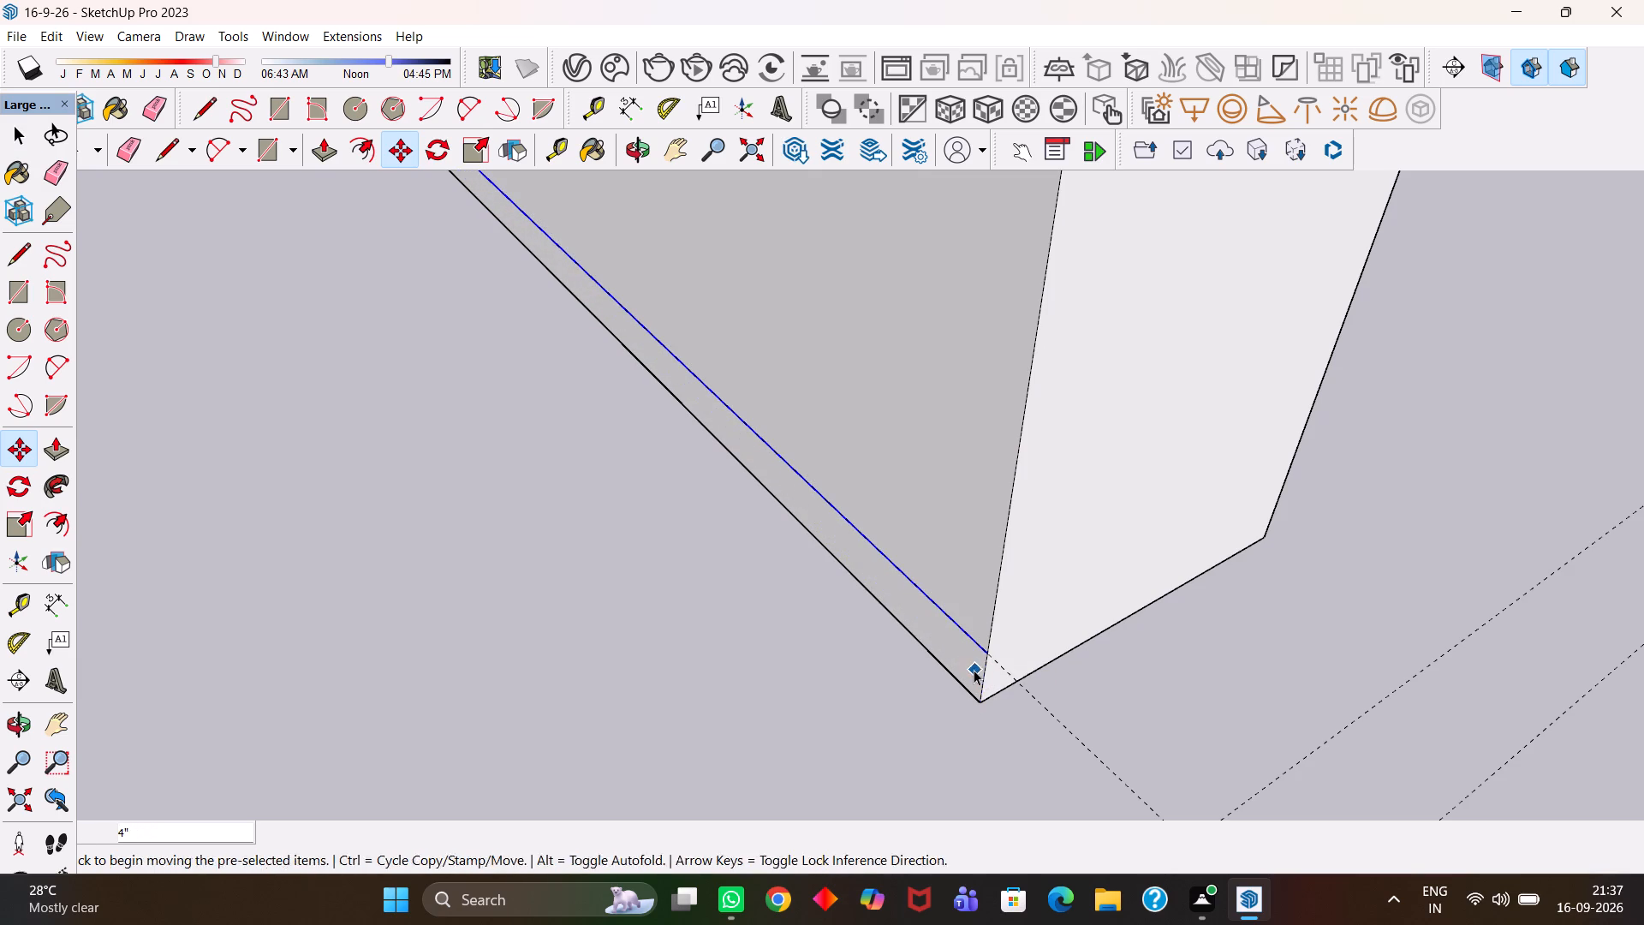
Push the 4" bottom strip of the storage box 50 mm inward with Push/Pull.
{"action": "key", "text": "space"}
{"action": "left_click", "coordinate": [974, 671]}
{"action": "key", "text": "p"}
{"action": "left_click", "coordinate": [974, 671]}
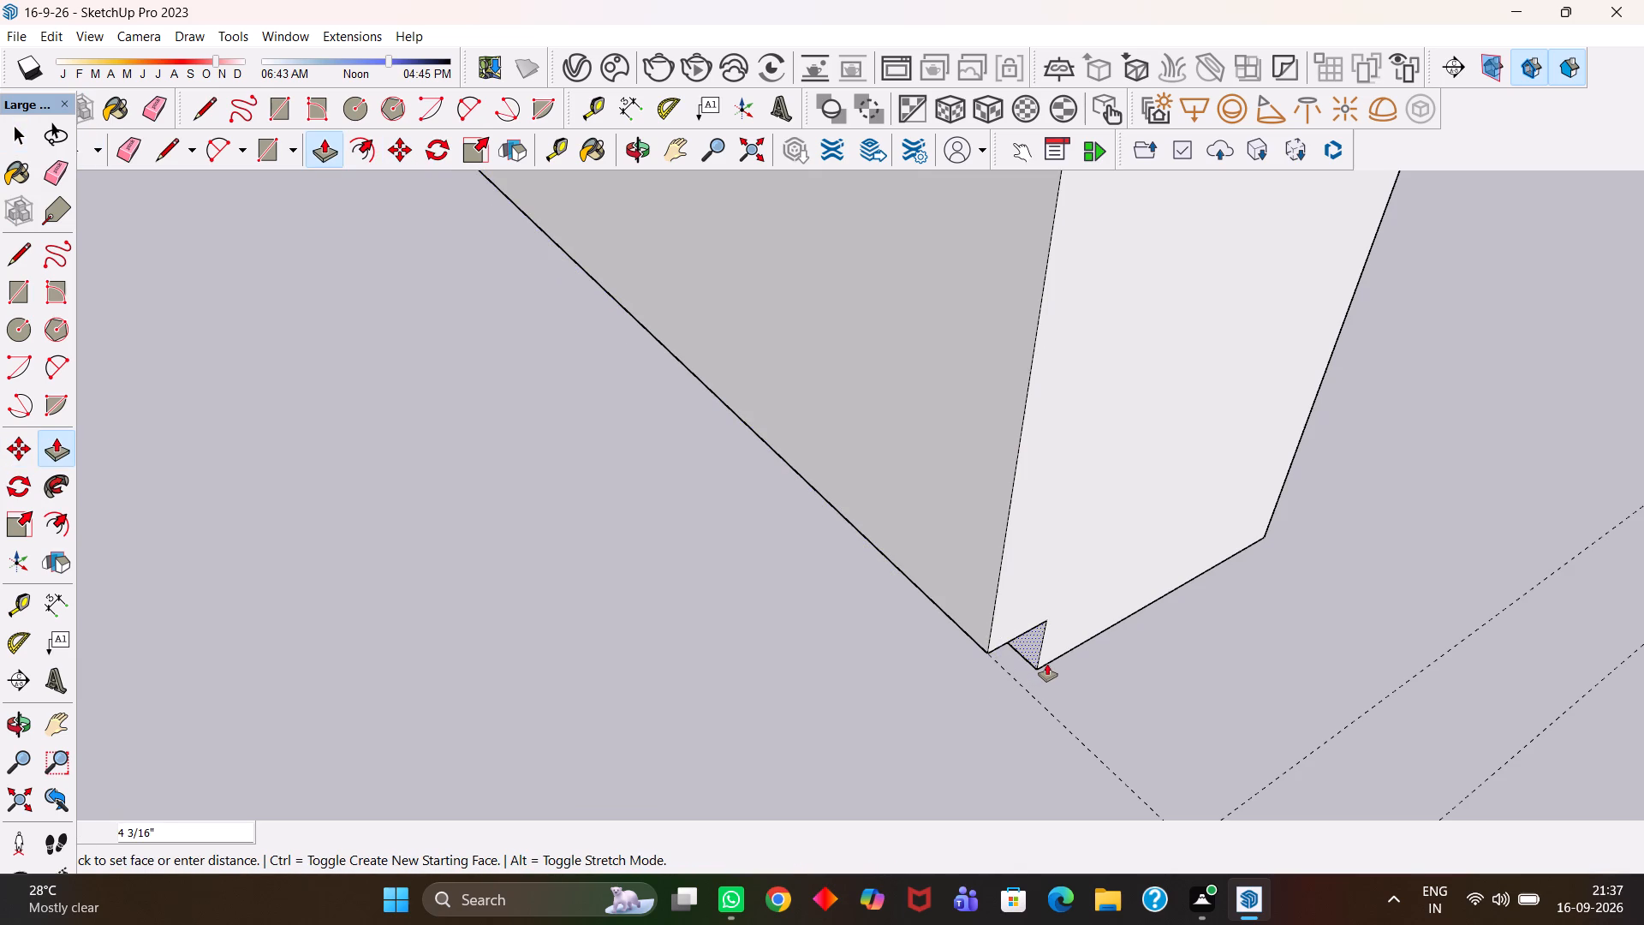
{"action": "type", "text": "50mm"}
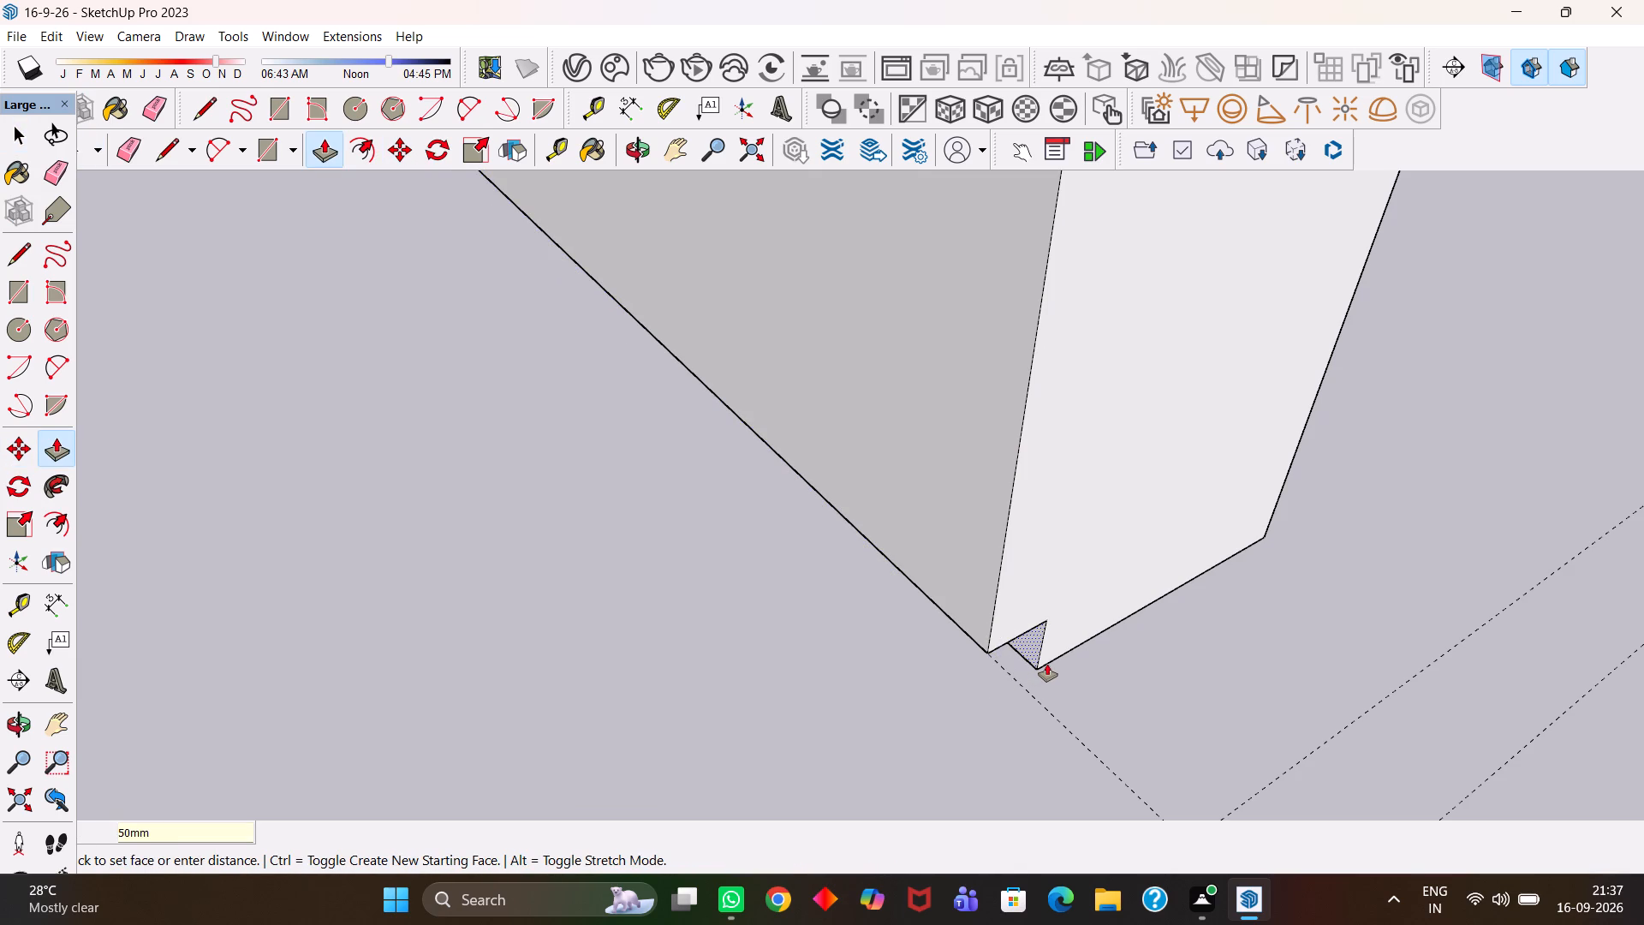
{"action": "key", "text": "Return"}
Divide the top front edge of the storage box into 5 equal segments.
{"action": "key", "text": "h"}
{"action": "scroll", "coordinate": [1016, 656], "scroll_direction": "down", "scroll_amount": 3}
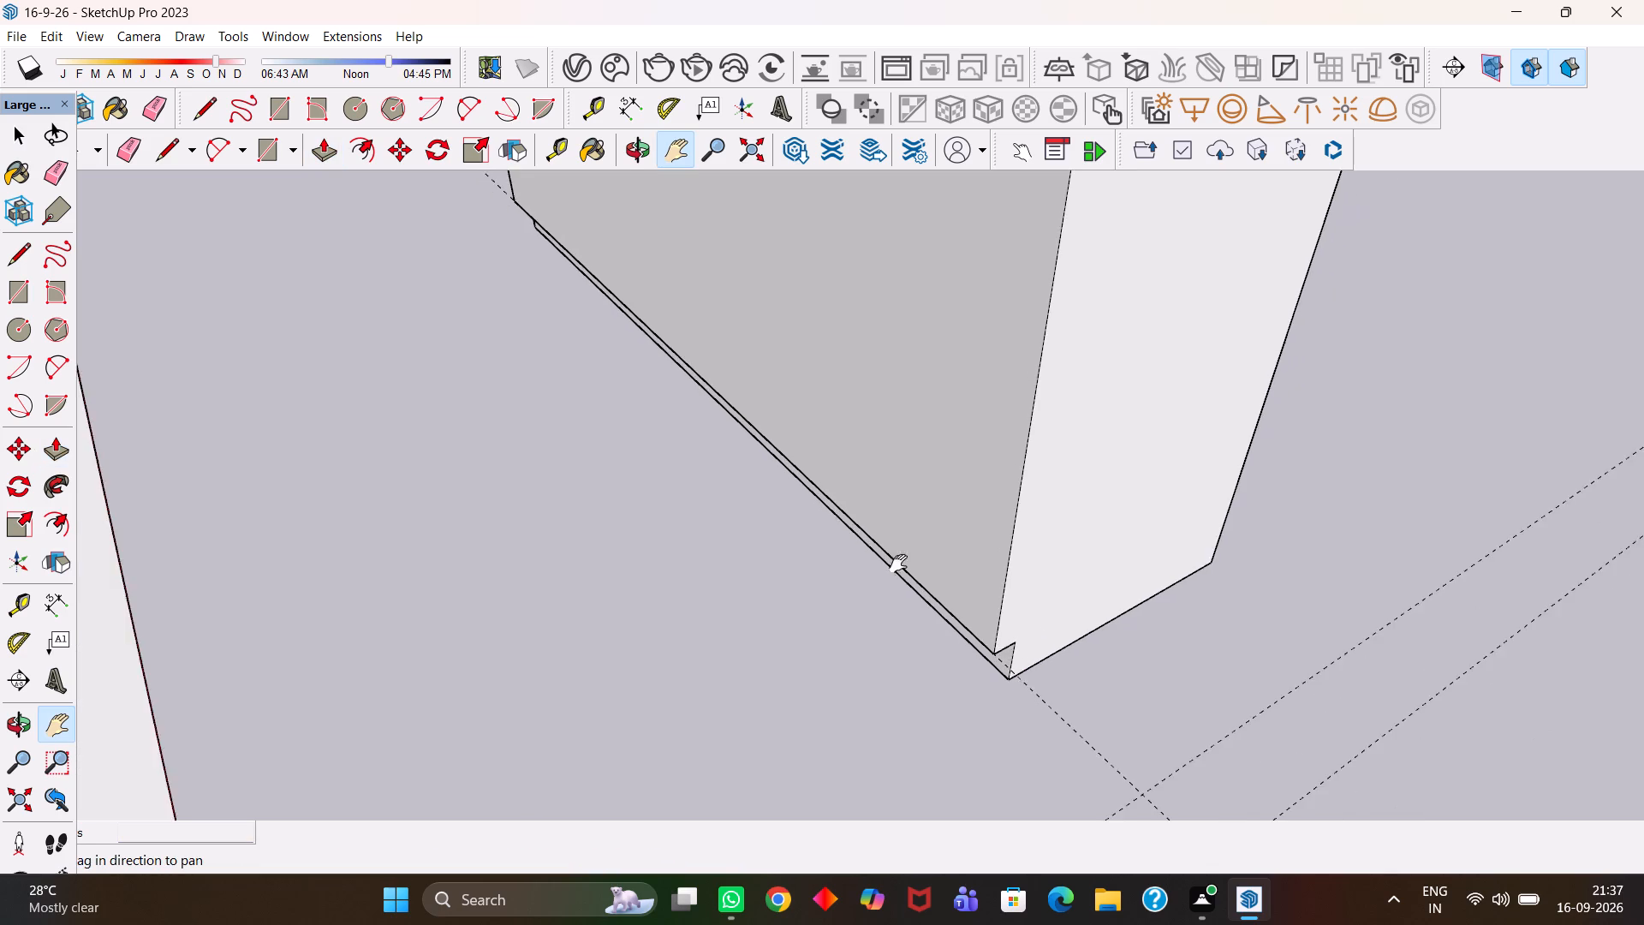
{"action": "left_click_drag", "start_coordinate": [890, 508], "coordinate": [986, 704]}
{"action": "scroll", "coordinate": [986, 704], "scroll_direction": "down", "scroll_amount": 4}
{"action": "left_click_drag", "start_coordinate": [983, 570], "coordinate": [1001, 743]}
{"action": "scroll", "coordinate": [1001, 743], "scroll_direction": "down", "scroll_amount": 4}
{"action": "left_click_drag", "start_coordinate": [1008, 582], "coordinate": [1046, 649]}
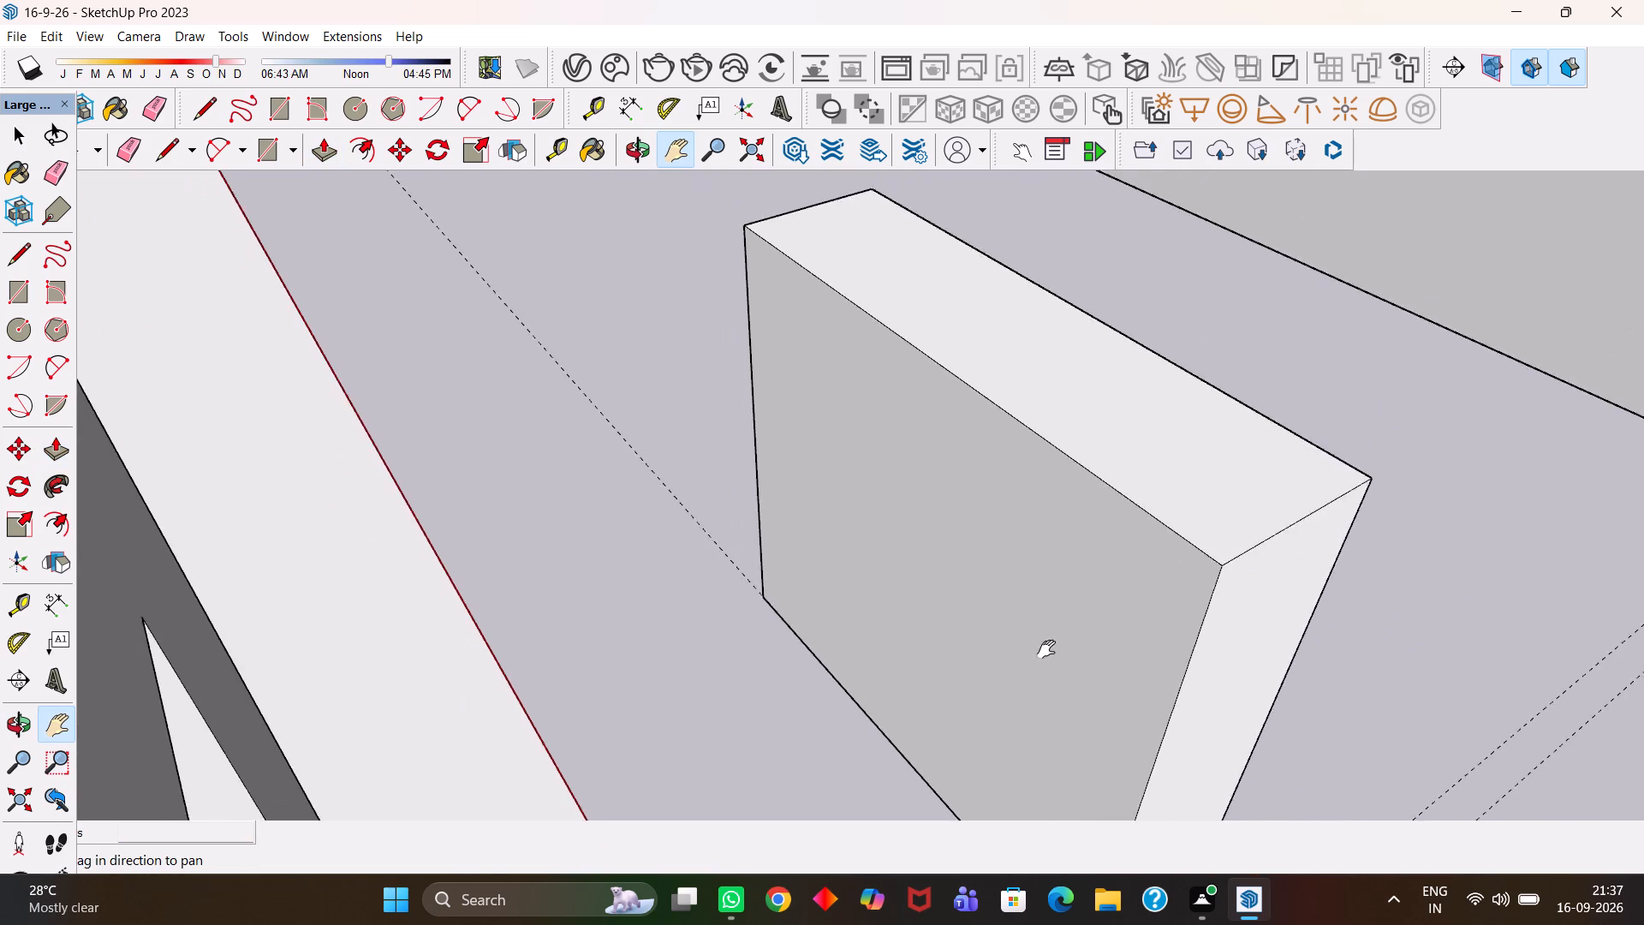
{"action": "left_click_drag", "start_coordinate": [1046, 649], "coordinate": [1054, 660]}
{"action": "scroll", "coordinate": [1054, 660], "scroll_direction": "down", "scroll_amount": 4}
{"action": "key", "text": "space"}
{"action": "left_click", "coordinate": [1099, 556]}
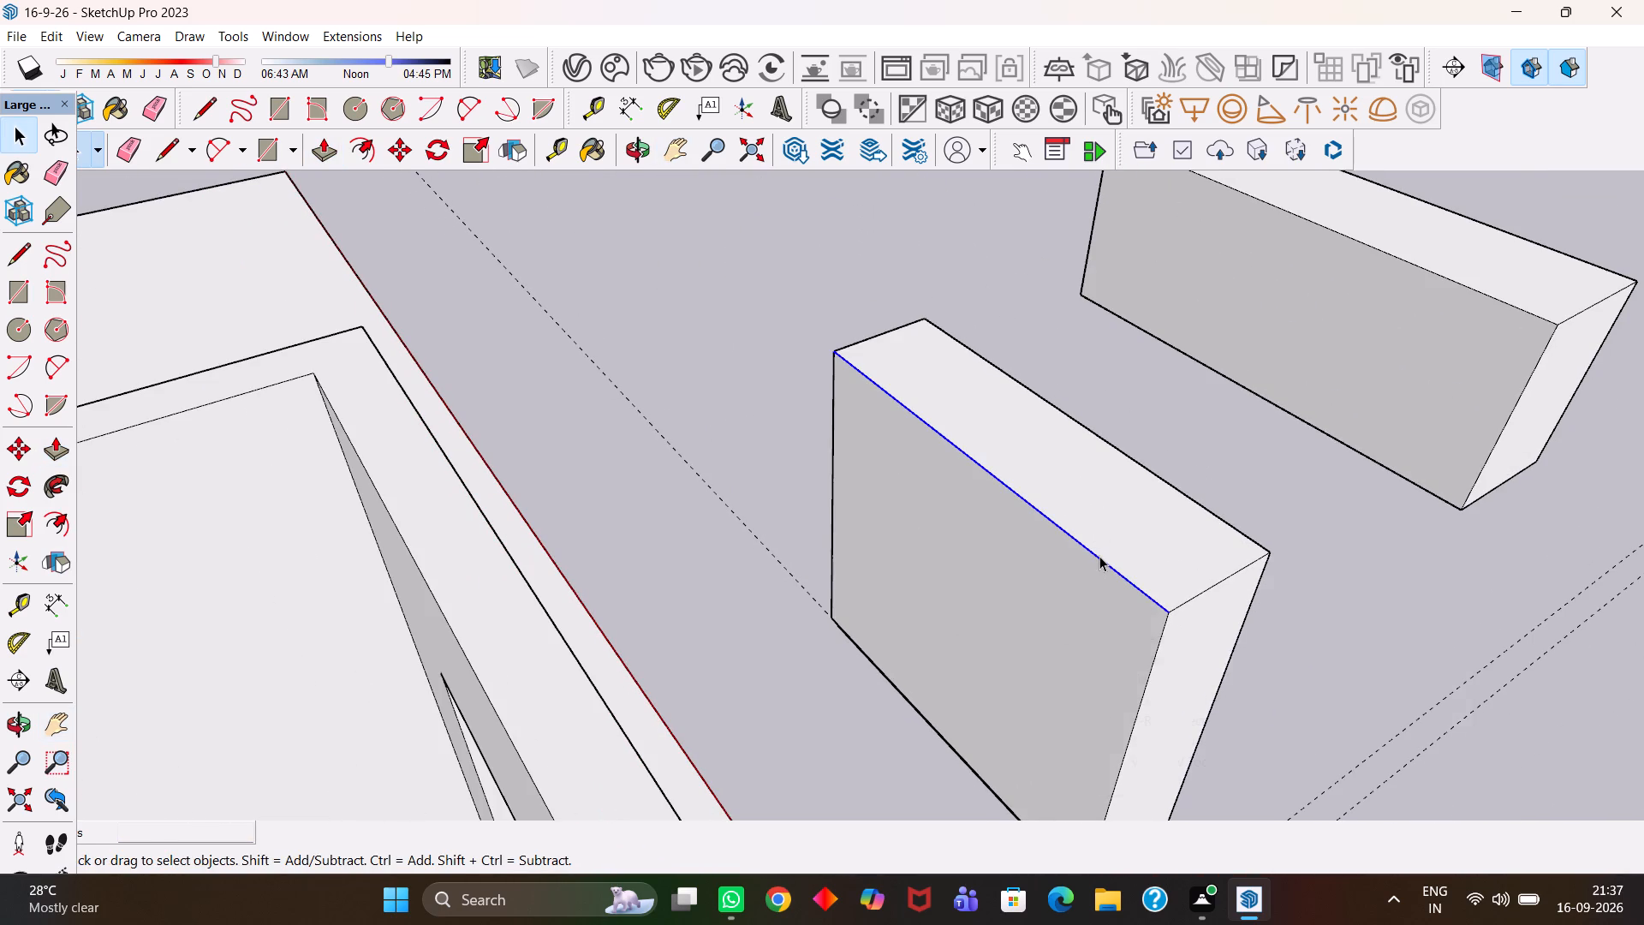
{"action": "right_click", "coordinate": [1099, 556]}
{"action": "left_click", "coordinate": [1164, 683]}
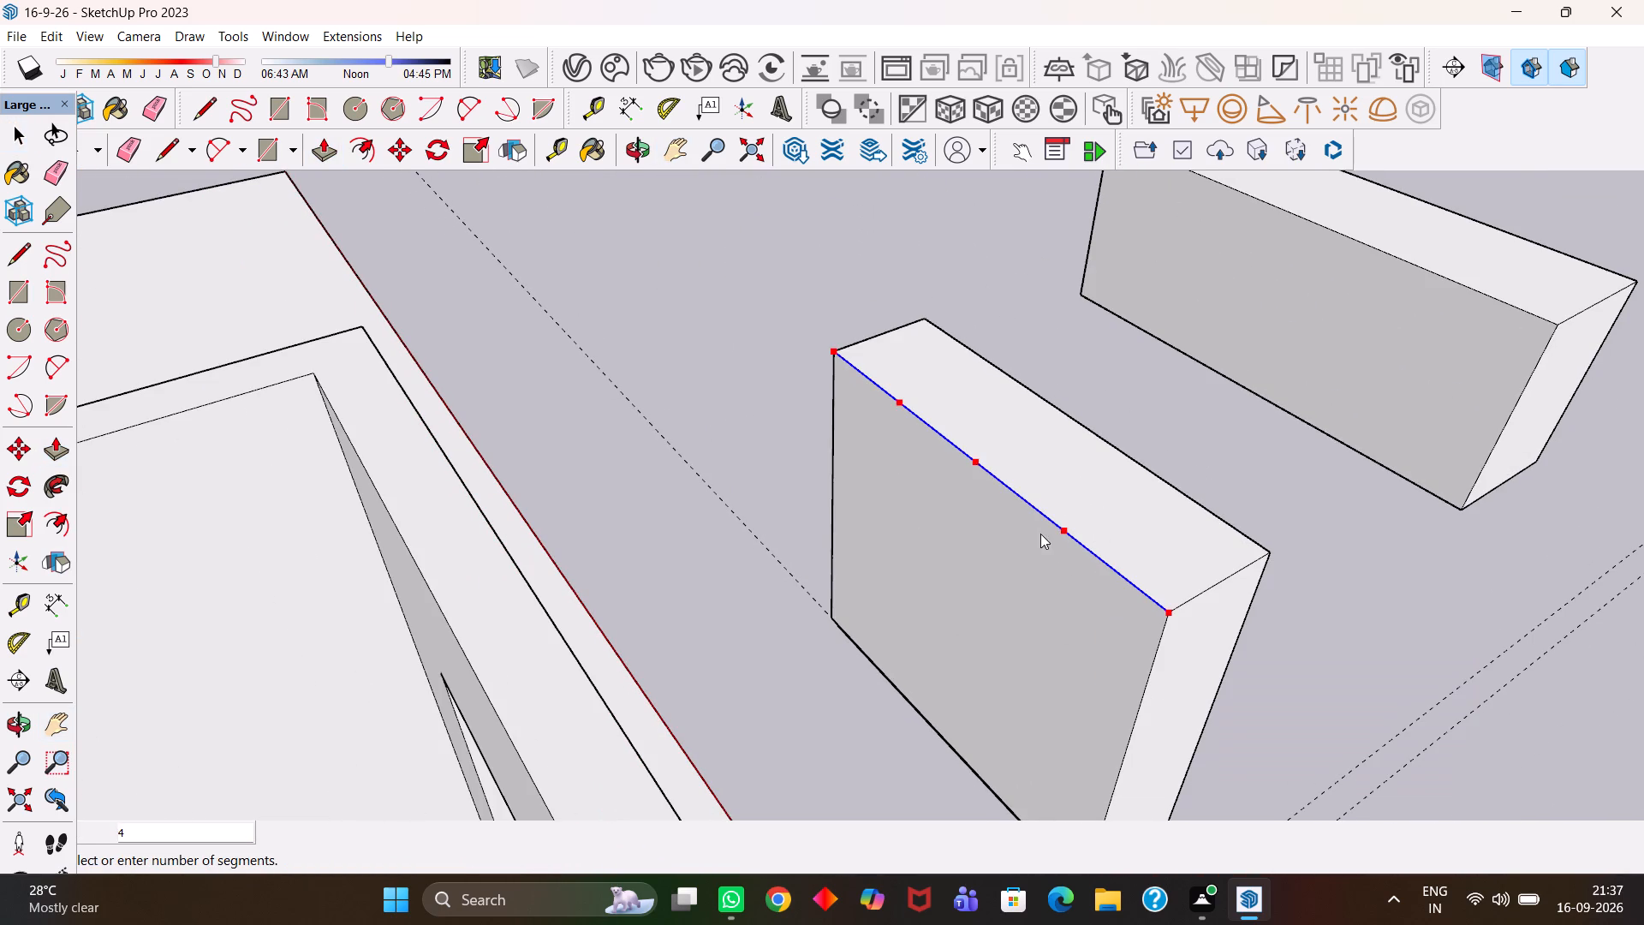
{"action": "left_click", "coordinate": [1083, 560]}
Place a vertical guide on the front face 1' 6" from its end edge, through the nearest division point.
{"action": "left_click", "coordinate": [1111, 569]}
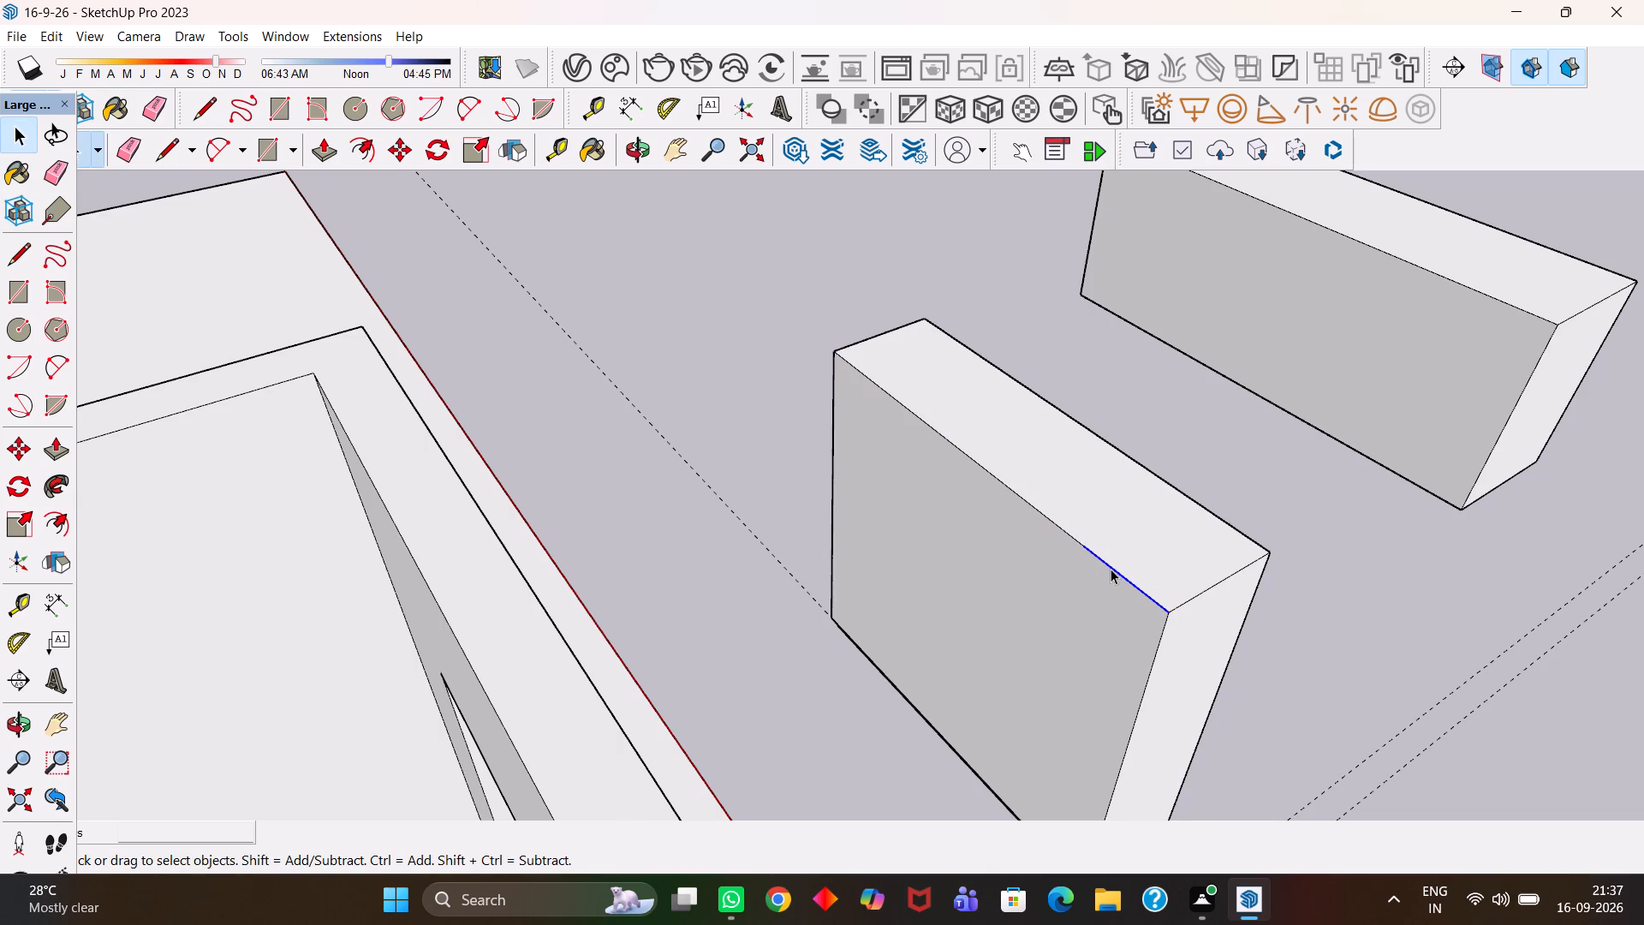
{"action": "scroll", "coordinate": [1111, 570], "scroll_direction": "down", "scroll_amount": 4}
{"action": "key", "text": "t"}
{"action": "left_click", "coordinate": [1133, 681]}
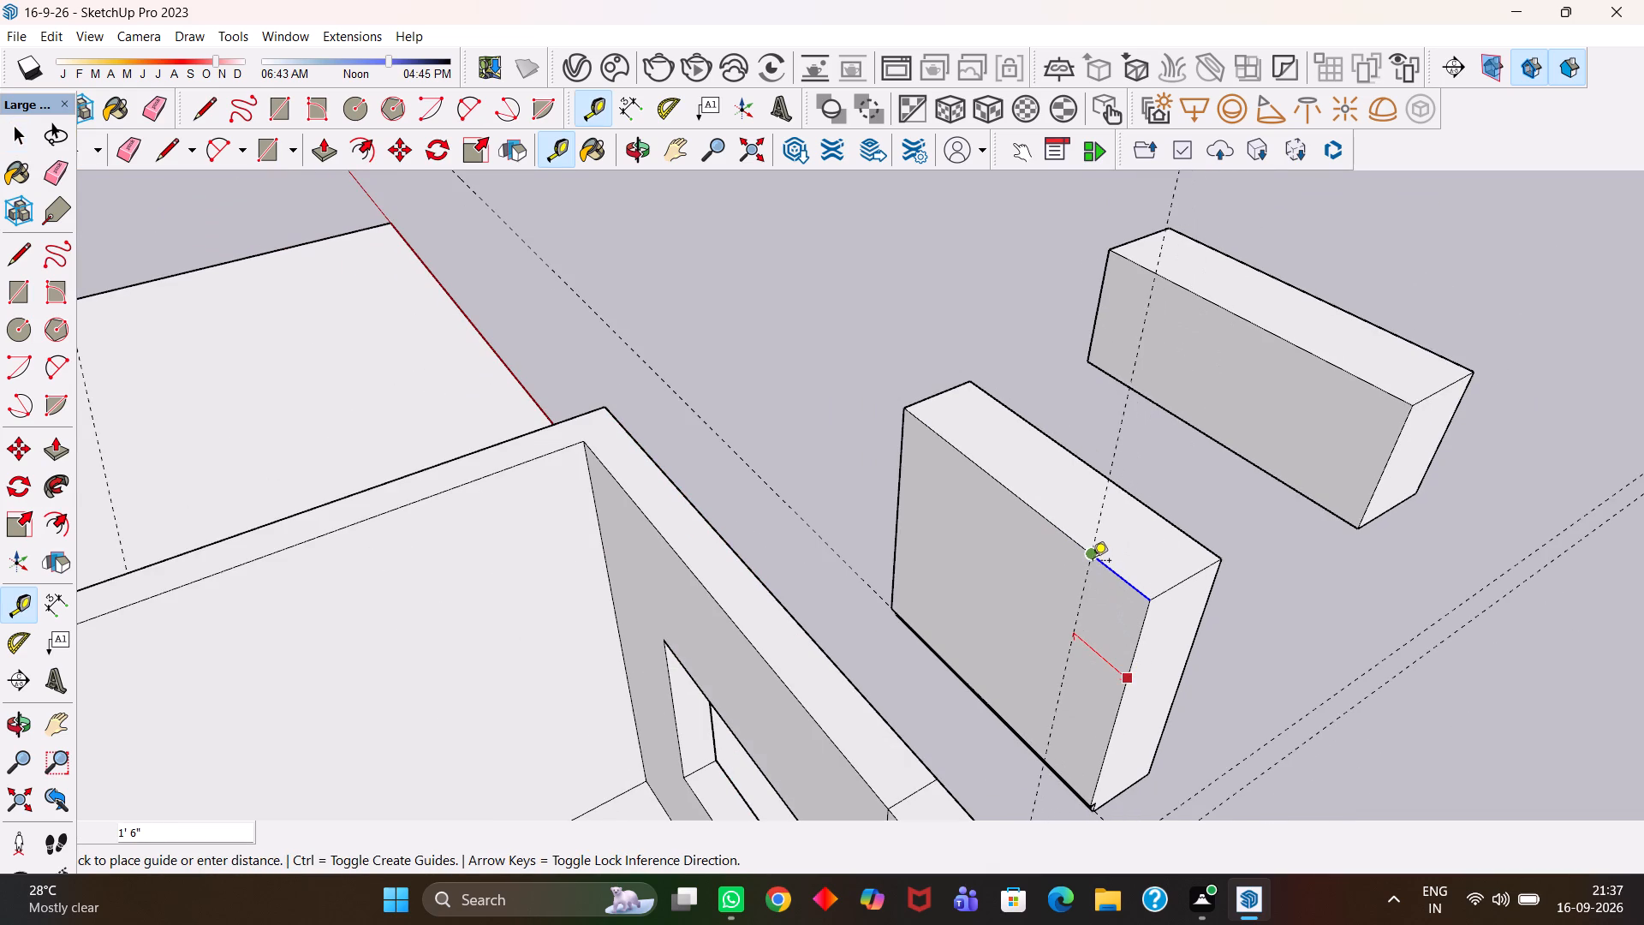
{"action": "left_click", "coordinate": [1093, 555]}
Draw a 6' 8" line along the guide from the top front edge down to the recessed strip.
{"action": "key", "text": "l"}
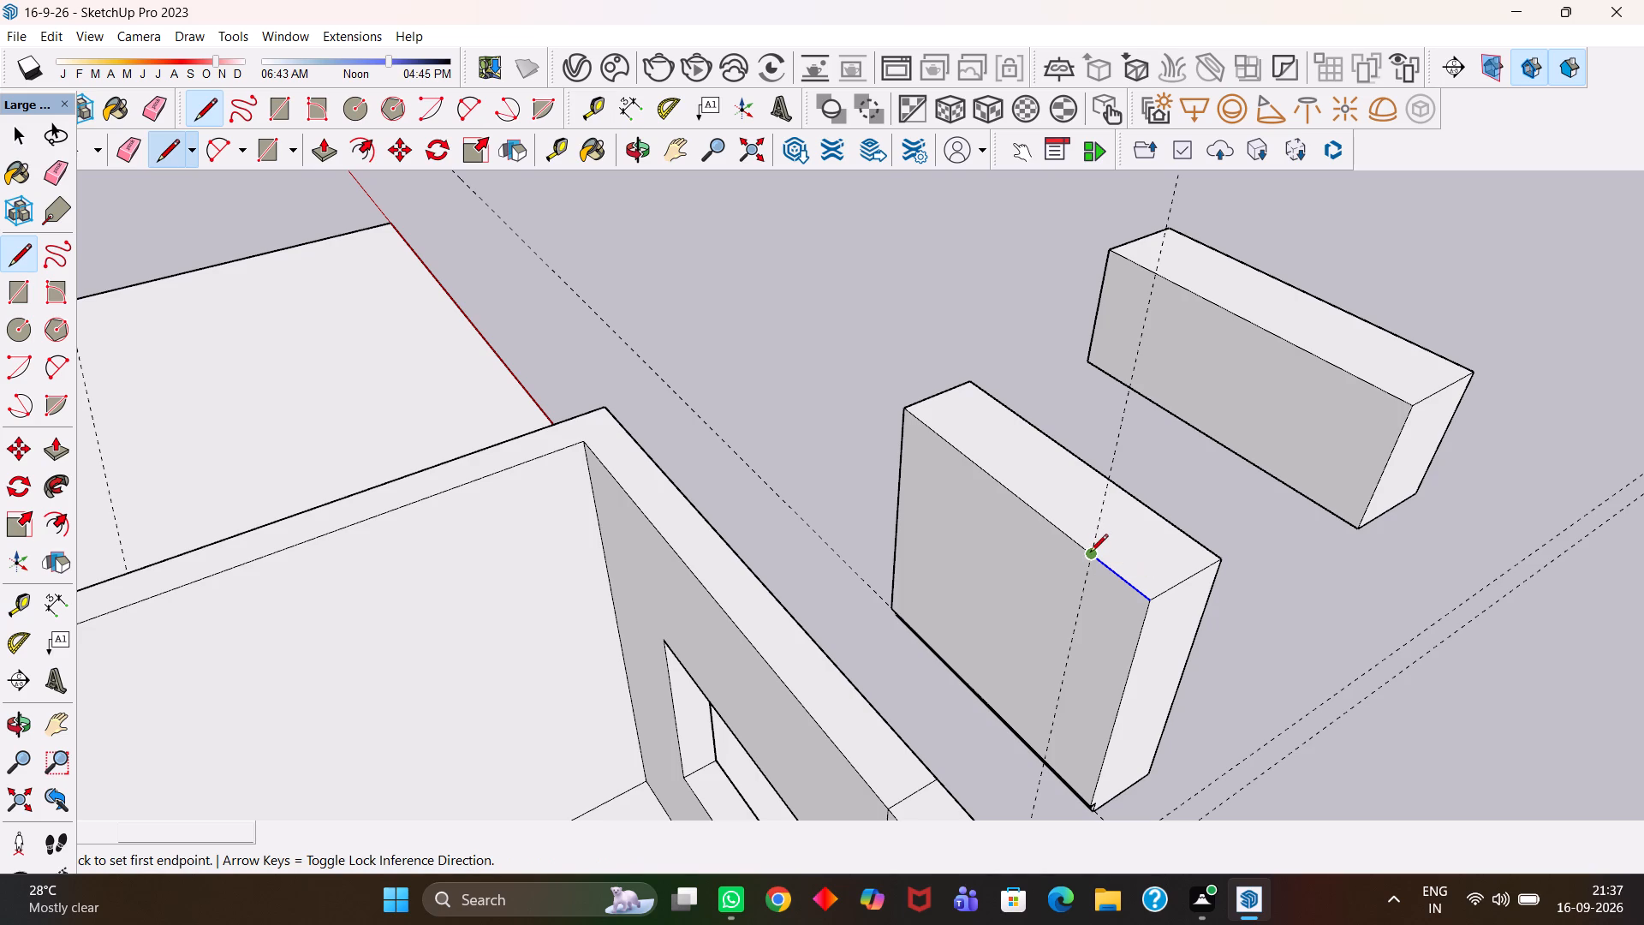
{"action": "left_click", "coordinate": [1090, 553]}
{"action": "left_click", "coordinate": [1044, 760]}
Copy the 1' 6" wide end section of the front face about 4' 4 1/2" away, into the space beside the box.
{"action": "scroll", "coordinate": [1054, 730], "scroll_direction": "down", "scroll_amount": 3}
{"action": "key", "text": "space"}
{"action": "left_click", "coordinate": [1073, 731]}
{"action": "scroll", "coordinate": [1080, 730], "scroll_direction": "up", "scroll_amount": 2}
{"action": "key", "text": "m"}
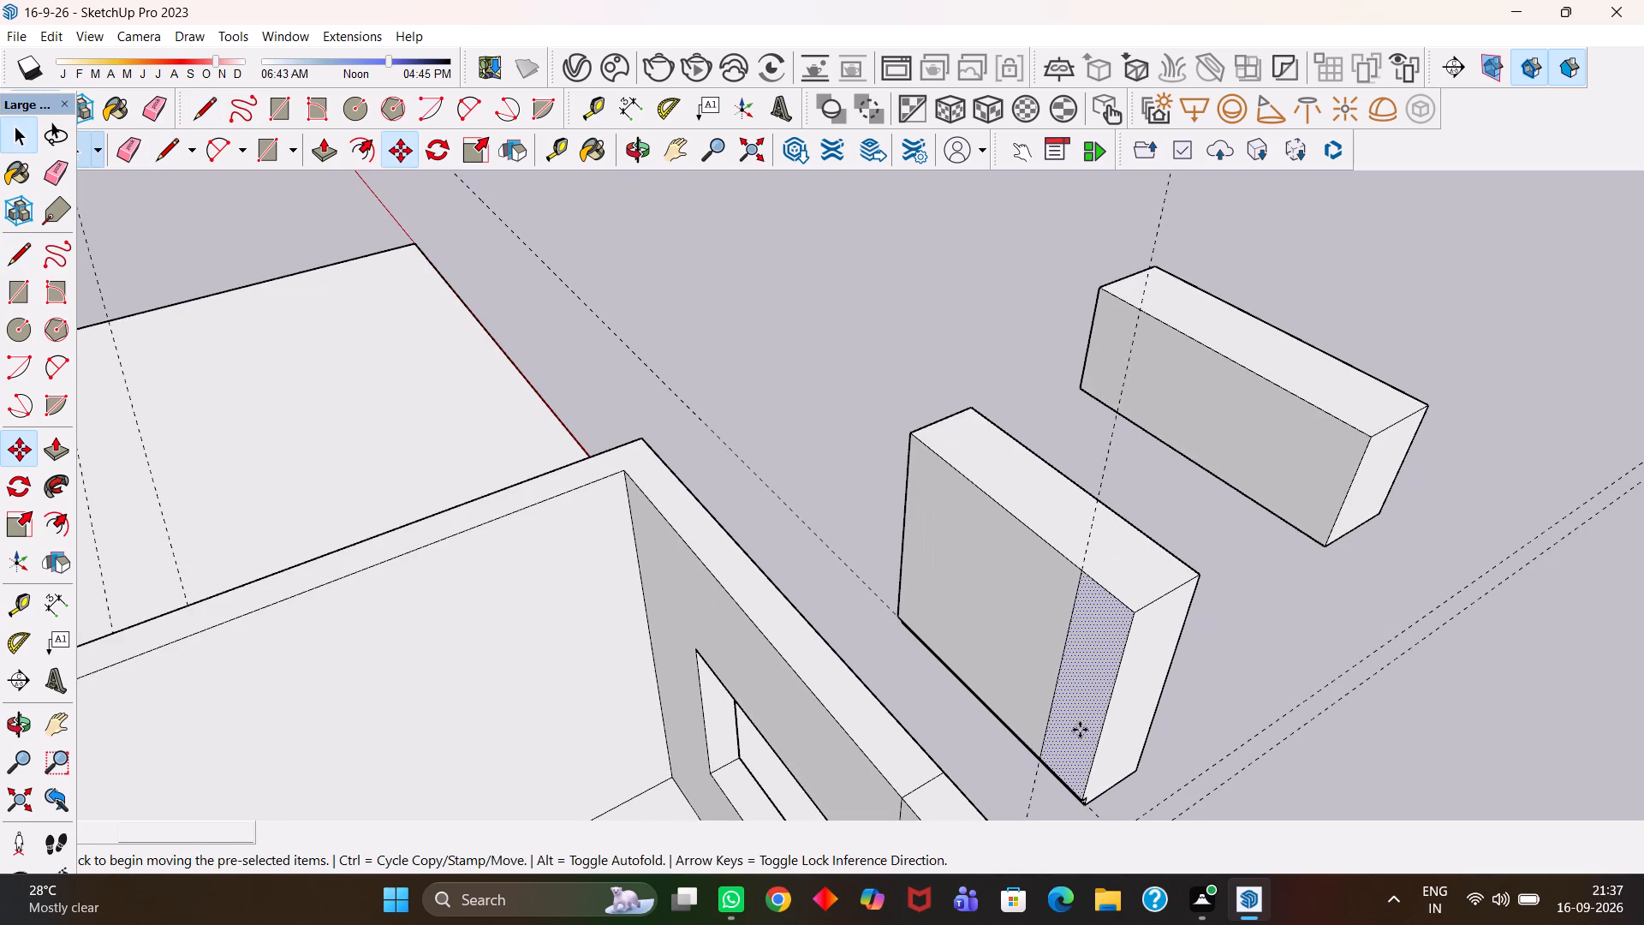
{"action": "left_click", "coordinate": [1082, 732]}
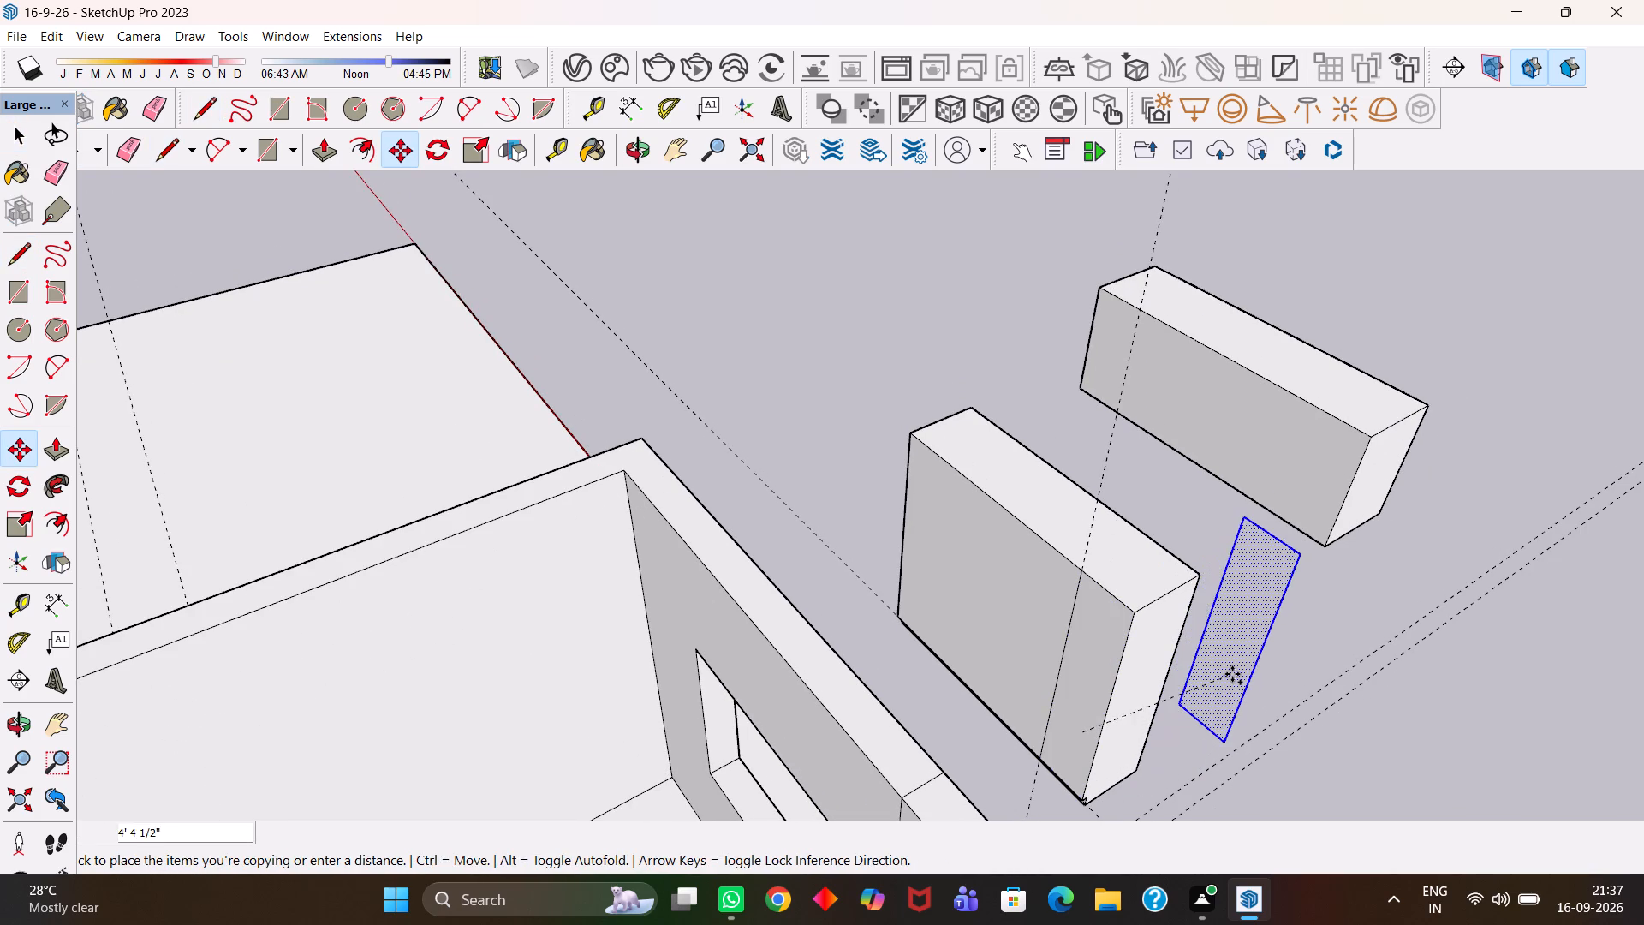
{"action": "left_click", "coordinate": [1232, 673]}
Extrude the copied panel face 18 mm with Push/Pull to form a shutter.
{"action": "key", "text": "p"}
{"action": "left_click", "coordinate": [1232, 673]}
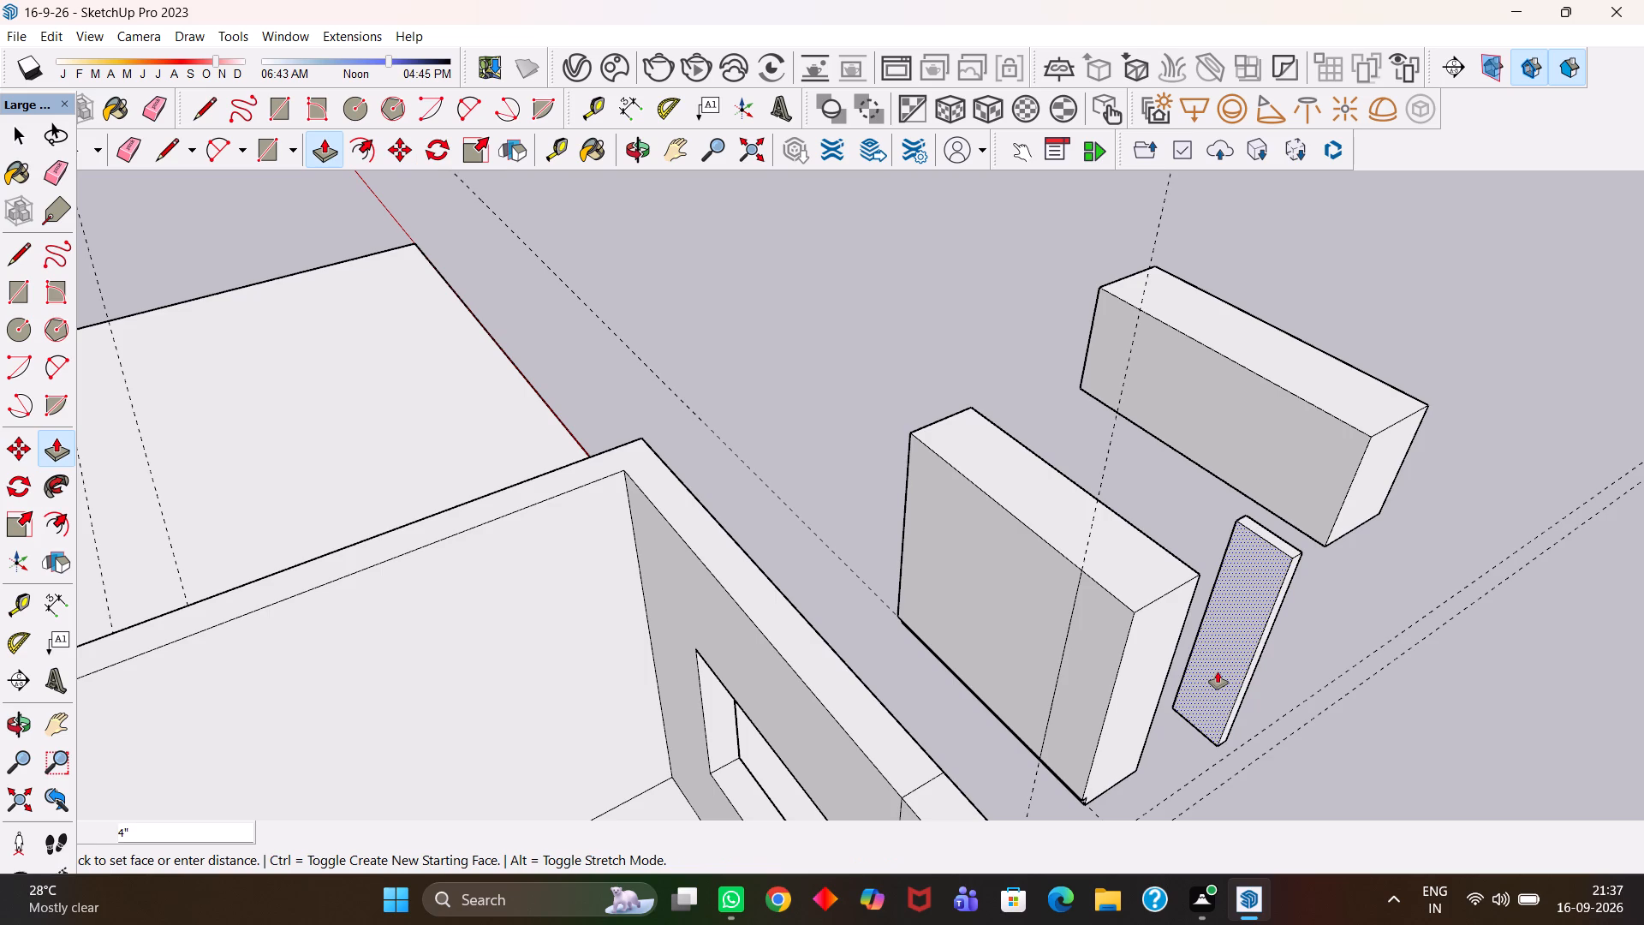
{"action": "type", "text": "18mm"}
{"action": "key", "text": "Return"}
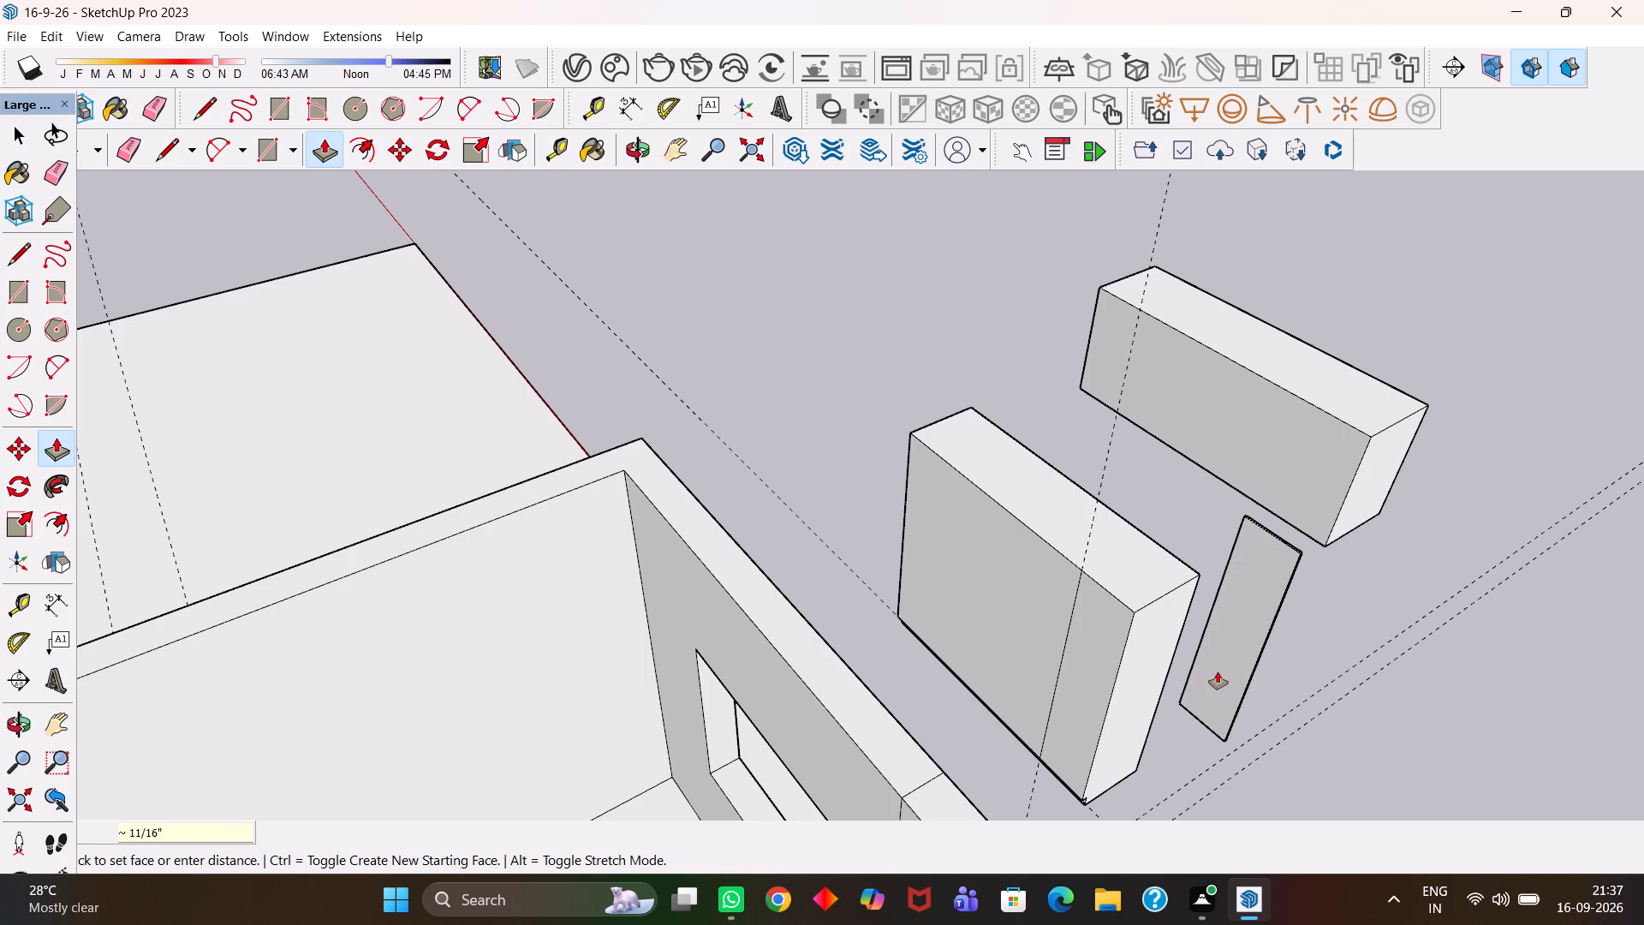
Select all of the 18 mm shutter panel and make it a group.
{"action": "key", "text": "space"}
{"action": "triple_click", "coordinate": [1242, 633]}
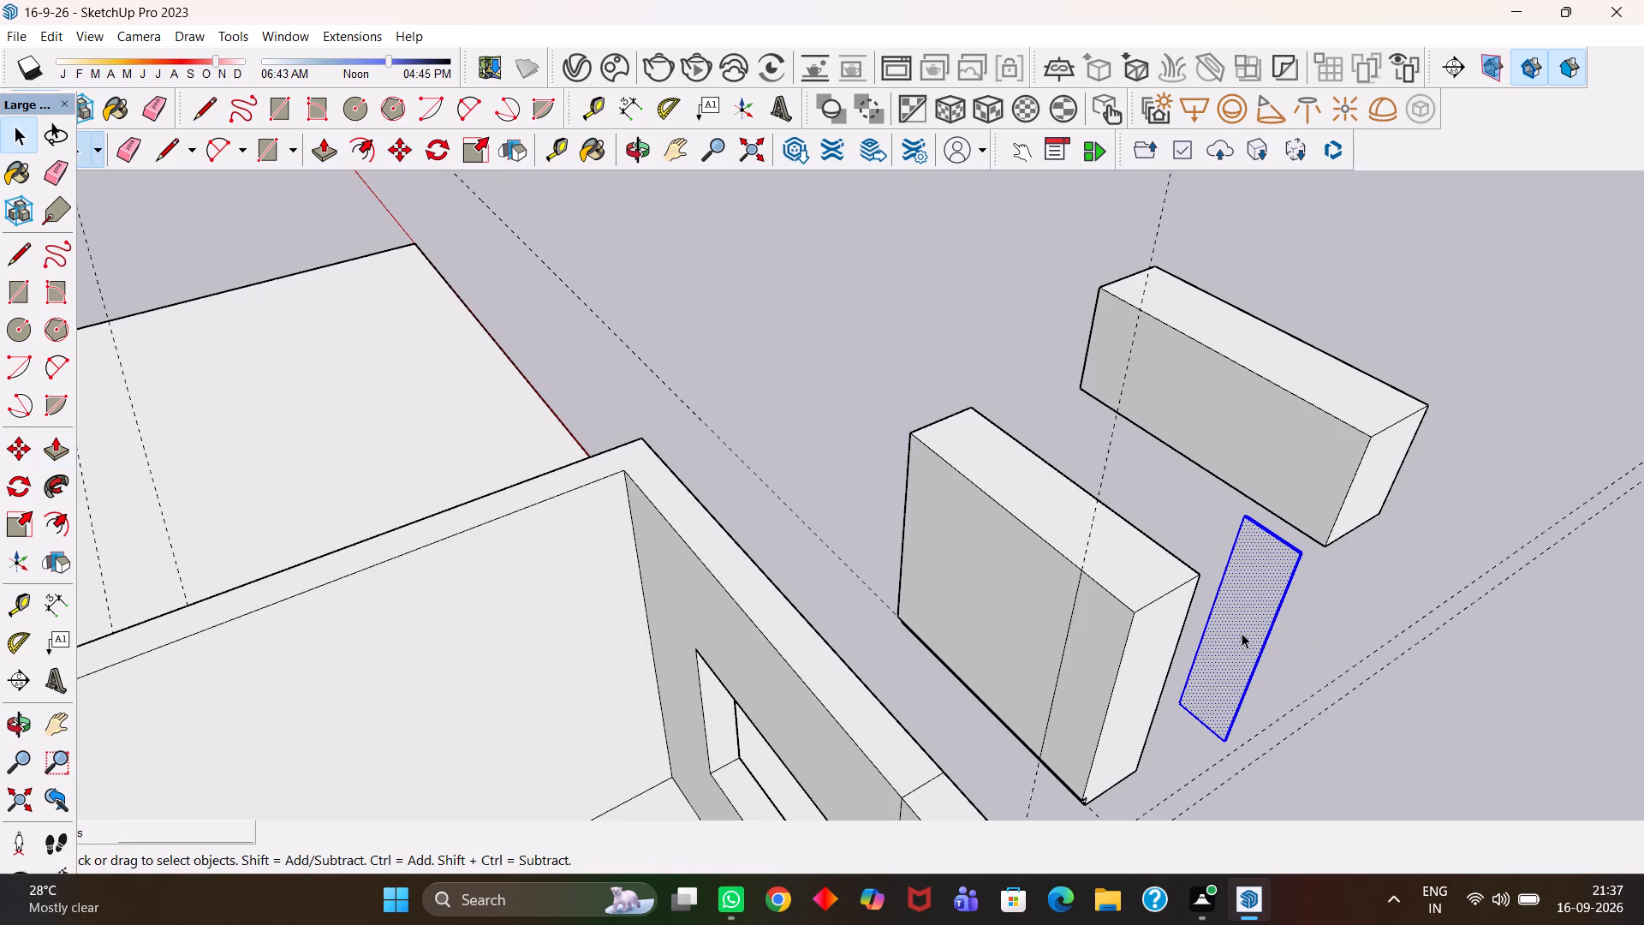
{"action": "left_click", "coordinate": [1242, 633]}
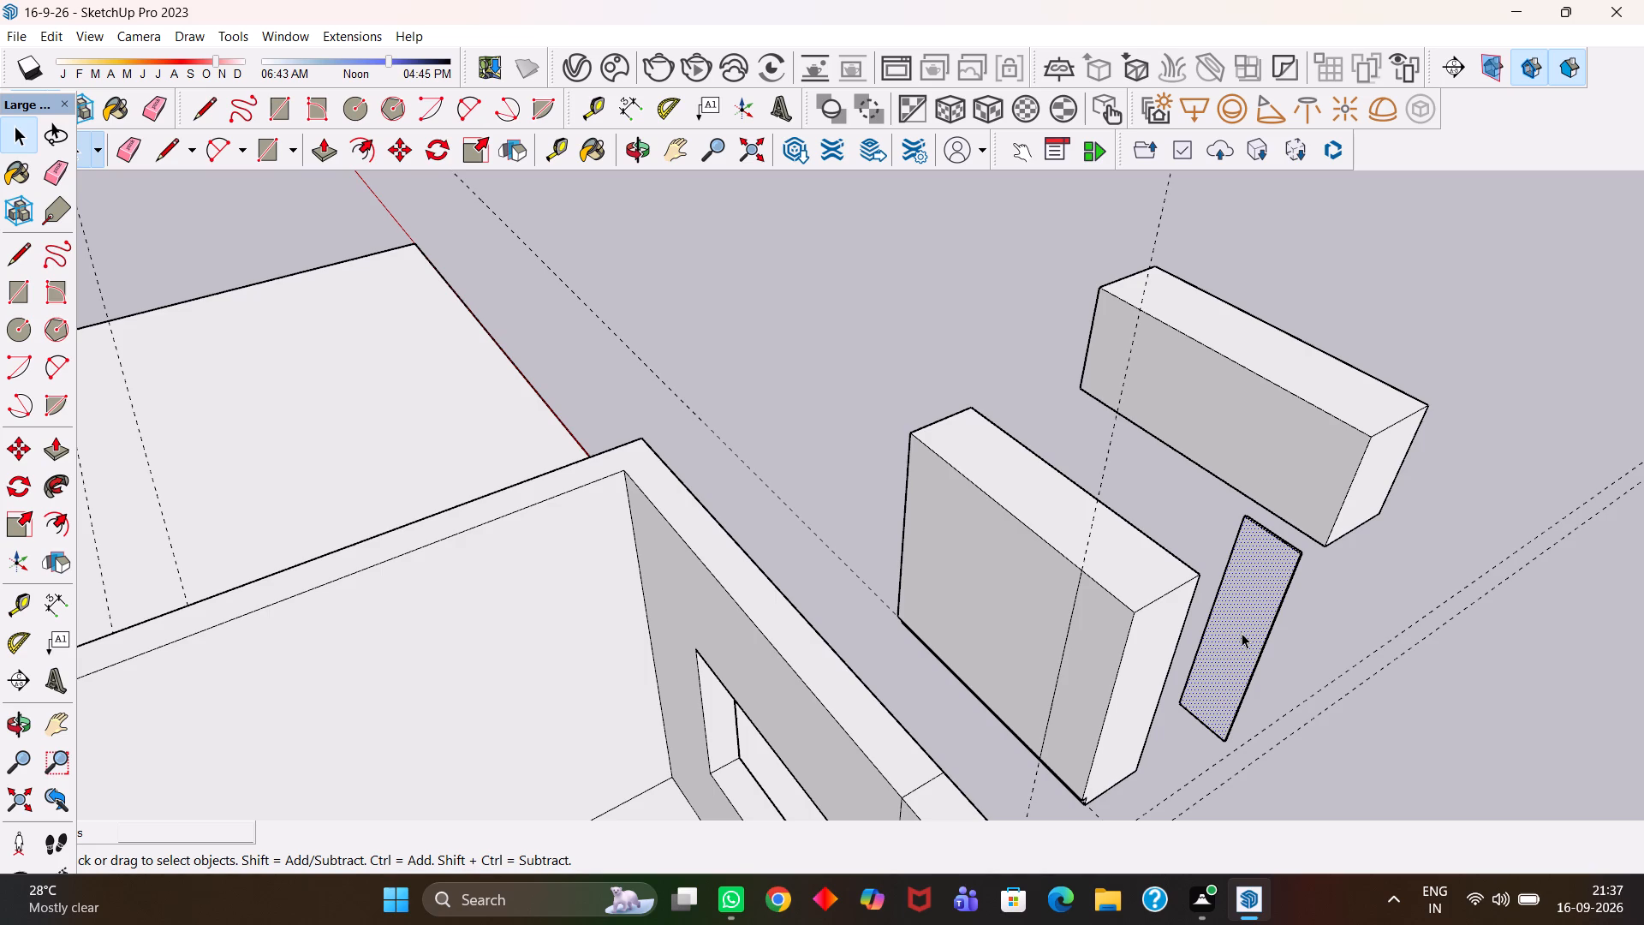
{"action": "scroll", "coordinate": [1242, 632], "scroll_direction": "up", "scroll_amount": 9}
{"action": "right_click", "coordinate": [1257, 575]}
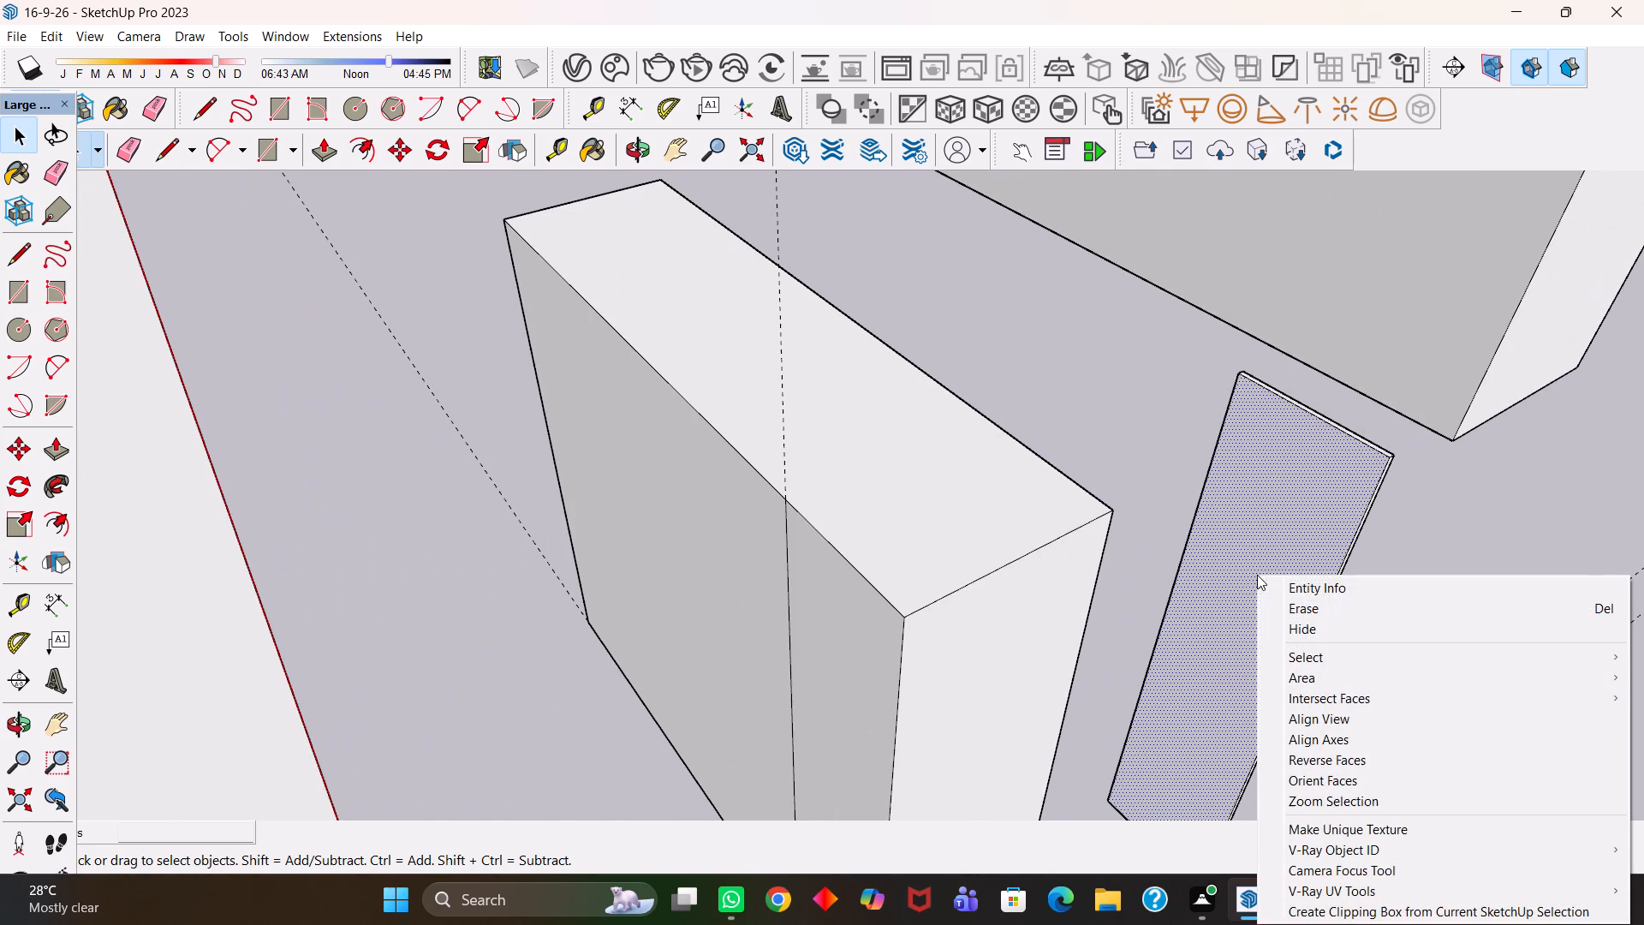
{"action": "scroll", "coordinate": [1257, 582], "scroll_direction": "down", "scroll_amount": 4}
{"action": "key", "text": "space"}
{"action": "triple_click", "coordinate": [1250, 544]}
{"action": "triple_click", "coordinate": [1250, 544]}
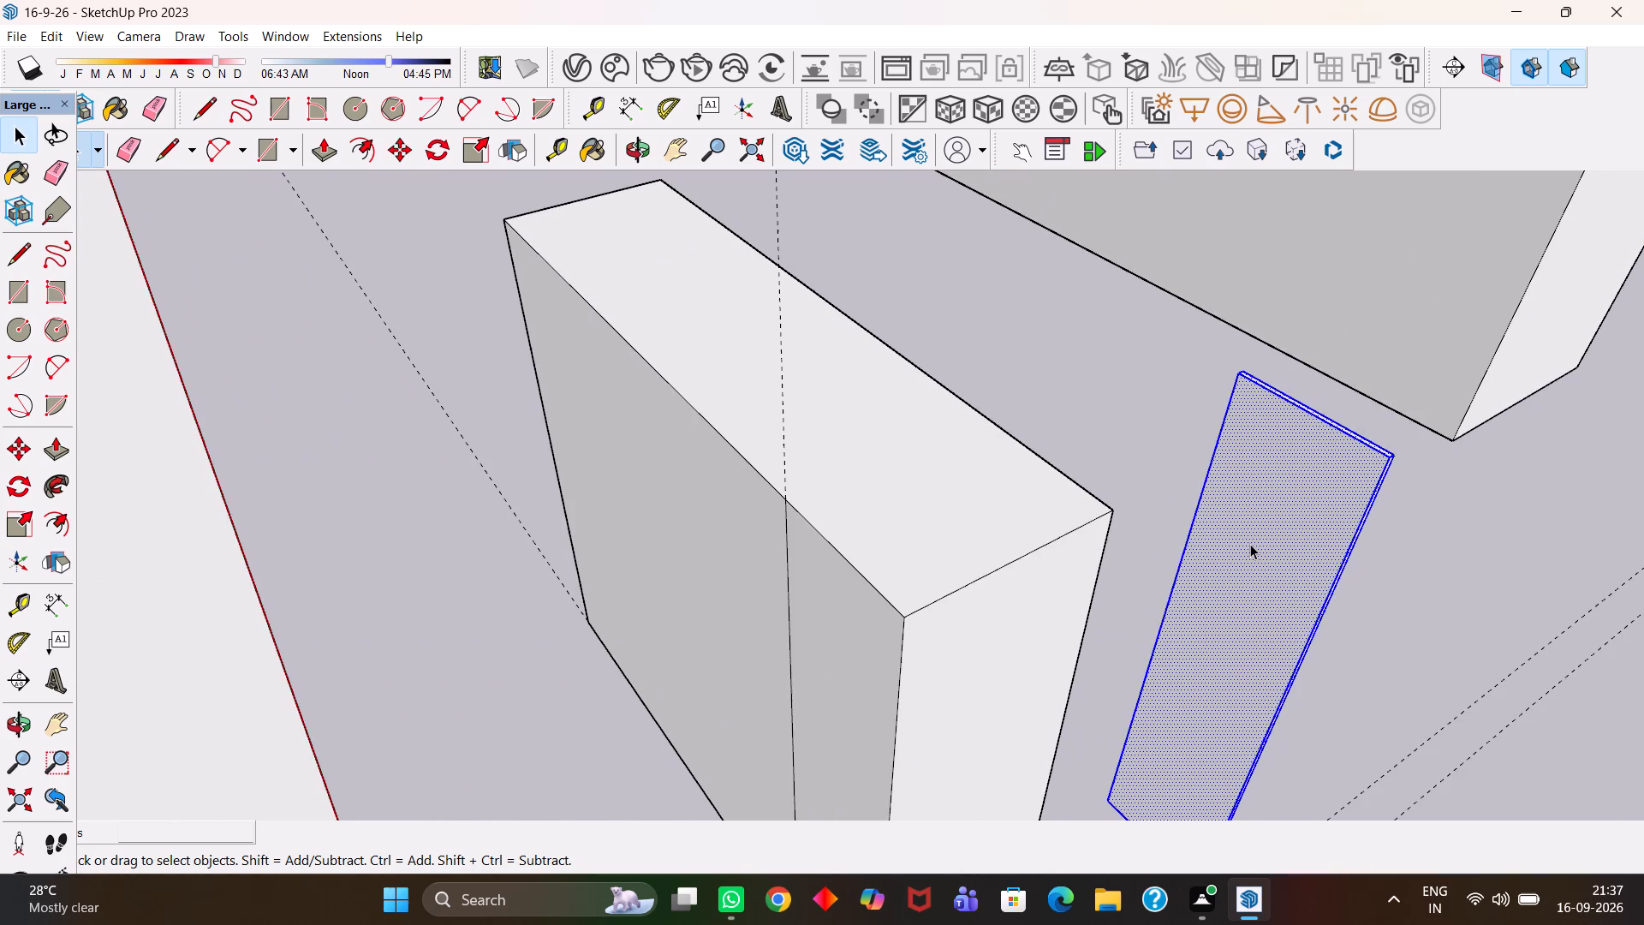
{"action": "right_click", "coordinate": [1250, 544]}
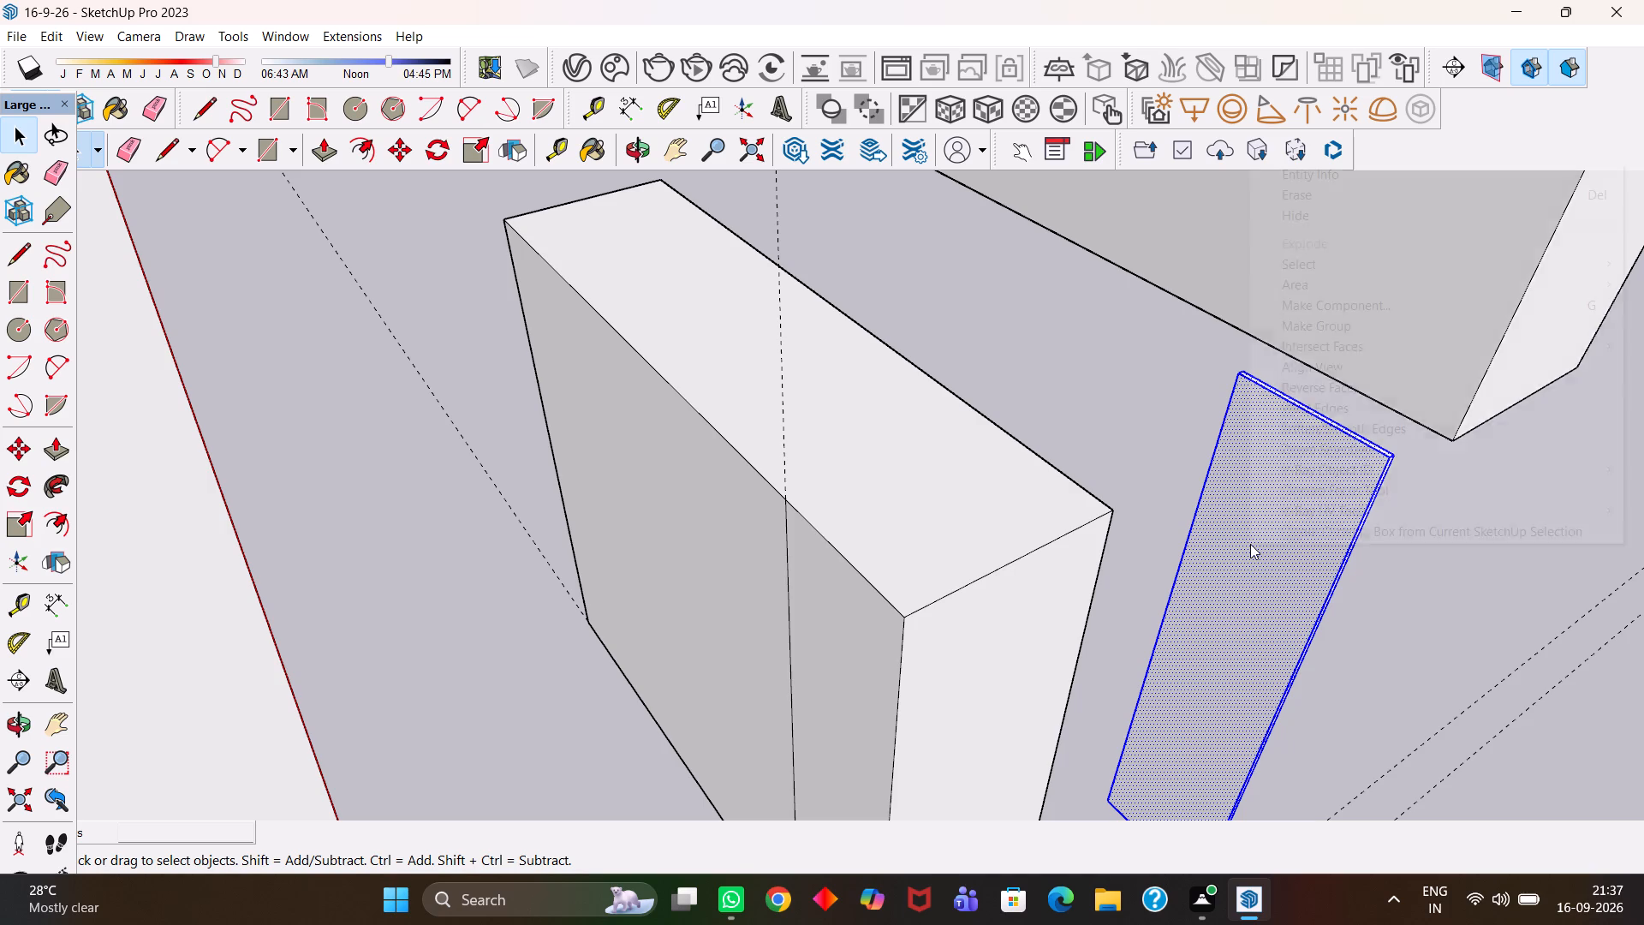
{"action": "left_click", "coordinate": [1308, 331]}
Move the shutter group by its top corner onto the top front corner of the storage box, covering the end section.
{"action": "key", "text": "m"}
{"action": "scroll", "coordinate": [1322, 516], "scroll_direction": "up", "scroll_amount": 2}
{"action": "scroll", "coordinate": [1421, 412], "scroll_direction": "up", "scroll_amount": 2}
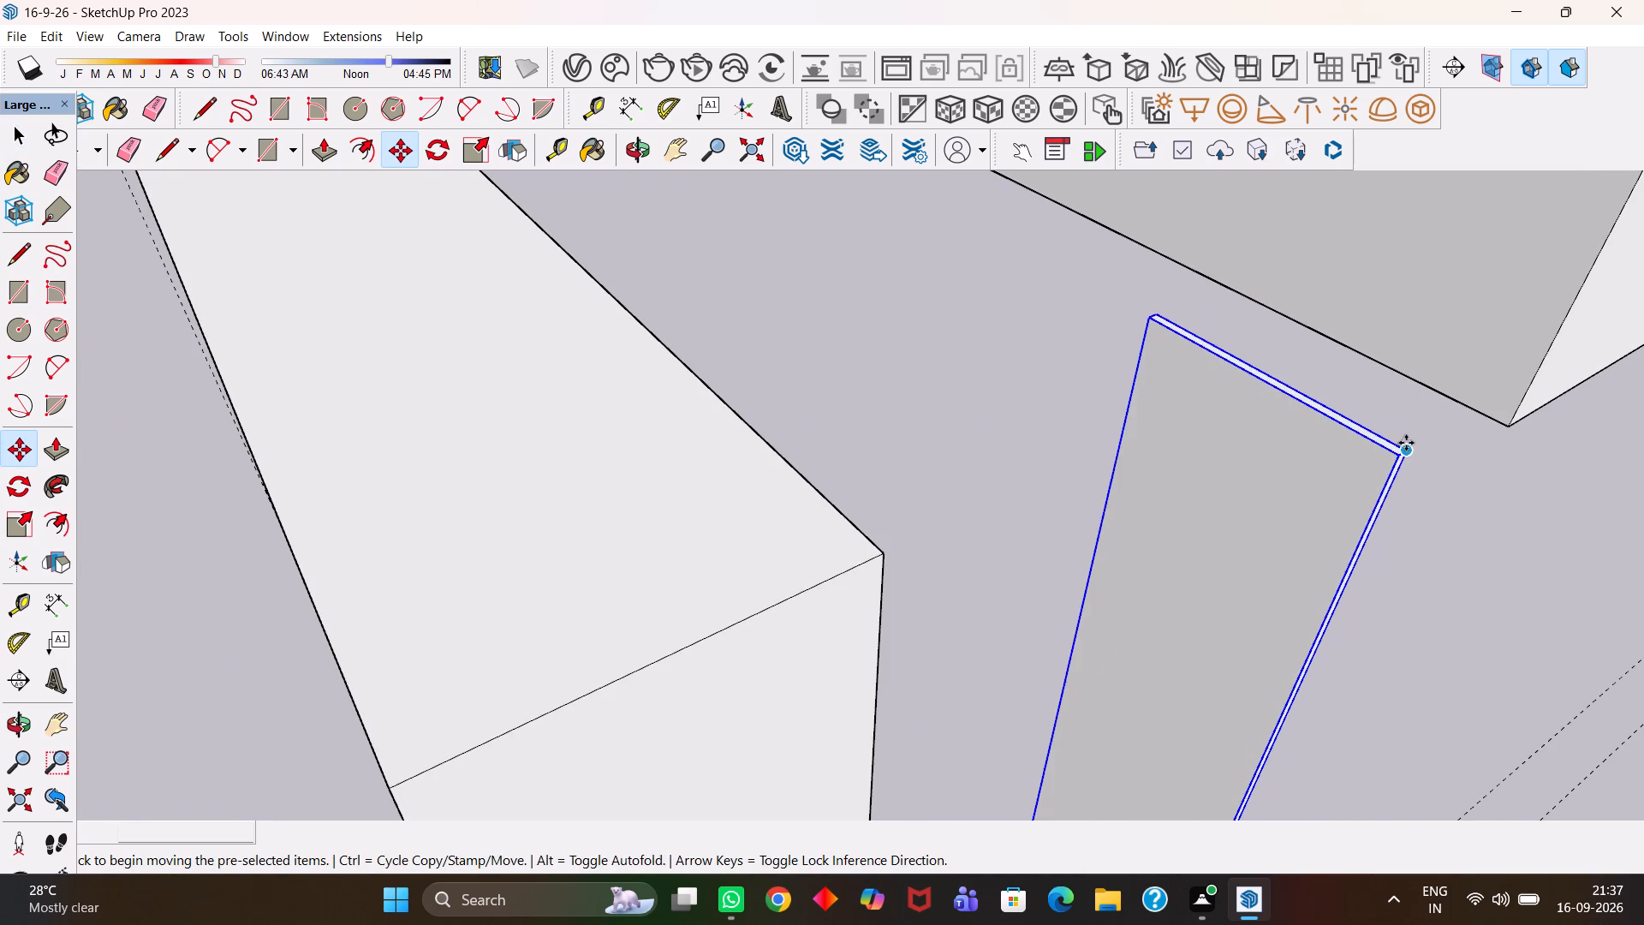
{"action": "left_click", "coordinate": [1406, 443]}
{"action": "scroll", "coordinate": [1190, 445], "scroll_direction": "down", "scroll_amount": 10}
{"action": "scroll", "coordinate": [897, 586], "scroll_direction": "up", "scroll_amount": 3}
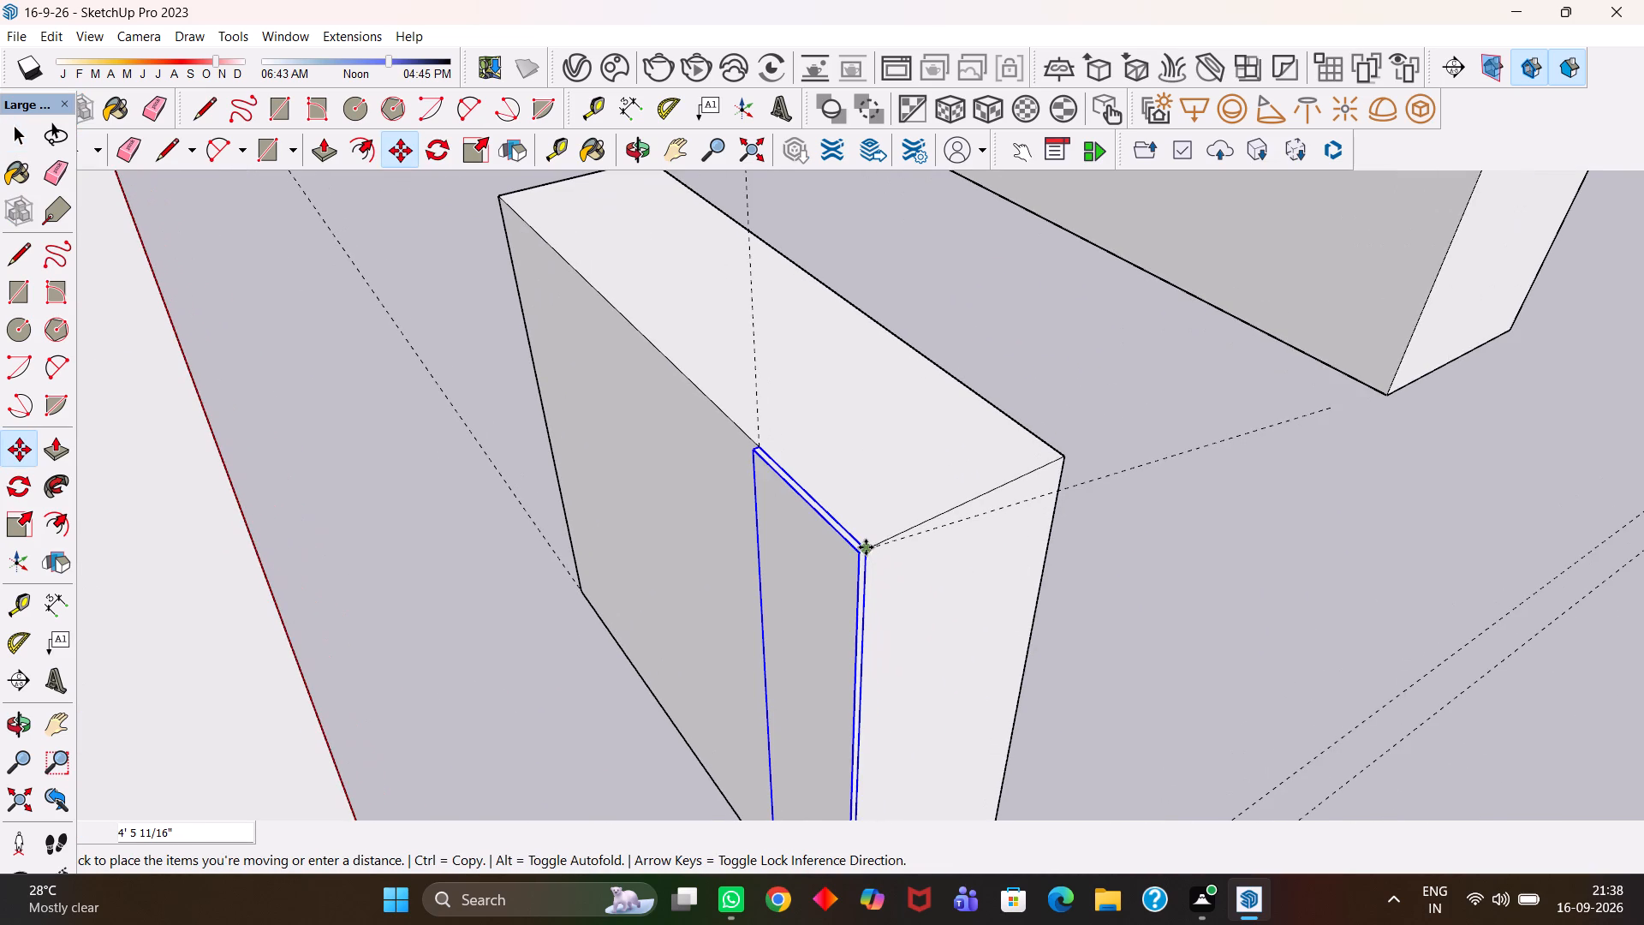
{"action": "left_click", "coordinate": [866, 547]}
Copy the shutter 6' along the front to the box's far end and divide the copies by 4 for equal spacing.
{"action": "key", "text": "m"}
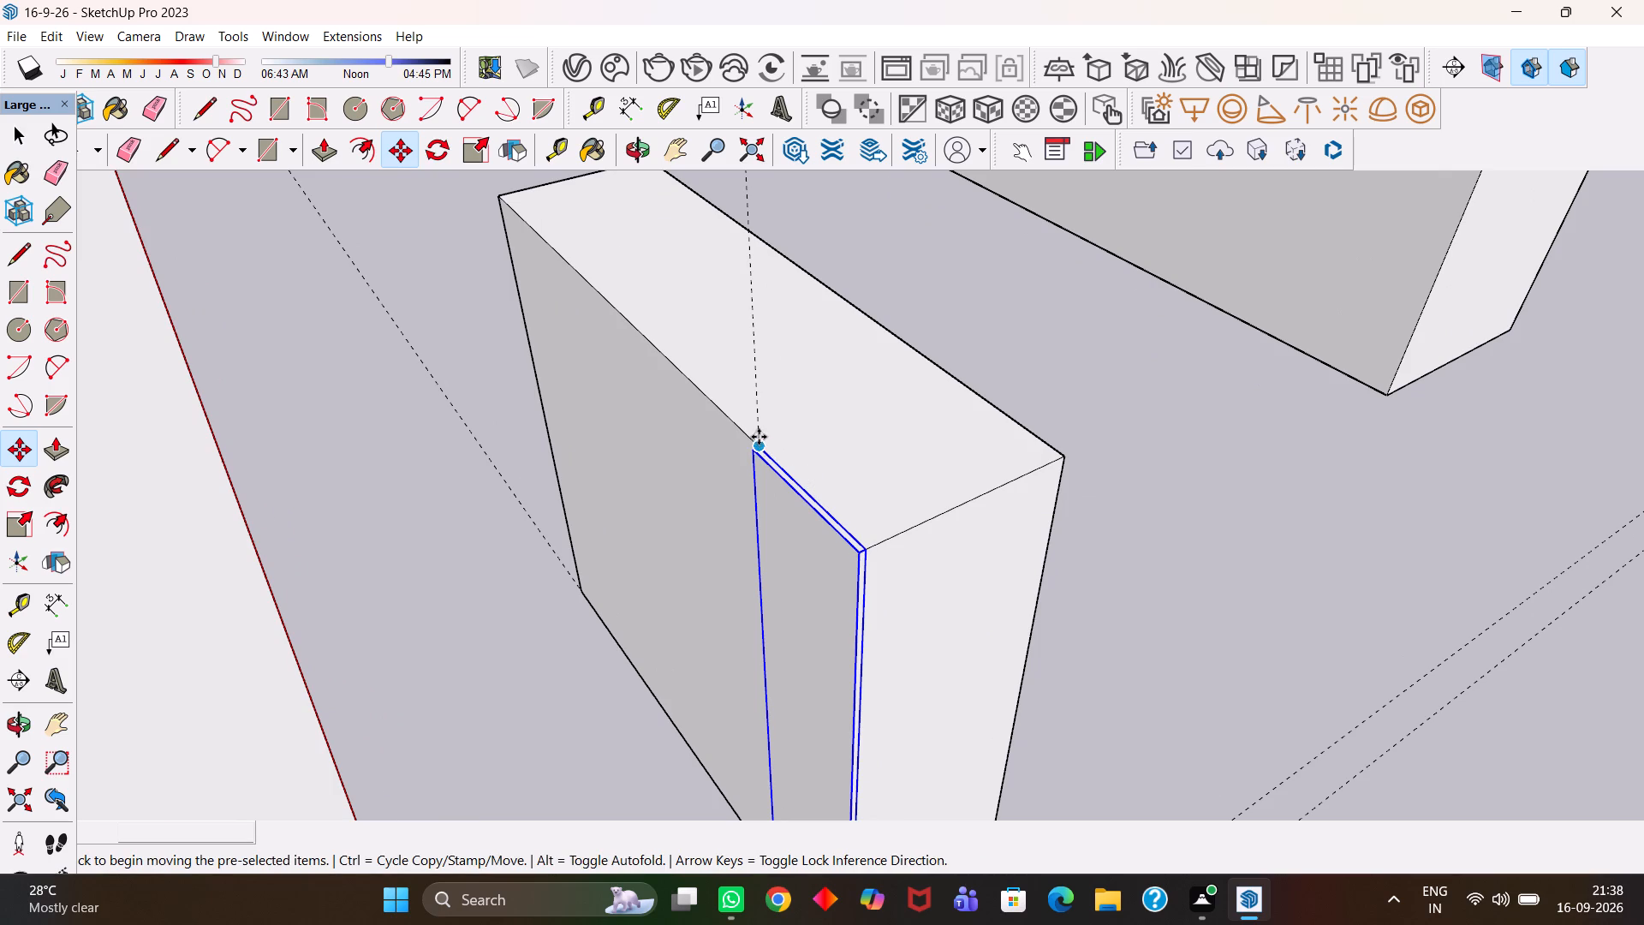
{"action": "left_click", "coordinate": [759, 443]}
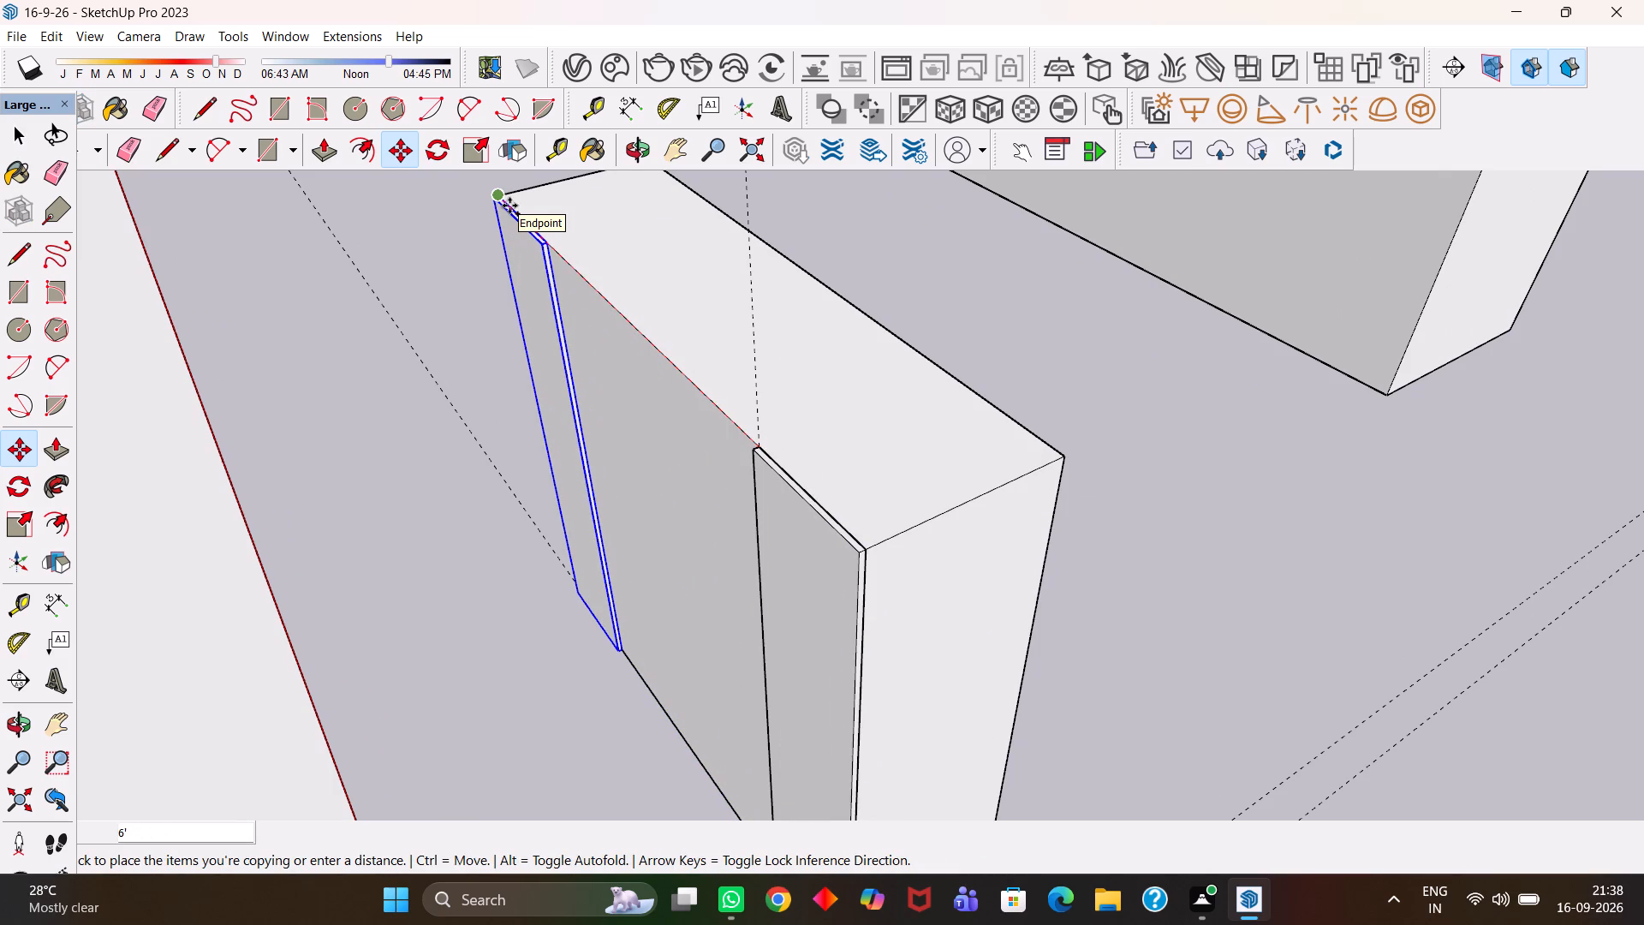
{"action": "left_click", "coordinate": [509, 206]}
{"action": "type", "text": "/5"}
{"action": "key", "text": "Return"}
{"action": "type", "text": "/4"}
{"action": "key", "text": "Return"}
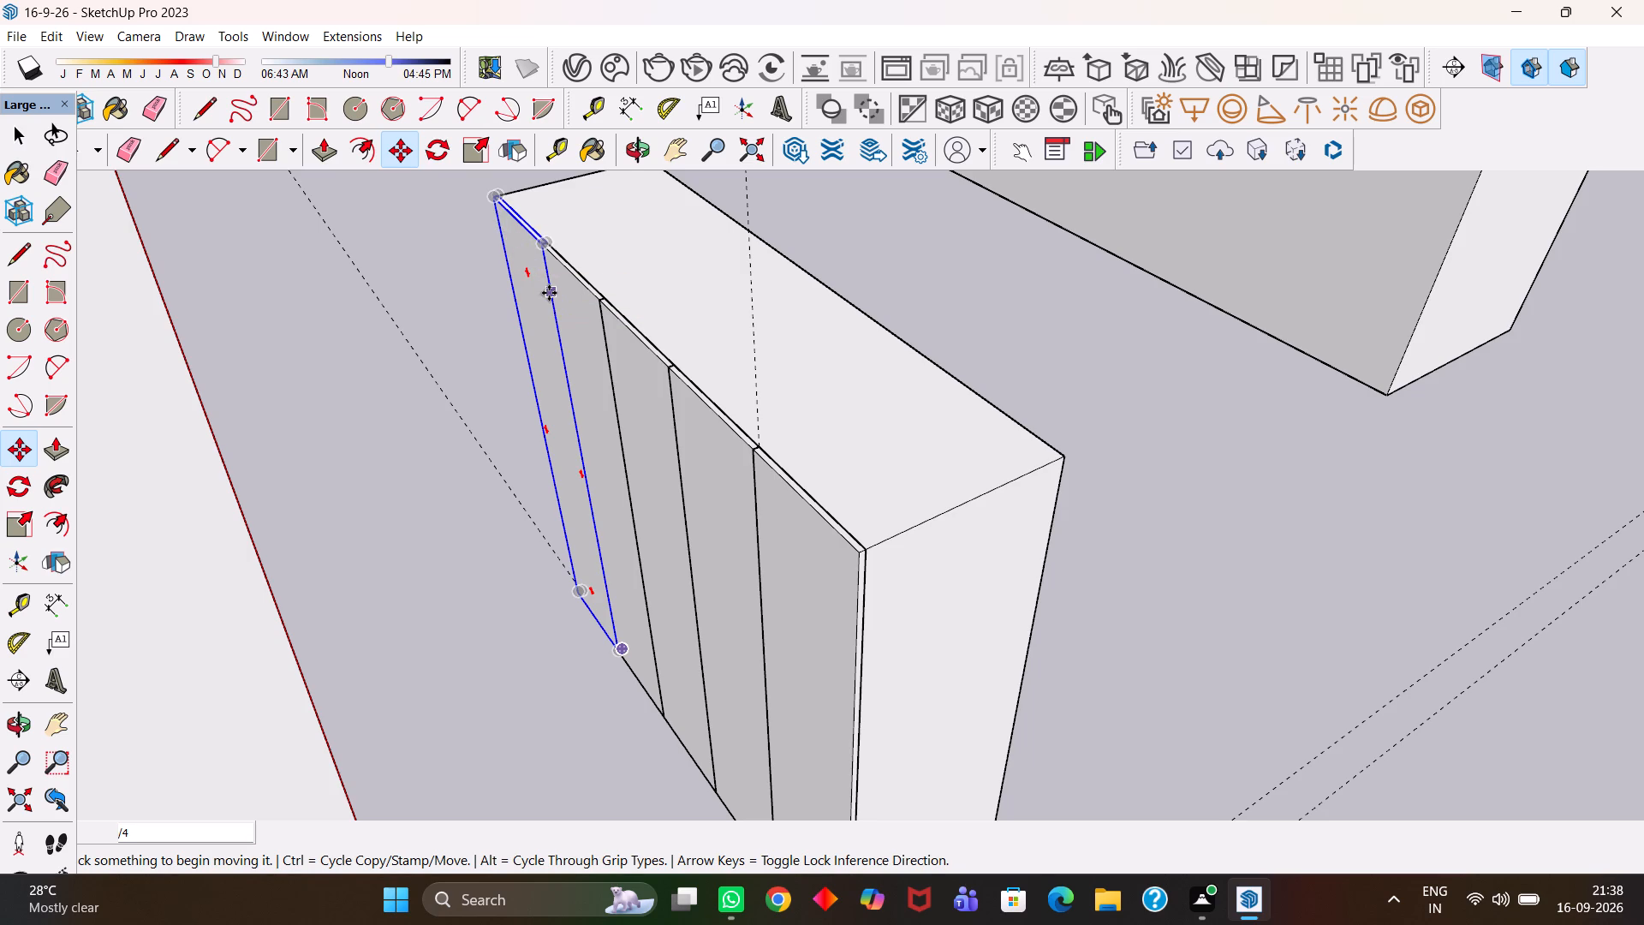
Erase the vertical guide running through the storage box's front.
{"action": "key", "text": "e"}
{"action": "scroll", "coordinate": [664, 435], "scroll_direction": "down", "scroll_amount": 3}
{"action": "left_click_drag", "start_coordinate": [728, 233], "coordinate": [721, 221]}
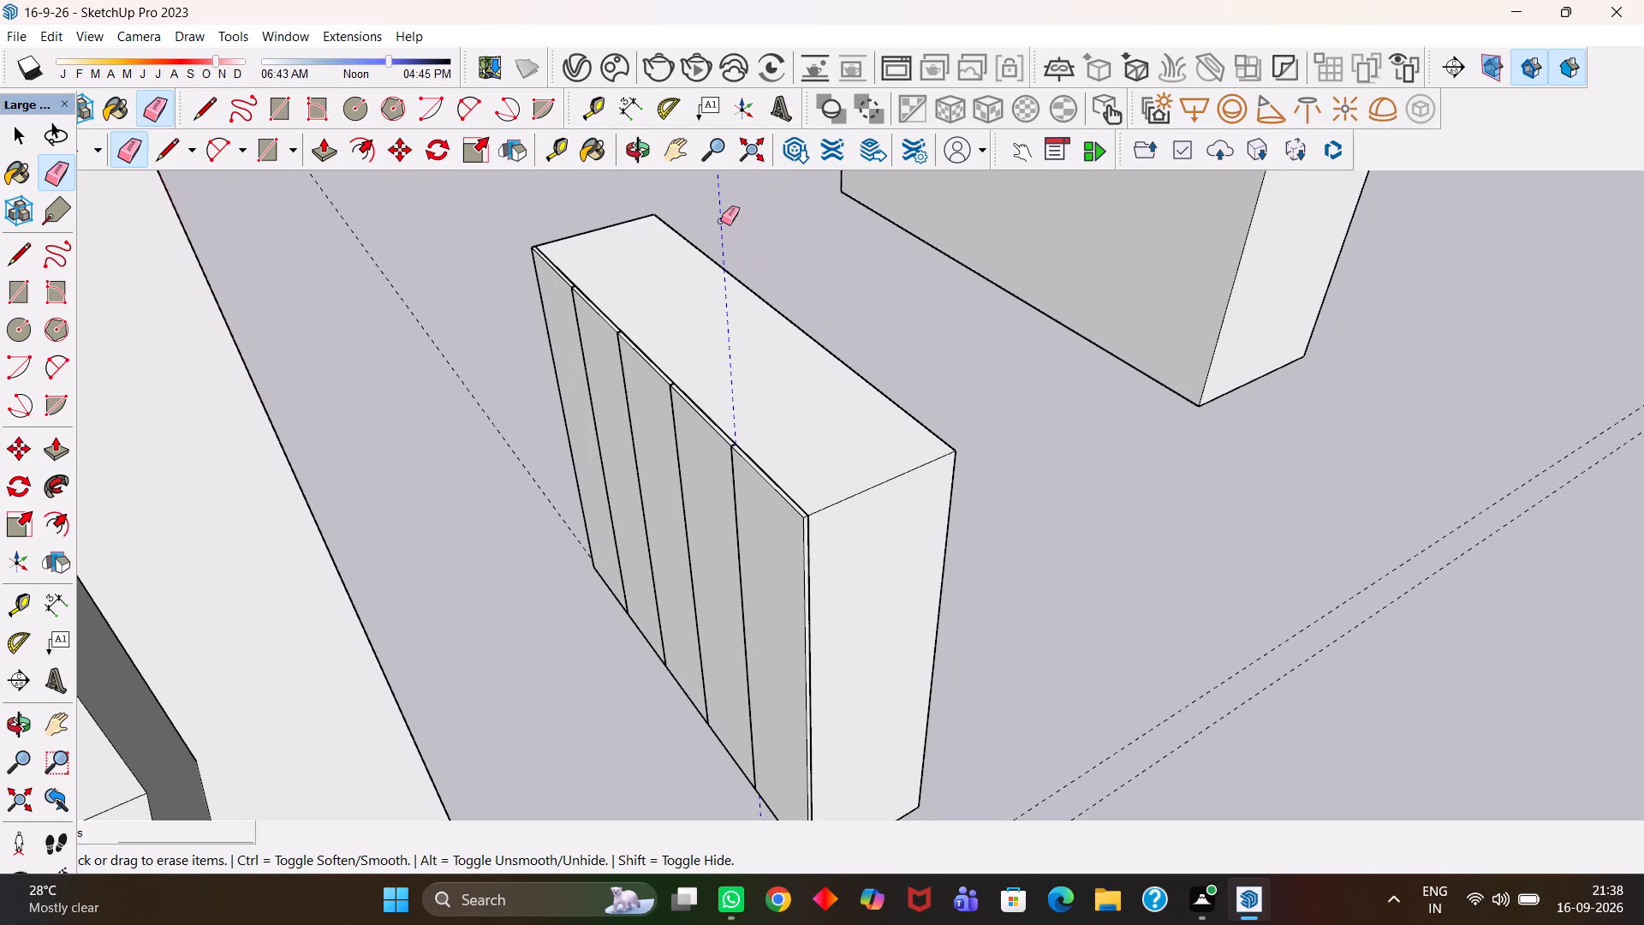
Erase the vertical guide and the slanting guide beside the taller storage box.
{"action": "left_click_drag", "start_coordinate": [721, 221], "coordinate": [717, 214]}
{"action": "left_click_drag", "start_coordinate": [447, 356], "coordinate": [461, 388]}
Divide the top front edge of the second, lower storage box into 5 equal segments.
{"action": "scroll", "coordinate": [713, 480], "scroll_direction": "down", "scroll_amount": 5}
{"action": "key", "text": "h"}
{"action": "scroll", "coordinate": [791, 487], "scroll_direction": "up", "scroll_amount": 1}
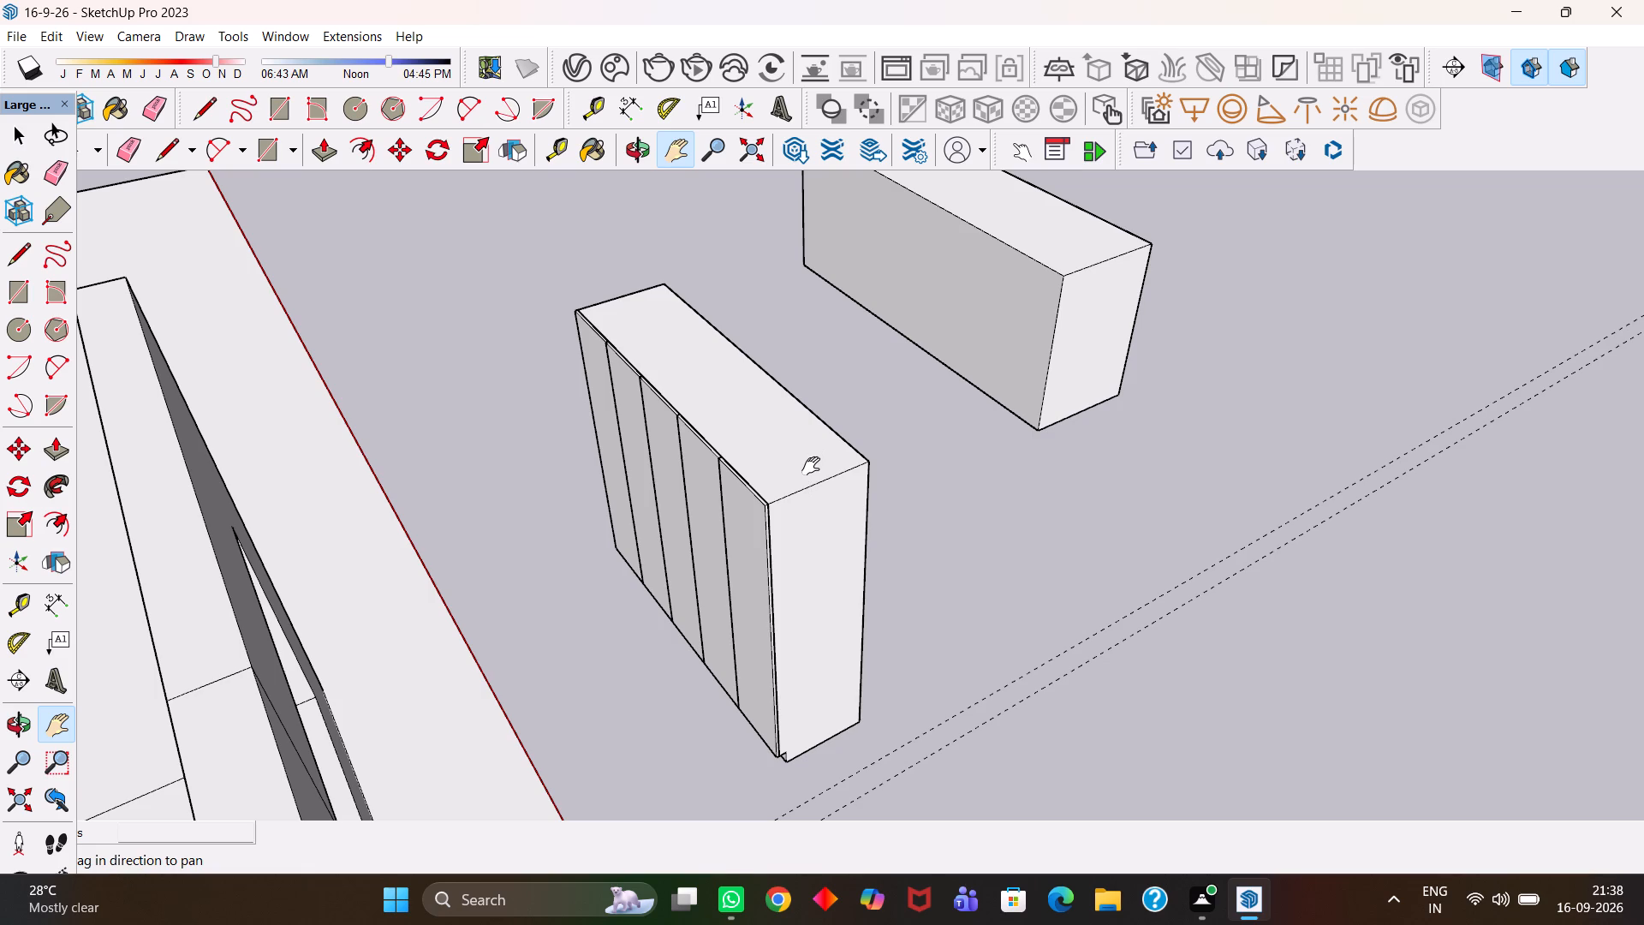
{"action": "key", "text": "h"}
{"action": "left_click_drag", "start_coordinate": [914, 441], "coordinate": [831, 554]}
{"action": "scroll", "coordinate": [899, 387], "scroll_direction": "down", "scroll_amount": 3}
{"action": "left_click_drag", "start_coordinate": [897, 356], "coordinate": [886, 380]}
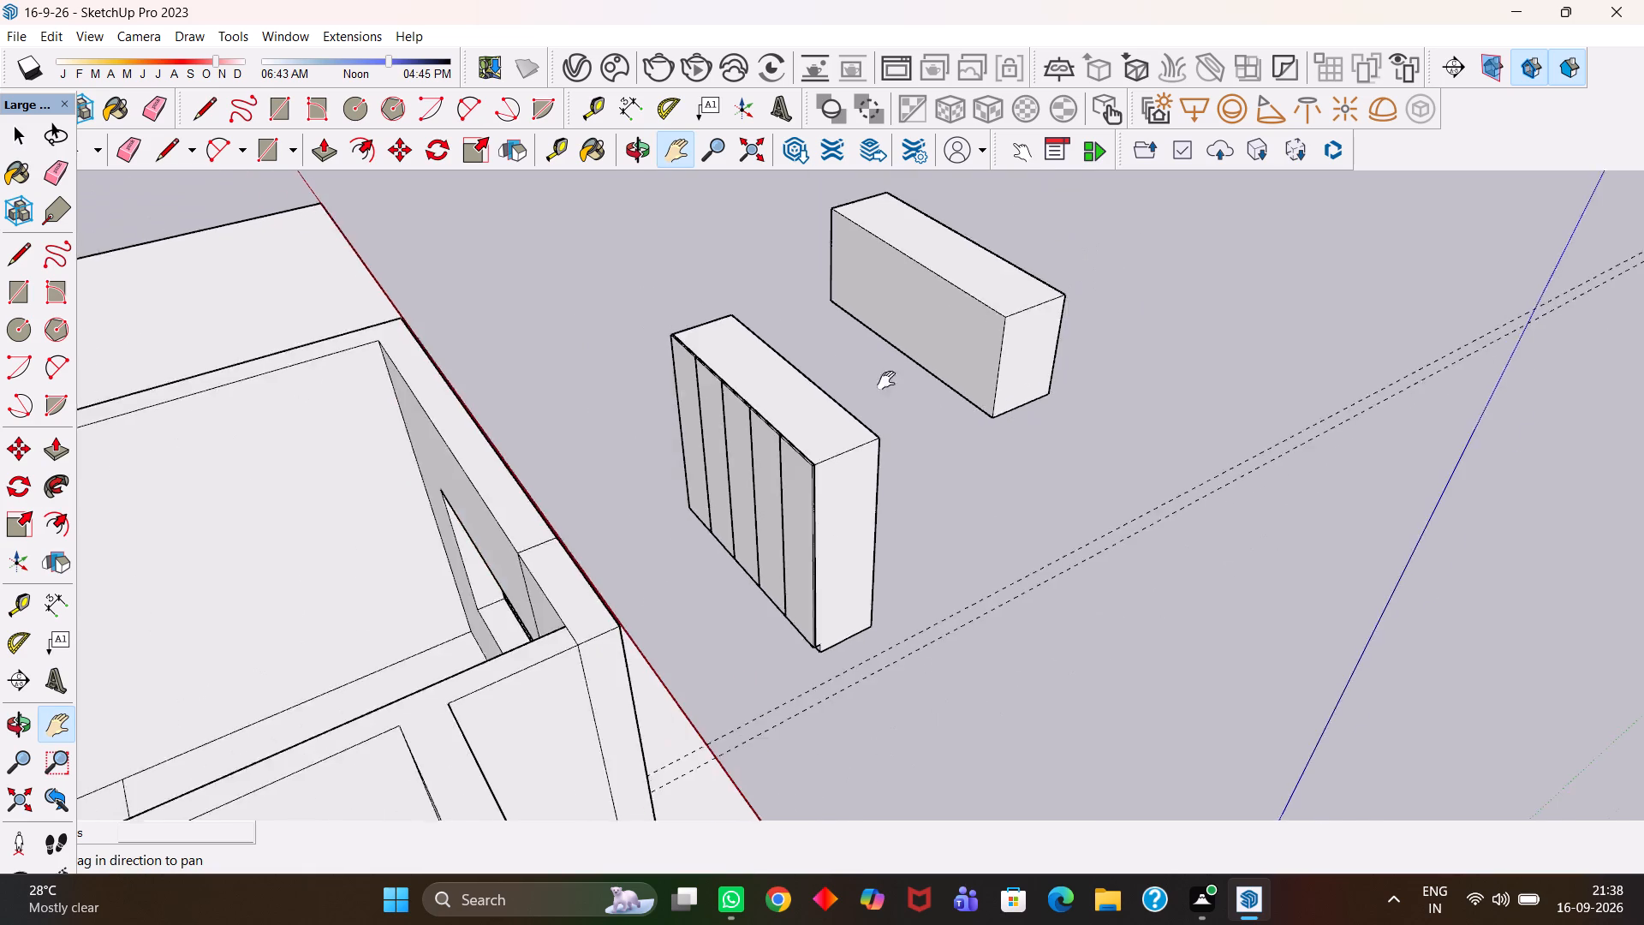
{"action": "left_click_drag", "start_coordinate": [886, 380], "coordinate": [827, 521]}
{"action": "scroll", "coordinate": [829, 517], "scroll_direction": "up", "scroll_amount": 1}
{"action": "left_click_drag", "start_coordinate": [863, 526], "coordinate": [859, 486]}
{"action": "key", "text": "space"}
{"action": "left_click", "coordinate": [880, 444]}
{"action": "left_click", "coordinate": [884, 424]}
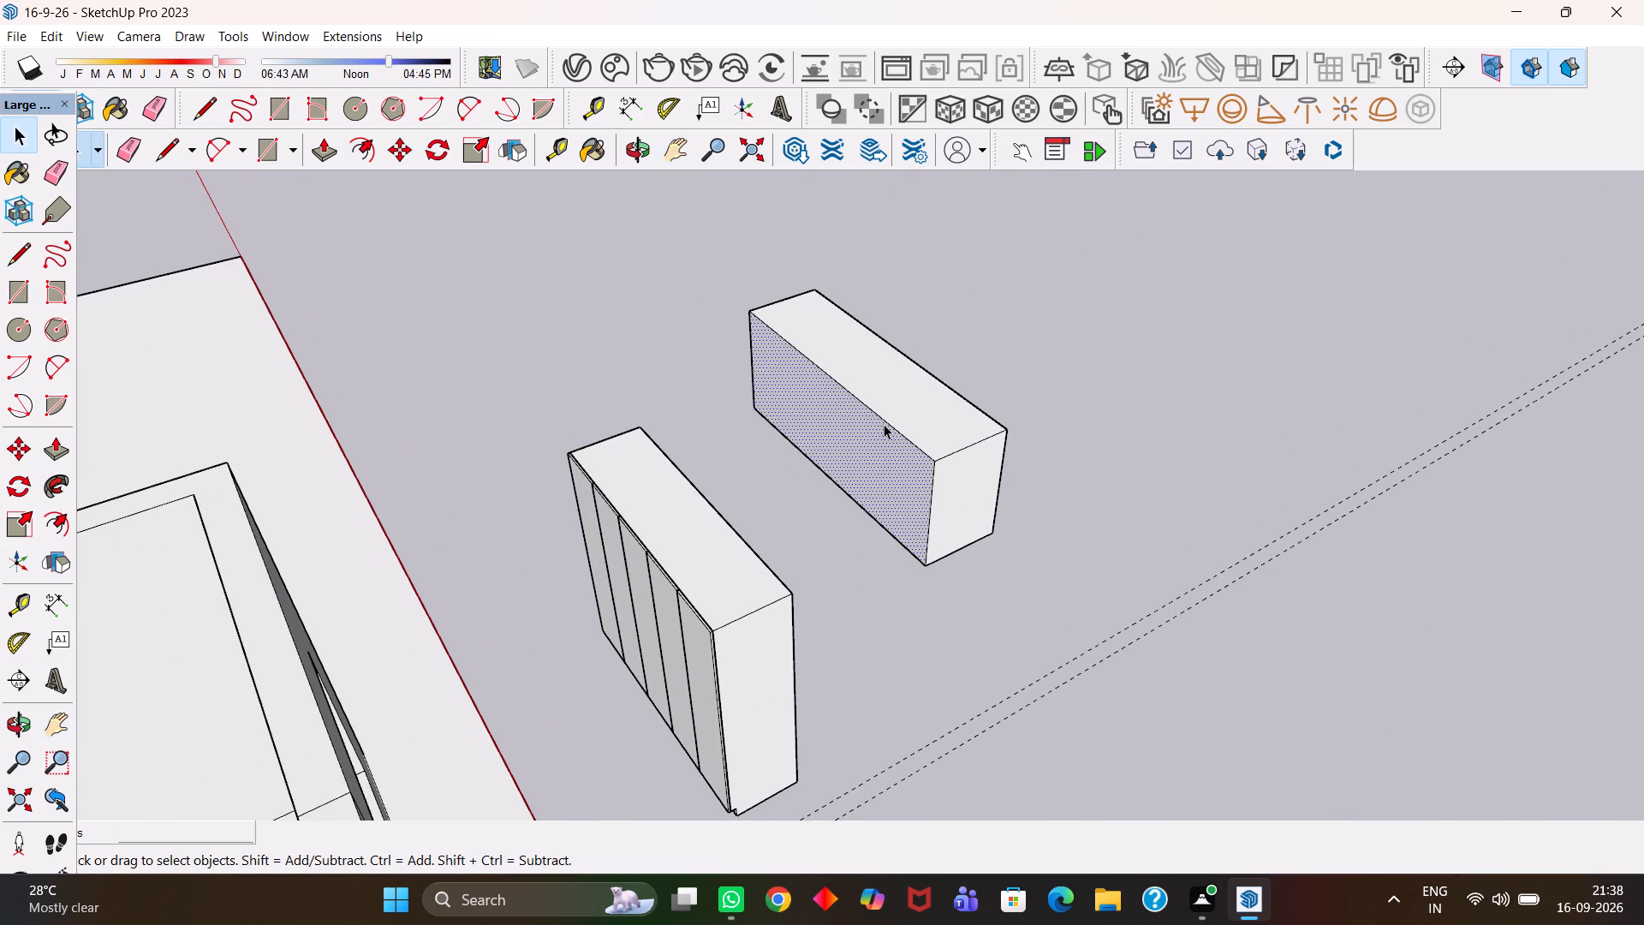
{"action": "right_click", "coordinate": [884, 424]}
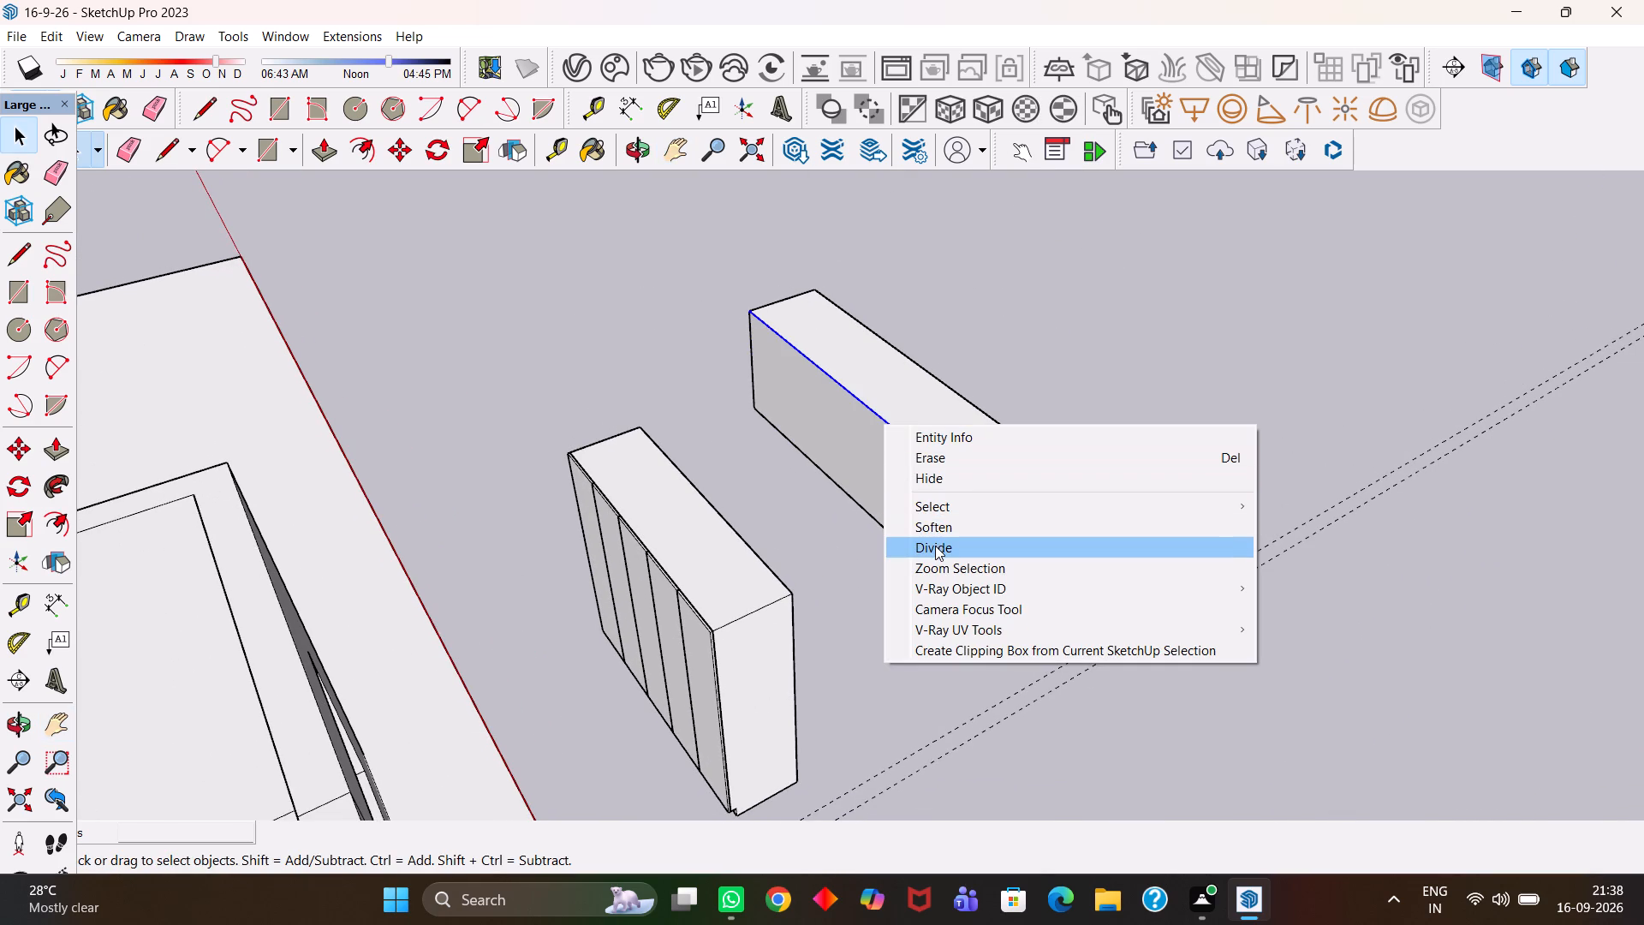
{"action": "left_click", "coordinate": [935, 546]}
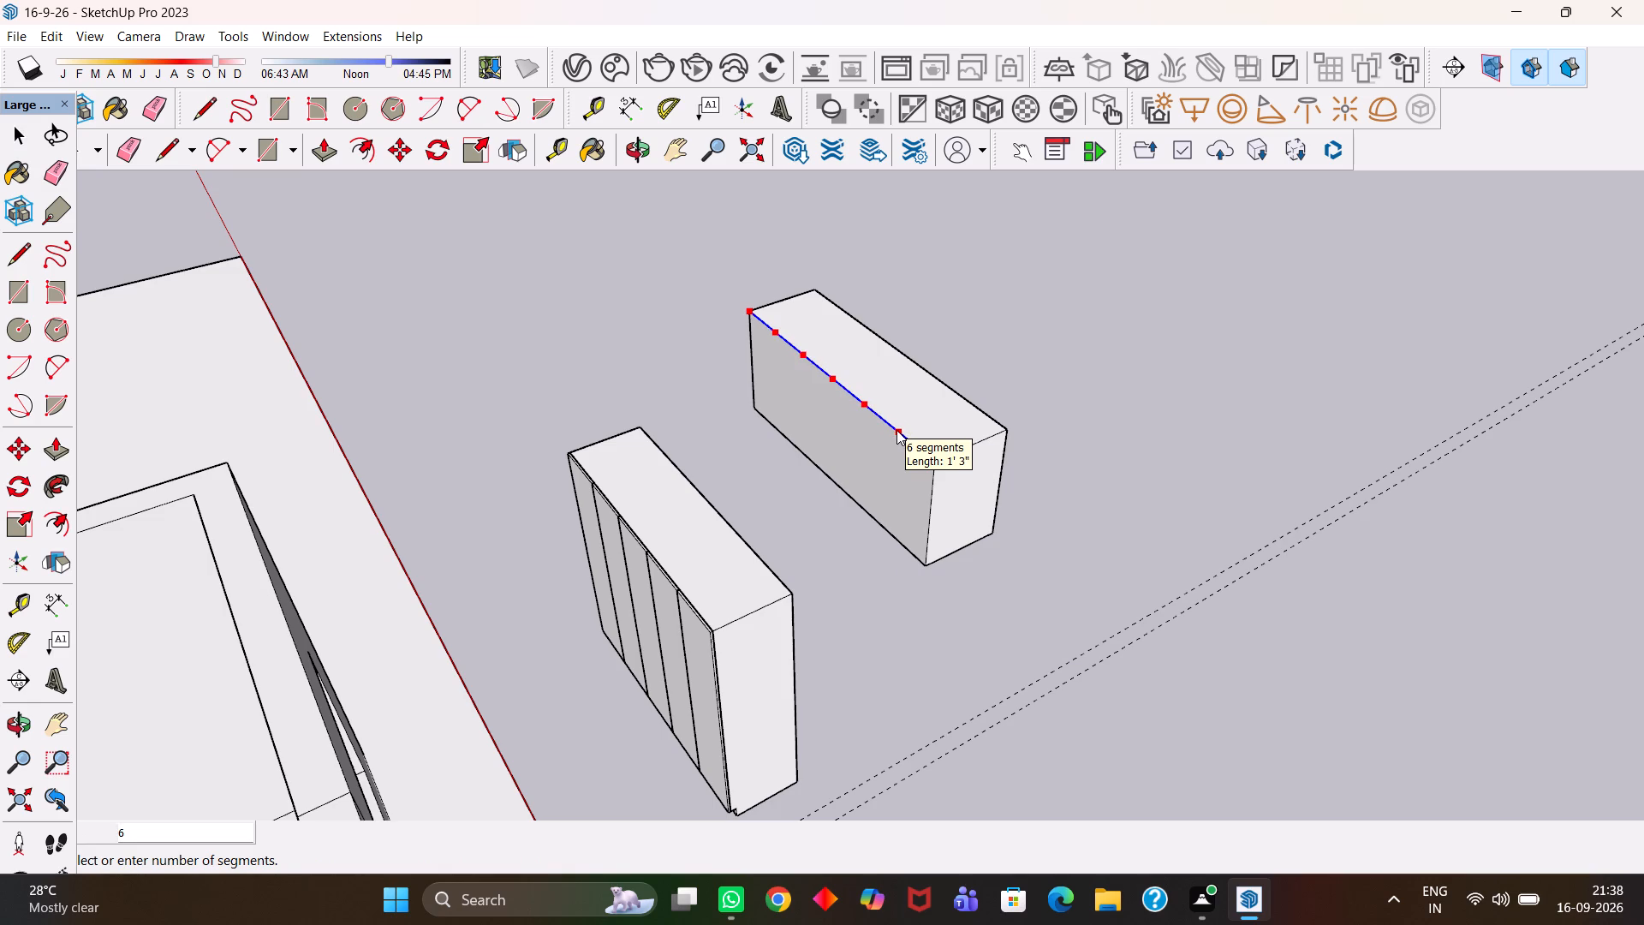
{"action": "key", "text": "5"}
{"action": "key", "text": "Return"}
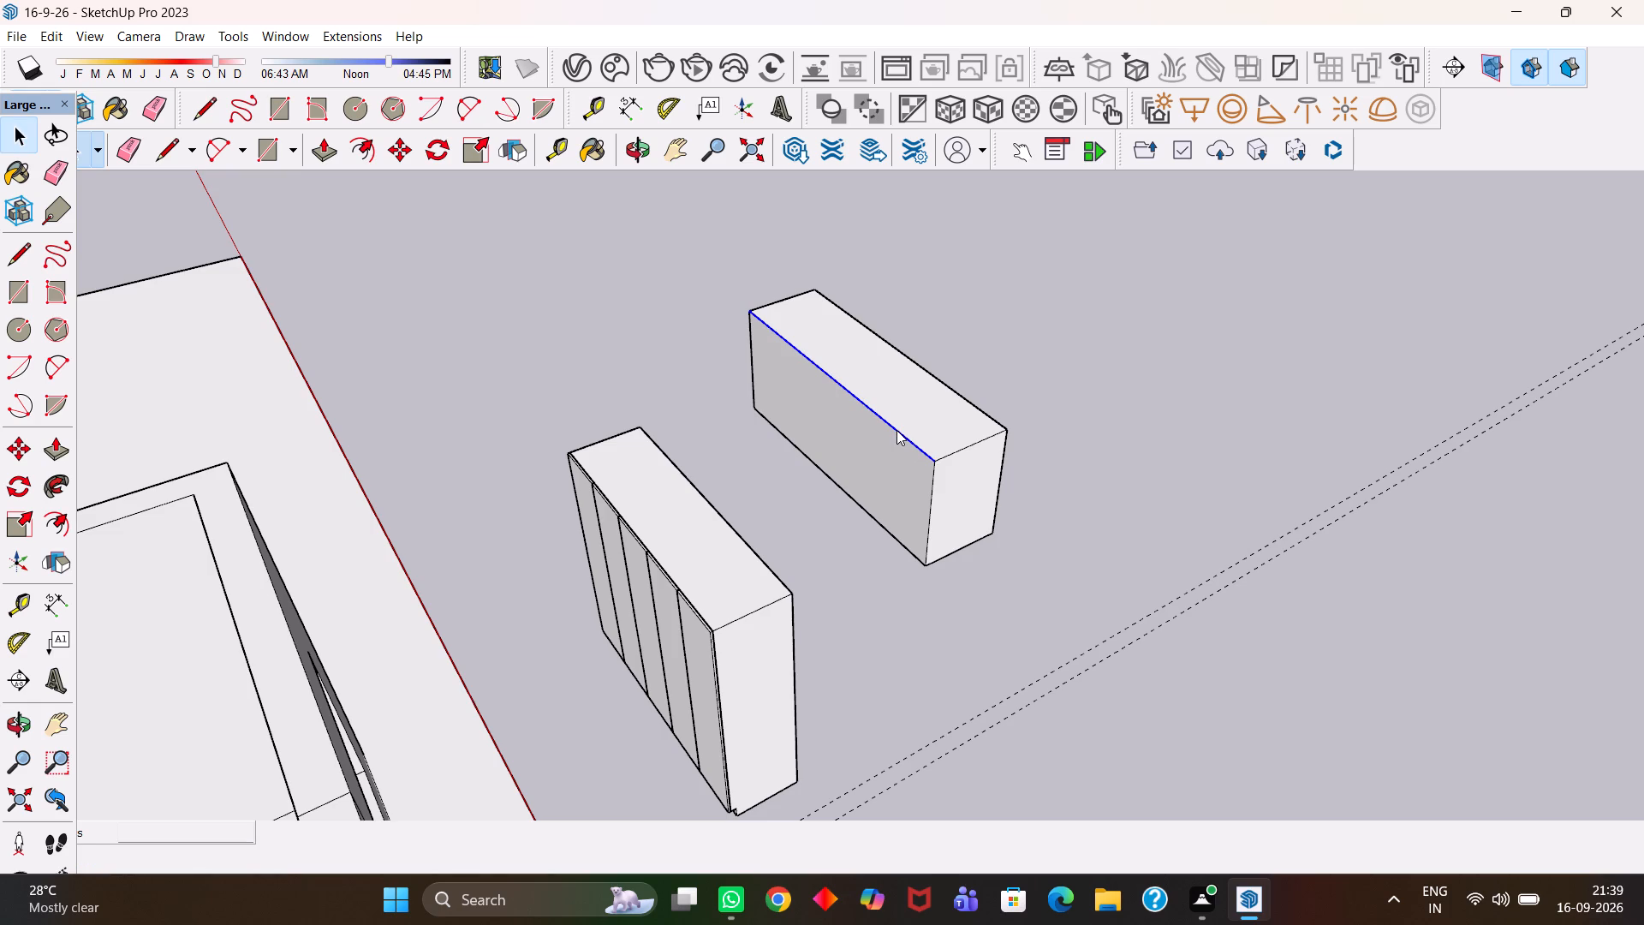
Place a vertical guide 1' 6" from the lower box's front corner and draw a line down the front face along it.
{"action": "left_click", "coordinate": [896, 430]}
{"action": "scroll", "coordinate": [898, 457], "scroll_direction": "up", "scroll_amount": 3}
{"action": "key", "text": "t"}
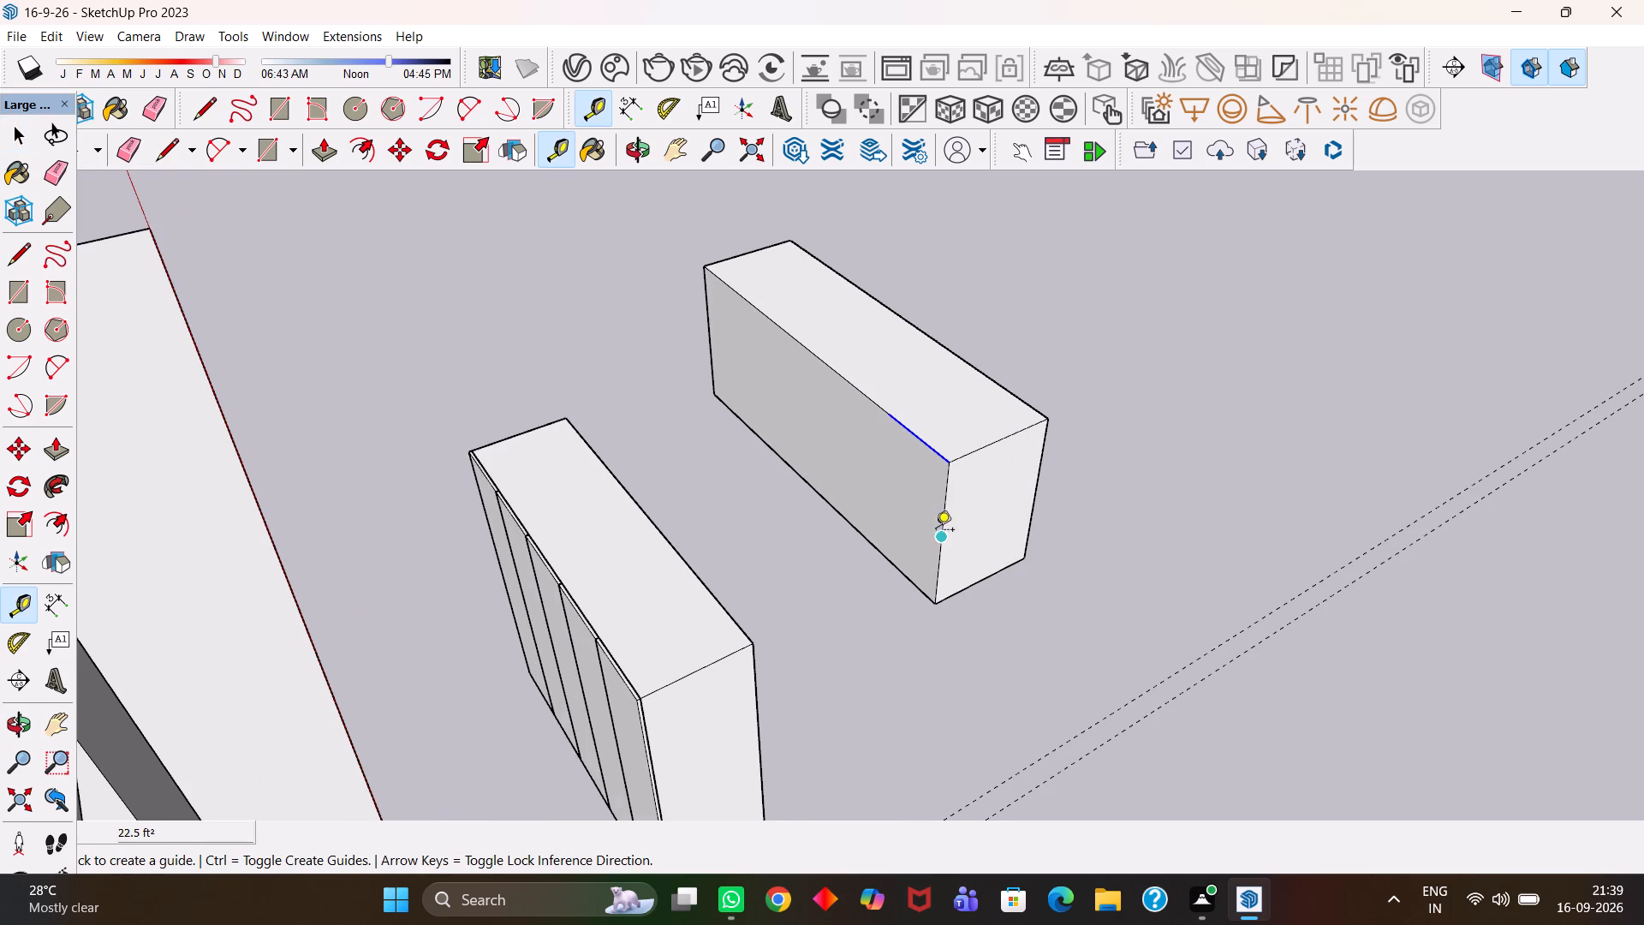
{"action": "left_click", "coordinate": [937, 532]}
{"action": "left_click", "coordinate": [888, 419]}
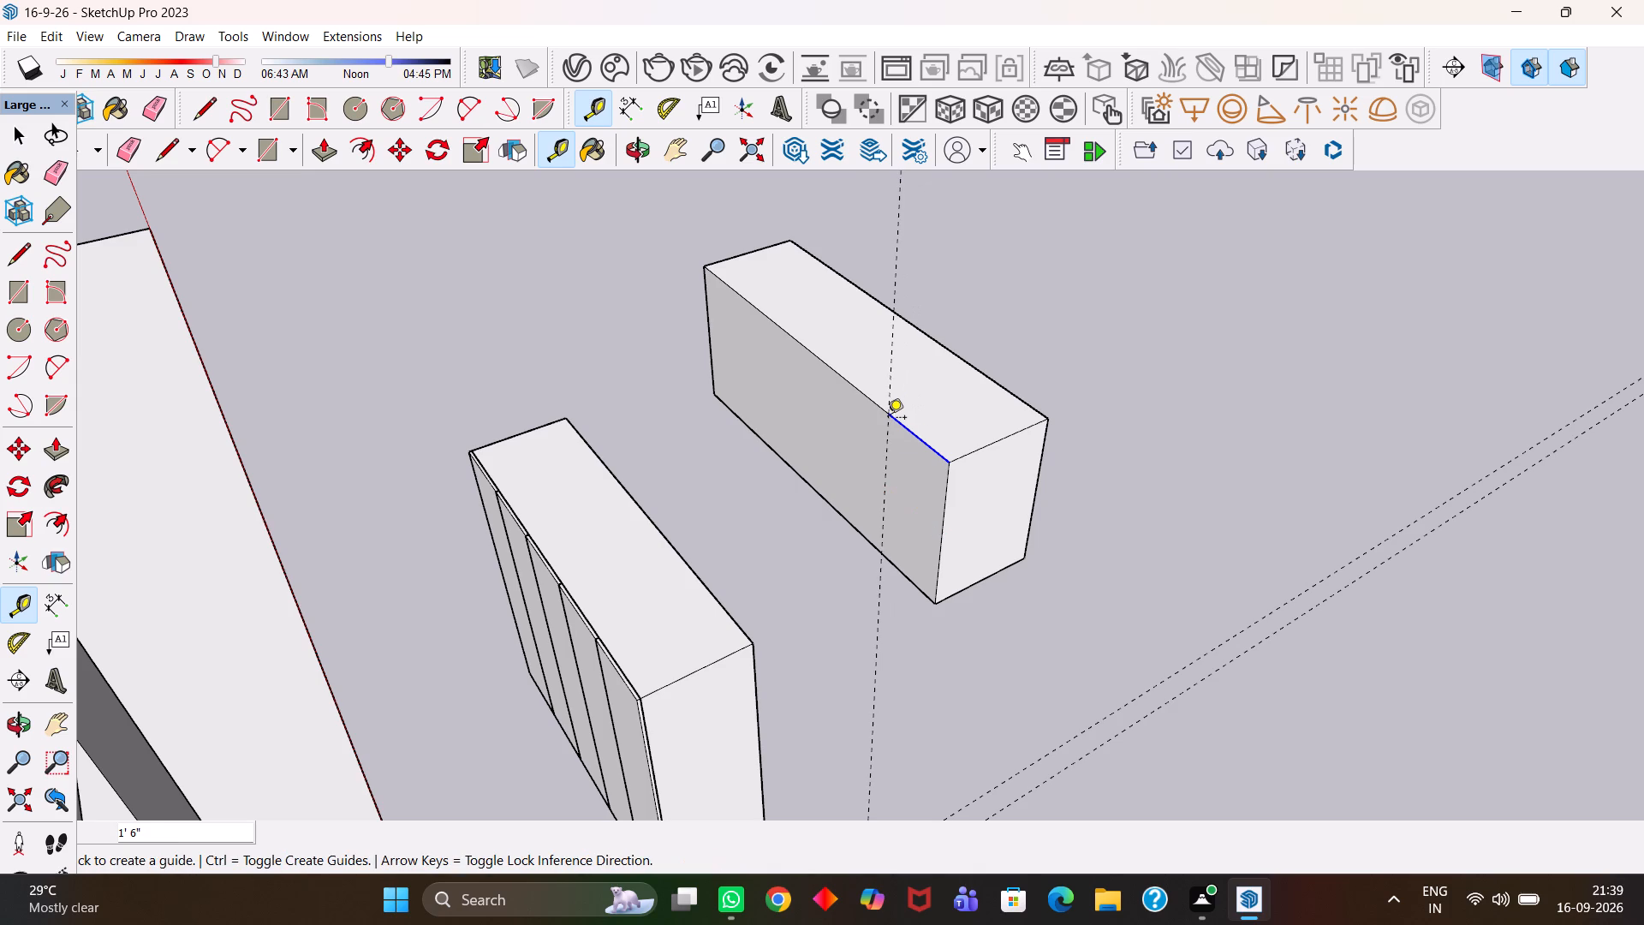
{"action": "key", "text": "l"}
{"action": "left_click", "coordinate": [892, 412]}
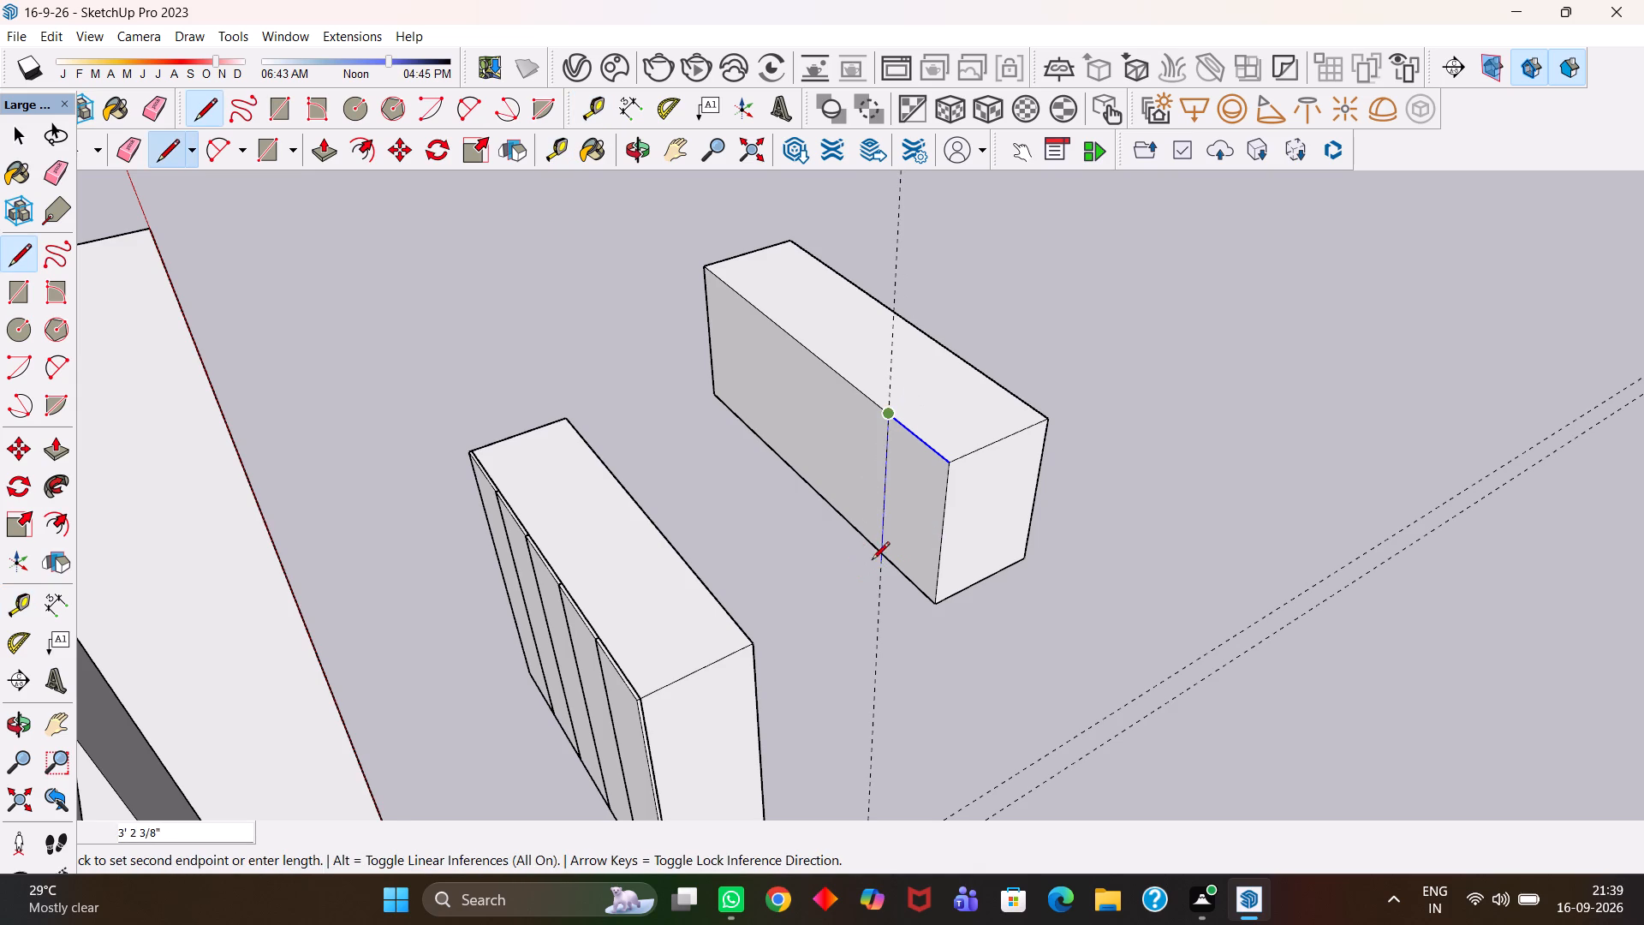
{"action": "left_click", "coordinate": [878, 558]}
Copy the lower box's marked-off end section face to a free spot in front of the box.
{"action": "key", "text": "space"}
{"action": "left_click", "coordinate": [895, 556]}
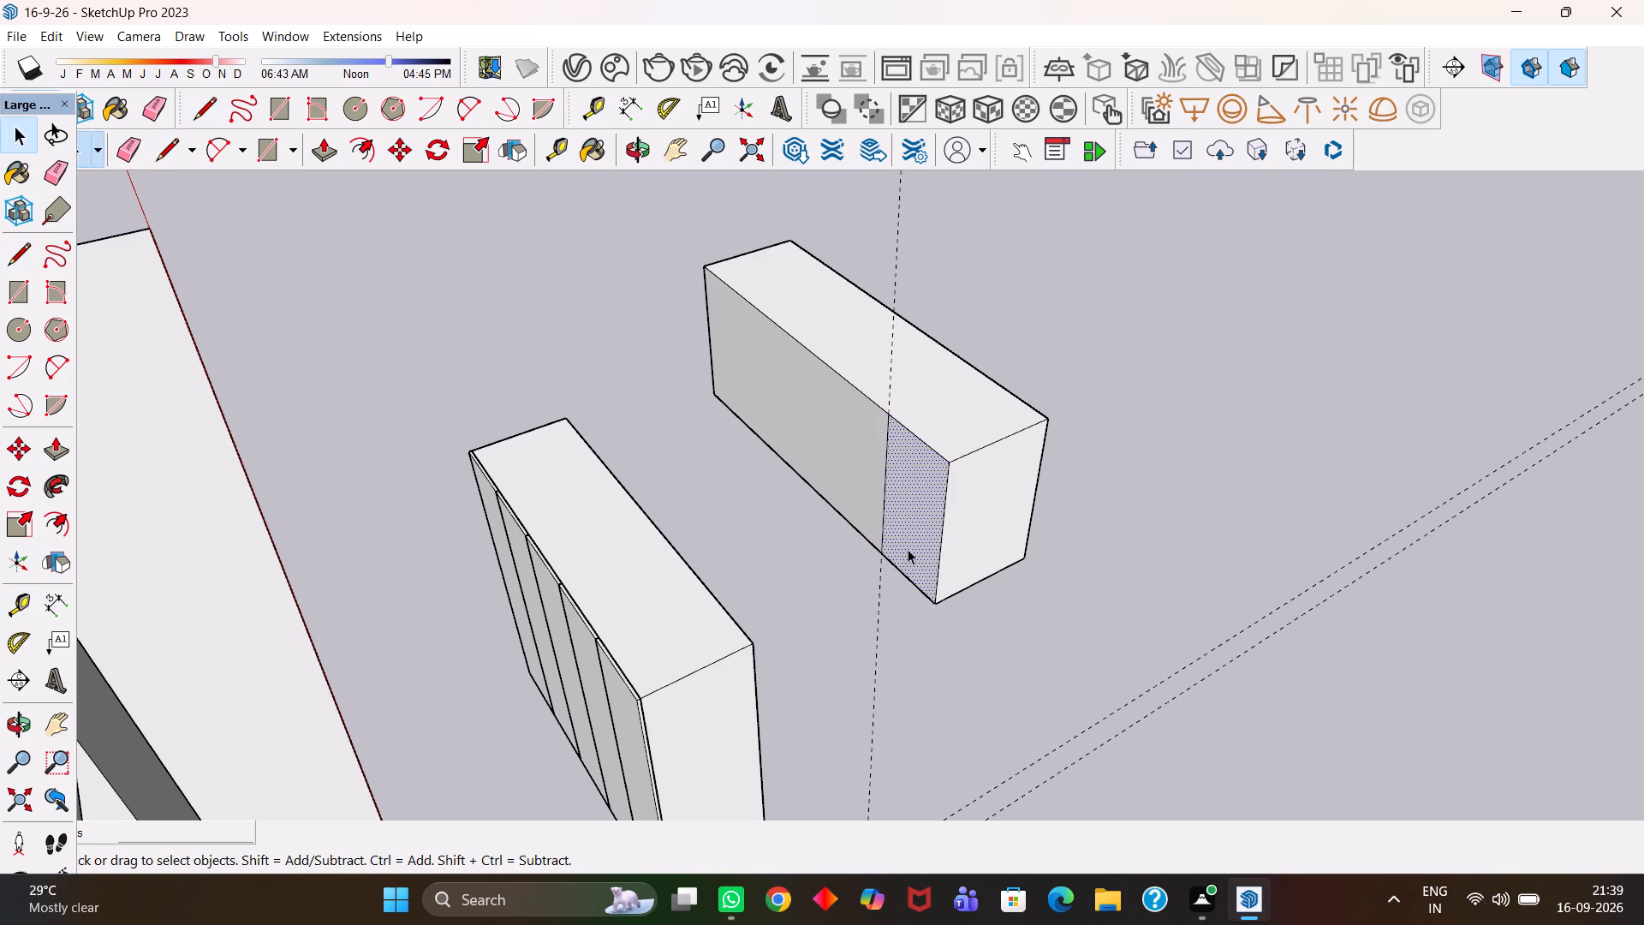
{"action": "key", "text": "m"}
{"action": "left_click", "coordinate": [908, 550]}
{"action": "left_click", "coordinate": [899, 658]}
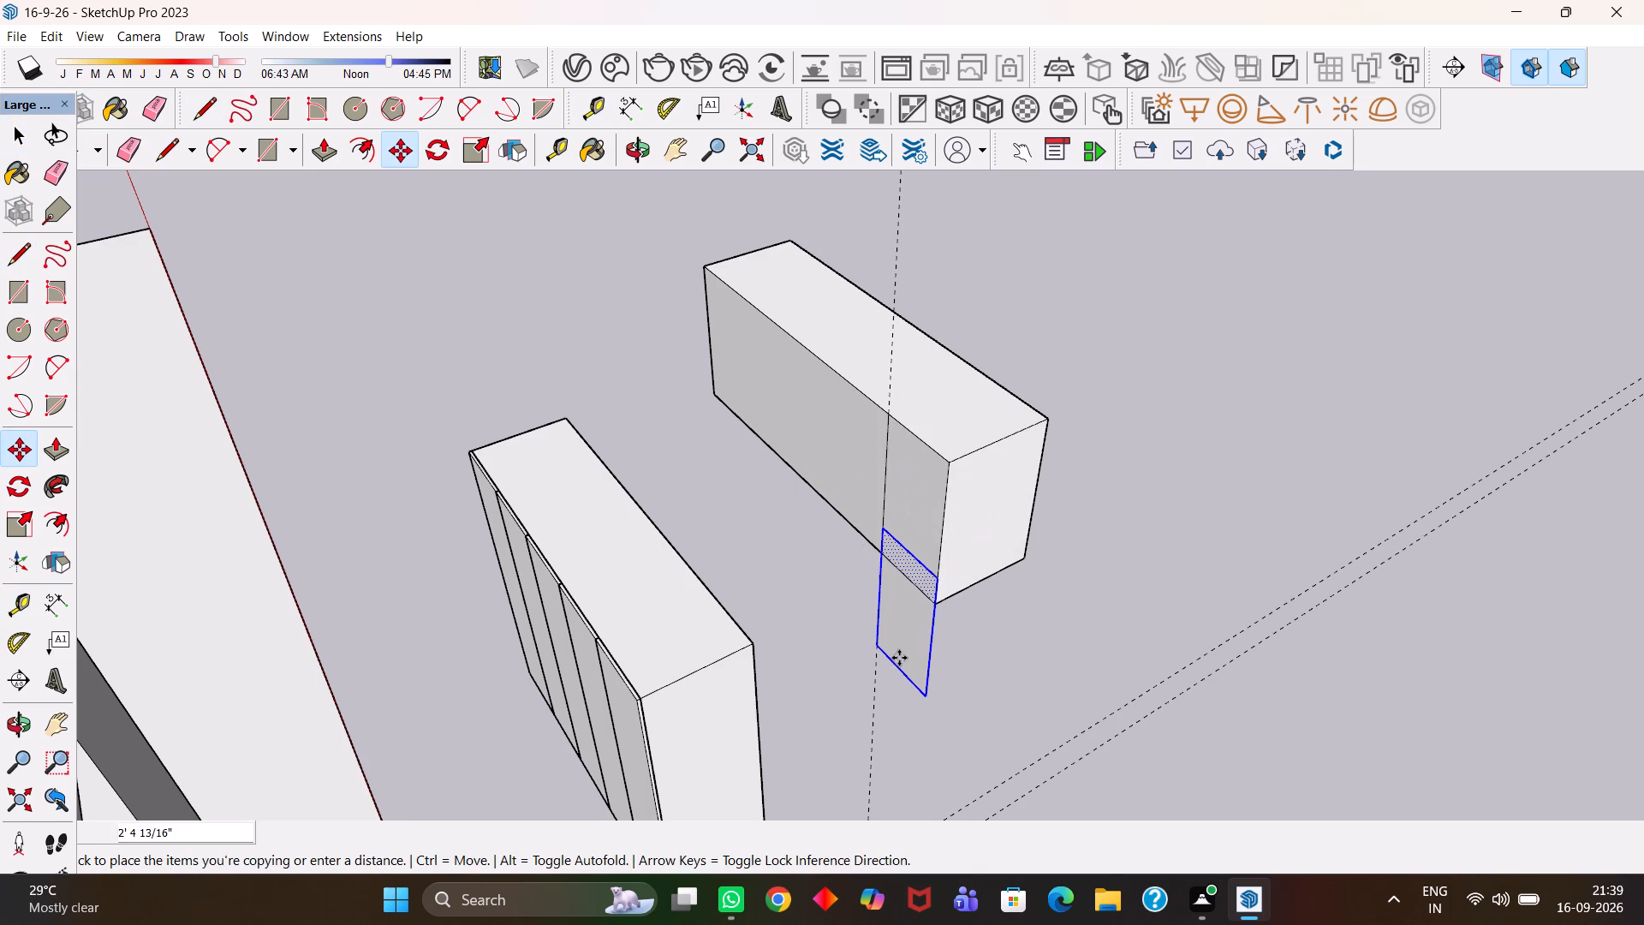
{"action": "key", "text": "ctrl+z"}
{"action": "left_click", "coordinate": [926, 513]}
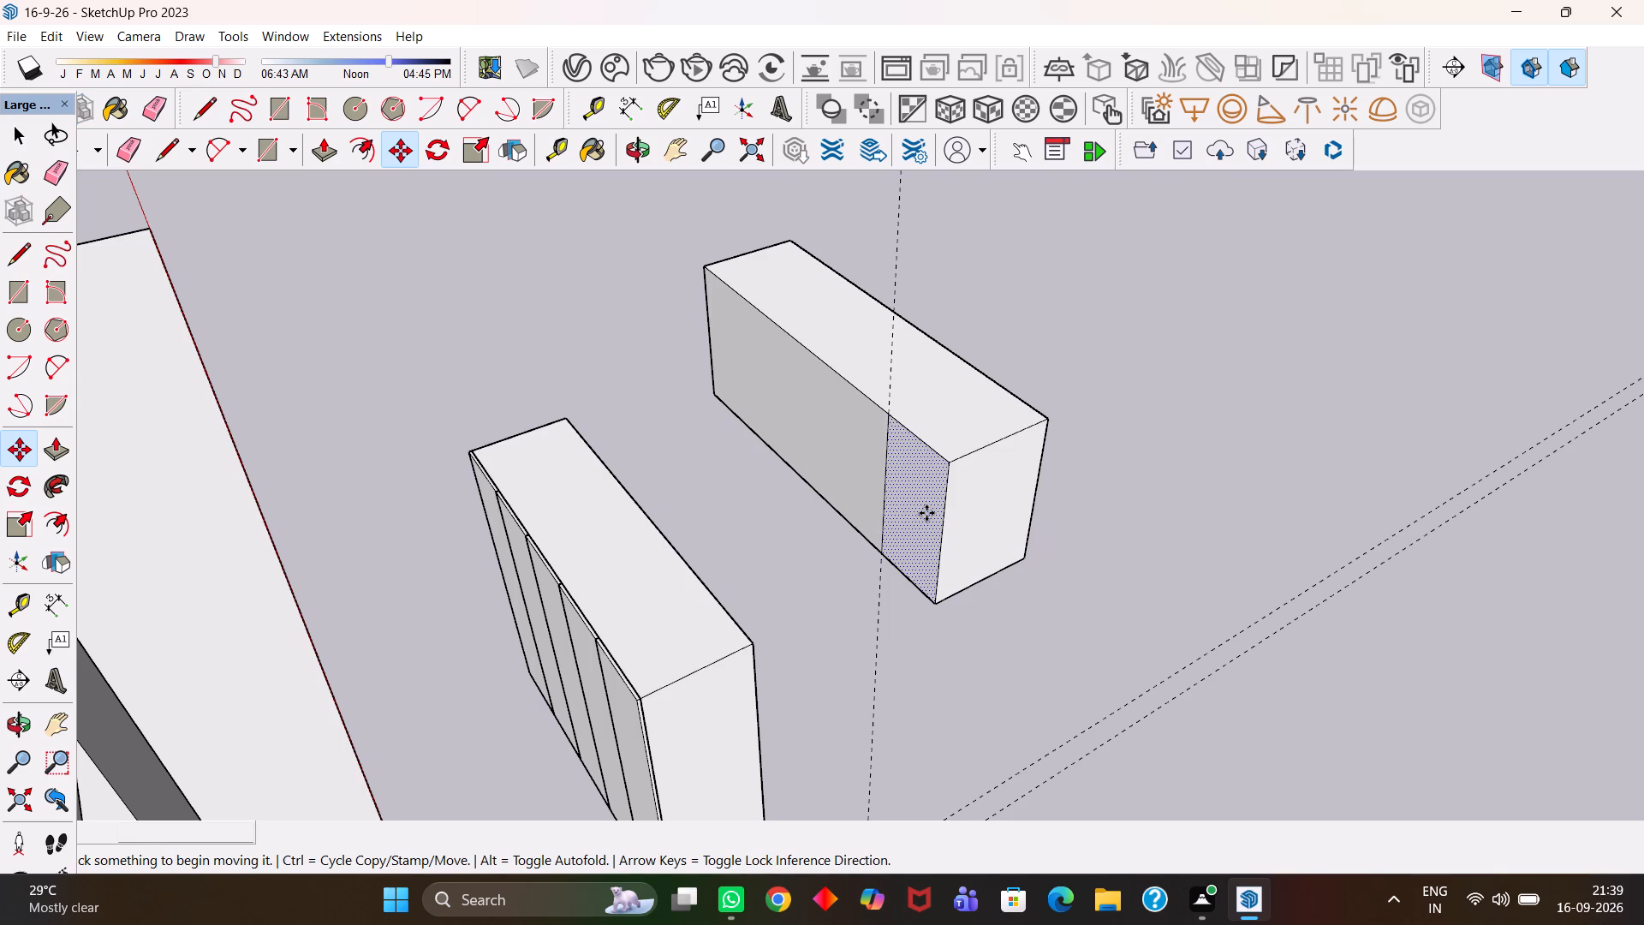
{"action": "left_click", "coordinate": [873, 709]}
Extrude the copied face 18 mm into a shutter panel.
{"action": "key", "text": "p"}
{"action": "left_click", "coordinate": [873, 709]}
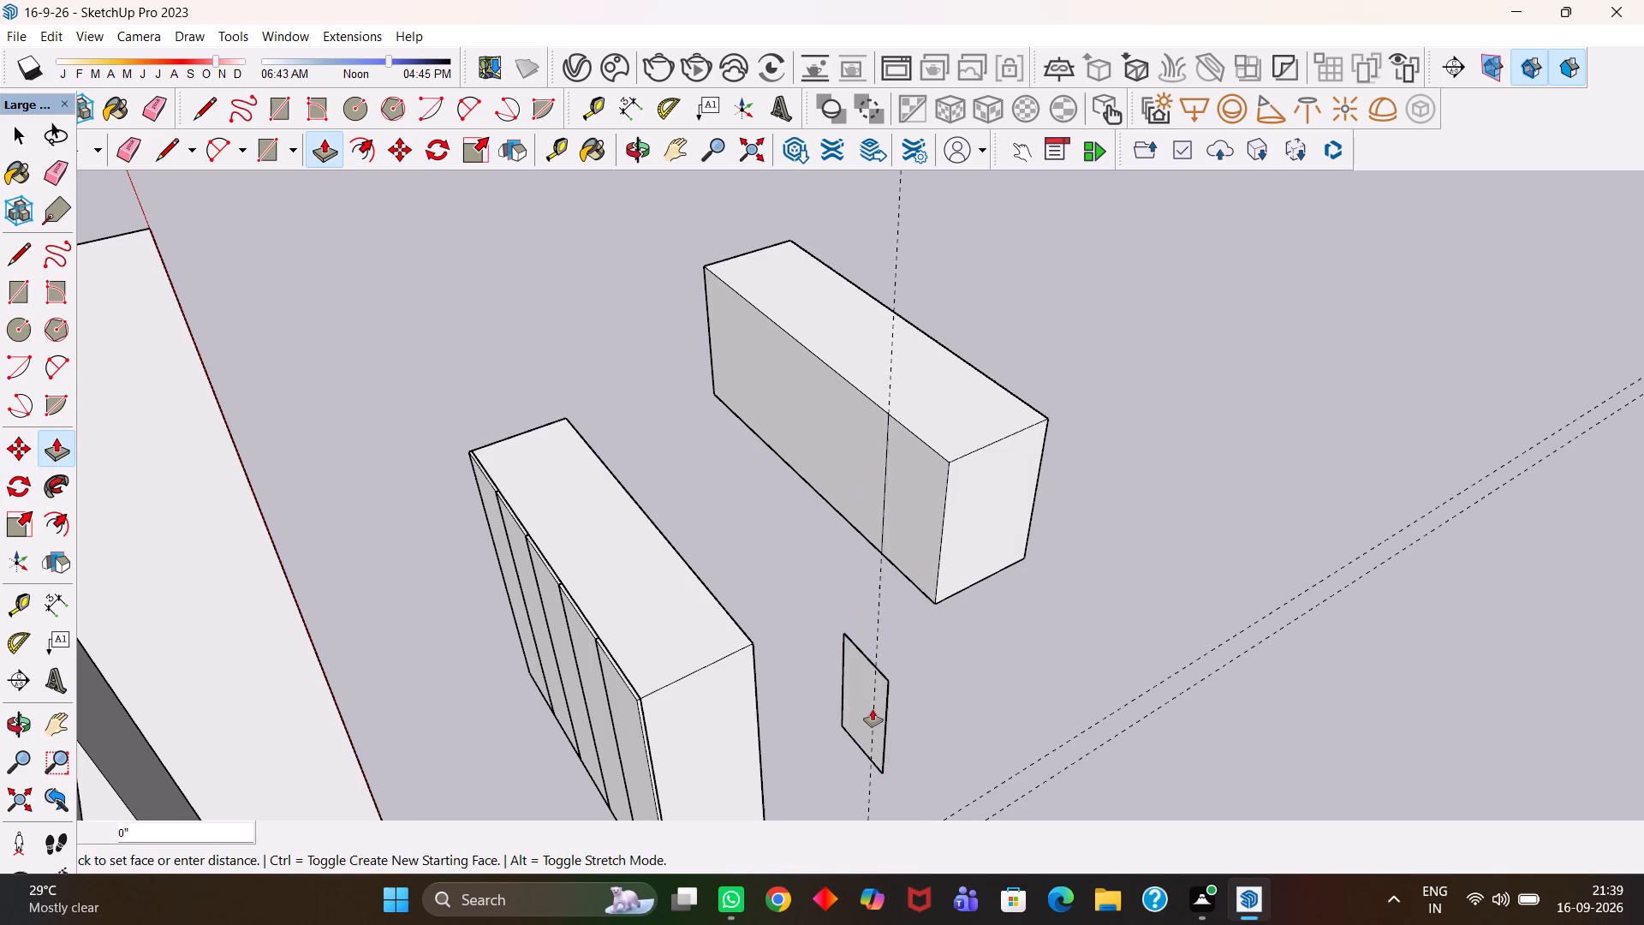
{"action": "type", "text": "18mm"}
{"action": "key", "text": "Return"}
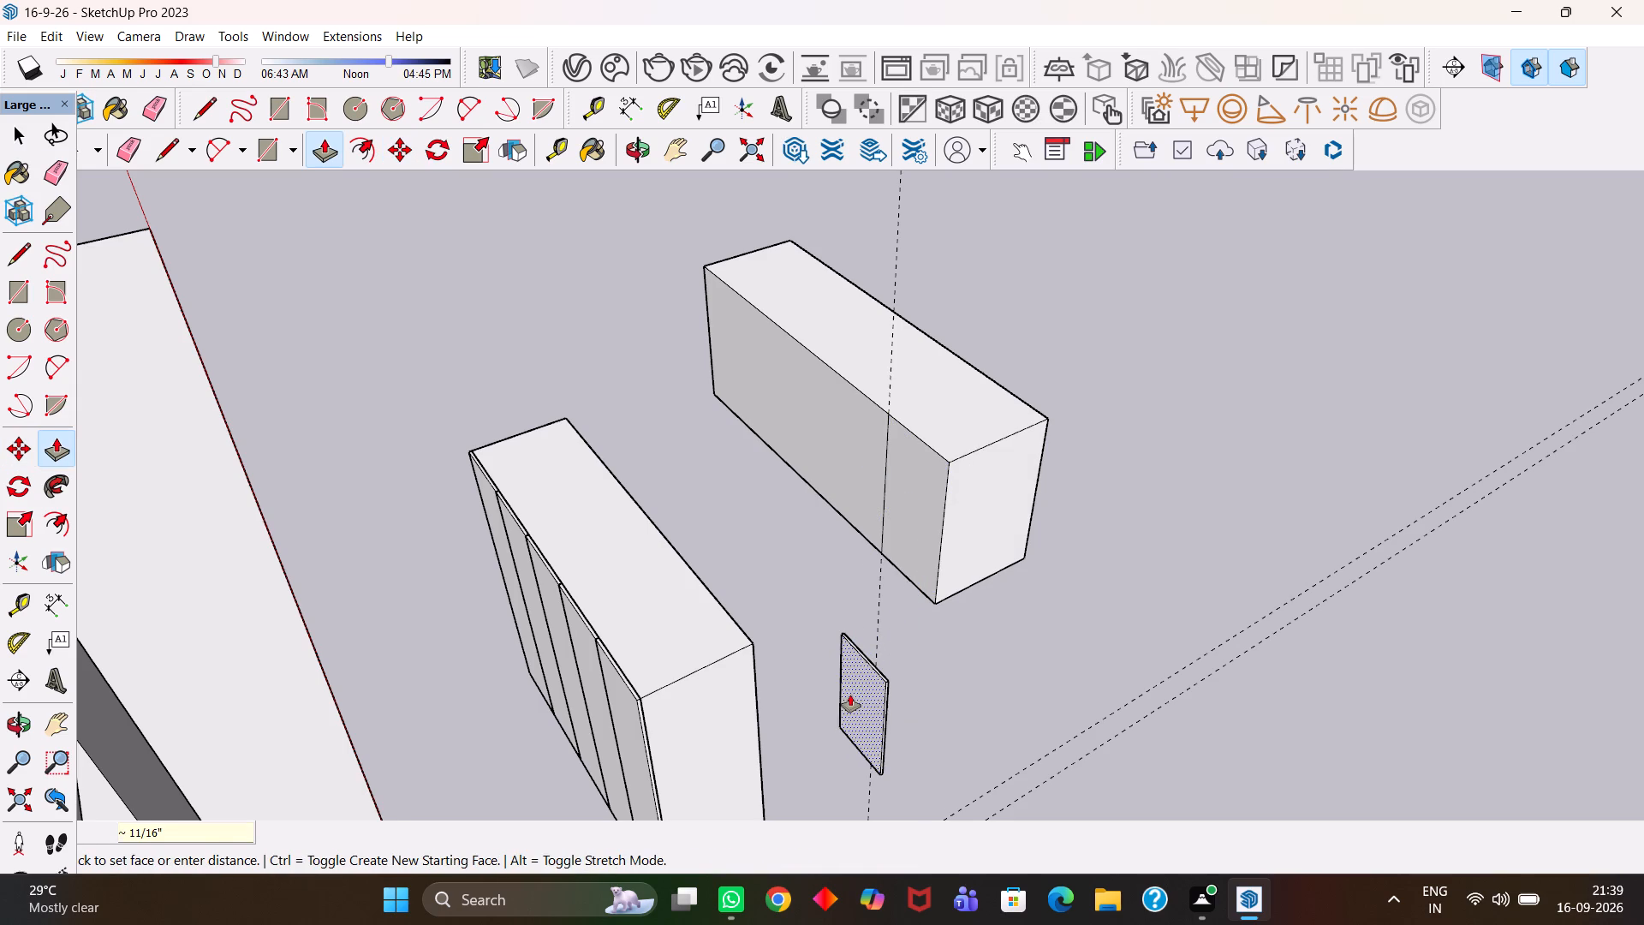
Erase the vertical guide running through the lower box's front.
{"action": "key", "text": "e"}
{"action": "left_click_drag", "start_coordinate": [882, 619], "coordinate": [866, 600]}
Select all of the new 18 mm shutter panel and make it a group.
{"action": "key", "text": "space"}
{"action": "triple_click", "coordinate": [861, 699]}
{"action": "left_click", "coordinate": [861, 699]}
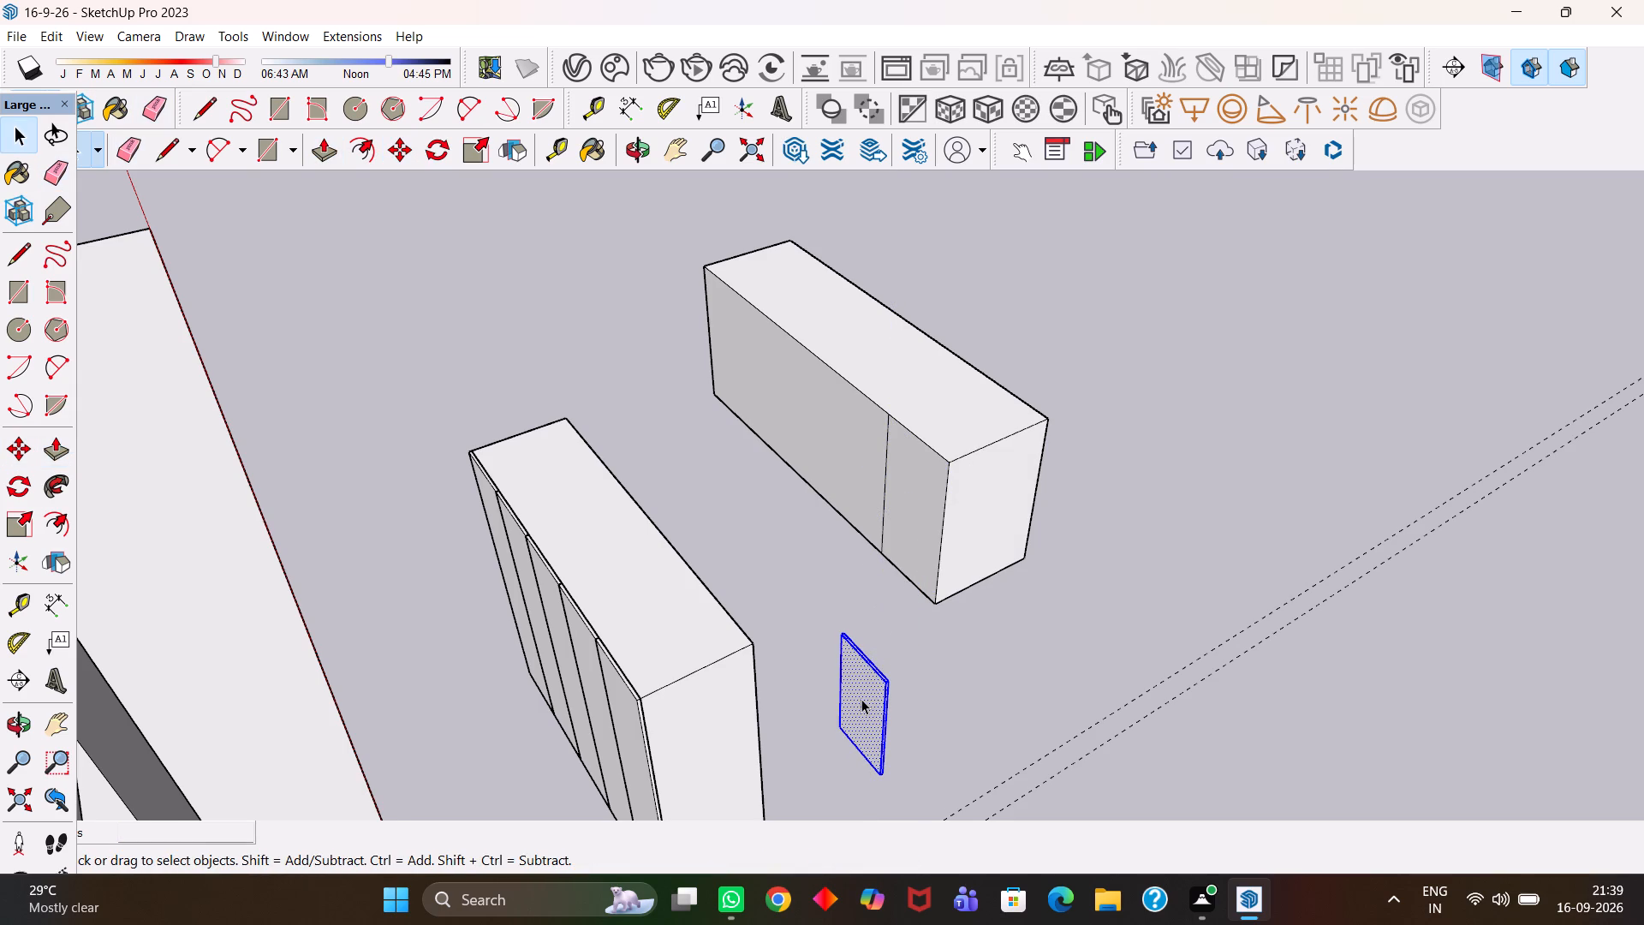
{"action": "right_click", "coordinate": [861, 699]}
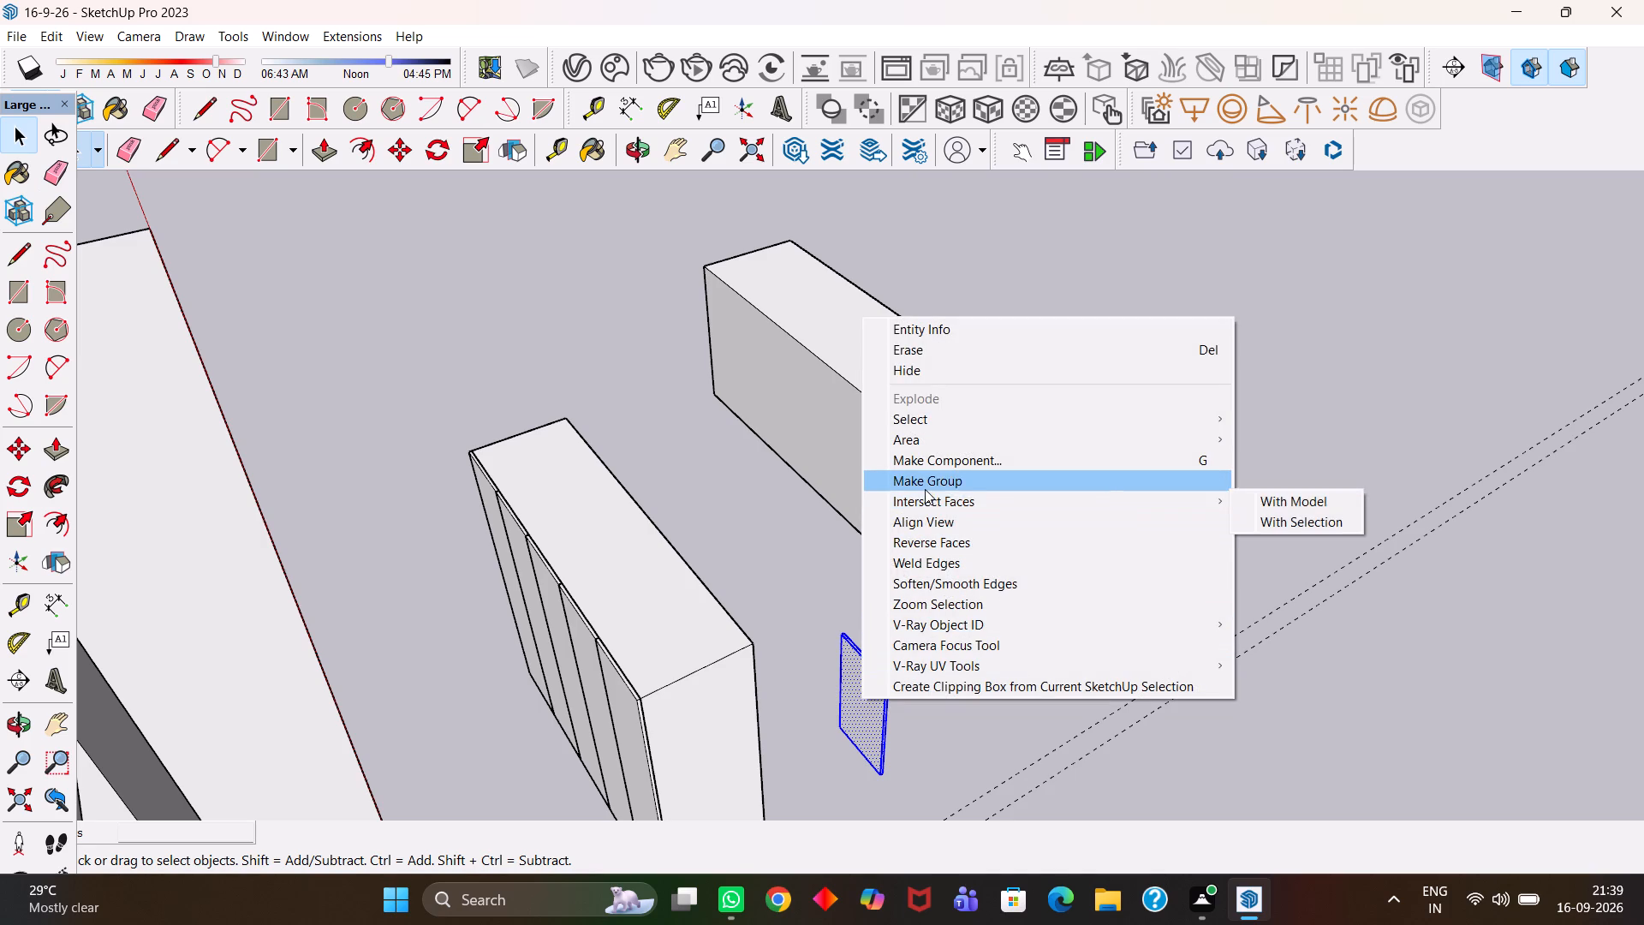
{"action": "left_click", "coordinate": [925, 487]}
Move the shutter group by its top corner onto the lower box's top front corner, covering the end section.
{"action": "scroll", "coordinate": [914, 653], "scroll_direction": "up", "scroll_amount": 3}
{"action": "key", "text": "m"}
{"action": "left_click", "coordinate": [885, 695]}
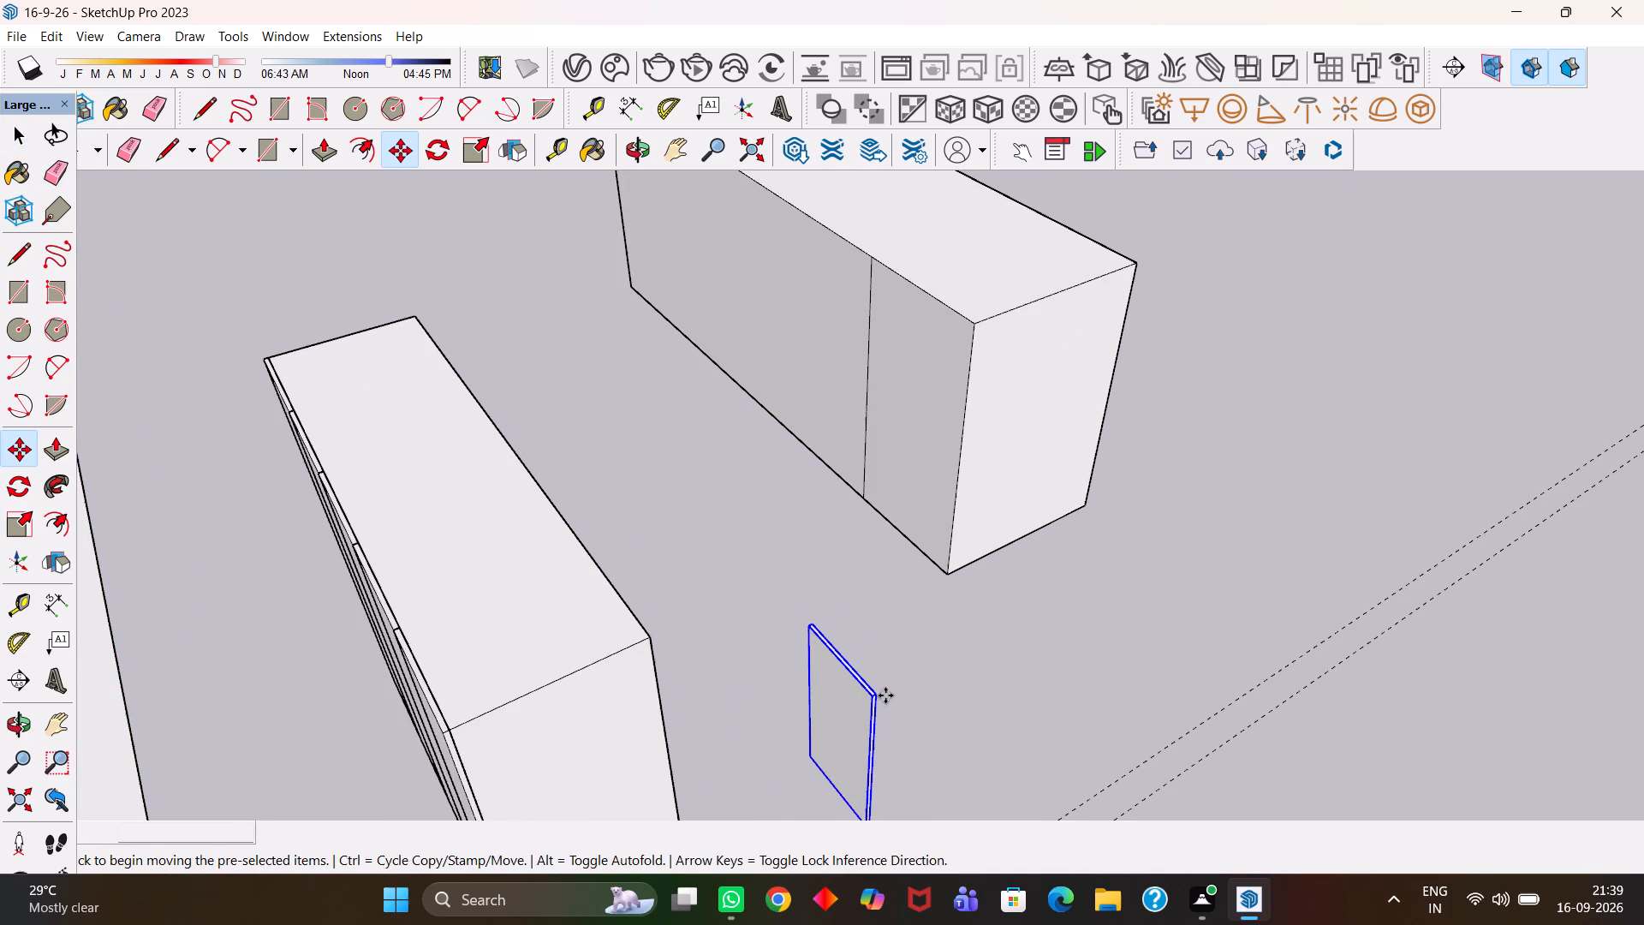
{"action": "left_click", "coordinate": [972, 325]}
Copy the shutter 6' along the front to the lower box's far end and divide the copies by 4 for equal spacing.
{"action": "scroll", "coordinate": [964, 331], "scroll_direction": "down", "scroll_amount": 2}
{"action": "key", "text": "h"}
{"action": "left_click_drag", "start_coordinate": [822, 301], "coordinate": [879, 486]}
{"action": "key", "text": "m"}
{"action": "scroll", "coordinate": [931, 491], "scroll_direction": "up", "scroll_amount": 3}
{"action": "left_click", "coordinate": [960, 467]}
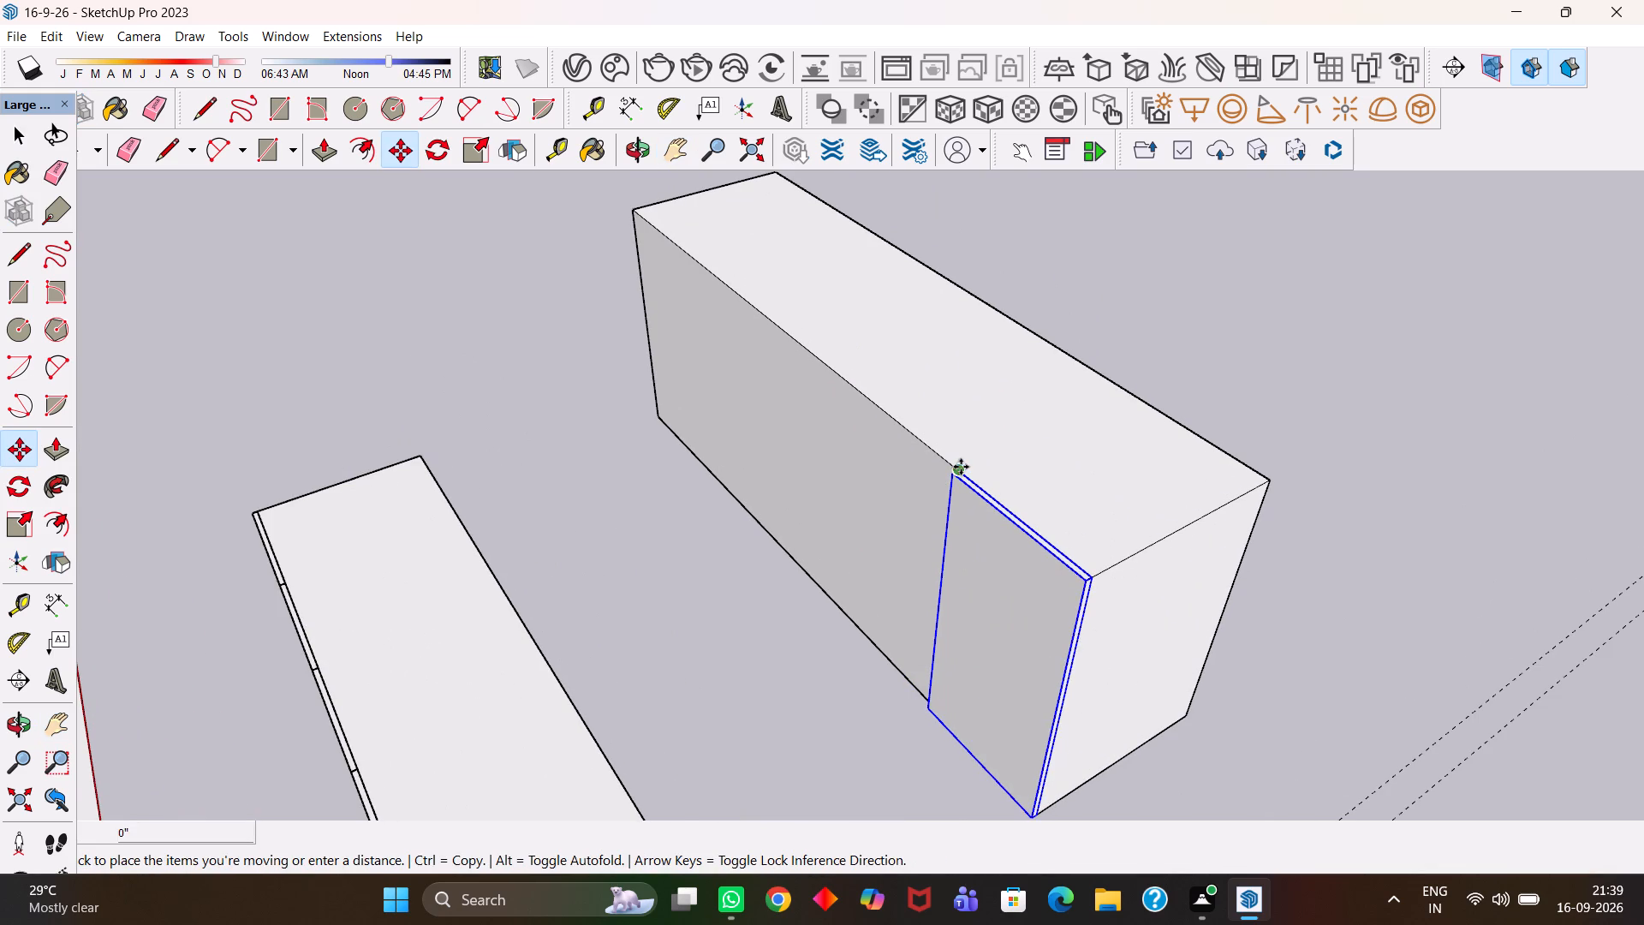
{"action": "scroll", "coordinate": [885, 392], "scroll_direction": "down", "scroll_amount": 2}
{"action": "scroll", "coordinate": [688, 266], "scroll_direction": "up", "scroll_amount": 2}
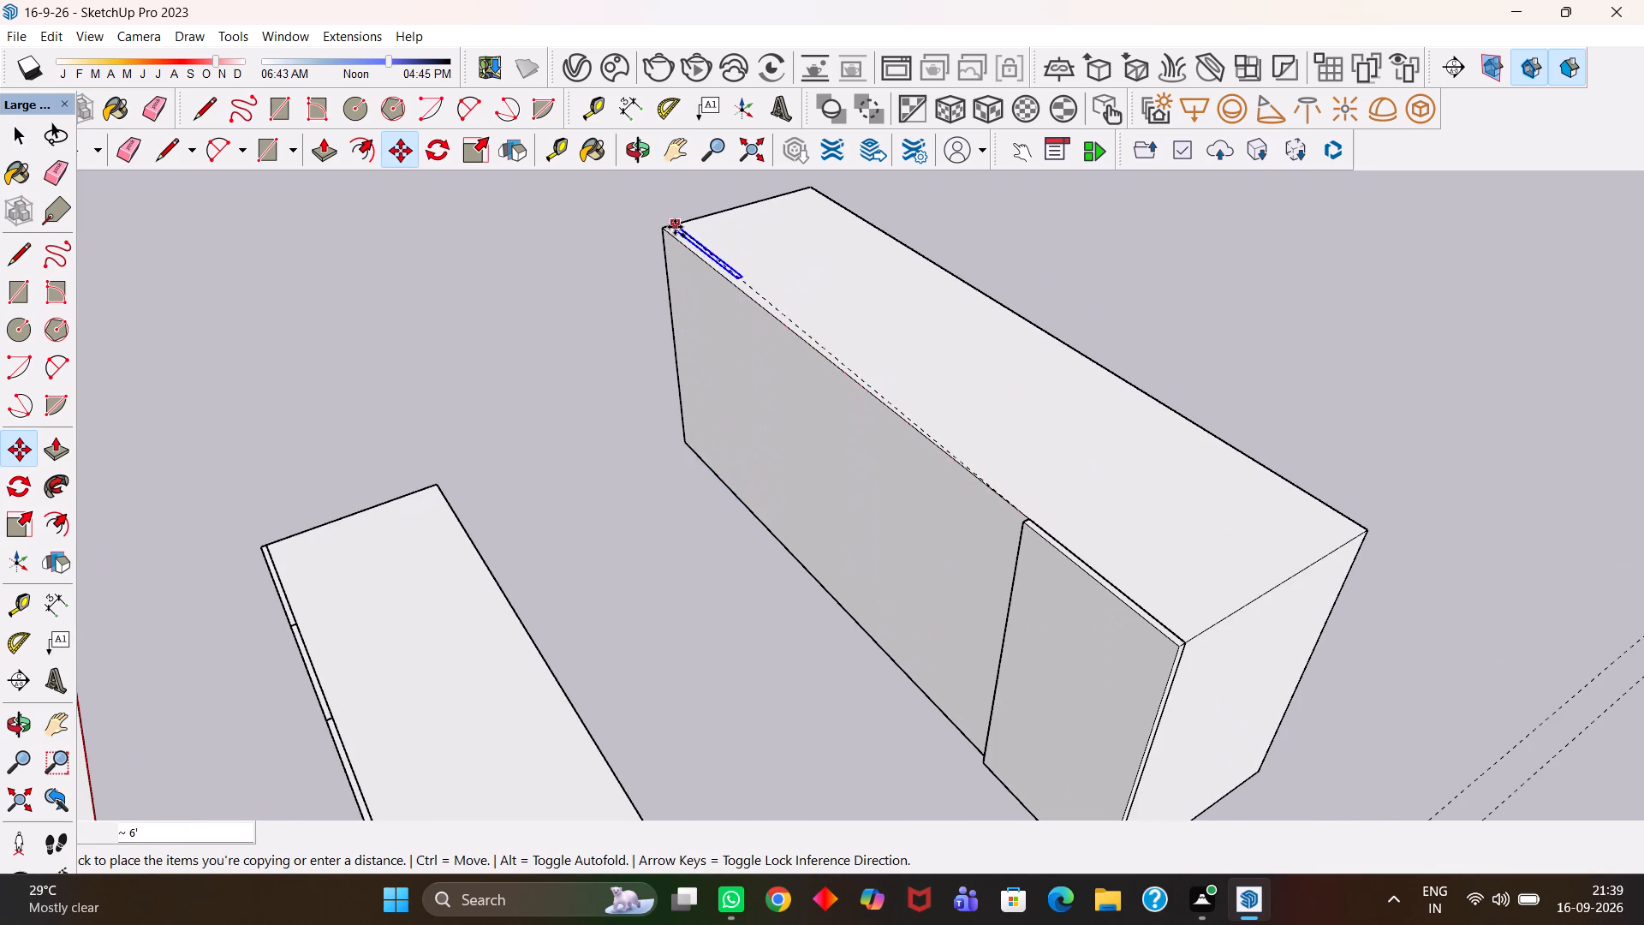
{"action": "left_click", "coordinate": [670, 228]}
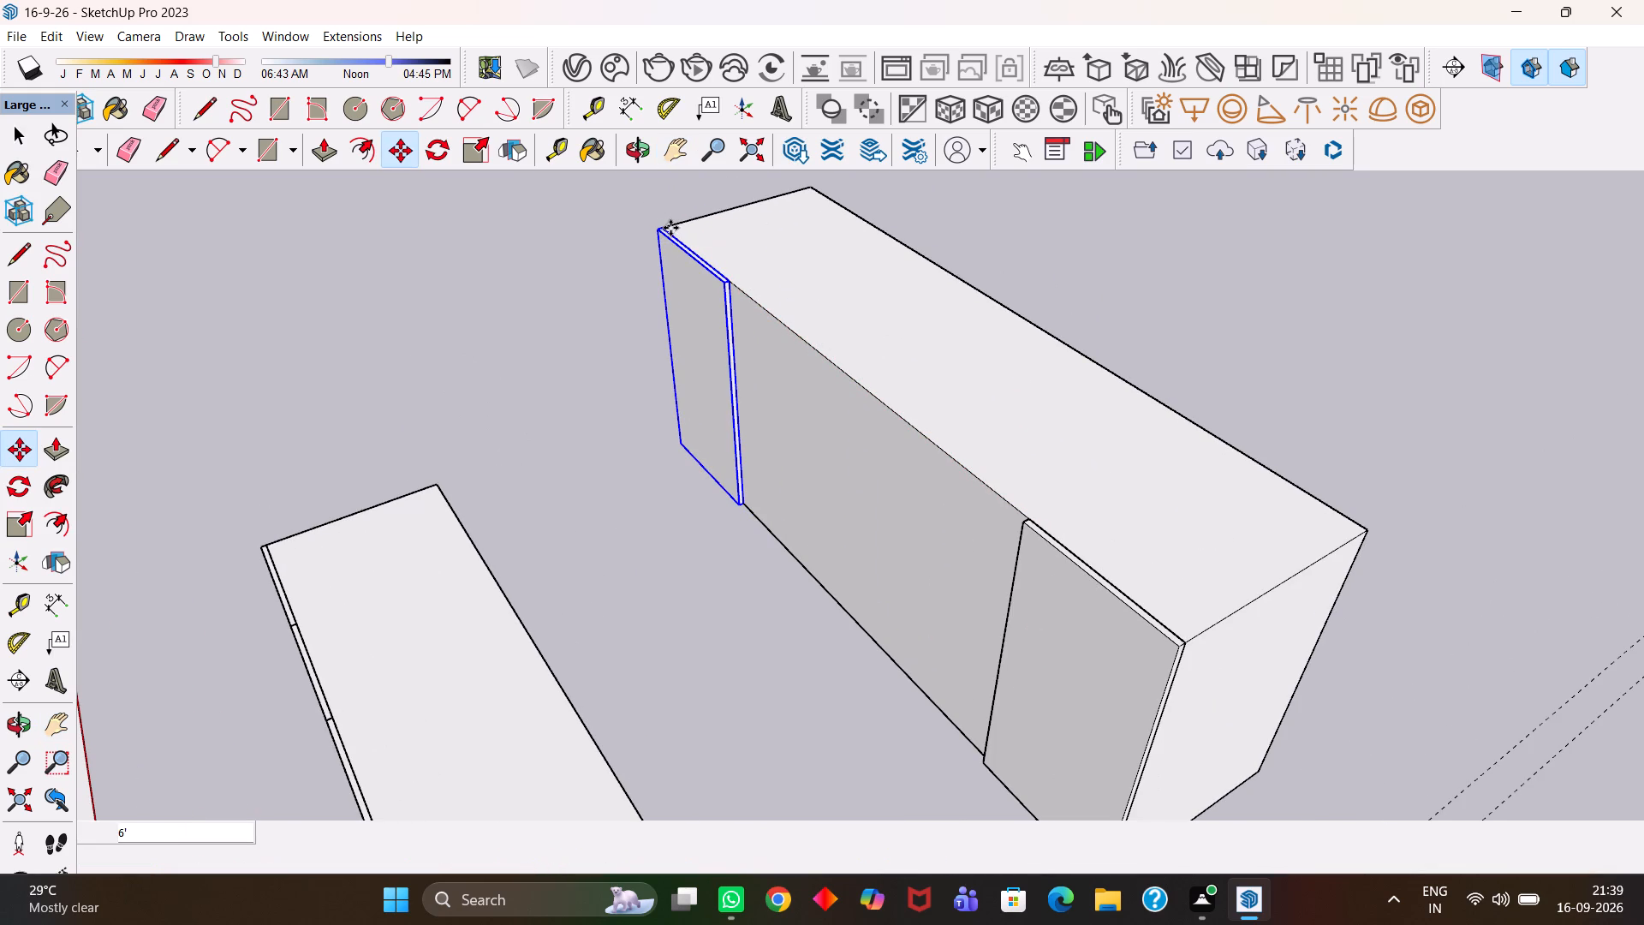
{"action": "type", "text": "/5"}
{"action": "key", "text": "Return"}
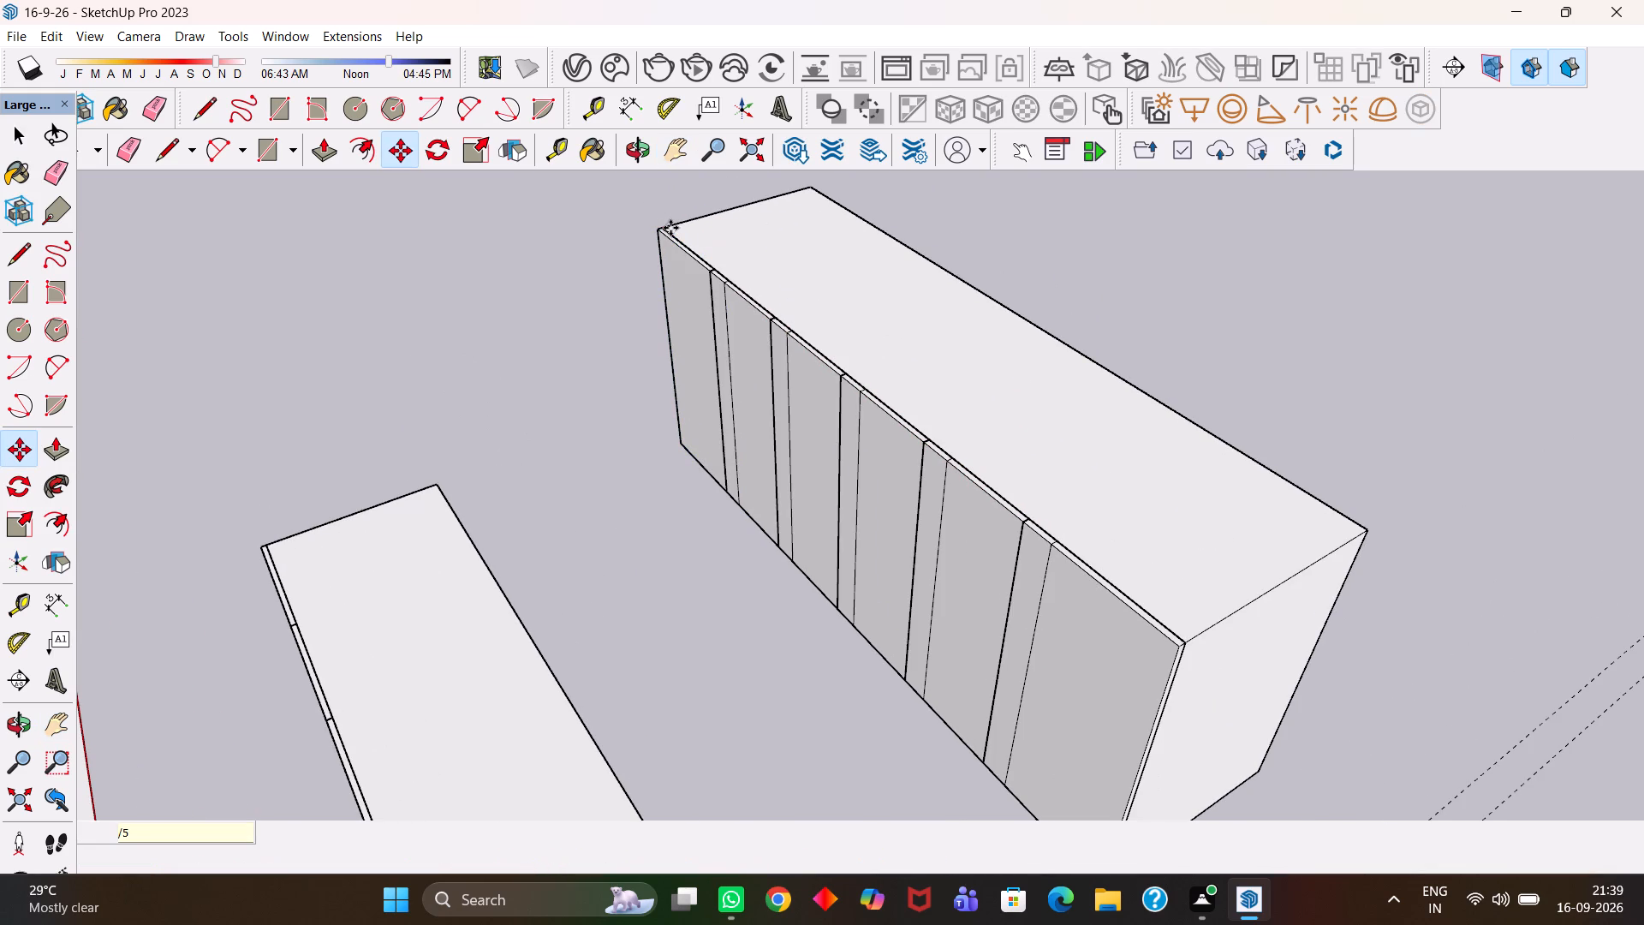
{"action": "type", "text": "/4"}
{"action": "key", "text": "Return"}
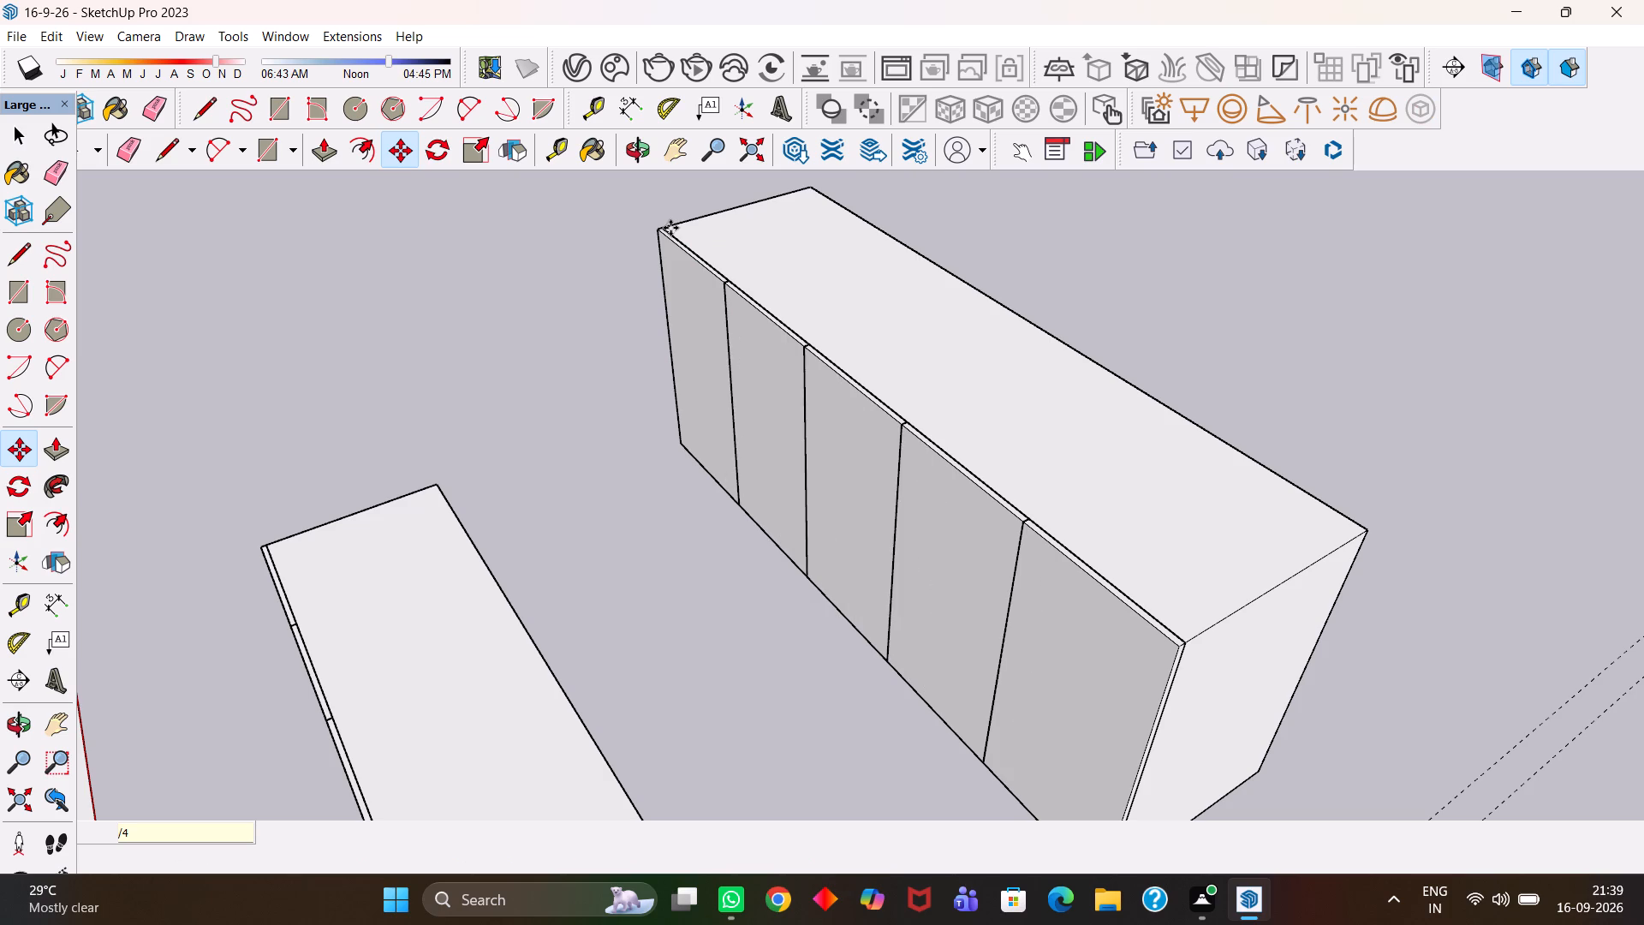
Erase the two parallel guides running across the open ground beside the storage boxes.
{"action": "scroll", "coordinate": [711, 323], "scroll_direction": "down", "scroll_amount": 8}
{"action": "key", "text": "space"}
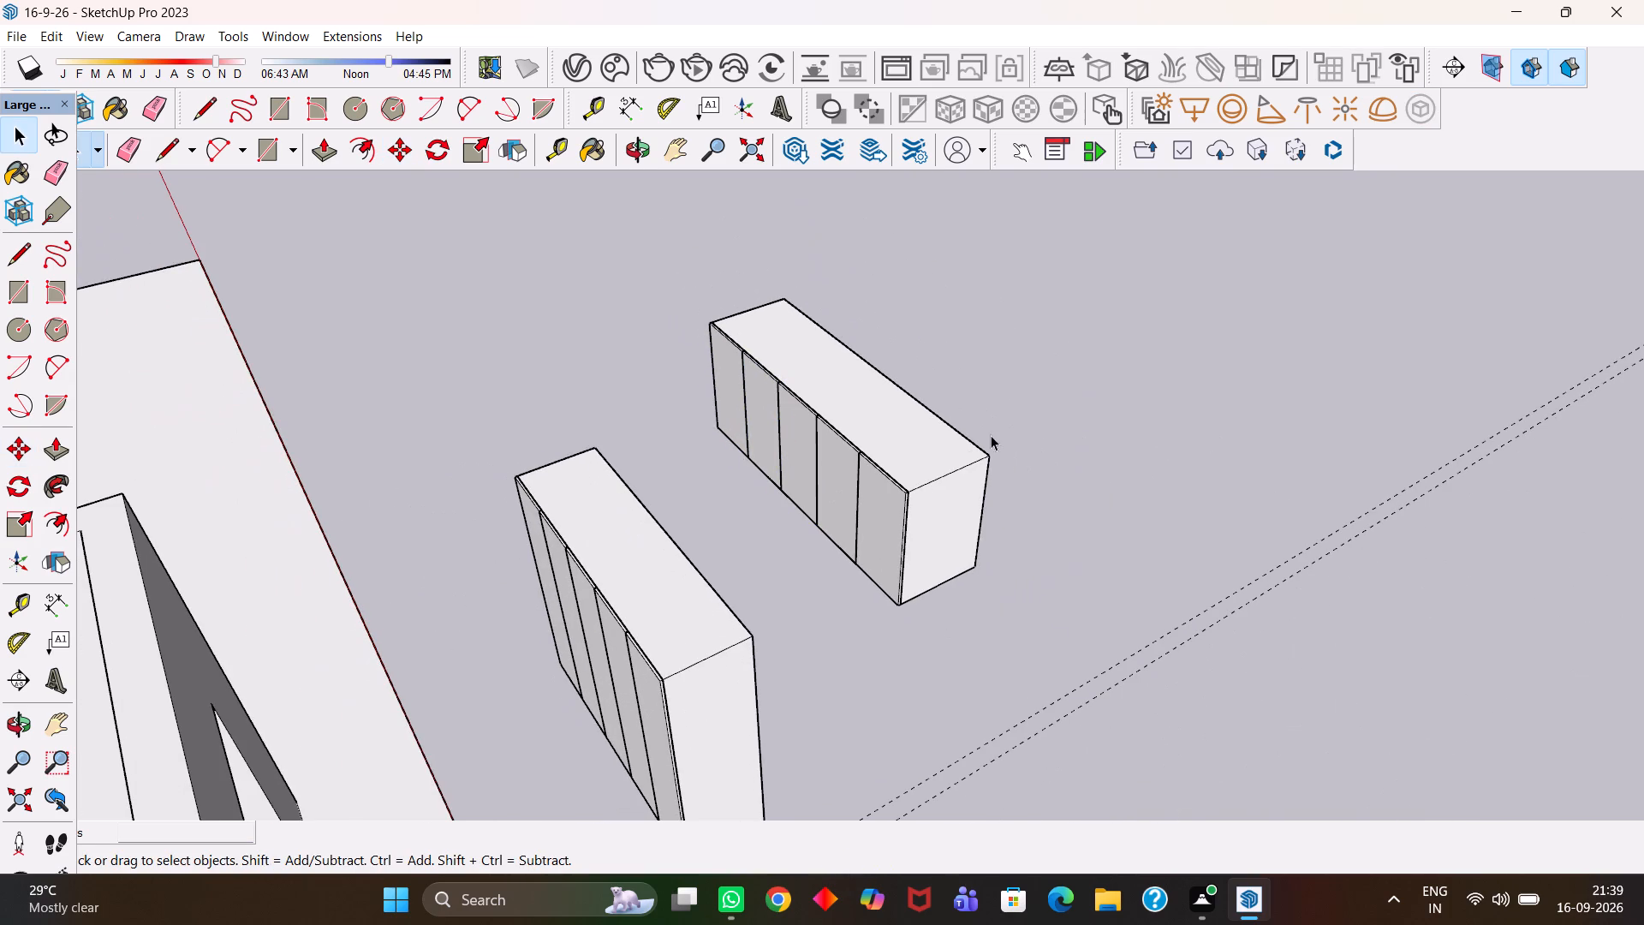
{"action": "left_click", "coordinate": [1034, 421]}
{"action": "scroll", "coordinate": [1065, 587], "scroll_direction": "down", "scroll_amount": 3}
{"action": "key", "text": "e"}
{"action": "left_click_drag", "start_coordinate": [1202, 677], "coordinate": [1159, 605]}
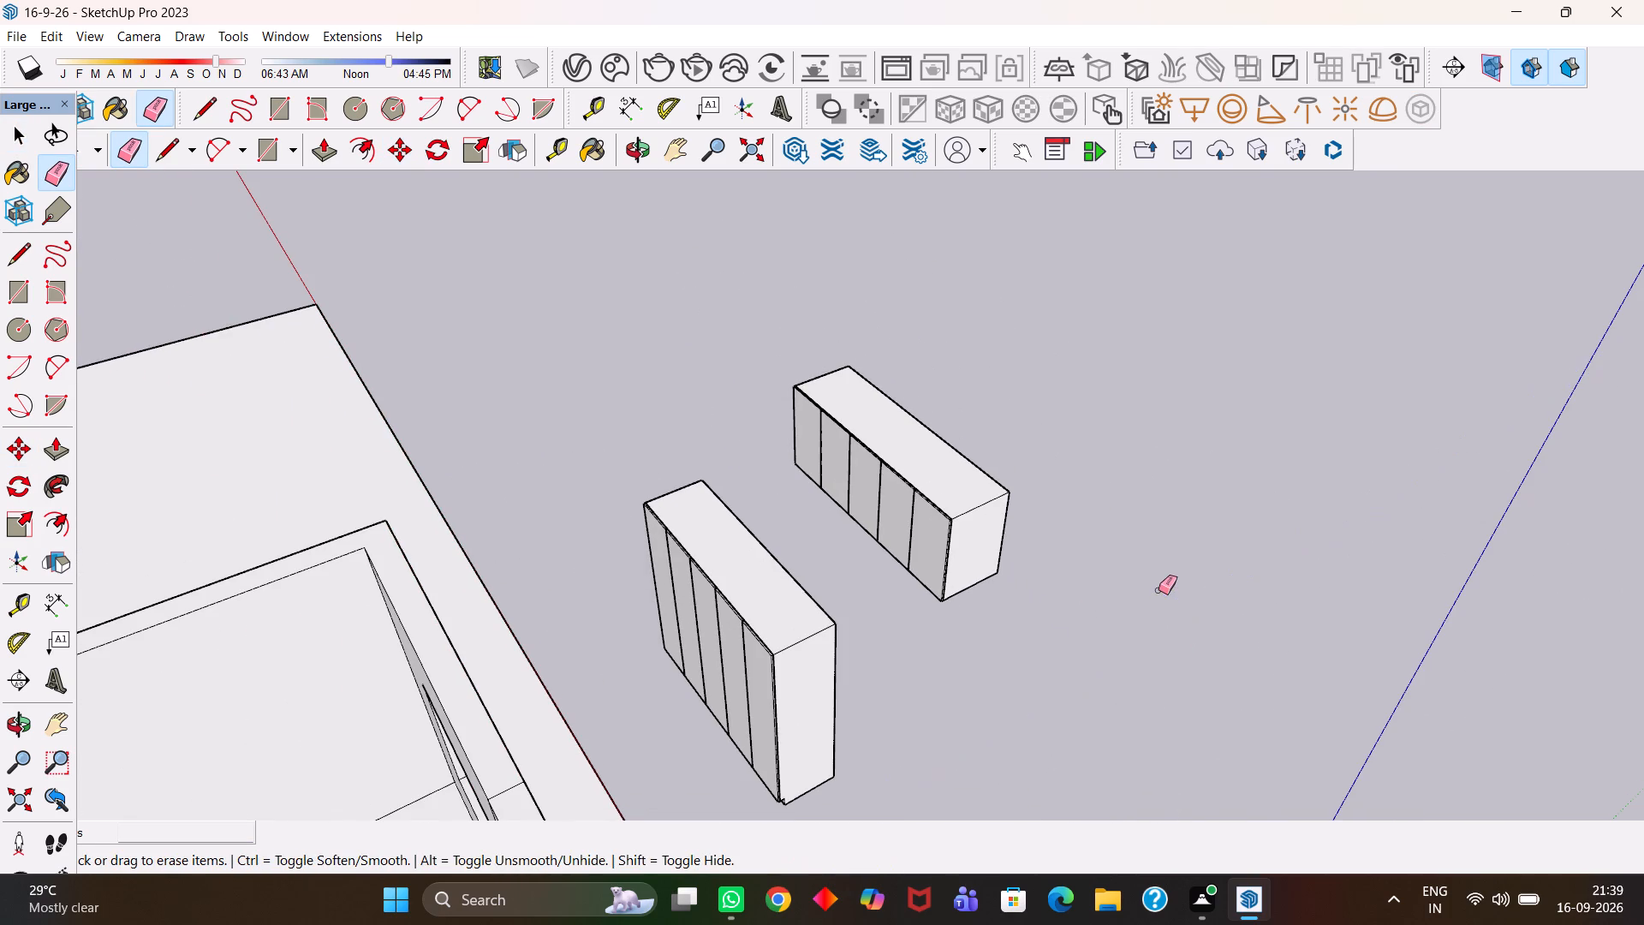
Select the lower storage box together with all its shutters and make them one group.
{"action": "middle_click_drag", "start_coordinate": [991, 595], "coordinate": [929, 593]}
{"action": "scroll", "coordinate": [943, 592], "scroll_direction": "up", "scroll_amount": 2}
{"action": "key", "text": "space"}
{"action": "left_click", "coordinate": [1168, 455]}
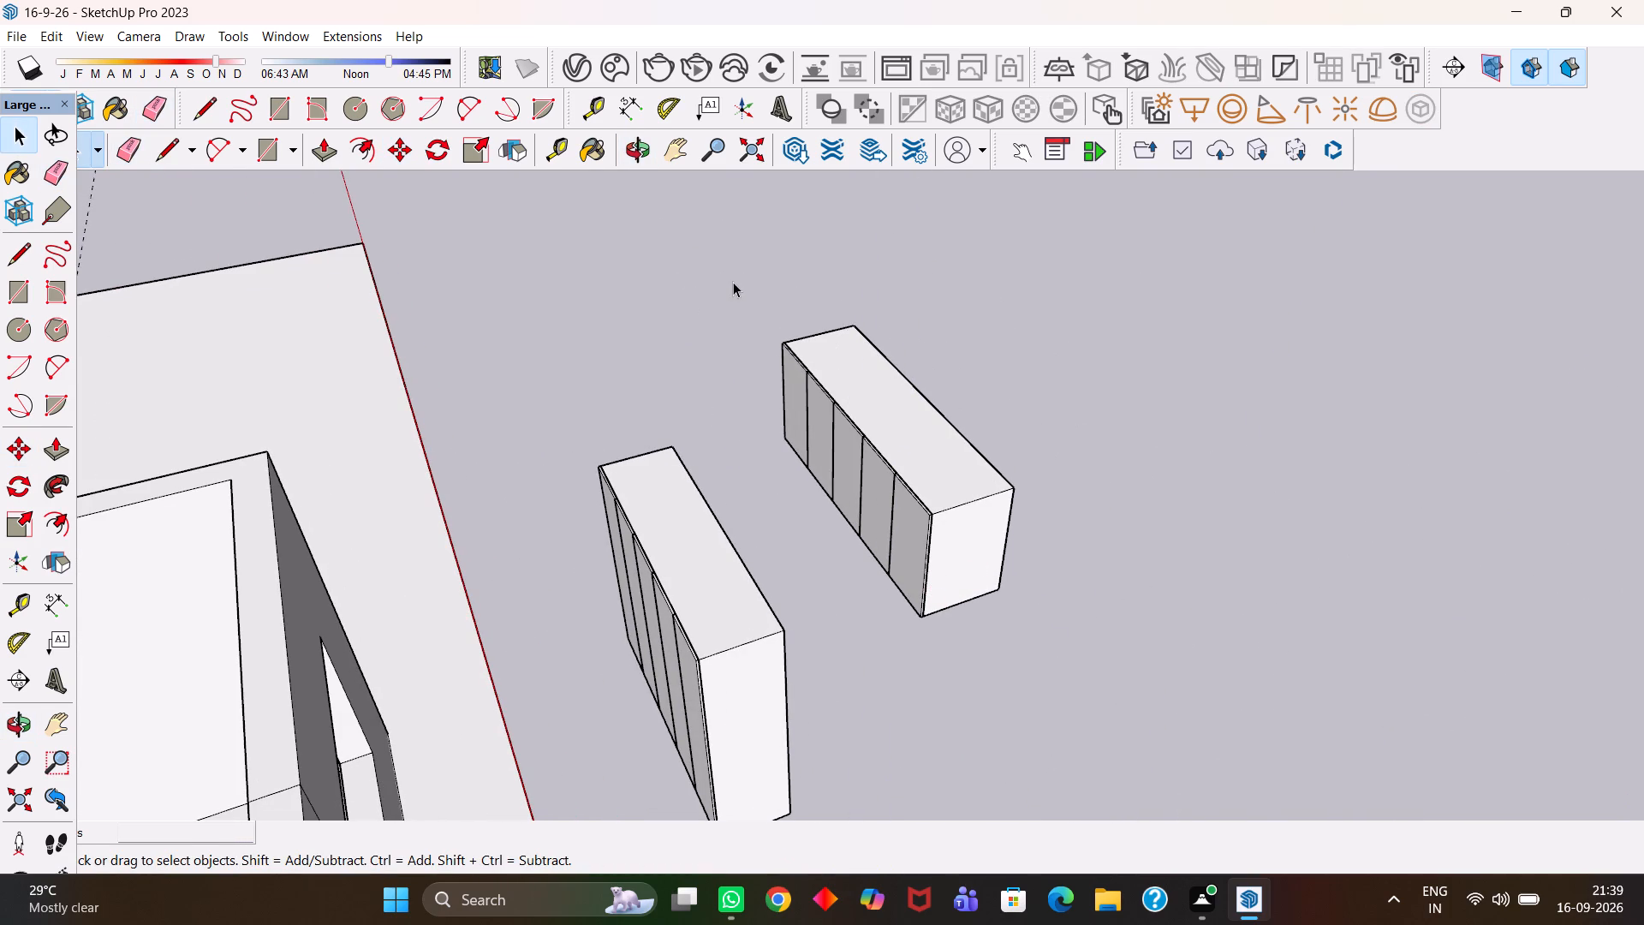
{"action": "left_click_drag", "start_coordinate": [732, 282], "coordinate": [1021, 480]}
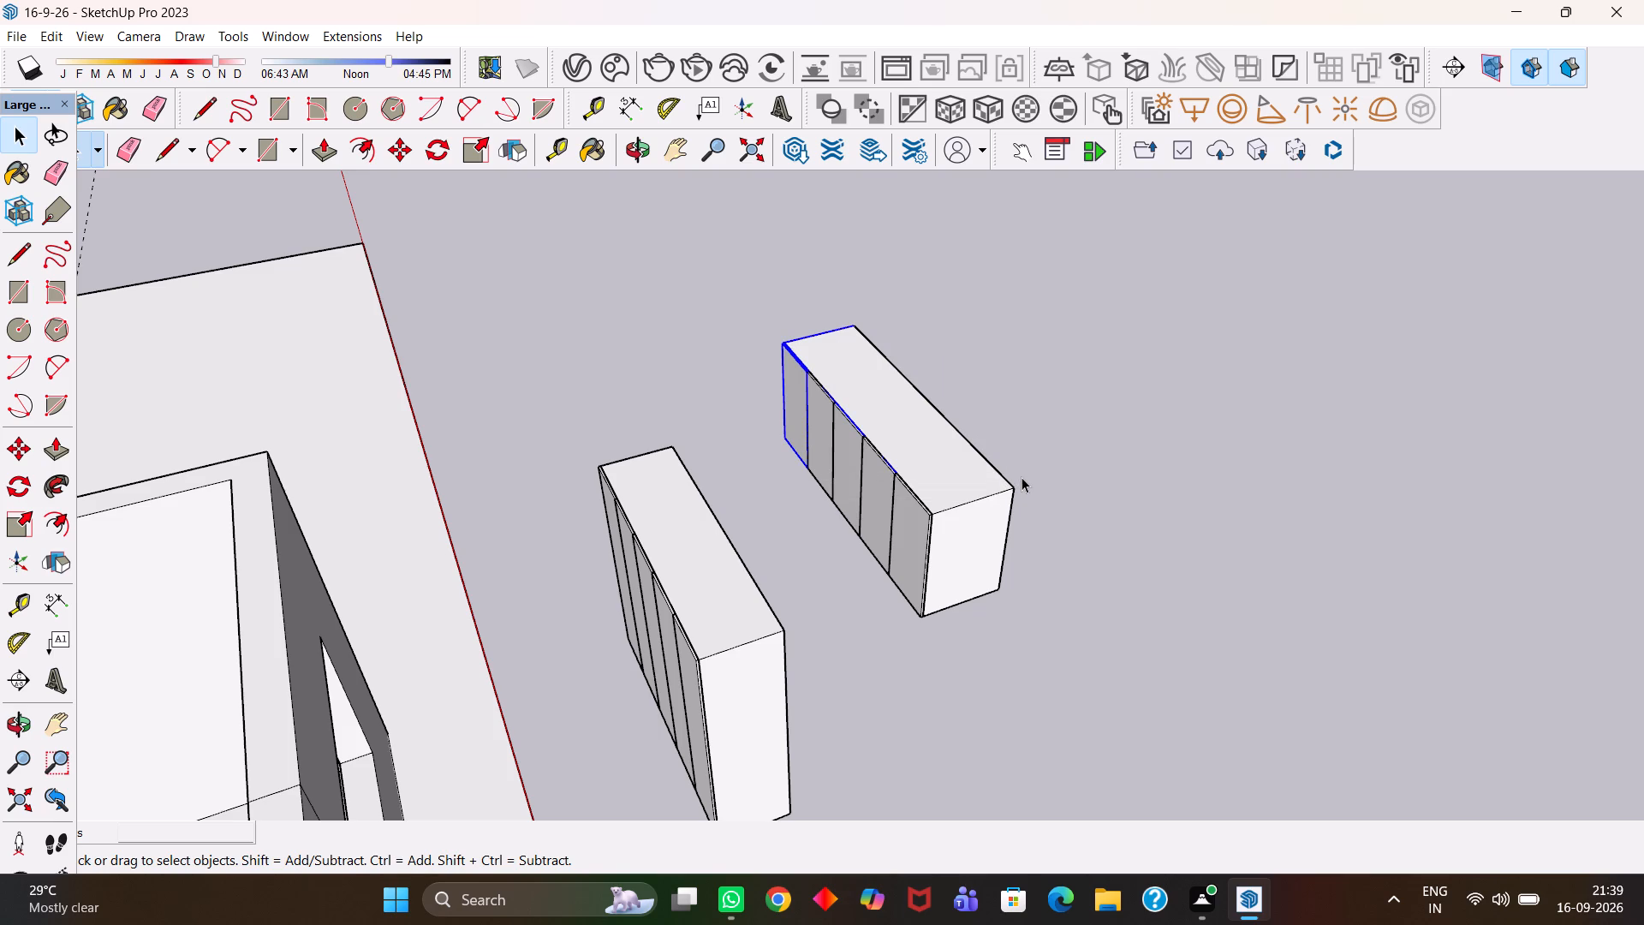
{"action": "left_click_drag", "start_coordinate": [1109, 432], "coordinate": [841, 607], "text": "ctrl"}
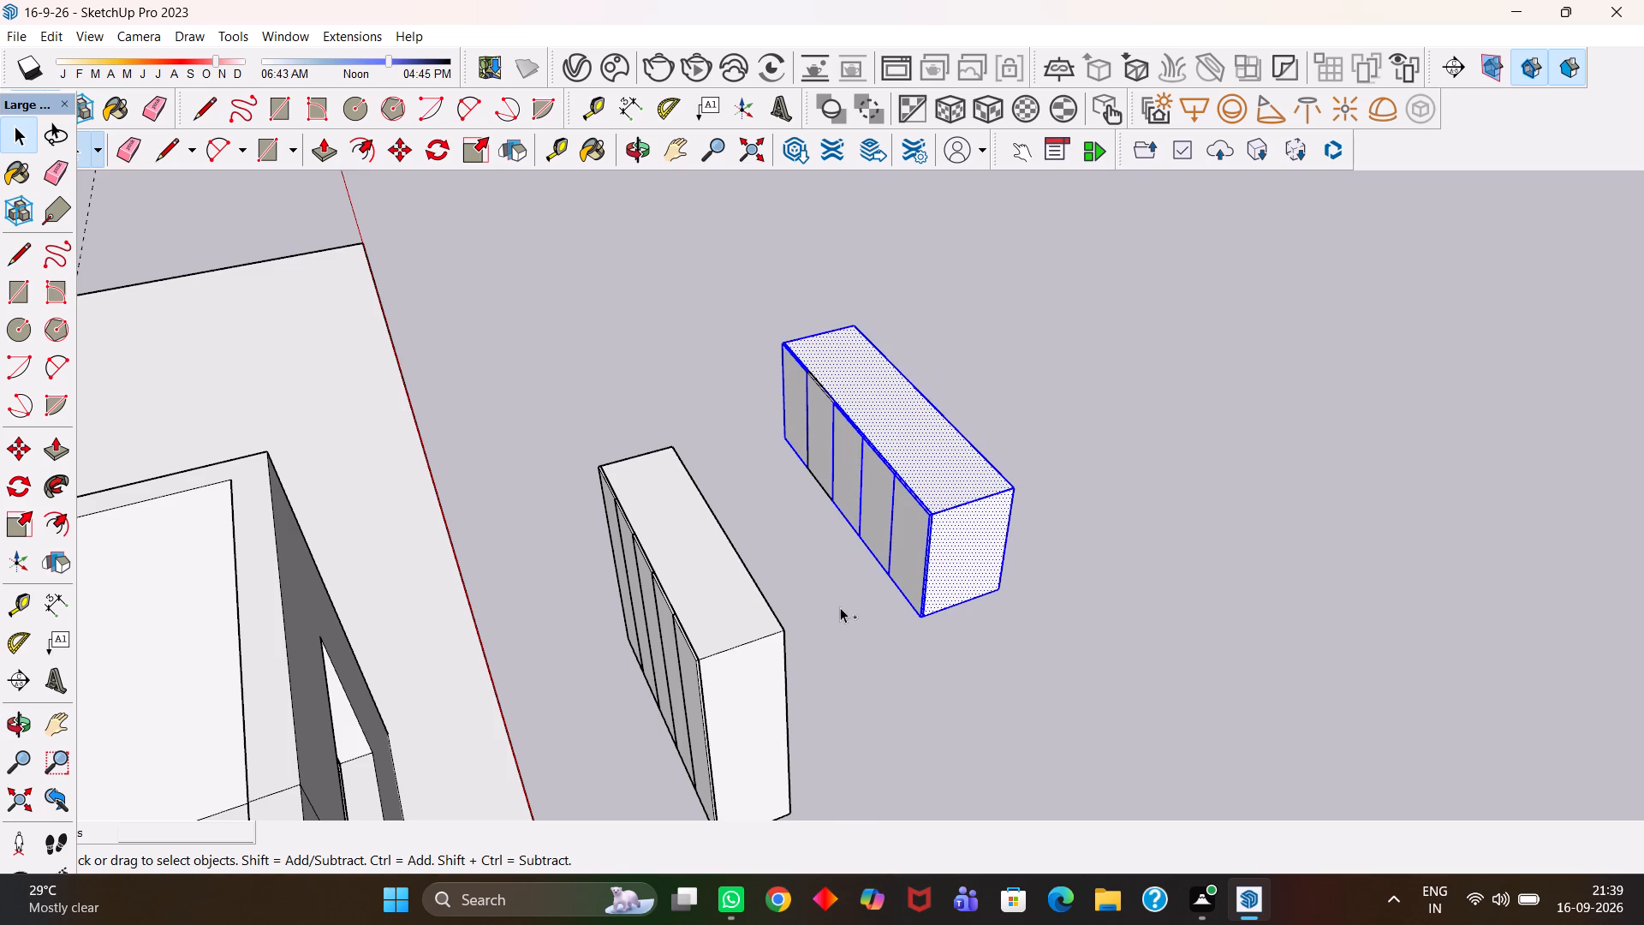
{"action": "left_click_drag", "start_coordinate": [995, 310], "coordinate": [789, 534], "text": "ctrl"}
{"action": "left_click_drag", "start_coordinate": [789, 534], "coordinate": [785, 528], "text": "ctrl"}
{"action": "scroll", "coordinate": [812, 486], "scroll_direction": "up", "scroll_amount": 2}
{"action": "scroll", "coordinate": [812, 486], "scroll_direction": "down", "scroll_amount": 3}
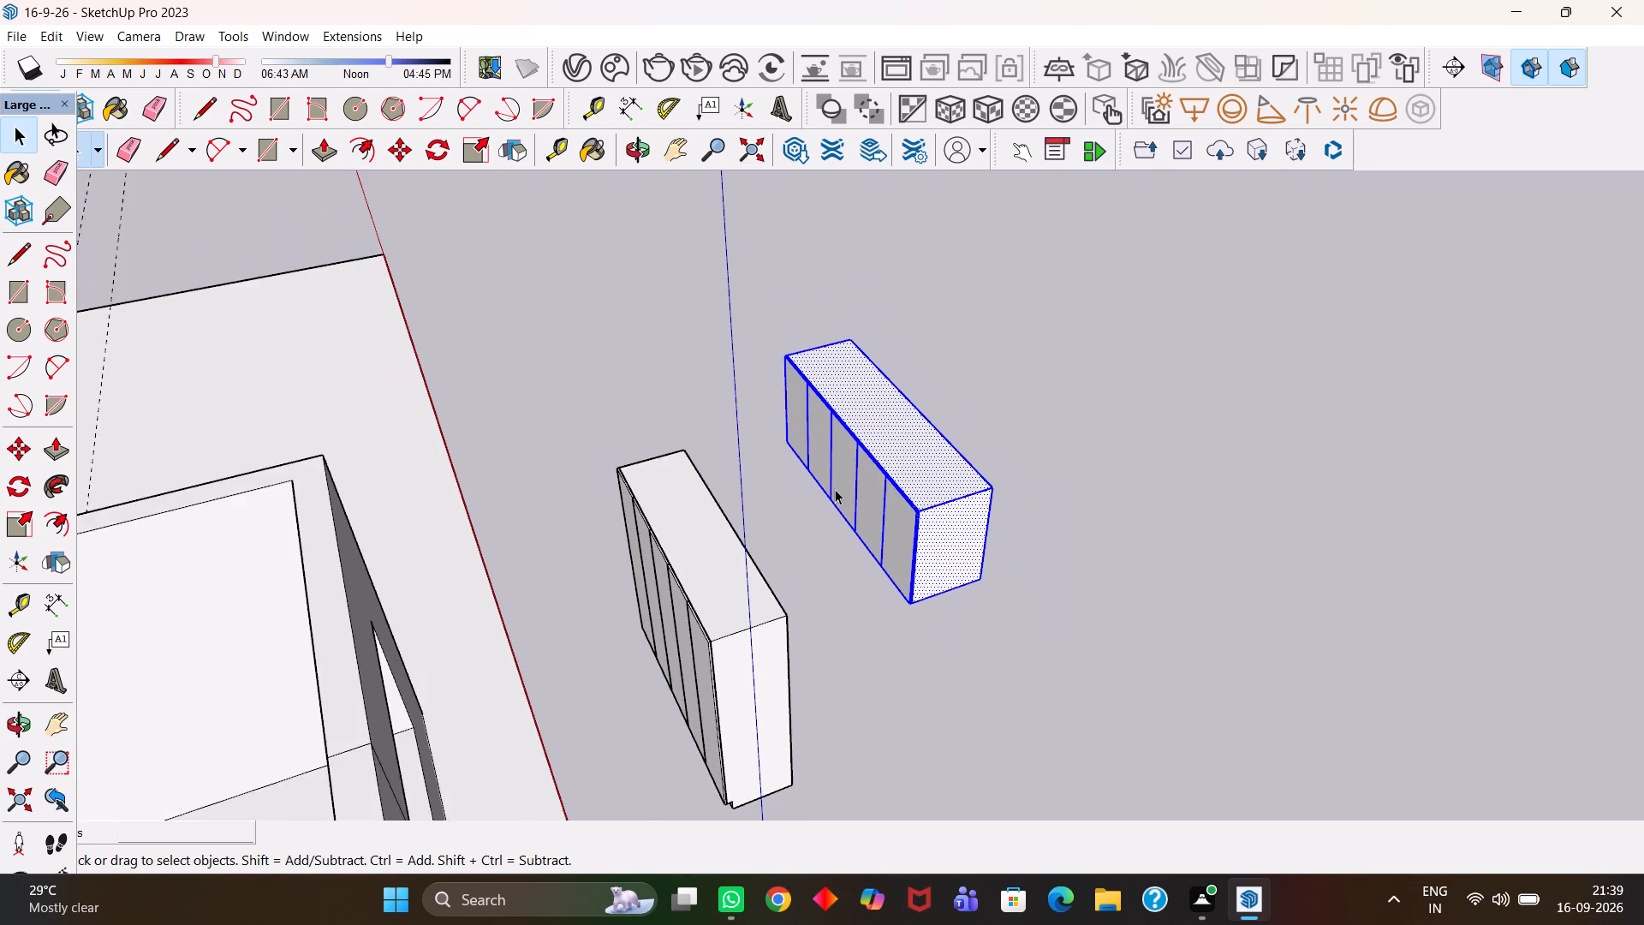
{"action": "scroll", "coordinate": [837, 481], "scroll_direction": "up", "scroll_amount": 2}
{"action": "left_click_drag", "start_coordinate": [1078, 643], "coordinate": [803, 325], "text": "ctrl"}
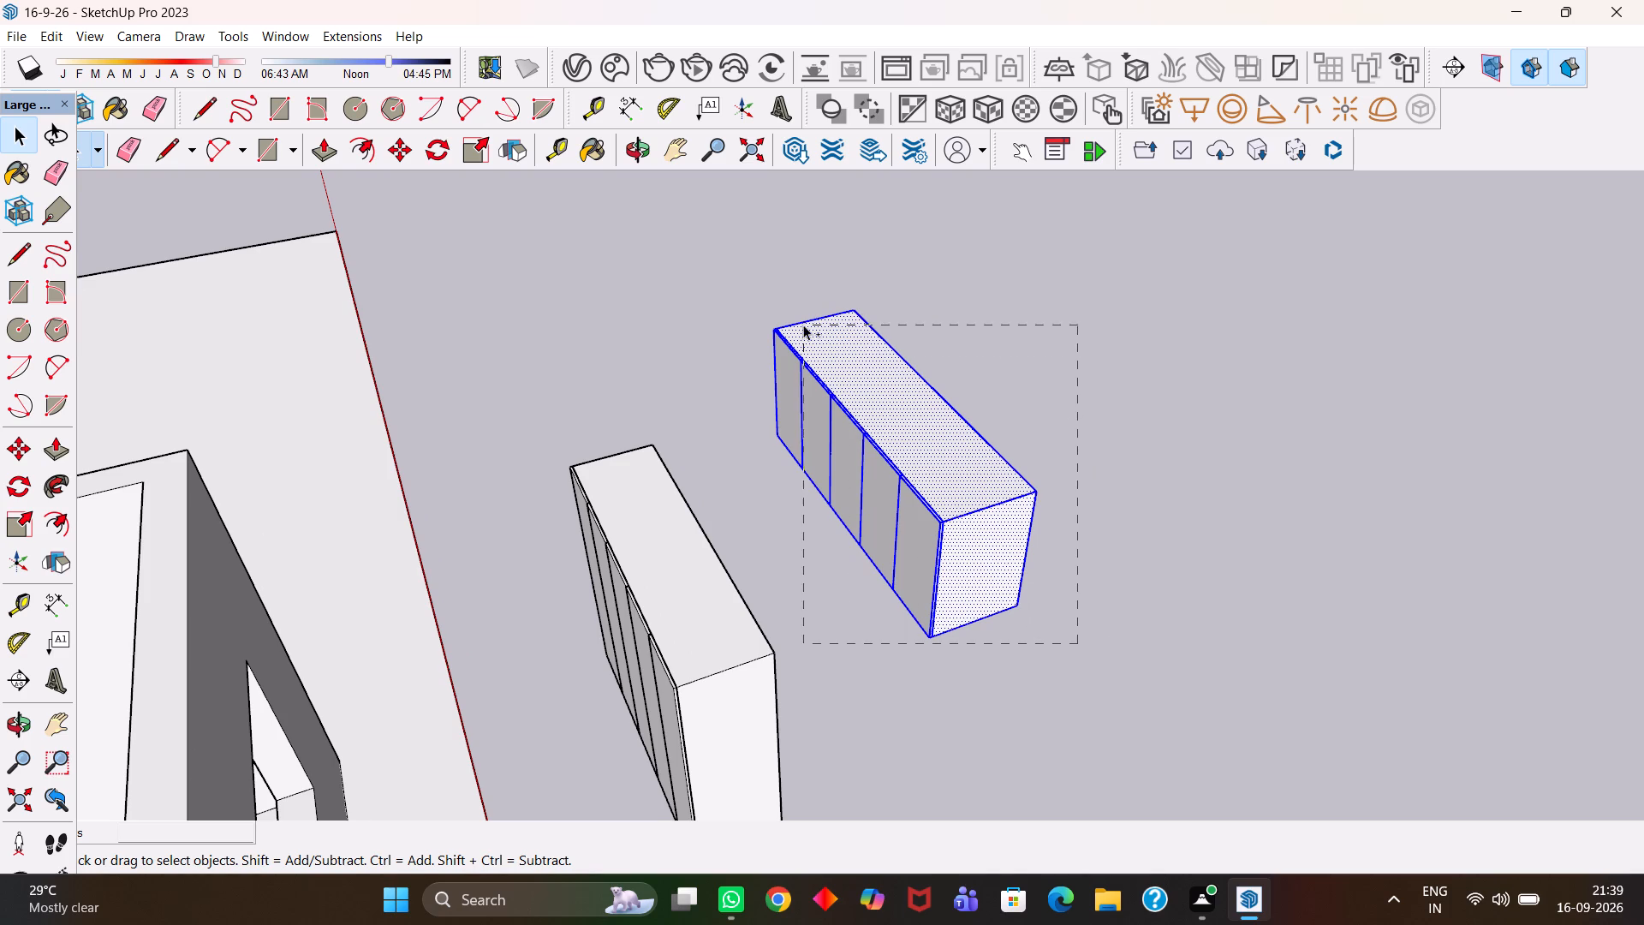
{"action": "left_click_drag", "start_coordinate": [803, 325], "coordinate": [811, 272], "text": "ctrl"}
{"action": "left_click_drag", "start_coordinate": [811, 272], "coordinate": [815, 304], "text": "ctrl"}
{"action": "left_click_drag", "start_coordinate": [905, 249], "coordinate": [780, 452]}
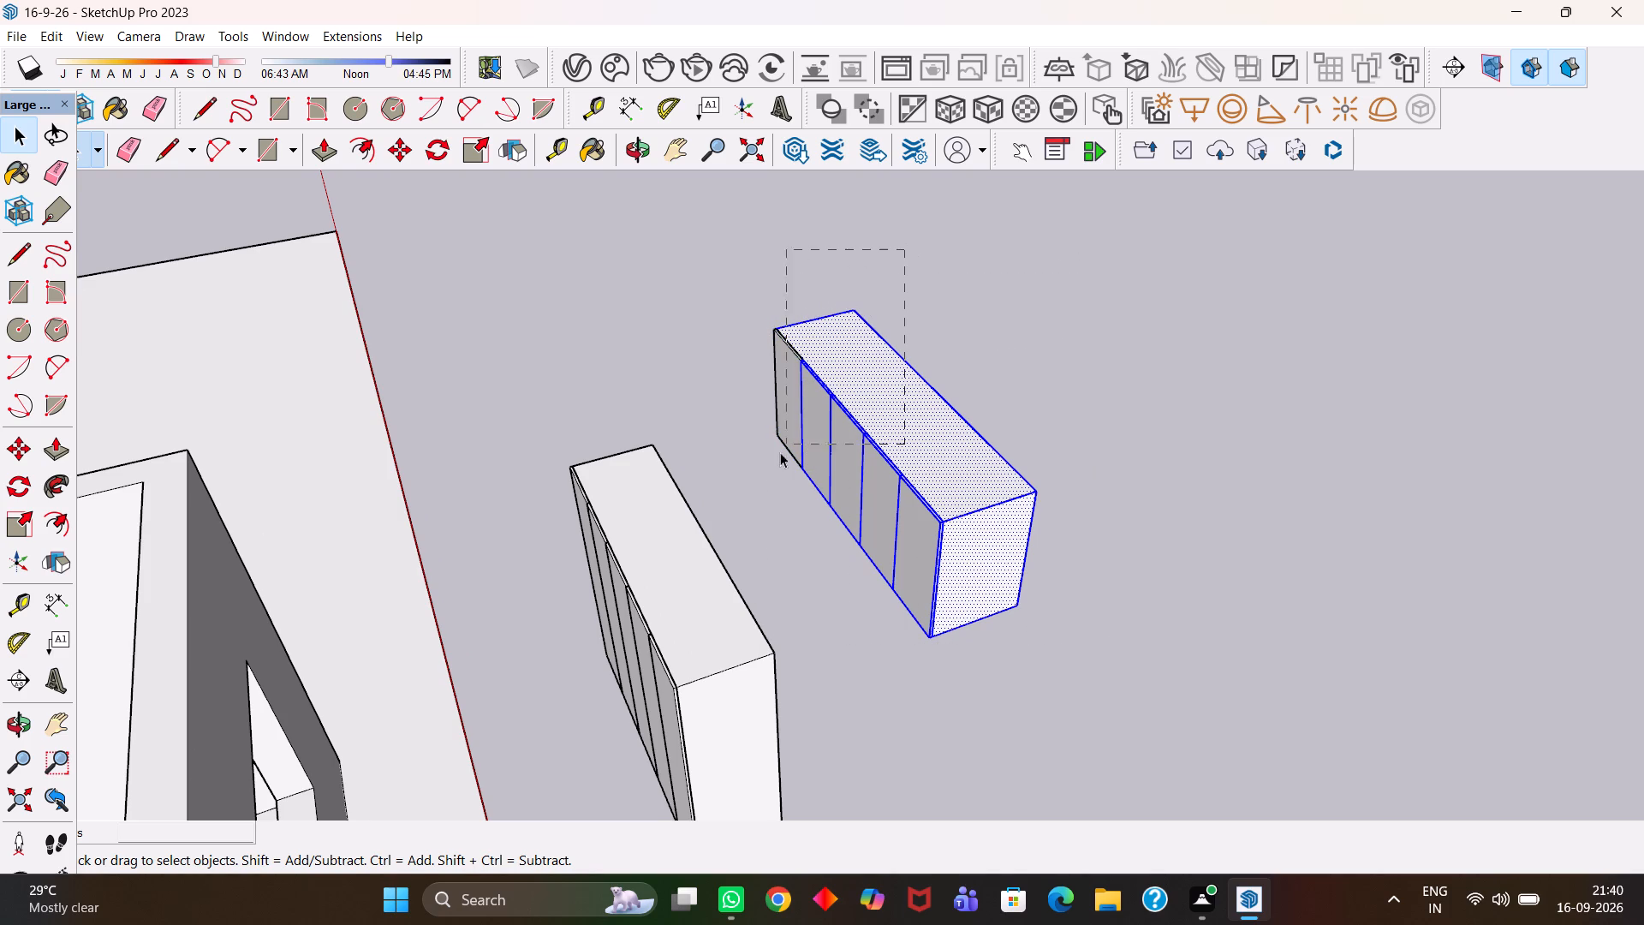
{"action": "left_click_drag", "start_coordinate": [780, 452], "coordinate": [768, 494]}
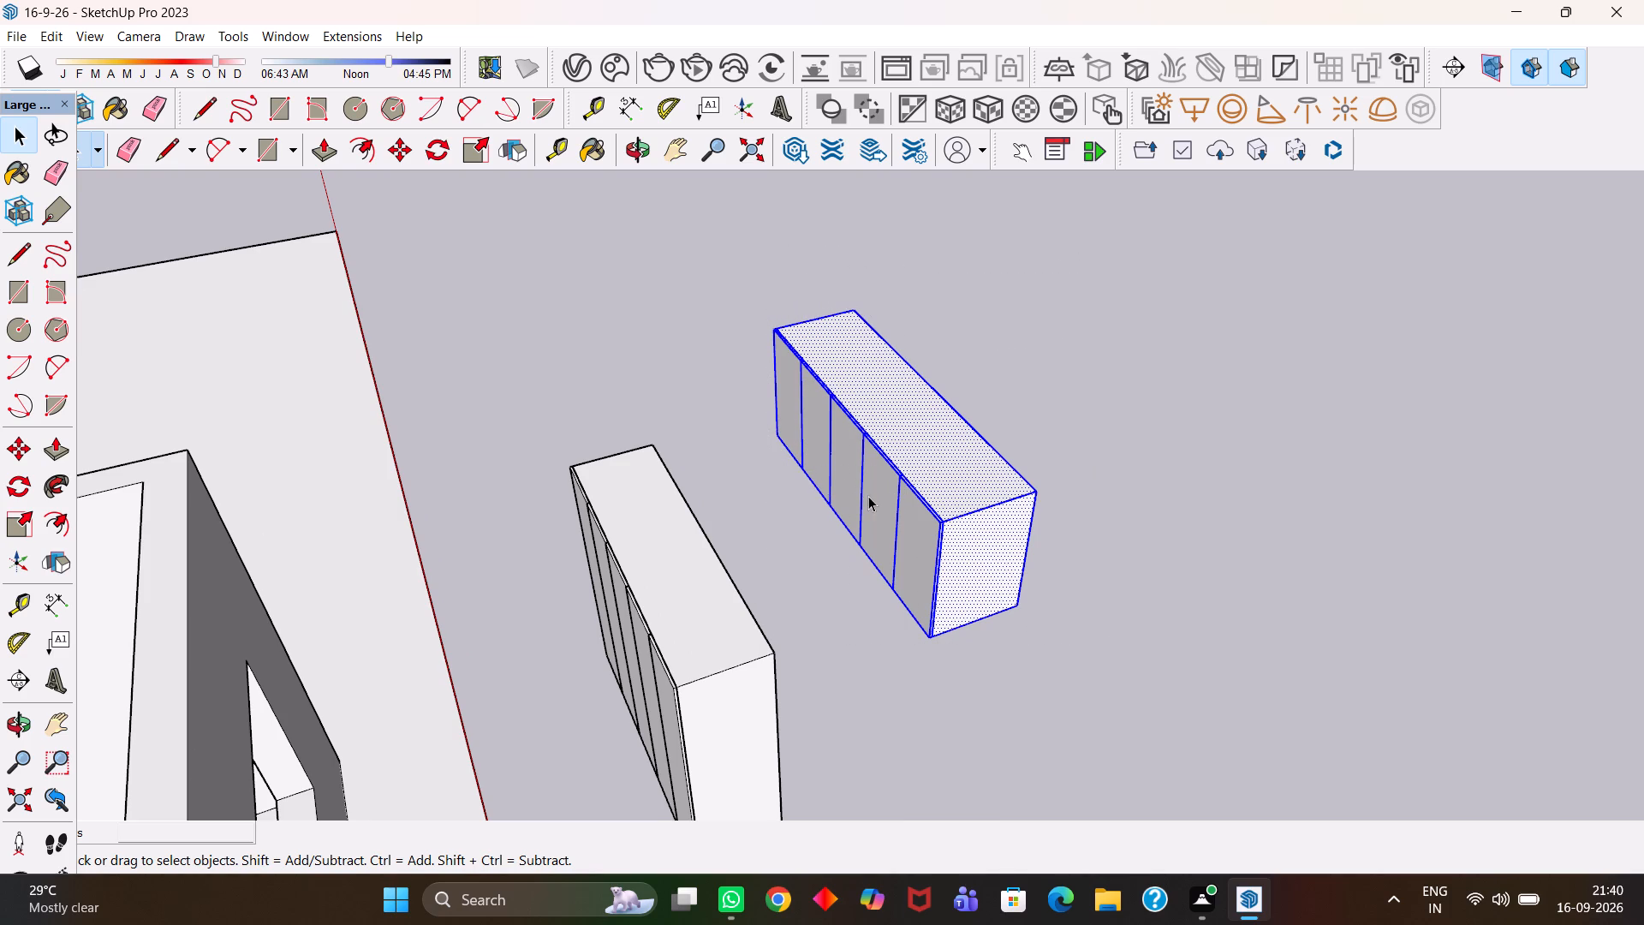
{"action": "right_click", "coordinate": [873, 492]}
{"action": "left_click", "coordinate": [941, 683]}
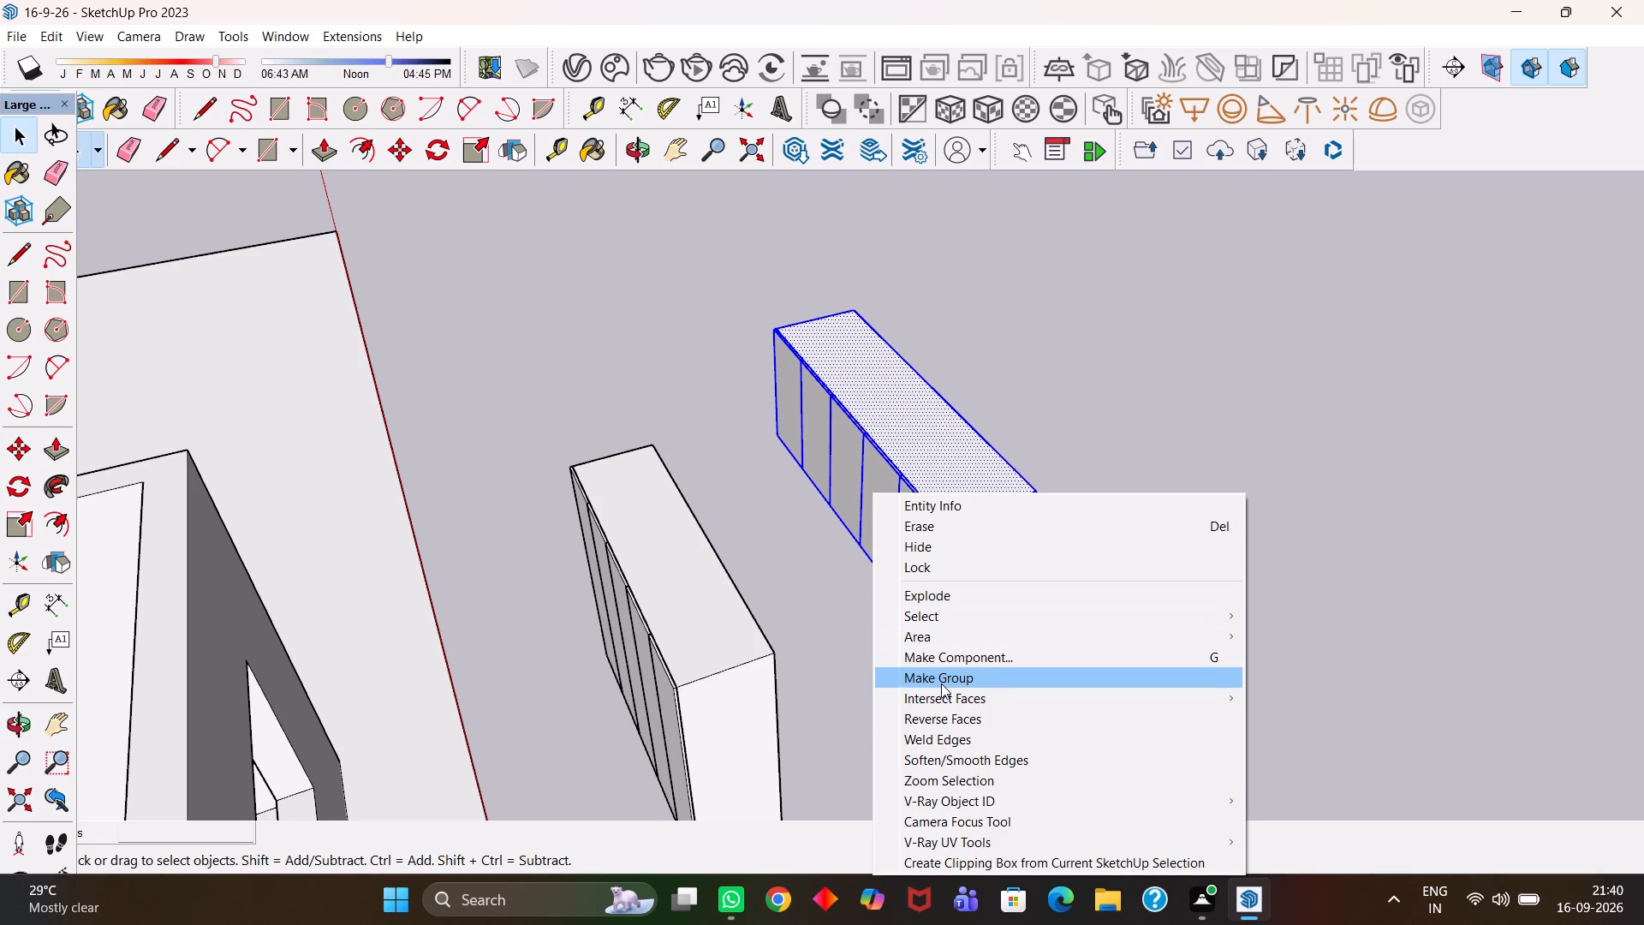
Select the taller storage box together with all five of its shutters and make them one group.
{"action": "scroll", "coordinate": [917, 528], "scroll_direction": "down", "scroll_amount": 7}
{"action": "scroll", "coordinate": [779, 635], "scroll_direction": "up", "scroll_amount": 2}
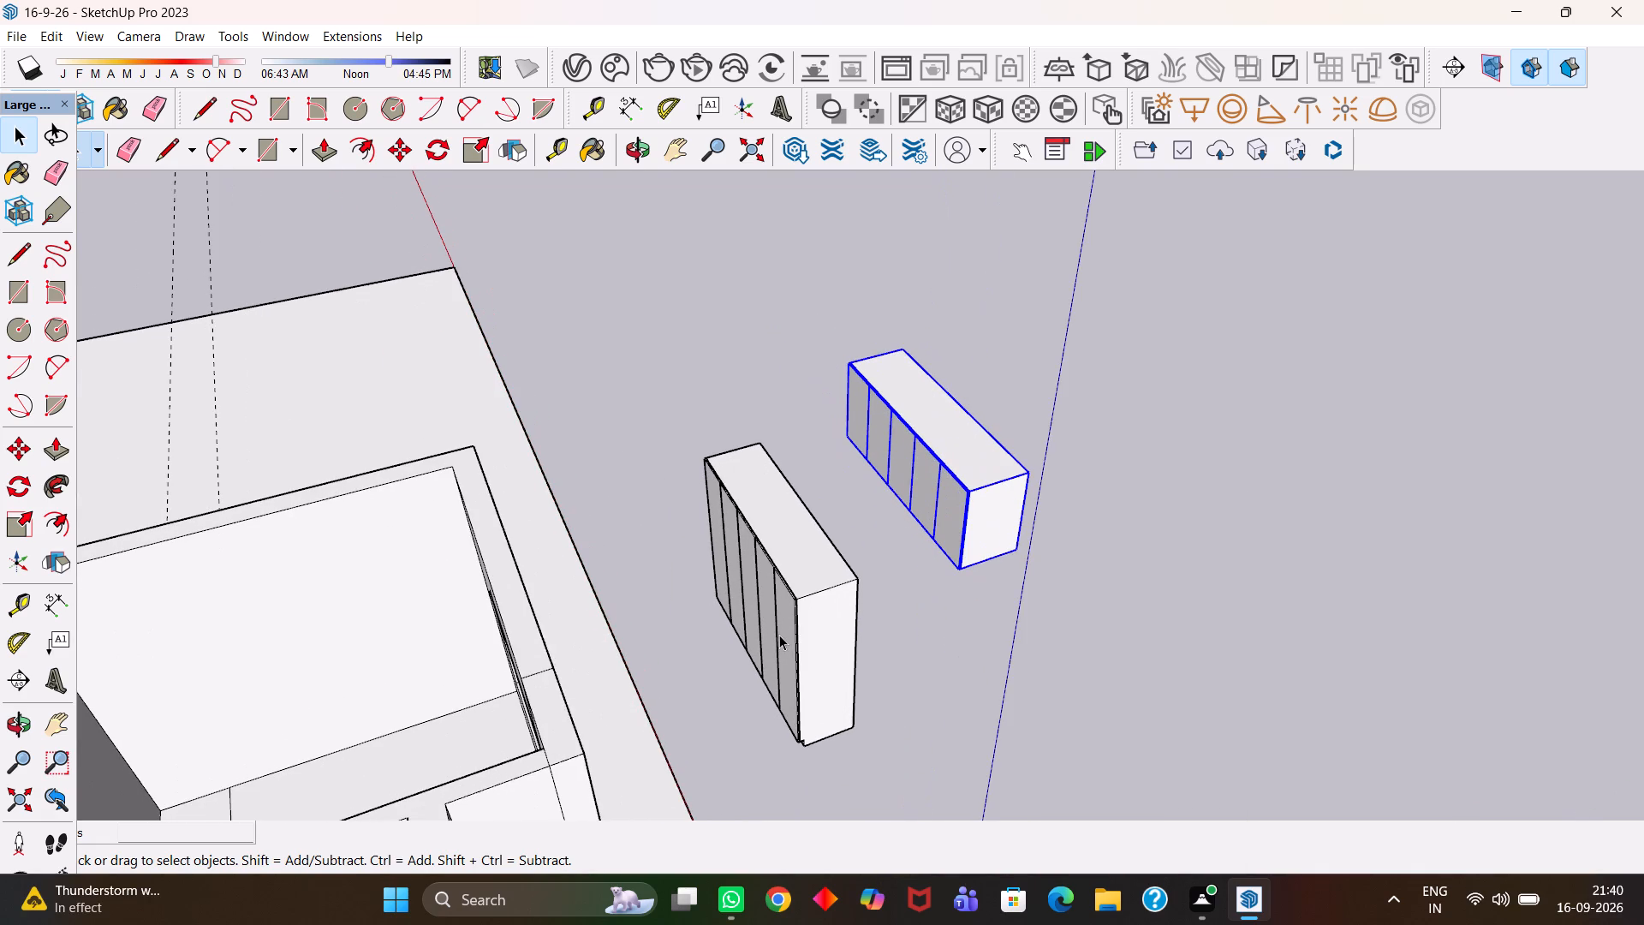
{"action": "key", "text": "h"}
{"action": "left_click_drag", "start_coordinate": [821, 646], "coordinate": [885, 524]}
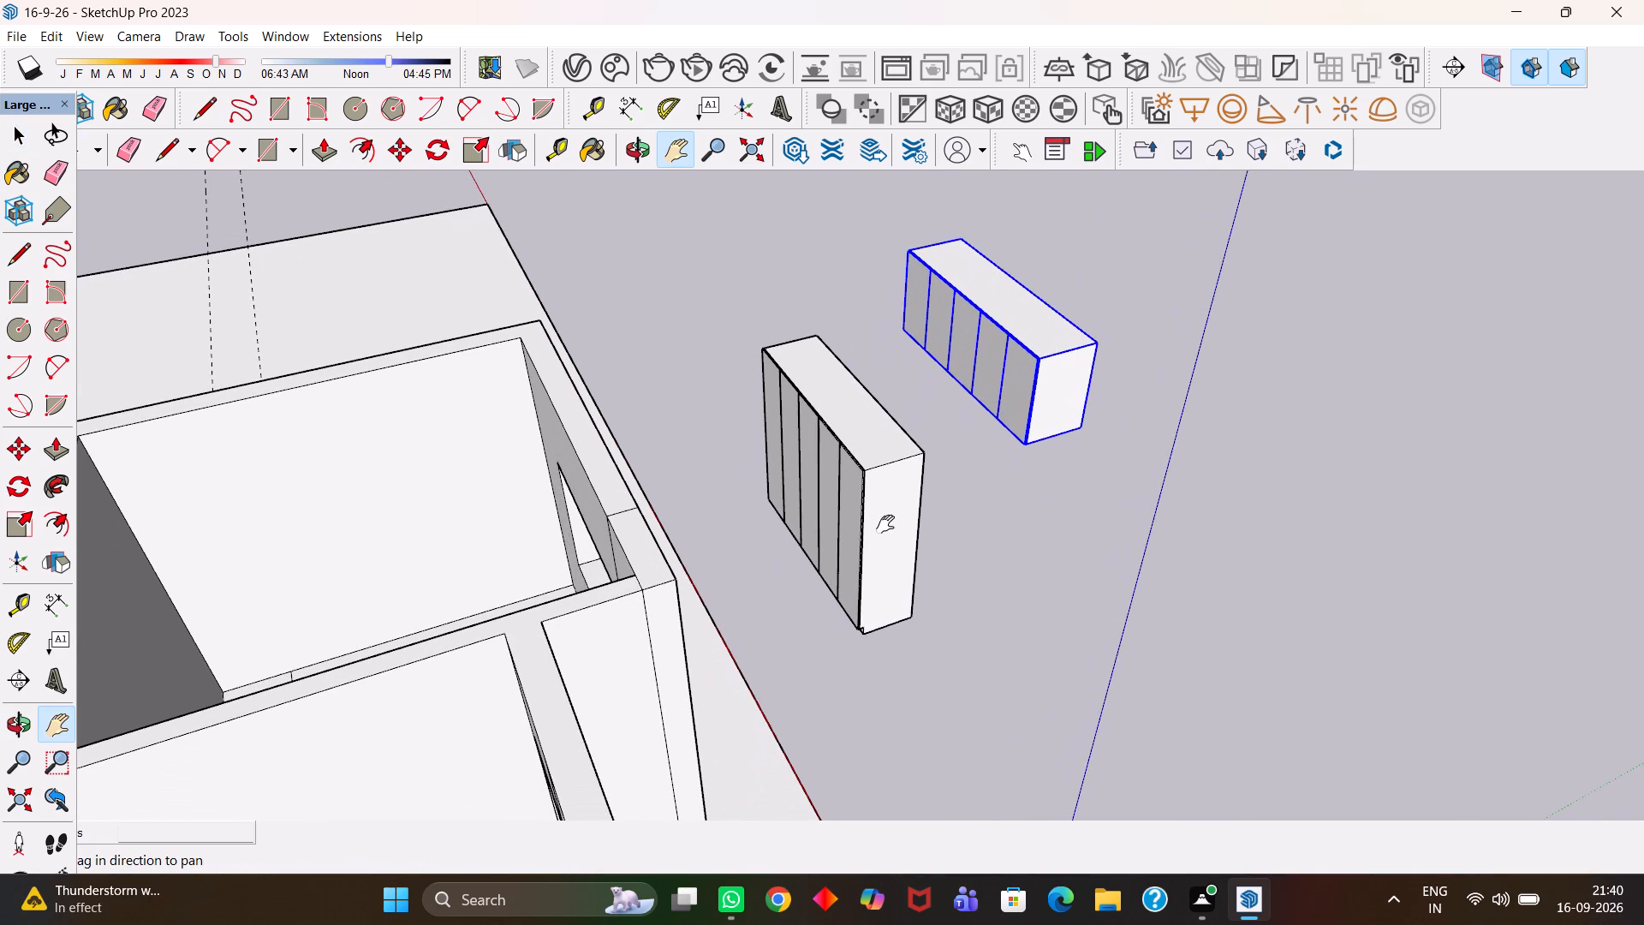
{"action": "key", "text": "space"}
{"action": "left_click", "coordinate": [960, 597]}
{"action": "left_click", "coordinate": [890, 574]}
{"action": "triple_click", "coordinate": [890, 574]}
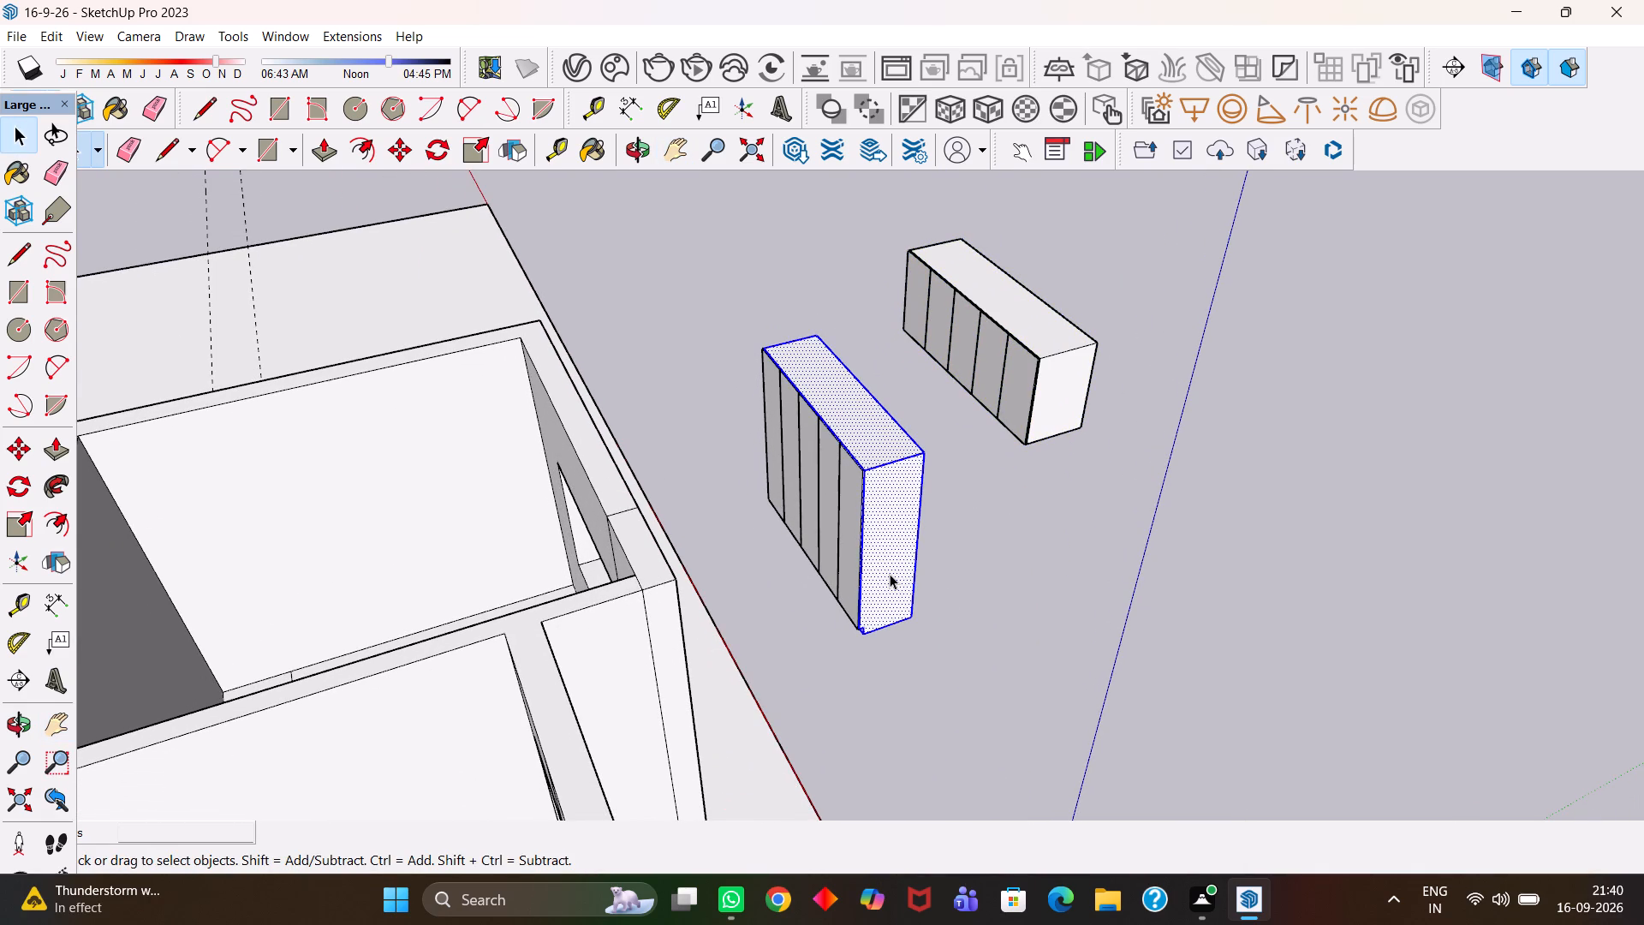
{"action": "left_click", "coordinate": [853, 540], "text": "ctrl"}
{"action": "left_click", "coordinate": [831, 513], "text": "ctrl"}
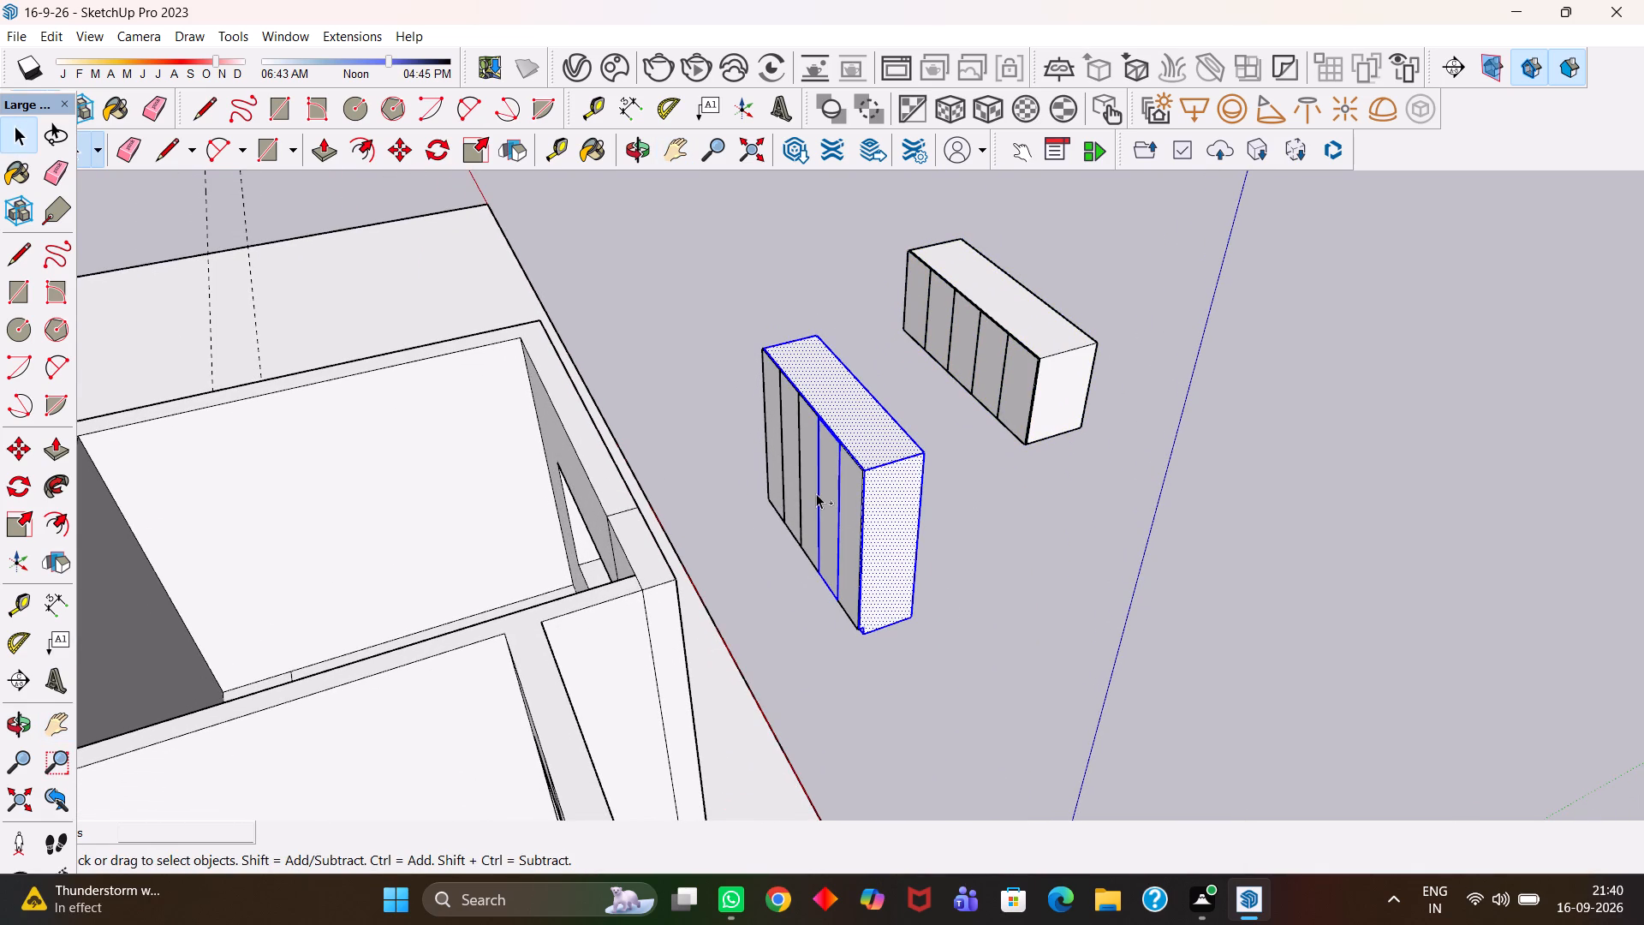
{"action": "left_click", "coordinate": [816, 493], "text": "ctrl"}
{"action": "left_click", "coordinate": [789, 469], "text": "ctrl"}
{"action": "left_click", "coordinate": [779, 452], "text": "ctrl"}
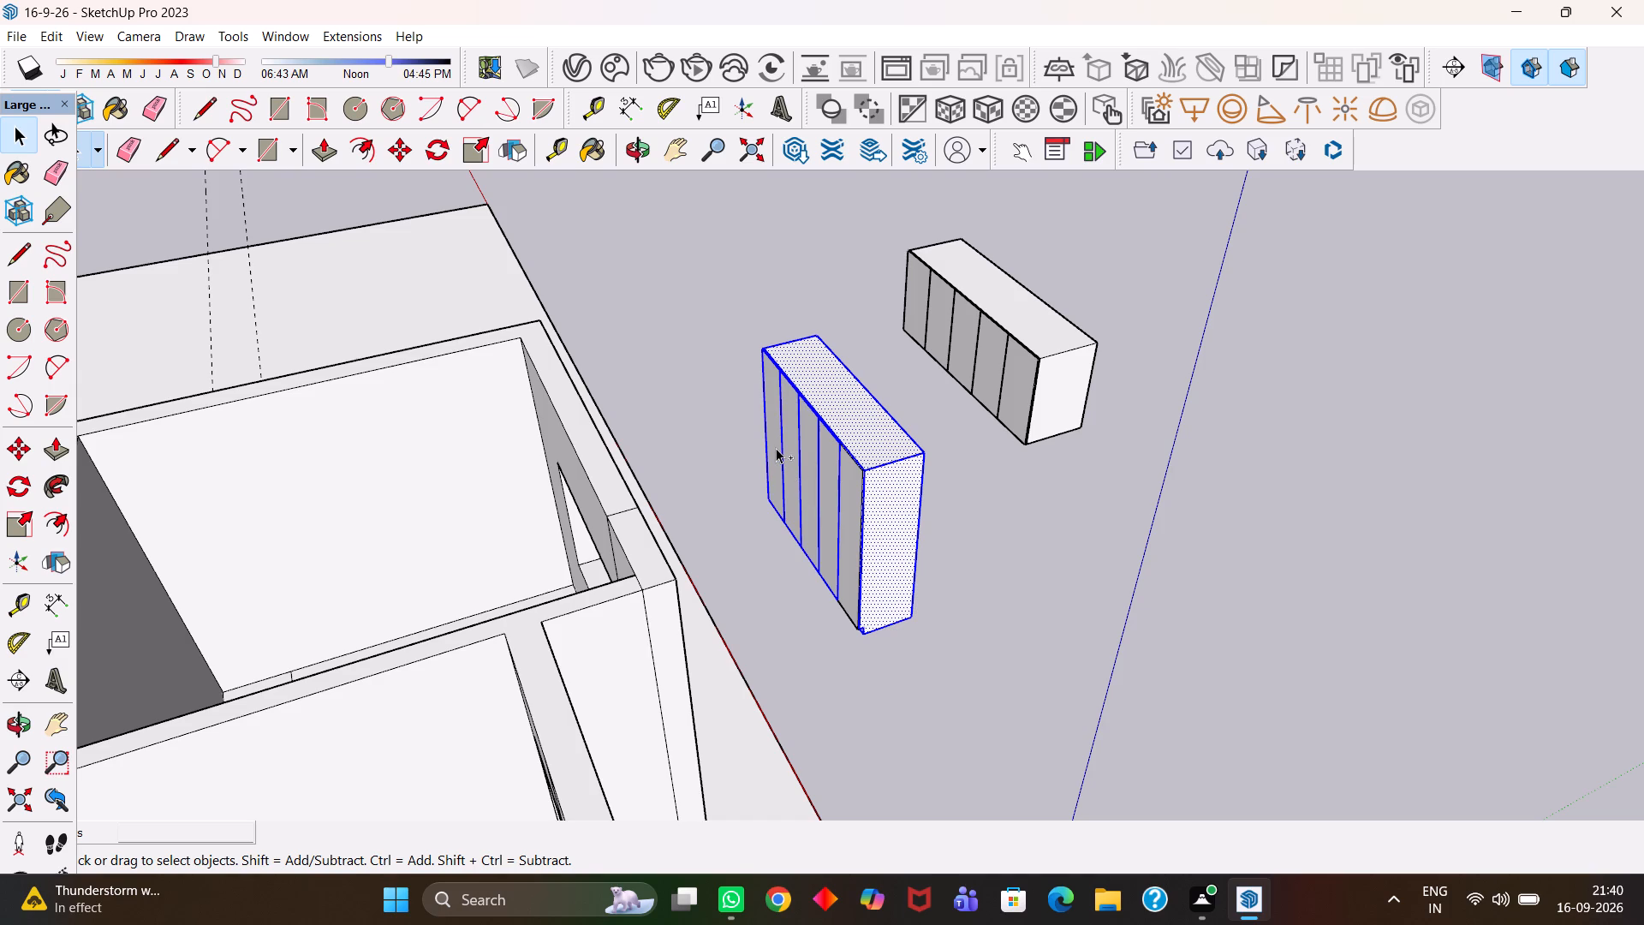
{"action": "scroll", "coordinate": [834, 617], "scroll_direction": "up", "scroll_amount": 6, "text": "ctrl"}
{"action": "left_click", "coordinate": [862, 570], "text": "ctrl"}
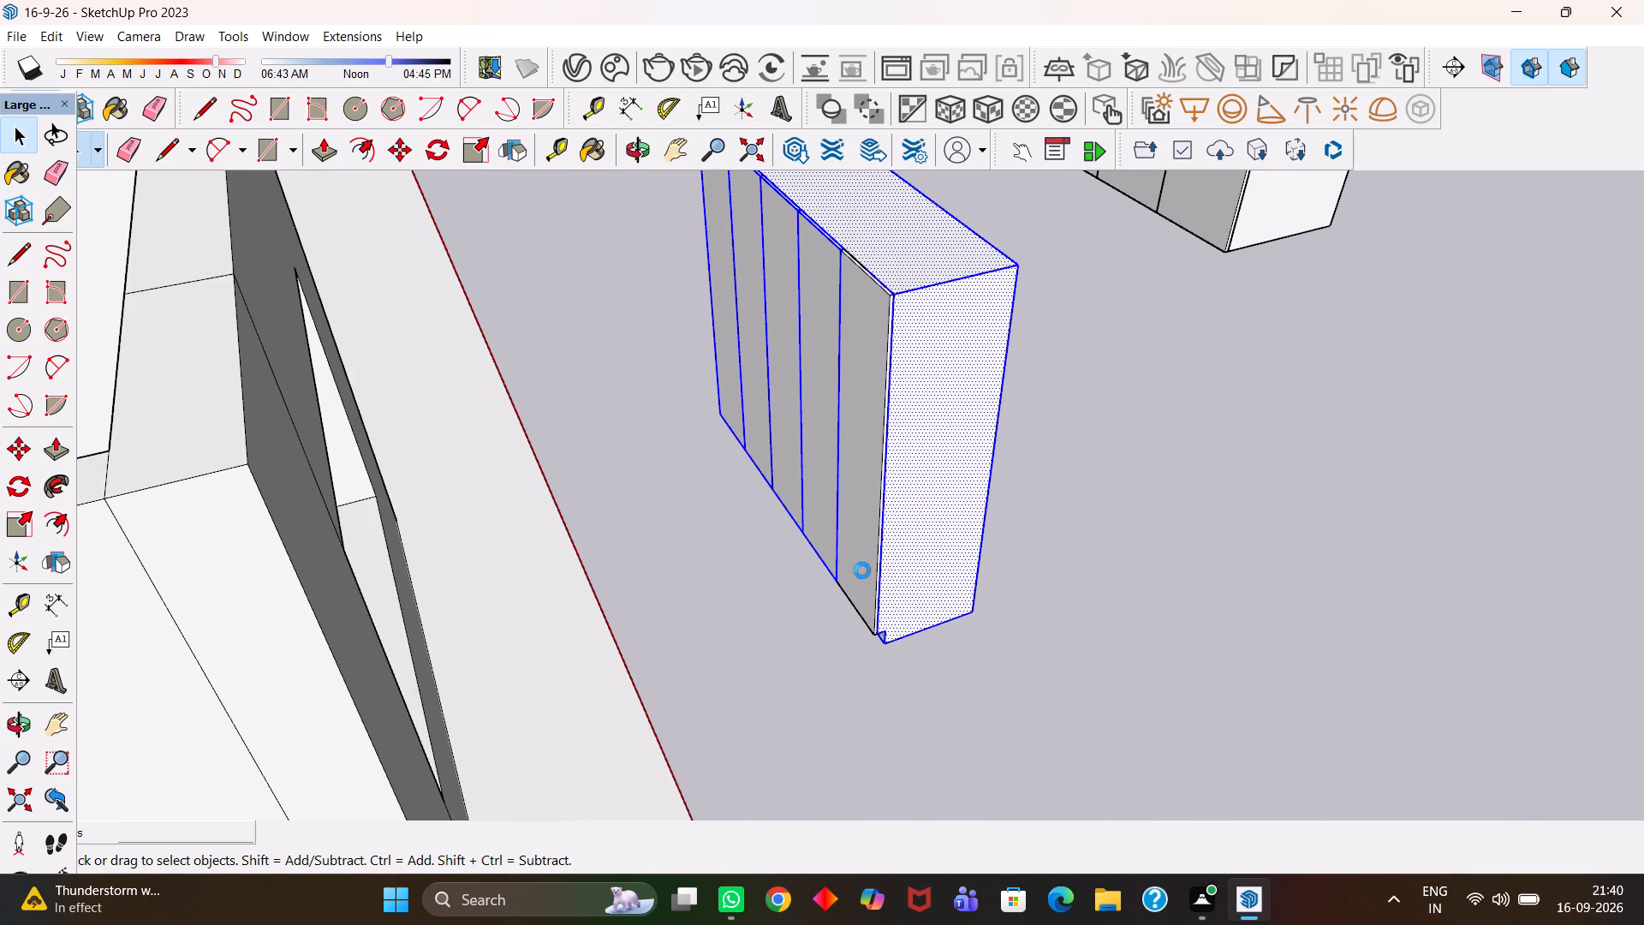
{"action": "scroll", "coordinate": [862, 570], "scroll_direction": "down", "scroll_amount": 4, "text": "ctrl"}
{"action": "left_click_drag", "start_coordinate": [920, 378], "coordinate": [842, 665], "text": "ctrl"}
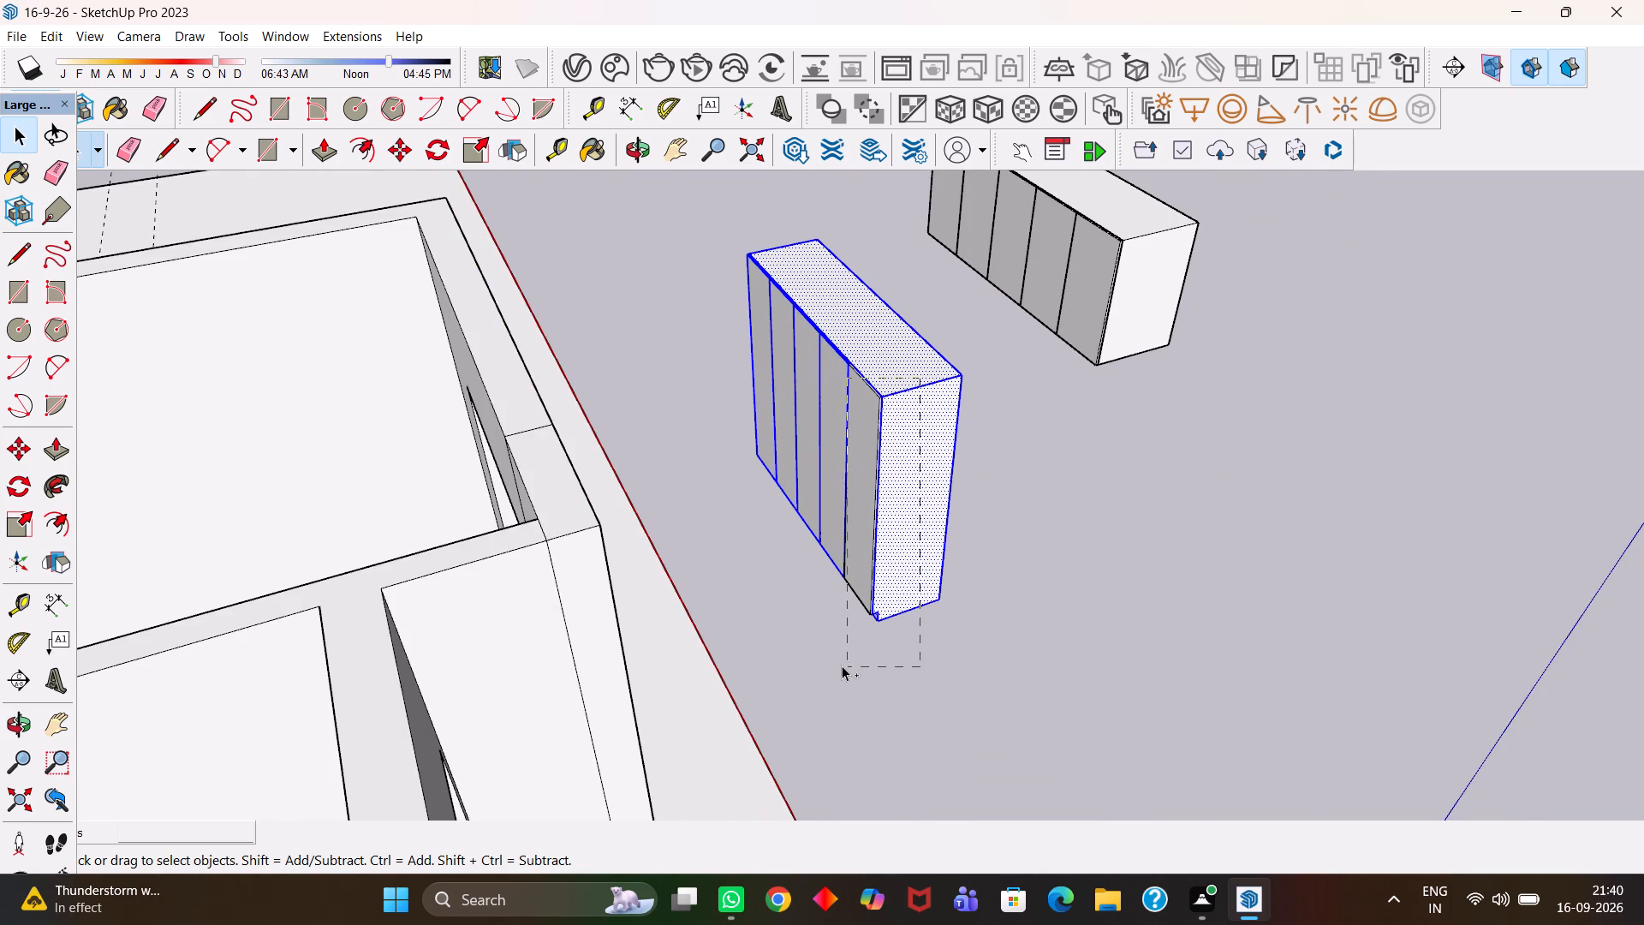
{"action": "left_click_drag", "start_coordinate": [842, 665], "coordinate": [828, 647], "text": "ctrl"}
{"action": "scroll", "coordinate": [849, 643], "scroll_direction": "up", "scroll_amount": 3}
{"action": "scroll", "coordinate": [877, 562], "scroll_direction": "up", "scroll_amount": 5}
{"action": "scroll", "coordinate": [877, 562], "scroll_direction": "down", "scroll_amount": 3}
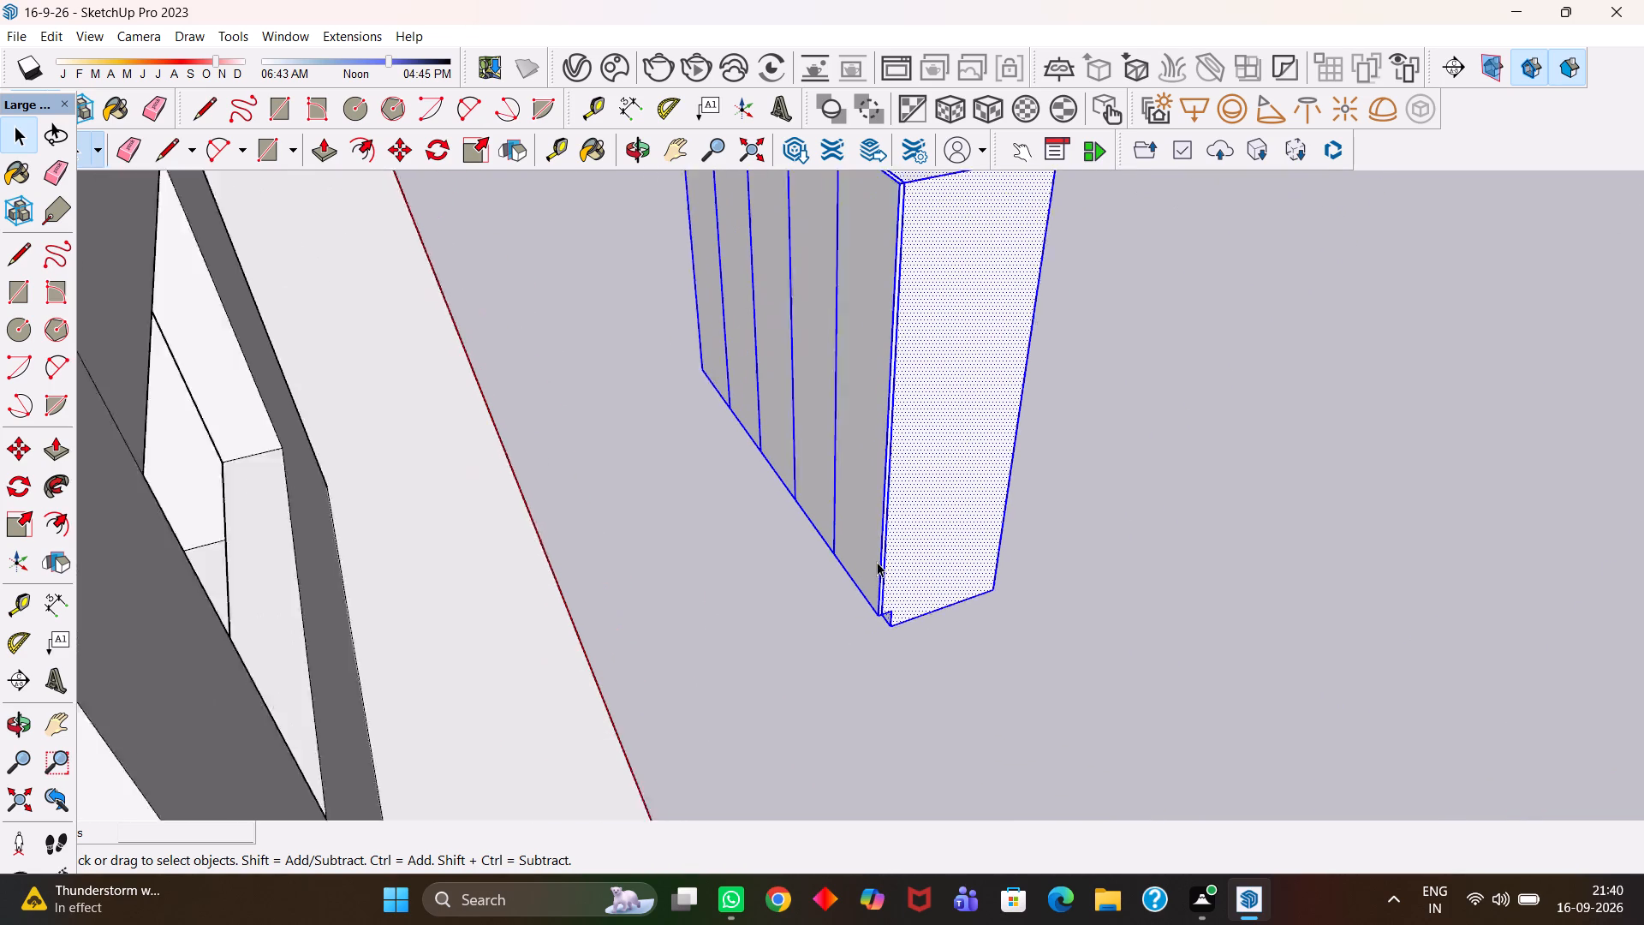
{"action": "scroll", "coordinate": [877, 562], "scroll_direction": "down", "scroll_amount": 2}
{"action": "right_click", "coordinate": [893, 516]}
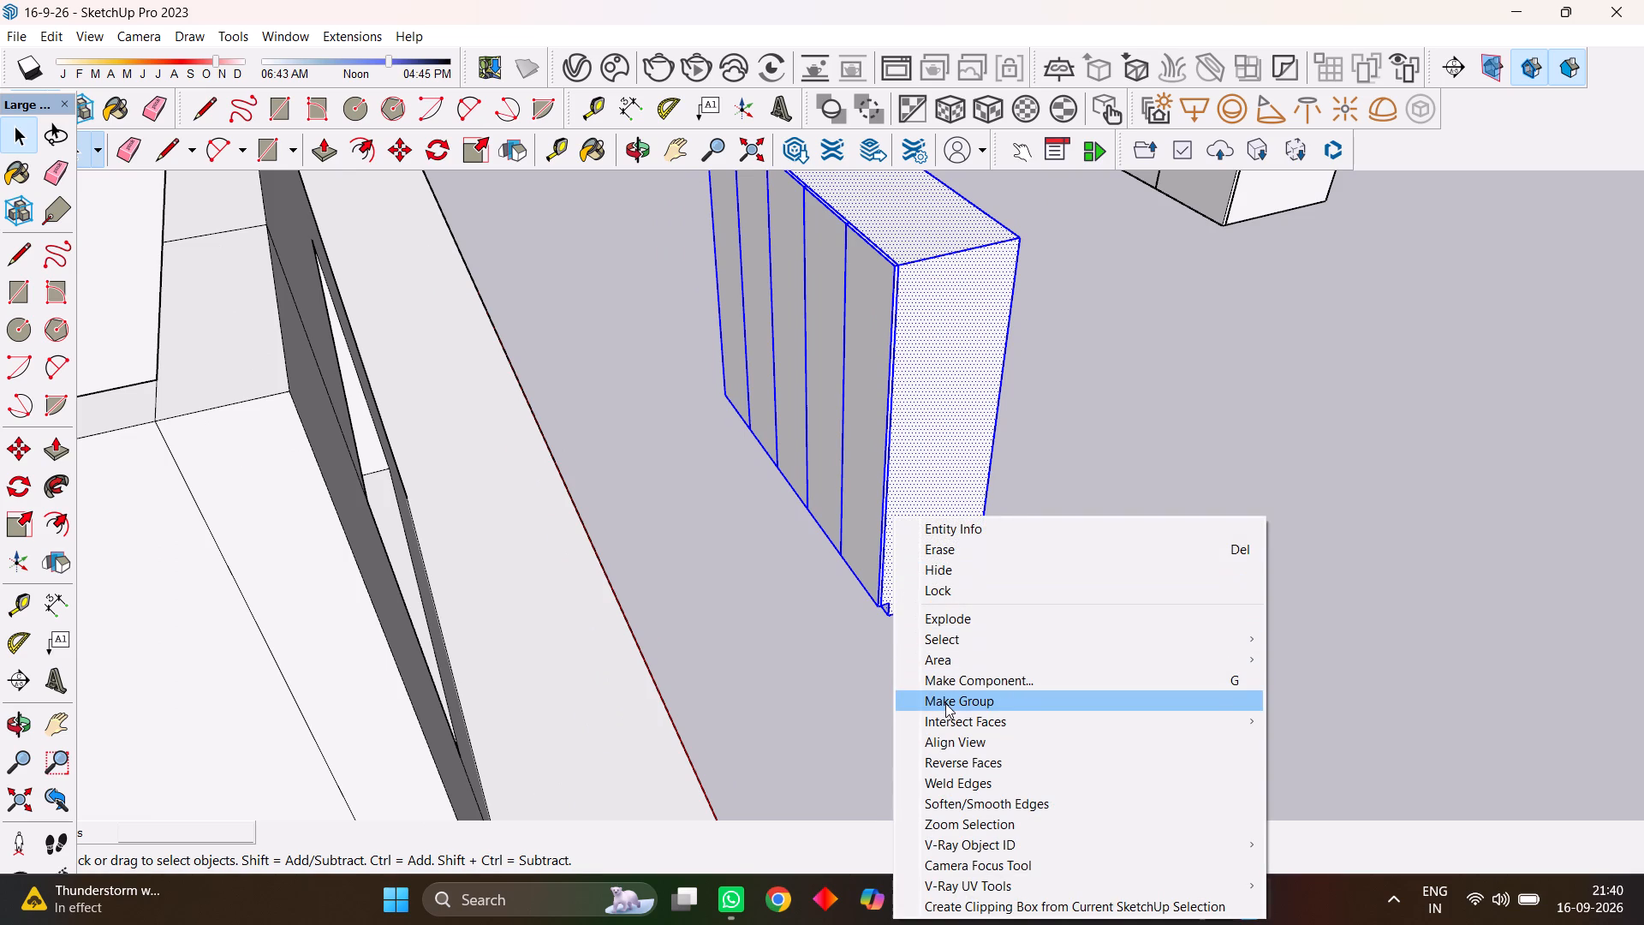
{"action": "left_click", "coordinate": [947, 704]}
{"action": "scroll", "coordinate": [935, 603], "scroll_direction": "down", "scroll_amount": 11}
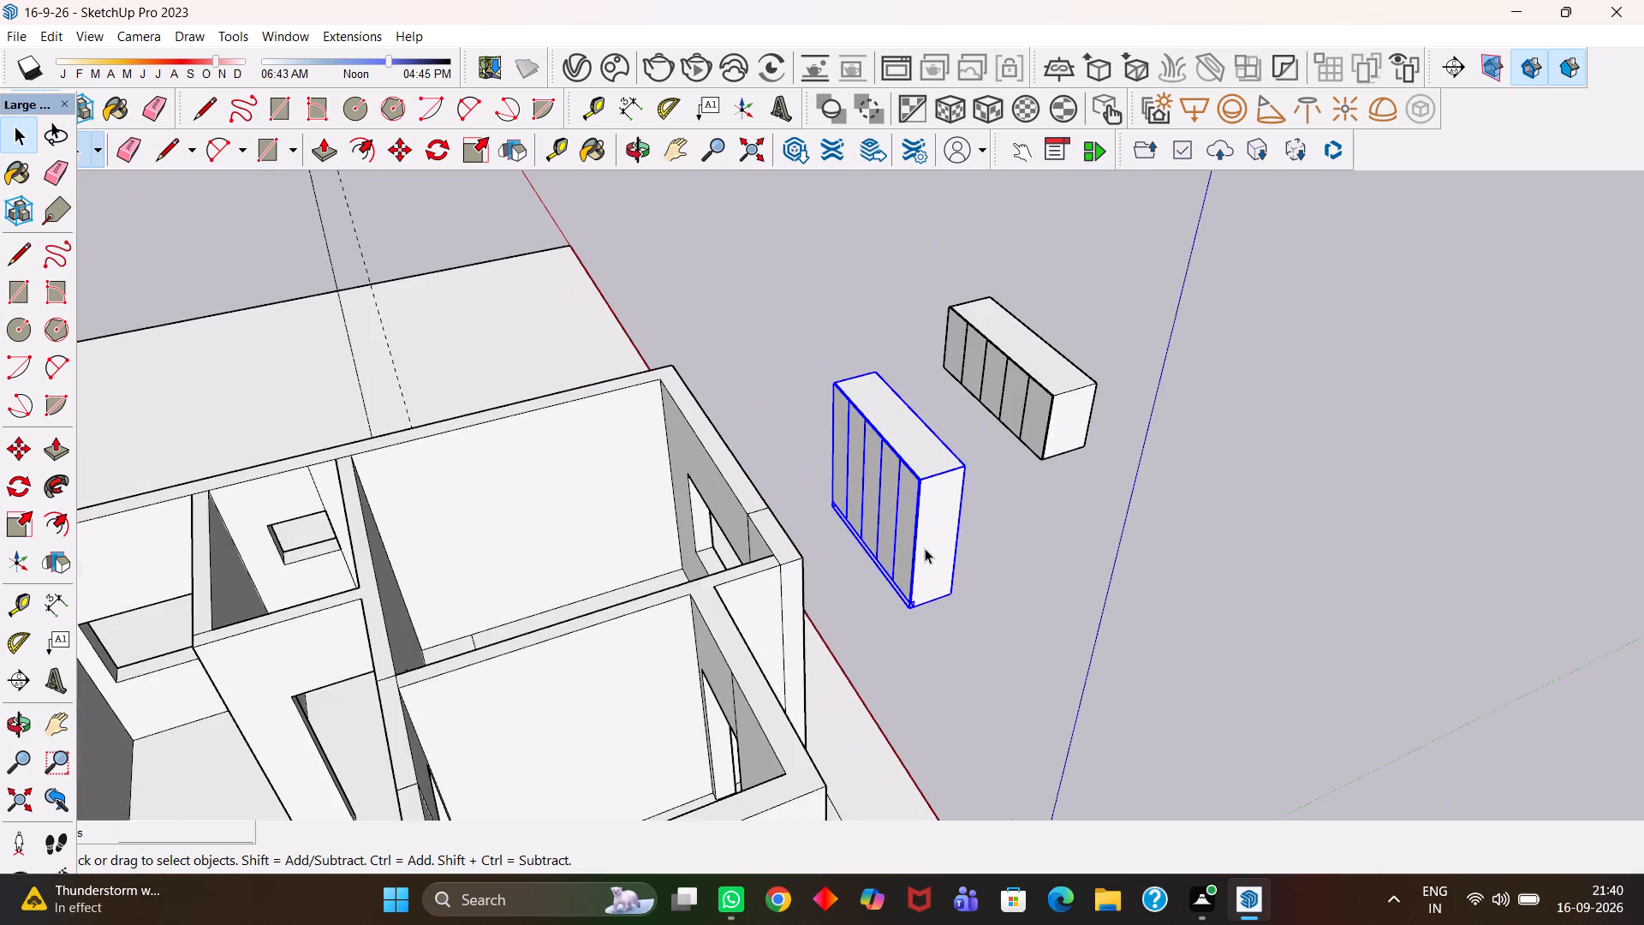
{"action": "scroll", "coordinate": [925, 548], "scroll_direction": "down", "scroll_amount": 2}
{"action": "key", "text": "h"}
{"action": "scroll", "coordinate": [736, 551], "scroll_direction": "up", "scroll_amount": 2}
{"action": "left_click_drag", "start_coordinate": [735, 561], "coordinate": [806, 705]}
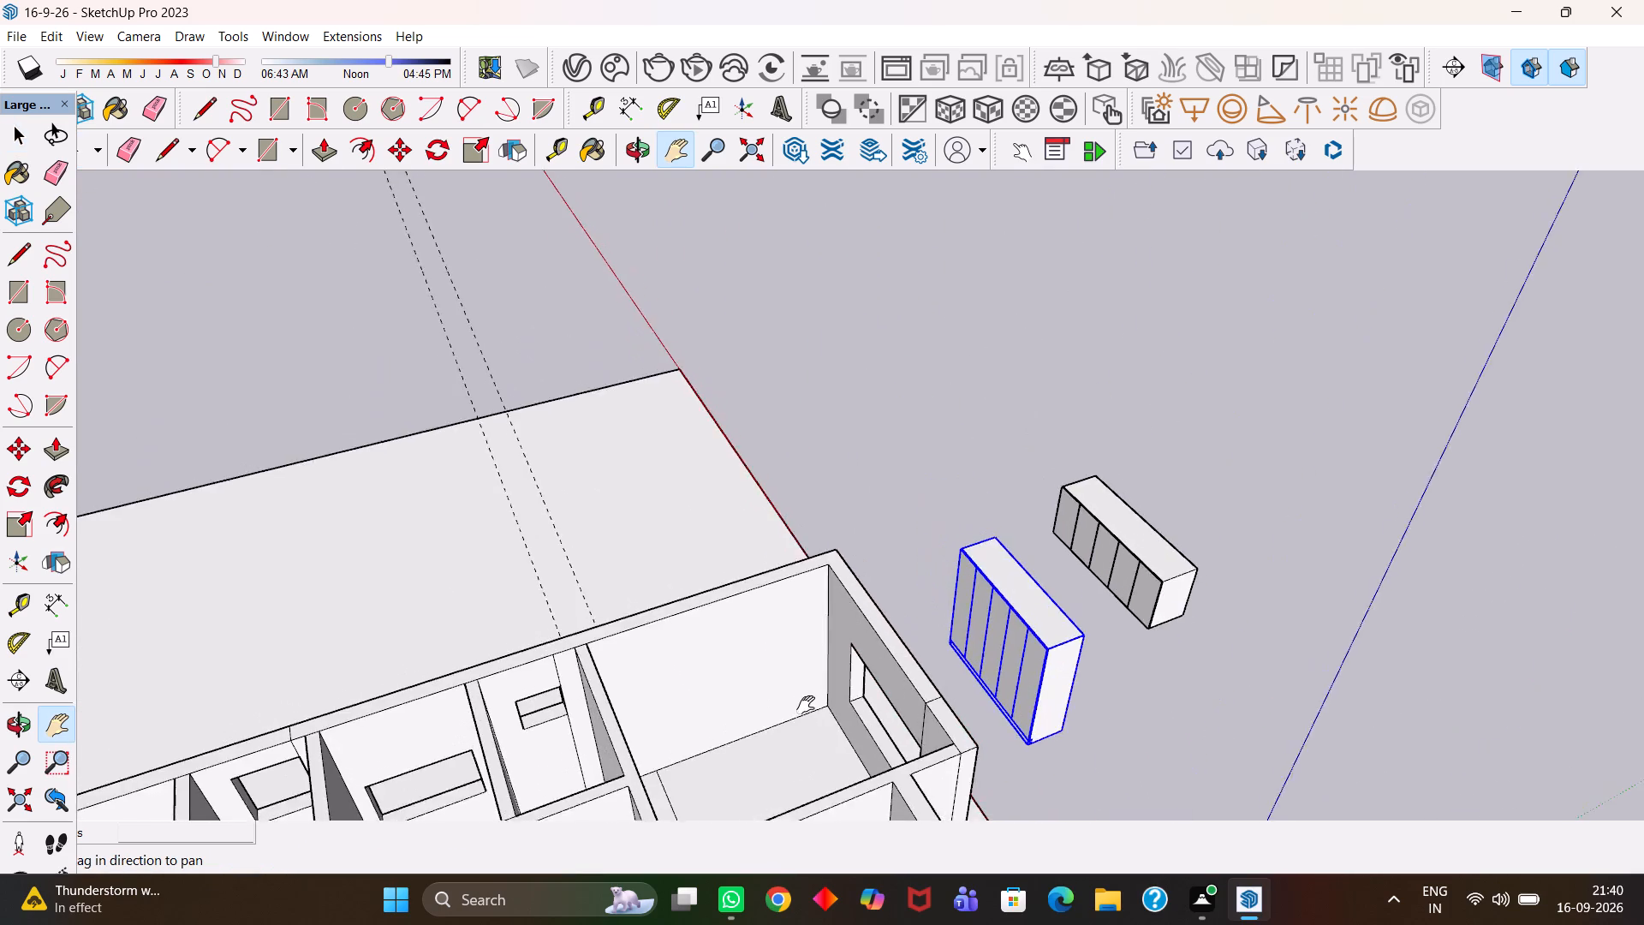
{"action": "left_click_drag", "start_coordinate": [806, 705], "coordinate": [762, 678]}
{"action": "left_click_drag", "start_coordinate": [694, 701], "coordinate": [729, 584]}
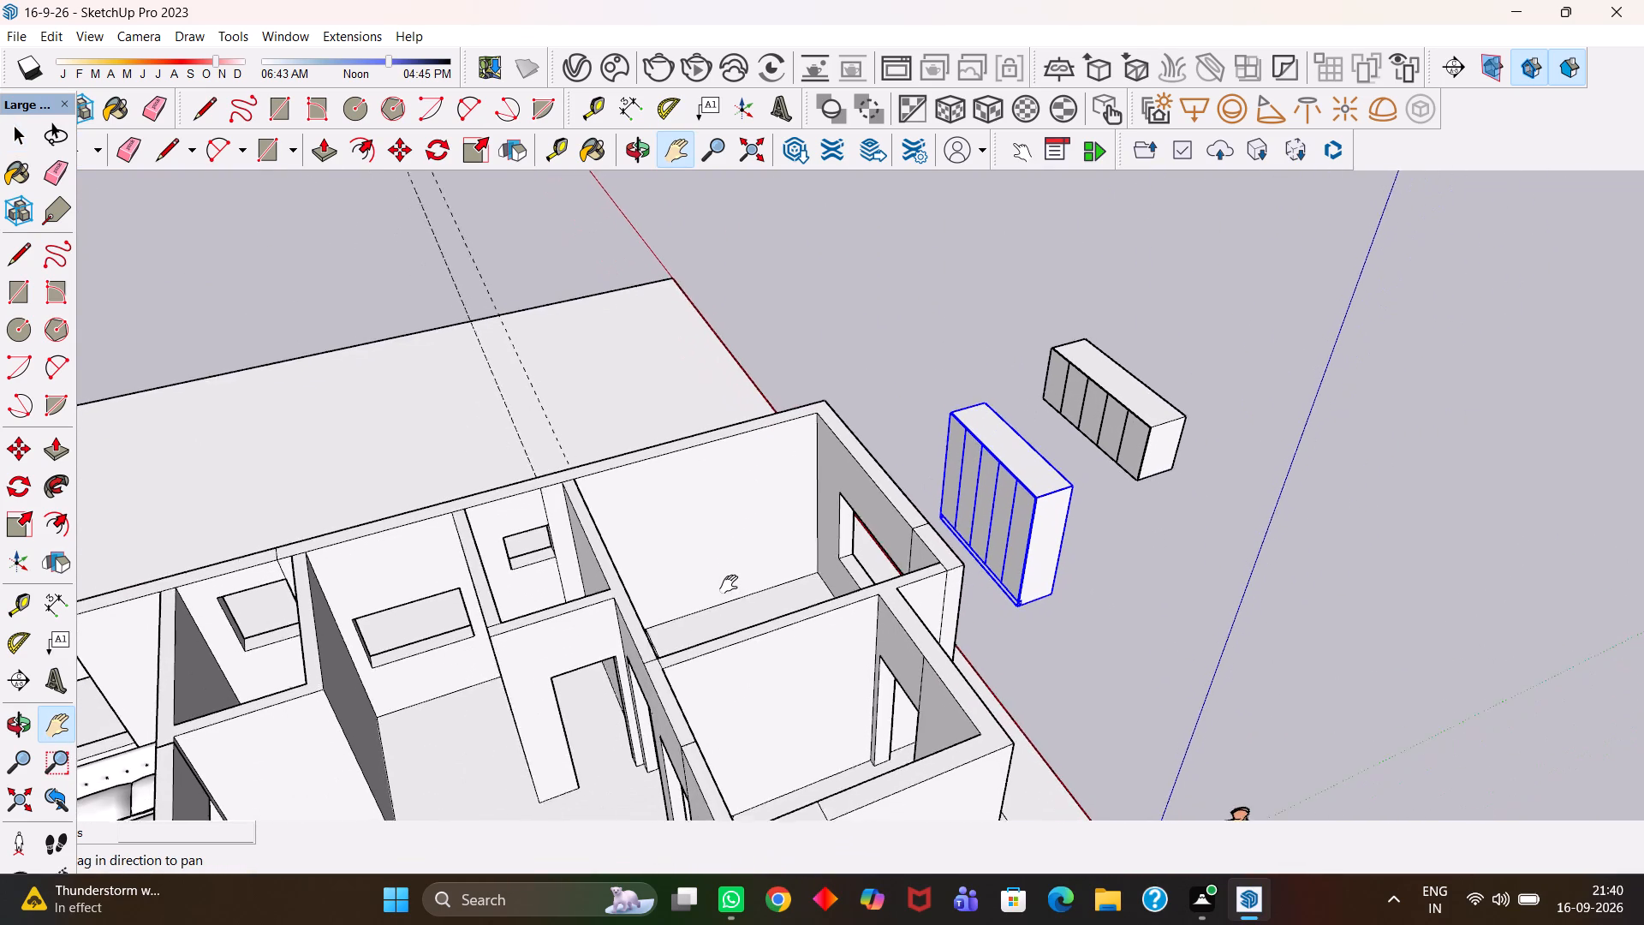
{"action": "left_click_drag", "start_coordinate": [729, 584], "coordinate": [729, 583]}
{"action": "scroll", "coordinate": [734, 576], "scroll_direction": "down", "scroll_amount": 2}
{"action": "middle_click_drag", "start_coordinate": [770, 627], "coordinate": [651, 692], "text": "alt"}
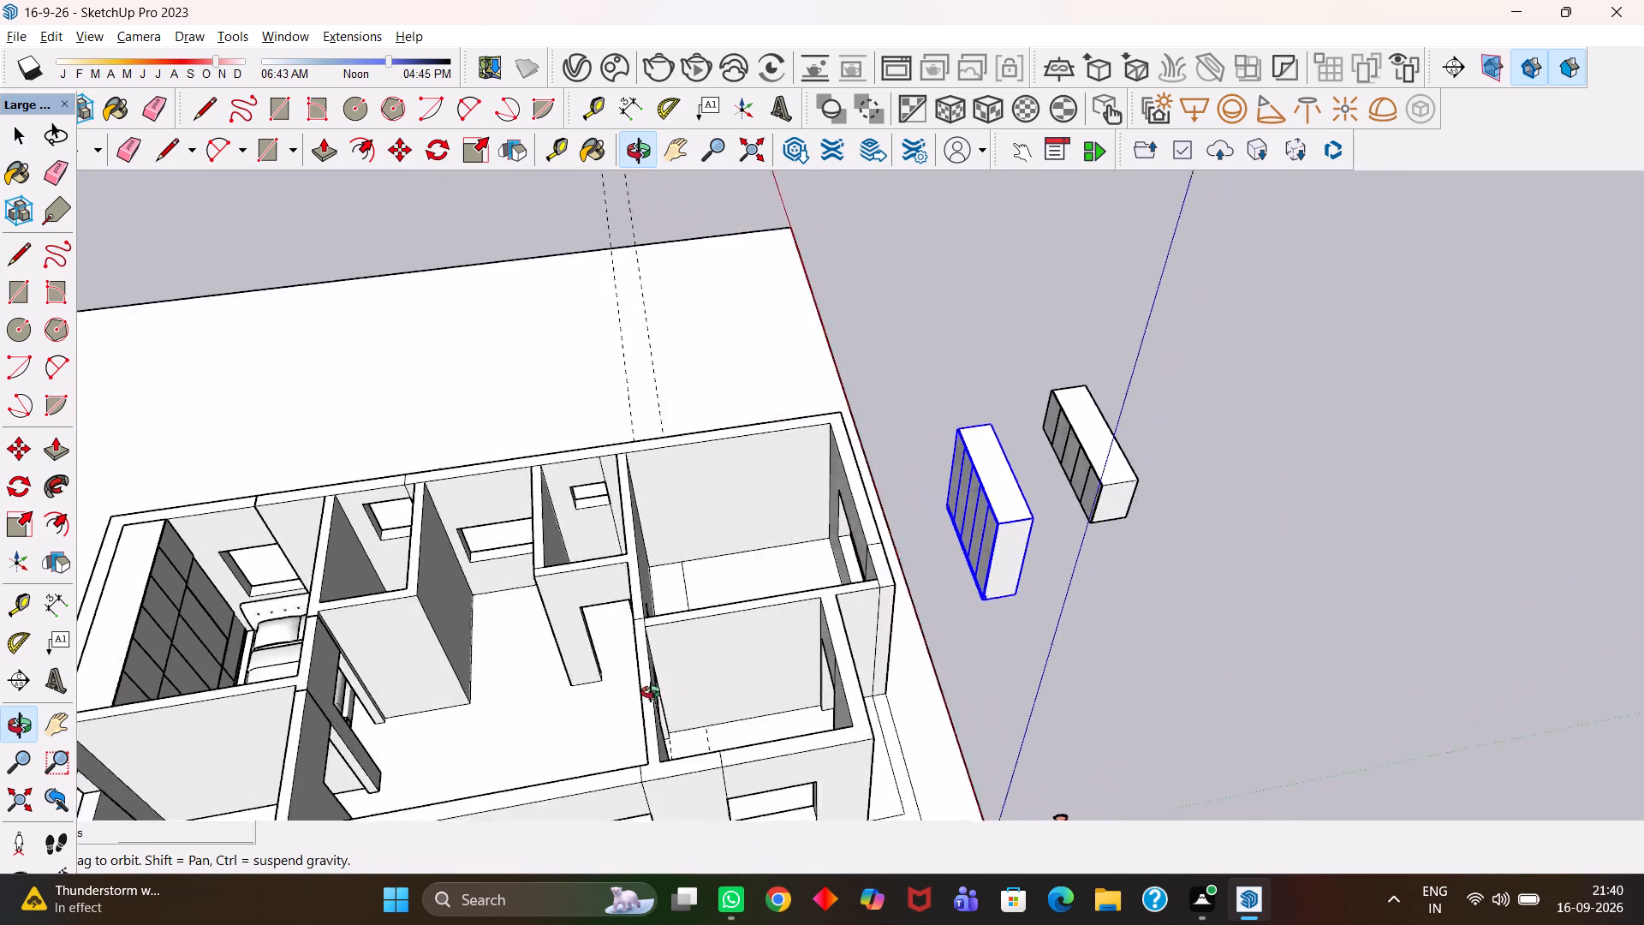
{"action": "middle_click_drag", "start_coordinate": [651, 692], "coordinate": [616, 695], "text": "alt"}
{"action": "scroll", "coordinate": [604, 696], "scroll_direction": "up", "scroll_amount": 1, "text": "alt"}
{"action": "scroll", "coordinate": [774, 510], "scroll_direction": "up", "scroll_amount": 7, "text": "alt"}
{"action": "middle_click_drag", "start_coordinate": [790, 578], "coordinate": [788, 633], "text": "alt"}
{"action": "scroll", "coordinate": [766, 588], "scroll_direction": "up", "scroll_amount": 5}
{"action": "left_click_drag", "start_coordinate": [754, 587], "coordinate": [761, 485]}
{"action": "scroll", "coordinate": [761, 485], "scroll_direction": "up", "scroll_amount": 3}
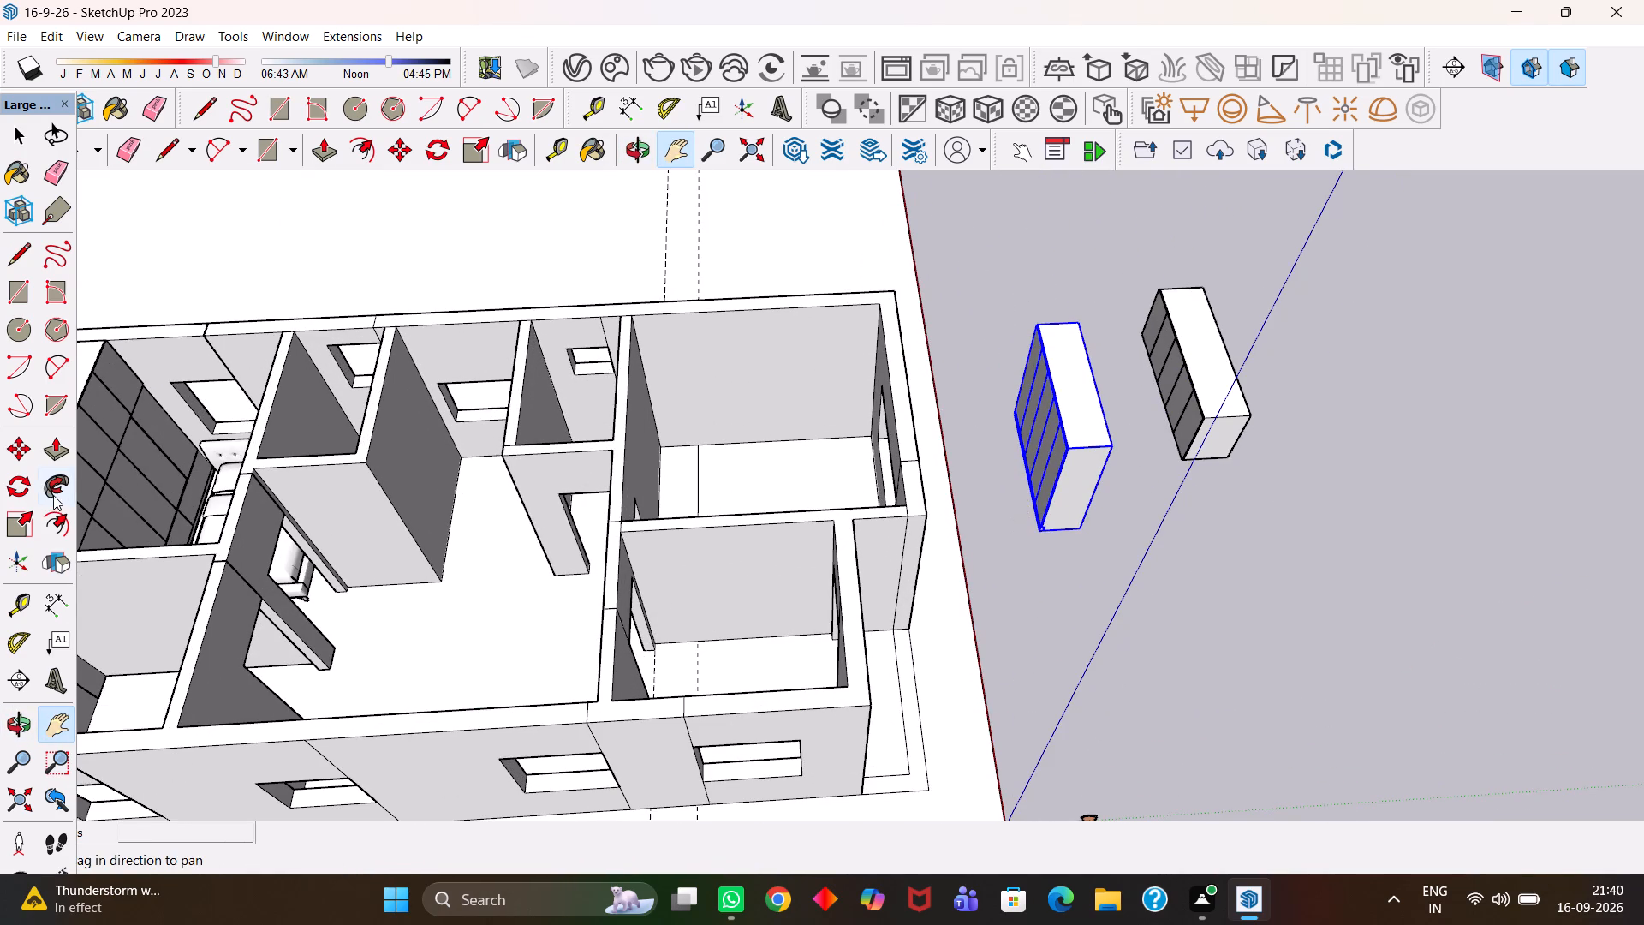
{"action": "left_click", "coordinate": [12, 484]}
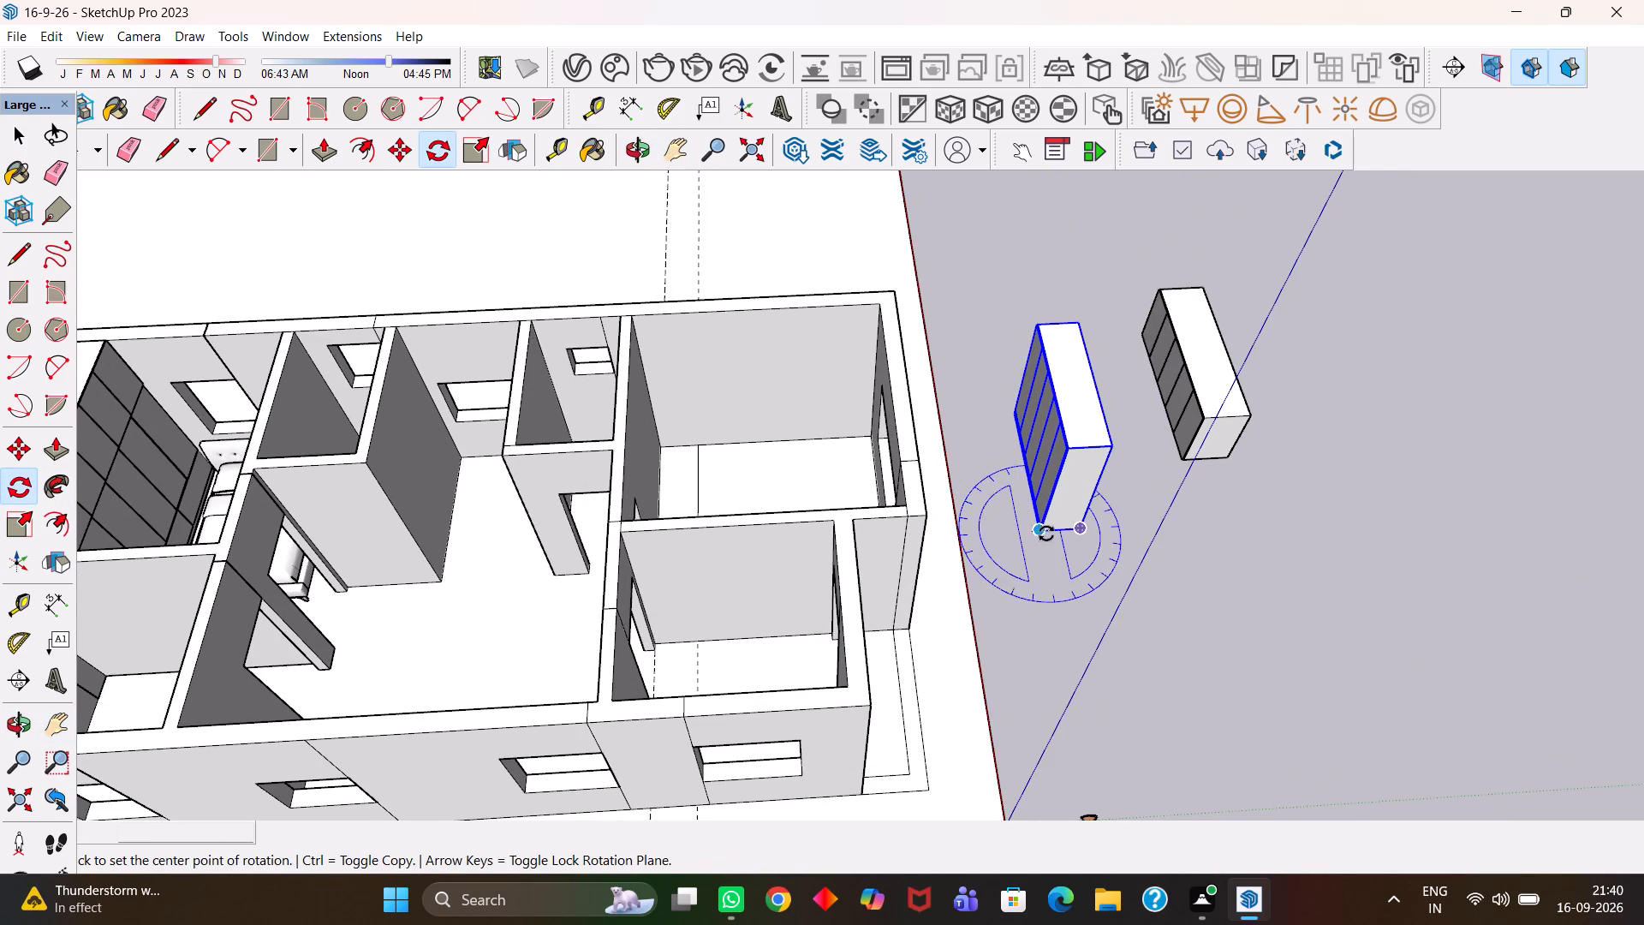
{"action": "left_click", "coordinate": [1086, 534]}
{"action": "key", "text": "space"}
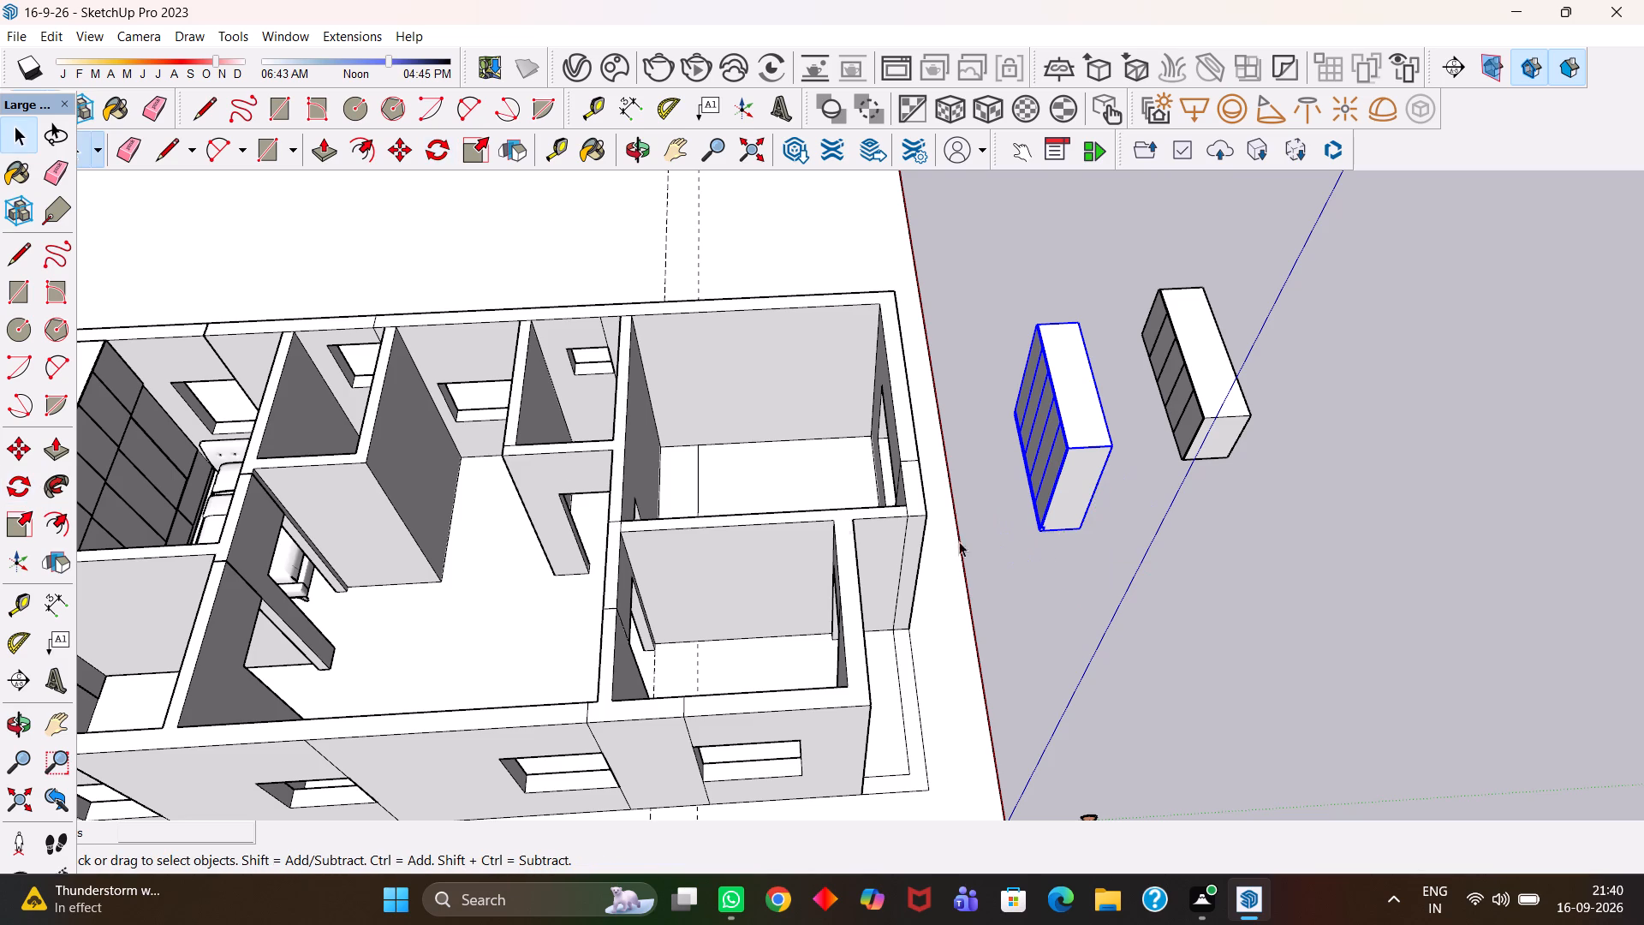
Rotate the taller storage unit 180° on the ground plane about its bottom rear corner.
{"action": "left_click", "coordinate": [13, 492]}
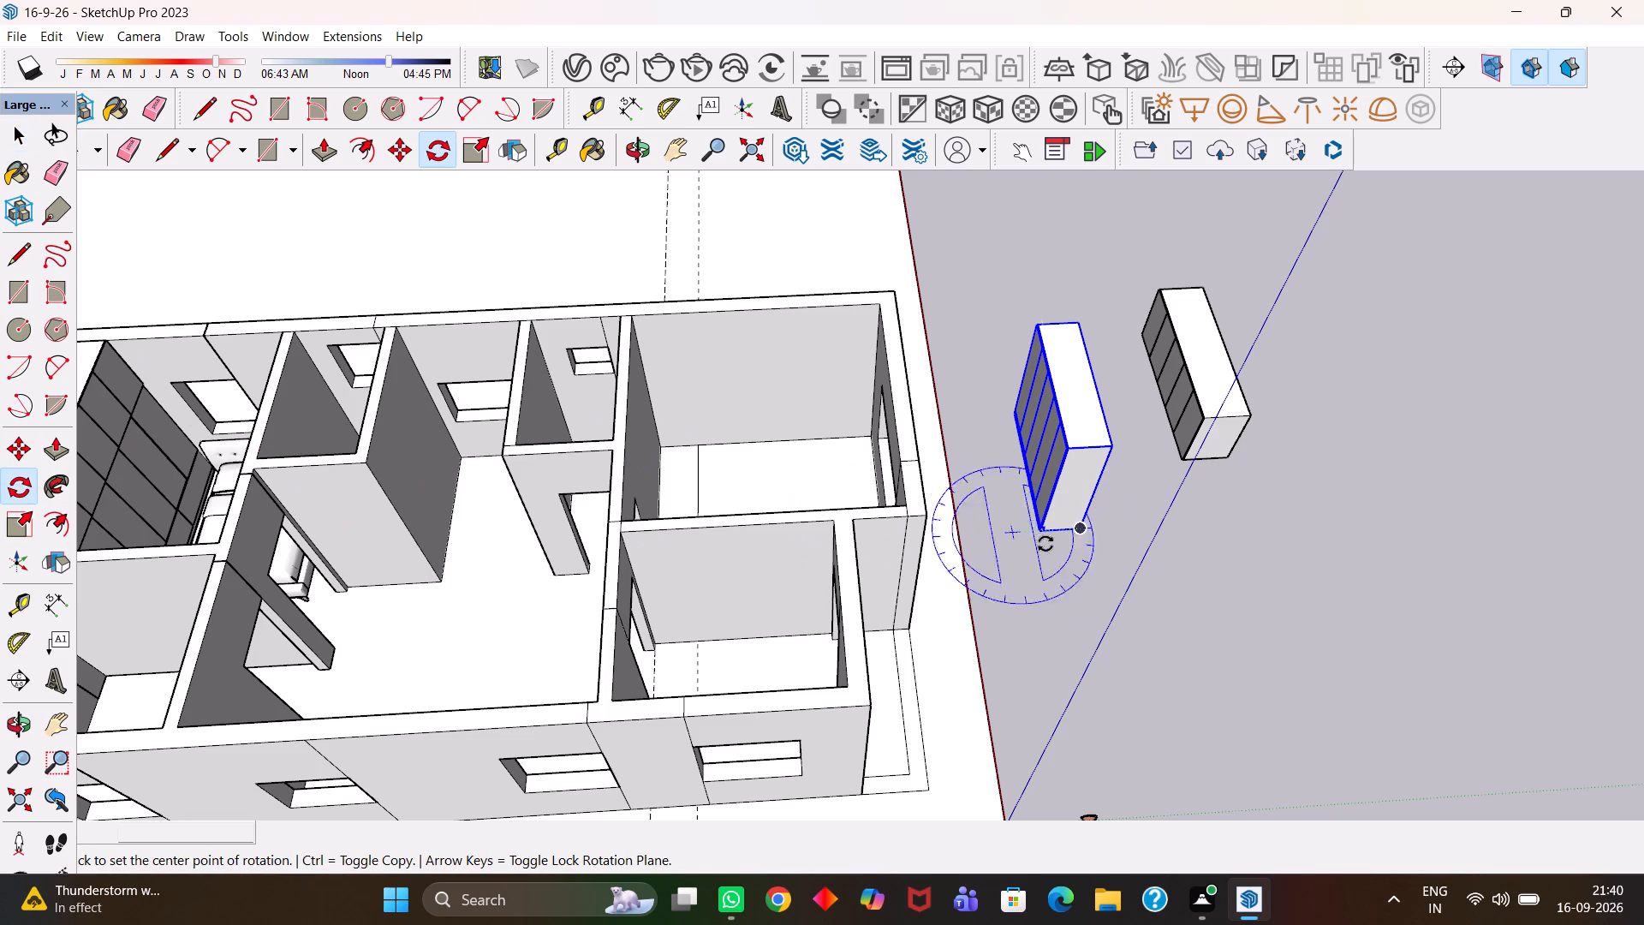
{"action": "left_click", "coordinate": [1081, 527]}
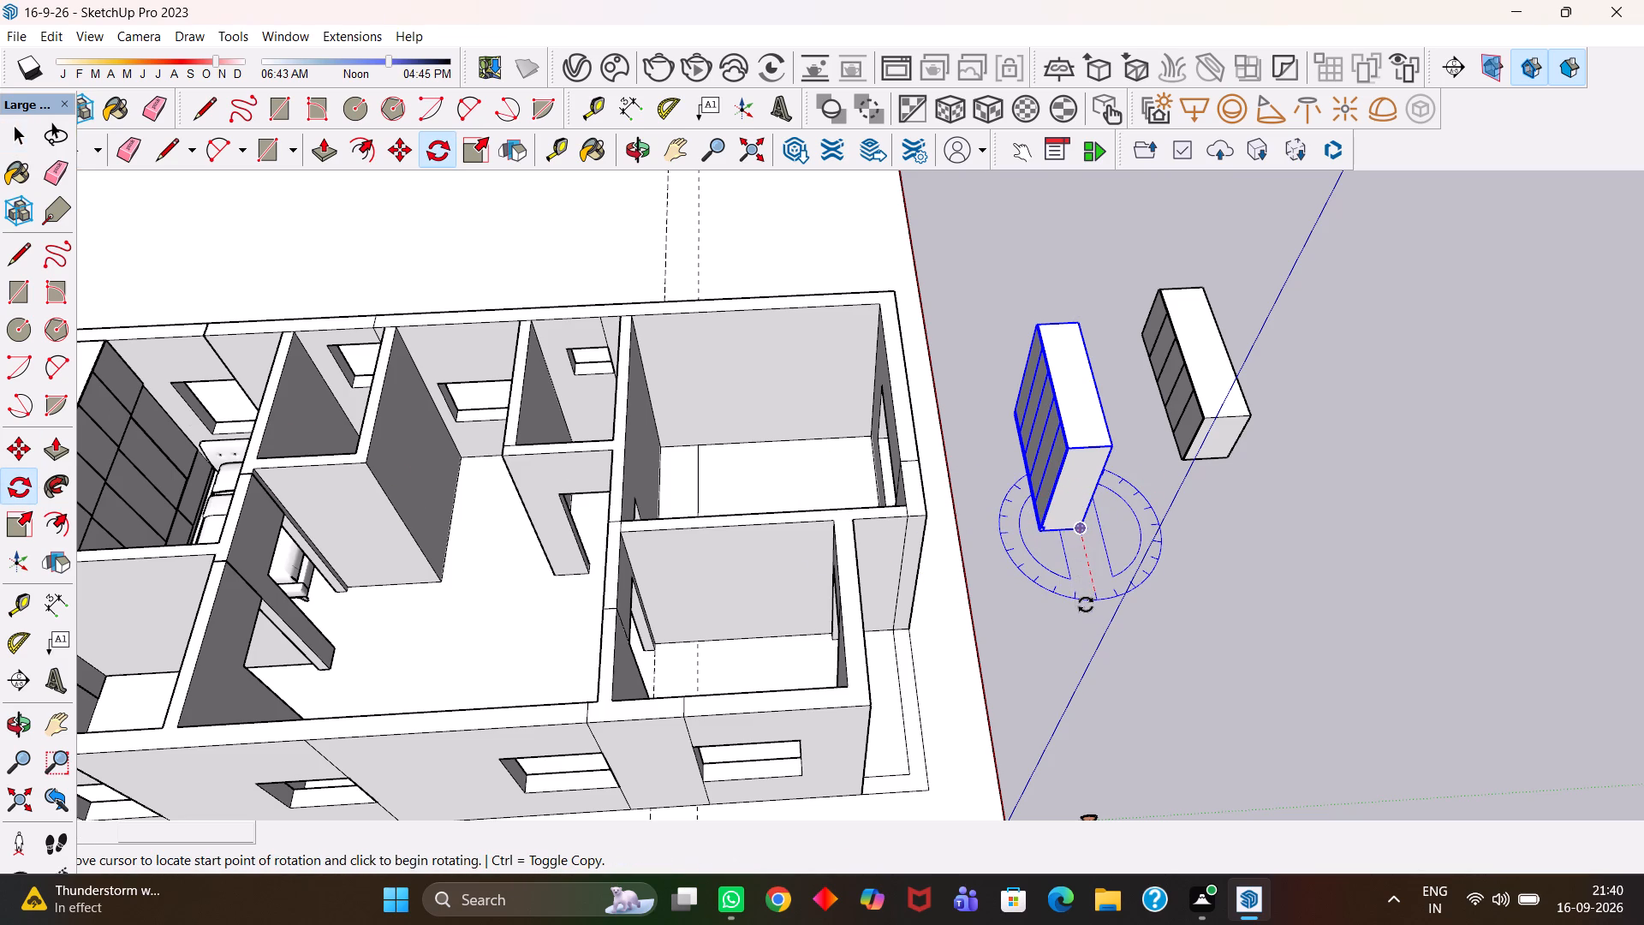
{"action": "left_click", "coordinate": [1087, 606]}
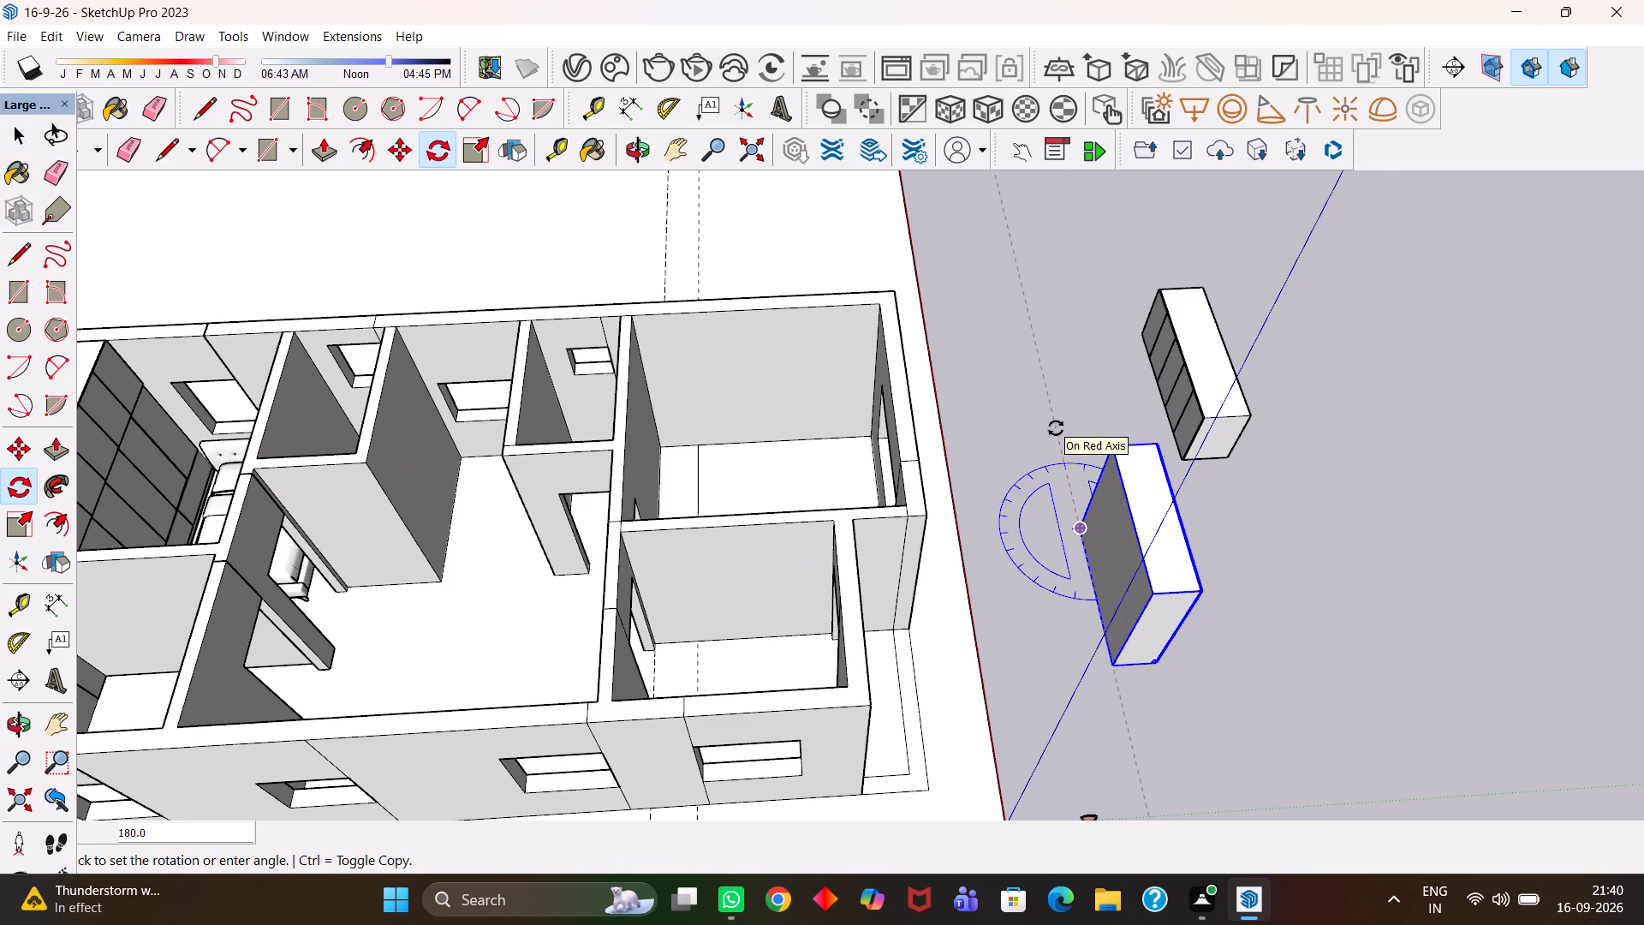
{"action": "left_click", "coordinate": [1056, 428]}
Move the taller storage unit by its bottom rear corner into the house's back corner room, alongside the inner partition wall.
{"action": "key", "text": "m"}
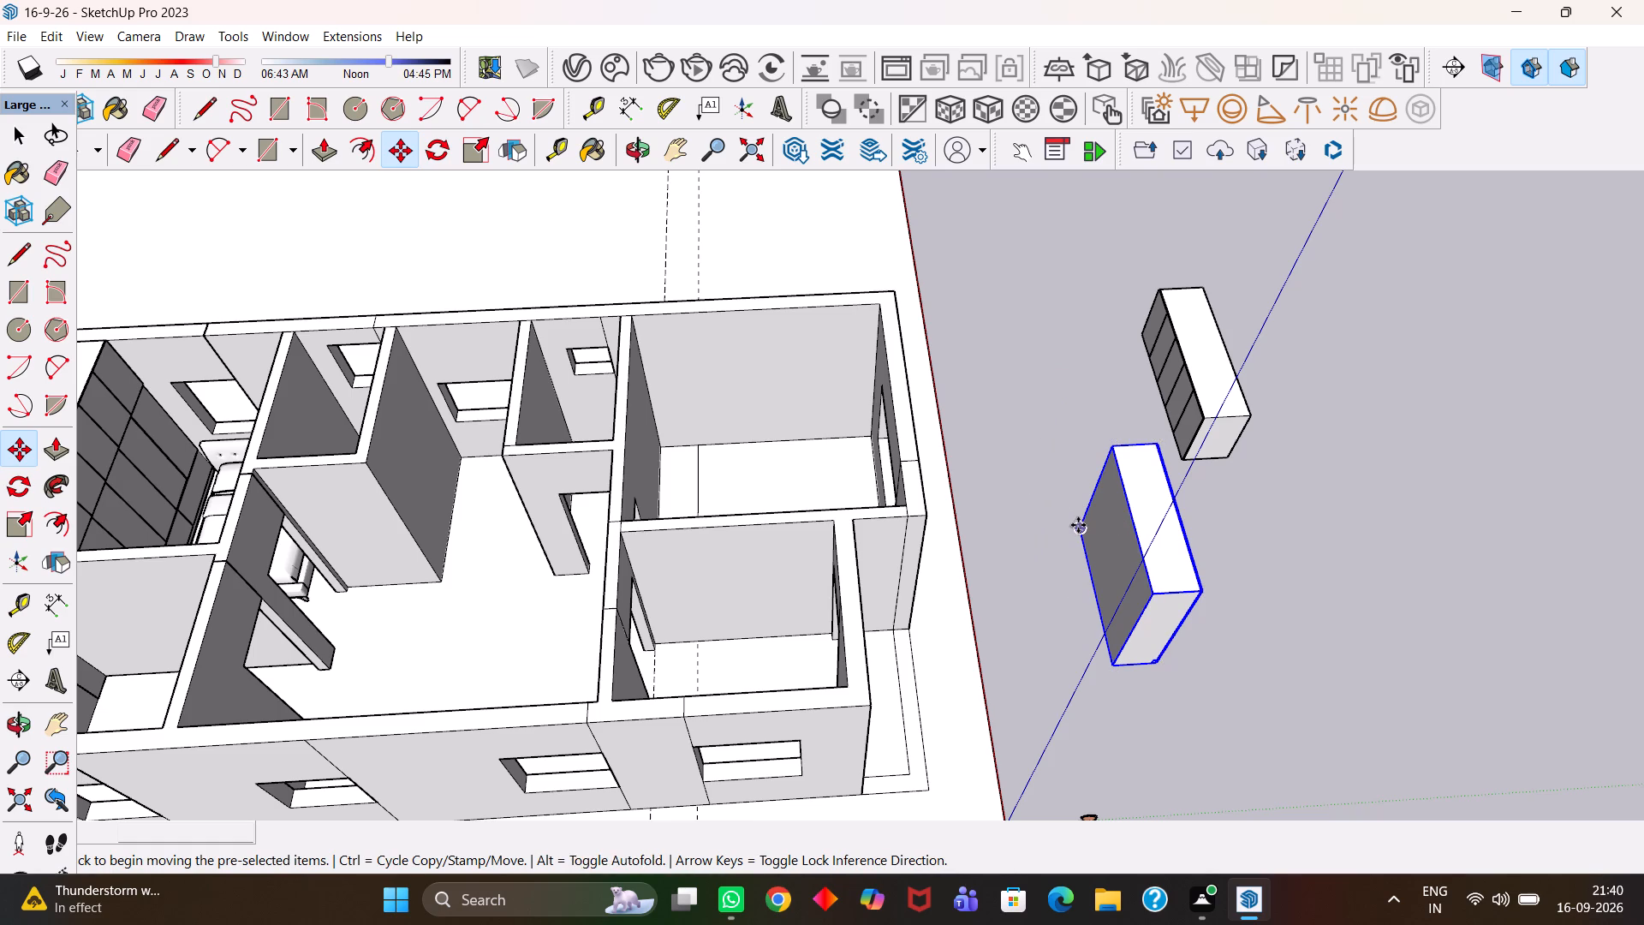
{"action": "left_click", "coordinate": [1078, 525]}
{"action": "scroll", "coordinate": [598, 451], "scroll_direction": "up", "scroll_amount": 3}
{"action": "left_click", "coordinate": [674, 445]}
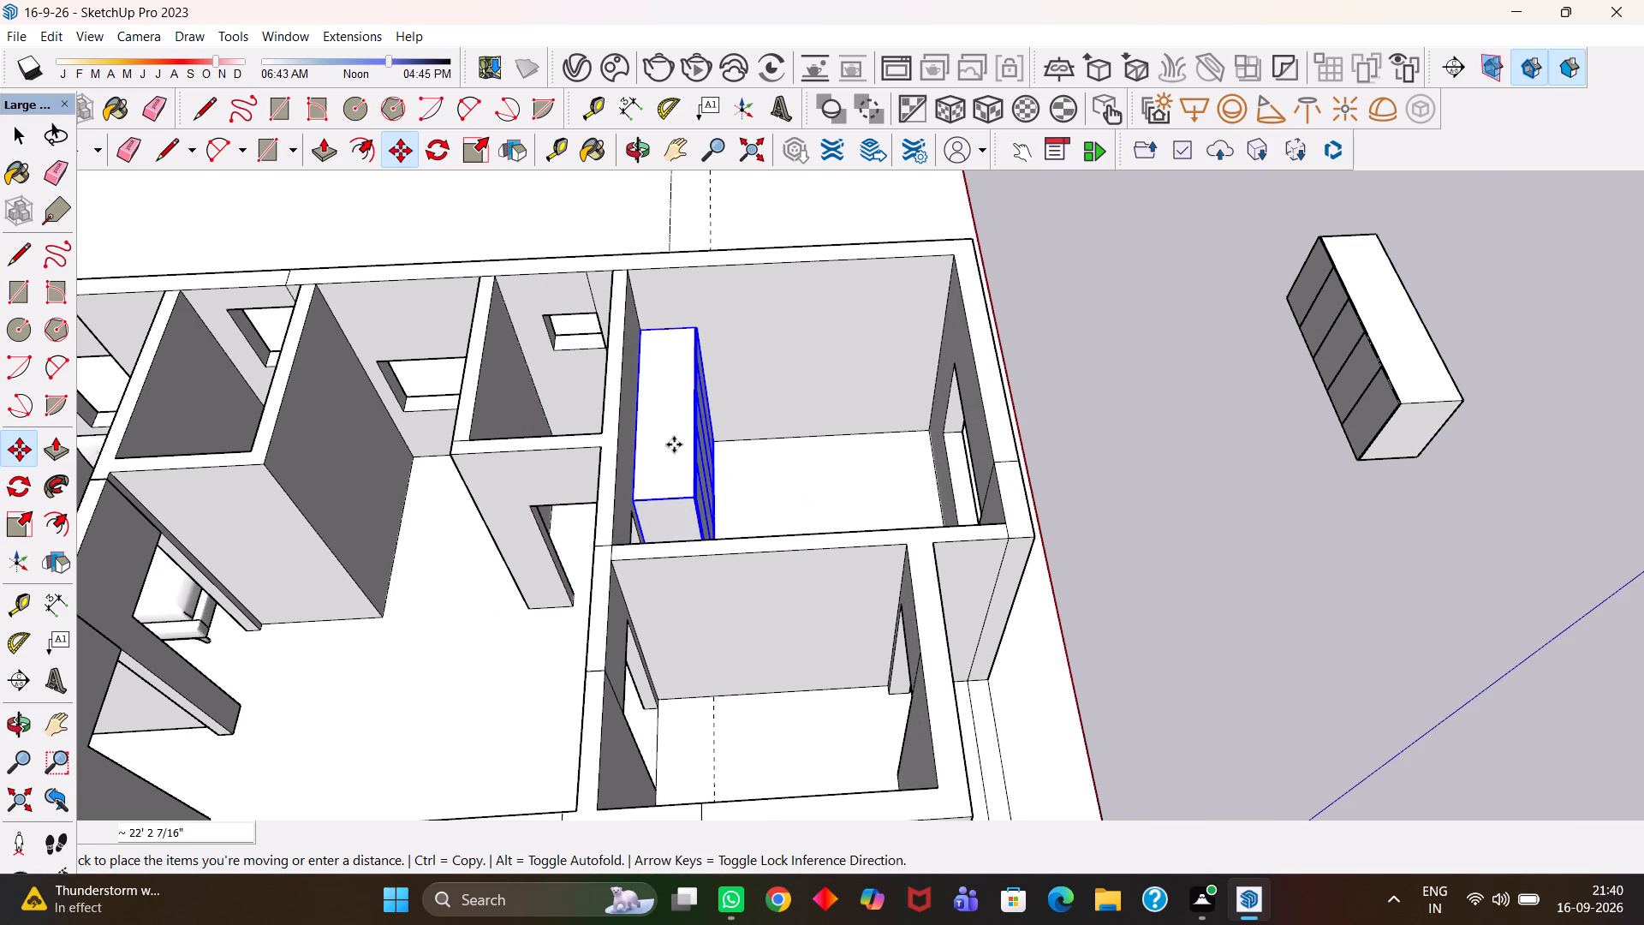
{"action": "scroll", "coordinate": [689, 435], "scroll_direction": "down", "scroll_amount": 5}
{"action": "key", "text": "space"}
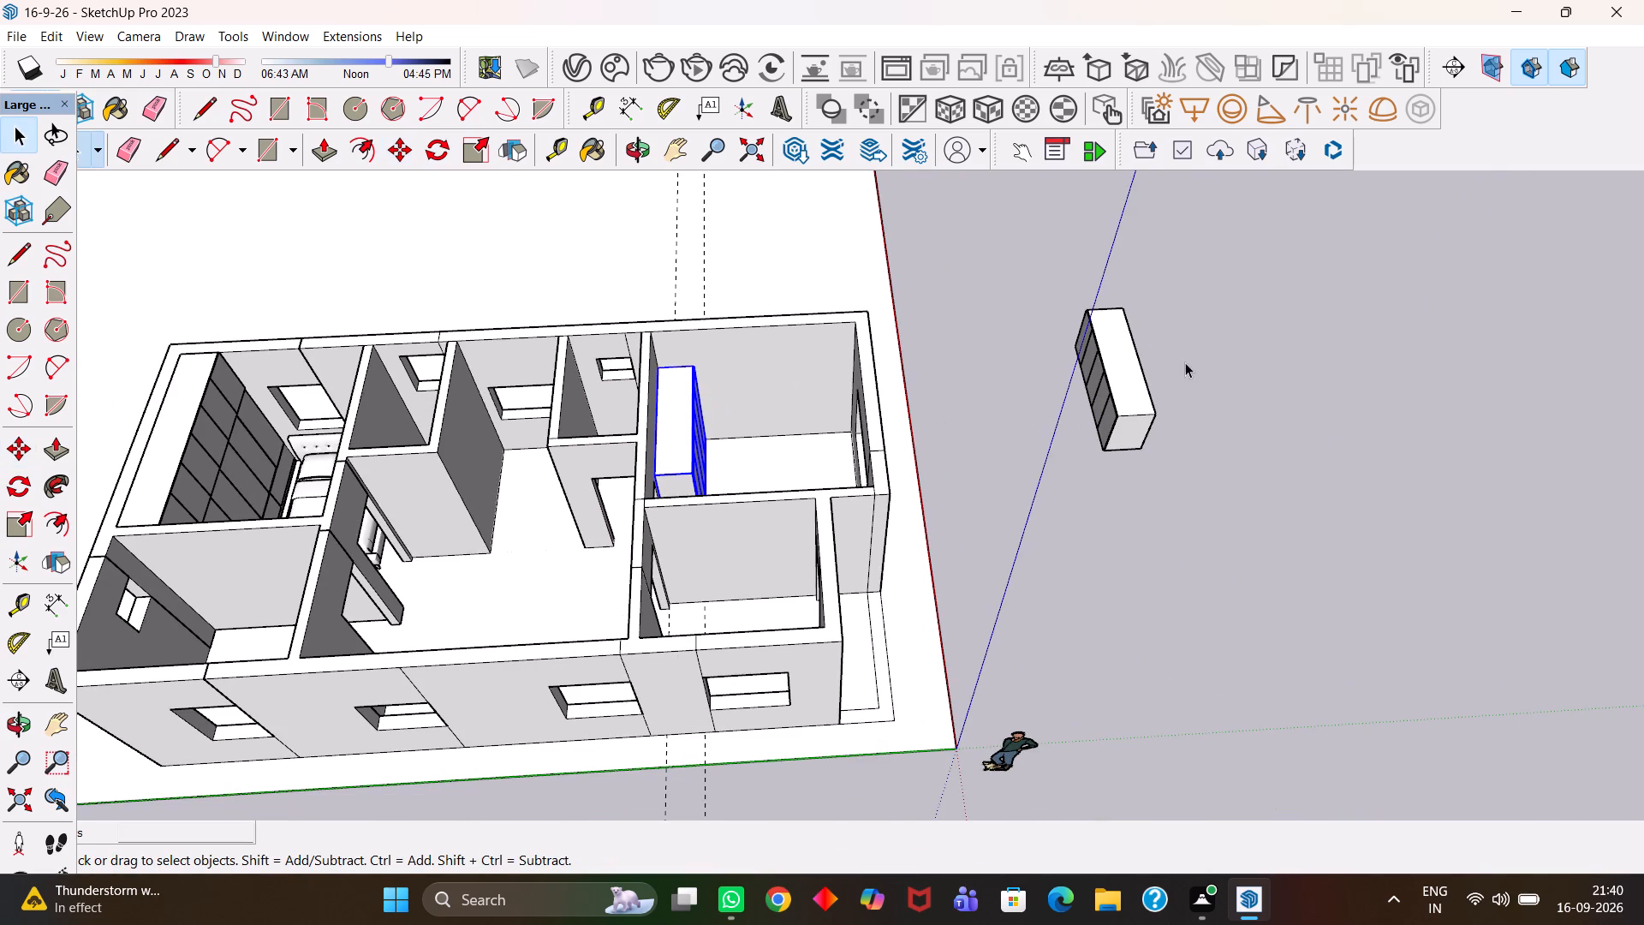
Select the lower storage unit outside the house and rotate it about its bottom front corner, starting from the red axis direction.
{"action": "left_click_drag", "start_coordinate": [1203, 304], "coordinate": [1035, 519]}
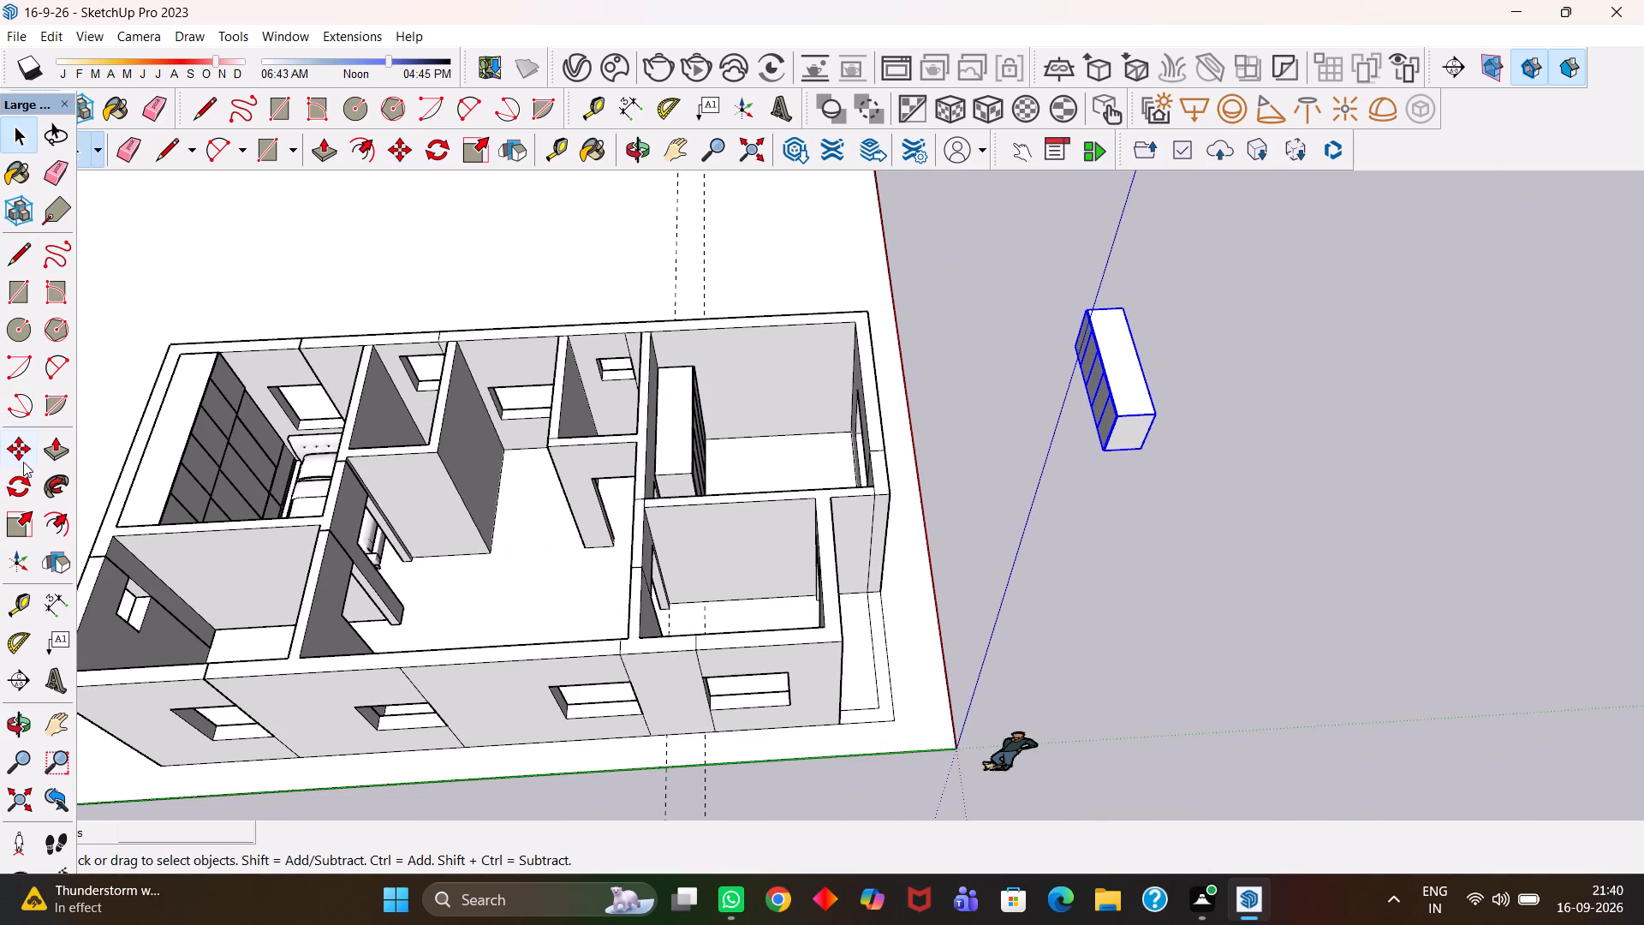
{"action": "left_click", "coordinate": [11, 485]}
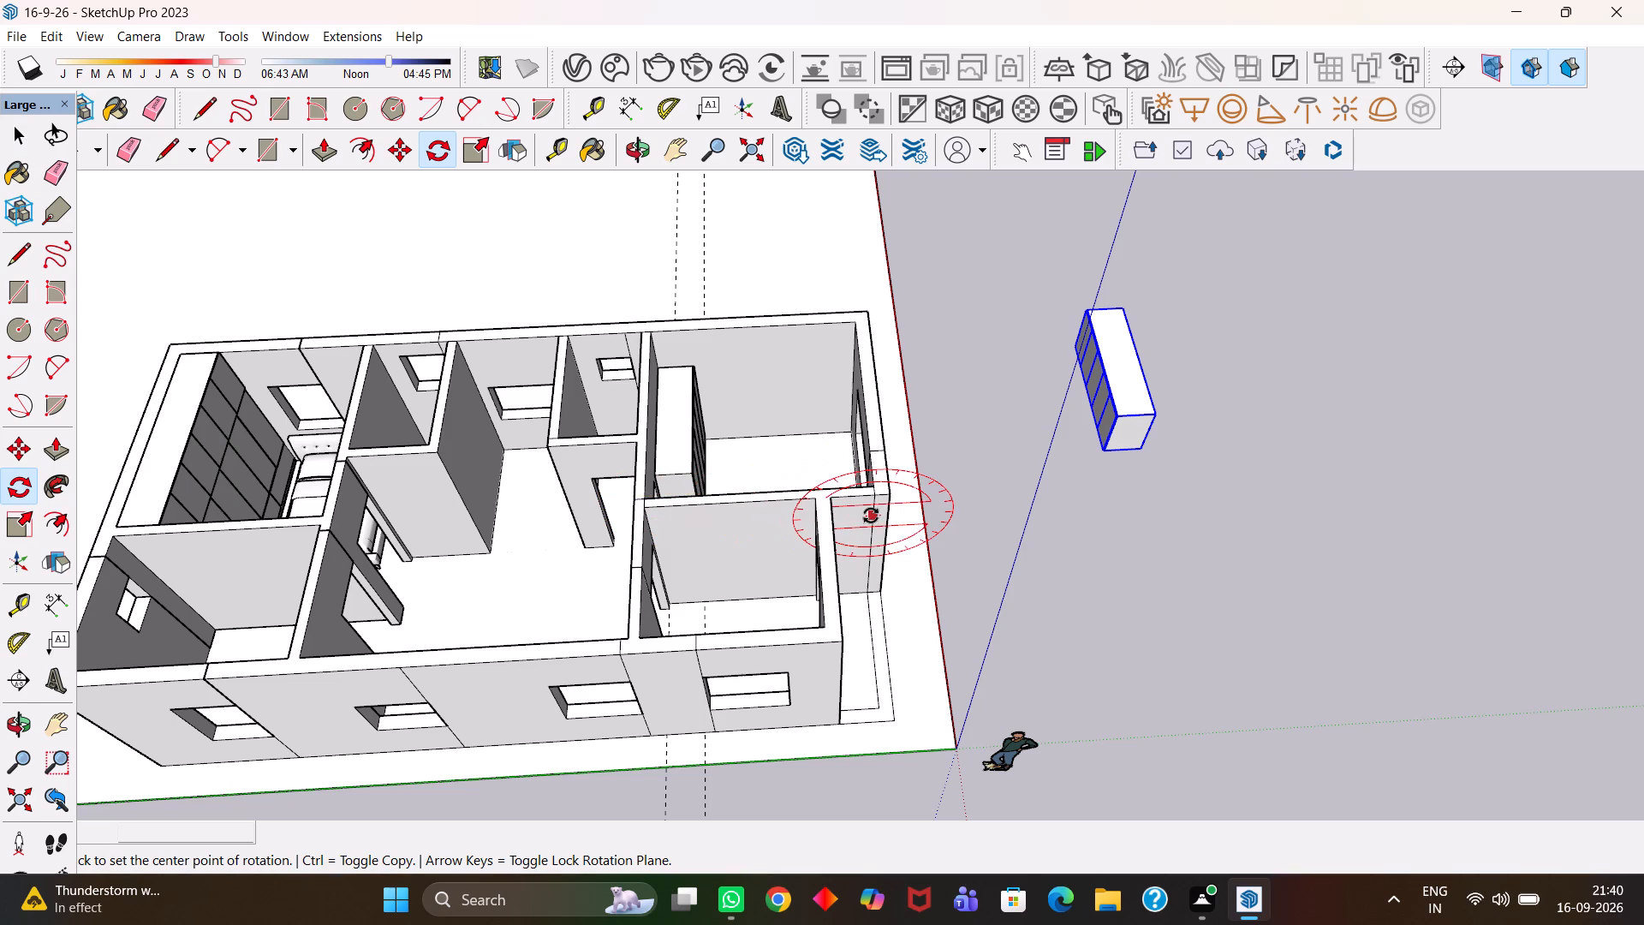
{"action": "left_click", "coordinate": [1108, 460]}
{"action": "left_click", "coordinate": [1111, 520]}
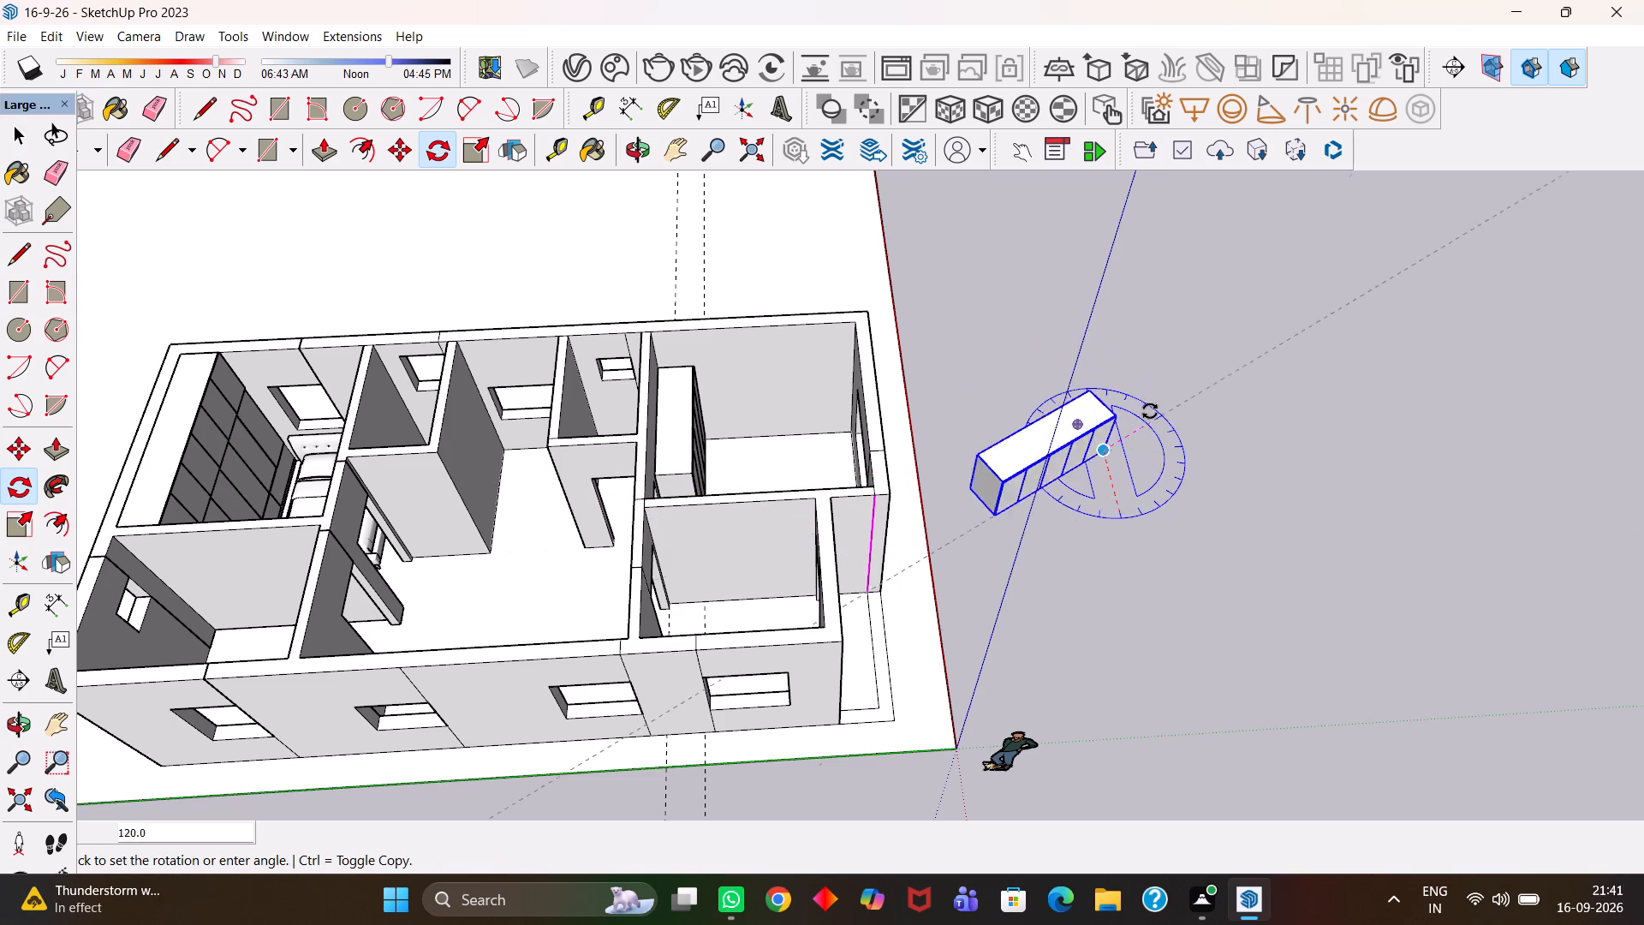
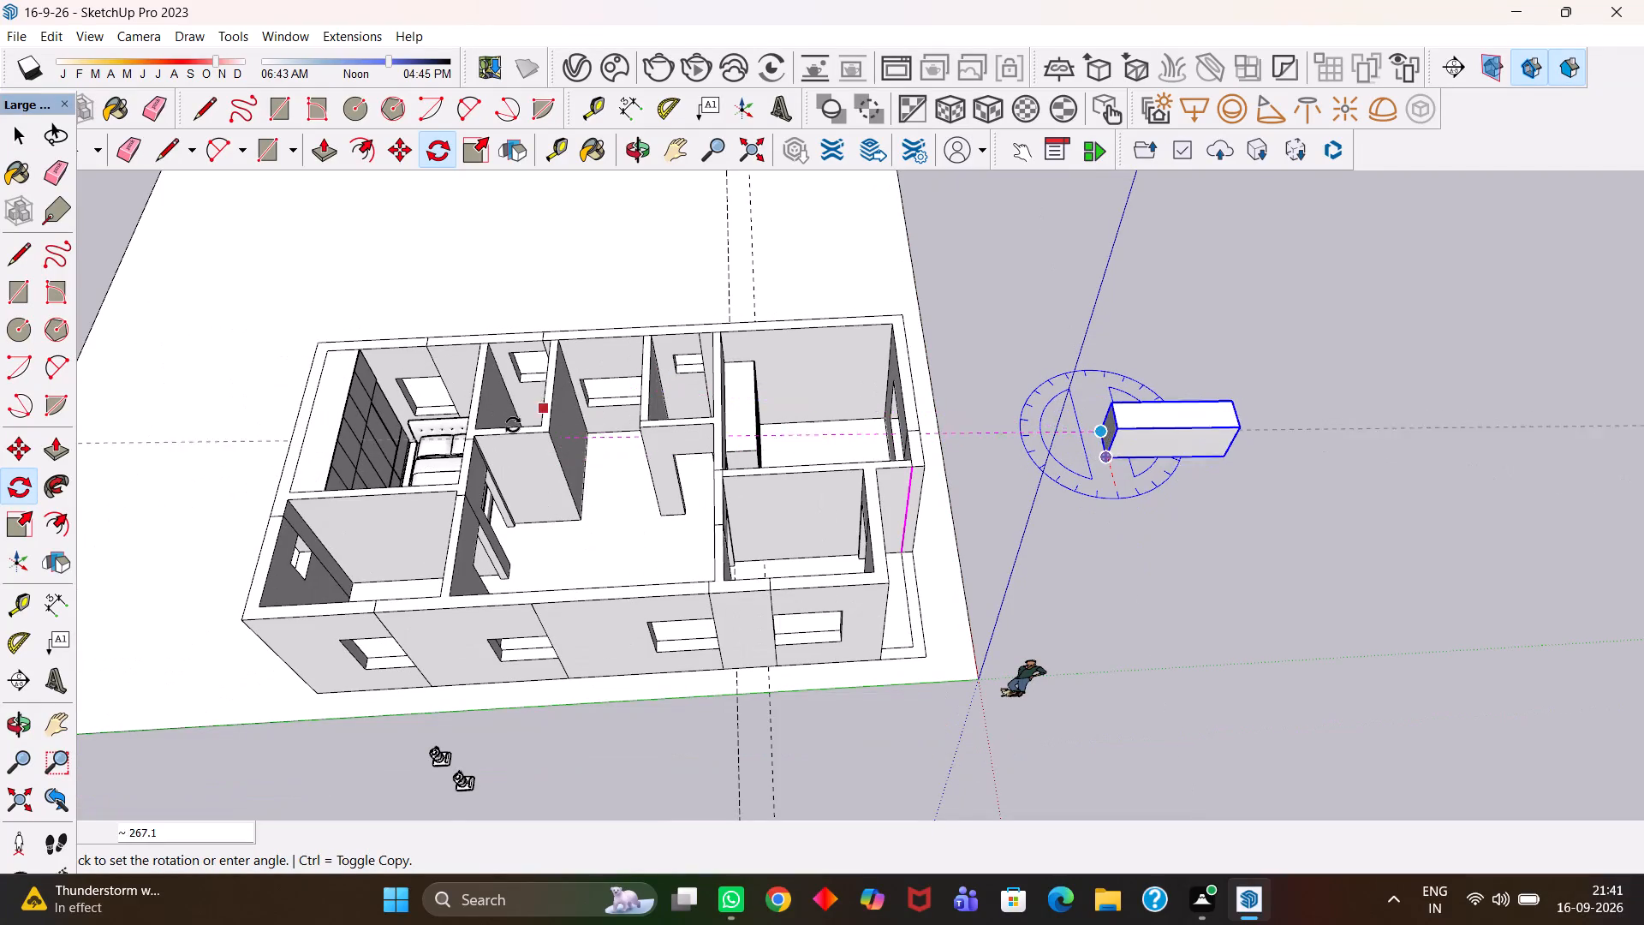
Complete the rotation of the lower storage unit on the ground plane at 180°.
{"action": "scroll", "coordinate": [1189, 427], "scroll_direction": "up", "scroll_amount": 2}
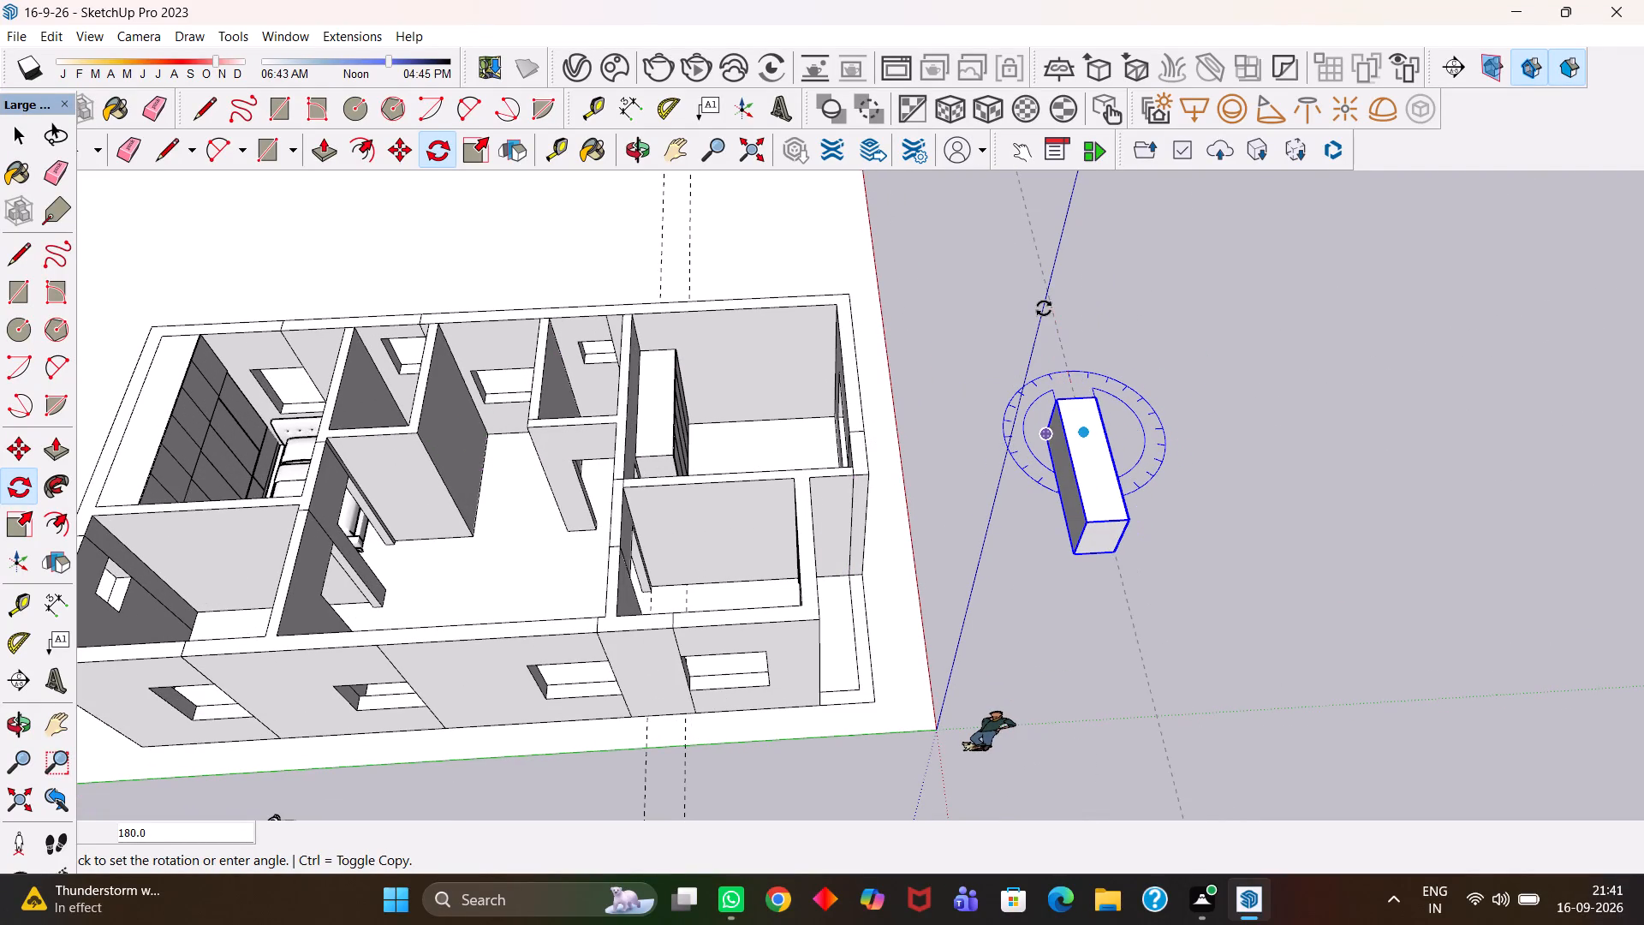
{"action": "left_click", "coordinate": [1044, 308]}
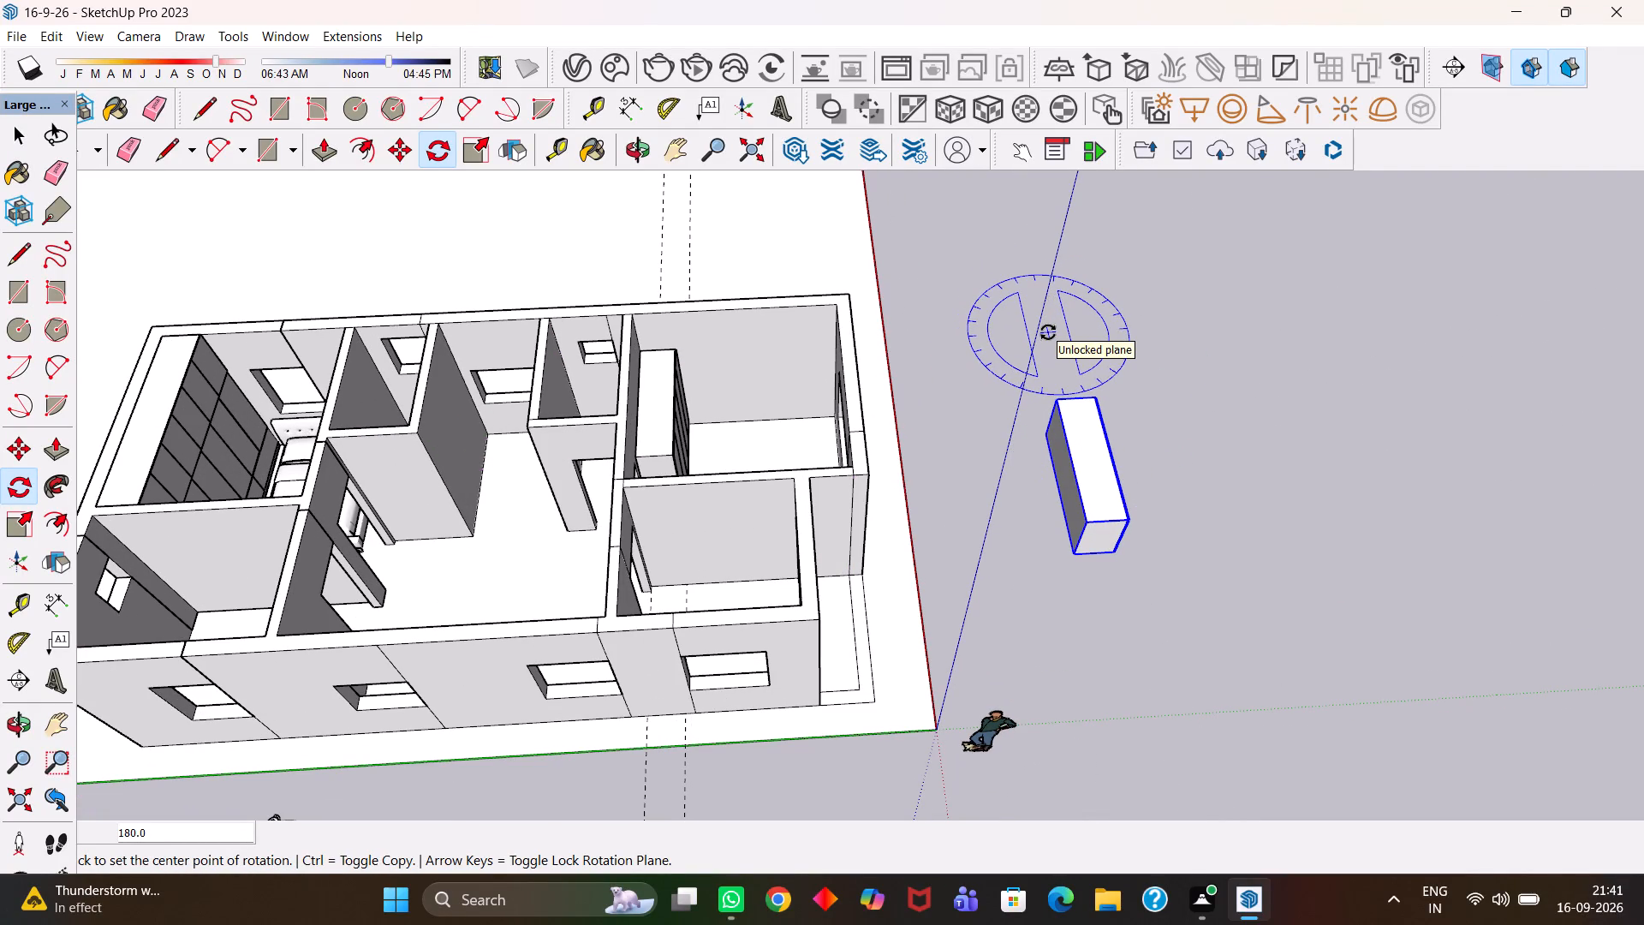
Move the lower storage unit by its back corner onto the top of the taller unit in the back corner room.
{"action": "key", "text": "m"}
{"action": "left_click", "coordinate": [1052, 404]}
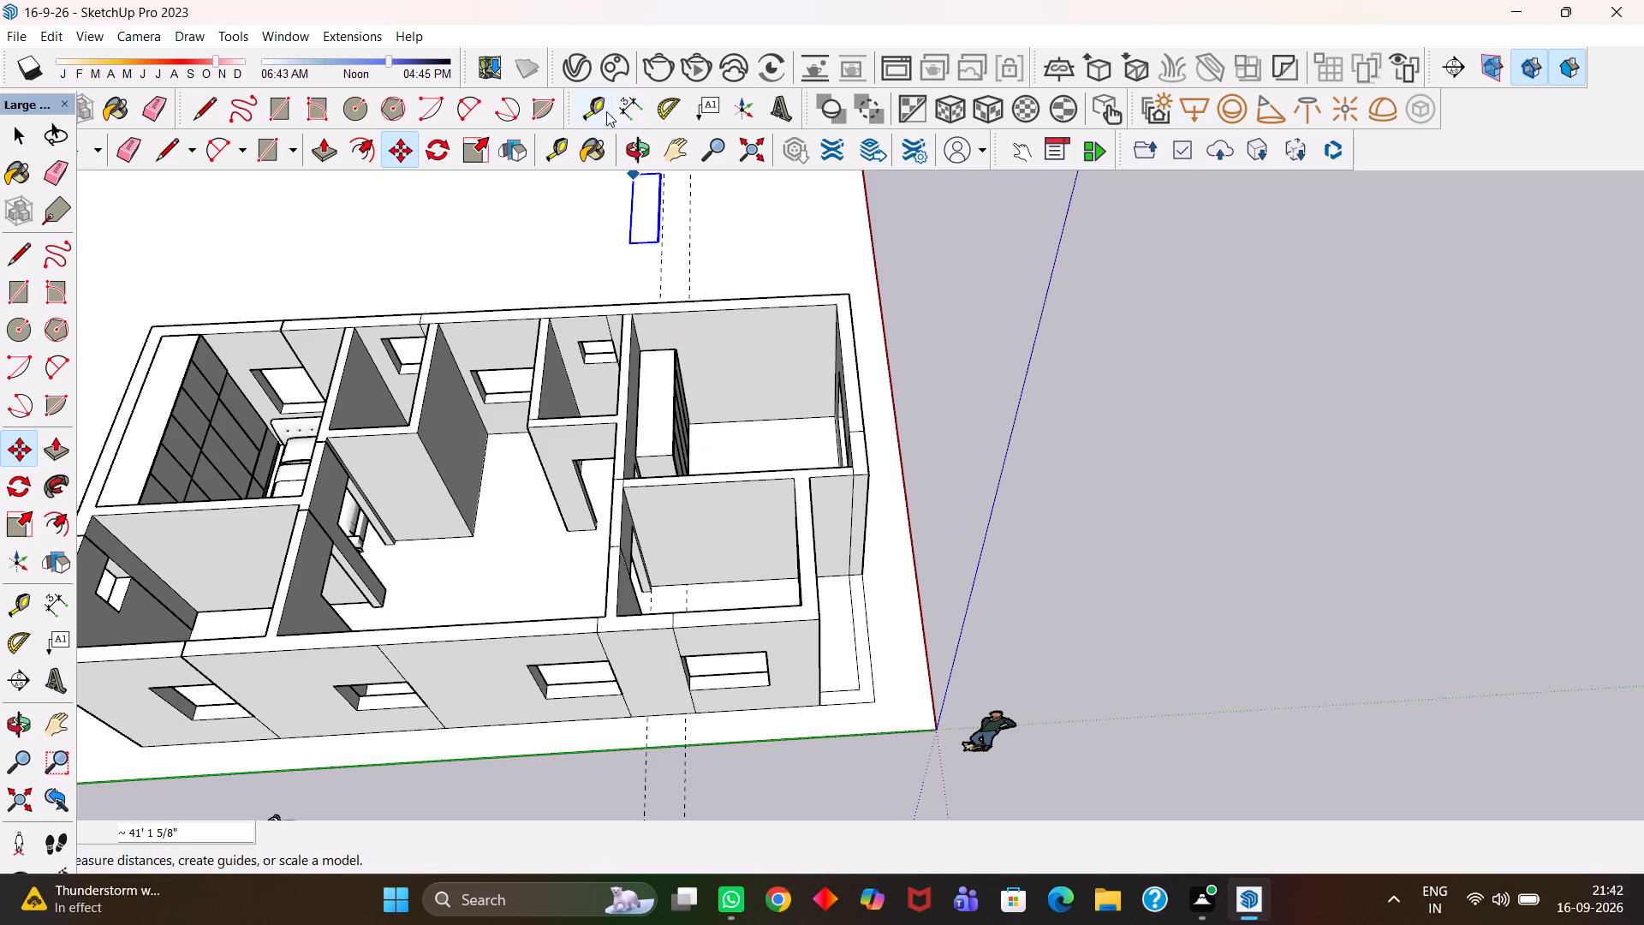
{"action": "scroll", "coordinate": [628, 264], "scroll_direction": "up", "scroll_amount": 4}
{"action": "left_click", "coordinate": [637, 323]}
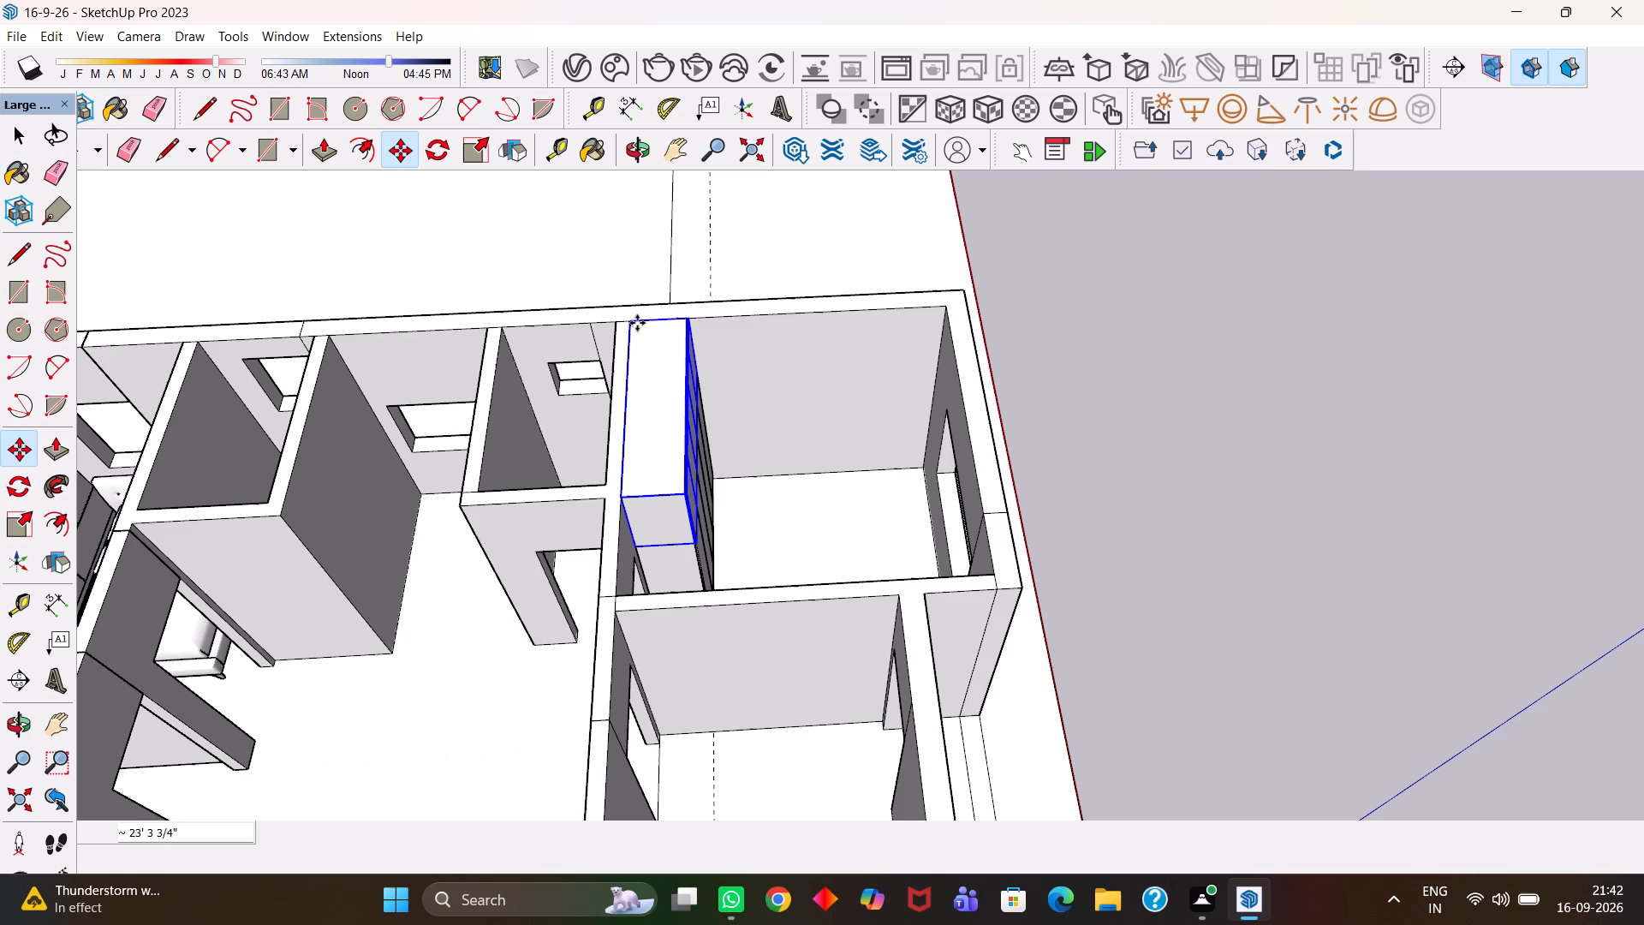
{"action": "key", "text": "h"}
{"action": "left_click", "coordinate": [632, 480]}
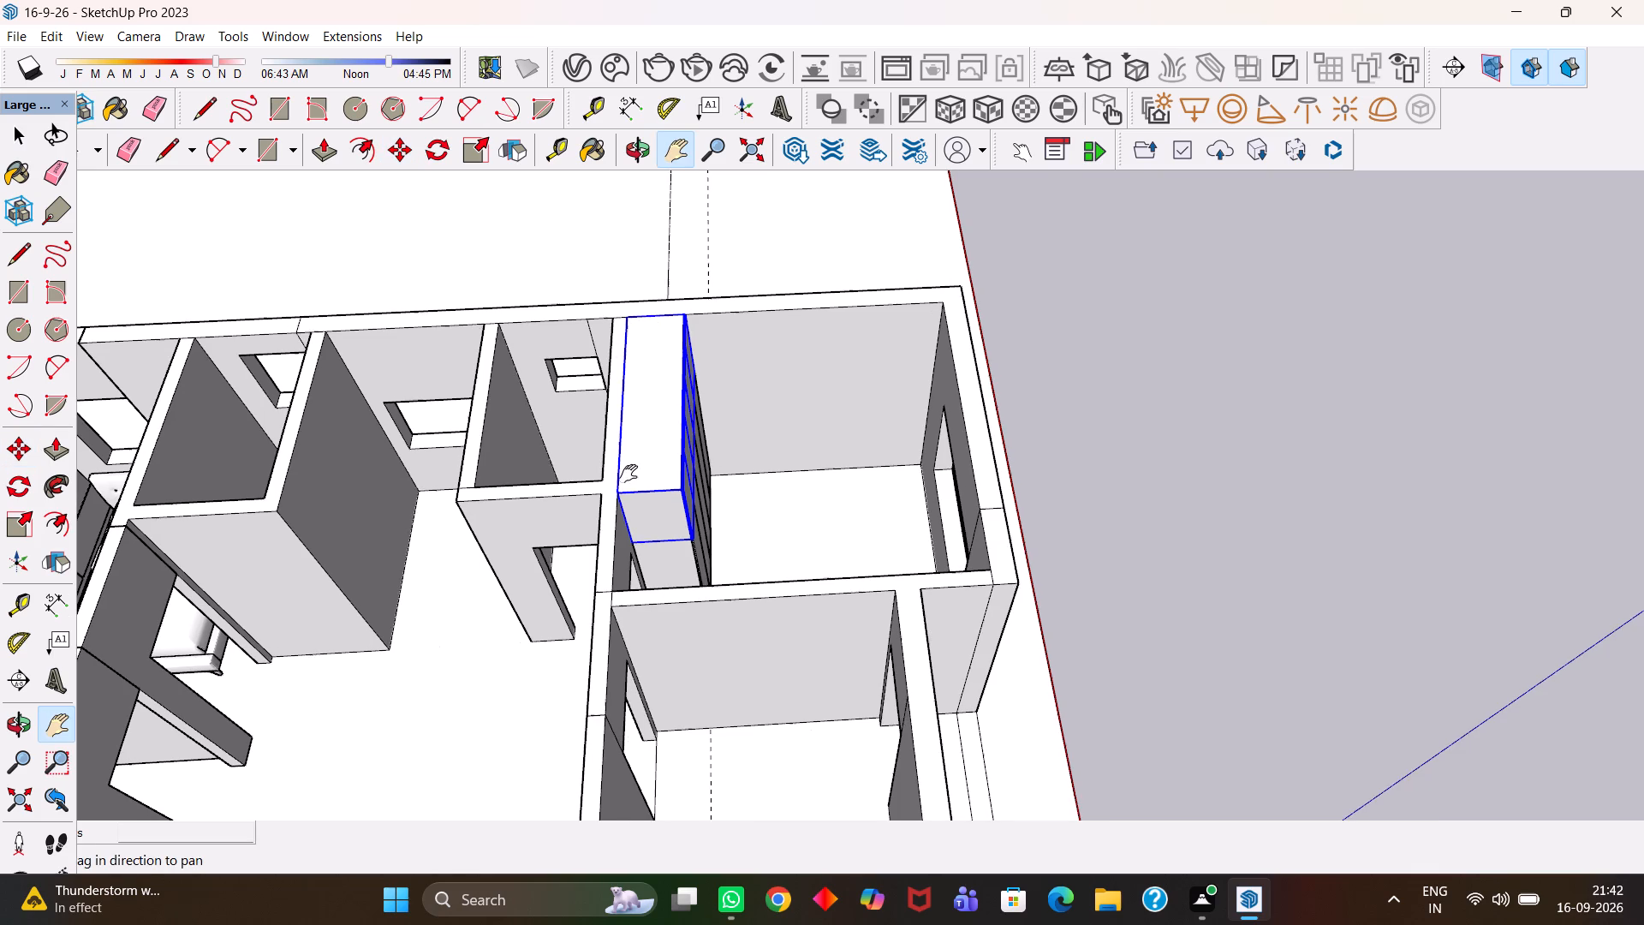
{"action": "scroll", "coordinate": [625, 471], "scroll_direction": "down", "scroll_amount": 5}
{"action": "key", "text": "space"}
{"action": "left_click", "coordinate": [1014, 469]}
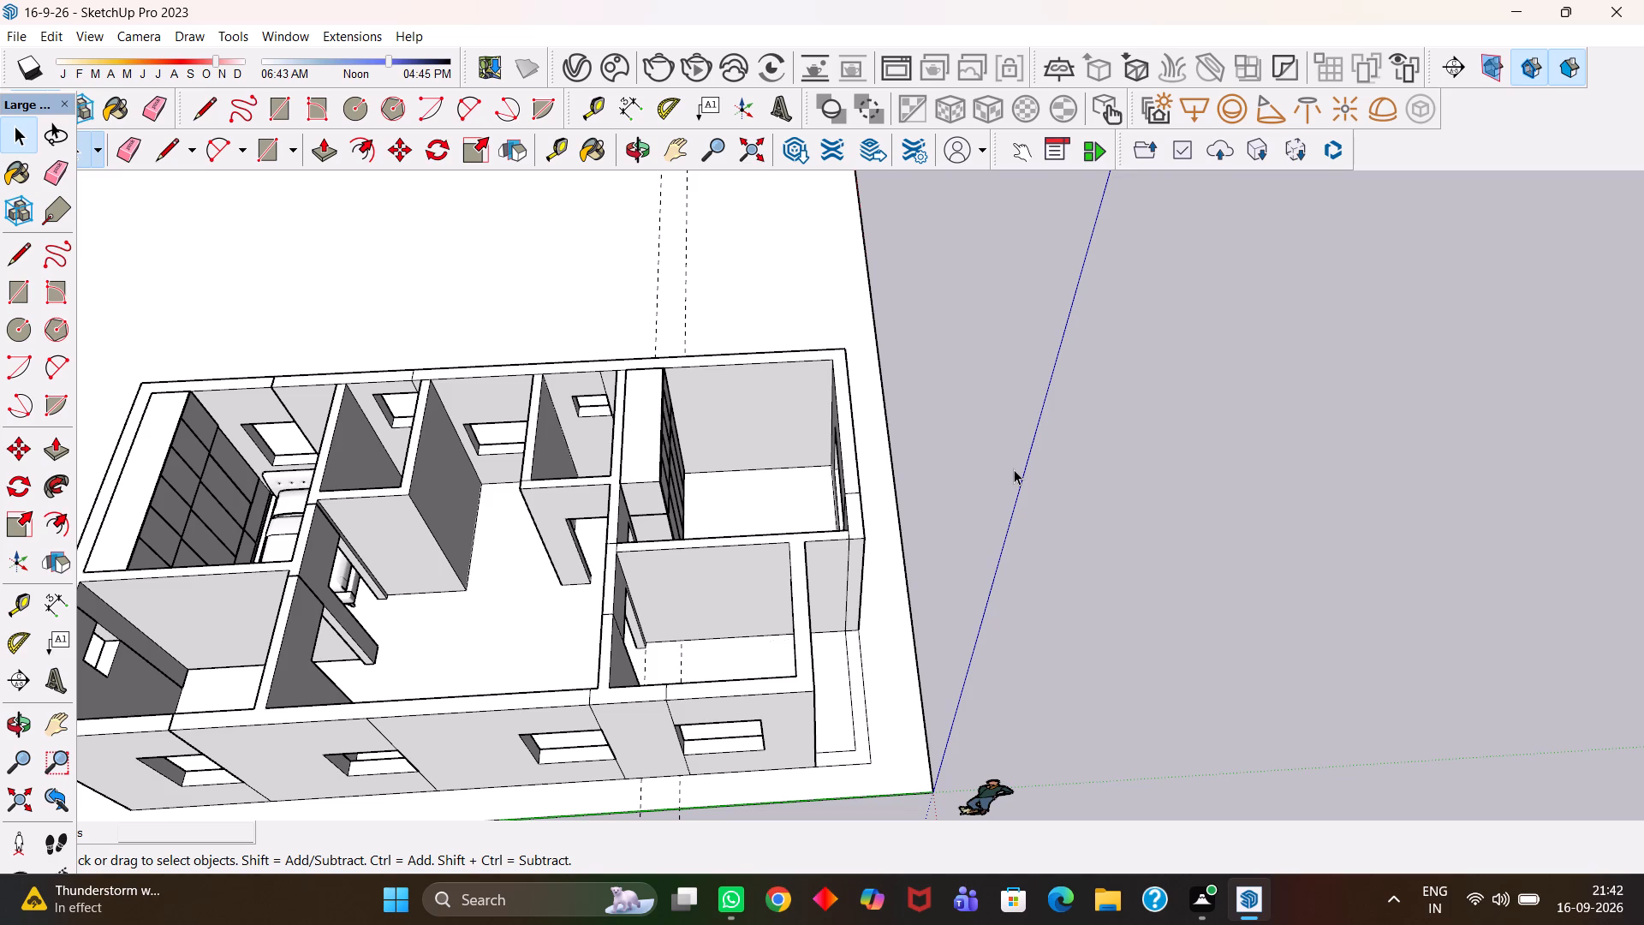
Examine the stacked storage units and the free floor area of the back corner room.
{"action": "key", "text": "h"}
{"action": "scroll", "coordinate": [733, 513], "scroll_direction": "up", "scroll_amount": 5}
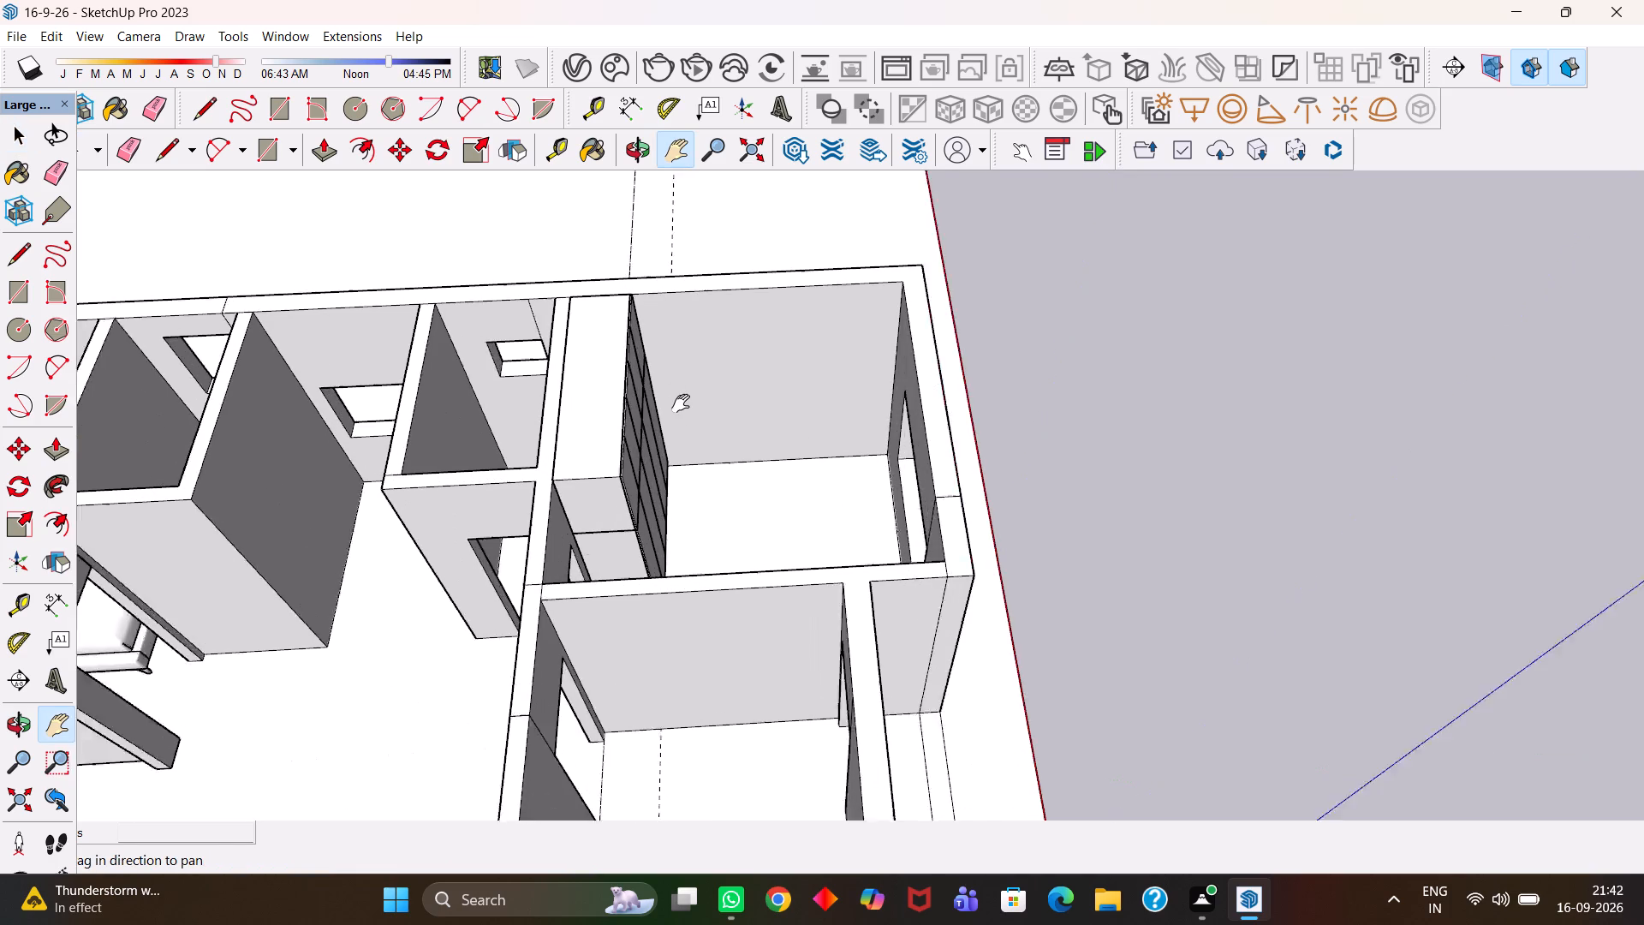
{"action": "key", "text": "h"}
{"action": "scroll", "coordinate": [681, 403], "scroll_direction": "up", "scroll_amount": 2}
{"action": "scroll", "coordinate": [638, 399], "scroll_direction": "down", "scroll_amount": 6}
{"action": "scroll", "coordinate": [648, 392], "scroll_direction": "up", "scroll_amount": 5}
{"action": "left_click_drag", "start_coordinate": [732, 499], "coordinate": [885, 475]}
{"action": "scroll", "coordinate": [908, 466], "scroll_direction": "up", "scroll_amount": 1}
{"action": "middle_click_drag", "start_coordinate": [908, 466], "coordinate": [878, 605]}
{"action": "scroll", "coordinate": [896, 617], "scroll_direction": "up", "scroll_amount": 1}
{"action": "left_click_drag", "start_coordinate": [1025, 637], "coordinate": [915, 546]}
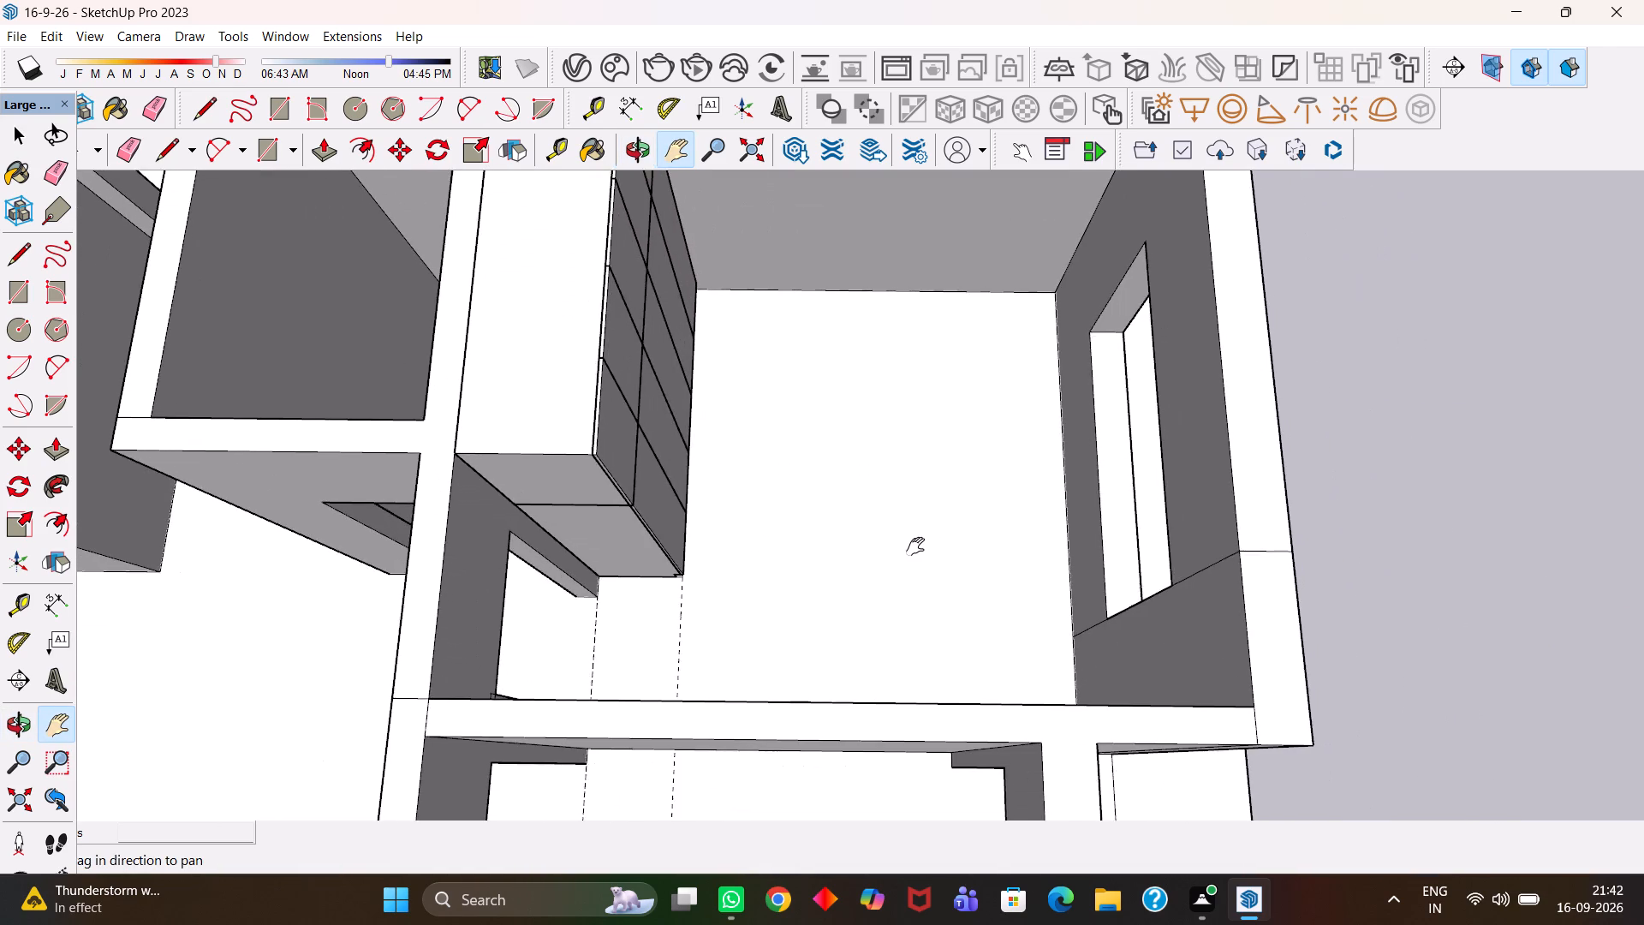
{"action": "scroll", "coordinate": [915, 546], "scroll_direction": "down", "scroll_amount": 2}
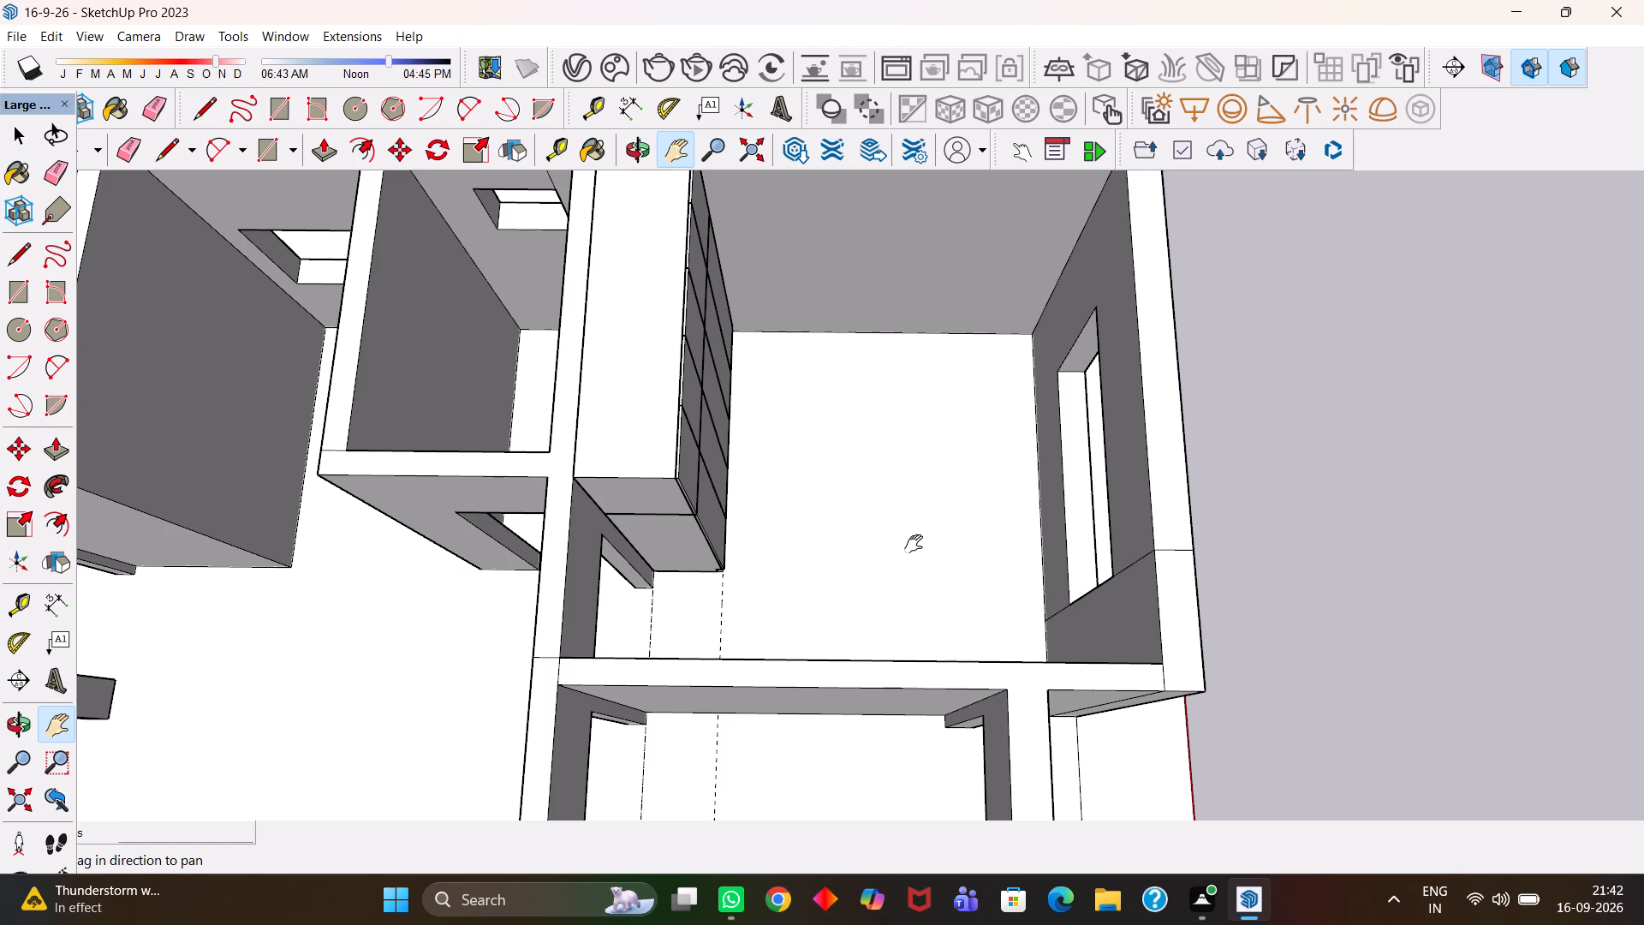
{"action": "scroll", "coordinate": [885, 560], "scroll_direction": "down", "scroll_amount": 4}
{"action": "left_click_drag", "start_coordinate": [846, 479], "coordinate": [854, 543]}
{"action": "scroll", "coordinate": [791, 433], "scroll_direction": "up", "scroll_amount": 2}
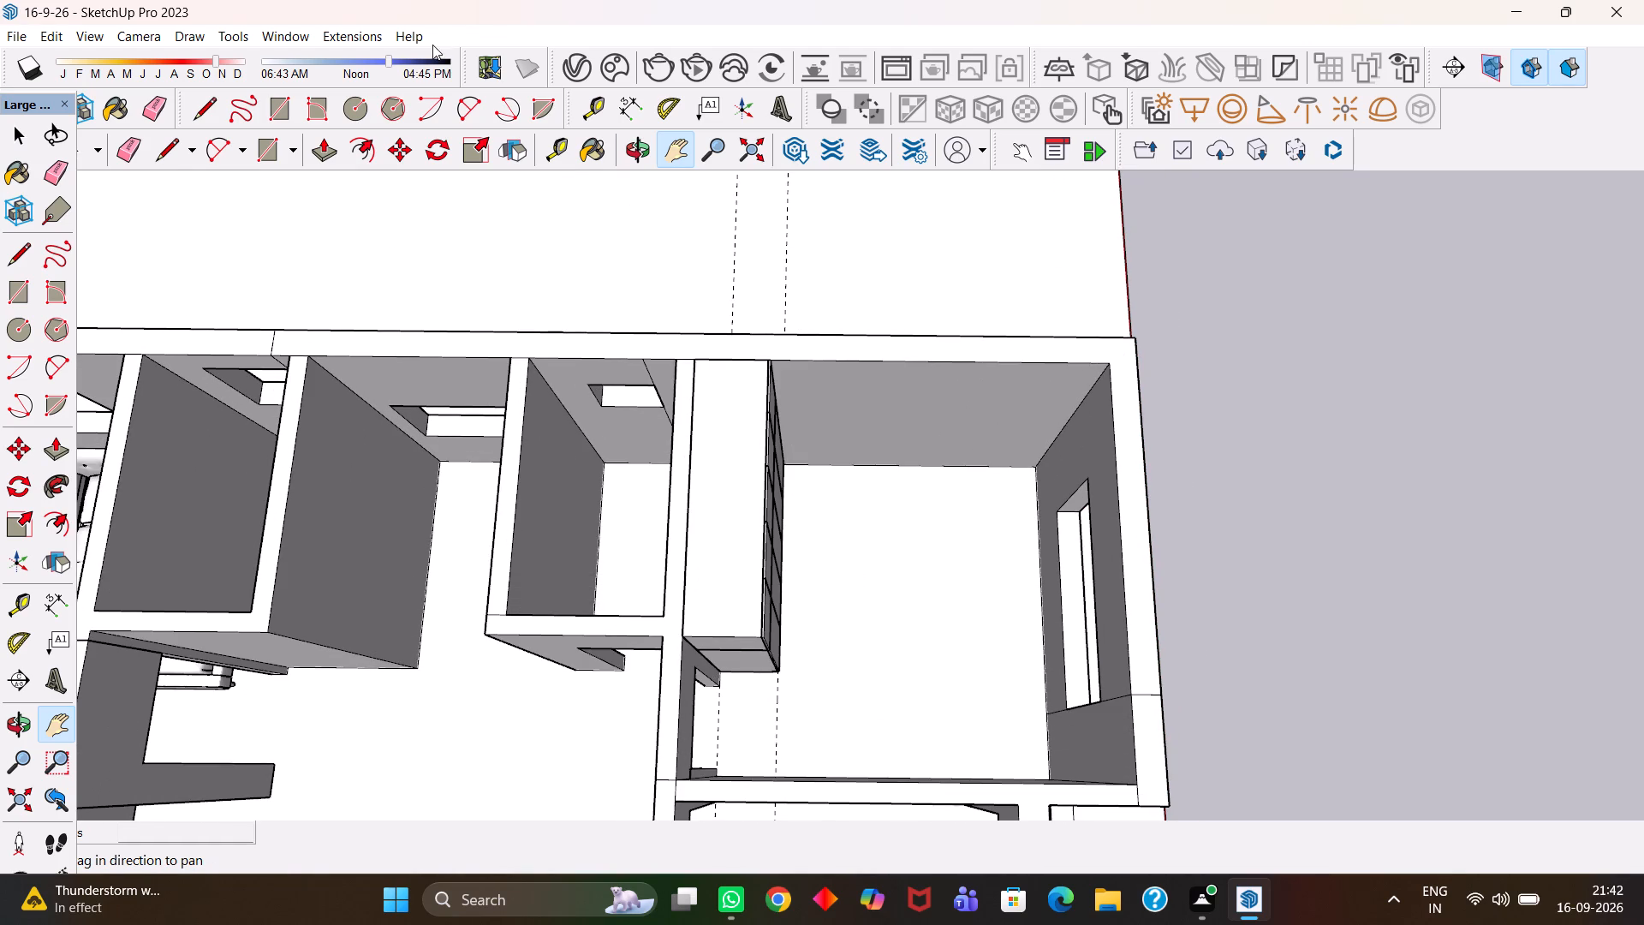
Import the Bed 003 model from the Chaos Cosmos browser and place it outside the house, beside the back corner room.
{"action": "left_click", "coordinate": [615, 83]}
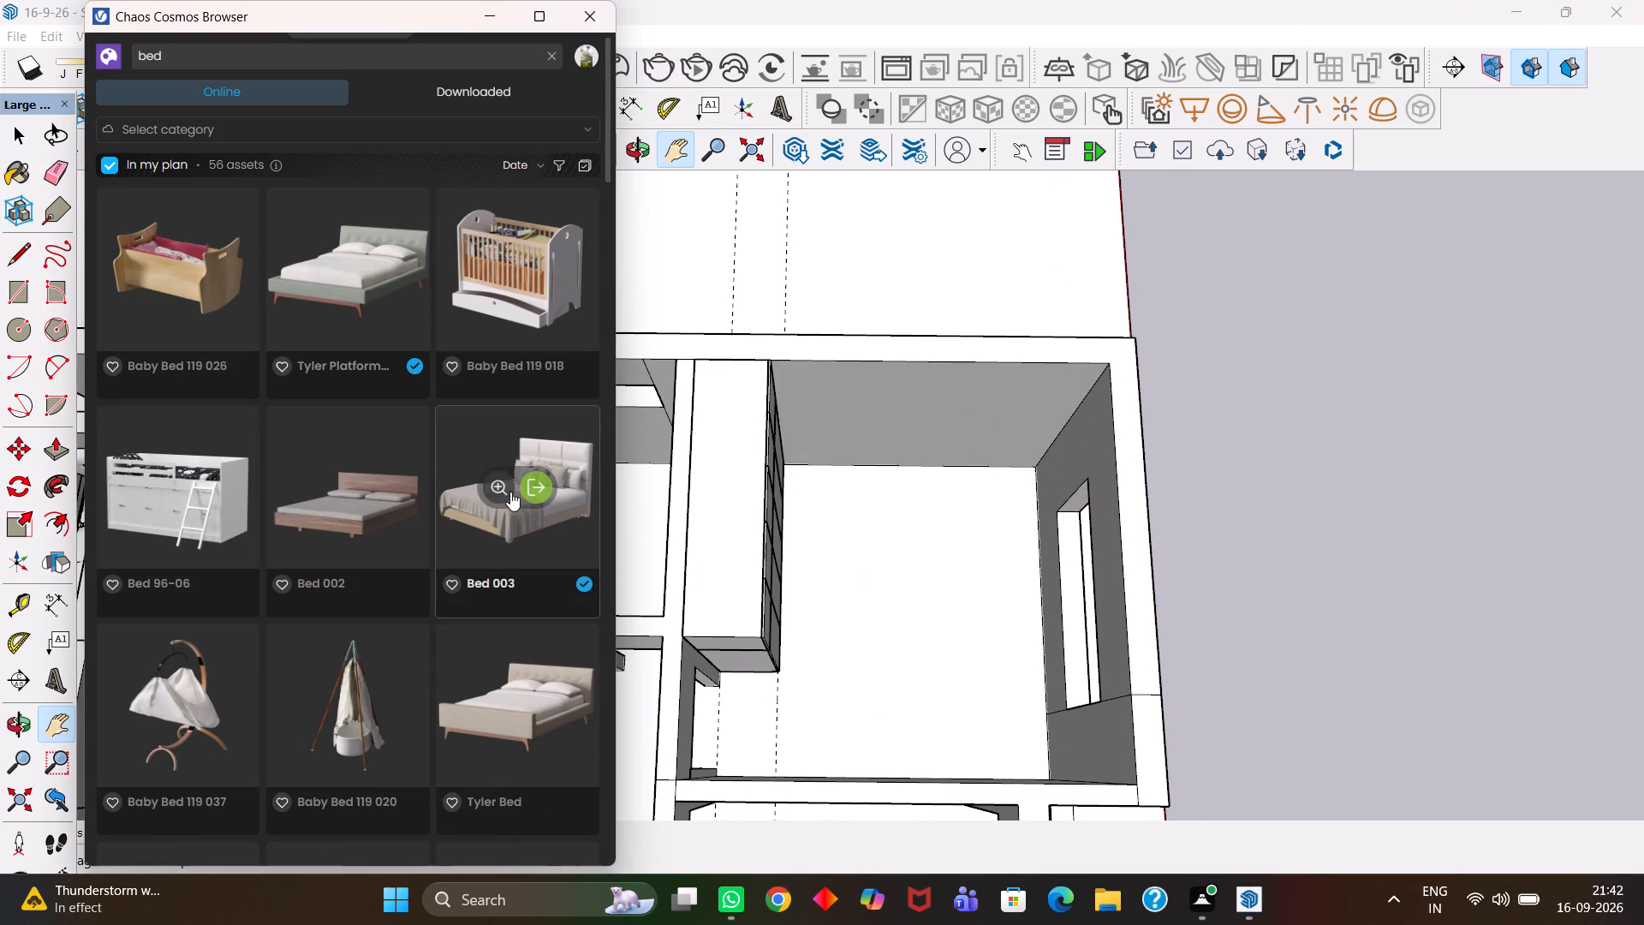
{"action": "double_click", "coordinate": [535, 486]}
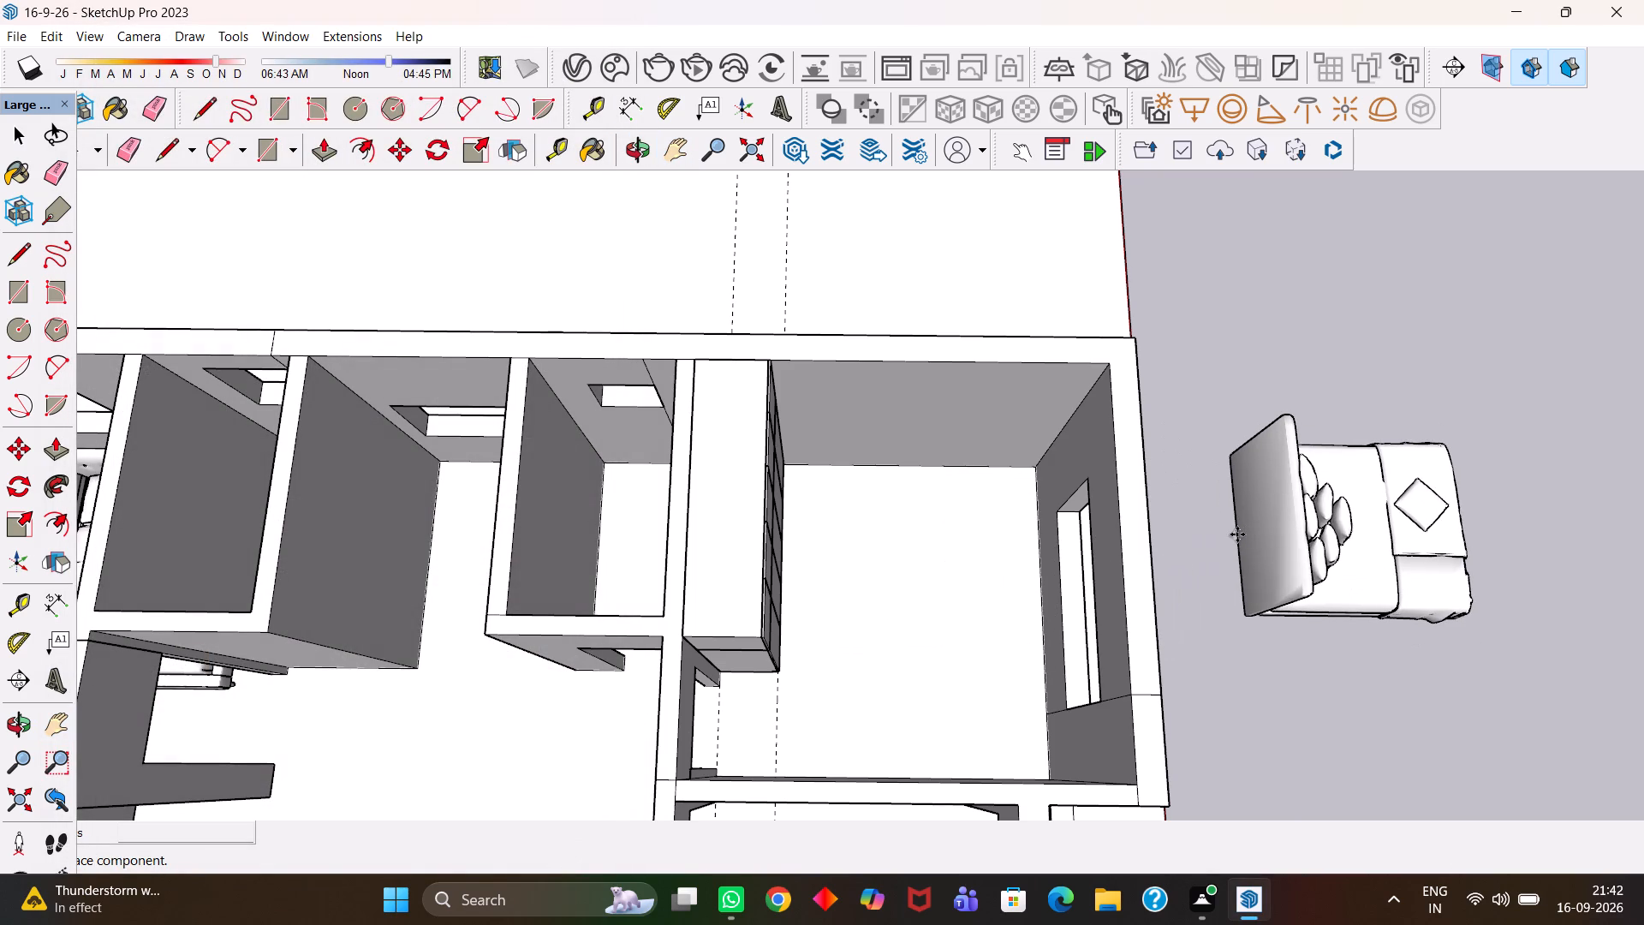
{"action": "left_click", "coordinate": [1237, 534]}
{"action": "key", "text": "Escape"}
Select the new bed and rotate it 90° on the ground plane about the headboard's bottom corner, so the headboard parallels the room's back wall.
{"action": "left_click", "coordinate": [1284, 521]}
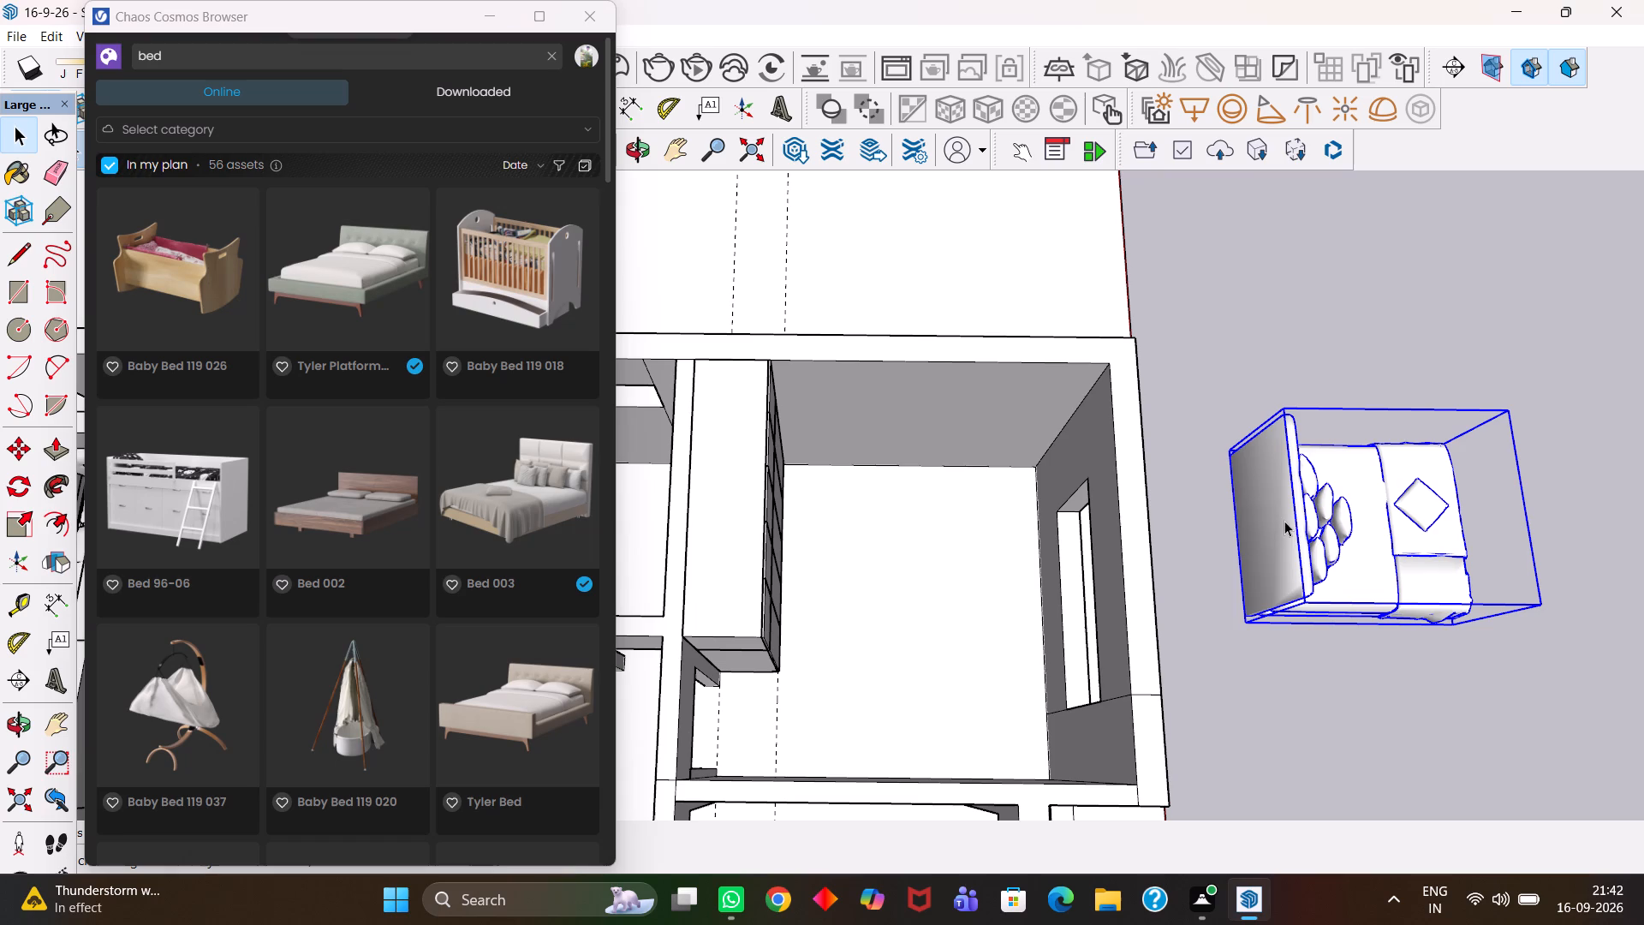
{"action": "left_click", "coordinate": [479, 3]}
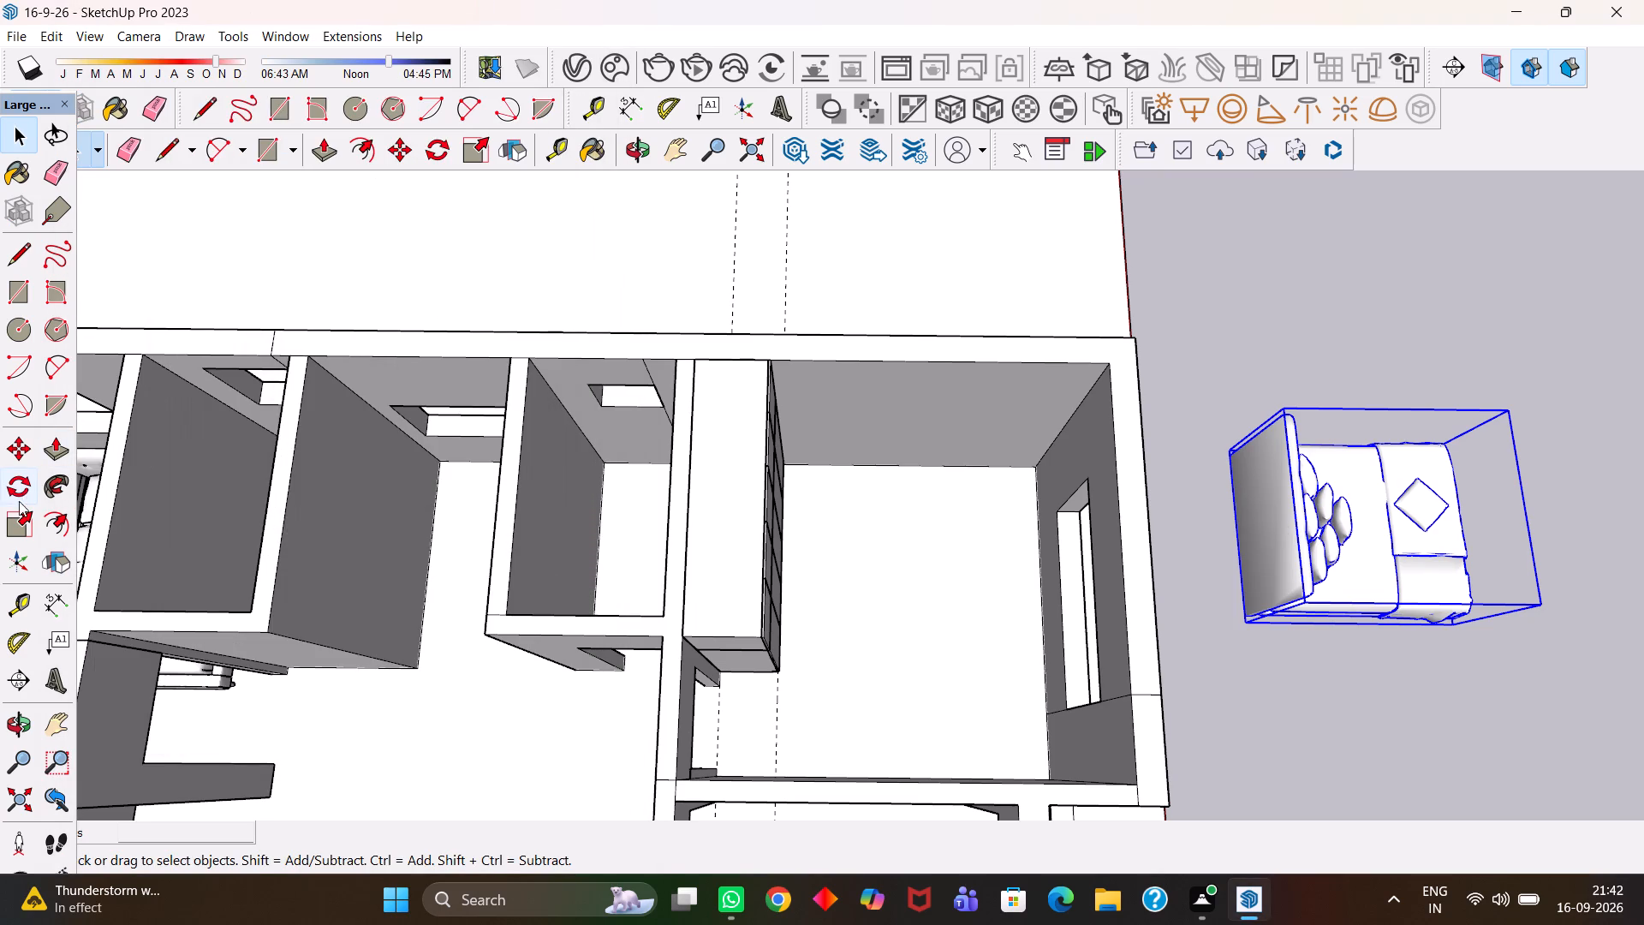
{"action": "left_click", "coordinate": [13, 474]}
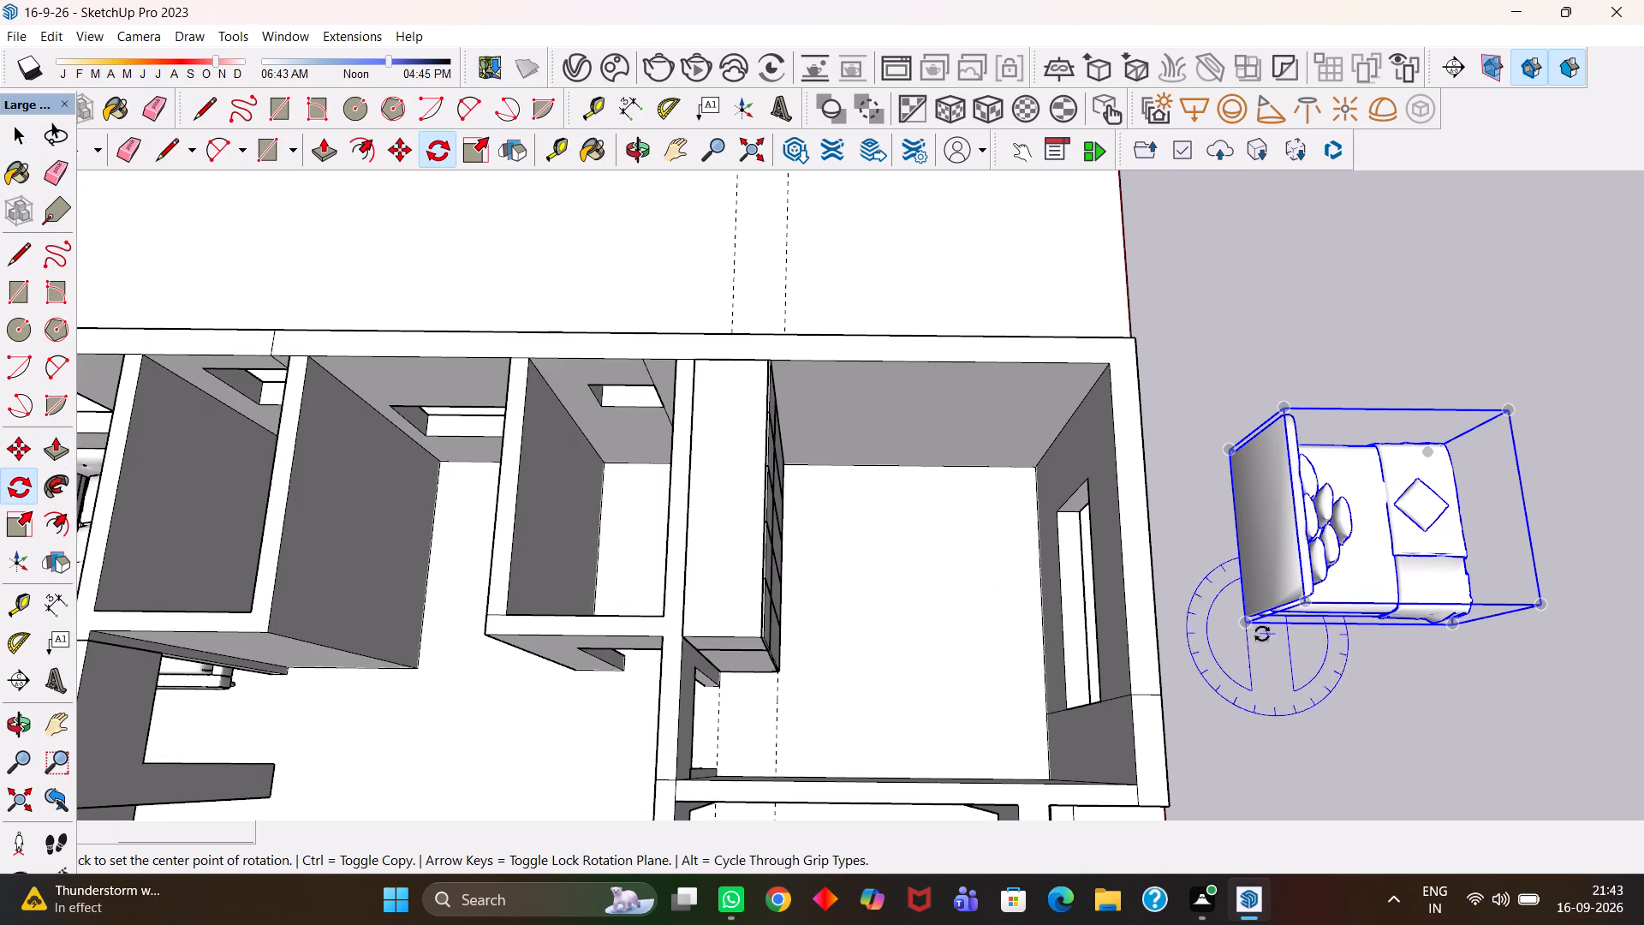
{"action": "left_click_drag", "start_coordinate": [1251, 628], "coordinate": [1251, 640]}
{"action": "key", "text": "Escape"}
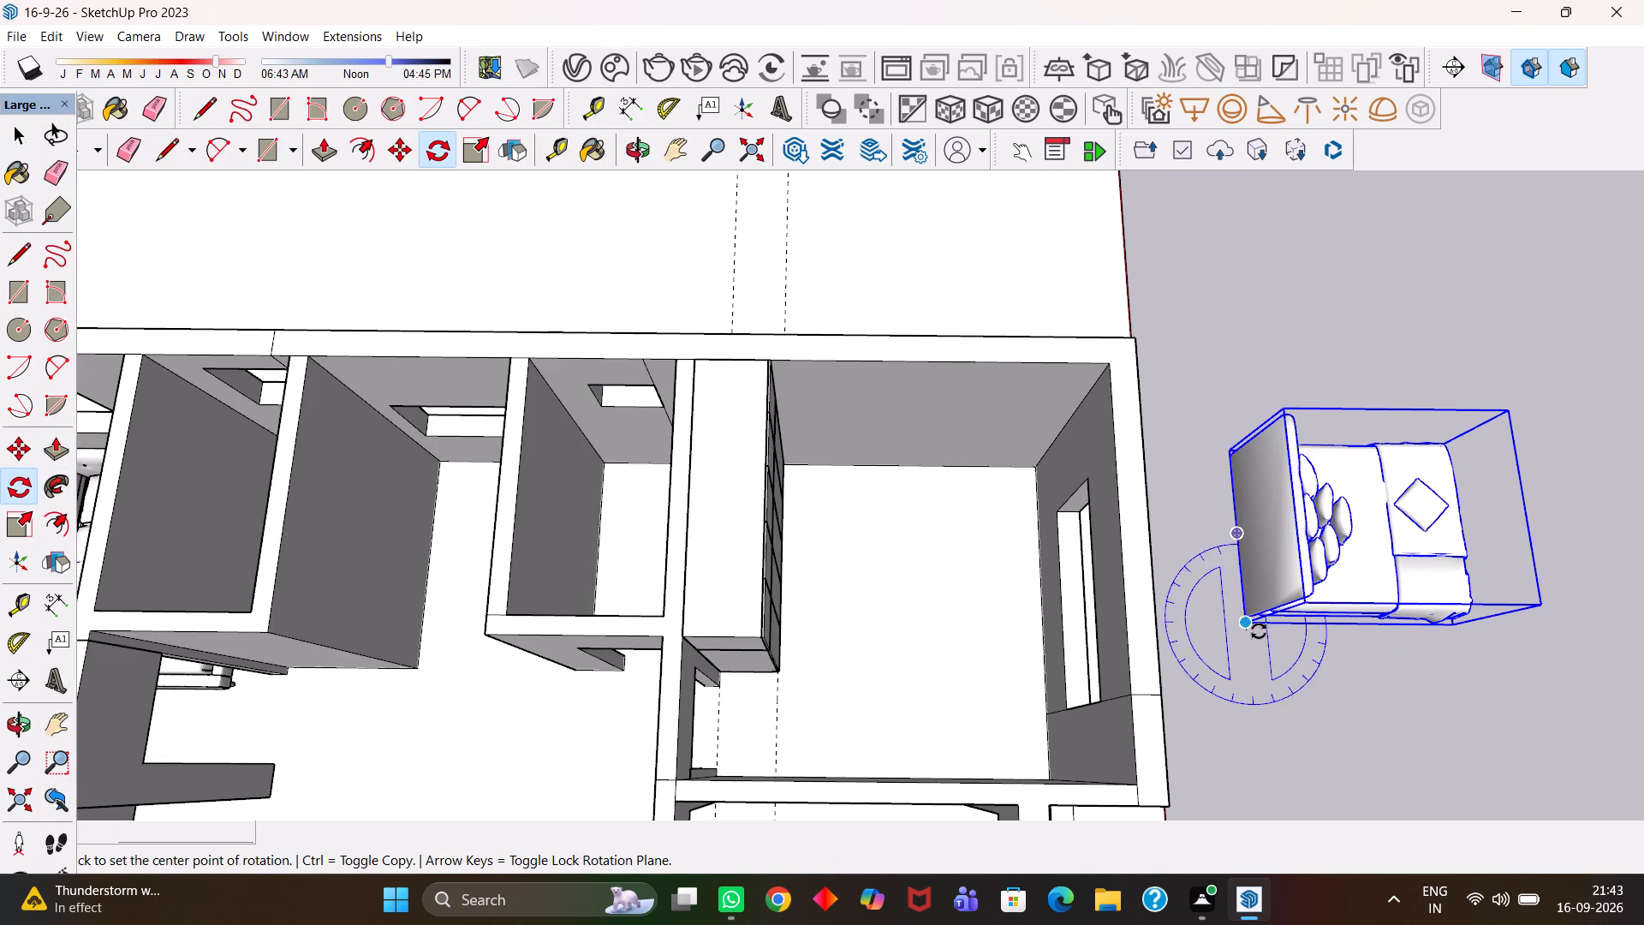
{"action": "left_click", "coordinate": [1256, 630]}
{"action": "left_click", "coordinate": [1260, 719]}
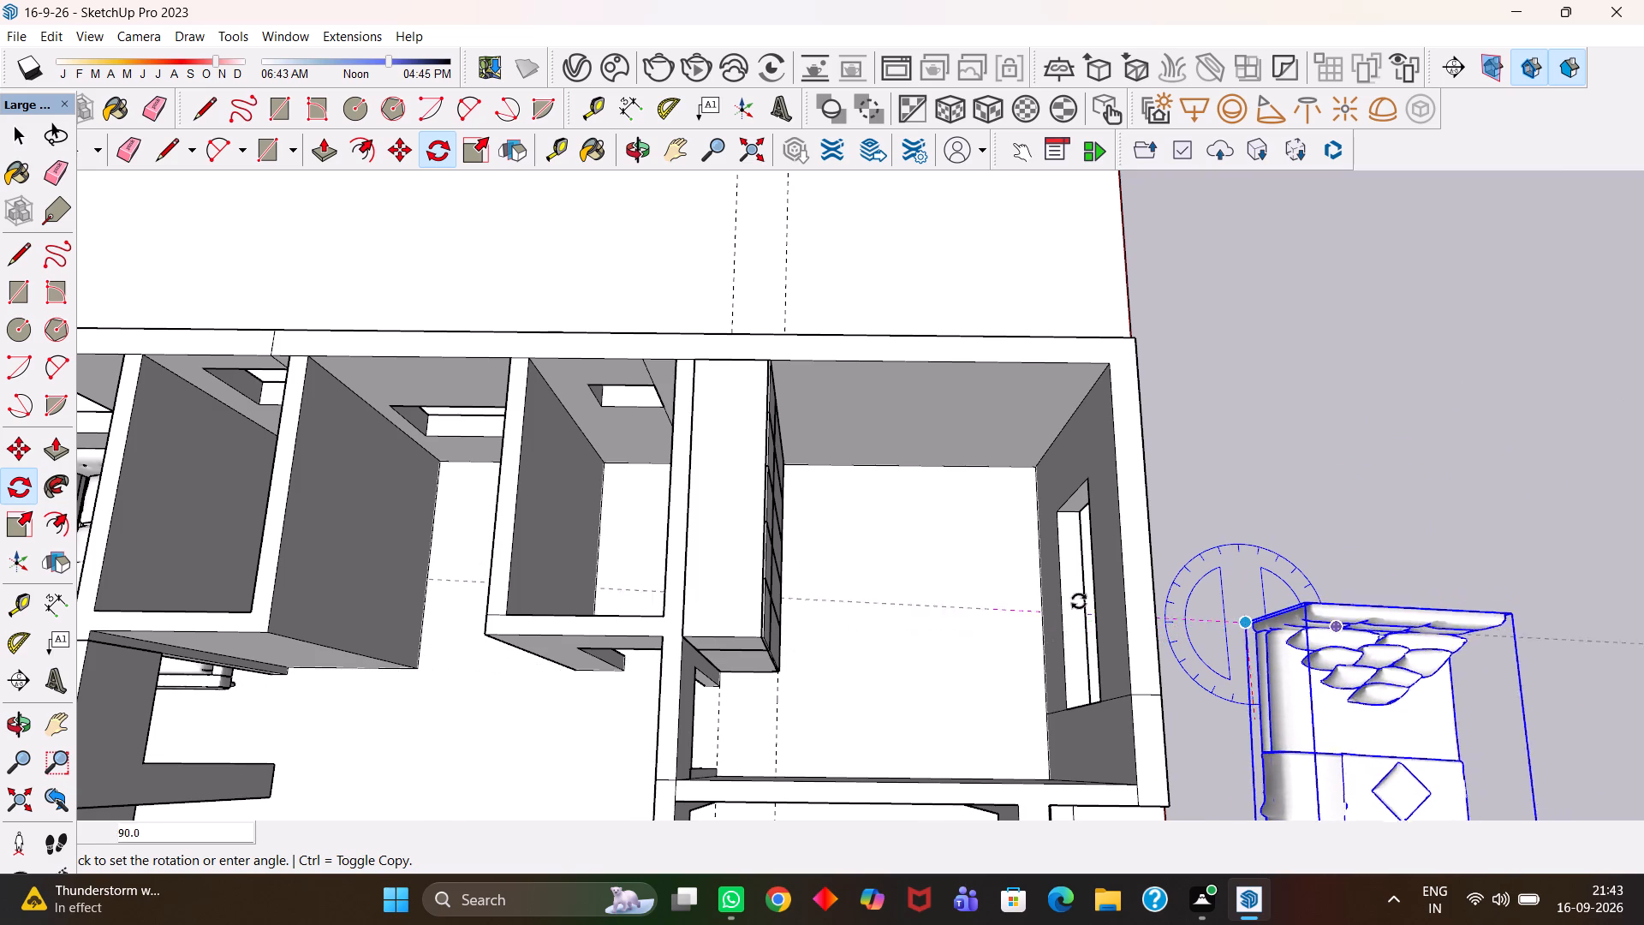
{"action": "left_click", "coordinate": [1120, 624]}
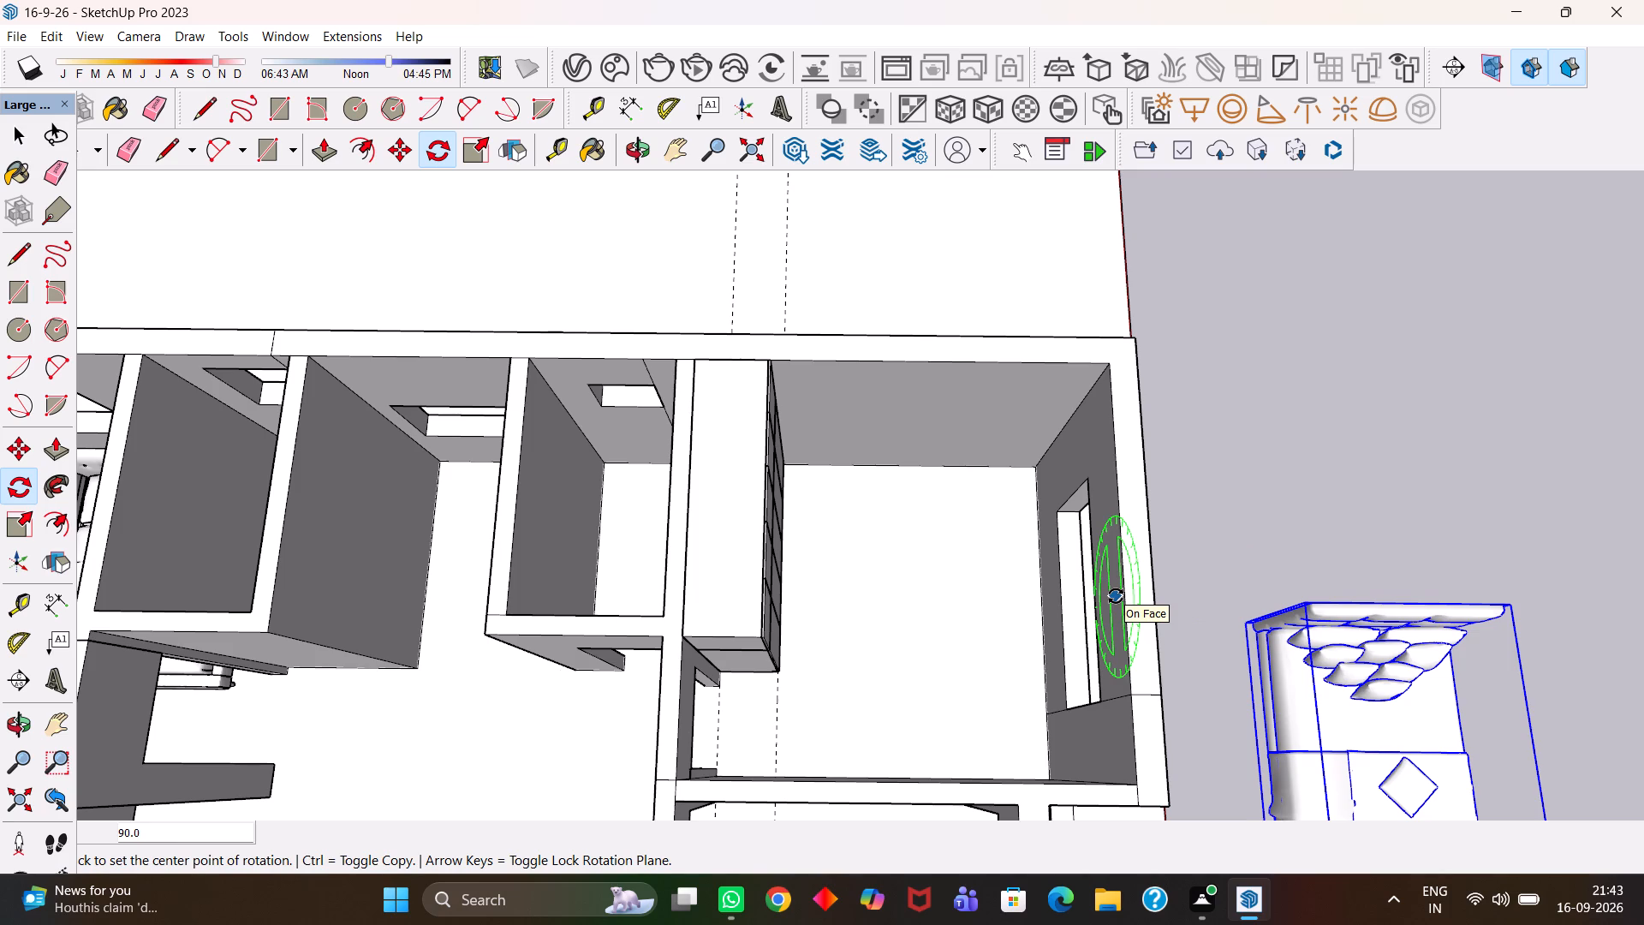
Move the bed into the back corner room, headboard towards the back wall, between the storage units and the window wall.
{"action": "key", "text": "m"}
{"action": "left_click", "coordinate": [1246, 627]}
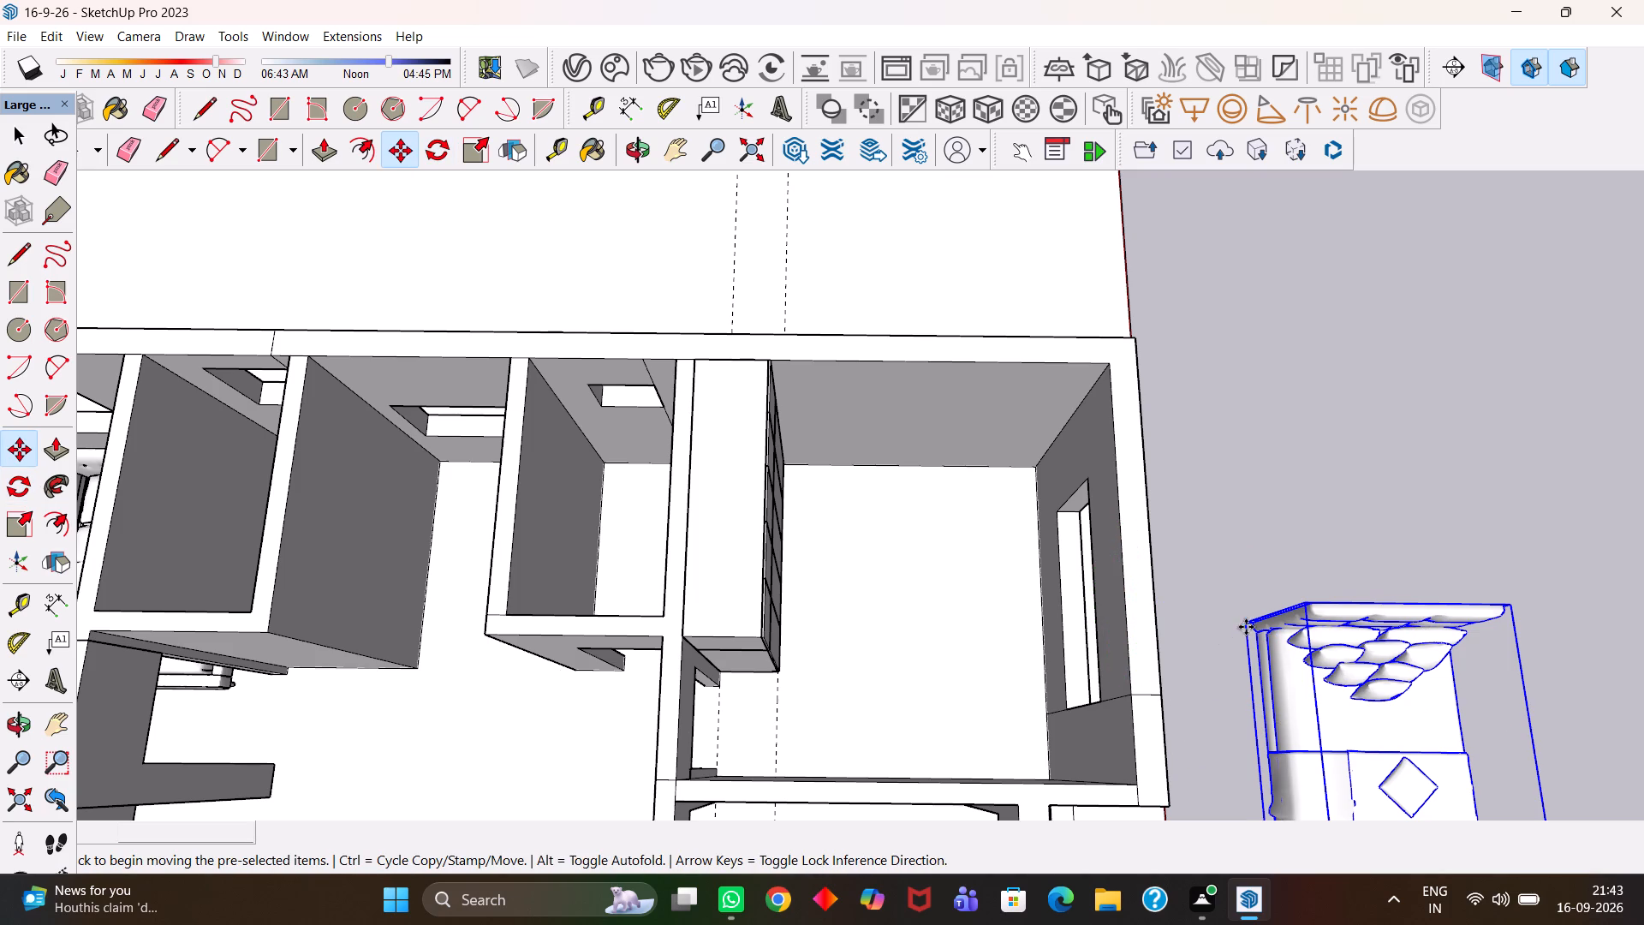
{"action": "left_click", "coordinate": [819, 504]}
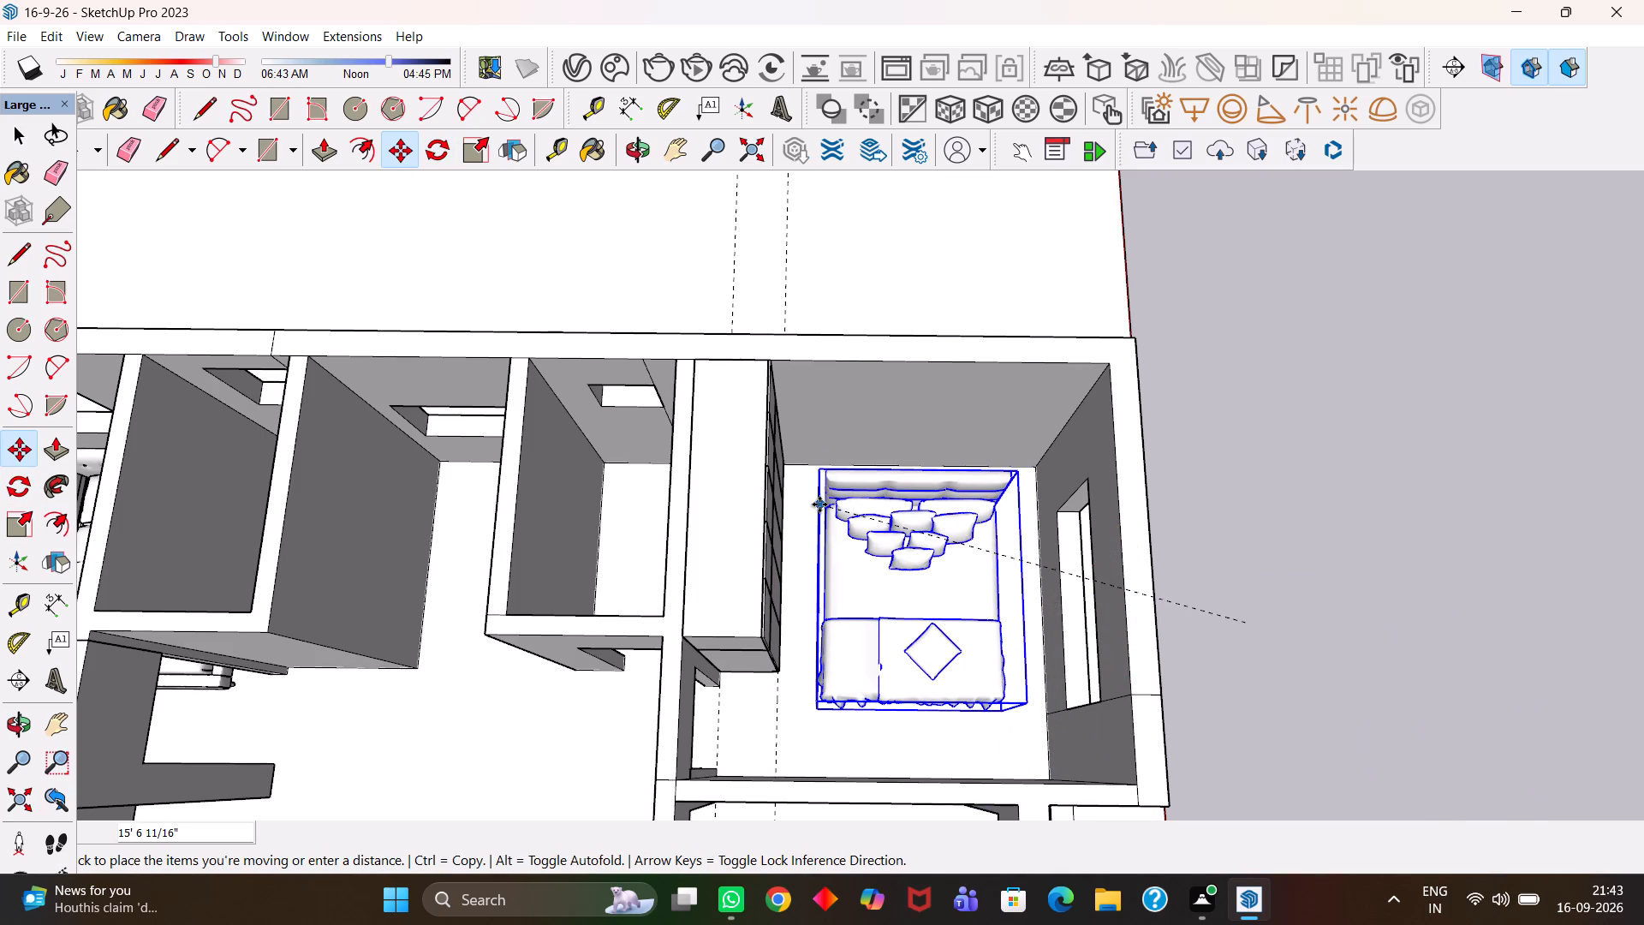
{"action": "key", "text": "h"}
{"action": "scroll", "coordinate": [814, 513], "scroll_direction": "down", "scroll_amount": 3}
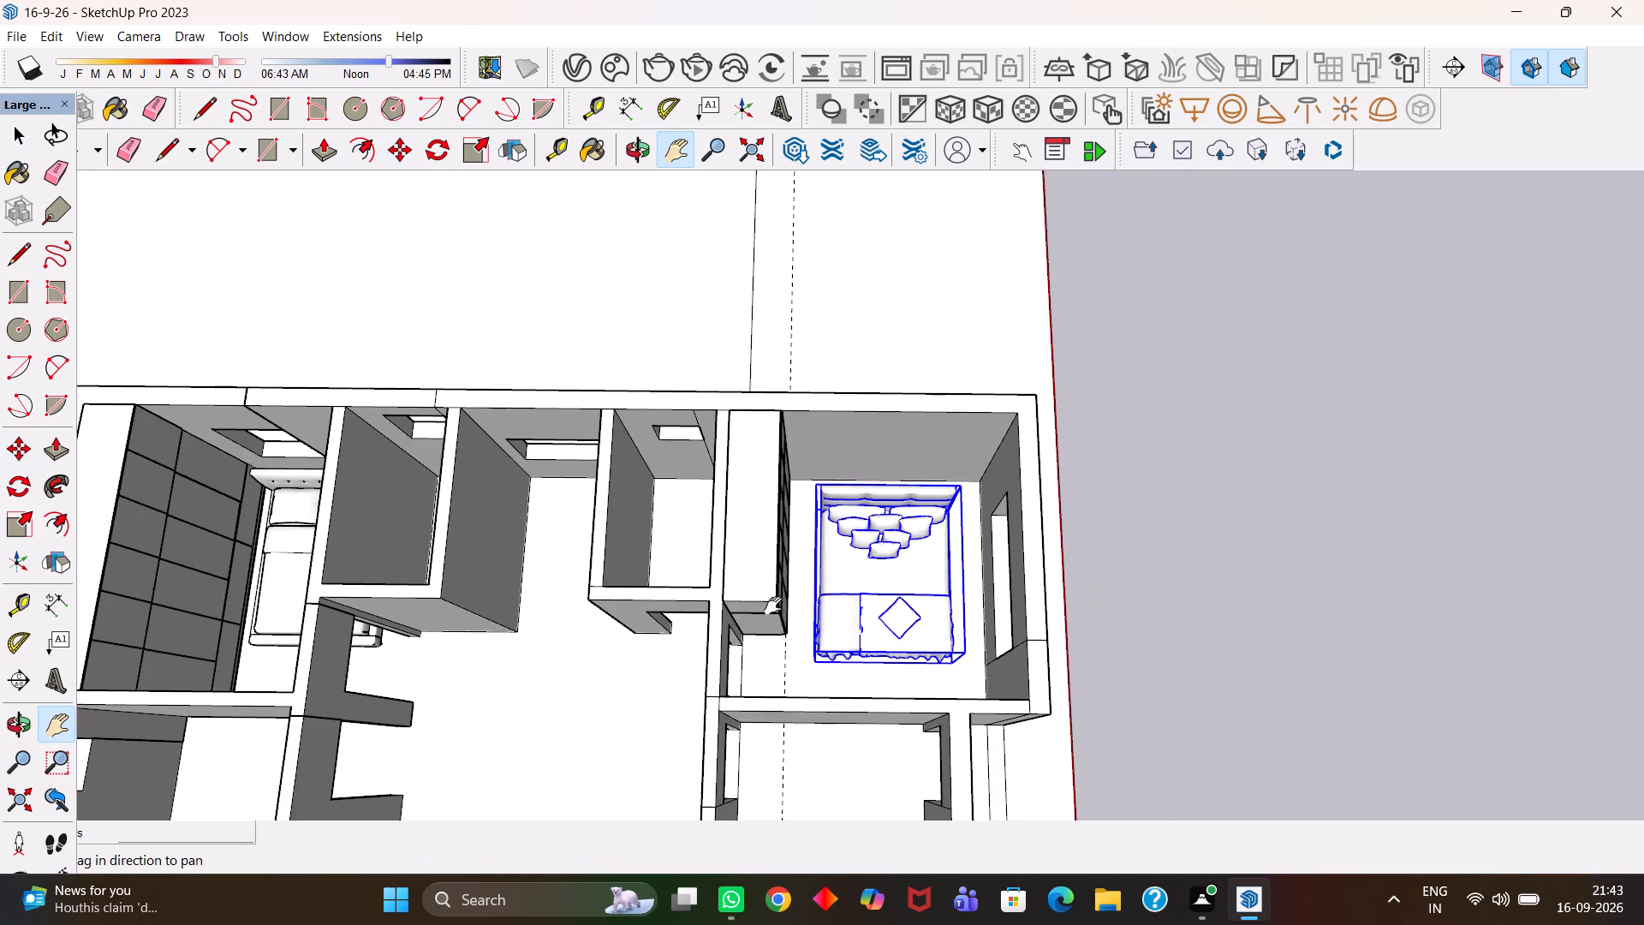
{"action": "left_click_drag", "start_coordinate": [778, 611], "coordinate": [846, 498]}
{"action": "scroll", "coordinate": [838, 527], "scroll_direction": "down", "scroll_amount": 4}
{"action": "left_click_drag", "start_coordinate": [840, 541], "coordinate": [868, 594]}
{"action": "key", "text": "space"}
{"action": "double_click", "coordinate": [1176, 554]}
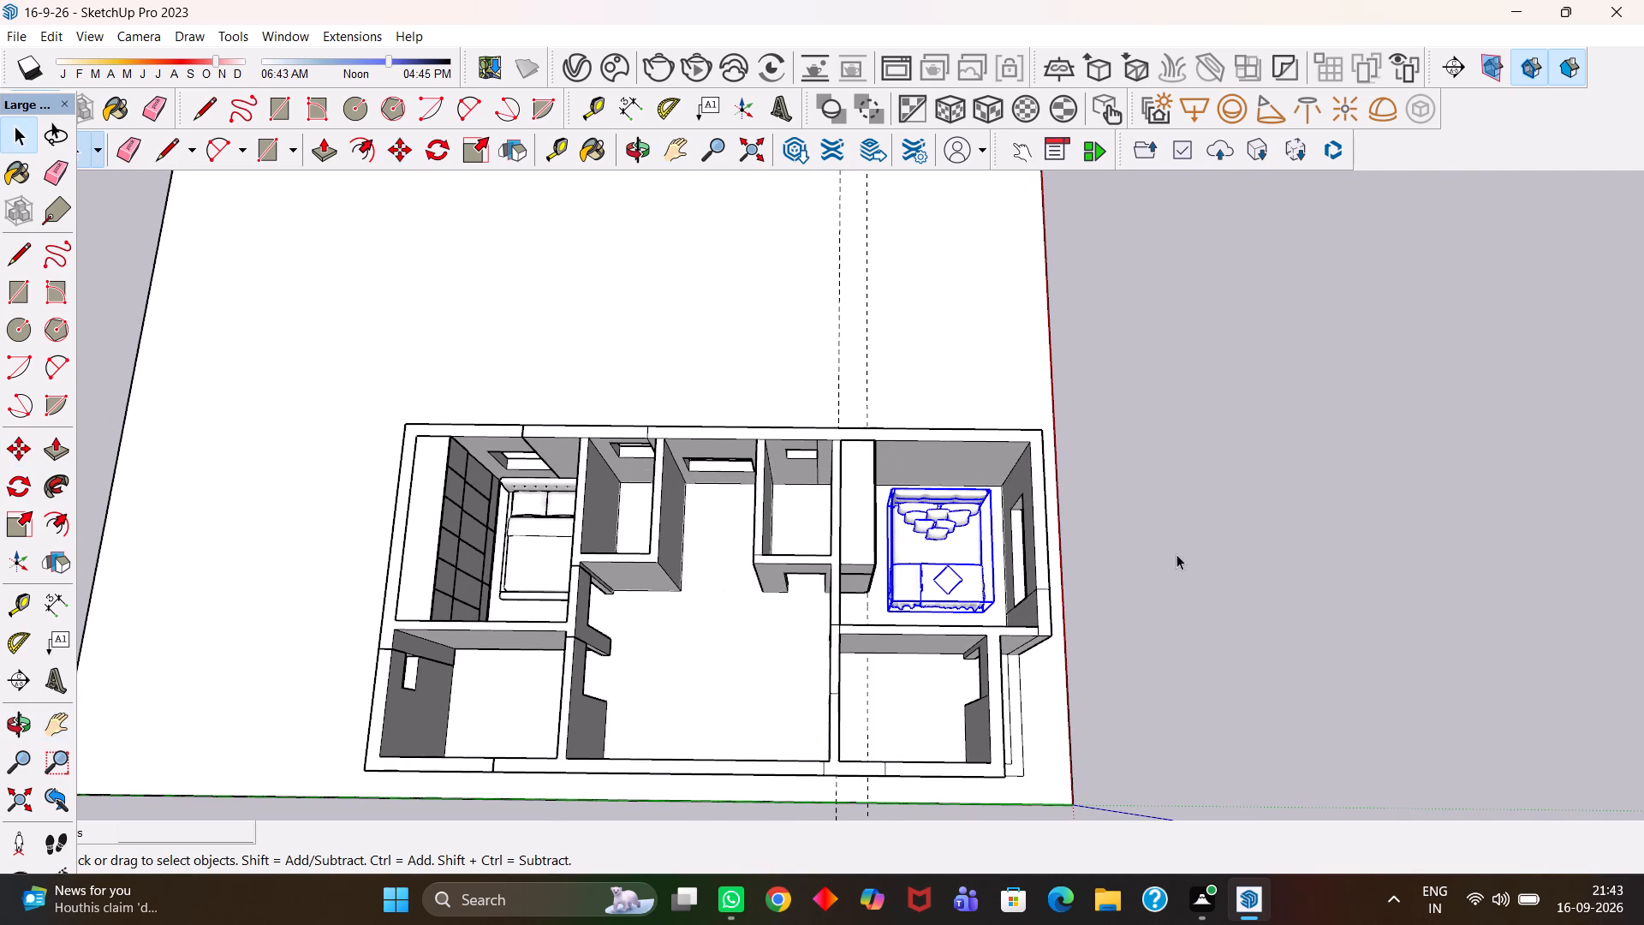
Save the model with the bed in place.
{"action": "scroll", "coordinate": [968, 571], "scroll_direction": "up", "scroll_amount": 4}
{"action": "scroll", "coordinate": [934, 571], "scroll_direction": "down", "scroll_amount": 2}
{"action": "key", "text": "h"}
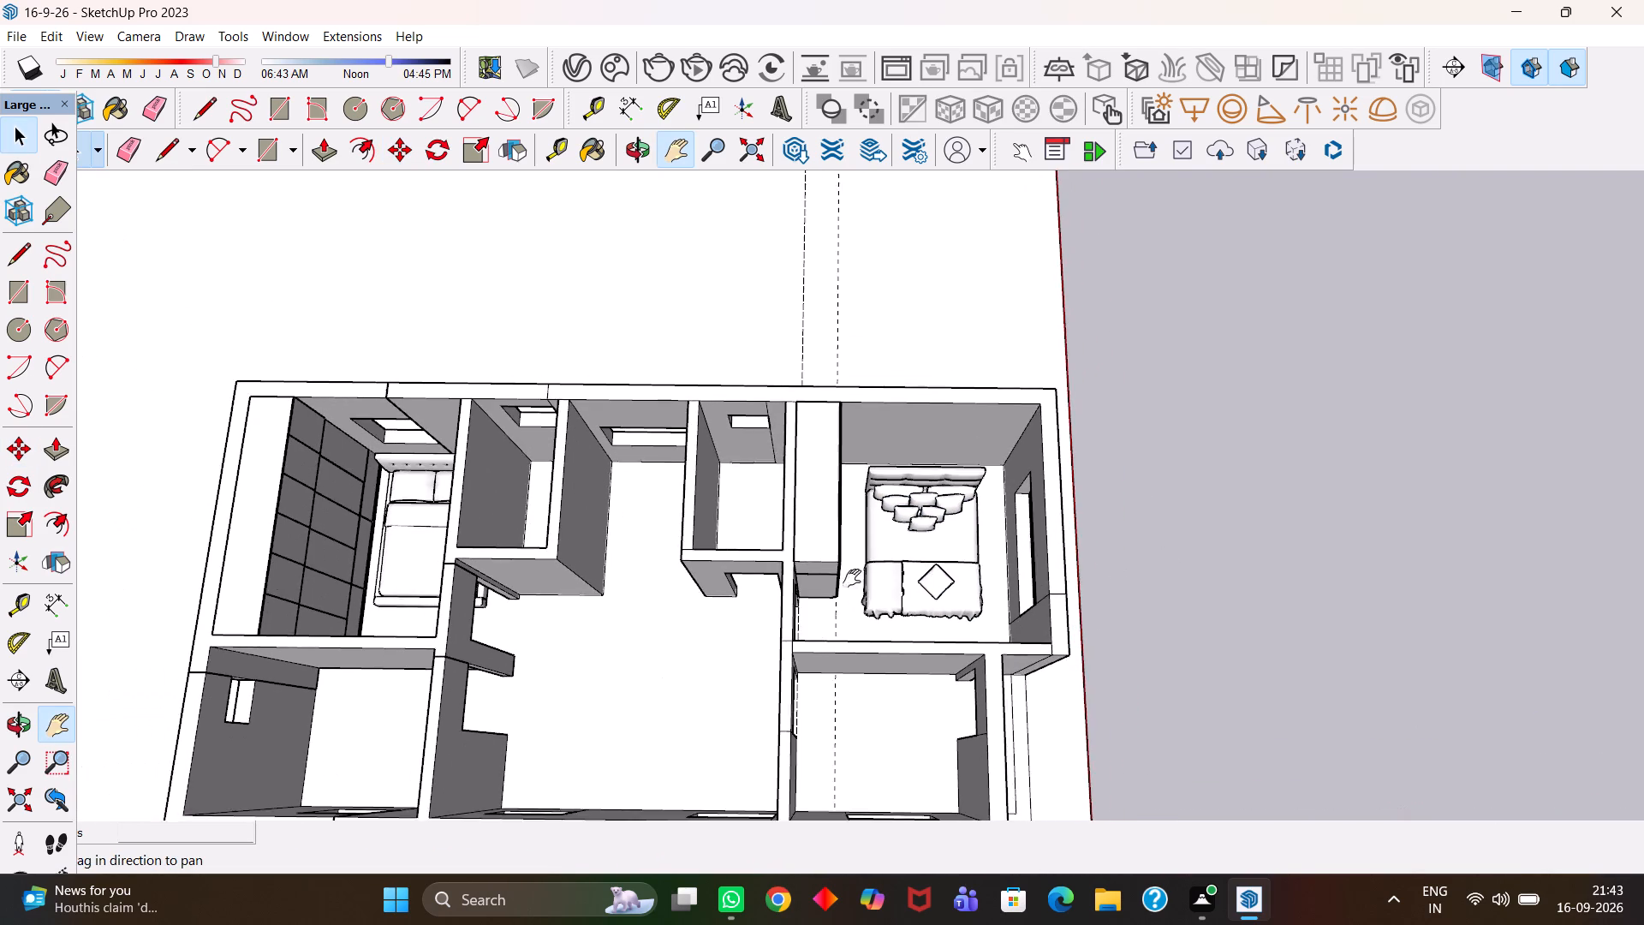
{"action": "left_click_drag", "start_coordinate": [811, 575], "coordinate": [831, 591]}
{"action": "key", "text": "ctrl+s"}
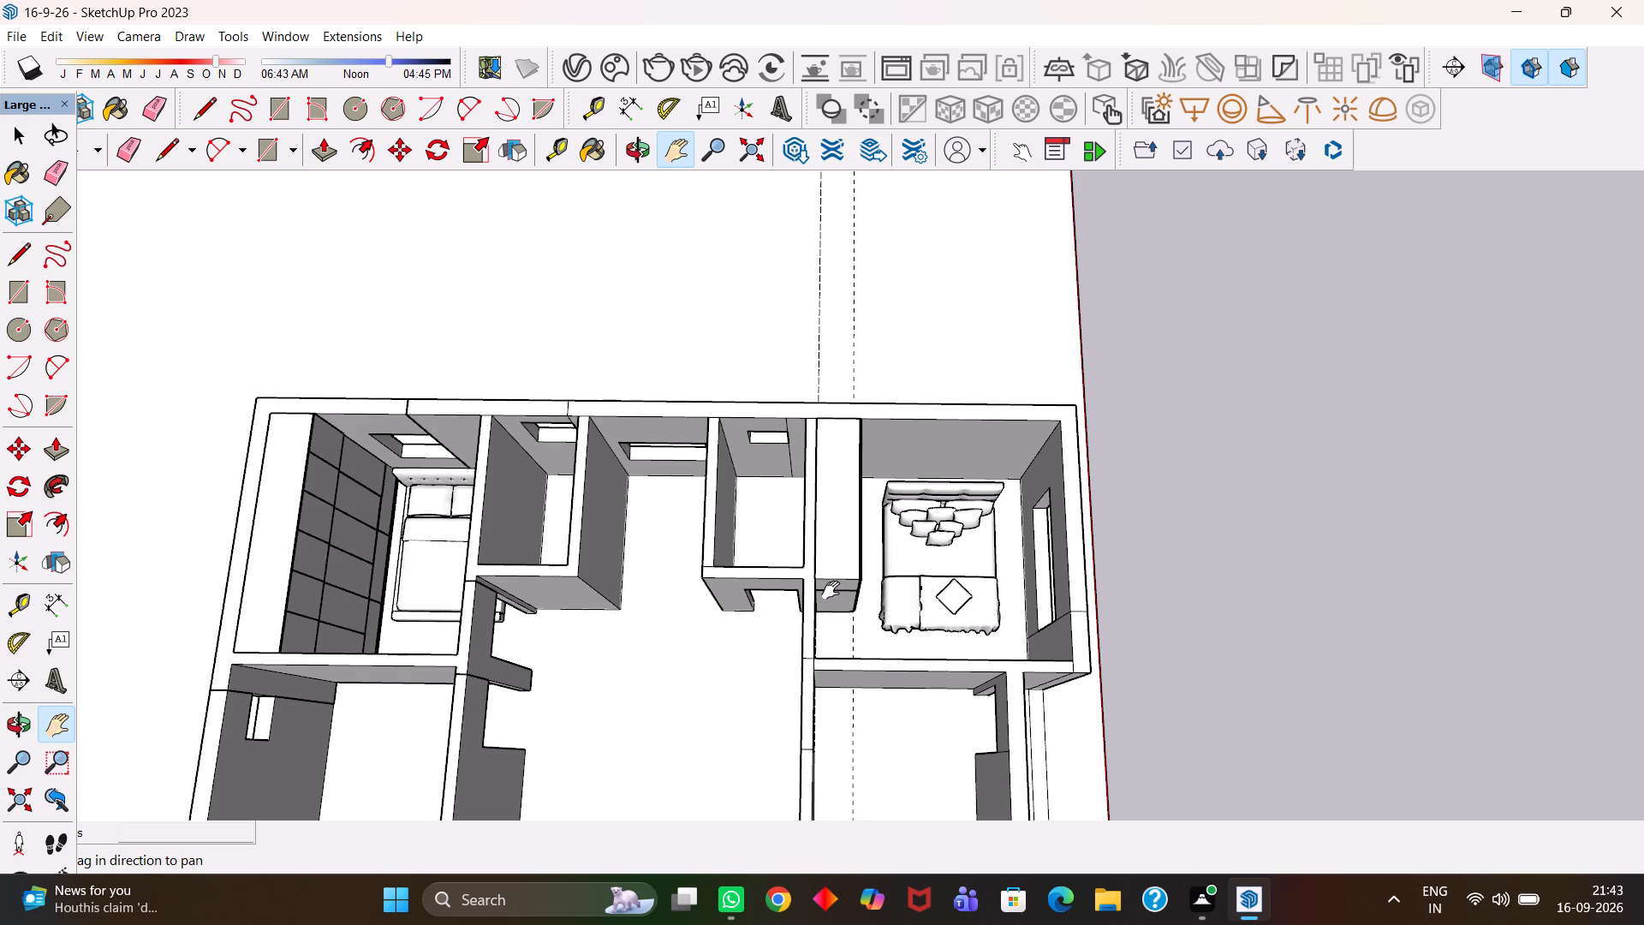
Erase the two parallel dashed guide lines that run across the house beside the storage units.
{"action": "key", "text": "h"}
{"action": "scroll", "coordinate": [822, 599], "scroll_direction": "up", "scroll_amount": 17}
{"action": "key", "text": "h"}
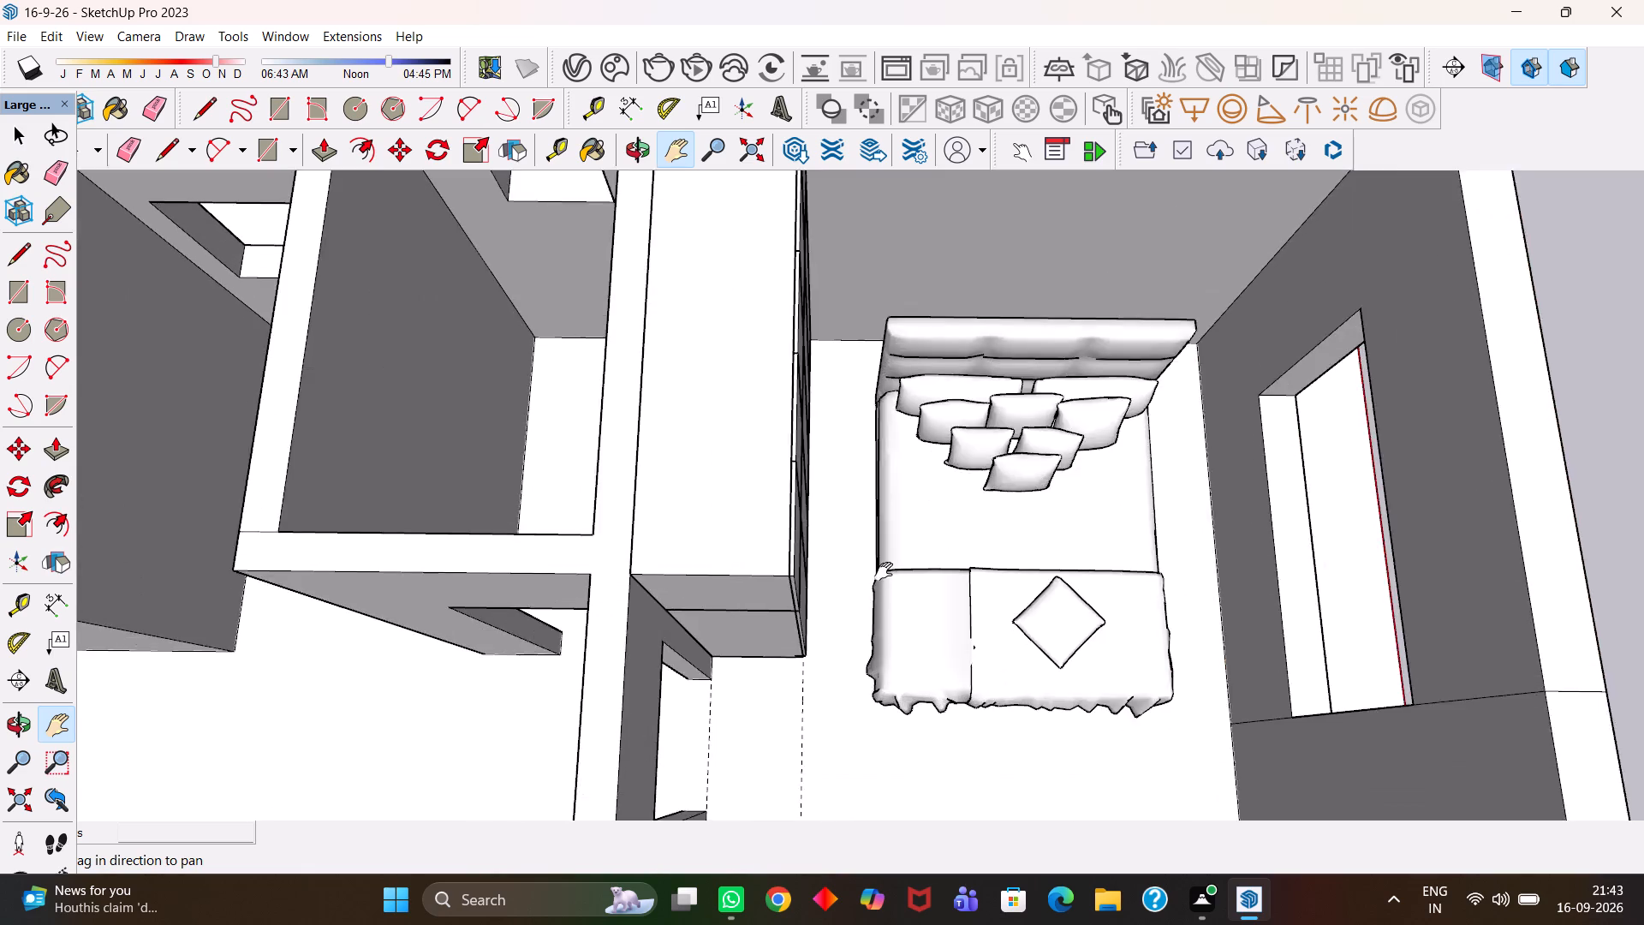
{"action": "scroll", "coordinate": [868, 578], "scroll_direction": "down", "scroll_amount": 6}
{"action": "scroll", "coordinate": [828, 636], "scroll_direction": "down", "scroll_amount": 4}
{"action": "scroll", "coordinate": [831, 555], "scroll_direction": "up", "scroll_amount": 1}
{"action": "key", "text": "e"}
{"action": "left_click_drag", "start_coordinate": [877, 371], "coordinate": [811, 354]}
{"action": "left_click_drag", "start_coordinate": [811, 357], "coordinate": [790, 357]}
{"action": "scroll", "coordinate": [786, 364], "scroll_direction": "down", "scroll_amount": 3}
{"action": "key", "text": "space"}
{"action": "left_click", "coordinate": [1150, 428]}
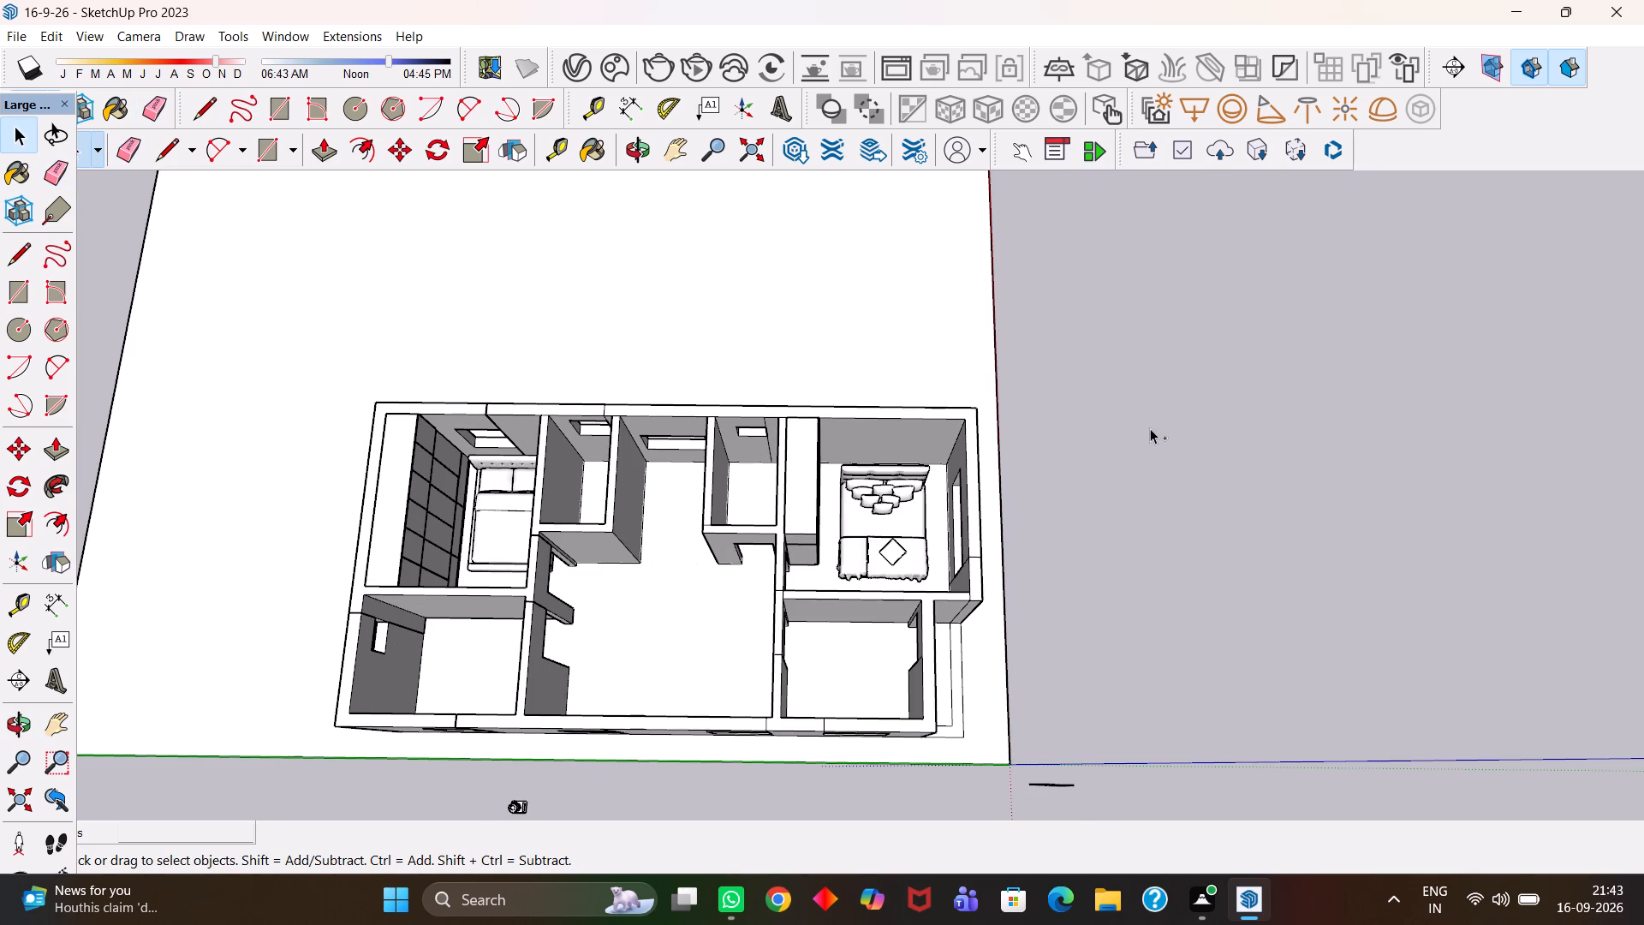
Save the model with the guide lines cleared.
{"action": "key", "text": "ctrl+s"}
Examine the empty front corner room next to the furnished bedroom, checking its walls, openings and floor space.
{"action": "key", "text": "h"}
{"action": "scroll", "coordinate": [974, 468], "scroll_direction": "up", "scroll_amount": 3}
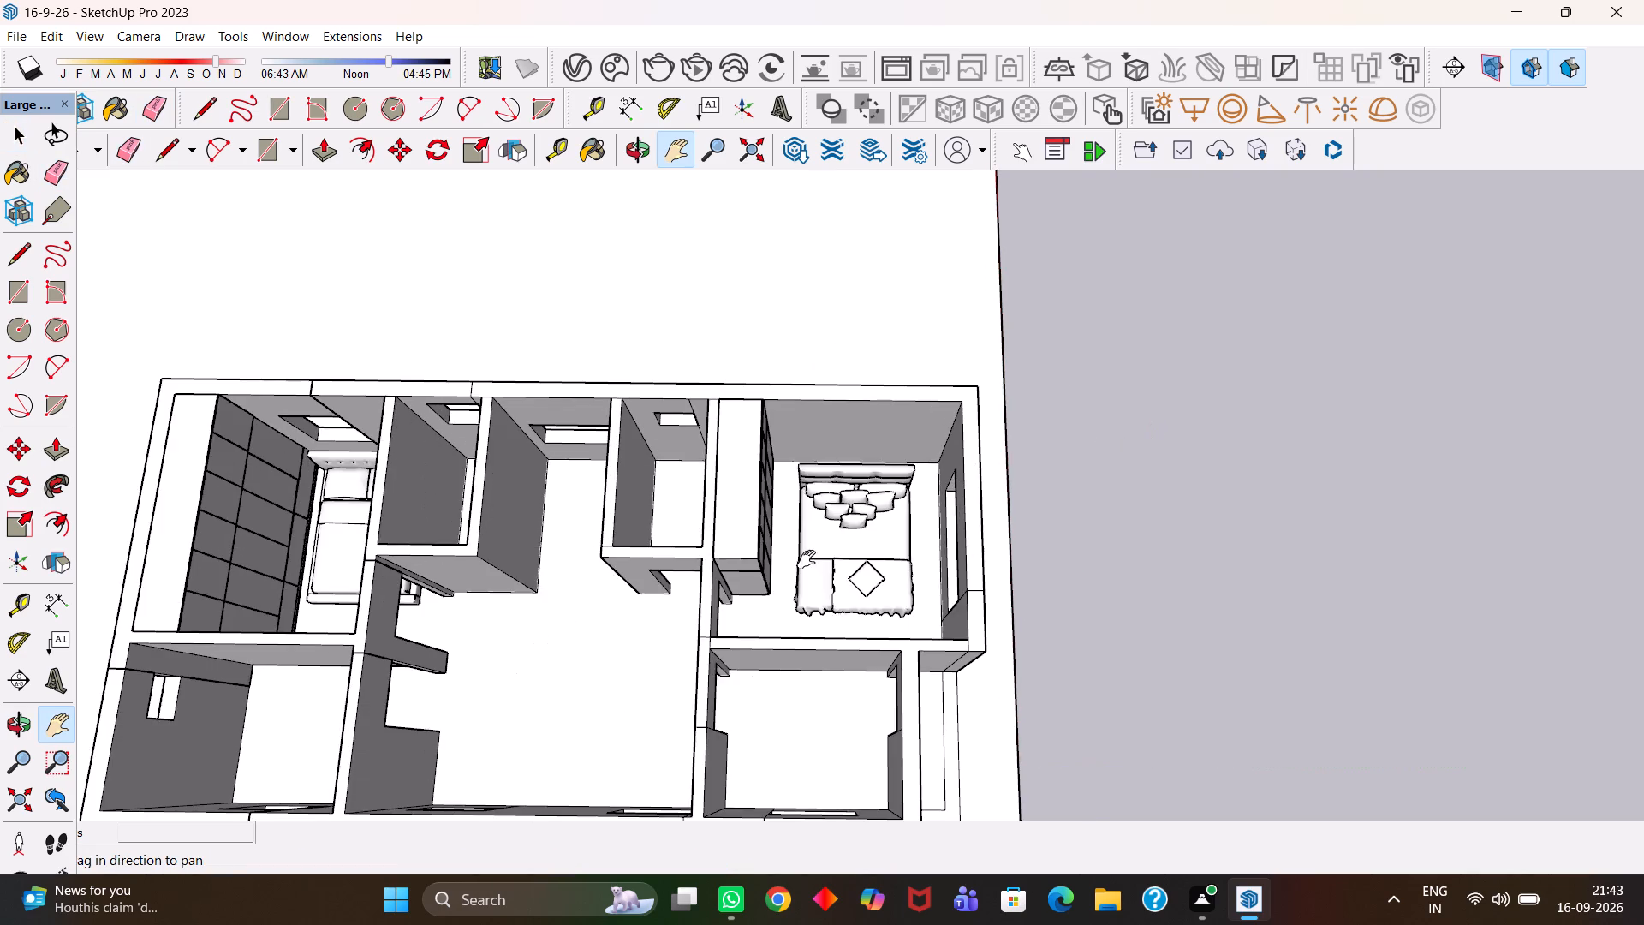
{"action": "left_click_drag", "start_coordinate": [807, 559], "coordinate": [911, 479]}
{"action": "scroll", "coordinate": [890, 494], "scroll_direction": "up", "scroll_amount": 3}
{"action": "left_click_drag", "start_coordinate": [849, 546], "coordinate": [941, 406]}
{"action": "scroll", "coordinate": [941, 409], "scroll_direction": "up", "scroll_amount": 5}
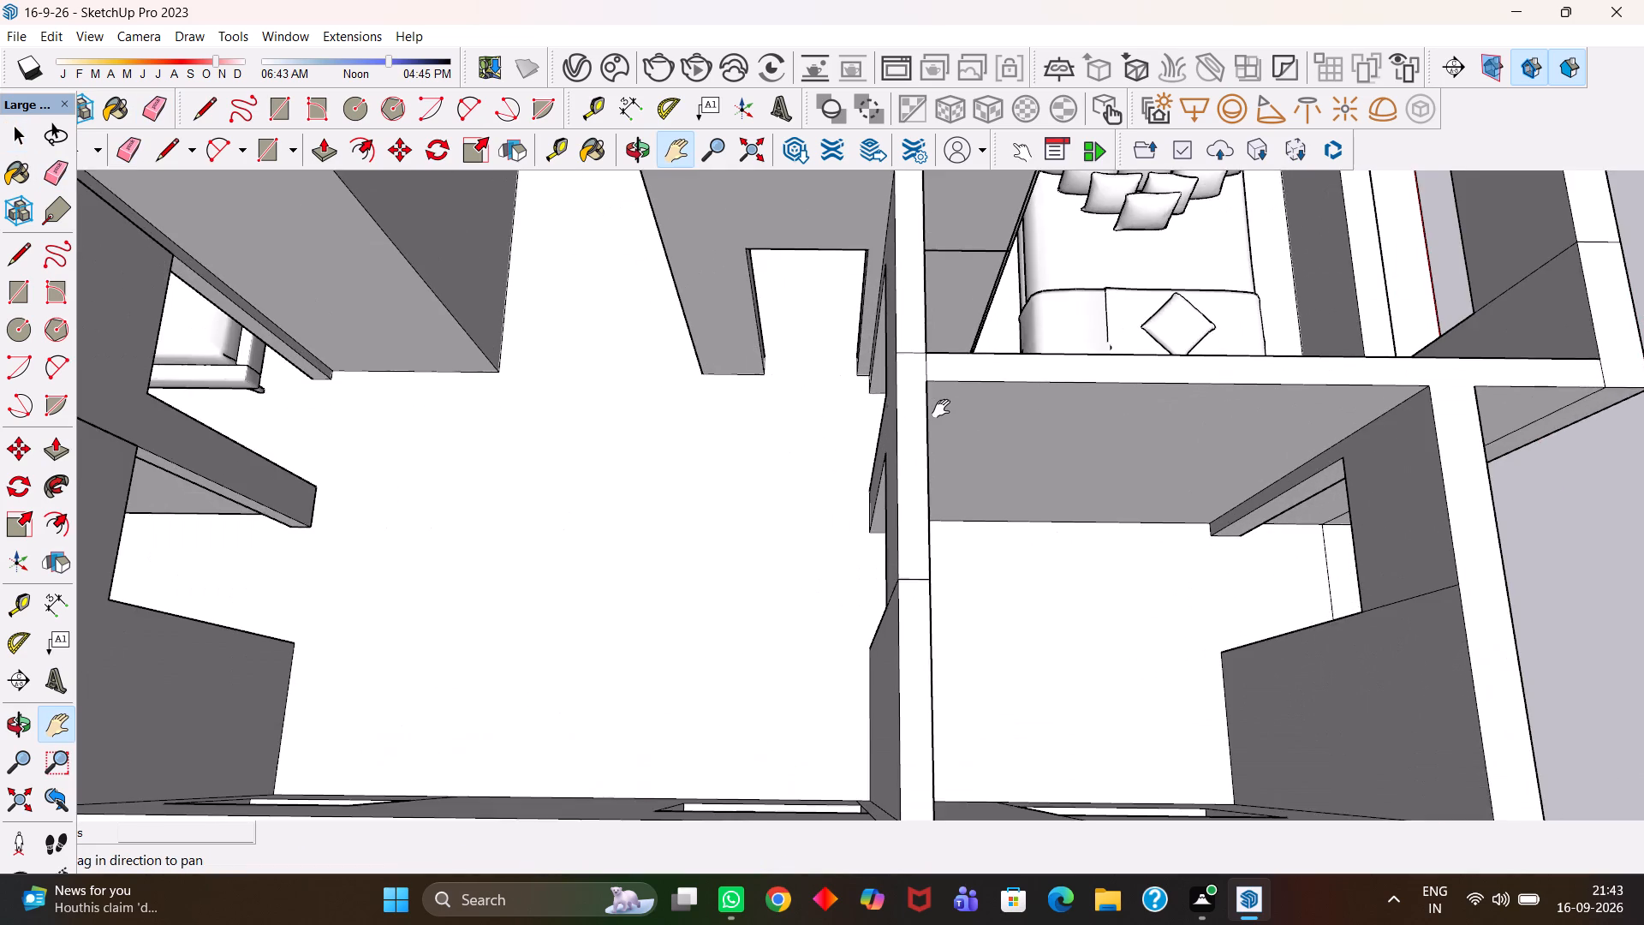
{"action": "scroll", "coordinate": [941, 409], "scroll_direction": "down", "scroll_amount": 2}
{"action": "left_click_drag", "start_coordinate": [1066, 574], "coordinate": [857, 466]}
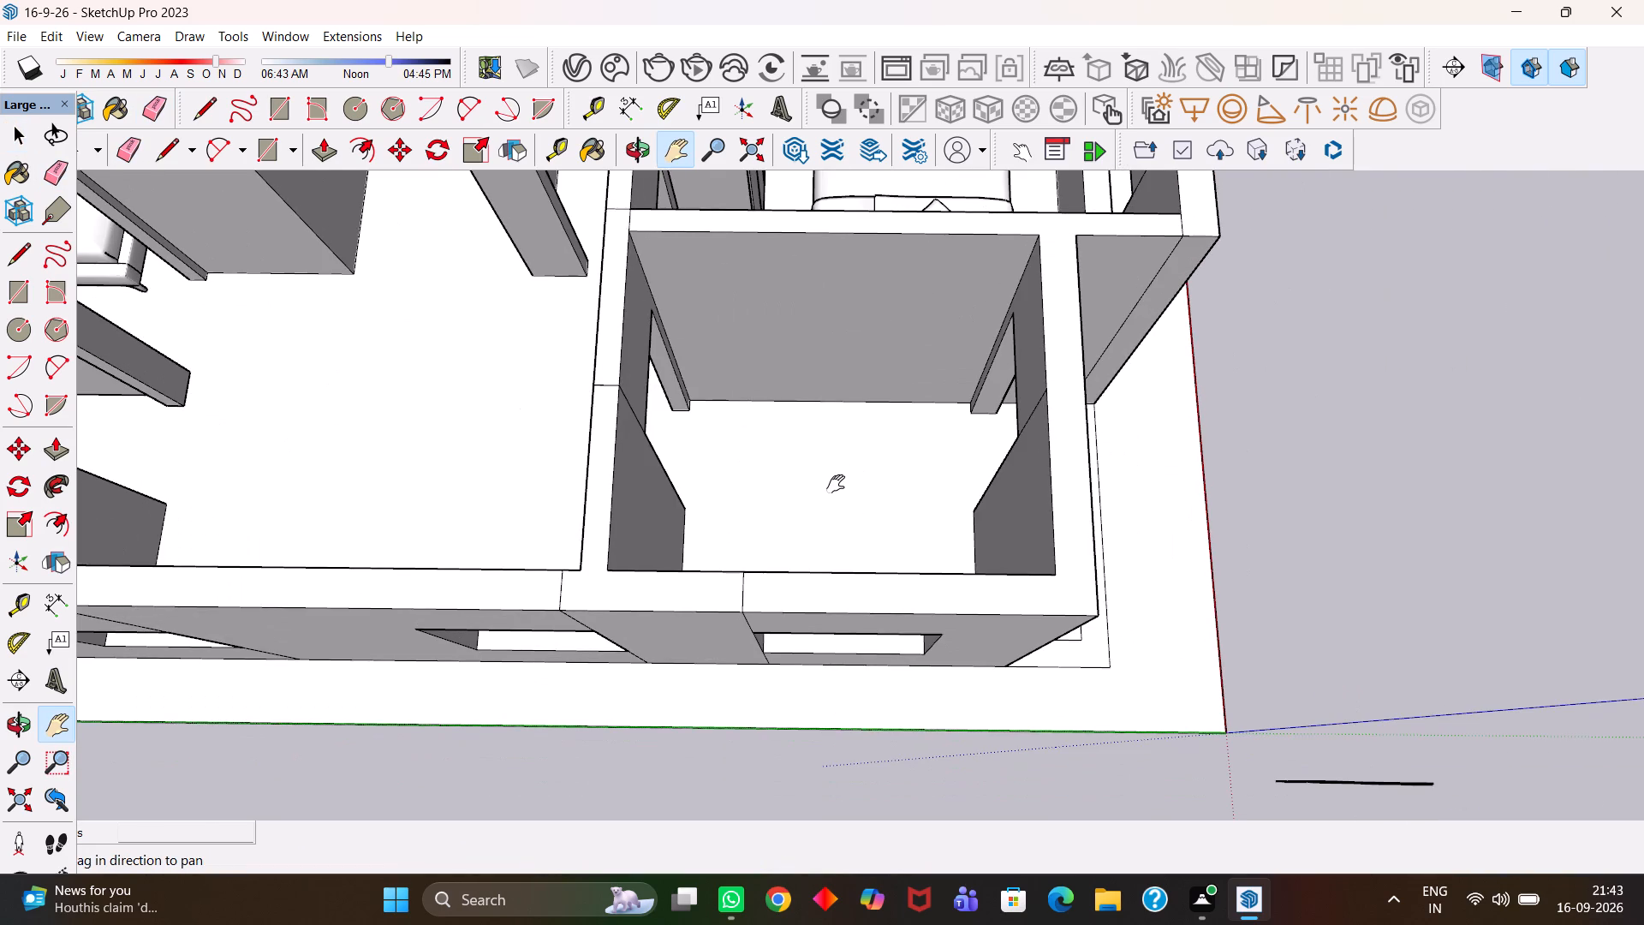
{"action": "scroll", "coordinate": [836, 484], "scroll_direction": "up", "scroll_amount": 3}
{"action": "left_click_drag", "start_coordinate": [877, 468], "coordinate": [775, 488]}
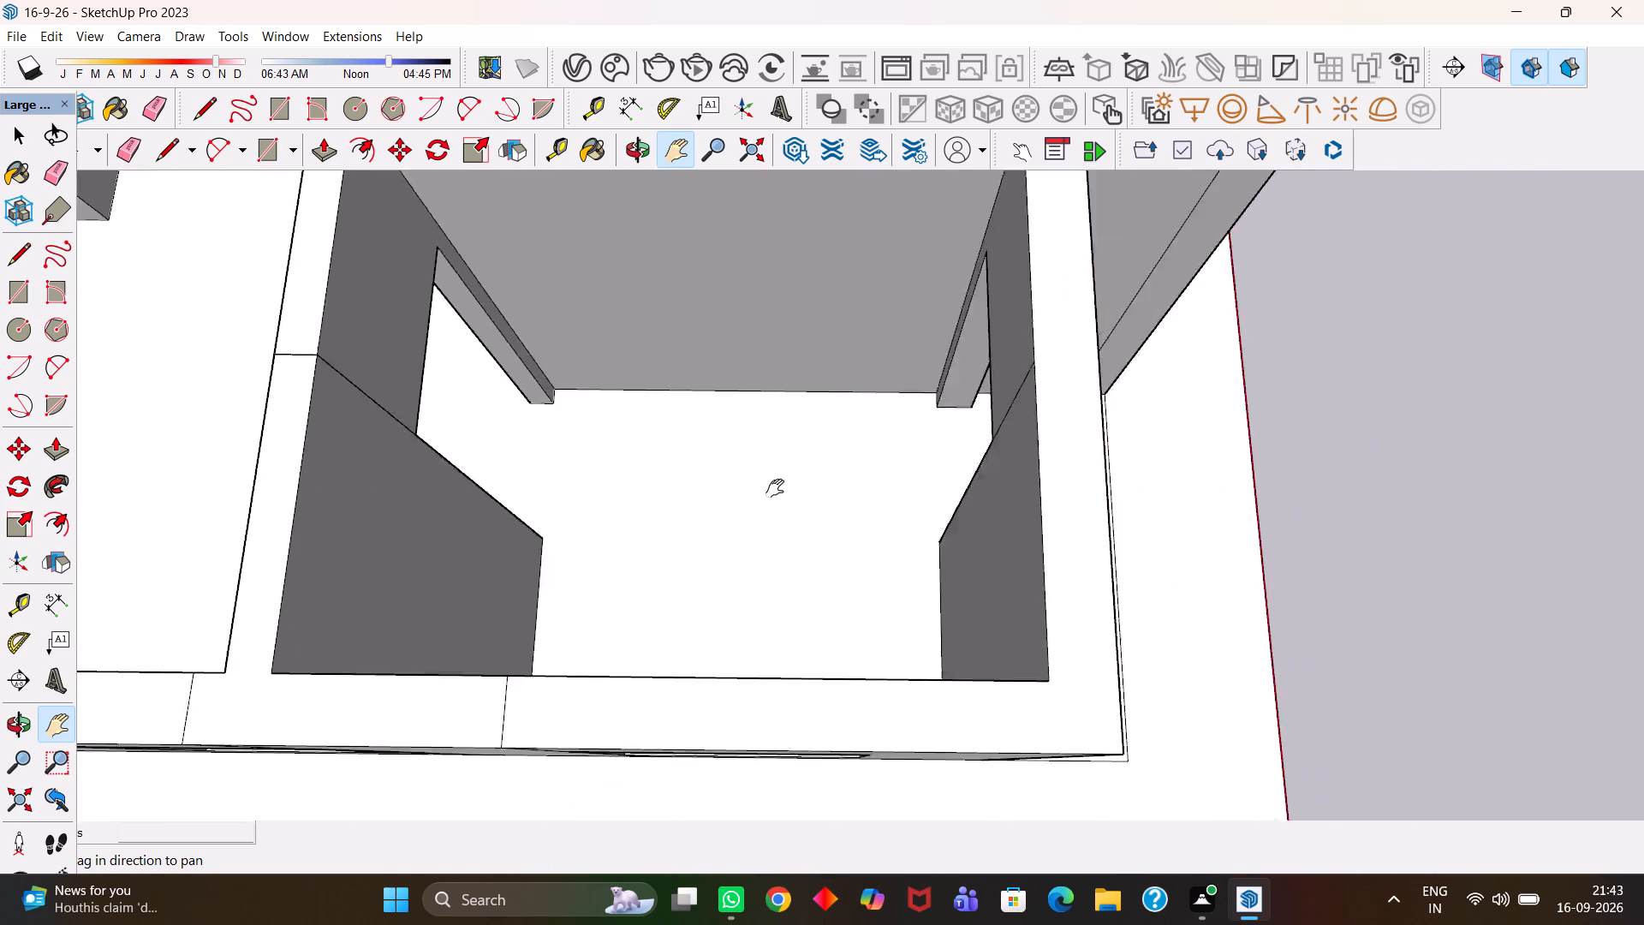
{"action": "left_click_drag", "start_coordinate": [775, 488], "coordinate": [807, 550]}
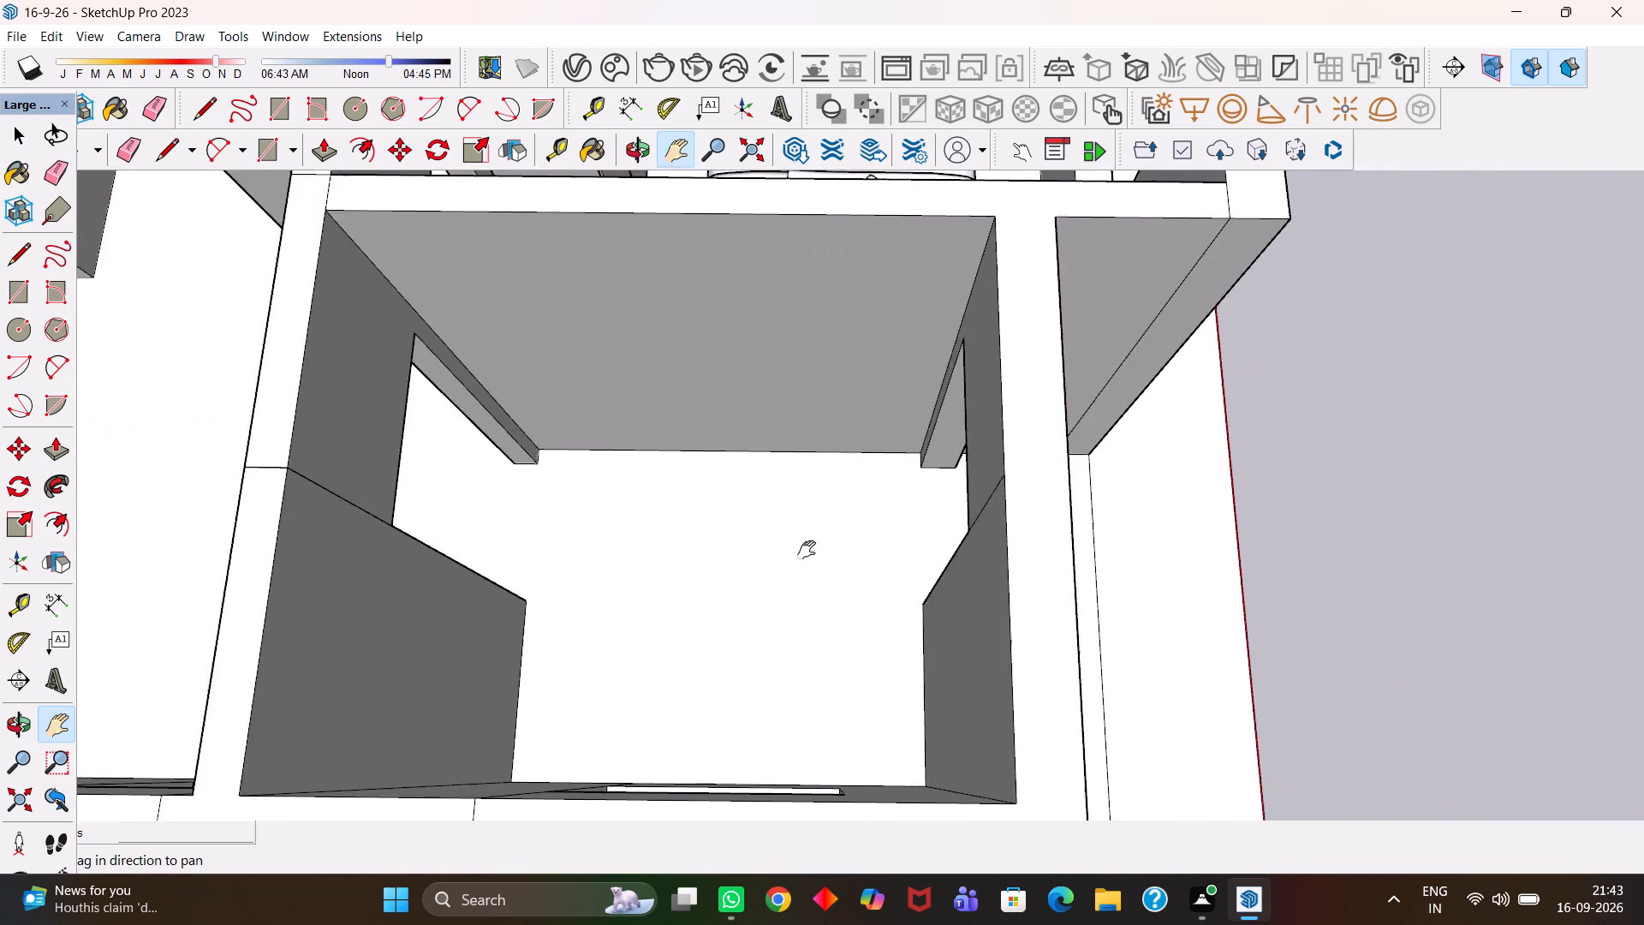
{"action": "left_click_drag", "start_coordinate": [807, 550], "coordinate": [965, 517]}
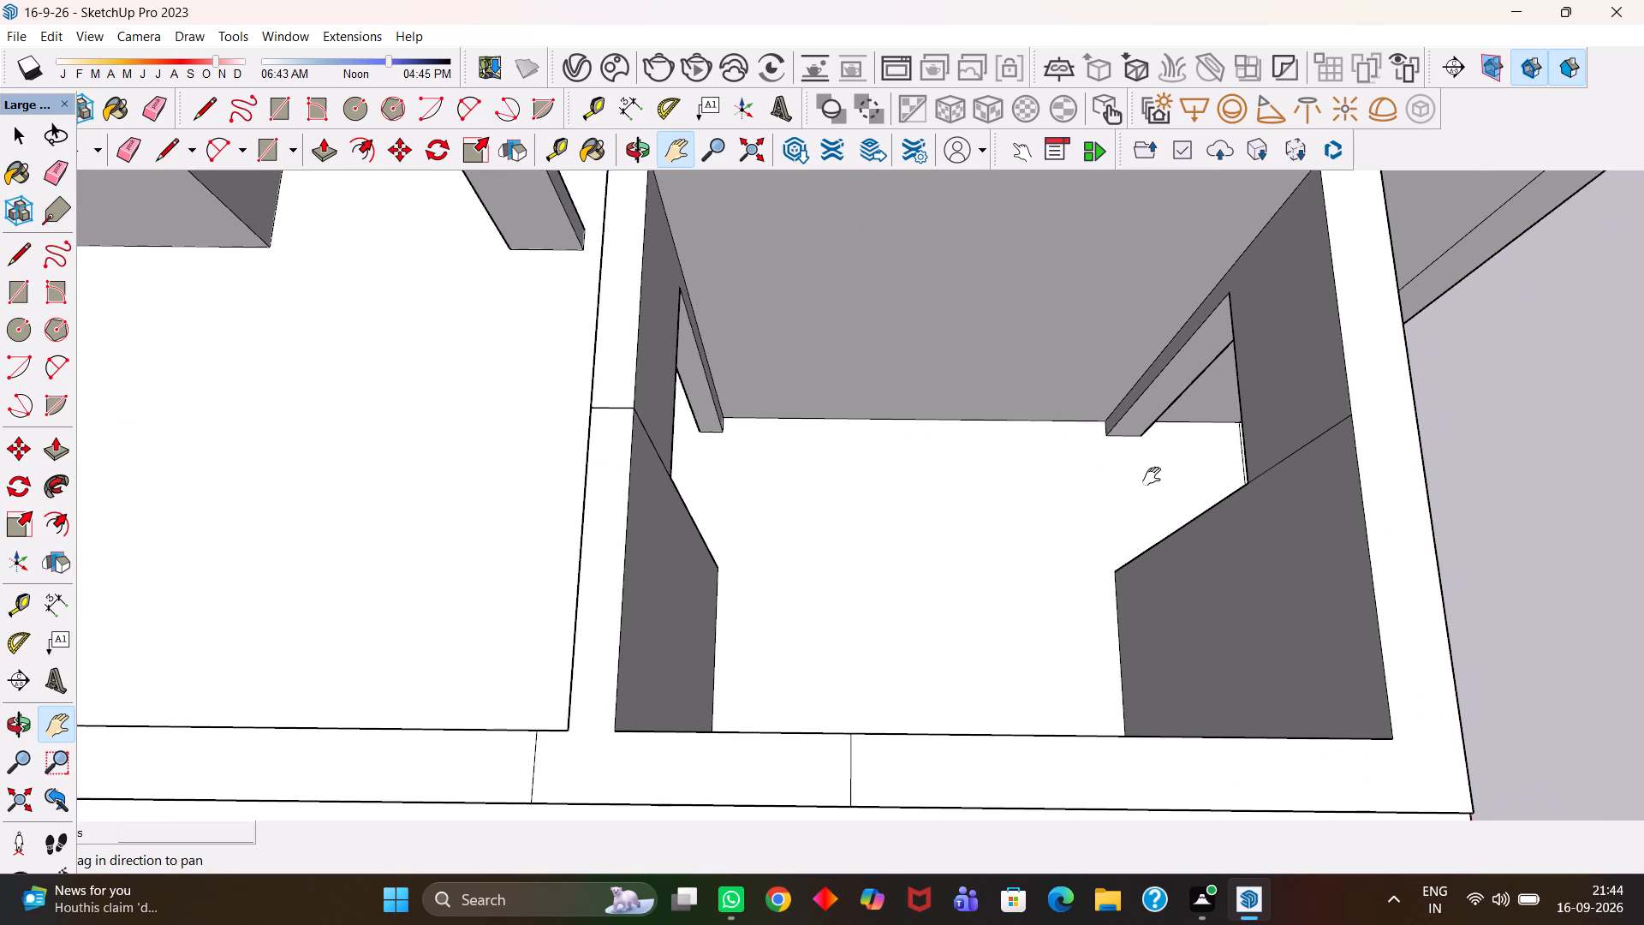
{"action": "scroll", "coordinate": [1152, 476], "scroll_direction": "up", "scroll_amount": 2}
{"action": "scroll", "coordinate": [1152, 474], "scroll_direction": "down", "scroll_amount": 9}
{"action": "left_click_drag", "start_coordinate": [1069, 381], "coordinate": [915, 663]}
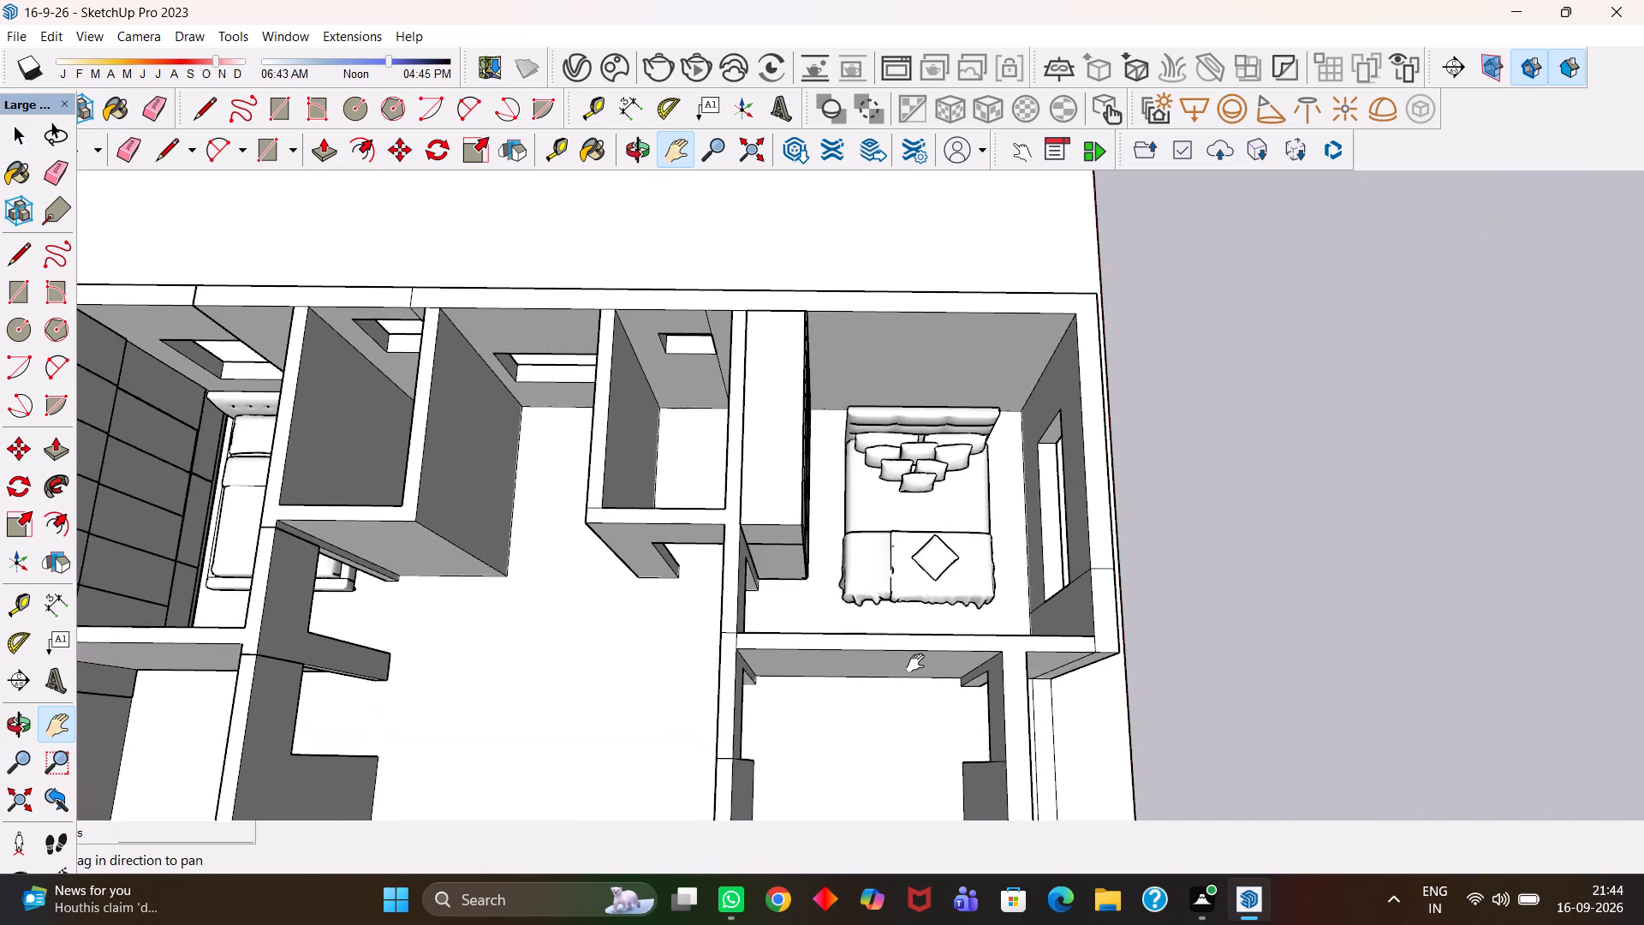
{"action": "left_click_drag", "start_coordinate": [915, 663], "coordinate": [912, 663]}
{"action": "scroll", "coordinate": [911, 662], "scroll_direction": "down", "scroll_amount": 5}
{"action": "left_click_drag", "start_coordinate": [866, 630], "coordinate": [918, 438]}
{"action": "scroll", "coordinate": [942, 504], "scroll_direction": "up", "scroll_amount": 4}
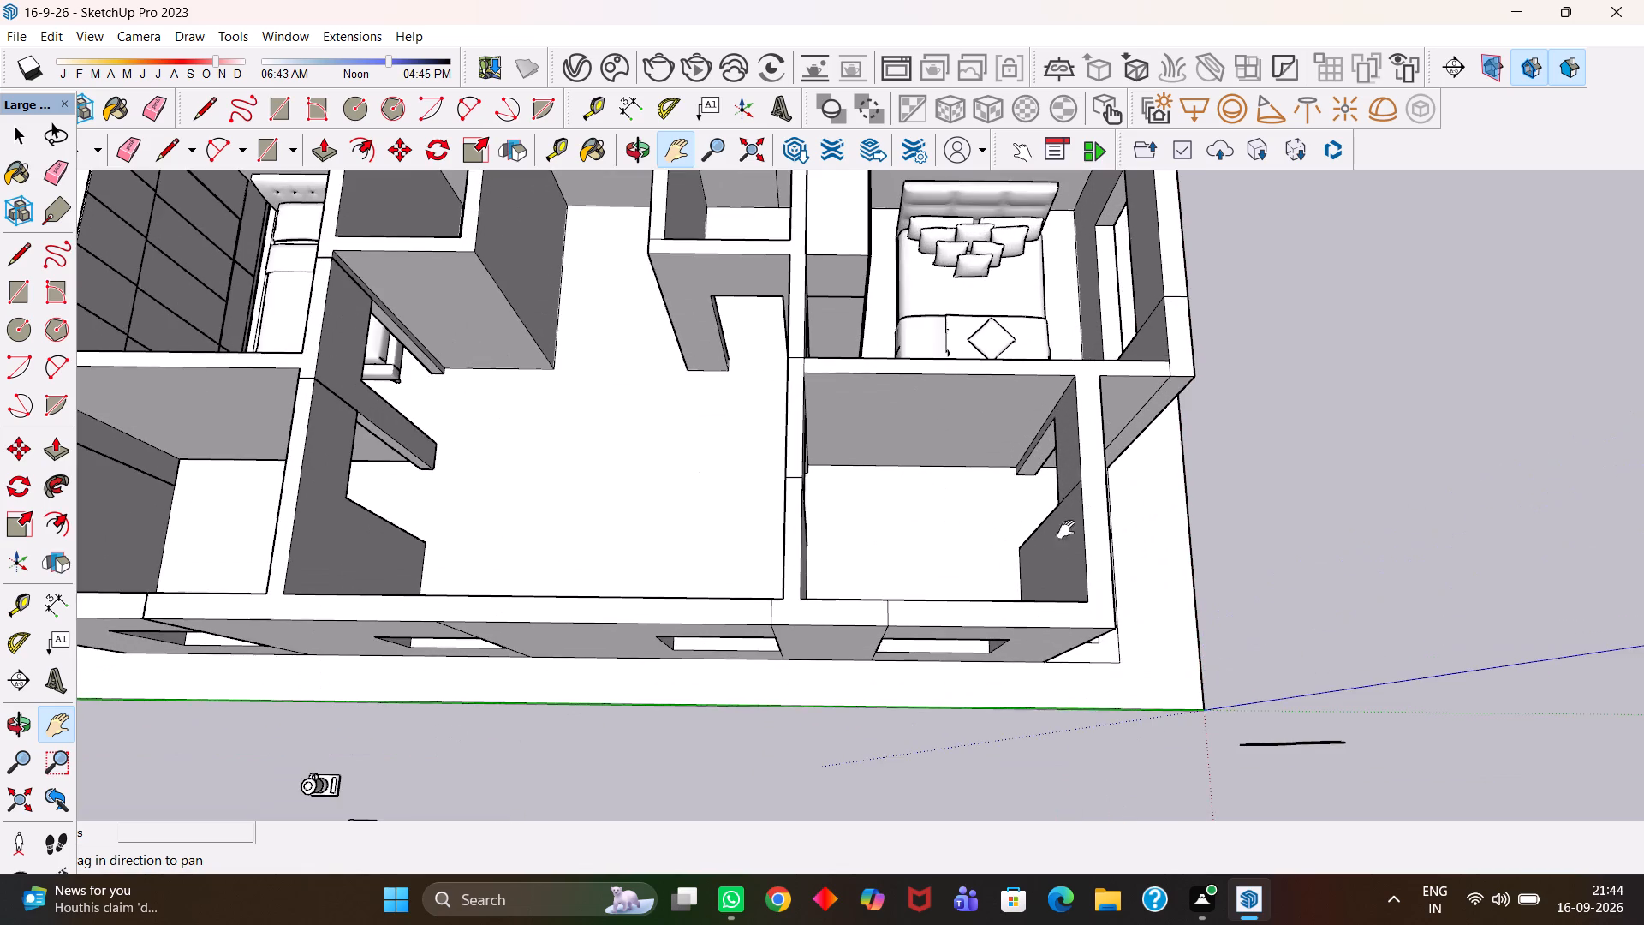
{"action": "scroll", "coordinate": [972, 511], "scroll_direction": "up", "scroll_amount": 3}
{"action": "left_click_drag", "start_coordinate": [941, 509], "coordinate": [793, 544]}
Search Chaos Cosmos for doors and place Door 243 074 by the outer-wall opening of the front corner room.
{"action": "left_click", "coordinate": [618, 81]}
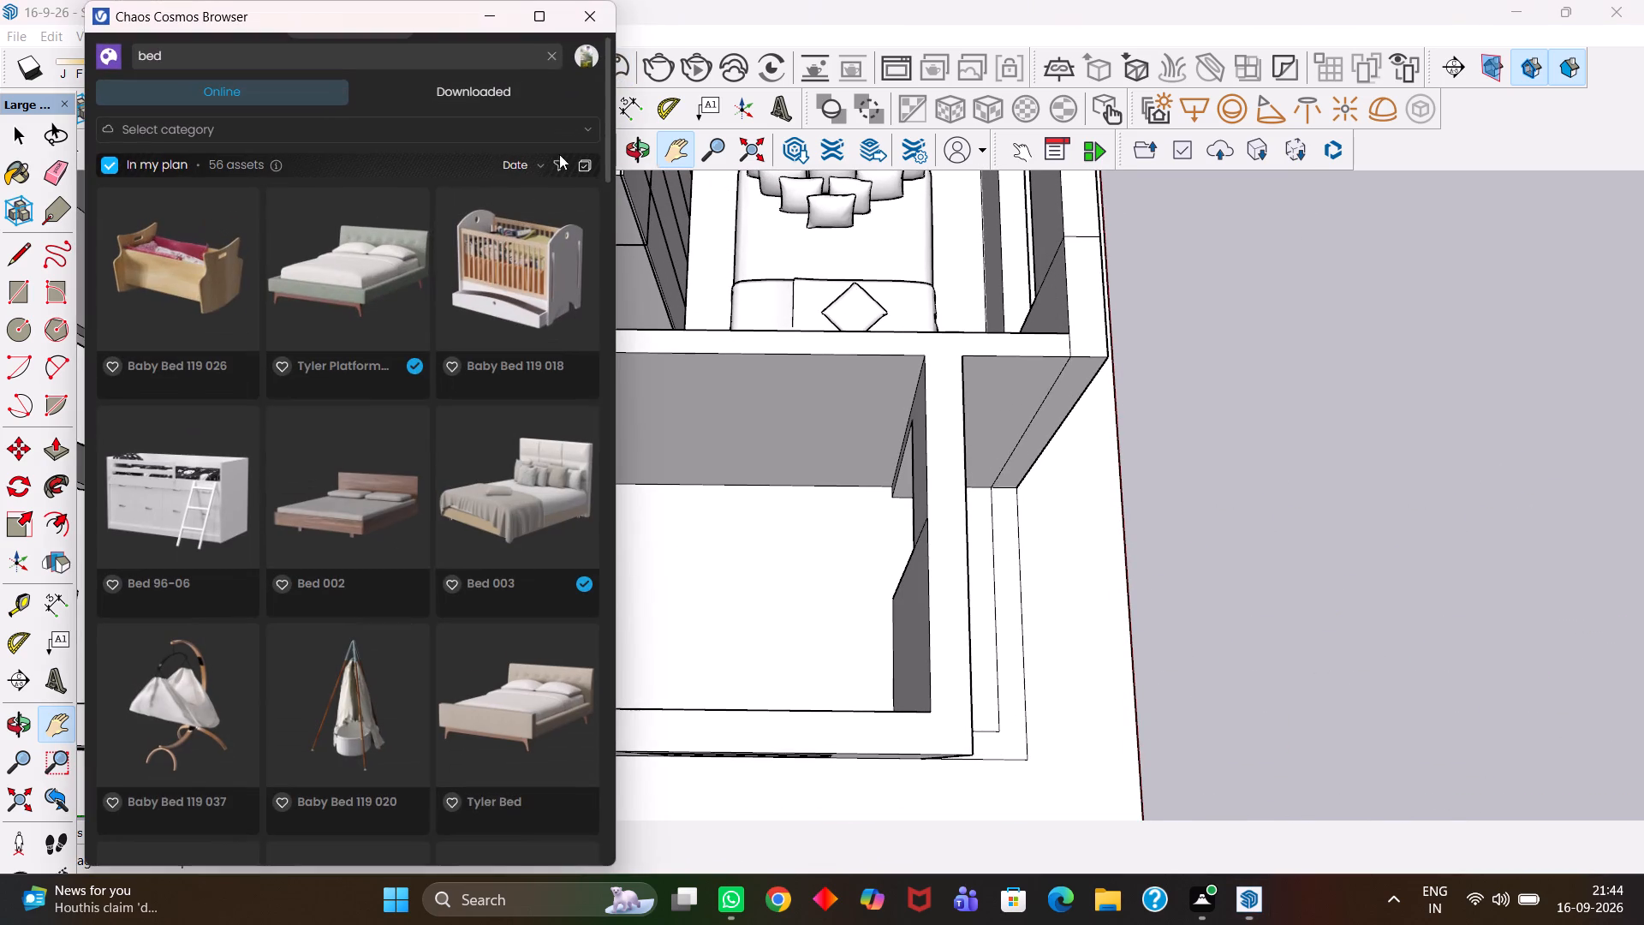
{"action": "left_click_drag", "start_coordinate": [222, 53], "coordinate": [103, 57]}
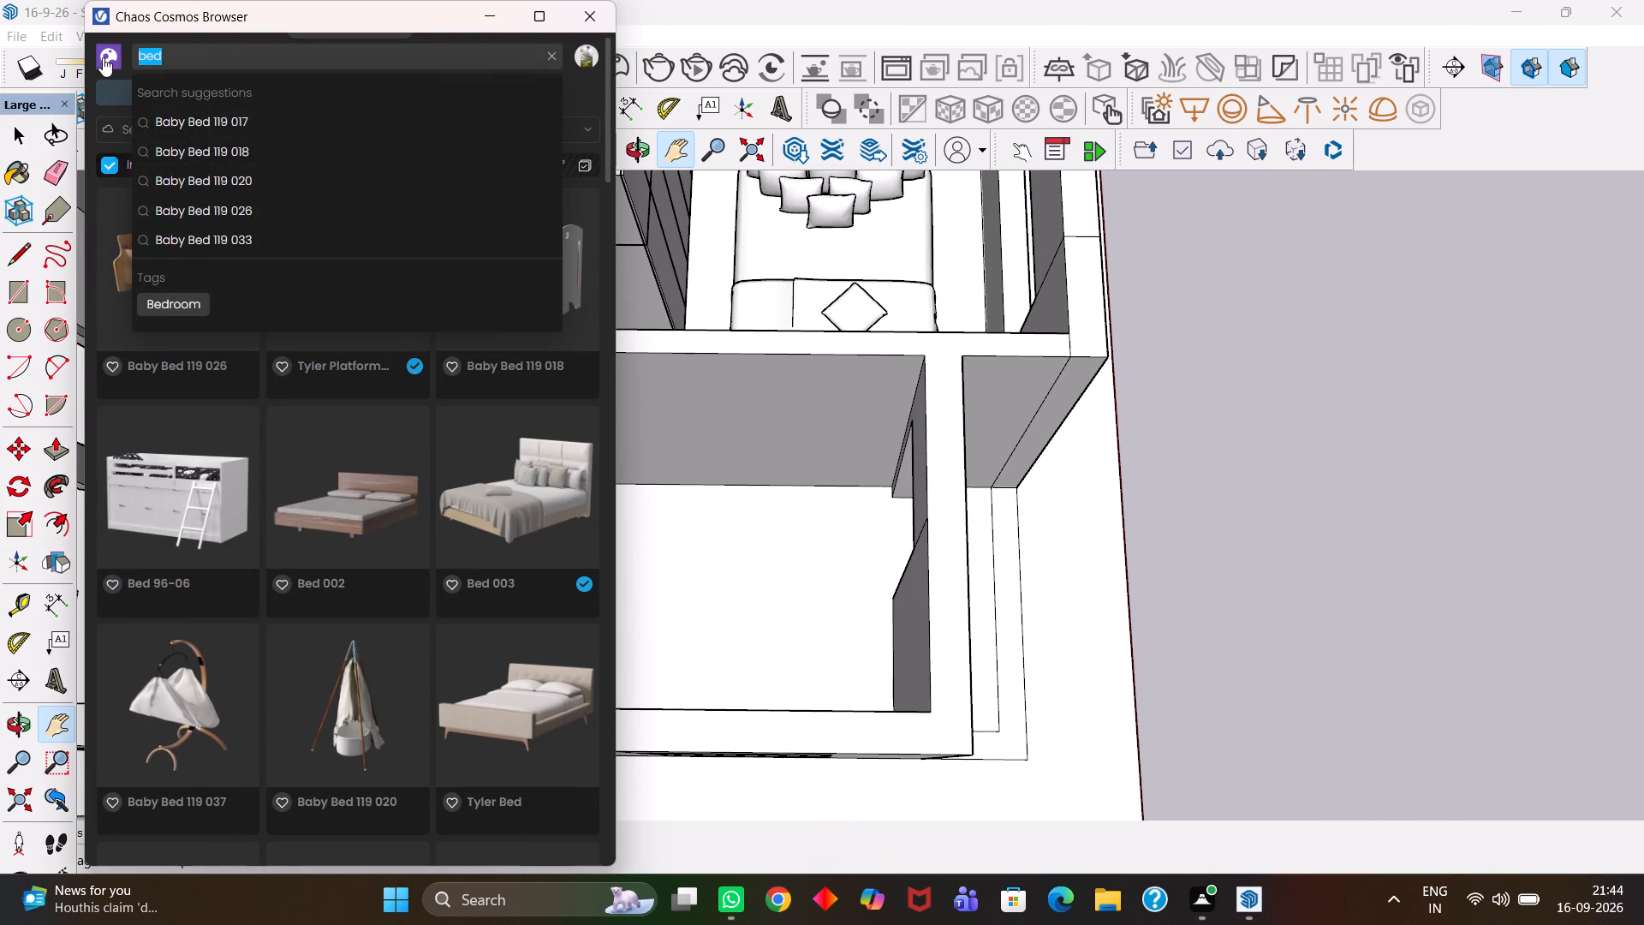
{"action": "type", "text": "doors"}
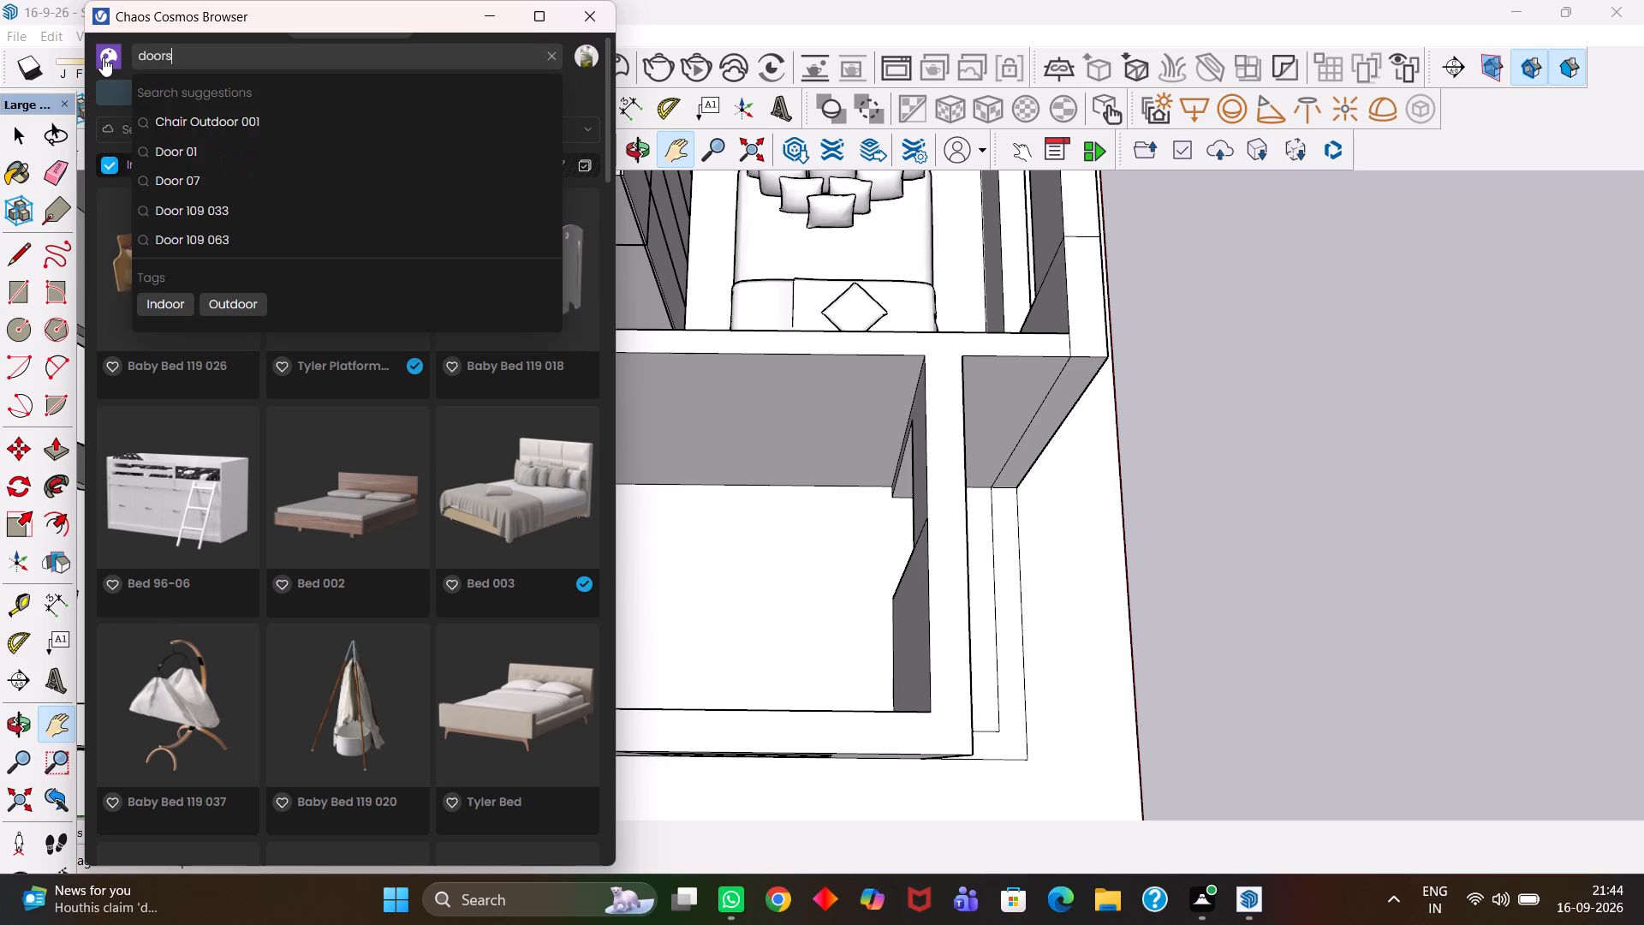
{"action": "key", "text": "Return"}
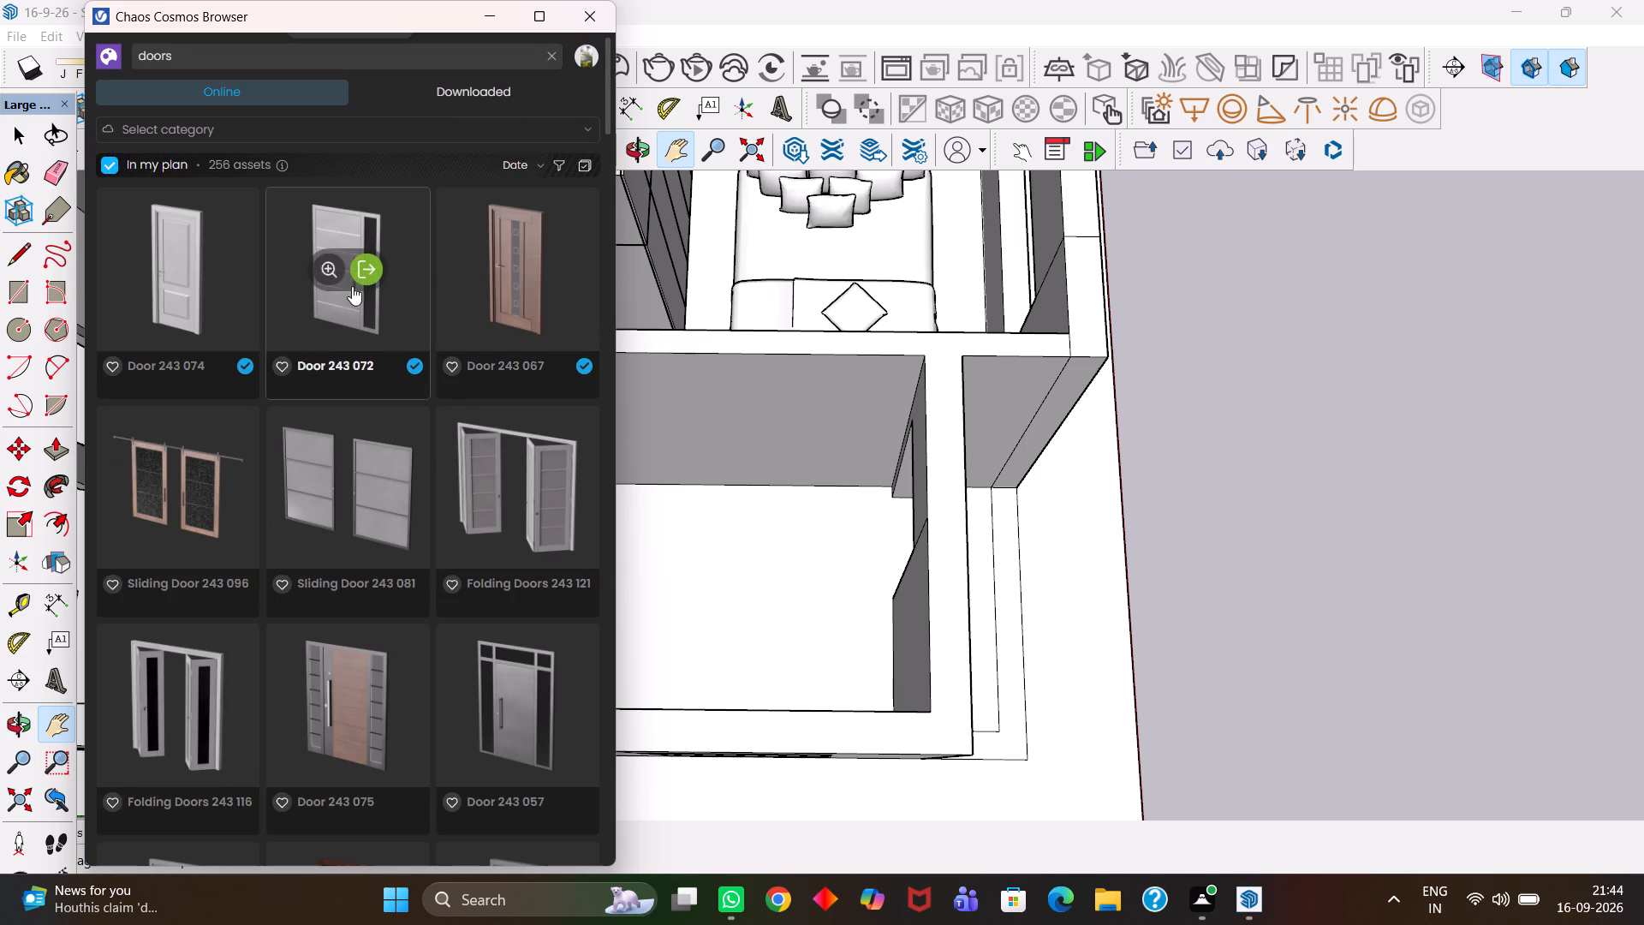
{"action": "double_click", "coordinate": [195, 283]}
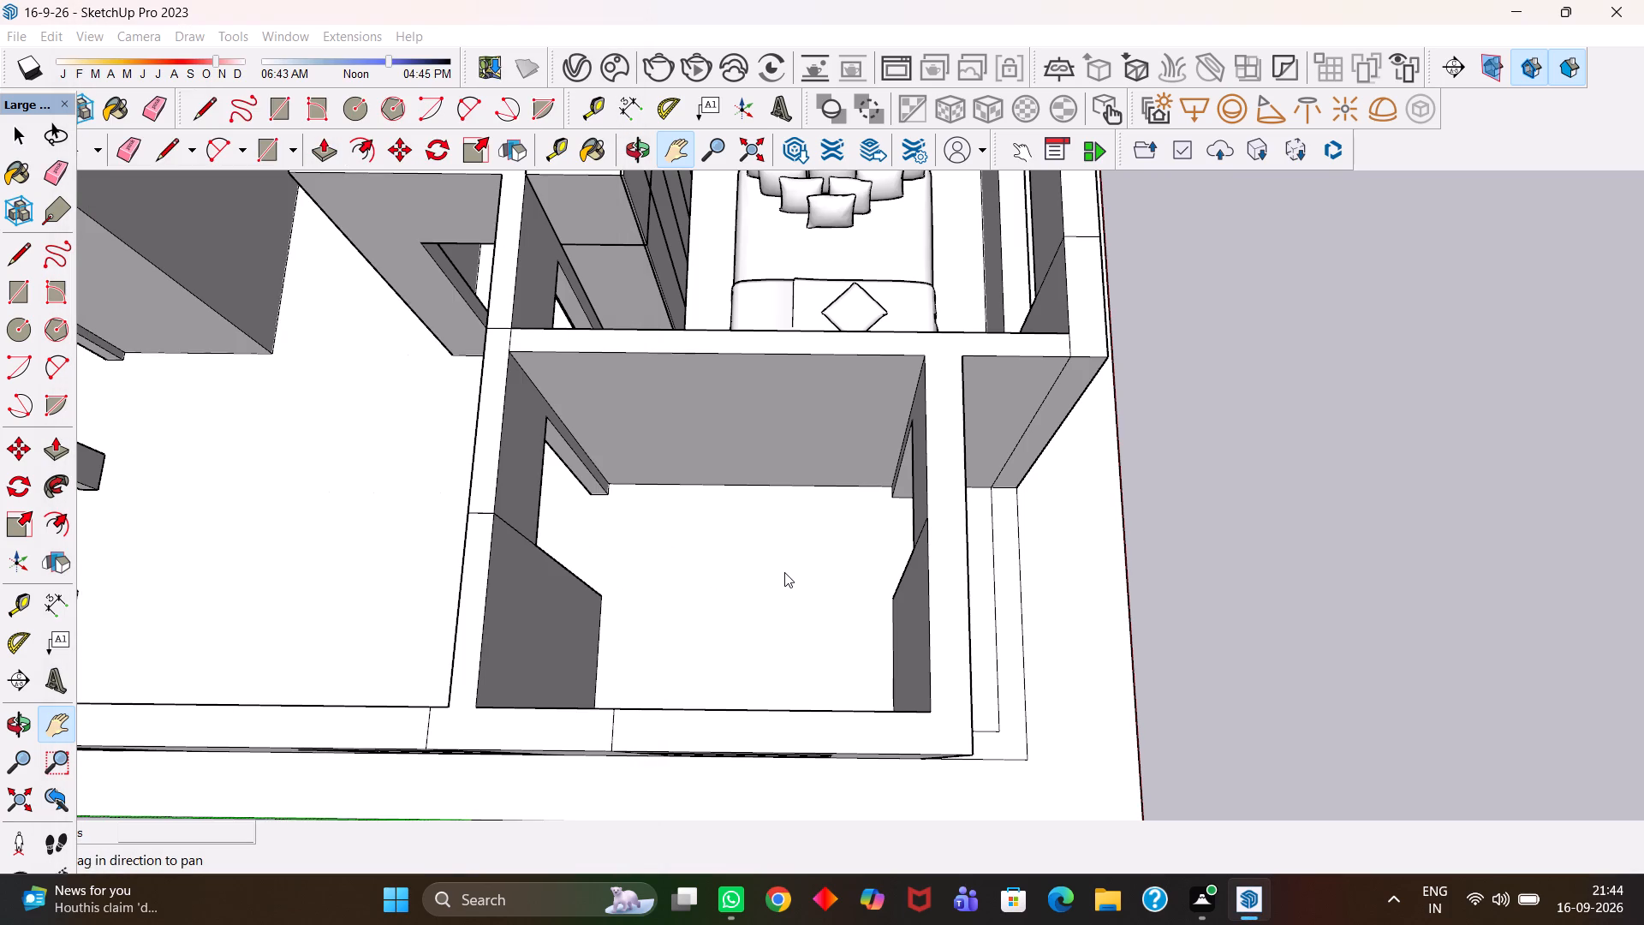
{"action": "scroll", "coordinate": [931, 563], "scroll_direction": "up", "scroll_amount": 3}
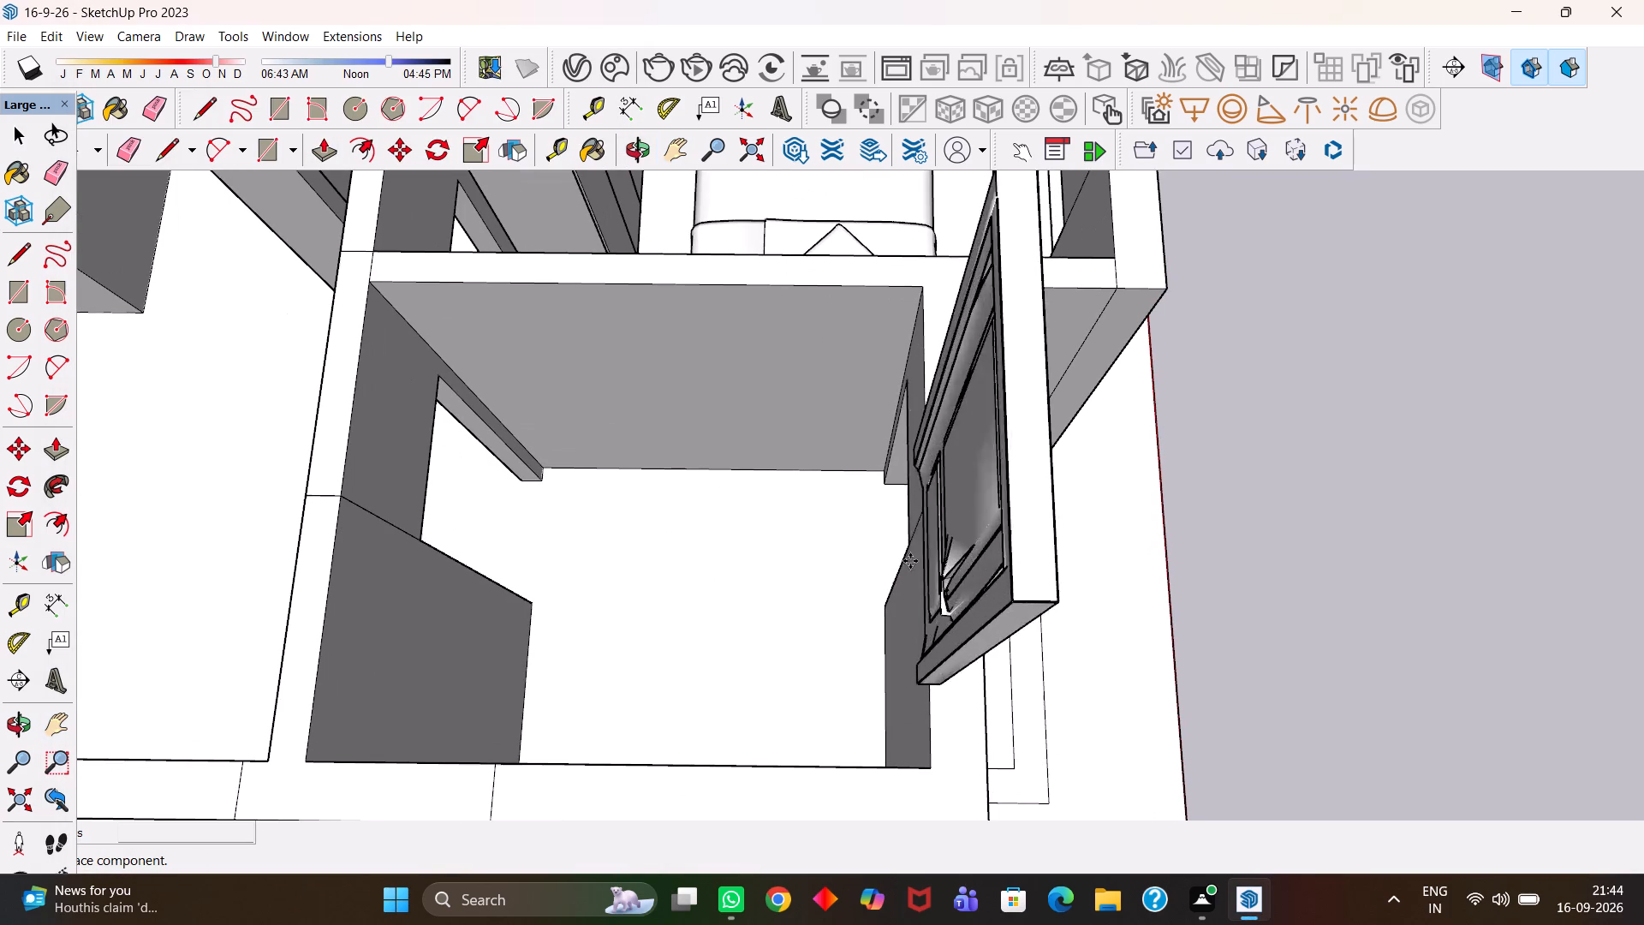
{"action": "left_click", "coordinate": [882, 544]}
Move the imported door so its bottom corner meets the bottom corner of the outer-wall opening.
{"action": "key", "text": "h"}
{"action": "scroll", "coordinate": [884, 556], "scroll_direction": "up", "scroll_amount": 4}
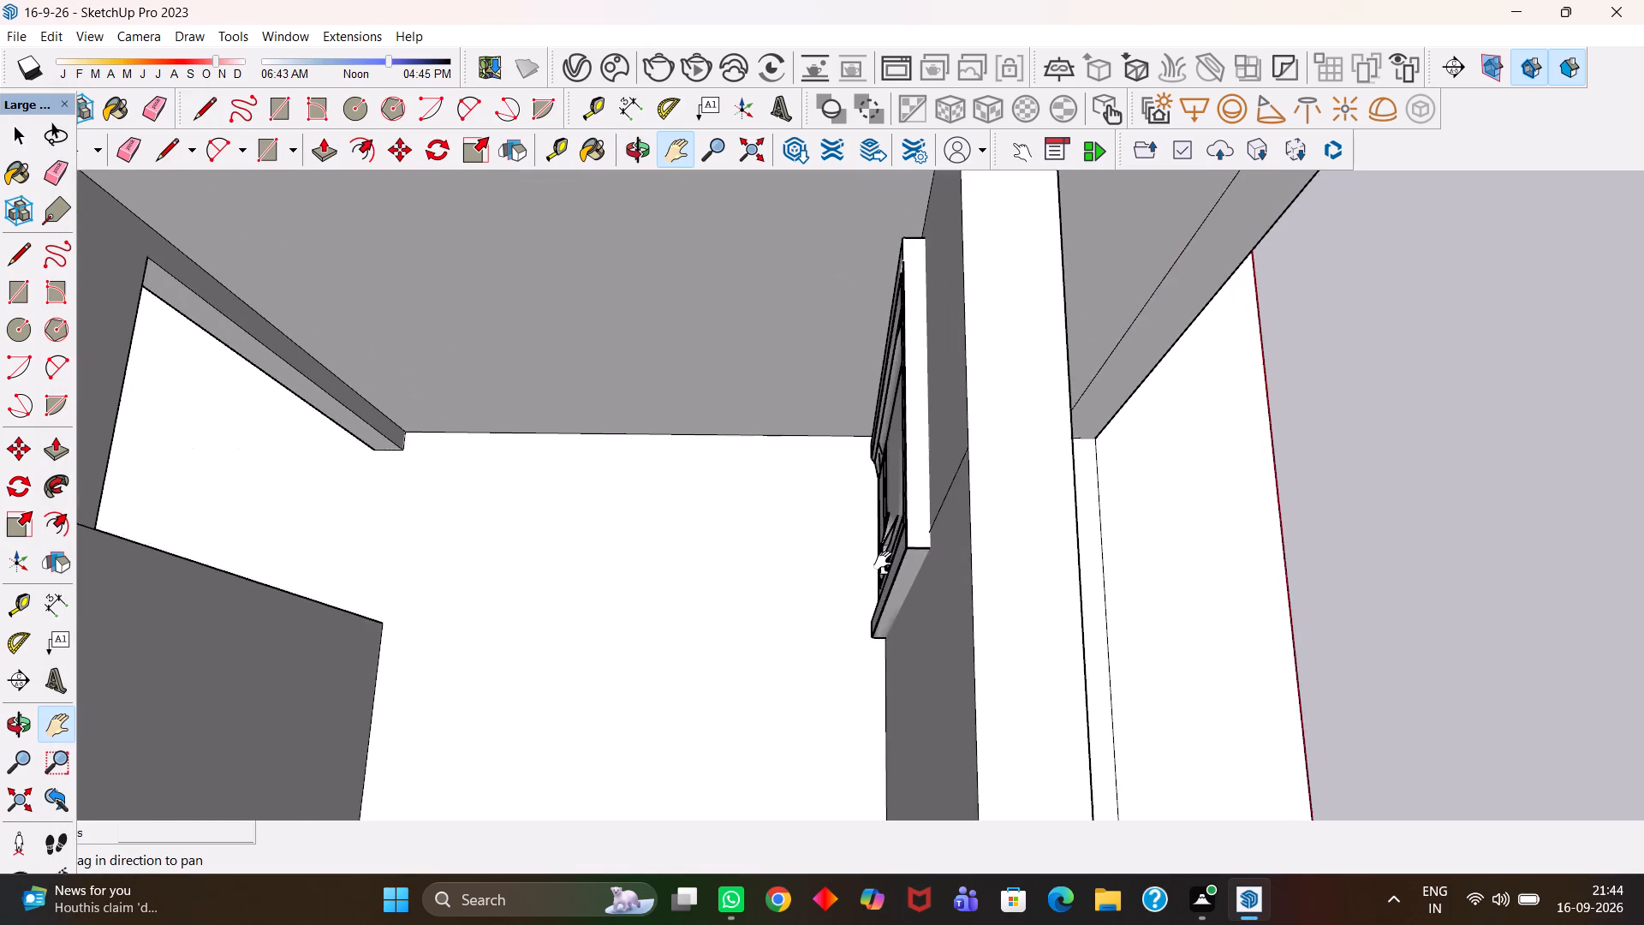
{"action": "scroll", "coordinate": [883, 560], "scroll_direction": "up", "scroll_amount": 6}
{"action": "scroll", "coordinate": [747, 570], "scroll_direction": "up", "scroll_amount": 1}
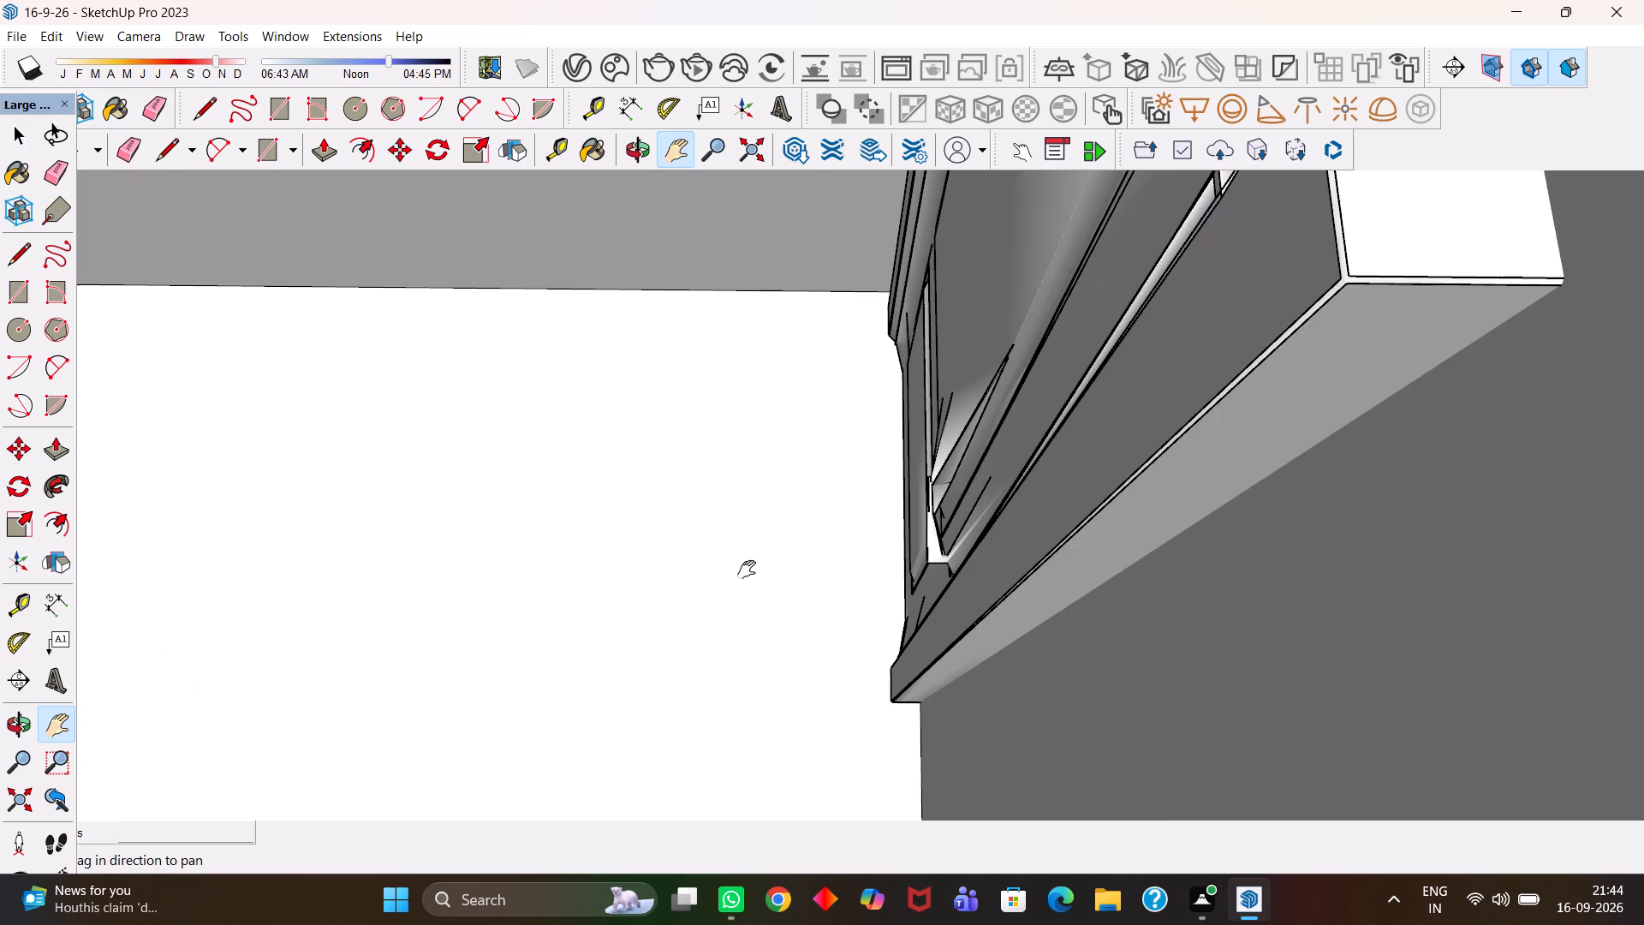
{"action": "scroll", "coordinate": [770, 585], "scroll_direction": "up", "scroll_amount": 1}
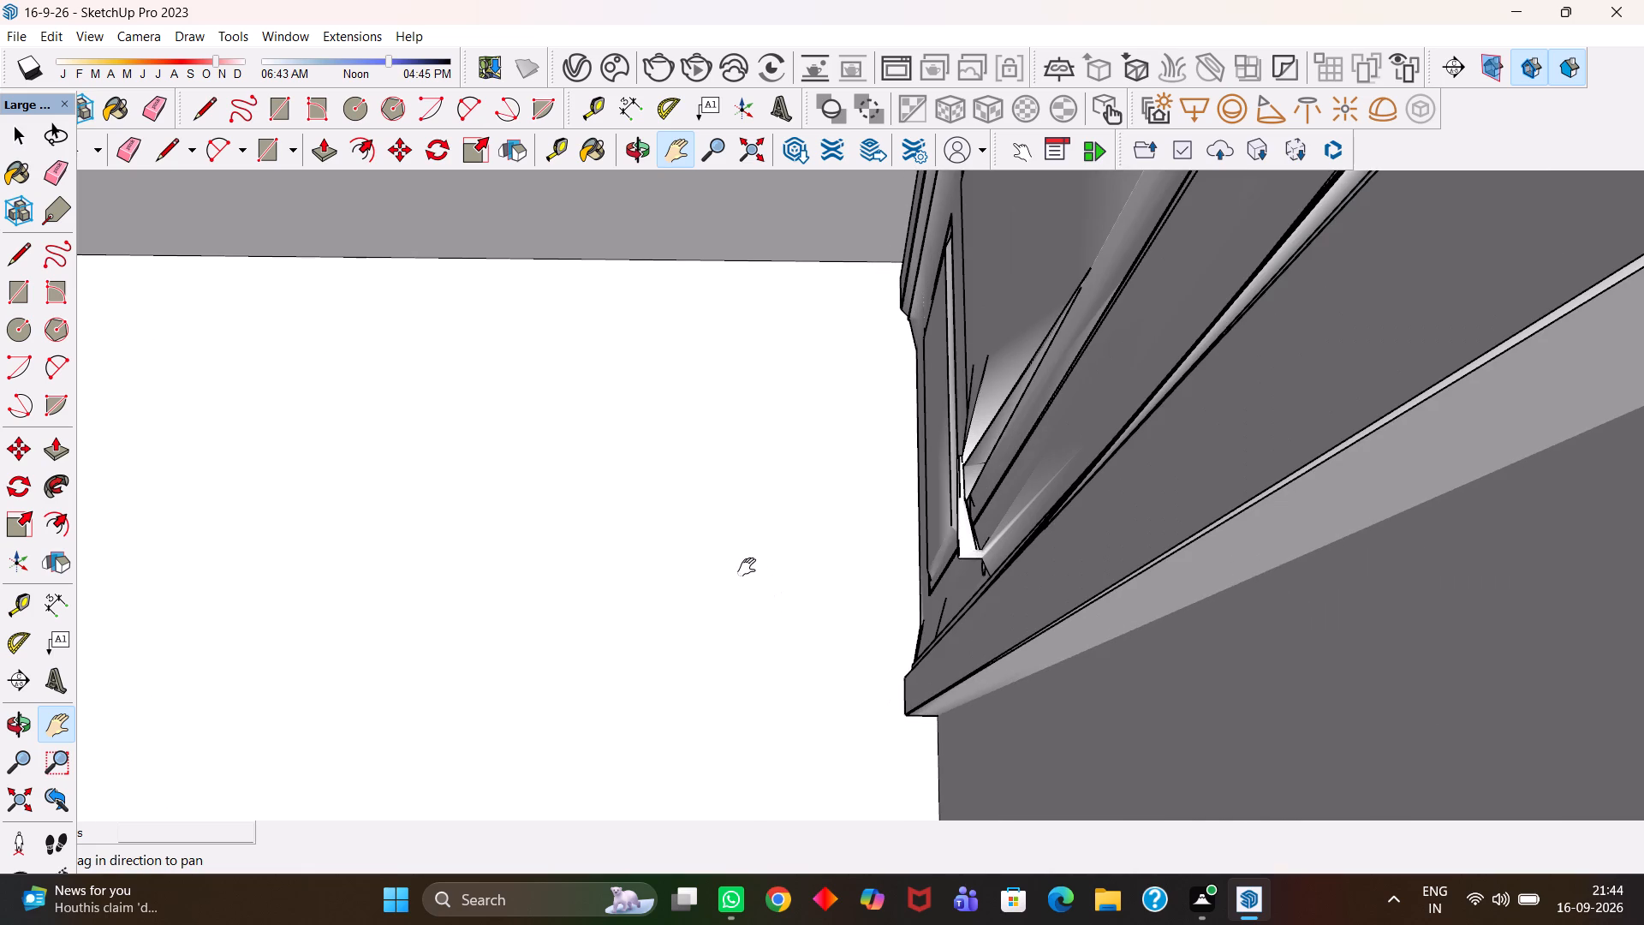
{"action": "scroll", "coordinate": [954, 531], "scroll_direction": "up", "scroll_amount": 1}
{"action": "scroll", "coordinate": [953, 532], "scroll_direction": "down", "scroll_amount": 2}
{"action": "scroll", "coordinate": [842, 625], "scroll_direction": "down", "scroll_amount": 1}
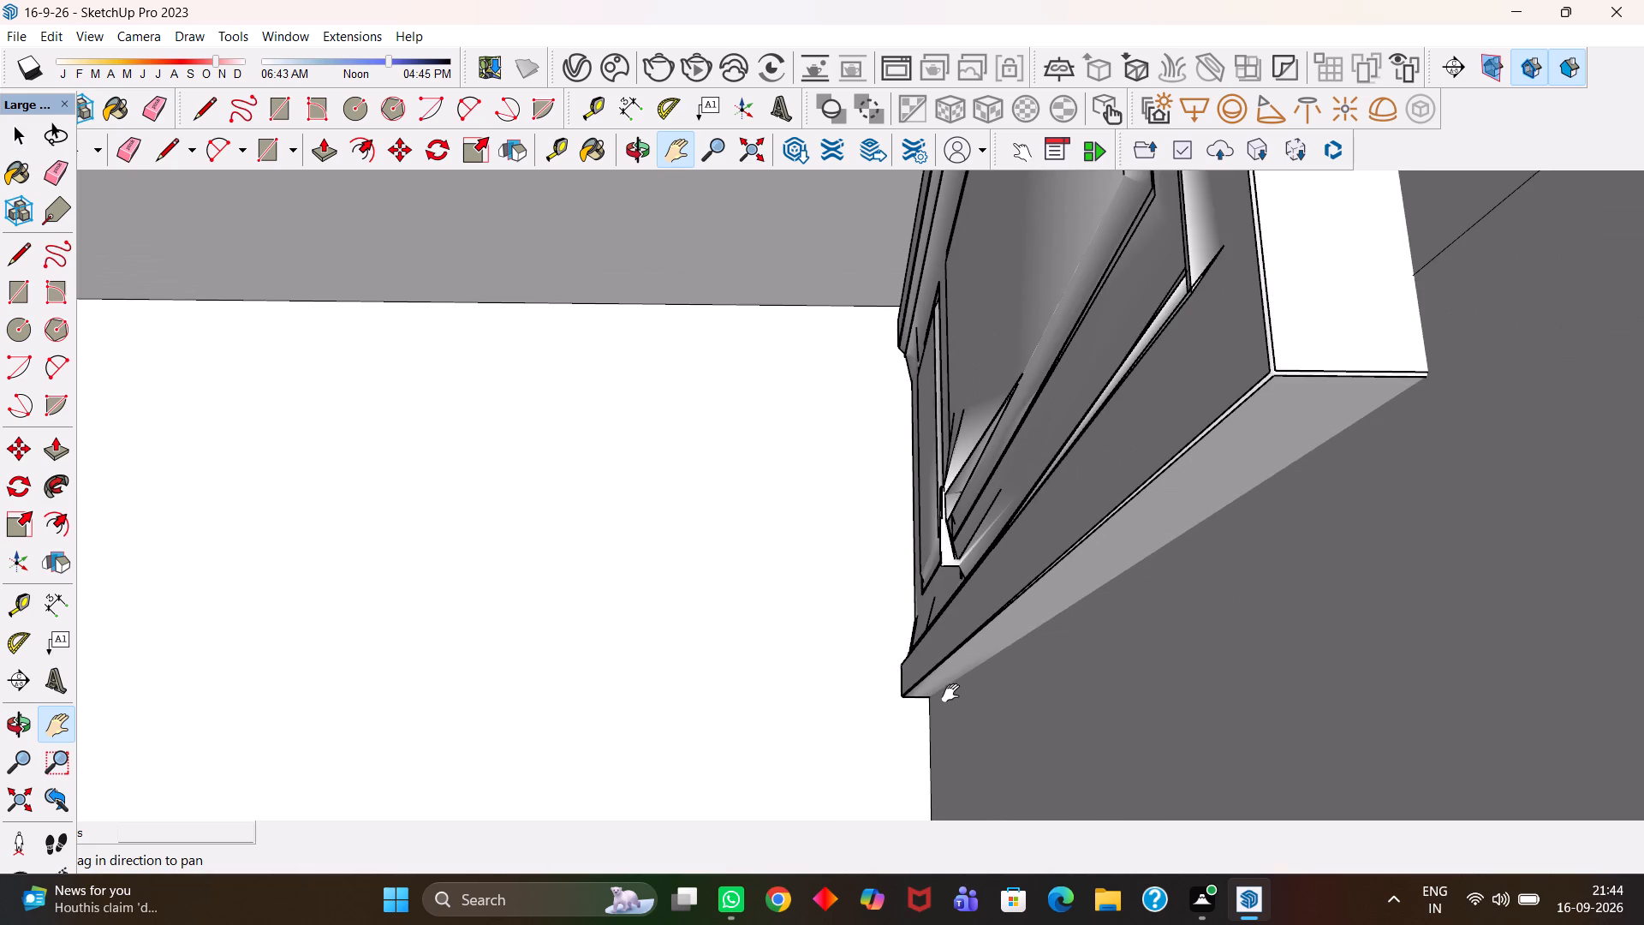
{"action": "key", "text": "space"}
{"action": "left_click", "coordinate": [943, 669]}
{"action": "key", "text": "m"}
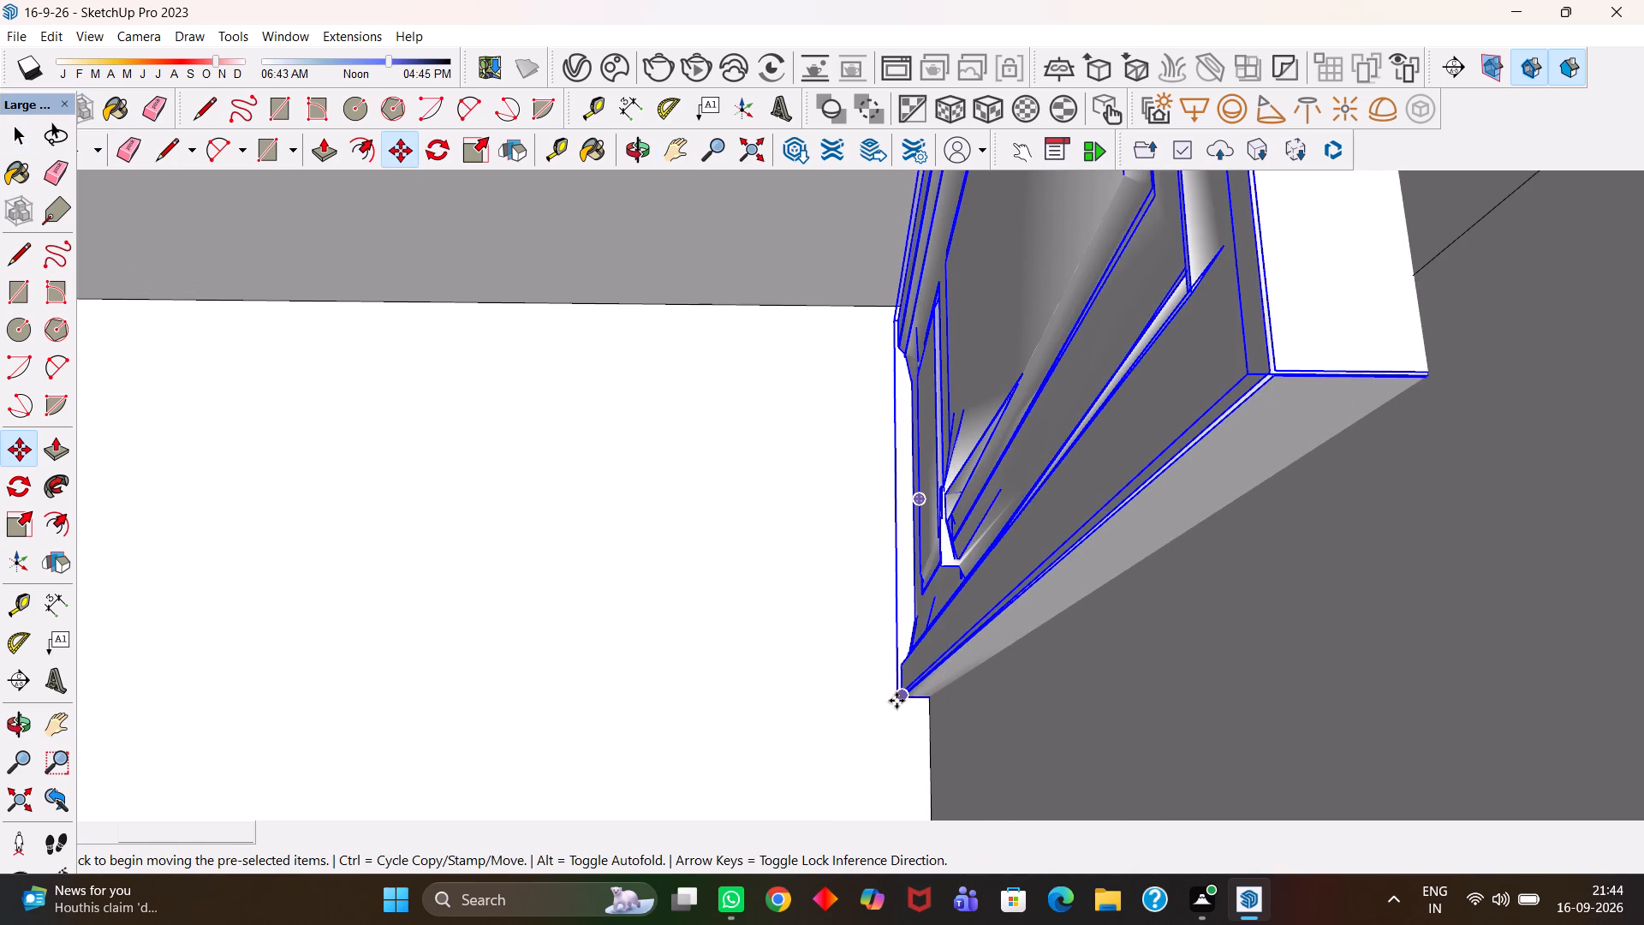
{"action": "left_click", "coordinate": [896, 701]}
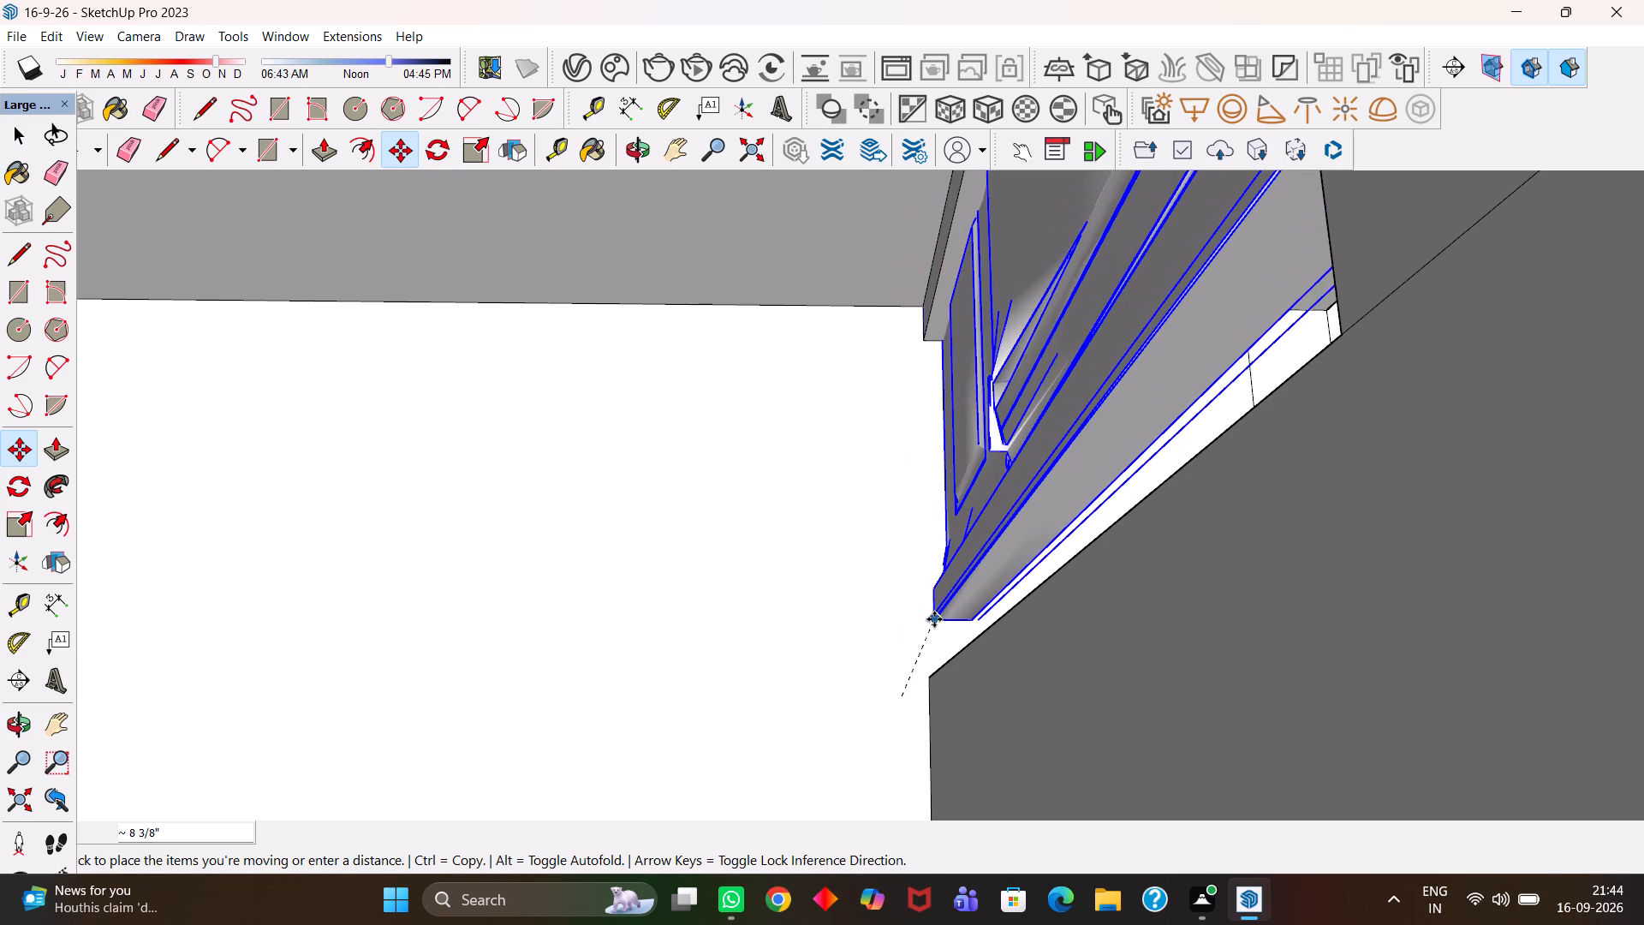
{"action": "left_click", "coordinate": [938, 671]}
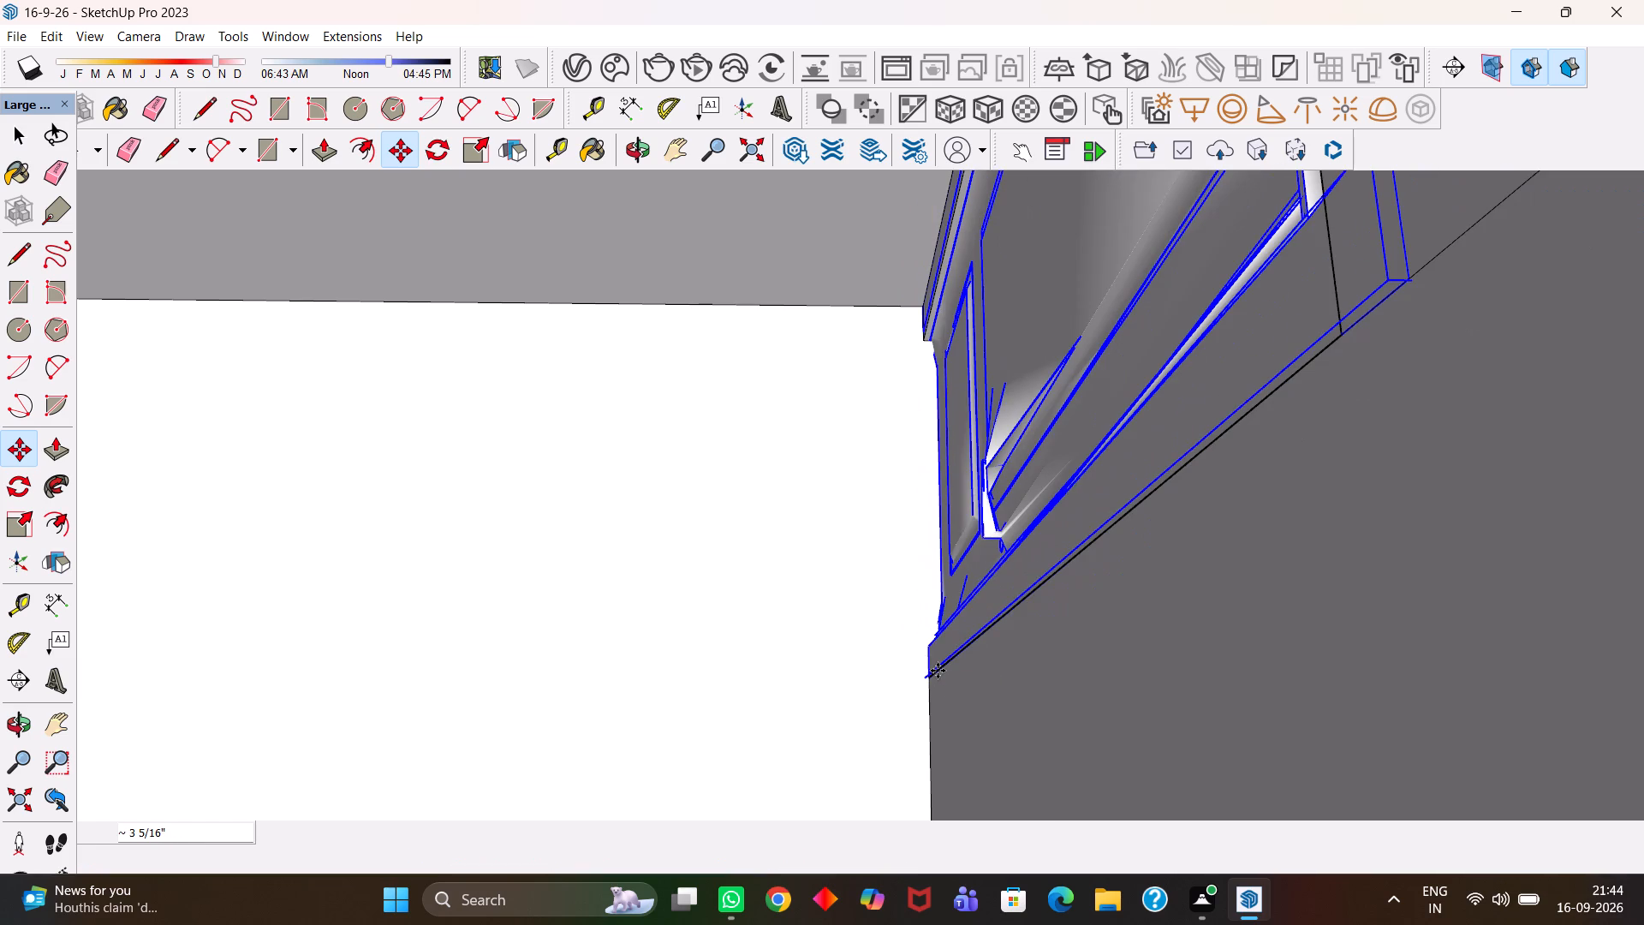
Scale the door to the opening, about 0.90 in width and about 0.97 in height.
{"action": "key", "text": "h"}
{"action": "scroll", "coordinate": [938, 671], "scroll_direction": "down", "scroll_amount": 4}
{"action": "left_click_drag", "start_coordinate": [954, 474], "coordinate": [979, 660]}
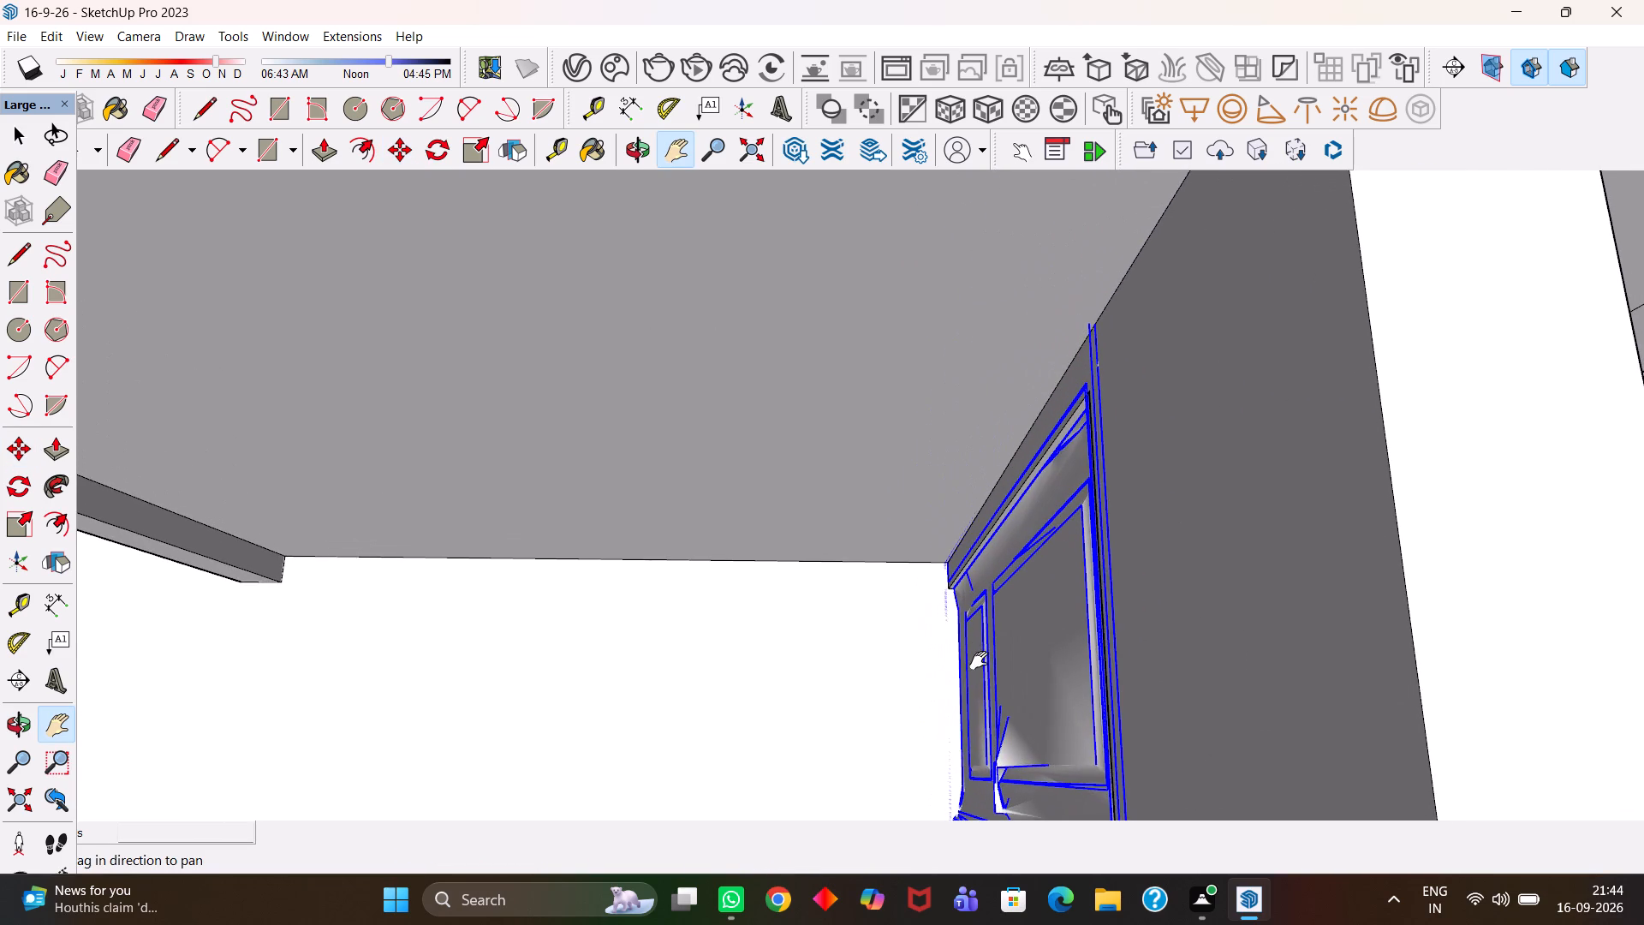
{"action": "left_click_drag", "start_coordinate": [979, 660], "coordinate": [980, 652]}
{"action": "key", "text": "s"}
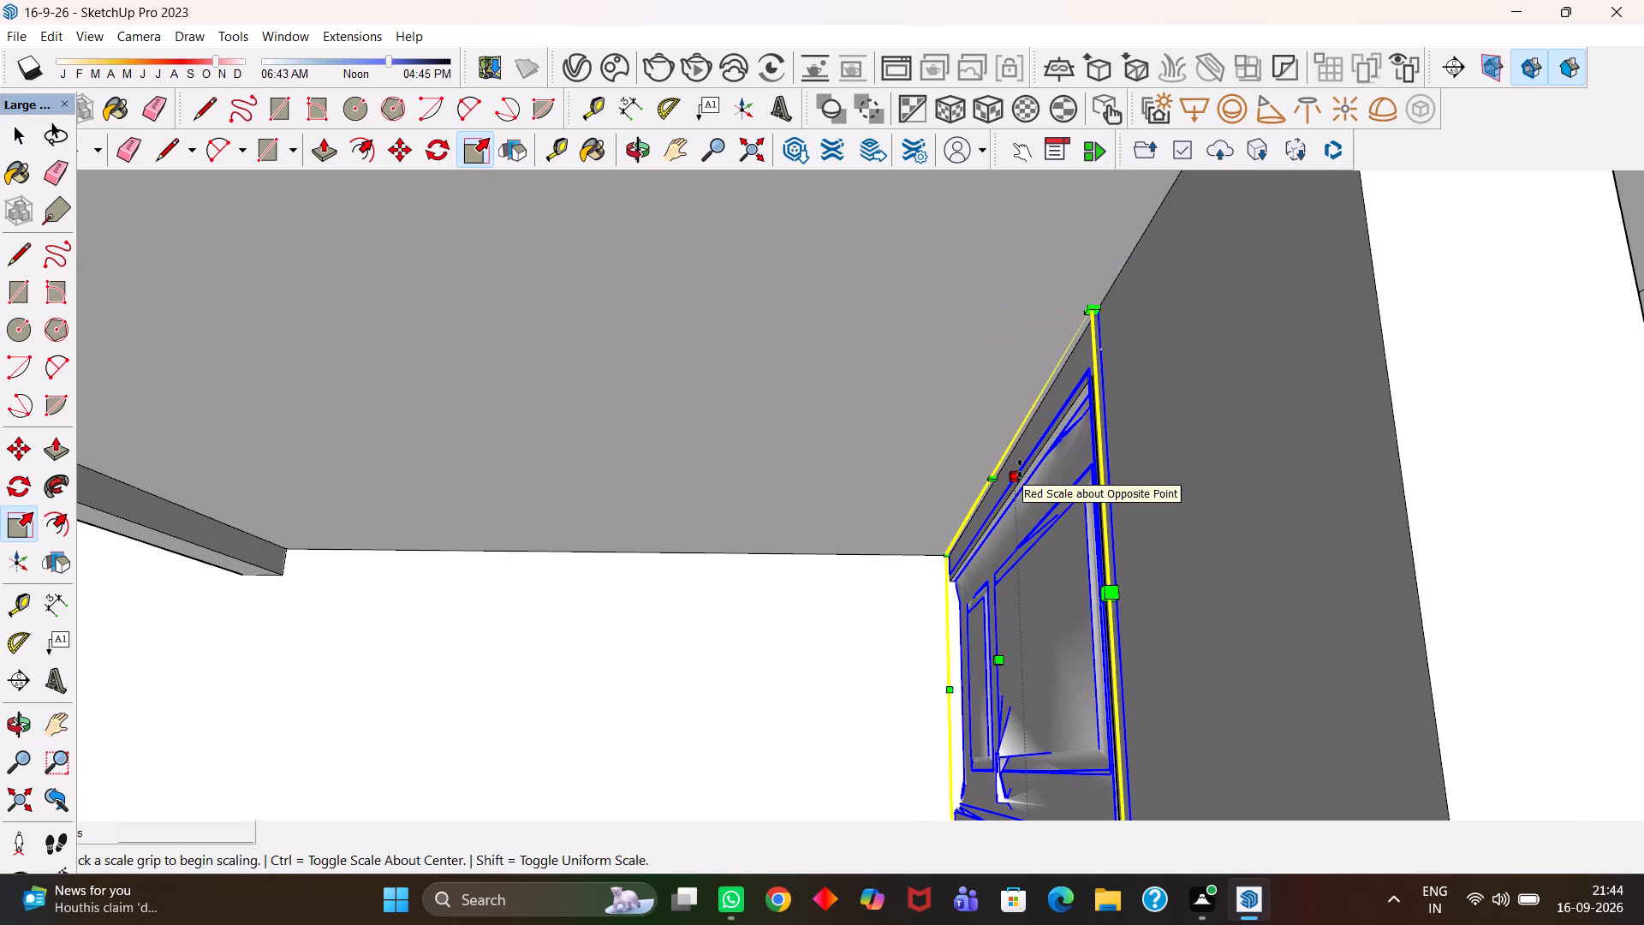
{"action": "left_click", "coordinate": [1020, 468]}
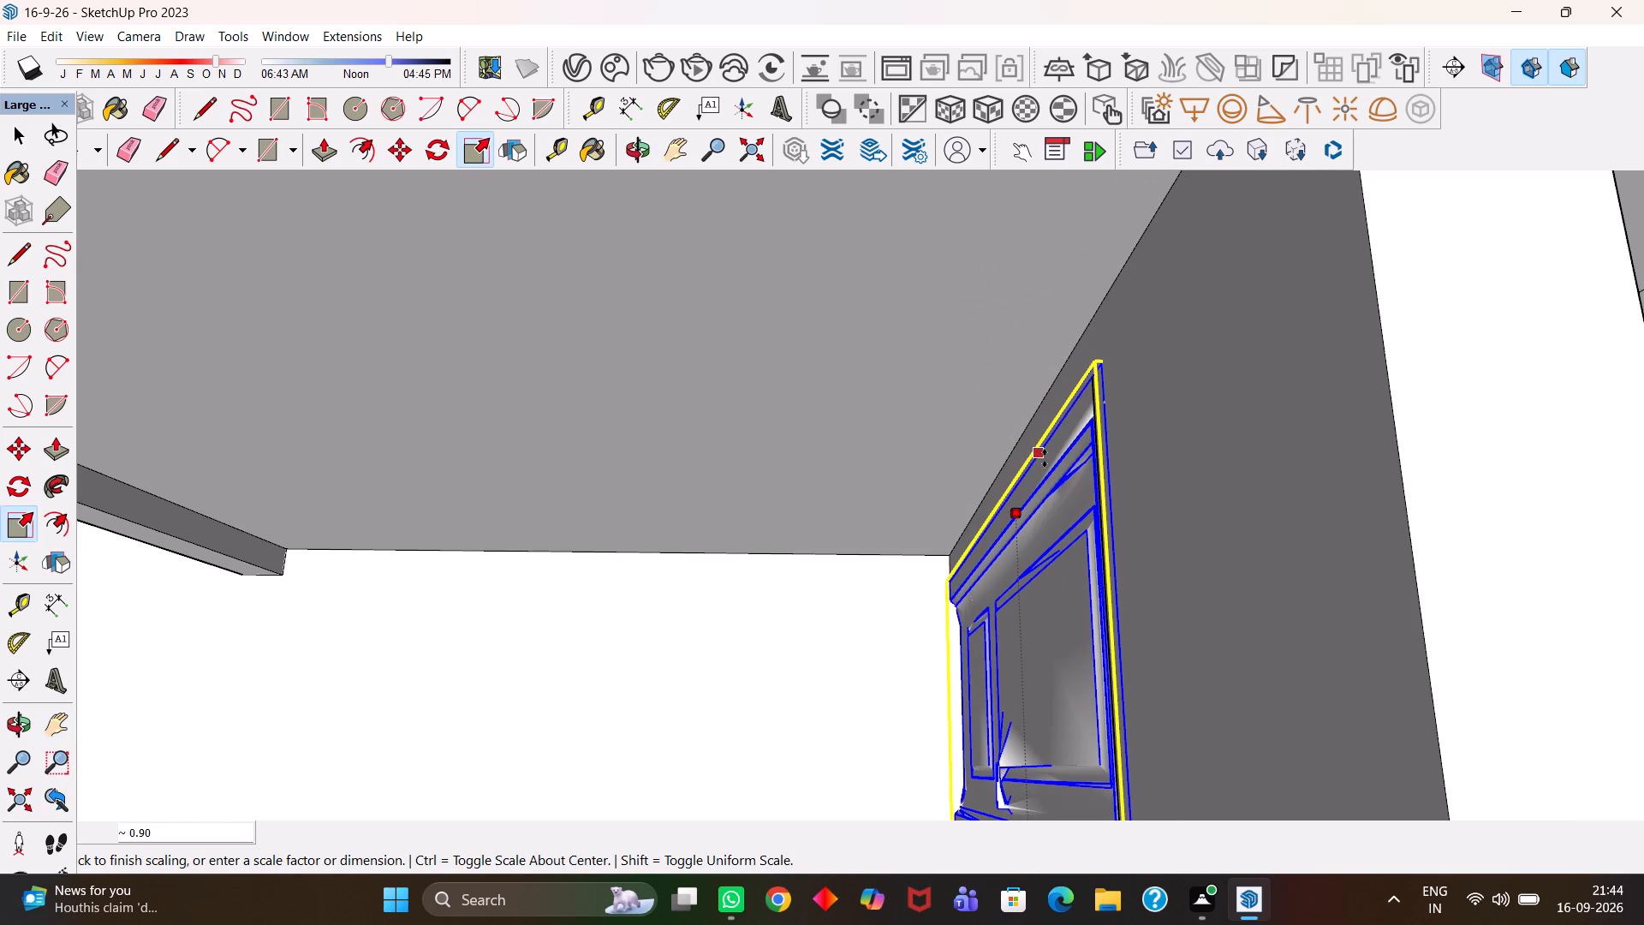
{"action": "left_click", "coordinate": [1045, 458]}
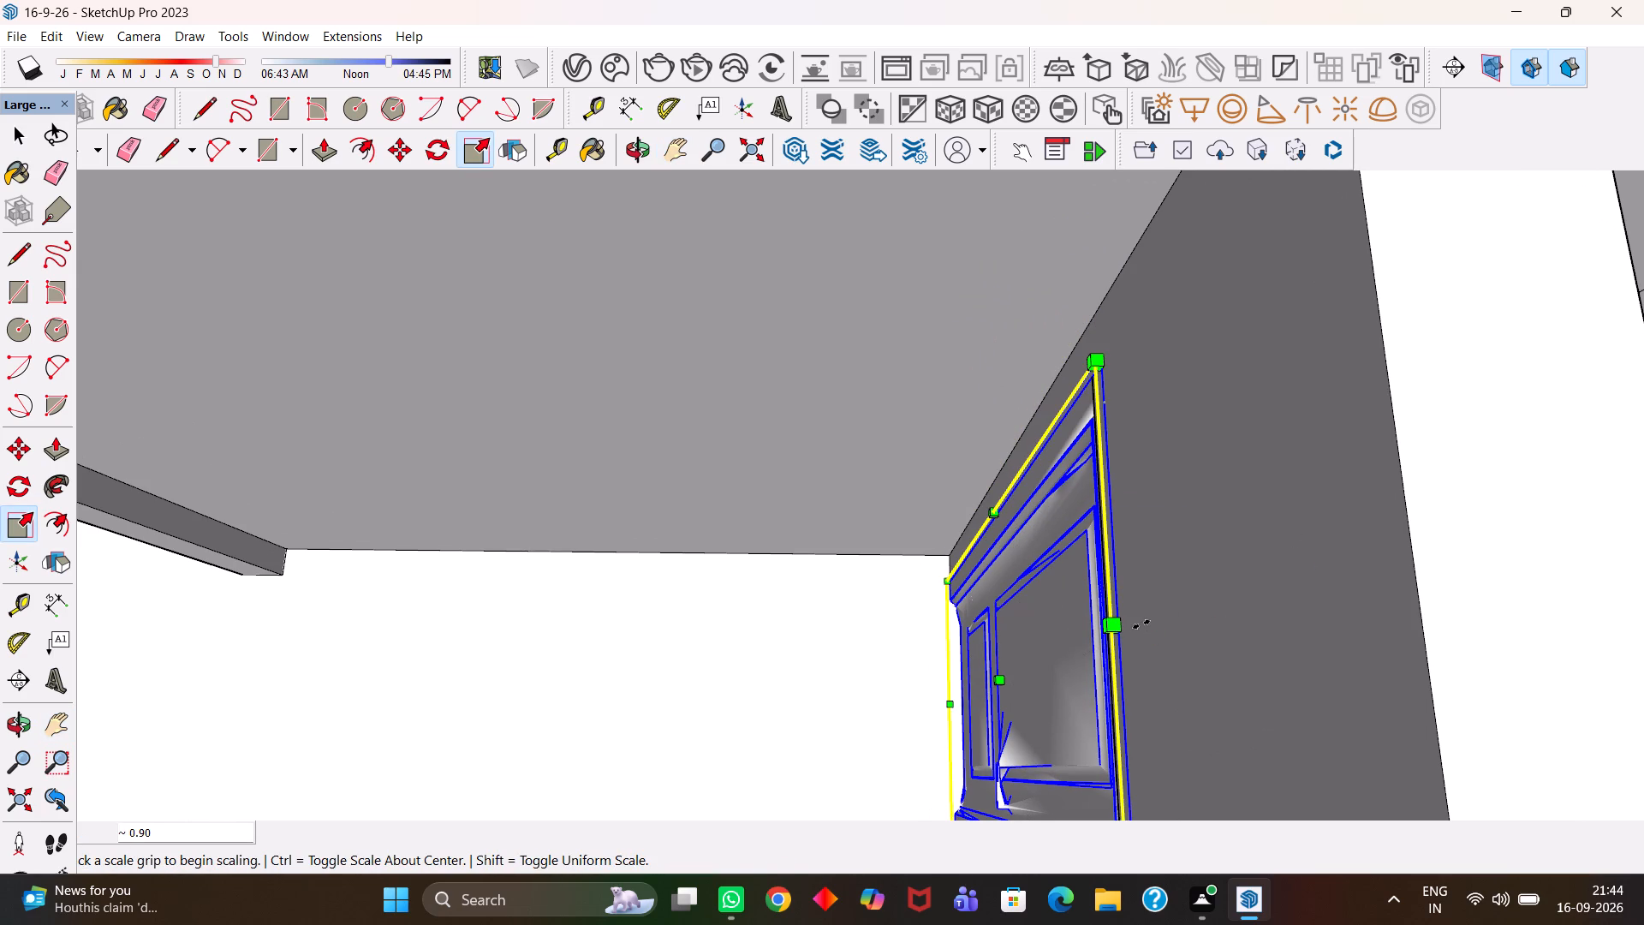
{"action": "left_click", "coordinate": [1143, 624]}
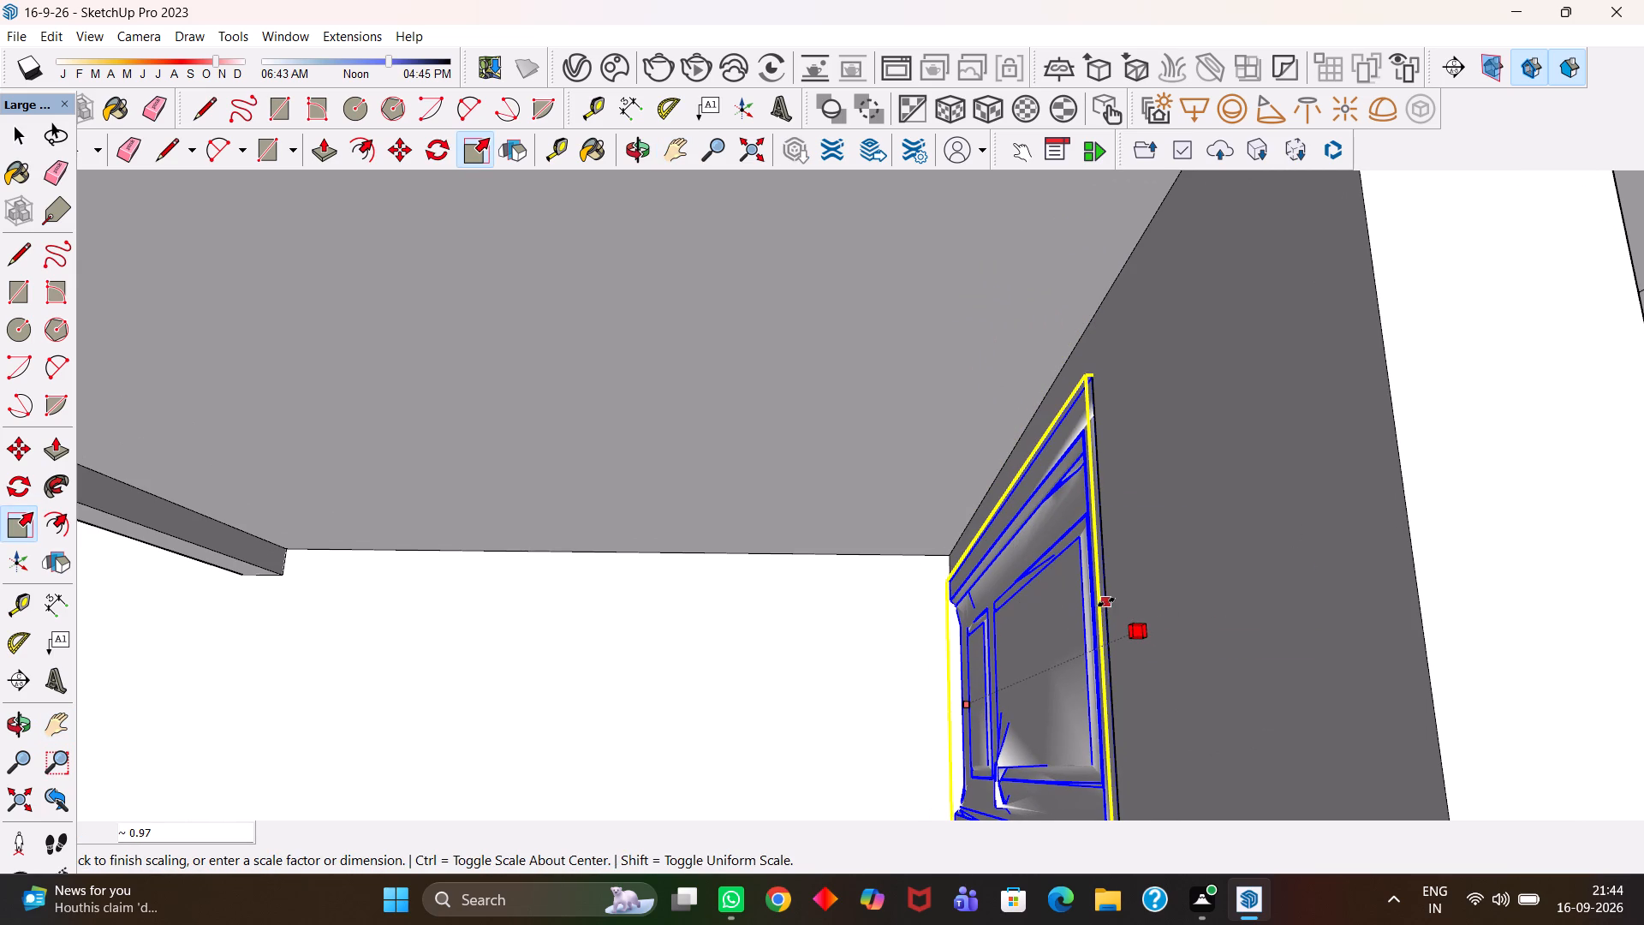
{"action": "double_click", "coordinate": [1106, 602]}
Copy the fitted door about 8' 8 3/8" across the room into the opposite doorway facing the central hall.
{"action": "key", "text": "h"}
{"action": "scroll", "coordinate": [1065, 604], "scroll_direction": "down", "scroll_amount": 6}
{"action": "left_click_drag", "start_coordinate": [1048, 624], "coordinate": [985, 475]}
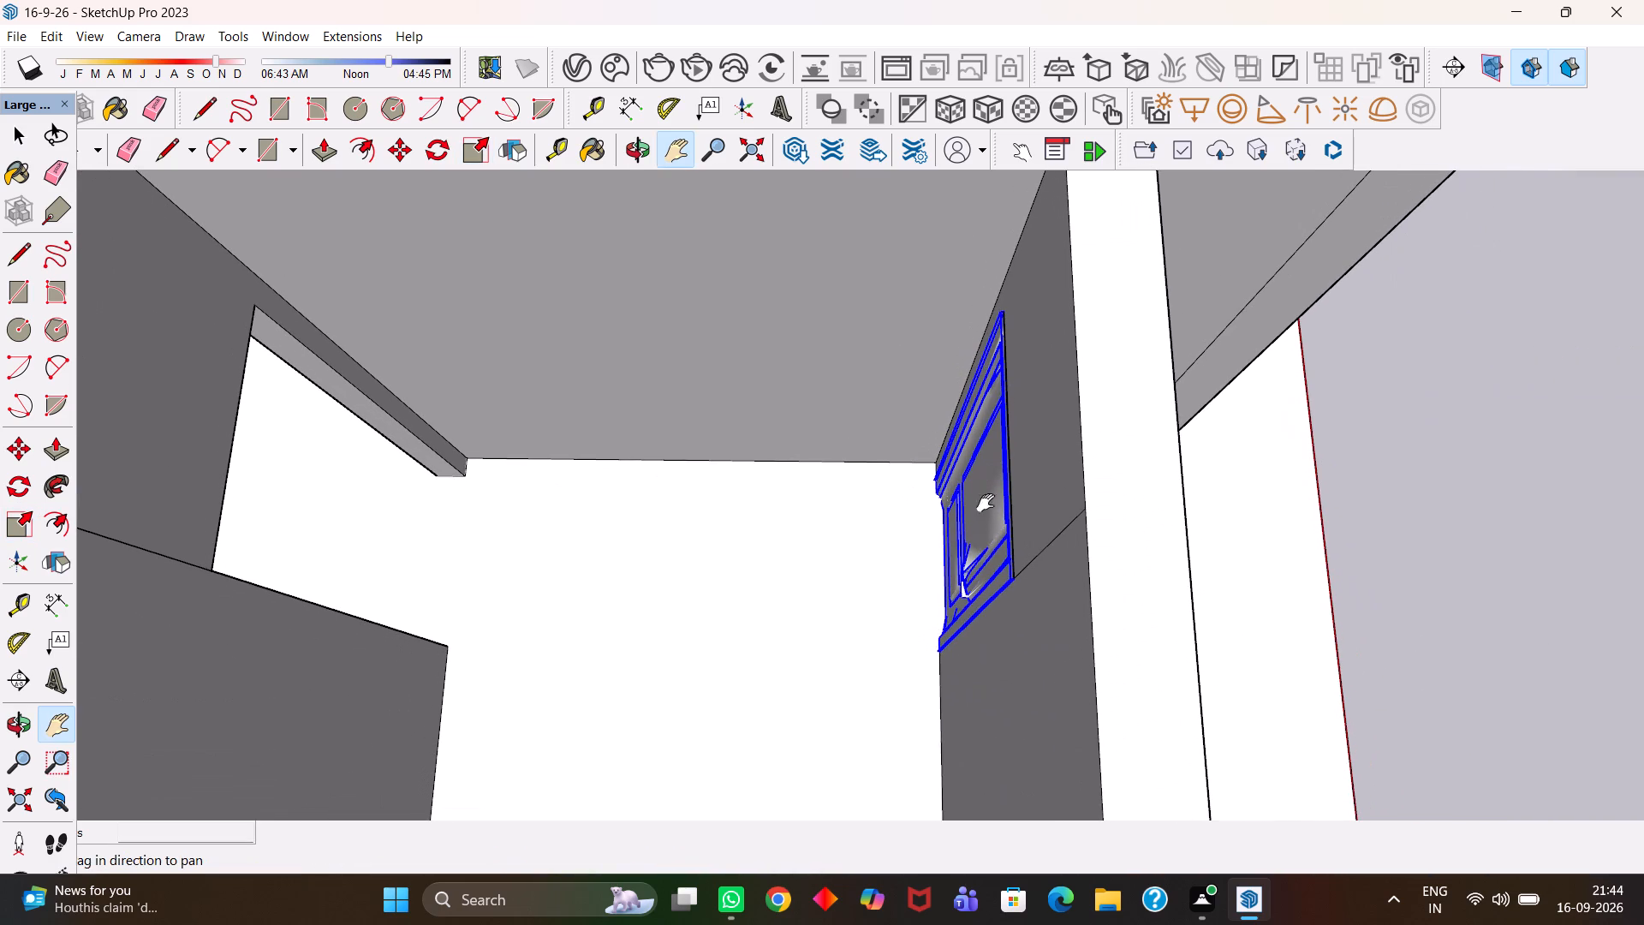
{"action": "key", "text": "m"}
{"action": "left_click", "coordinate": [963, 658]}
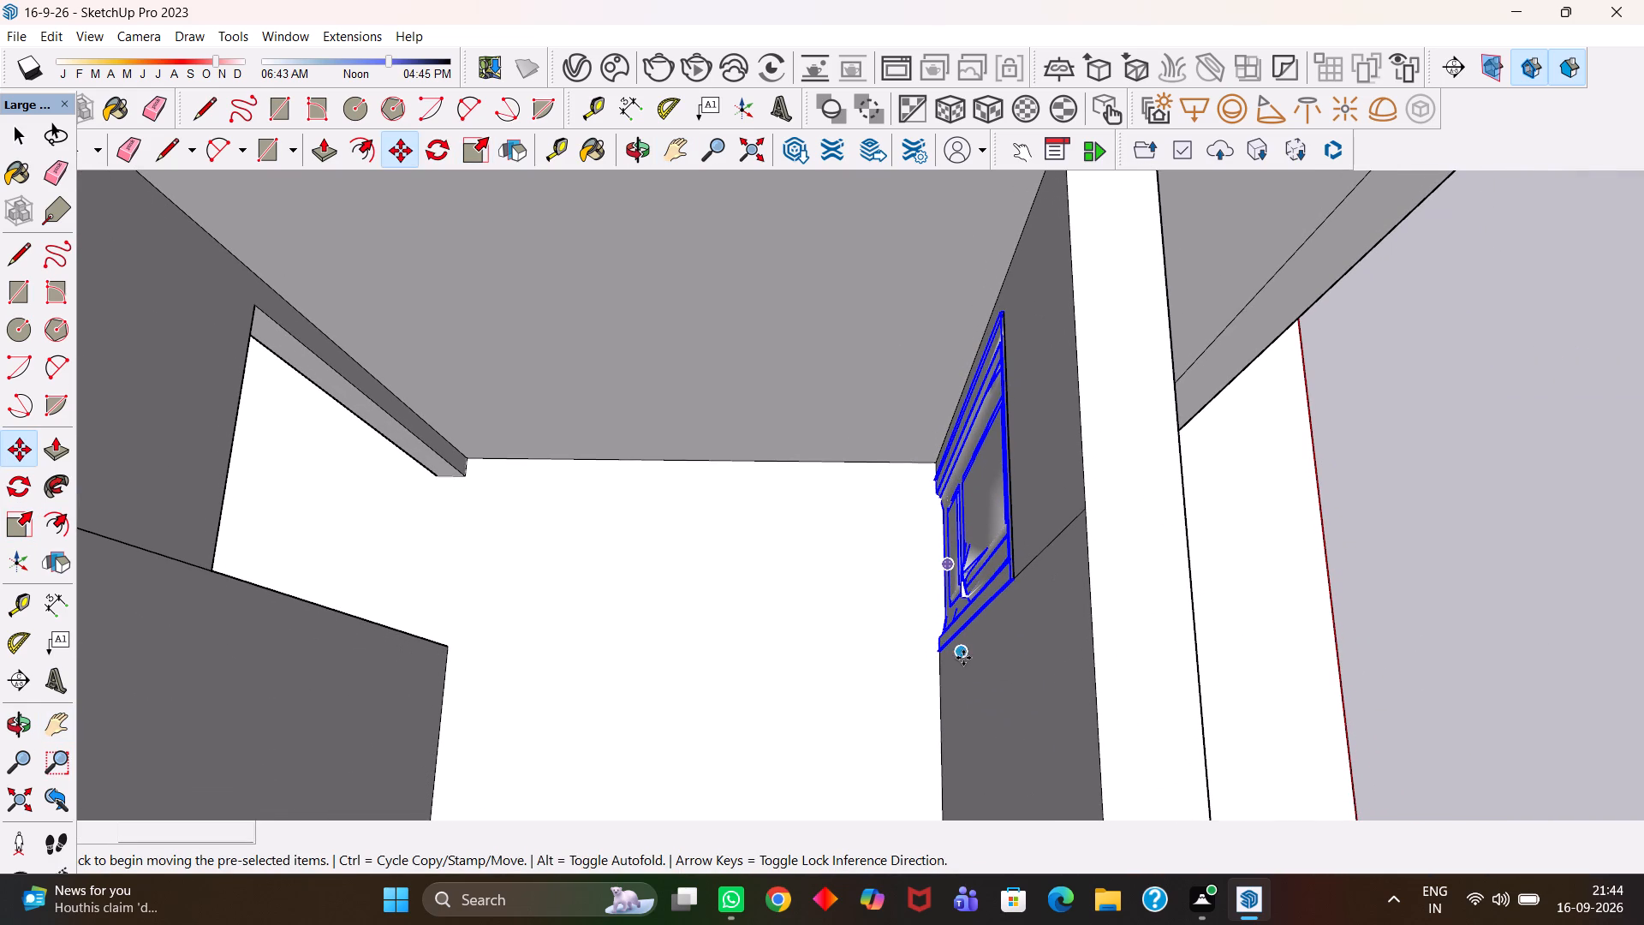
{"action": "left_click", "coordinate": [447, 642]}
Copy the hall doorway's door about 15' 6 9/16" across the central hall into the rear doorway of the opposite wall.
{"action": "scroll", "coordinate": [447, 642], "scroll_direction": "down", "scroll_amount": 4}
{"action": "key", "text": "h"}
{"action": "left_click_drag", "start_coordinate": [408, 622], "coordinate": [612, 551]}
{"action": "key", "text": "m"}
{"action": "scroll", "coordinate": [612, 551], "scroll_direction": "up", "scroll_amount": 1}
{"action": "left_click", "coordinate": [628, 583]}
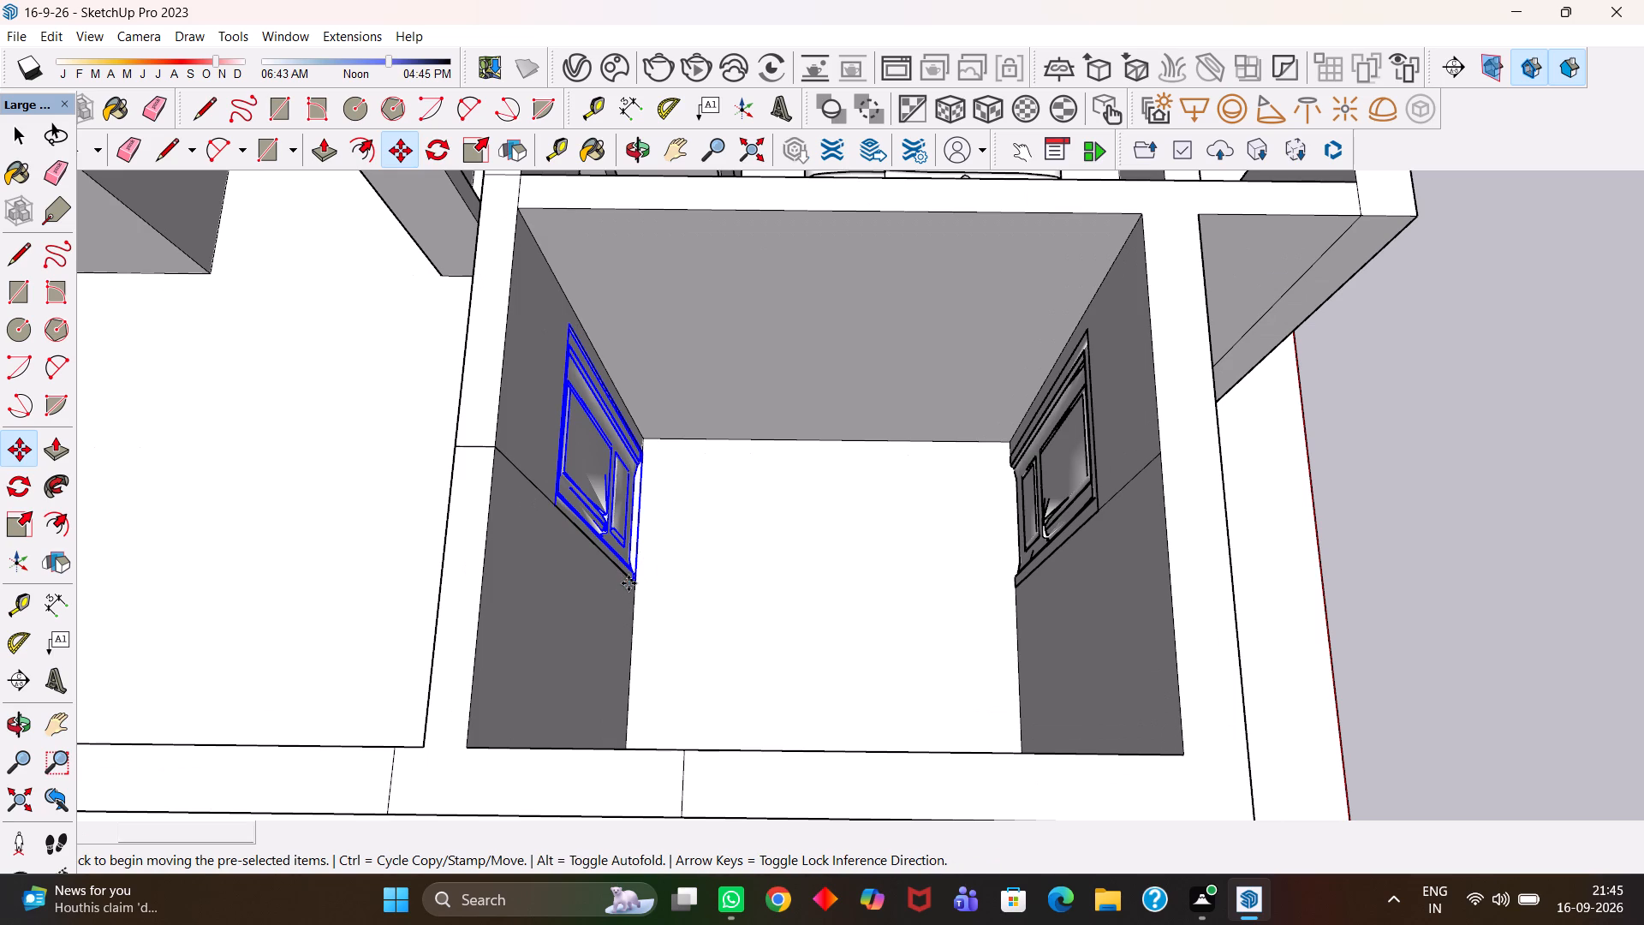
{"action": "key", "text": "h"}
{"action": "scroll", "coordinate": [537, 566], "scroll_direction": "down", "scroll_amount": 4}
{"action": "left_click_drag", "start_coordinate": [415, 517], "coordinate": [752, 570]}
{"action": "scroll", "coordinate": [619, 570], "scroll_direction": "down", "scroll_amount": 3}
{"action": "scroll", "coordinate": [482, 585], "scroll_direction": "up", "scroll_amount": 1}
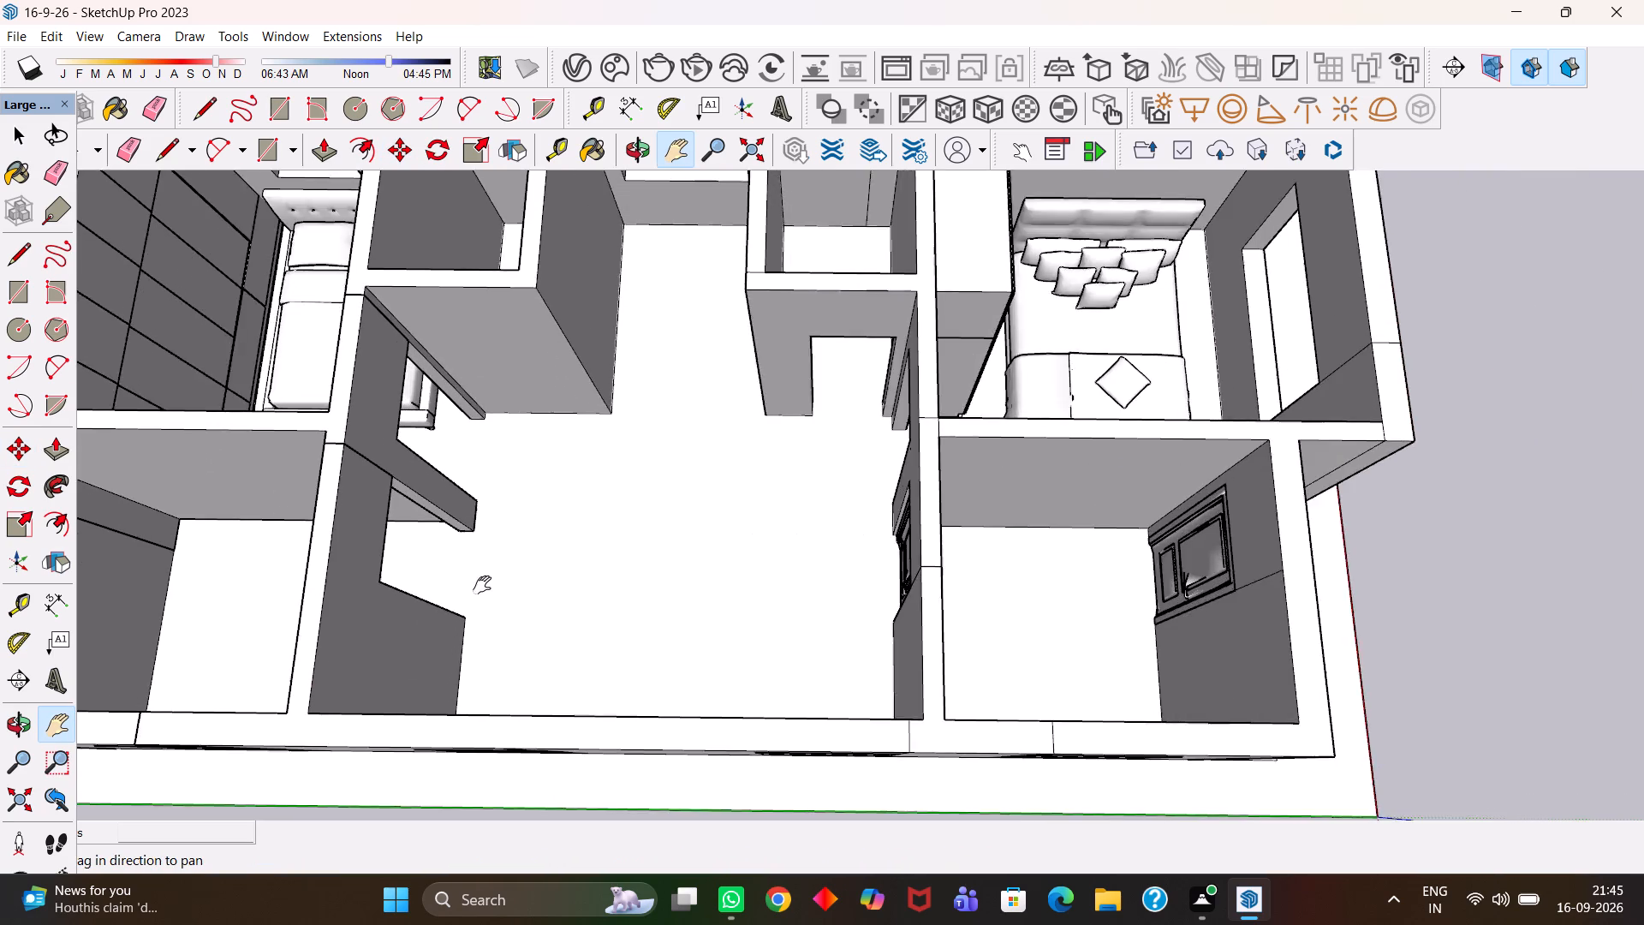
{"action": "scroll", "coordinate": [482, 585], "scroll_direction": "up", "scroll_amount": 1}
{"action": "scroll", "coordinate": [482, 585], "scroll_direction": "down", "scroll_amount": 3}
{"action": "left_click_drag", "start_coordinate": [504, 477], "coordinate": [515, 561]}
{"action": "key", "text": "Escape"}
{"action": "scroll", "coordinate": [512, 561], "scroll_direction": "up", "scroll_amount": 2}
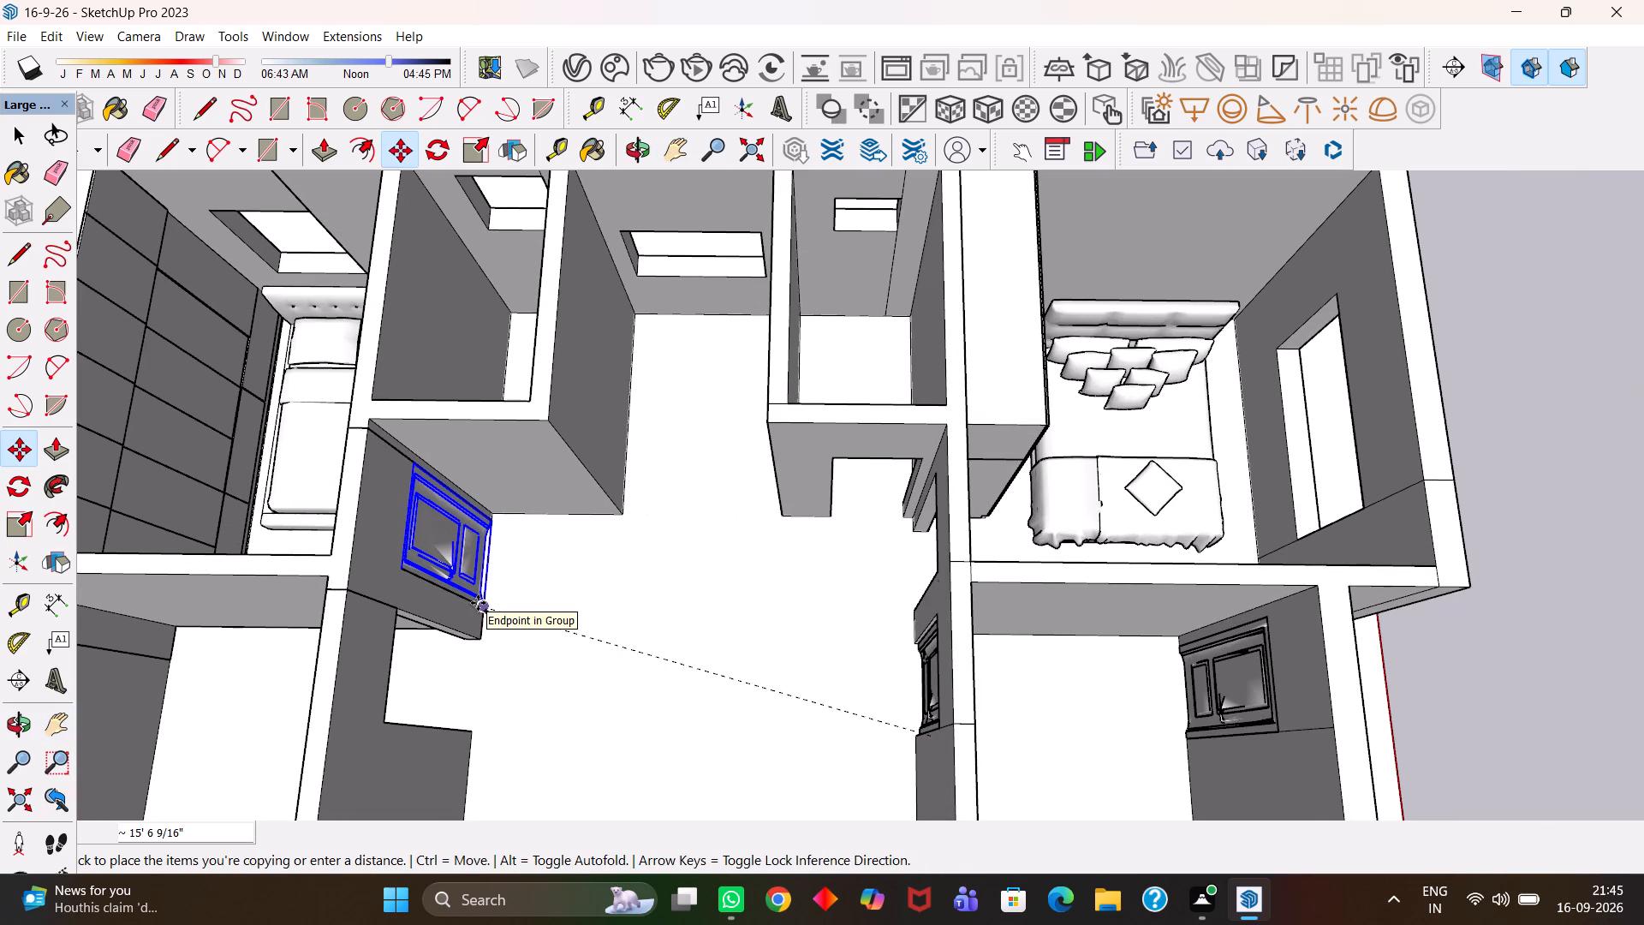
{"action": "scroll", "coordinate": [478, 603], "scroll_direction": "up", "scroll_amount": 3}
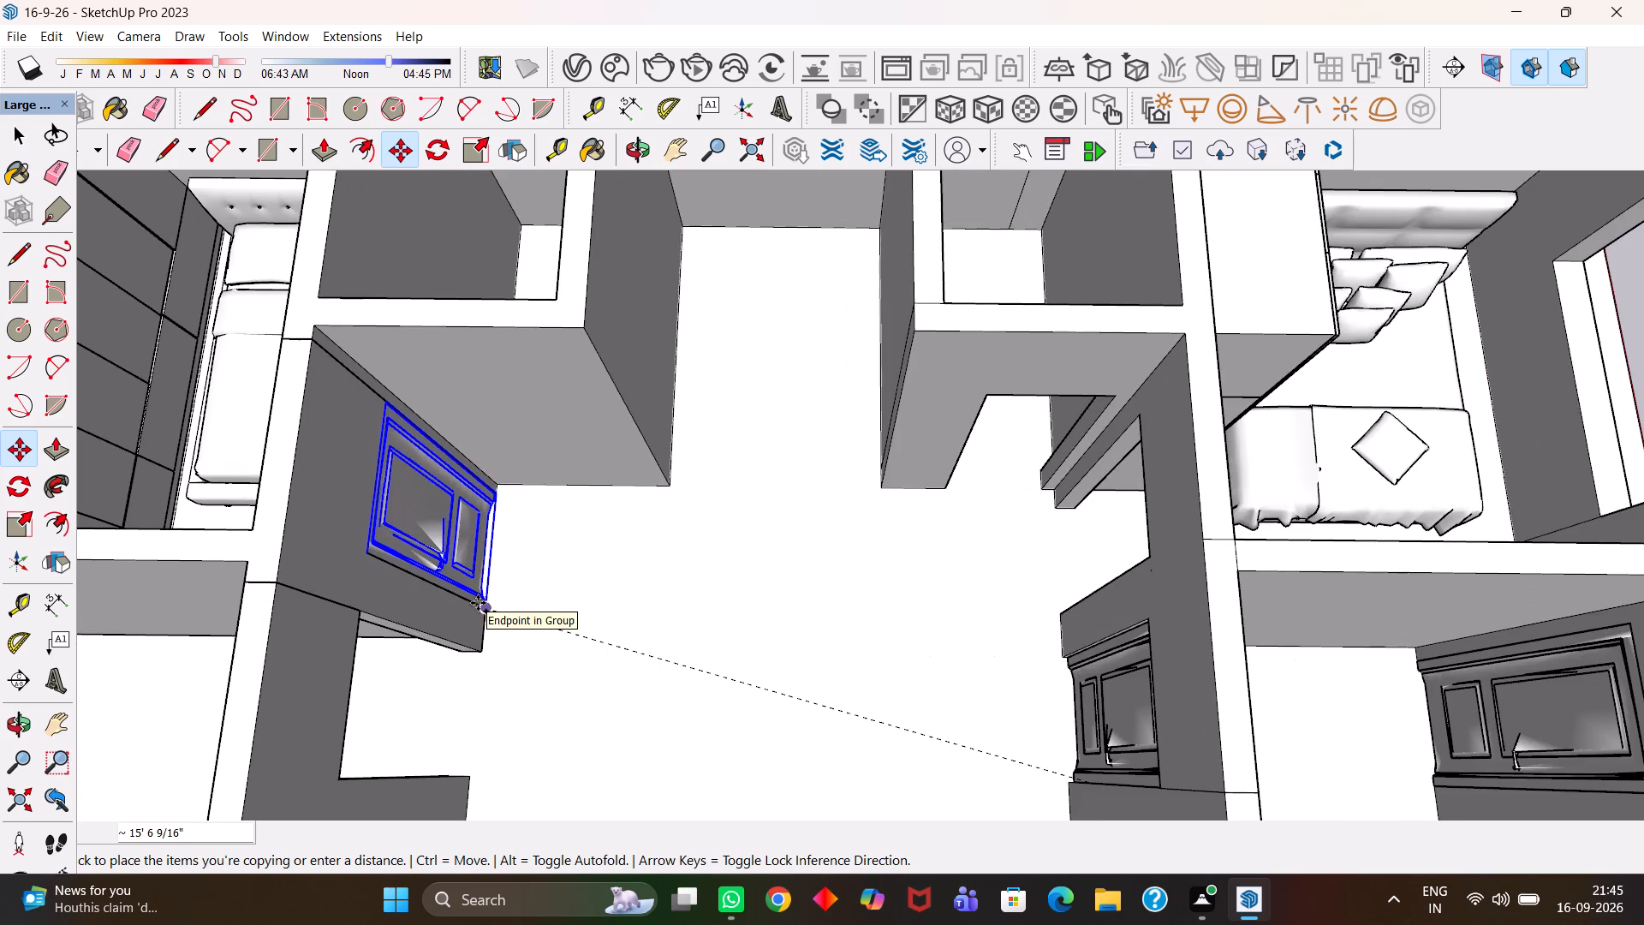
{"action": "scroll", "coordinate": [478, 603], "scroll_direction": "up", "scroll_amount": 2}
{"action": "left_click", "coordinate": [478, 603]}
Copy that door about 14' 11 3/16" back across the hall into the doorway of the bedroom with the cushioned bed.
{"action": "scroll", "coordinate": [468, 599], "scroll_direction": "up", "scroll_amount": 4}
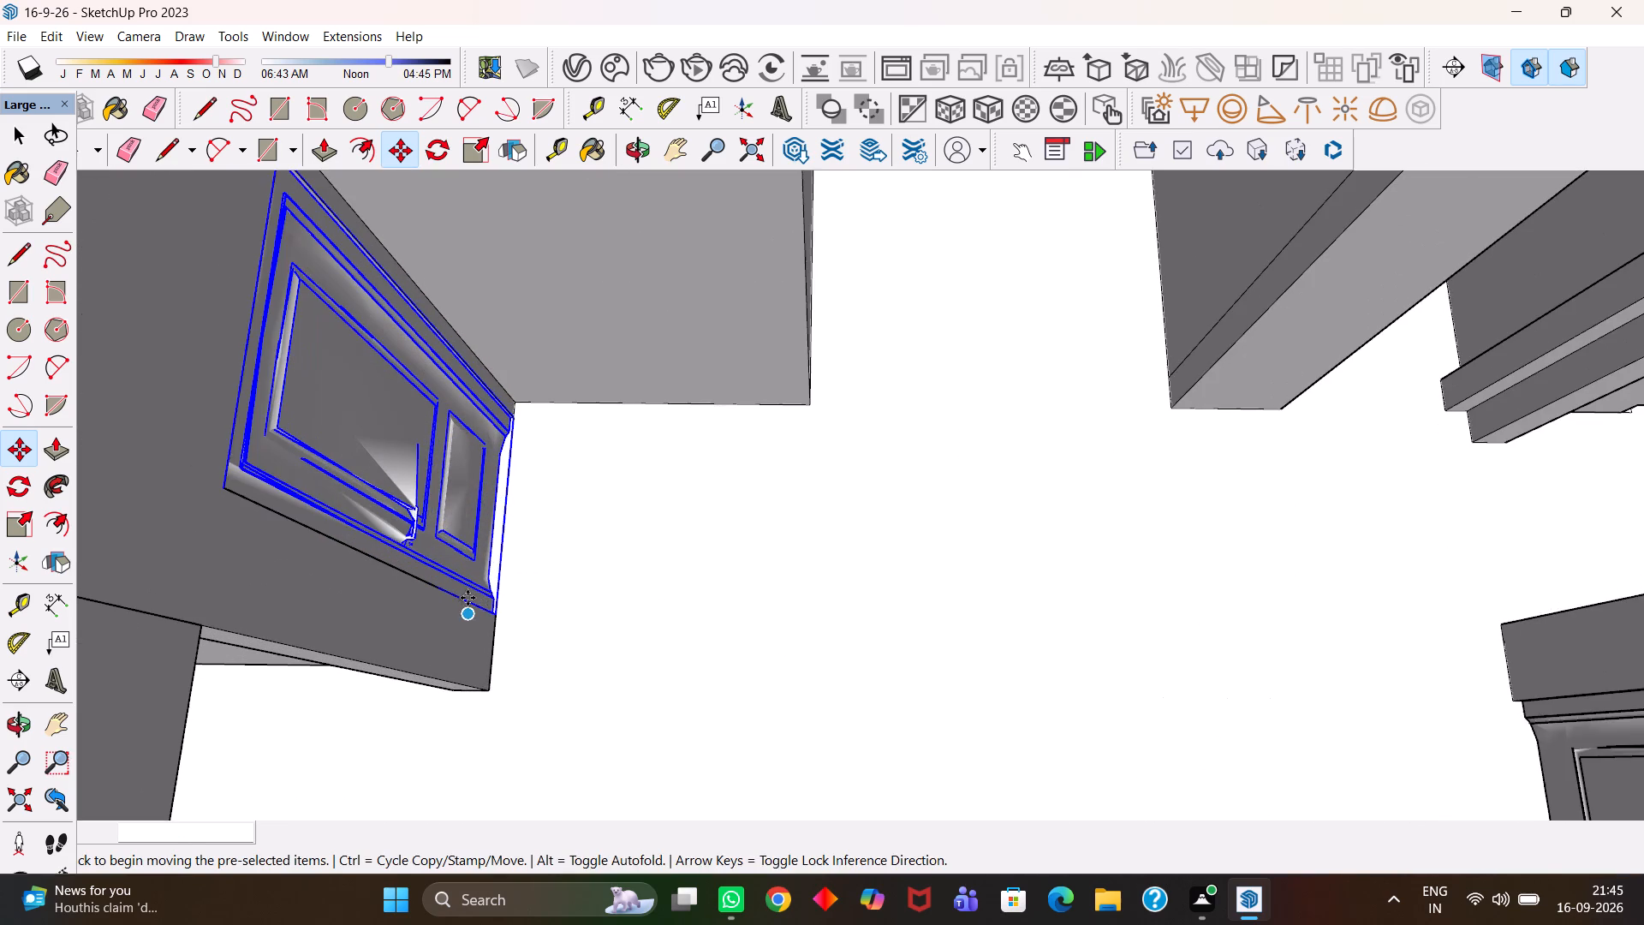
{"action": "scroll", "coordinate": [468, 598], "scroll_direction": "up", "scroll_amount": 4}
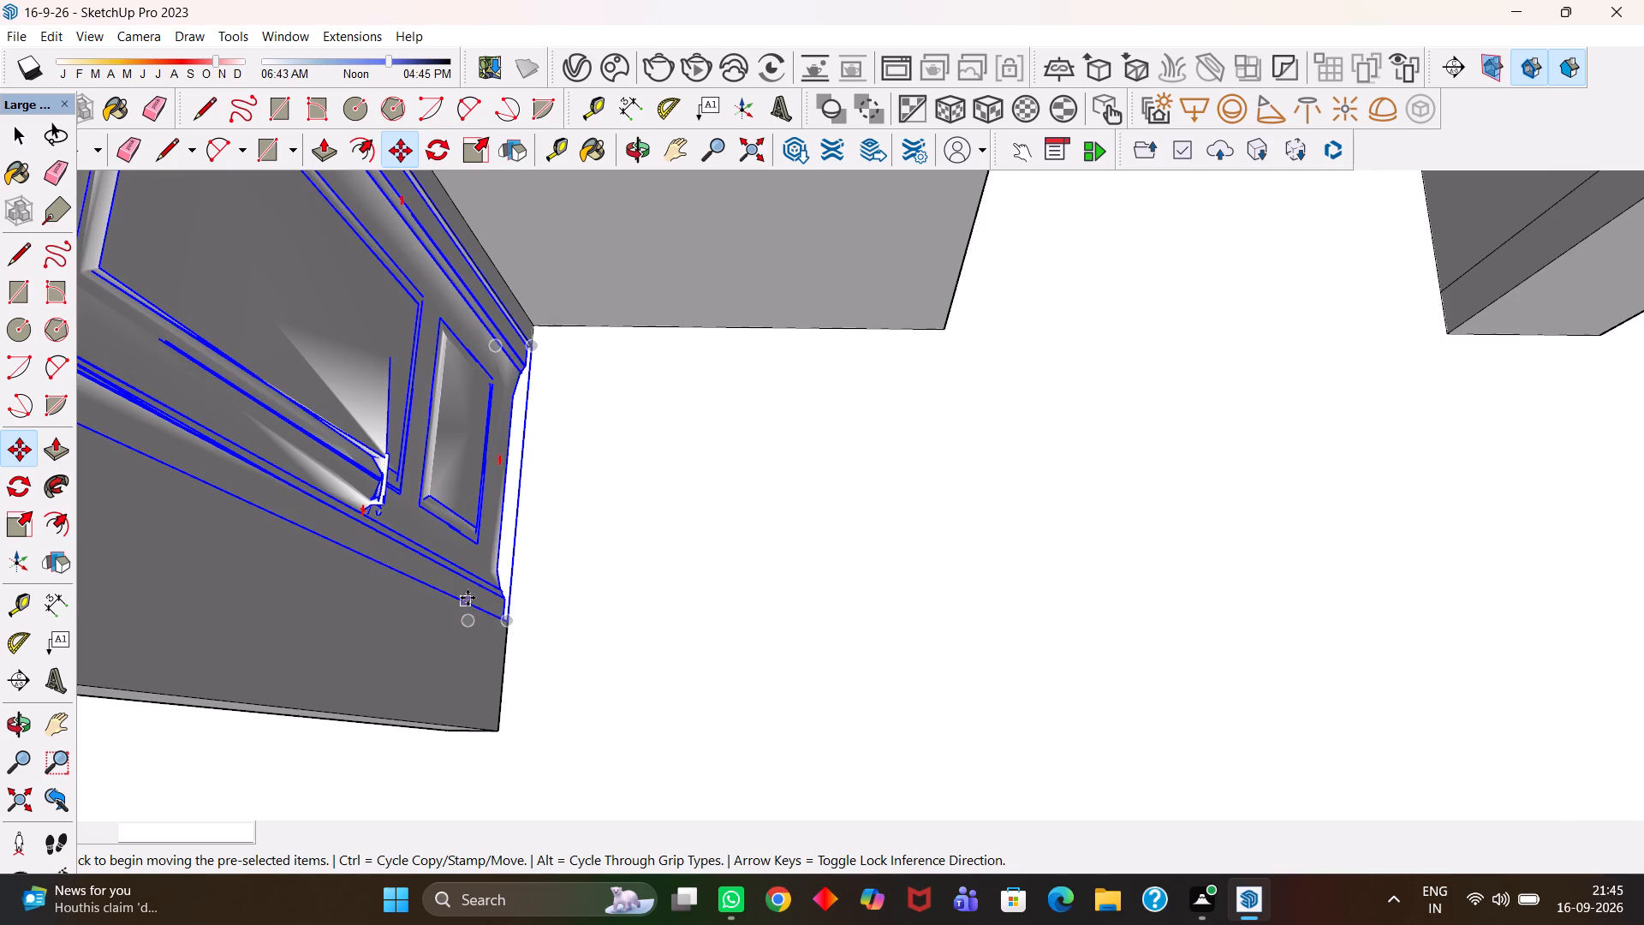
{"action": "key", "text": "m"}
{"action": "scroll", "coordinate": [468, 598], "scroll_direction": "down", "scroll_amount": 5}
{"action": "left_click", "coordinate": [496, 605]}
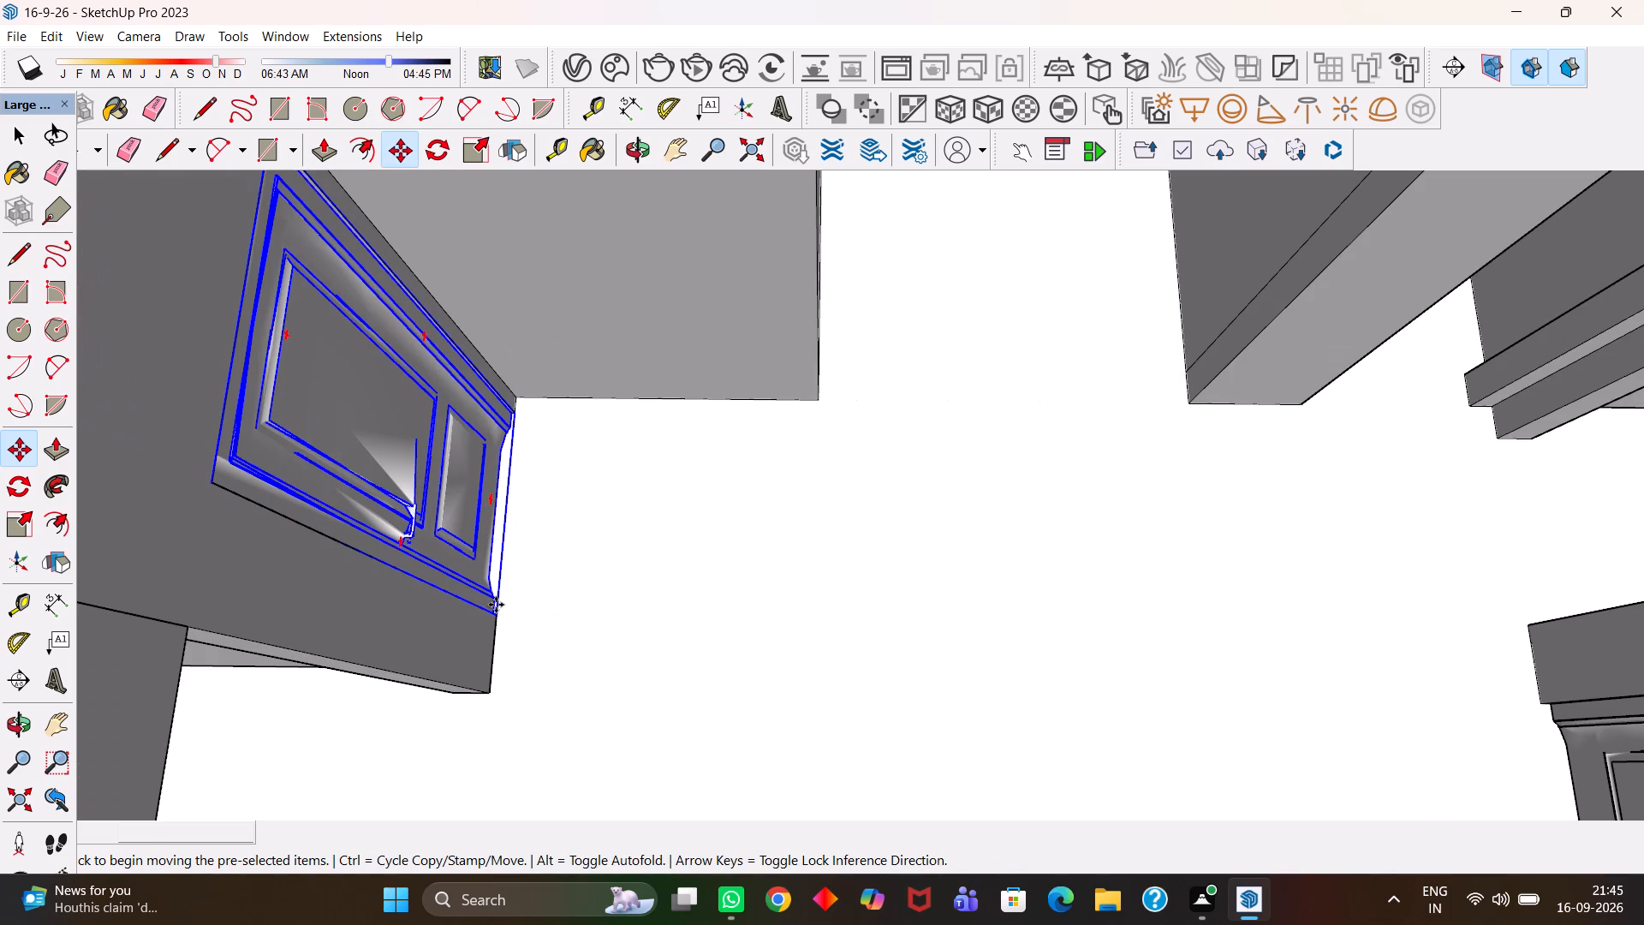
{"action": "key", "text": "h"}
{"action": "scroll", "coordinate": [694, 591], "scroll_direction": "down", "scroll_amount": 5}
{"action": "left_click_drag", "start_coordinate": [811, 549], "coordinate": [702, 602]}
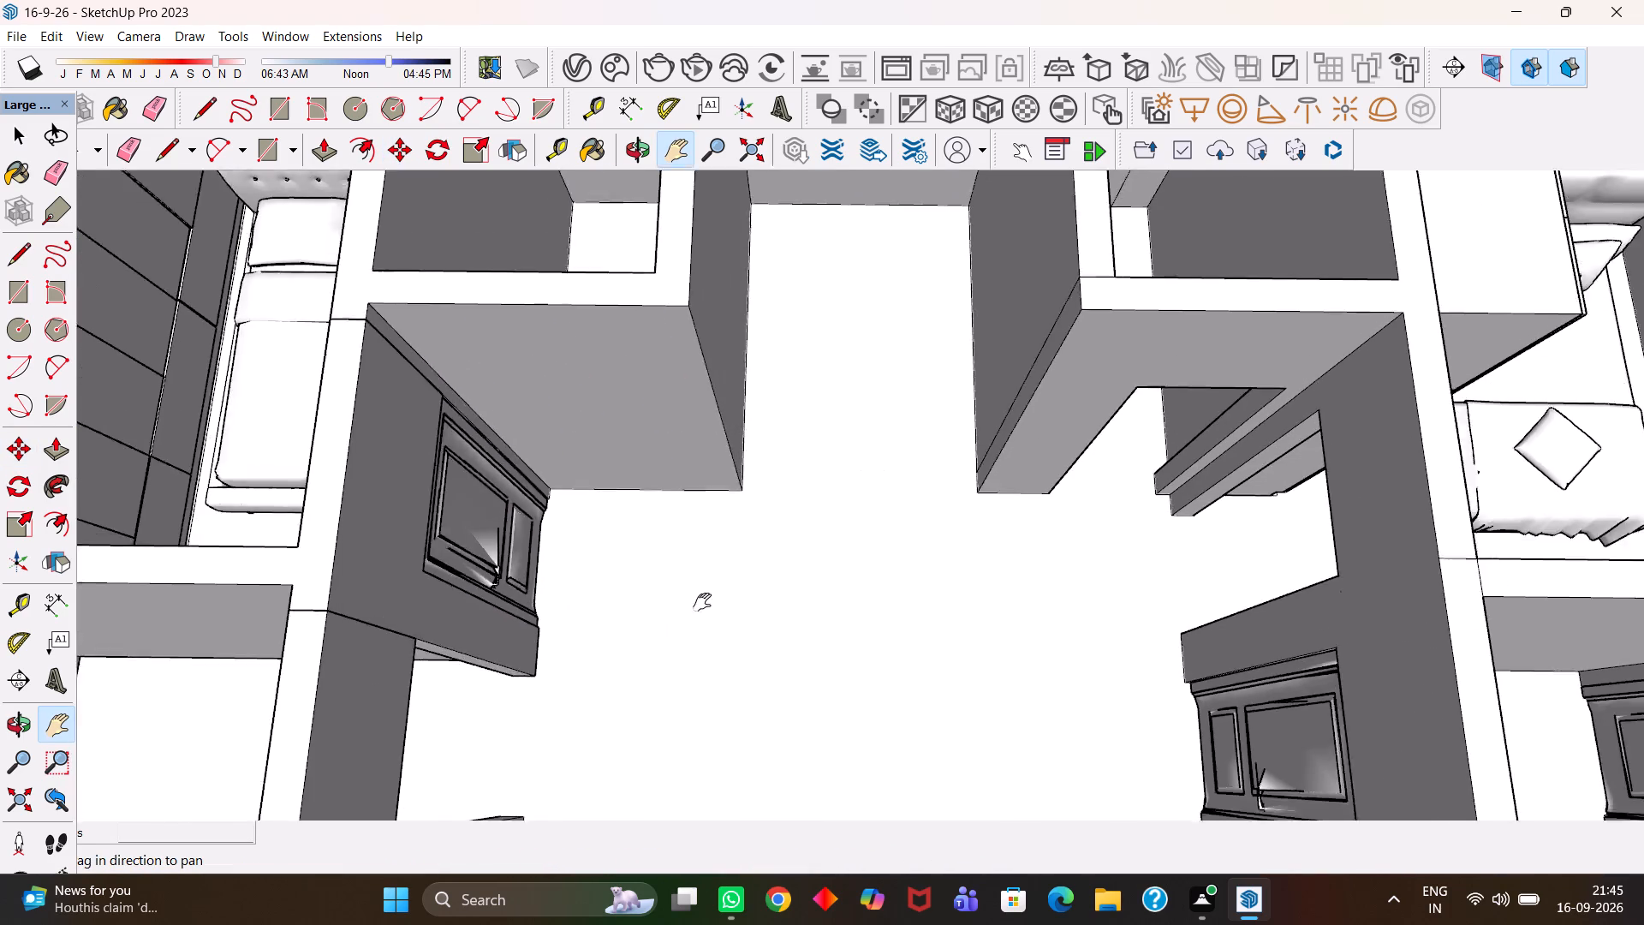
{"action": "left_click_drag", "start_coordinate": [702, 602], "coordinate": [616, 630]}
{"action": "scroll", "coordinate": [628, 617], "scroll_direction": "down", "scroll_amount": 4}
{"action": "left_click_drag", "start_coordinate": [933, 601], "coordinate": [844, 564]}
{"action": "scroll", "coordinate": [836, 576], "scroll_direction": "up", "scroll_amount": 6}
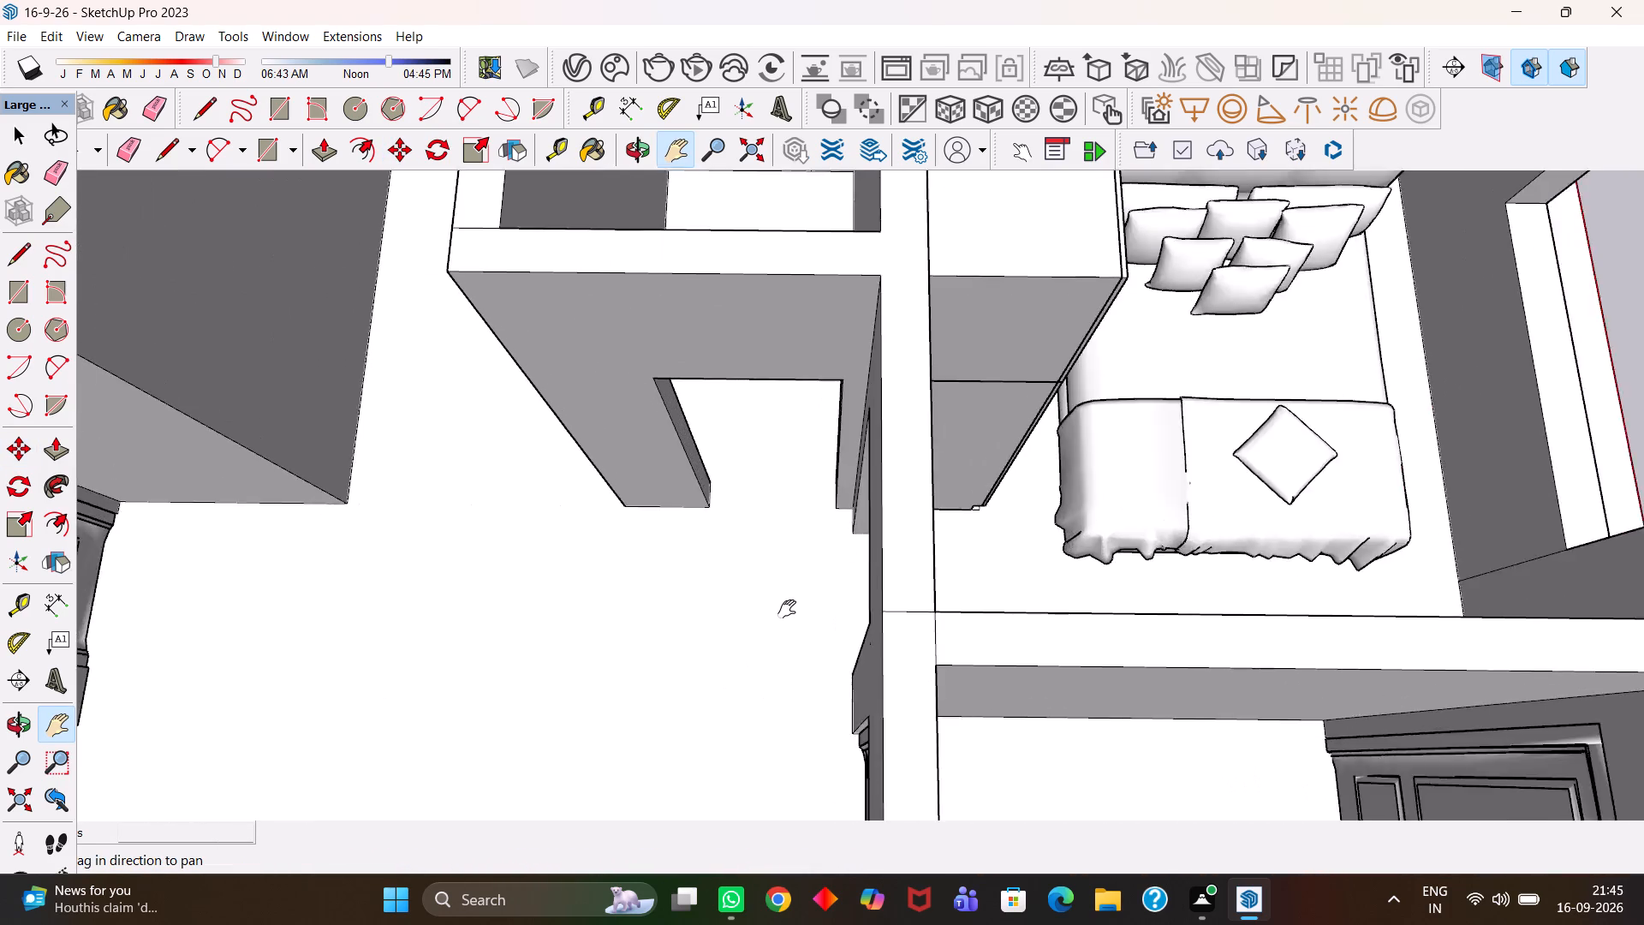
{"action": "scroll", "coordinate": [787, 609], "scroll_direction": "up", "scroll_amount": 6}
{"action": "scroll", "coordinate": [987, 576], "scroll_direction": "up", "scroll_amount": 1}
{"action": "key", "text": "Escape"}
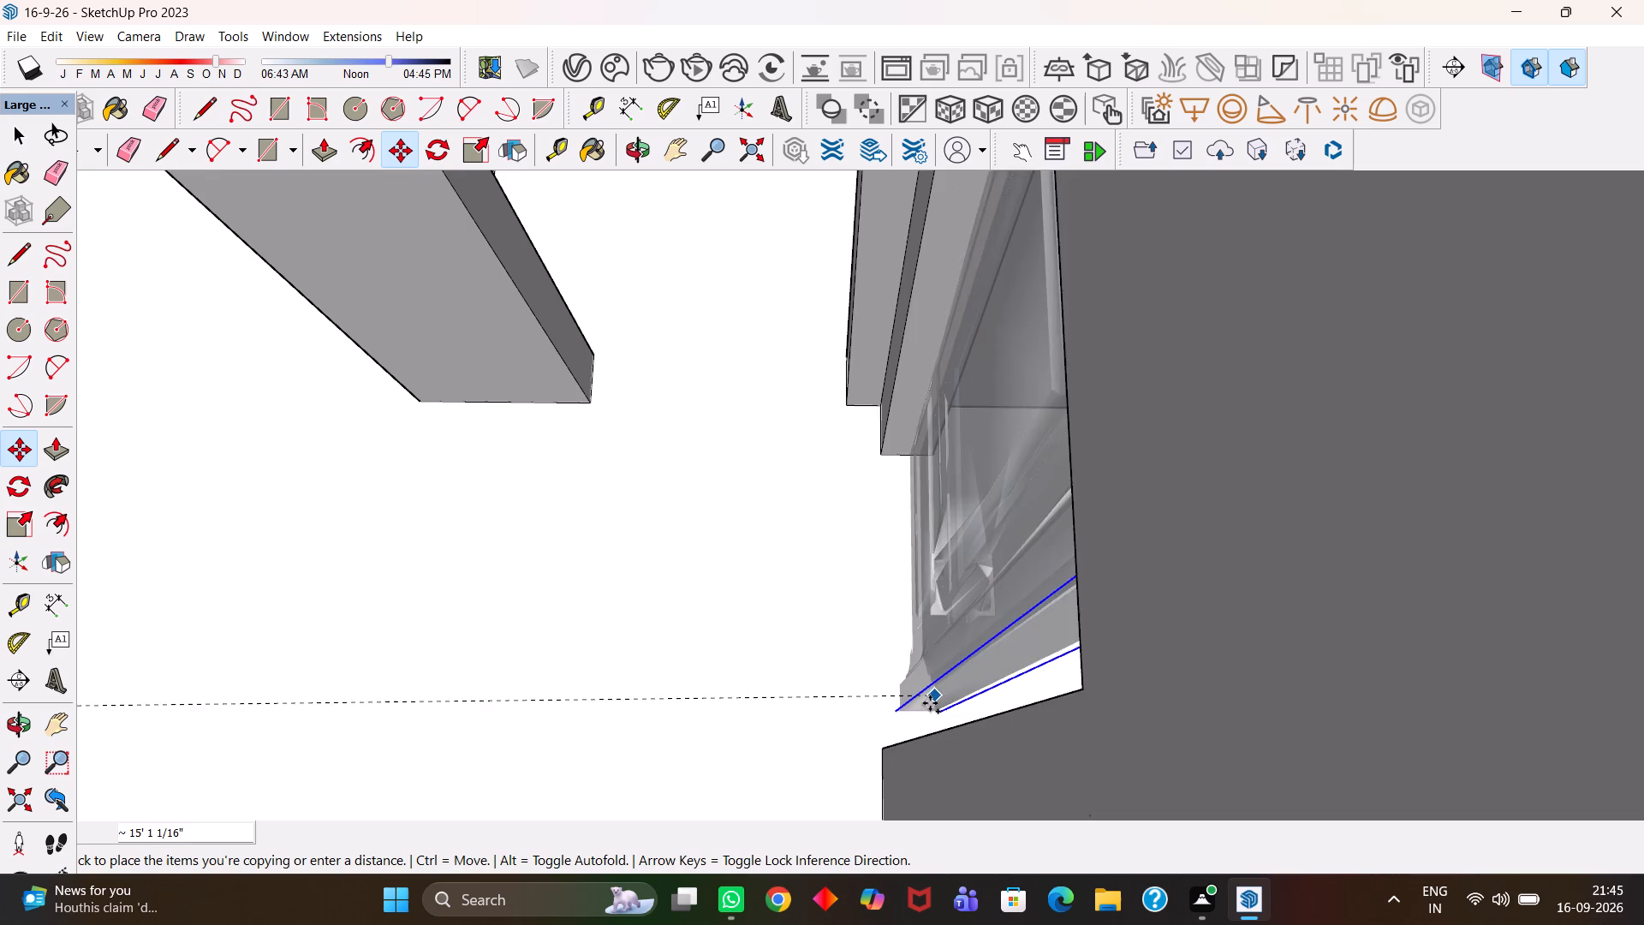
{"action": "left_click", "coordinate": [925, 723]}
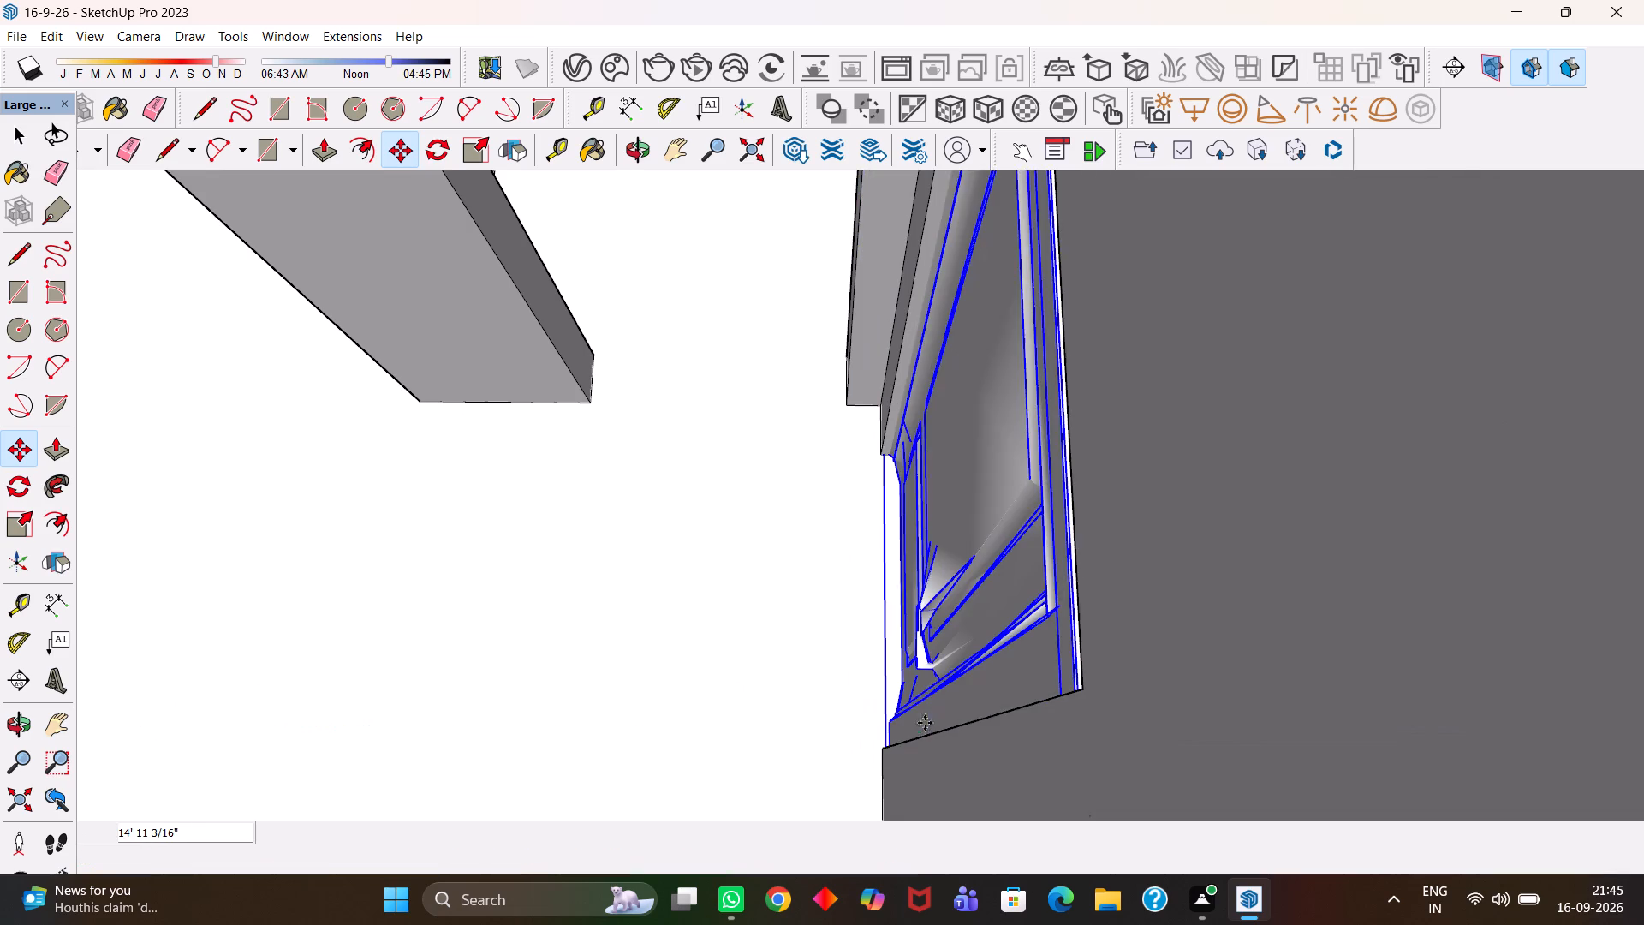
Align the new door's bottom corner exactly with the bottom corner of the bedroom doorway.
{"action": "scroll", "coordinate": [907, 735], "scroll_direction": "up", "scroll_amount": 2}
{"action": "left_click", "coordinate": [885, 750]}
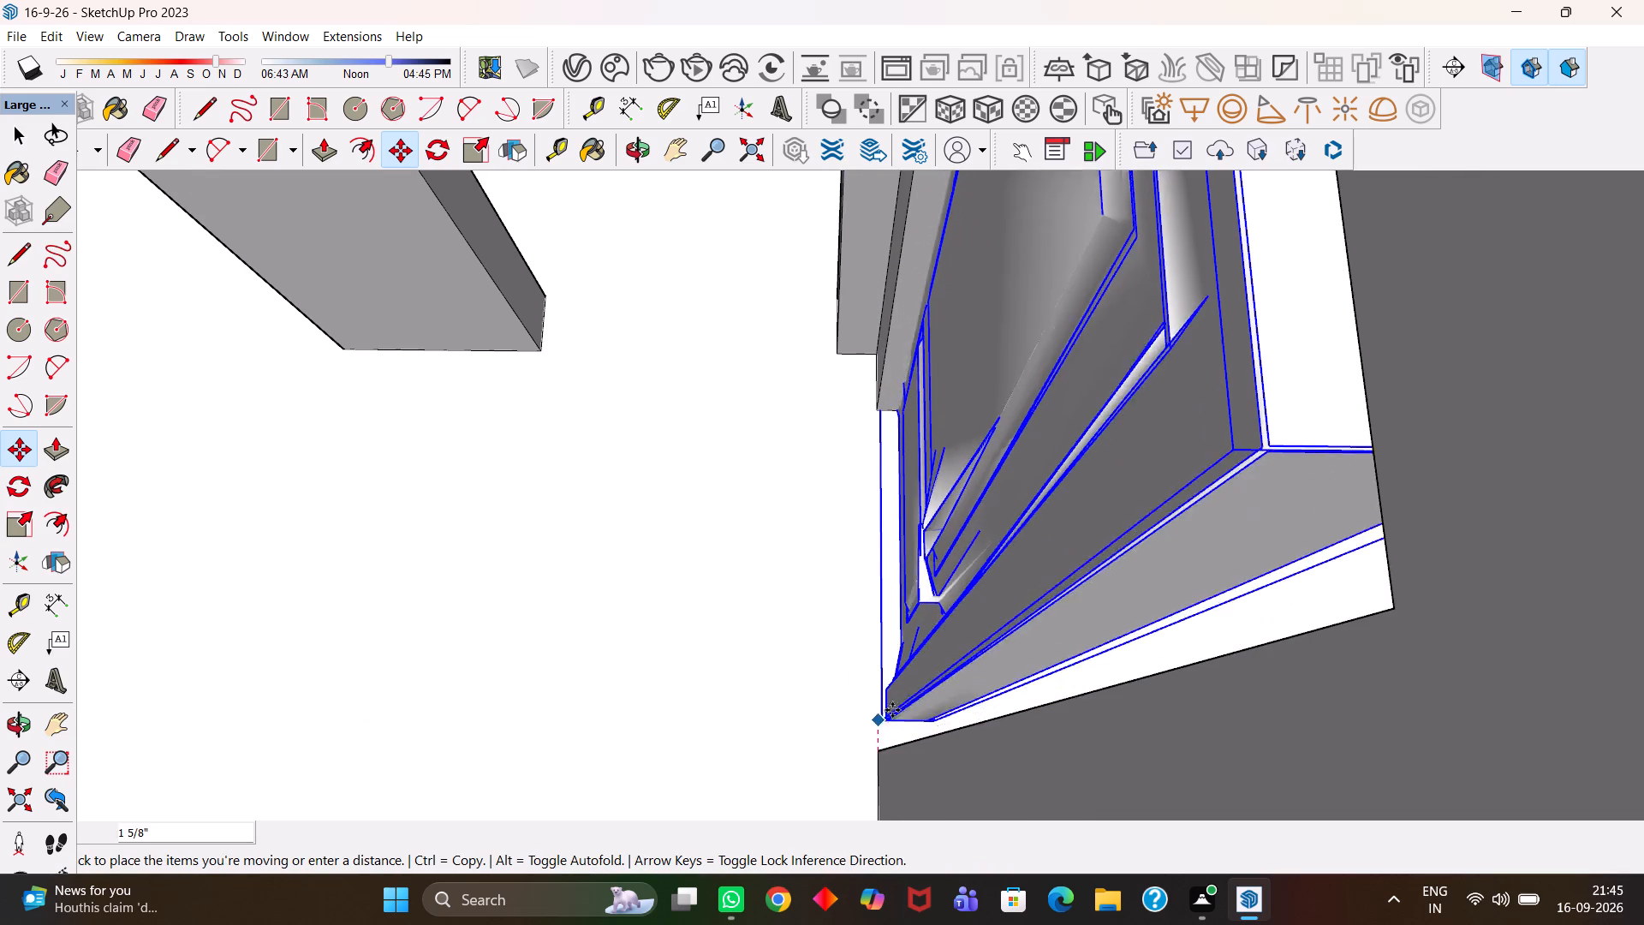
{"action": "left_click", "coordinate": [883, 748]}
Copy the door from the cushioned-bed bedroom's doorway about 4' 5 1/8" out into the central hall.
{"action": "key", "text": "h"}
{"action": "scroll", "coordinate": [882, 746], "scroll_direction": "down", "scroll_amount": 5}
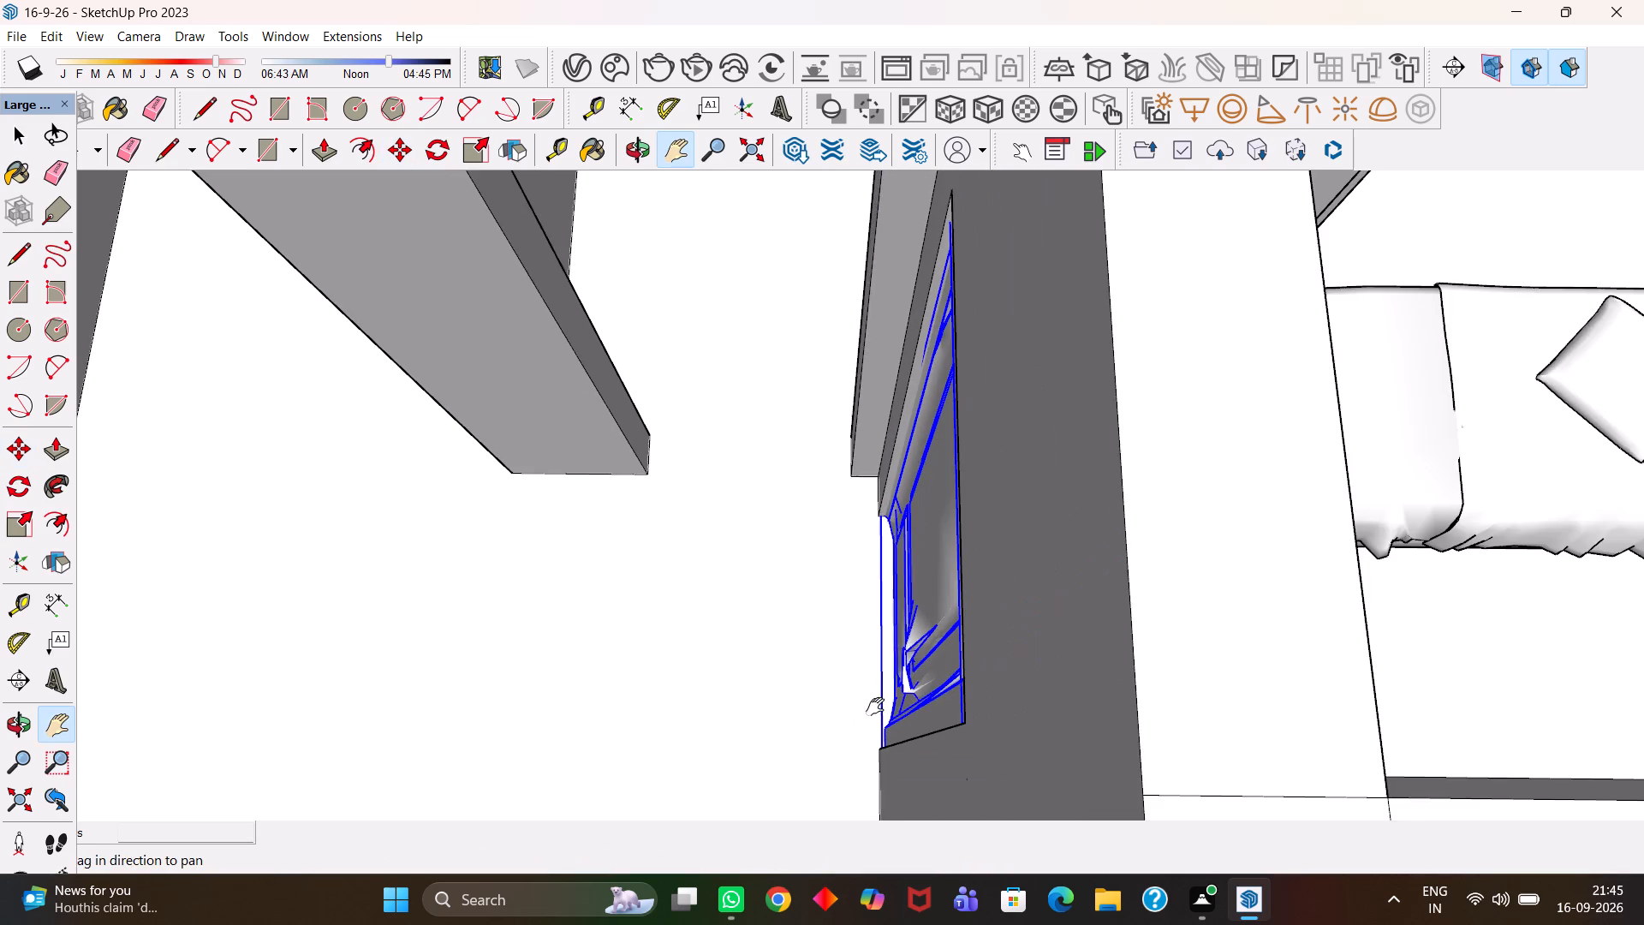
{"action": "scroll", "coordinate": [867, 687], "scroll_direction": "down", "scroll_amount": 3}
{"action": "key", "text": "h"}
{"action": "left_click_drag", "start_coordinate": [760, 642], "coordinate": [968, 594]}
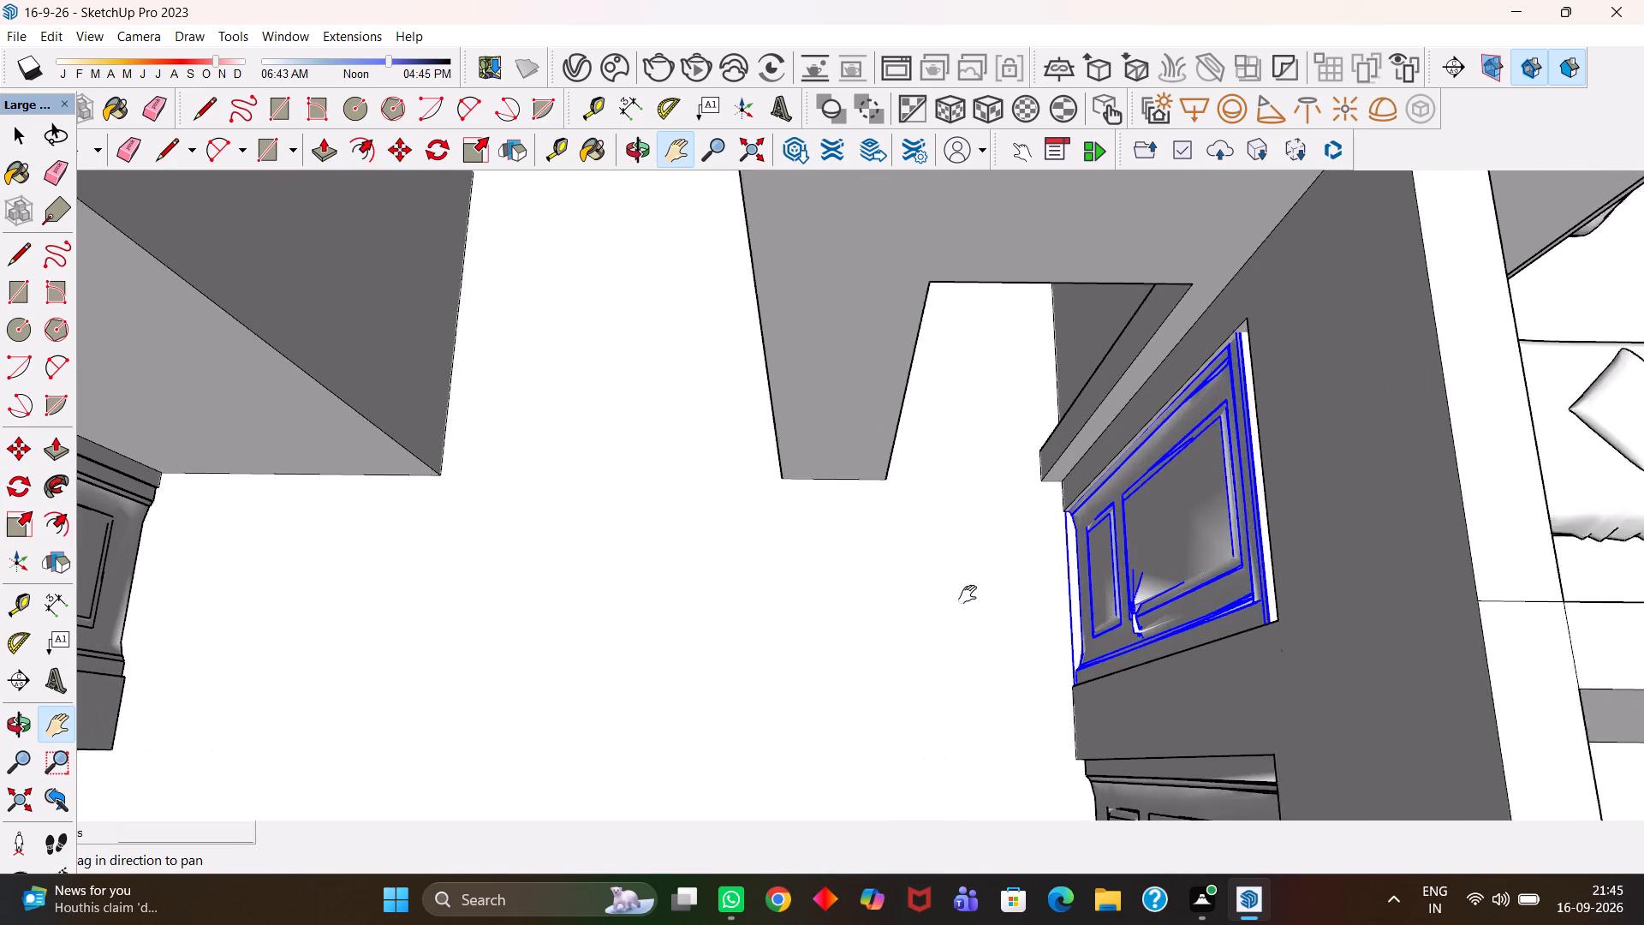
{"action": "left_click_drag", "start_coordinate": [968, 594], "coordinate": [969, 594]}
{"action": "scroll", "coordinate": [969, 600], "scroll_direction": "down", "scroll_amount": 3}
{"action": "key", "text": "space"}
{"action": "left_click", "coordinate": [881, 620]}
{"action": "left_click", "coordinate": [1092, 595]}
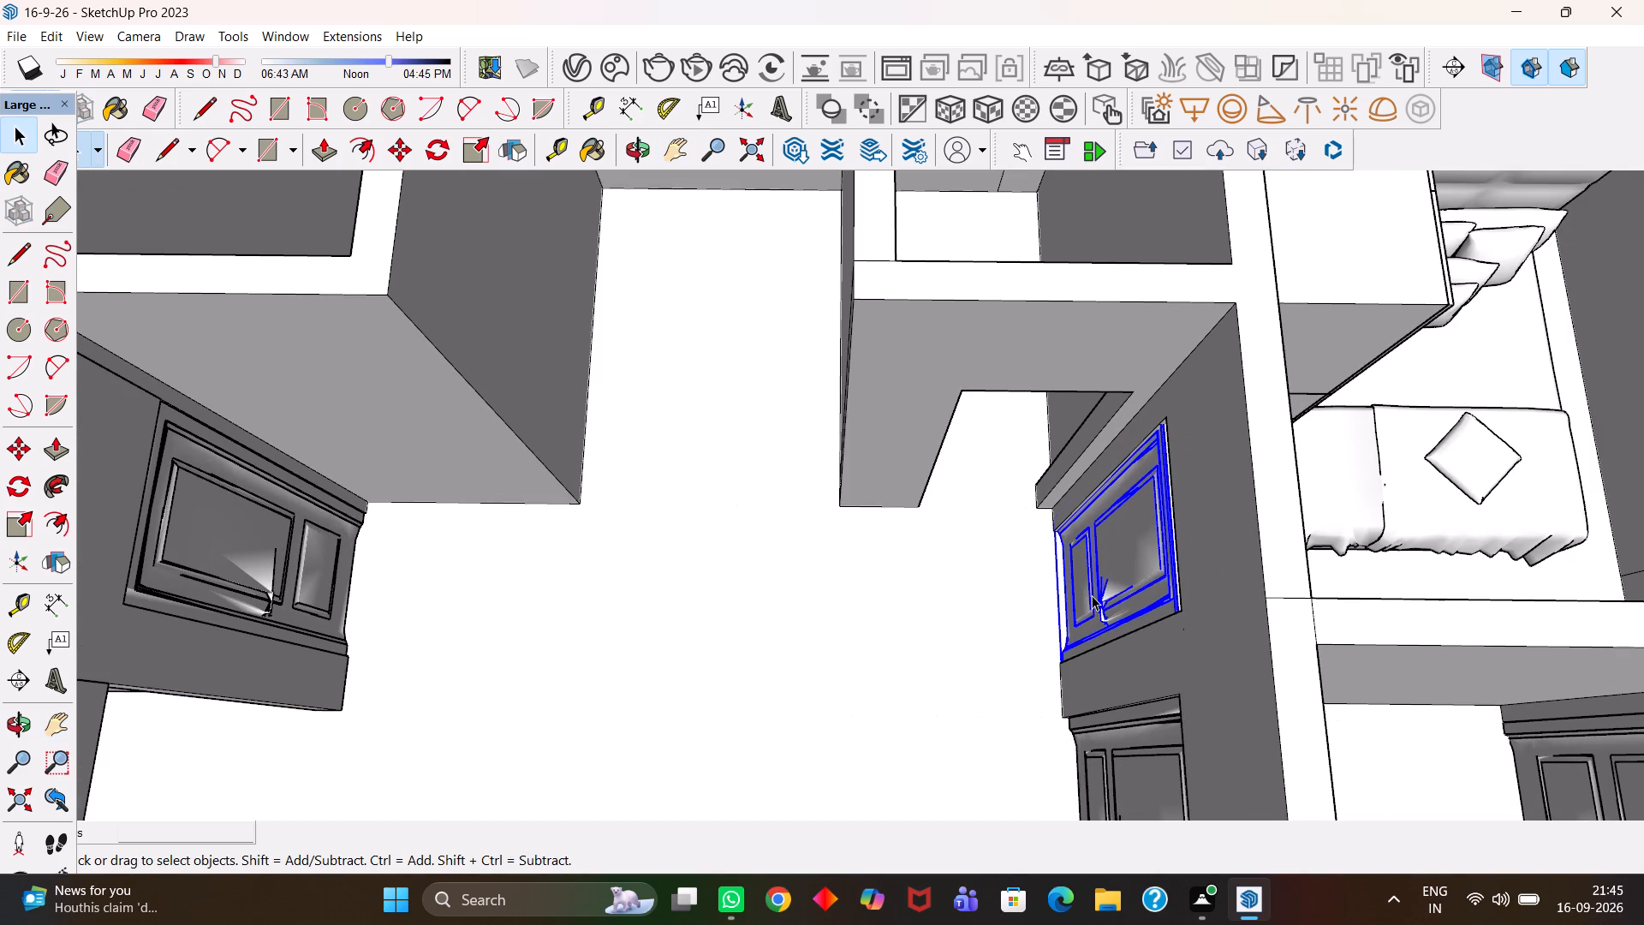
{"action": "scroll", "coordinate": [1092, 595], "scroll_direction": "up", "scroll_amount": 1}
{"action": "key", "text": "m"}
{"action": "left_click", "coordinate": [1051, 675]}
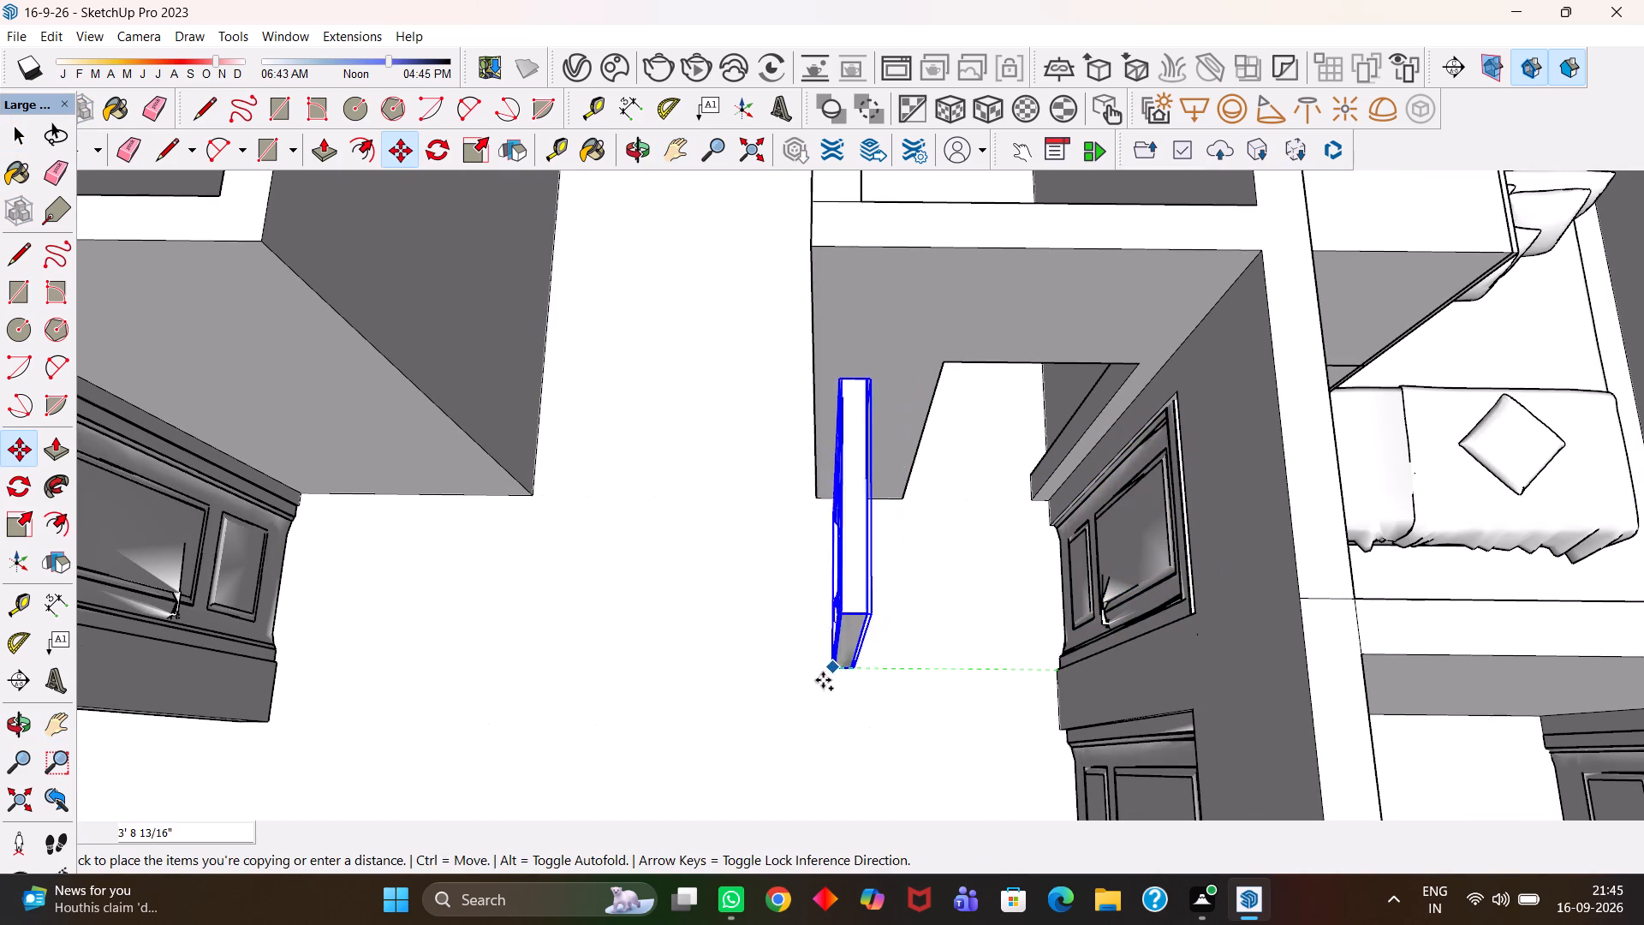
{"action": "left_click", "coordinate": [820, 681]}
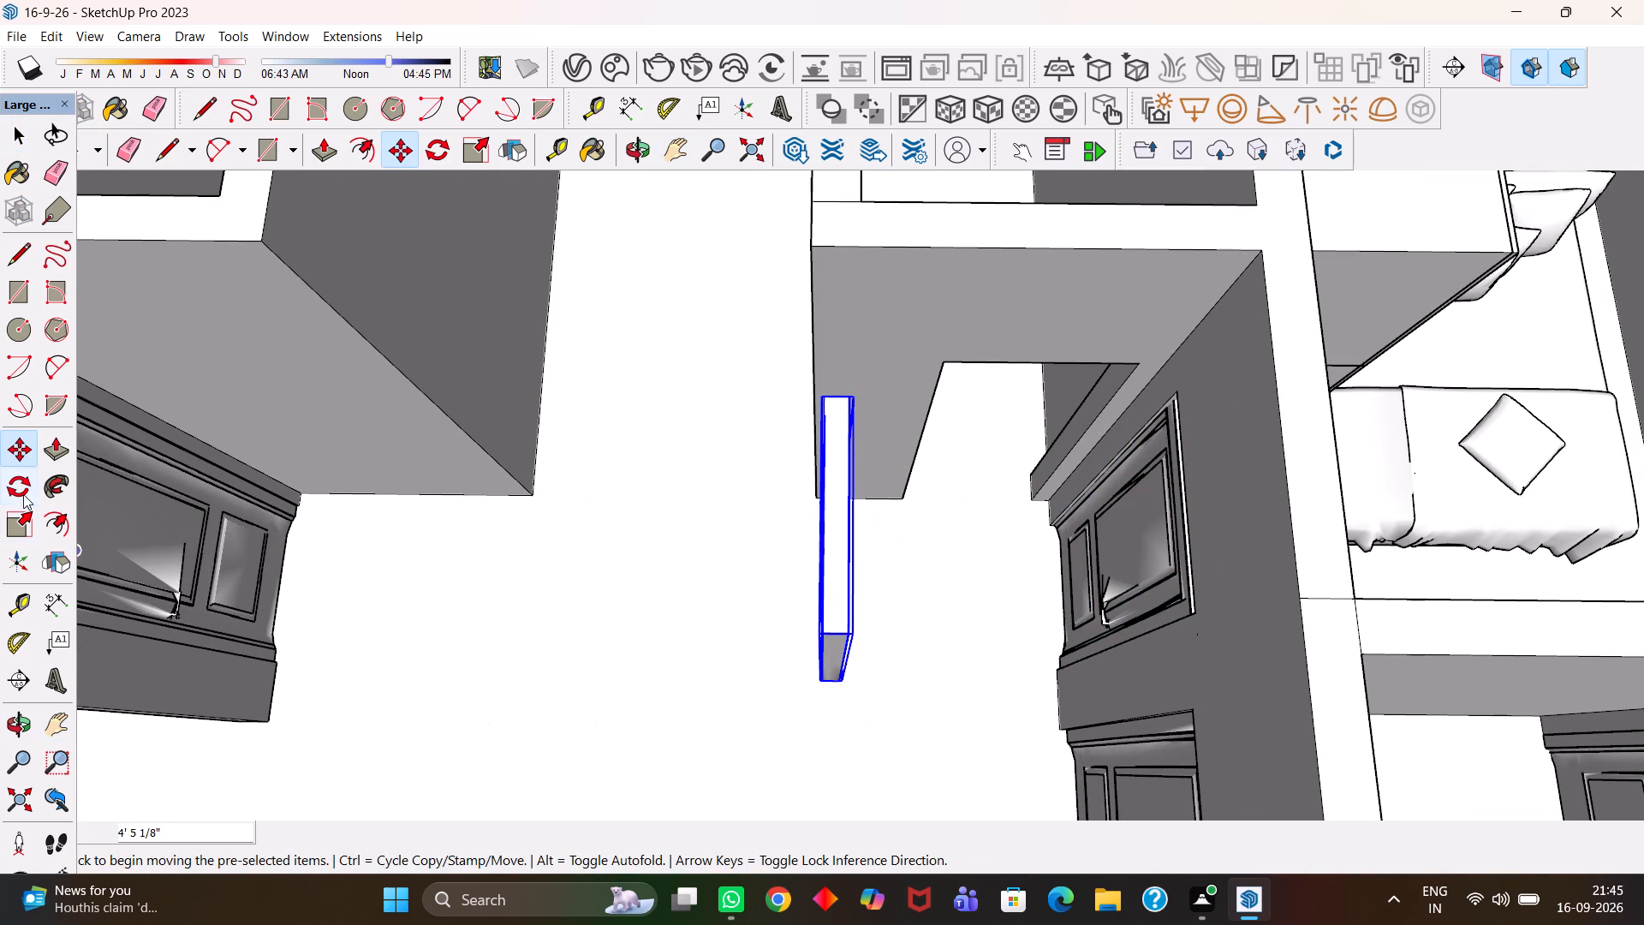
Rotate the copied door 90 degrees about its bottom corner to face the small rear room's doorway.
{"action": "left_click", "coordinate": [20, 489]}
{"action": "left_click", "coordinate": [820, 690]}
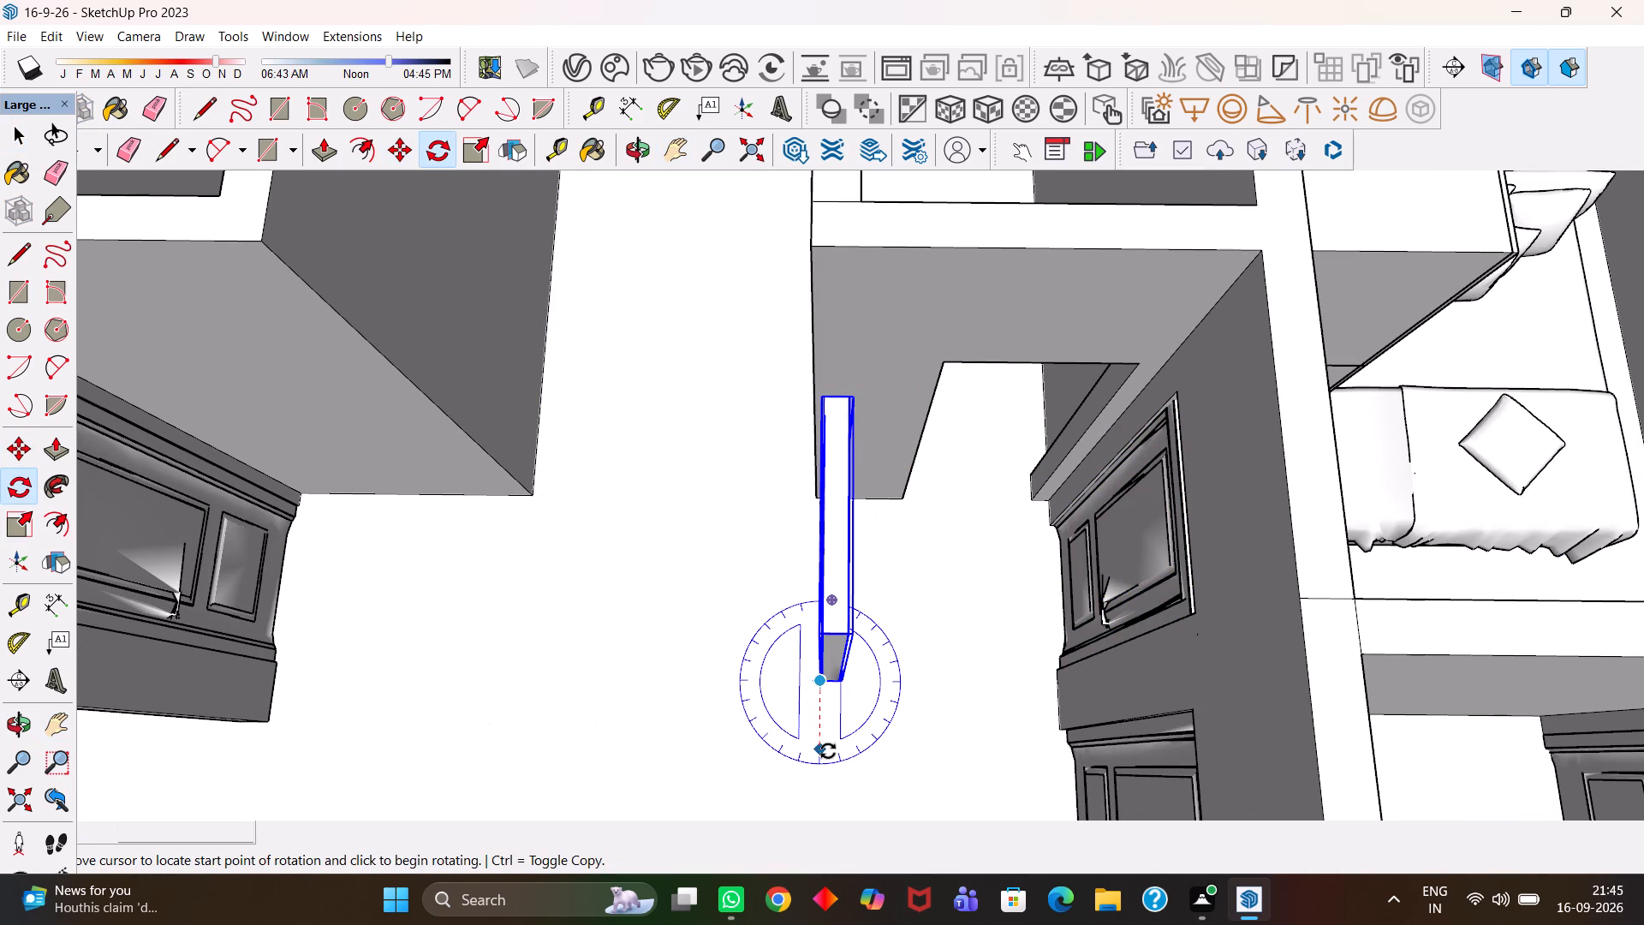
{"action": "left_click", "coordinate": [825, 763]}
{"action": "left_click", "coordinate": [896, 685]}
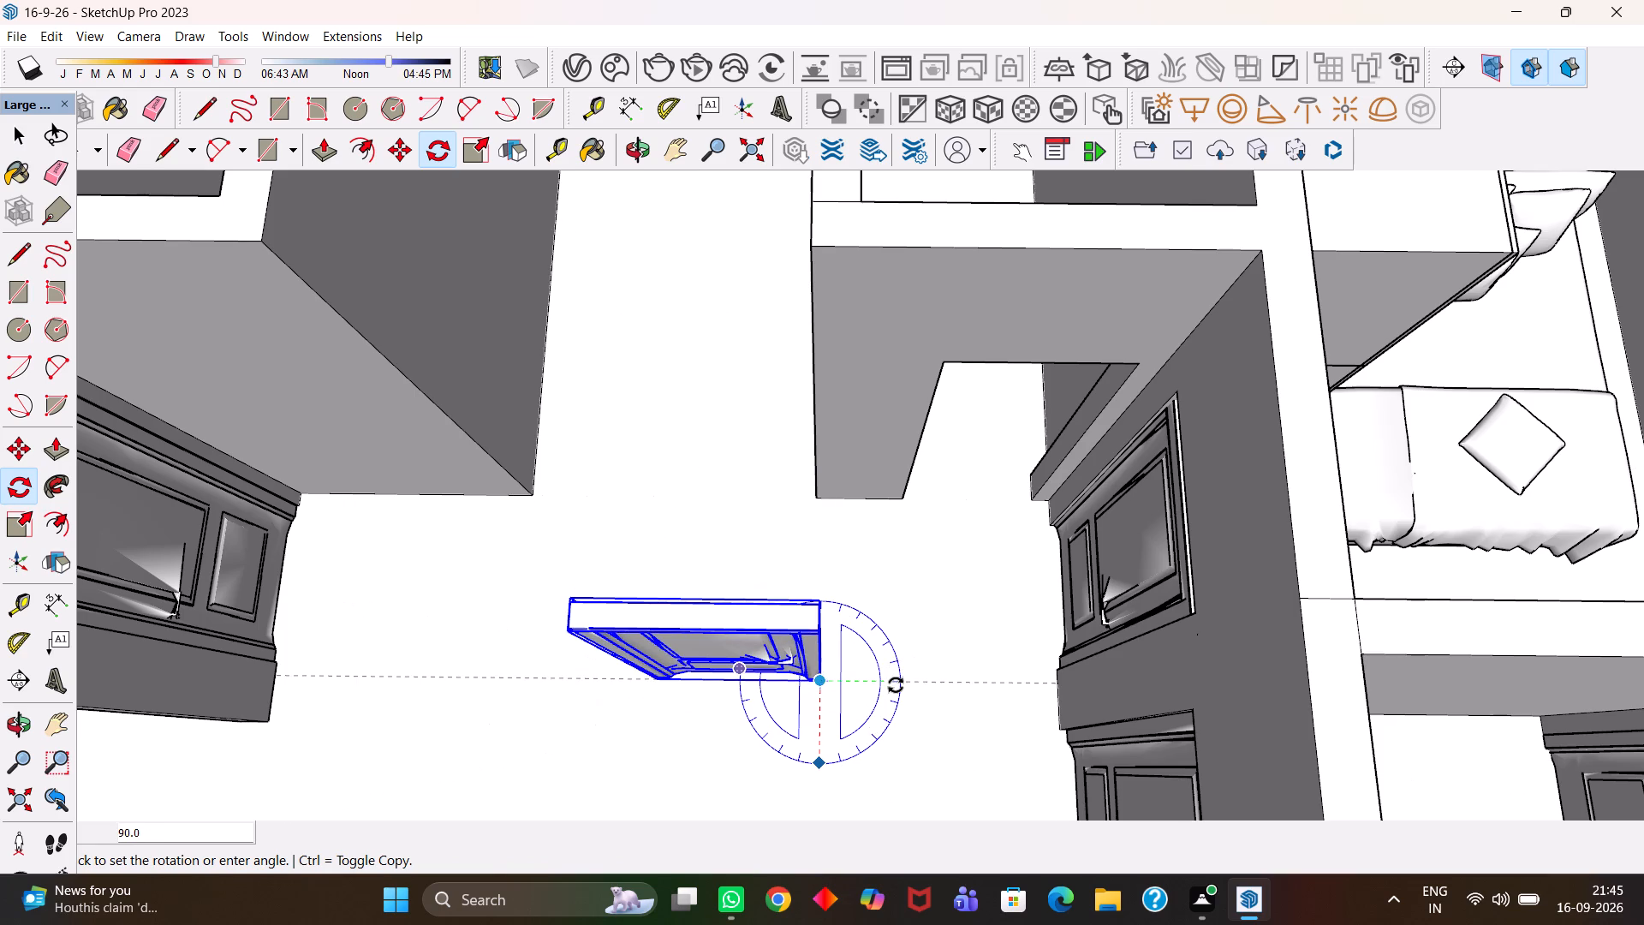
Move the rotated door about 5' 4 1/4" so its bottom corner meets the corner of the small rear room's doorway.
{"action": "key", "text": "m"}
{"action": "left_click_drag", "start_coordinate": [826, 683], "coordinate": [831, 671]}
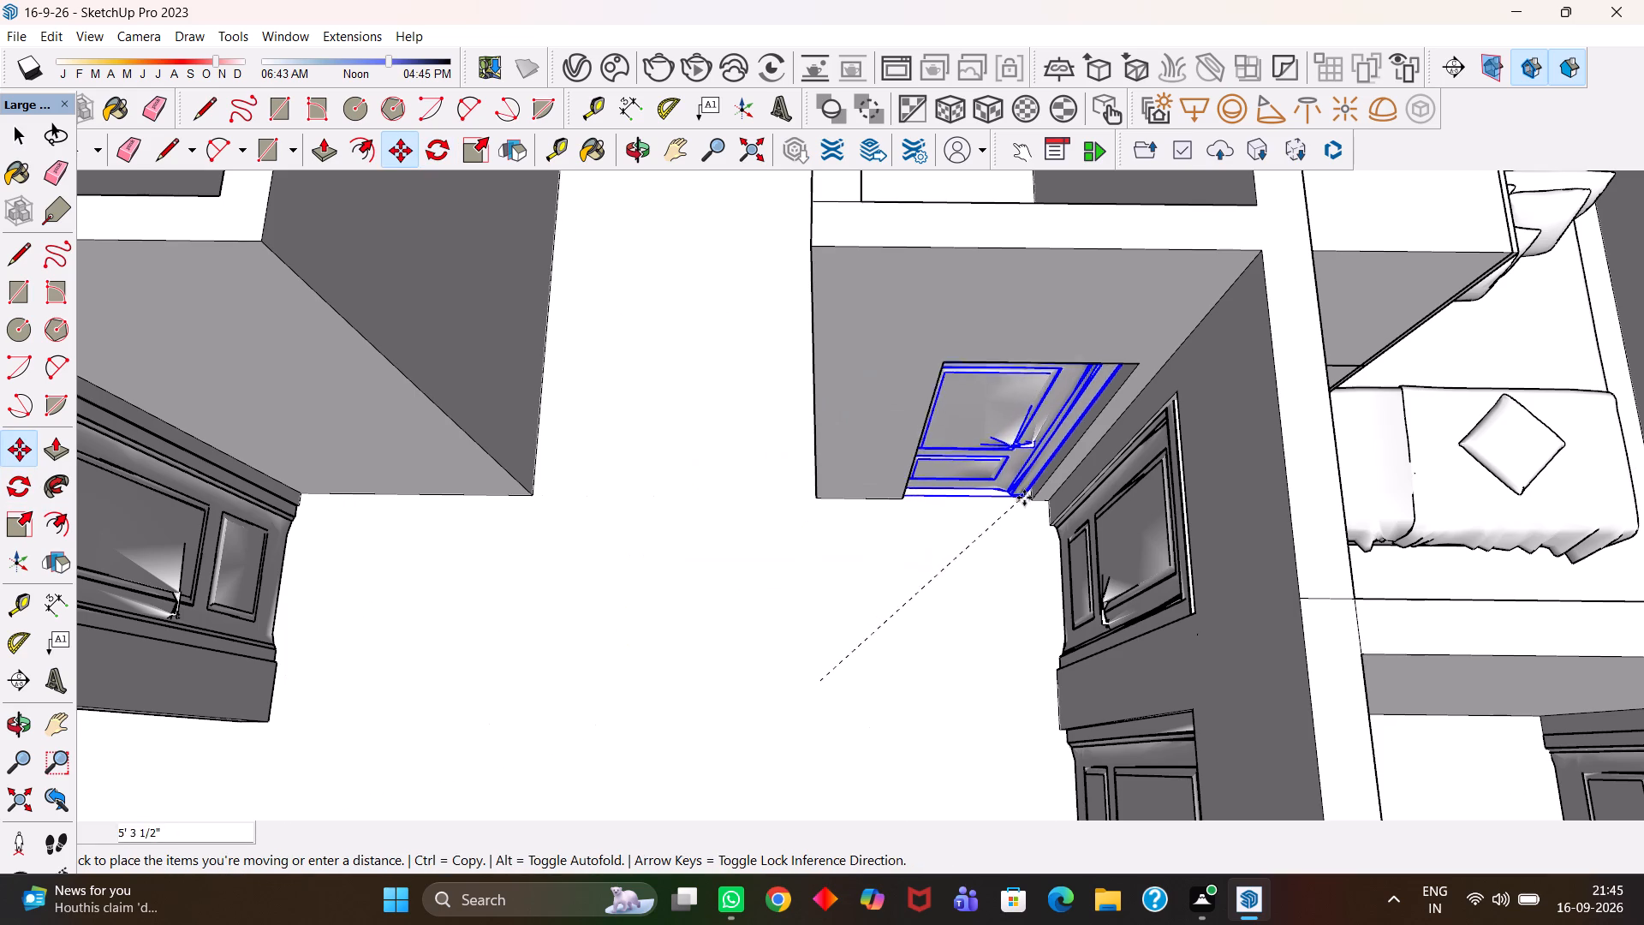
{"action": "left_click", "coordinate": [1028, 500]}
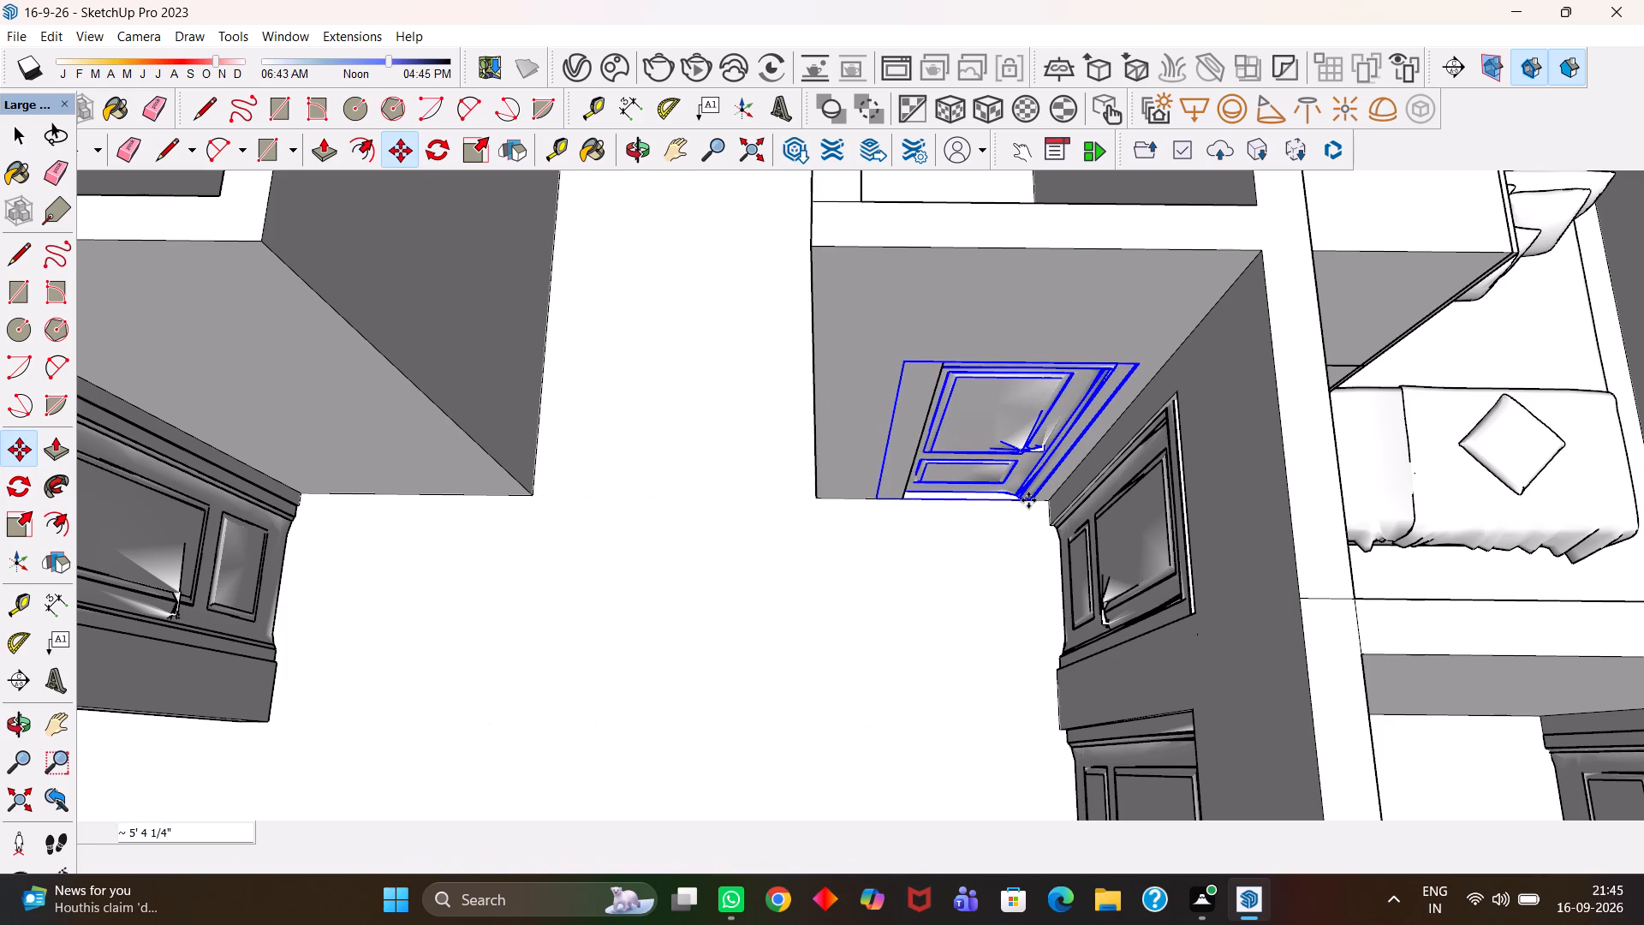
Scale the door's width by about 0.83 to fit the small rear room's doorway opening.
{"action": "key", "text": "s"}
{"action": "left_click", "coordinate": [890, 428]}
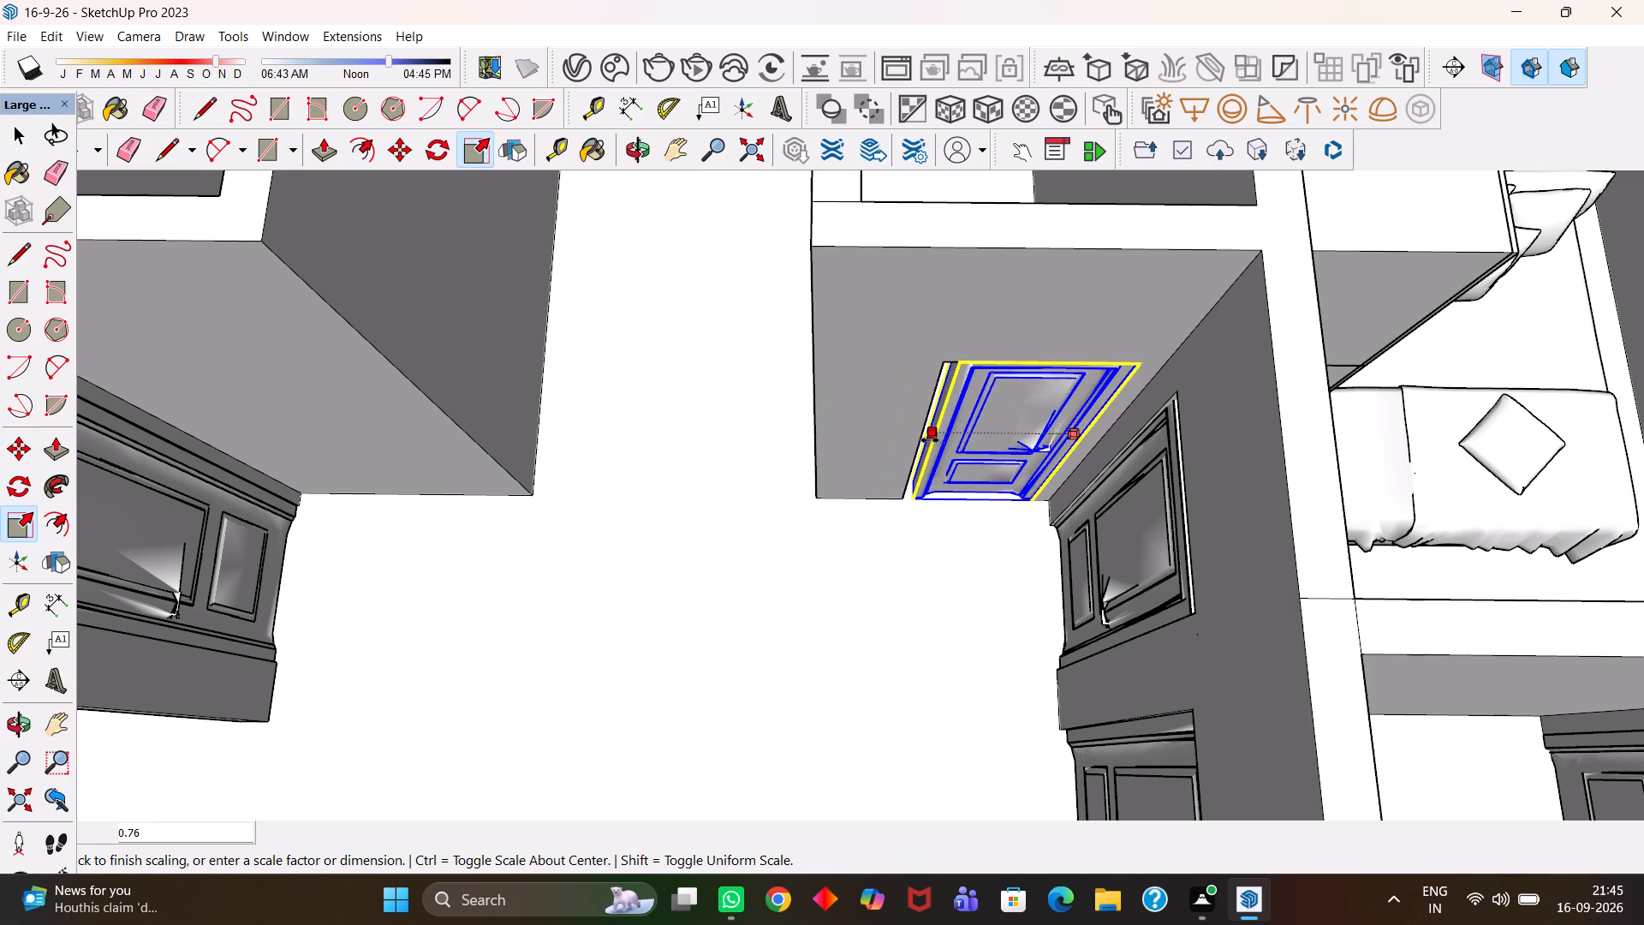
{"action": "left_click", "coordinate": [923, 435]}
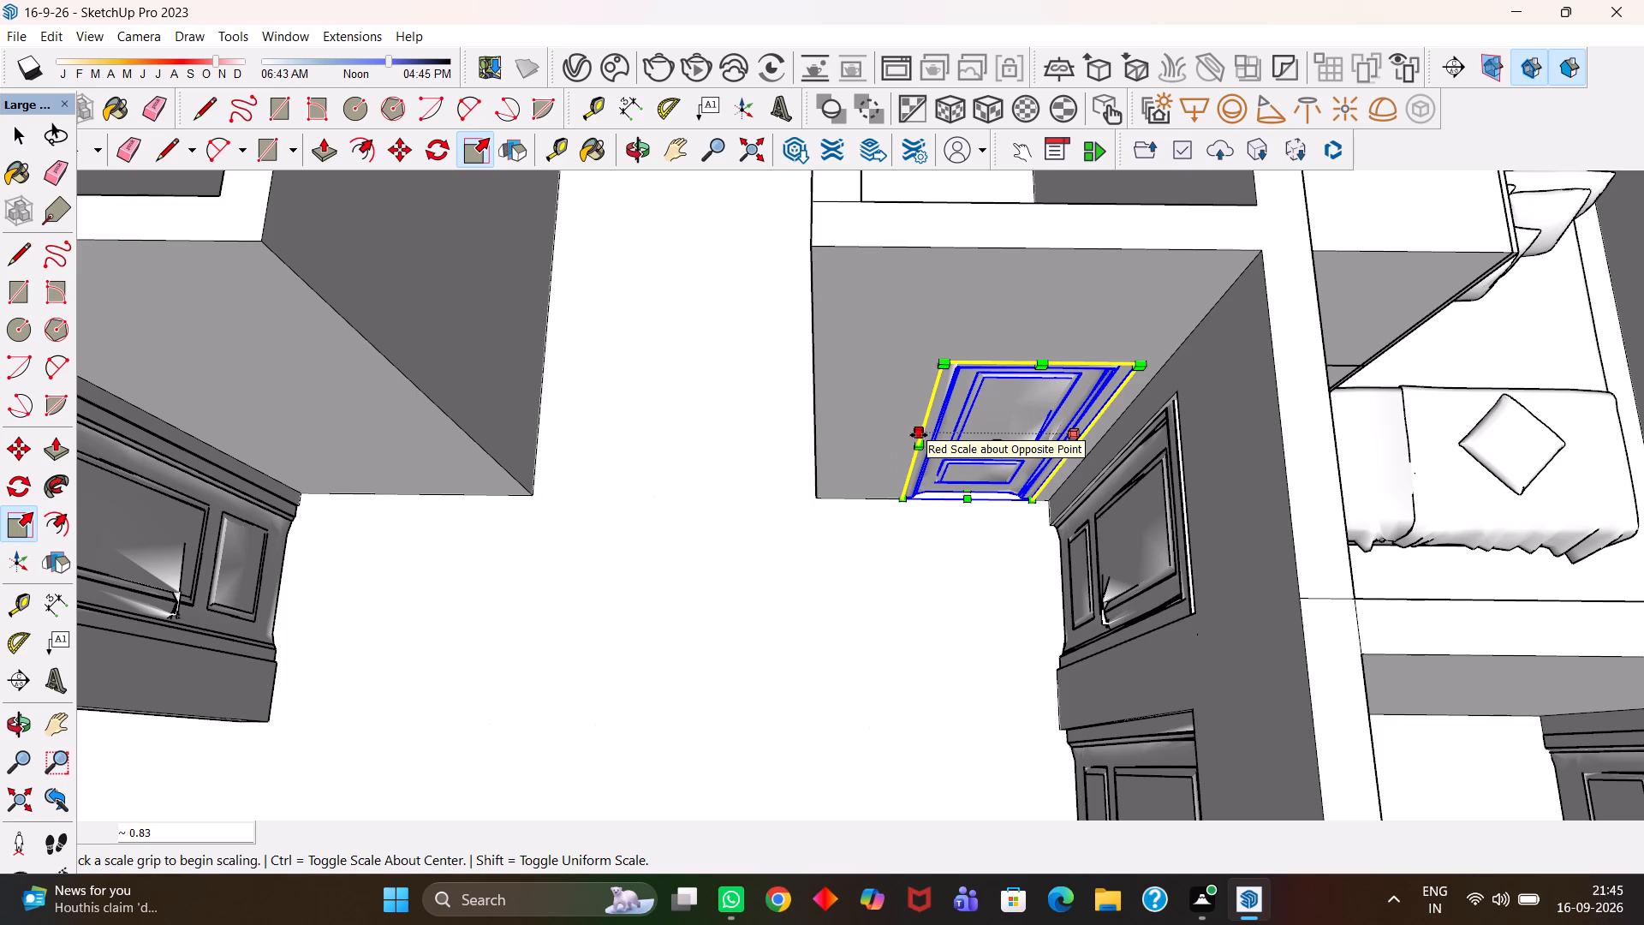
Place a guide 6" in from the hall-side wall edge of the small room beside the tufted-headboard bedroom.
{"action": "scroll", "coordinate": [914, 462], "scroll_direction": "up", "scroll_amount": 3}
{"action": "key", "text": "h"}
{"action": "scroll", "coordinate": [919, 465], "scroll_direction": "down", "scroll_amount": 4}
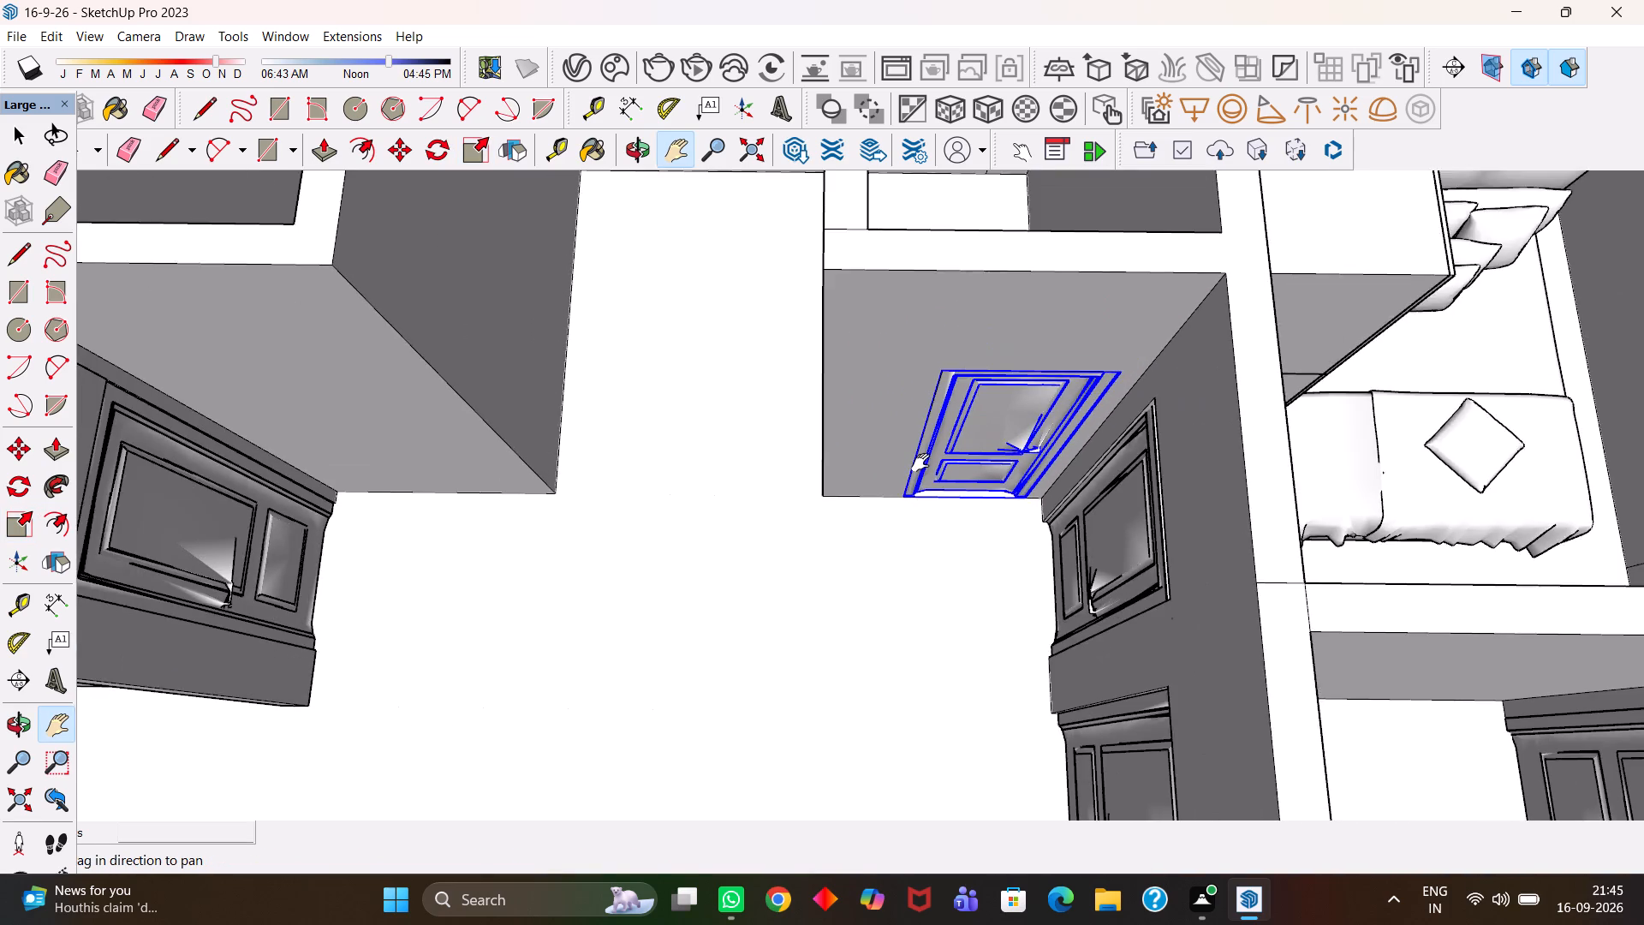
{"action": "scroll", "coordinate": [920, 462], "scroll_direction": "down", "scroll_amount": 2}
{"action": "key", "text": "h"}
{"action": "left_click_drag", "start_coordinate": [977, 549], "coordinate": [950, 451]}
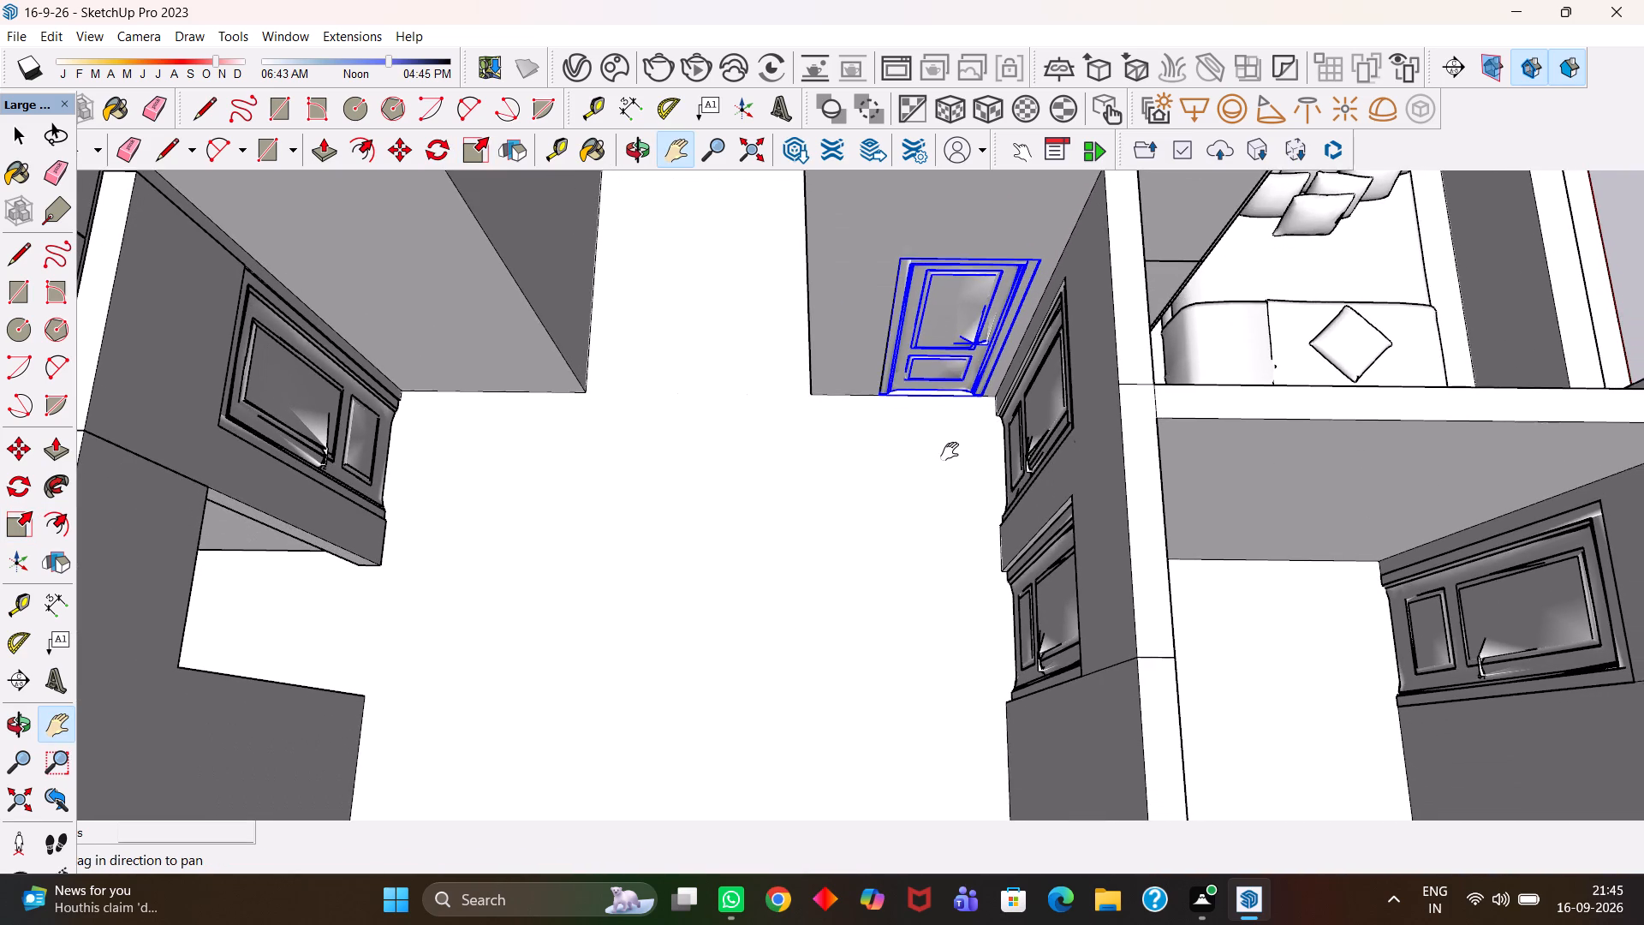
{"action": "scroll", "coordinate": [950, 451], "scroll_direction": "down", "scroll_amount": 4}
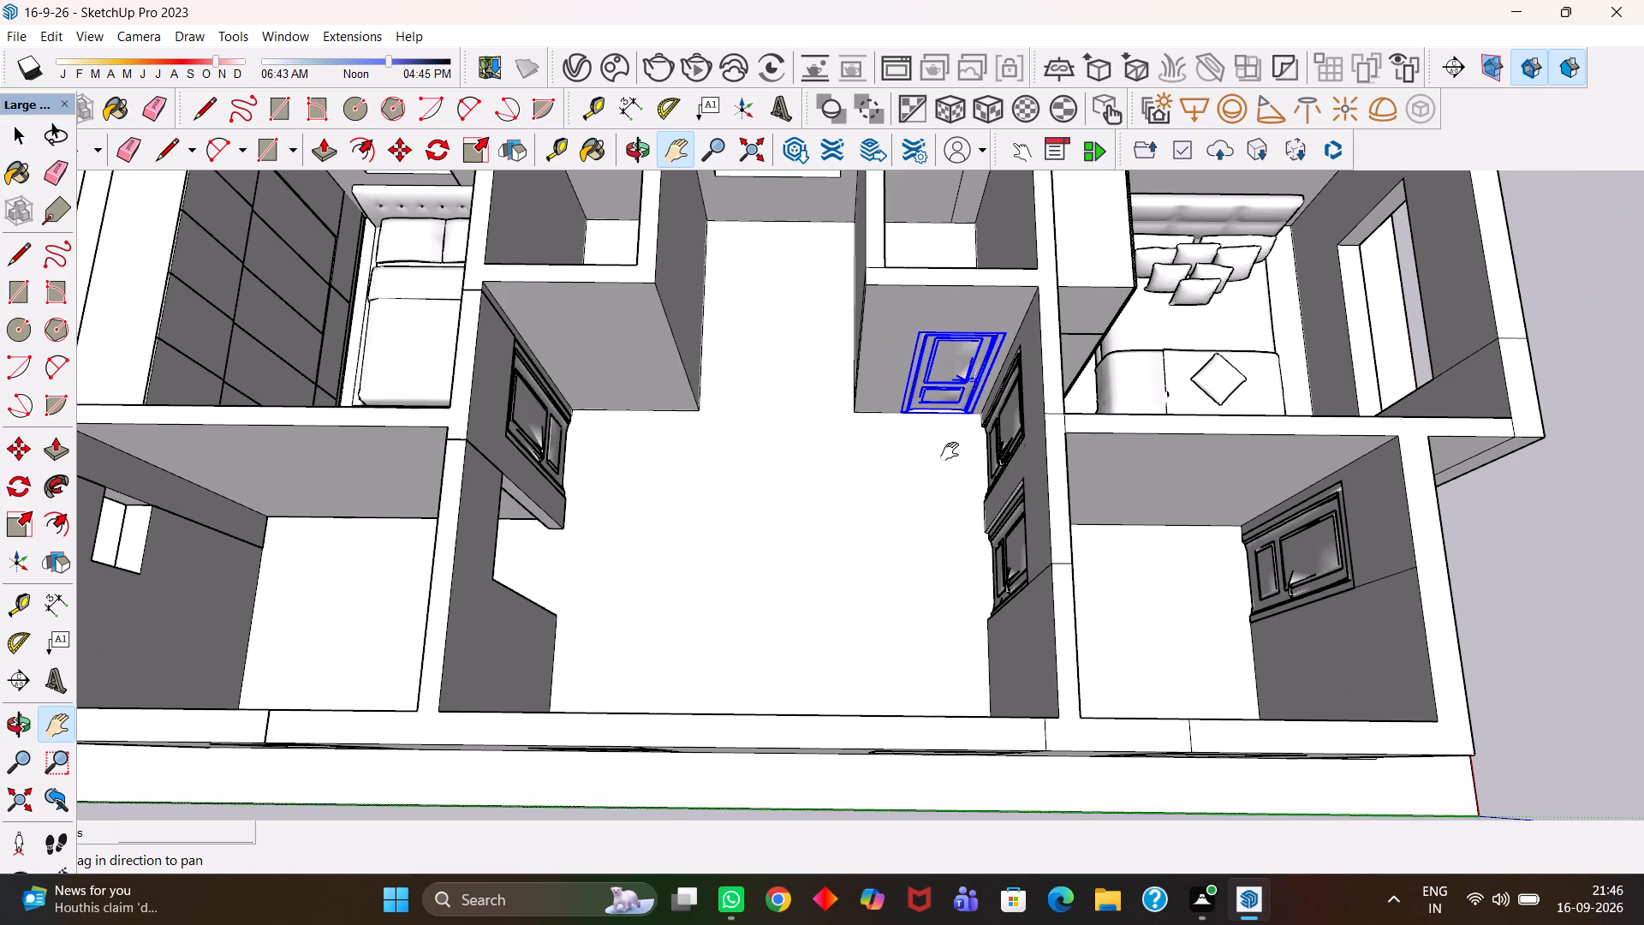
{"action": "left_click_drag", "start_coordinate": [778, 546], "coordinate": [777, 508]}
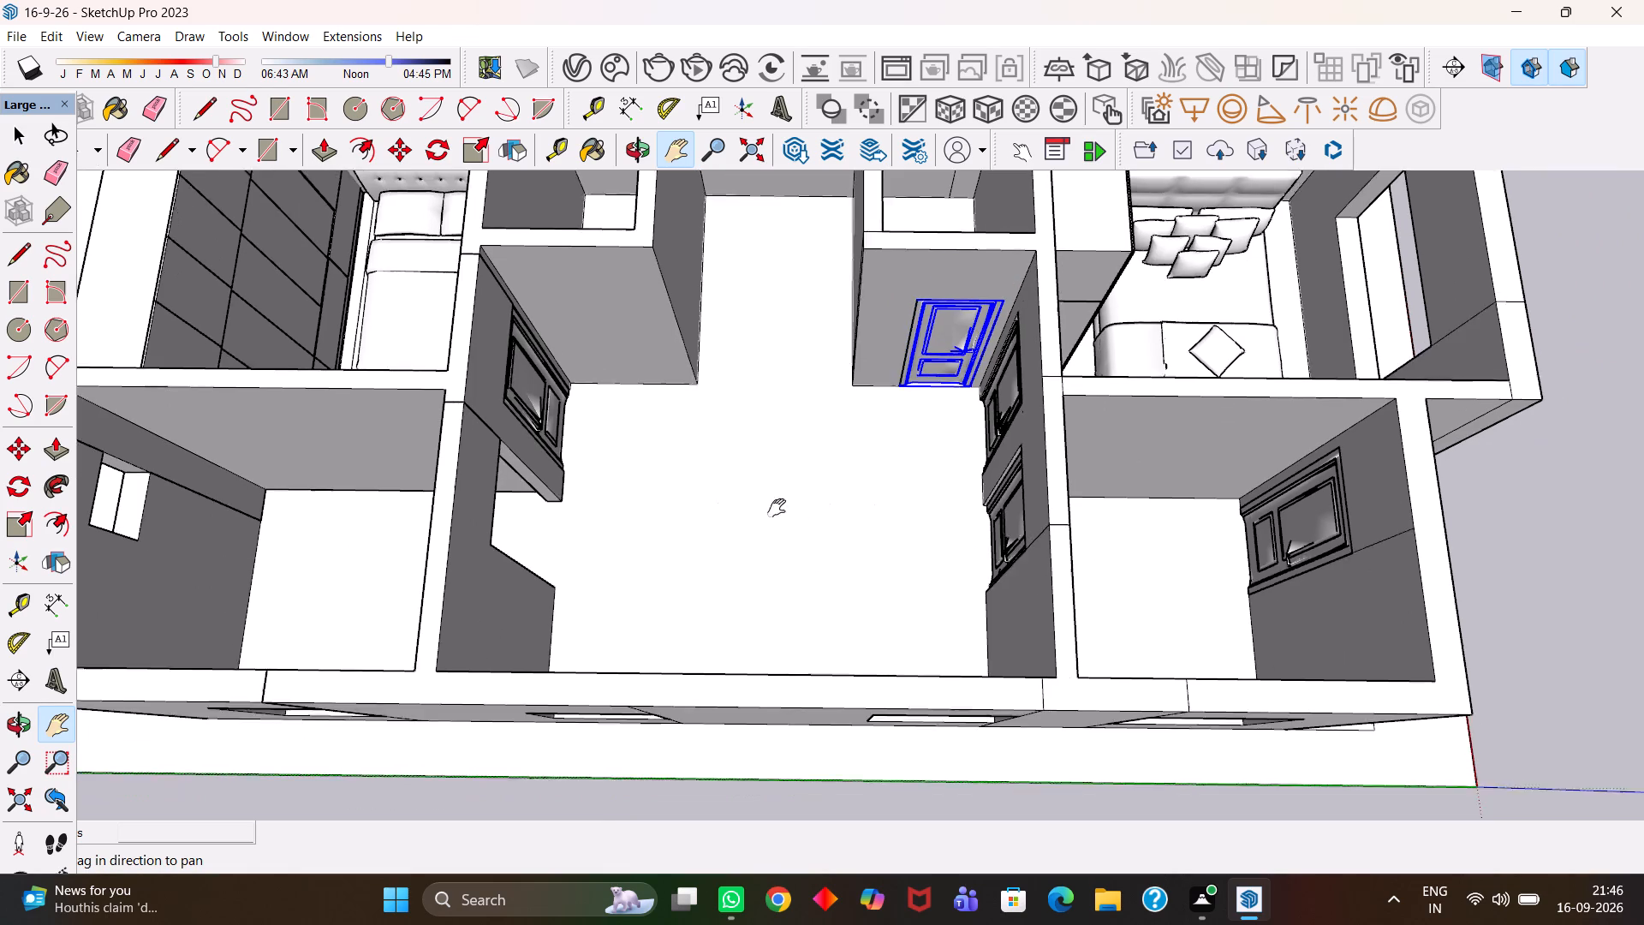
{"action": "left_click_drag", "start_coordinate": [777, 508], "coordinate": [769, 486]}
{"action": "scroll", "coordinate": [769, 486], "scroll_direction": "down", "scroll_amount": 3}
{"action": "left_click_drag", "start_coordinate": [724, 443], "coordinate": [625, 693]}
{"action": "scroll", "coordinate": [494, 612], "scroll_direction": "up", "scroll_amount": 4}
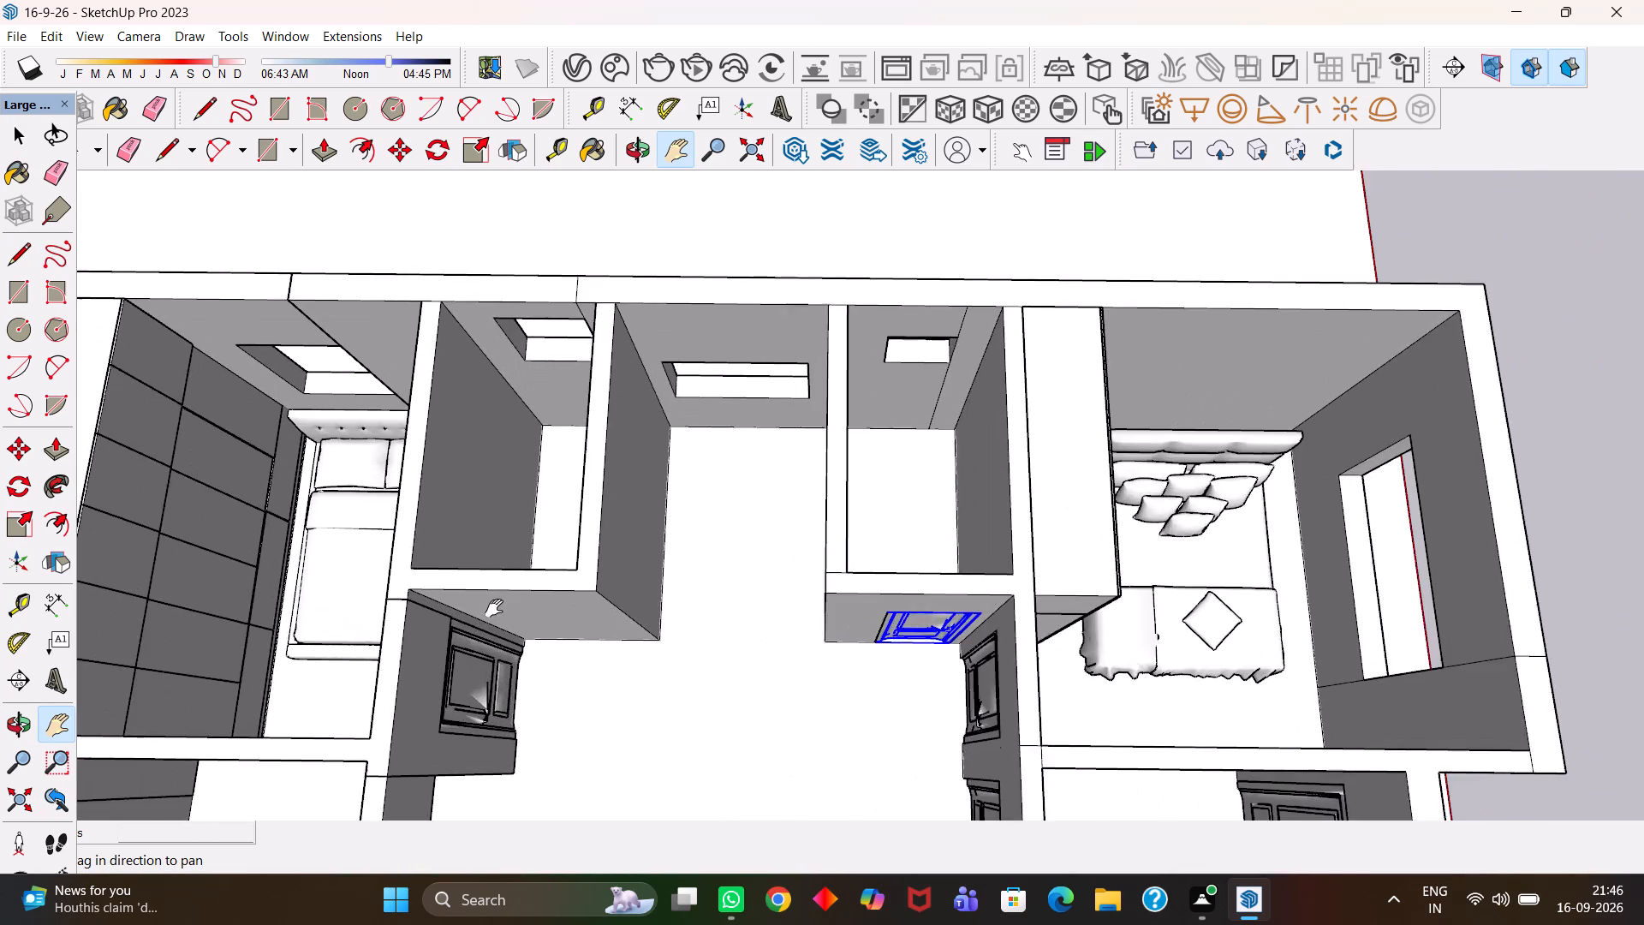
{"action": "left_click_drag", "start_coordinate": [475, 592], "coordinate": [812, 502]}
{"action": "scroll", "coordinate": [817, 499], "scroll_direction": "up", "scroll_amount": 3}
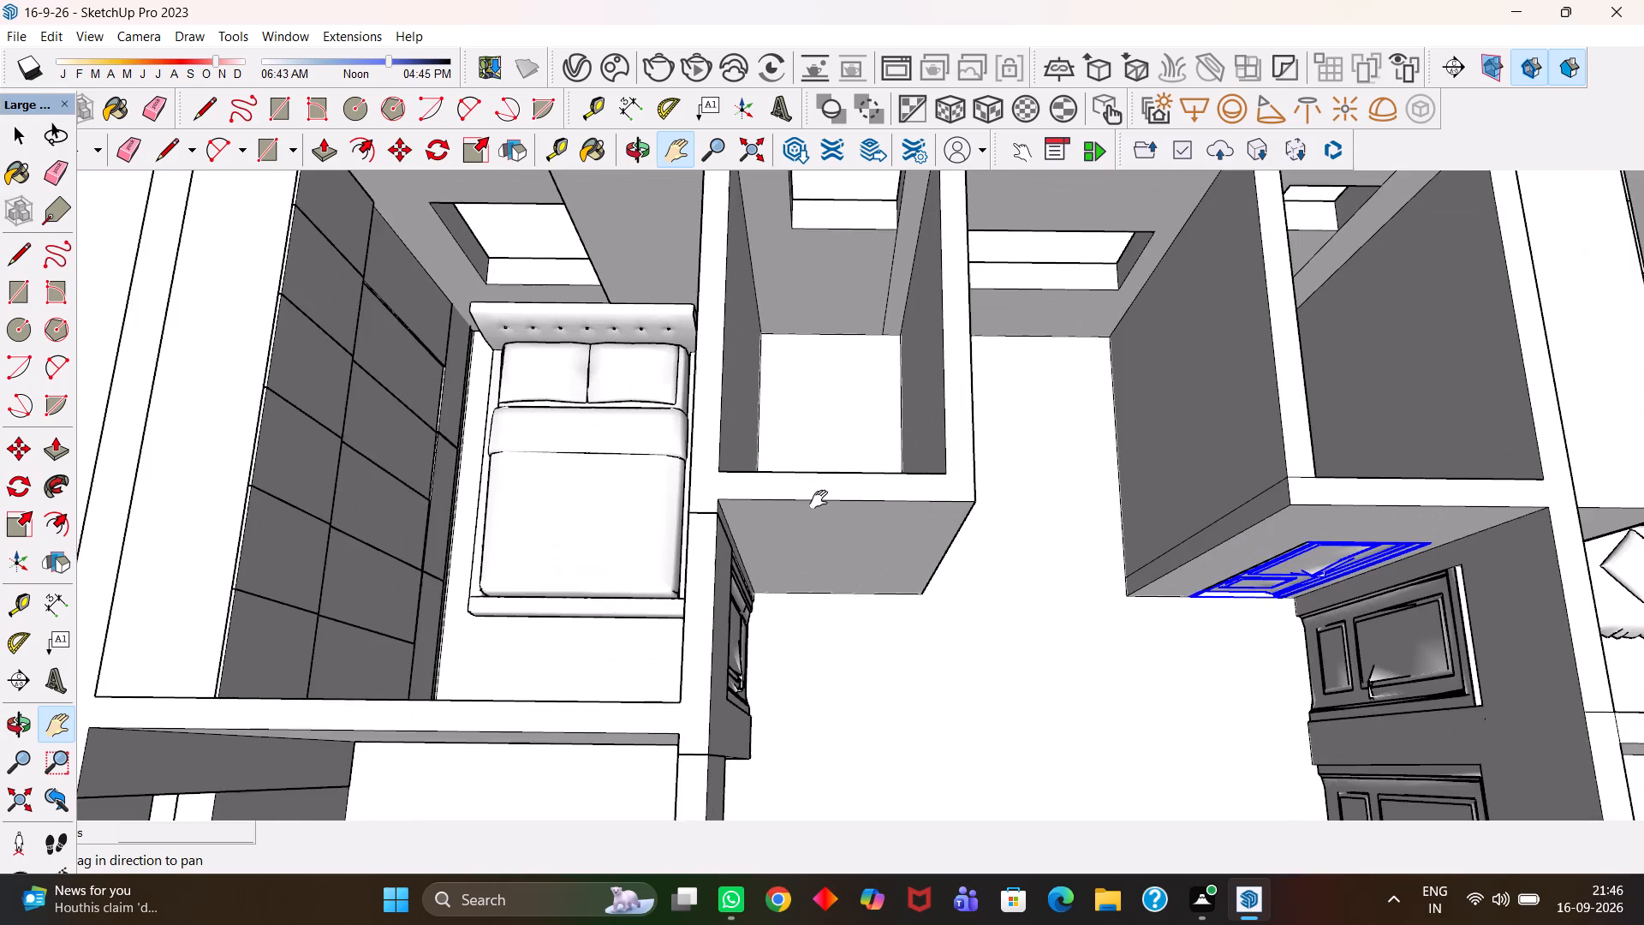
{"action": "scroll", "coordinate": [819, 498], "scroll_direction": "up", "scroll_amount": 4}
{"action": "key", "text": "t"}
{"action": "left_click", "coordinate": [1045, 448]}
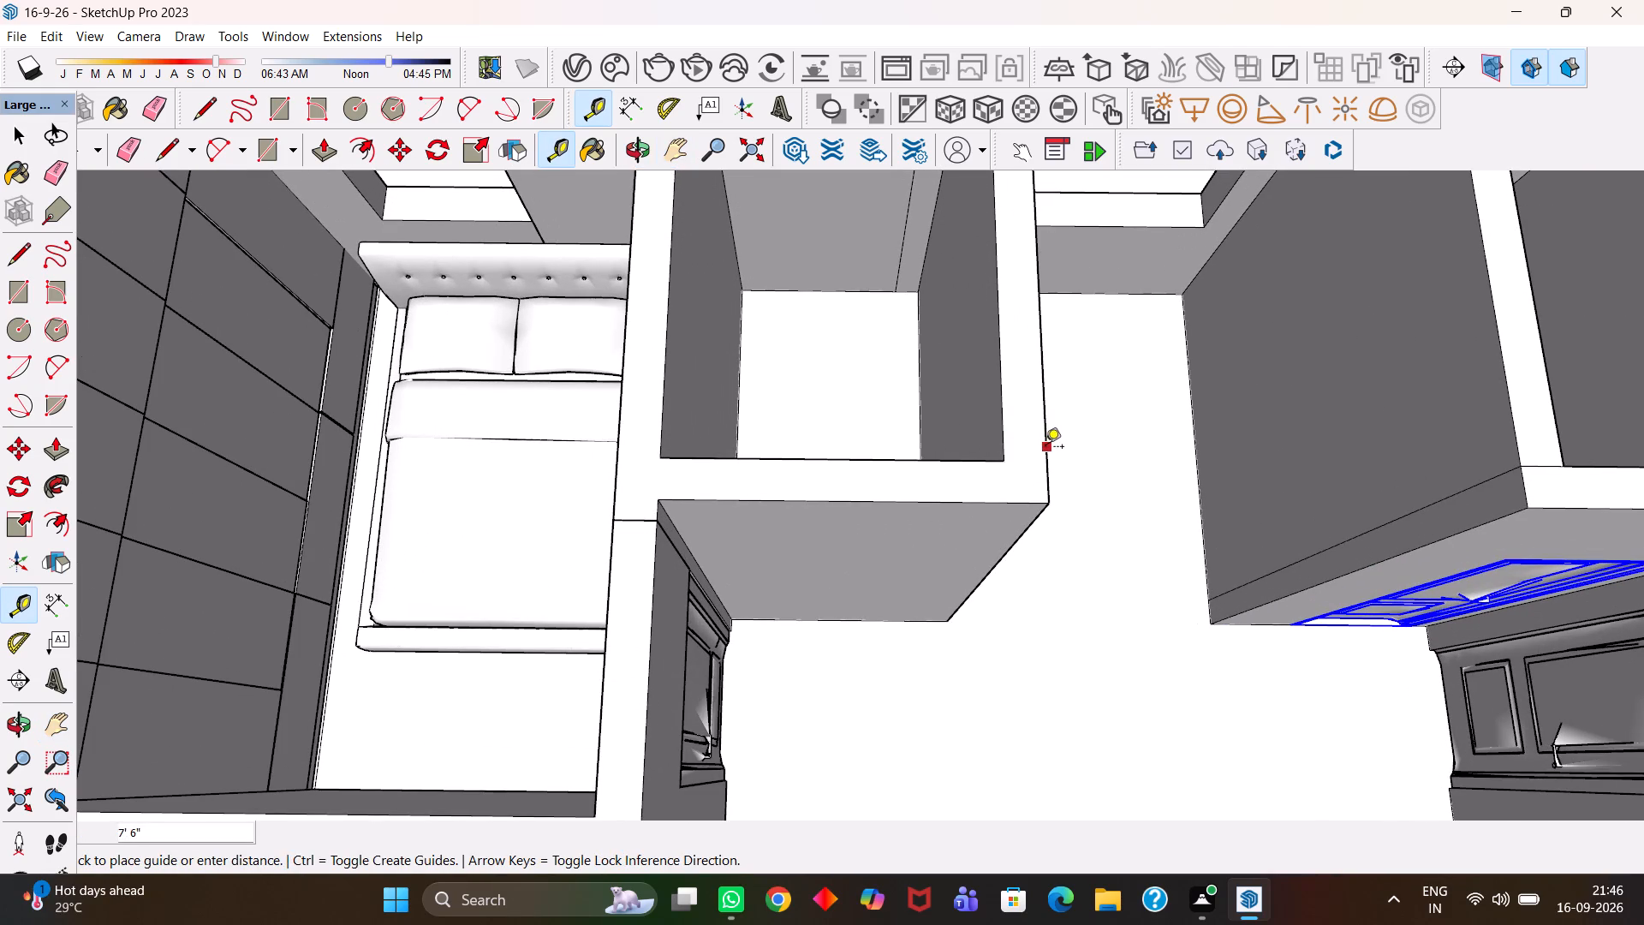
{"action": "left_click", "coordinate": [1004, 445]}
{"action": "double_click", "coordinate": [1005, 479]}
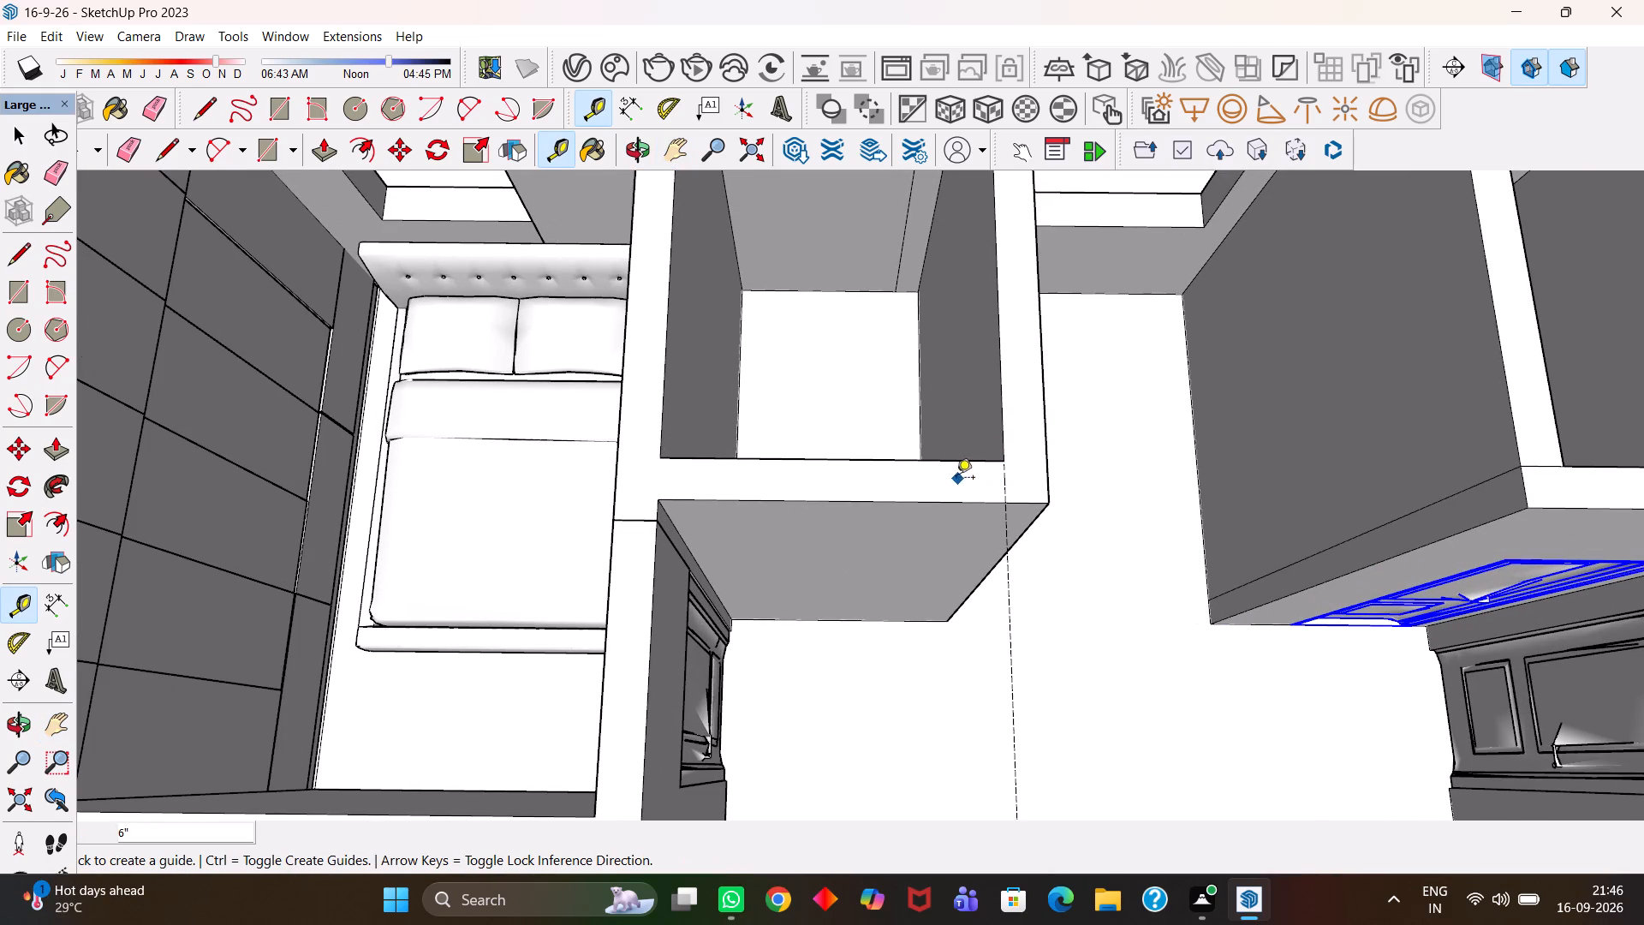
Add guides for a door opening on that room's front wall, 4" from the first guide and 2'3" beyond that.
{"action": "key", "text": "t"}
{"action": "scroll", "coordinate": [1003, 502], "scroll_direction": "up", "scroll_amount": 3}
{"action": "left_click", "coordinate": [1005, 478]}
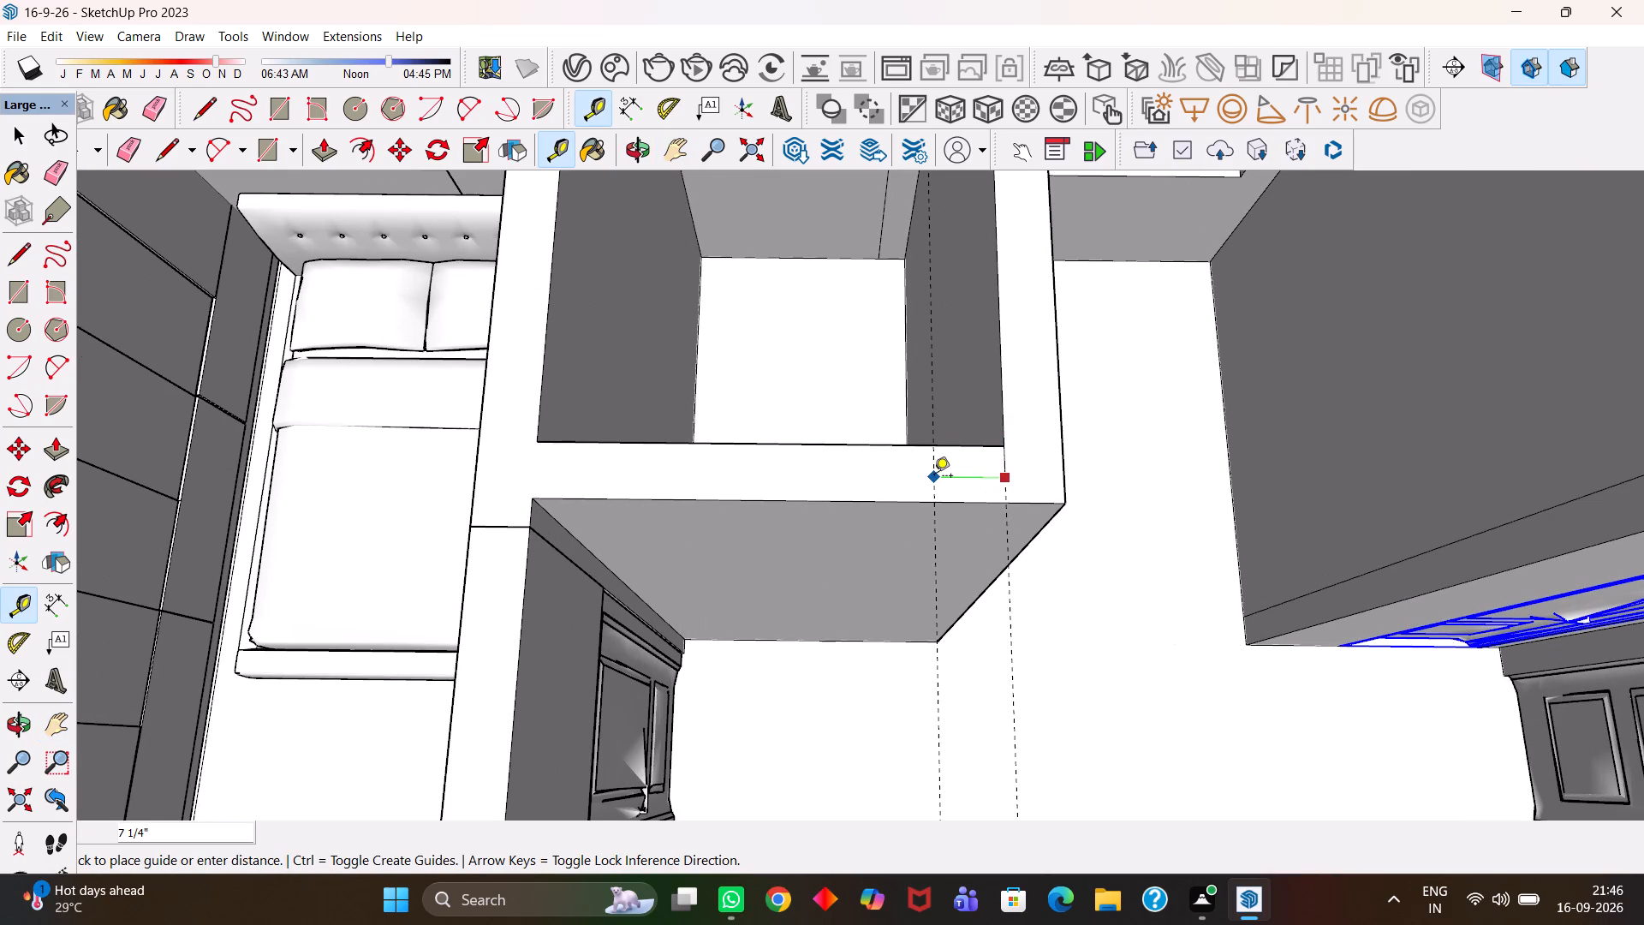
{"action": "type", "text": "4\""}
{"action": "key", "text": "Return"}
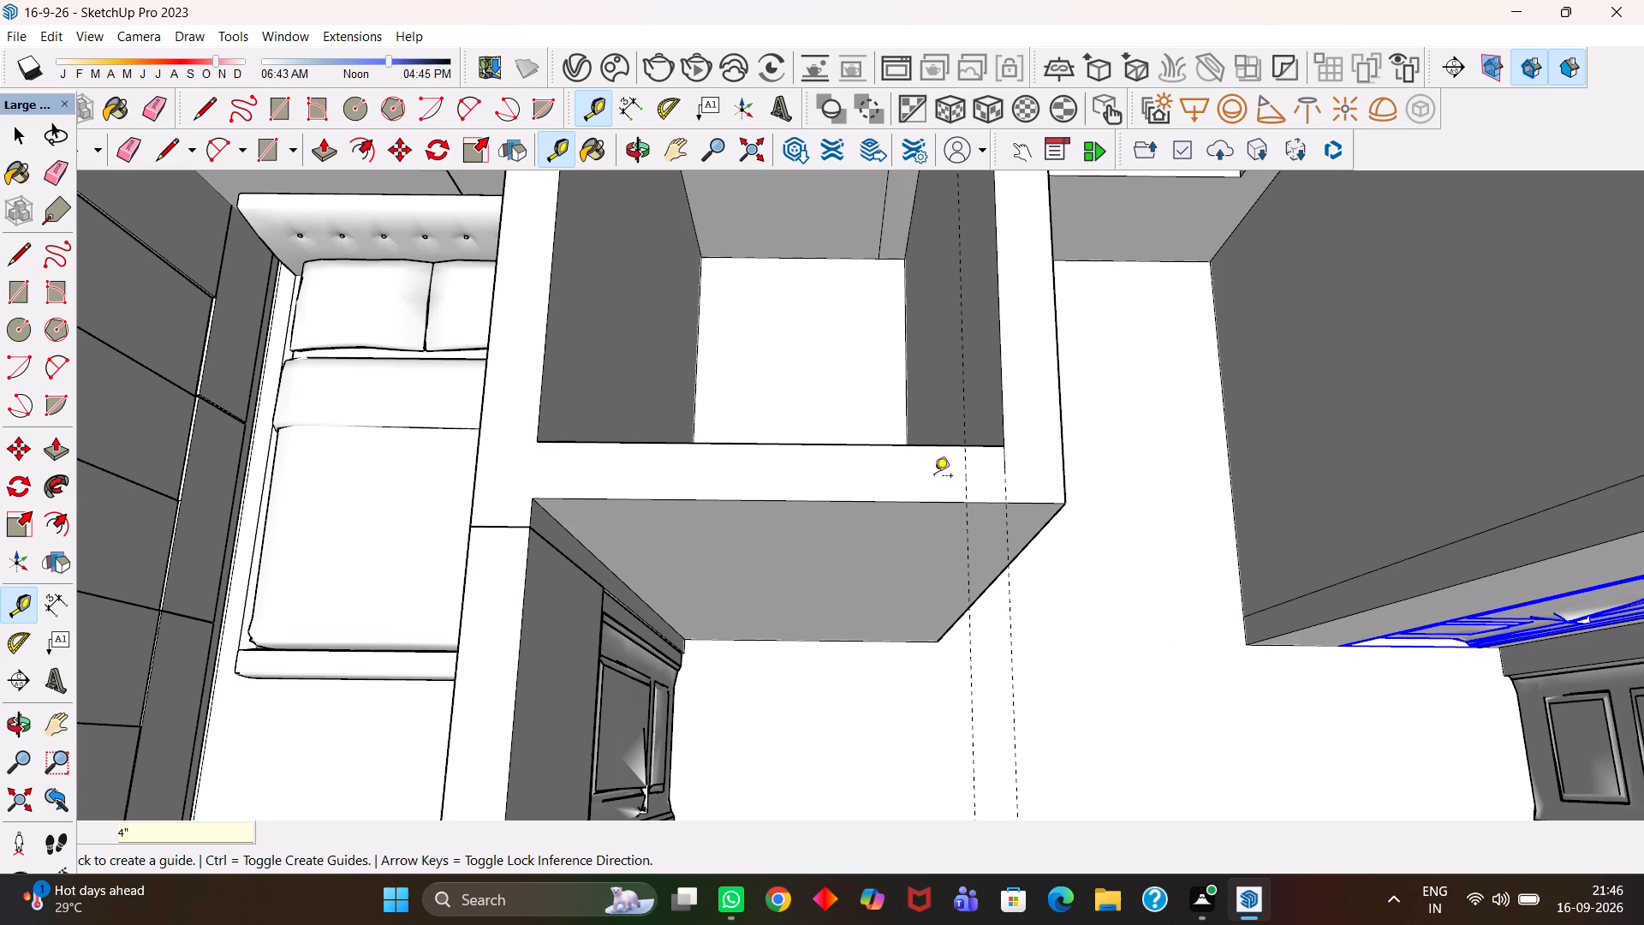
{"action": "left_click", "coordinate": [968, 473]}
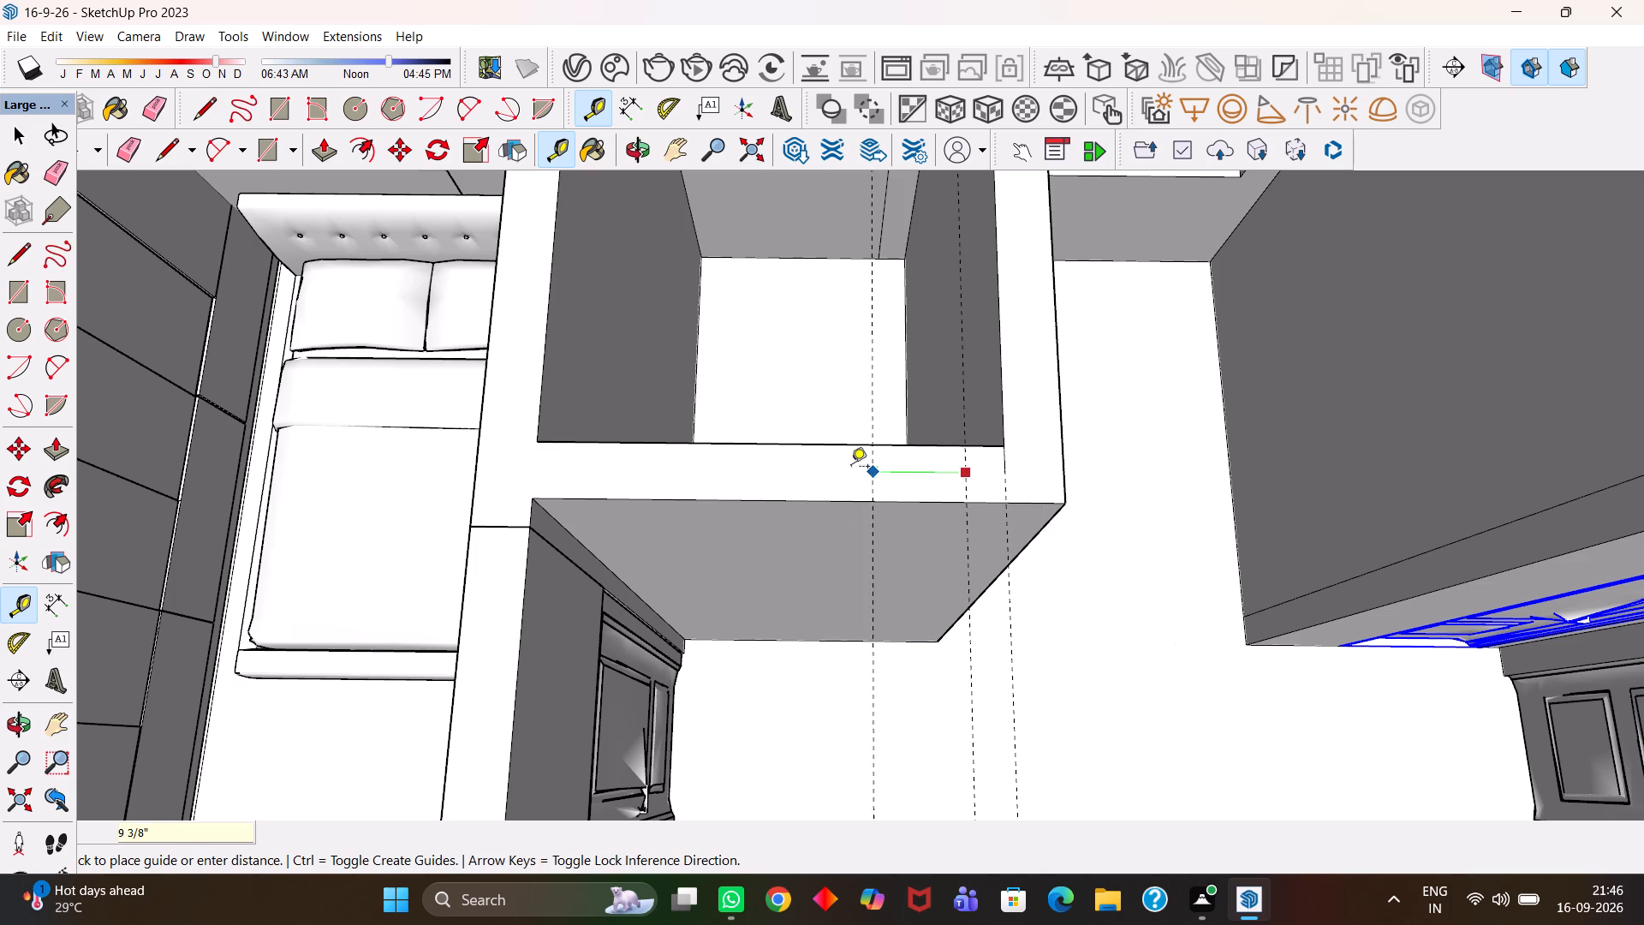
{"action": "type", "text": "2'"}
{"action": "type", "text": "3\""}
{"action": "key", "text": "Return"}
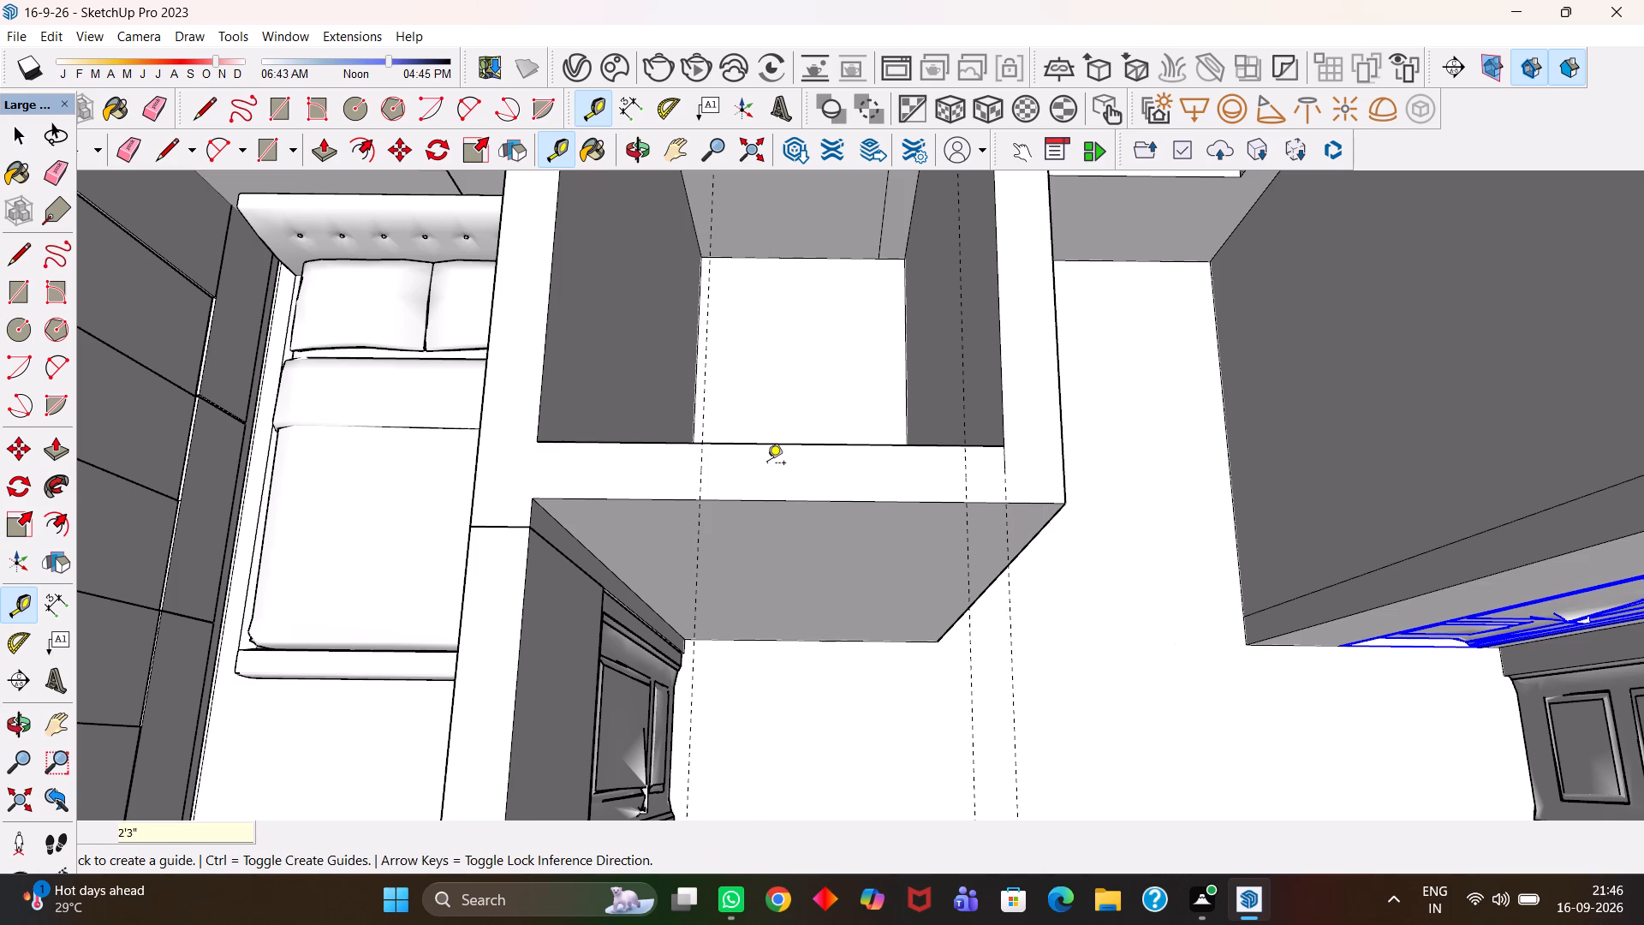
Draw a 2' 3" by 6" rectangle on top of the small room's front wall between the two opening guides.
{"action": "key", "text": "space"}
{"action": "left_click", "coordinate": [765, 464]}
{"action": "key", "text": "r"}
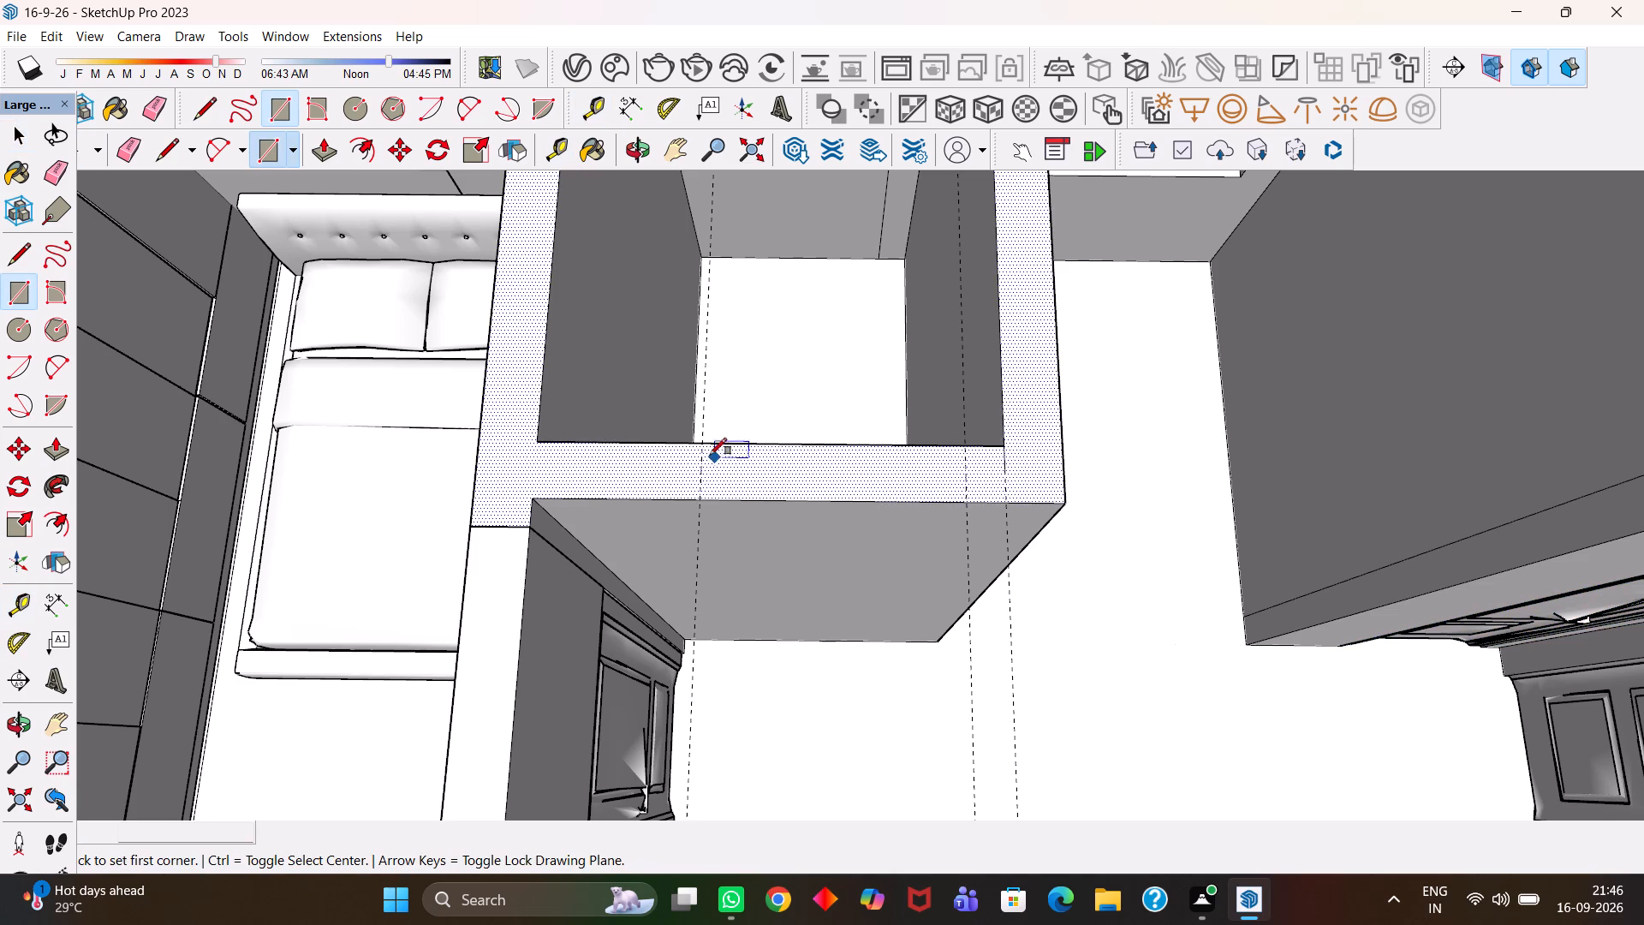
{"action": "double_click", "coordinate": [706, 448]}
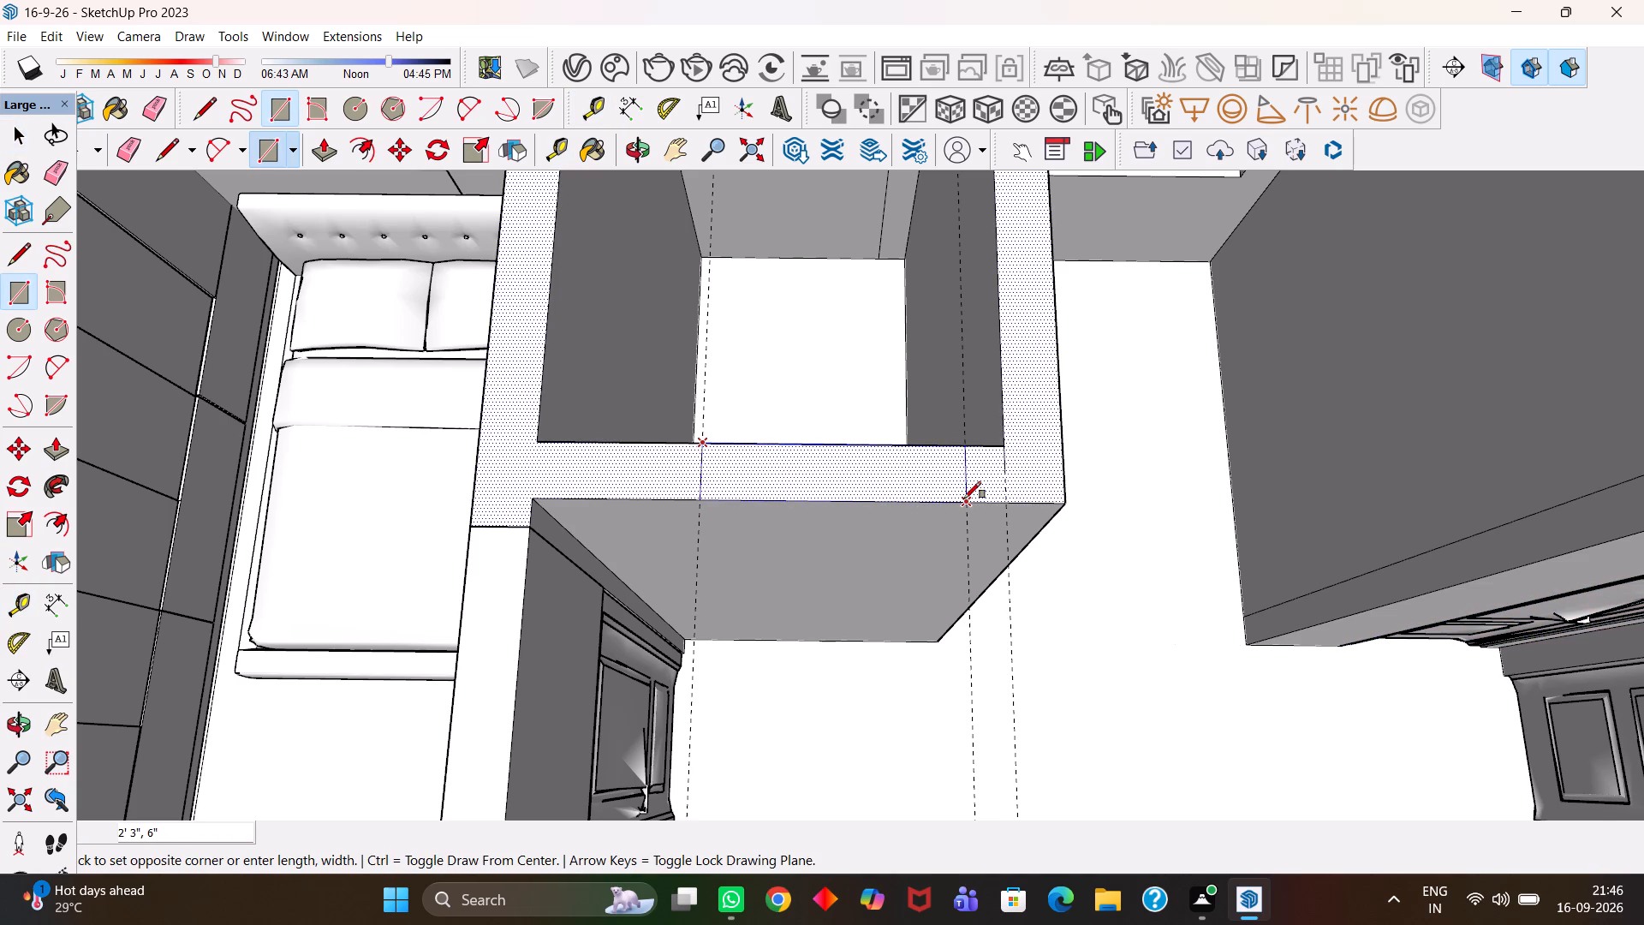
{"action": "left_click", "coordinate": [964, 498]}
Push the rectangle down 10' to cut a full-height opening through the small room's front wall.
{"action": "key", "text": "space"}
{"action": "left_click", "coordinate": [880, 494]}
{"action": "key", "text": "p"}
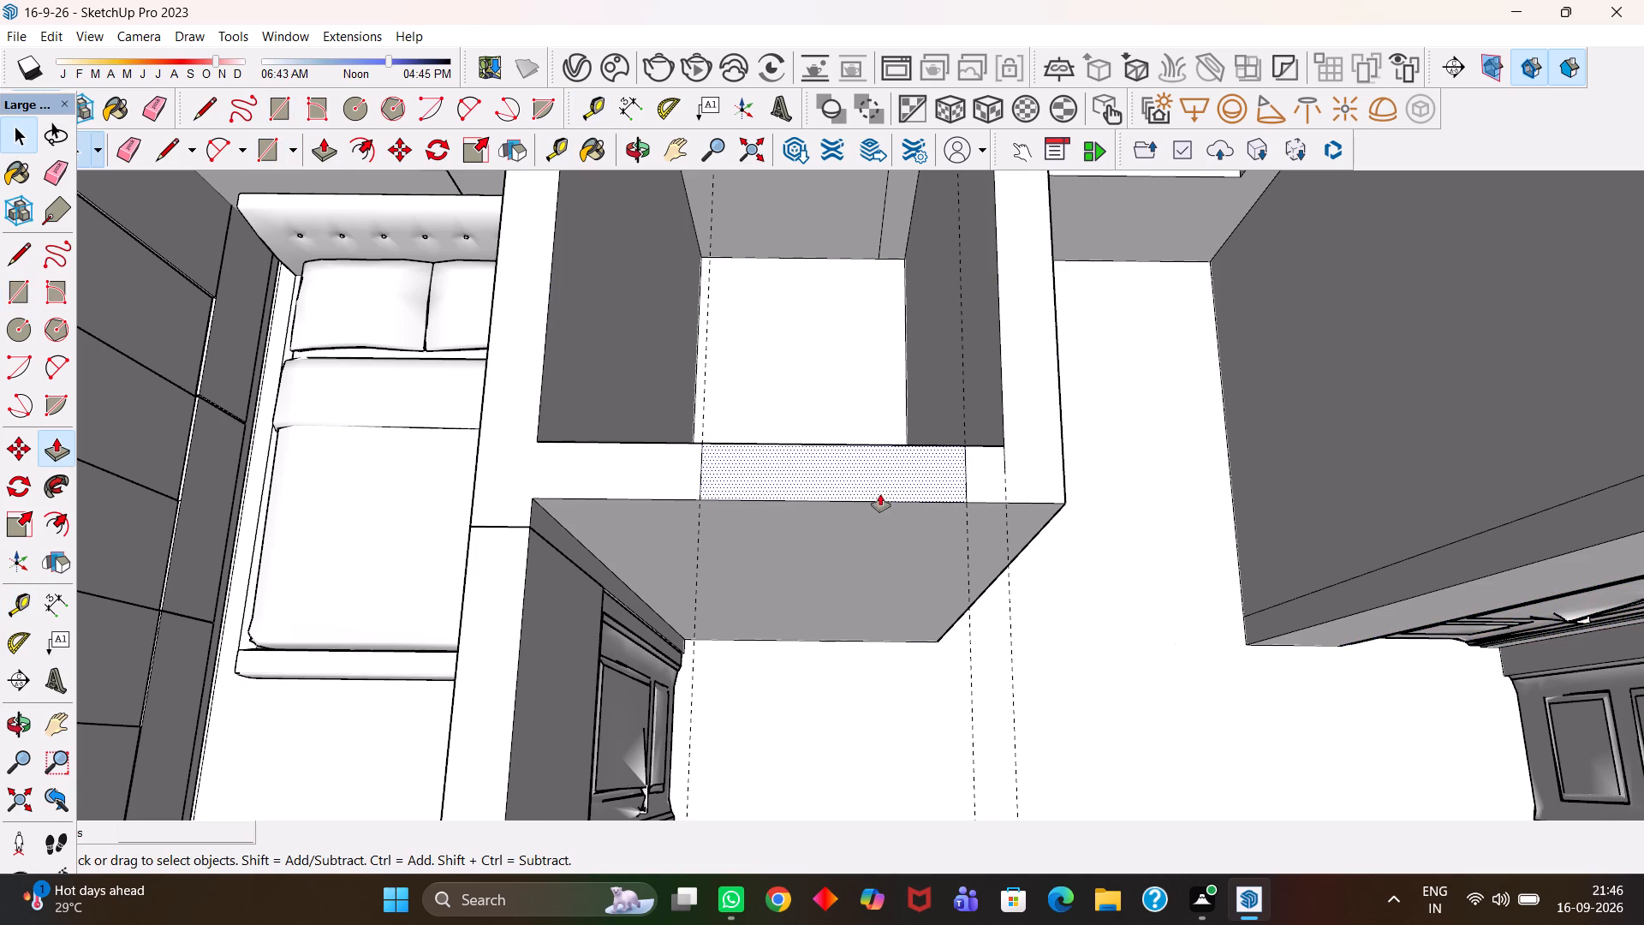
{"action": "left_click", "coordinate": [880, 494]}
{"action": "left_click", "coordinate": [852, 673]}
Place a guide 3' below the wall top on the side face of the new opening.
{"action": "scroll", "coordinate": [965, 534], "scroll_direction": "up", "scroll_amount": 3}
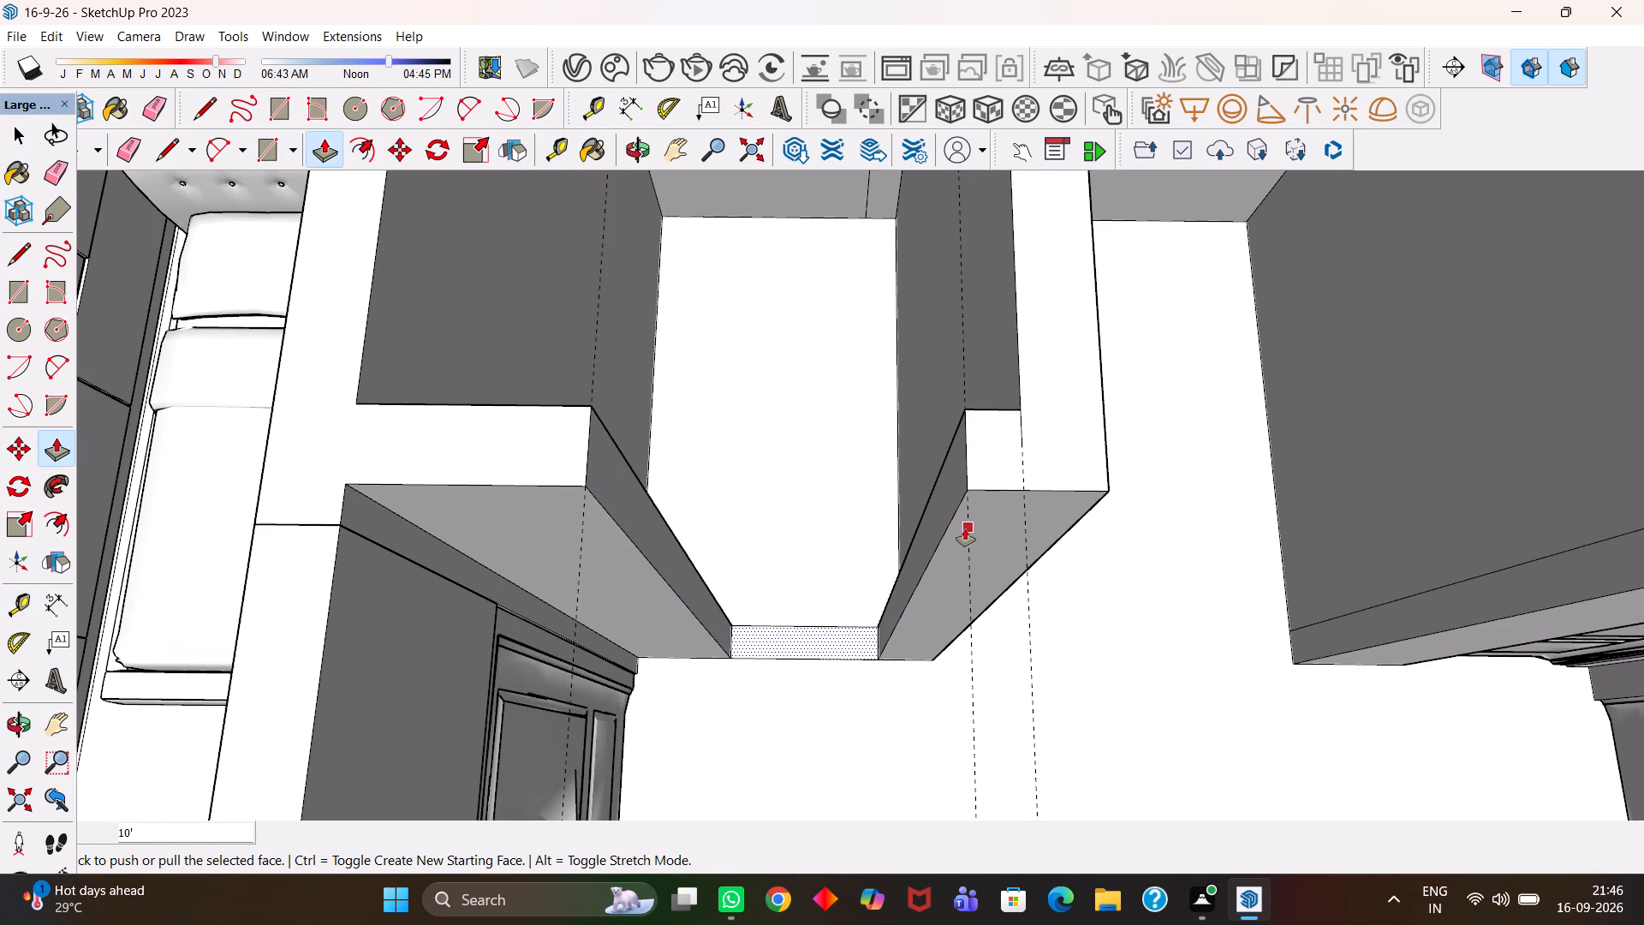
{"action": "key", "text": "t"}
{"action": "left_click", "coordinate": [970, 465]}
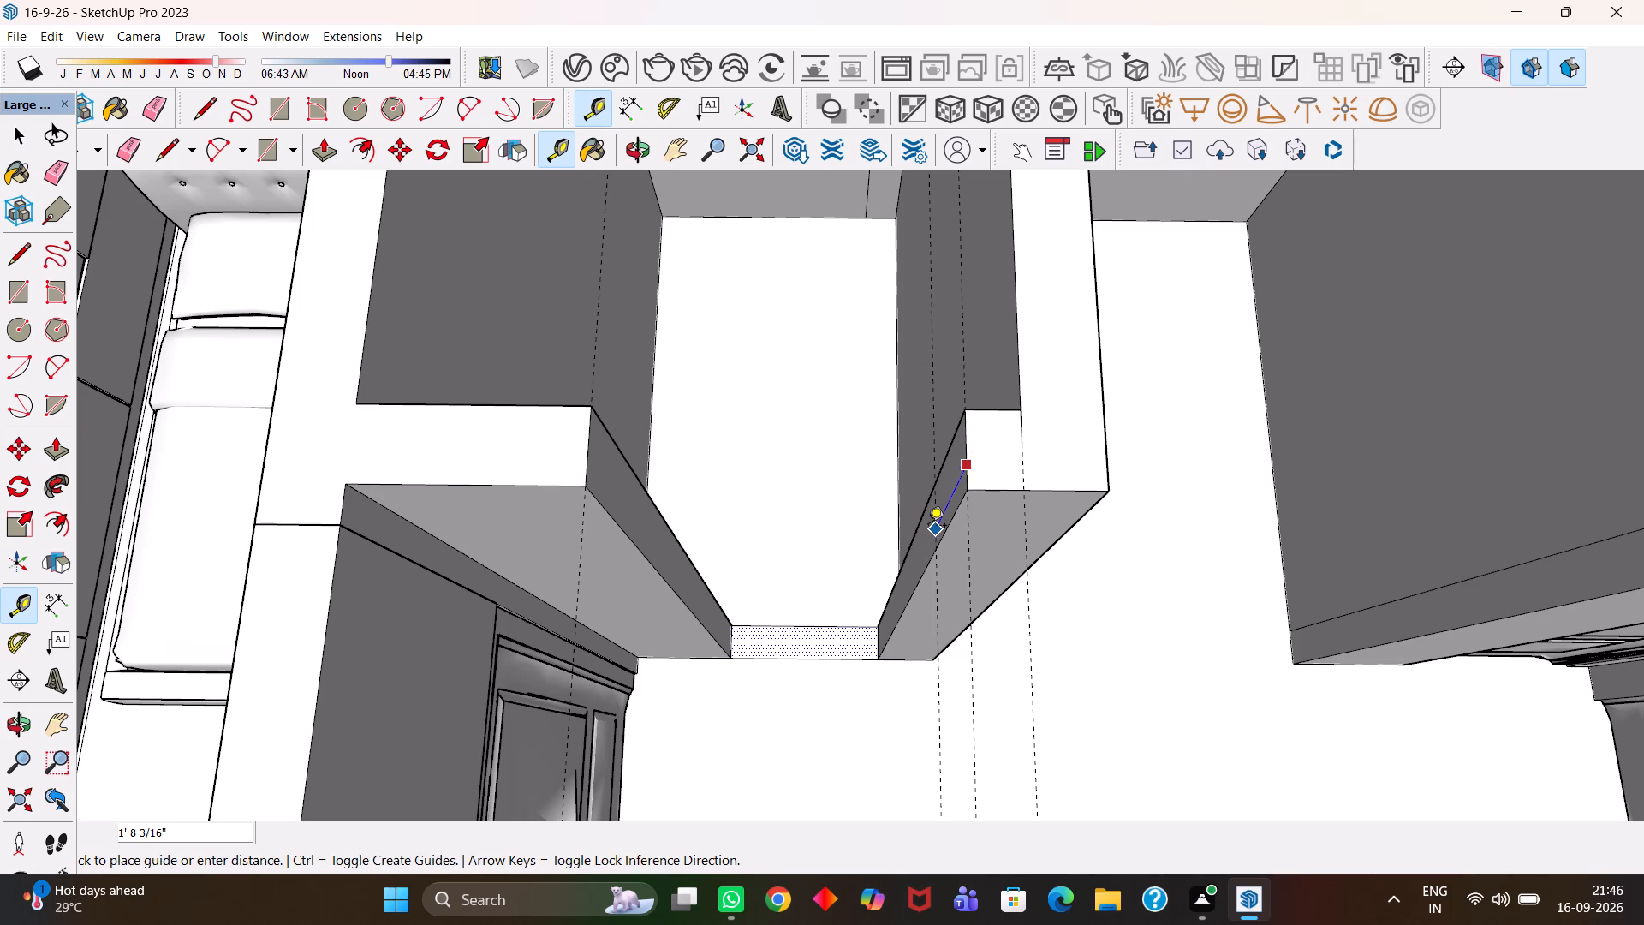
{"action": "type", "text": "3'"}
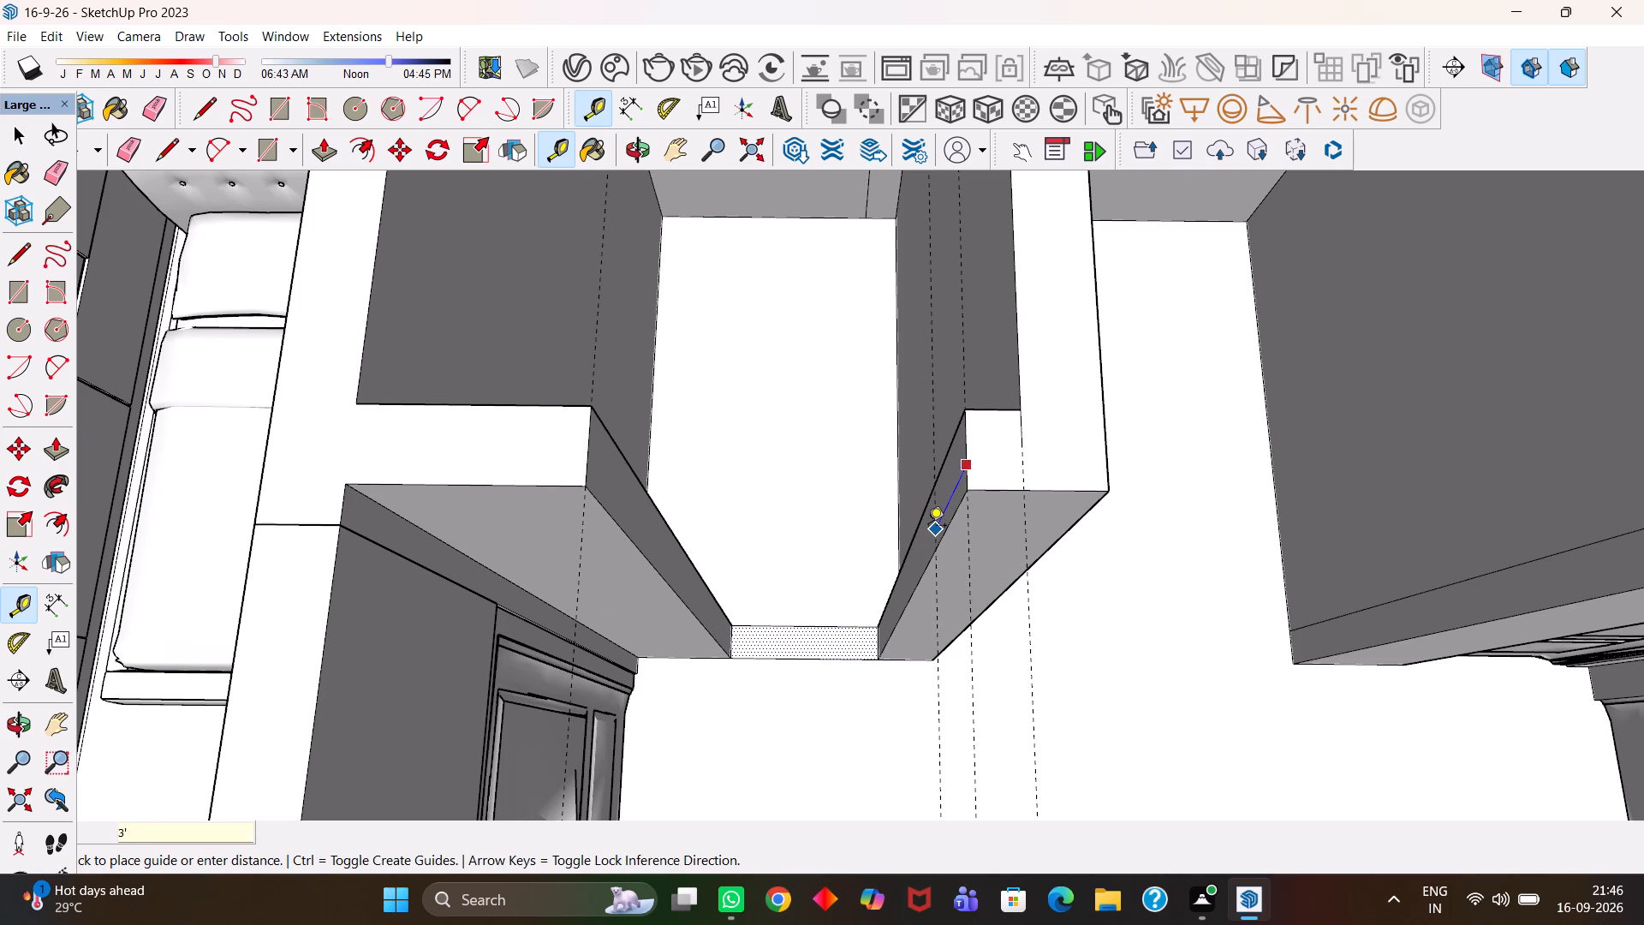
{"action": "key", "text": "Return"}
Draw a line across the opening's side face along the 3' guide to split off its upper part.
{"action": "key", "text": "l"}
{"action": "key", "text": "Return"}
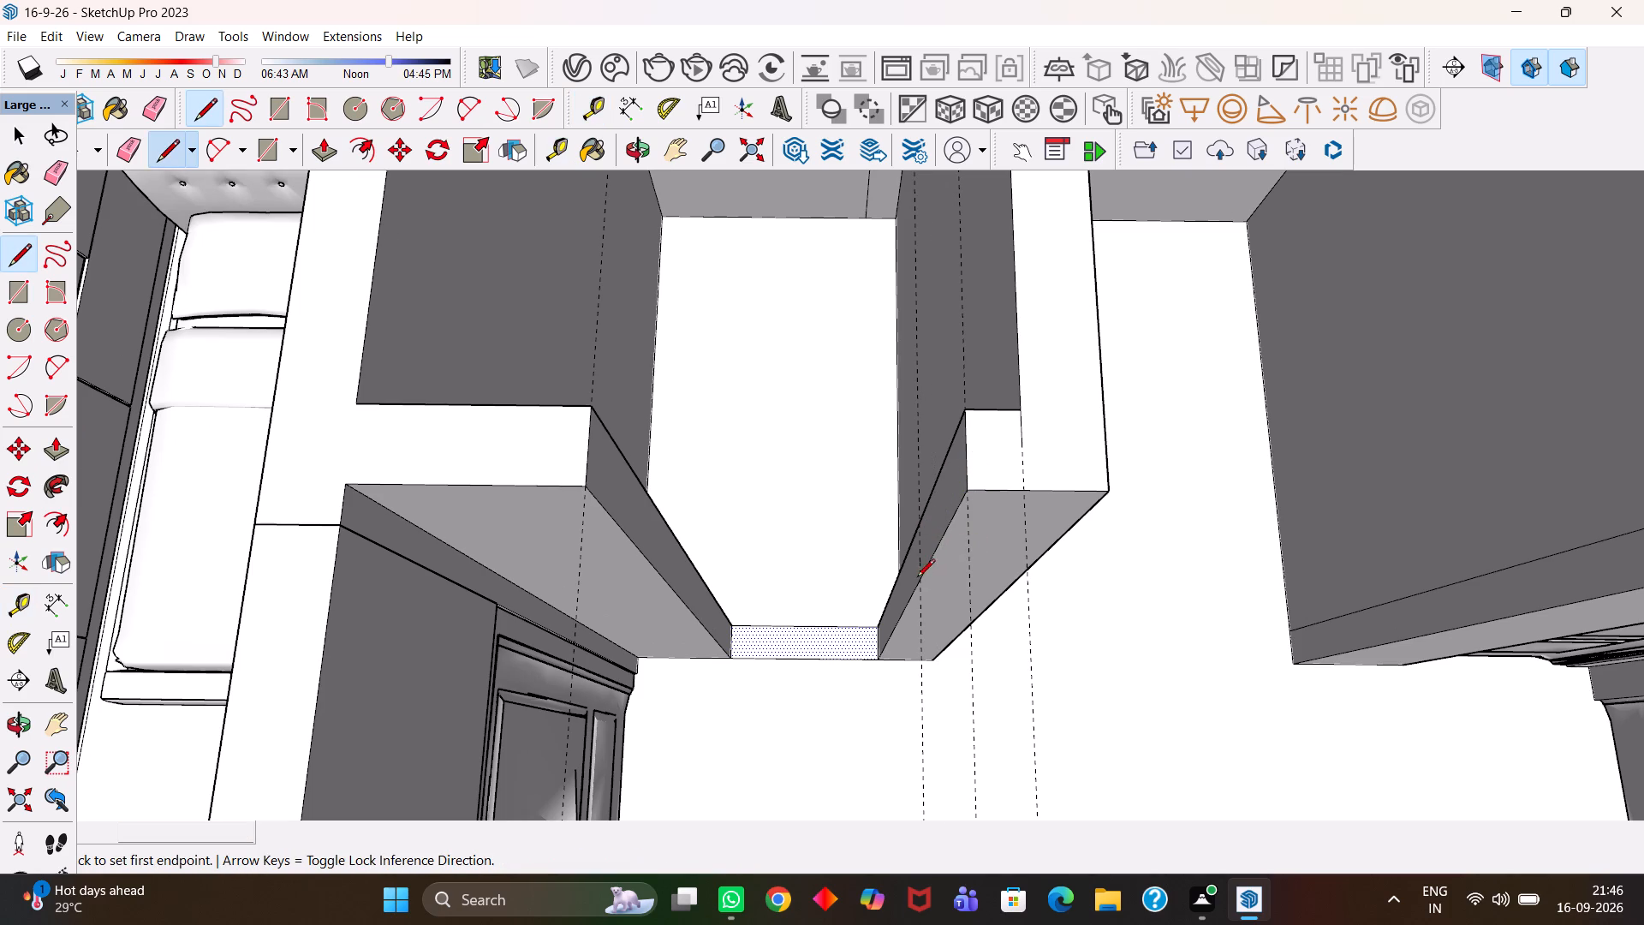
{"action": "left_click", "coordinate": [917, 579]}
{"action": "left_click", "coordinate": [923, 515]}
{"action": "key", "text": "space"}
{"action": "left_click", "coordinate": [947, 512]}
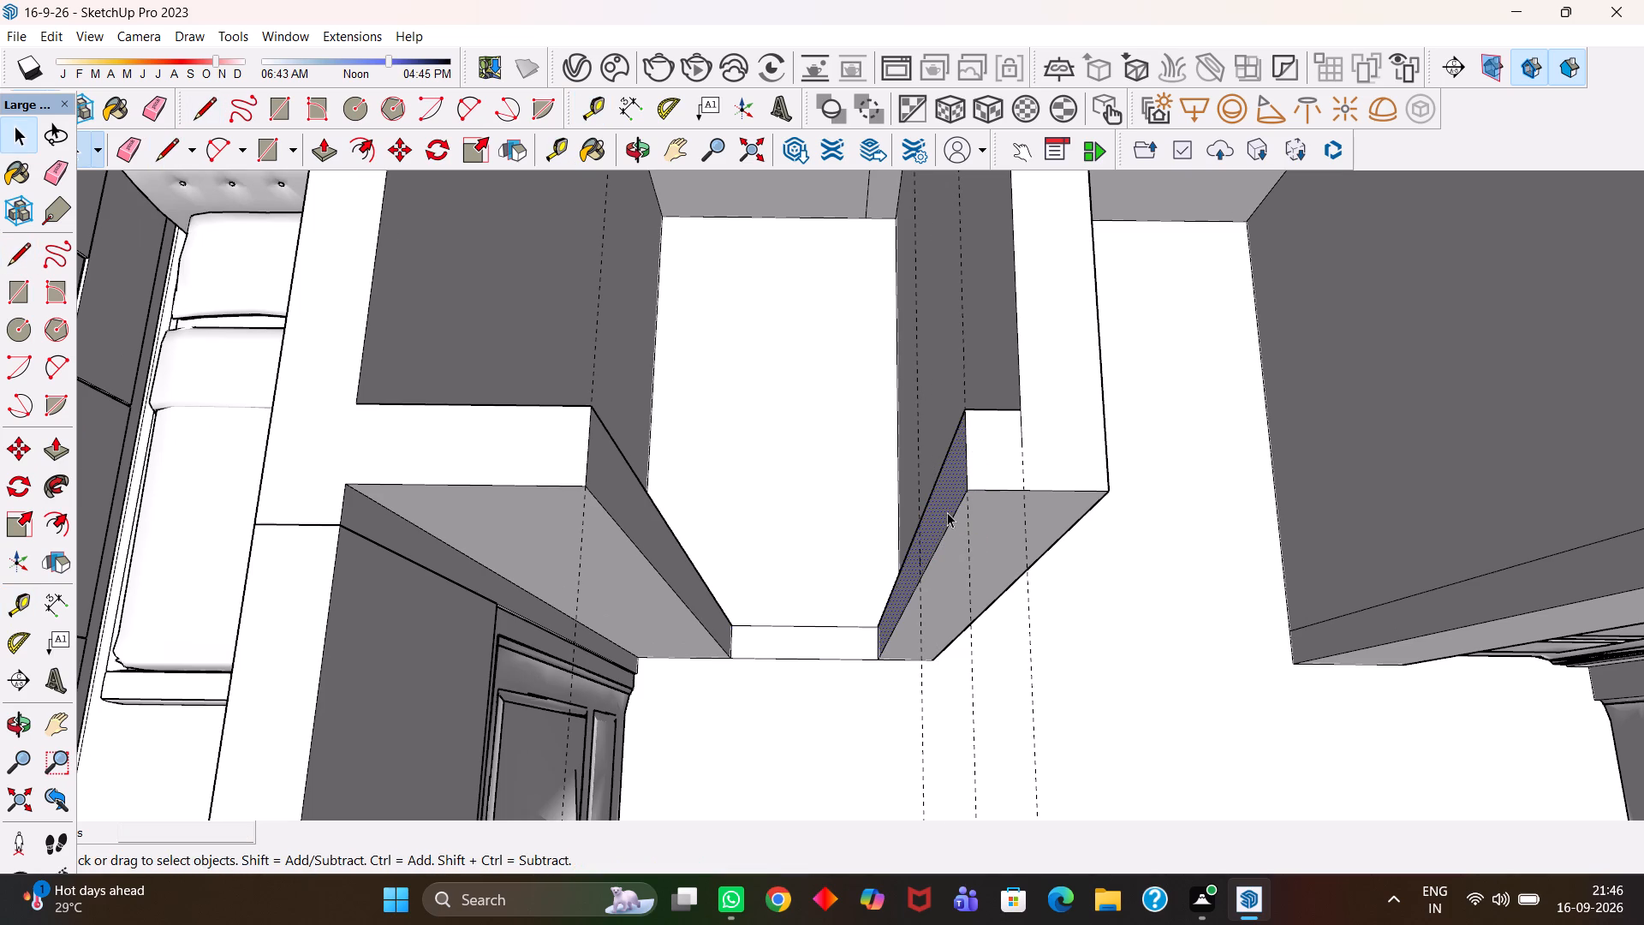
{"action": "scroll", "coordinate": [926, 536], "scroll_direction": "up", "scroll_amount": 7}
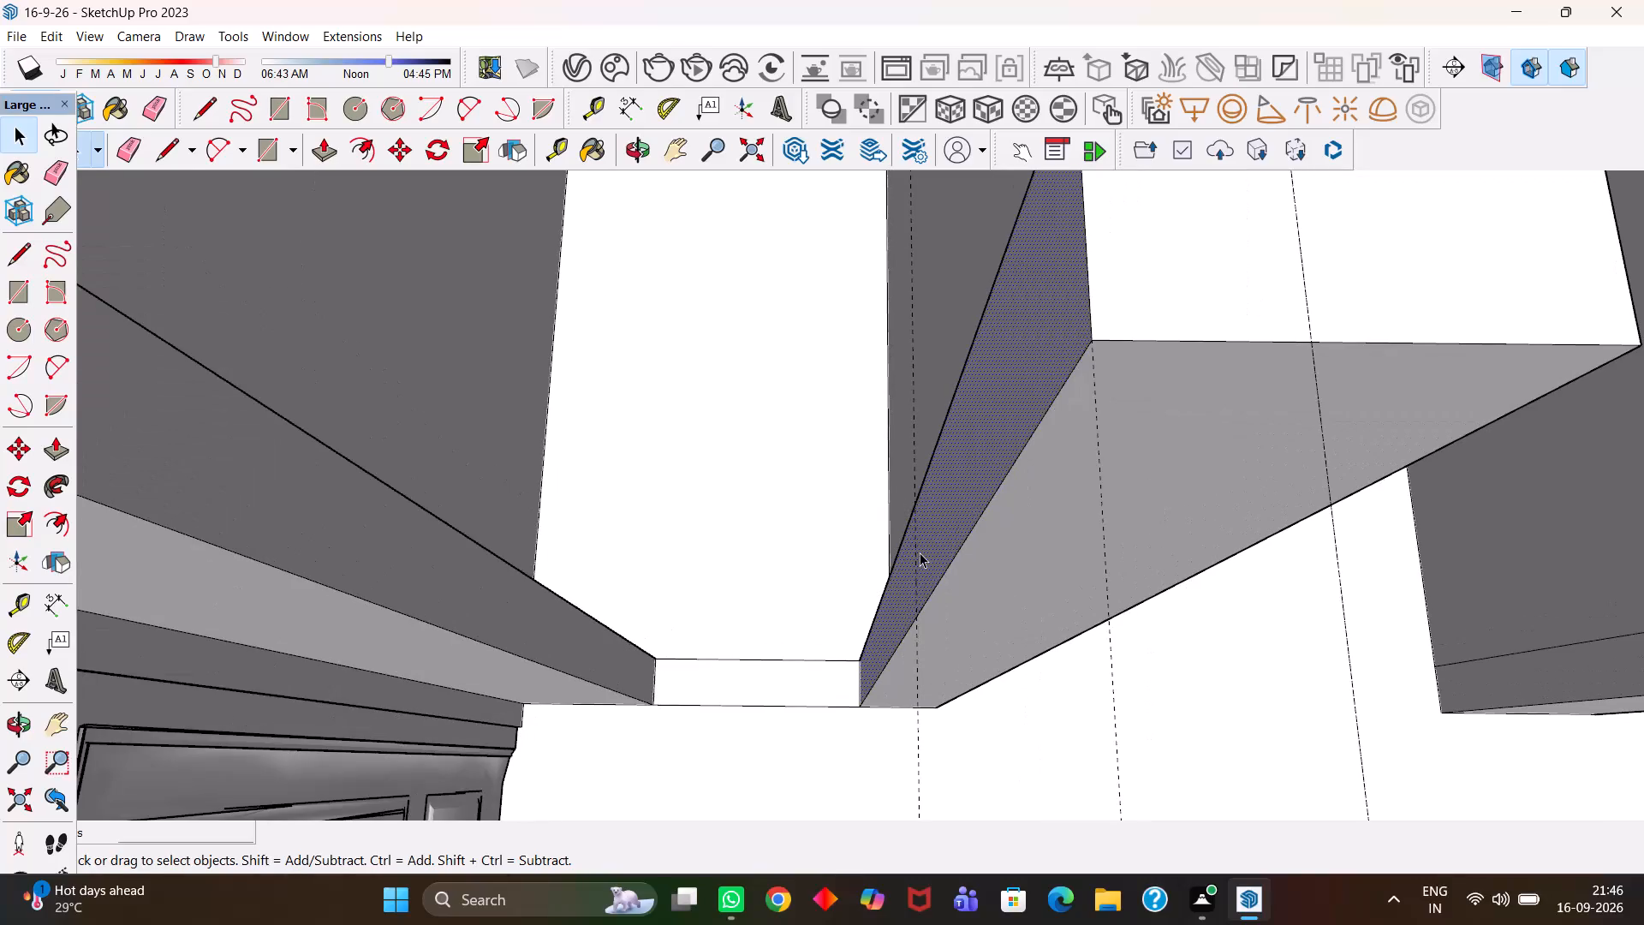
{"action": "key", "text": "l"}
{"action": "key", "text": "Return"}
{"action": "left_click", "coordinate": [921, 621]}
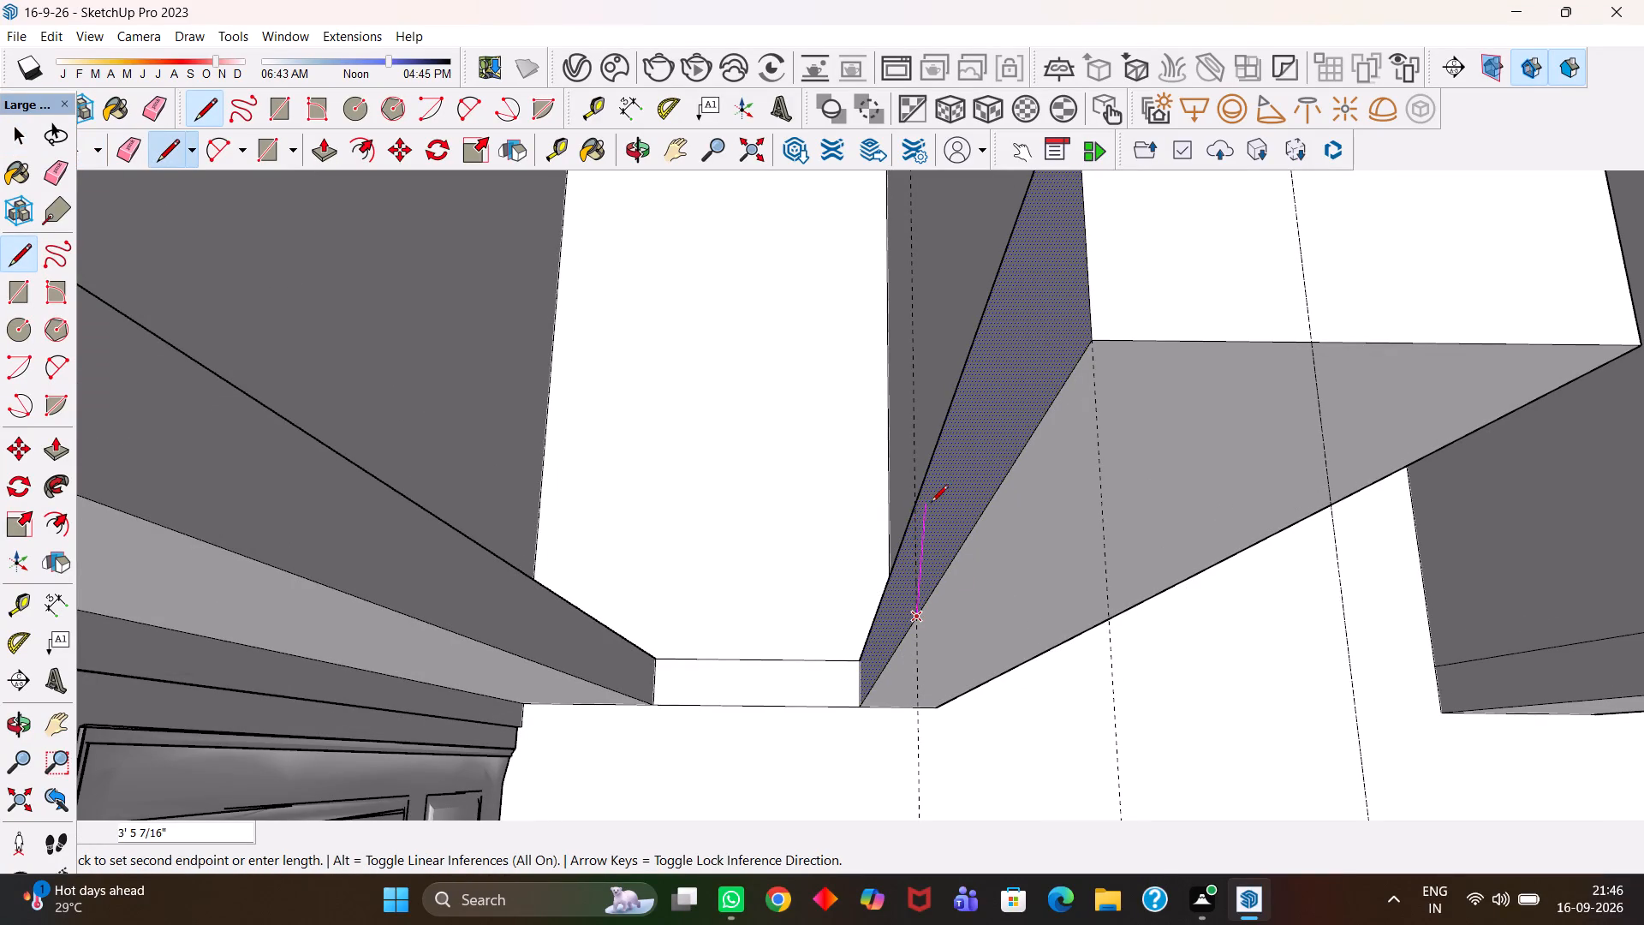
{"action": "left_click", "coordinate": [917, 497]}
Pull the upper part of the opening's side face 2' 3" across to form the wall above the small room's doorway.
{"action": "scroll", "coordinate": [917, 497], "scroll_direction": "down", "scroll_amount": 4}
{"action": "key", "text": "space"}
{"action": "left_click", "coordinate": [959, 478]}
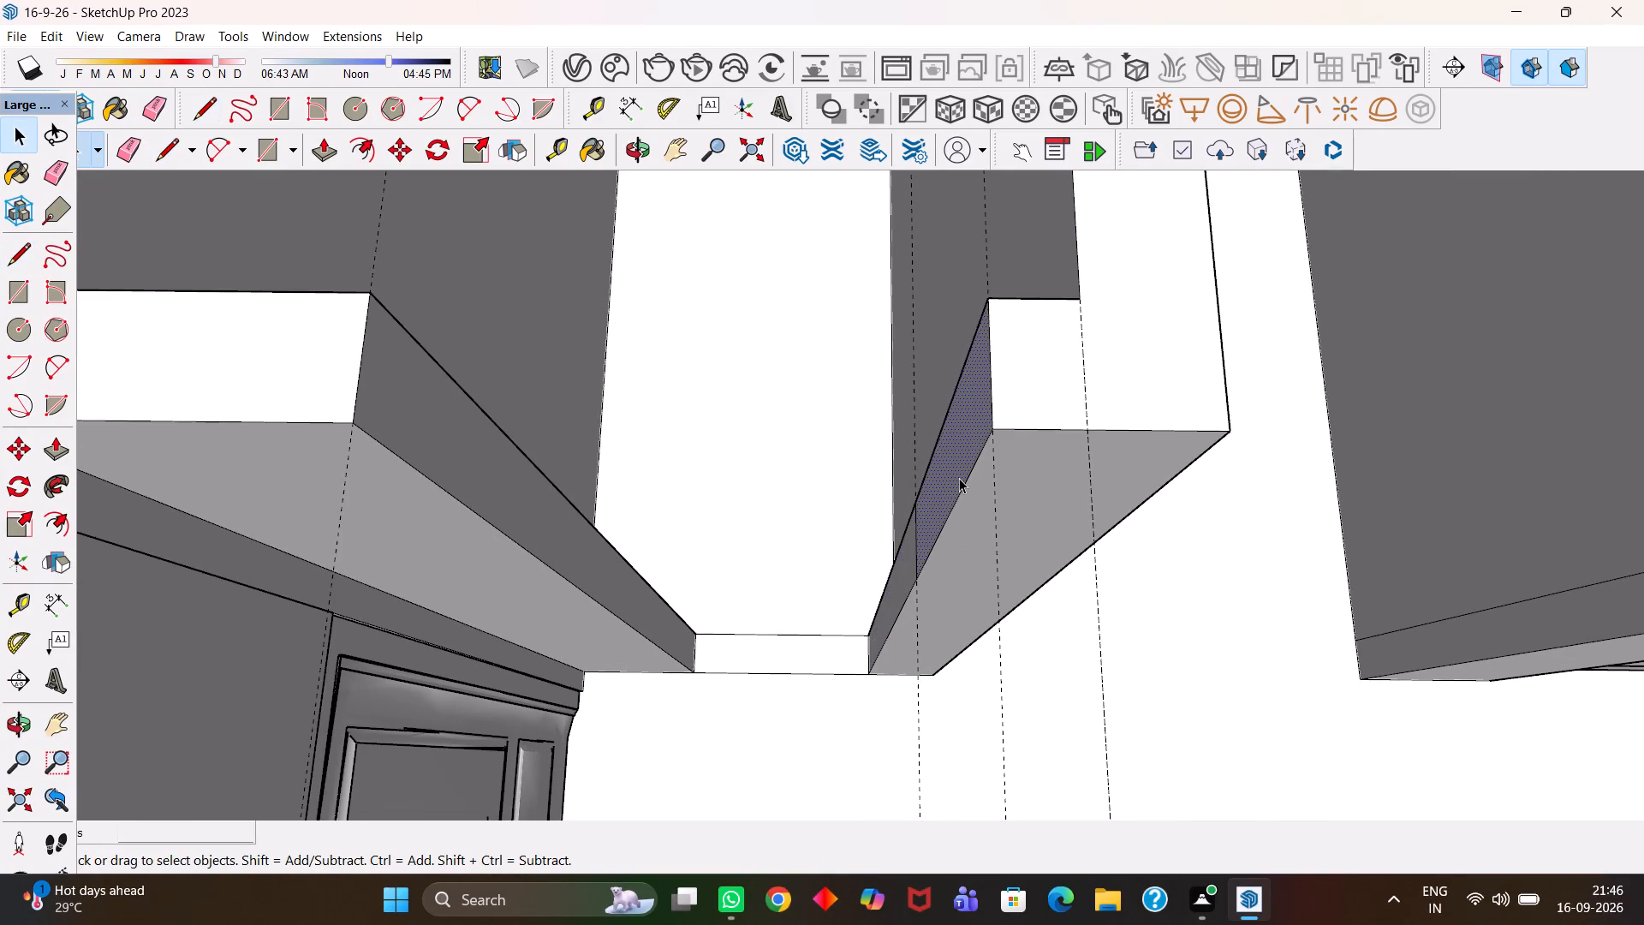
{"action": "scroll", "coordinate": [959, 478], "scroll_direction": "down", "scroll_amount": 4}
{"action": "key", "text": "p"}
{"action": "left_click", "coordinate": [959, 478]}
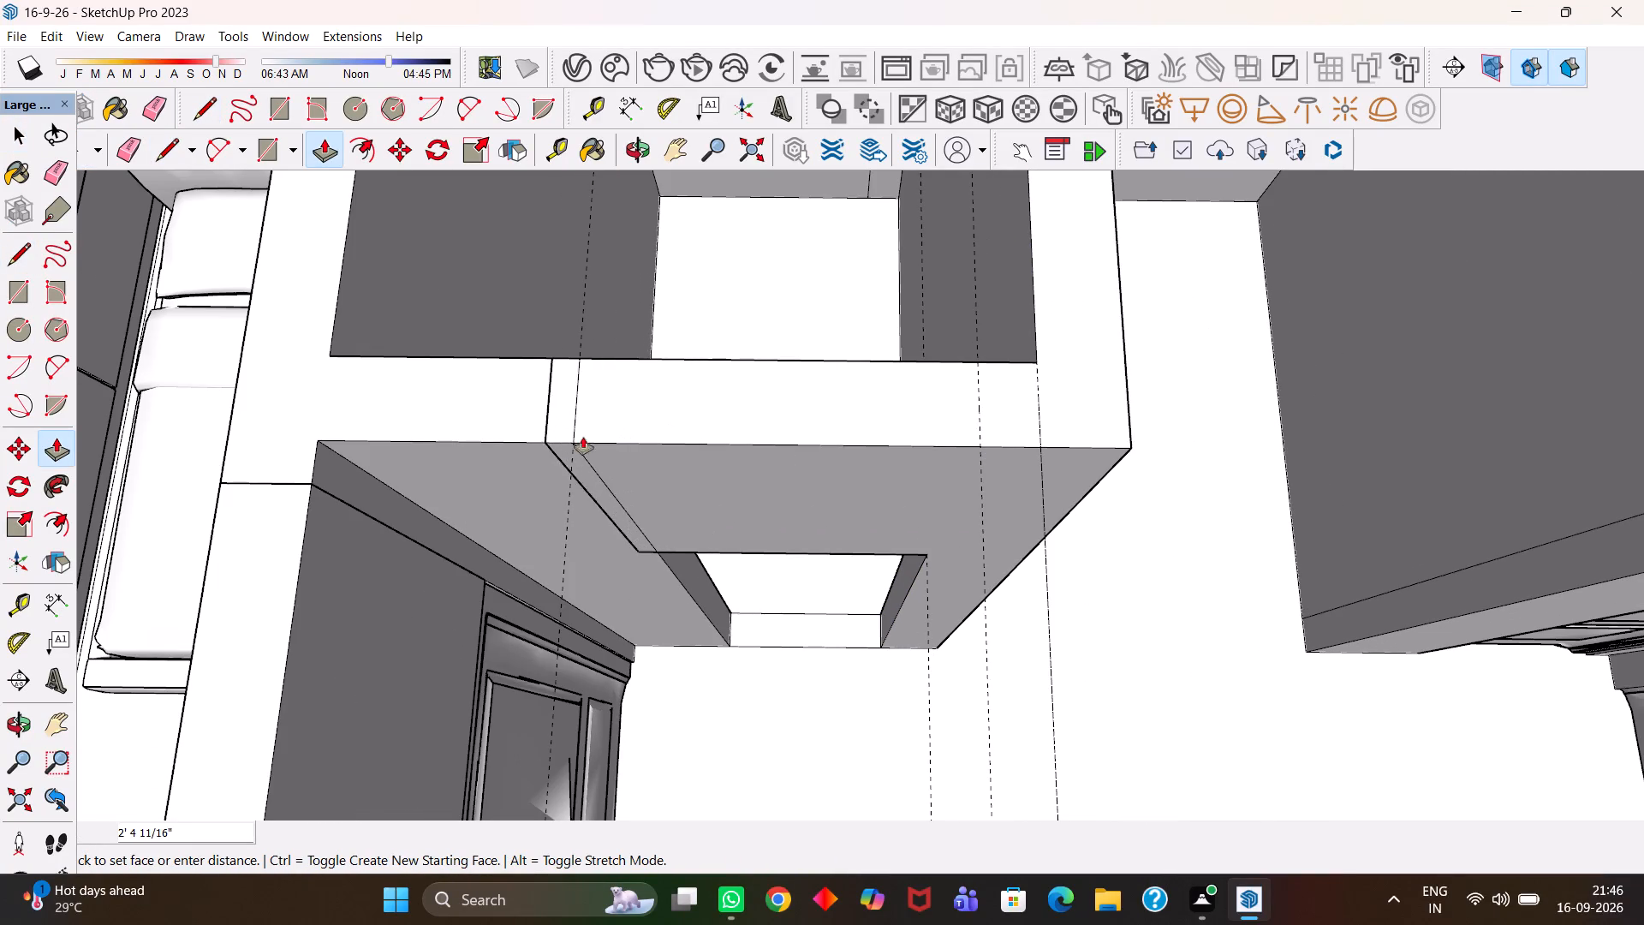
{"action": "double_click", "coordinate": [575, 443]}
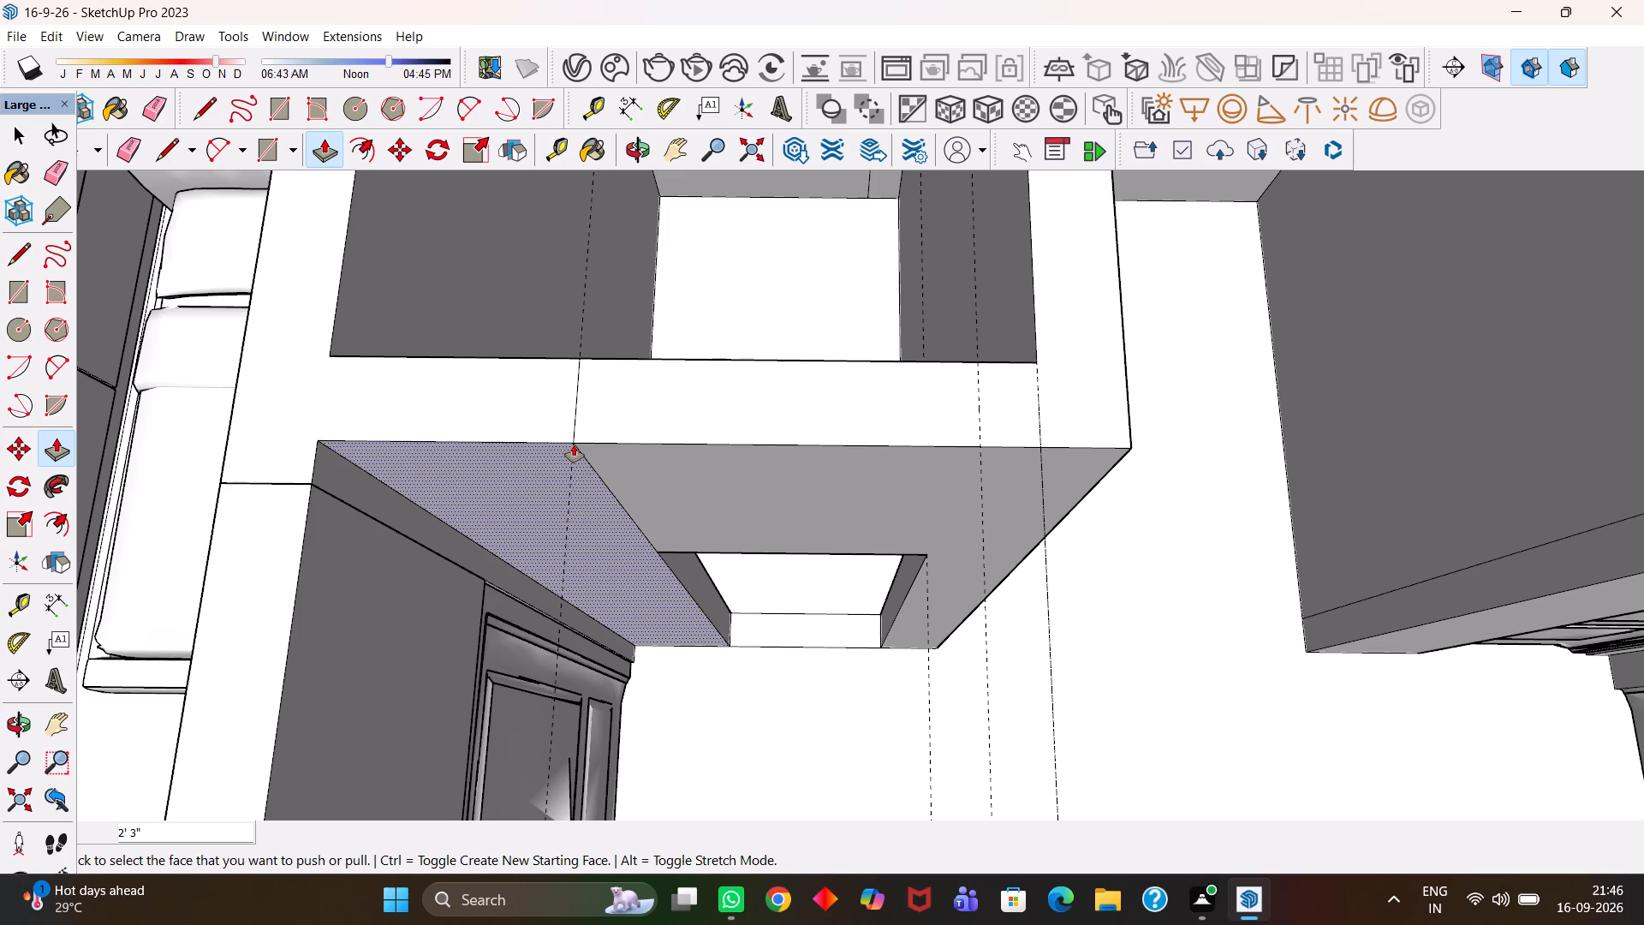
Erase the leftover seam edge and the adjoining guide line on the small room's front wall beside the doorway header.
{"action": "scroll", "coordinate": [605, 492], "scroll_direction": "down", "scroll_amount": 4}
{"action": "key", "text": "h"}
{"action": "scroll", "coordinate": [605, 517], "scroll_direction": "up", "scroll_amount": 5}
{"action": "key", "text": "e"}
{"action": "left_click", "coordinate": [630, 502]}
{"action": "left_click_drag", "start_coordinate": [622, 490], "coordinate": [593, 455]}
{"action": "left_click_drag", "start_coordinate": [580, 442], "coordinate": [533, 437]}
{"action": "scroll", "coordinate": [561, 503], "scroll_direction": "down", "scroll_amount": 2}
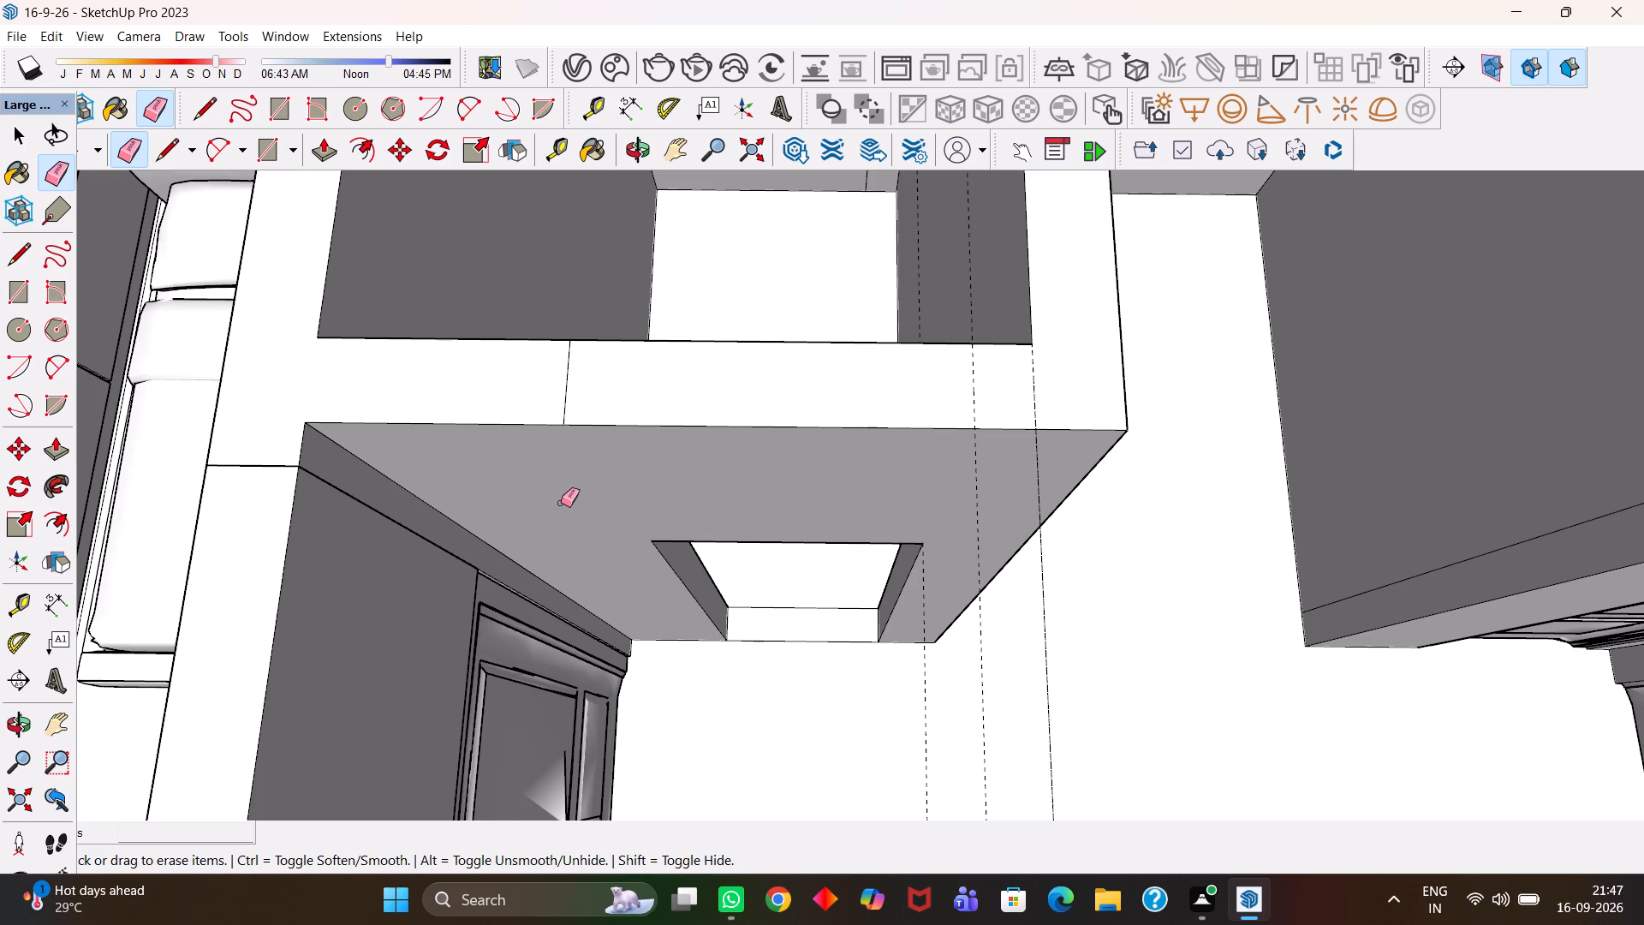
Save the house model.
{"action": "scroll", "coordinate": [685, 479], "scroll_direction": "down", "scroll_amount": 5}
{"action": "scroll", "coordinate": [719, 601], "scroll_direction": "up", "scroll_amount": 2}
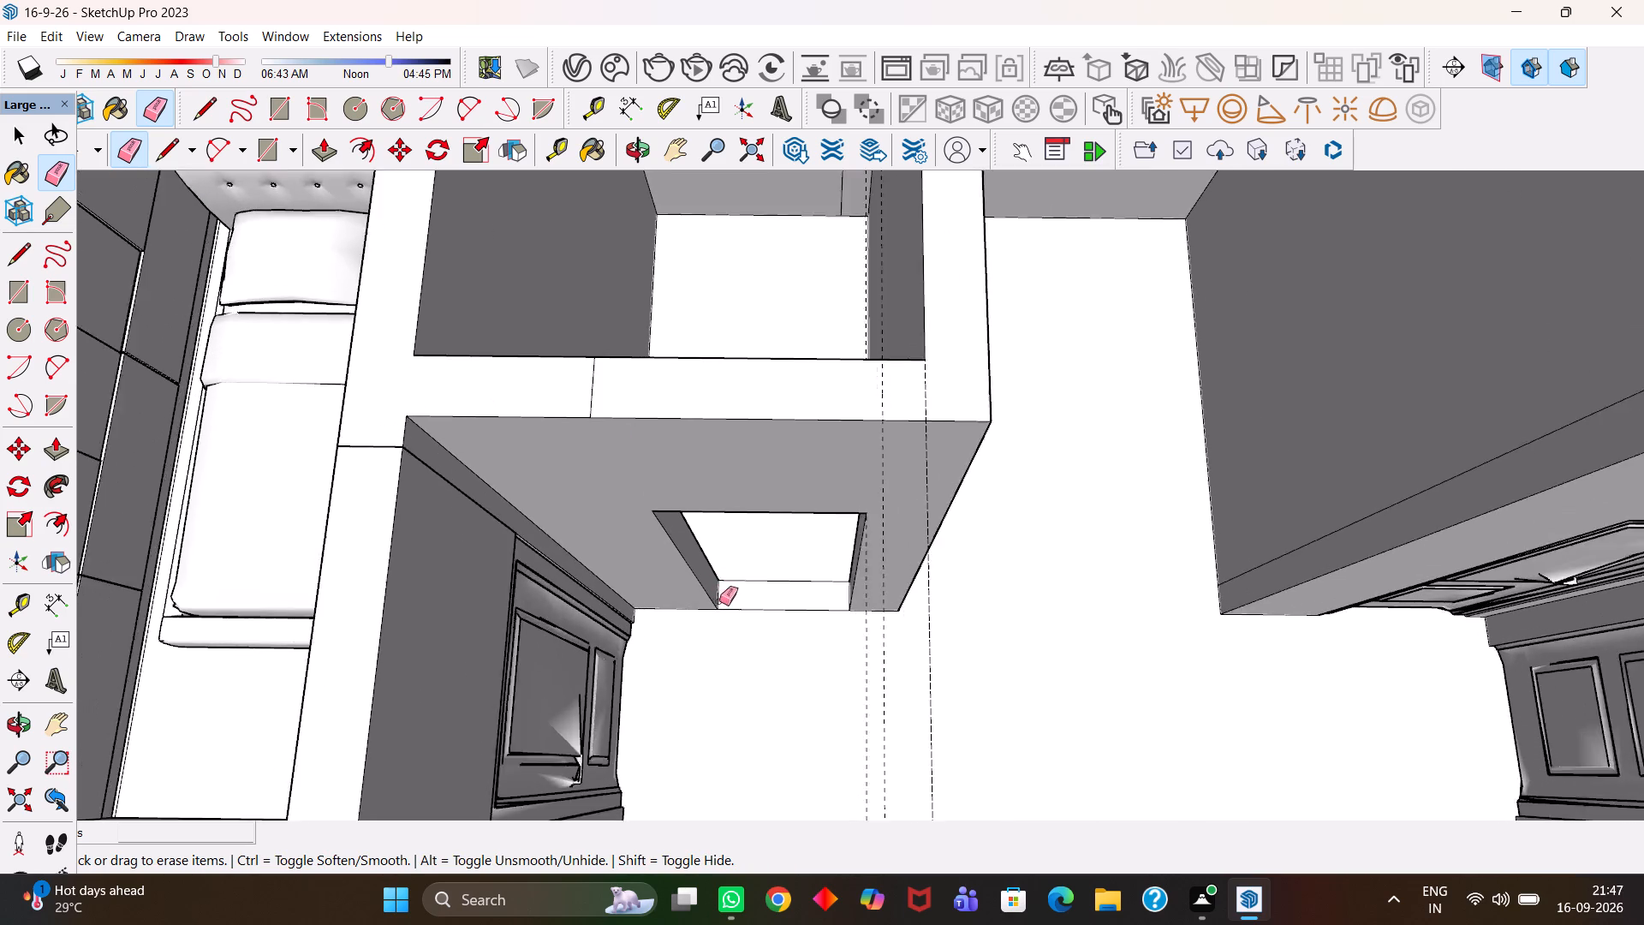
{"action": "scroll", "coordinate": [719, 601], "scroll_direction": "up", "scroll_amount": 3}
{"action": "key", "text": "h"}
{"action": "scroll", "coordinate": [722, 604], "scroll_direction": "down", "scroll_amount": 5}
{"action": "left_click_drag", "start_coordinate": [745, 673], "coordinate": [771, 465]}
{"action": "scroll", "coordinate": [771, 466], "scroll_direction": "down", "scroll_amount": 4}
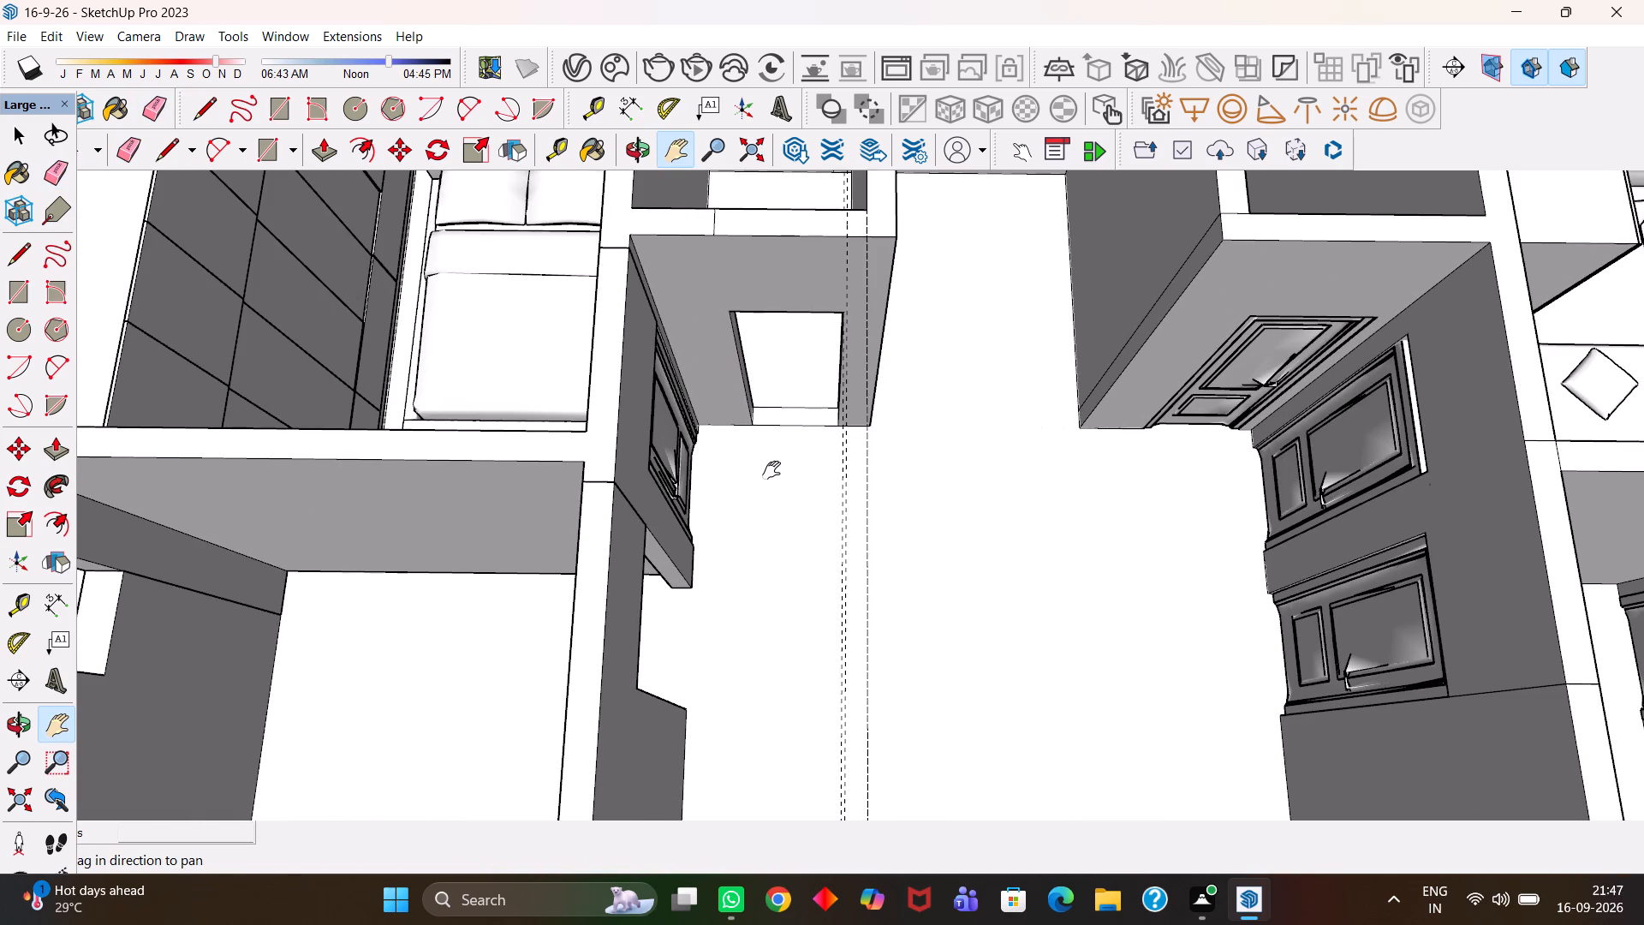
{"action": "key", "text": "ctrl+s"}
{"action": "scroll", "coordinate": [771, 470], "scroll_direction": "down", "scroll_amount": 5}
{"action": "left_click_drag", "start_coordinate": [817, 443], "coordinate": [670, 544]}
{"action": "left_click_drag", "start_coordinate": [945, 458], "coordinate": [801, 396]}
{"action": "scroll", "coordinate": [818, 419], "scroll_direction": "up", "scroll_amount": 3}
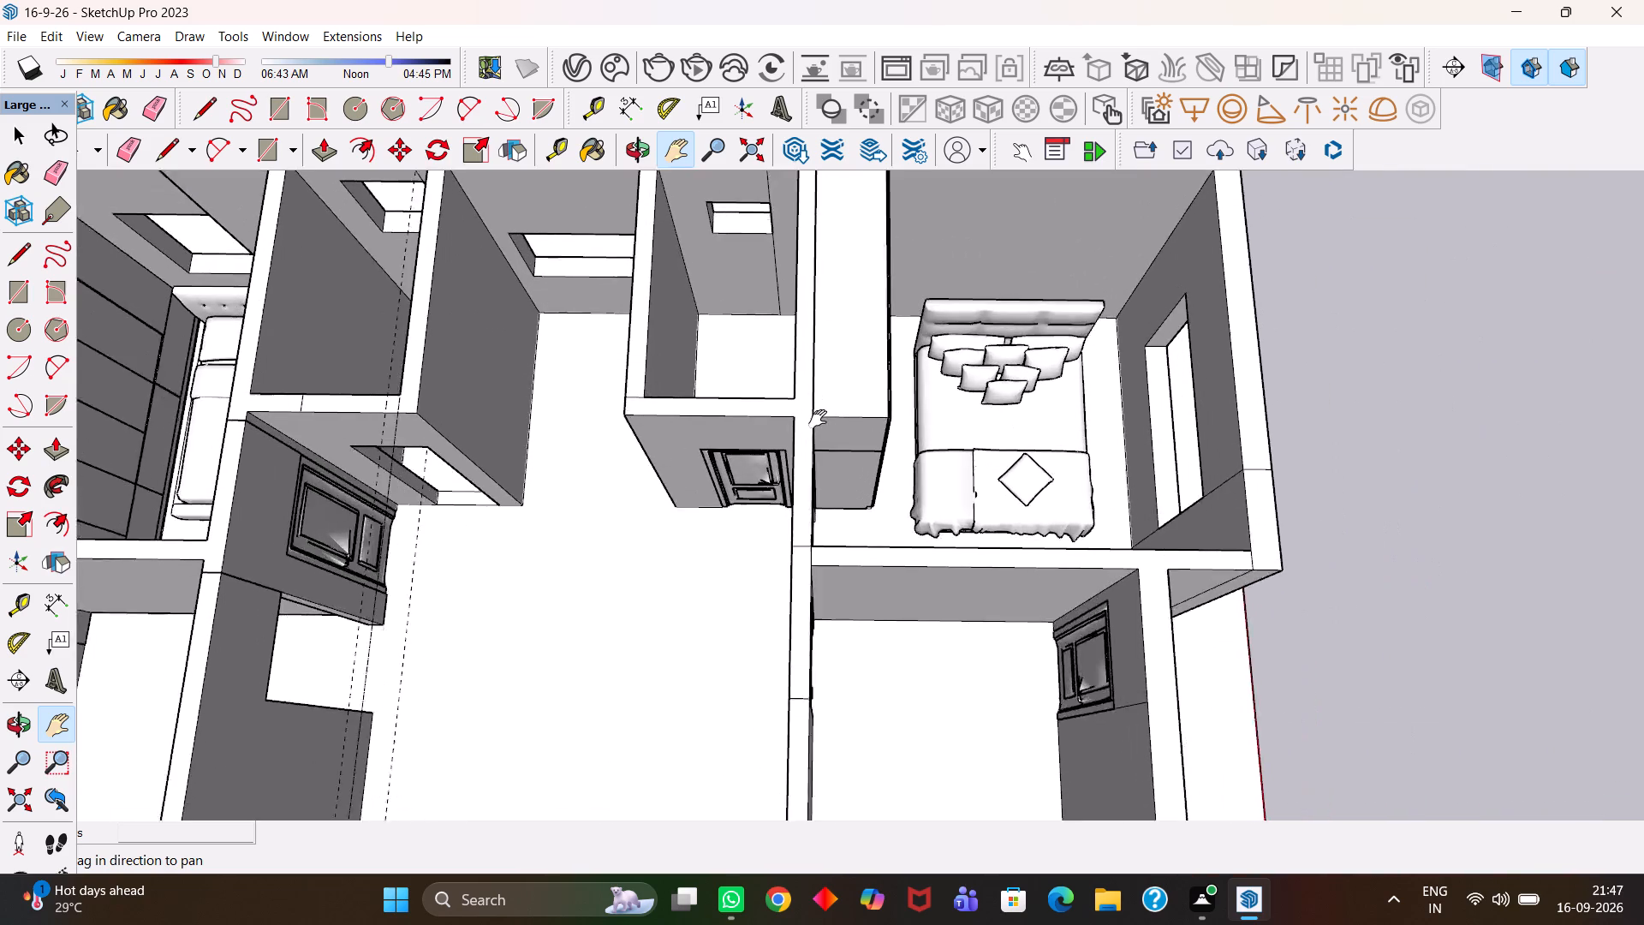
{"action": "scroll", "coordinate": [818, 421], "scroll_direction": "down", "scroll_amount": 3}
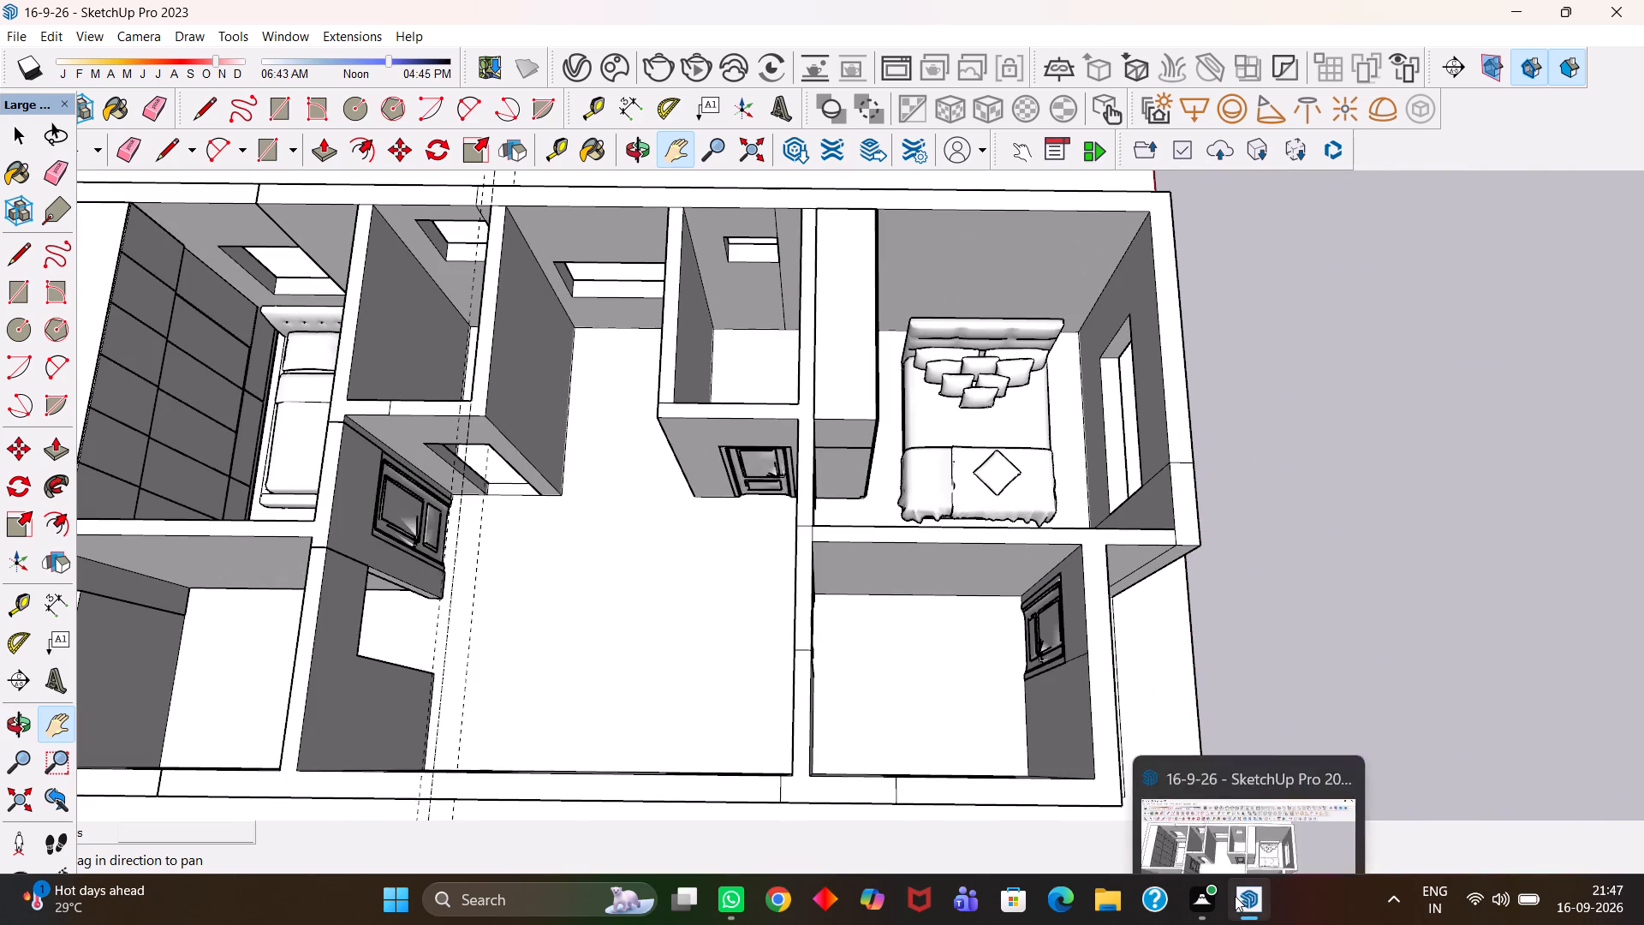
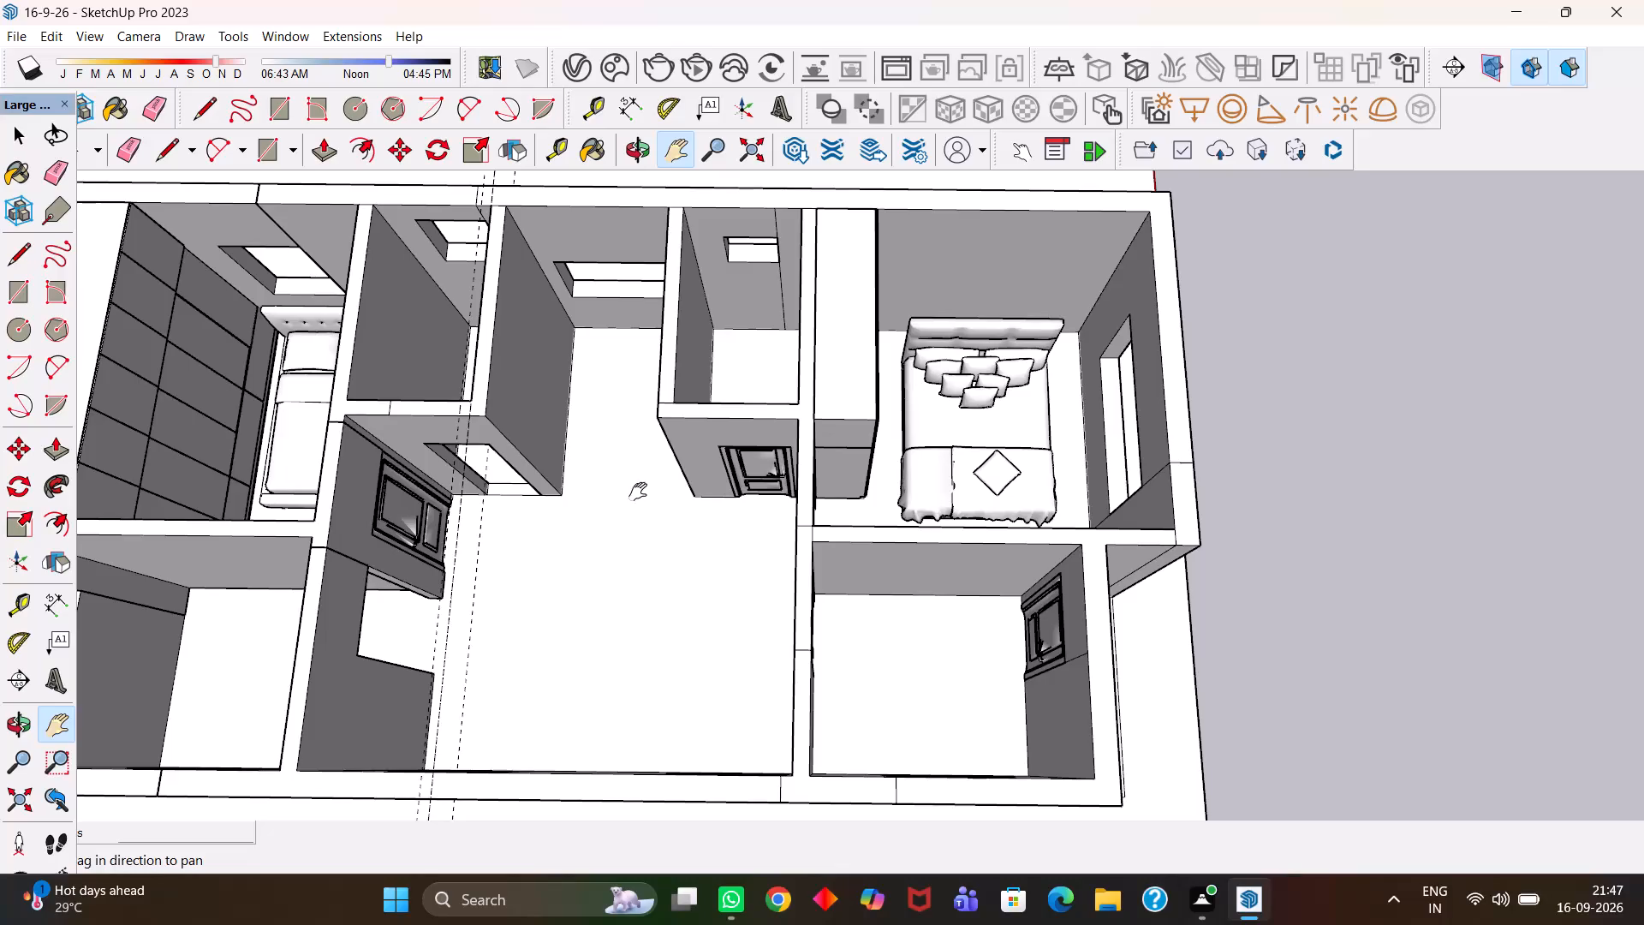
Erase the remaining dashed guide lines running across the central hall beside the small room's doorway.
{"action": "scroll", "coordinate": [503, 439], "scroll_direction": "up", "scroll_amount": 2}
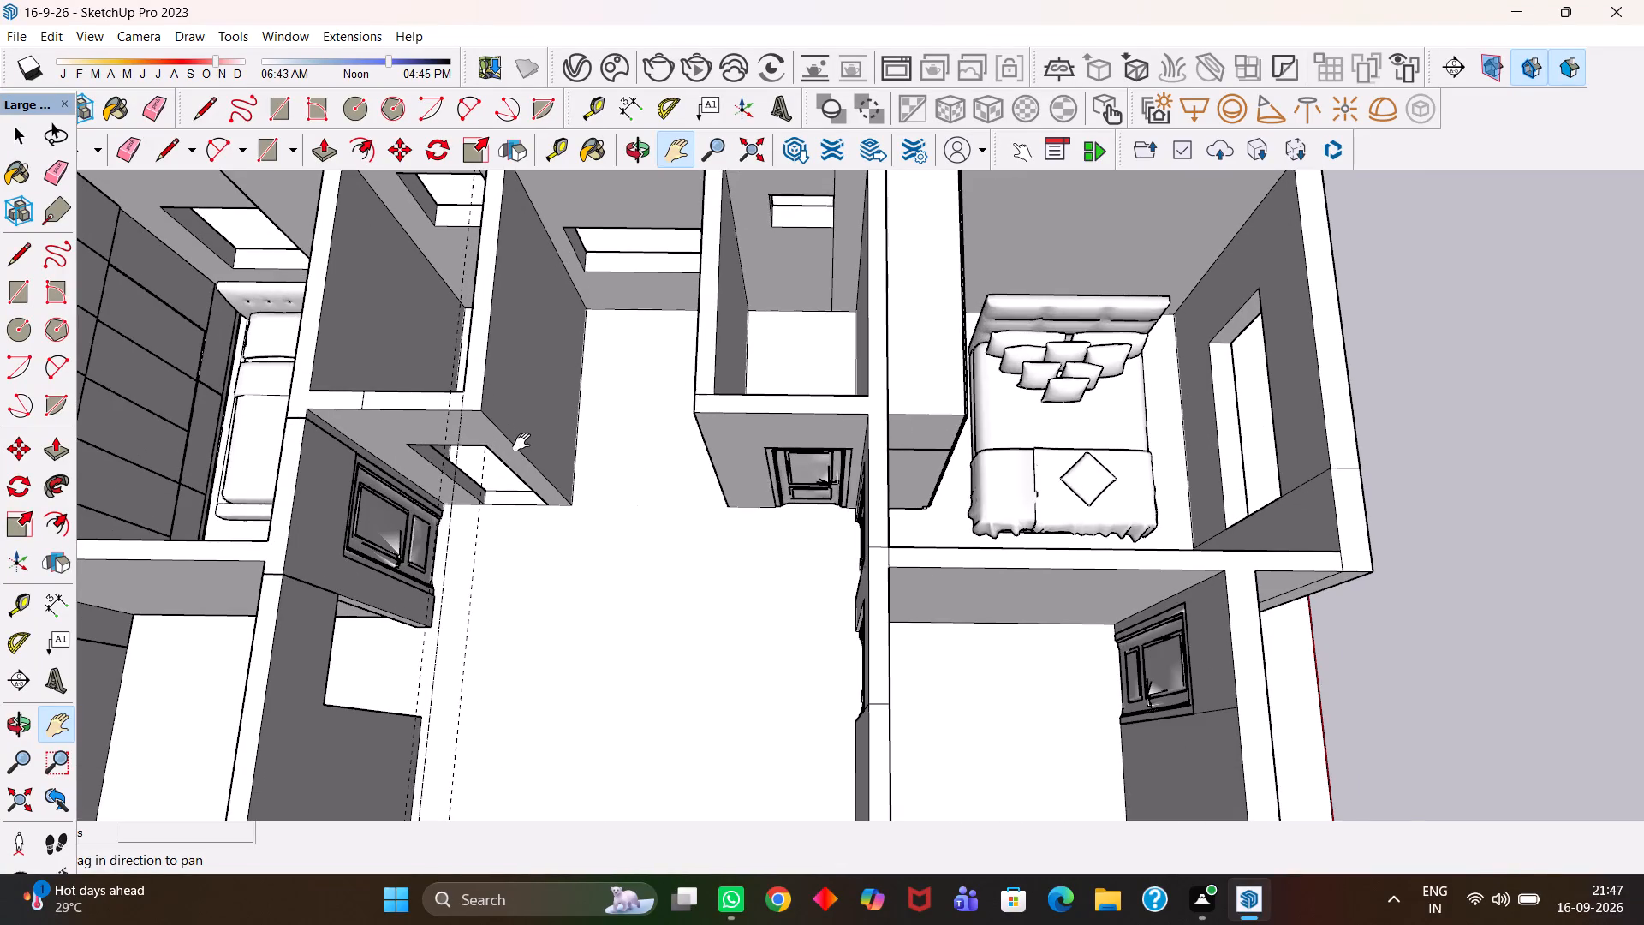
{"action": "scroll", "coordinate": [538, 457], "scroll_direction": "up", "scroll_amount": 1}
{"action": "scroll", "coordinate": [543, 463], "scroll_direction": "down", "scroll_amount": 3}
{"action": "left_click_drag", "start_coordinate": [533, 492], "coordinate": [780, 483]}
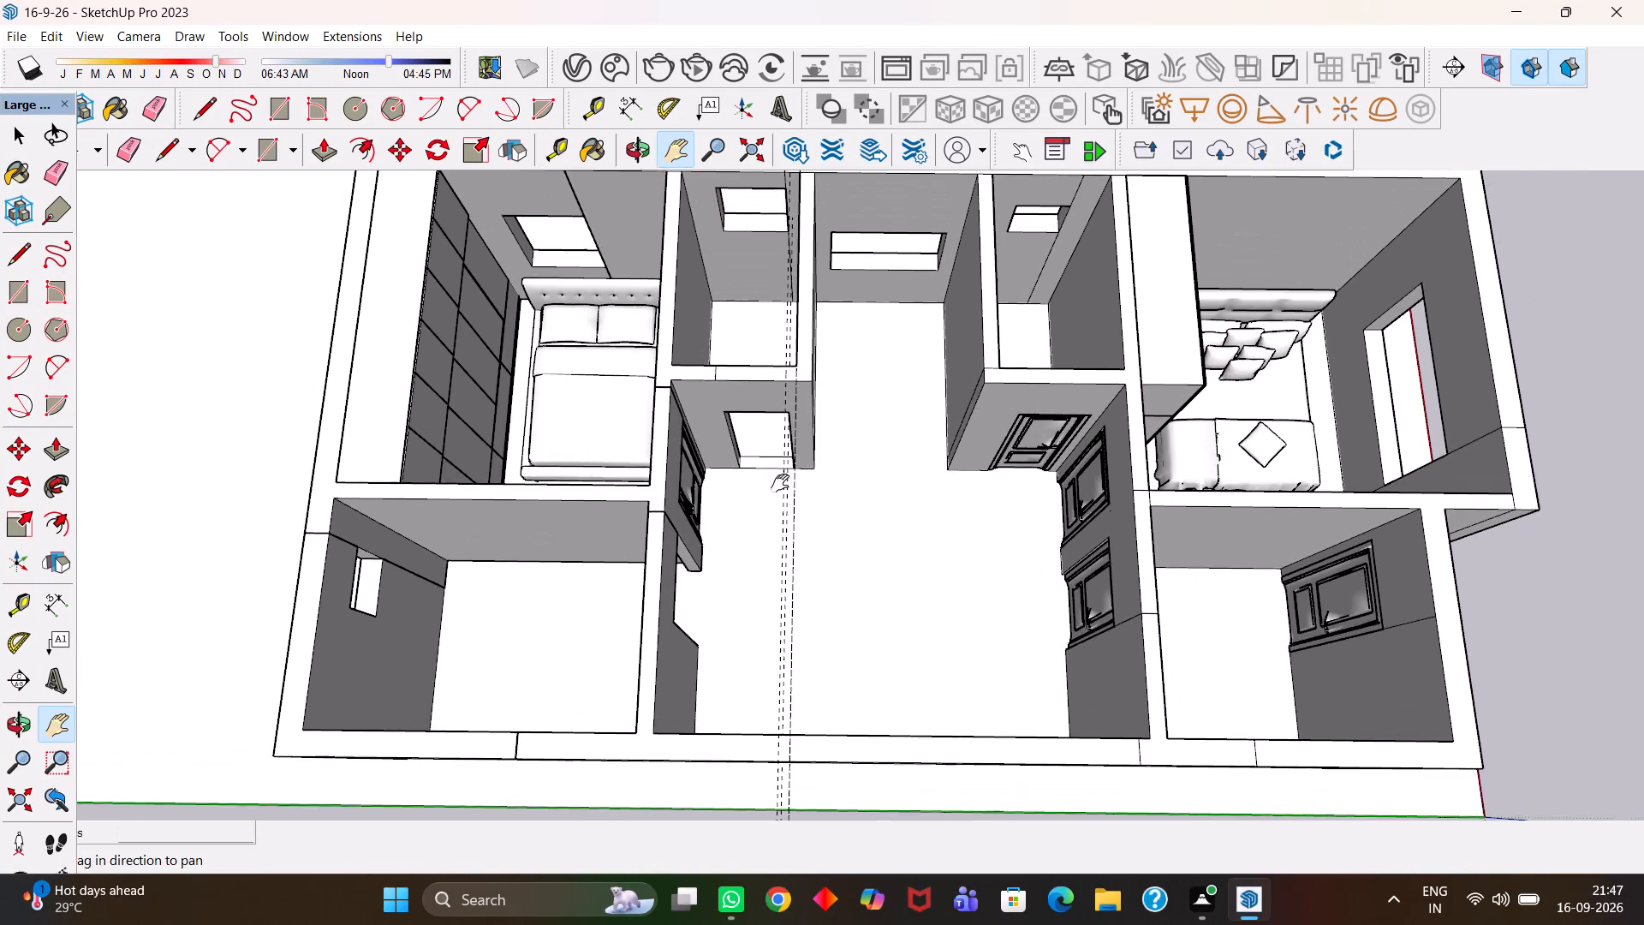
{"action": "left_click_drag", "start_coordinate": [780, 483], "coordinate": [781, 486]}
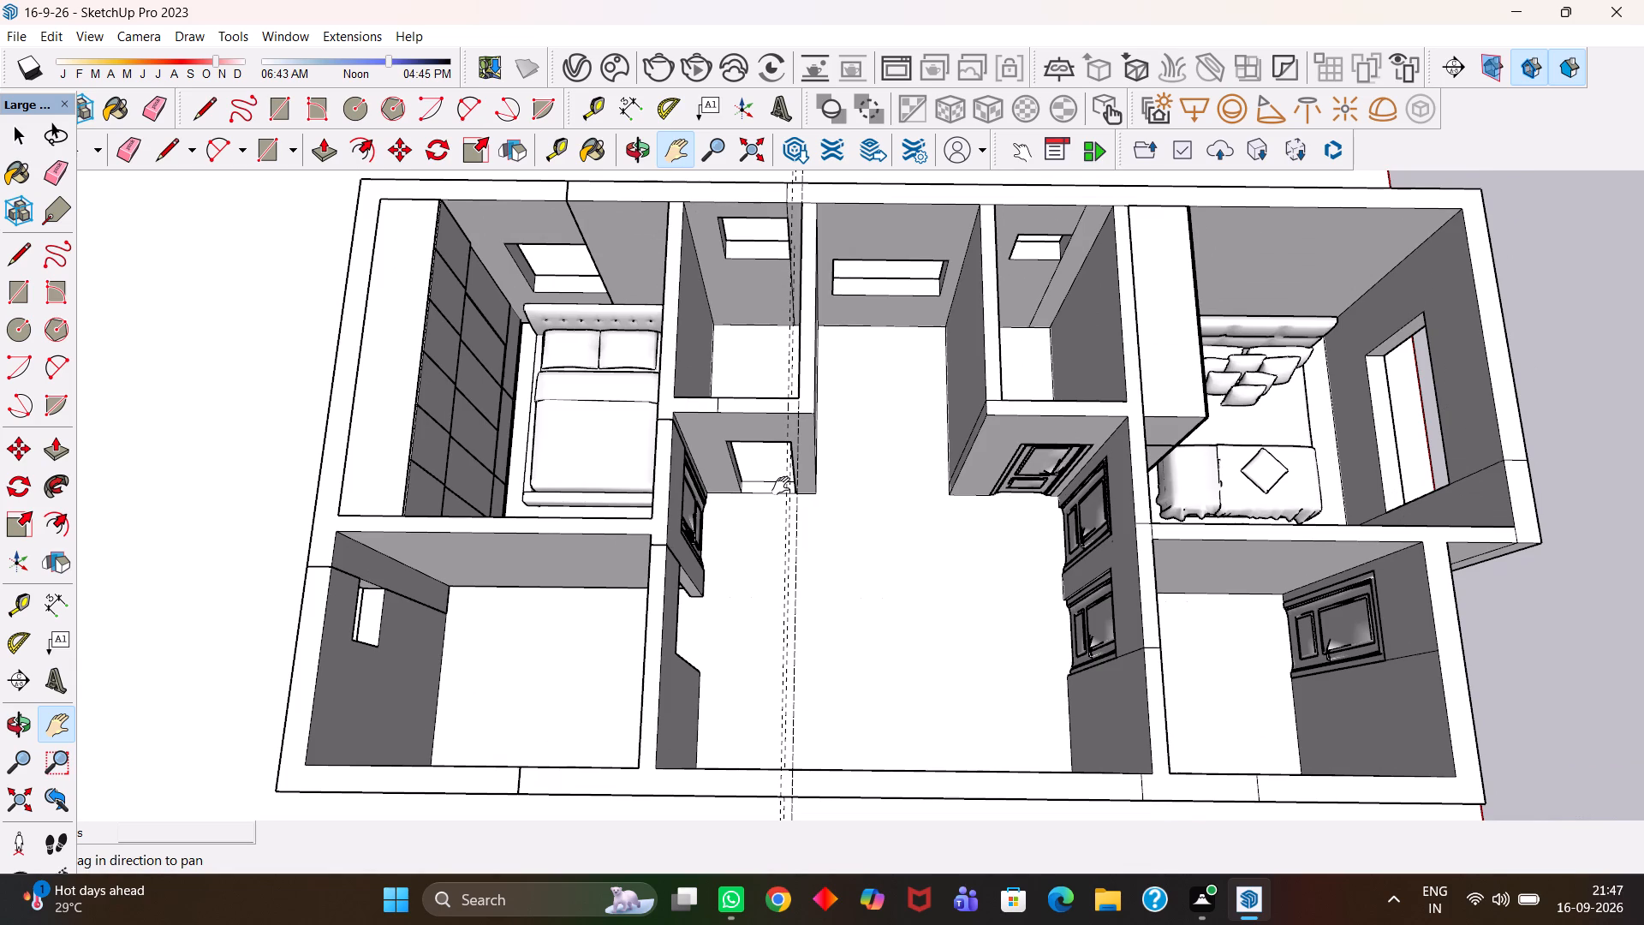
{"action": "scroll", "coordinate": [781, 486], "scroll_direction": "up", "scroll_amount": 1}
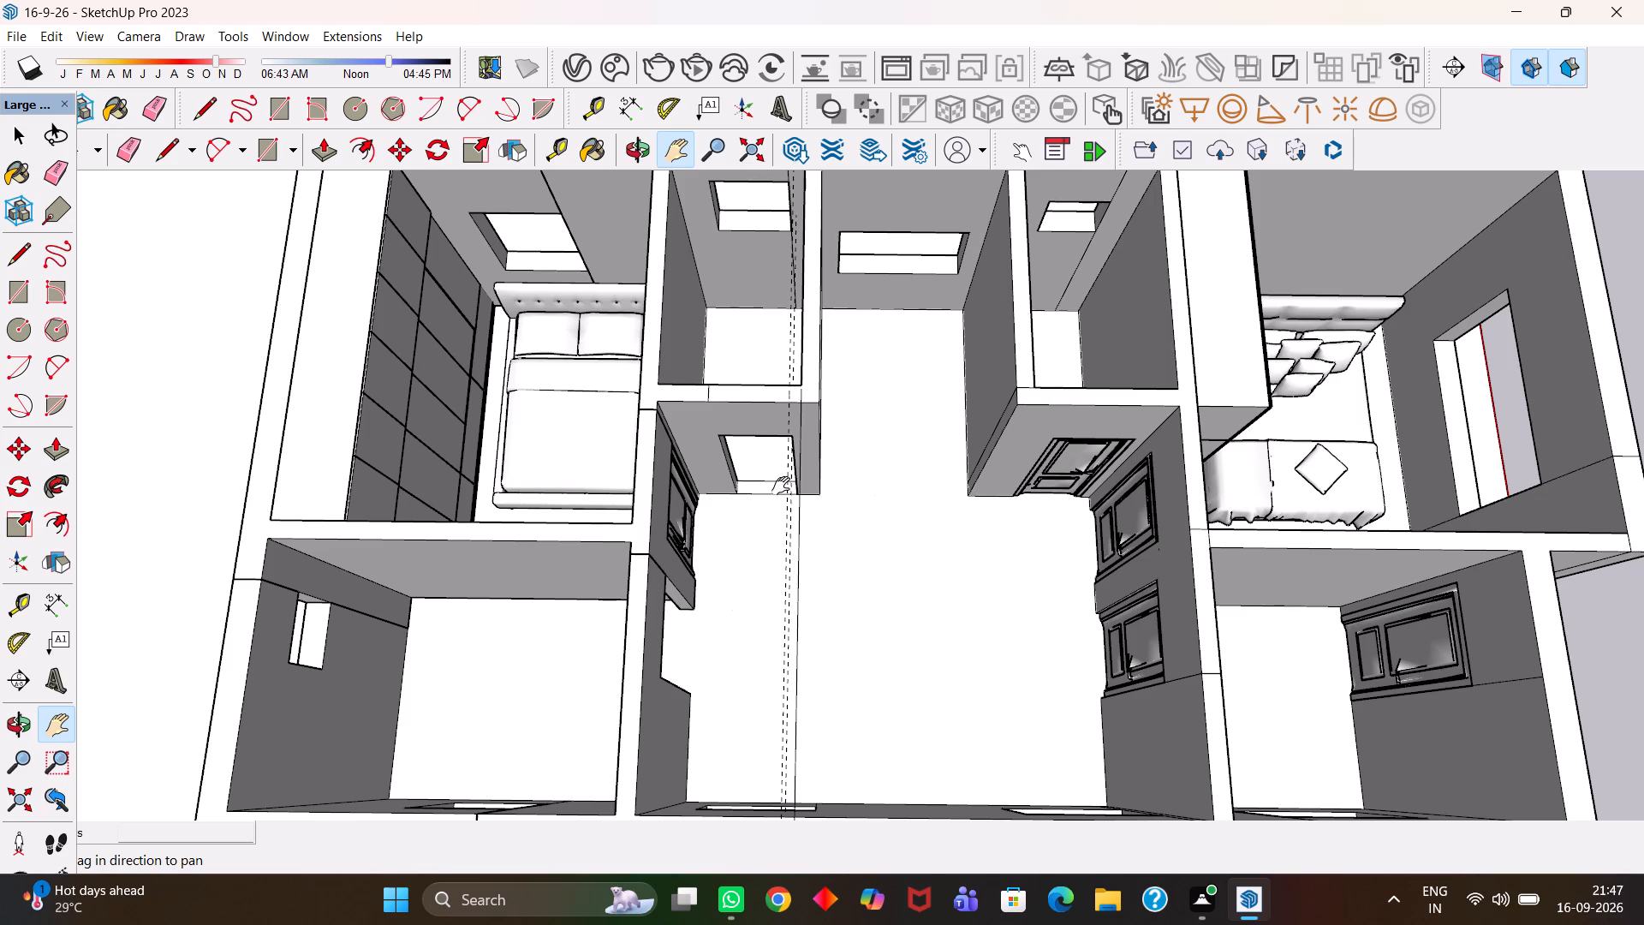
{"action": "scroll", "coordinate": [781, 486], "scroll_direction": "up", "scroll_amount": 3}
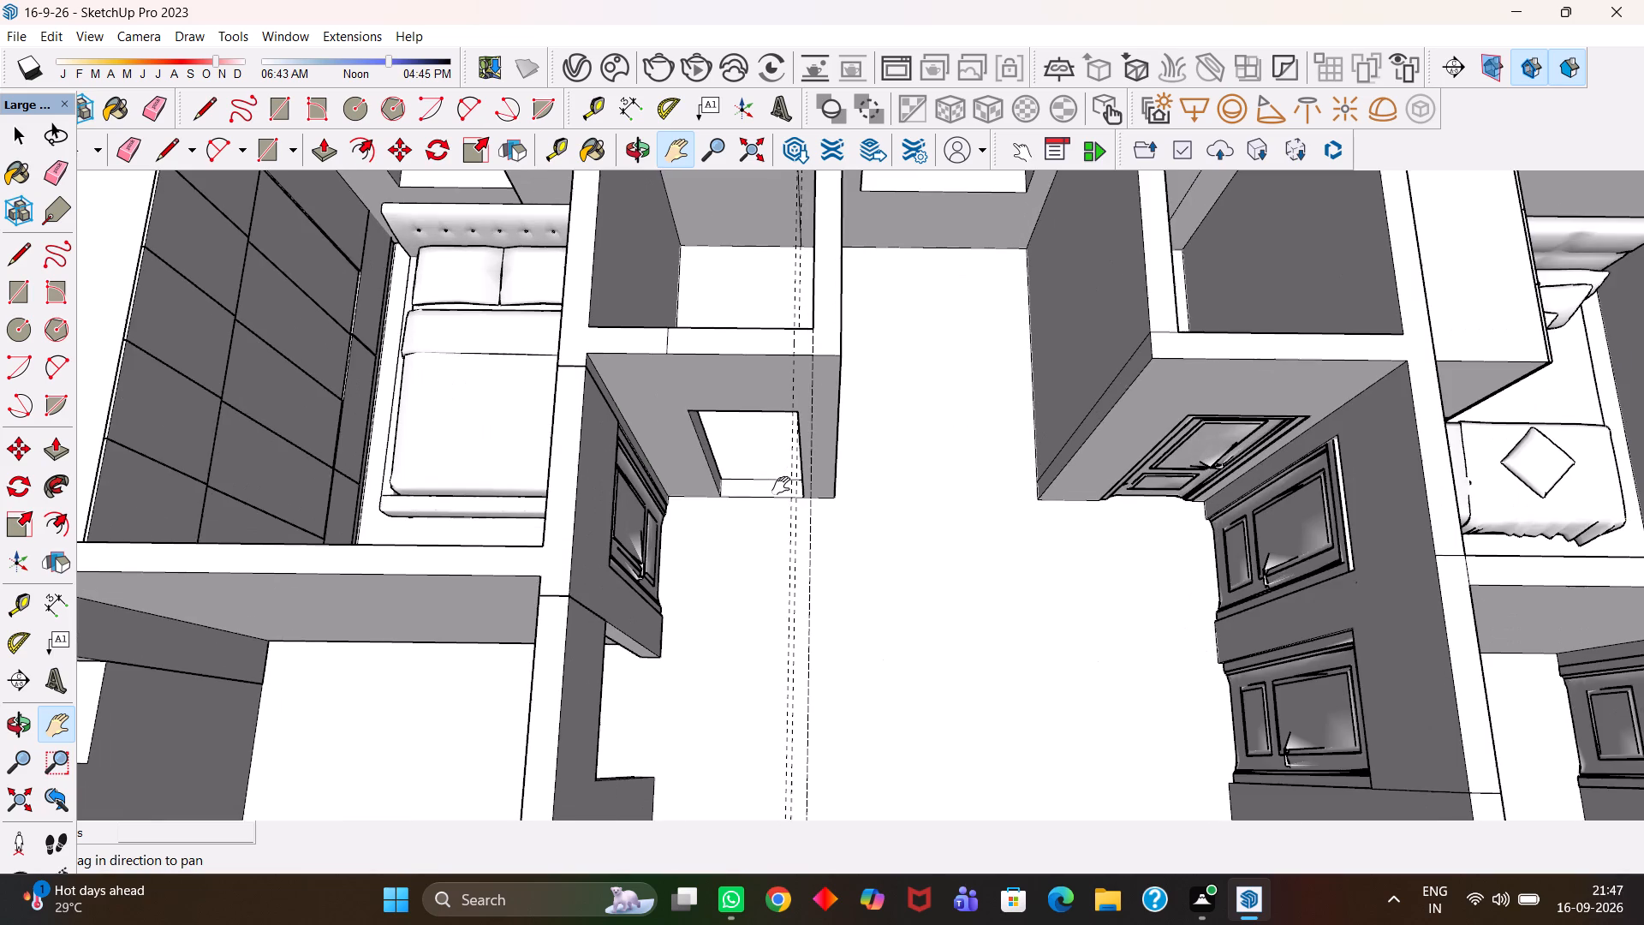
{"action": "scroll", "coordinate": [783, 505], "scroll_direction": "down", "scroll_amount": 2}
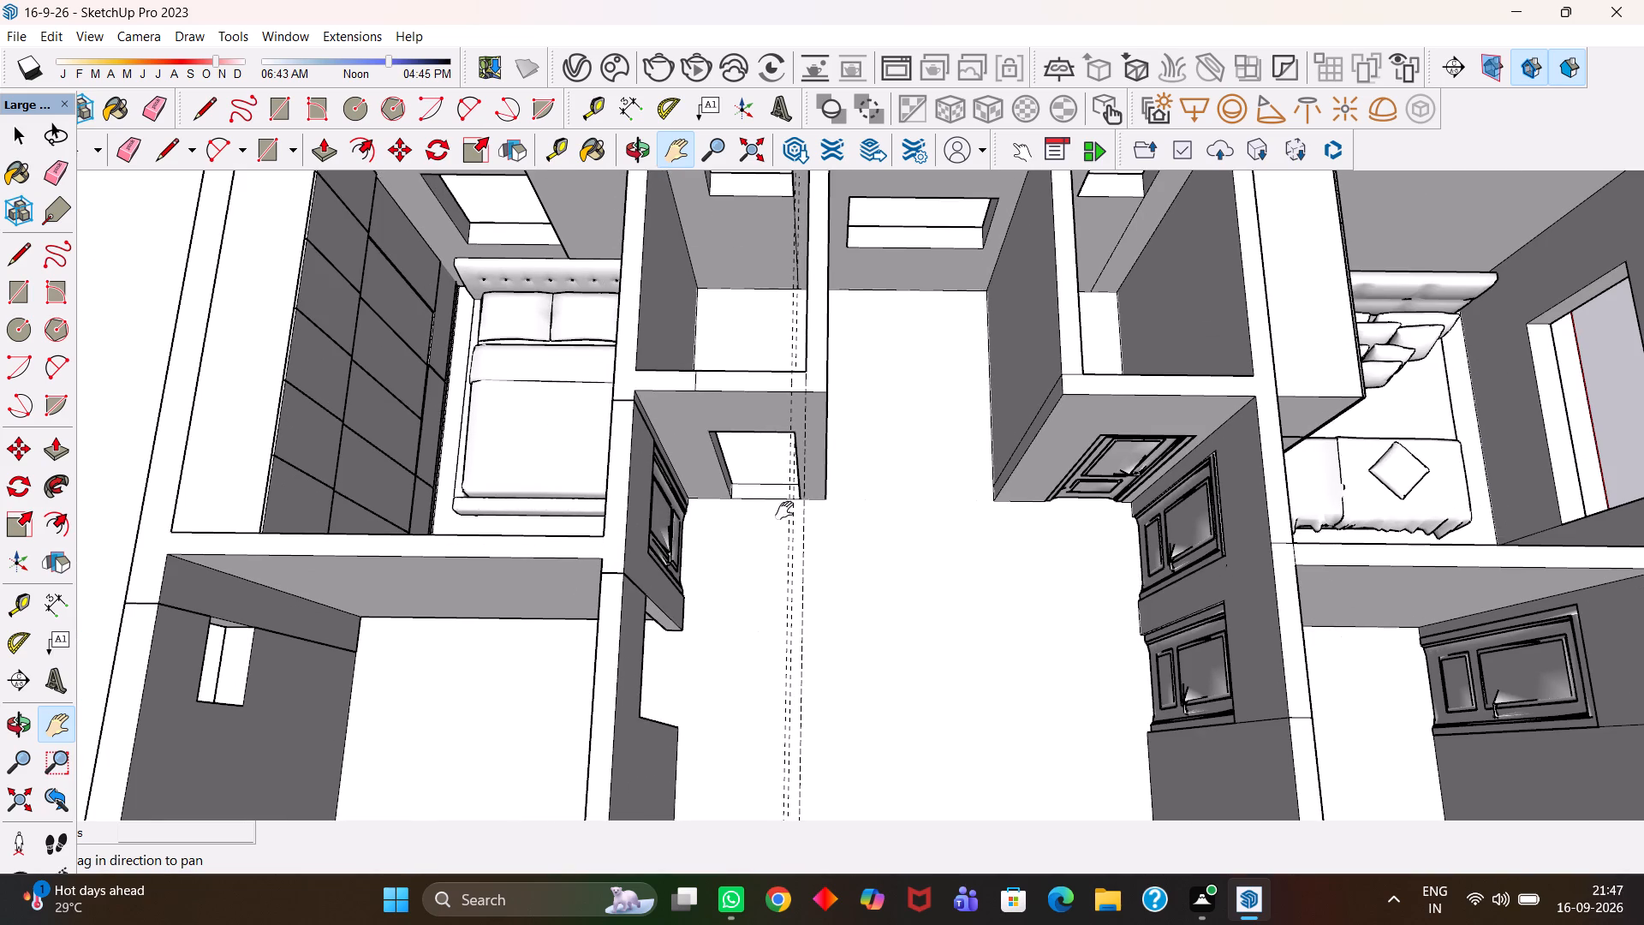
{"action": "key", "text": "e"}
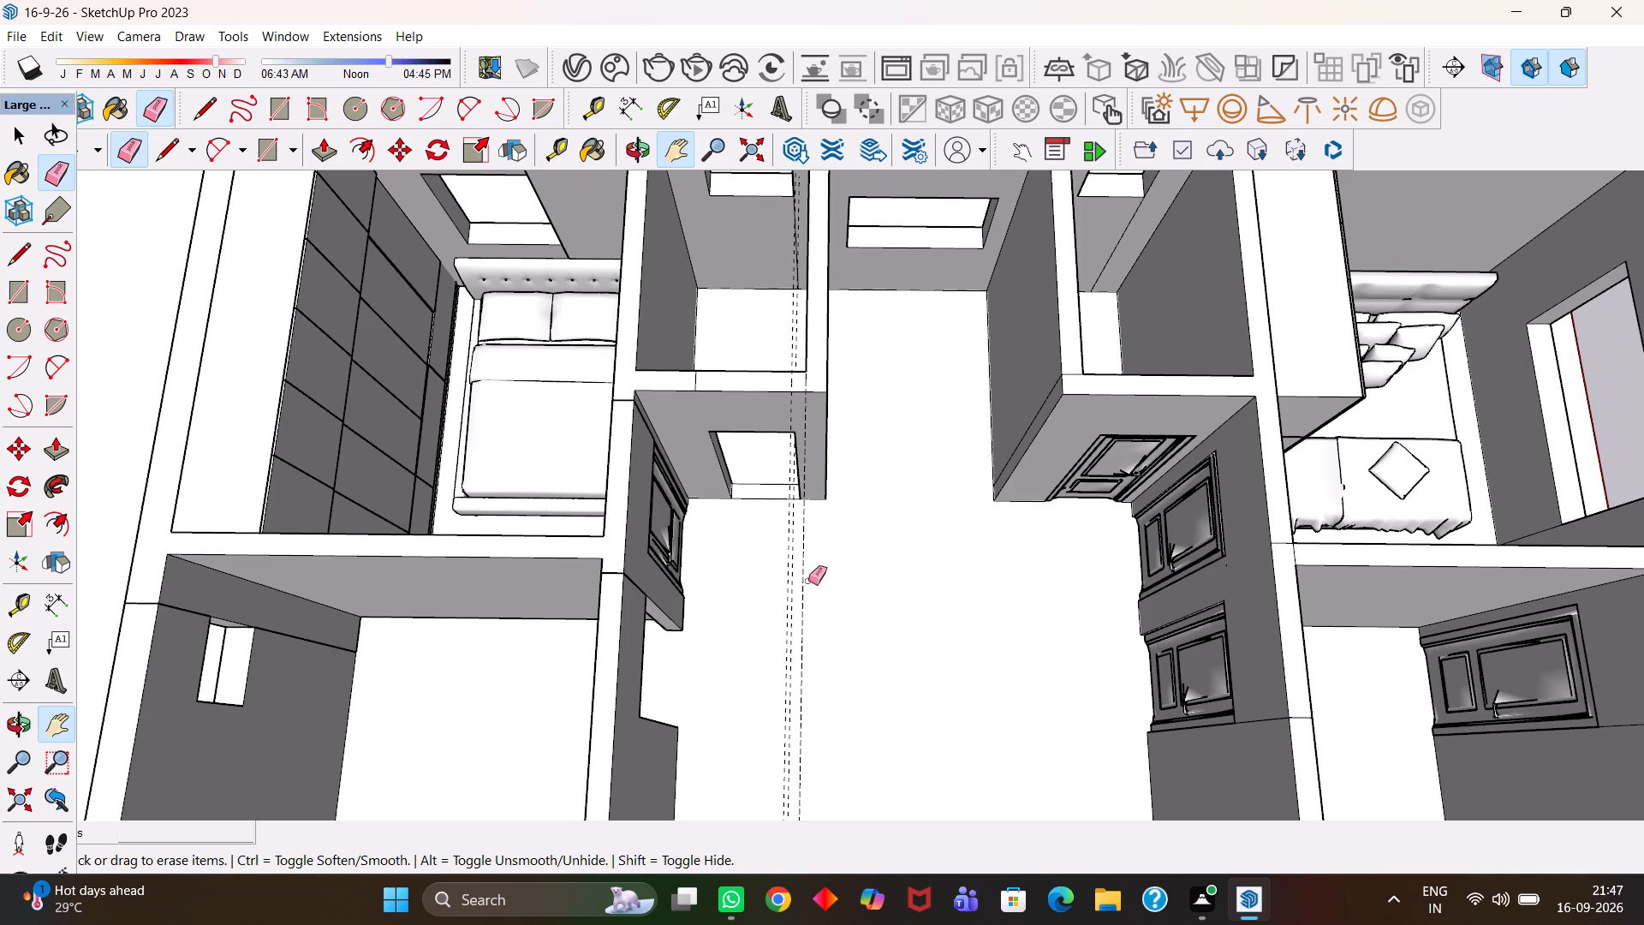
{"action": "left_click_drag", "start_coordinate": [805, 633], "coordinate": [740, 566]}
Examine the central hall, the small room's open doorway and the surrounding rooms with their fitted doors.
{"action": "scroll", "coordinate": [775, 612], "scroll_direction": "down", "scroll_amount": 6}
{"action": "scroll", "coordinate": [771, 612], "scroll_direction": "up", "scroll_amount": 1}
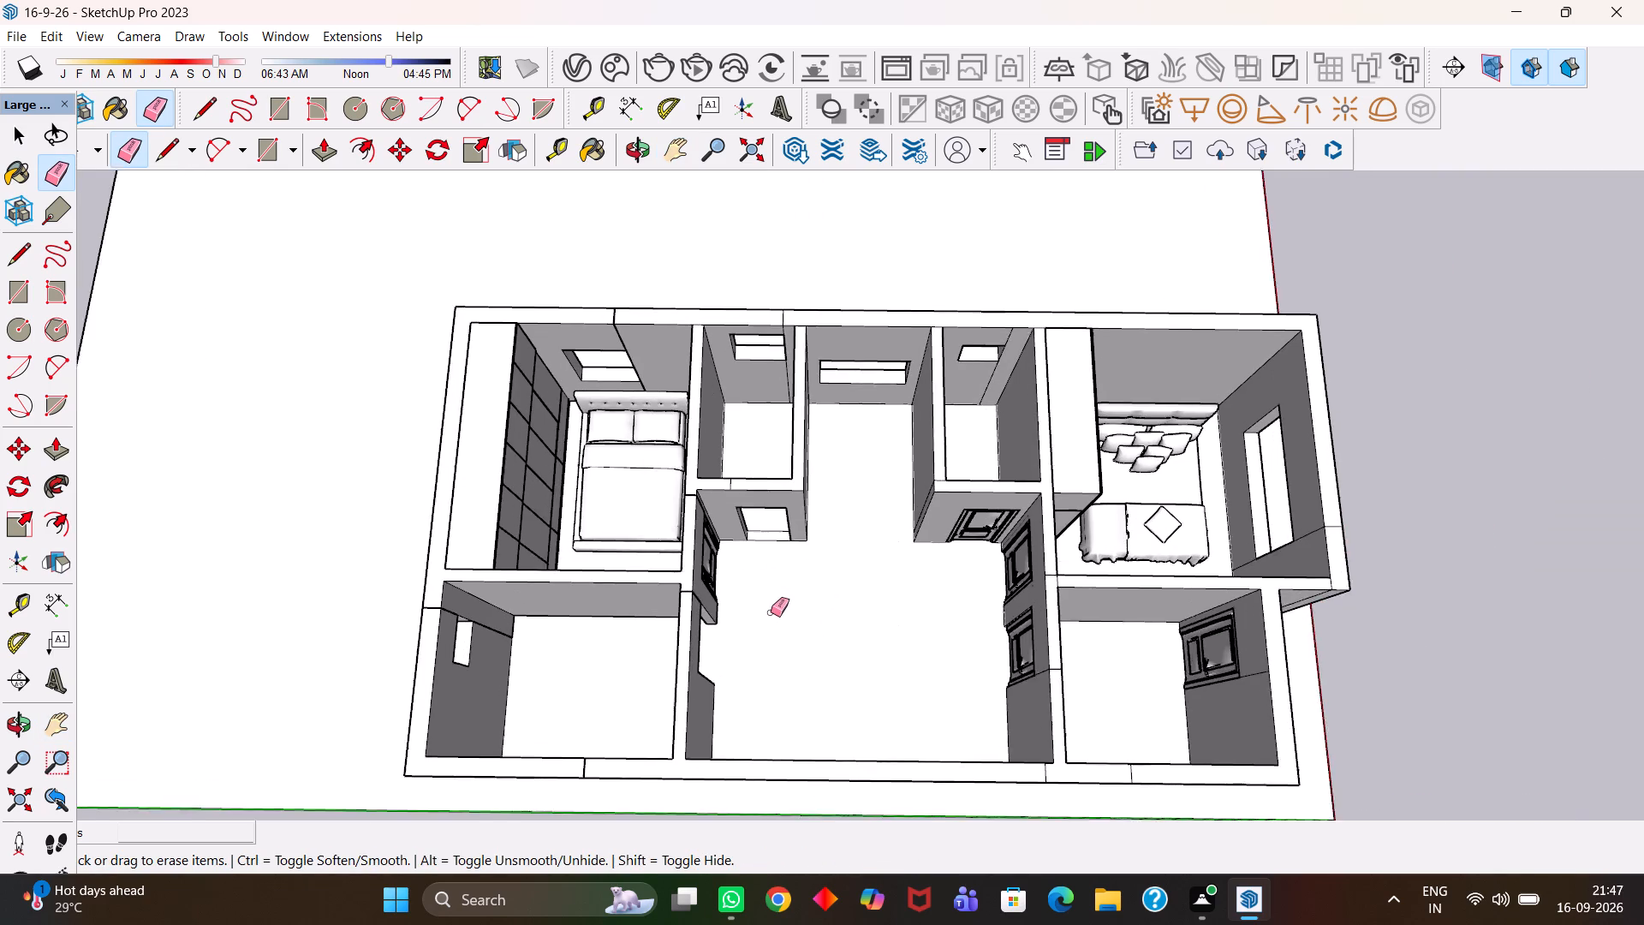
{"action": "scroll", "coordinate": [771, 612], "scroll_direction": "up", "scroll_amount": 1}
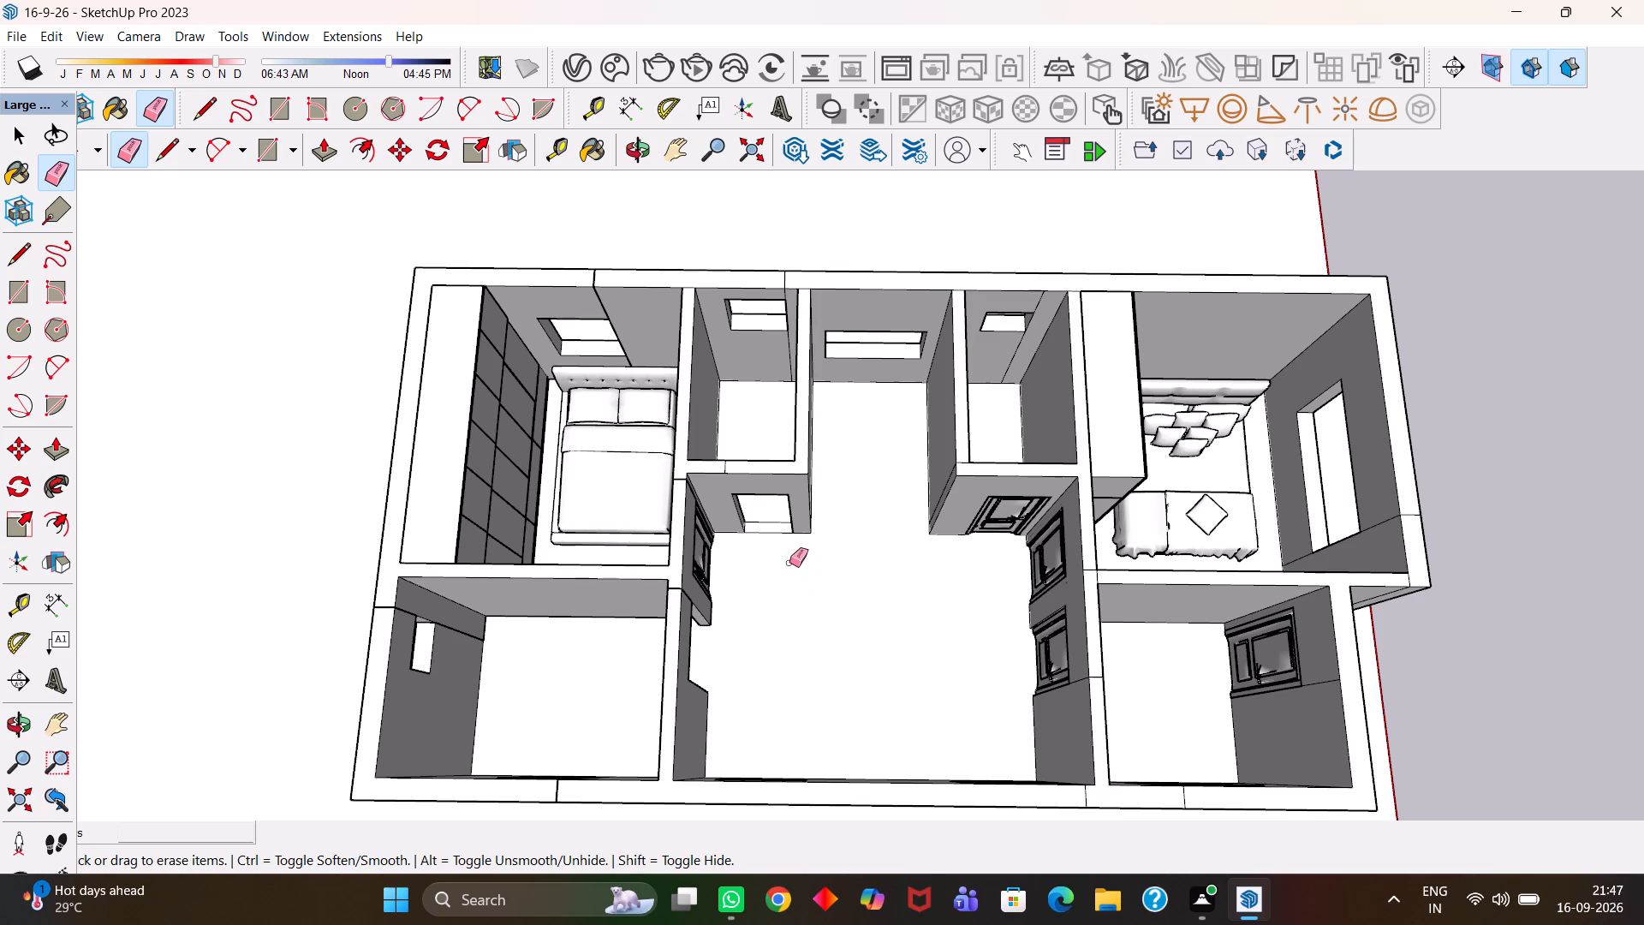
{"action": "scroll", "coordinate": [814, 524], "scroll_direction": "up", "scroll_amount": 4}
{"action": "key", "text": "h"}
{"action": "scroll", "coordinate": [811, 554], "scroll_direction": "down", "scroll_amount": 4}
{"action": "left_click_drag", "start_coordinate": [861, 626], "coordinate": [852, 495]}
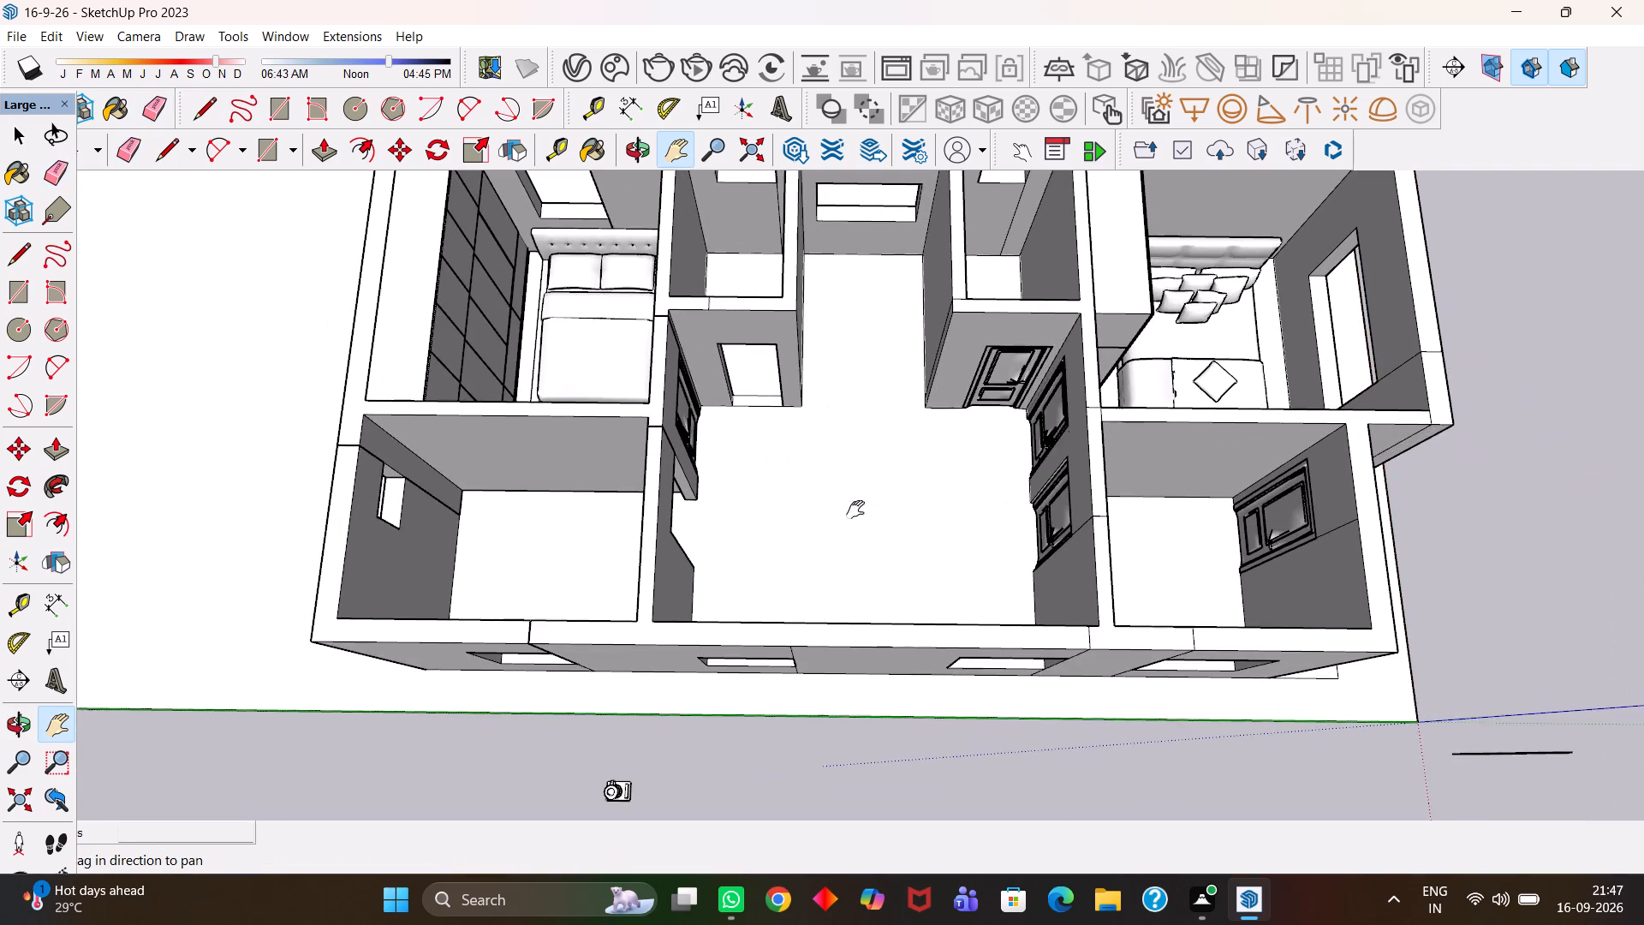
{"action": "left_click_drag", "start_coordinate": [867, 522], "coordinate": [1022, 603]}
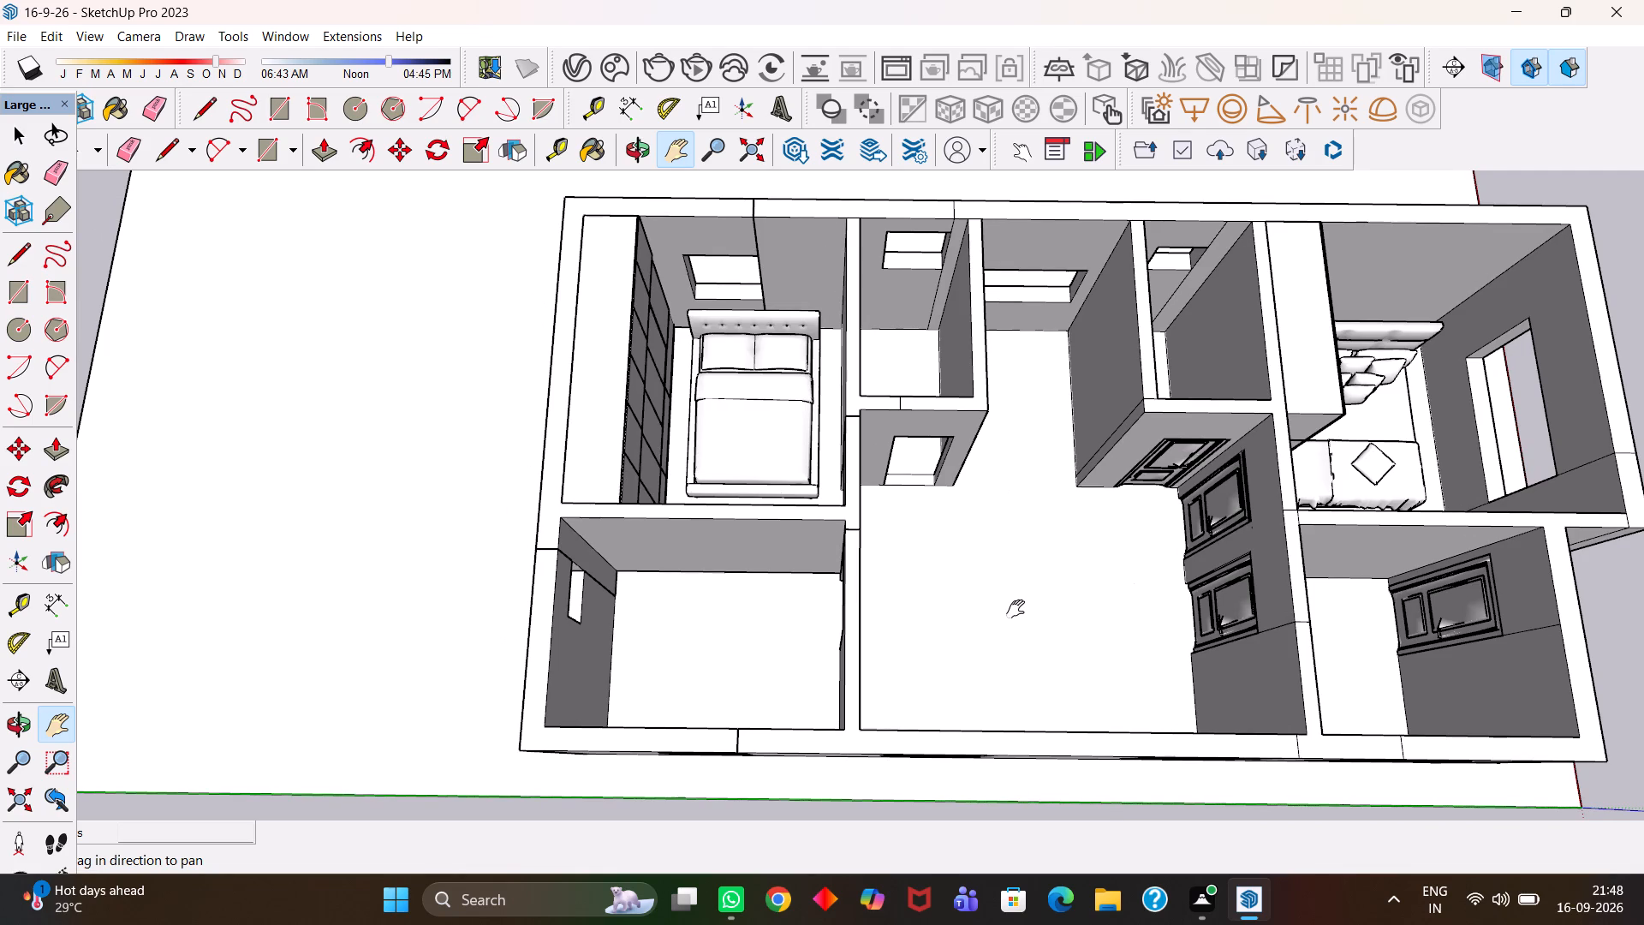
{"action": "scroll", "coordinate": [1016, 609], "scroll_direction": "up", "scroll_amount": 4}
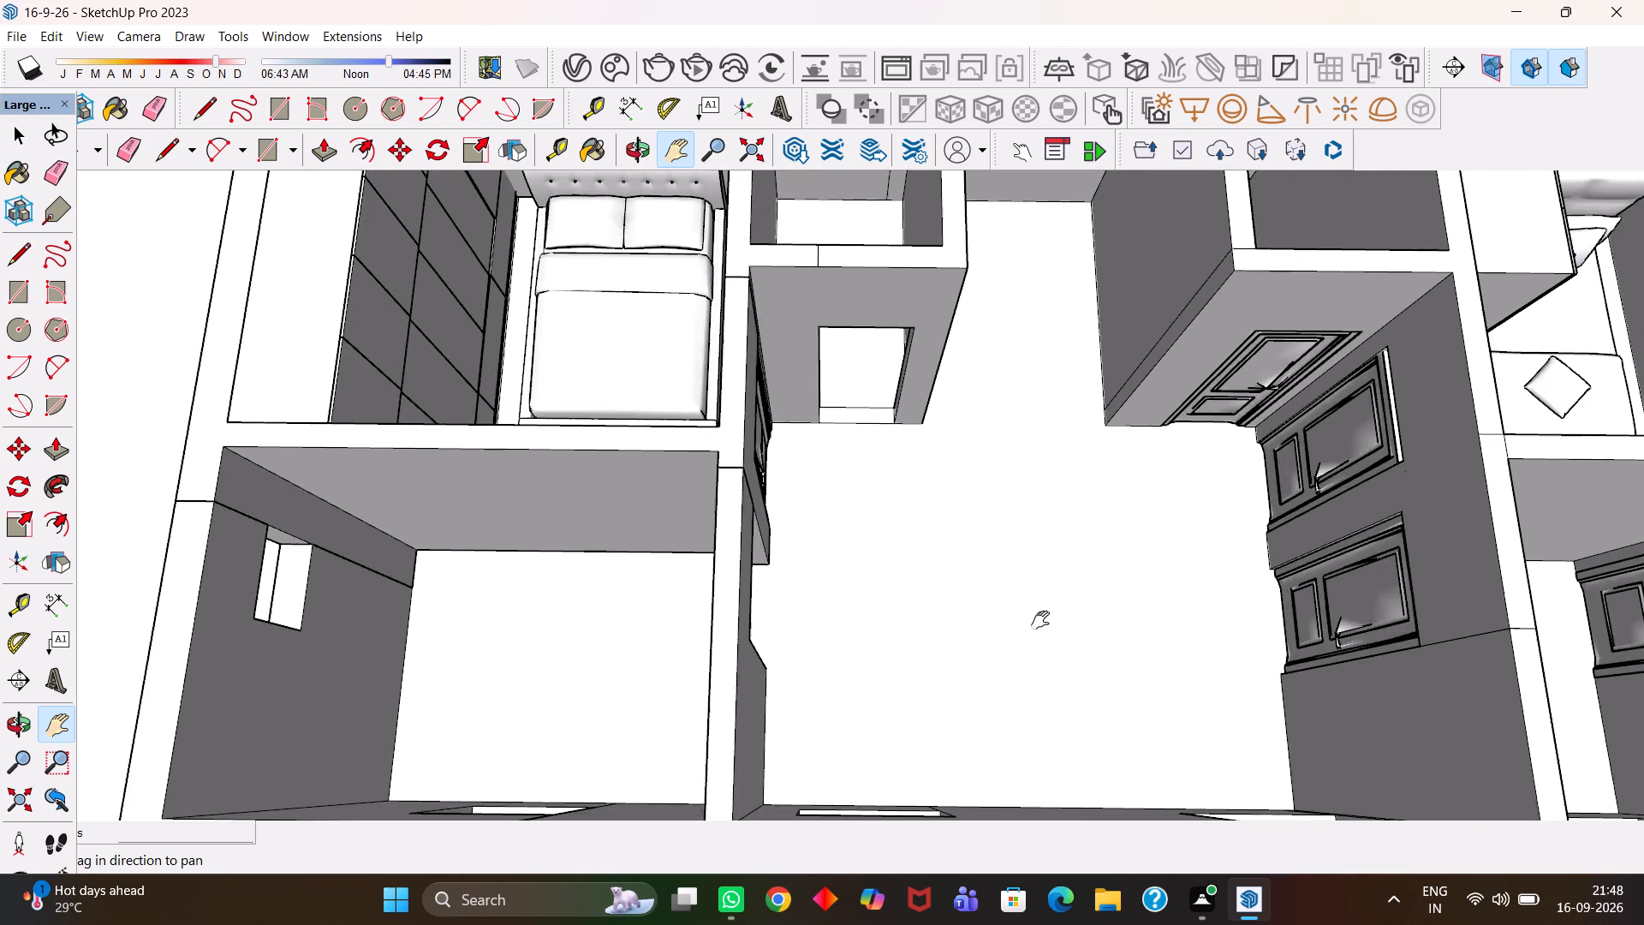
{"action": "scroll", "coordinate": [1040, 618], "scroll_direction": "down", "scroll_amount": 5}
{"action": "left_click_drag", "start_coordinate": [1085, 601], "coordinate": [899, 583]}
{"action": "left_click", "coordinate": [899, 583]}
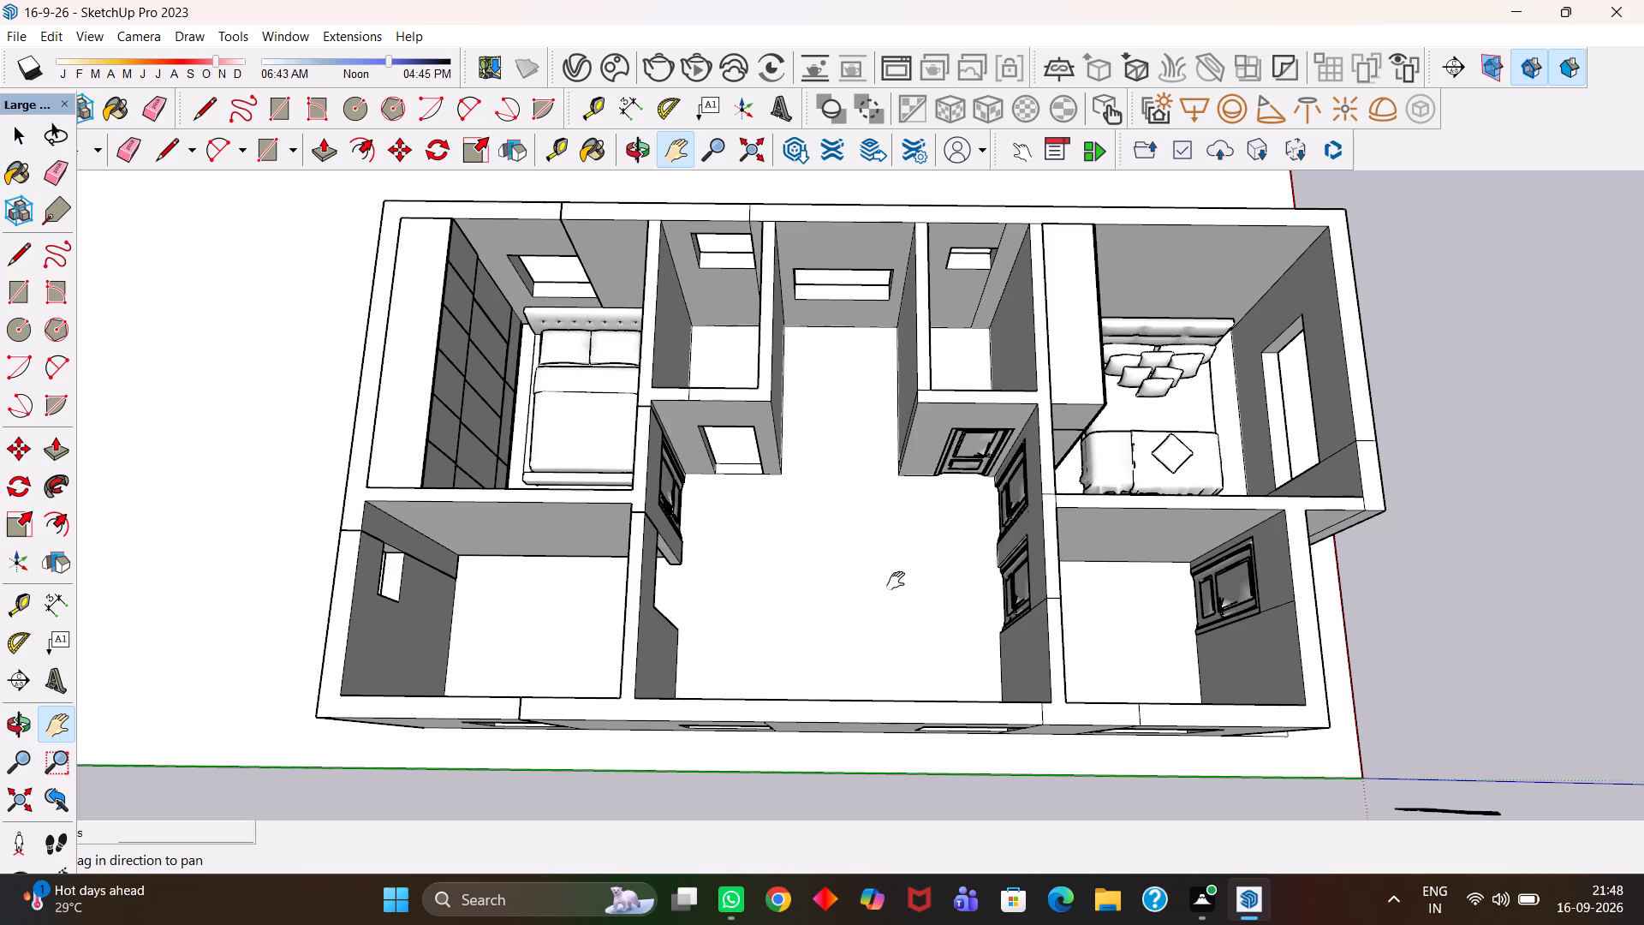
{"action": "scroll", "coordinate": [916, 497], "scroll_direction": "up", "scroll_amount": 10}
{"action": "scroll", "coordinate": [864, 530], "scroll_direction": "down", "scroll_amount": 4}
{"action": "left_click_drag", "start_coordinate": [728, 493], "coordinate": [880, 700]}
{"action": "scroll", "coordinate": [883, 662], "scroll_direction": "down", "scroll_amount": 2}
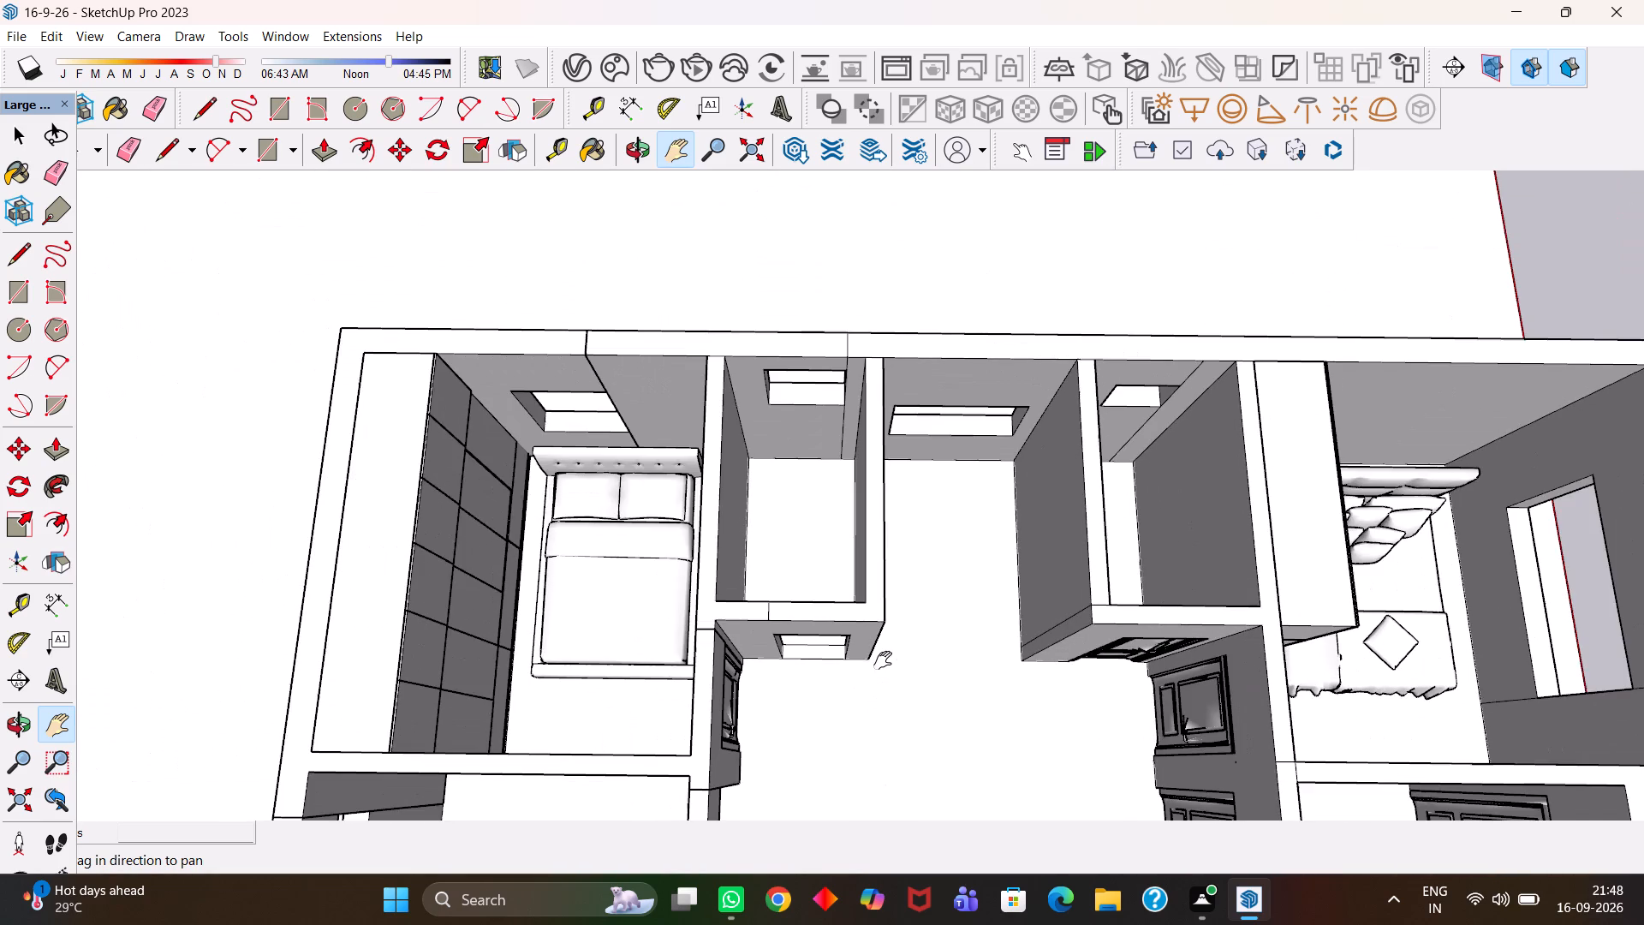
{"action": "scroll", "coordinate": [883, 655], "scroll_direction": "up", "scroll_amount": 1}
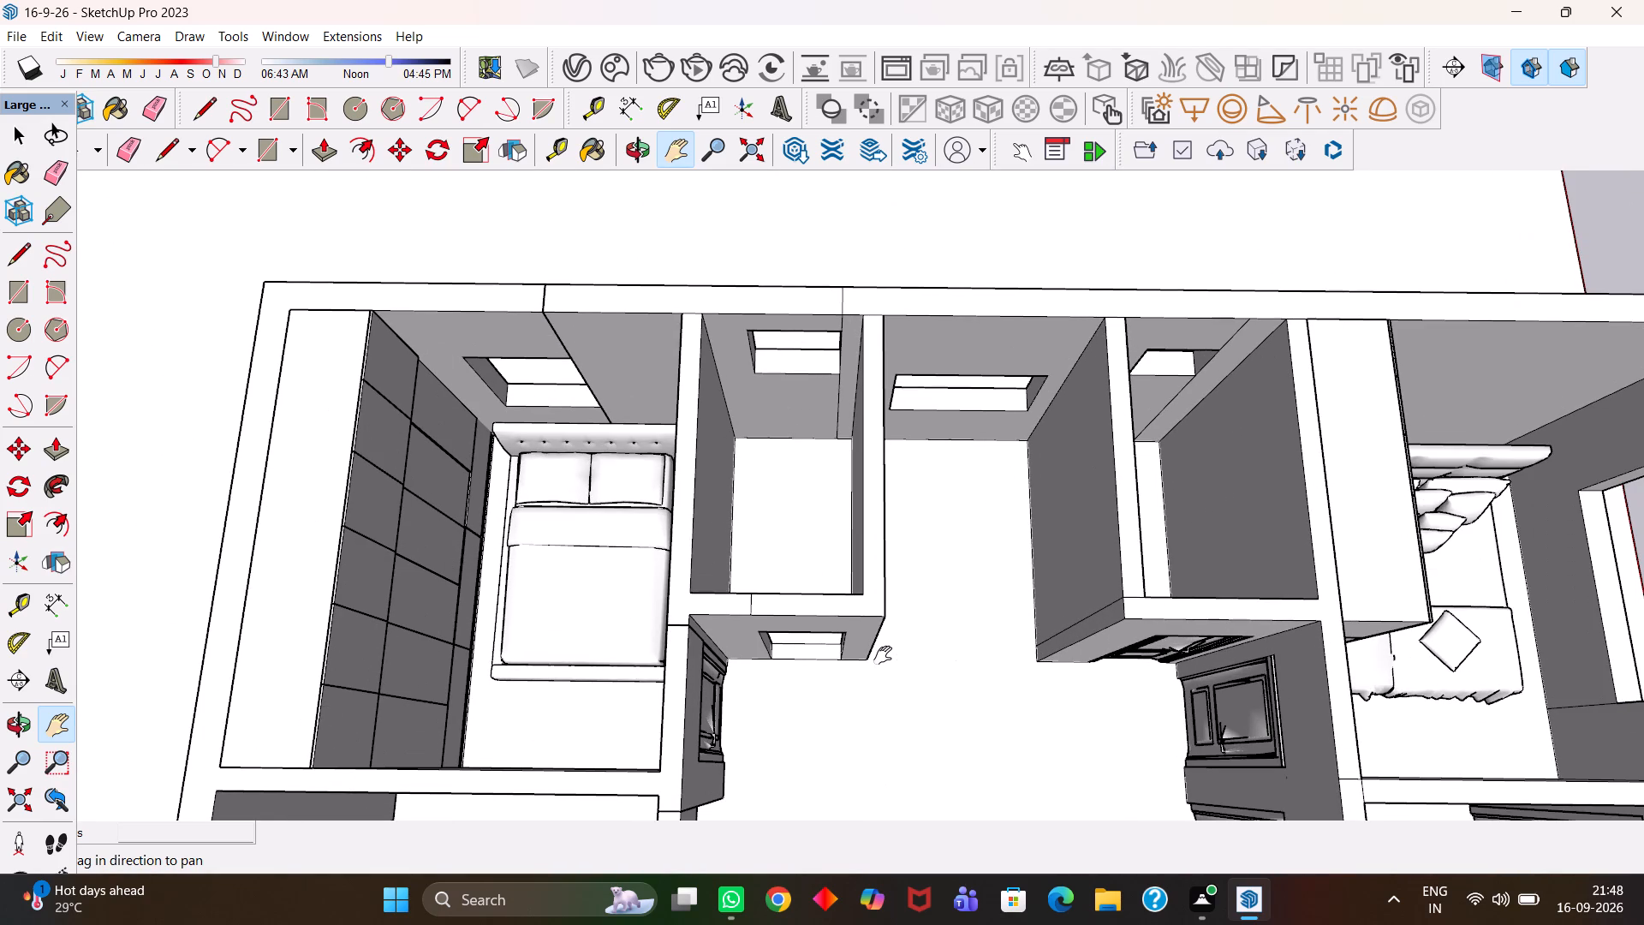
{"action": "scroll", "coordinate": [883, 655], "scroll_direction": "up", "scroll_amount": 1}
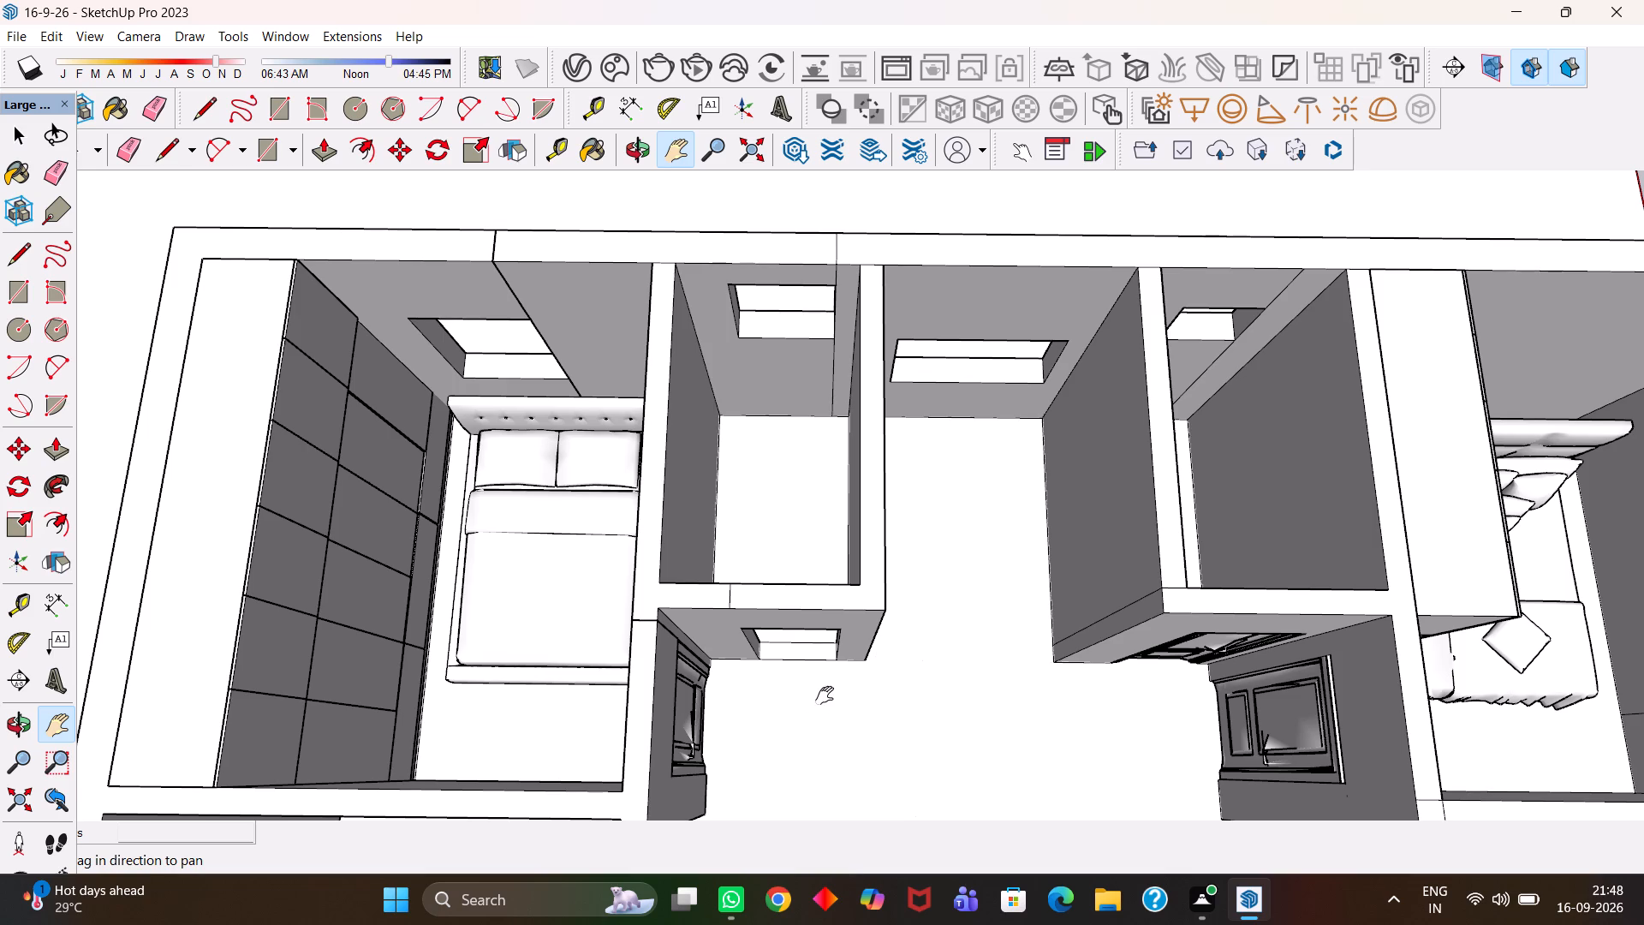
{"action": "scroll", "coordinate": [762, 589], "scroll_direction": "down", "scroll_amount": 4}
{"action": "scroll", "coordinate": [771, 611], "scroll_direction": "up", "scroll_amount": 1}
{"action": "left_click_drag", "start_coordinate": [856, 626], "coordinate": [785, 594]}
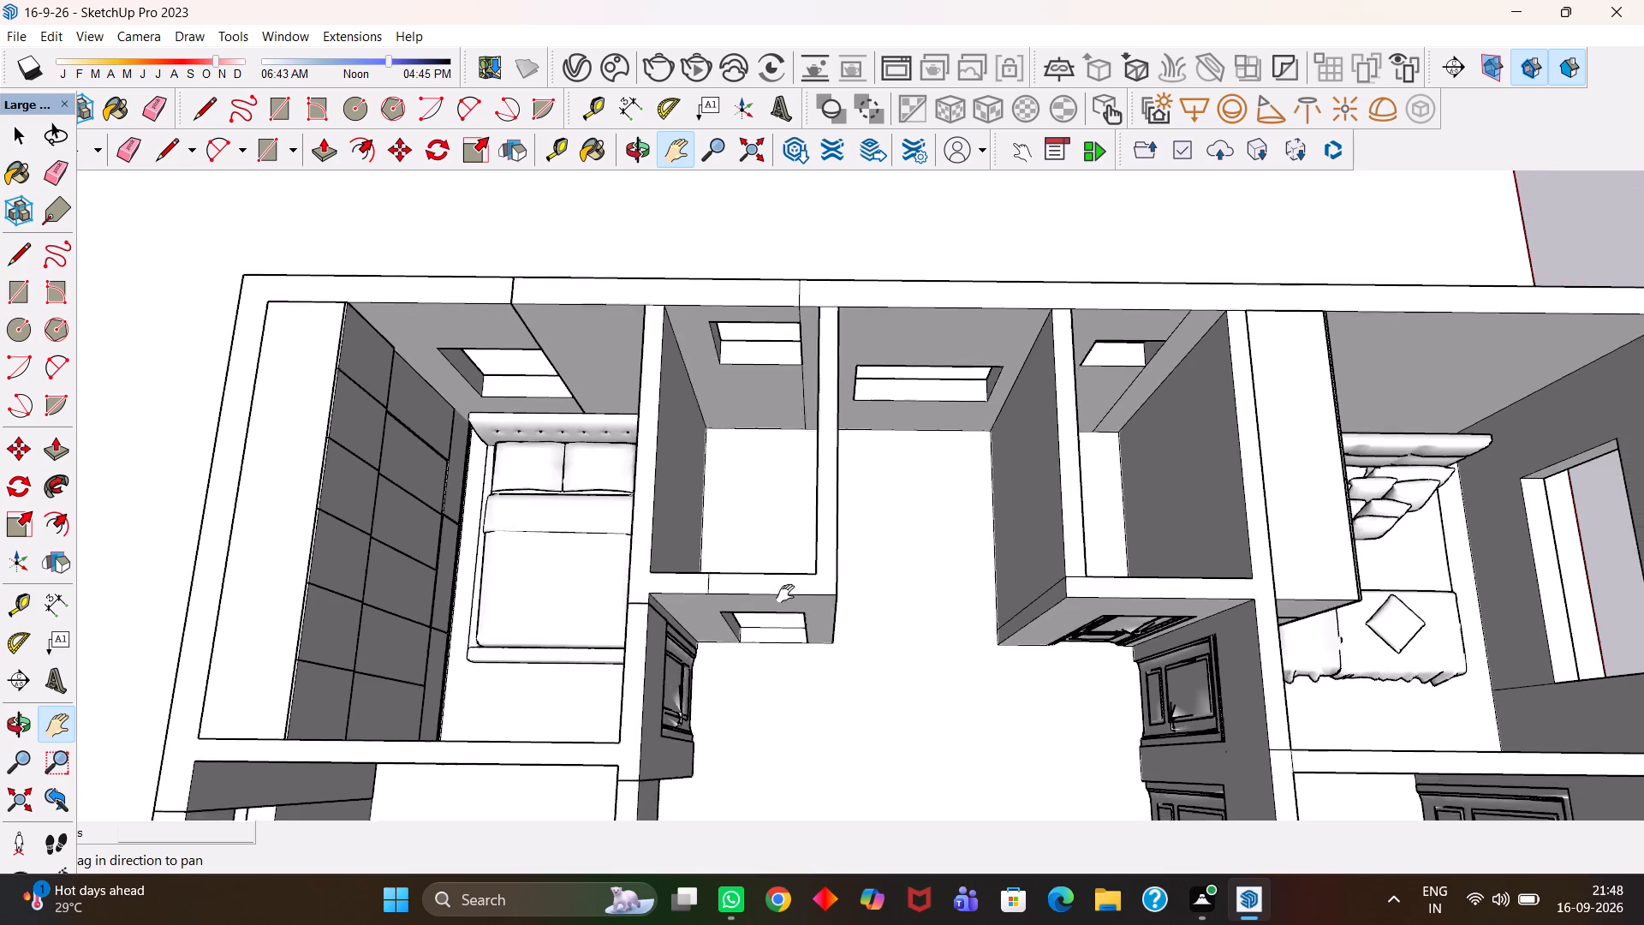
{"action": "left_click_drag", "start_coordinate": [785, 594], "coordinate": [694, 523]}
{"action": "scroll", "coordinate": [694, 523], "scroll_direction": "down", "scroll_amount": 4}
{"action": "left_click_drag", "start_coordinate": [726, 640], "coordinate": [770, 470]}
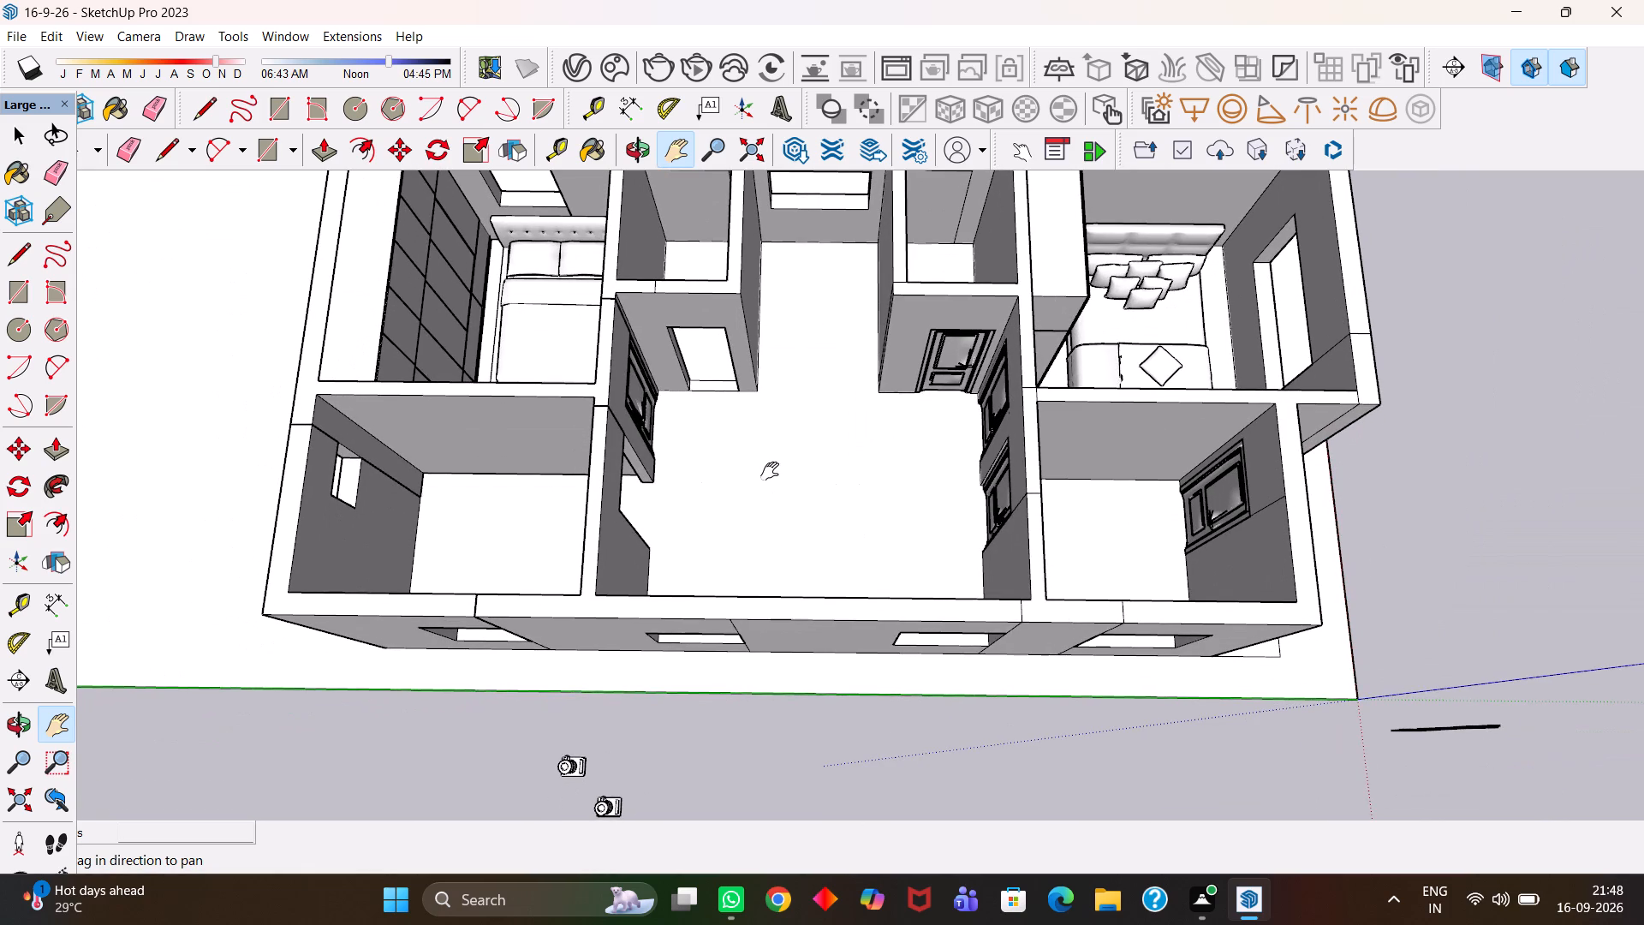
{"action": "scroll", "coordinate": [770, 471], "scroll_direction": "up", "scroll_amount": 1}
{"action": "scroll", "coordinate": [770, 480], "scroll_direction": "down", "scroll_amount": 3}
{"action": "scroll", "coordinate": [760, 533], "scroll_direction": "up", "scroll_amount": 8}
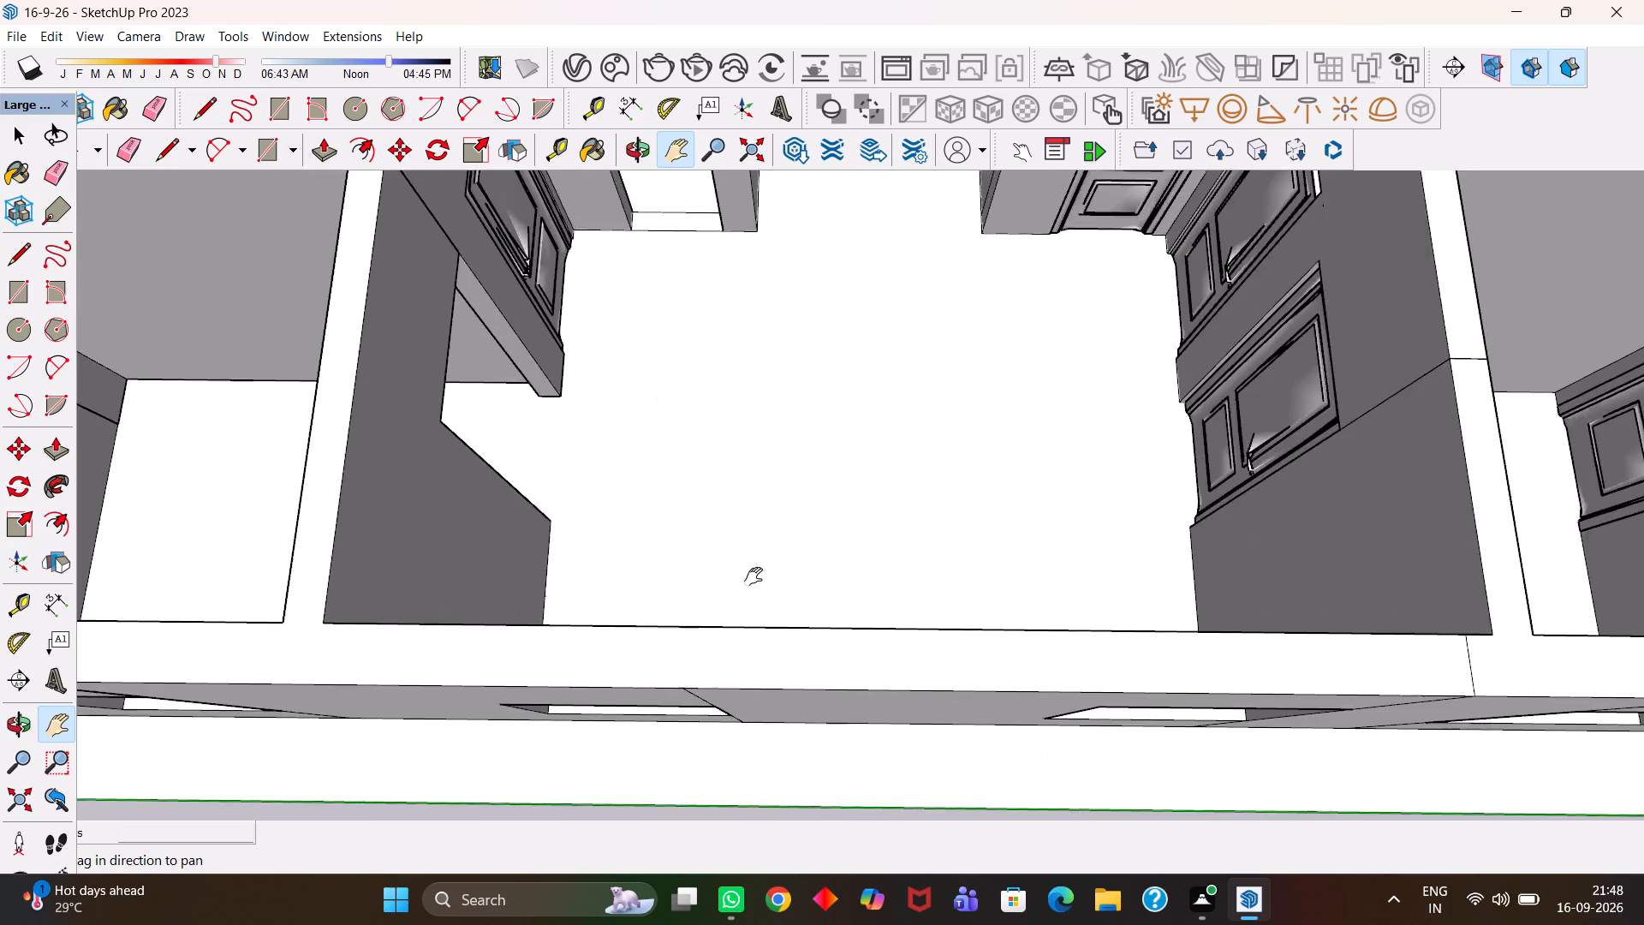
{"action": "scroll", "coordinate": [753, 575], "scroll_direction": "down", "scroll_amount": 8}
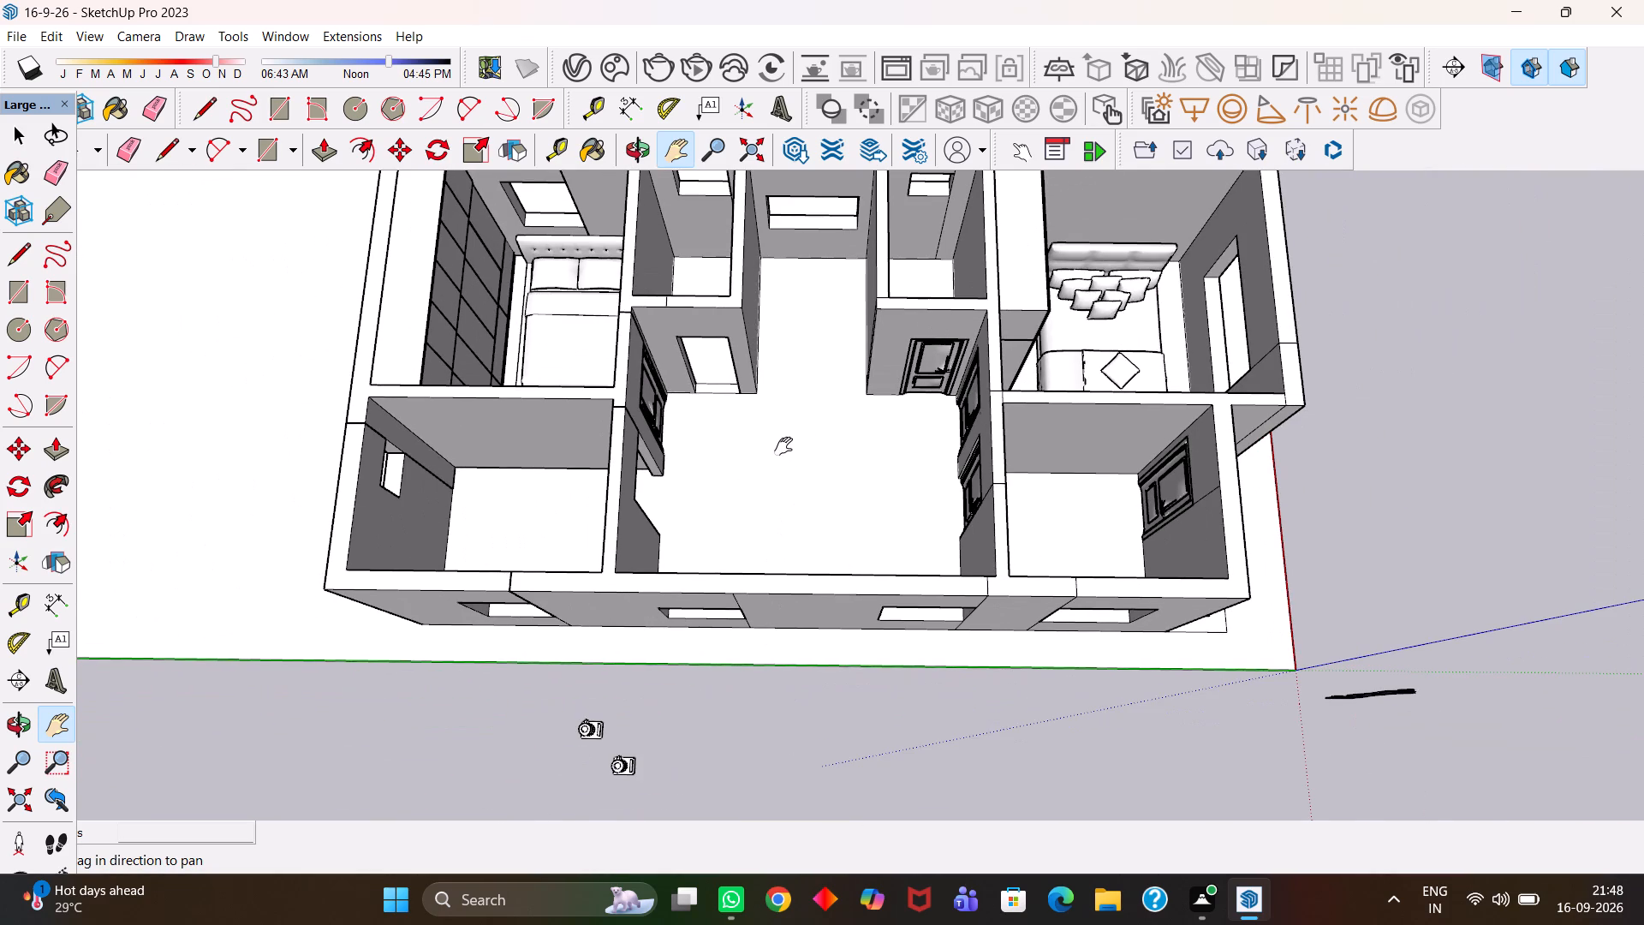
{"action": "scroll", "coordinate": [792, 528], "scroll_direction": "up", "scroll_amount": 3}
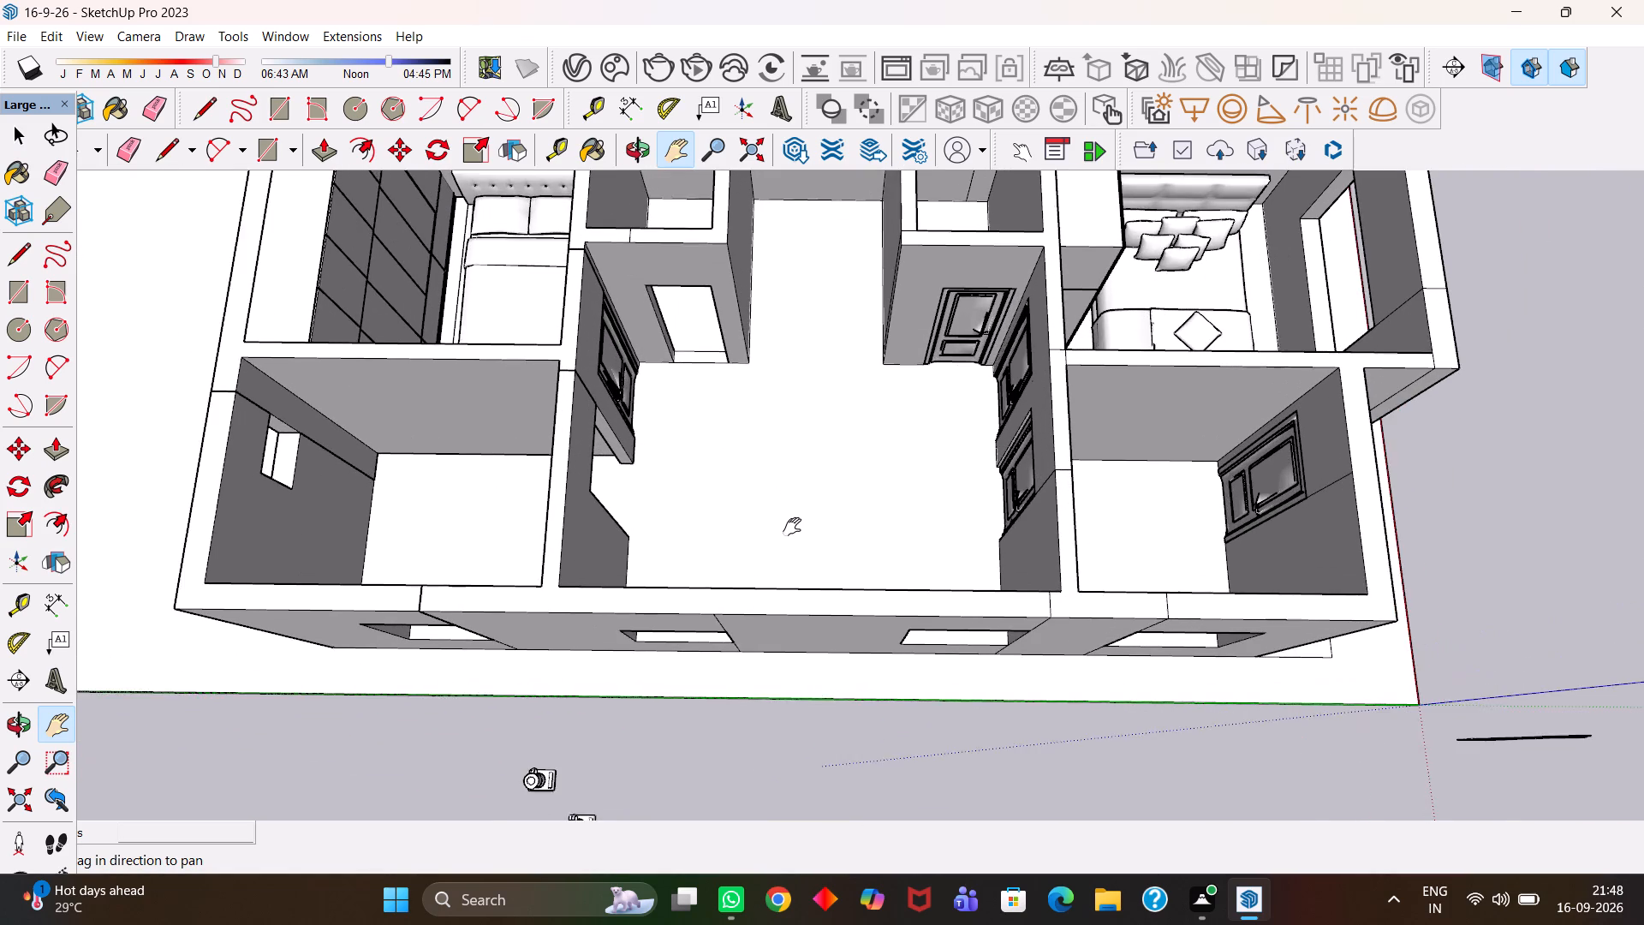
Save the house model.
{"action": "key", "text": "ctrl+s"}
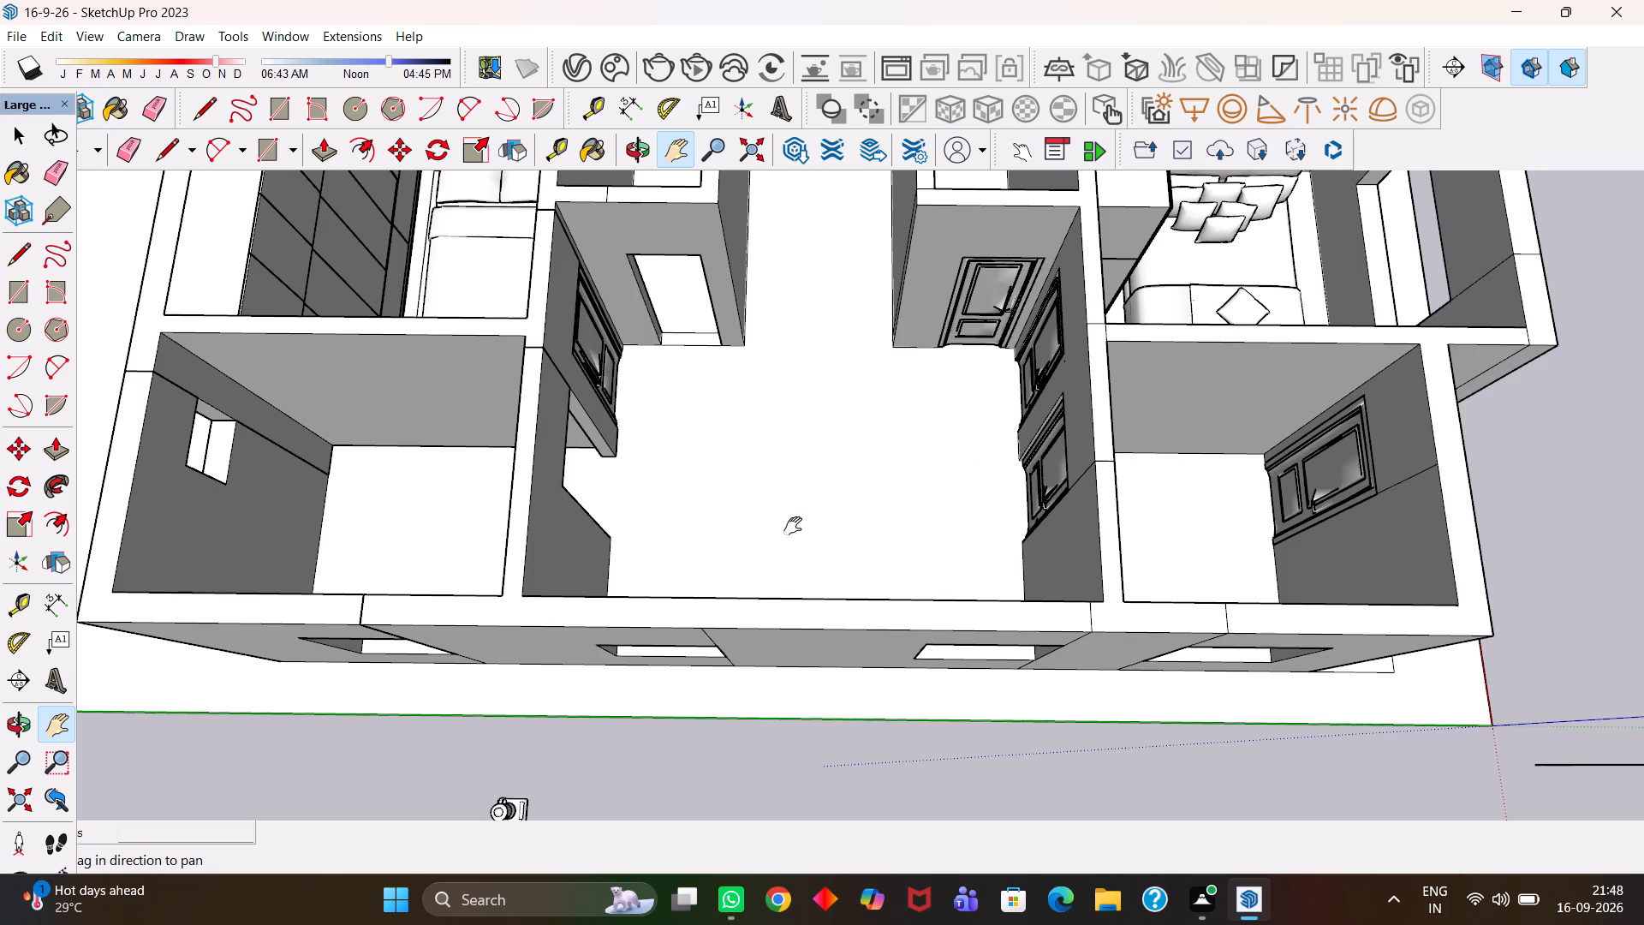
Inspect the empty central hall and the furnished bedrooms around it.
{"action": "scroll", "coordinate": [793, 526], "scroll_direction": "up", "scroll_amount": 1}
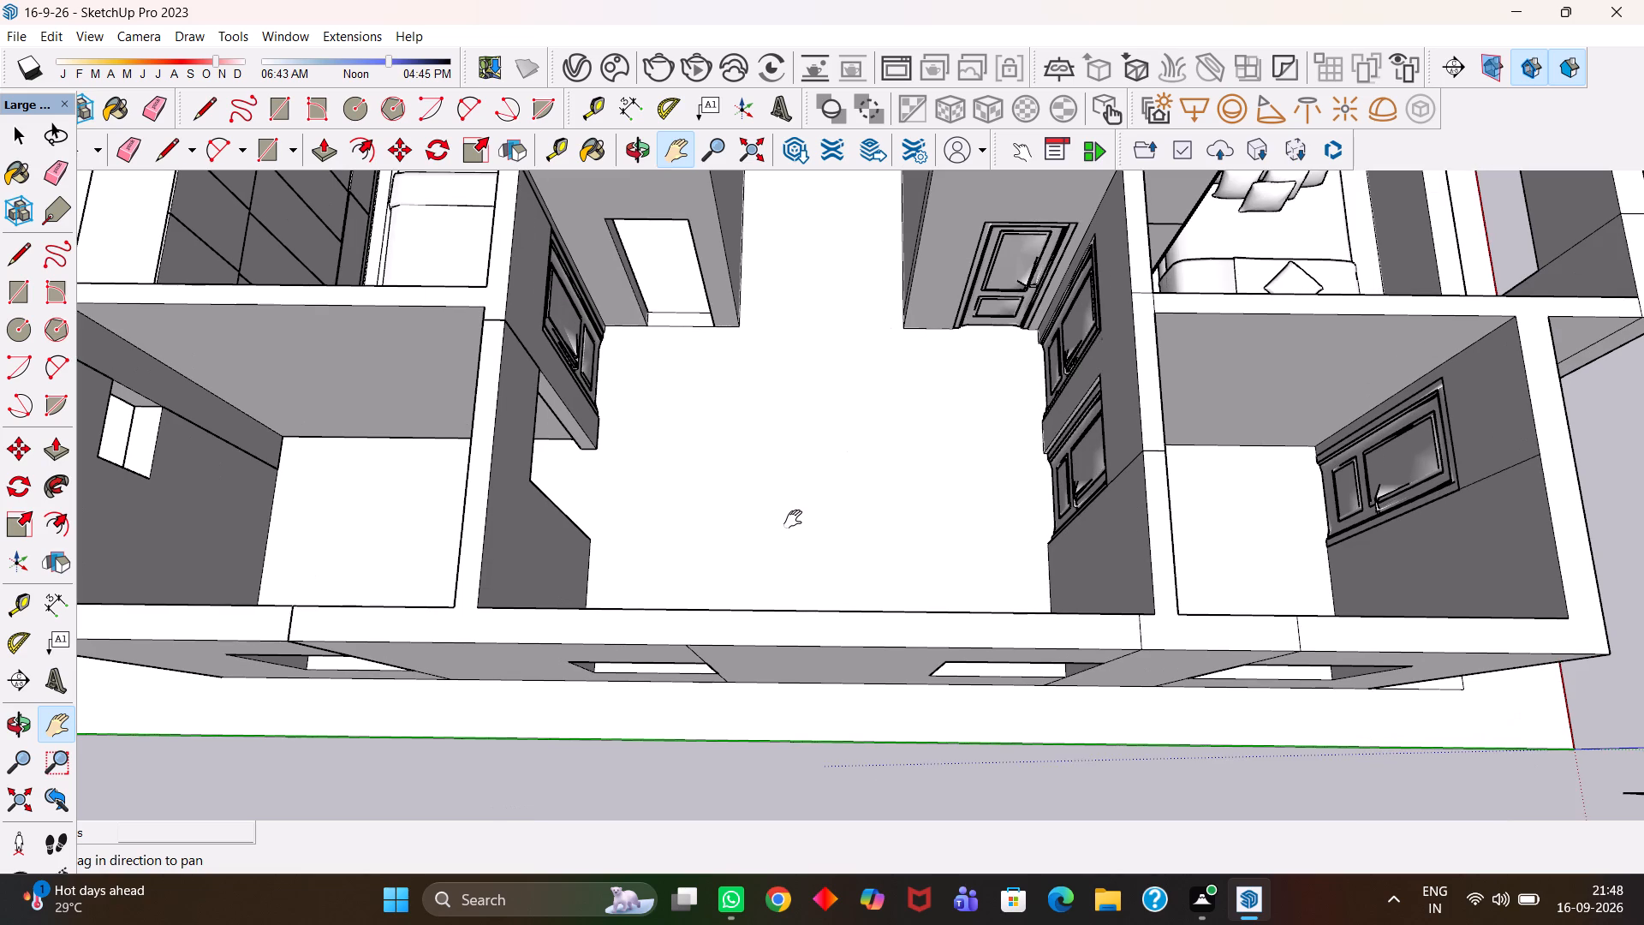
{"action": "scroll", "coordinate": [793, 519], "scroll_direction": "up", "scroll_amount": 4}
{"action": "scroll", "coordinate": [793, 519], "scroll_direction": "down", "scroll_amount": 3}
{"action": "left_click_drag", "start_coordinate": [891, 488], "coordinate": [805, 610]}
{"action": "scroll", "coordinate": [805, 610], "scroll_direction": "down", "scroll_amount": 4}
{"action": "left_click_drag", "start_coordinate": [847, 552], "coordinate": [826, 647]}
{"action": "scroll", "coordinate": [826, 641], "scroll_direction": "up", "scroll_amount": 5}
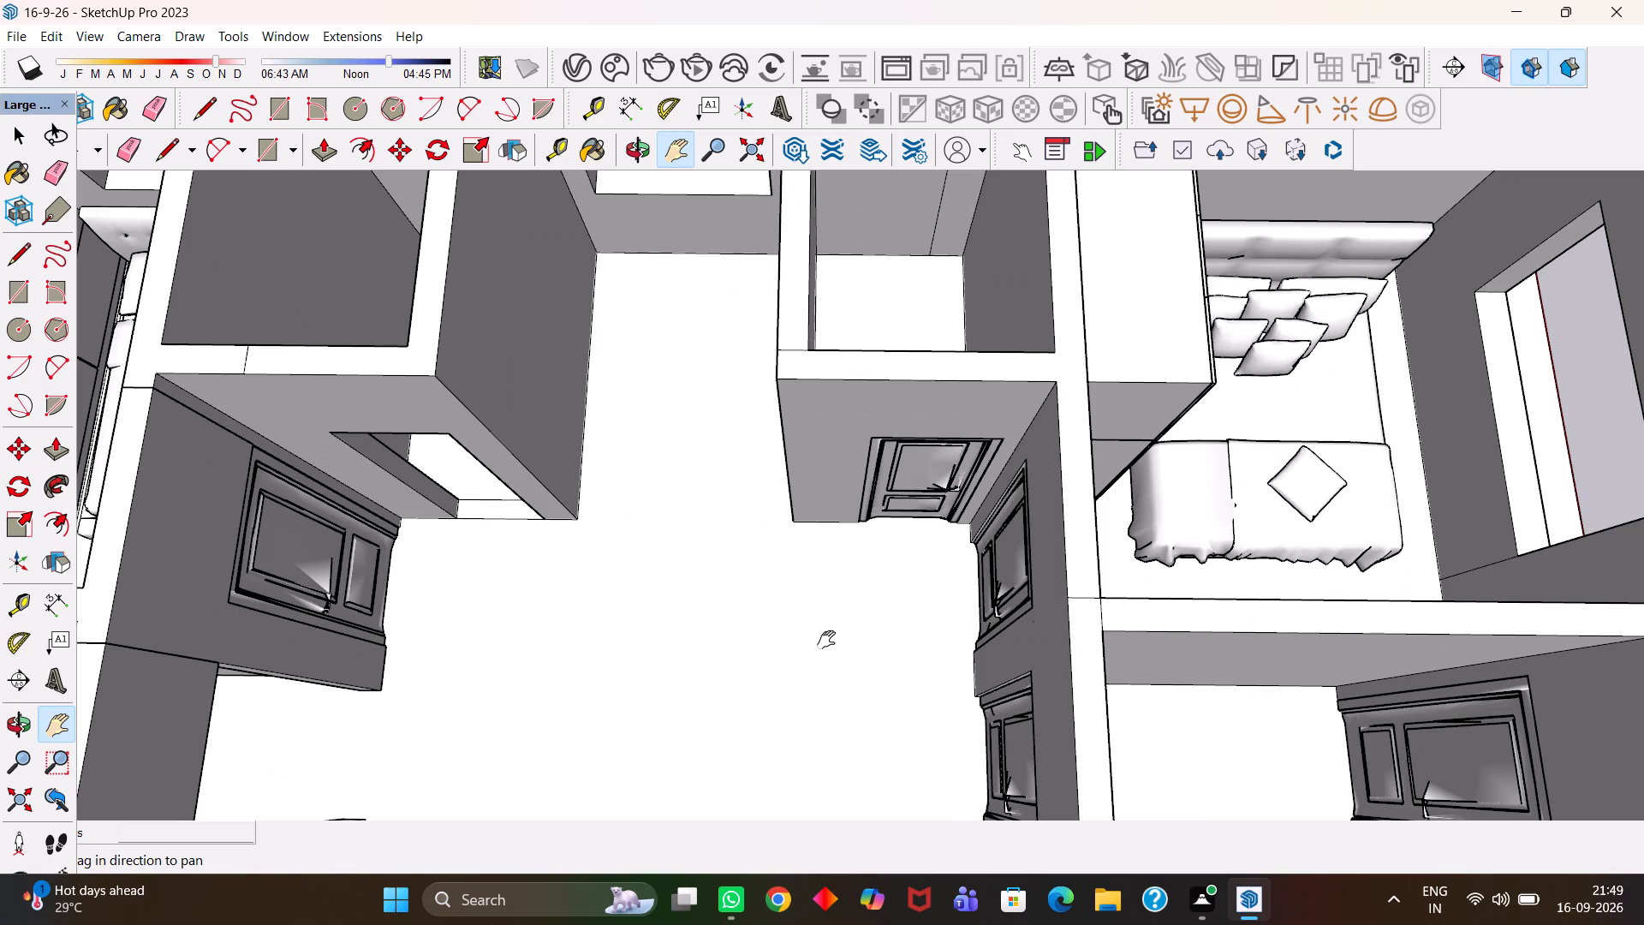
{"action": "scroll", "coordinate": [782, 620], "scroll_direction": "down", "scroll_amount": 2}
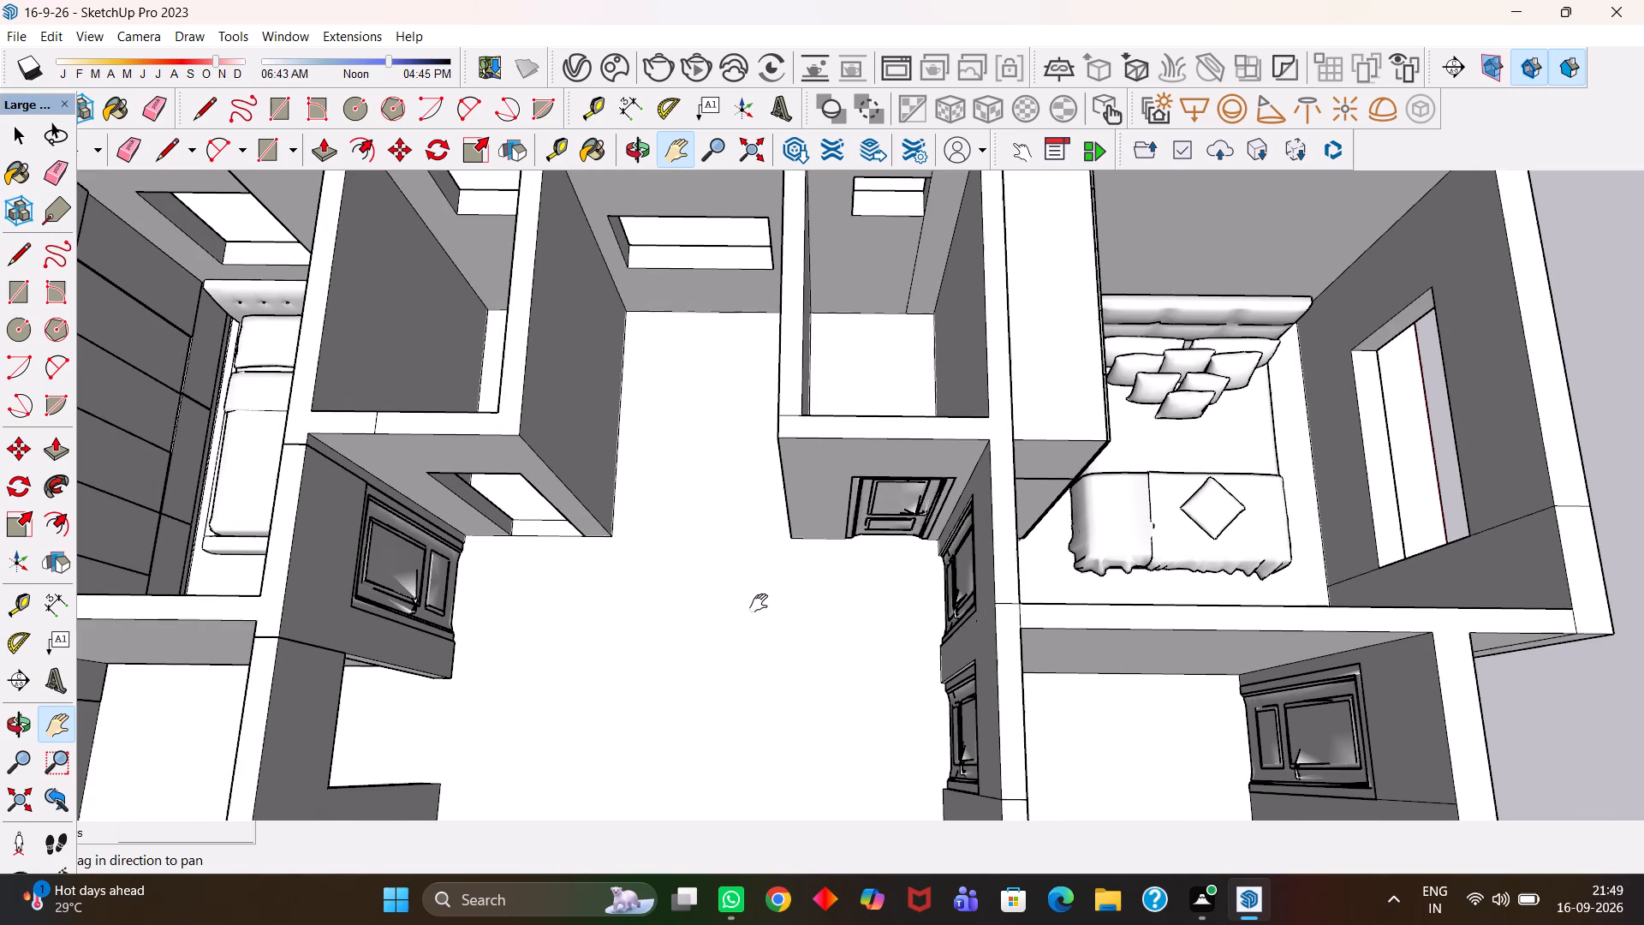
{"action": "scroll", "coordinate": [759, 603], "scroll_direction": "up", "scroll_amount": 3}
{"action": "scroll", "coordinate": [759, 604], "scroll_direction": "down", "scroll_amount": 3}
{"action": "left_click_drag", "start_coordinate": [762, 592], "coordinate": [787, 668]}
{"action": "scroll", "coordinate": [803, 596], "scroll_direction": "down", "scroll_amount": 4}
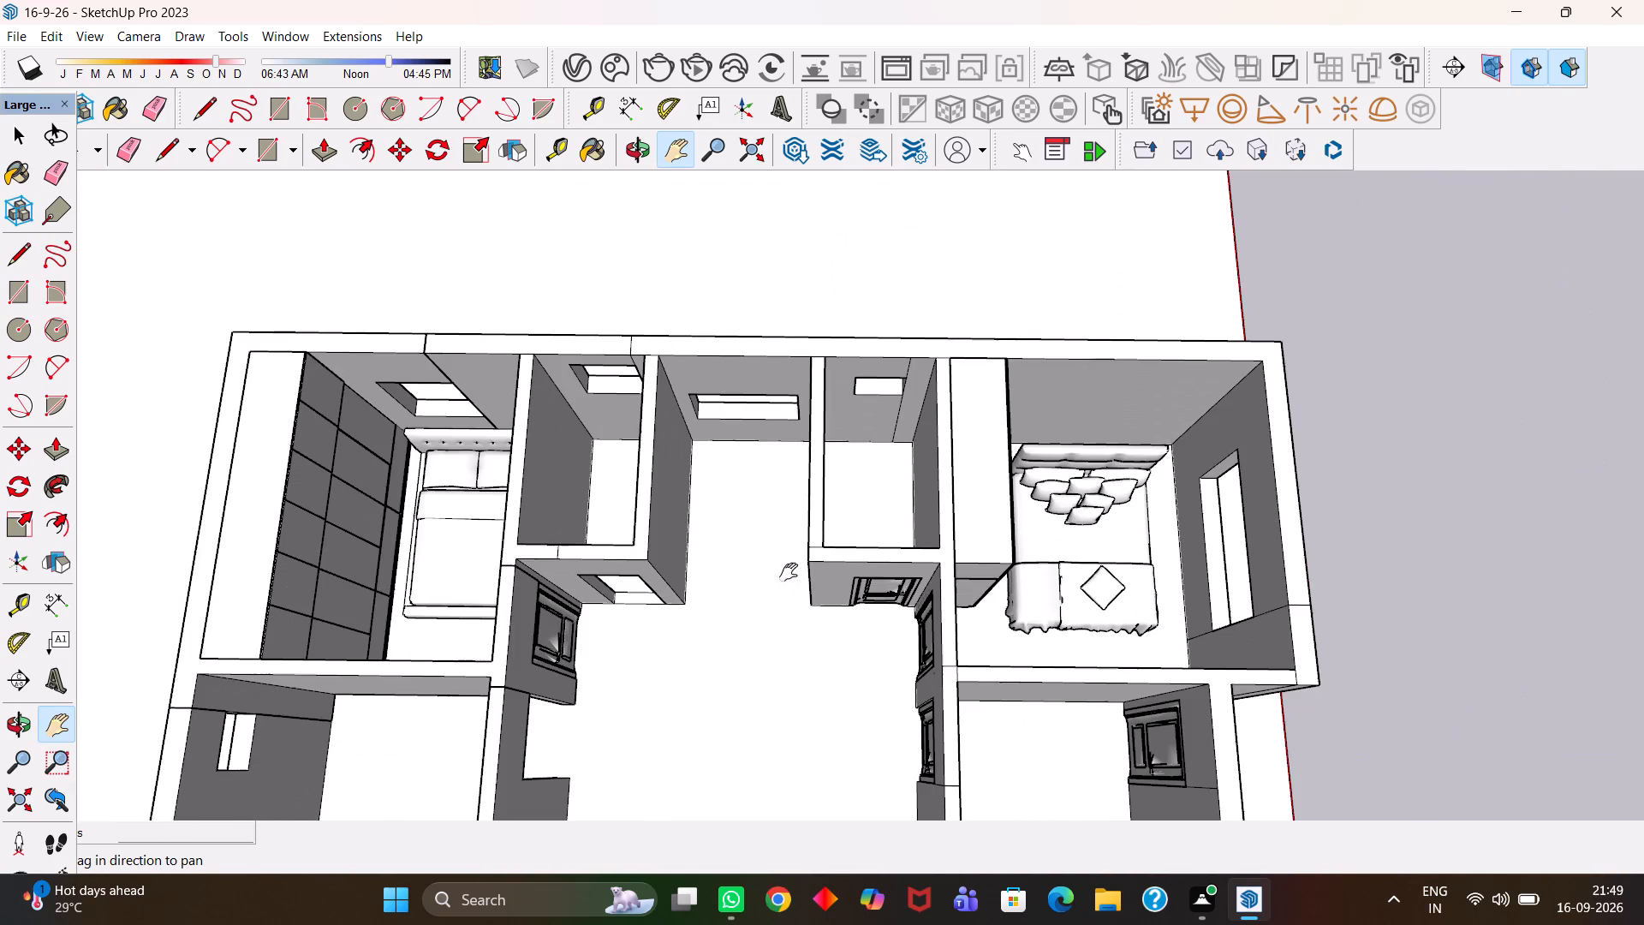
{"action": "scroll", "coordinate": [769, 553], "scroll_direction": "up", "scroll_amount": 1}
{"action": "left_click_drag", "start_coordinate": [753, 623], "coordinate": [760, 474]}
{"action": "scroll", "coordinate": [749, 486], "scroll_direction": "down", "scroll_amount": 3}
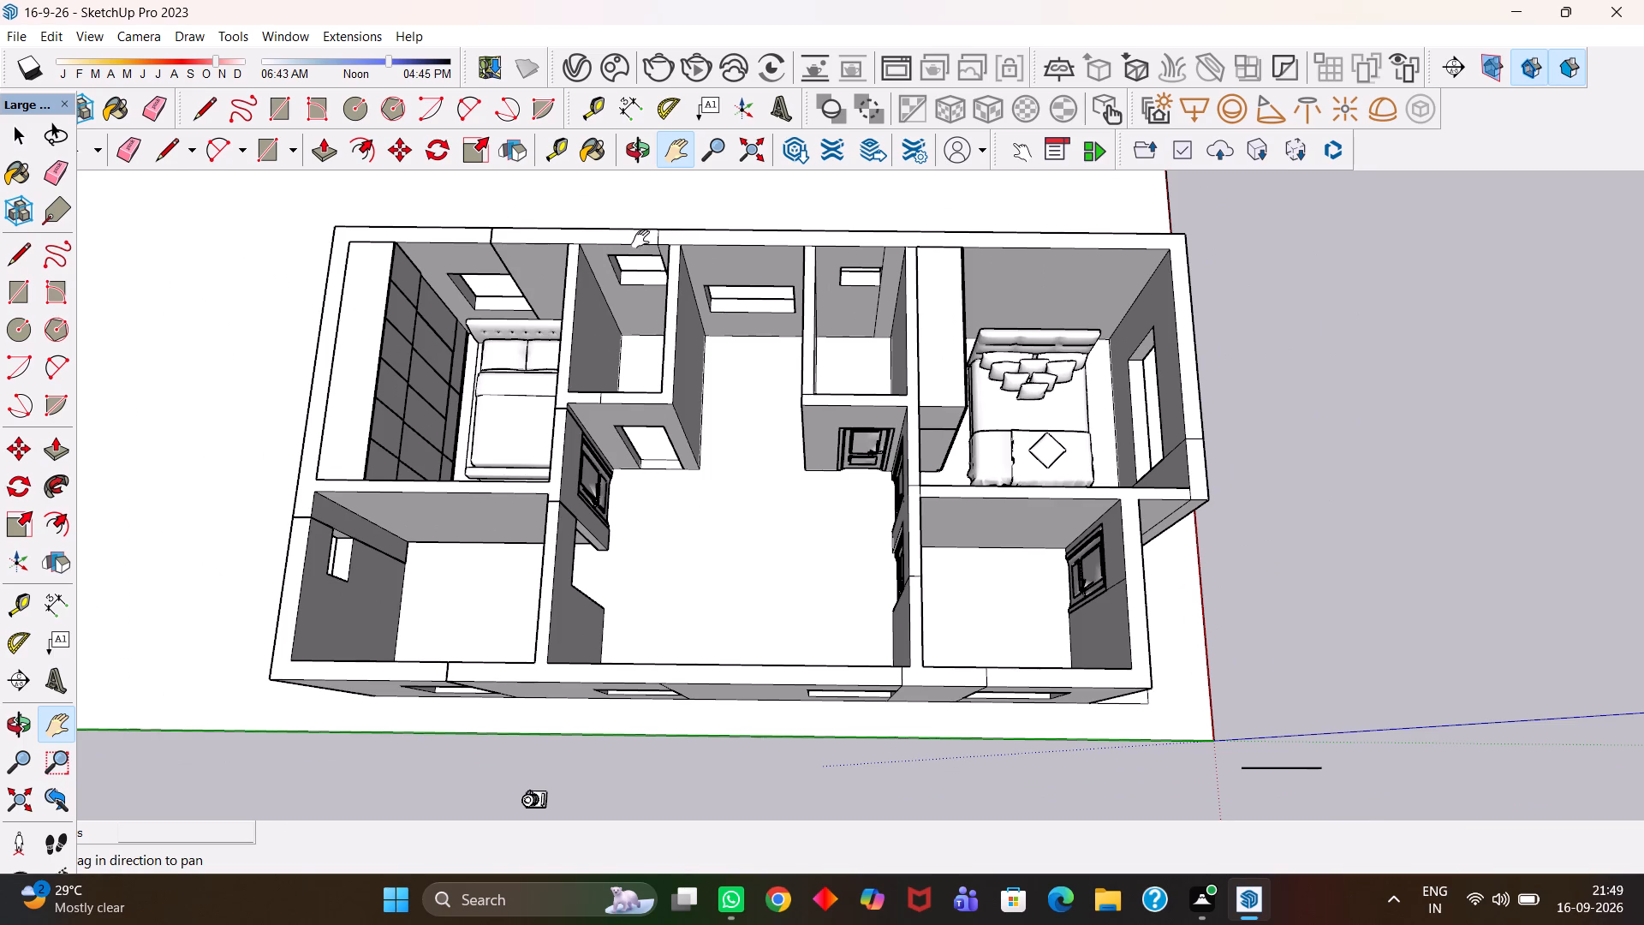
Search the Chaos Cosmos library for "dinning" in place of the earlier doors search.
{"action": "left_click", "coordinate": [607, 63]}
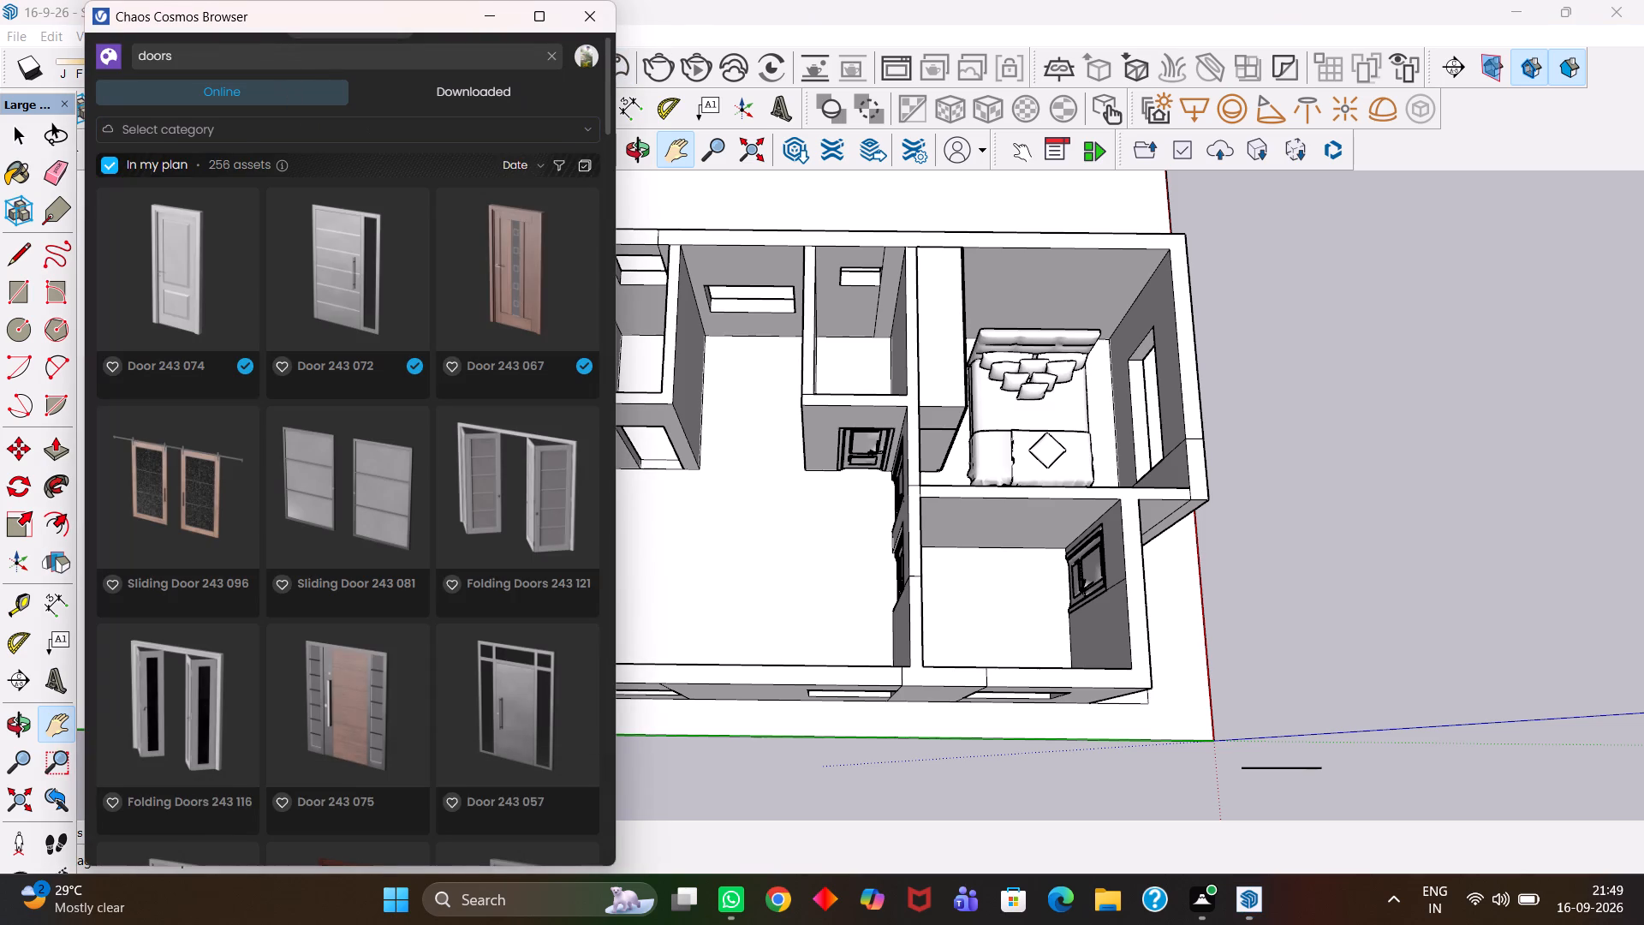
{"action": "left_click", "coordinate": [265, 53]}
{"action": "key", "text": "BackSpace"}
{"action": "key", "text": "BackSpace"}
{"action": "key", "text": "BackSpace"}
{"action": "key", "text": "BackSpace"}
{"action": "key", "text": "BackSpace"}
{"action": "key", "text": "BackSpace"}
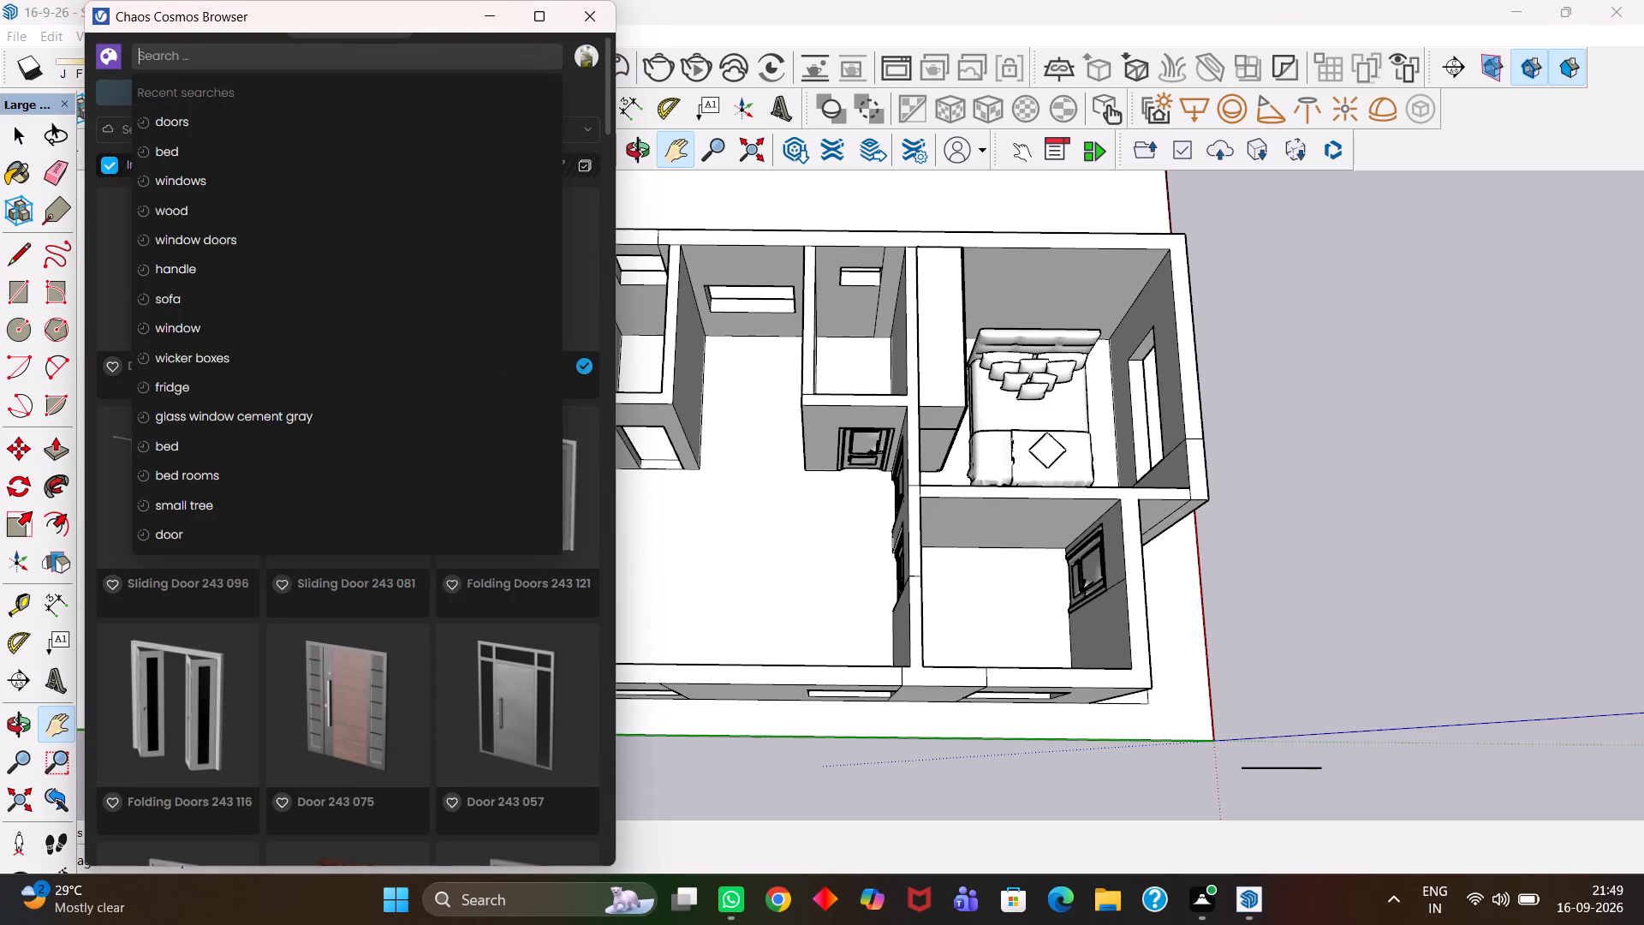
{"action": "type", "text": "dinning"}
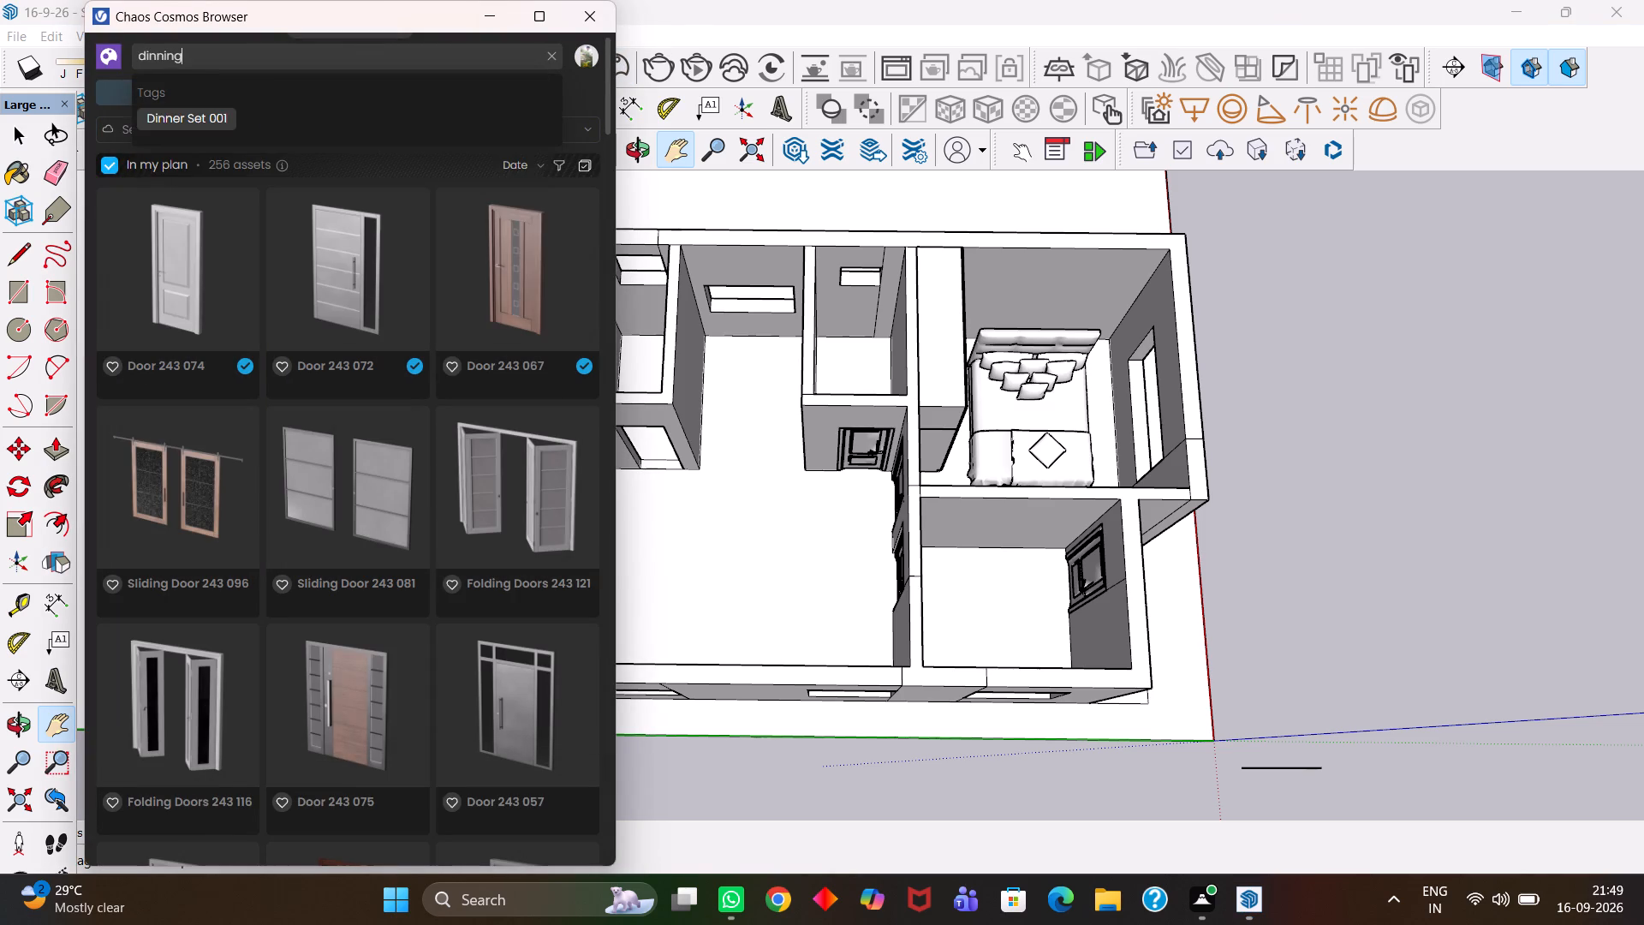
{"action": "key", "text": "Return"}
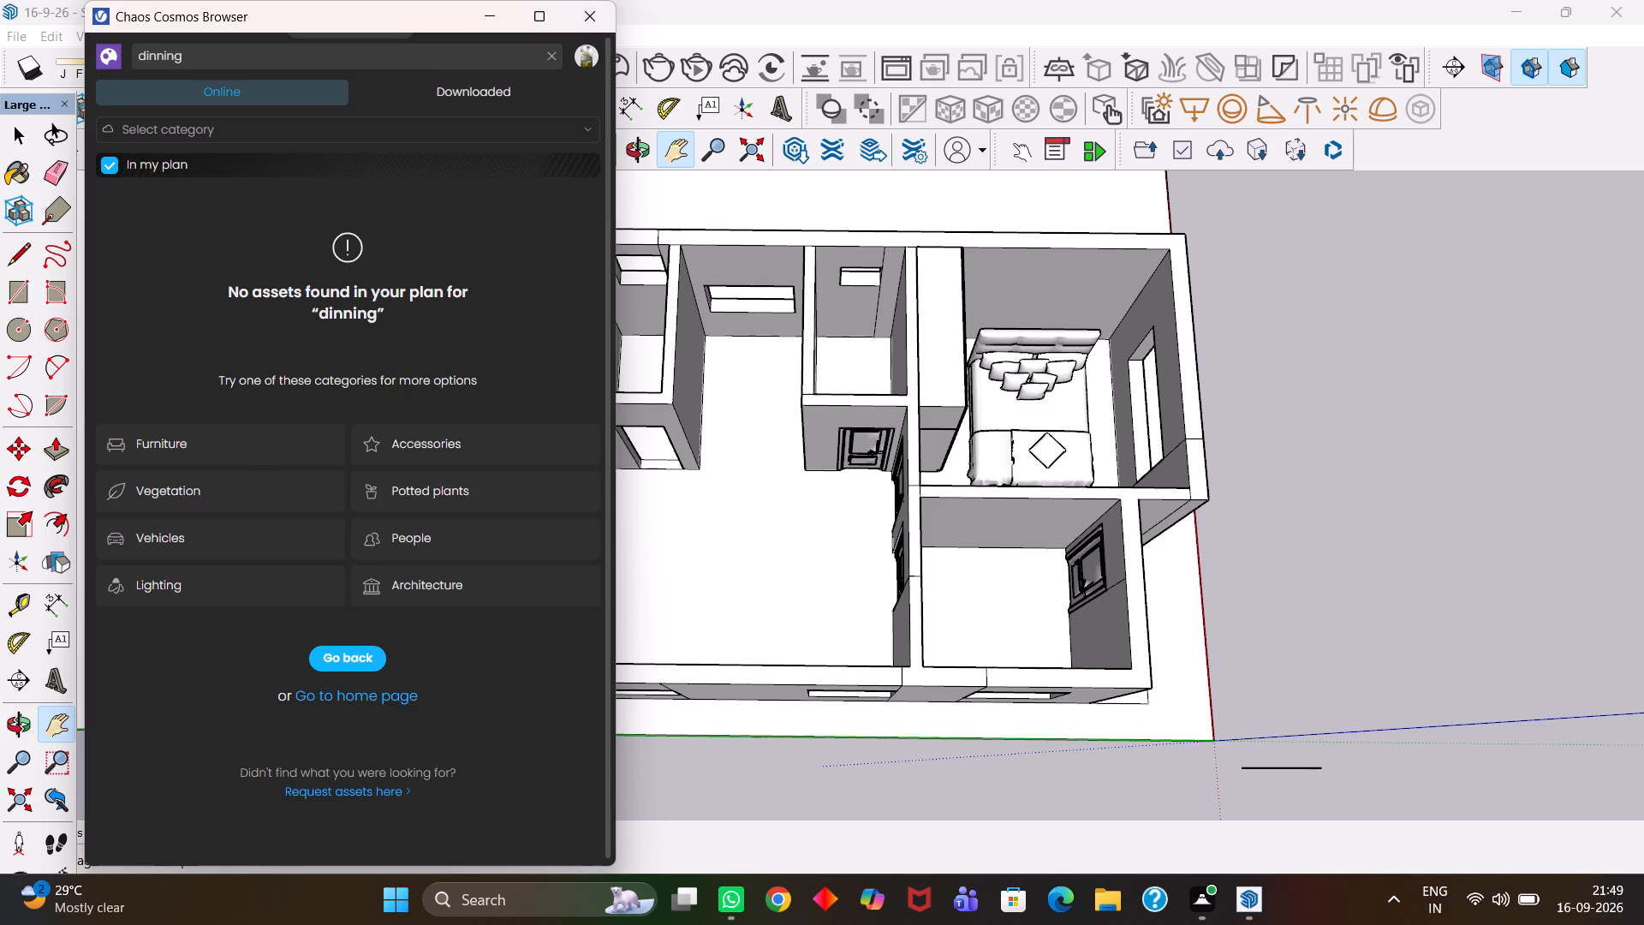
{"action": "left_click", "coordinate": [244, 96]}
{"action": "scroll", "coordinate": [233, 281], "scroll_direction": "down", "scroll_amount": 3}
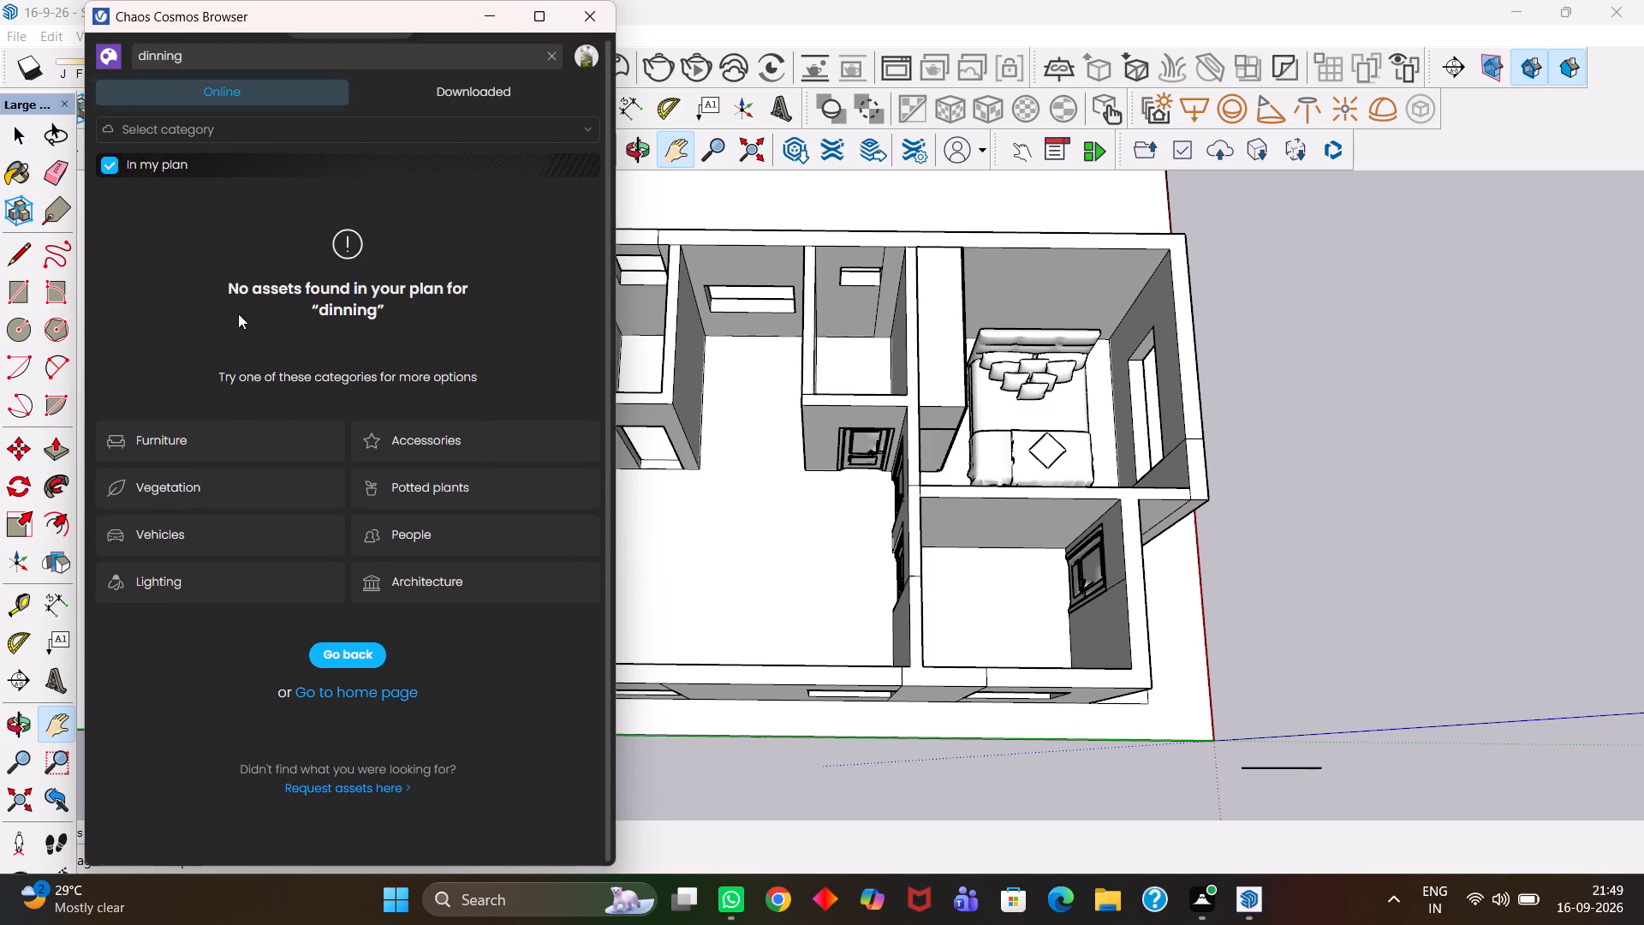
{"action": "scroll", "coordinate": [277, 397], "scroll_direction": "down", "scroll_amount": 3}
{"action": "scroll", "coordinate": [279, 403], "scroll_direction": "up", "scroll_amount": 1}
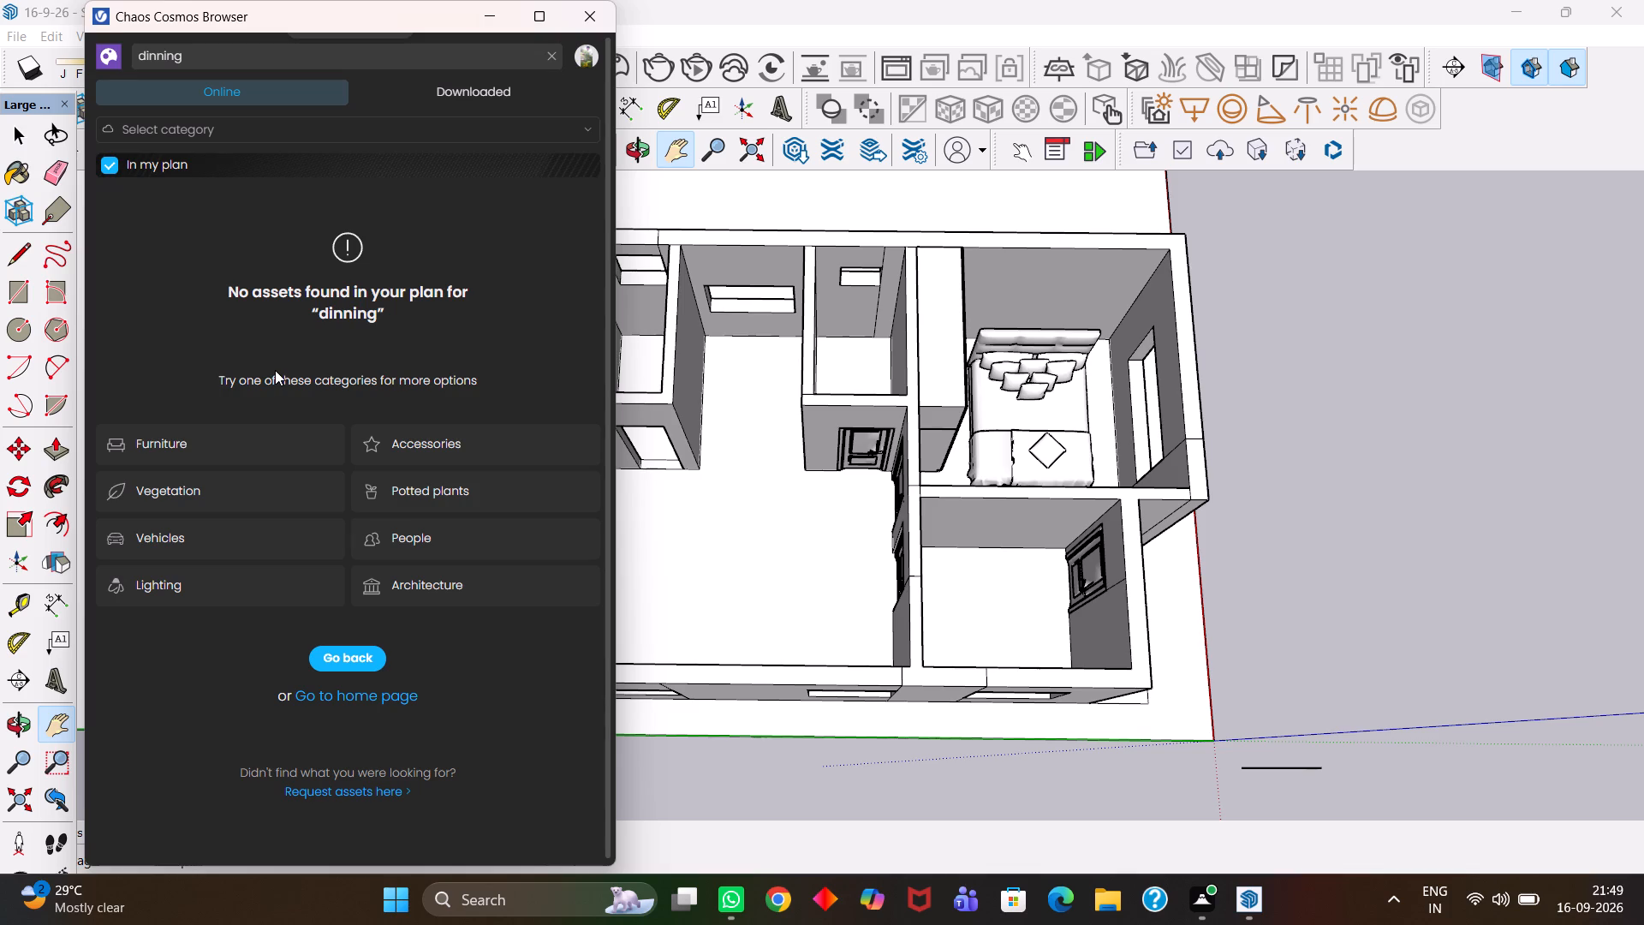
Open the Furniture category of the Chaos Cosmos online 3D models and look through its assets for a suitable dining table or dining set.
{"action": "left_click", "coordinate": [183, 439]}
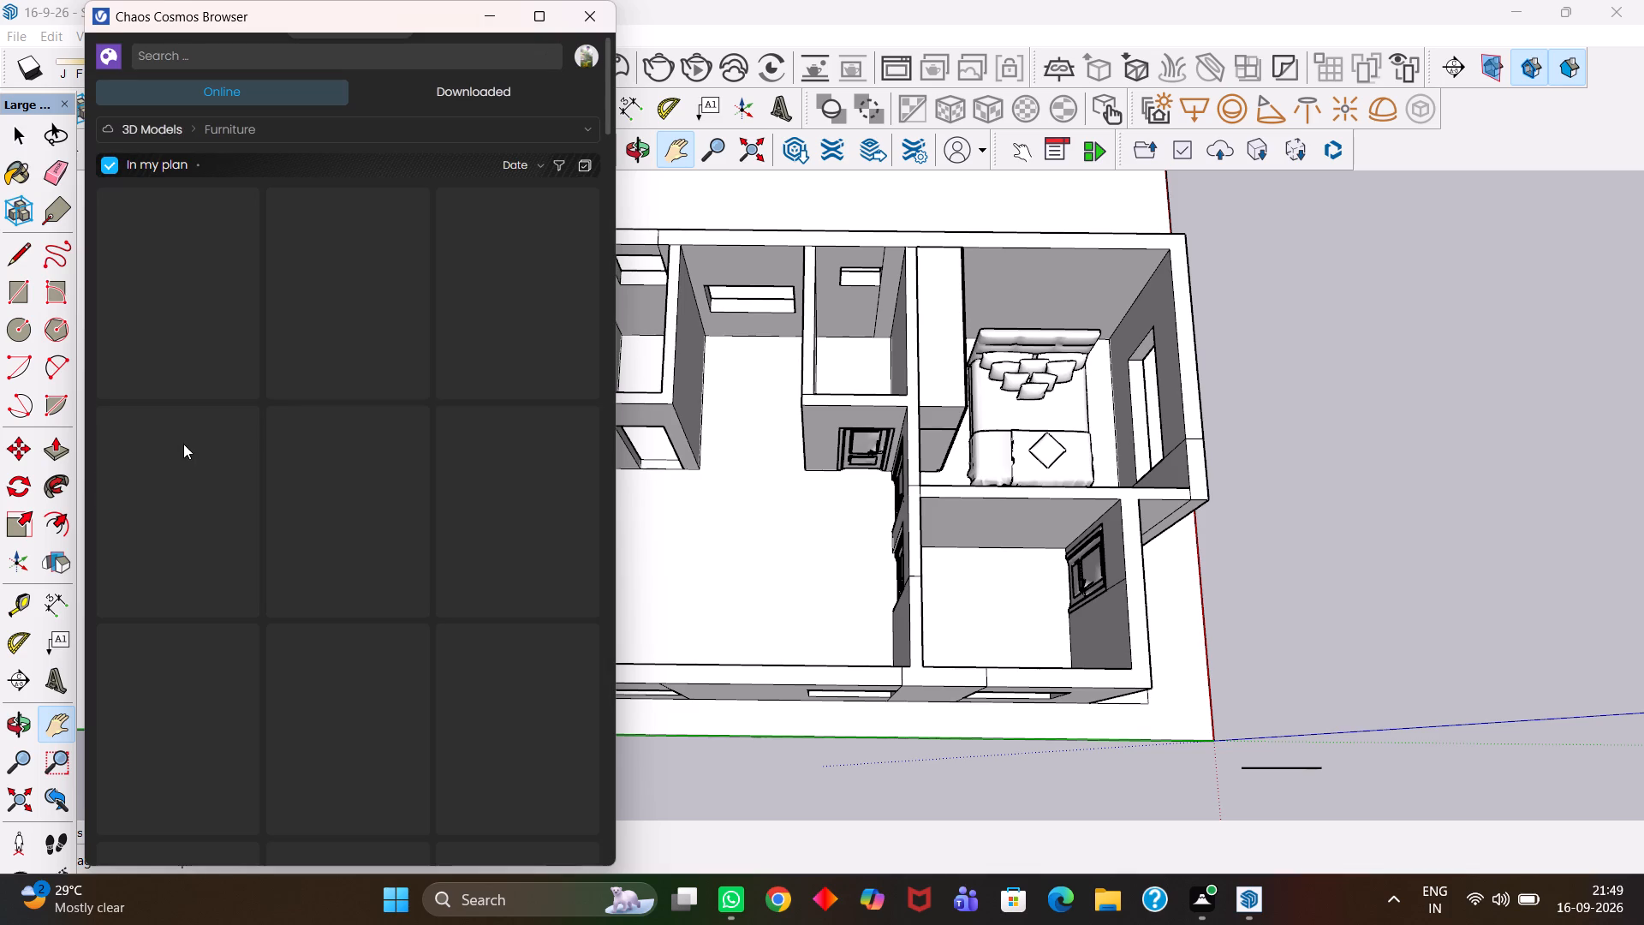
{"action": "scroll", "coordinate": [301, 307], "scroll_direction": "down", "scroll_amount": 10}
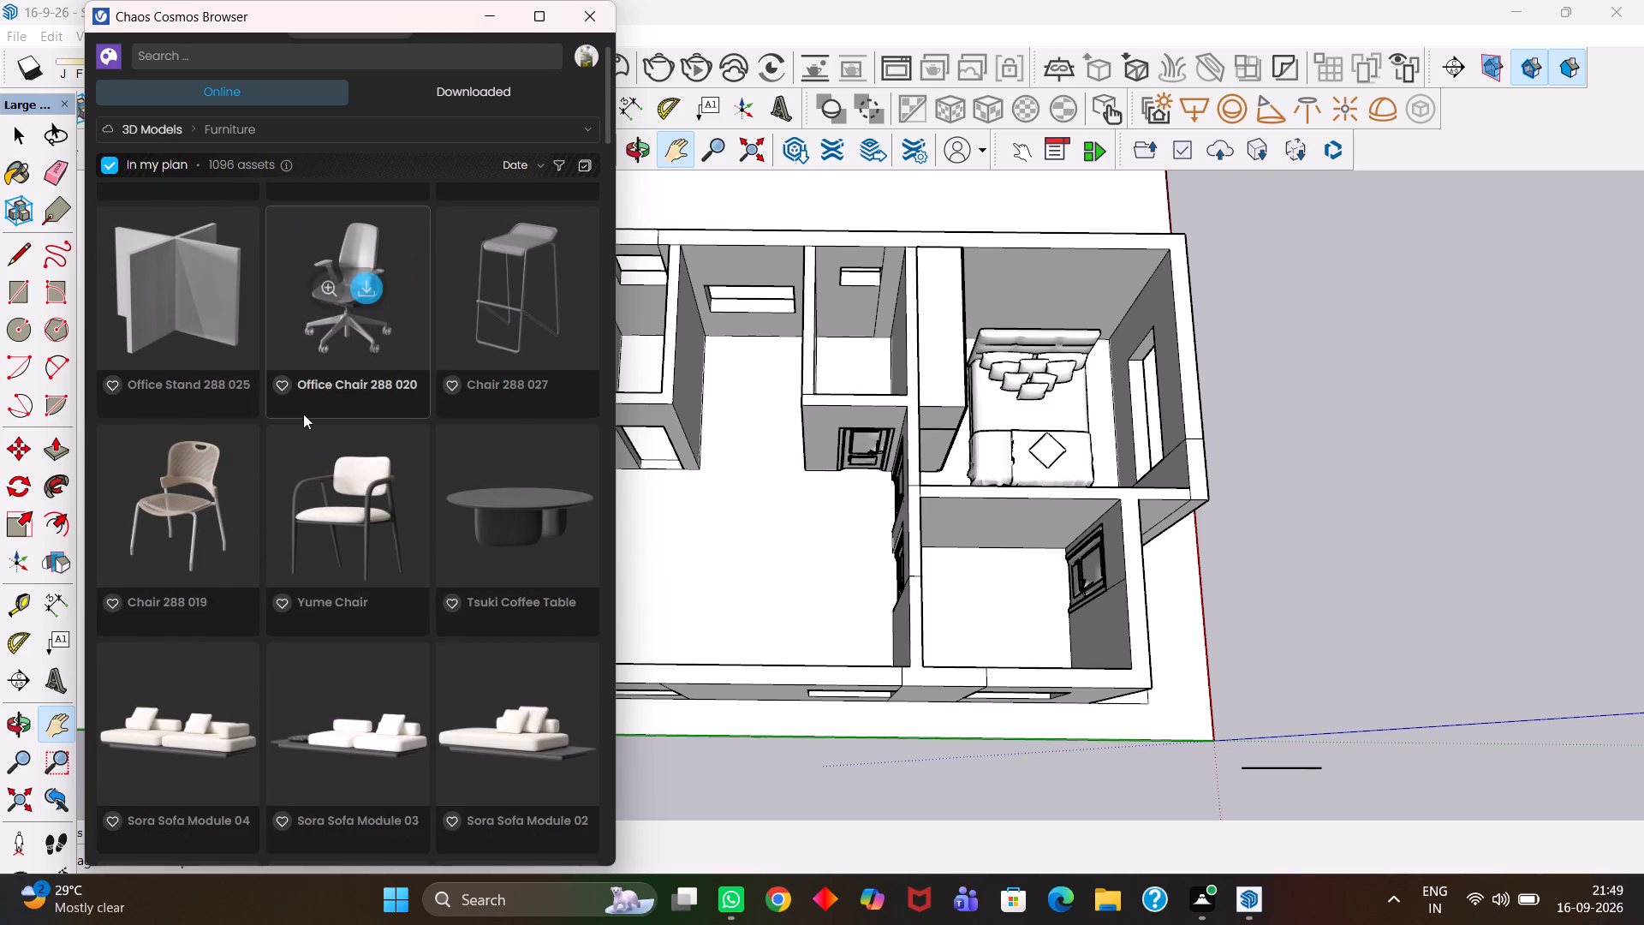
{"action": "scroll", "coordinate": [339, 452], "scroll_direction": "down", "scroll_amount": 7}
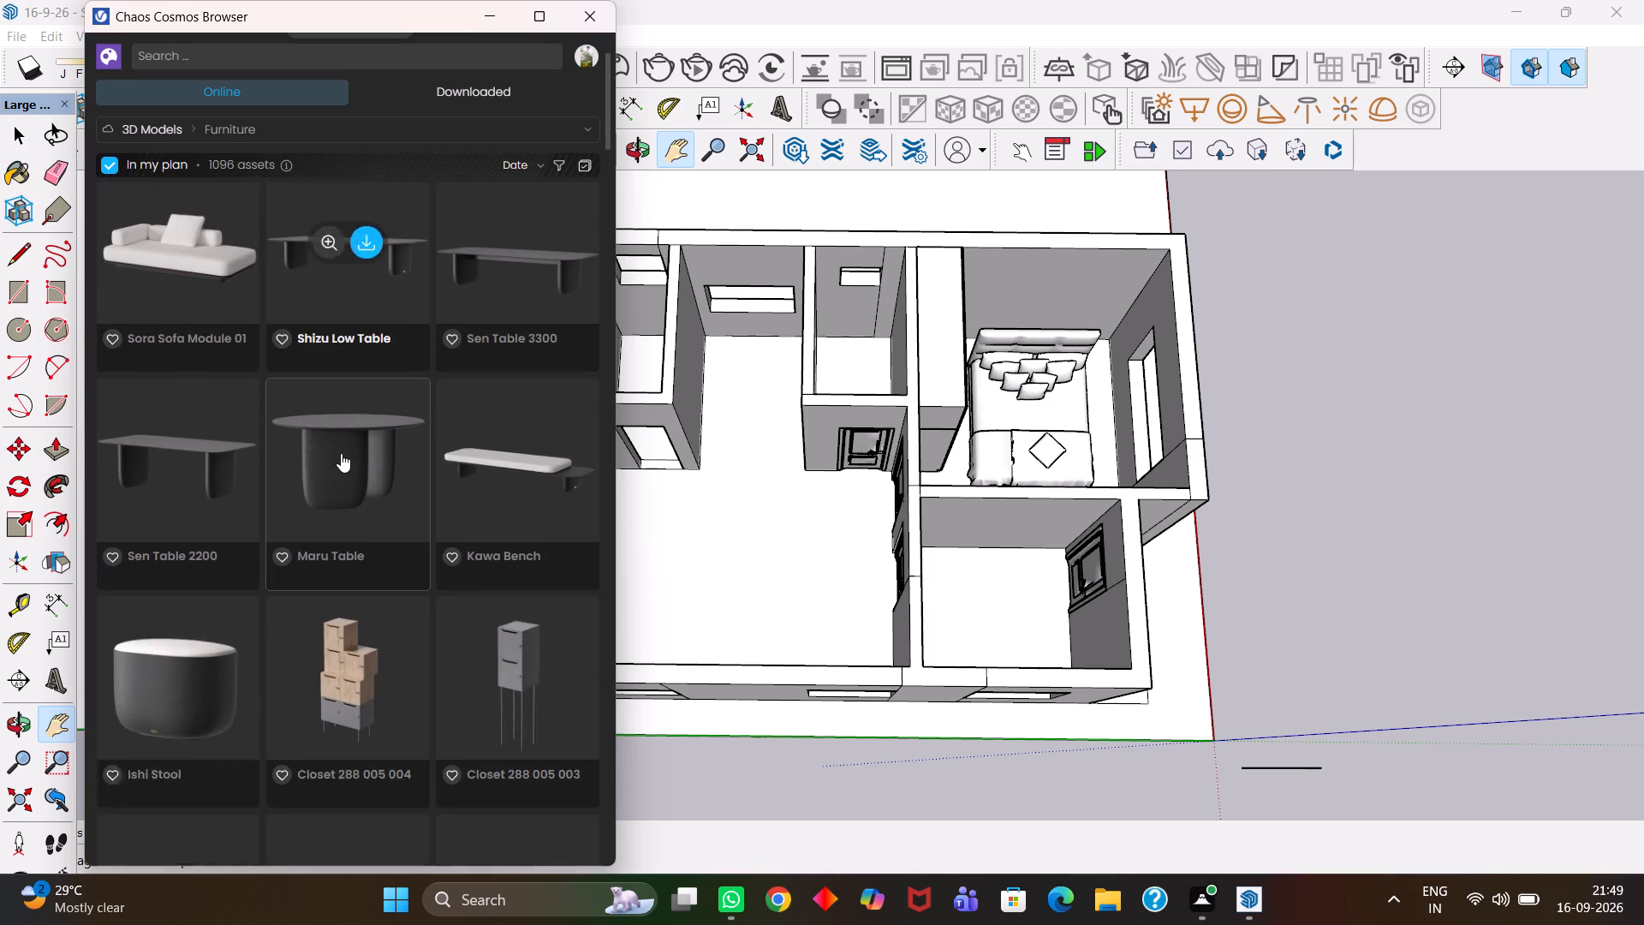
{"action": "scroll", "coordinate": [341, 453], "scroll_direction": "down", "scroll_amount": 10}
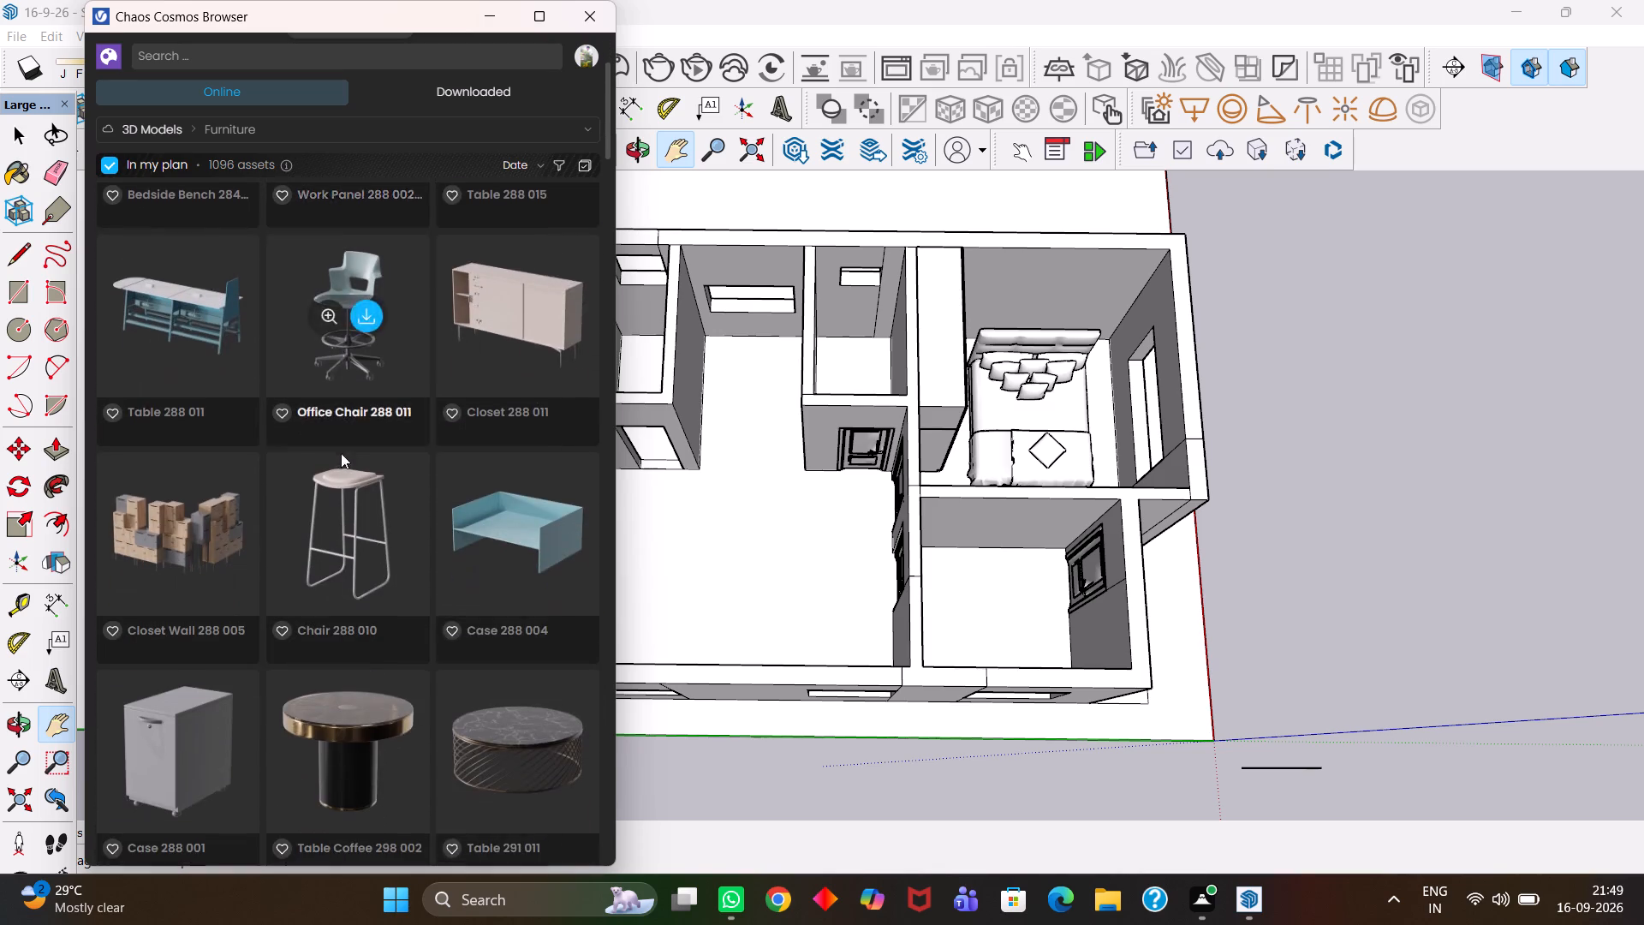
{"action": "scroll", "coordinate": [341, 453], "scroll_direction": "down", "scroll_amount": 4}
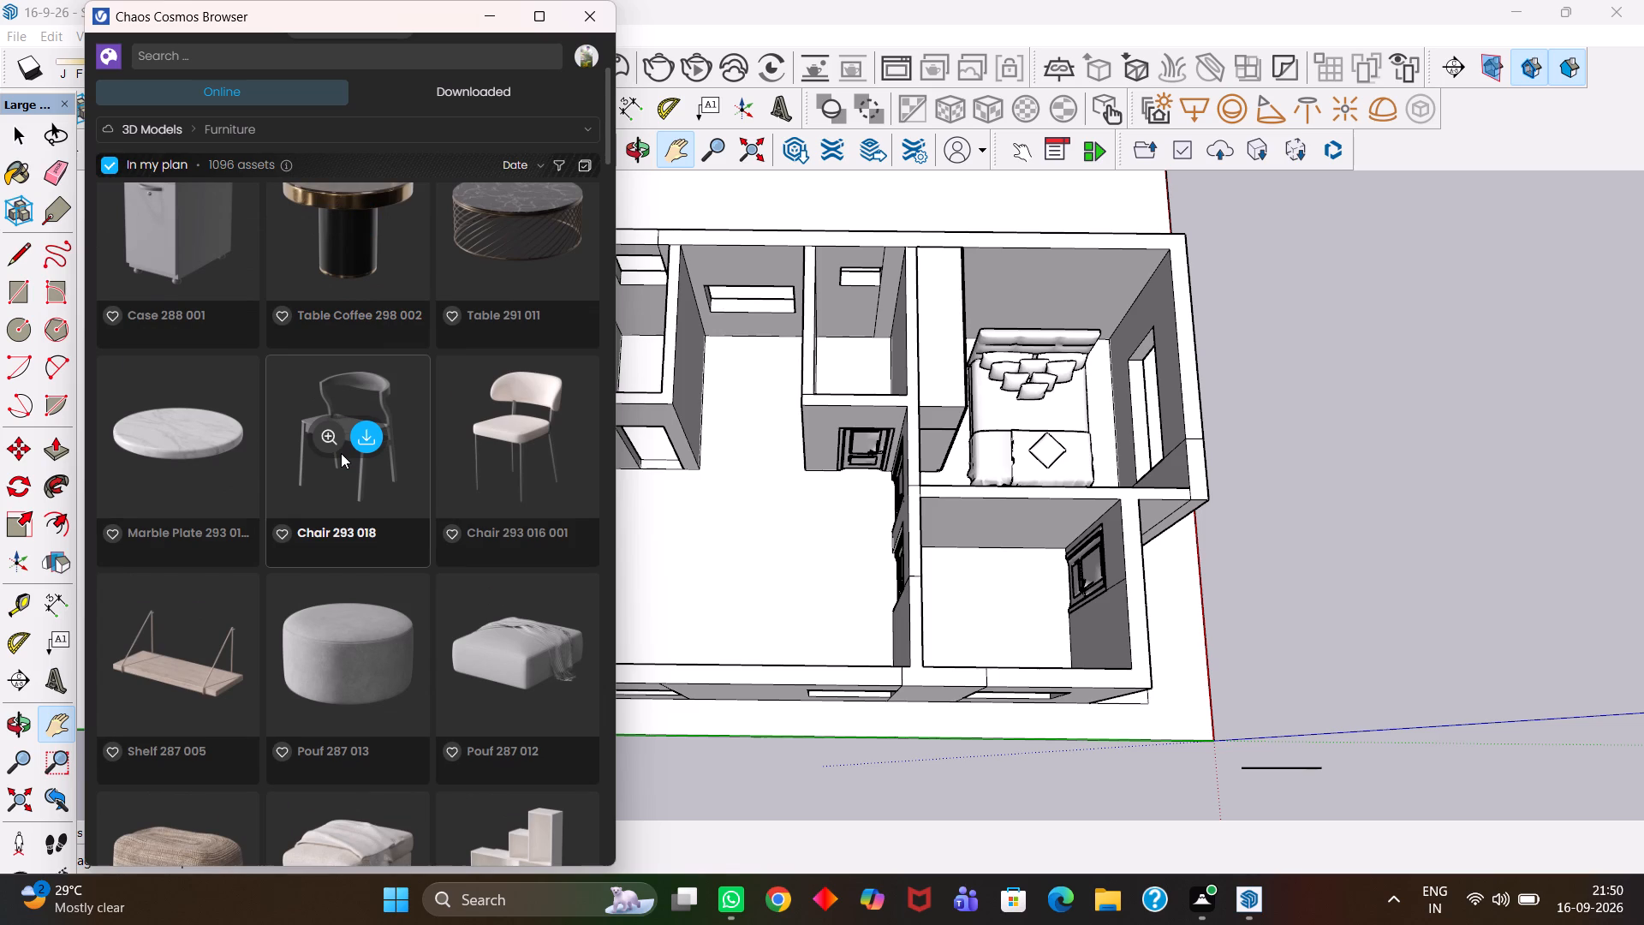
{"action": "scroll", "coordinate": [341, 453], "scroll_direction": "down", "scroll_amount": 4}
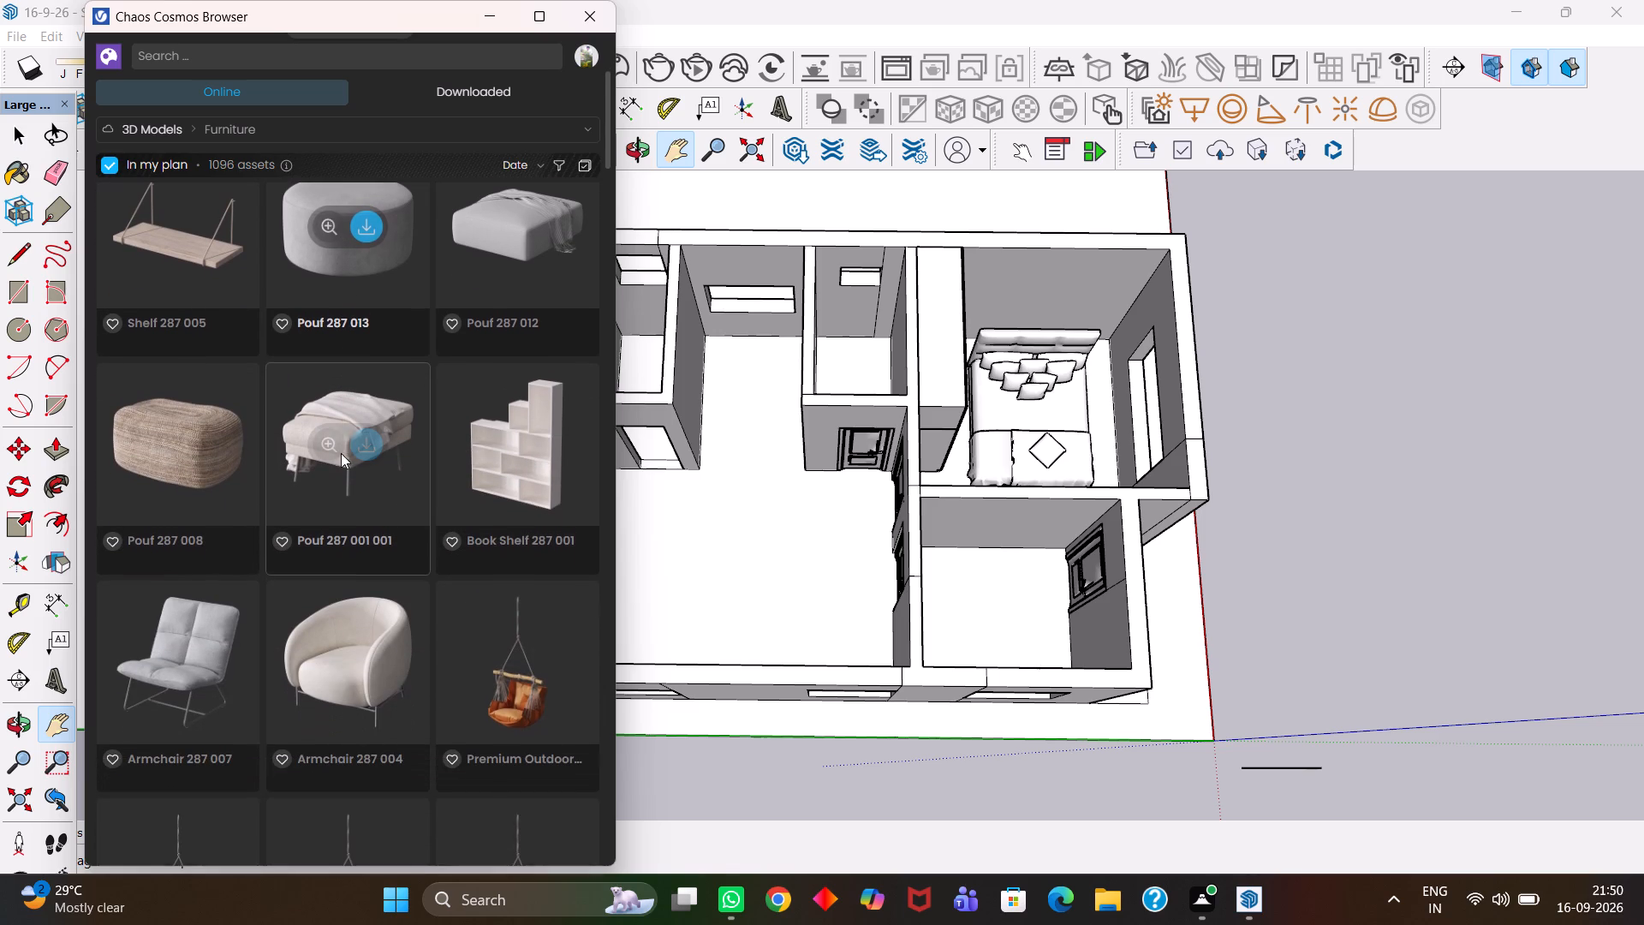
{"action": "scroll", "coordinate": [341, 453], "scroll_direction": "down", "scroll_amount": 2}
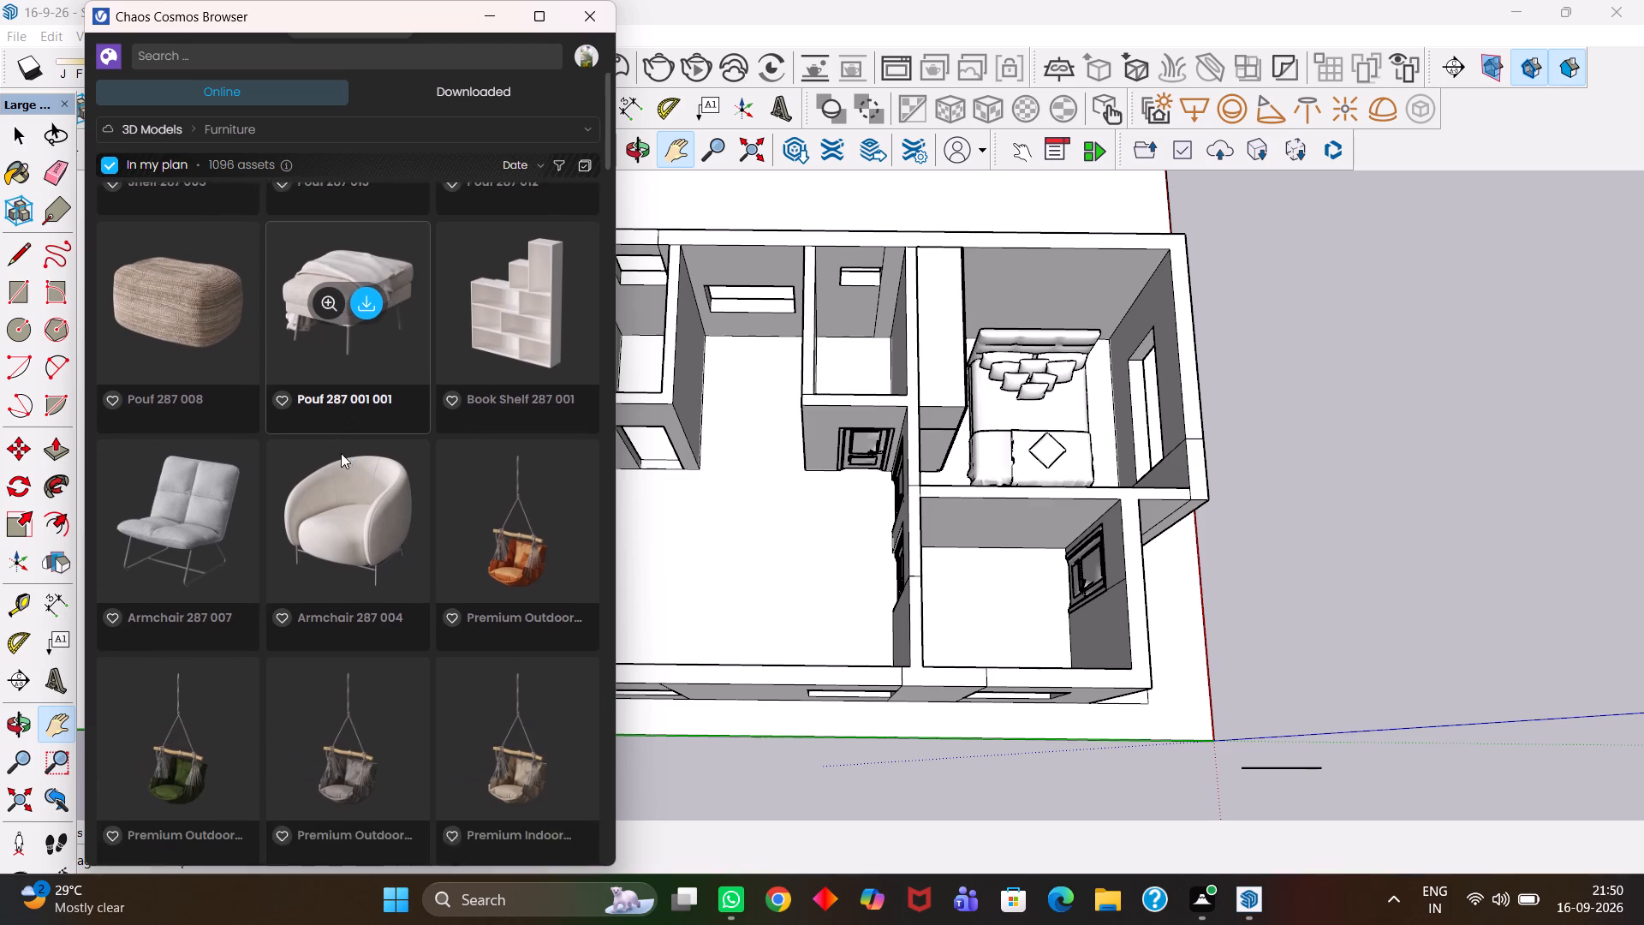
{"action": "scroll", "coordinate": [341, 453], "scroll_direction": "down", "scroll_amount": 5}
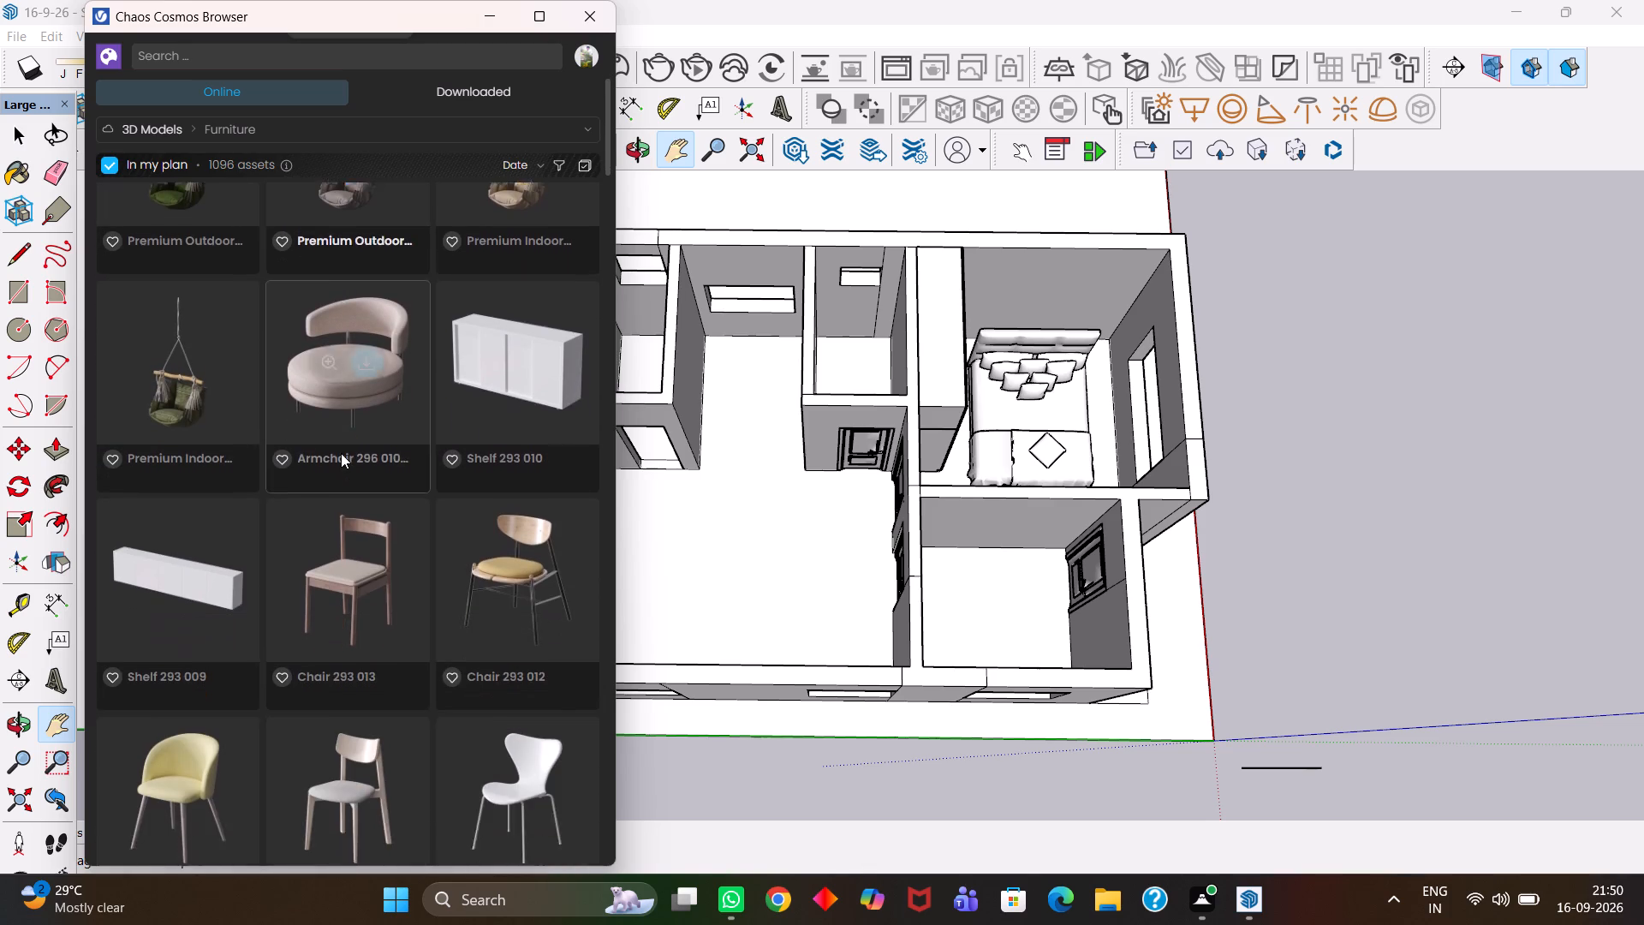
{"action": "scroll", "coordinate": [341, 453], "scroll_direction": "down", "scroll_amount": 8}
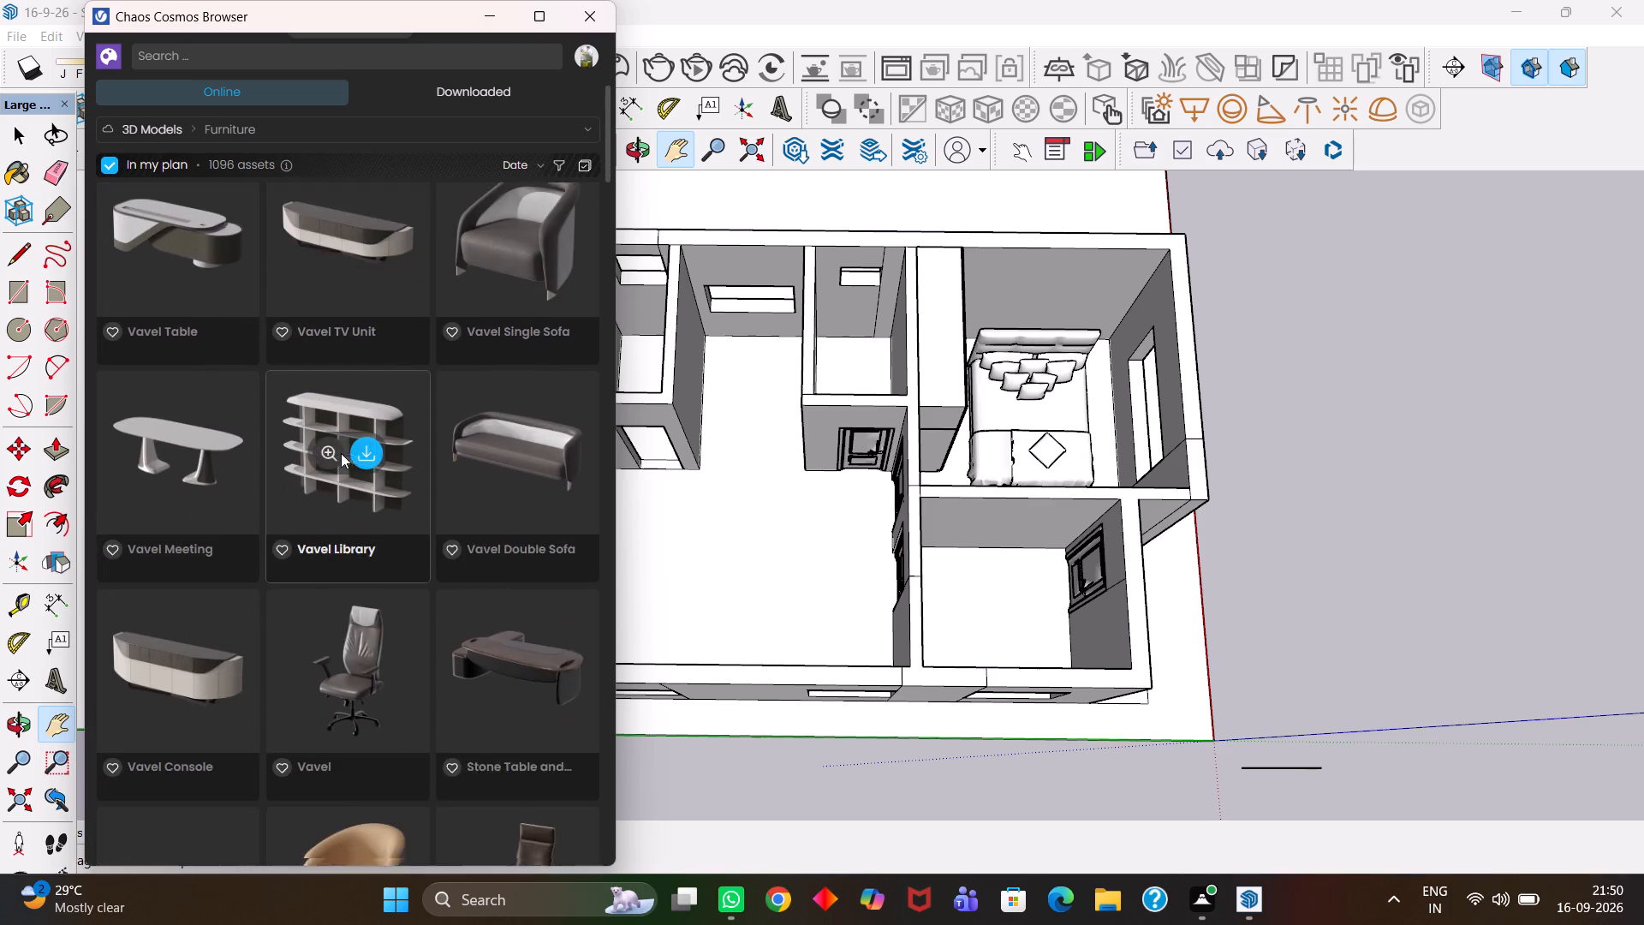
{"action": "scroll", "coordinate": [341, 453], "scroll_direction": "down", "scroll_amount": 7}
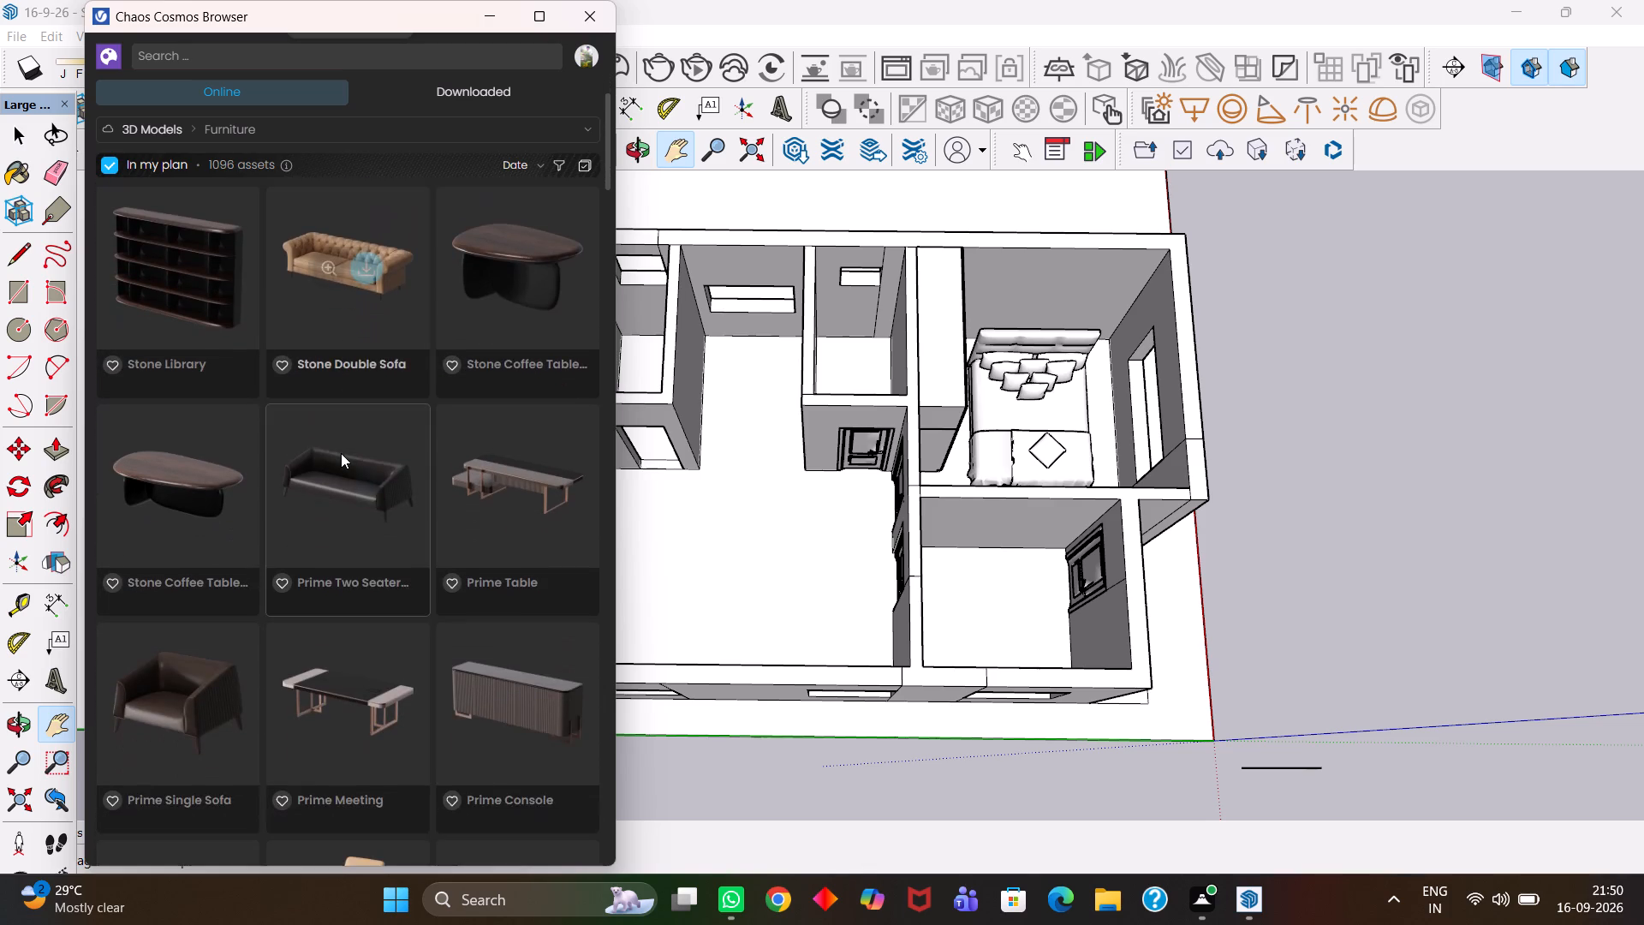
{"action": "scroll", "coordinate": [341, 453], "scroll_direction": "down", "scroll_amount": 1}
{"action": "scroll", "coordinate": [357, 578], "scroll_direction": "down", "scroll_amount": 2}
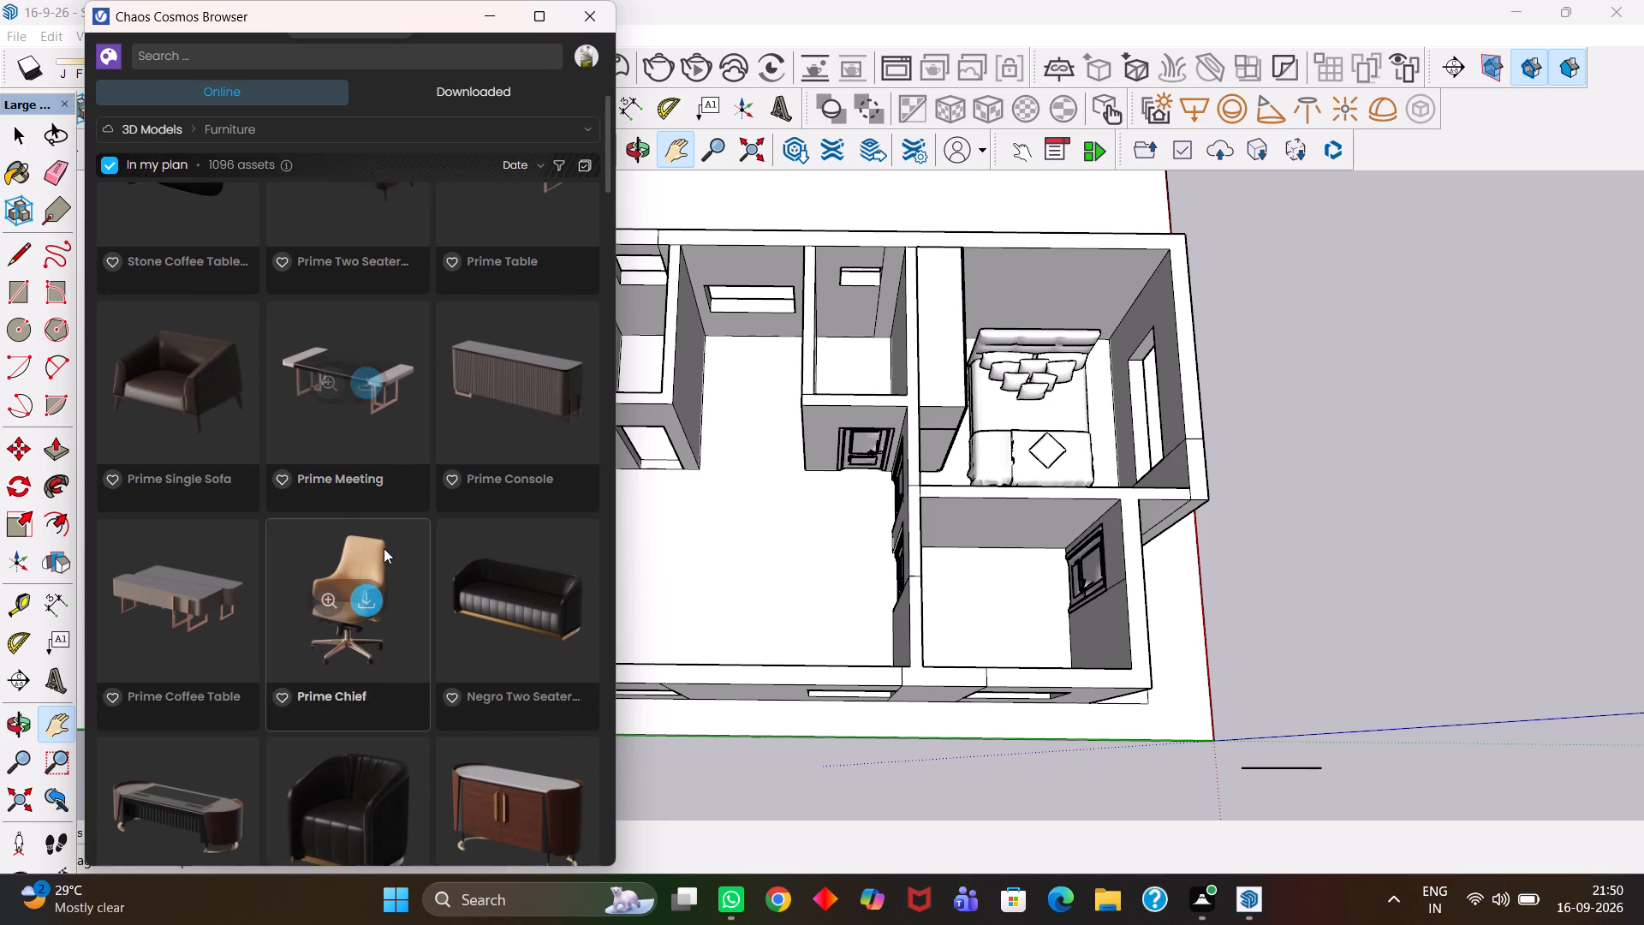
{"action": "scroll", "coordinate": [387, 544], "scroll_direction": "down", "scroll_amount": 8}
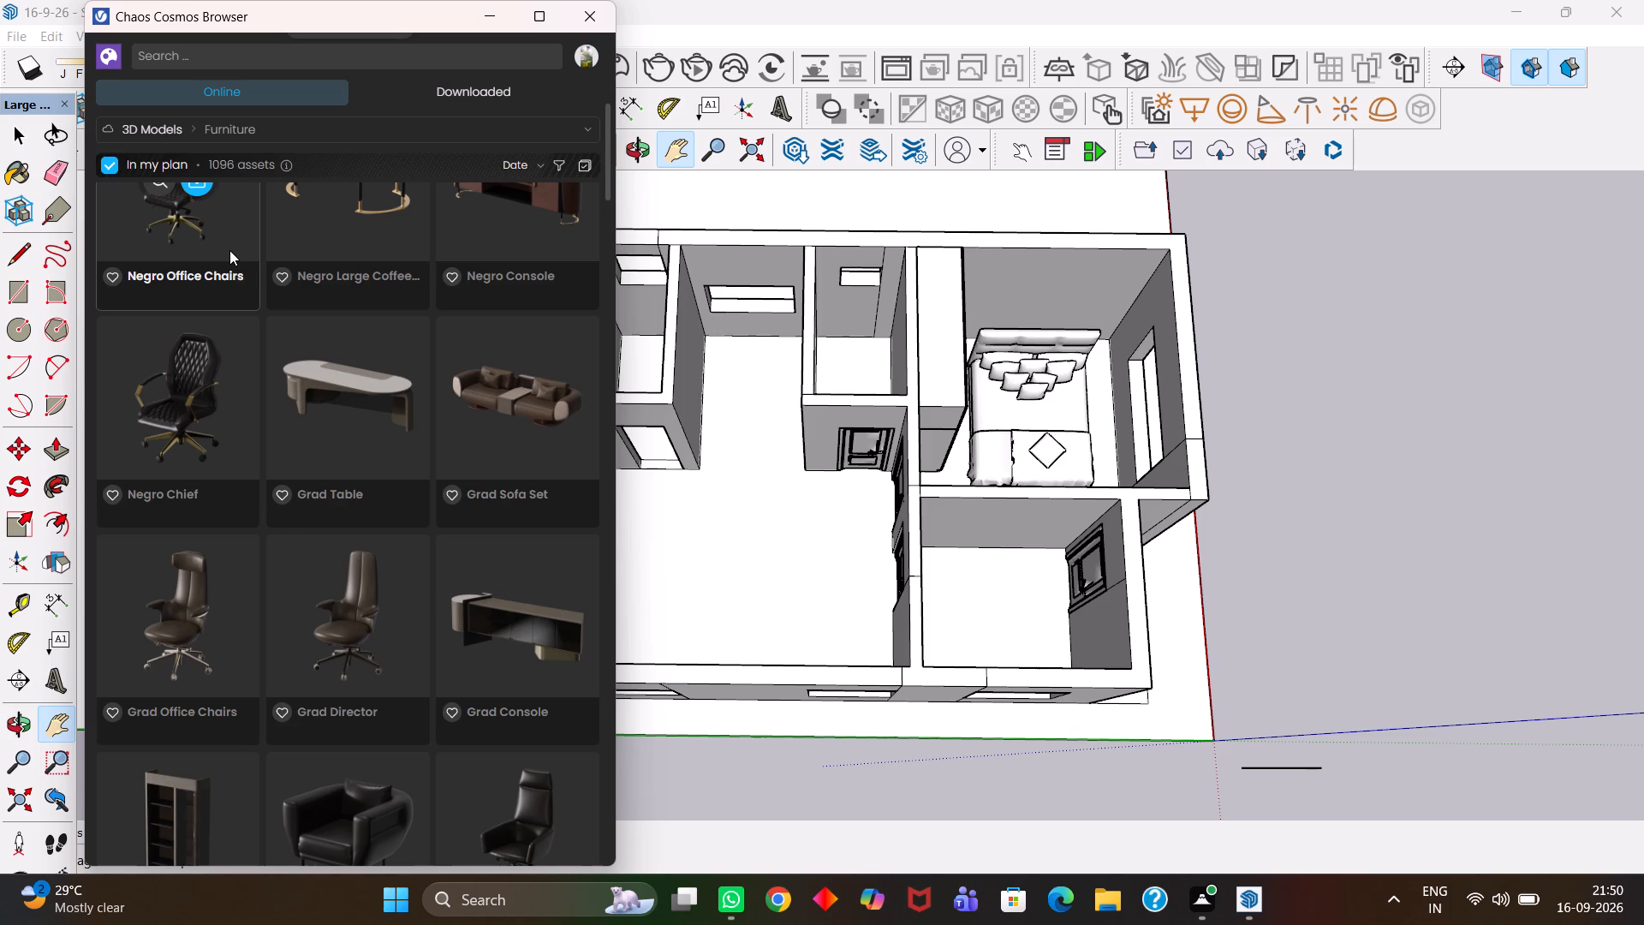
{"action": "scroll", "coordinate": [229, 250], "scroll_direction": "down", "scroll_amount": 2}
{"action": "scroll", "coordinate": [406, 329], "scroll_direction": "down", "scroll_amount": 2}
{"action": "scroll", "coordinate": [408, 392], "scroll_direction": "up", "scroll_amount": 2}
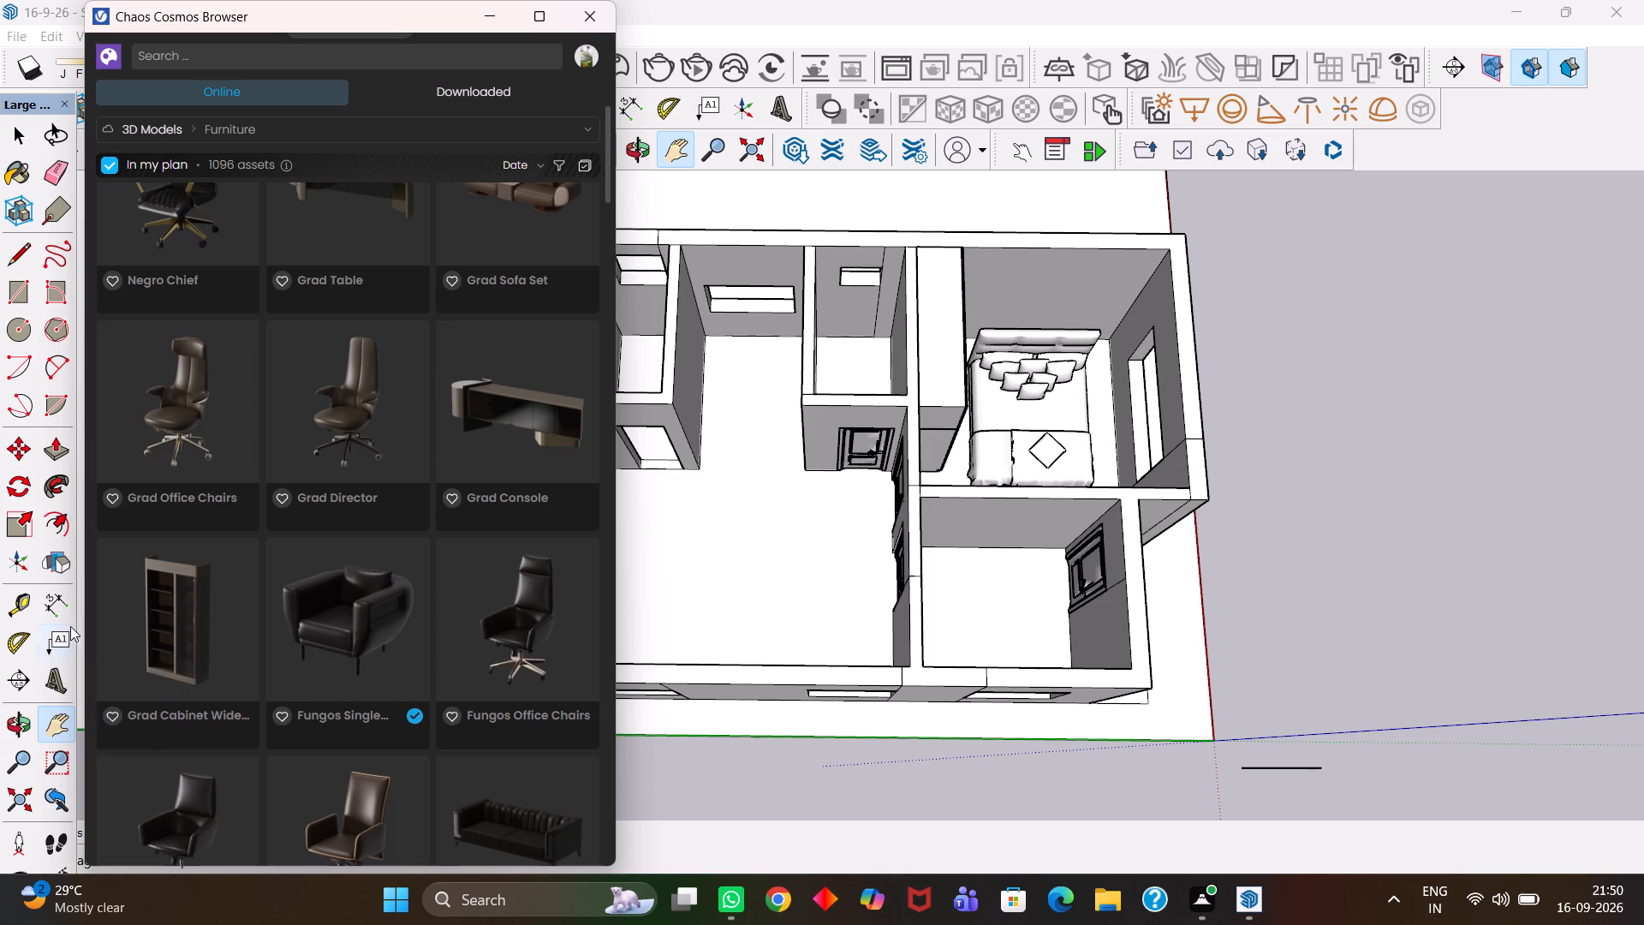
{"action": "scroll", "coordinate": [397, 445], "scroll_direction": "down", "scroll_amount": 4}
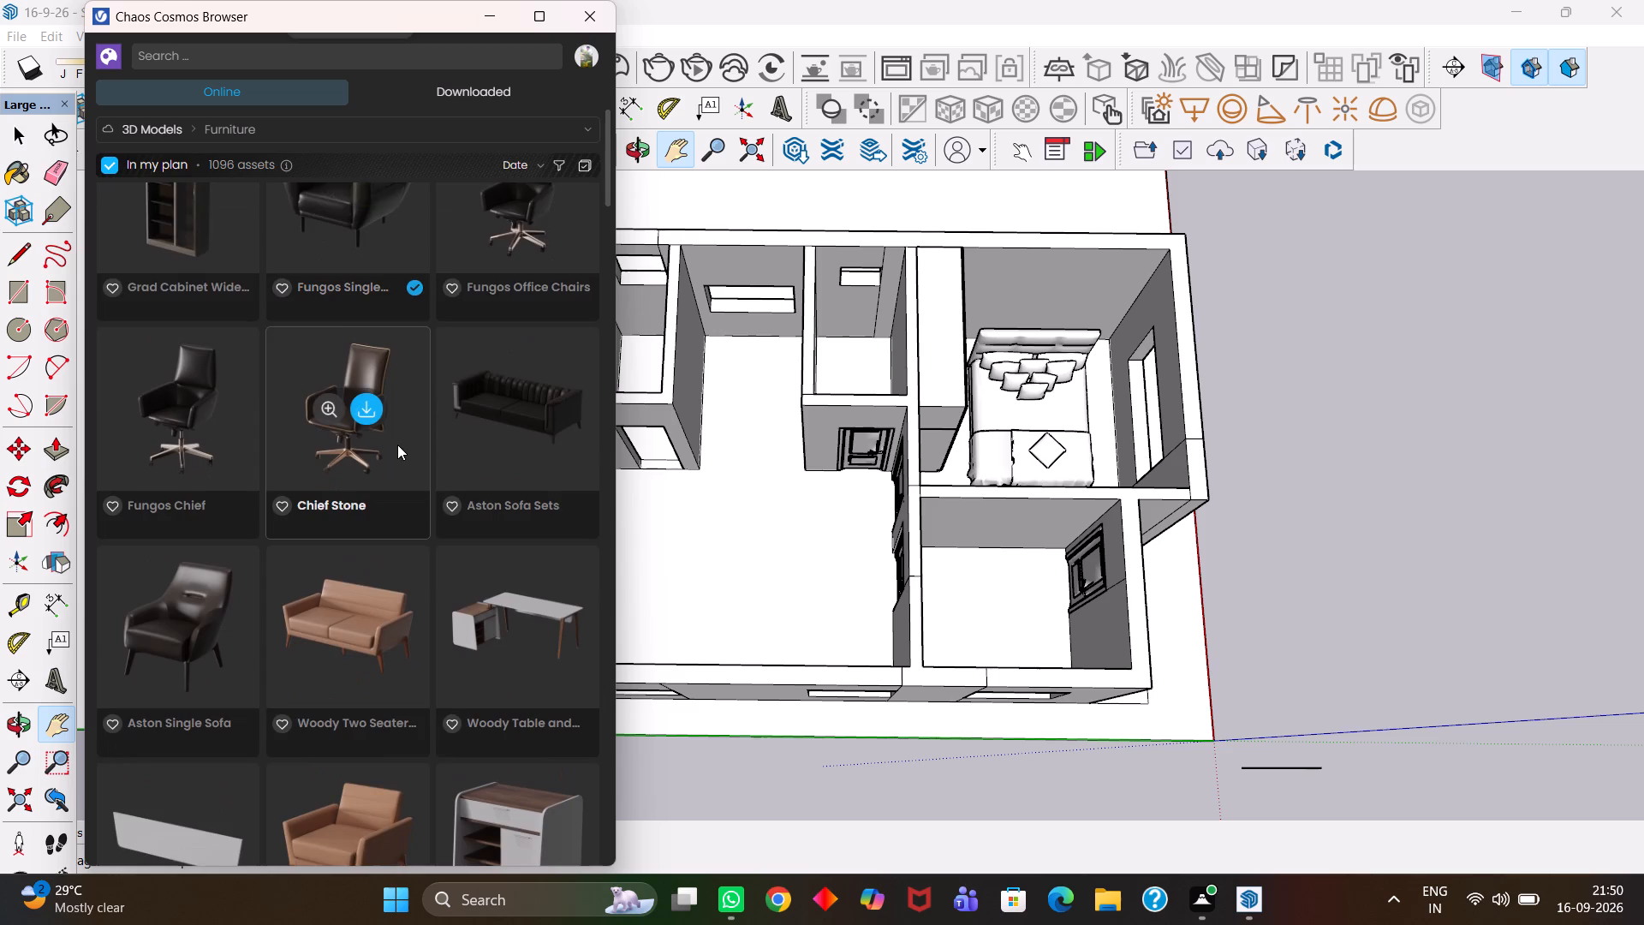
{"action": "scroll", "coordinate": [397, 445], "scroll_direction": "down", "scroll_amount": 2}
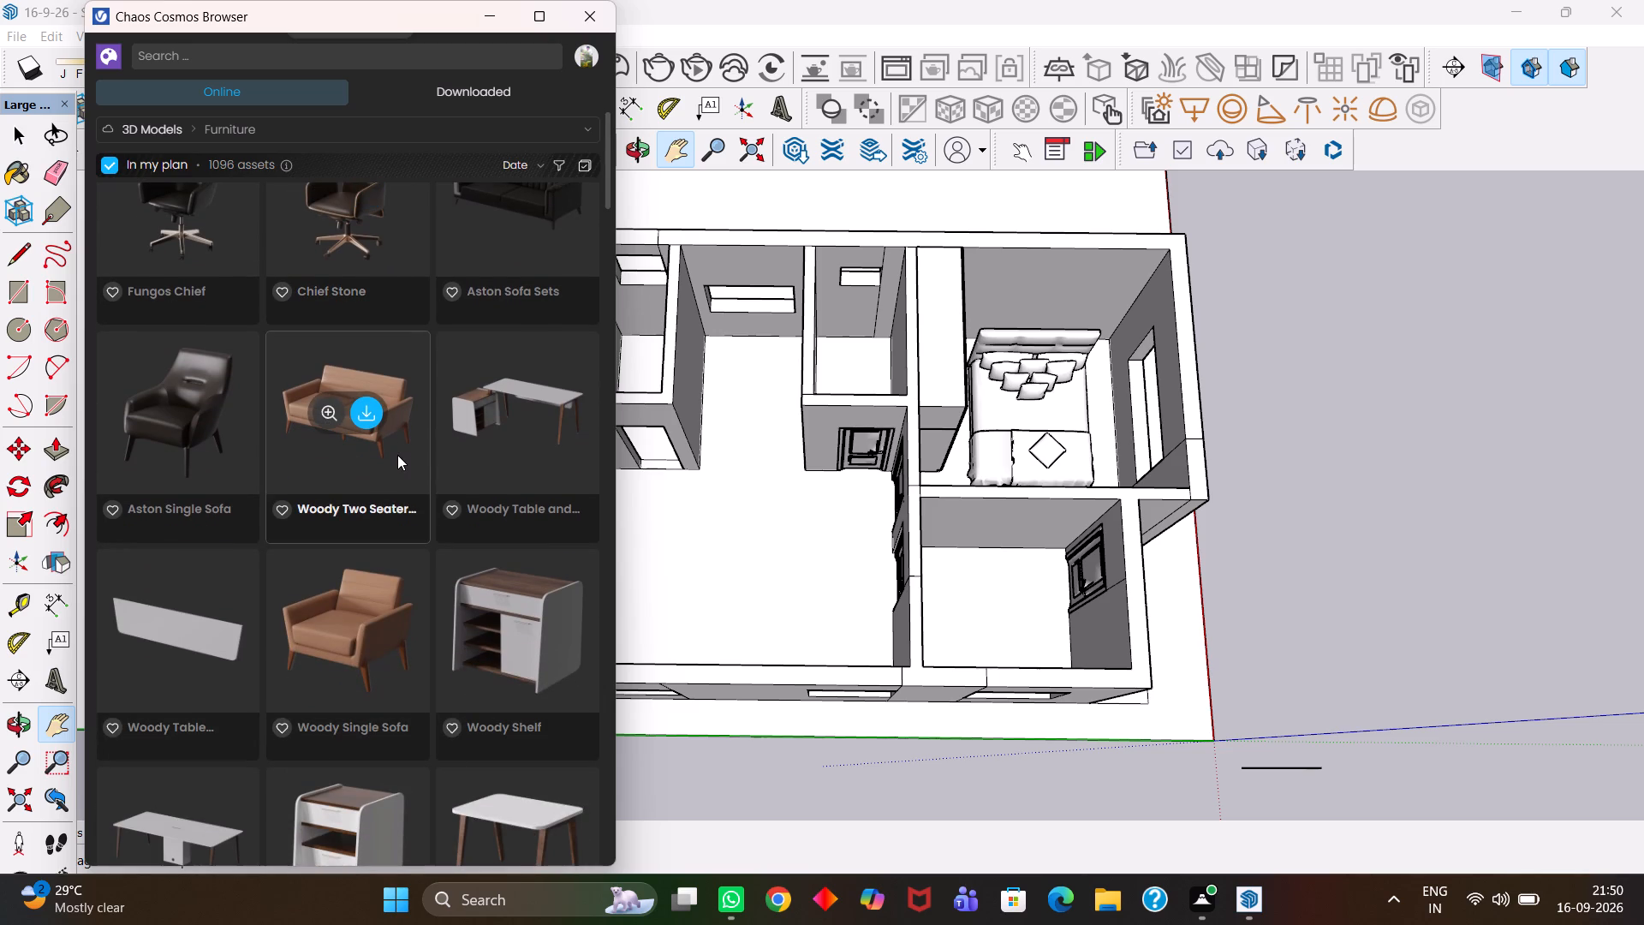
{"action": "scroll", "coordinate": [397, 455], "scroll_direction": "down", "scroll_amount": 7}
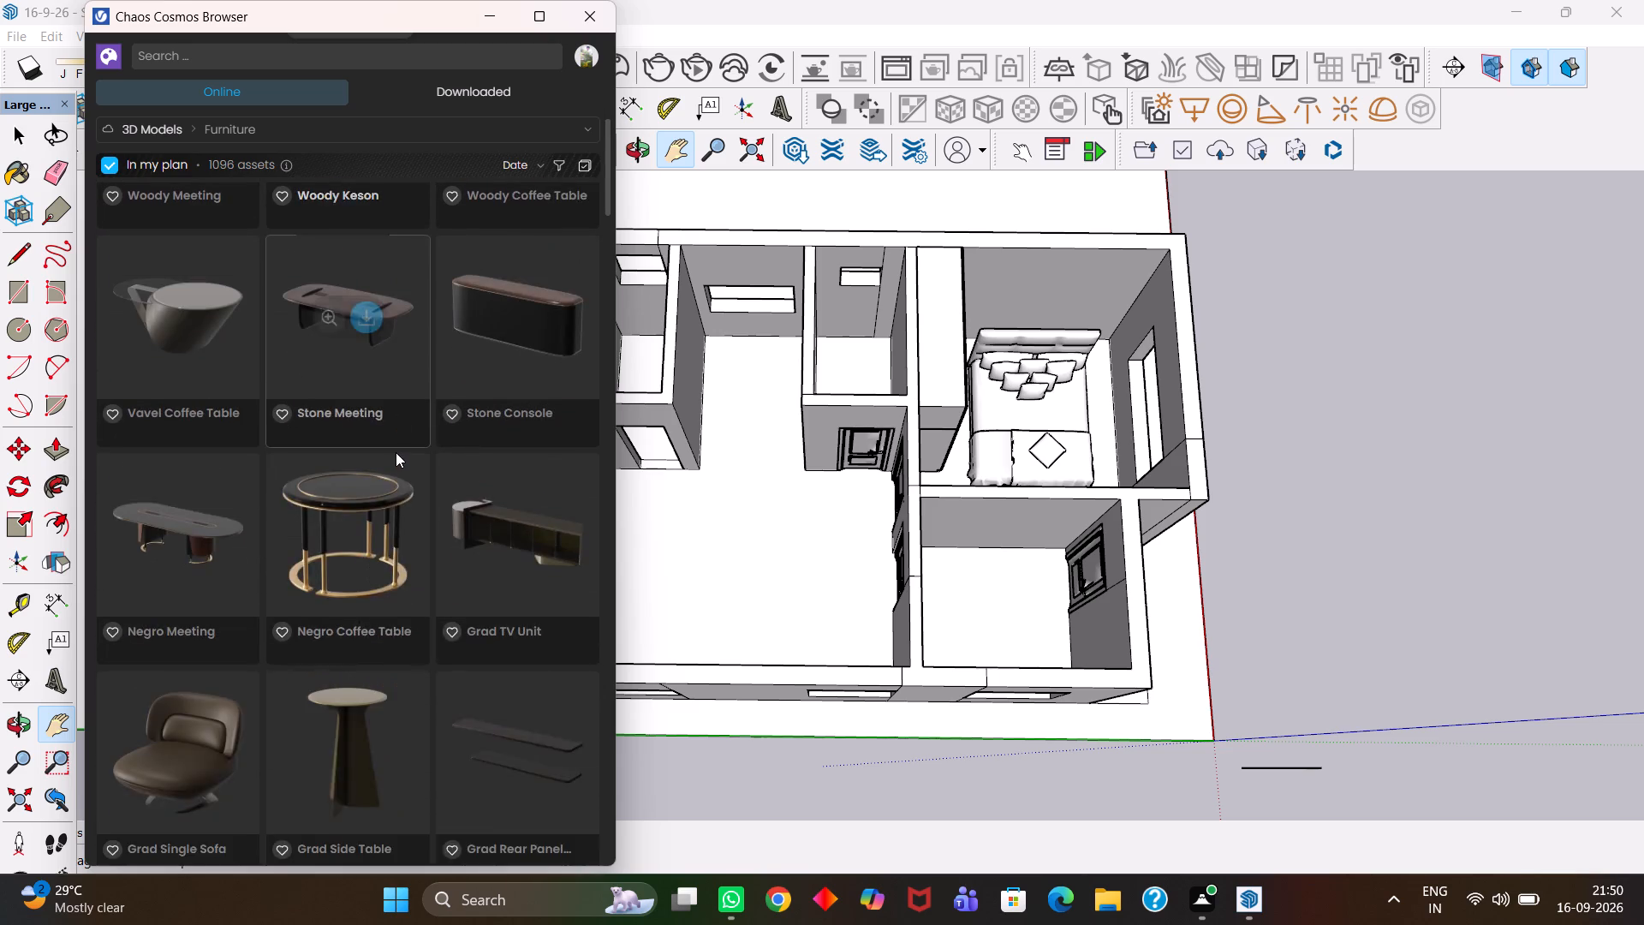
{"action": "scroll", "coordinate": [396, 452], "scroll_direction": "down", "scroll_amount": 8}
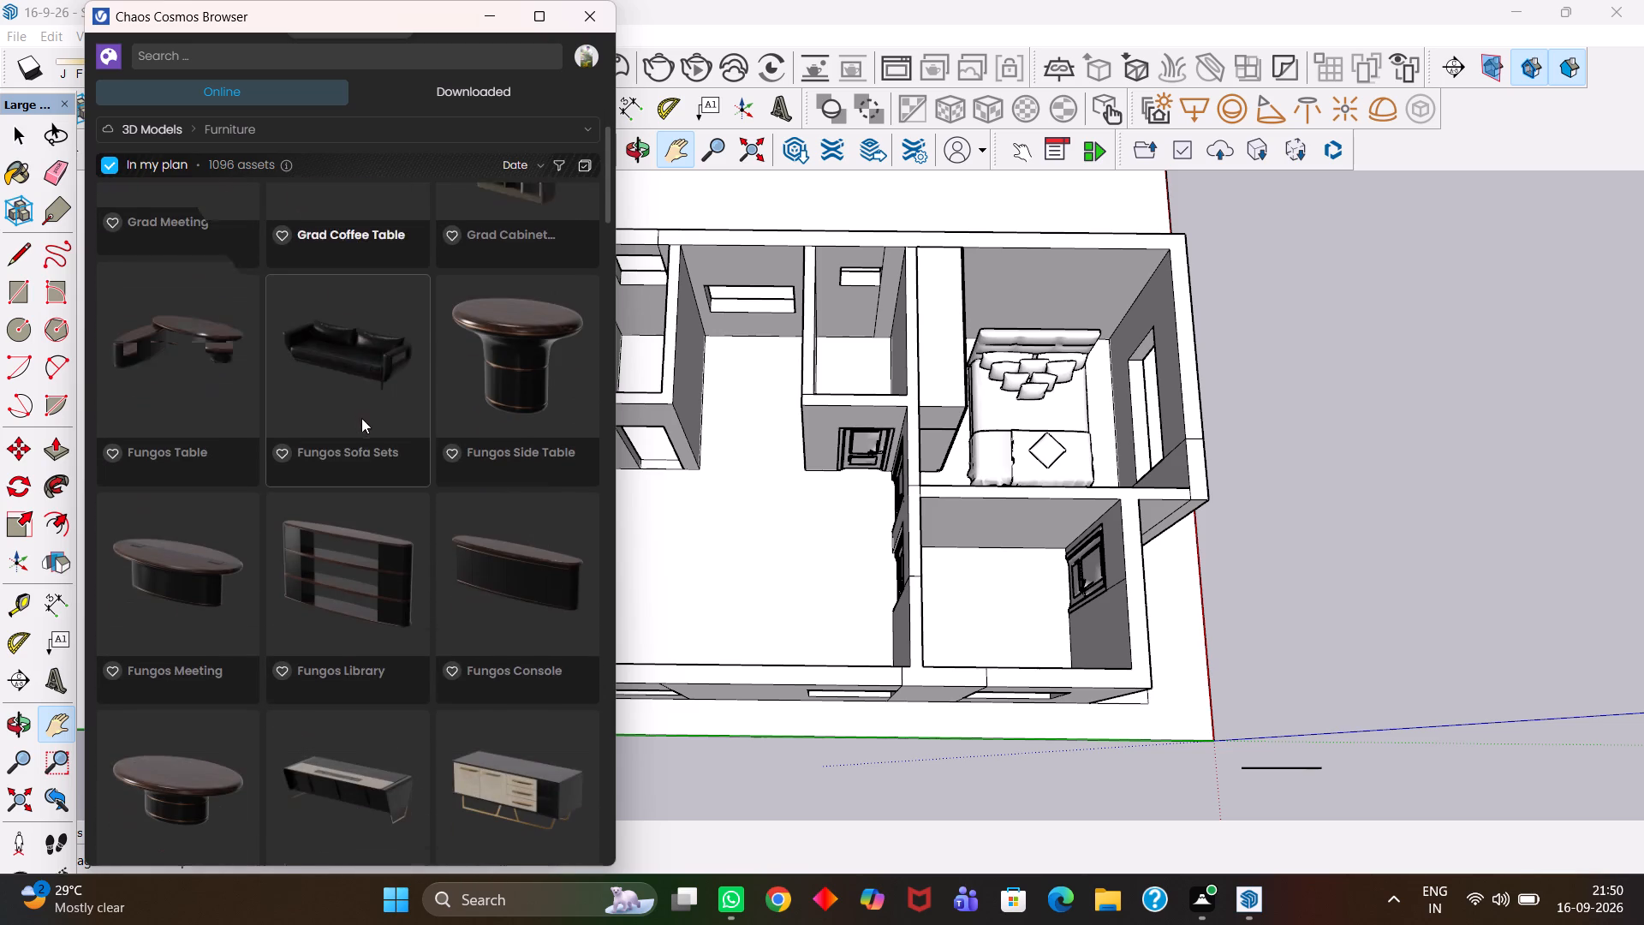
{"action": "scroll", "coordinate": [357, 411], "scroll_direction": "down", "scroll_amount": 3}
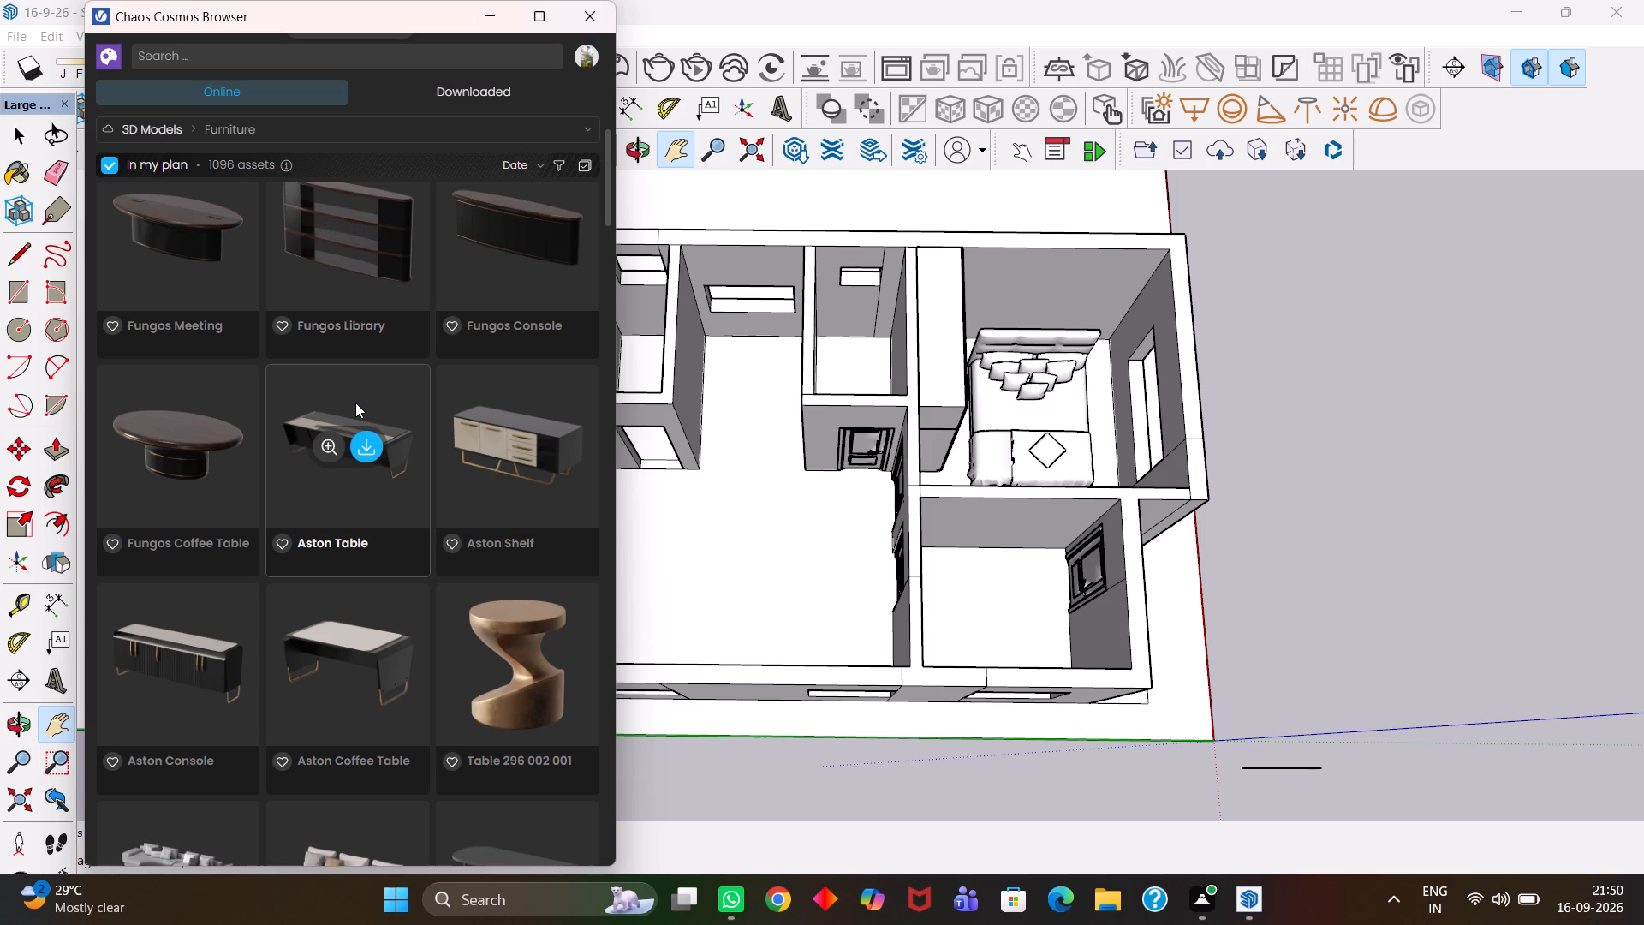
{"action": "scroll", "coordinate": [355, 403], "scroll_direction": "down", "scroll_amount": 1}
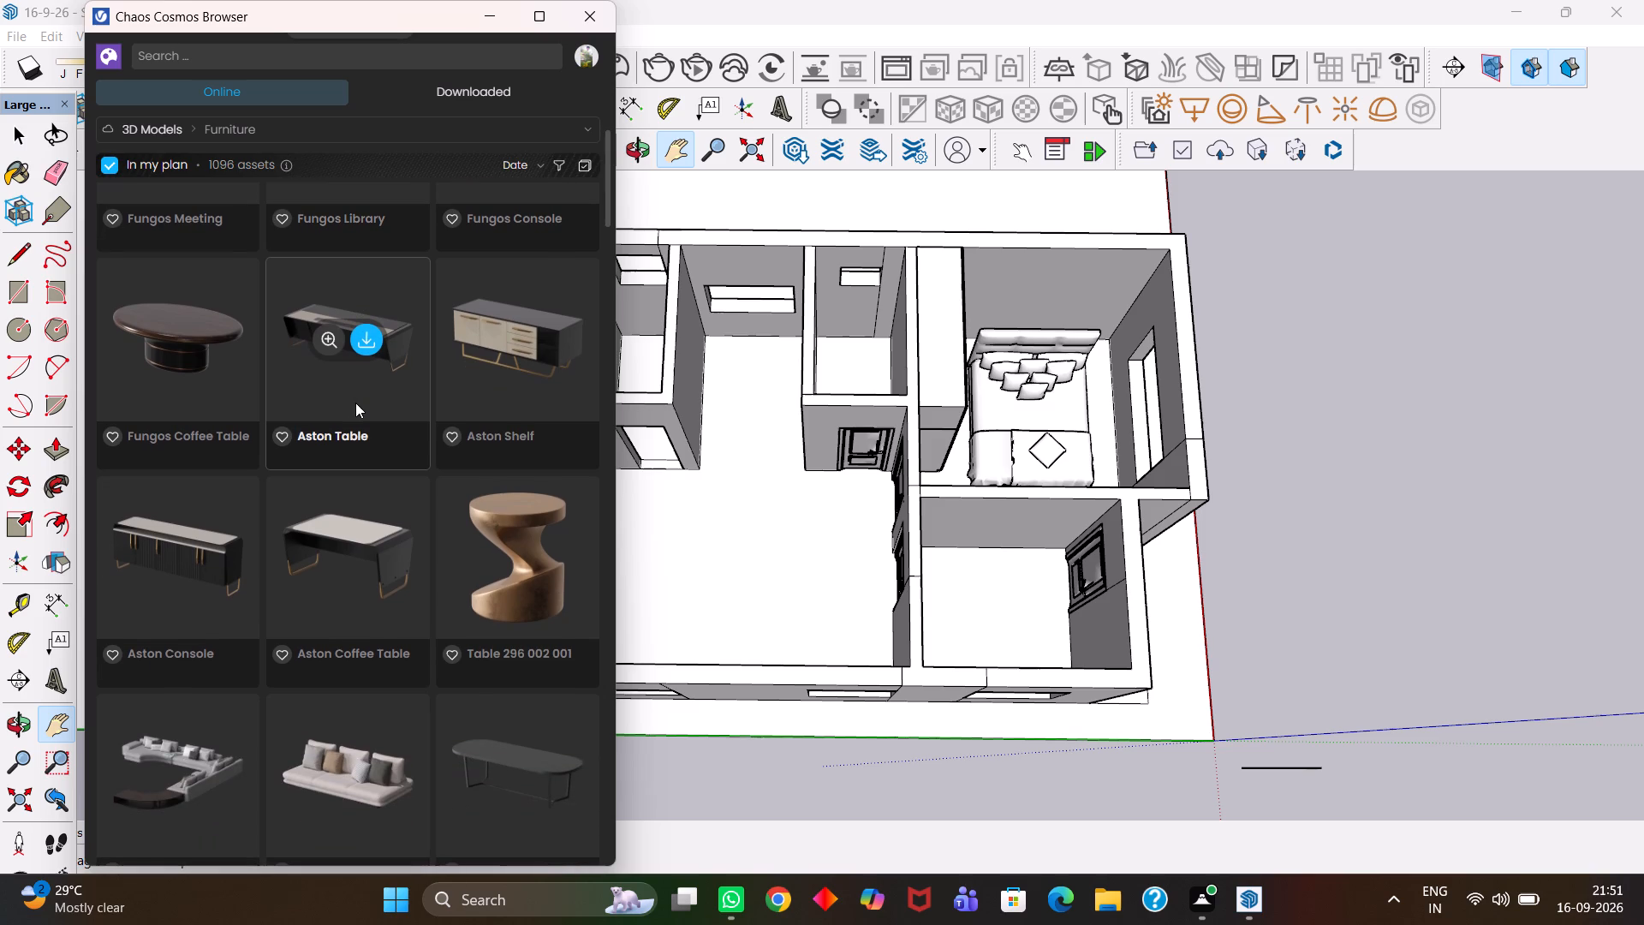
{"action": "scroll", "coordinate": [355, 403], "scroll_direction": "down", "scroll_amount": 3}
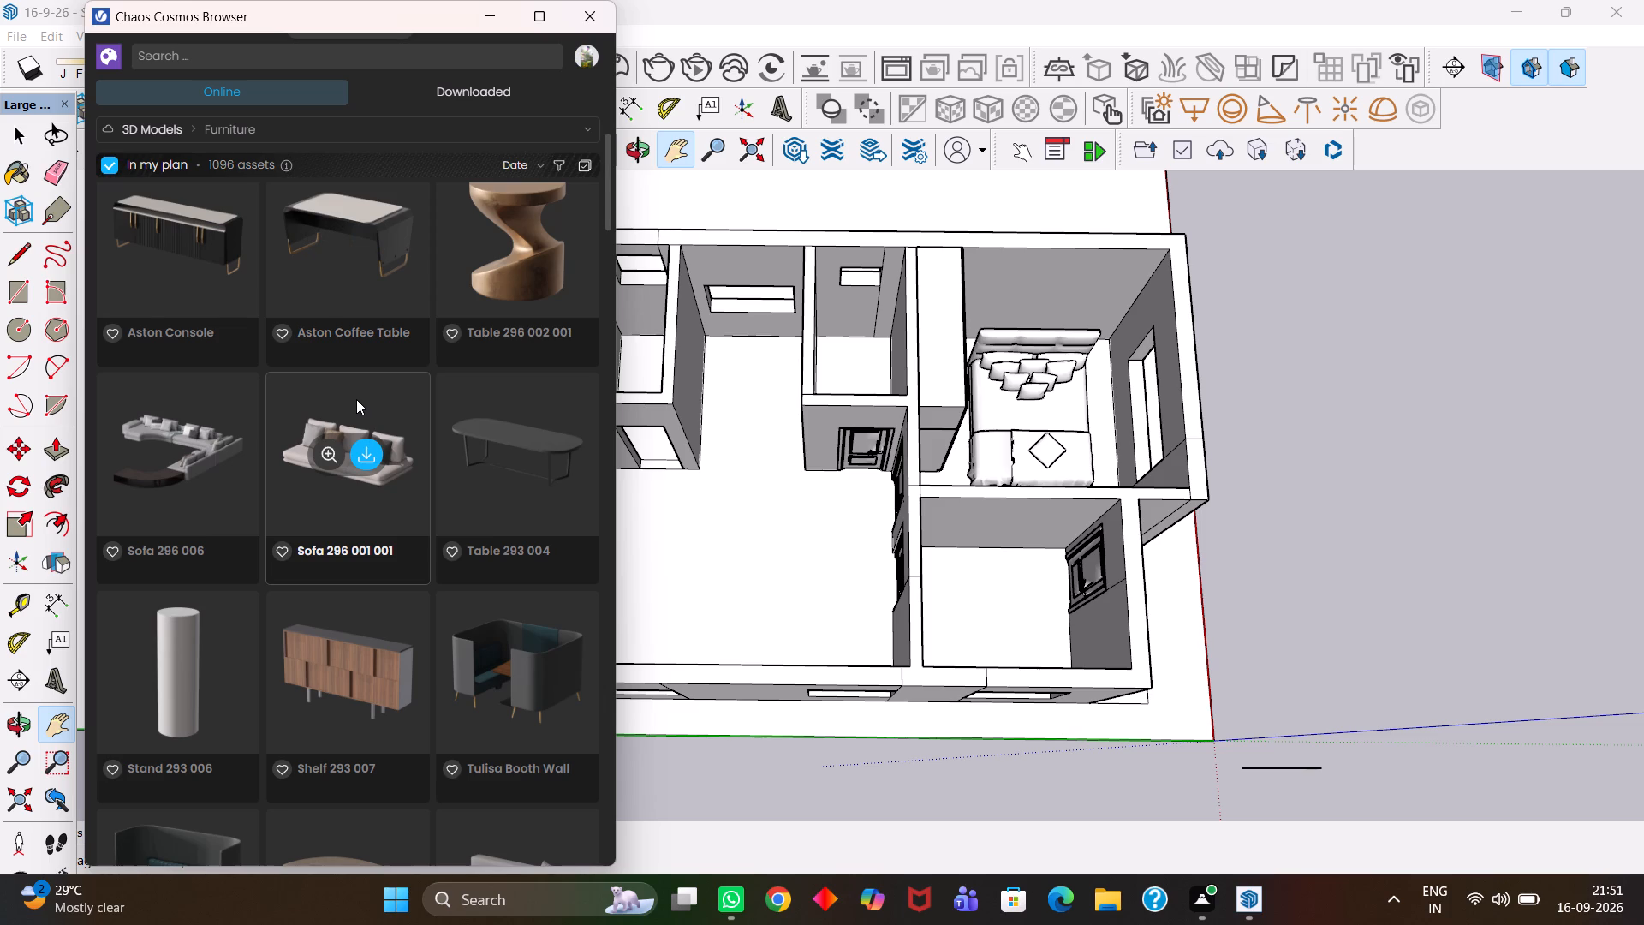
{"action": "scroll", "coordinate": [356, 399], "scroll_direction": "down", "scroll_amount": 1}
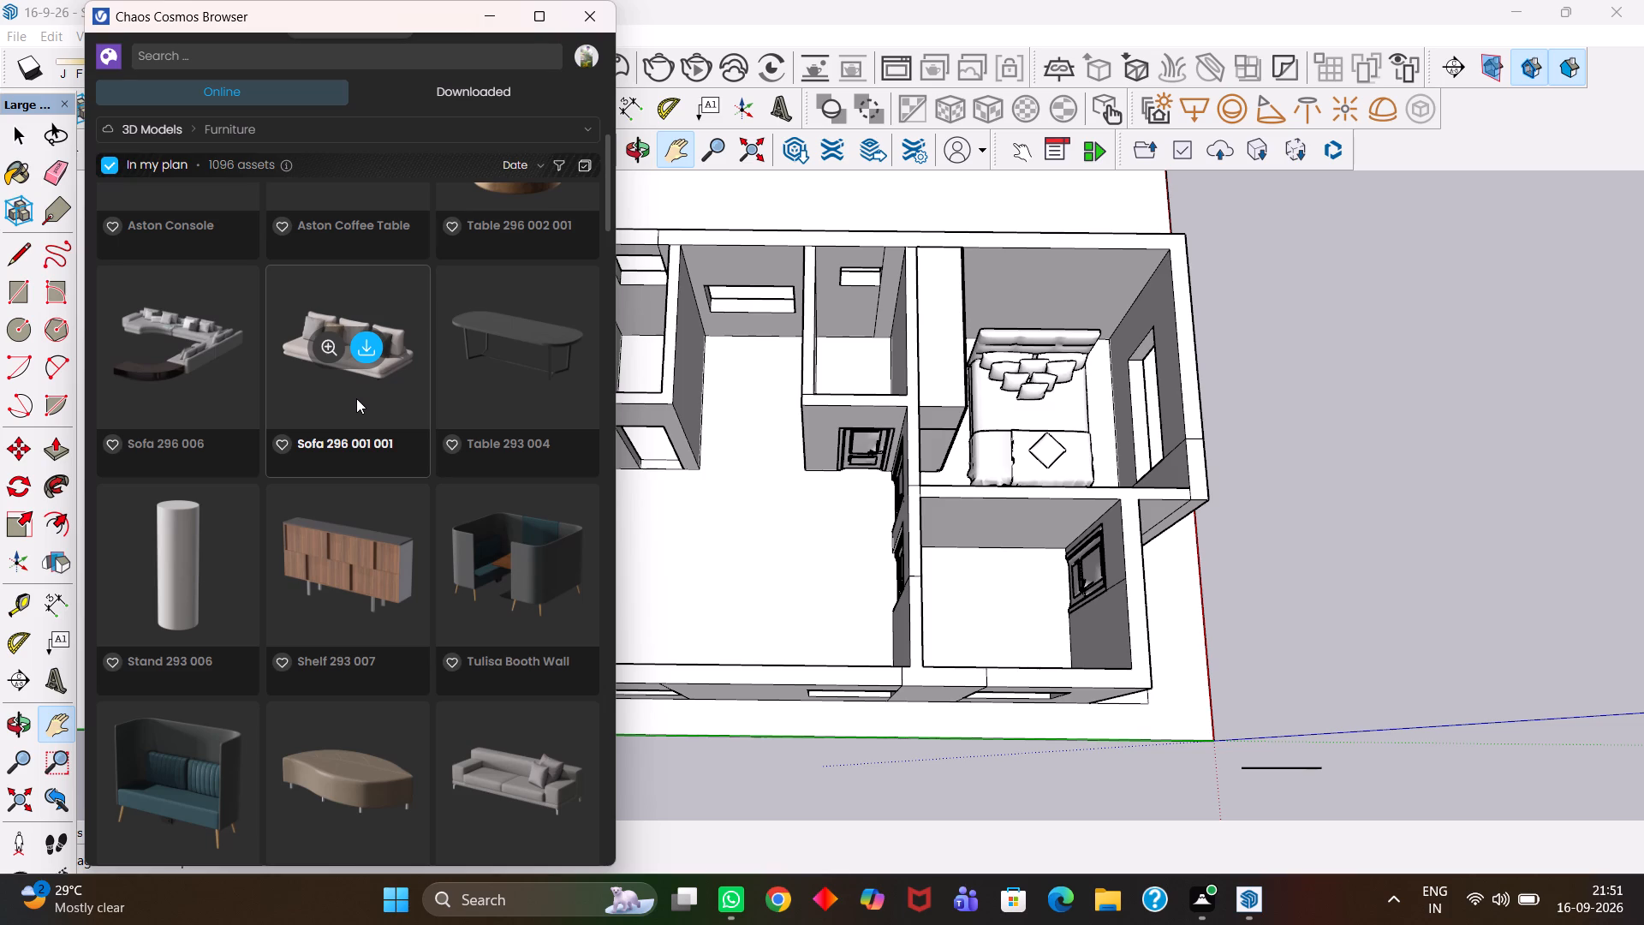
{"action": "scroll", "coordinate": [356, 398], "scroll_direction": "down", "scroll_amount": 1}
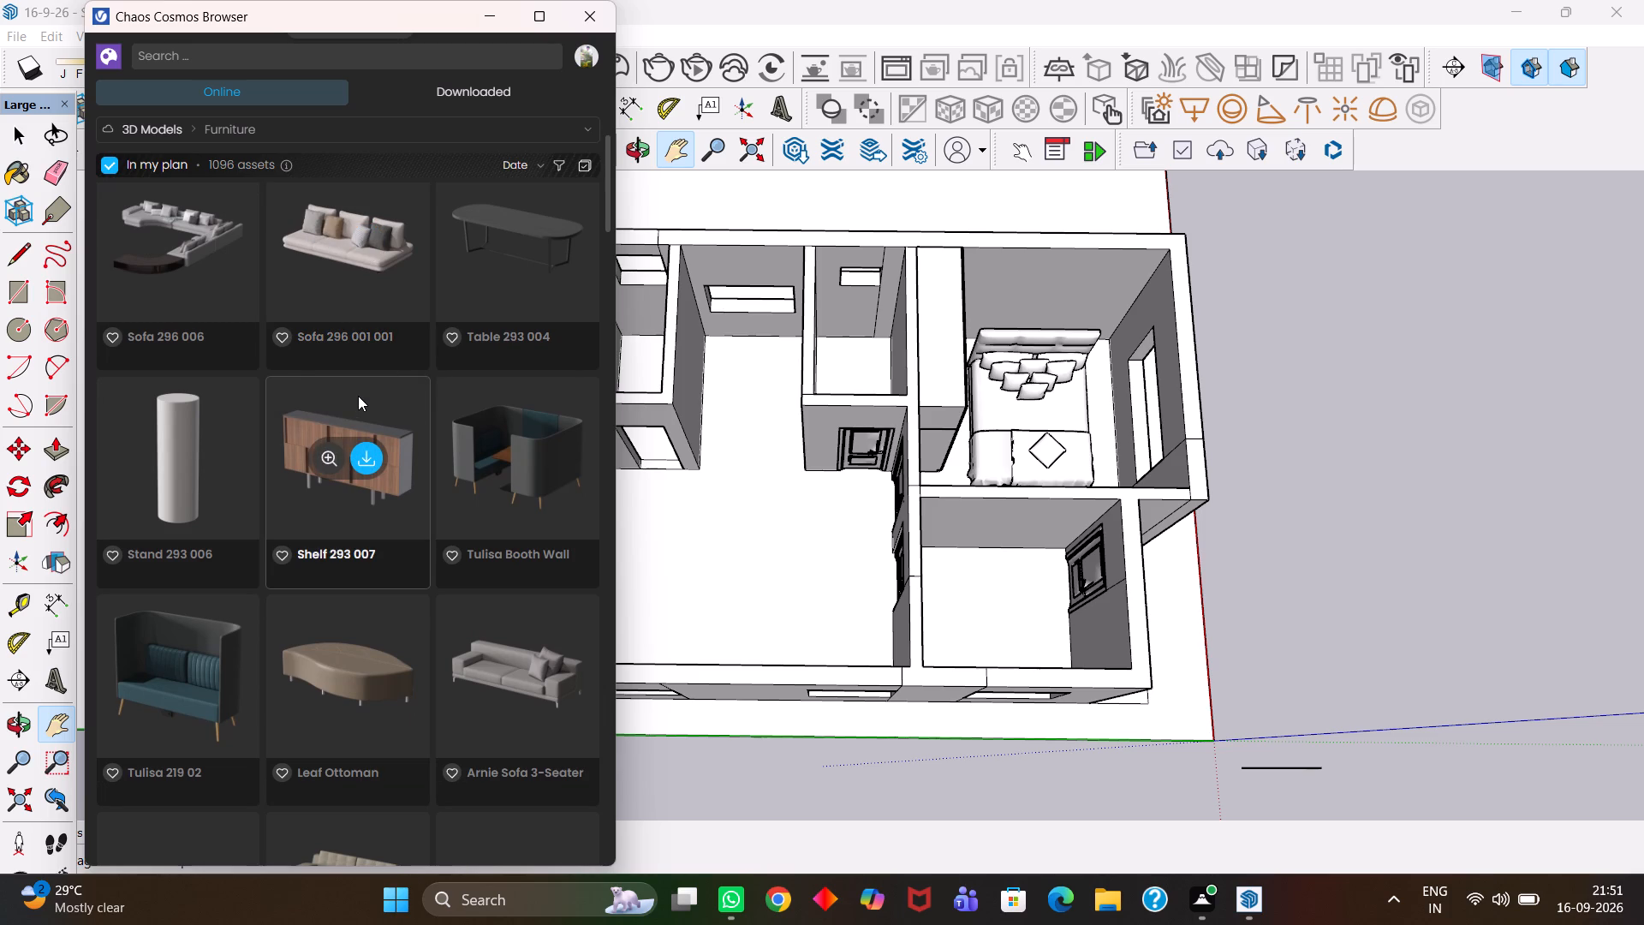
{"action": "scroll", "coordinate": [358, 396], "scroll_direction": "down", "scroll_amount": 1}
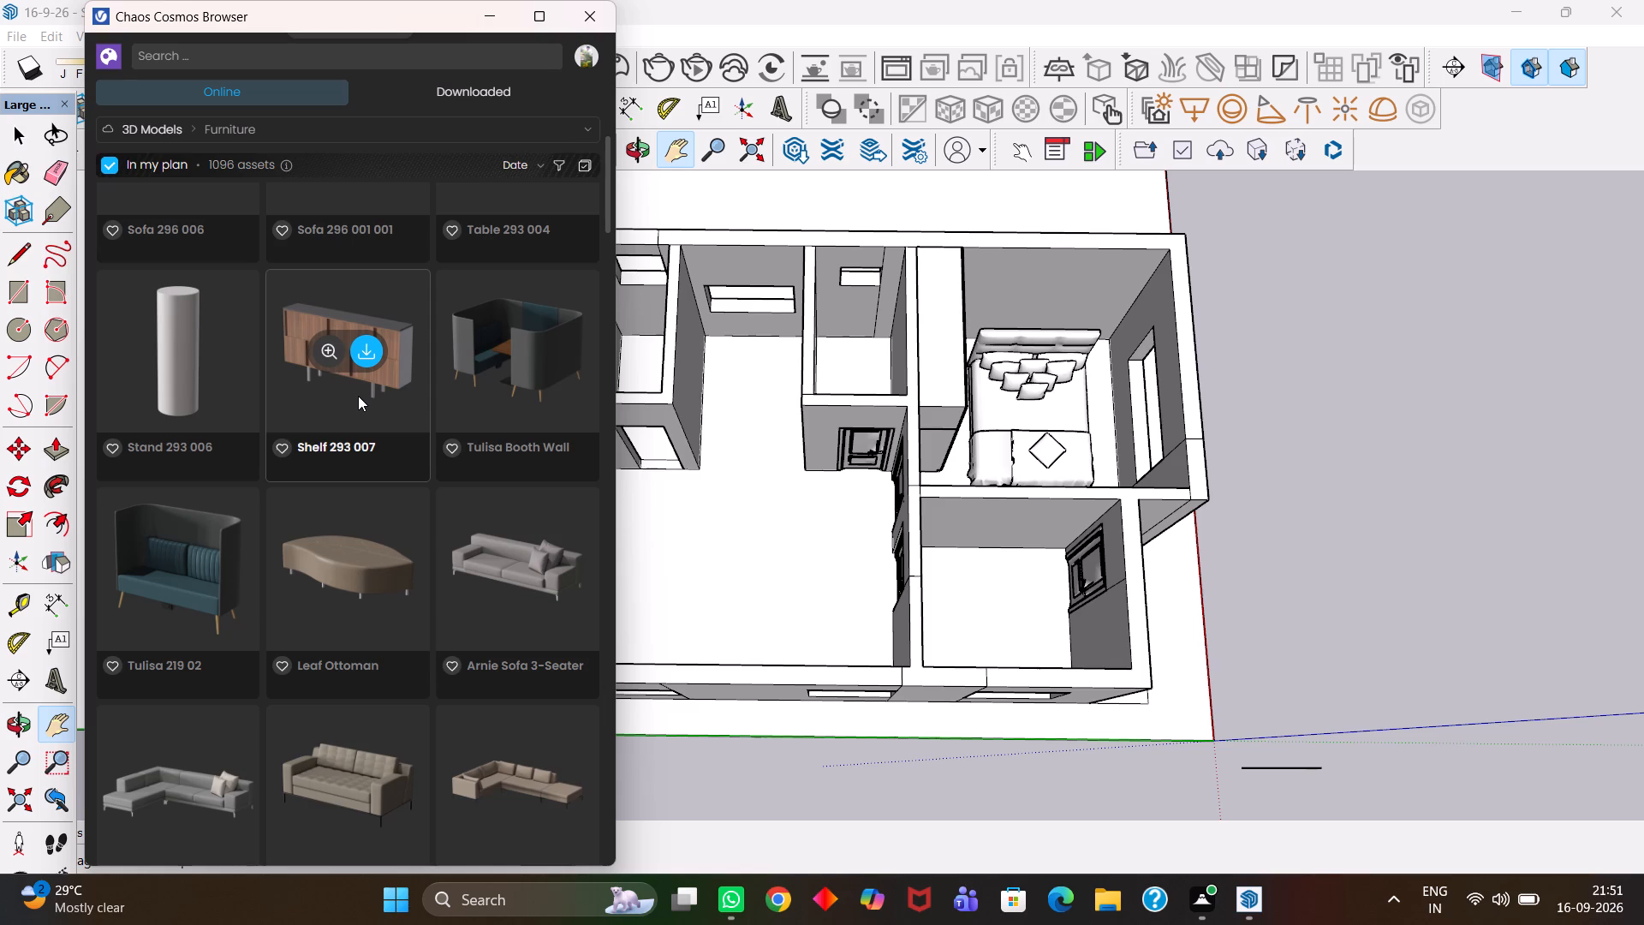
{"action": "scroll", "coordinate": [358, 396], "scroll_direction": "down", "scroll_amount": 3}
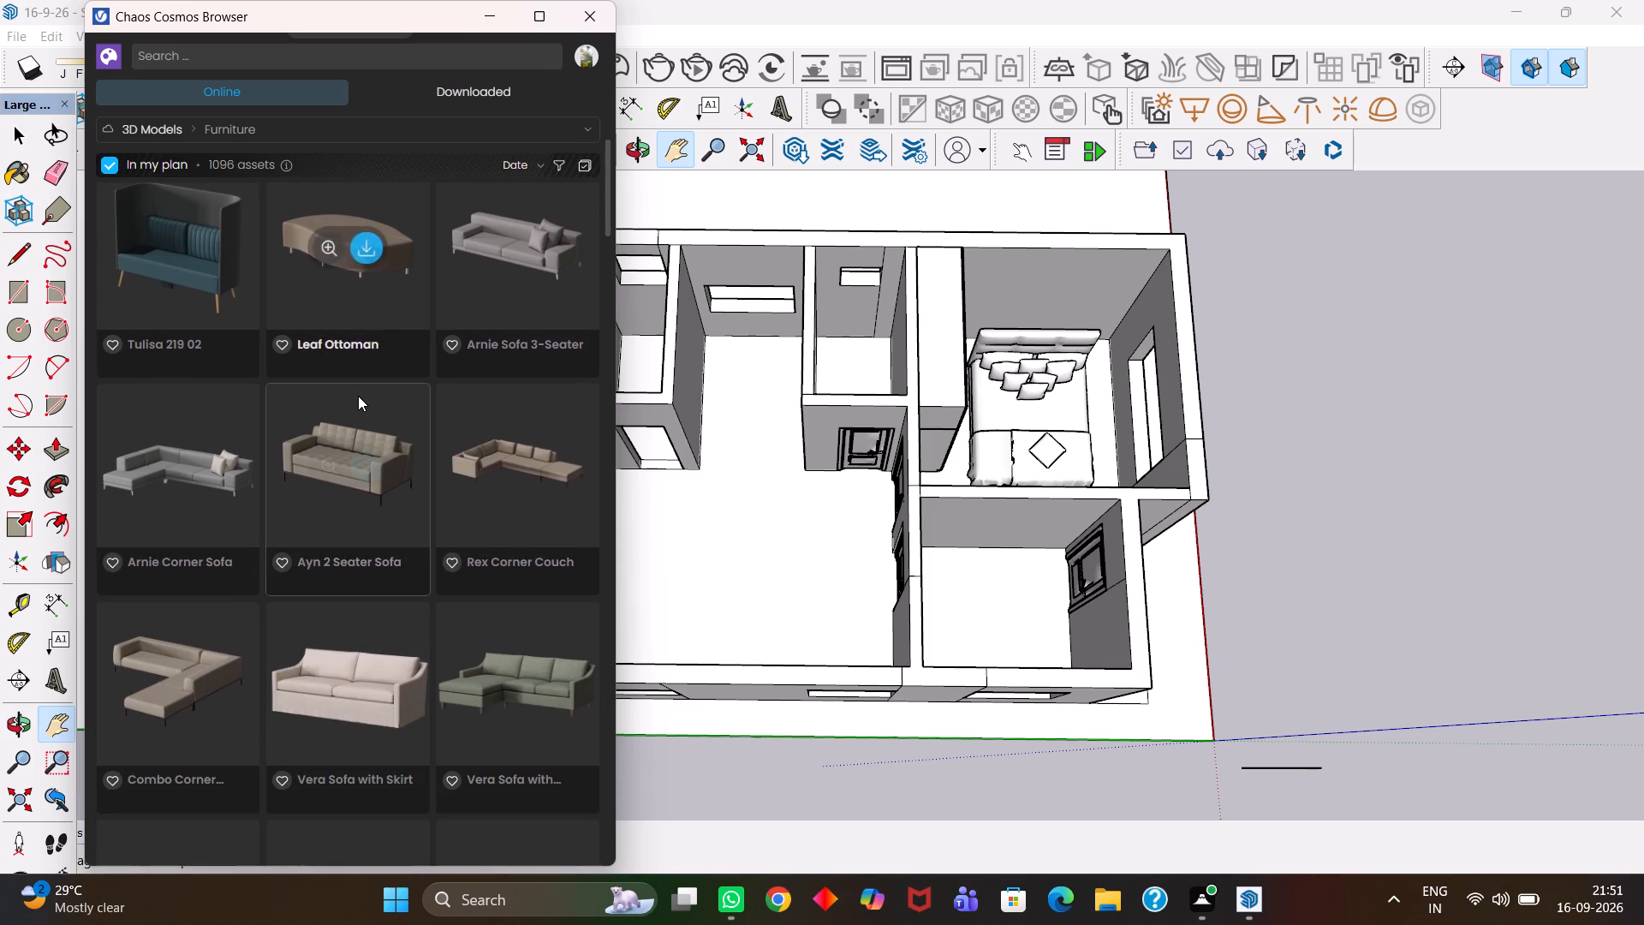
{"action": "scroll", "coordinate": [358, 396], "scroll_direction": "down", "scroll_amount": 6}
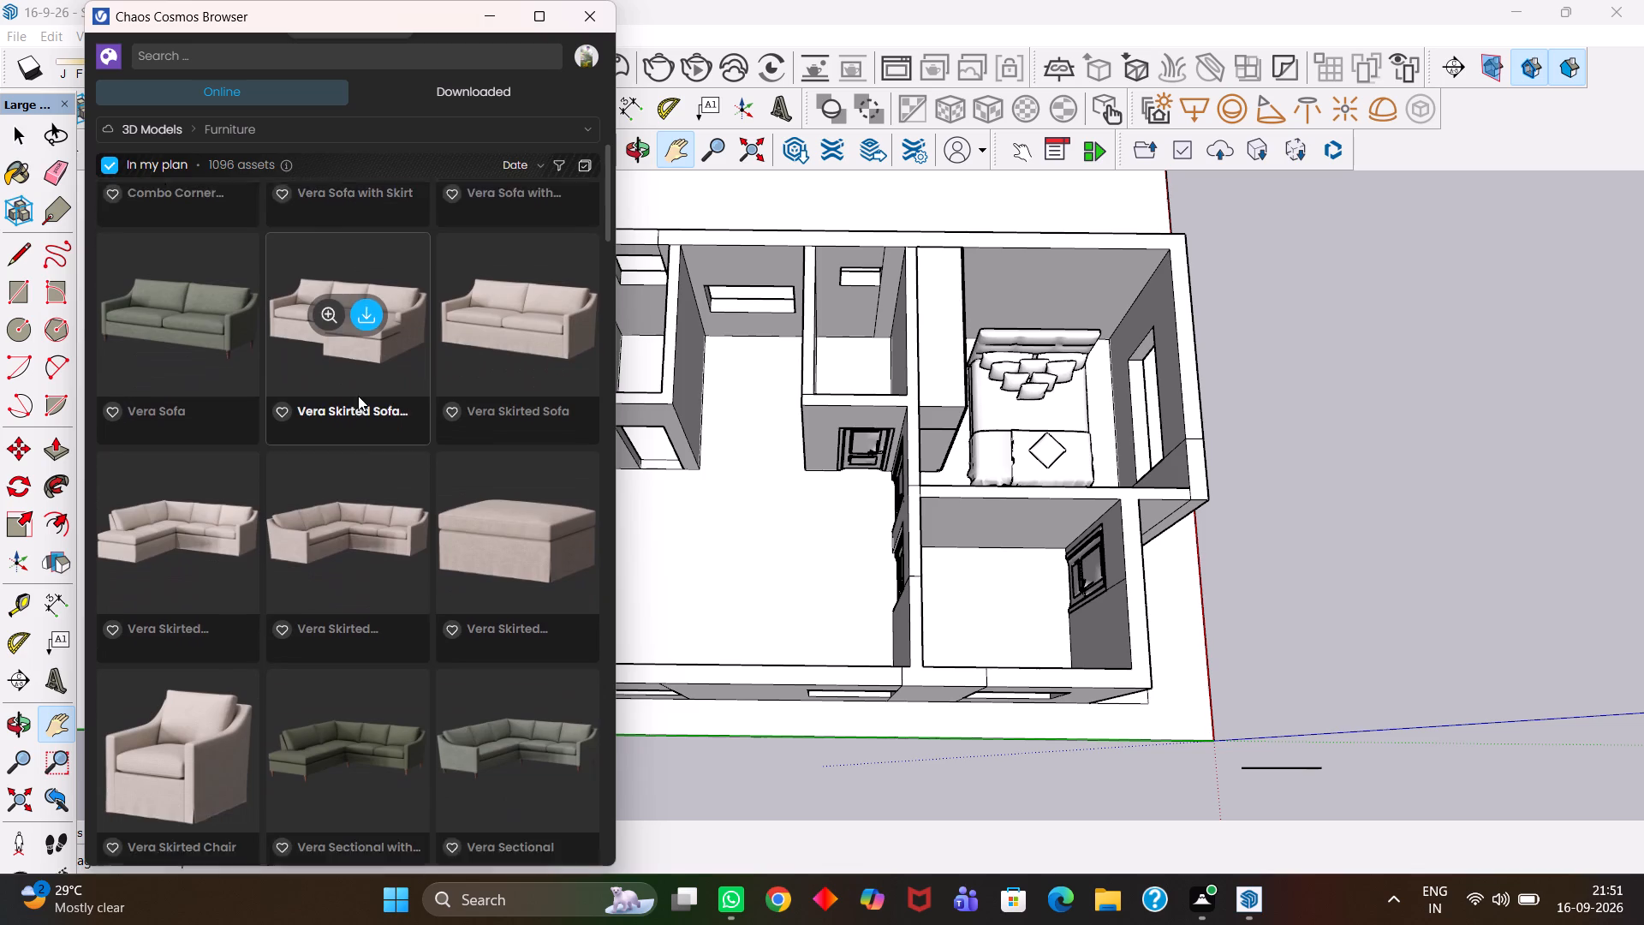
{"action": "scroll", "coordinate": [358, 396], "scroll_direction": "down", "scroll_amount": 11}
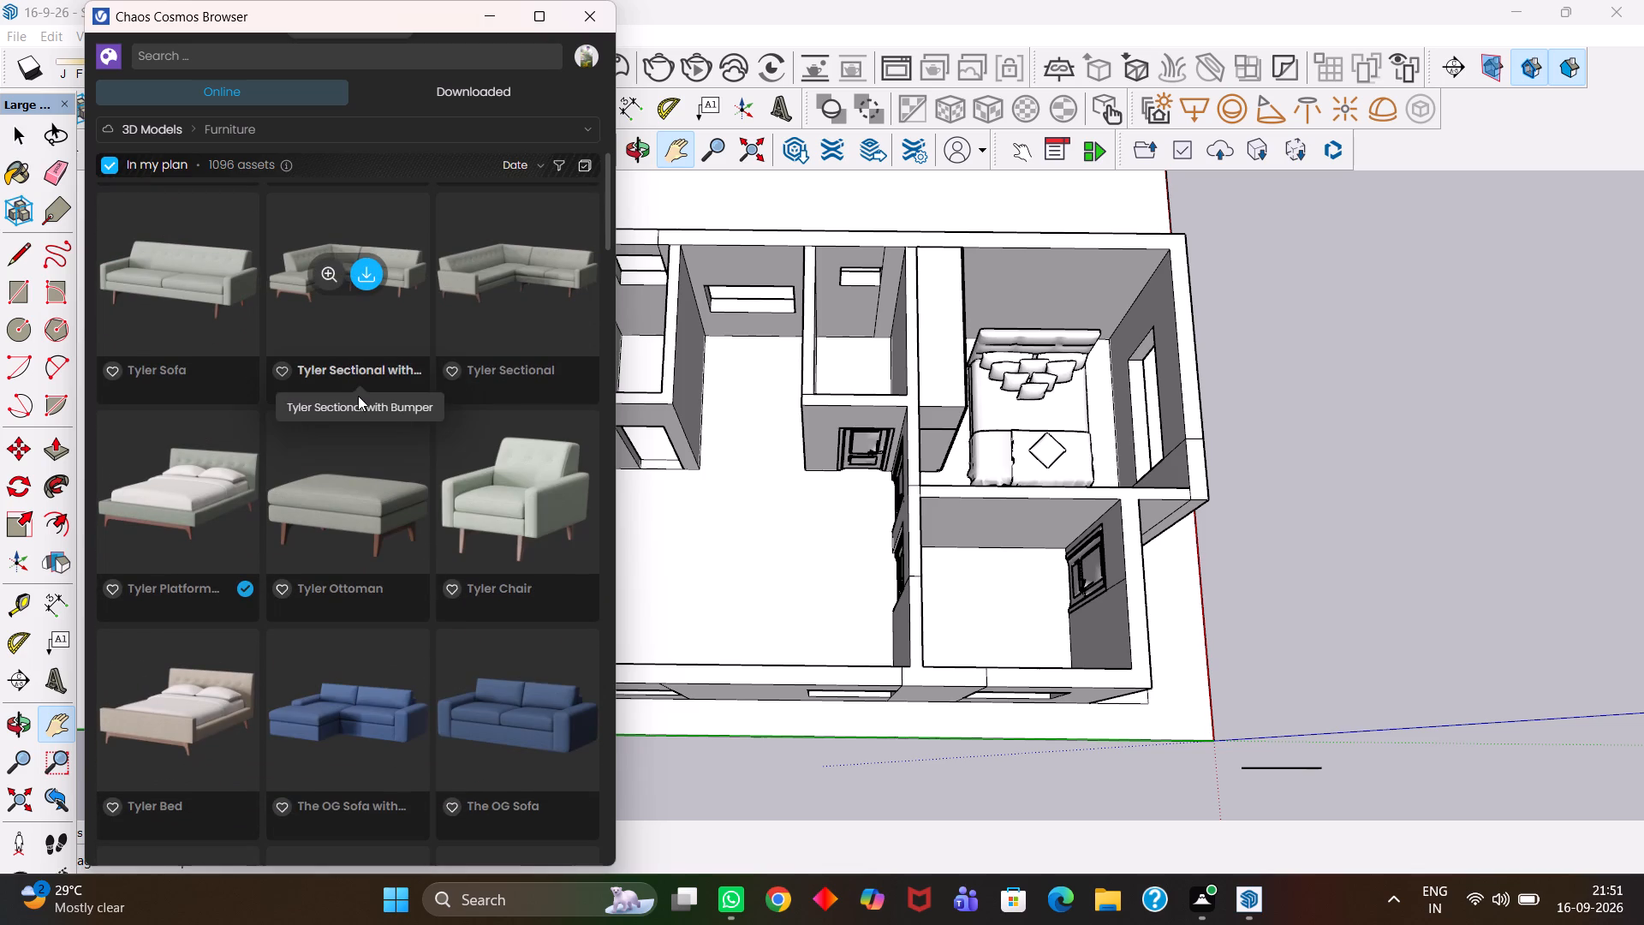
{"action": "scroll", "coordinate": [358, 396], "scroll_direction": "down", "scroll_amount": 3}
{"action": "scroll", "coordinate": [302, 504], "scroll_direction": "down", "scroll_amount": 11}
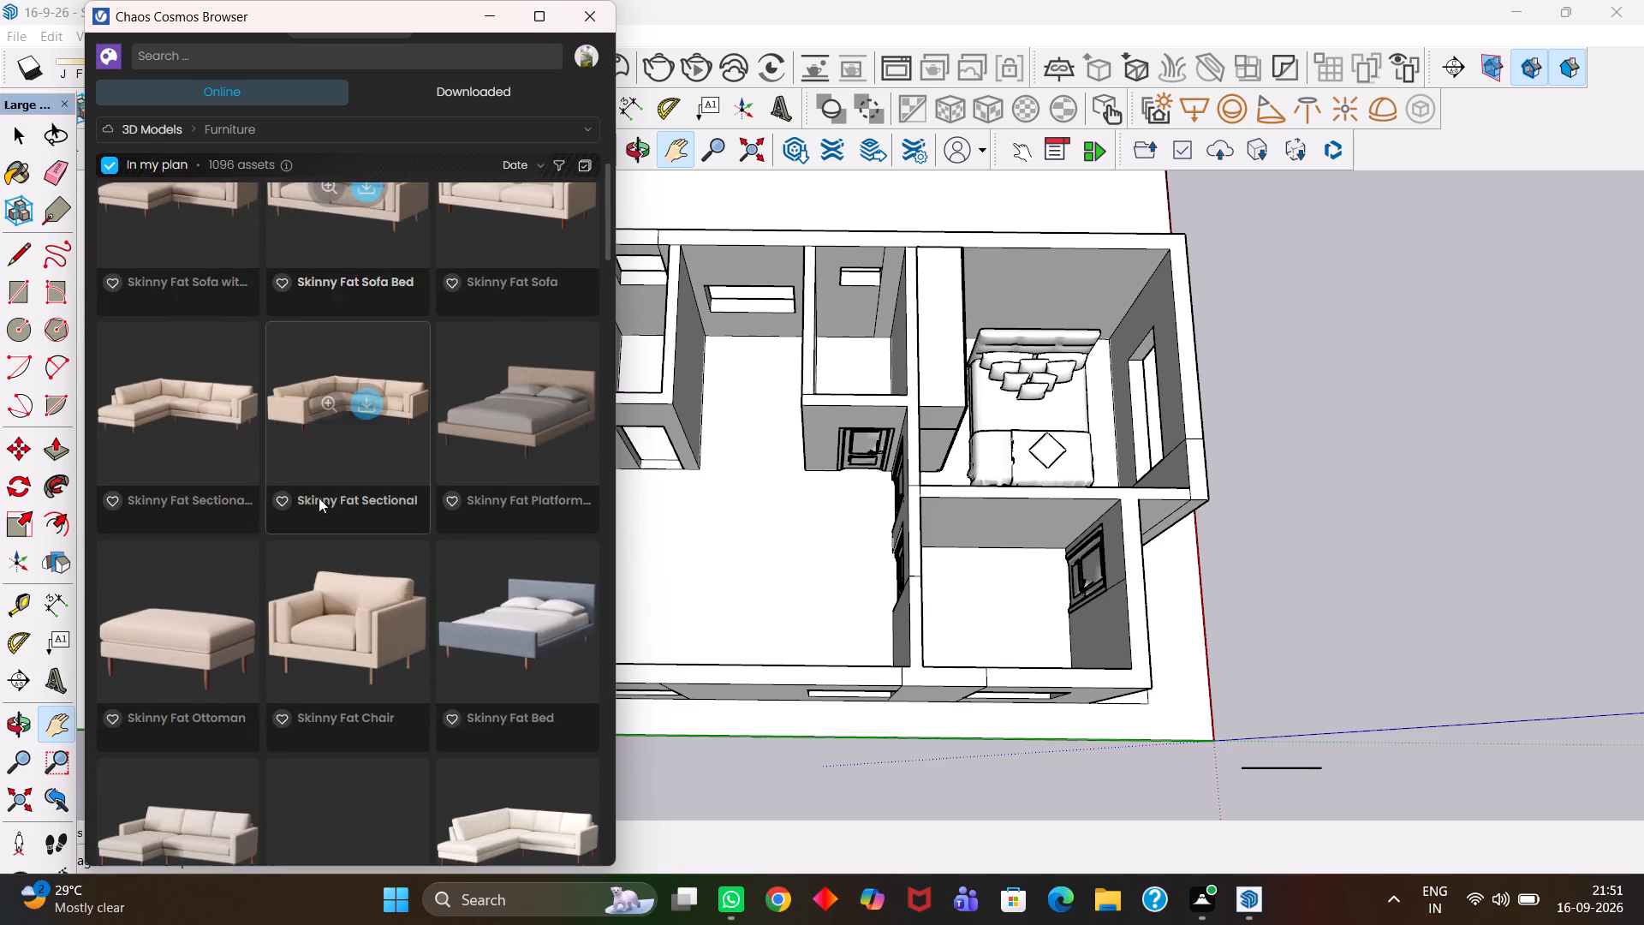
{"action": "scroll", "coordinate": [319, 498], "scroll_direction": "down", "scroll_amount": 11}
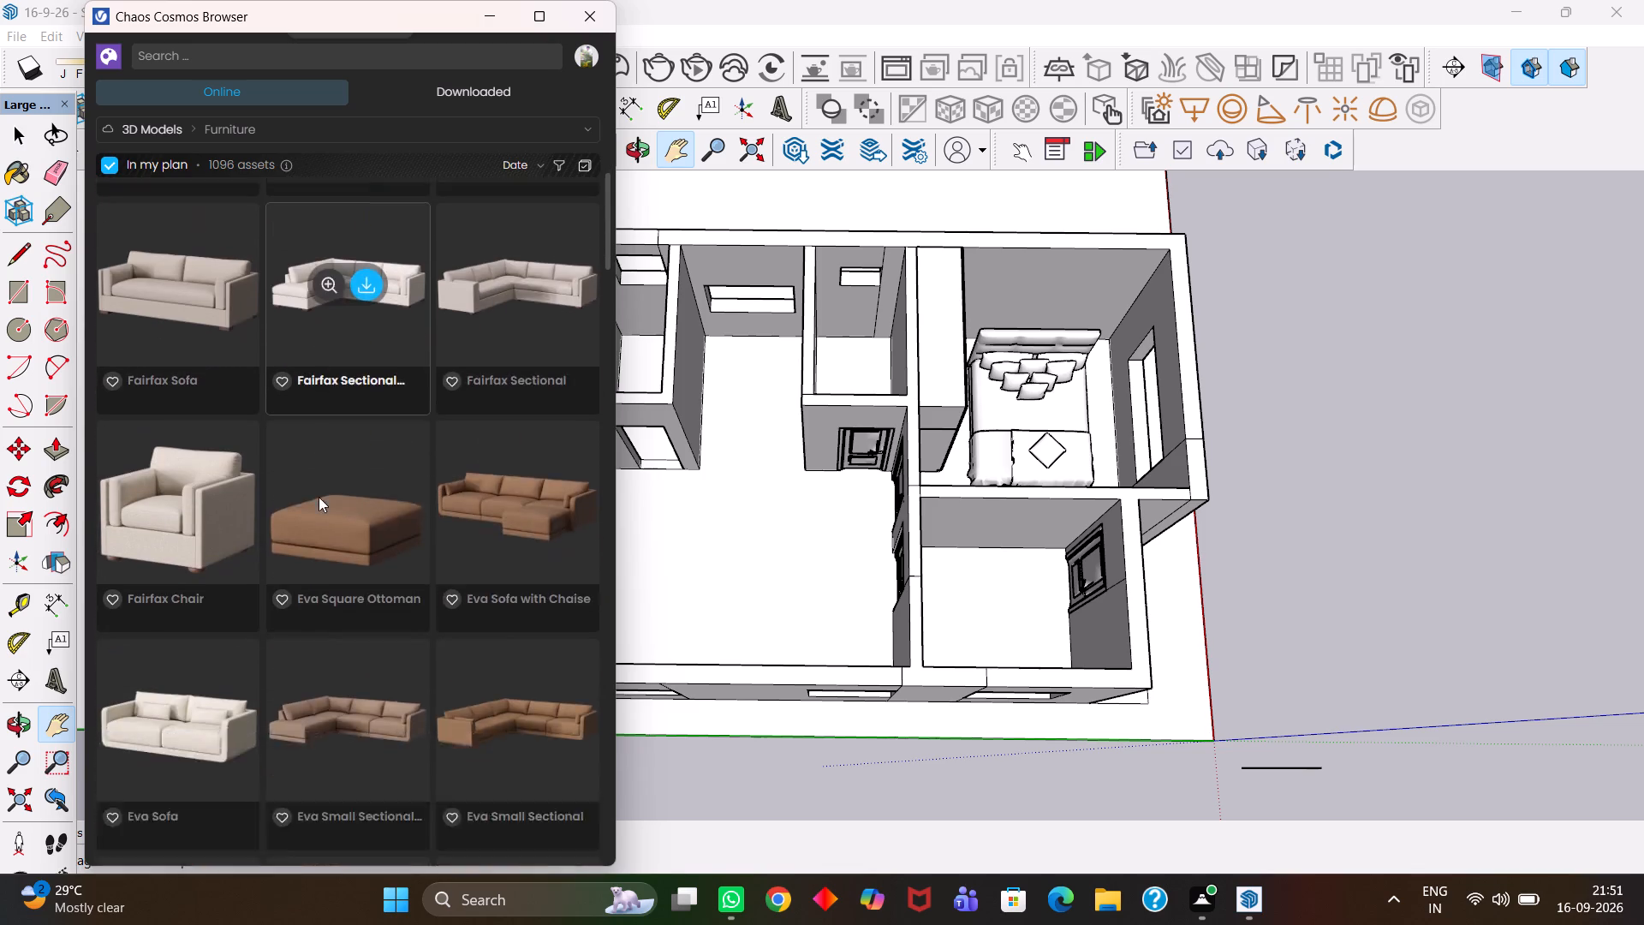
{"action": "scroll", "coordinate": [319, 497], "scroll_direction": "down", "scroll_amount": 12}
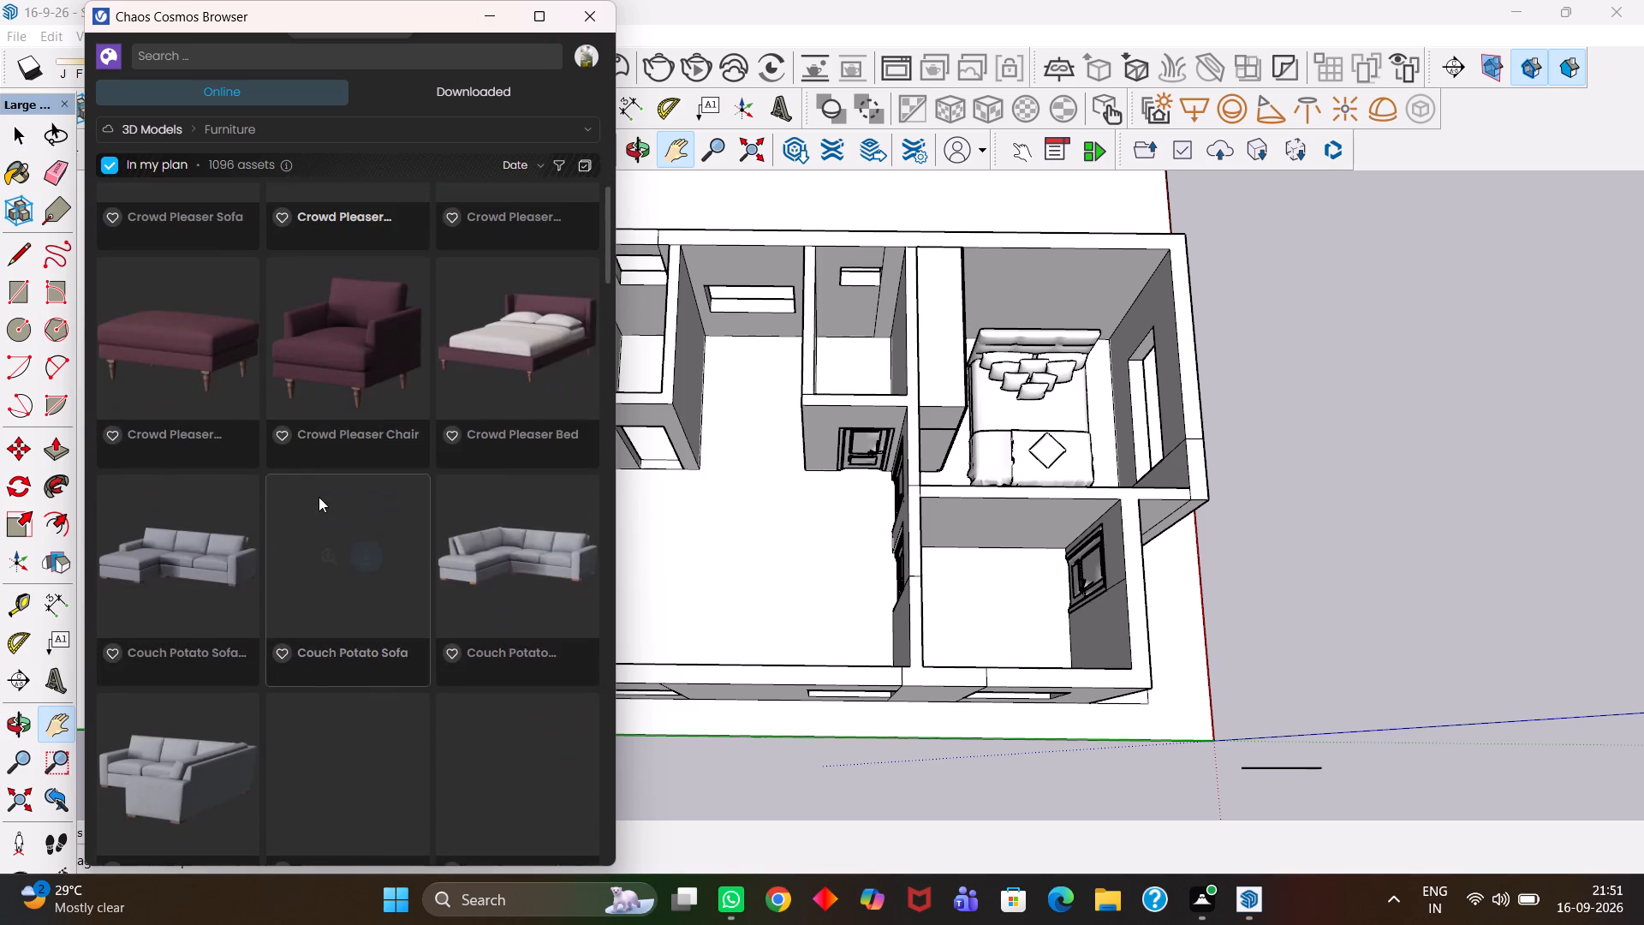
{"action": "scroll", "coordinate": [319, 497], "scroll_direction": "down", "scroll_amount": 13}
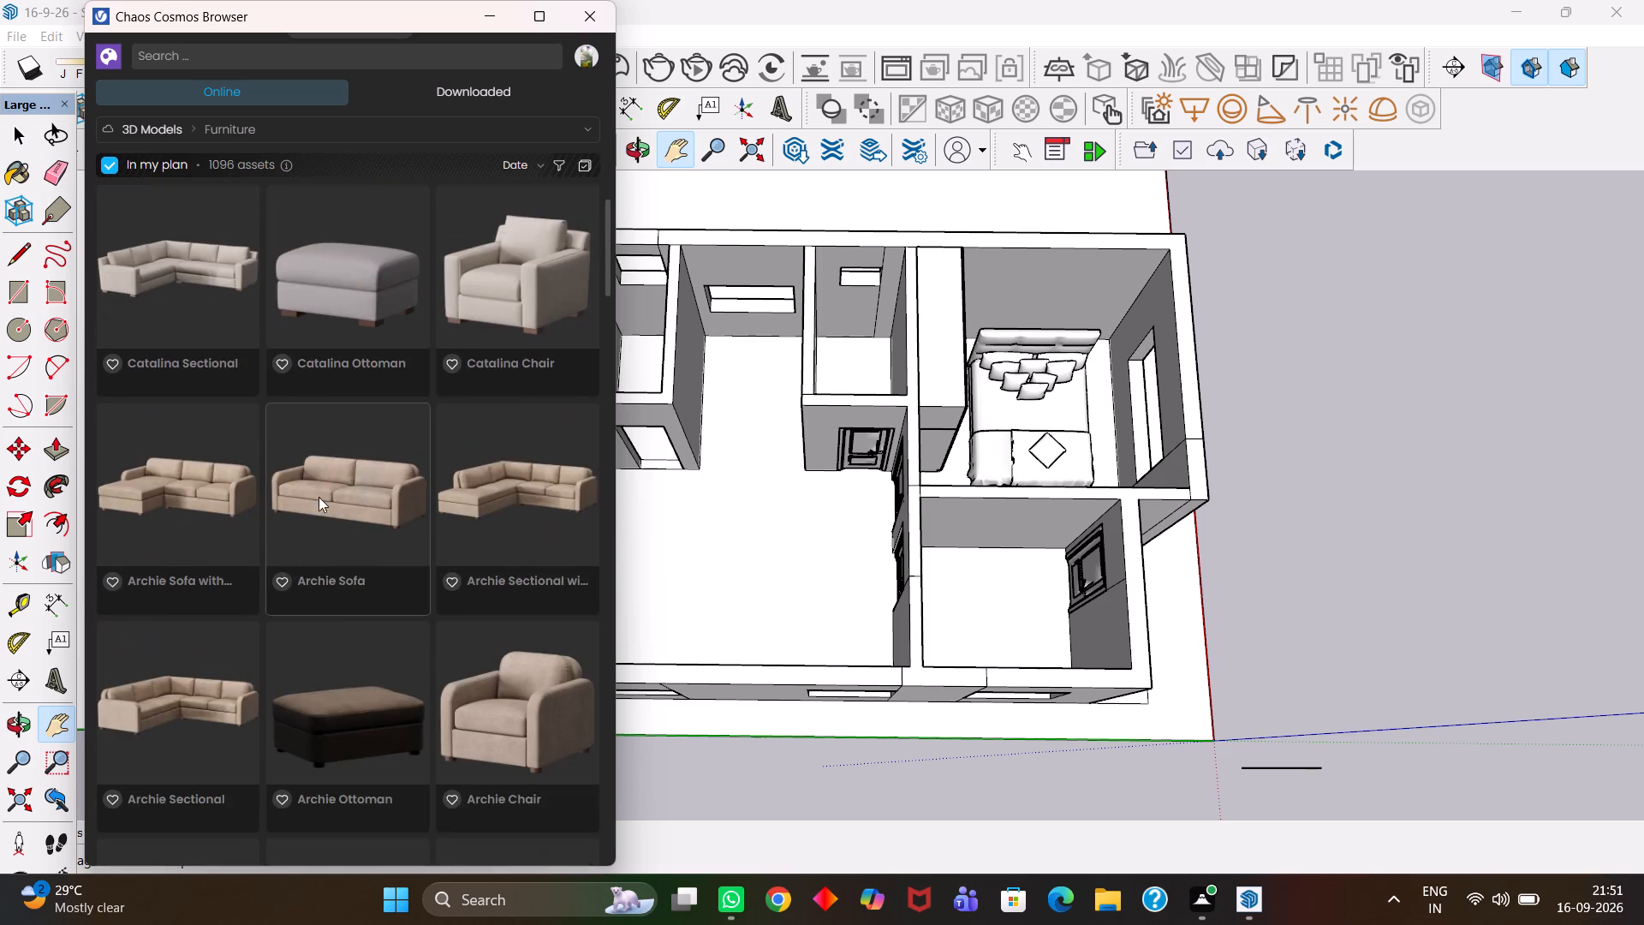
{"action": "scroll", "coordinate": [319, 497], "scroll_direction": "down", "scroll_amount": 7}
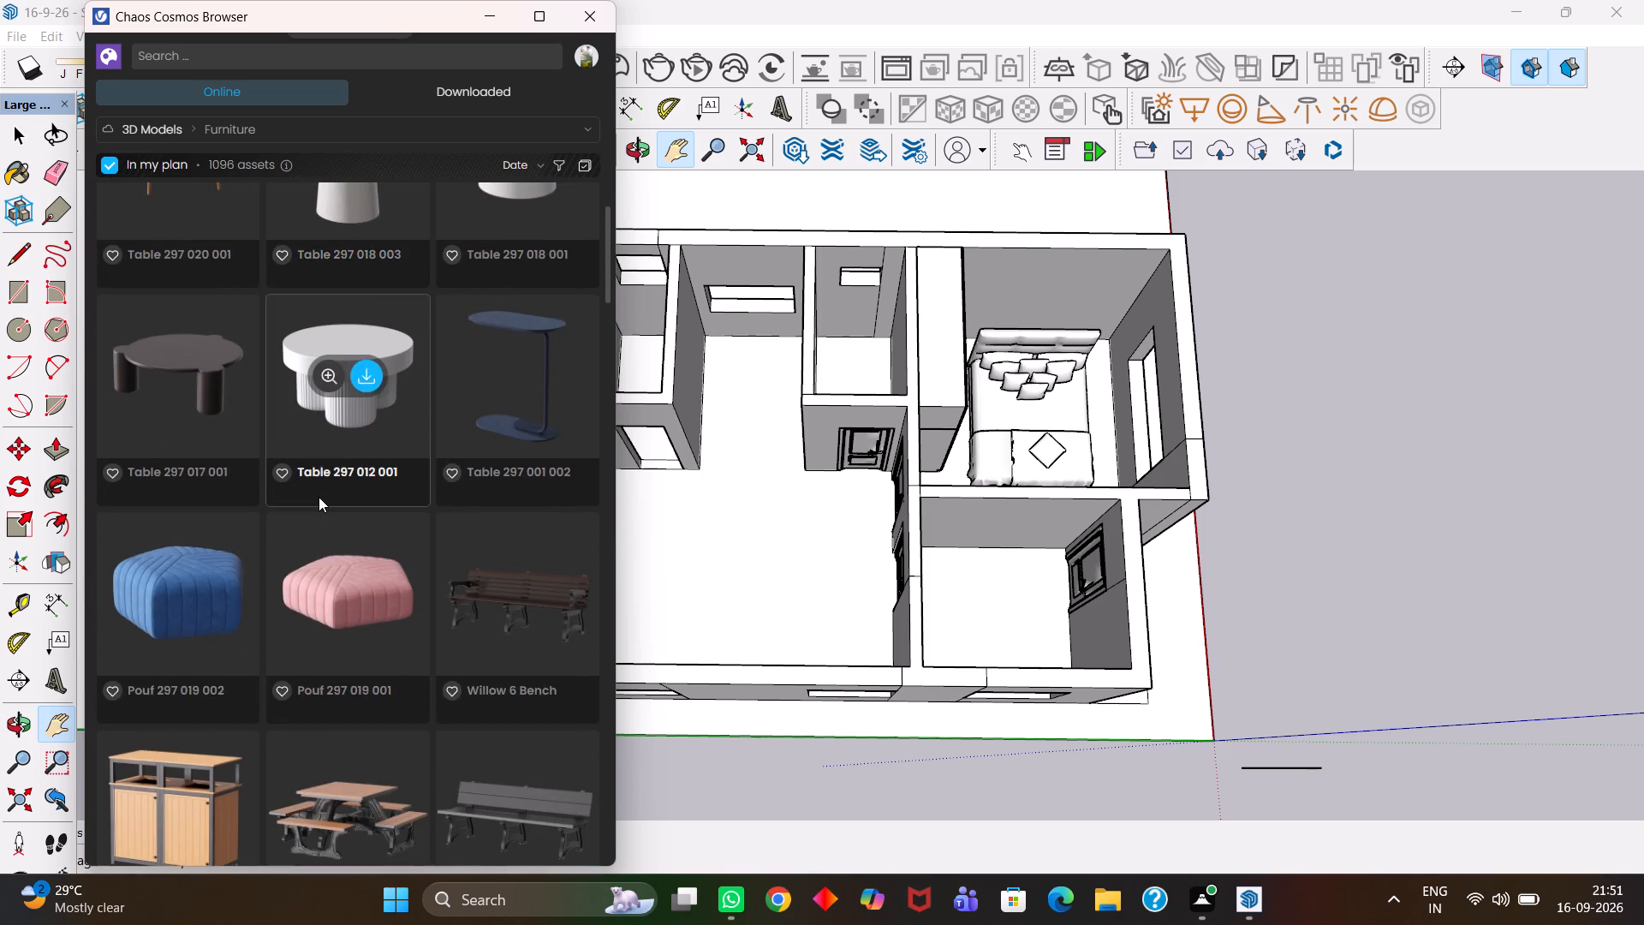
{"action": "scroll", "coordinate": [319, 497], "scroll_direction": "down", "scroll_amount": 3}
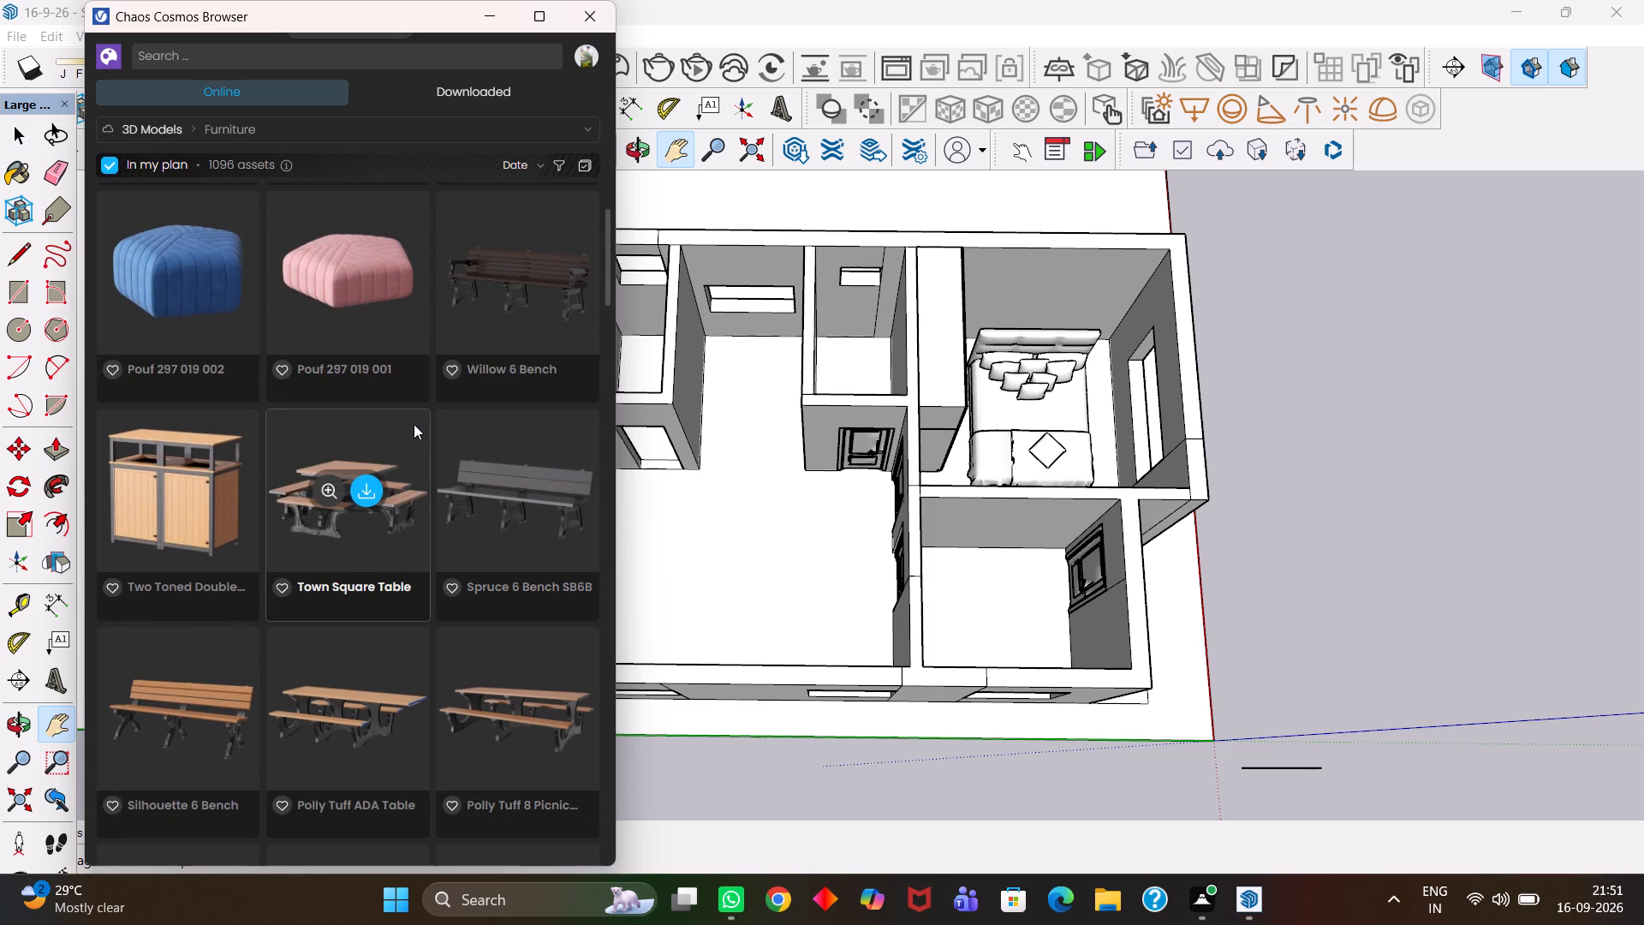
{"action": "scroll", "coordinate": [414, 424], "scroll_direction": "down", "scroll_amount": 2}
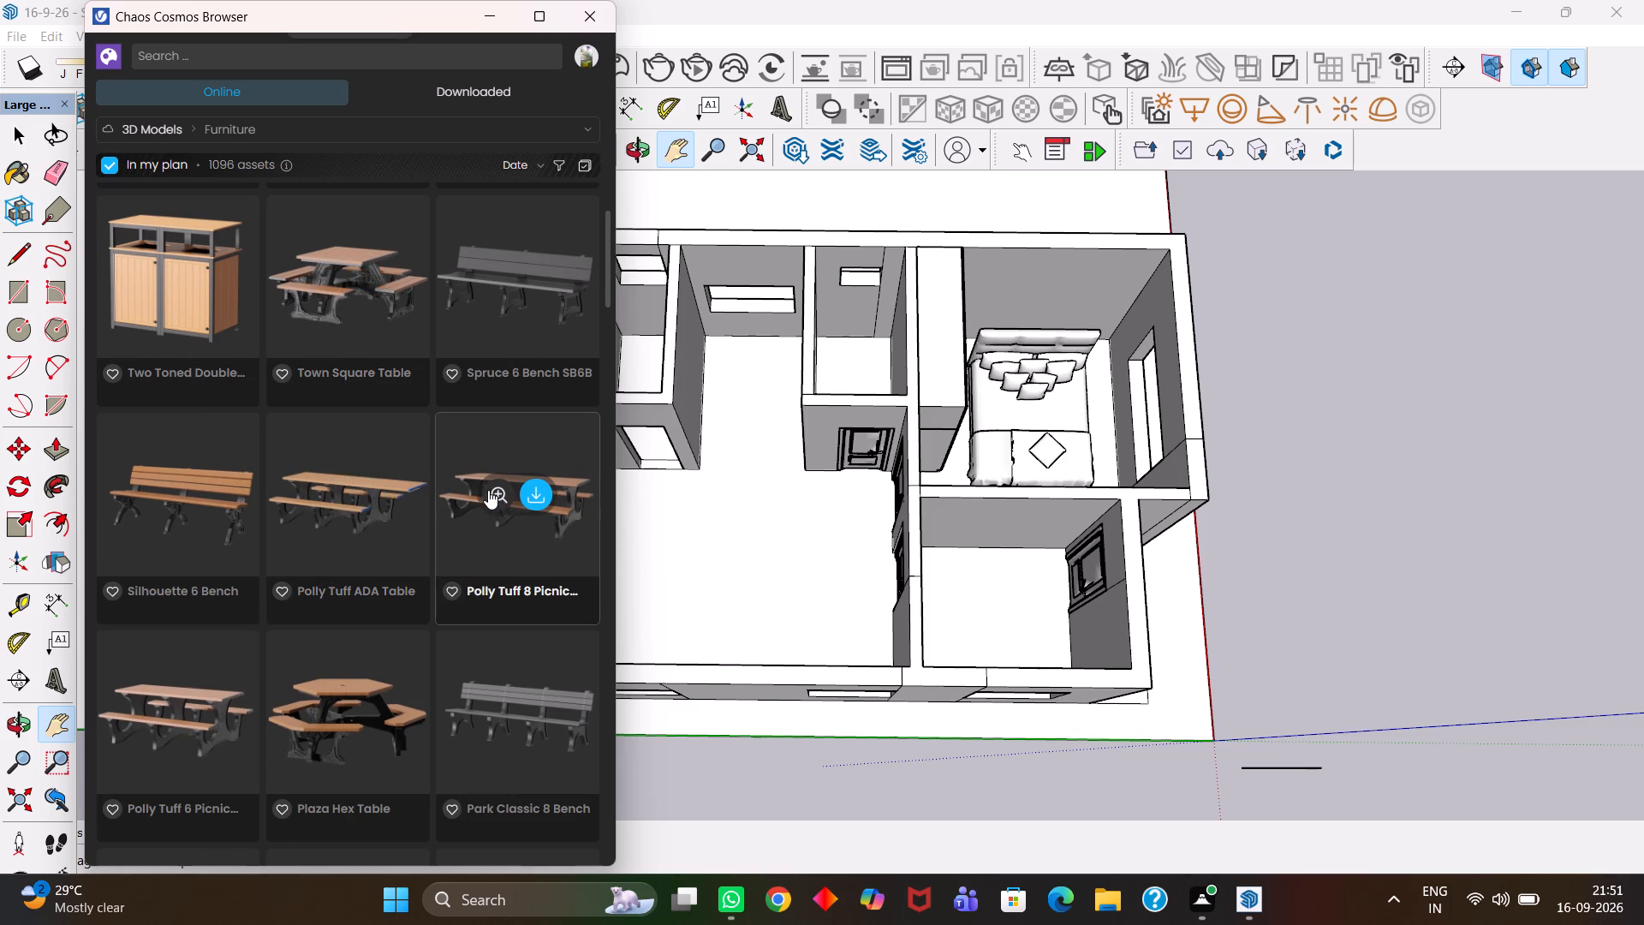
{"action": "scroll", "coordinate": [488, 502], "scroll_direction": "down", "scroll_amount": 4}
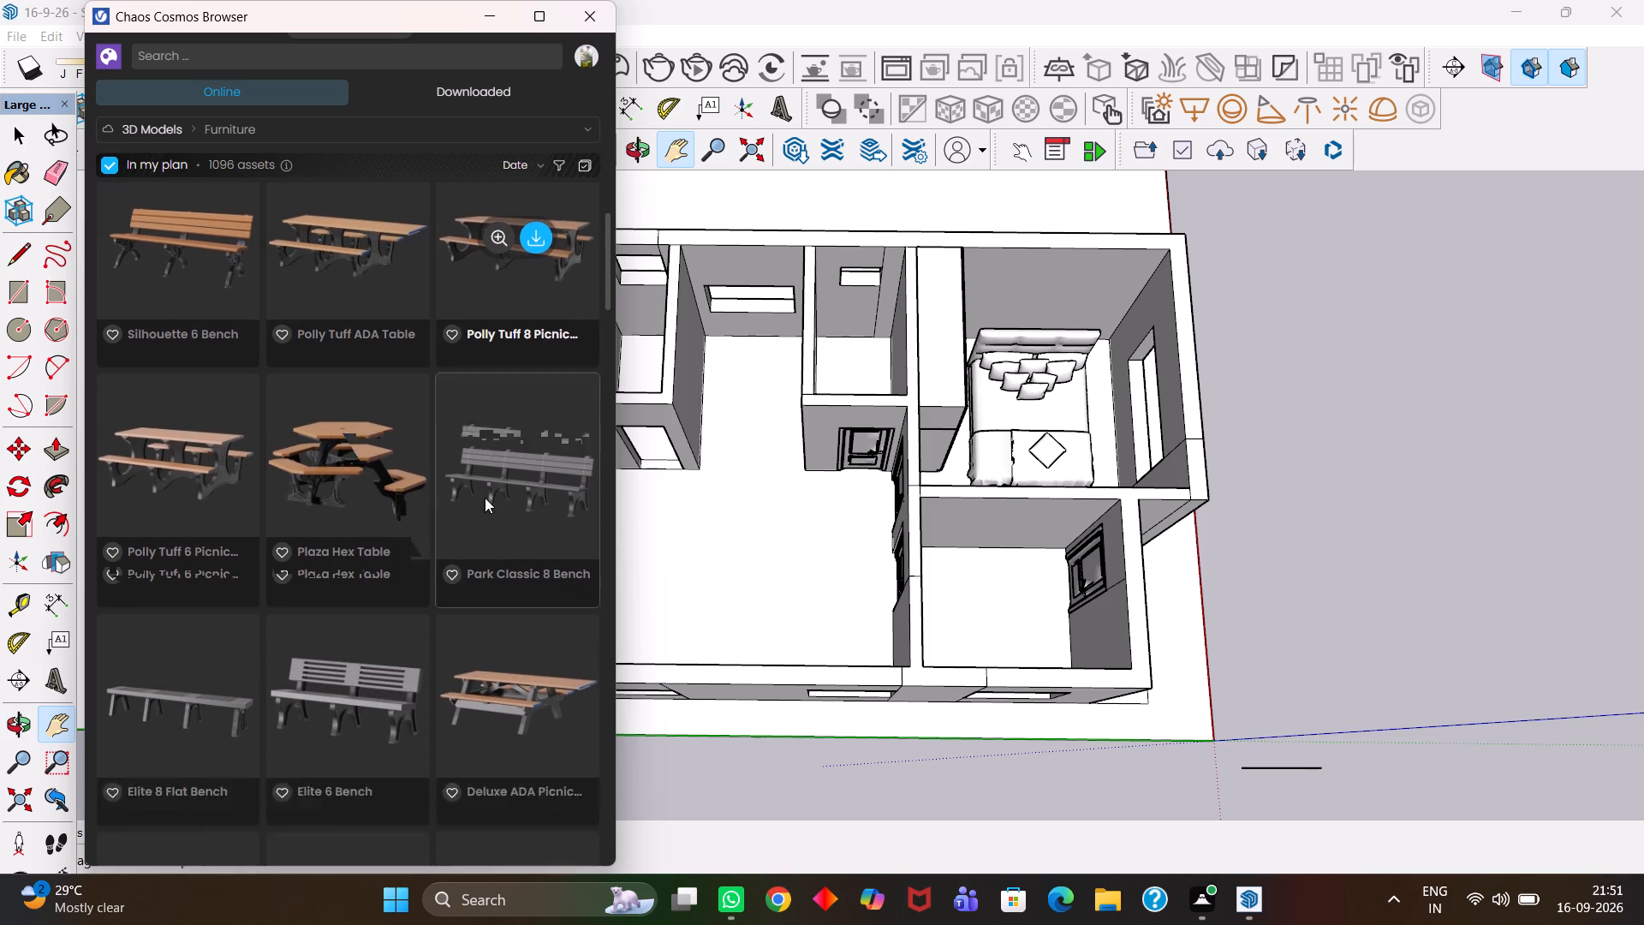
{"action": "scroll", "coordinate": [485, 498], "scroll_direction": "down", "scroll_amount": 5}
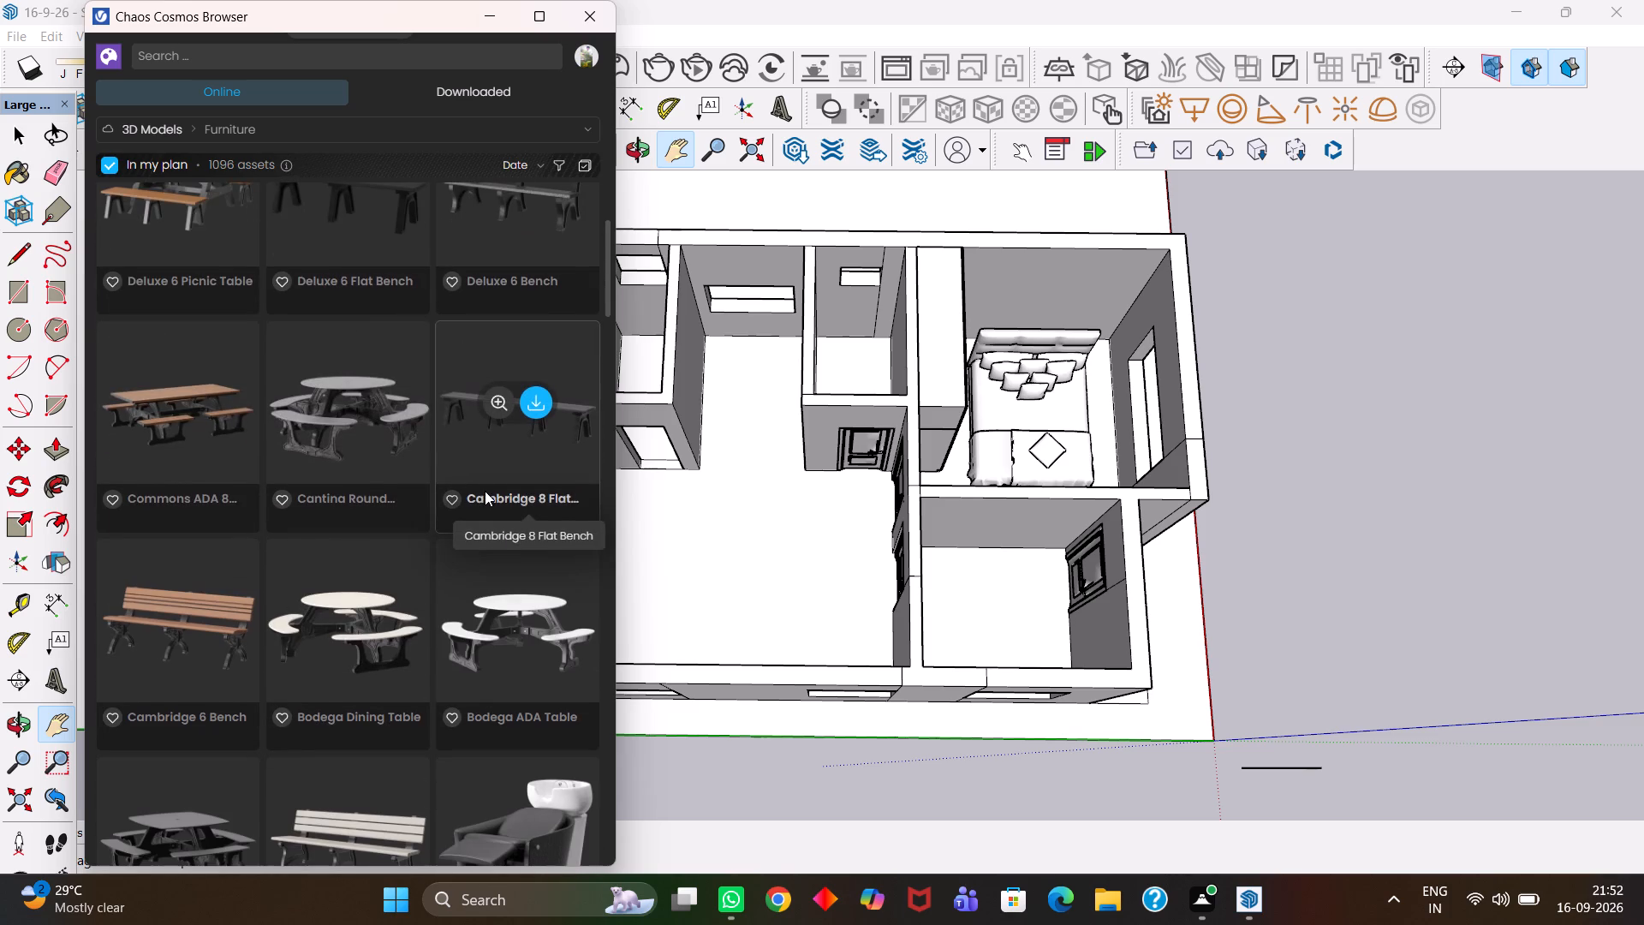
Look through the online Furniture assets, from benches and tables to sofas and dressers, for pieces that suit the house.
{"action": "scroll", "coordinate": [485, 491], "scroll_direction": "down", "scroll_amount": 6}
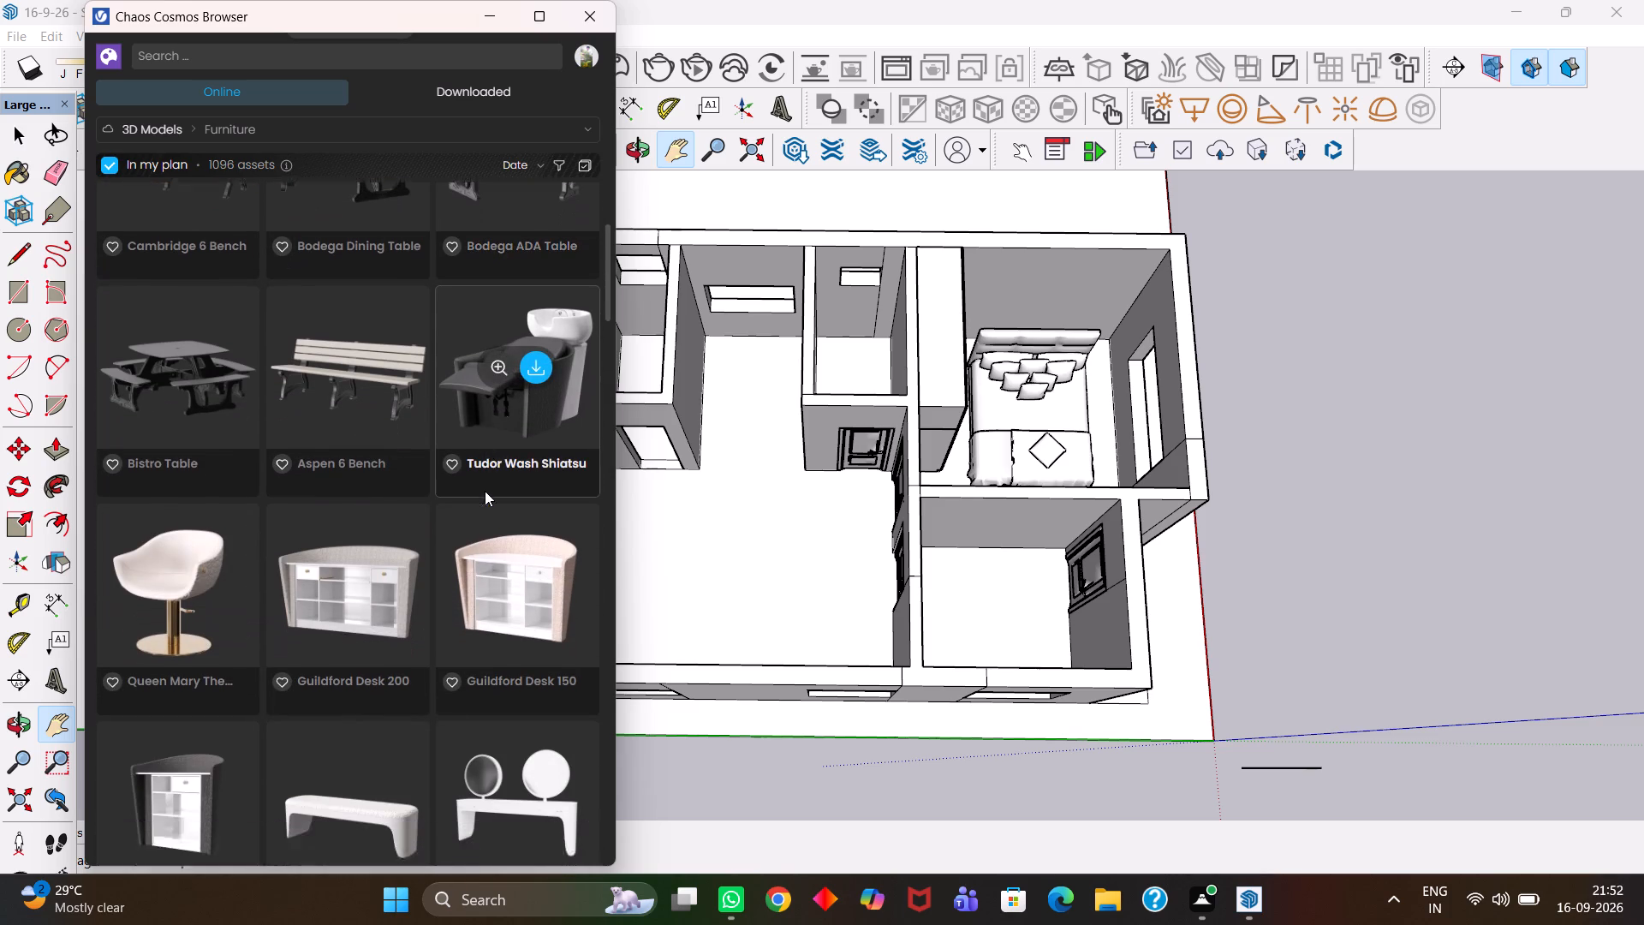
{"action": "scroll", "coordinate": [485, 491], "scroll_direction": "down", "scroll_amount": 6}
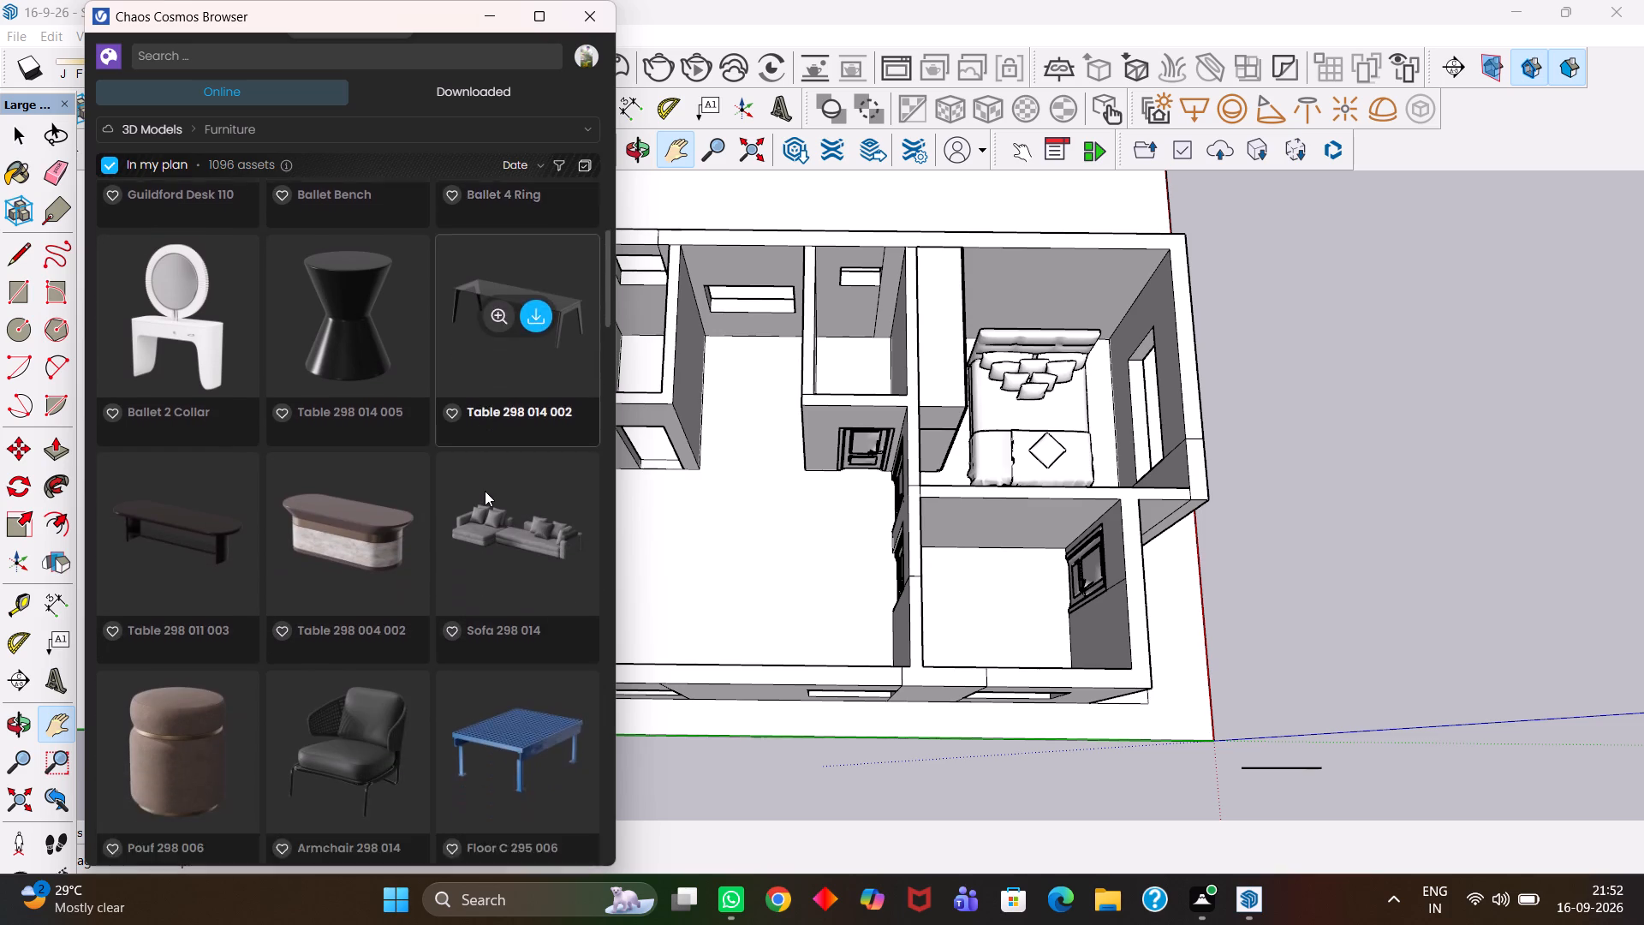
{"action": "scroll", "coordinate": [485, 491], "scroll_direction": "down", "scroll_amount": 10}
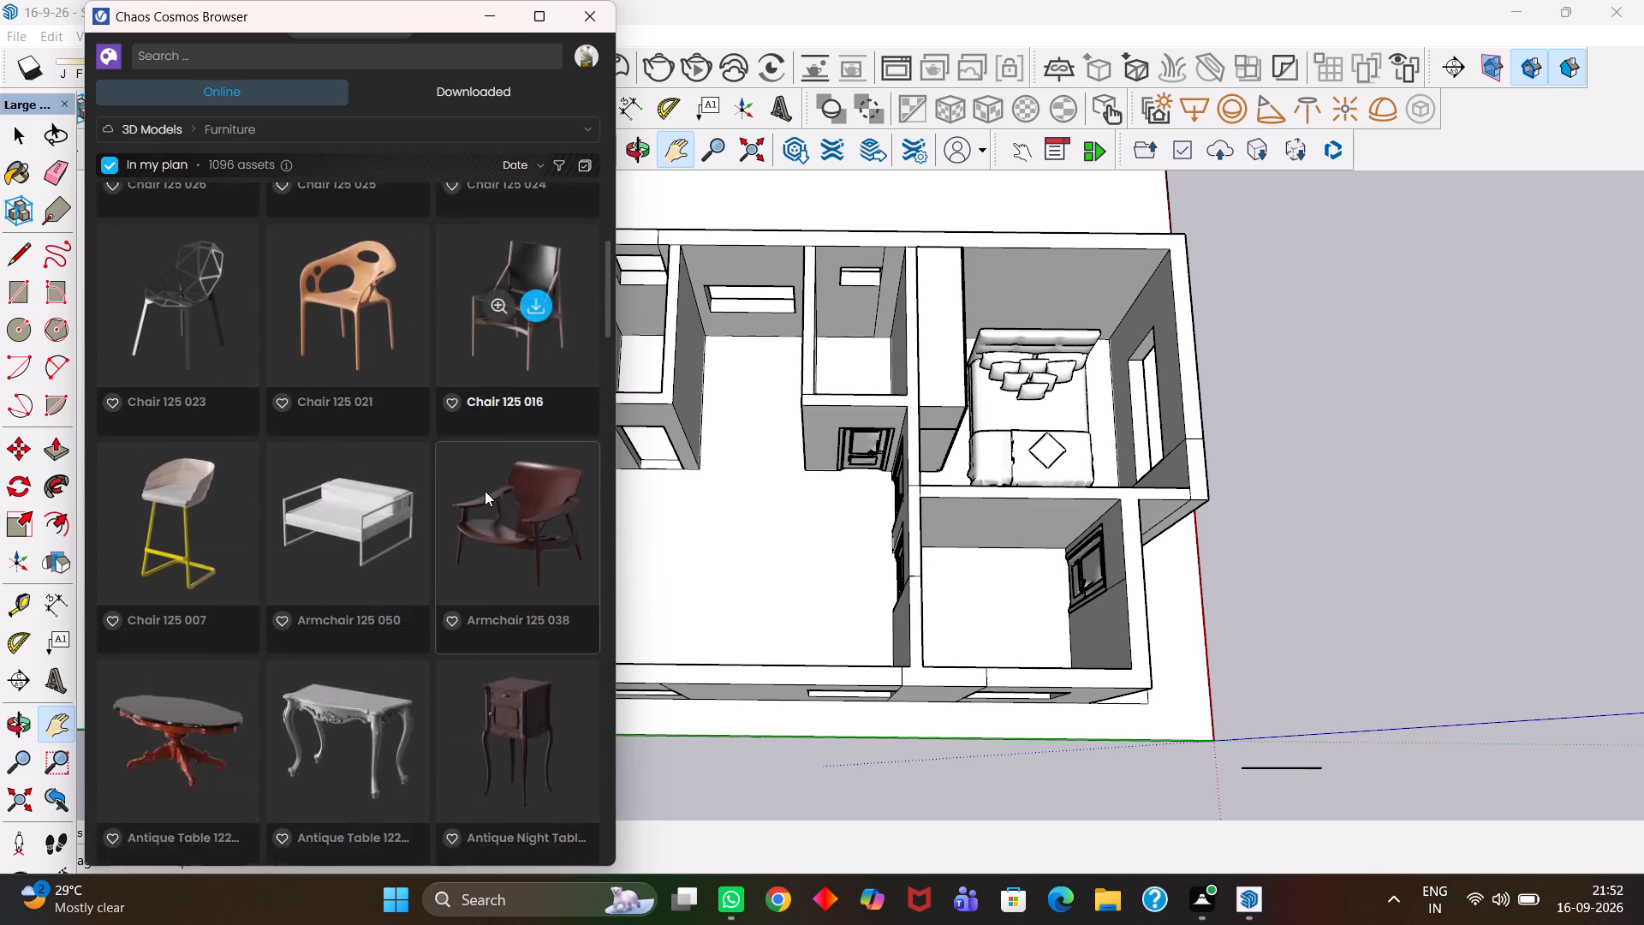
{"action": "scroll", "coordinate": [485, 491], "scroll_direction": "down", "scroll_amount": 15}
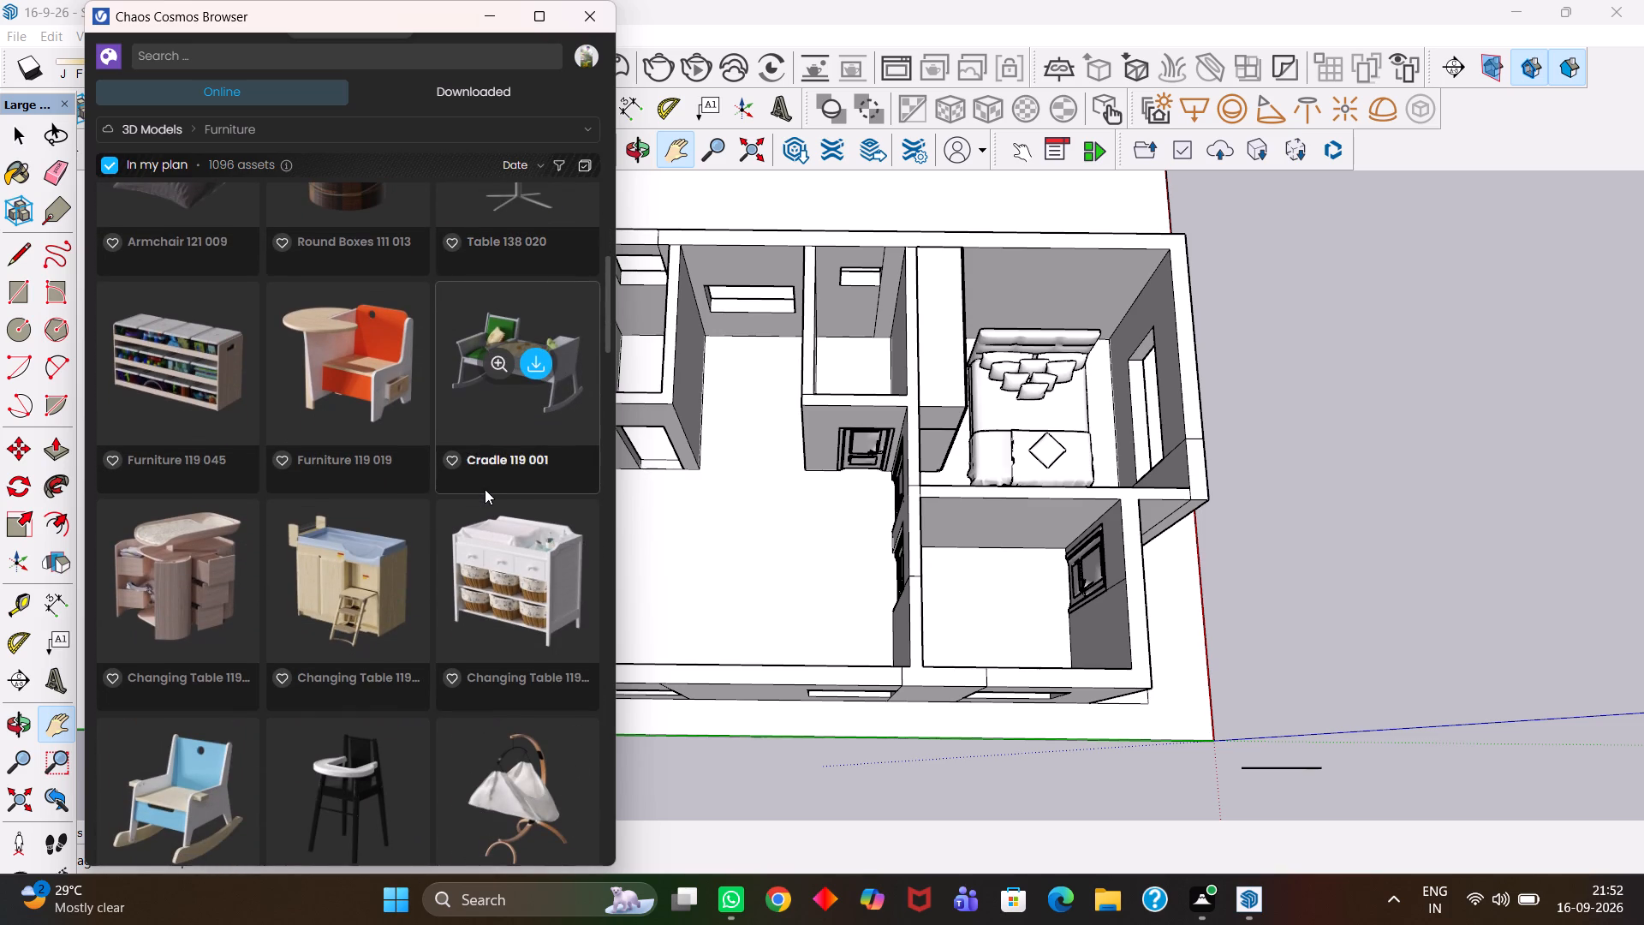
{"action": "scroll", "coordinate": [485, 489], "scroll_direction": "down", "scroll_amount": 6}
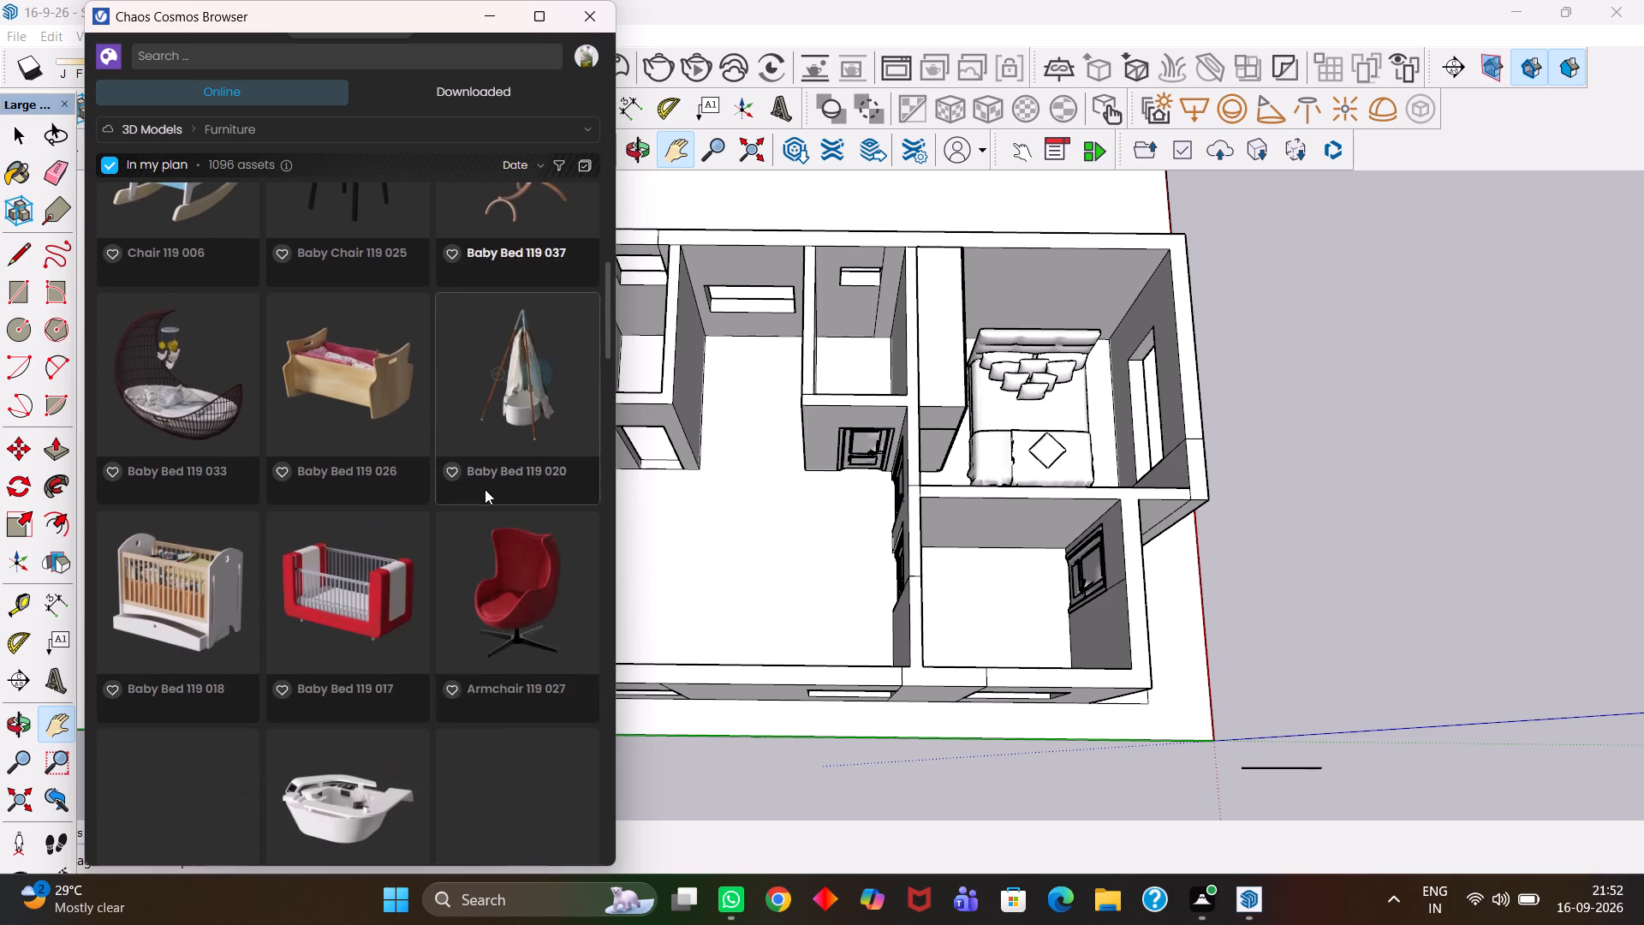
{"action": "scroll", "coordinate": [485, 489], "scroll_direction": "down", "scroll_amount": 7}
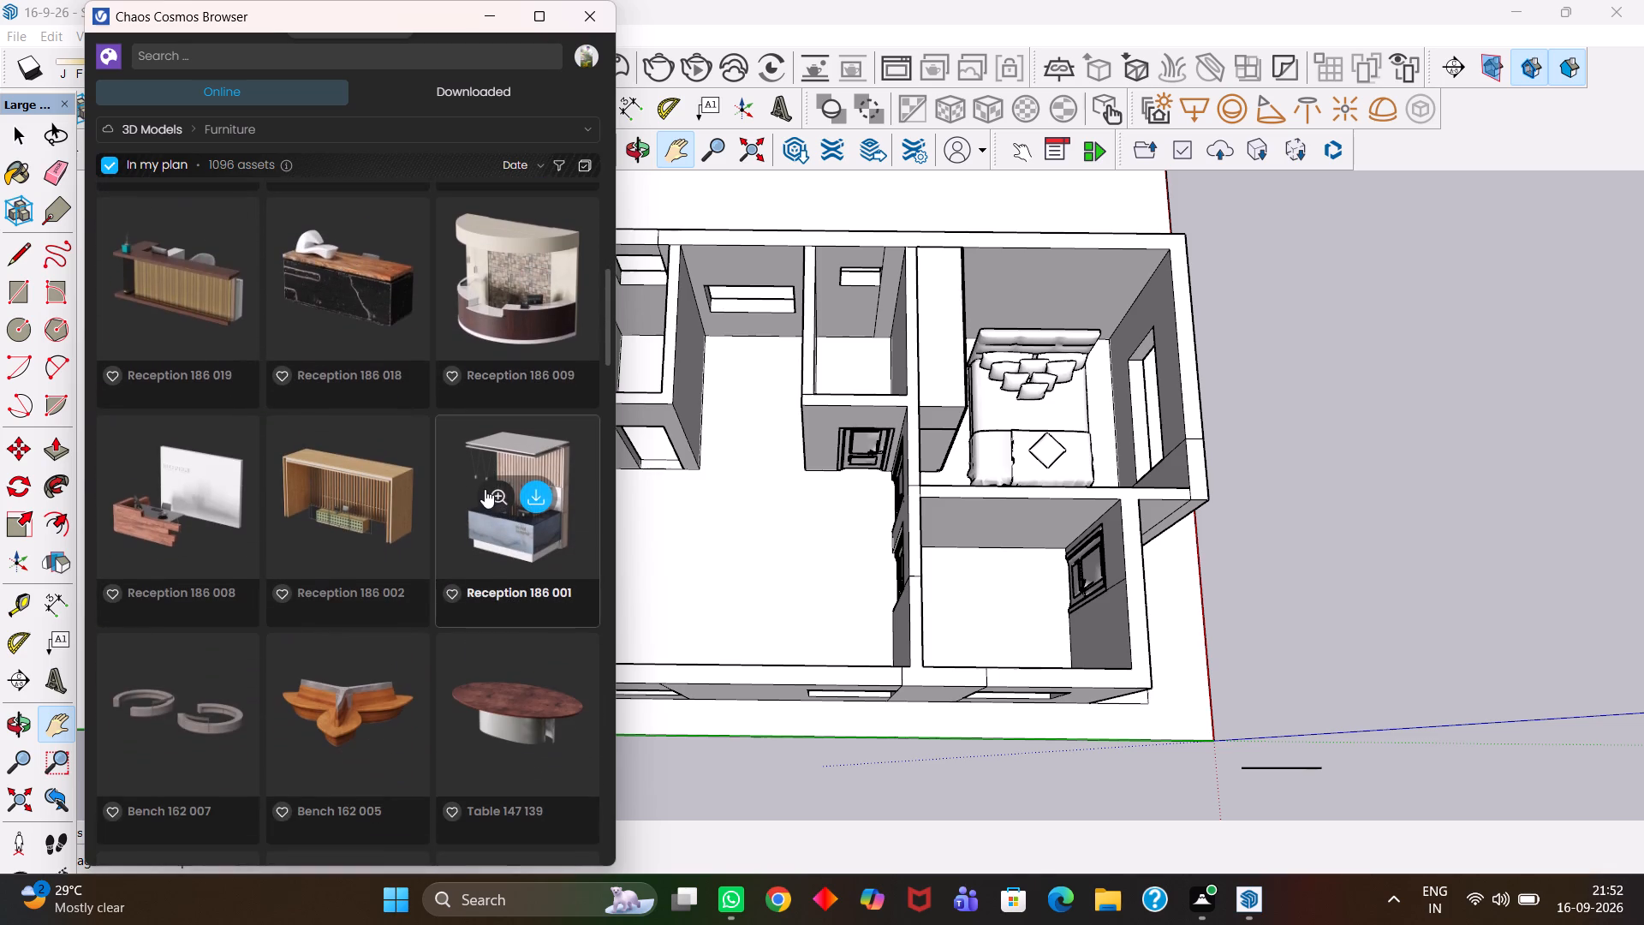
{"action": "scroll", "coordinate": [485, 489], "scroll_direction": "down", "scroll_amount": 7}
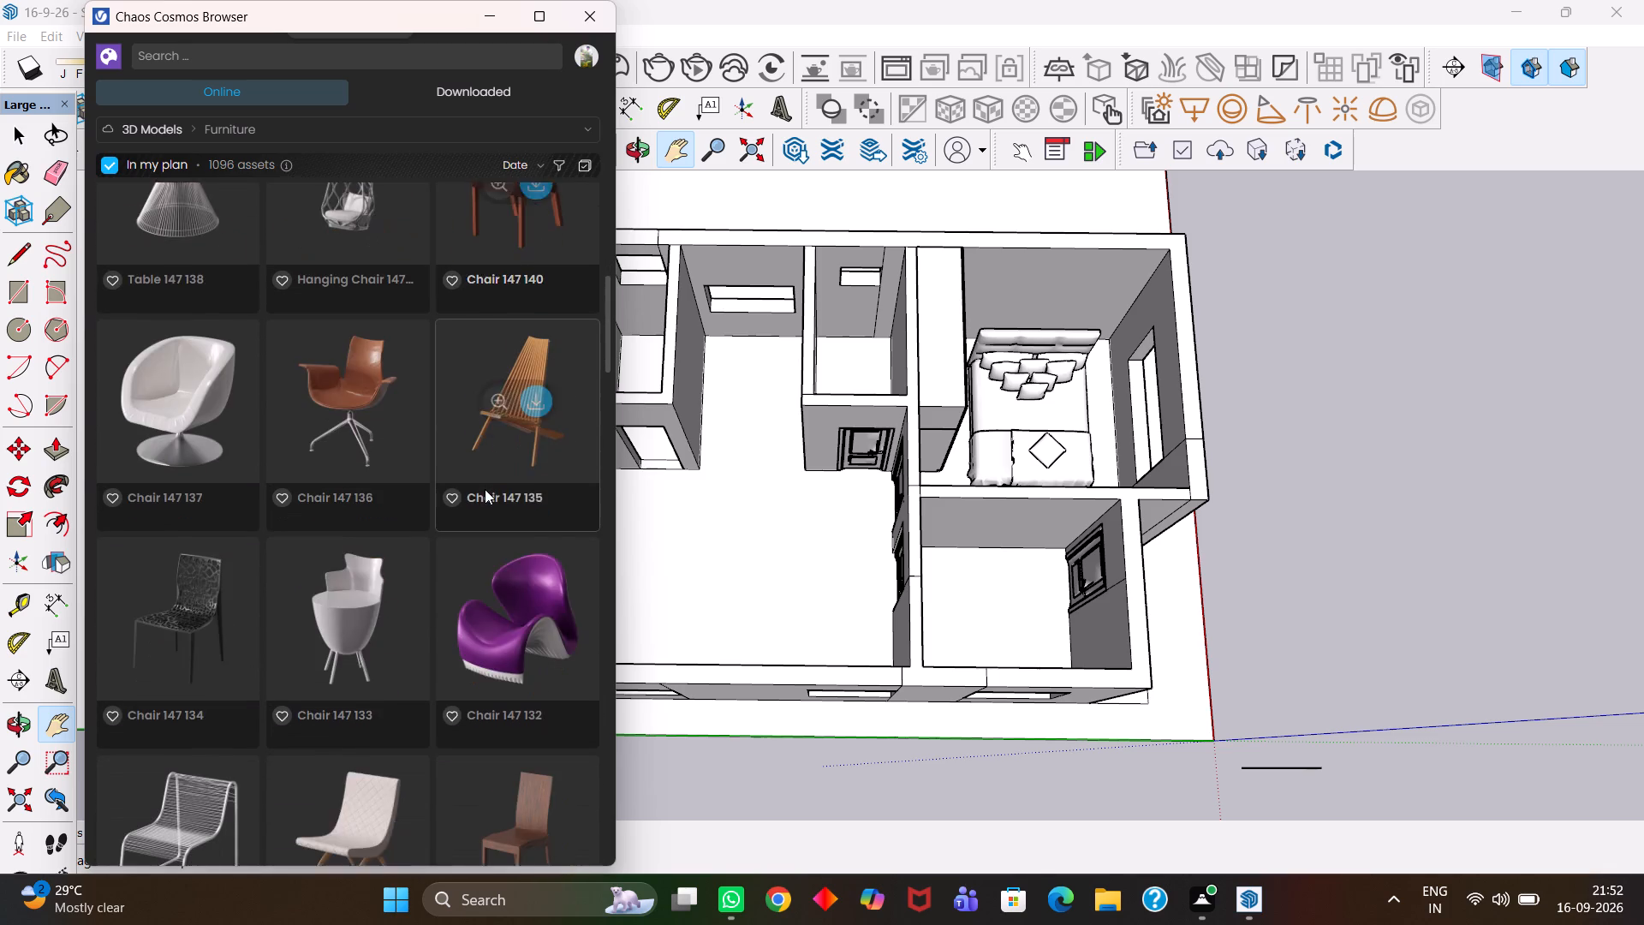
{"action": "scroll", "coordinate": [485, 489], "scroll_direction": "down", "scroll_amount": 14}
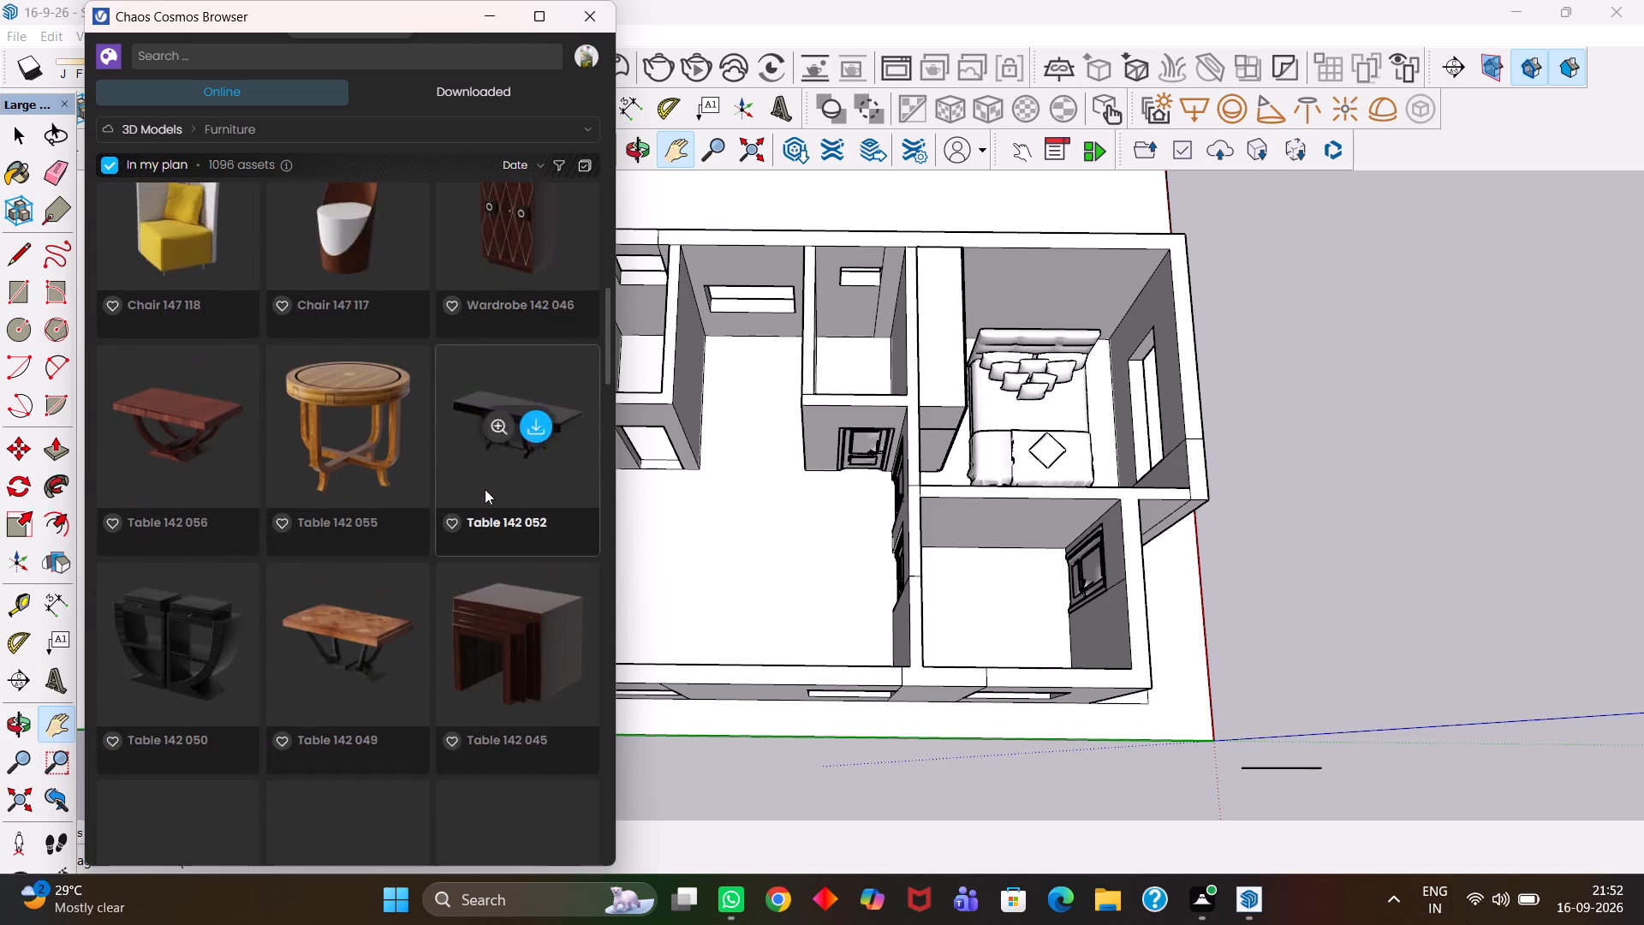
{"action": "scroll", "coordinate": [485, 489], "scroll_direction": "down", "scroll_amount": 5}
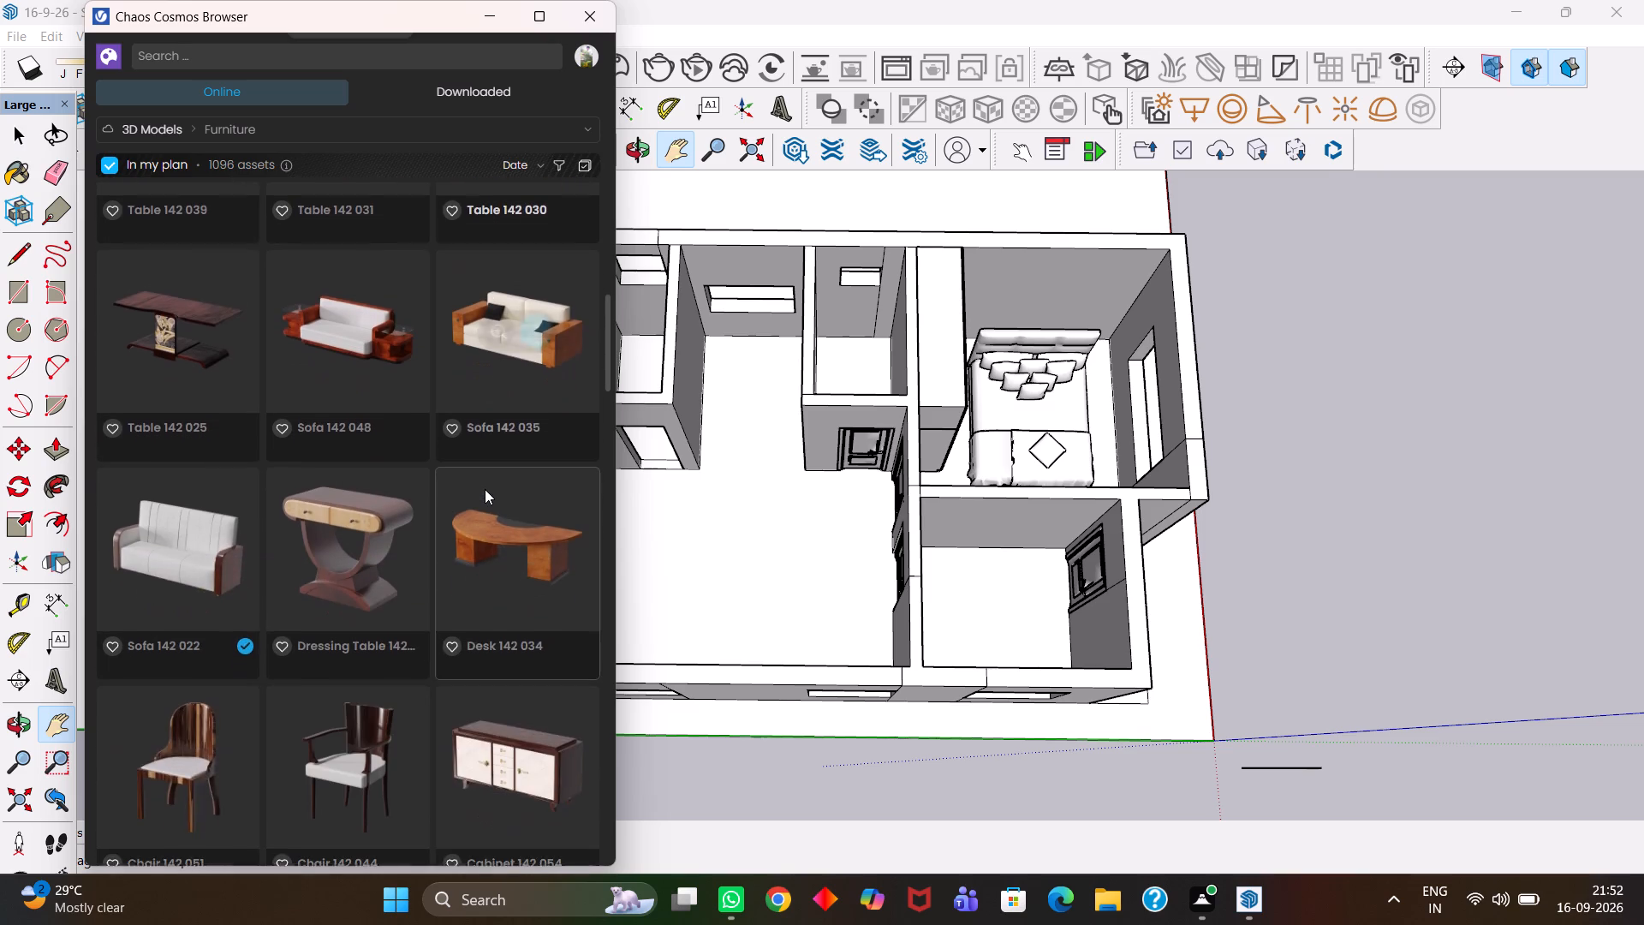
{"action": "scroll", "coordinate": [485, 489], "scroll_direction": "down", "scroll_amount": 5}
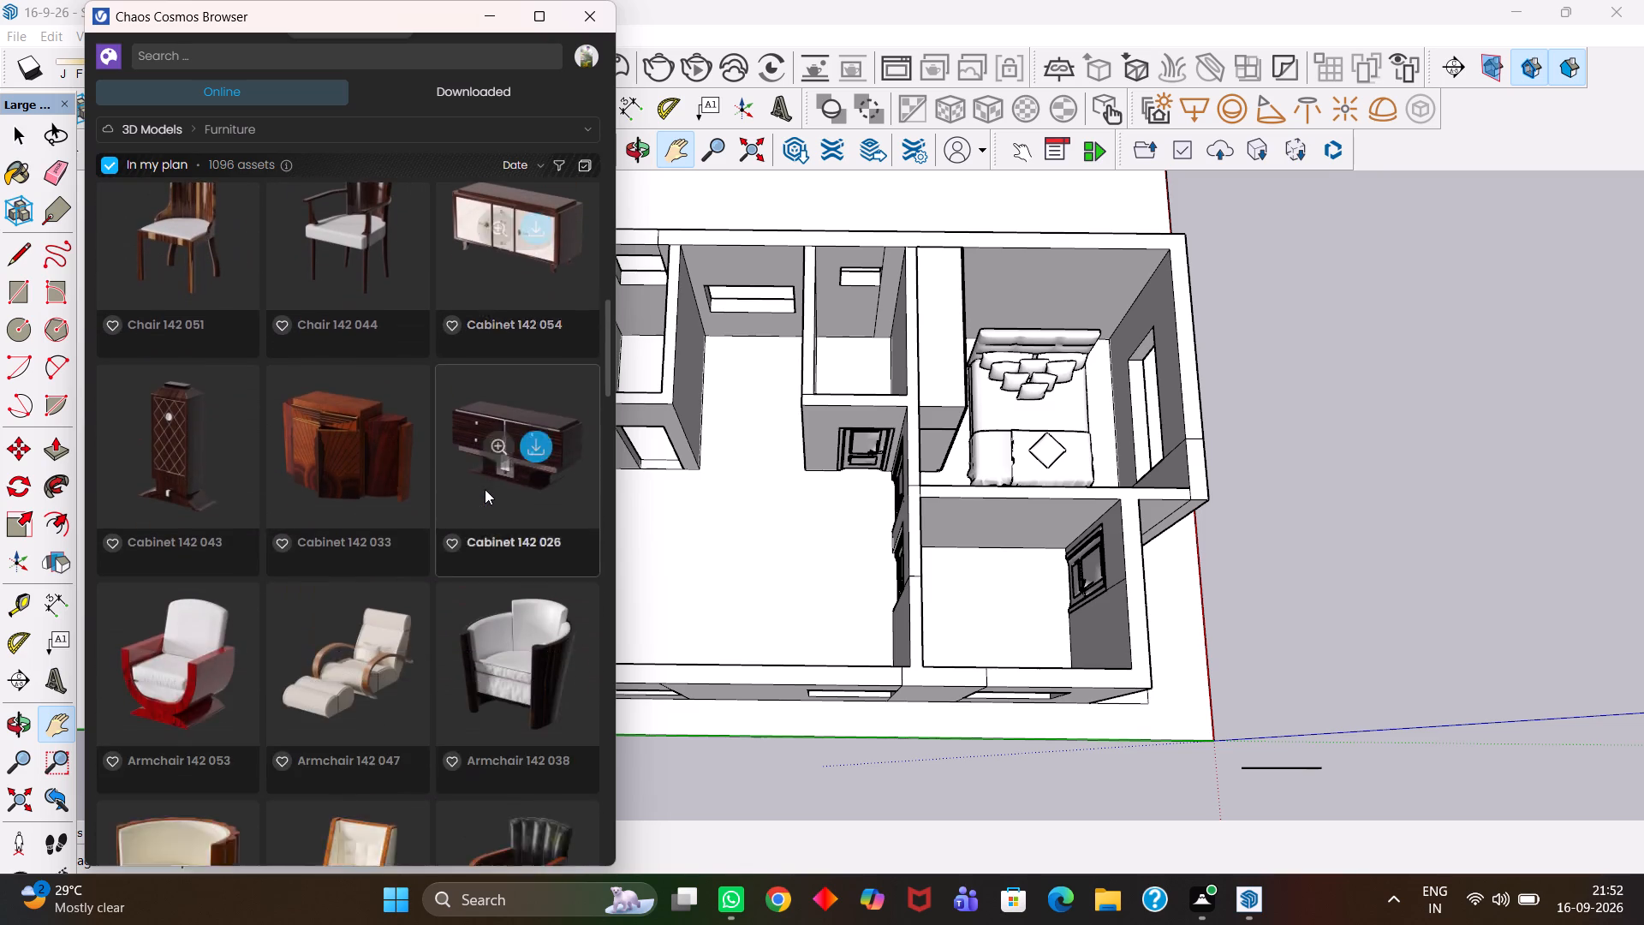
{"action": "scroll", "coordinate": [485, 489], "scroll_direction": "down", "scroll_amount": 13}
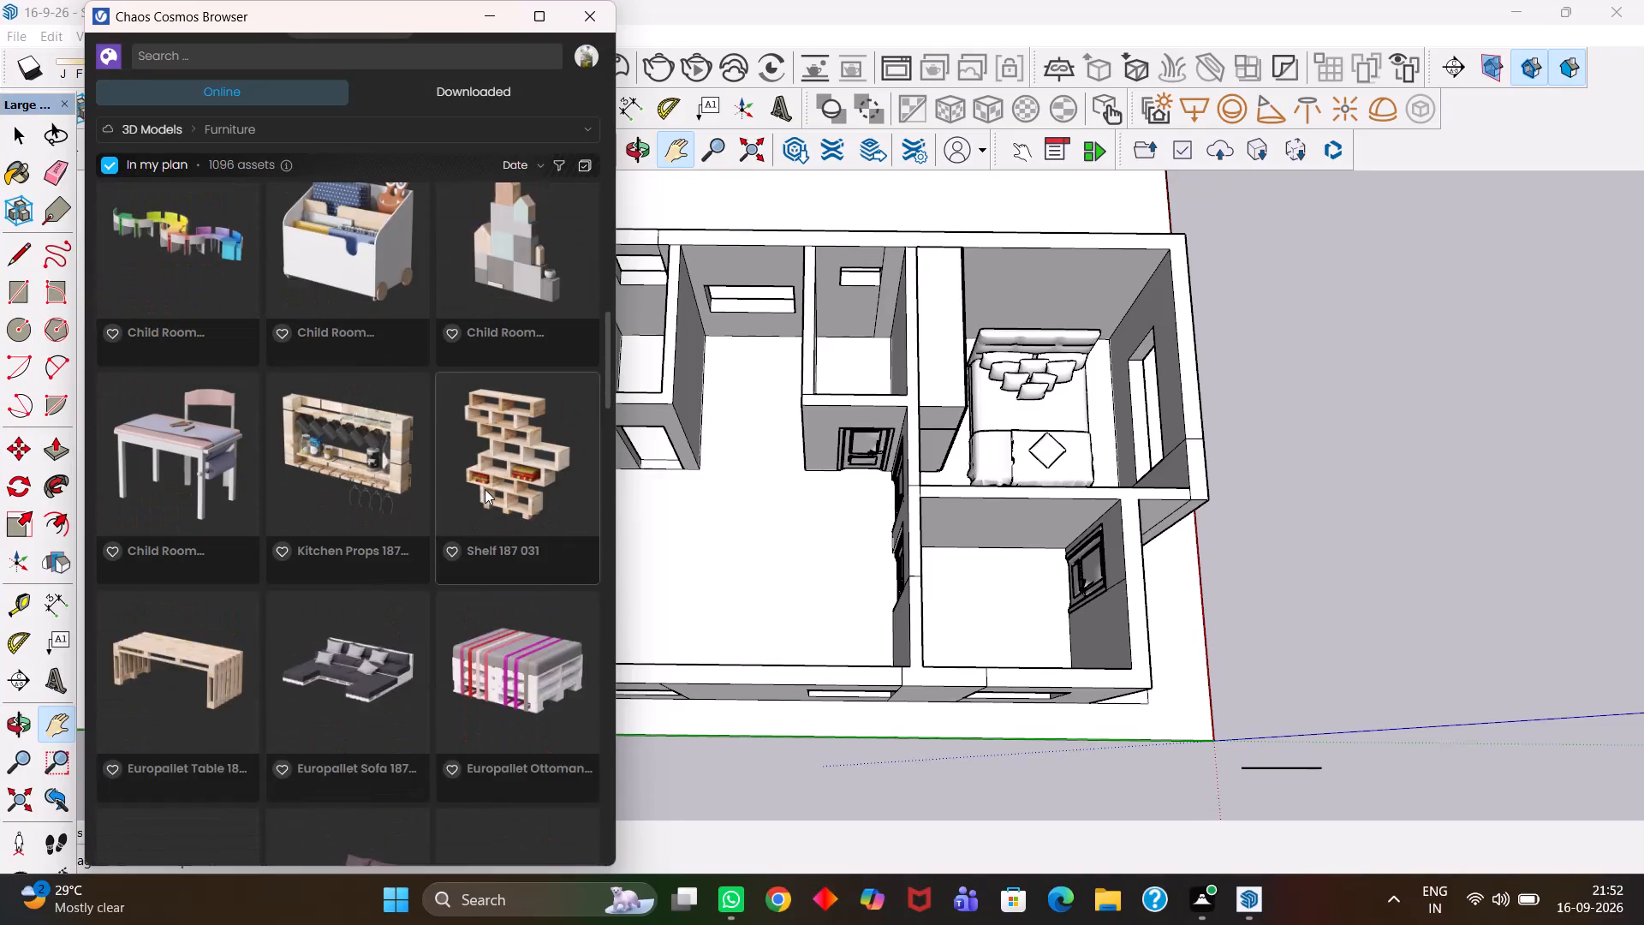
{"action": "scroll", "coordinate": [485, 489], "scroll_direction": "down", "scroll_amount": 2}
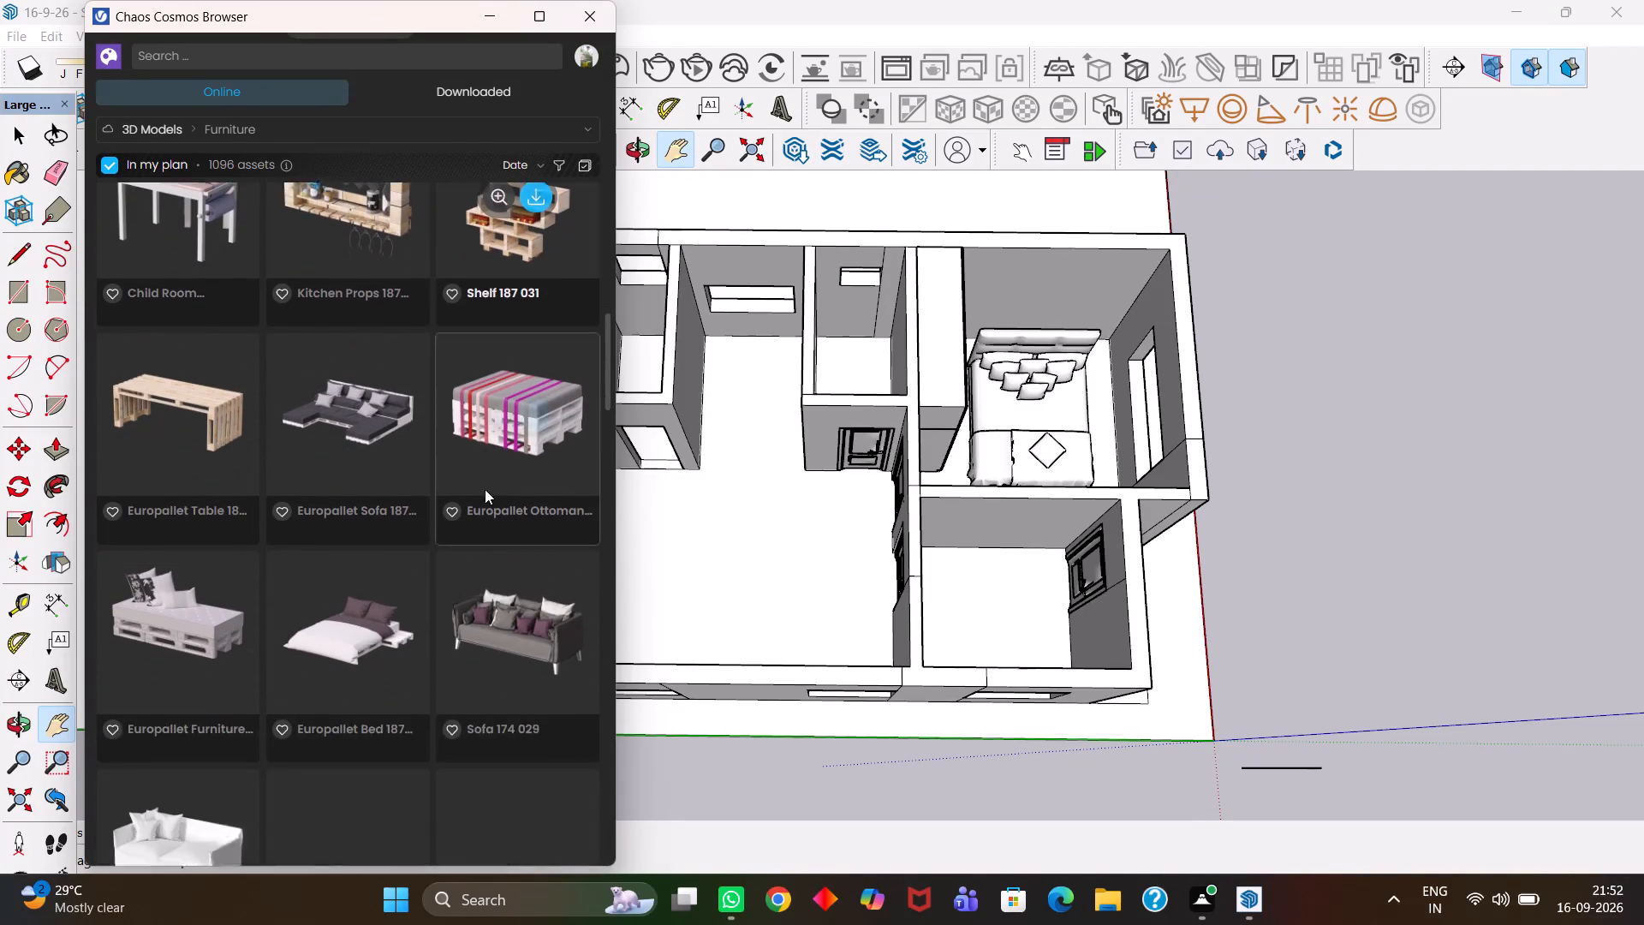
{"action": "scroll", "coordinate": [485, 489], "scroll_direction": "down", "scroll_amount": 1}
{"action": "scroll", "coordinate": [378, 502], "scroll_direction": "down", "scroll_amount": 3}
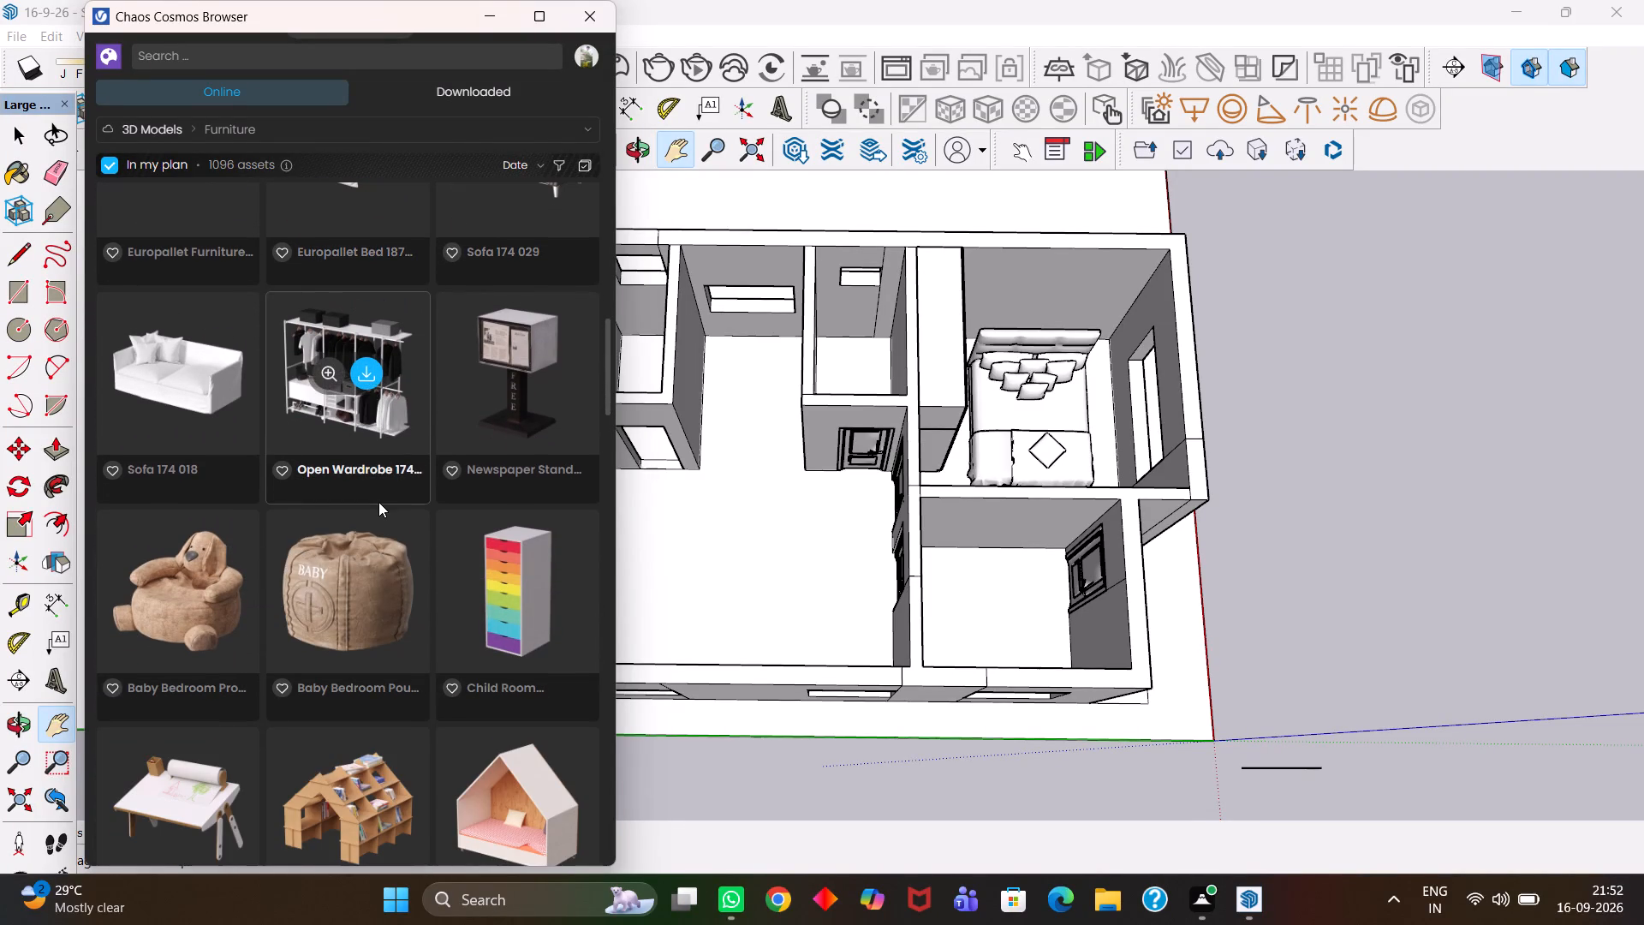
{"action": "scroll", "coordinate": [378, 502], "scroll_direction": "down", "scroll_amount": 2}
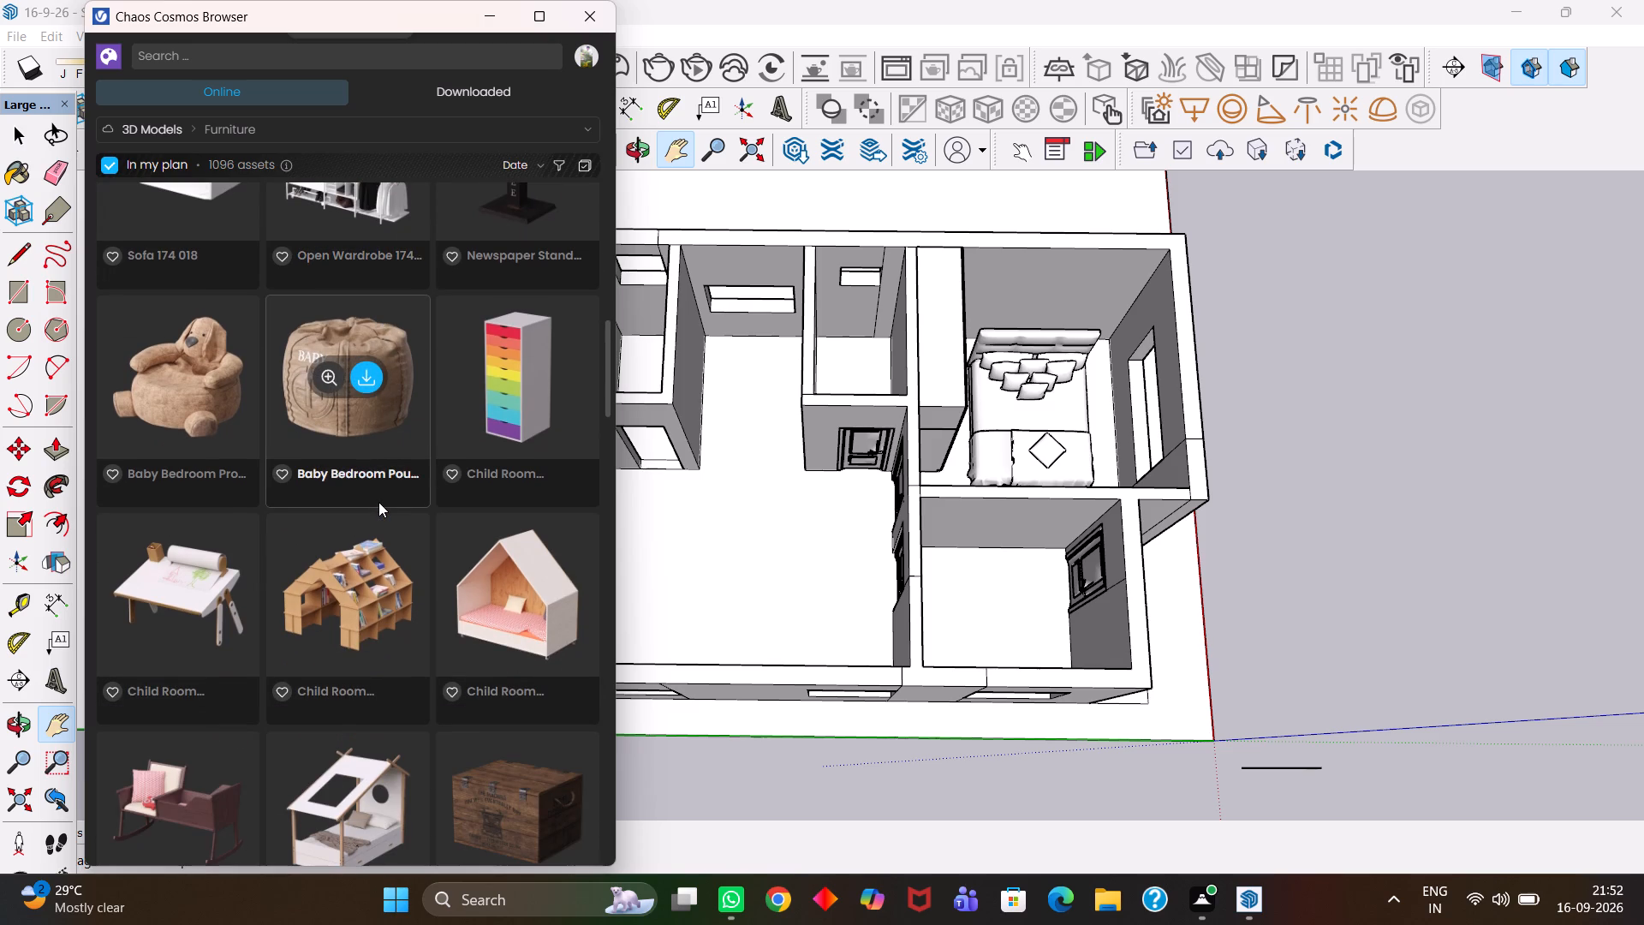
{"action": "scroll", "coordinate": [378, 502], "scroll_direction": "down", "scroll_amount": 5}
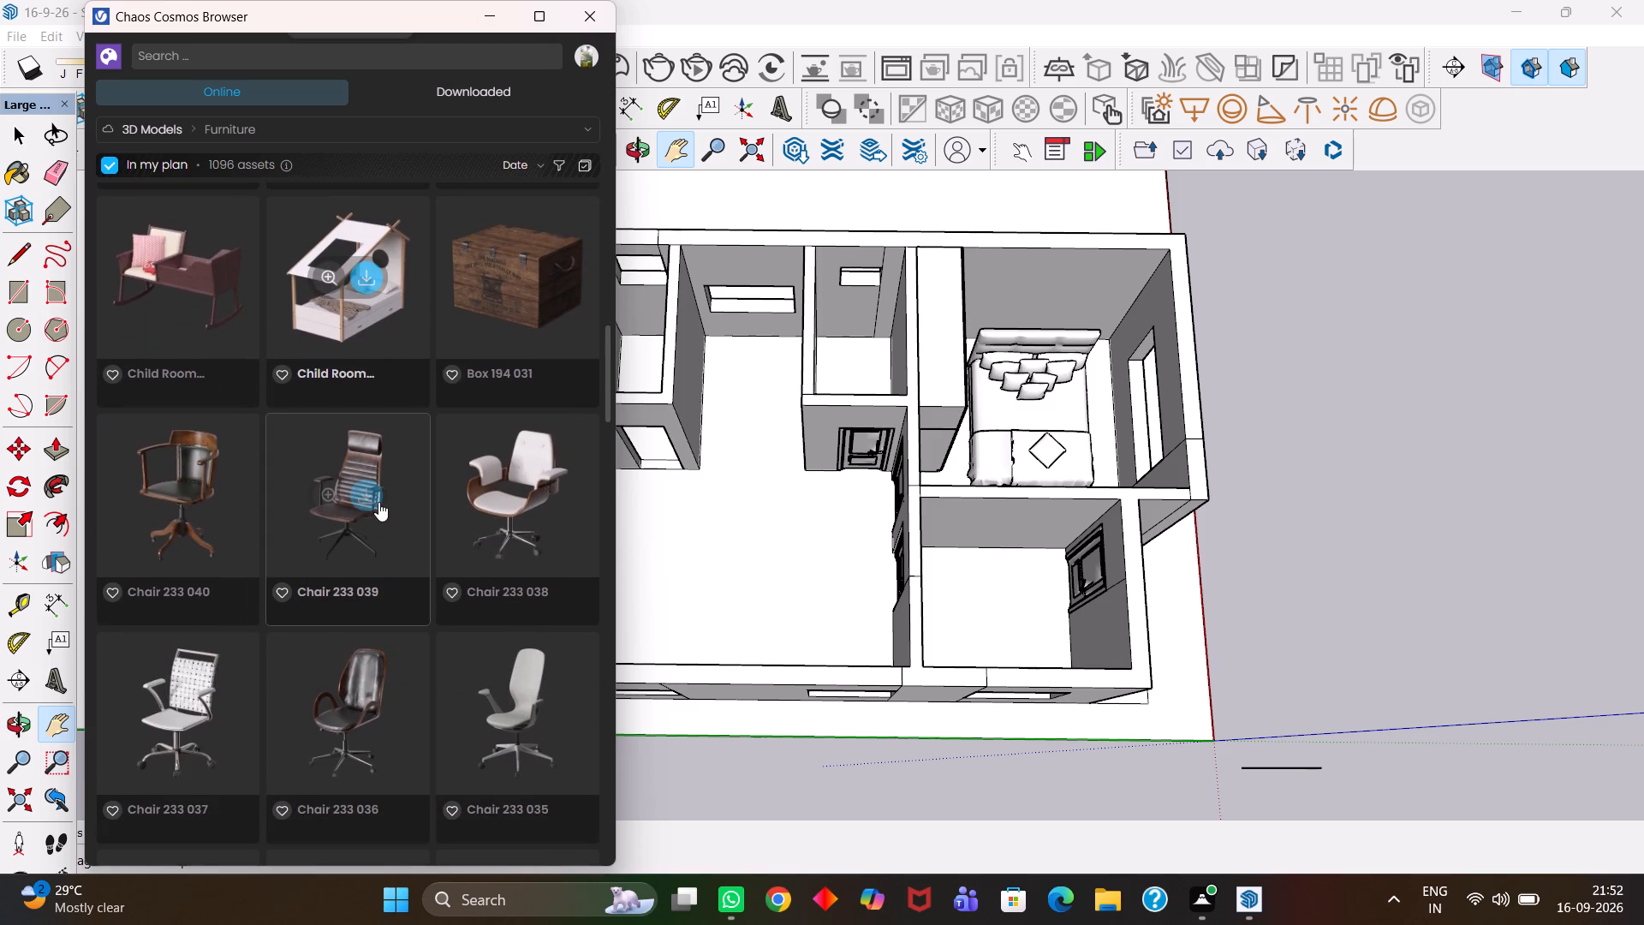
{"action": "scroll", "coordinate": [378, 502], "scroll_direction": "down", "scroll_amount": 6}
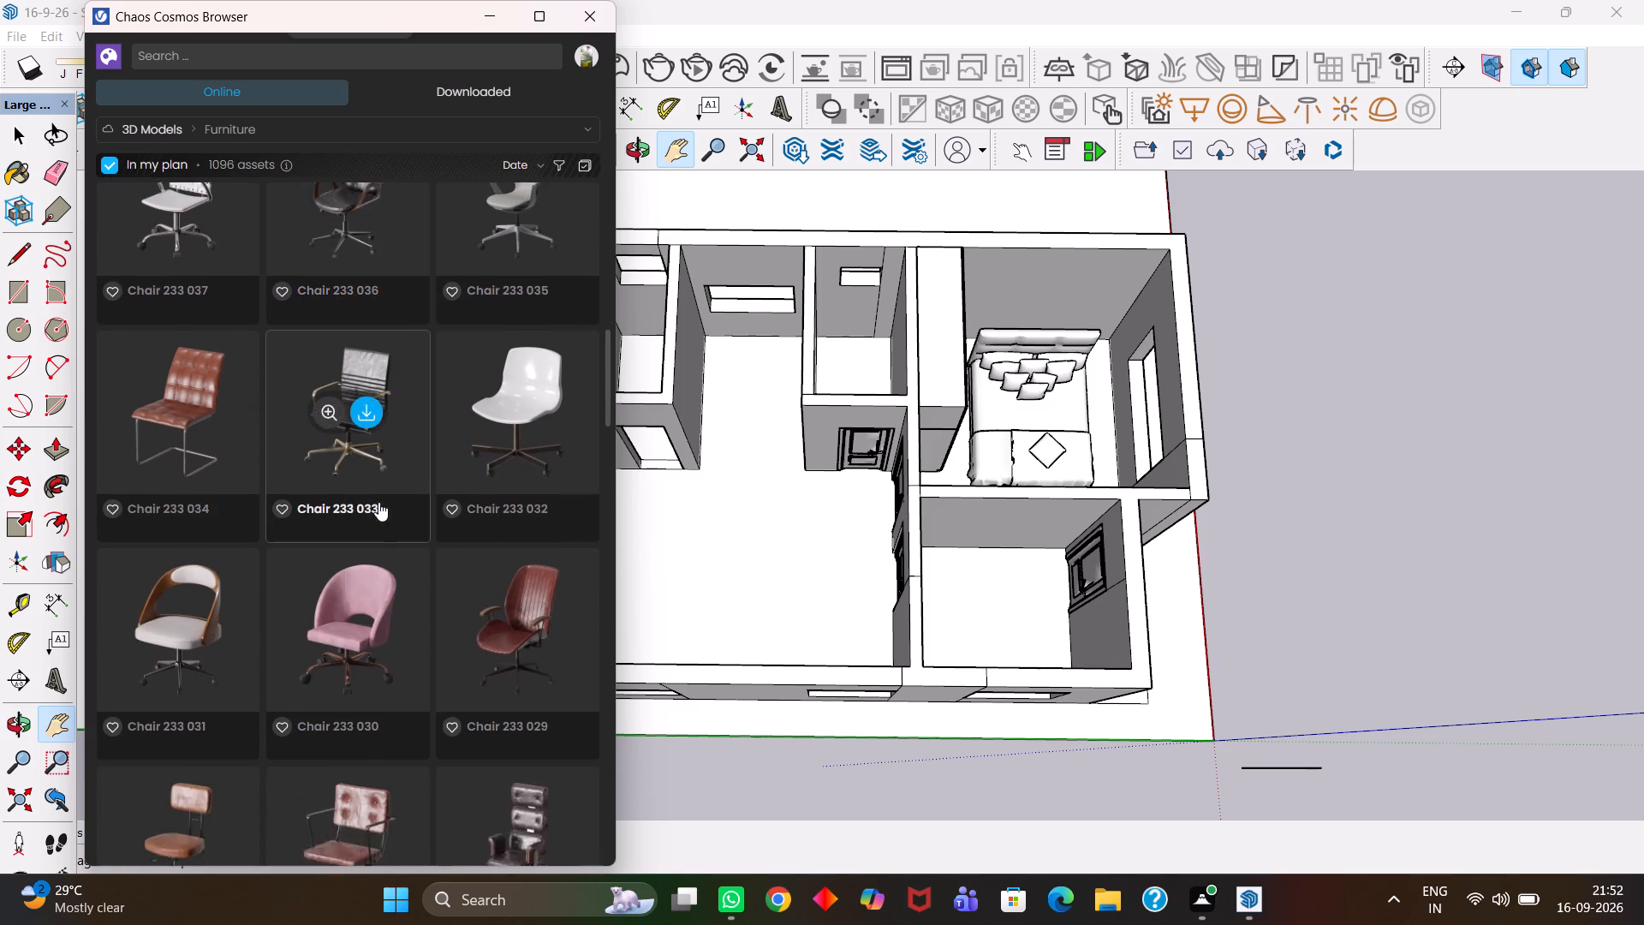
{"action": "scroll", "coordinate": [378, 502], "scroll_direction": "down", "scroll_amount": 2}
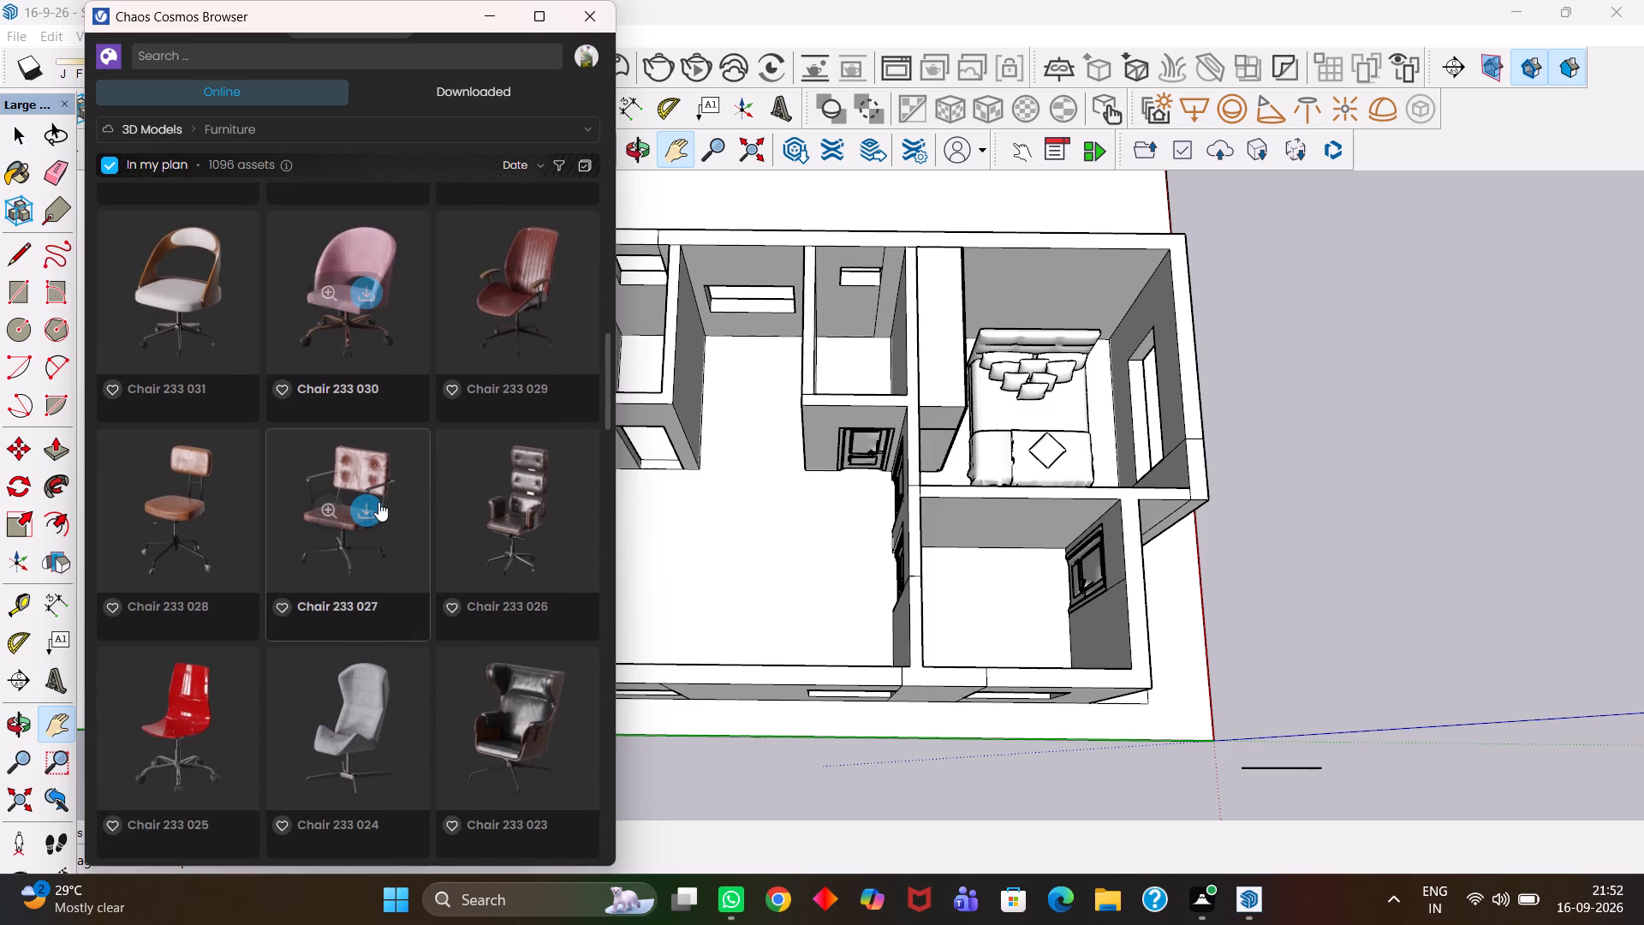
{"action": "scroll", "coordinate": [378, 502], "scroll_direction": "down", "scroll_amount": 5}
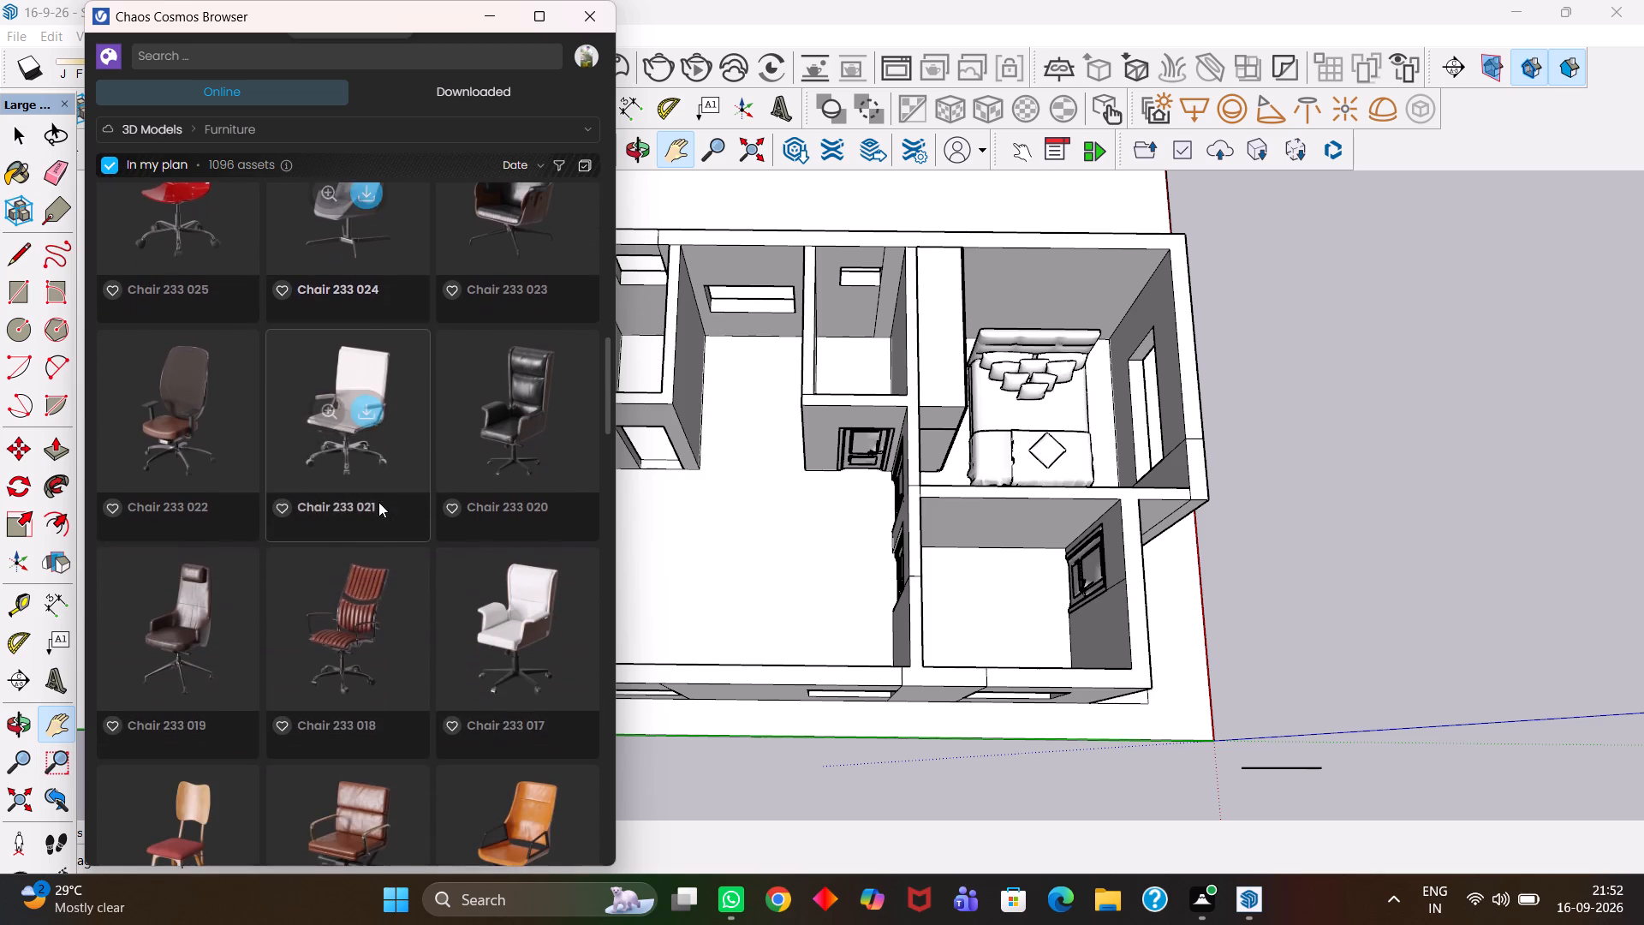
{"action": "scroll", "coordinate": [378, 502], "scroll_direction": "down", "scroll_amount": 9}
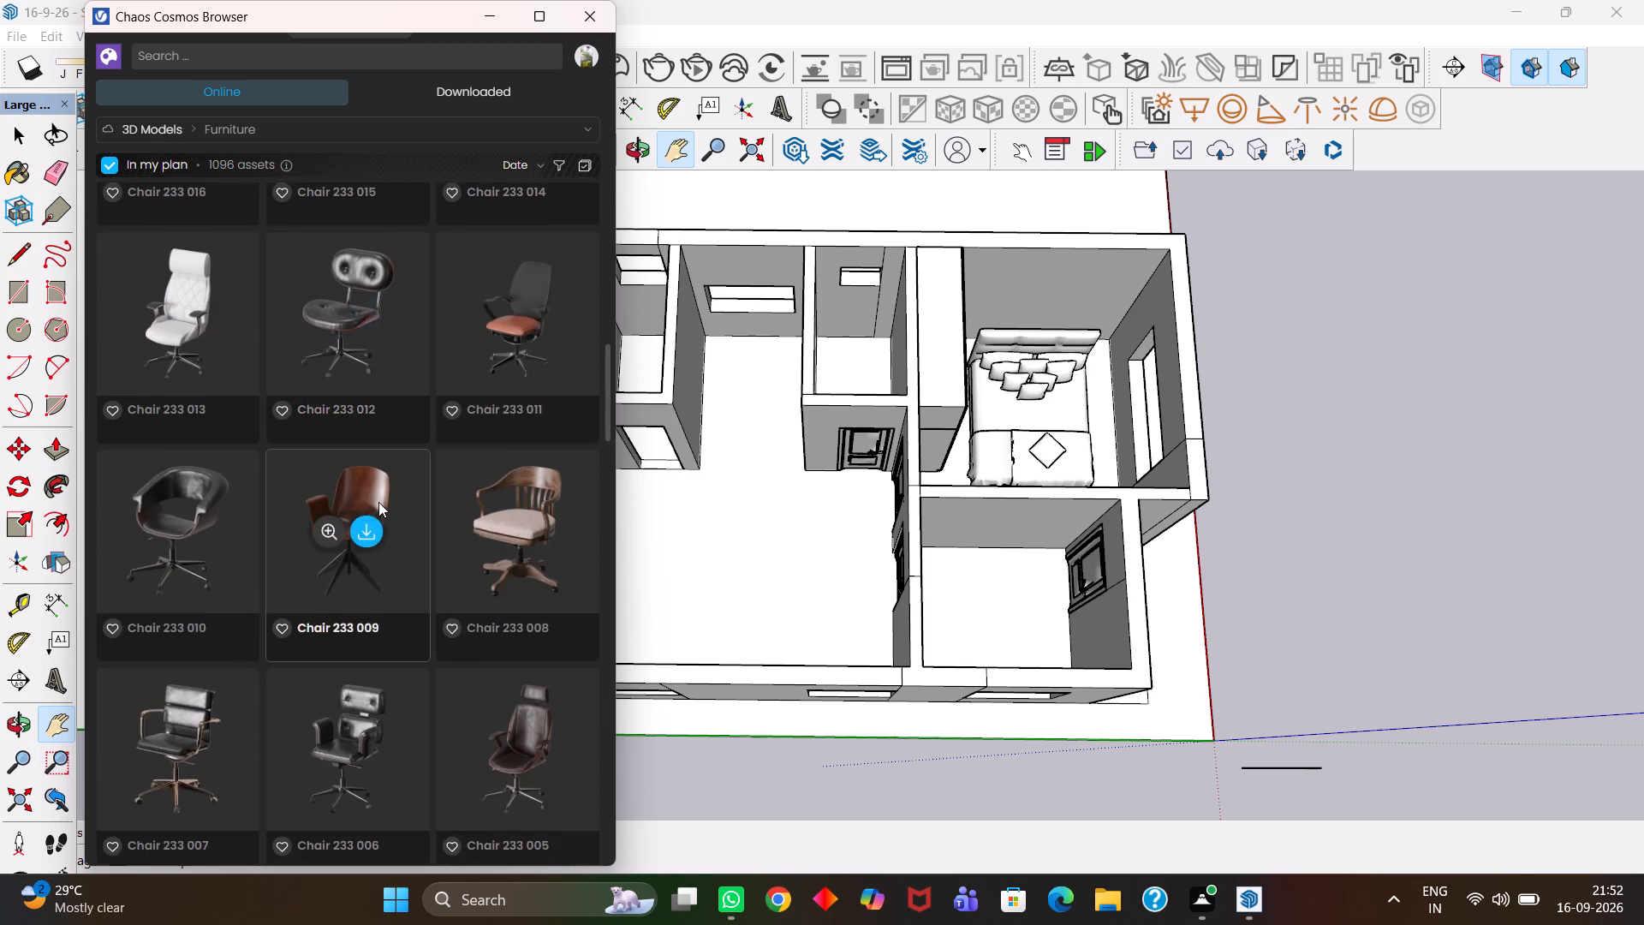
{"action": "scroll", "coordinate": [378, 502], "scroll_direction": "down", "scroll_amount": 10}
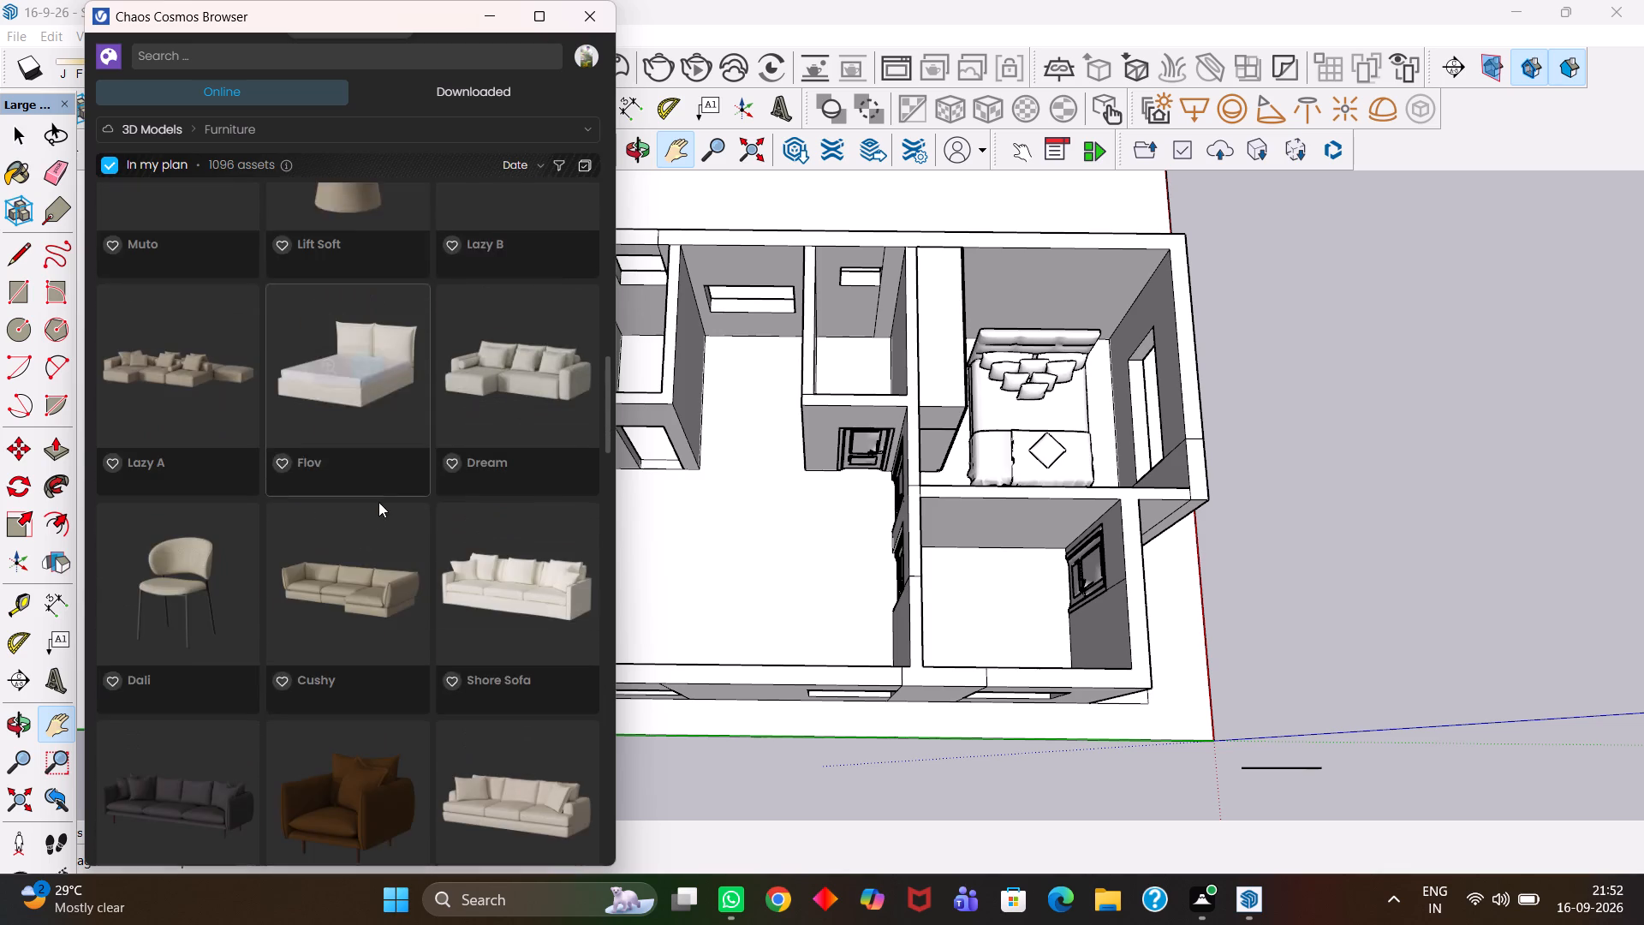
{"action": "scroll", "coordinate": [378, 502], "scroll_direction": "down", "scroll_amount": 4}
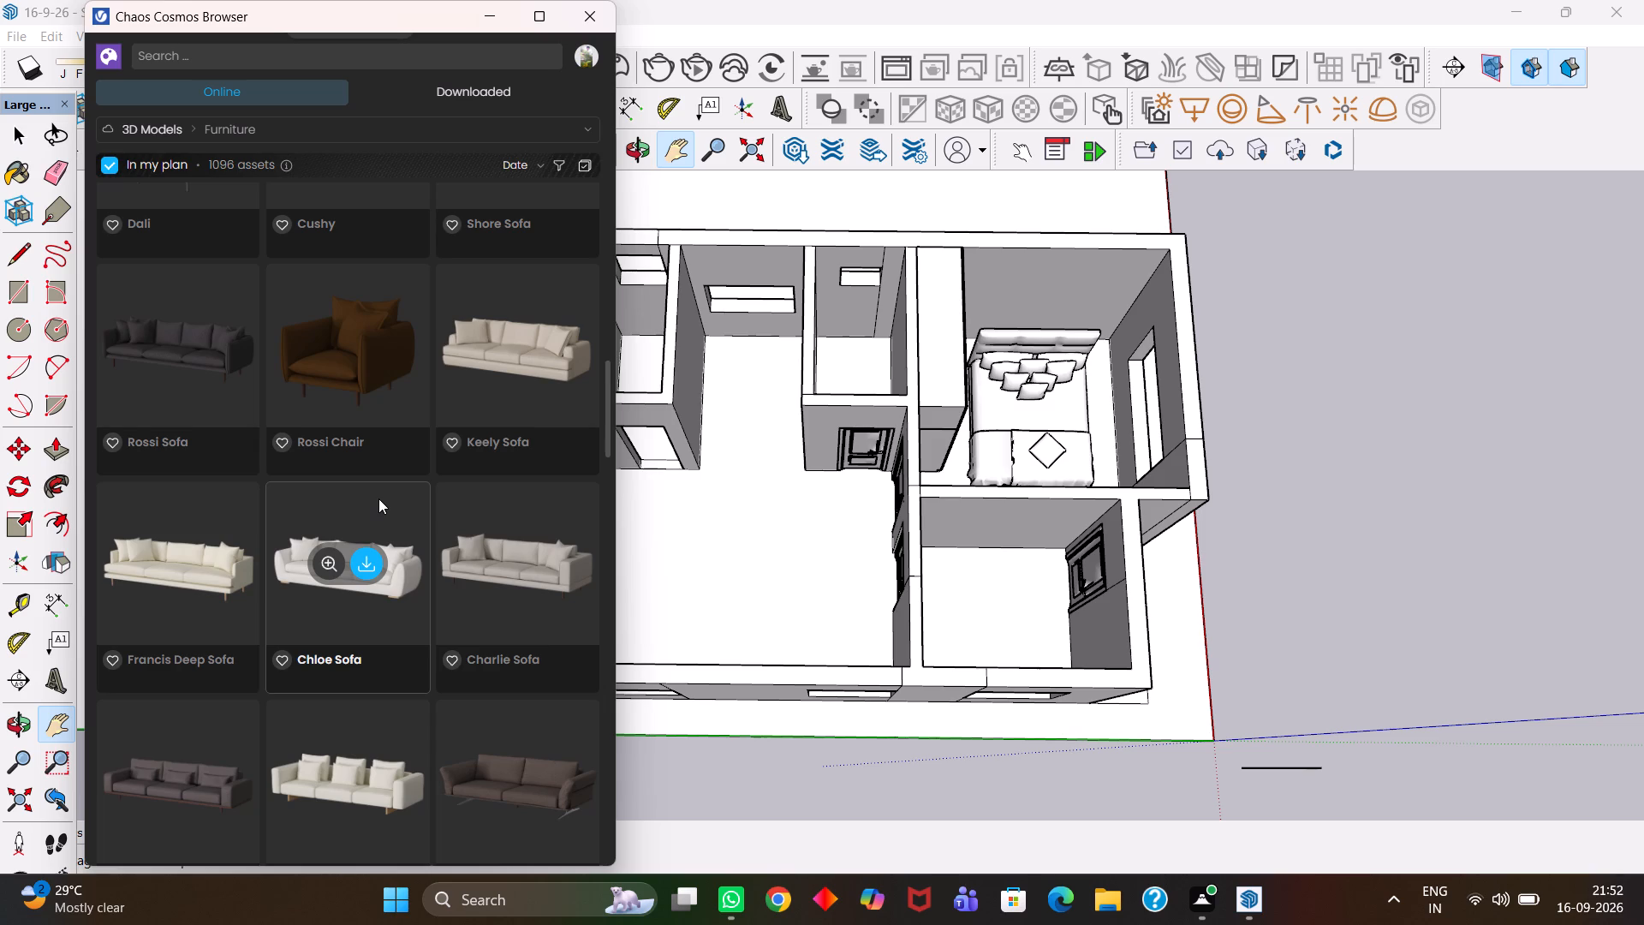
{"action": "scroll", "coordinate": [378, 498], "scroll_direction": "down", "scroll_amount": 5}
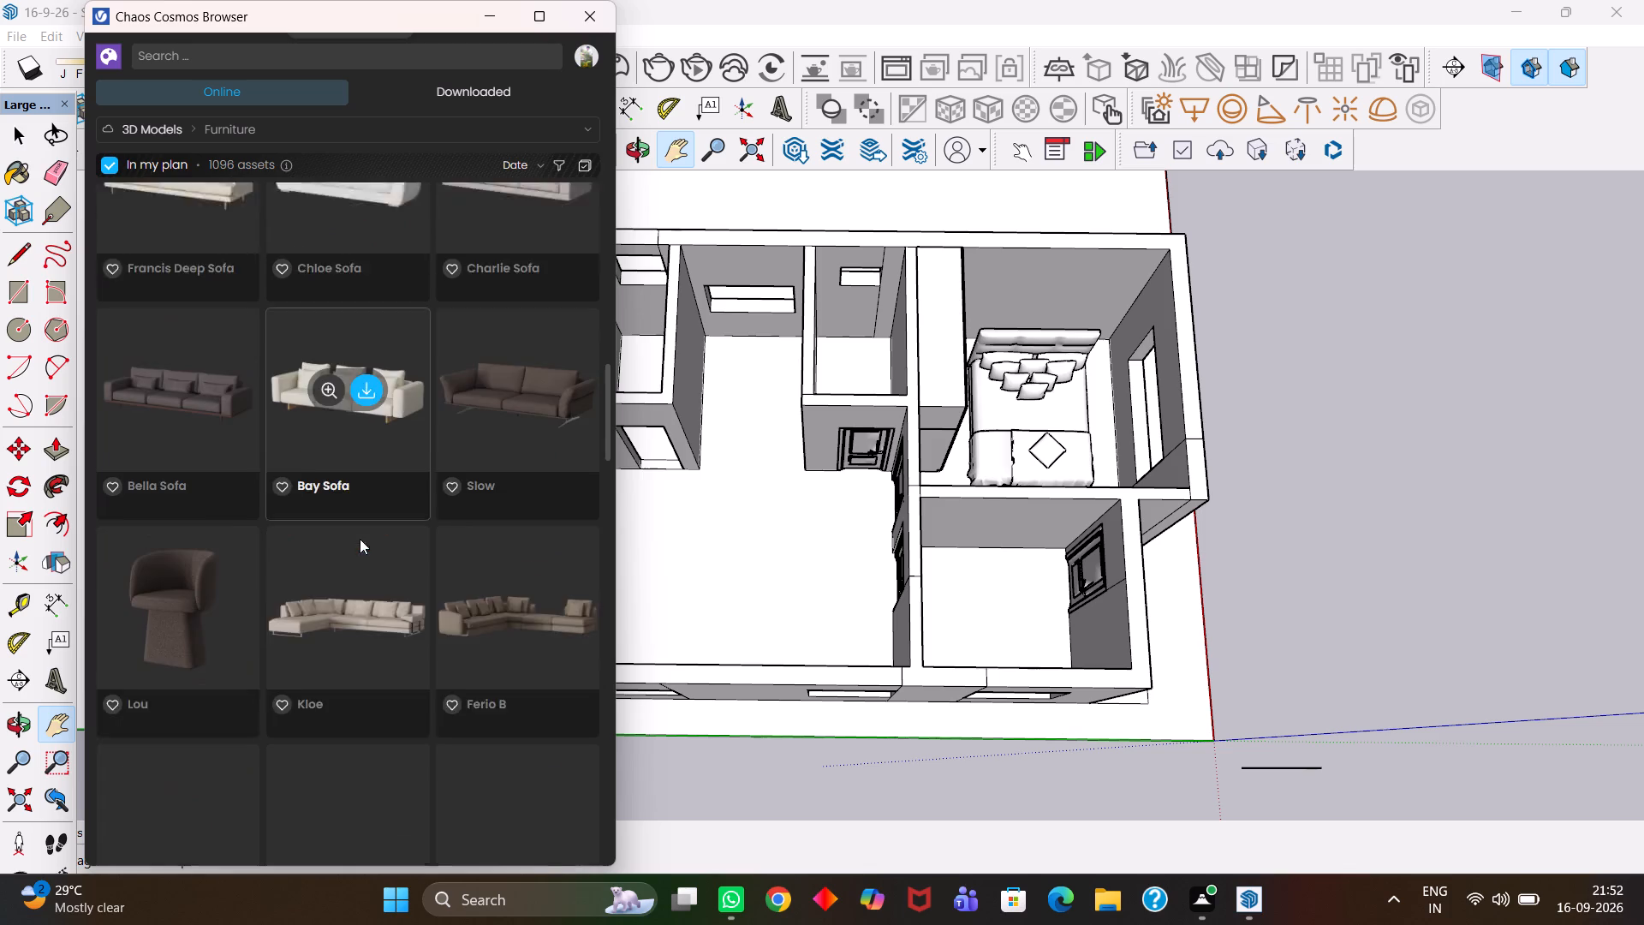
{"action": "scroll", "coordinate": [360, 534], "scroll_direction": "down", "scroll_amount": 4}
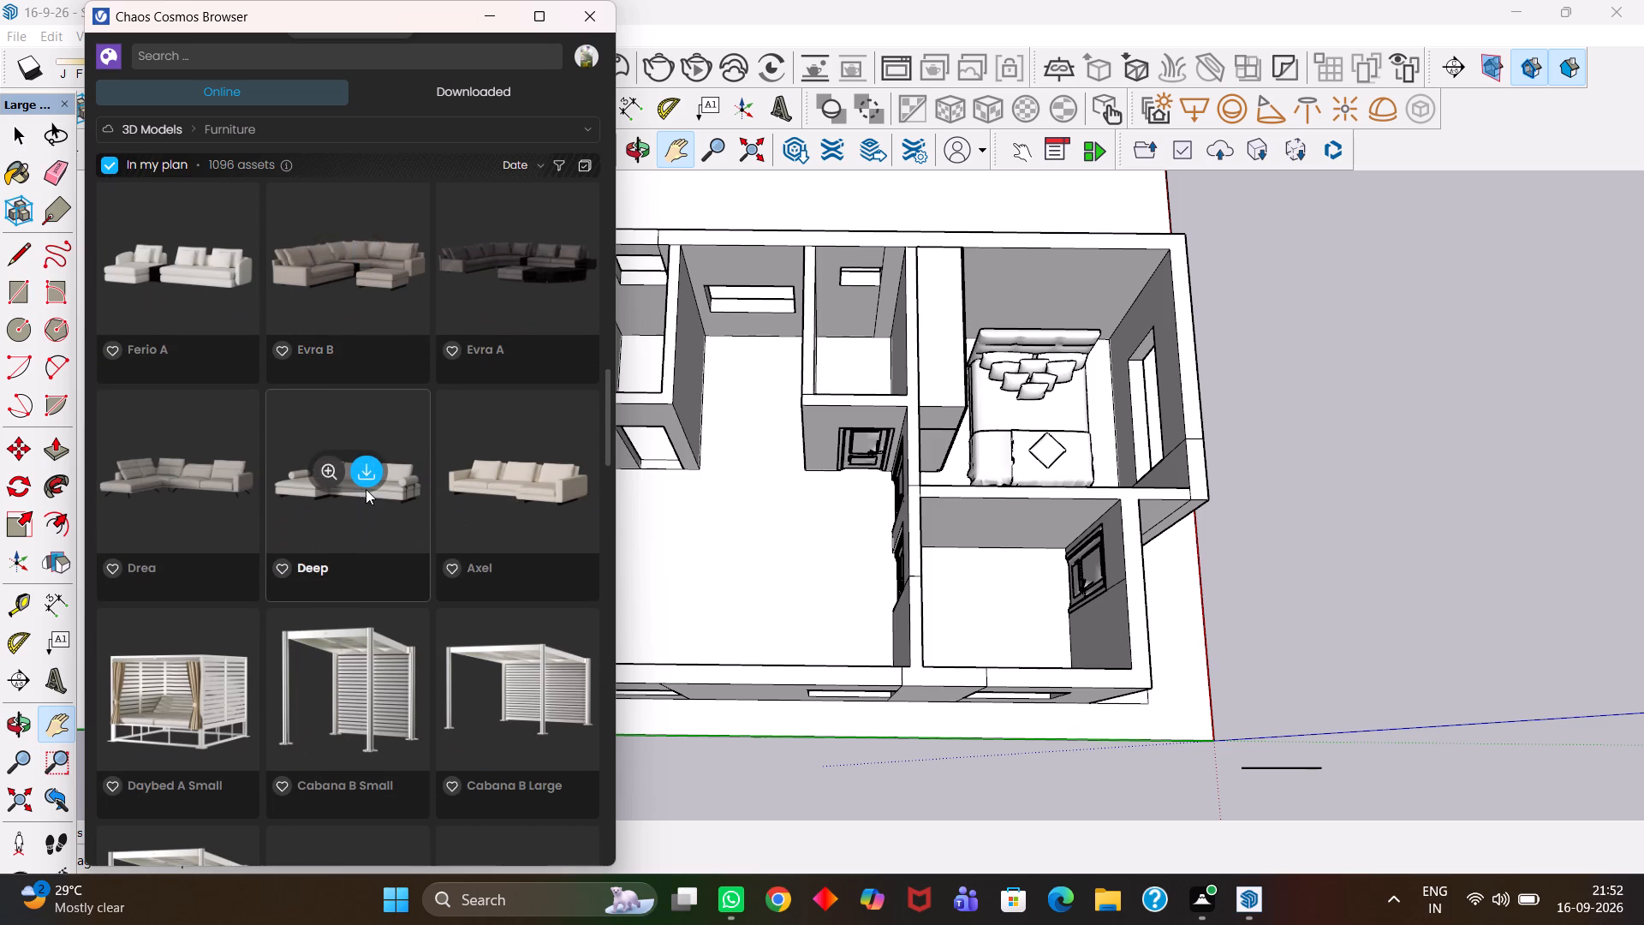
{"action": "scroll", "coordinate": [366, 489], "scroll_direction": "down", "scroll_amount": 5}
{"action": "scroll", "coordinate": [247, 506], "scroll_direction": "down", "scroll_amount": 6}
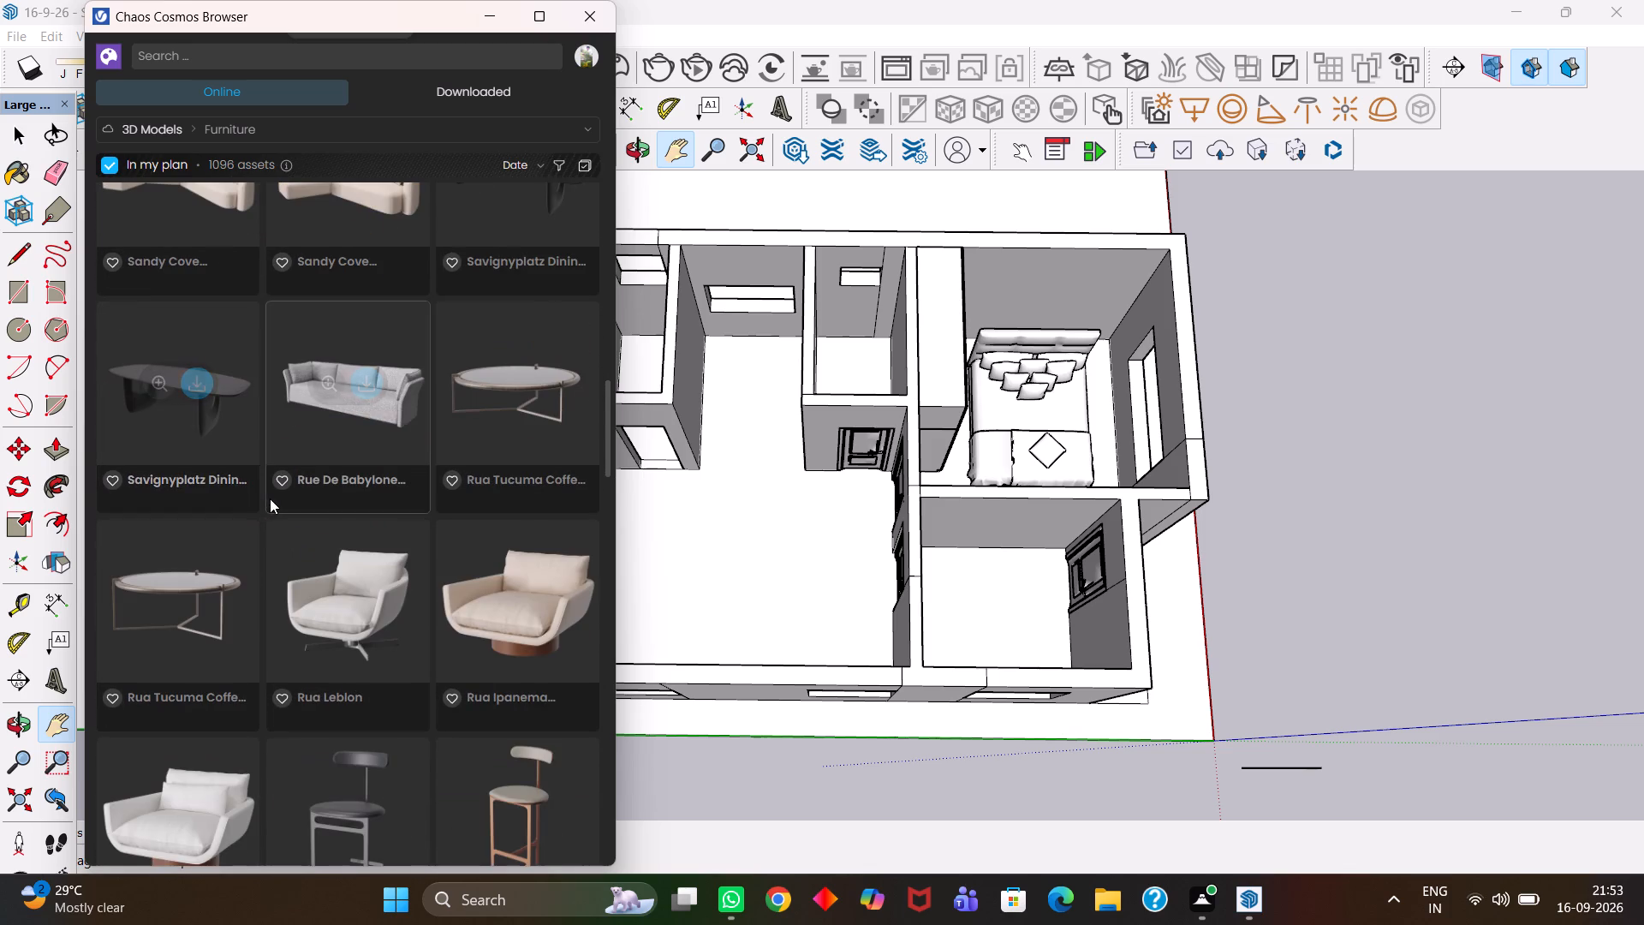
{"action": "scroll", "coordinate": [270, 498], "scroll_direction": "down", "scroll_amount": 2}
{"action": "scroll", "coordinate": [229, 408], "scroll_direction": "down", "scroll_amount": 4}
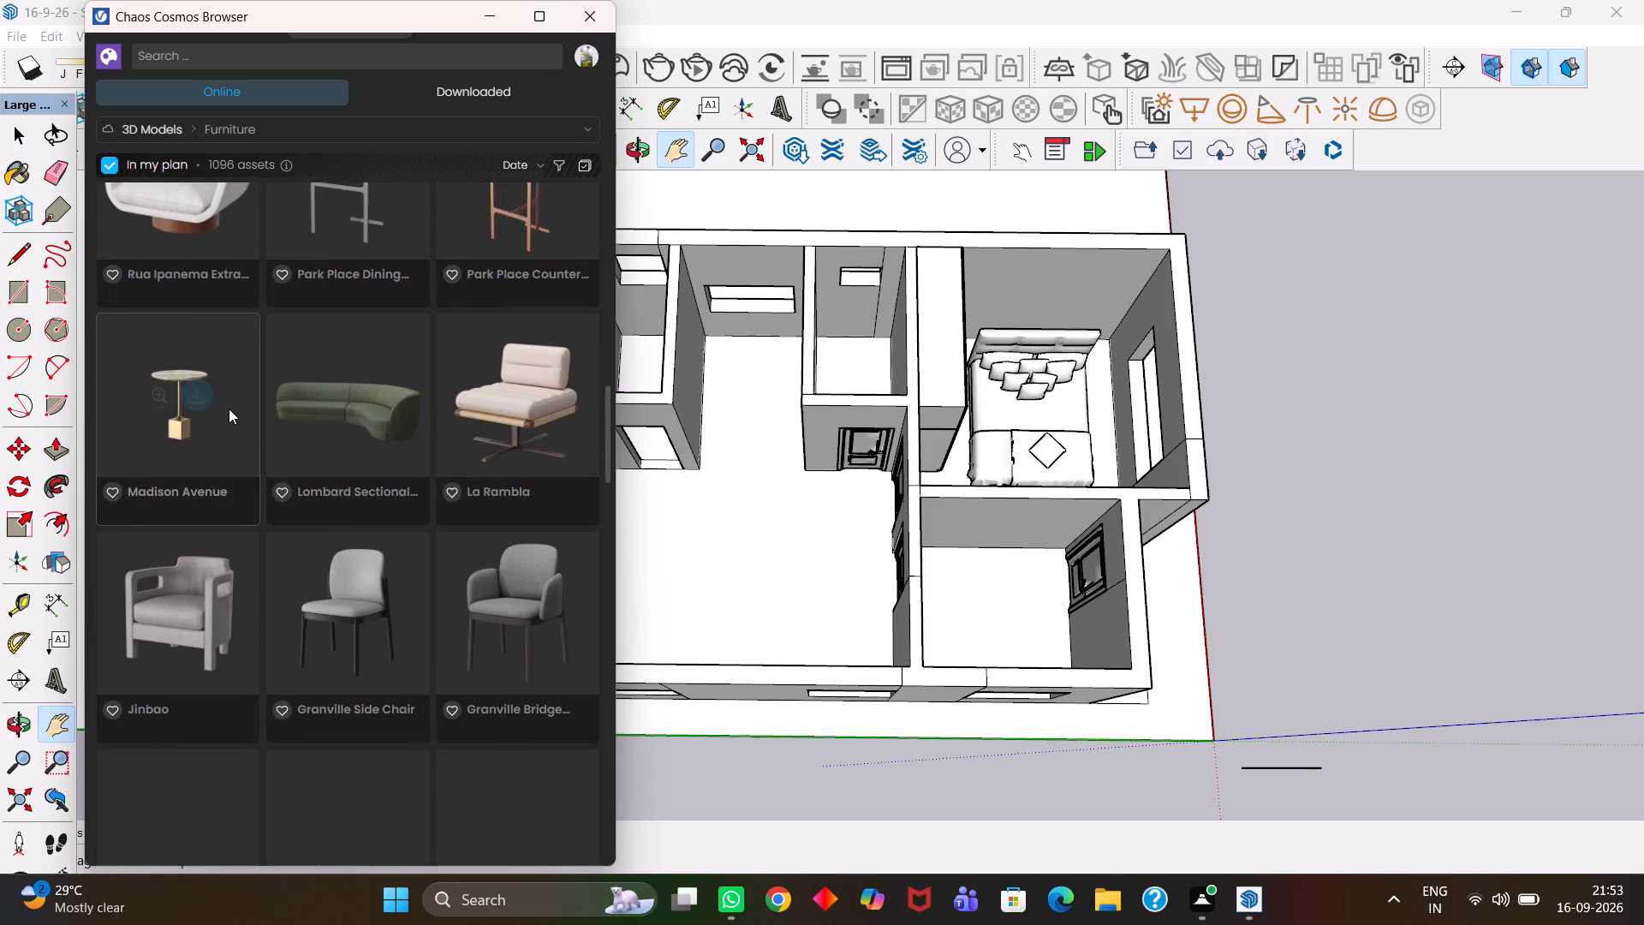
{"action": "scroll", "coordinate": [308, 412], "scroll_direction": "down", "scroll_amount": 5}
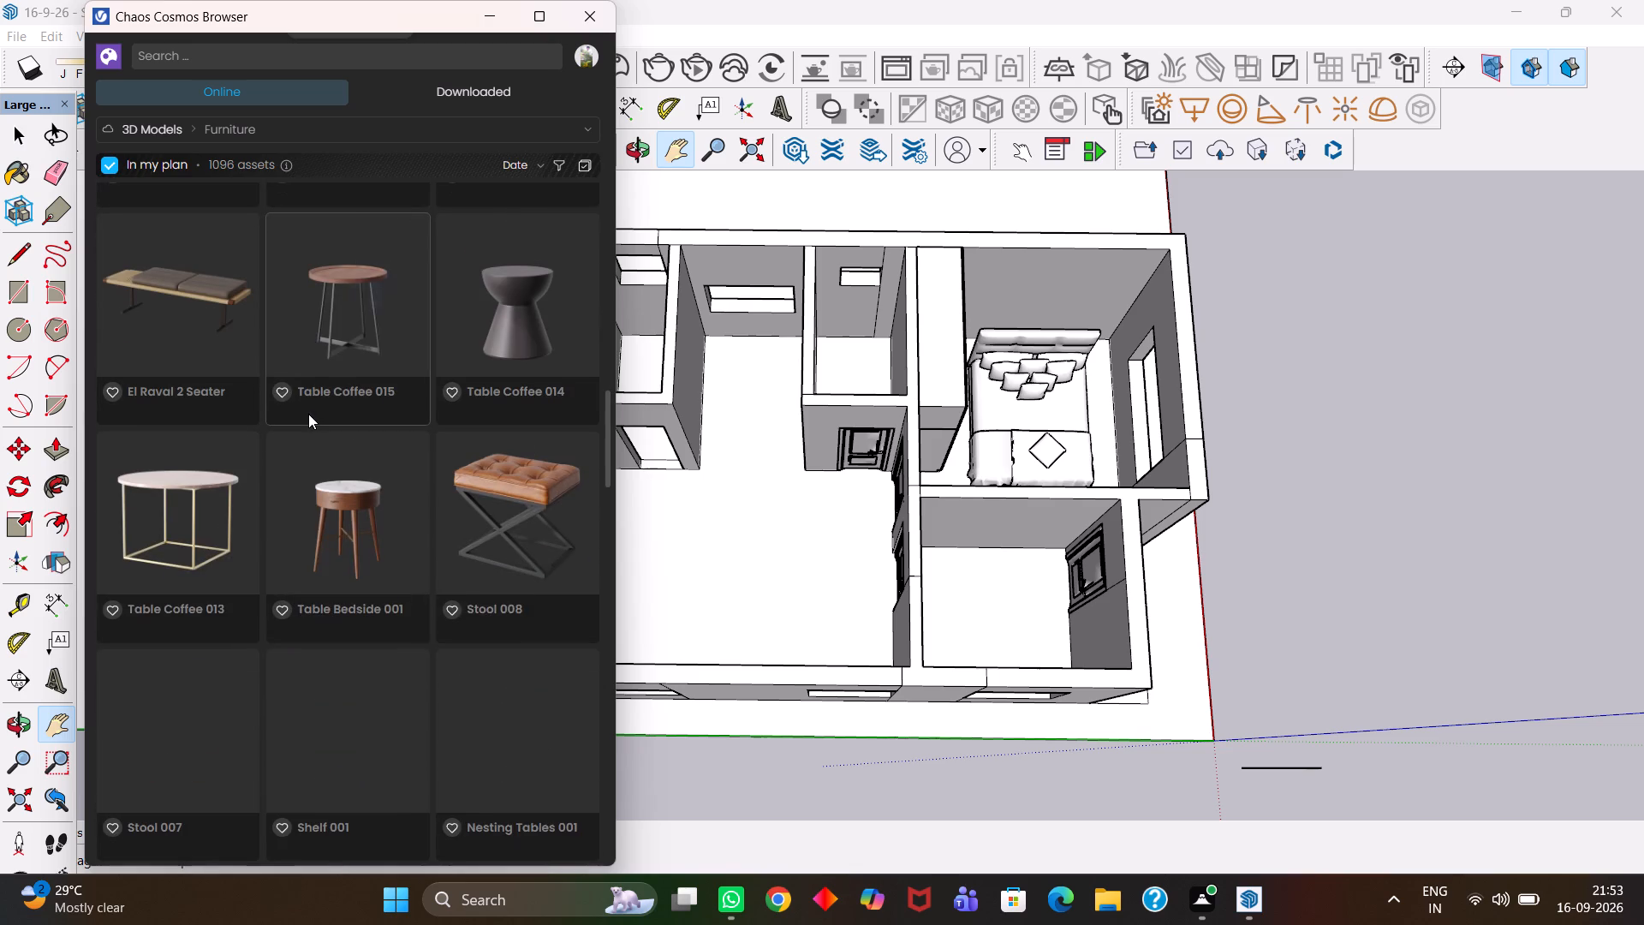
{"action": "scroll", "coordinate": [308, 414], "scroll_direction": "down", "scroll_amount": 2}
{"action": "scroll", "coordinate": [486, 462], "scroll_direction": "down", "scroll_amount": 1}
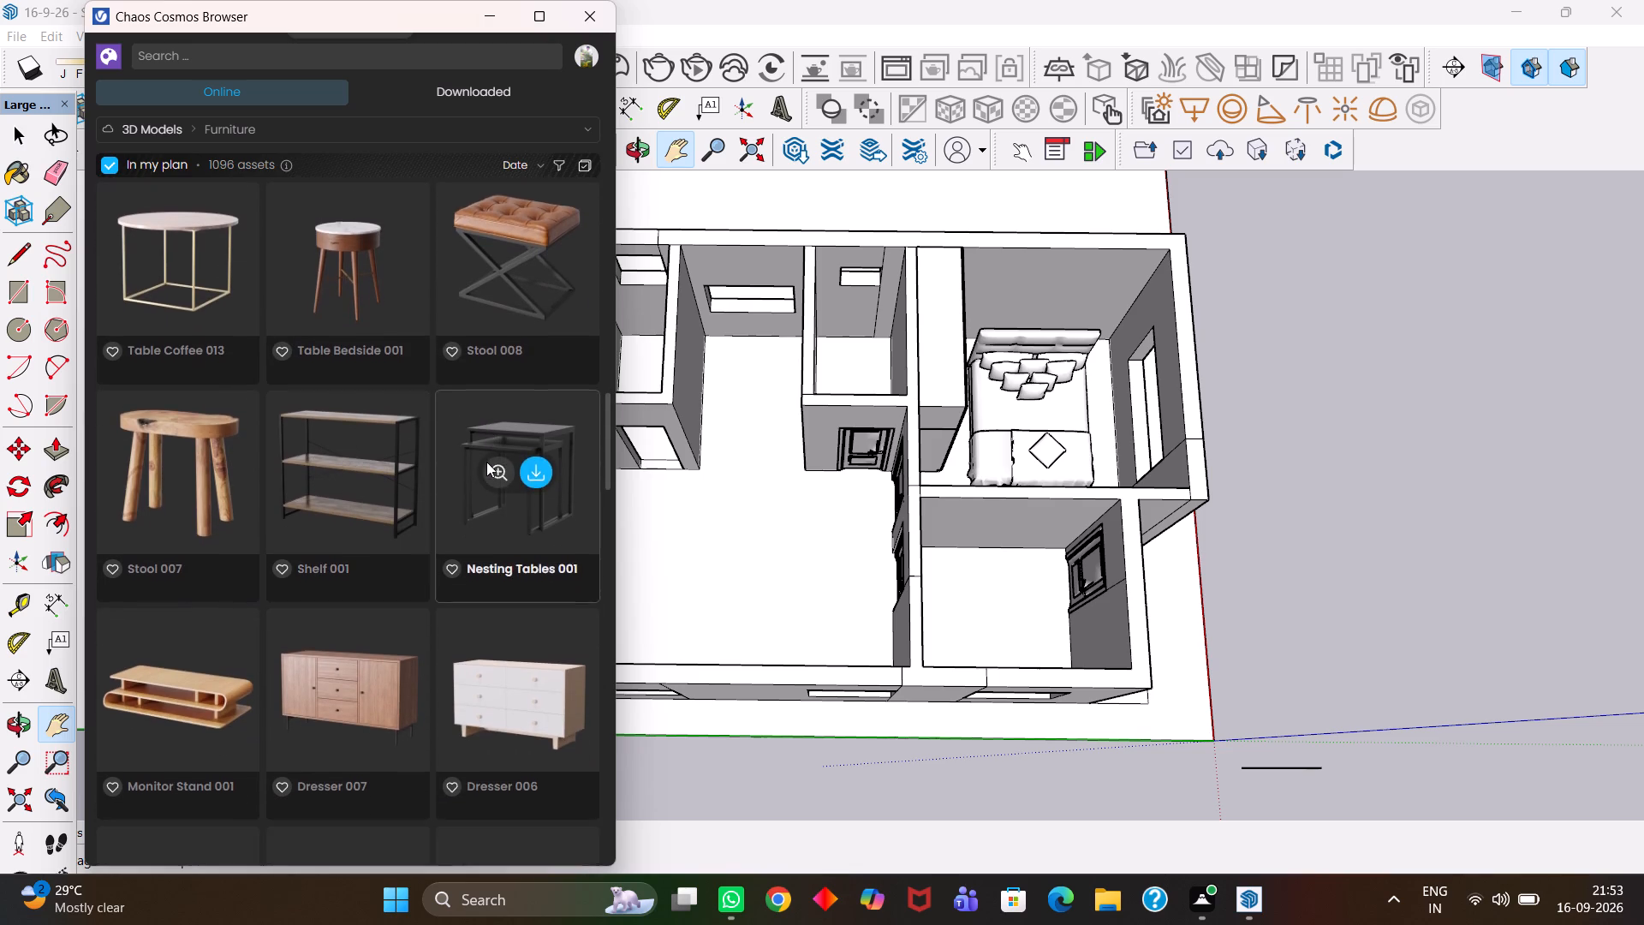
{"action": "scroll", "coordinate": [486, 462], "scroll_direction": "down", "scroll_amount": 3}
Download the Dresser 007 asset and import it into the house model.
{"action": "double_click", "coordinate": [362, 306]}
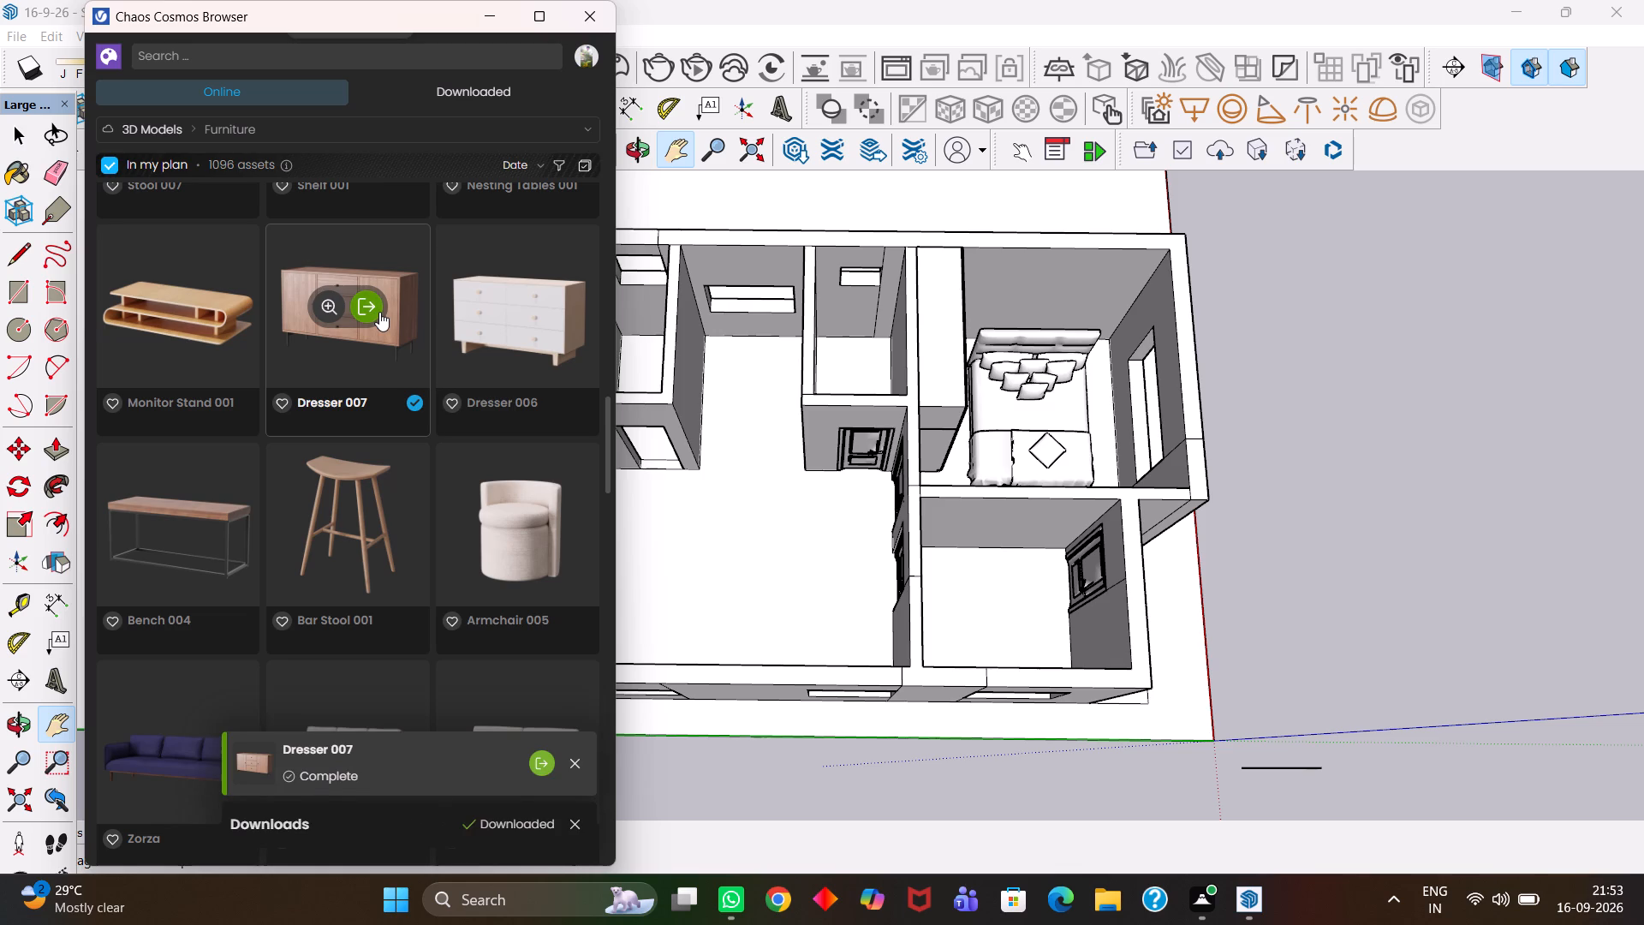
{"action": "double_click", "coordinate": [364, 296]}
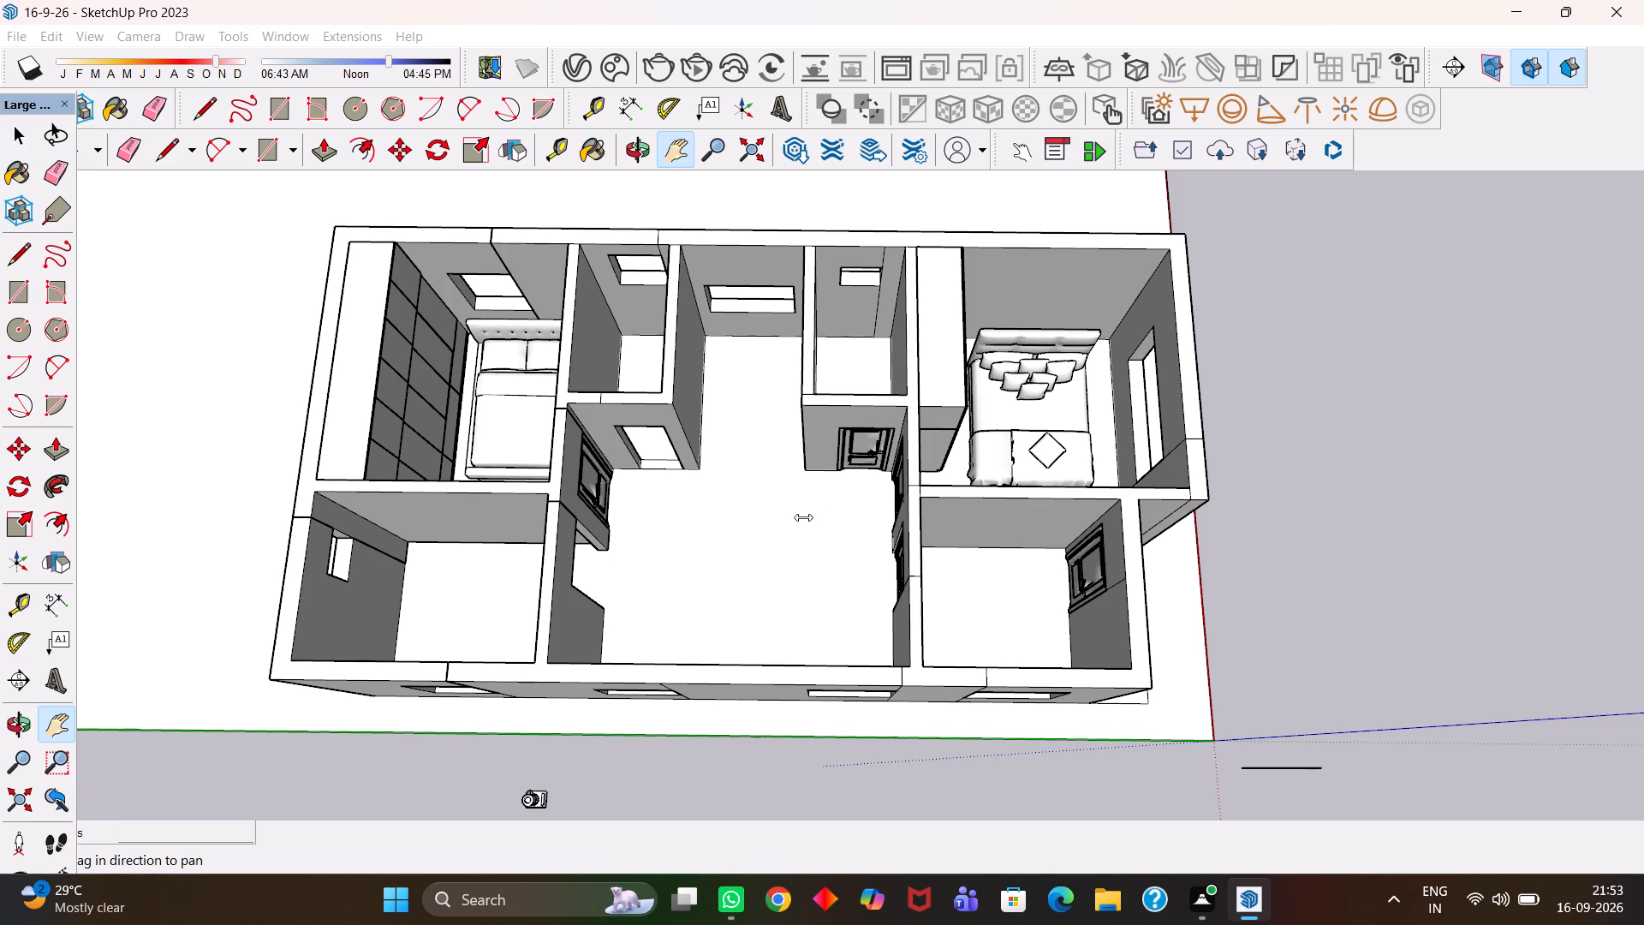
Place the imported dresser on the floor of the corner room that has doors in two facing walls.
{"action": "scroll", "coordinate": [748, 516], "scroll_direction": "up", "scroll_amount": 6}
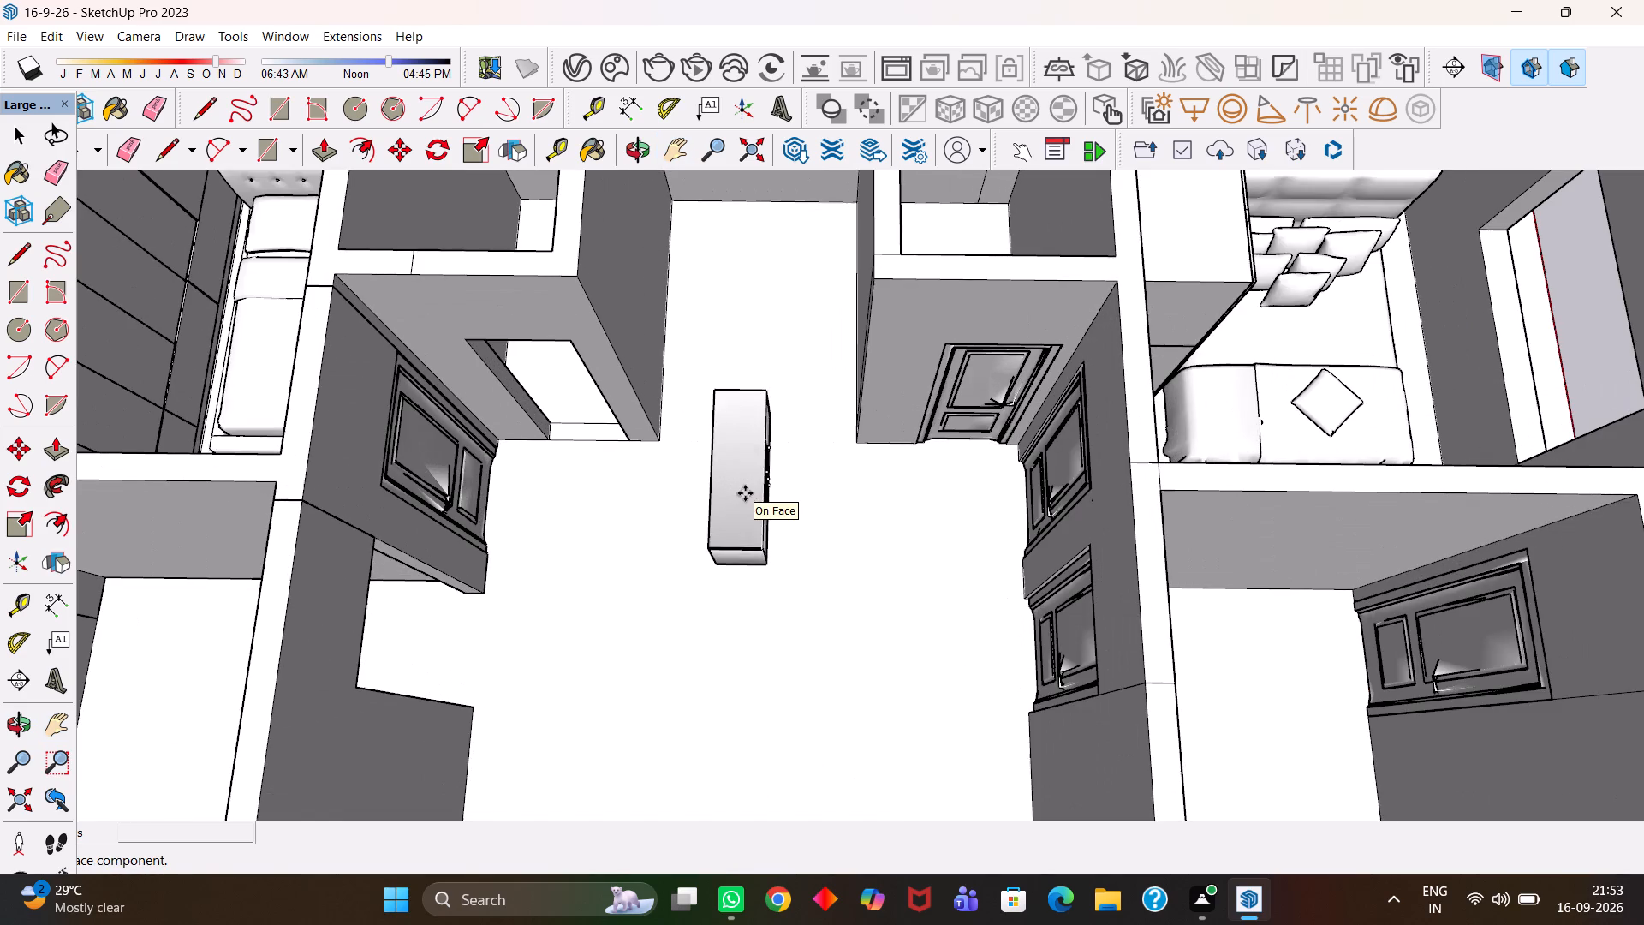
{"action": "scroll", "coordinate": [726, 458], "scroll_direction": "down", "scroll_amount": 5}
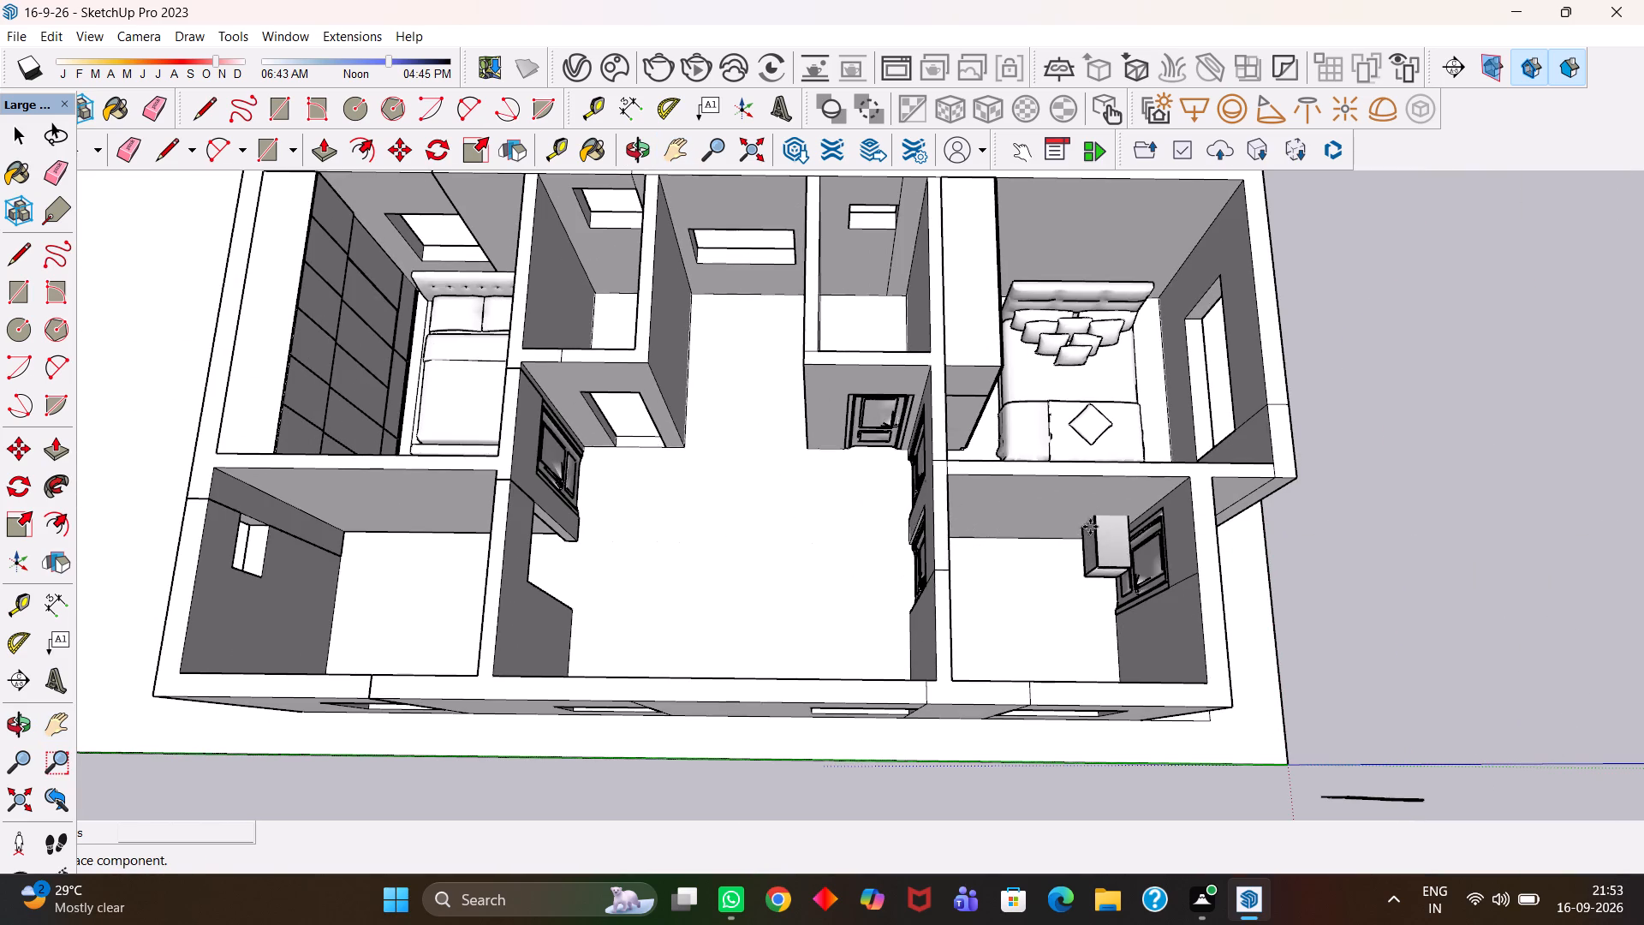
{"action": "scroll", "coordinate": [1045, 551], "scroll_direction": "up", "scroll_amount": 4}
{"action": "key", "text": "h"}
{"action": "left_click_drag", "start_coordinate": [992, 624], "coordinate": [848, 474]}
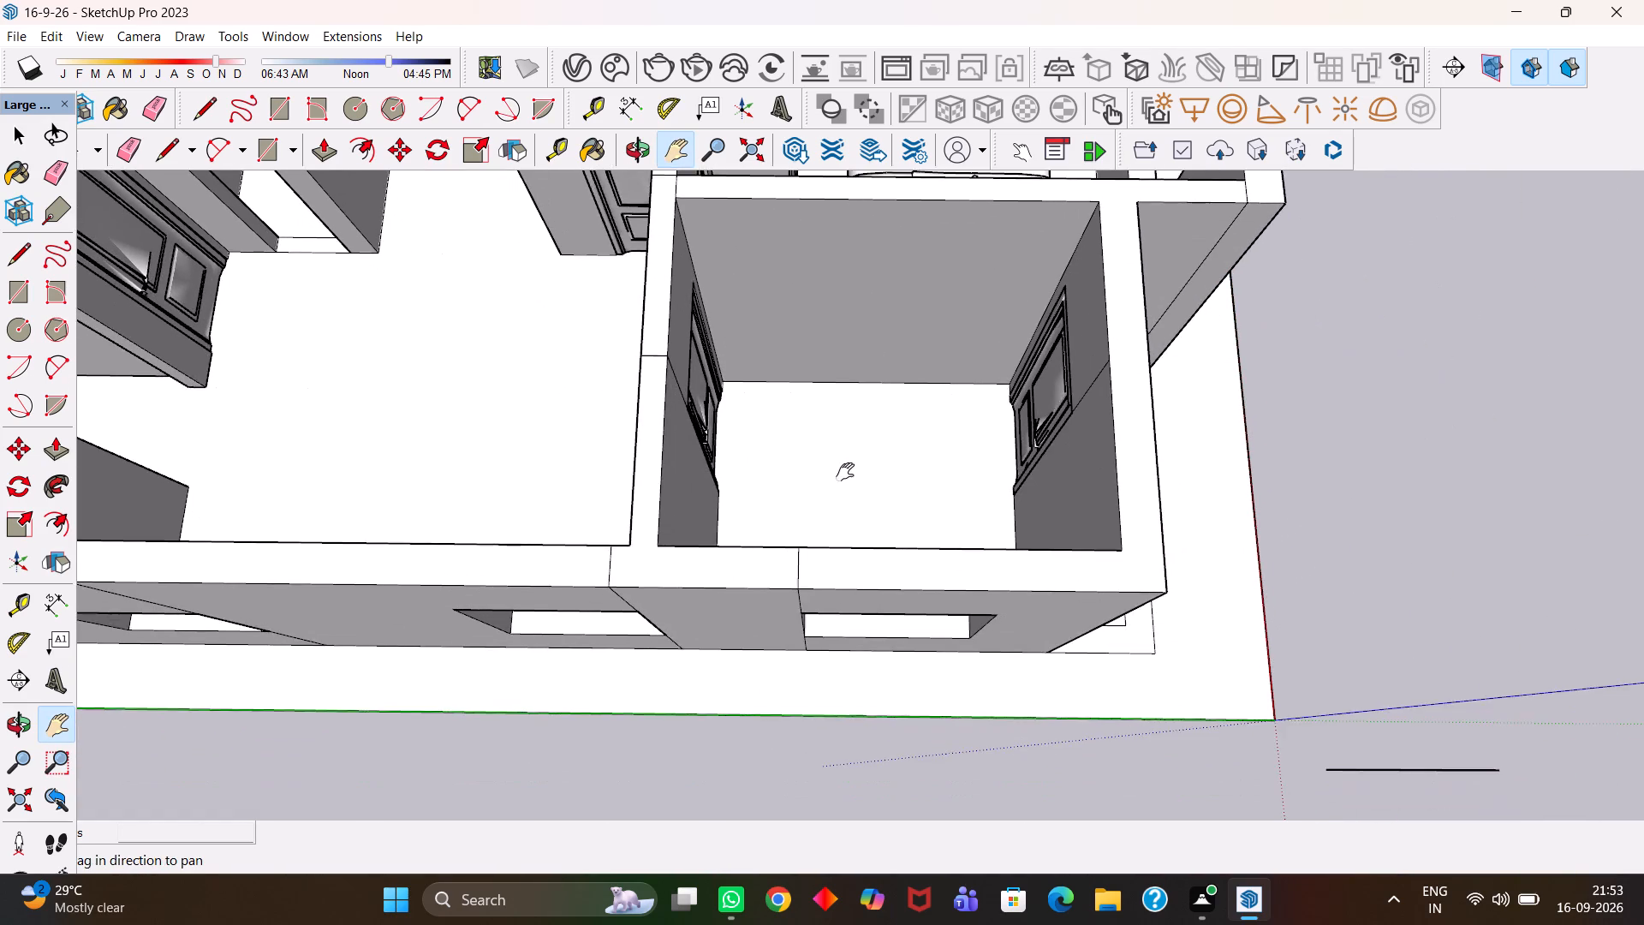
{"action": "scroll", "coordinate": [845, 472], "scroll_direction": "up", "scroll_amount": 1}
{"action": "scroll", "coordinate": [848, 544], "scroll_direction": "up", "scroll_amount": 1}
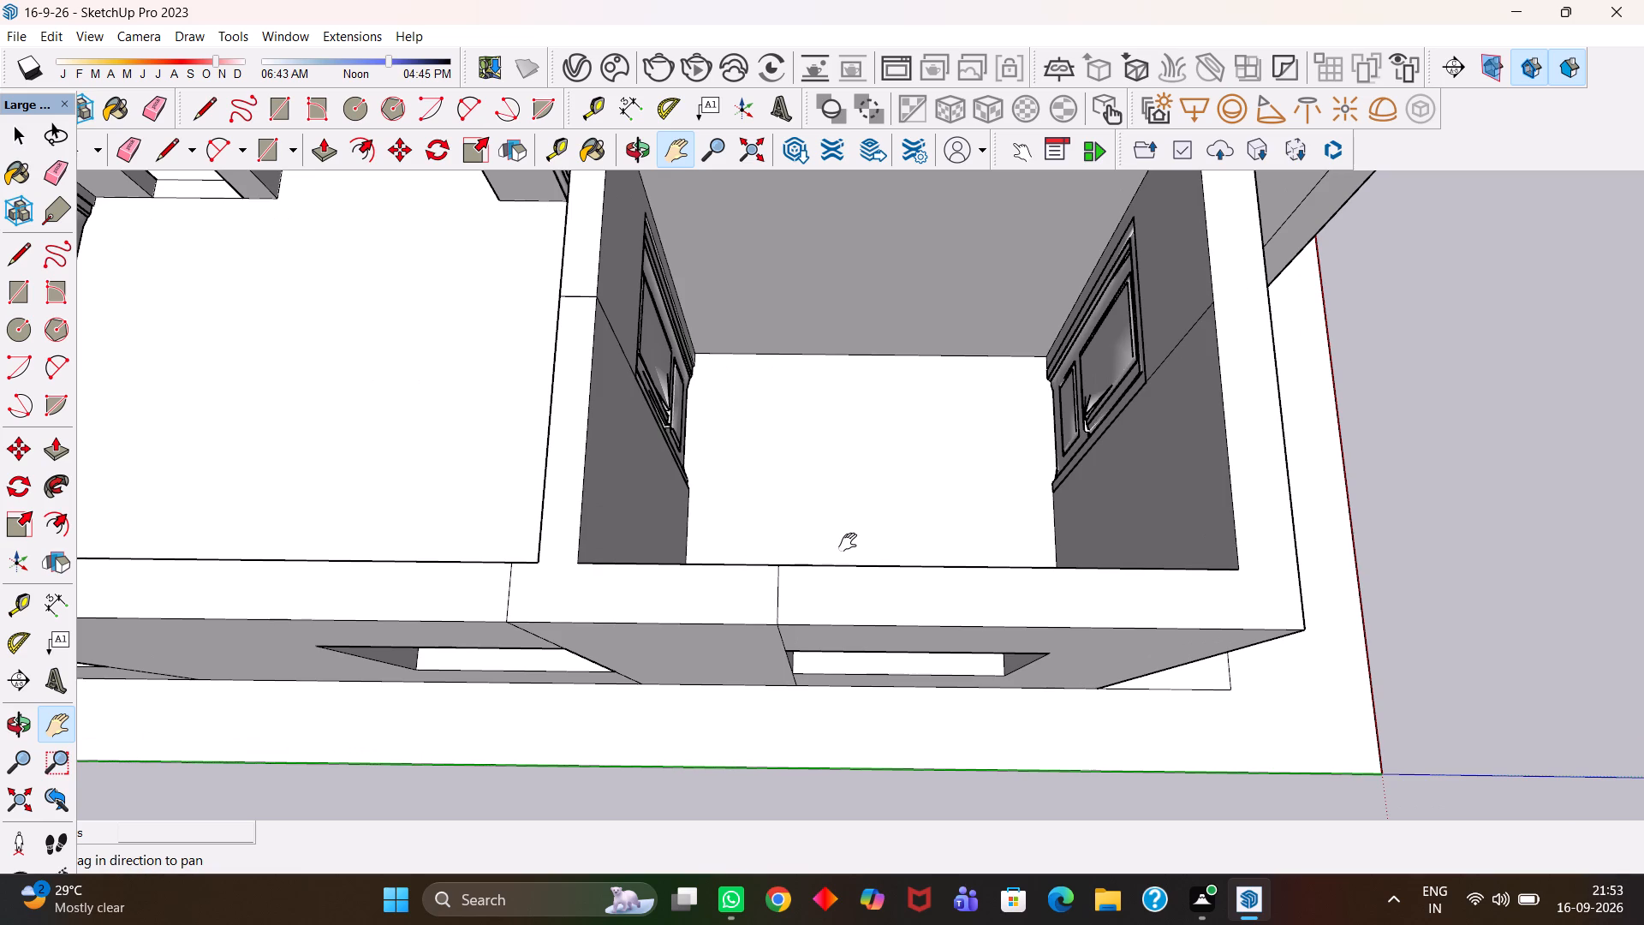
{"action": "scroll", "coordinate": [853, 537], "scroll_direction": "down", "scroll_amount": 2}
{"action": "middle_click_drag", "start_coordinate": [870, 541], "coordinate": [884, 677]}
{"action": "middle_click", "coordinate": [882, 680]}
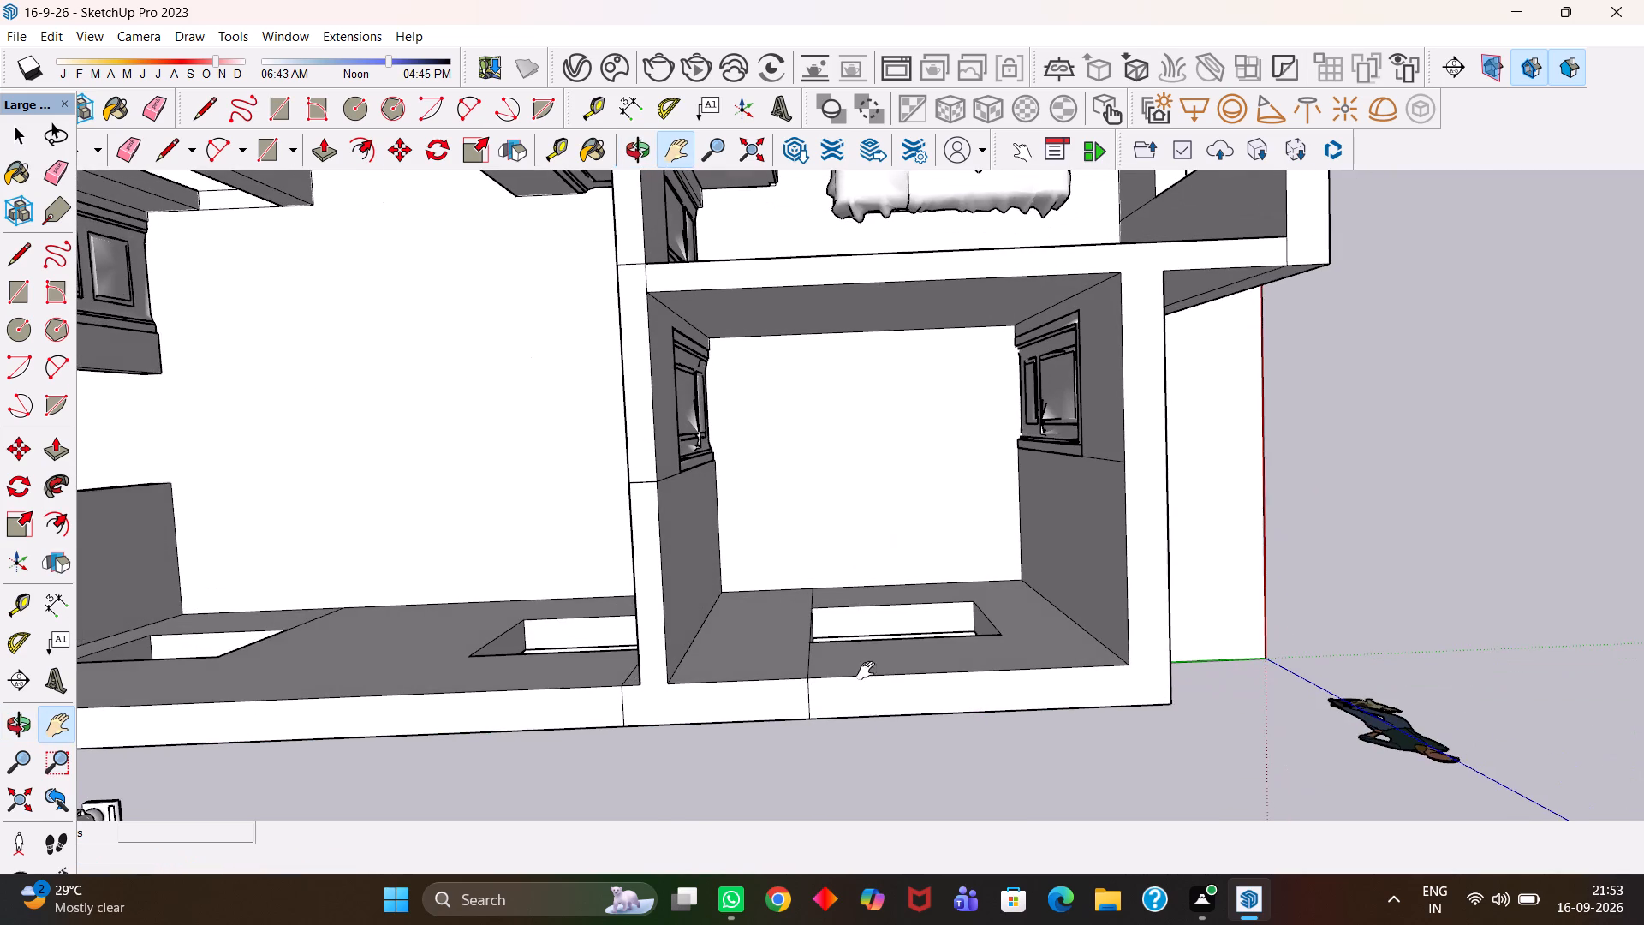
{"action": "scroll", "coordinate": [856, 660], "scroll_direction": "up", "scroll_amount": 3}
{"action": "left_click_drag", "start_coordinate": [898, 585], "coordinate": [773, 539]}
{"action": "left_click", "coordinate": [773, 539]}
{"action": "key", "text": "Escape"}
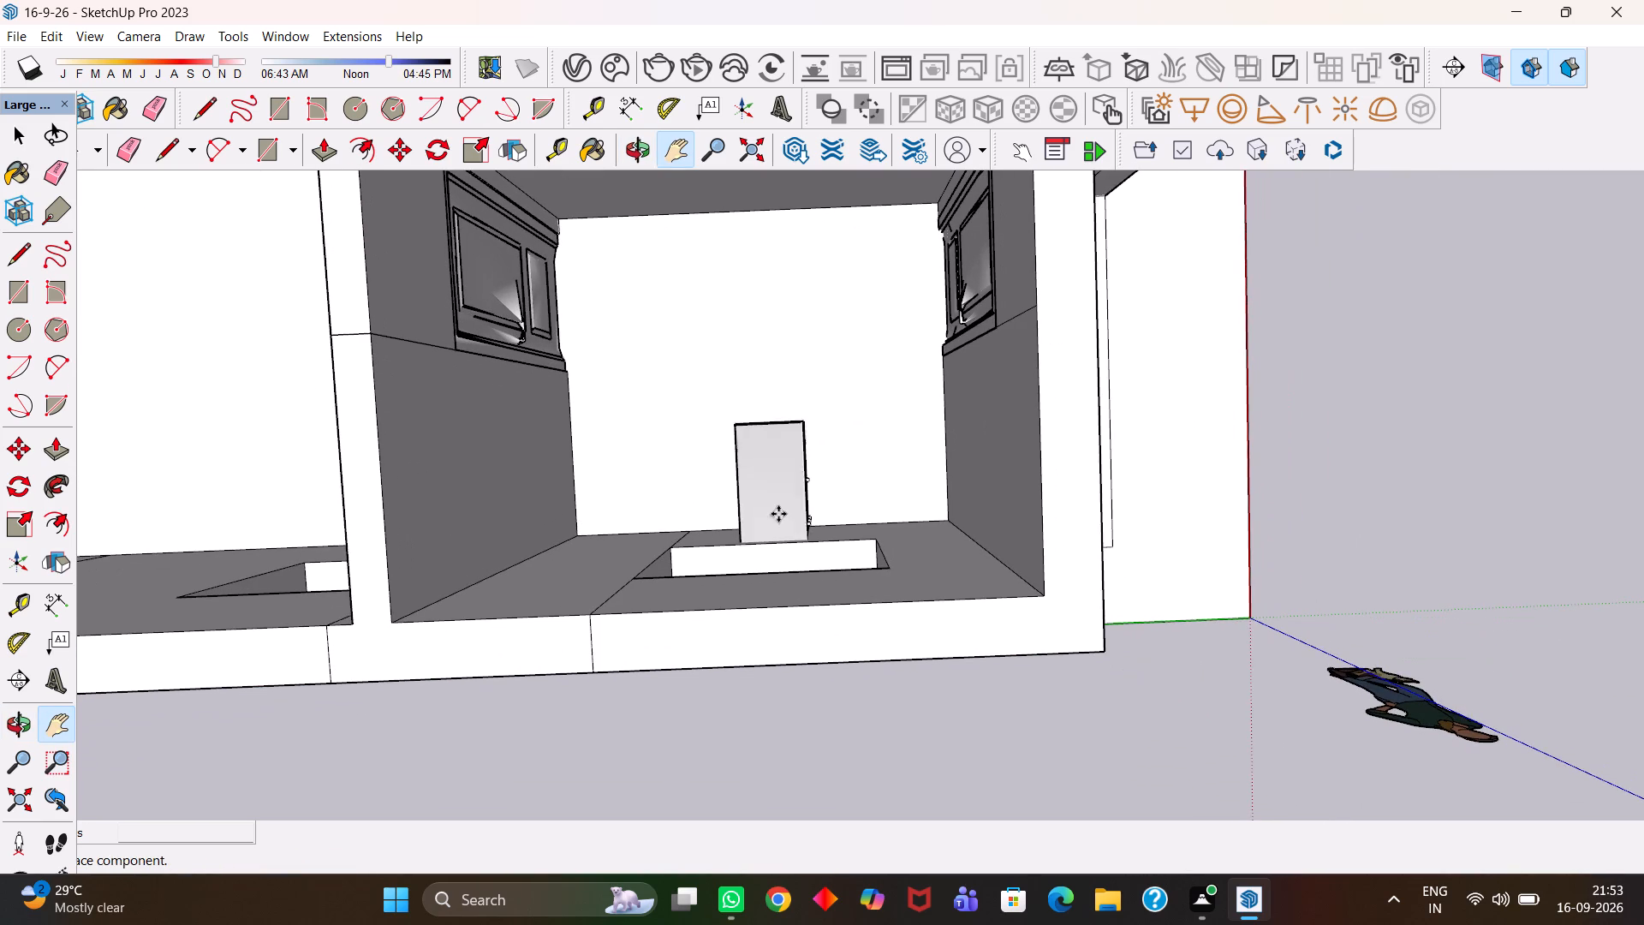
{"action": "left_click", "coordinate": [784, 373]}
Rotate the dresser 90 degrees about its bottom corner so its length runs parallel to the house's long walls.
{"action": "scroll", "coordinate": [784, 373], "scroll_direction": "up", "scroll_amount": 4}
{"action": "key", "text": "h"}
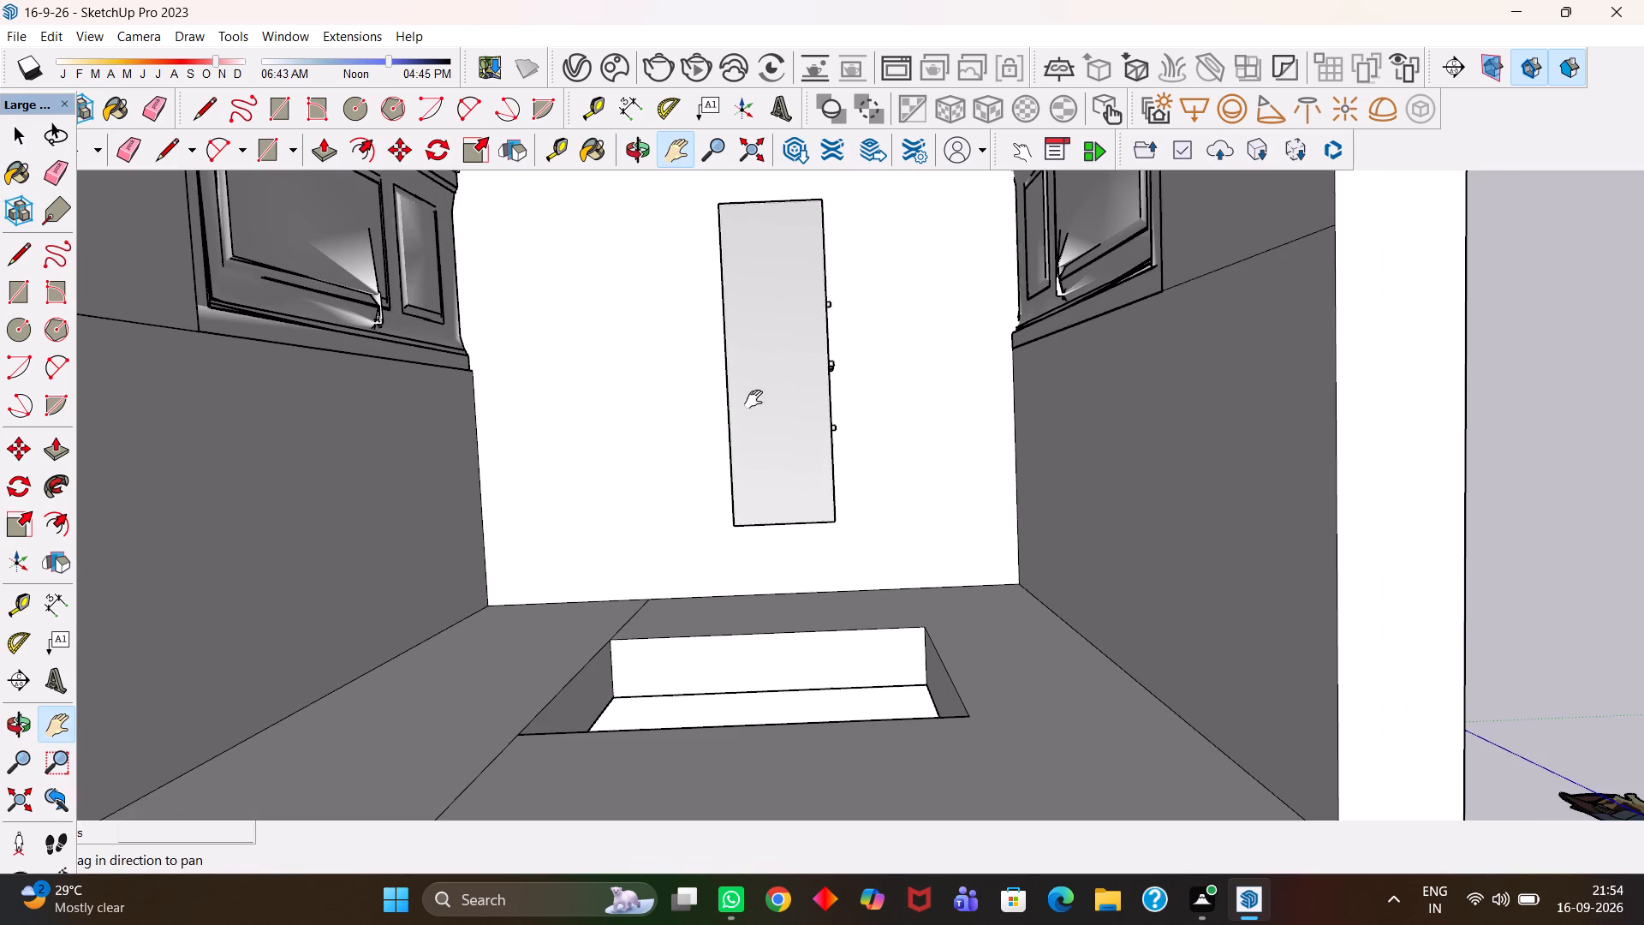
{"action": "scroll", "coordinate": [861, 361], "scroll_direction": "down", "scroll_amount": 3}
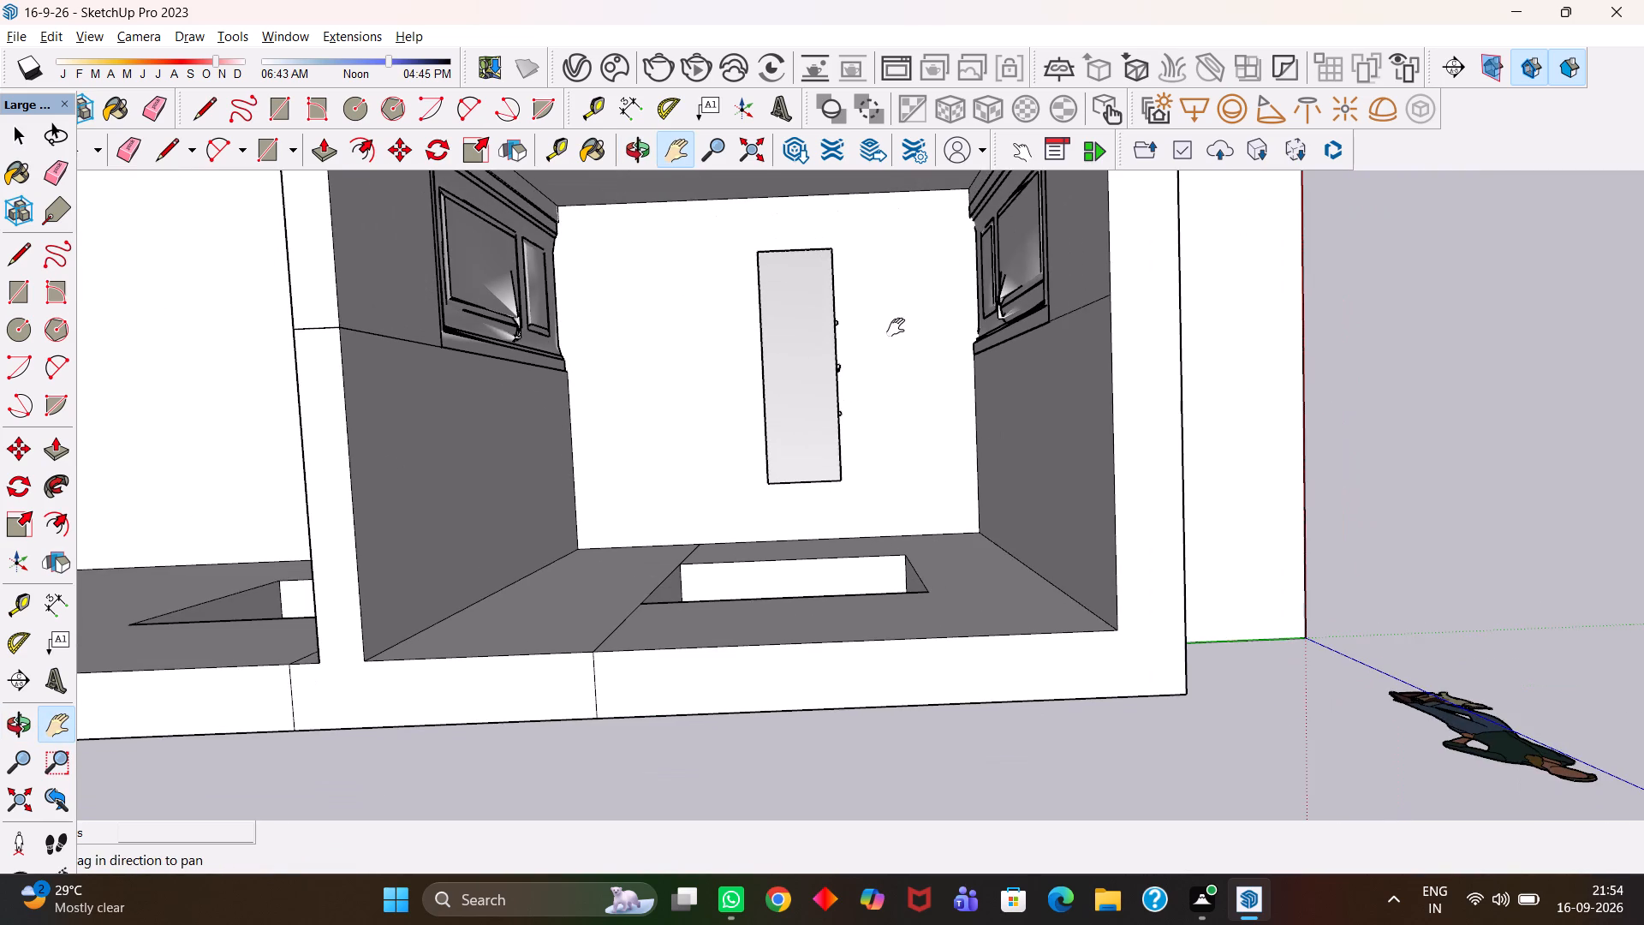
{"action": "scroll", "coordinate": [943, 240], "scroll_direction": "up", "scroll_amount": 1}
{"action": "scroll", "coordinate": [790, 379], "scroll_direction": "down", "scroll_amount": 2}
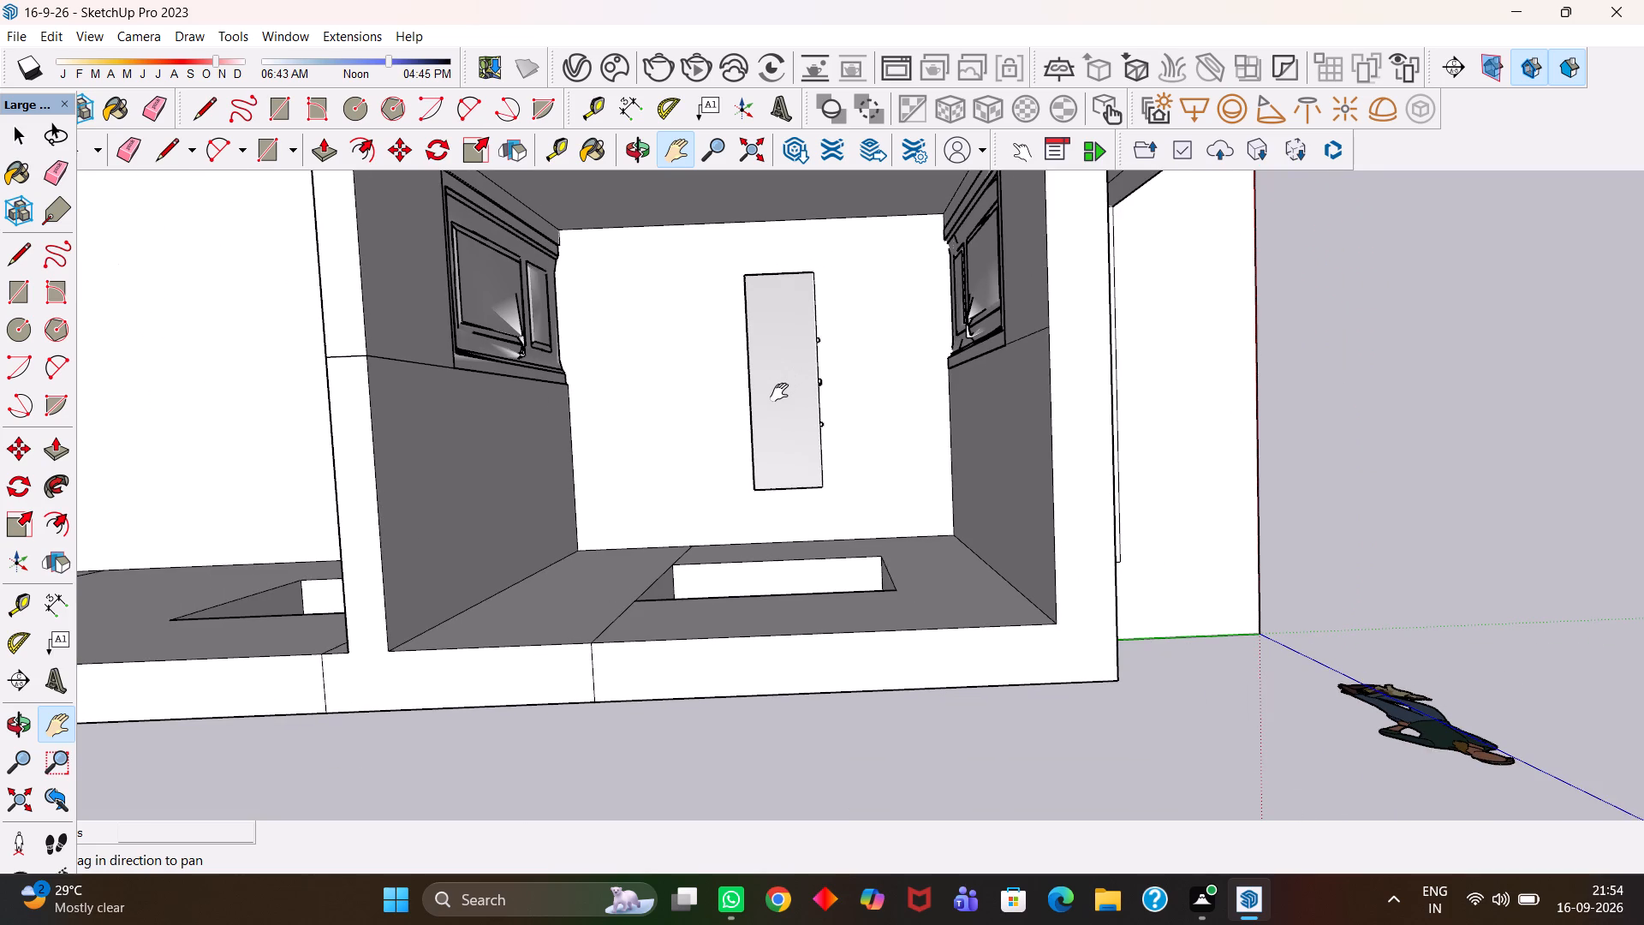
{"action": "scroll", "coordinate": [779, 399], "scroll_direction": "up", "scroll_amount": 4}
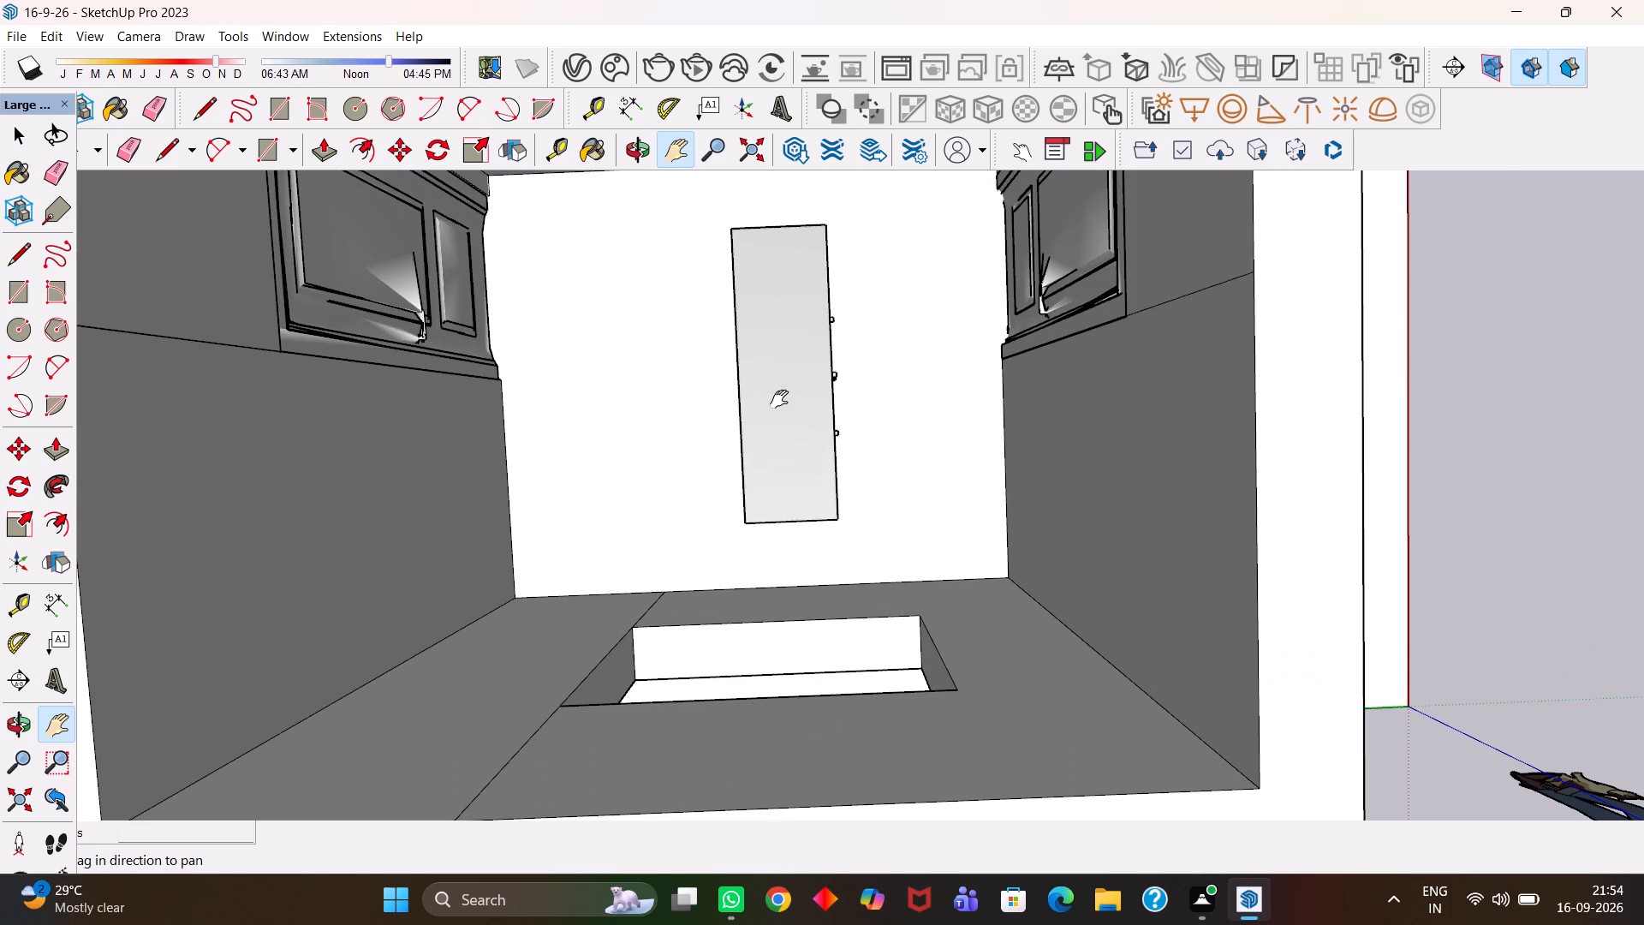
{"action": "key", "text": "h"}
{"action": "left_click_drag", "start_coordinate": [770, 463], "coordinate": [828, 371]}
{"action": "scroll", "coordinate": [854, 437], "scroll_direction": "up", "scroll_amount": 2}
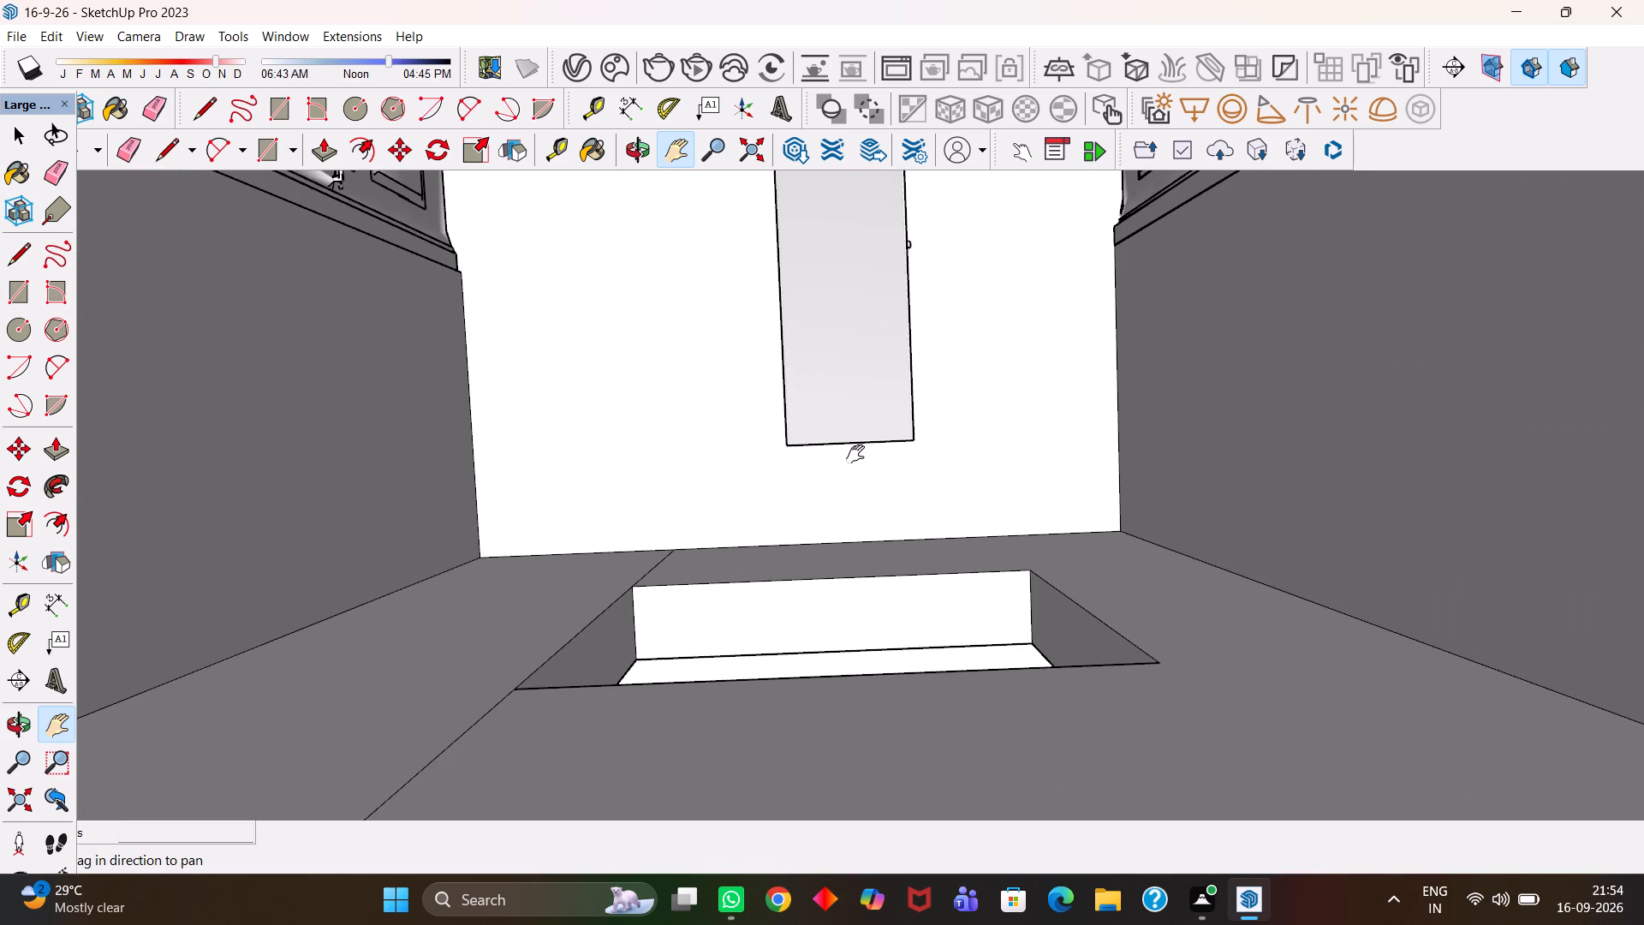
{"action": "scroll", "coordinate": [855, 454], "scroll_direction": "up", "scroll_amount": 2}
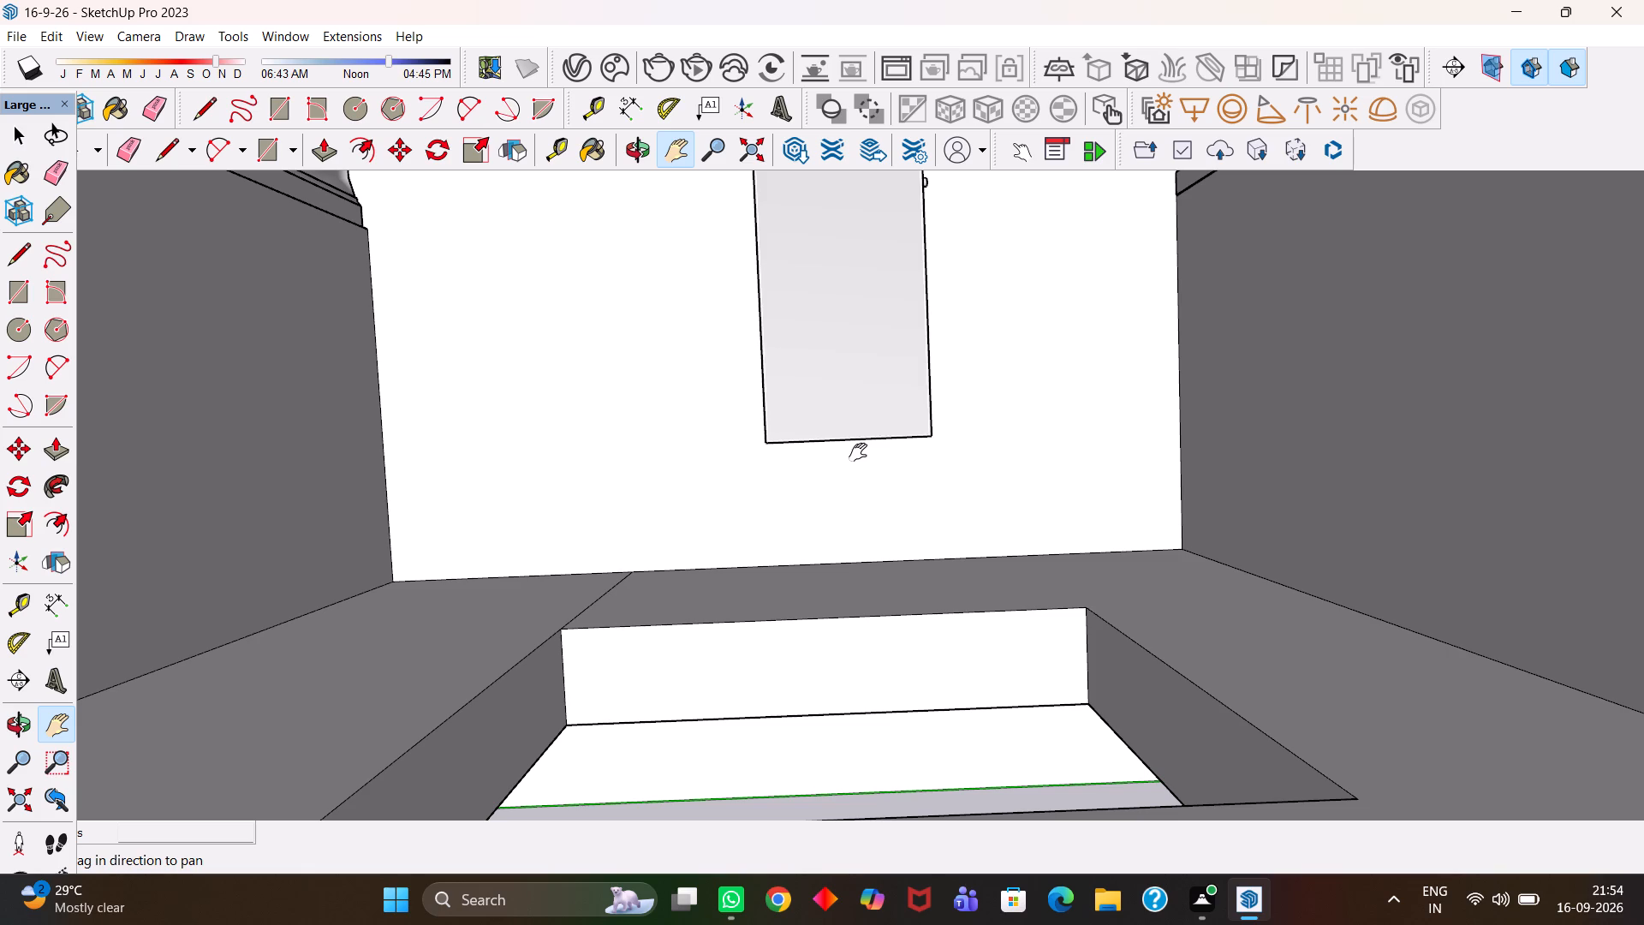
{"action": "scroll", "coordinate": [858, 452], "scroll_direction": "up", "scroll_amount": 2}
{"action": "middle_click_drag", "start_coordinate": [809, 352], "coordinate": [844, 299]}
{"action": "middle_click_drag", "start_coordinate": [915, 216], "coordinate": [921, 208]}
{"action": "middle_click", "coordinate": [923, 206]}
{"action": "middle_click", "coordinate": [942, 191]}
{"action": "scroll", "coordinate": [942, 214], "scroll_direction": "up", "scroll_amount": 1}
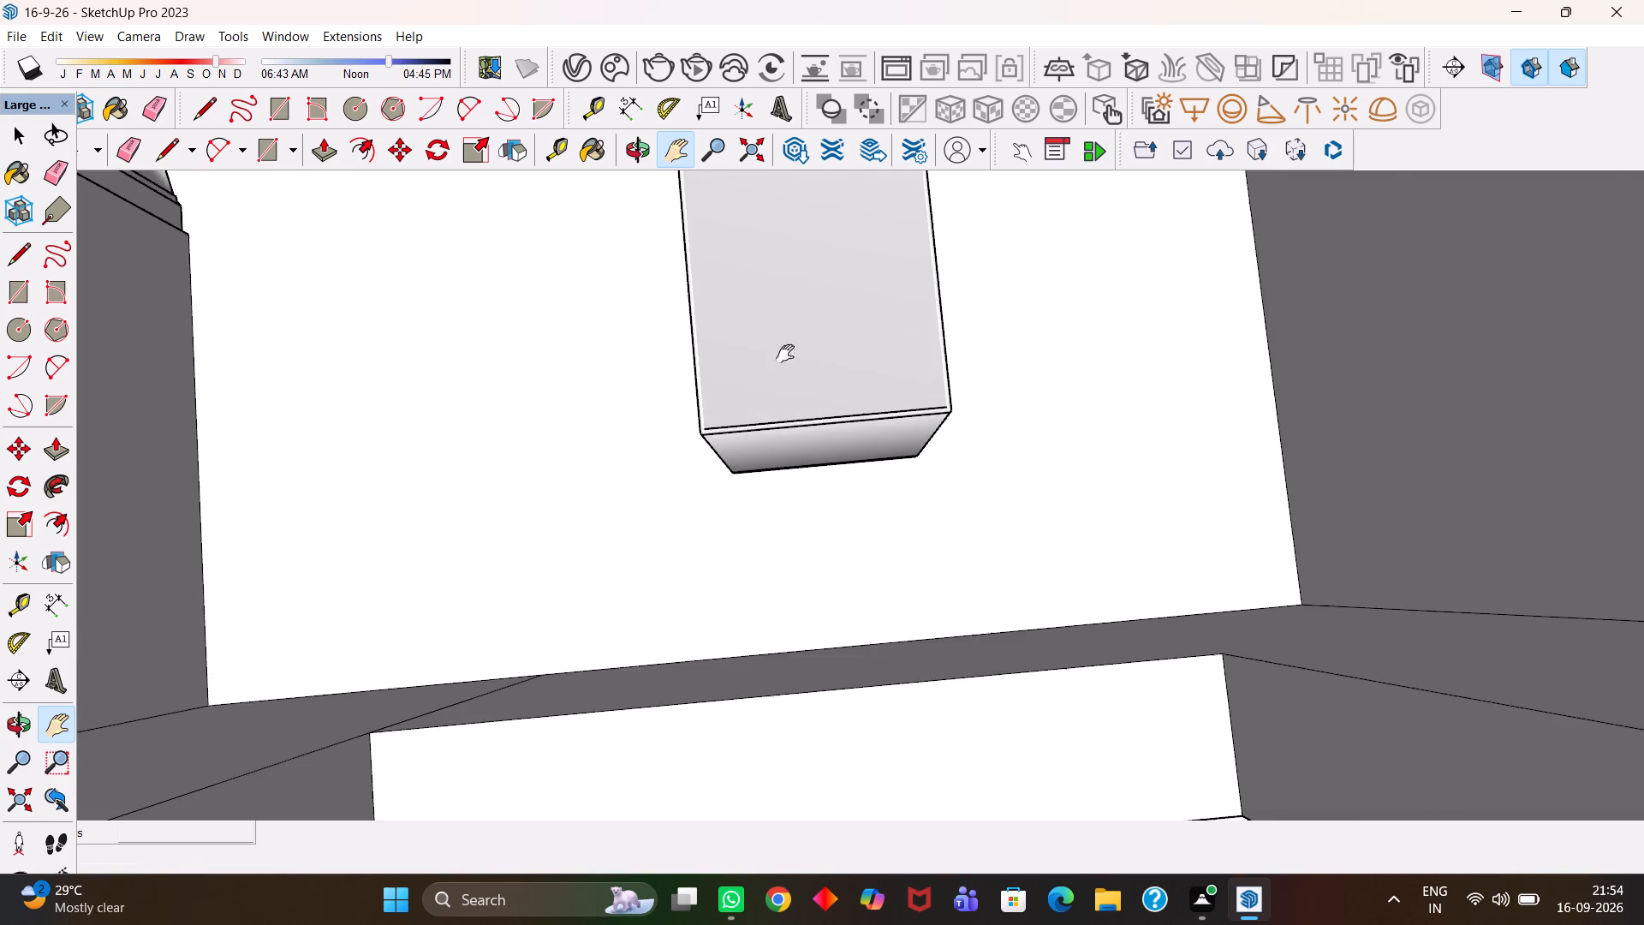
{"action": "left_click_drag", "start_coordinate": [634, 446], "coordinate": [819, 592]}
{"action": "scroll", "coordinate": [820, 566], "scroll_direction": "down", "scroll_amount": 3}
{"action": "middle_click_drag", "start_coordinate": [898, 547], "coordinate": [1023, 506]}
{"action": "scroll", "coordinate": [1023, 506], "scroll_direction": "up", "scroll_amount": 1}
{"action": "left_click_drag", "start_coordinate": [1017, 503], "coordinate": [997, 553]}
{"action": "scroll", "coordinate": [1027, 353], "scroll_direction": "up", "scroll_amount": 1}
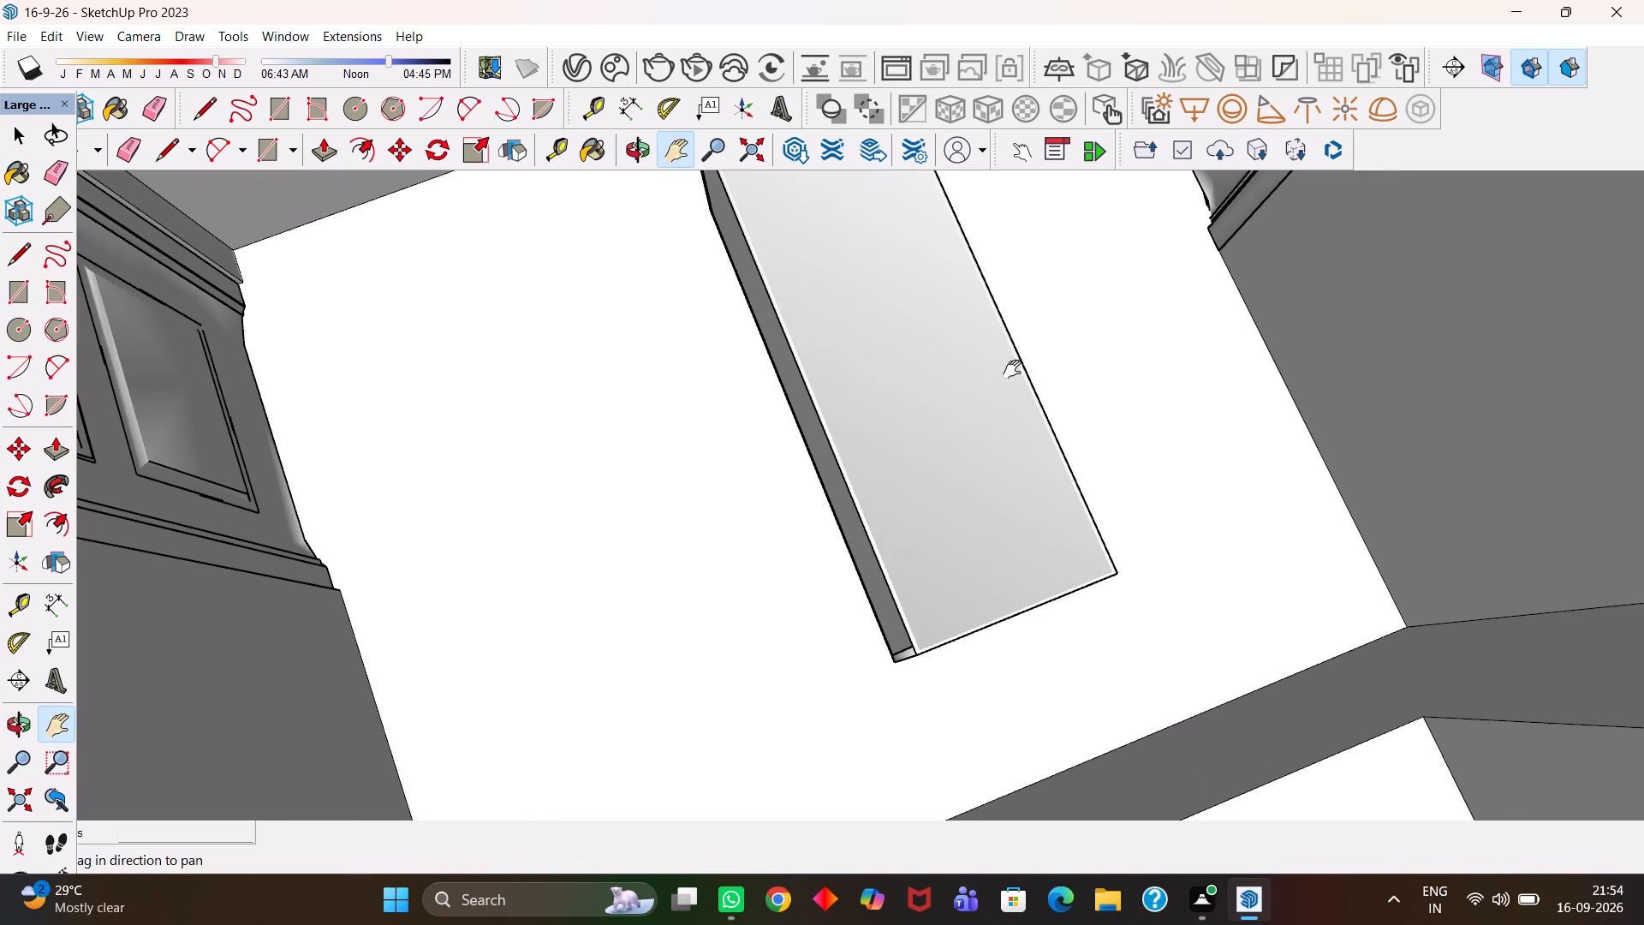
{"action": "scroll", "coordinate": [970, 411], "scroll_direction": "down", "scroll_amount": 1}
{"action": "left_click_drag", "start_coordinate": [922, 427], "coordinate": [941, 490]}
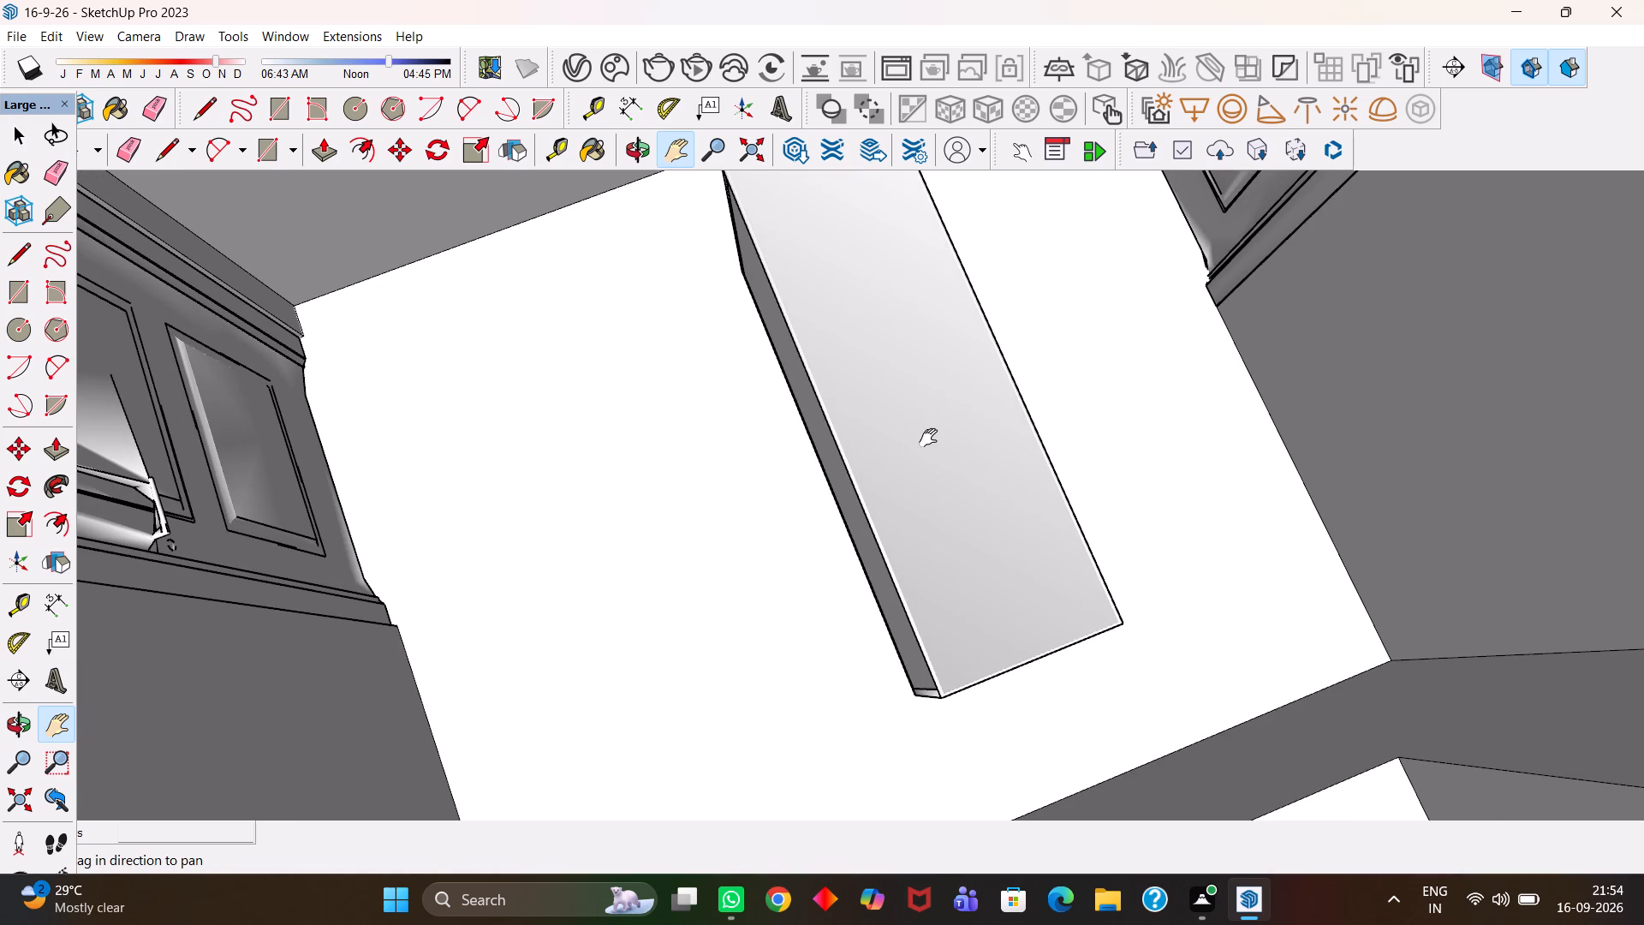
{"action": "left_click", "coordinate": [902, 434]}
{"action": "key", "text": "space"}
{"action": "left_click", "coordinate": [898, 408]}
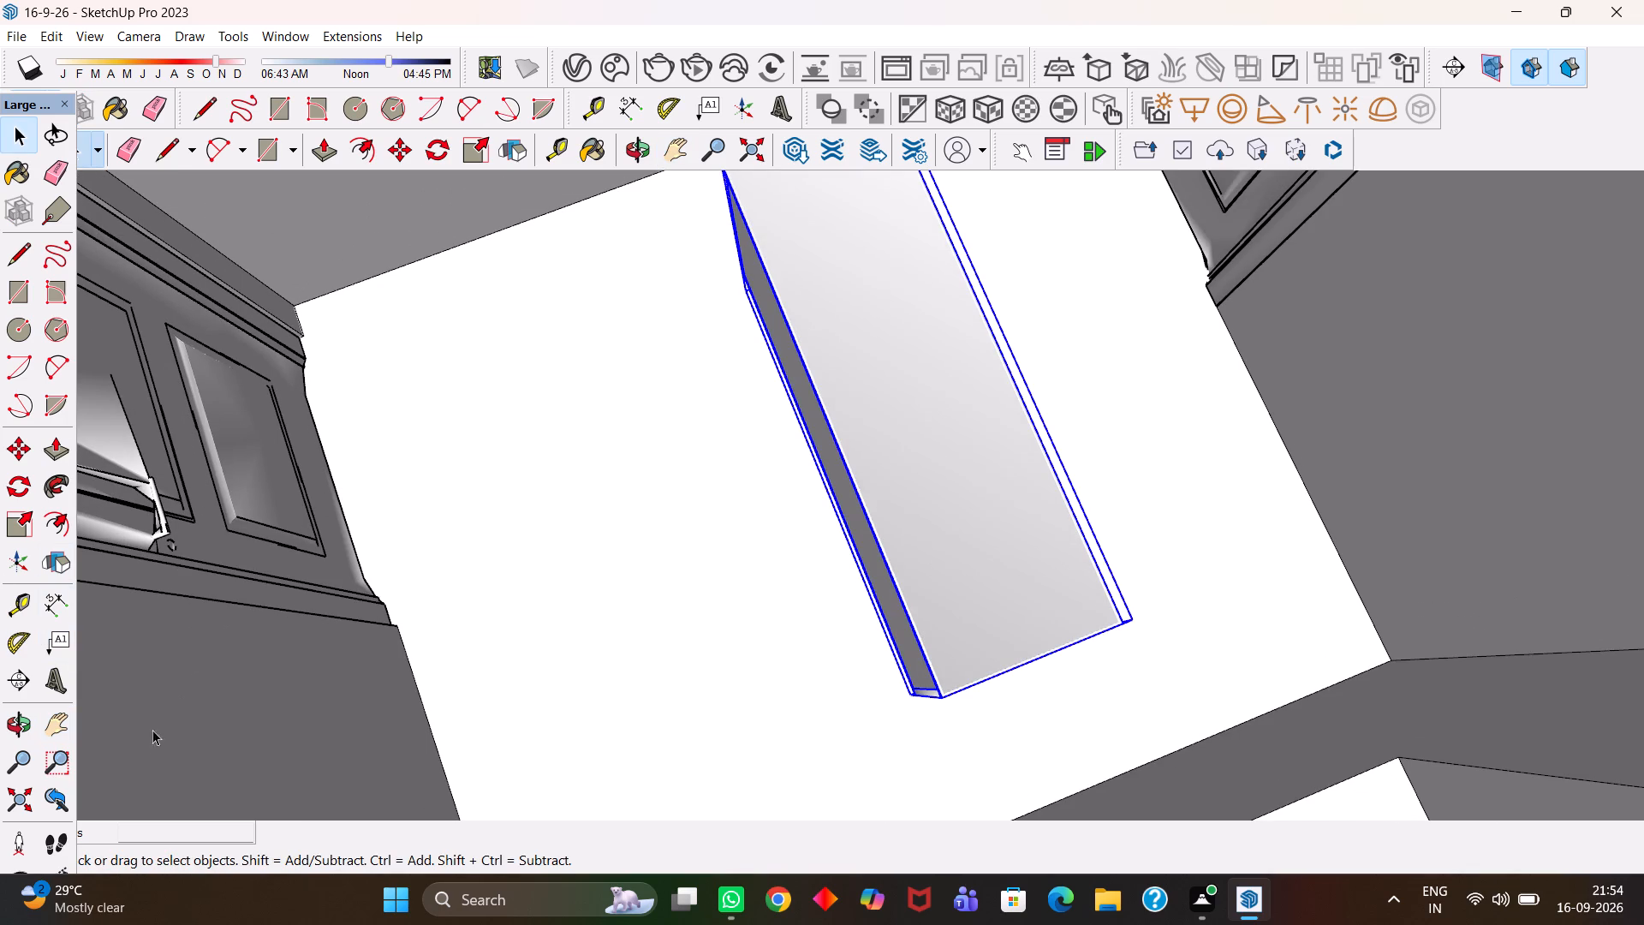
{"action": "left_click", "coordinate": [13, 487]}
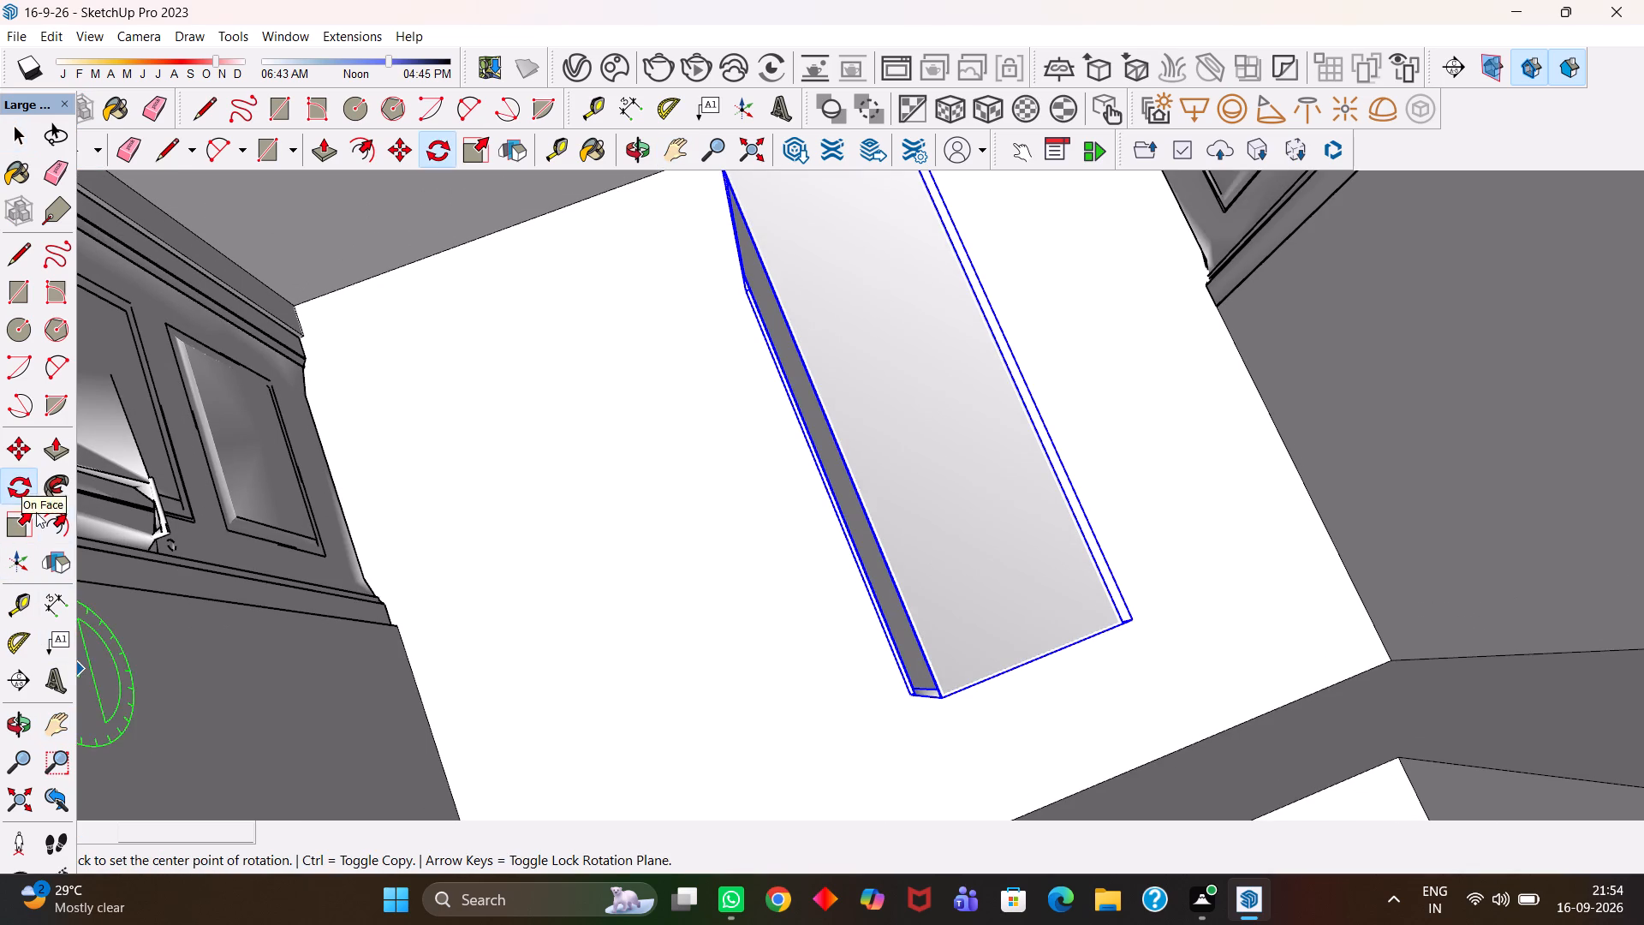
{"action": "left_click", "coordinate": [744, 295]}
{"action": "left_click", "coordinate": [771, 376]}
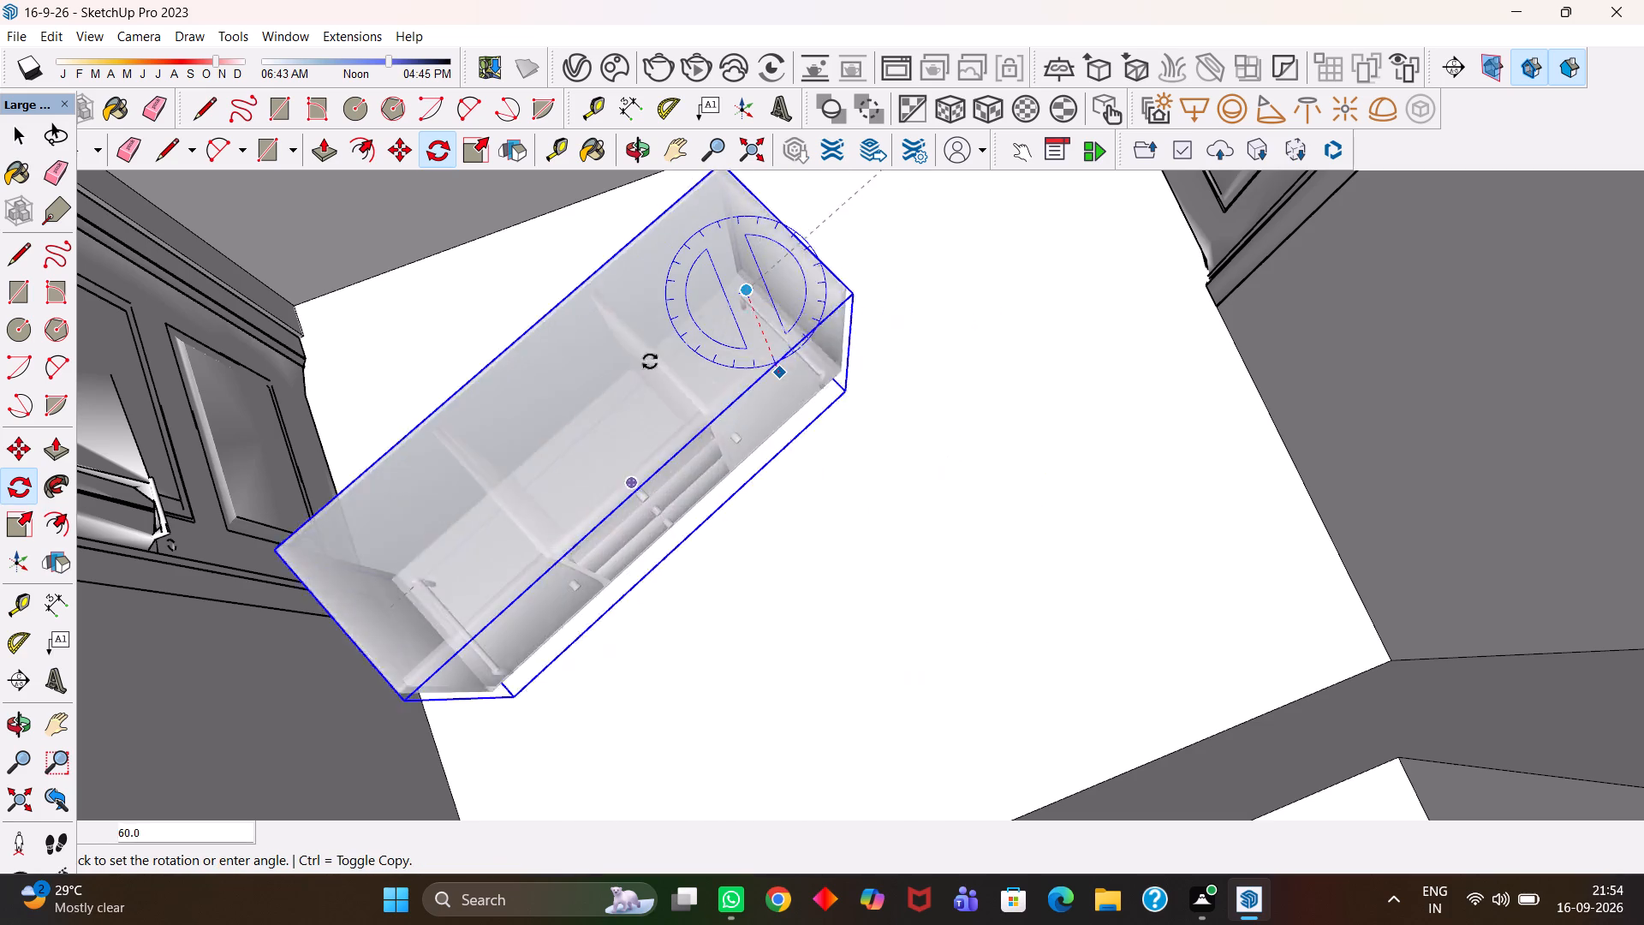
{"action": "left_click", "coordinate": [622, 337]}
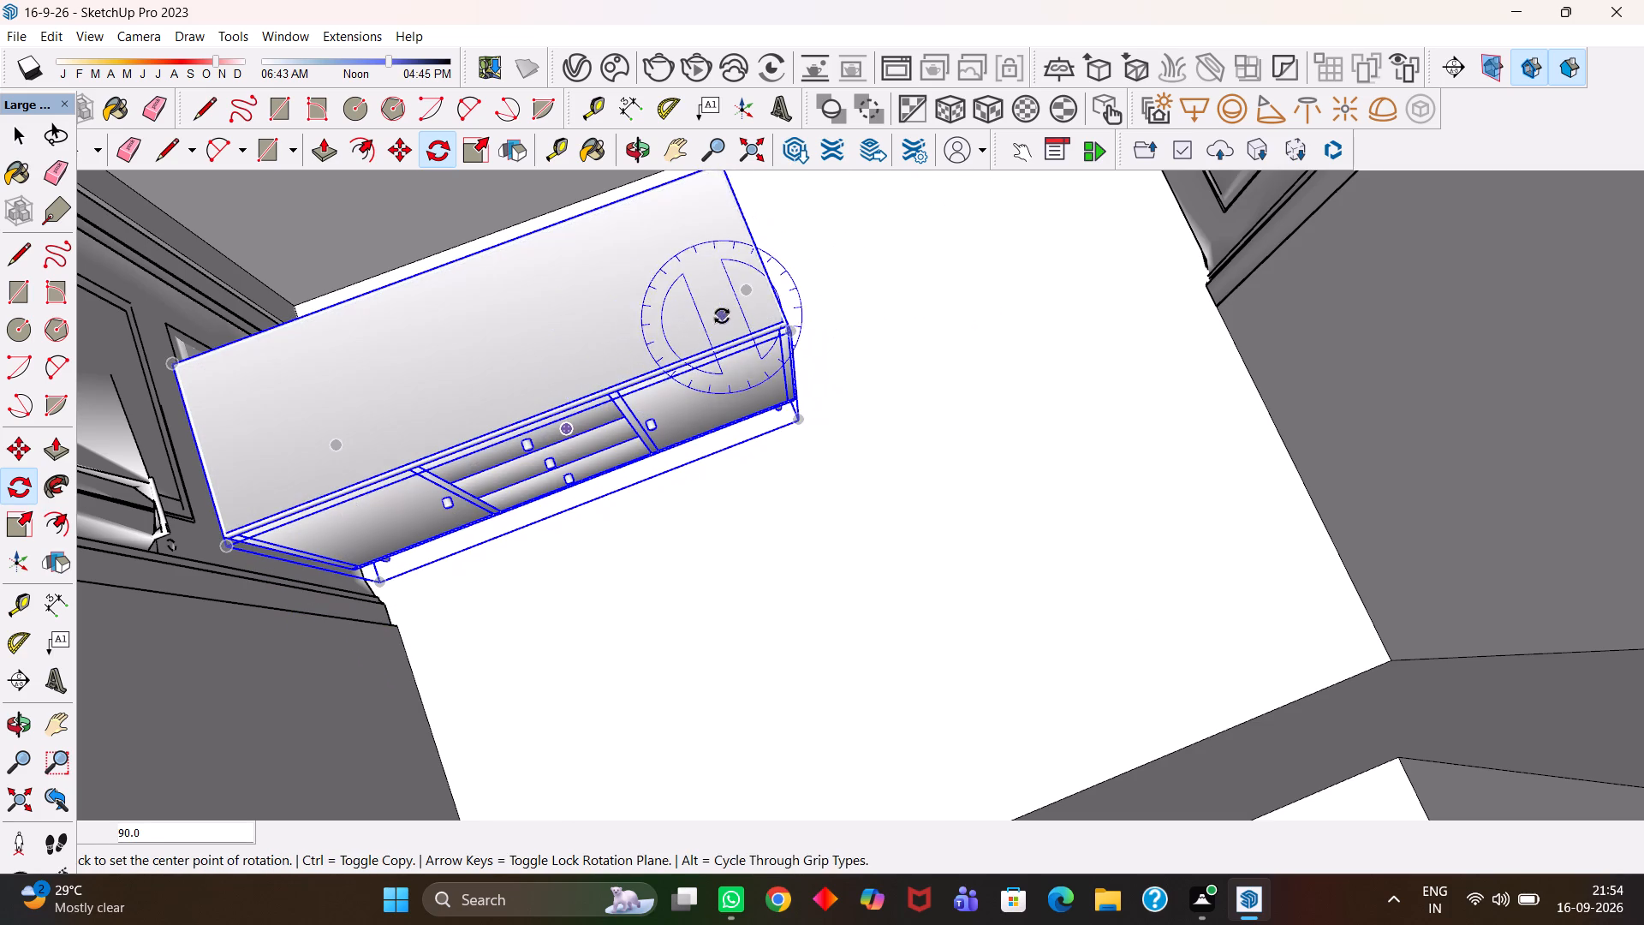
Move the dresser through the central hall into the recess between the two small rooms, below its window.
{"action": "key", "text": "m"}
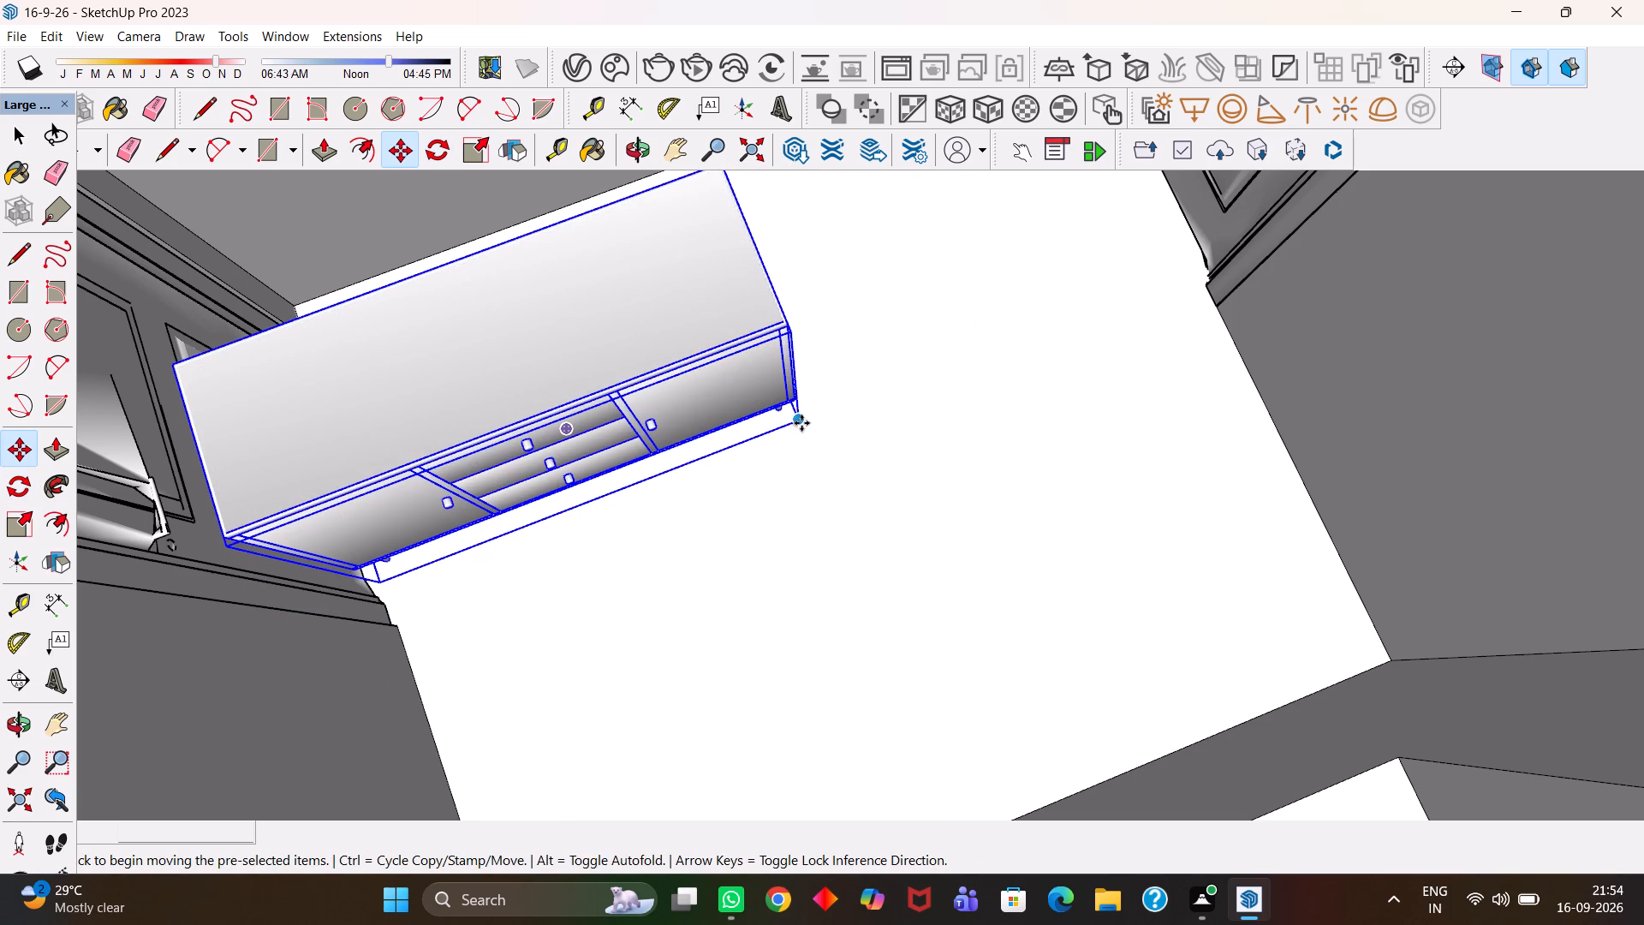
{"action": "key", "text": "m"}
{"action": "left_click", "coordinate": [797, 423]}
{"action": "scroll", "coordinate": [885, 325], "scroll_direction": "down", "scroll_amount": 6}
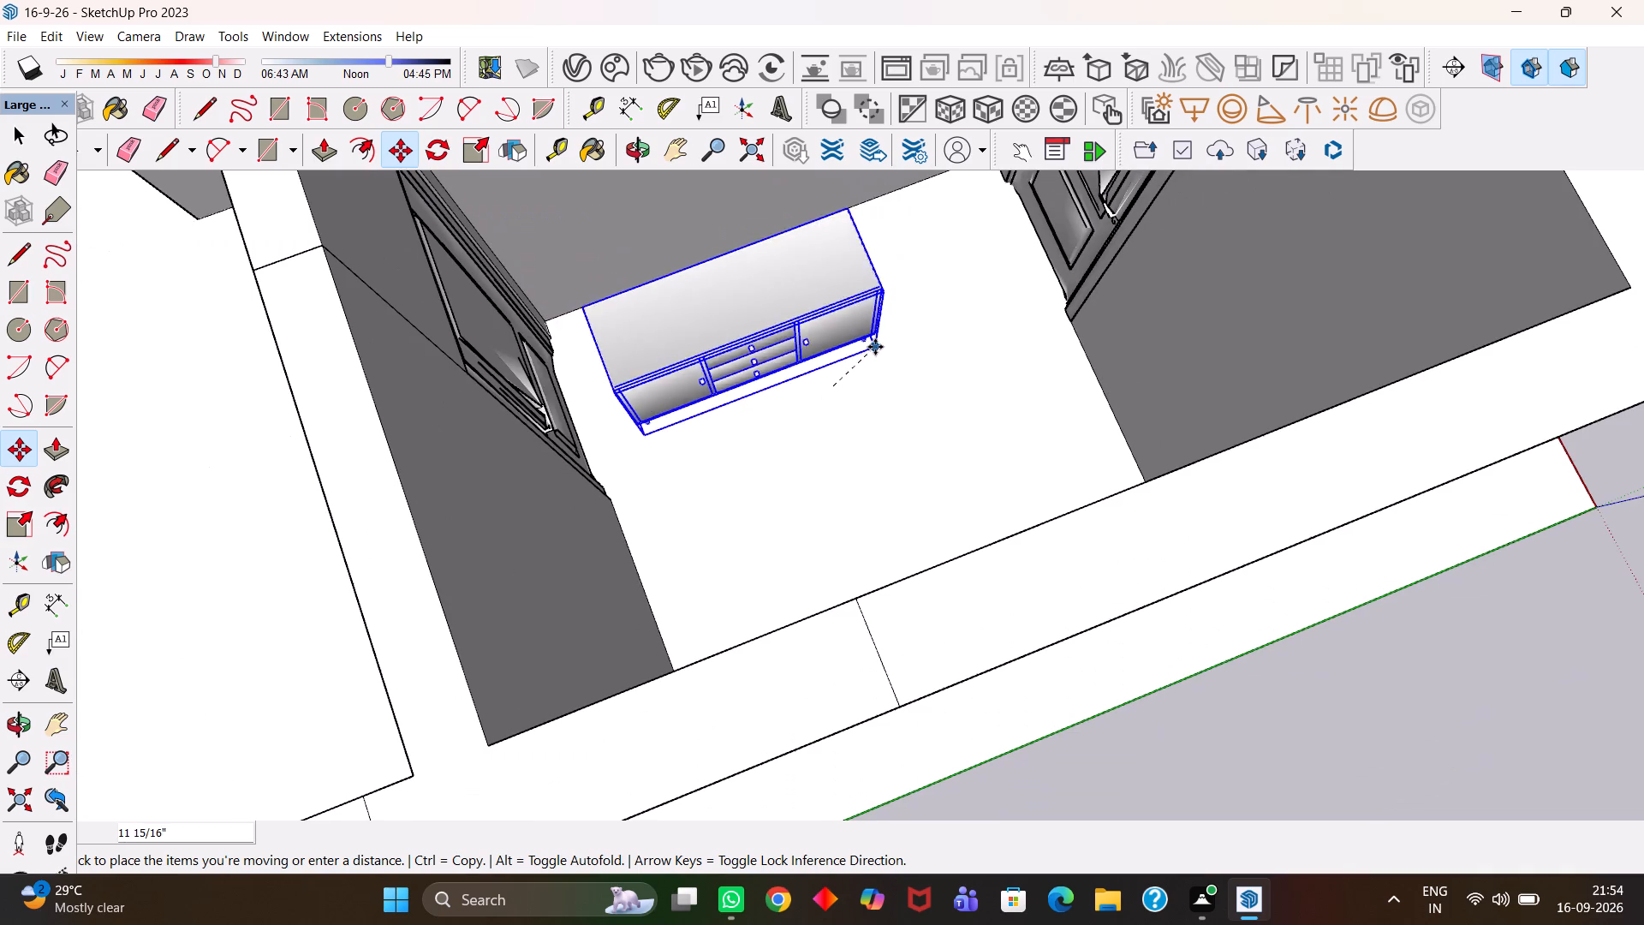
{"action": "scroll", "coordinate": [911, 331], "scroll_direction": "down", "scroll_amount": 4}
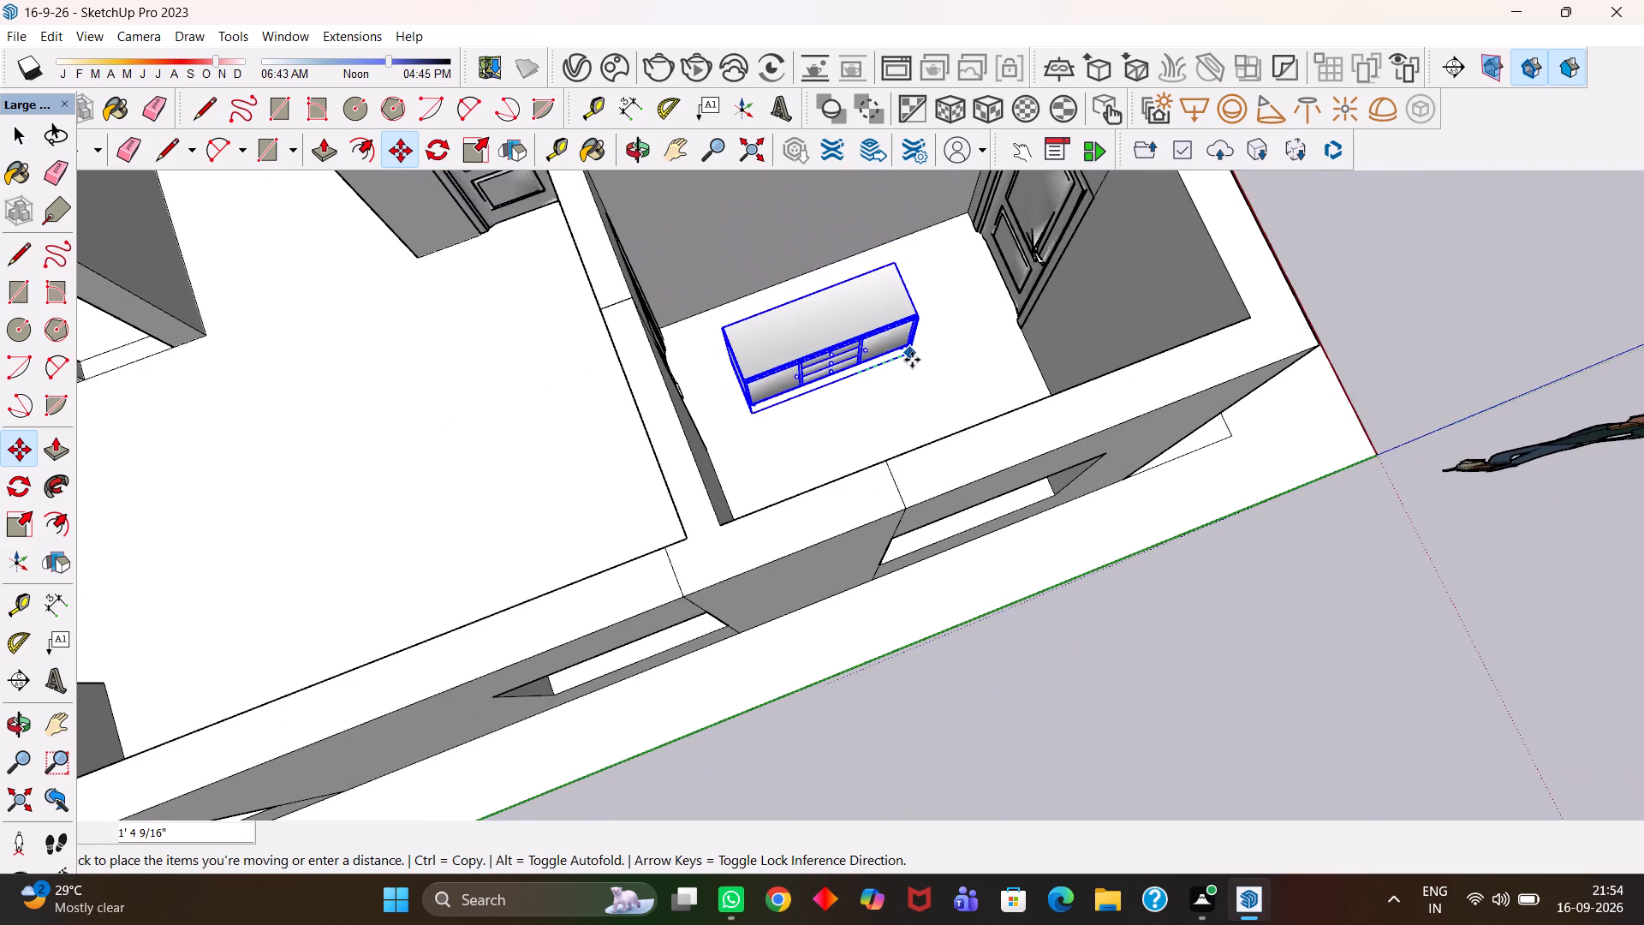
{"action": "scroll", "coordinate": [912, 360], "scroll_direction": "up", "scroll_amount": 1}
{"action": "scroll", "coordinate": [905, 369], "scroll_direction": "down", "scroll_amount": 4}
{"action": "scroll", "coordinate": [729, 406], "scroll_direction": "down", "scroll_amount": 2}
{"action": "scroll", "coordinate": [601, 399], "scroll_direction": "down", "scroll_amount": 3}
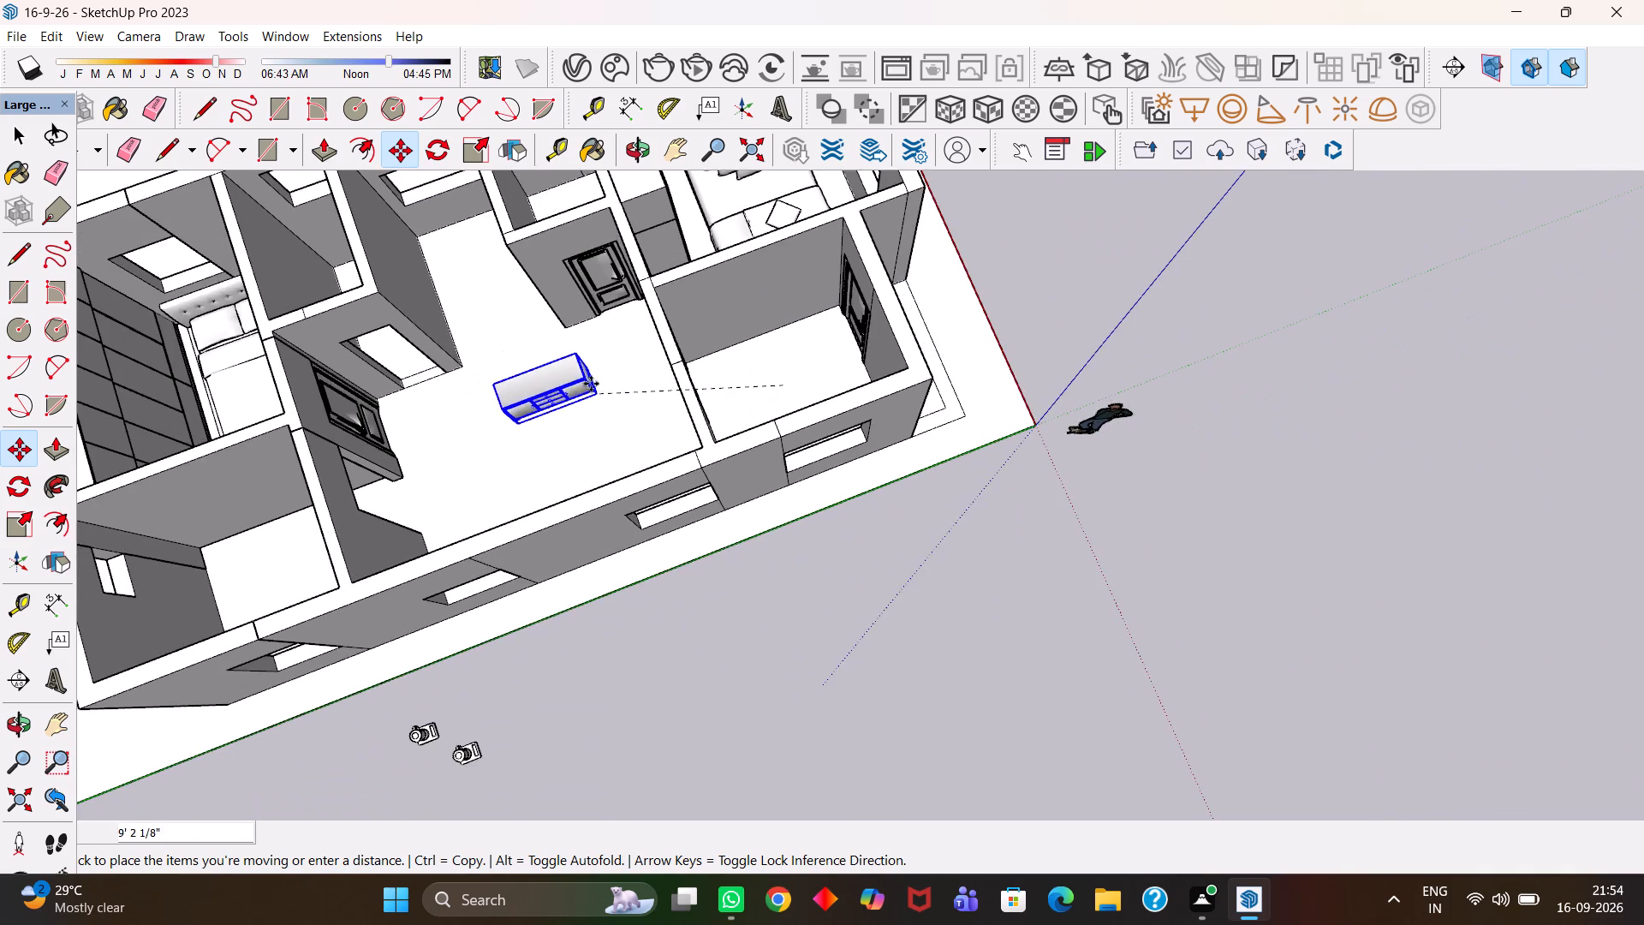
{"action": "scroll", "coordinate": [513, 285], "scroll_direction": "up", "scroll_amount": 8}
{"action": "key", "text": "h"}
{"action": "left_click_drag", "start_coordinate": [503, 259], "coordinate": [602, 293]}
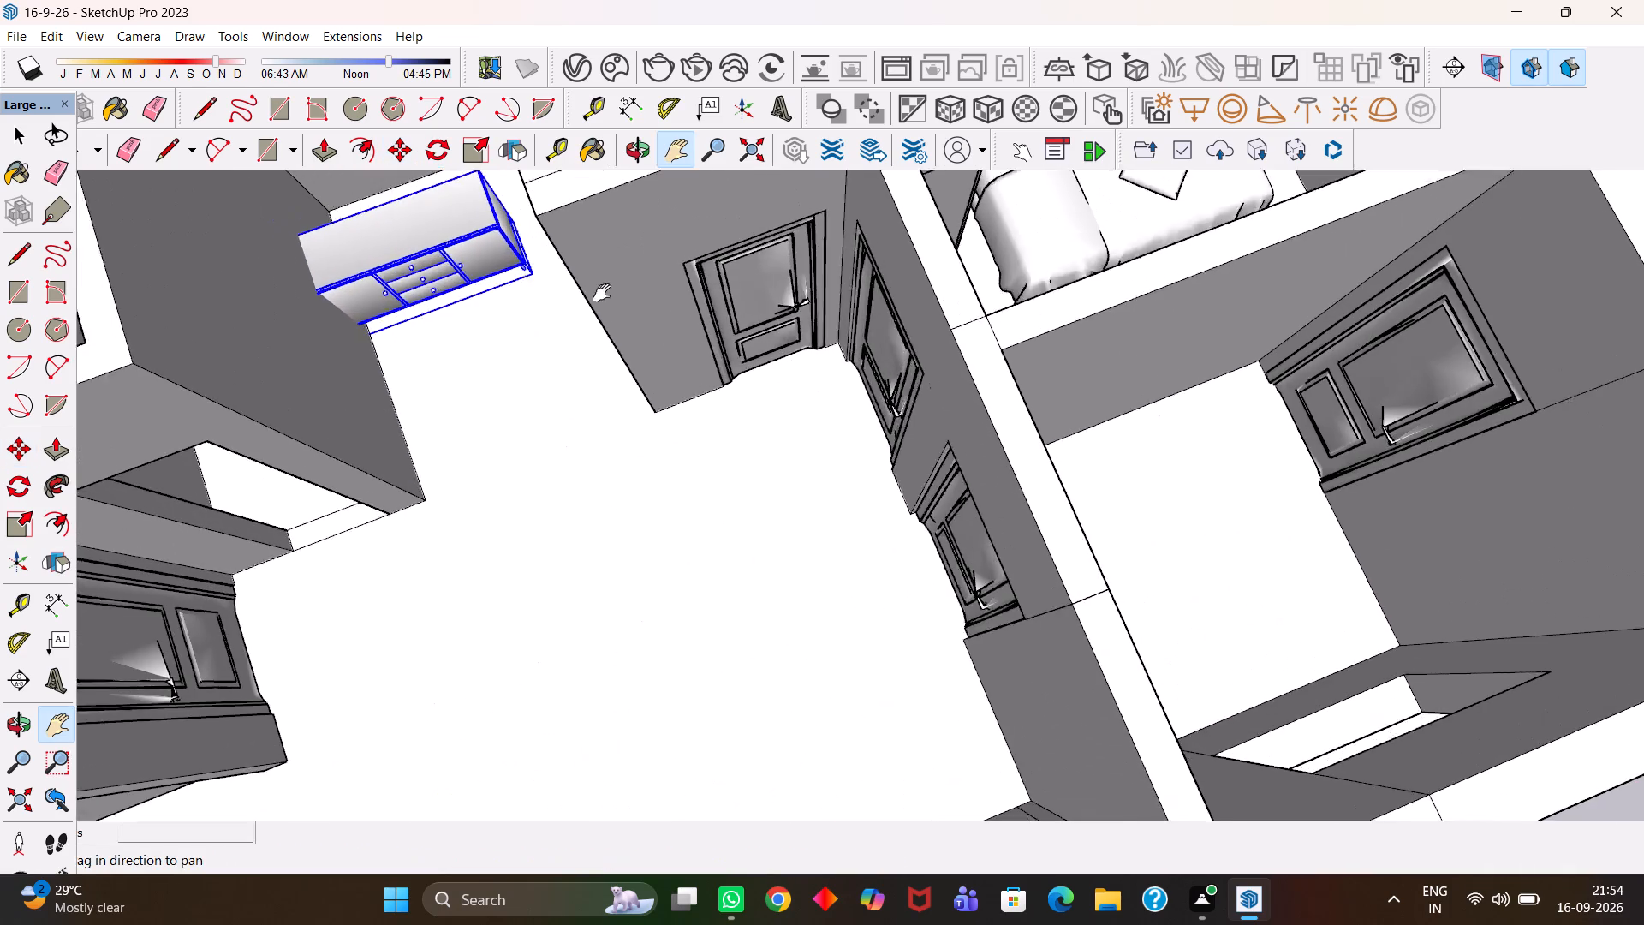
{"action": "left_click_drag", "start_coordinate": [602, 293], "coordinate": [855, 301]}
{"action": "key", "text": "Escape"}
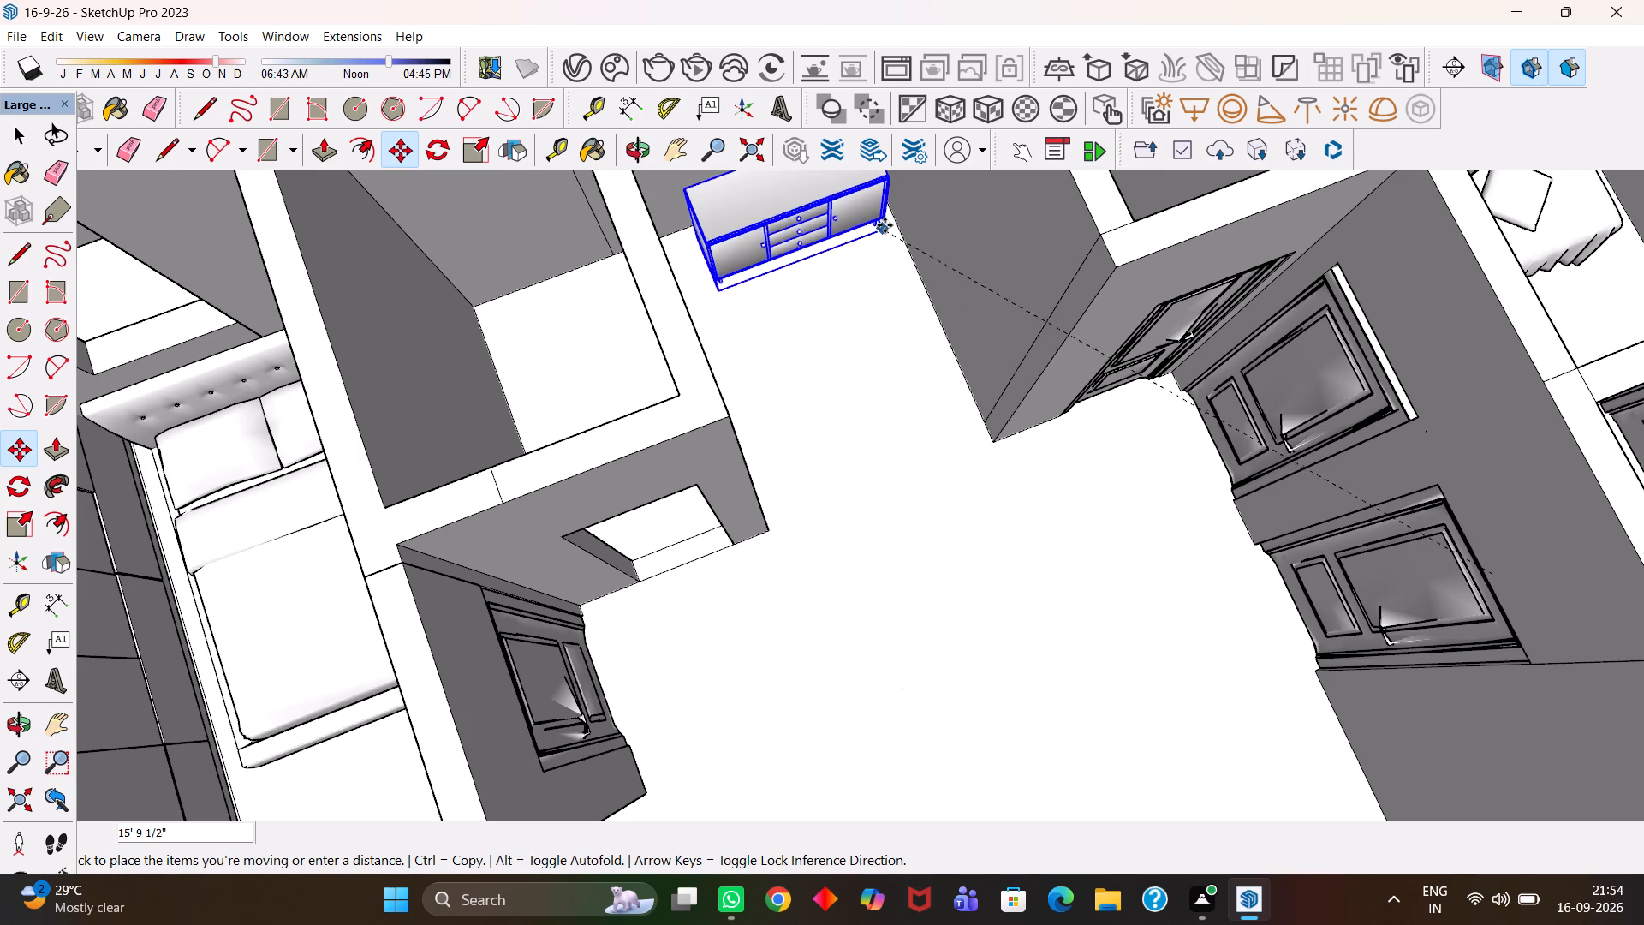
{"action": "left_click", "coordinate": [882, 212]}
Nudge the dresser by its rear bottom corner to line it up with the recess's back wall.
{"action": "scroll", "coordinate": [736, 288], "scroll_direction": "up", "scroll_amount": 4}
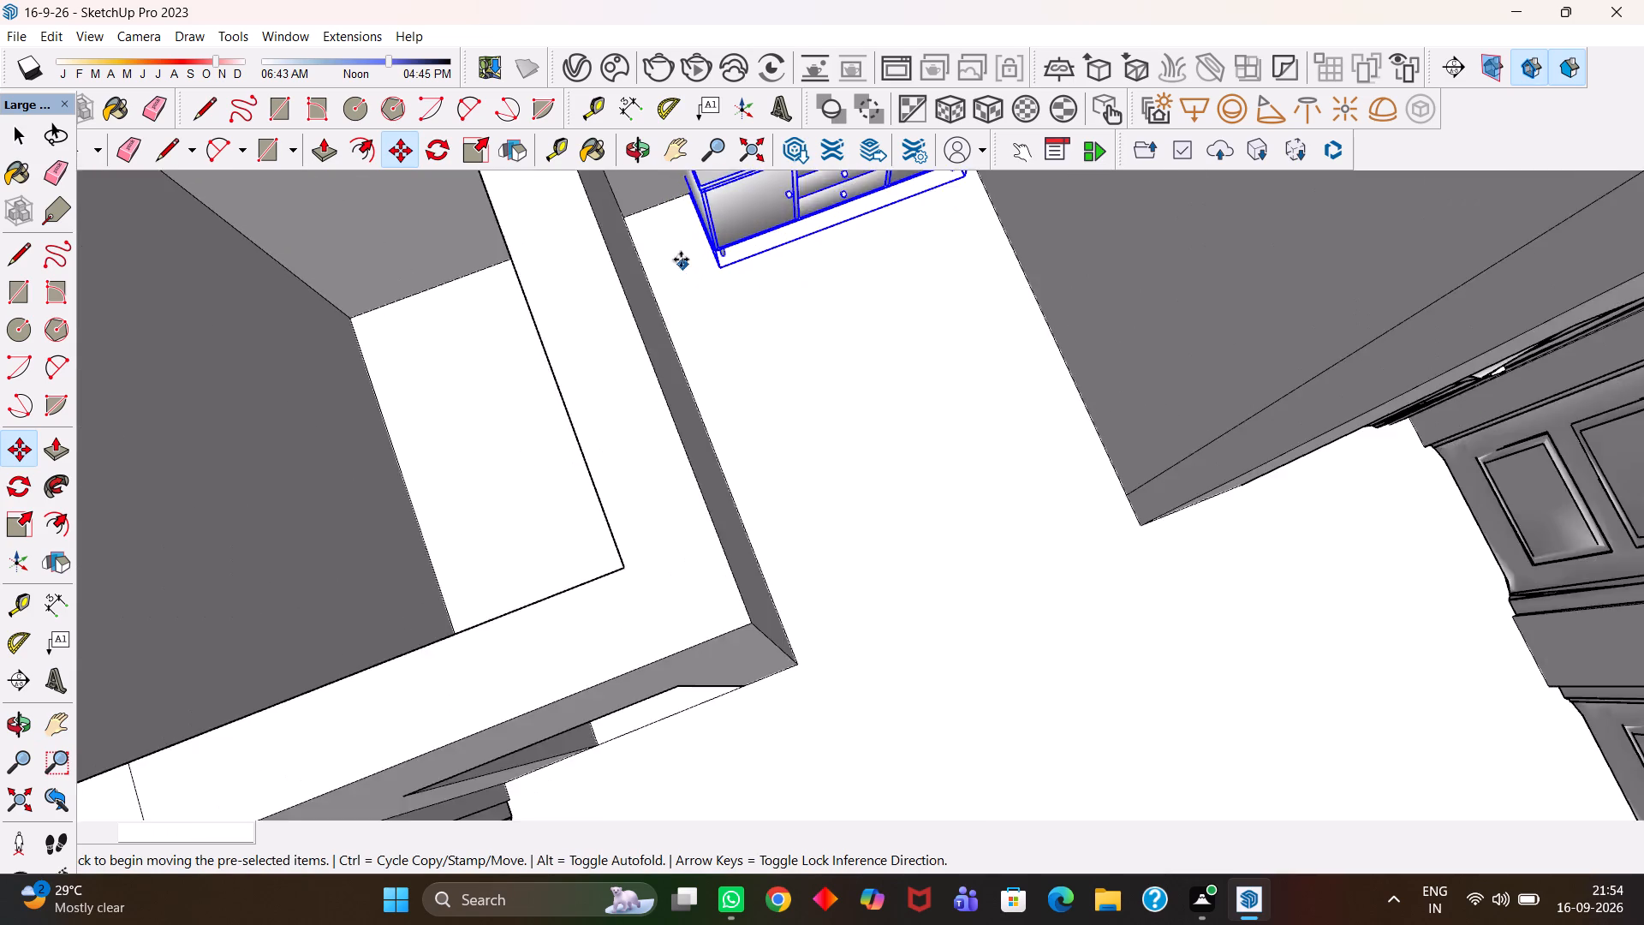
{"action": "scroll", "coordinate": [681, 260], "scroll_direction": "up", "scroll_amount": 4}
{"action": "scroll", "coordinate": [686, 272], "scroll_direction": "down", "scroll_amount": 4}
{"action": "key", "text": "h"}
{"action": "left_click_drag", "start_coordinate": [747, 341], "coordinate": [742, 568]}
{"action": "middle_click_drag", "start_coordinate": [730, 563], "coordinate": [728, 561]}
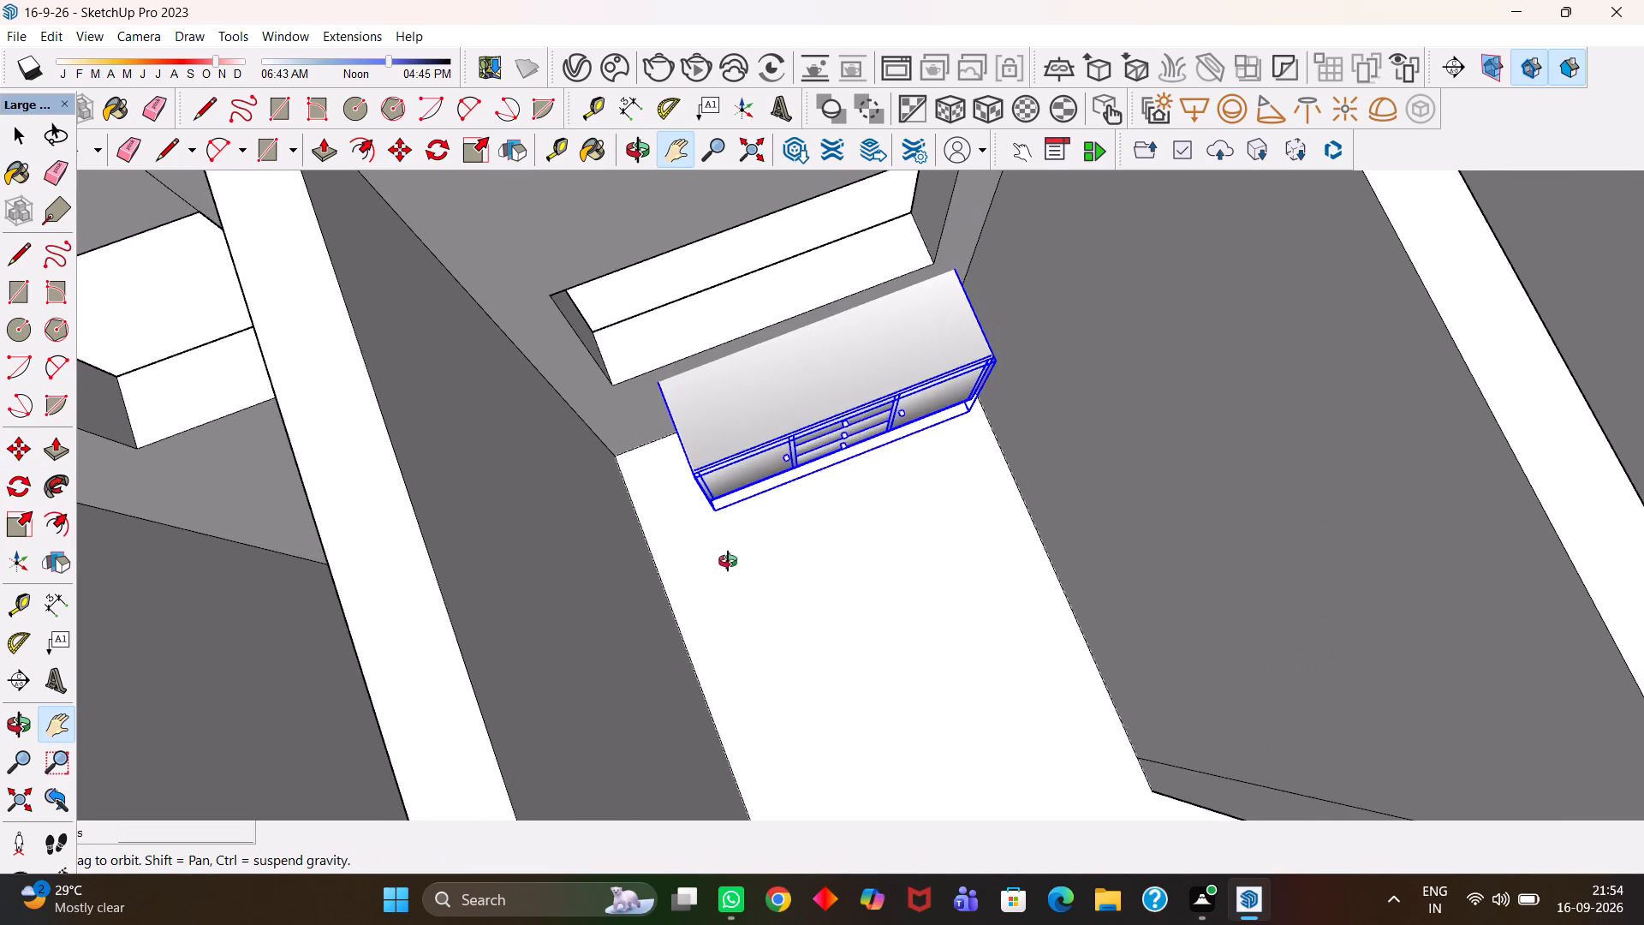
{"action": "middle_click_drag", "start_coordinate": [728, 561], "coordinate": [732, 533]}
{"action": "middle_click_drag", "start_coordinate": [738, 518], "coordinate": [678, 290]}
{"action": "scroll", "coordinate": [725, 500], "scroll_direction": "up", "scroll_amount": 7}
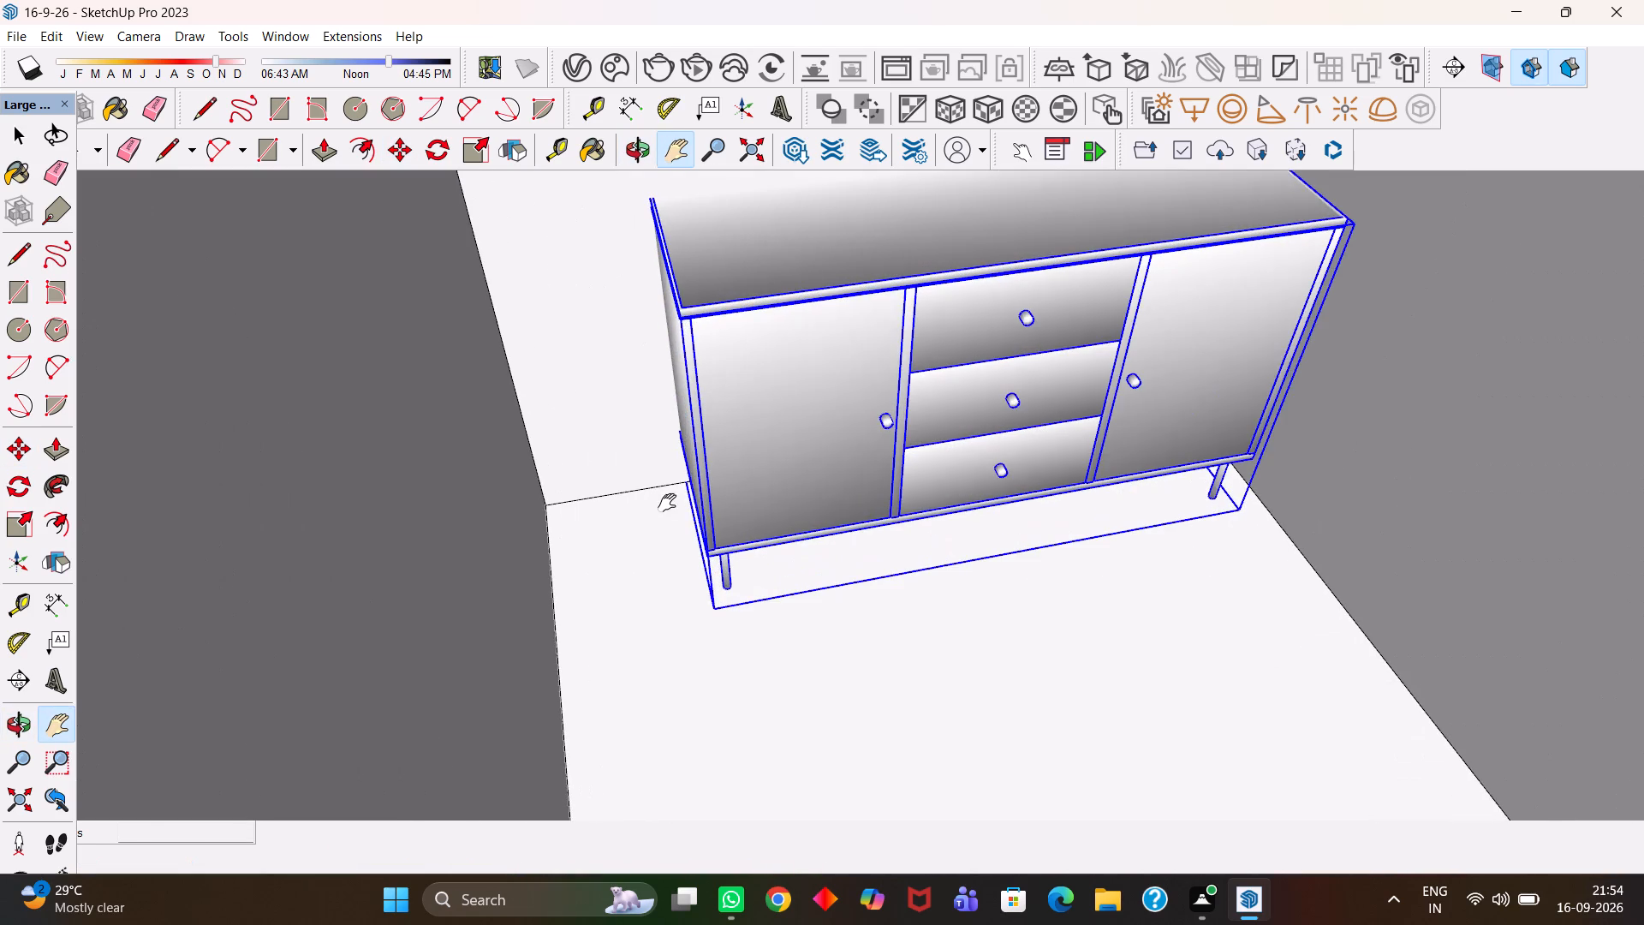
{"action": "scroll", "coordinate": [779, 468], "scroll_direction": "up", "scroll_amount": 7}
{"action": "middle_click_drag", "start_coordinate": [721, 556], "coordinate": [761, 576]}
{"action": "middle_click_drag", "start_coordinate": [771, 581], "coordinate": [857, 569]}
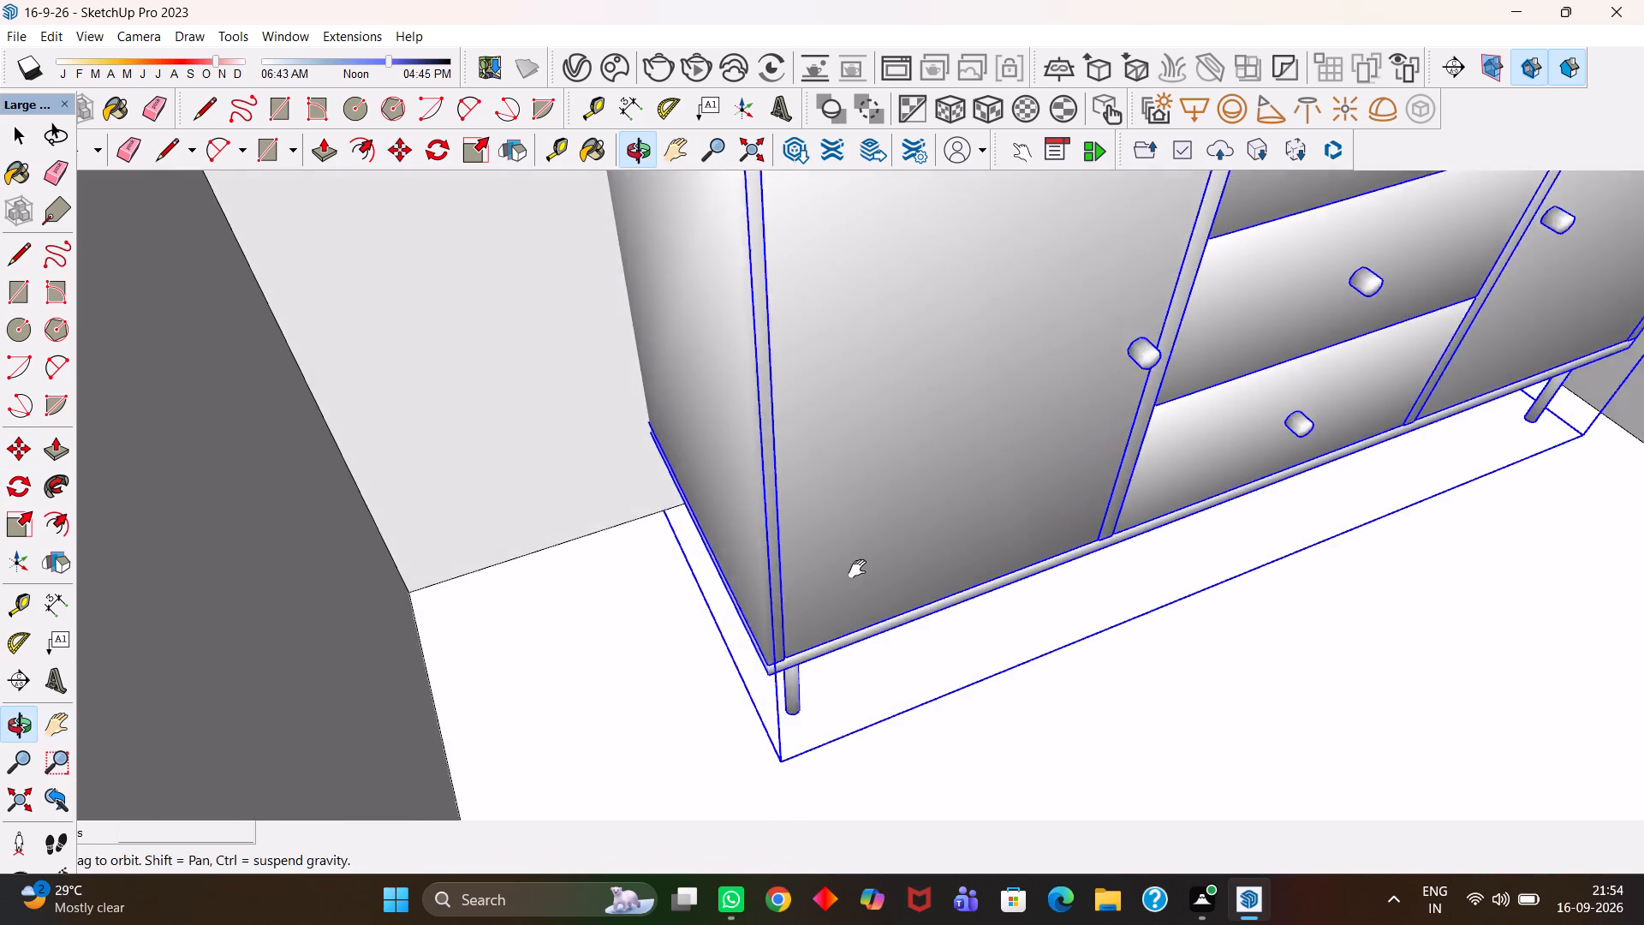
{"action": "middle_click_drag", "start_coordinate": [857, 569], "coordinate": [826, 576]}
{"action": "middle_click", "coordinate": [926, 555]}
{"action": "middle_click_drag", "start_coordinate": [926, 555], "coordinate": [935, 547]}
{"action": "key", "text": "m"}
{"action": "scroll", "coordinate": [935, 547], "scroll_direction": "up", "scroll_amount": 1}
{"action": "left_click", "coordinate": [550, 457]}
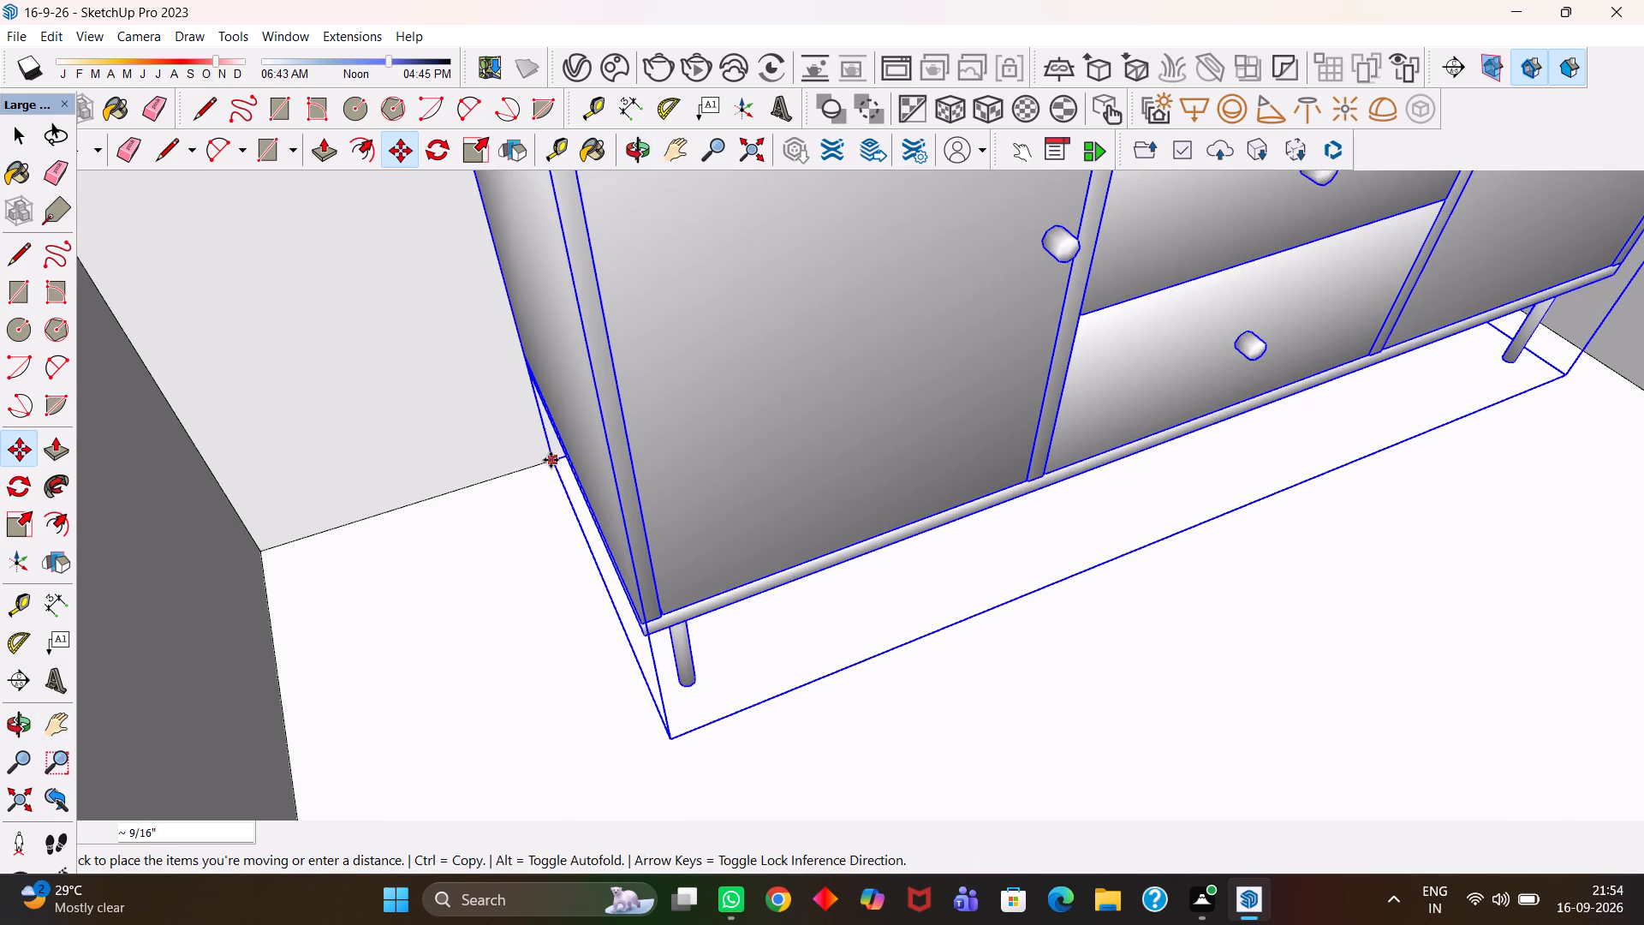
{"action": "left_click", "coordinate": [556, 467]}
Shift the dresser sideways about 2 5/8" so its front bottom corner meets the recess's side wall.
{"action": "key", "text": "h"}
{"action": "scroll", "coordinate": [567, 472], "scroll_direction": "down", "scroll_amount": 5}
{"action": "left_click_drag", "start_coordinate": [1079, 404], "coordinate": [983, 446]}
{"action": "key", "text": "m"}
{"action": "left_click", "coordinate": [1132, 446]}
{"action": "left_click", "coordinate": [1155, 435]}
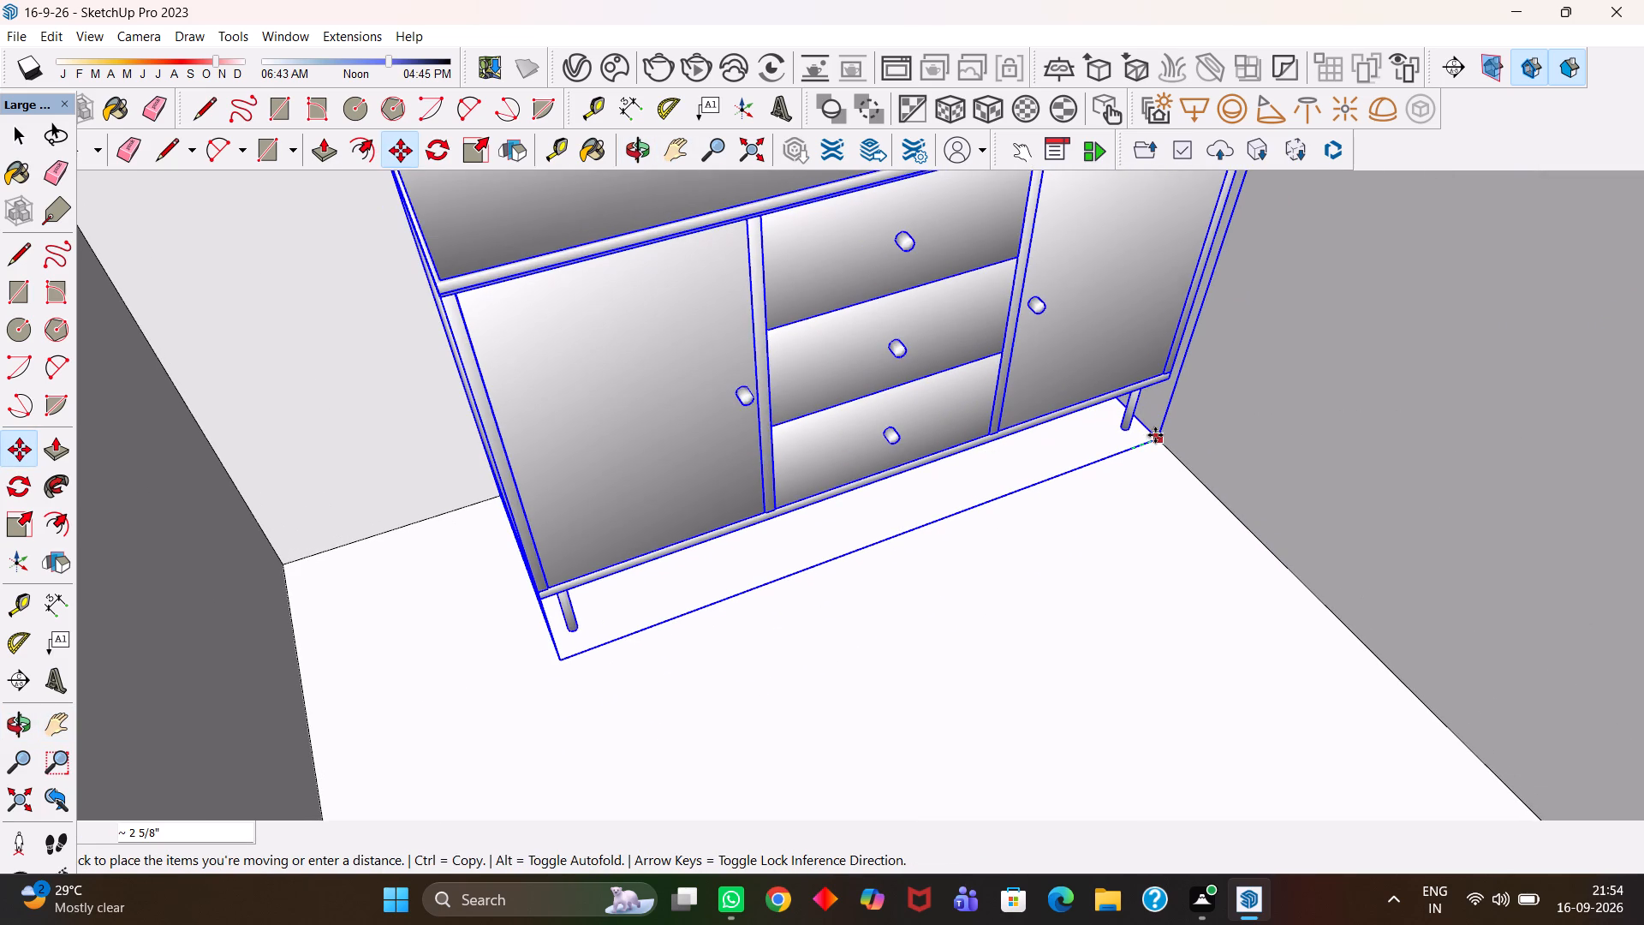
Save the house model with the dresser in the recess.
{"action": "key", "text": "h"}
{"action": "scroll", "coordinate": [1007, 457], "scroll_direction": "down", "scroll_amount": 10}
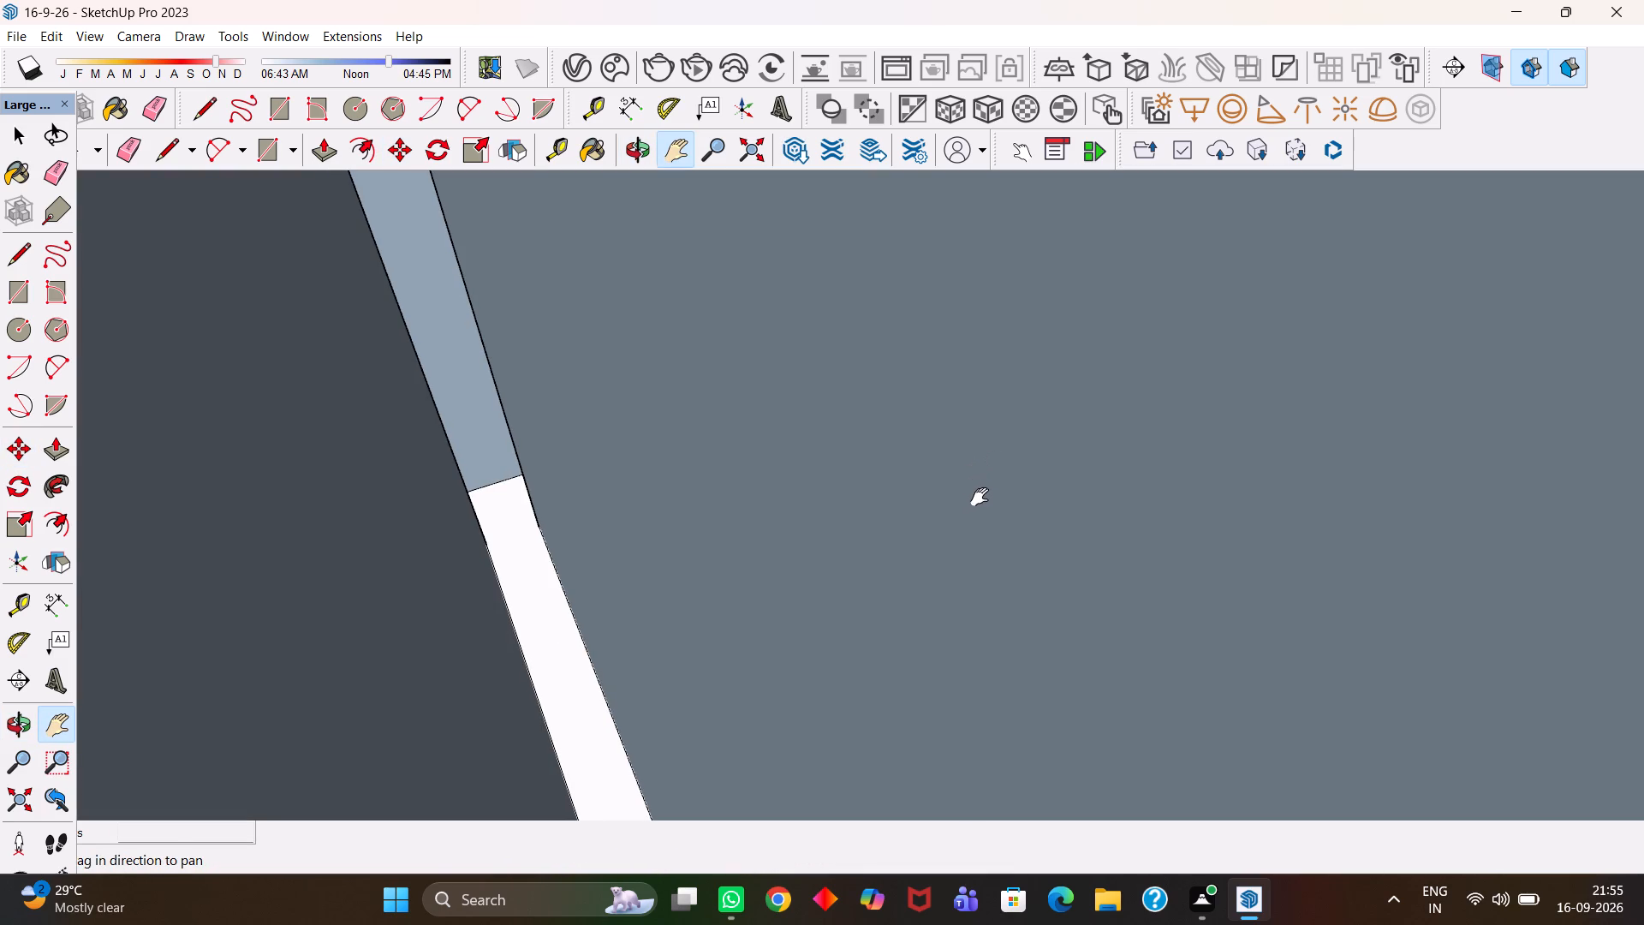
{"action": "key", "text": "h"}
{"action": "left_click_drag", "start_coordinate": [1035, 484], "coordinate": [506, 571]}
{"action": "scroll", "coordinate": [528, 564], "scroll_direction": "down", "scroll_amount": 20}
{"action": "scroll", "coordinate": [528, 564], "scroll_direction": "down", "scroll_amount": 4}
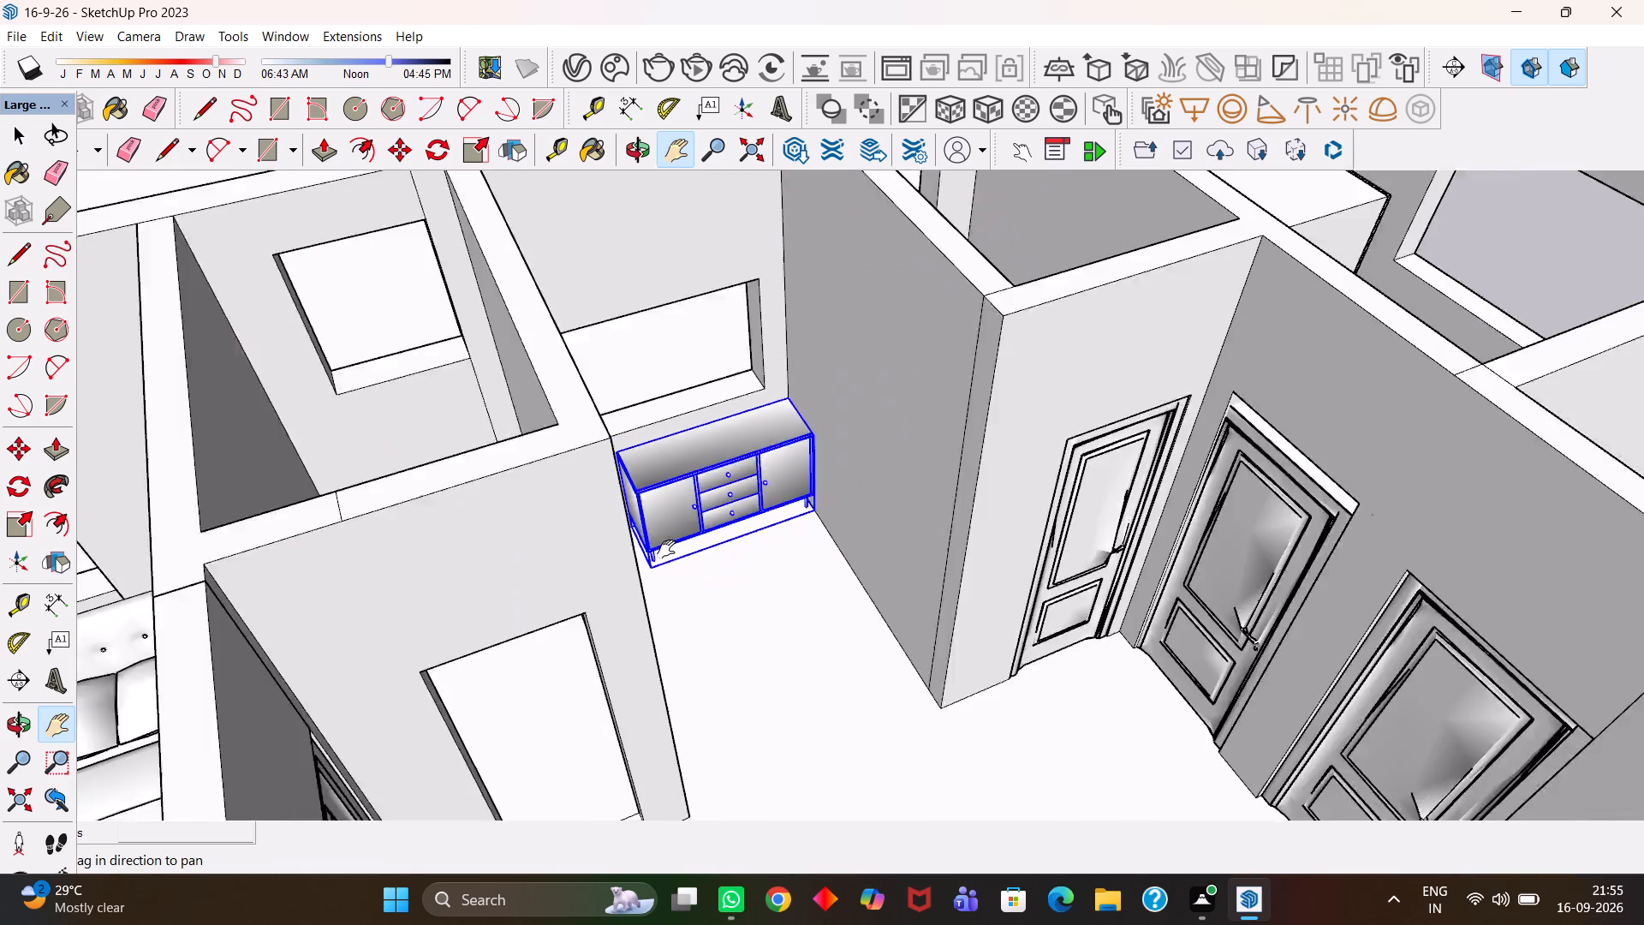
{"action": "scroll", "coordinate": [666, 549], "scroll_direction": "down", "scroll_amount": 14}
{"action": "scroll", "coordinate": [814, 510], "scroll_direction": "up", "scroll_amount": 1}
{"action": "middle_click_drag", "start_coordinate": [814, 510], "coordinate": [676, 618]}
{"action": "scroll", "coordinate": [676, 618], "scroll_direction": "up", "scroll_amount": 1}
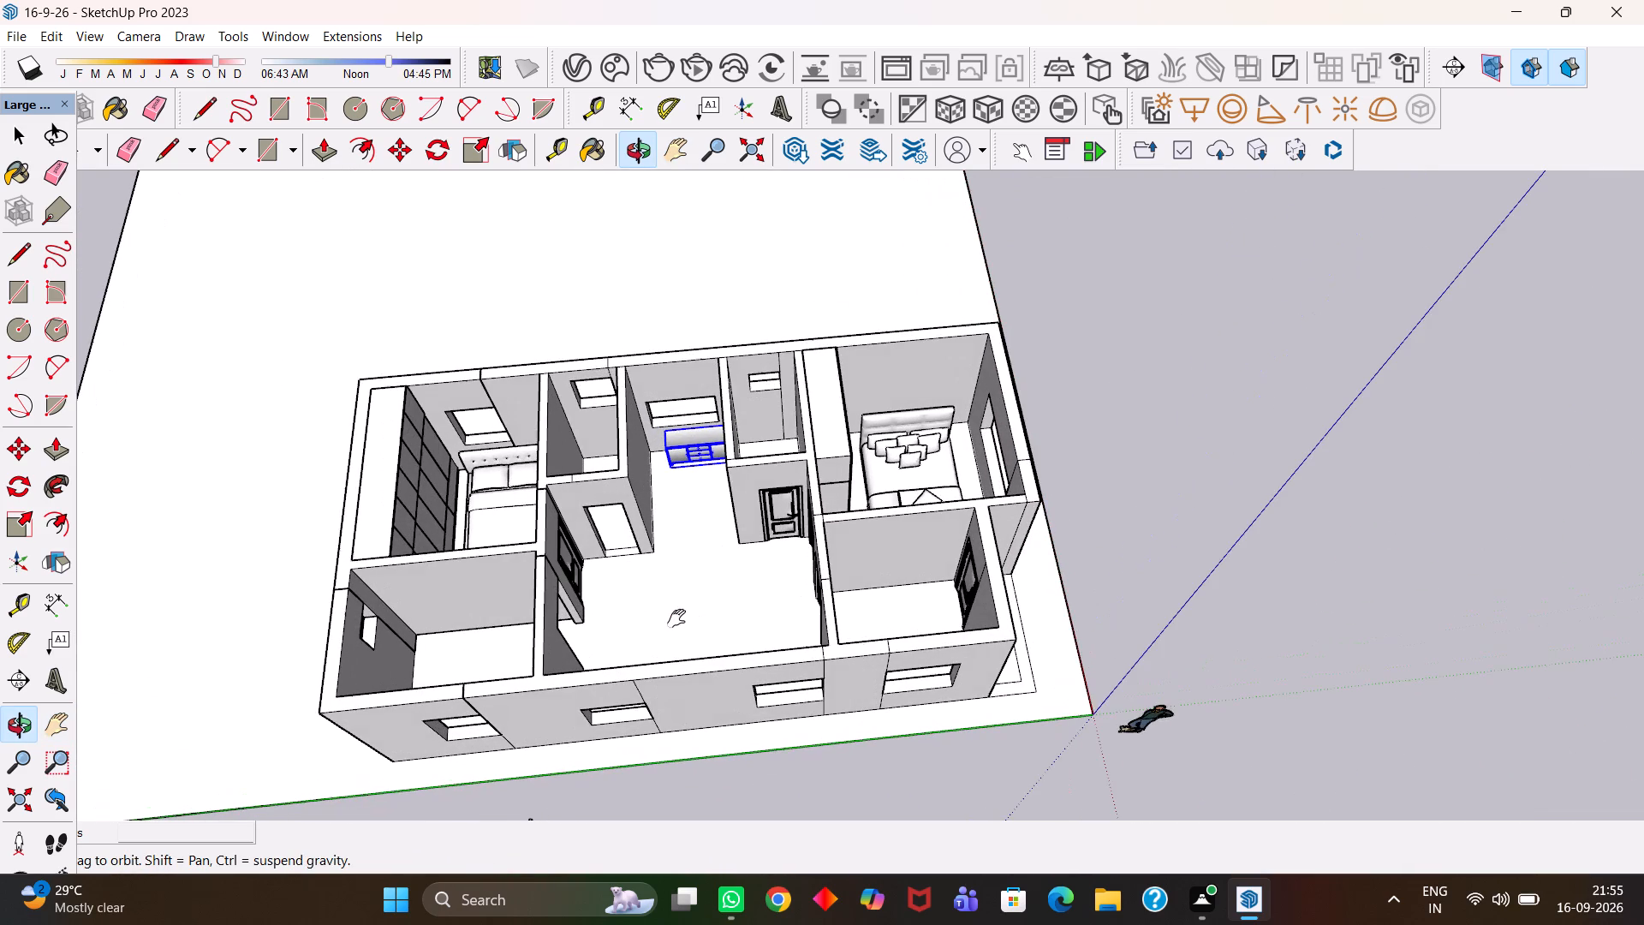
{"action": "key", "text": "ctrl+s"}
{"action": "scroll", "coordinate": [788, 486], "scroll_direction": "up", "scroll_amount": 8}
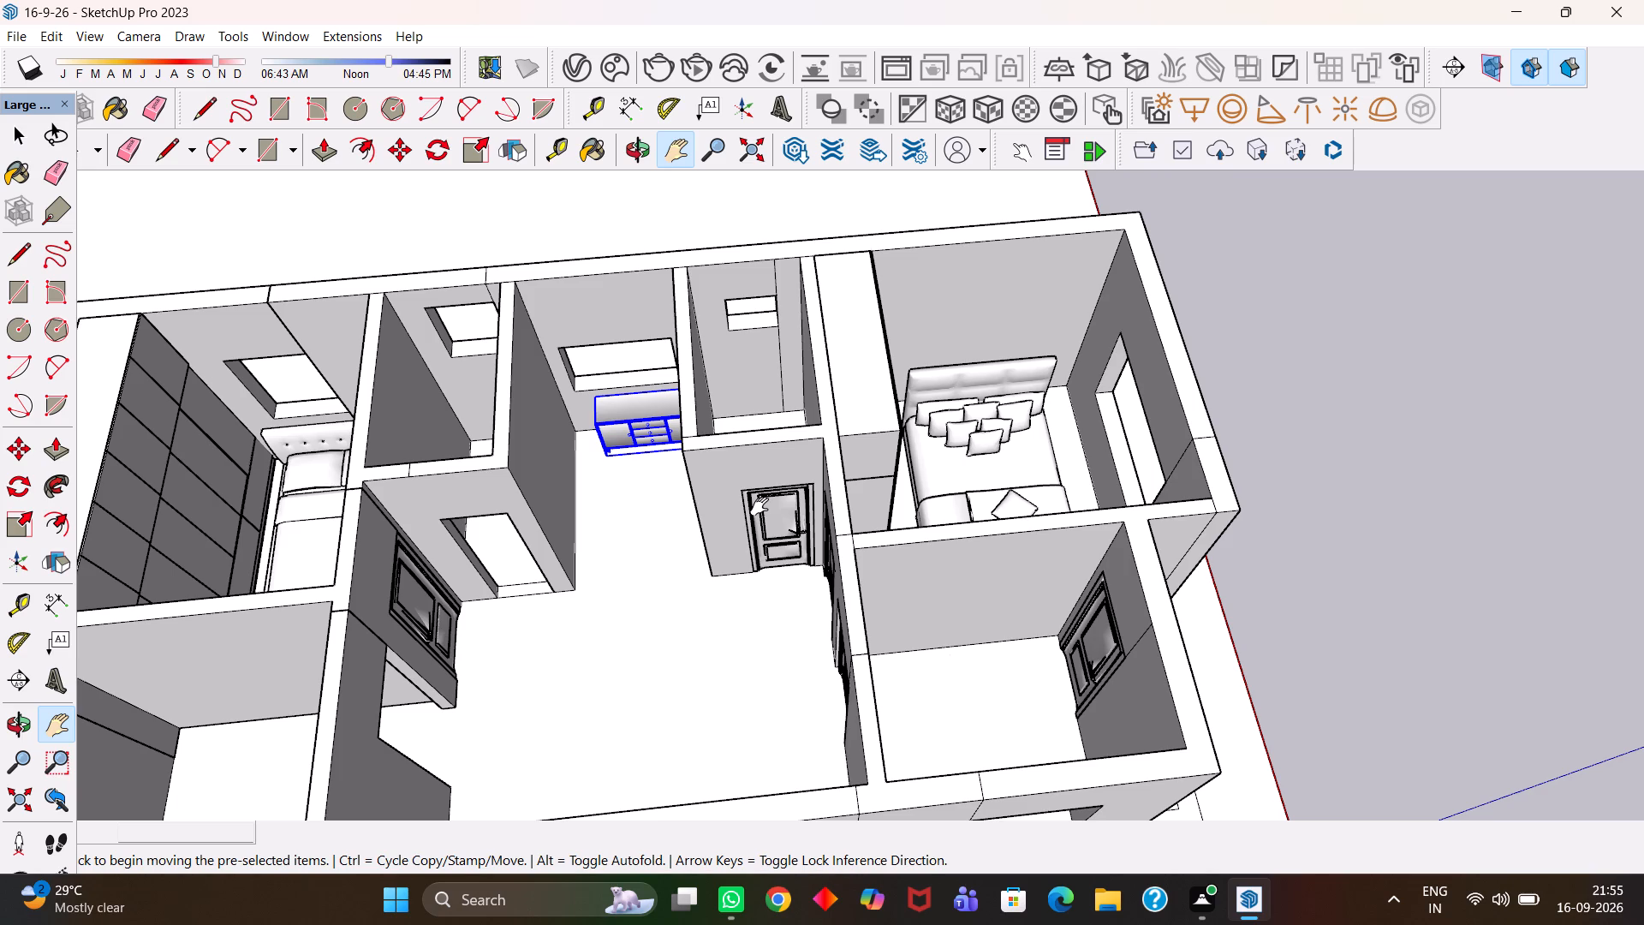
Deselect the dresser and examine the house from above, looking over the central hall and the surrounding rooms.
{"action": "scroll", "coordinate": [643, 522], "scroll_direction": "down", "scroll_amount": 6}
{"action": "key", "text": "space"}
{"action": "left_click", "coordinate": [1469, 303]}
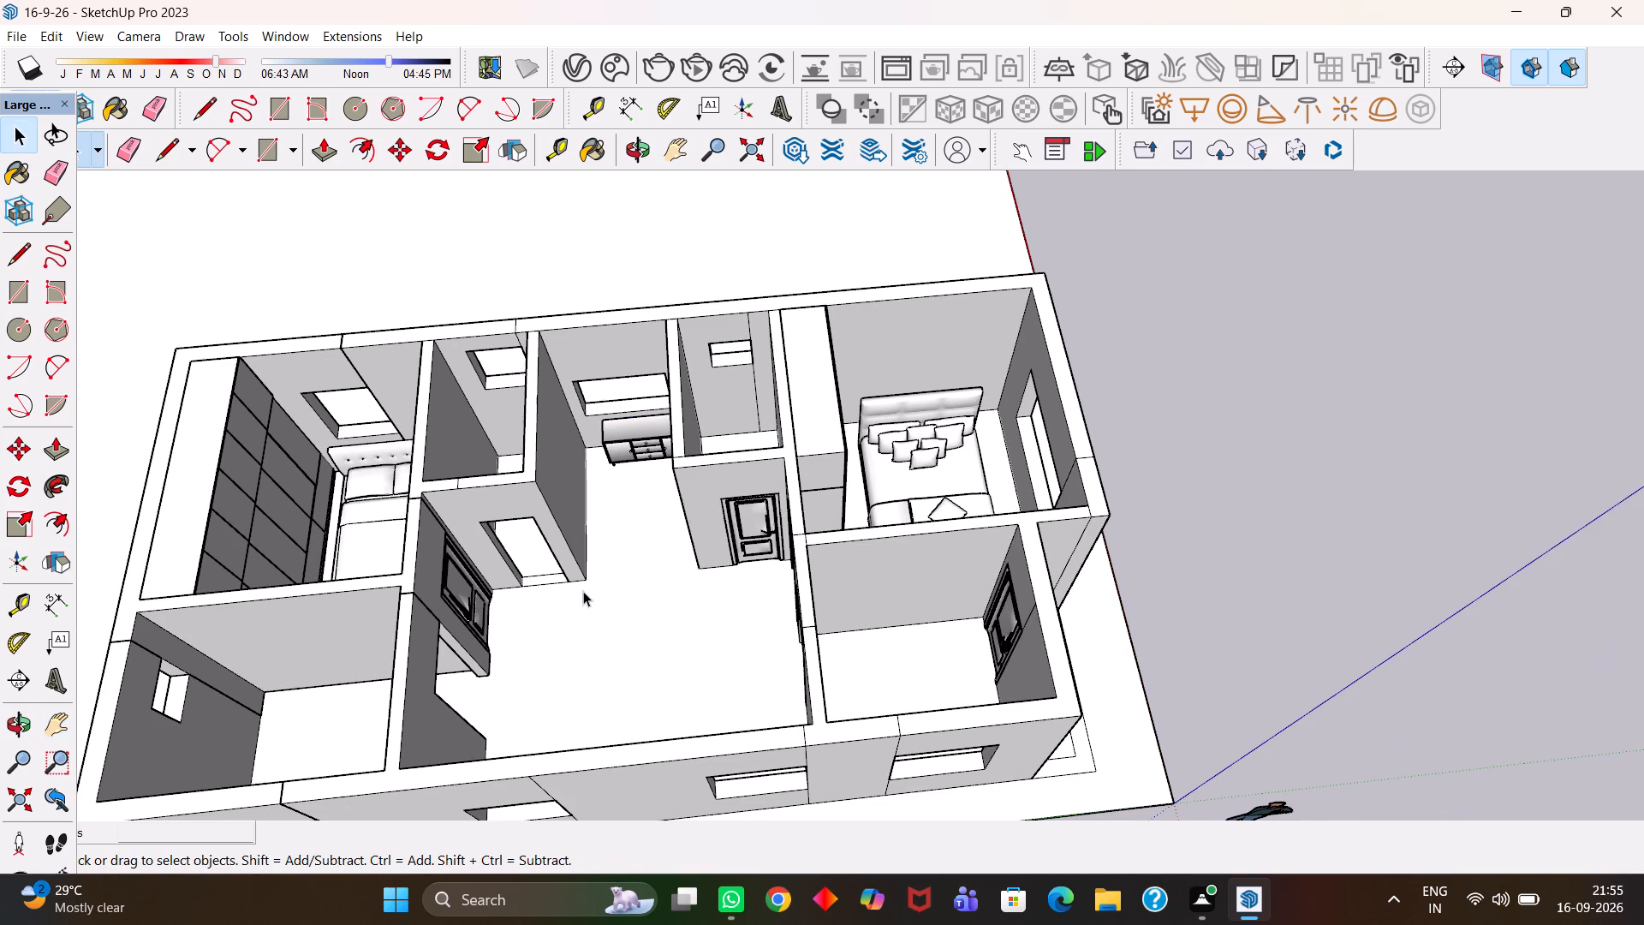
{"action": "scroll", "coordinate": [583, 591], "scroll_direction": "up", "scroll_amount": 3}
{"action": "key", "text": "h"}
{"action": "left_click_drag", "start_coordinate": [592, 585], "coordinate": [961, 466]}
{"action": "scroll", "coordinate": [956, 480], "scroll_direction": "down", "scroll_amount": 4}
{"action": "scroll", "coordinate": [1070, 492], "scroll_direction": "up", "scroll_amount": 2}
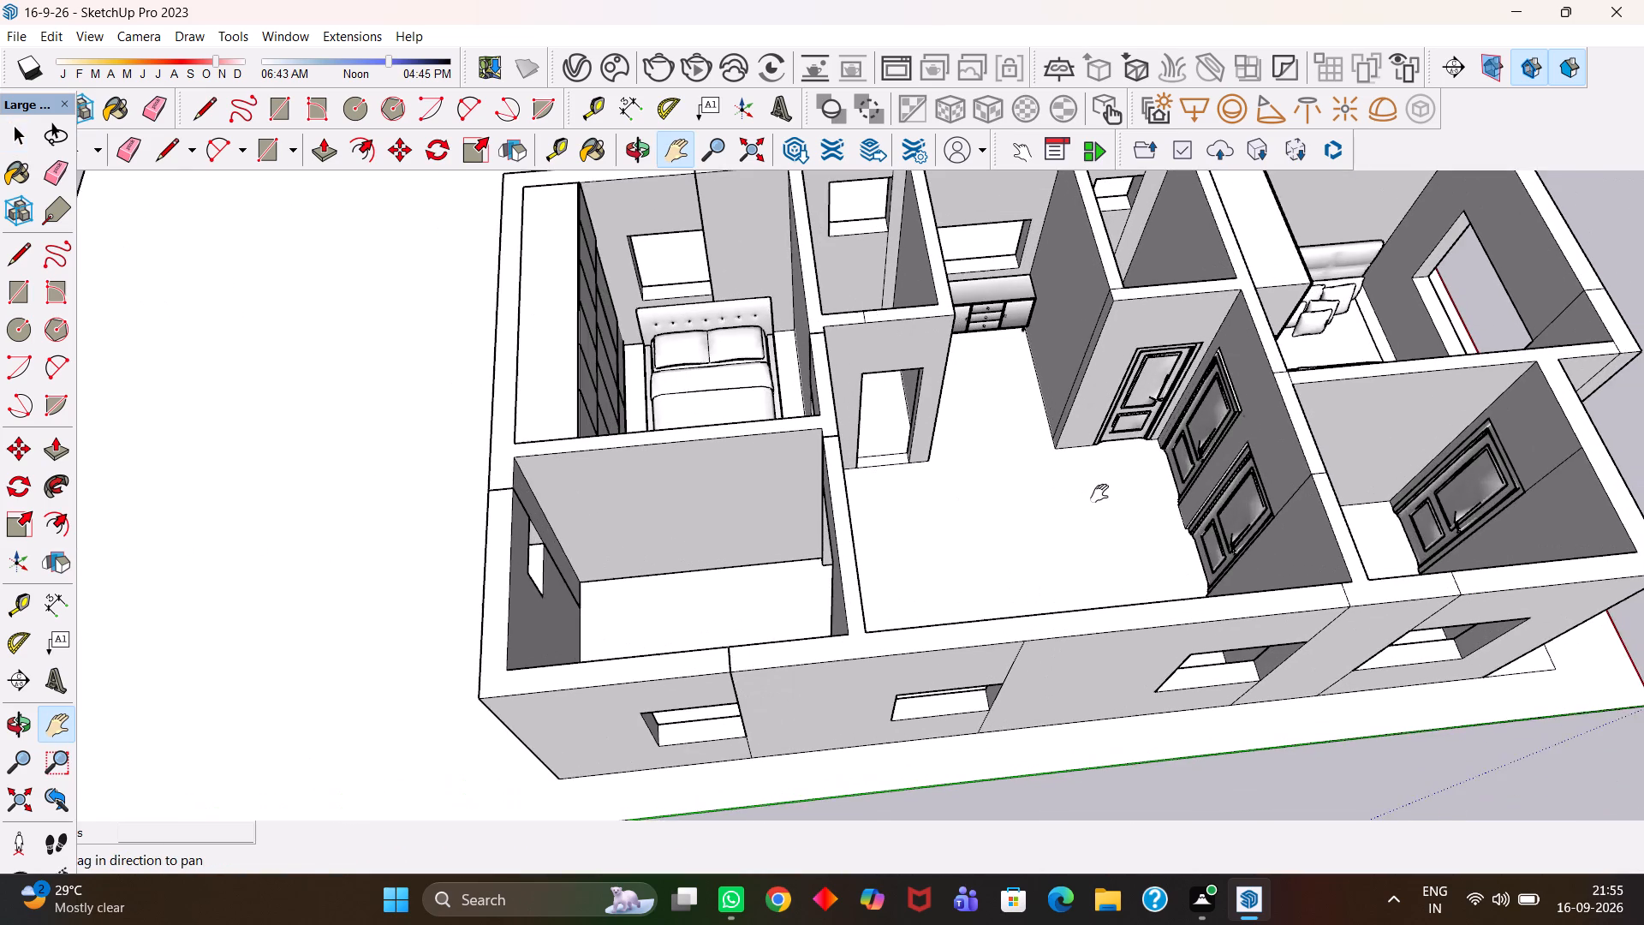
{"action": "middle_click_drag", "start_coordinate": [1095, 493], "coordinate": [1027, 512]}
{"action": "left_click_drag", "start_coordinate": [1150, 528], "coordinate": [864, 584]}
{"action": "middle_click_drag", "start_coordinate": [704, 609], "coordinate": [733, 644]}
{"action": "scroll", "coordinate": [723, 632], "scroll_direction": "up", "scroll_amount": 1}
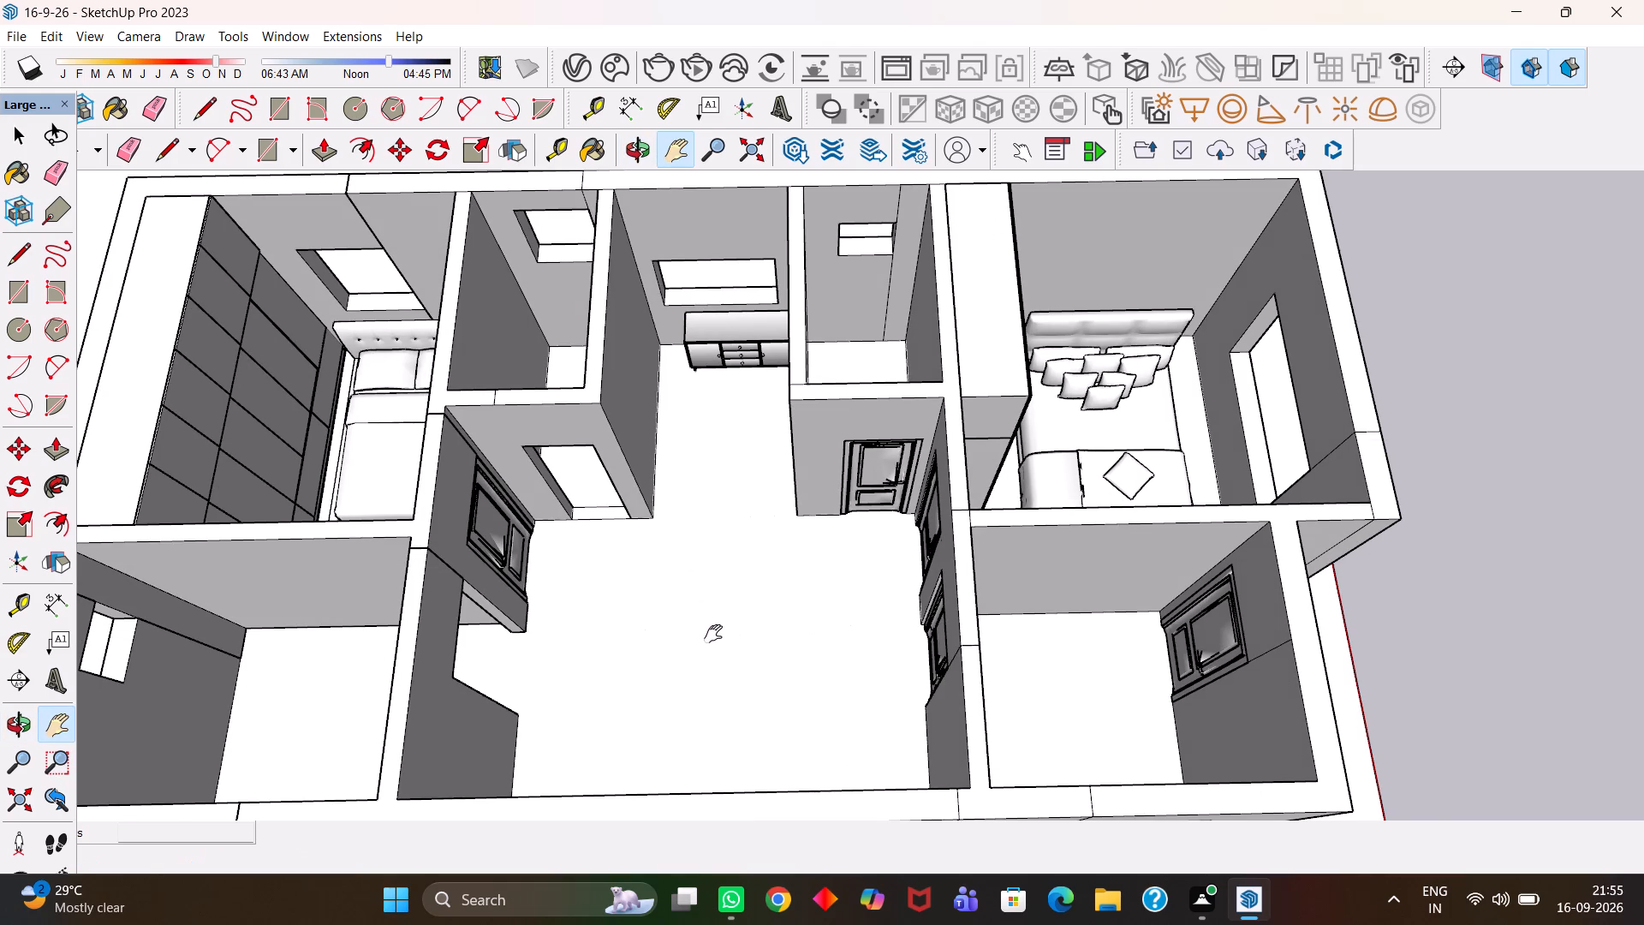
{"action": "left_click_drag", "start_coordinate": [713, 635], "coordinate": [759, 612]}
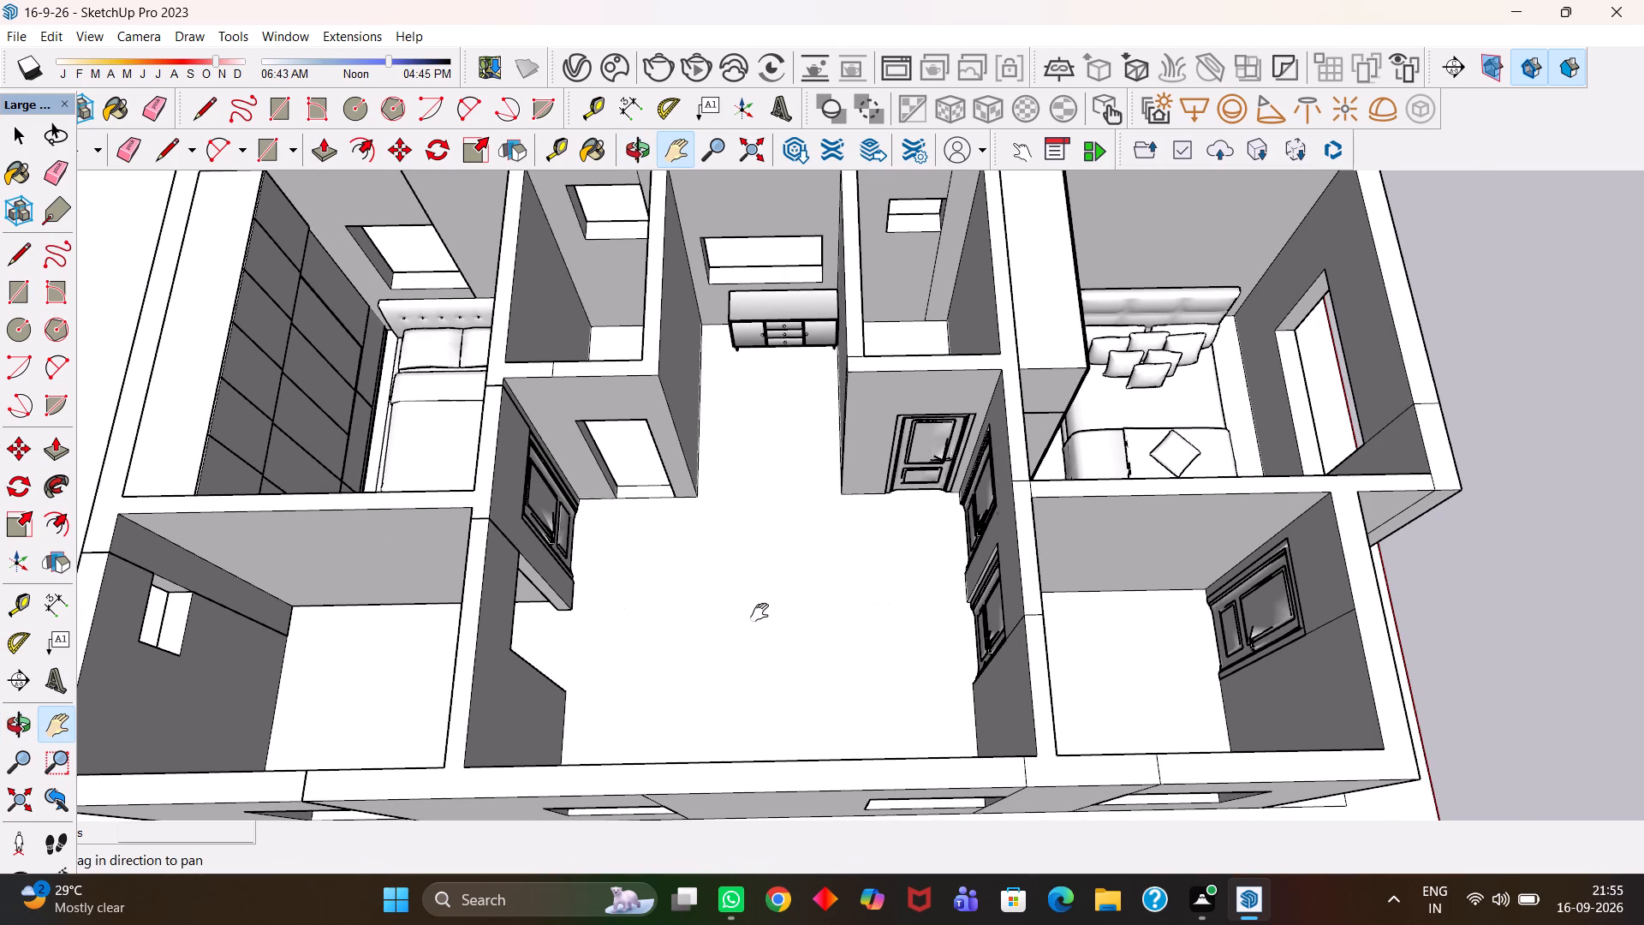
{"action": "scroll", "coordinate": [759, 612], "scroll_direction": "up", "scroll_amount": 1}
{"action": "scroll", "coordinate": [759, 612], "scroll_direction": "down", "scroll_amount": 2}
{"action": "left_click_drag", "start_coordinate": [801, 610], "coordinate": [775, 601]}
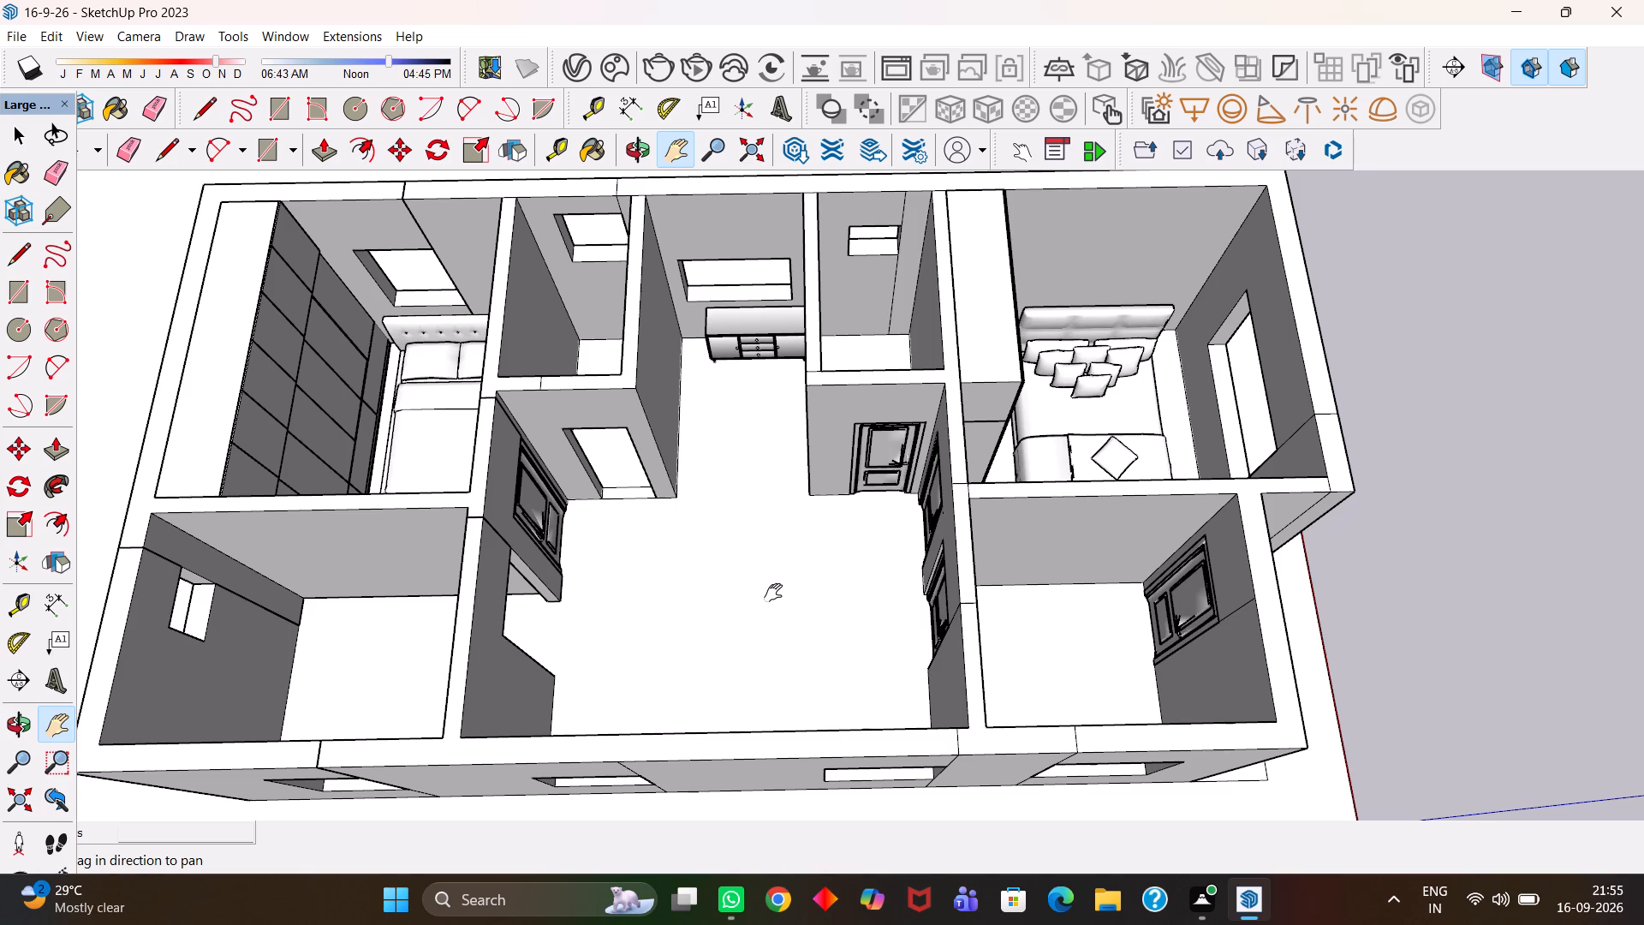
{"action": "scroll", "coordinate": [773, 592], "scroll_direction": "down", "scroll_amount": 1}
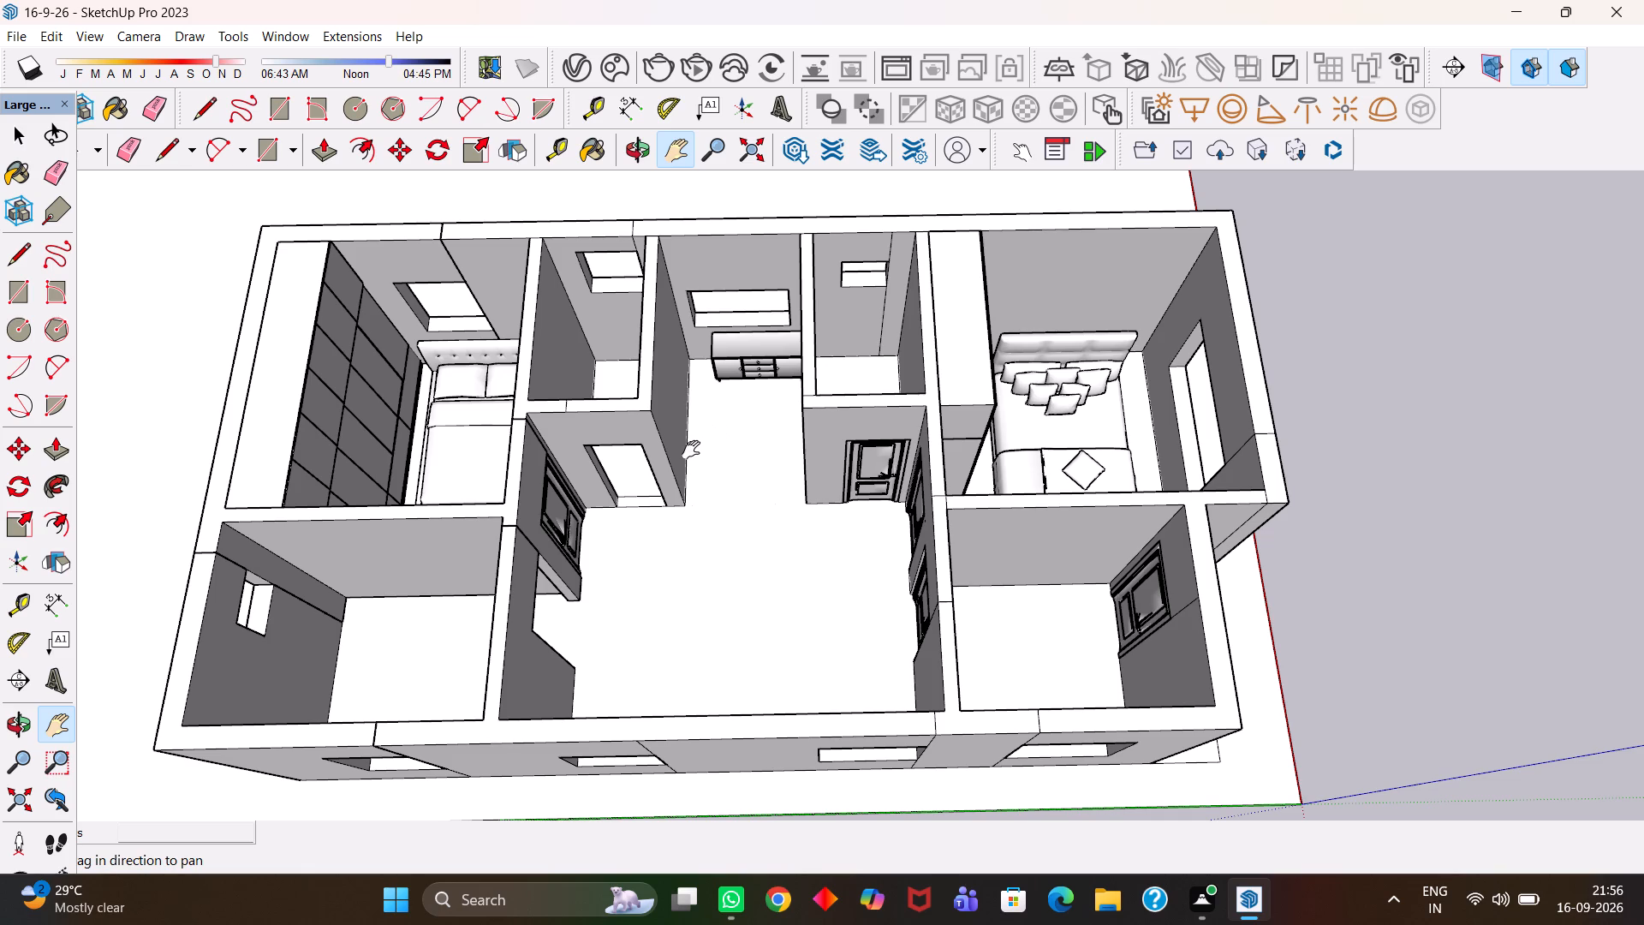
Download the Bench 004 model from the Furniture category of the Chaos Cosmos Browser.
{"action": "left_click", "coordinate": [612, 62]}
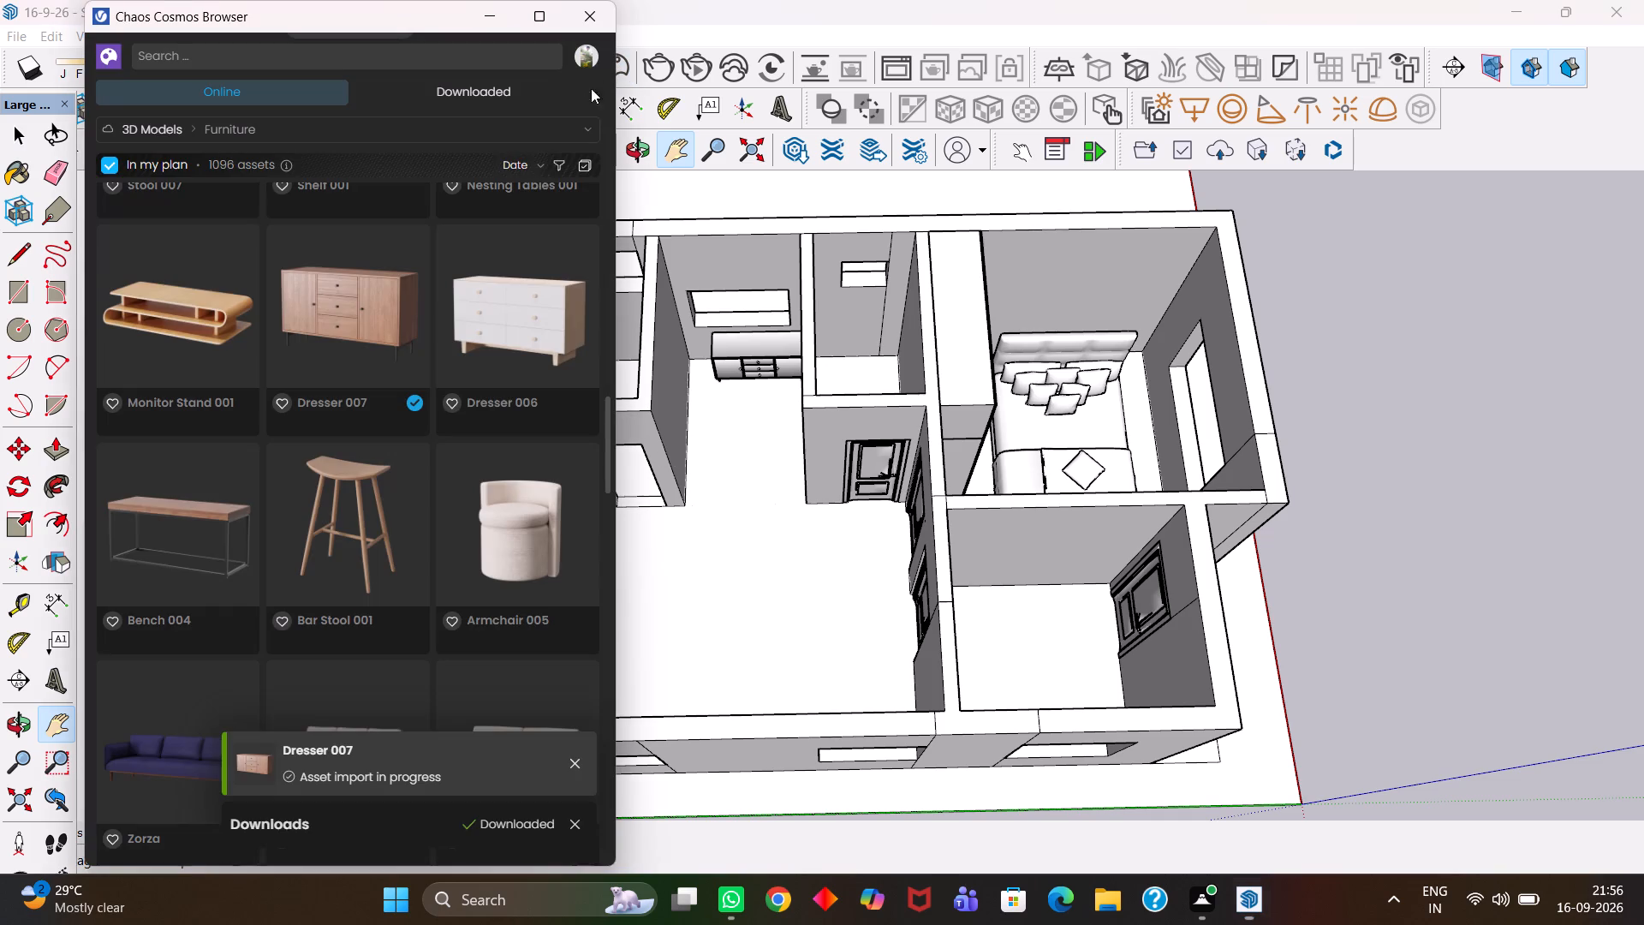
{"action": "scroll", "coordinate": [337, 331], "scroll_direction": "down", "scroll_amount": 1}
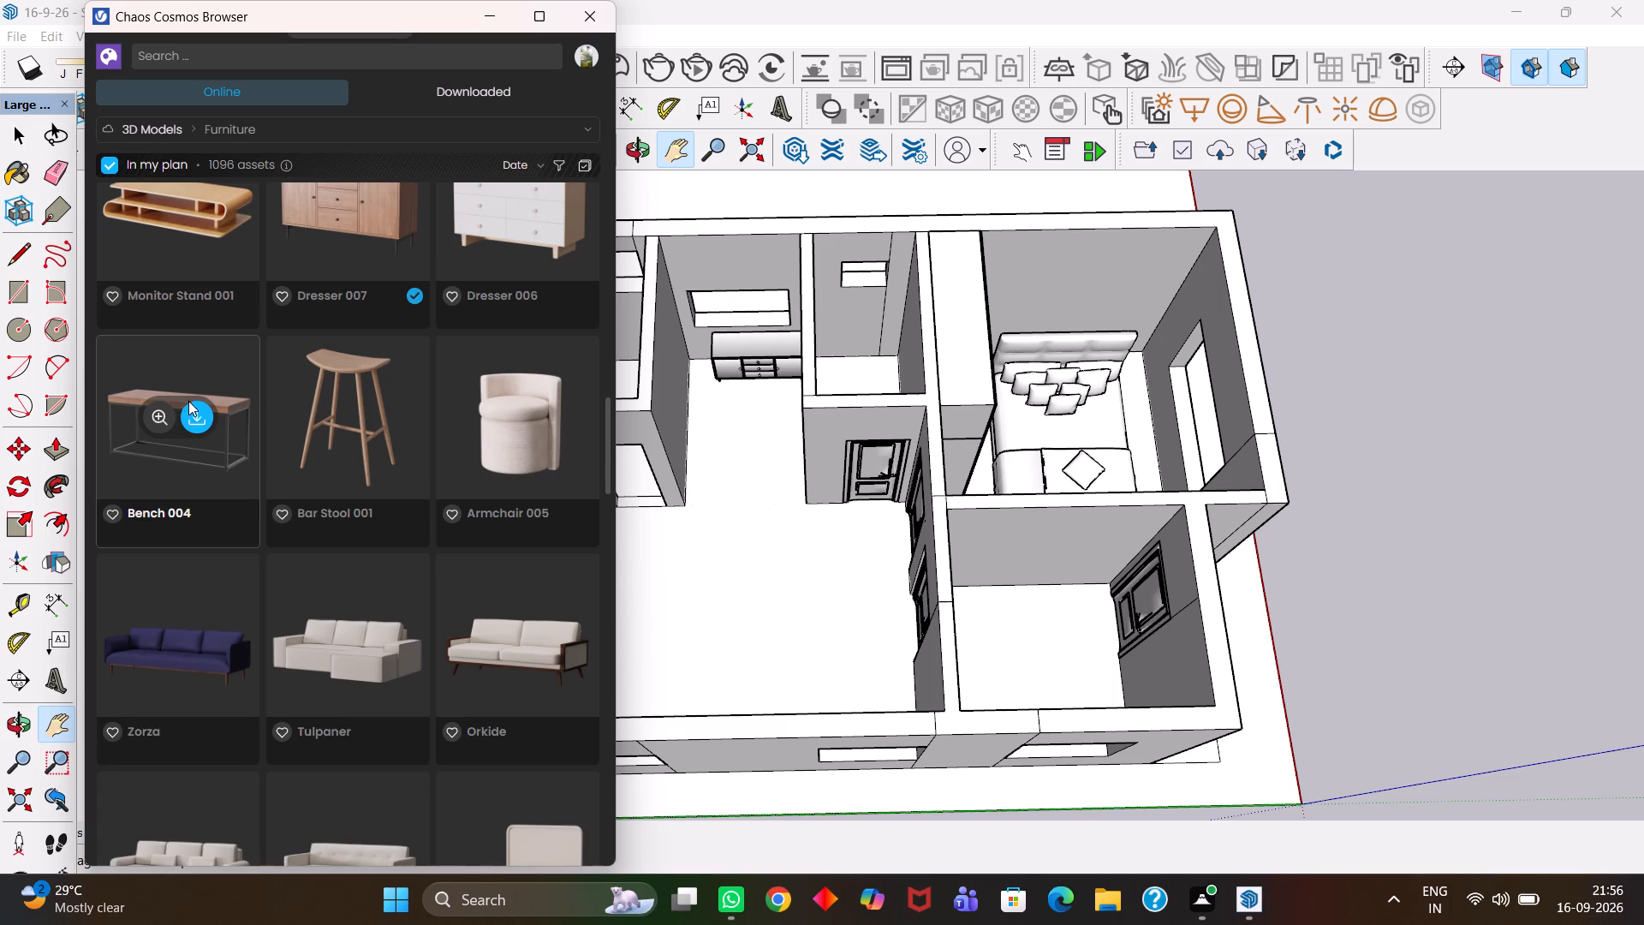
{"action": "scroll", "coordinate": [188, 409], "scroll_direction": "up", "scroll_amount": 1}
{"action": "left_click", "coordinate": [200, 515]}
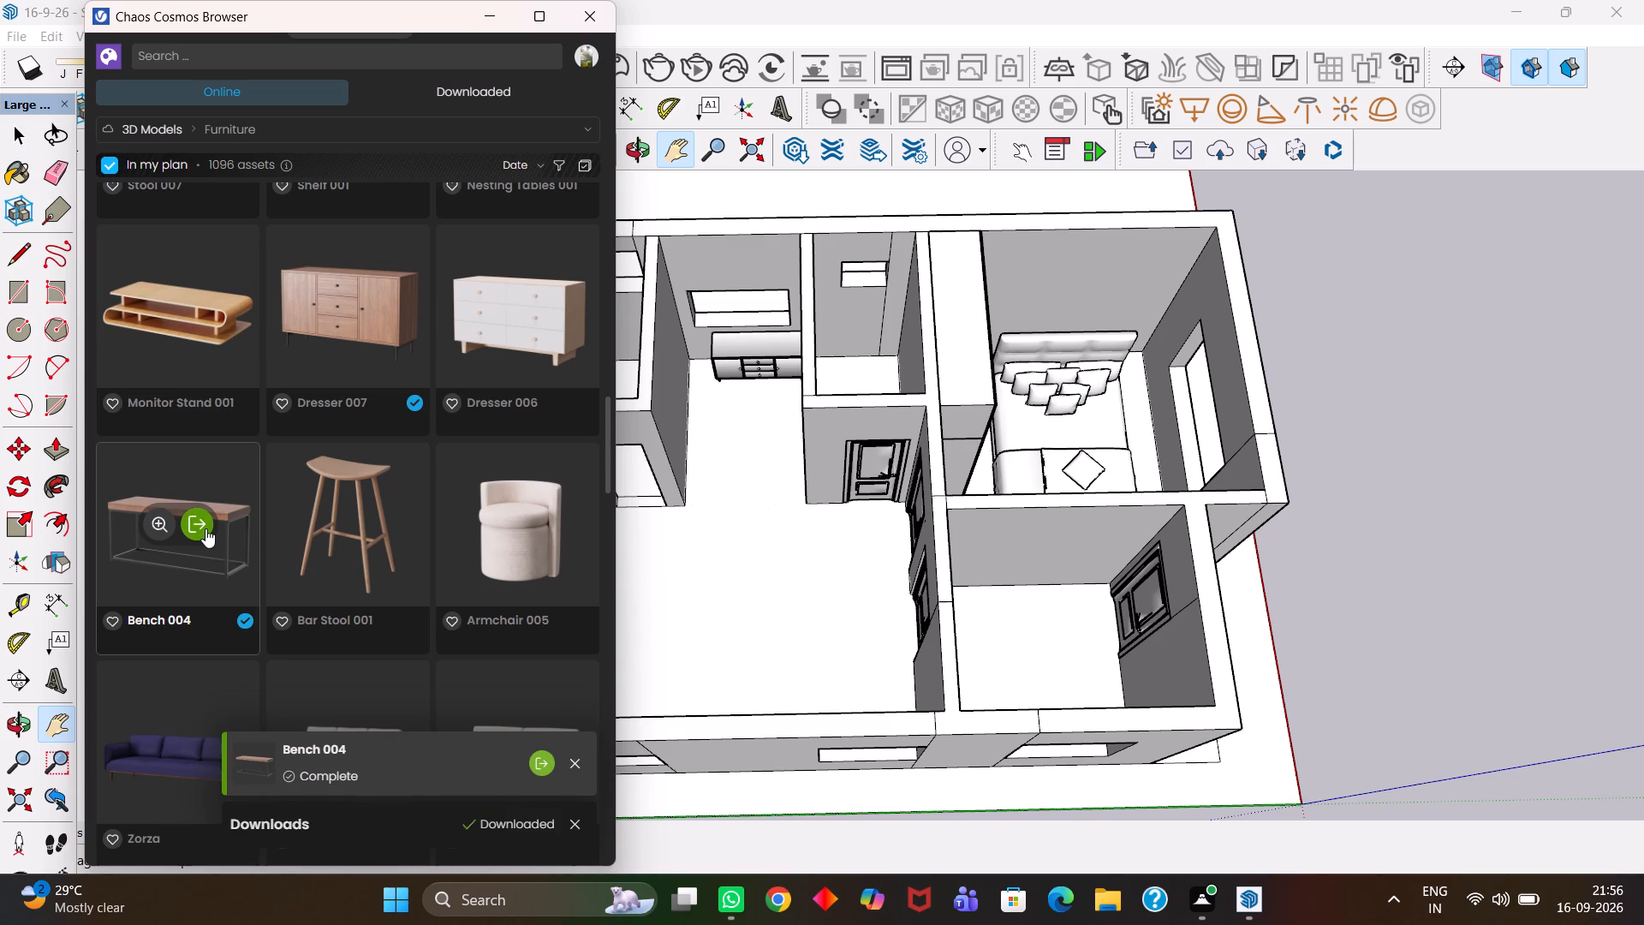
Browse further through the Chaos Cosmos furniture models, past the sofas and beds, for more pieces.
{"action": "scroll", "coordinate": [205, 528], "scroll_direction": "down", "scroll_amount": 1}
{"action": "scroll", "coordinate": [253, 620], "scroll_direction": "down", "scroll_amount": 2}
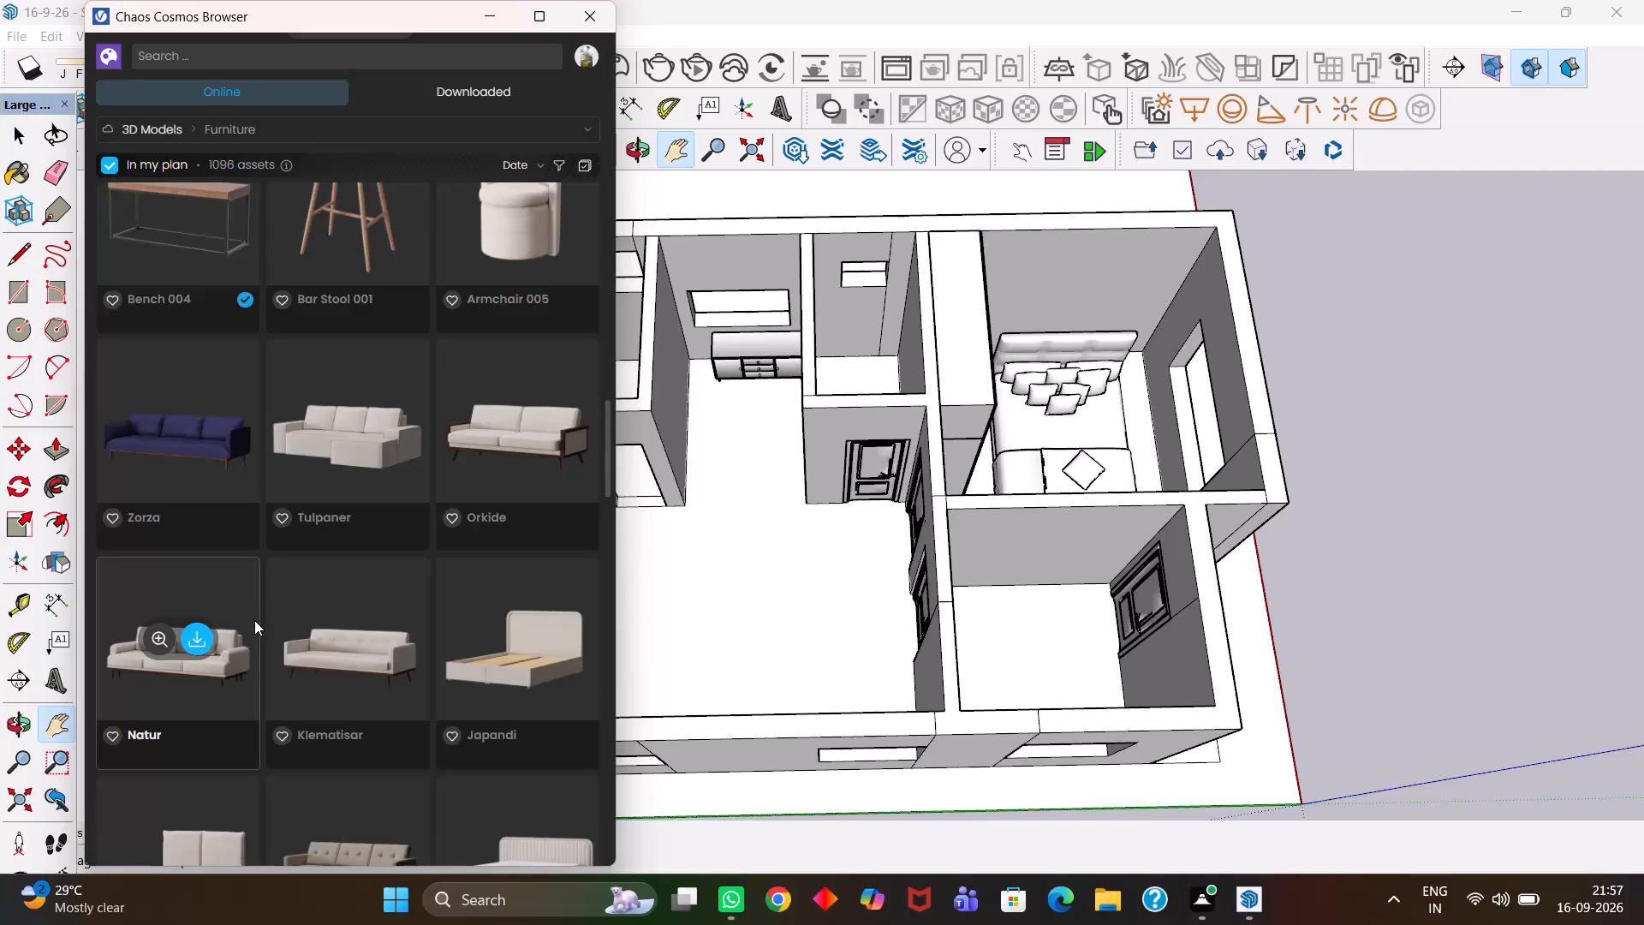
{"action": "scroll", "coordinate": [255, 619], "scroll_direction": "down", "scroll_amount": 3}
{"action": "scroll", "coordinate": [295, 541], "scroll_direction": "down", "scroll_amount": 2}
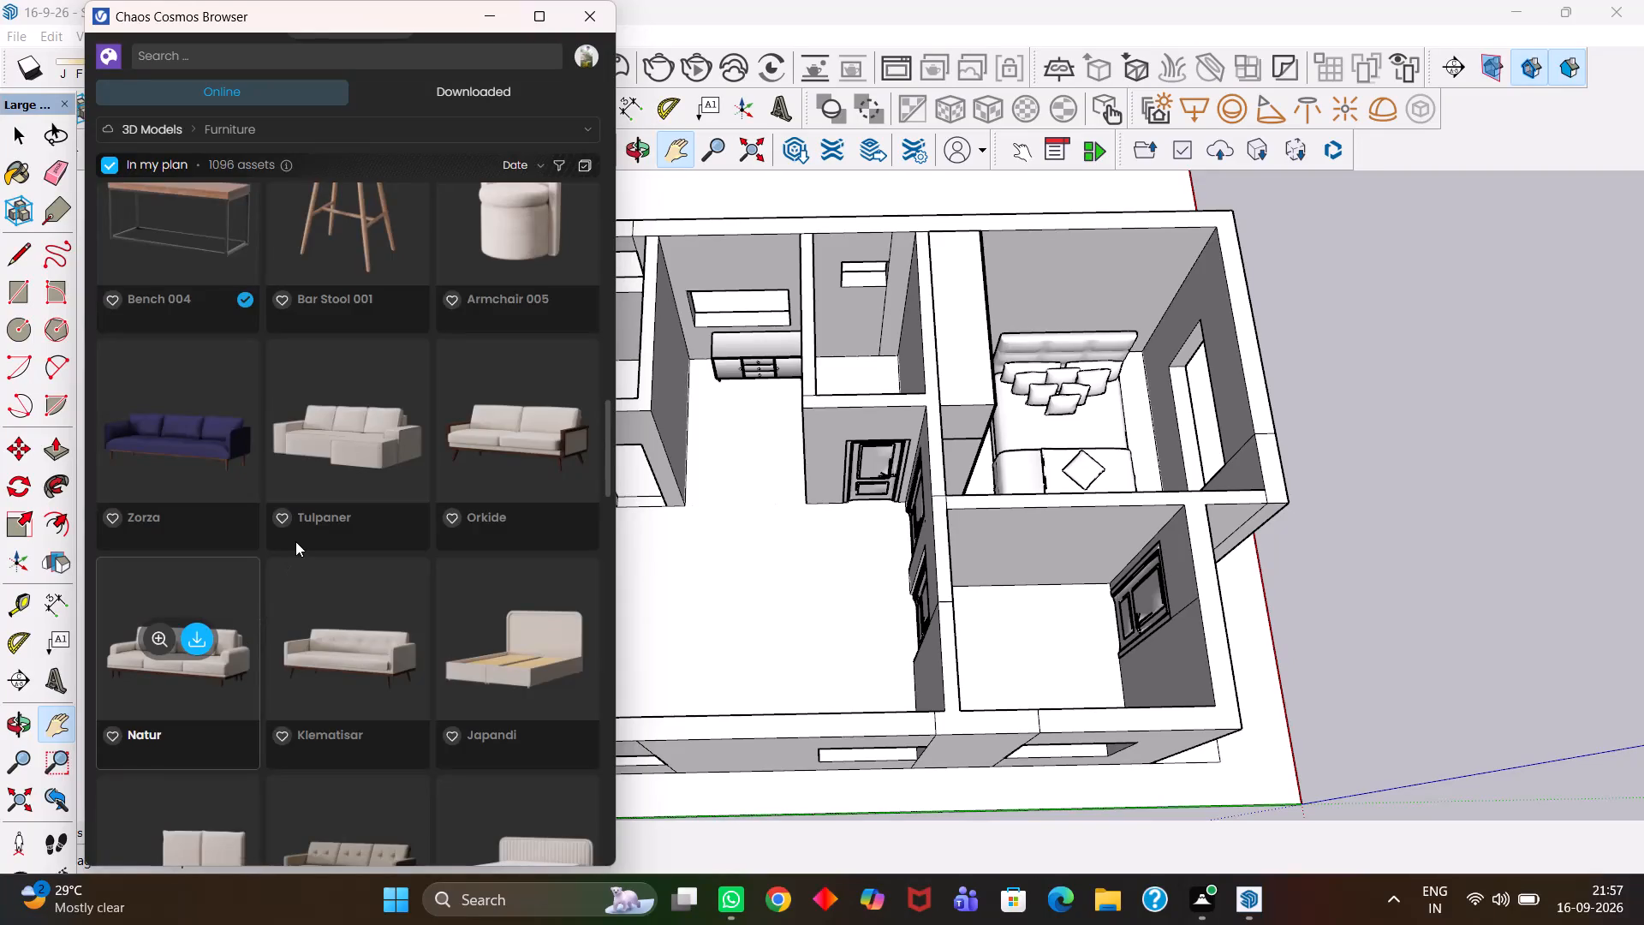
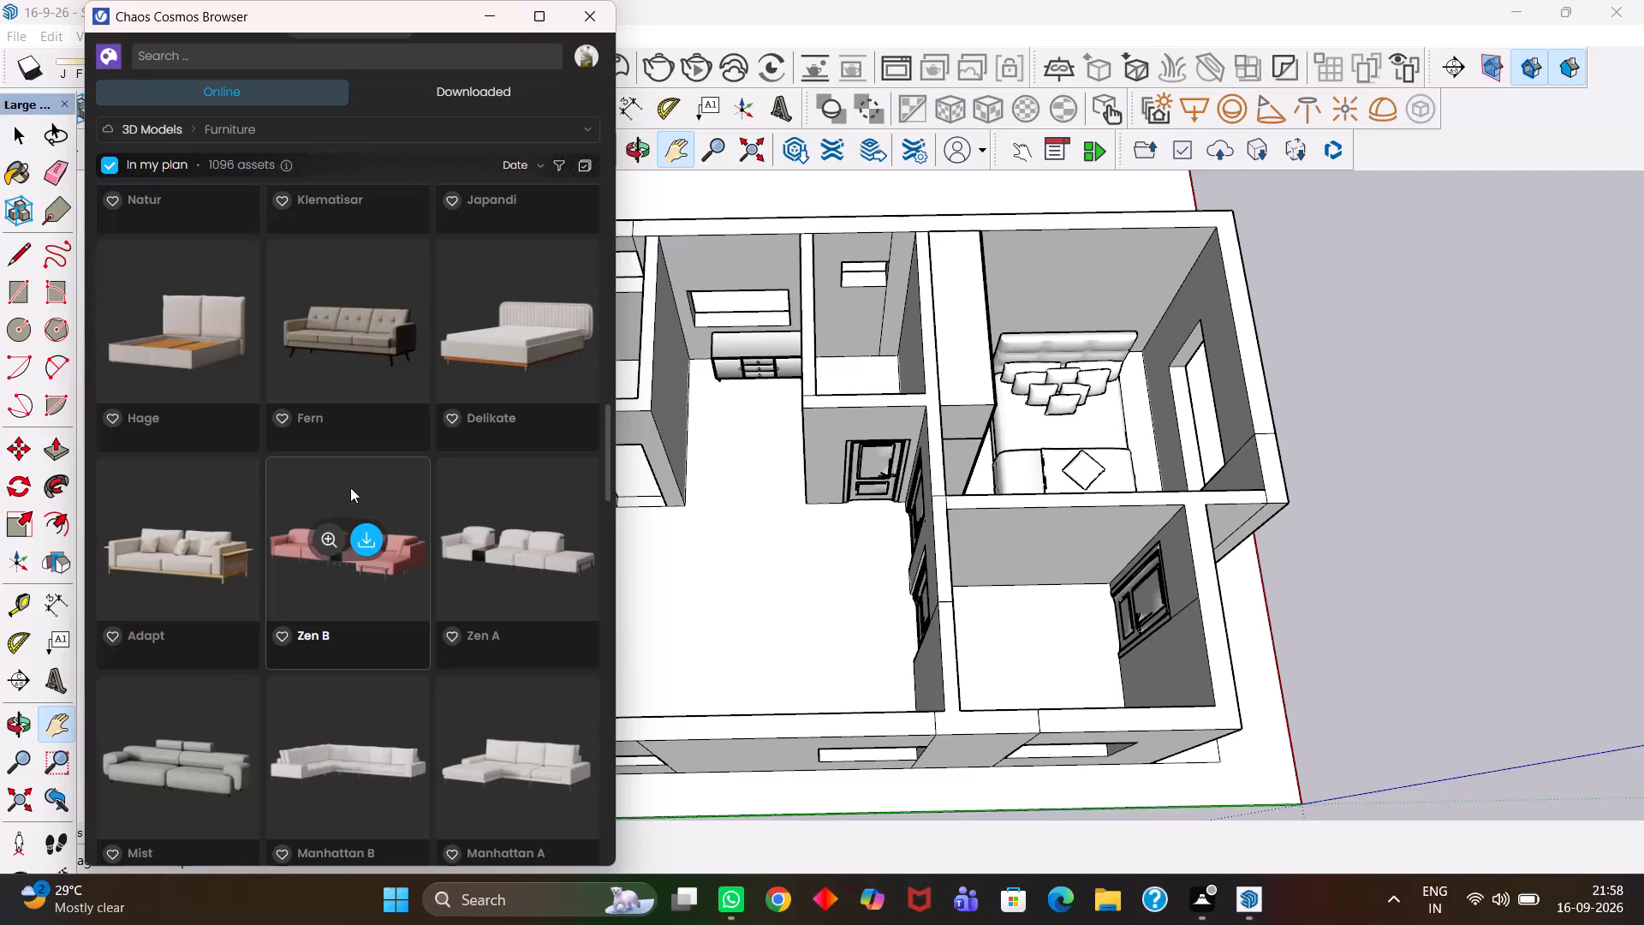
Look through the online furniture models in the Cosmos library for a dining set that suits the hall.
{"action": "scroll", "coordinate": [278, 436], "scroll_direction": "down", "scroll_amount": 4}
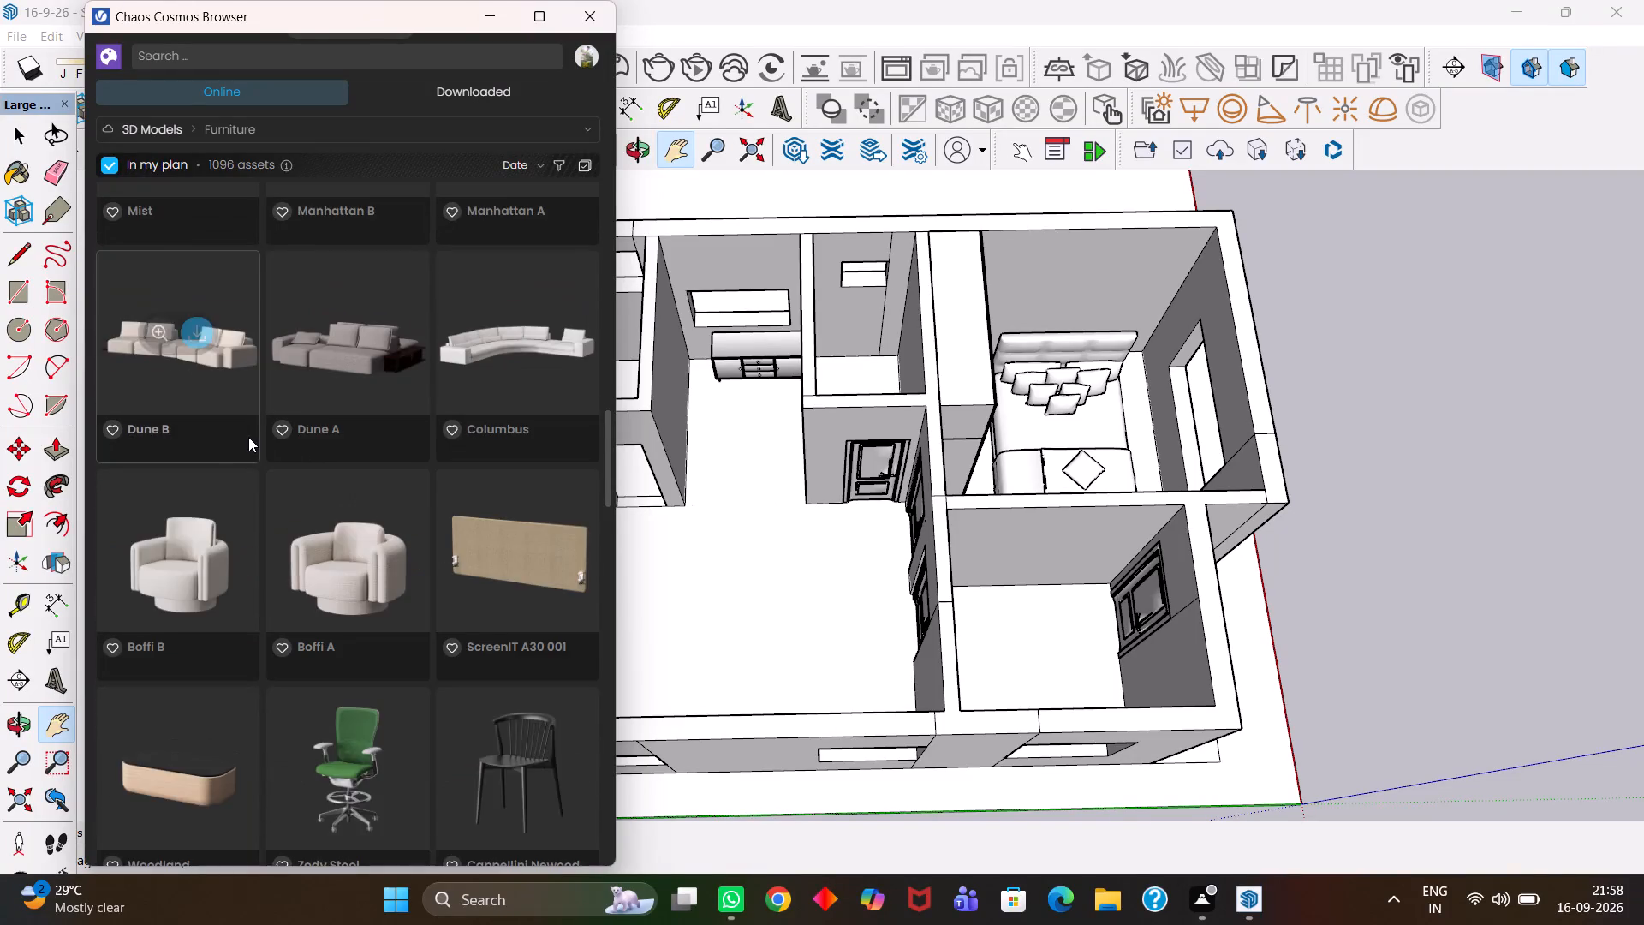
{"action": "scroll", "coordinate": [248, 437], "scroll_direction": "down", "scroll_amount": 7}
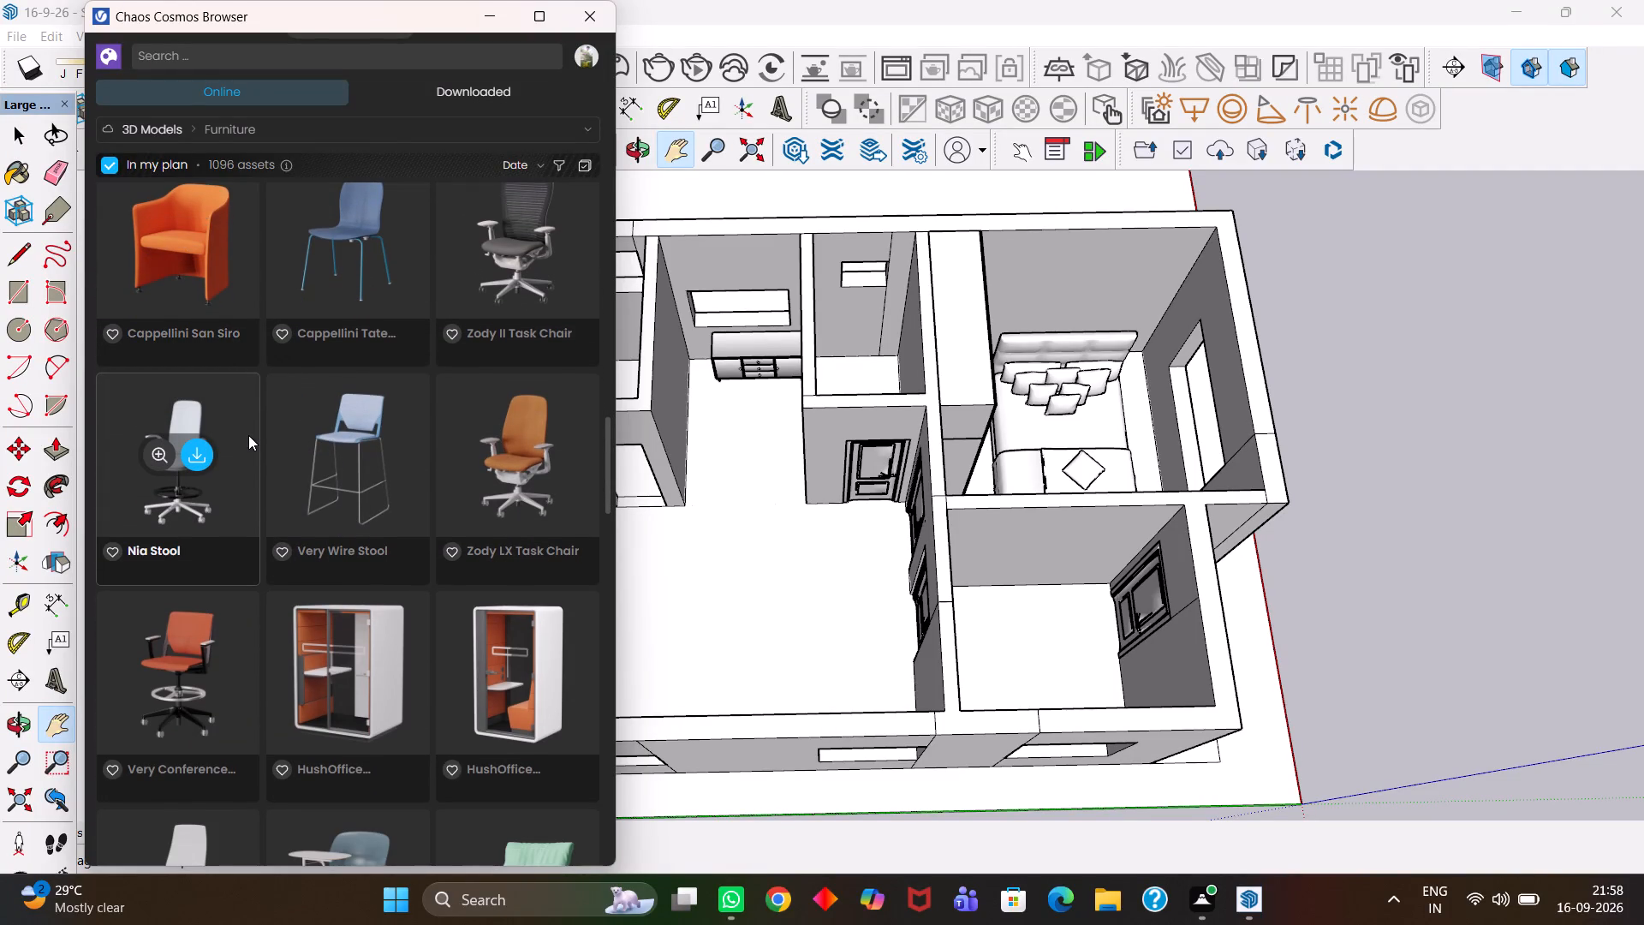
{"action": "scroll", "coordinate": [248, 435], "scroll_direction": "down", "scroll_amount": 3}
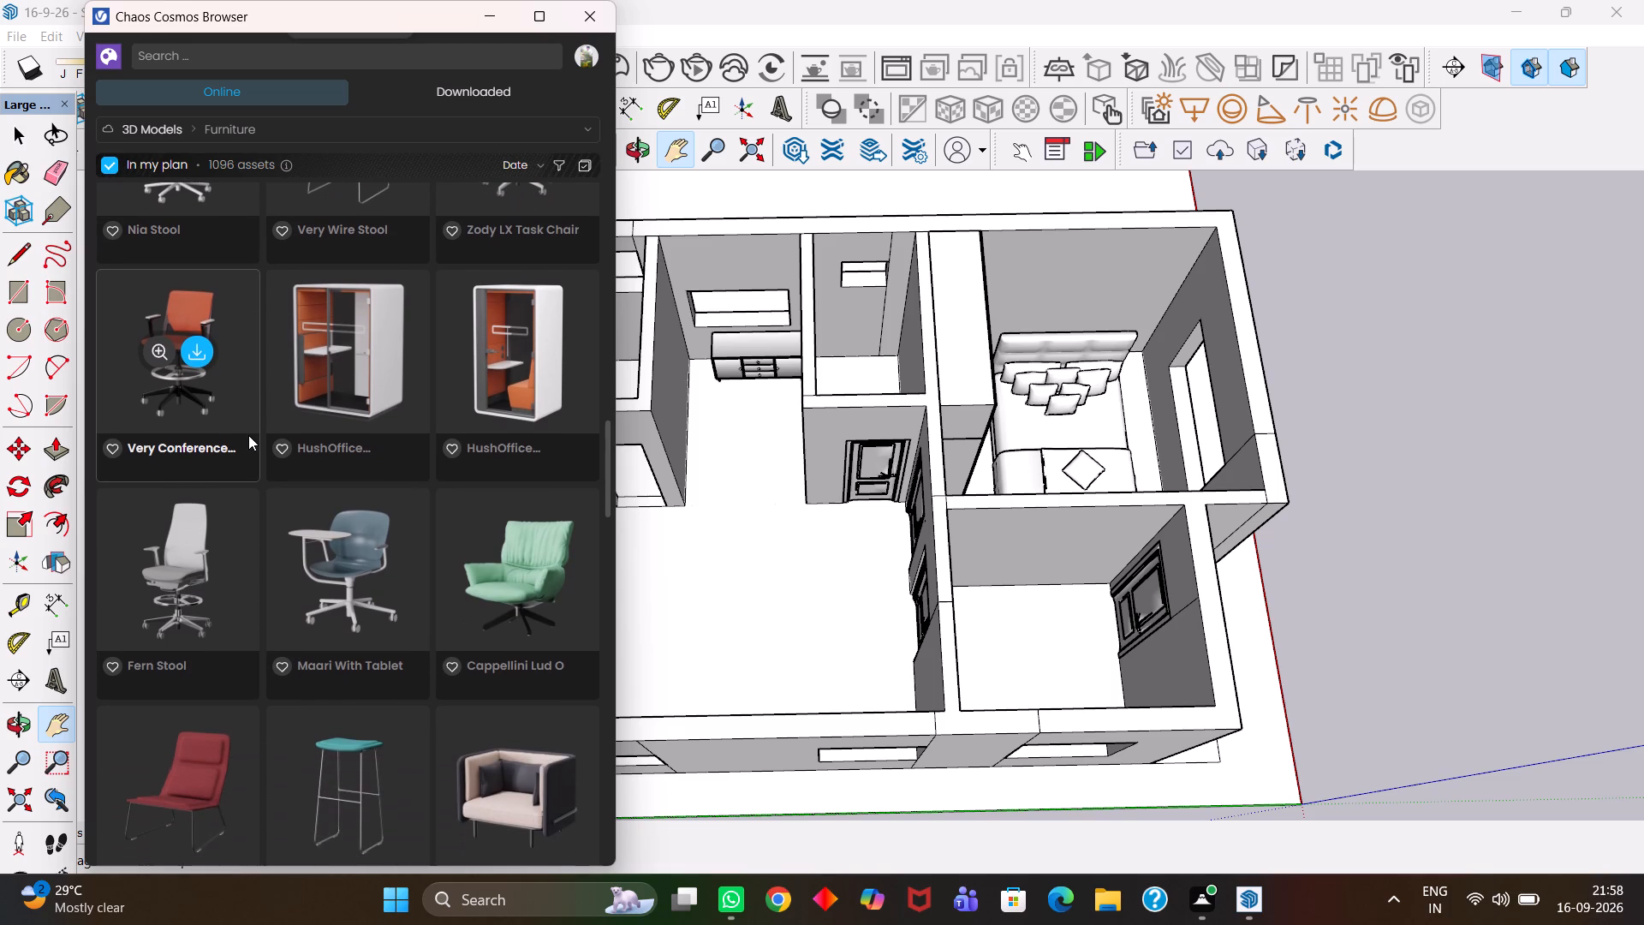
{"action": "scroll", "coordinate": [248, 435], "scroll_direction": "down", "scroll_amount": 1}
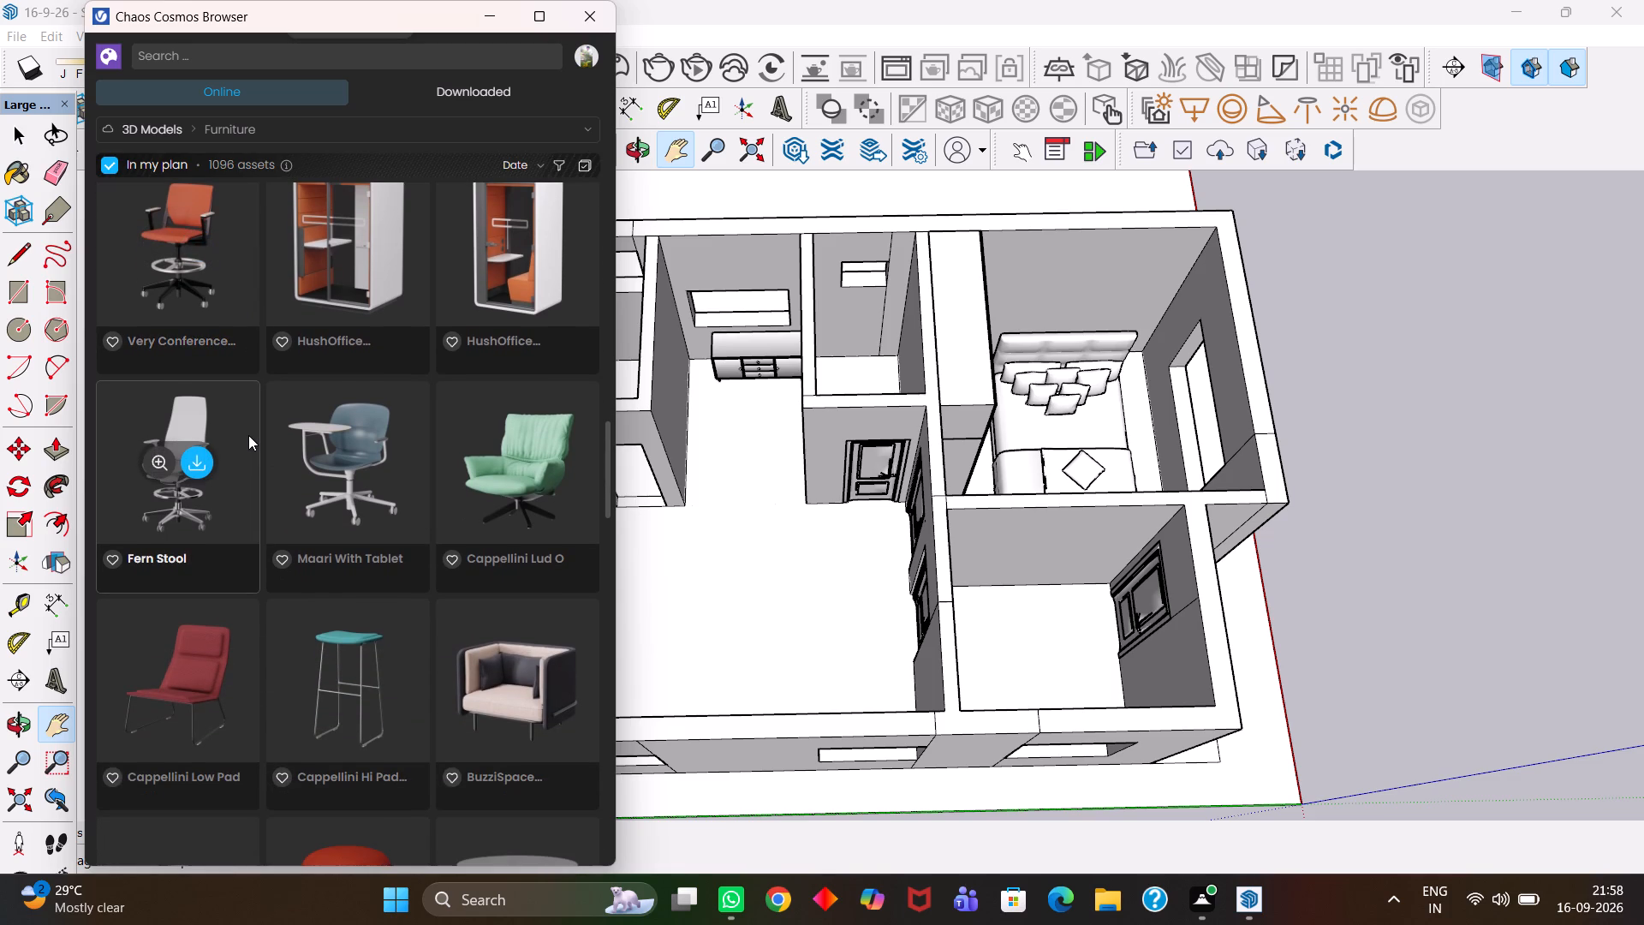
{"action": "scroll", "coordinate": [248, 435], "scroll_direction": "down", "scroll_amount": 1}
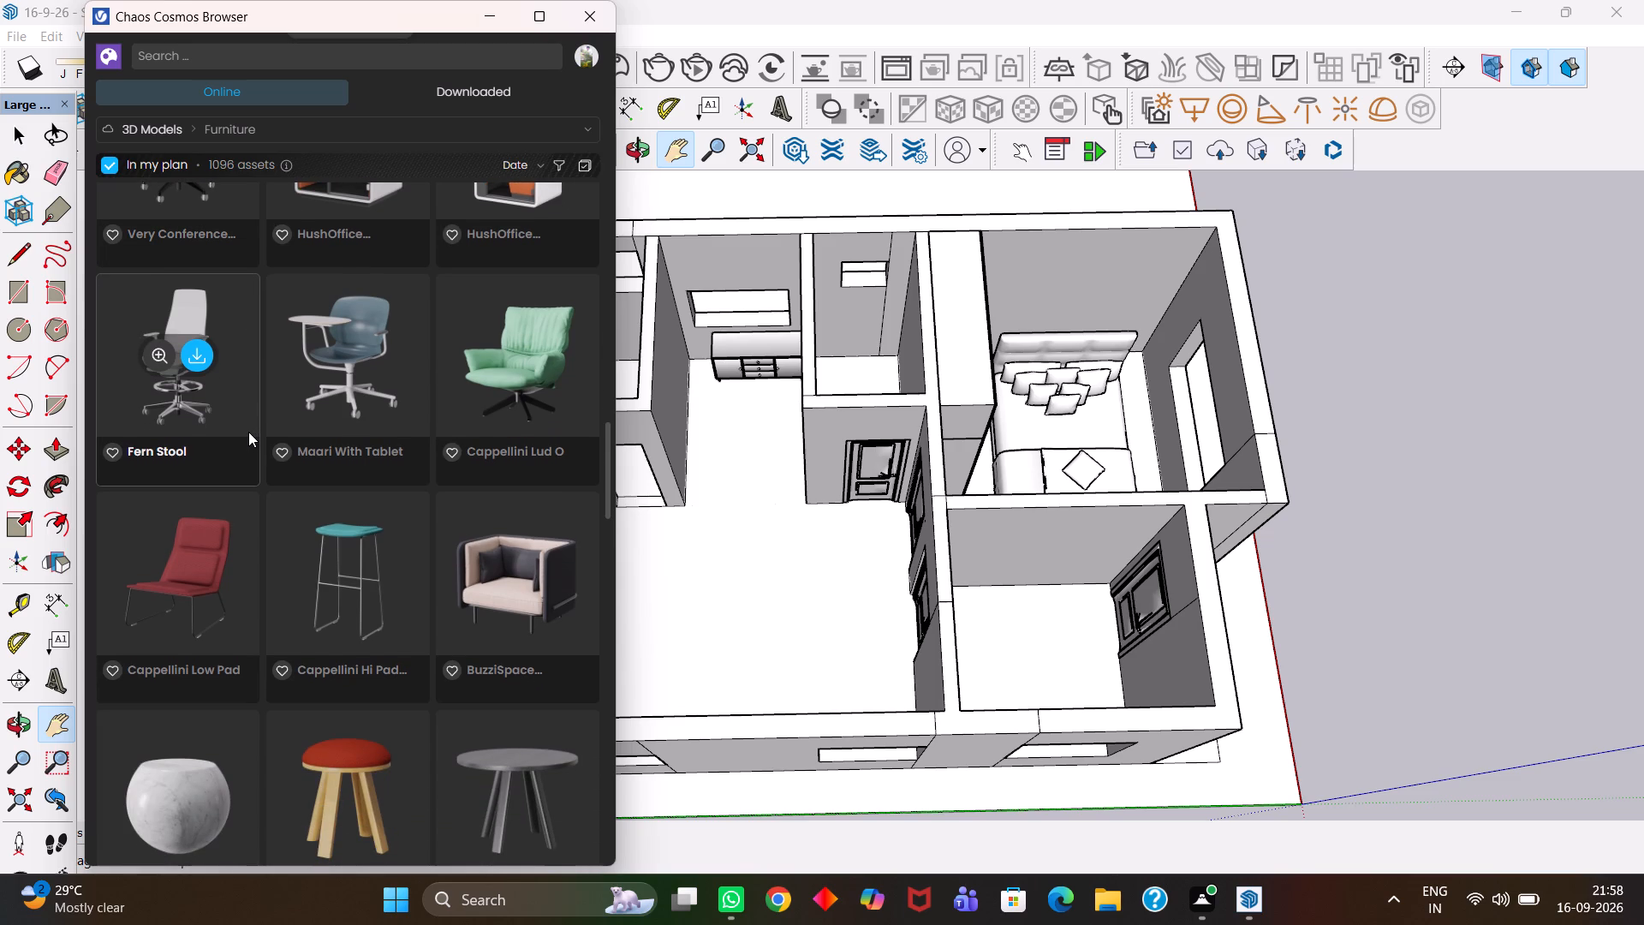
{"action": "scroll", "coordinate": [248, 432], "scroll_direction": "down", "scroll_amount": 5}
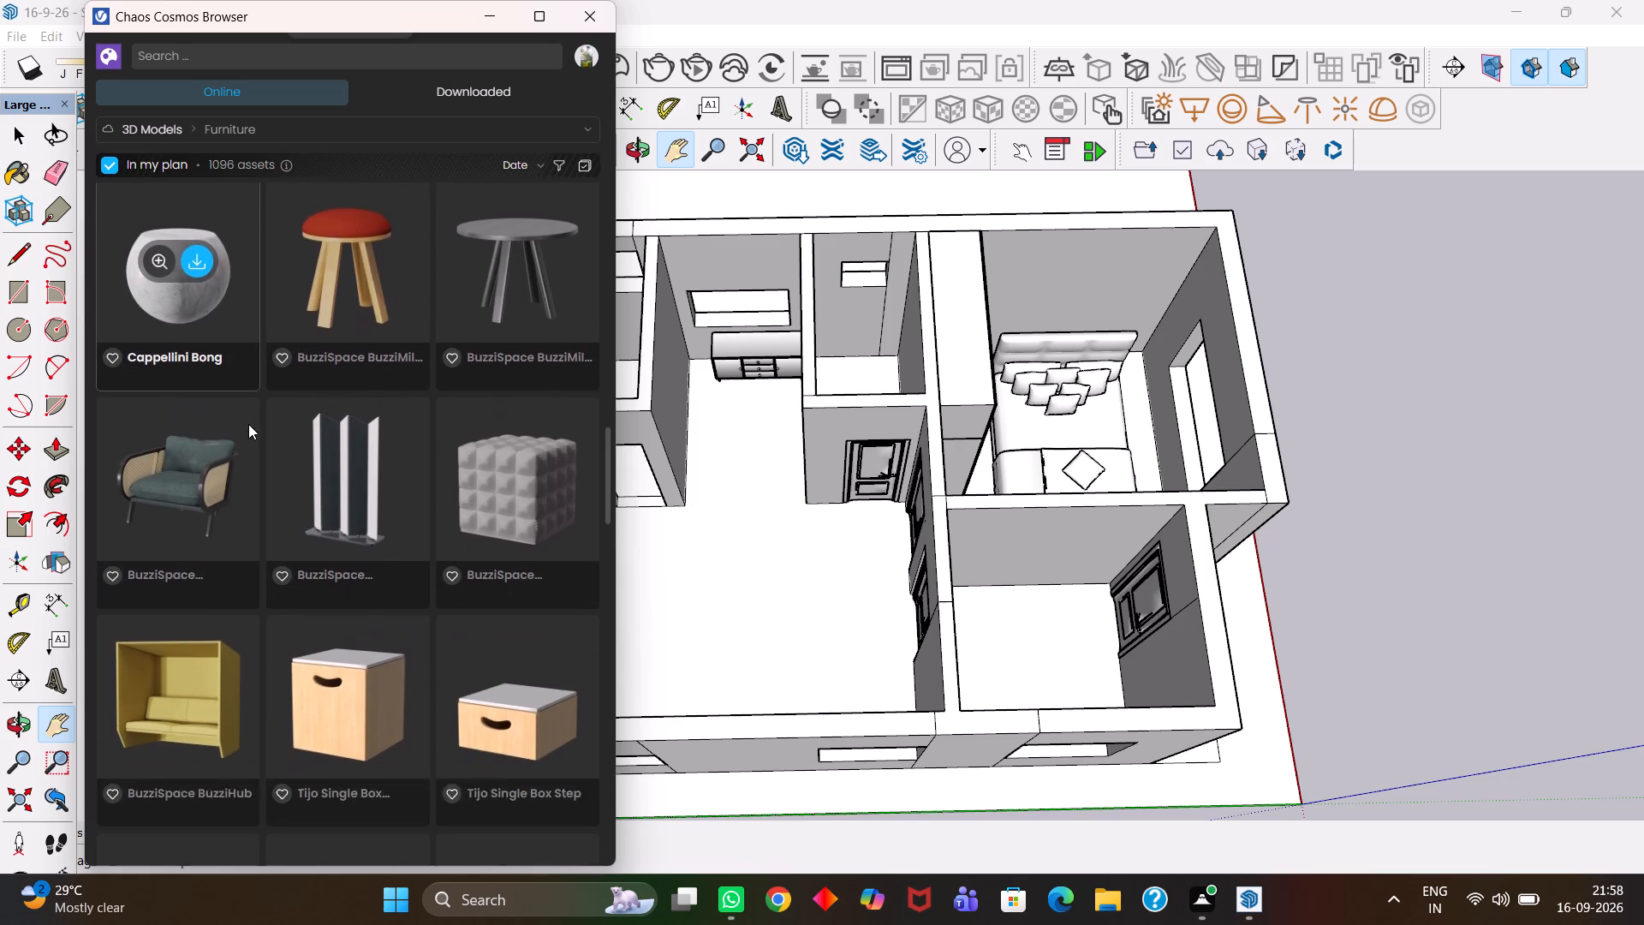
{"action": "scroll", "coordinate": [248, 424], "scroll_direction": "down", "scroll_amount": 2}
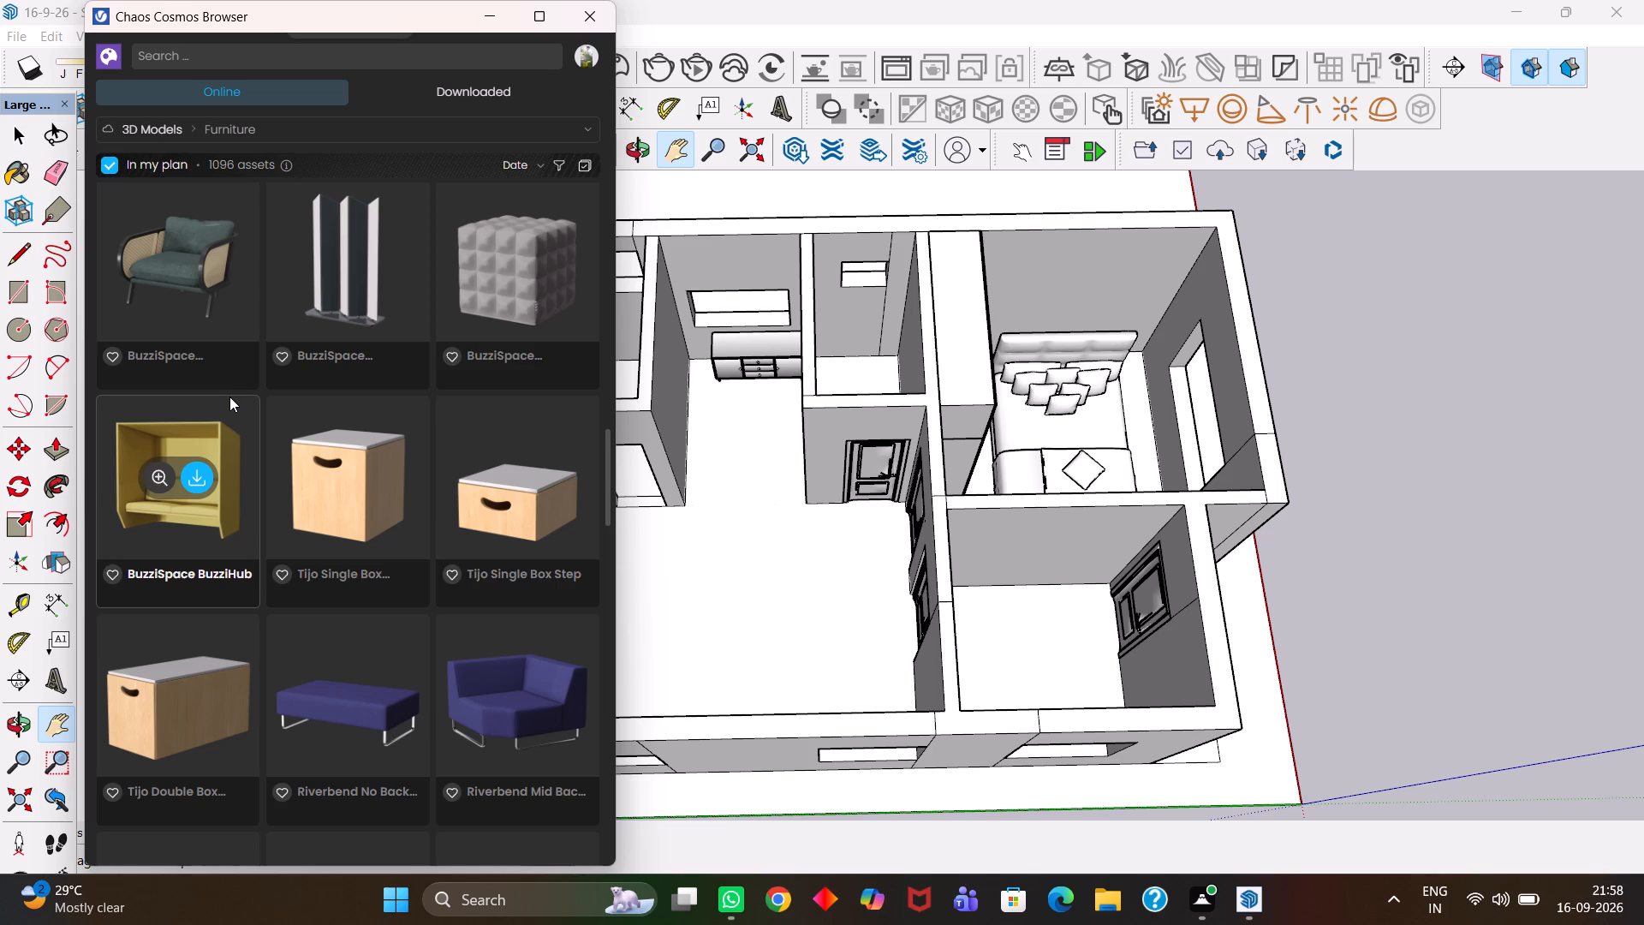
{"action": "scroll", "coordinate": [229, 397], "scroll_direction": "down", "scroll_amount": 2}
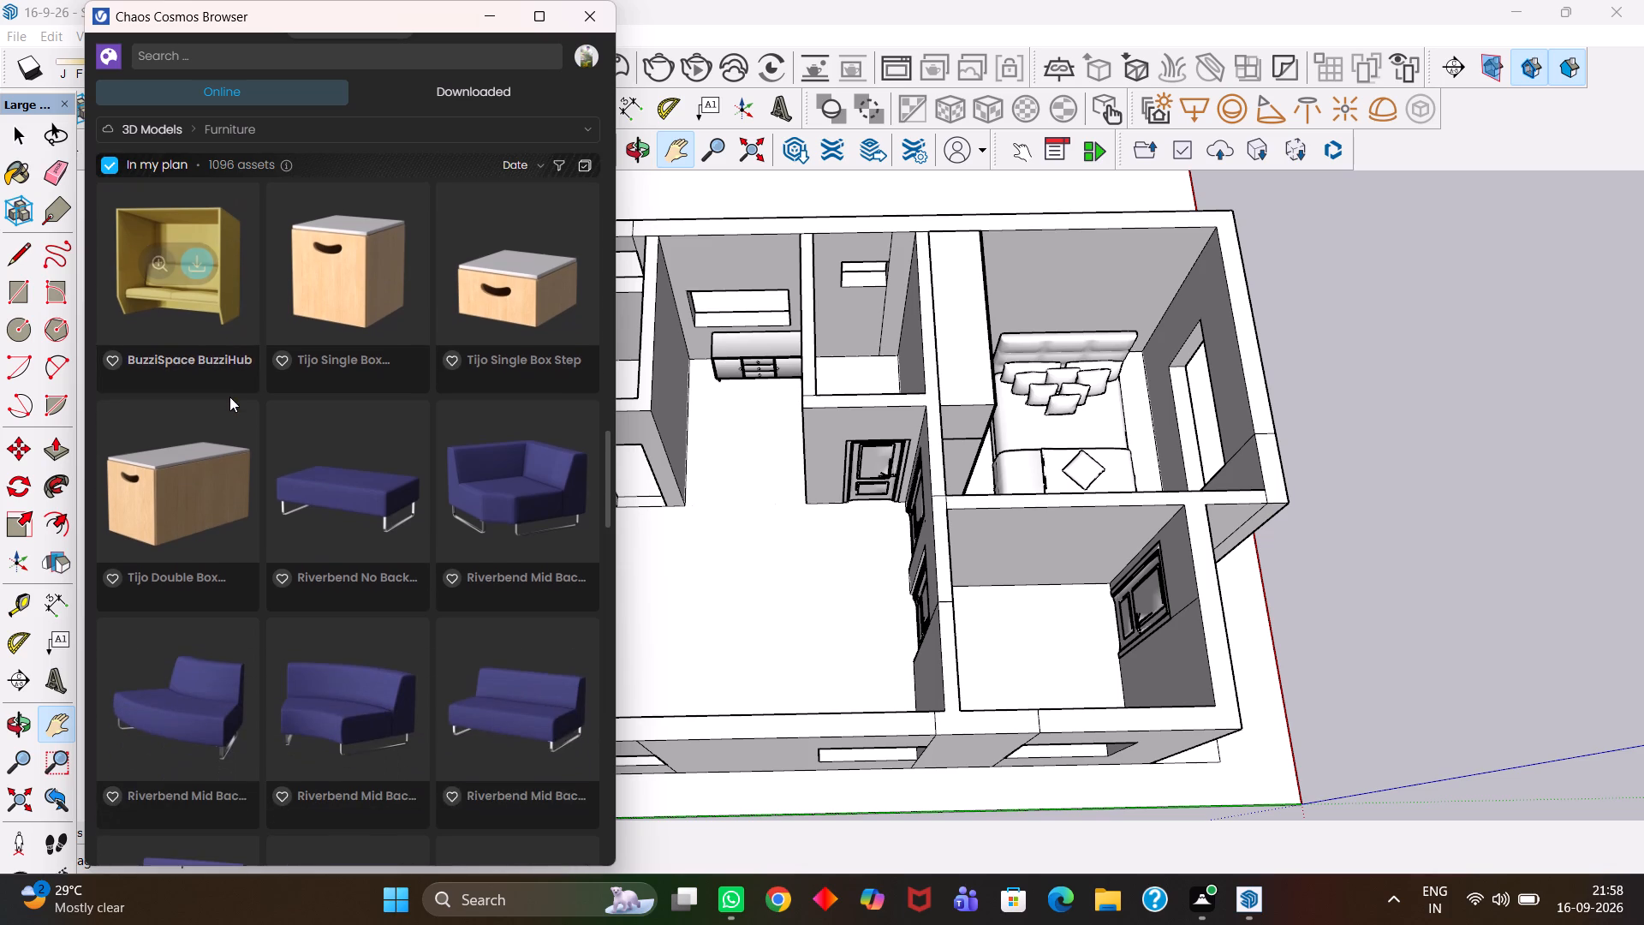
{"action": "scroll", "coordinate": [216, 372], "scroll_direction": "down", "scroll_amount": 2}
{"action": "scroll", "coordinate": [242, 457], "scroll_direction": "down", "scroll_amount": 2}
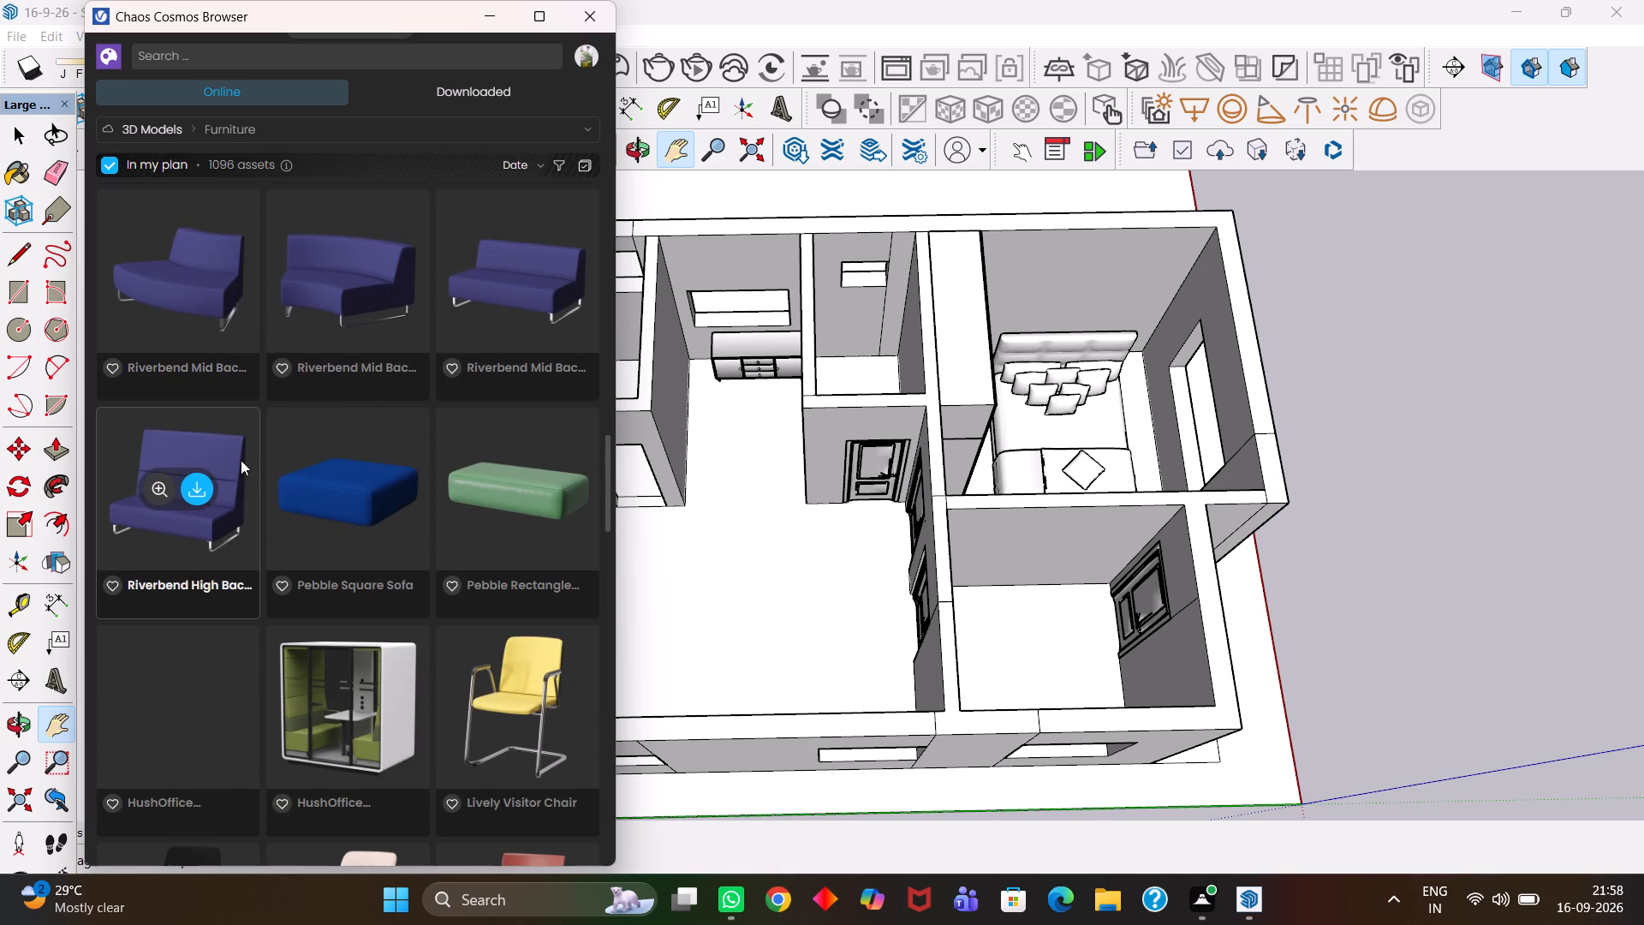
{"action": "scroll", "coordinate": [241, 455], "scroll_direction": "down", "scroll_amount": 2}
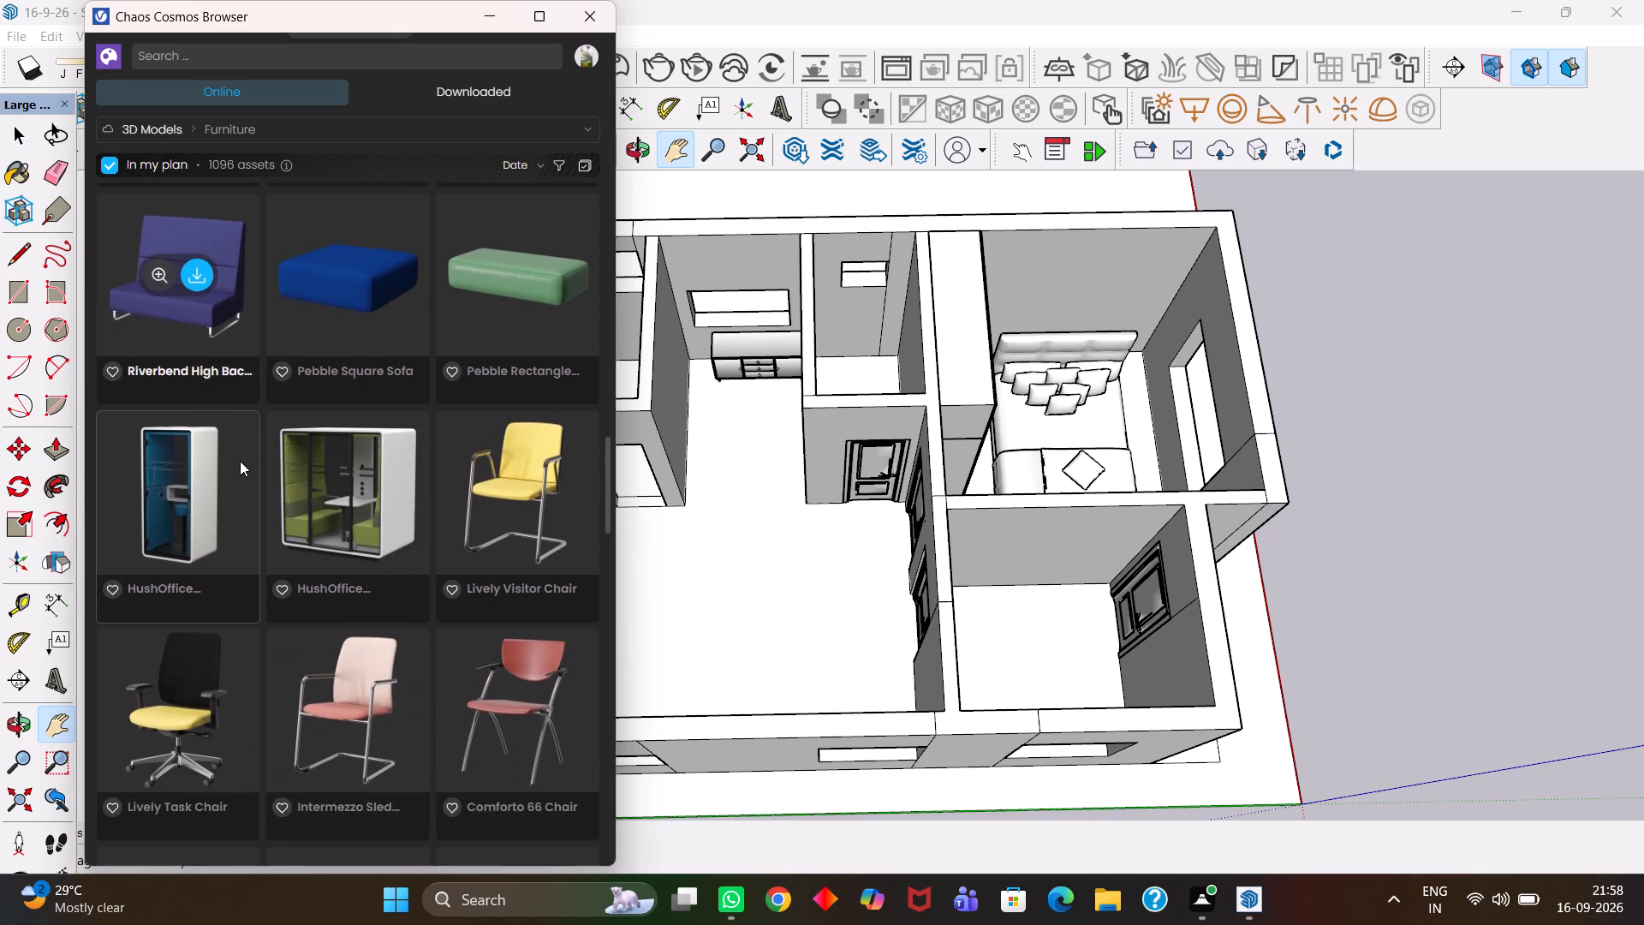
{"action": "scroll", "coordinate": [240, 461], "scroll_direction": "down", "scroll_amount": 4}
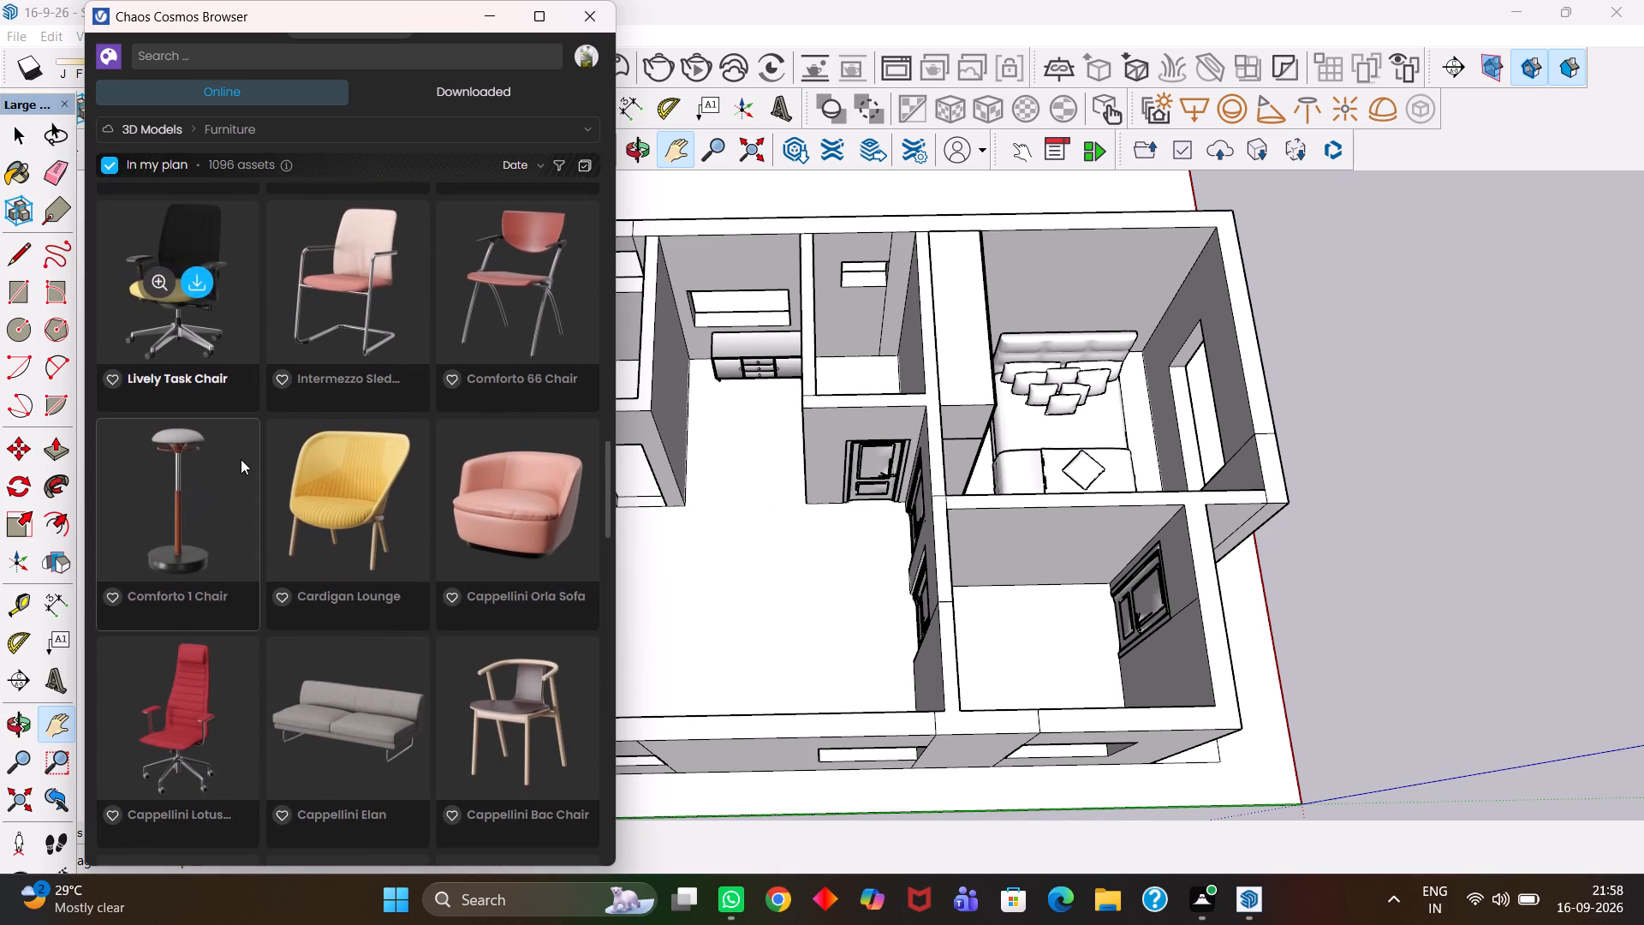
{"action": "scroll", "coordinate": [241, 459], "scroll_direction": "down", "scroll_amount": 2}
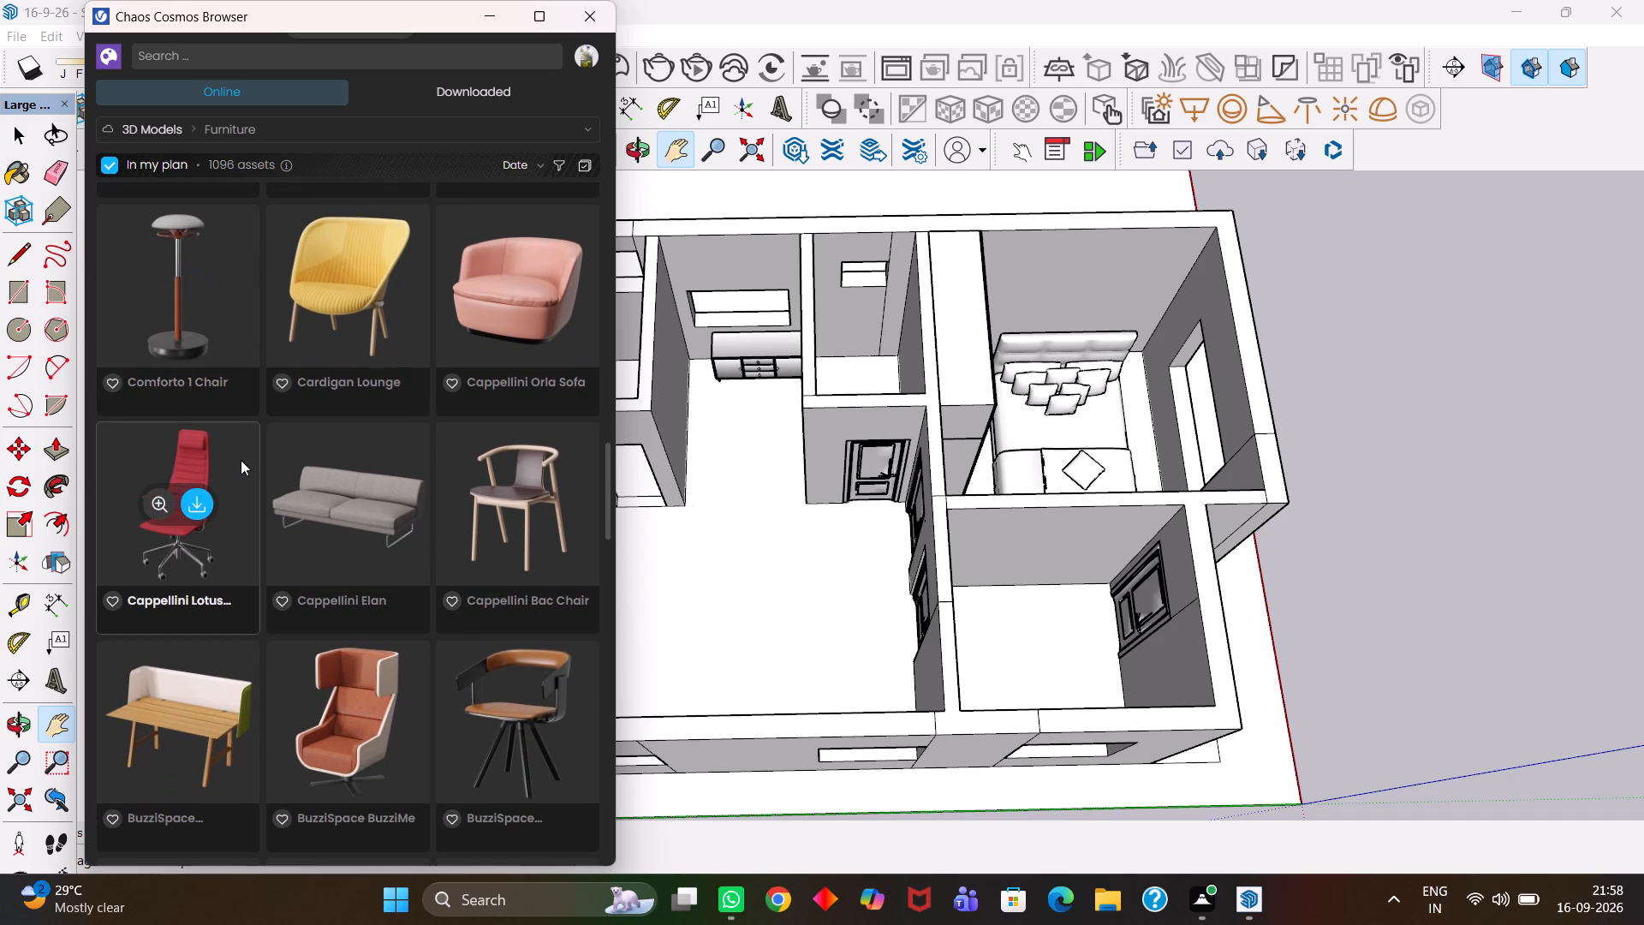
{"action": "scroll", "coordinate": [241, 460], "scroll_direction": "down", "scroll_amount": 5}
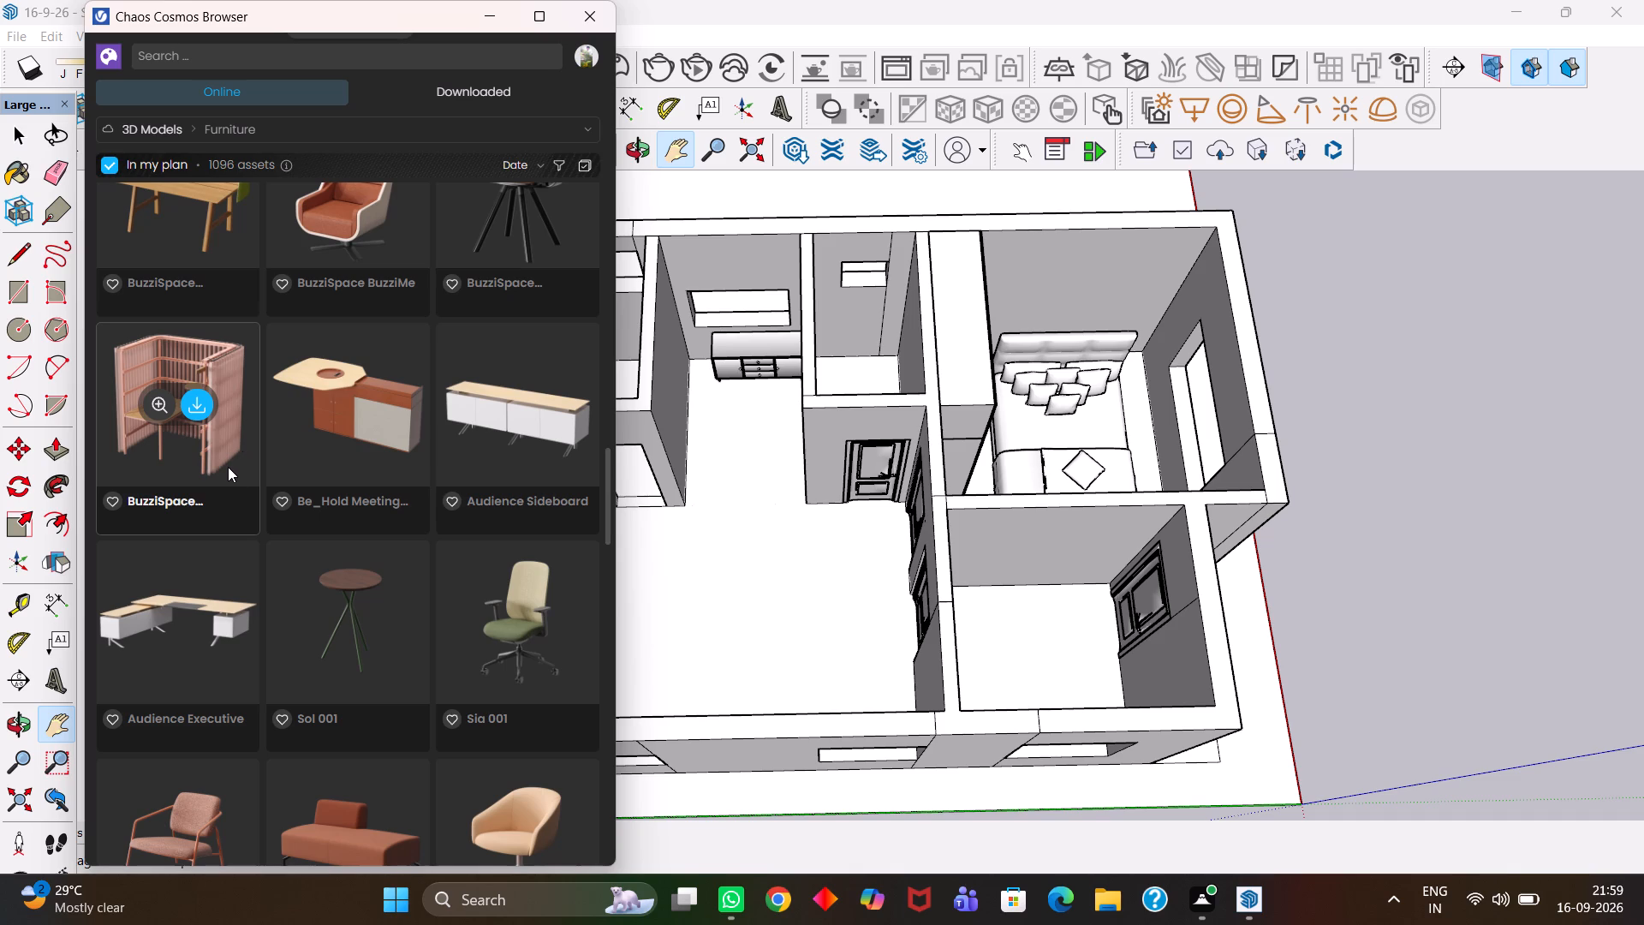
{"action": "scroll", "coordinate": [227, 468], "scroll_direction": "down", "scroll_amount": 7}
{"action": "scroll", "coordinate": [379, 474], "scroll_direction": "down", "scroll_amount": 6}
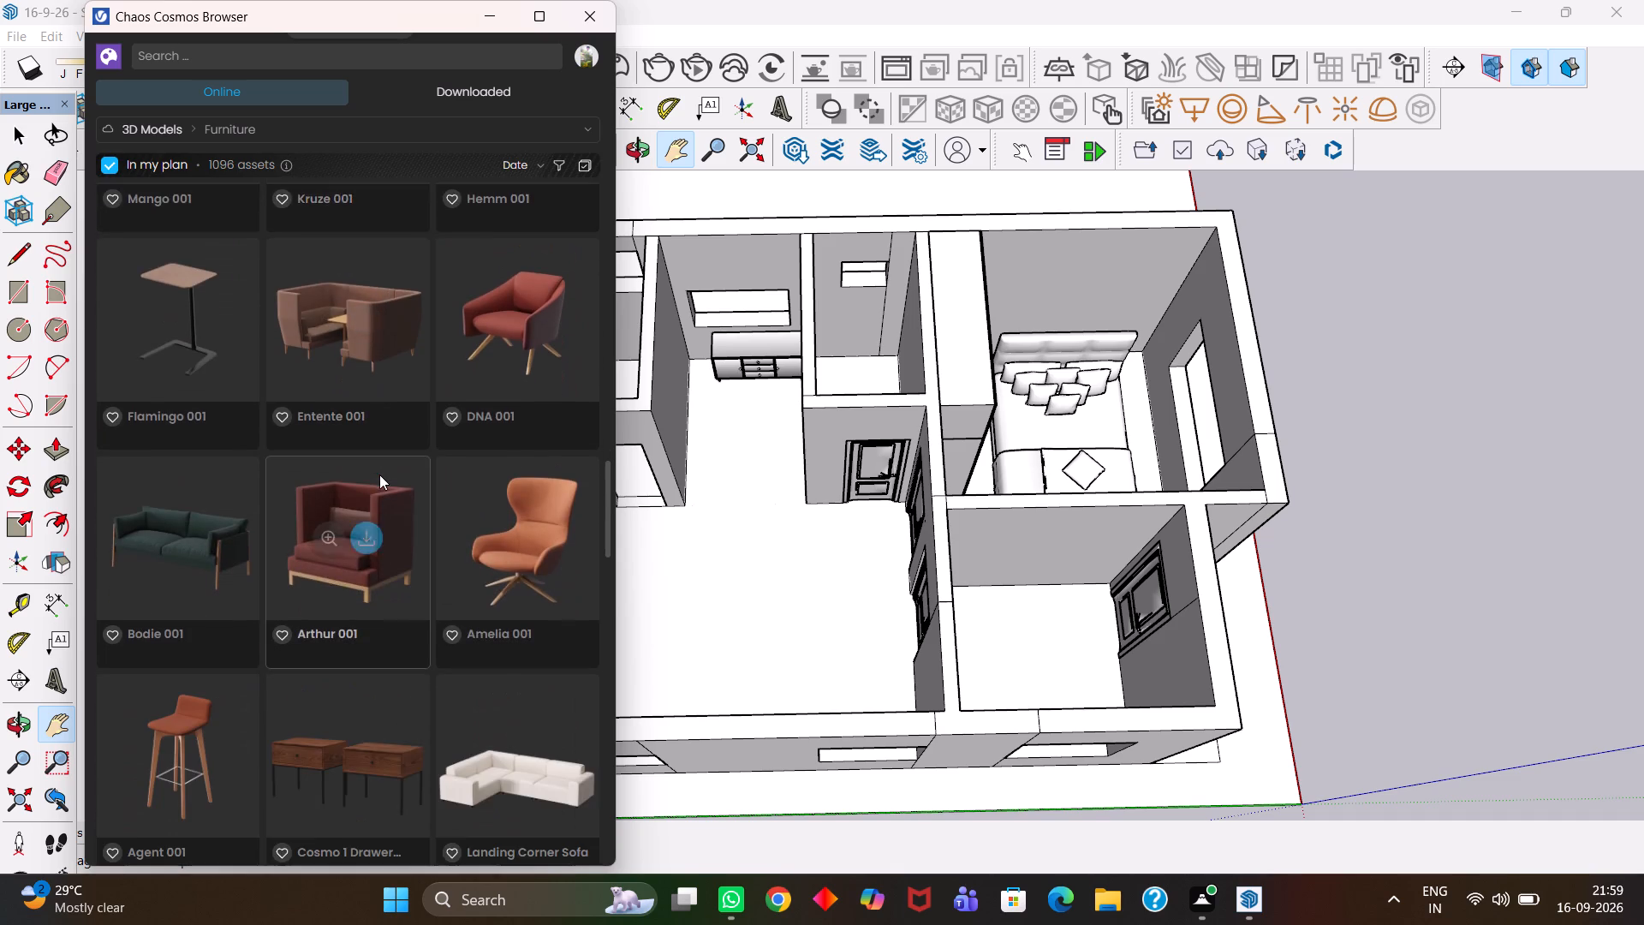
{"action": "scroll", "coordinate": [379, 474], "scroll_direction": "down", "scroll_amount": 4}
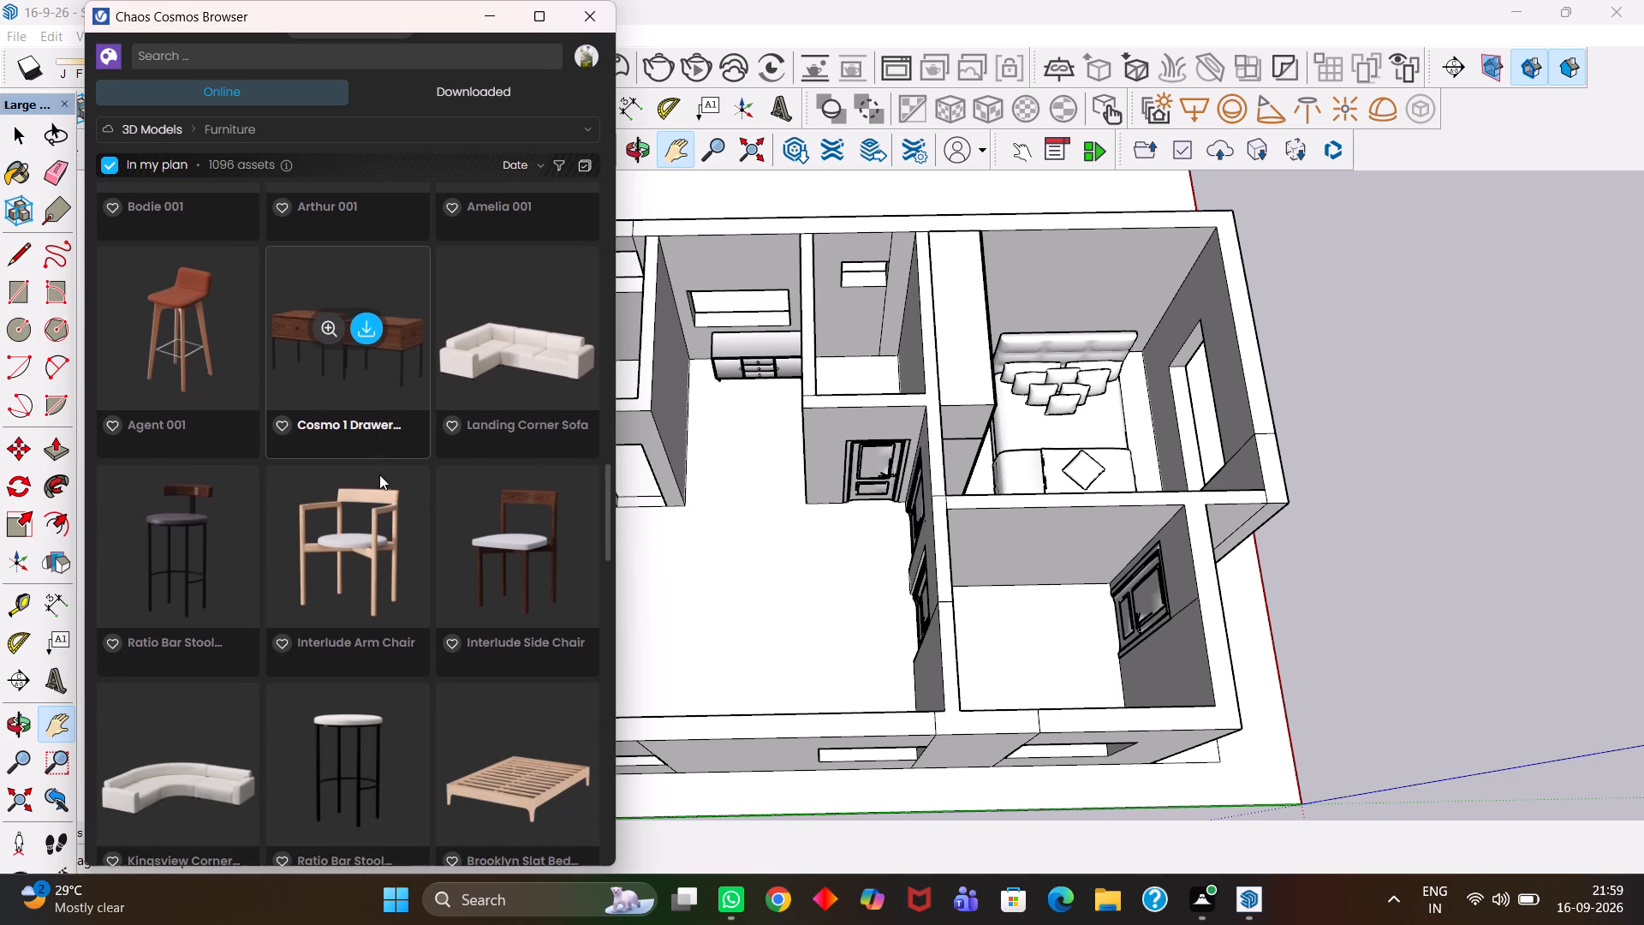
{"action": "scroll", "coordinate": [379, 474], "scroll_direction": "down", "scroll_amount": 3}
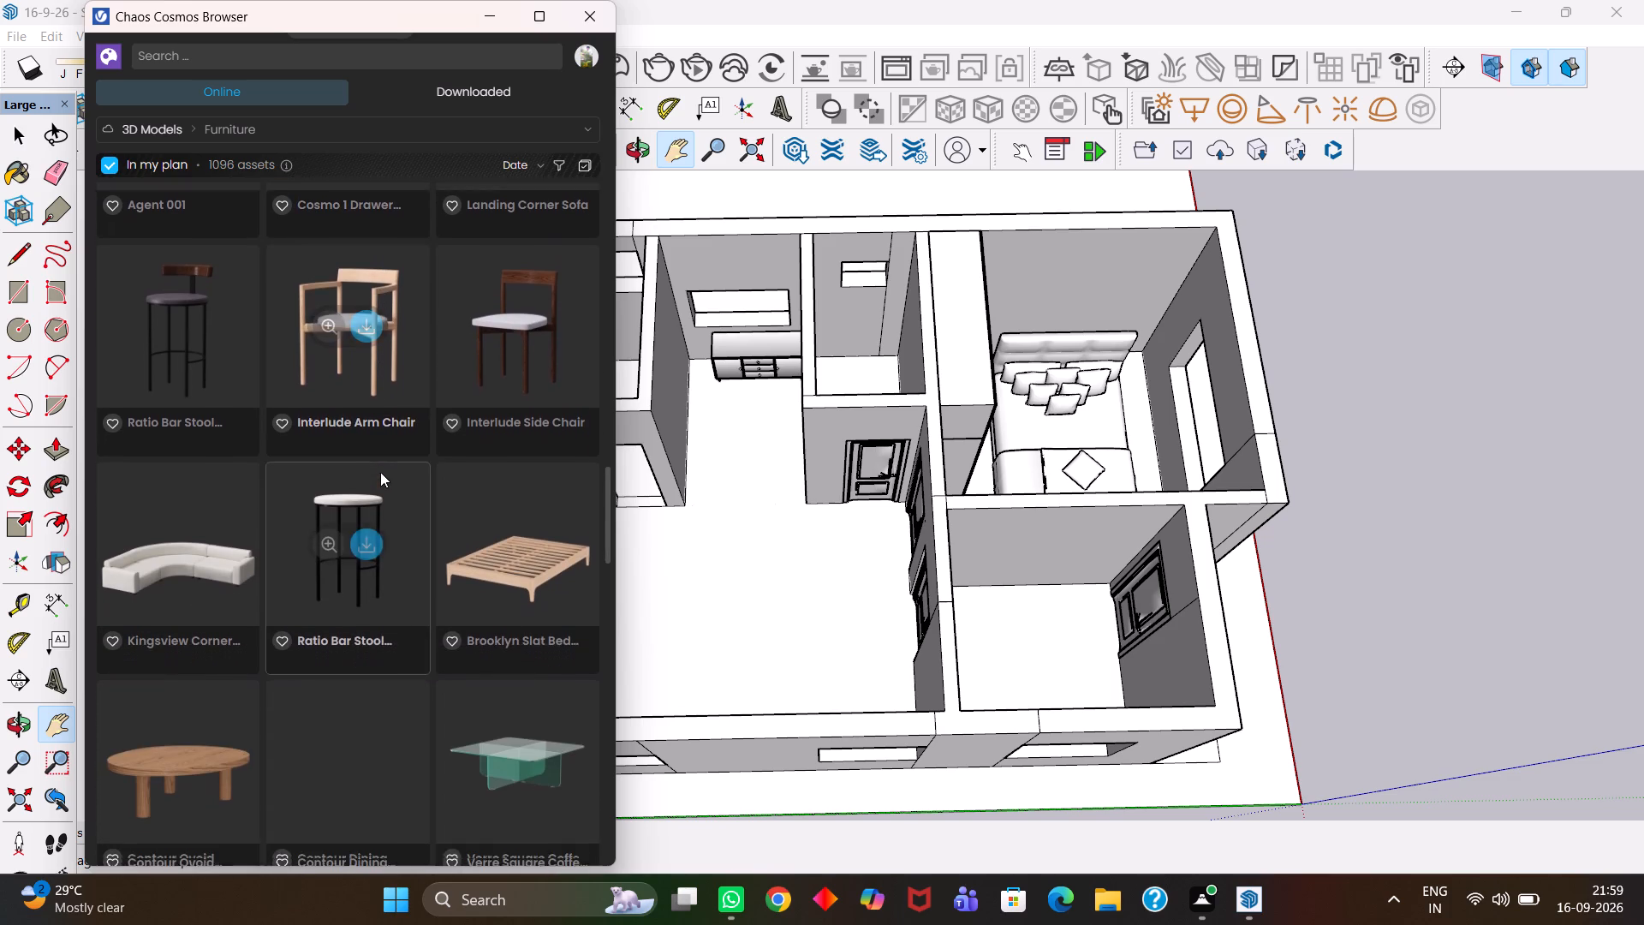
{"action": "scroll", "coordinate": [380, 472], "scroll_direction": "down", "scroll_amount": 4}
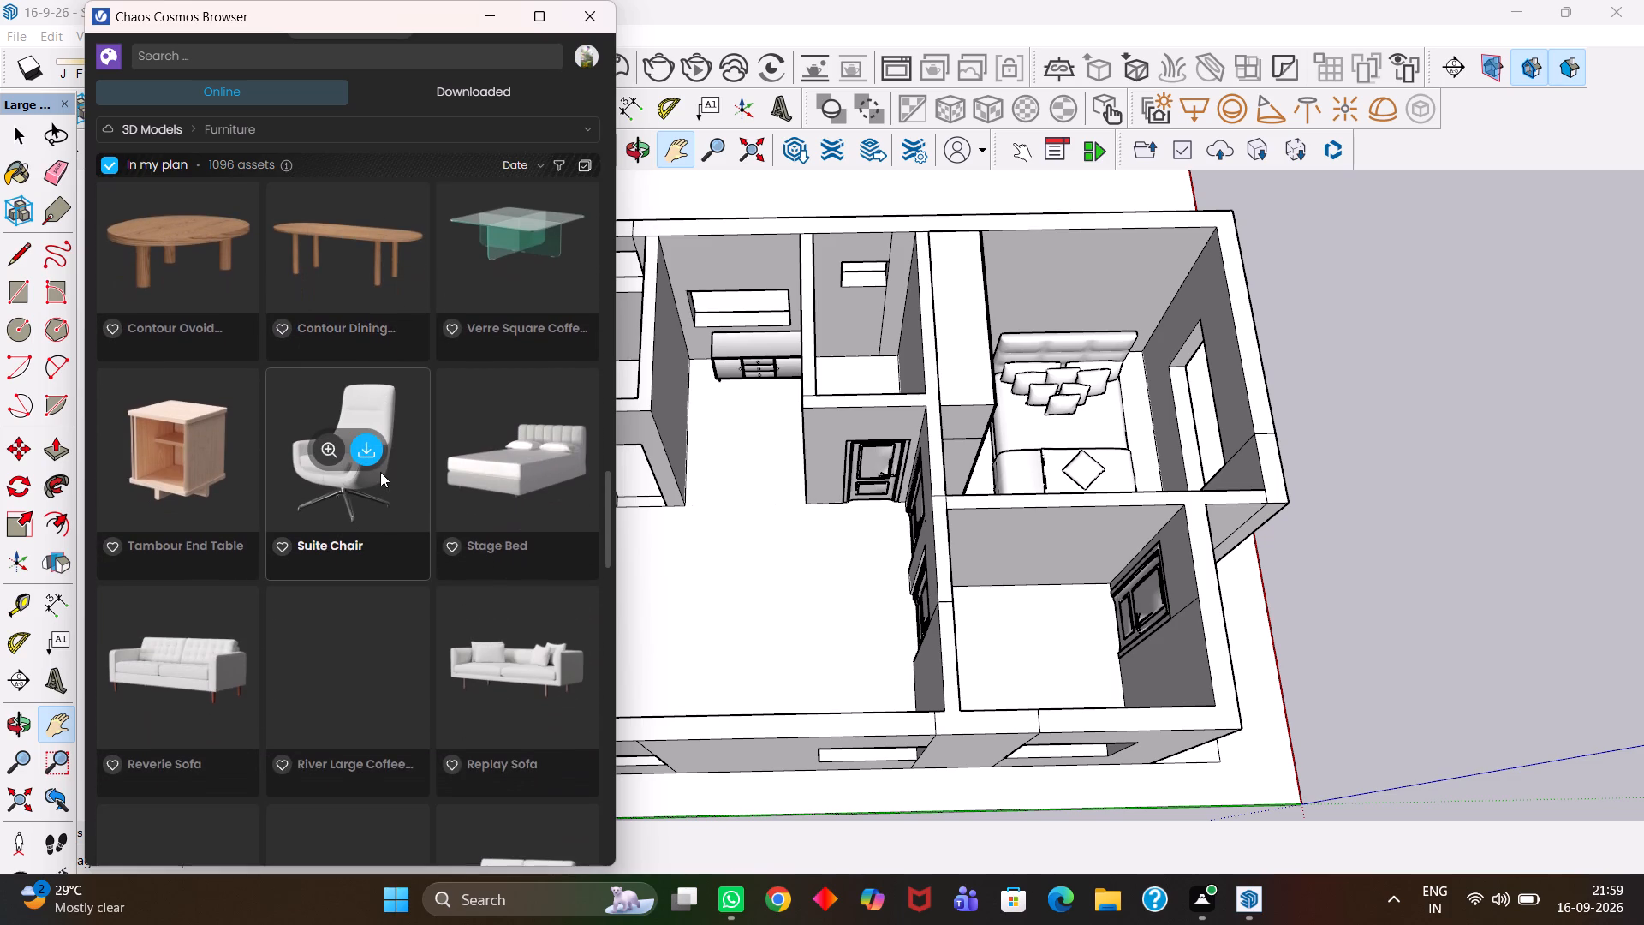
{"action": "scroll", "coordinate": [380, 472], "scroll_direction": "down", "scroll_amount": 2}
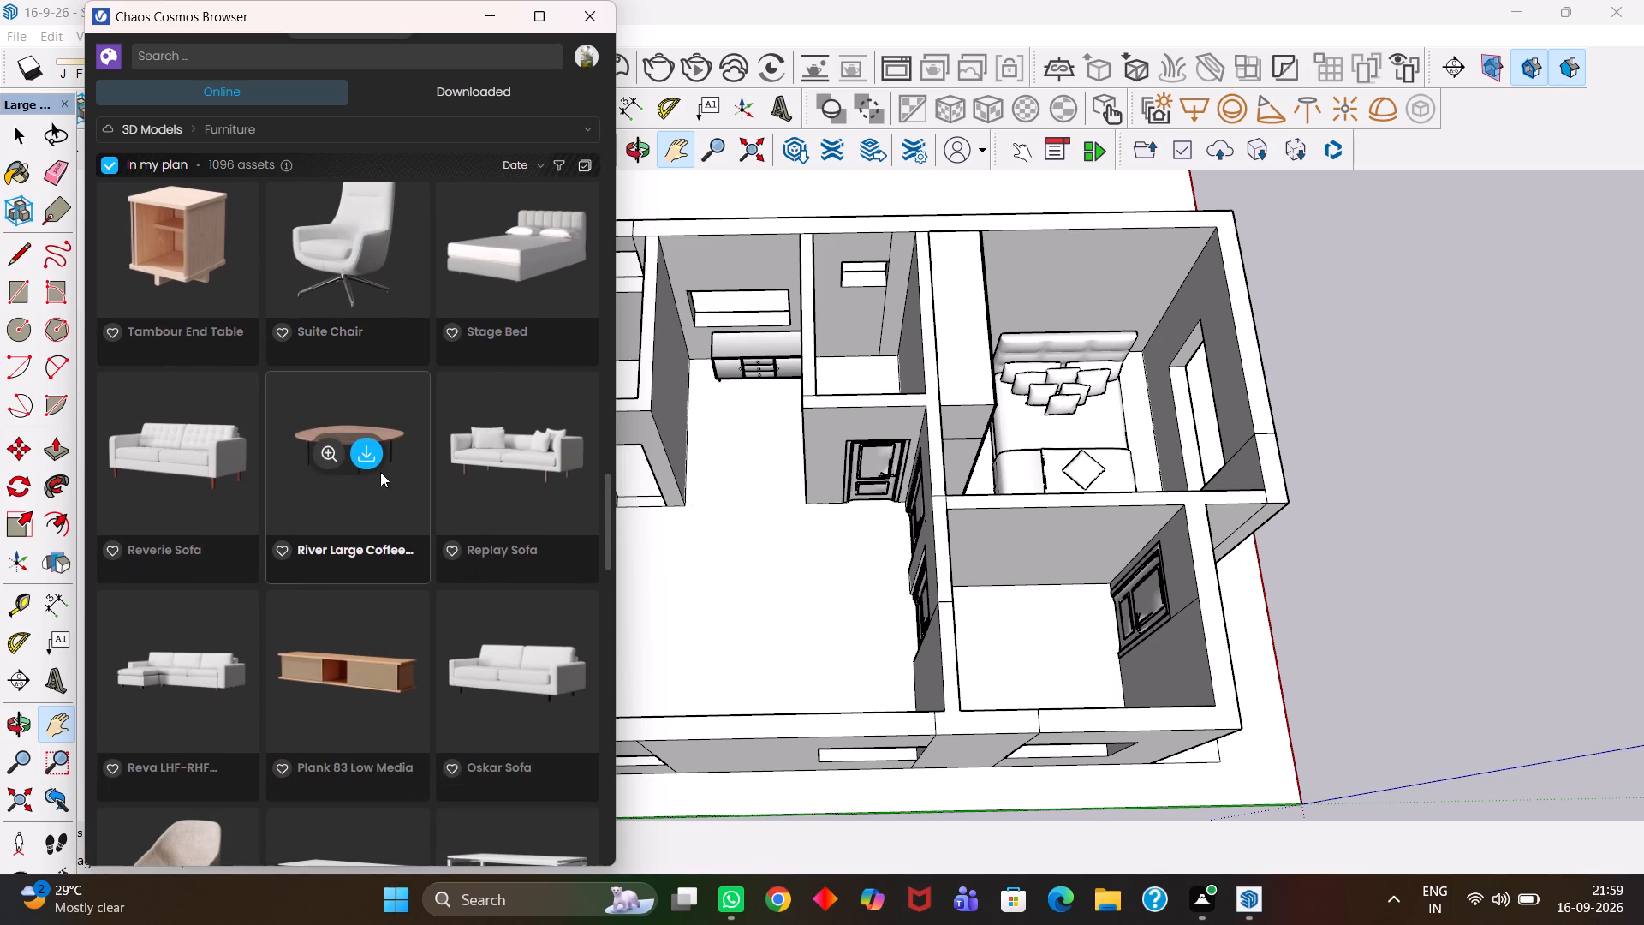
{"action": "scroll", "coordinate": [380, 472], "scroll_direction": "down", "scroll_amount": 1}
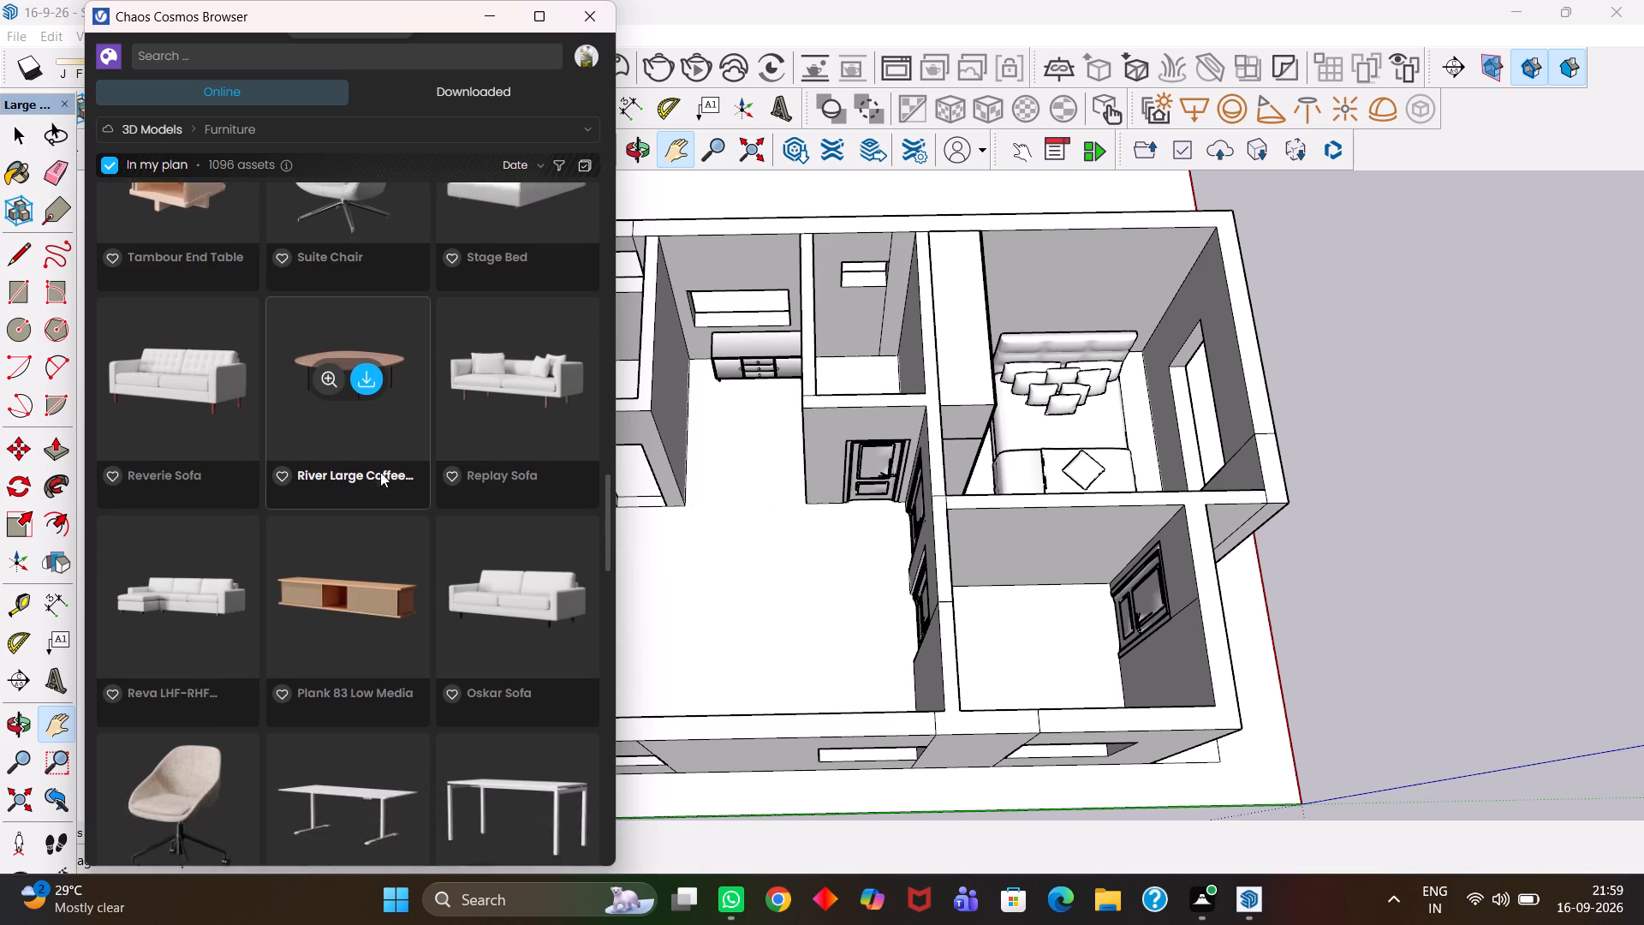
{"action": "scroll", "coordinate": [380, 472], "scroll_direction": "down", "scroll_amount": 2}
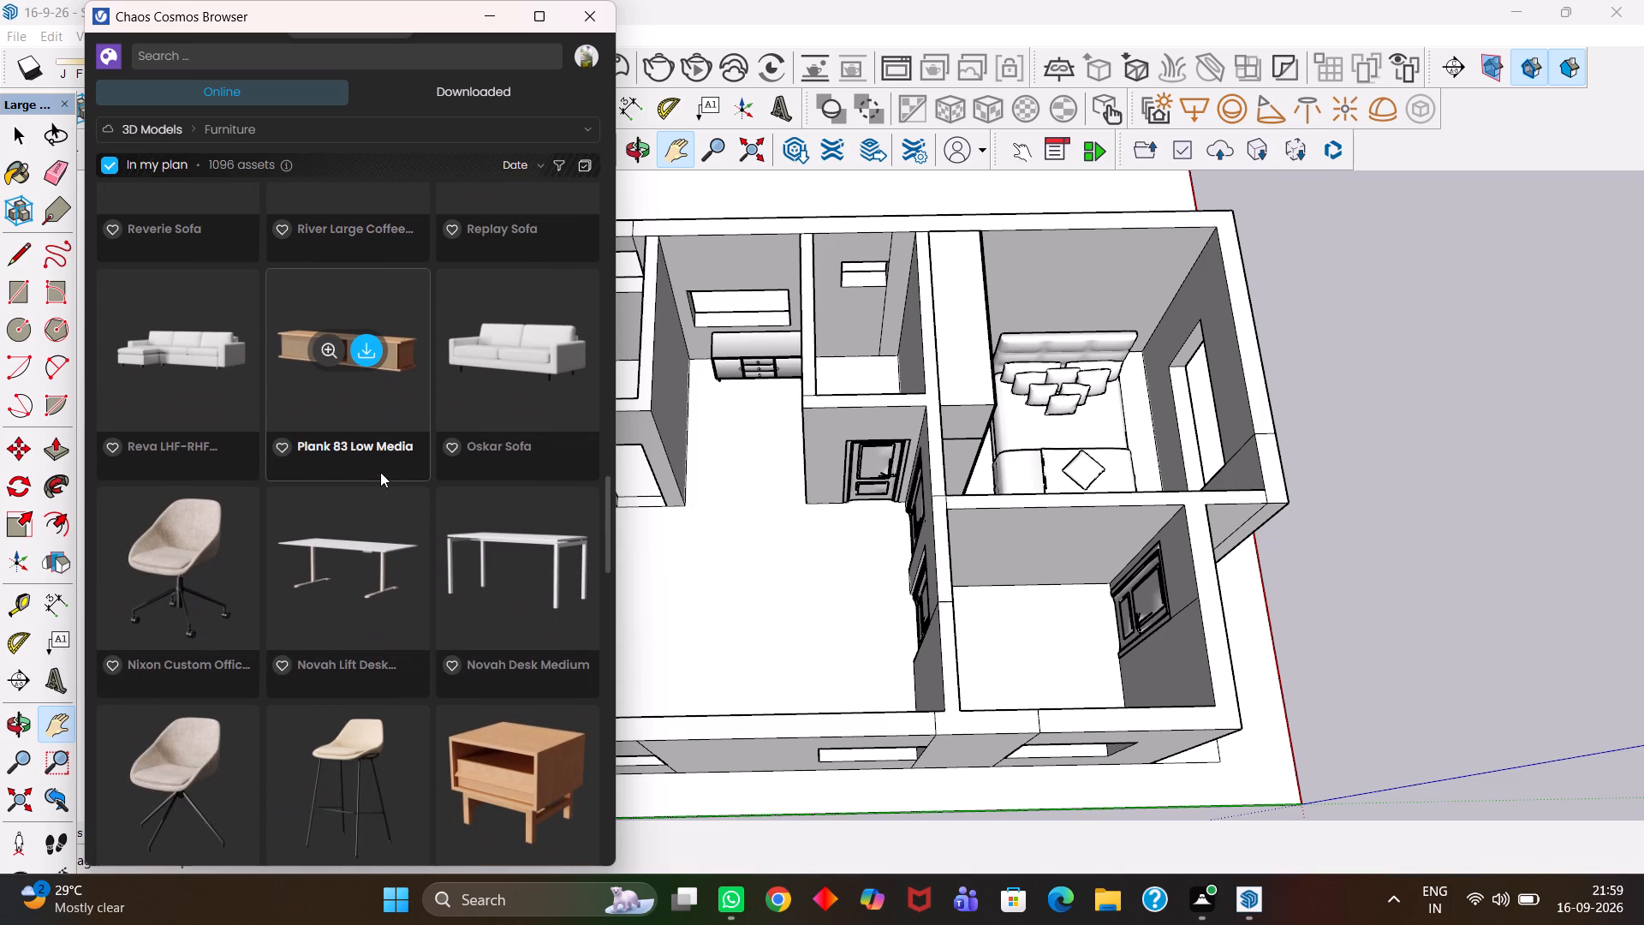
{"action": "scroll", "coordinate": [380, 472], "scroll_direction": "down", "scroll_amount": 1}
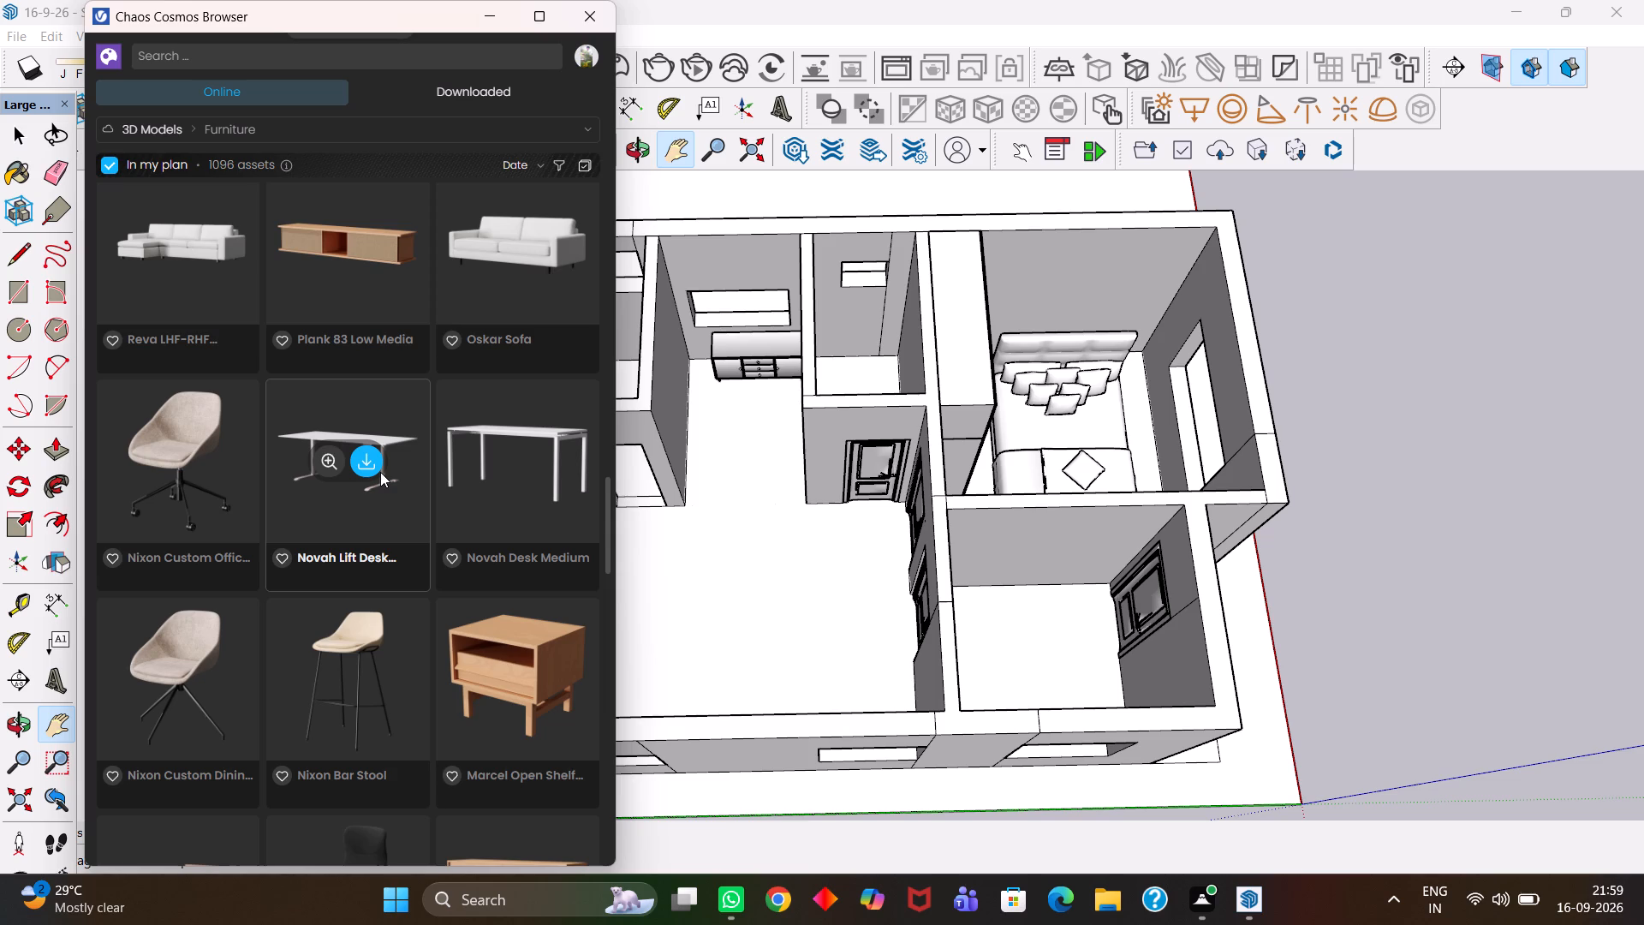
{"action": "scroll", "coordinate": [380, 472], "scroll_direction": "down", "scroll_amount": 3}
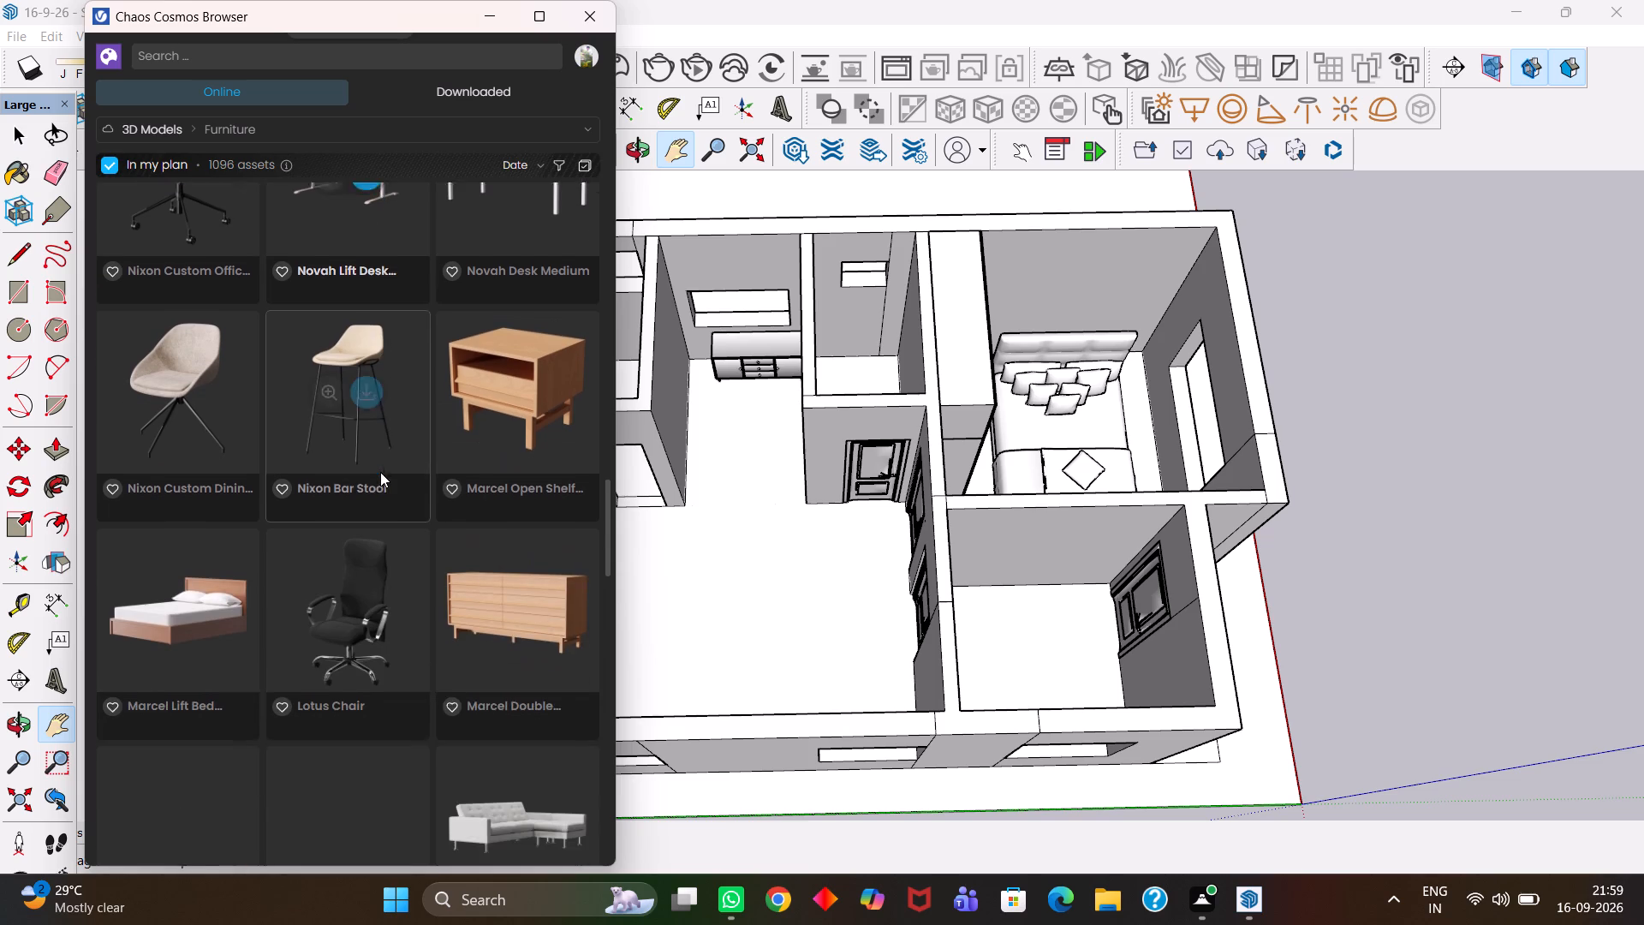
{"action": "scroll", "coordinate": [380, 472], "scroll_direction": "down", "scroll_amount": 3}
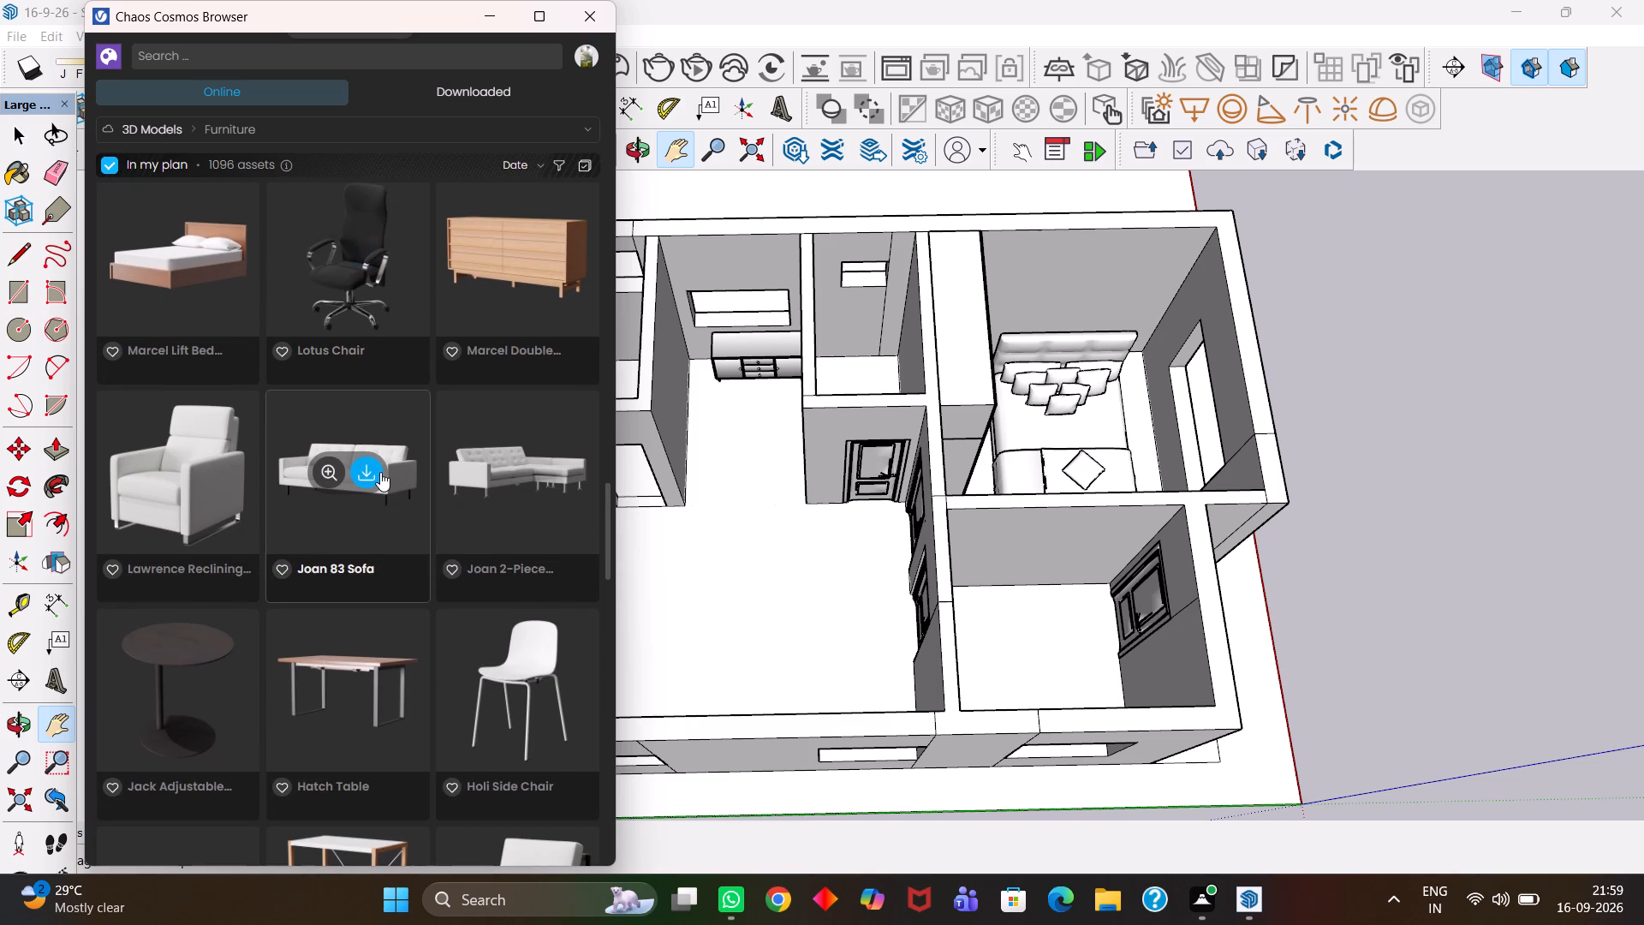
{"action": "scroll", "coordinate": [380, 472], "scroll_direction": "down", "scroll_amount": 3}
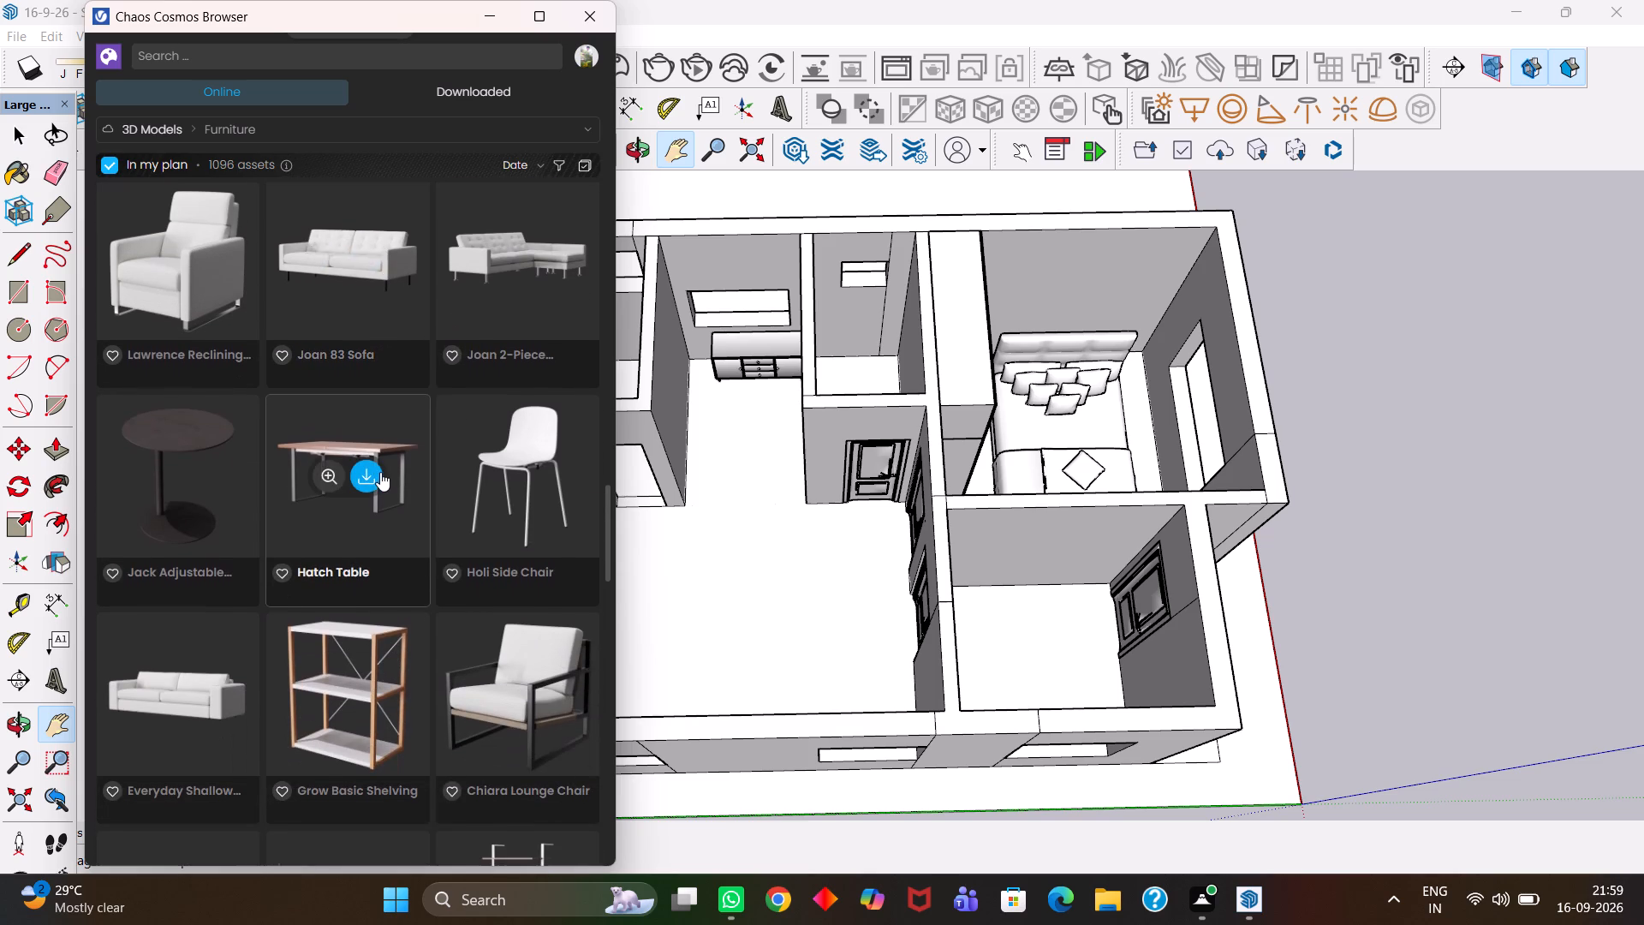
{"action": "scroll", "coordinate": [380, 472], "scroll_direction": "down", "scroll_amount": 3}
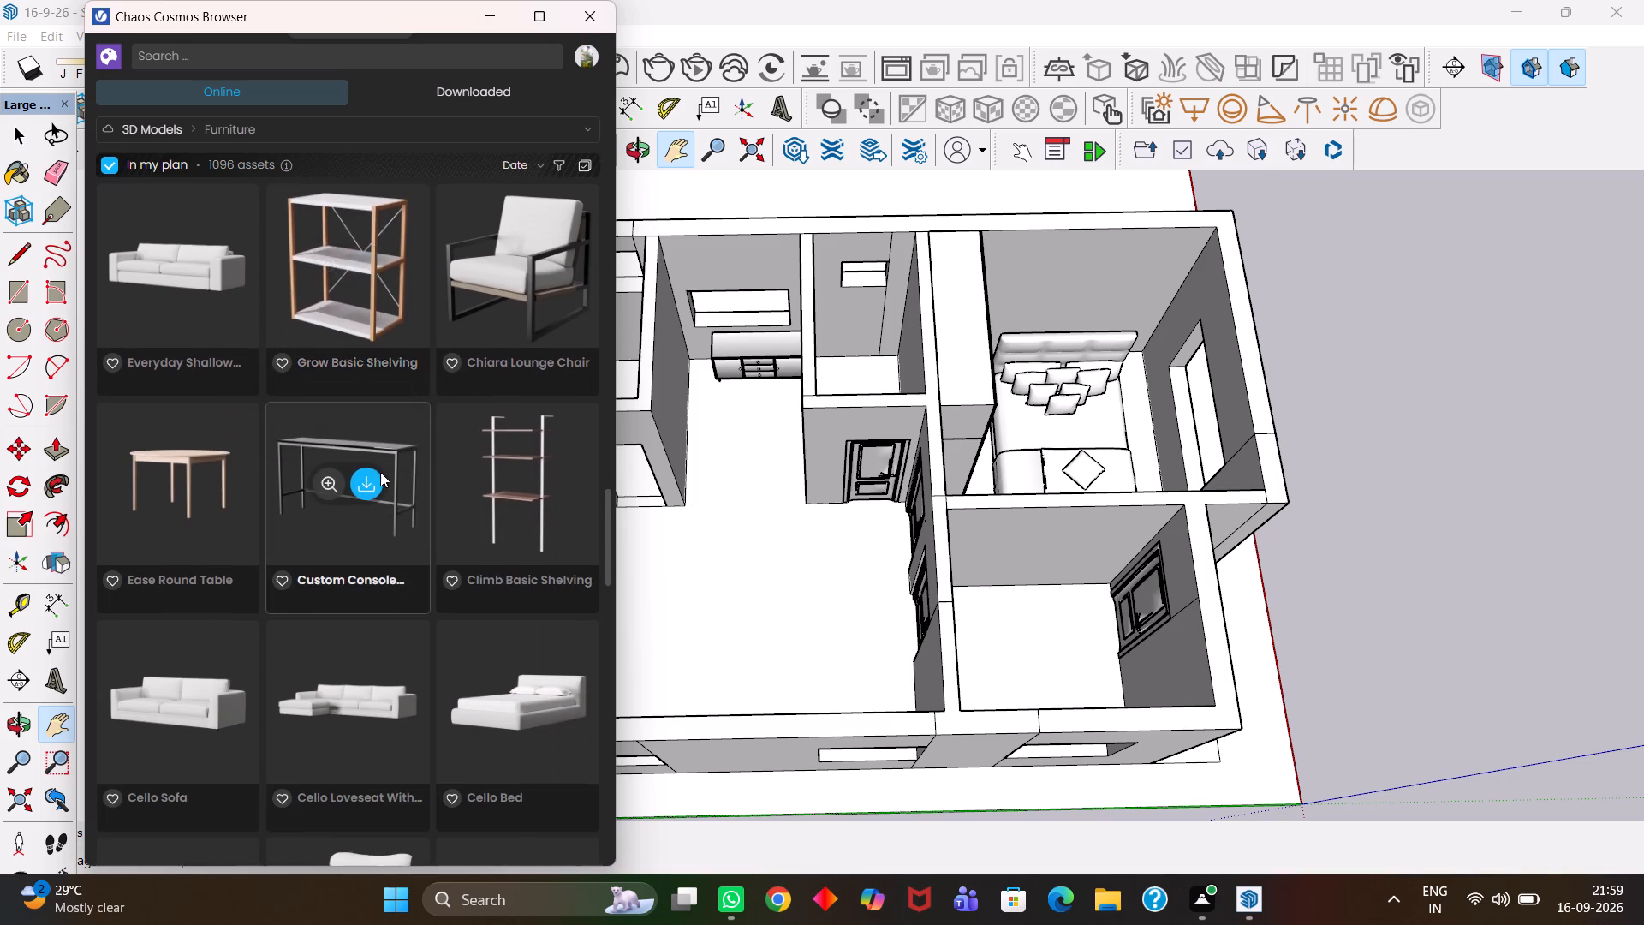
{"action": "scroll", "coordinate": [380, 472], "scroll_direction": "down", "scroll_amount": 6}
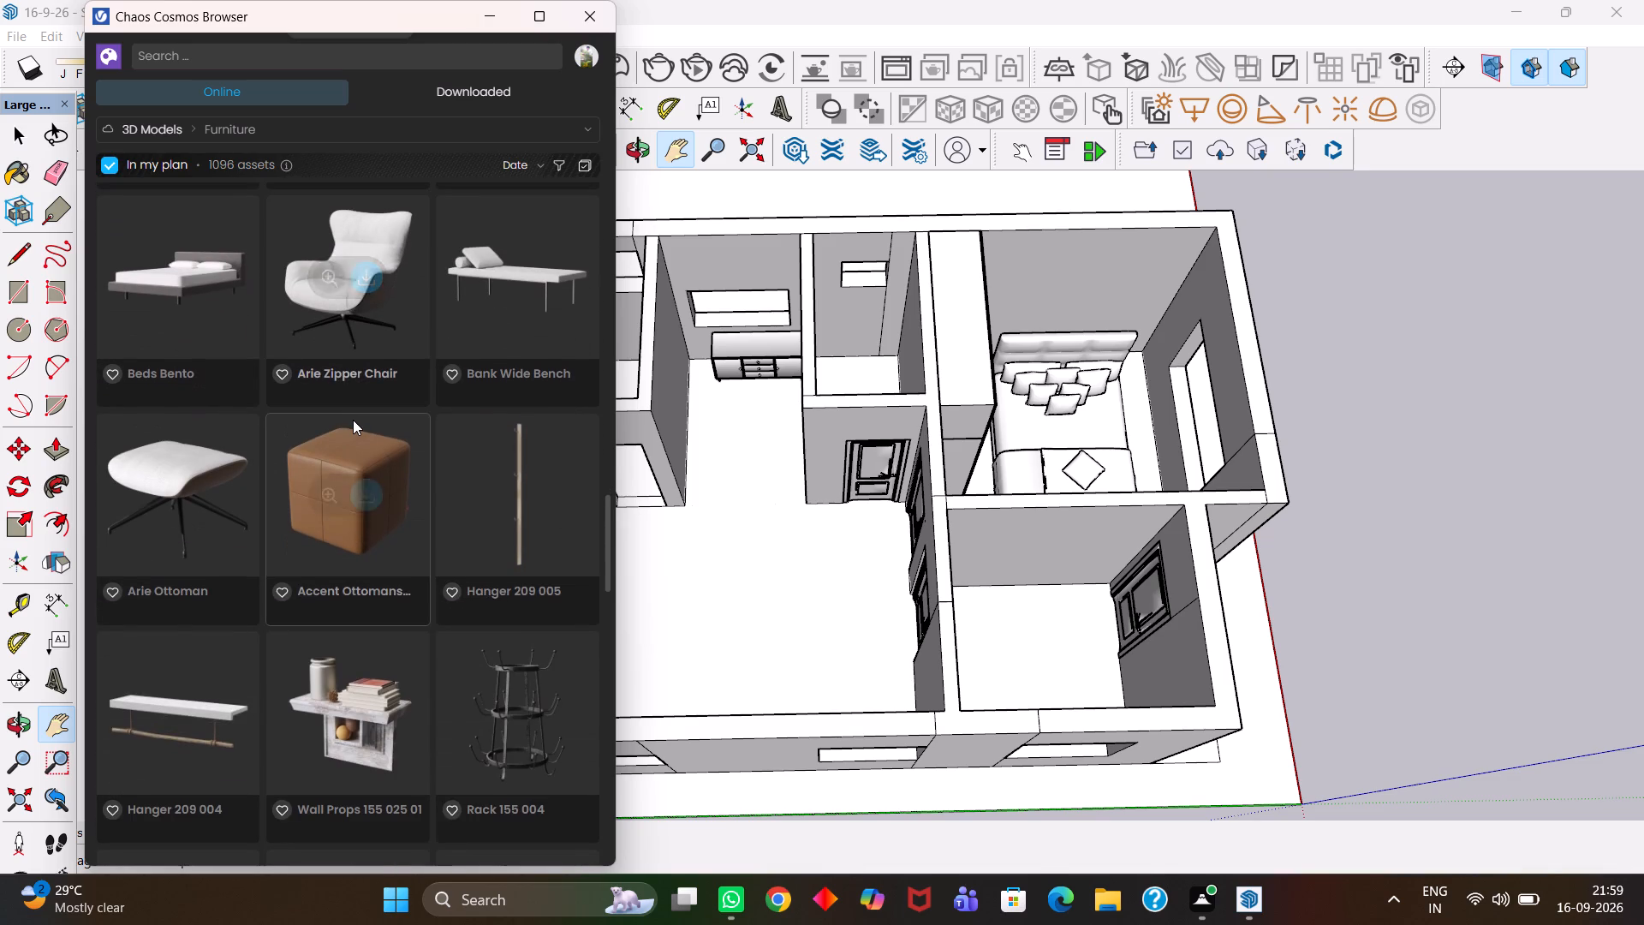
{"action": "scroll", "coordinate": [353, 426], "scroll_direction": "down", "scroll_amount": 1}
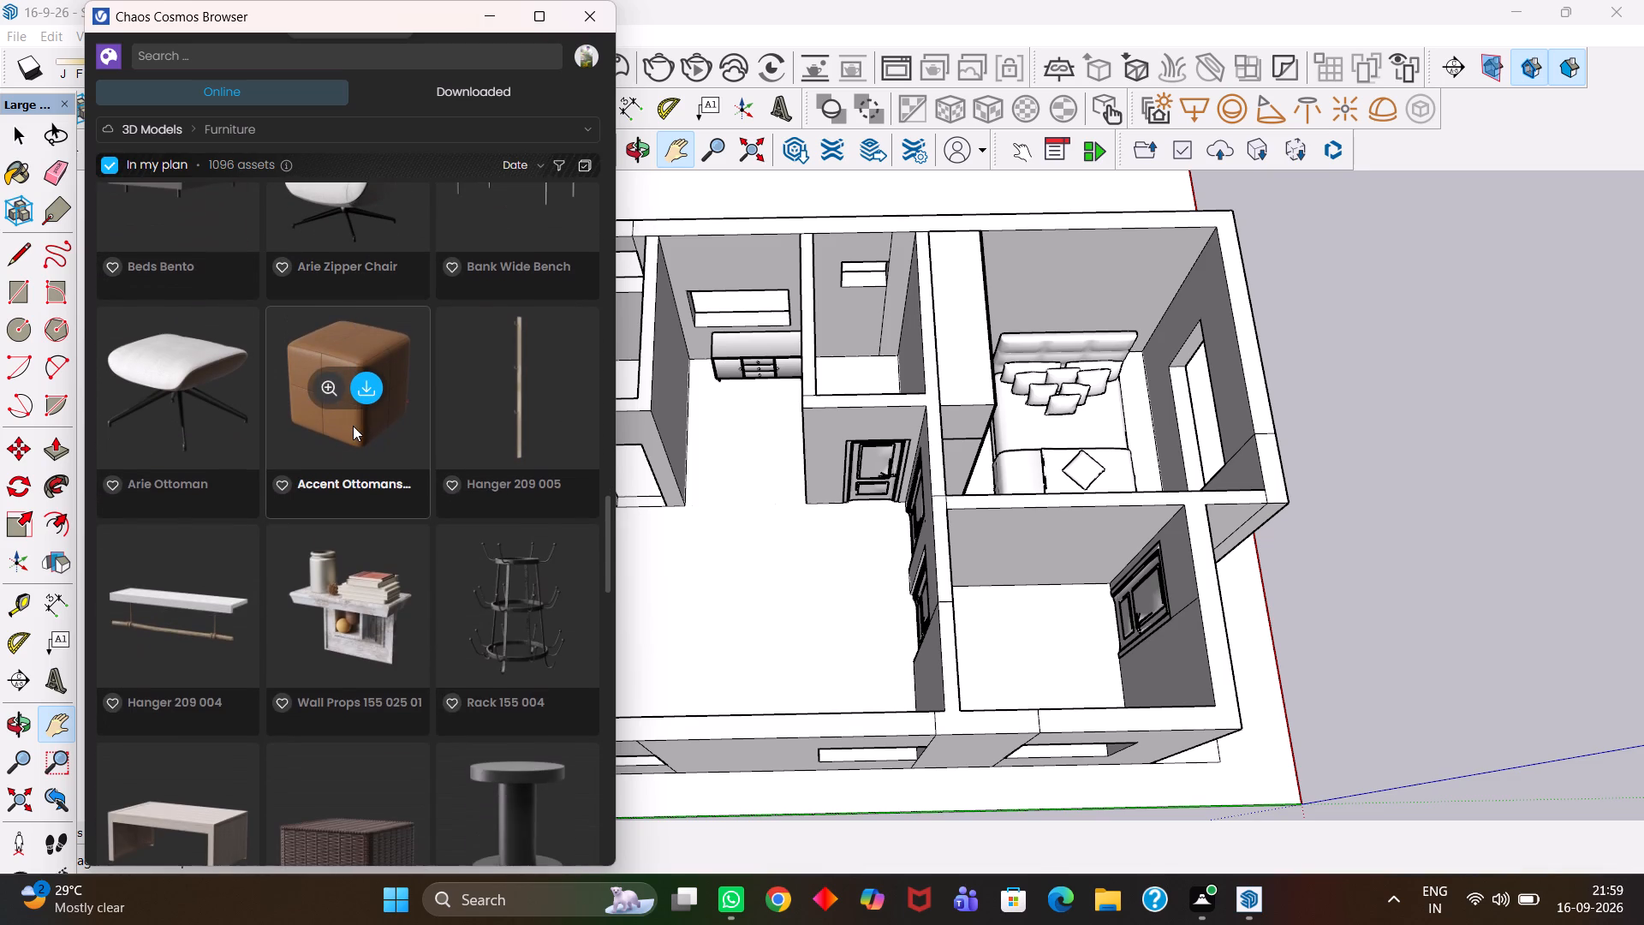
{"action": "scroll", "coordinate": [353, 426], "scroll_direction": "down", "scroll_amount": 11}
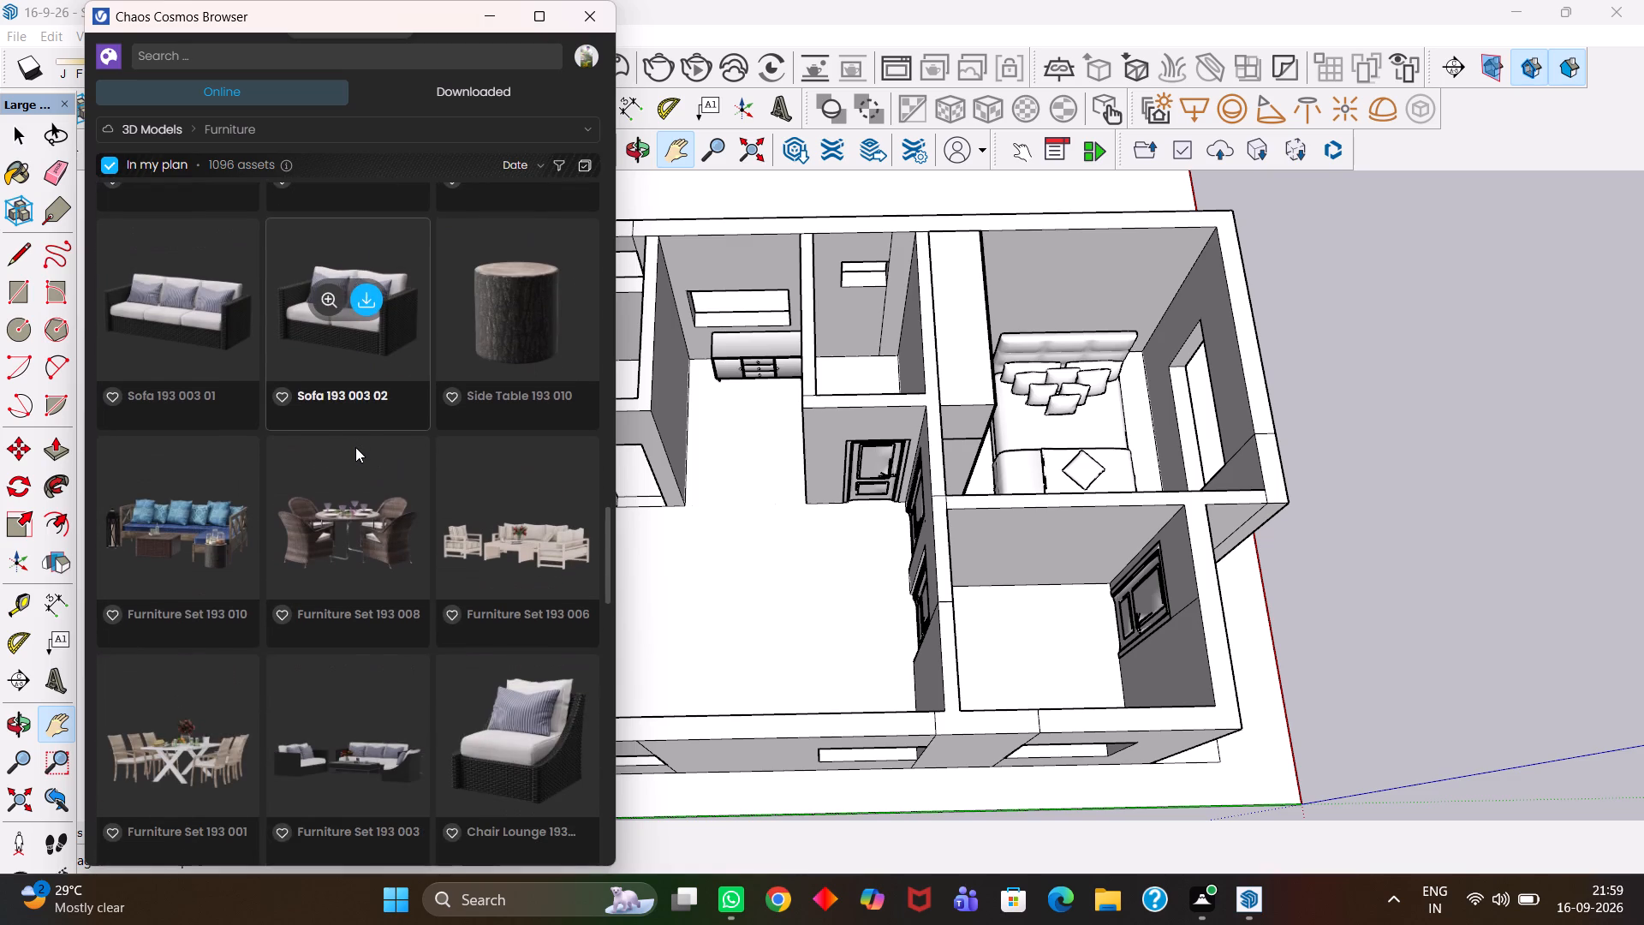
Download the Furniture Set 193 001 dining table and chairs from the furniture library.
{"action": "scroll", "coordinate": [355, 447], "scroll_direction": "down", "scroll_amount": 2}
{"action": "left_click", "coordinate": [205, 523]}
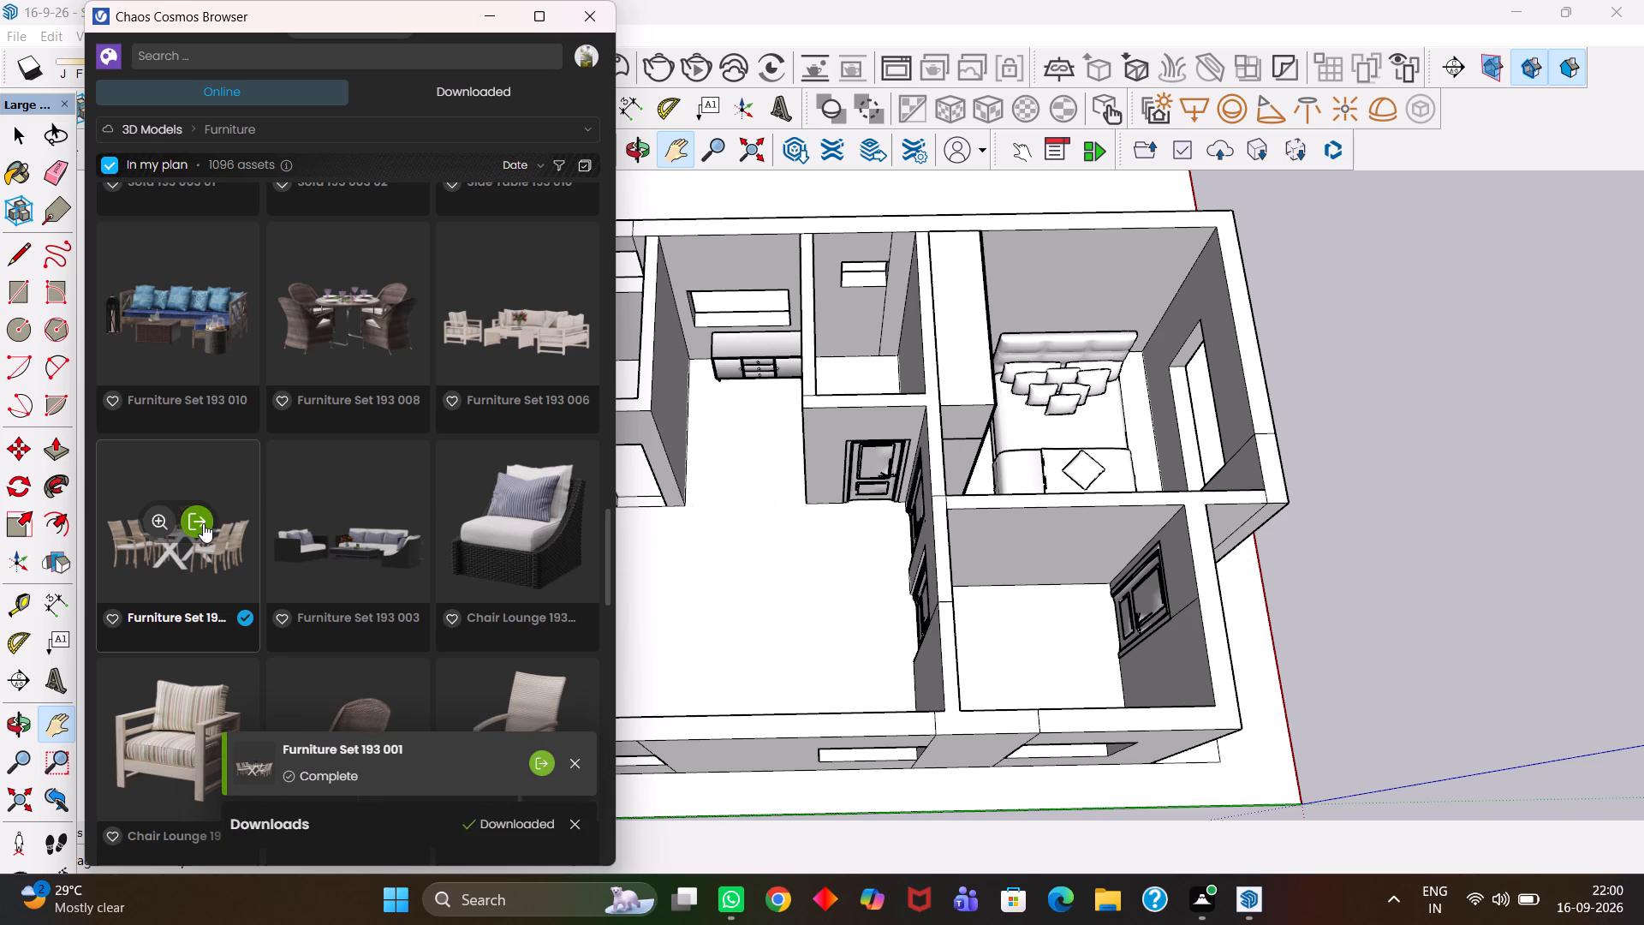
Import Furniture Set 193 001 into the model and place it on the floor in the middle of the central hall.
{"action": "double_click", "coordinate": [206, 513]}
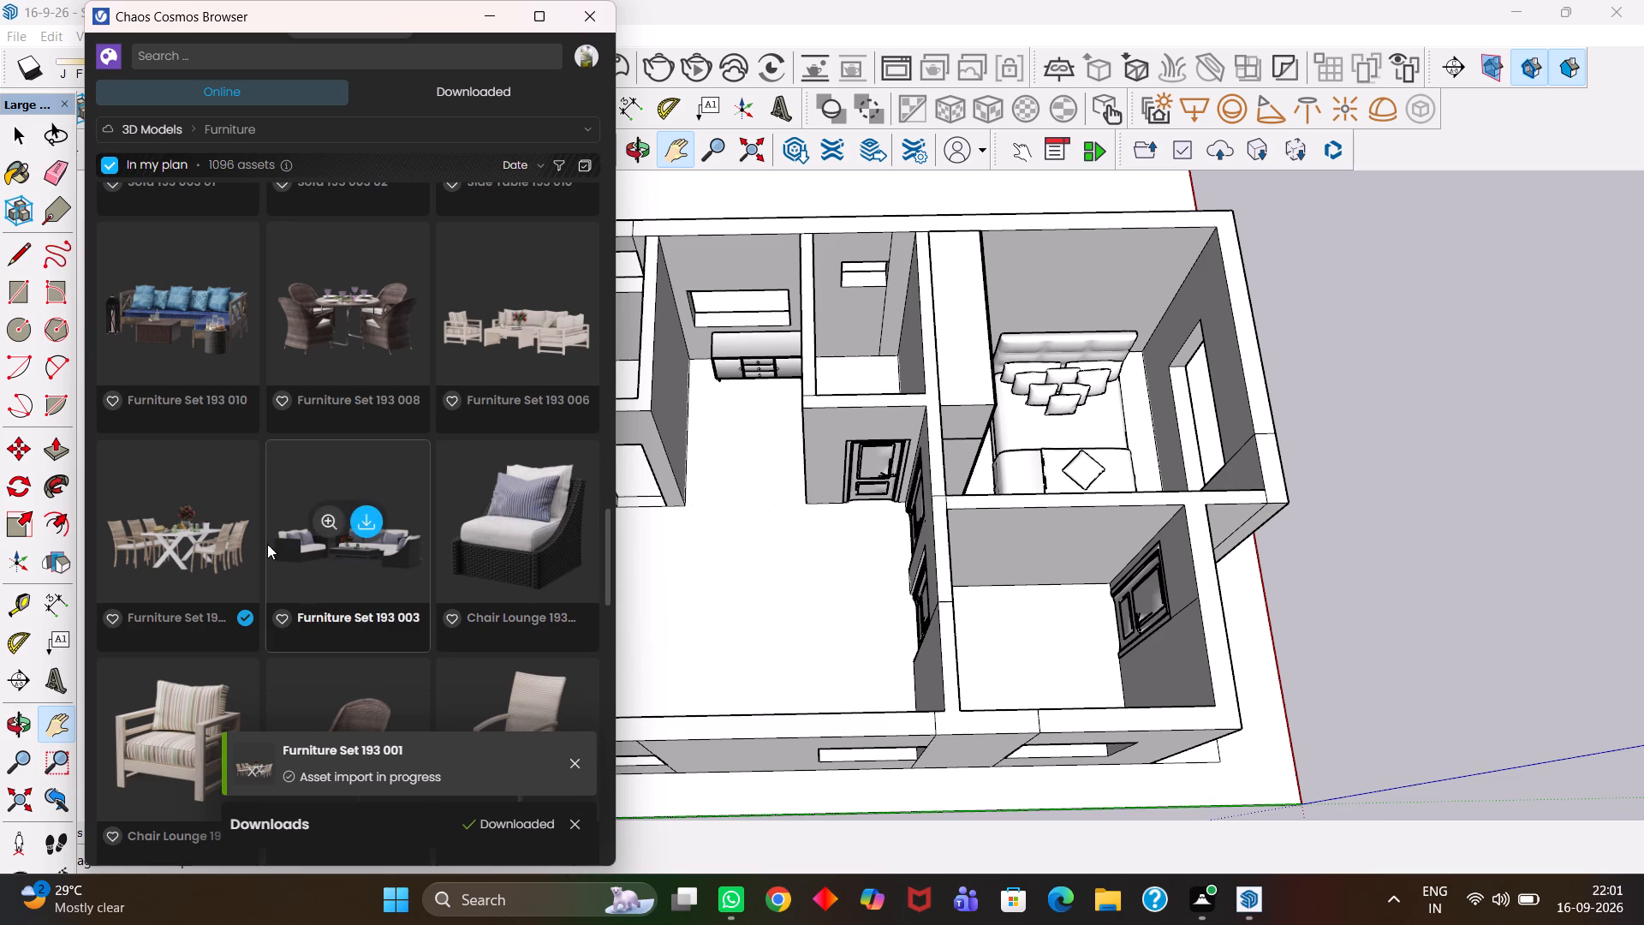
{"action": "double_click", "coordinate": [196, 521]}
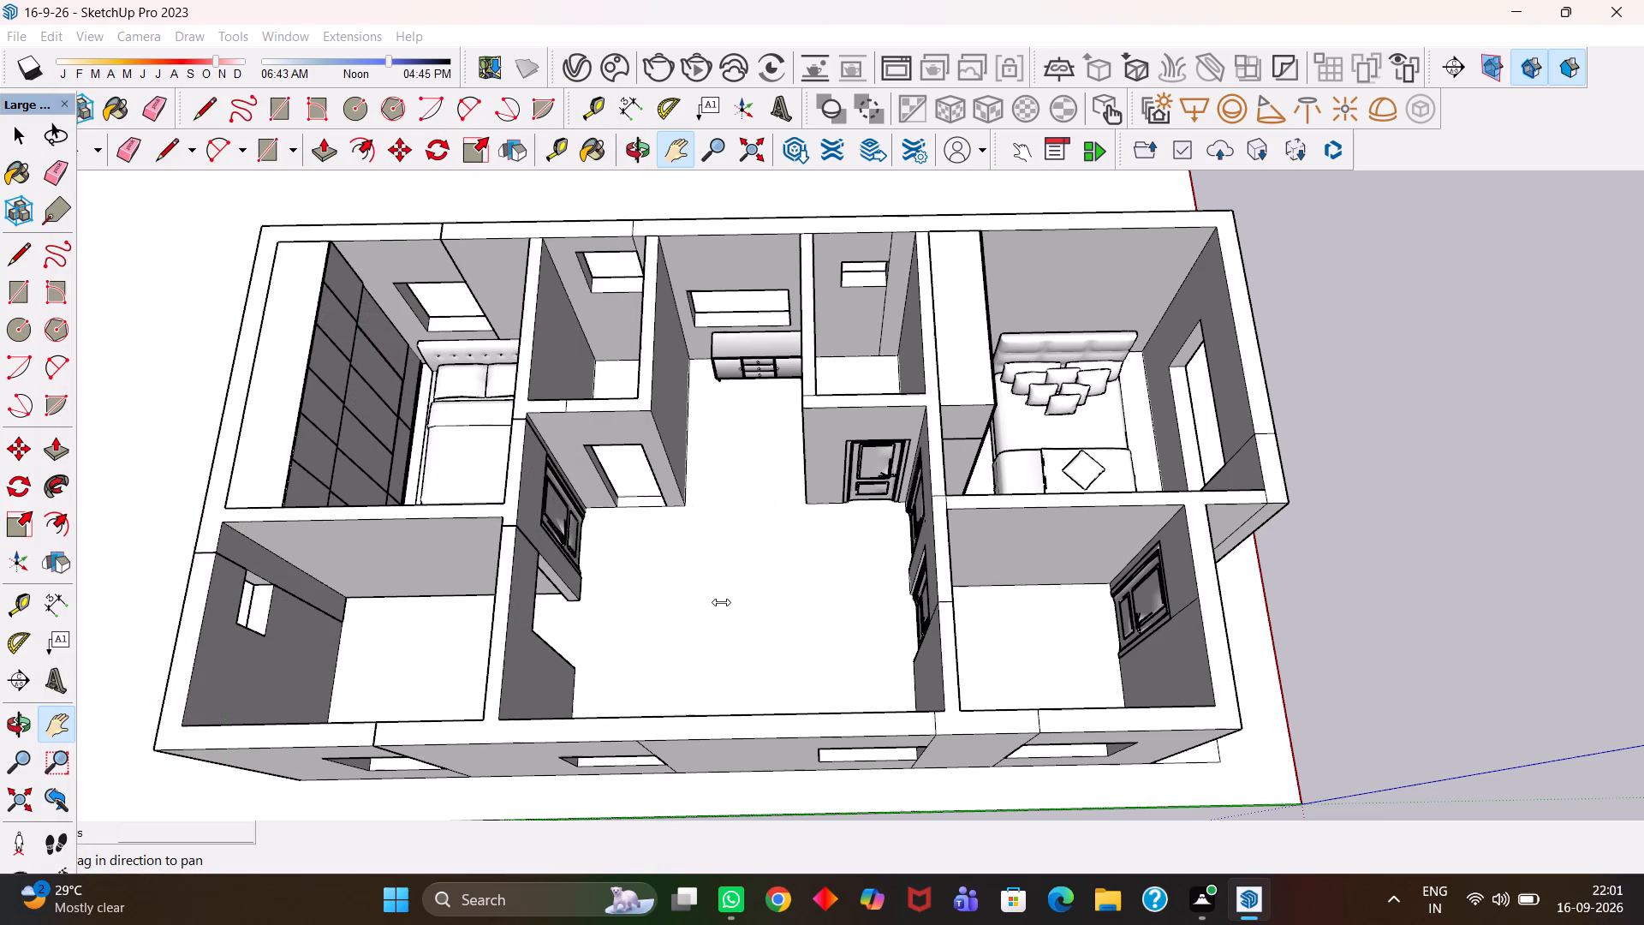
{"action": "left_click", "coordinate": [718, 600]}
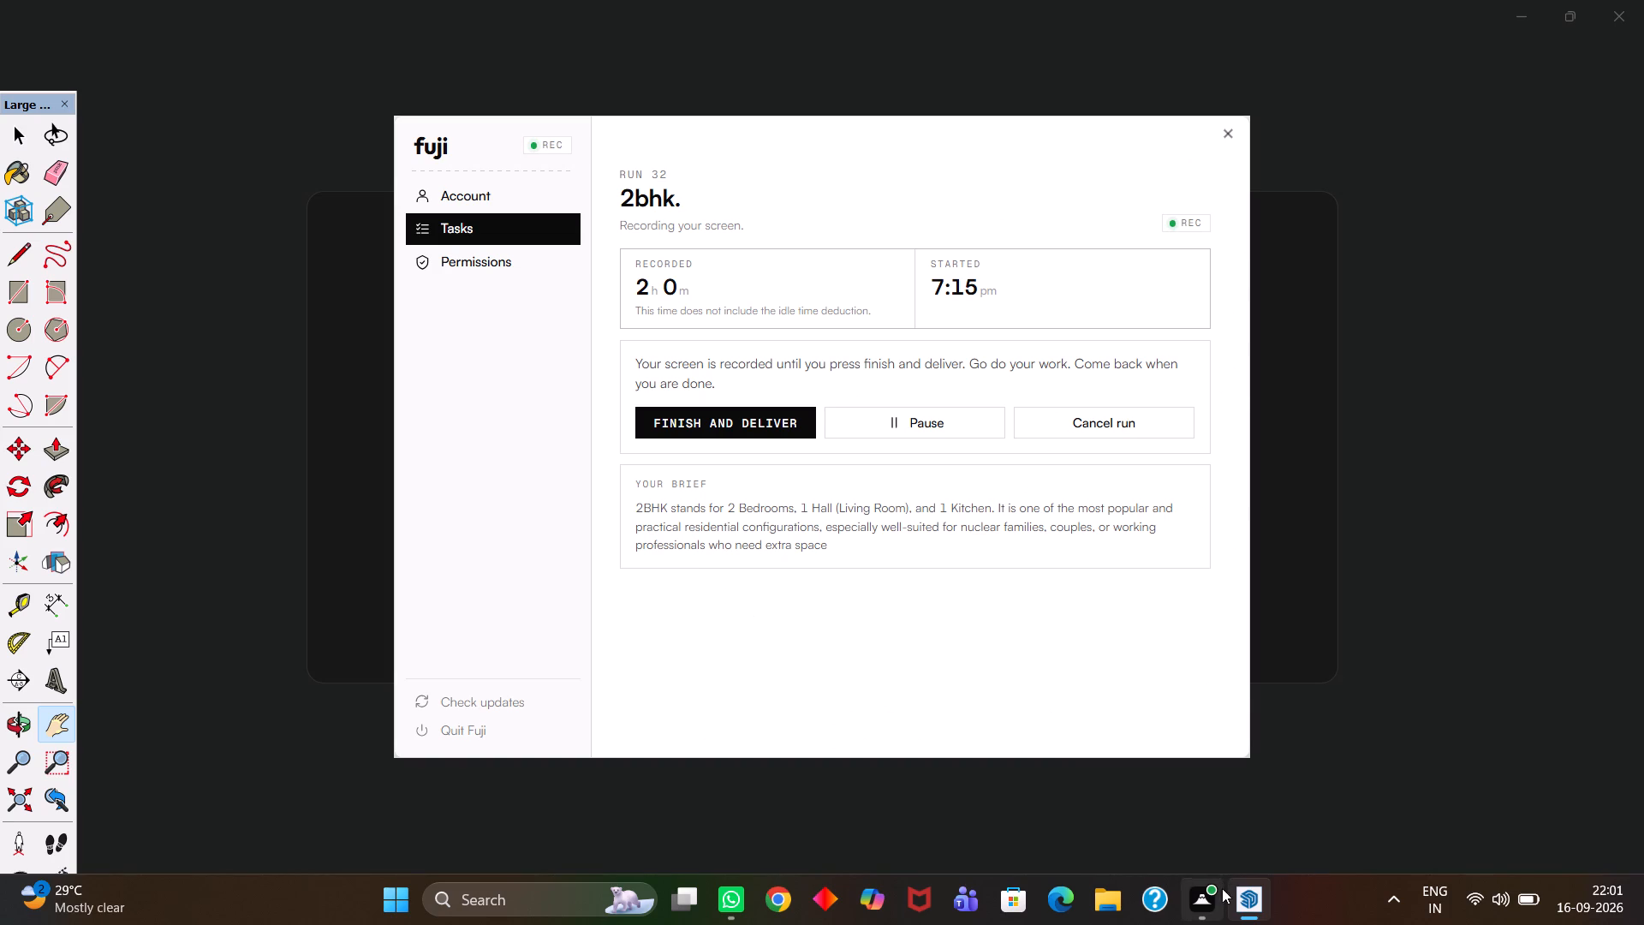
Place further copies of the dining set in the front corner room below the pillow-covered bed's bedroom and outside the house.
{"action": "left_click", "coordinate": [1046, 705]}
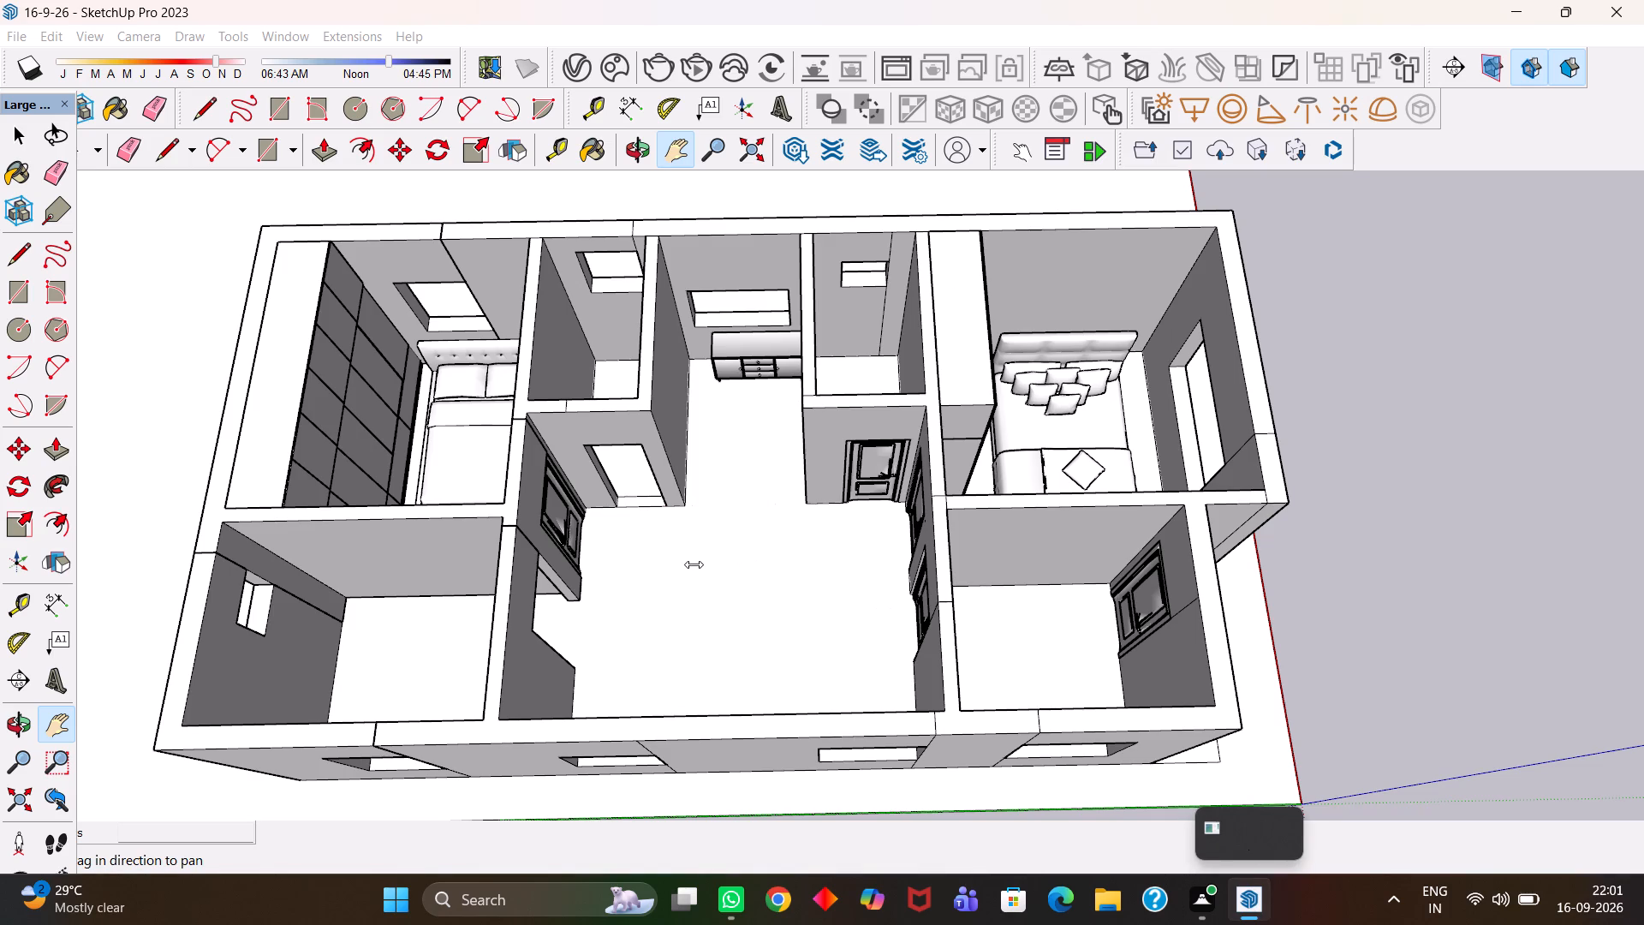
{"action": "scroll", "coordinate": [746, 579], "scroll_direction": "up", "scroll_amount": 1}
{"action": "scroll", "coordinate": [746, 579], "scroll_direction": "down", "scroll_amount": 2}
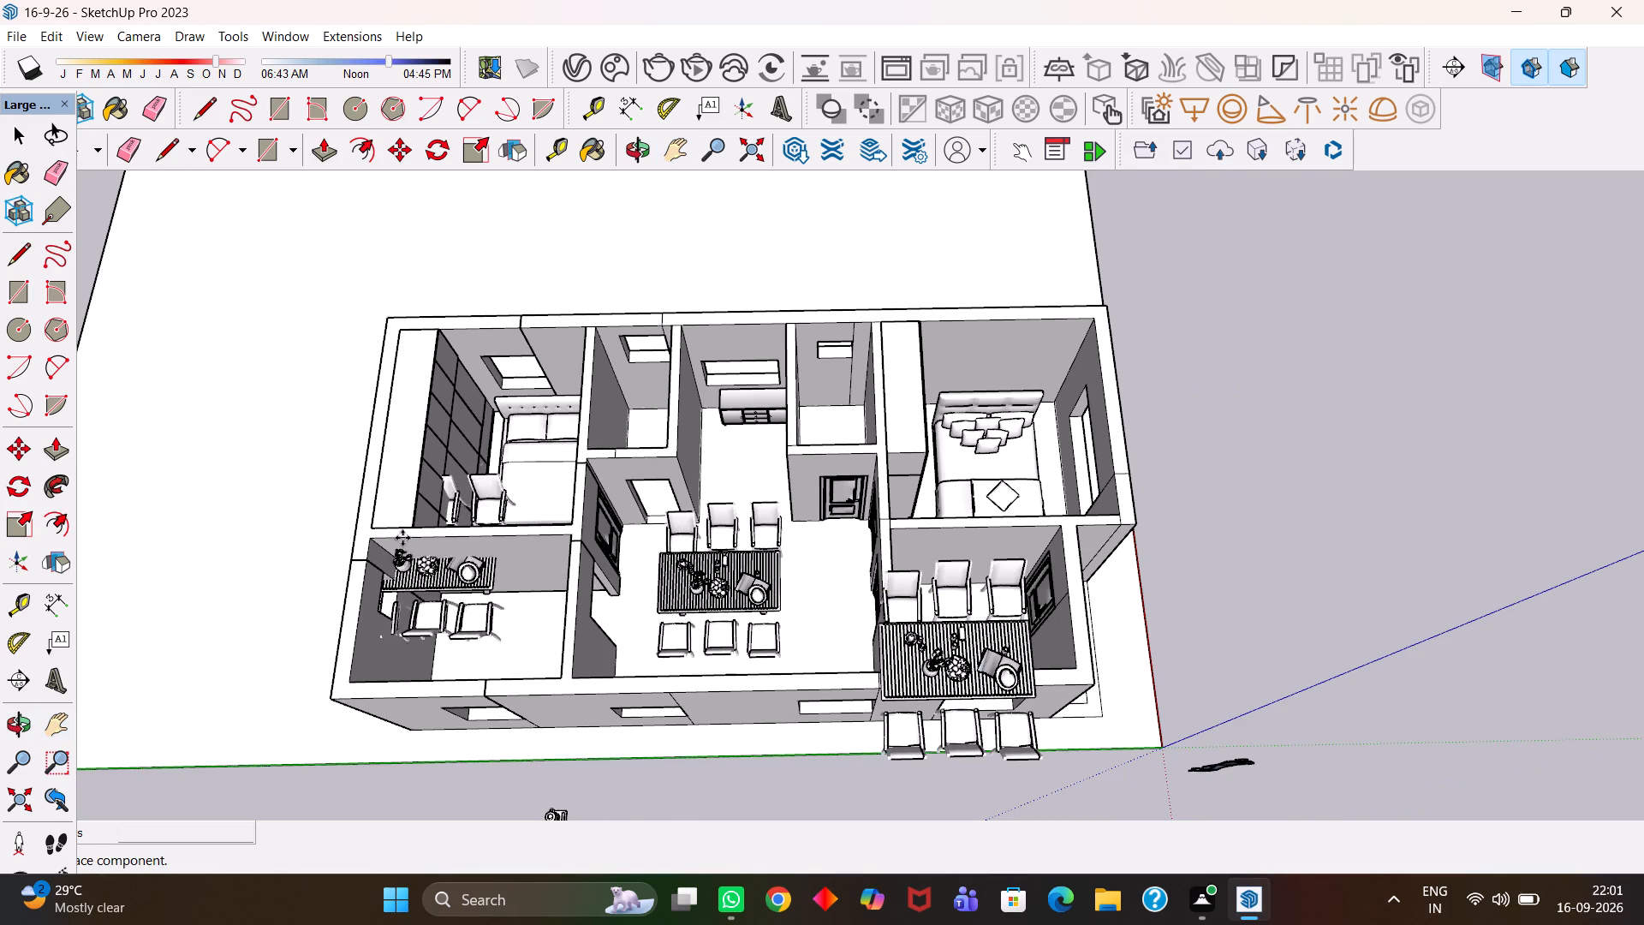
{"action": "left_click", "coordinate": [1280, 448]}
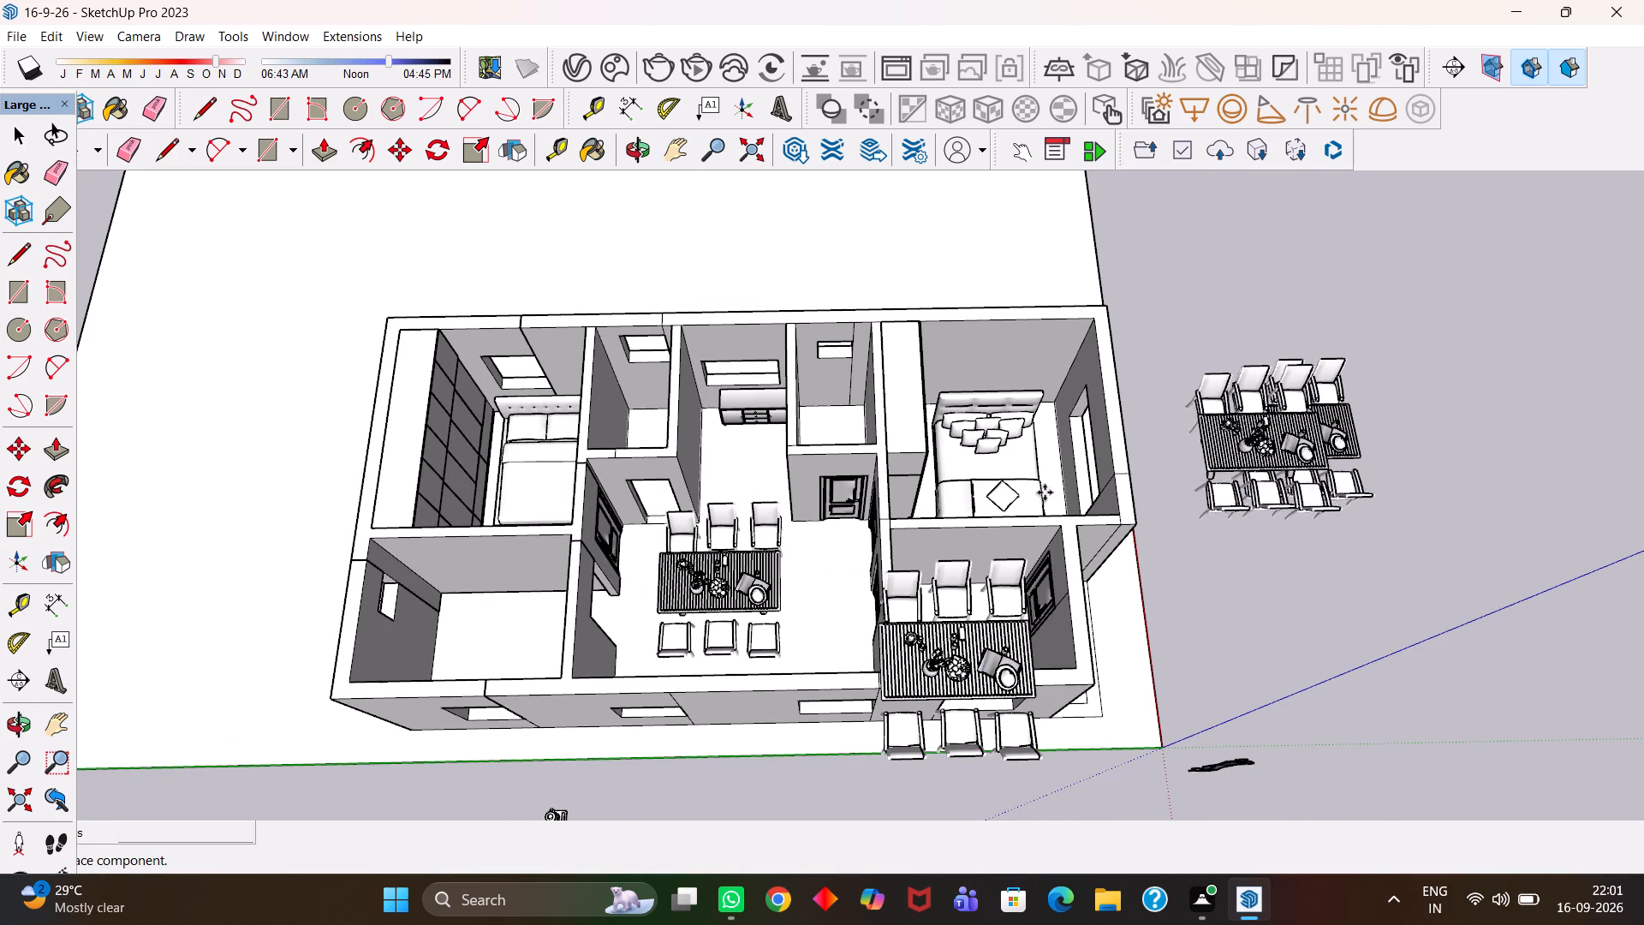
Stop placing dining sets, put the furniture library away, and delete the dining set copy in the front corner room.
{"action": "key", "text": "Escape"}
{"action": "key", "text": "Escape"}
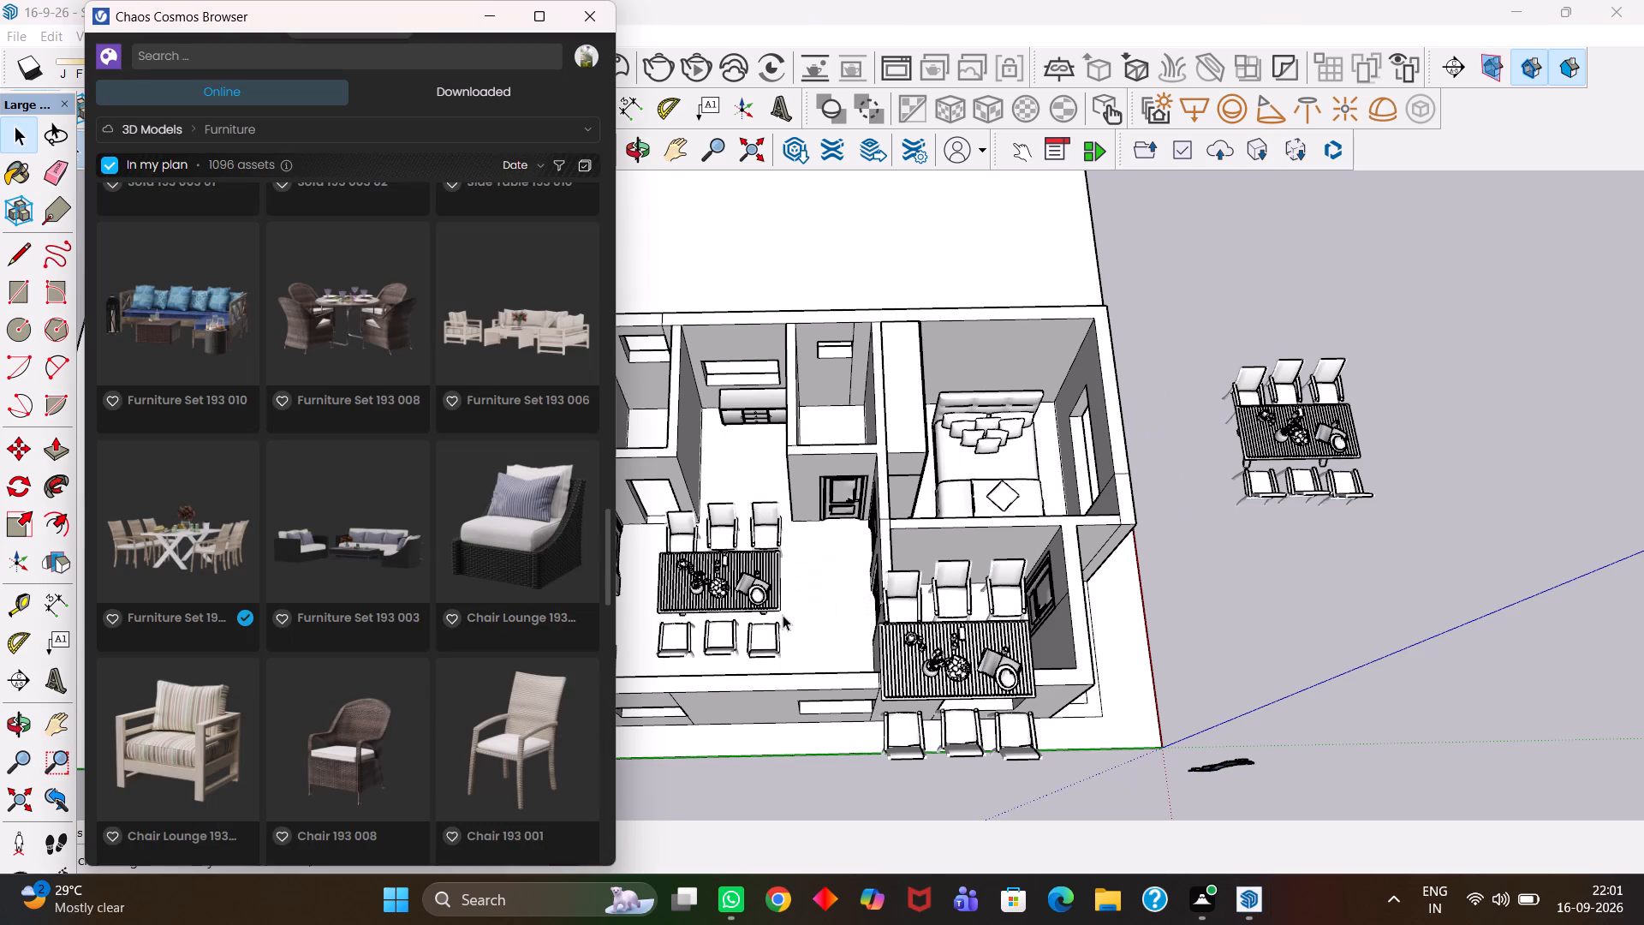
{"action": "key", "text": "Escape"}
{"action": "key", "text": "Escape"}
{"action": "key", "text": "Escape"}
{"action": "left_click", "coordinate": [485, 15]}
{"action": "left_click", "coordinate": [966, 639]}
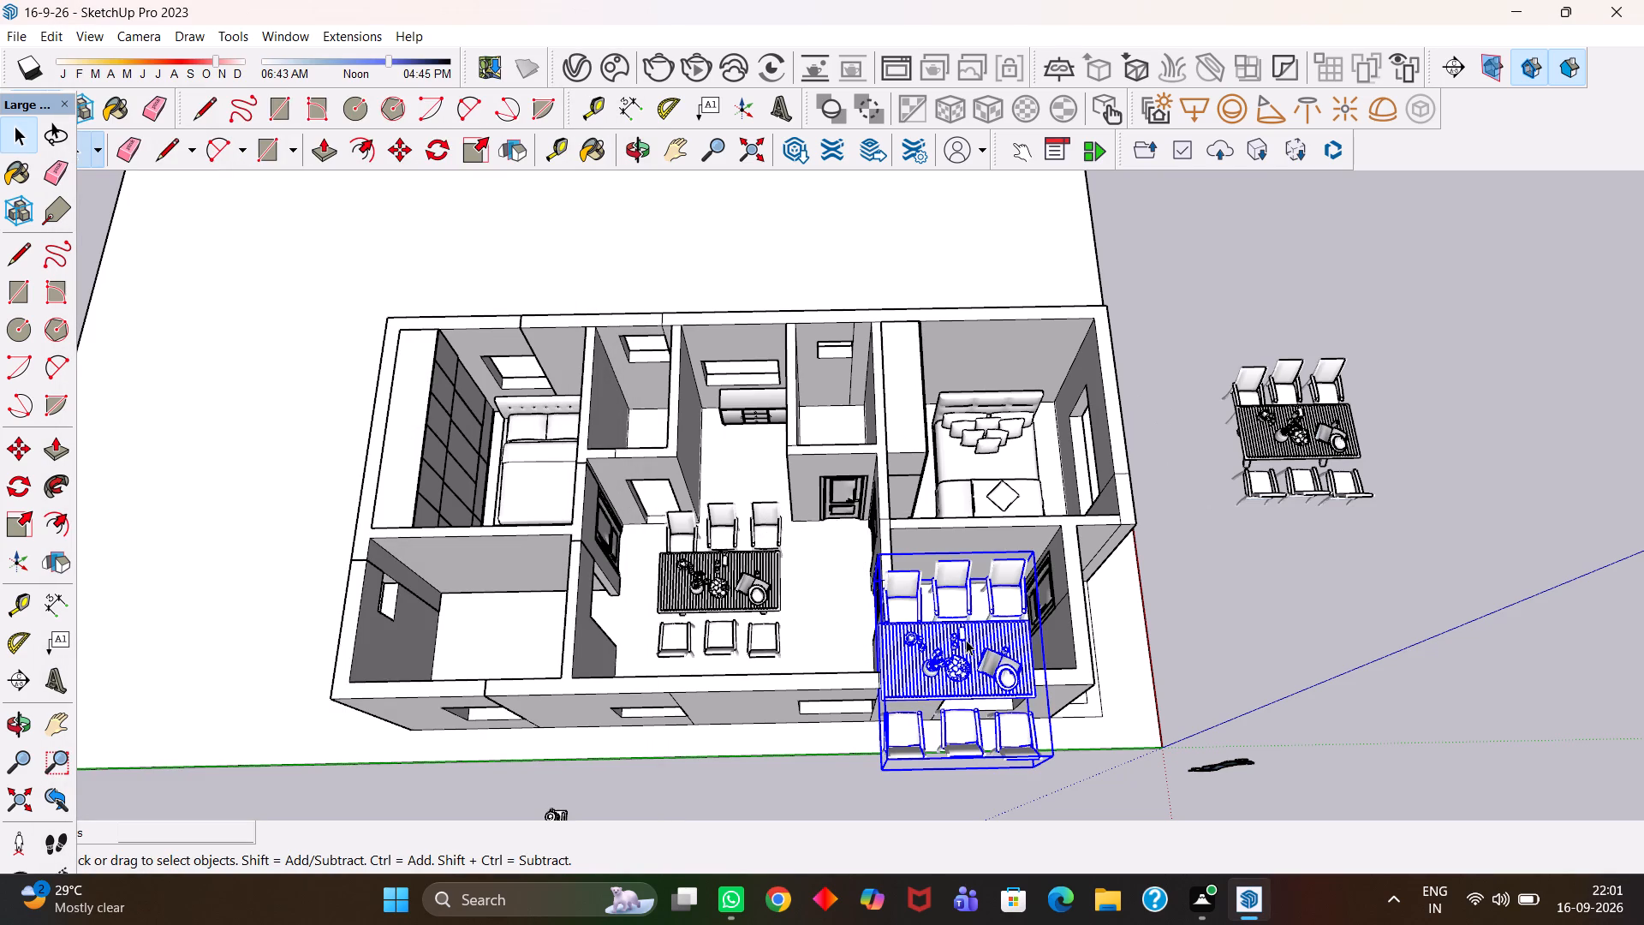
{"action": "key", "text": "Delete"}
Nudge the dining set in the central hall by about 3/16" from its front floor corner.
{"action": "key", "text": "h"}
{"action": "scroll", "coordinate": [899, 690], "scroll_direction": "up", "scroll_amount": 2}
{"action": "left_click_drag", "start_coordinate": [761, 634], "coordinate": [910, 692]}
{"action": "scroll", "coordinate": [818, 642], "scroll_direction": "up", "scroll_amount": 4}
{"action": "scroll", "coordinate": [873, 580], "scroll_direction": "up", "scroll_amount": 2}
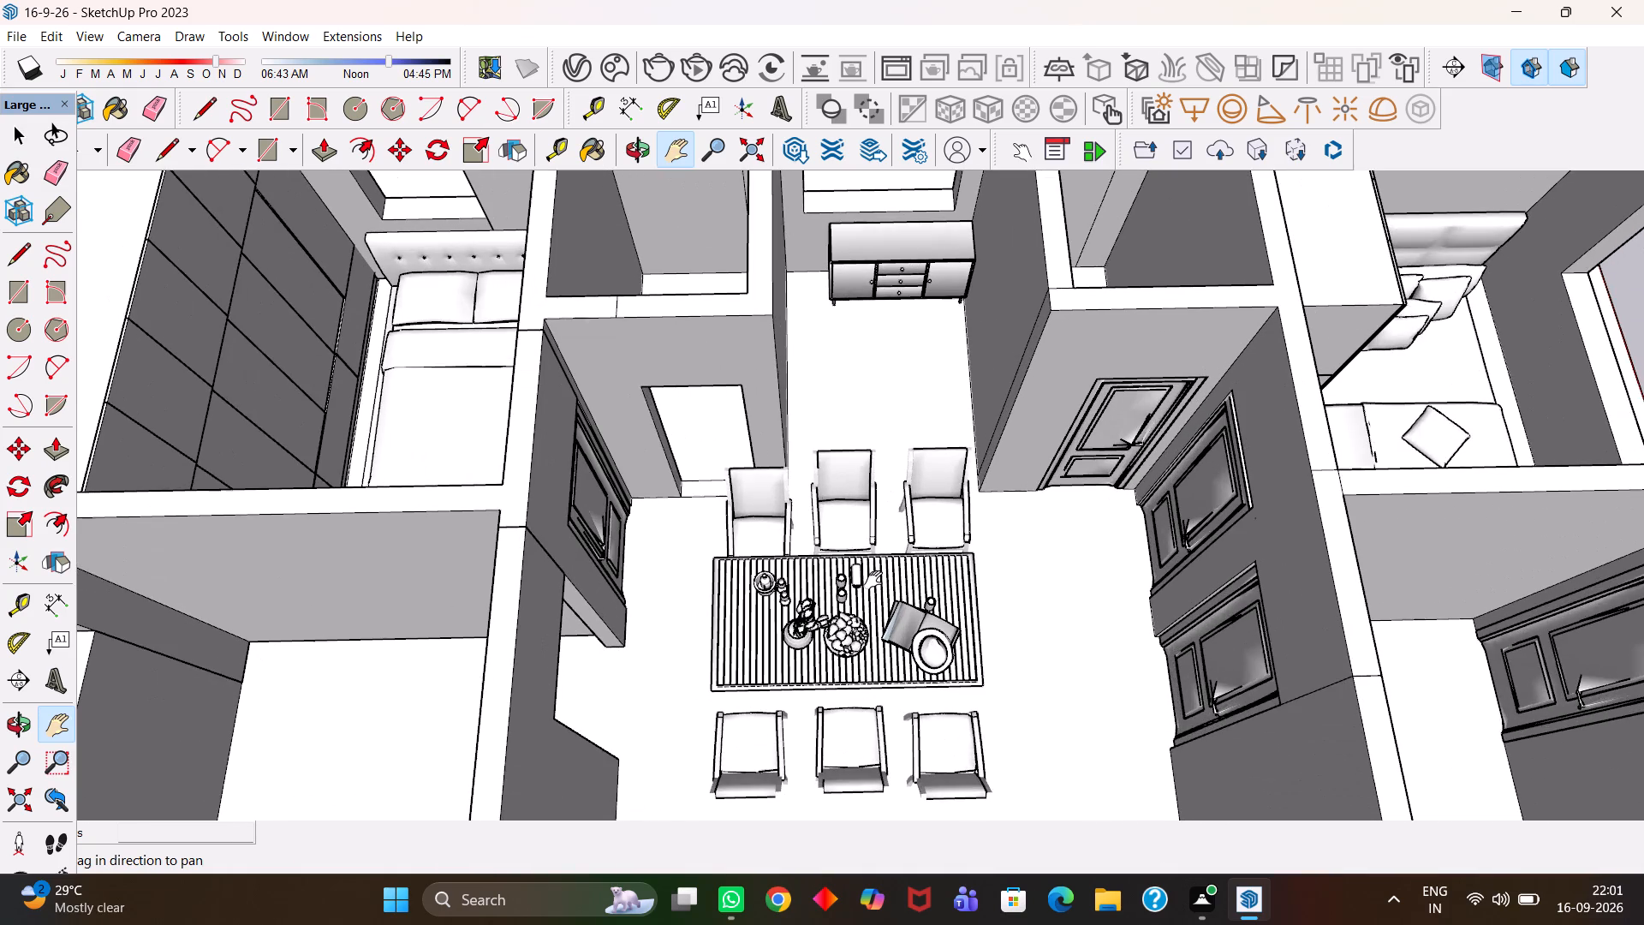
{"action": "key", "text": "h"}
{"action": "left_click_drag", "start_coordinate": [821, 652], "coordinate": [853, 578]}
{"action": "key", "text": "space"}
{"action": "left_click", "coordinate": [842, 582]}
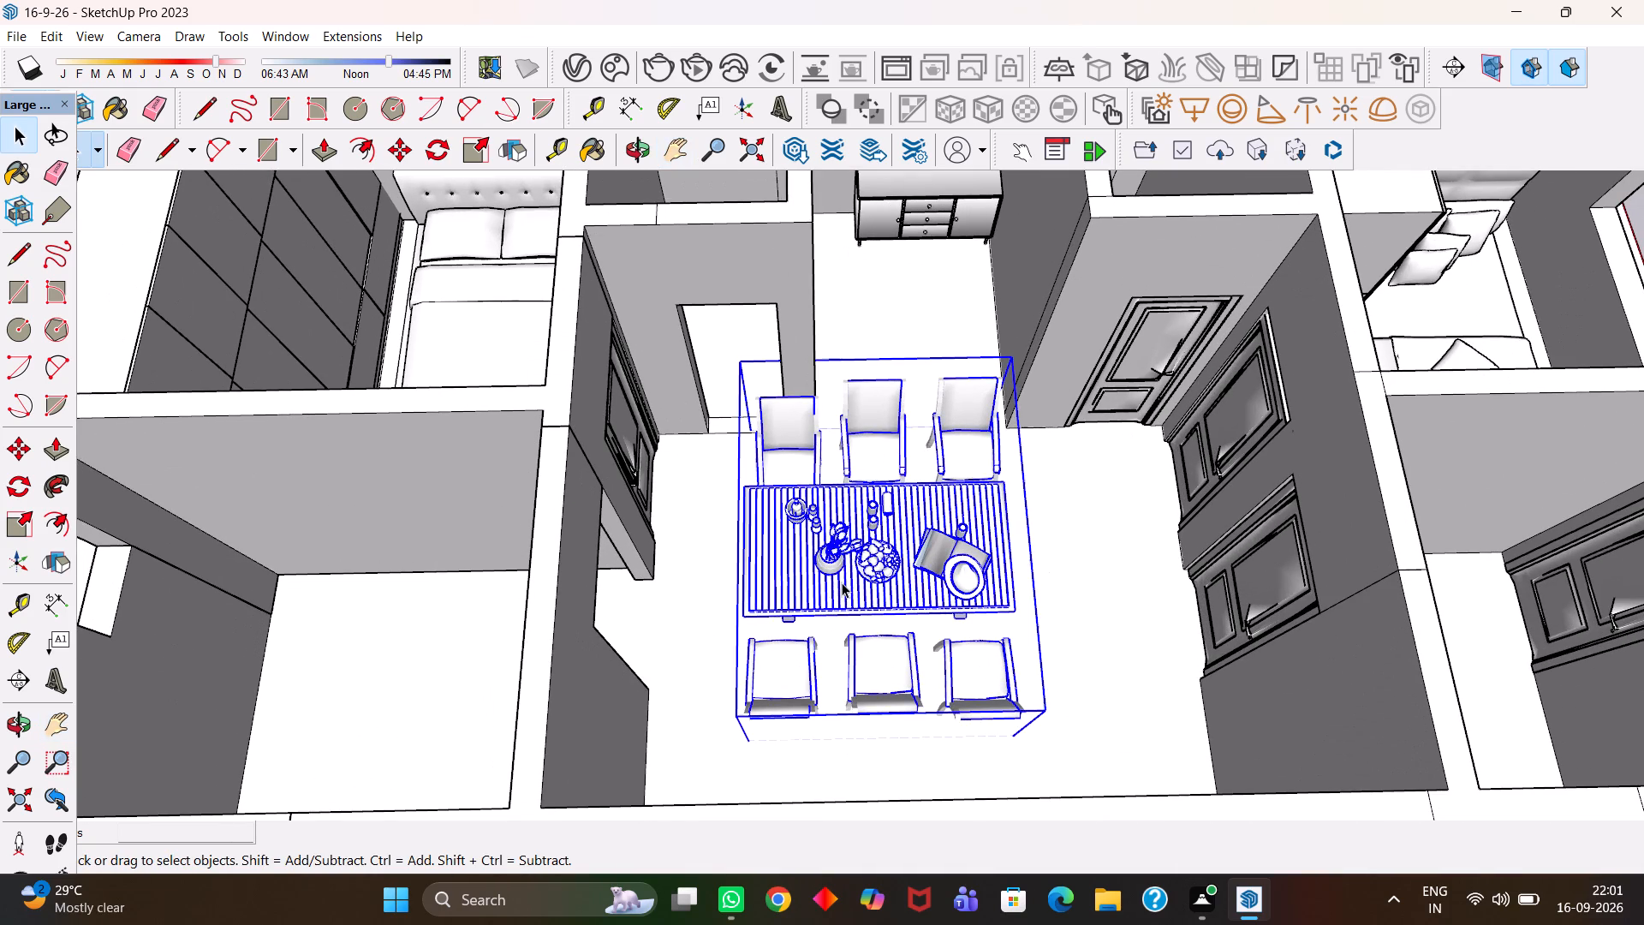
{"action": "key", "text": "m"}
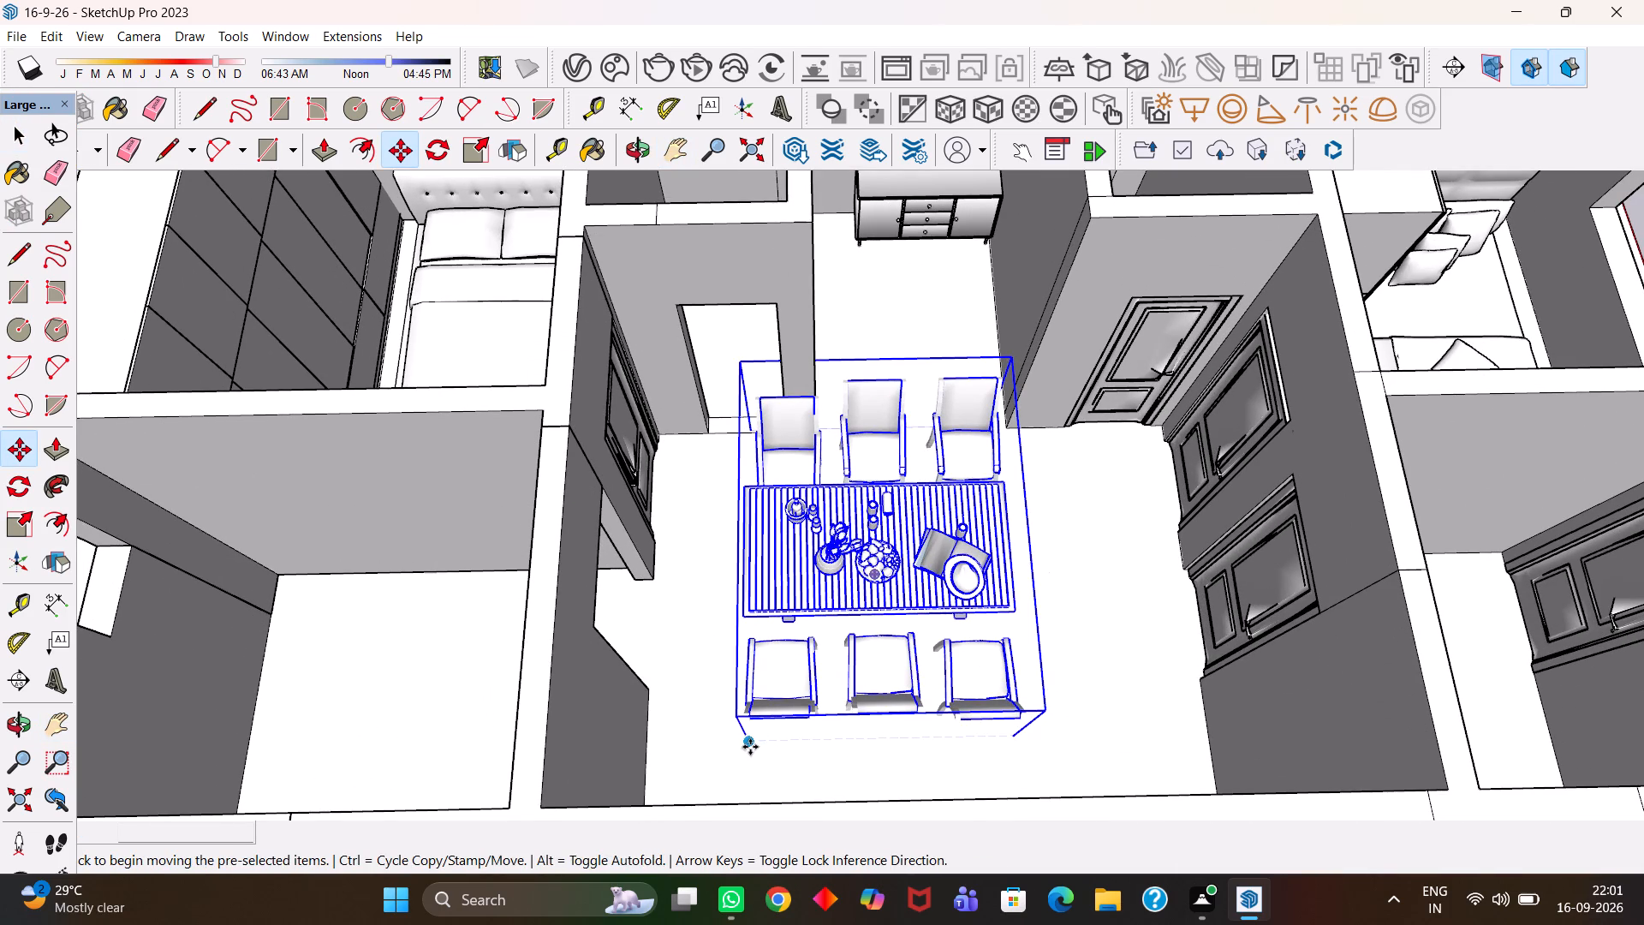
{"action": "left_click", "coordinate": [750, 747]}
{"action": "left_click", "coordinate": [746, 742]}
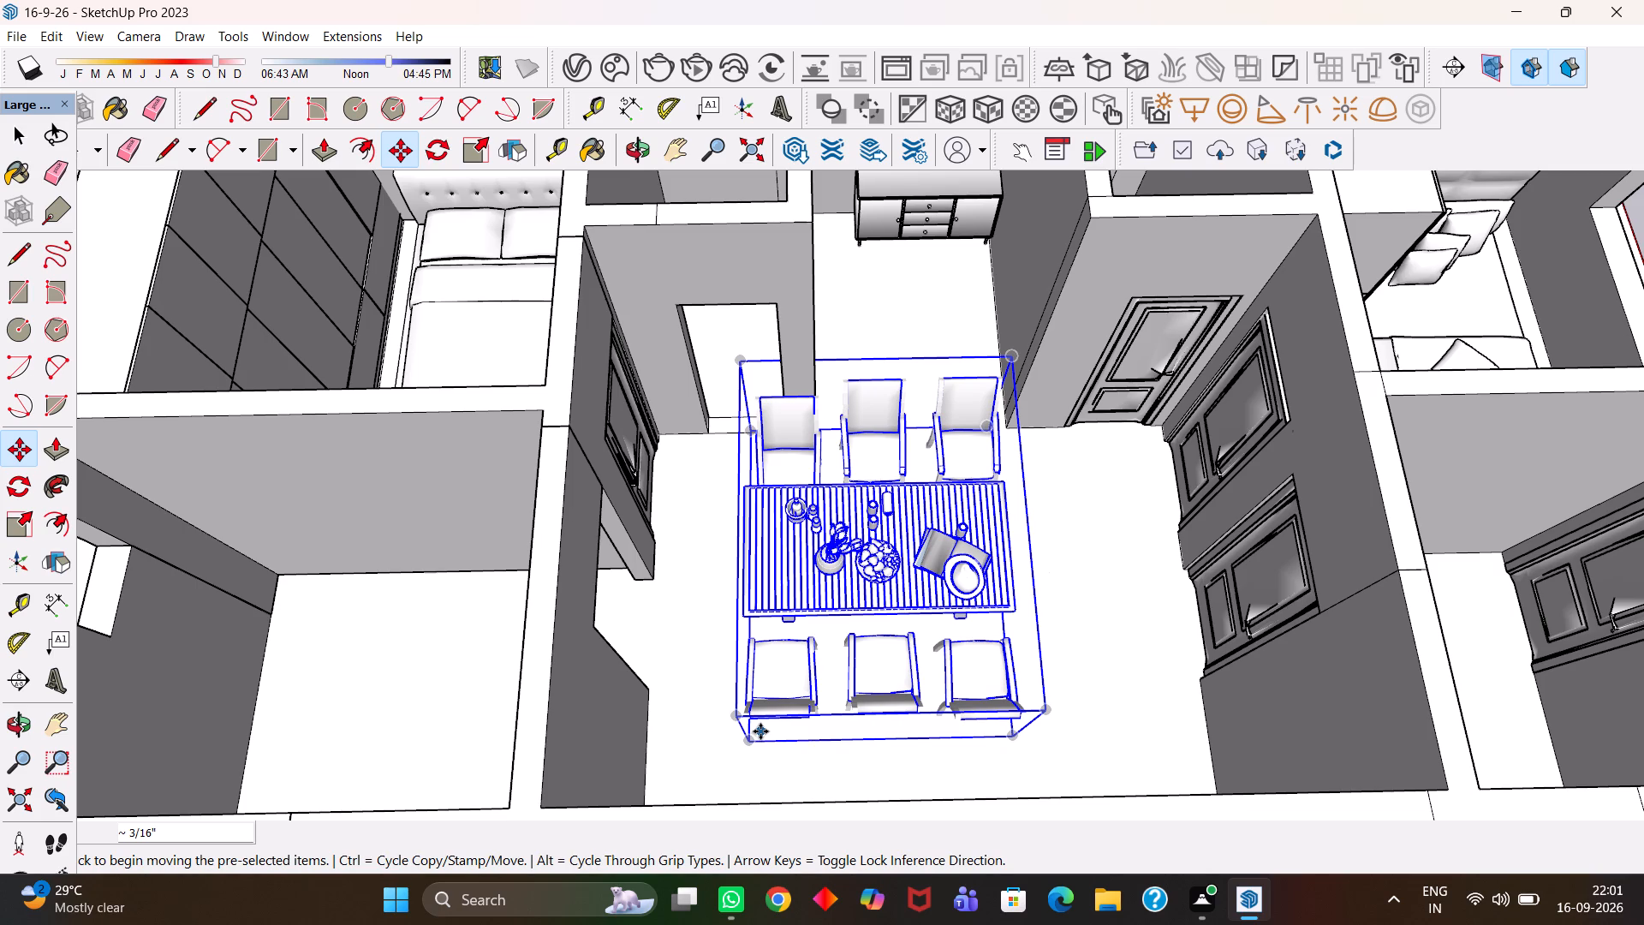
Scale the hall's dining set to about 0.78 along its depth, bringing in the chair row nearest the sideboard.
{"action": "scroll", "coordinate": [761, 755], "scroll_direction": "up", "scroll_amount": 2}
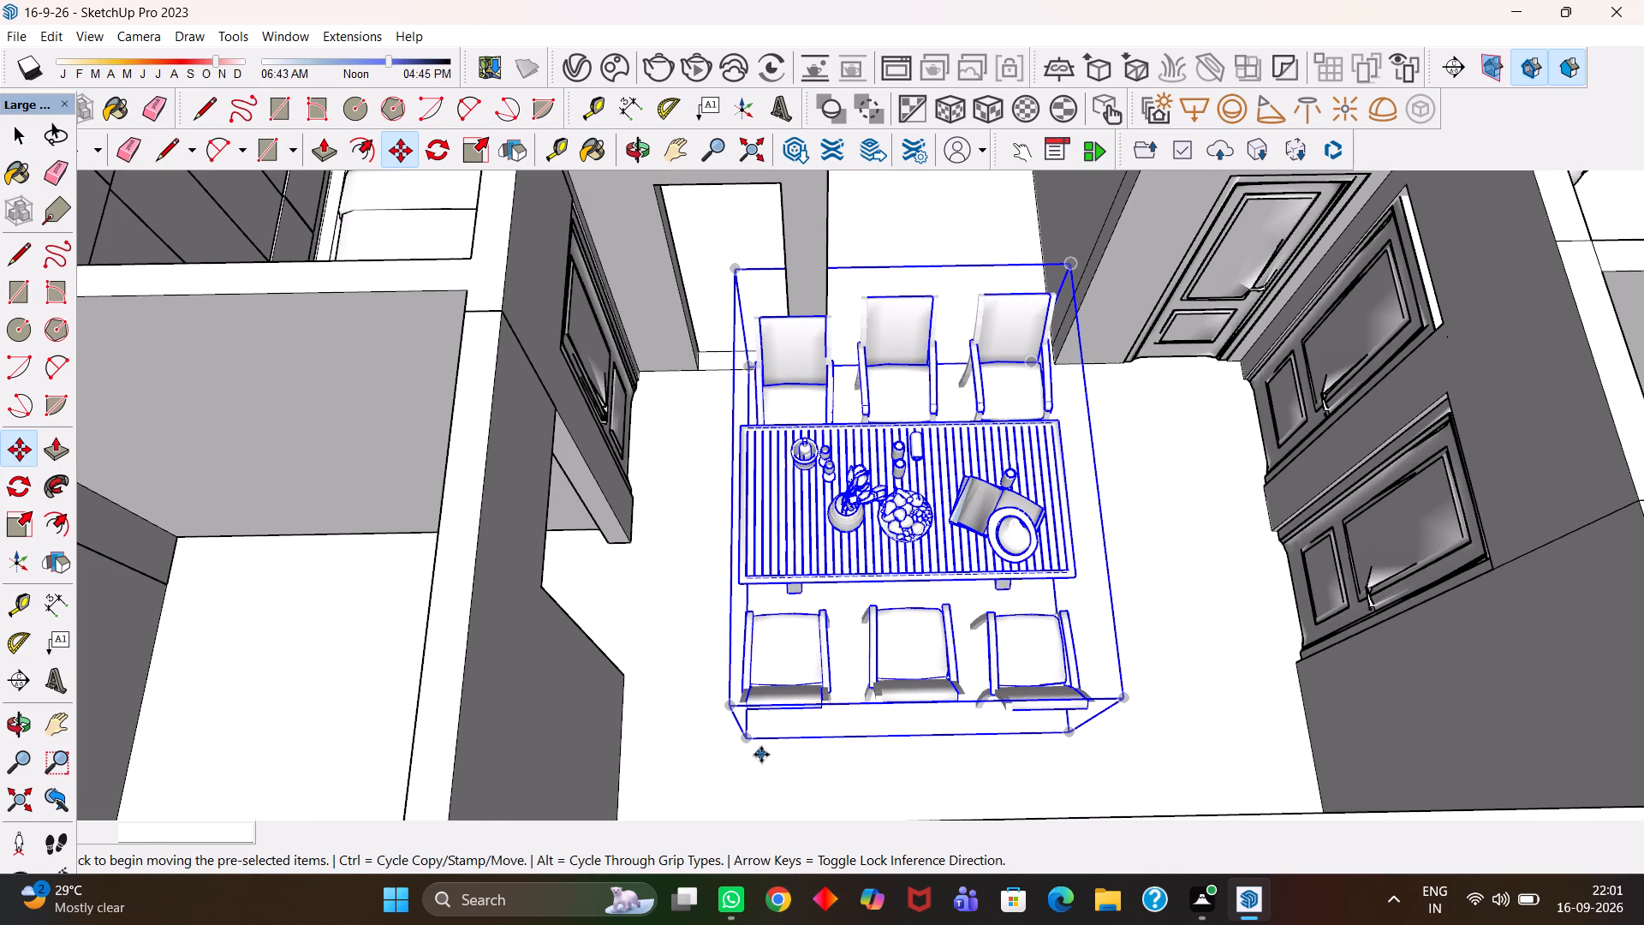
{"action": "key", "text": "h"}
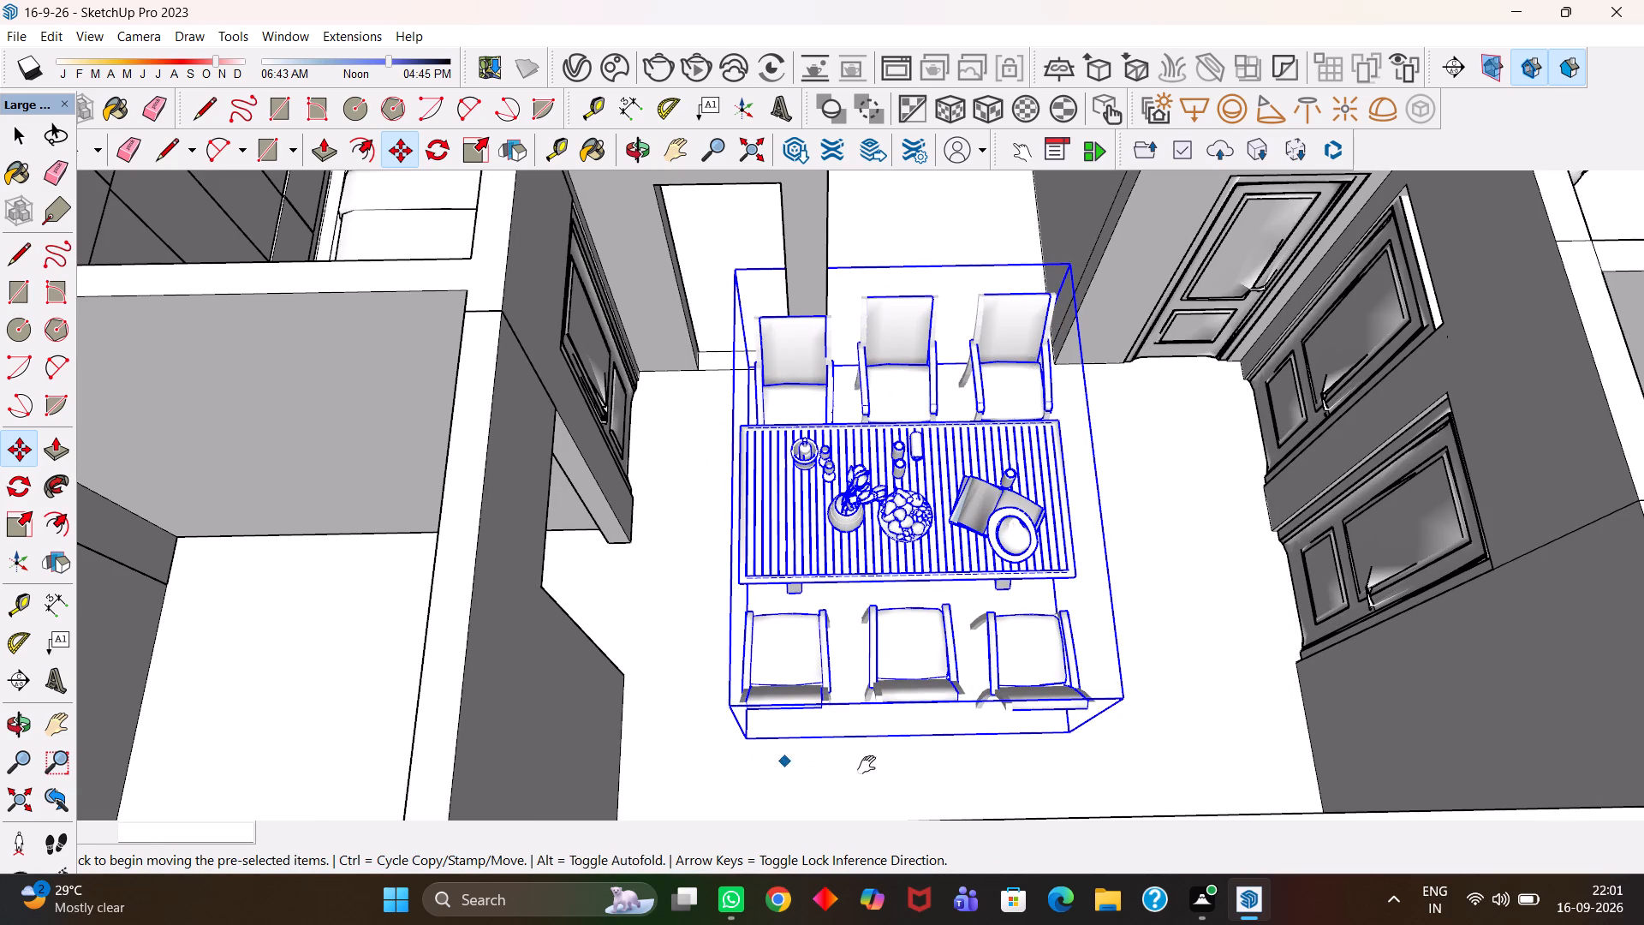
{"action": "left_click_drag", "start_coordinate": [897, 712], "coordinate": [795, 774]}
{"action": "scroll", "coordinate": [807, 745], "scroll_direction": "down", "scroll_amount": 4}
{"action": "scroll", "coordinate": [719, 685], "scroll_direction": "up", "scroll_amount": 4}
{"action": "scroll", "coordinate": [719, 685], "scroll_direction": "down", "scroll_amount": 3}
{"action": "key", "text": "h"}
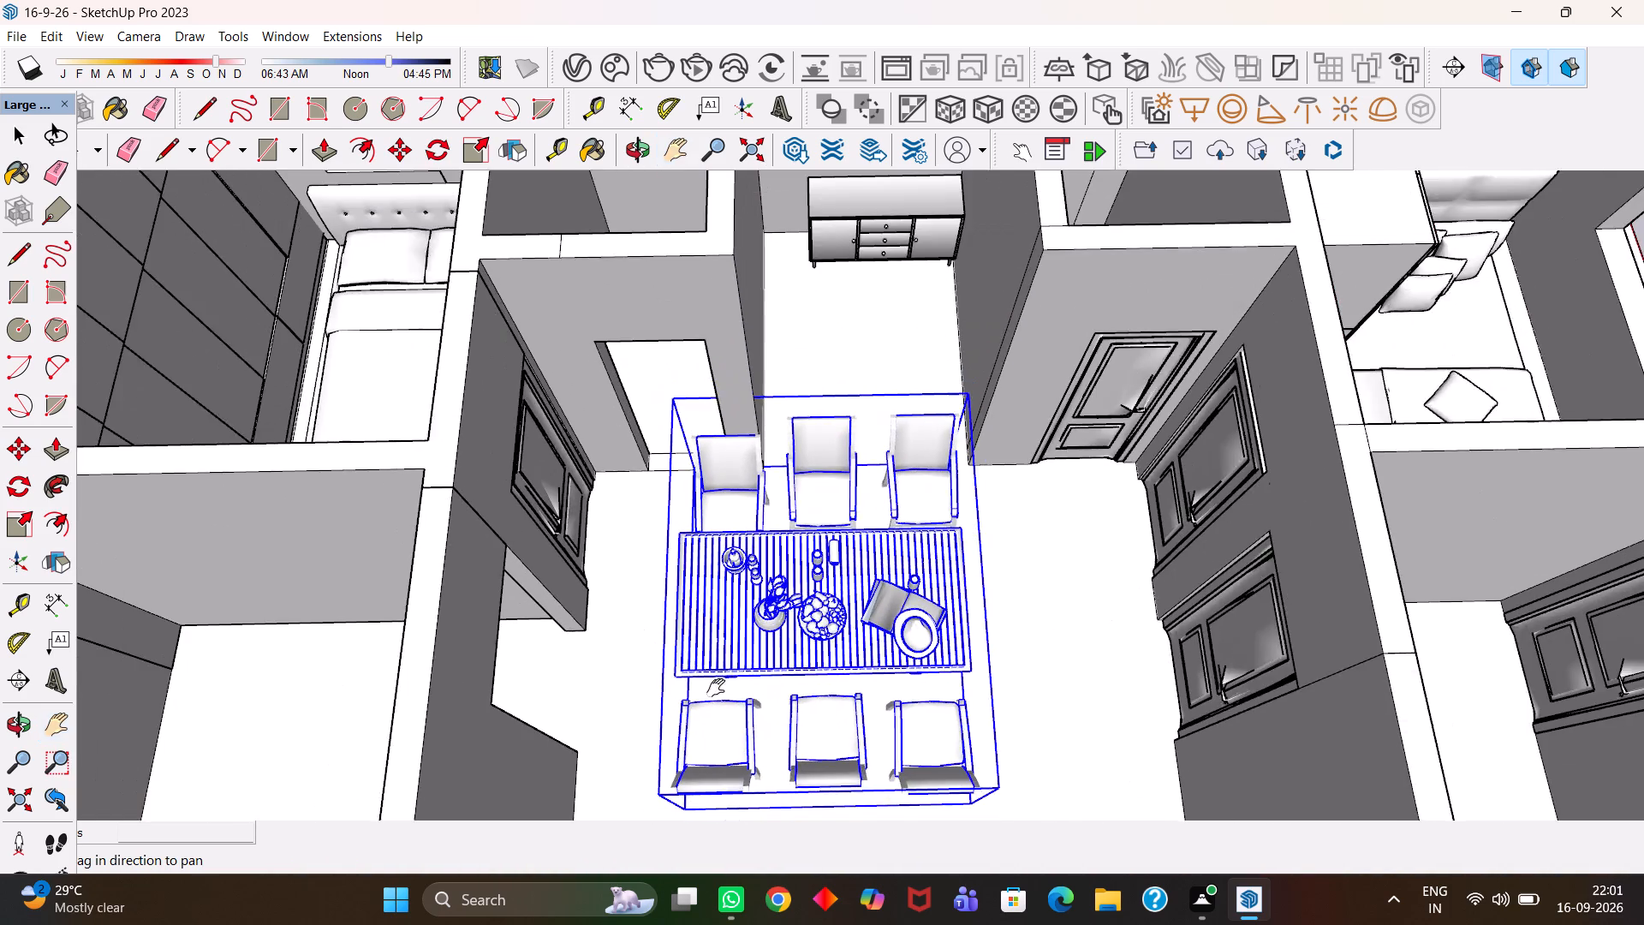
{"action": "left_click_drag", "start_coordinate": [706, 689], "coordinate": [808, 692]}
{"action": "scroll", "coordinate": [807, 716], "scroll_direction": "up", "scroll_amount": 4}
{"action": "middle_click_drag", "start_coordinate": [807, 739], "coordinate": [1207, 661], "text": "alt"}
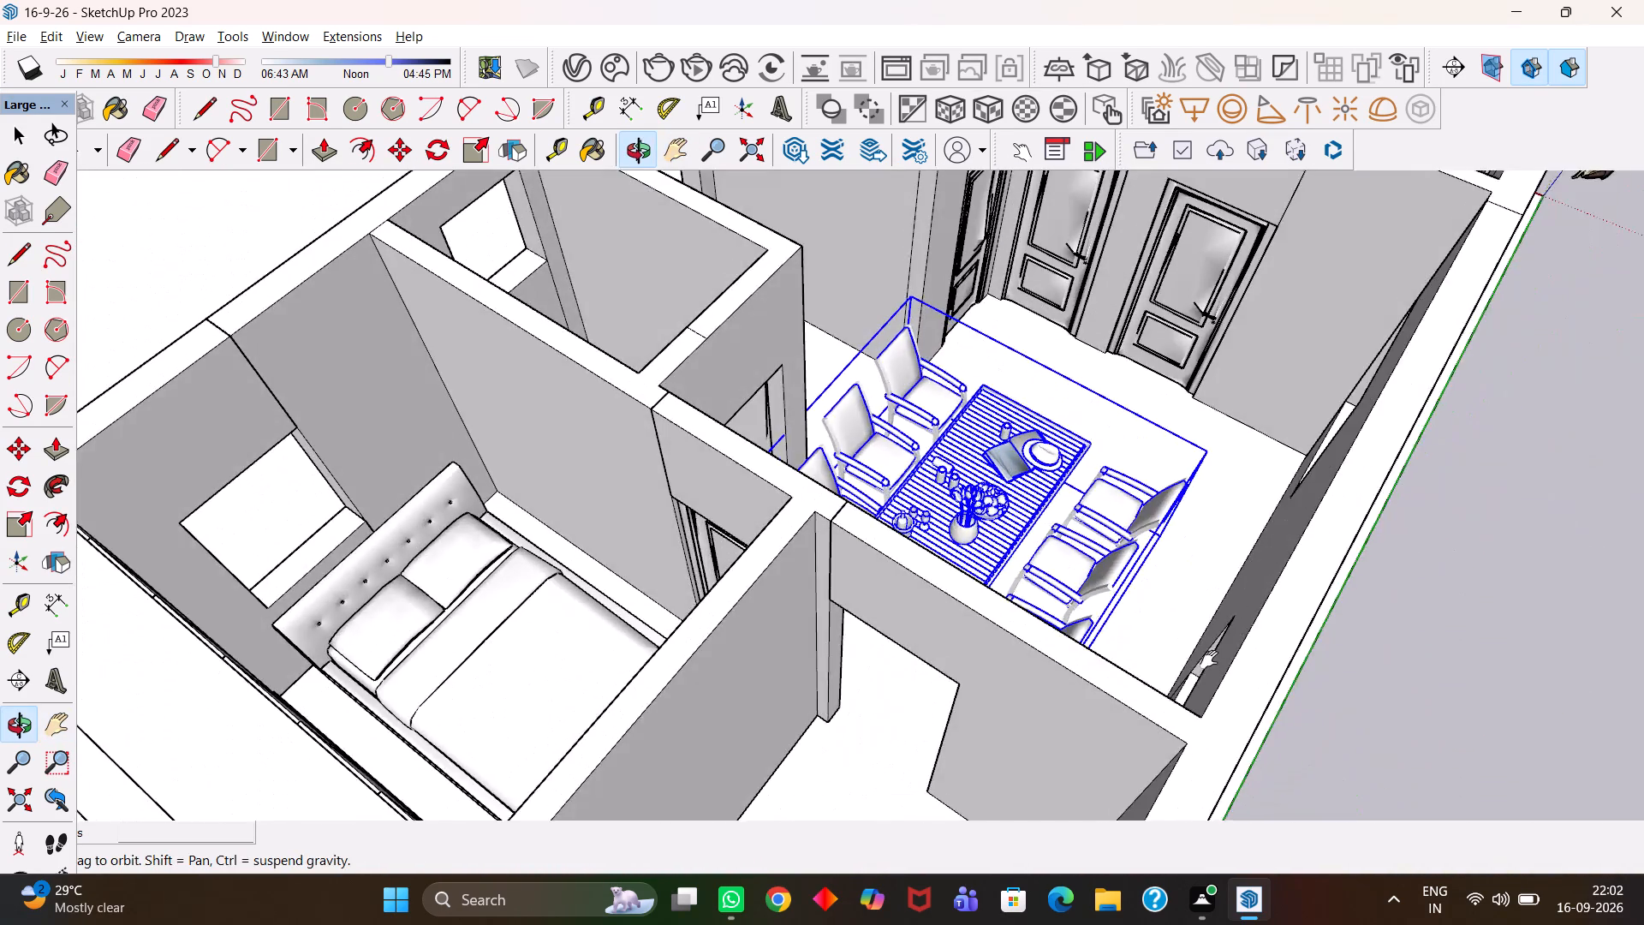
{"action": "scroll", "coordinate": [1051, 531], "scroll_direction": "up", "scroll_amount": 3, "text": "alt"}
{"action": "left_click_drag", "start_coordinate": [1036, 530], "coordinate": [799, 582]}
{"action": "scroll", "coordinate": [815, 564], "scroll_direction": "up", "scroll_amount": 5}
{"action": "scroll", "coordinate": [858, 570], "scroll_direction": "up", "scroll_amount": 1, "text": "alt"}
{"action": "middle_click_drag", "start_coordinate": [768, 611], "coordinate": [729, 614], "text": "alt"}
{"action": "scroll", "coordinate": [735, 613], "scroll_direction": "up", "scroll_amount": 4, "text": "alt"}
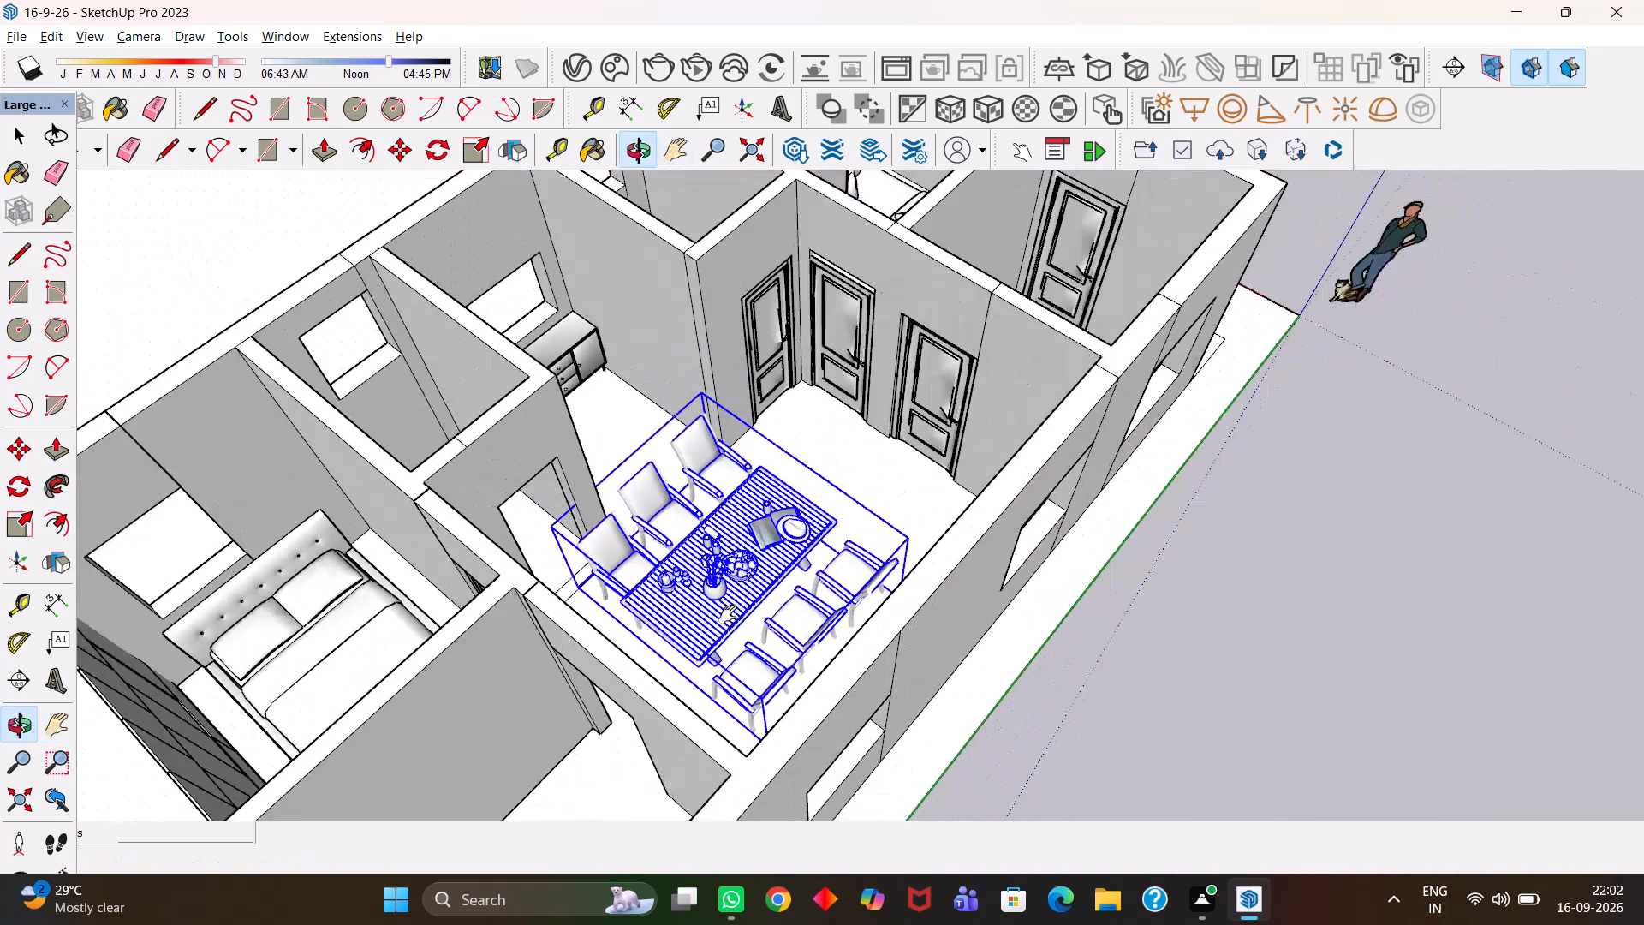
{"action": "scroll", "coordinate": [739, 603], "scroll_direction": "up", "scroll_amount": 6}
{"action": "left_click_drag", "start_coordinate": [722, 594], "coordinate": [759, 577]}
{"action": "scroll", "coordinate": [763, 575], "scroll_direction": "down", "scroll_amount": 3}
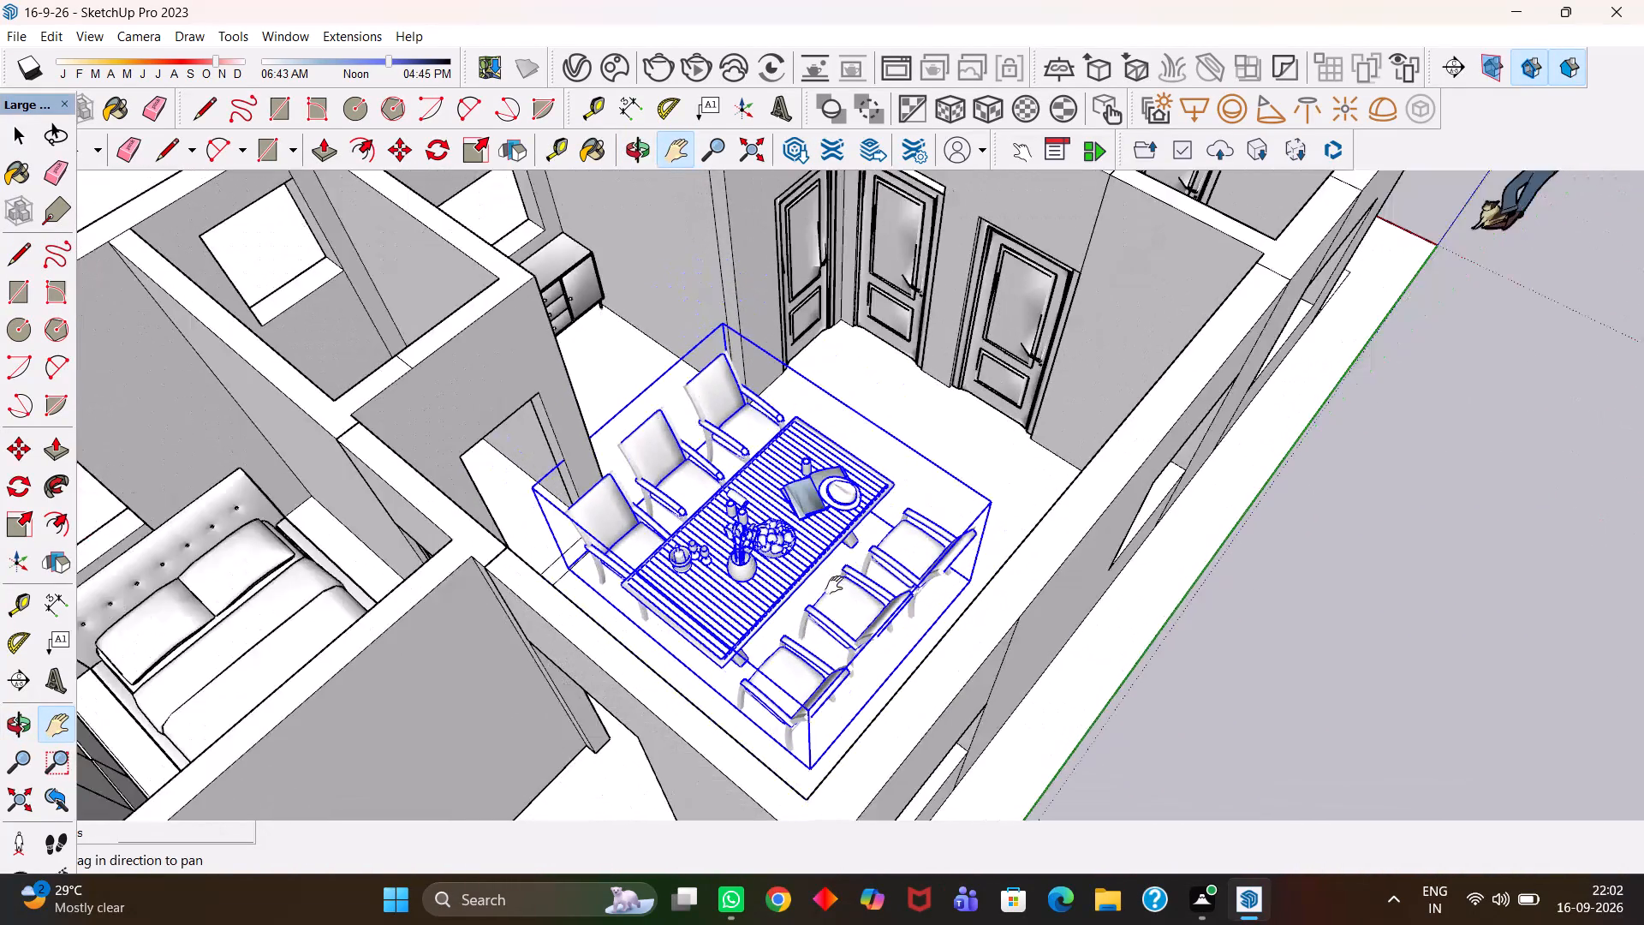
{"action": "scroll", "coordinate": [835, 590], "scroll_direction": "up", "scroll_amount": 2}
{"action": "scroll", "coordinate": [835, 590], "scroll_direction": "down", "scroll_amount": 1}
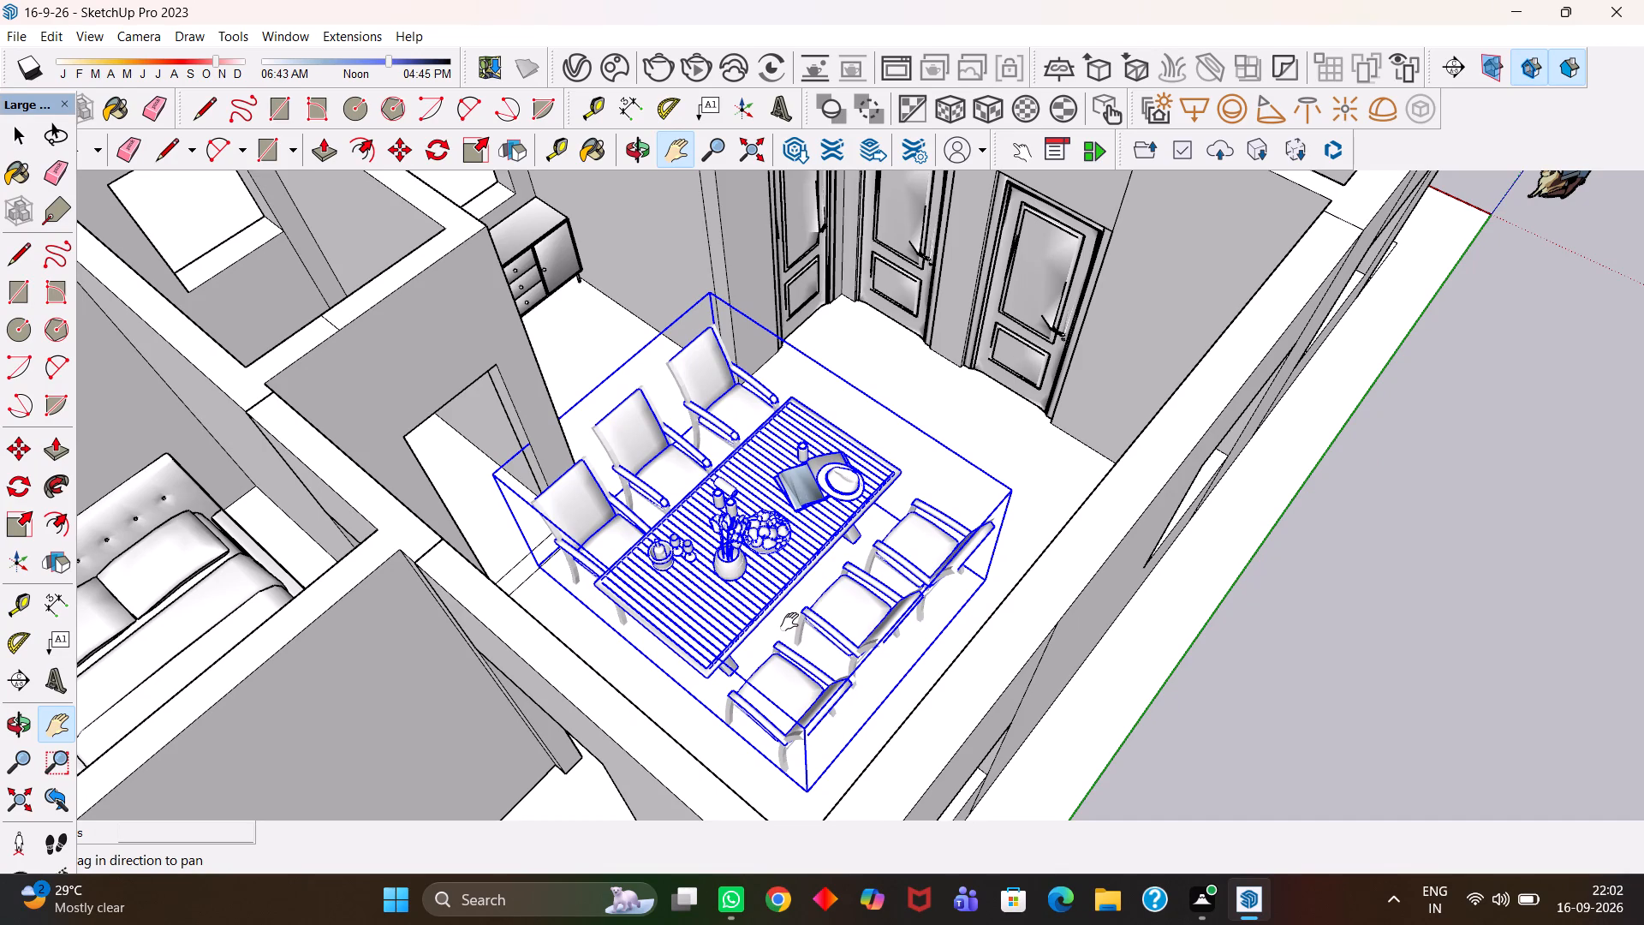
{"action": "scroll", "coordinate": [793, 624], "scroll_direction": "up", "scroll_amount": 2}
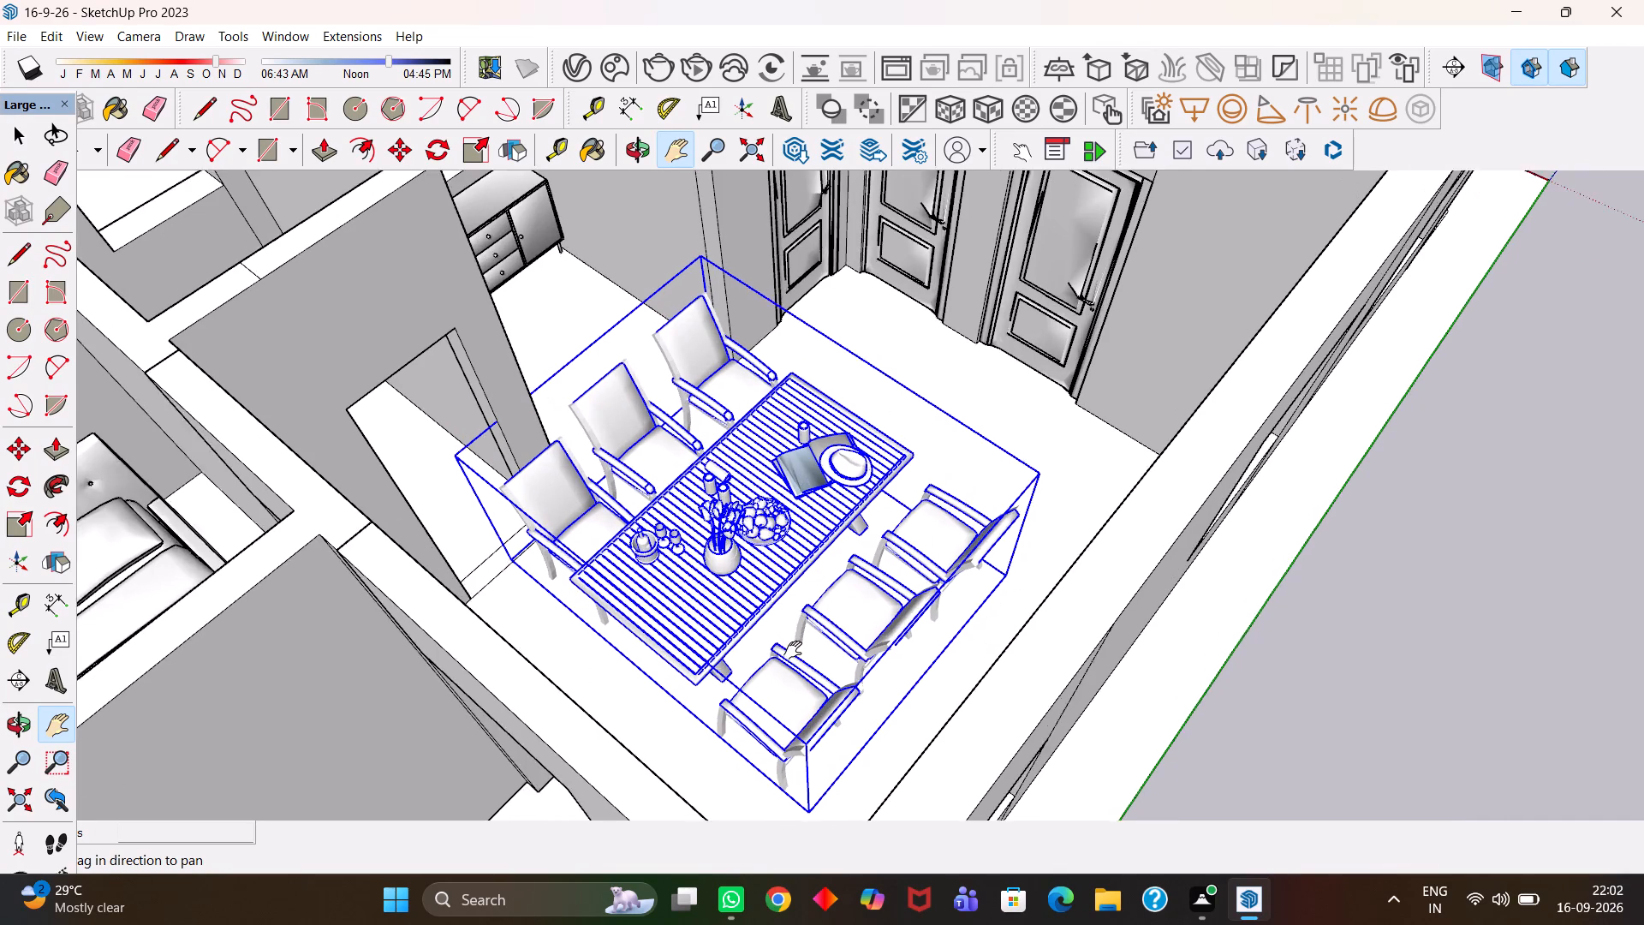
{"action": "scroll", "coordinate": [793, 653], "scroll_direction": "up", "scroll_amount": 1}
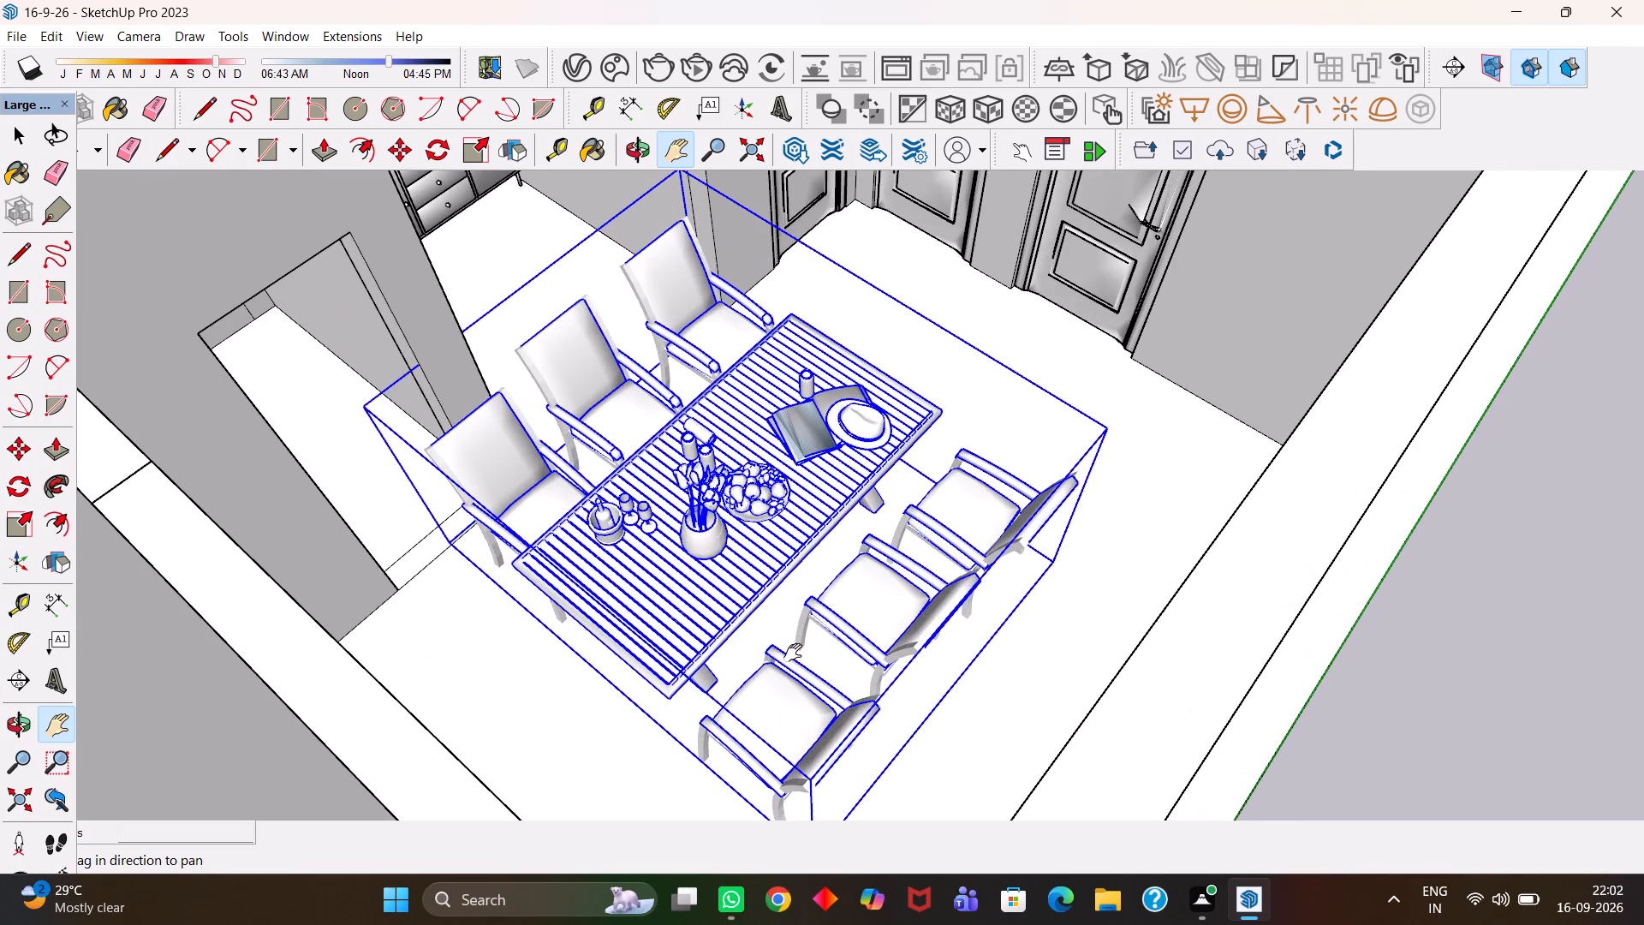
{"action": "scroll", "coordinate": [793, 653], "scroll_direction": "up", "scroll_amount": 2}
{"action": "key", "text": "h"}
{"action": "left_click_drag", "start_coordinate": [784, 641], "coordinate": [889, 665]}
{"action": "scroll", "coordinate": [885, 659], "scroll_direction": "down", "scroll_amount": 4}
{"action": "key", "text": "s"}
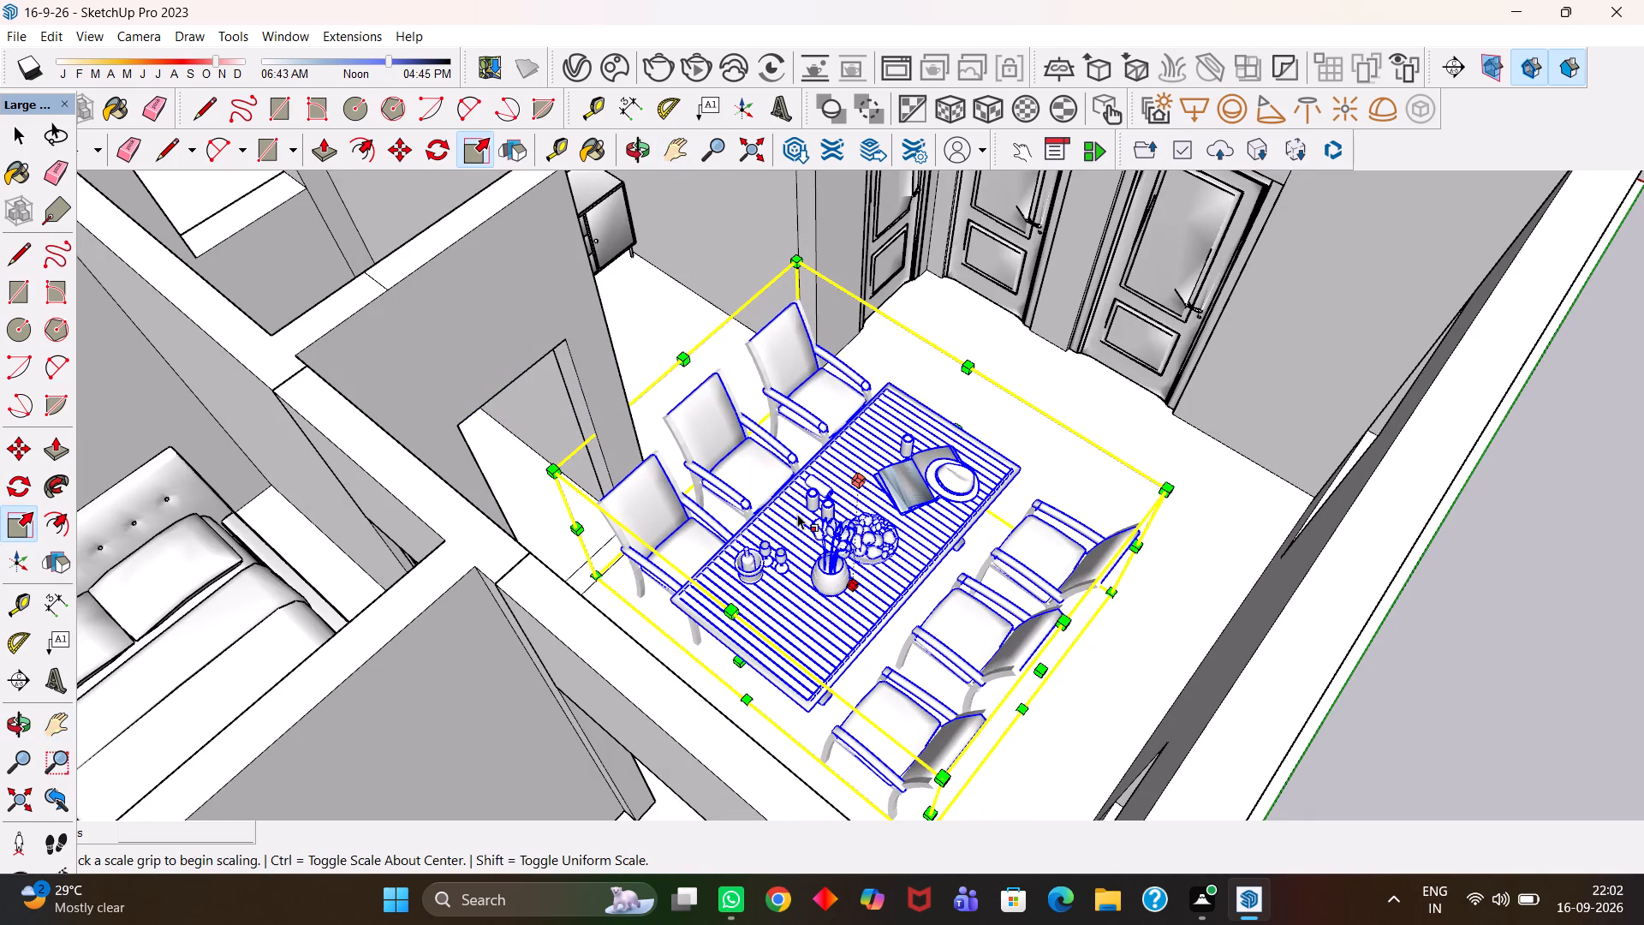
{"action": "double_click", "coordinate": [692, 426]}
{"action": "left_click", "coordinate": [748, 487]}
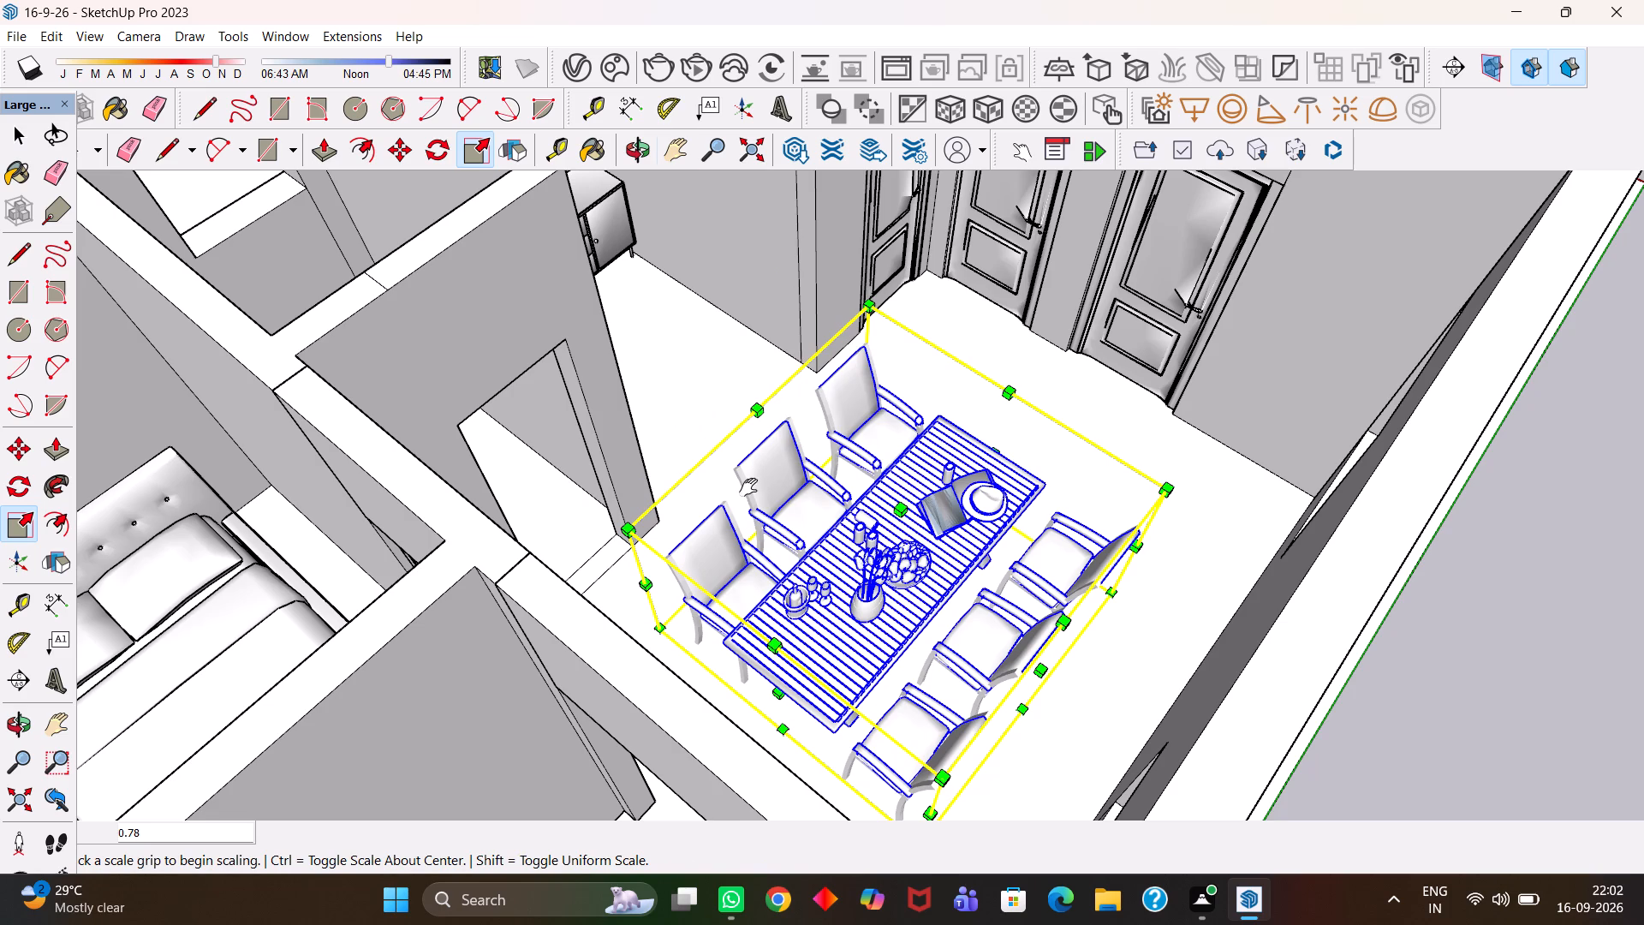
Examine the dining set's size and clearance to the walls and doors of the central hall from several angles.
{"action": "key", "text": "h"}
{"action": "scroll", "coordinate": [749, 488], "scroll_direction": "up", "scroll_amount": 2}
{"action": "left_click_drag", "start_coordinate": [827, 576], "coordinate": [736, 465]}
{"action": "scroll", "coordinate": [735, 468], "scroll_direction": "down", "scroll_amount": 1}
{"action": "scroll", "coordinate": [801, 552], "scroll_direction": "up", "scroll_amount": 3}
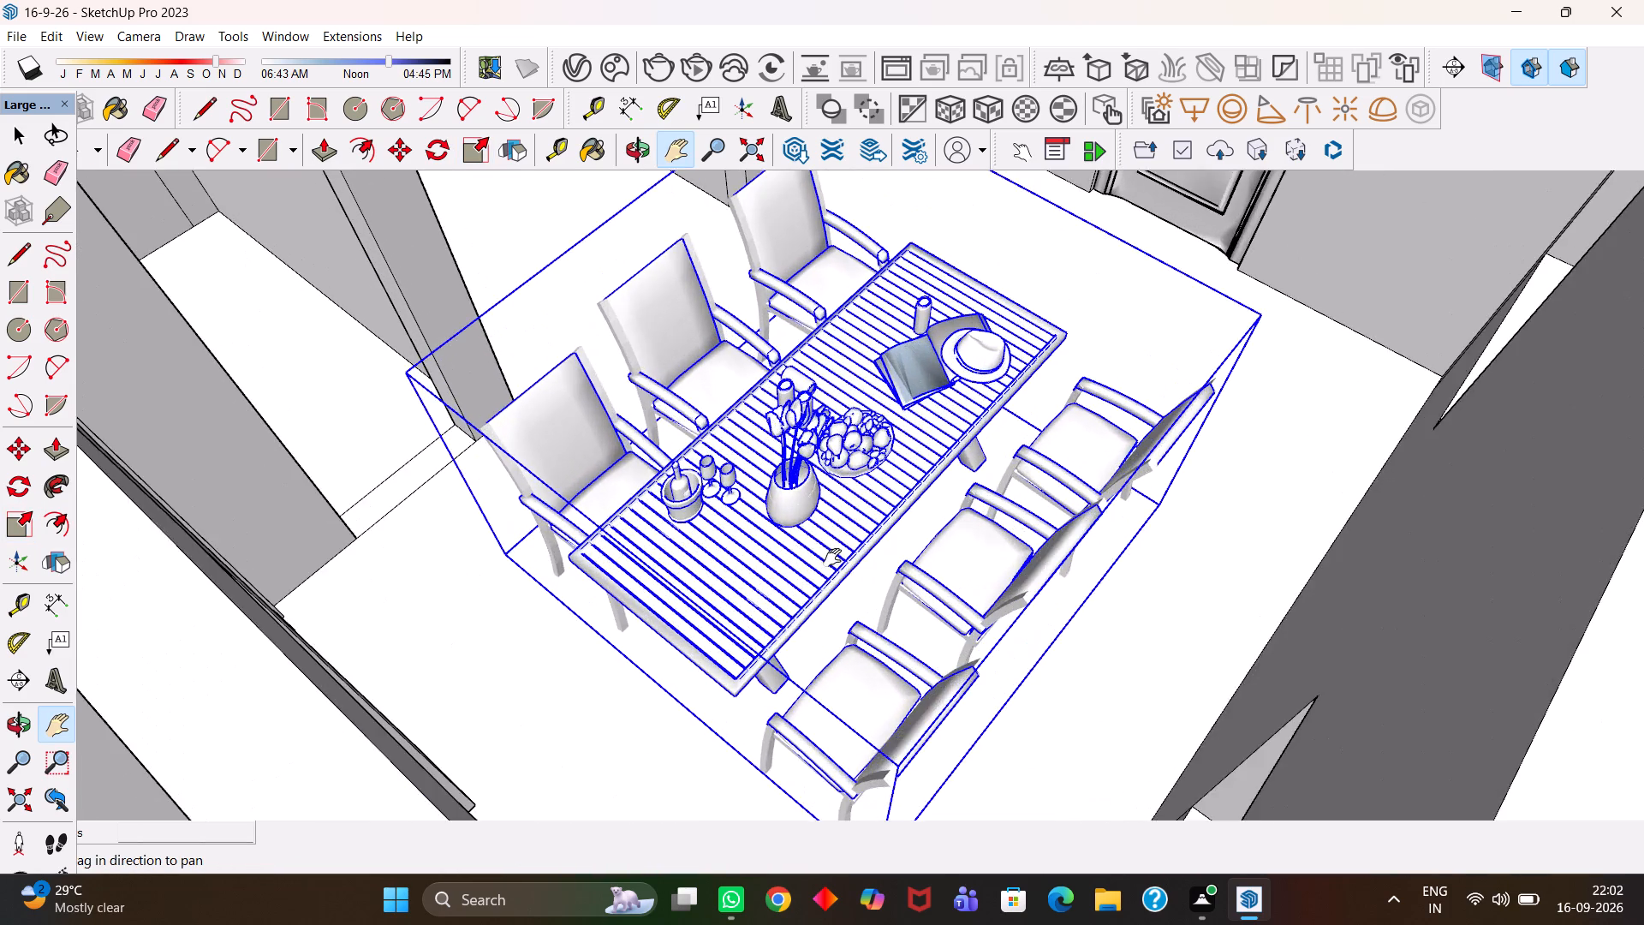
{"action": "scroll", "coordinate": [832, 558], "scroll_direction": "down", "scroll_amount": 3}
{"action": "middle_click_drag", "start_coordinate": [889, 608], "coordinate": [675, 761], "text": "alt"}
{"action": "scroll", "coordinate": [675, 761], "scroll_direction": "up", "scroll_amount": 1, "text": "alt"}
{"action": "scroll", "coordinate": [722, 639], "scroll_direction": "down", "scroll_amount": 2, "text": "alt"}
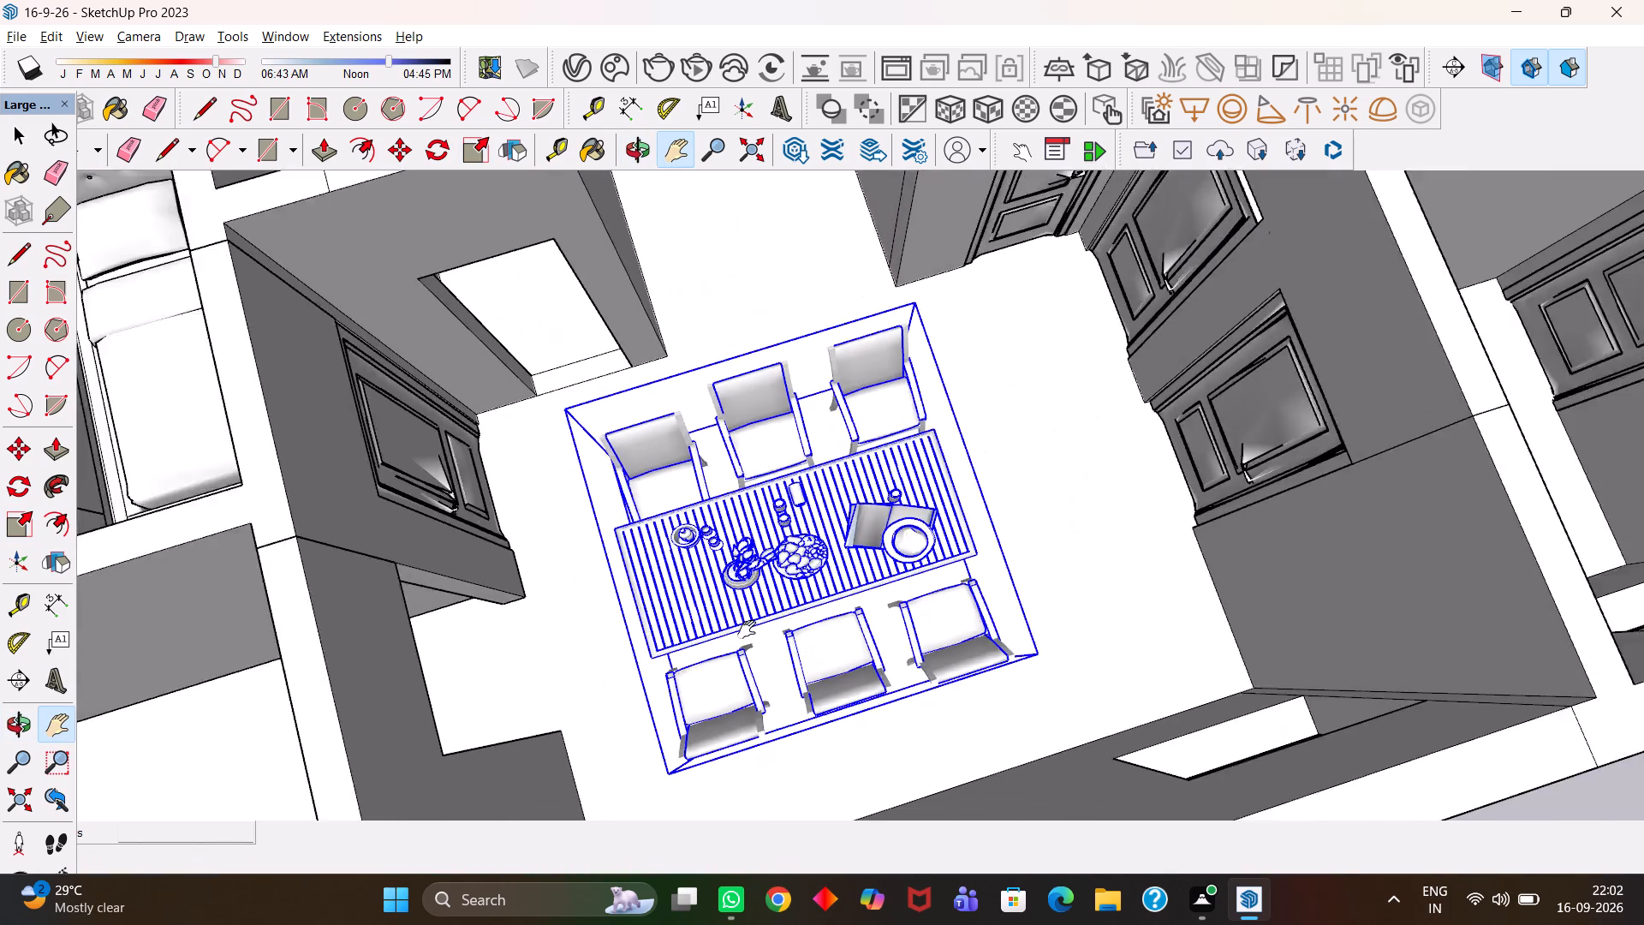
{"action": "scroll", "coordinate": [747, 630], "scroll_direction": "down", "scroll_amount": 5, "text": "alt"}
{"action": "middle_click_drag", "start_coordinate": [837, 588], "coordinate": [783, 576], "text": "alt"}
{"action": "middle_click_drag", "start_coordinate": [750, 571], "coordinate": [742, 570], "text": "alt"}
{"action": "scroll", "coordinate": [736, 569], "scroll_direction": "up", "scroll_amount": 6, "text": "alt"}
{"action": "scroll", "coordinate": [748, 576], "scroll_direction": "up", "scroll_amount": 9}
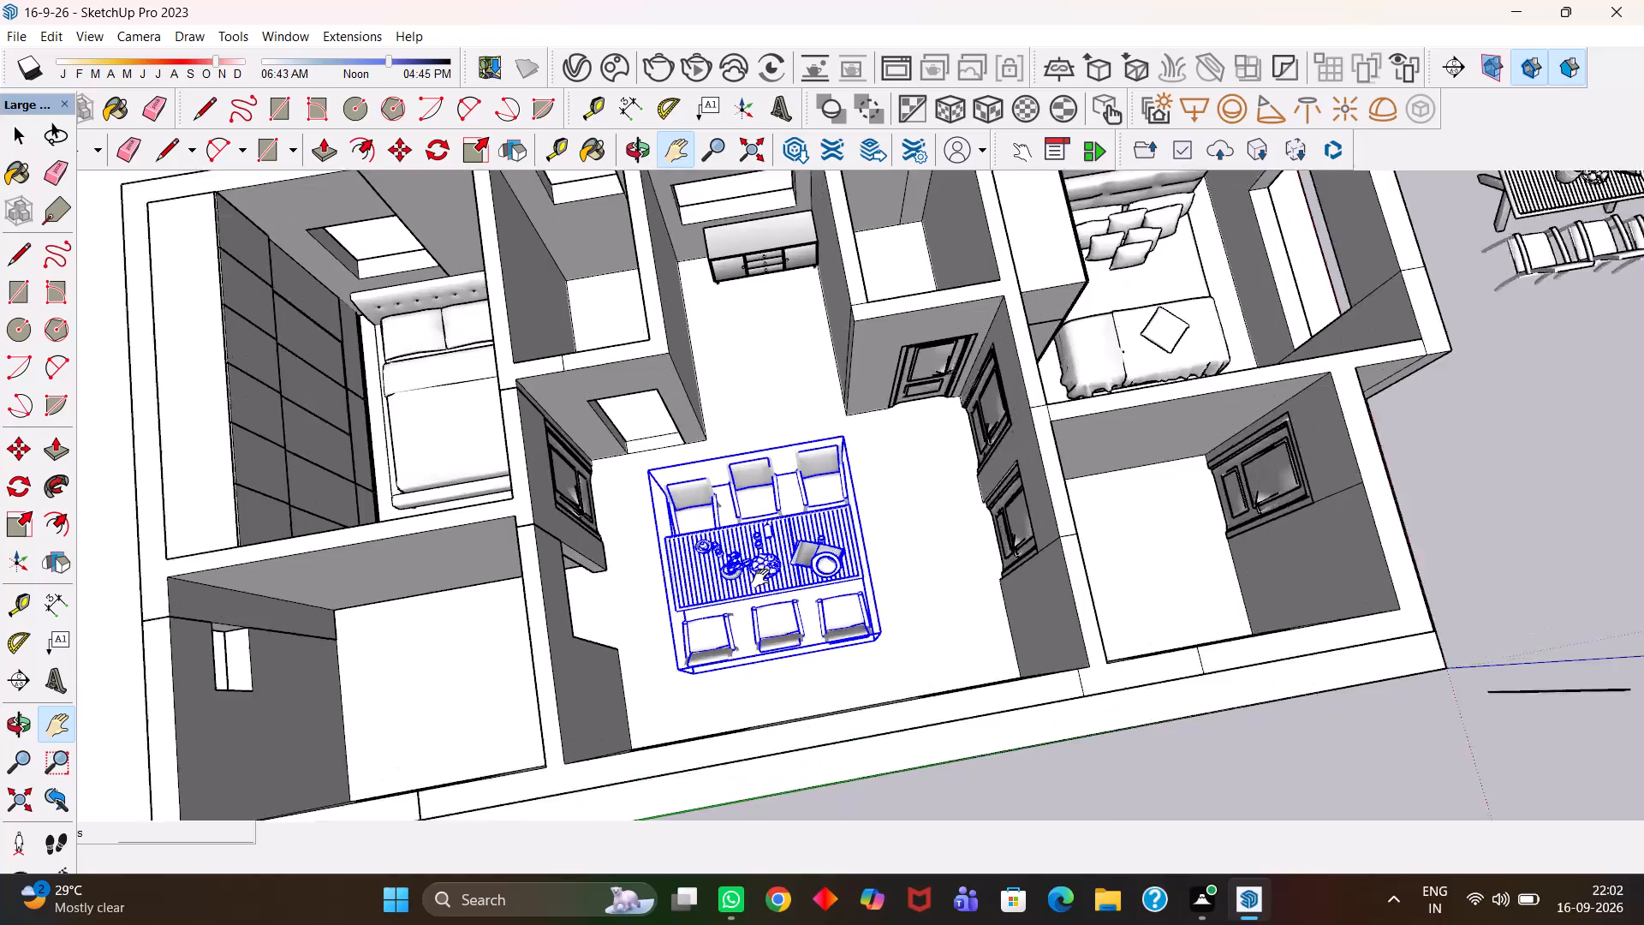
{"action": "scroll", "coordinate": [760, 578], "scroll_direction": "up", "scroll_amount": 3}
{"action": "scroll", "coordinate": [760, 578], "scroll_direction": "down", "scroll_amount": 7}
{"action": "scroll", "coordinate": [809, 588], "scroll_direction": "up", "scroll_amount": 3, "text": "alt"}
{"action": "middle_click_drag", "start_coordinate": [836, 618], "coordinate": [713, 587], "text": "alt"}
{"action": "scroll", "coordinate": [713, 587], "scroll_direction": "up", "scroll_amount": 4, "text": "alt"}
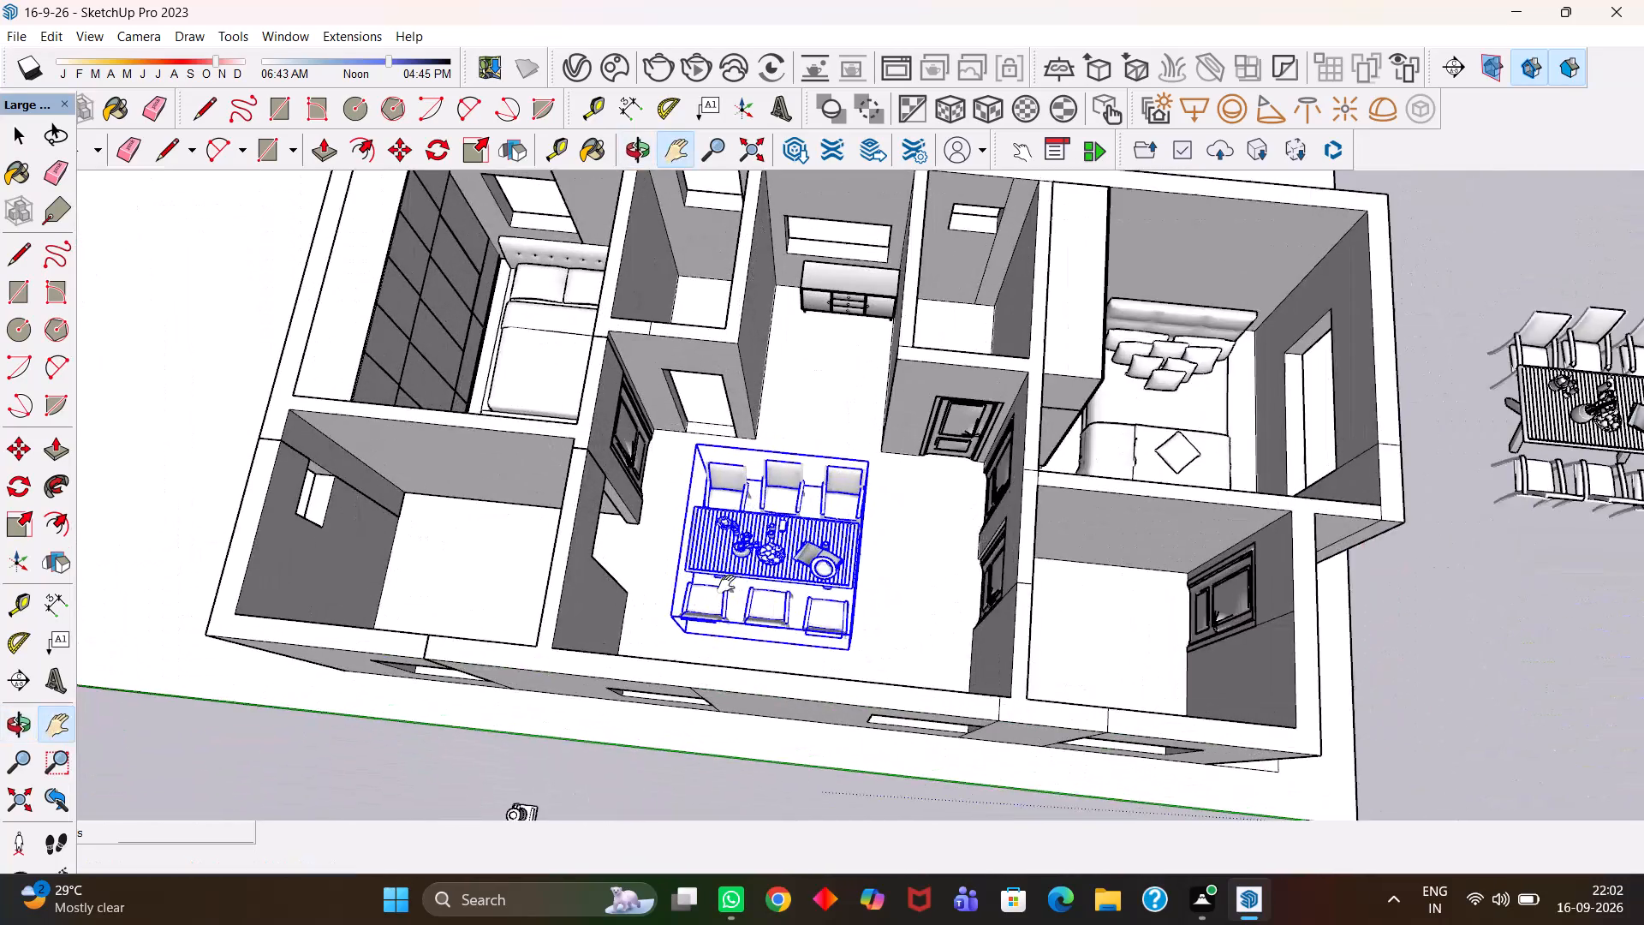
{"action": "scroll", "coordinate": [729, 572], "scroll_direction": "up", "scroll_amount": 4}
{"action": "scroll", "coordinate": [733, 578], "scroll_direction": "down", "scroll_amount": 4}
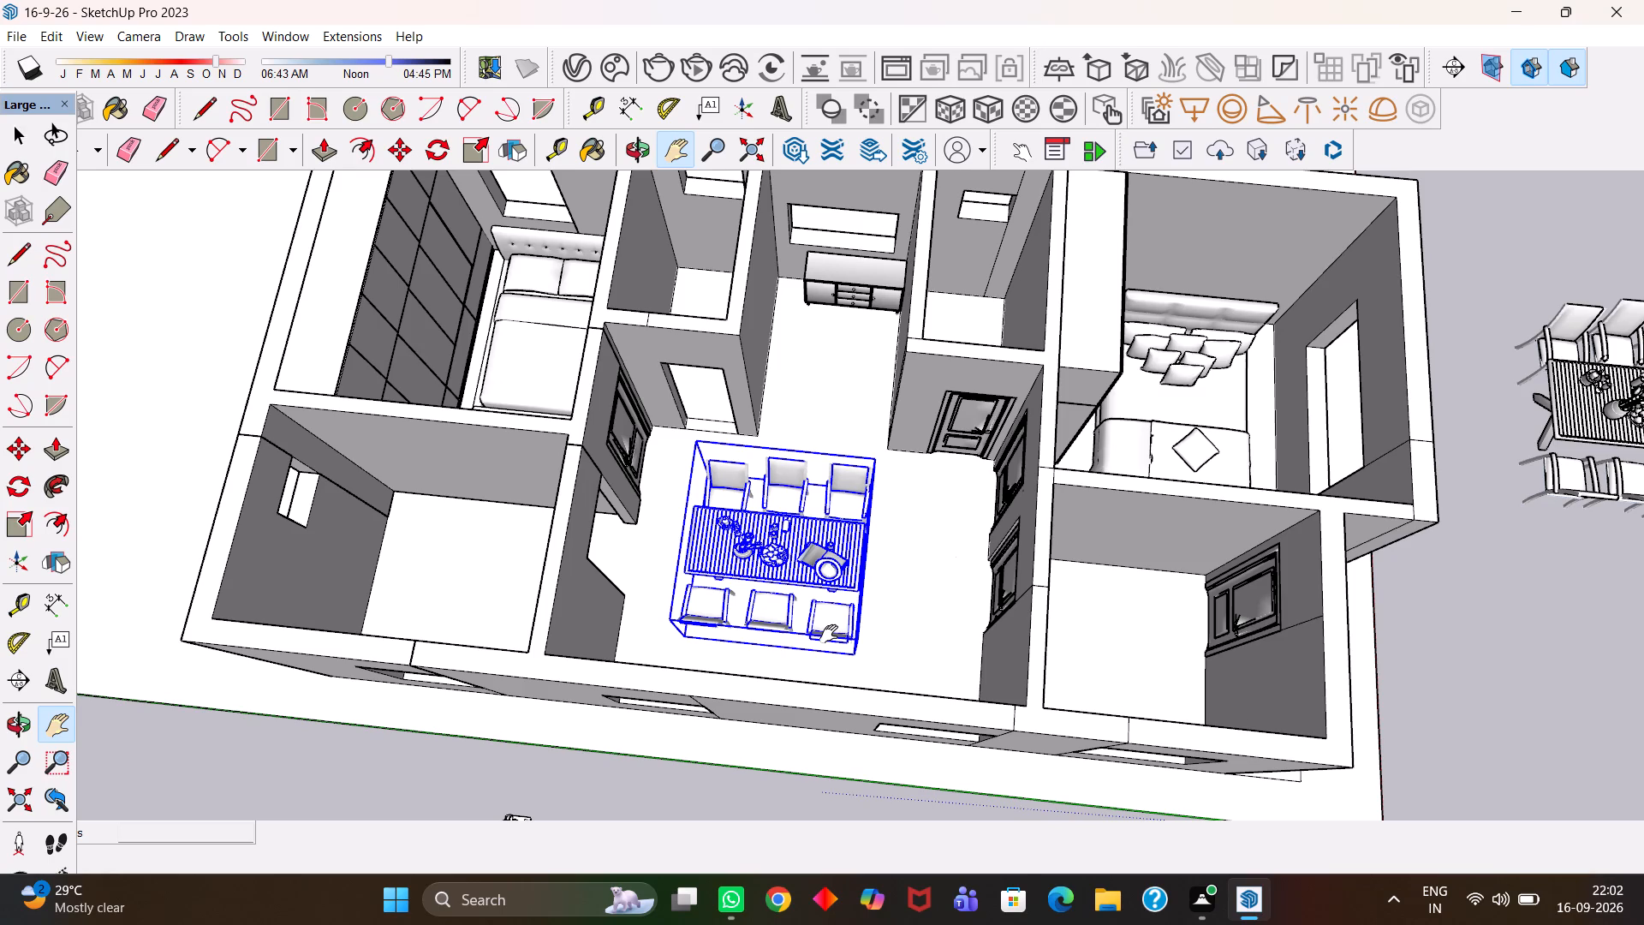
{"action": "scroll", "coordinate": [950, 611], "scroll_direction": "down", "scroll_amount": 4}
{"action": "scroll", "coordinate": [861, 585], "scroll_direction": "up", "scroll_amount": 1}
{"action": "scroll", "coordinate": [861, 590], "scroll_direction": "down", "scroll_amount": 6}
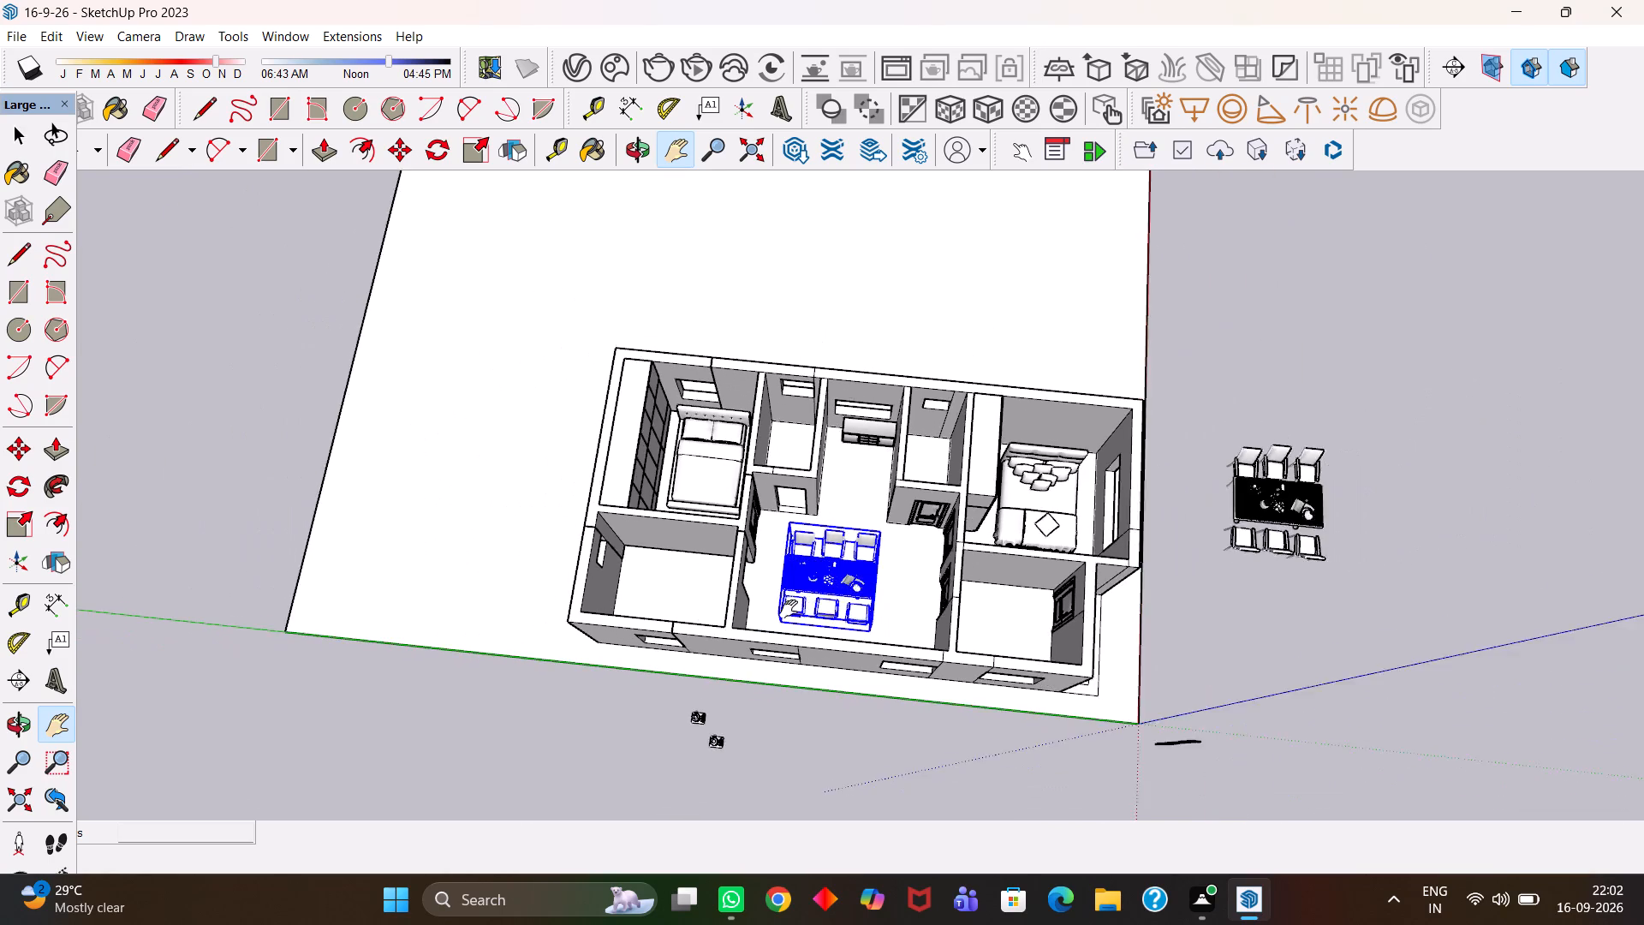
{"action": "scroll", "coordinate": [979, 690], "scroll_direction": "up", "scroll_amount": 1}
Deselect the dining set and save the model.
{"action": "key", "text": "space"}
{"action": "double_click", "coordinate": [1224, 630]}
{"action": "scroll", "coordinate": [798, 652], "scroll_direction": "up", "scroll_amount": 7}
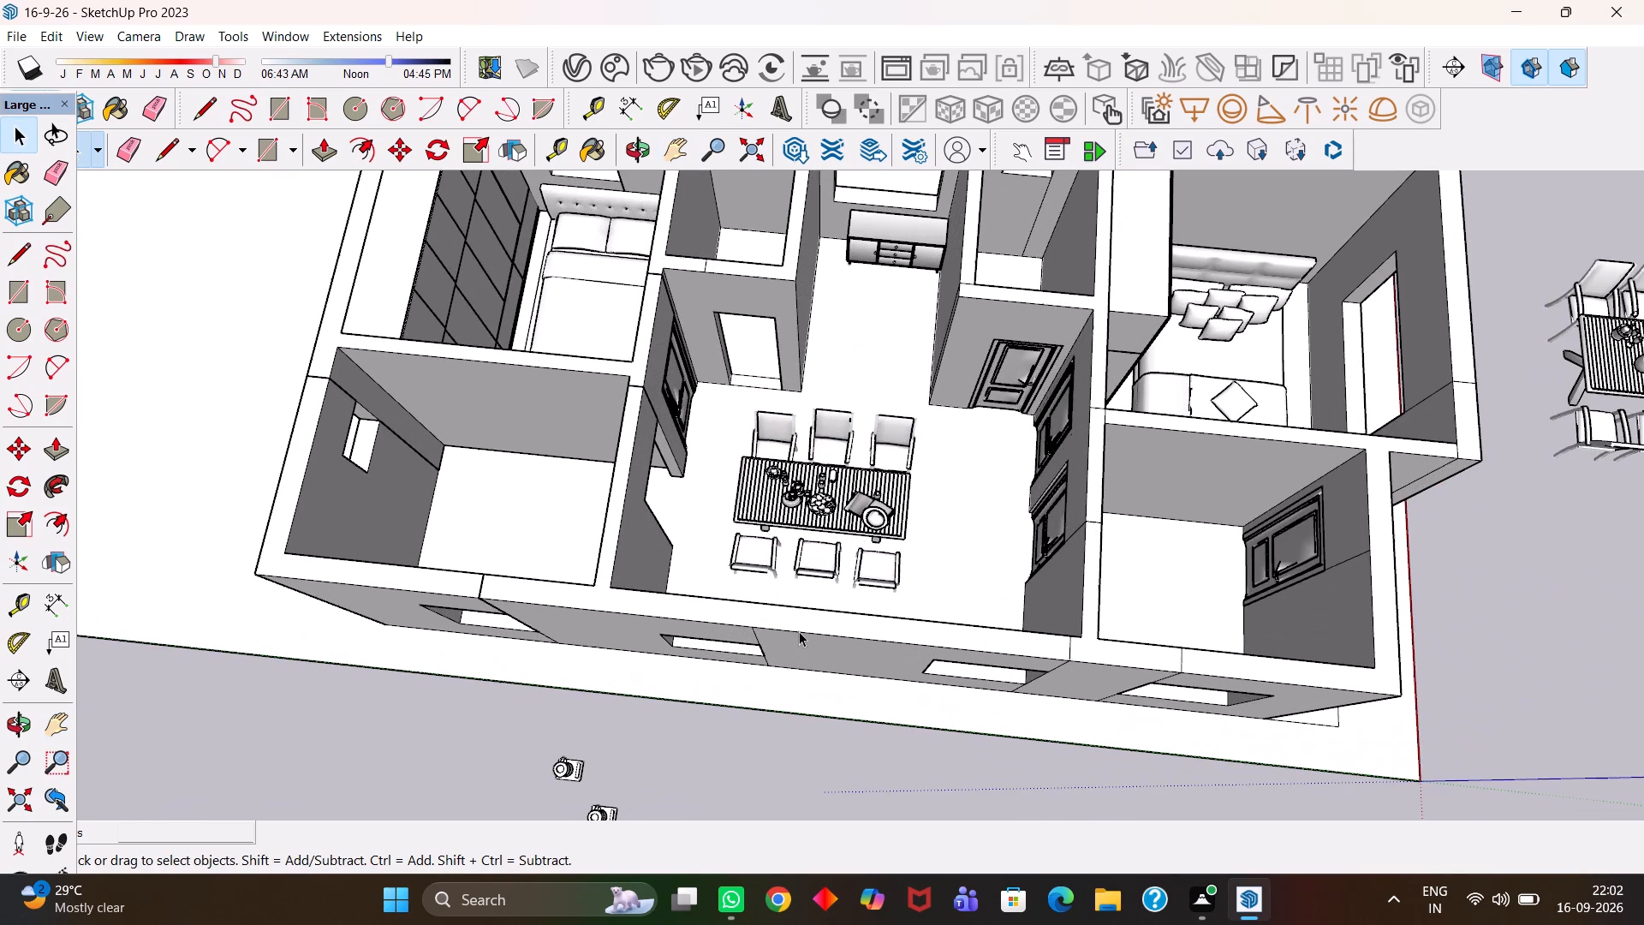
{"action": "key", "text": "ctrl+s"}
Inspect the dining chairs and table up close and review the furnished house layout from above.
{"action": "scroll", "coordinate": [827, 647], "scroll_direction": "up", "scroll_amount": 3}
{"action": "scroll", "coordinate": [870, 653], "scroll_direction": "down", "scroll_amount": 4}
{"action": "scroll", "coordinate": [875, 644], "scroll_direction": "up", "scroll_amount": 6}
{"action": "scroll", "coordinate": [840, 532], "scroll_direction": "up", "scroll_amount": 8}
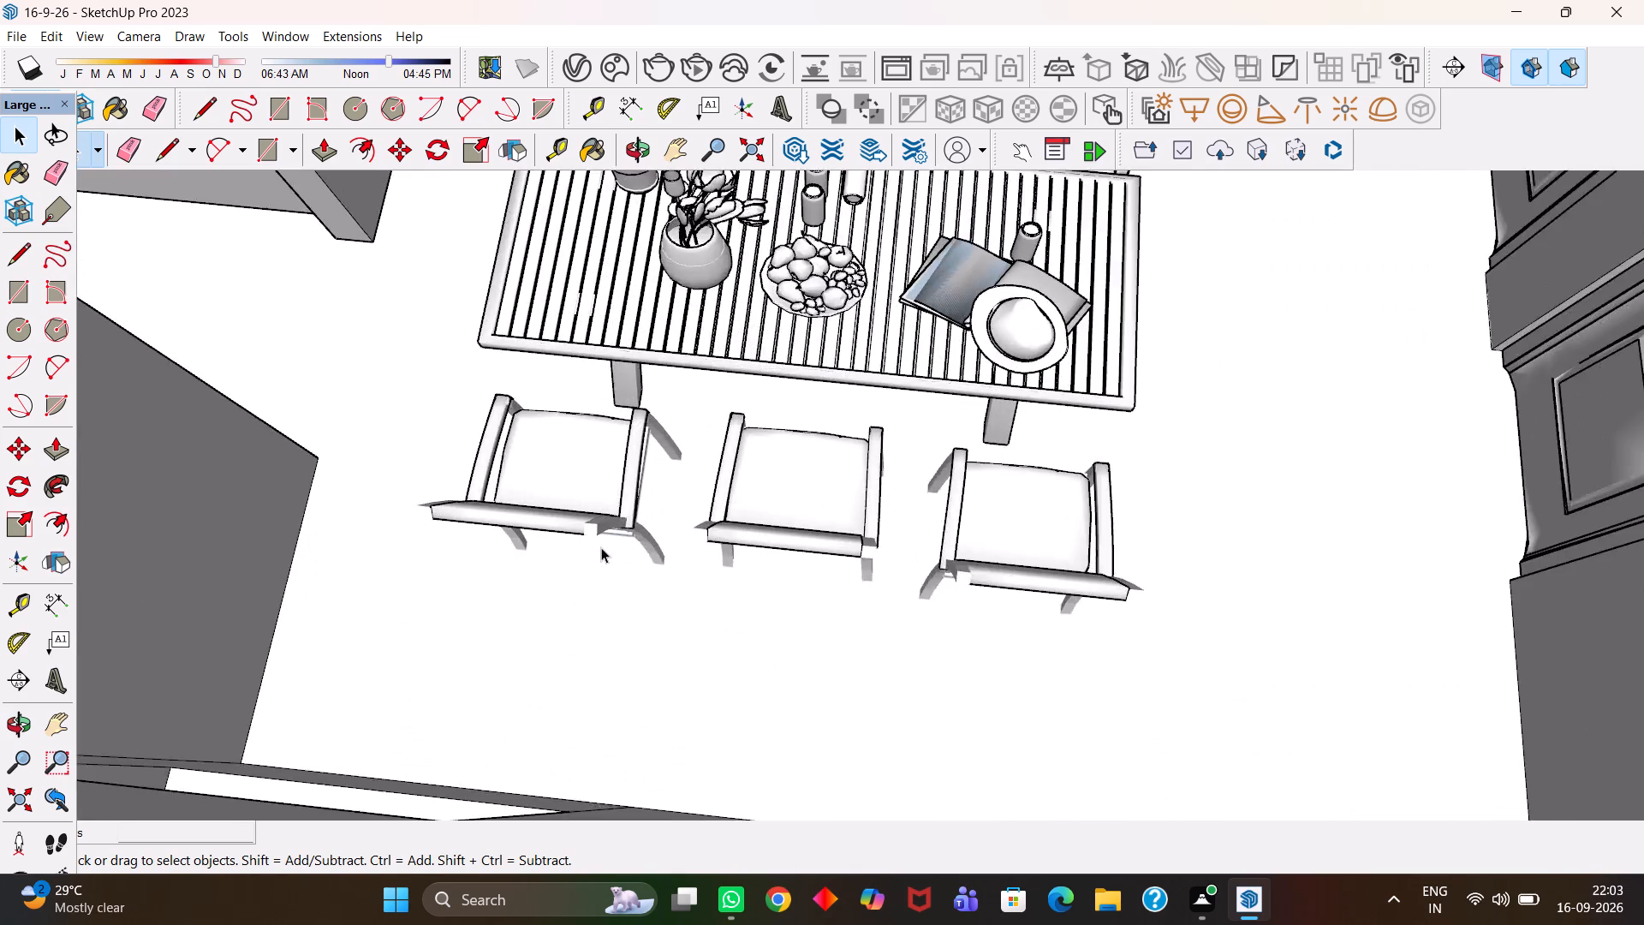
{"action": "scroll", "coordinate": [601, 547], "scroll_direction": "up", "scroll_amount": 5}
{"action": "scroll", "coordinate": [691, 544], "scroll_direction": "down", "scroll_amount": 9}
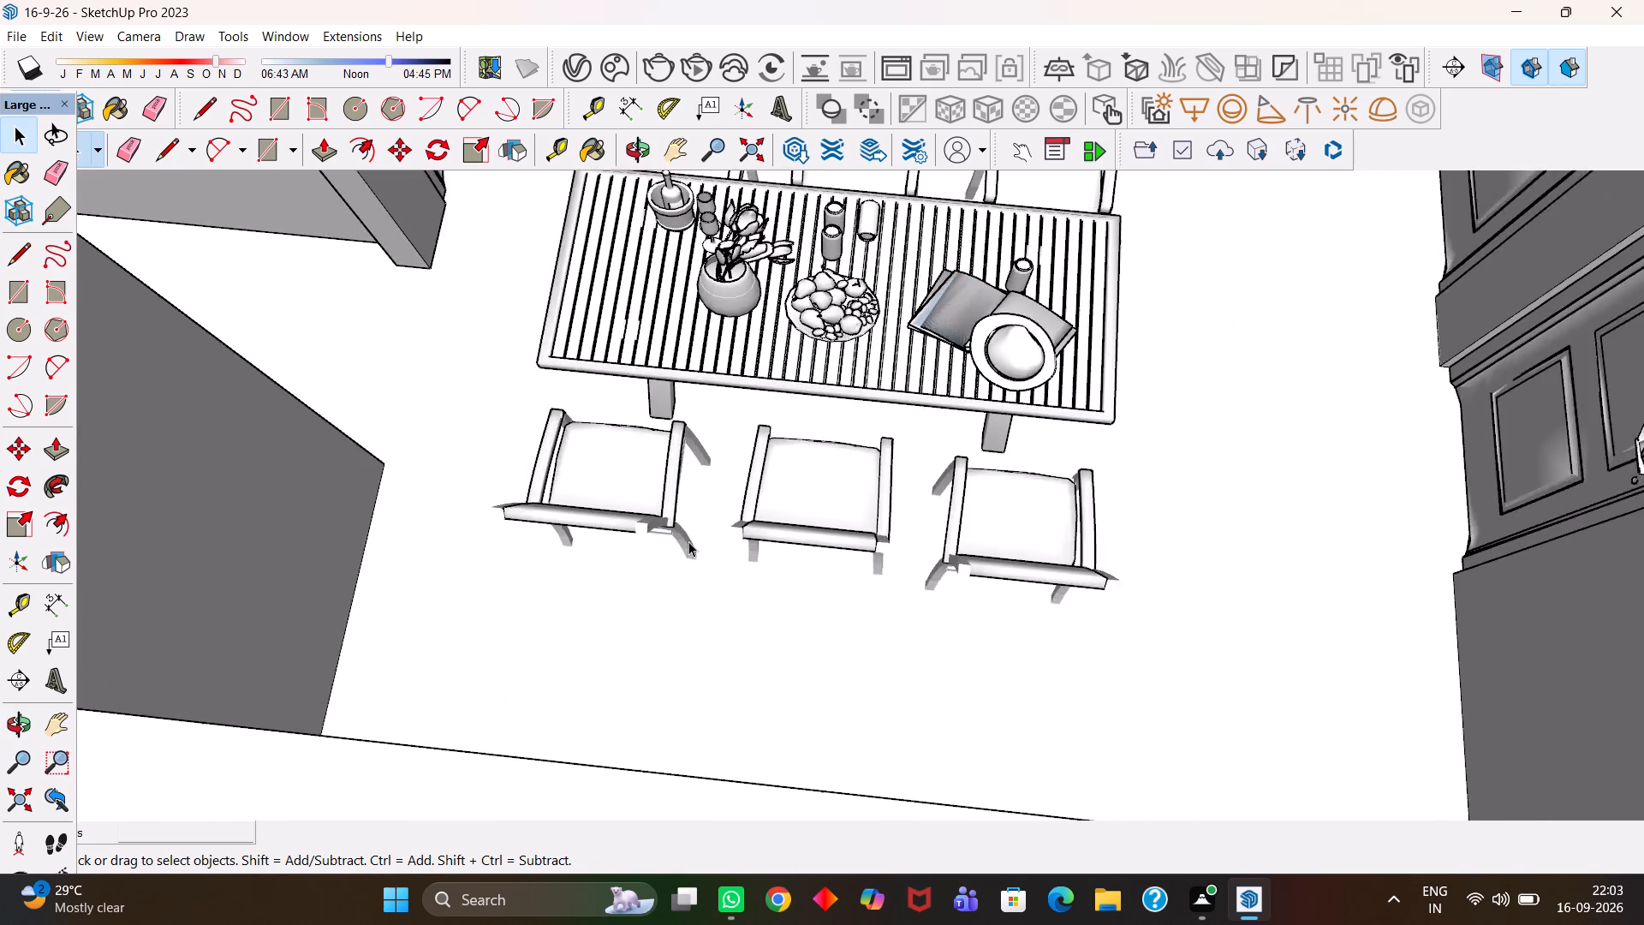
{"action": "scroll", "coordinate": [688, 541], "scroll_direction": "down", "scroll_amount": 5}
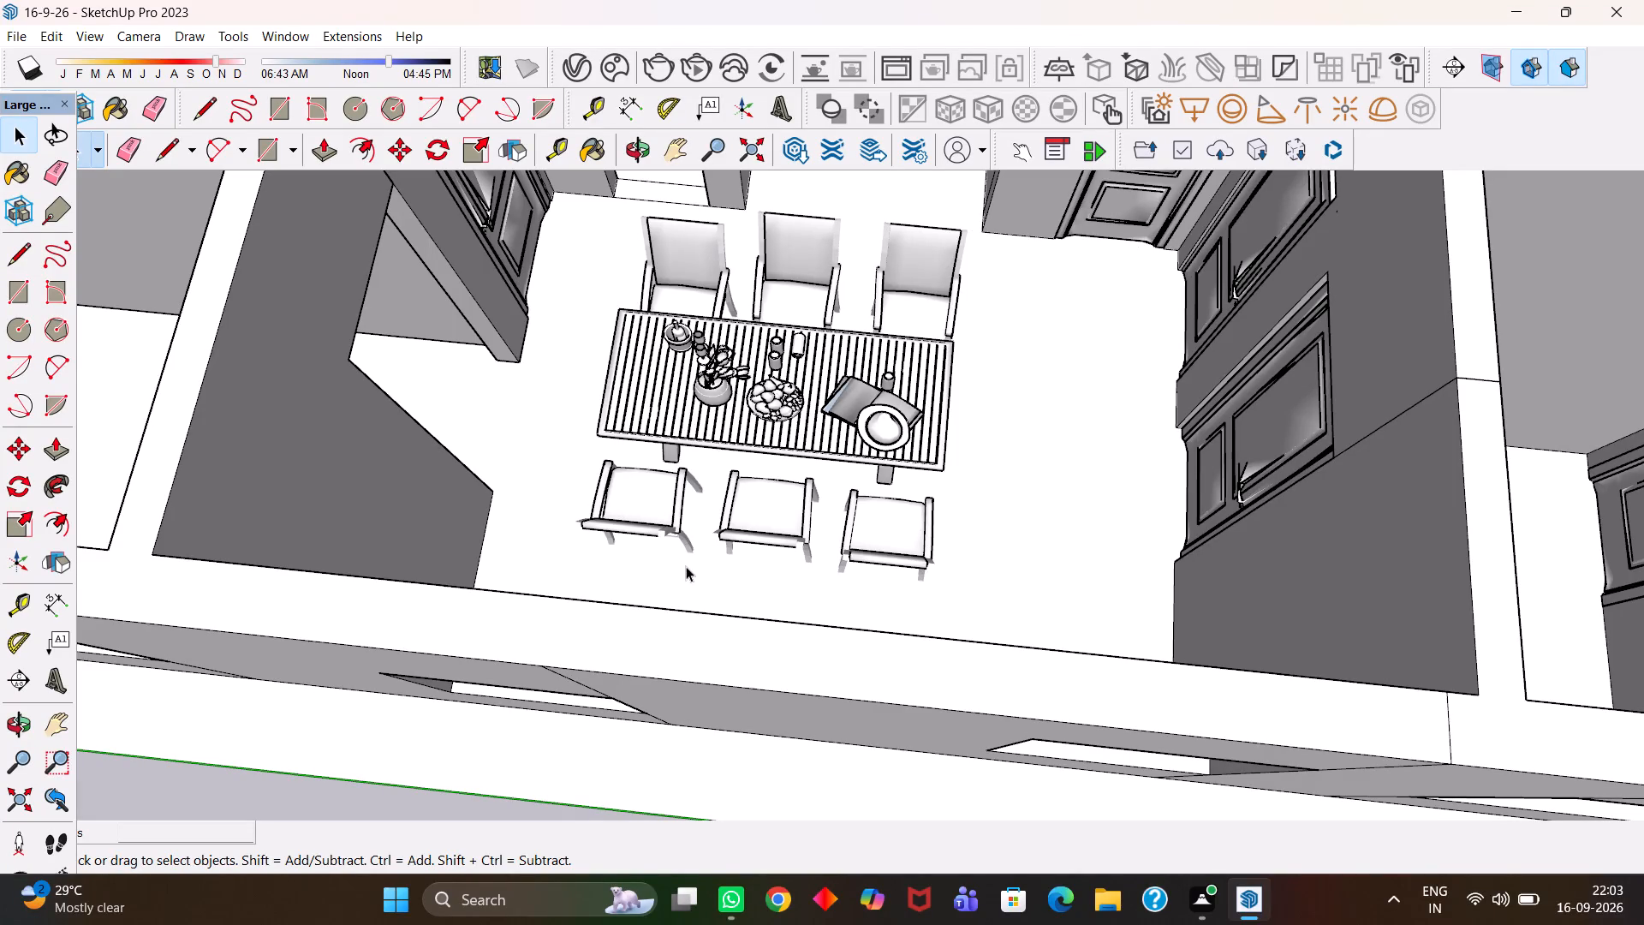
{"action": "key", "text": "h"}
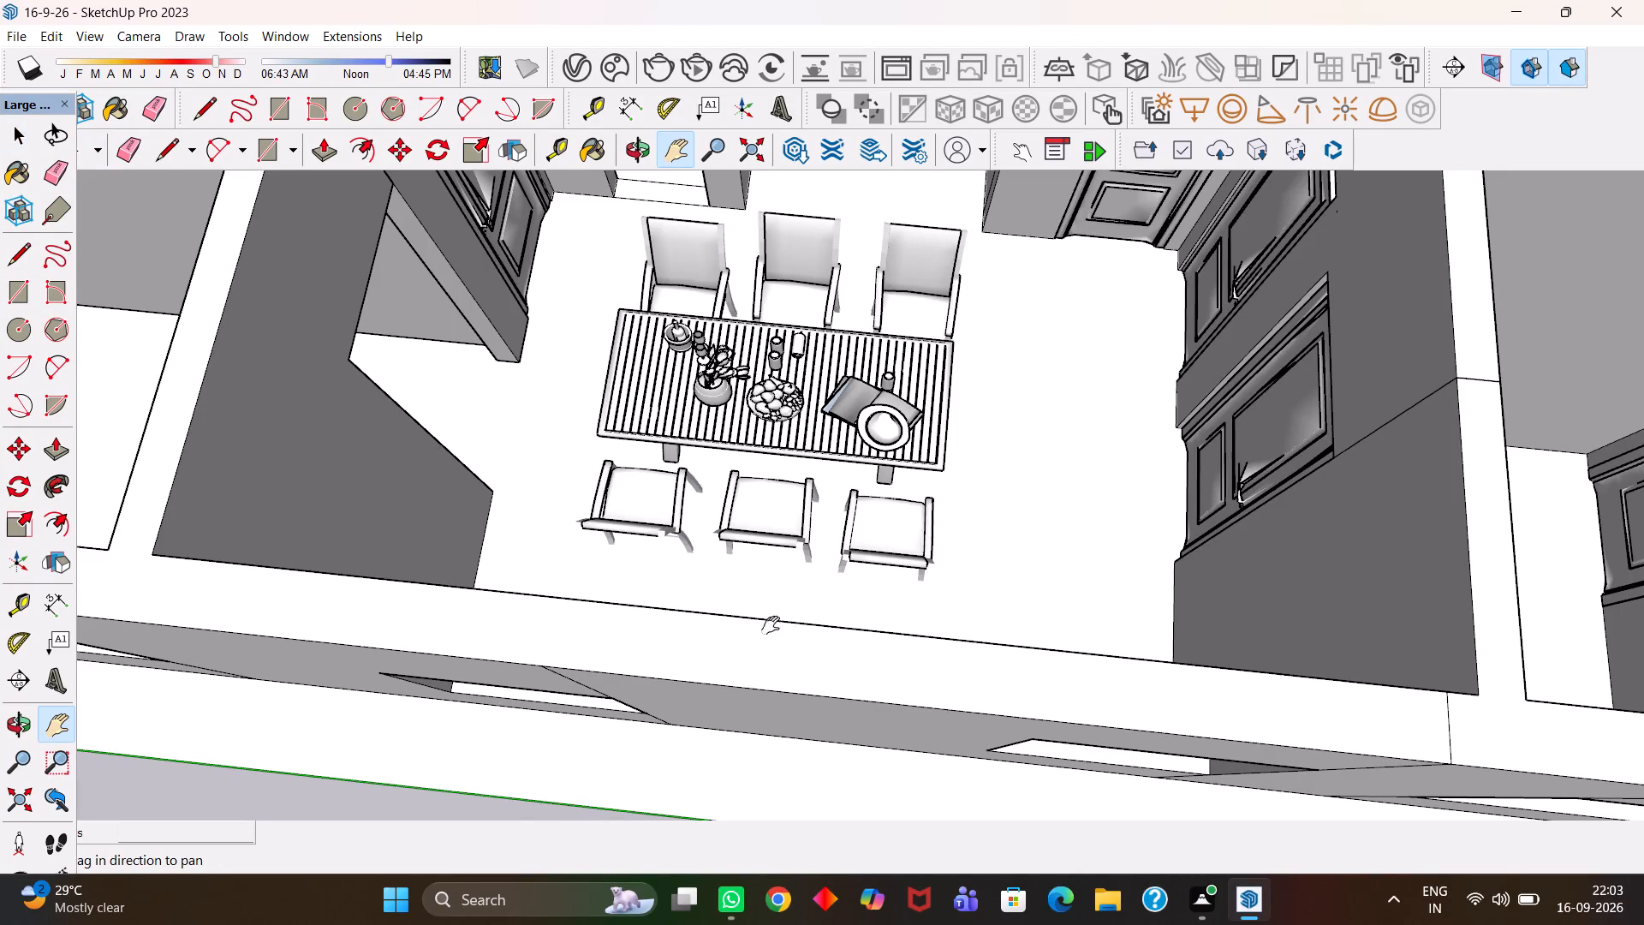
{"action": "left_click_drag", "start_coordinate": [718, 541], "coordinate": [770, 646]}
{"action": "scroll", "coordinate": [760, 585], "scroll_direction": "down", "scroll_amount": 10}
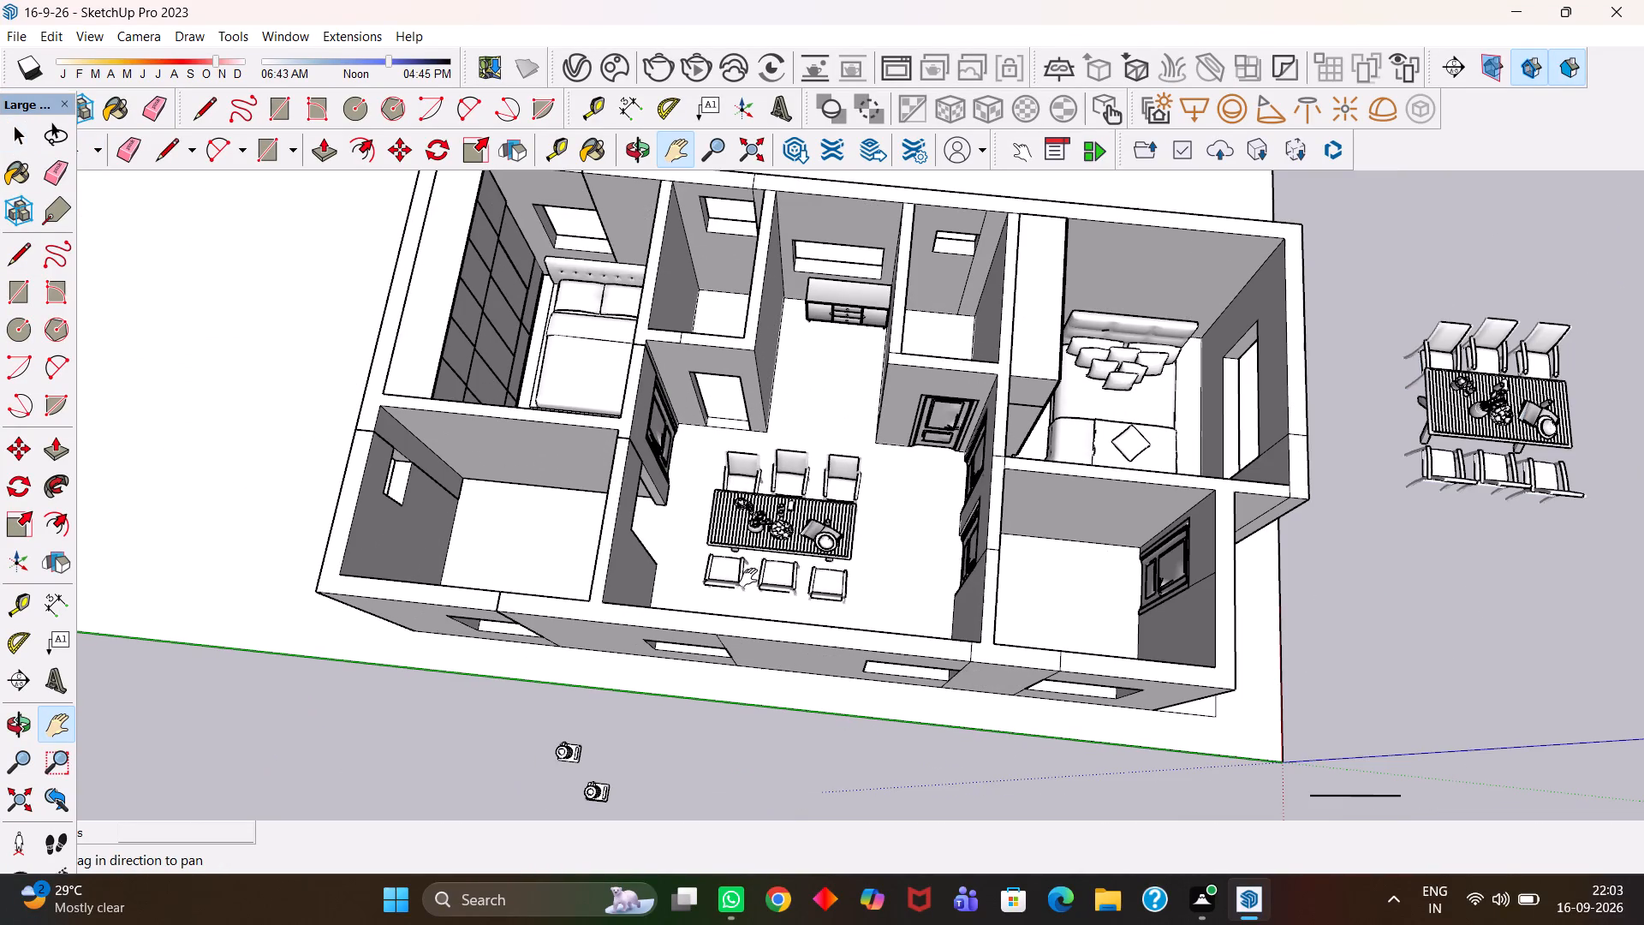
{"action": "scroll", "coordinate": [1075, 665], "scroll_direction": "up", "scroll_amount": 4, "text": "alt"}
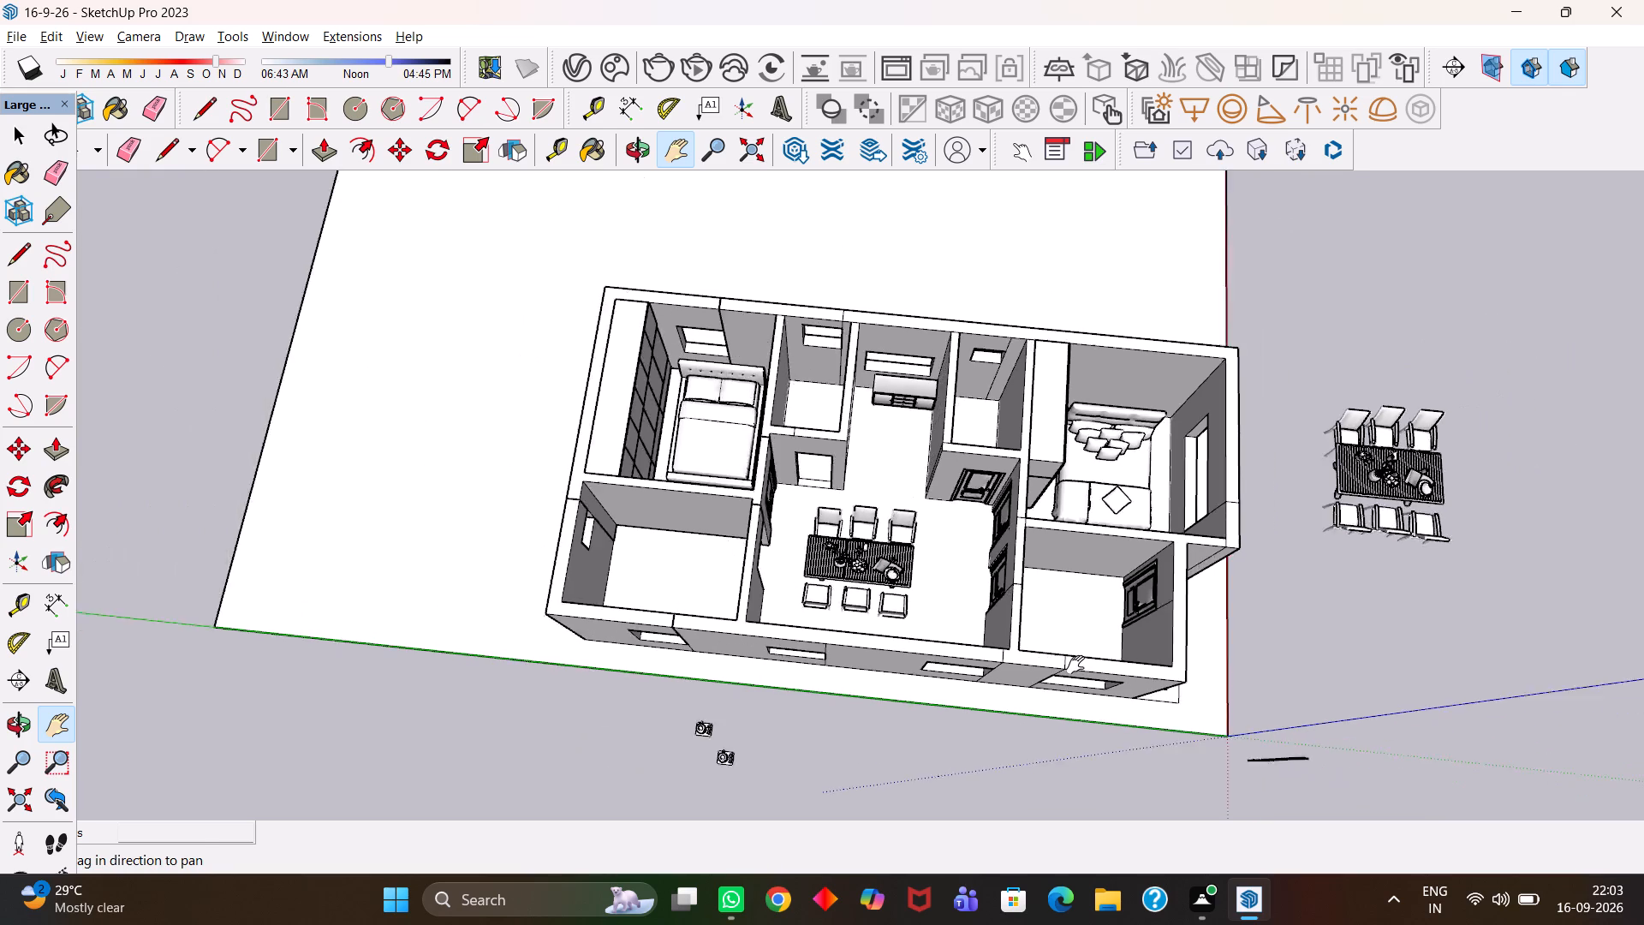
{"action": "scroll", "coordinate": [1075, 665], "scroll_direction": "up", "scroll_amount": 3, "text": "alt"}
{"action": "scroll", "coordinate": [813, 560], "scroll_direction": "up", "scroll_amount": 14, "text": "alt"}
{"action": "middle_click_drag", "start_coordinate": [827, 621], "coordinate": [837, 625], "text": "alt"}
{"action": "right_click_drag", "start_coordinate": [869, 628], "coordinate": [884, 629], "text": "alt"}
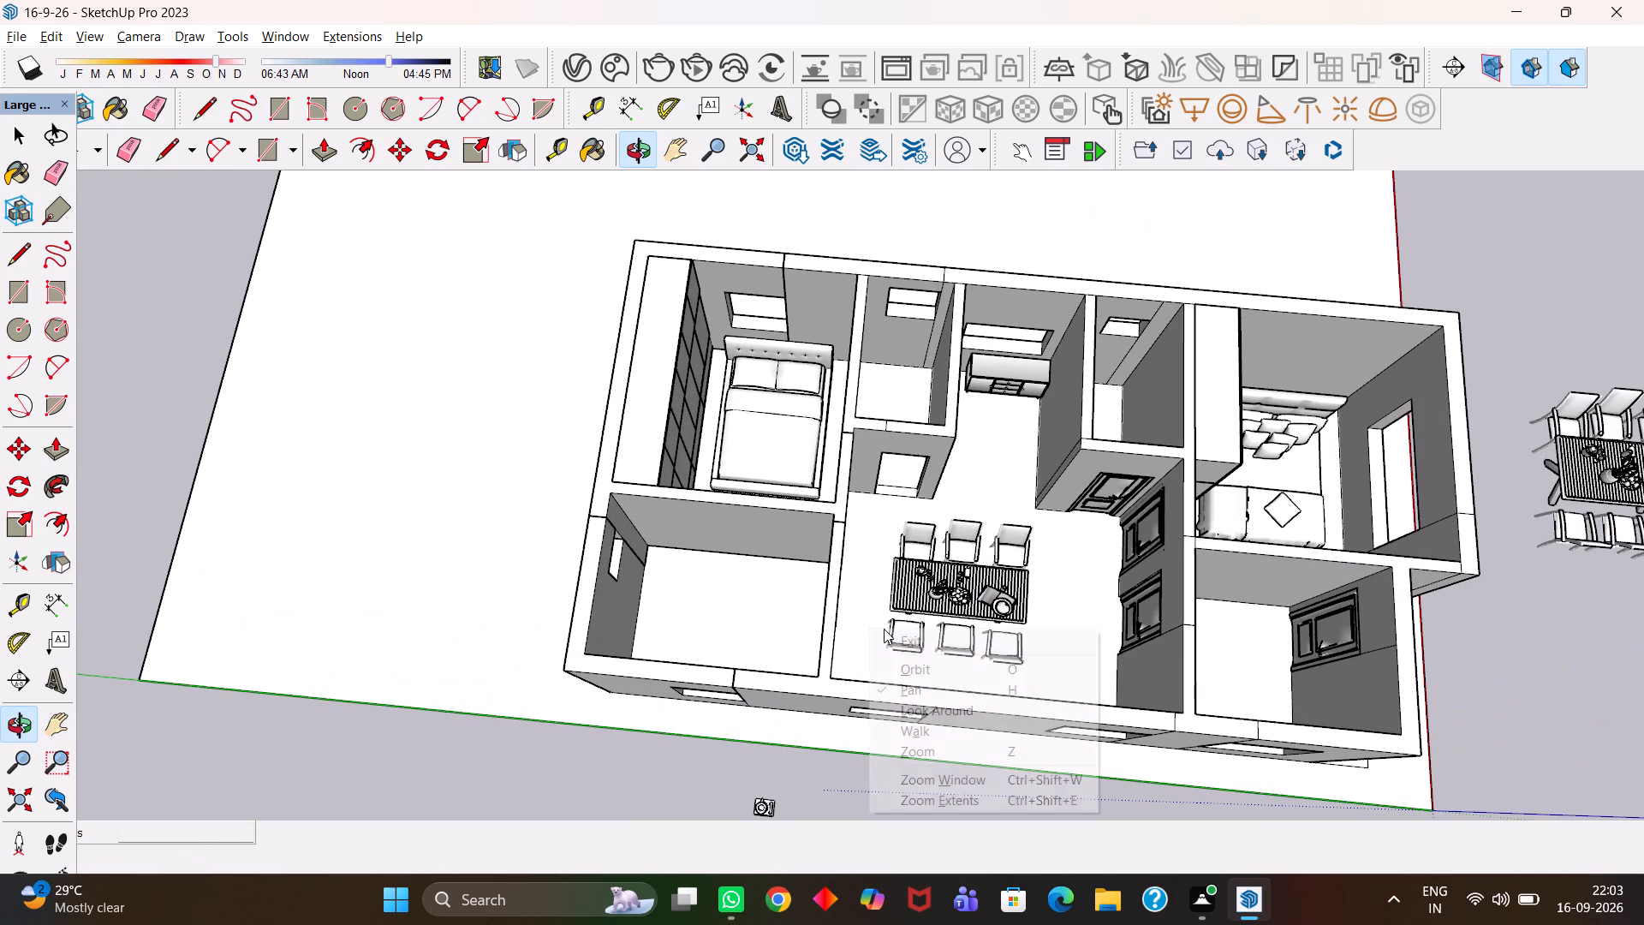
{"action": "right_click_drag", "start_coordinate": [884, 629], "coordinate": [1081, 695], "text": "alt"}
{"action": "scroll", "coordinate": [1081, 696], "scroll_direction": "up", "scroll_amount": 1, "text": "alt"}
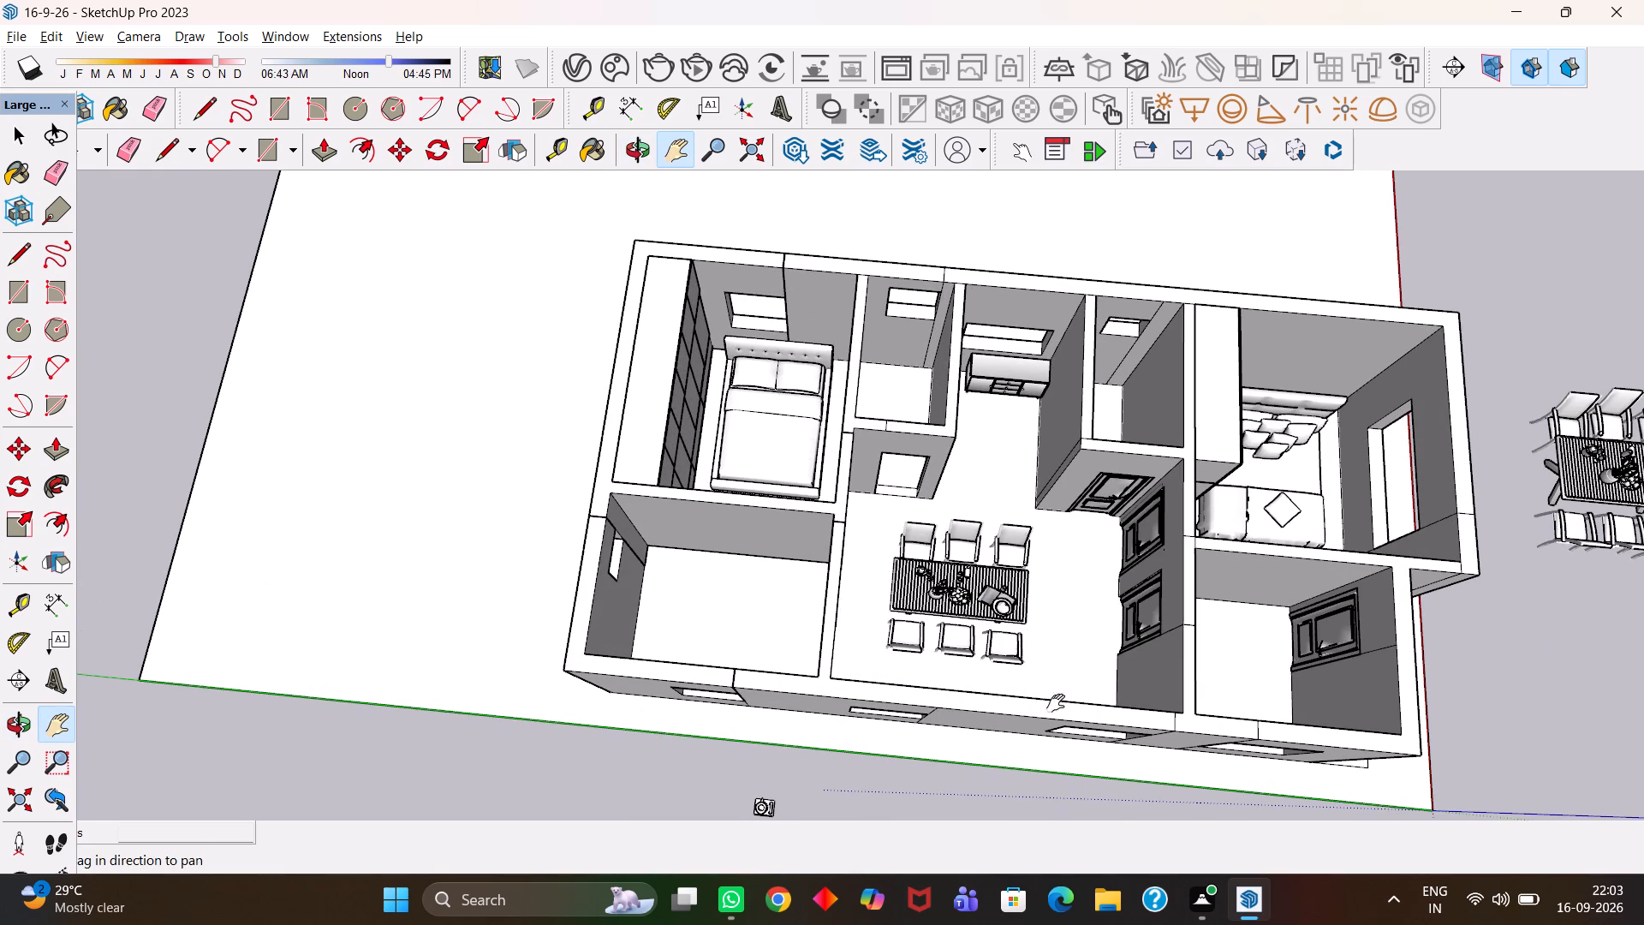
{"action": "right_click_drag", "start_coordinate": [1080, 717], "coordinate": [1102, 715], "text": "alt"}
{"action": "scroll", "coordinate": [1084, 719], "scroll_direction": "up", "scroll_amount": 1, "text": "alt"}
{"action": "scroll", "coordinate": [945, 590], "scroll_direction": "up", "scroll_amount": 9, "text": "alt"}
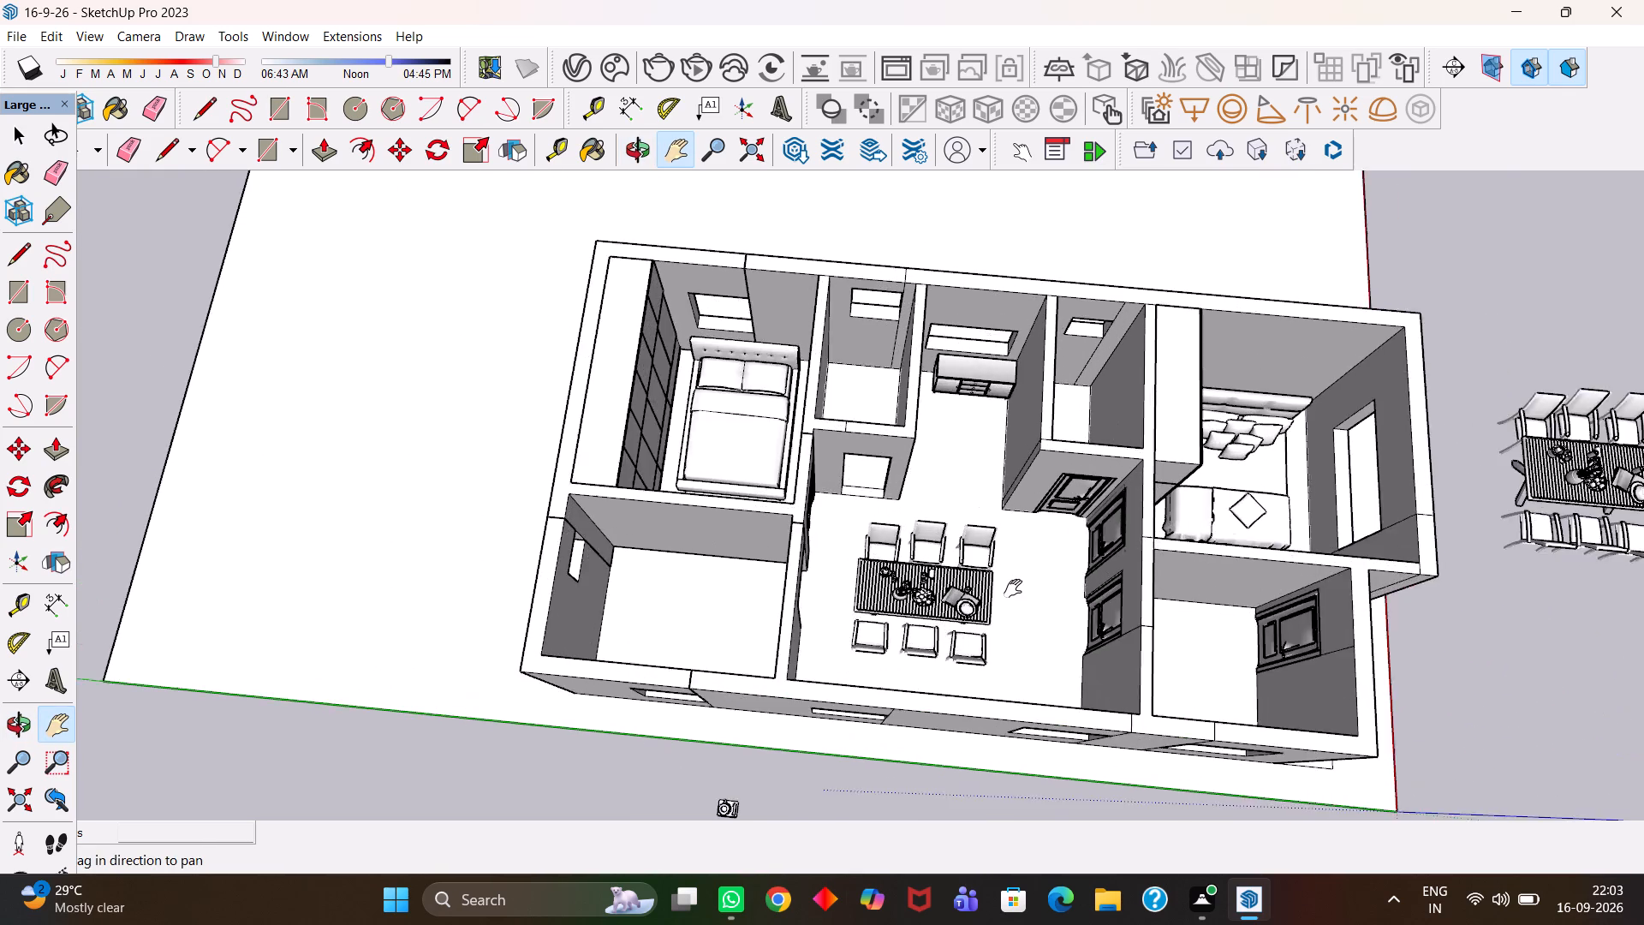
{"action": "scroll", "coordinate": [1013, 588], "scroll_direction": "up", "scroll_amount": 4, "text": "alt"}
Save the model again.
{"action": "key", "text": "ctrl+s"}
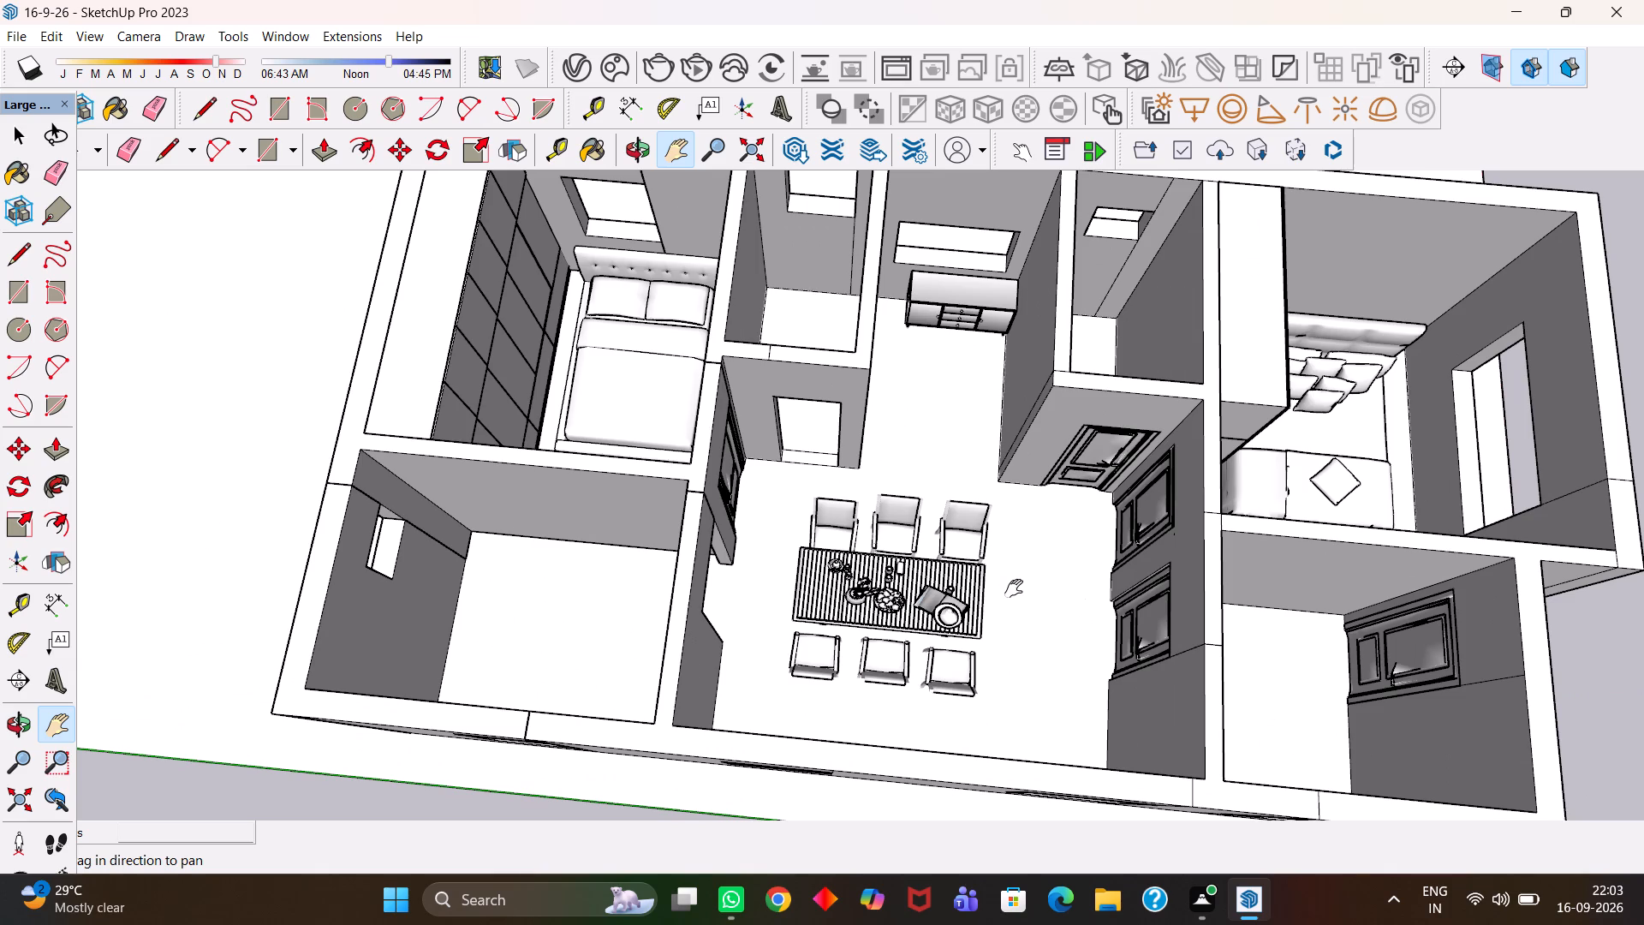
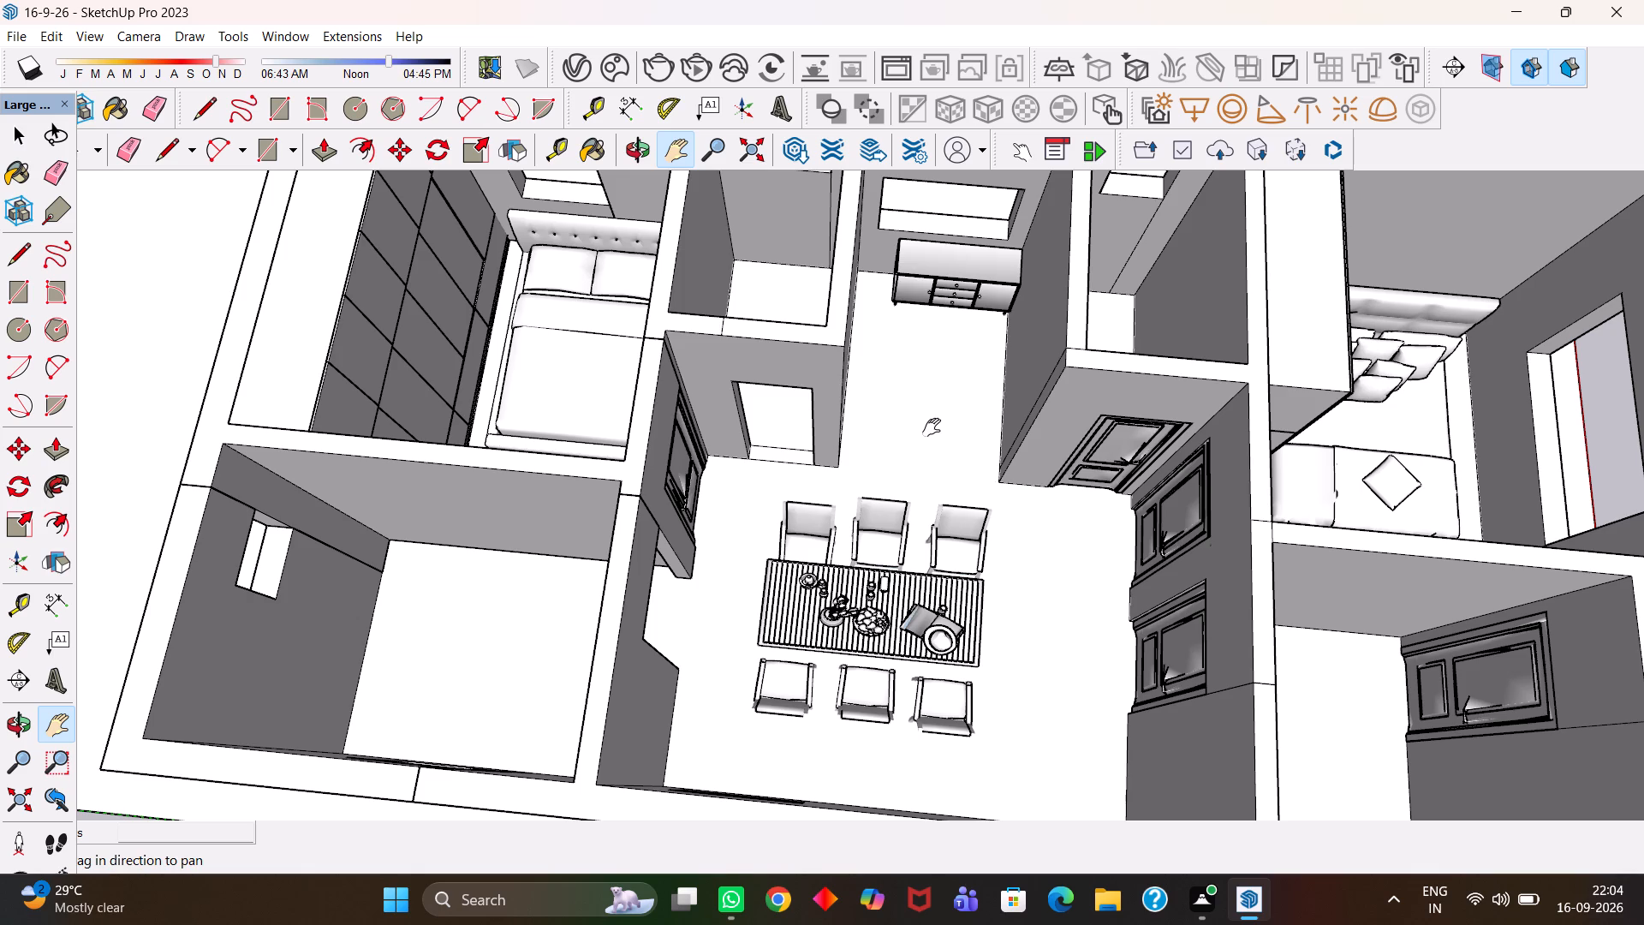
Select the dining set in the central hall and examine its extents against the surrounding walls and doors.
{"action": "key", "text": "h"}
{"action": "scroll", "coordinate": [853, 554], "scroll_direction": "up", "scroll_amount": 4}
{"action": "left_click_drag", "start_coordinate": [902, 639], "coordinate": [847, 560]}
{"action": "scroll", "coordinate": [855, 583], "scroll_direction": "up", "scroll_amount": 3}
{"action": "scroll", "coordinate": [855, 583], "scroll_direction": "down", "scroll_amount": 3}
{"action": "key", "text": "h"}
{"action": "left_click_drag", "start_coordinate": [861, 624], "coordinate": [840, 596]}
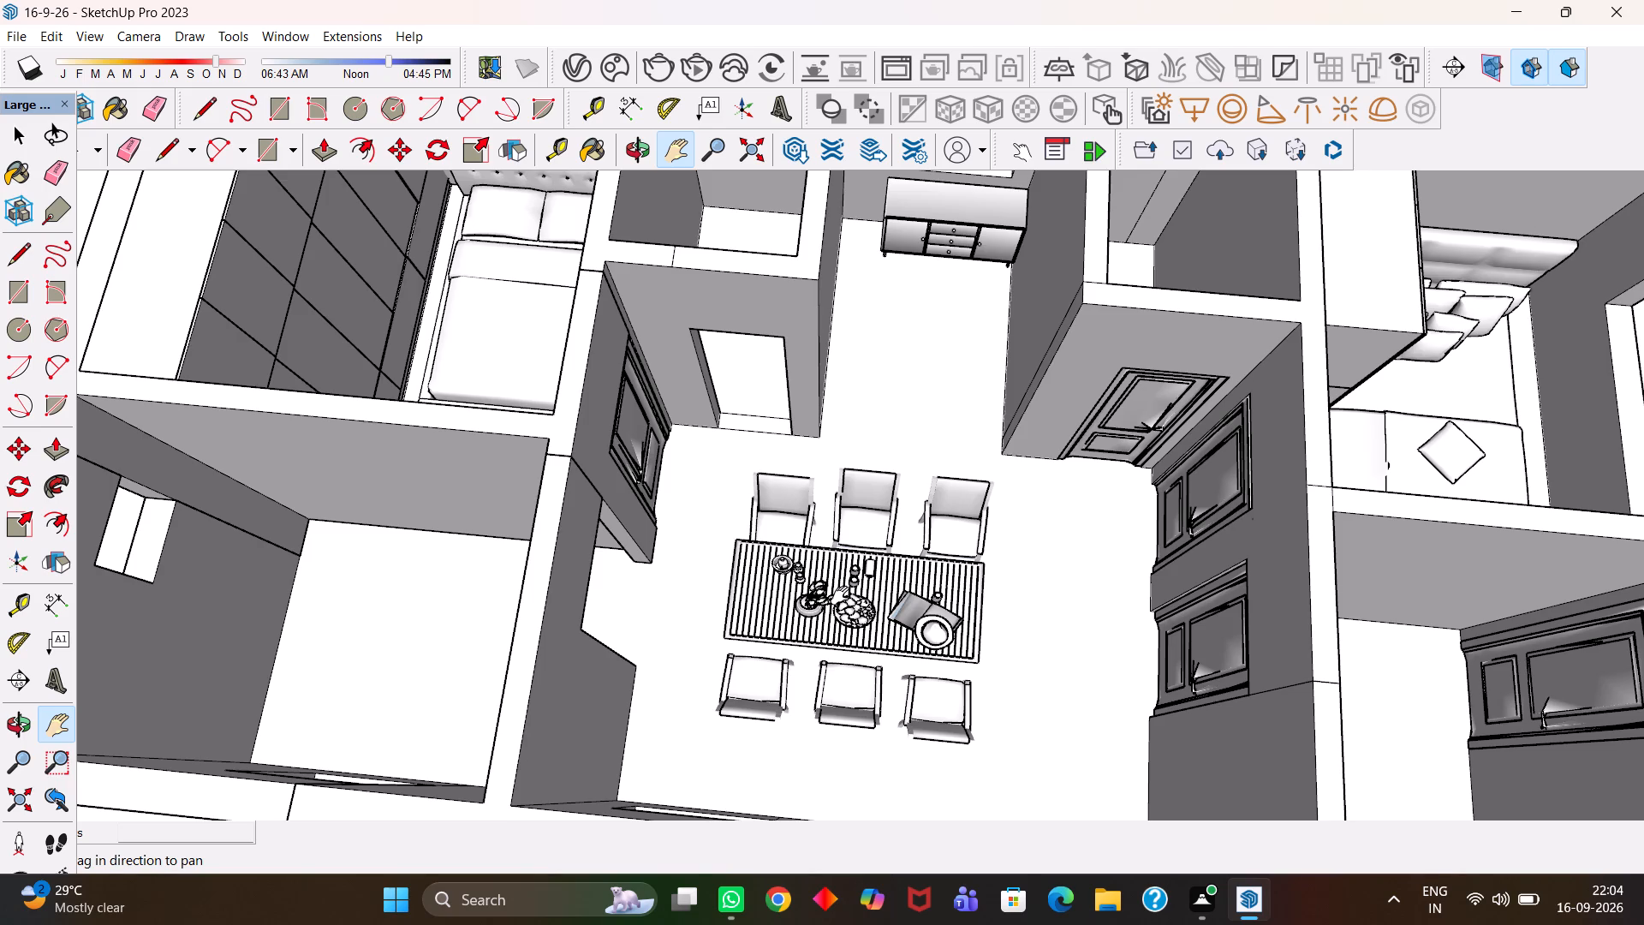
{"action": "scroll", "coordinate": [840, 595], "scroll_direction": "up", "scroll_amount": 4}
{"action": "scroll", "coordinate": [840, 595], "scroll_direction": "down", "scroll_amount": 4}
{"action": "key", "text": "space"}
{"action": "left_click", "coordinate": [849, 607]}
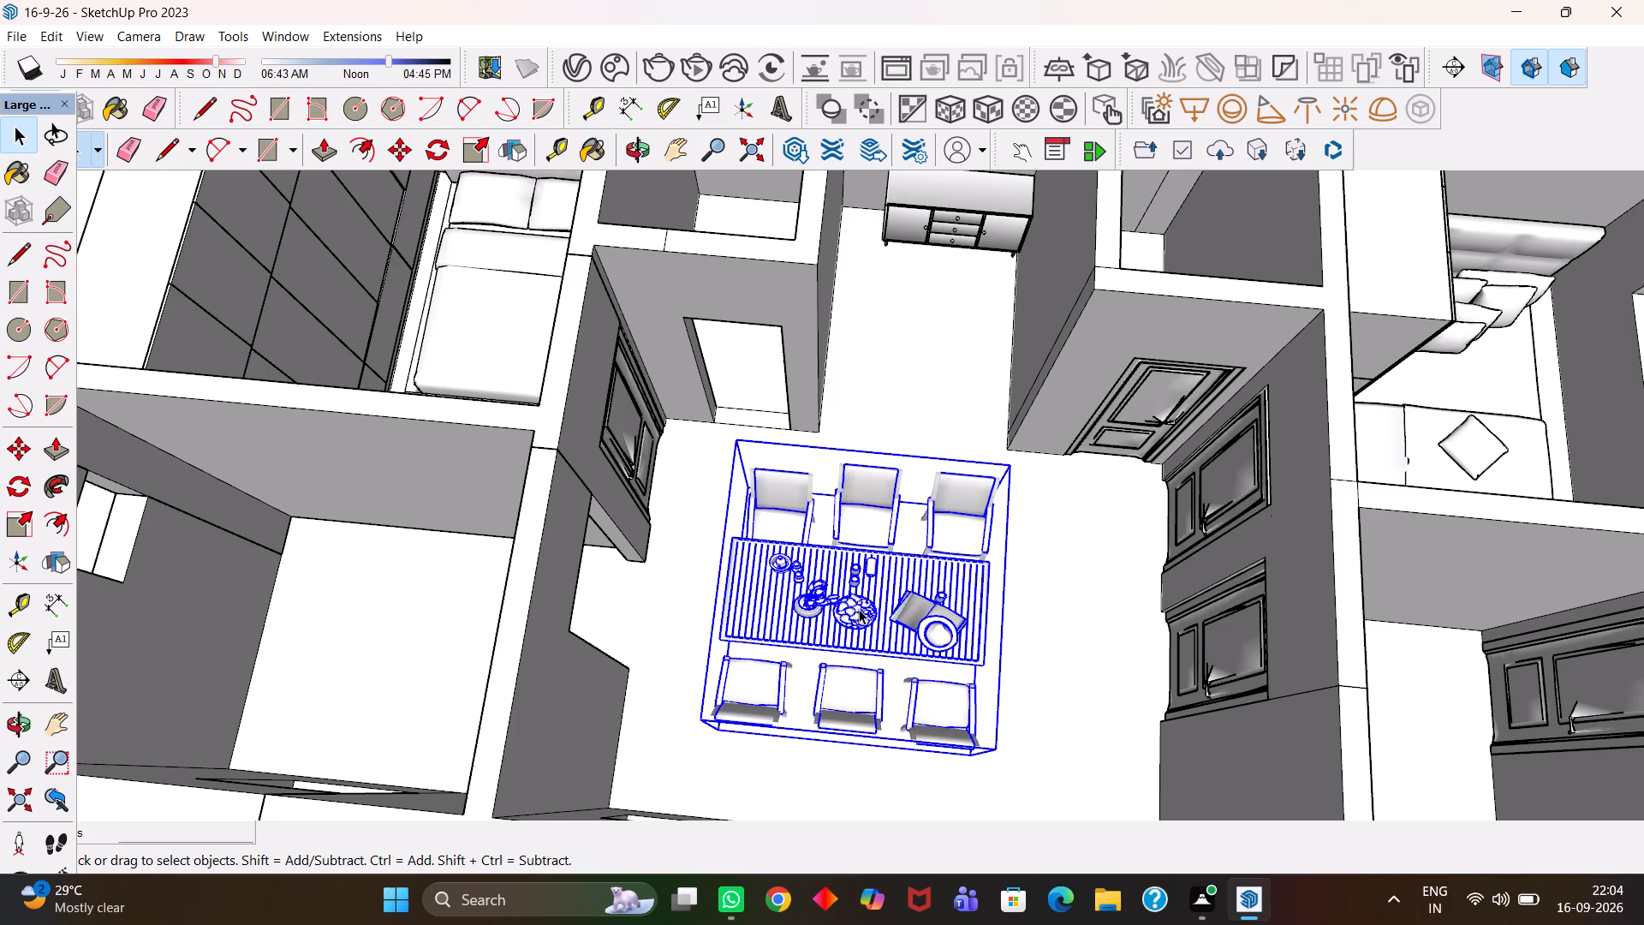
{"action": "scroll", "coordinate": [849, 704], "scroll_direction": "up", "scroll_amount": 3}
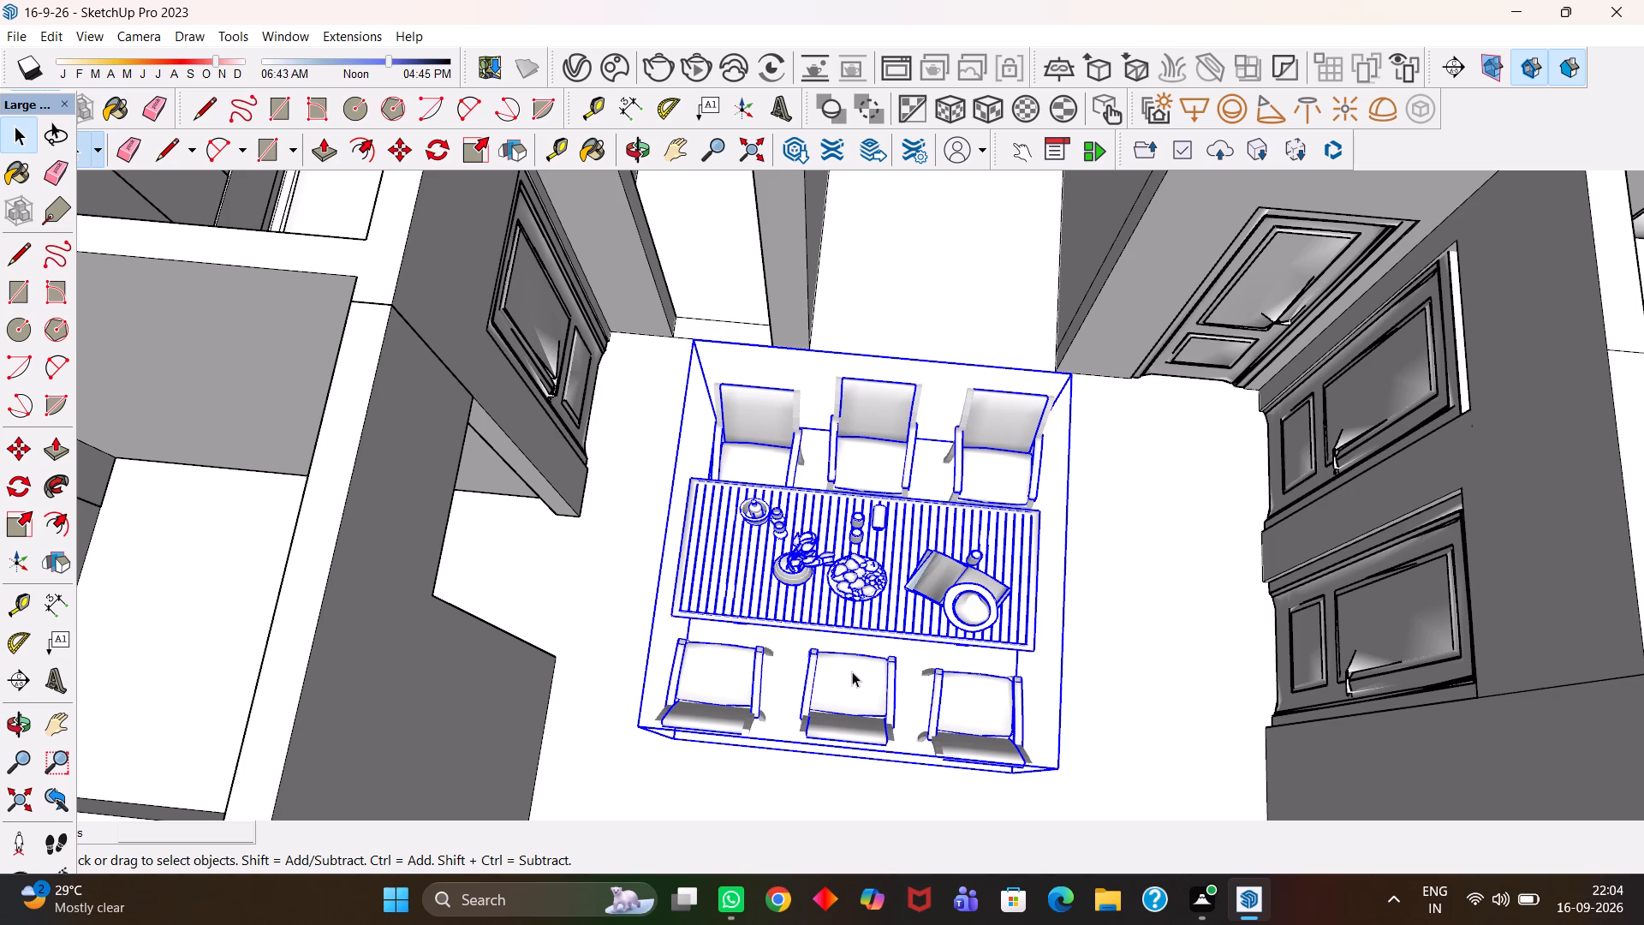
{"action": "scroll", "coordinate": [852, 671], "scroll_direction": "down", "scroll_amount": 4}
{"action": "scroll", "coordinate": [837, 729], "scroll_direction": "up", "scroll_amount": 9}
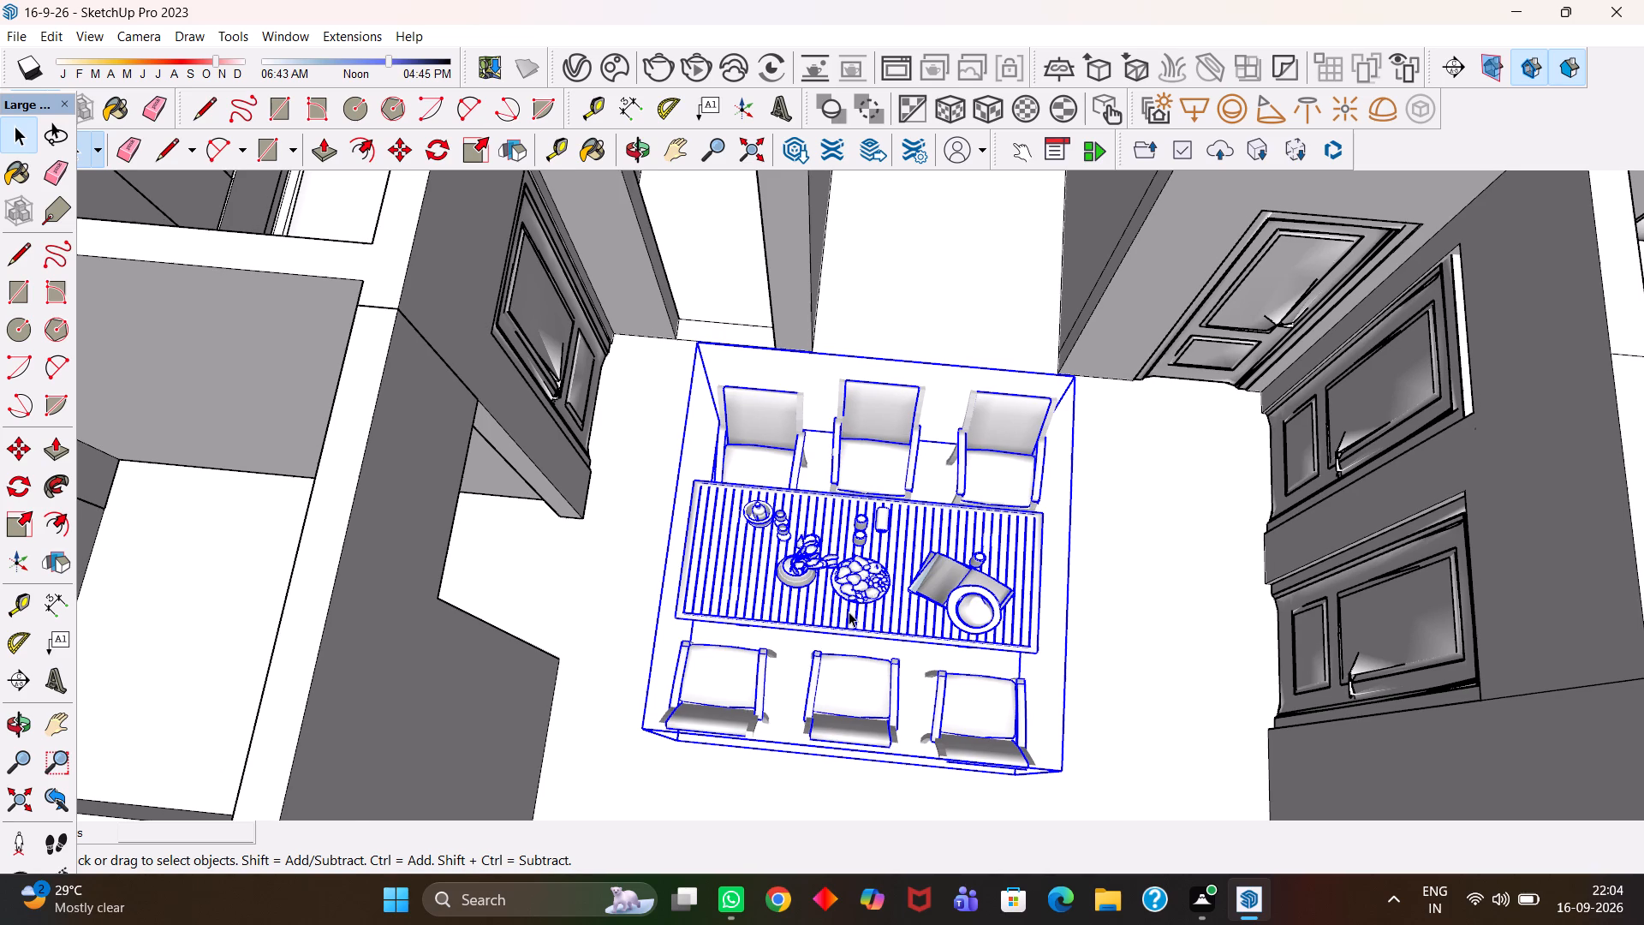
{"action": "scroll", "coordinate": [849, 610], "scroll_direction": "down", "scroll_amount": 2}
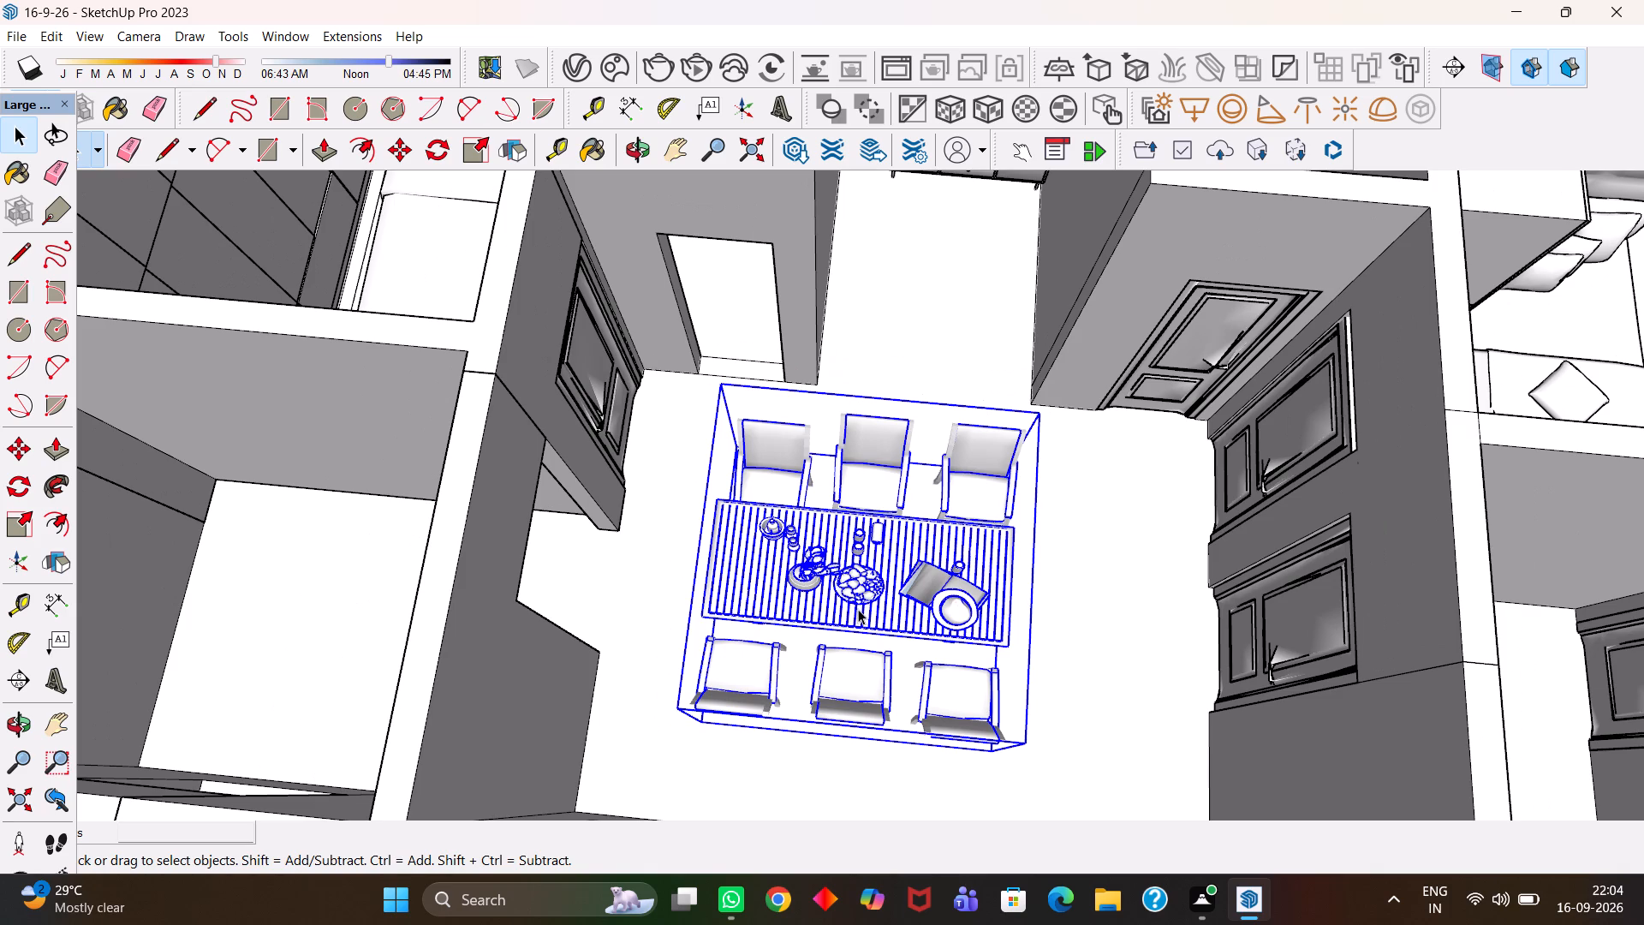
{"action": "scroll", "coordinate": [859, 606], "scroll_direction": "up", "scroll_amount": 3}
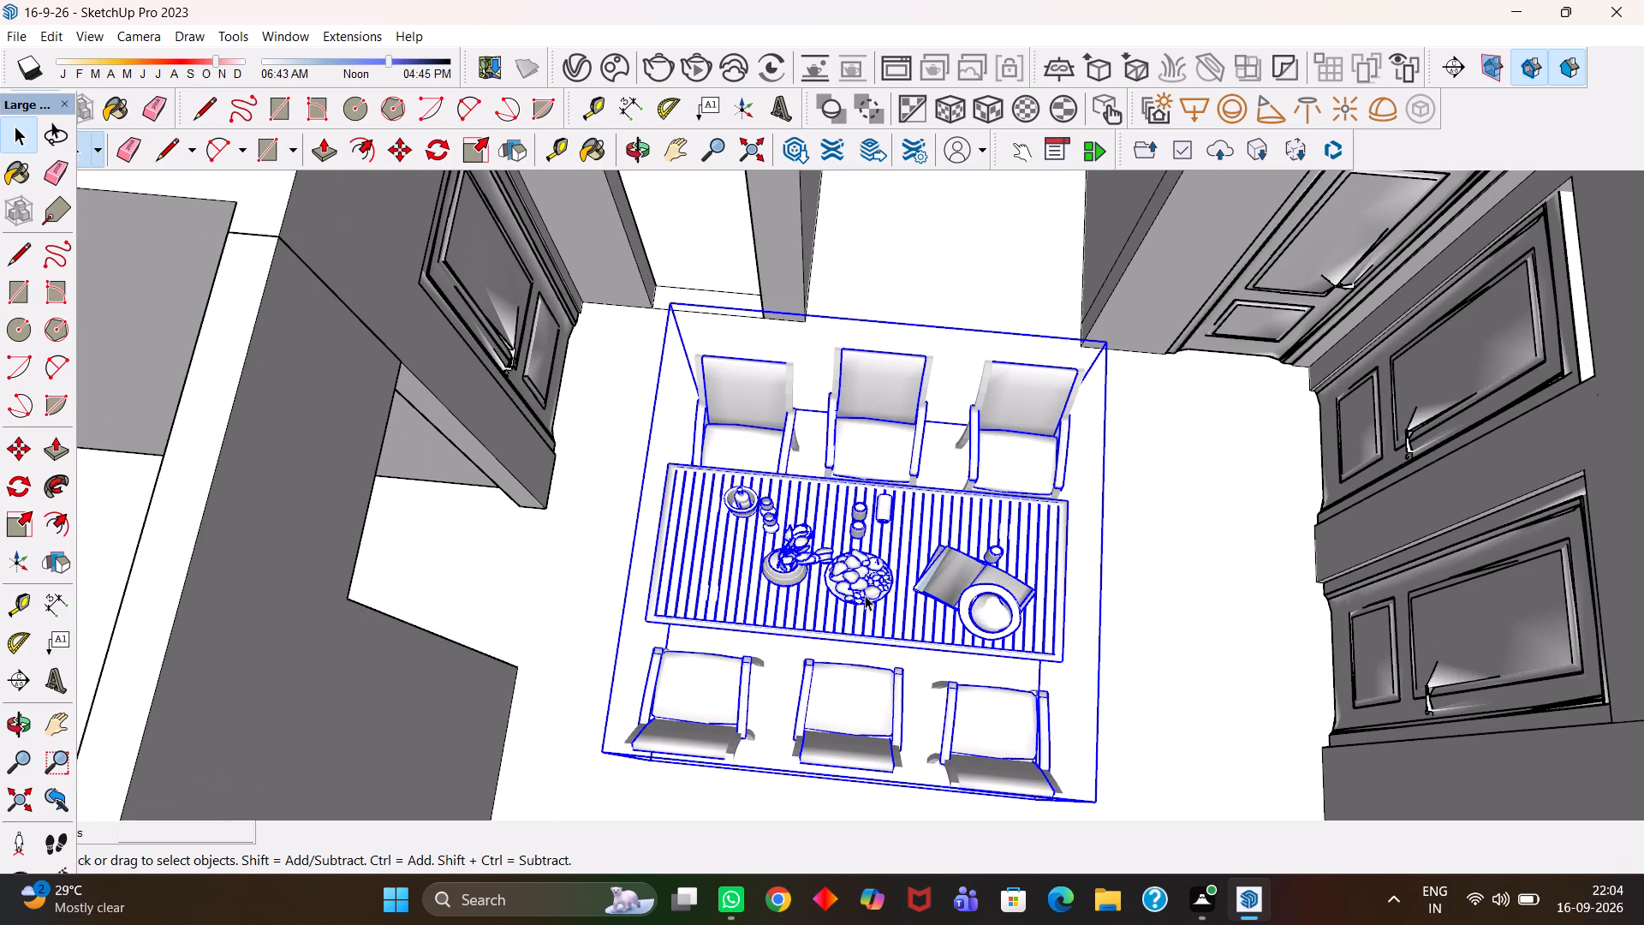
{"action": "scroll", "coordinate": [861, 606], "scroll_direction": "up", "scroll_amount": 4}
{"action": "scroll", "coordinate": [863, 612], "scroll_direction": "down", "scroll_amount": 4}
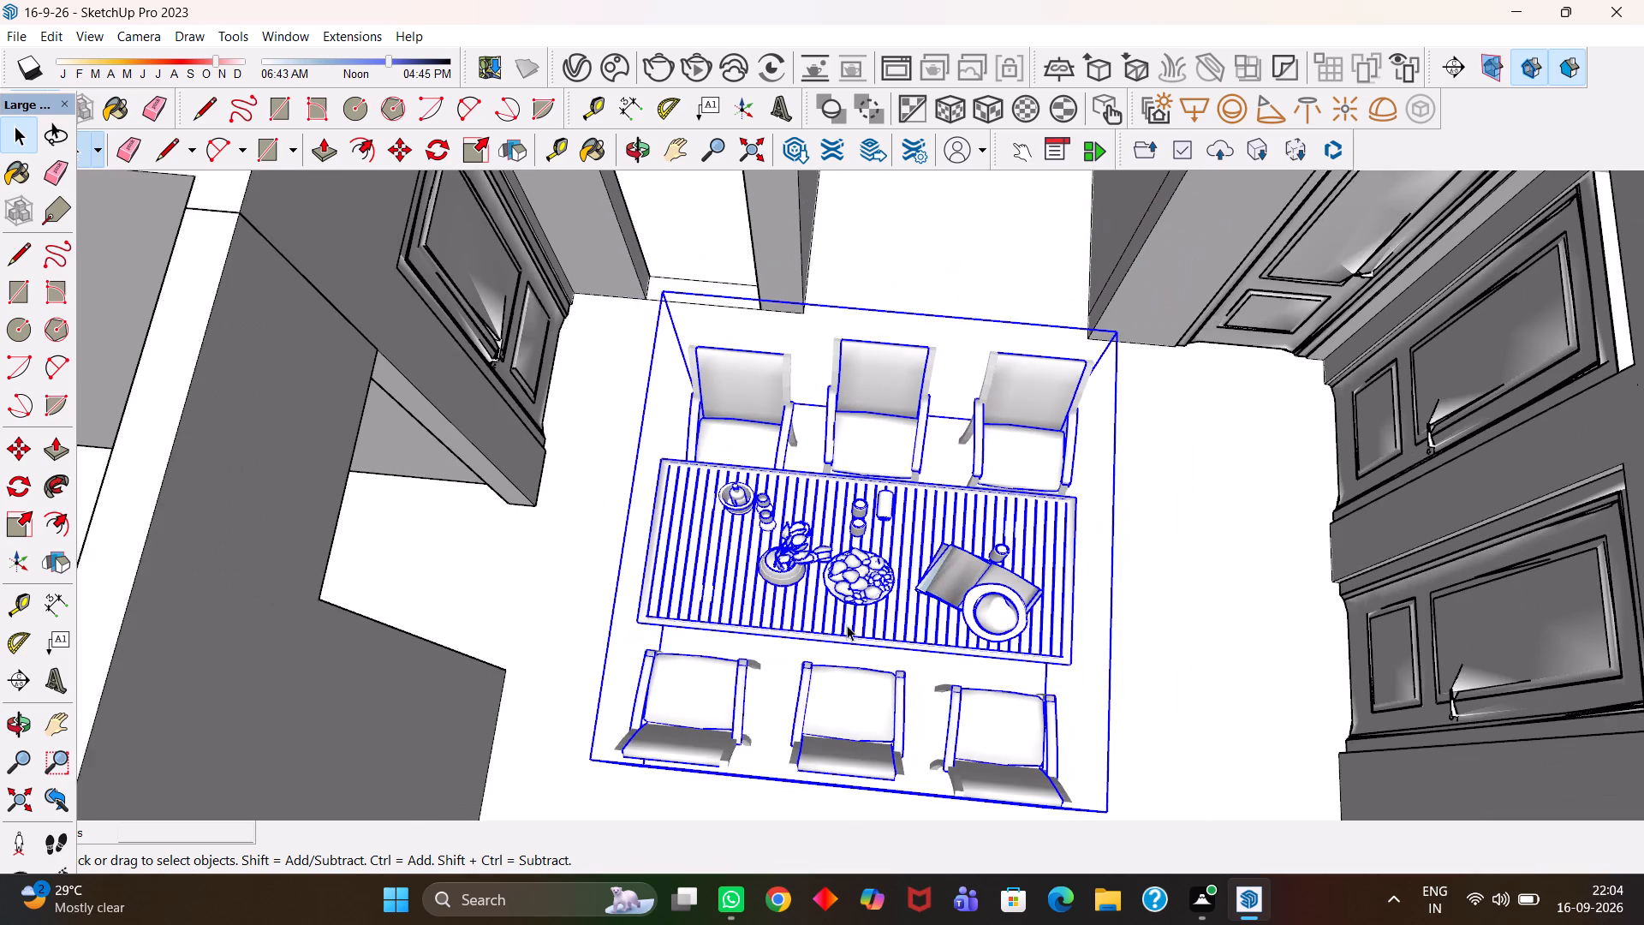
{"action": "scroll", "coordinate": [847, 625], "scroll_direction": "down", "scroll_amount": 6}
{"action": "scroll", "coordinate": [947, 643], "scroll_direction": "up", "scroll_amount": 1}
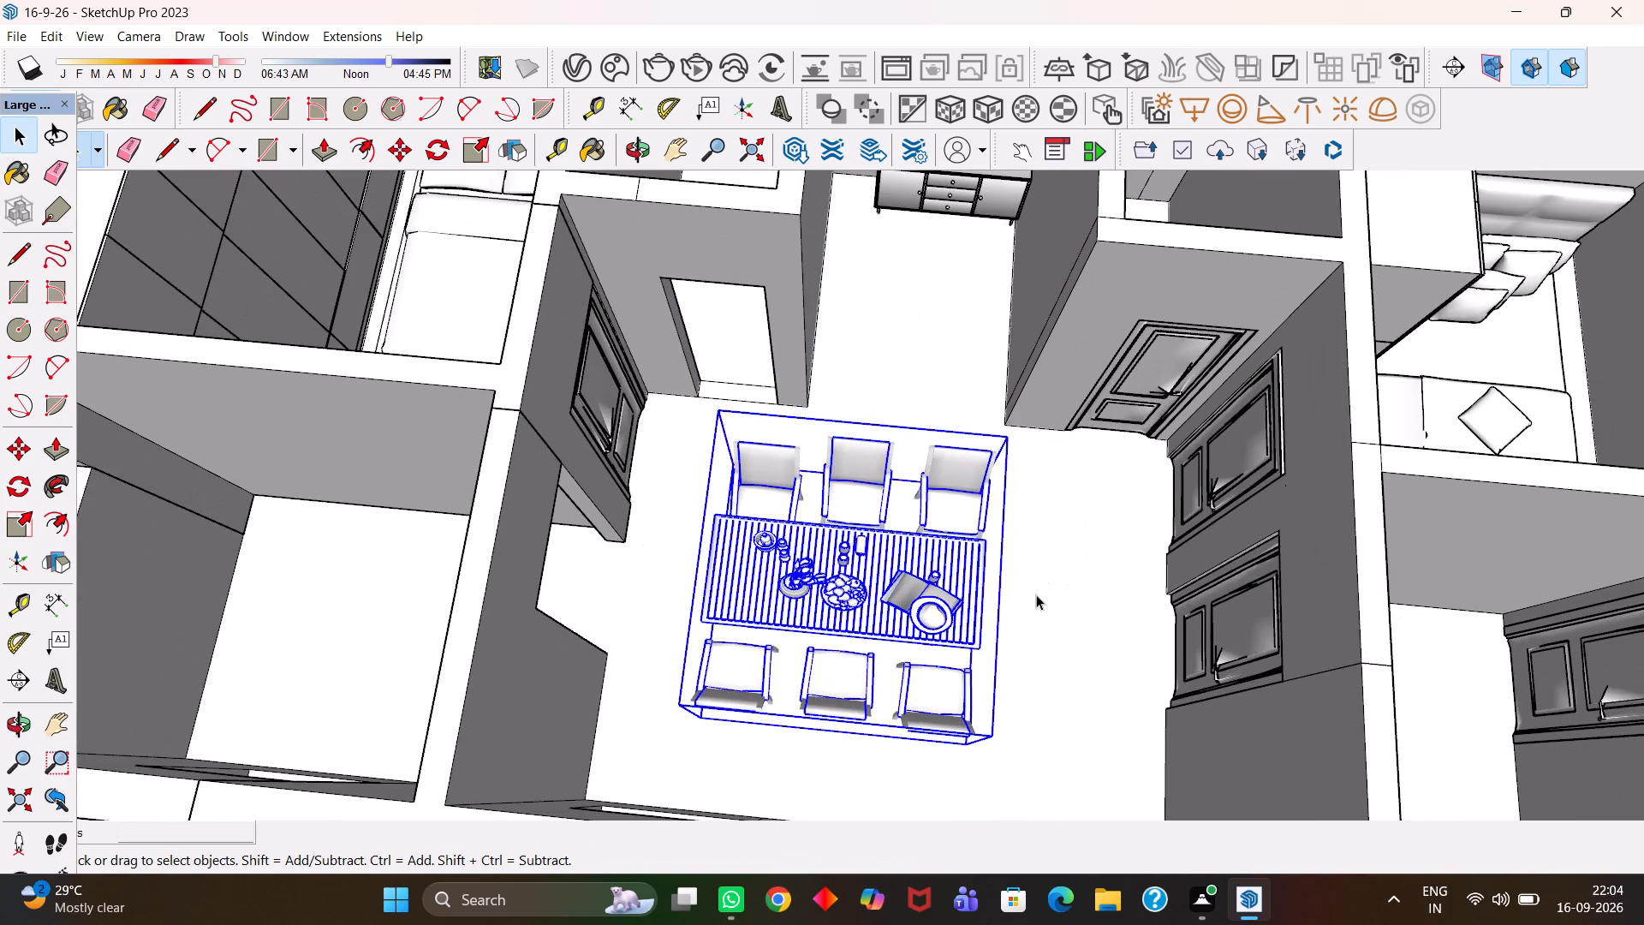
Review the whole furnished house layout around the selected dining set and clear the selection.
{"action": "scroll", "coordinate": [1004, 567], "scroll_direction": "up", "scroll_amount": 5}
{"action": "key", "text": "h"}
{"action": "left_click_drag", "start_coordinate": [1022, 543], "coordinate": [825, 502]}
{"action": "scroll", "coordinate": [830, 534], "scroll_direction": "down", "scroll_amount": 13}
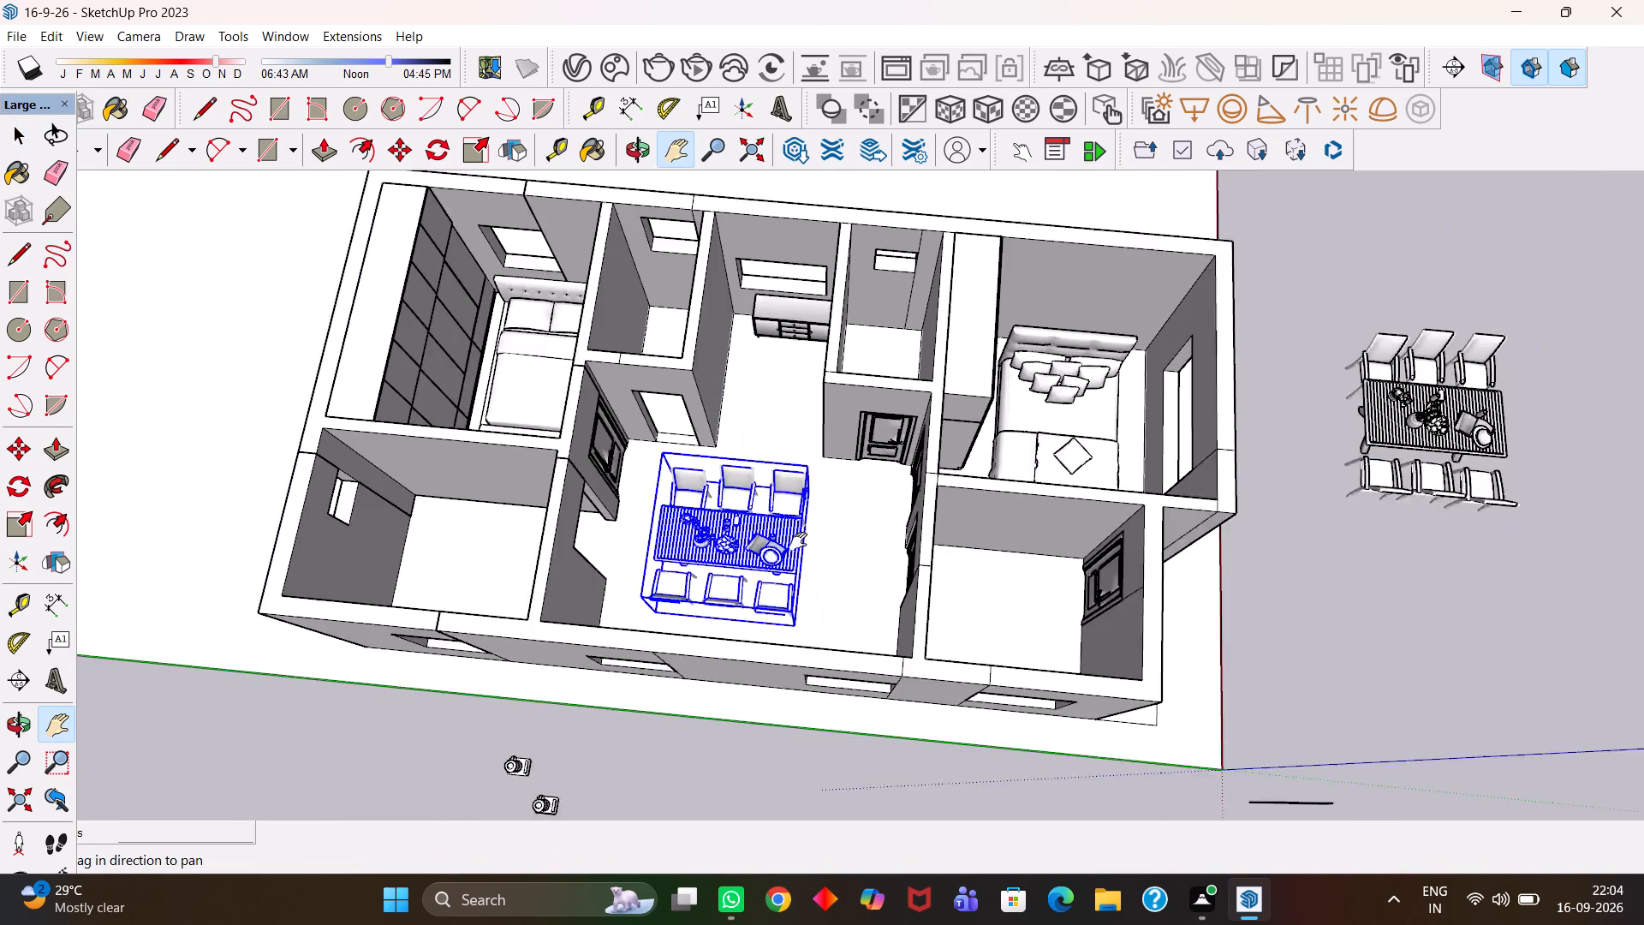
{"action": "scroll", "coordinate": [748, 540], "scroll_direction": "up", "scroll_amount": 2}
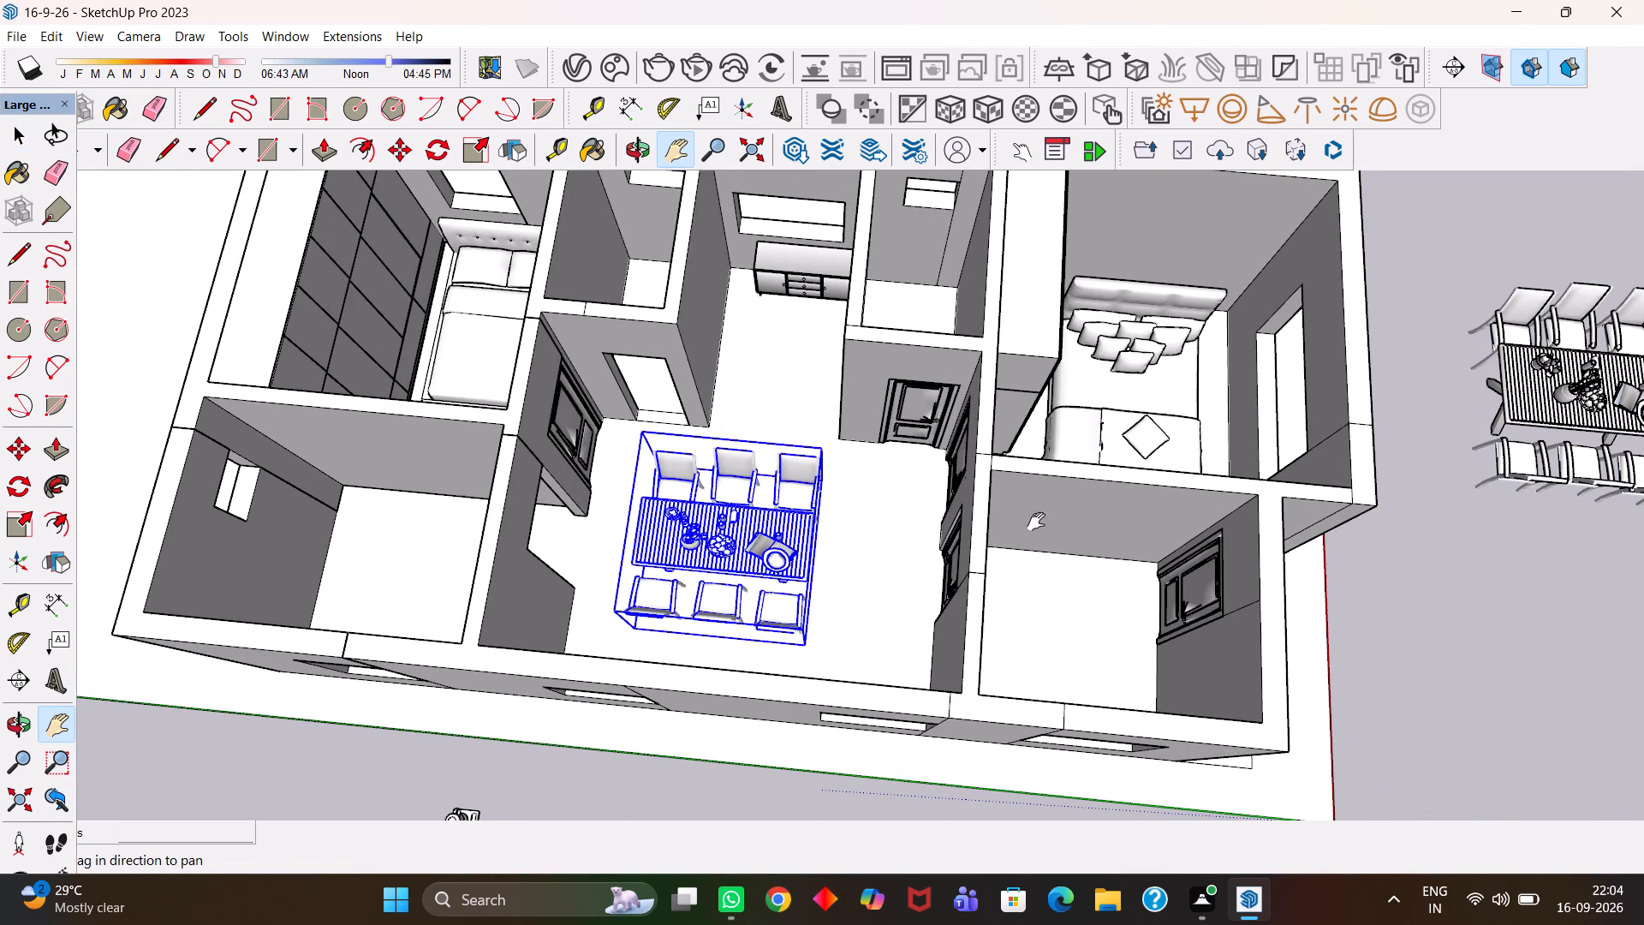
{"action": "scroll", "coordinate": [778, 468], "scroll_direction": "up", "scroll_amount": 1}
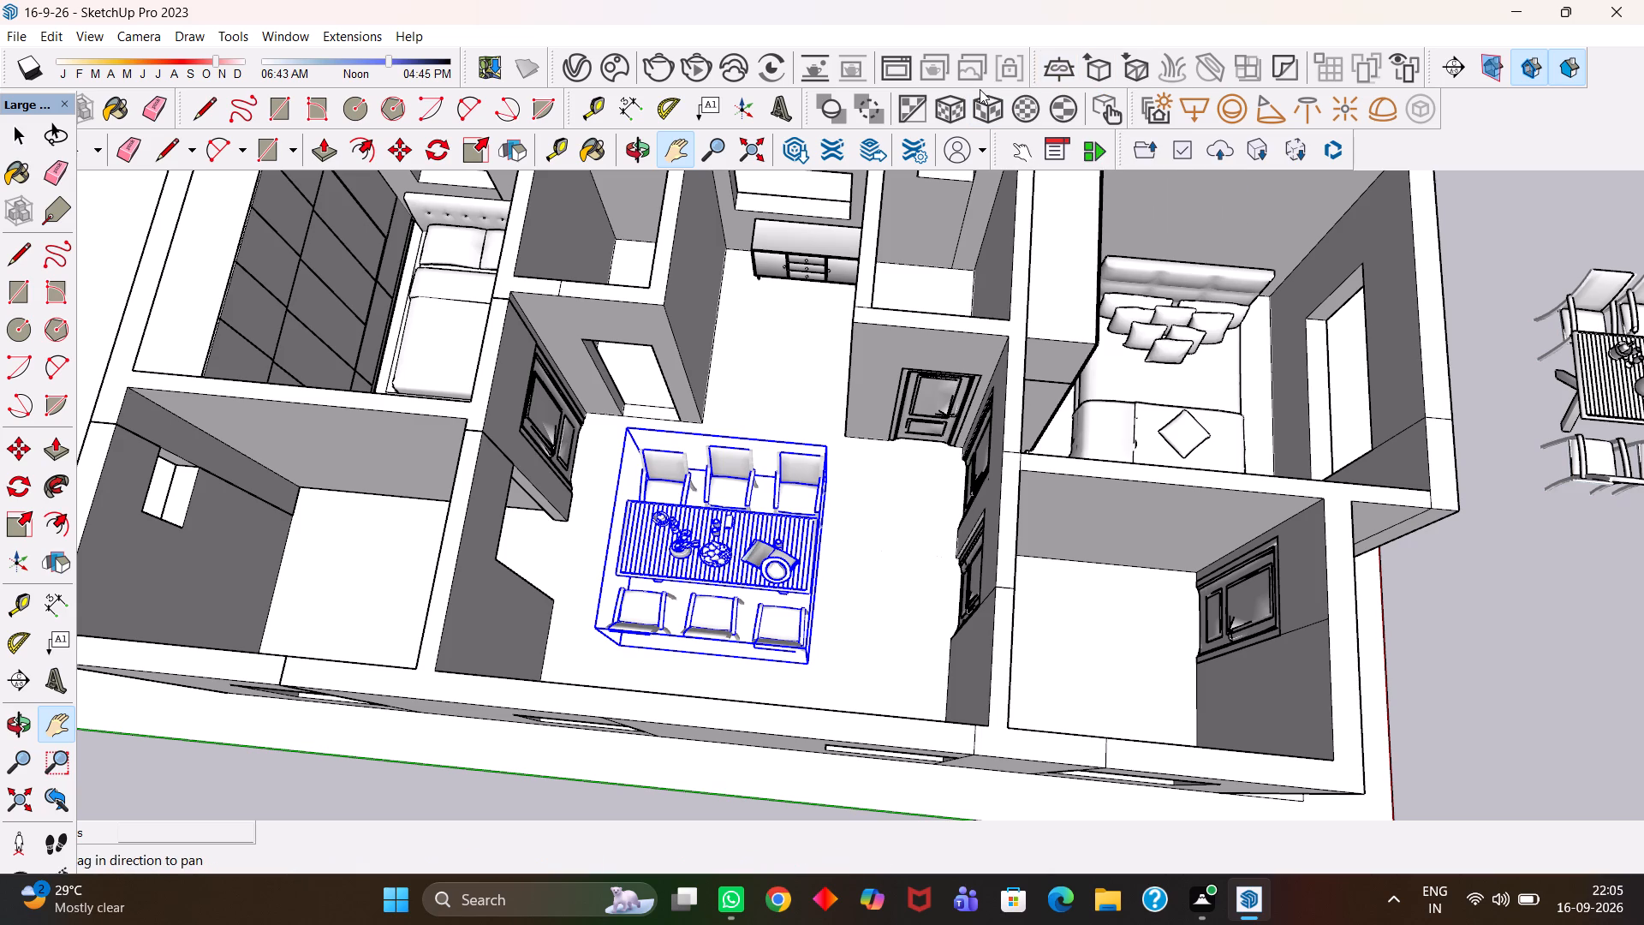
{"action": "scroll", "coordinate": [1027, 148], "scroll_direction": "up", "scroll_amount": 4}
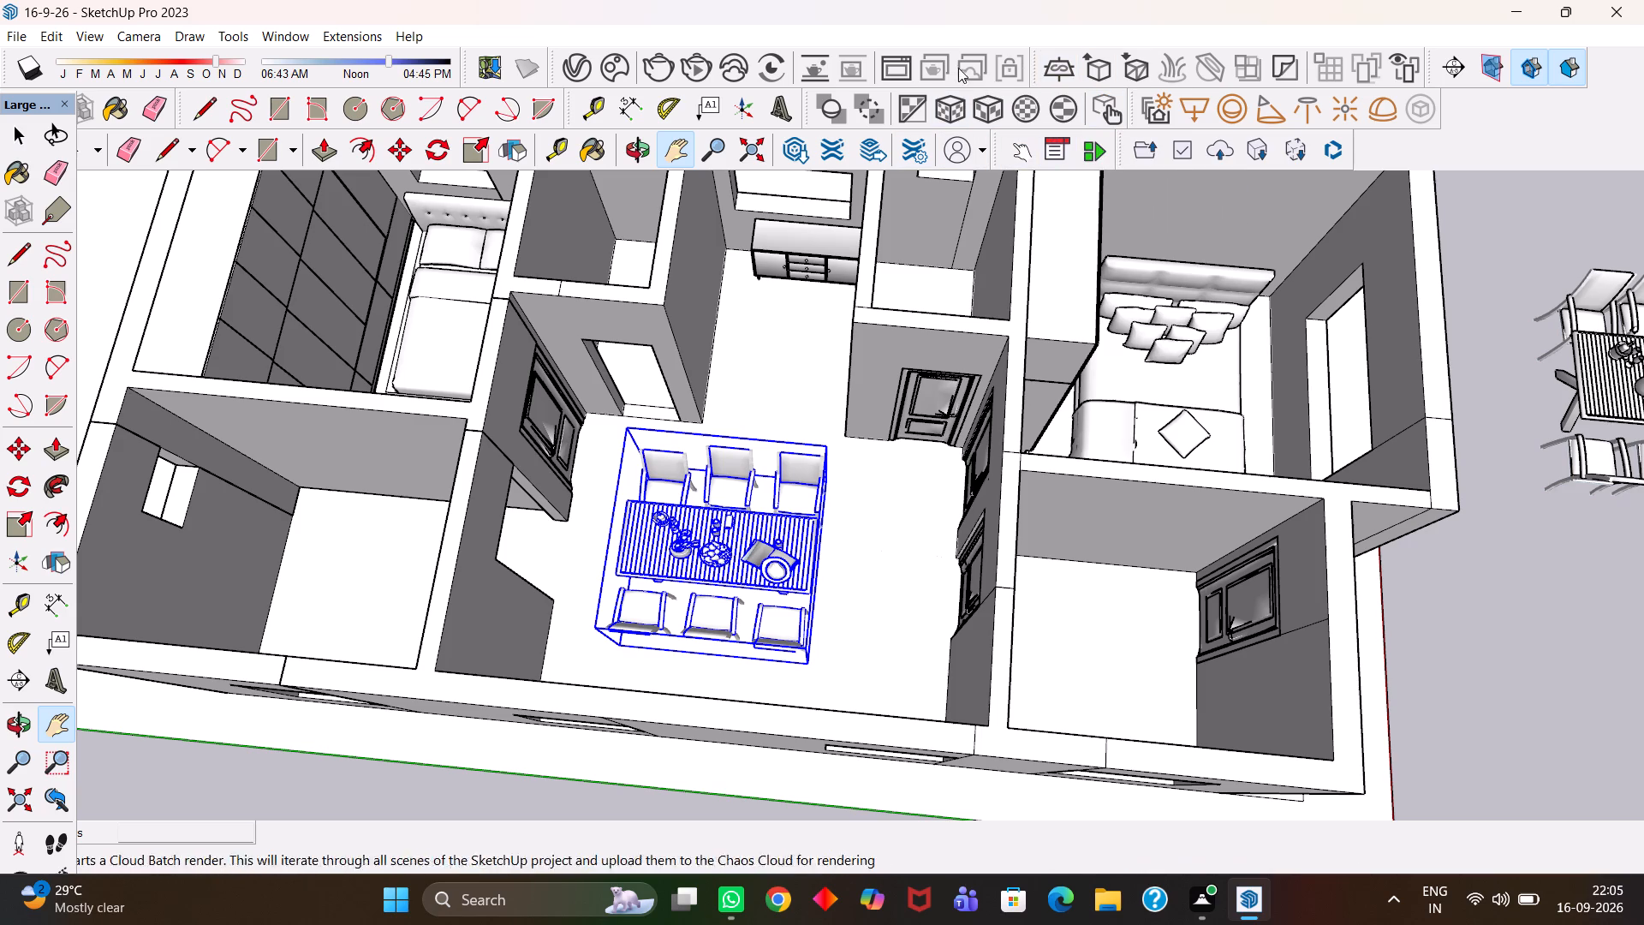
{"action": "scroll", "coordinate": [670, 201], "scroll_direction": "up", "scroll_amount": 1}
{"action": "scroll", "coordinate": [687, 436], "scroll_direction": "up", "scroll_amount": 2}
{"action": "scroll", "coordinate": [732, 460], "scroll_direction": "down", "scroll_amount": 19}
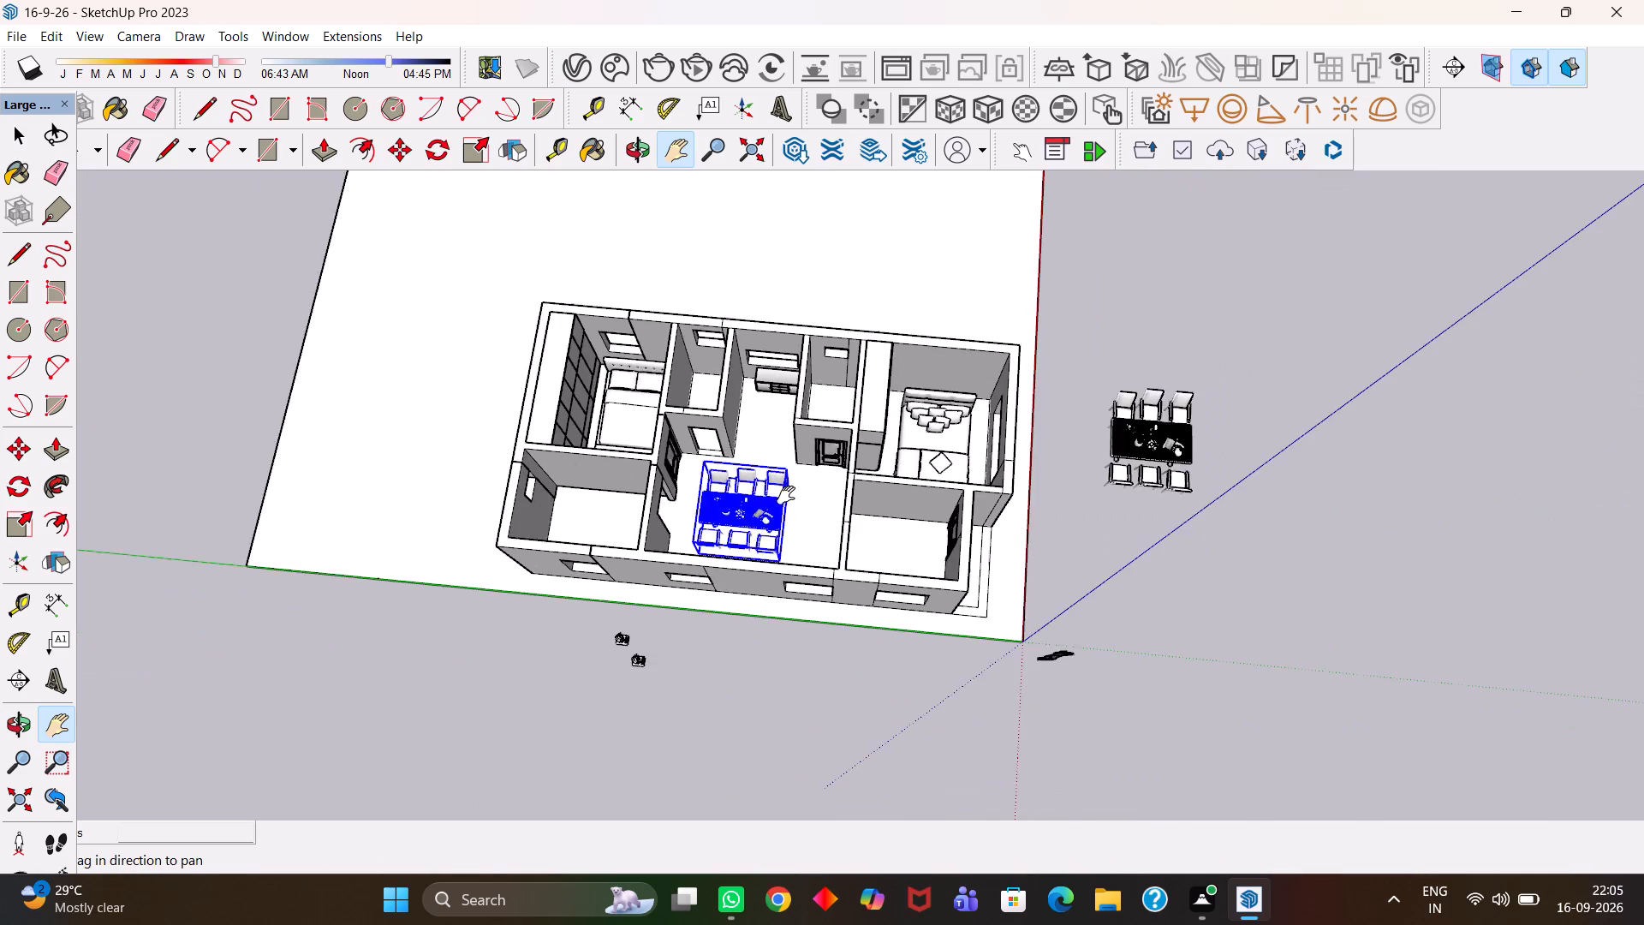
{"action": "scroll", "coordinate": [782, 496], "scroll_direction": "down", "scroll_amount": 3}
{"action": "scroll", "coordinate": [783, 507], "scroll_direction": "up", "scroll_amount": 4}
{"action": "key", "text": "space"}
{"action": "left_click", "coordinate": [1196, 504]}
Examine the dining set and the free floor space around it in the central hall from an angled view.
{"action": "scroll", "coordinate": [756, 511], "scroll_direction": "up", "scroll_amount": 3}
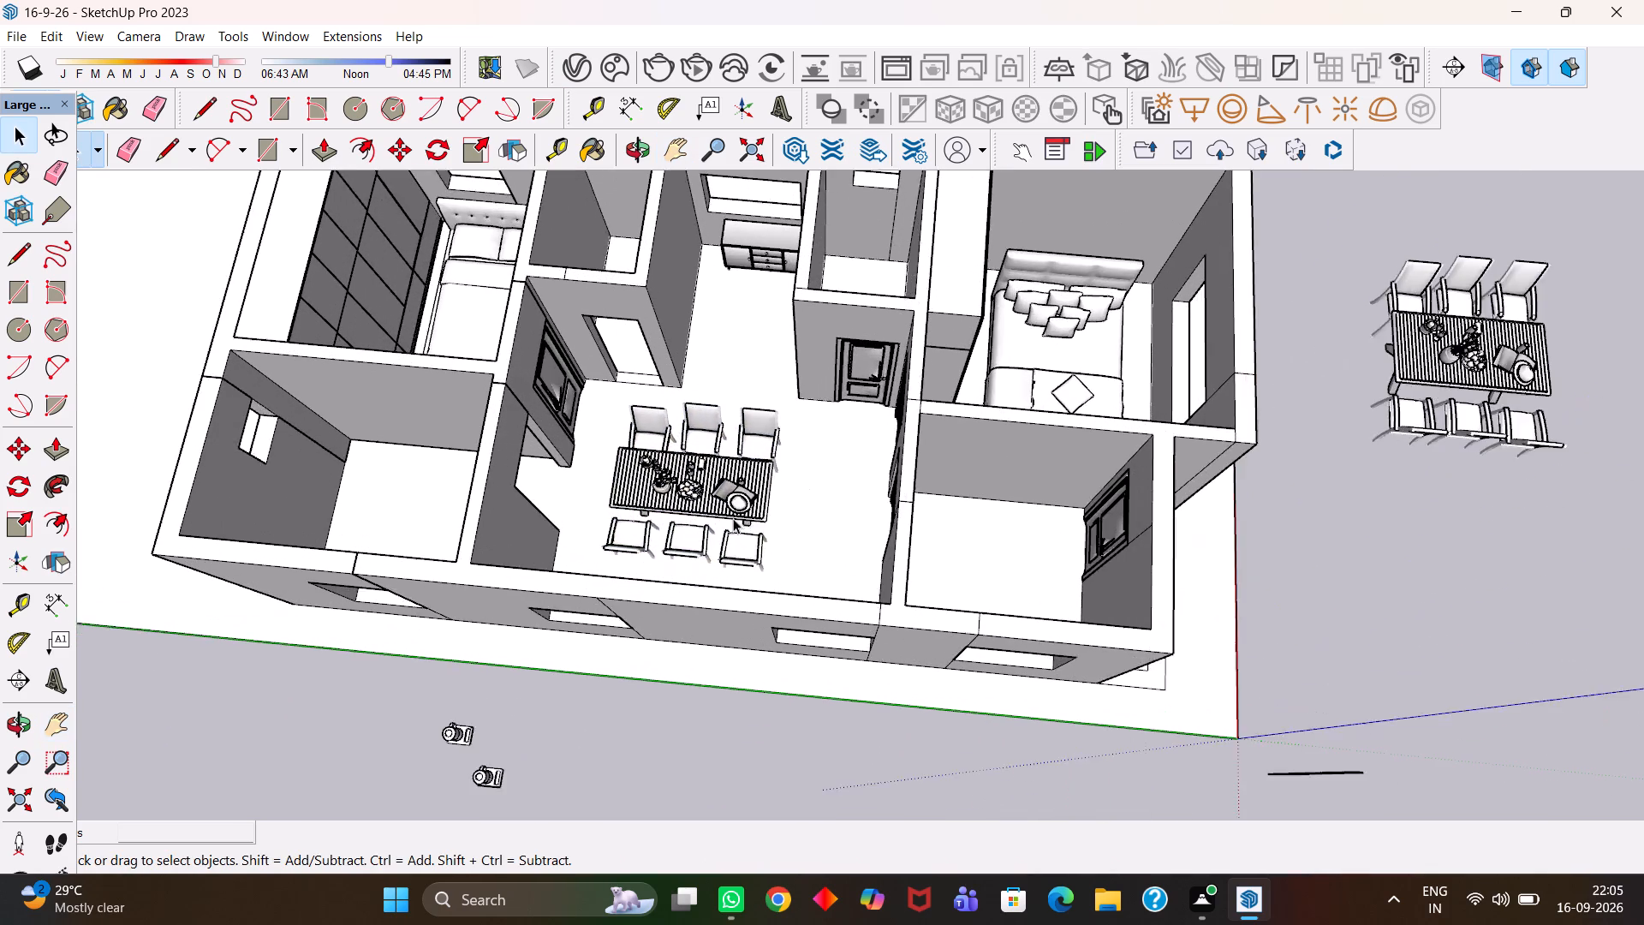
{"action": "scroll", "coordinate": [733, 518], "scroll_direction": "up", "scroll_amount": 2}
{"action": "middle_click_drag", "start_coordinate": [764, 557], "coordinate": [885, 529]}
{"action": "scroll", "coordinate": [919, 617], "scroll_direction": "up", "scroll_amount": 1}
{"action": "key", "text": "h"}
{"action": "scroll", "coordinate": [771, 468], "scroll_direction": "down", "scroll_amount": 2}
{"action": "left_click_drag", "start_coordinate": [744, 403], "coordinate": [770, 451]}
{"action": "left_click_drag", "start_coordinate": [785, 472], "coordinate": [804, 494]}
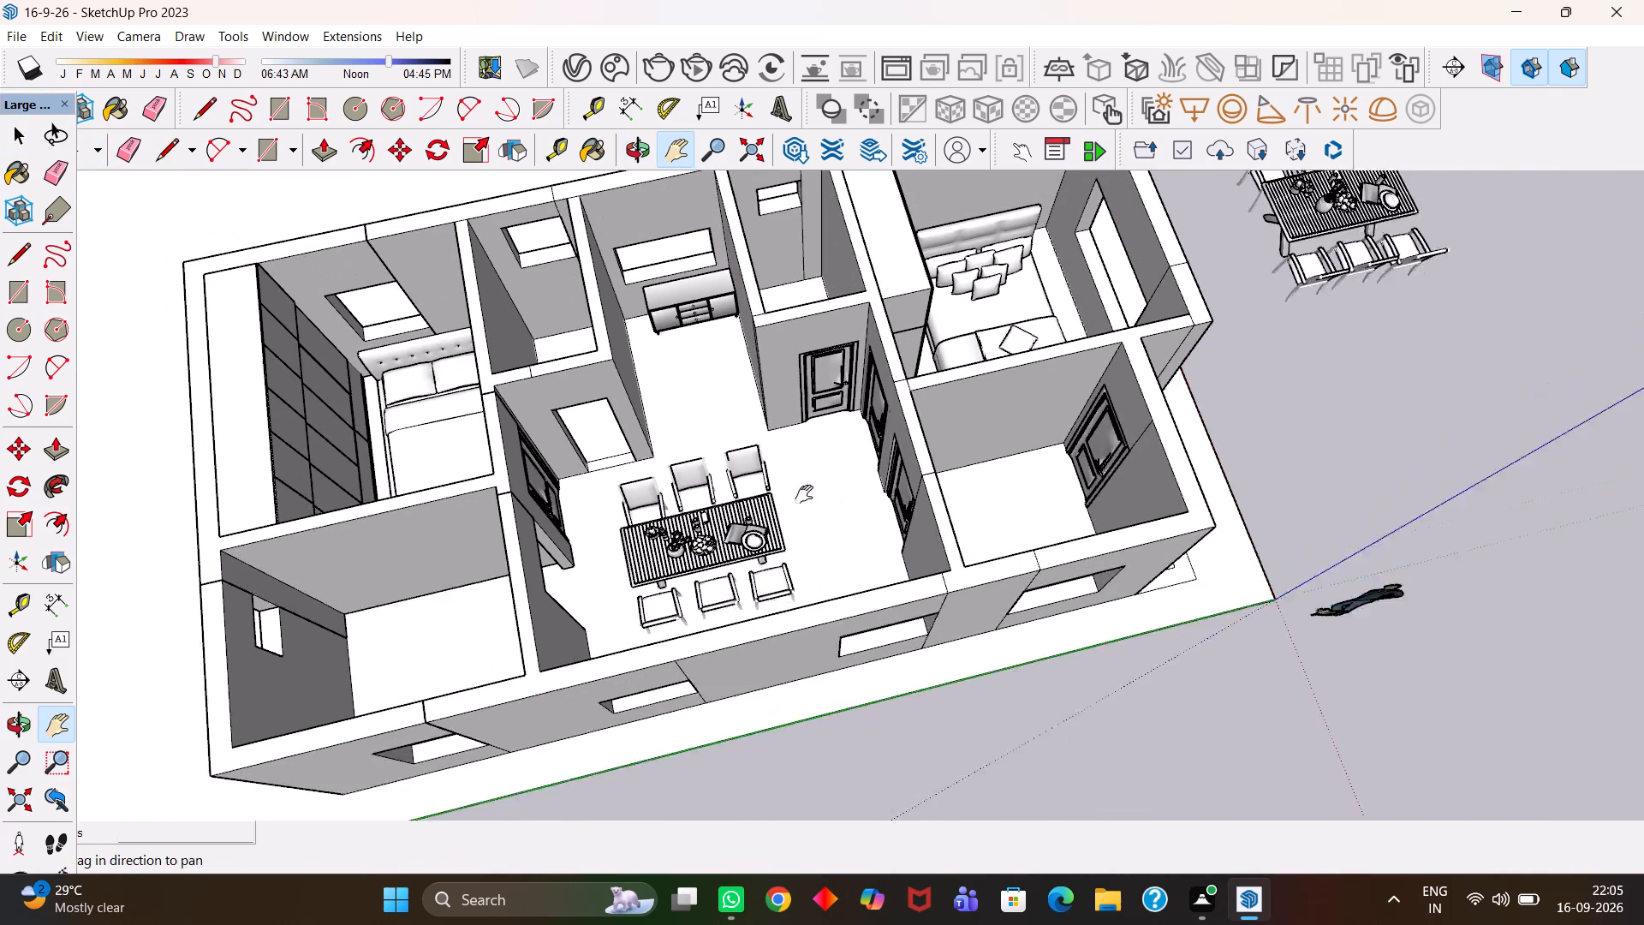
{"action": "left_click_drag", "start_coordinate": [804, 494], "coordinate": [824, 515]}
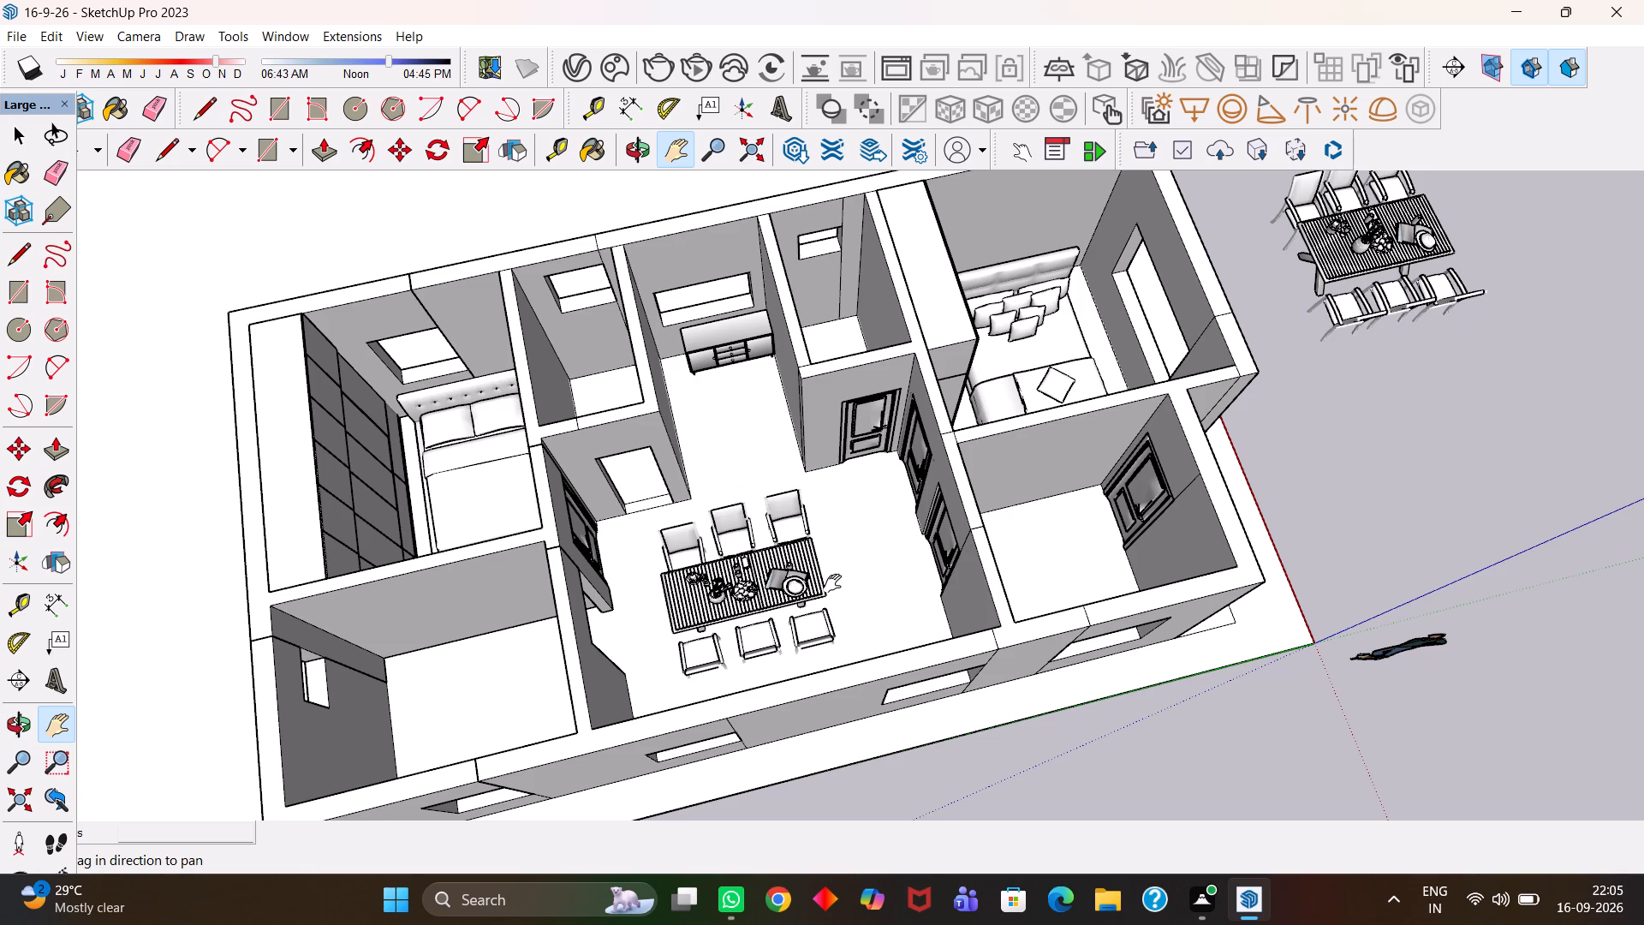
{"action": "scroll", "coordinate": [832, 583], "scroll_direction": "up", "scroll_amount": 1}
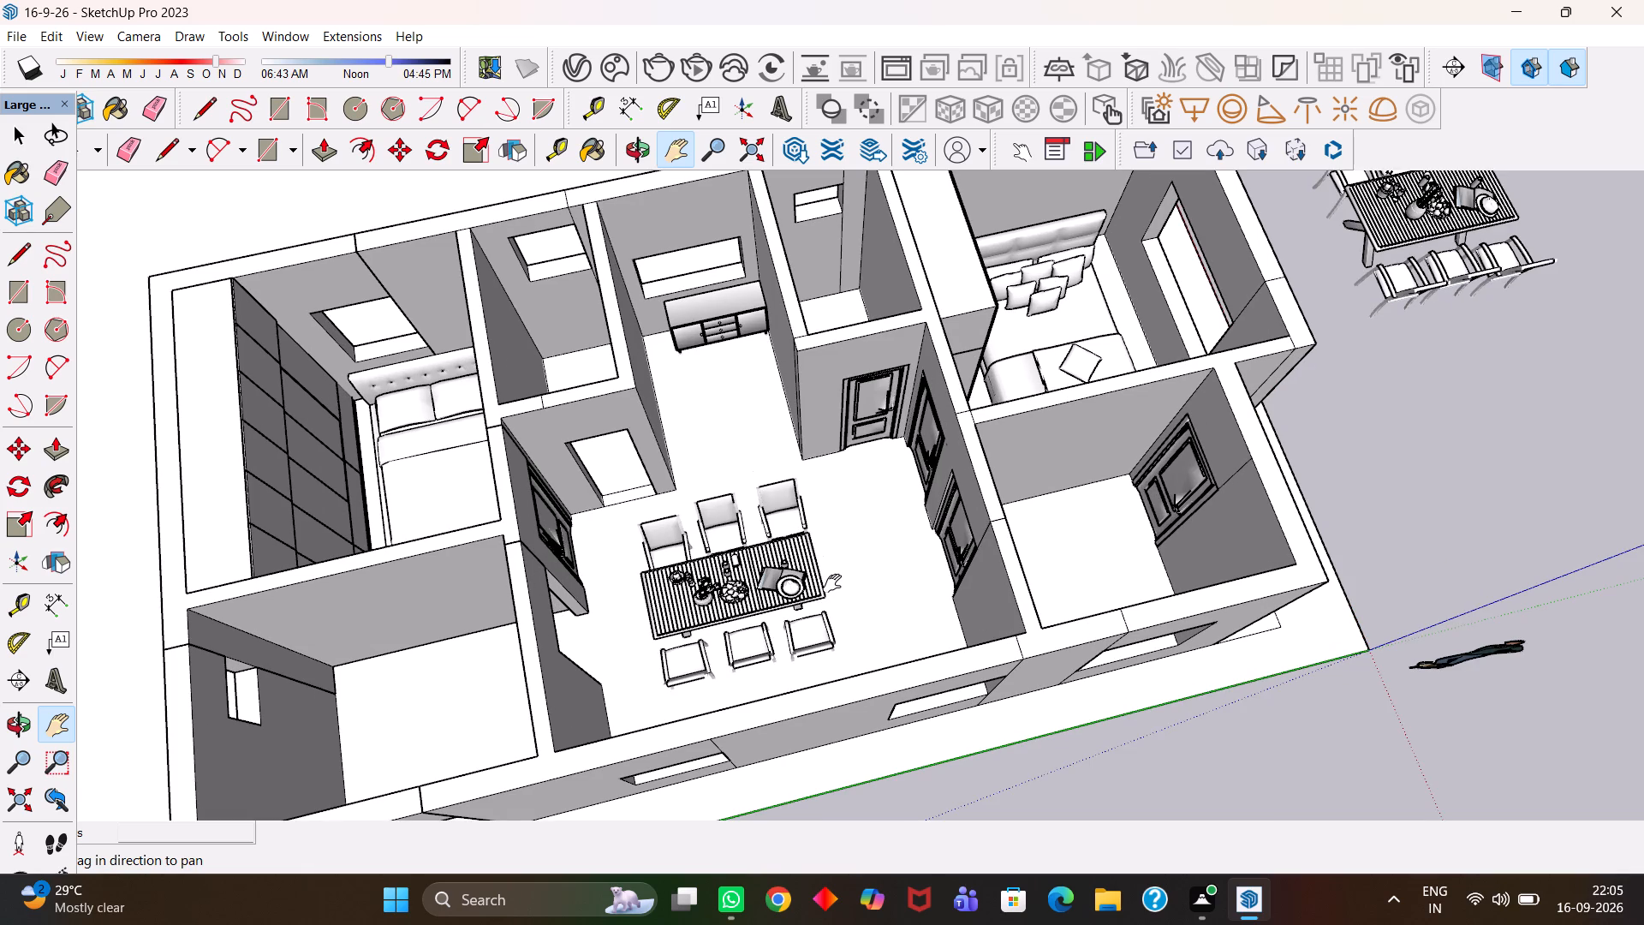
{"action": "scroll", "coordinate": [832, 583], "scroll_direction": "up", "scroll_amount": 2}
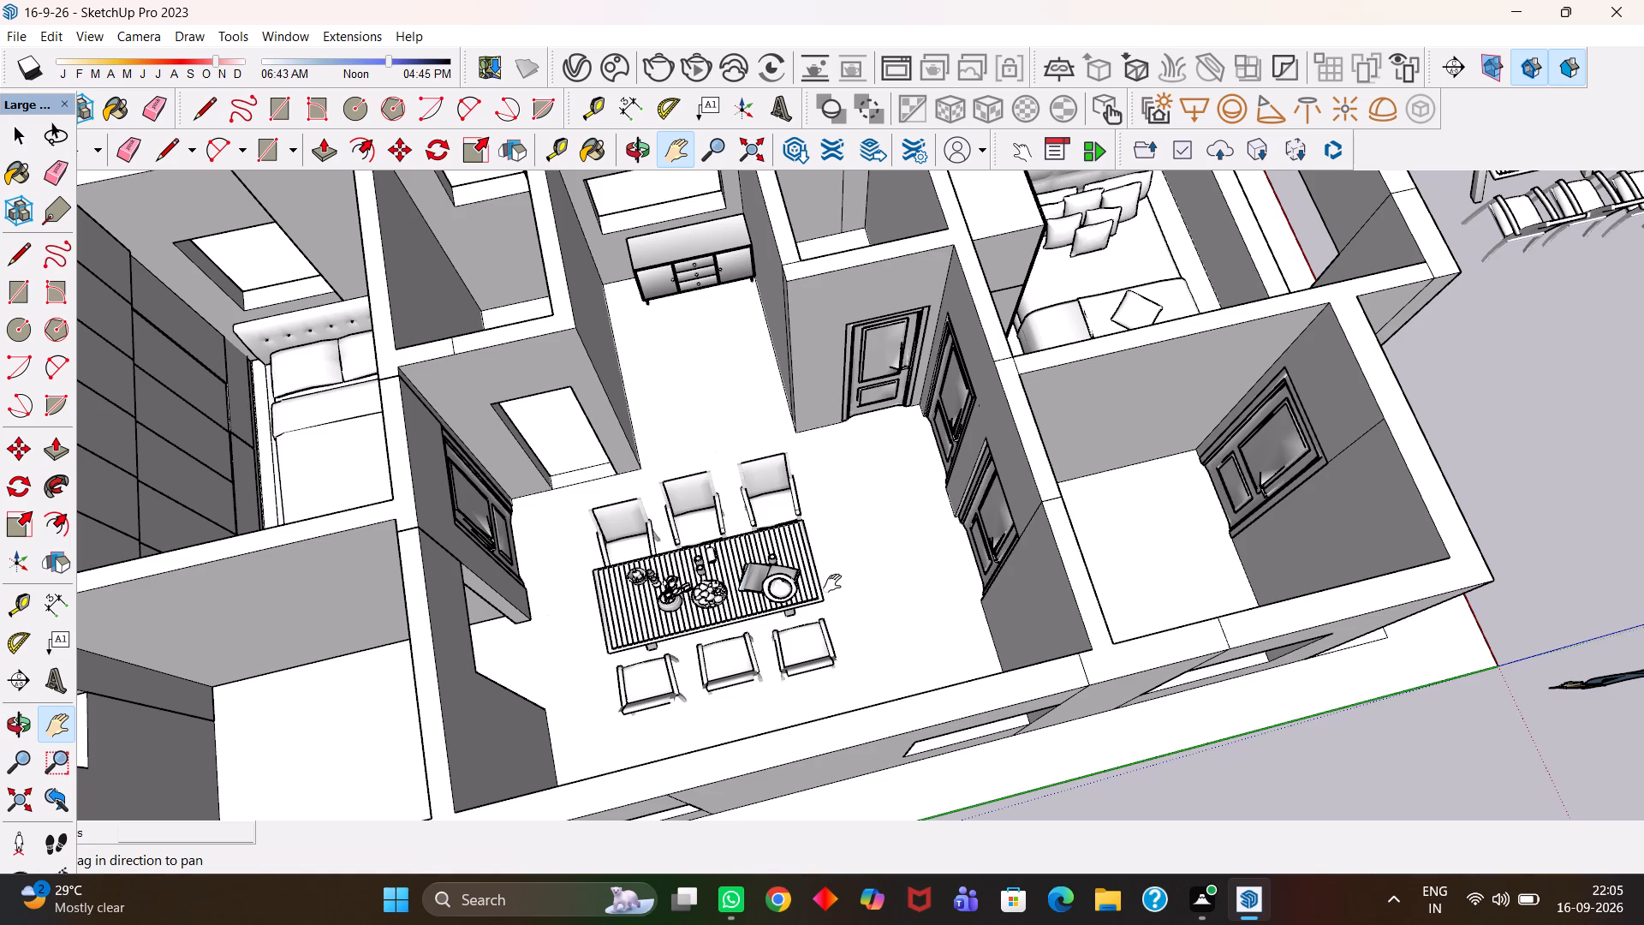
{"action": "scroll", "coordinate": [832, 583], "scroll_direction": "up", "scroll_amount": 2}
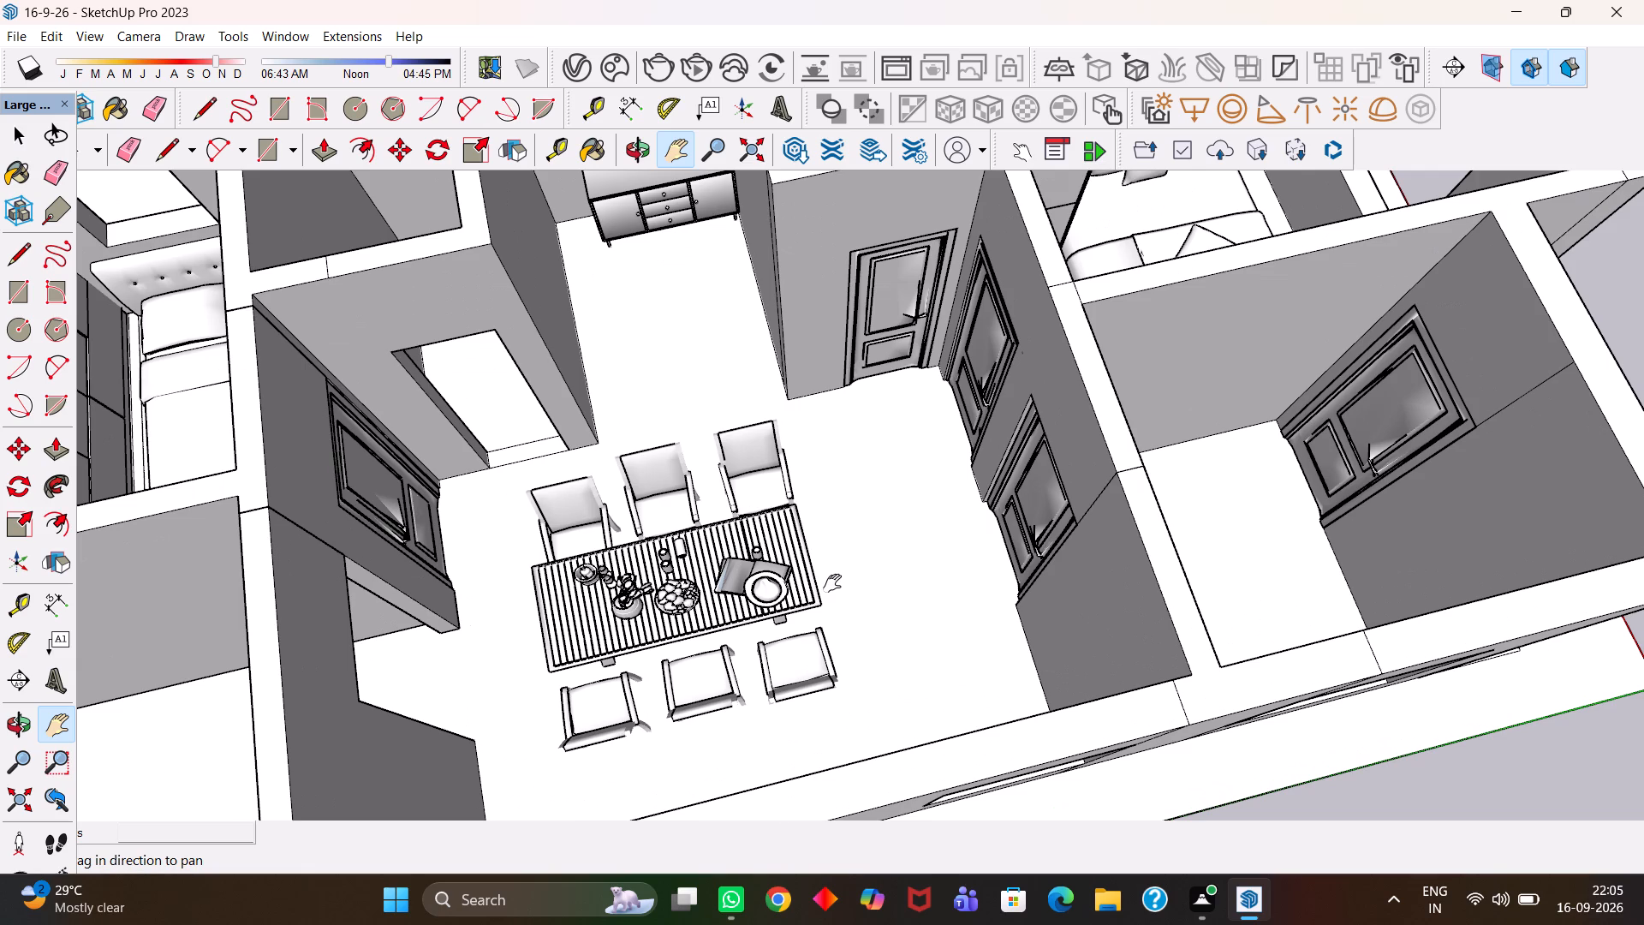
{"action": "scroll", "coordinate": [832, 583], "scroll_direction": "up", "scroll_amount": 2}
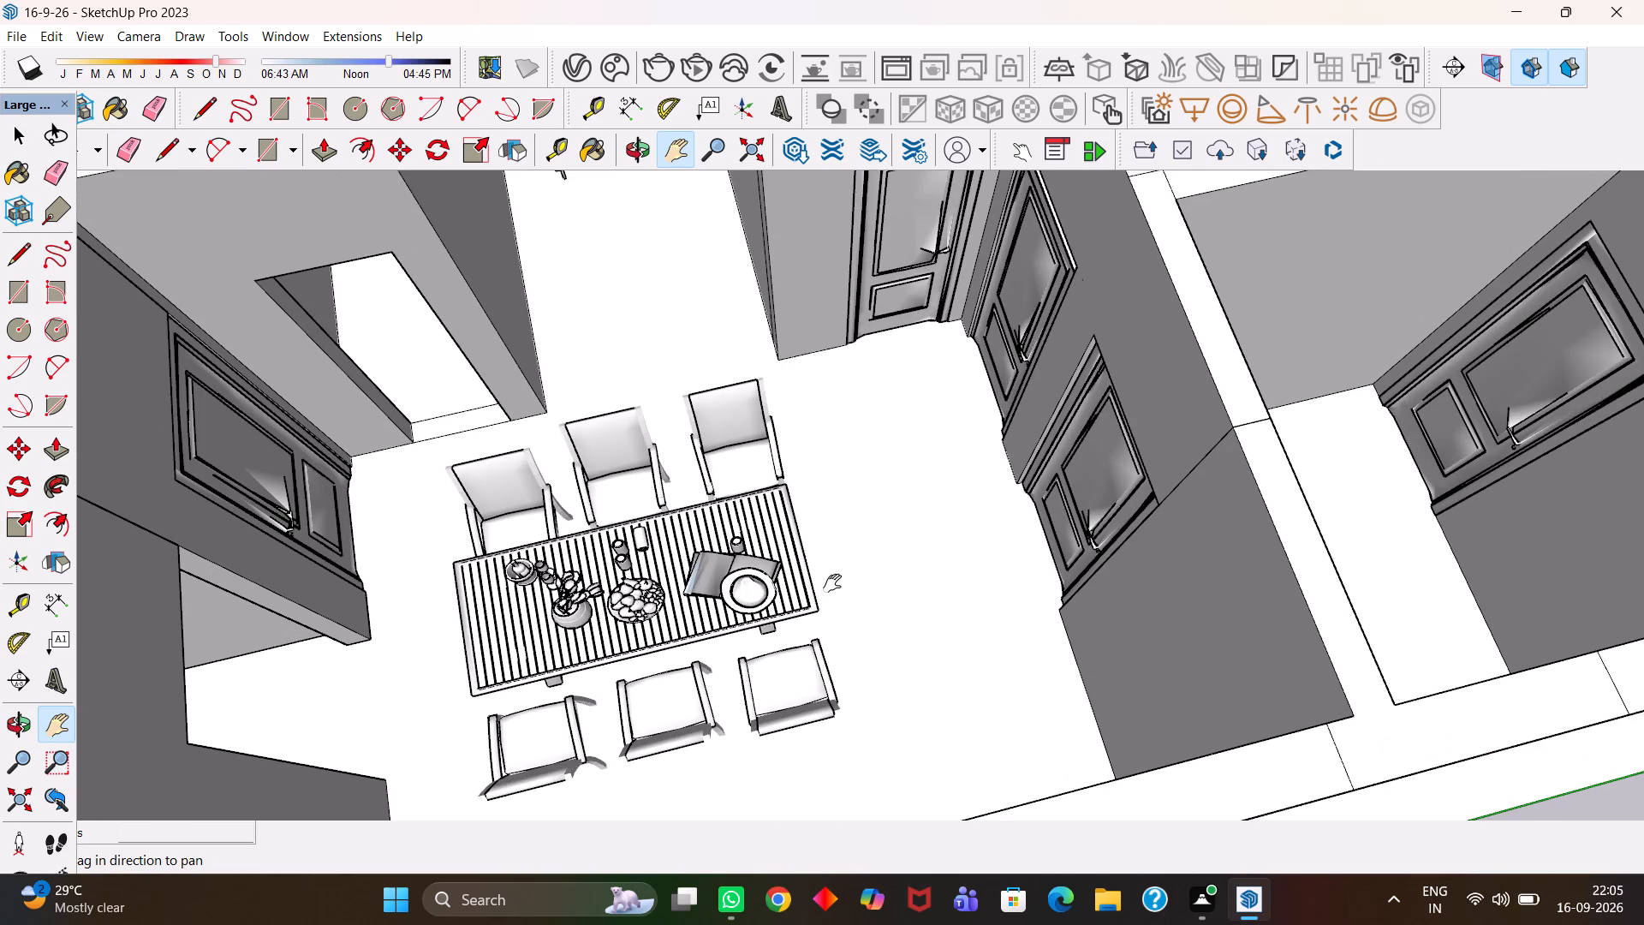
{"action": "scroll", "coordinate": [832, 582], "scroll_direction": "up", "scroll_amount": 2}
{"action": "left_click_drag", "start_coordinate": [700, 588], "coordinate": [747, 540]}
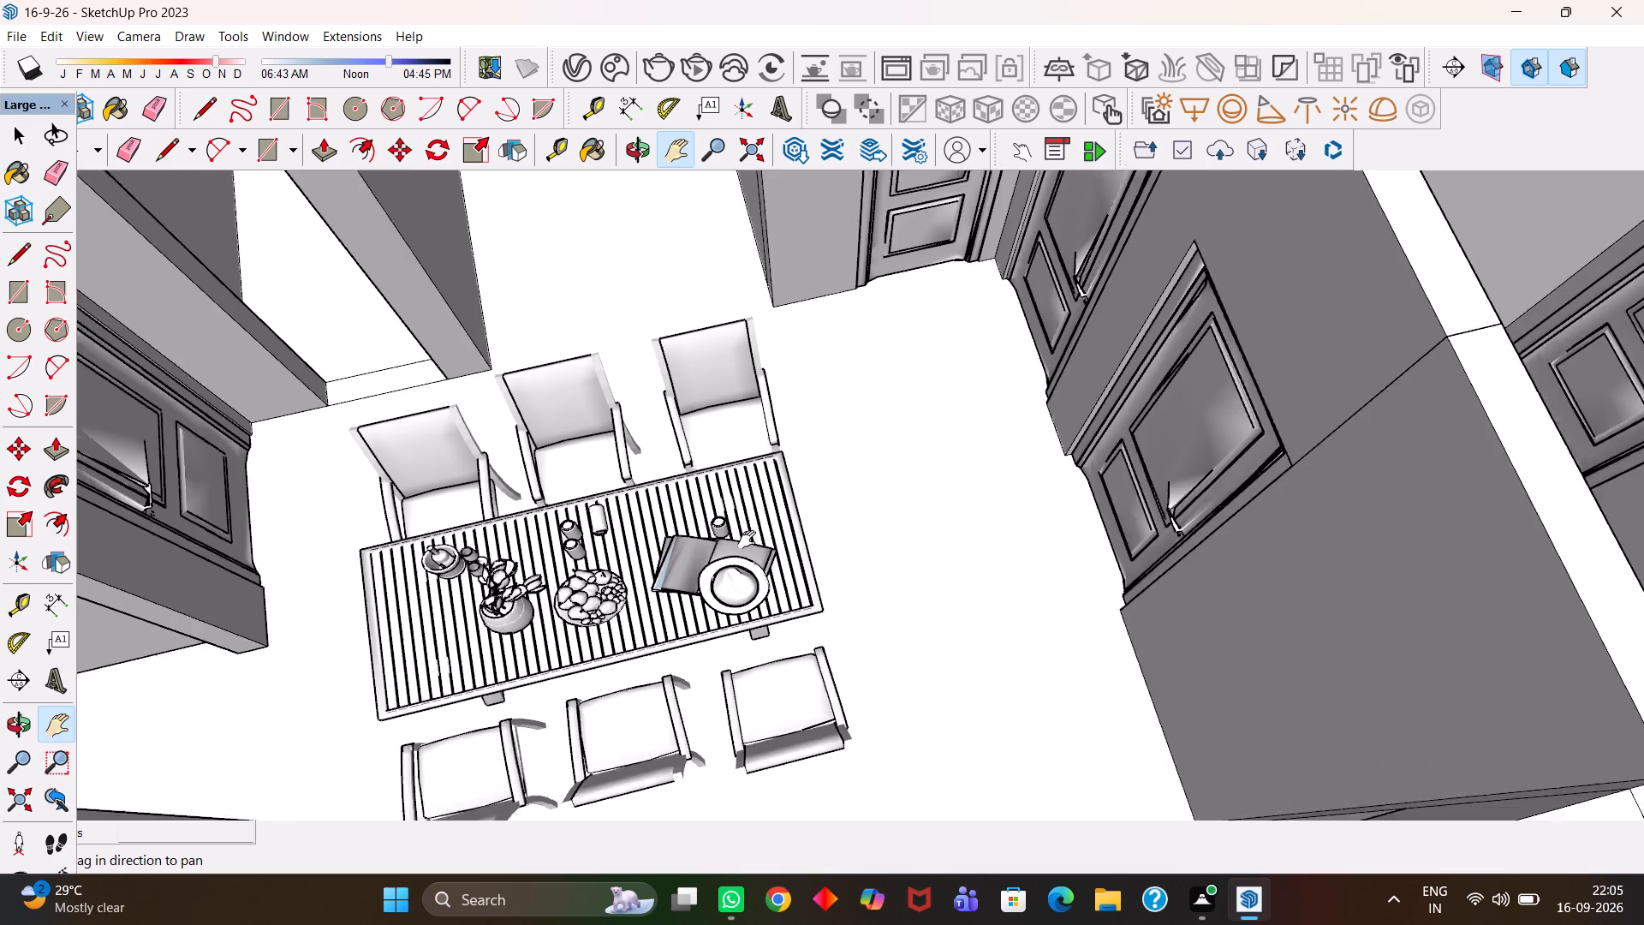
{"action": "left_click_drag", "start_coordinate": [747, 540], "coordinate": [802, 465]}
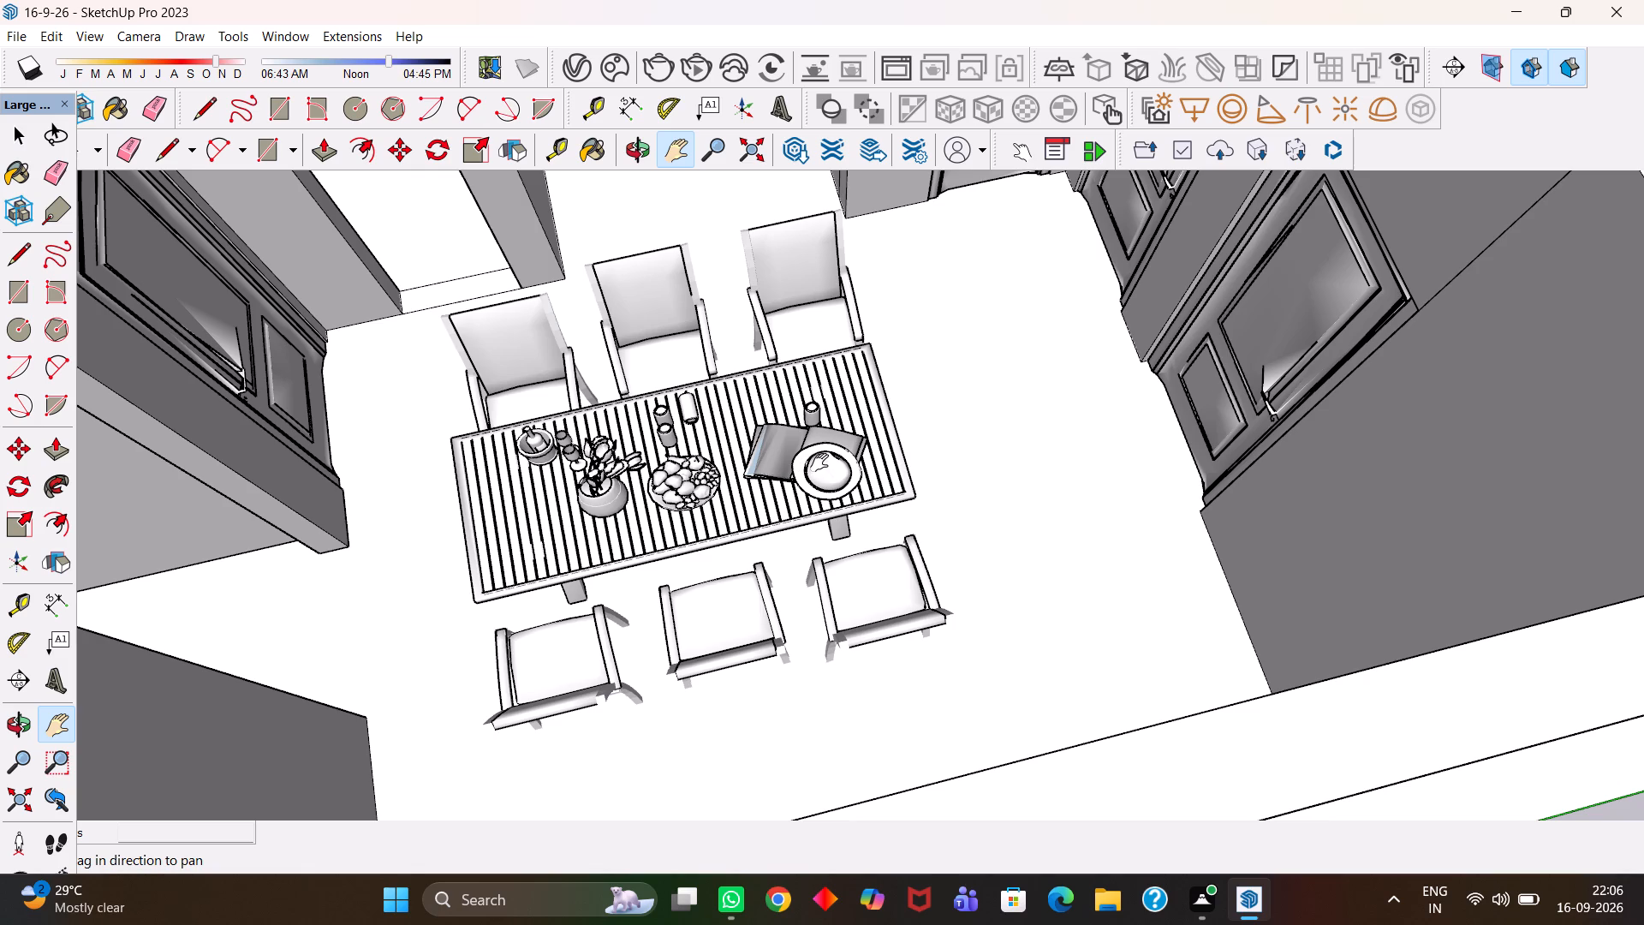
{"action": "scroll", "coordinate": [801, 486], "scroll_direction": "down", "scroll_amount": 1}
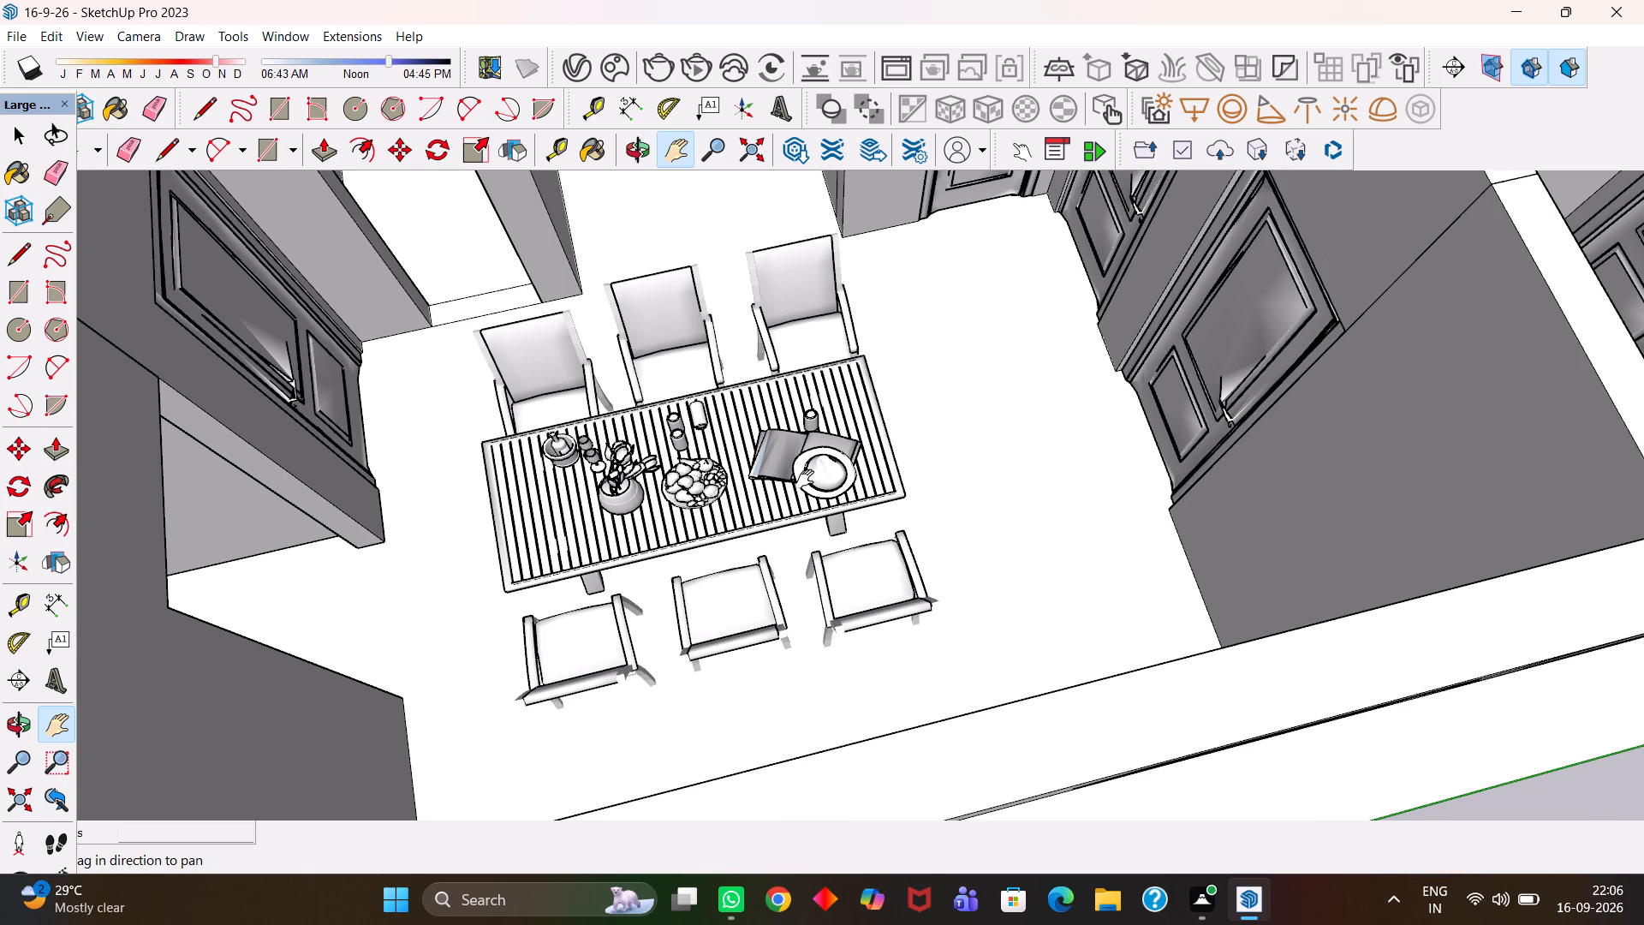
{"action": "scroll", "coordinate": [798, 485], "scroll_direction": "up", "scroll_amount": 1}
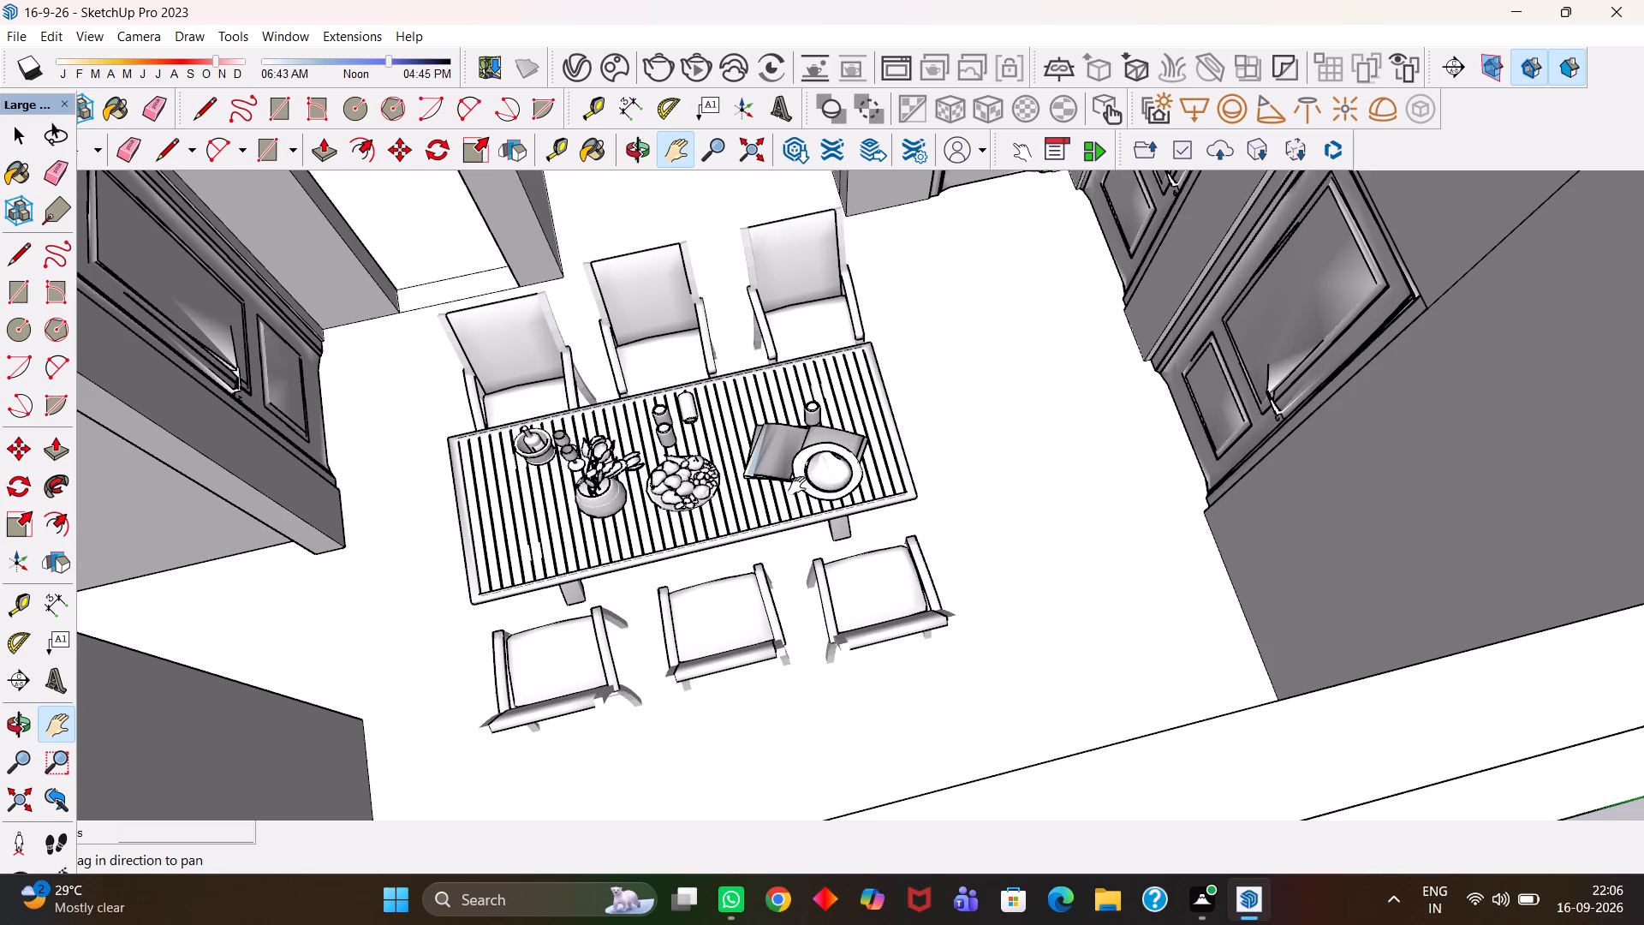
Browse the furniture models in the Chaos Cosmos library, examining chairs, tables, sofas, beds, cabinets and shelves for further pieces.
{"action": "left_click_drag", "start_coordinate": [646, 71], "coordinate": [628, 63]}
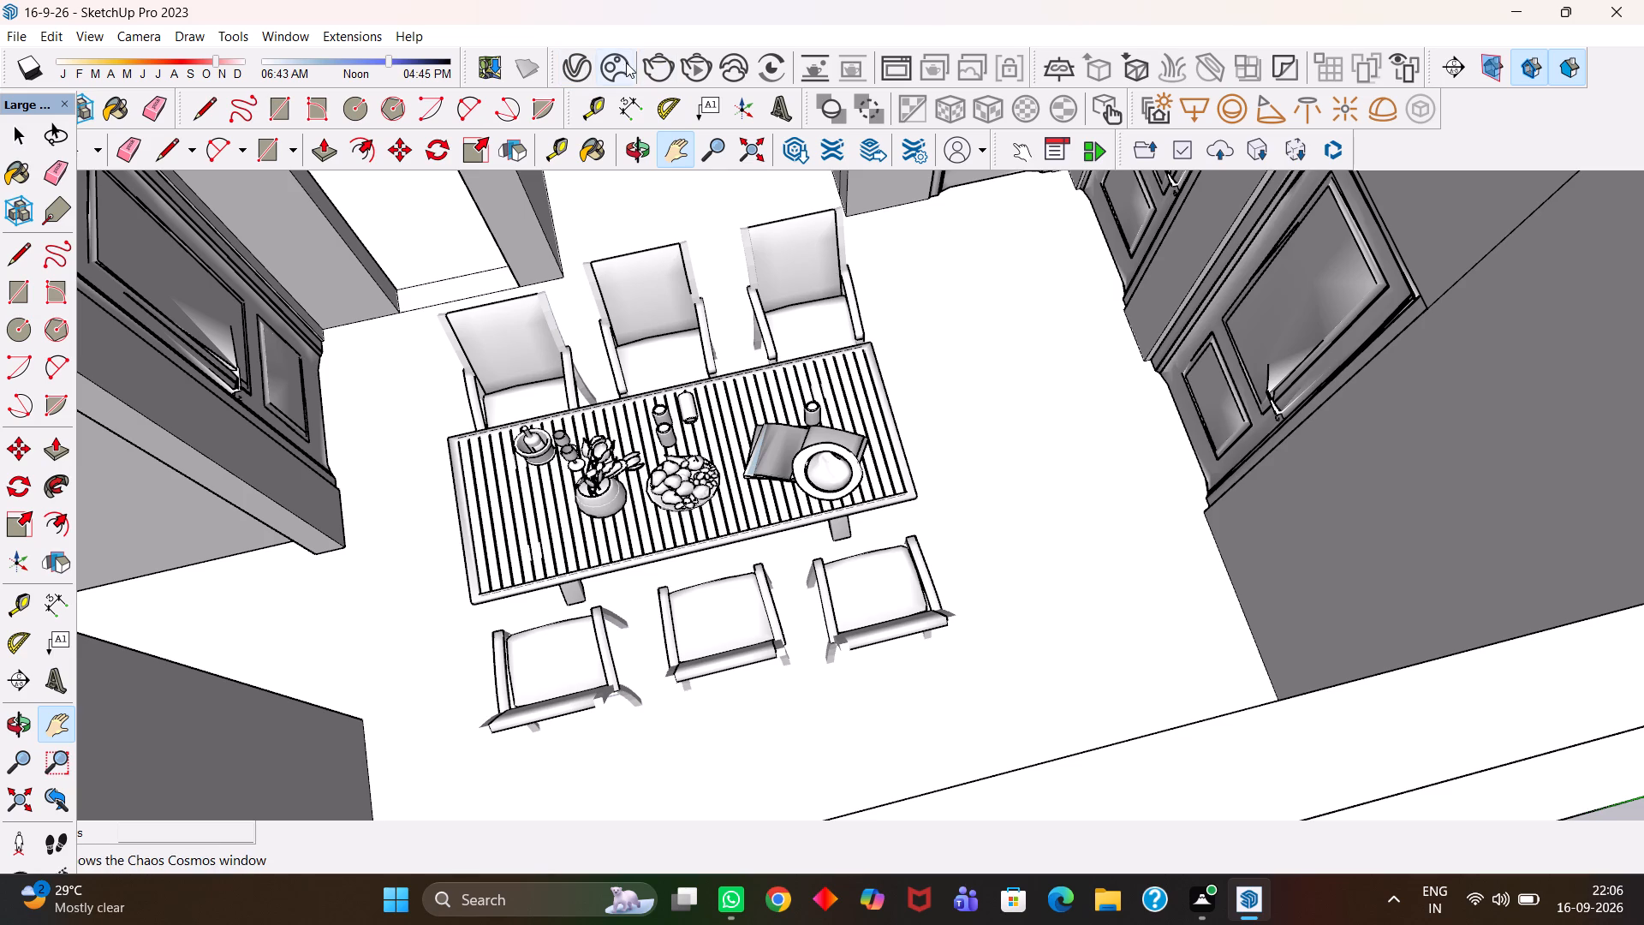
{"action": "left_click", "coordinate": [621, 63]}
{"action": "scroll", "coordinate": [345, 248], "scroll_direction": "down", "scroll_amount": 2}
{"action": "scroll", "coordinate": [319, 402], "scroll_direction": "down", "scroll_amount": 2}
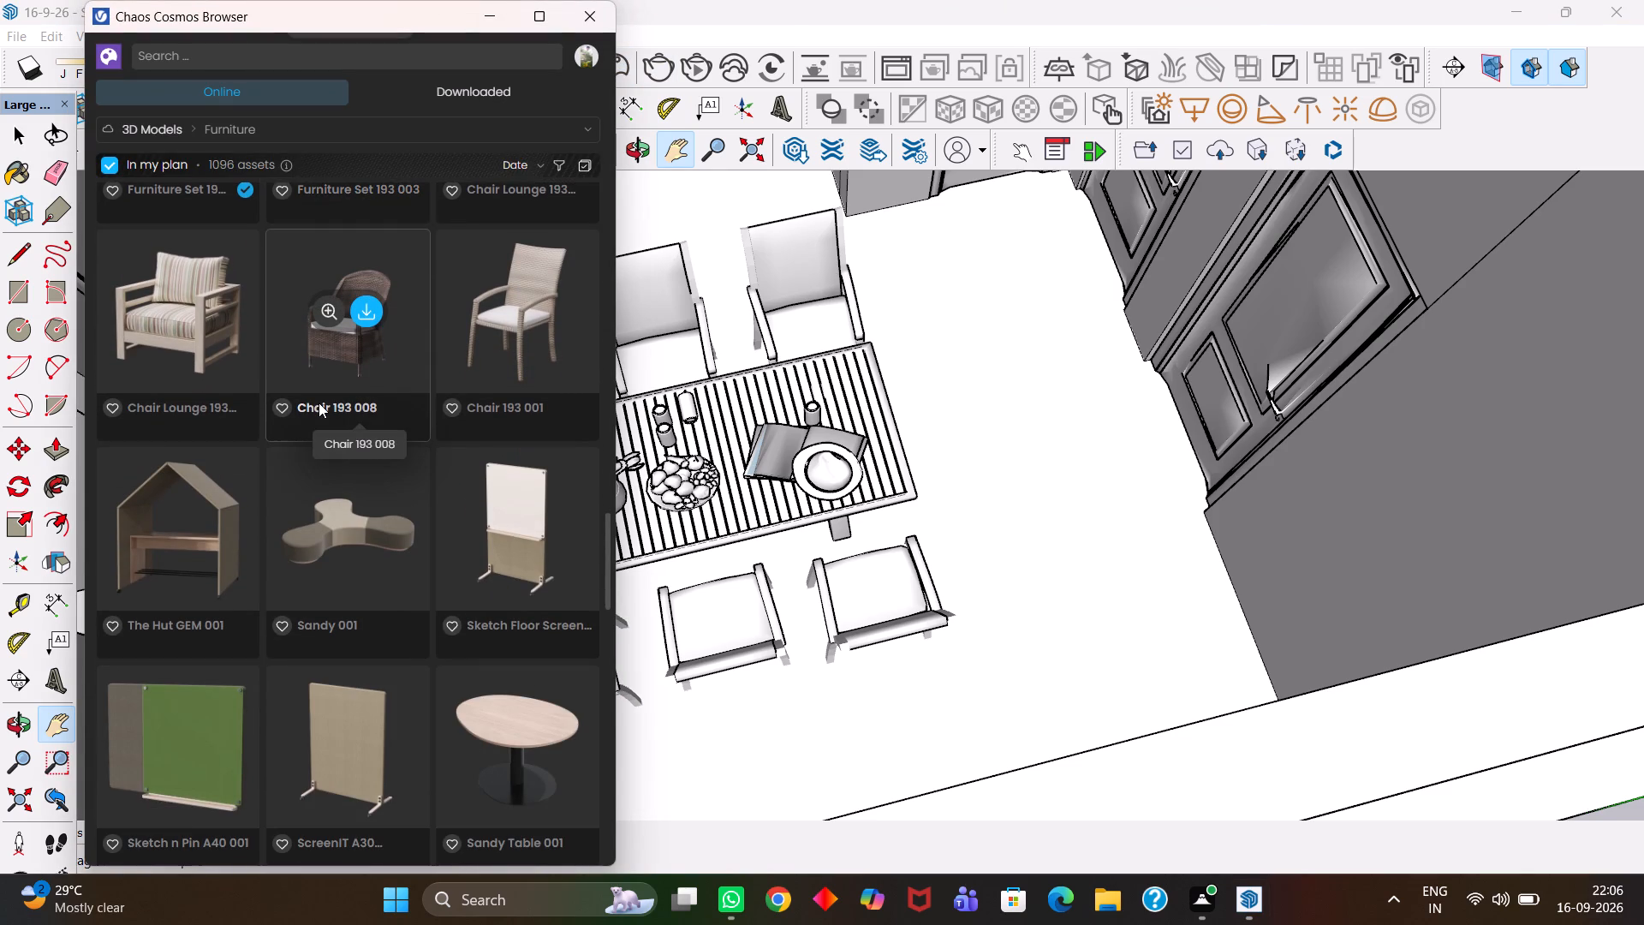
{"action": "scroll", "coordinate": [319, 403], "scroll_direction": "down", "scroll_amount": 2}
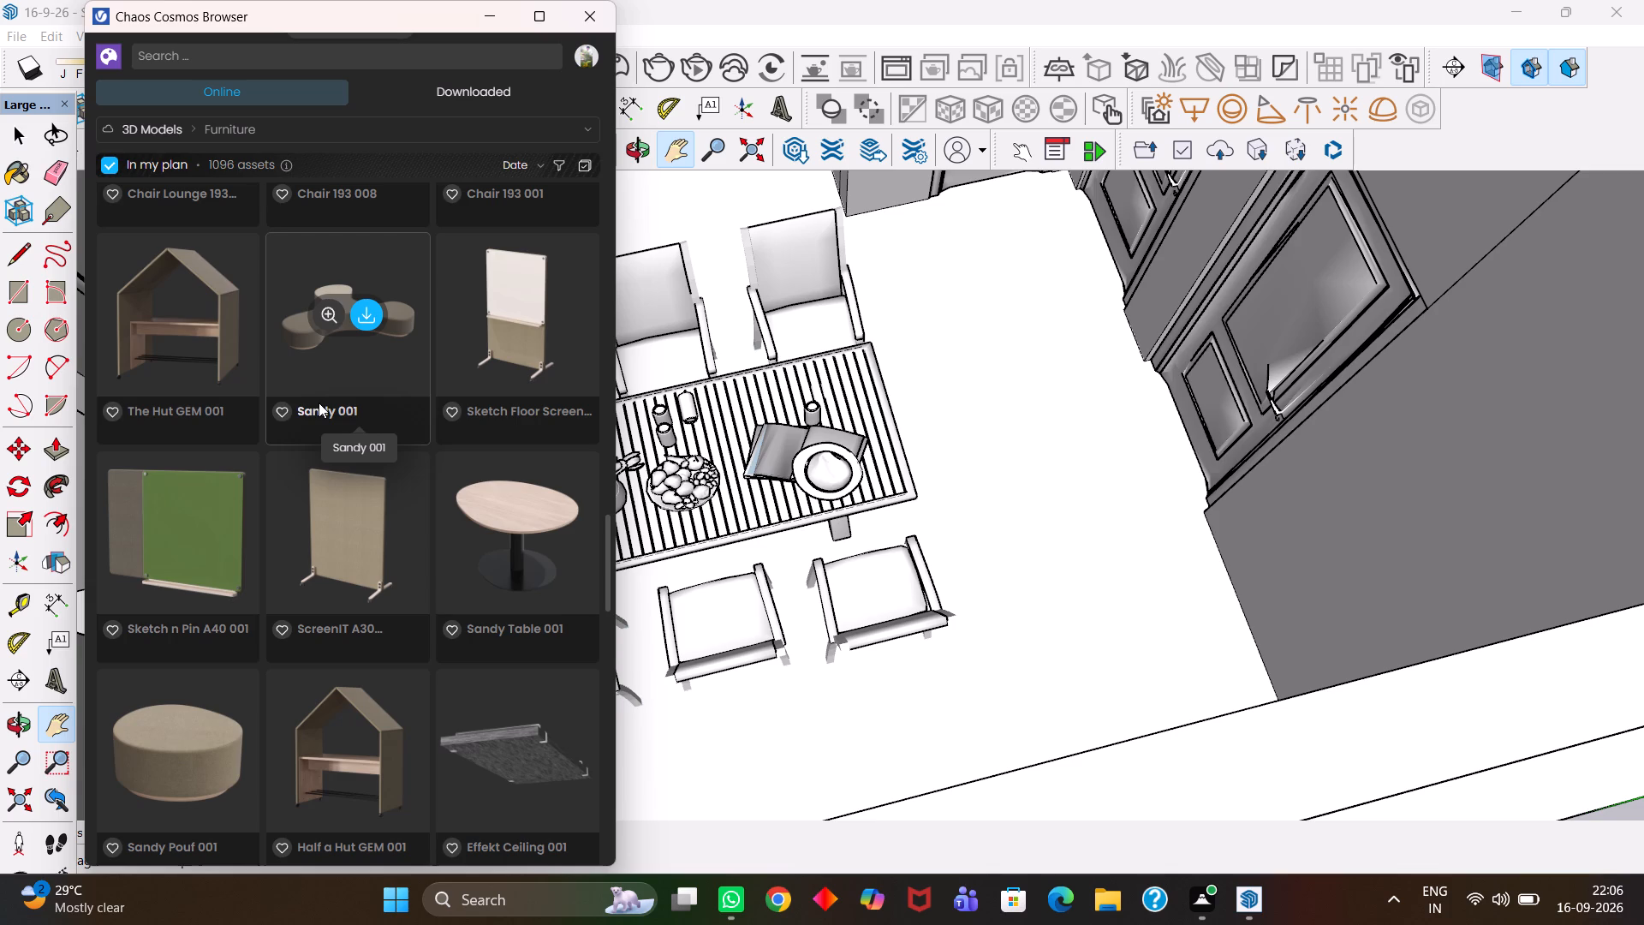
{"action": "scroll", "coordinate": [319, 403], "scroll_direction": "down", "scroll_amount": 1}
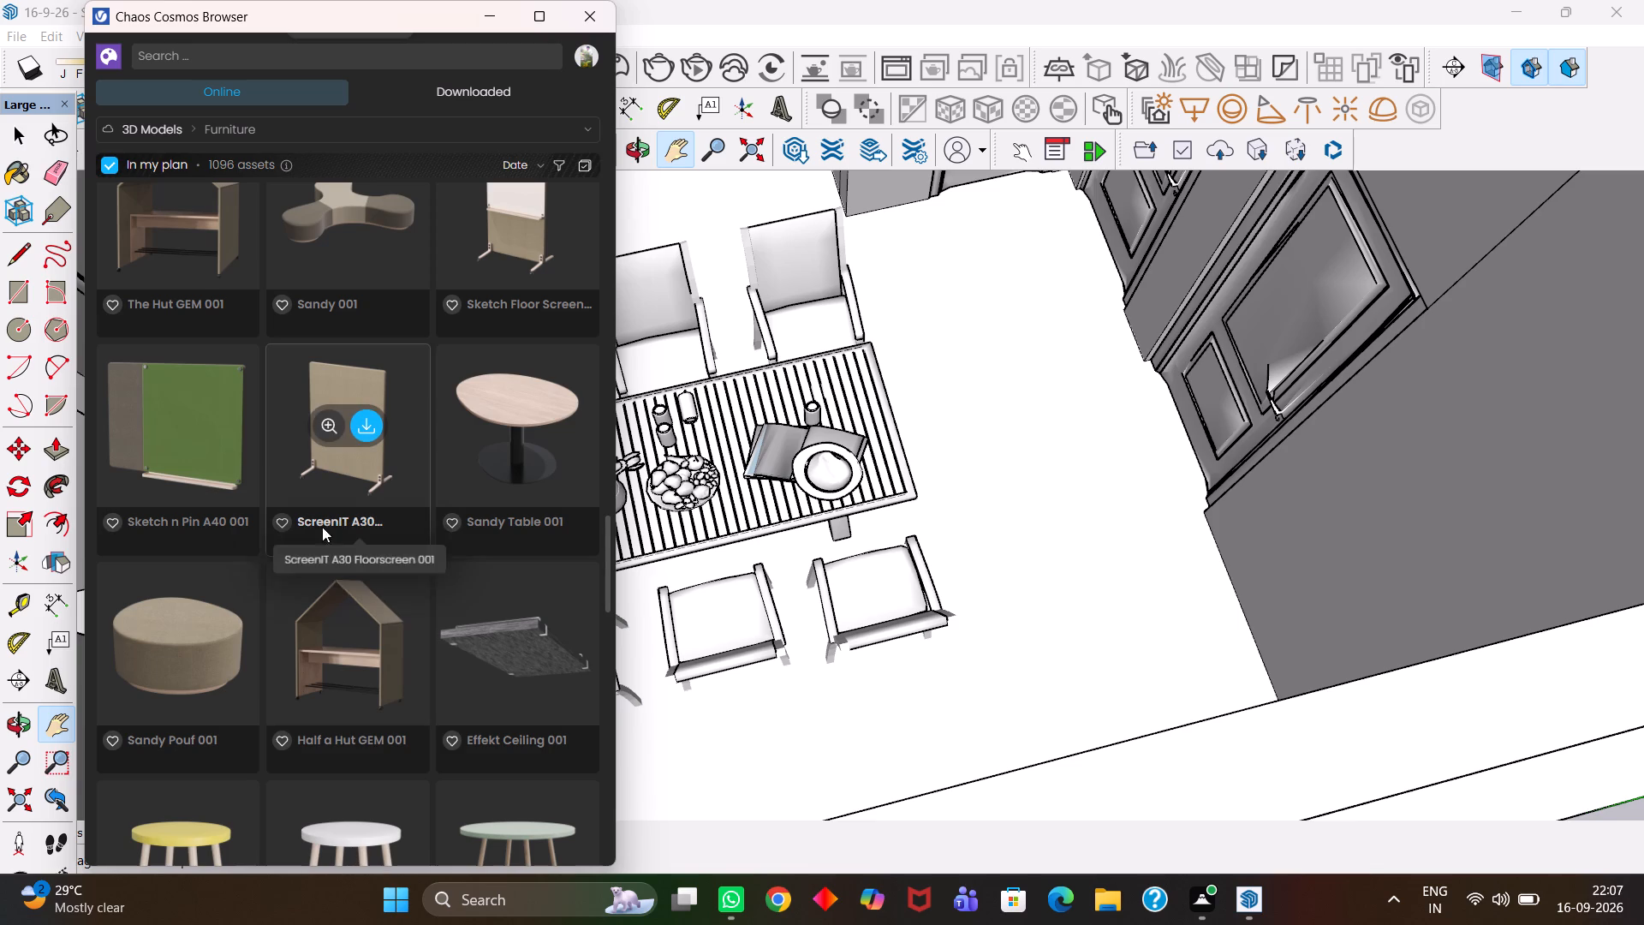
{"action": "scroll", "coordinate": [329, 477], "scroll_direction": "down", "scroll_amount": 2}
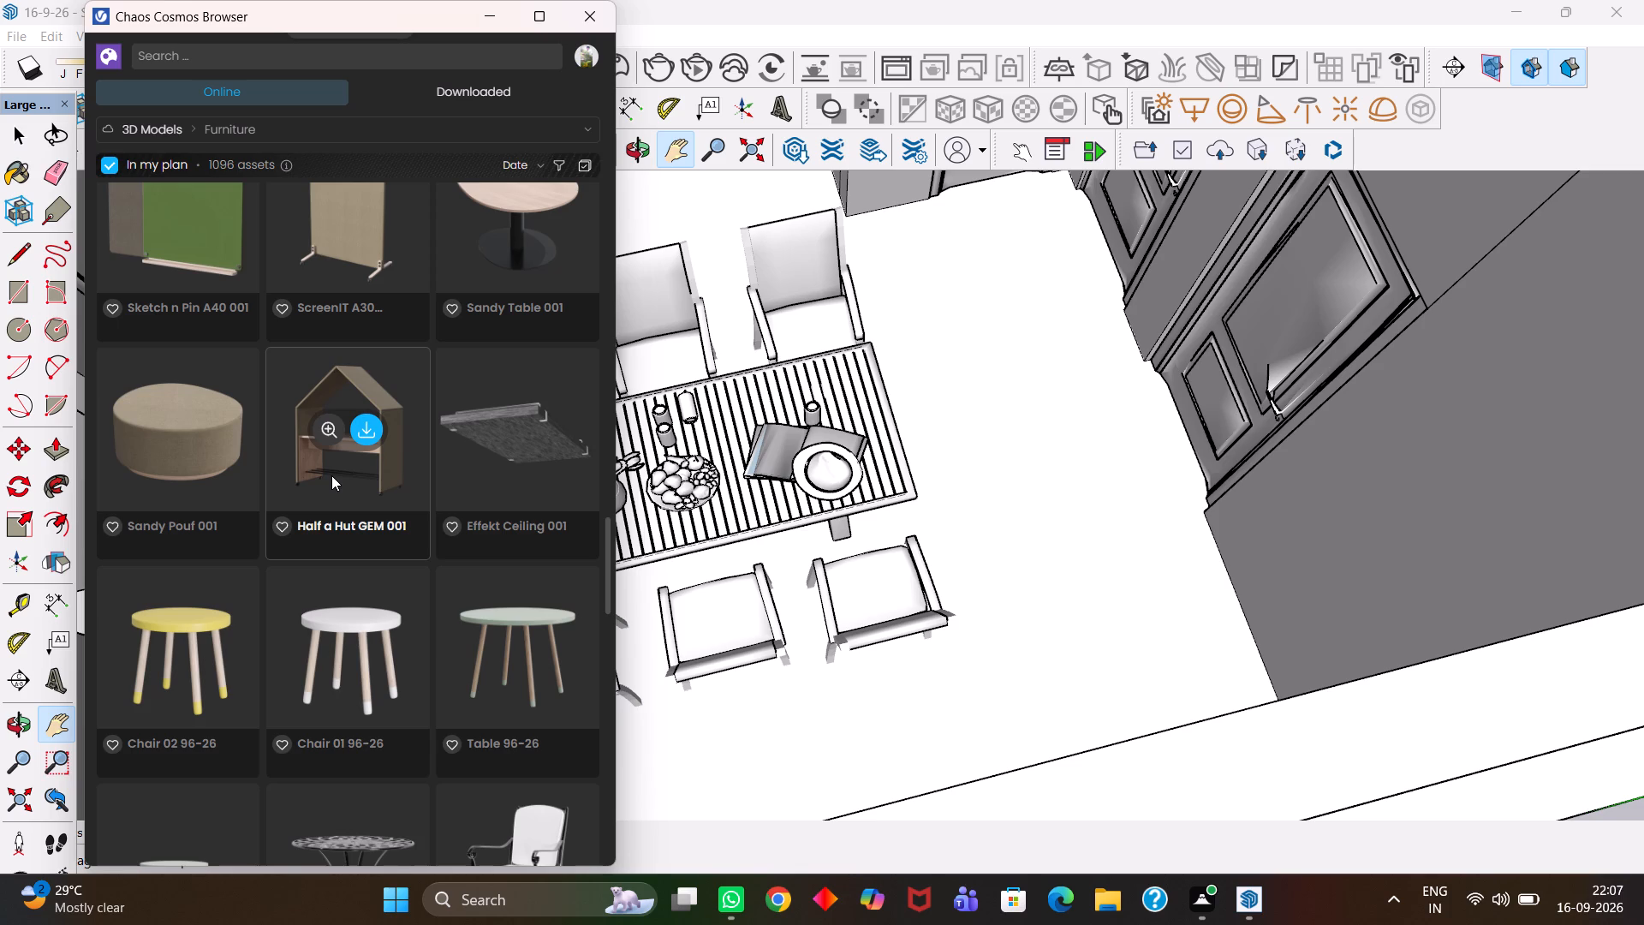
{"action": "scroll", "coordinate": [329, 497], "scroll_direction": "down", "scroll_amount": 4}
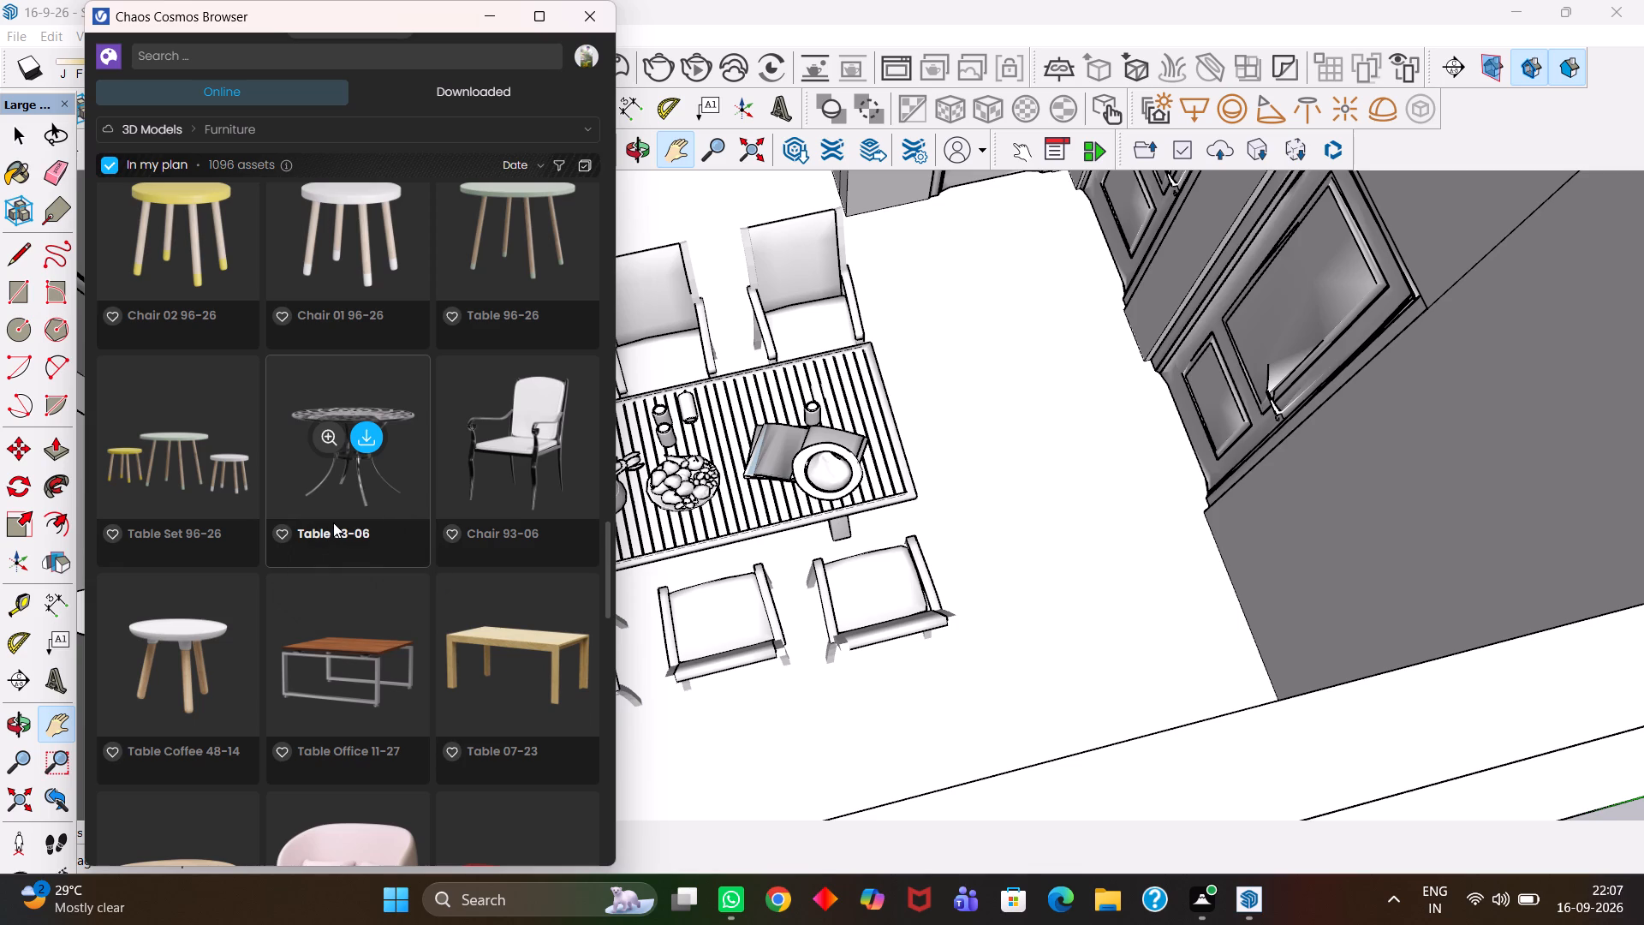
{"action": "scroll", "coordinate": [333, 522], "scroll_direction": "down", "scroll_amount": 3}
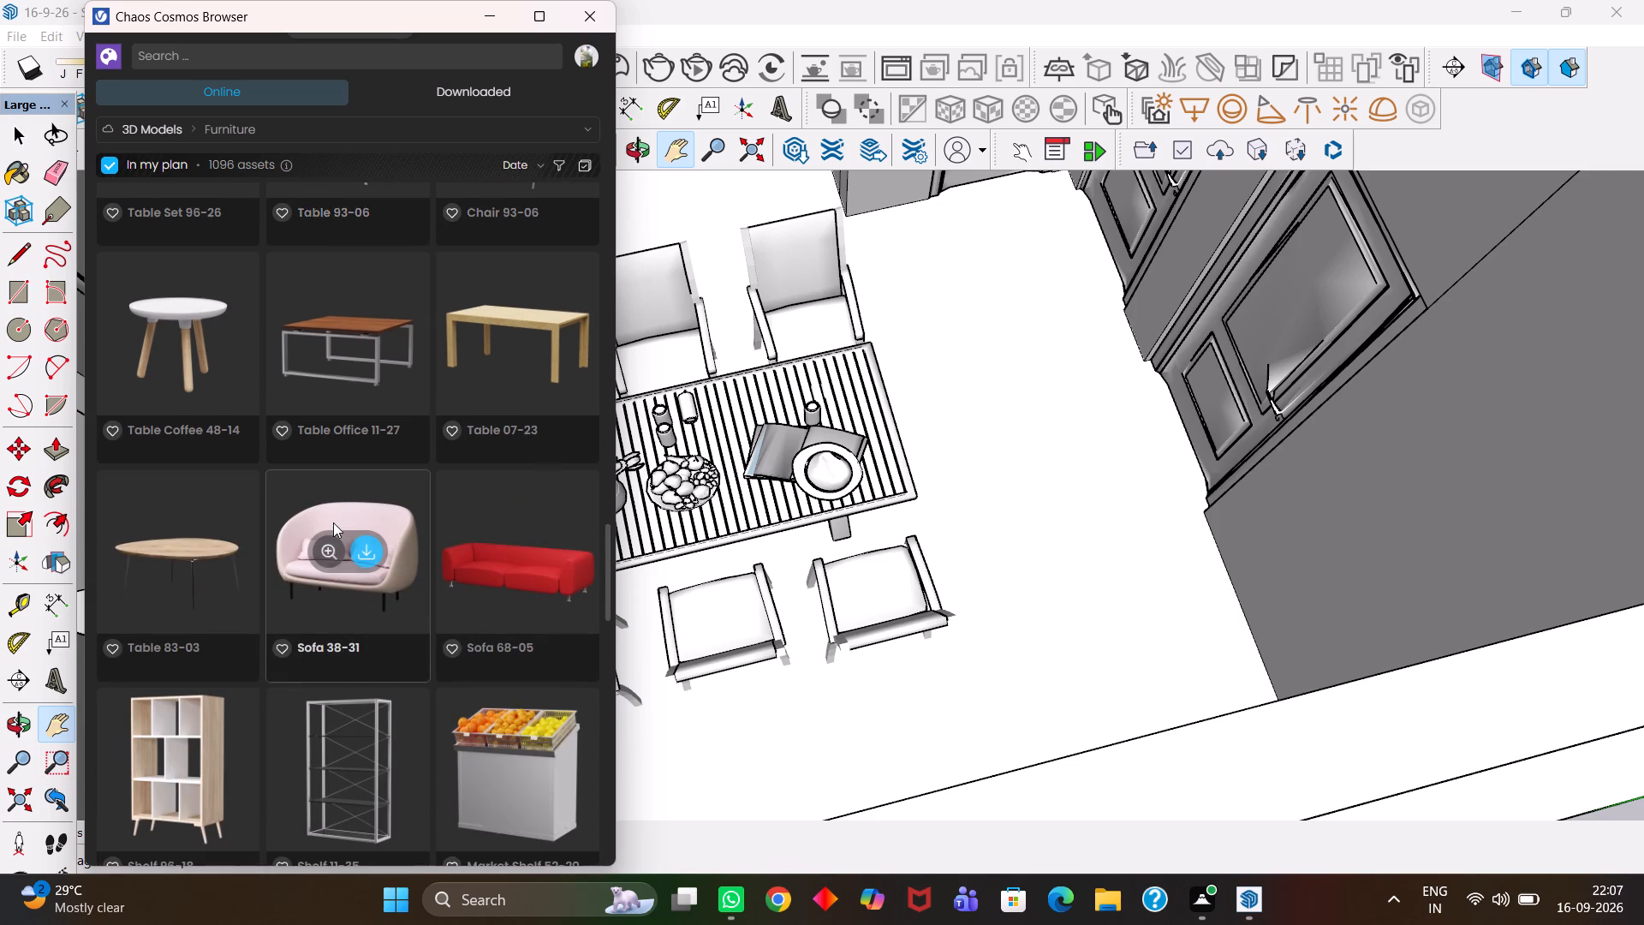
{"action": "scroll", "coordinate": [333, 522], "scroll_direction": "down", "scroll_amount": 1}
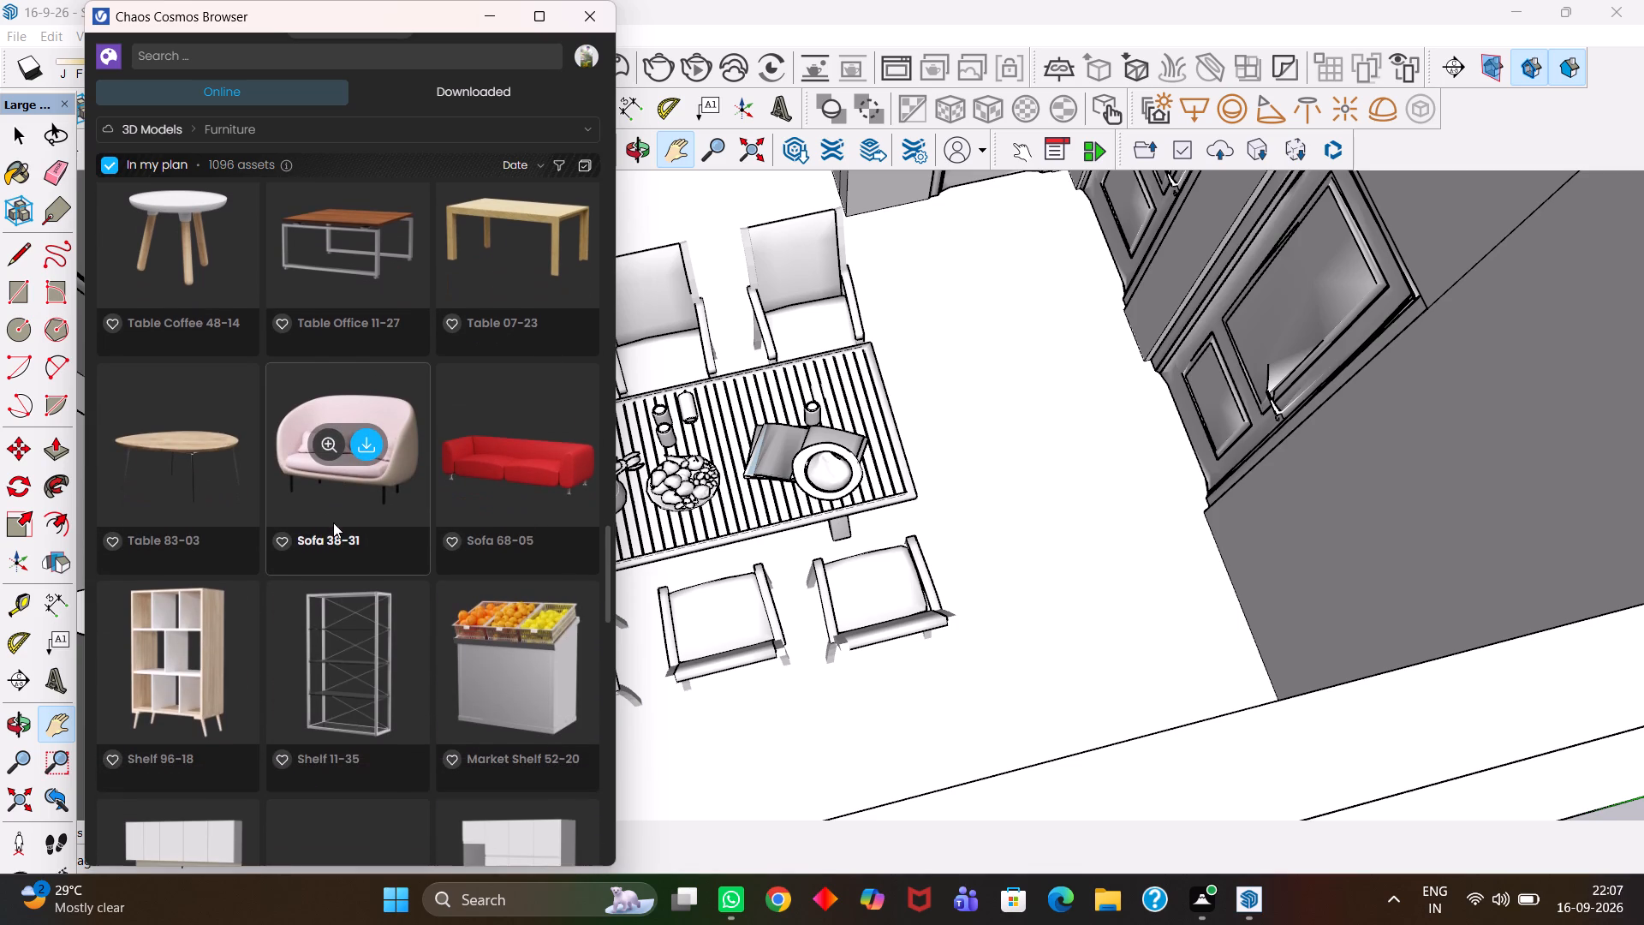
{"action": "scroll", "coordinate": [333, 522], "scroll_direction": "down", "scroll_amount": 1}
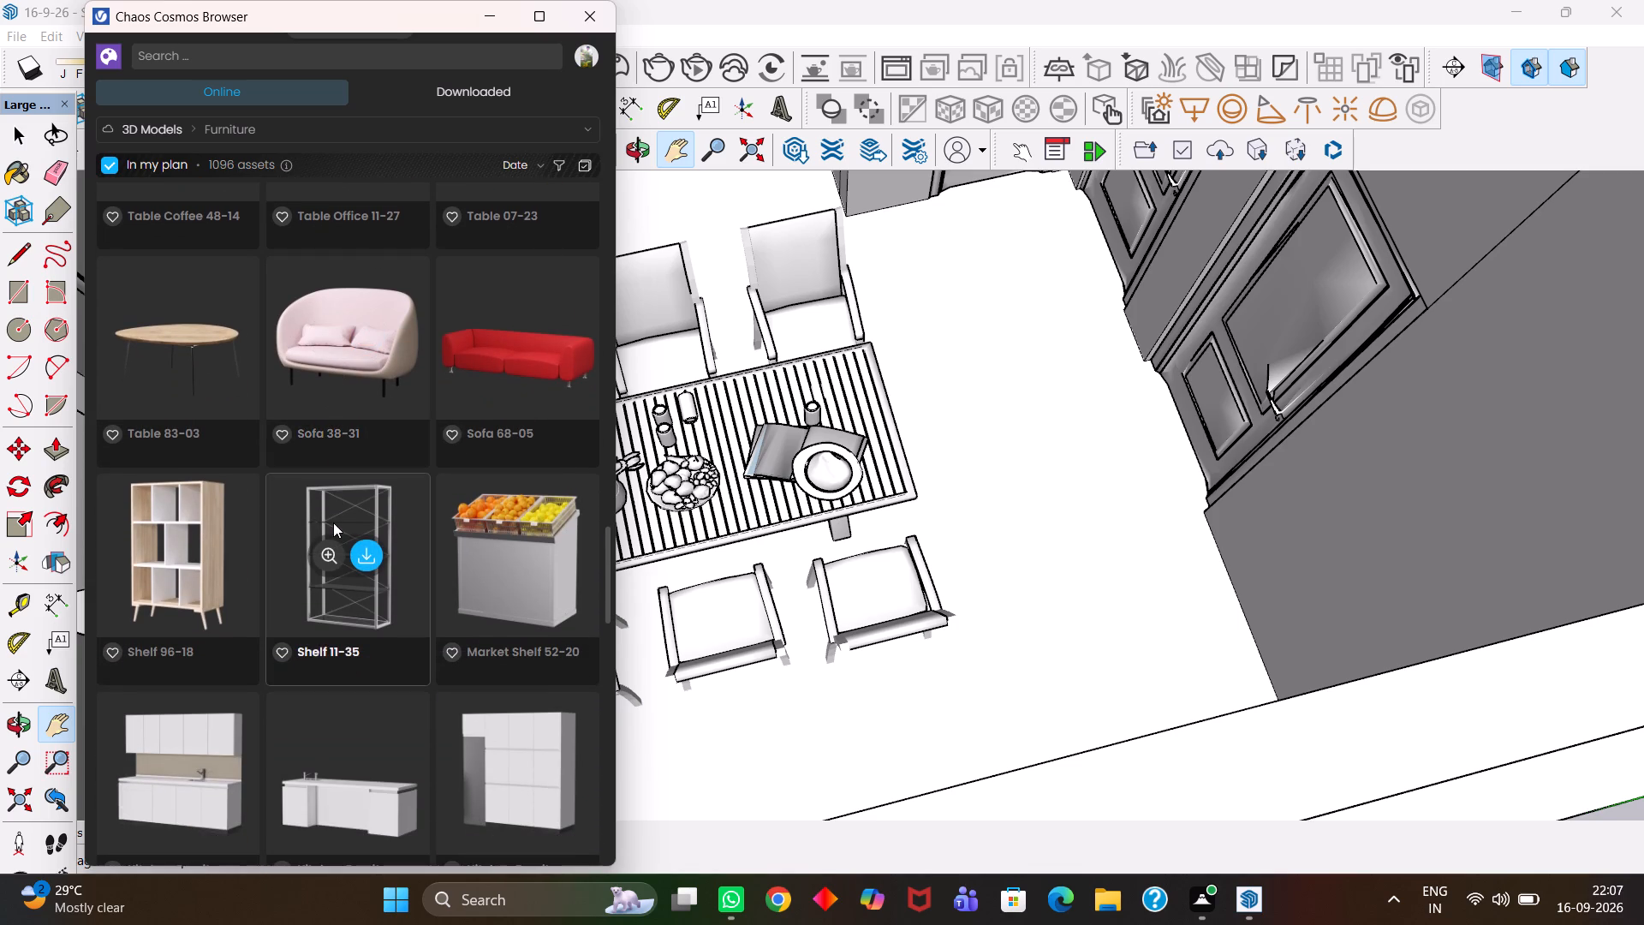
{"action": "scroll", "coordinate": [333, 522], "scroll_direction": "down", "scroll_amount": 1}
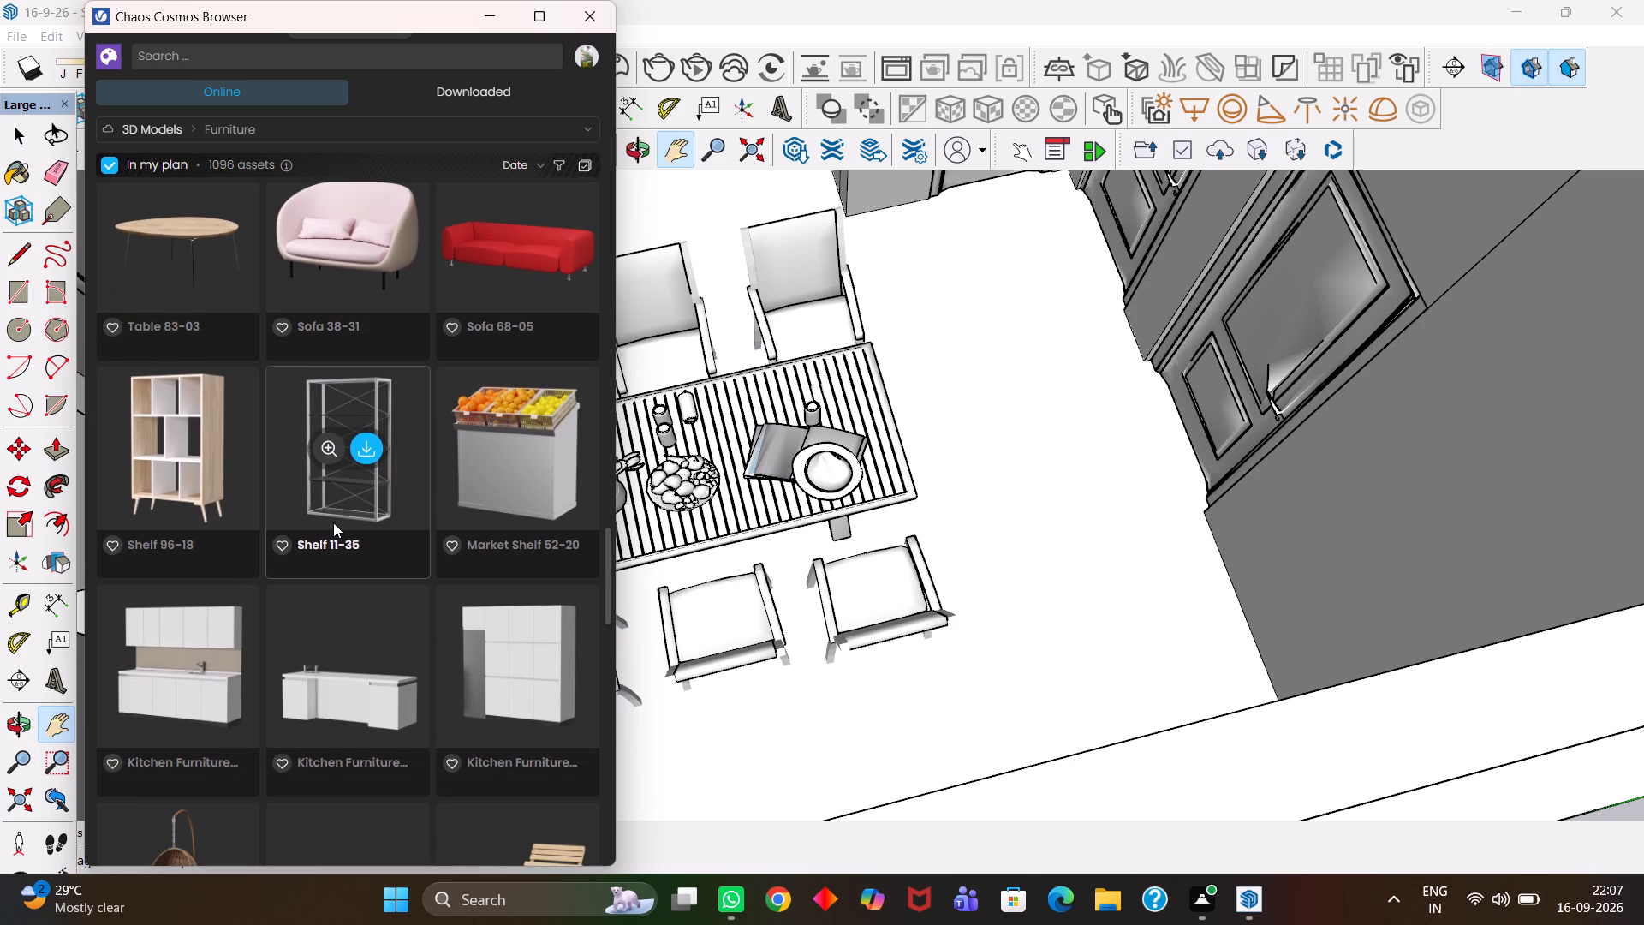
{"action": "scroll", "coordinate": [333, 522], "scroll_direction": "down", "scroll_amount": 2}
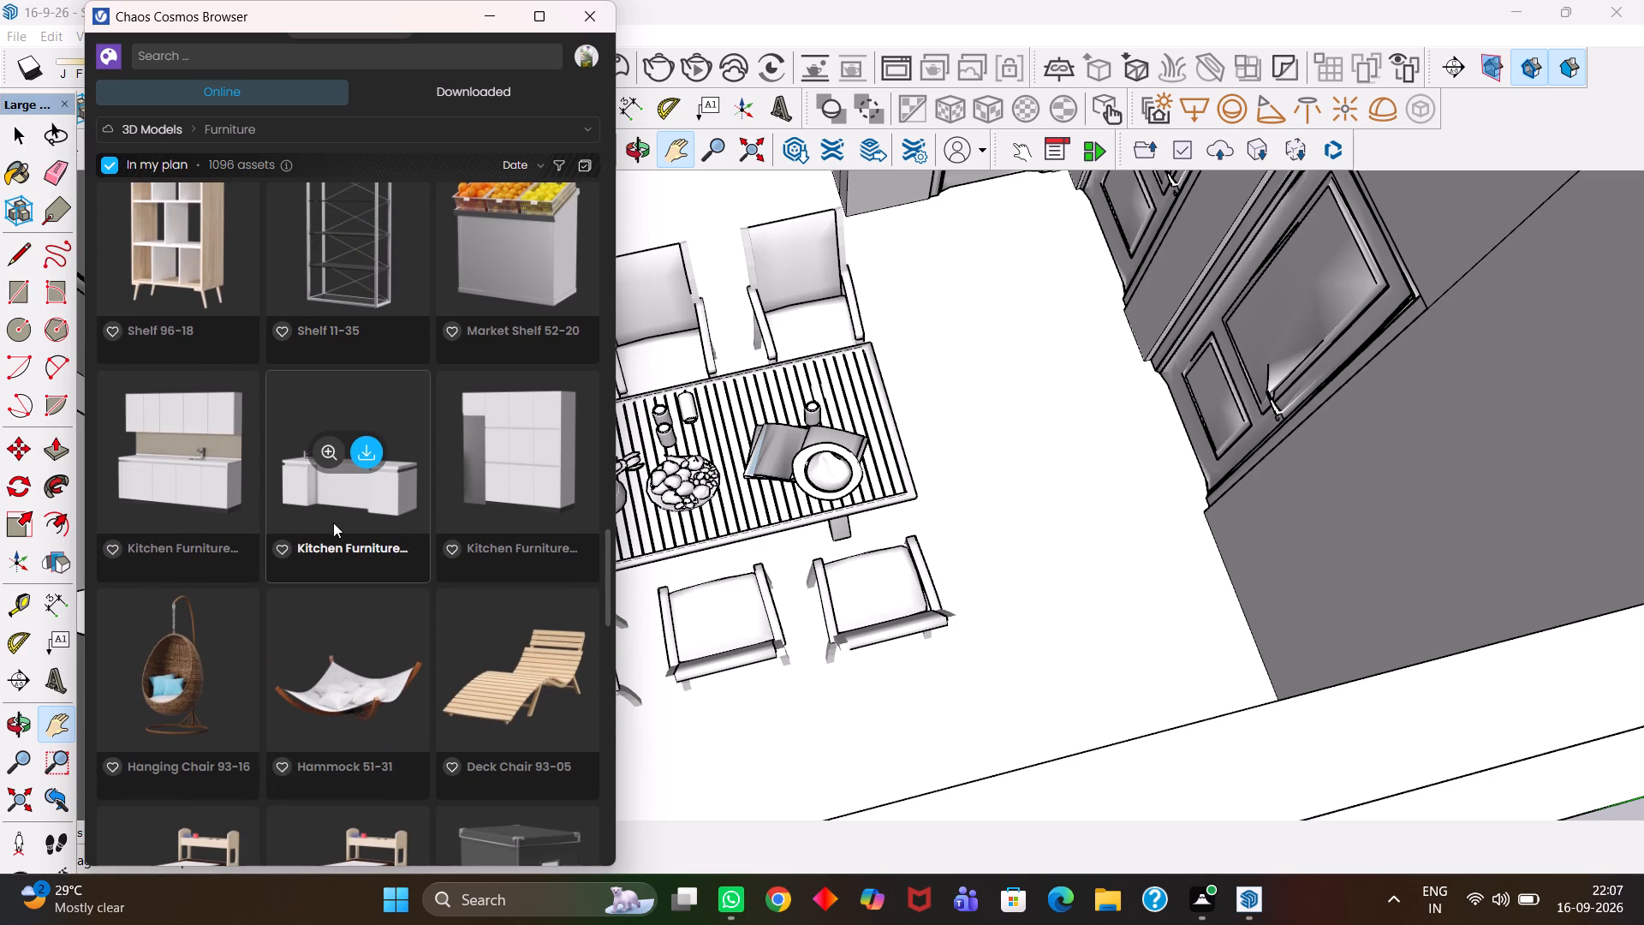
{"action": "scroll", "coordinate": [333, 522], "scroll_direction": "down", "scroll_amount": 3}
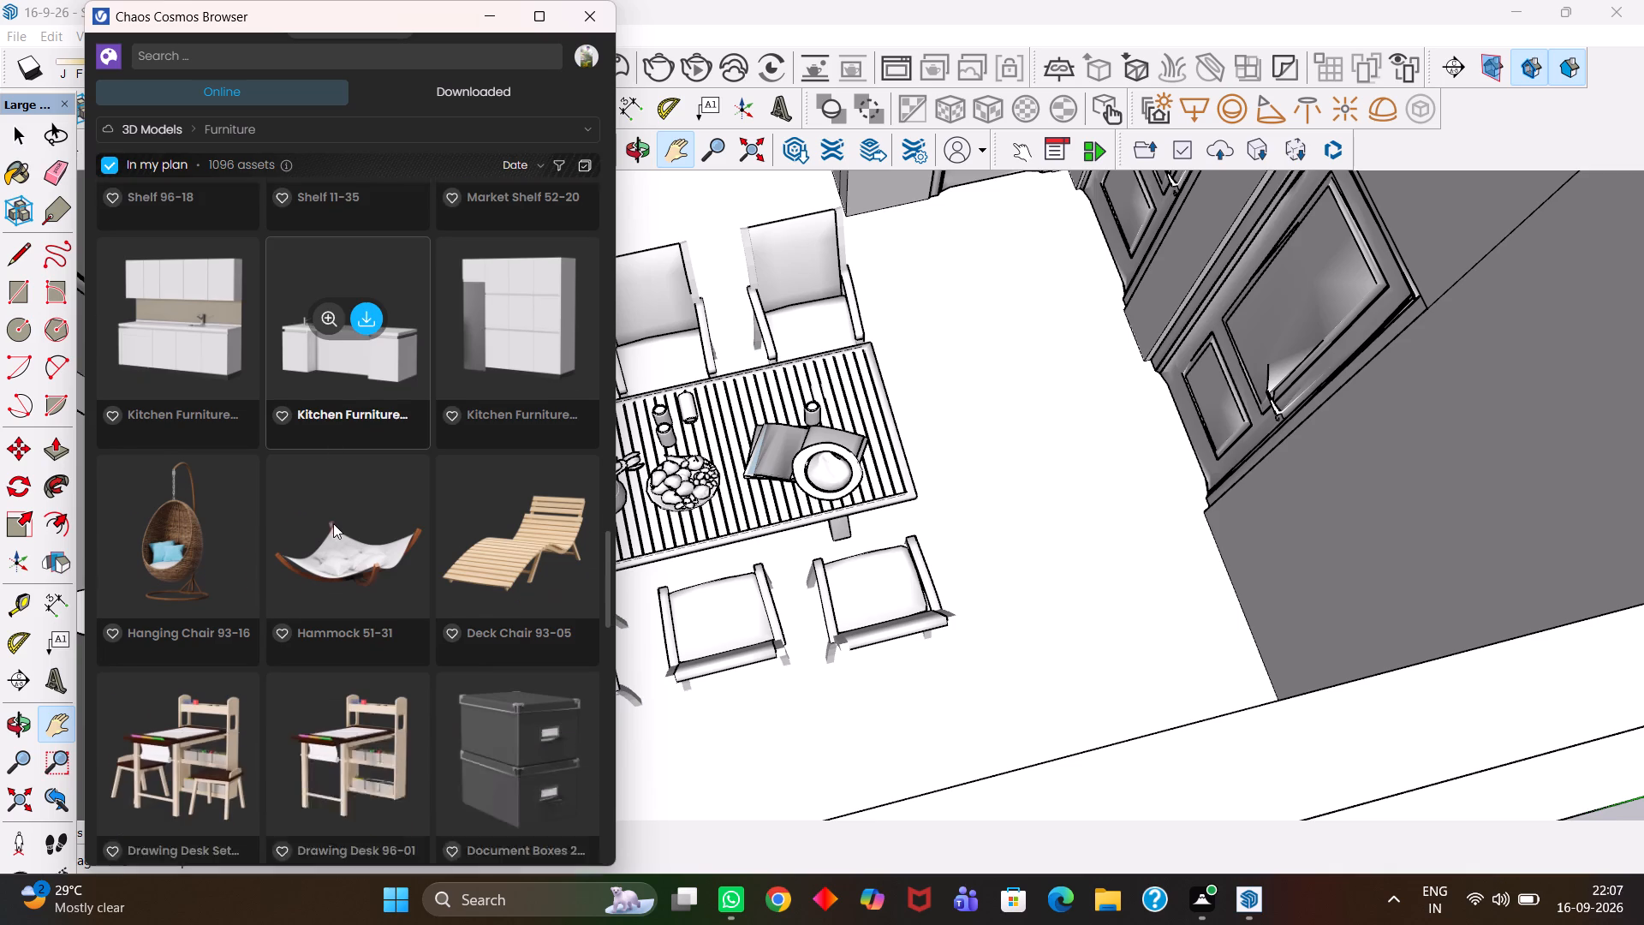
{"action": "scroll", "coordinate": [333, 523], "scroll_direction": "down", "scroll_amount": 3}
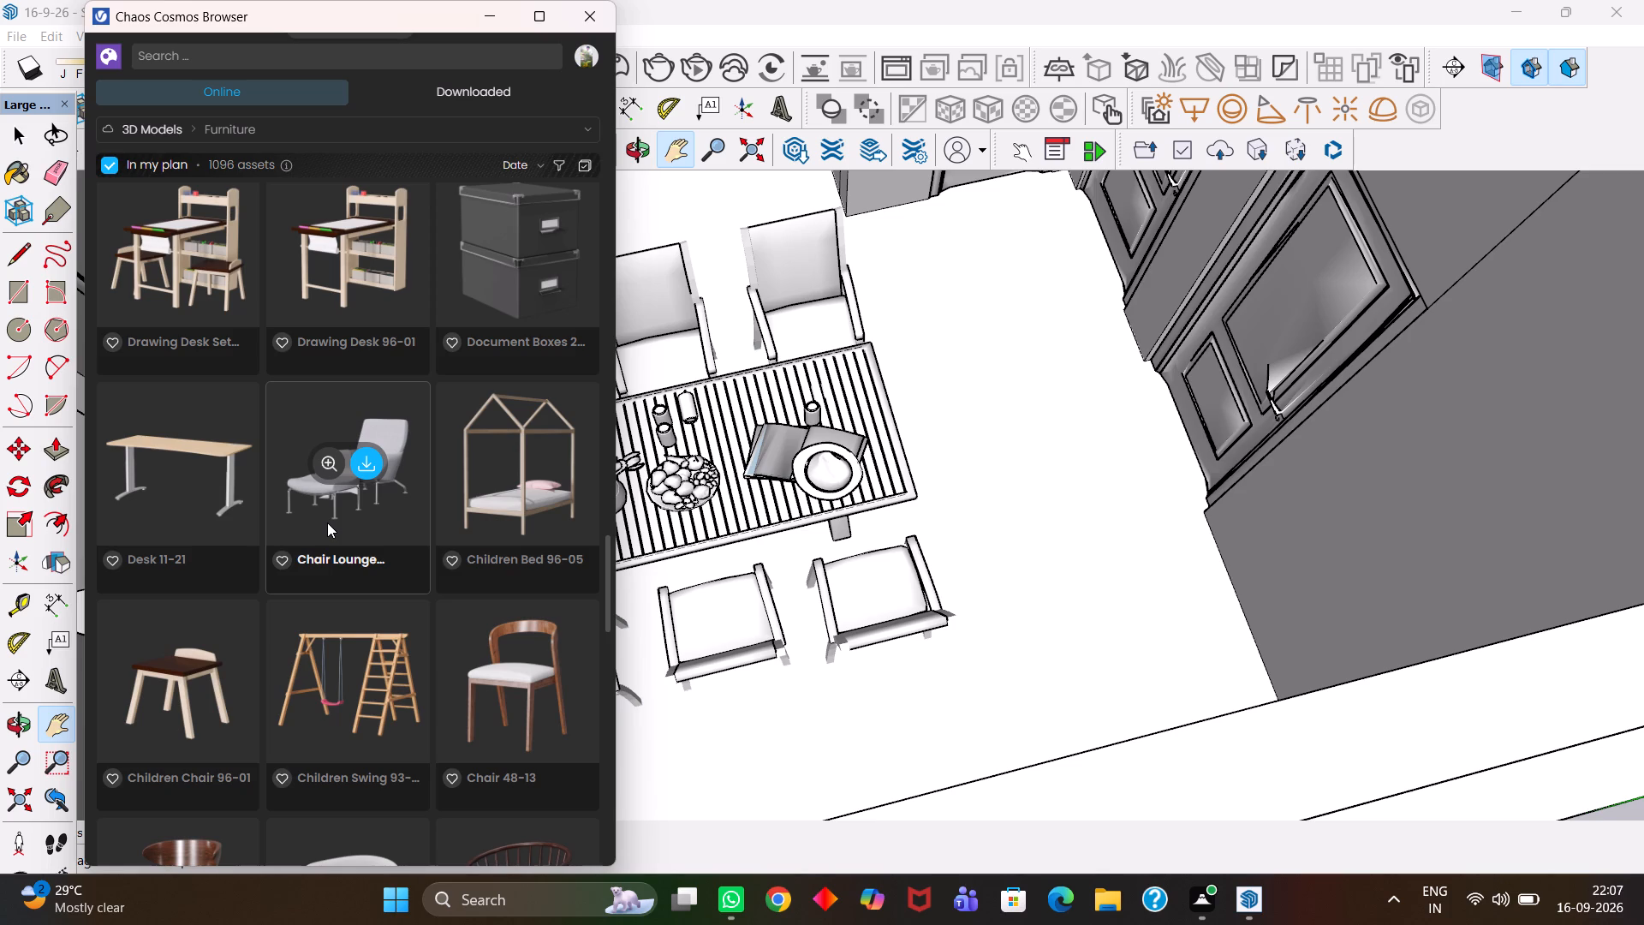
{"action": "scroll", "coordinate": [327, 522], "scroll_direction": "down", "scroll_amount": 3}
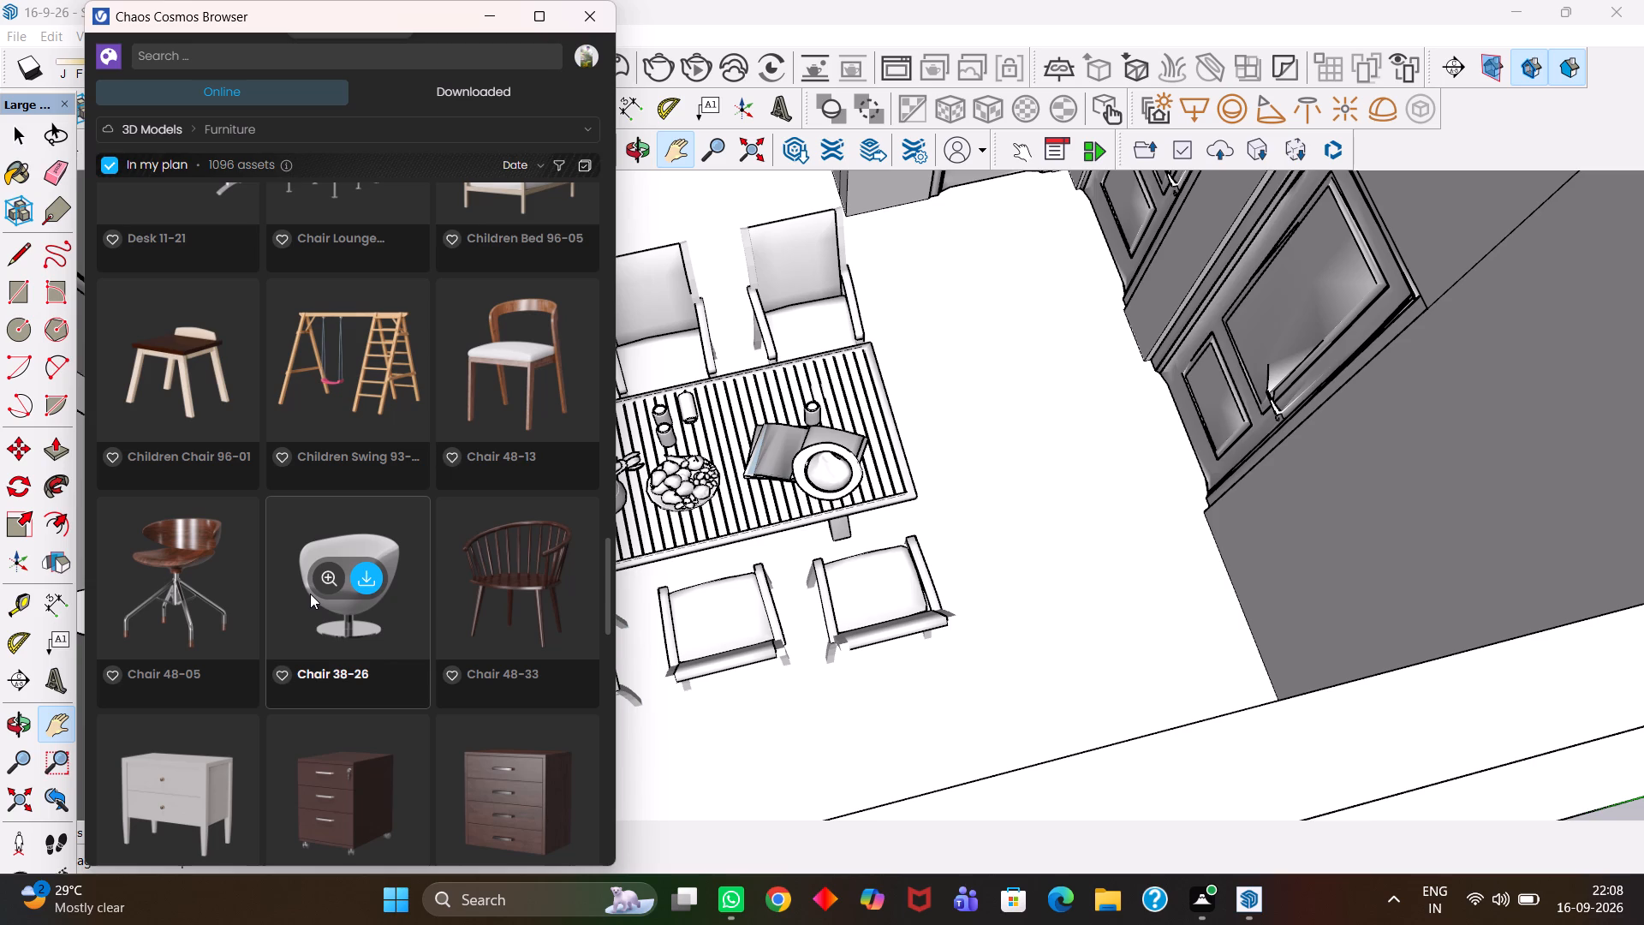
{"action": "scroll", "coordinate": [313, 592], "scroll_direction": "down", "scroll_amount": 4}
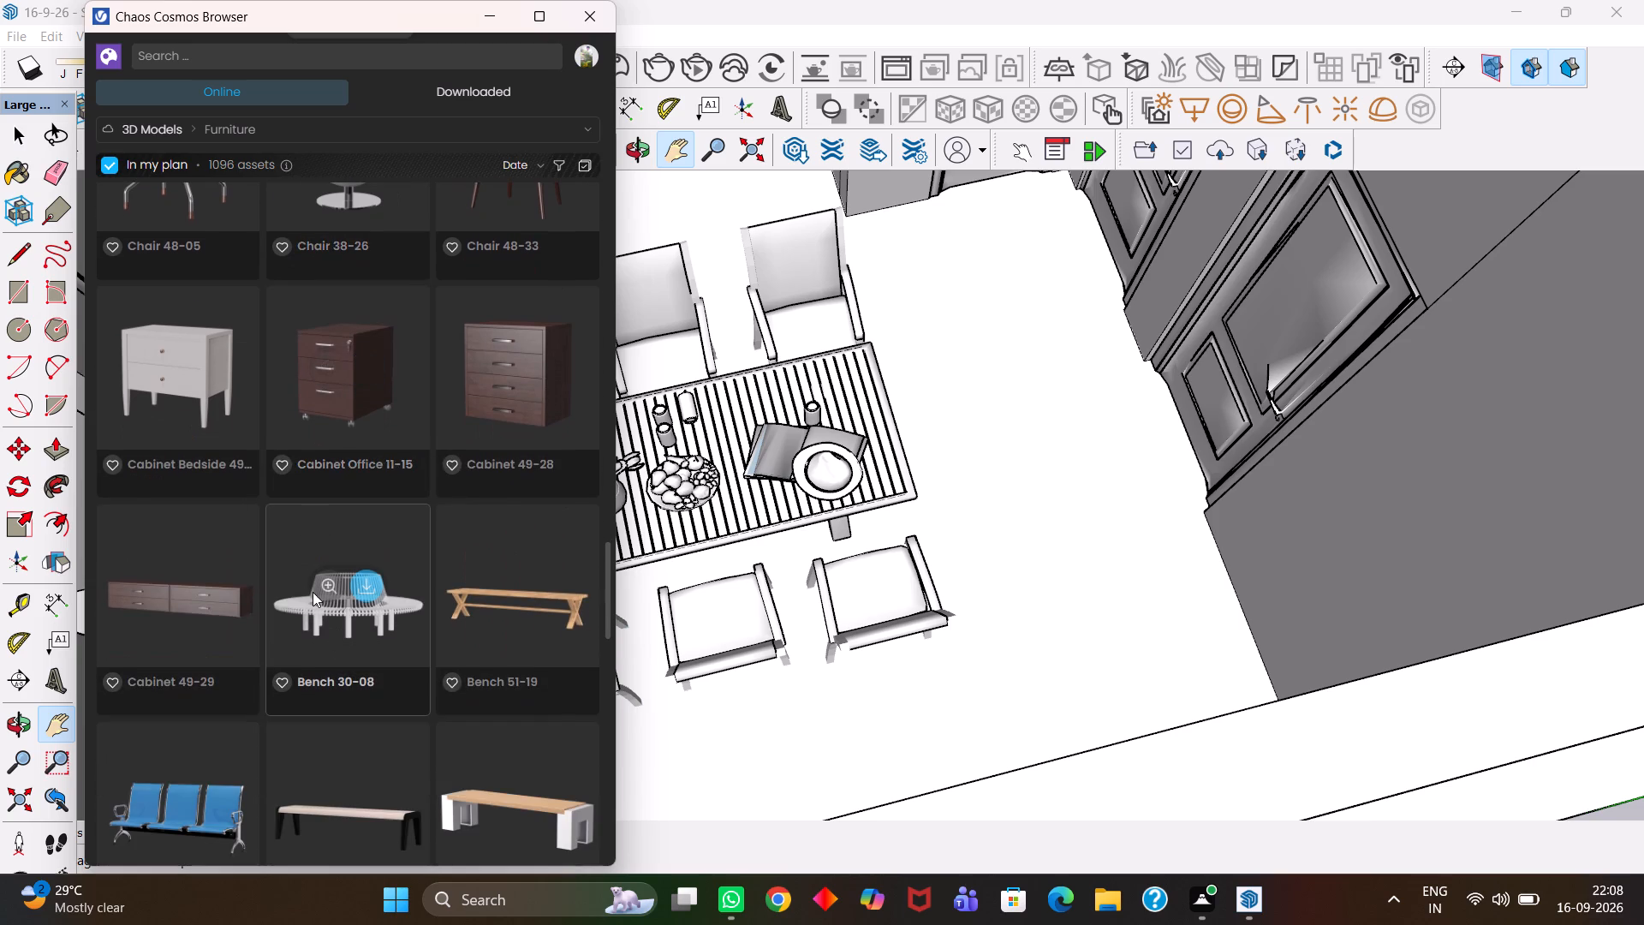
{"action": "scroll", "coordinate": [313, 592], "scroll_direction": "down", "scroll_amount": 1}
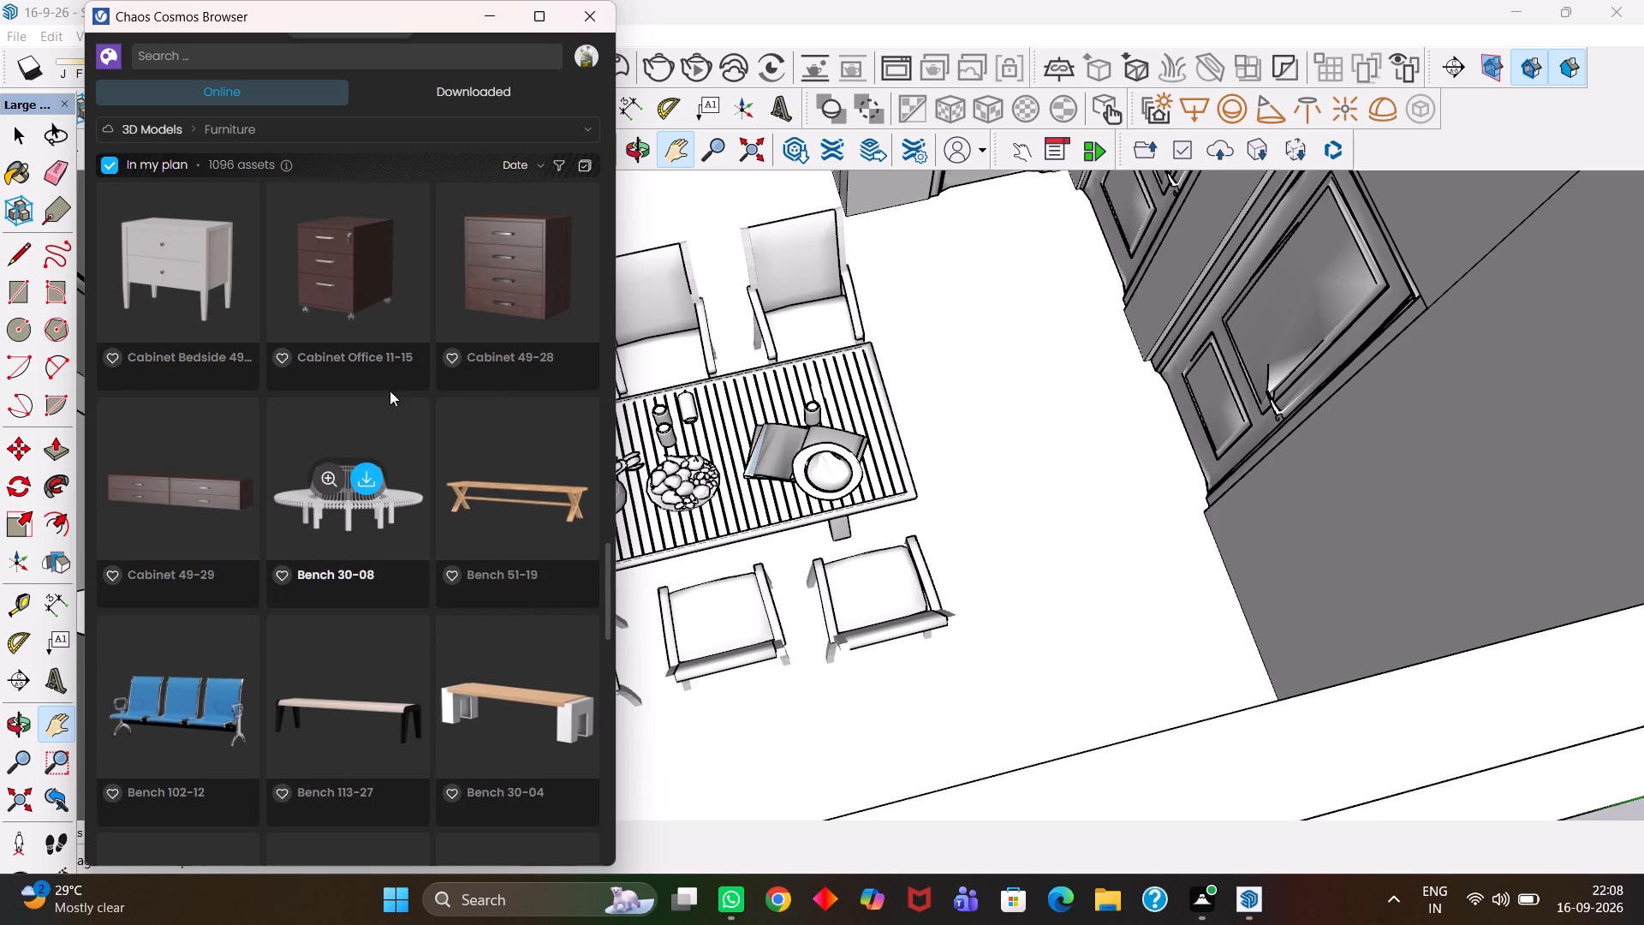
{"action": "scroll", "coordinate": [262, 387], "scroll_direction": "down", "scroll_amount": 1}
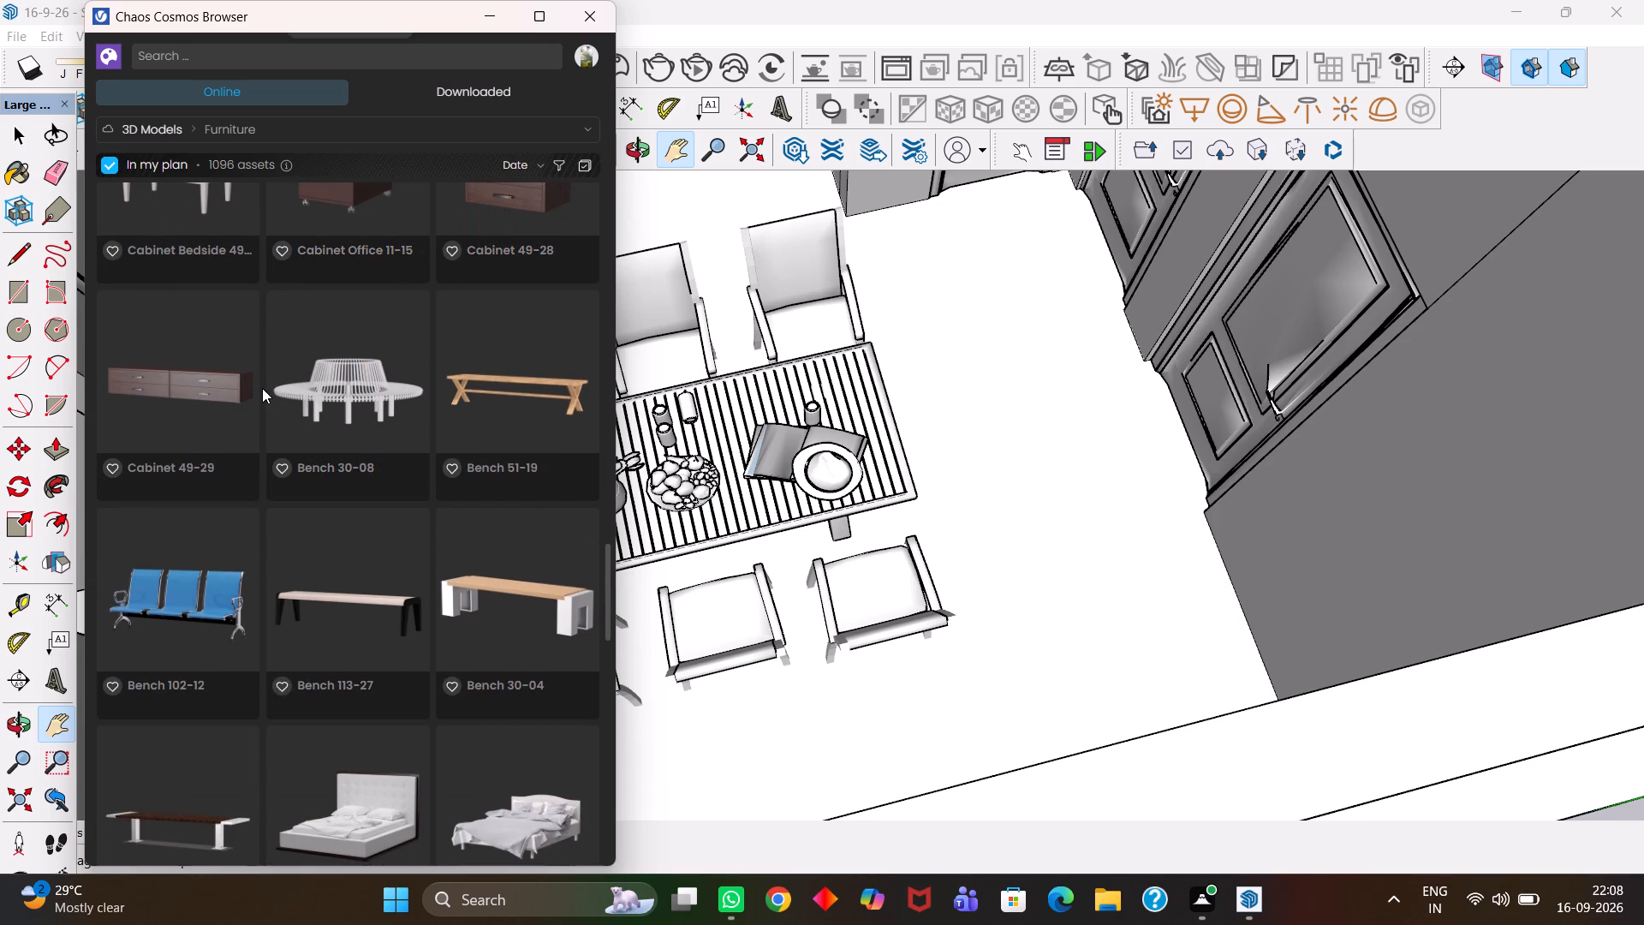
{"action": "scroll", "coordinate": [262, 388], "scroll_direction": "down", "scroll_amount": 1}
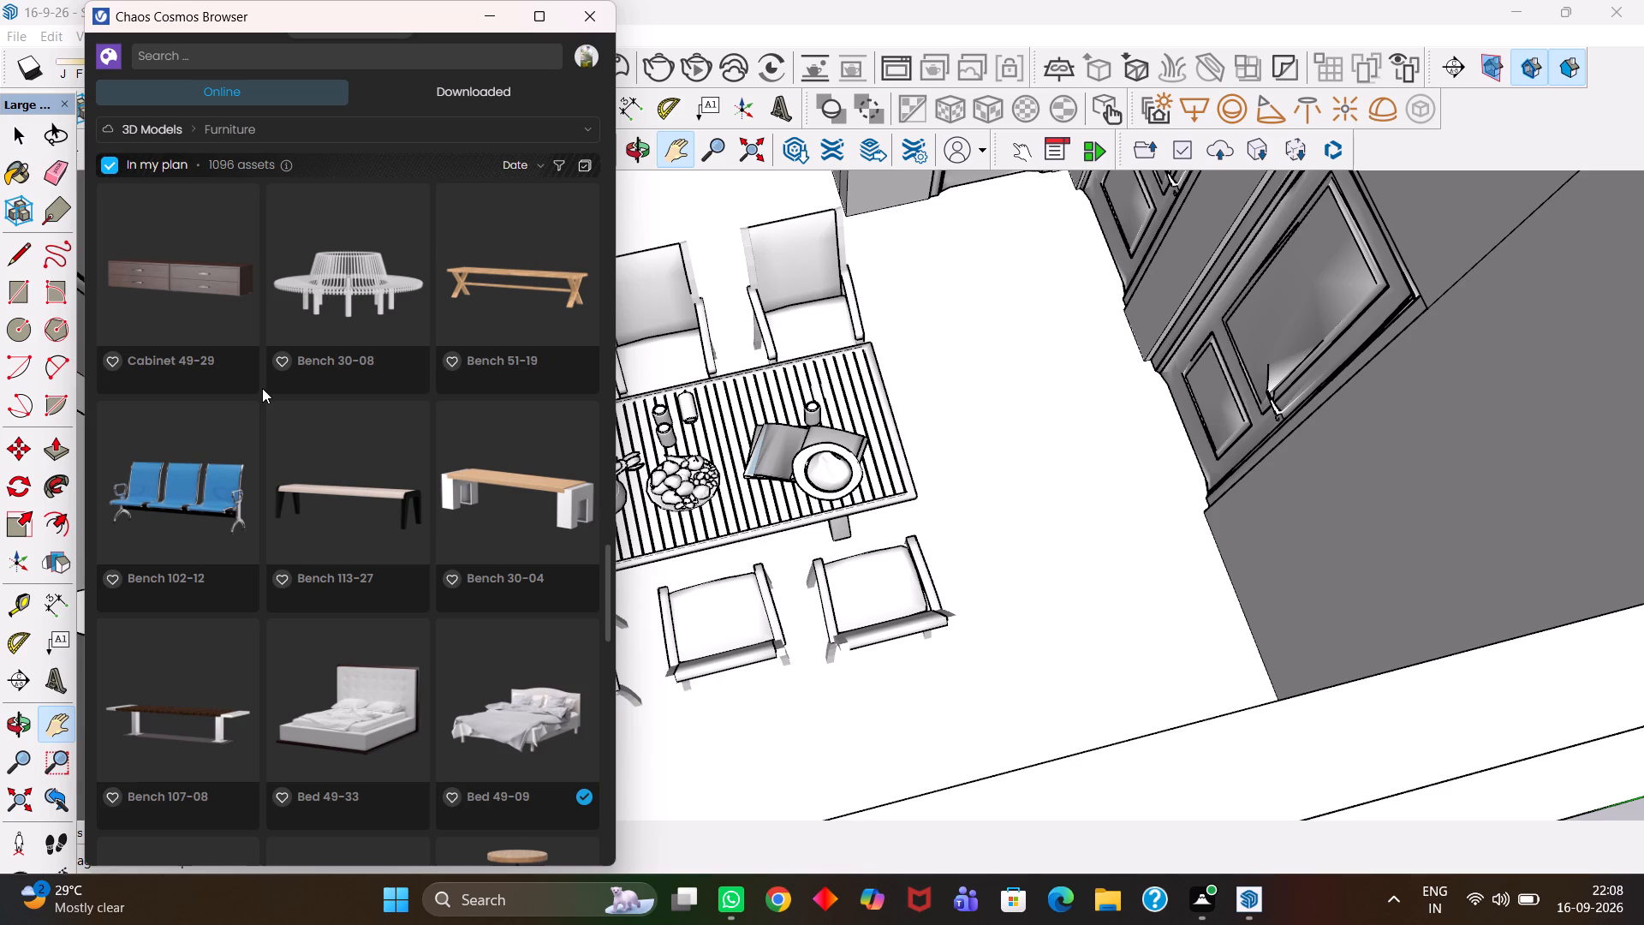
{"action": "scroll", "coordinate": [262, 388], "scroll_direction": "down", "scroll_amount": 1}
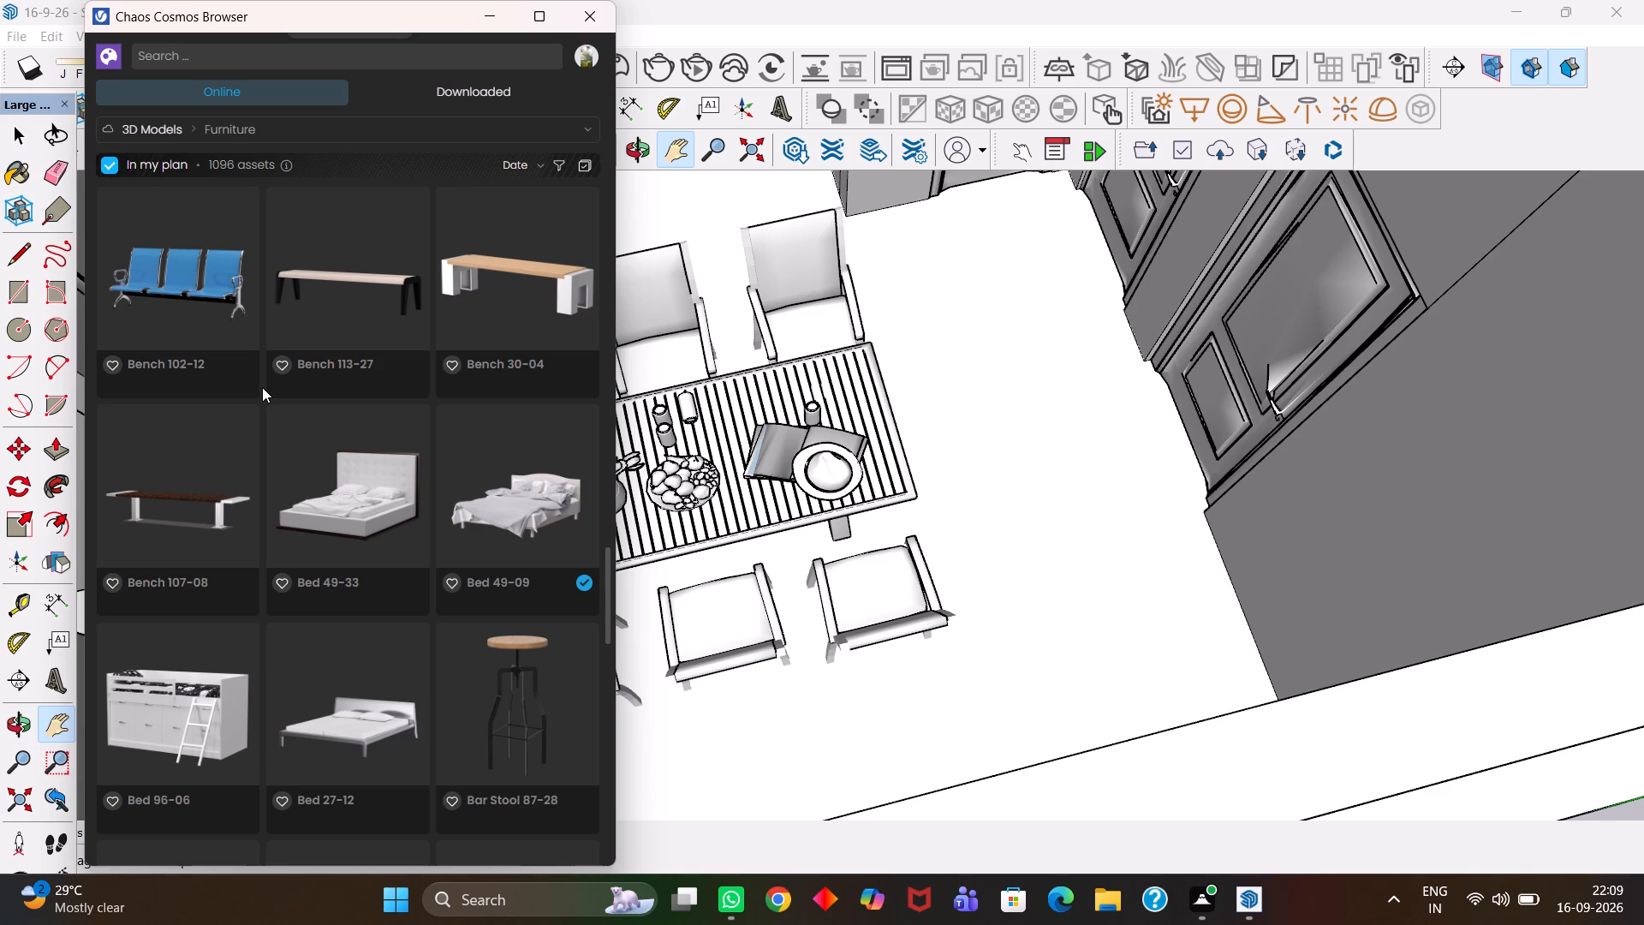
{"action": "scroll", "coordinate": [262, 387], "scroll_direction": "down", "scroll_amount": 1}
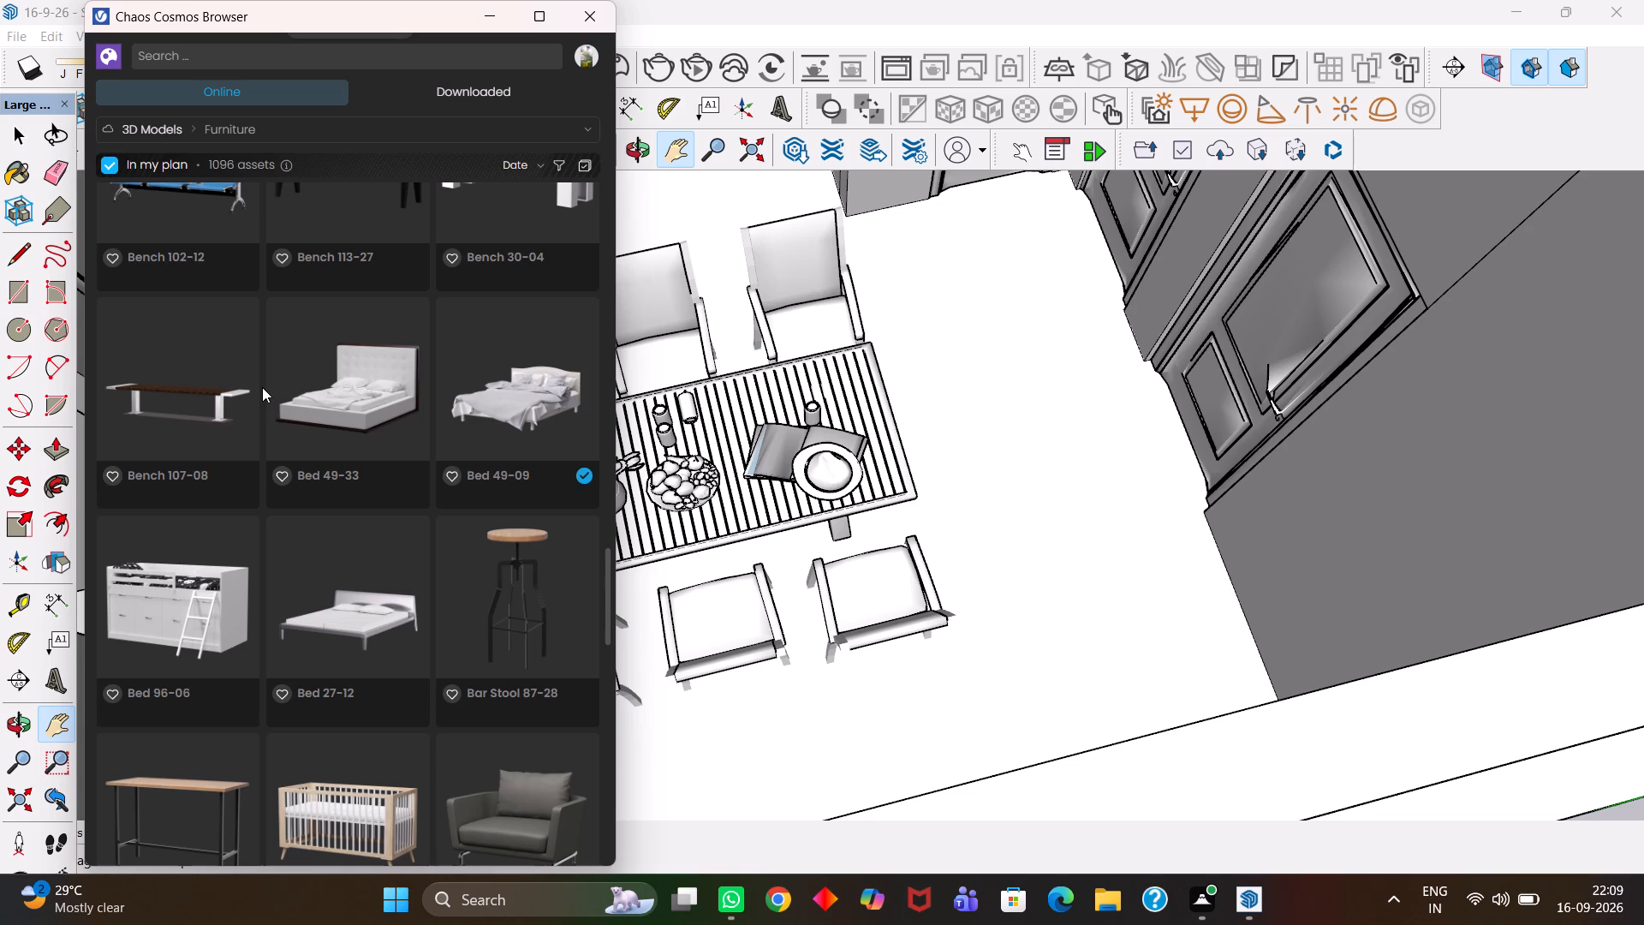
{"action": "scroll", "coordinate": [262, 387], "scroll_direction": "down", "scroll_amount": 3}
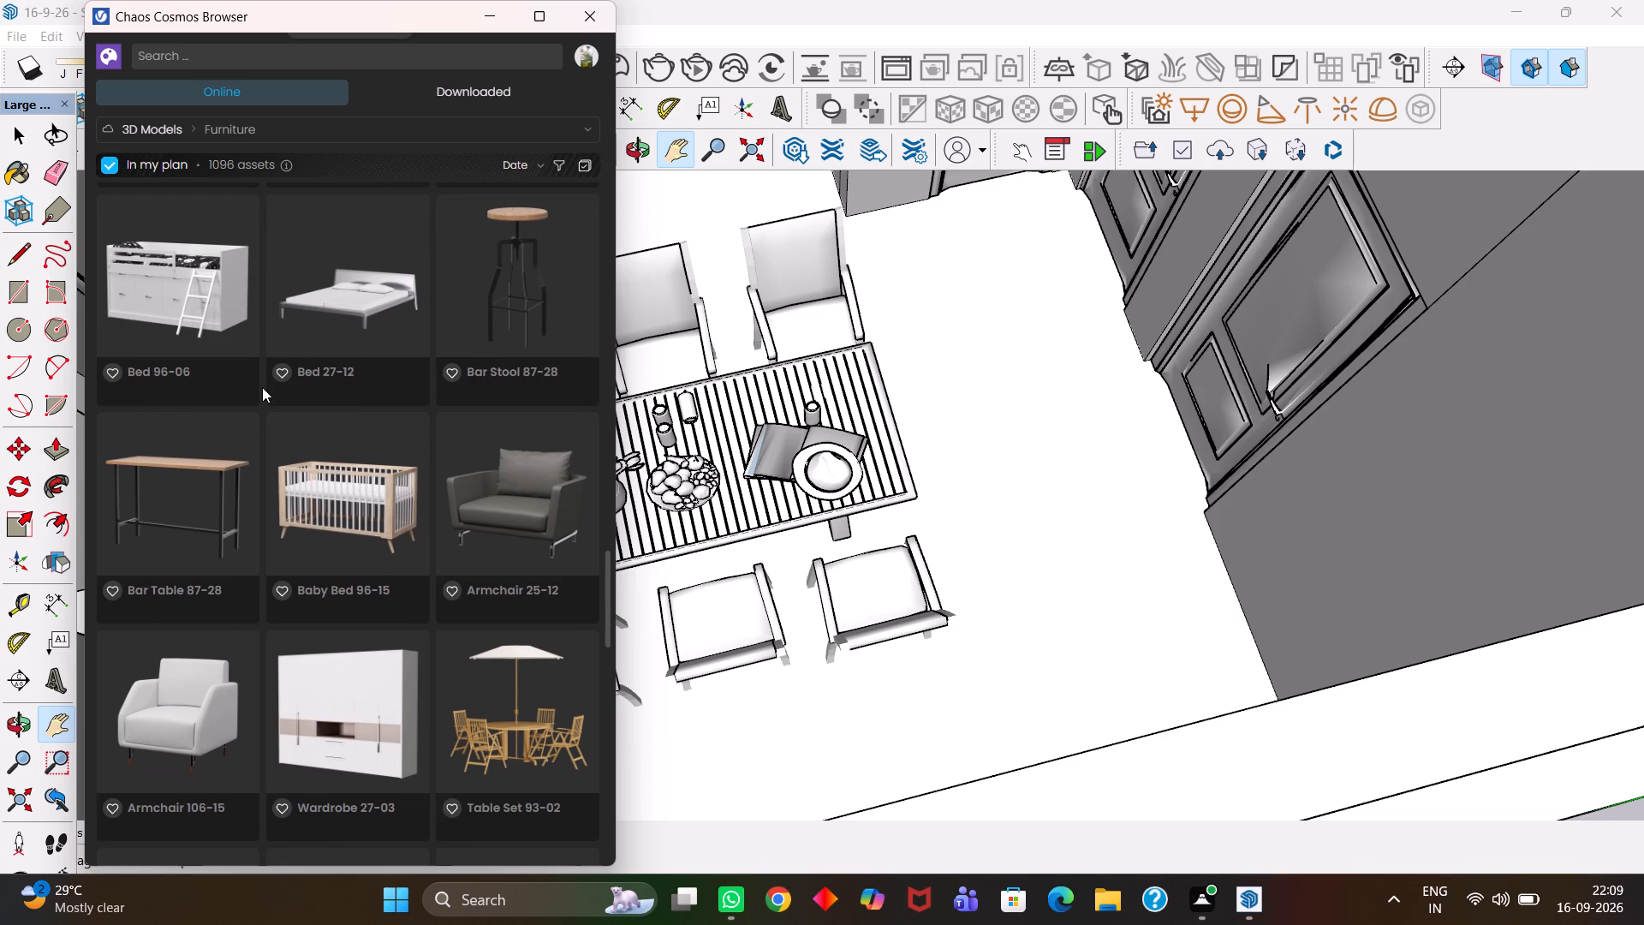
{"action": "scroll", "coordinate": [262, 387], "scroll_direction": "down", "scroll_amount": 2}
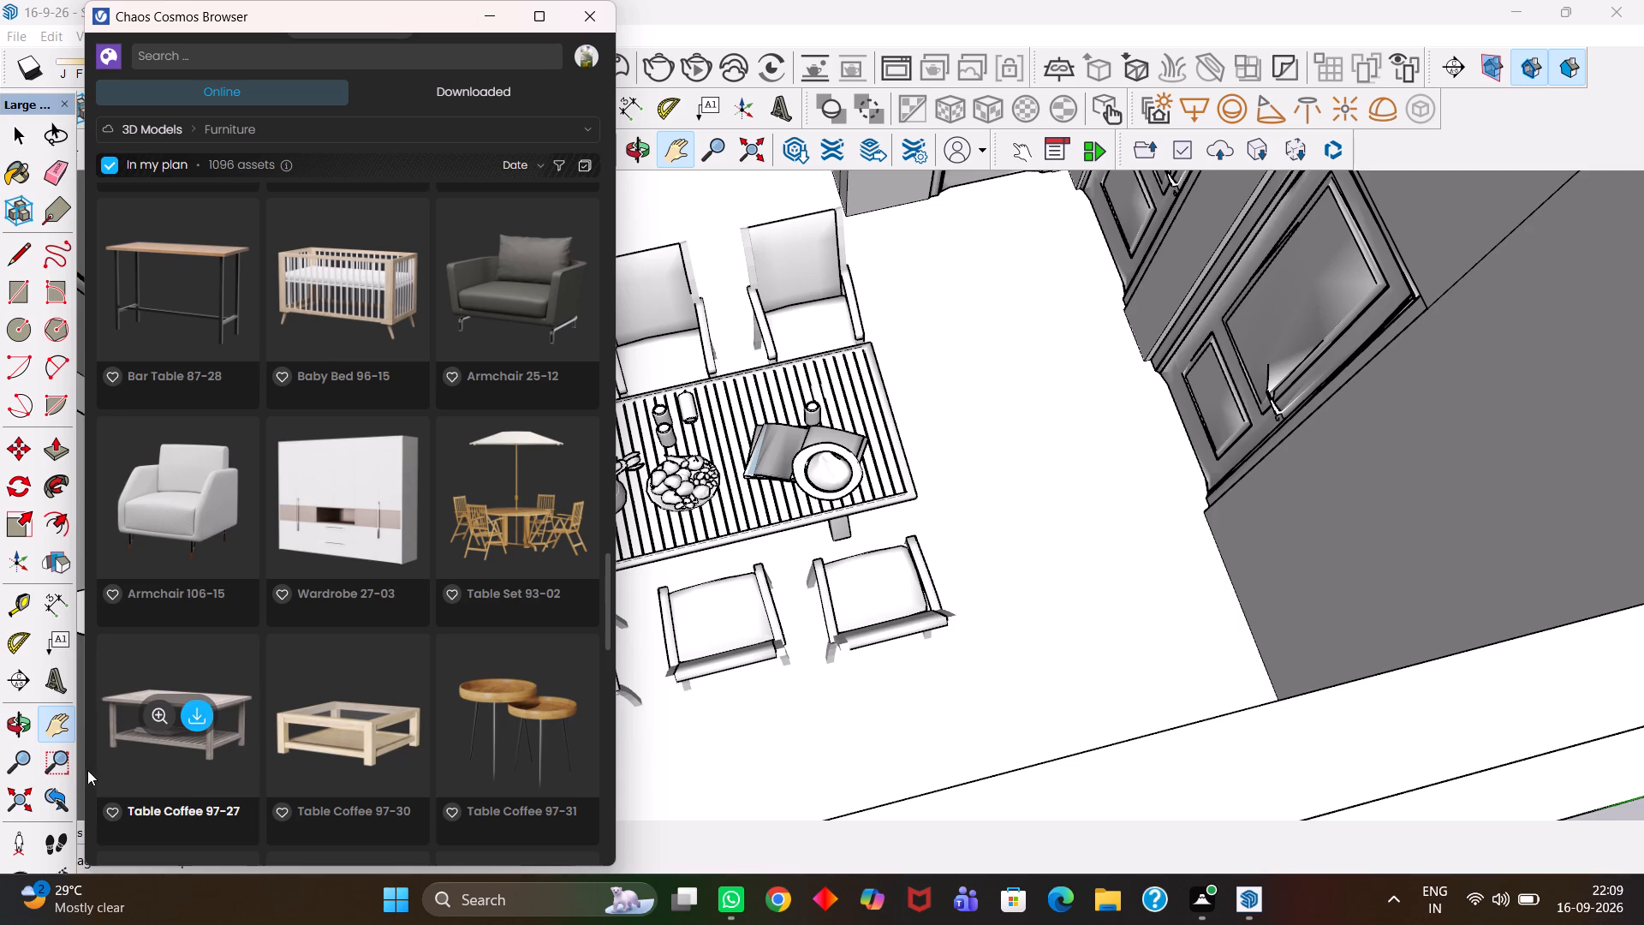
{"action": "scroll", "coordinate": [299, 571], "scroll_direction": "down", "scroll_amount": 3}
{"action": "scroll", "coordinate": [385, 498], "scroll_direction": "up", "scroll_amount": 2}
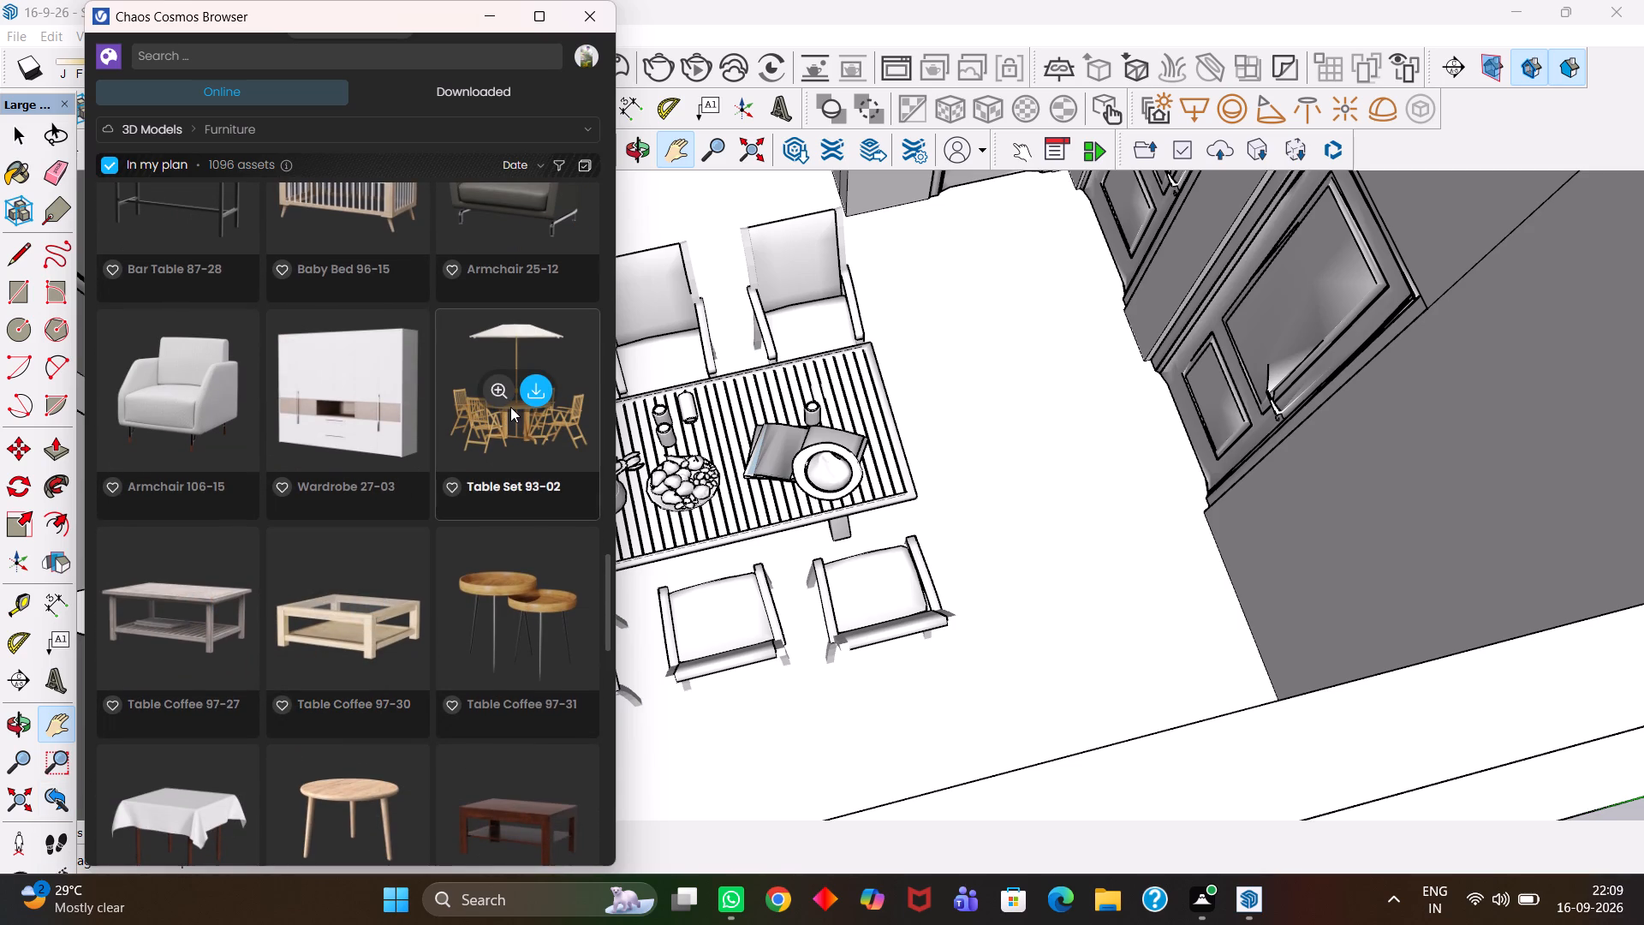
{"action": "scroll", "coordinate": [173, 580], "scroll_direction": "down", "scroll_amount": 1}
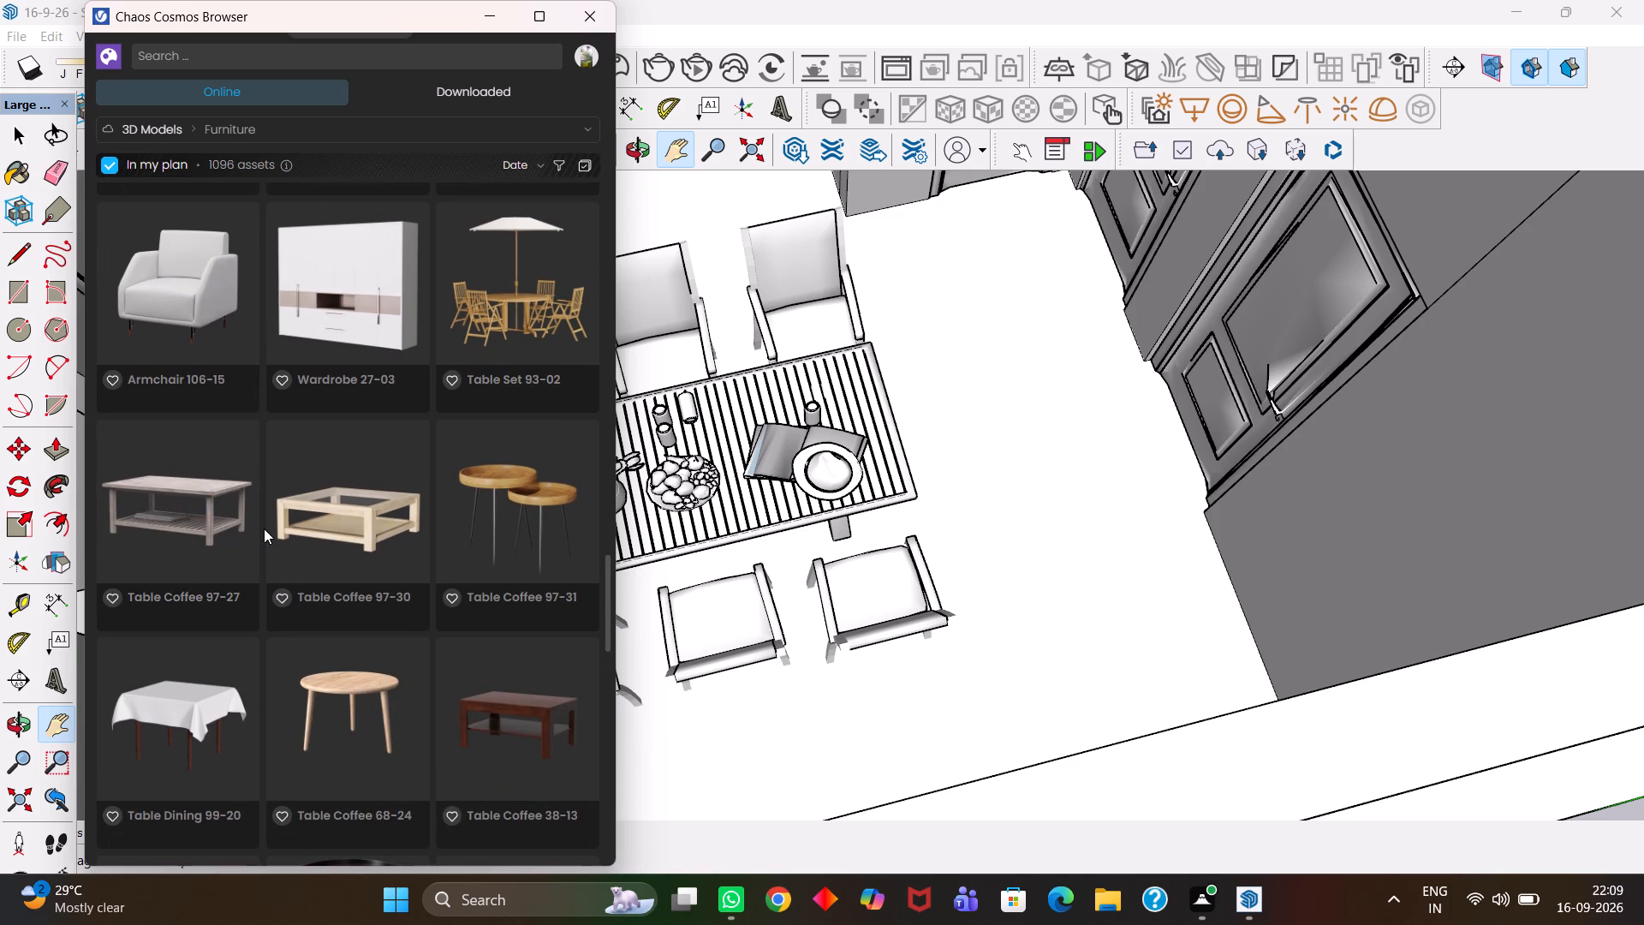
{"action": "scroll", "coordinate": [264, 533], "scroll_direction": "down", "scroll_amount": 8}
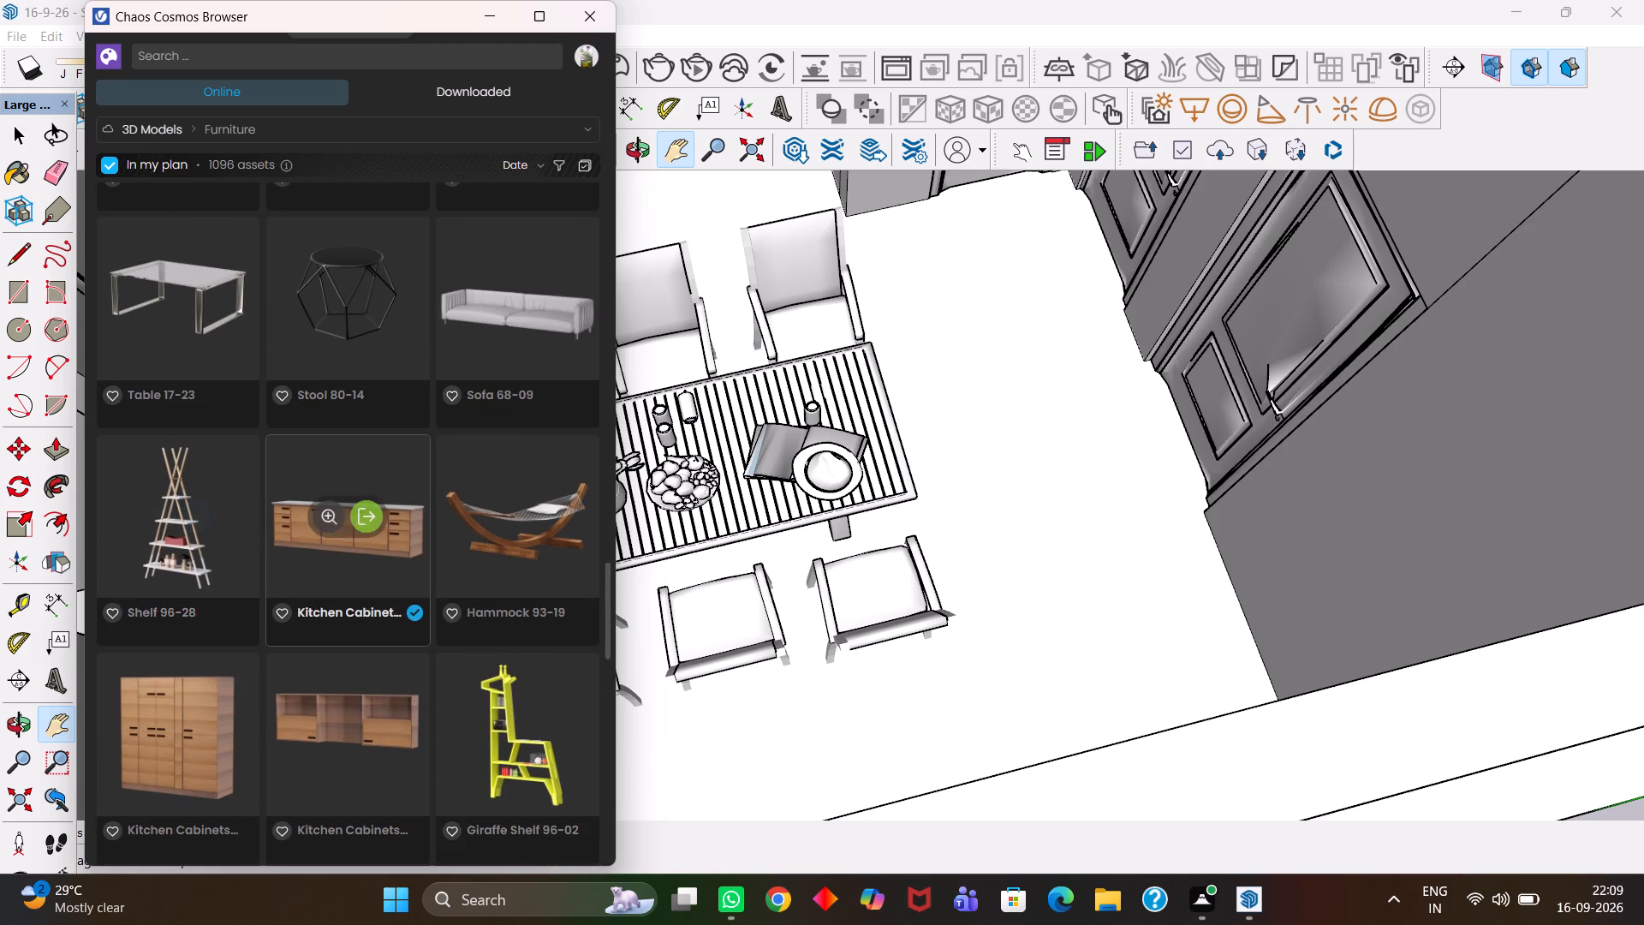
{"action": "scroll", "coordinate": [357, 526], "scroll_direction": "down", "scroll_amount": 2}
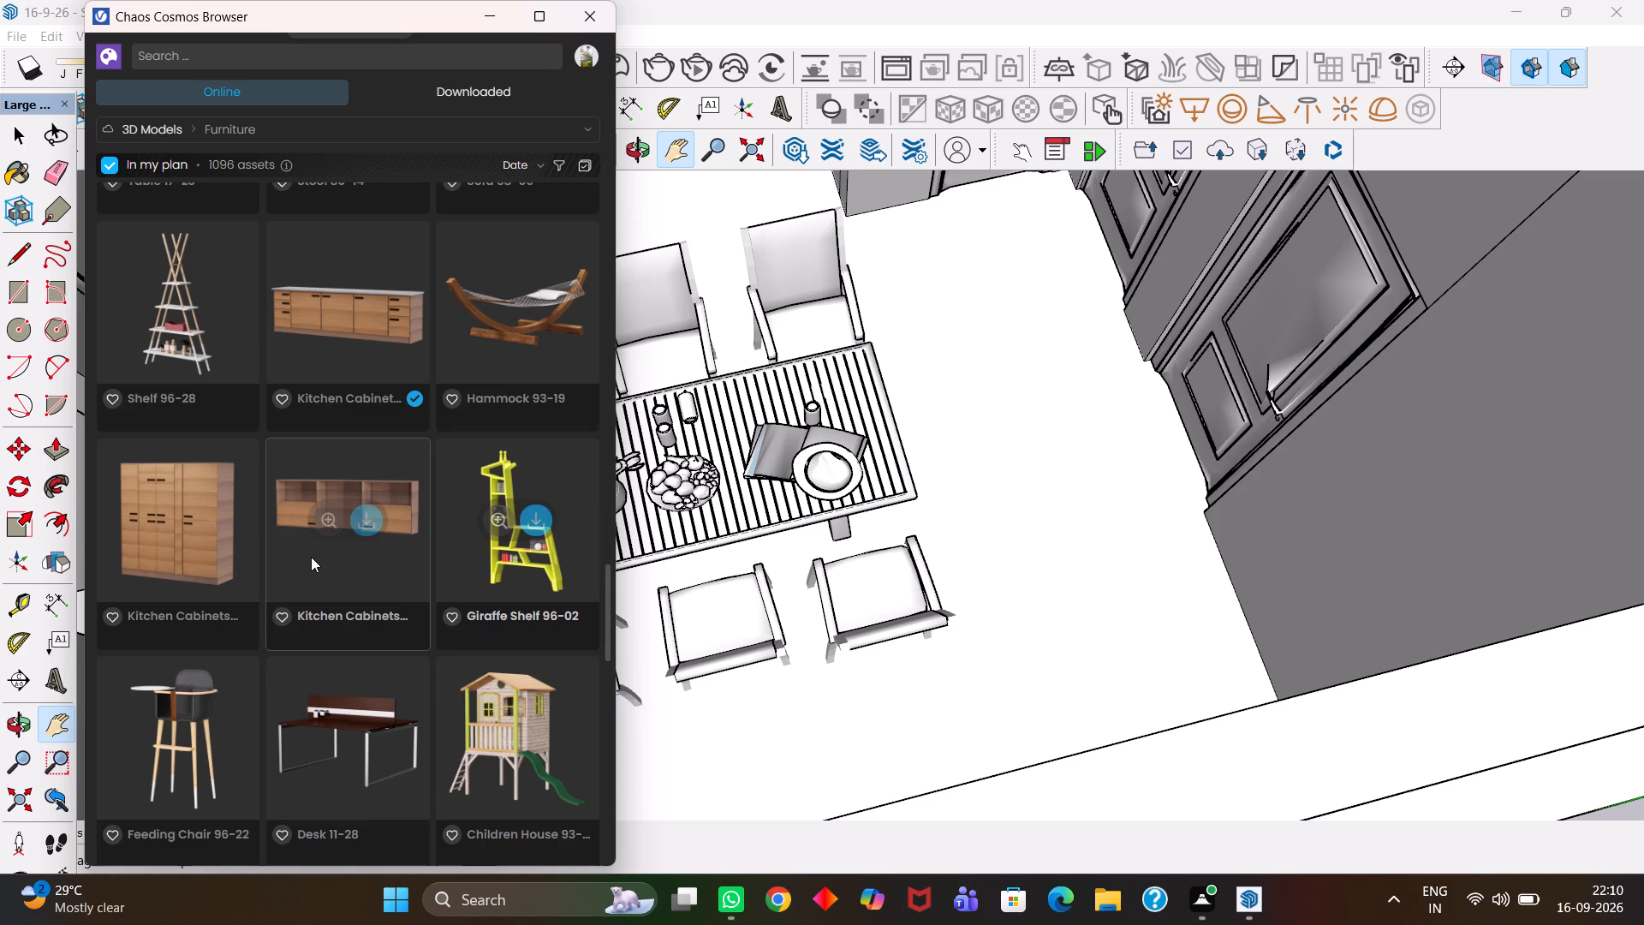
{"action": "scroll", "coordinate": [335, 589], "scroll_direction": "down", "scroll_amount": 2}
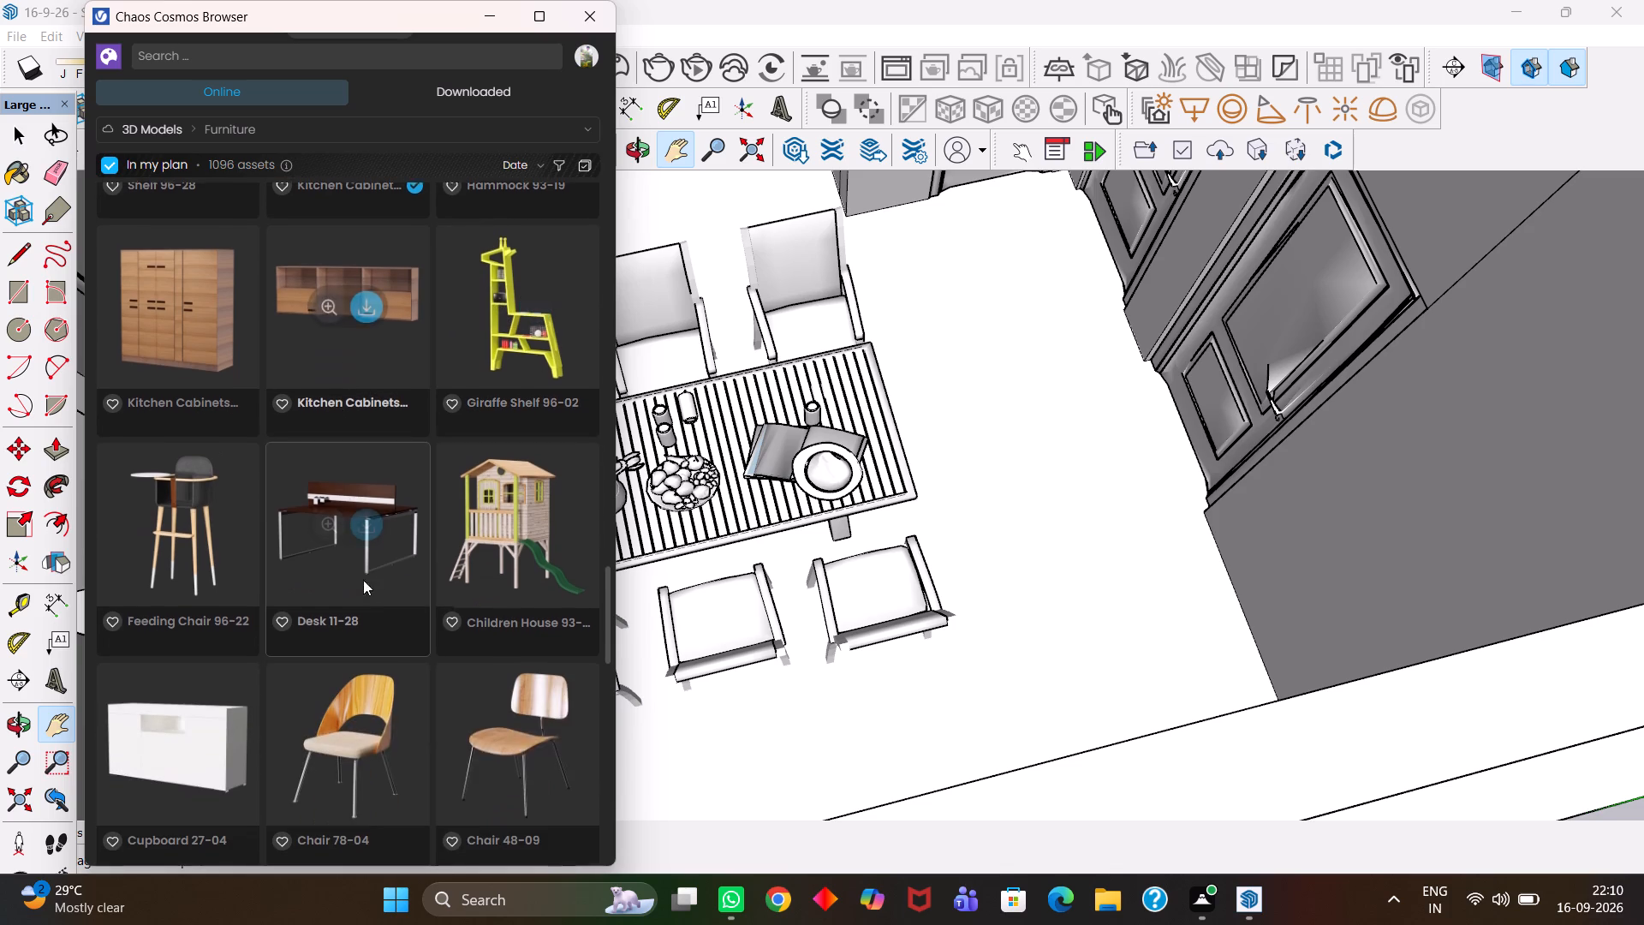
Download the Giraffe Shelf 96-02 model and import it into the house model.
{"action": "double_click", "coordinate": [540, 302]}
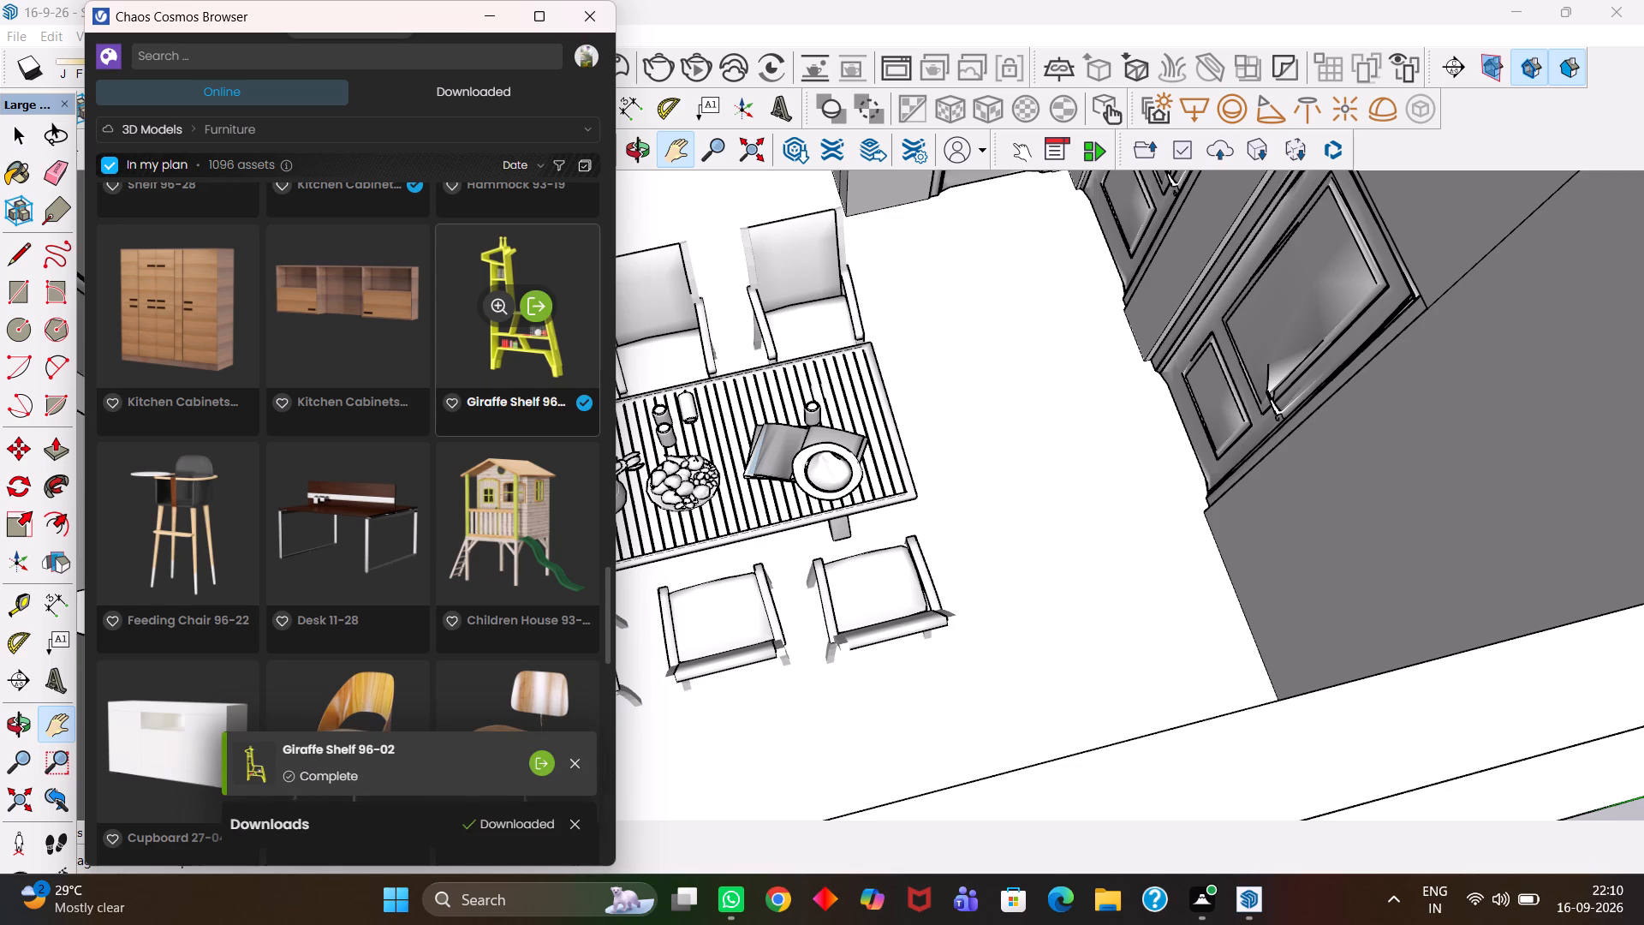
{"action": "double_click", "coordinate": [537, 307]}
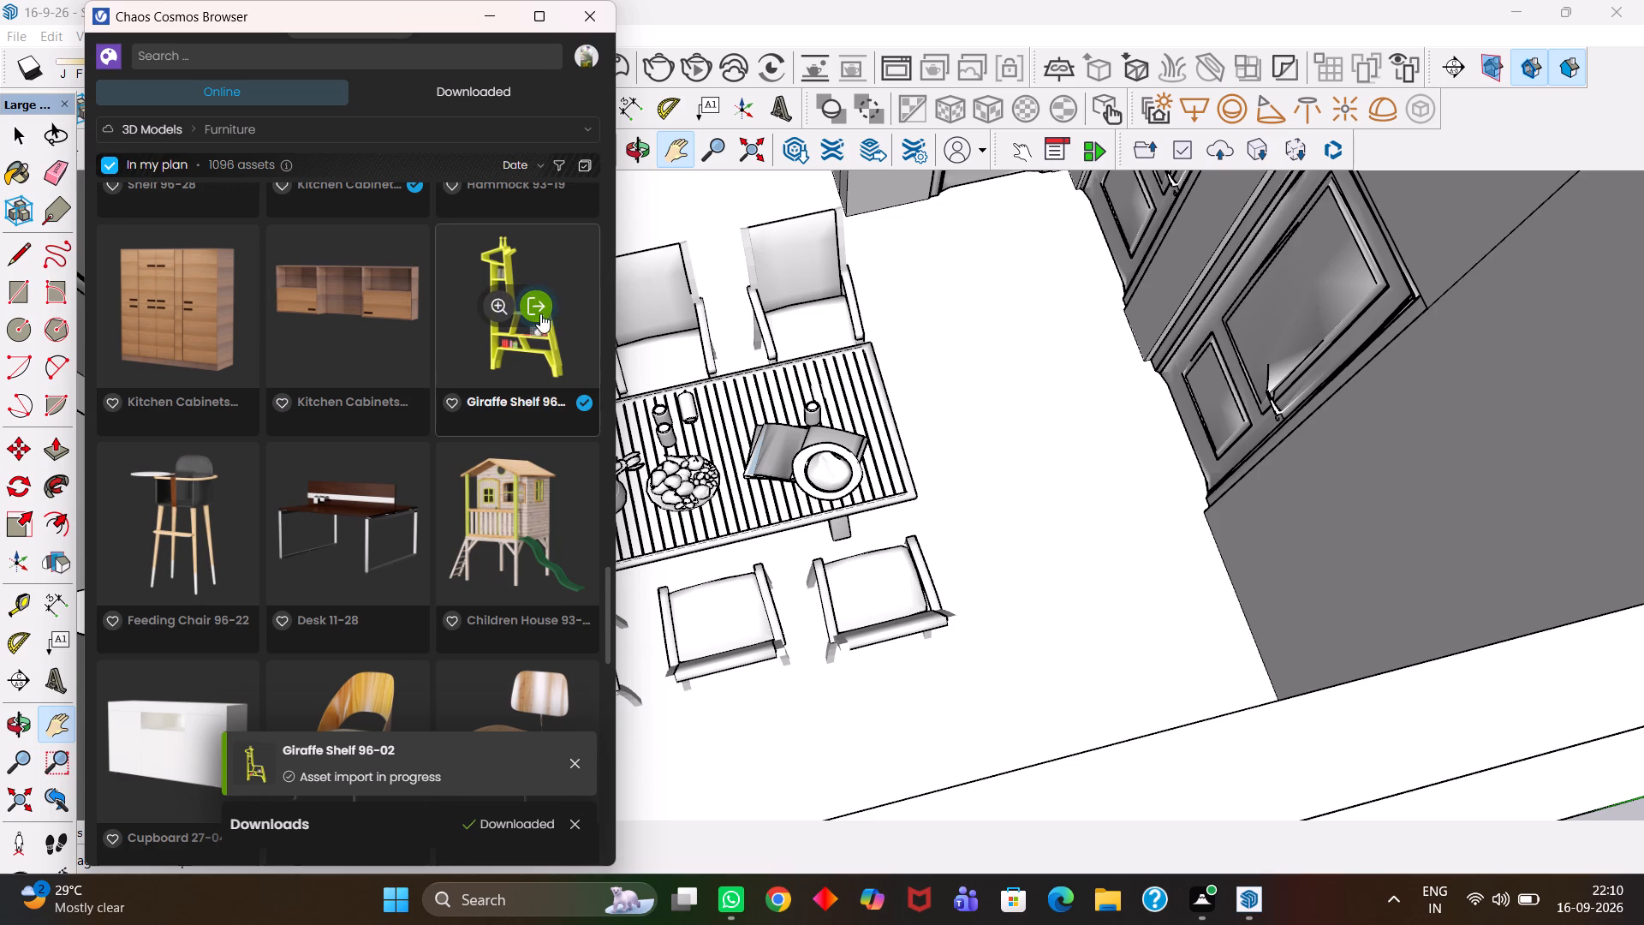
Place the Giraffe Shelf 96-02 on the corner bedroom floor, between the bed's headboard and the window wall.
{"action": "scroll", "coordinate": [611, 405], "scroll_direction": "down", "scroll_amount": 5}
{"action": "scroll", "coordinate": [673, 437], "scroll_direction": "down", "scroll_amount": 8}
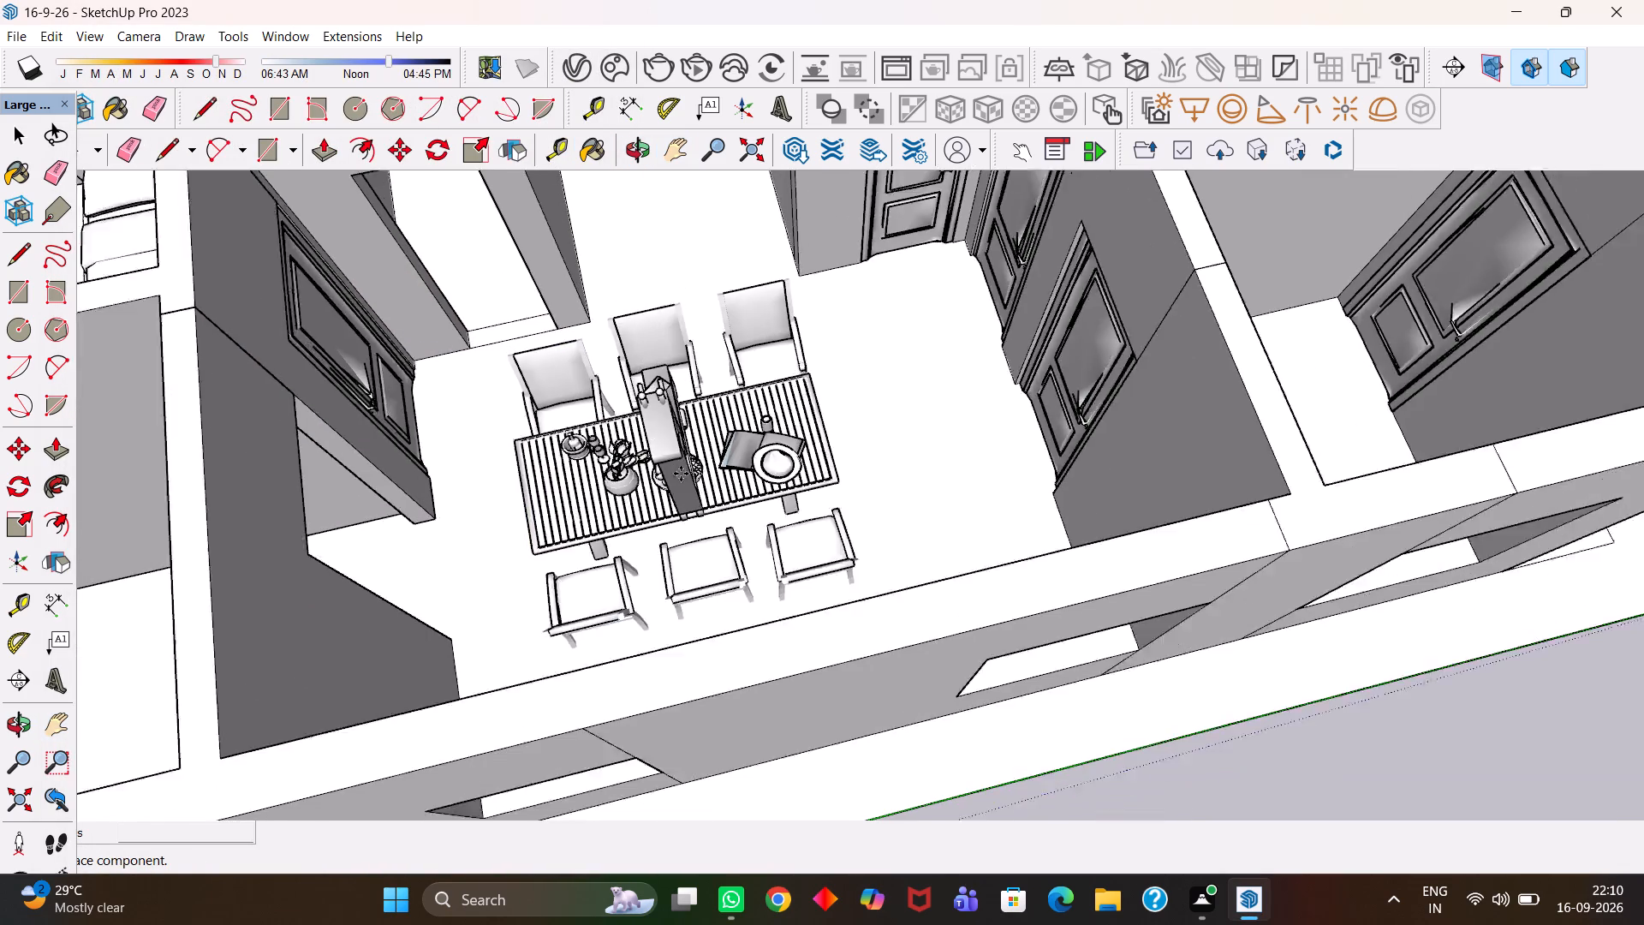
{"action": "scroll", "coordinate": [681, 474], "scroll_direction": "down", "scroll_amount": 9}
{"action": "key", "text": "h"}
{"action": "left_click_drag", "start_coordinate": [781, 374], "coordinate": [600, 788]}
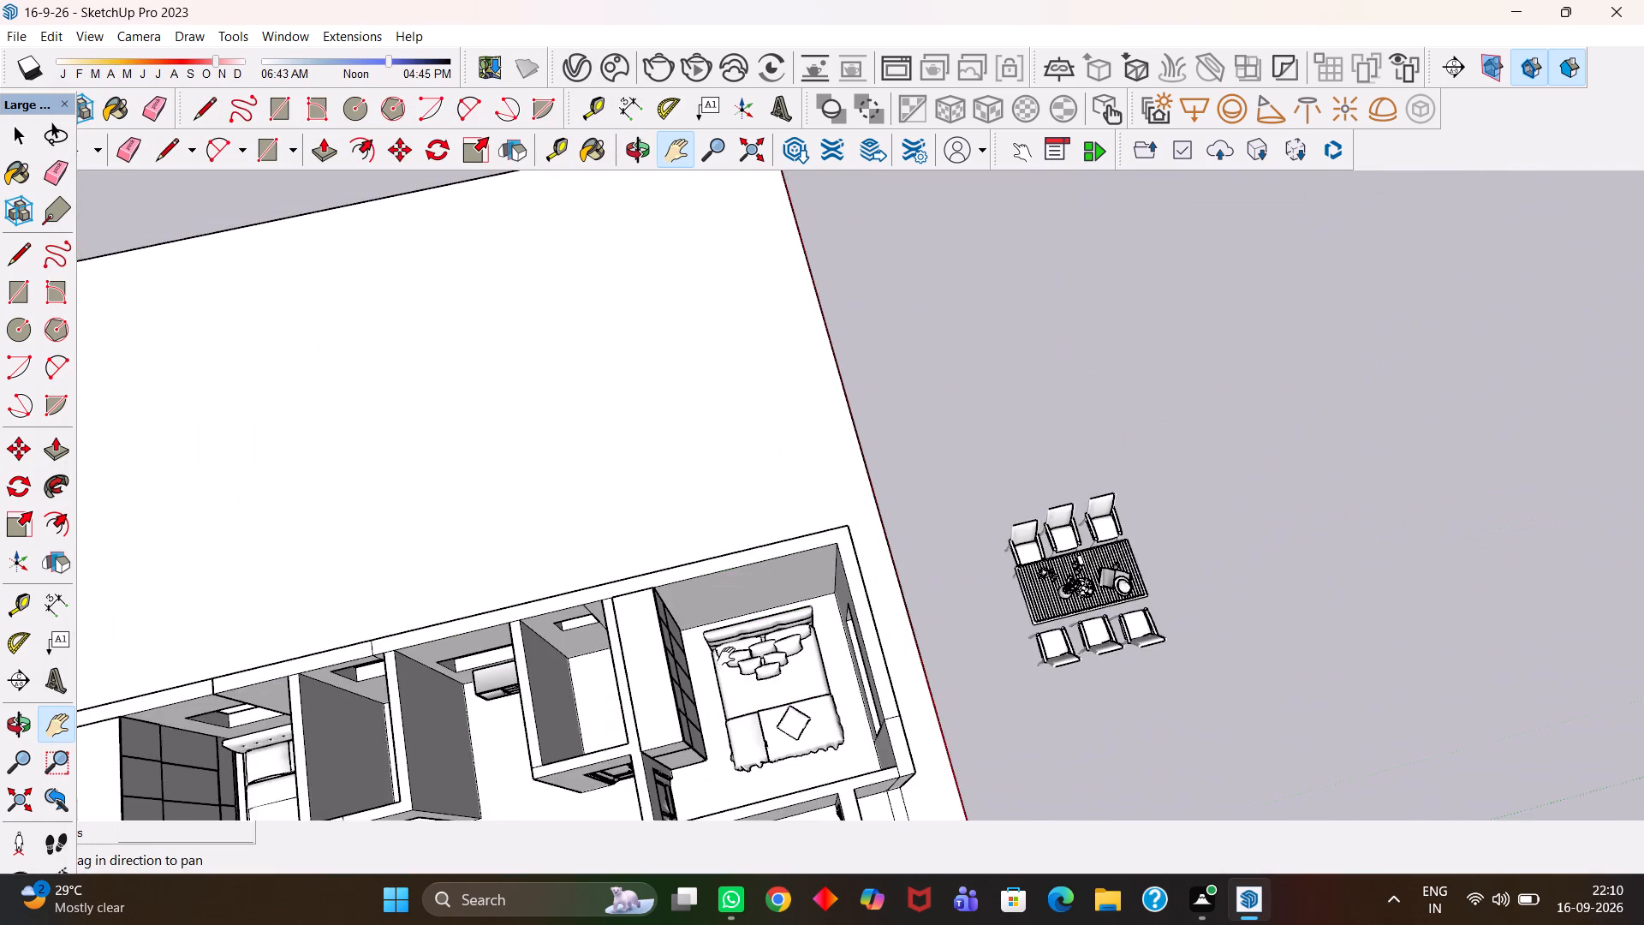
{"action": "scroll", "coordinate": [726, 656], "scroll_direction": "up", "scroll_amount": 3}
{"action": "left_click_drag", "start_coordinate": [721, 661], "coordinate": [795, 470]}
{"action": "scroll", "coordinate": [787, 545], "scroll_direction": "up", "scroll_amount": 3}
{"action": "left_click_drag", "start_coordinate": [792, 585], "coordinate": [861, 624]}
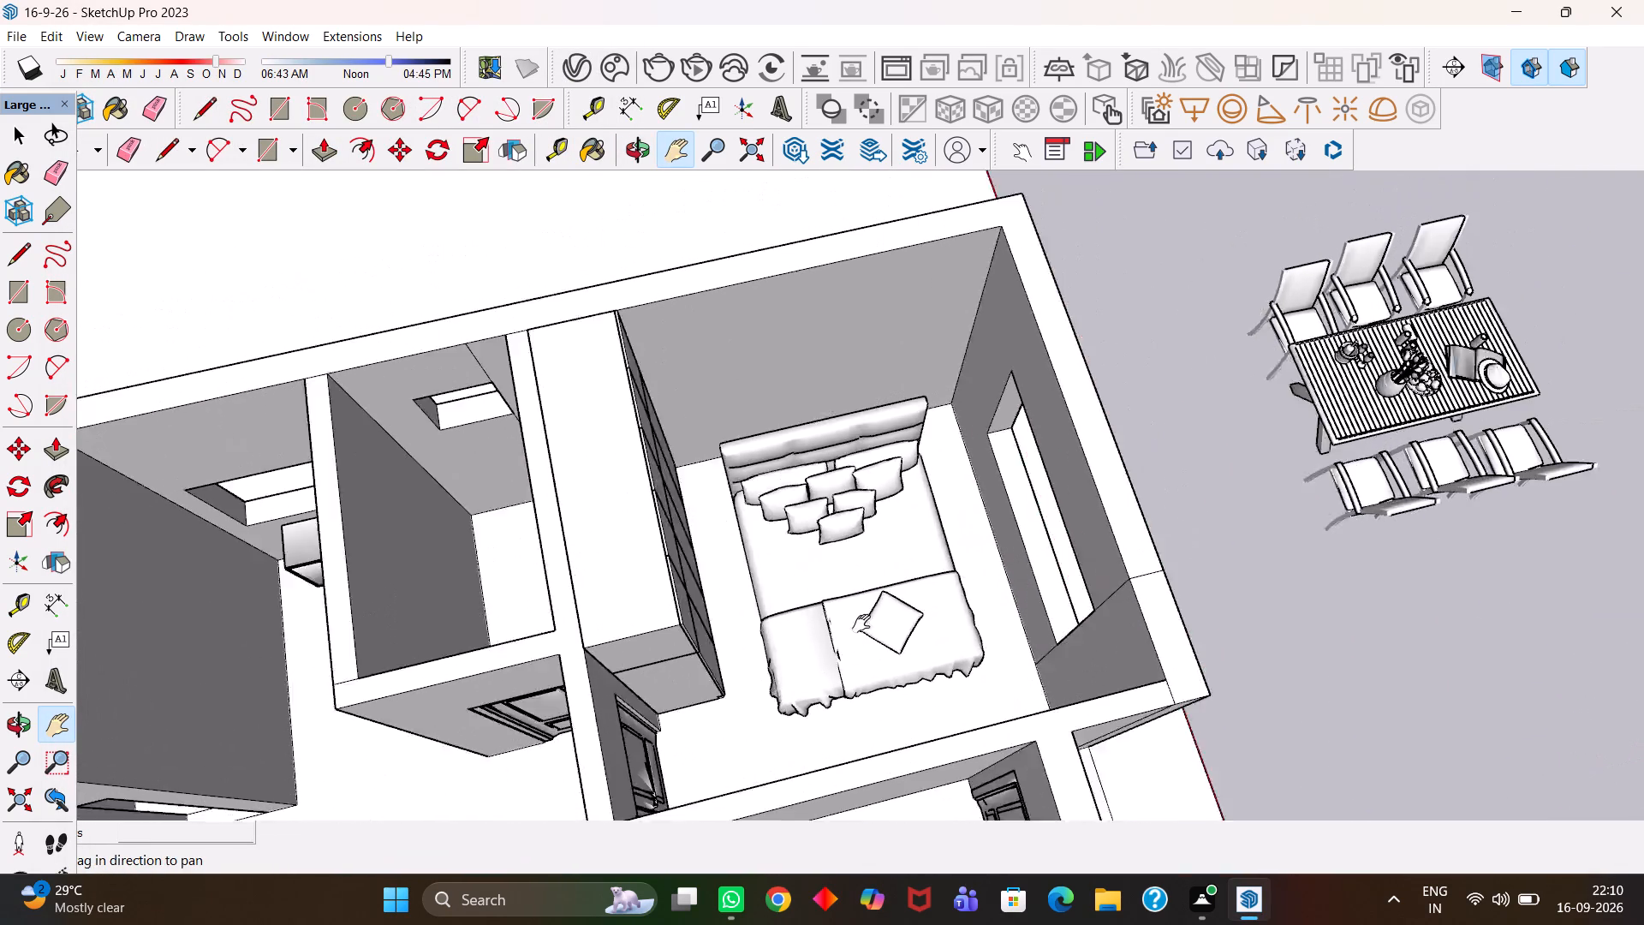
{"action": "left_click_drag", "start_coordinate": [861, 624], "coordinate": [1298, 388]}
{"action": "left_click_drag", "start_coordinate": [943, 450], "coordinate": [1122, 505]}
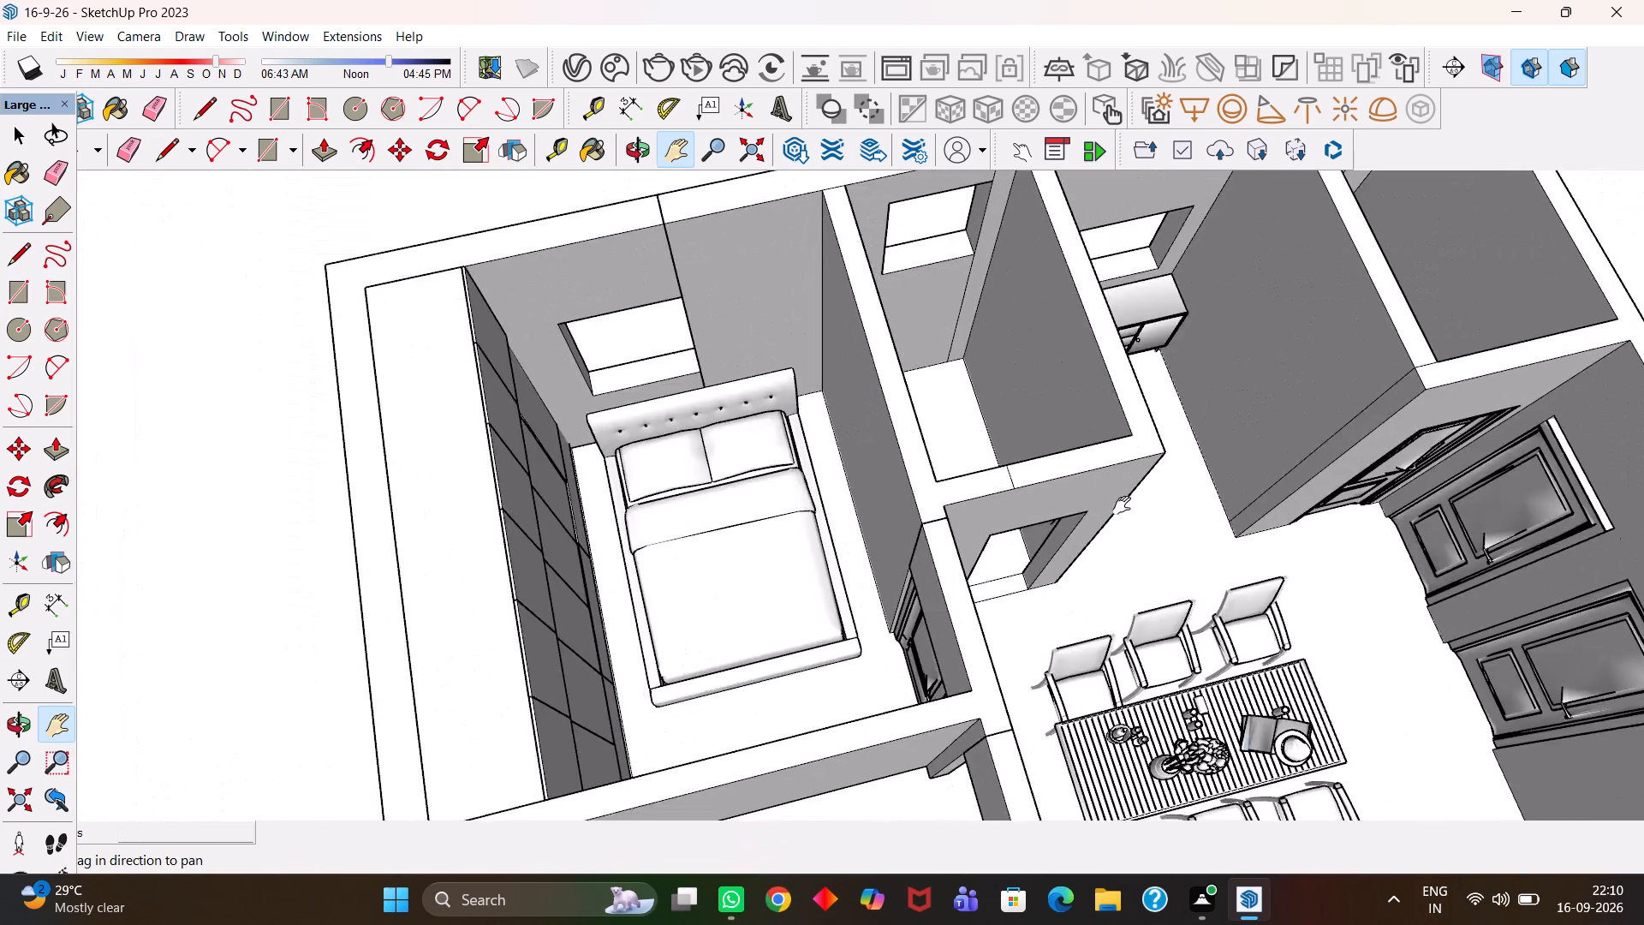
{"action": "left_click_drag", "start_coordinate": [1122, 505], "coordinate": [485, 556]}
{"action": "left_click_drag", "start_coordinate": [920, 415], "coordinate": [845, 592]}
{"action": "scroll", "coordinate": [993, 602], "scroll_direction": "up", "scroll_amount": 3}
{"action": "left_click_drag", "start_coordinate": [1007, 480], "coordinate": [880, 540]}
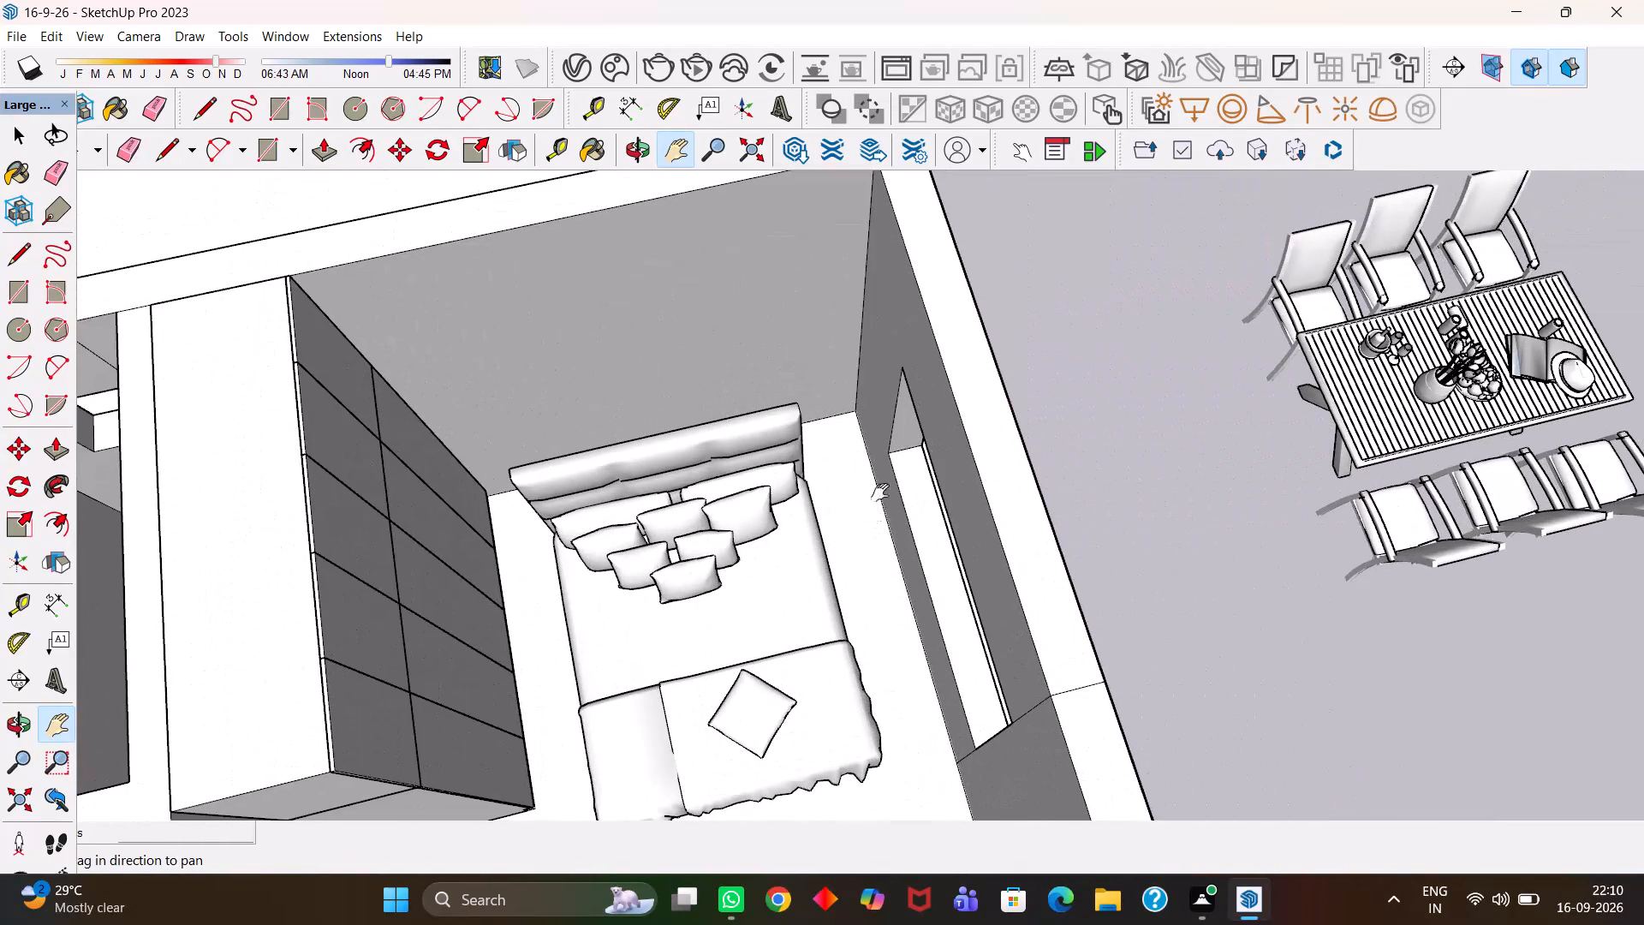
{"action": "key", "text": "Escape"}
{"action": "left_click", "coordinate": [840, 473]}
{"action": "scroll", "coordinate": [843, 501], "scroll_direction": "up", "scroll_amount": 2}
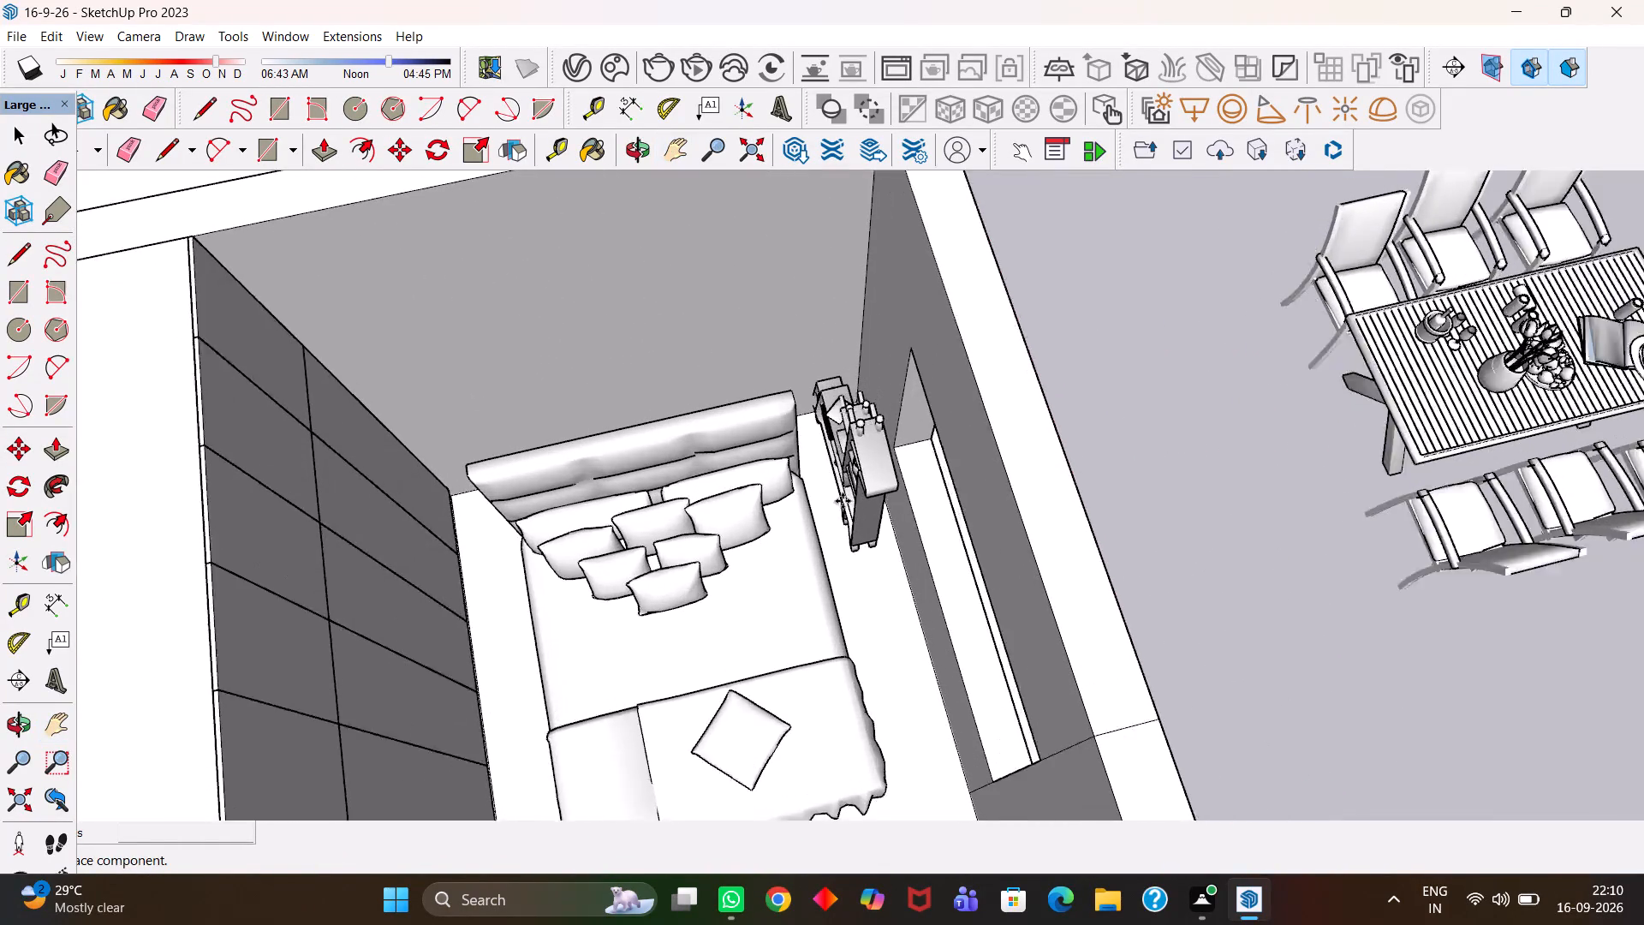
{"action": "scroll", "coordinate": [843, 501], "scroll_direction": "up", "scroll_amount": 3}
{"action": "key", "text": "Escape"}
Move the giraffe shelf by its corner about 2 7/8" beside the bed's headboard, and clear the selection.
{"action": "scroll", "coordinate": [801, 404], "scroll_direction": "up", "scroll_amount": 5}
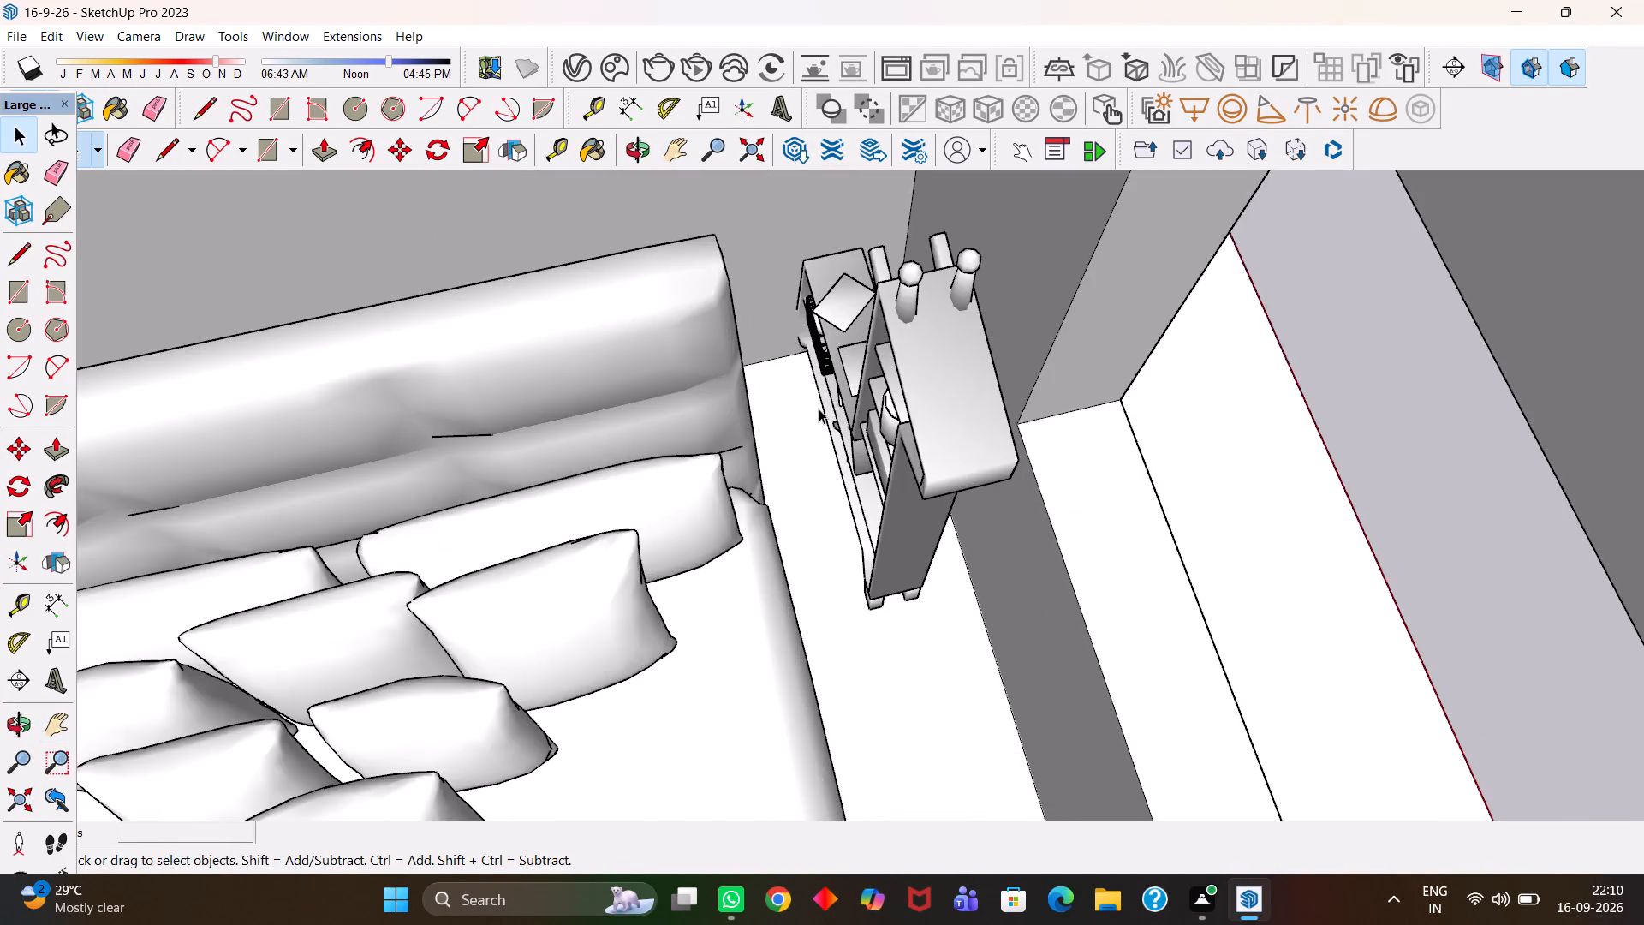
{"action": "scroll", "coordinate": [819, 409], "scroll_direction": "up", "scroll_amount": 3}
{"action": "left_click", "coordinate": [892, 426]}
{"action": "key", "text": "m"}
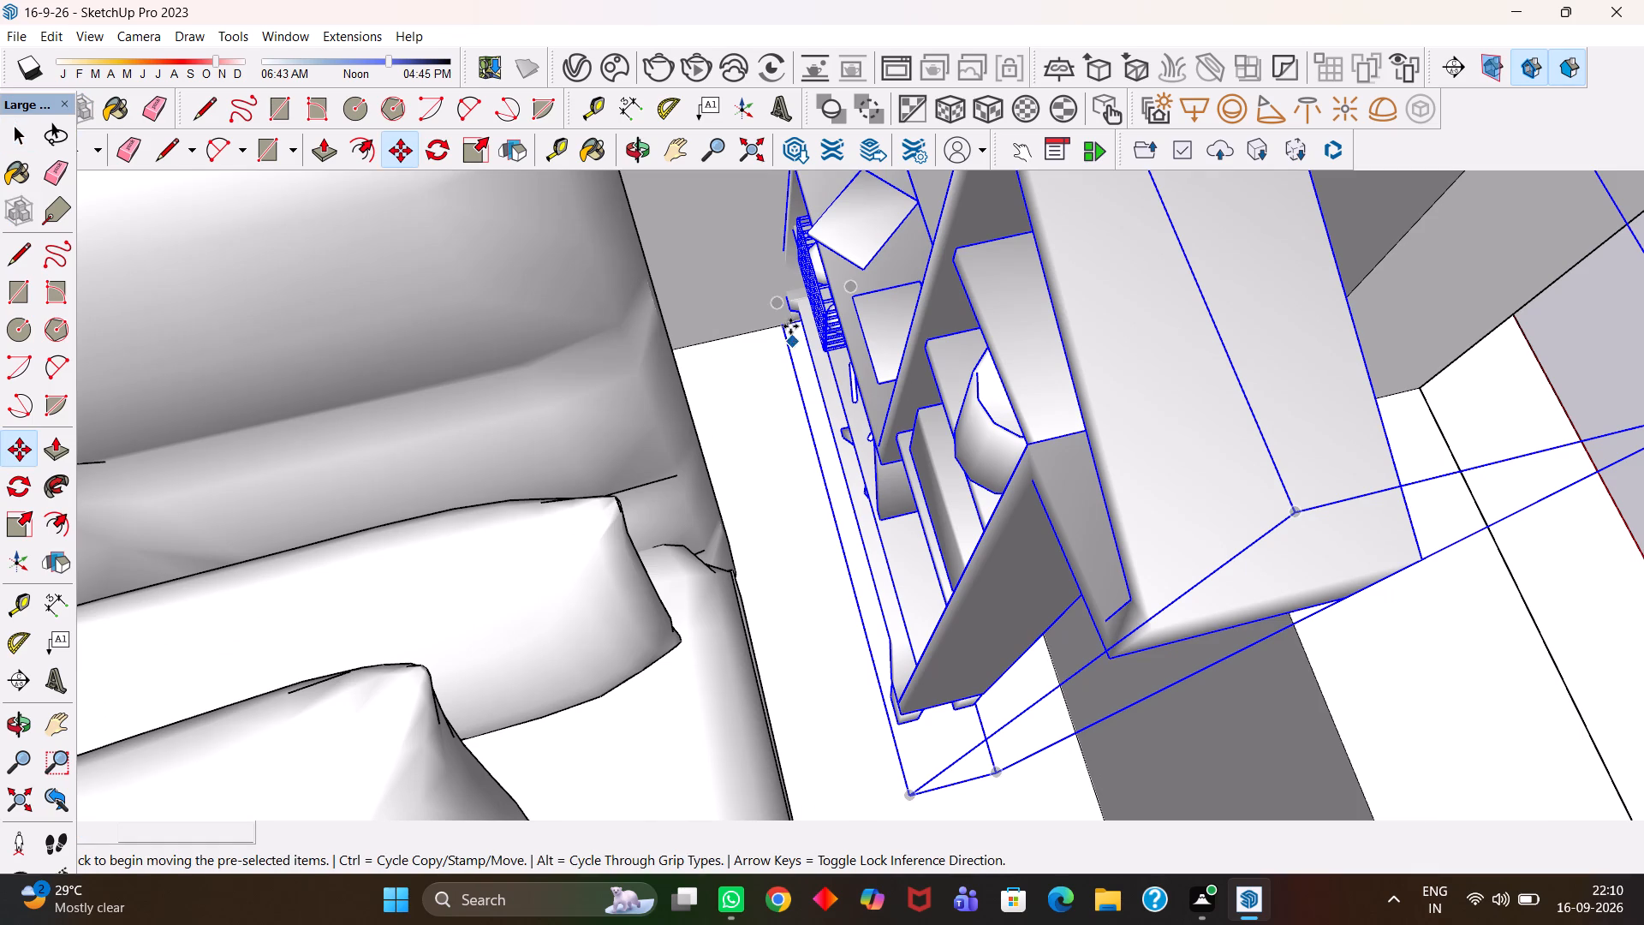
{"action": "left_click", "coordinate": [776, 302]}
{"action": "left_click", "coordinate": [796, 331]}
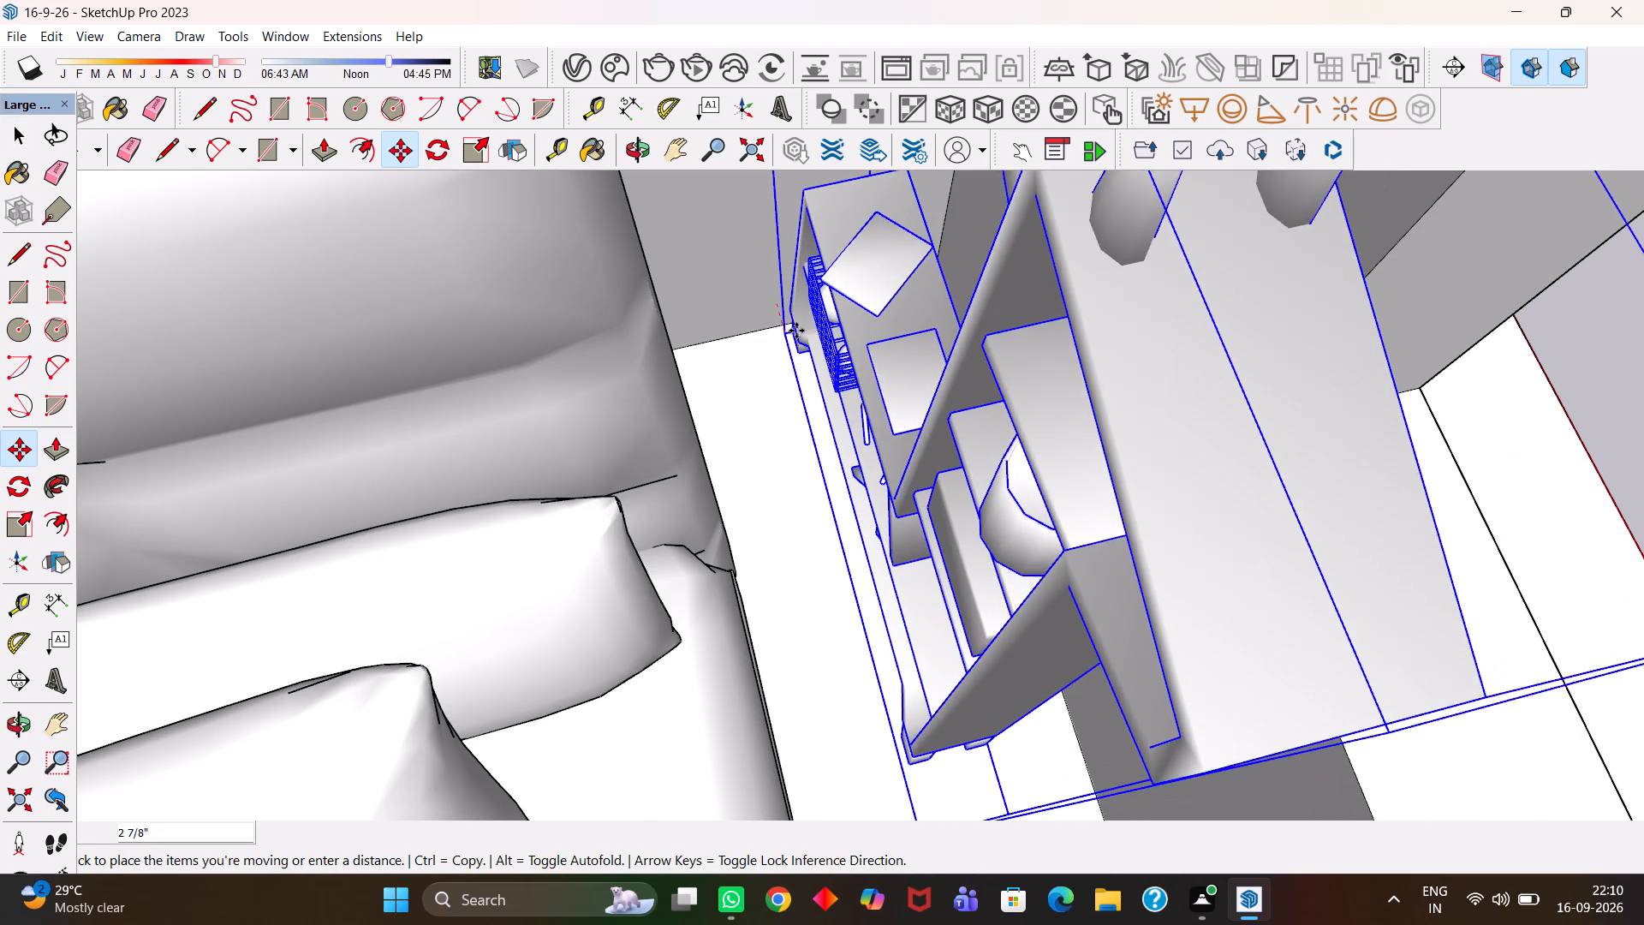
{"action": "scroll", "coordinate": [783, 349], "scroll_direction": "up", "scroll_amount": 8}
{"action": "scroll", "coordinate": [783, 356], "scroll_direction": "down", "scroll_amount": 8}
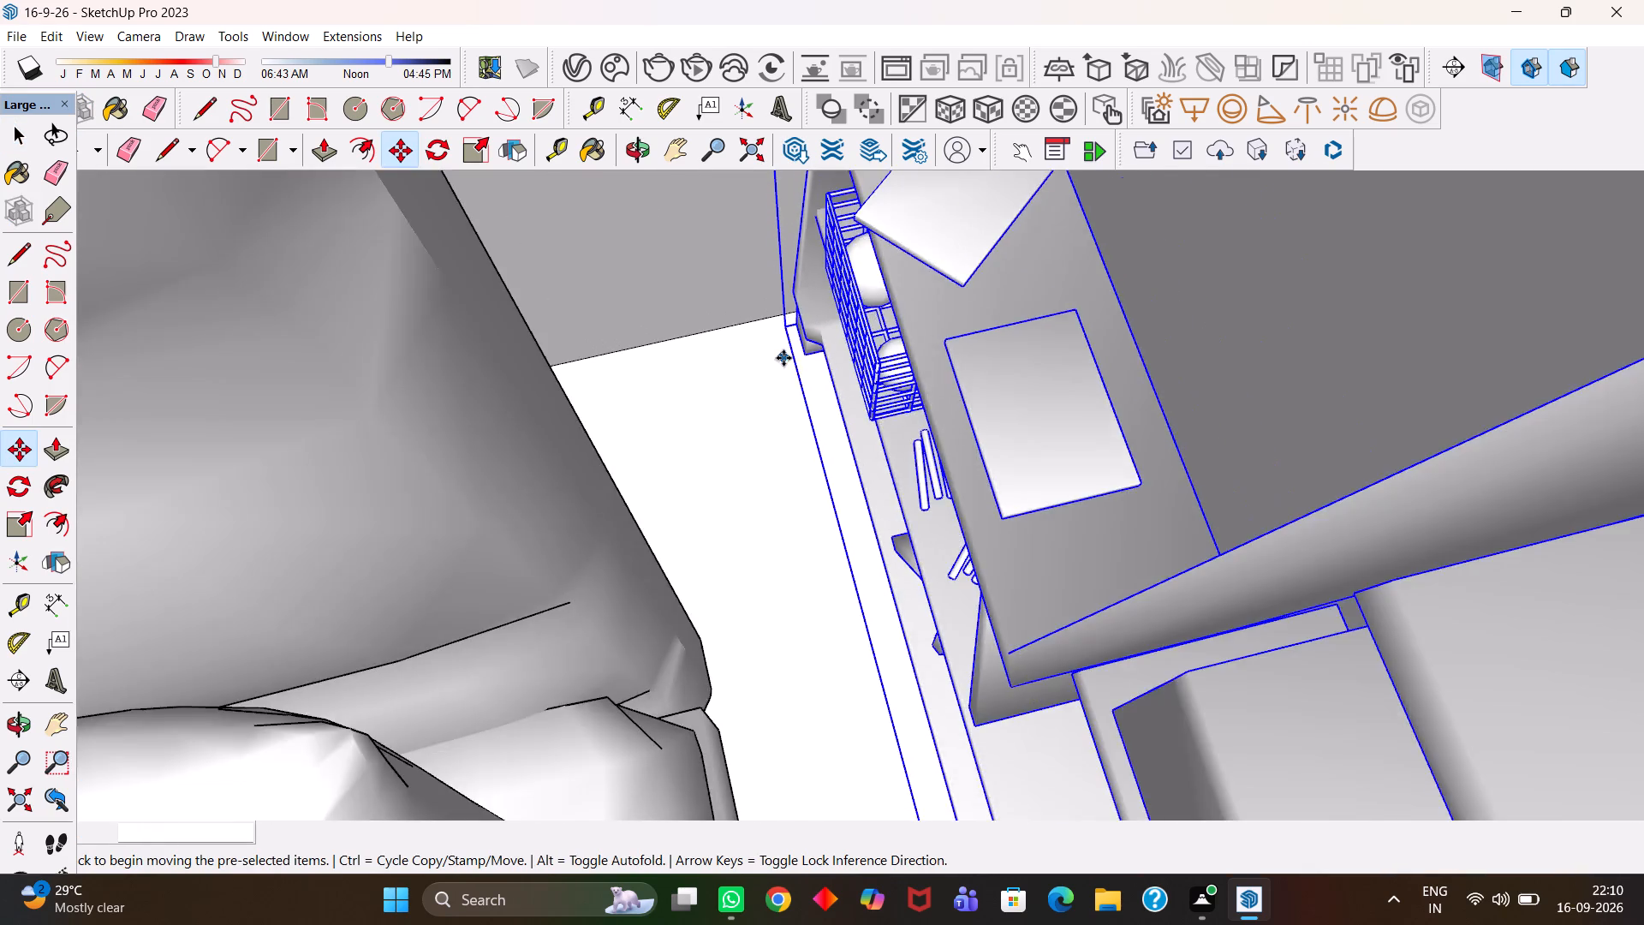
{"action": "scroll", "coordinate": [783, 358], "scroll_direction": "down", "scroll_amount": 20}
{"action": "scroll", "coordinate": [783, 358], "scroll_direction": "down", "scroll_amount": 12}
{"action": "key", "text": "h"}
{"action": "scroll", "coordinate": [785, 482], "scroll_direction": "up", "scroll_amount": 5}
{"action": "key", "text": "space"}
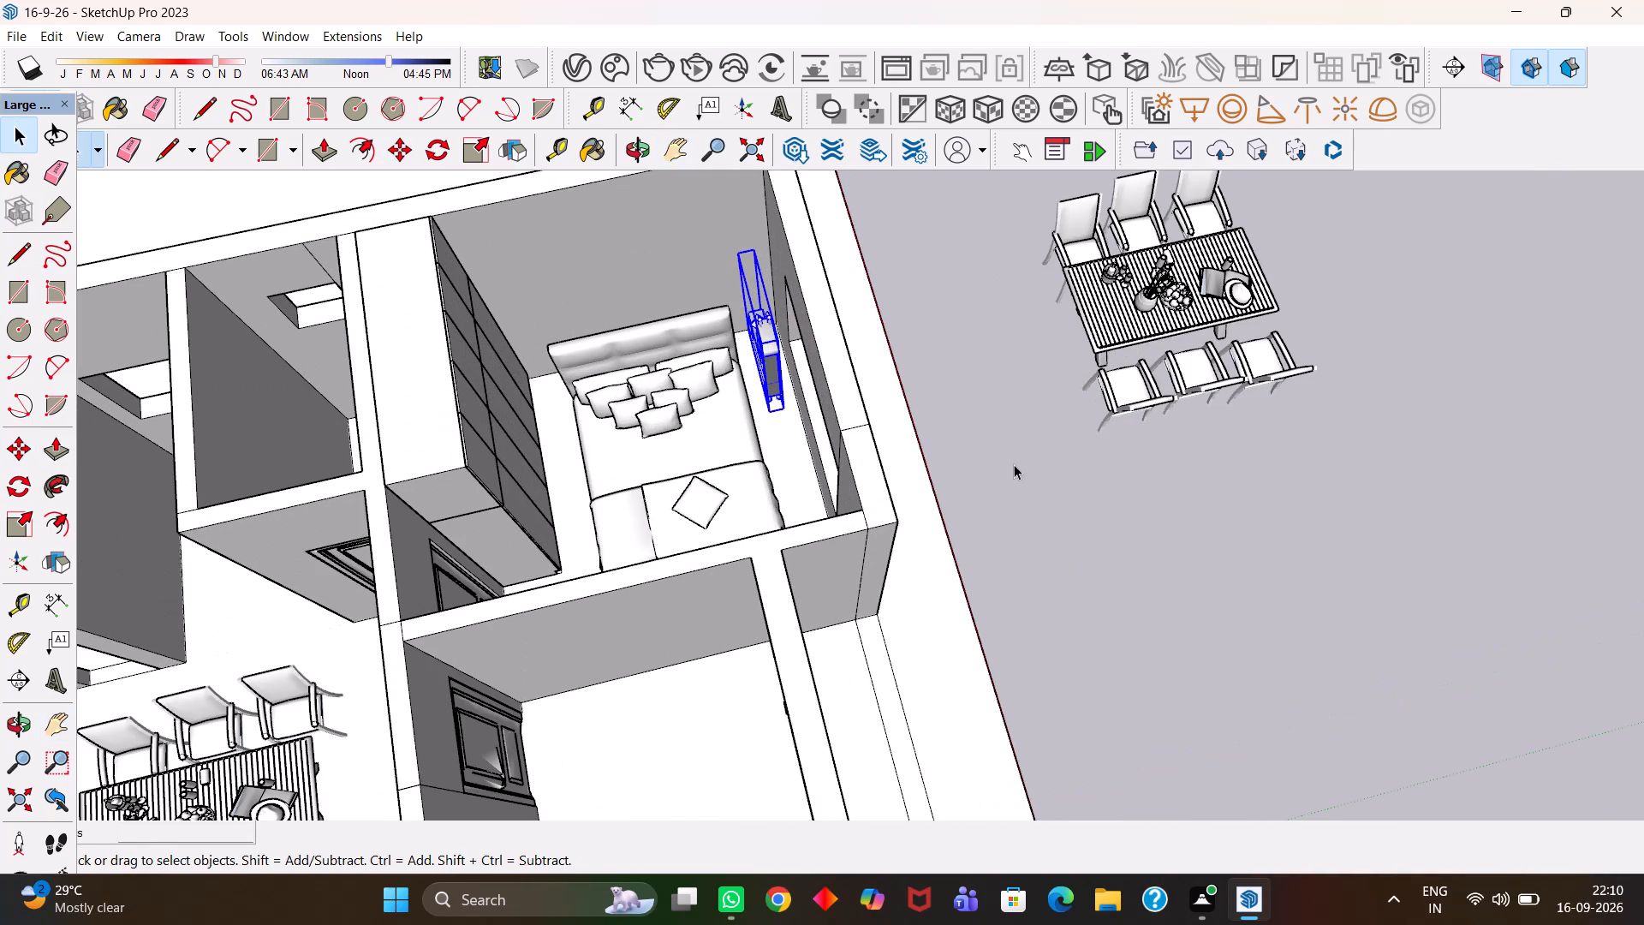
{"action": "left_click", "coordinate": [1039, 468]}
Examine the giraffe shelf's position beside the bed and its bedroom in relation to the neighbouring rooms.
{"action": "scroll", "coordinate": [821, 447], "scroll_direction": "up", "scroll_amount": 1}
{"action": "middle_click_drag", "start_coordinate": [767, 475], "coordinate": [662, 470]}
{"action": "scroll", "coordinate": [665, 470], "scroll_direction": "up", "scroll_amount": 3}
{"action": "key", "text": "h"}
{"action": "left_click_drag", "start_coordinate": [603, 472], "coordinate": [692, 490]}
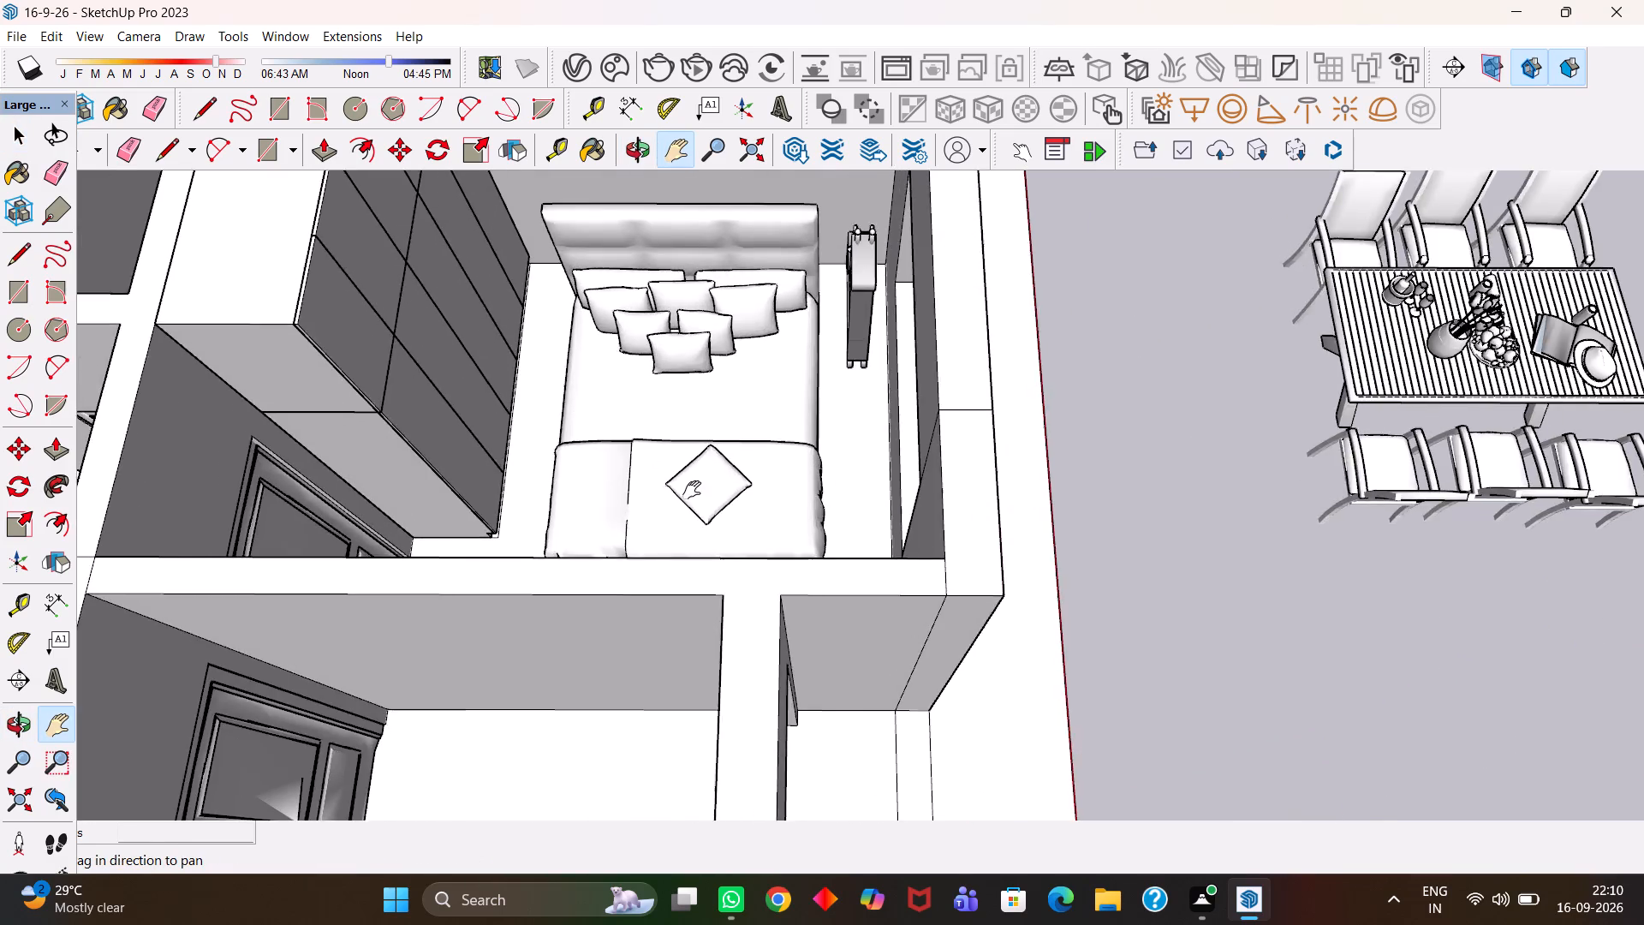
{"action": "left_click_drag", "start_coordinate": [692, 490], "coordinate": [907, 486]}
{"action": "scroll", "coordinate": [912, 483], "scroll_direction": "down", "scroll_amount": 5}
{"action": "left_click_drag", "start_coordinate": [730, 478], "coordinate": [1048, 525]}
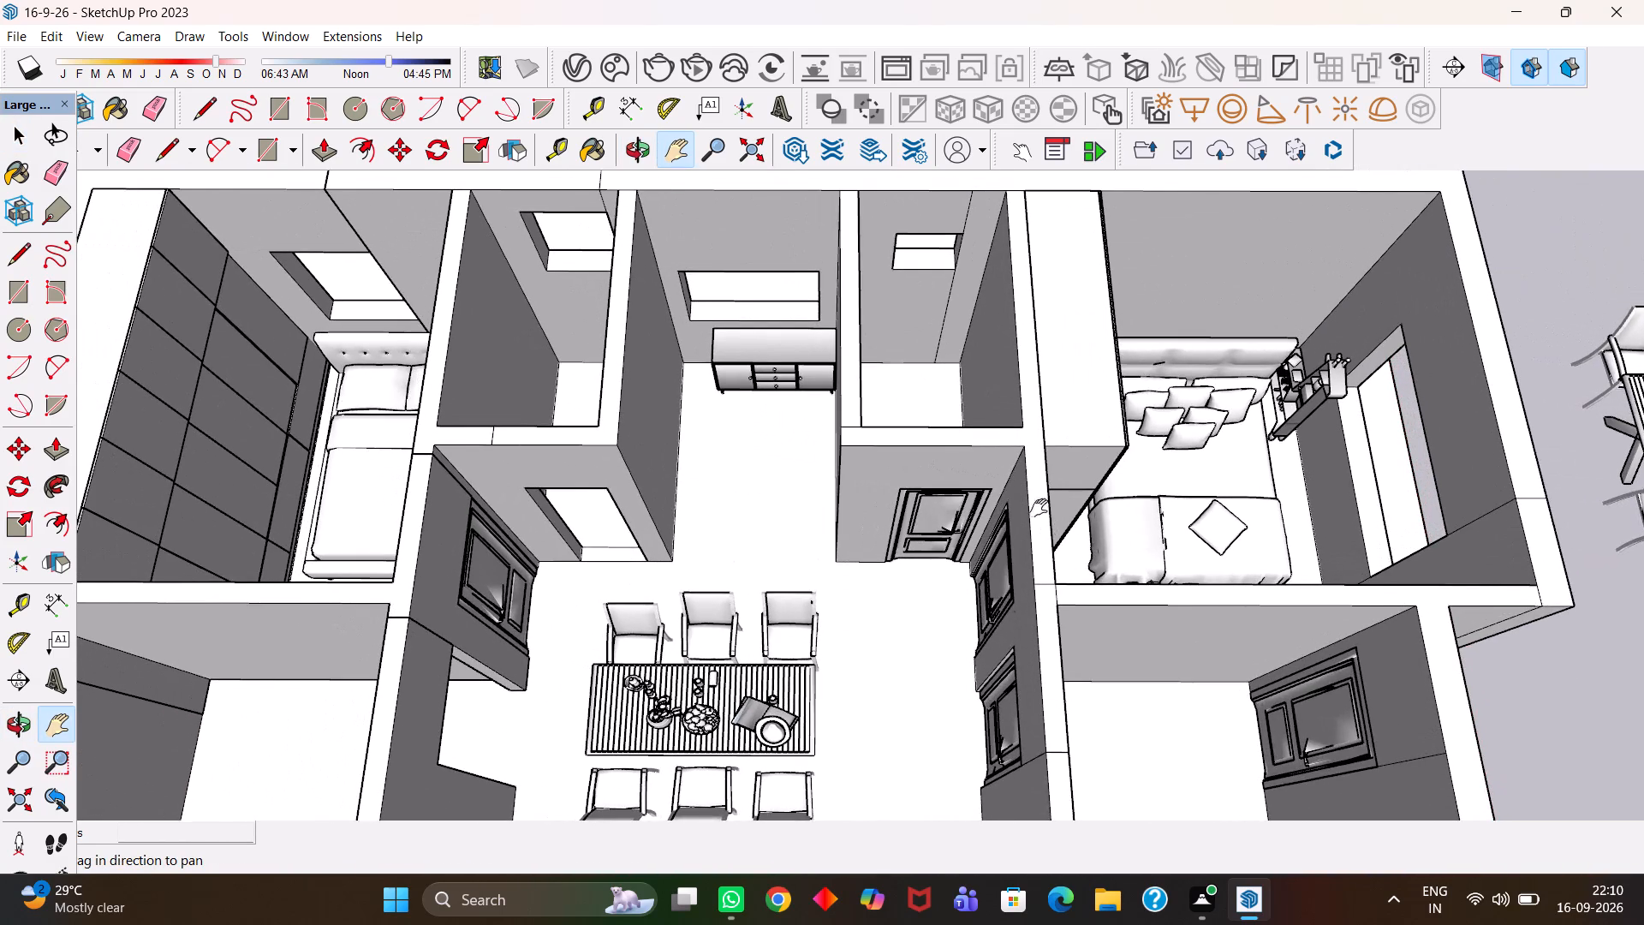
{"action": "scroll", "coordinate": [1030, 503], "scroll_direction": "down", "scroll_amount": 4}
Save the house model.
{"action": "key", "text": "ctrl+s"}
Review the furnished rooms, looking closely at the bed and panelled wardrobe in the opposite corner bedroom.
{"action": "scroll", "coordinate": [890, 519], "scroll_direction": "up", "scroll_amount": 2}
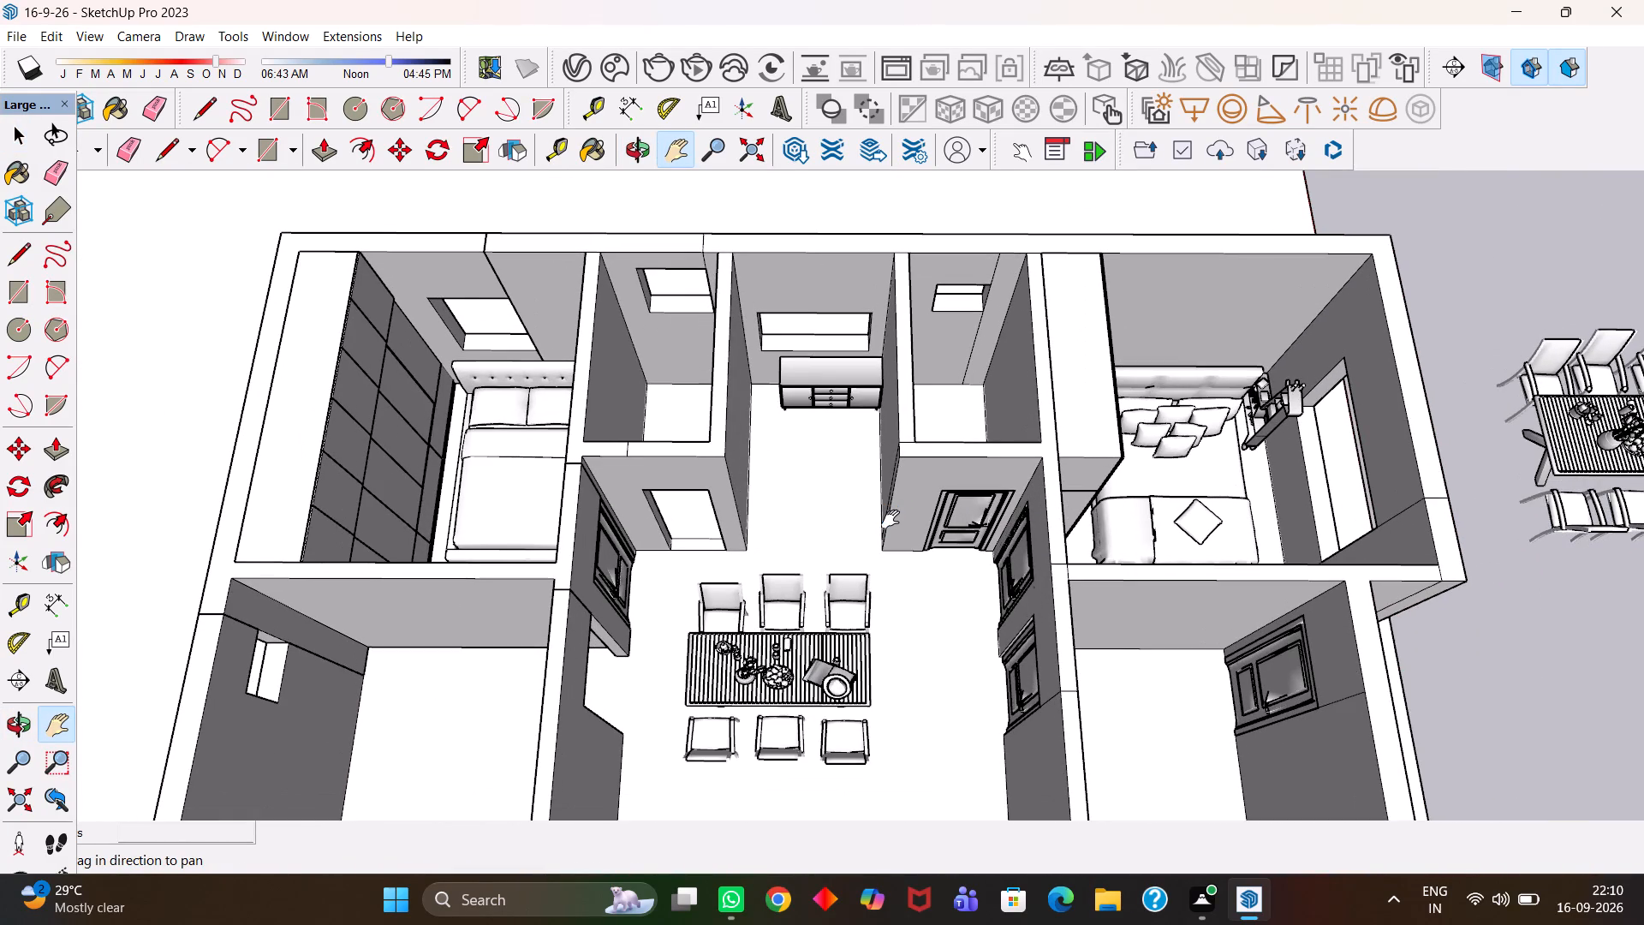
{"action": "scroll", "coordinate": [891, 519], "scroll_direction": "up", "scroll_amount": 1}
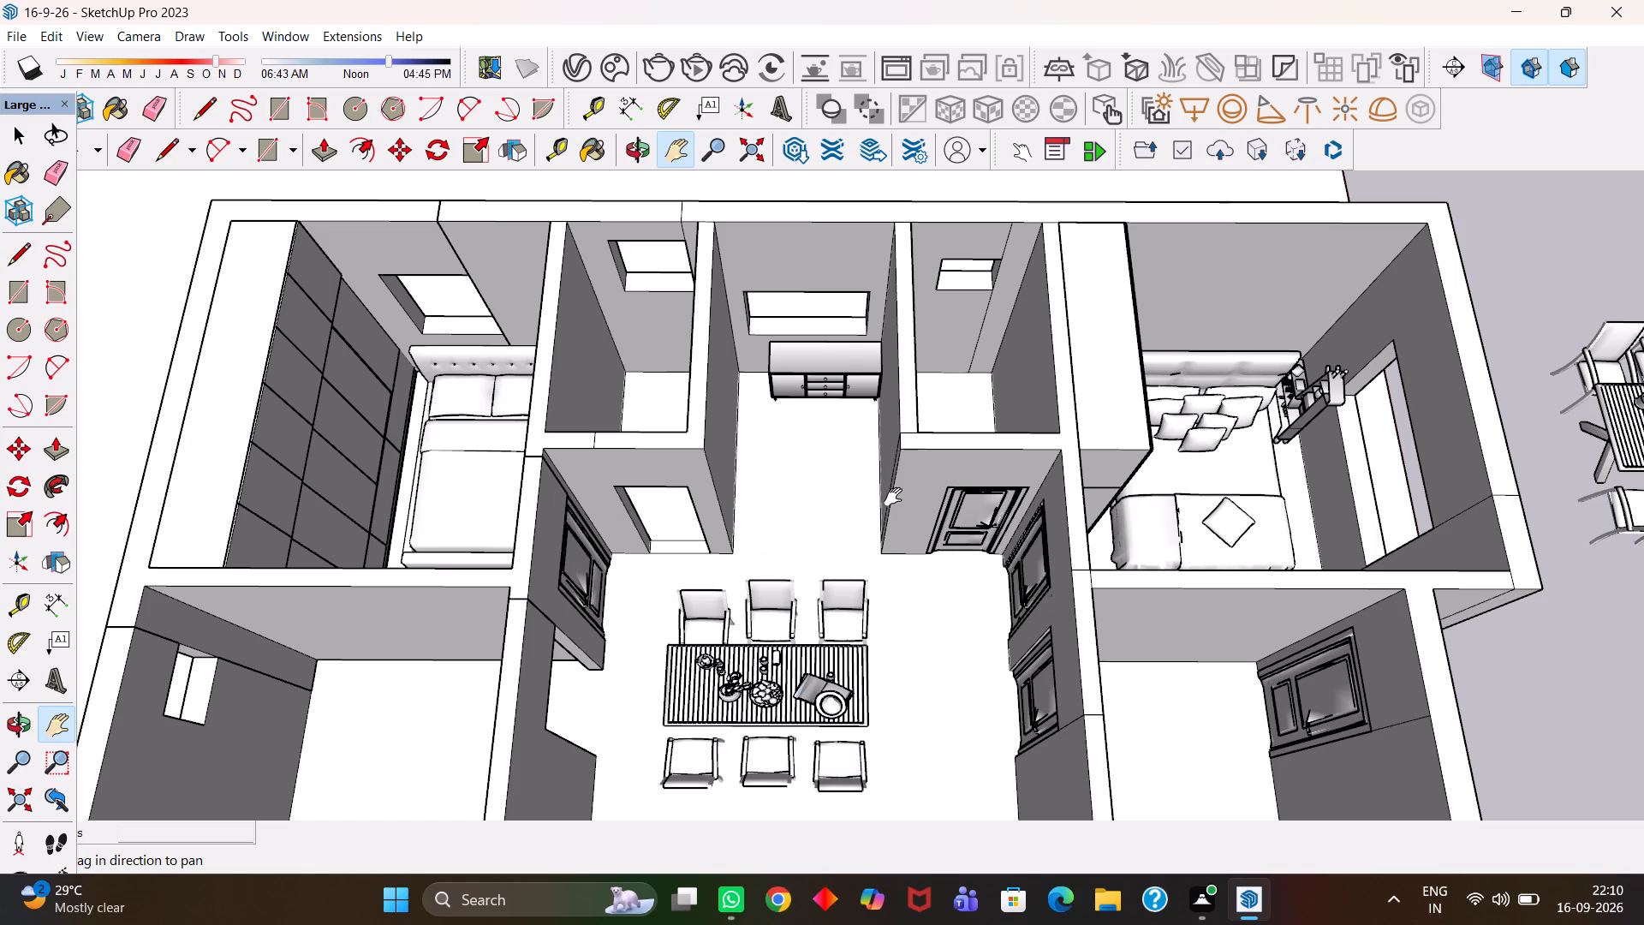
{"action": "scroll", "coordinate": [893, 497], "scroll_direction": "up", "scroll_amount": 4}
{"action": "scroll", "coordinate": [893, 497], "scroll_direction": "down", "scroll_amount": 4}
{"action": "left_click_drag", "start_coordinate": [948, 569], "coordinate": [962, 563]}
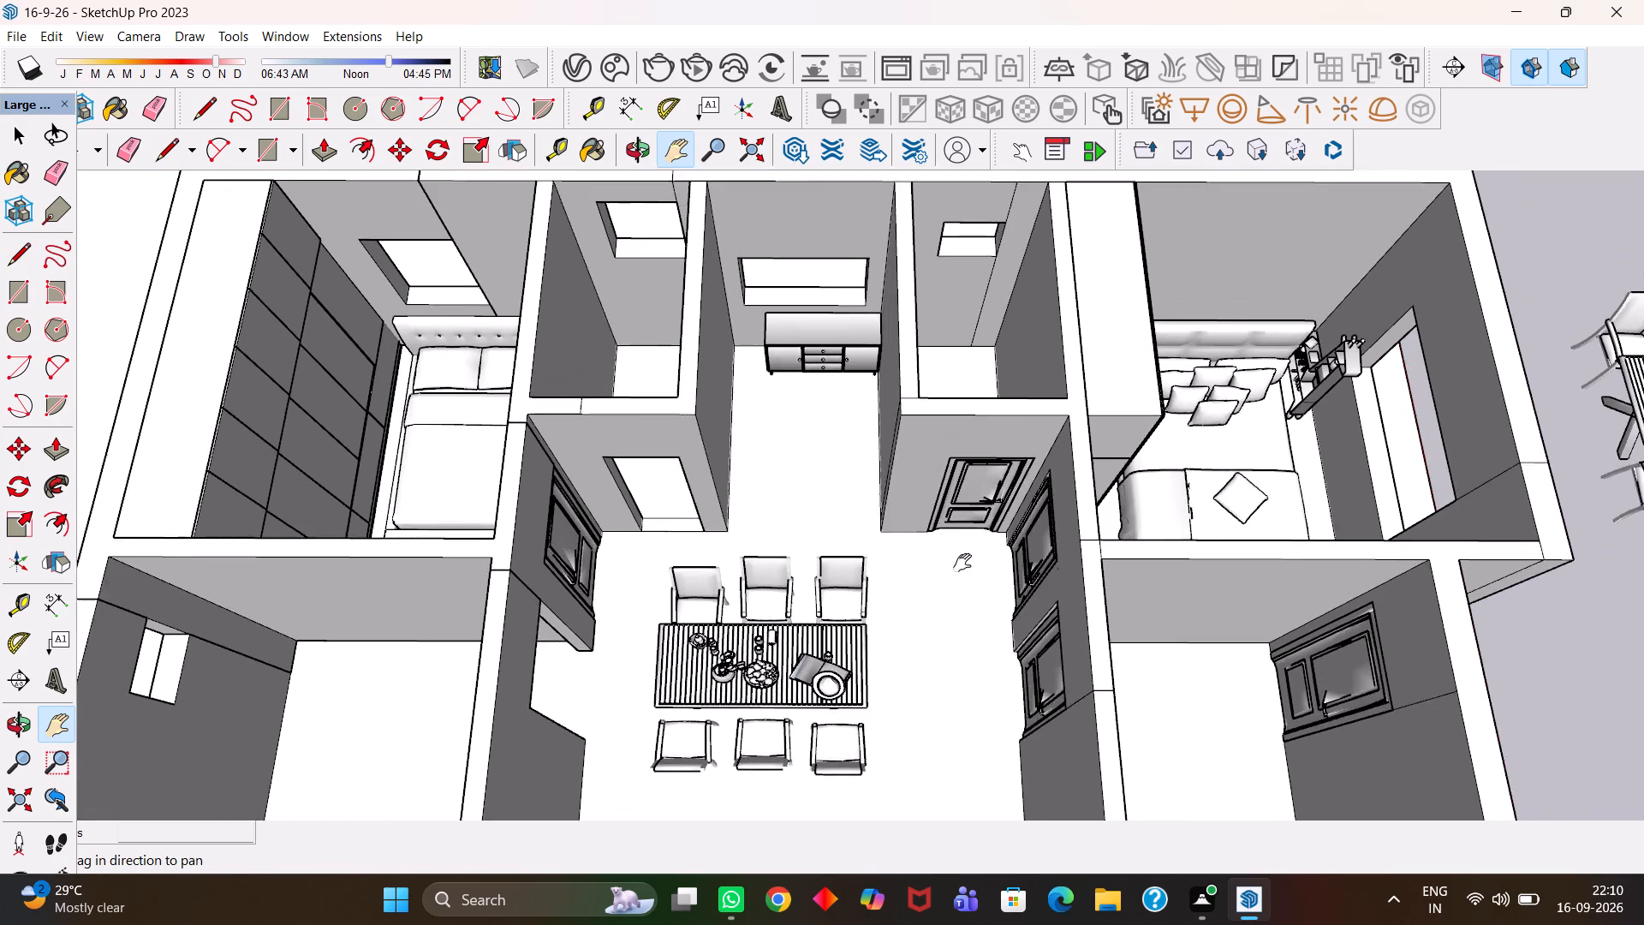
{"action": "left_click_drag", "start_coordinate": [962, 563], "coordinate": [992, 557]}
{"action": "scroll", "coordinate": [377, 461], "scroll_direction": "up", "scroll_amount": 9}
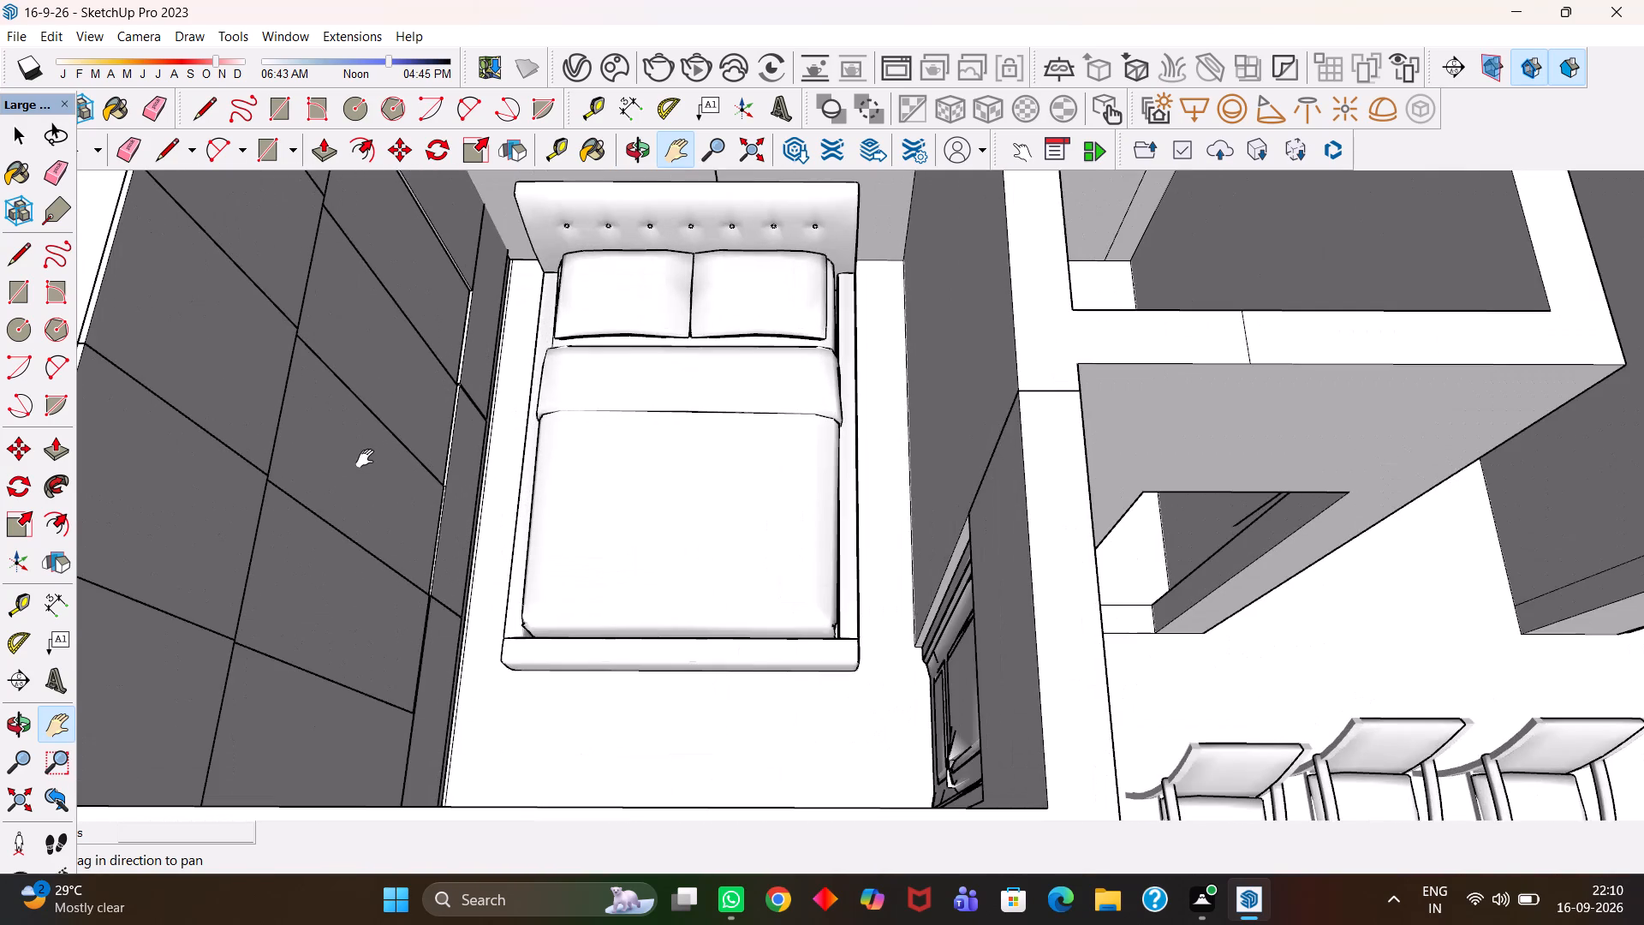
{"action": "scroll", "coordinate": [365, 458], "scroll_direction": "down", "scroll_amount": 3}
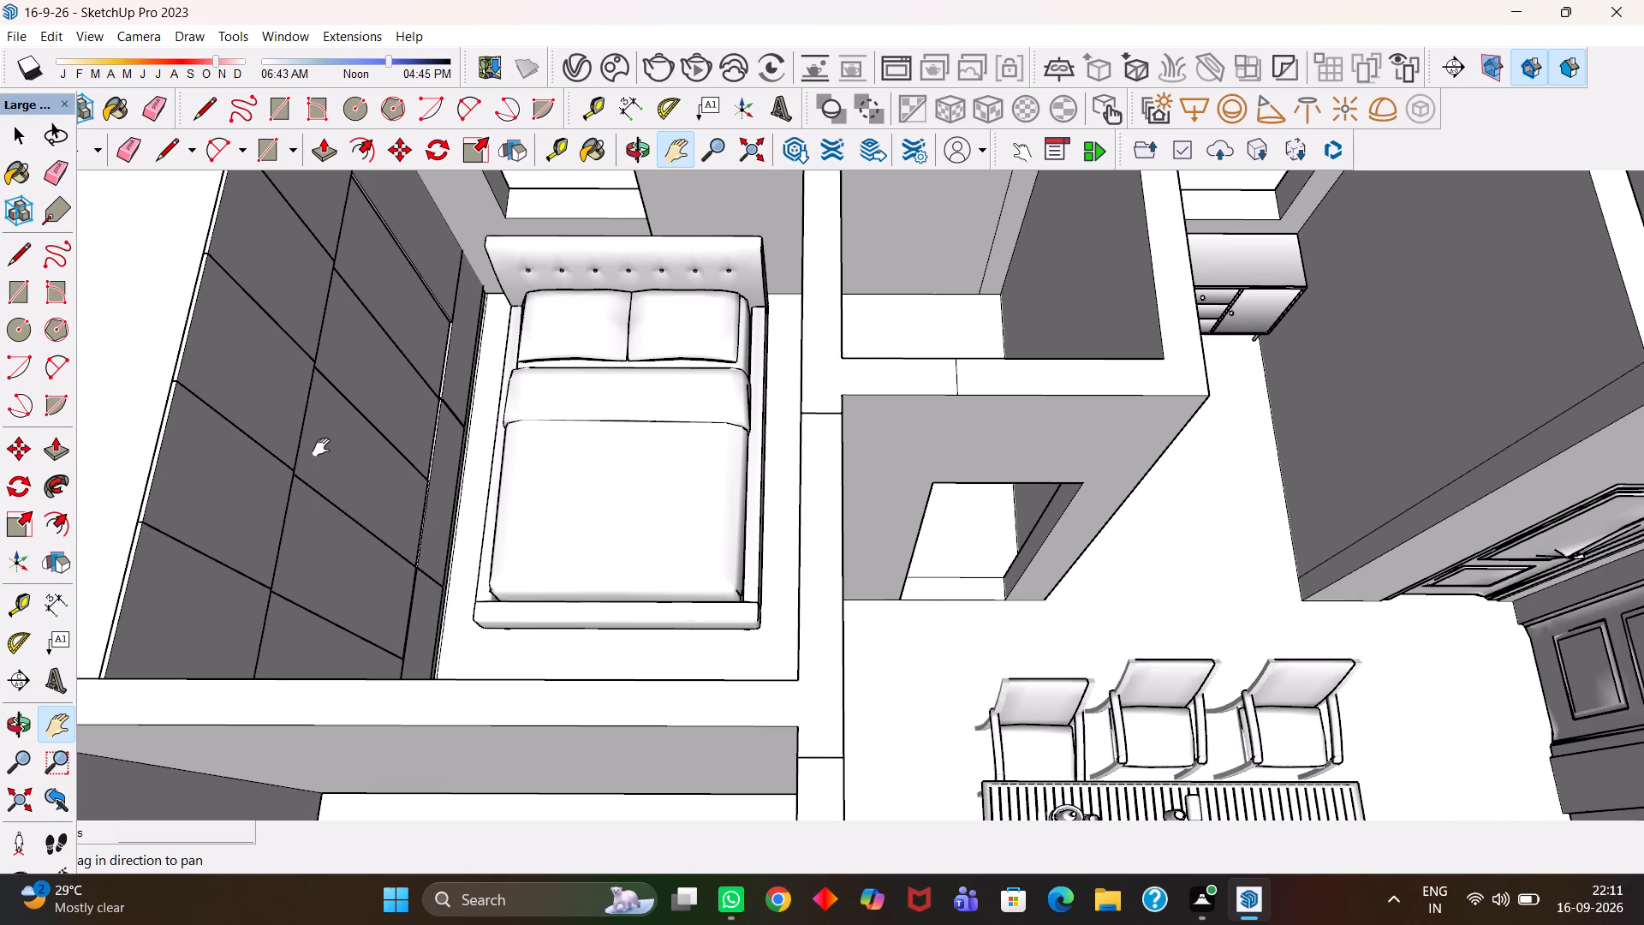
{"action": "scroll", "coordinate": [319, 458], "scroll_direction": "down", "scroll_amount": 3}
{"action": "scroll", "coordinate": [504, 464], "scroll_direction": "down", "scroll_amount": 3}
{"action": "scroll", "coordinate": [693, 493], "scroll_direction": "down", "scroll_amount": 4}
{"action": "left_click_drag", "start_coordinate": [1062, 607], "coordinate": [939, 554]}
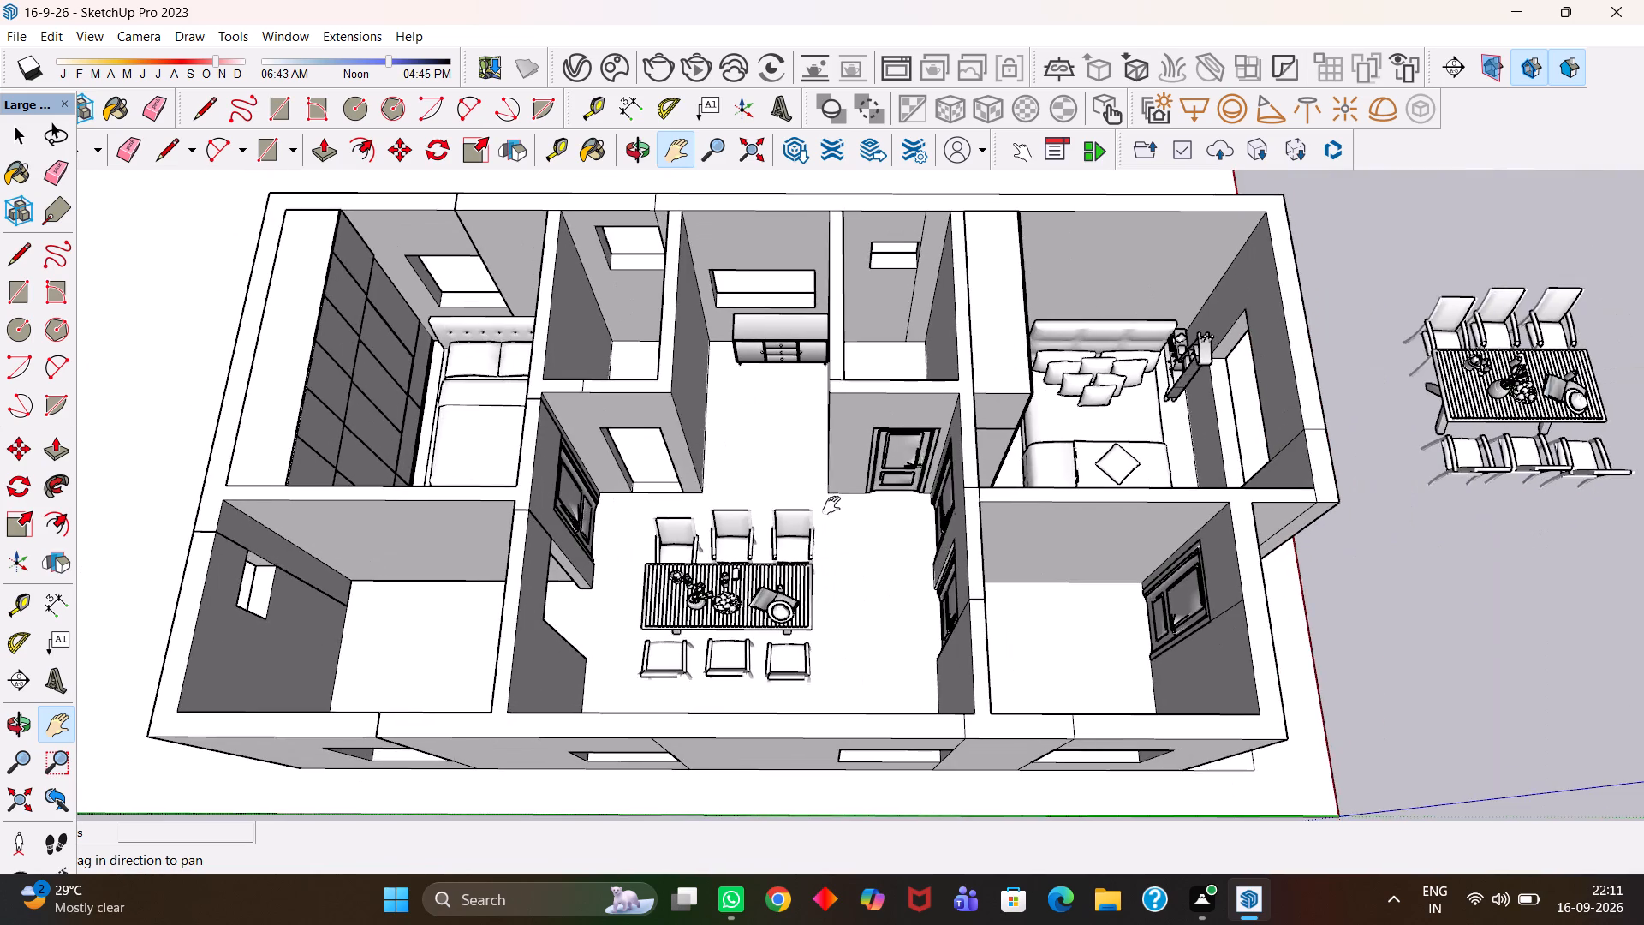
Paint the wardrobe in the bedroom with the tufted-headboard bed using light grey Color M02 from the Colors collection.
{"action": "scroll", "coordinate": [761, 469], "scroll_direction": "up", "scroll_amount": 3}
{"action": "left_click_drag", "start_coordinate": [675, 421], "coordinate": [831, 560]}
{"action": "left_click_drag", "start_coordinate": [567, 528], "coordinate": [665, 565]}
{"action": "key", "text": "b"}
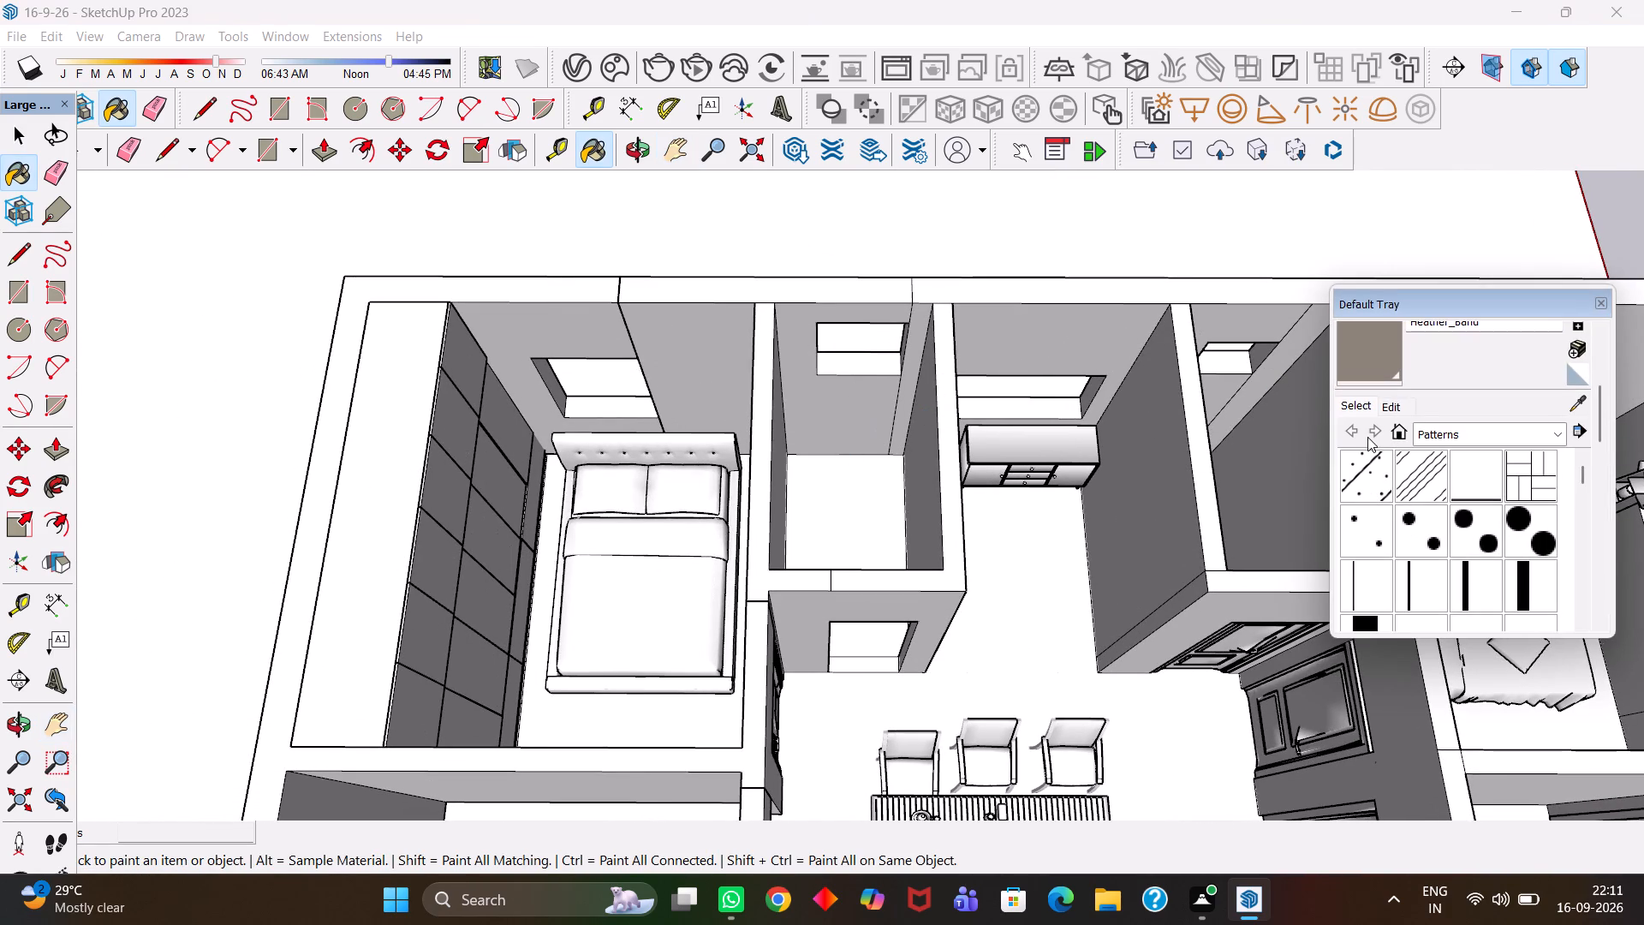
{"action": "left_click", "coordinate": [1468, 435]}
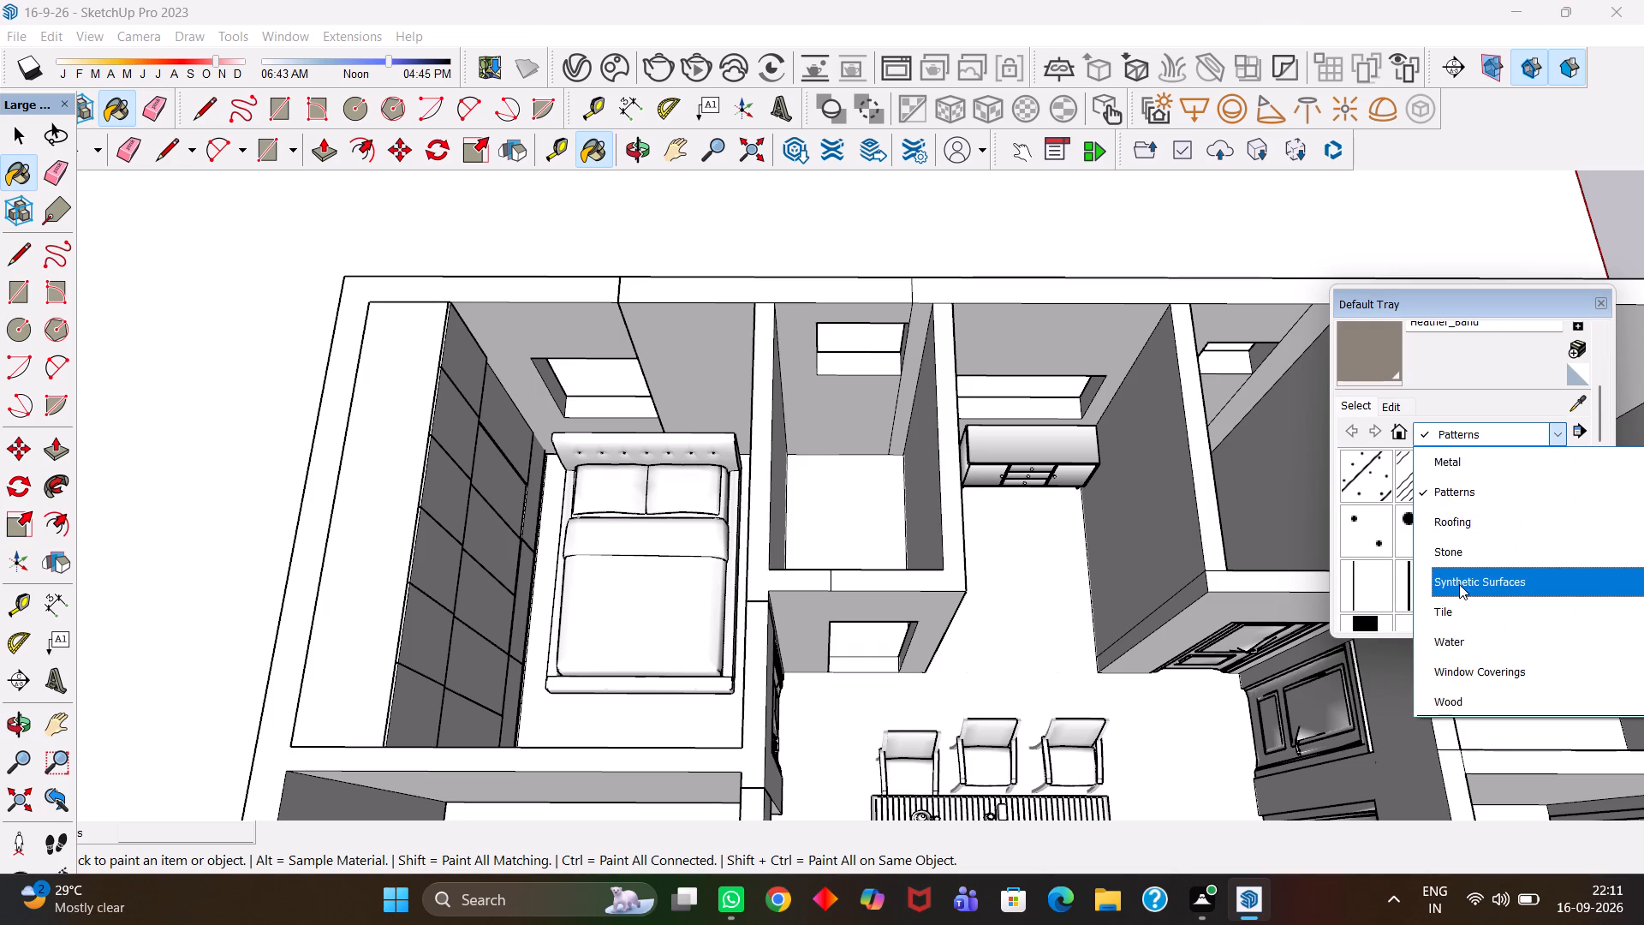
{"action": "scroll", "coordinate": [1466, 517], "scroll_direction": "up", "scroll_amount": 2}
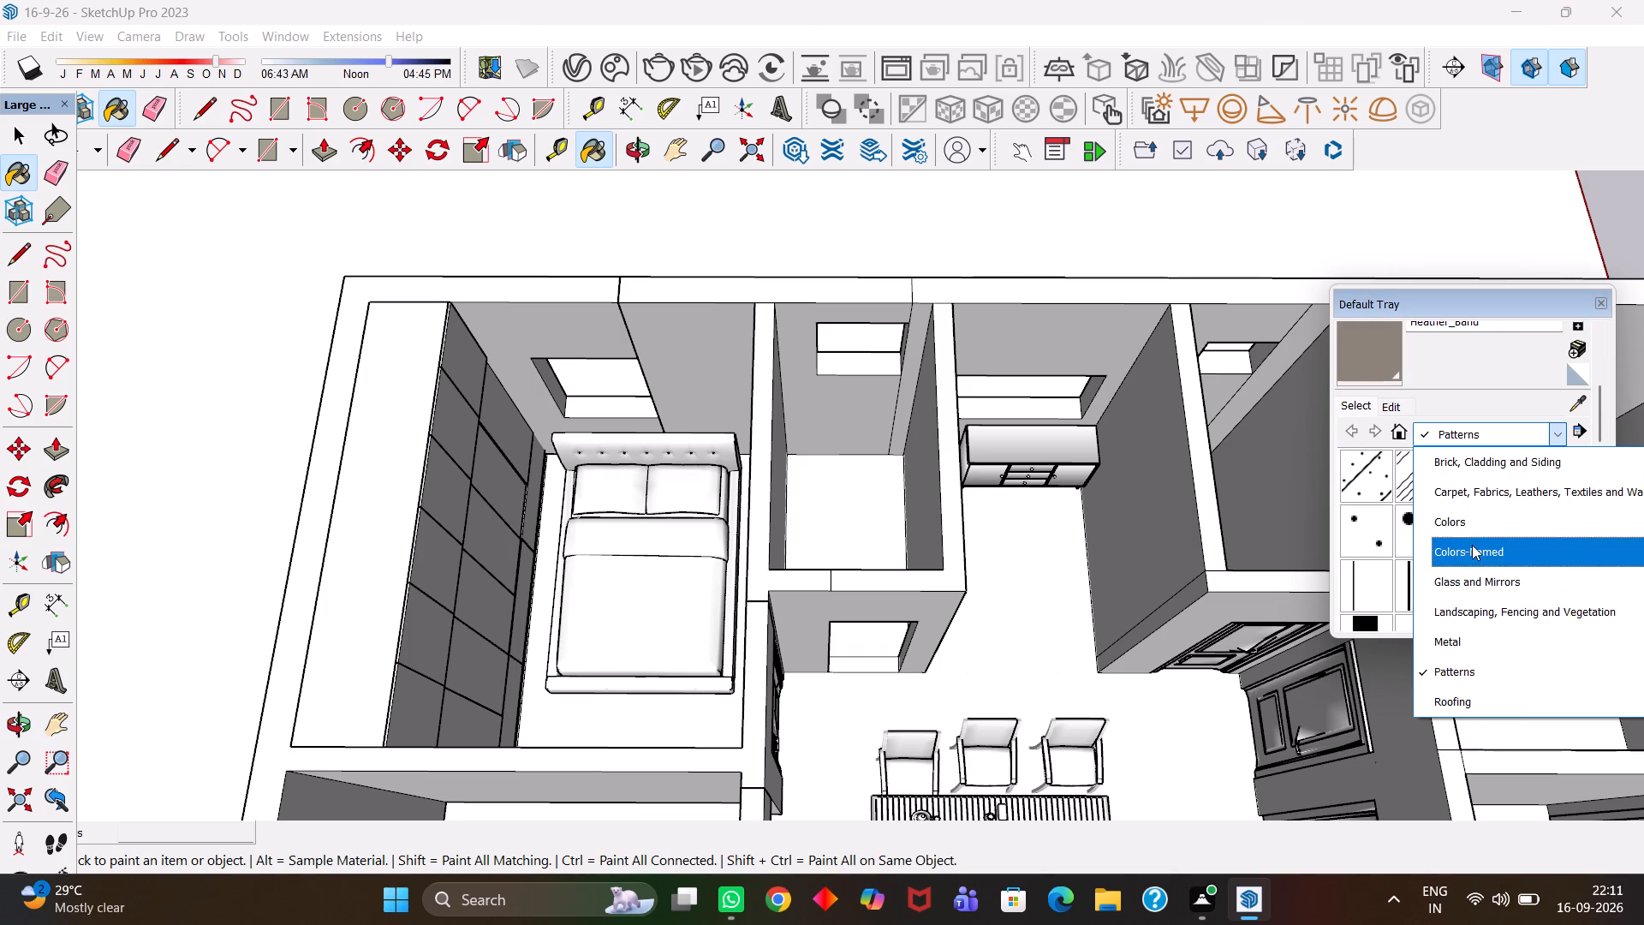
{"action": "left_click", "coordinate": [1474, 525]}
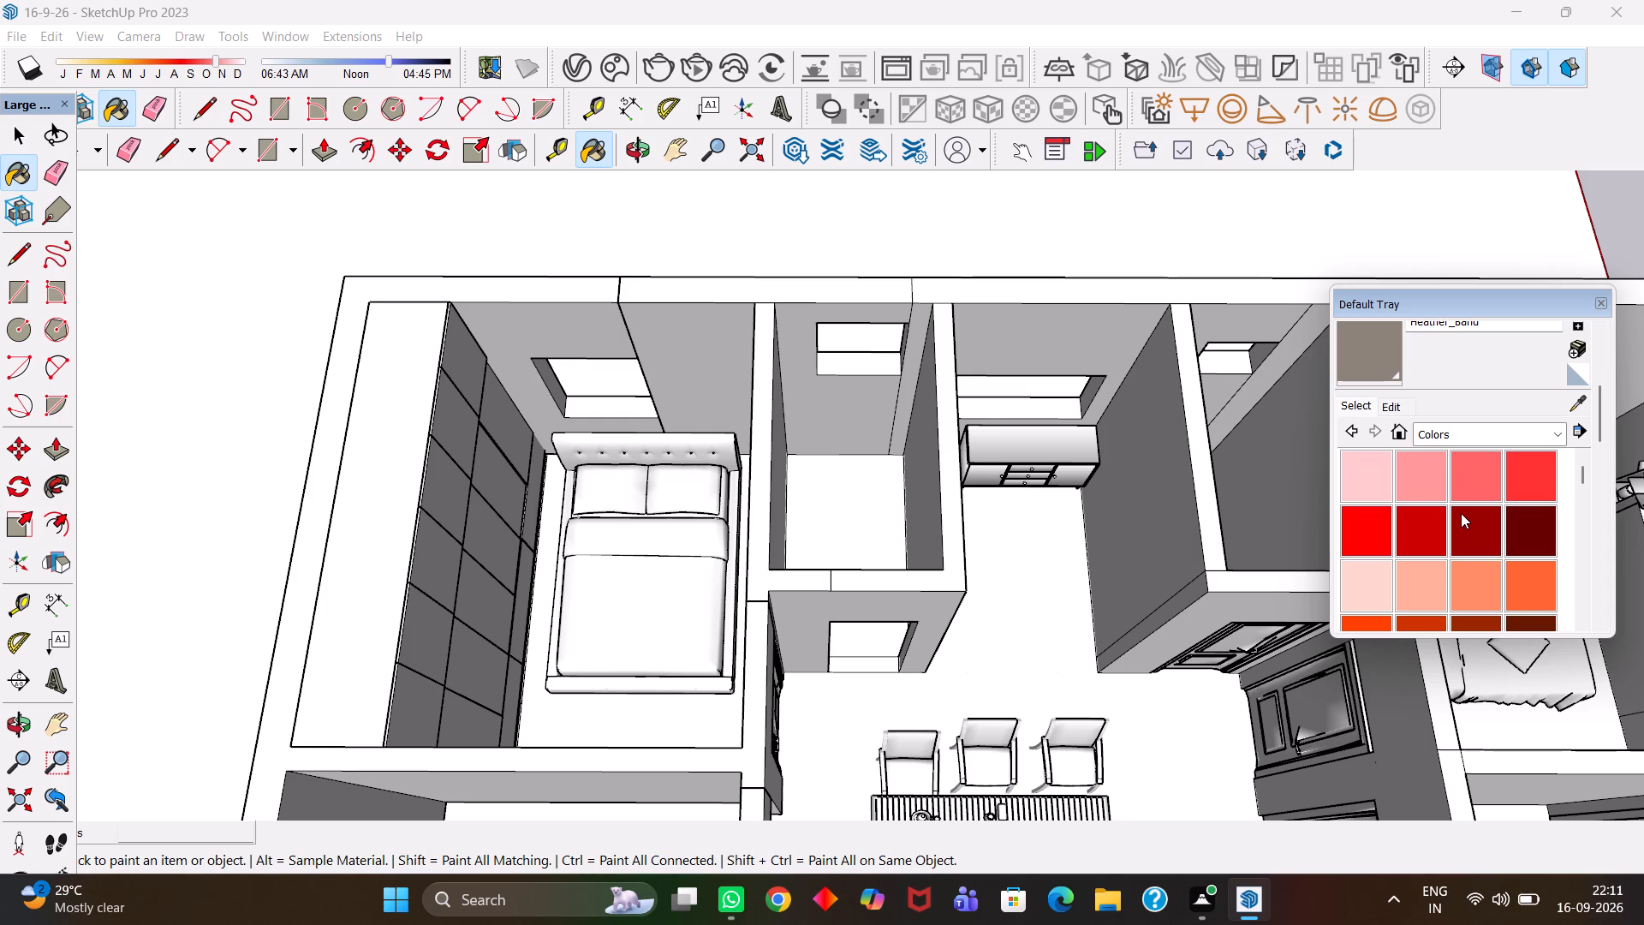
{"action": "scroll", "coordinate": [1428, 518], "scroll_direction": "down", "scroll_amount": 3}
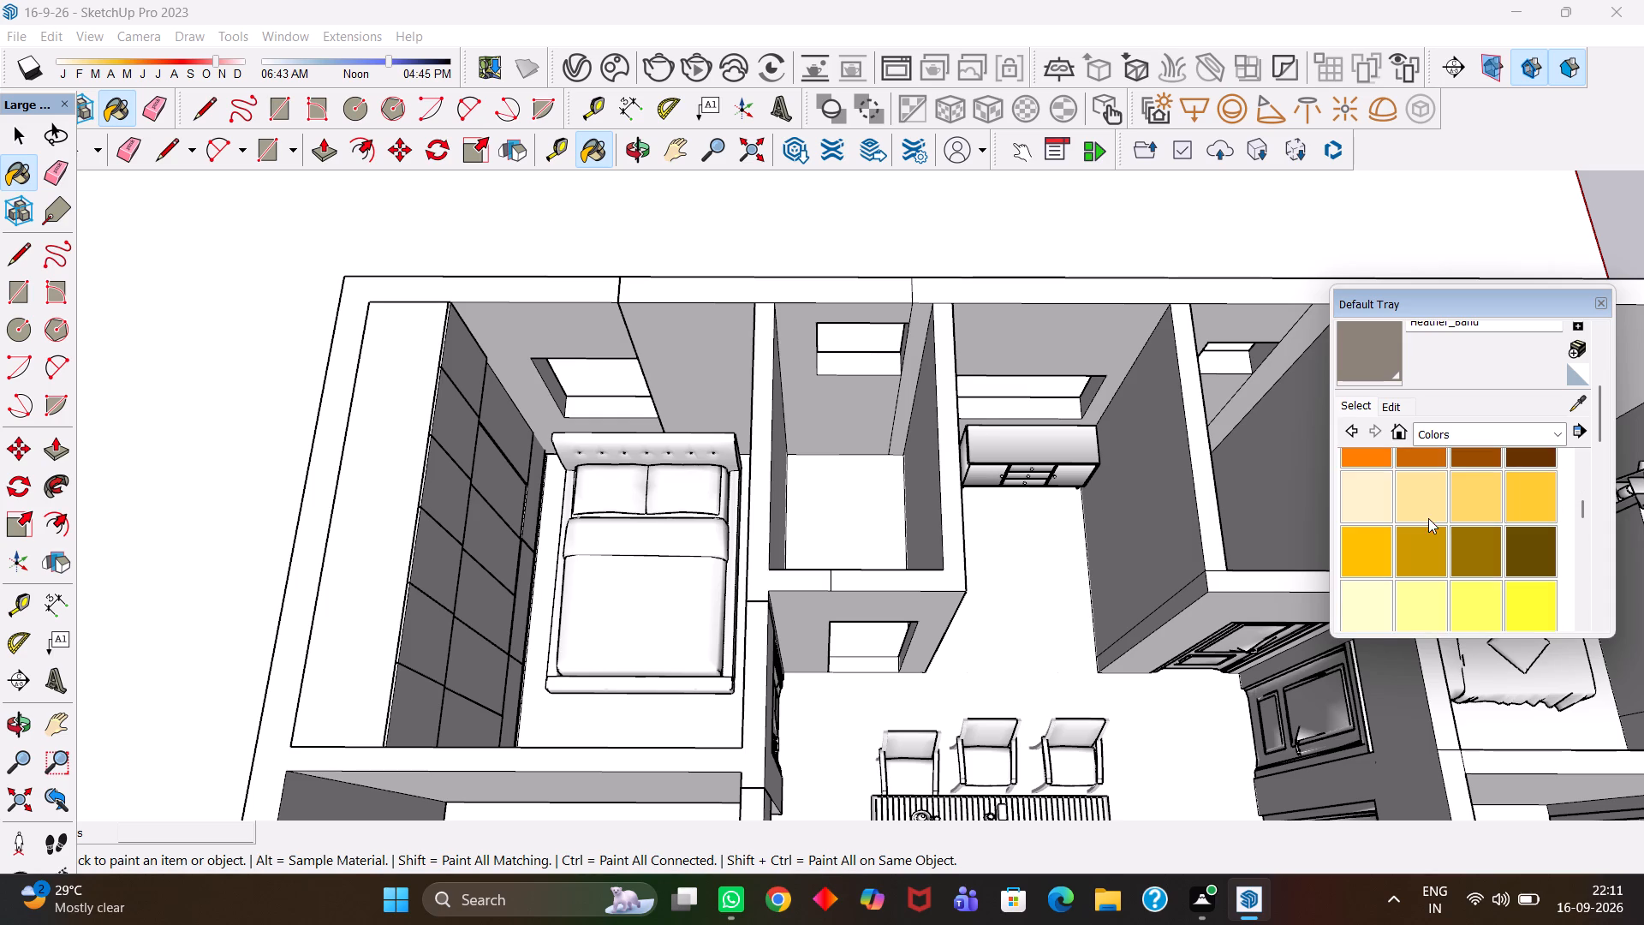
{"action": "scroll", "coordinate": [1425, 534], "scroll_direction": "down", "scroll_amount": 8}
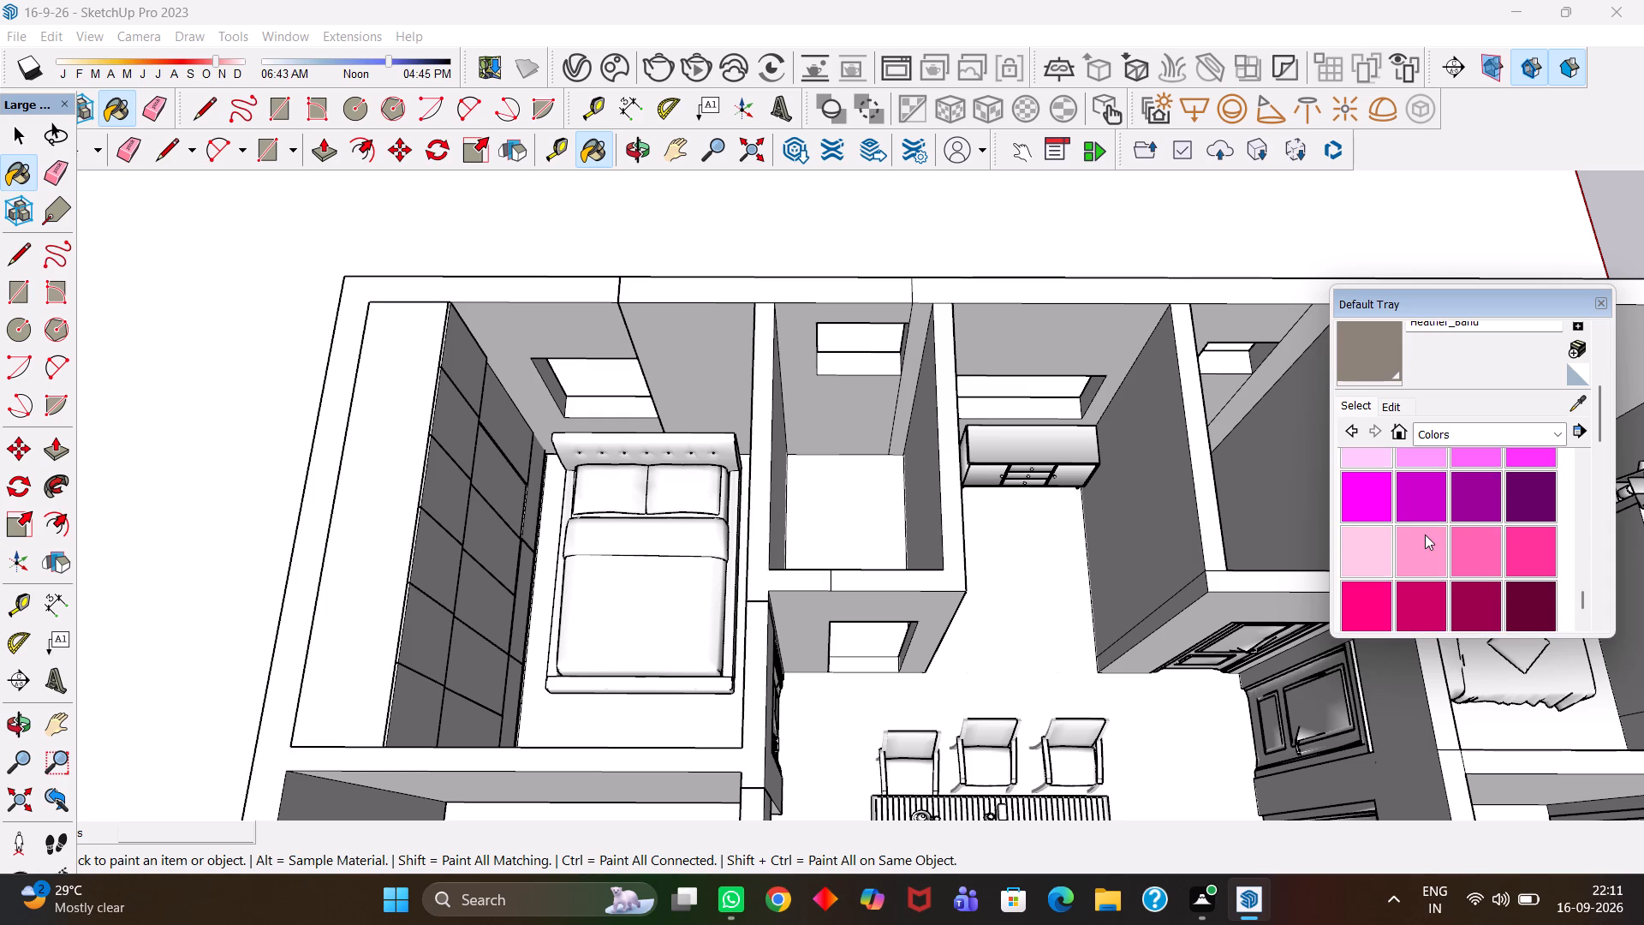
{"action": "scroll", "coordinate": [1425, 534], "scroll_direction": "down", "scroll_amount": 2}
{"action": "left_click", "coordinate": [1481, 459]}
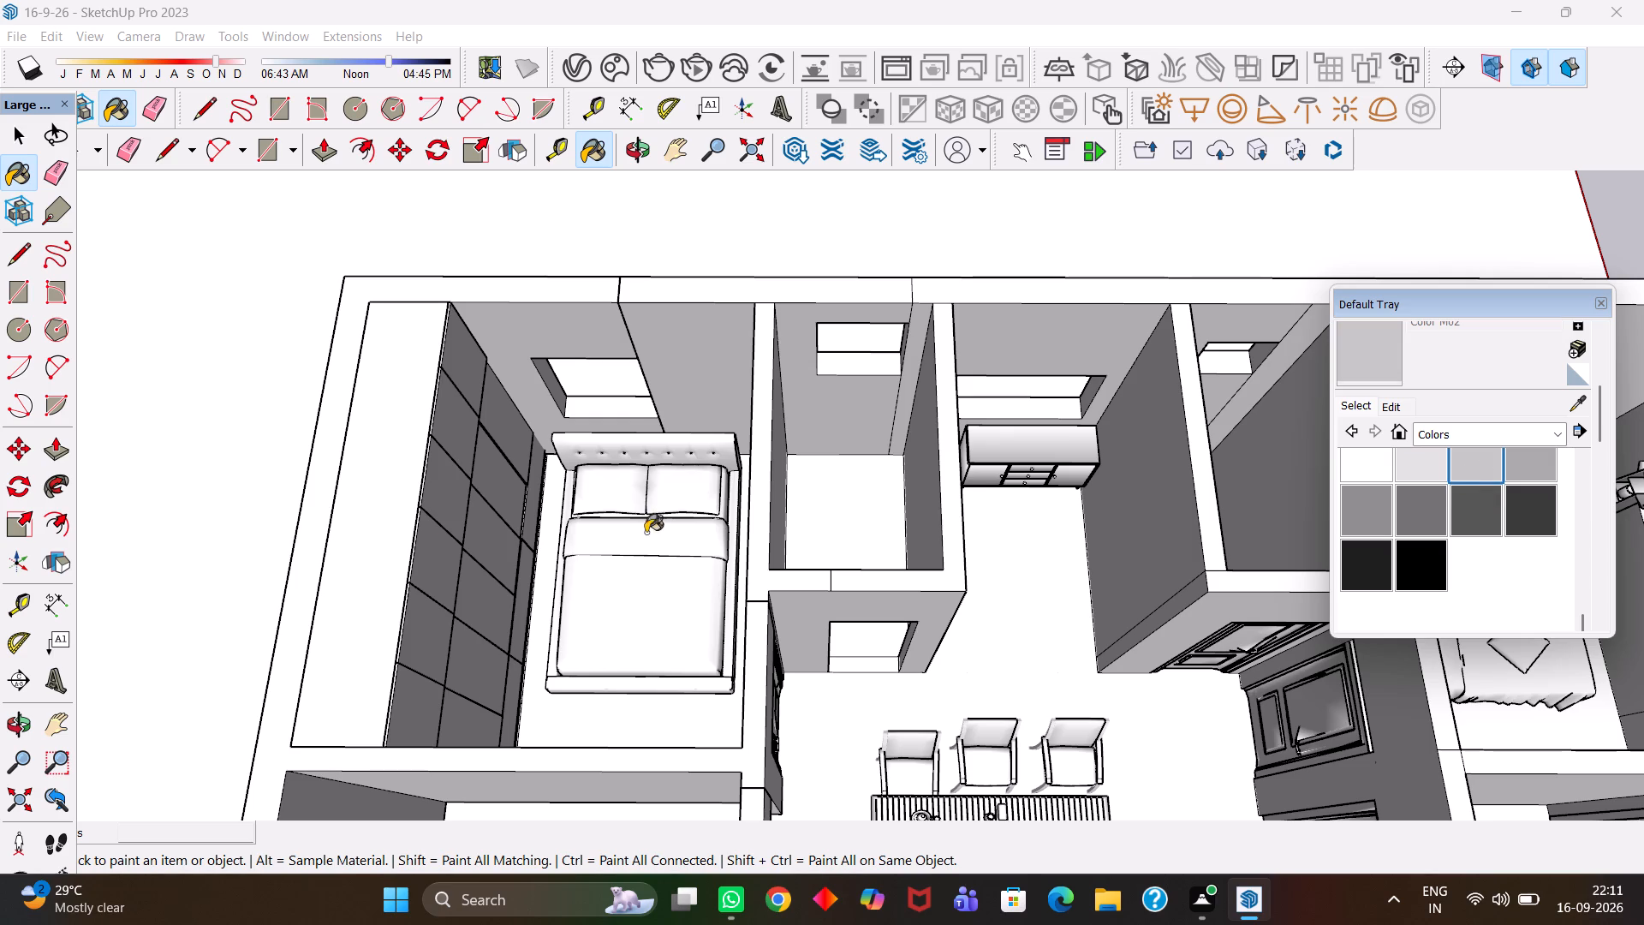
{"action": "left_click", "coordinate": [408, 516]}
{"action": "left_click", "coordinate": [402, 524]}
{"action": "scroll", "coordinate": [381, 562], "scroll_direction": "up", "scroll_amount": 5}
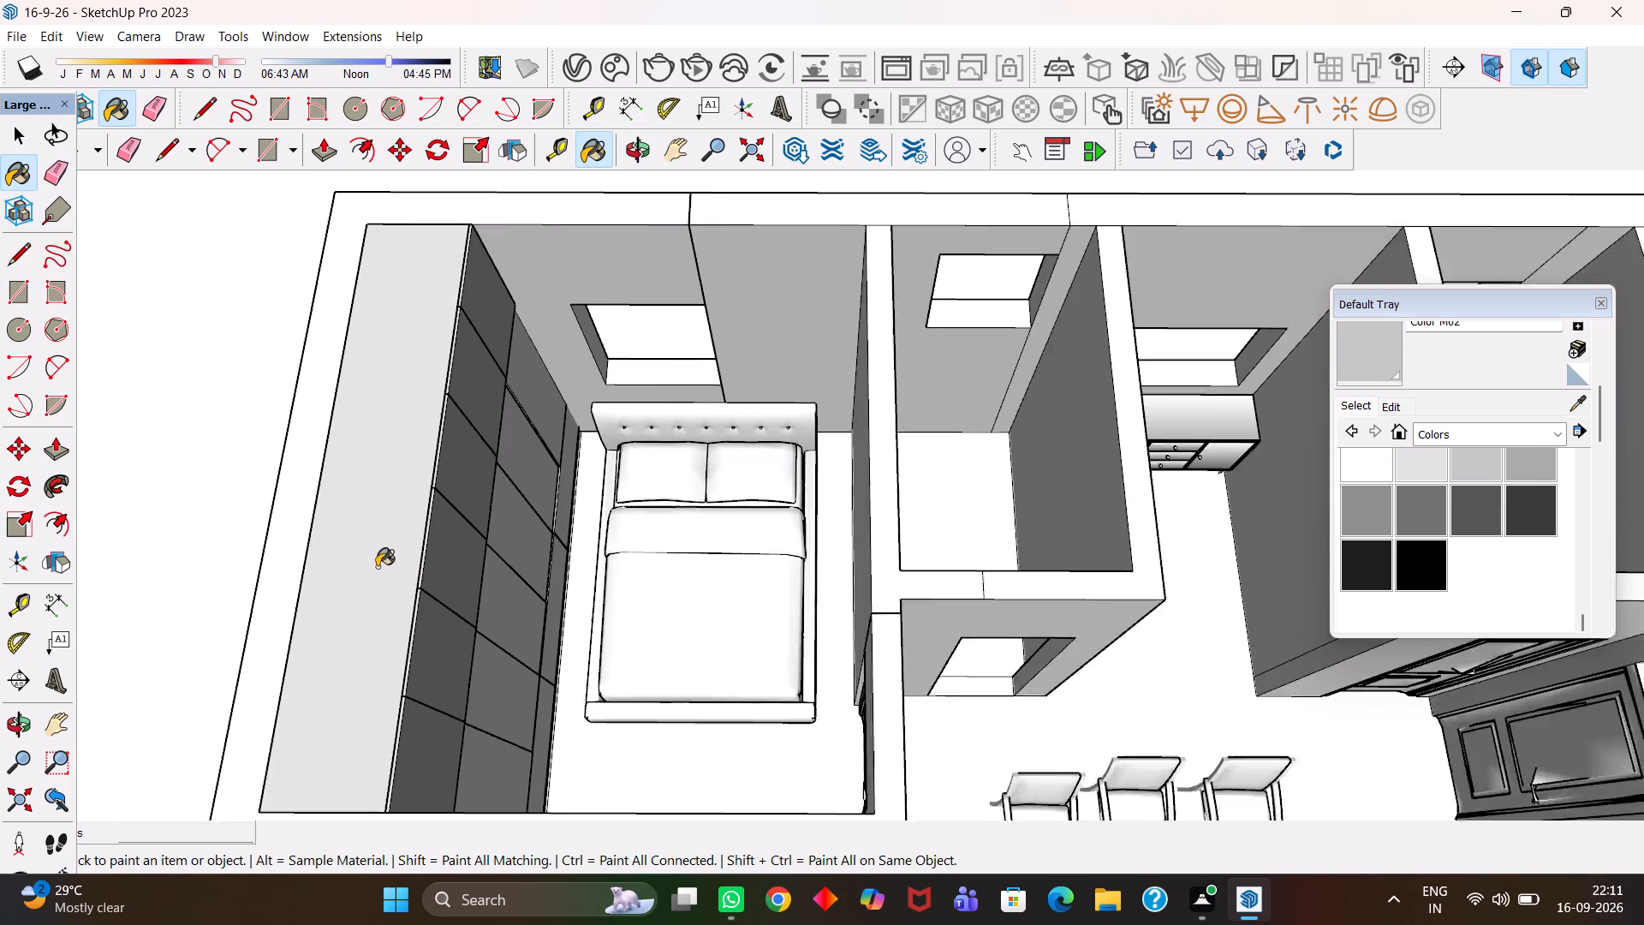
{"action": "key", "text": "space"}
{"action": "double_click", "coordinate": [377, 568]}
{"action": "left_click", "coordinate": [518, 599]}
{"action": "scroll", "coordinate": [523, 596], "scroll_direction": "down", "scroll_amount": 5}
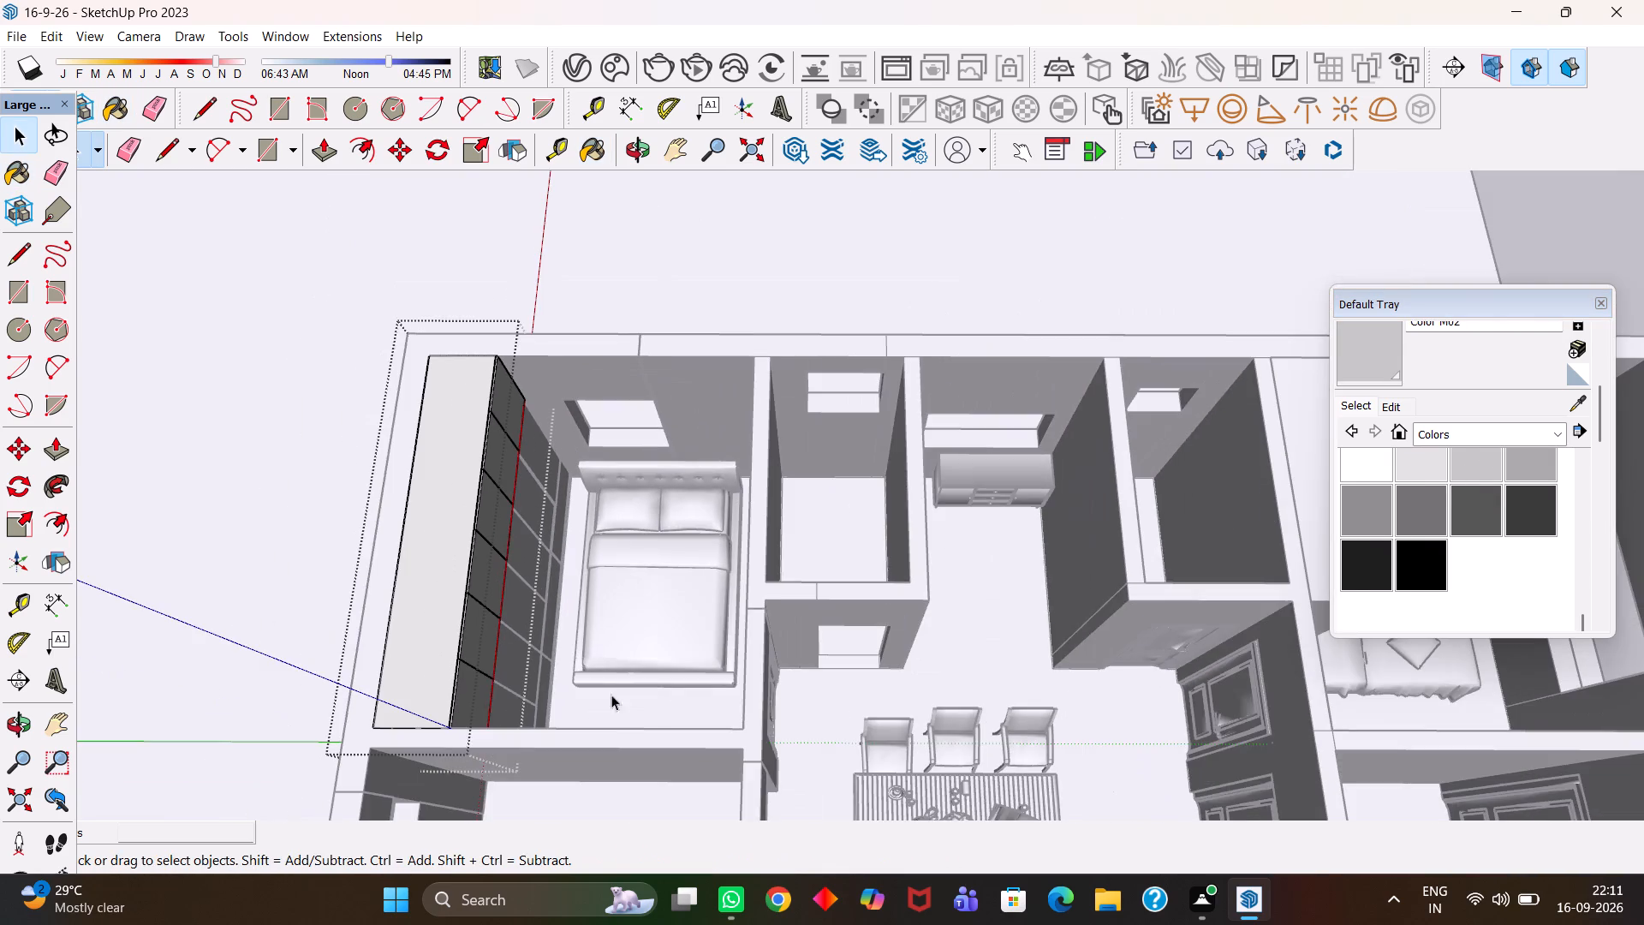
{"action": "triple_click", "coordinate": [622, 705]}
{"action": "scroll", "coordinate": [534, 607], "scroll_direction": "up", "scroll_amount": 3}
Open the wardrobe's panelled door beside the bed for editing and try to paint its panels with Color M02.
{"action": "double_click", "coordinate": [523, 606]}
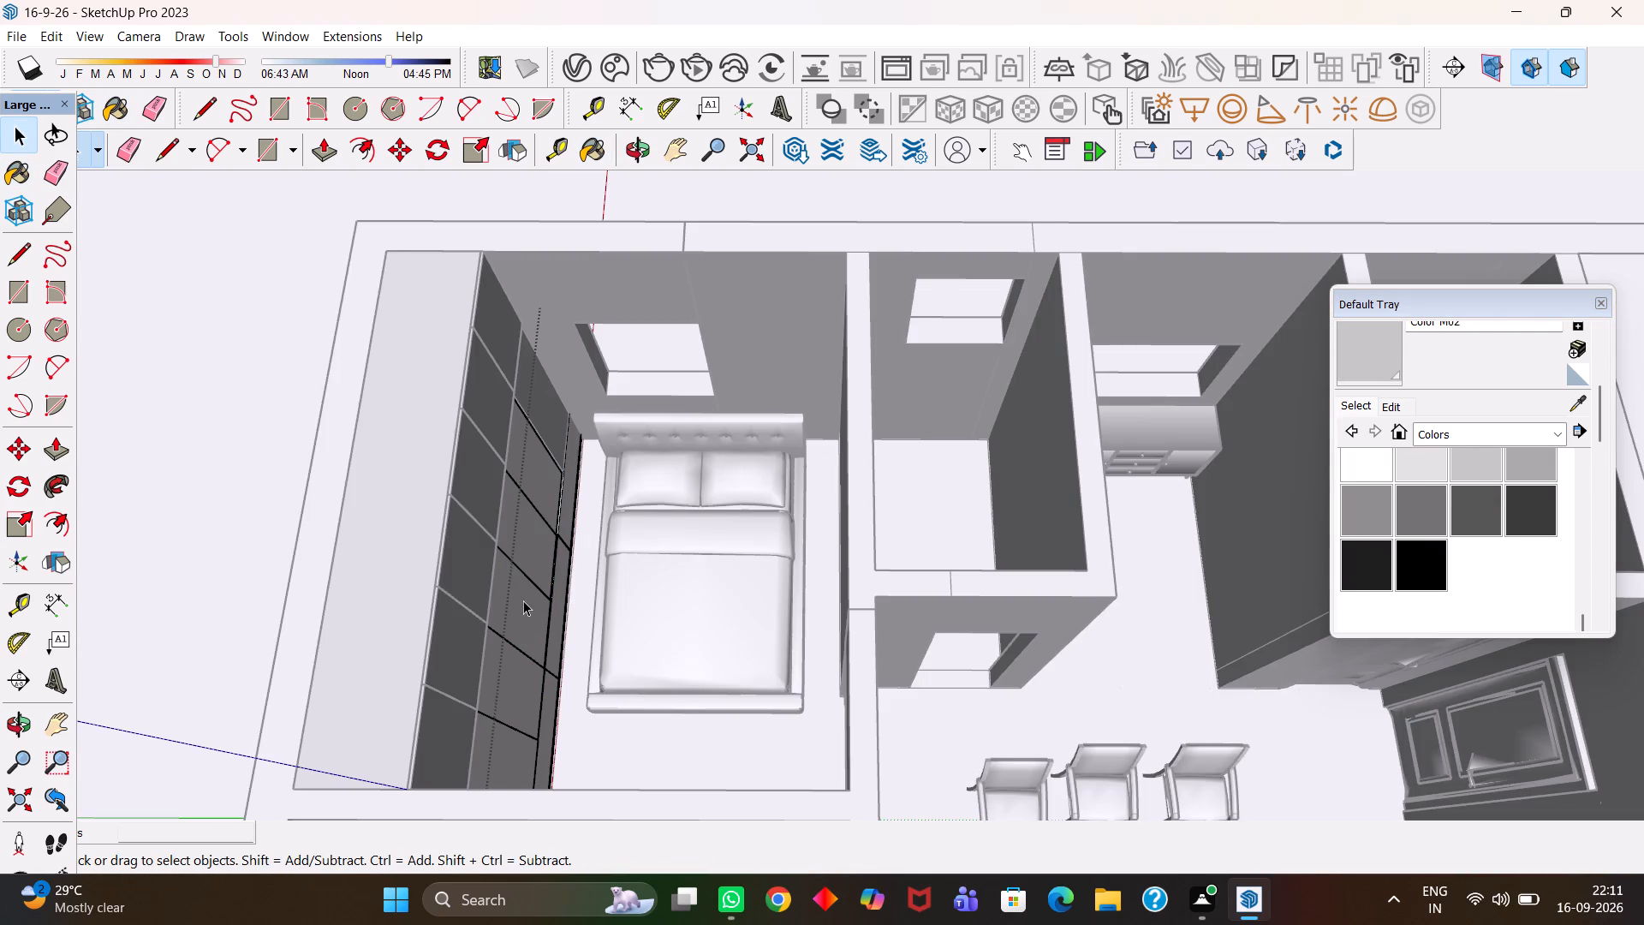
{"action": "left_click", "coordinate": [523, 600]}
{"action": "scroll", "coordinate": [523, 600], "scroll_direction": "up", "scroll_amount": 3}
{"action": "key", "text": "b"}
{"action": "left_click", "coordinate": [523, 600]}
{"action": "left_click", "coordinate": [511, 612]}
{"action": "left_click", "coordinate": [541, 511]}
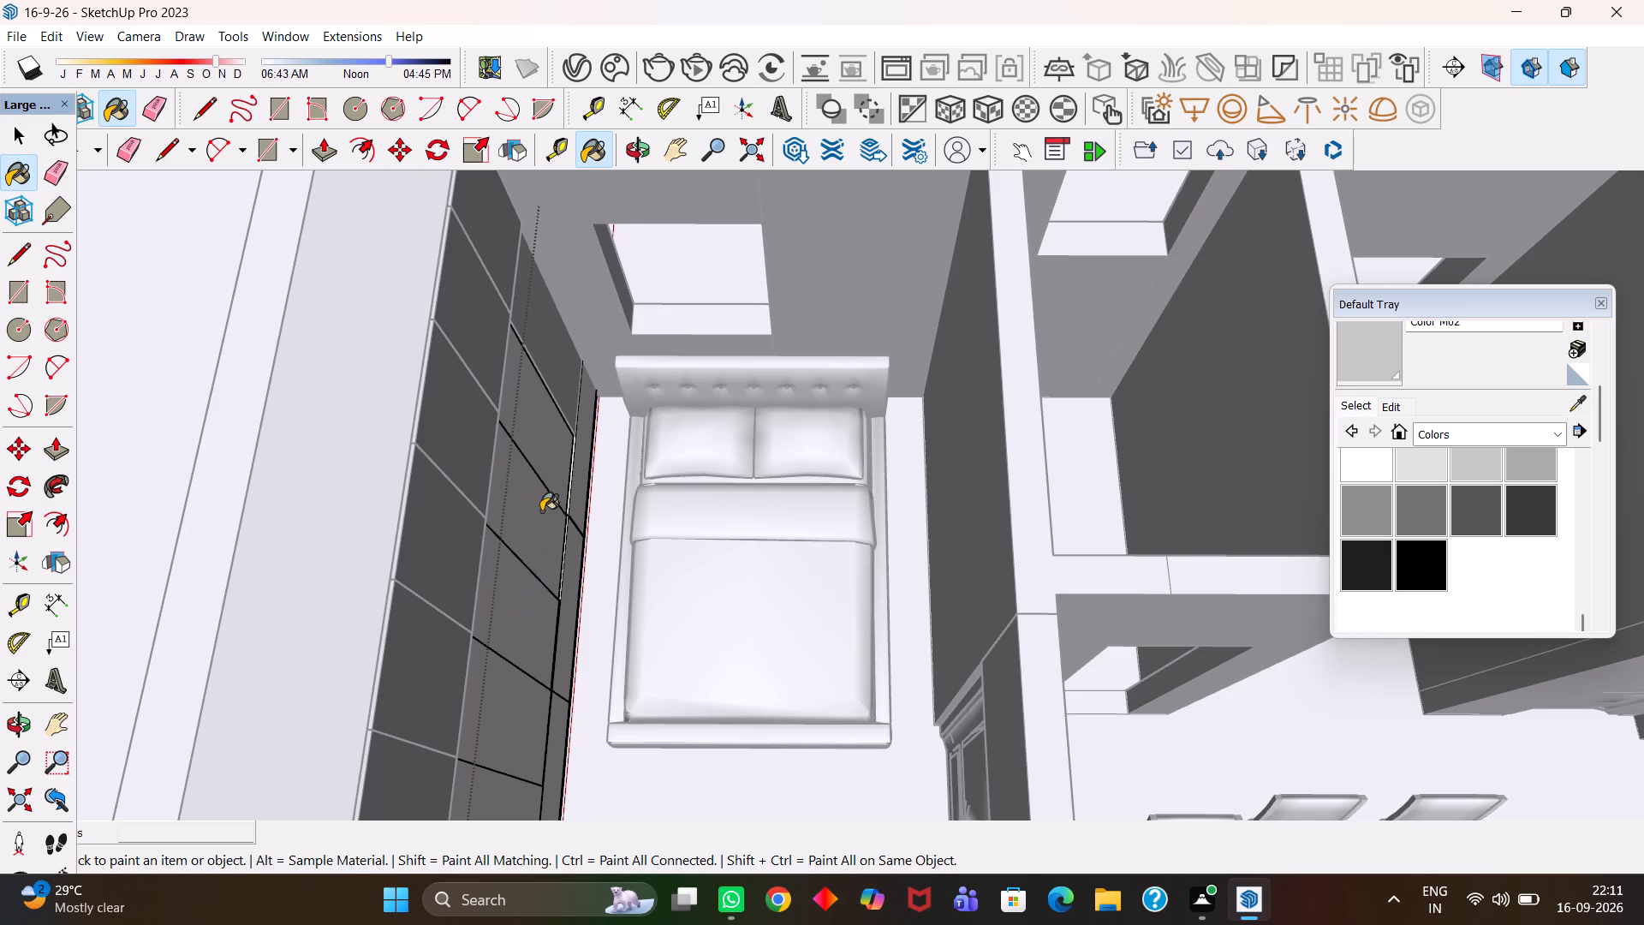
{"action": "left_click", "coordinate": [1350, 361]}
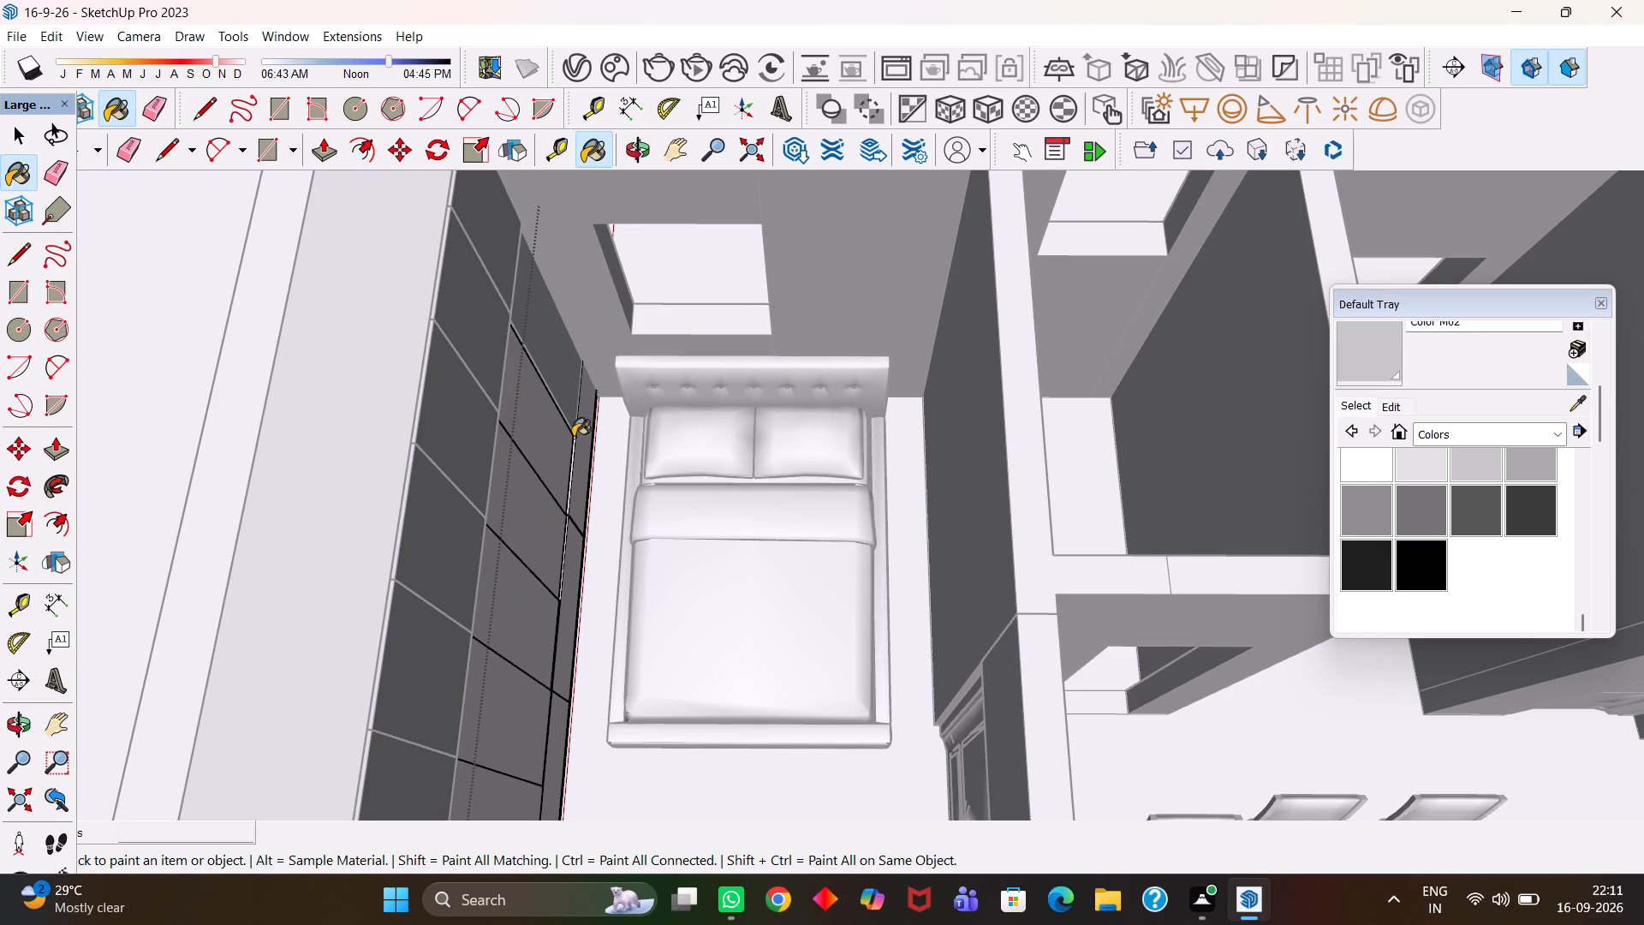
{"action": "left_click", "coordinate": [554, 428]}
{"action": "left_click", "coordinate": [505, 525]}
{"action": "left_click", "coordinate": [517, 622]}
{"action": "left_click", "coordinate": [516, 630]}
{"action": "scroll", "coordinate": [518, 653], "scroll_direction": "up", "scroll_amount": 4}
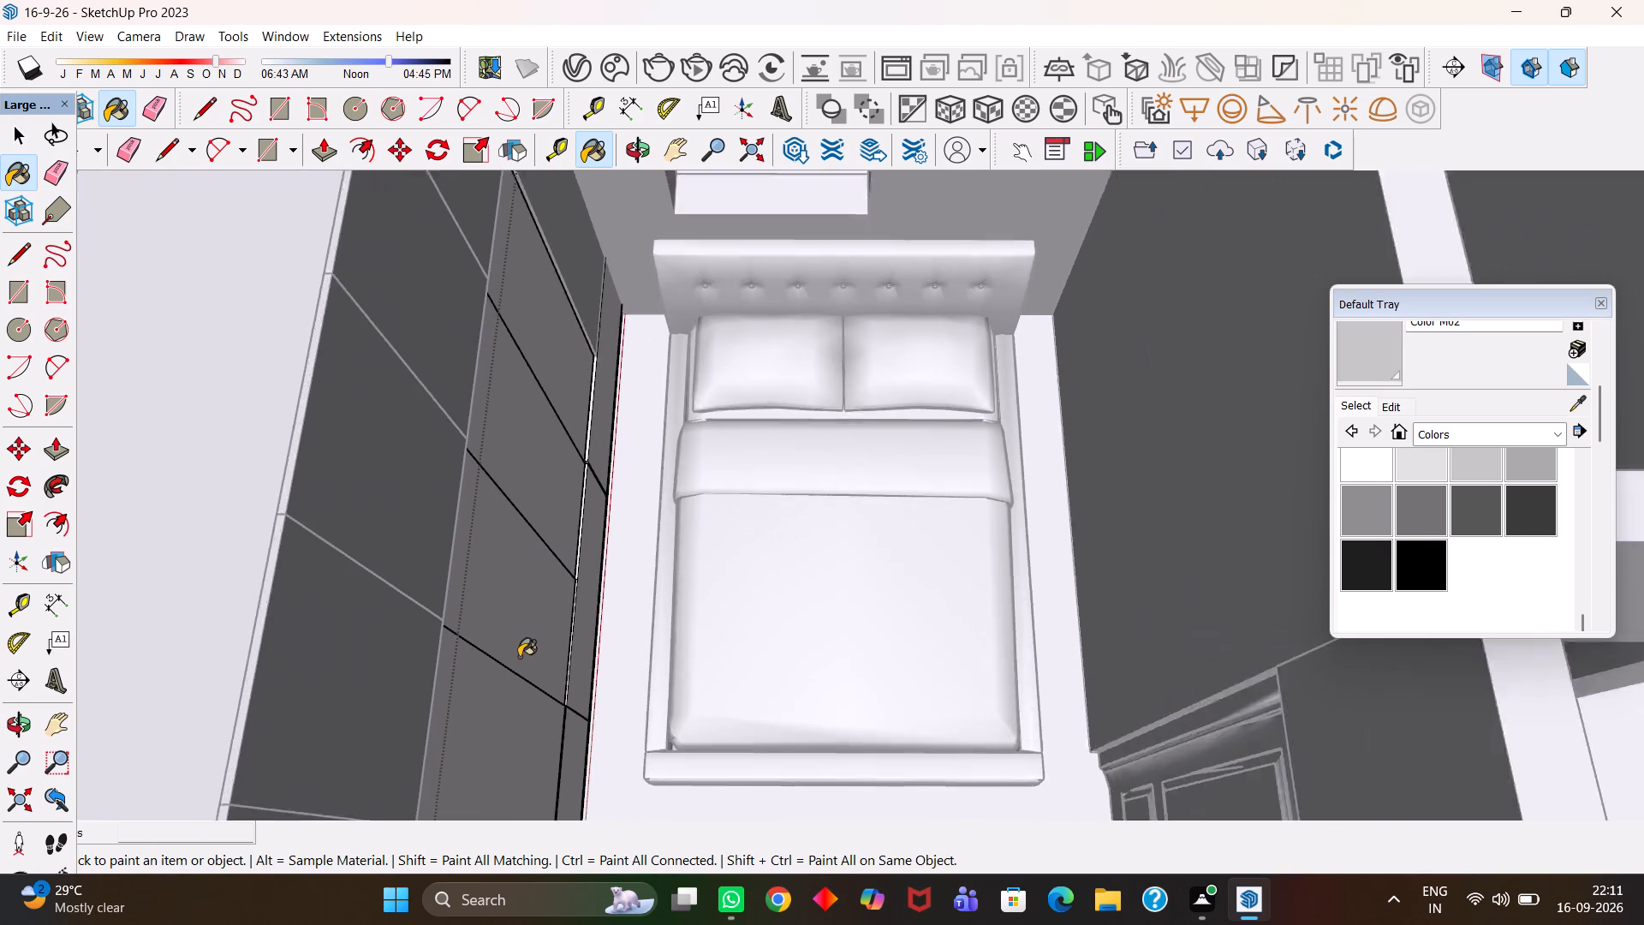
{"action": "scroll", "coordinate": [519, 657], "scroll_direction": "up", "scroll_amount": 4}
Paint the wardrobe's middle door panels beside the bed with light grey Color M02.
{"action": "key", "text": "space"}
{"action": "double_click", "coordinate": [519, 646]}
{"action": "triple_click", "coordinate": [524, 610]}
{"action": "triple_click", "coordinate": [524, 610]}
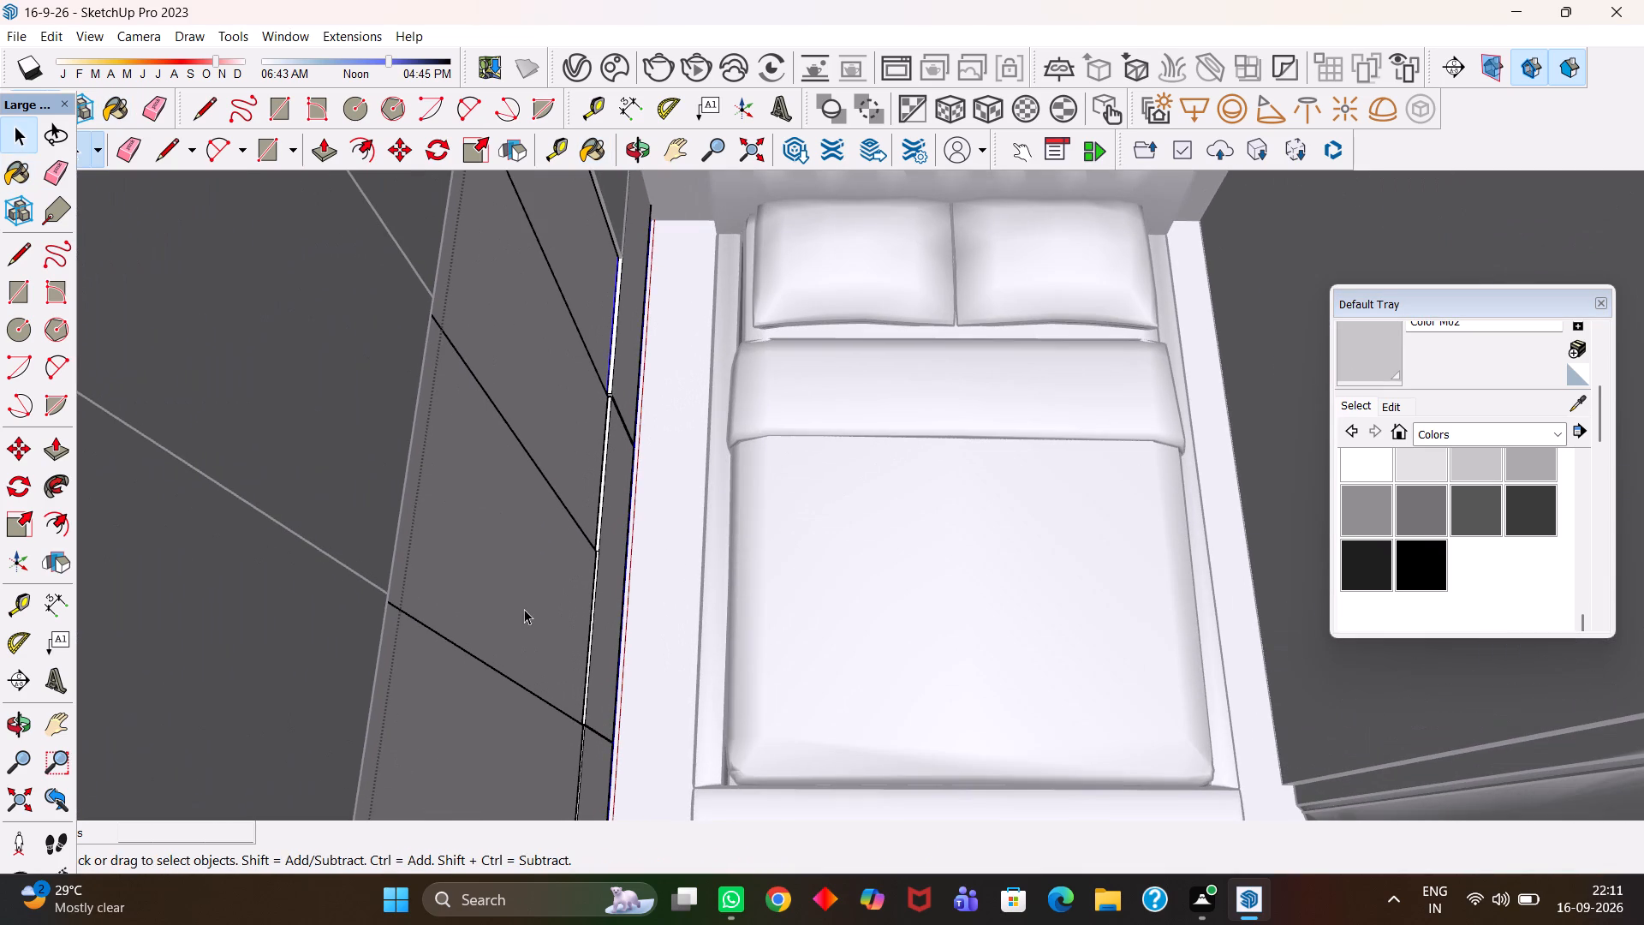
{"action": "left_click", "coordinate": [523, 607]}
{"action": "left_click", "coordinate": [520, 594]}
{"action": "key", "text": "b"}
{"action": "triple_click", "coordinate": [520, 594]}
{"action": "scroll", "coordinate": [528, 586], "scroll_direction": "up", "scroll_amount": 3}
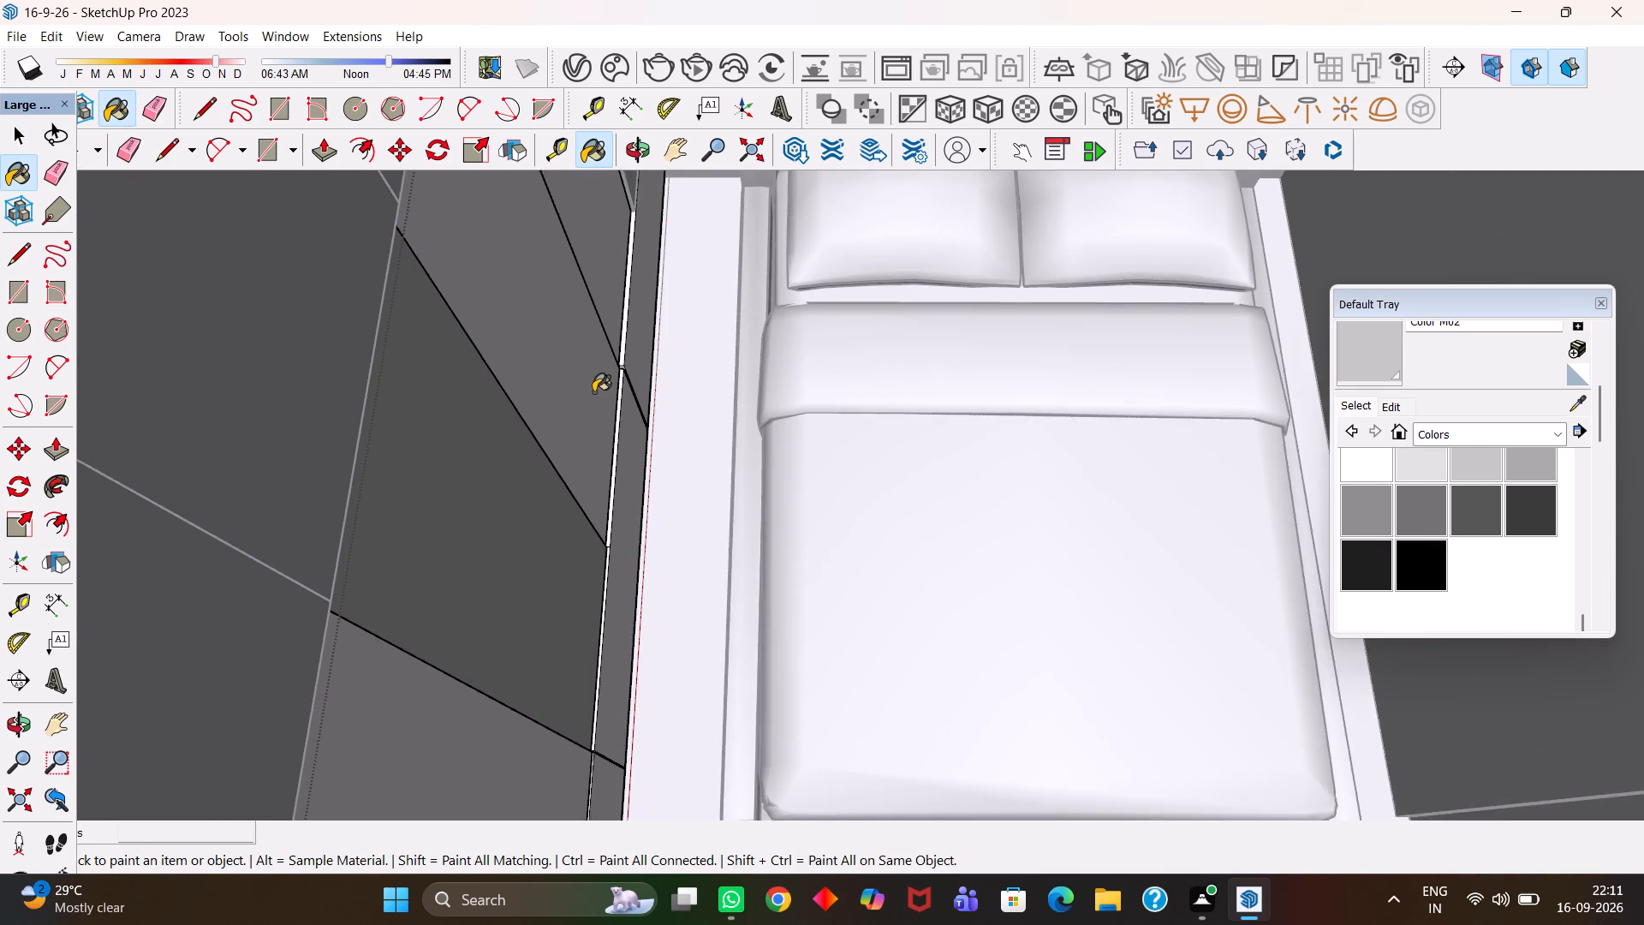
{"action": "double_click", "coordinate": [593, 392]}
{"action": "left_click", "coordinate": [611, 264]}
{"action": "double_click", "coordinate": [604, 253]}
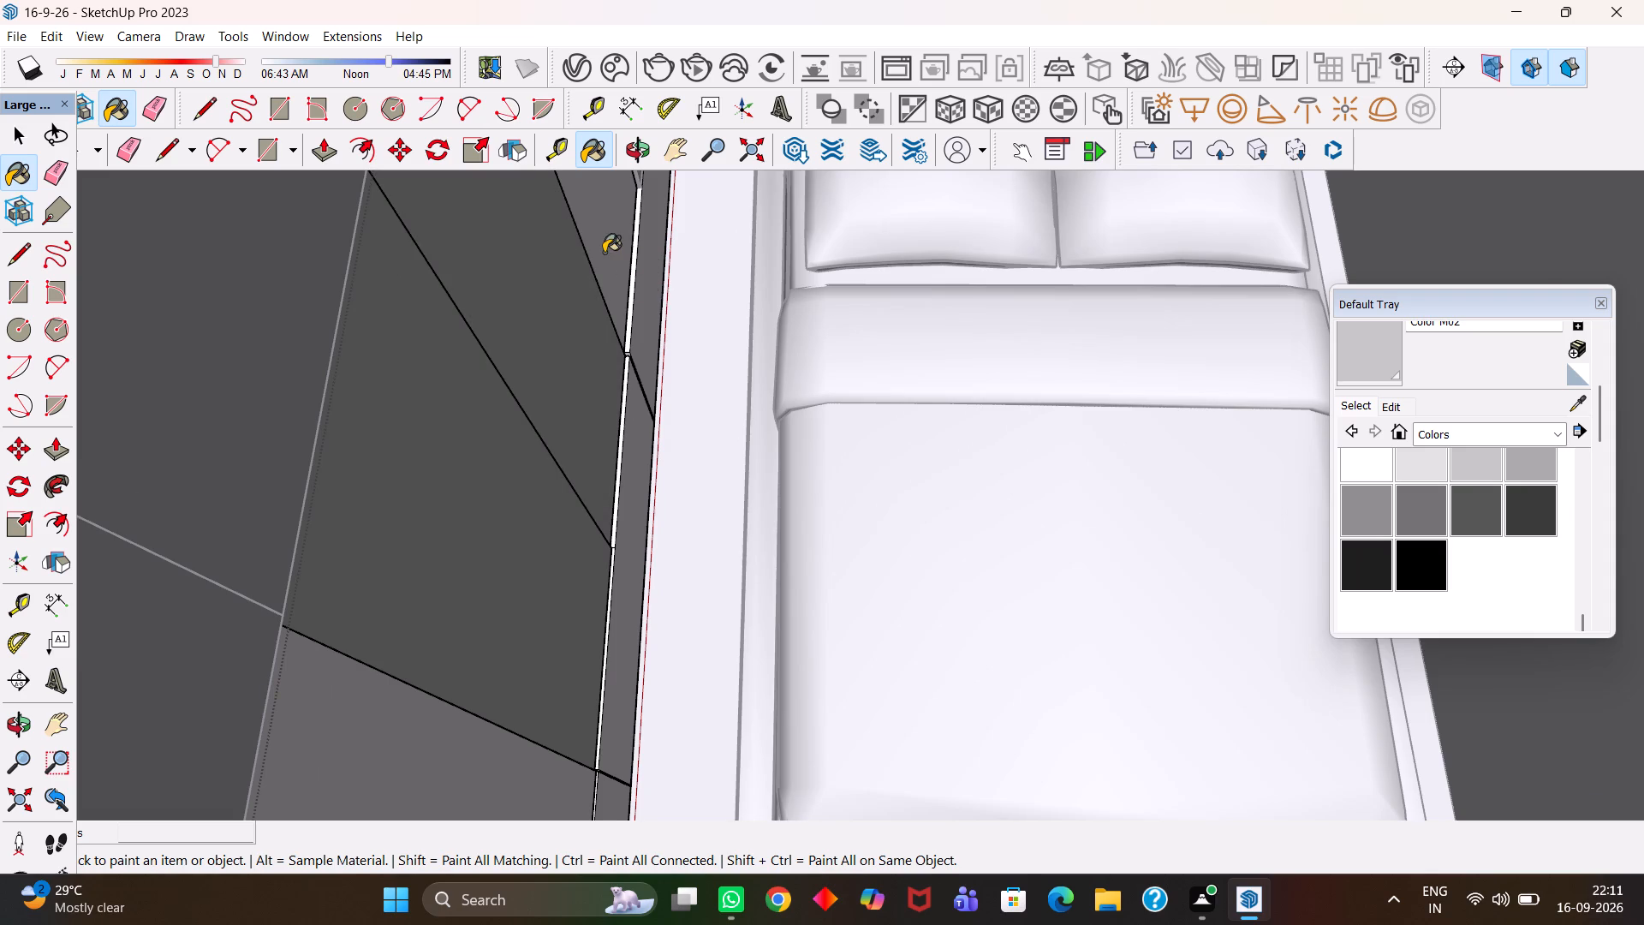
Paint the narrow side faces and white edge strips of the wardrobe doors beside the bed with Color M02.
{"action": "scroll", "coordinate": [636, 304], "scroll_direction": "up", "scroll_amount": 9}
{"action": "double_click", "coordinate": [625, 303]}
{"action": "double_click", "coordinate": [634, 335]}
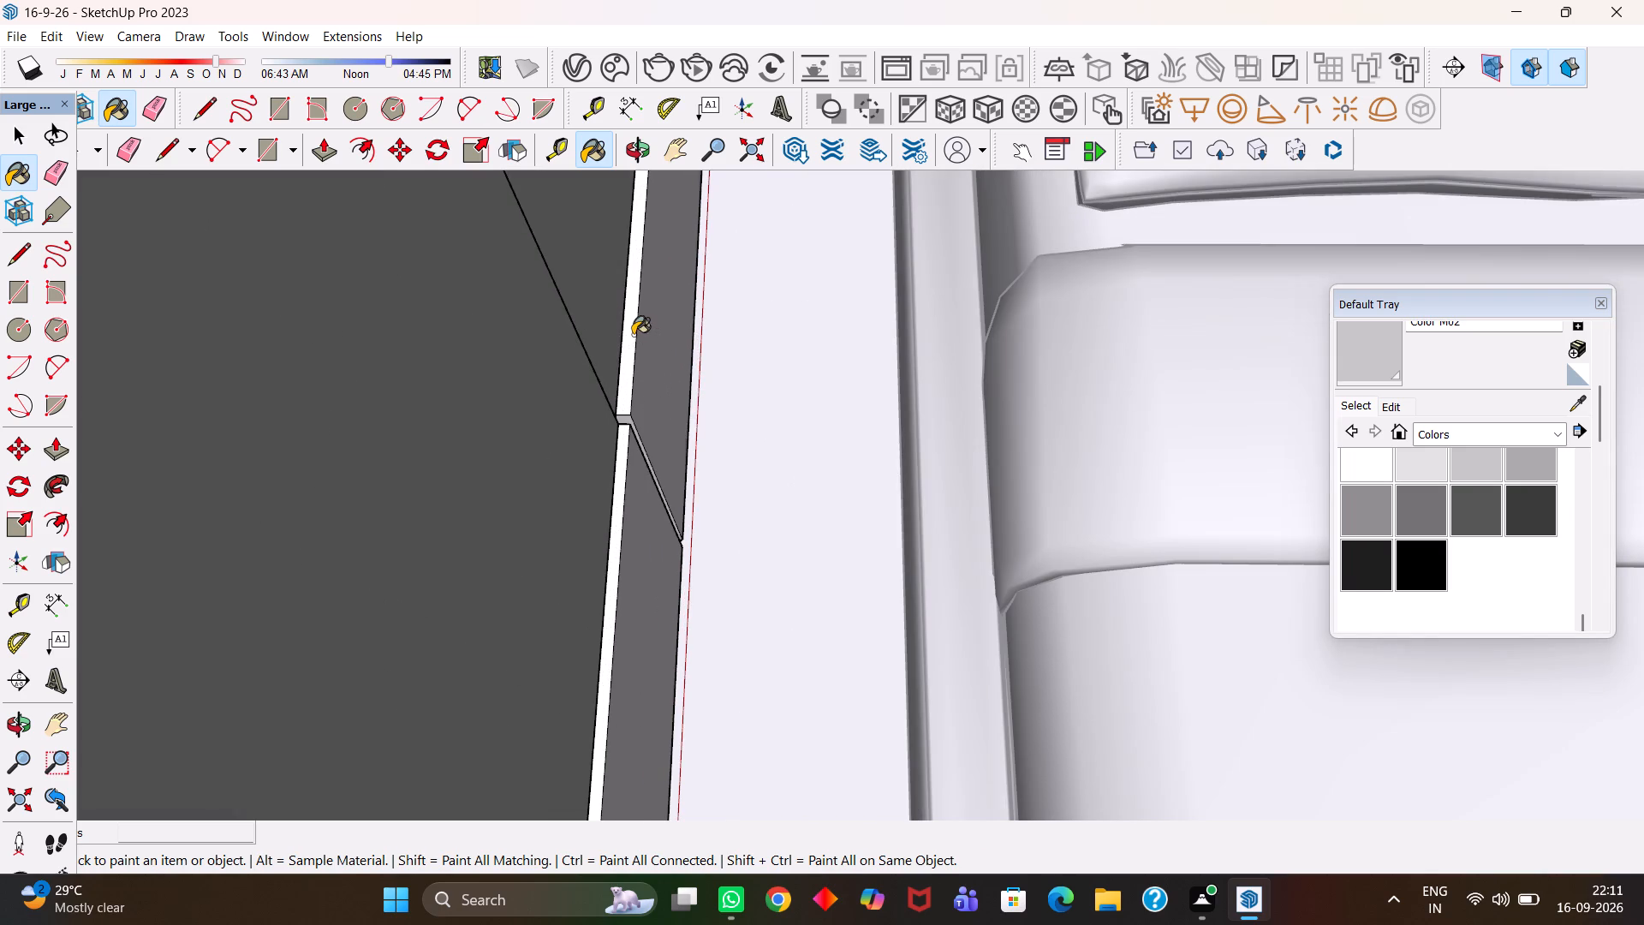
{"action": "left_click", "coordinate": [632, 335]}
{"action": "left_click", "coordinate": [627, 335]}
{"action": "scroll", "coordinate": [593, 501], "scroll_direction": "up", "scroll_amount": 9}
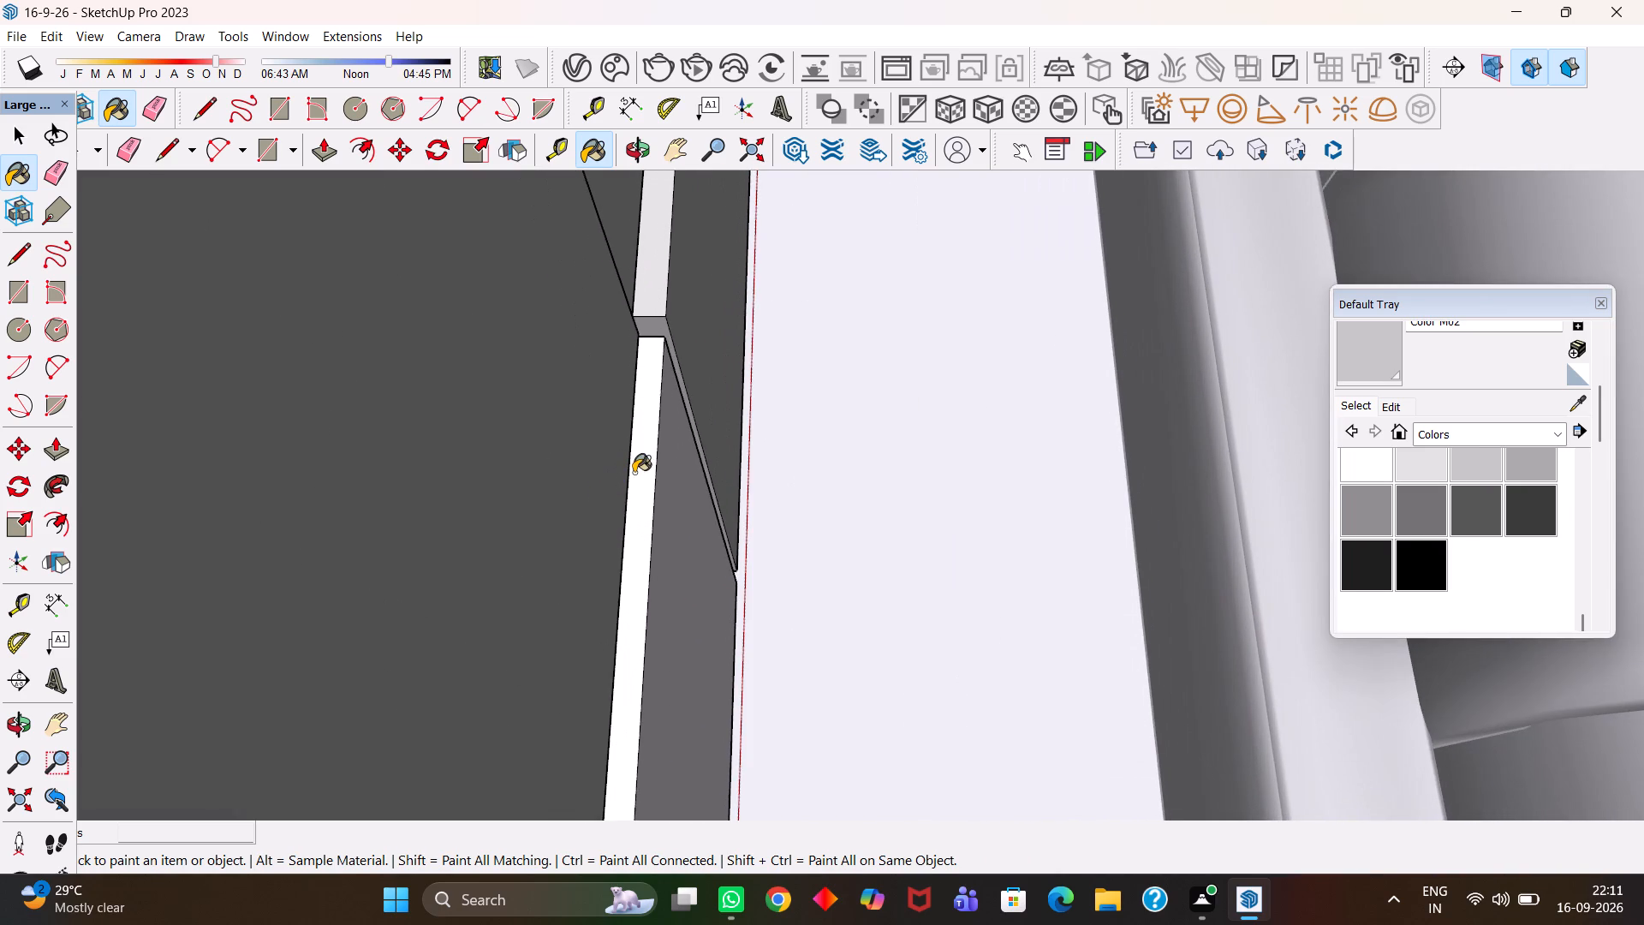
{"action": "triple_click", "coordinate": [639, 479]}
{"action": "double_click", "coordinate": [644, 313]}
{"action": "double_click", "coordinate": [644, 308]}
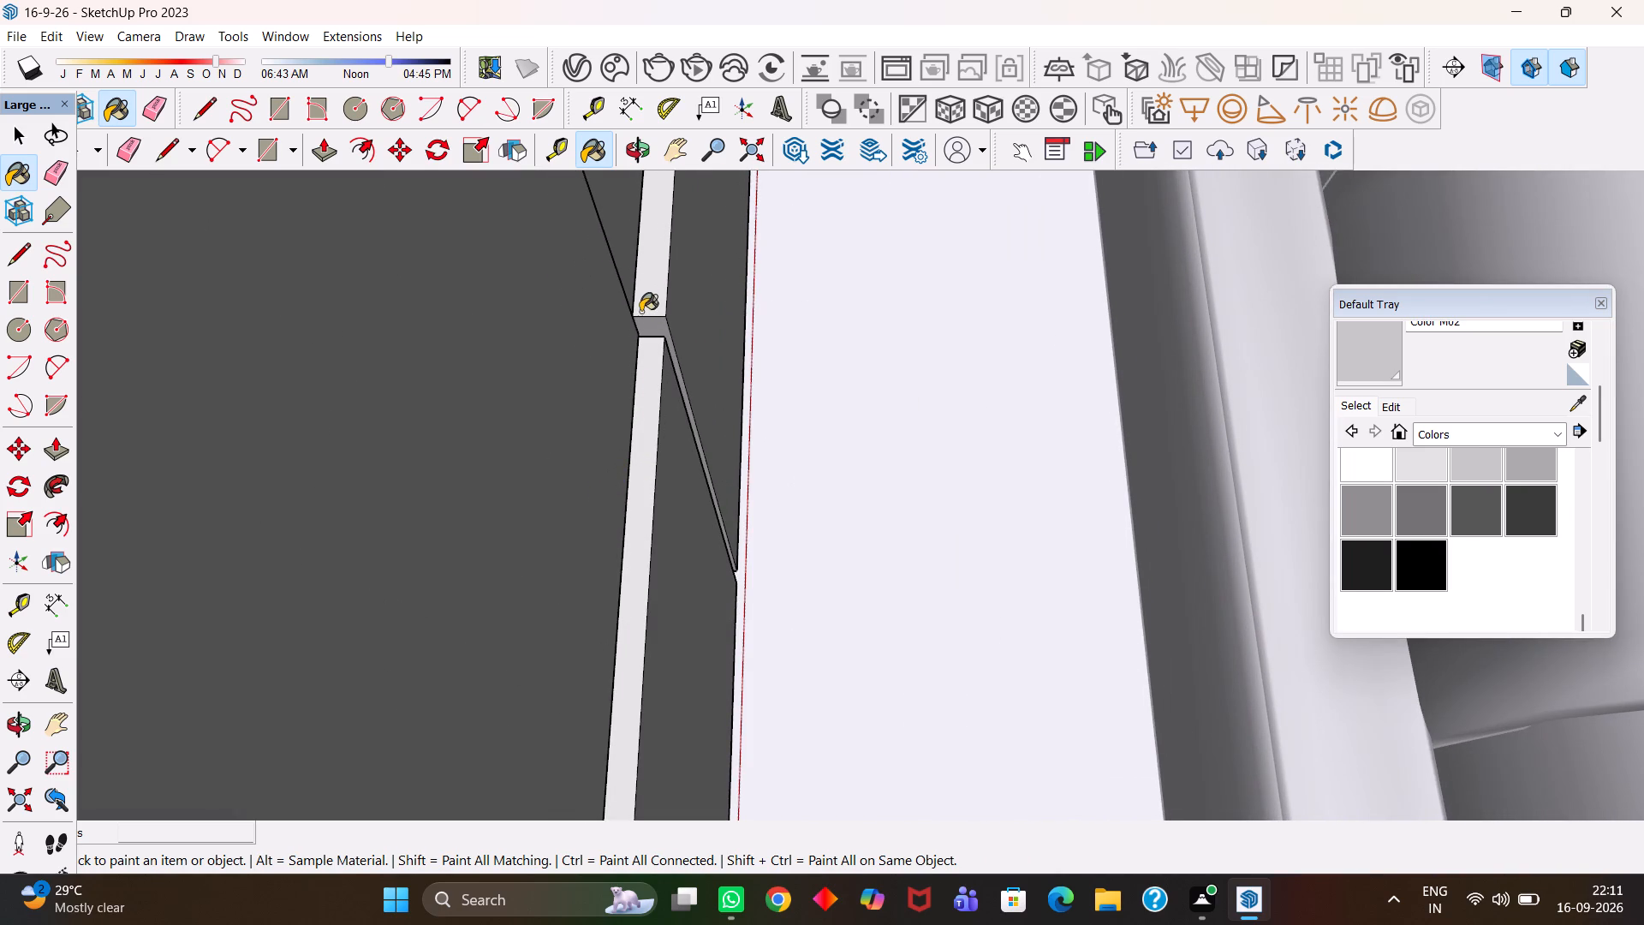
Paint the remaining wardrobe door panels near the foot of the bed, including their narrow side face, with Color M02.
{"action": "key", "text": "h"}
{"action": "scroll", "coordinate": [637, 323], "scroll_direction": "down", "scroll_amount": 13}
{"action": "left_click_drag", "start_coordinate": [539, 475], "coordinate": [647, 286]}
{"action": "scroll", "coordinate": [639, 301], "scroll_direction": "down", "scroll_amount": 15}
{"action": "left_click_drag", "start_coordinate": [556, 452], "coordinate": [557, 419]}
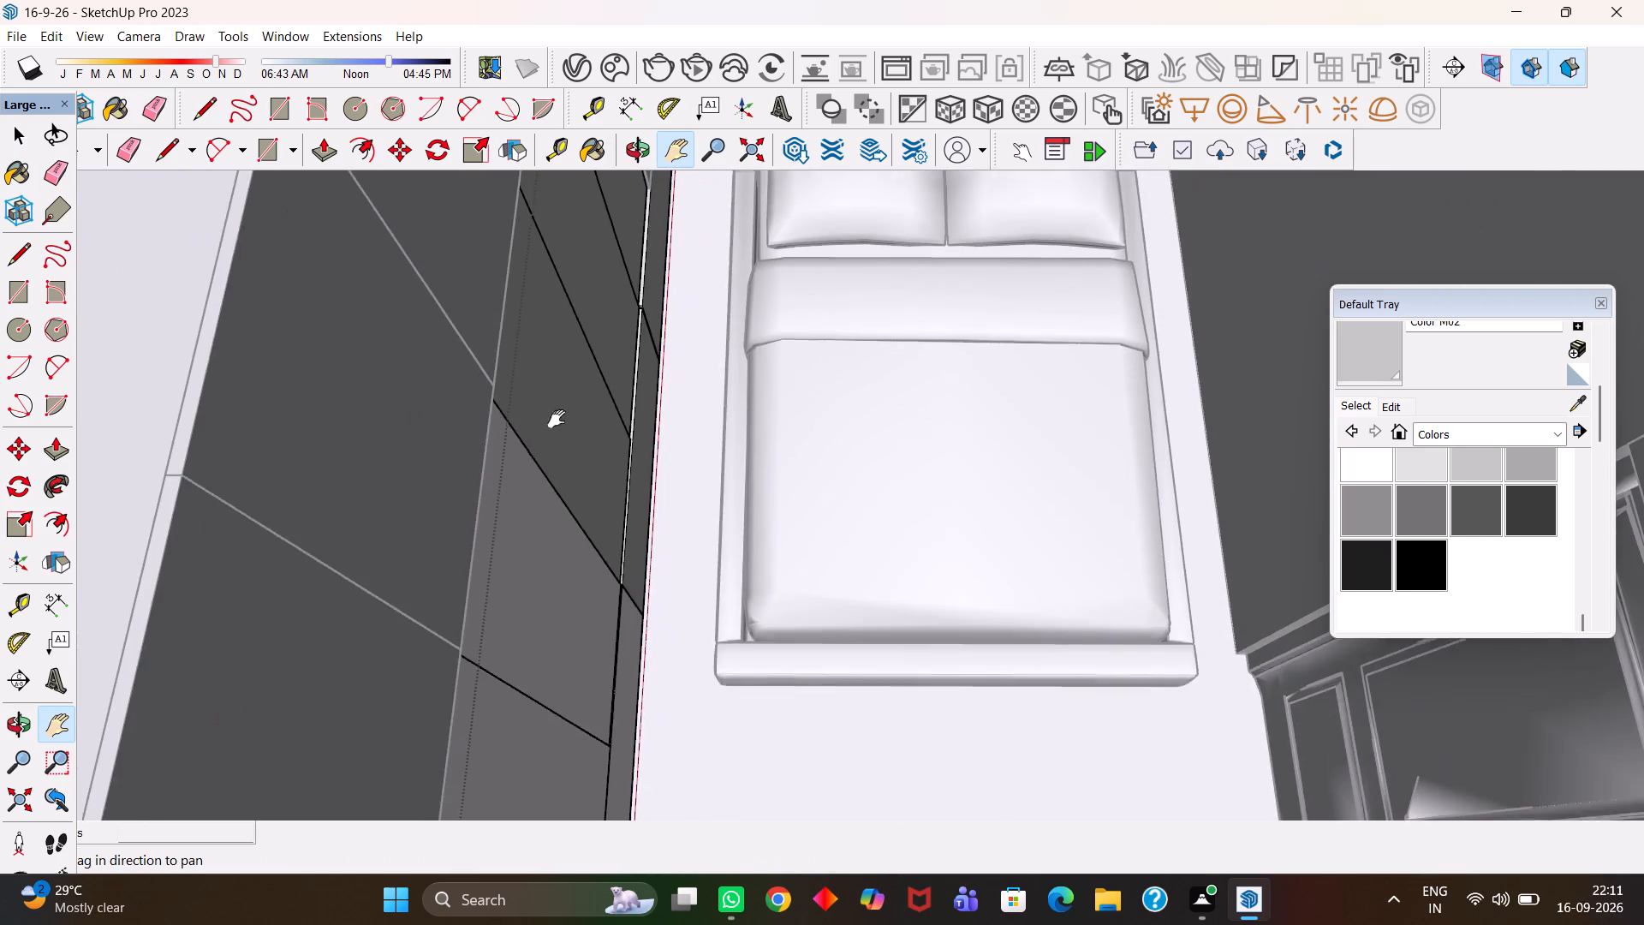
{"action": "left_click_drag", "start_coordinate": [557, 419], "coordinate": [525, 295]}
{"action": "scroll", "coordinate": [508, 331], "scroll_direction": "down", "scroll_amount": 6}
{"action": "scroll", "coordinate": [509, 372], "scroll_direction": "up", "scroll_amount": 10}
{"action": "scroll", "coordinate": [514, 463], "scroll_direction": "down", "scroll_amount": 3}
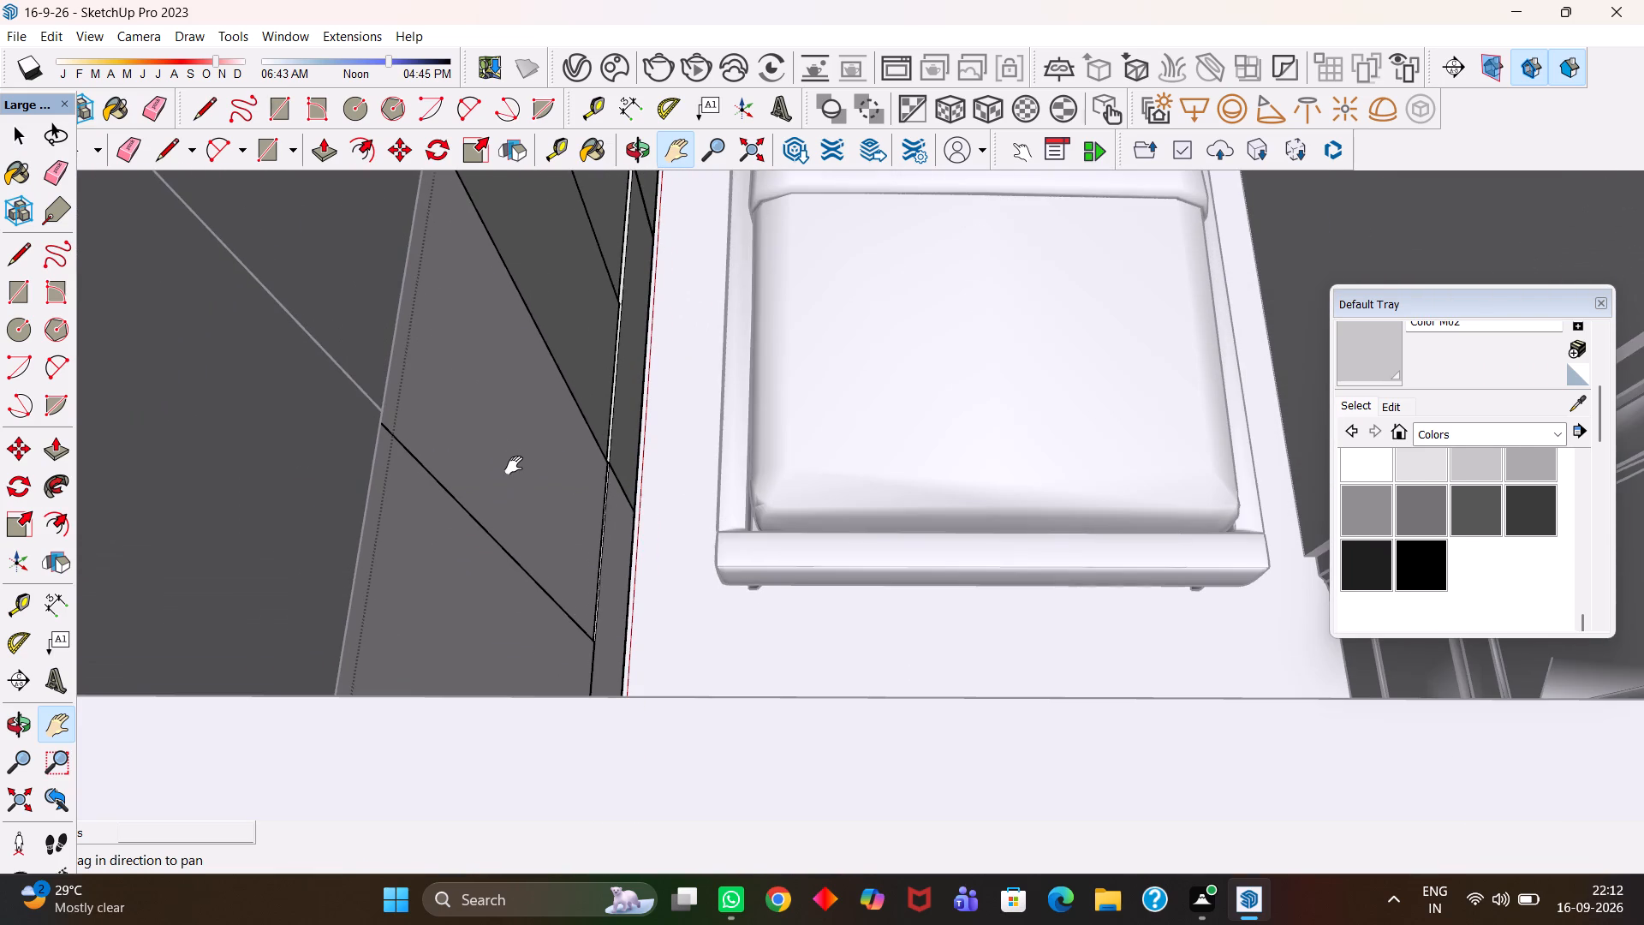
{"action": "key", "text": "b"}
{"action": "left_click", "coordinate": [469, 455]}
{"action": "double_click", "coordinate": [462, 579]}
{"action": "left_click", "coordinate": [616, 601]}
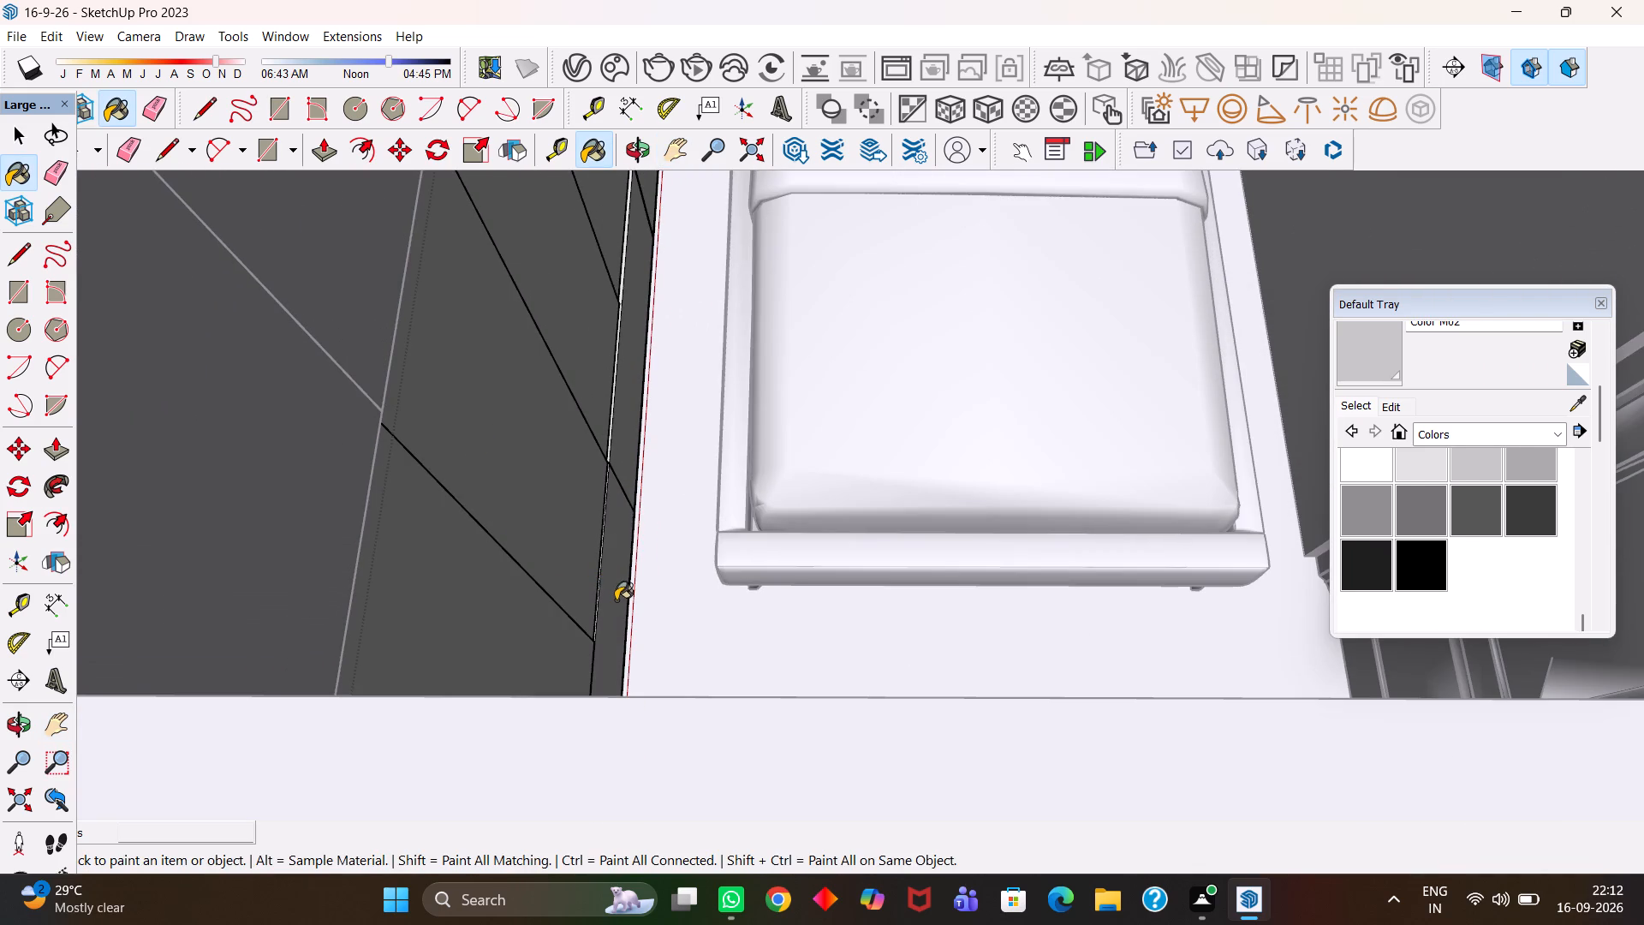
Select the narrow wardrobe door faces beside the bed's mattress and apply Color M02 to their edge strip.
{"action": "key", "text": "h"}
{"action": "left_click_drag", "start_coordinate": [617, 473], "coordinate": [387, 659]}
{"action": "scroll", "coordinate": [390, 445], "scroll_direction": "up", "scroll_amount": 7}
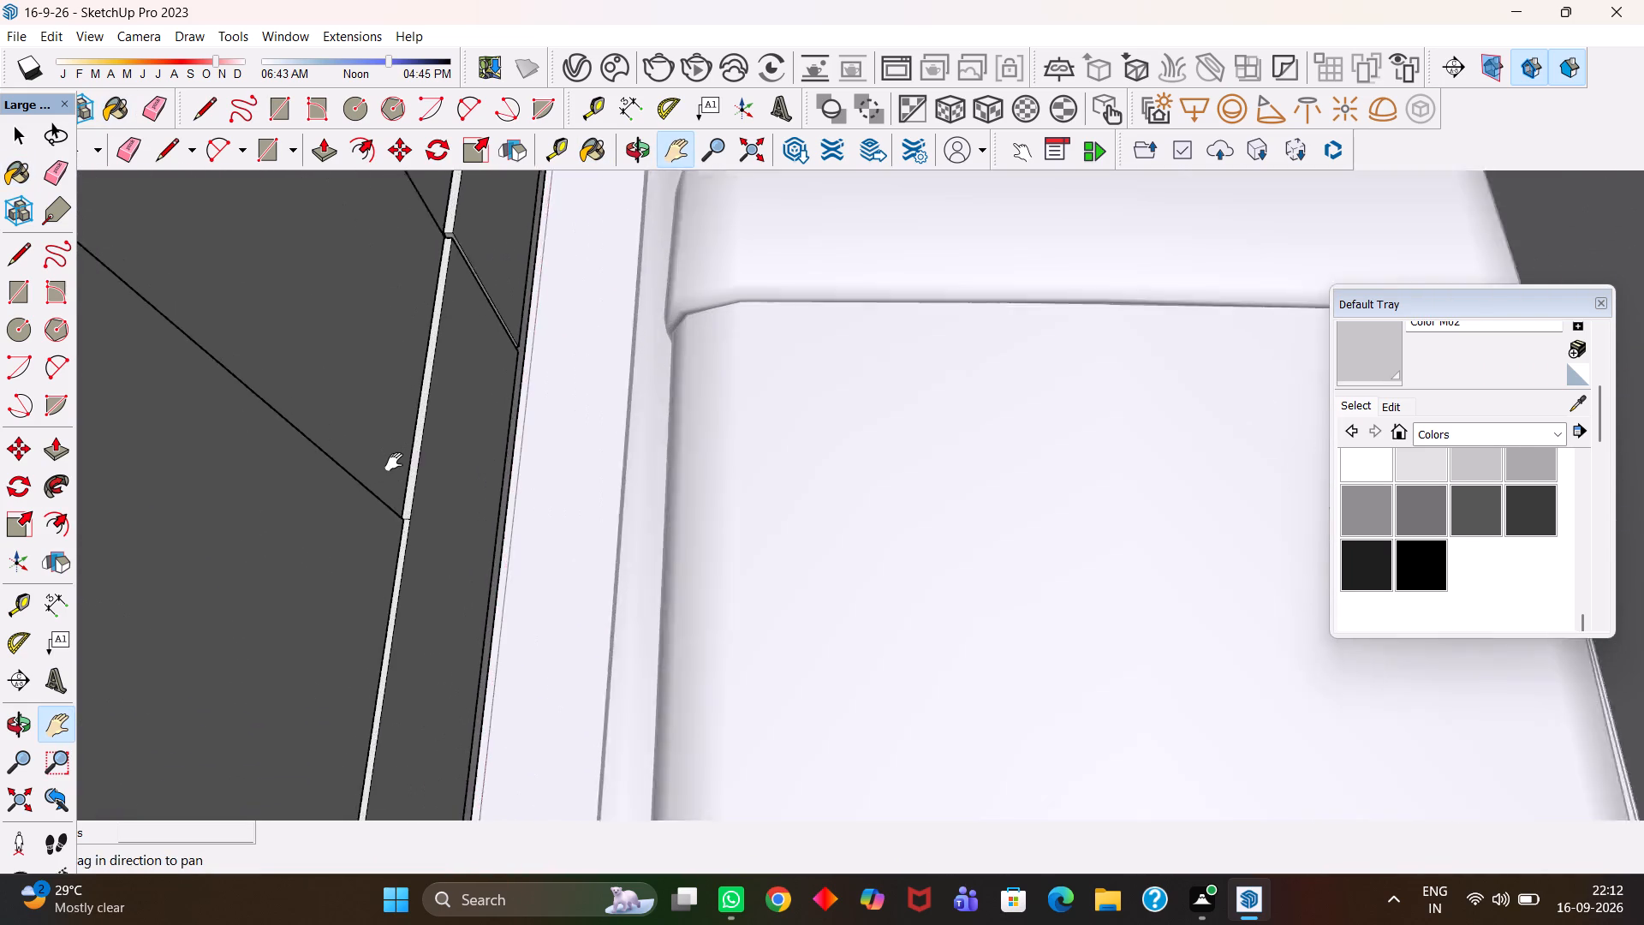
{"action": "scroll", "coordinate": [394, 462], "scroll_direction": "up", "scroll_amount": 6}
{"action": "key", "text": "space"}
{"action": "triple_click", "coordinate": [426, 505]}
{"action": "left_click", "coordinate": [425, 504]}
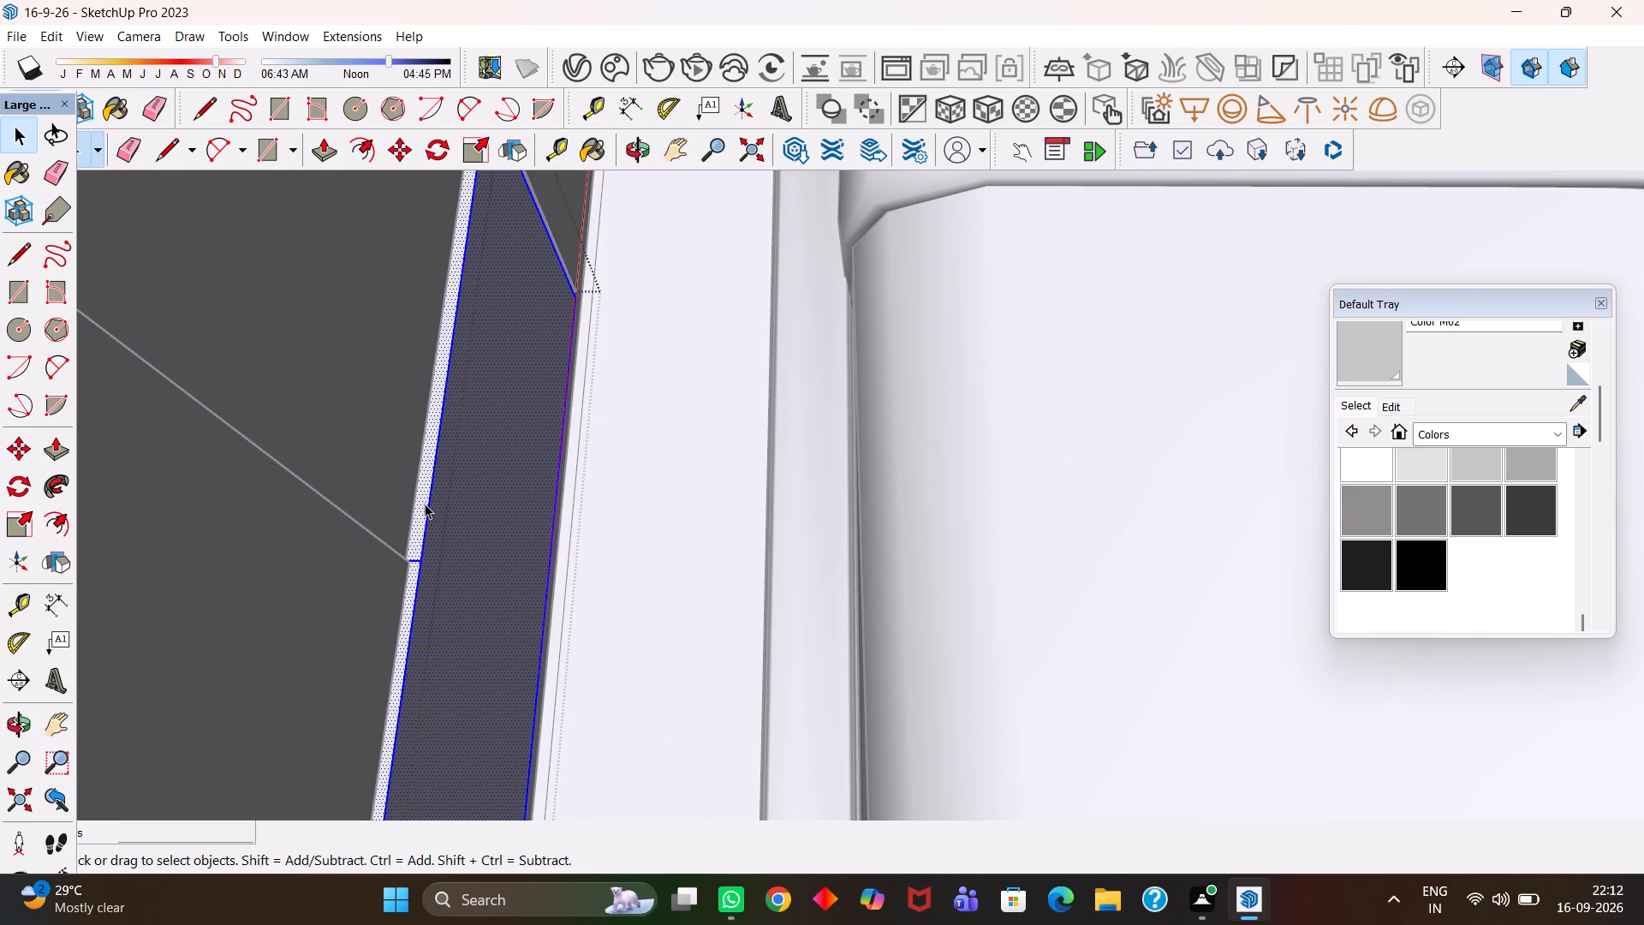
{"action": "key", "text": "b"}
{"action": "left_click", "coordinate": [425, 504]}
{"action": "left_click", "coordinate": [404, 623]}
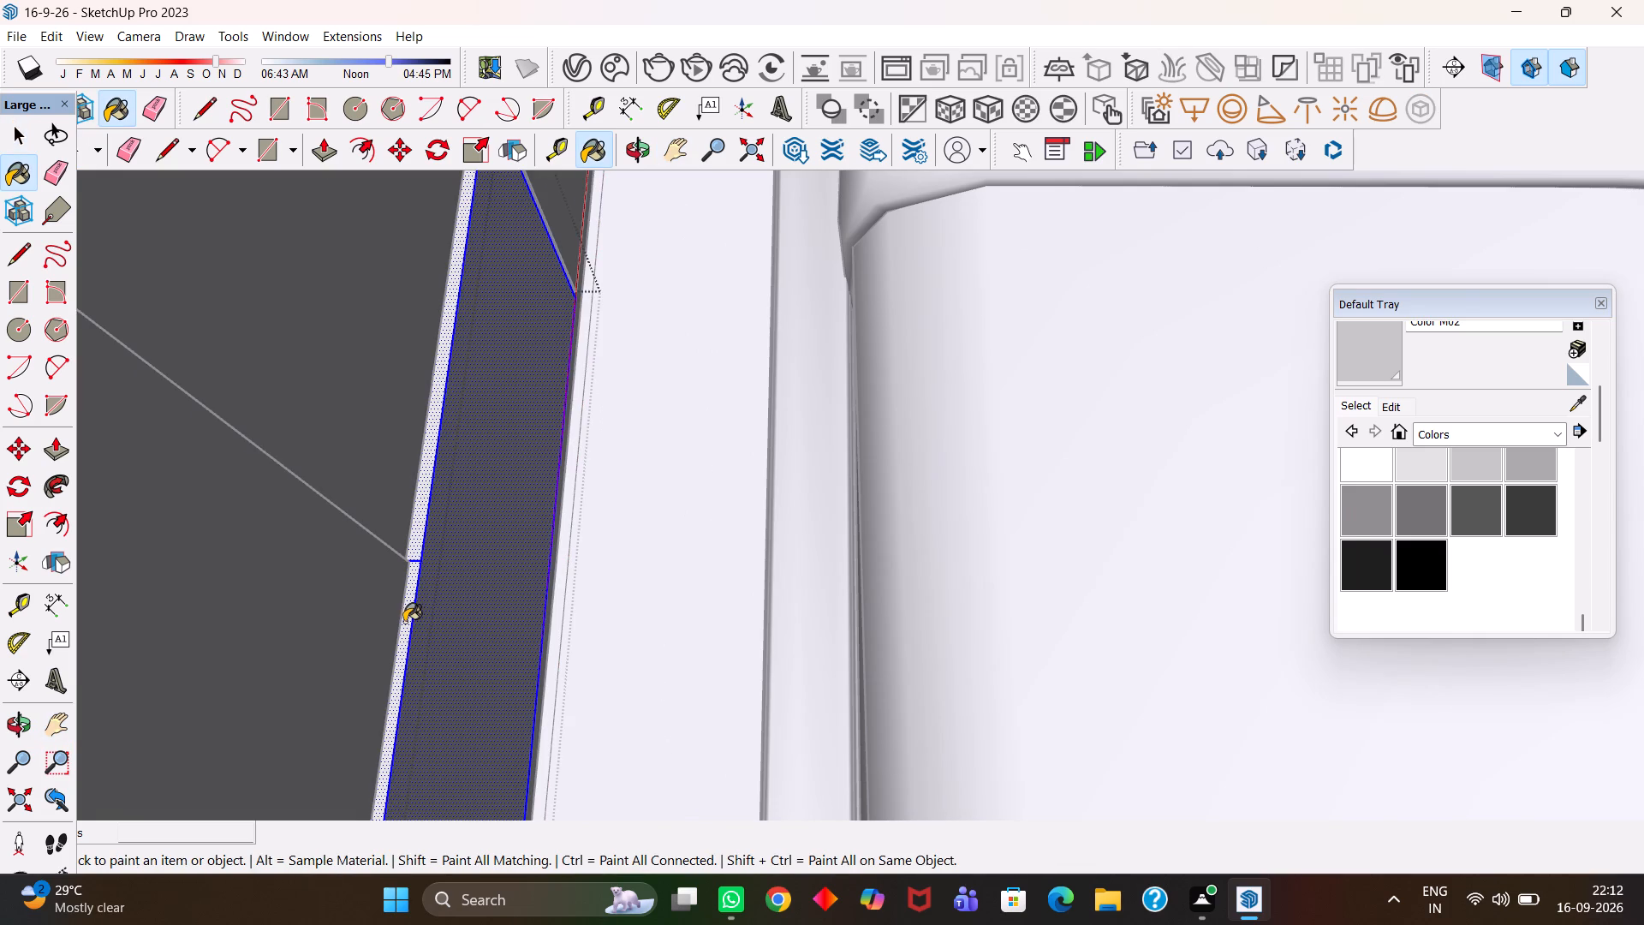
Select the narrow wardrobe door faces beside the pillows and apply Color M02 to their edge strip.
{"action": "scroll", "coordinate": [404, 622], "scroll_direction": "down", "scroll_amount": 4}
{"action": "key", "text": "h"}
{"action": "left_click_drag", "start_coordinate": [414, 463], "coordinate": [420, 628]}
{"action": "left_click_drag", "start_coordinate": [421, 488], "coordinate": [471, 701]}
{"action": "key", "text": "space"}
{"action": "double_click", "coordinate": [491, 497]}
{"action": "left_click", "coordinate": [509, 511]}
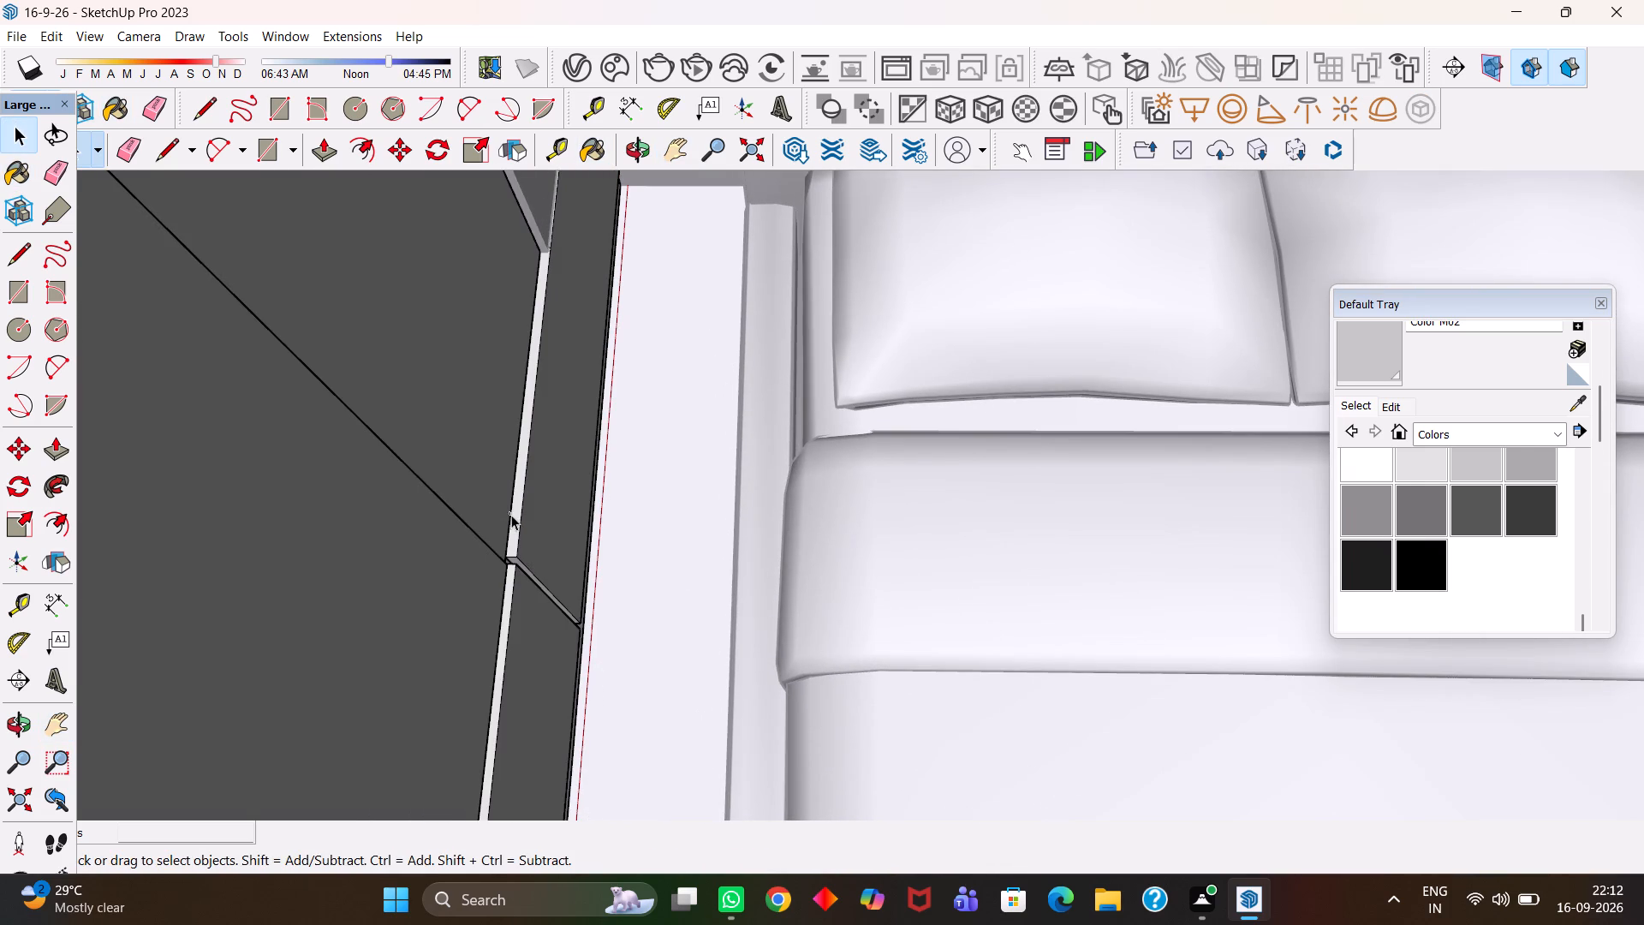
{"action": "triple_click", "coordinate": [519, 530]}
{"action": "left_click", "coordinate": [518, 529]}
{"action": "key", "text": "b"}
{"action": "left_click", "coordinate": [518, 526]}
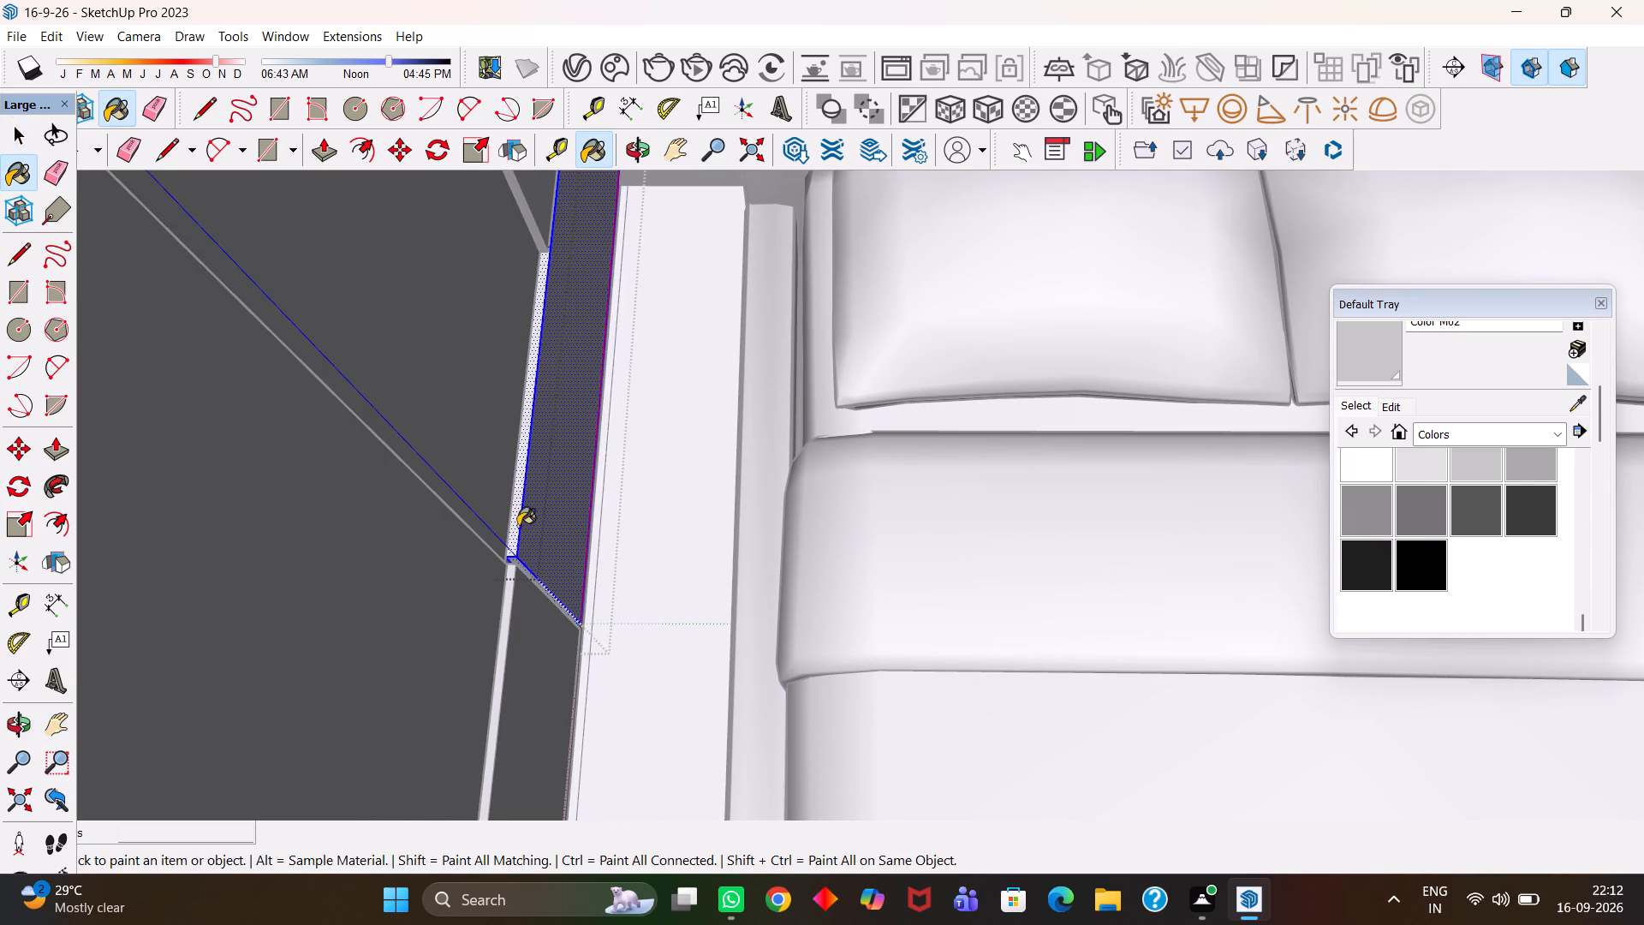
Check the wardrobe's end near the headboard and leave the wardrobe's editing mode.
{"action": "key", "text": "h"}
{"action": "left_click_drag", "start_coordinate": [525, 424], "coordinate": [512, 612]}
{"action": "left_click_drag", "start_coordinate": [601, 427], "coordinate": [553, 641]}
{"action": "key", "text": "space"}
{"action": "left_click", "coordinate": [428, 510]}
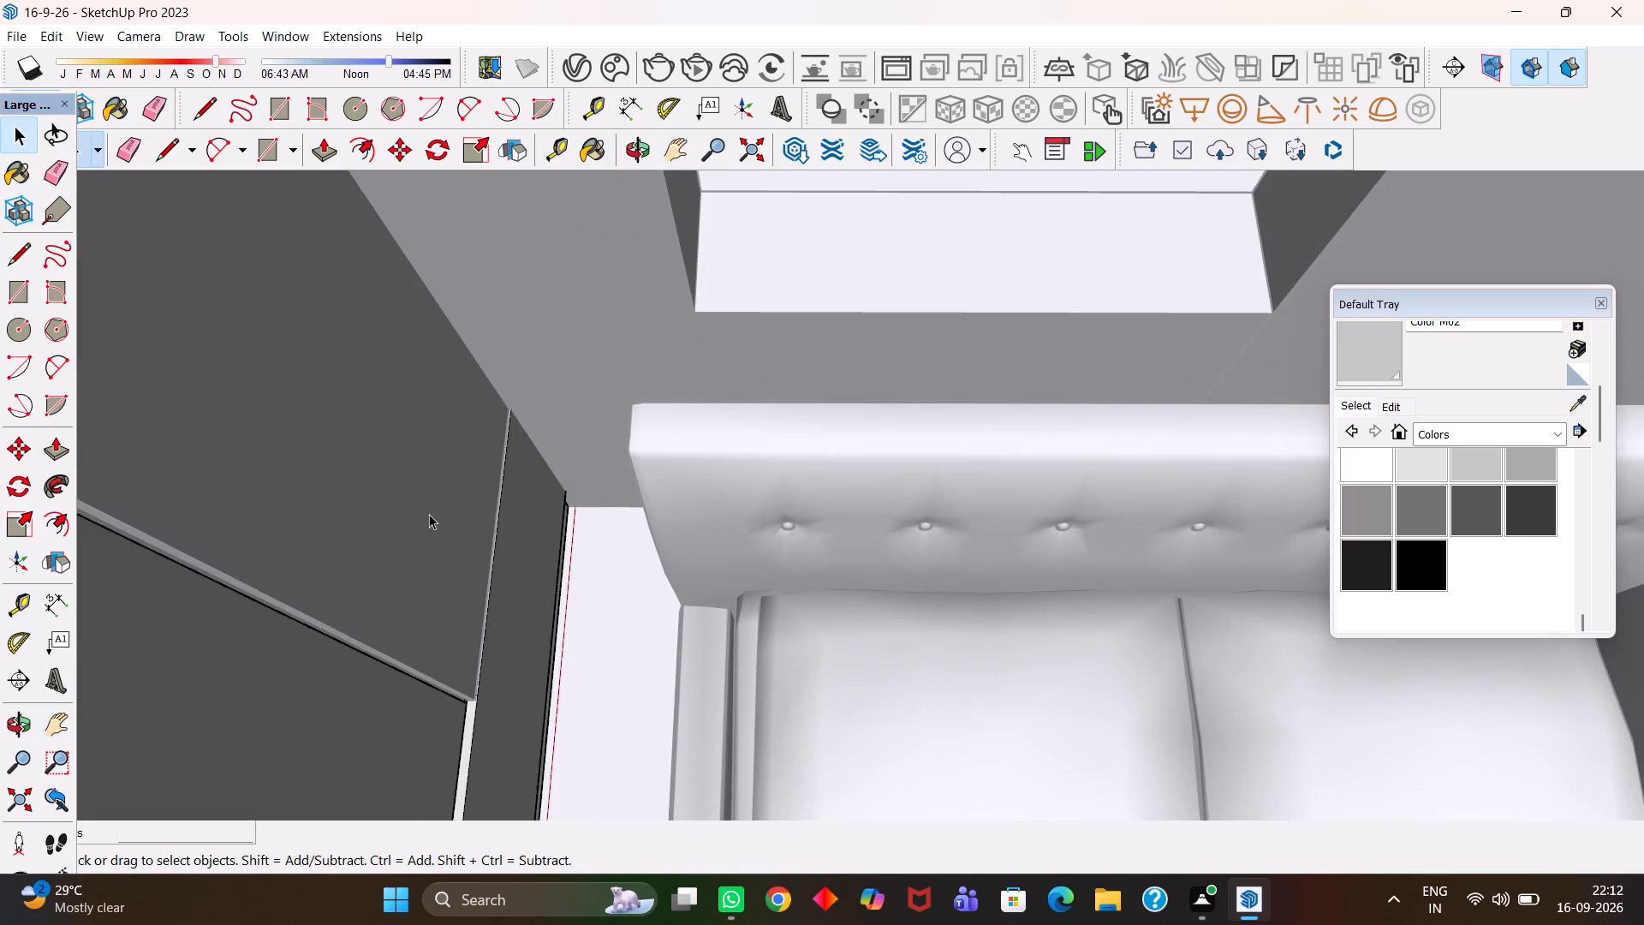
{"action": "scroll", "coordinate": [430, 523], "scroll_direction": "down", "scroll_amount": 11}
{"action": "key", "text": "h"}
{"action": "left_click_drag", "start_coordinate": [428, 548], "coordinate": [599, 534]}
{"action": "scroll", "coordinate": [603, 543], "scroll_direction": "down", "scroll_amount": 13}
{"action": "left_click_drag", "start_coordinate": [598, 593], "coordinate": [606, 542]}
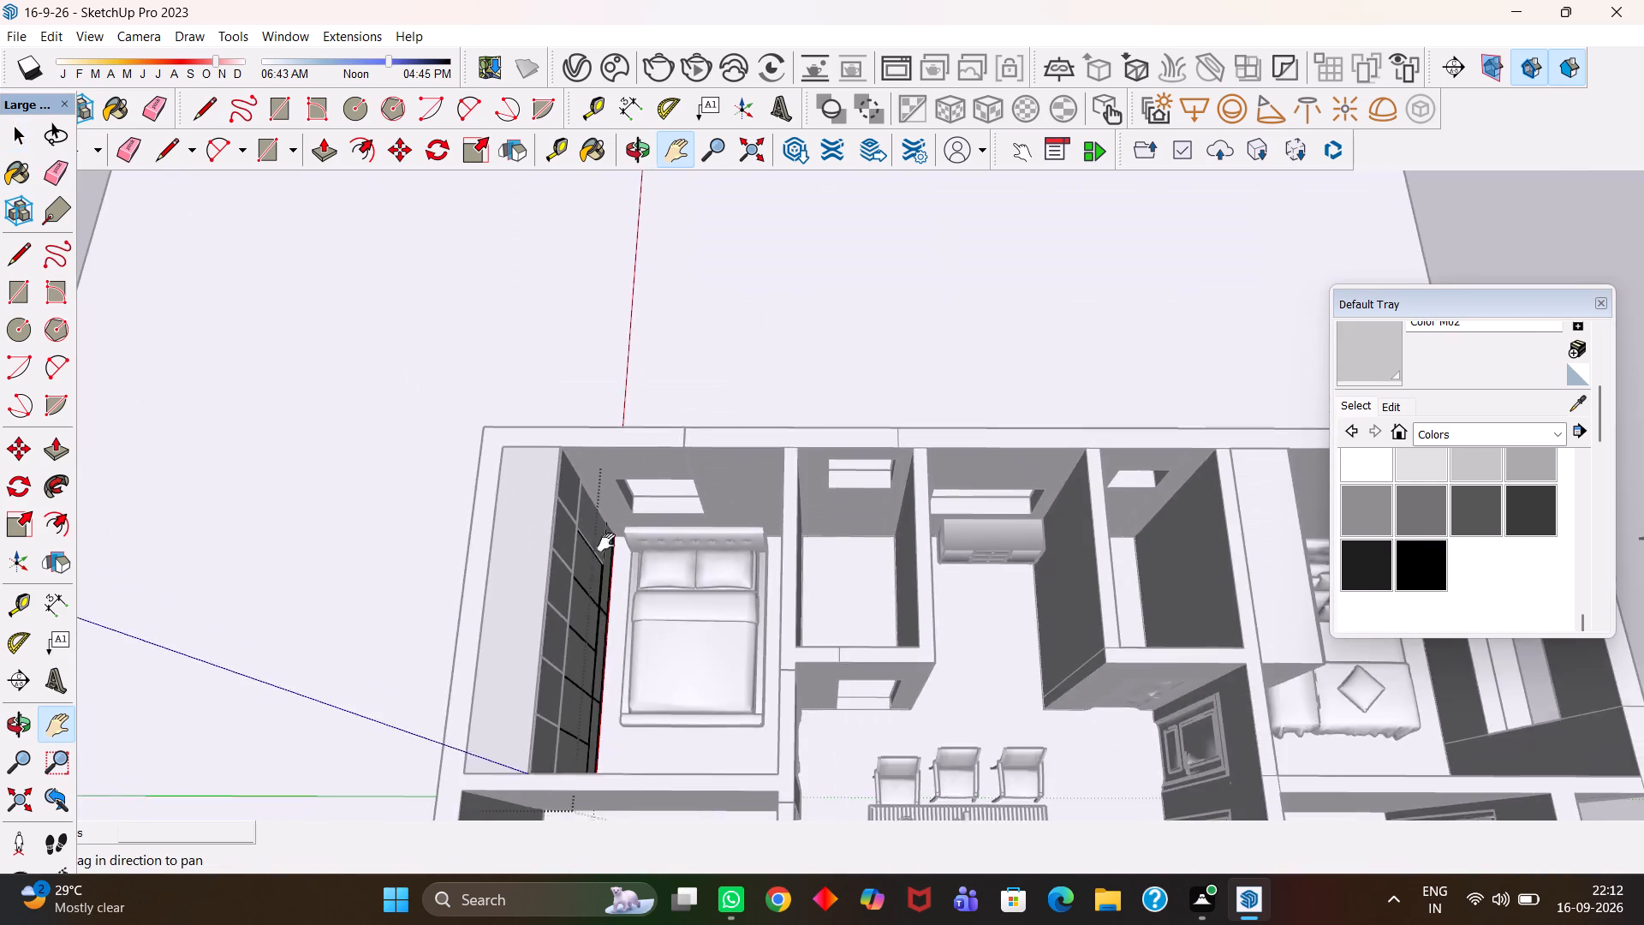
{"action": "left_click_drag", "start_coordinate": [606, 542], "coordinate": [744, 458]}
{"action": "scroll", "coordinate": [729, 480], "scroll_direction": "down", "scroll_amount": 10}
{"action": "key", "text": "space"}
{"action": "double_click", "coordinate": [372, 404]}
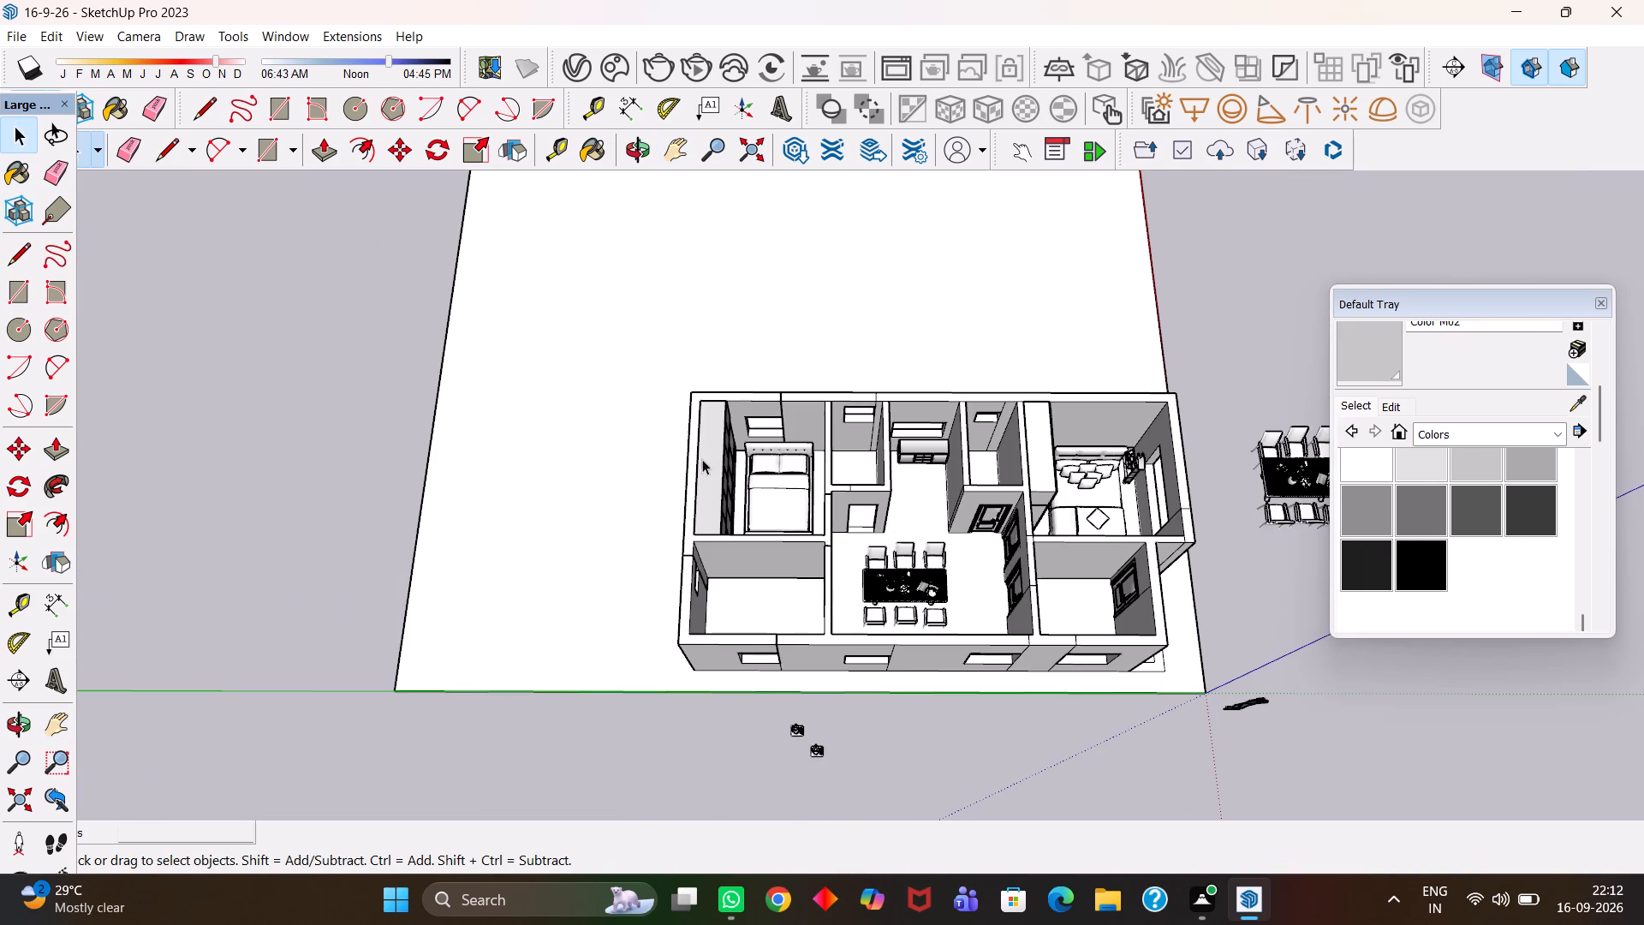
Paint the unpainted upper wardrobe panel beside the tufted headboard with Color M02.
{"action": "scroll", "coordinate": [802, 448], "scroll_direction": "up", "scroll_amount": 7}
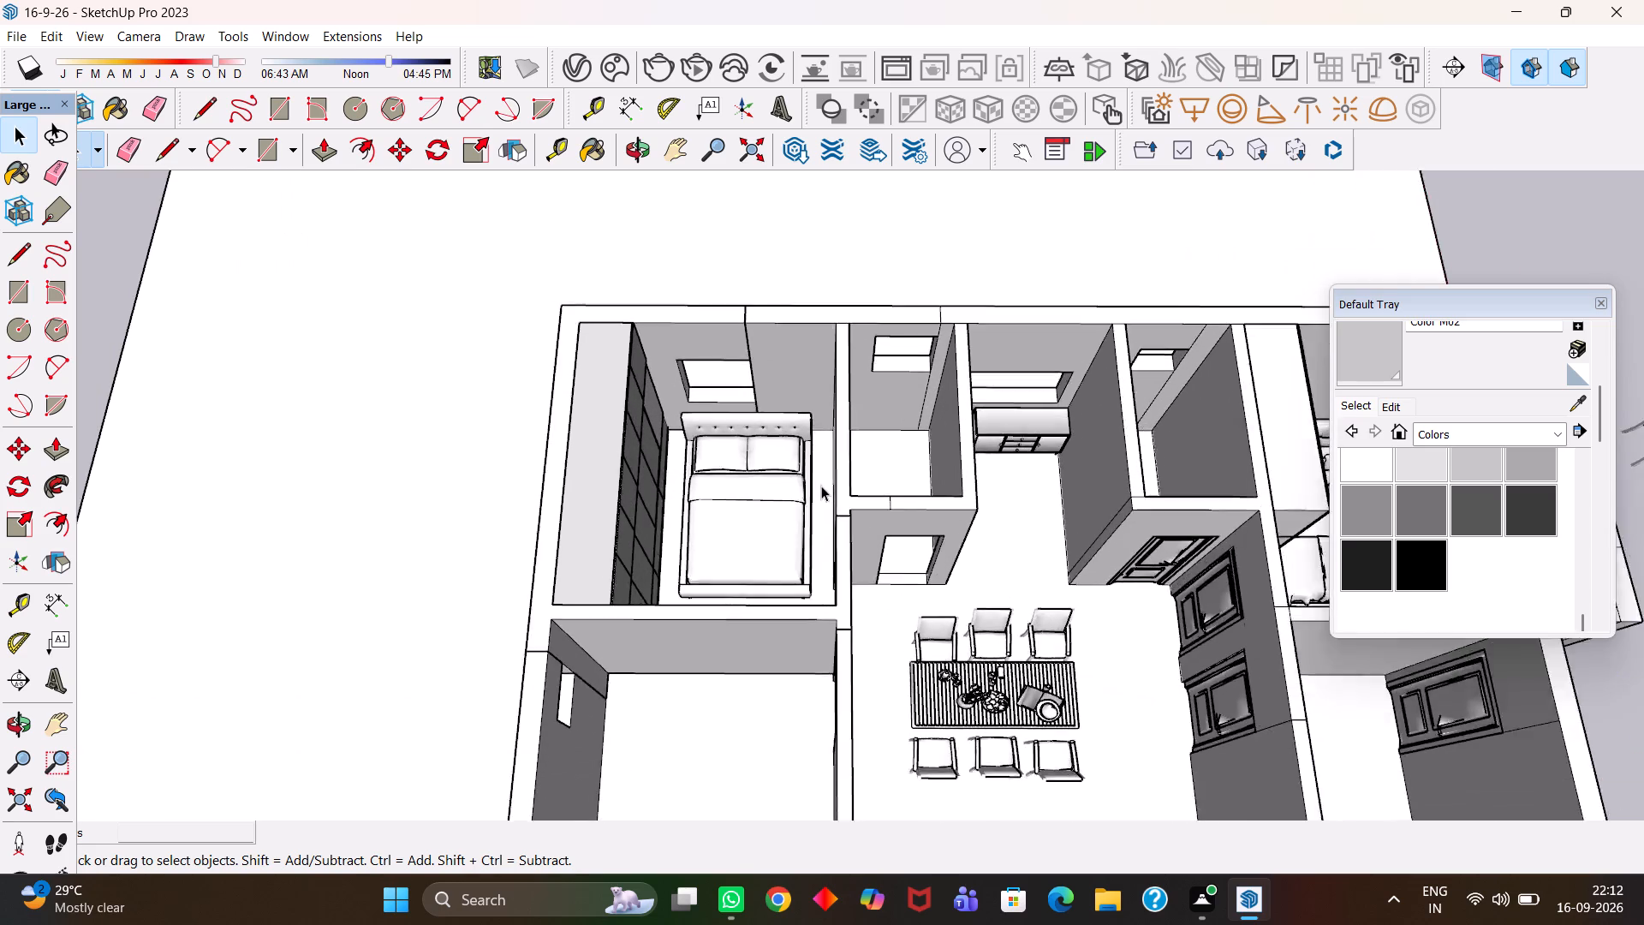
{"action": "scroll", "coordinate": [821, 486], "scroll_direction": "up", "scroll_amount": 2}
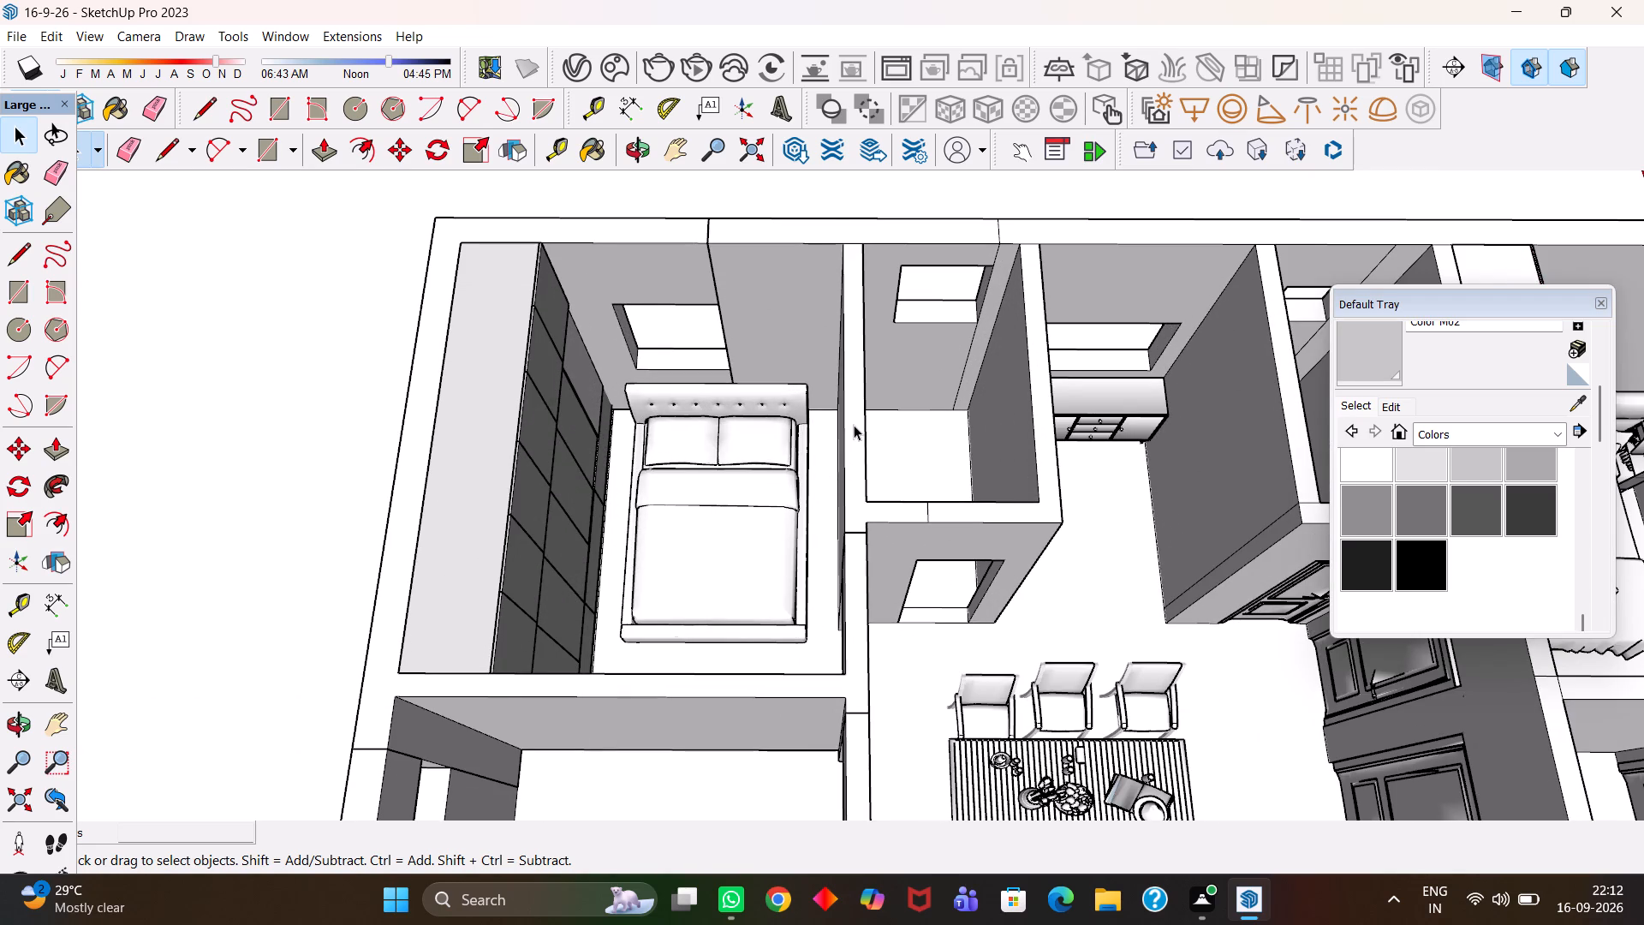
{"action": "scroll", "coordinate": [854, 425], "scroll_direction": "up", "scroll_amount": 5}
{"action": "scroll", "coordinate": [562, 448], "scroll_direction": "up", "scroll_amount": 5}
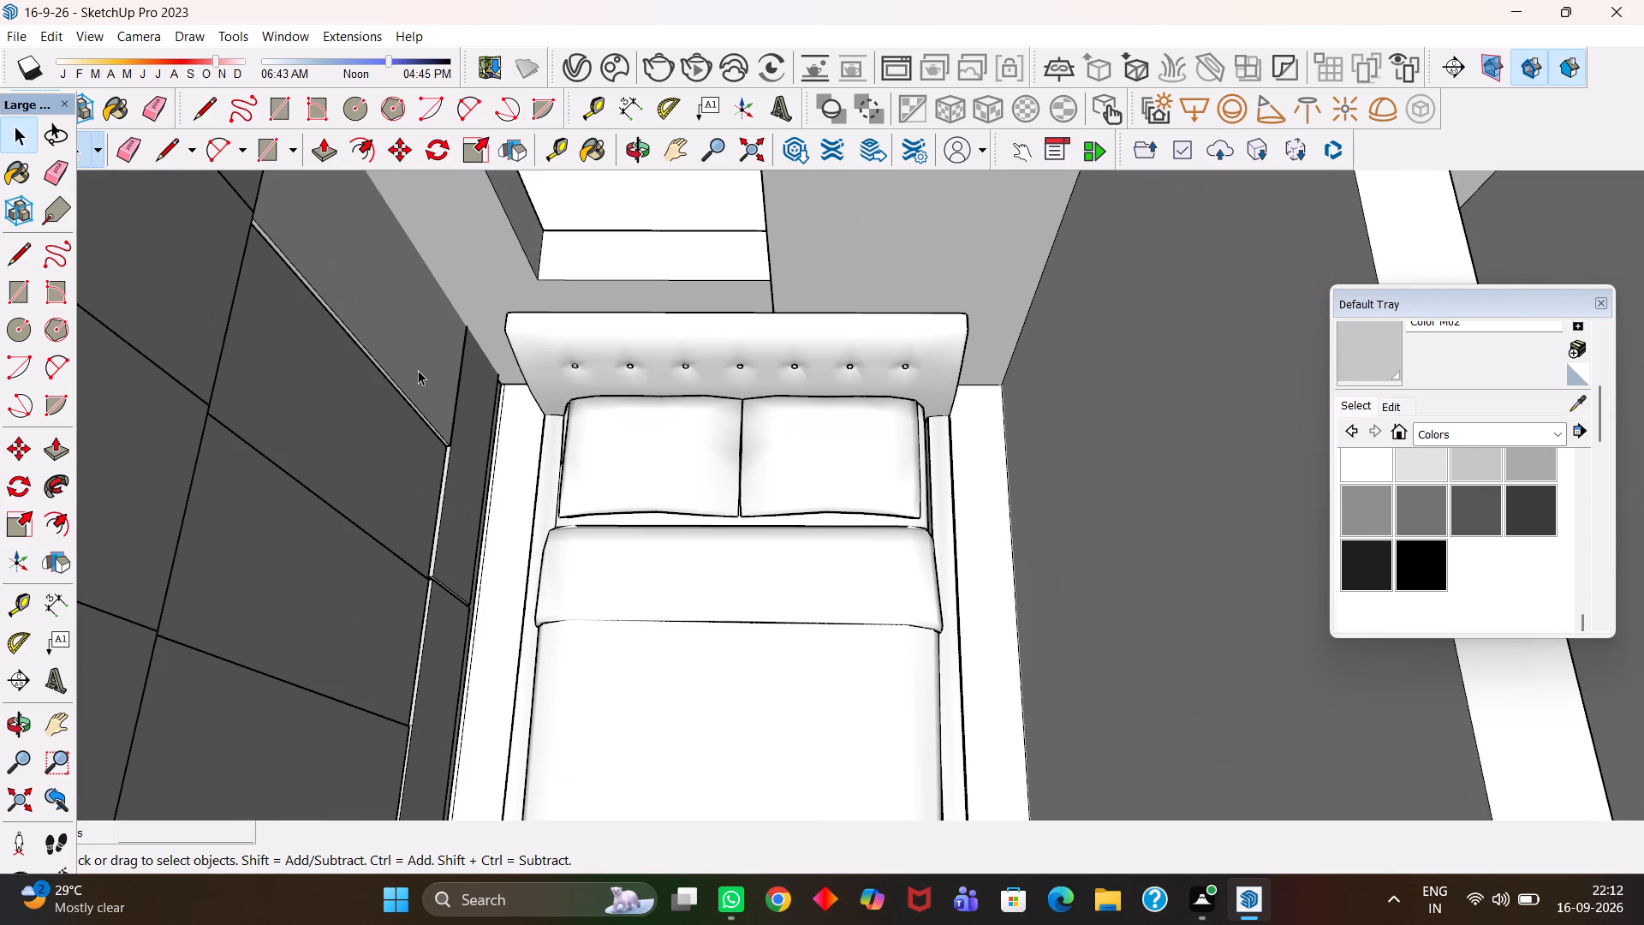
{"action": "double_click", "coordinate": [396, 367]}
{"action": "left_click", "coordinate": [399, 357]}
{"action": "key", "text": "b"}
{"action": "left_click", "coordinate": [396, 348]}
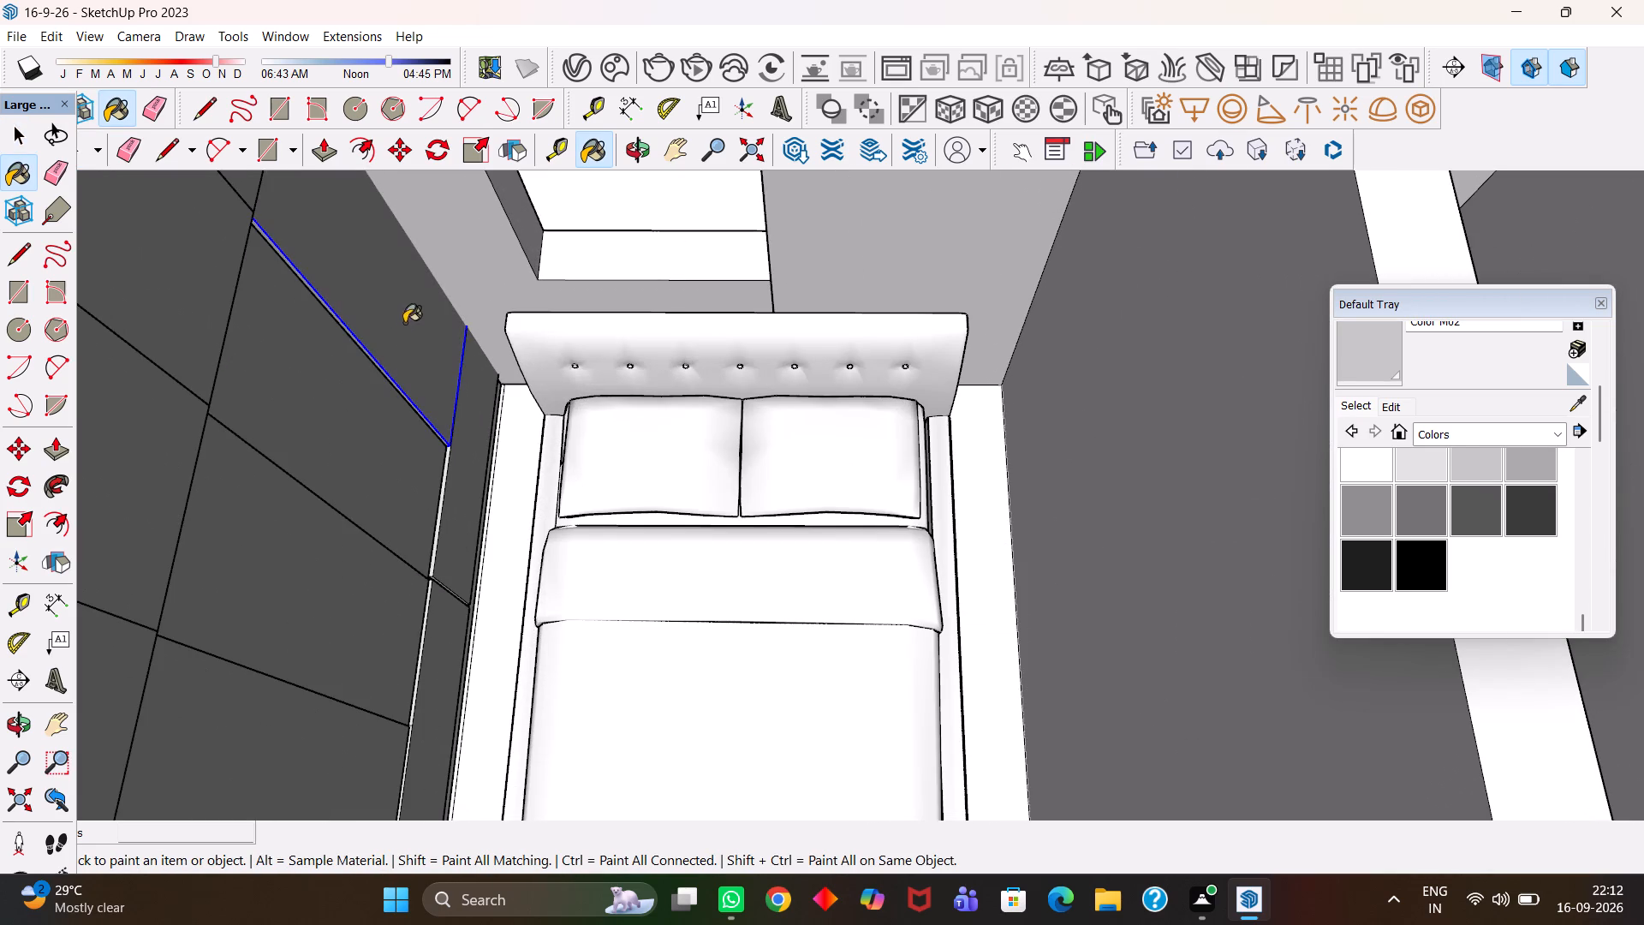
{"action": "scroll", "coordinate": [414, 474], "scroll_direction": "down", "scroll_amount": 18}
{"action": "key", "text": "space"}
{"action": "left_click", "coordinate": [280, 324]}
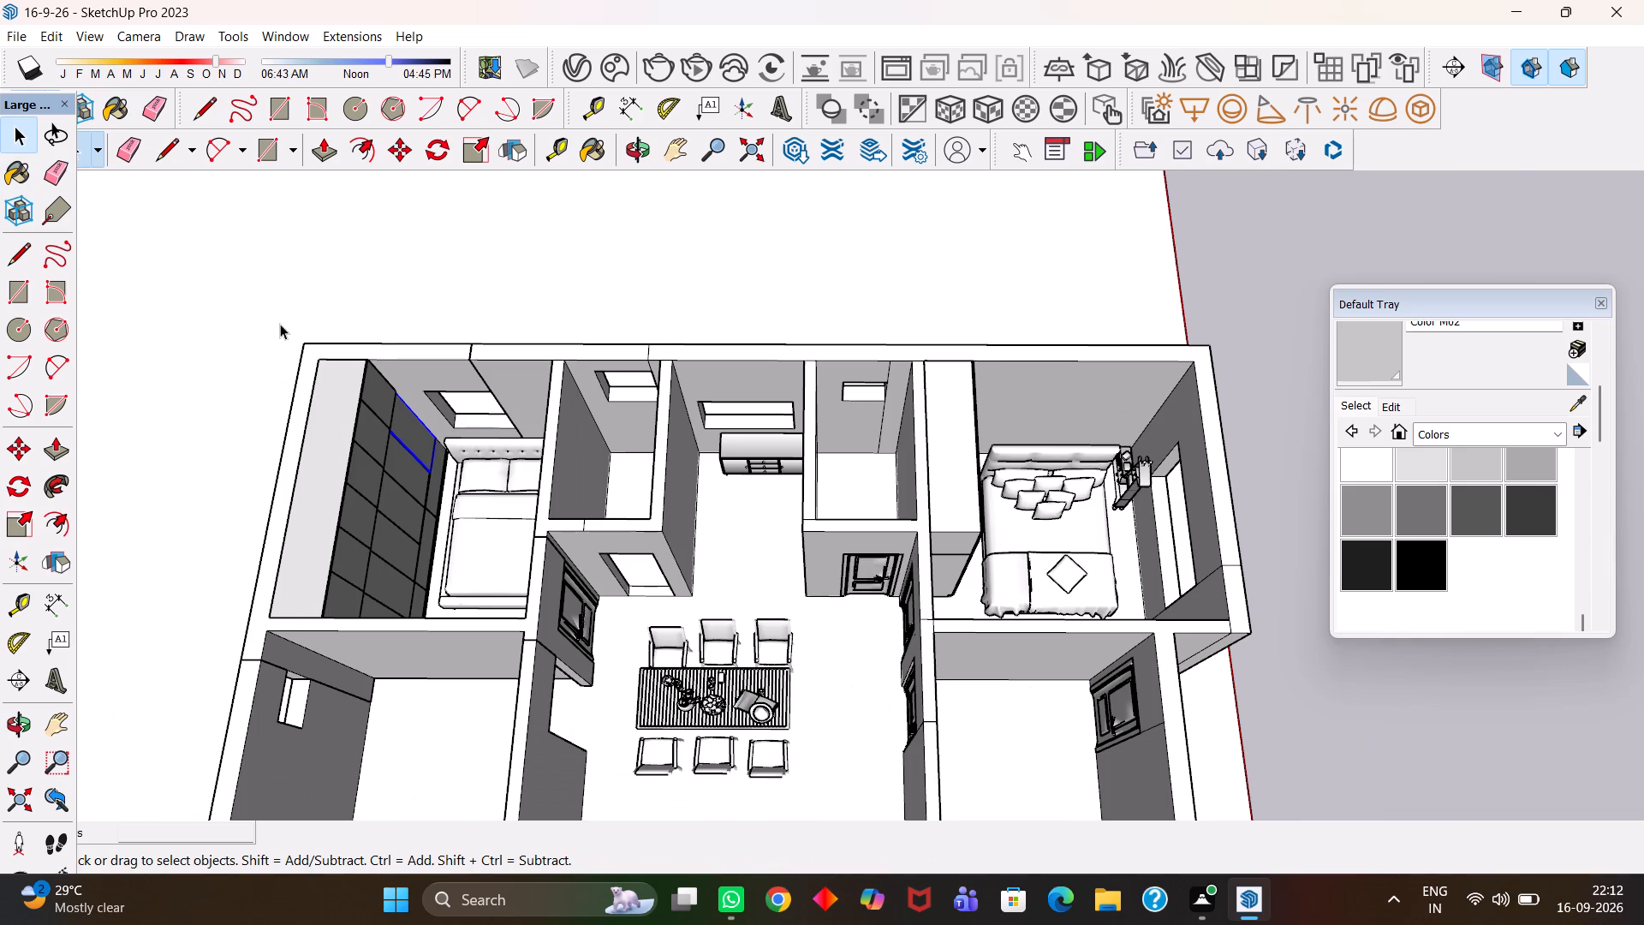
Save the house model.
{"action": "scroll", "coordinate": [277, 335], "scroll_direction": "down", "scroll_amount": 6}
{"action": "key", "text": "h"}
{"action": "left_click_drag", "start_coordinate": [393, 474], "coordinate": [573, 475]}
{"action": "left_click", "coordinate": [573, 475]}
{"action": "left_click_drag", "start_coordinate": [573, 475], "coordinate": [603, 480]}
{"action": "scroll", "coordinate": [983, 460], "scroll_direction": "up", "scroll_amount": 3}
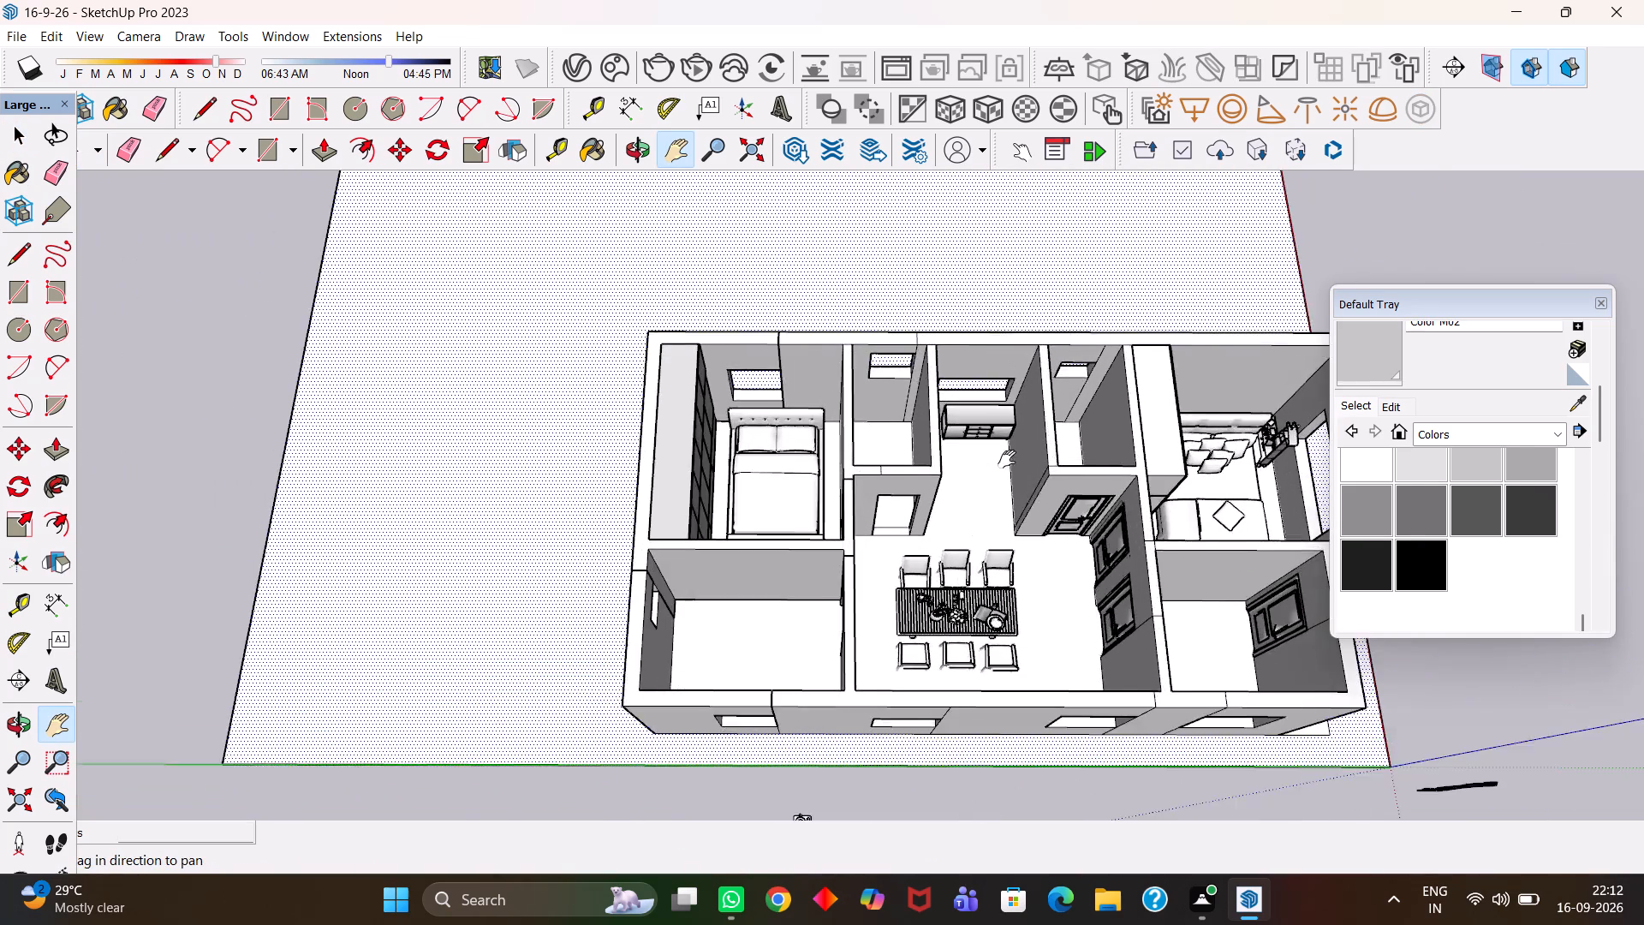
{"action": "left_click_drag", "start_coordinate": [998, 464], "coordinate": [707, 462]}
{"action": "key", "text": "ctrl+s"}
Review the layout of the furnished rooms around the dining area and both bedrooms.
{"action": "scroll", "coordinate": [718, 470], "scroll_direction": "up", "scroll_amount": 7}
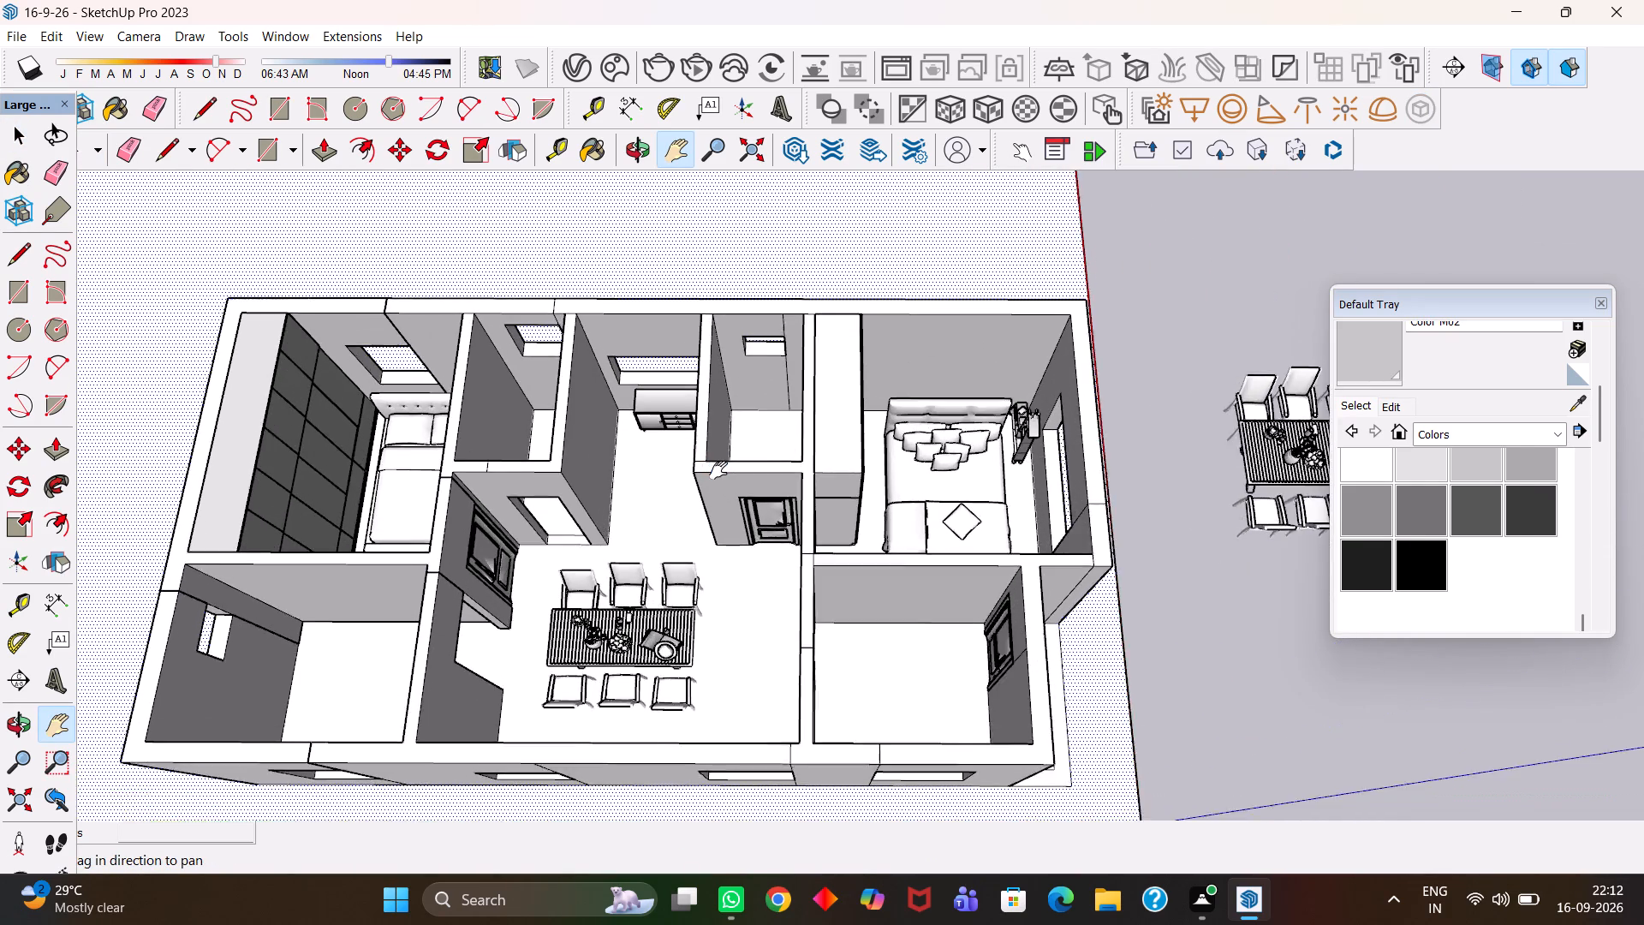
{"action": "scroll", "coordinate": [718, 470], "scroll_direction": "up", "scroll_amount": 5}
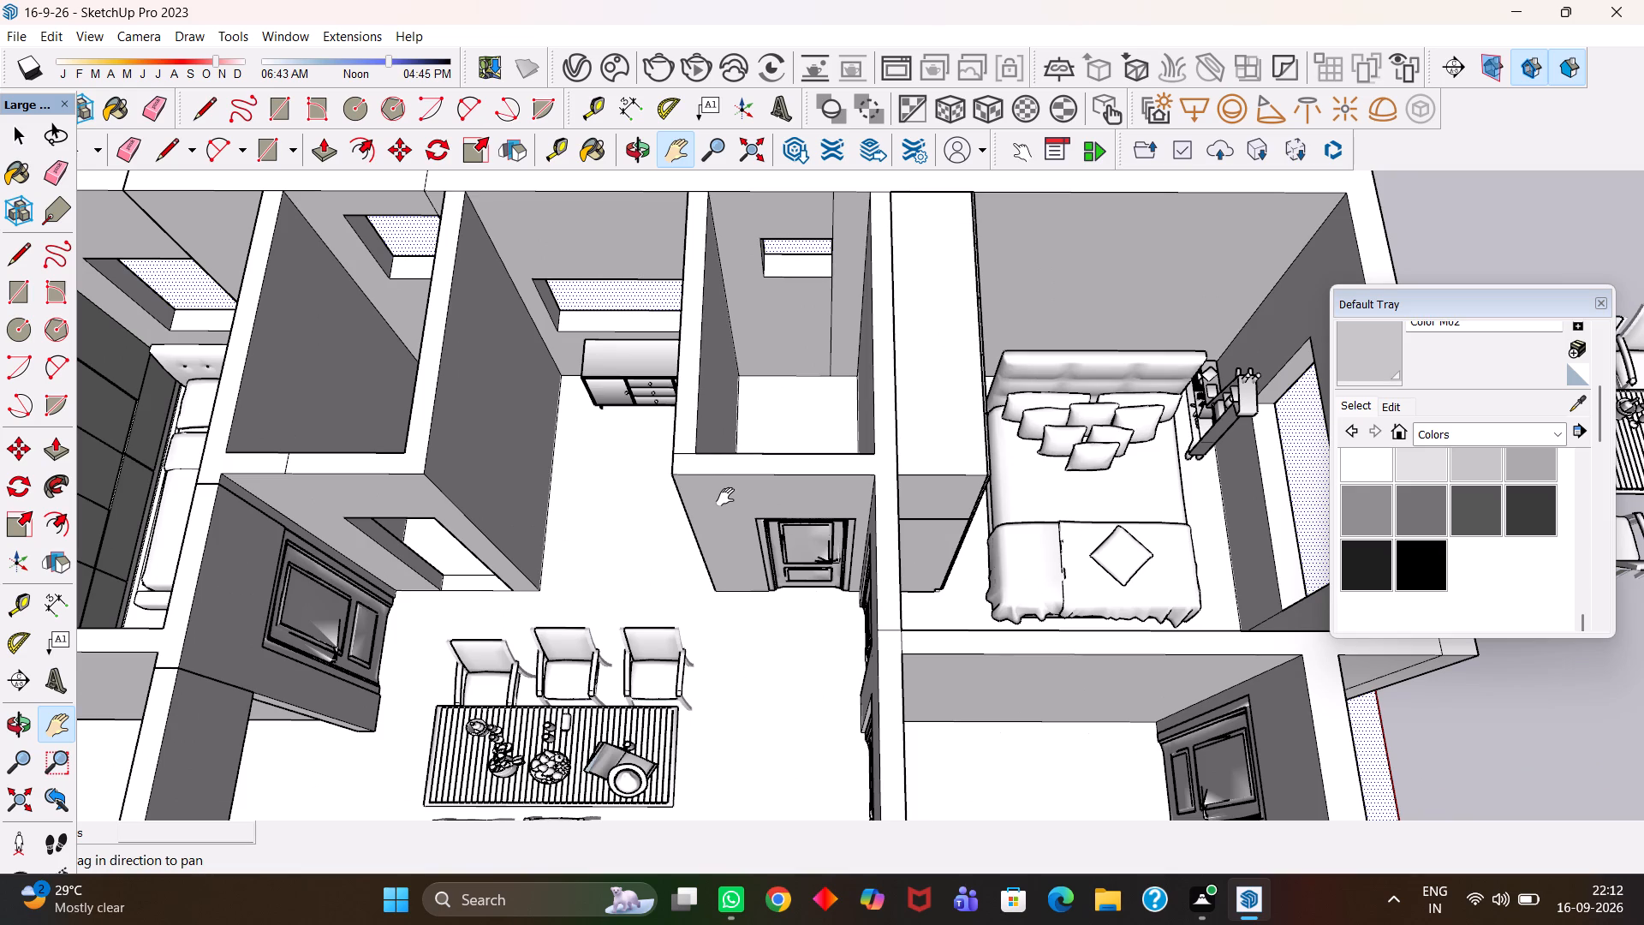
{"action": "scroll", "coordinate": [688, 512], "scroll_direction": "up", "scroll_amount": 4}
{"action": "scroll", "coordinate": [678, 499], "scroll_direction": "down", "scroll_amount": 9}
{"action": "left_click_drag", "start_coordinate": [629, 502], "coordinate": [698, 528]}
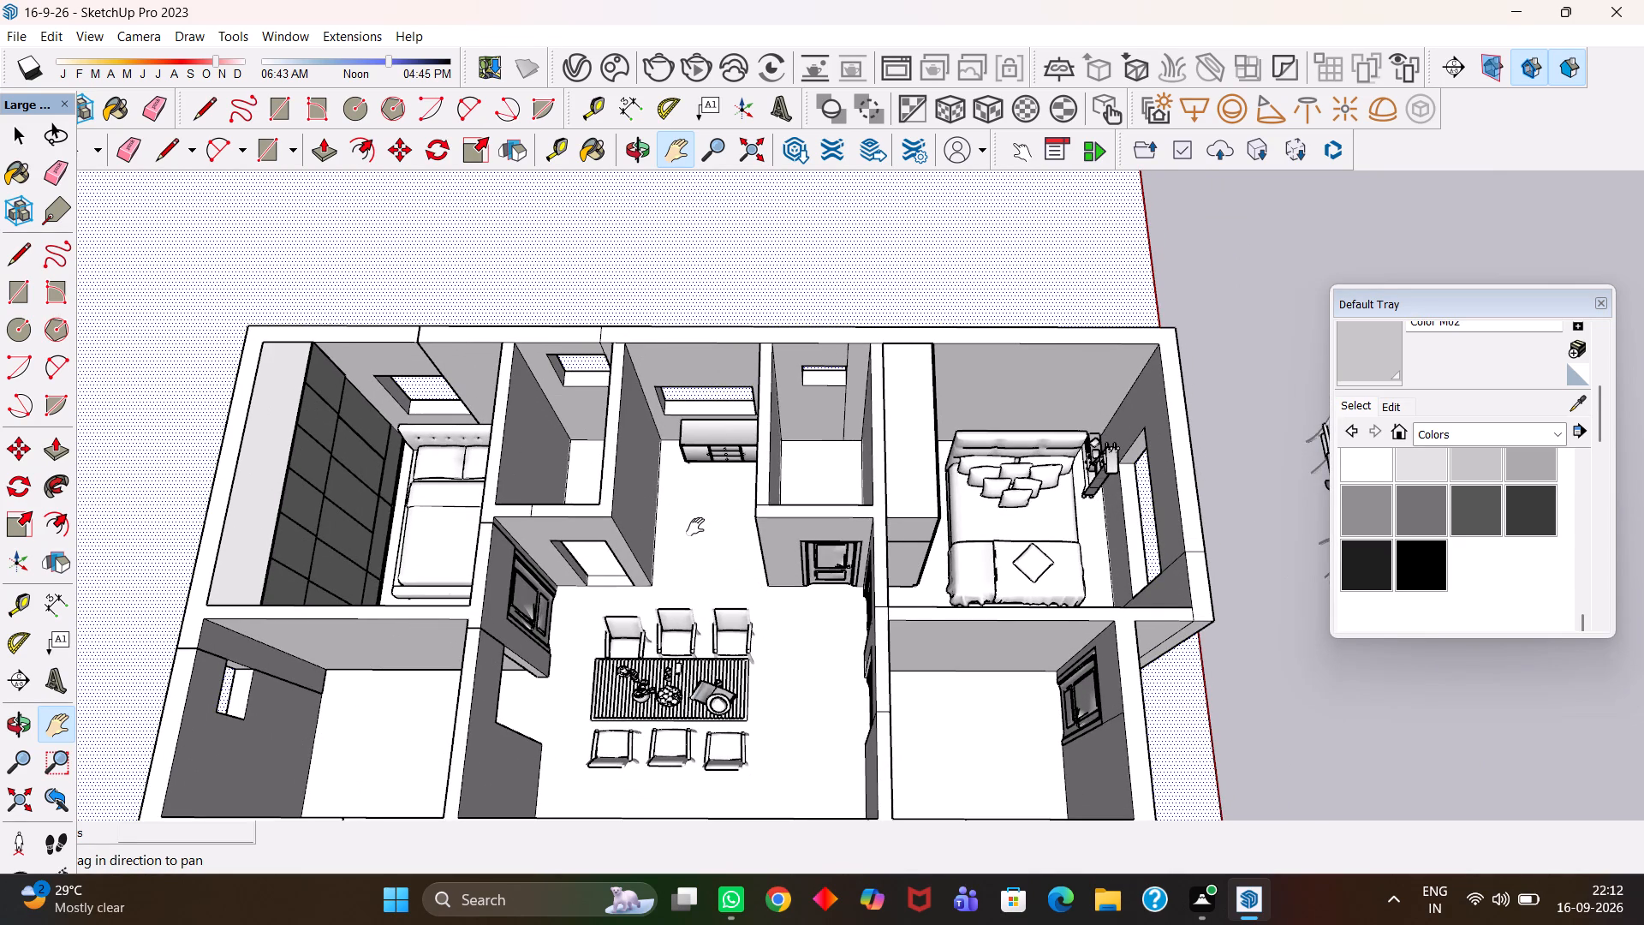
{"action": "scroll", "coordinate": [695, 527], "scroll_direction": "down", "scroll_amount": 1}
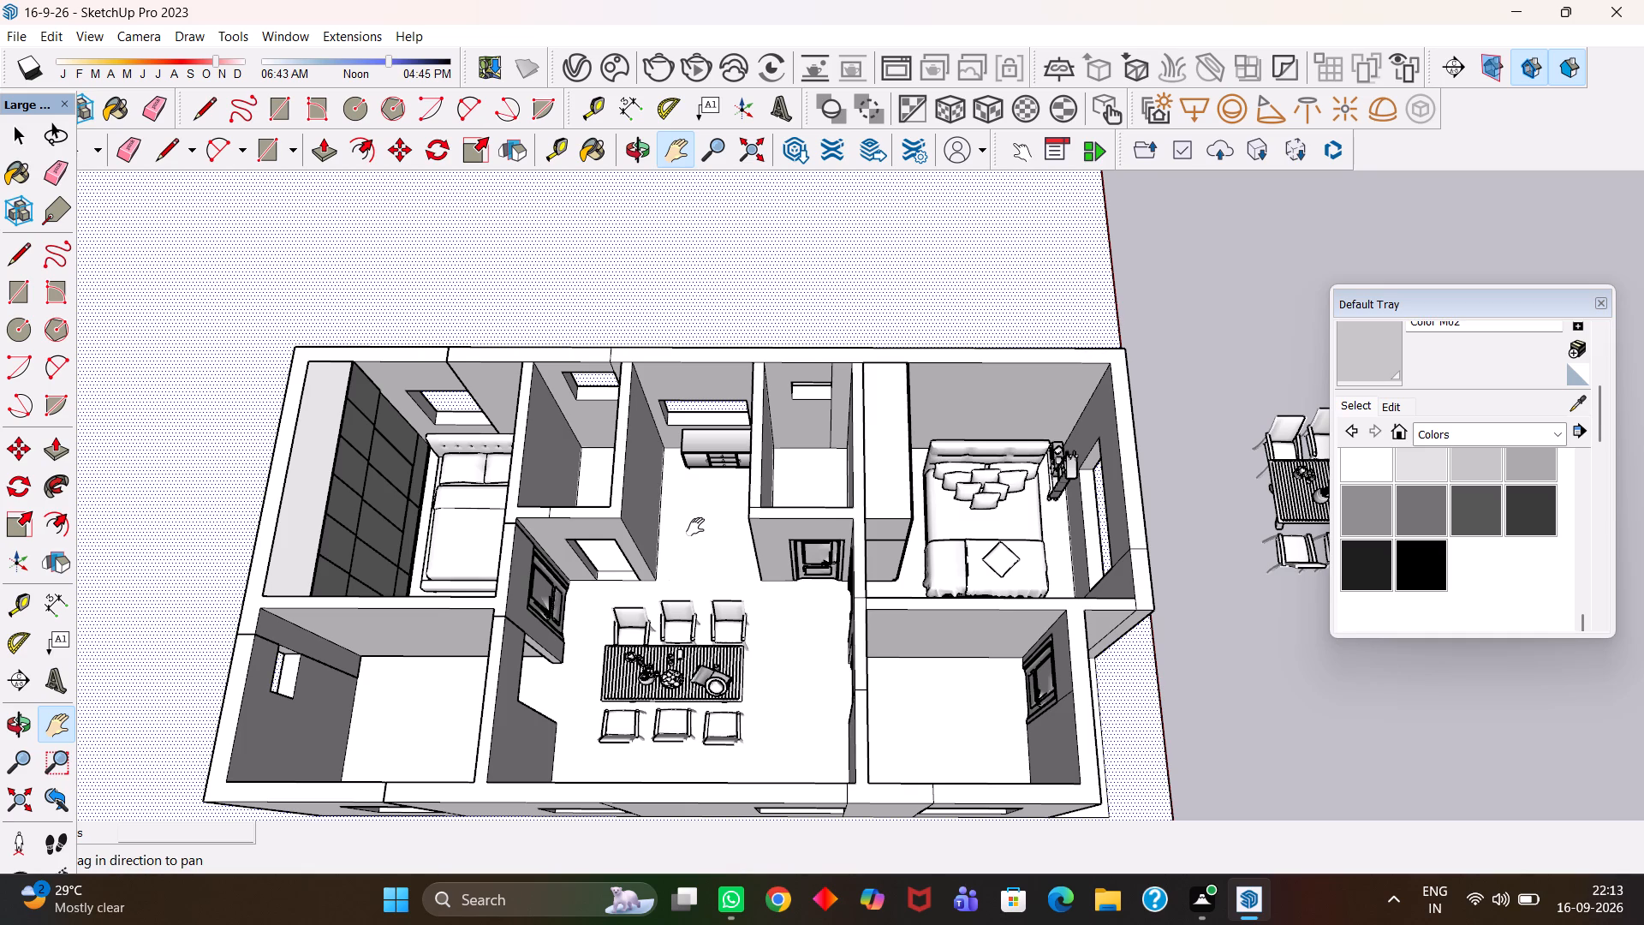
{"action": "scroll", "coordinate": [700, 528], "scroll_direction": "down", "scroll_amount": 2}
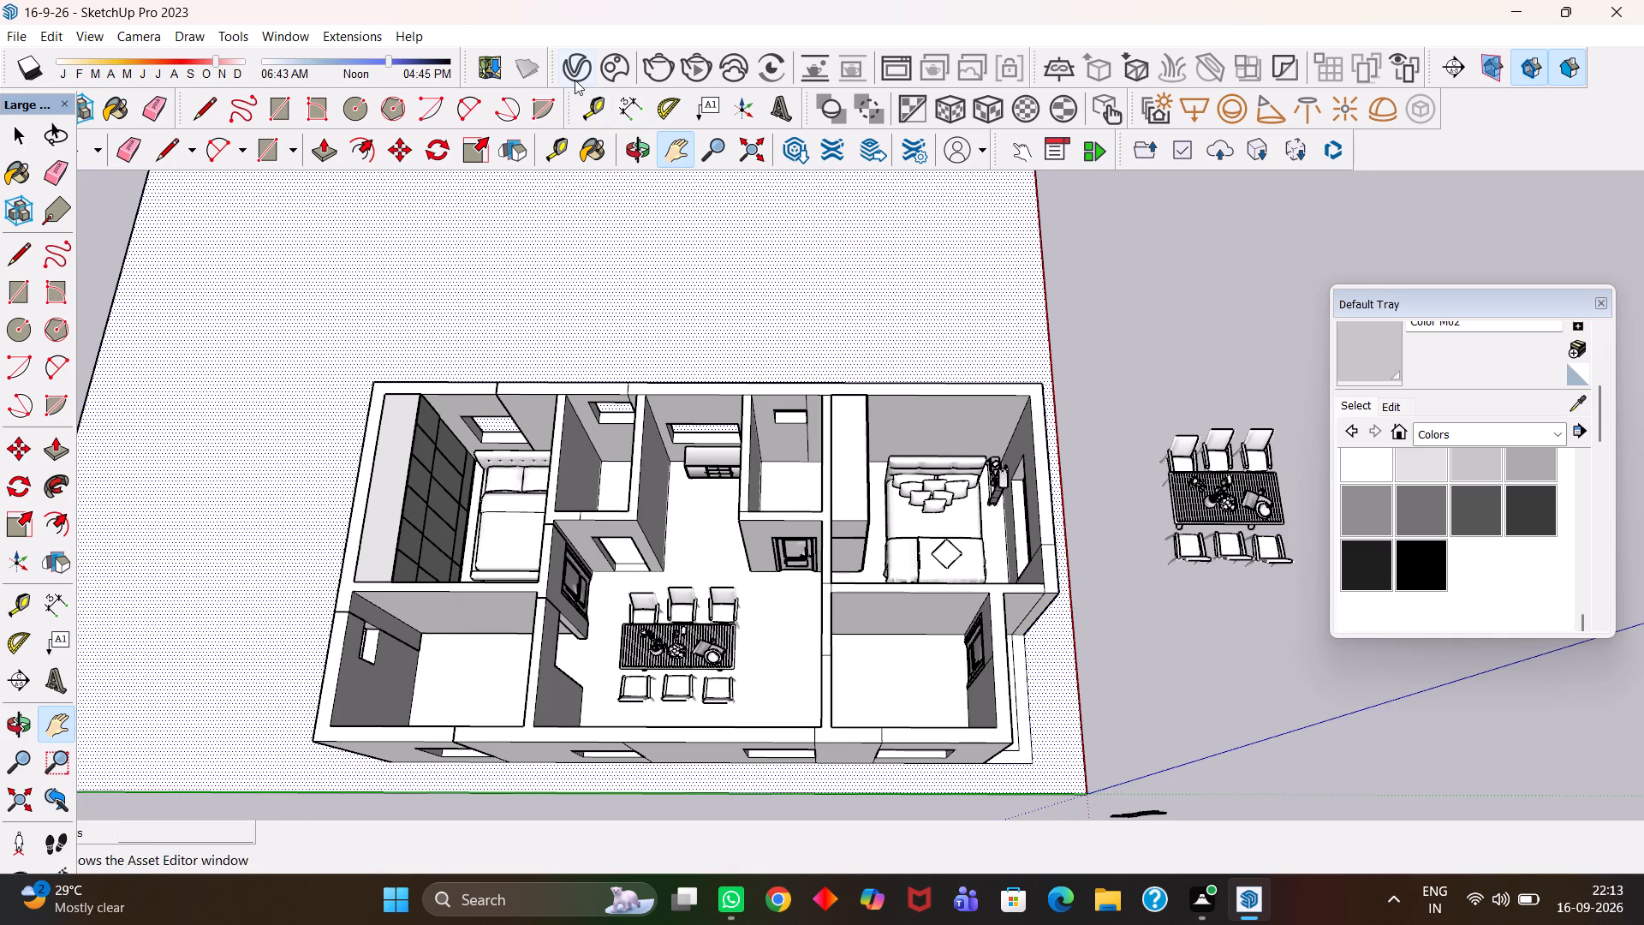
Browse the Furniture category of 3D models in Chaos Cosmos for further pieces to furnish the house's rooms.
{"action": "left_click", "coordinate": [617, 69]}
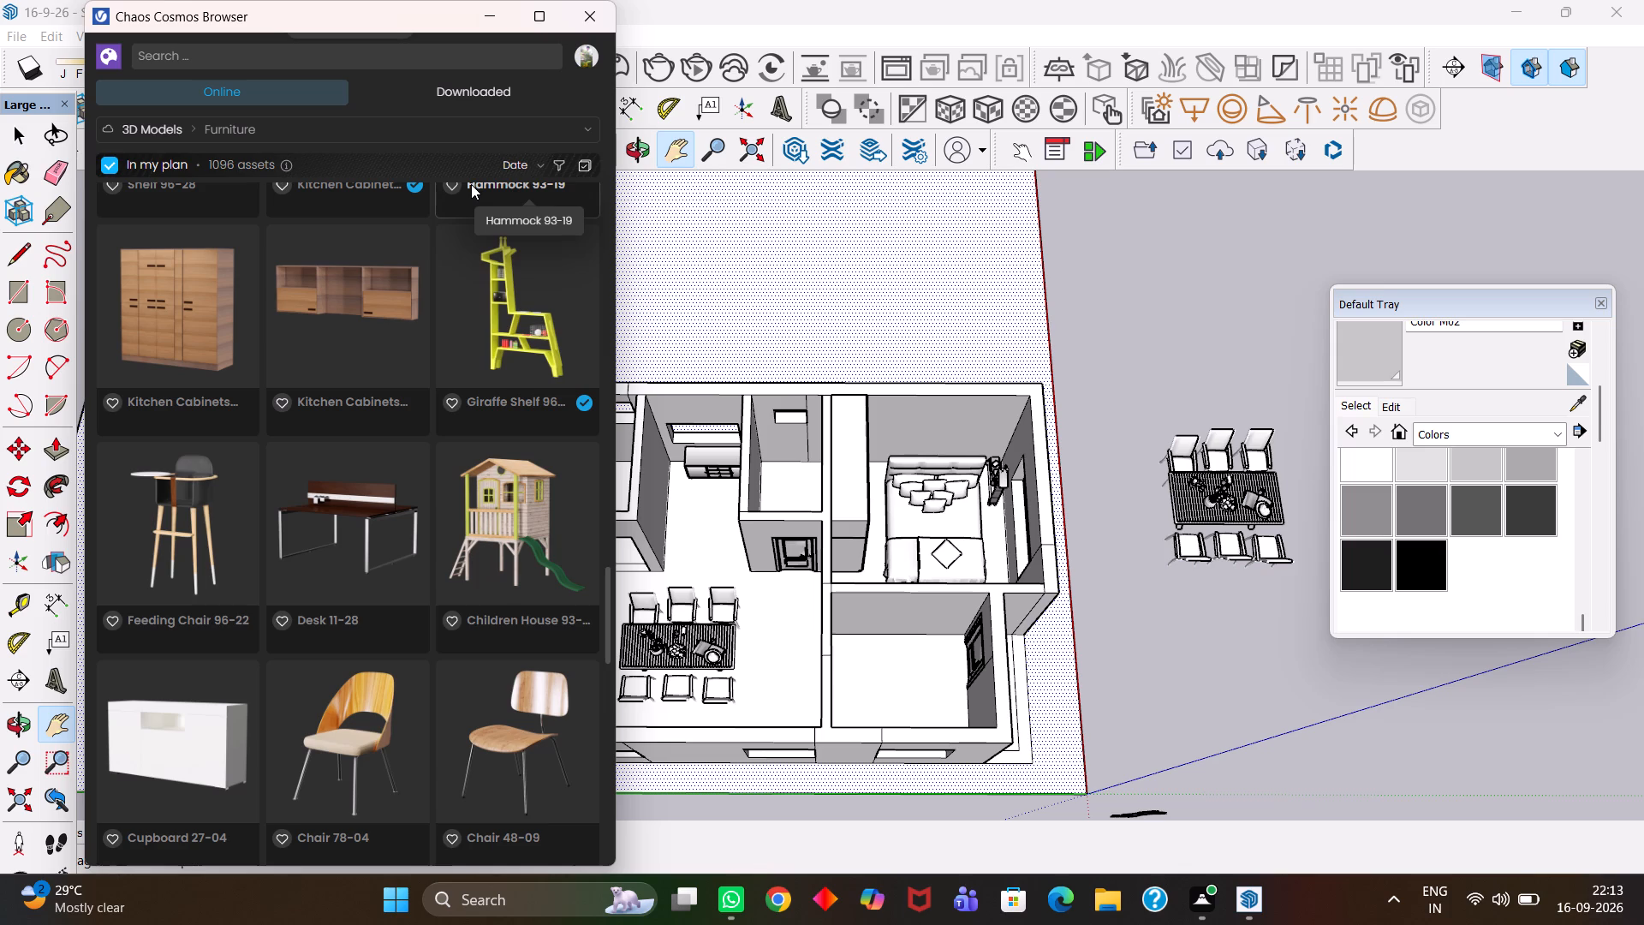
{"action": "scroll", "coordinate": [471, 184], "scroll_direction": "down", "scroll_amount": 1}
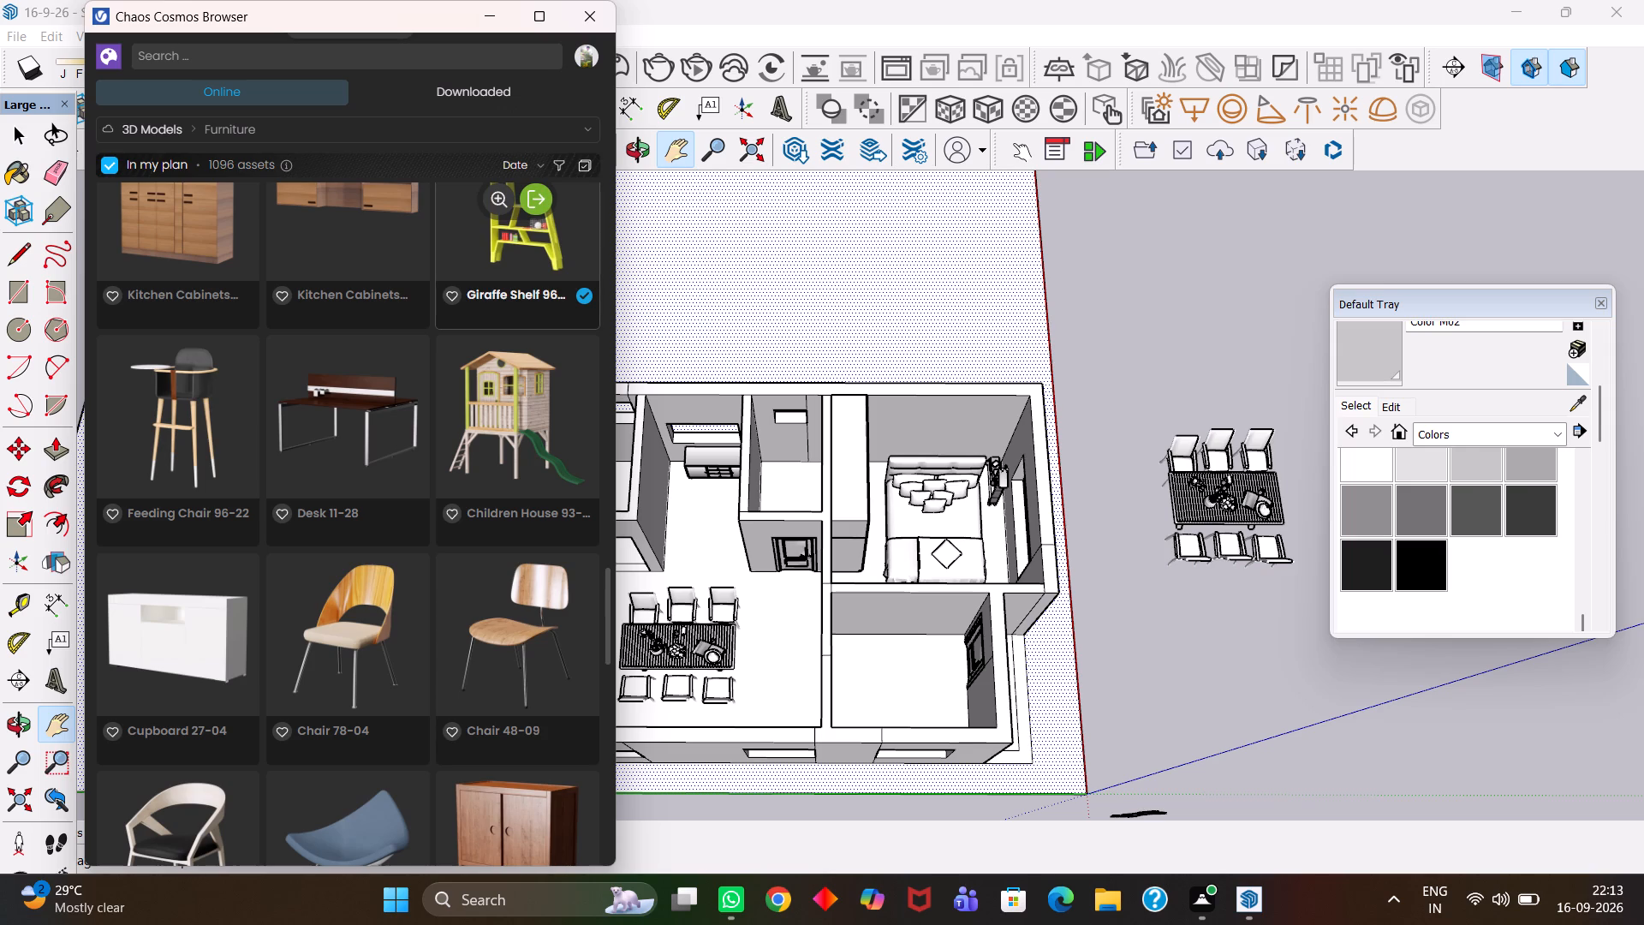
{"action": "scroll", "coordinate": [471, 184], "scroll_direction": "down", "scroll_amount": 4}
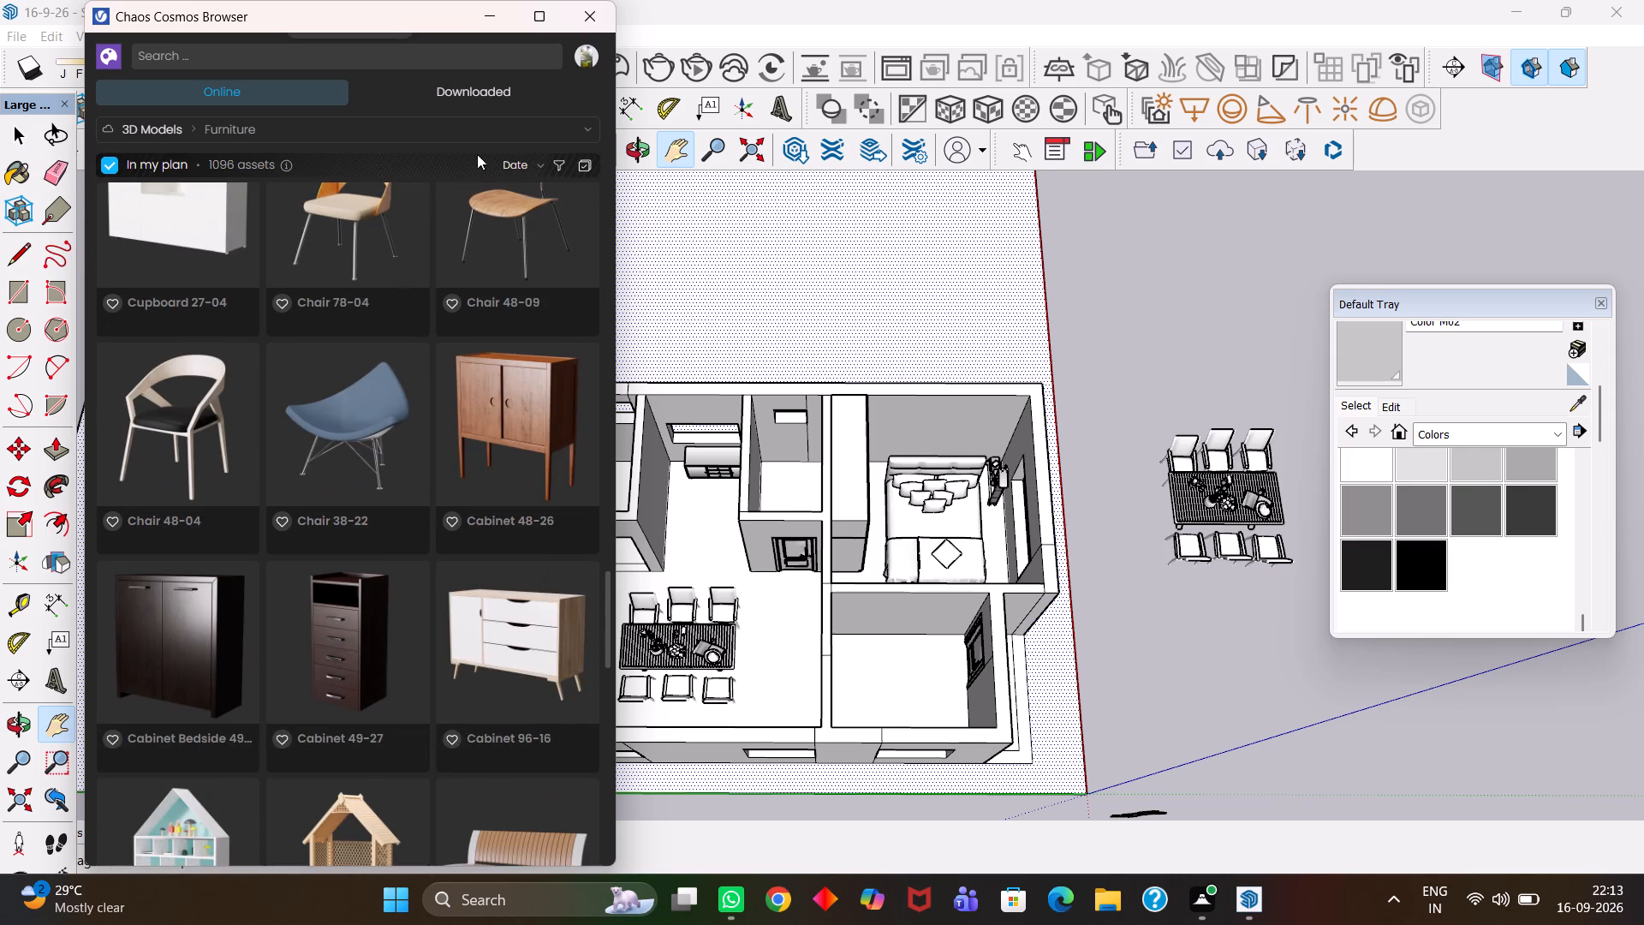
{"action": "scroll", "coordinate": [231, 504], "scroll_direction": "down", "scroll_amount": 1}
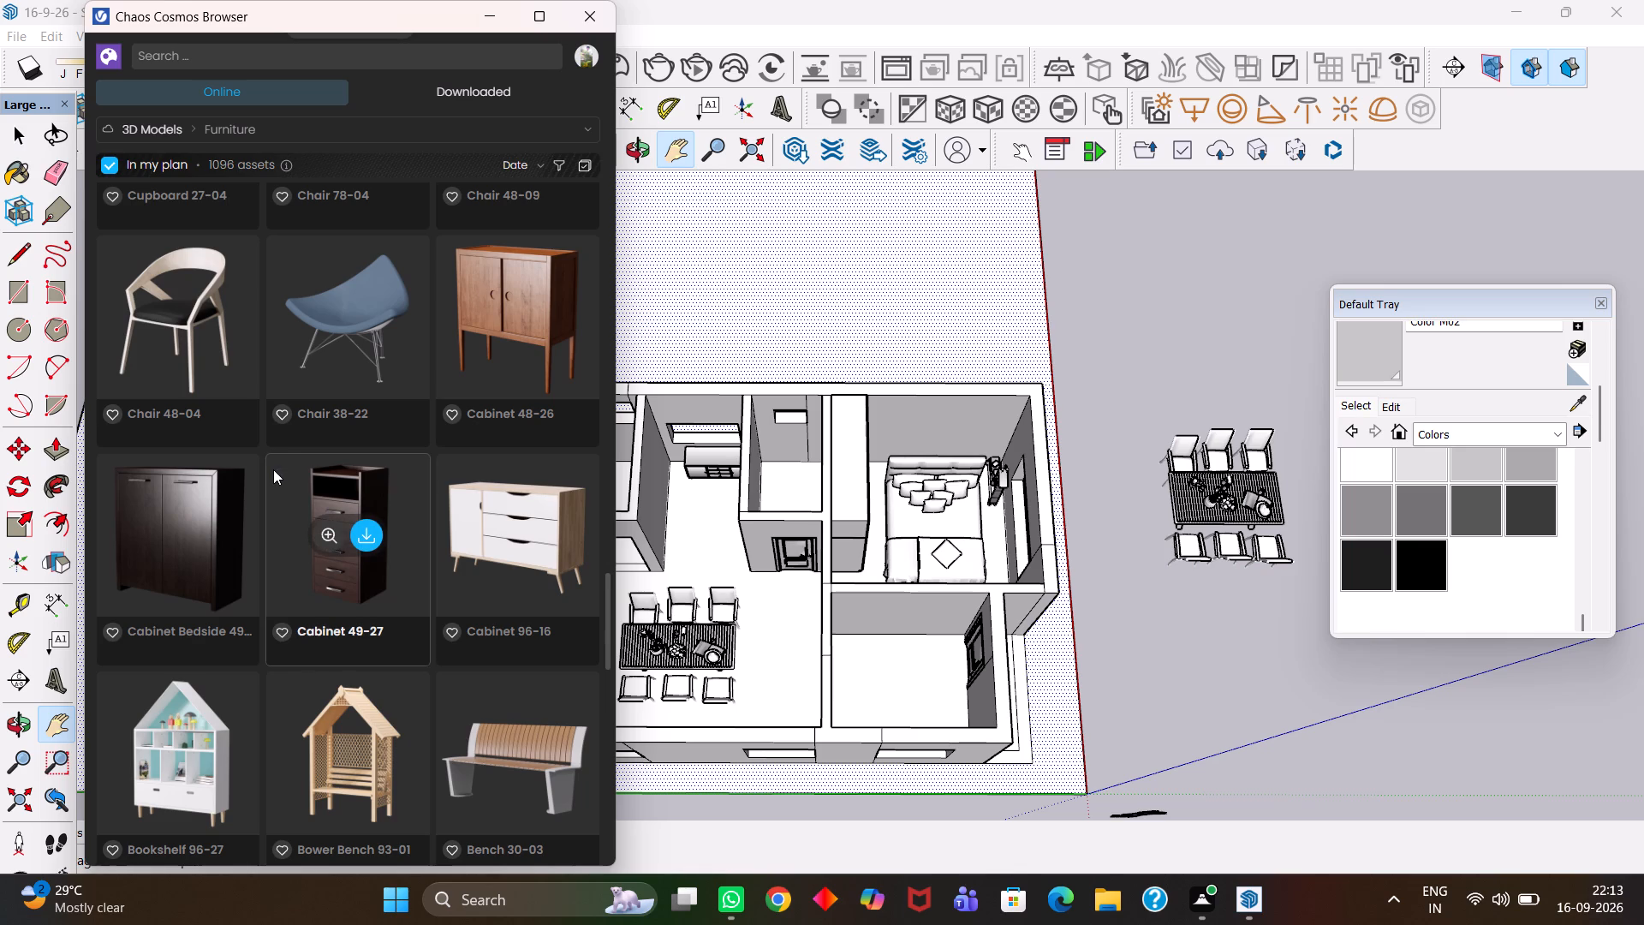
{"action": "scroll", "coordinate": [321, 510], "scroll_direction": "down", "scroll_amount": 2}
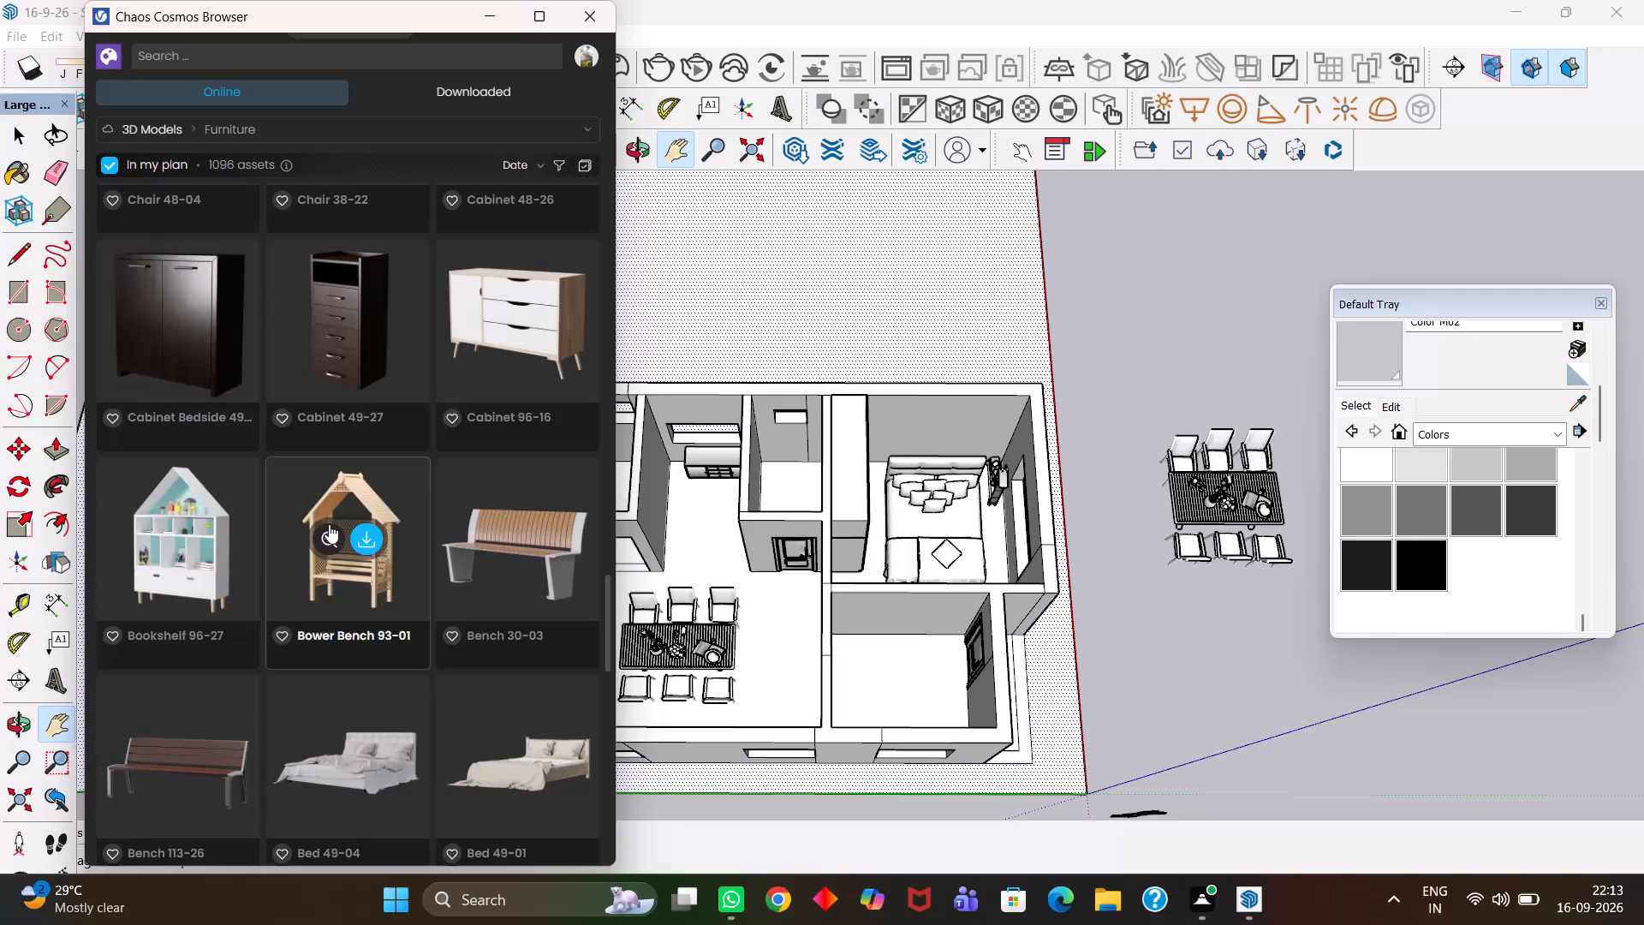
{"action": "scroll", "coordinate": [329, 523], "scroll_direction": "down", "scroll_amount": 1}
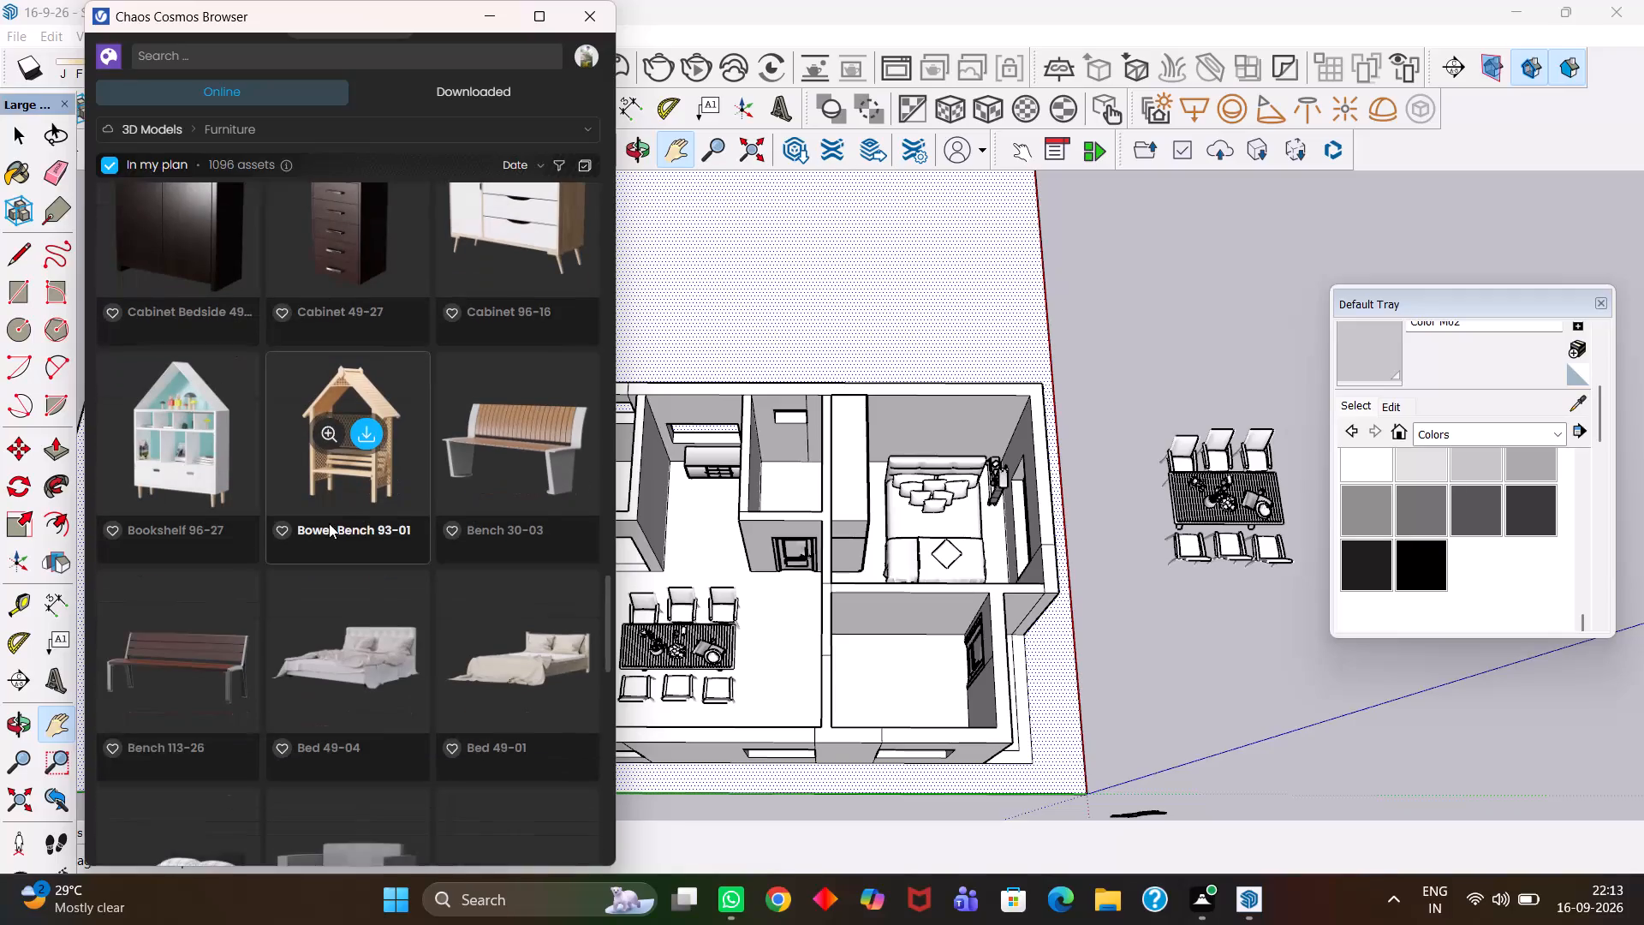
{"action": "scroll", "coordinate": [329, 523], "scroll_direction": "down", "scroll_amount": 1}
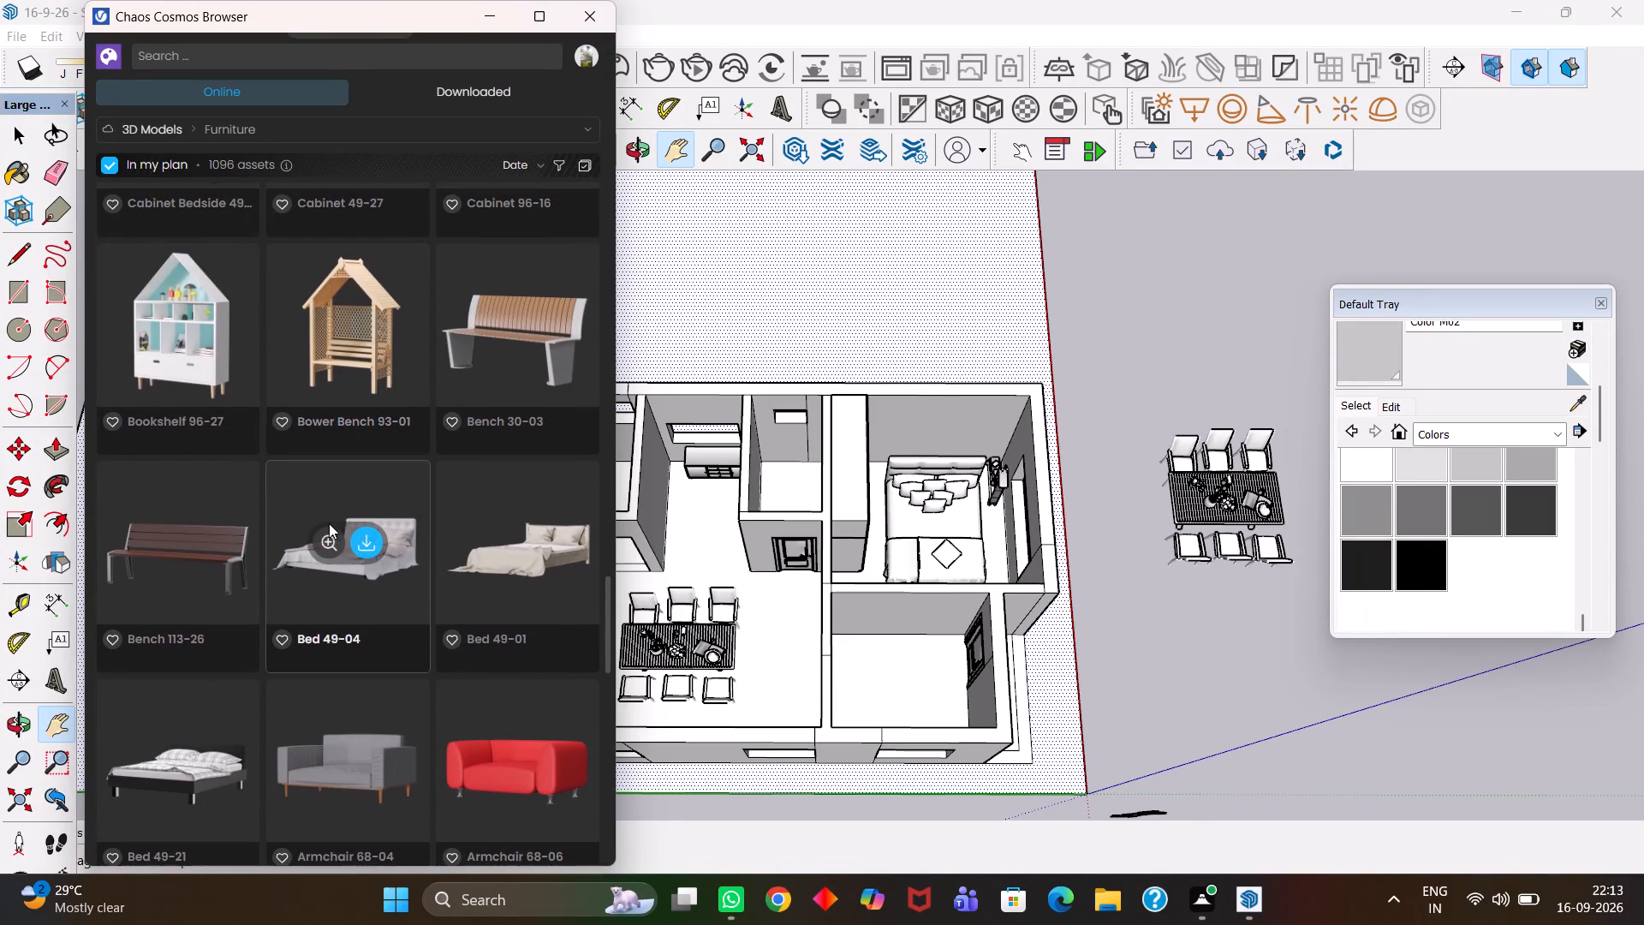
{"action": "scroll", "coordinate": [329, 523], "scroll_direction": "down", "scroll_amount": 1}
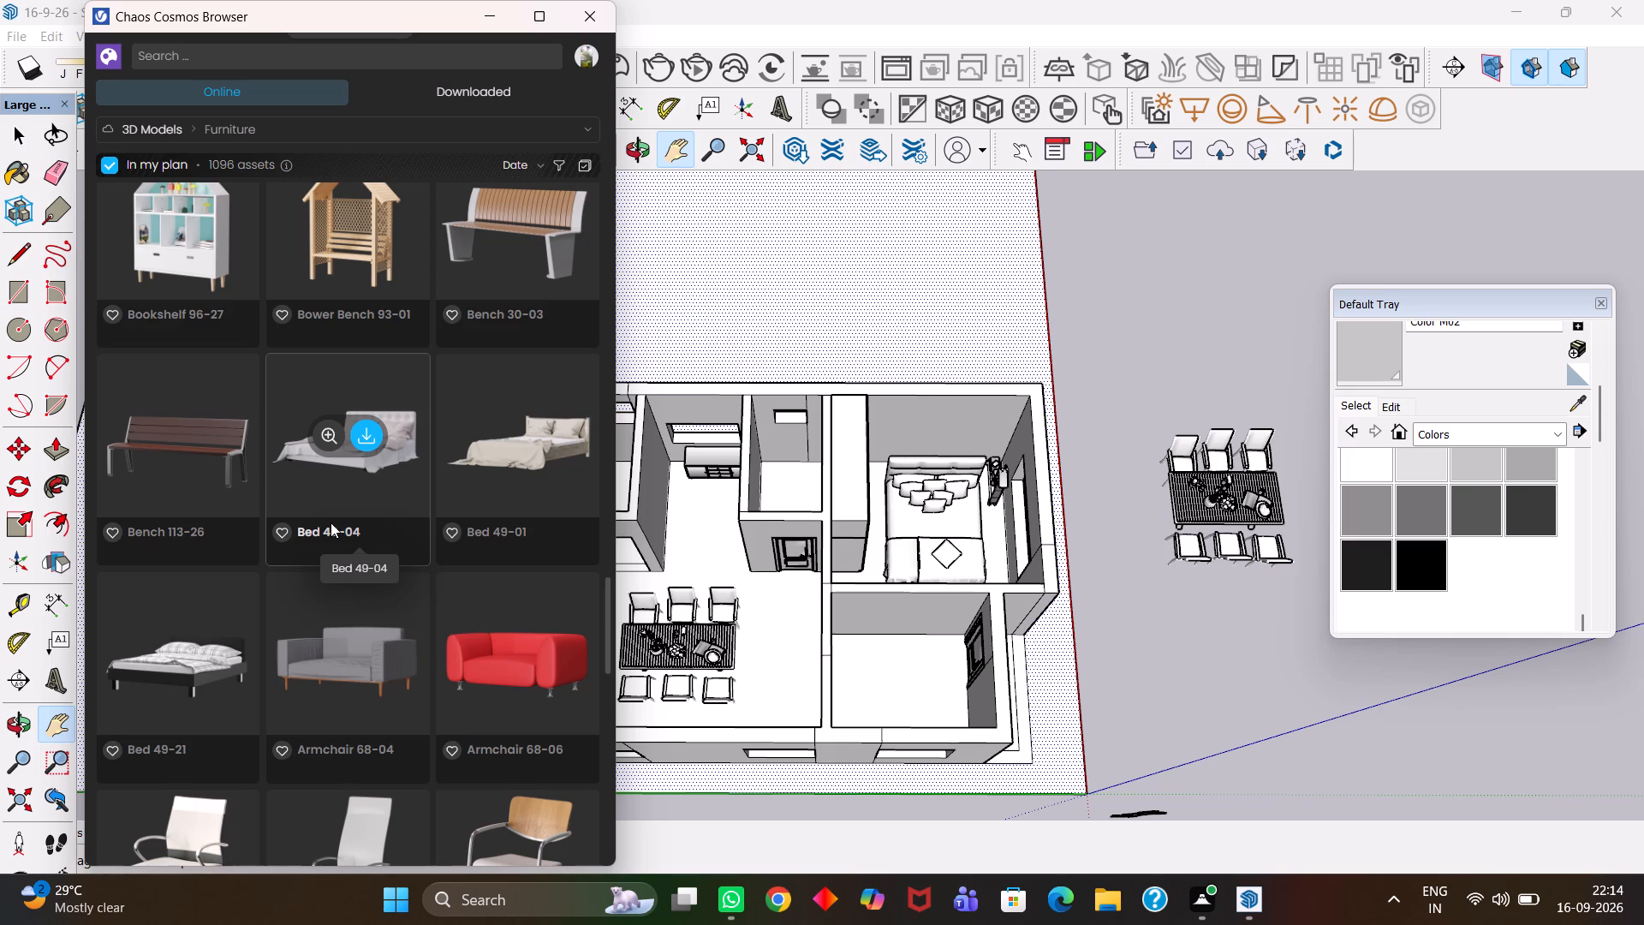
{"action": "scroll", "coordinate": [331, 532], "scroll_direction": "down", "scroll_amount": 2}
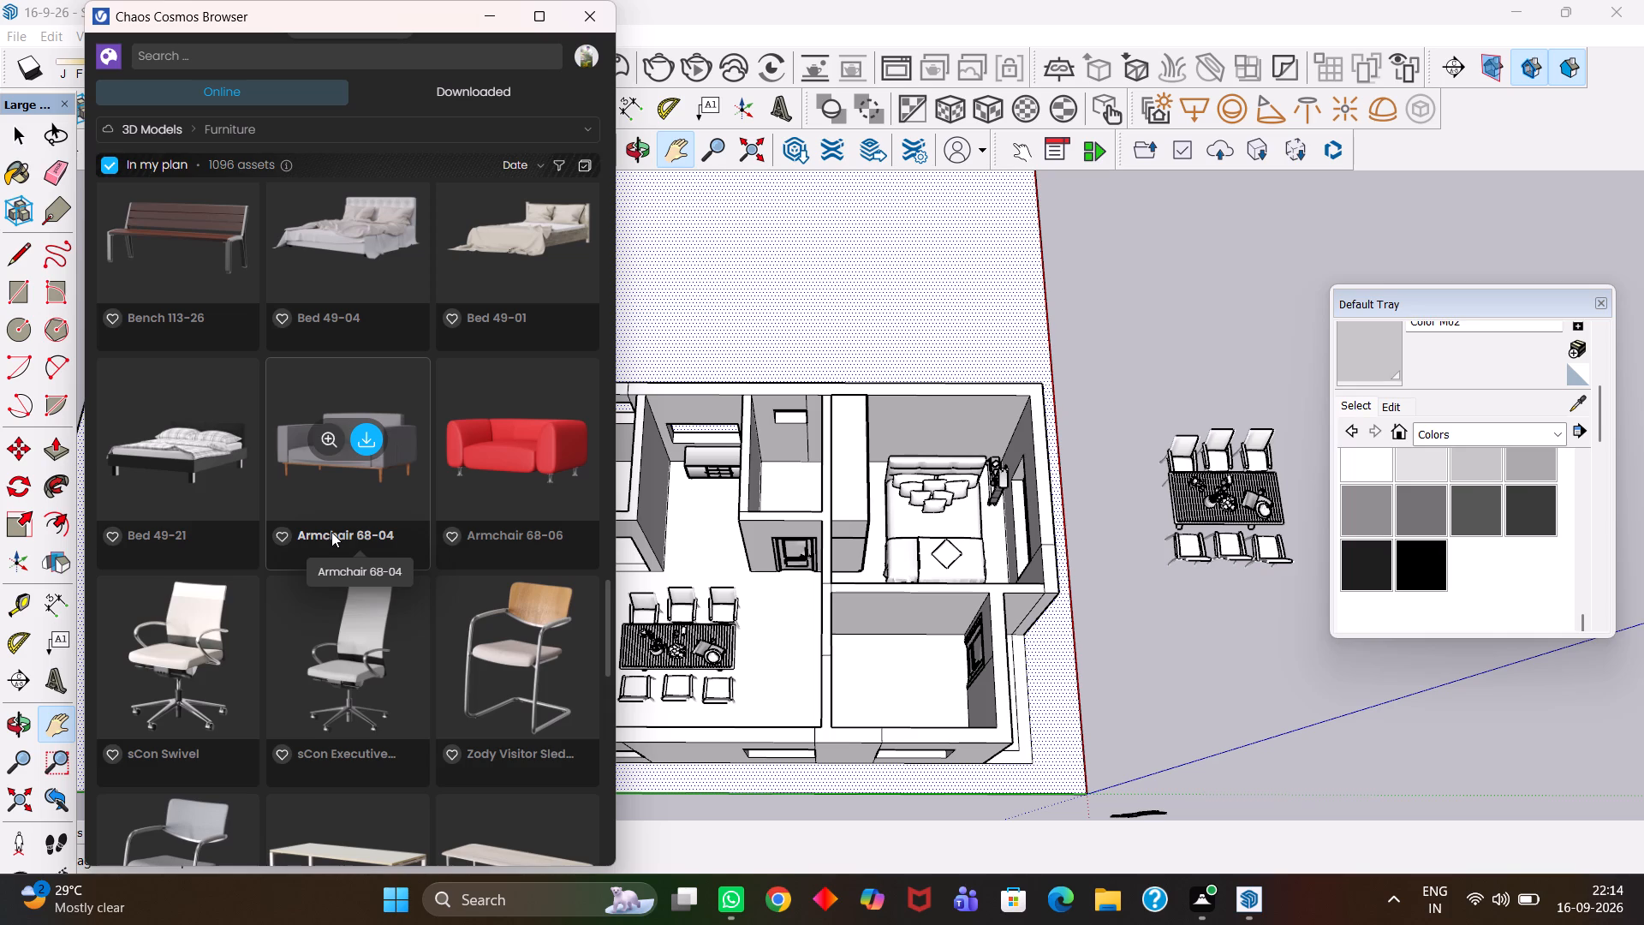
{"action": "scroll", "coordinate": [331, 532], "scroll_direction": "down", "scroll_amount": 1}
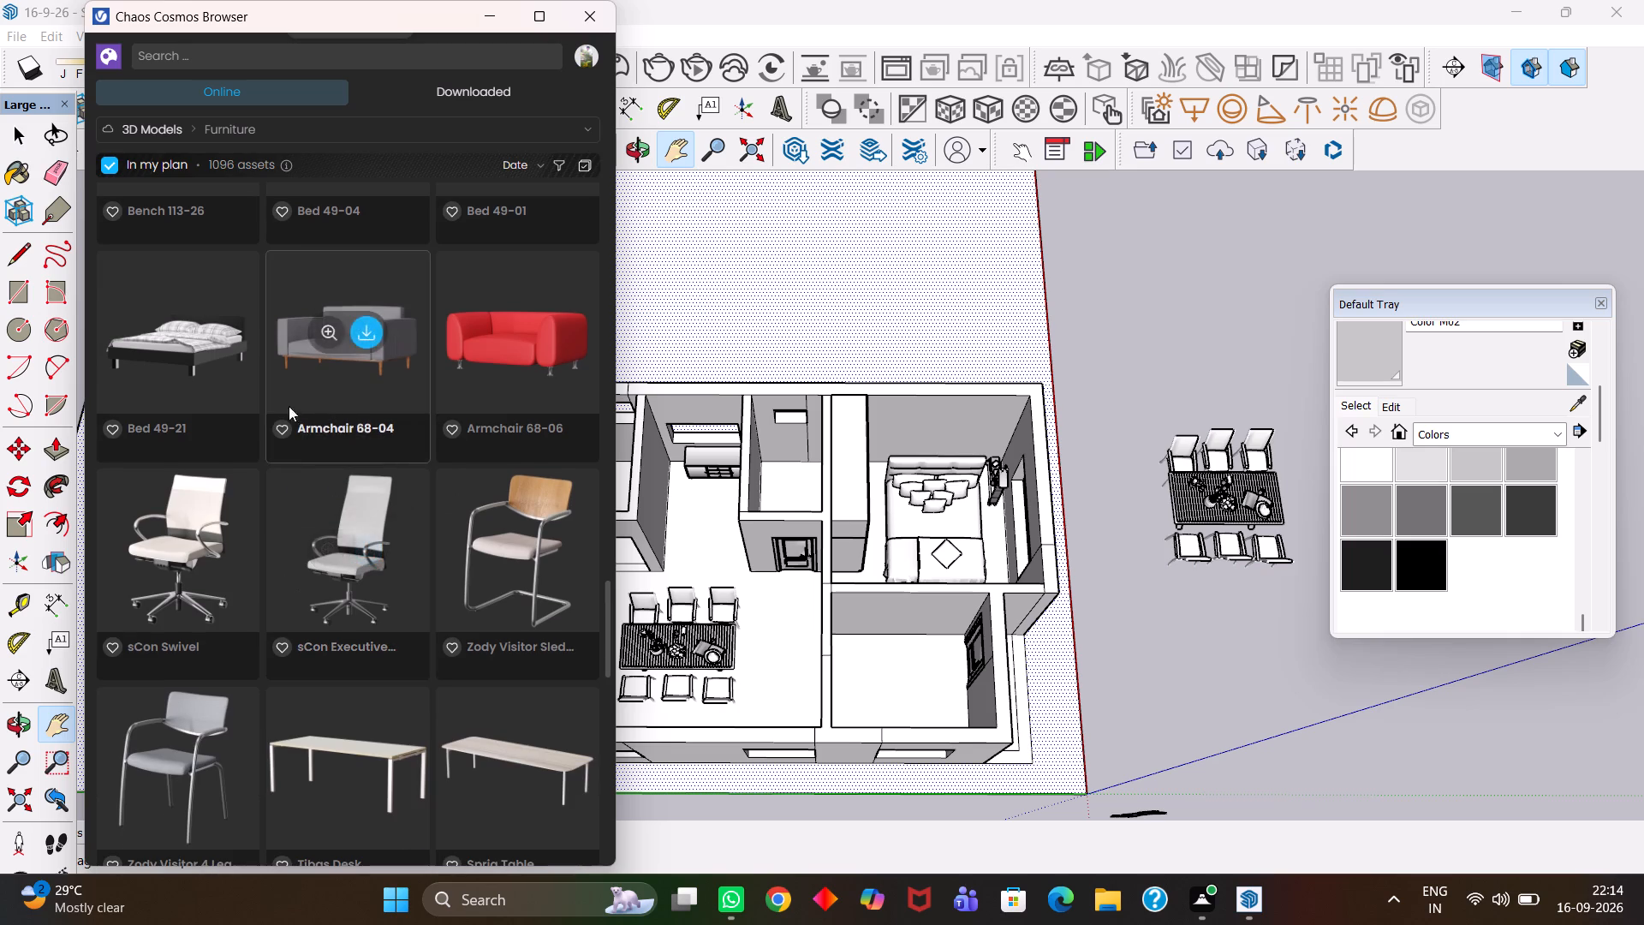
{"action": "scroll", "coordinate": [437, 343], "scroll_direction": "down", "scroll_amount": 1}
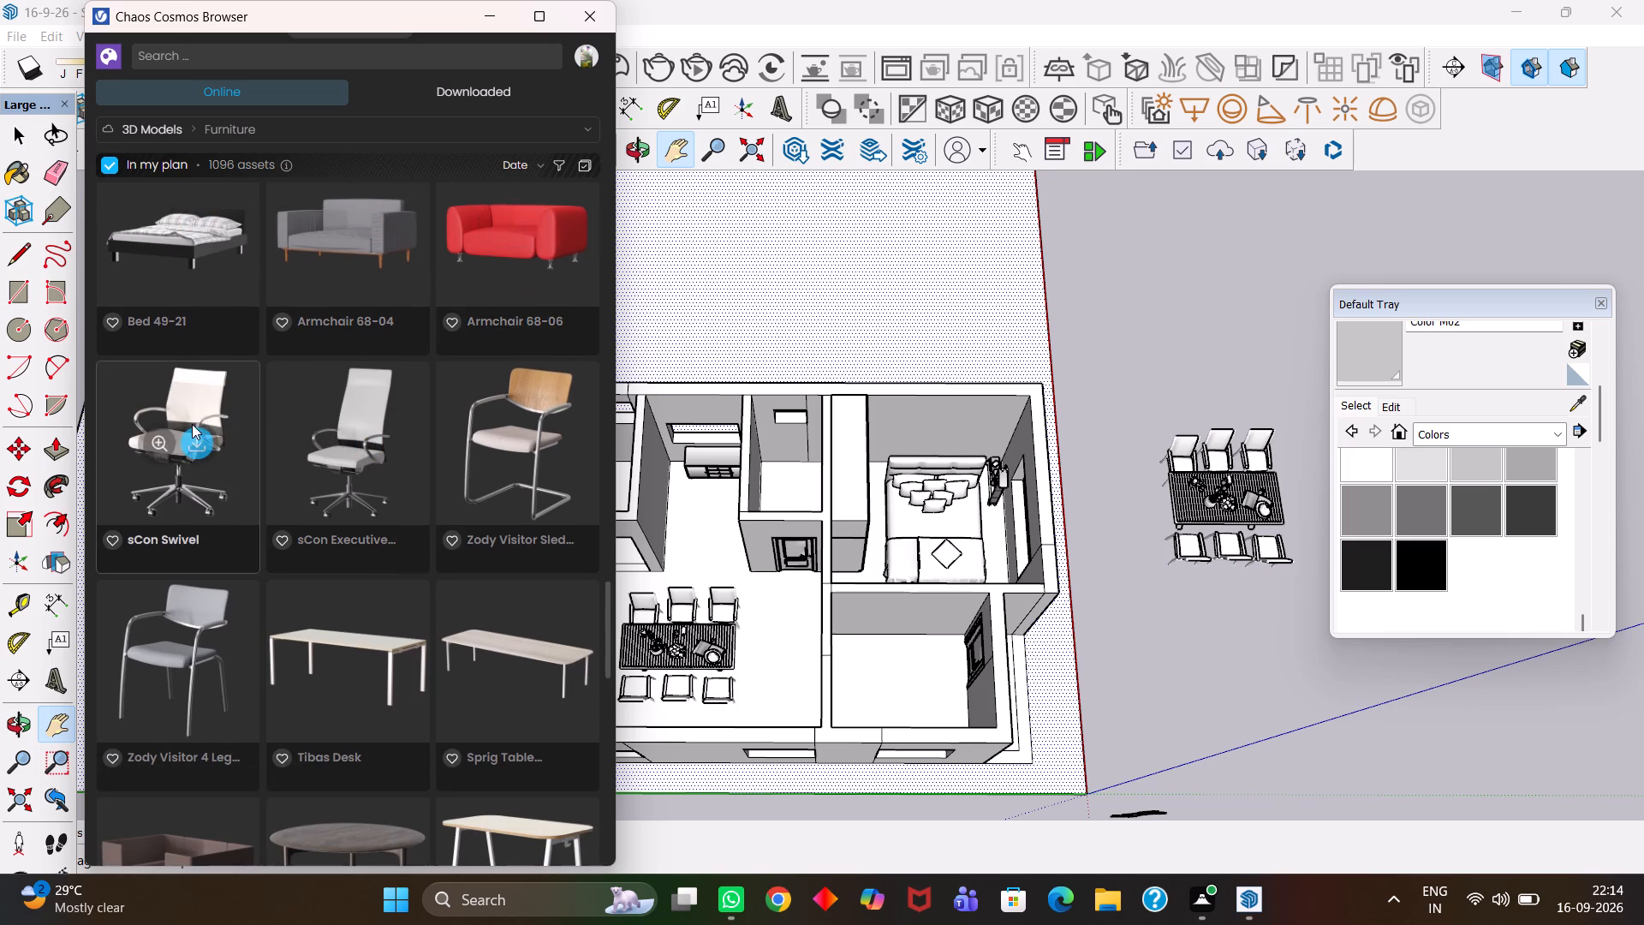
{"action": "scroll", "coordinate": [500, 408], "scroll_direction": "down", "scroll_amount": 1}
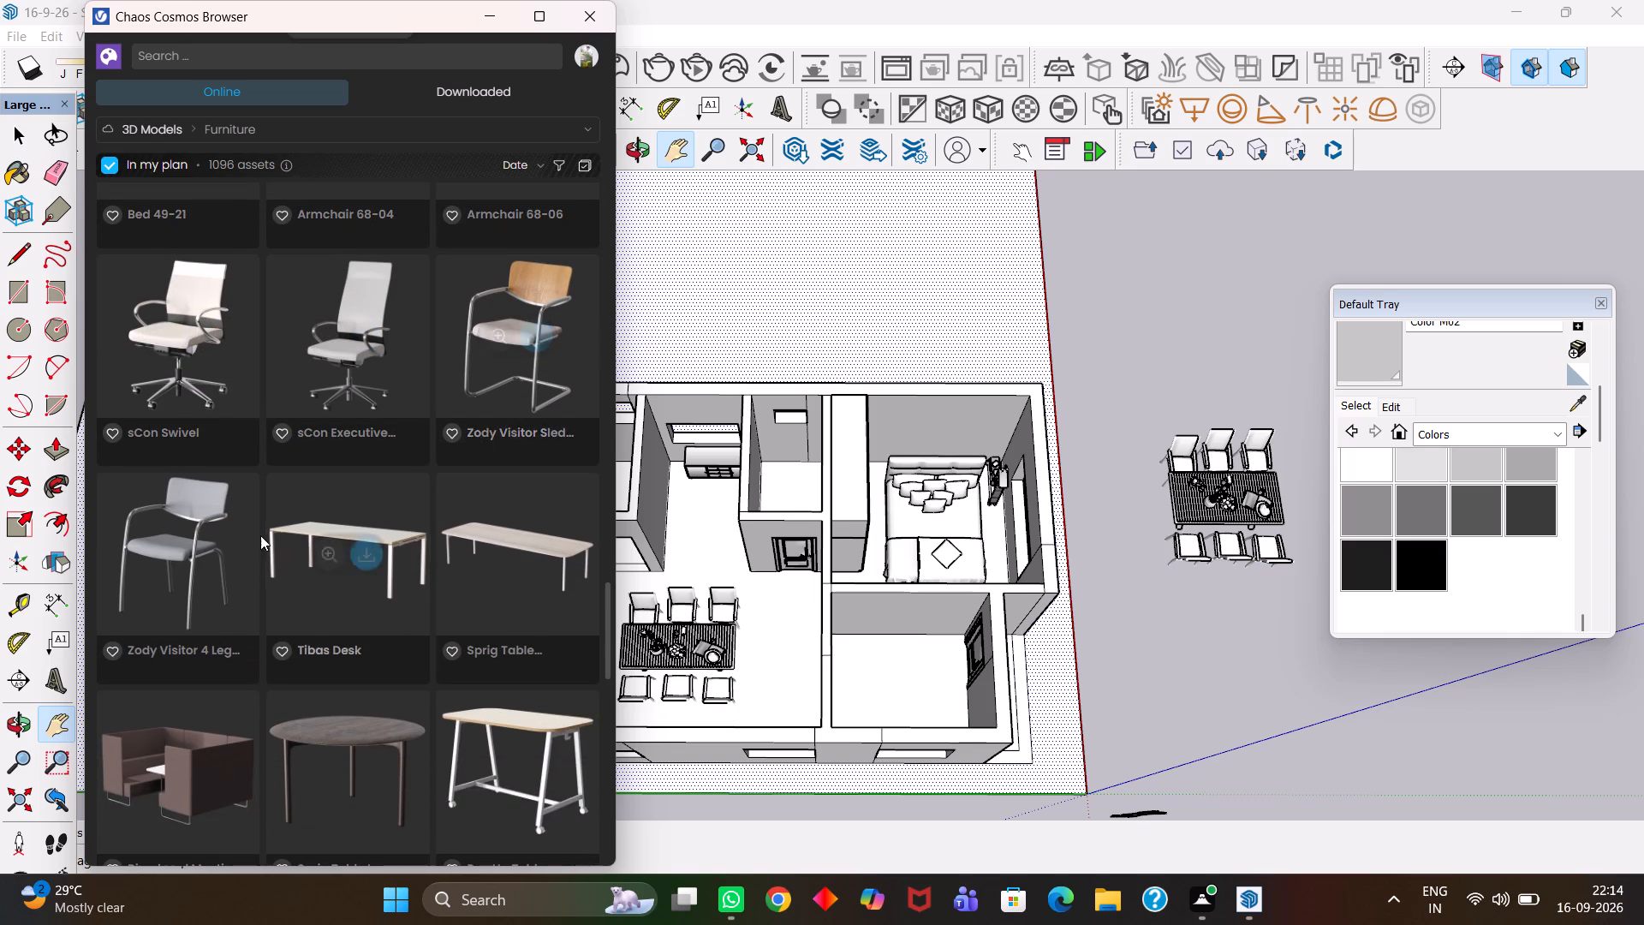
{"action": "scroll", "coordinate": [215, 508], "scroll_direction": "down", "scroll_amount": 3}
{"action": "scroll", "coordinate": [355, 460], "scroll_direction": "down", "scroll_amount": 2}
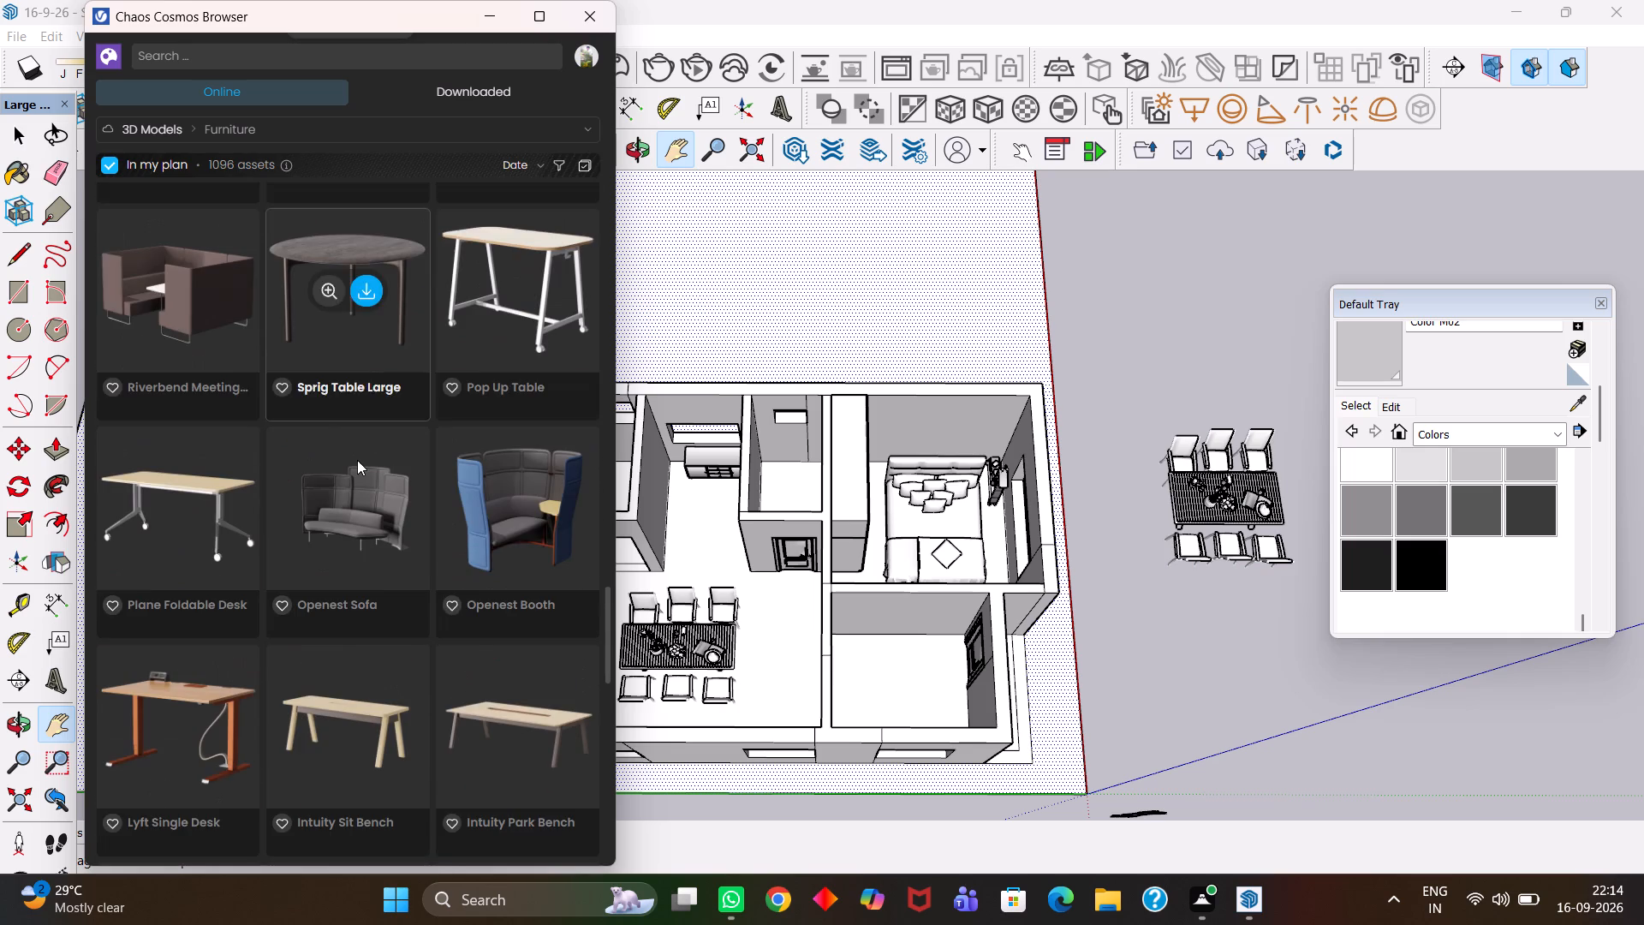
{"action": "scroll", "coordinate": [348, 445], "scroll_direction": "down", "scroll_amount": 2}
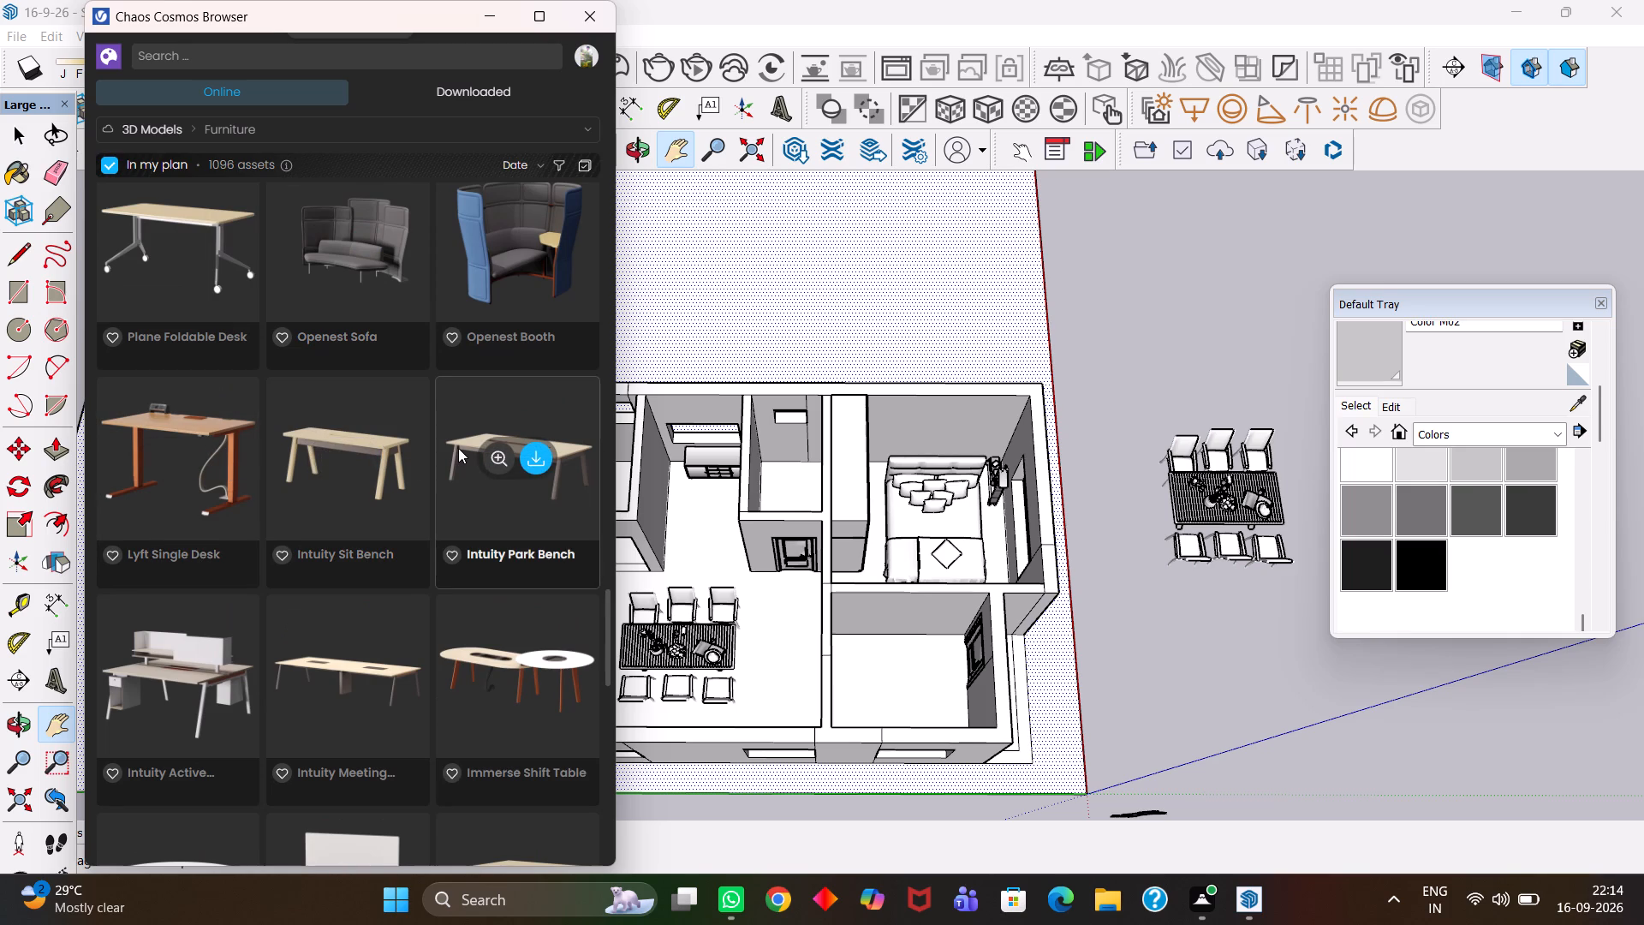
{"action": "scroll", "coordinate": [457, 452], "scroll_direction": "down", "scroll_amount": 3}
{"action": "scroll", "coordinate": [378, 583], "scroll_direction": "down", "scroll_amount": 1}
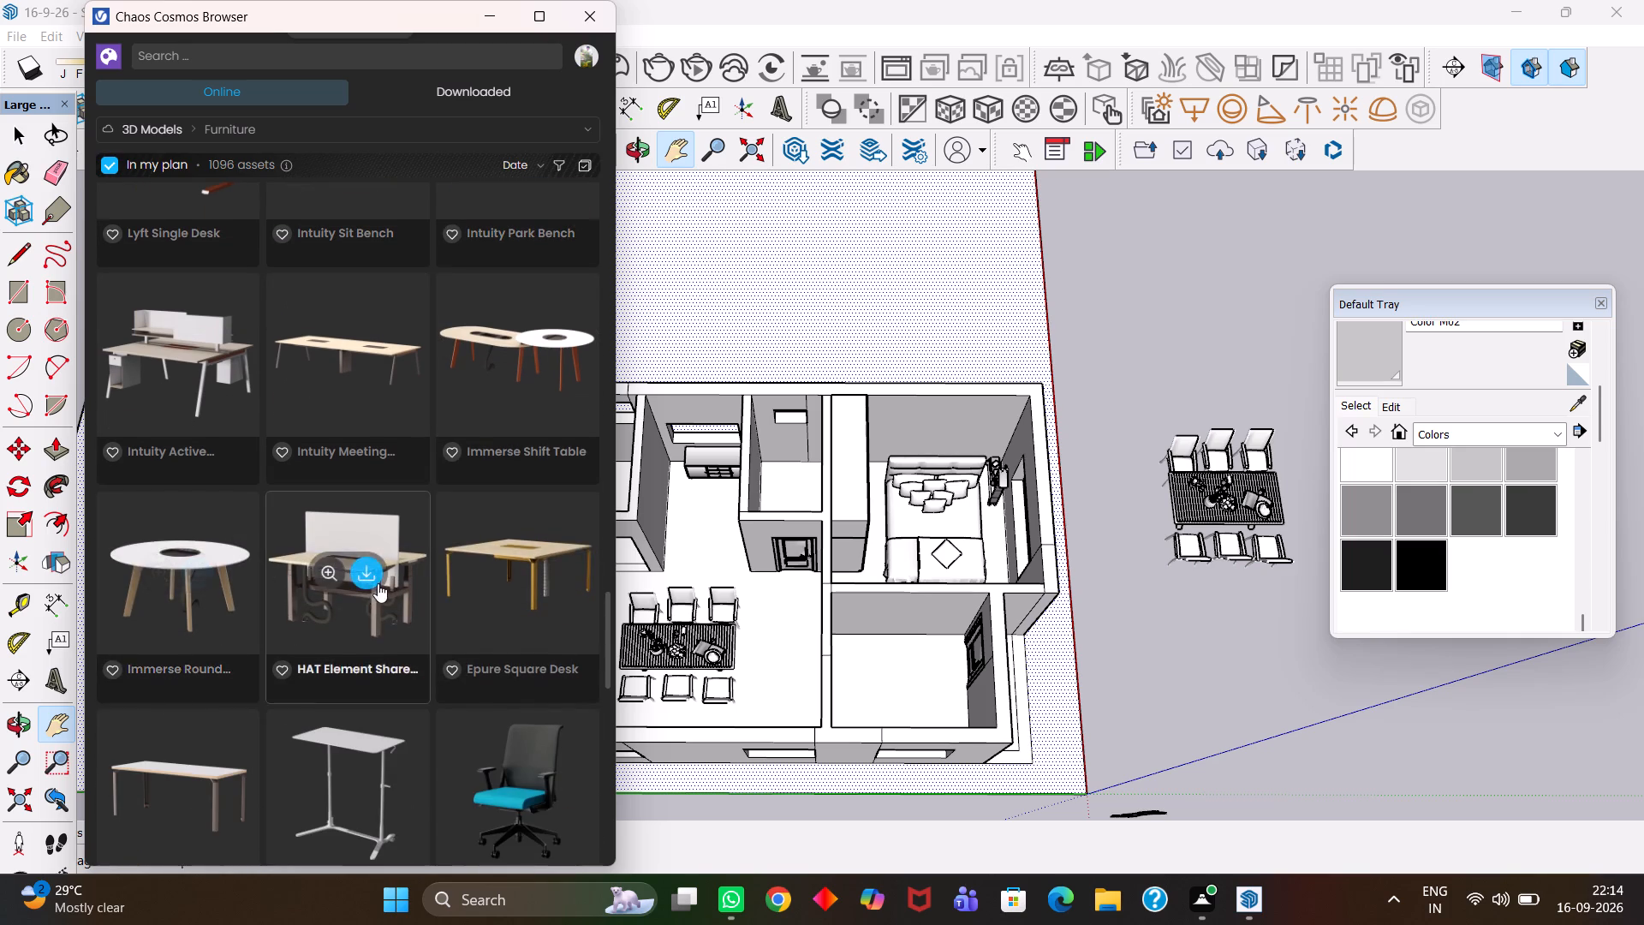
{"action": "scroll", "coordinate": [378, 583], "scroll_direction": "down", "scroll_amount": 1}
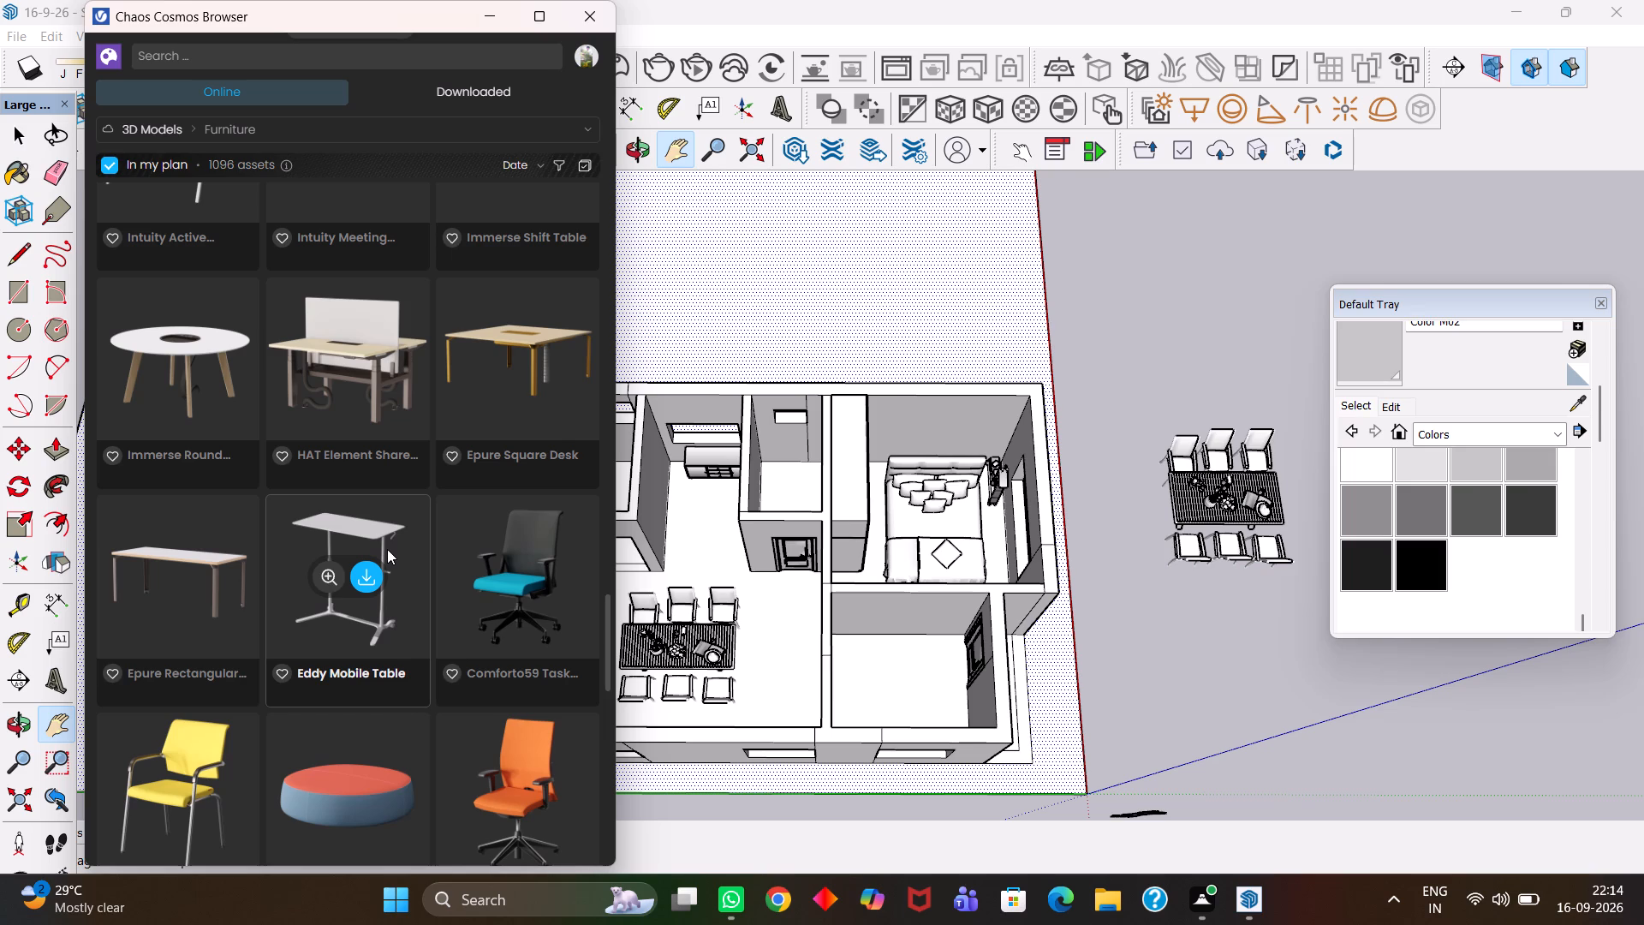
{"action": "scroll", "coordinate": [387, 547], "scroll_direction": "down", "scroll_amount": 9}
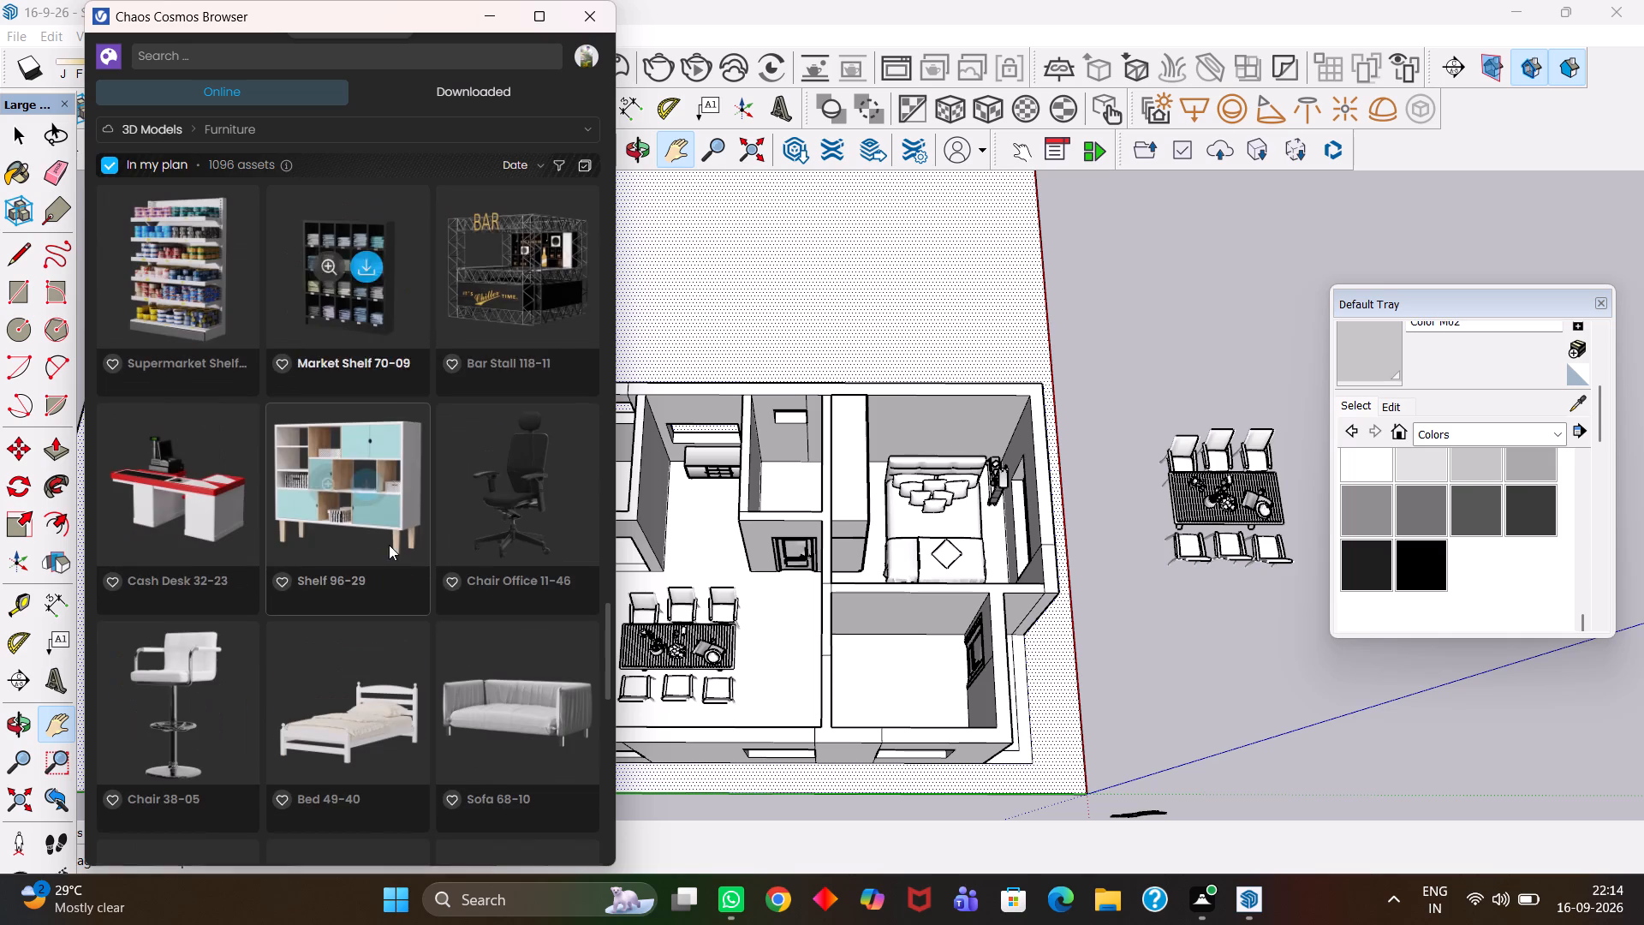
{"action": "scroll", "coordinate": [389, 540], "scroll_direction": "down", "scroll_amount": 4}
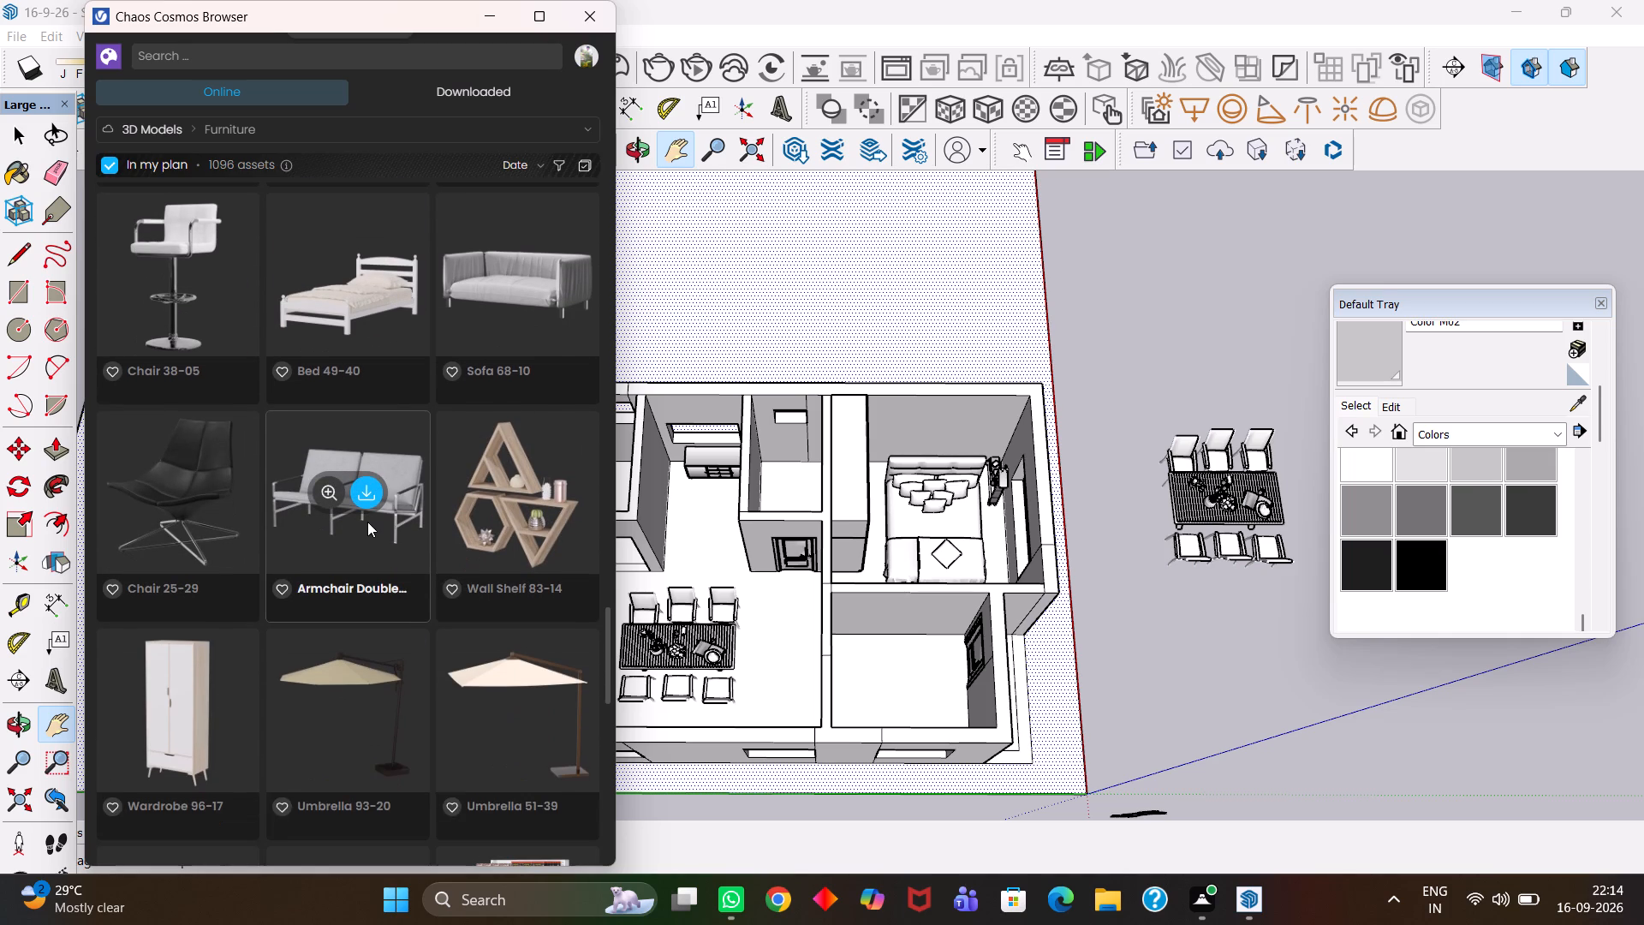
{"action": "scroll", "coordinate": [367, 522], "scroll_direction": "down", "scroll_amount": 4}
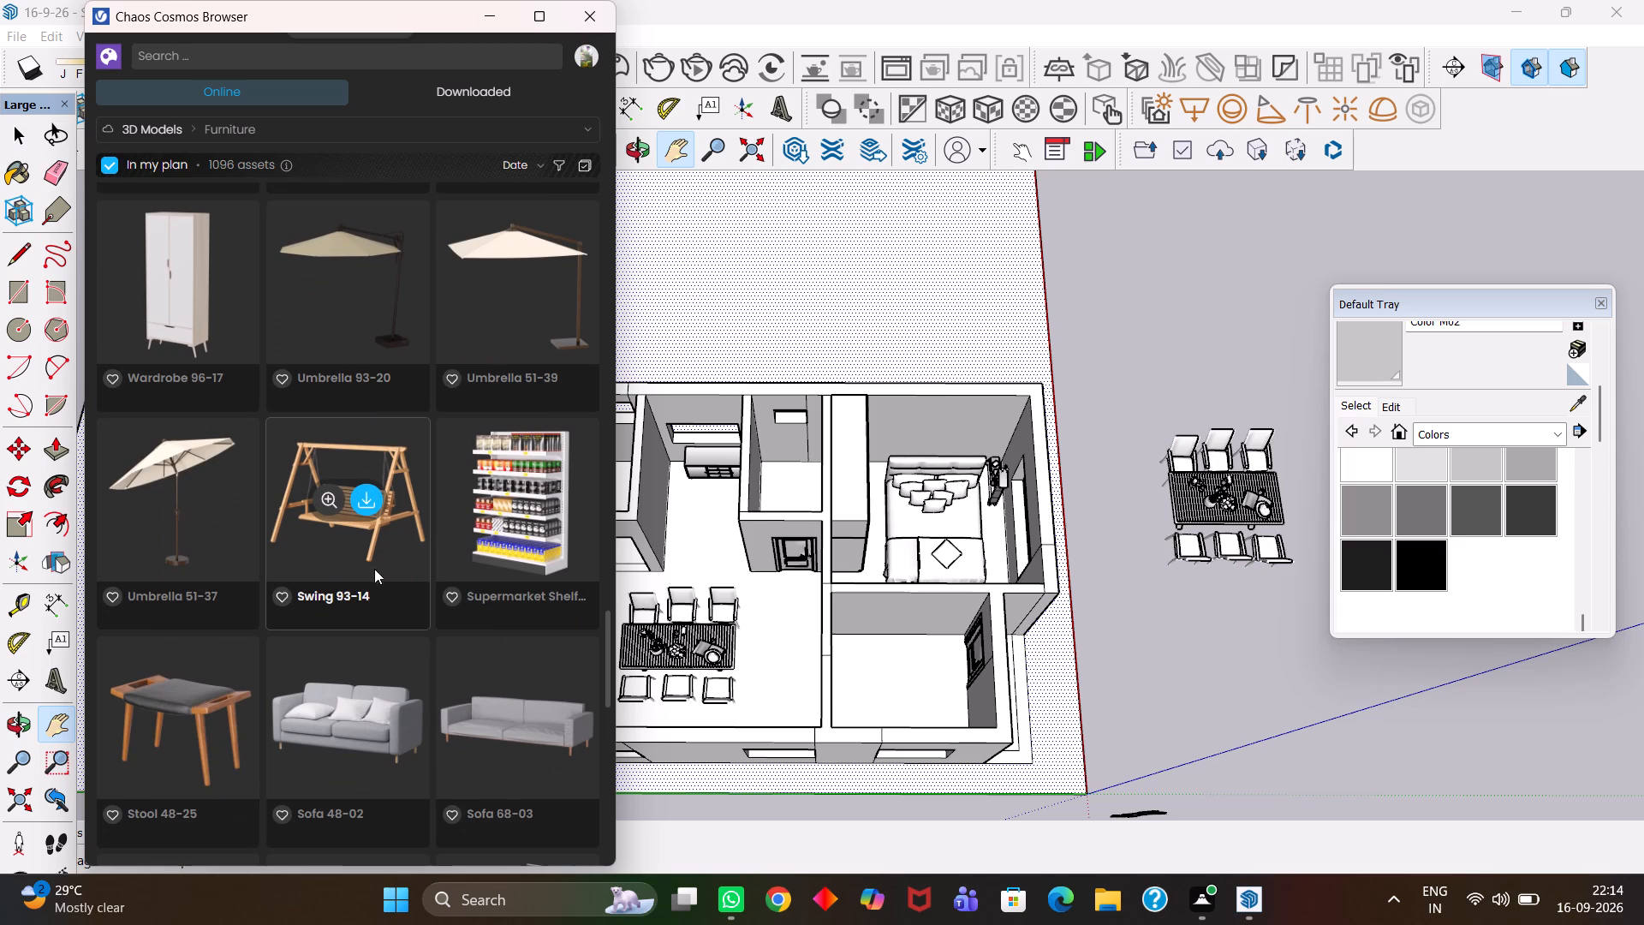
{"action": "scroll", "coordinate": [358, 565], "scroll_direction": "down", "scroll_amount": 6}
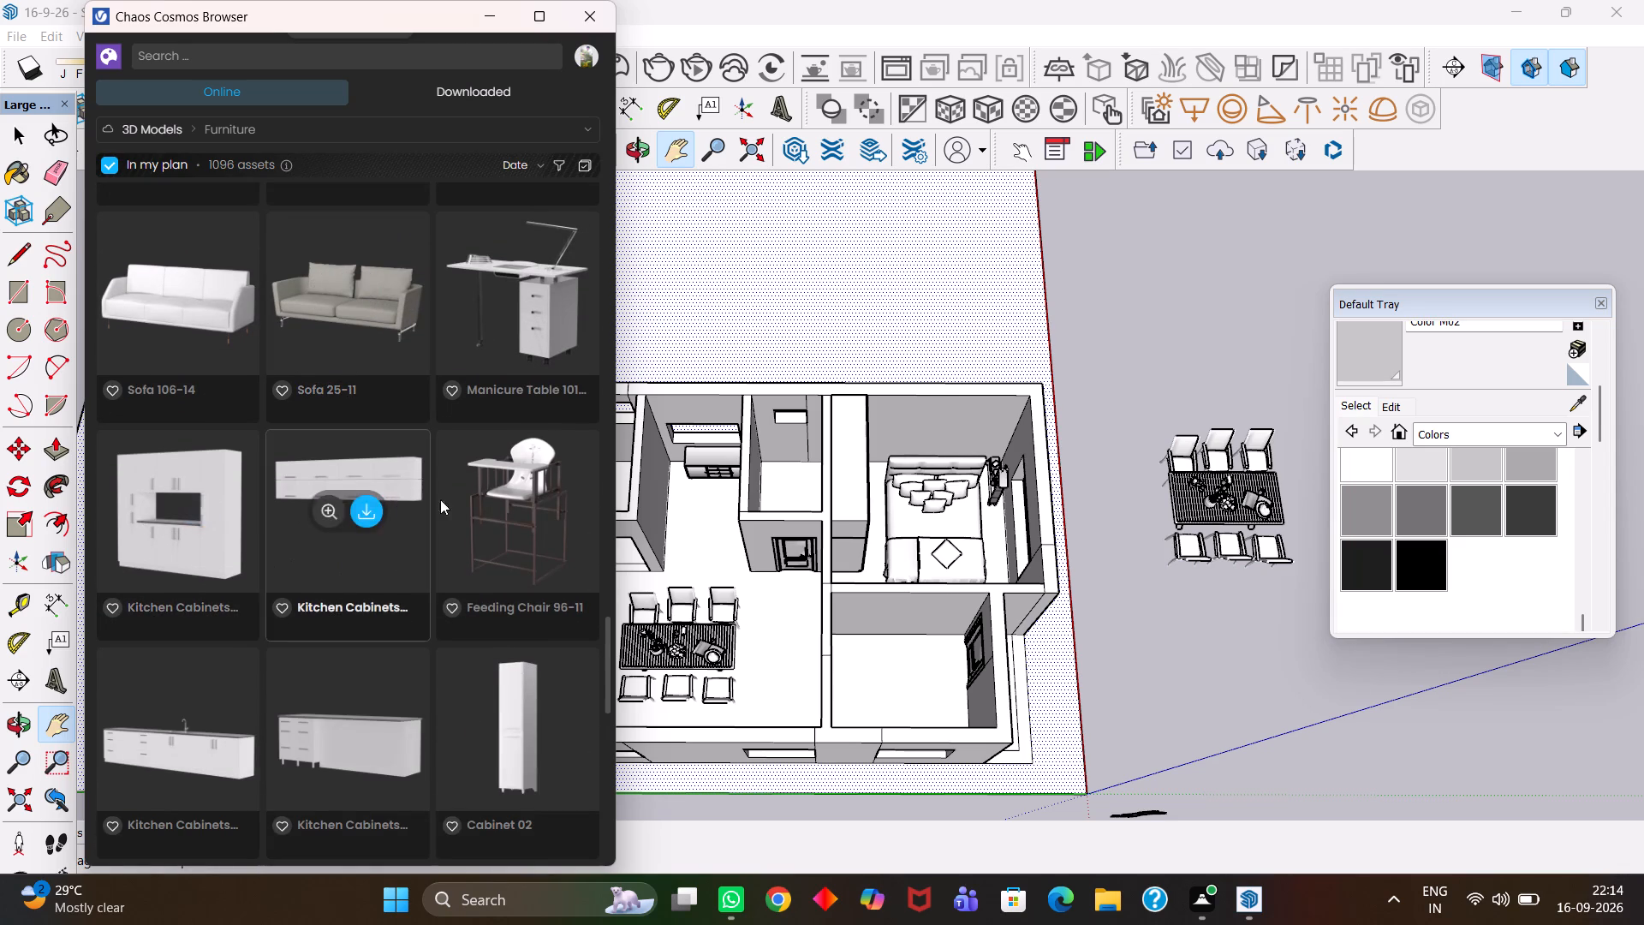
{"action": "scroll", "coordinate": [479, 492], "scroll_direction": "down", "scroll_amount": 3}
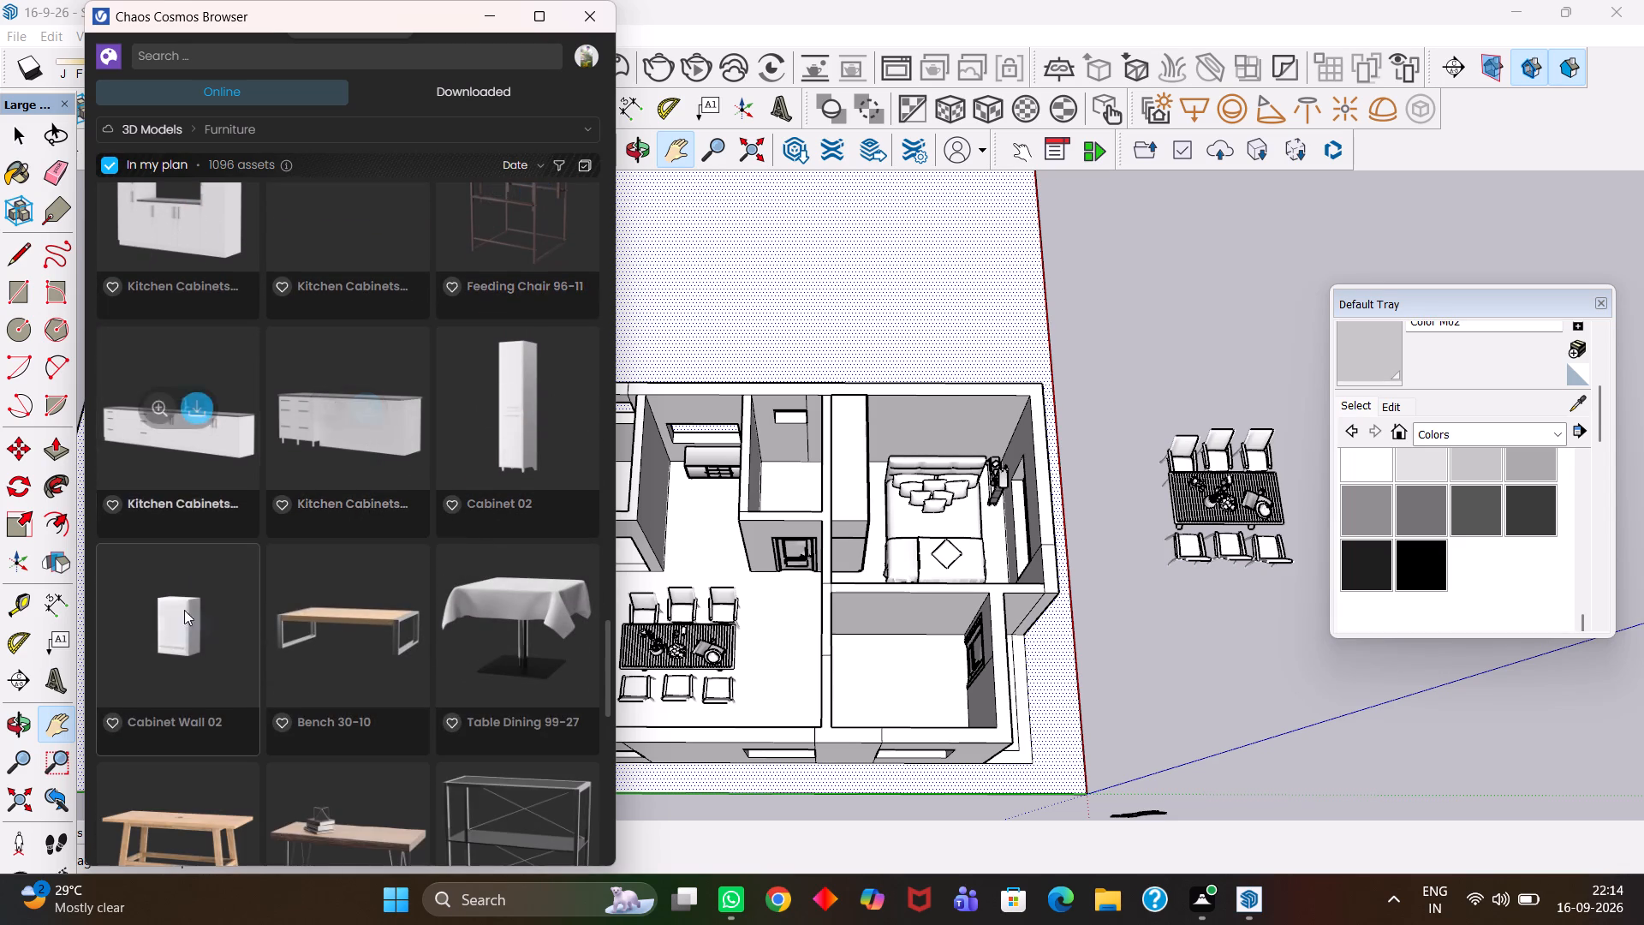
{"action": "scroll", "coordinate": [191, 615], "scroll_direction": "down", "scroll_amount": 2}
{"action": "scroll", "coordinate": [191, 509], "scroll_direction": "up", "scroll_amount": 2}
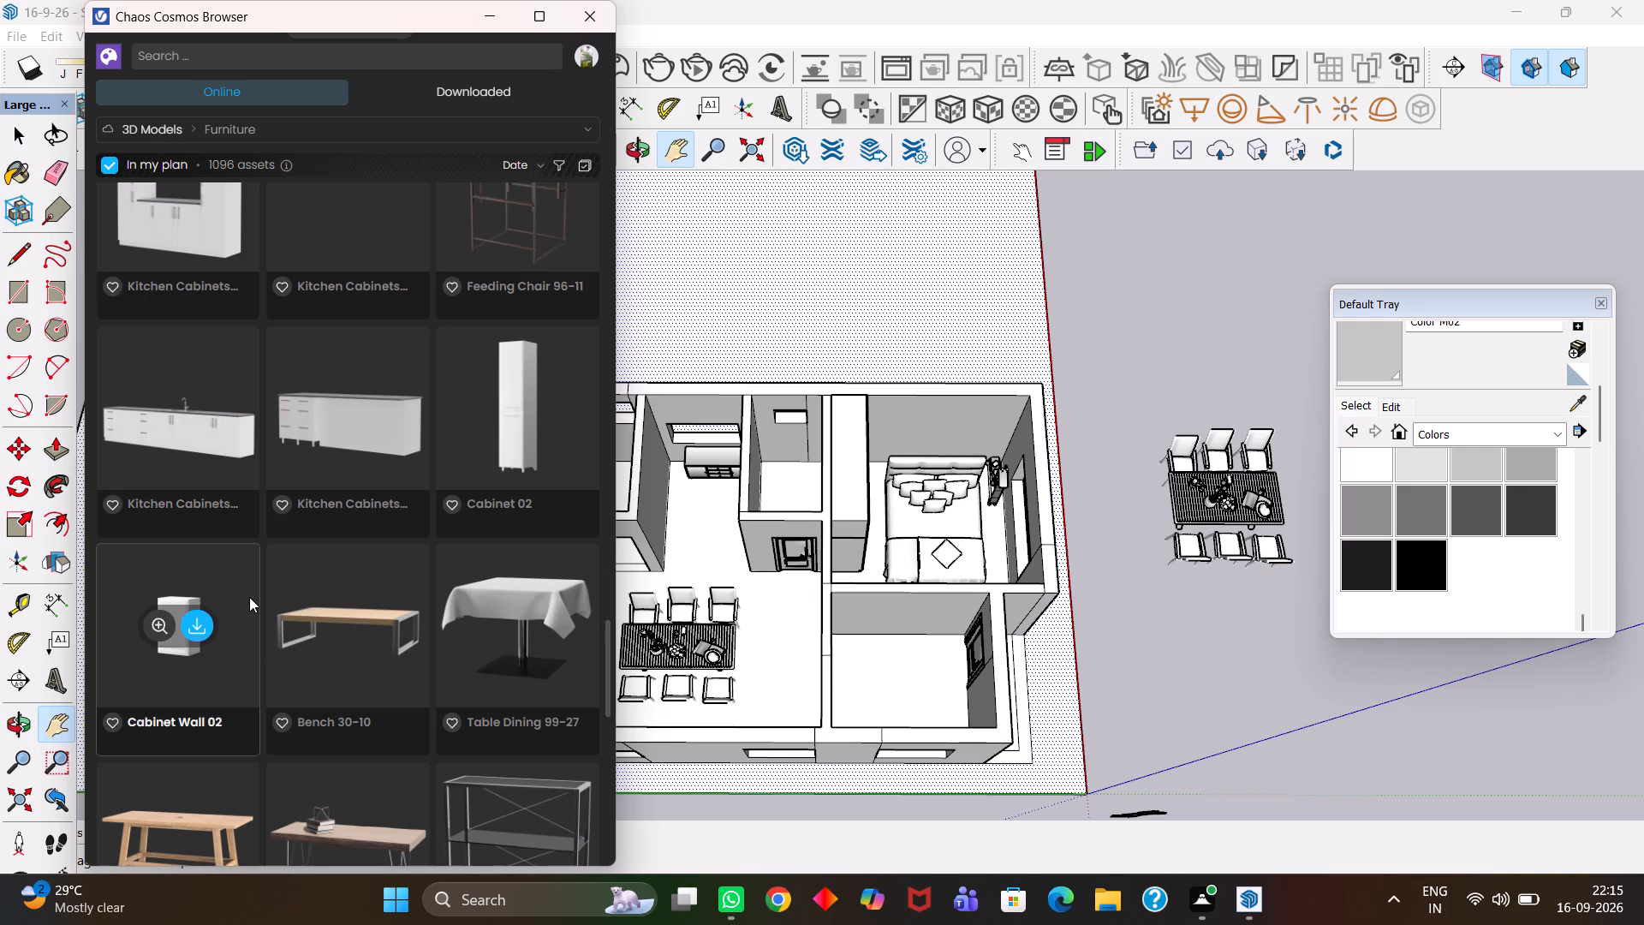
{"action": "scroll", "coordinate": [247, 593], "scroll_direction": "down", "scroll_amount": 9}
{"action": "scroll", "coordinate": [327, 543], "scroll_direction": "down", "scroll_amount": 3}
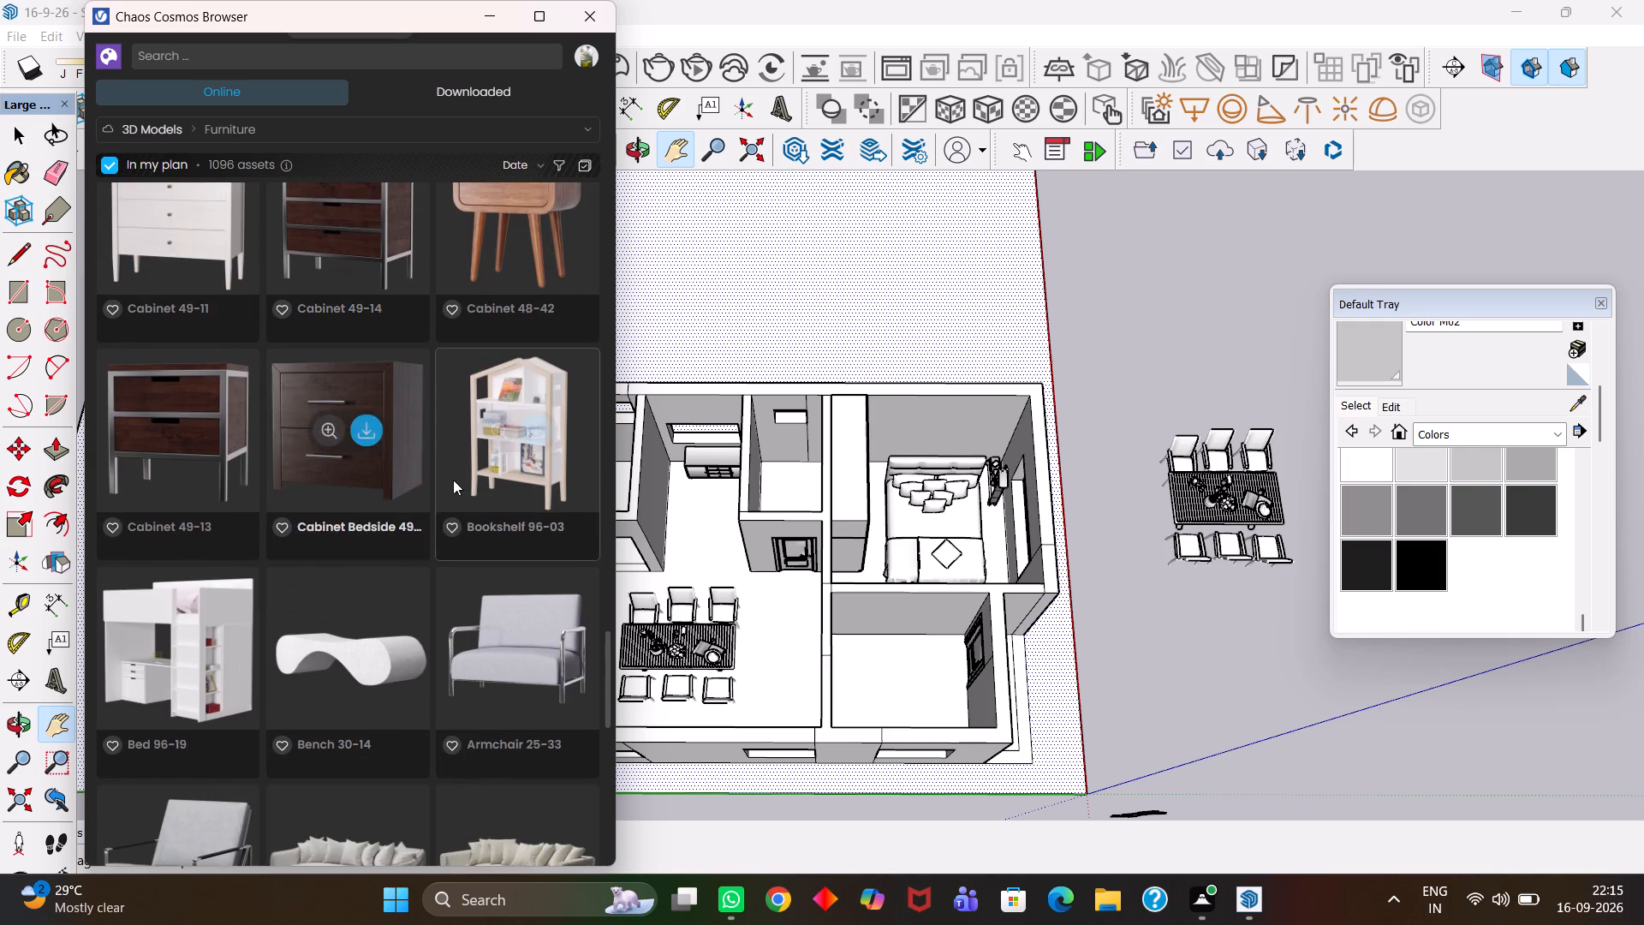
{"action": "scroll", "coordinate": [428, 491], "scroll_direction": "up", "scroll_amount": 2}
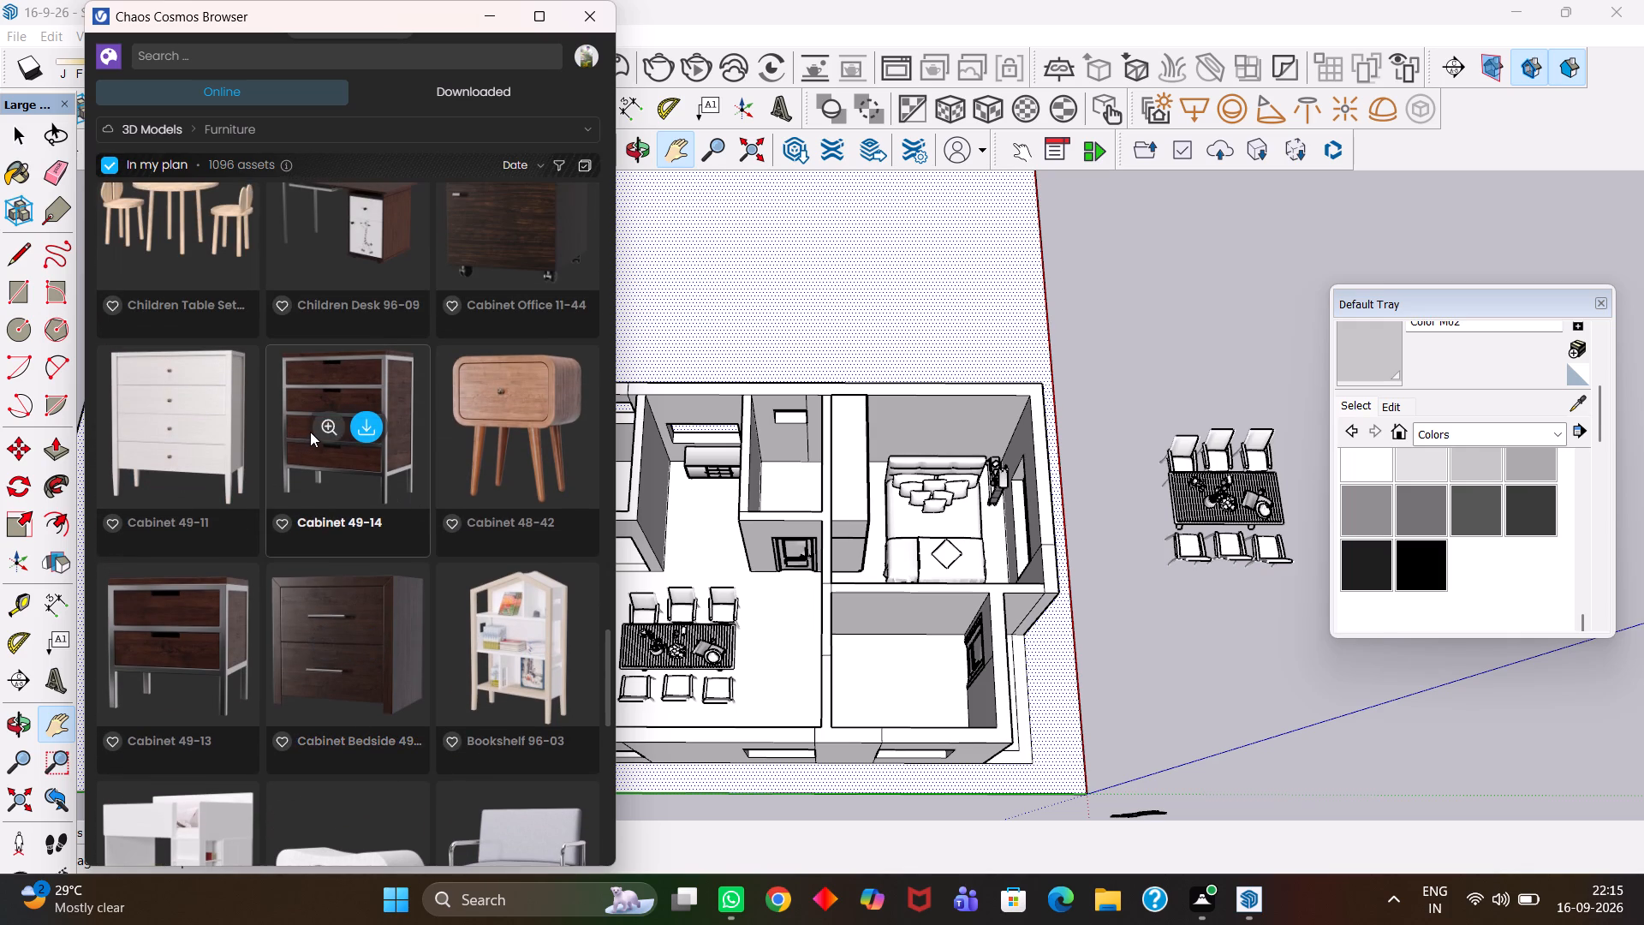
{"action": "scroll", "coordinate": [313, 428], "scroll_direction": "down", "scroll_amount": 5}
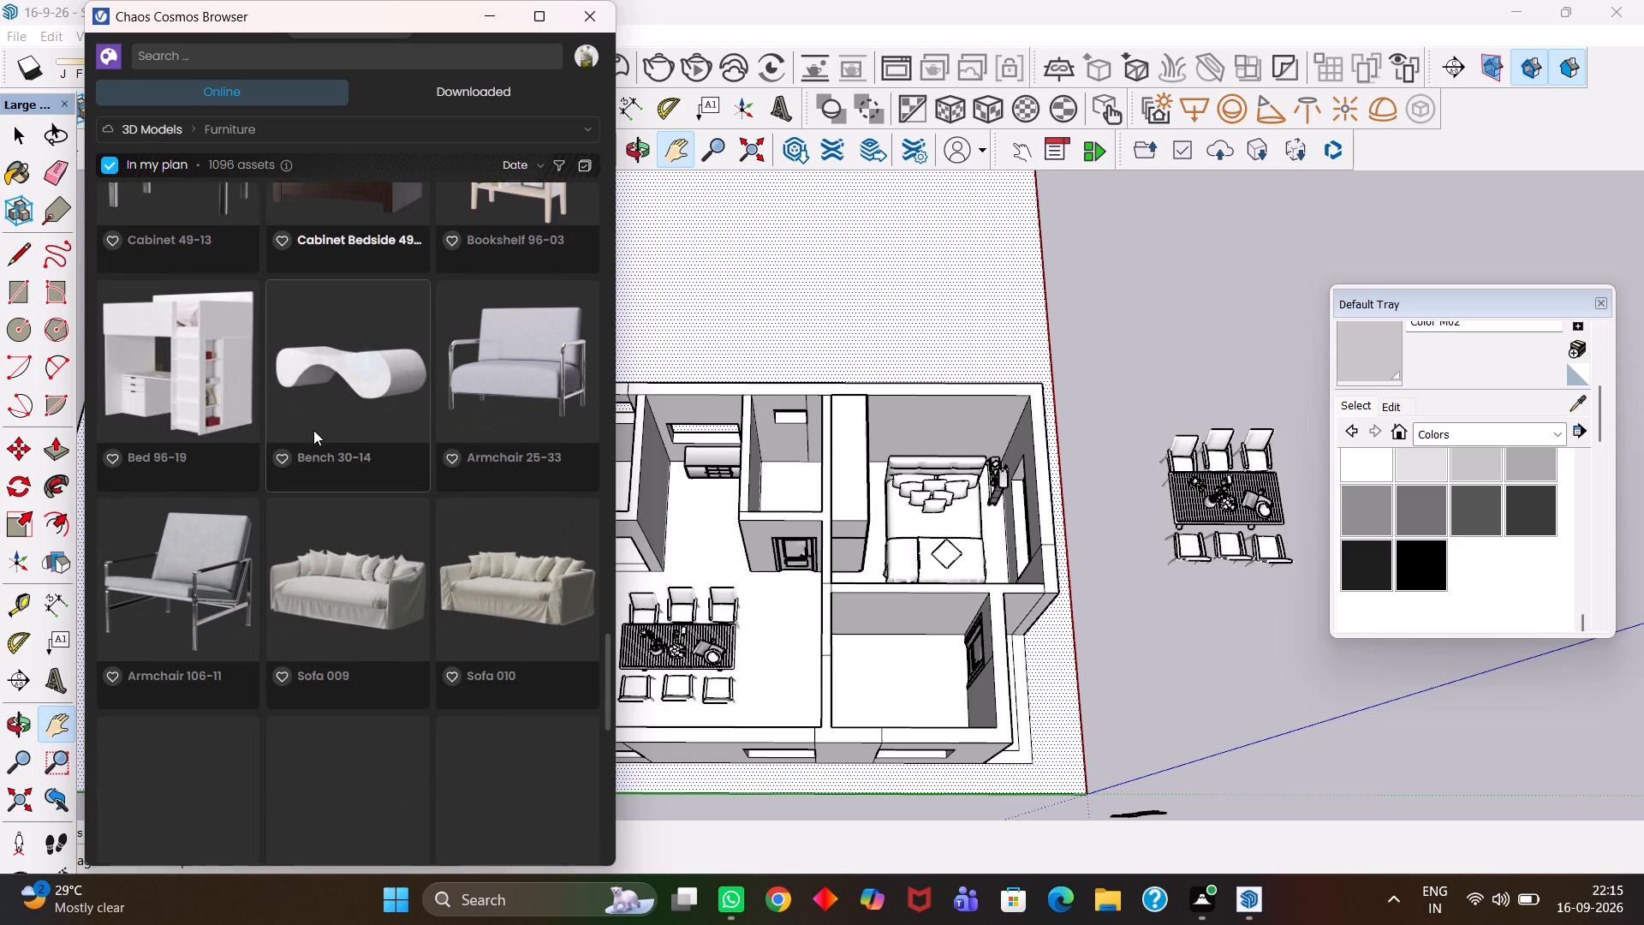
{"action": "scroll", "coordinate": [313, 430], "scroll_direction": "down", "scroll_amount": 7}
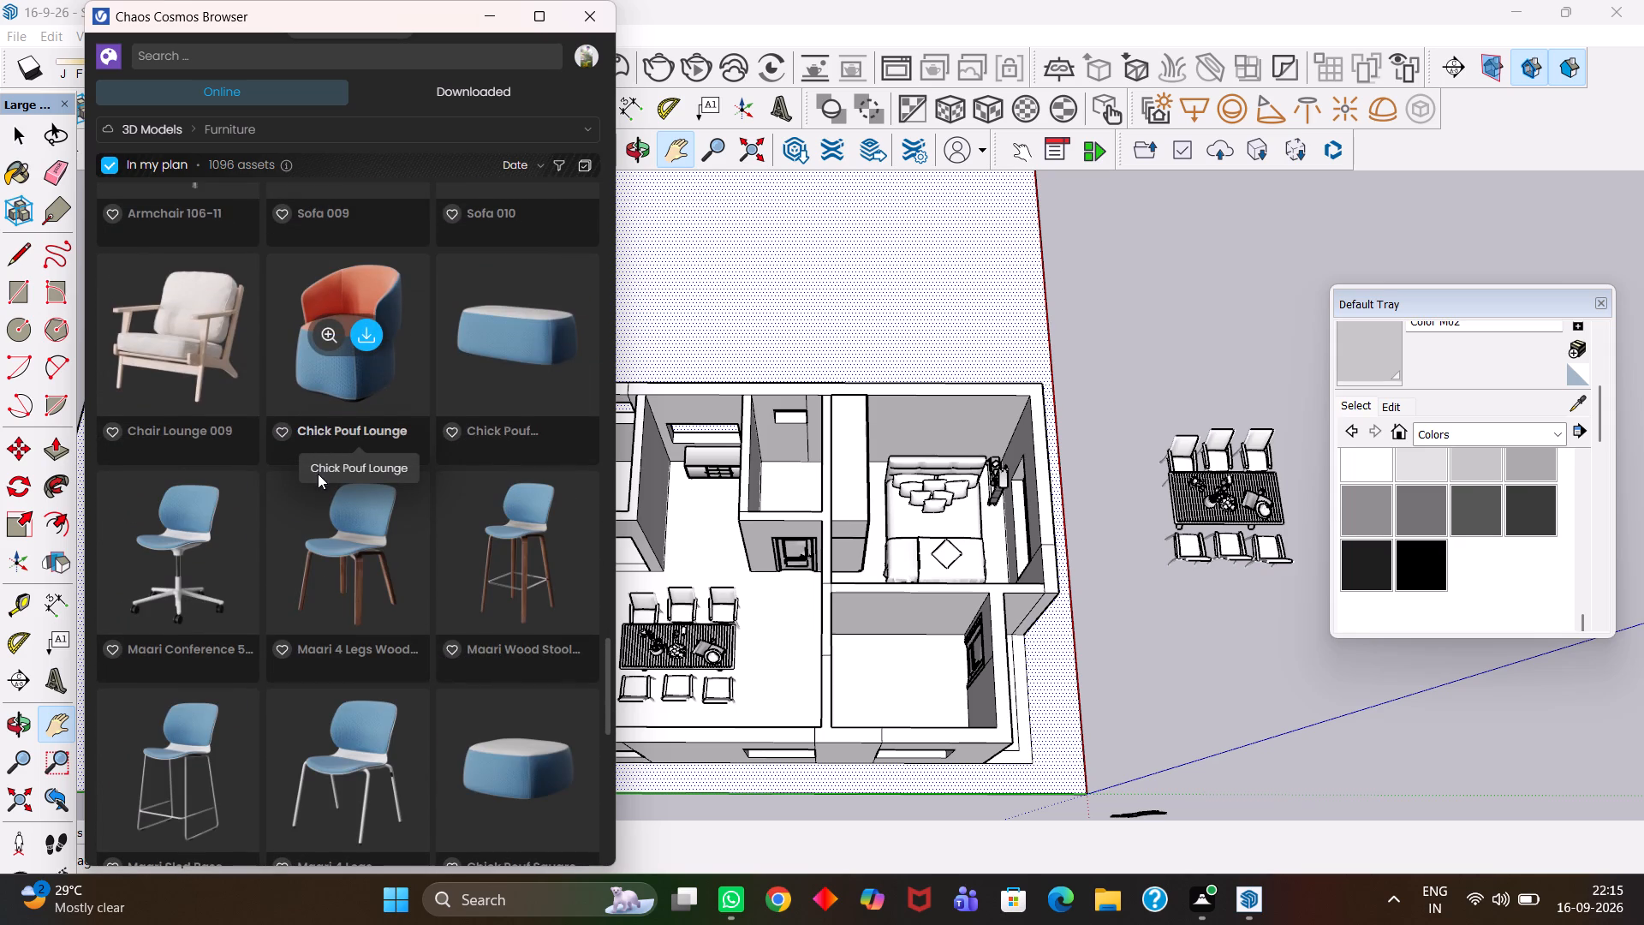
{"action": "scroll", "coordinate": [197, 476], "scroll_direction": "down", "scroll_amount": 5}
{"action": "scroll", "coordinate": [296, 483], "scroll_direction": "down", "scroll_amount": 7}
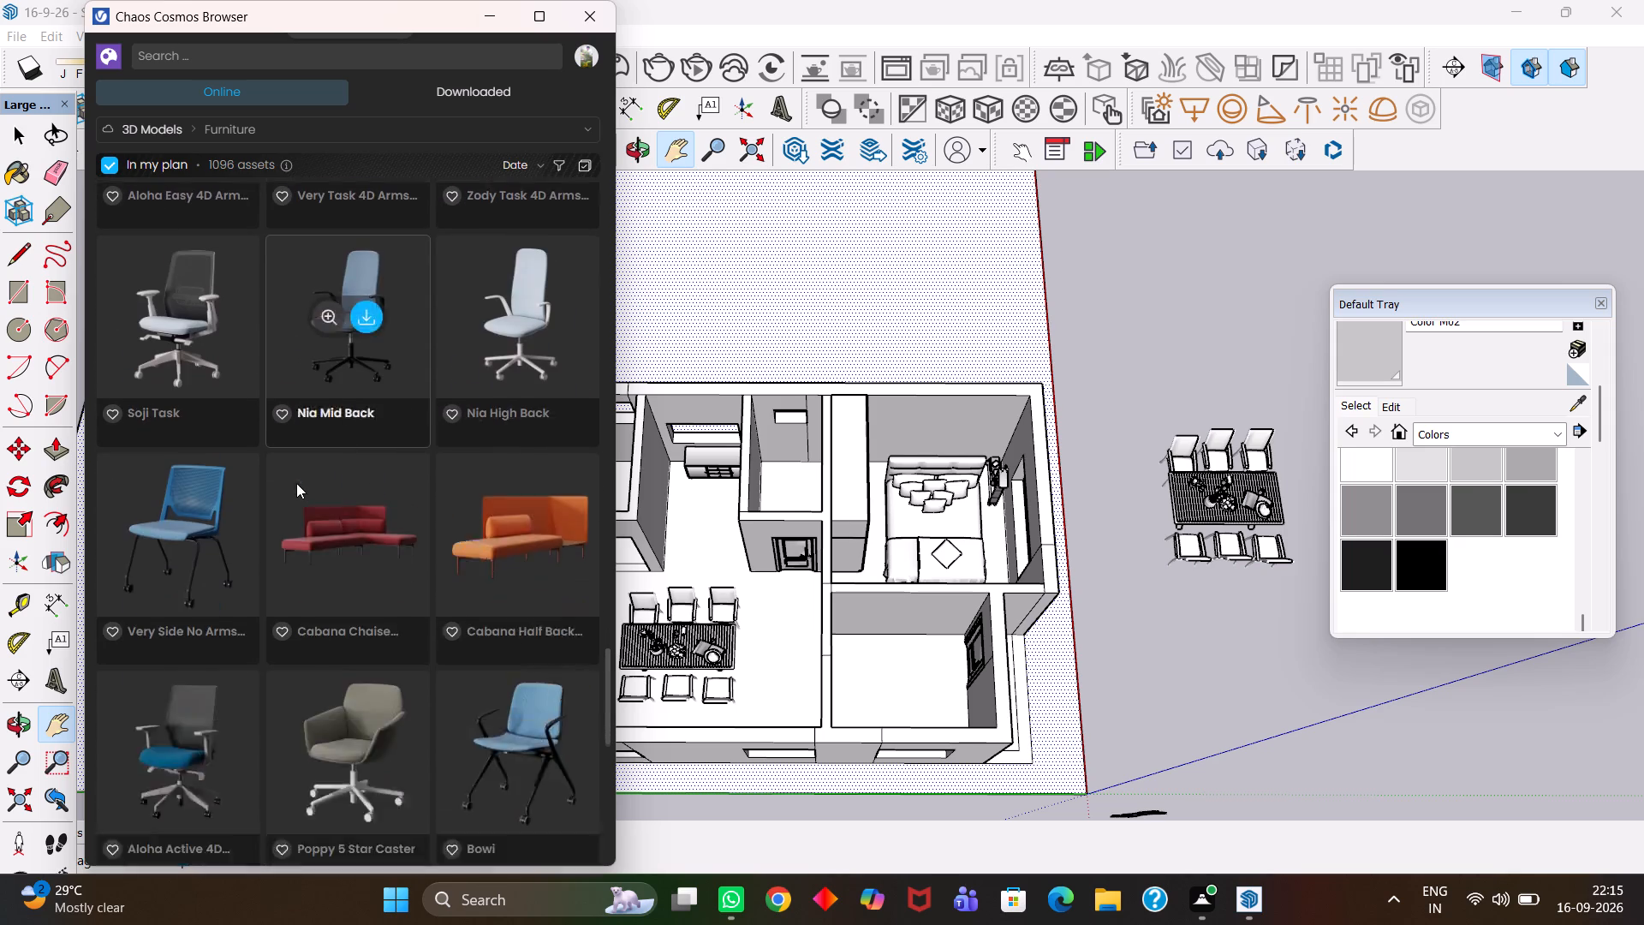
{"action": "scroll", "coordinate": [296, 481], "scroll_direction": "down", "scroll_amount": 11}
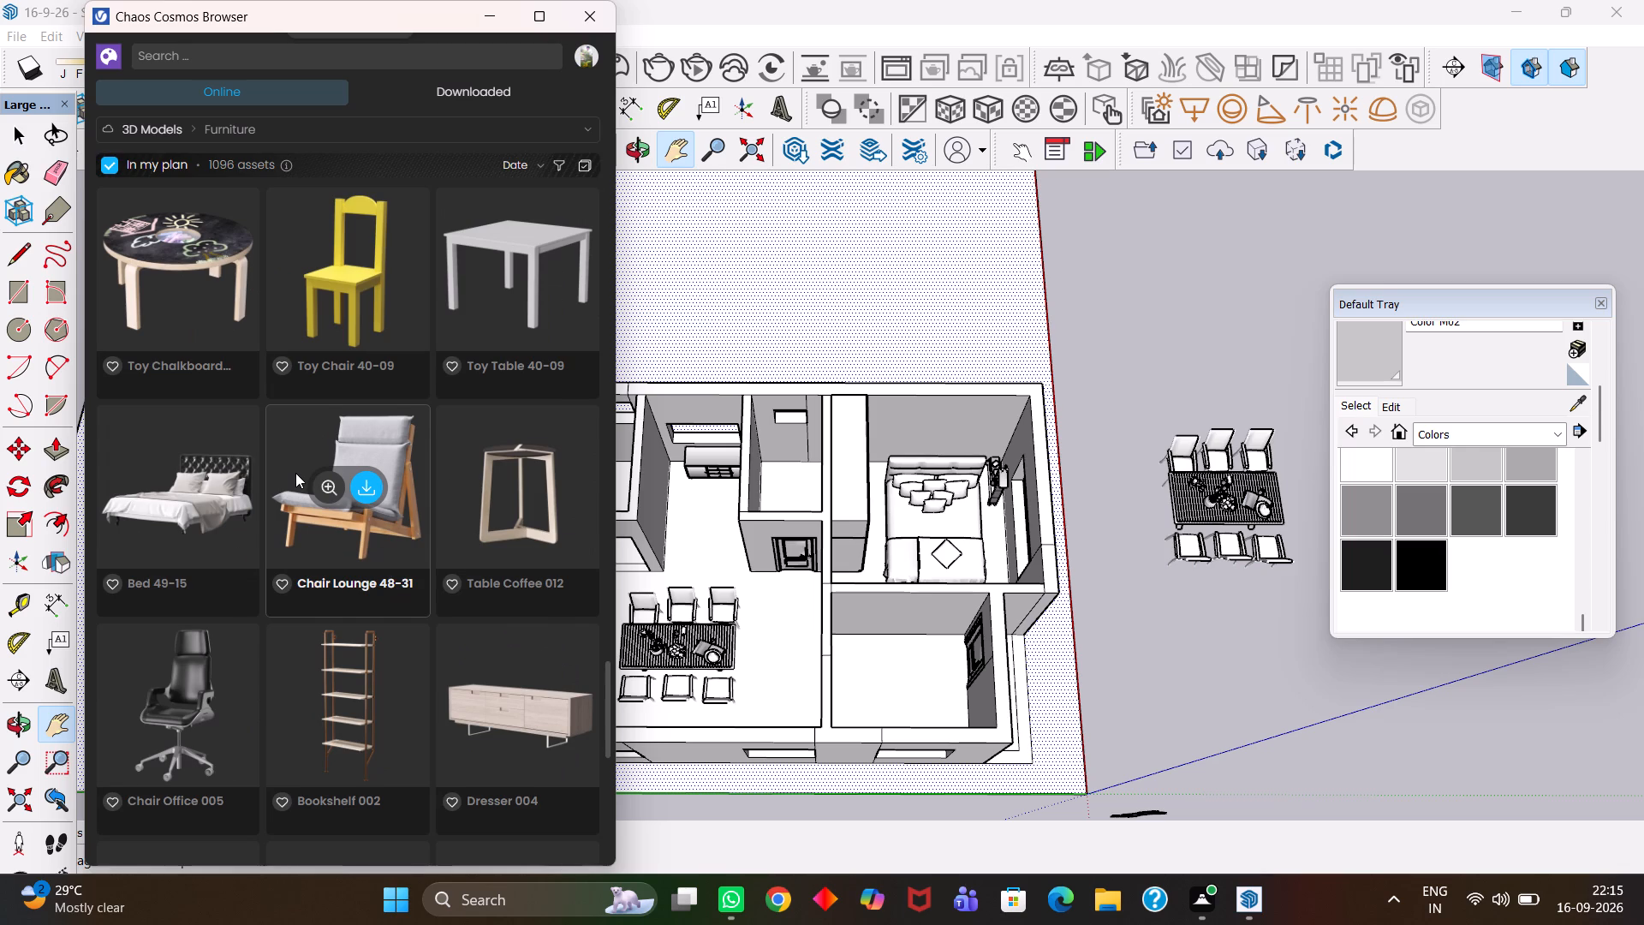
{"action": "scroll", "coordinate": [296, 472], "scroll_direction": "down", "scroll_amount": 2}
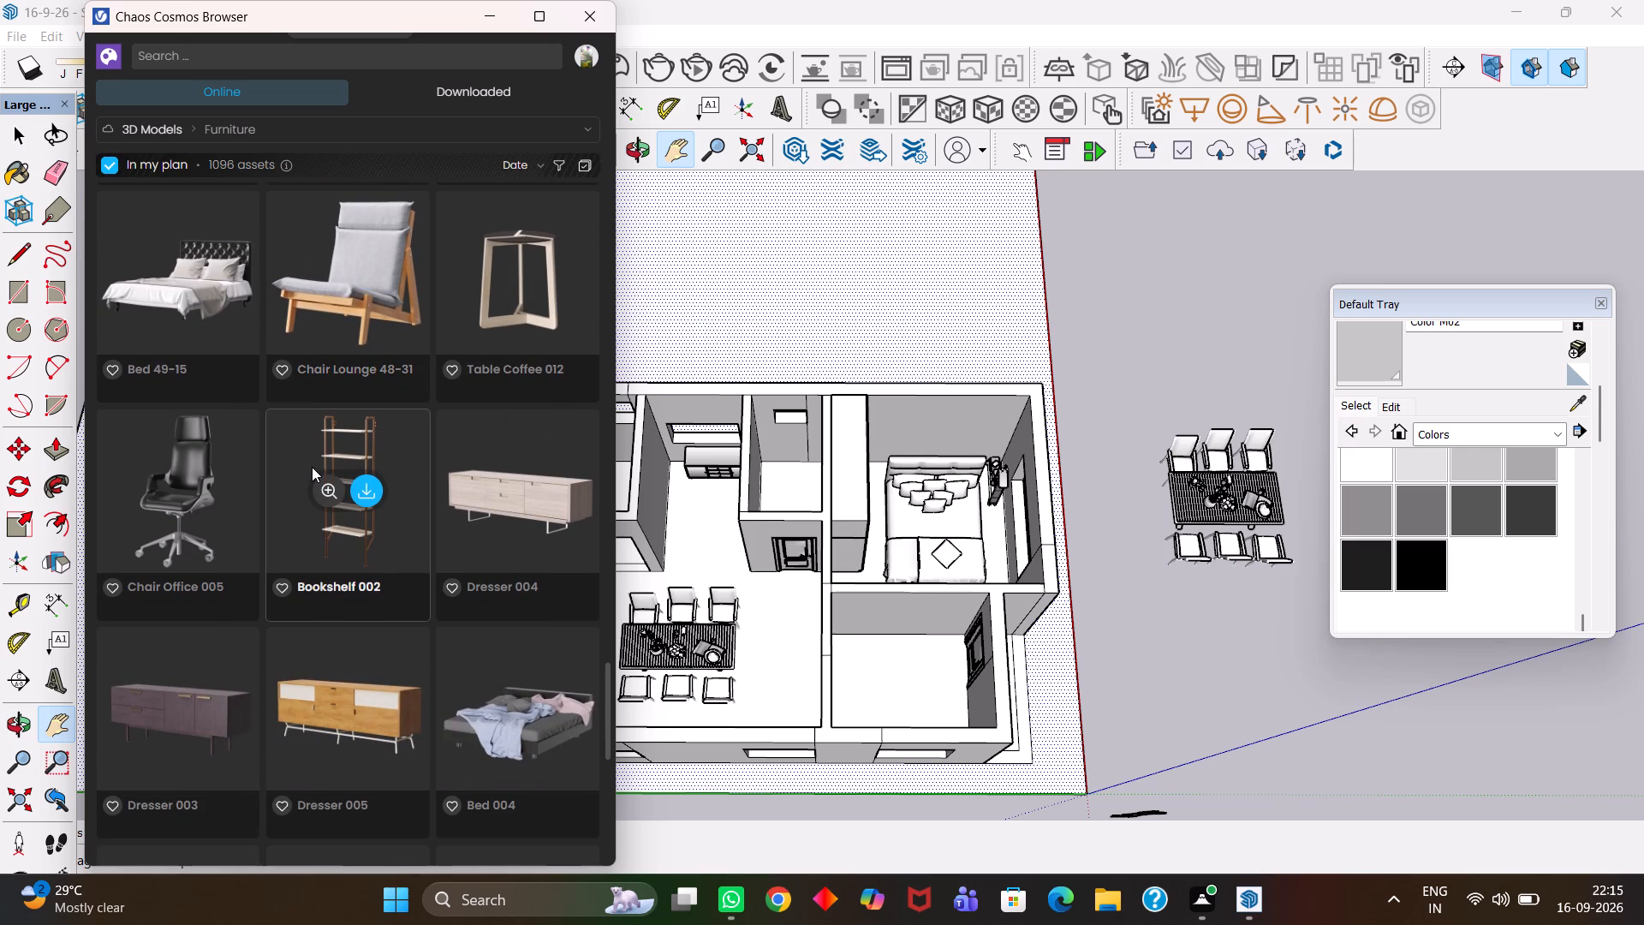
{"action": "scroll", "coordinate": [326, 453], "scroll_direction": "down", "scroll_amount": 2}
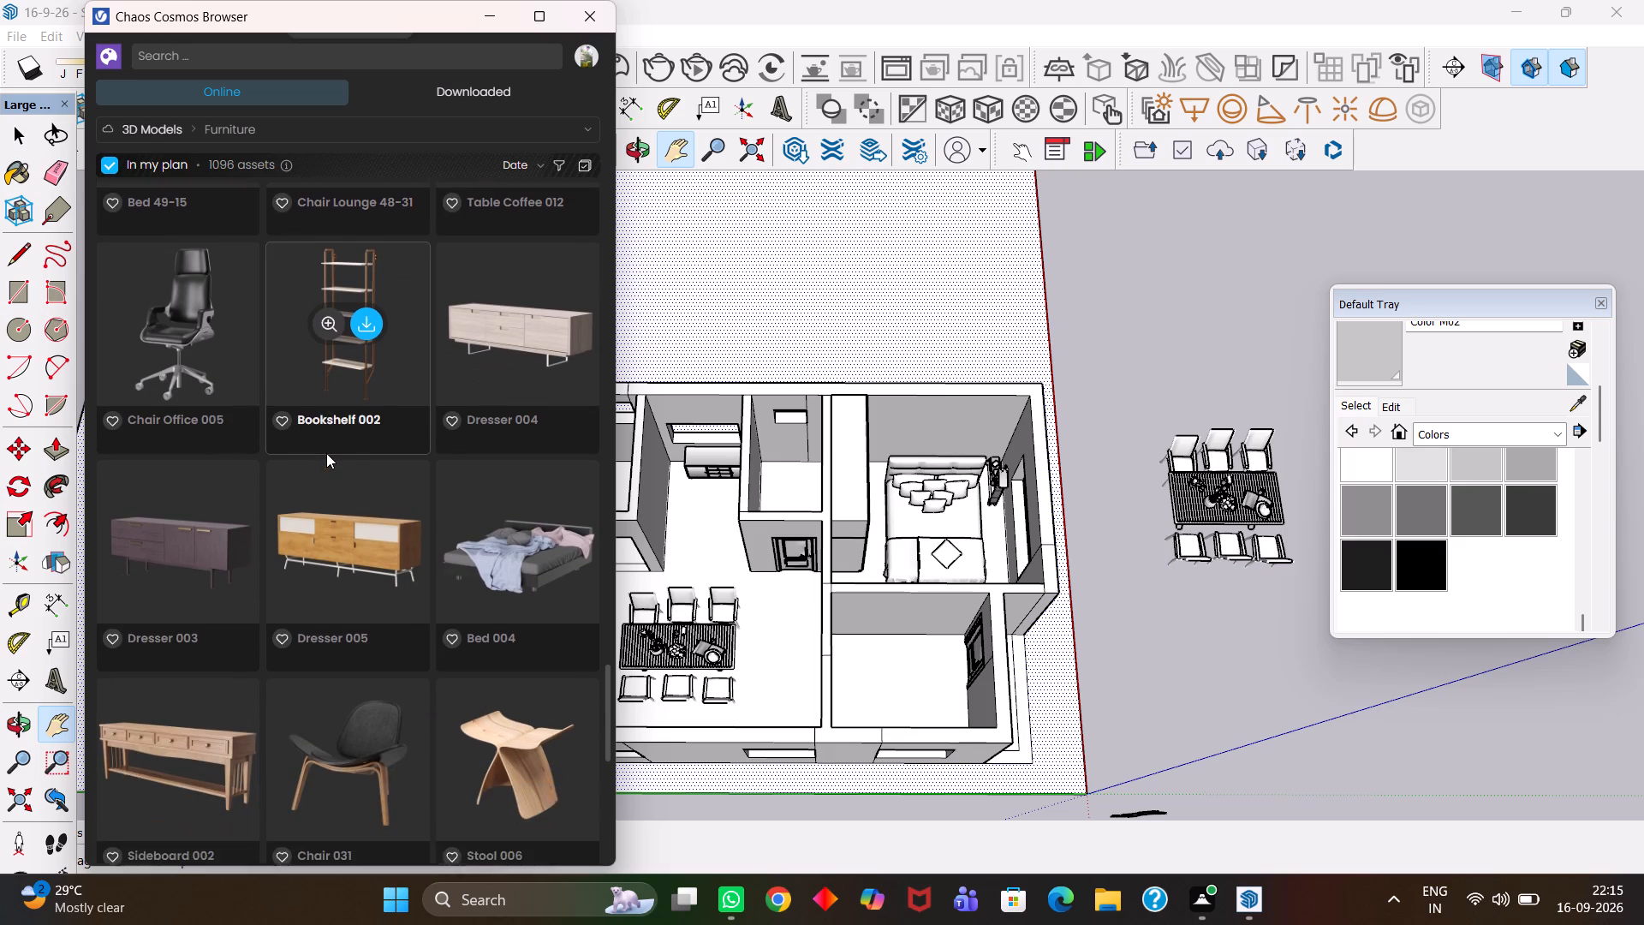
{"action": "scroll", "coordinate": [326, 453], "scroll_direction": "down", "scroll_amount": 1}
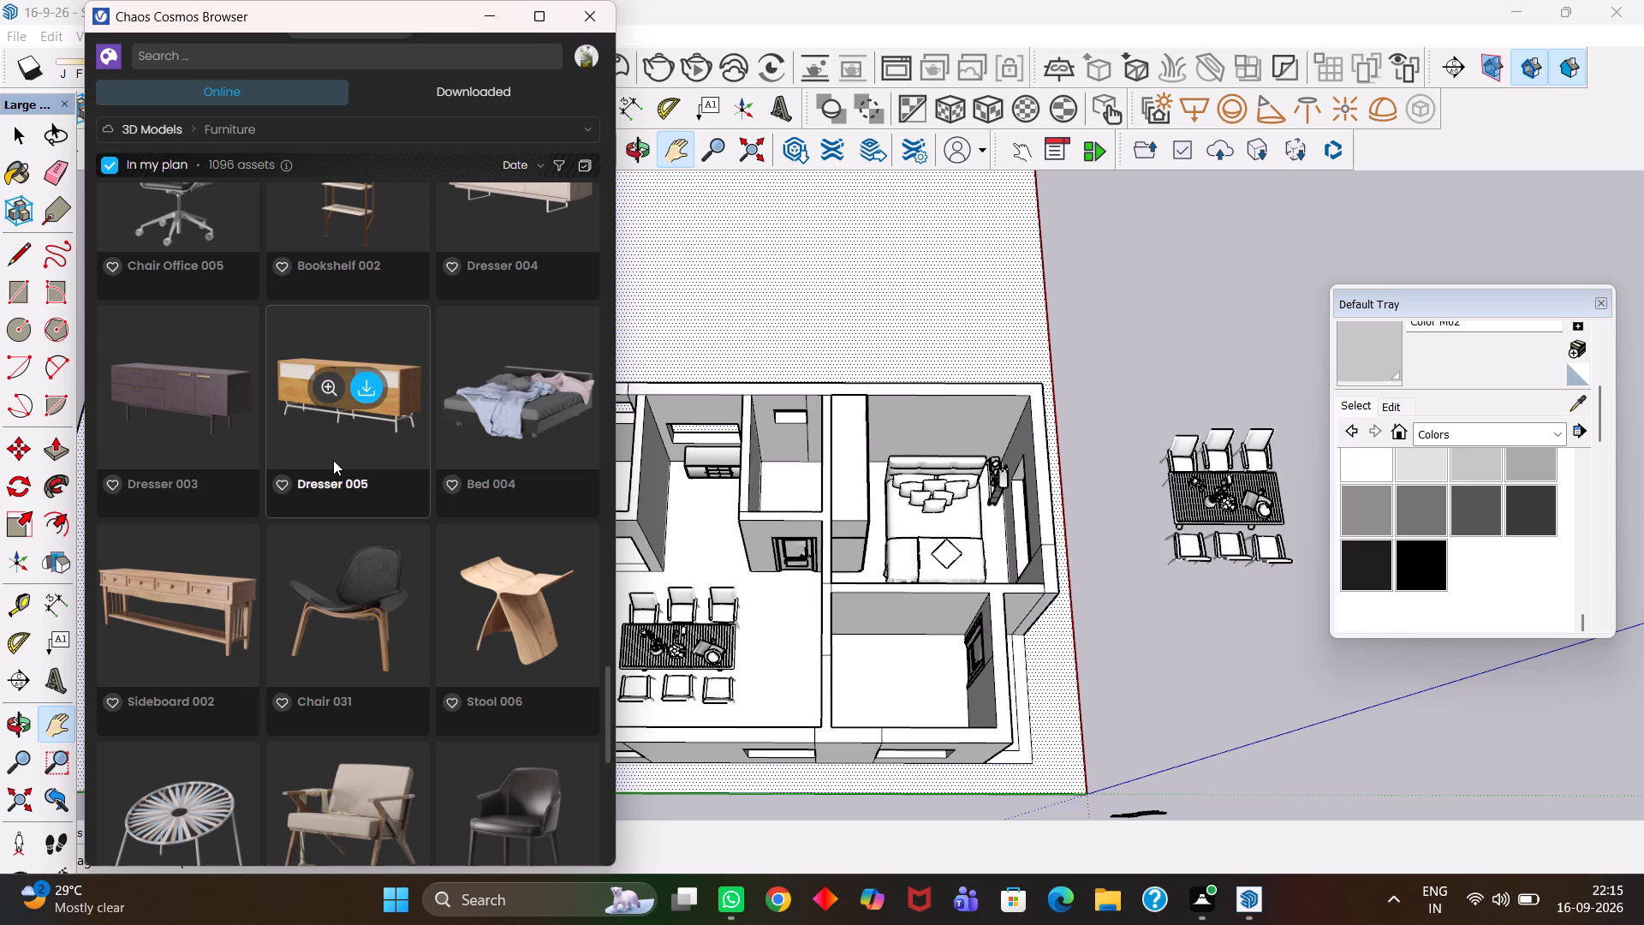
{"action": "scroll", "coordinate": [334, 460], "scroll_direction": "down", "scroll_amount": 2}
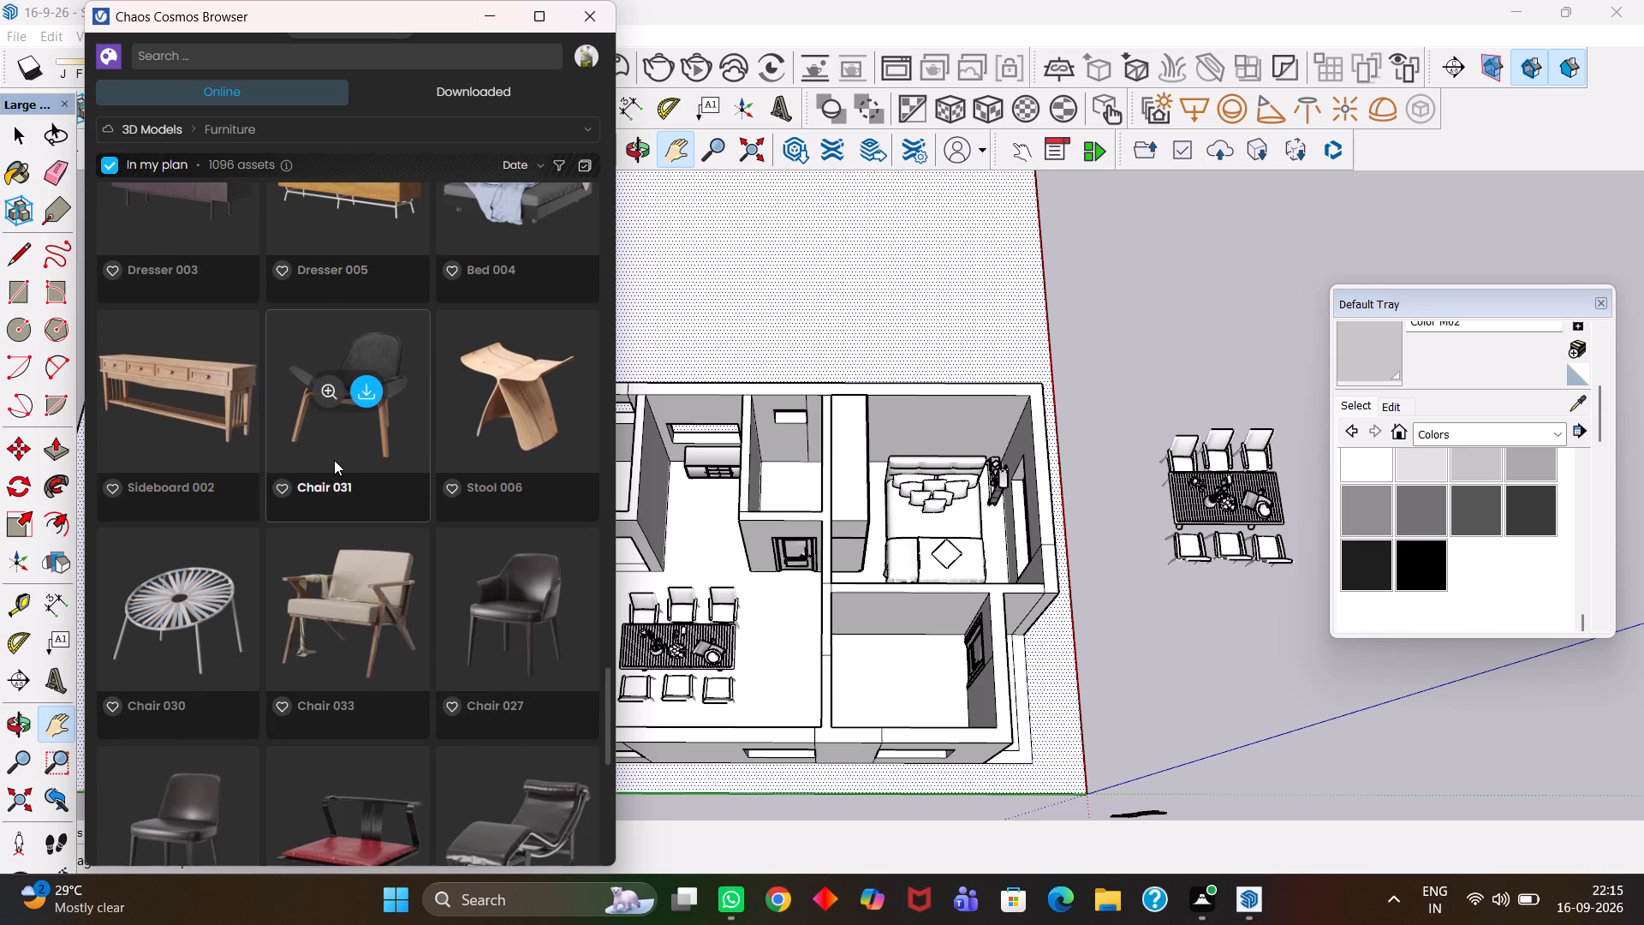
{"action": "scroll", "coordinate": [334, 460], "scroll_direction": "down", "scroll_amount": 1}
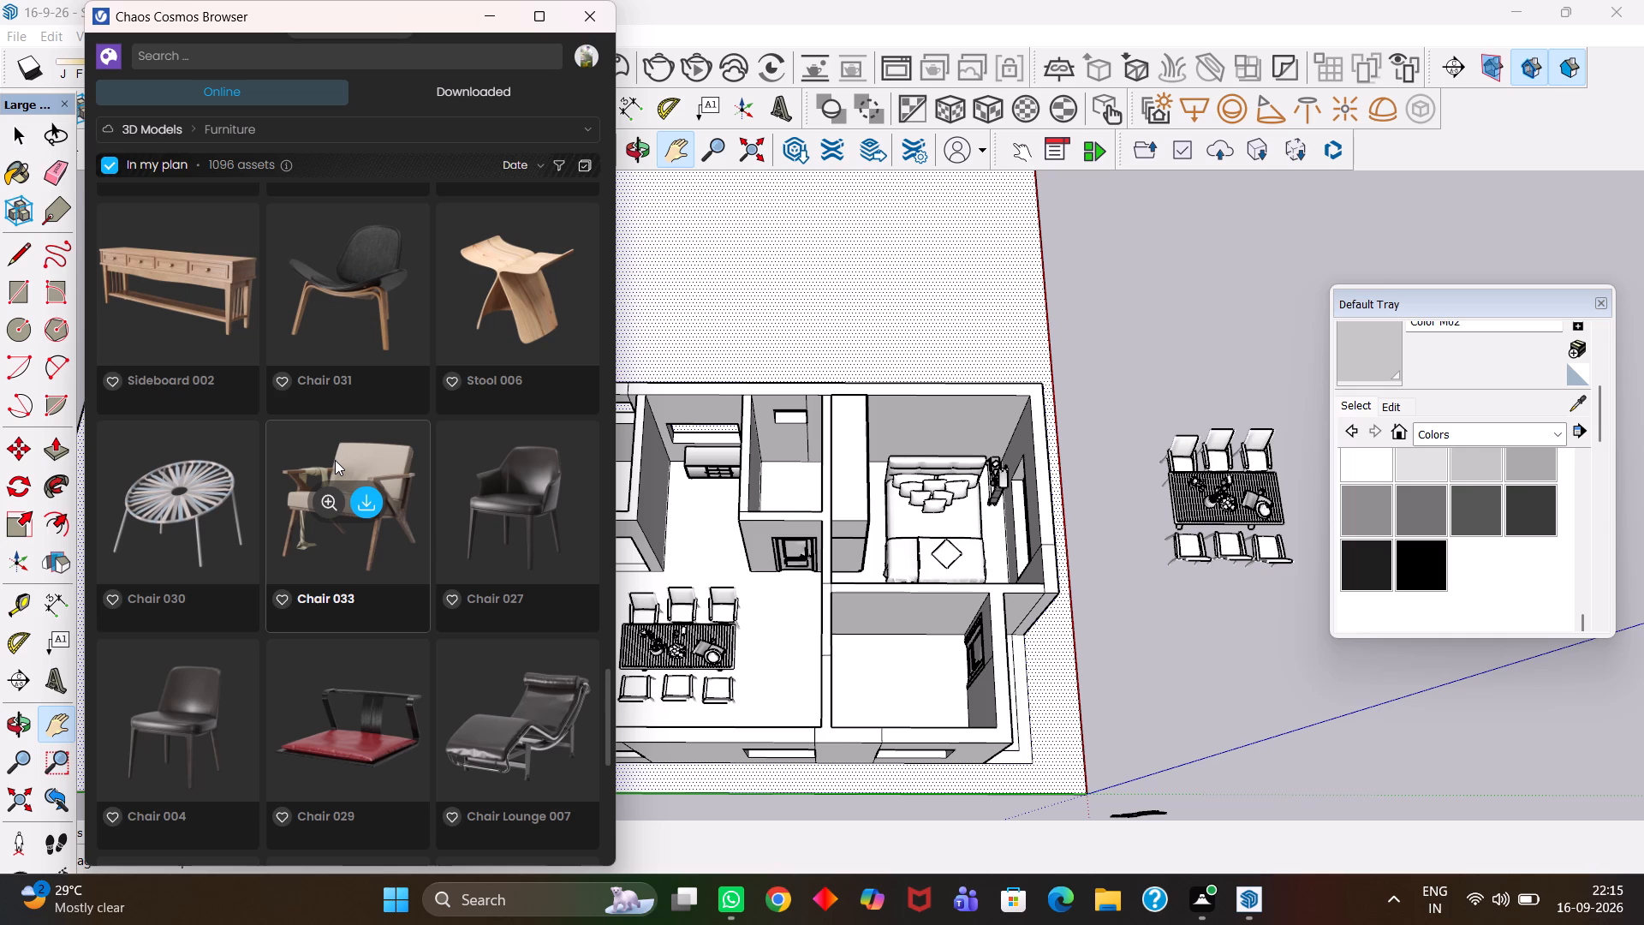
{"action": "scroll", "coordinate": [335, 460], "scroll_direction": "down", "scroll_amount": 3}
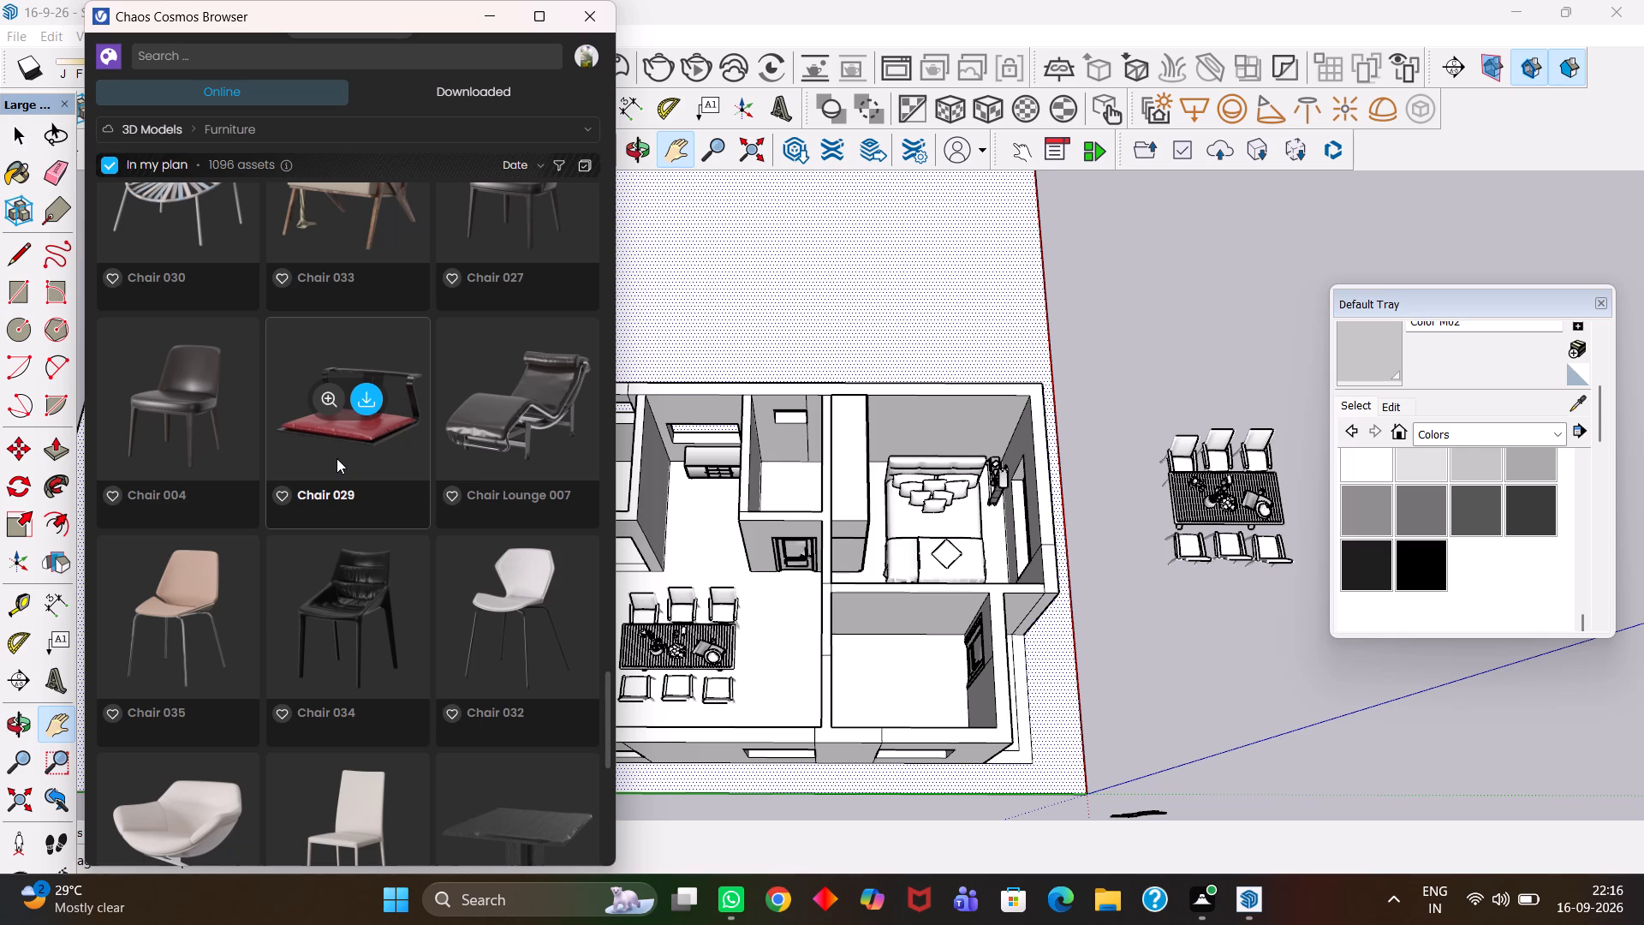
{"action": "scroll", "coordinate": [337, 458], "scroll_direction": "down", "scroll_amount": 1}
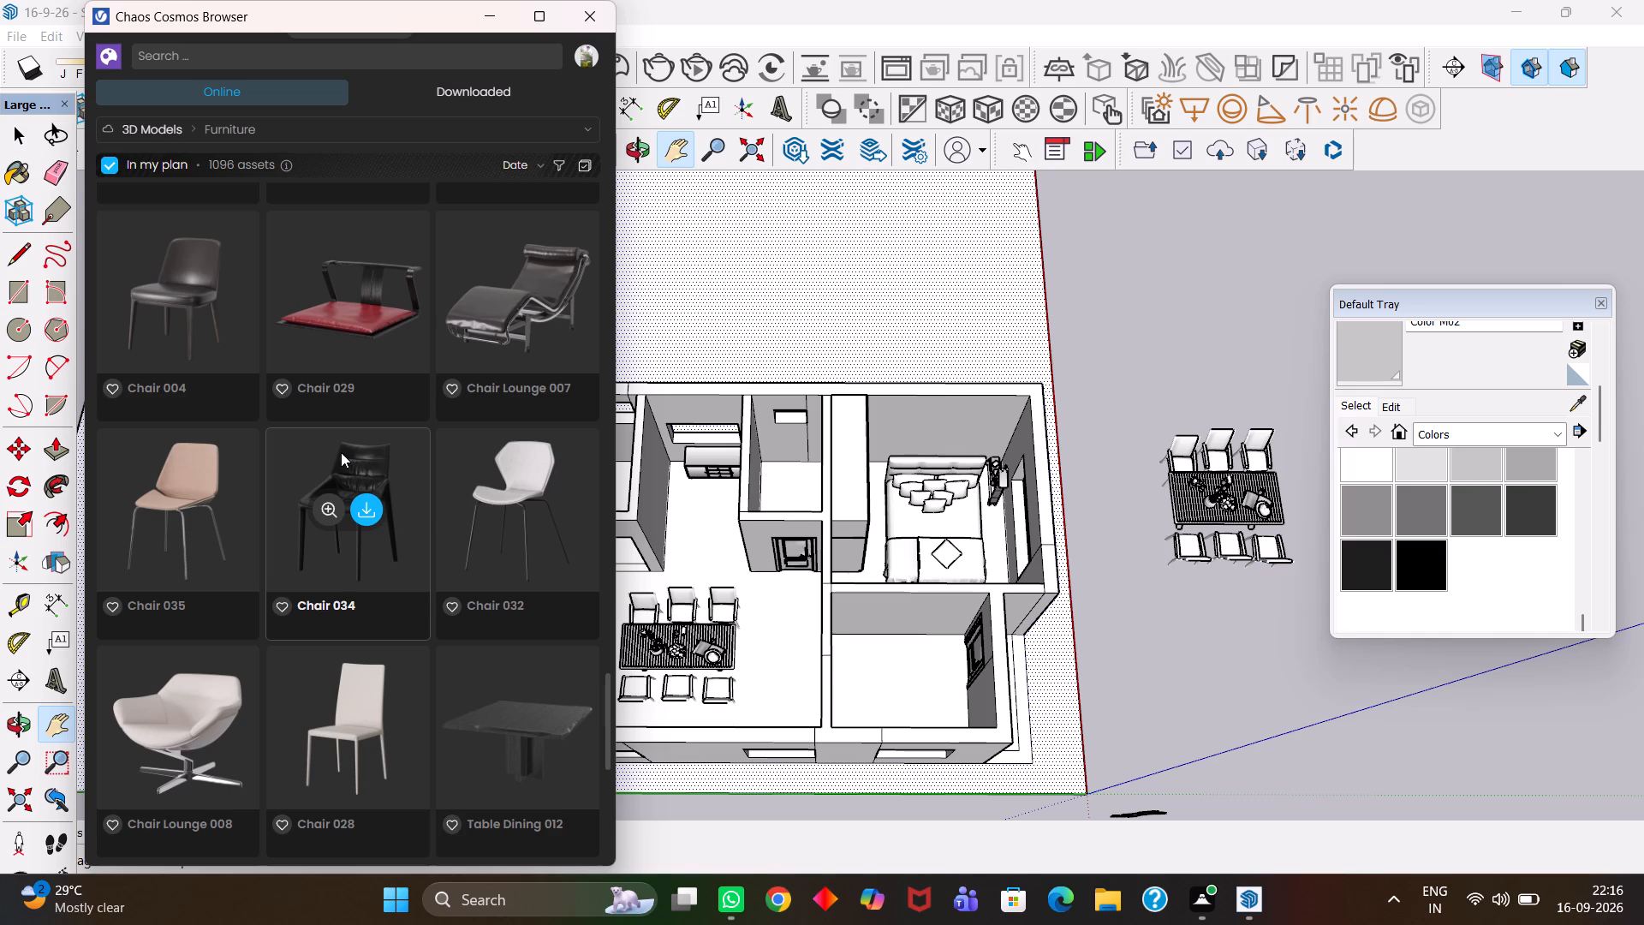
Look through the remaining tables, chairs, shelving, beds and sofas in the Cosmos Furniture category for pieces to furnish the house's rooms.
{"action": "scroll", "coordinate": [341, 452], "scroll_direction": "down", "scroll_amount": 4}
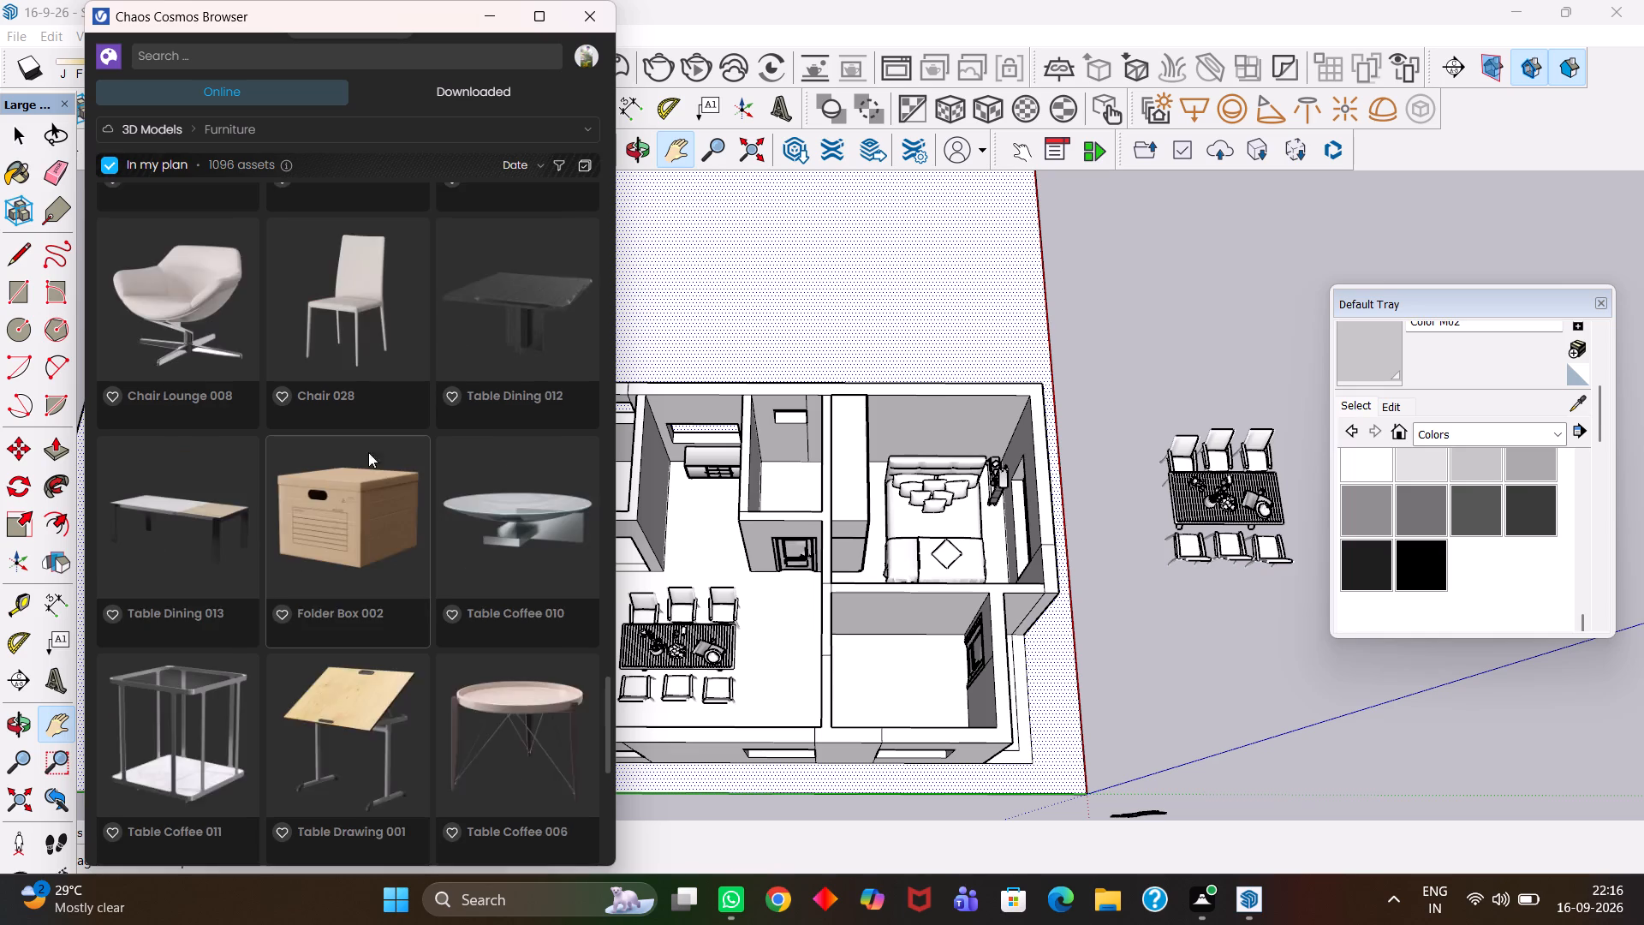
{"action": "scroll", "coordinate": [371, 451], "scroll_direction": "down", "scroll_amount": 5}
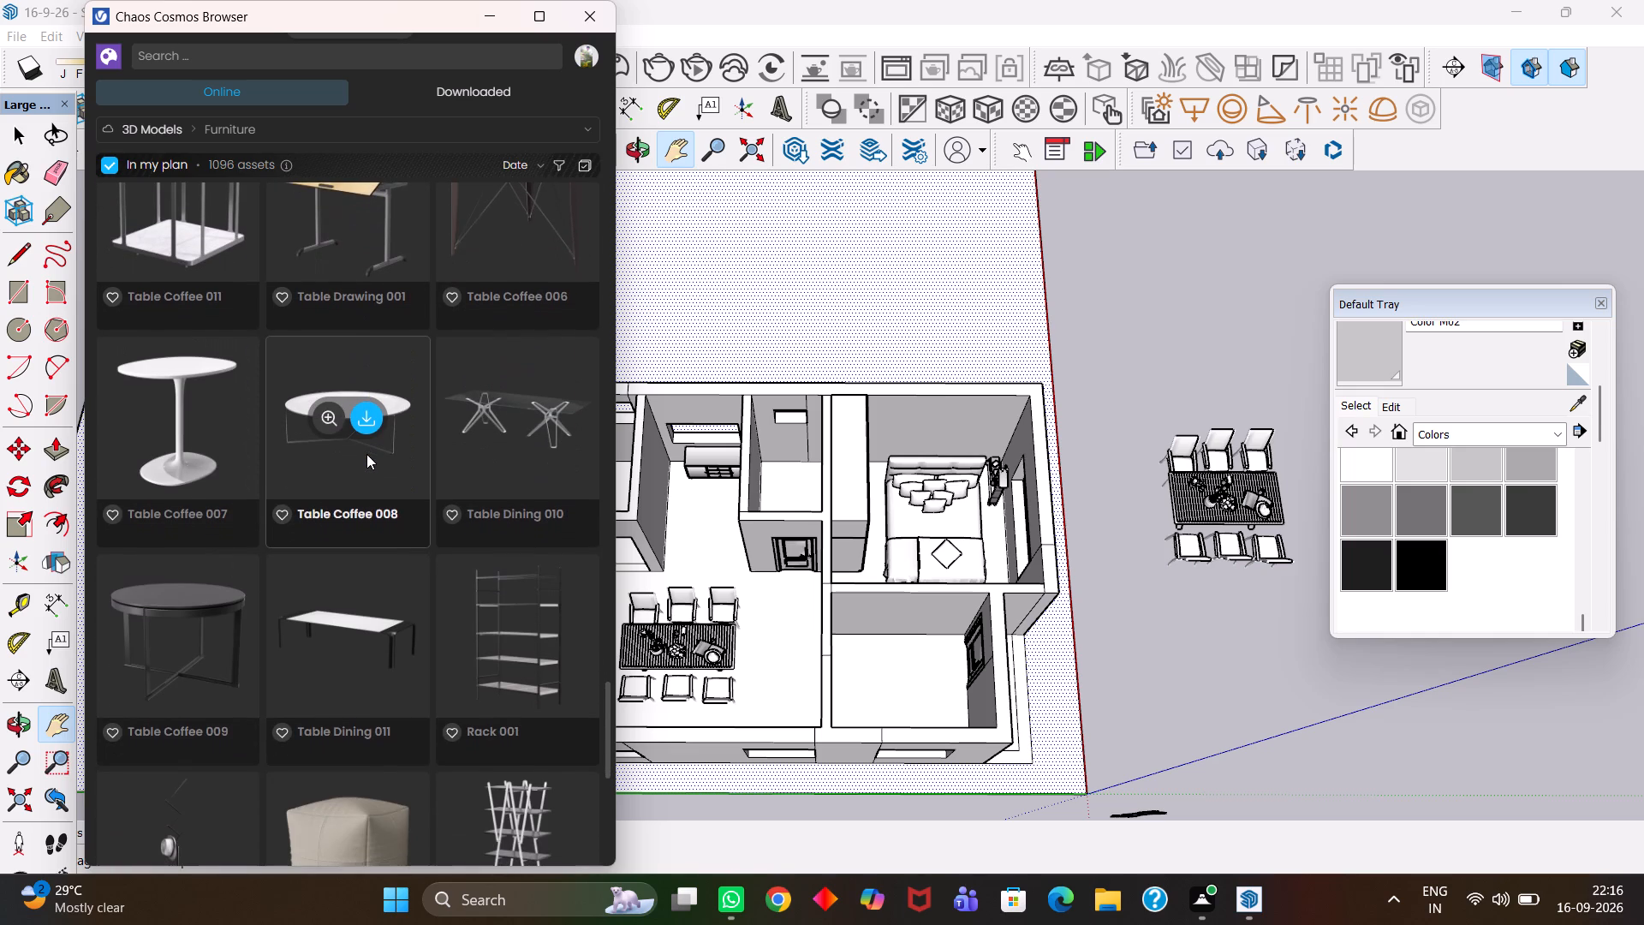
{"action": "scroll", "coordinate": [366, 454], "scroll_direction": "down", "scroll_amount": 1}
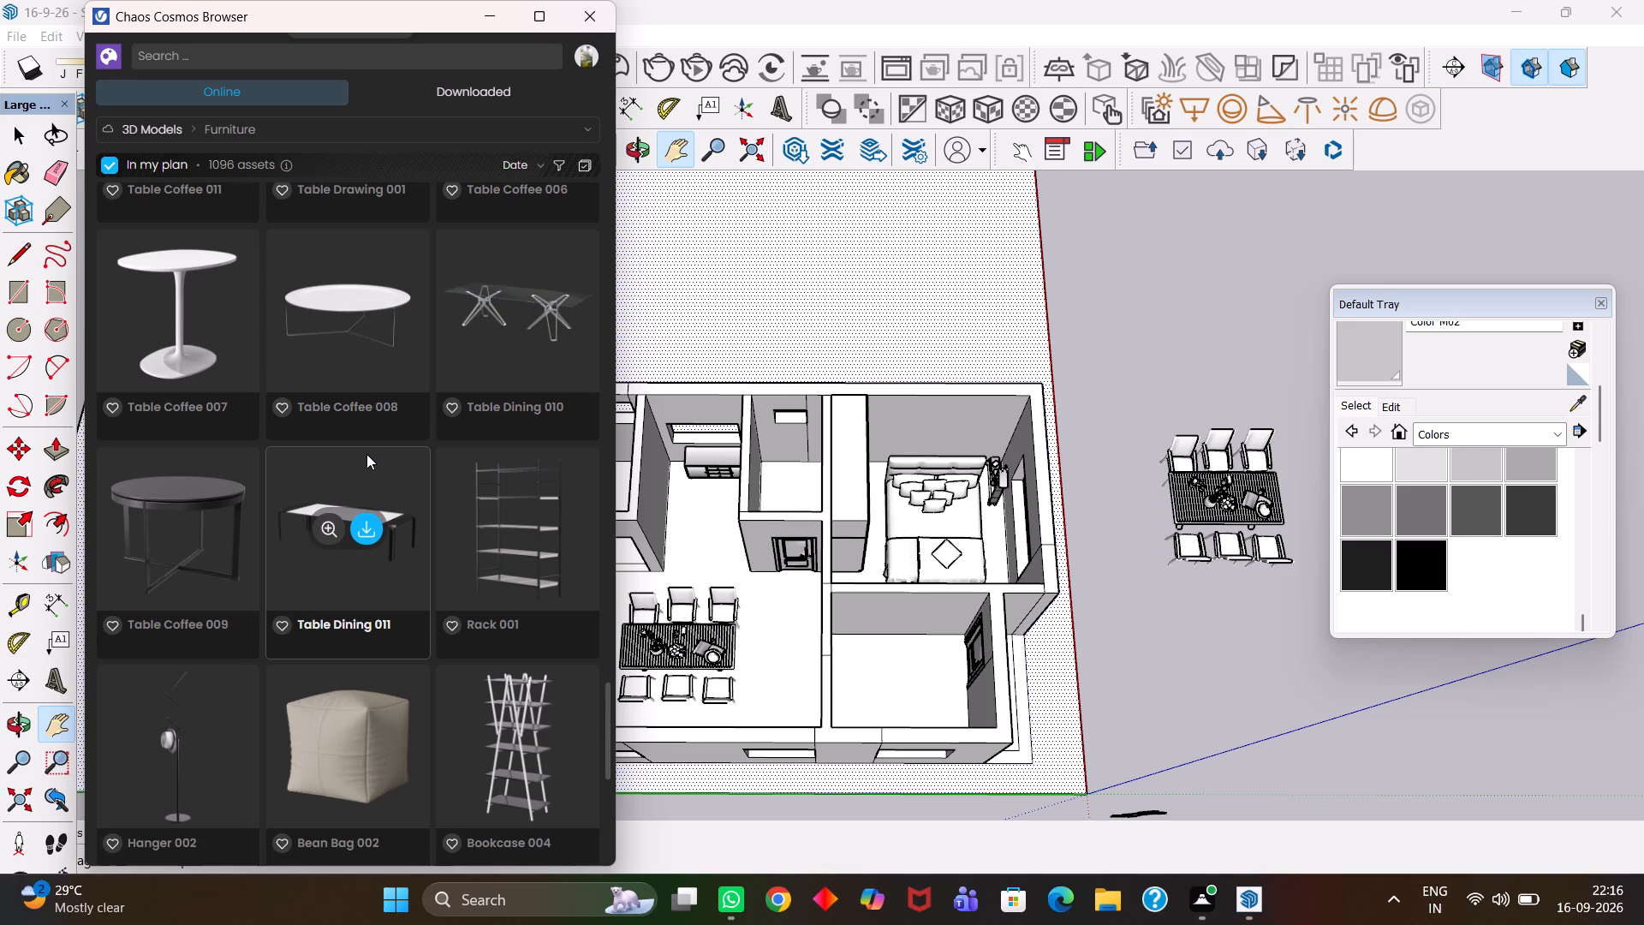
{"action": "scroll", "coordinate": [366, 454], "scroll_direction": "down", "scroll_amount": 1}
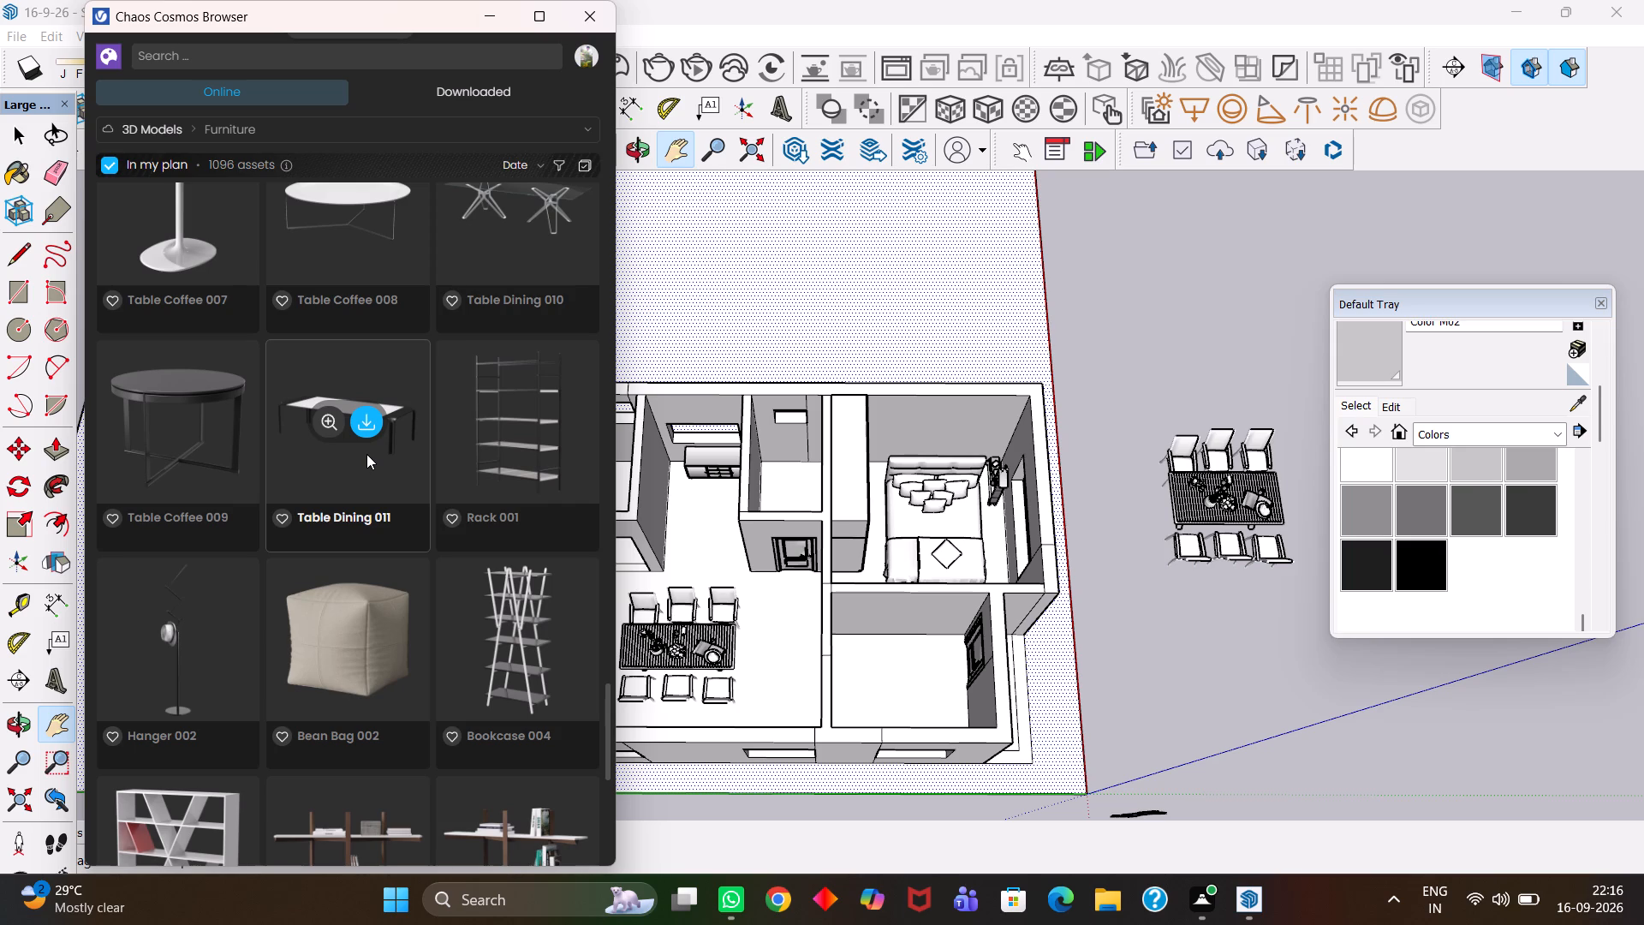
{"action": "scroll", "coordinate": [366, 454], "scroll_direction": "down", "scroll_amount": 1}
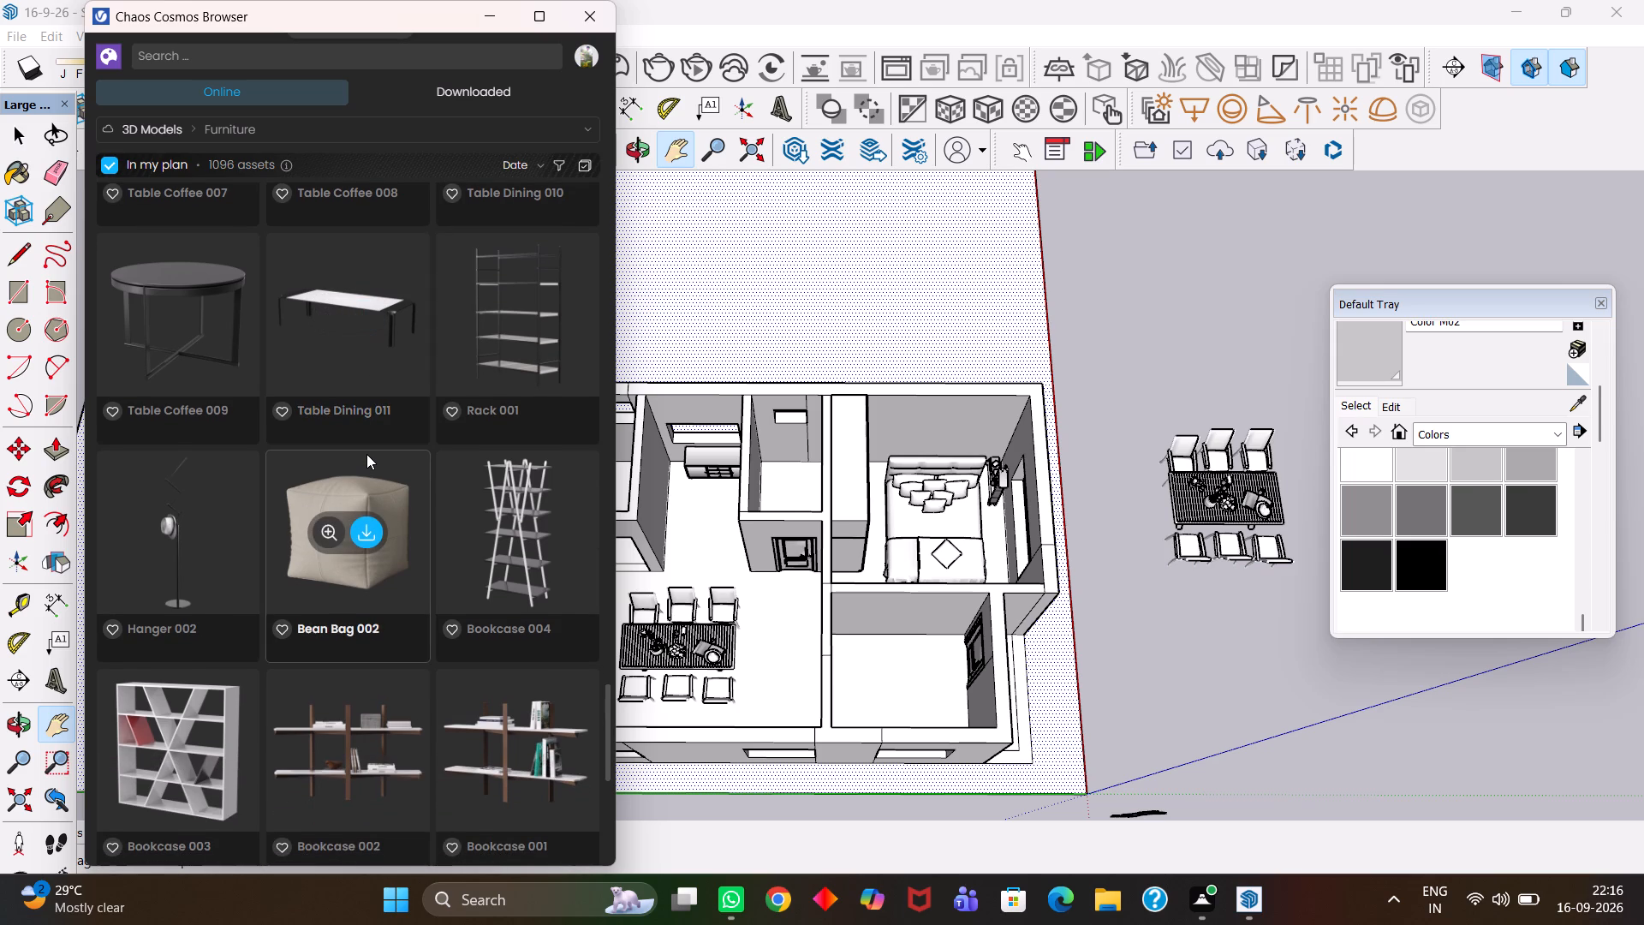
{"action": "scroll", "coordinate": [366, 454], "scroll_direction": "down", "scroll_amount": 1}
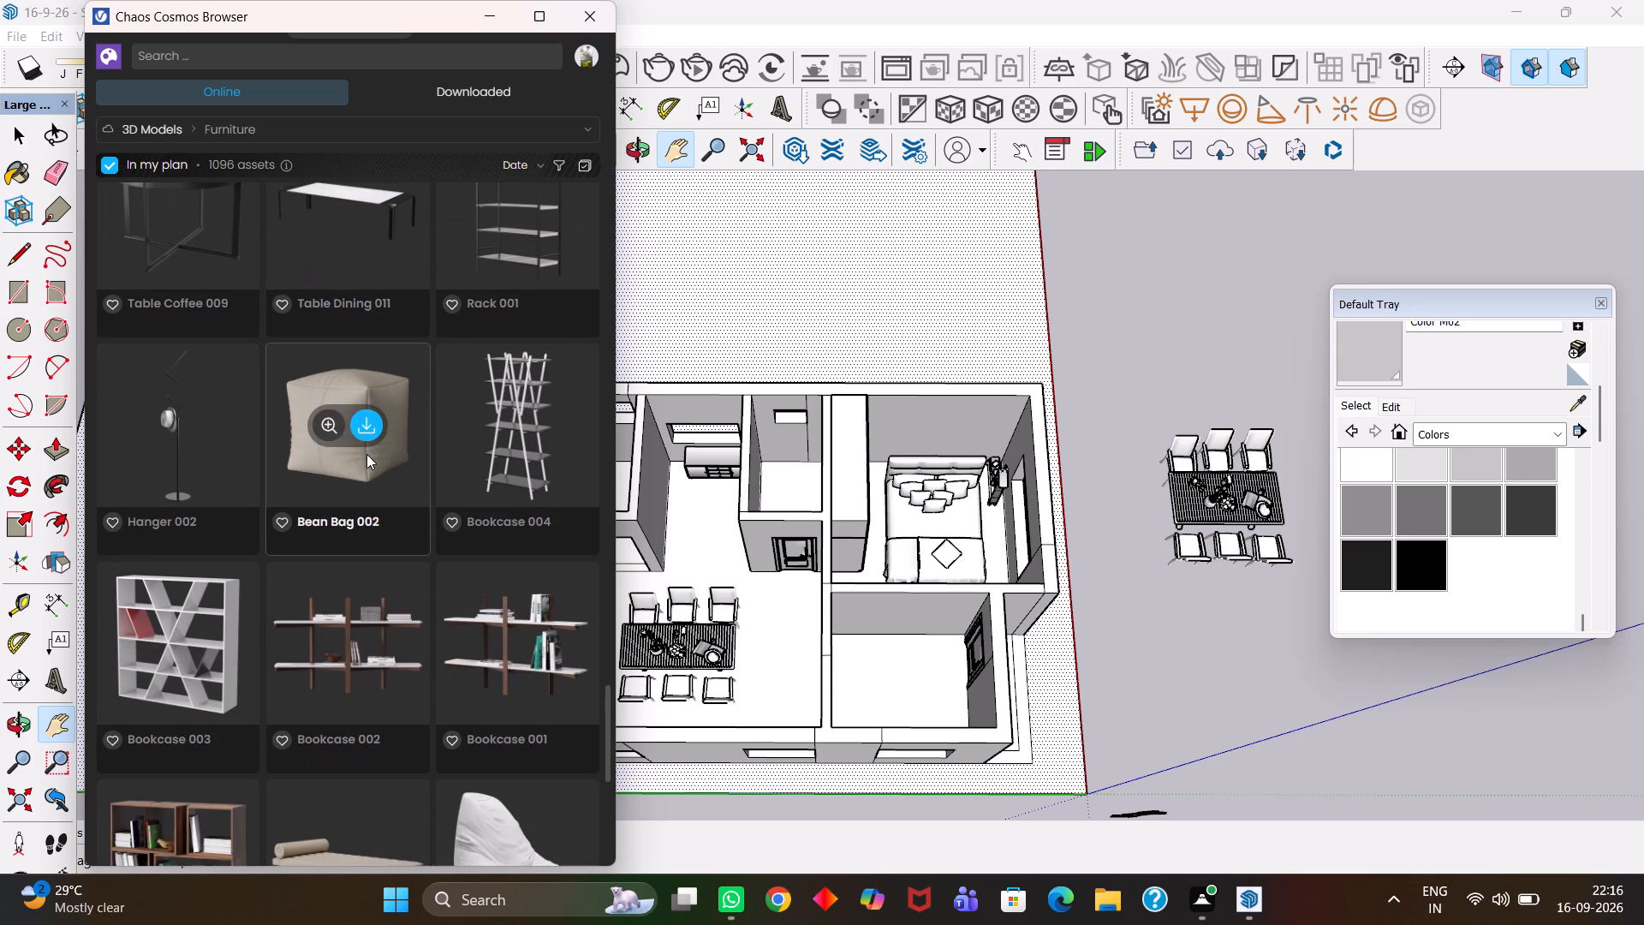
{"action": "scroll", "coordinate": [366, 454], "scroll_direction": "down", "scroll_amount": 2}
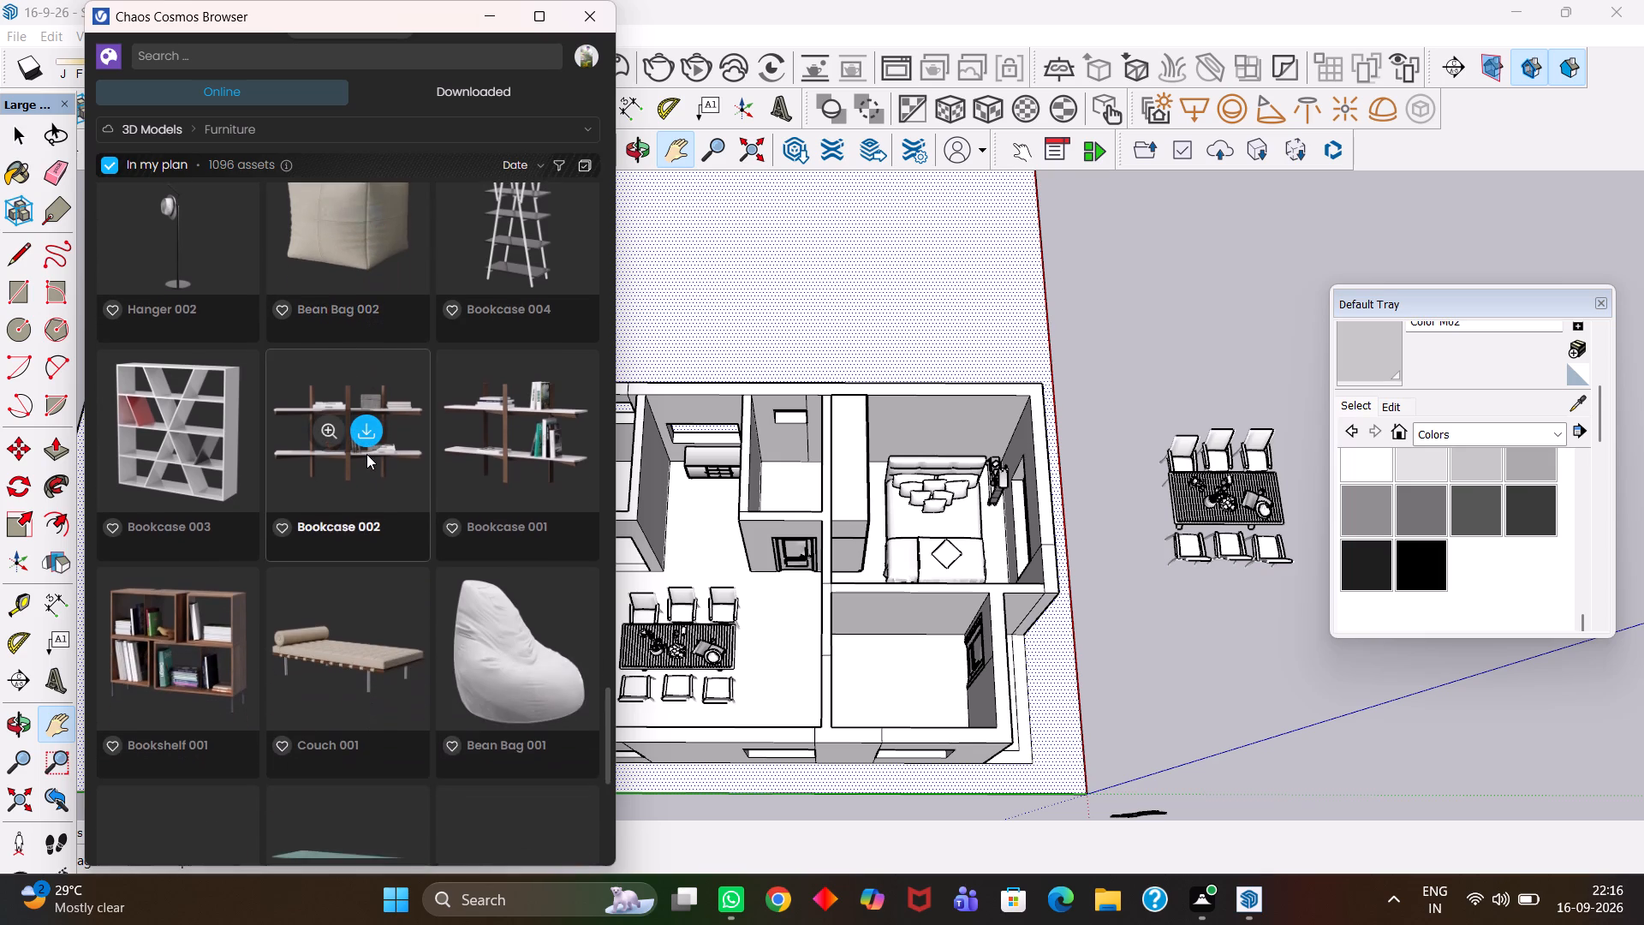
{"action": "scroll", "coordinate": [366, 454], "scroll_direction": "down", "scroll_amount": 1}
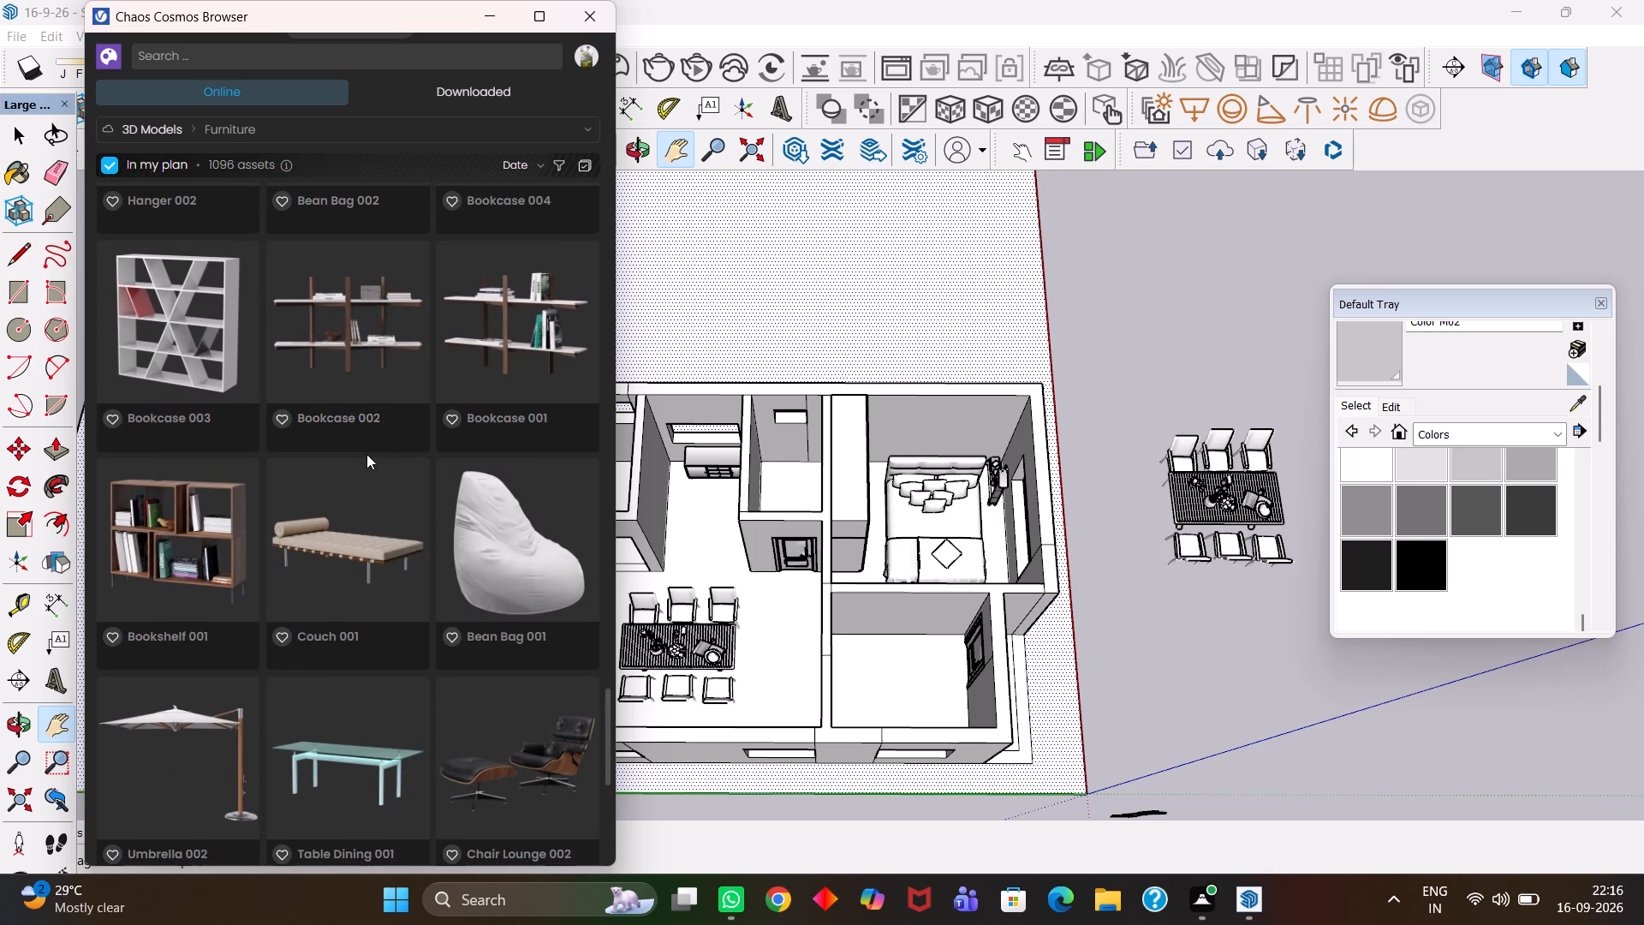
{"action": "scroll", "coordinate": [366, 454], "scroll_direction": "down", "scroll_amount": 1}
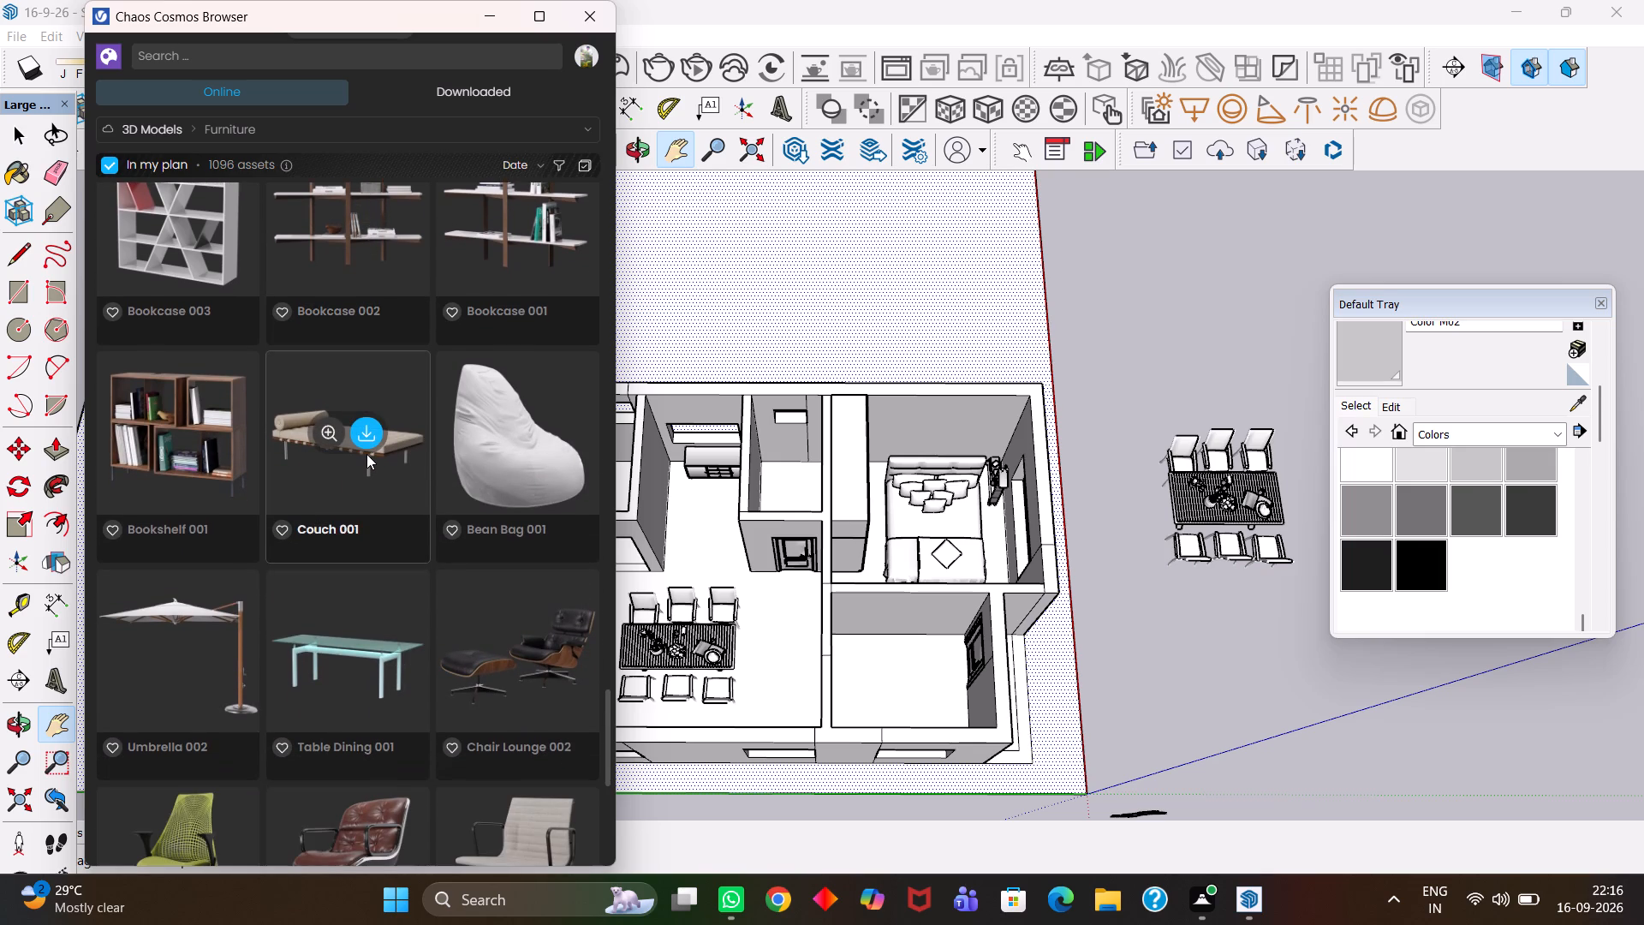
{"action": "scroll", "coordinate": [366, 454], "scroll_direction": "down", "scroll_amount": 1}
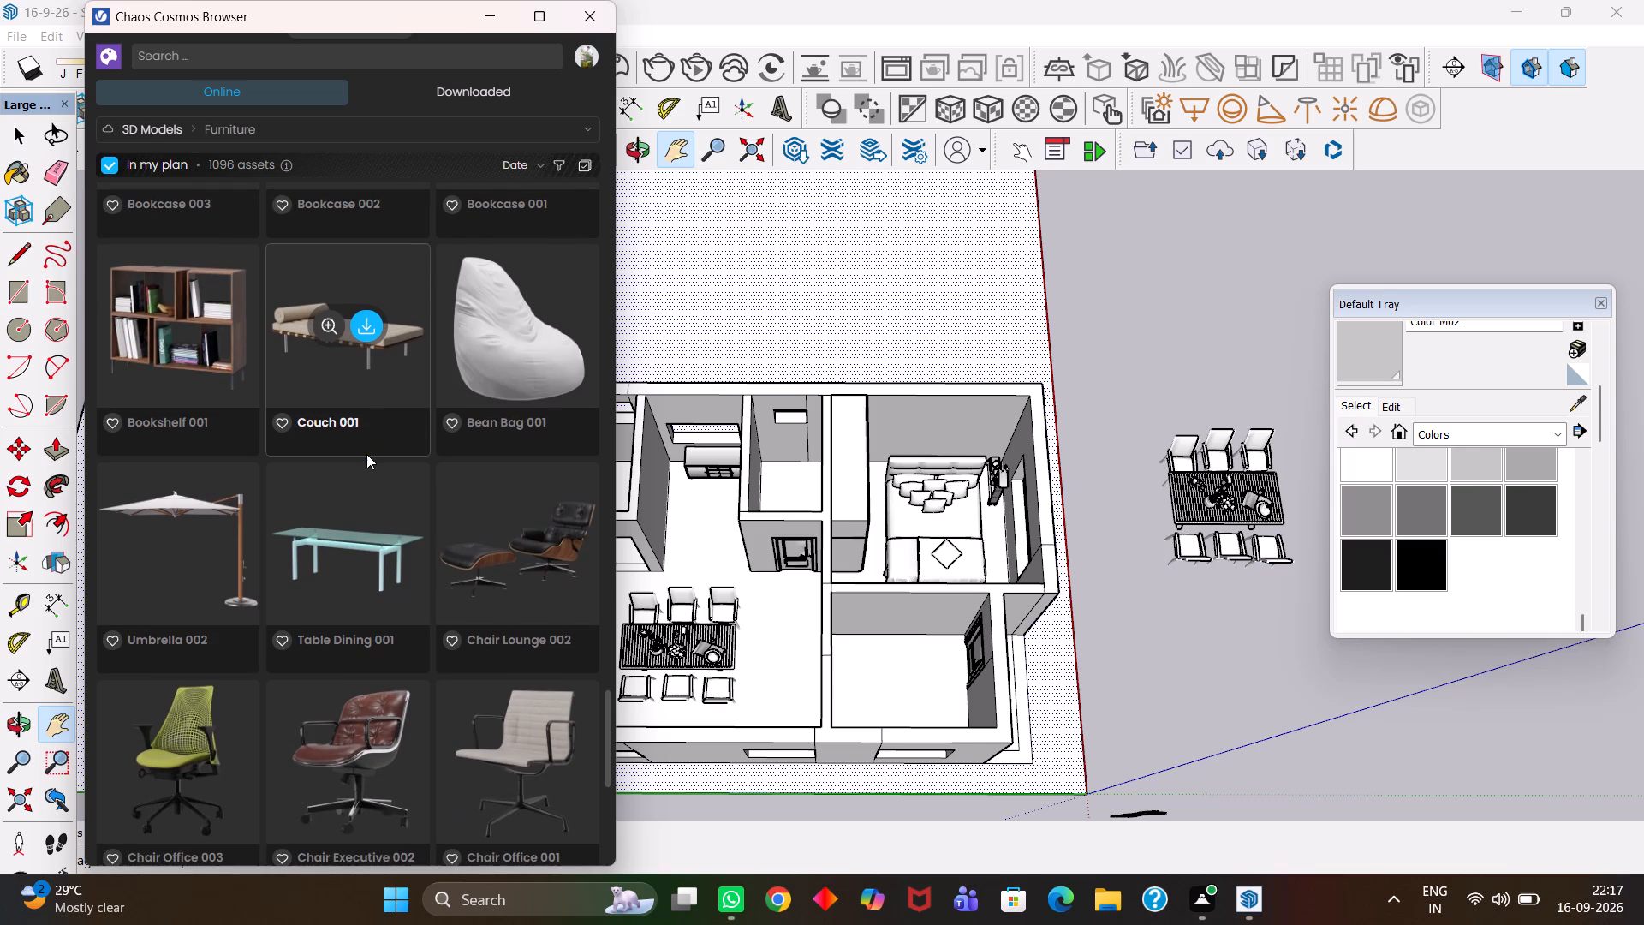
{"action": "scroll", "coordinate": [366, 454], "scroll_direction": "down", "scroll_amount": 2}
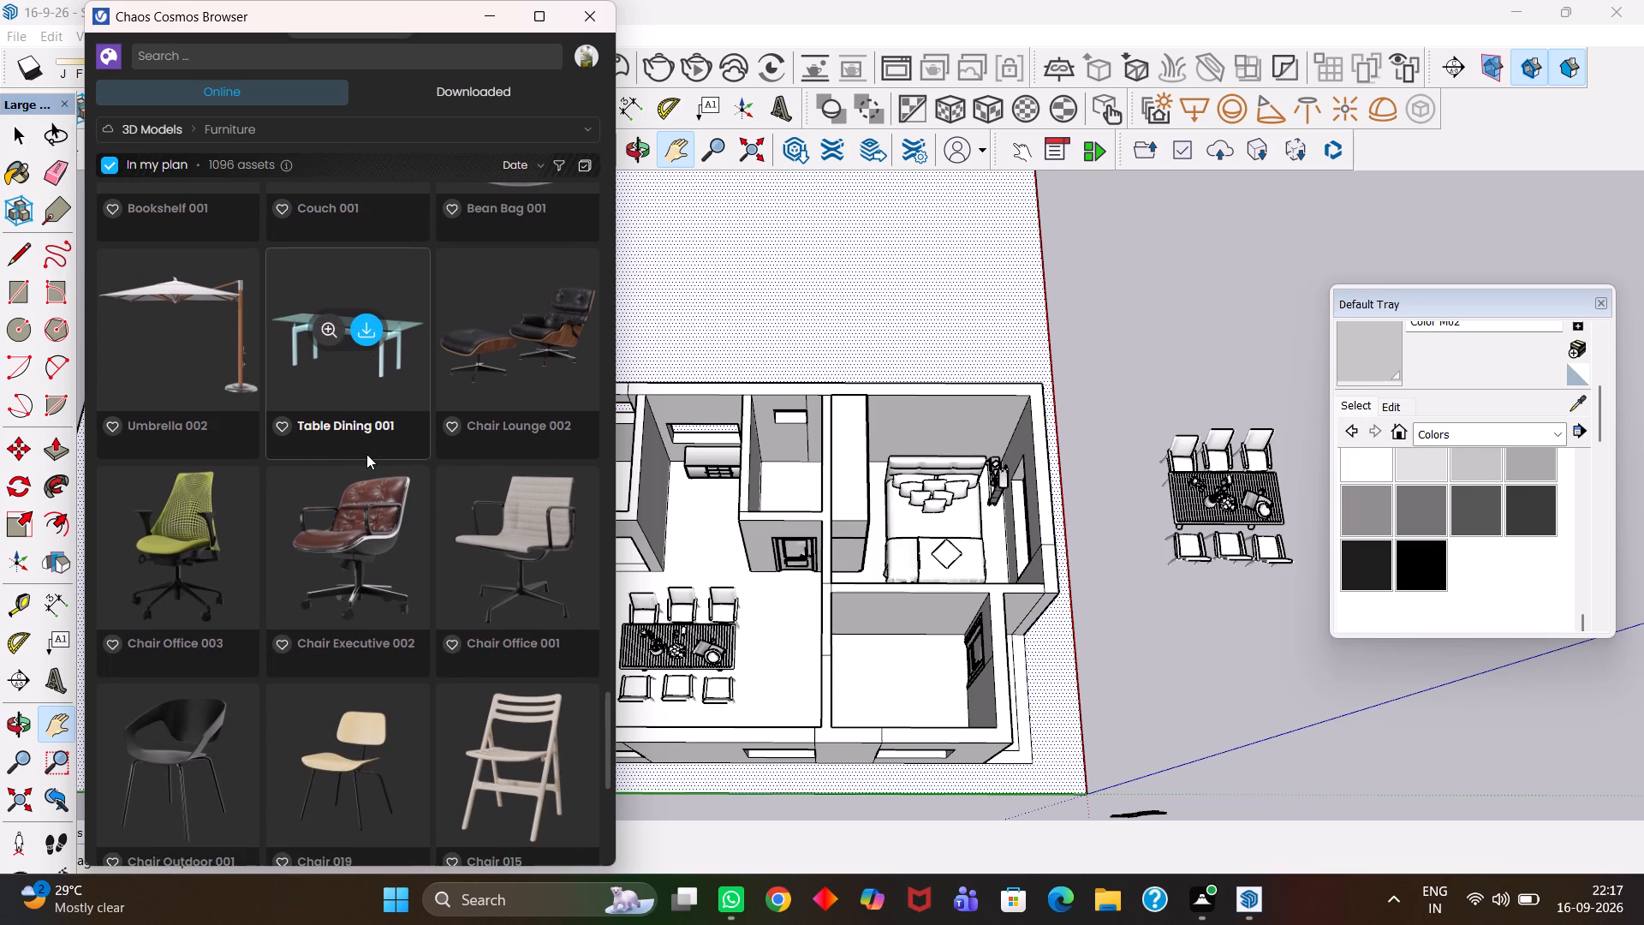
{"action": "scroll", "coordinate": [366, 454], "scroll_direction": "down", "scroll_amount": 1}
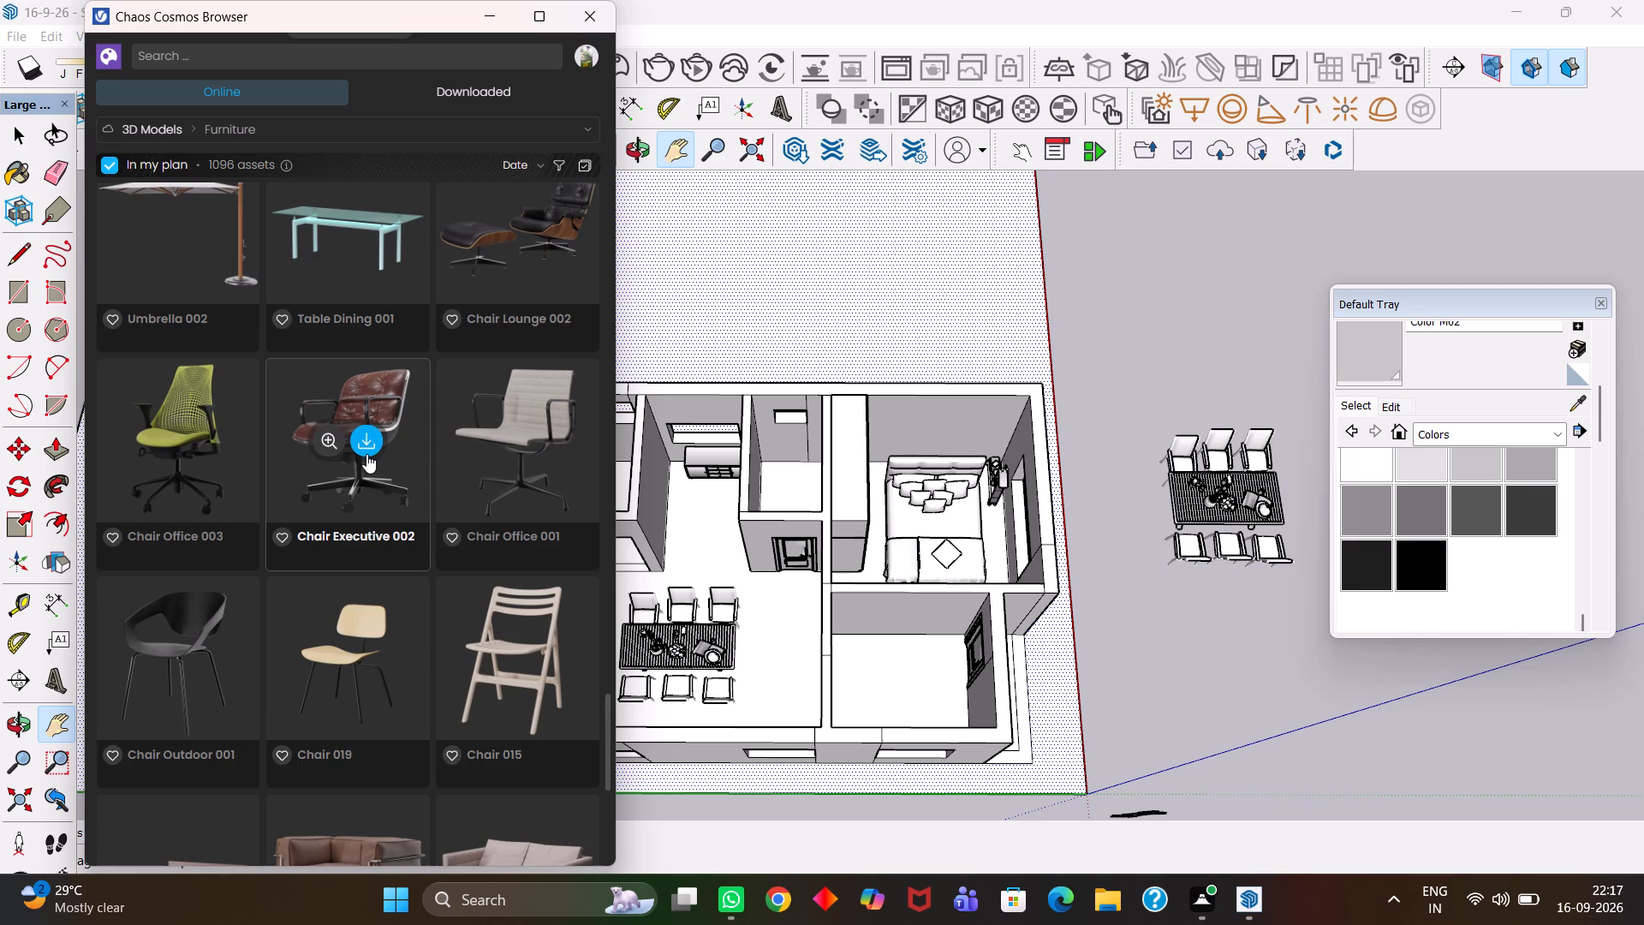
{"action": "scroll", "coordinate": [371, 445], "scroll_direction": "down", "scroll_amount": 6}
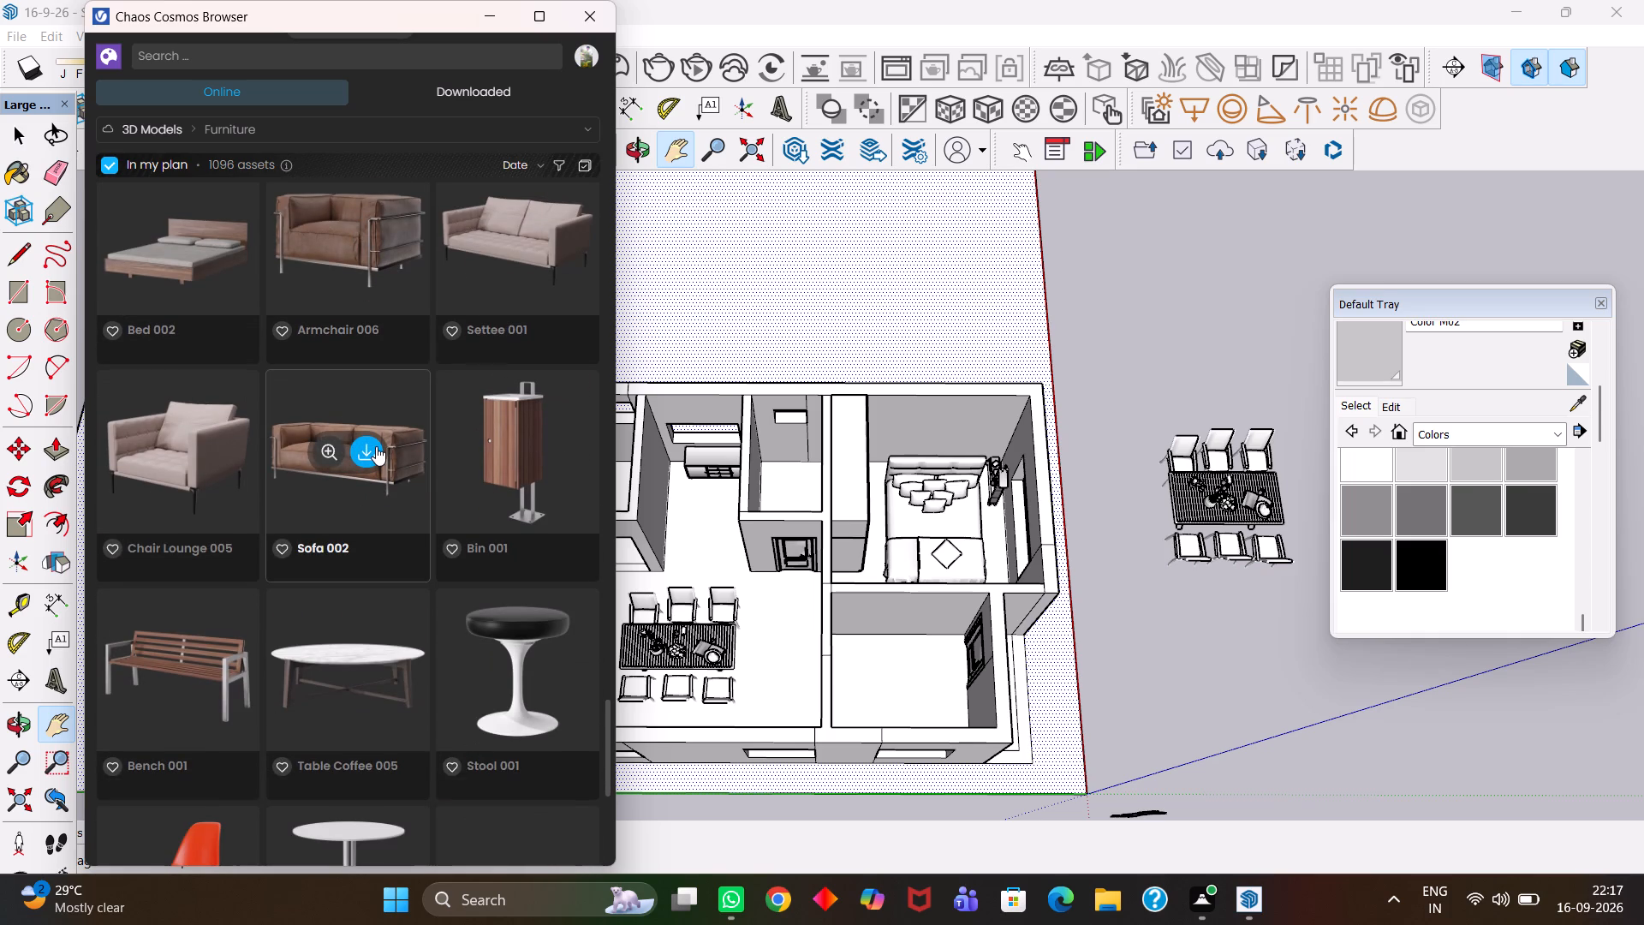
{"action": "scroll", "coordinate": [376, 446], "scroll_direction": "down", "scroll_amount": 2}
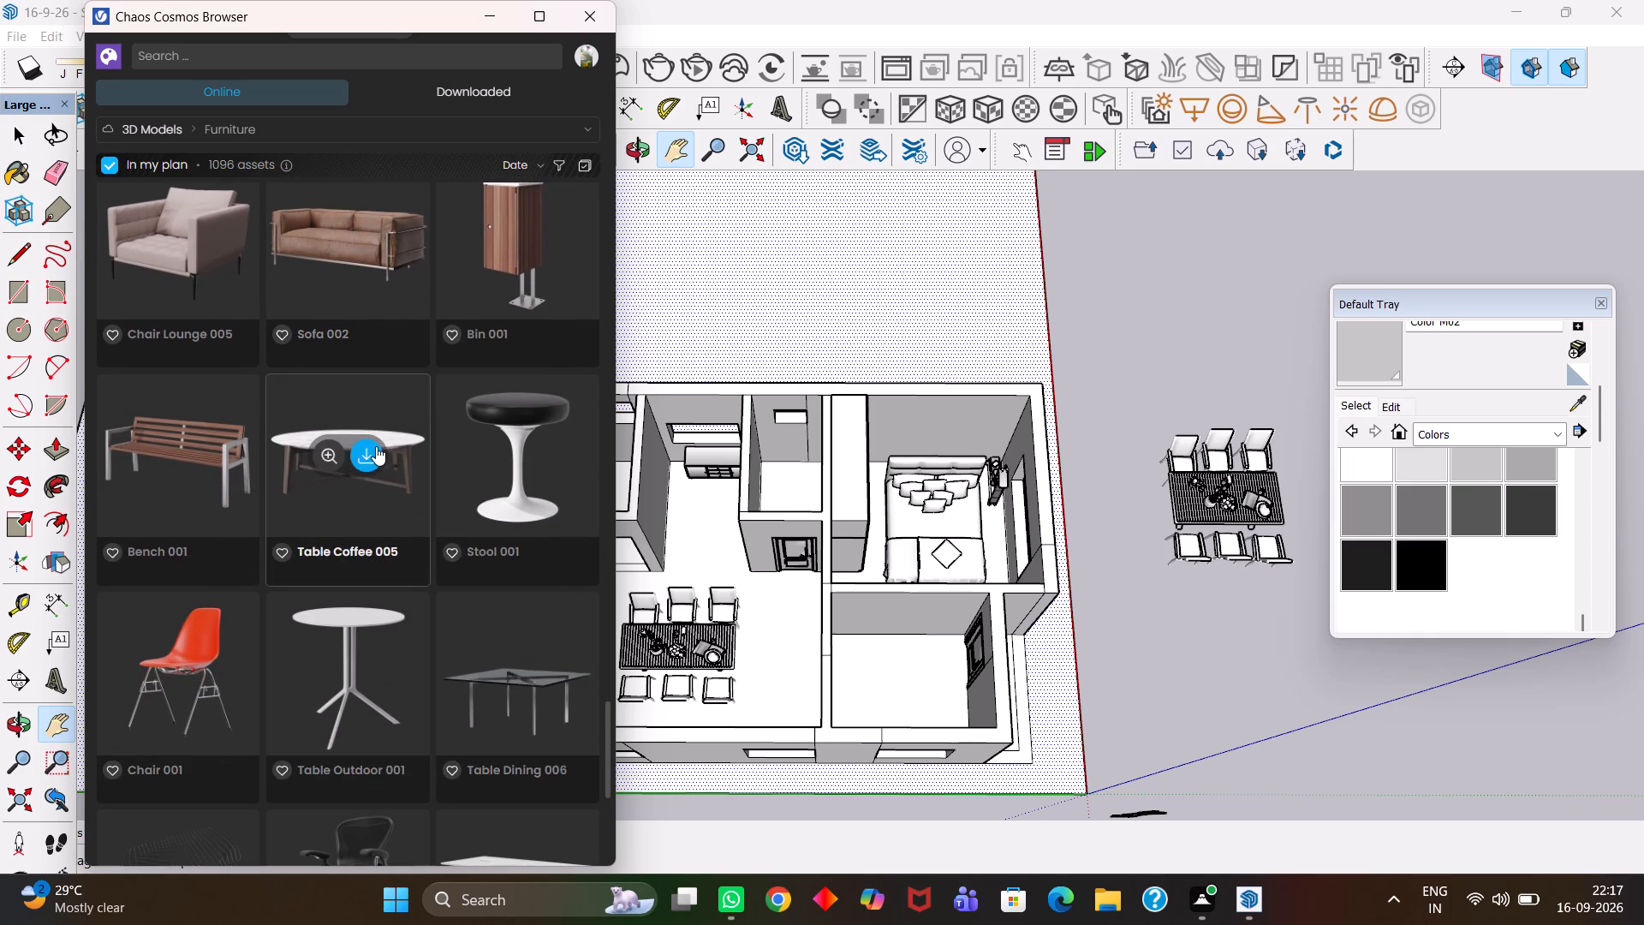
{"action": "scroll", "coordinate": [376, 446], "scroll_direction": "down", "scroll_amount": 1}
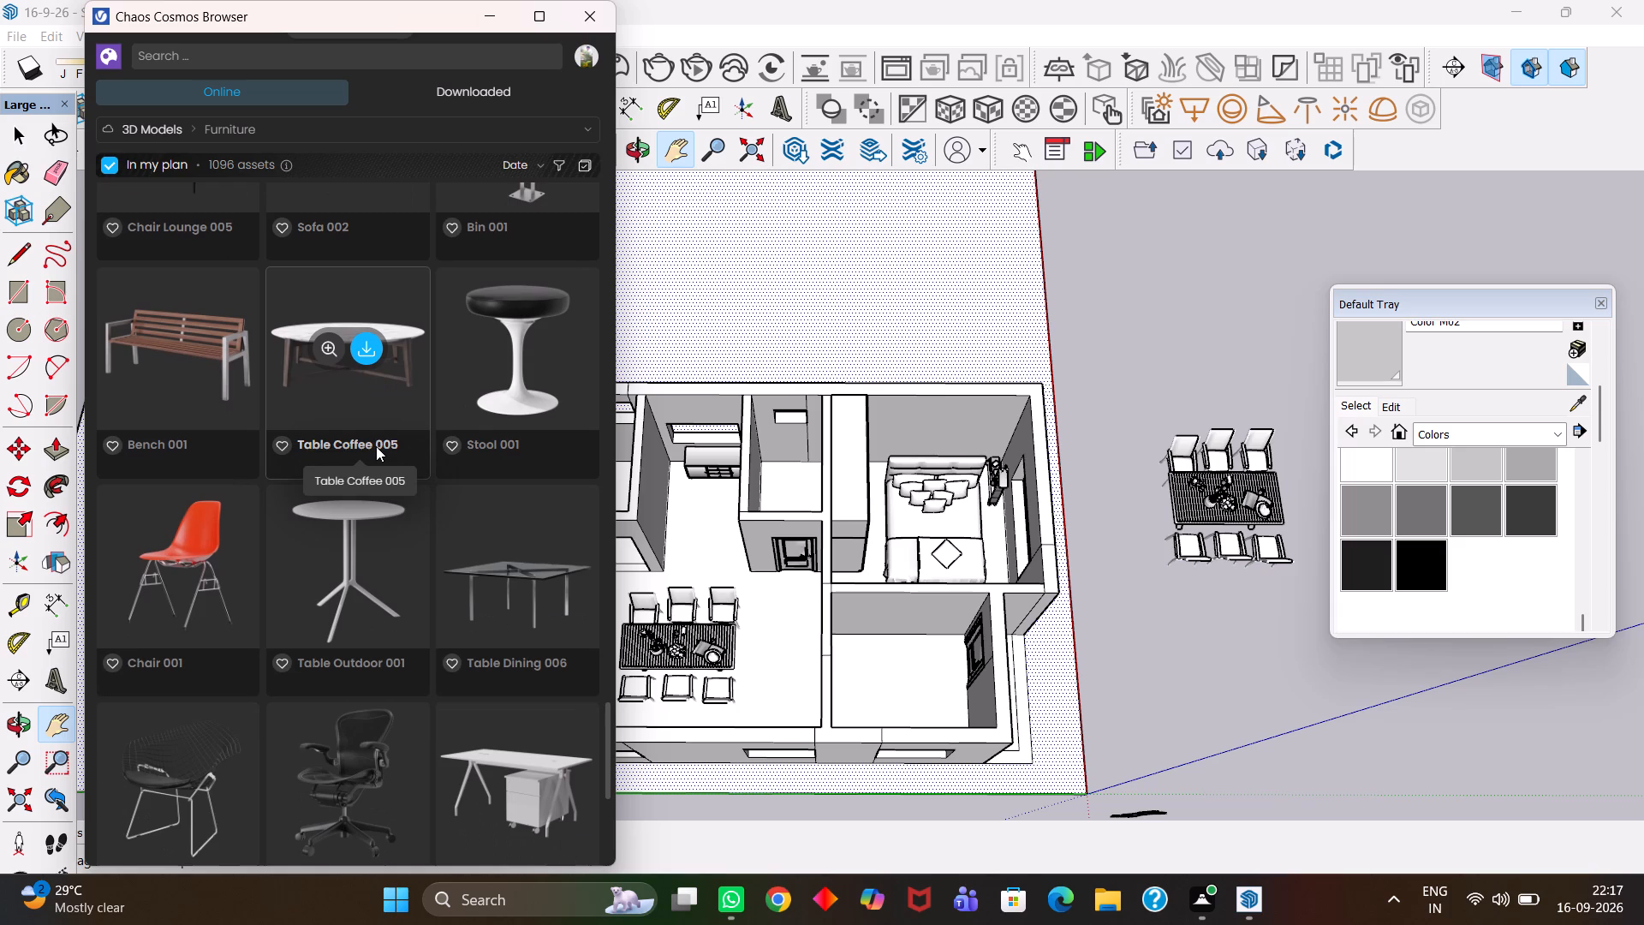
{"action": "scroll", "coordinate": [376, 446], "scroll_direction": "down", "scroll_amount": 1}
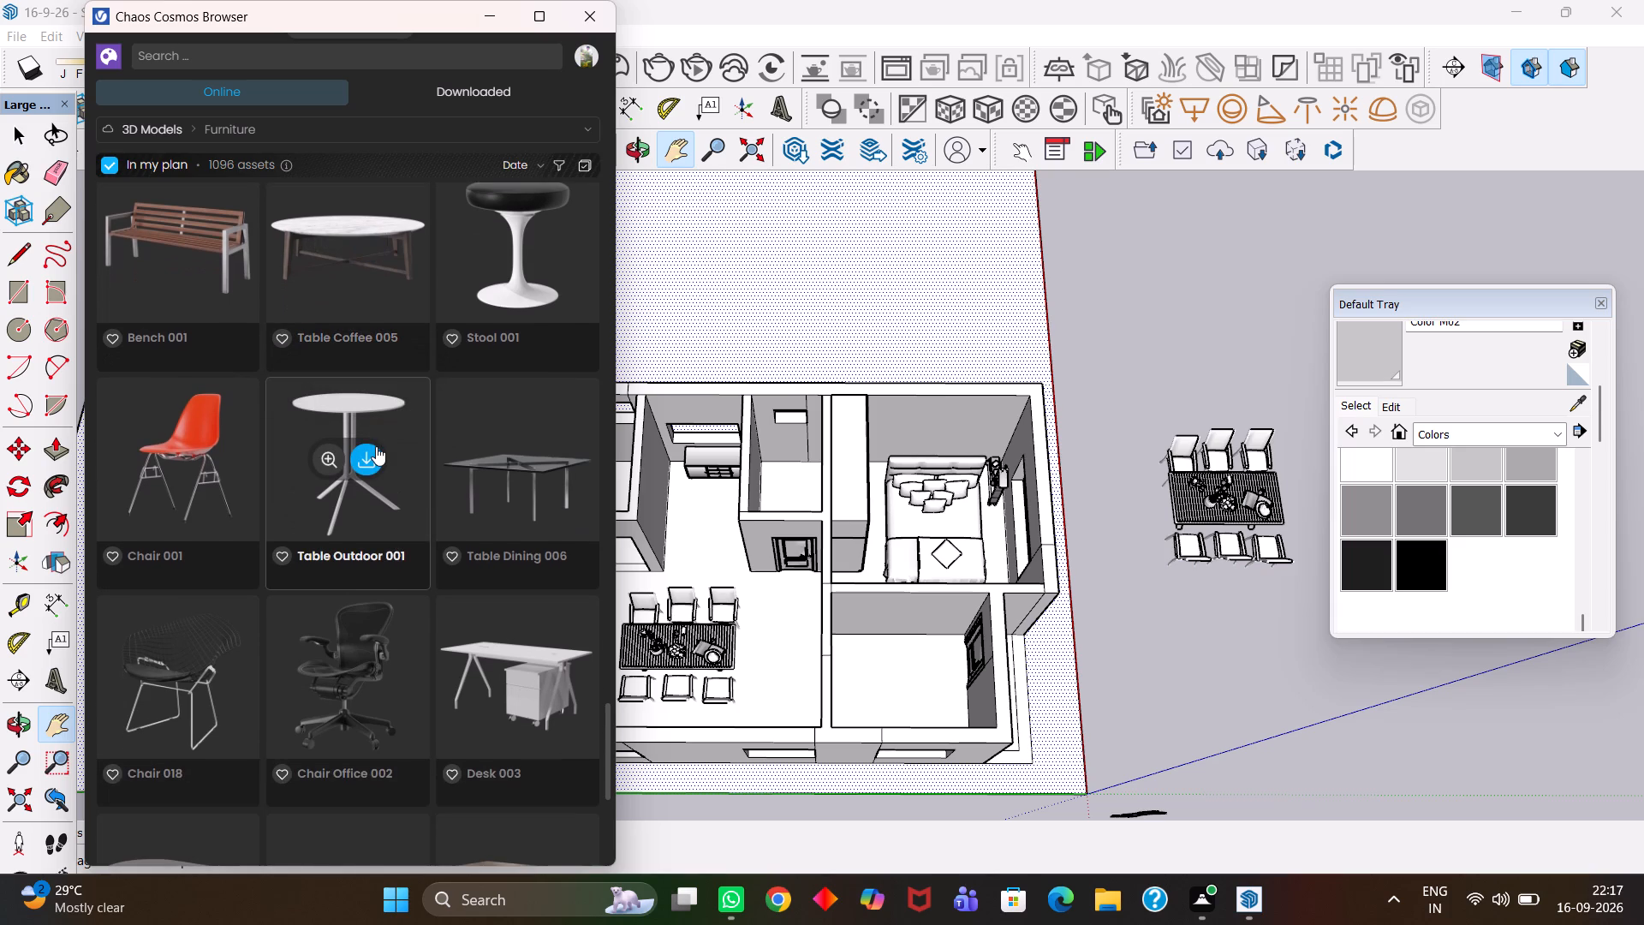
{"action": "scroll", "coordinate": [376, 446], "scroll_direction": "down", "scroll_amount": 1}
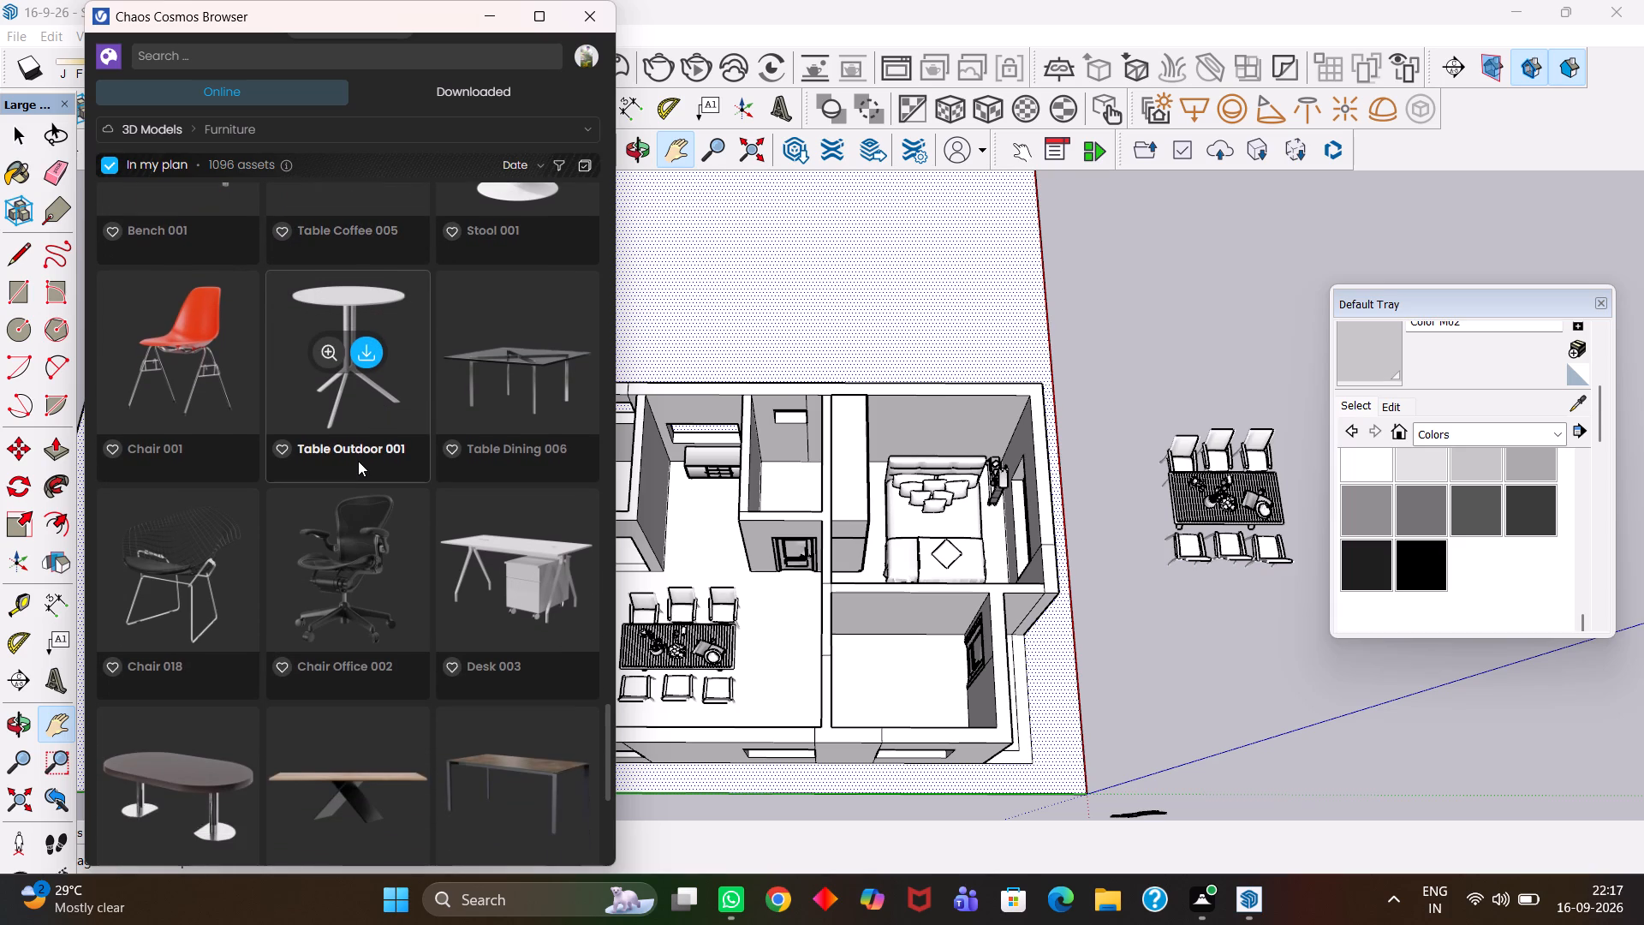
{"action": "scroll", "coordinate": [359, 461], "scroll_direction": "down", "scroll_amount": 2}
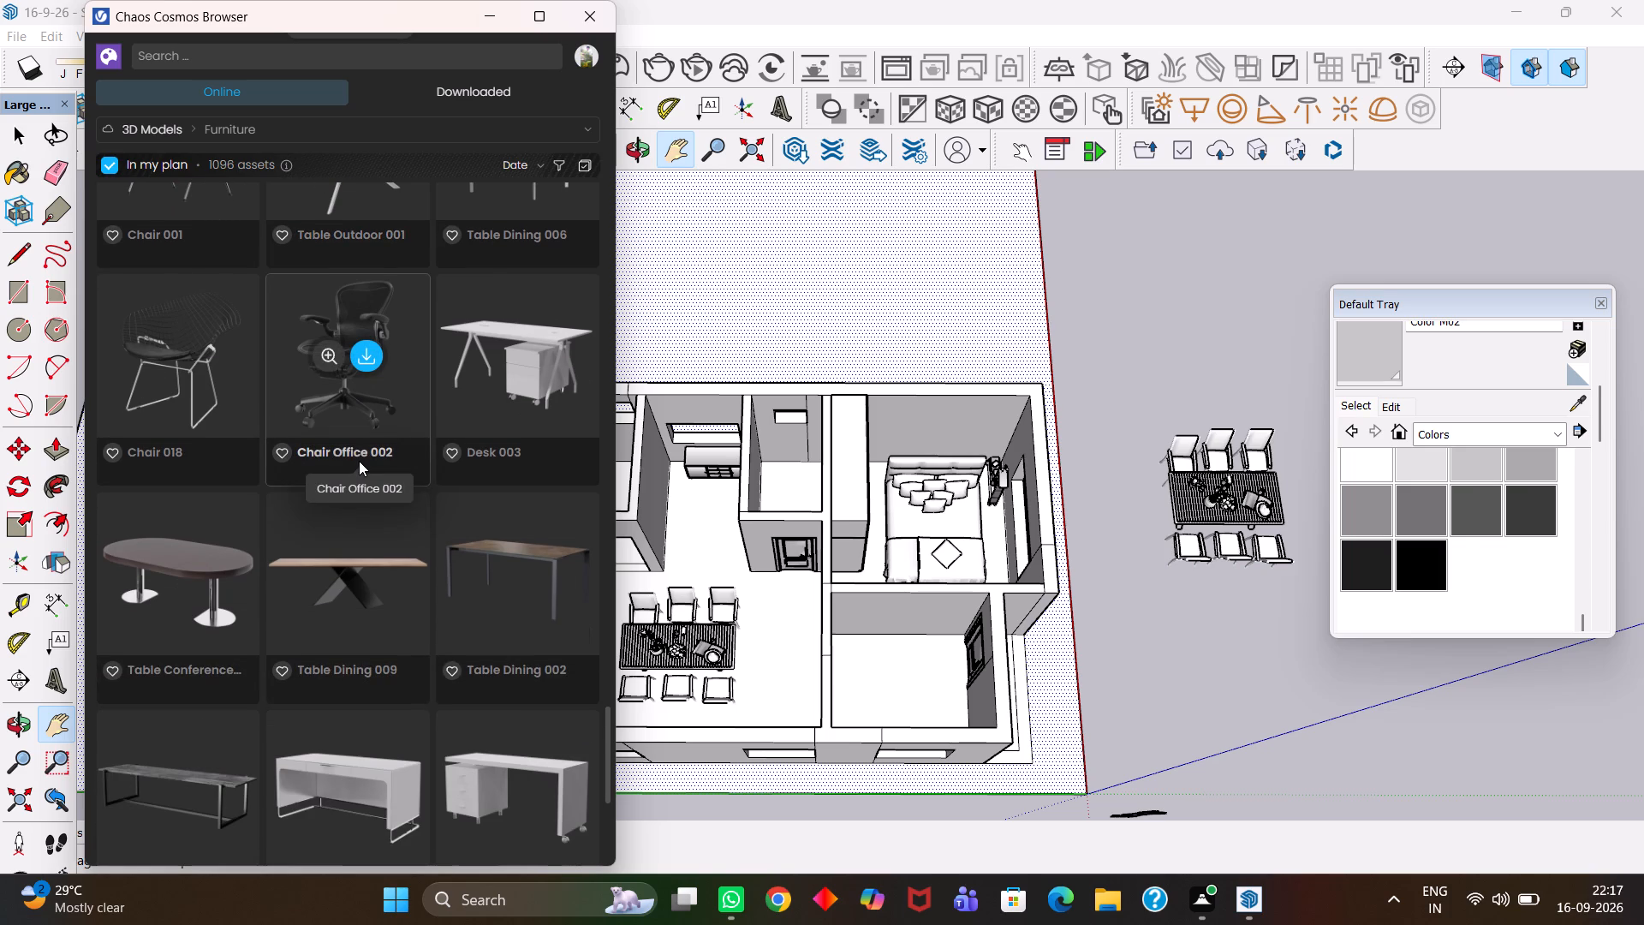
{"action": "scroll", "coordinate": [347, 499], "scroll_direction": "down", "scroll_amount": 5}
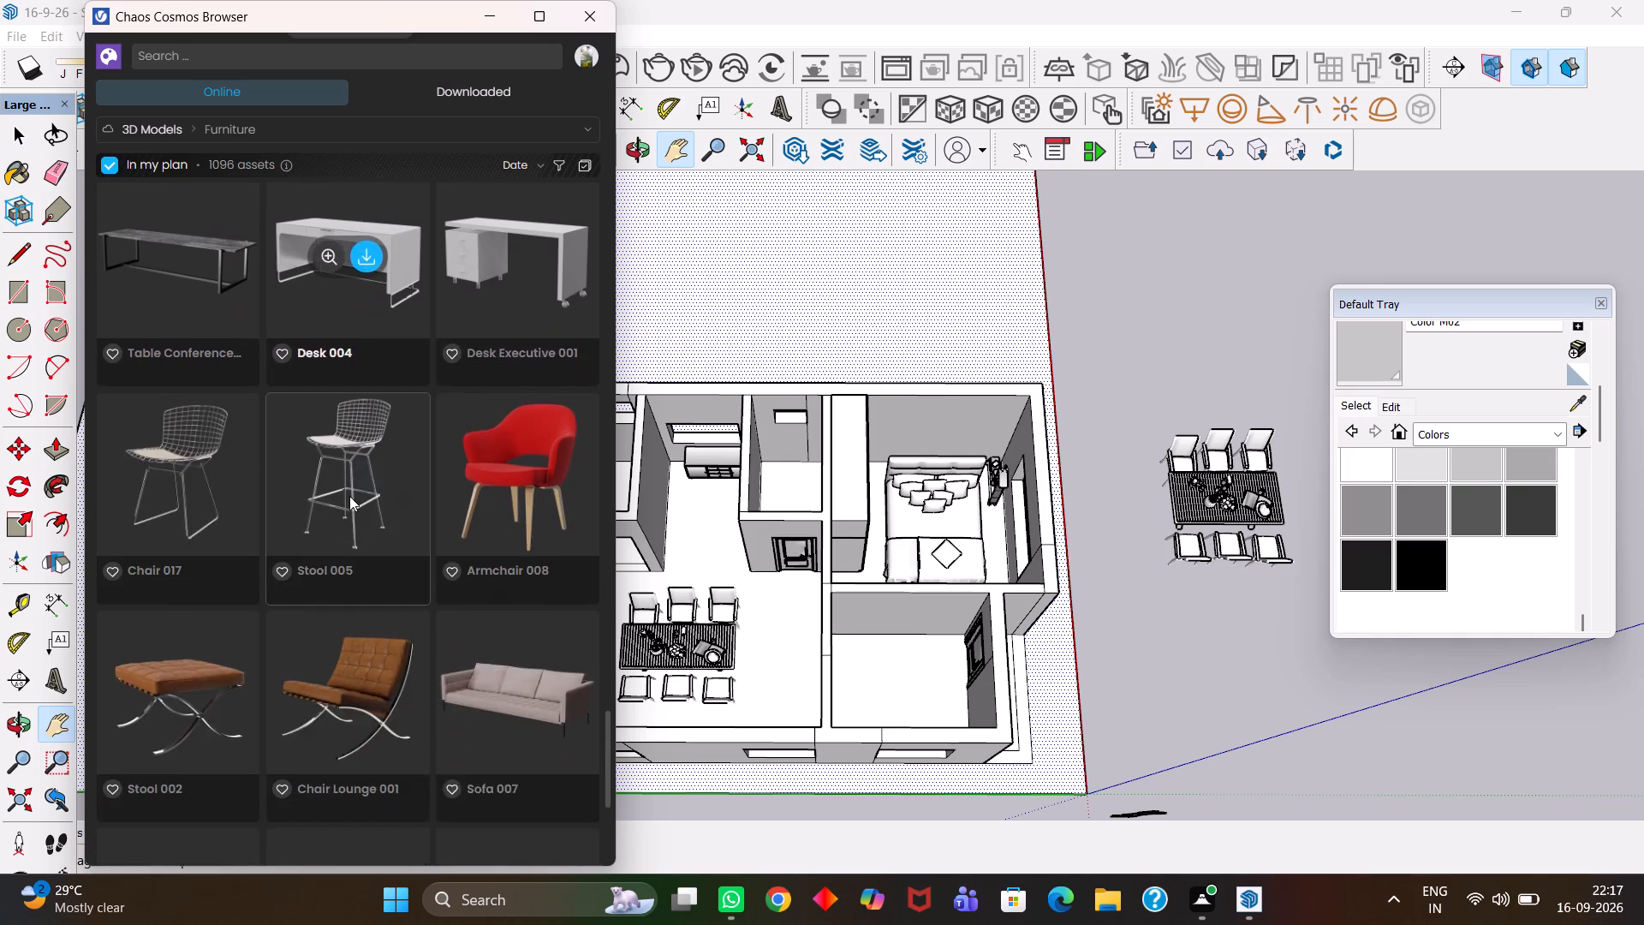
{"action": "scroll", "coordinate": [349, 496], "scroll_direction": "down", "scroll_amount": 3}
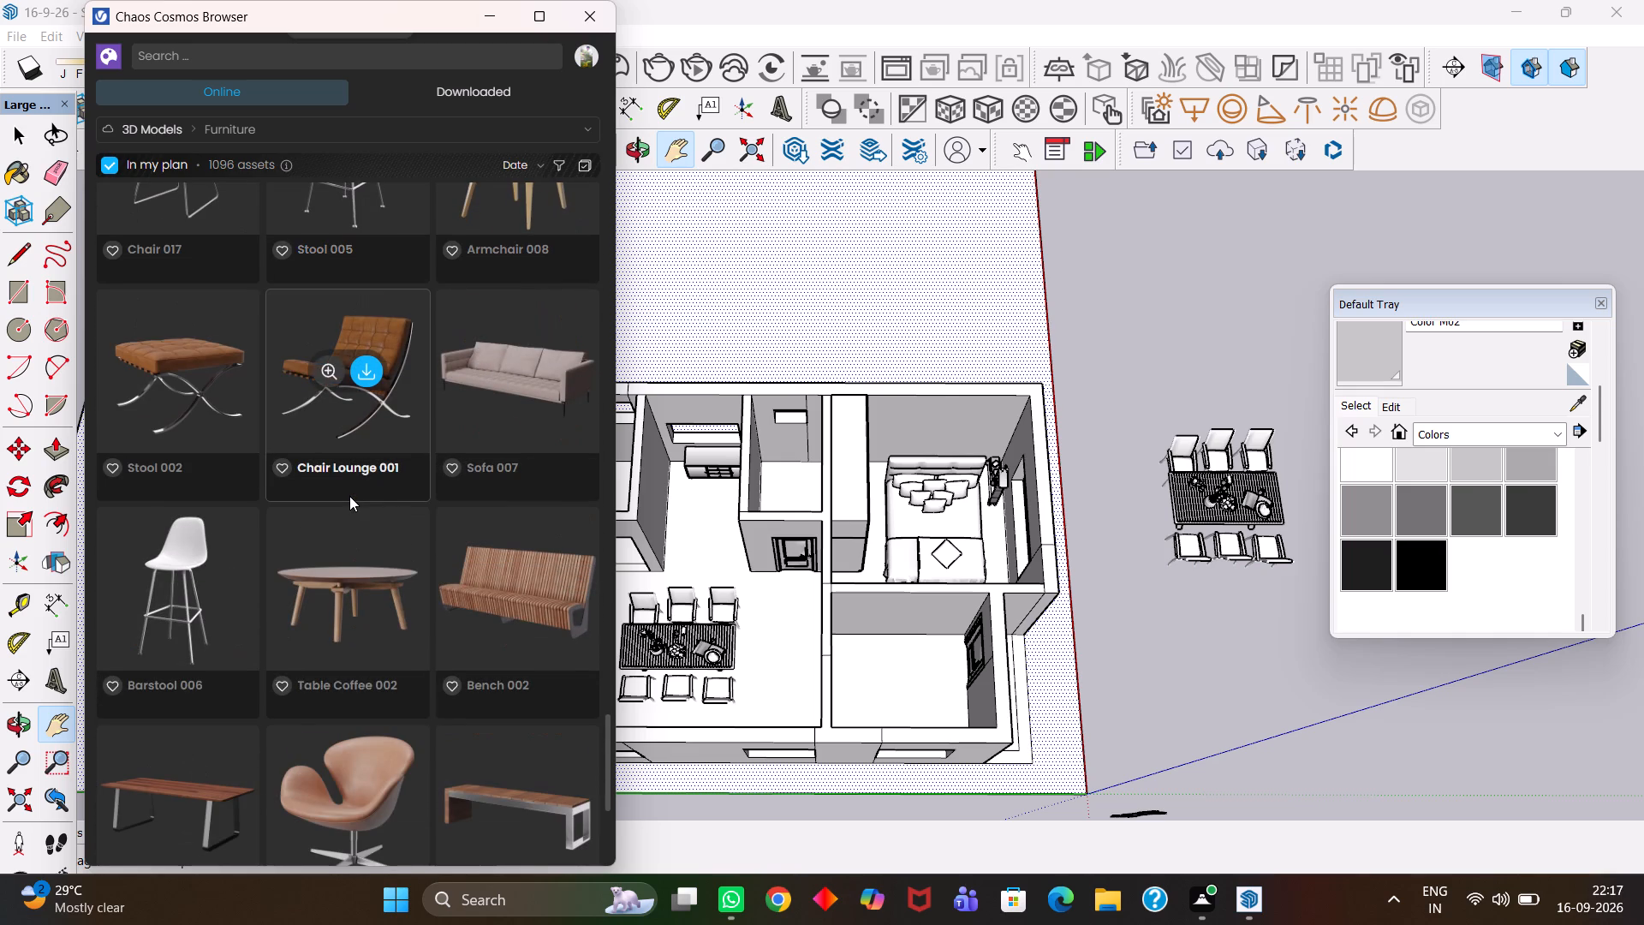
{"action": "scroll", "coordinate": [349, 496], "scroll_direction": "down", "scroll_amount": 1}
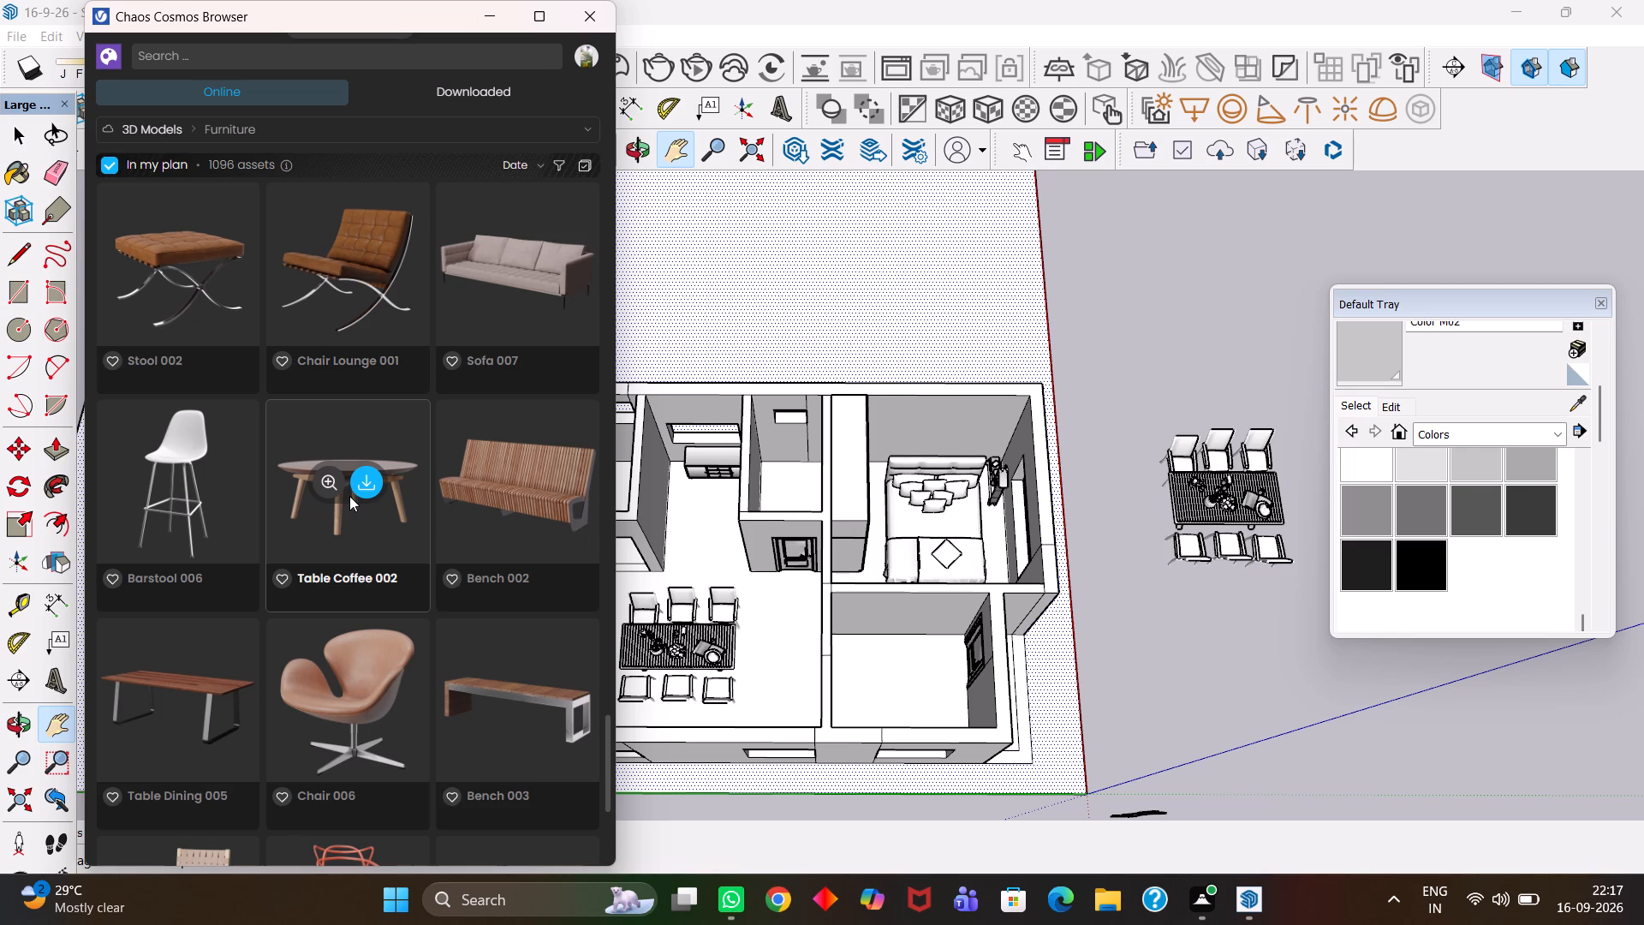
{"action": "scroll", "coordinate": [349, 496], "scroll_direction": "down", "scroll_amount": 2}
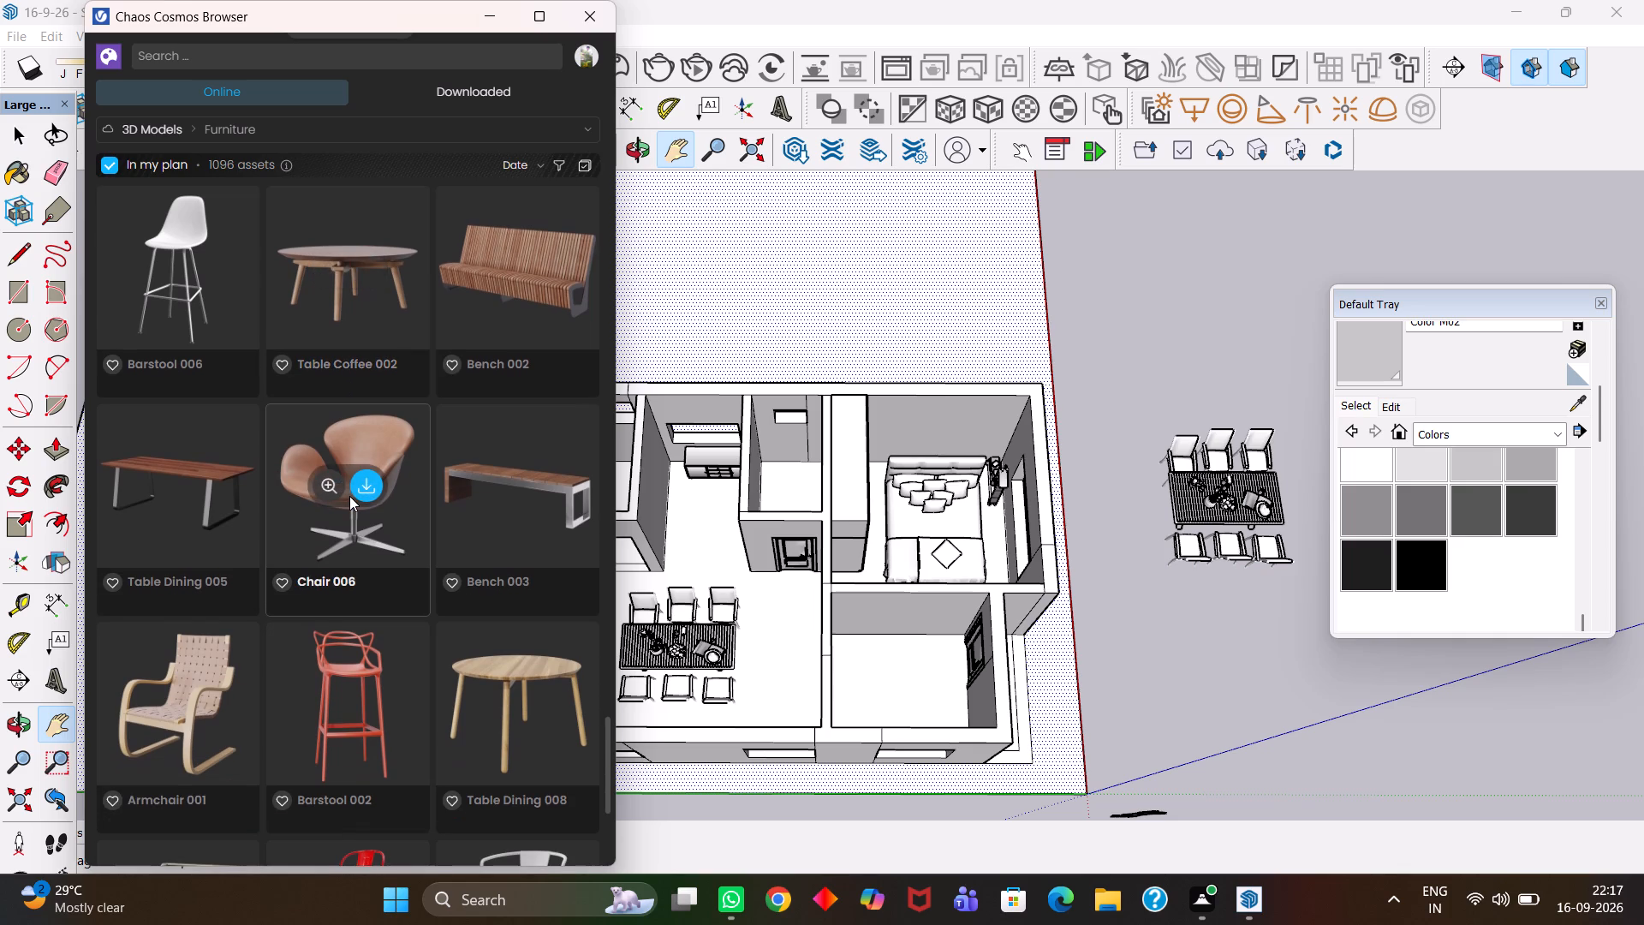
{"action": "scroll", "coordinate": [350, 495], "scroll_direction": "down", "scroll_amount": 2}
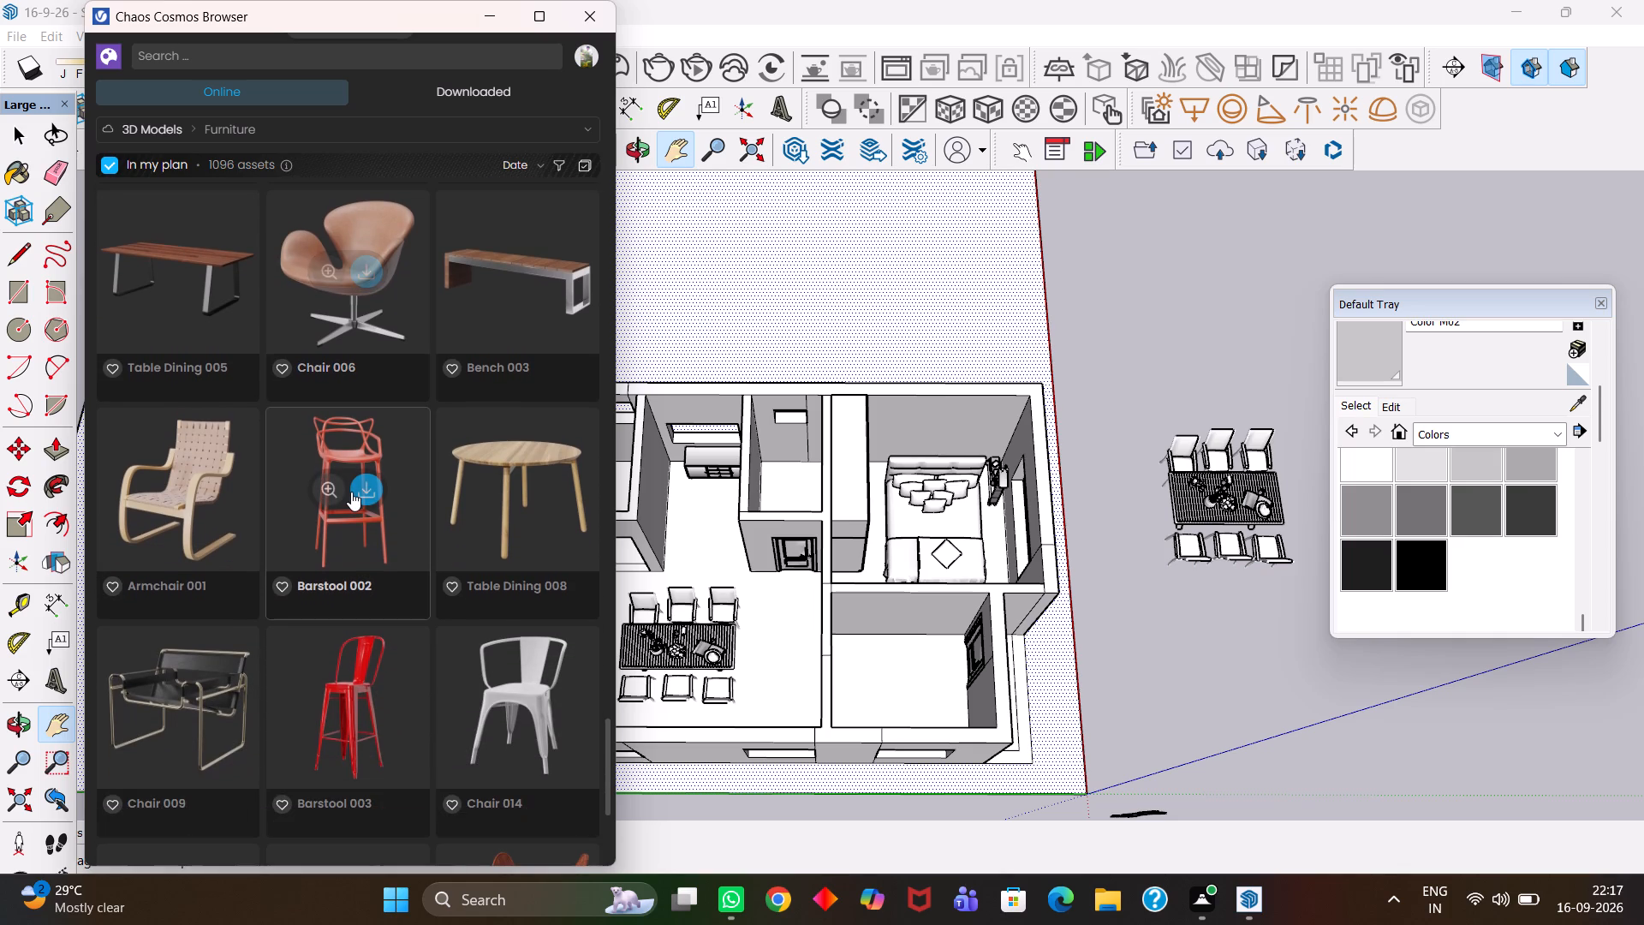
{"action": "scroll", "coordinate": [351, 492], "scroll_direction": "down", "scroll_amount": 2}
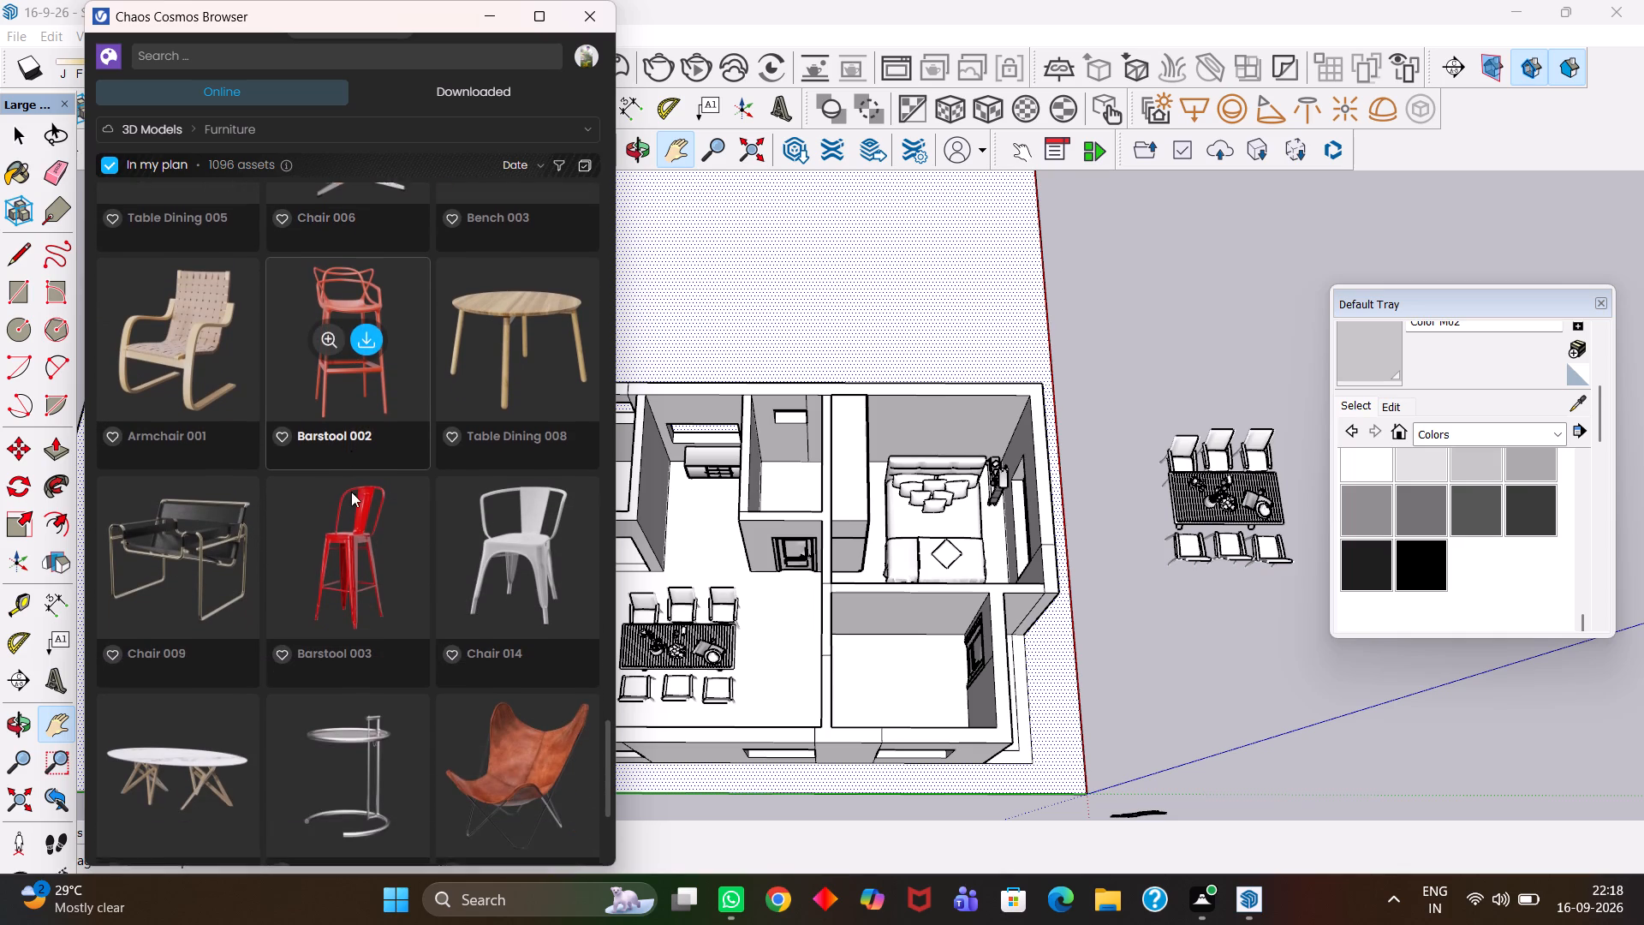
{"action": "scroll", "coordinate": [351, 492], "scroll_direction": "down", "scroll_amount": 1}
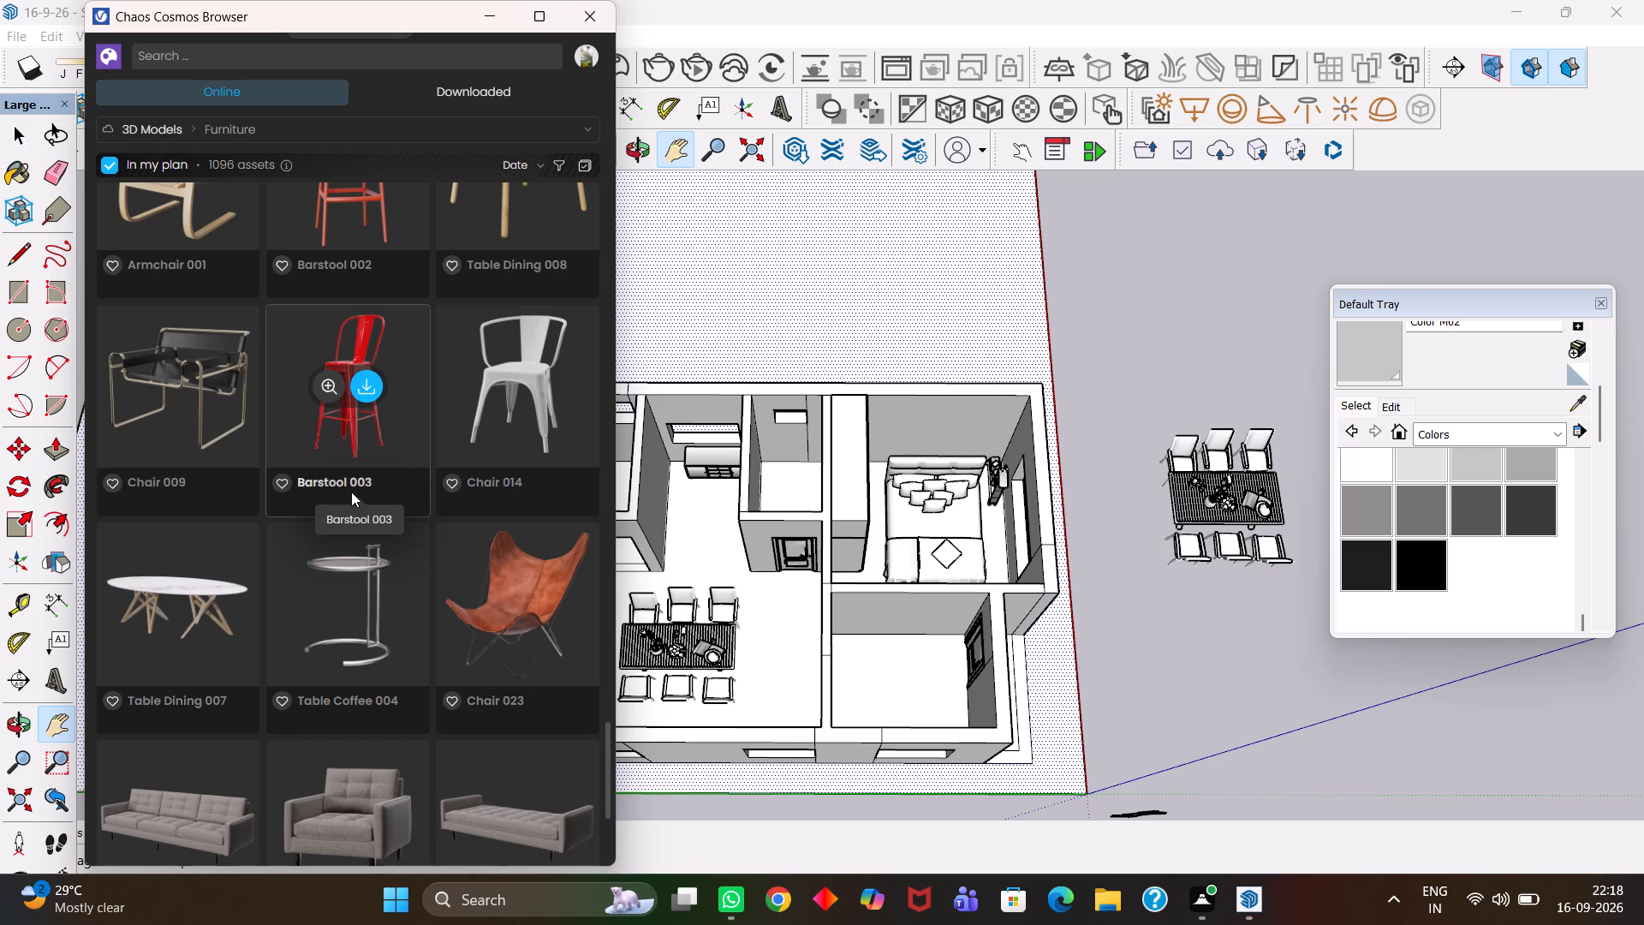
{"action": "scroll", "coordinate": [351, 492], "scroll_direction": "down", "scroll_amount": 2}
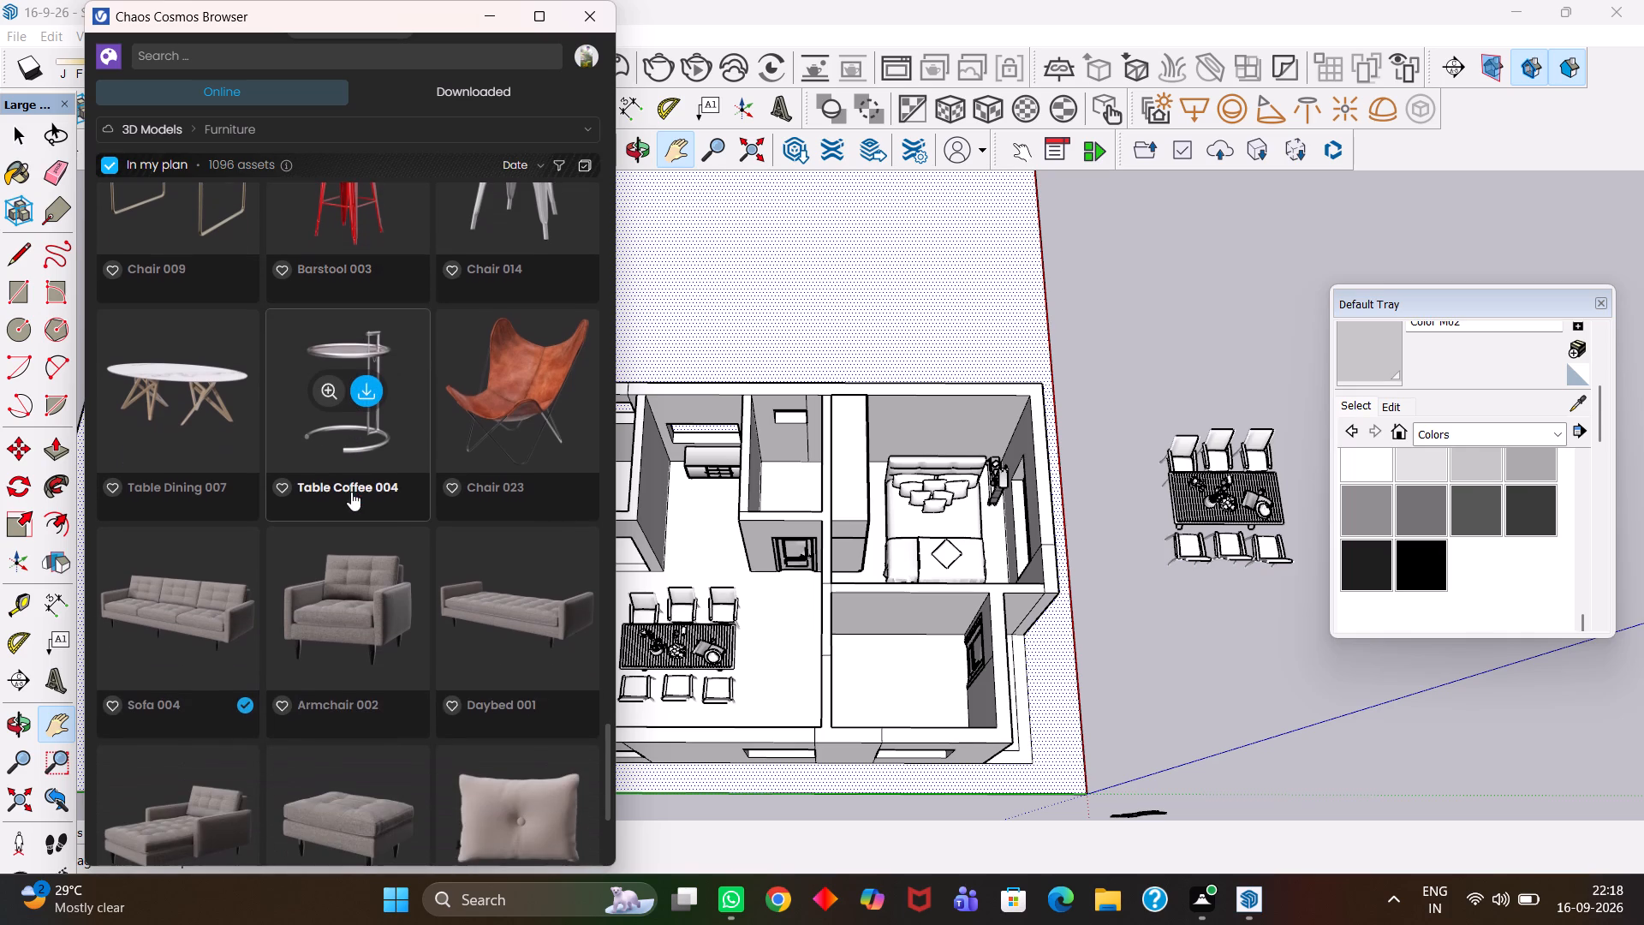
{"action": "scroll", "coordinate": [351, 492], "scroll_direction": "down", "scroll_amount": 2}
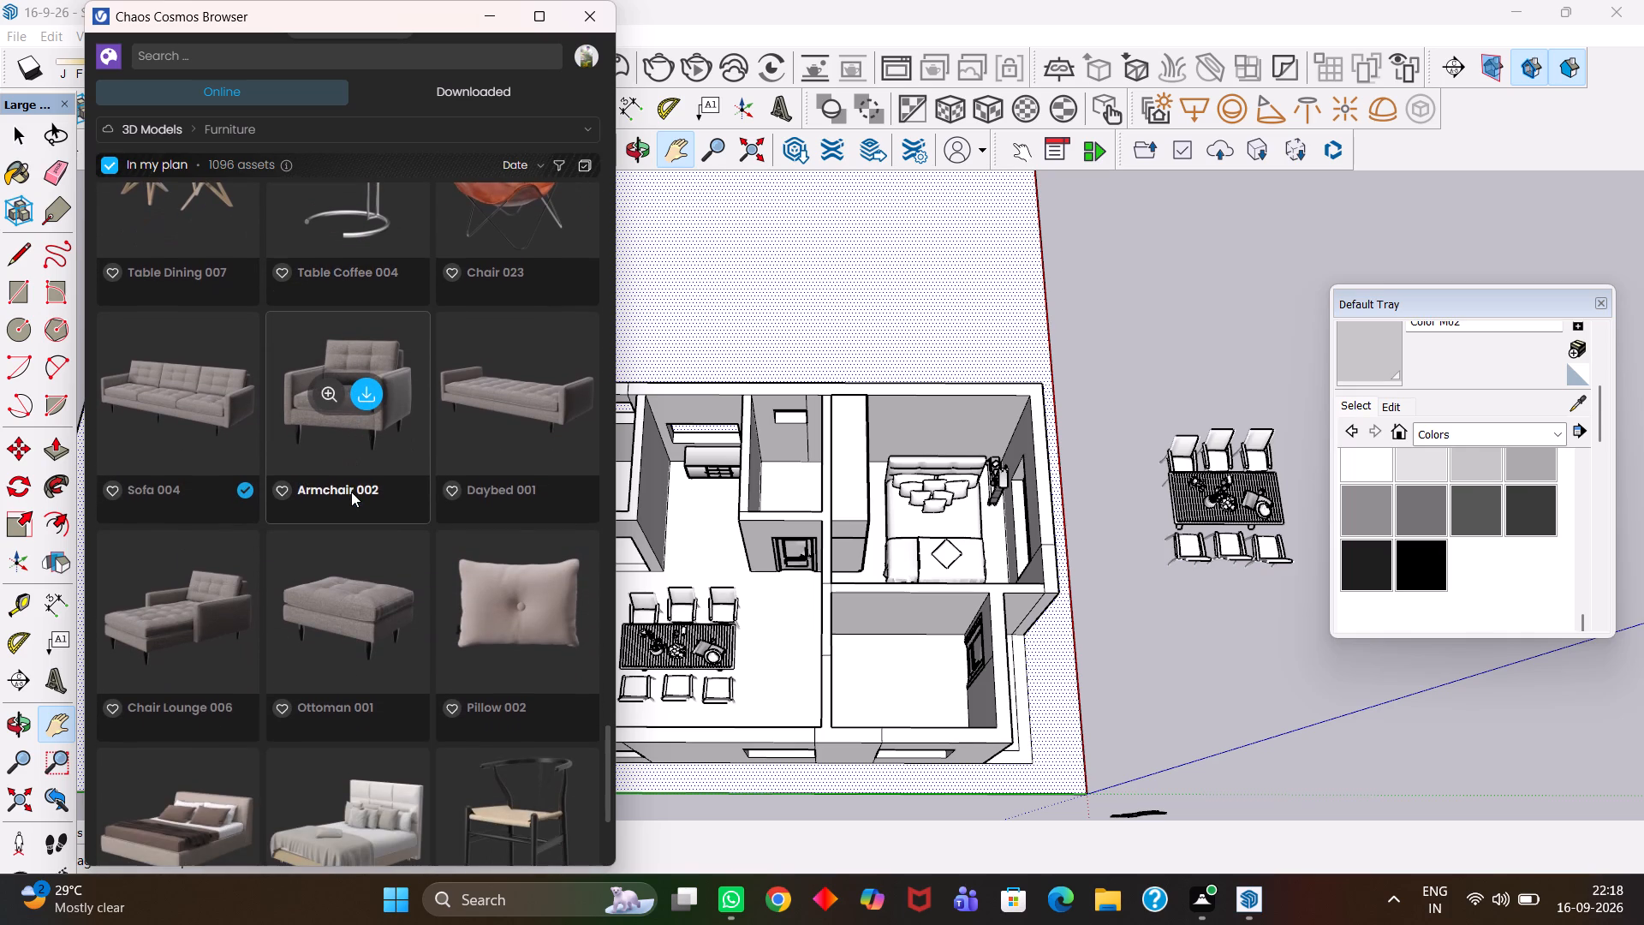
{"action": "scroll", "coordinate": [351, 492], "scroll_direction": "down", "scroll_amount": 1}
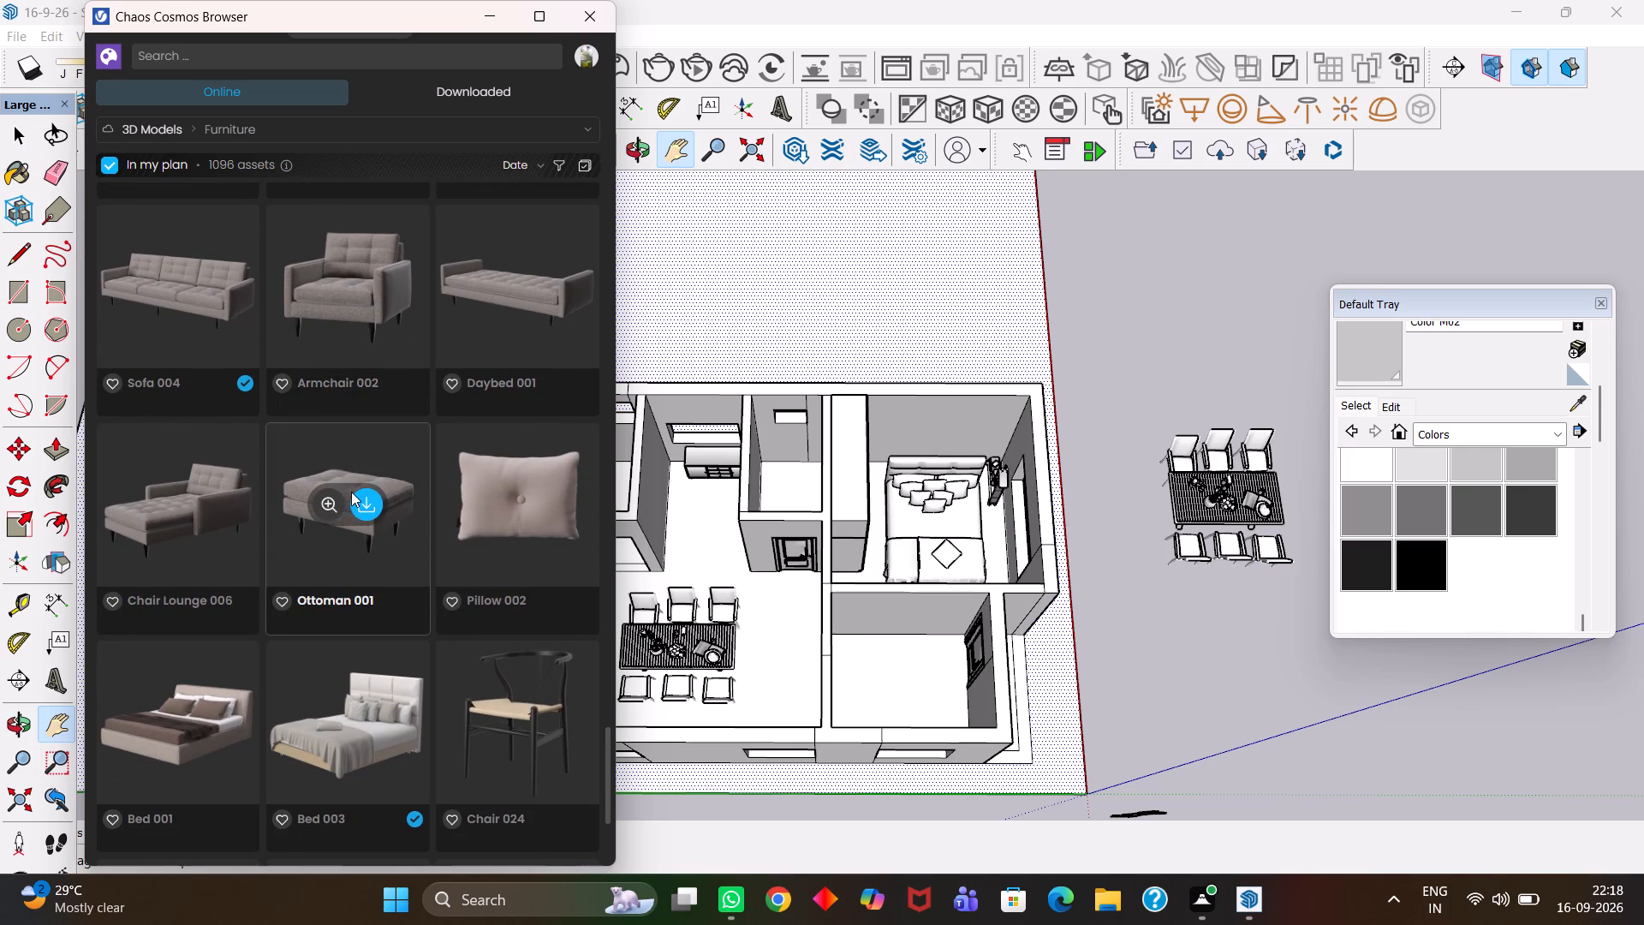
{"action": "scroll", "coordinate": [351, 492], "scroll_direction": "down", "scroll_amount": 2}
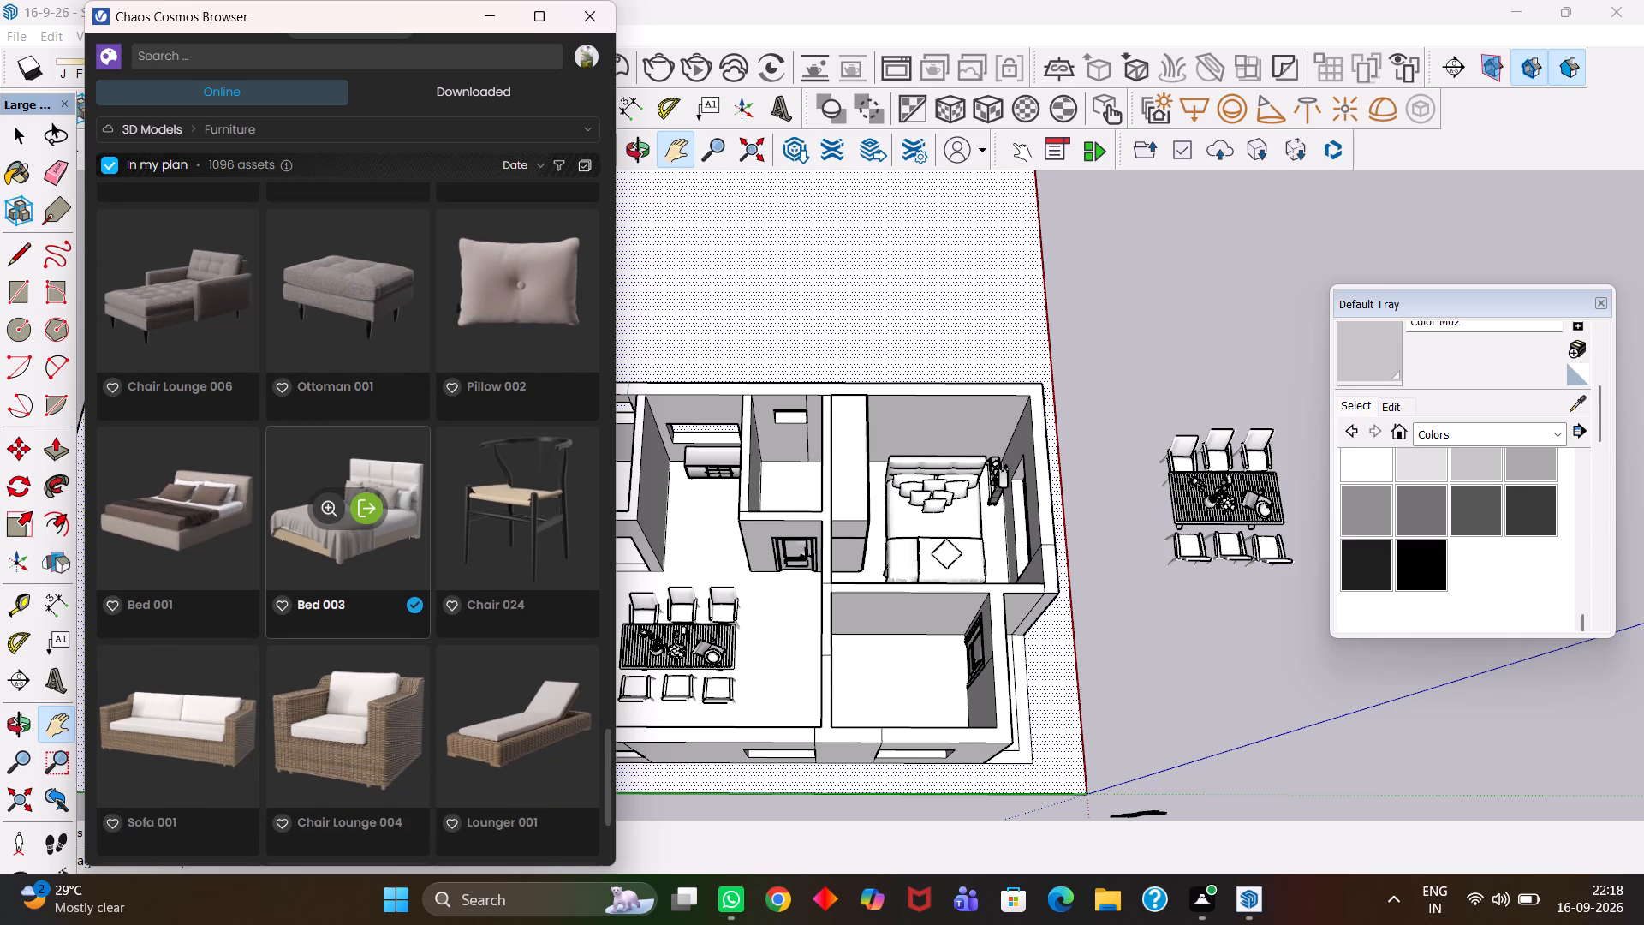
{"action": "scroll", "coordinate": [351, 492], "scroll_direction": "down", "scroll_amount": 3}
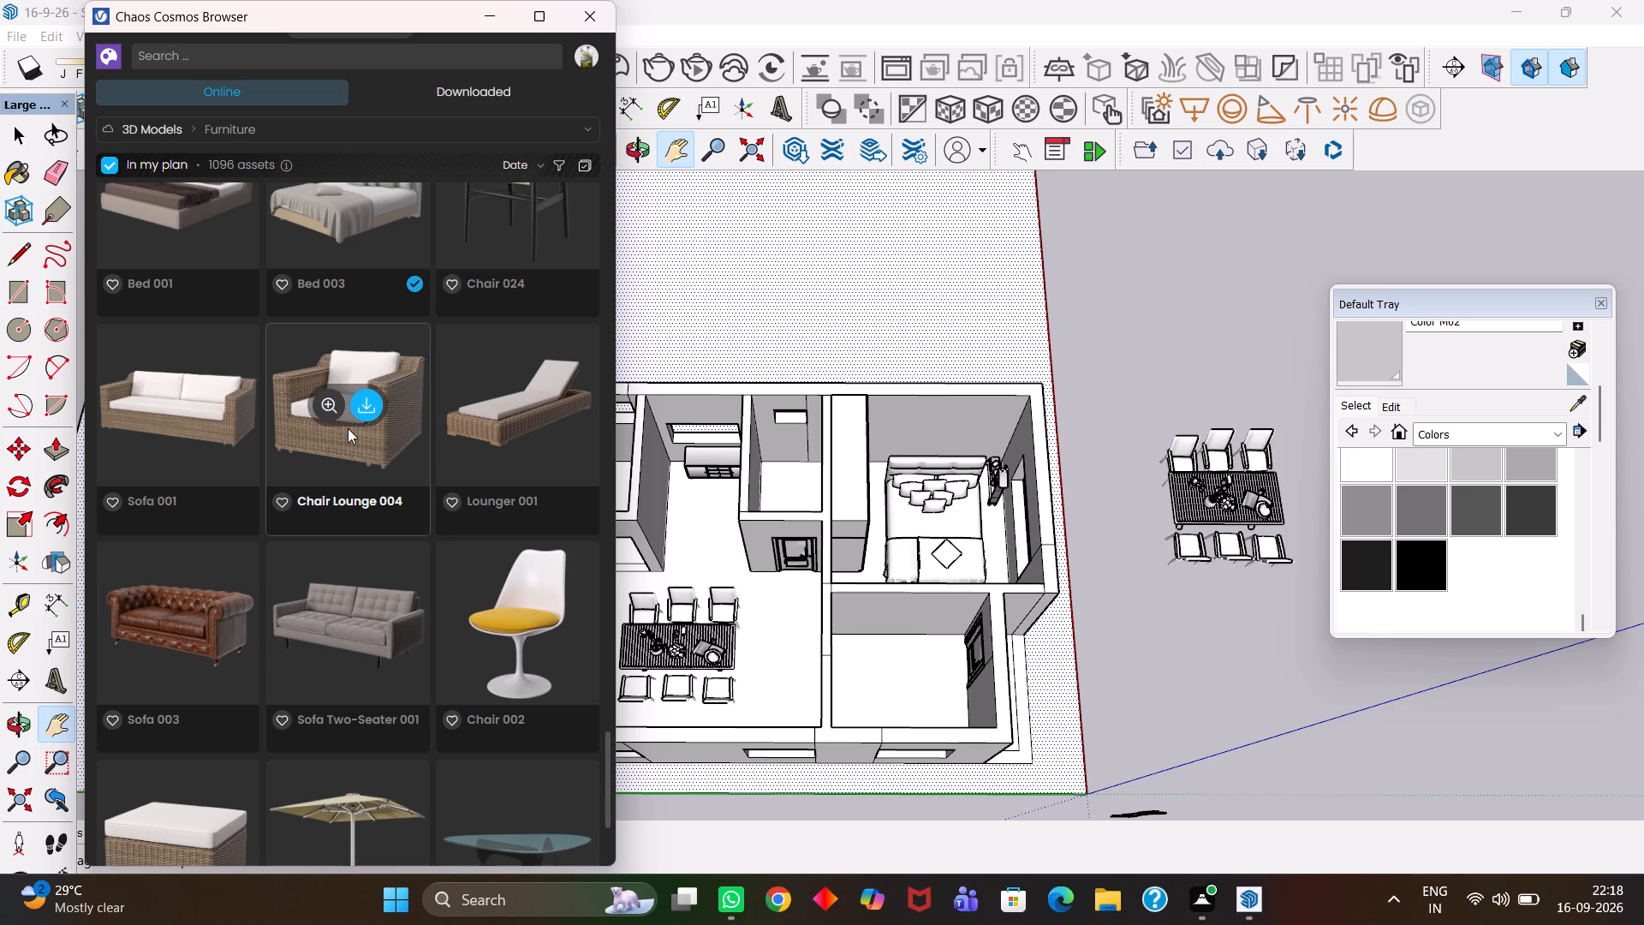
{"action": "scroll", "coordinate": [348, 428], "scroll_direction": "down", "scroll_amount": 1}
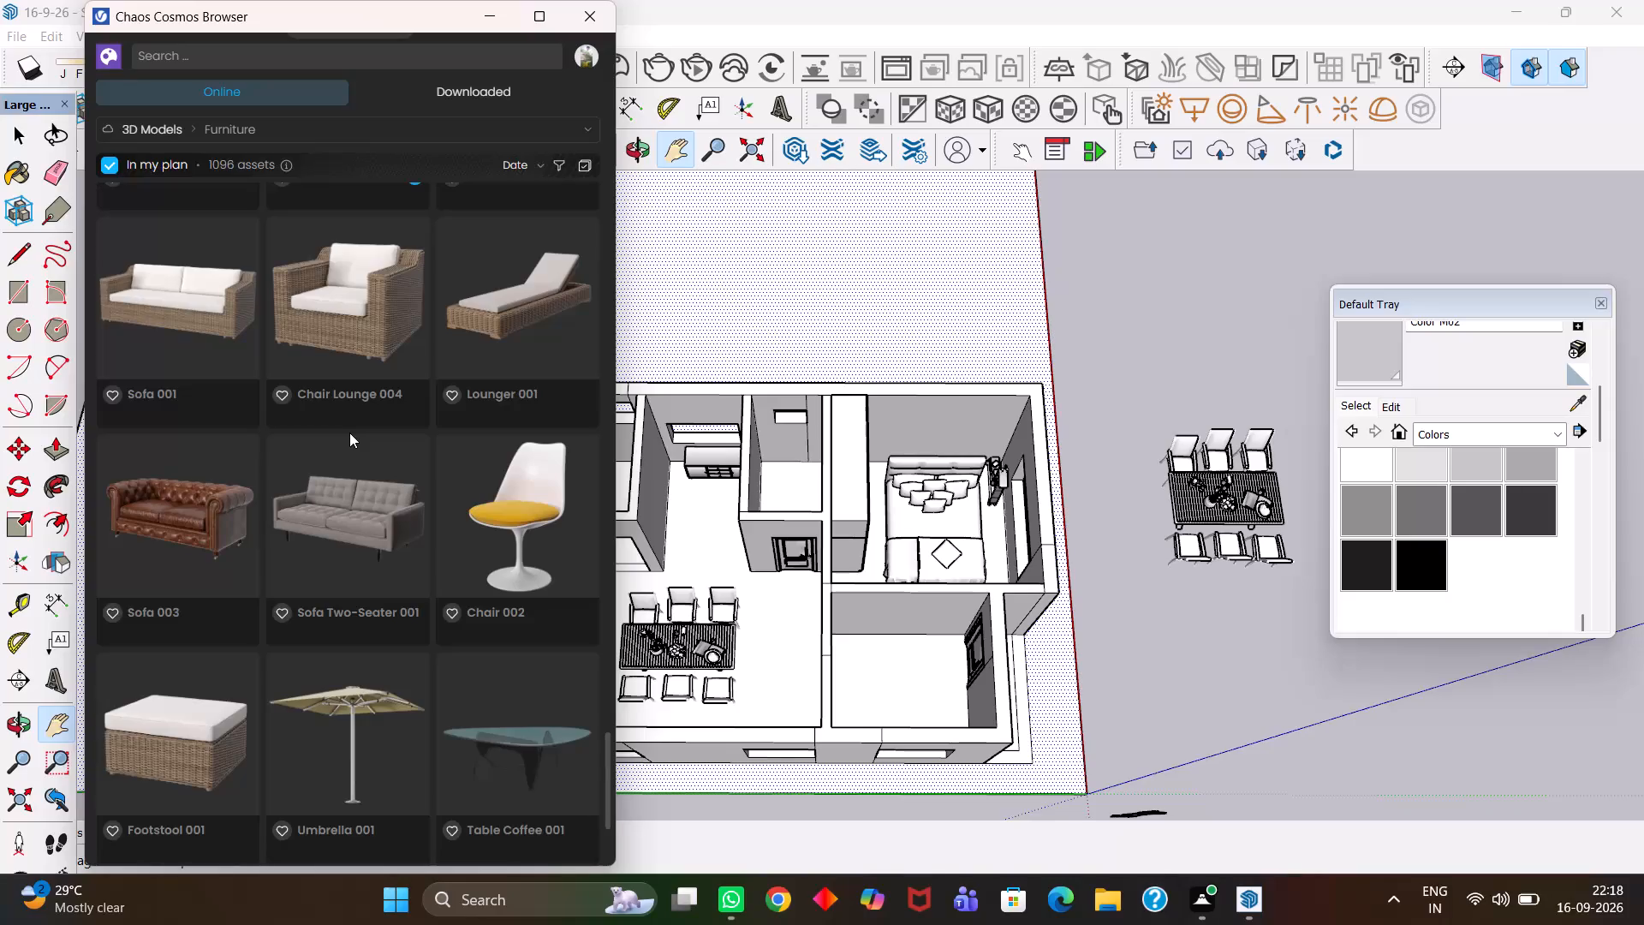
{"action": "scroll", "coordinate": [350, 435], "scroll_direction": "down", "scroll_amount": 7}
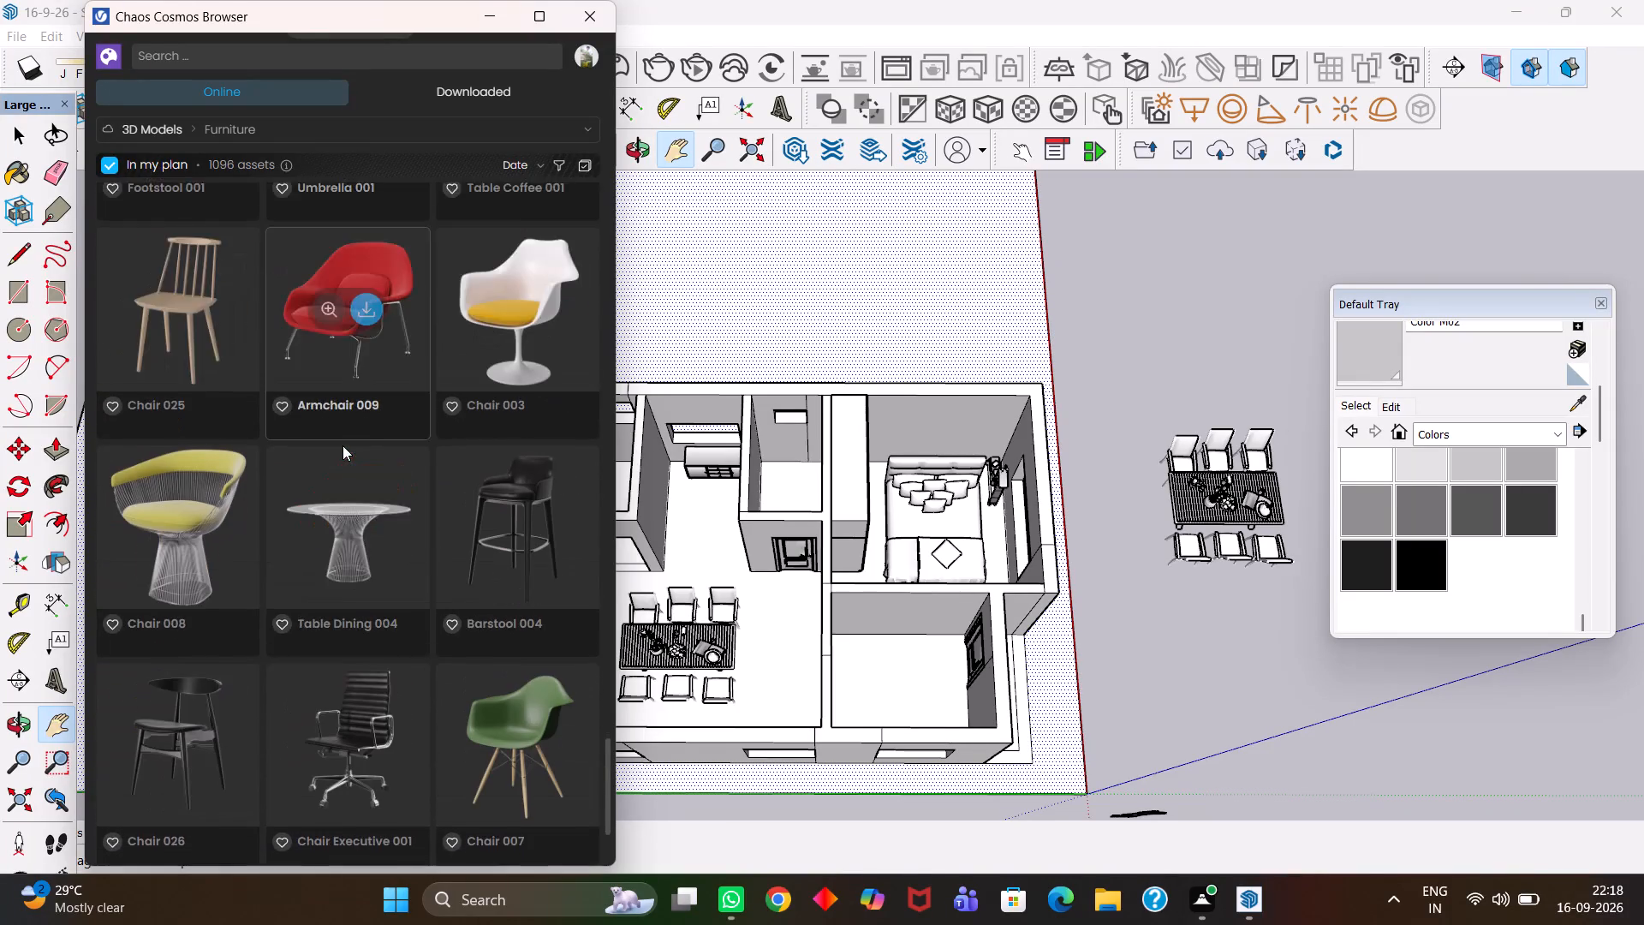
{"action": "scroll", "coordinate": [342, 445], "scroll_direction": "down", "scroll_amount": 4}
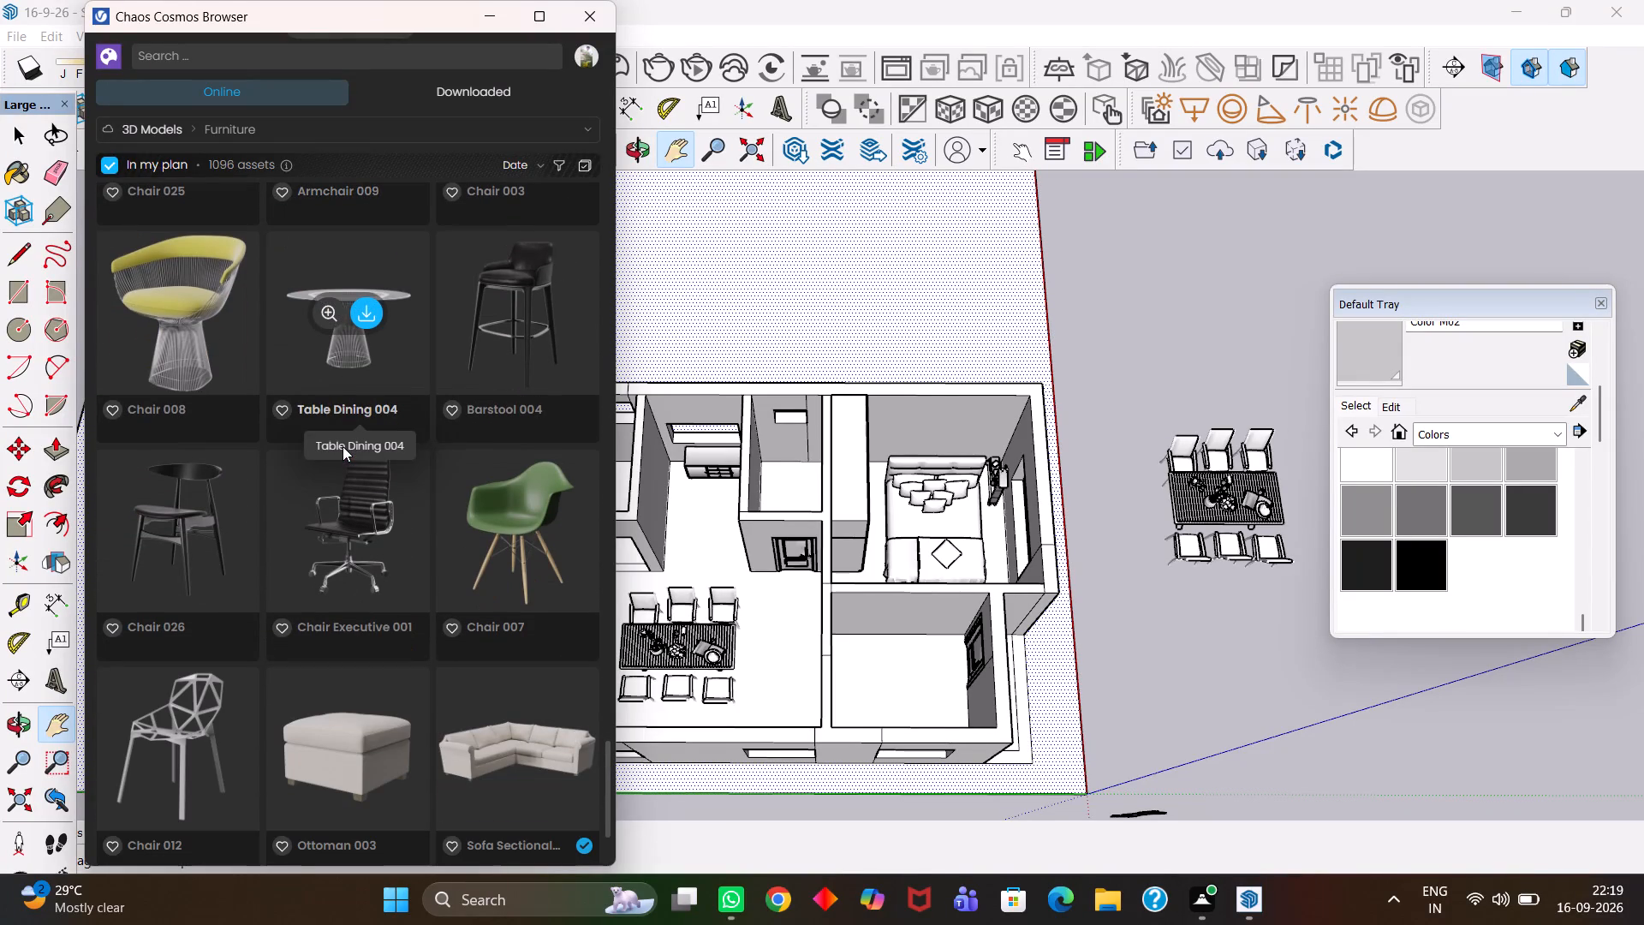
{"action": "scroll", "coordinate": [342, 446], "scroll_direction": "down", "scroll_amount": 1}
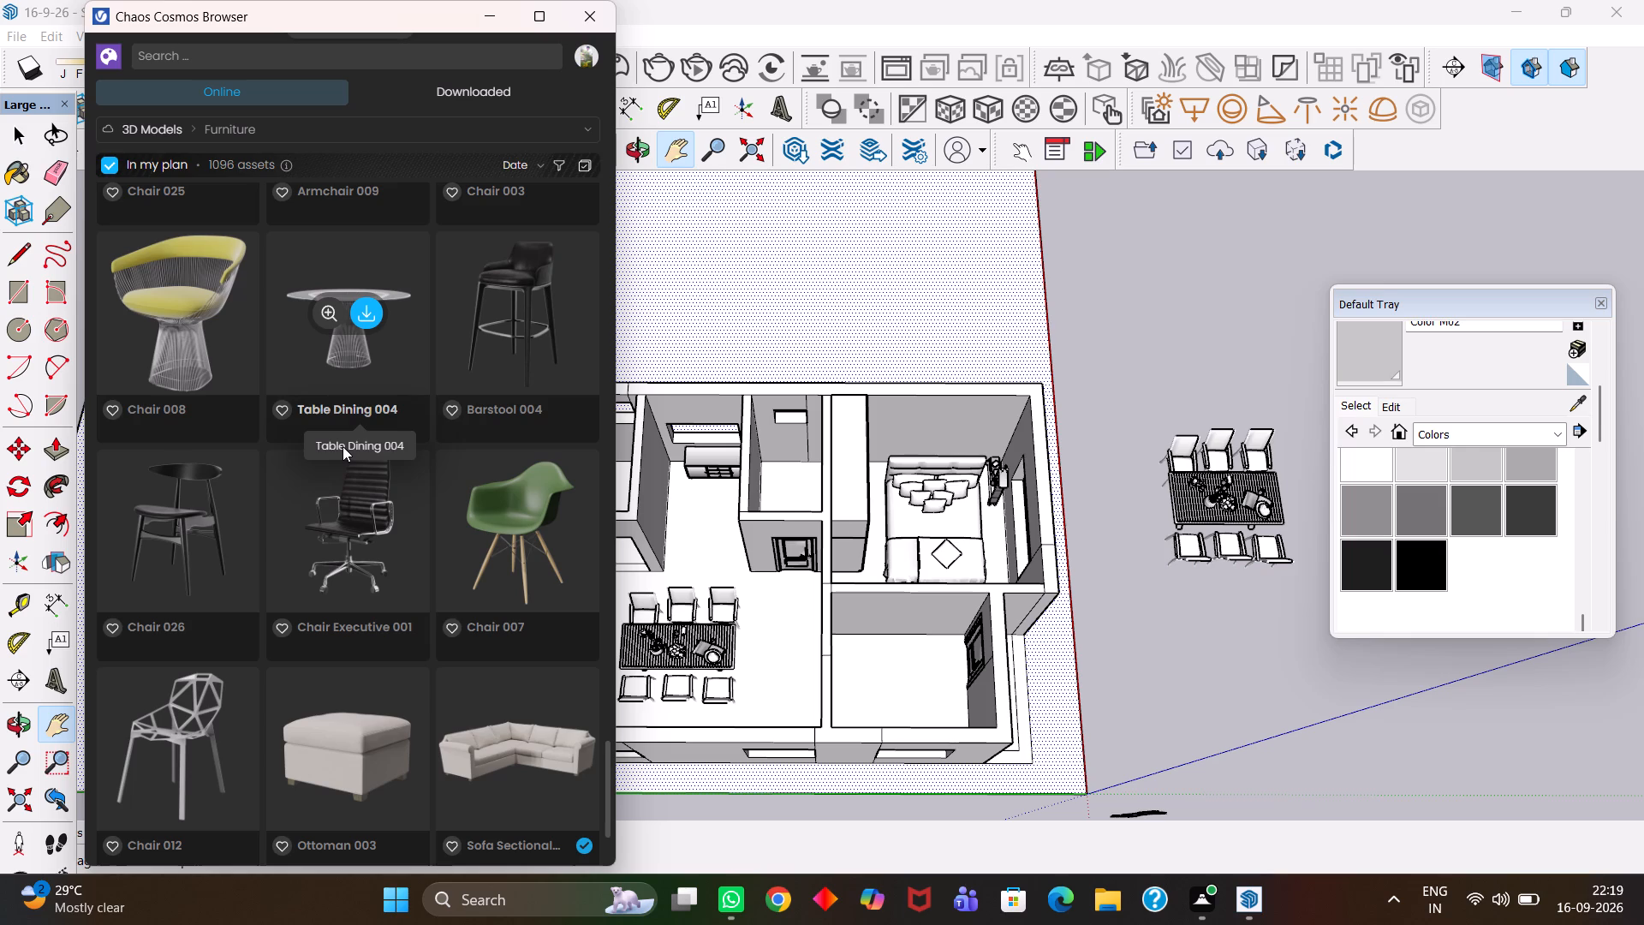
{"action": "scroll", "coordinate": [342, 446], "scroll_direction": "down", "scroll_amount": 1}
Look further through the Cosmos Furniture category, examining the dressers, desks, stools, chairs and sofas for pieces that suit the house's rooms.
{"action": "scroll", "coordinate": [342, 446], "scroll_direction": "down", "scroll_amount": 11}
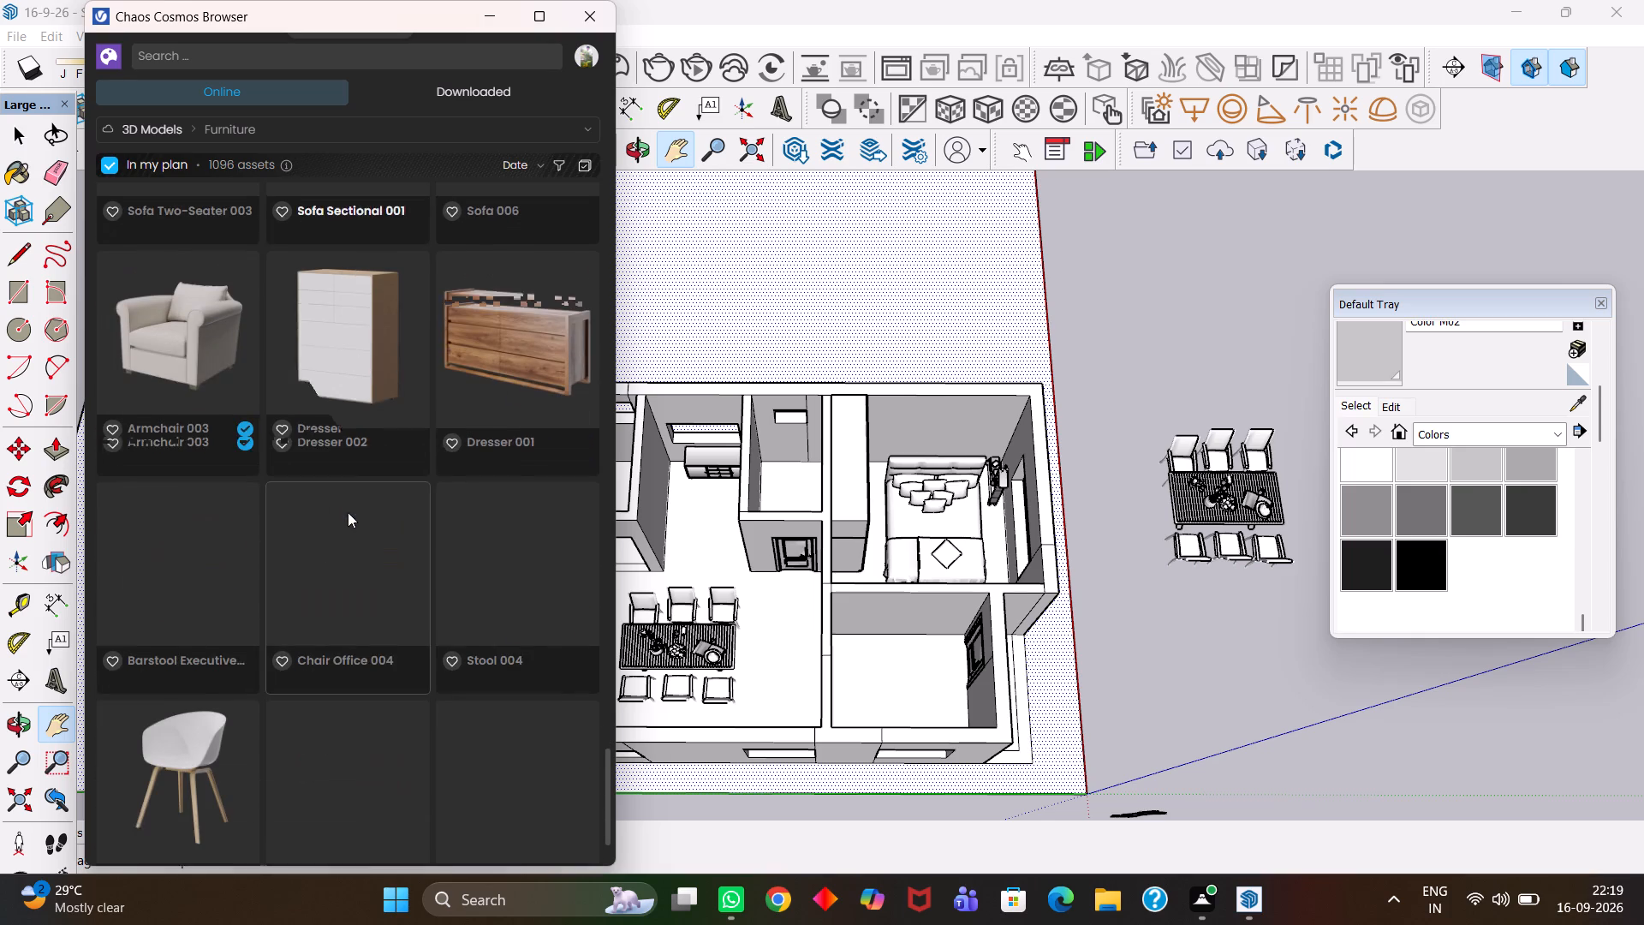
{"action": "scroll", "coordinate": [348, 510], "scroll_direction": "down", "scroll_amount": 2}
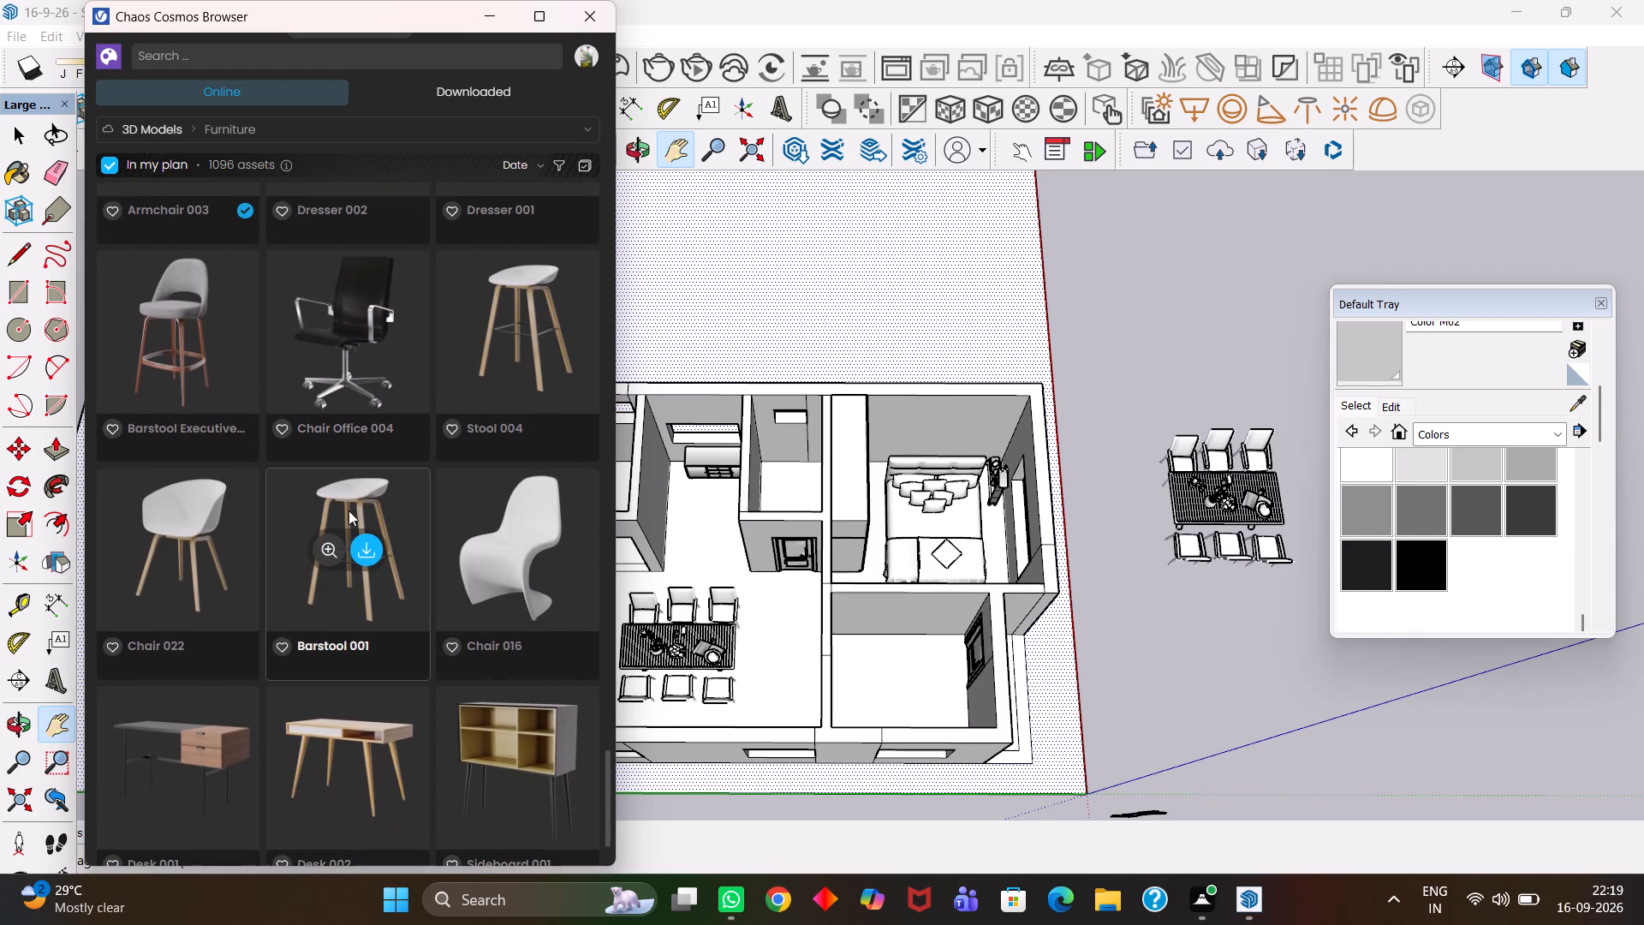
{"action": "scroll", "coordinate": [348, 510], "scroll_direction": "down", "scroll_amount": 1}
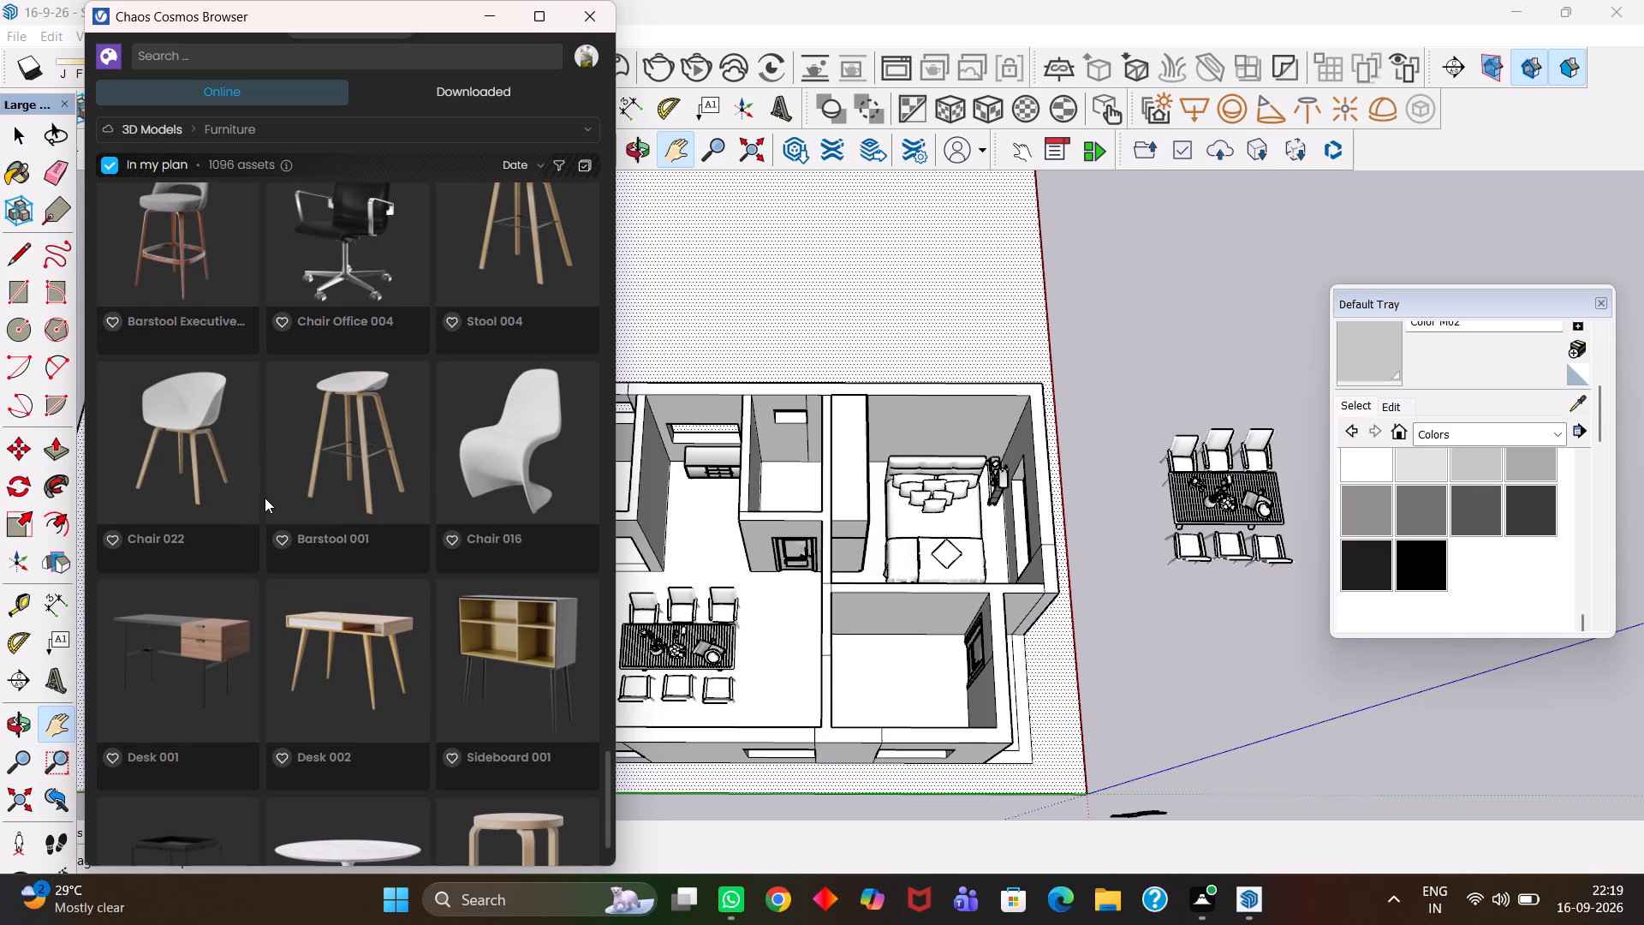
{"action": "scroll", "coordinate": [268, 495], "scroll_direction": "down", "scroll_amount": 2}
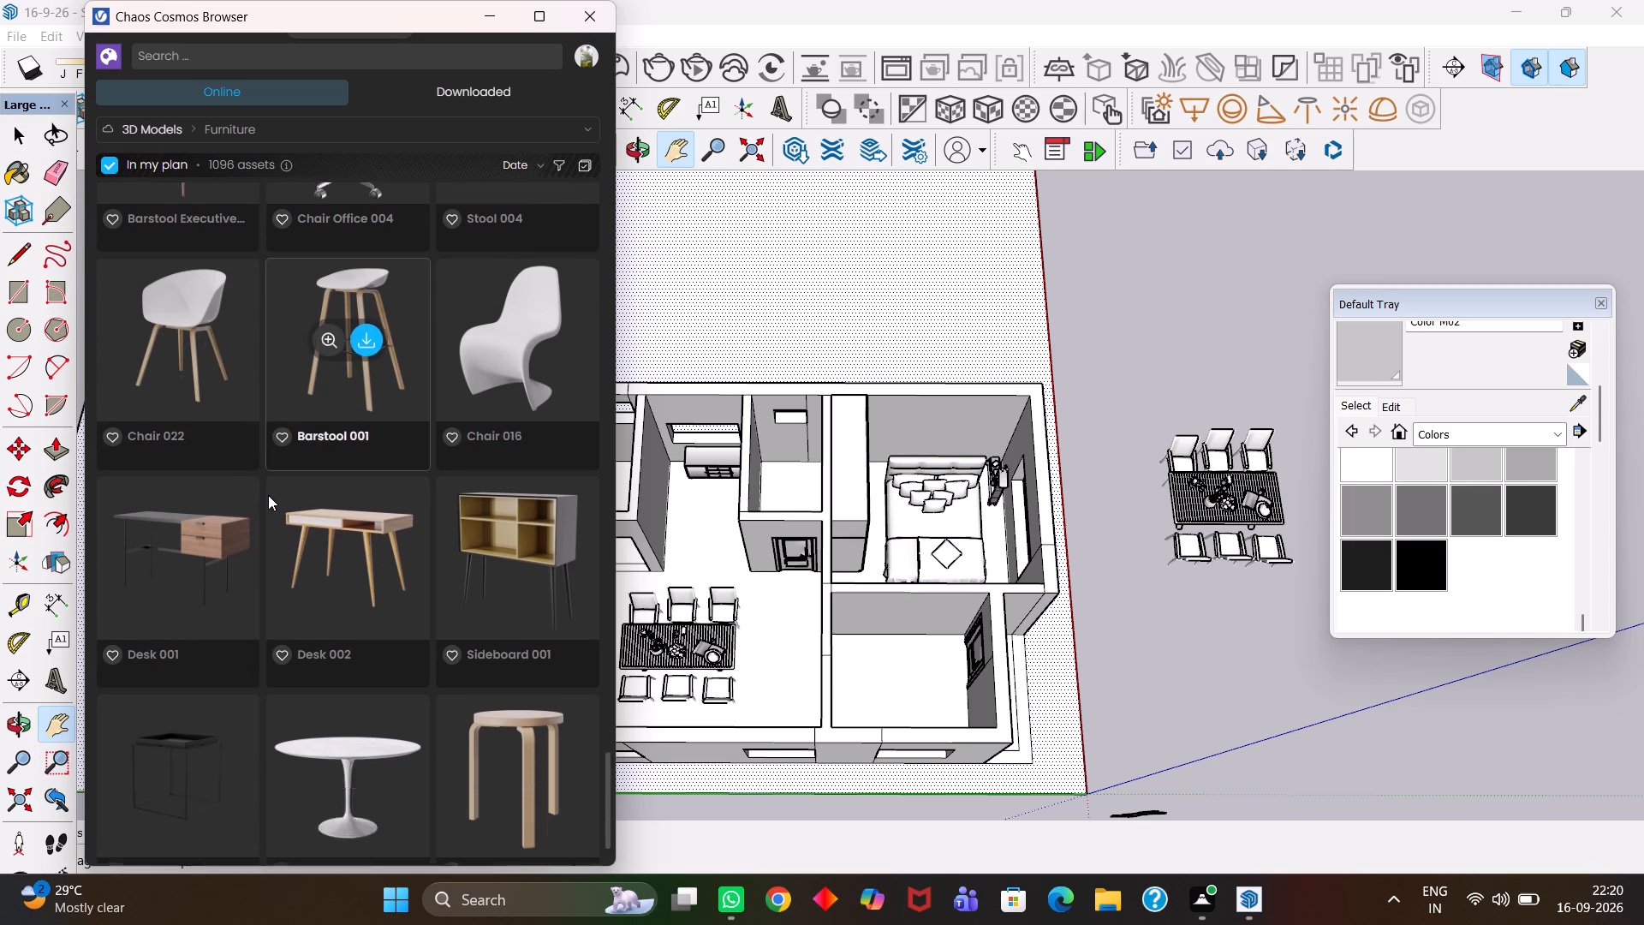
{"action": "scroll", "coordinate": [262, 499], "scroll_direction": "down", "scroll_amount": 4}
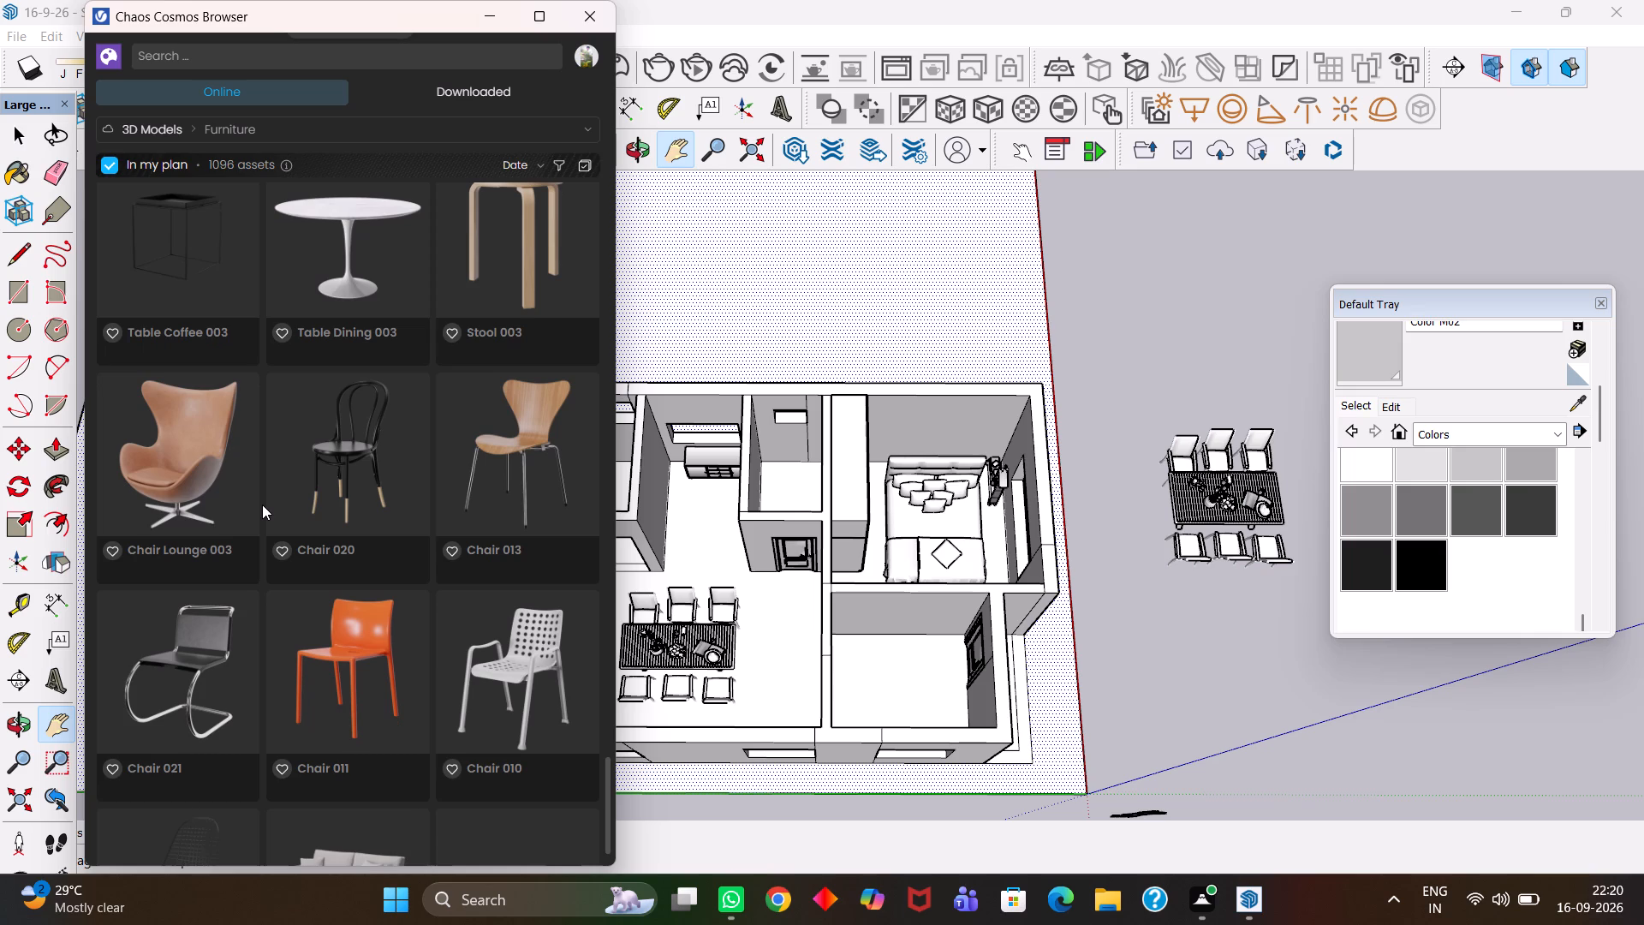
{"action": "scroll", "coordinate": [263, 504], "scroll_direction": "down", "scroll_amount": 1}
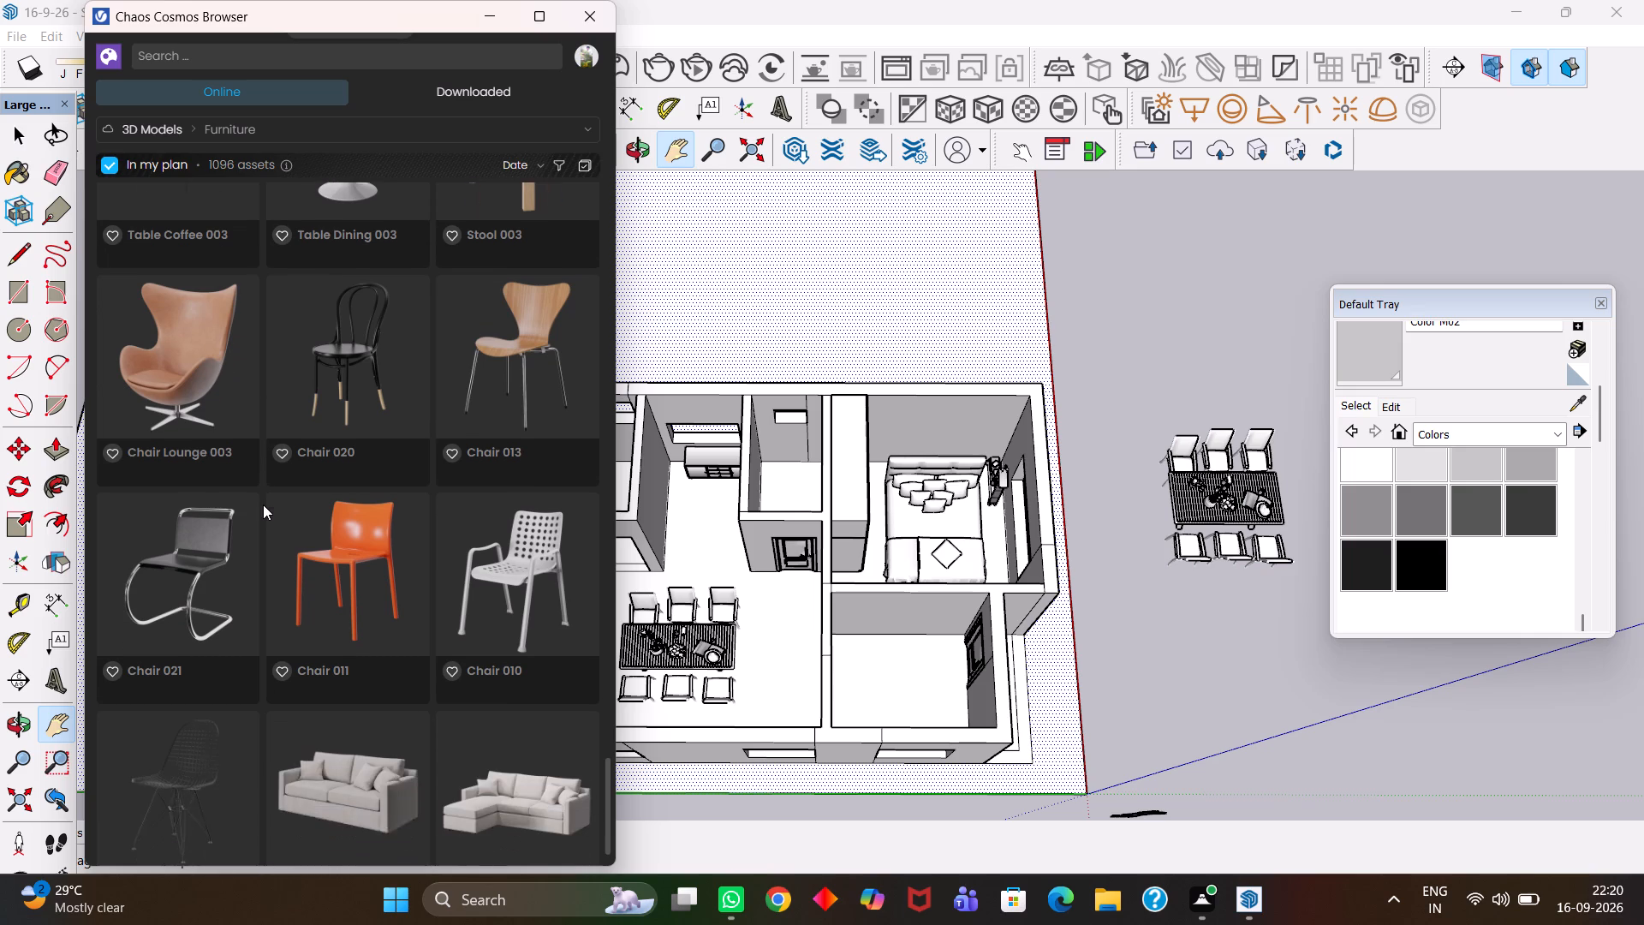
{"action": "scroll", "coordinate": [263, 504], "scroll_direction": "down", "scroll_amount": 1}
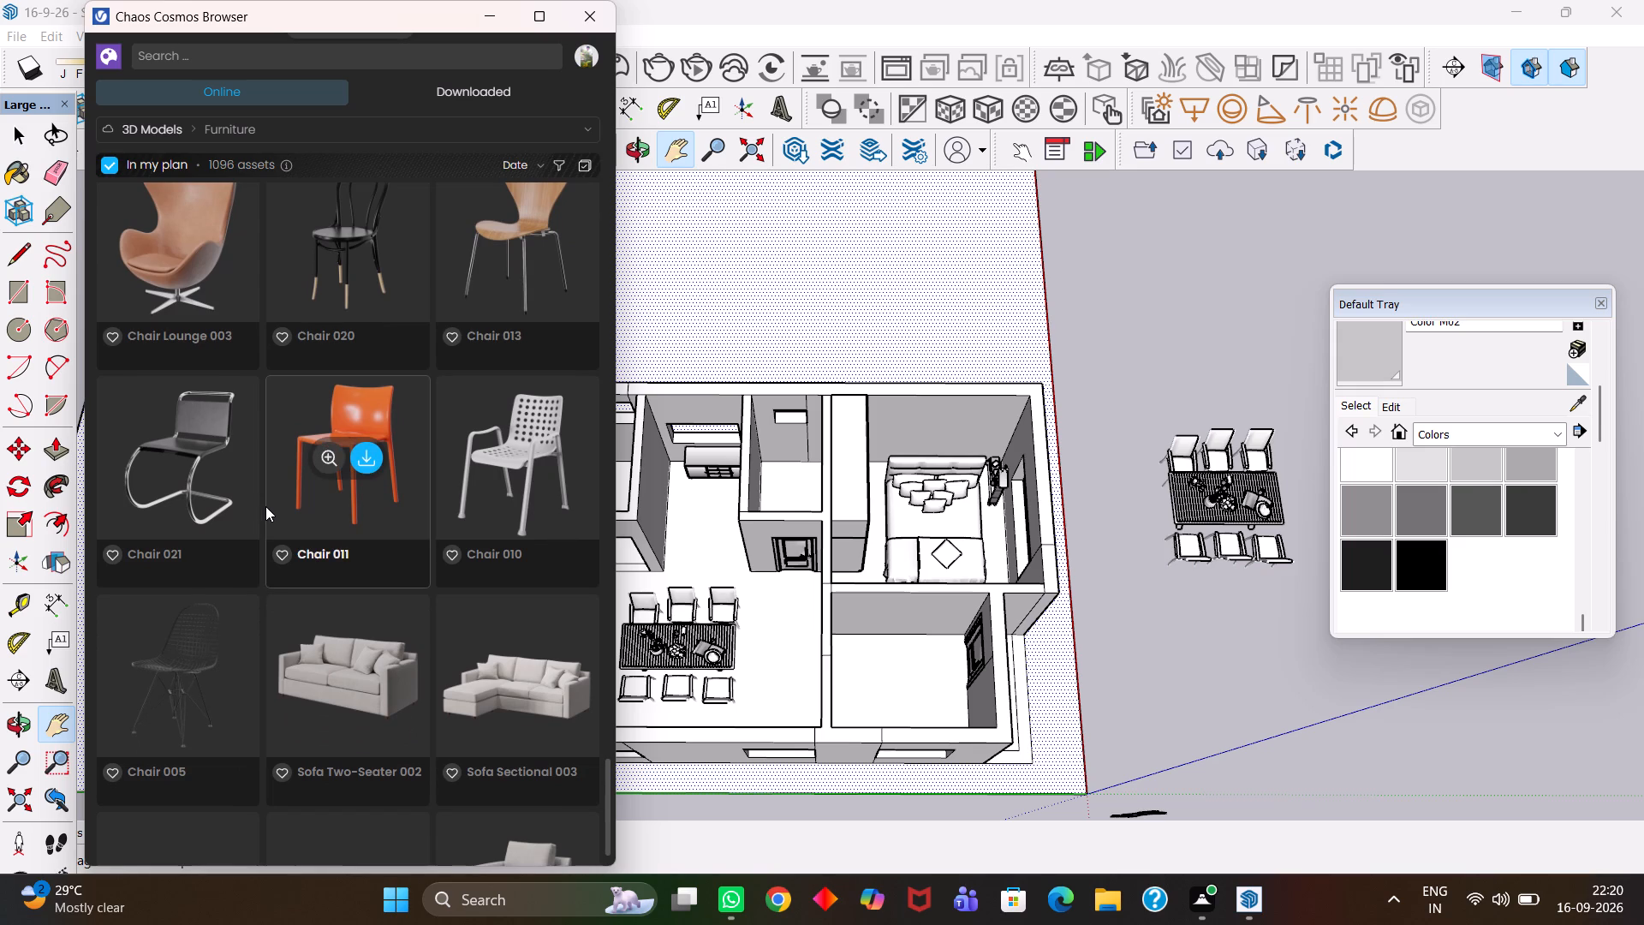
{"action": "scroll", "coordinate": [265, 506], "scroll_direction": "down", "scroll_amount": 1}
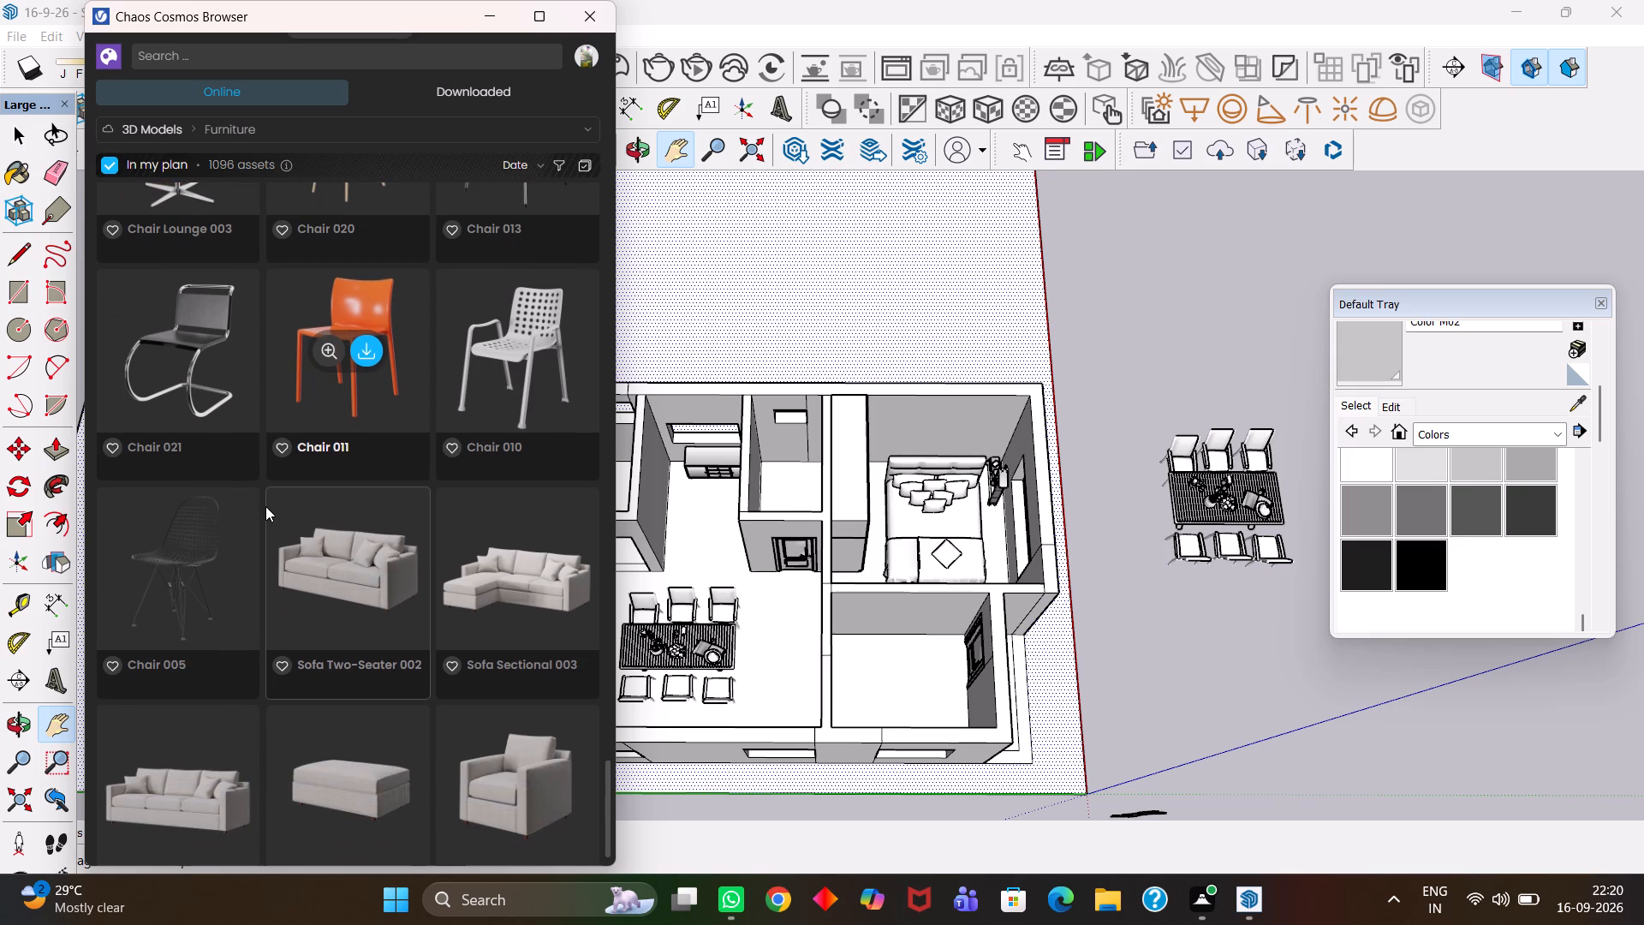
{"action": "scroll", "coordinate": [265, 506], "scroll_direction": "down", "scroll_amount": 1}
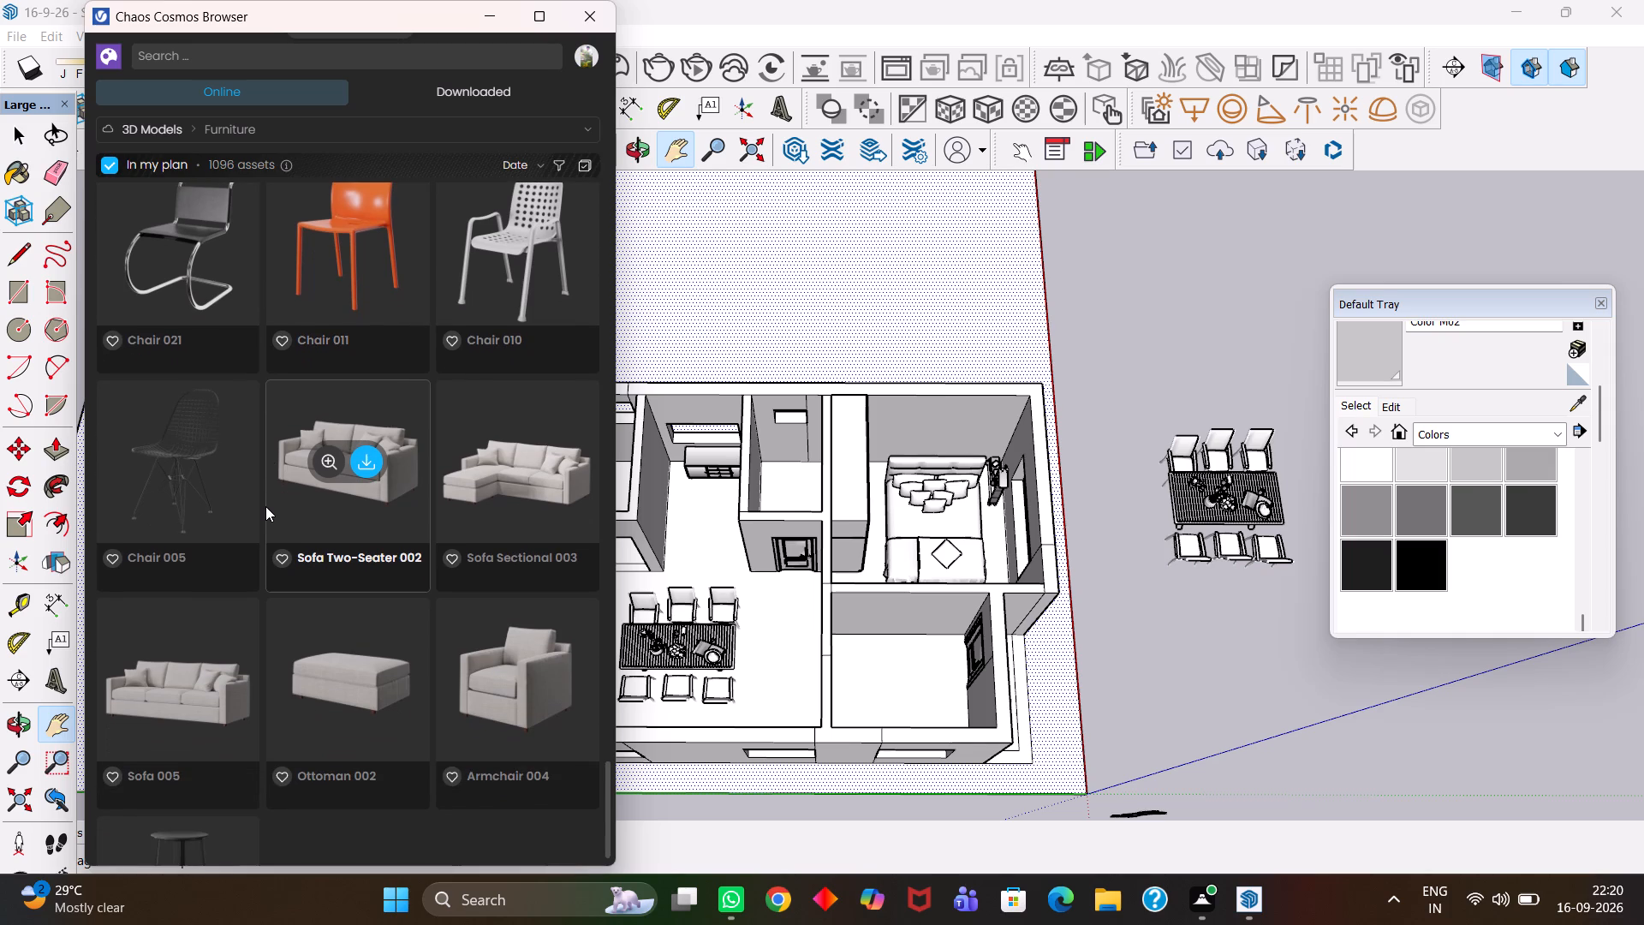
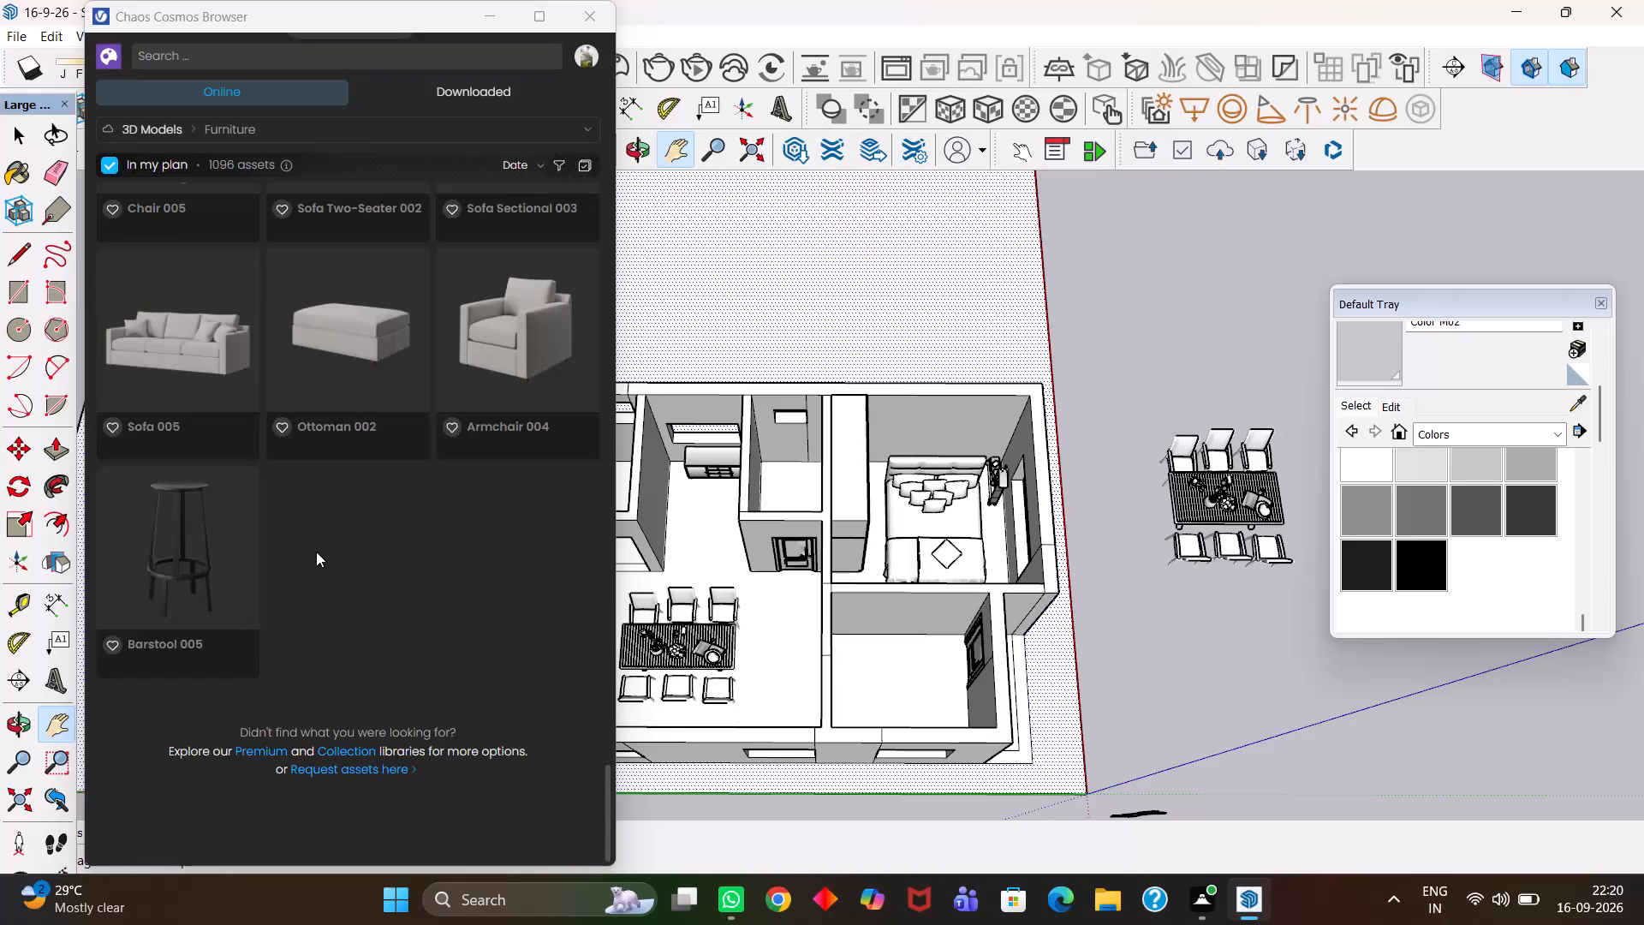
Look over the chairs, sofas and stools ending the Cosmos Furniture category and check them against the house's rooms.
{"action": "scroll", "coordinate": [316, 552], "scroll_direction": "down", "scroll_amount": 8}
{"action": "scroll", "coordinate": [279, 552], "scroll_direction": "up", "scroll_amount": 7}
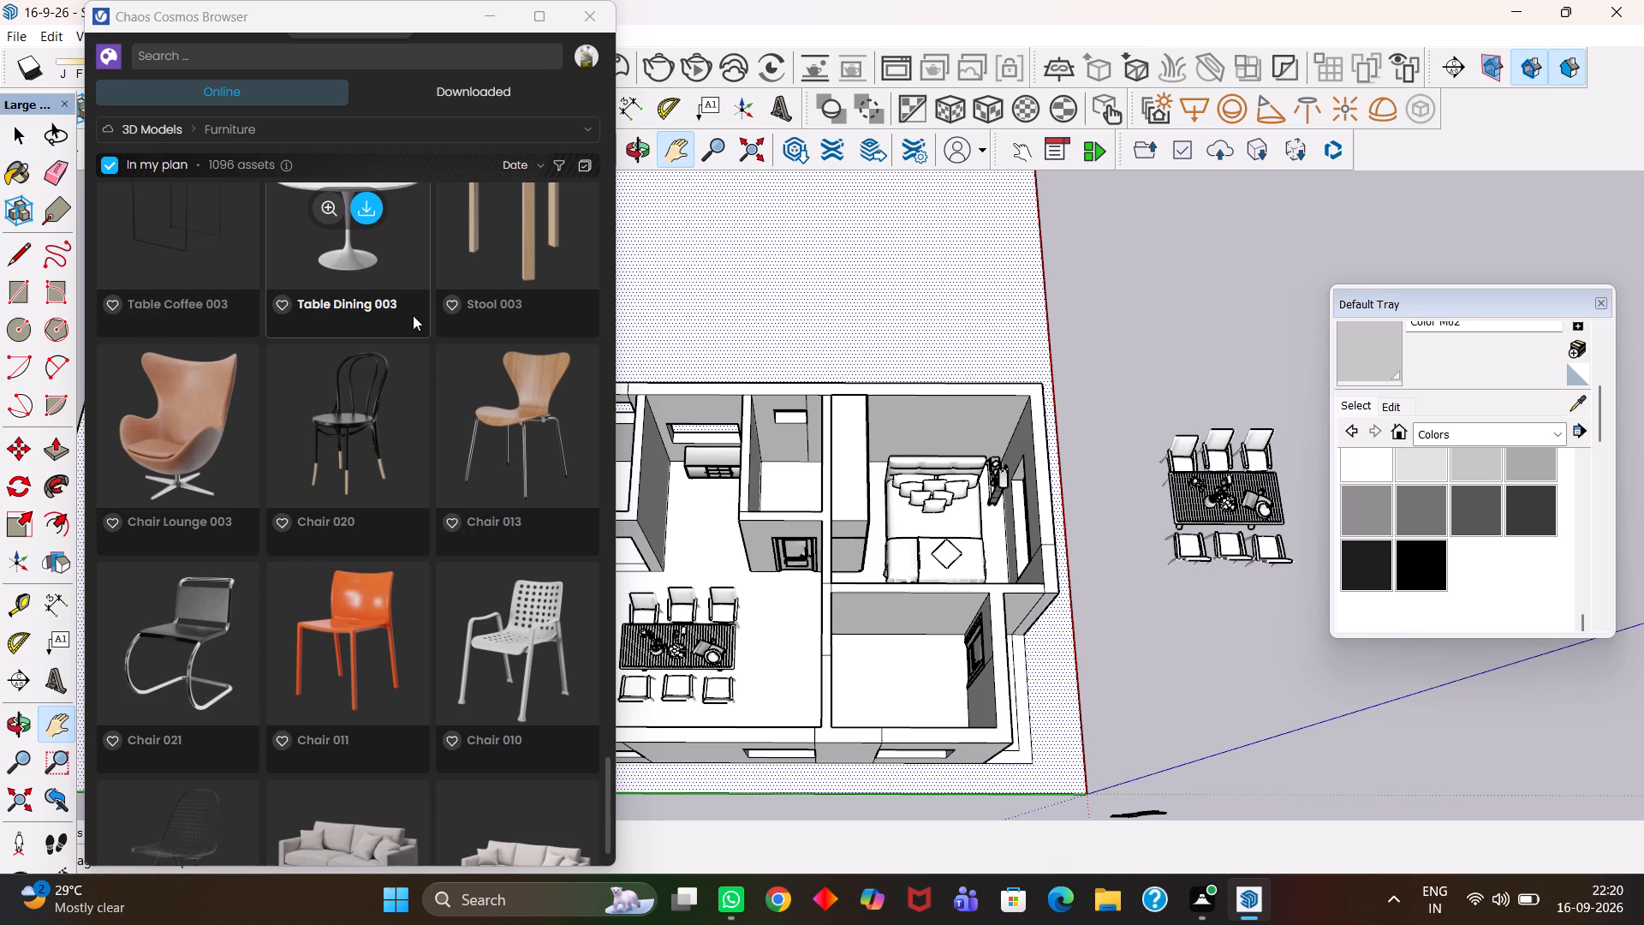
{"action": "scroll", "coordinate": [413, 315], "scroll_direction": "down", "scroll_amount": 1}
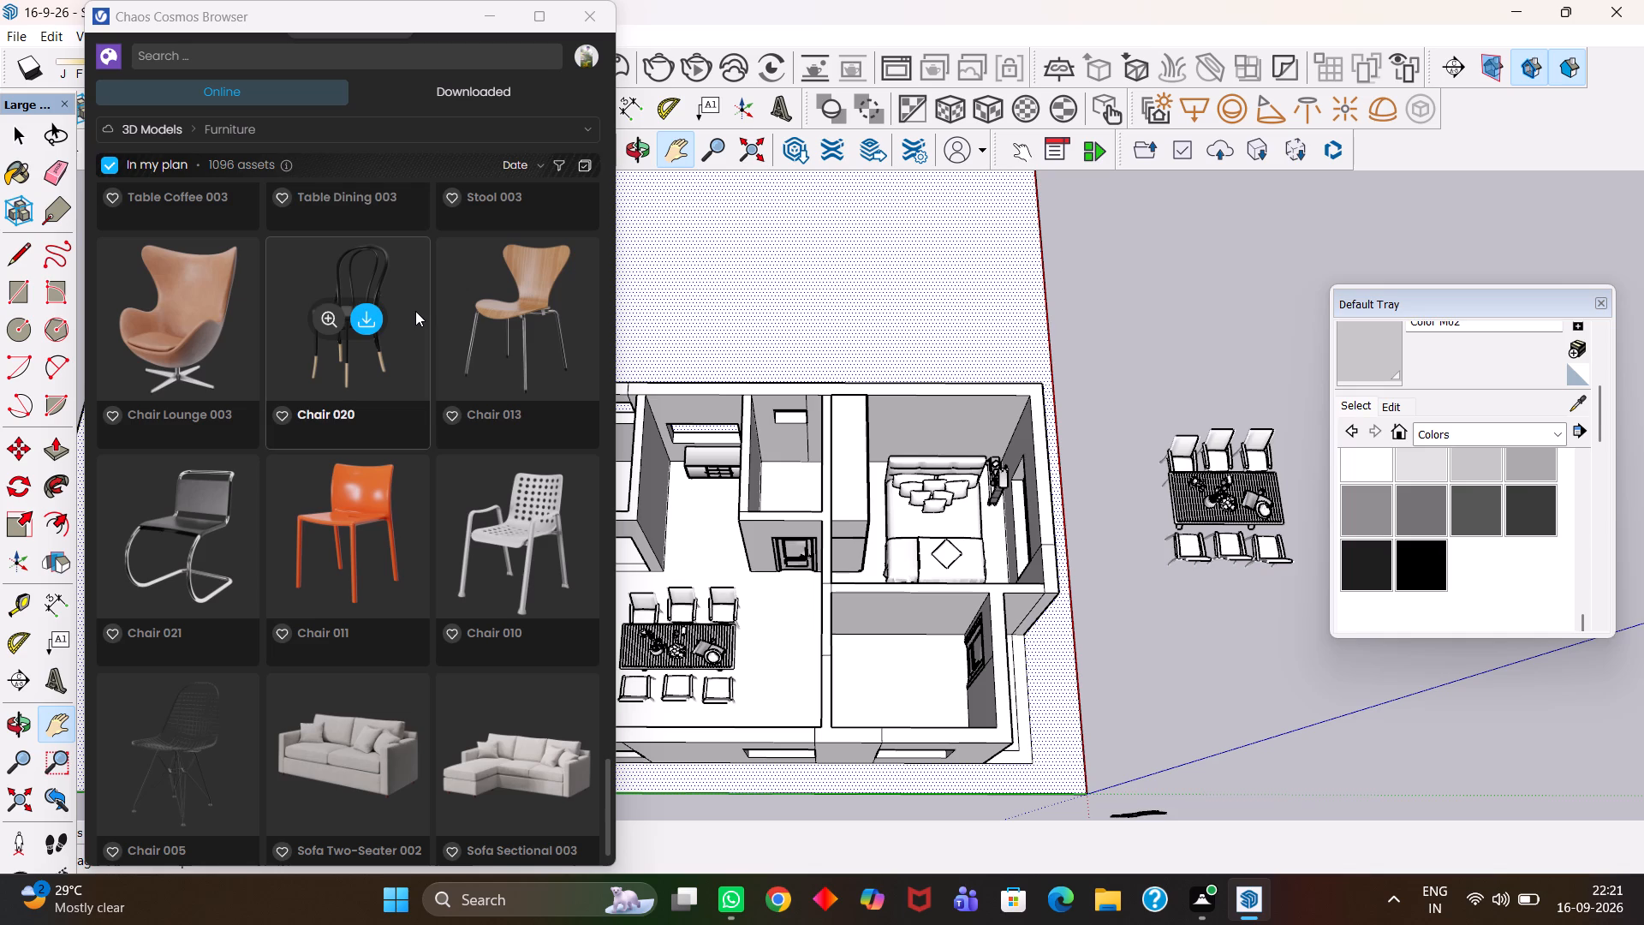
{"action": "scroll", "coordinate": [419, 312], "scroll_direction": "down", "scroll_amount": 2}
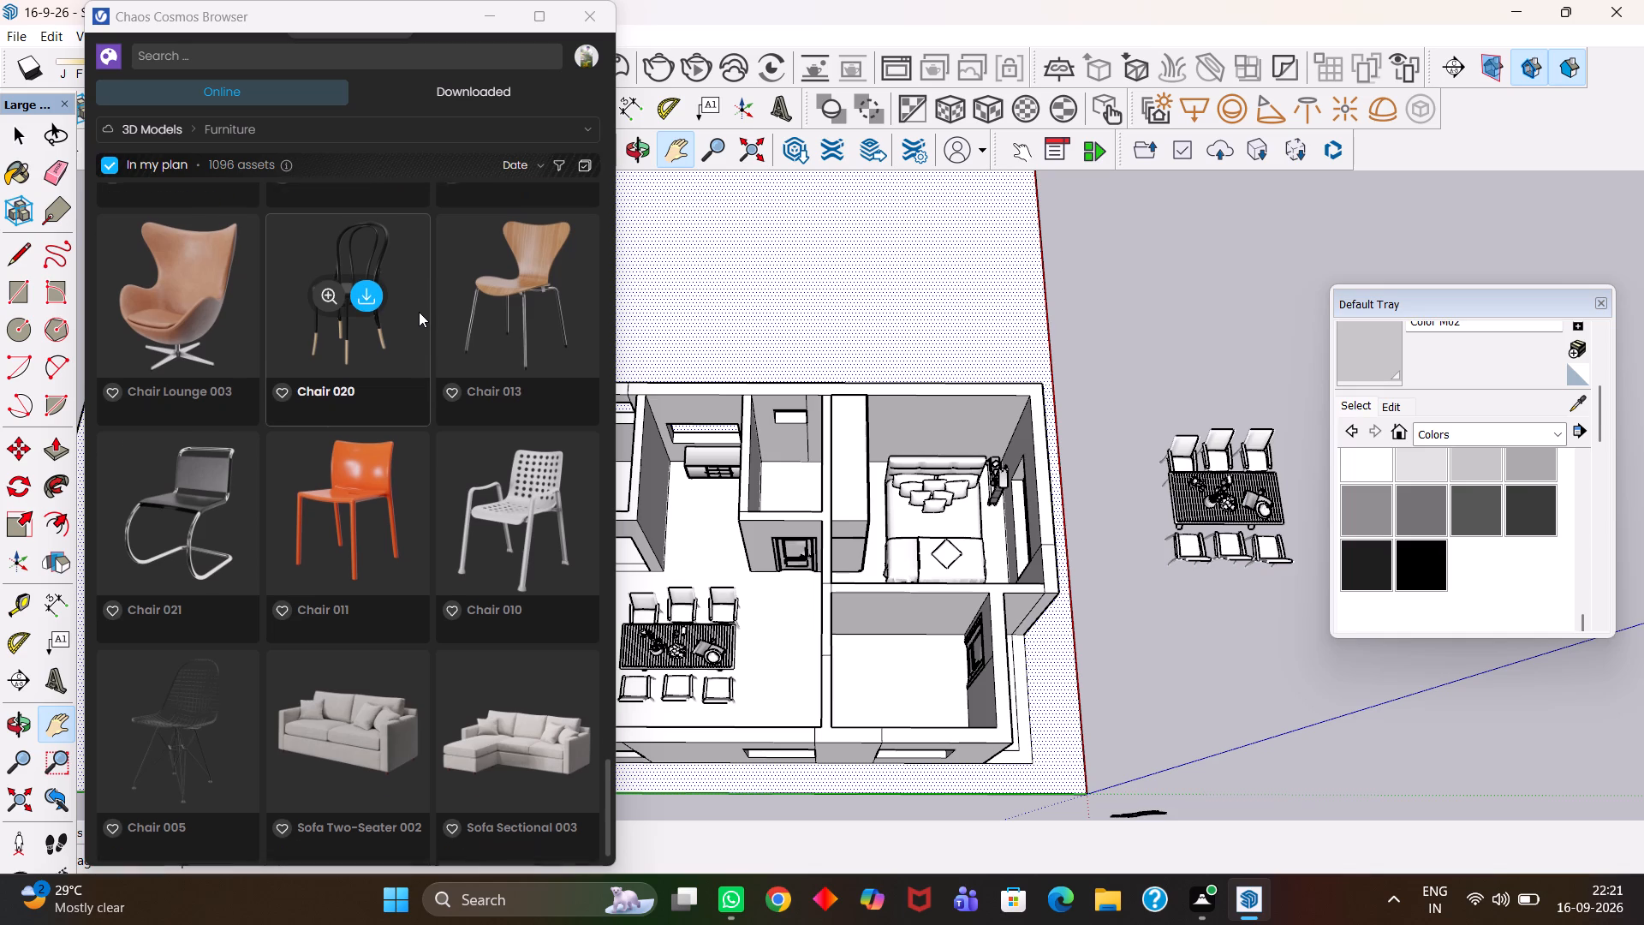
{"action": "scroll", "coordinate": [420, 312], "scroll_direction": "down", "scroll_amount": 2}
{"action": "left_click_drag", "start_coordinate": [854, 512], "coordinate": [1046, 500]}
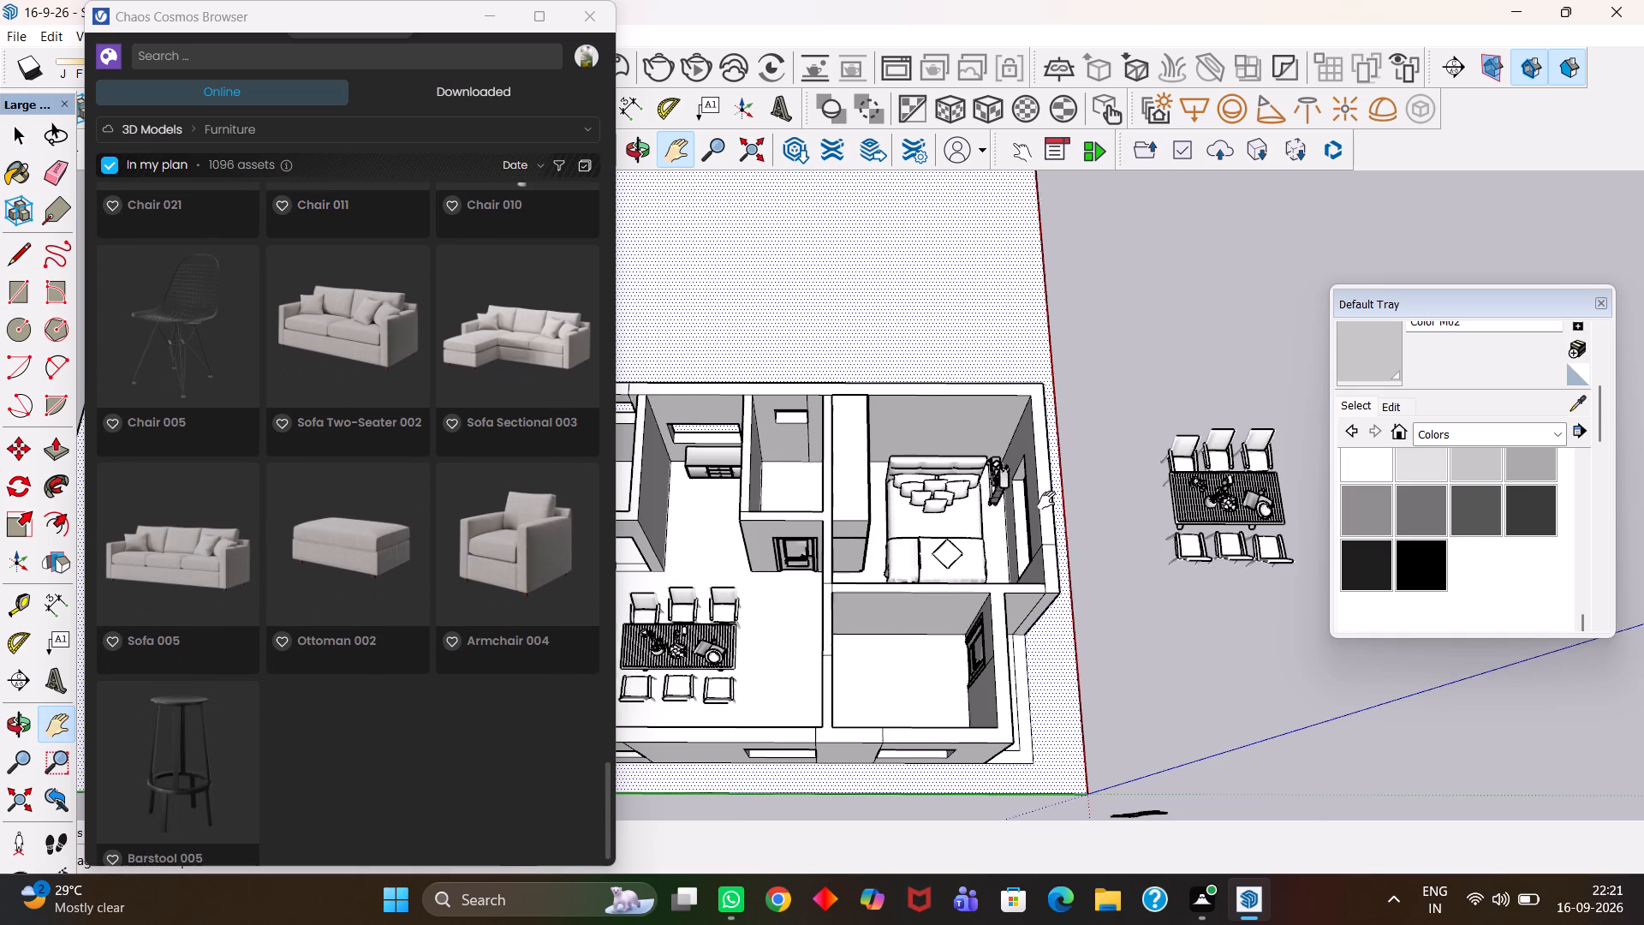
{"action": "left_click_drag", "start_coordinate": [1046, 500], "coordinate": [1047, 500]}
{"action": "scroll", "coordinate": [986, 492], "scroll_direction": "down", "scroll_amount": 2}
{"action": "scroll", "coordinate": [808, 510], "scroll_direction": "up", "scroll_amount": 1}
{"action": "left_click_drag", "start_coordinate": [823, 518], "coordinate": [892, 537]}
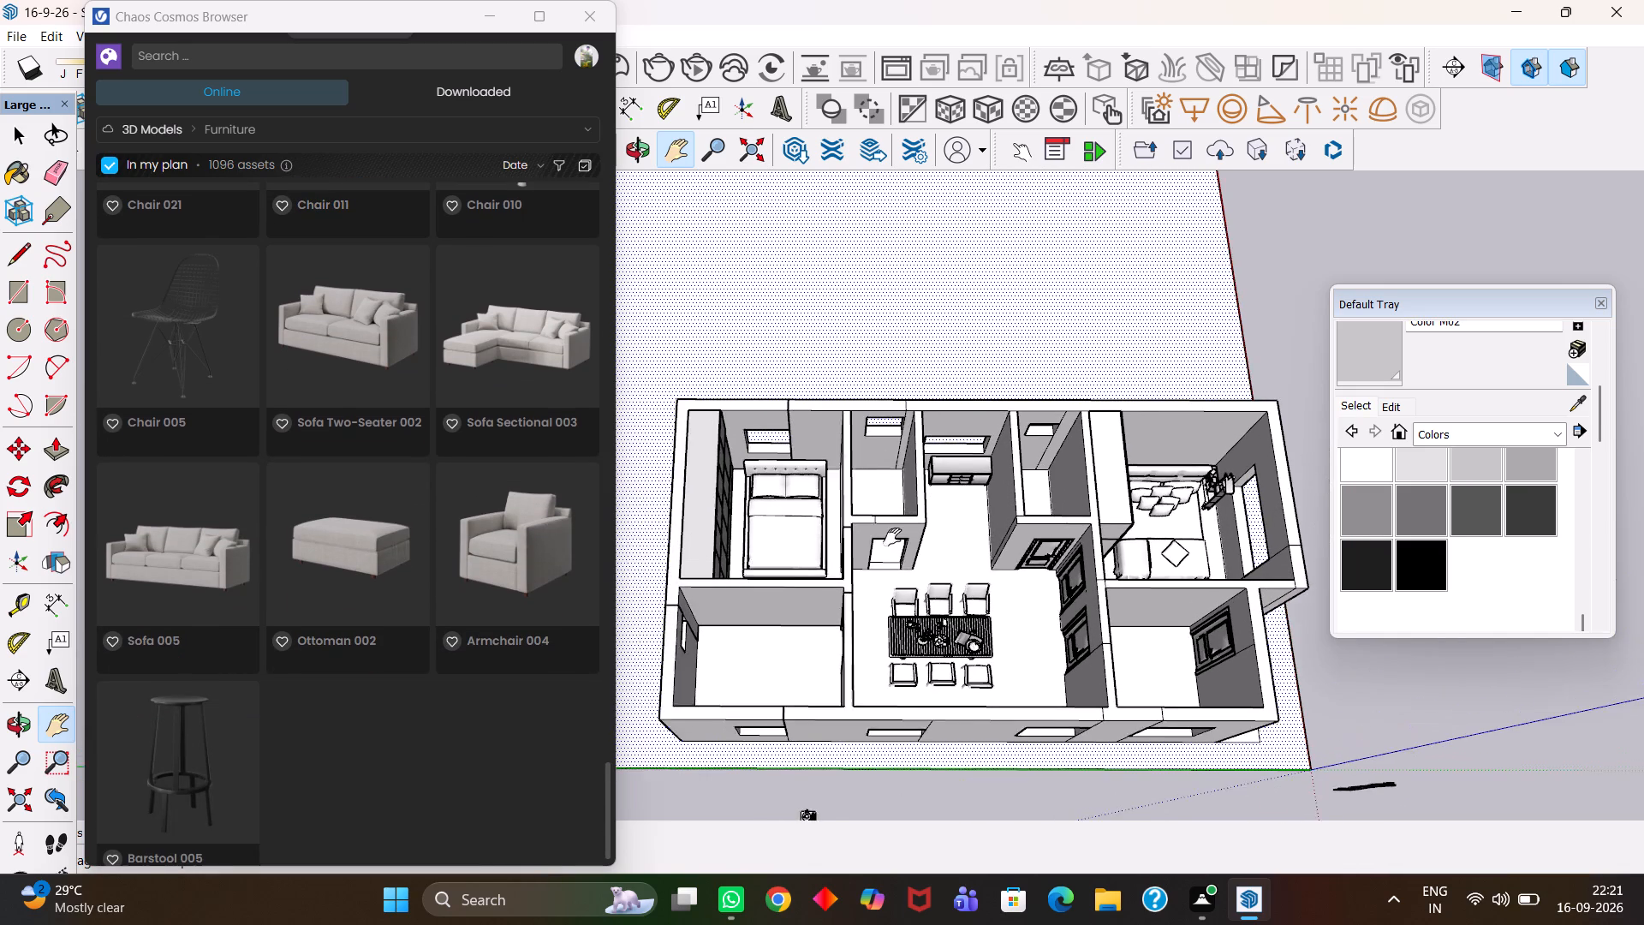
{"action": "left_click_drag", "start_coordinate": [892, 537], "coordinate": [898, 528]}
Compare the dressers, desks, chairs and sofas near the end of the Cosmos Furniture category for a suitable piece.
{"action": "scroll", "coordinate": [475, 480], "scroll_direction": "up", "scroll_amount": 9}
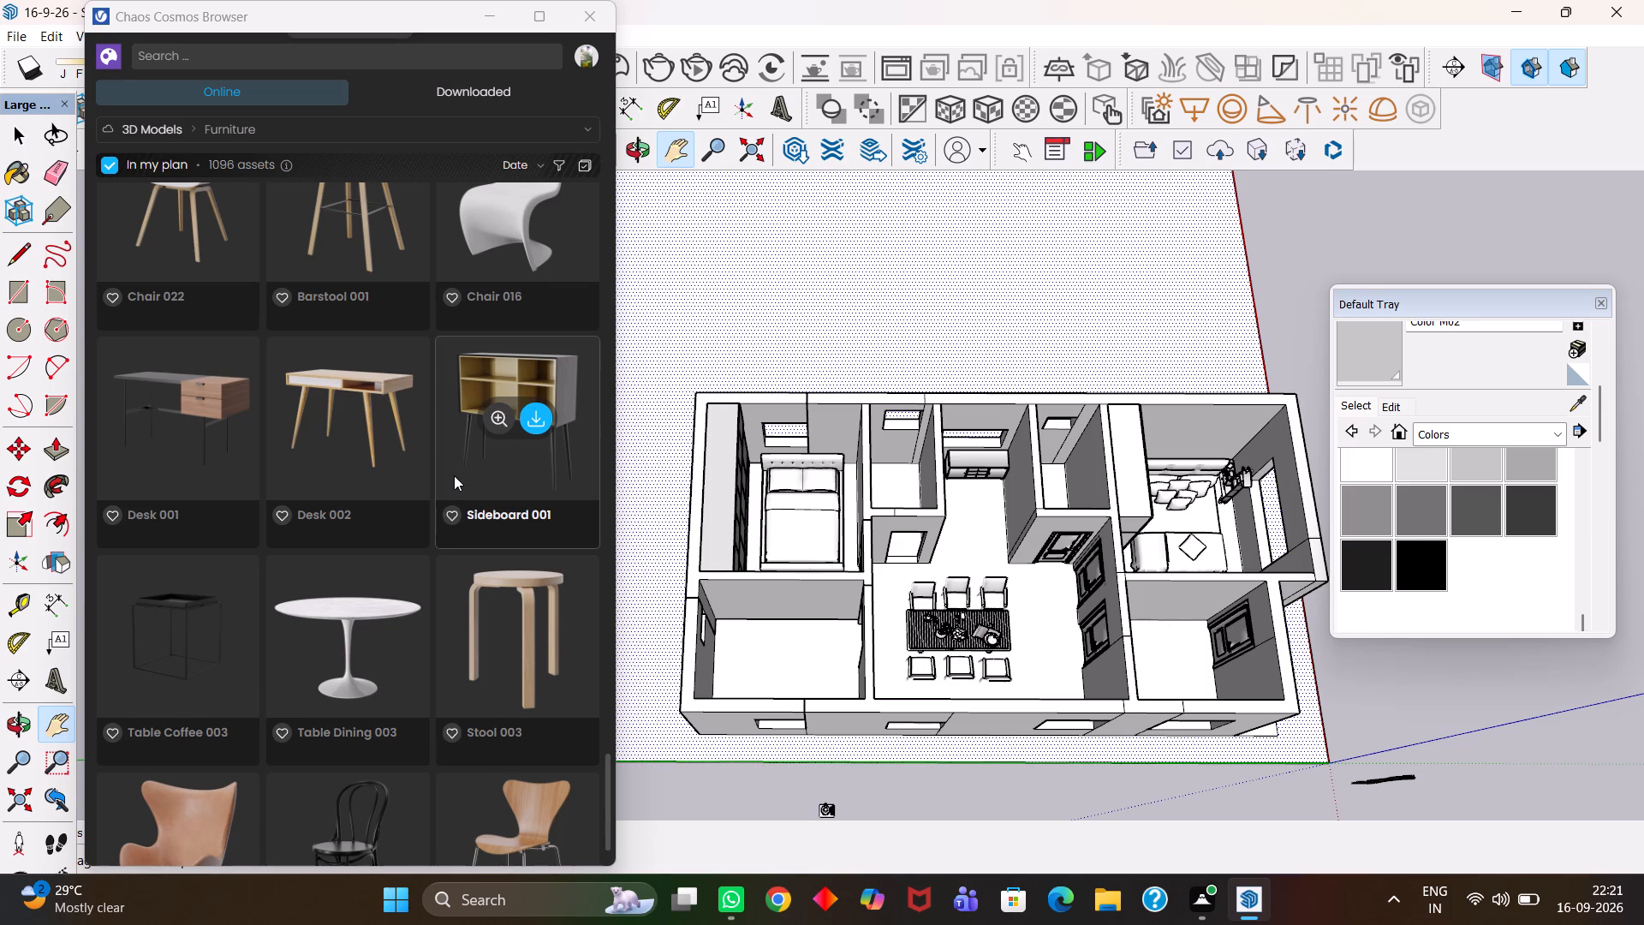
{"action": "scroll", "coordinate": [454, 475], "scroll_direction": "up", "scroll_amount": 1}
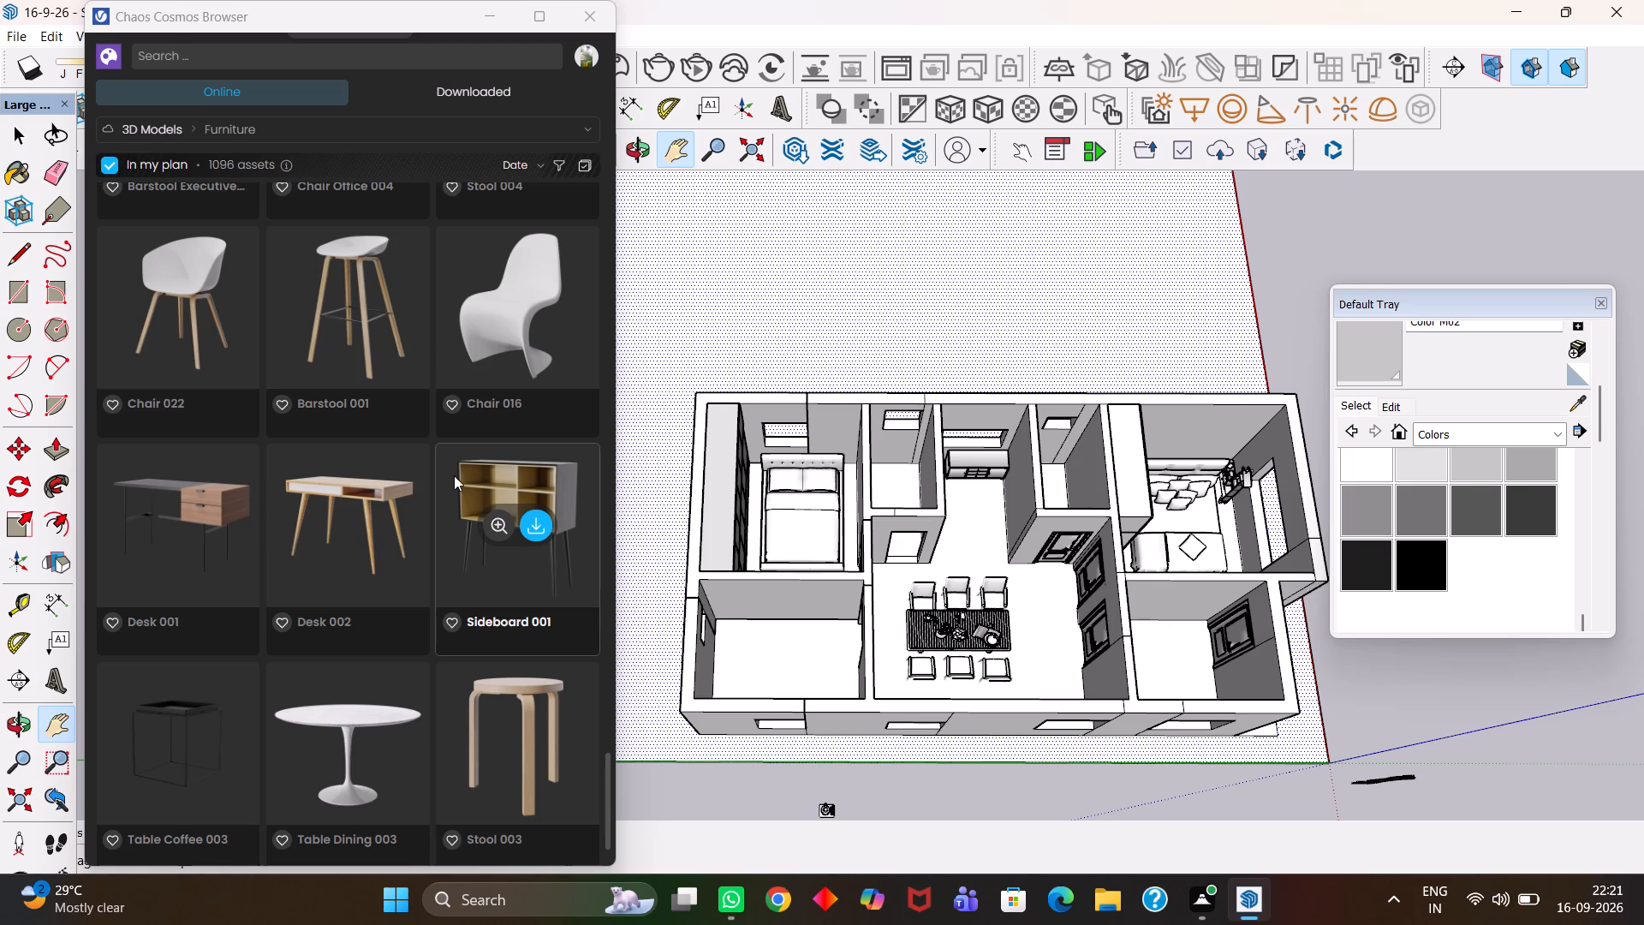
{"action": "scroll", "coordinate": [454, 475], "scroll_direction": "up", "scroll_amount": 2}
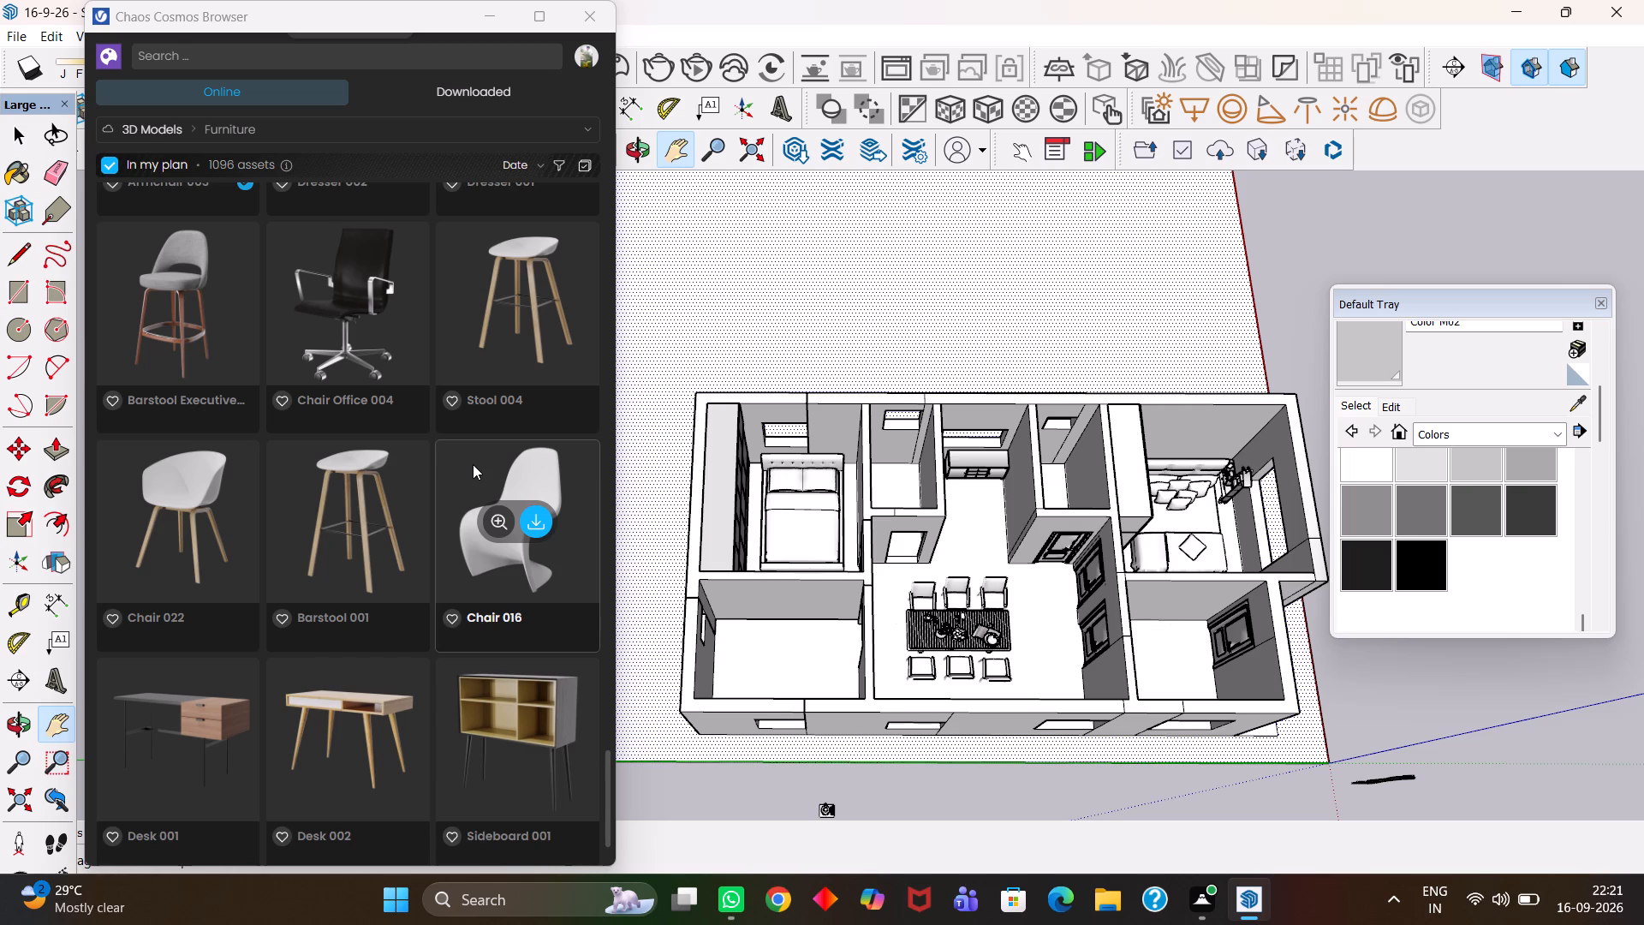
{"action": "scroll", "coordinate": [443, 471], "scroll_direction": "up", "scroll_amount": 3}
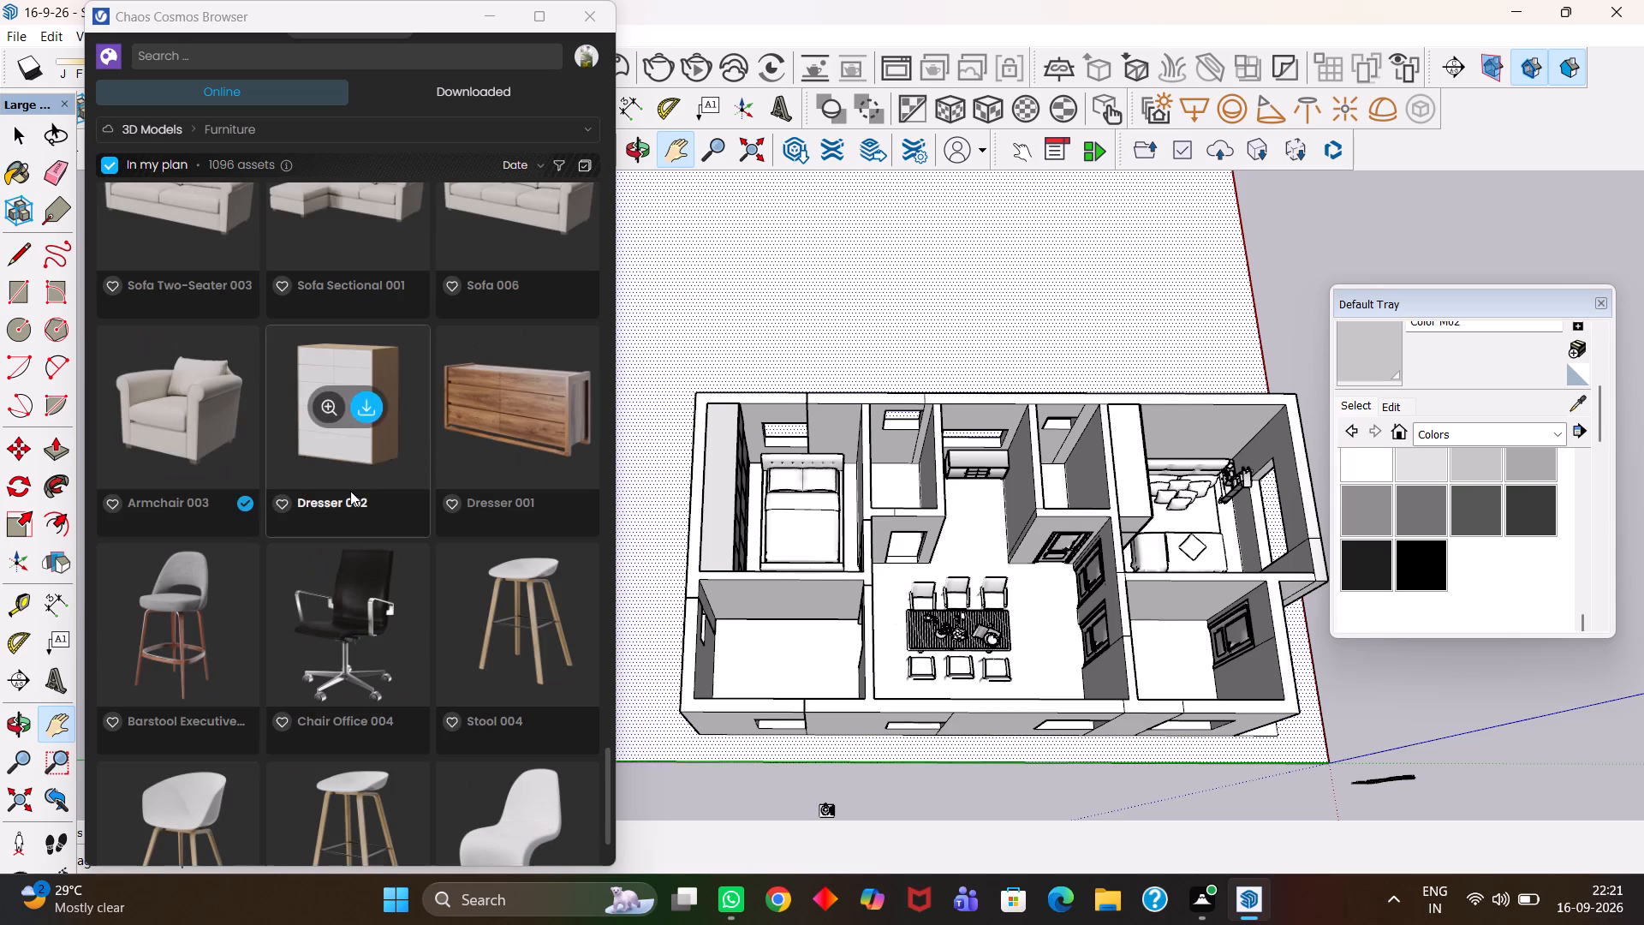
{"action": "scroll", "coordinate": [283, 409], "scroll_direction": "down", "scroll_amount": 1}
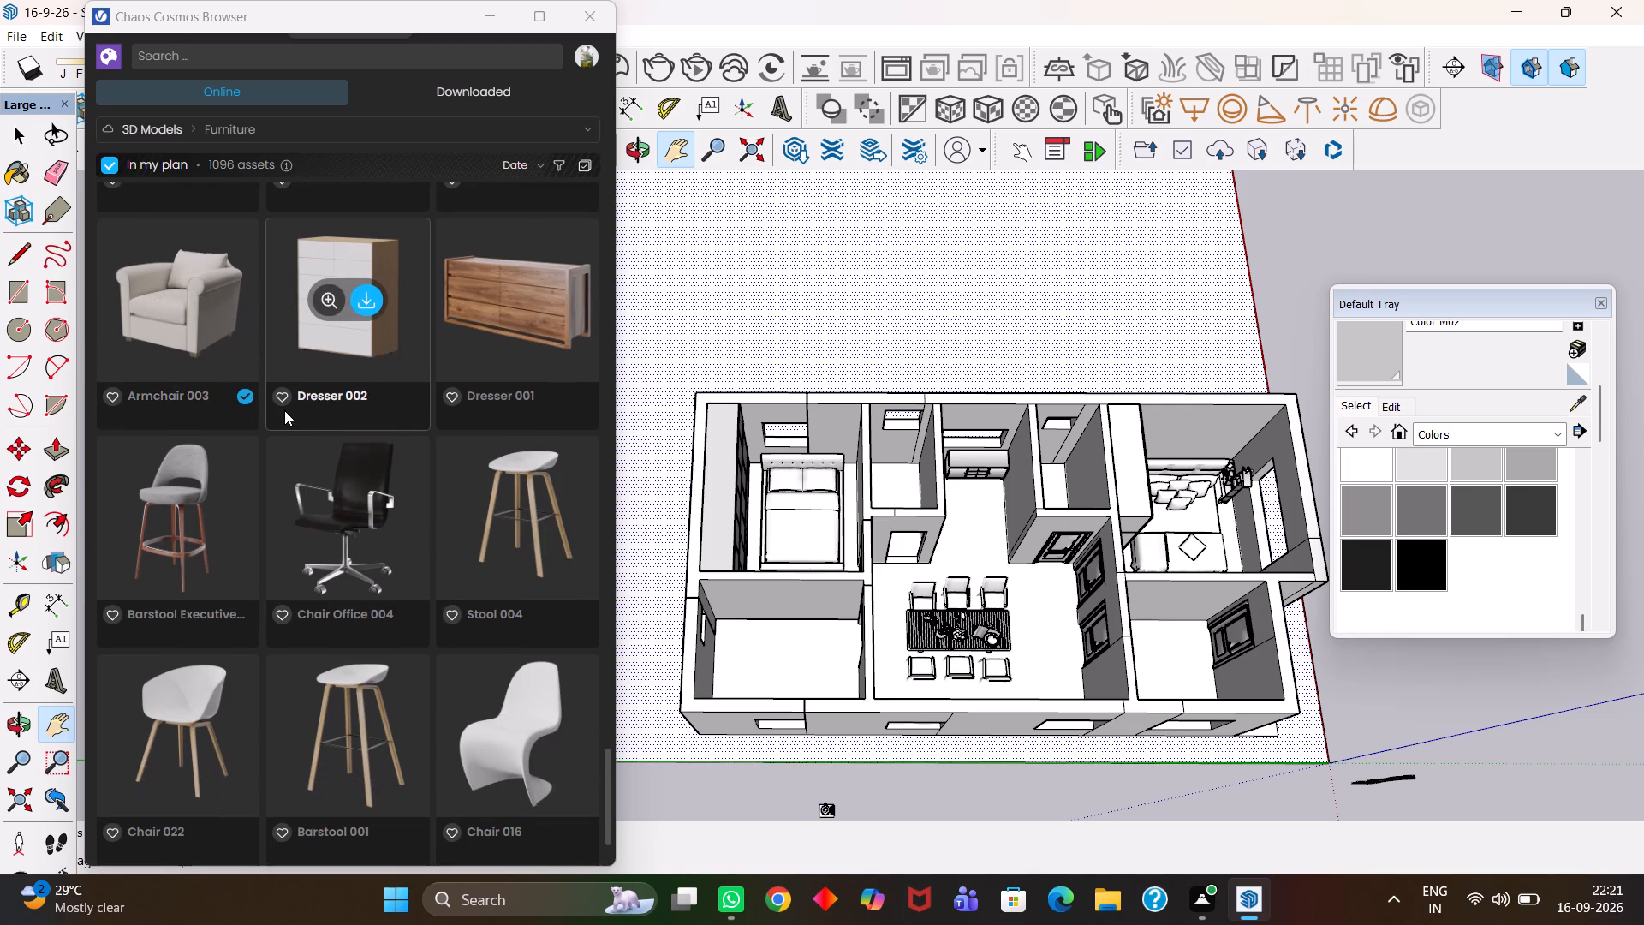
{"action": "scroll", "coordinate": [292, 421], "scroll_direction": "down", "scroll_amount": 5}
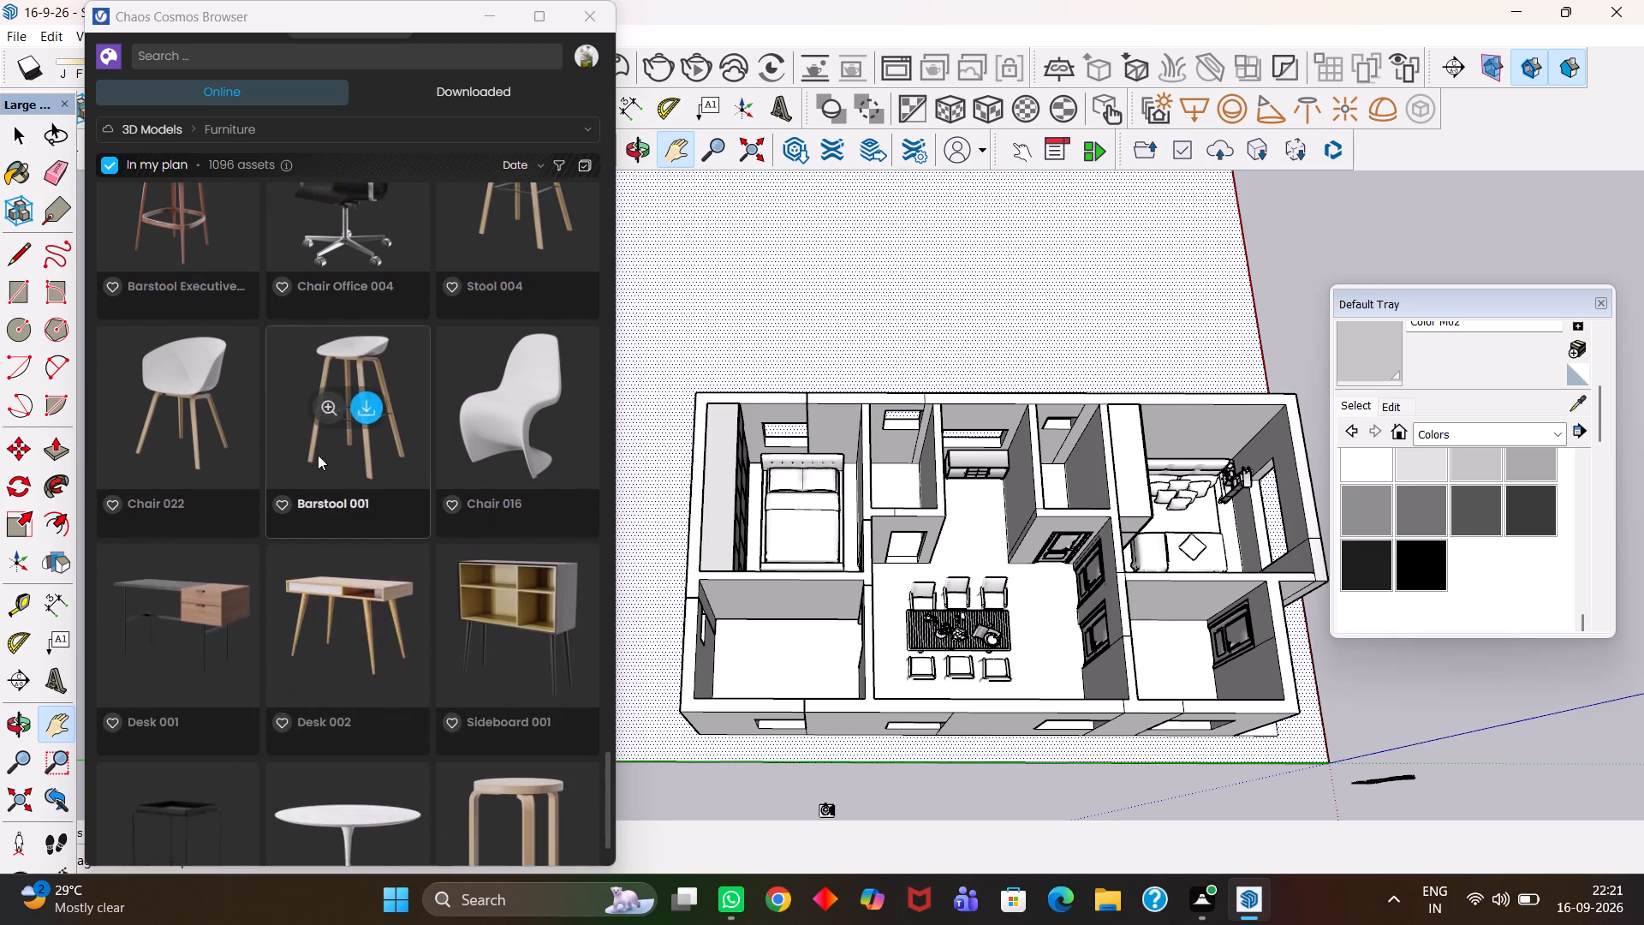
{"action": "scroll", "coordinate": [318, 455], "scroll_direction": "down", "scroll_amount": 5}
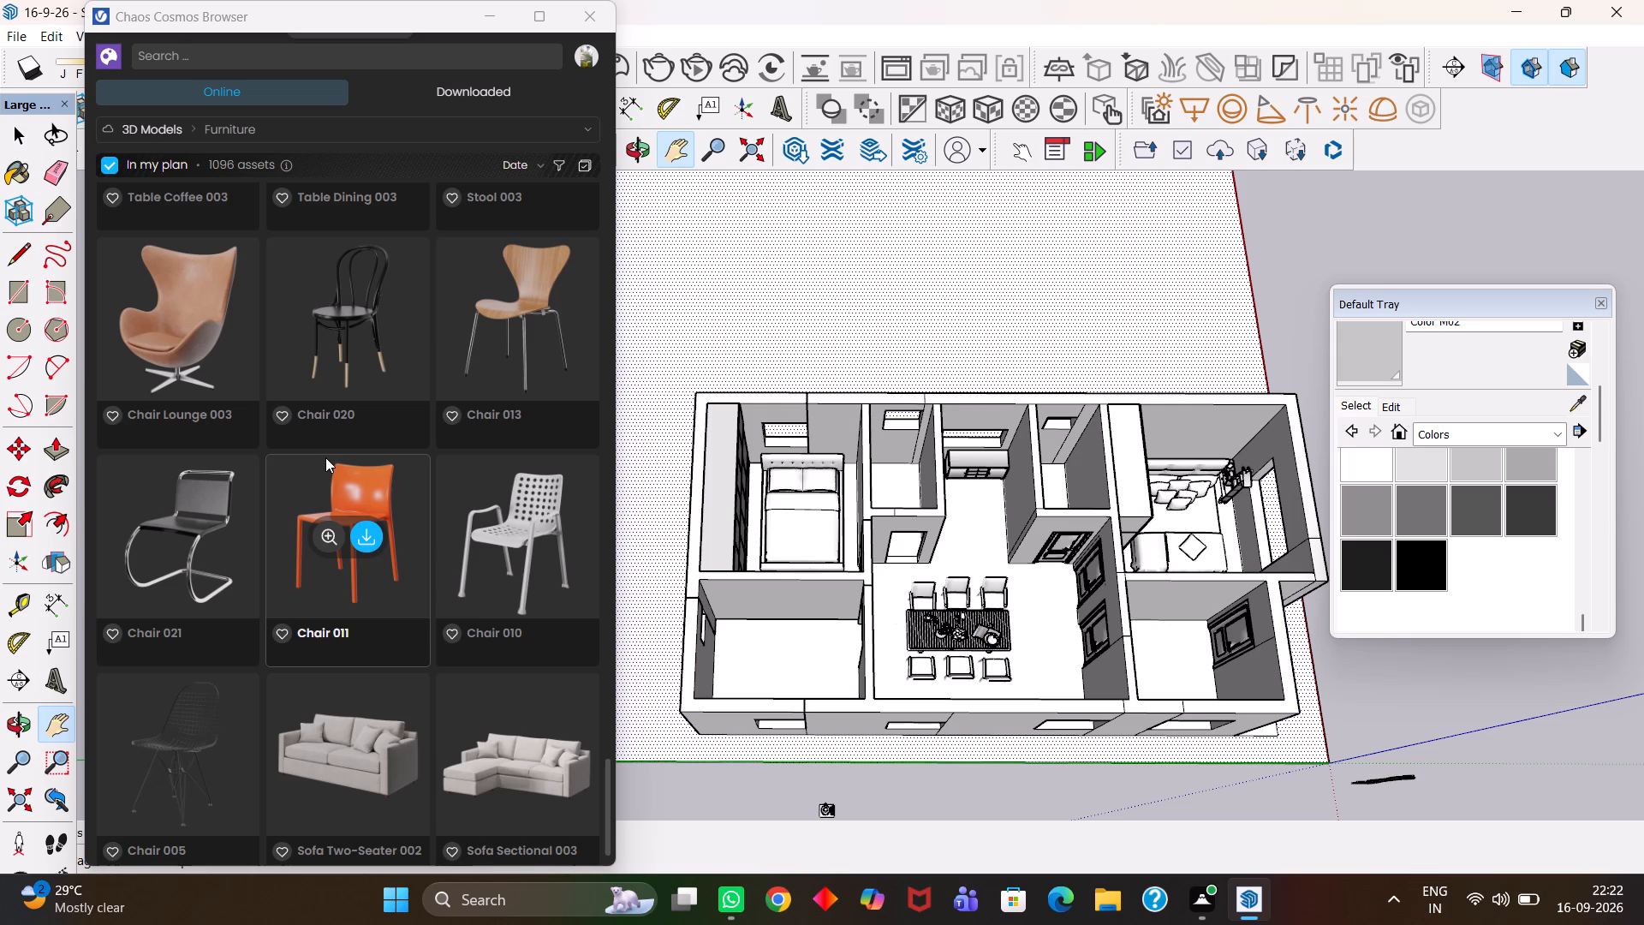
{"action": "scroll", "coordinate": [325, 457], "scroll_direction": "down", "scroll_amount": 3}
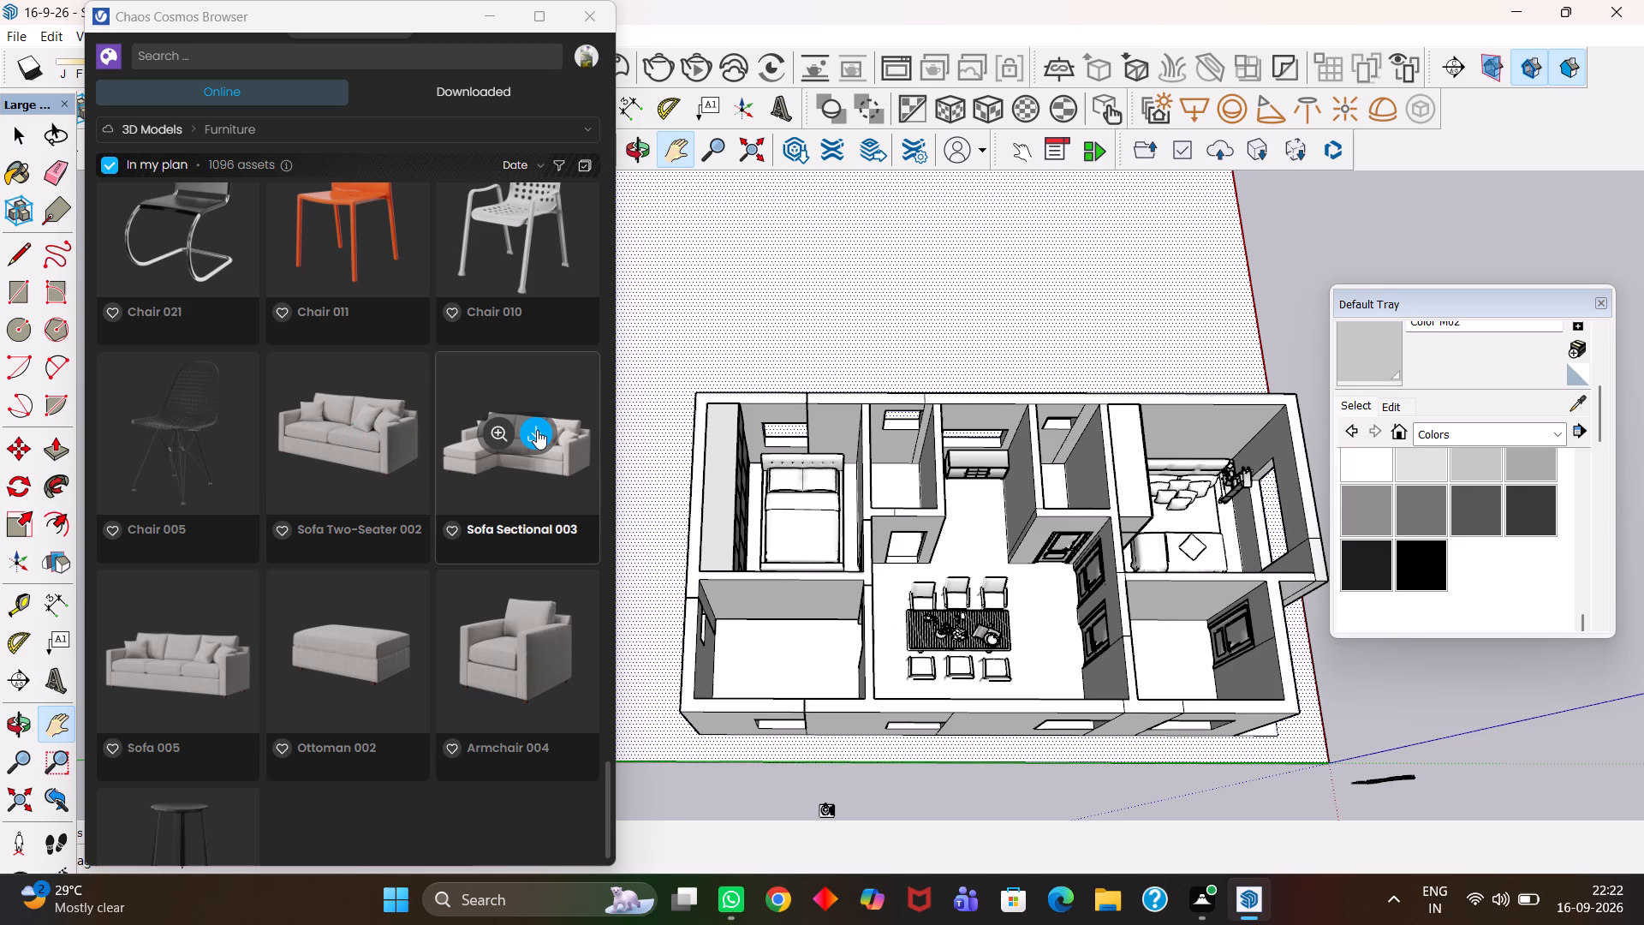
Download and import Sofa Two-Seater 002 from Cosmos, placing it on the ground outside the house near the spare dining set.
{"action": "left_click", "coordinate": [369, 430]}
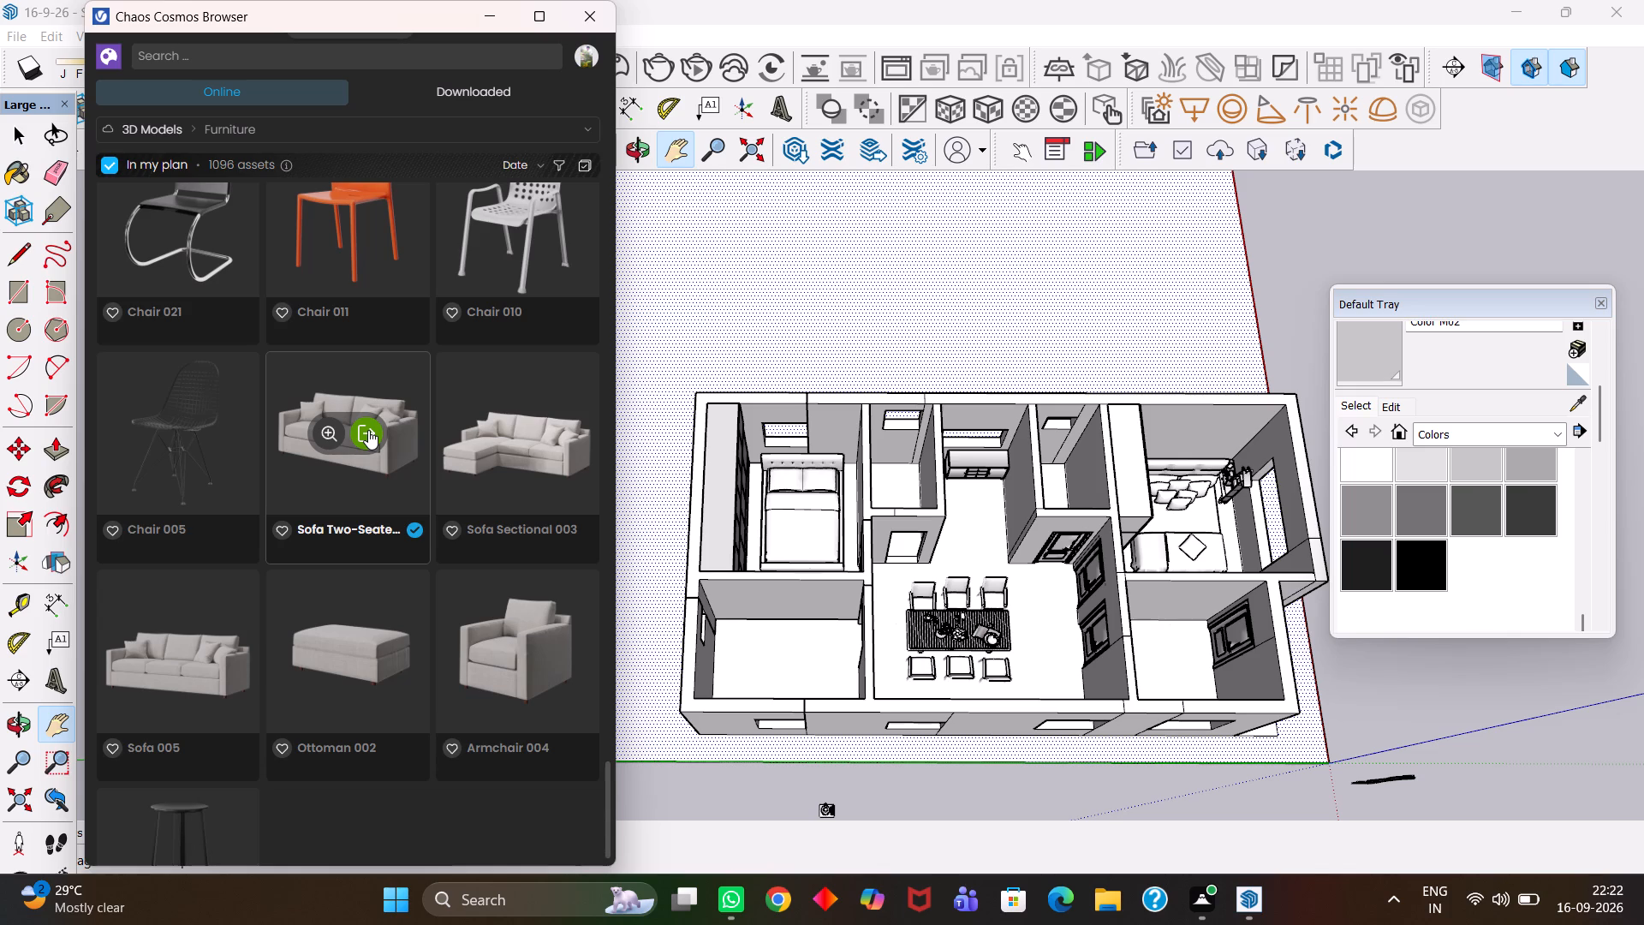
{"action": "double_click", "coordinate": [368, 430]}
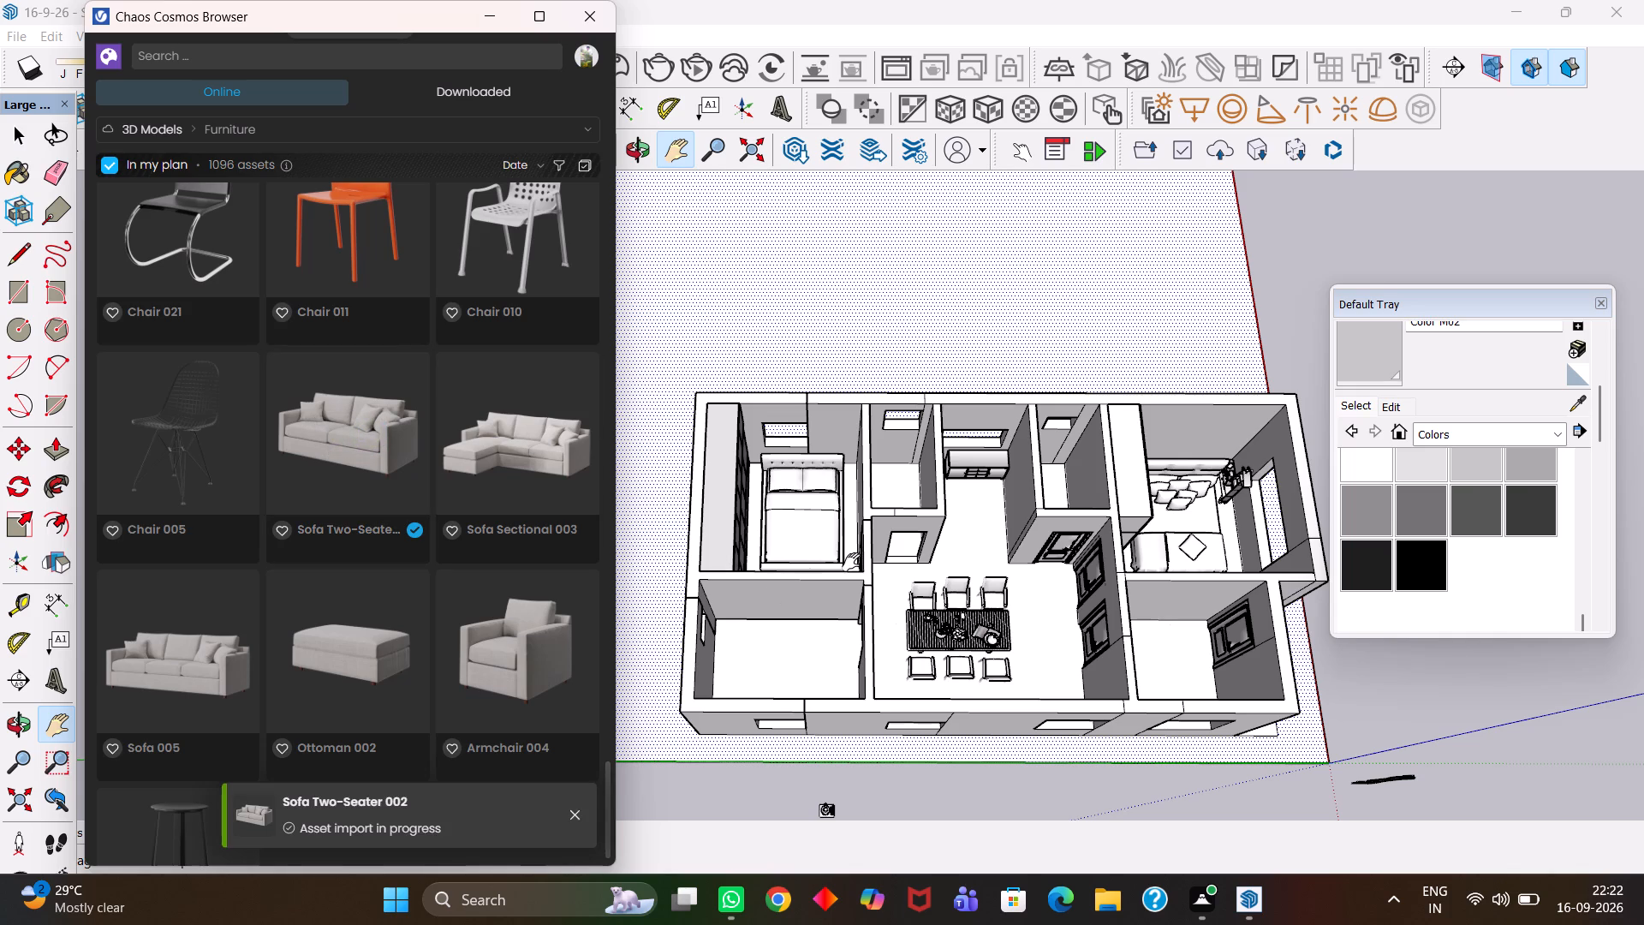
{"action": "scroll", "coordinate": [1111, 673], "scroll_direction": "up", "scroll_amount": 1}
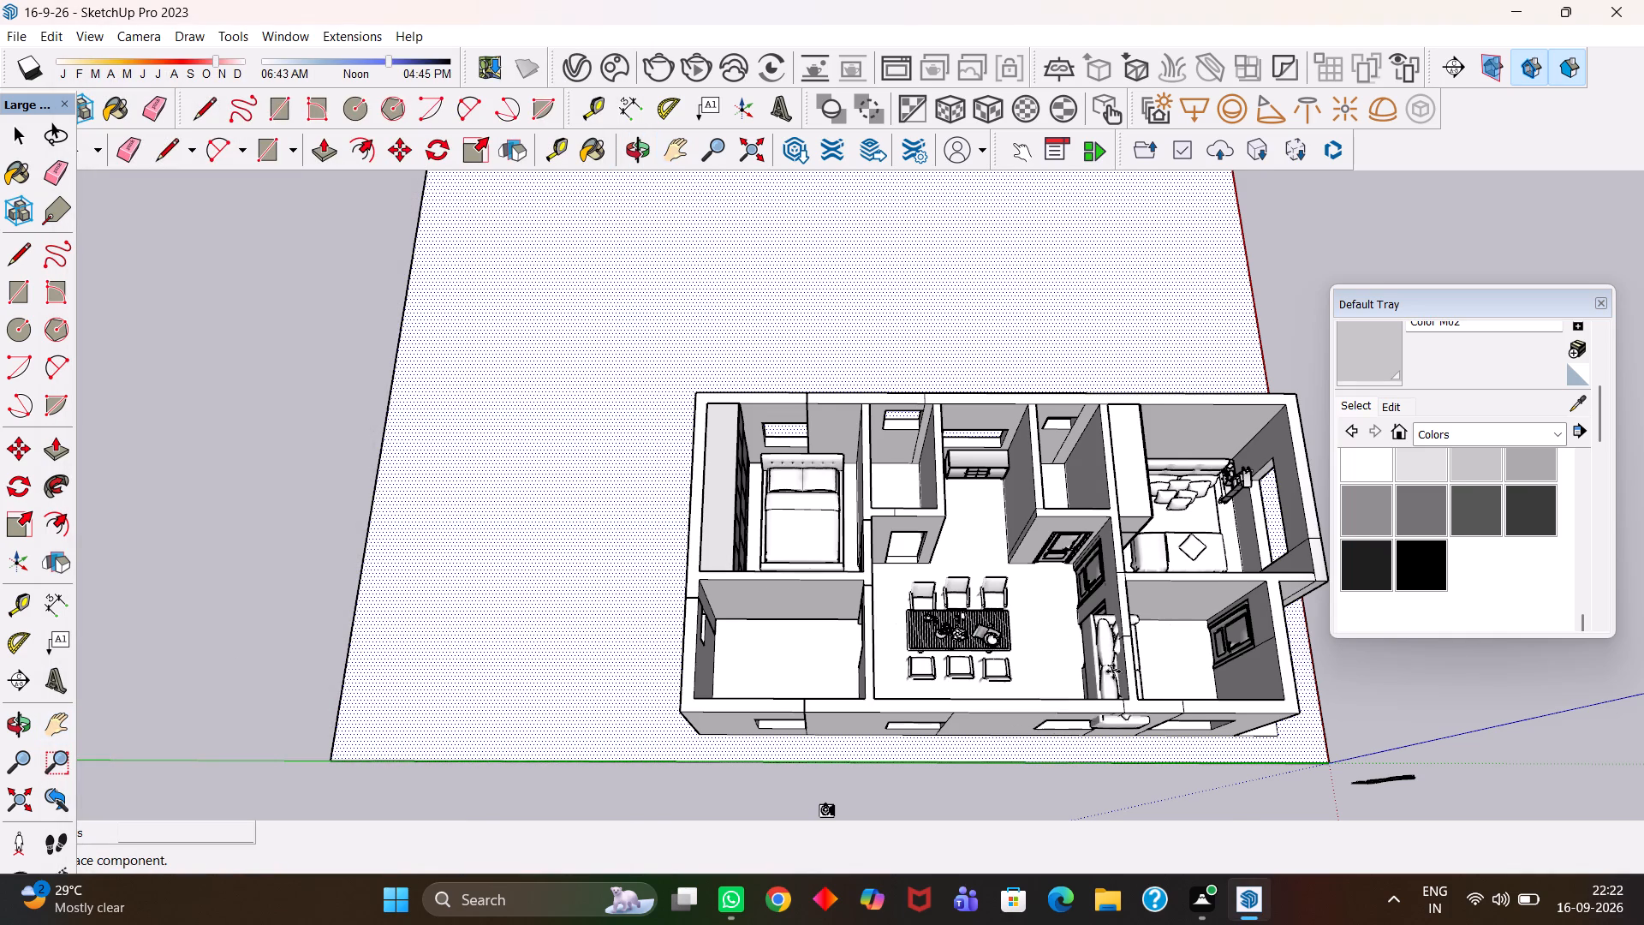
{"action": "scroll", "coordinate": [1113, 671], "scroll_direction": "up", "scroll_amount": 2}
{"action": "scroll", "coordinate": [1190, 656], "scroll_direction": "up", "scroll_amount": 6}
{"action": "scroll", "coordinate": [850, 629], "scroll_direction": "down", "scroll_amount": 4}
{"action": "scroll", "coordinate": [642, 590], "scroll_direction": "down", "scroll_amount": 6}
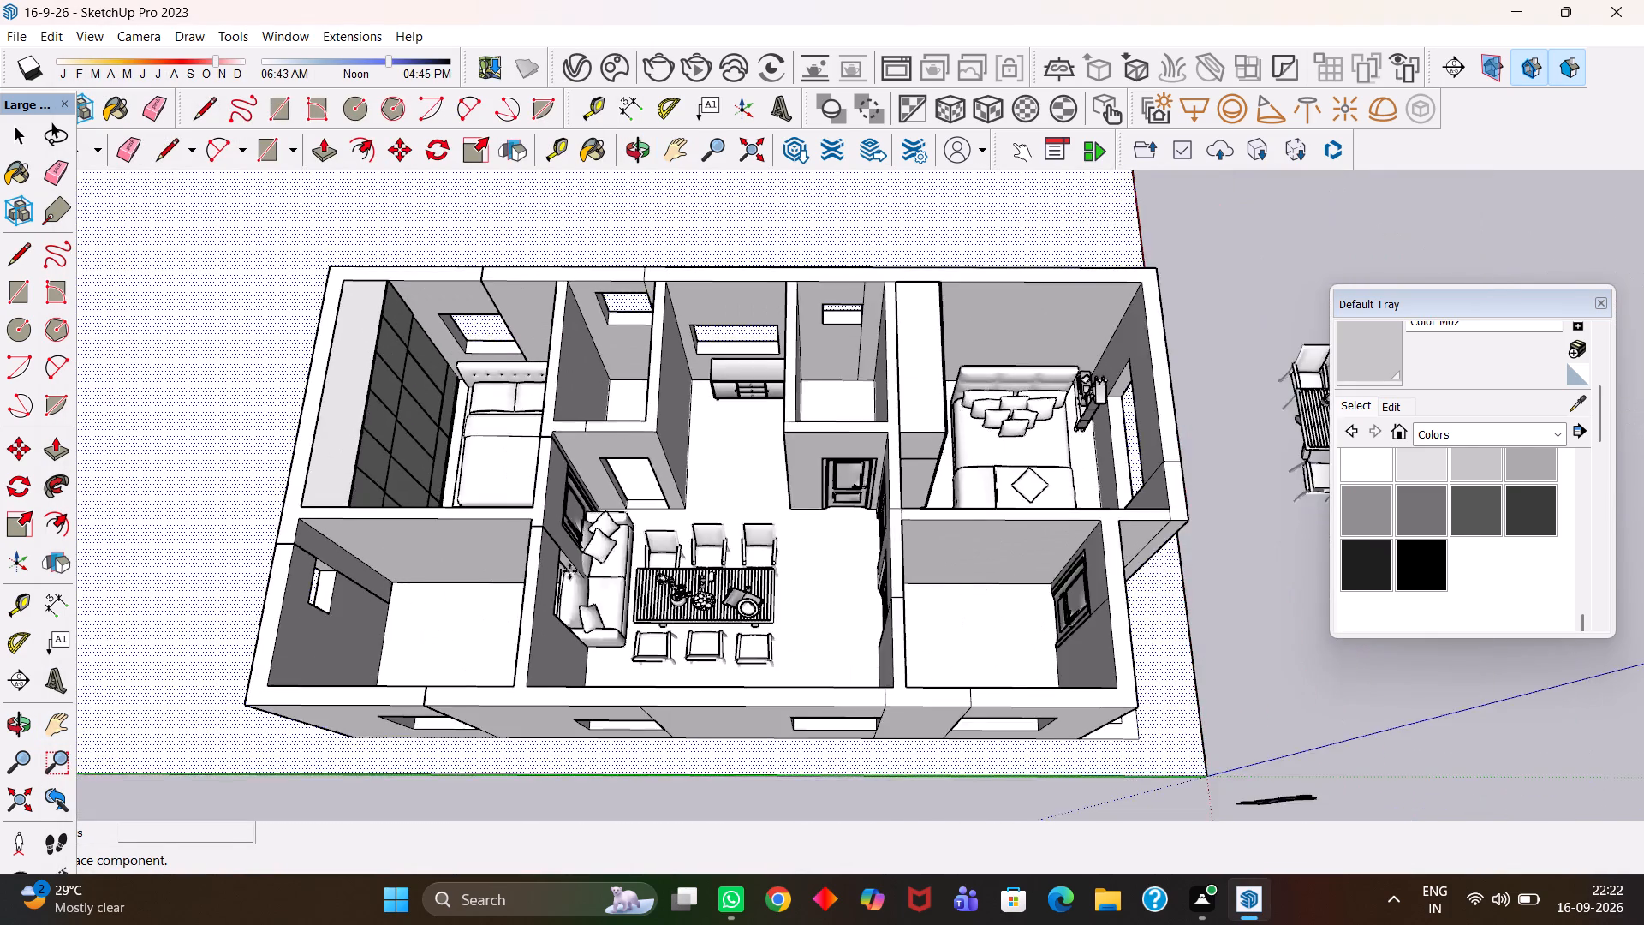
{"action": "scroll", "coordinate": [569, 571], "scroll_direction": "down", "scroll_amount": 4}
{"action": "left_click", "coordinate": [1147, 666]}
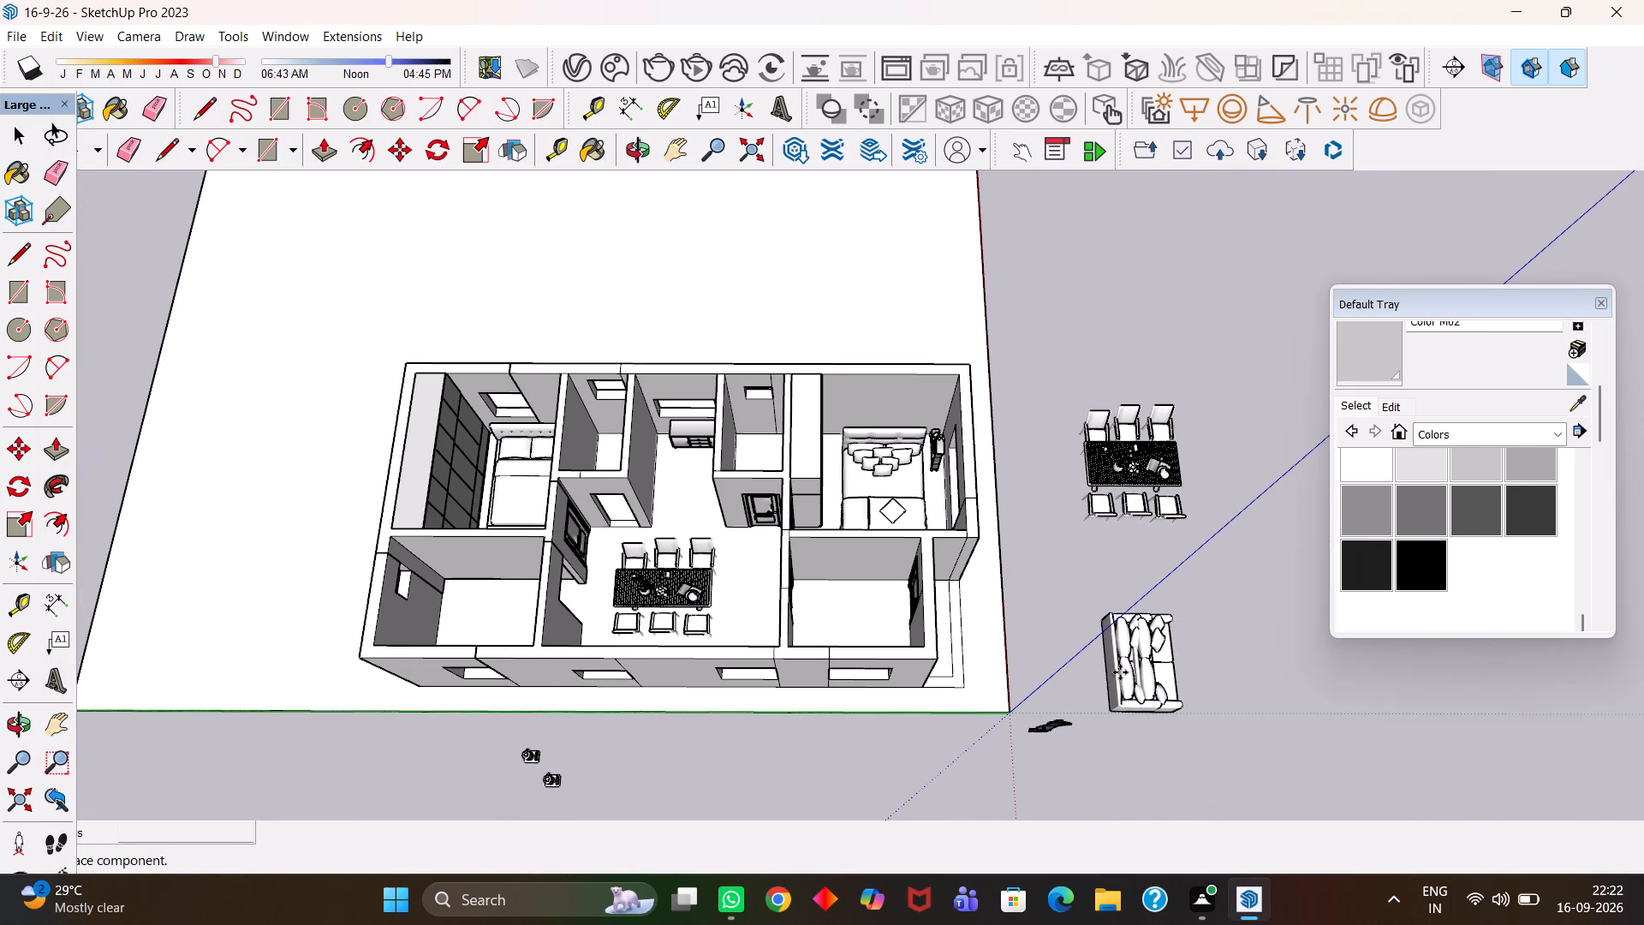
Rotate the imported two-seater sofa 180 degrees horizontally about the corner of its back.
{"action": "key", "text": "space"}
{"action": "scroll", "coordinate": [1116, 711], "scroll_direction": "up", "scroll_amount": 2}
{"action": "left_click", "coordinate": [1150, 669]}
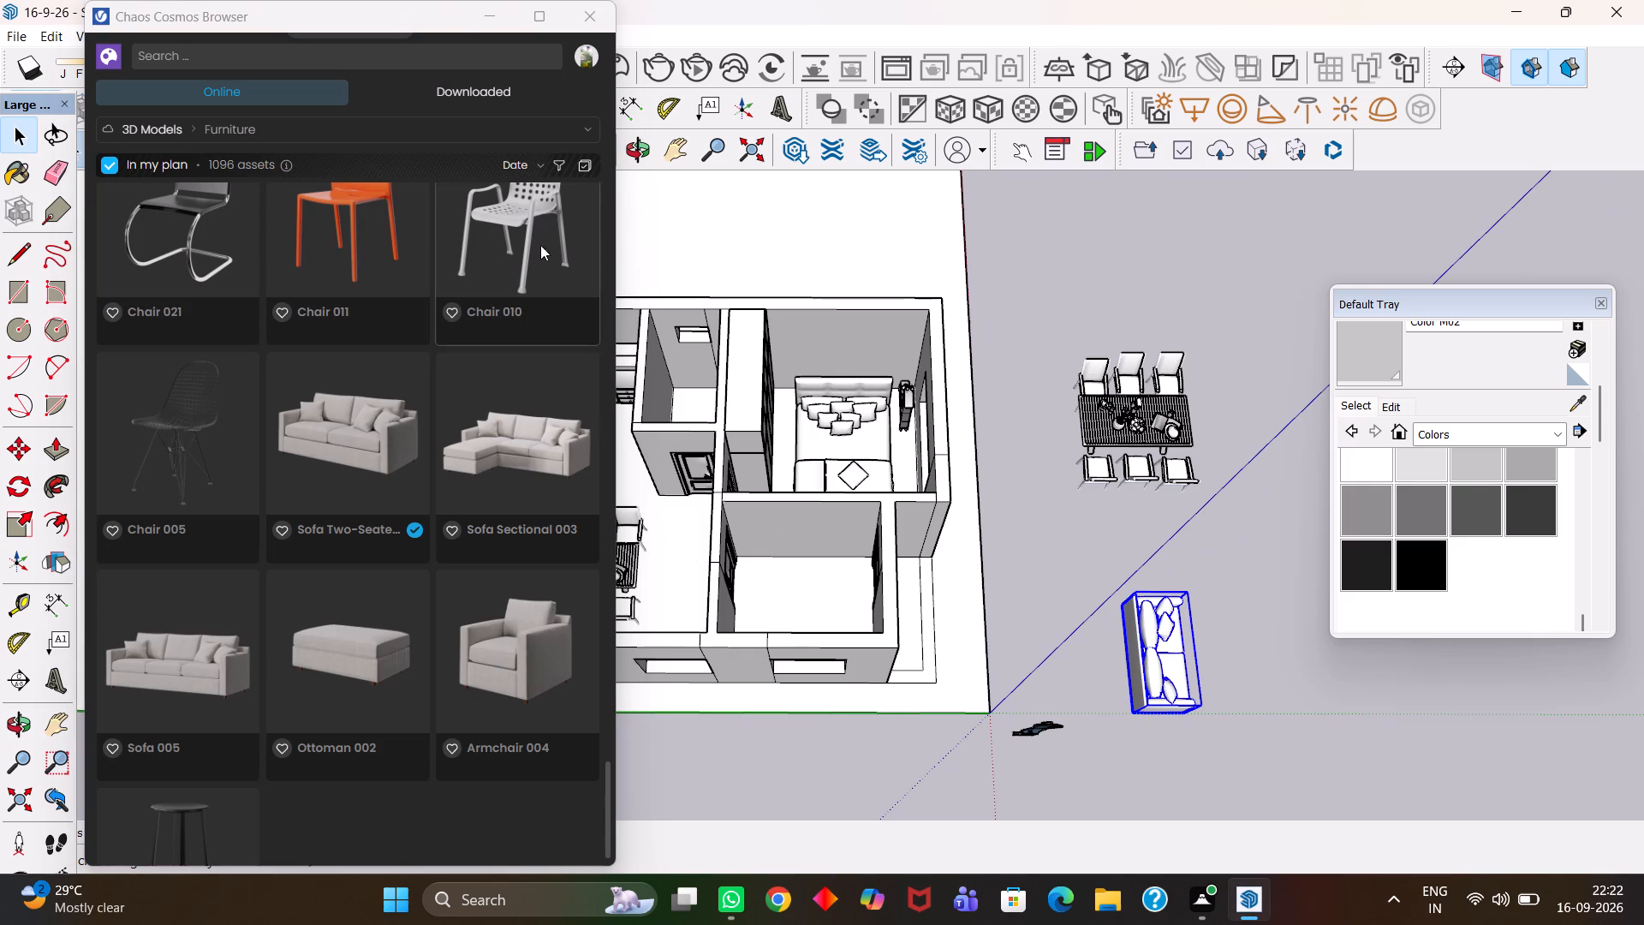
{"action": "left_click", "coordinate": [479, 12]}
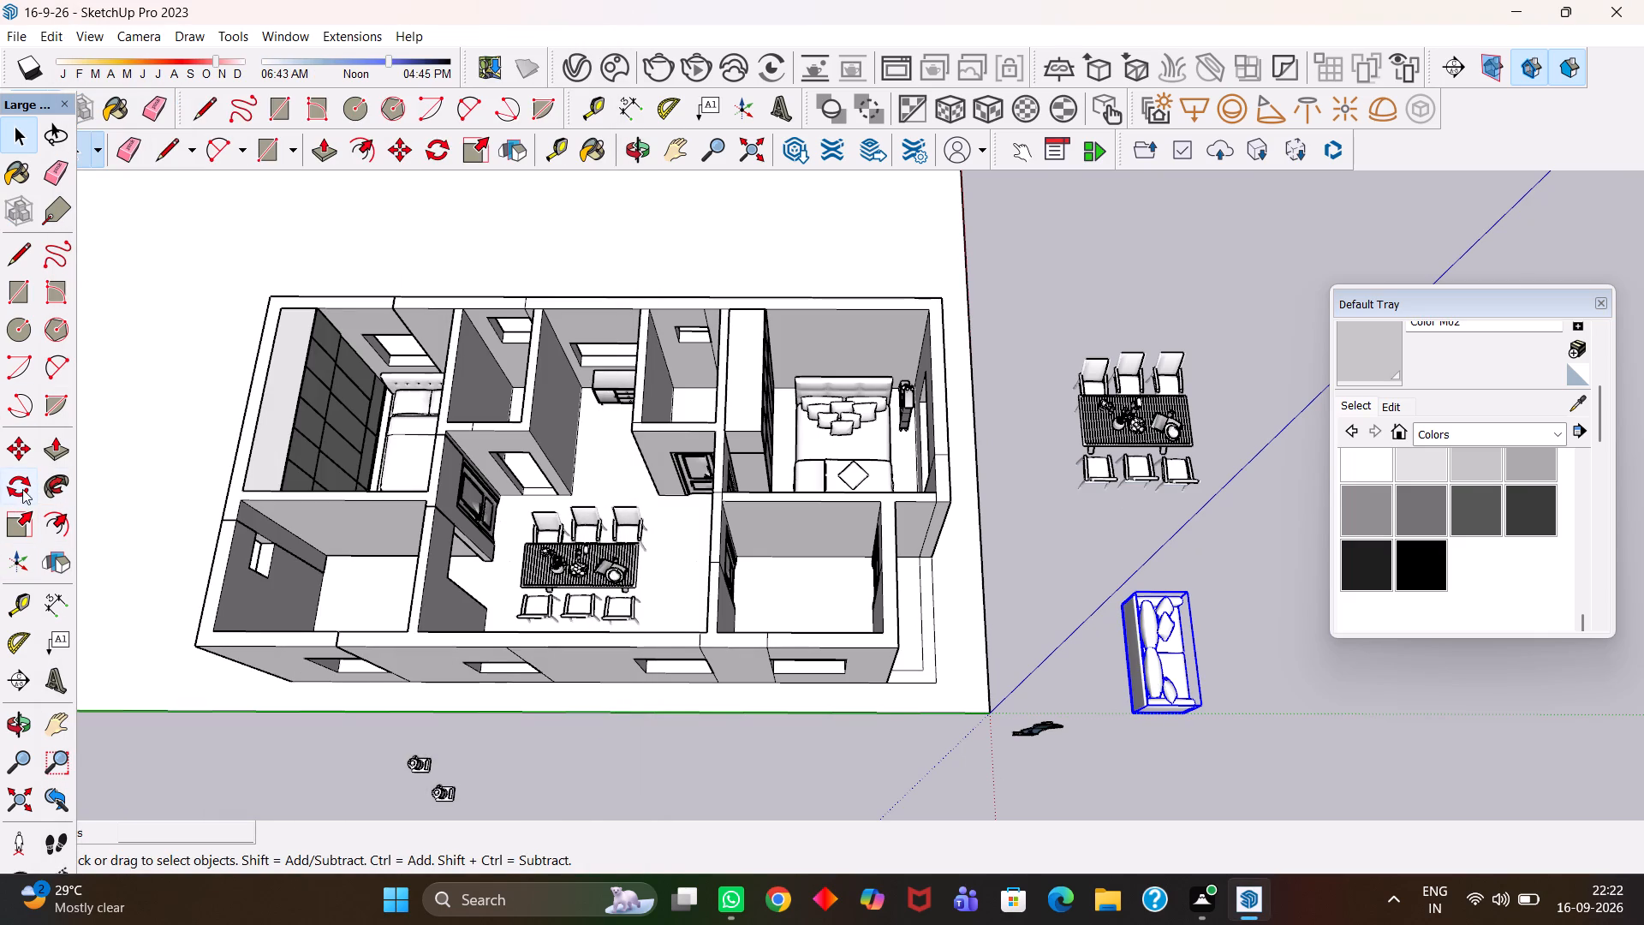
{"action": "left_click", "coordinate": [21, 483]}
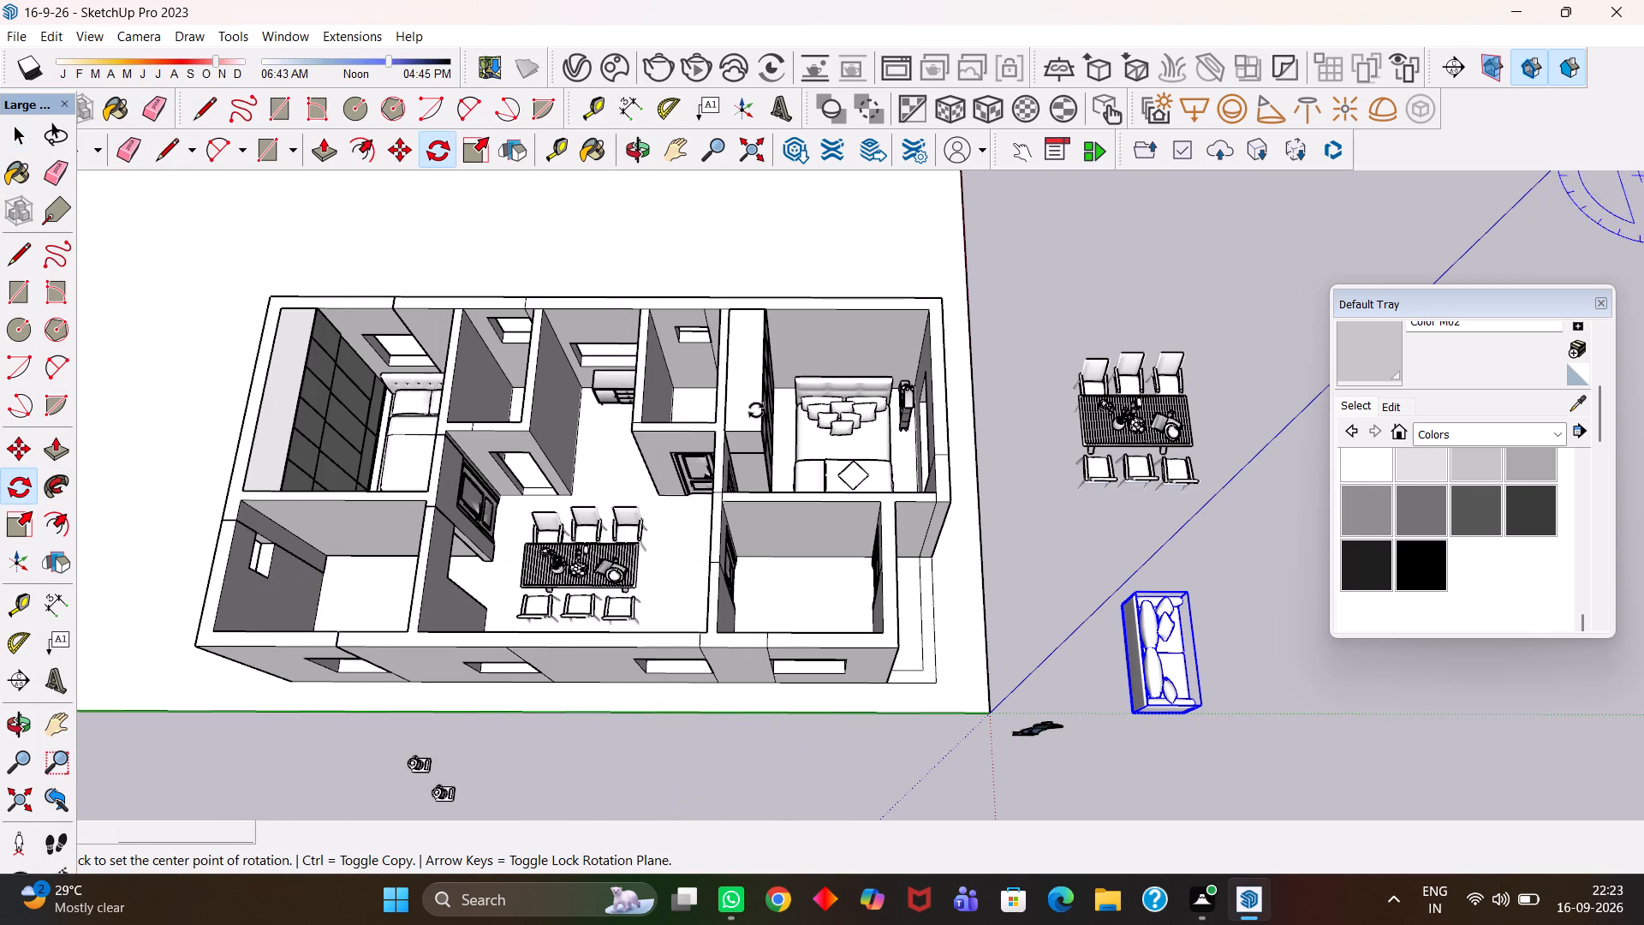
{"action": "scroll", "coordinate": [1158, 620], "scroll_direction": "up", "scroll_amount": 4}
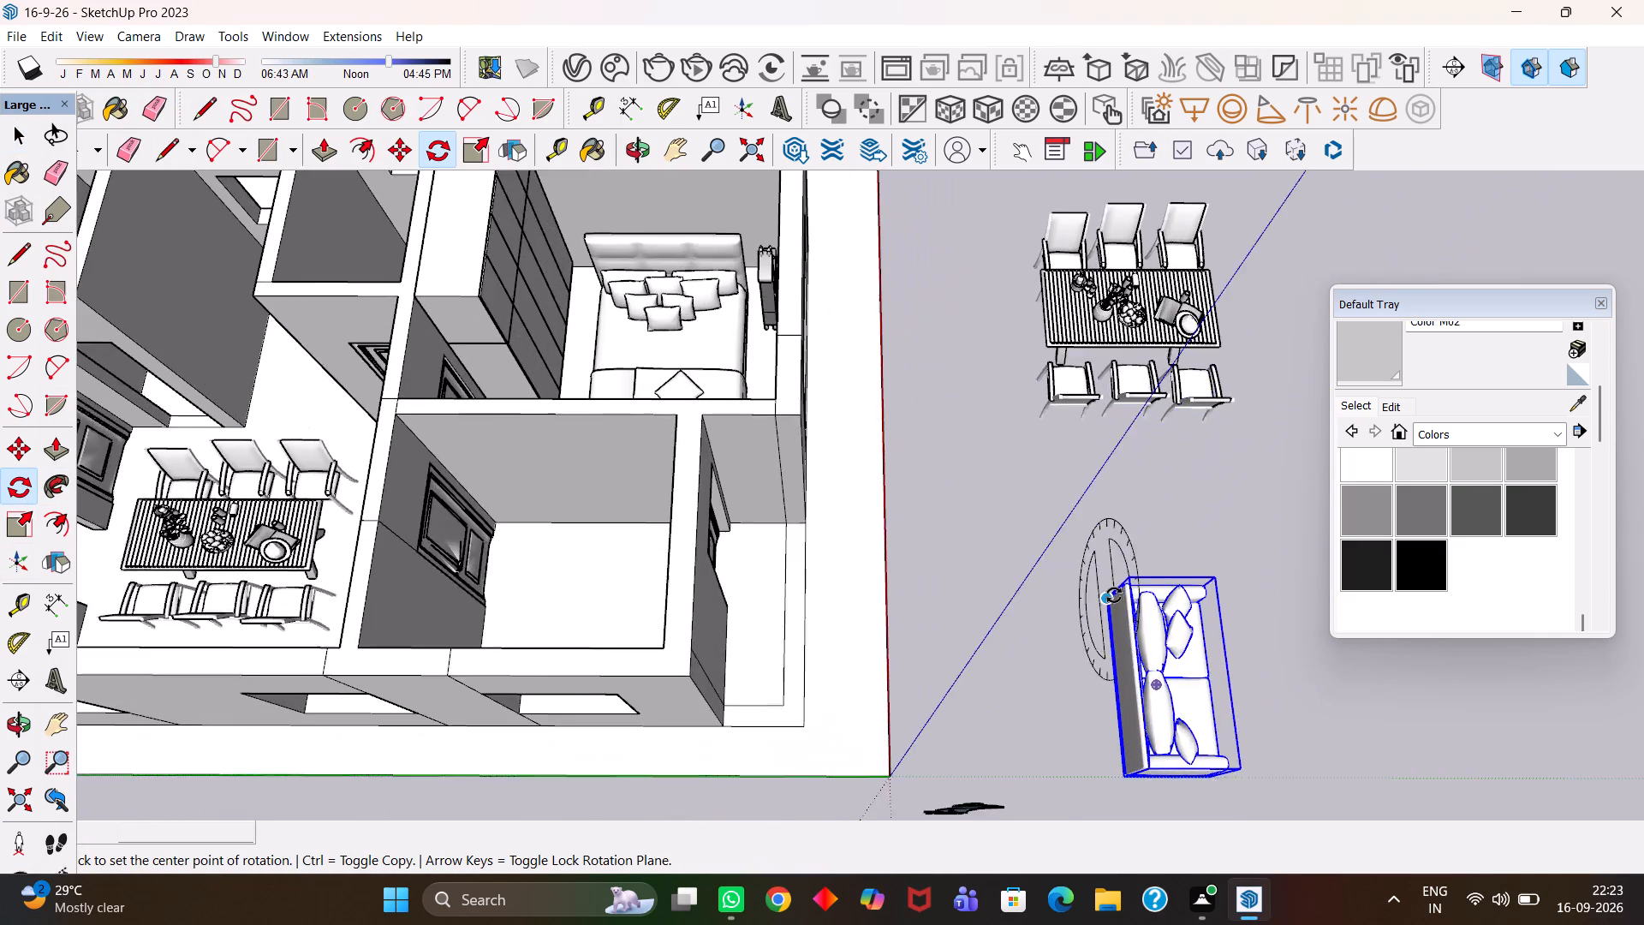
{"action": "scroll", "coordinate": [1114, 595], "scroll_direction": "up", "scroll_amount": 3}
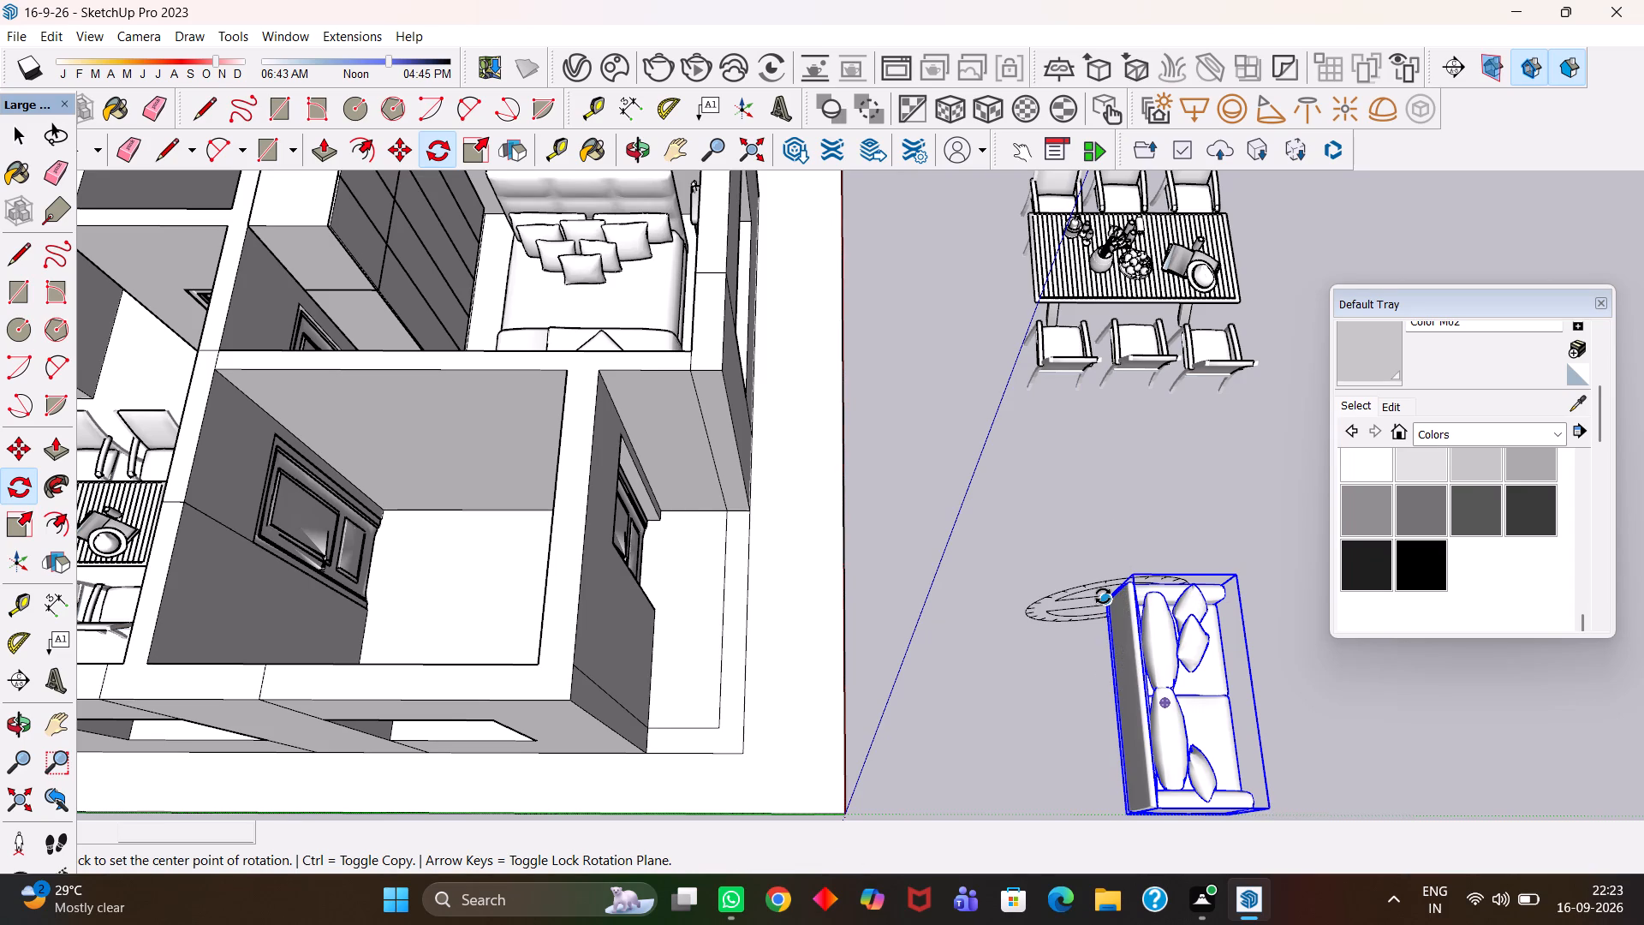
{"action": "scroll", "coordinate": [1103, 596], "scroll_direction": "up", "scroll_amount": 8}
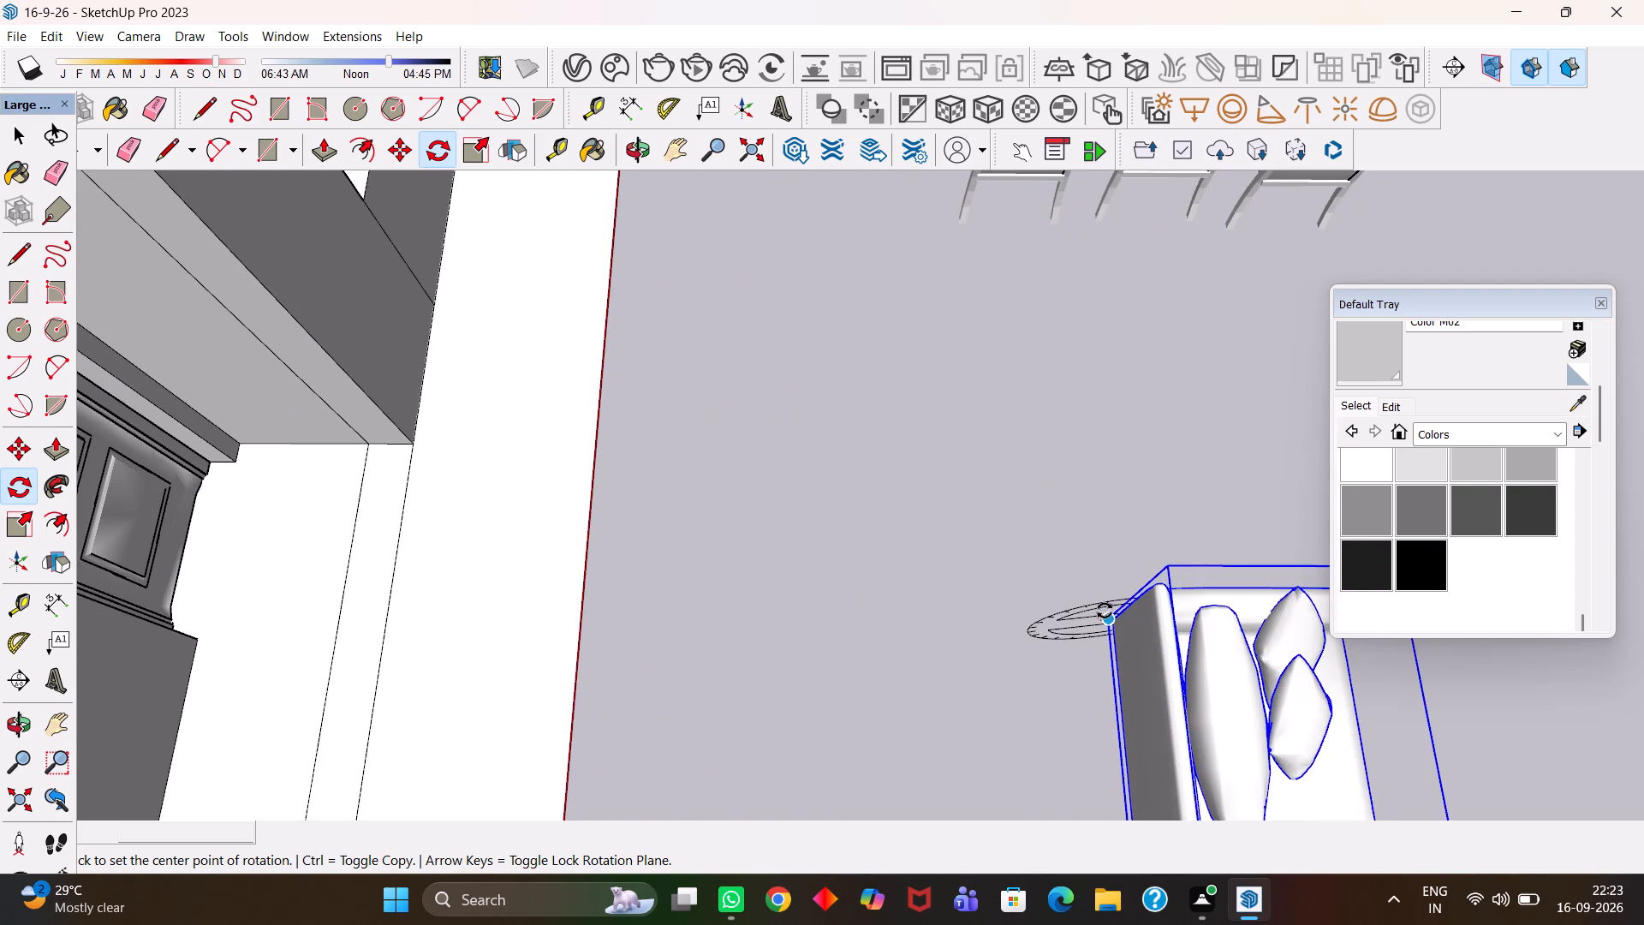
{"action": "left_click", "coordinate": [1105, 591]}
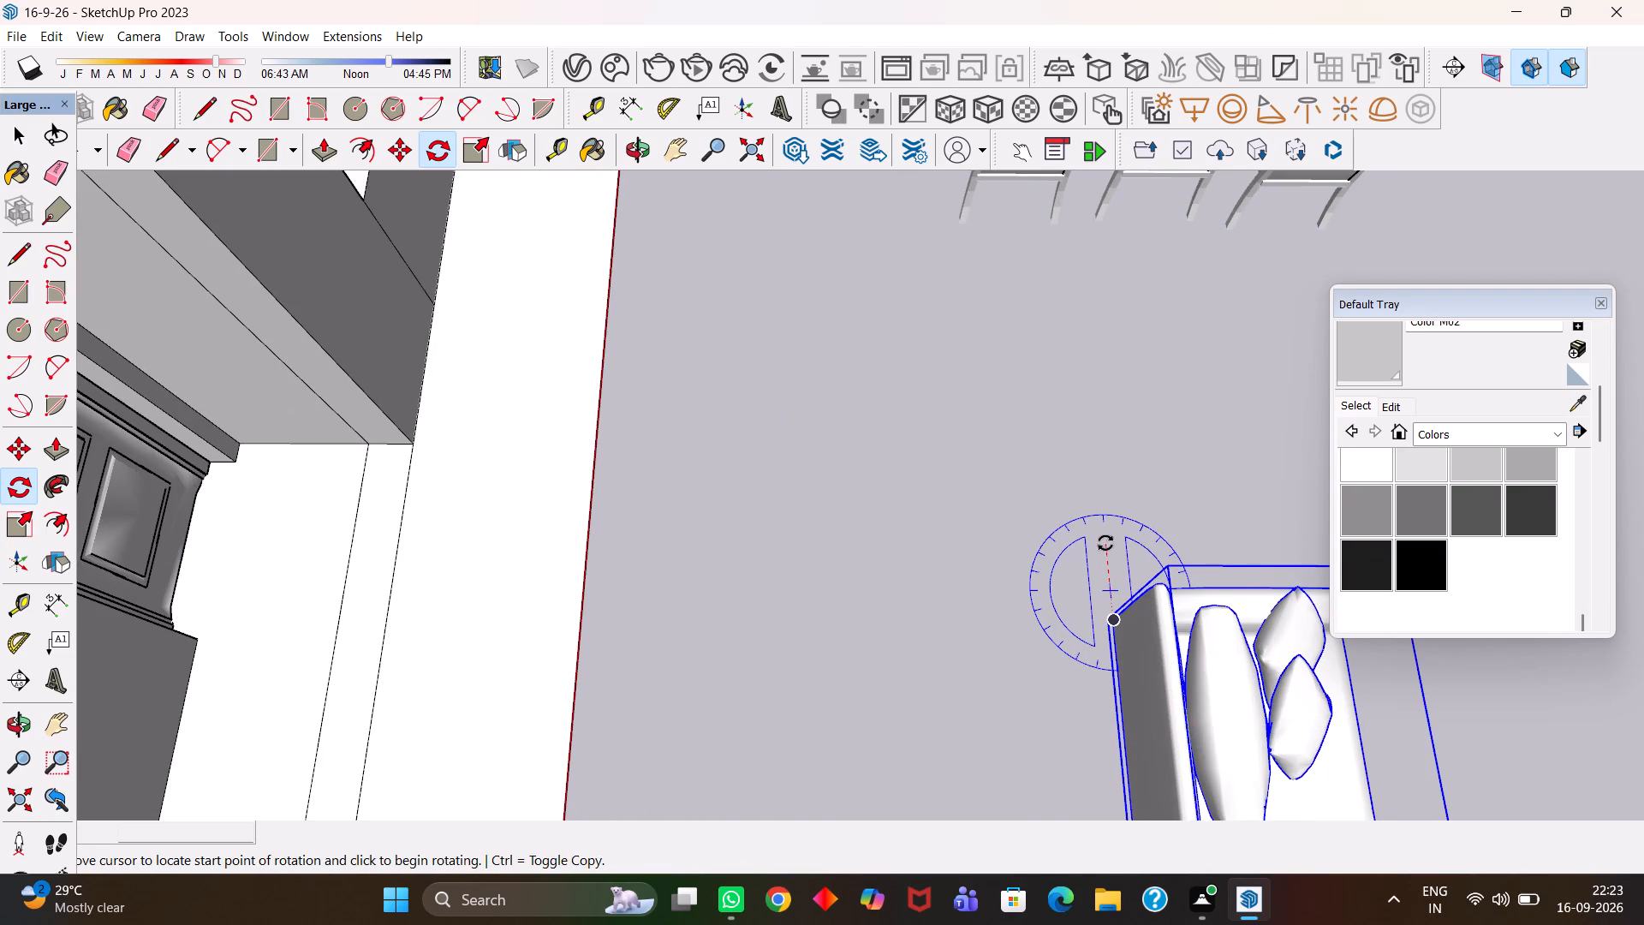
{"action": "left_click", "coordinate": [1105, 543]}
{"action": "left_click", "coordinate": [1115, 618]}
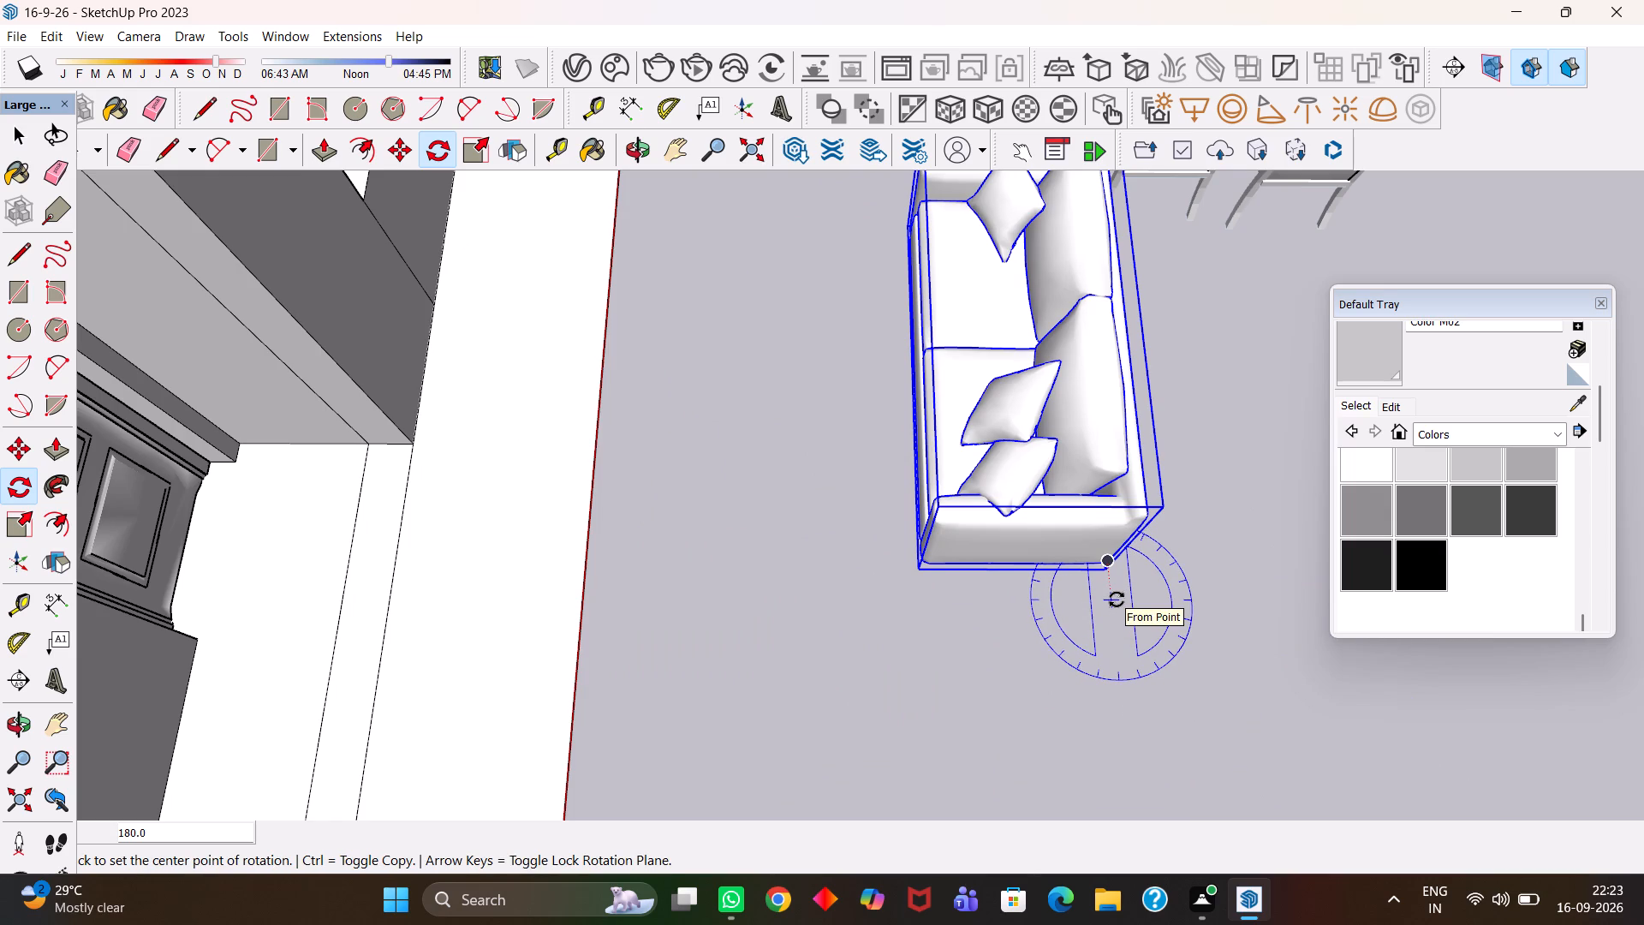
Move the rotated sofa from outside the house into the empty front corner room beside the dining area.
{"action": "key", "text": "m"}
{"action": "key", "text": "Return"}
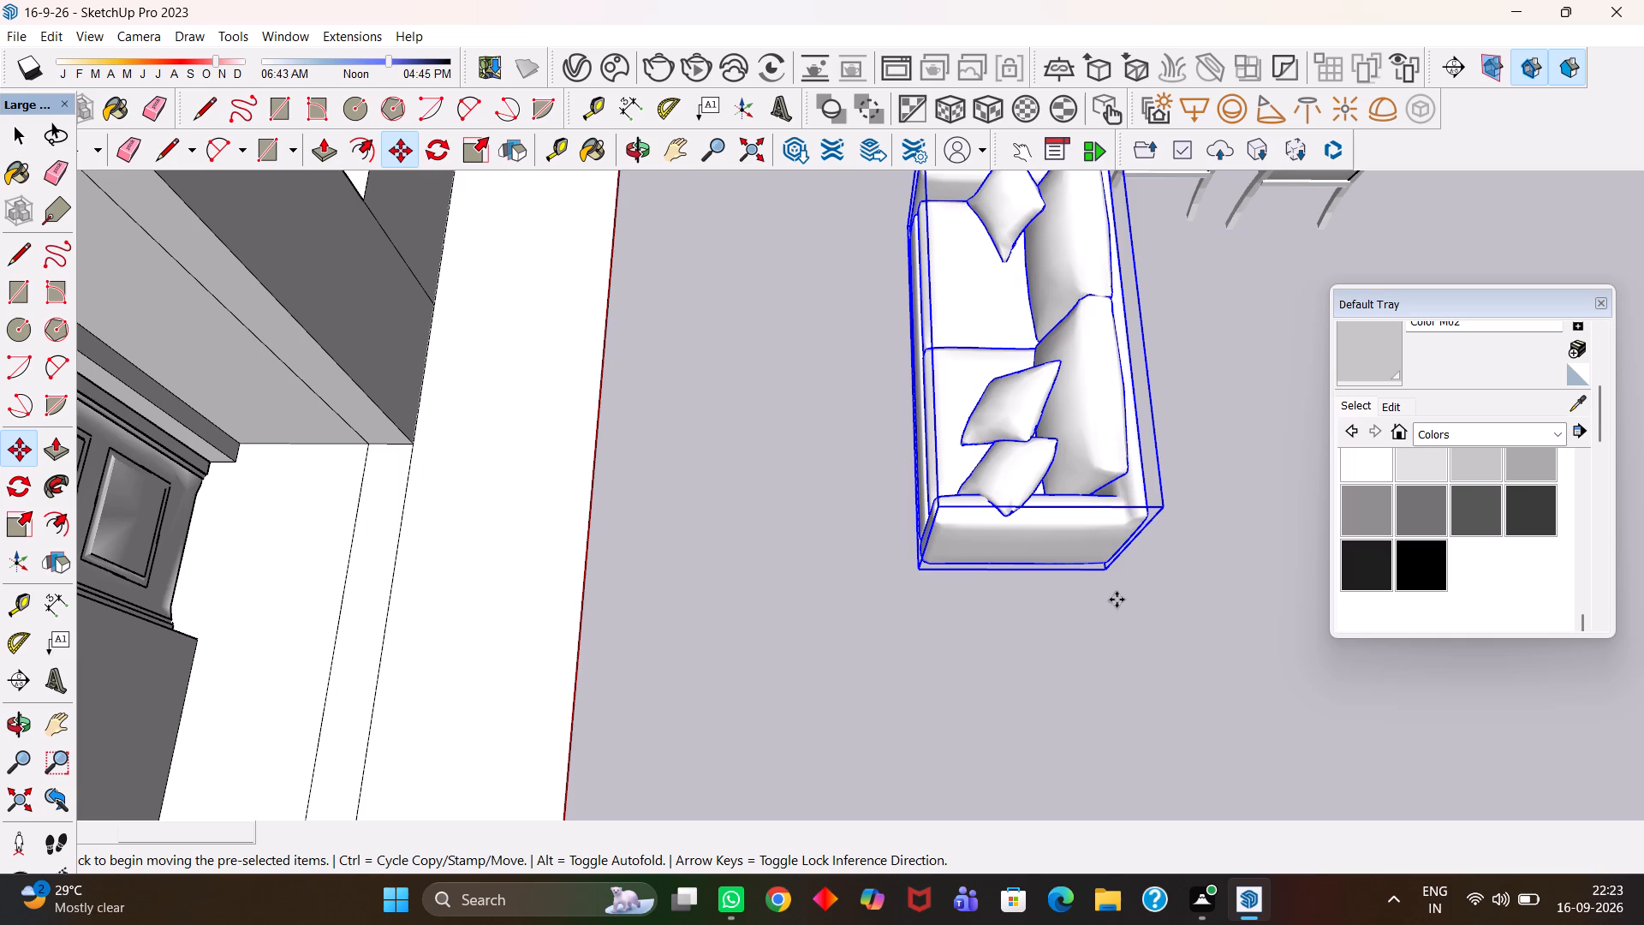
{"action": "left_click", "coordinate": [1107, 569]}
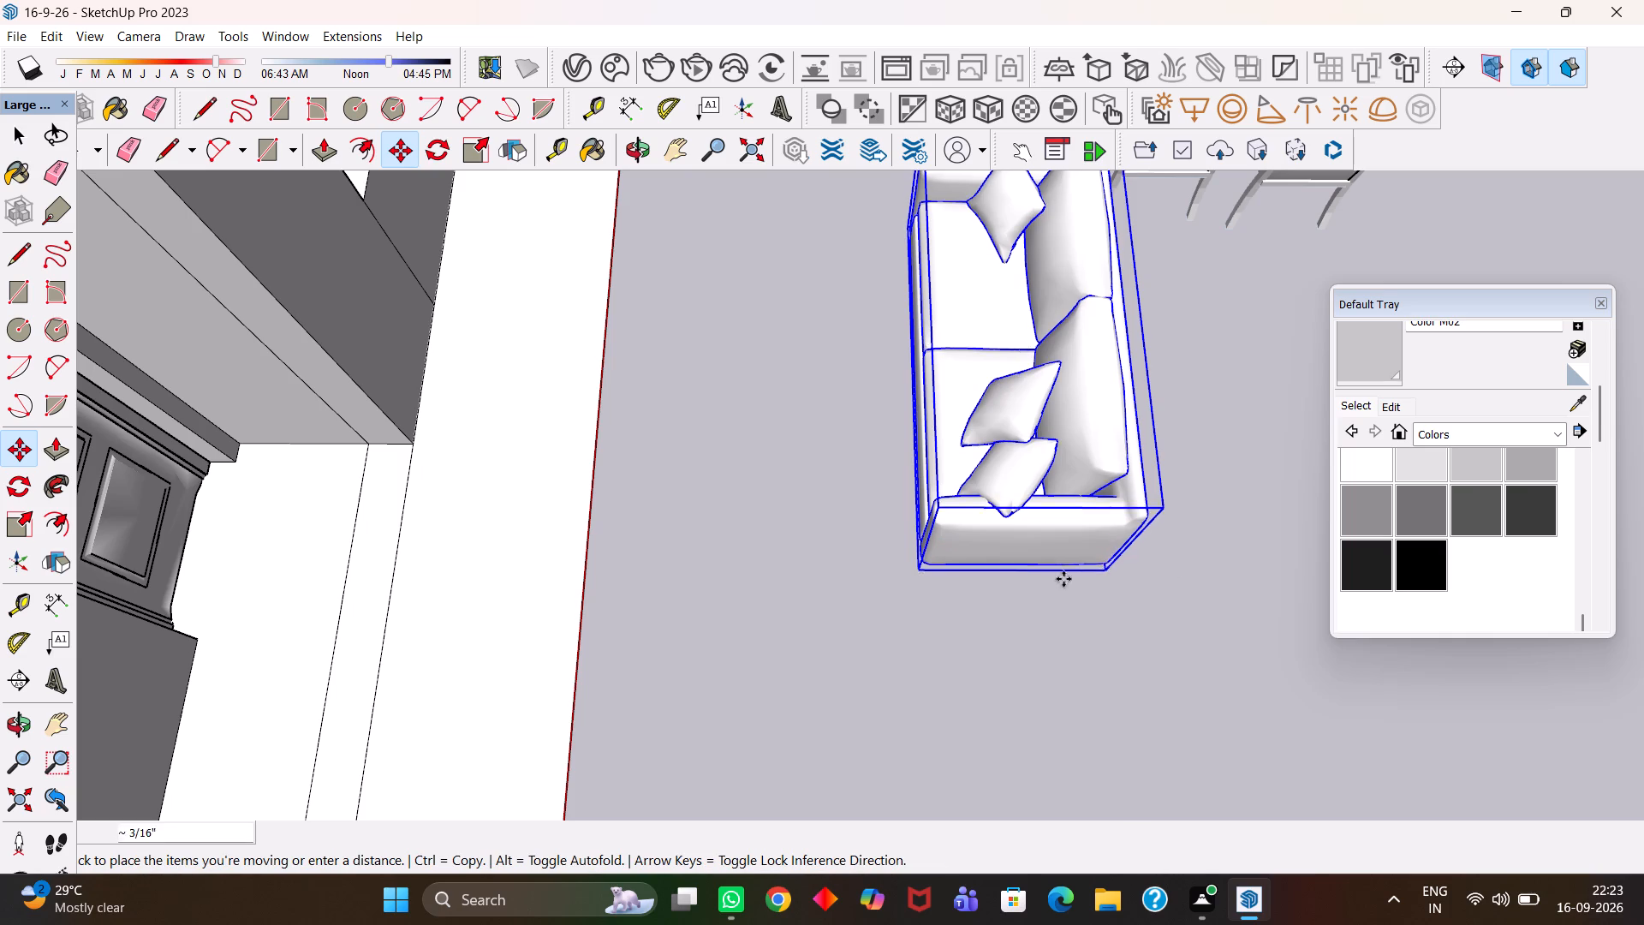
{"action": "scroll", "coordinate": [838, 542], "scroll_direction": "down", "scroll_amount": 2}
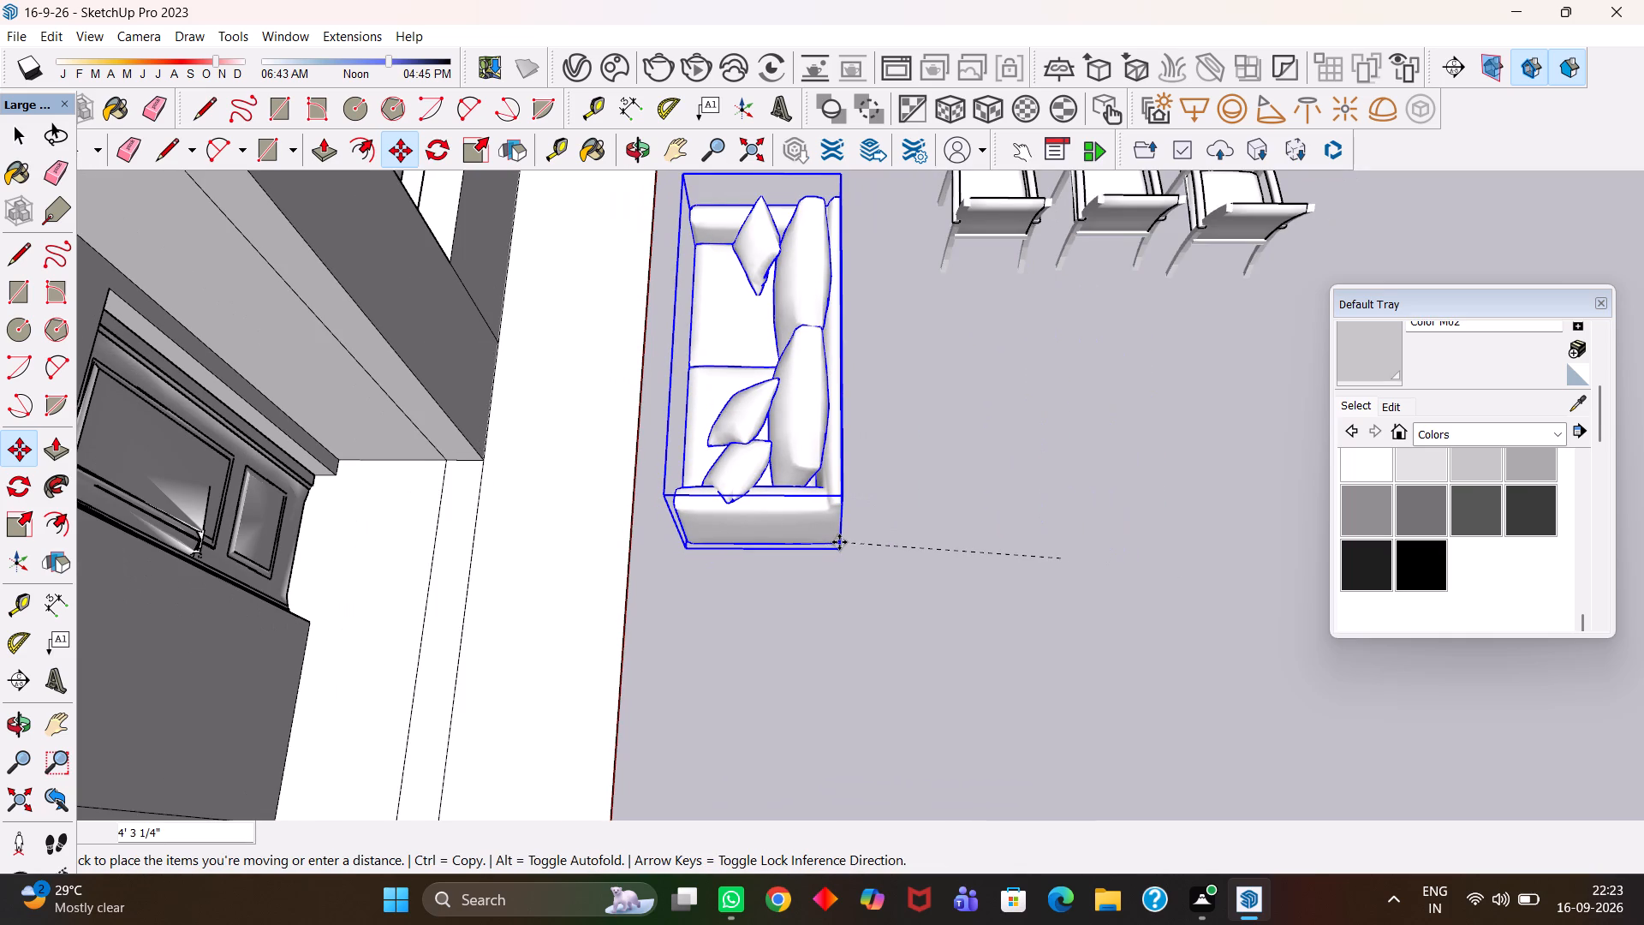
{"action": "scroll", "coordinate": [839, 542], "scroll_direction": "down", "scroll_amount": 9}
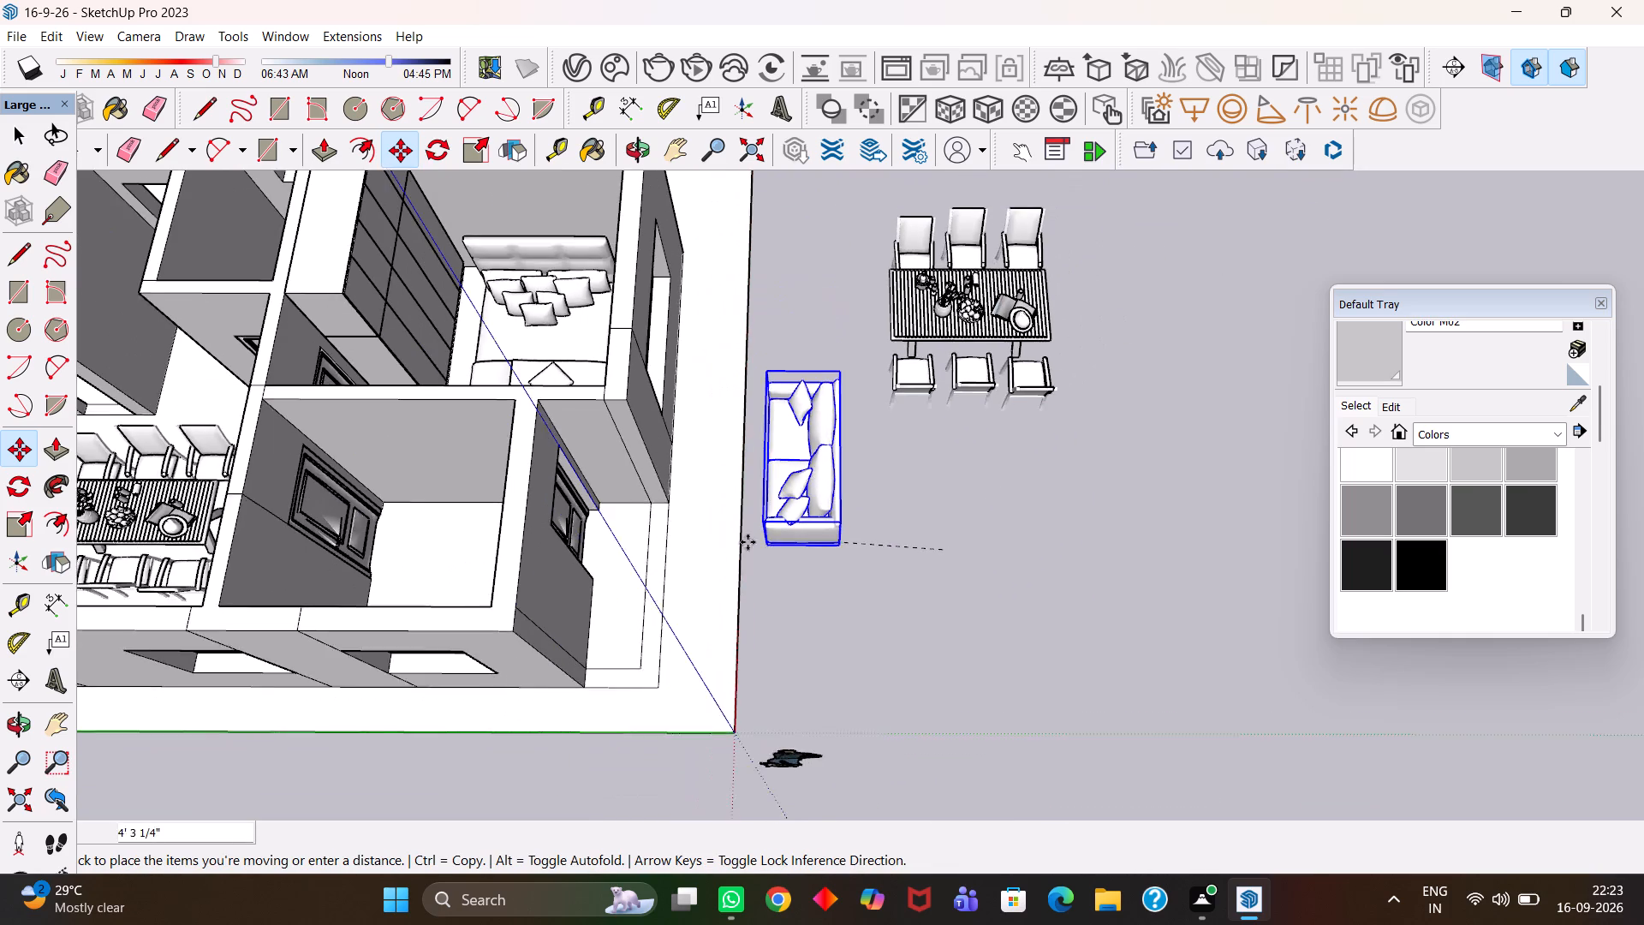
{"action": "left_click_drag", "start_coordinate": [611, 544], "coordinate": [909, 561]}
{"action": "scroll", "coordinate": [584, 556], "scroll_direction": "up", "scroll_amount": 2}
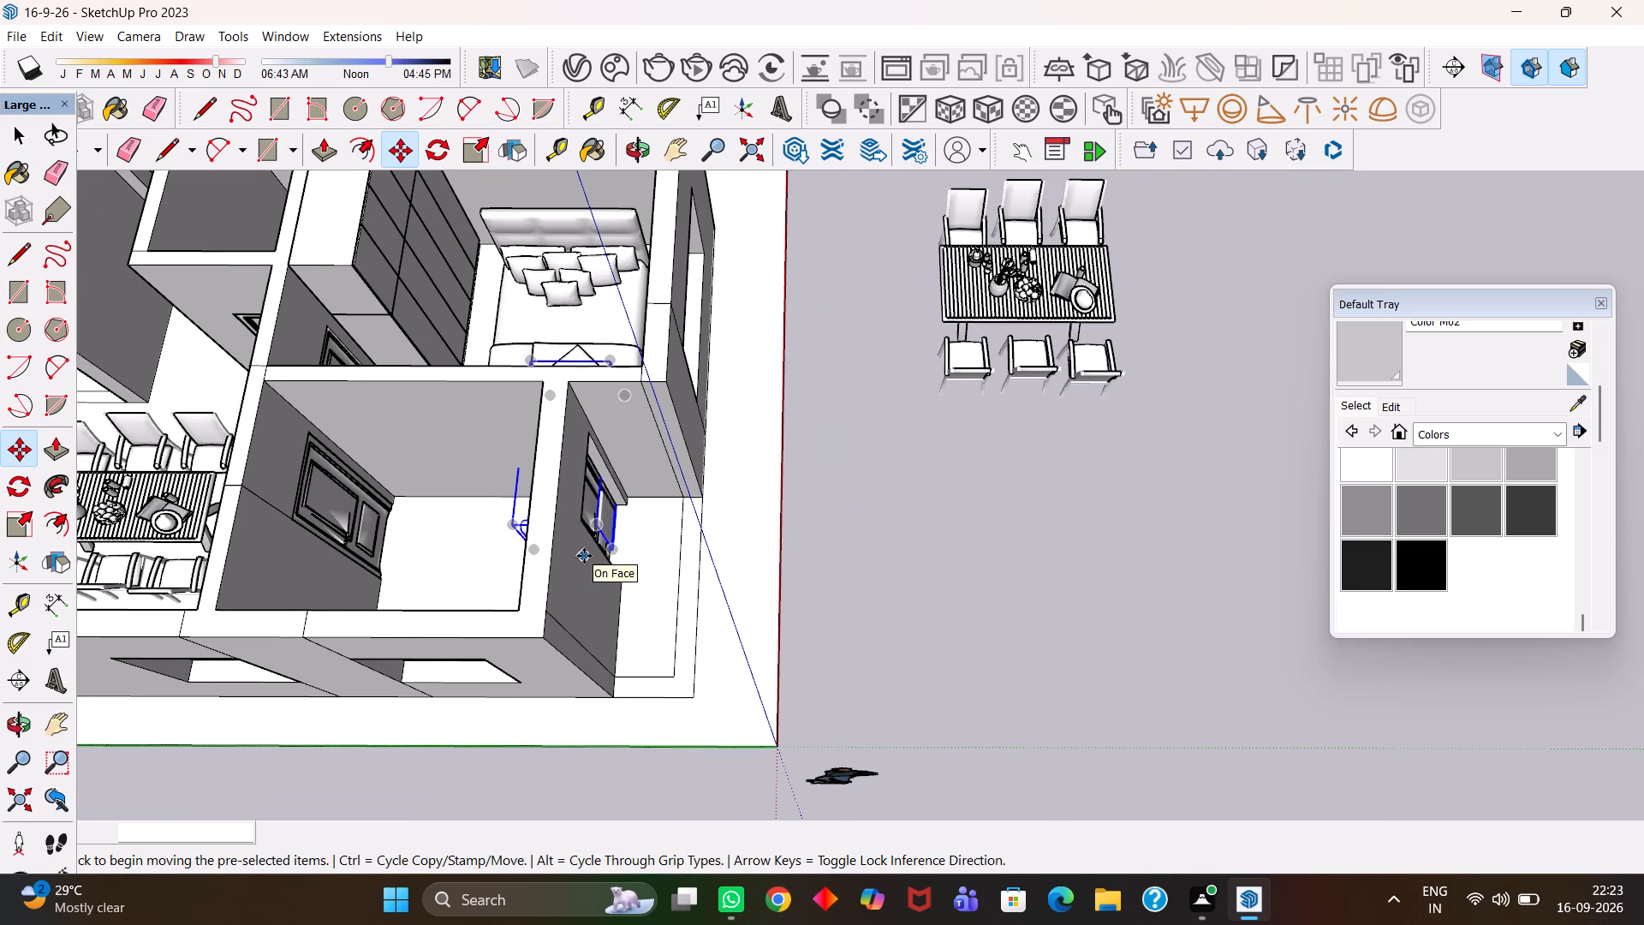
{"action": "scroll", "coordinate": [584, 556], "scroll_direction": "up", "scroll_amount": 2}
{"action": "key", "text": "h"}
{"action": "left_click_drag", "start_coordinate": [354, 561], "coordinate": [722, 619]}
{"action": "key", "text": "Escape"}
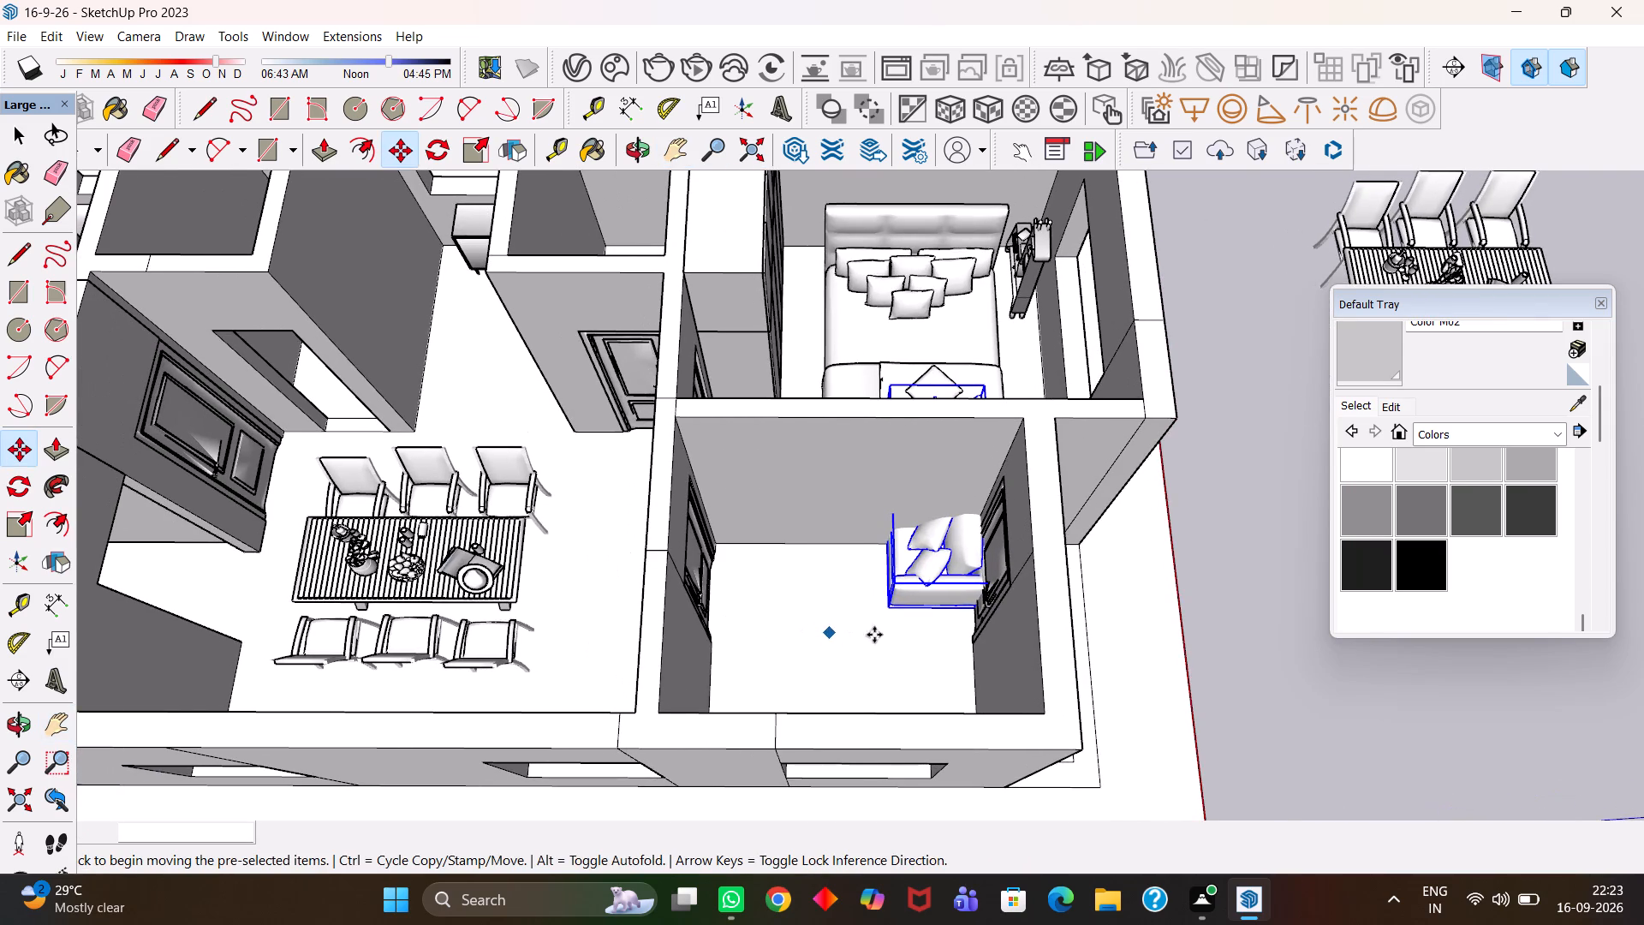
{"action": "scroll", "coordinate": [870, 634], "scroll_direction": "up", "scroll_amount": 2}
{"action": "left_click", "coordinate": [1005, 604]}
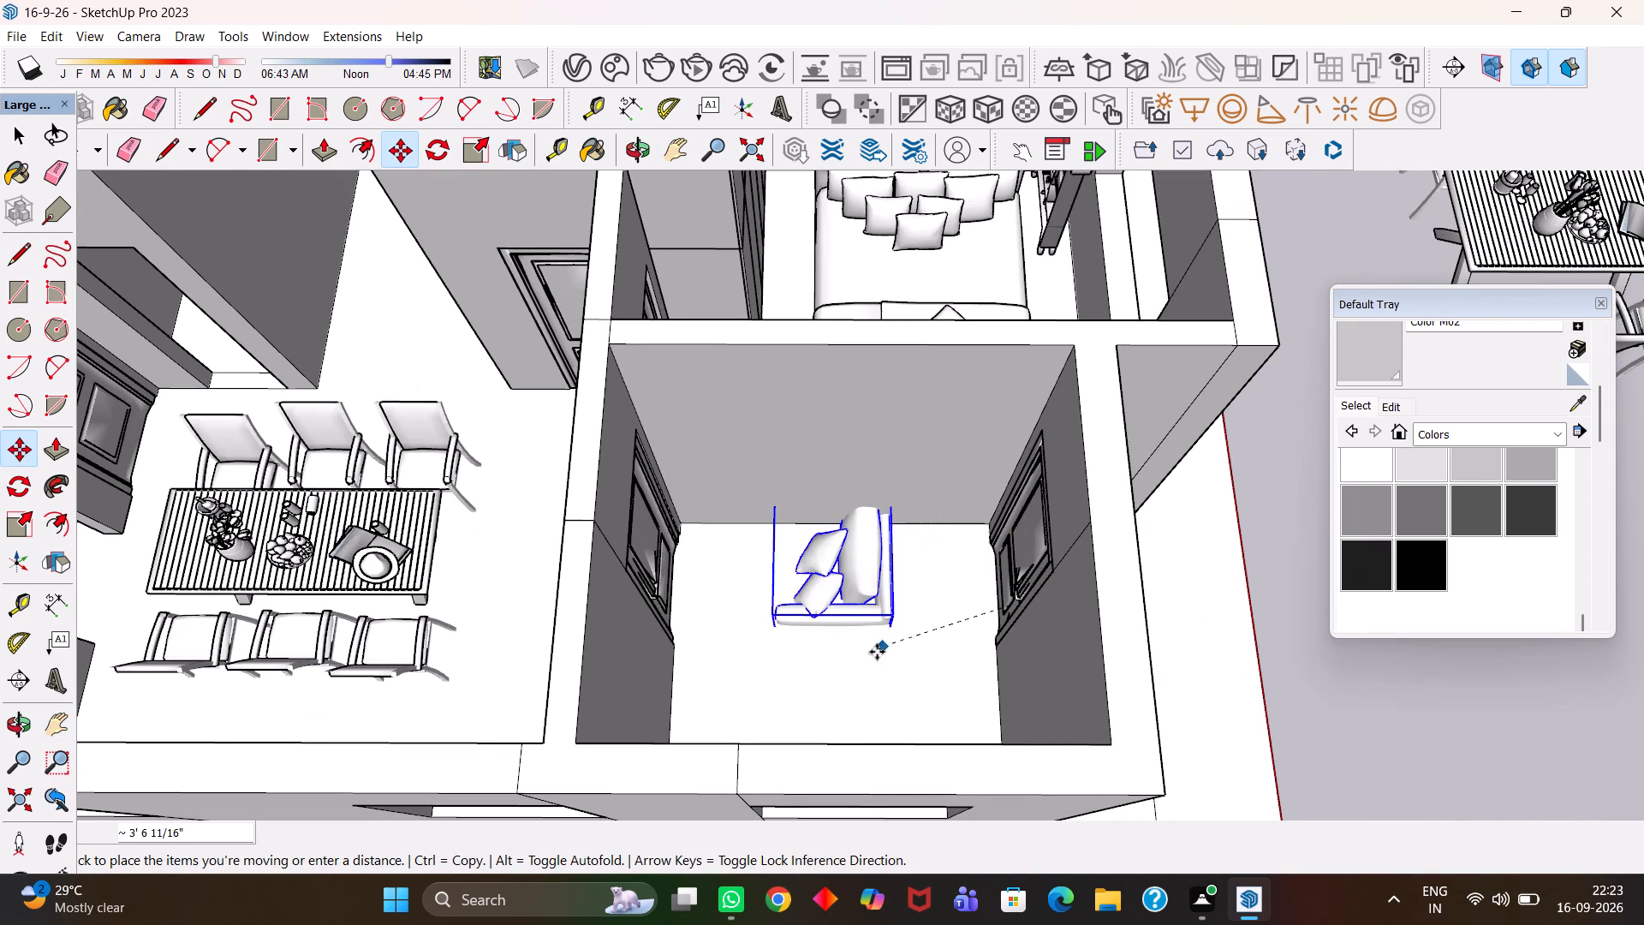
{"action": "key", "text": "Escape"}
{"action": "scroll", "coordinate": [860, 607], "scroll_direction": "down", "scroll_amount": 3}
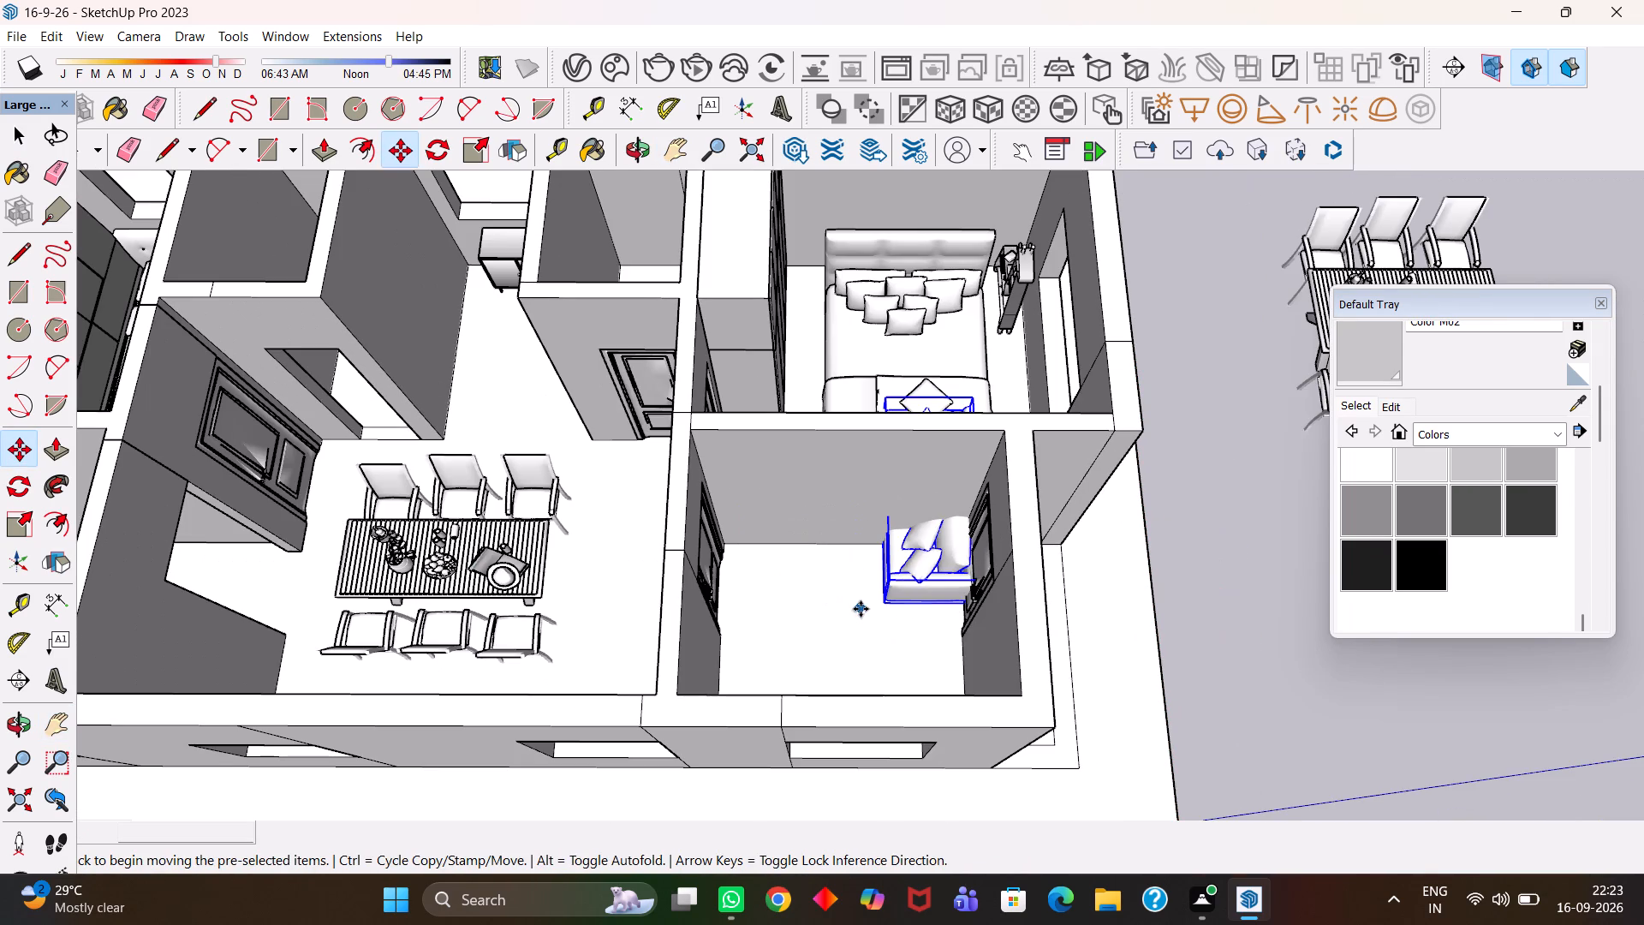
Undo the two-seater sofa's move into the corner room and its 180-degree rotation.
{"action": "key", "text": "ctrl+z"}
{"action": "key", "text": "ctrl+z"}
{"action": "scroll", "coordinate": [1047, 639], "scroll_direction": "down", "scroll_amount": 4}
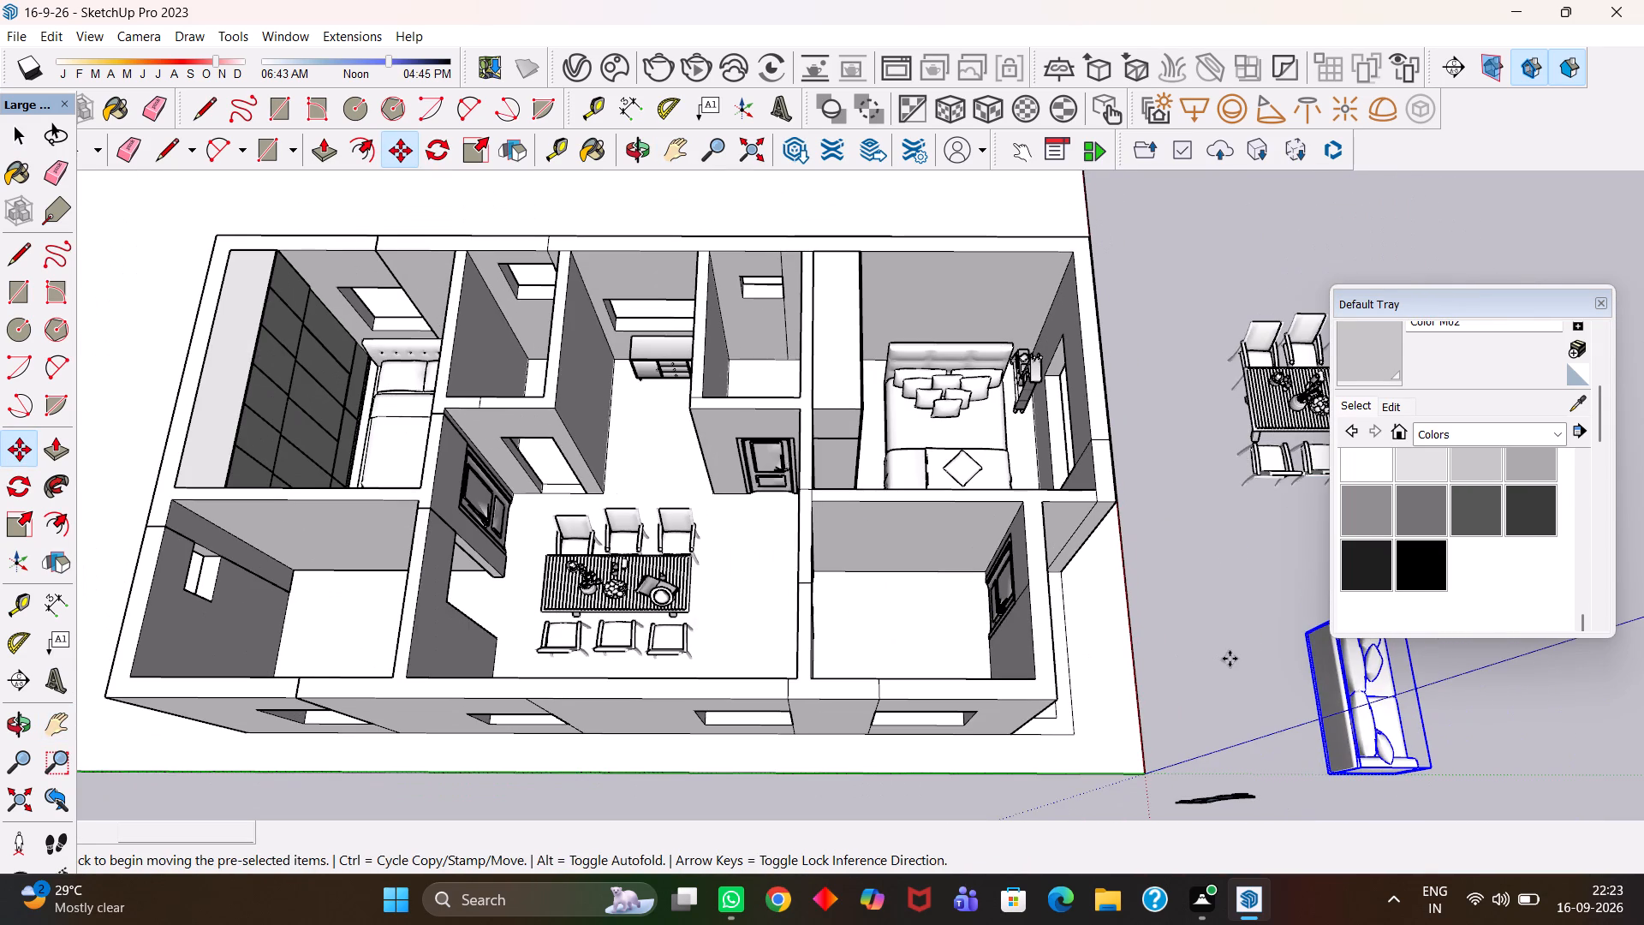
Rotate the two-seater sofa 90 degrees horizontally about a point beside its back corner, turning its back towards the front of the house.
{"action": "key", "text": "h"}
{"action": "left_click_drag", "start_coordinate": [1257, 663], "coordinate": [921, 588]}
{"action": "scroll", "coordinate": [1012, 660], "scroll_direction": "up", "scroll_amount": 7}
{"action": "left_click_drag", "start_coordinate": [963, 636], "coordinate": [991, 571]}
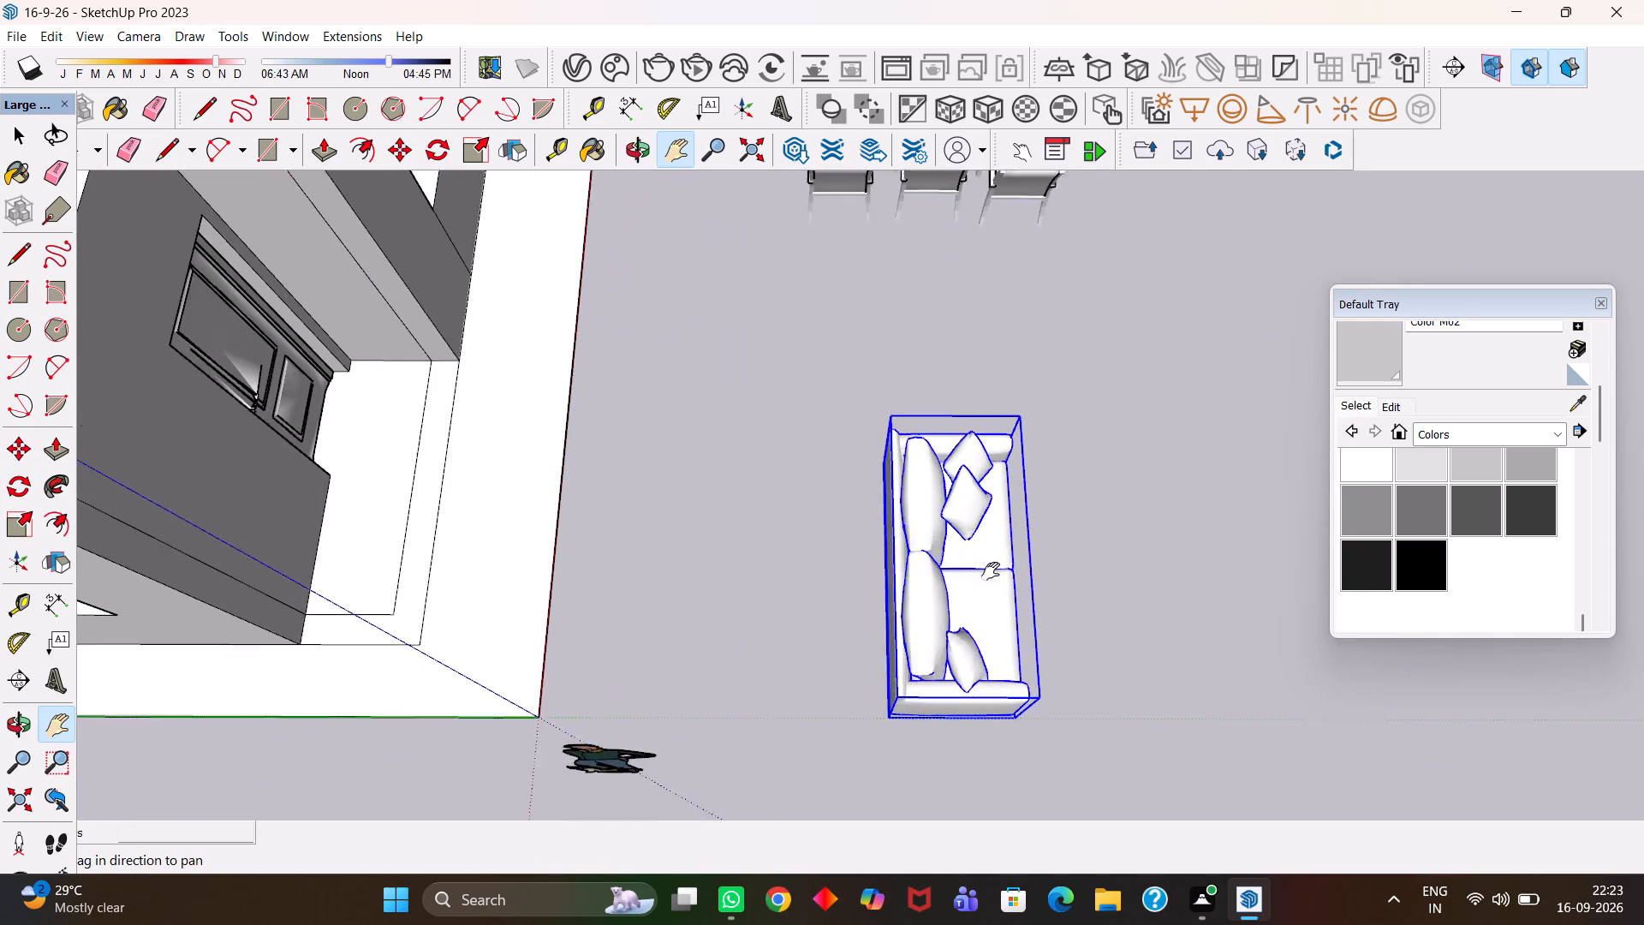
{"action": "left_click_drag", "start_coordinate": [991, 571], "coordinate": [1006, 526]}
{"action": "left_click", "coordinate": [15, 475]}
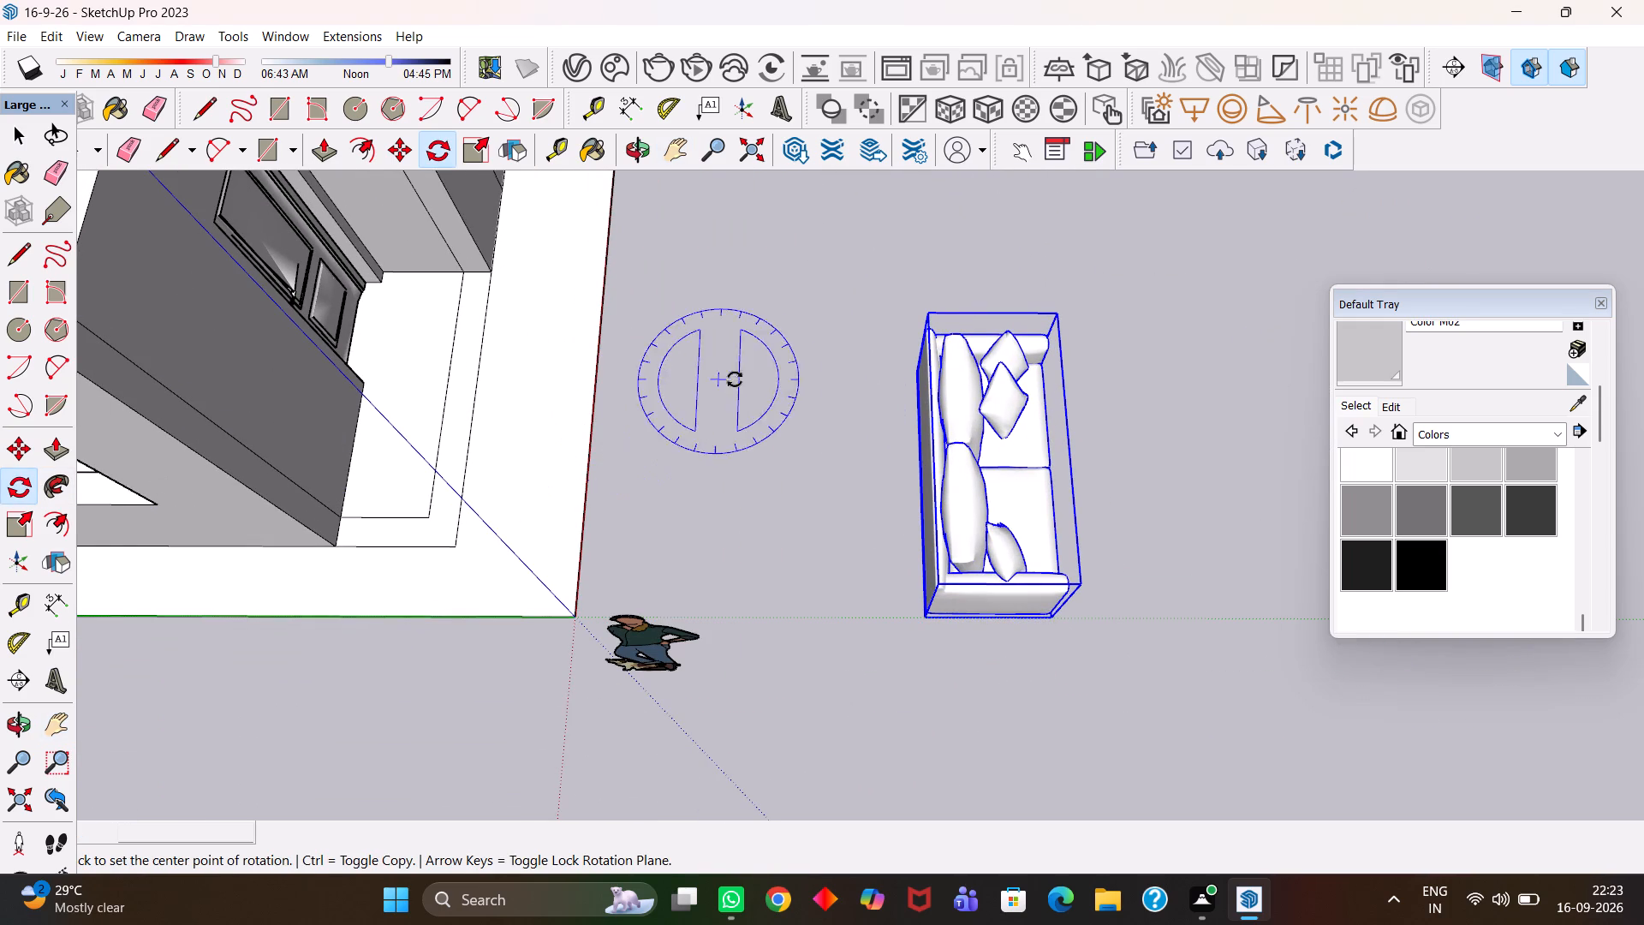
{"action": "left_click", "coordinate": [905, 357]}
{"action": "left_click", "coordinate": [894, 300]}
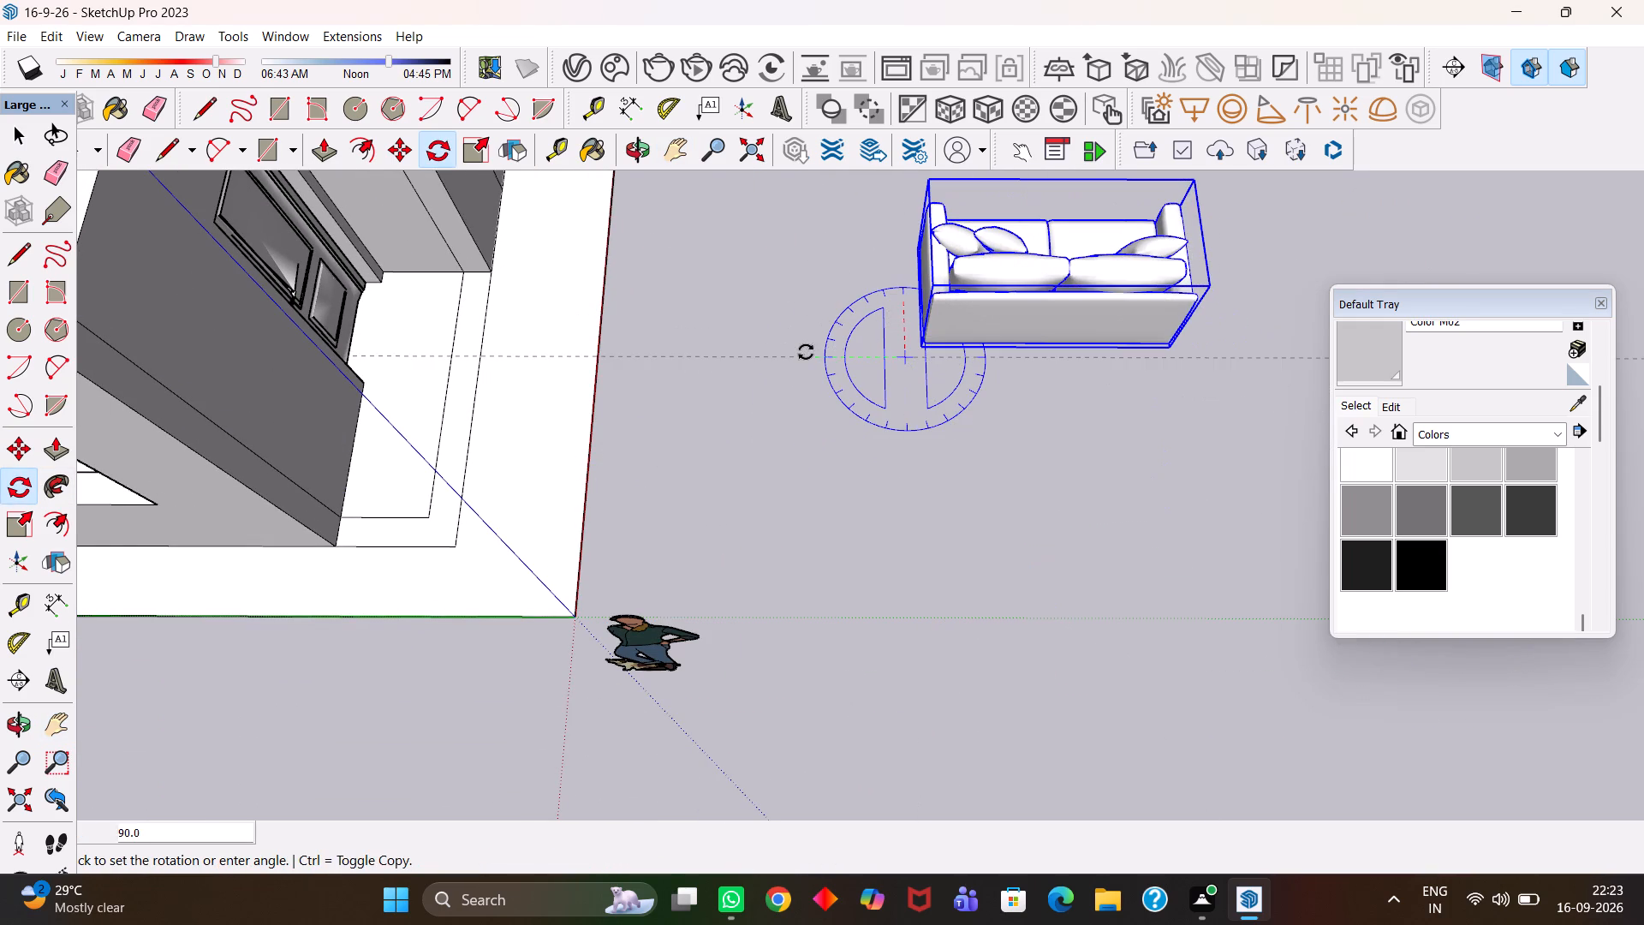
{"action": "left_click", "coordinate": [806, 352]}
Move the sofa by its rear bottom corner into the front corner room, with its back along the windowed front wall between the side walls.
{"action": "key", "text": "m"}
{"action": "left_click", "coordinate": [1165, 354]}
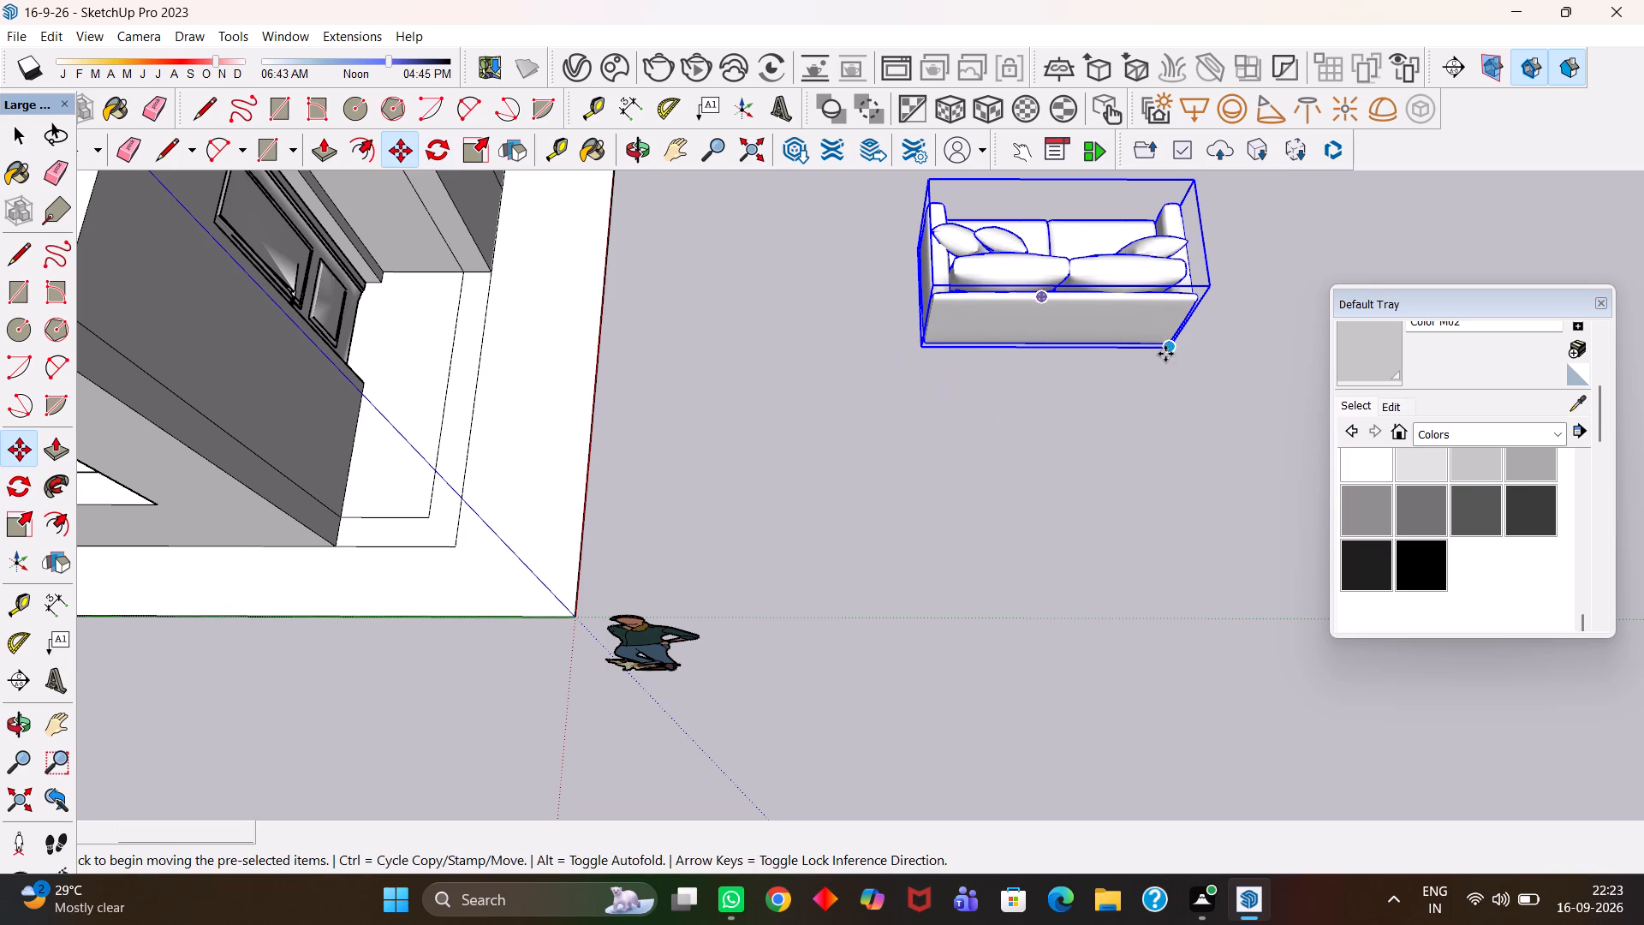
{"action": "key", "text": "h"}
{"action": "scroll", "coordinate": [444, 430], "scroll_direction": "down", "scroll_amount": 4}
{"action": "left_click_drag", "start_coordinate": [268, 427], "coordinate": [836, 529]}
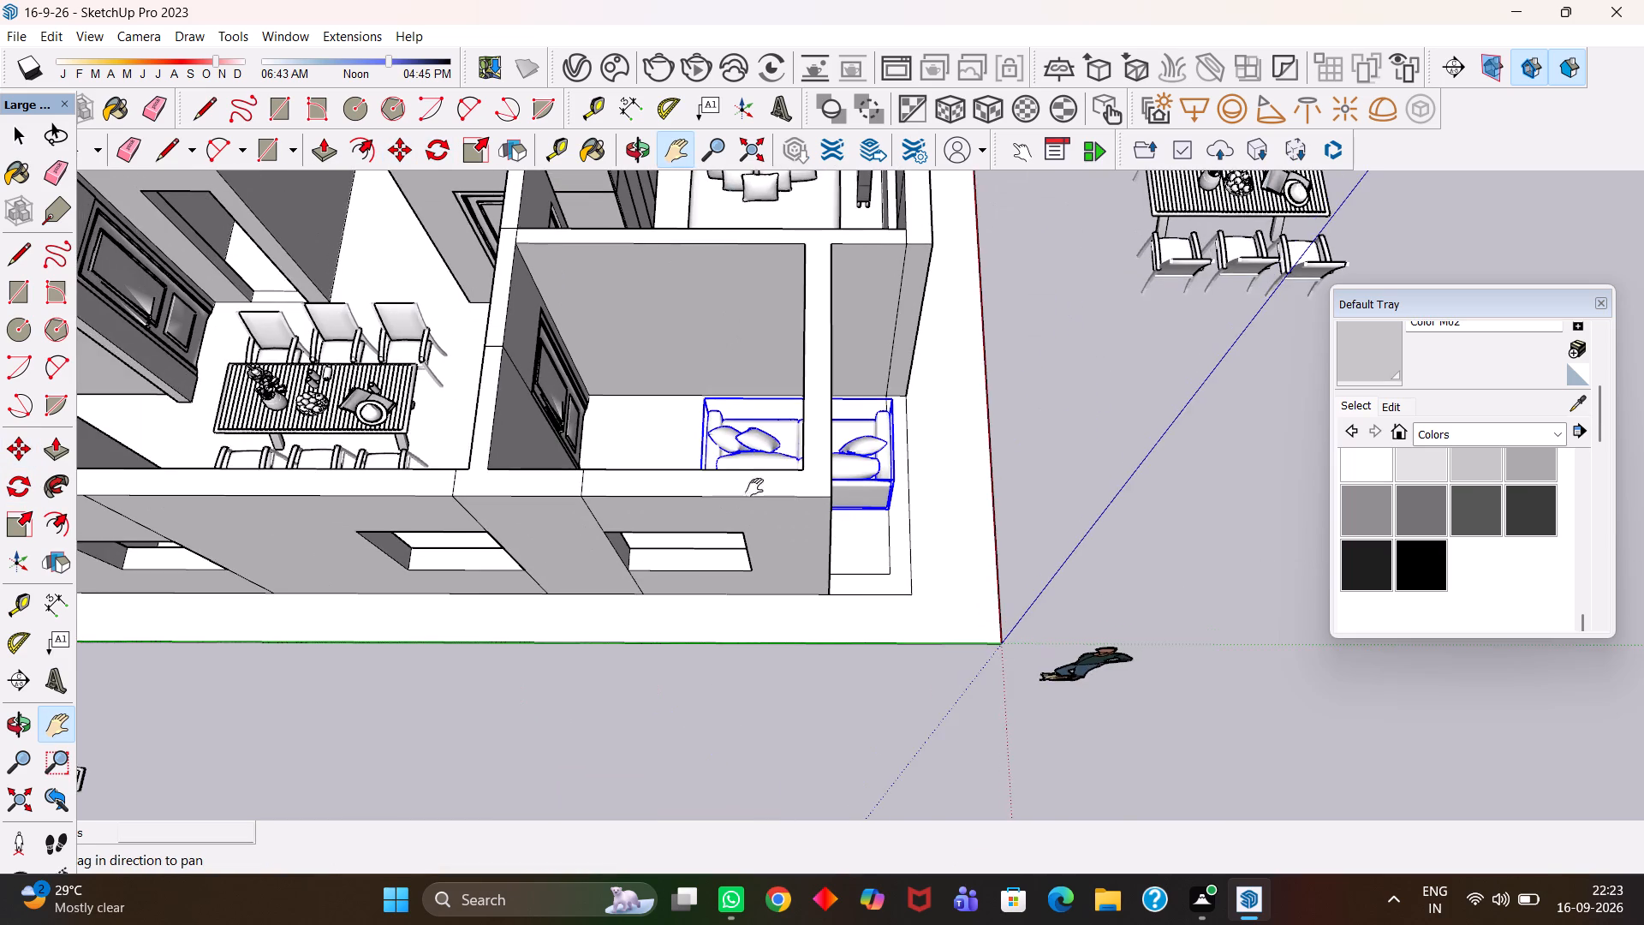
{"action": "scroll", "coordinate": [751, 482], "scroll_direction": "up", "scroll_amount": 6}
{"action": "scroll", "coordinate": [728, 595], "scroll_direction": "down", "scroll_amount": 6}
{"action": "middle_click_drag", "start_coordinate": [715, 447], "coordinate": [717, 450]}
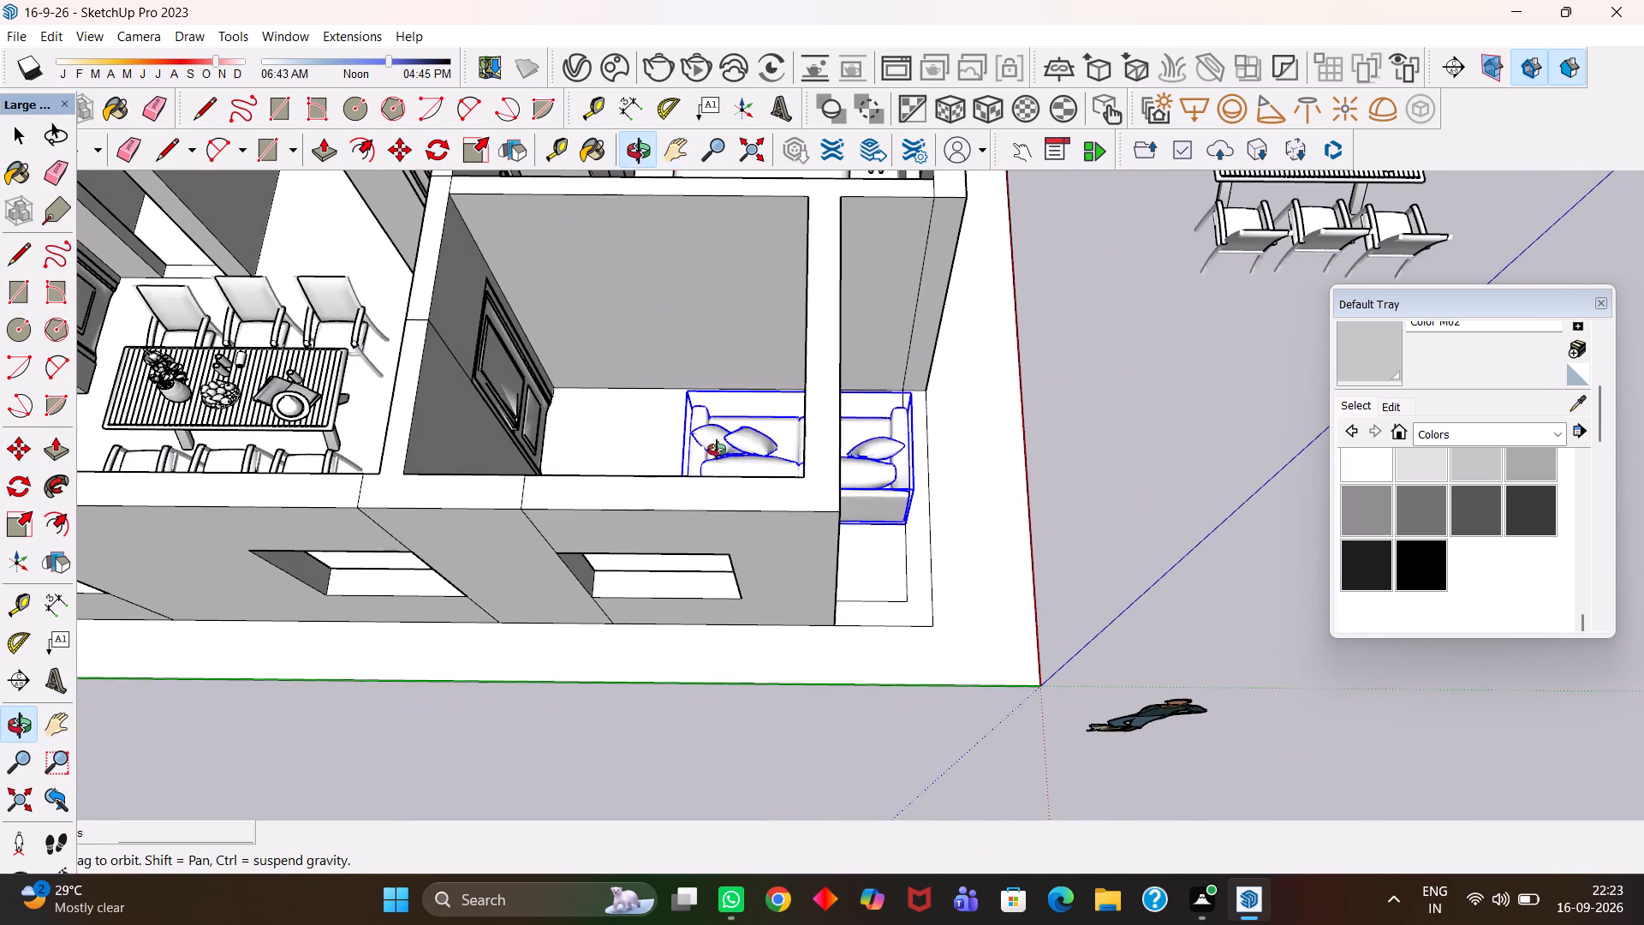
{"action": "right_click_drag", "start_coordinate": [719, 454], "coordinate": [717, 633]}
{"action": "middle_click_drag", "start_coordinate": [717, 450], "coordinate": [746, 683]}
{"action": "middle_click_drag", "start_coordinate": [717, 633], "coordinate": [709, 585]}
{"action": "scroll", "coordinate": [640, 429], "scroll_direction": "up", "scroll_amount": 1}
{"action": "middle_click_drag", "start_coordinate": [669, 535], "coordinate": [675, 731]}
{"action": "scroll", "coordinate": [672, 714], "scroll_direction": "up", "scroll_amount": 1}
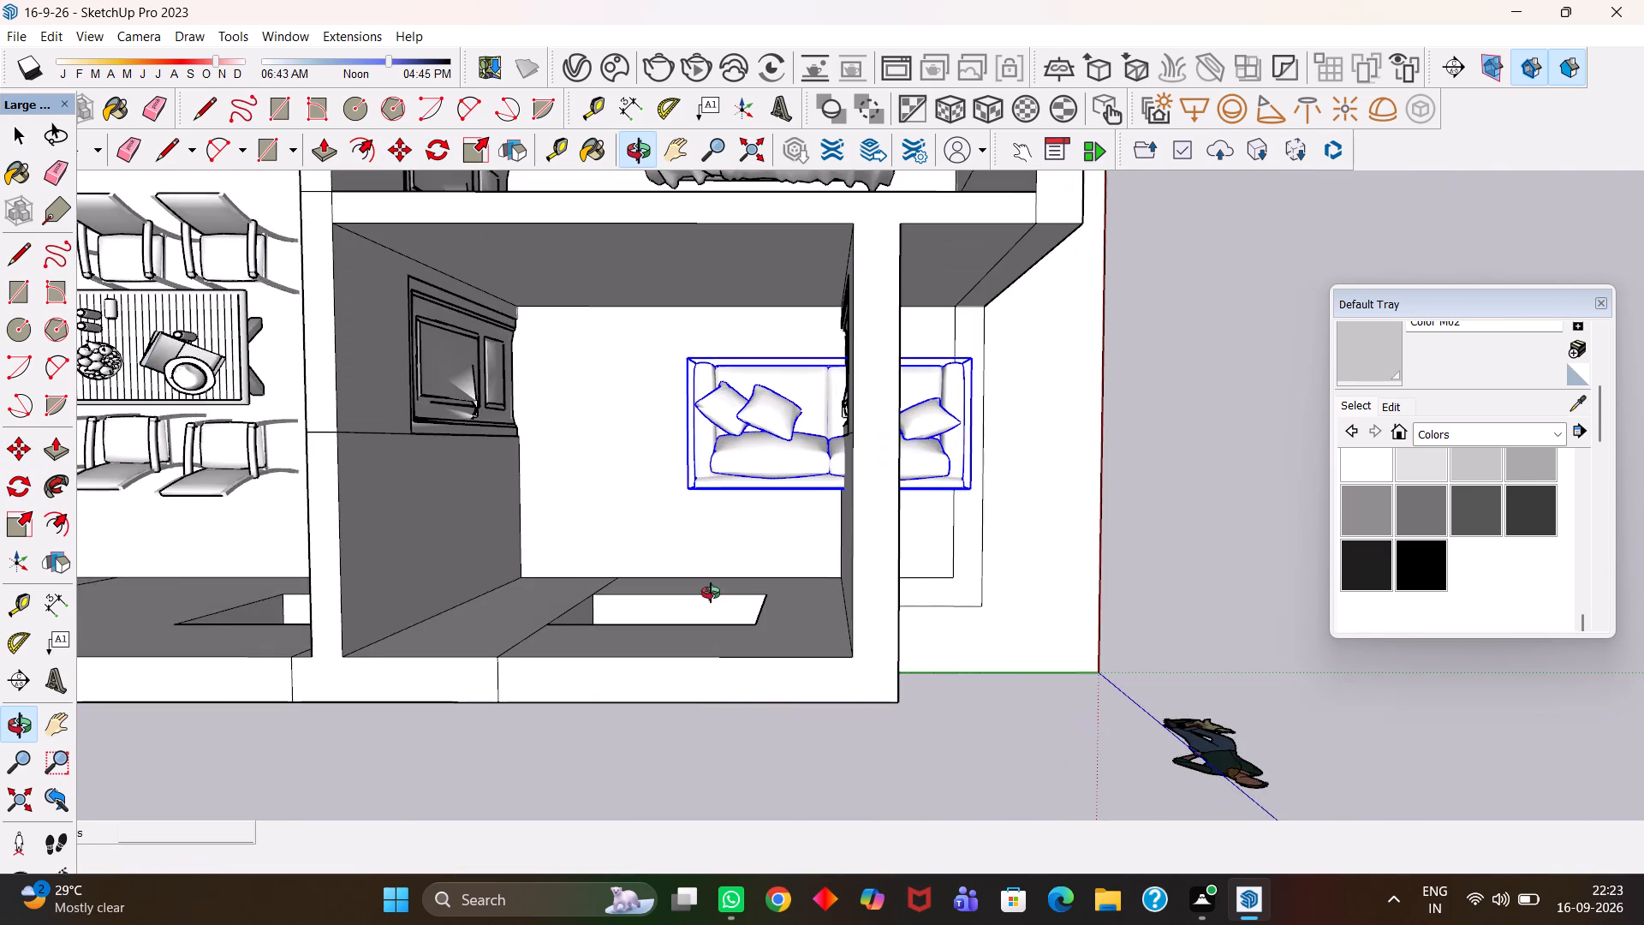
{"action": "scroll", "coordinate": [703, 571], "scroll_direction": "up", "scroll_amount": 2}
{"action": "key", "text": "Escape"}
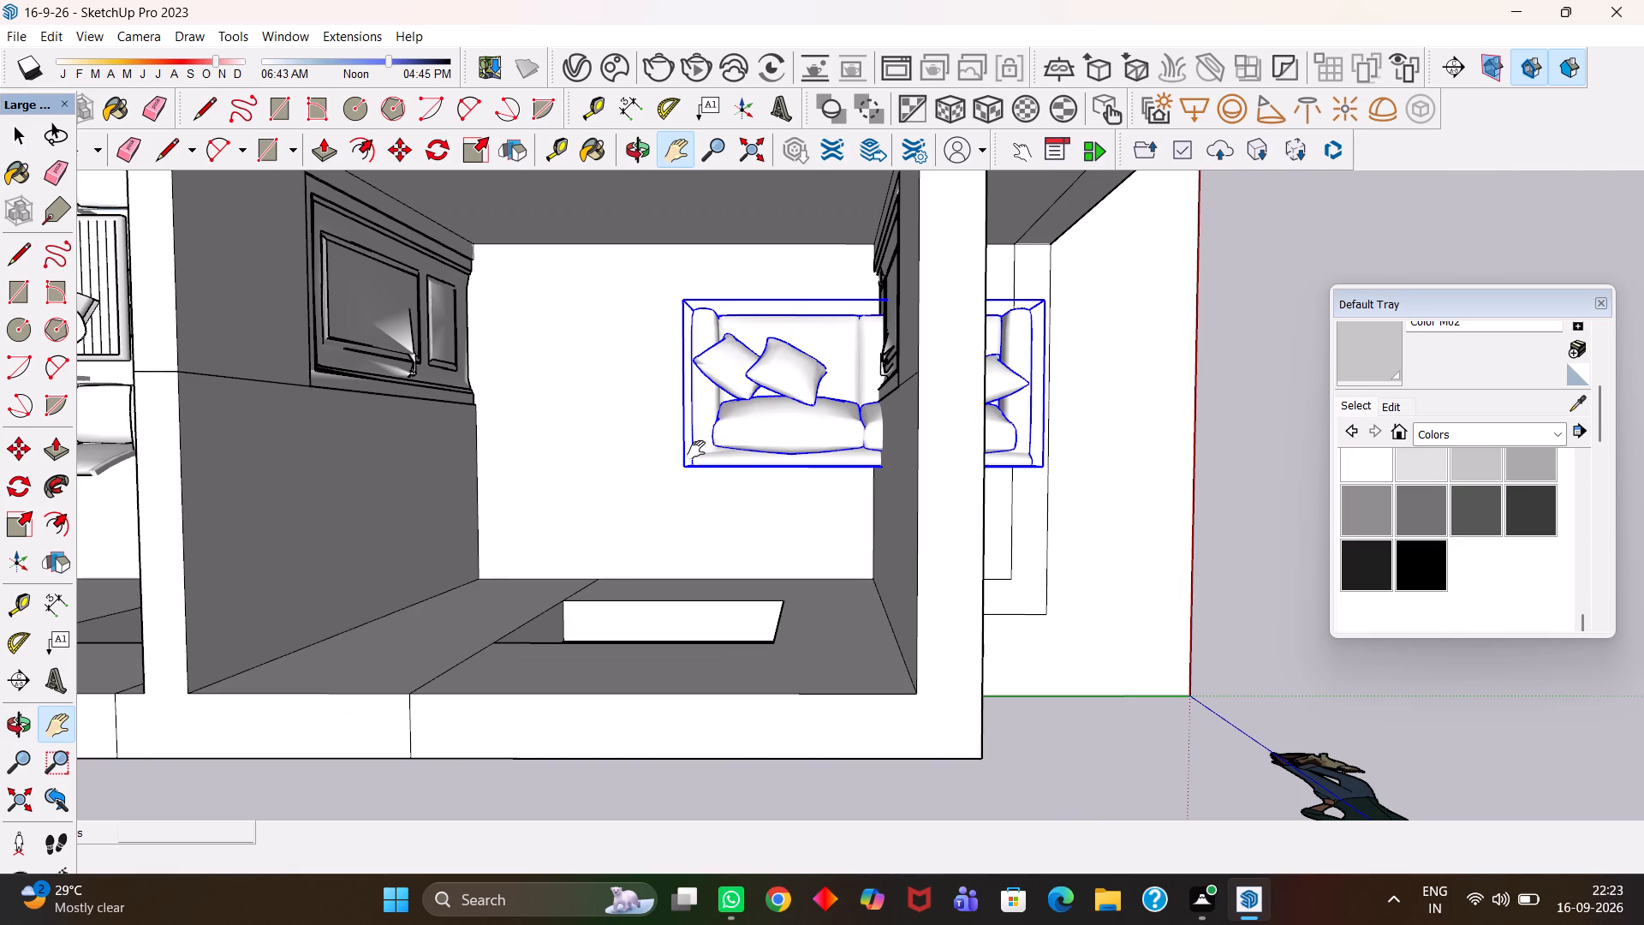
{"action": "scroll", "coordinate": [685, 468], "scroll_direction": "up", "scroll_amount": 3}
{"action": "key", "text": "m"}
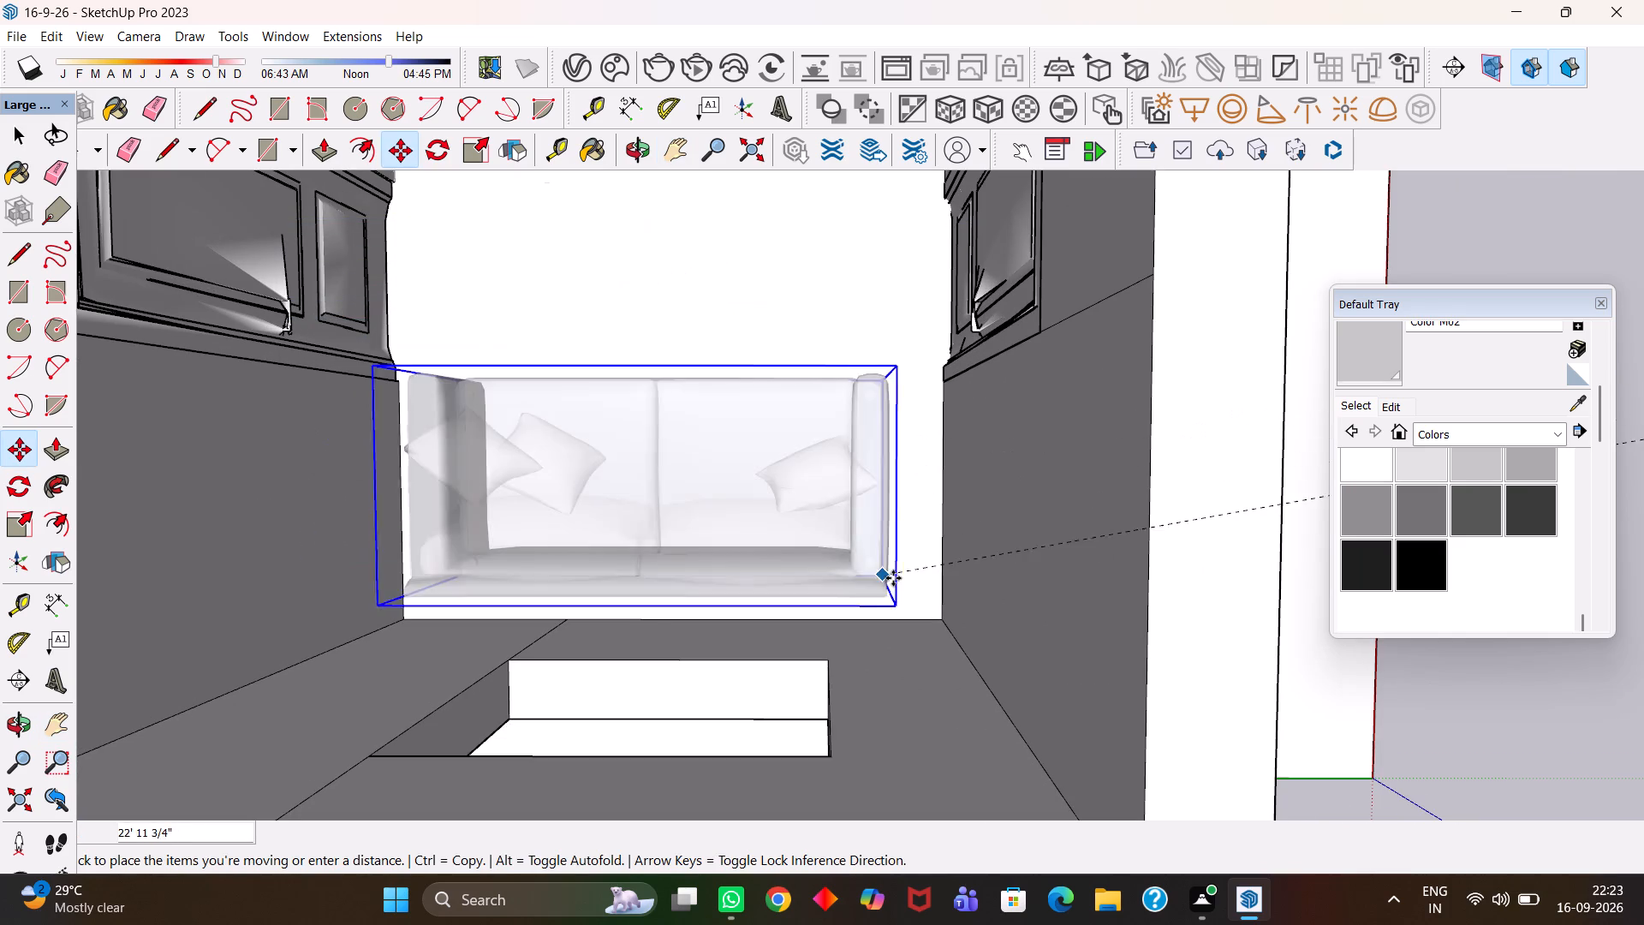
{"action": "left_click", "coordinate": [912, 583]}
Check how the sofa fits in the front corner room and clear its selection.
{"action": "scroll", "coordinate": [699, 542], "scroll_direction": "down", "scroll_amount": 4}
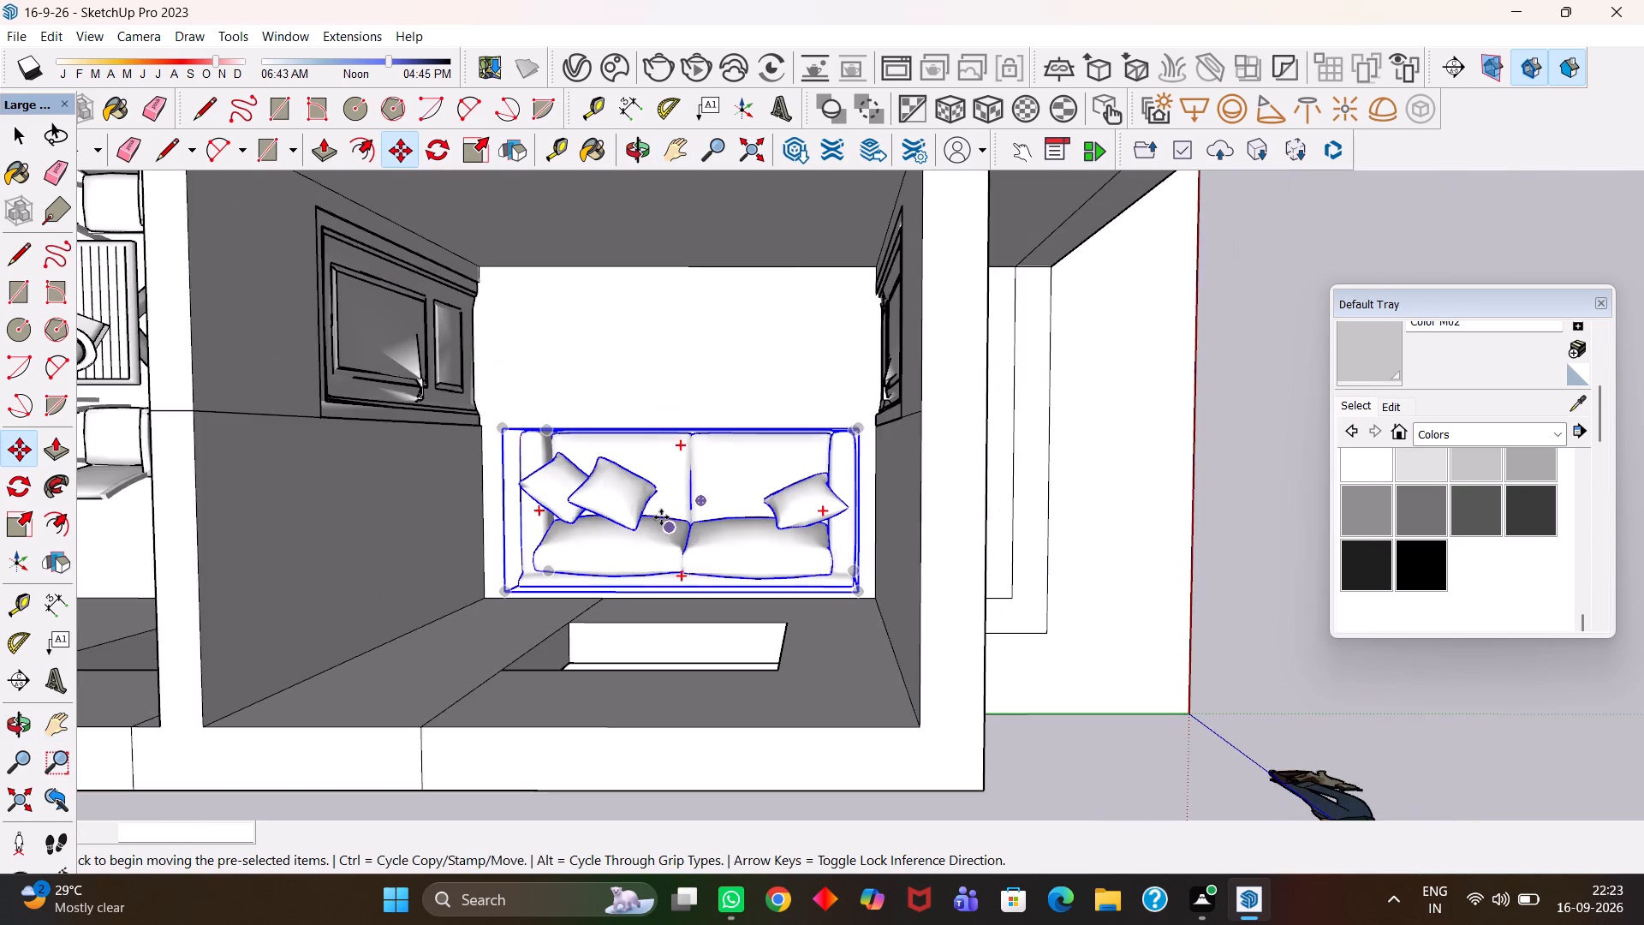
{"action": "scroll", "coordinate": [659, 516], "scroll_direction": "down", "scroll_amount": 4}
{"action": "scroll", "coordinate": [657, 514], "scroll_direction": "up", "scroll_amount": 2}
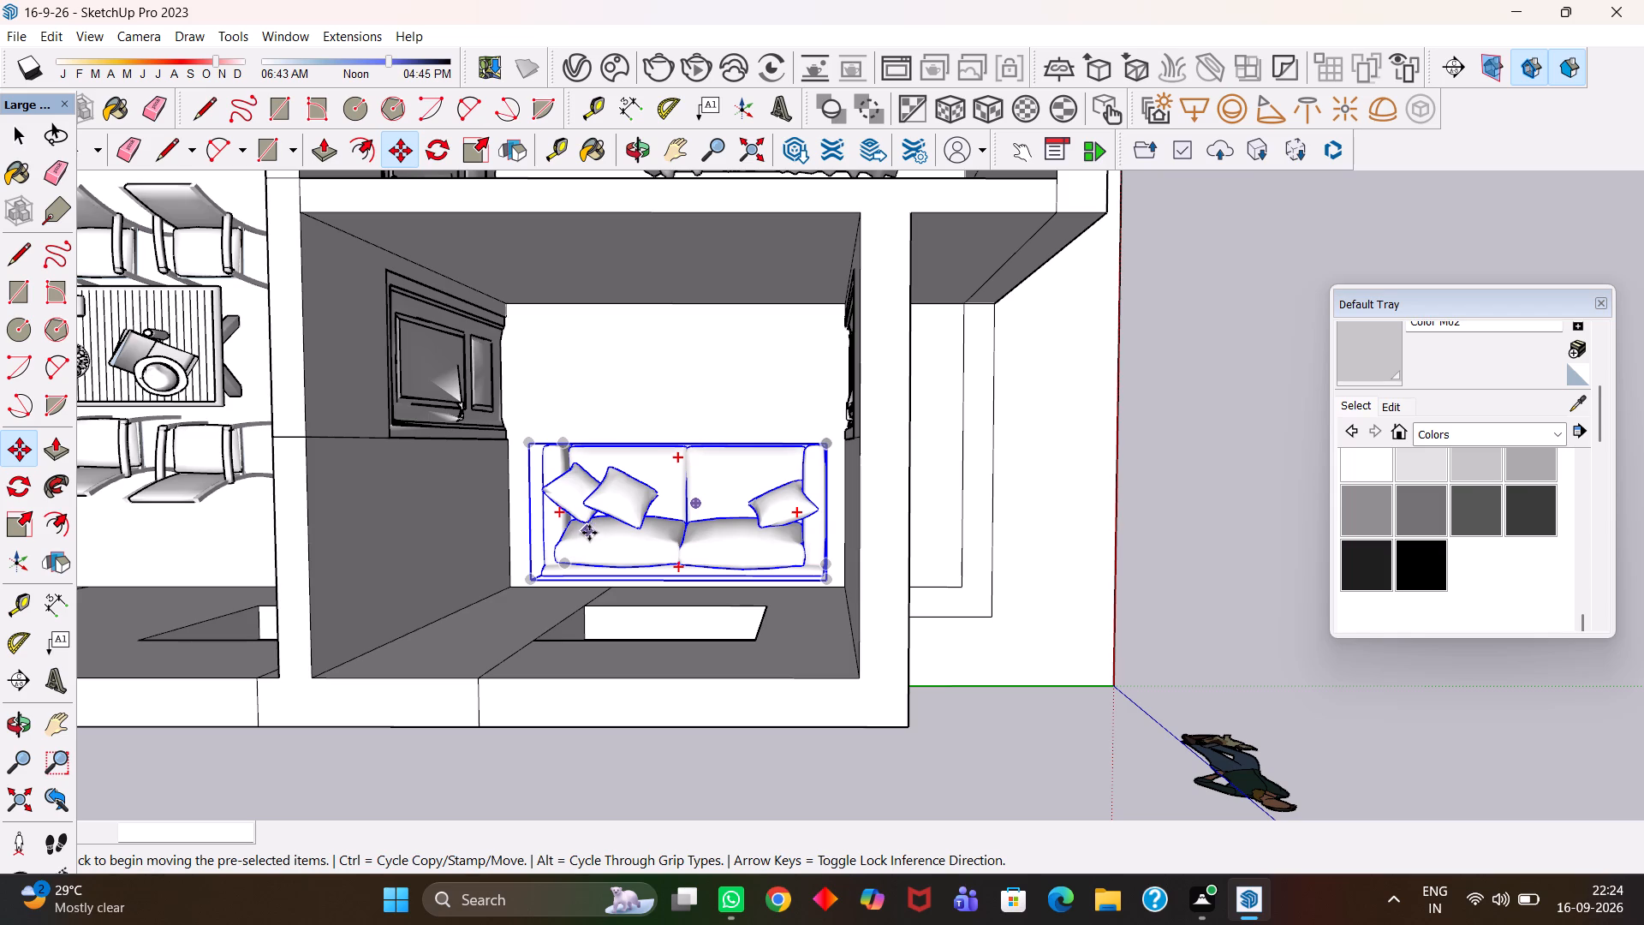
{"action": "key", "text": "h"}
{"action": "scroll", "coordinate": [584, 542], "scroll_direction": "up", "scroll_amount": 3}
{"action": "scroll", "coordinate": [497, 511], "scroll_direction": "up", "scroll_amount": 3}
{"action": "key", "text": "Escape"}
{"action": "scroll", "coordinate": [521, 498], "scroll_direction": "down", "scroll_amount": 5}
{"action": "key", "text": "Escape"}
{"action": "key", "text": "Escape"}
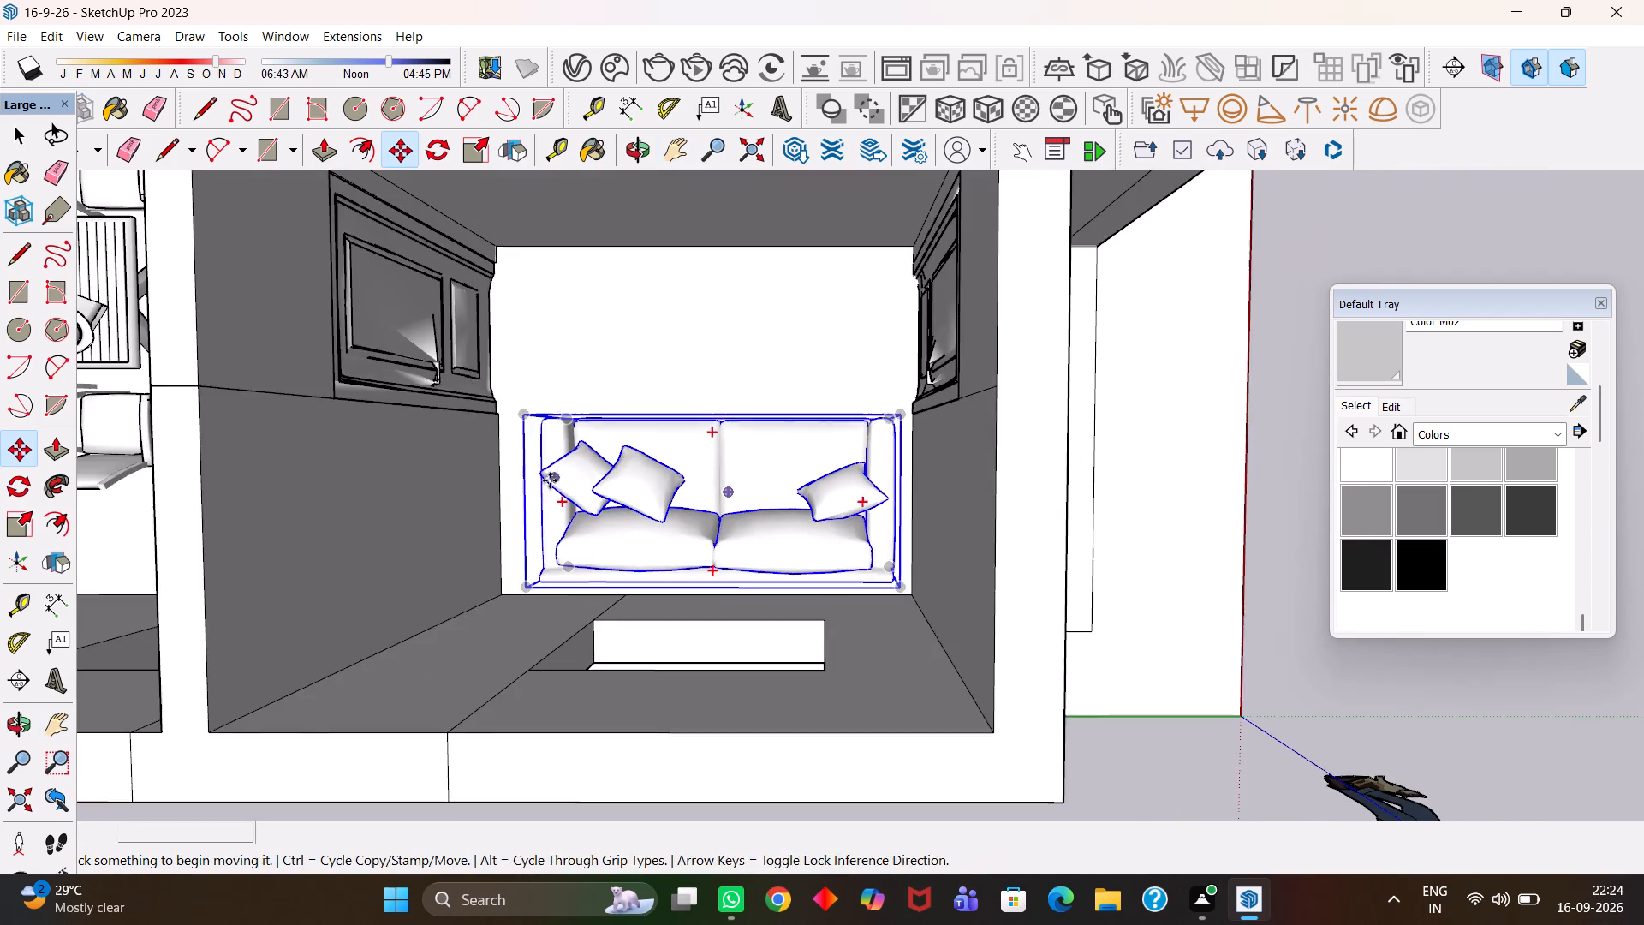
{"action": "scroll", "coordinate": [550, 480], "scroll_direction": "down", "scroll_amount": 1}
{"action": "key", "text": "Escape"}
{"action": "scroll", "coordinate": [656, 475], "scroll_direction": "down", "scroll_amount": 5}
{"action": "key", "text": "space"}
{"action": "left_click", "coordinate": [1036, 486]}
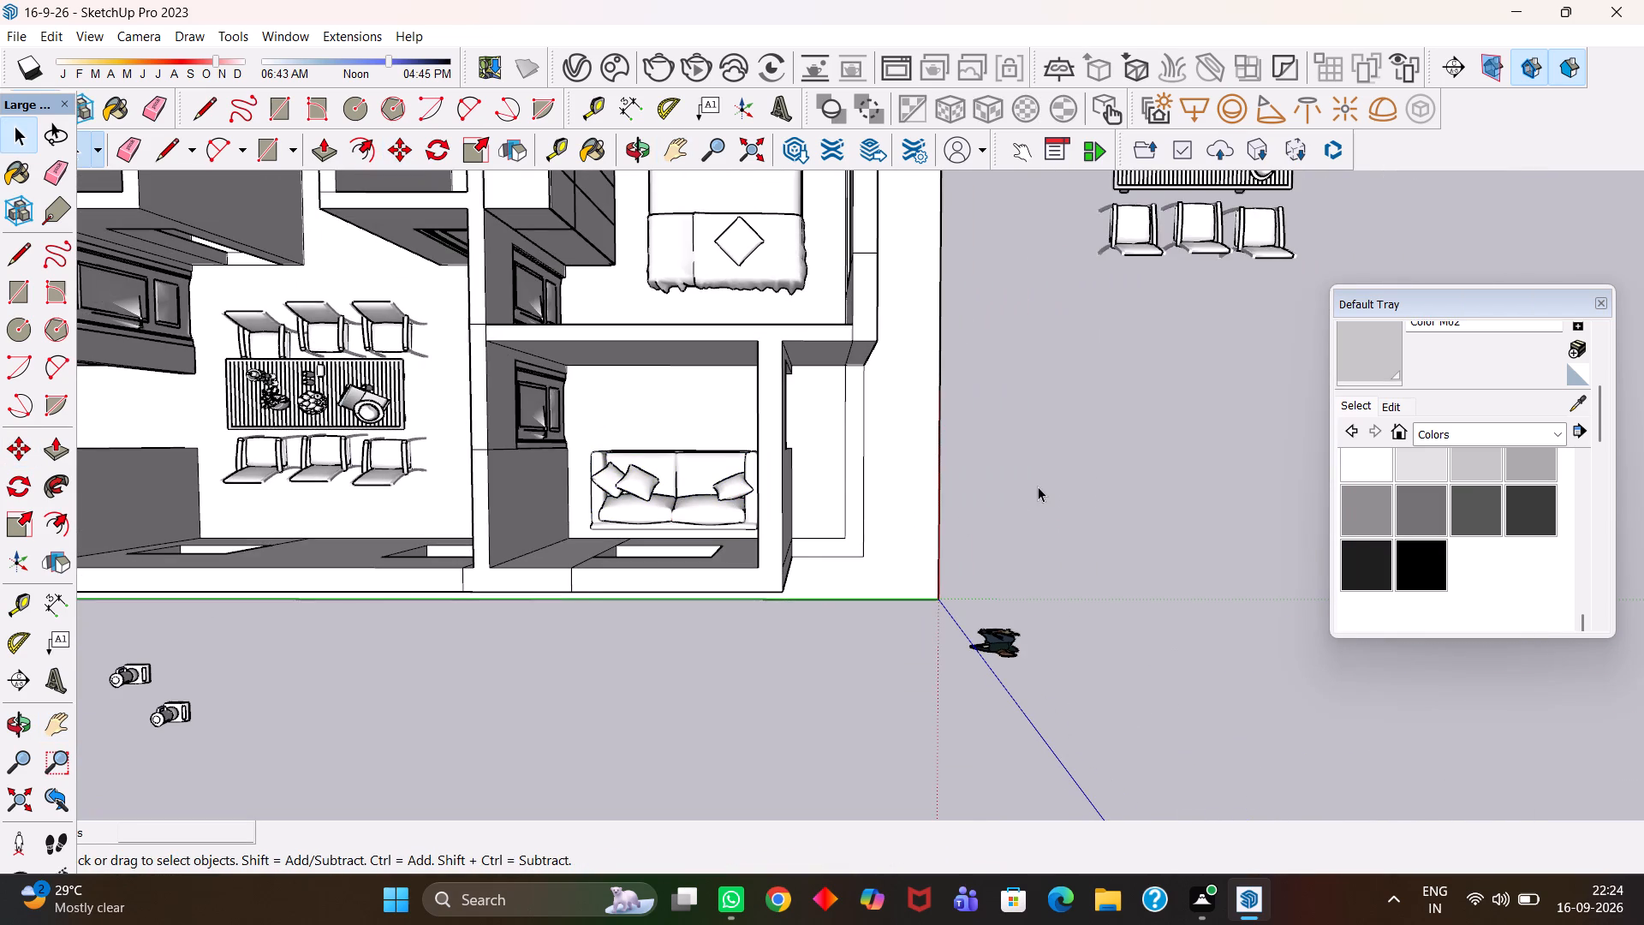
Review the overall furniture layout from above and examine the dining set and the space around it up close.
{"action": "key", "text": "h"}
{"action": "left_click_drag", "start_coordinate": [567, 441], "coordinate": [1009, 514]}
{"action": "scroll", "coordinate": [928, 523], "scroll_direction": "down", "scroll_amount": 4}
{"action": "left_click_drag", "start_coordinate": [974, 481], "coordinate": [873, 522]}
{"action": "scroll", "coordinate": [706, 545], "scroll_direction": "up", "scroll_amount": 2}
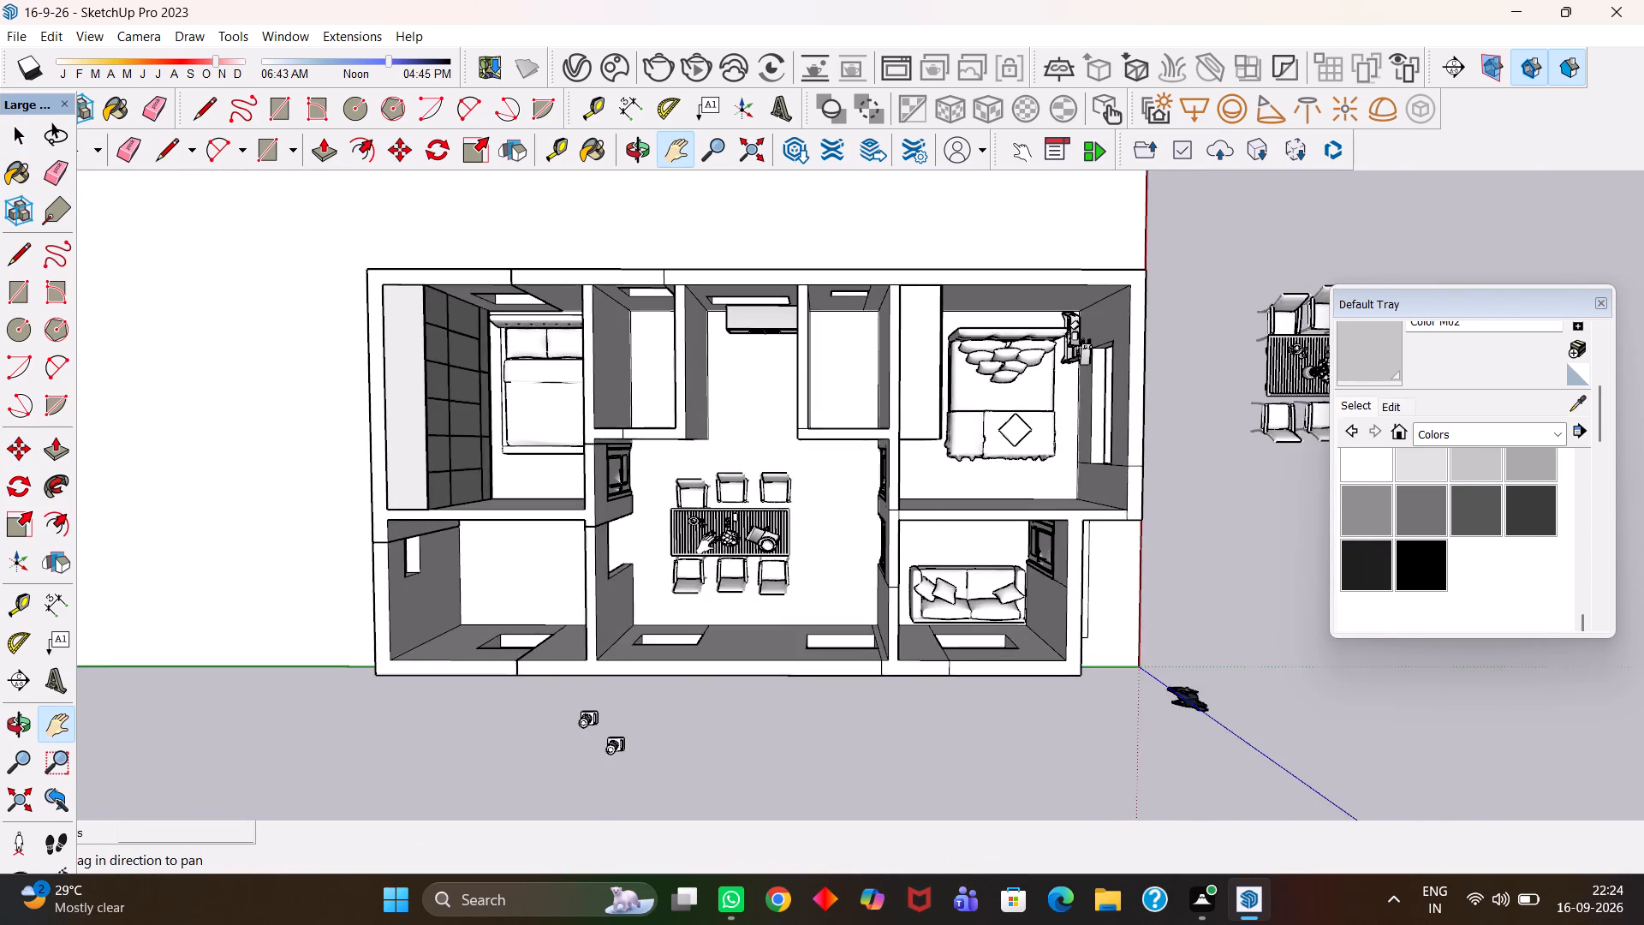
{"action": "scroll", "coordinate": [706, 545], "scroll_direction": "up", "scroll_amount": 2}
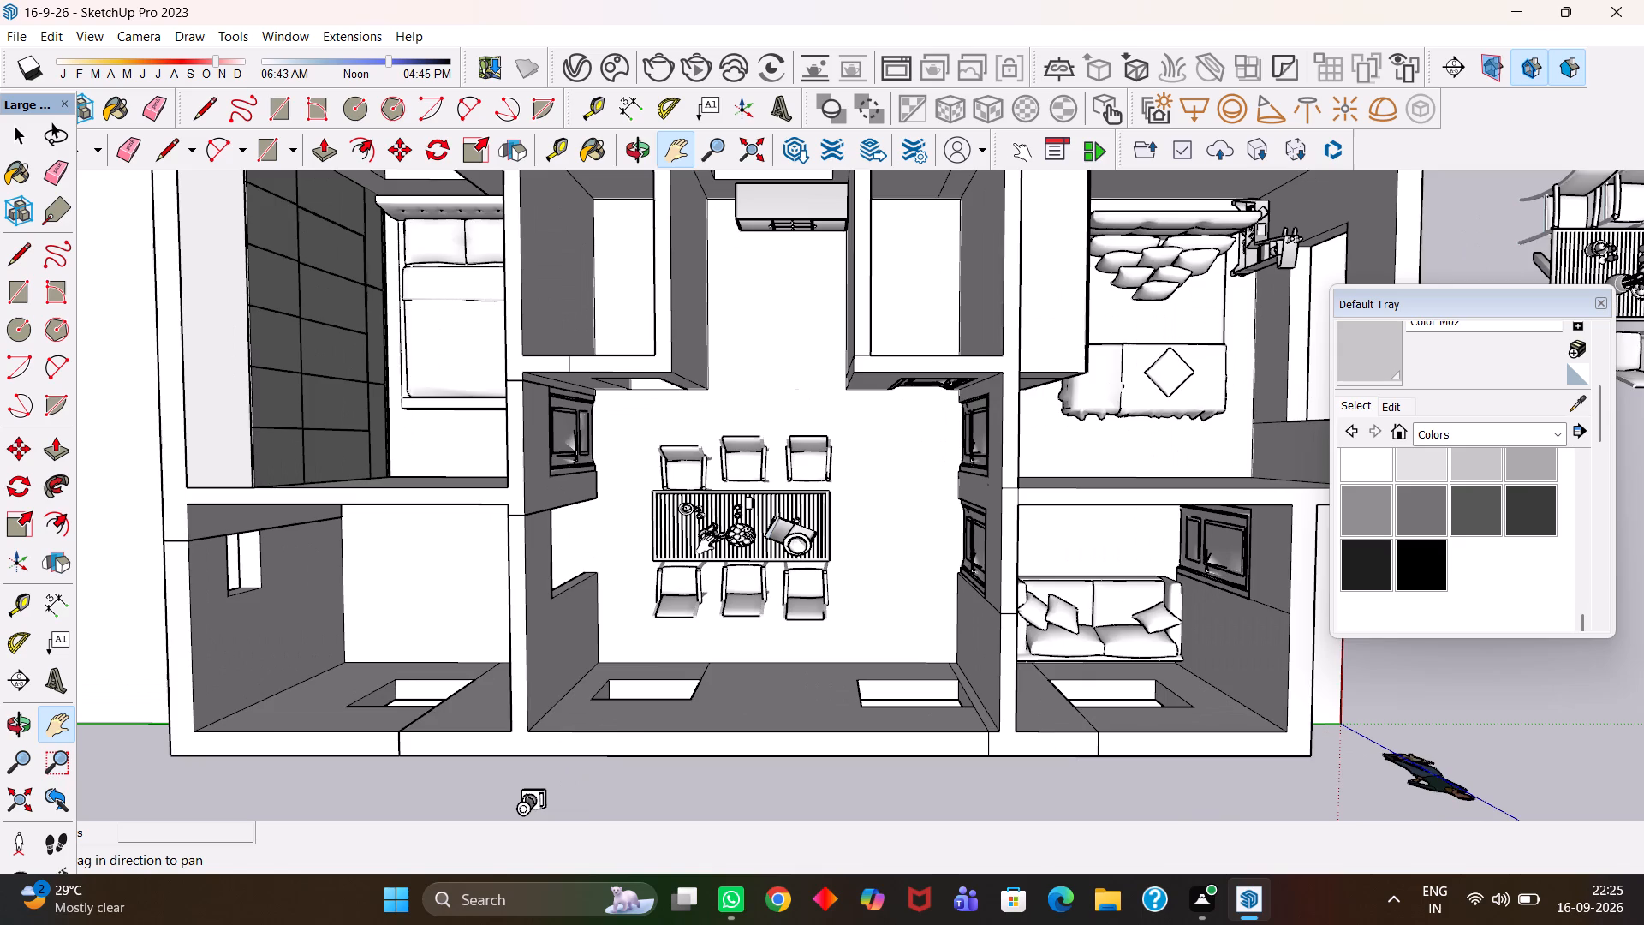
{"action": "scroll", "coordinate": [699, 557], "scroll_direction": "down", "scroll_amount": 3}
{"action": "scroll", "coordinate": [697, 616], "scroll_direction": "up", "scroll_amount": 3}
{"action": "middle_click_drag", "start_coordinate": [724, 545], "coordinate": [846, 404]}
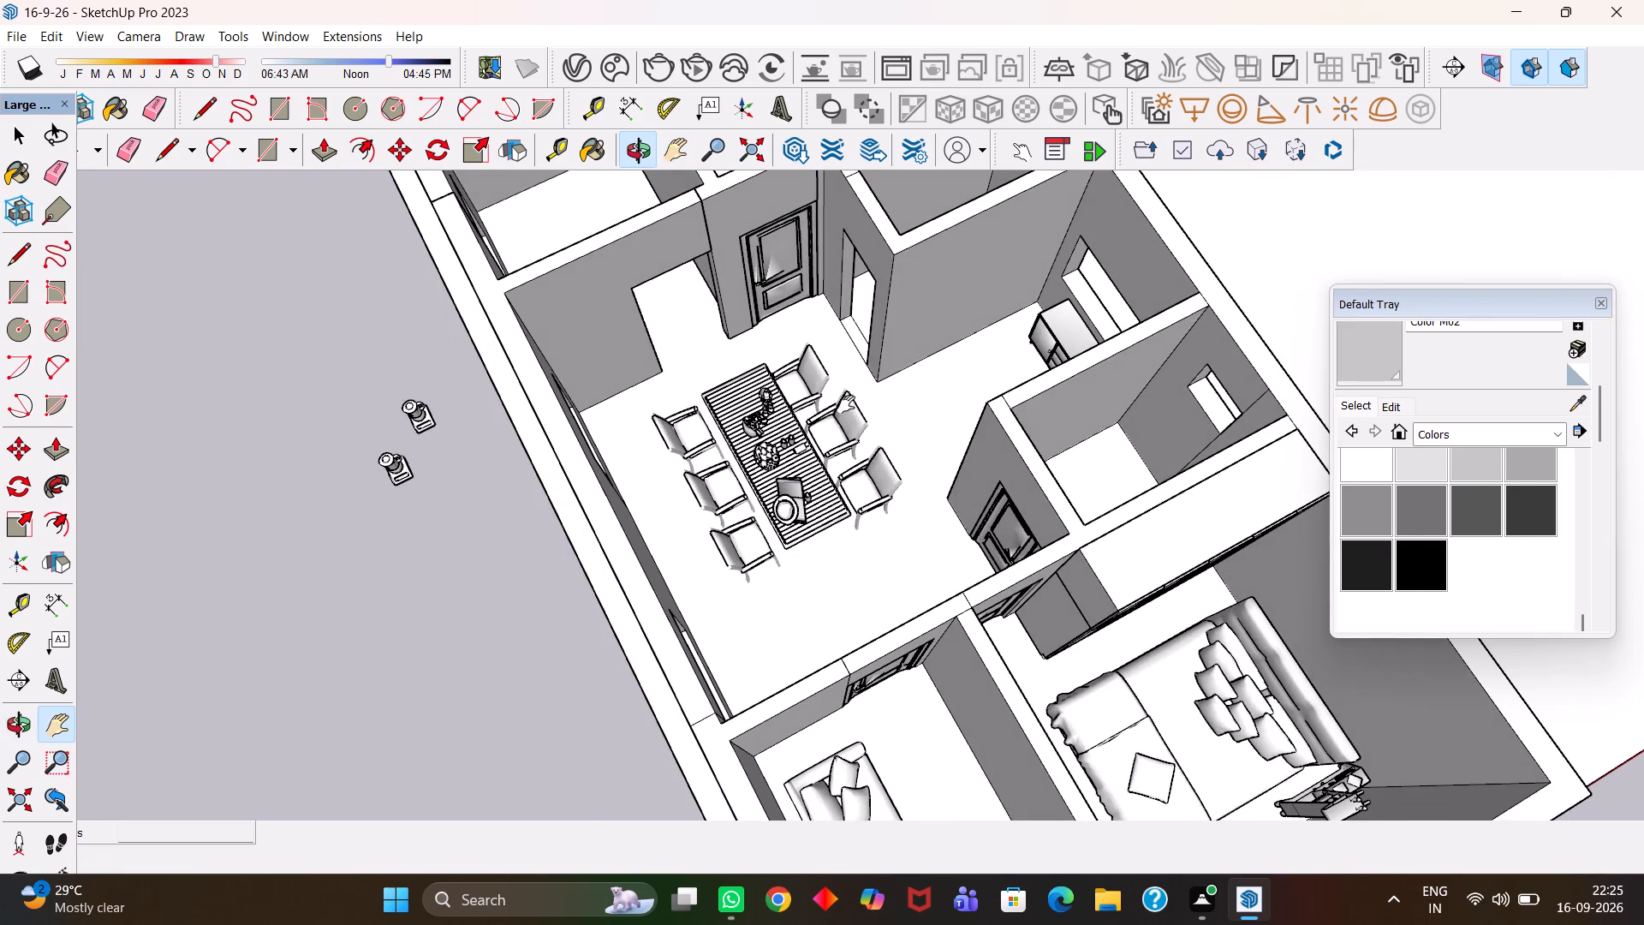
{"action": "middle_click_drag", "start_coordinate": [896, 444], "coordinate": [907, 433]}
{"action": "middle_click_drag", "start_coordinate": [928, 405], "coordinate": [934, 392]}
{"action": "scroll", "coordinate": [934, 392], "scroll_direction": "up", "scroll_amount": 9}
{"action": "middle_click_drag", "start_coordinate": [711, 603], "coordinate": [633, 470]}
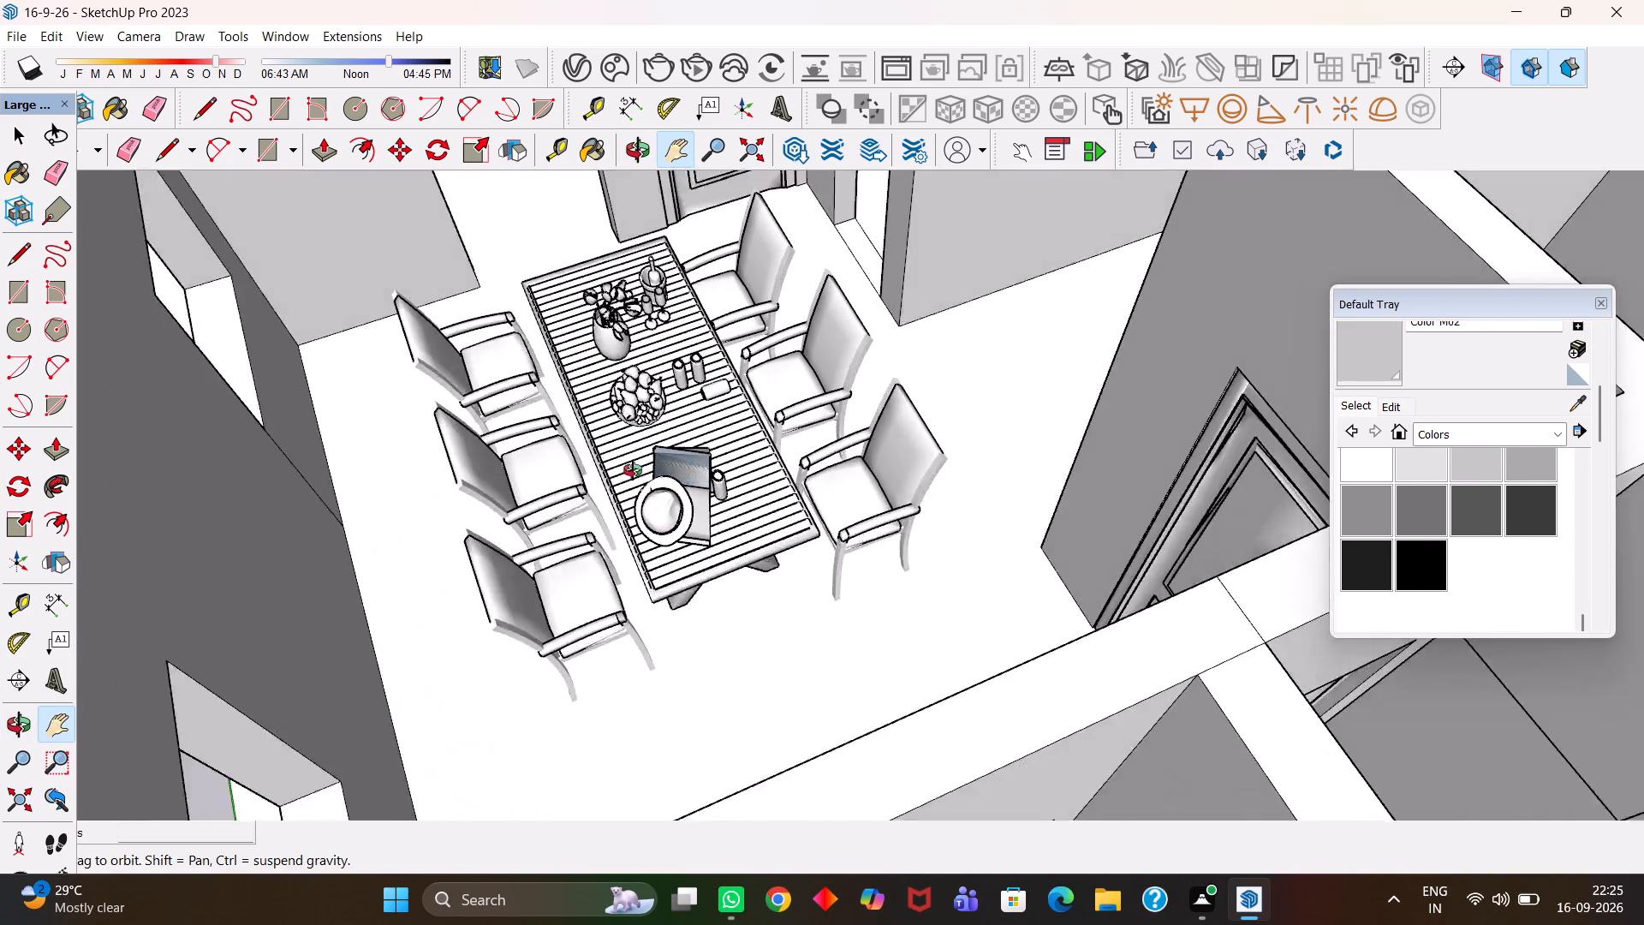
{"action": "middle_click_drag", "start_coordinate": [633, 470], "coordinate": [612, 451]}
{"action": "scroll", "coordinate": [597, 532], "scroll_direction": "up", "scroll_amount": 3}
{"action": "scroll", "coordinate": [638, 600], "scroll_direction": "up", "scroll_amount": 2}
{"action": "left_click_drag", "start_coordinate": [670, 454], "coordinate": [703, 689]}
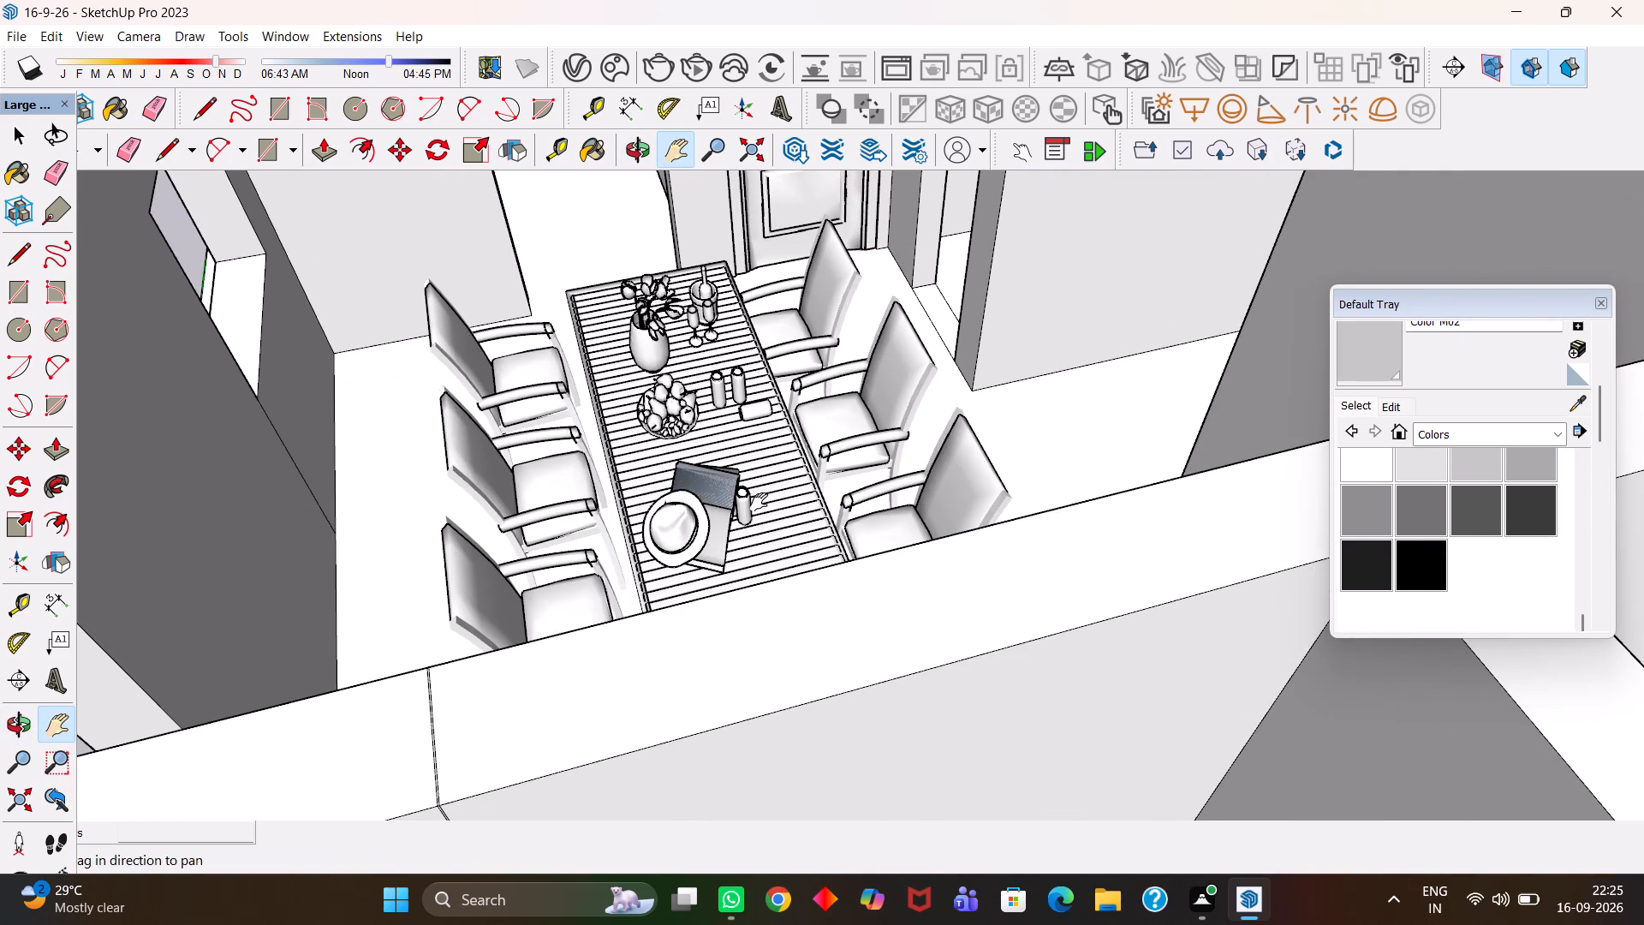
{"action": "middle_click_drag", "start_coordinate": [680, 634], "coordinate": [651, 671]}
{"action": "scroll", "coordinate": [646, 677], "scroll_direction": "down", "scroll_amount": 1}
{"action": "left_click_drag", "start_coordinate": [753, 481], "coordinate": [766, 670]}
{"action": "left_click", "coordinate": [766, 670]}
{"action": "scroll", "coordinate": [773, 634], "scroll_direction": "up", "scroll_amount": 3}
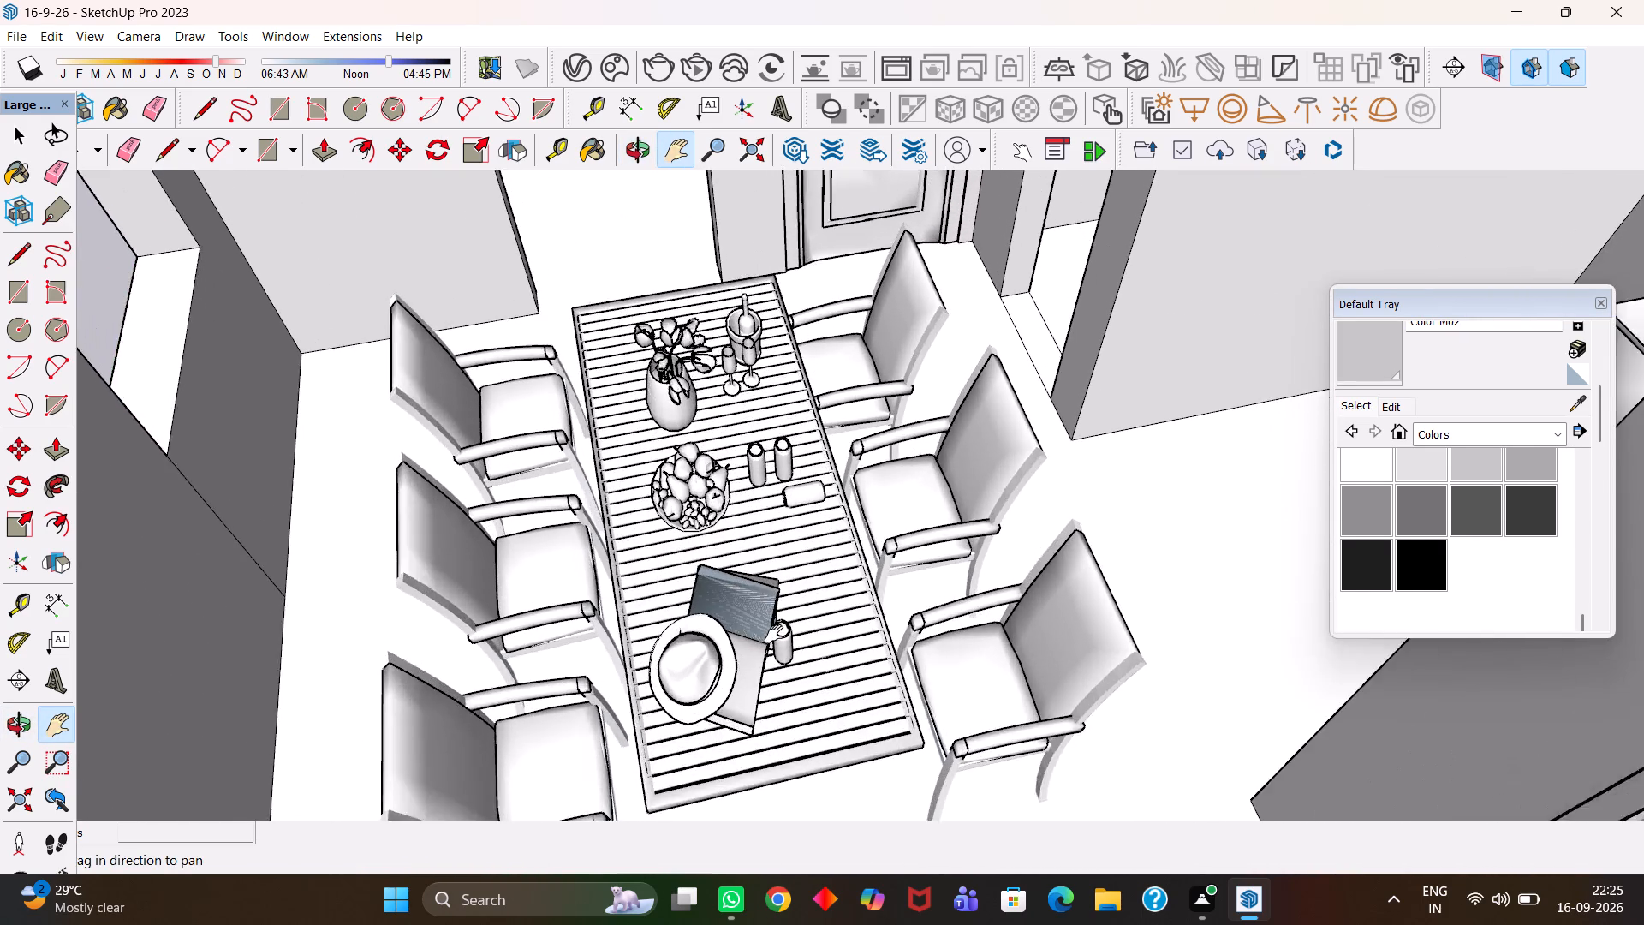
{"action": "scroll", "coordinate": [774, 632], "scroll_direction": "down", "scroll_amount": 4}
{"action": "left_click_drag", "start_coordinate": [741, 674], "coordinate": [766, 581]}
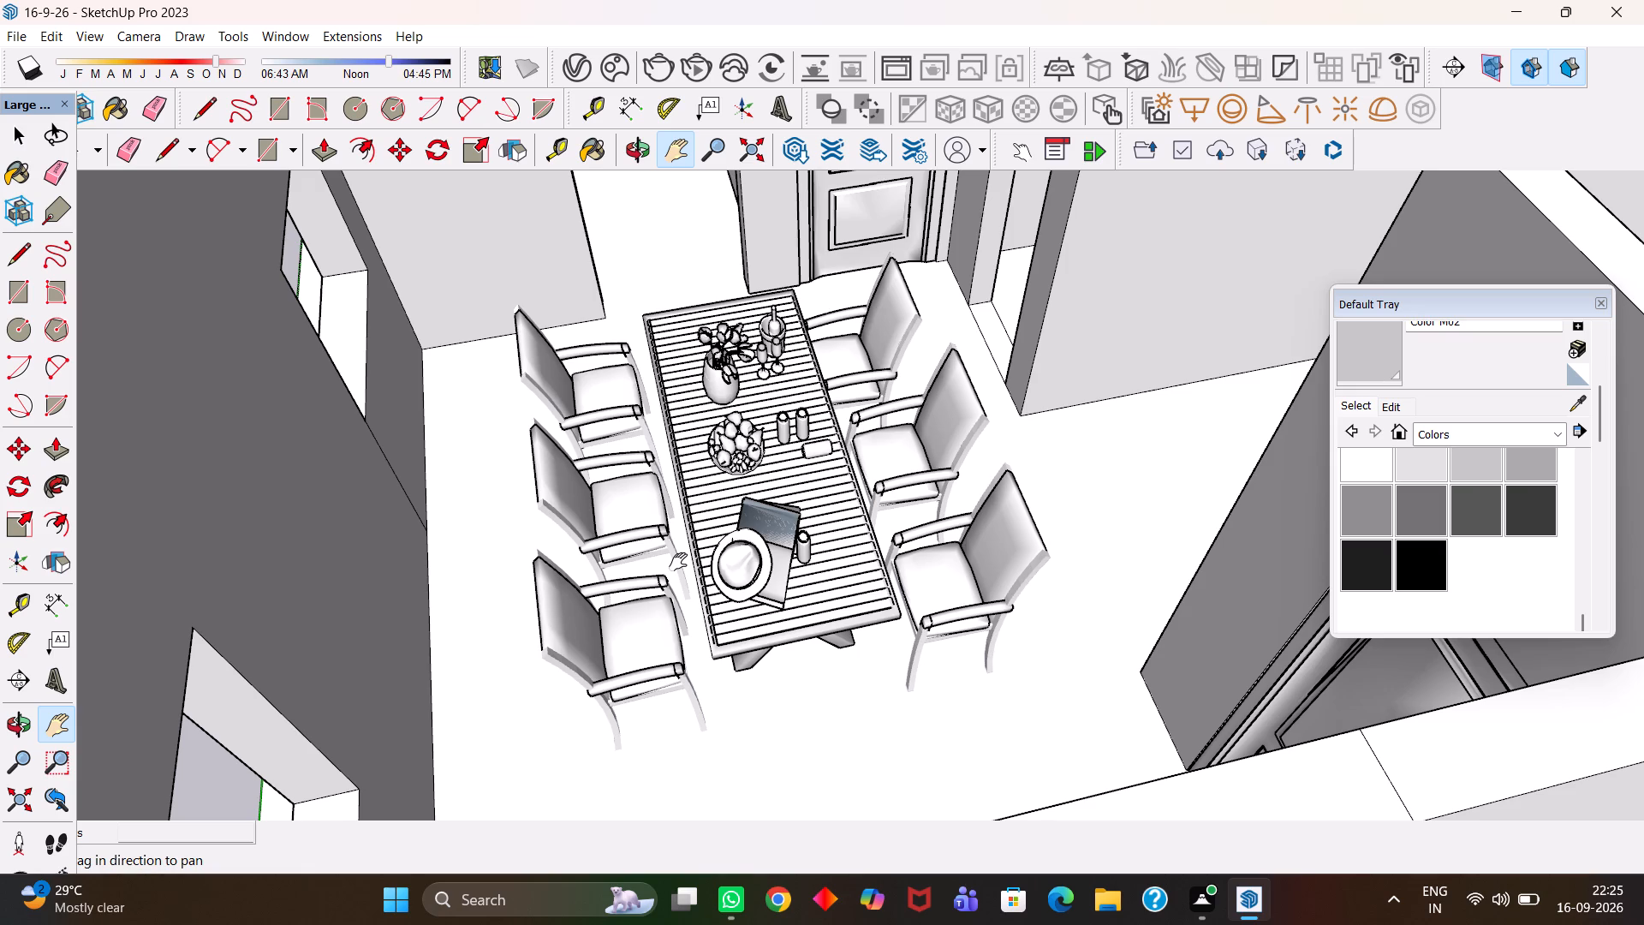
Move the dining set a short distance towards the windowed front wall of the dining area and deselect it.
{"action": "scroll", "coordinate": [597, 610], "scroll_direction": "down", "scroll_amount": 2}
{"action": "scroll", "coordinate": [688, 630], "scroll_direction": "down", "scroll_amount": 1}
{"action": "scroll", "coordinate": [673, 650], "scroll_direction": "up", "scroll_amount": 2}
{"action": "key", "text": "space"}
{"action": "left_click", "coordinate": [703, 572]}
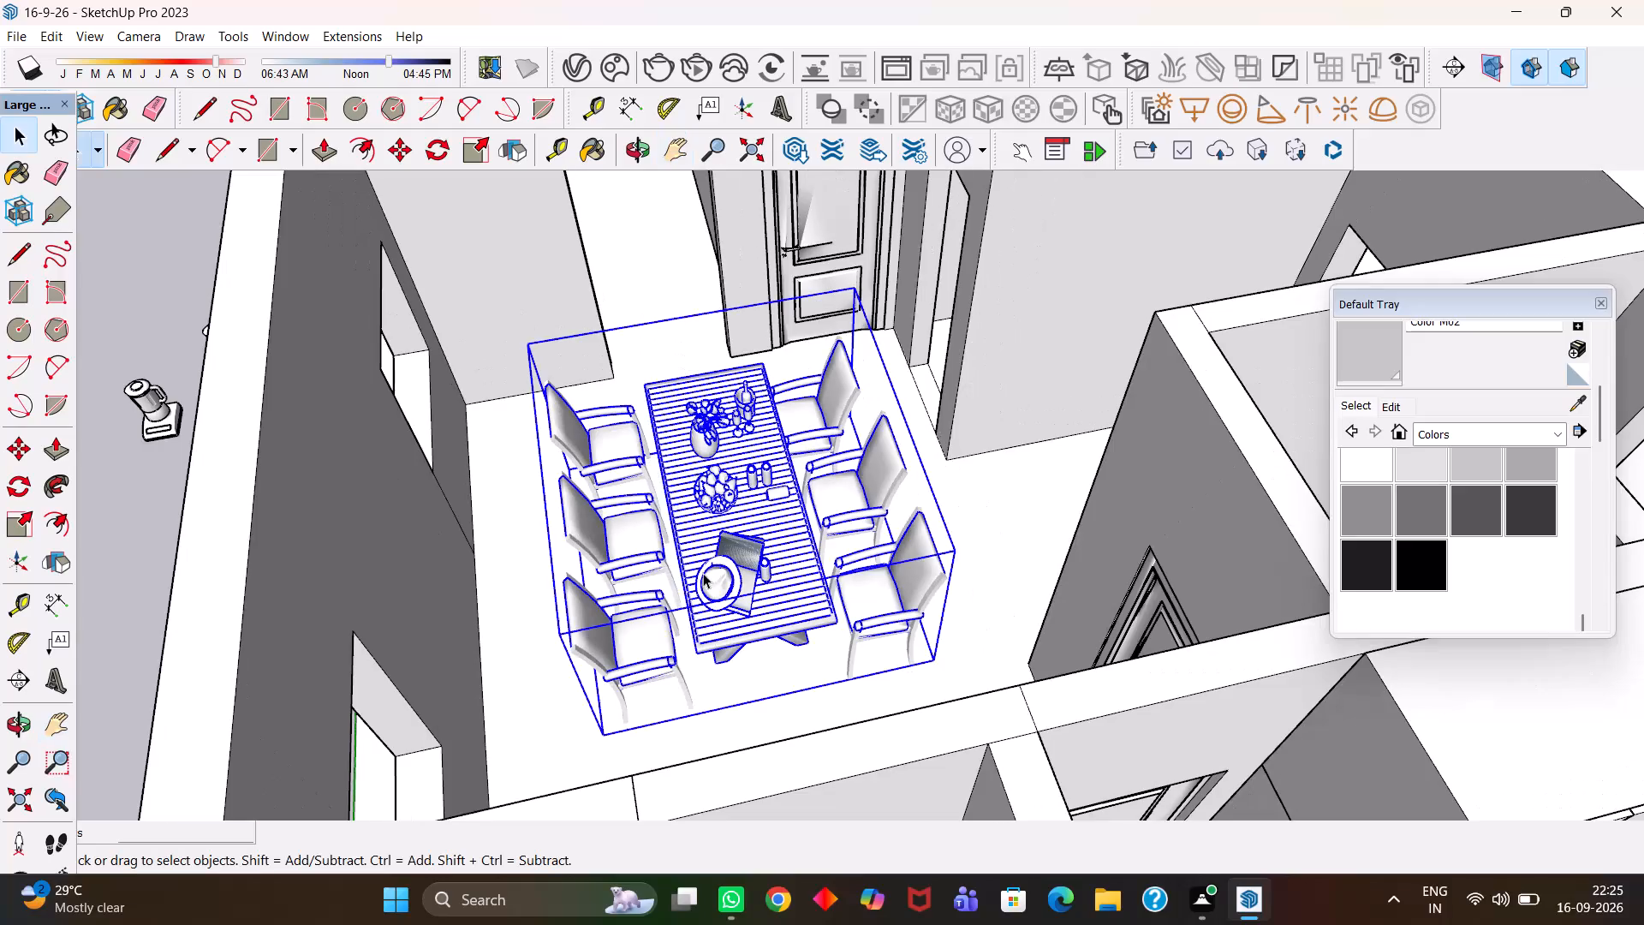
{"action": "scroll", "coordinate": [628, 716], "scroll_direction": "up", "scroll_amount": 9}
{"action": "key", "text": "m"}
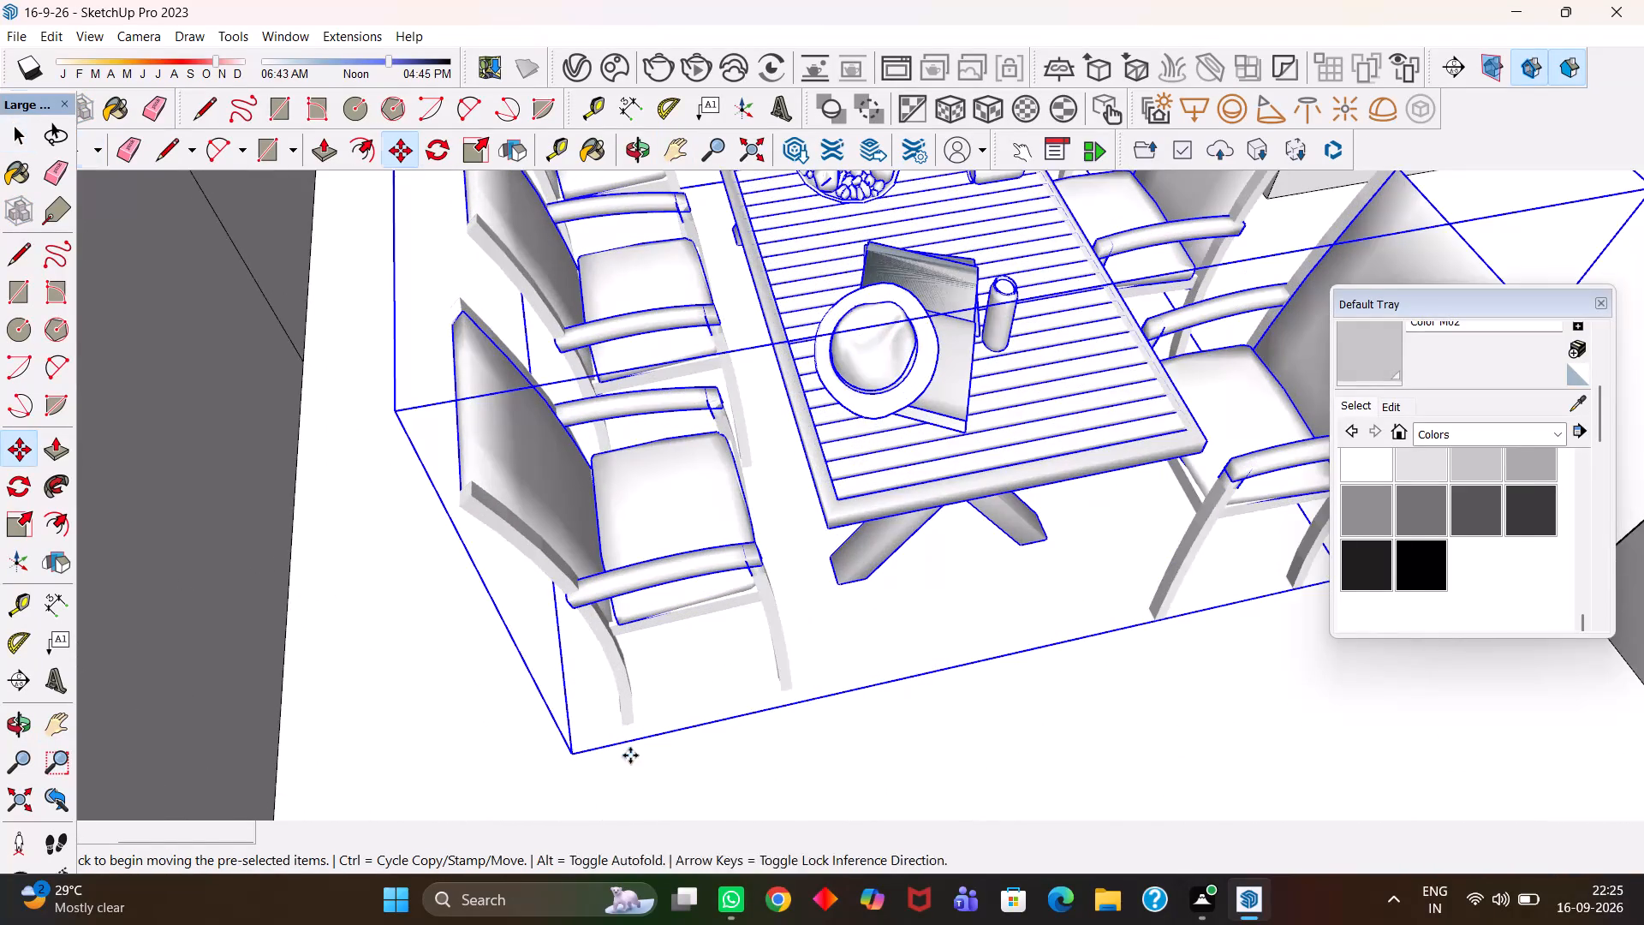
{"action": "left_click", "coordinate": [572, 755]}
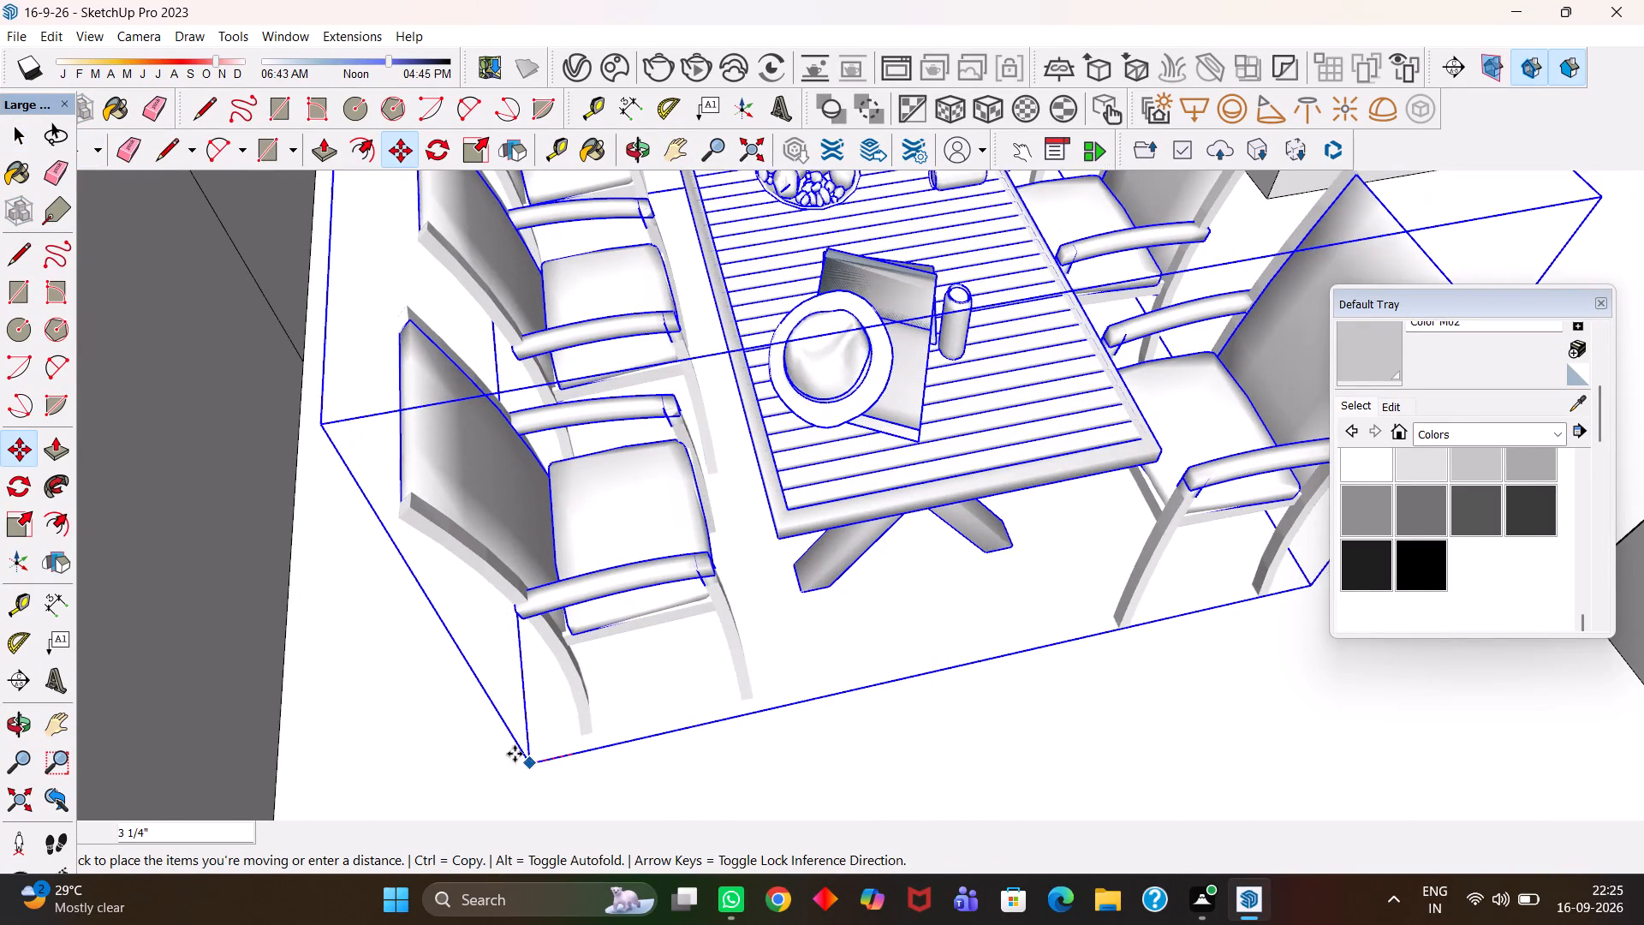
{"action": "left_click", "coordinate": [499, 771]}
{"action": "key", "text": "h"}
{"action": "scroll", "coordinate": [499, 775], "scroll_direction": "down", "scroll_amount": 6}
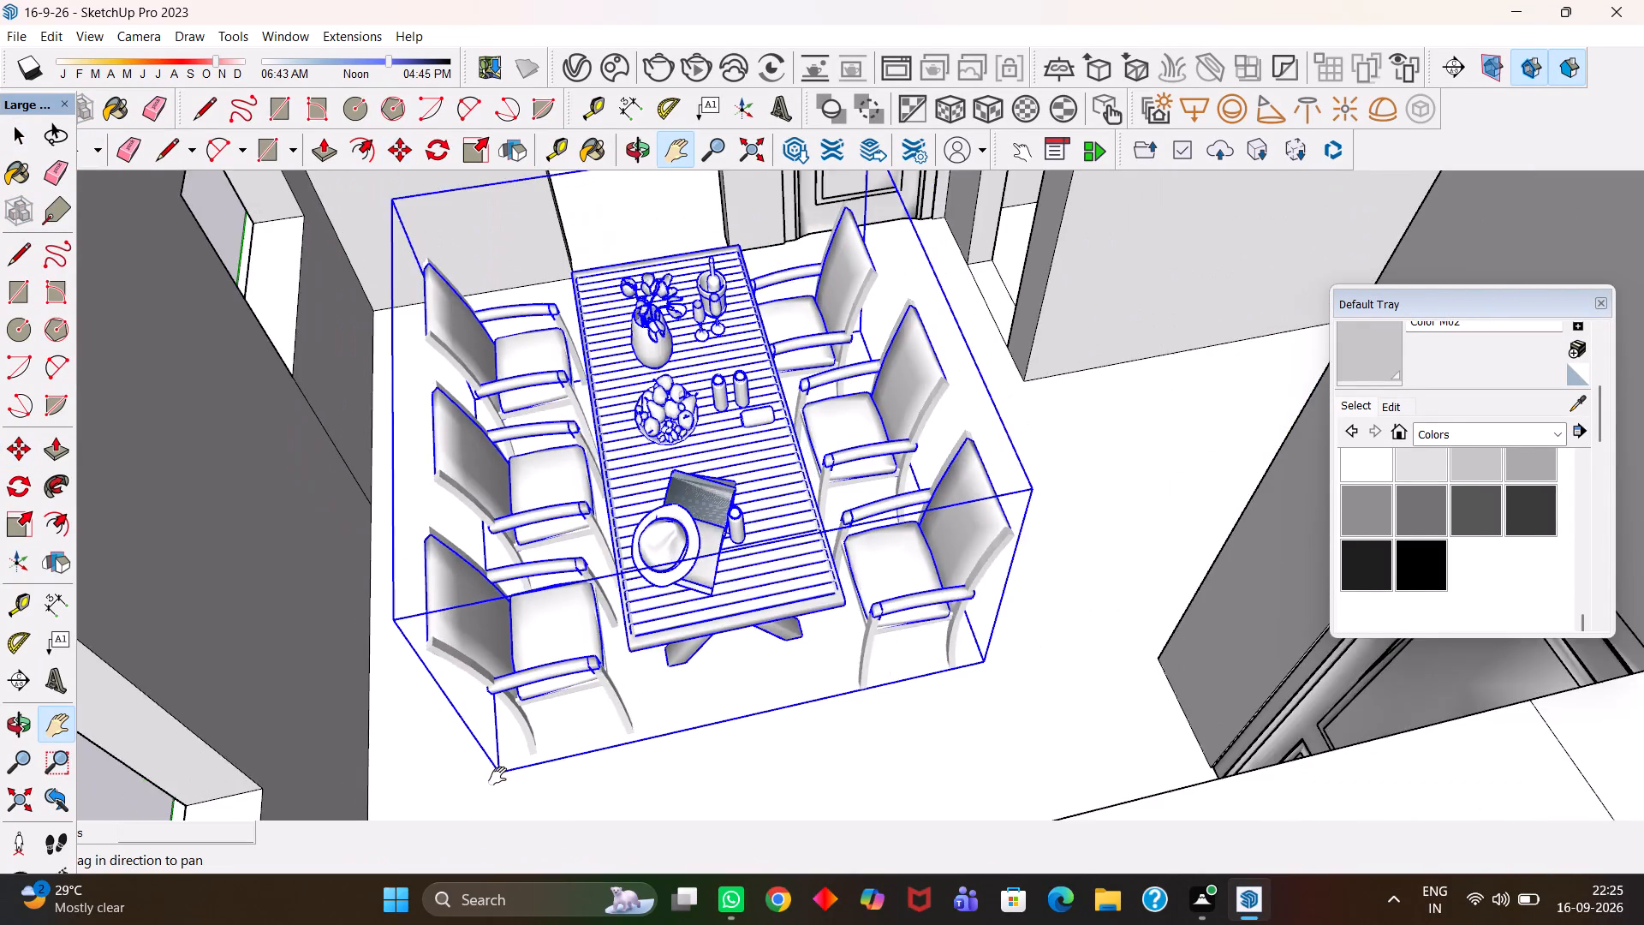
{"action": "scroll", "coordinate": [502, 758], "scroll_direction": "down", "scroll_amount": 15}
{"action": "scroll", "coordinate": [648, 687], "scroll_direction": "down", "scroll_amount": 3}
{"action": "key", "text": "space"}
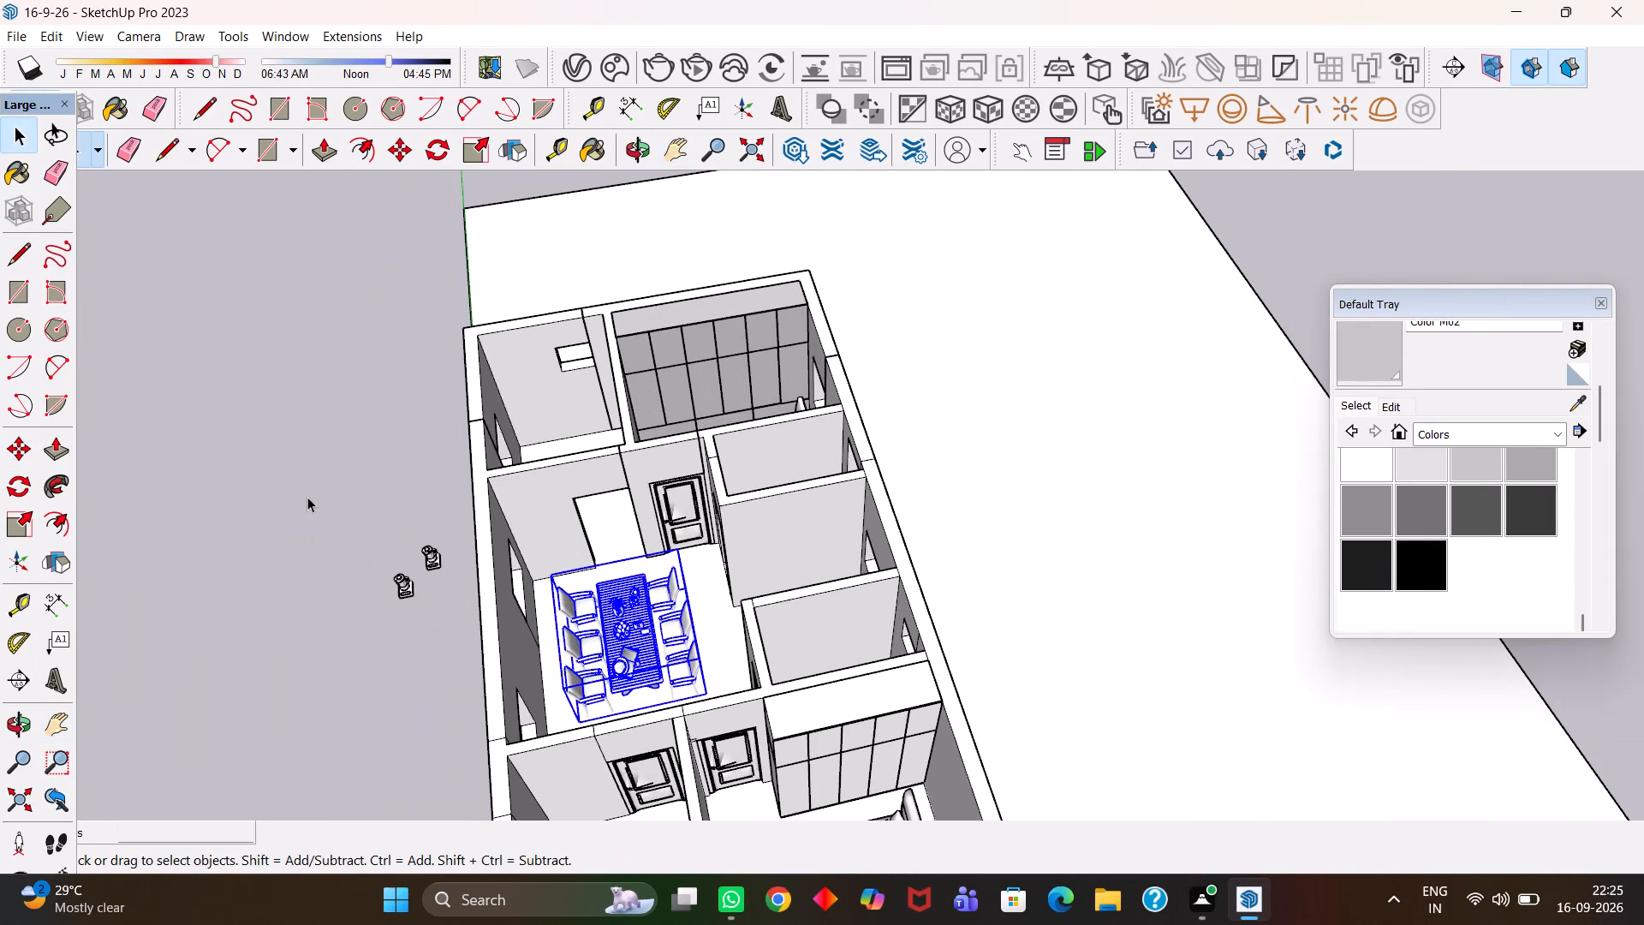
{"action": "left_click", "coordinate": [307, 479]}
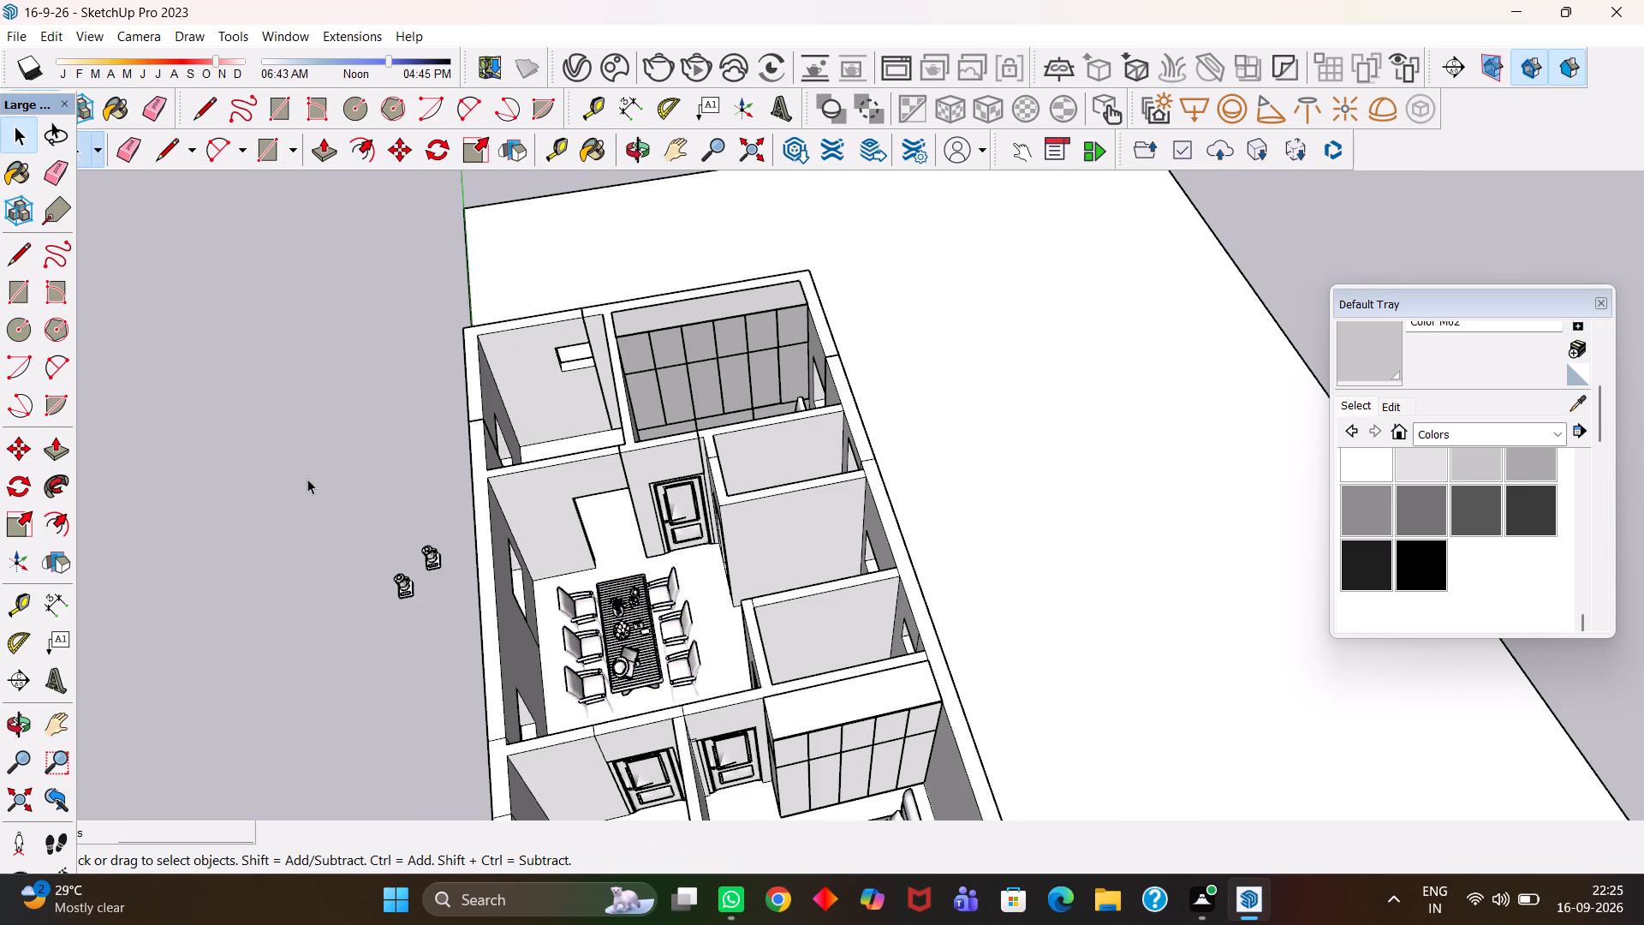
Examine the bedroom behind the sofa room, including its bed, door and panelled wardrobe.
{"action": "scroll", "coordinate": [307, 478], "scroll_direction": "down", "scroll_amount": 2}
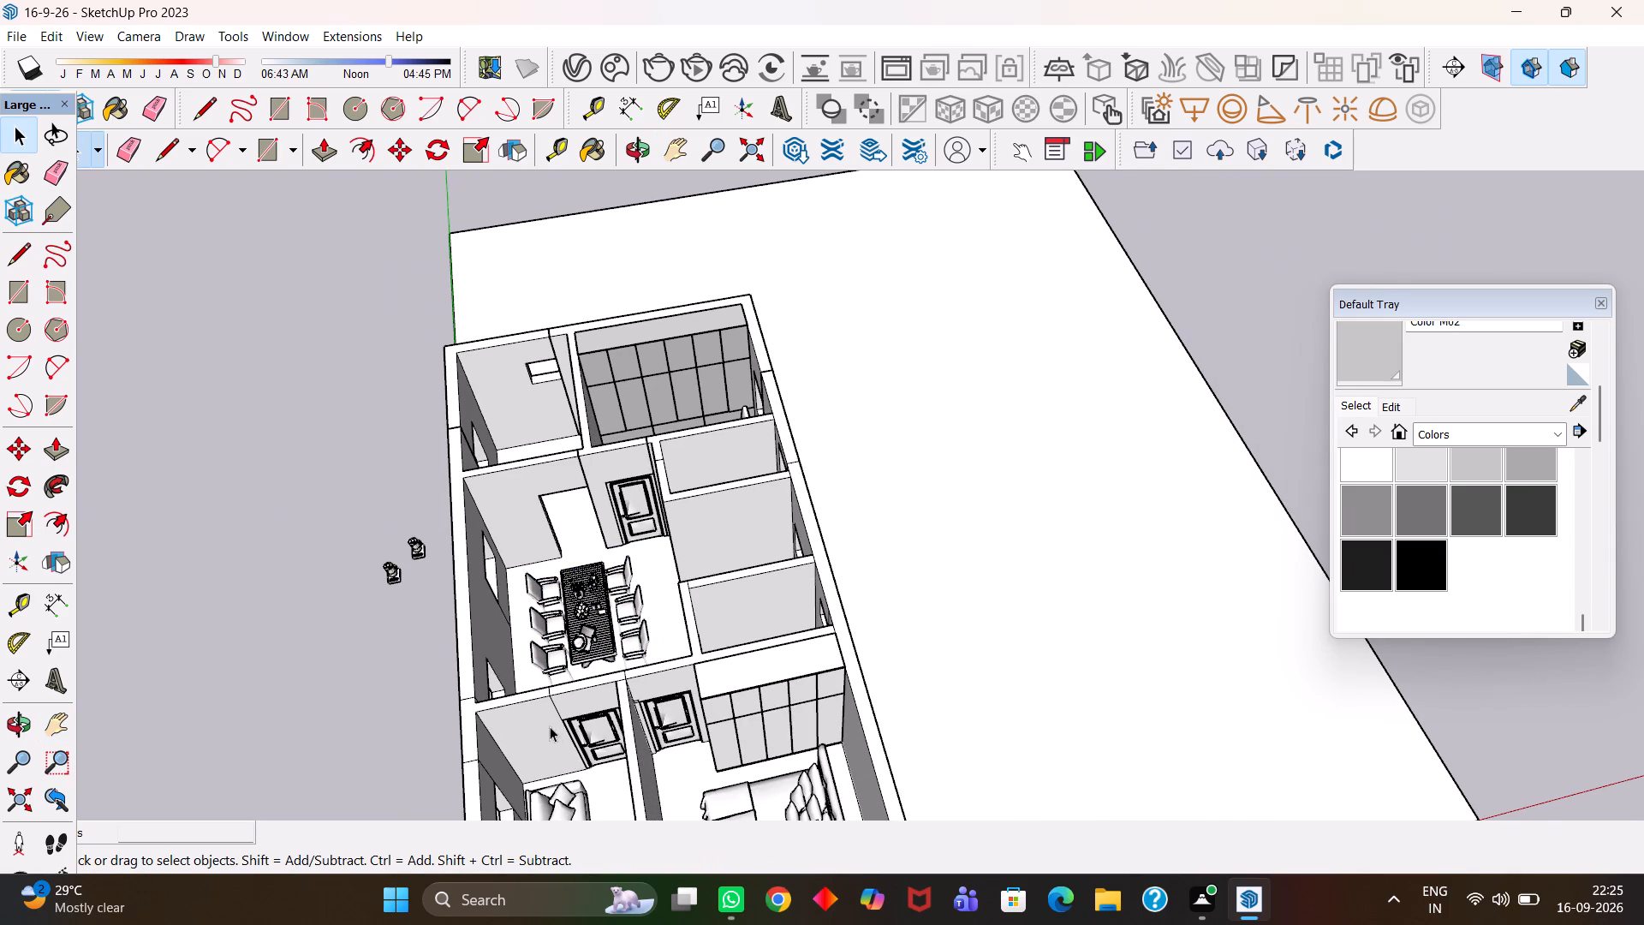
{"action": "scroll", "coordinate": [554, 727], "scroll_direction": "up", "scroll_amount": 2}
{"action": "scroll", "coordinate": [604, 629], "scroll_direction": "up", "scroll_amount": 4}
{"action": "scroll", "coordinate": [651, 548], "scroll_direction": "down", "scroll_amount": 6}
{"action": "scroll", "coordinate": [838, 702], "scroll_direction": "up", "scroll_amount": 1}
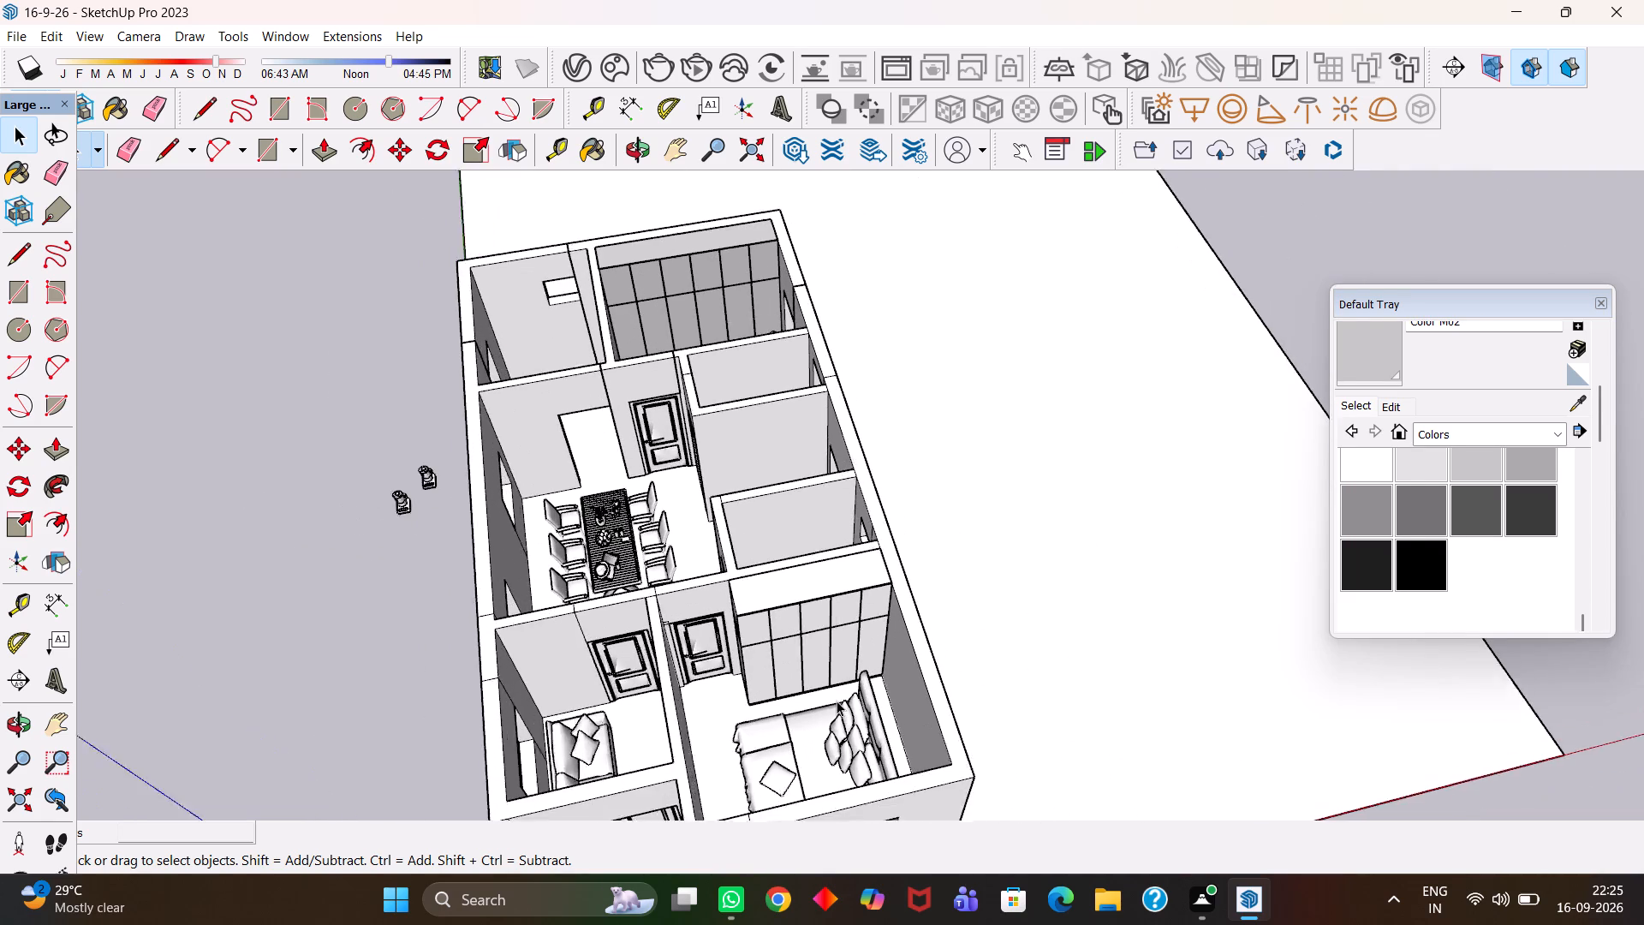
{"action": "scroll", "coordinate": [837, 701], "scroll_direction": "up", "scroll_amount": 7}
{"action": "key", "text": "h"}
{"action": "left_click_drag", "start_coordinate": [724, 706], "coordinate": [740, 556]}
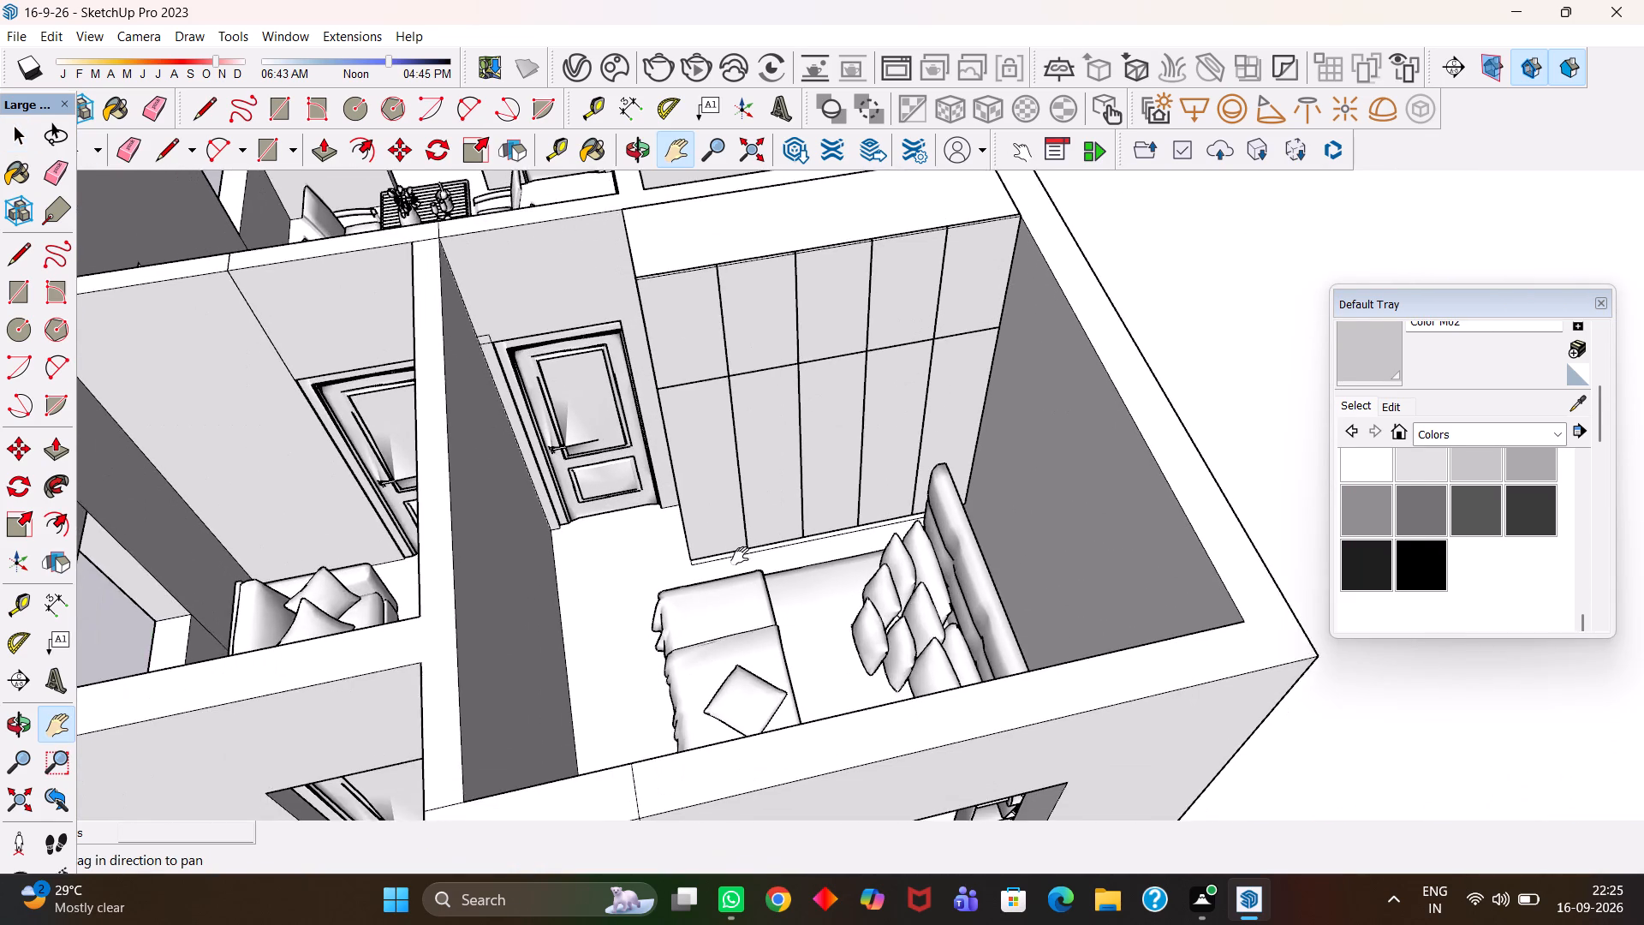
{"action": "scroll", "coordinate": [740, 556], "scroll_direction": "down", "scroll_amount": 1}
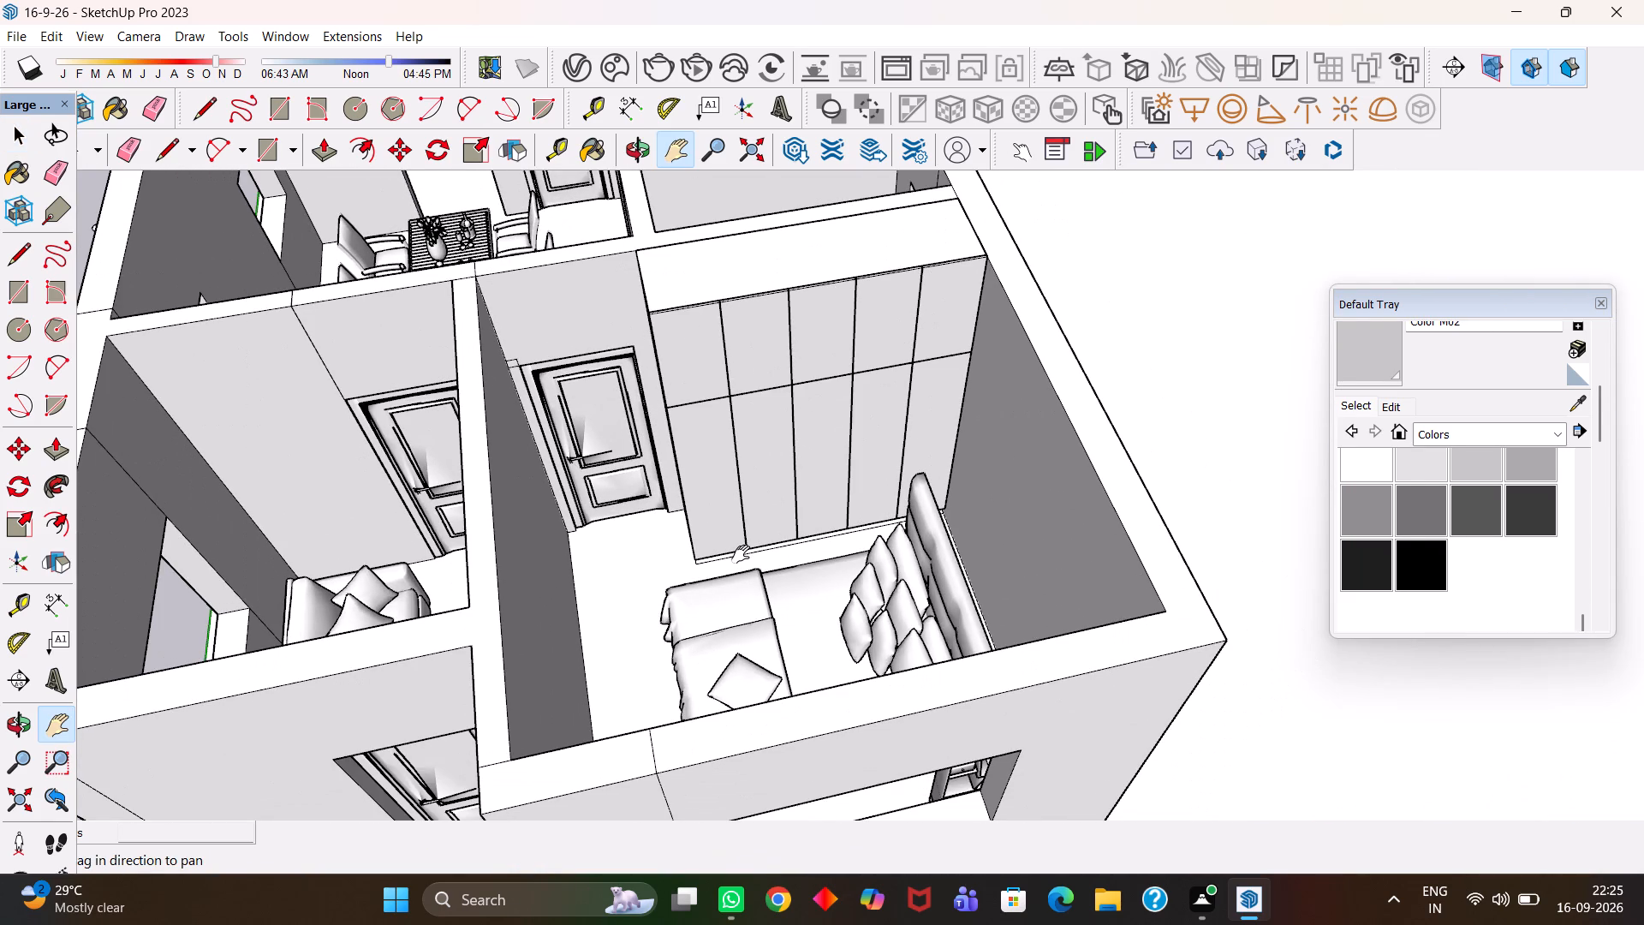
{"action": "scroll", "coordinate": [747, 540], "scroll_direction": "up", "scroll_amount": 2}
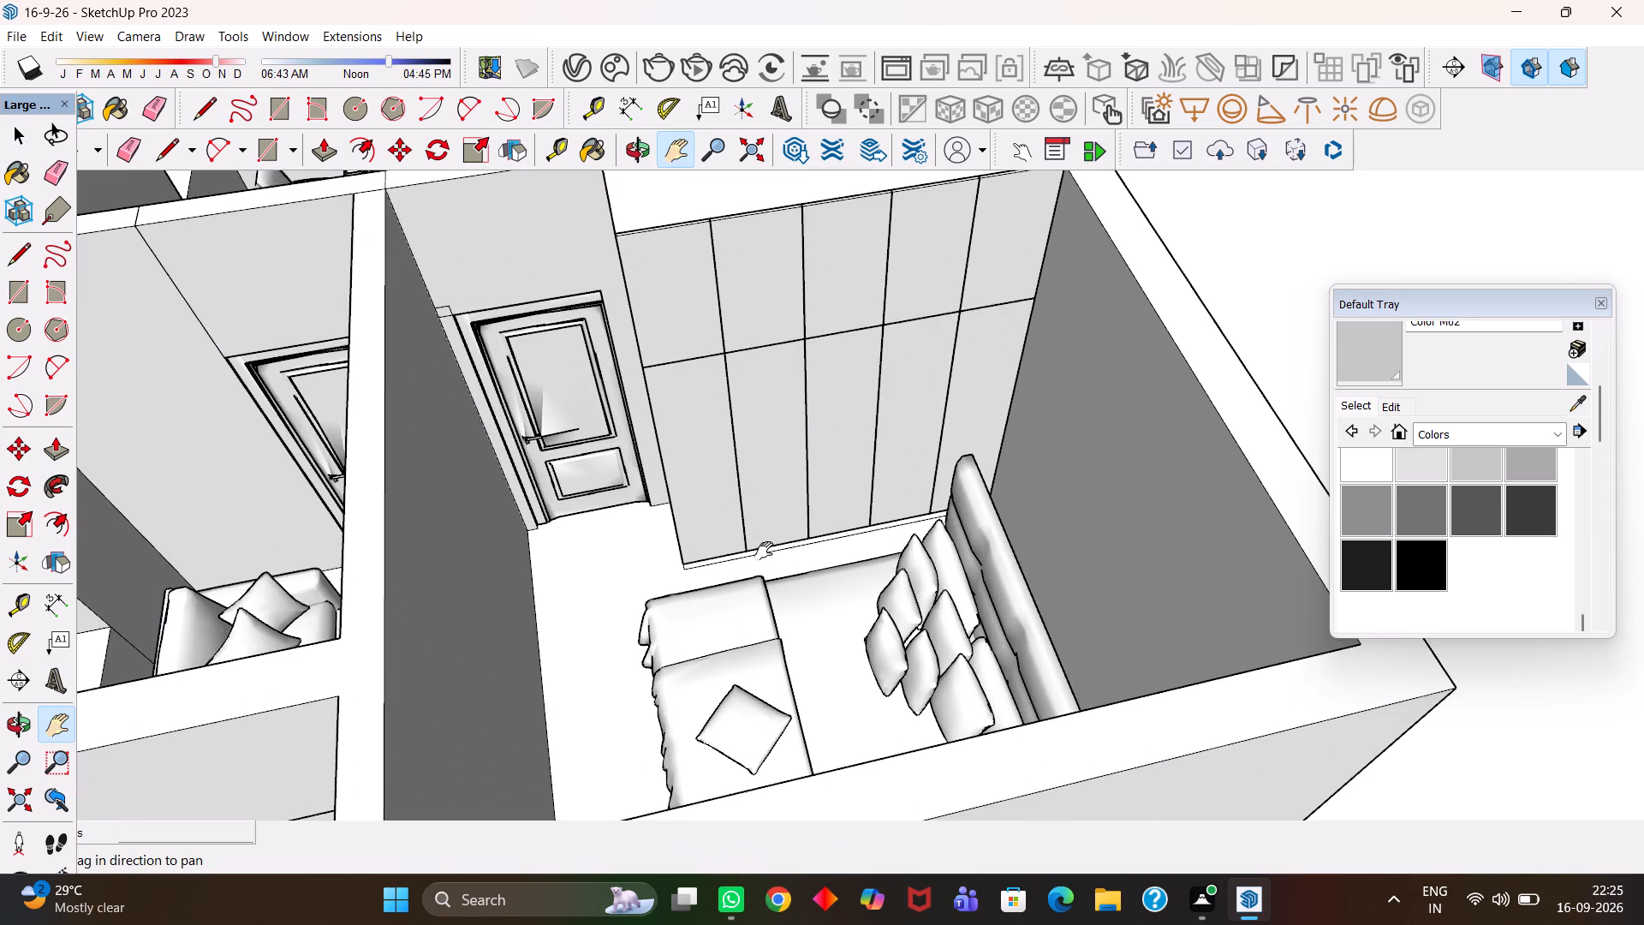
{"action": "scroll", "coordinate": [878, 606], "scroll_direction": "up", "scroll_amount": 1}
{"action": "scroll", "coordinate": [691, 605], "scroll_direction": "up", "scroll_amount": 2}
{"action": "left_click_drag", "start_coordinate": [735, 498], "coordinate": [666, 773]}
{"action": "scroll", "coordinate": [719, 705], "scroll_direction": "down", "scroll_amount": 4}
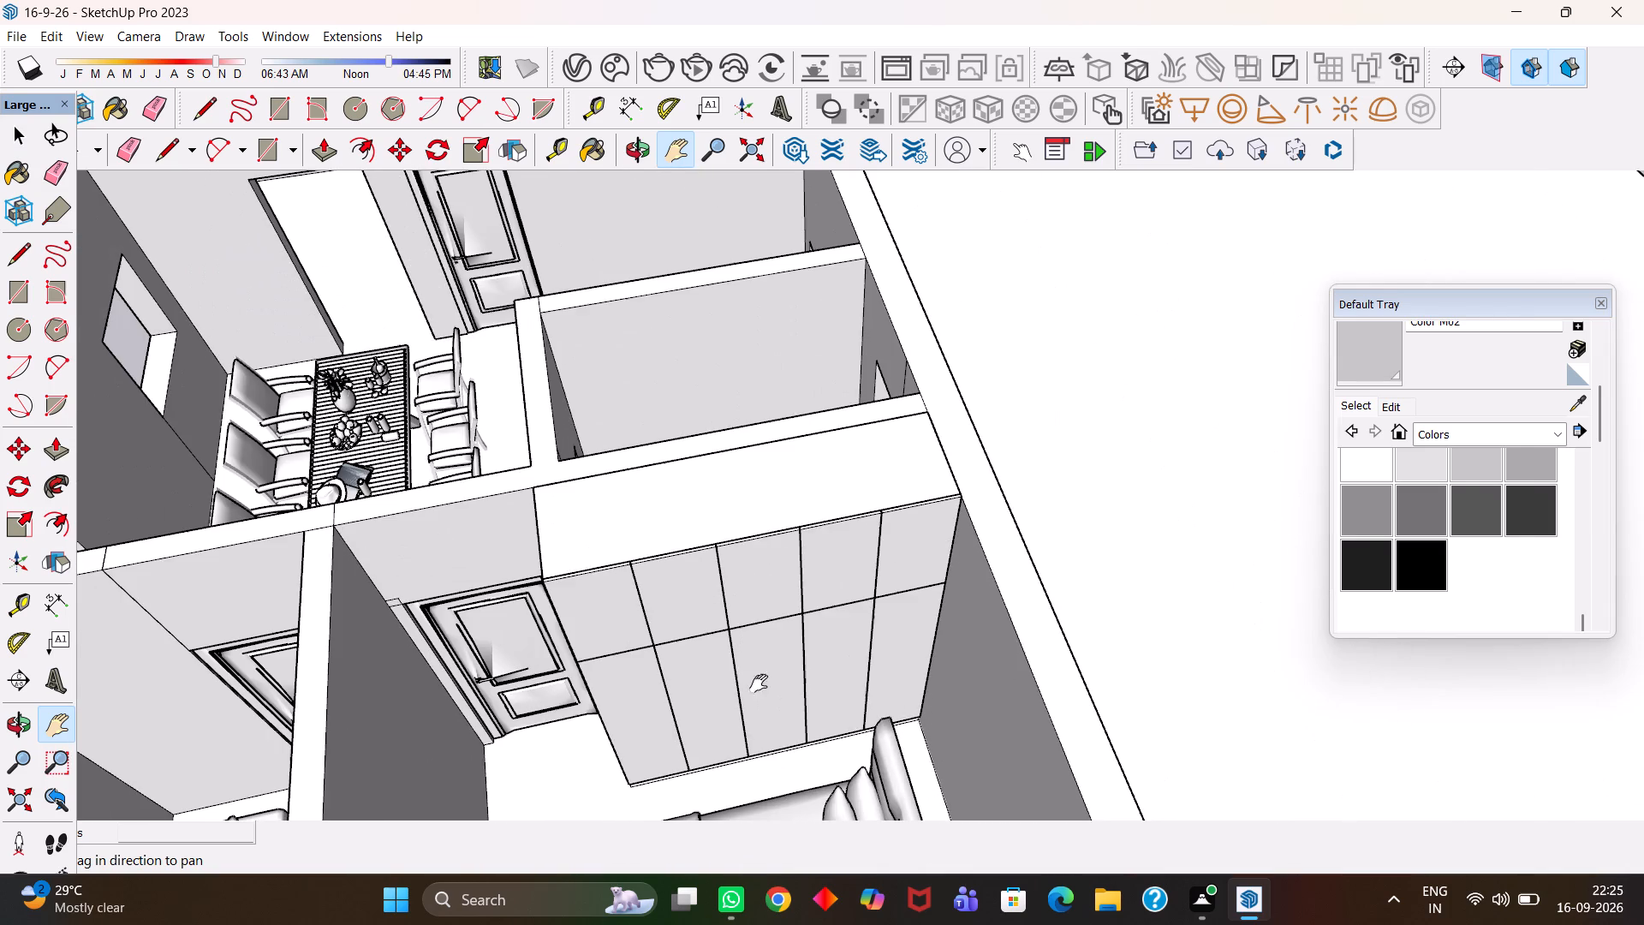
Look through the Colors material swatches for a finish to use in the bedroom with the panelled wardrobe.
{"action": "scroll", "coordinate": [590, 673], "scroll_direction": "up", "scroll_amount": 5}
{"action": "middle_click", "coordinate": [587, 675]}
{"action": "left_click_drag", "start_coordinate": [628, 658], "coordinate": [680, 576]}
{"action": "scroll", "coordinate": [667, 592], "scroll_direction": "down", "scroll_amount": 2}
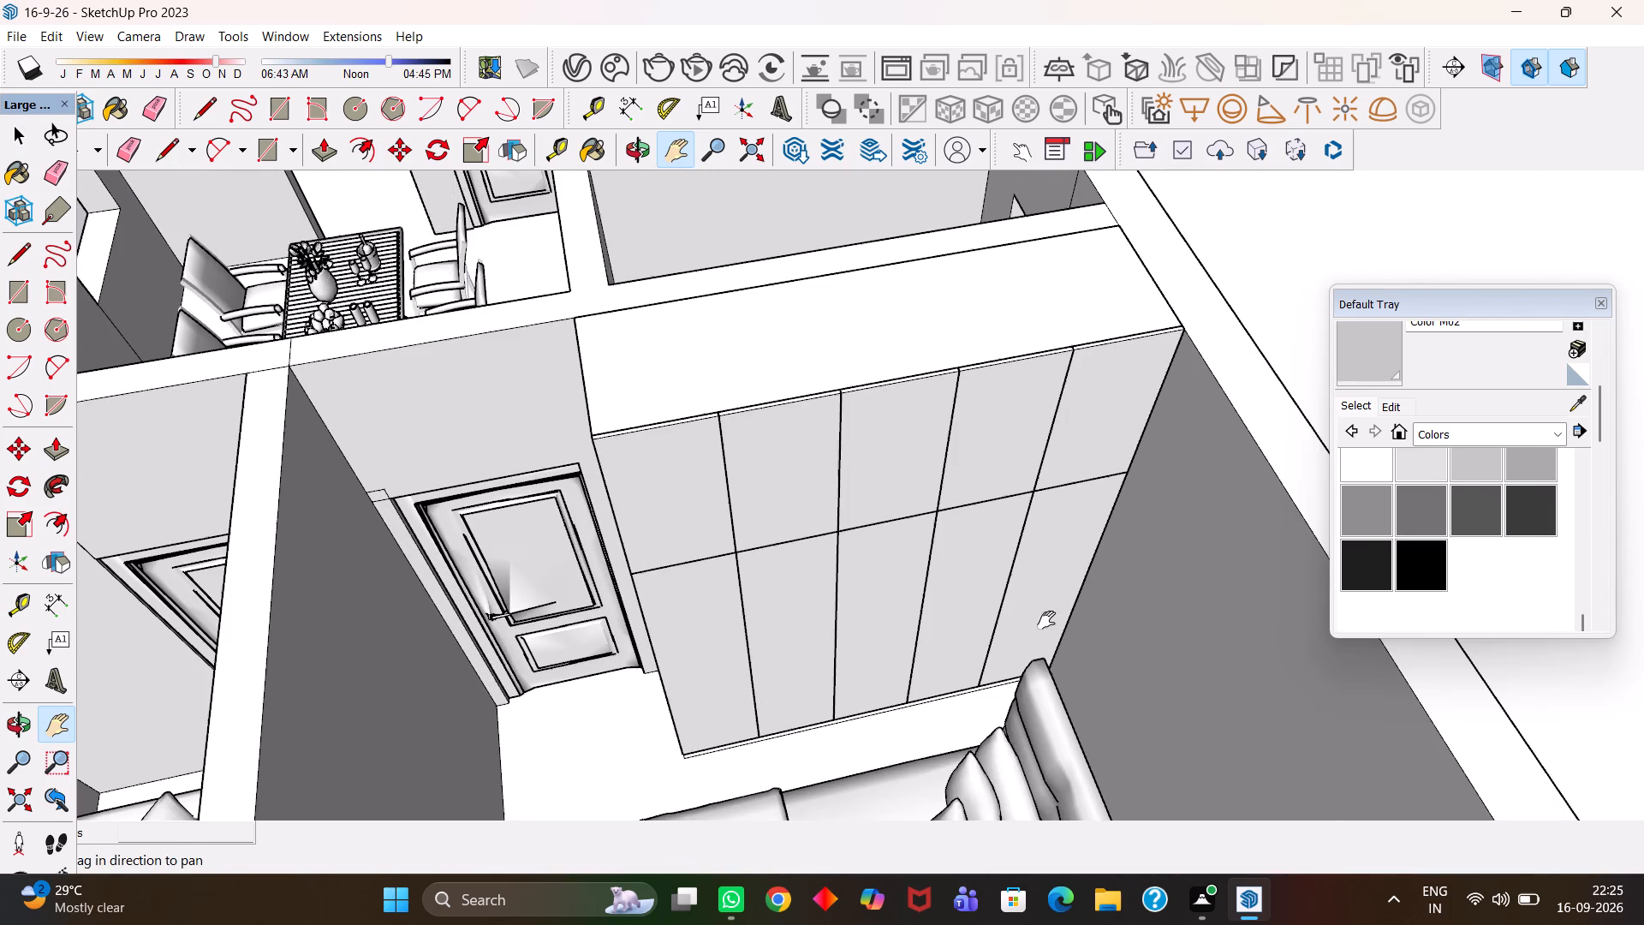
{"action": "left_click", "coordinate": [1464, 434]}
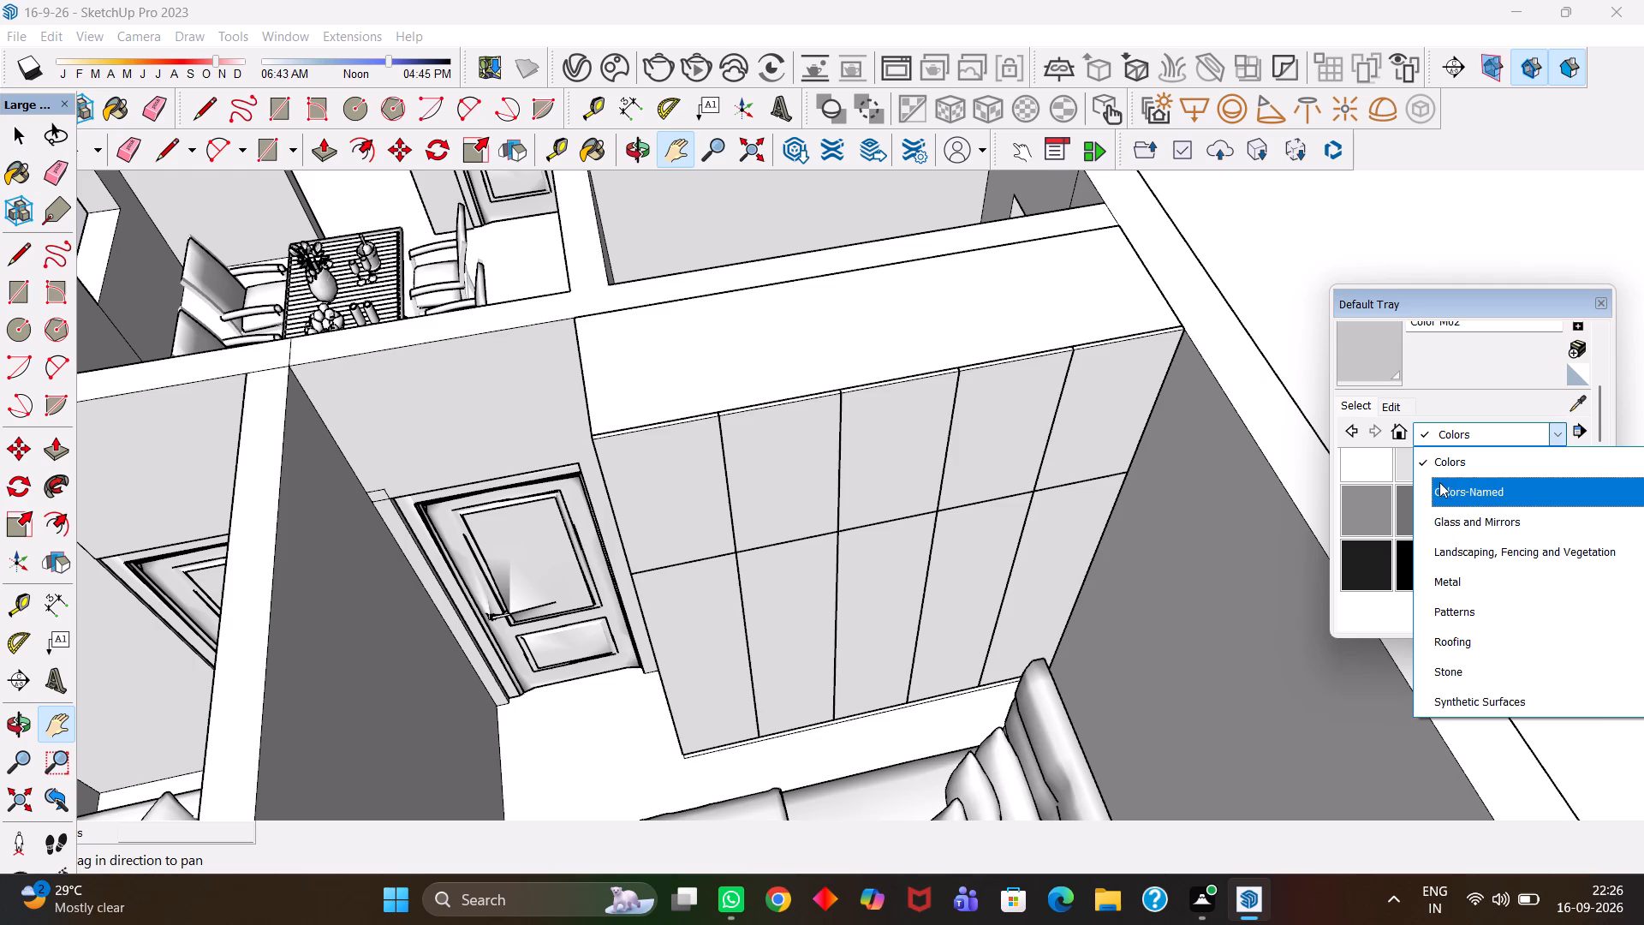
{"action": "left_click", "coordinate": [1439, 470]}
{"action": "scroll", "coordinate": [1432, 515], "scroll_direction": "down", "scroll_amount": 3}
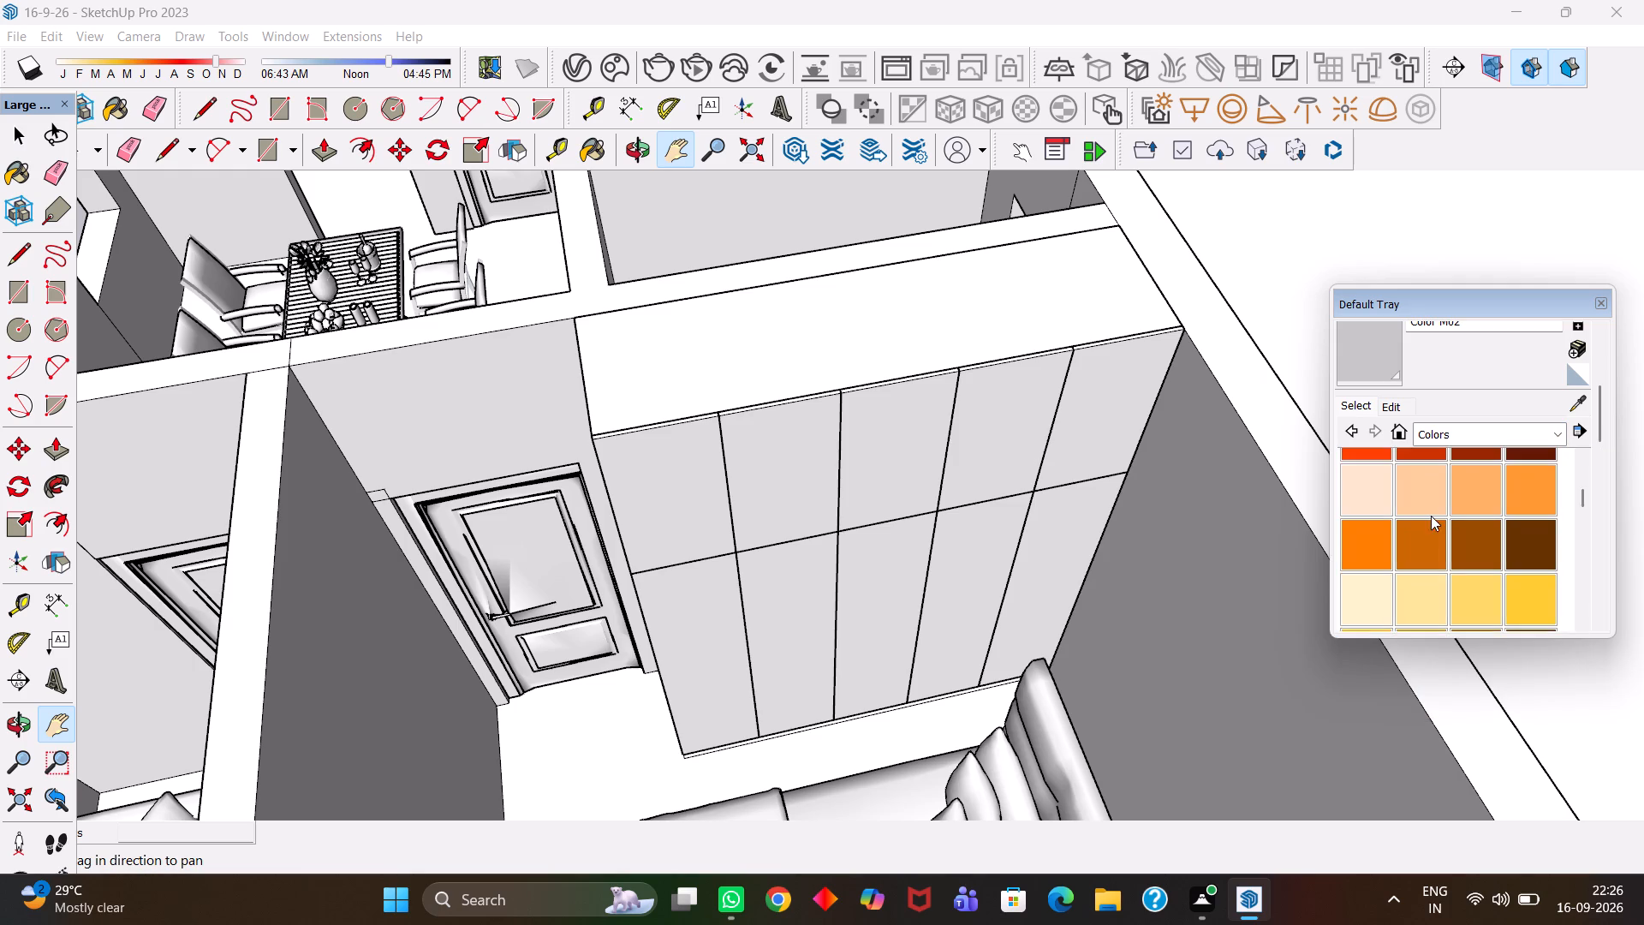
{"action": "scroll", "coordinate": [1431, 516], "scroll_direction": "down", "scroll_amount": 8}
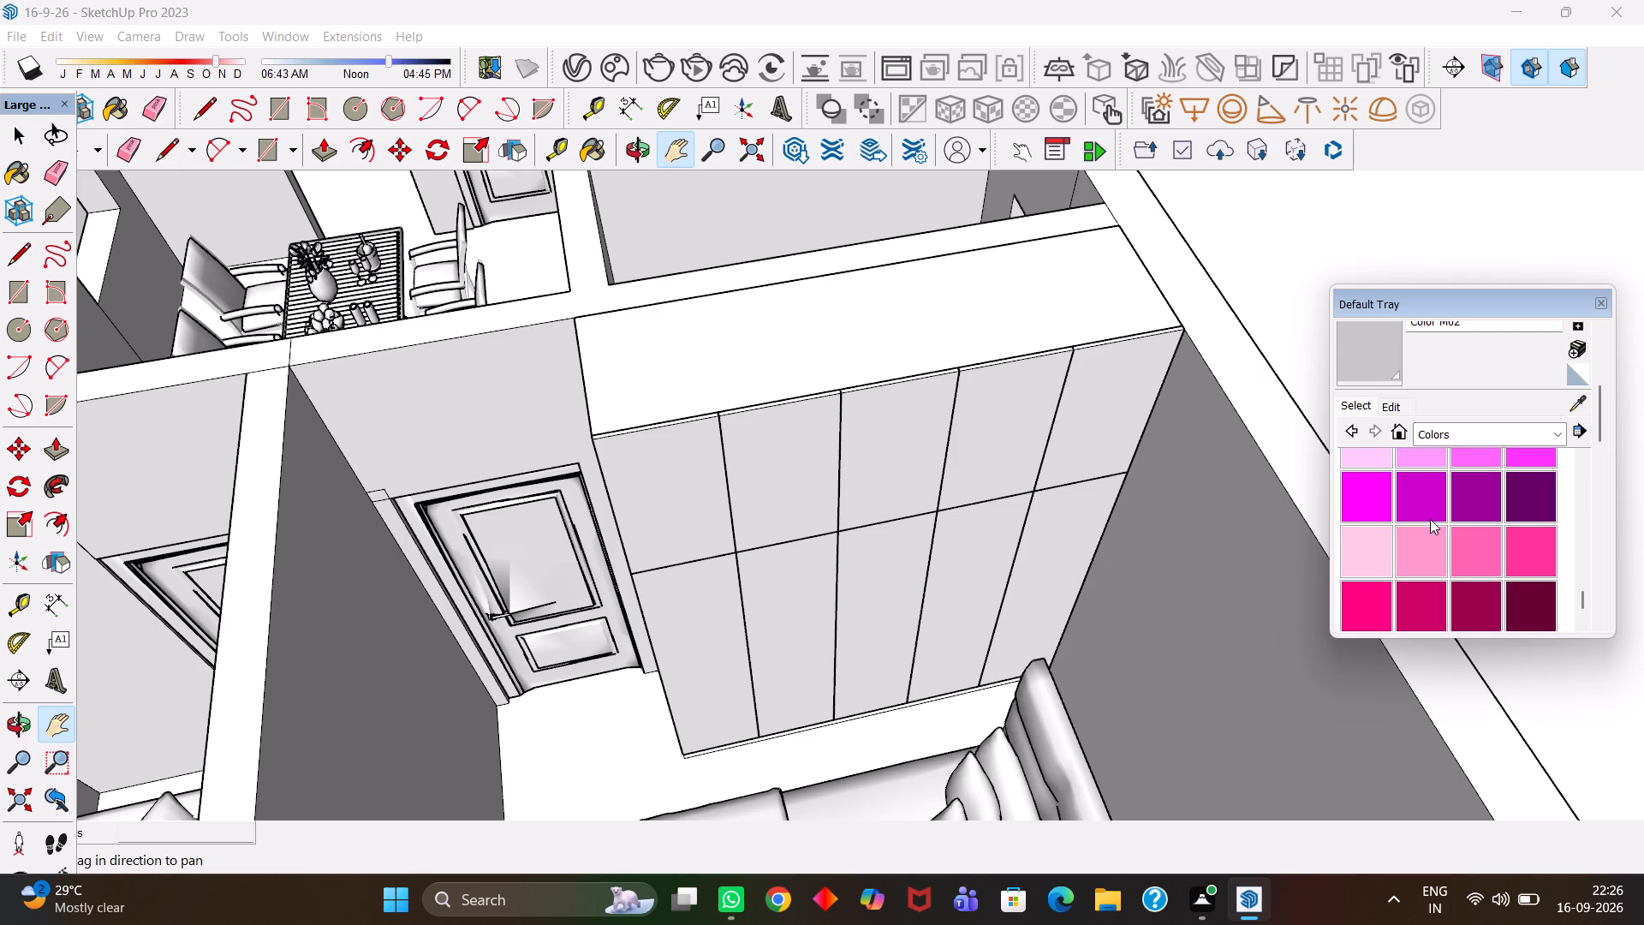
{"action": "scroll", "coordinate": [1430, 519], "scroll_direction": "down", "scroll_amount": 2}
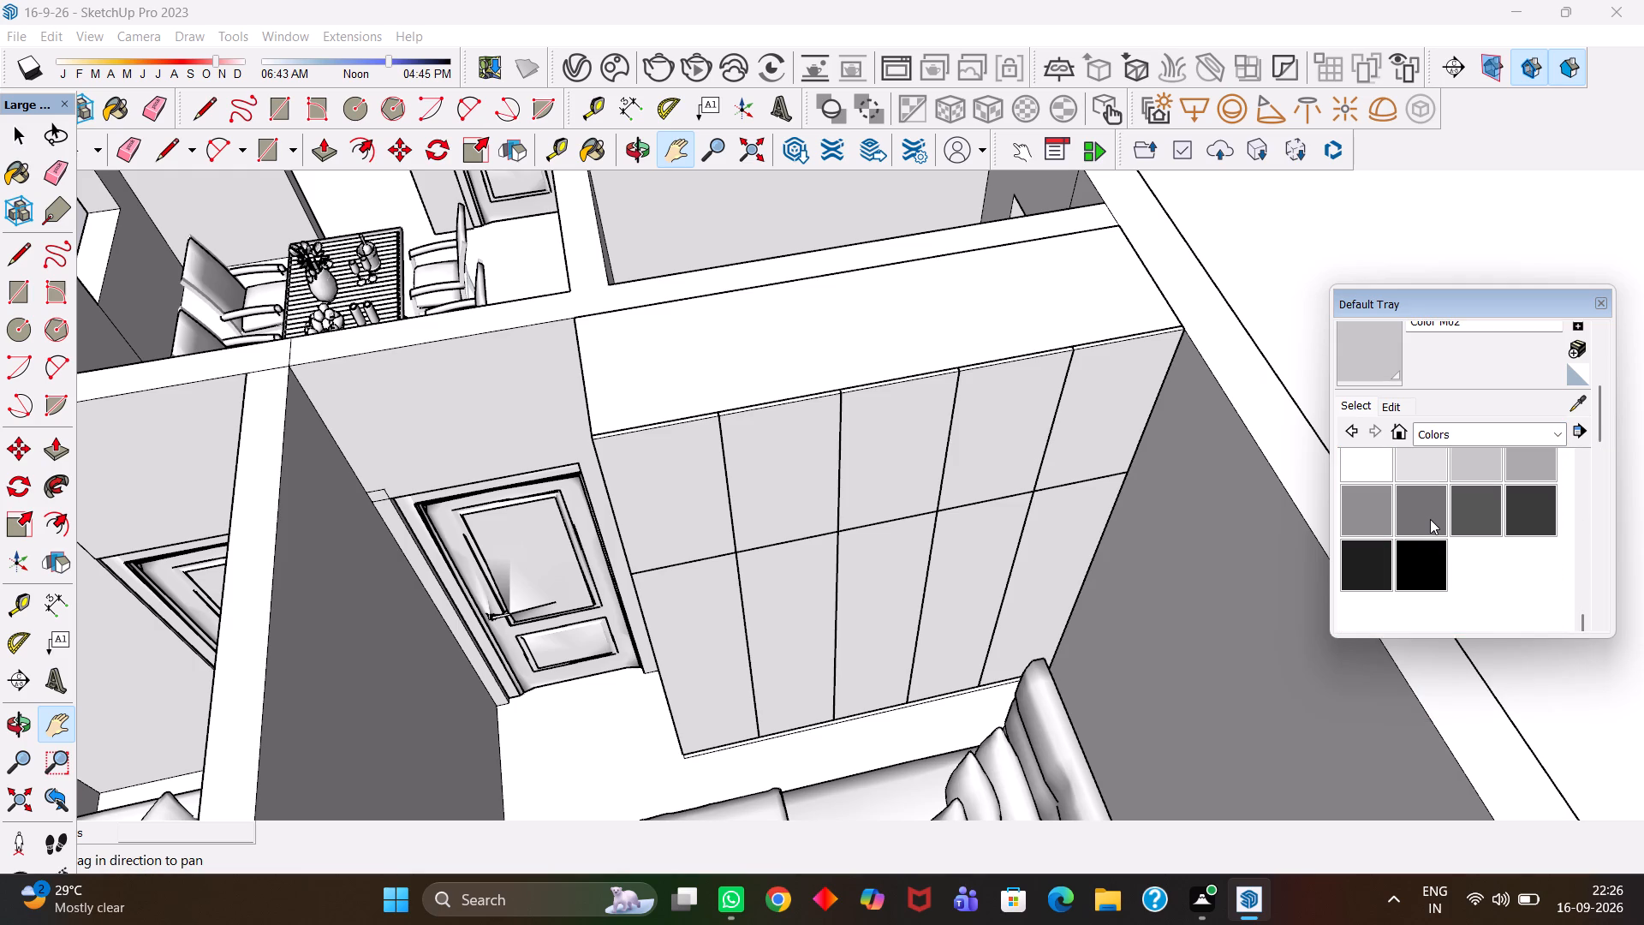
{"action": "scroll", "coordinate": [1430, 519], "scroll_direction": "down", "scroll_amount": 2}
{"action": "scroll", "coordinate": [1430, 519], "scroll_direction": "up", "scroll_amount": 1}
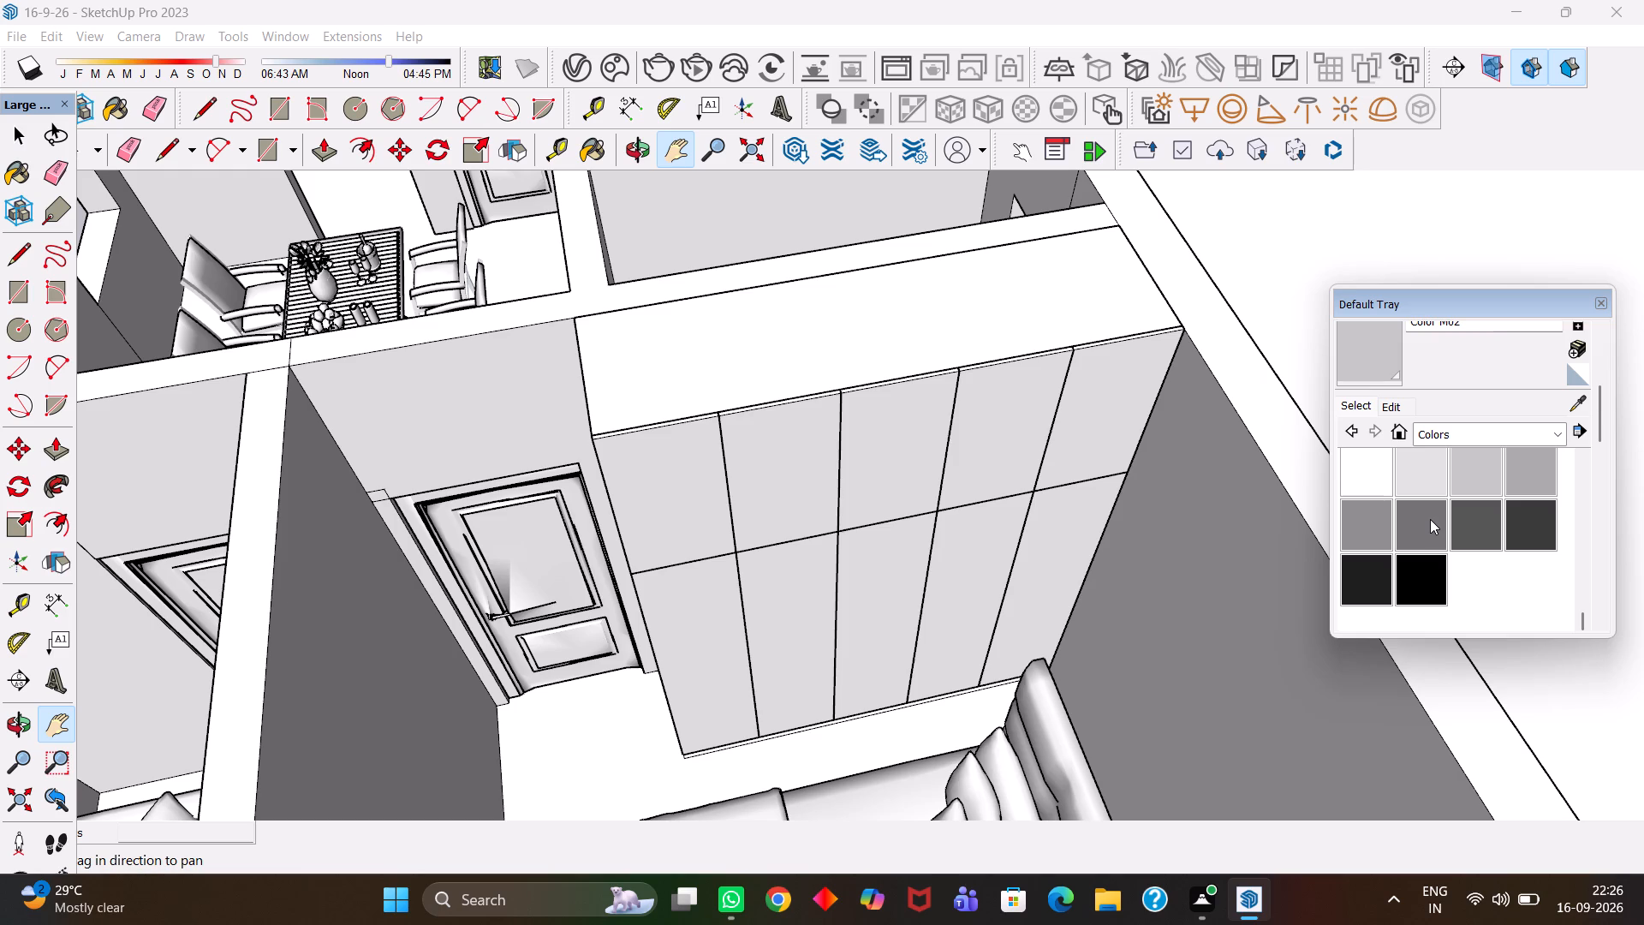
{"action": "scroll", "coordinate": [1430, 519], "scroll_direction": "up", "scroll_amount": 7}
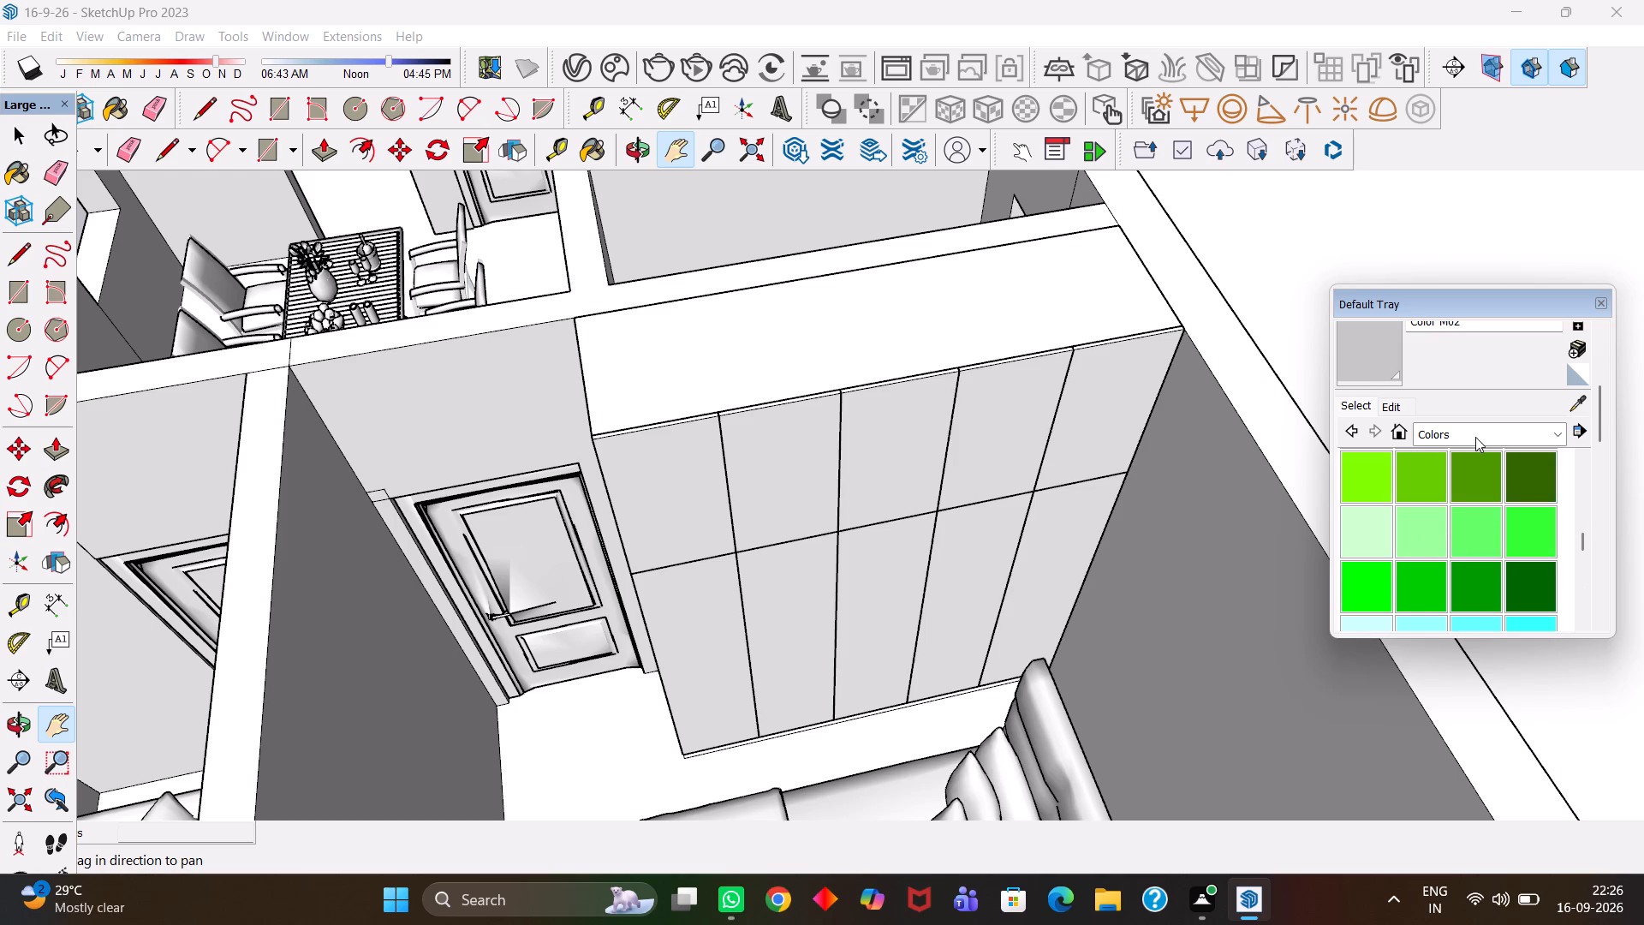
Paint the door beside the bedroom's panelled wardrobe with the Wood Bamboo material from the Wood collection.
{"action": "left_click", "coordinate": [1474, 434]}
{"action": "scroll", "coordinate": [1470, 653], "scroll_direction": "down", "scroll_amount": 2}
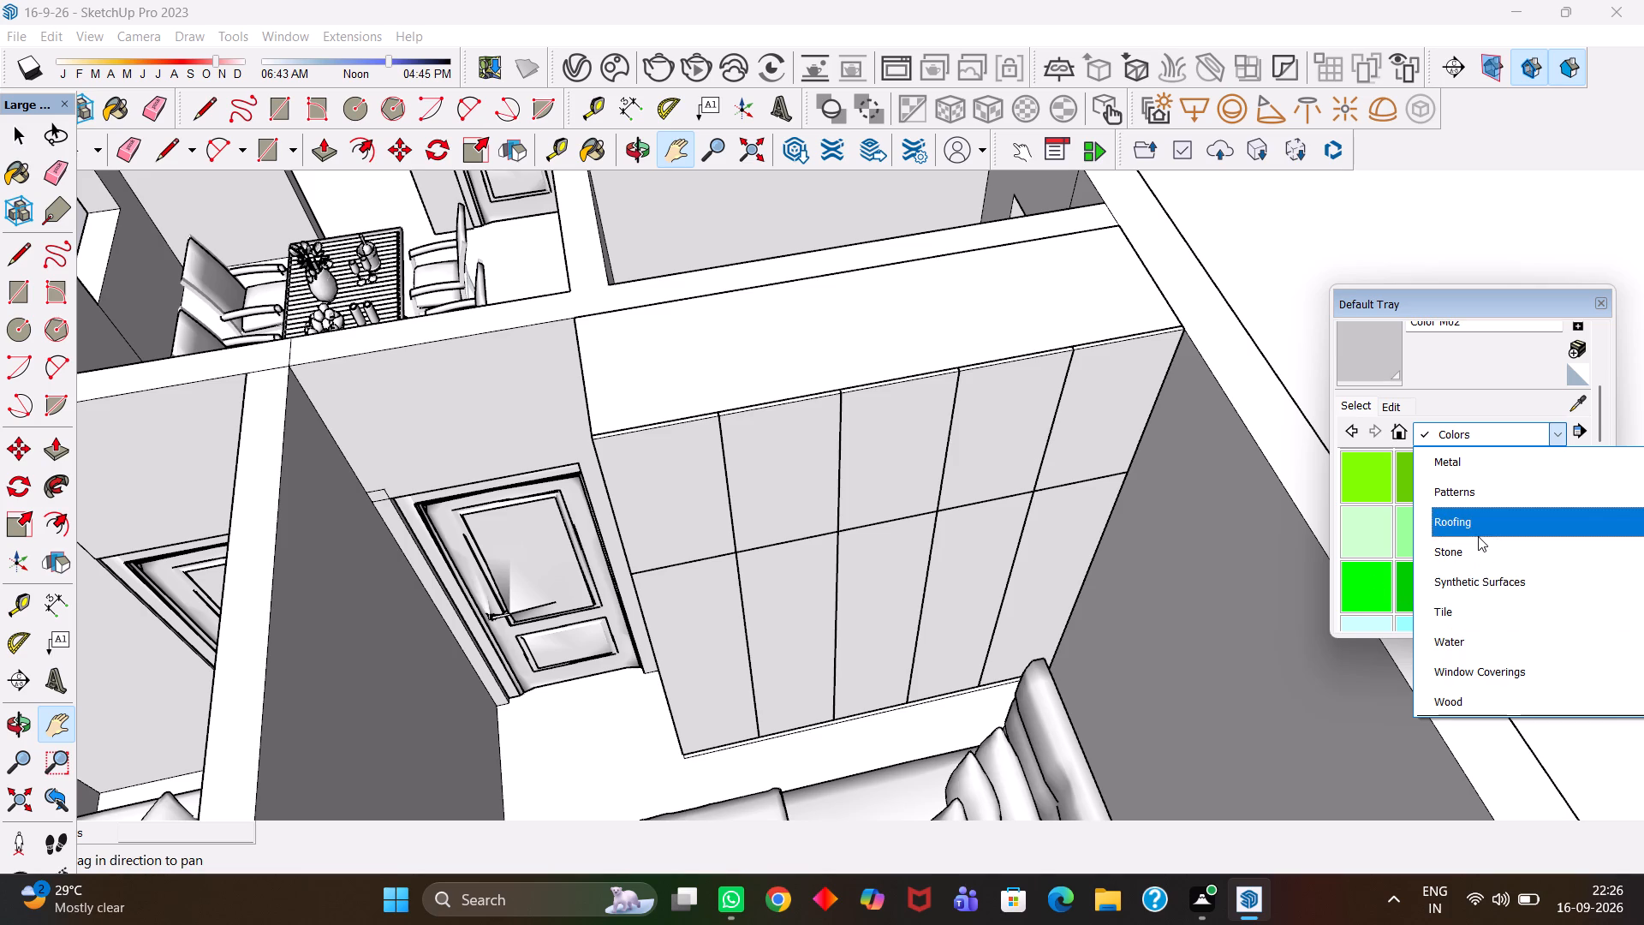
{"action": "left_click", "coordinate": [1465, 701]}
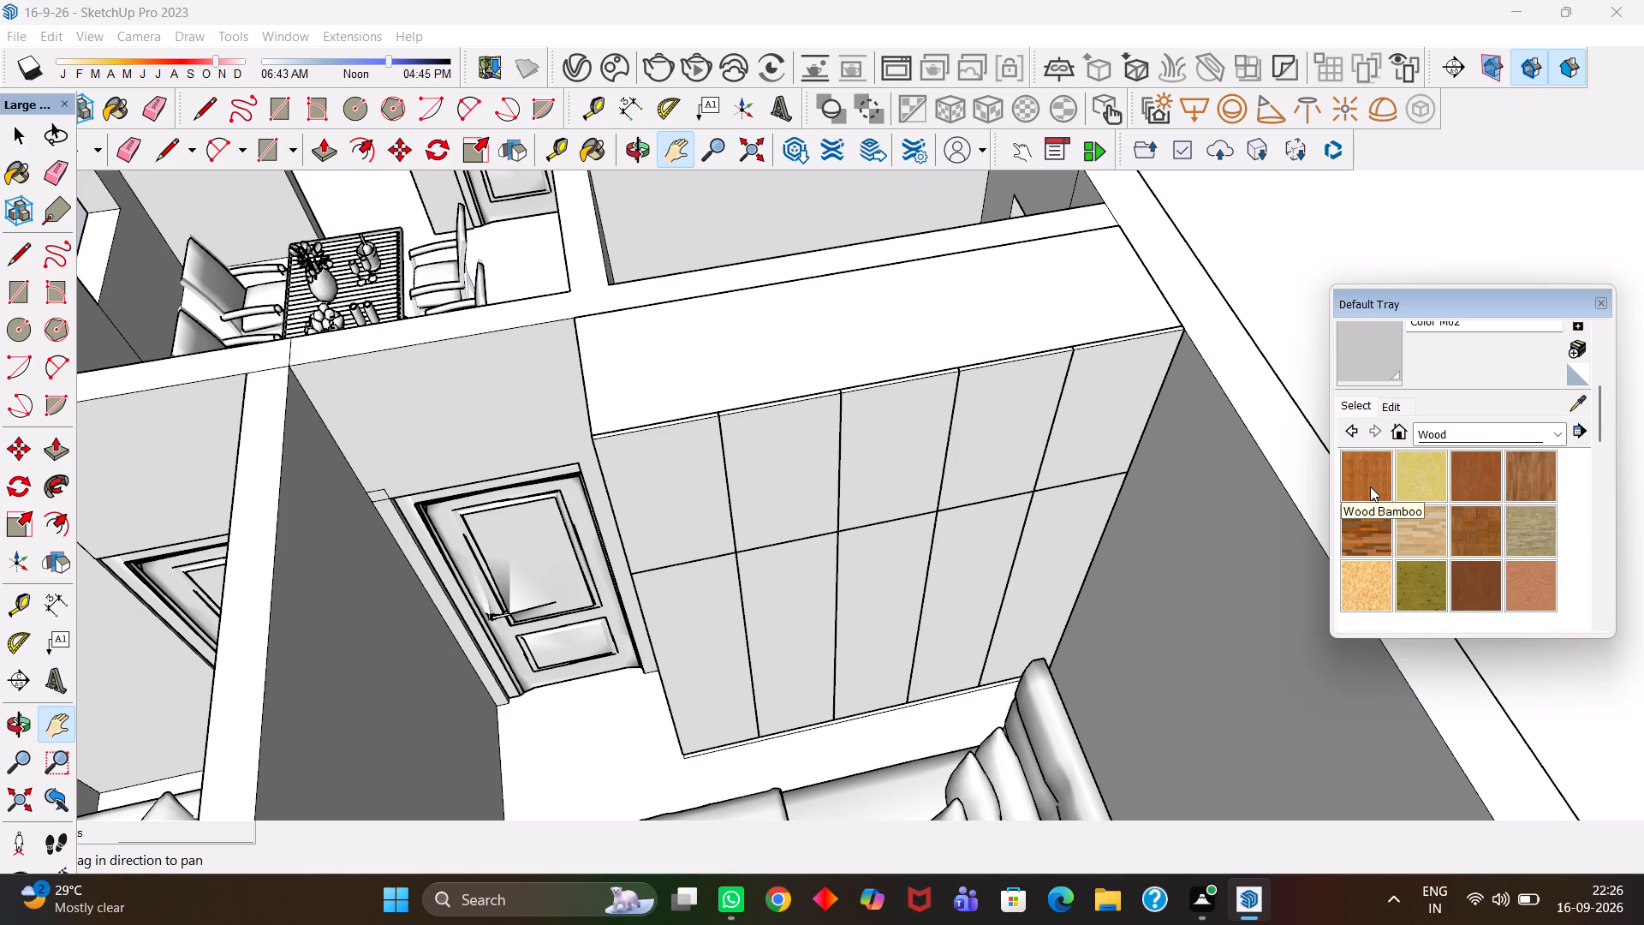
{"action": "left_click", "coordinate": [1370, 486]}
{"action": "left_click", "coordinate": [523, 551]}
Paint the door at the far end of the dining area and the sofa room's inner door with Wood Bamboo.
{"action": "scroll", "coordinate": [523, 551], "scroll_direction": "up", "scroll_amount": 2}
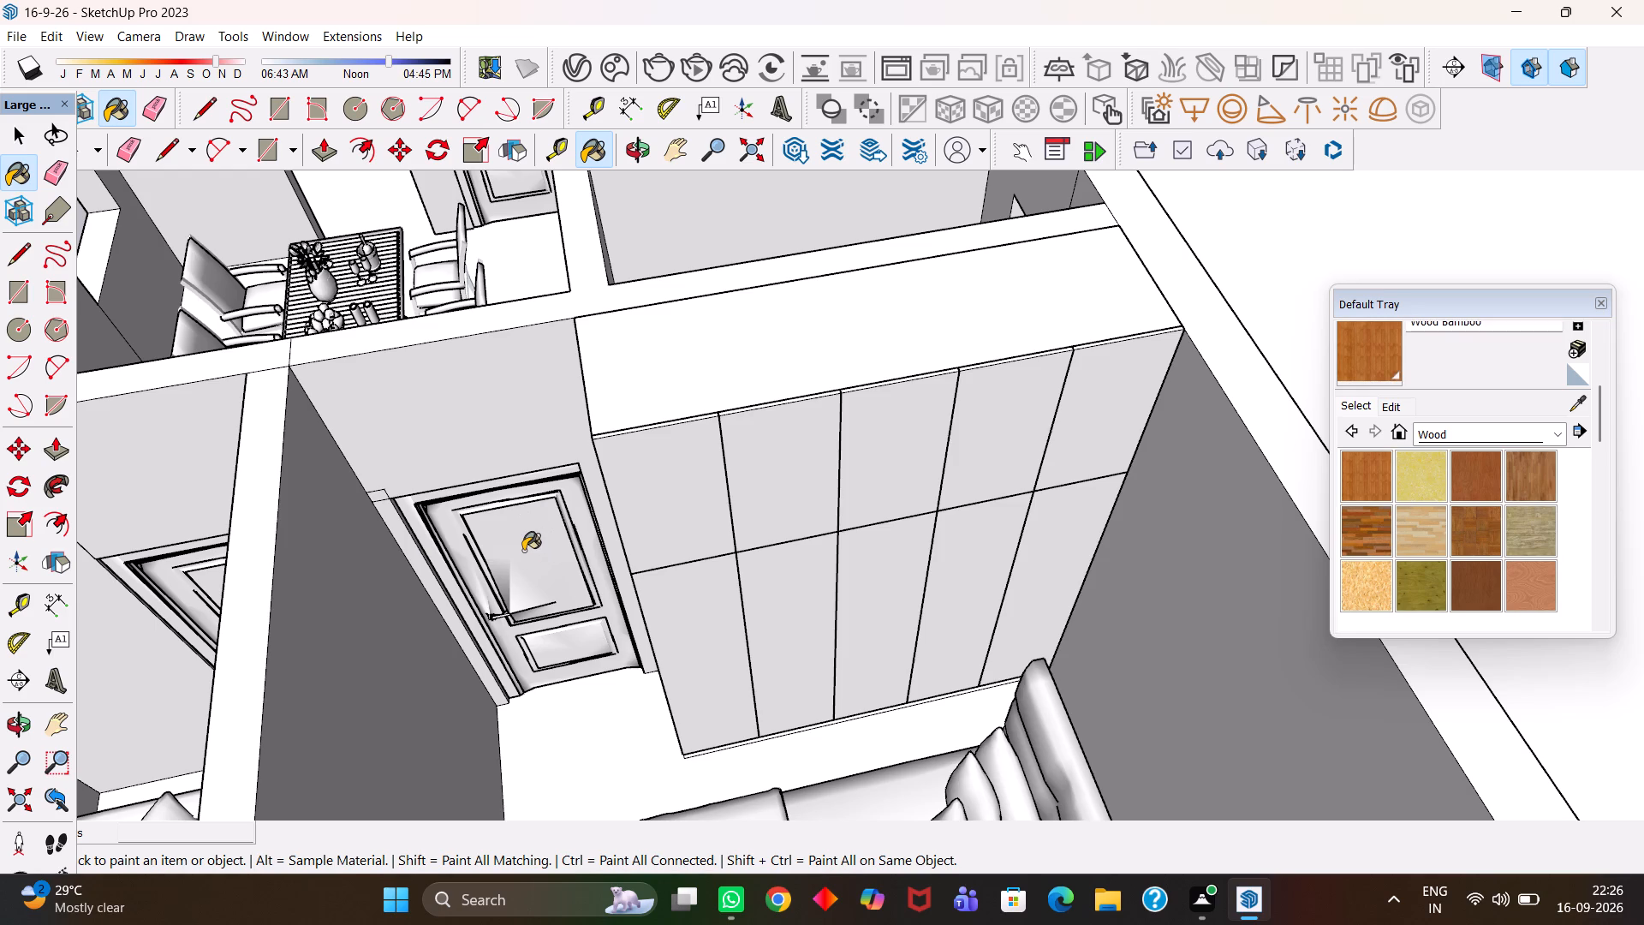
{"action": "scroll", "coordinate": [523, 551], "scroll_direction": "up", "scroll_amount": 15}
{"action": "scroll", "coordinate": [521, 550], "scroll_direction": "down", "scroll_amount": 11}
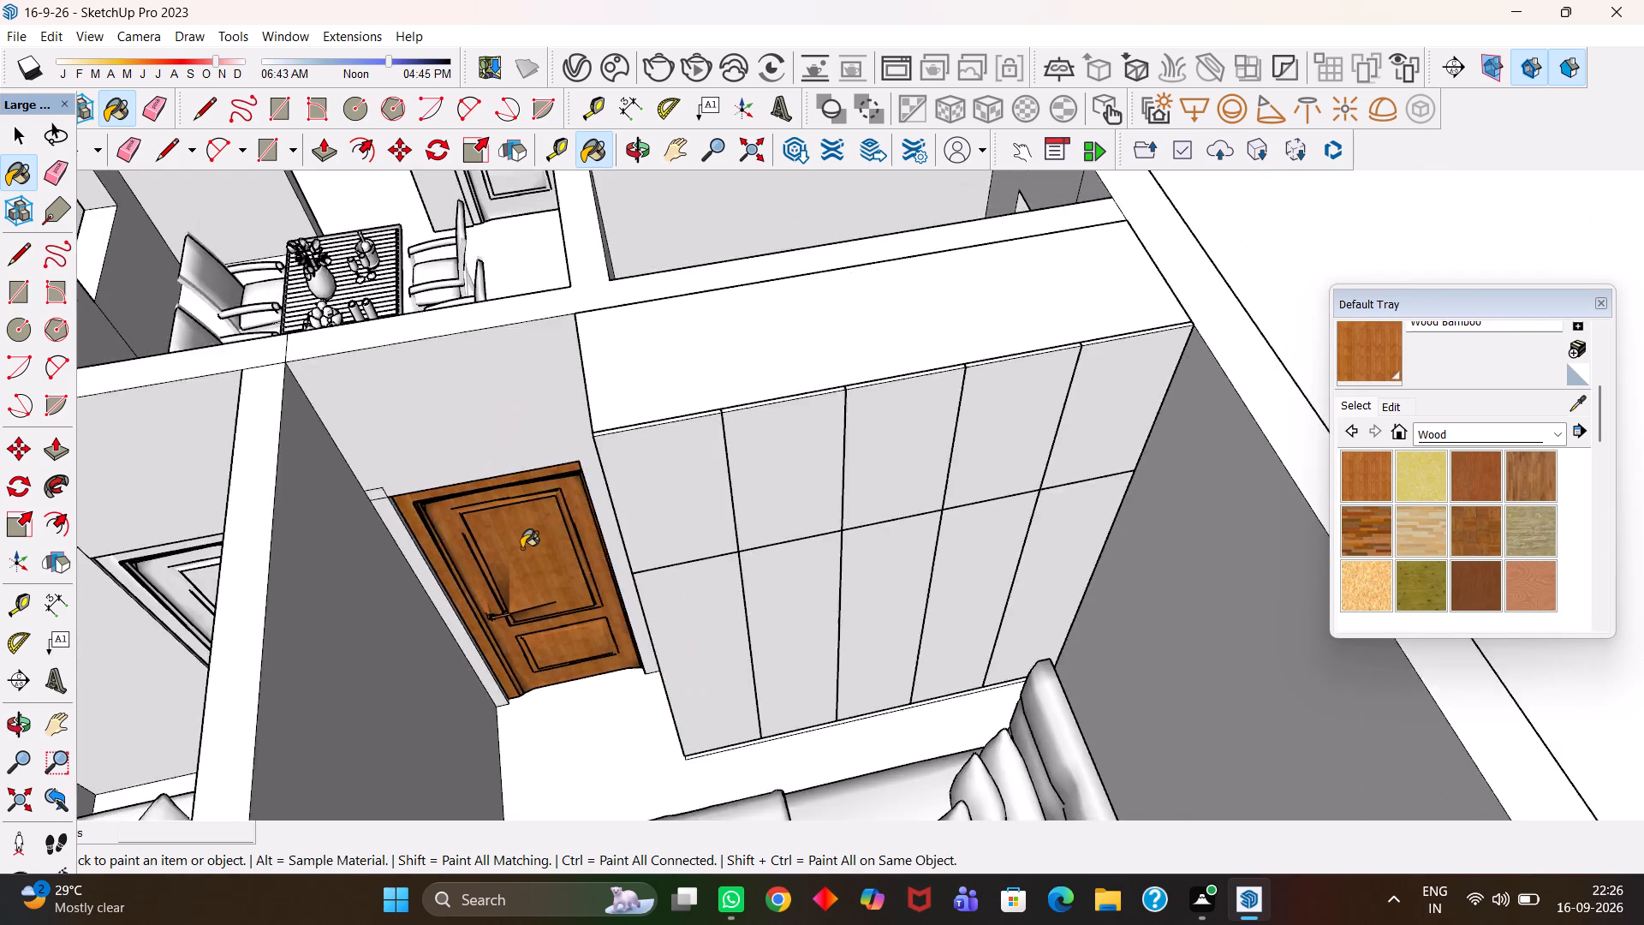
{"action": "scroll", "coordinate": [521, 548], "scroll_direction": "down", "scroll_amount": 13}
{"action": "left_click", "coordinate": [505, 280]}
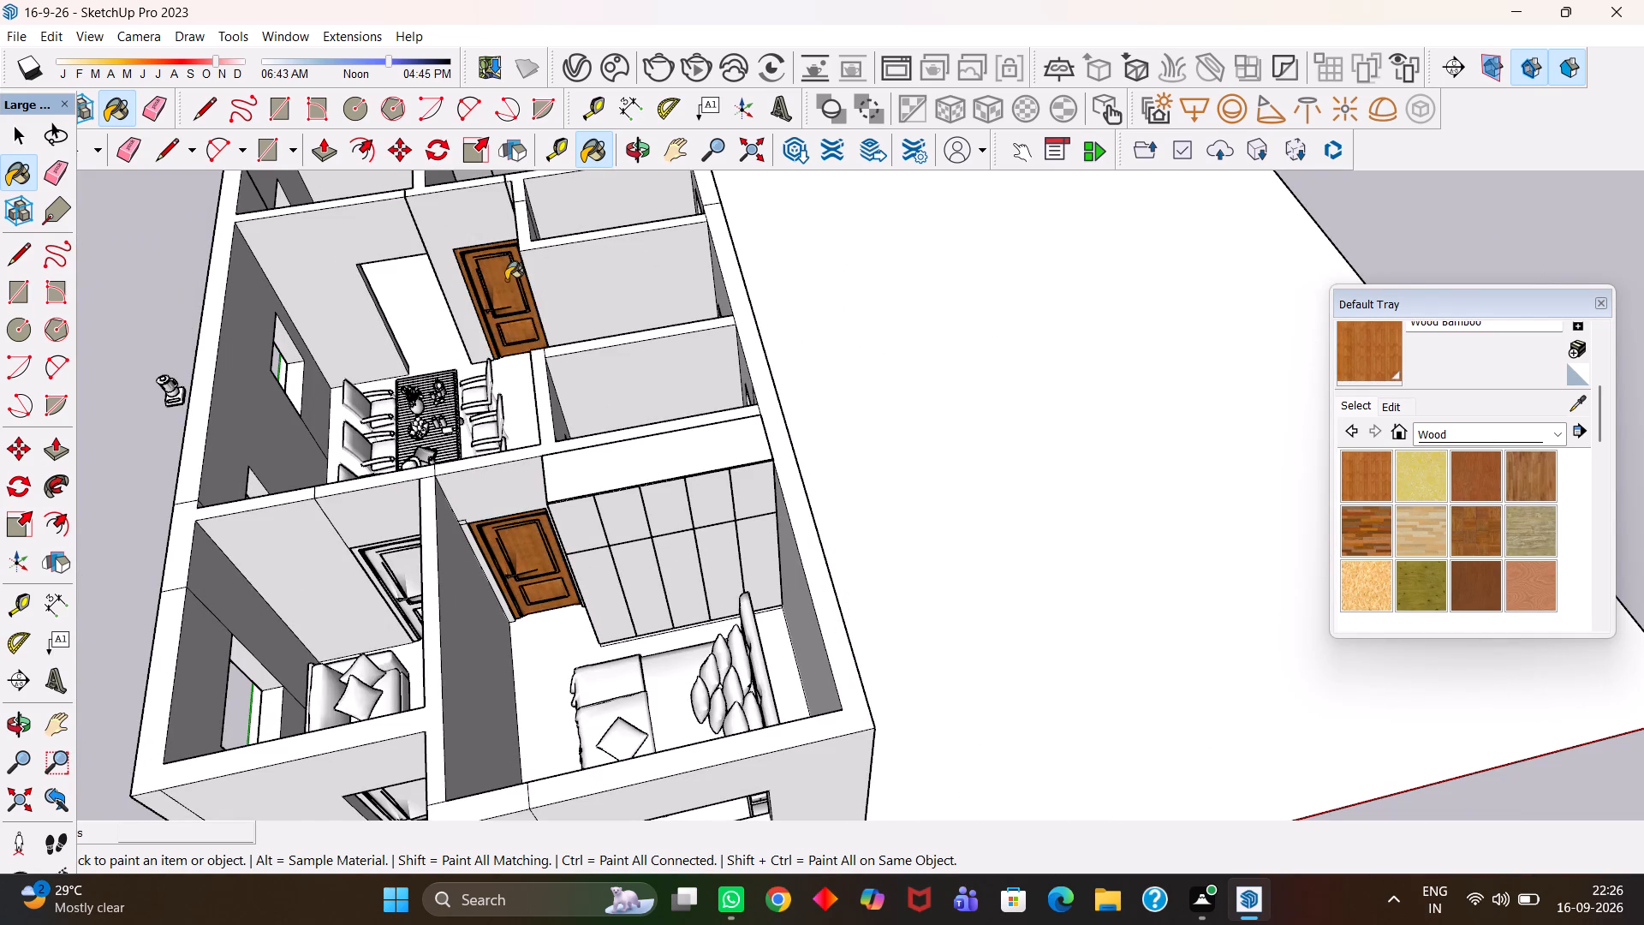
{"action": "scroll", "coordinate": [377, 540], "scroll_direction": "up", "scroll_amount": 4}
{"action": "left_click", "coordinate": [396, 572]}
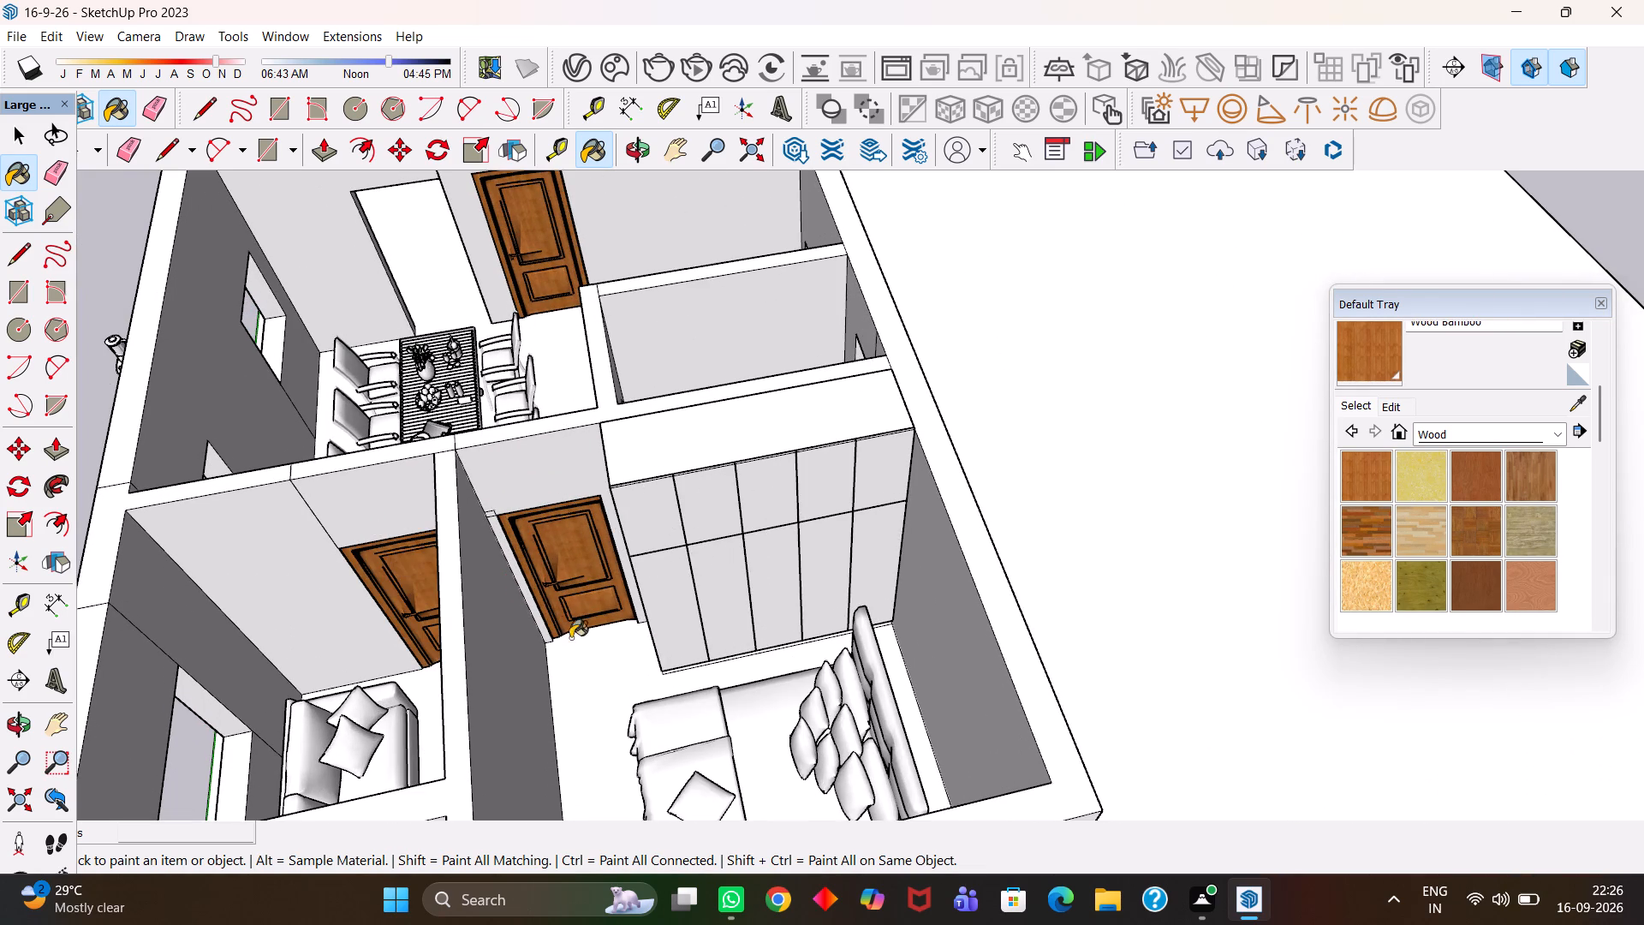
Paint the front entrance door in the outer wall beside the bedroom window with Wood Bamboo.
{"action": "key", "text": "h"}
{"action": "left_click_drag", "start_coordinate": [601, 677], "coordinate": [613, 478]}
{"action": "left_click_drag", "start_coordinate": [616, 468], "coordinate": [621, 446]}
{"action": "left_click_drag", "start_coordinate": [622, 560], "coordinate": [640, 407]}
{"action": "key", "text": "Escape"}
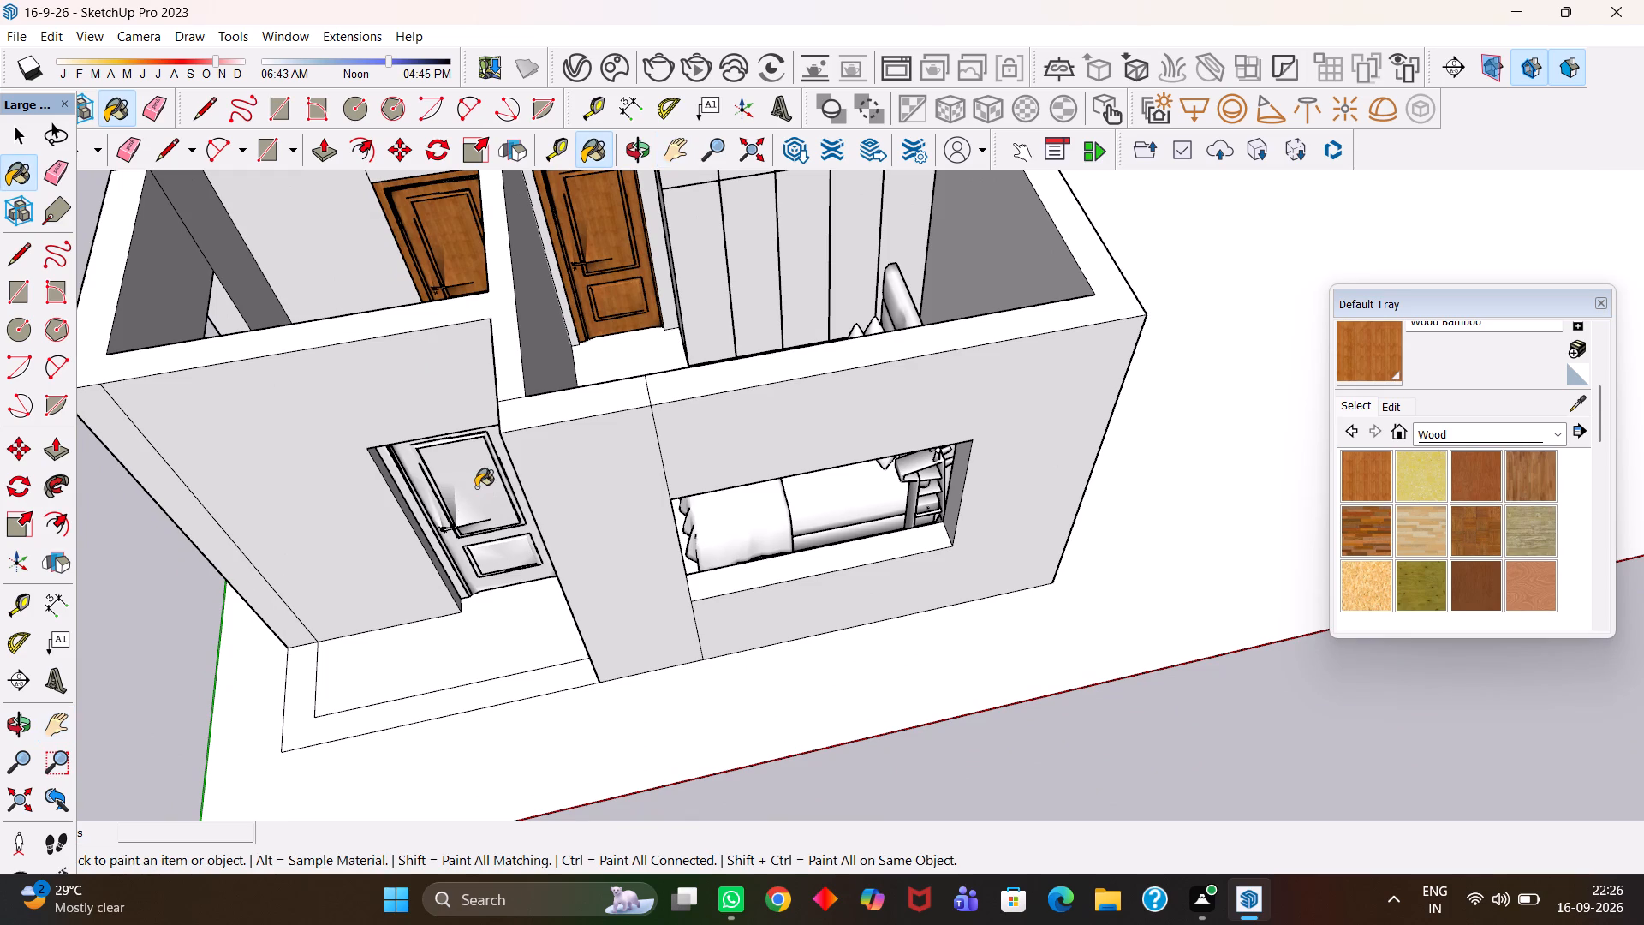
{"action": "left_click", "coordinate": [474, 483]}
Paint the remaining grey door in the side wall near the dining set with Wood Bamboo.
{"action": "key", "text": "h"}
{"action": "left_click_drag", "start_coordinate": [730, 437], "coordinate": [740, 613]}
{"action": "left_click_drag", "start_coordinate": [804, 446], "coordinate": [769, 744]}
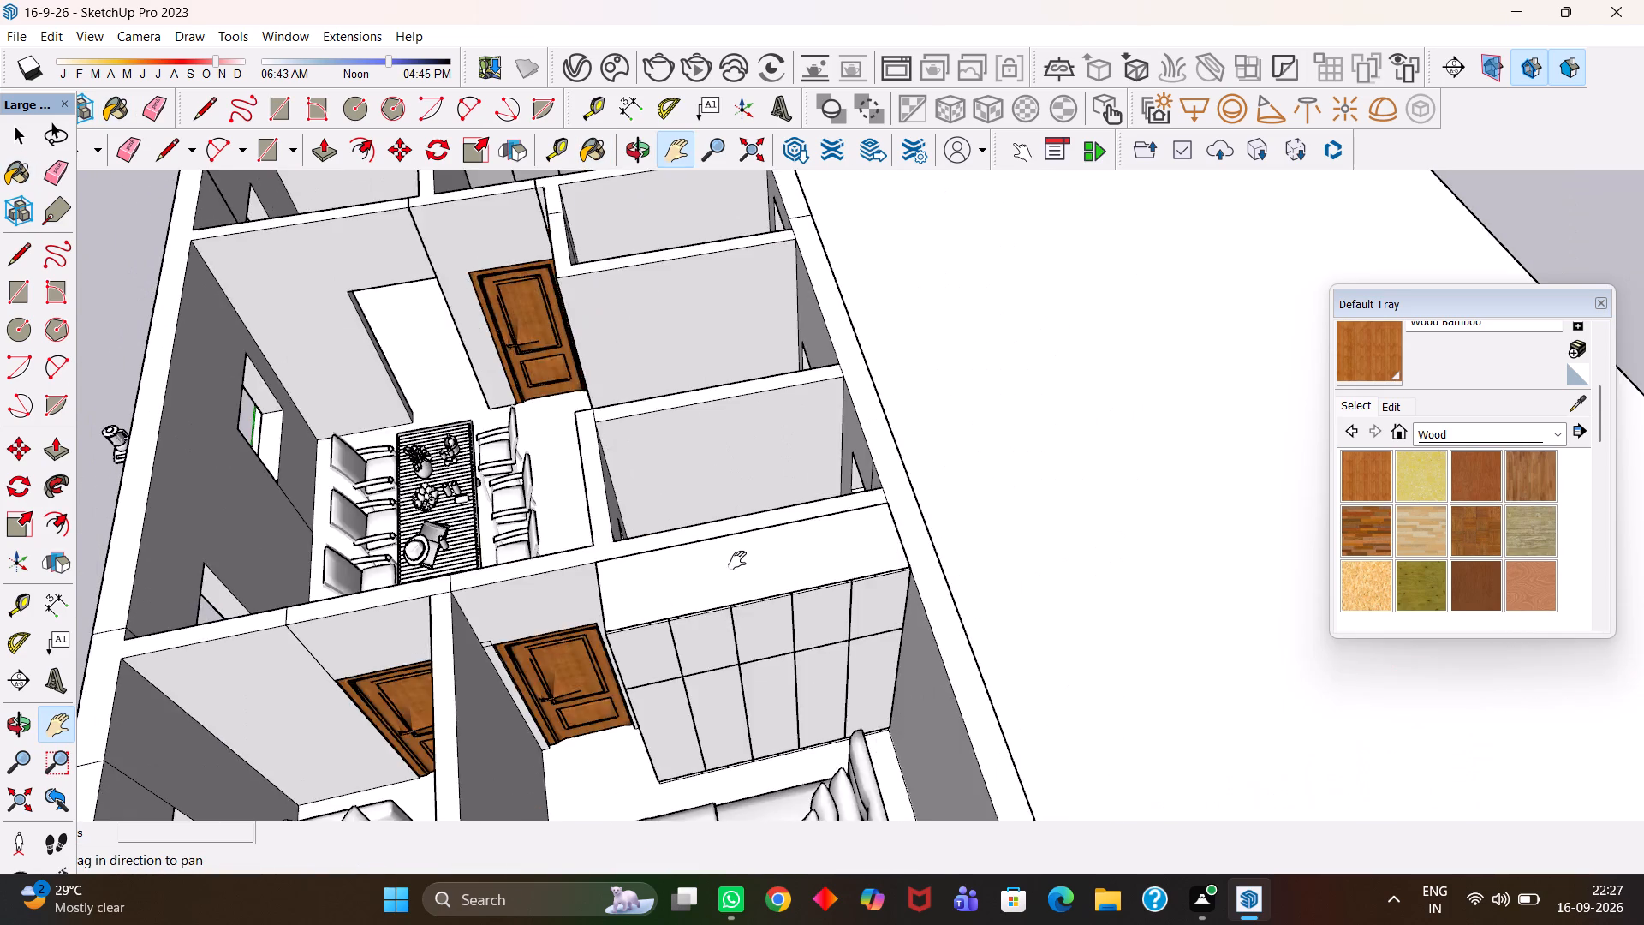
{"action": "left_click_drag", "start_coordinate": [737, 570], "coordinate": [746, 727]}
{"action": "left_click_drag", "start_coordinate": [605, 540], "coordinate": [723, 707]}
{"action": "left_click_drag", "start_coordinate": [729, 706], "coordinate": [739, 703]}
{"action": "left_click_drag", "start_coordinate": [578, 525], "coordinate": [706, 599]}
{"action": "scroll", "coordinate": [725, 584], "scroll_direction": "up", "scroll_amount": 4}
{"action": "scroll", "coordinate": [723, 588], "scroll_direction": "down", "scroll_amount": 5}
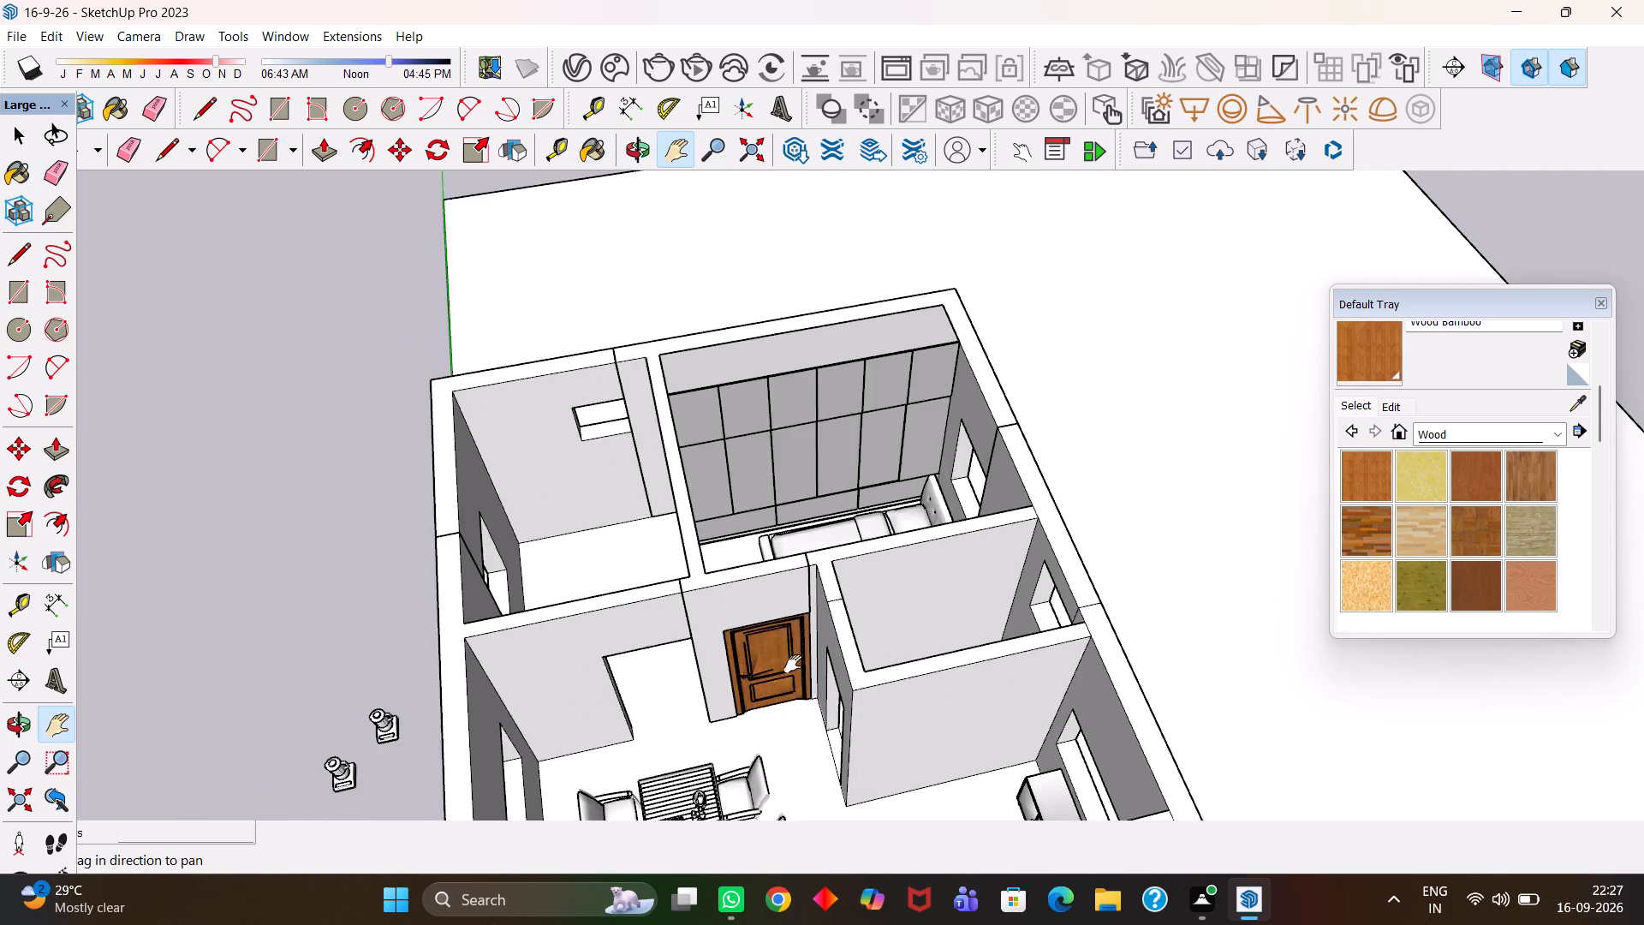
{"action": "scroll", "coordinate": [810, 685], "scroll_direction": "up", "scroll_amount": 4}
{"action": "left_click_drag", "start_coordinate": [922, 725], "coordinate": [912, 399]}
{"action": "left_click_drag", "start_coordinate": [946, 596], "coordinate": [1010, 506]}
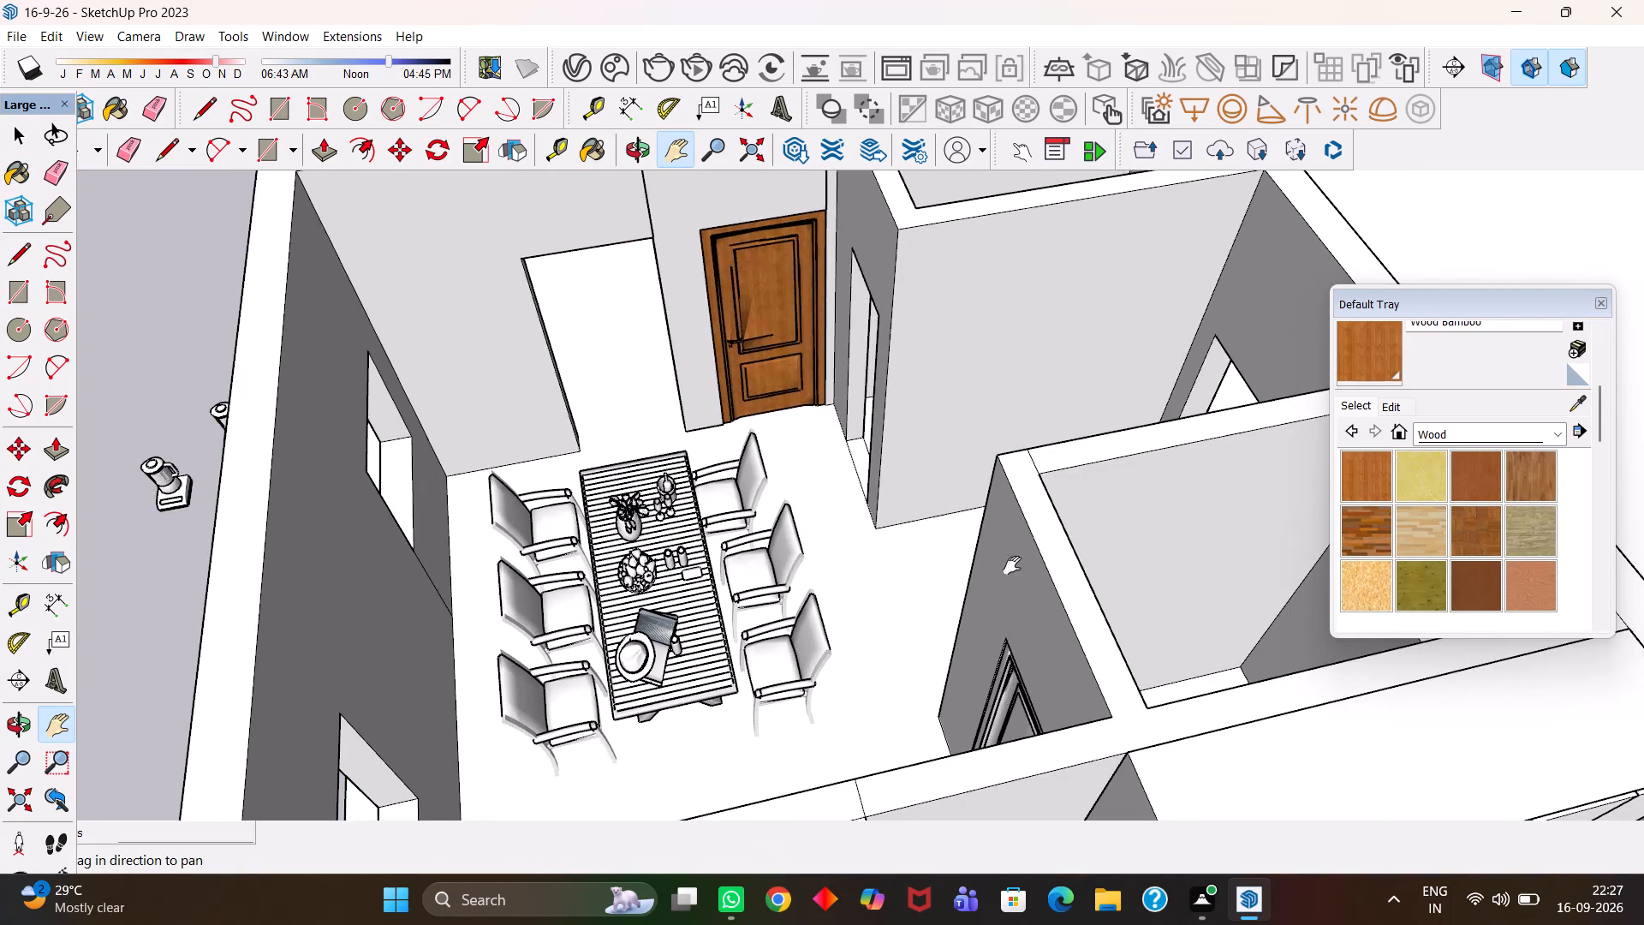
{"action": "scroll", "coordinate": [1019, 695], "scroll_direction": "up", "scroll_amount": 6}
{"action": "key", "text": "b"}
{"action": "left_click", "coordinate": [1013, 739]}
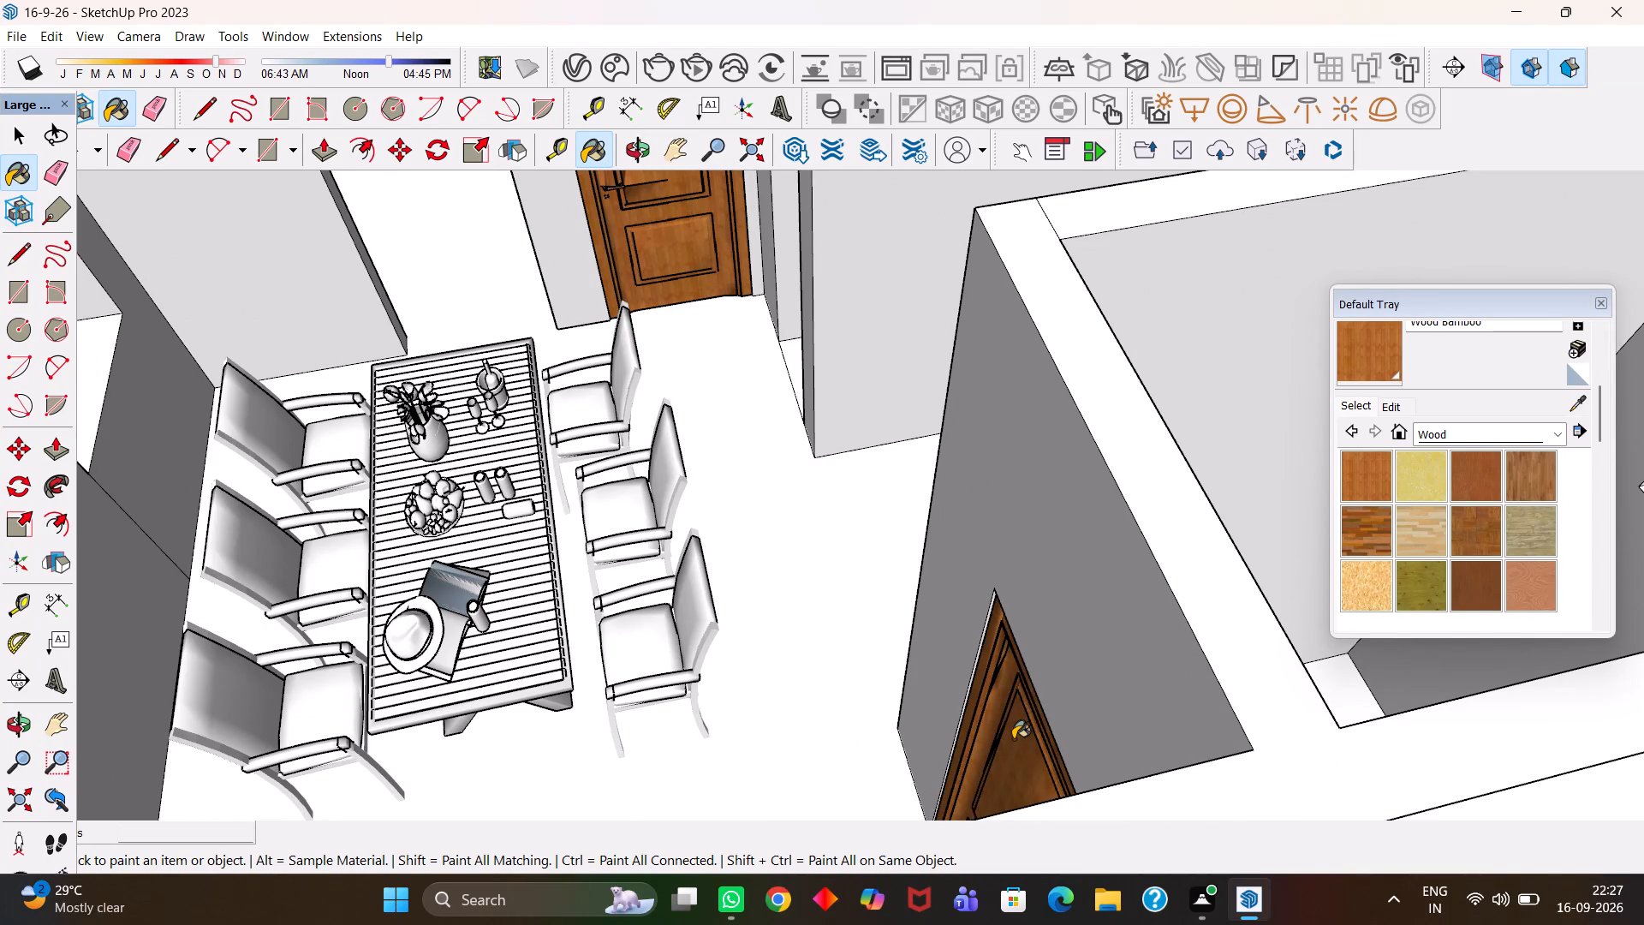
Browse the Chaos Cosmos furniture models and download Dresser 002.
{"action": "scroll", "coordinate": [1013, 739], "scroll_direction": "down", "scroll_amount": 10}
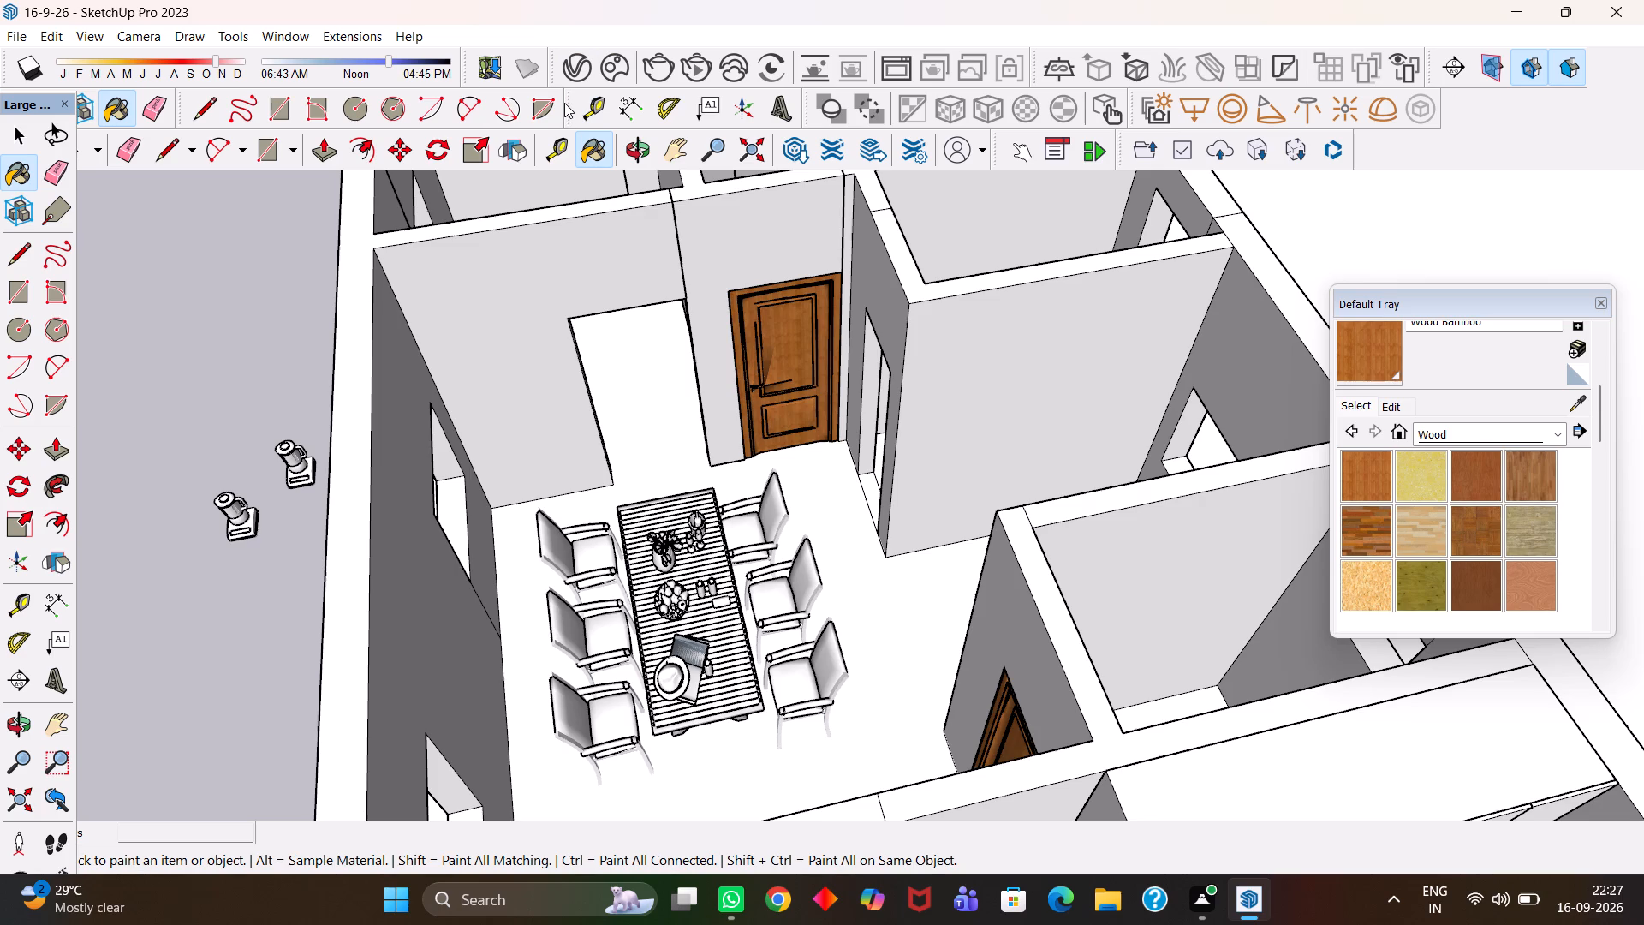
{"action": "scroll", "coordinate": [697, 465], "scroll_direction": "down", "scroll_amount": 5}
{"action": "scroll", "coordinate": [910, 501], "scroll_direction": "down", "scroll_amount": 4}
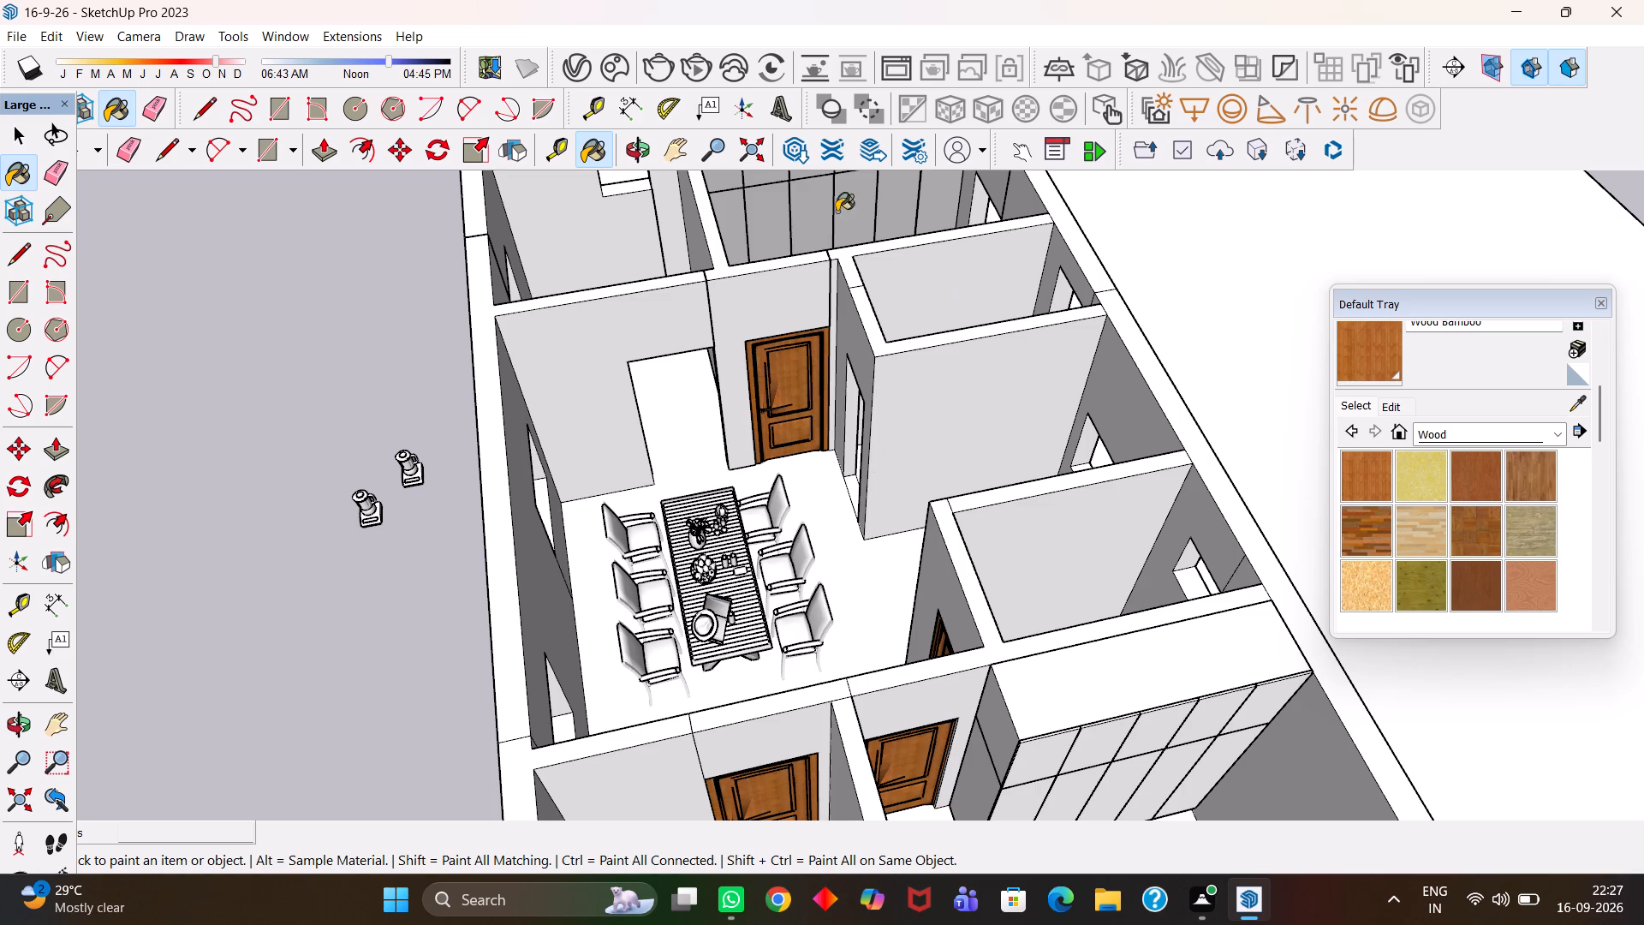
{"action": "left_click", "coordinate": [616, 61]}
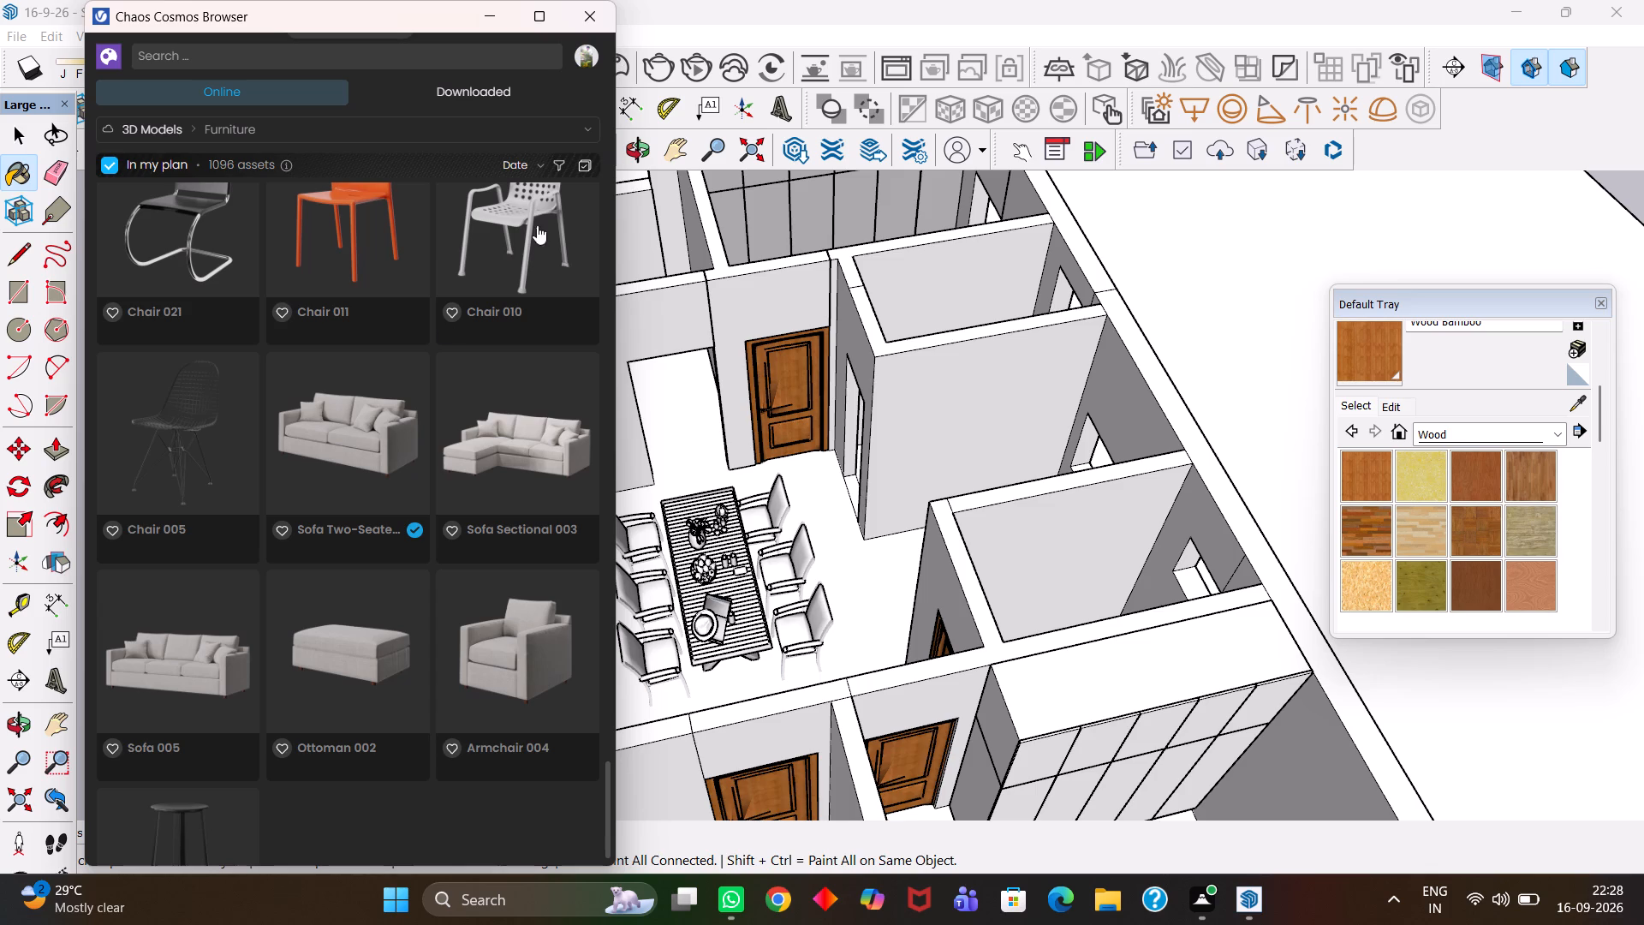
{"action": "scroll", "coordinate": [336, 449], "scroll_direction": "down", "scroll_amount": 3}
{"action": "scroll", "coordinate": [284, 417], "scroll_direction": "up", "scroll_amount": 2}
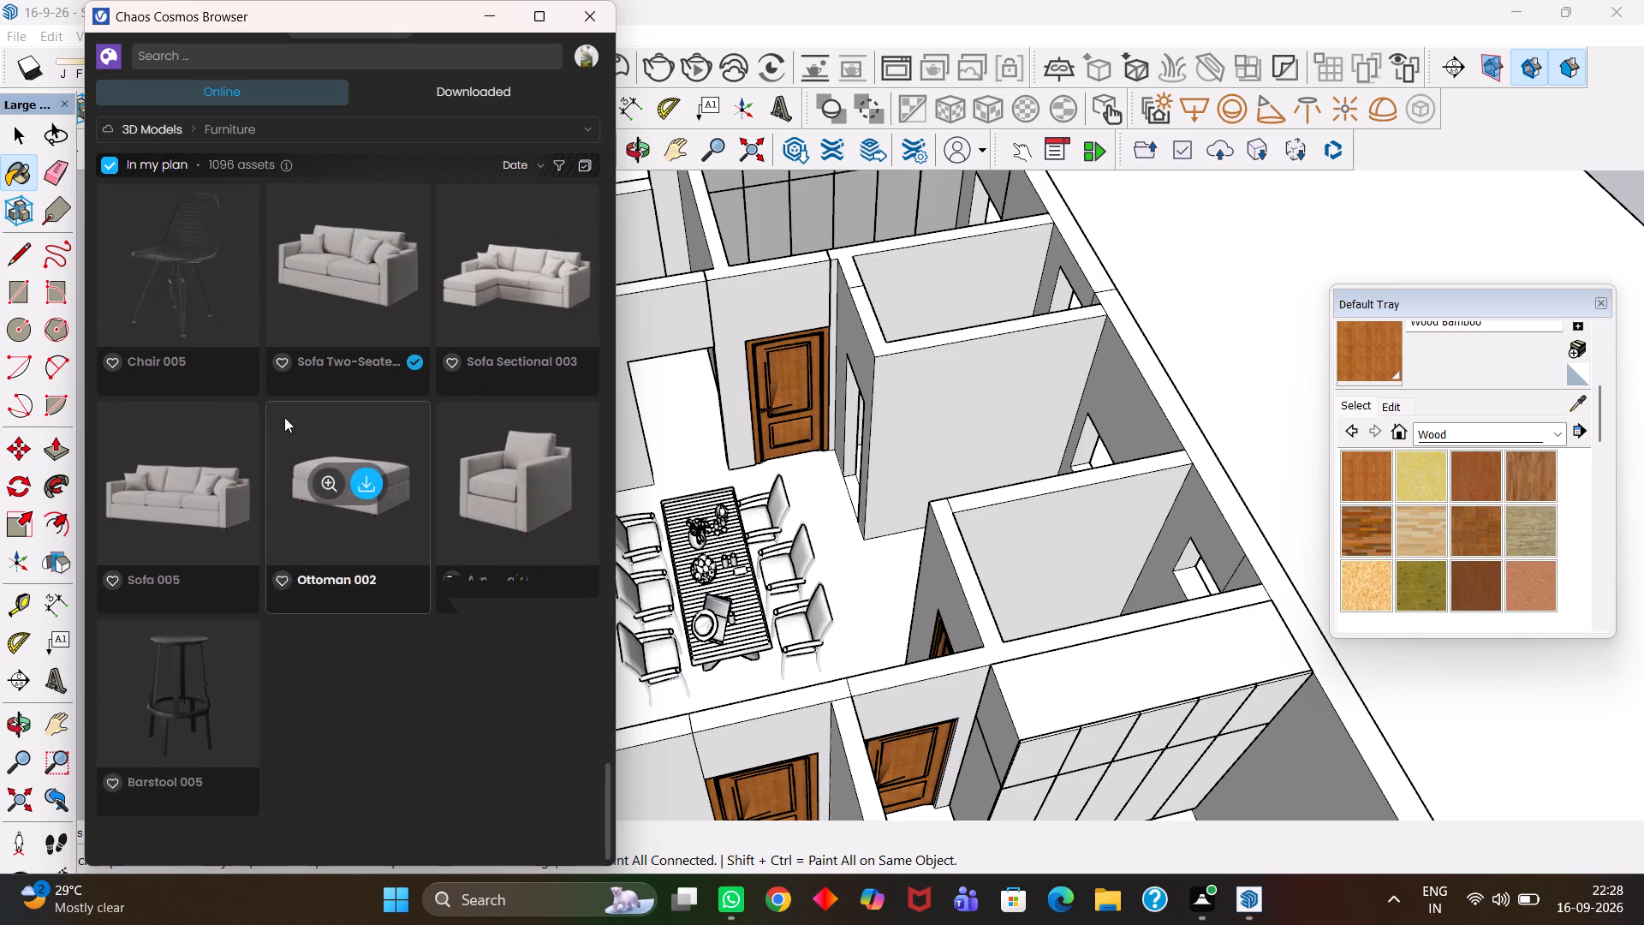
{"action": "scroll", "coordinate": [284, 417], "scroll_direction": "up", "scroll_amount": 9}
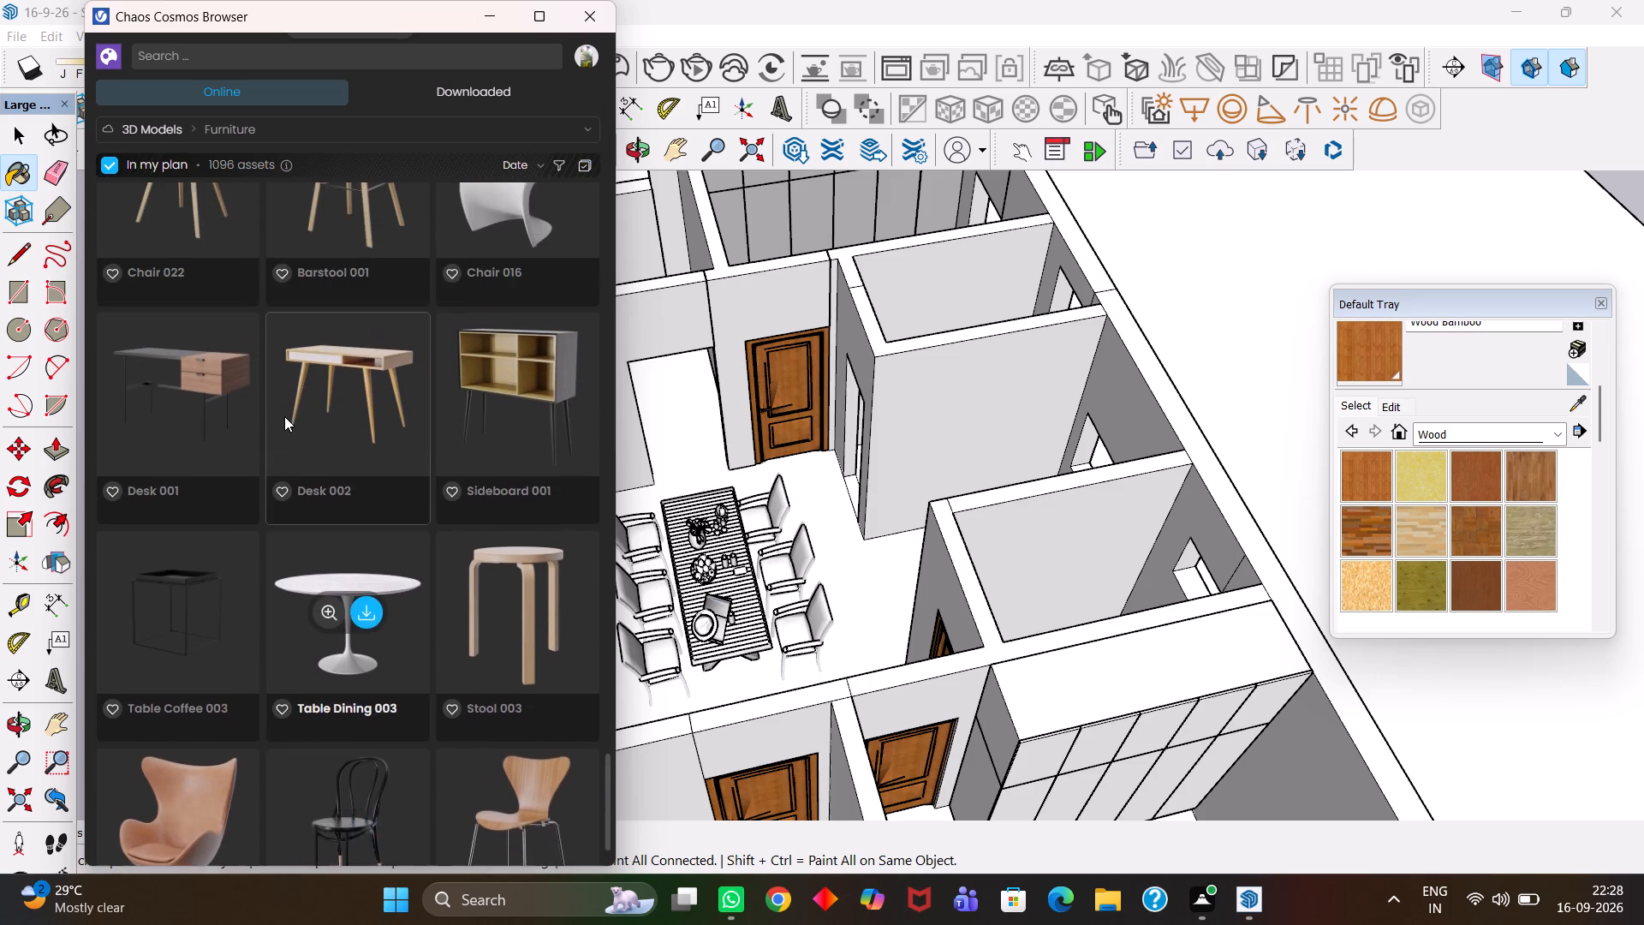
{"action": "scroll", "coordinate": [284, 416], "scroll_direction": "up", "scroll_amount": 6}
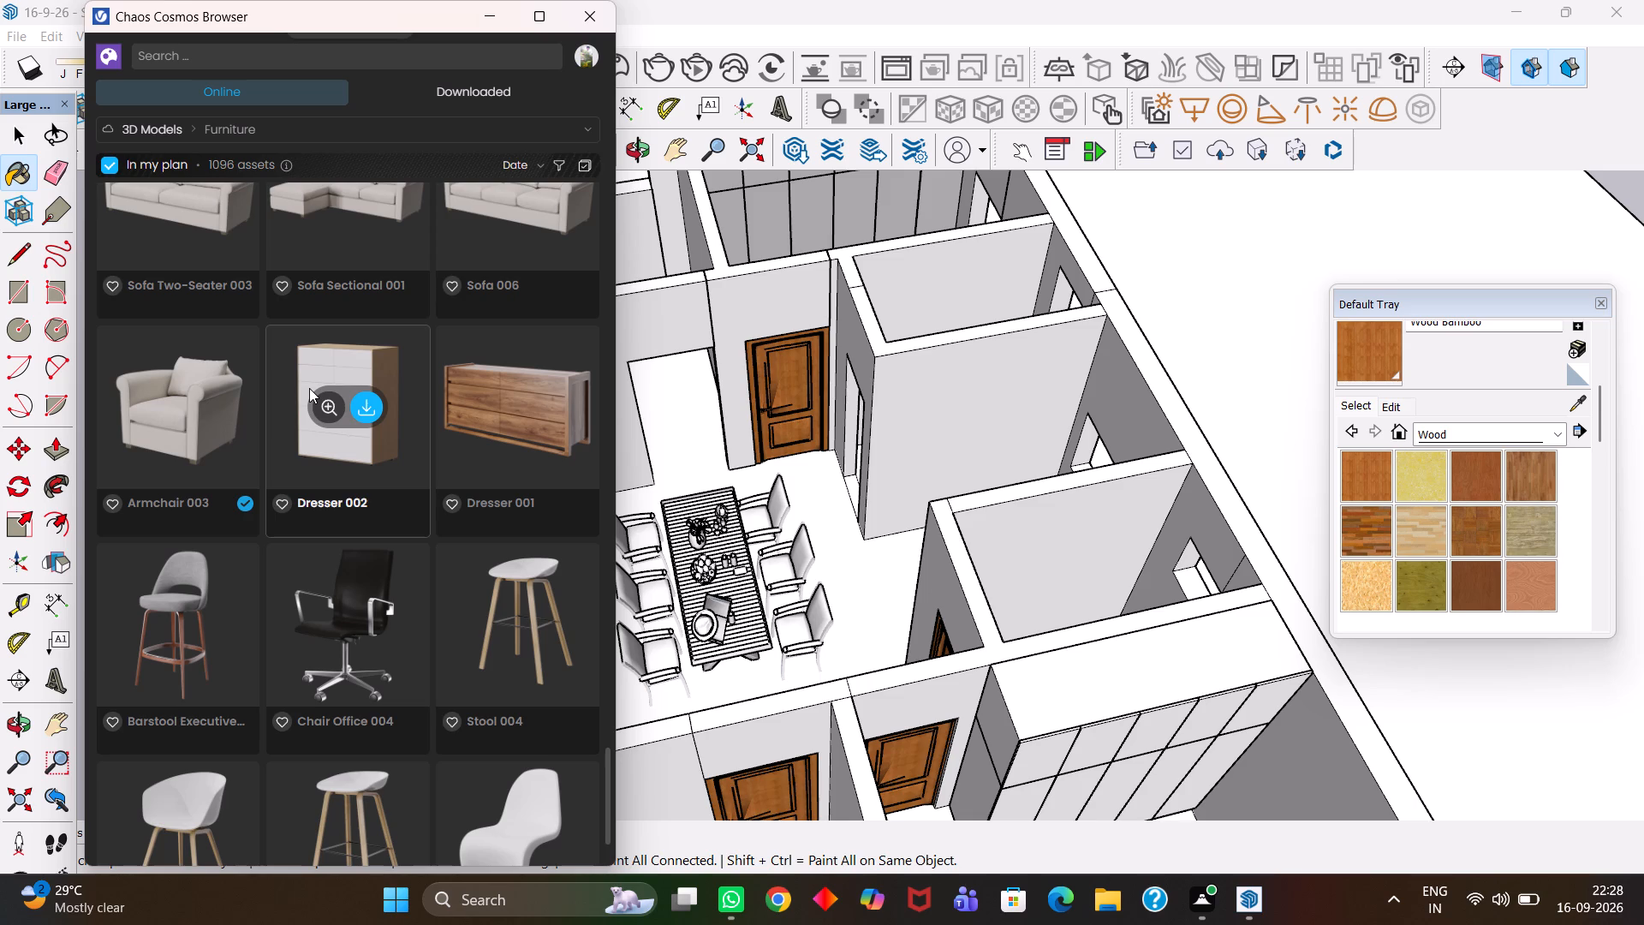
{"action": "scroll", "coordinate": [339, 368], "scroll_direction": "down", "scroll_amount": 2}
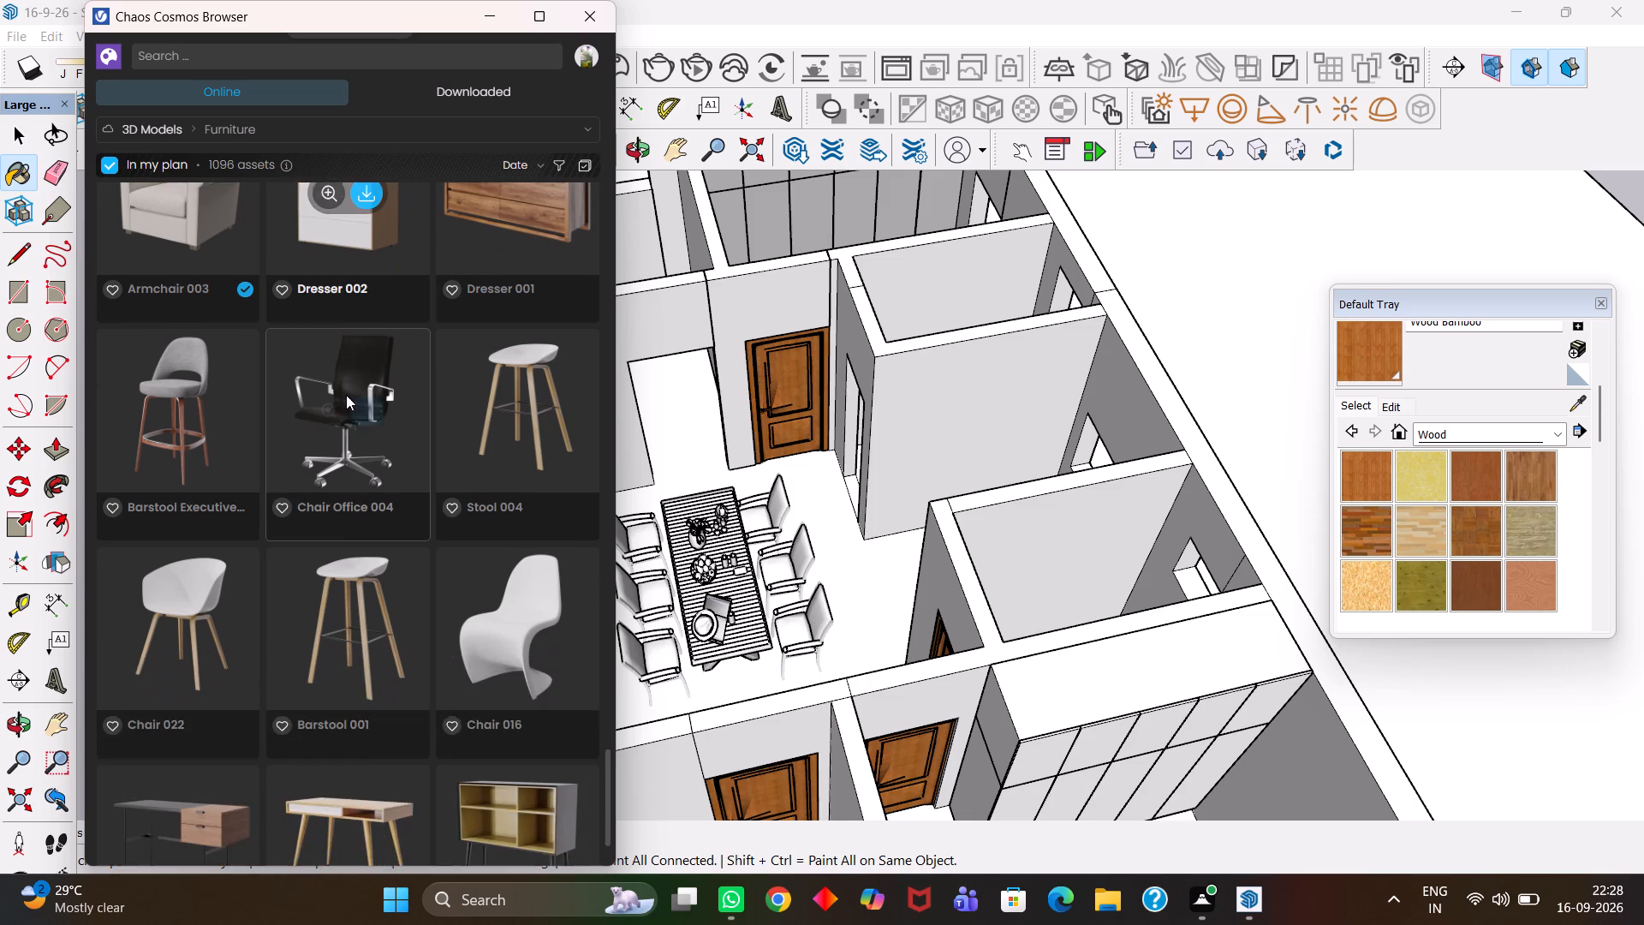
{"action": "scroll", "coordinate": [346, 395], "scroll_direction": "up", "scroll_amount": 5}
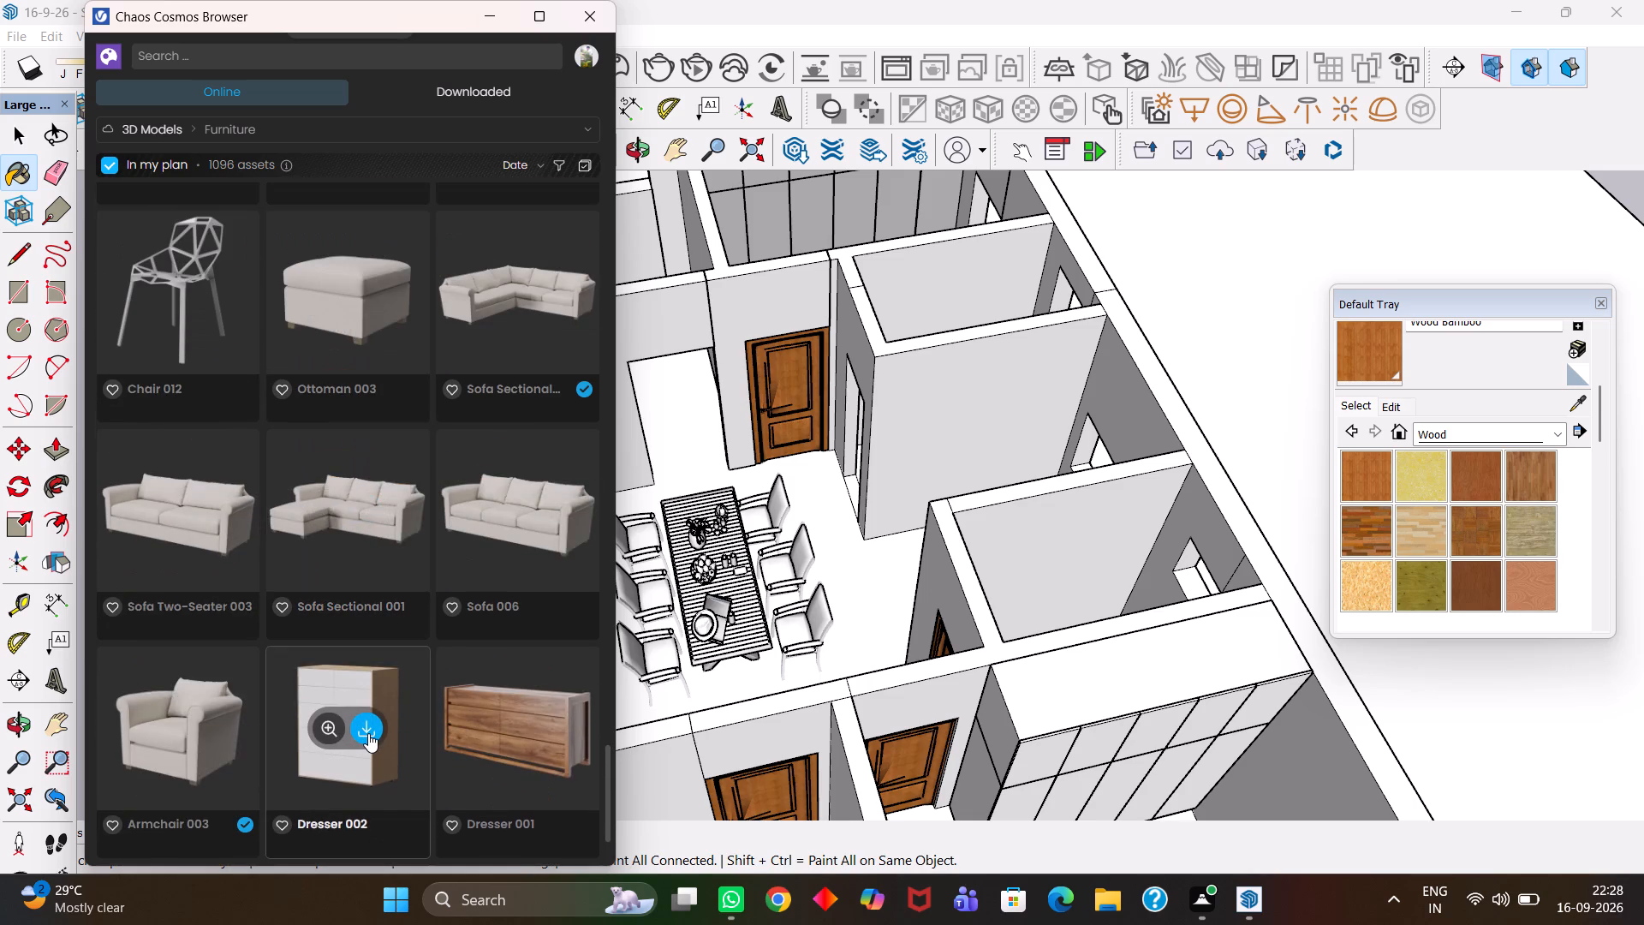
{"action": "left_click", "coordinate": [368, 733]}
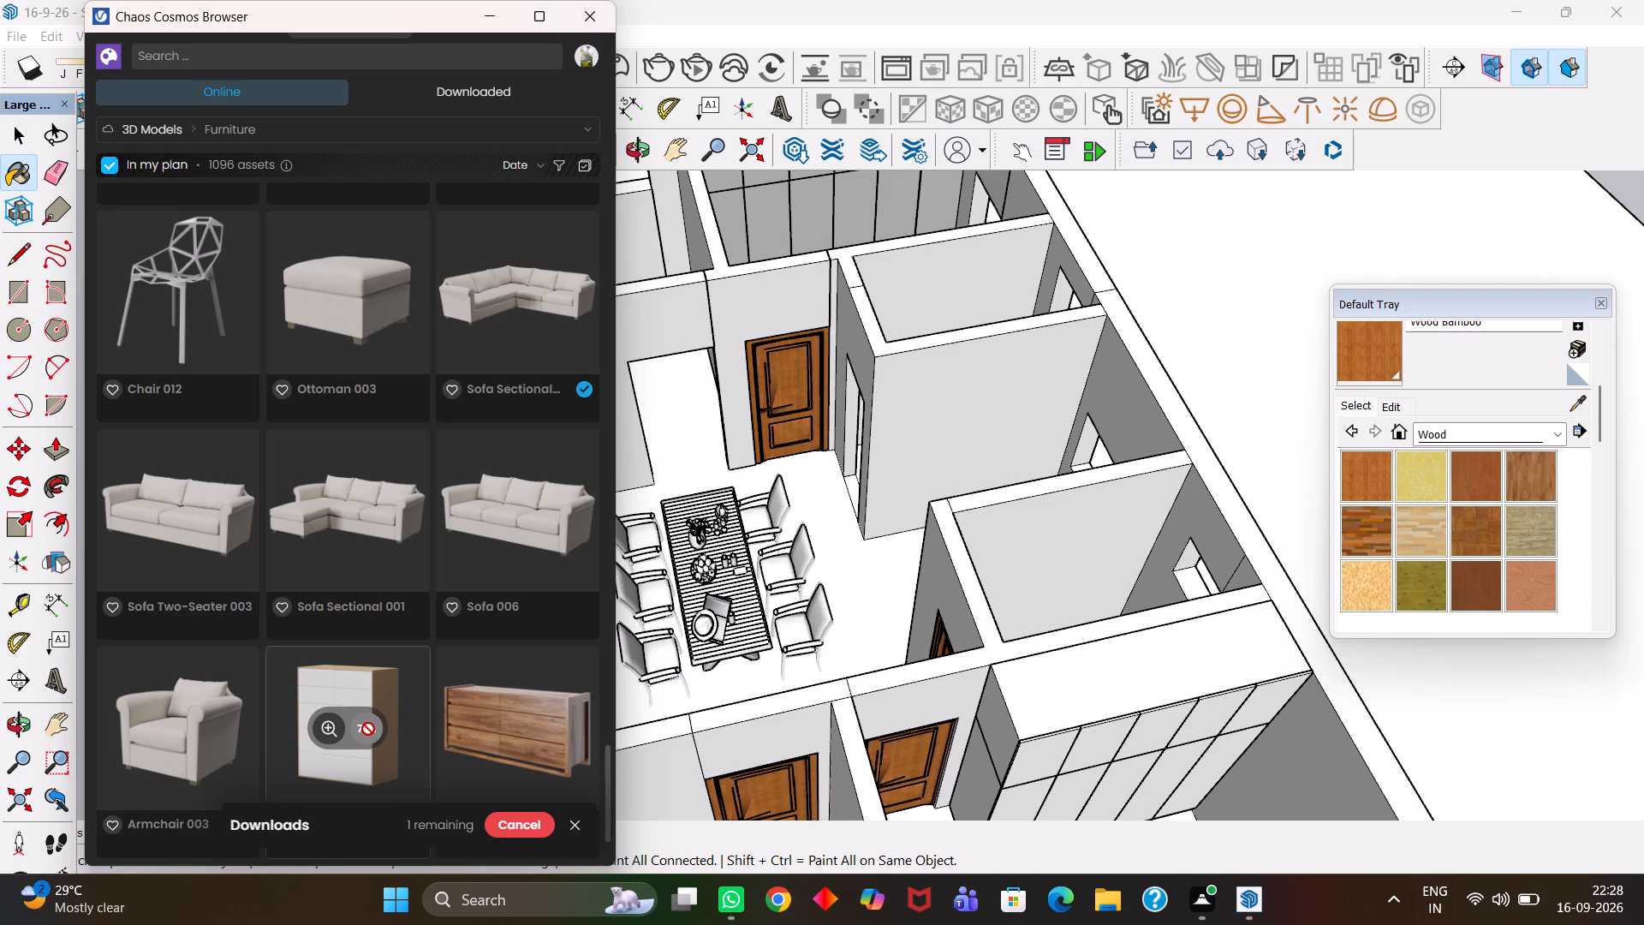
Import Dresser 002 into the model and place it on the ground outside the house, beside the sofa room.
{"action": "scroll", "coordinate": [377, 723], "scroll_direction": "down", "scroll_amount": 1}
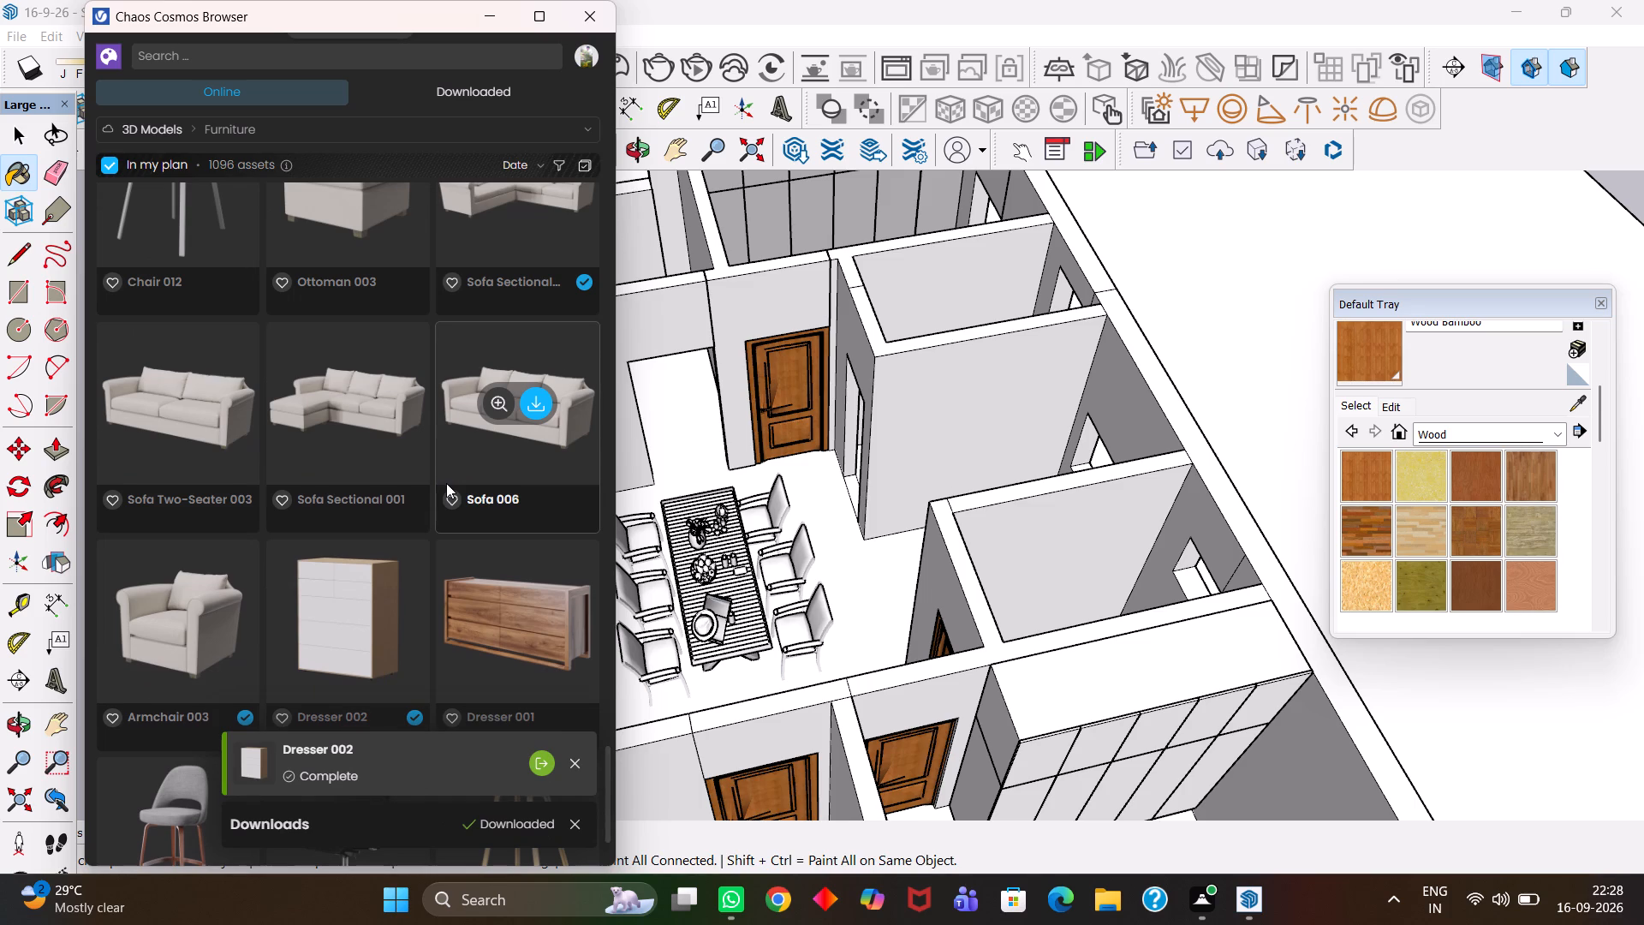
{"action": "scroll", "coordinate": [446, 483], "scroll_direction": "down", "scroll_amount": 4}
{"action": "scroll", "coordinate": [392, 600], "scroll_direction": "down", "scroll_amount": 1}
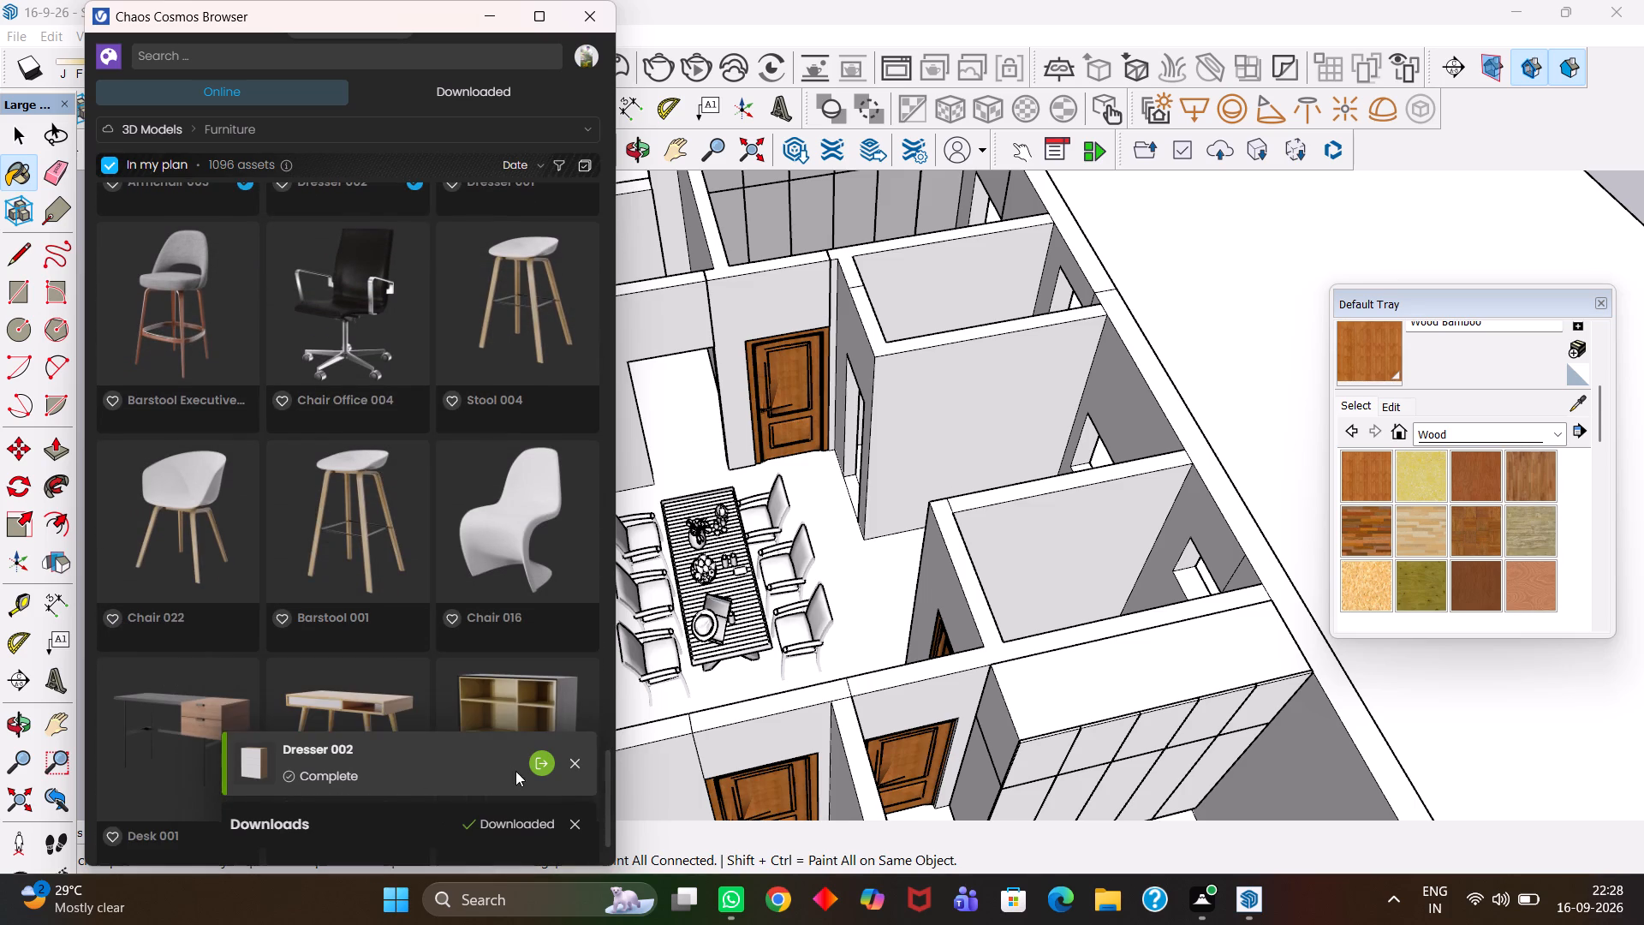
{"action": "scroll", "coordinate": [416, 489], "scroll_direction": "up", "scroll_amount": 5}
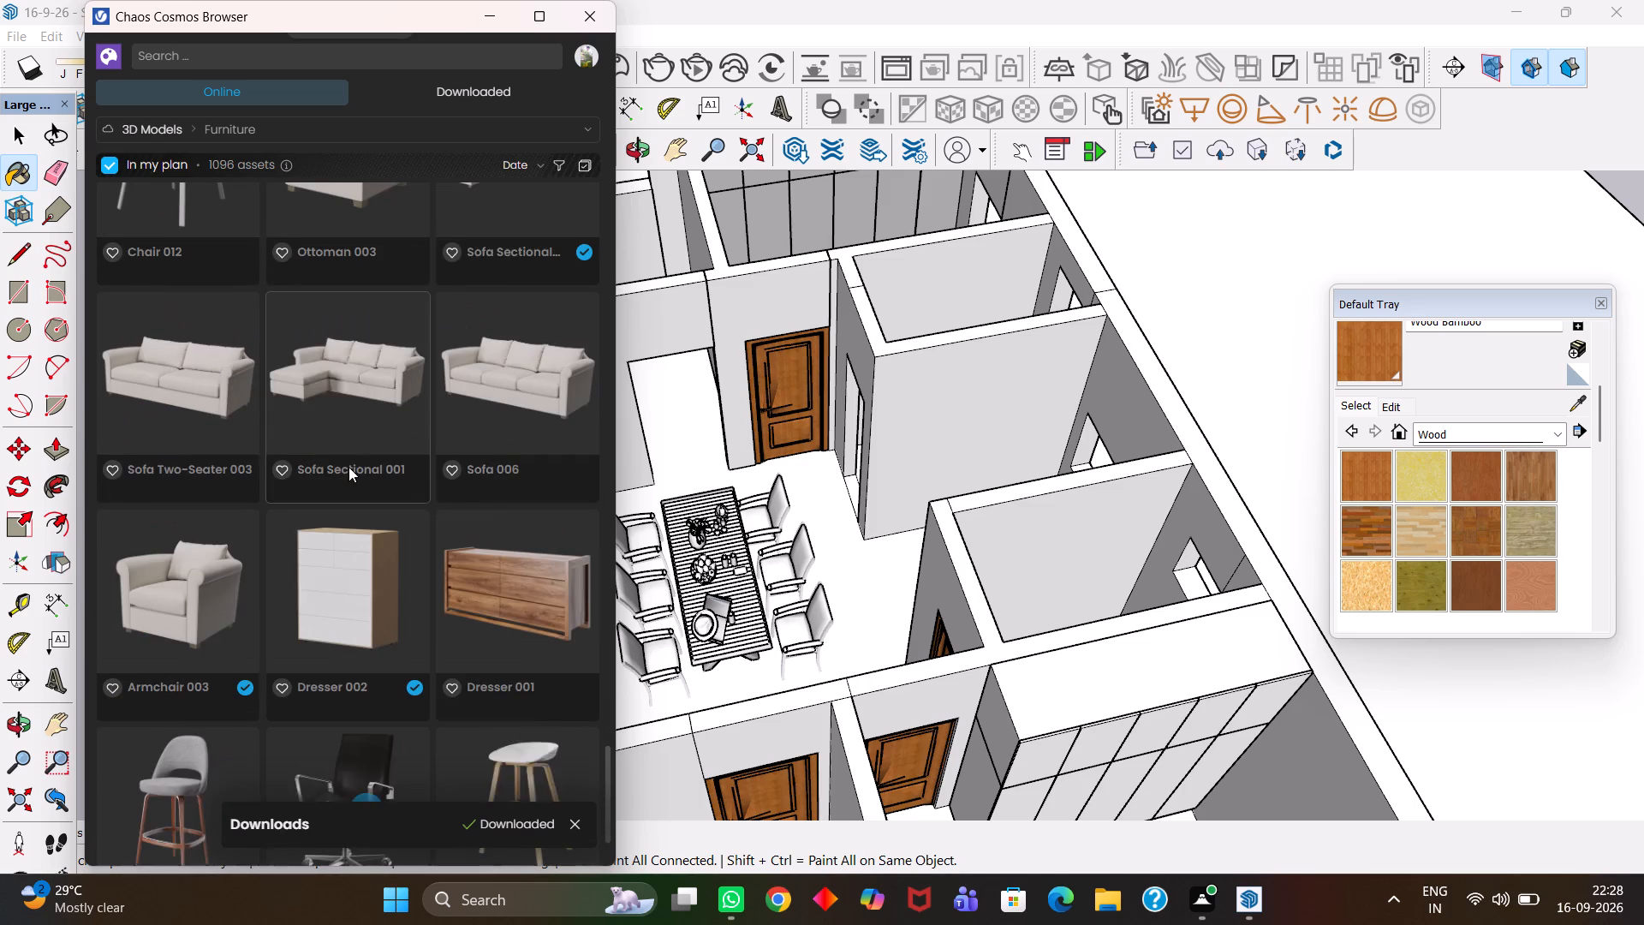
{"action": "double_click", "coordinate": [369, 623]}
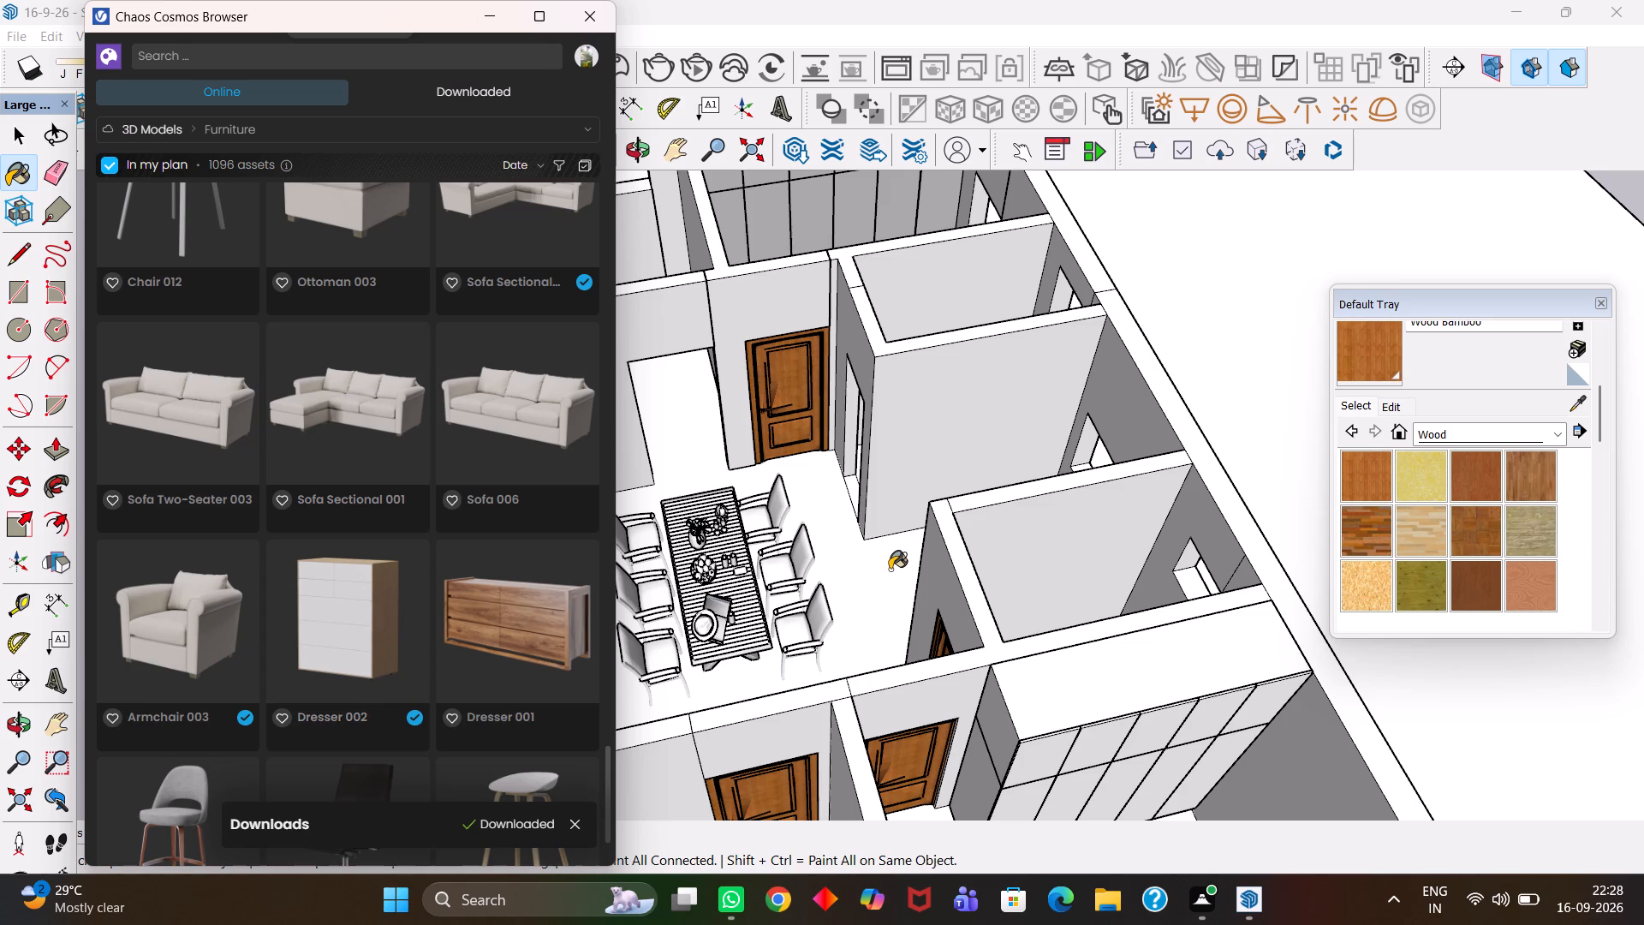
{"action": "scroll", "coordinate": [890, 570], "scroll_direction": "down", "scroll_amount": 5}
{"action": "scroll", "coordinate": [945, 480], "scroll_direction": "down", "scroll_amount": 2}
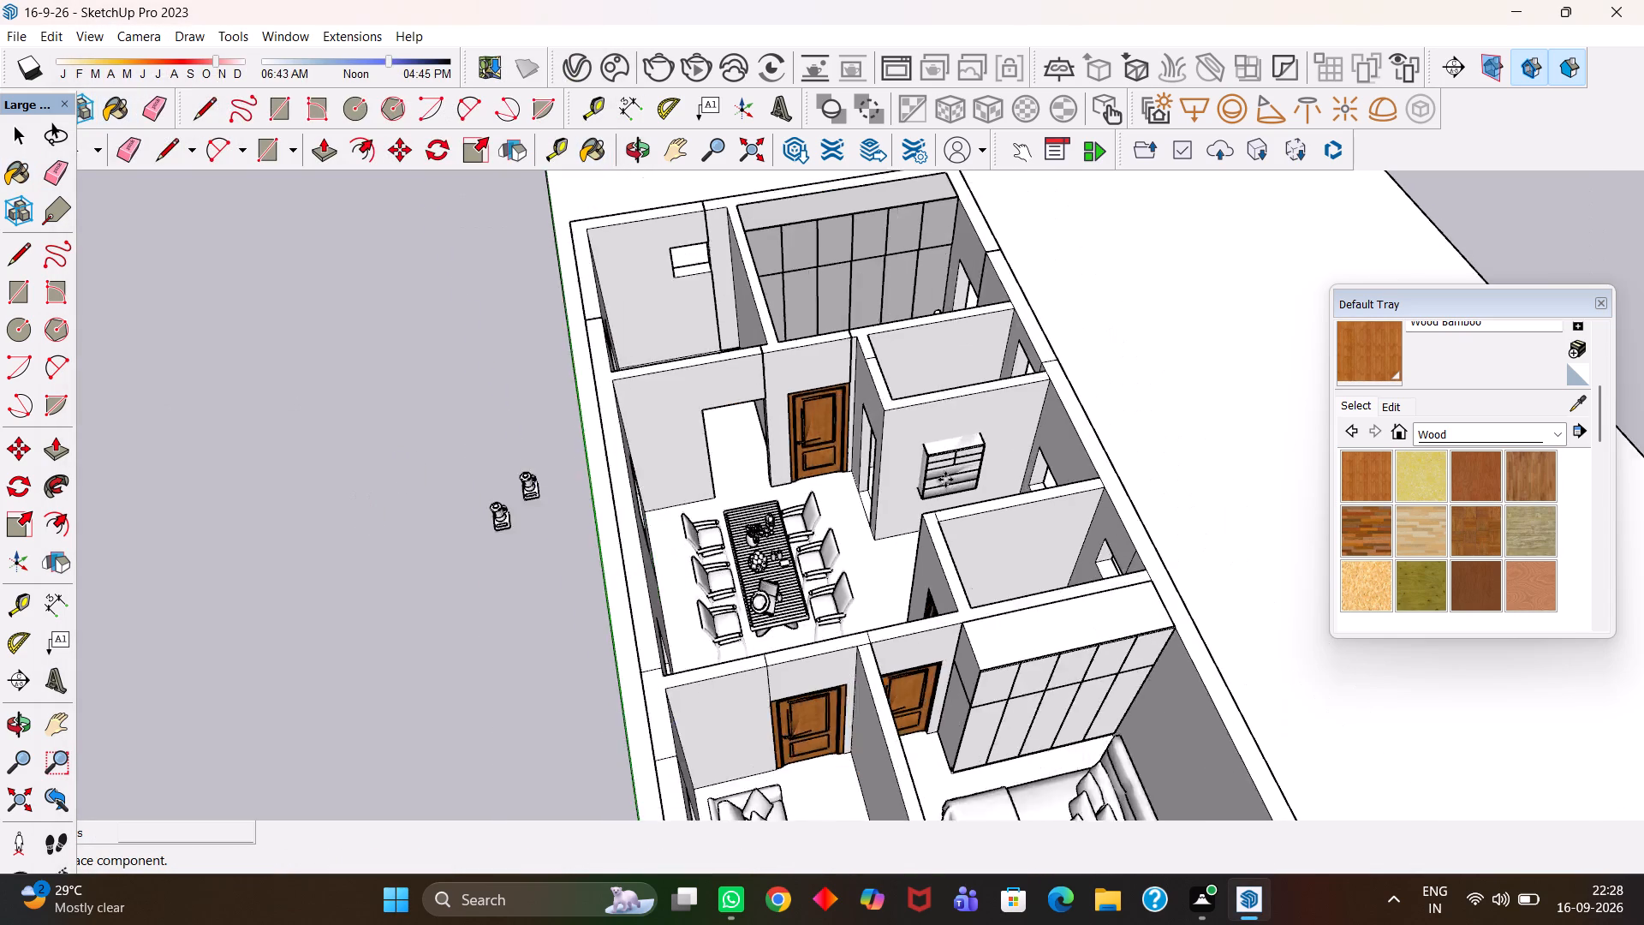
{"action": "scroll", "coordinate": [945, 480], "scroll_direction": "down", "scroll_amount": 3}
{"action": "scroll", "coordinate": [1003, 674], "scroll_direction": "up", "scroll_amount": 13}
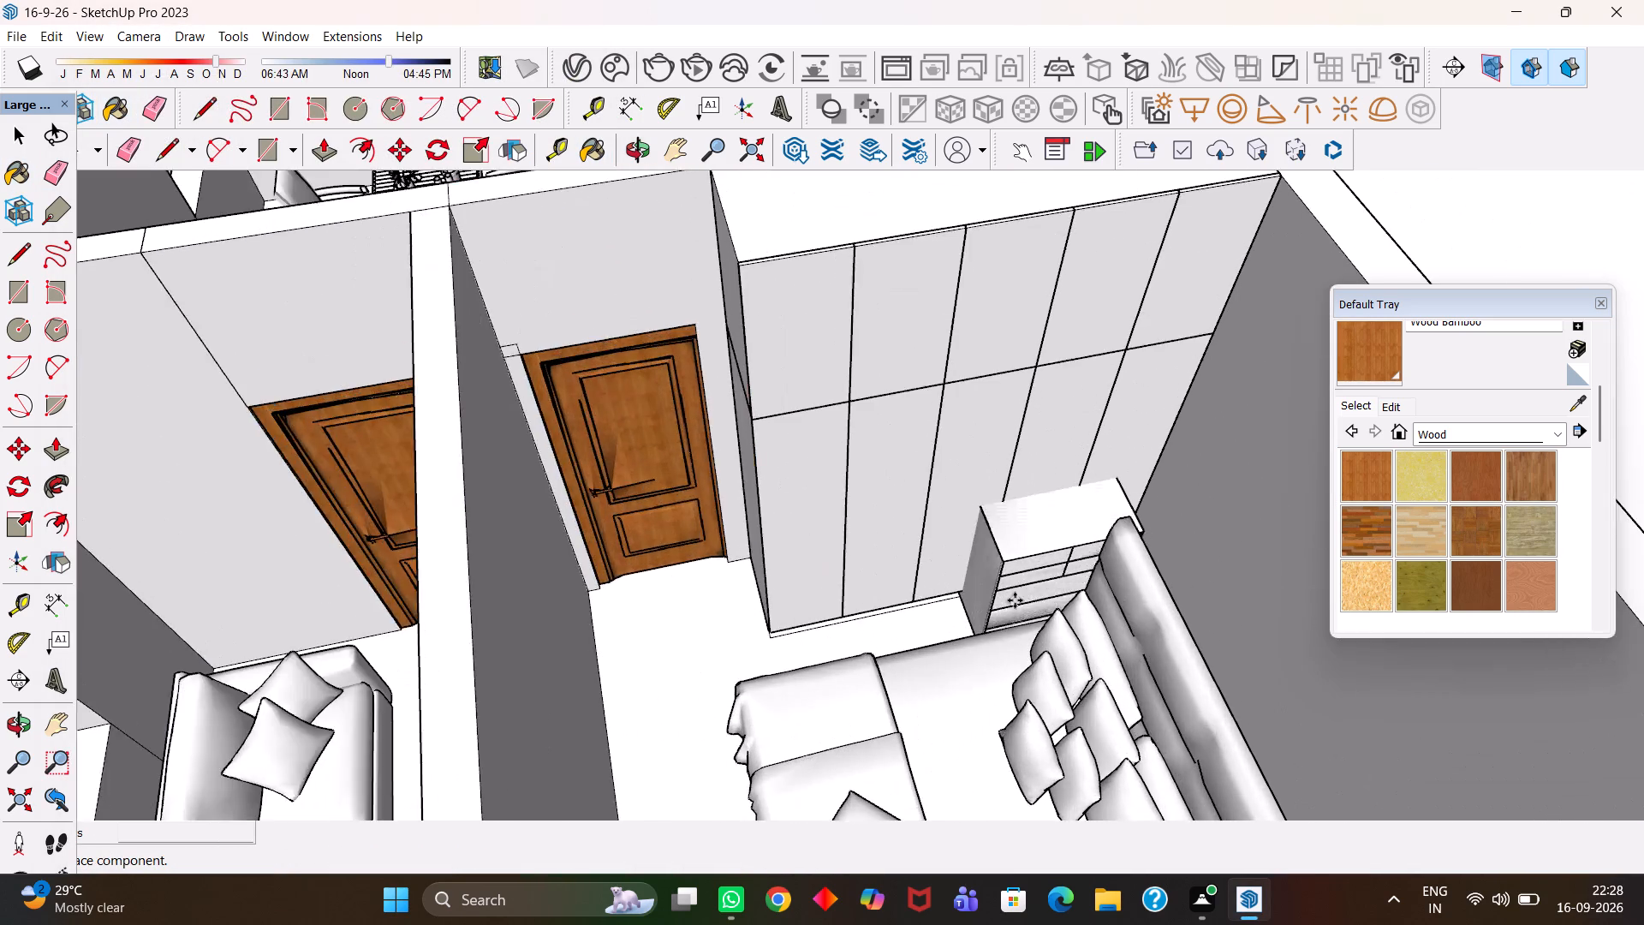
{"action": "scroll", "coordinate": [1004, 600], "scroll_direction": "down", "scroll_amount": 5}
{"action": "scroll", "coordinate": [919, 594], "scroll_direction": "down", "scroll_amount": 3}
{"action": "scroll", "coordinate": [818, 604], "scroll_direction": "down", "scroll_amount": 3}
{"action": "scroll", "coordinate": [624, 604], "scroll_direction": "up", "scroll_amount": 5}
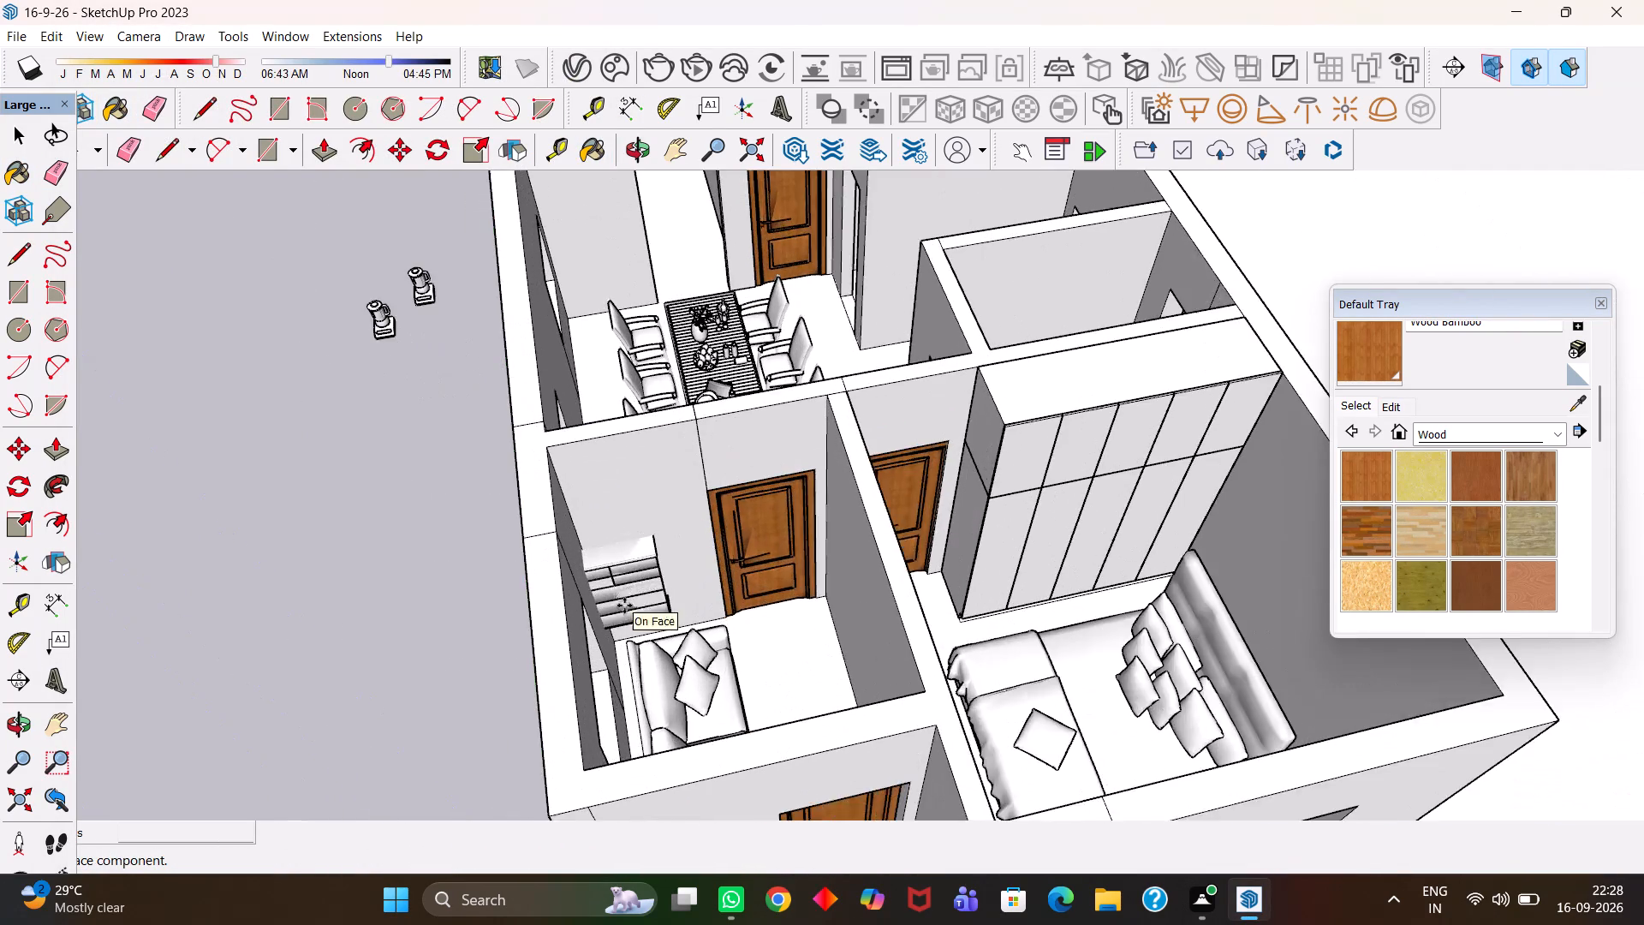
{"action": "scroll", "coordinate": [624, 606], "scroll_direction": "up", "scroll_amount": 7}
{"action": "scroll", "coordinate": [642, 624], "scroll_direction": "down", "scroll_amount": 4}
{"action": "left_click", "coordinate": [273, 653]}
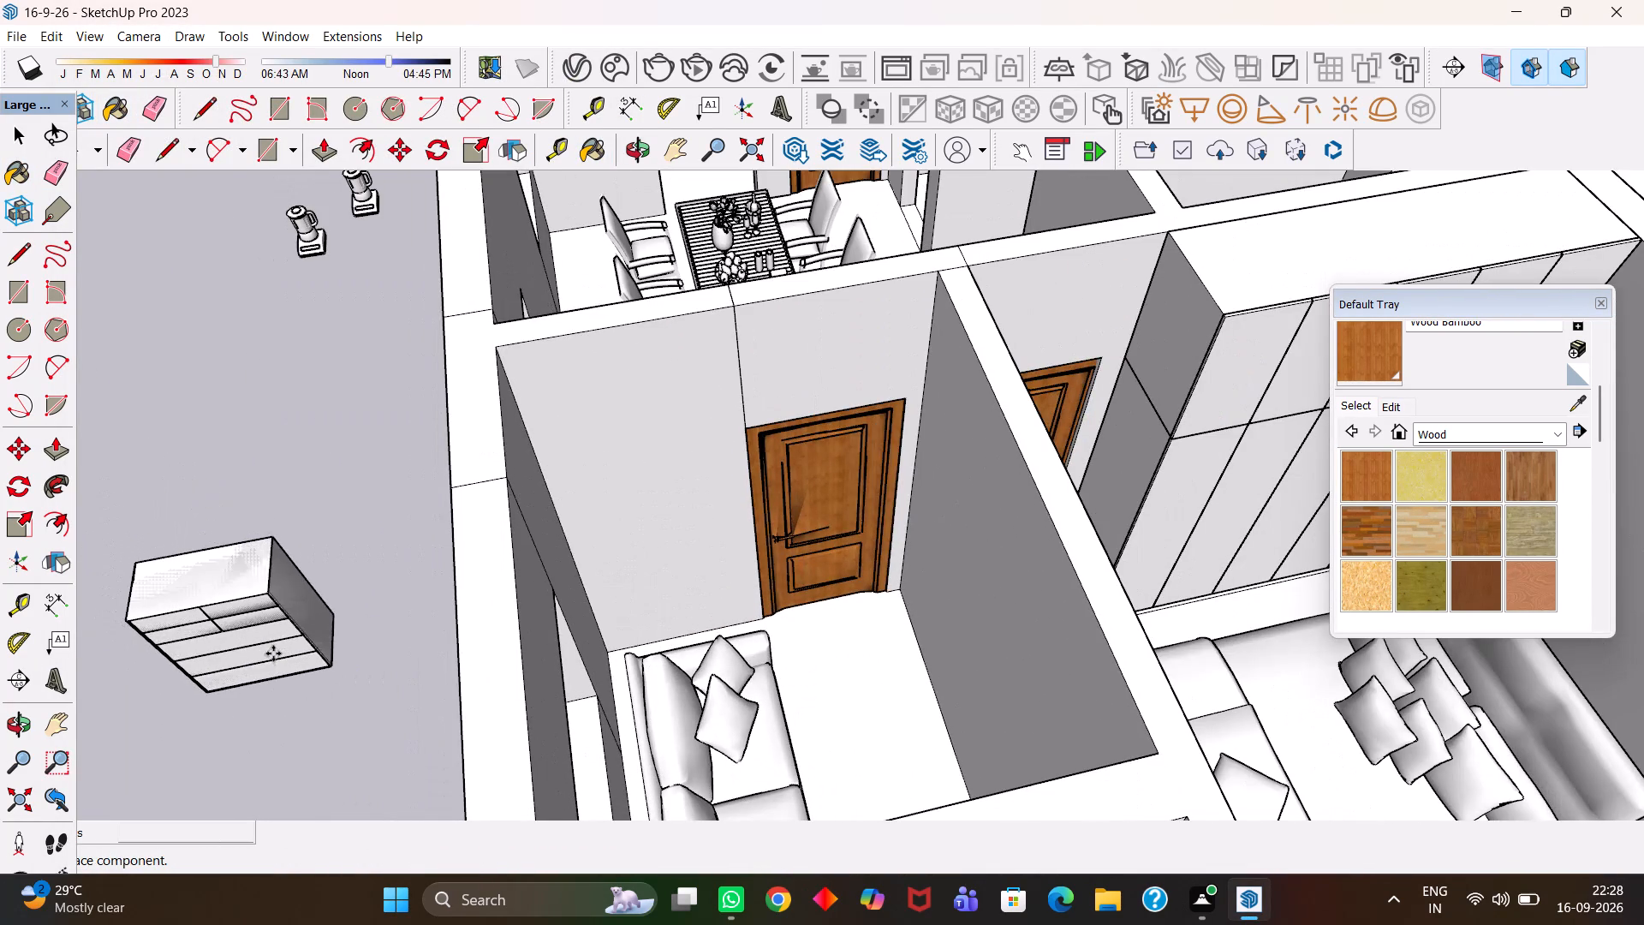
Open the Dresser 002 component outside the house for editing.
{"action": "key", "text": "h"}
{"action": "scroll", "coordinate": [273, 653], "scroll_direction": "up", "scroll_amount": 2}
{"action": "left_click_drag", "start_coordinate": [271, 642], "coordinate": [588, 580]}
{"action": "scroll", "coordinate": [581, 584], "scroll_direction": "up", "scroll_amount": 6}
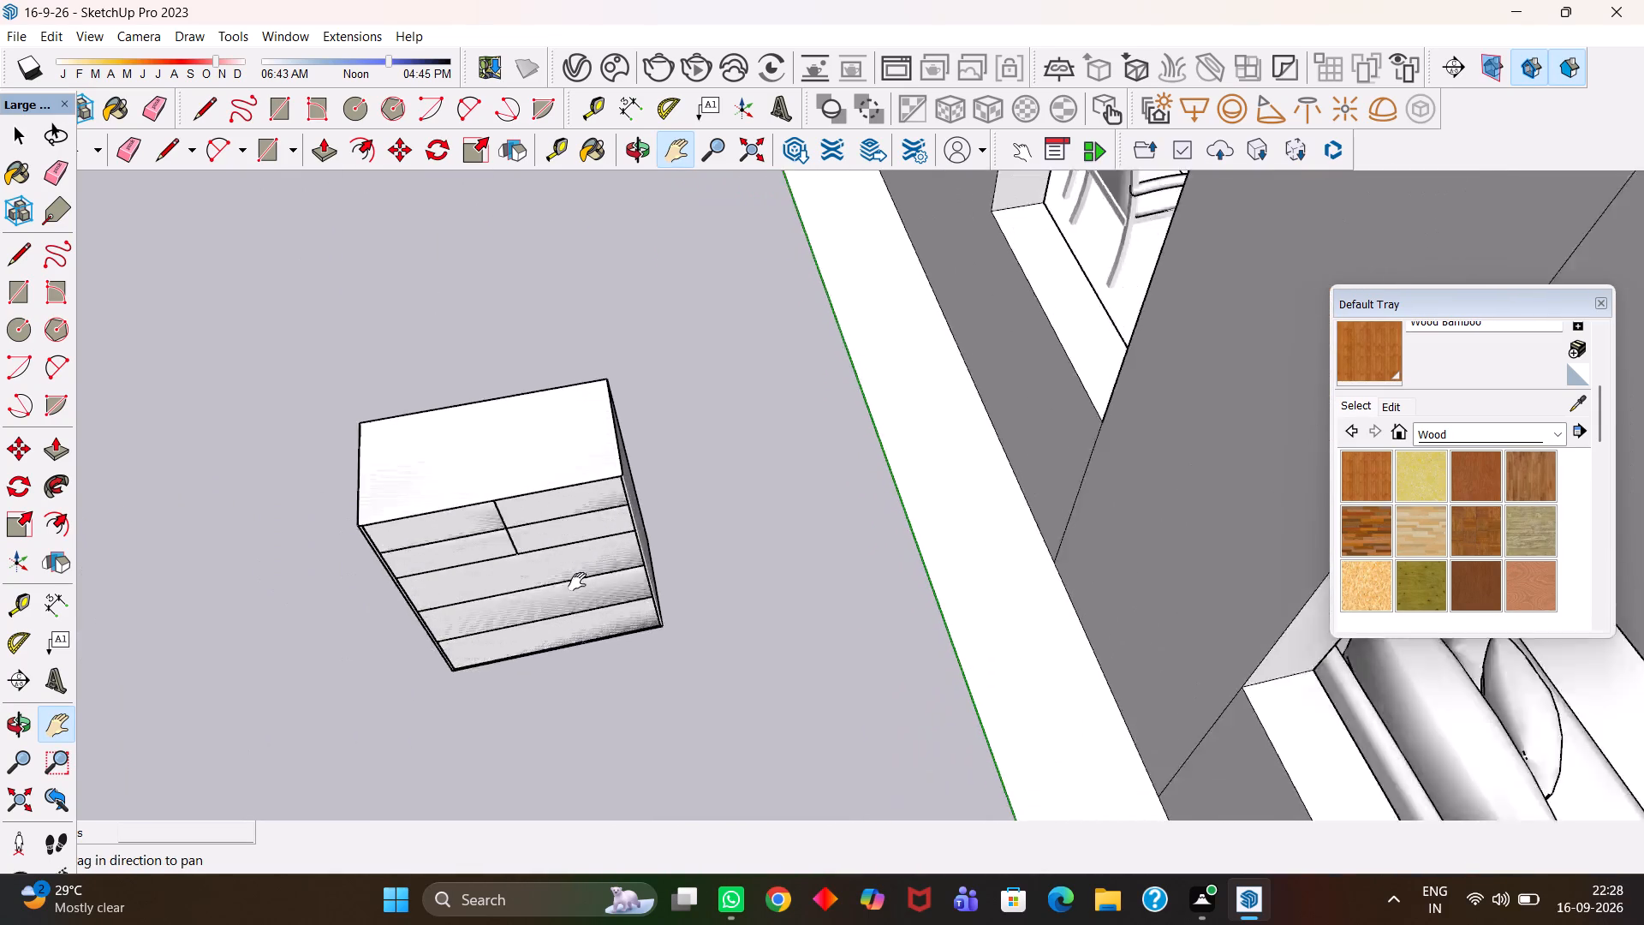
{"action": "scroll", "coordinate": [577, 582], "scroll_direction": "up", "scroll_amount": 9}
{"action": "scroll", "coordinate": [434, 567], "scroll_direction": "down", "scroll_amount": 4}
{"action": "left_click_drag", "start_coordinate": [391, 568], "coordinate": [655, 590]}
{"action": "scroll", "coordinate": [651, 587], "scroll_direction": "up", "scroll_amount": 3}
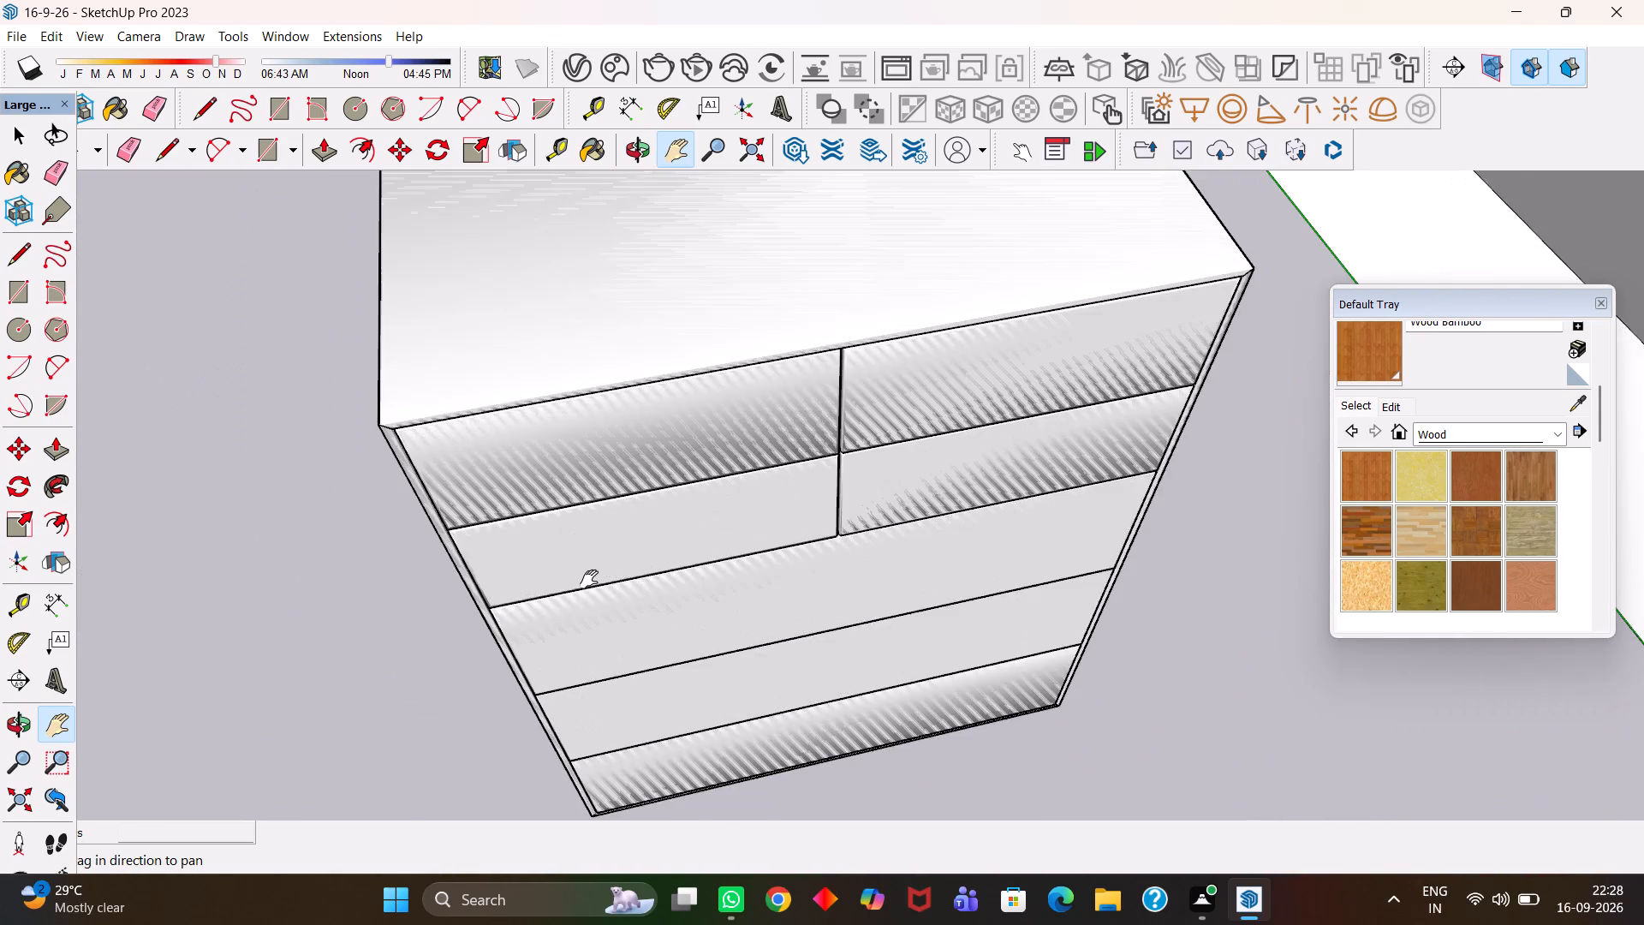
{"action": "scroll", "coordinate": [589, 579], "scroll_direction": "up", "scroll_amount": 2}
{"action": "scroll", "coordinate": [714, 626], "scroll_direction": "down", "scroll_amount": 4}
{"action": "key", "text": "space"}
{"action": "left_click", "coordinate": [622, 493]}
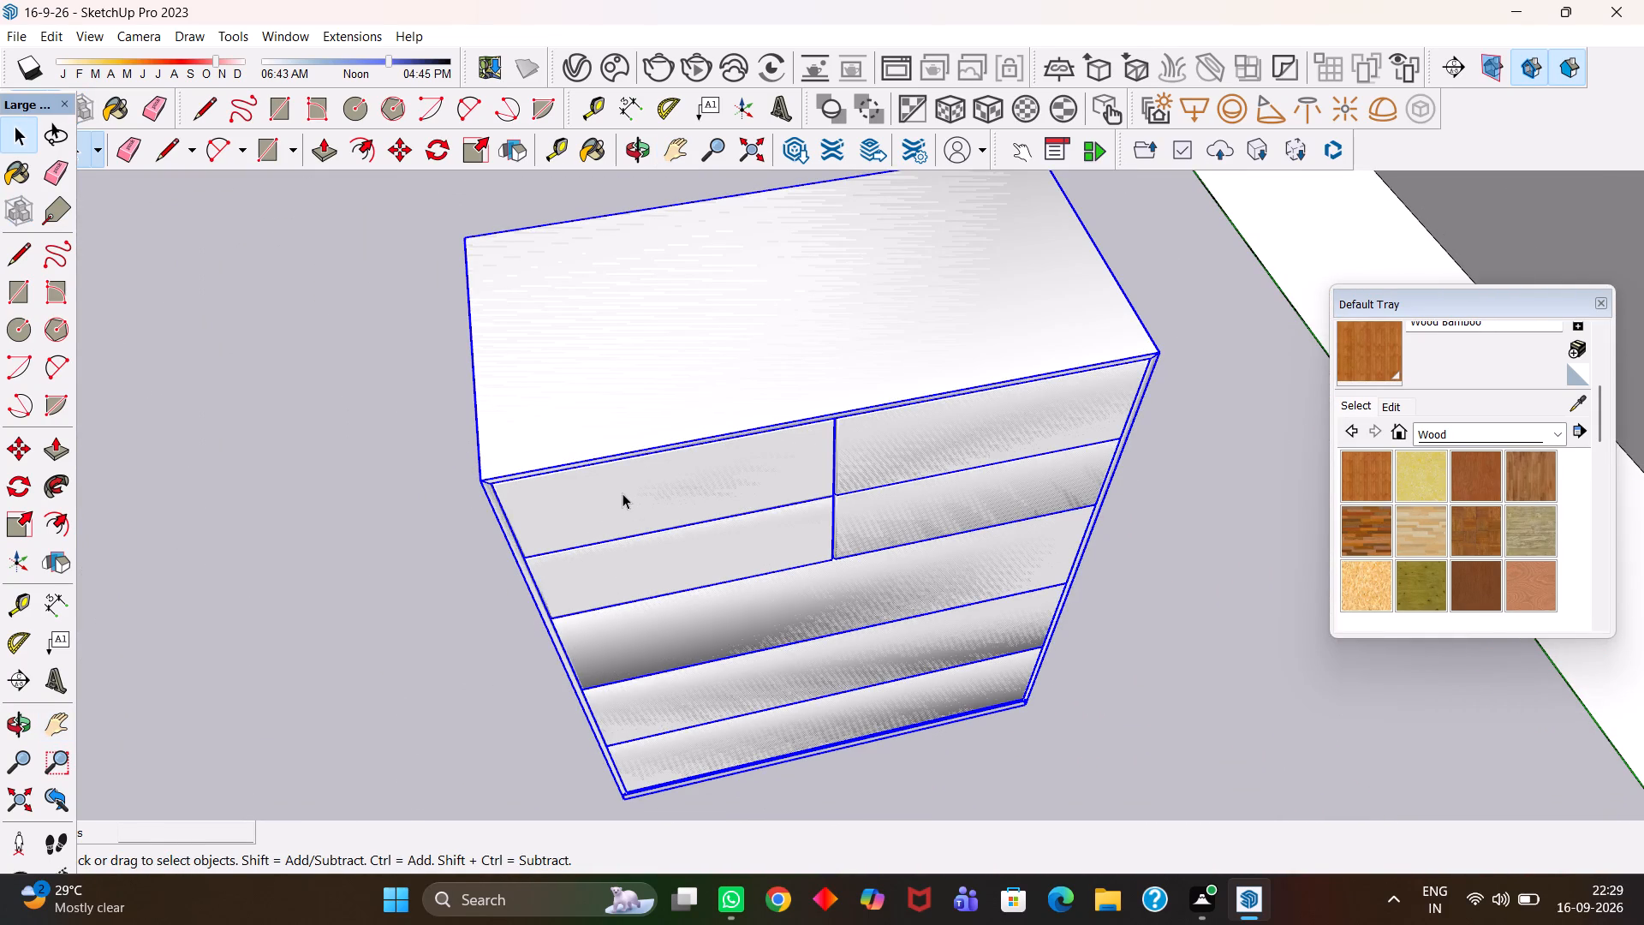
{"action": "double_click", "coordinate": [622, 493]}
Paint the dresser's top and its upper-left drawer front with Wood Bamboo.
{"action": "left_click", "coordinate": [628, 503]}
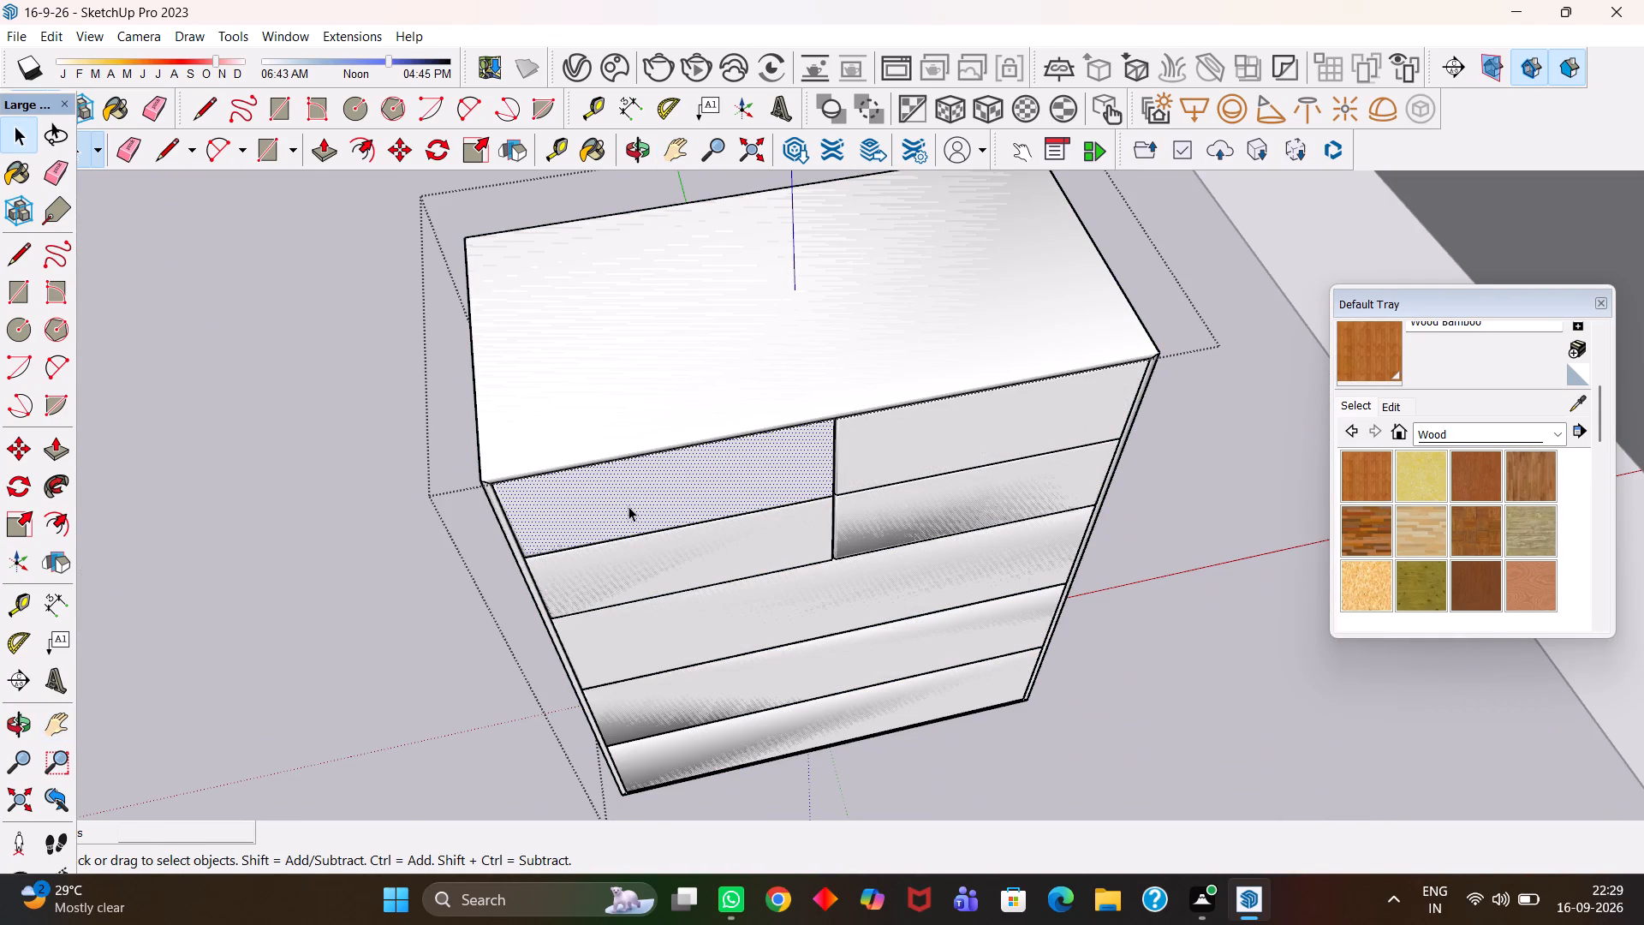
{"action": "scroll", "coordinate": [628, 523], "scroll_direction": "down", "scroll_amount": 7}
{"action": "scroll", "coordinate": [693, 554], "scroll_direction": "up", "scroll_amount": 2}
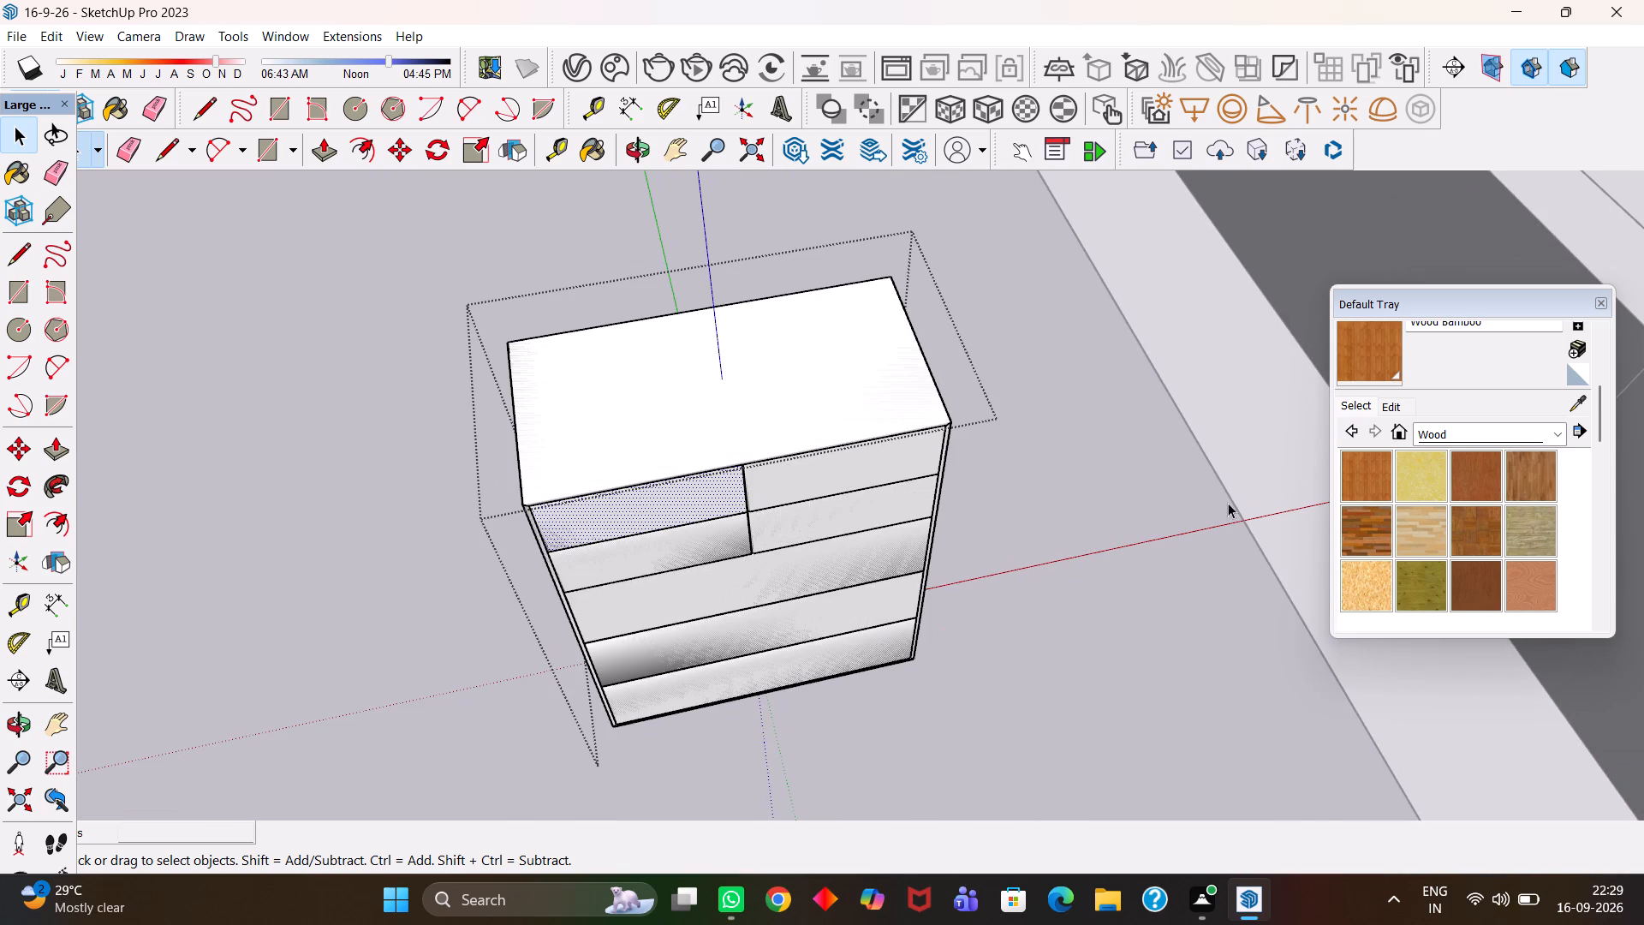
{"action": "left_click", "coordinate": [1365, 483]}
{"action": "left_click", "coordinate": [637, 468]}
{"action": "left_click", "coordinate": [649, 516]}
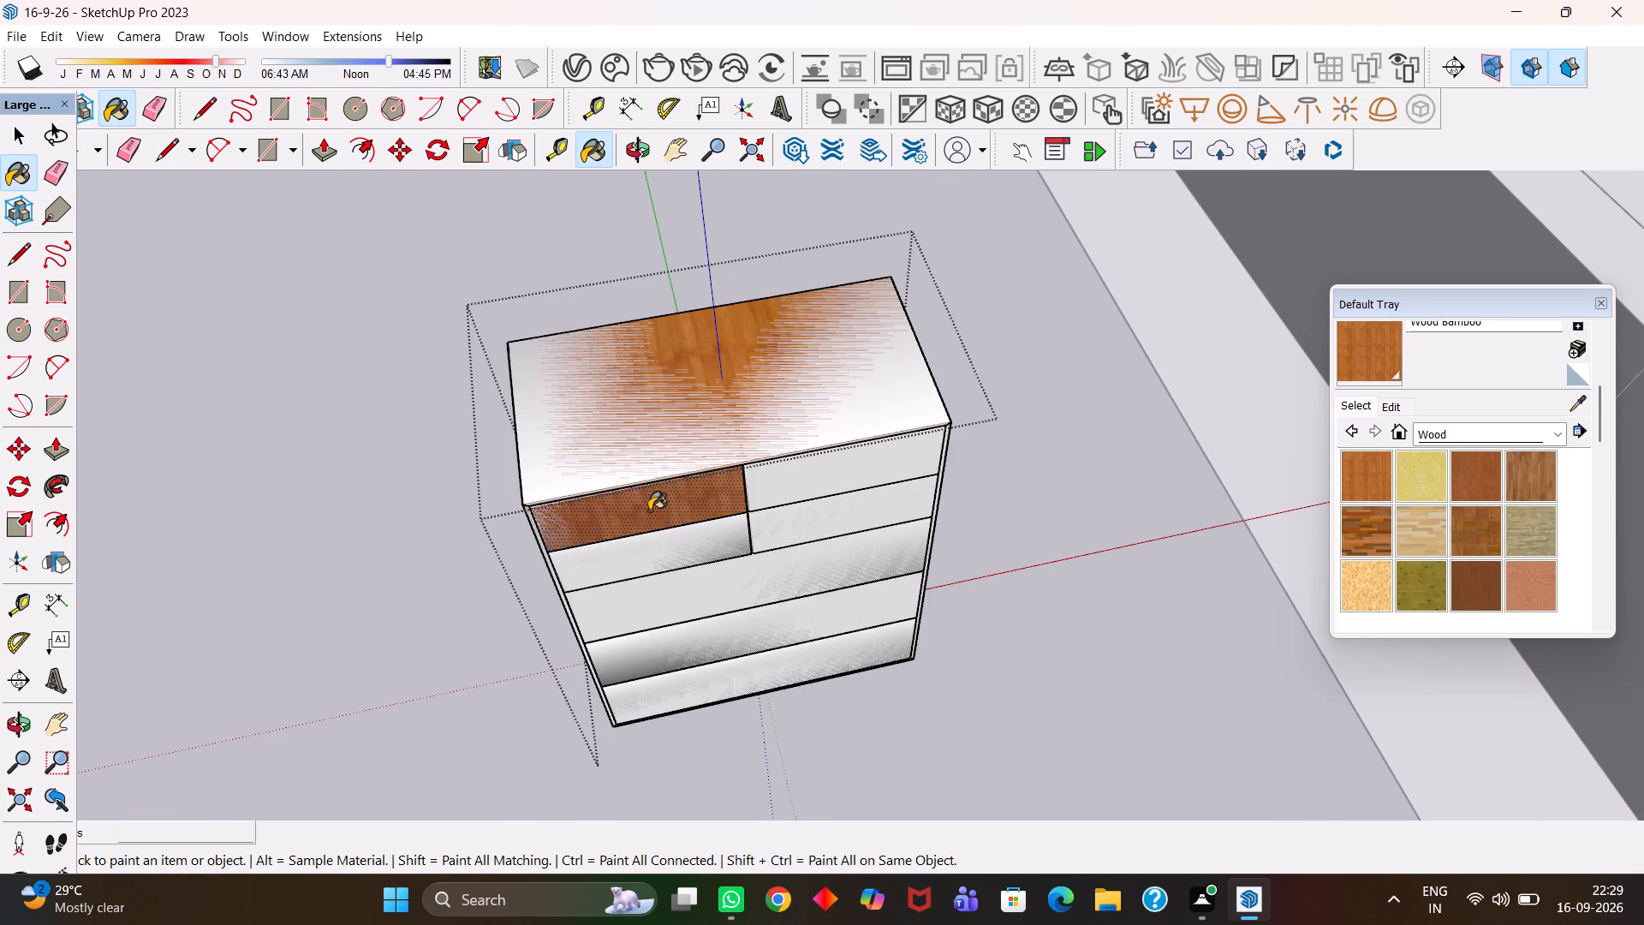
Delete the overlapping duplicate face on the dresser's top.
{"action": "scroll", "coordinate": [649, 510], "scroll_direction": "up", "scroll_amount": 3}
{"action": "key", "text": "space"}
{"action": "left_click", "coordinate": [644, 419]}
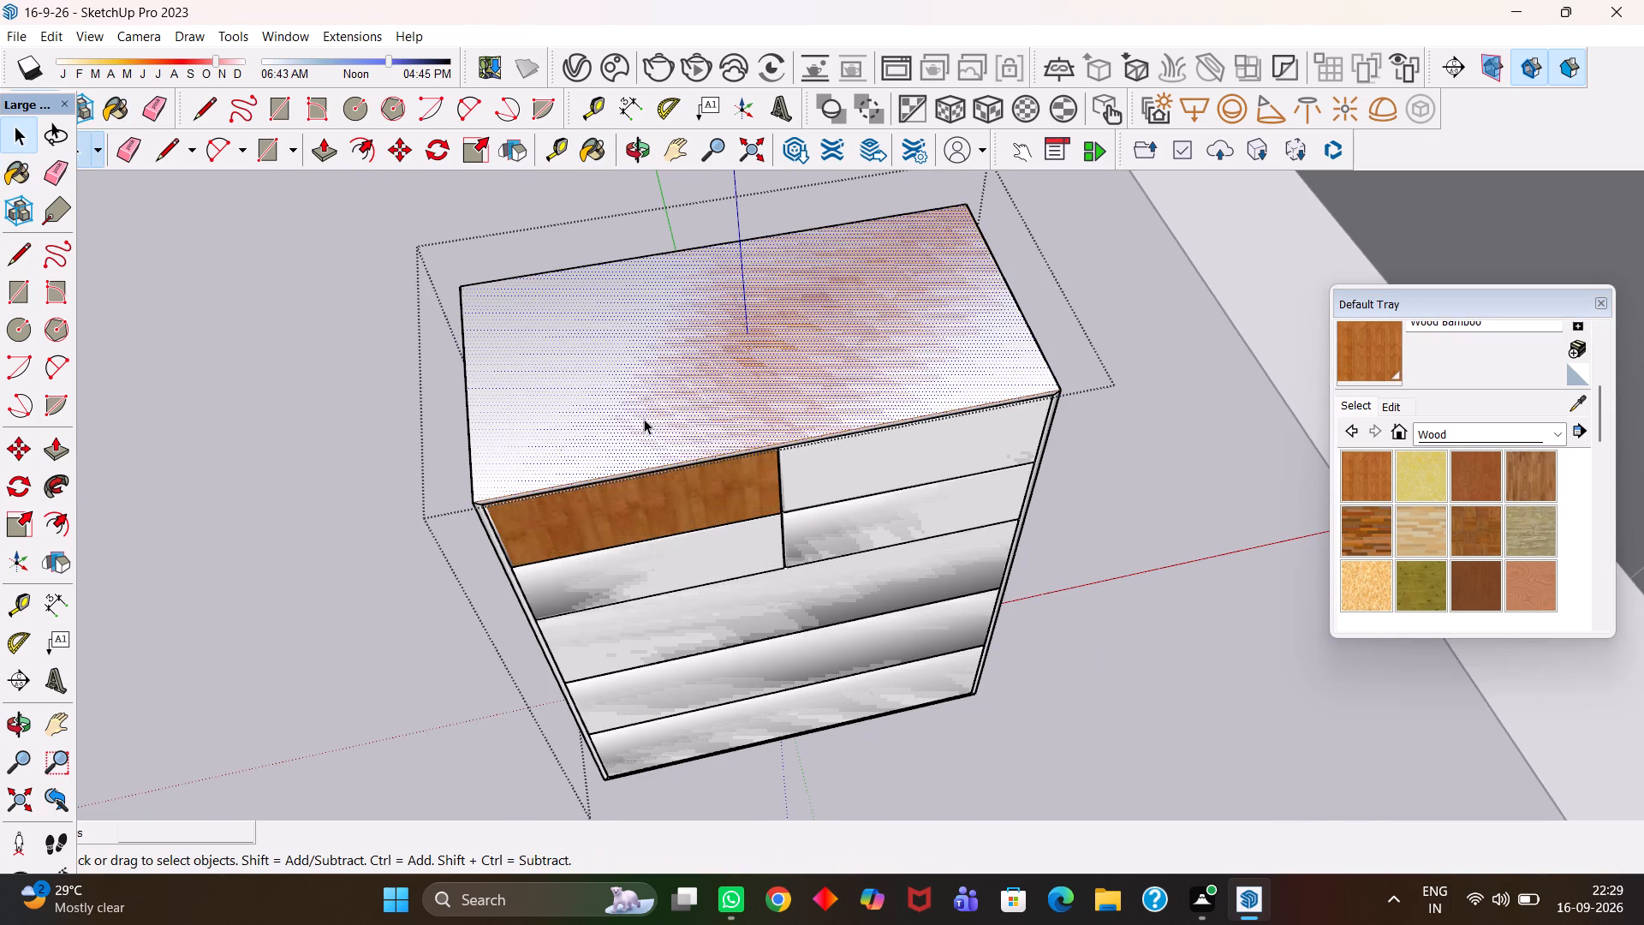
{"action": "key", "text": "Delete"}
Paint the remaining top face of the dresser with Wood Bamboo.
{"action": "left_click", "coordinate": [648, 409]}
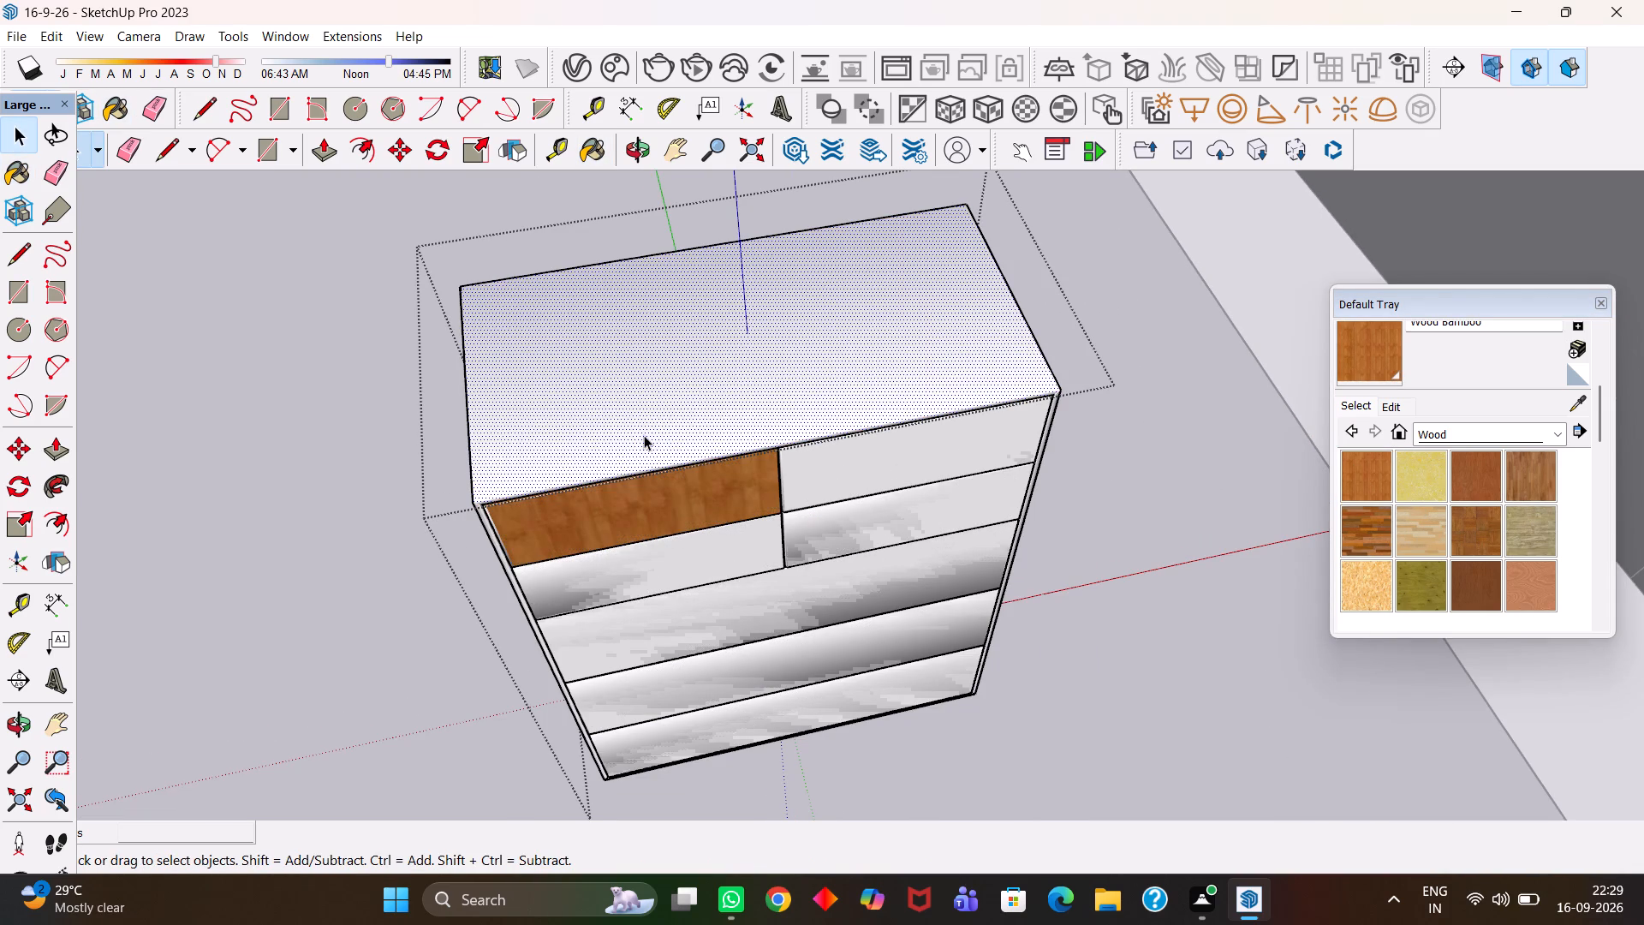
{"action": "key", "text": "b"}
{"action": "left_click", "coordinate": [646, 425]}
Paint the dresser's second left drawer front and the two wide drawer fronts below it with Wood Bamboo.
{"action": "left_click", "coordinate": [831, 456]}
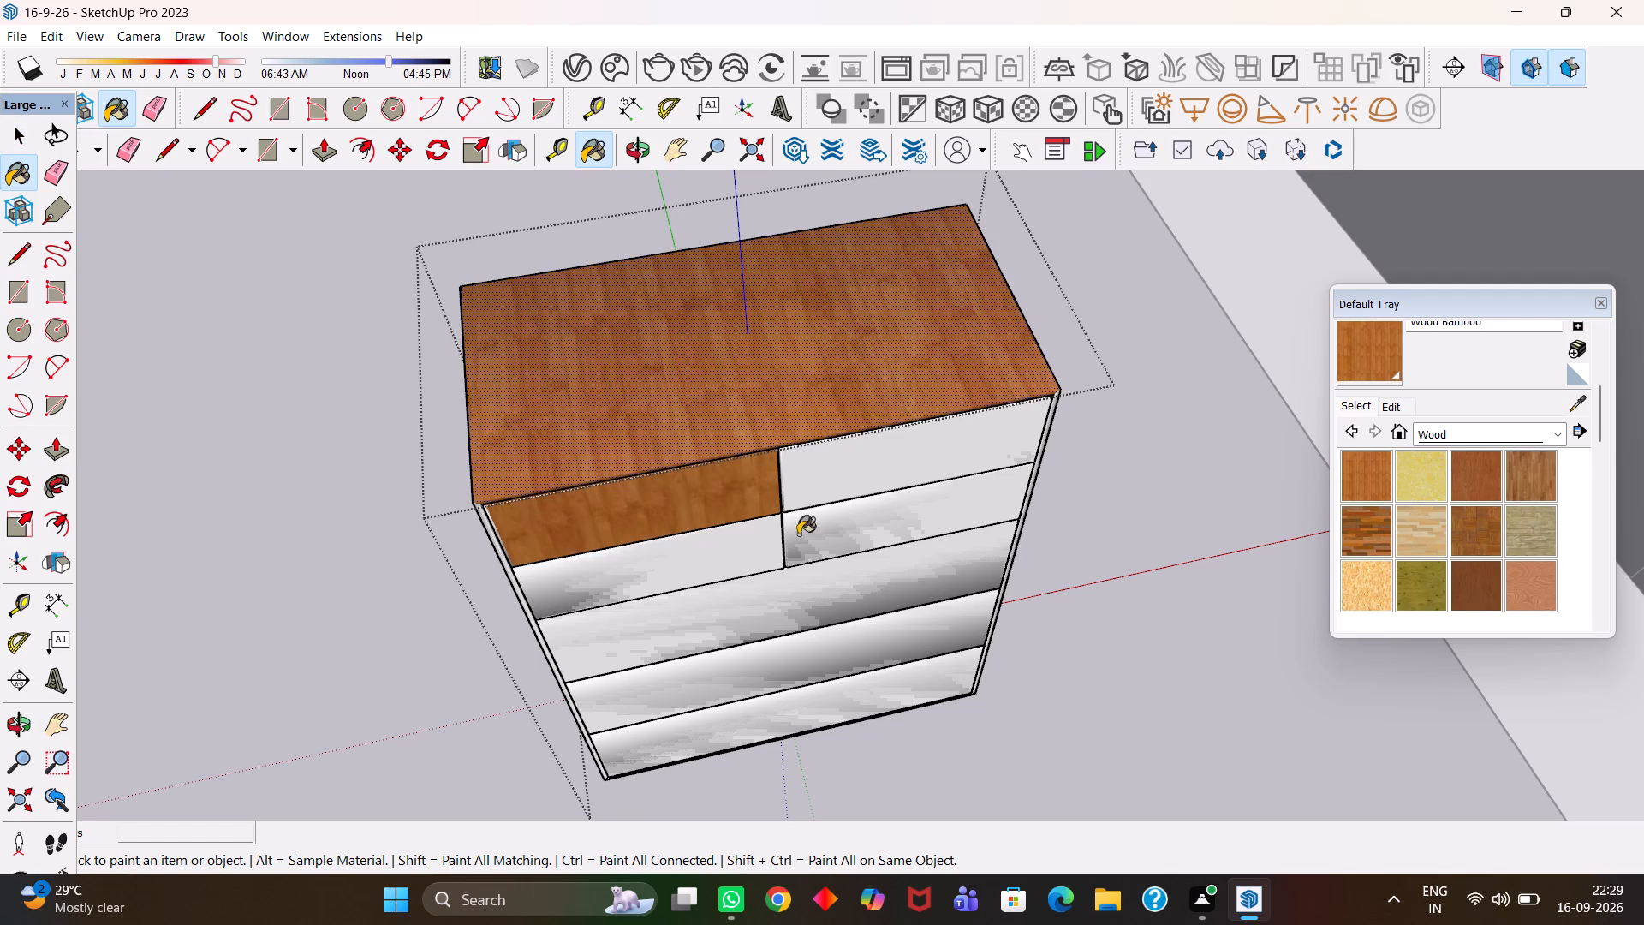
{"action": "left_click", "coordinate": [806, 551]}
{"action": "left_click", "coordinate": [679, 569]}
{"action": "left_click", "coordinate": [705, 673]}
{"action": "left_click", "coordinate": [724, 708]}
{"action": "left_click", "coordinate": [732, 719]}
{"action": "left_click", "coordinate": [711, 653]}
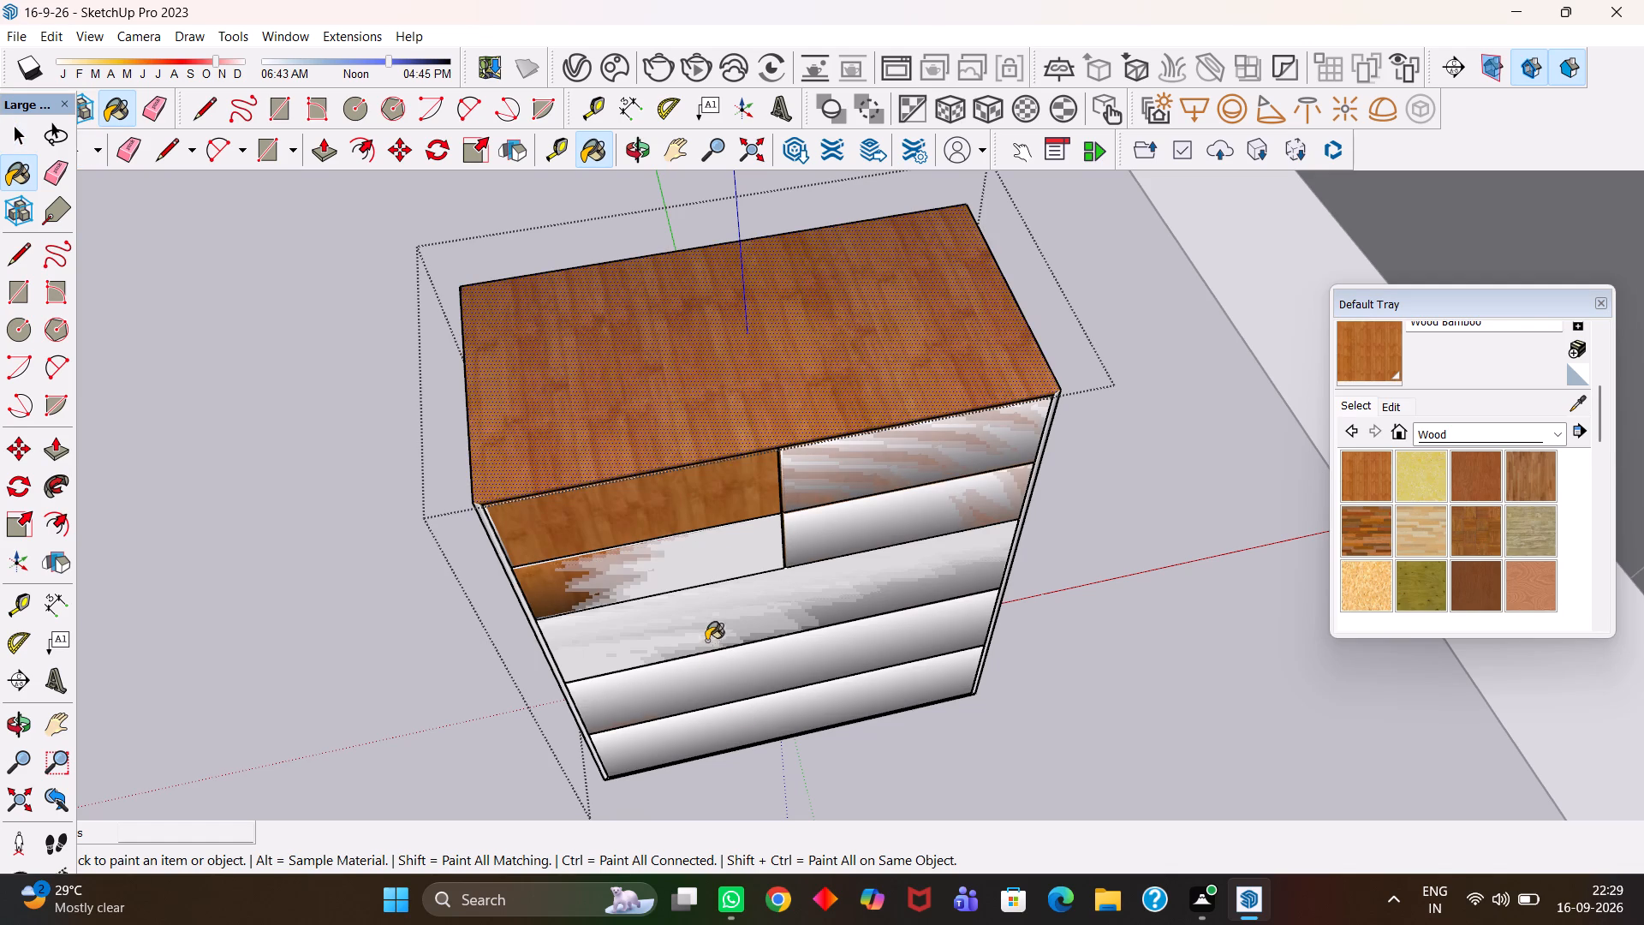
{"action": "left_click", "coordinate": [695, 619]}
{"action": "left_click_drag", "start_coordinate": [690, 603], "coordinate": [682, 585]}
{"action": "left_click_drag", "start_coordinate": [678, 576], "coordinate": [713, 695]}
{"action": "left_click", "coordinate": [714, 707]}
{"action": "left_click_drag", "start_coordinate": [714, 707], "coordinate": [714, 695]}
{"action": "left_click_drag", "start_coordinate": [714, 690], "coordinate": [718, 701]}
{"action": "left_click_drag", "start_coordinate": [727, 724], "coordinate": [736, 725]}
{"action": "left_click", "coordinate": [738, 723]}
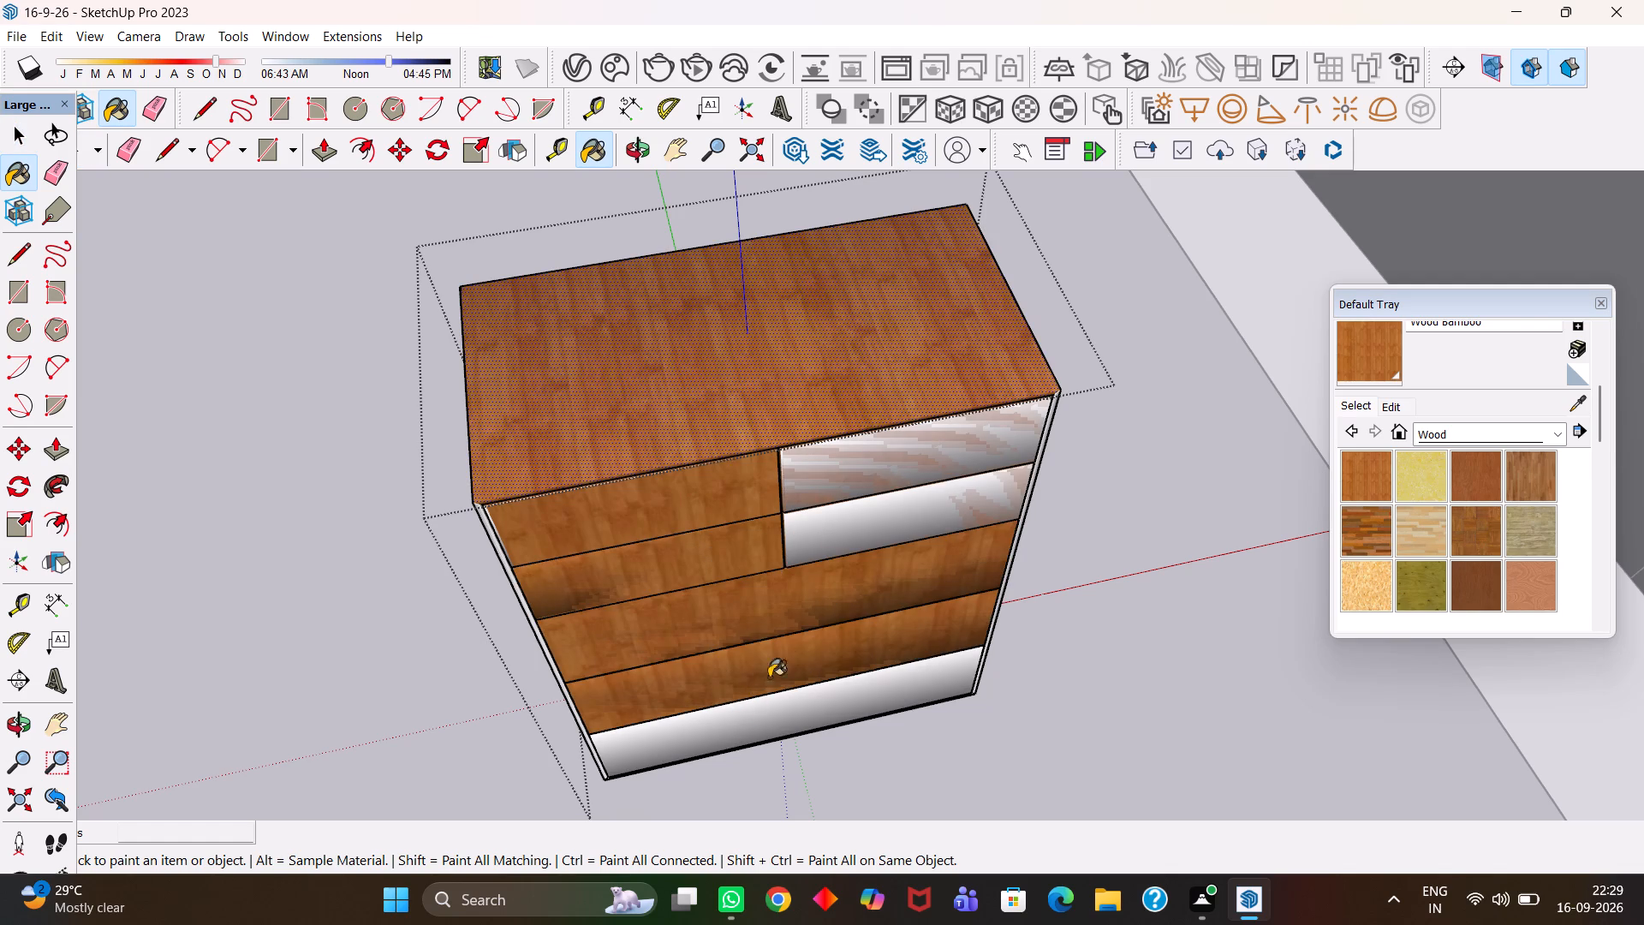
Apply Wood Bamboo to the dresser's two small right-hand drawer fronts and its bottom drawer front.
{"action": "left_click", "coordinate": [829, 526]}
{"action": "left_click", "coordinate": [819, 468]}
{"action": "double_click", "coordinate": [806, 526]}
{"action": "left_click_drag", "start_coordinate": [809, 534], "coordinate": [805, 565]}
{"action": "left_click_drag", "start_coordinate": [766, 683], "coordinate": [759, 708]}
{"action": "left_click", "coordinate": [753, 717]}
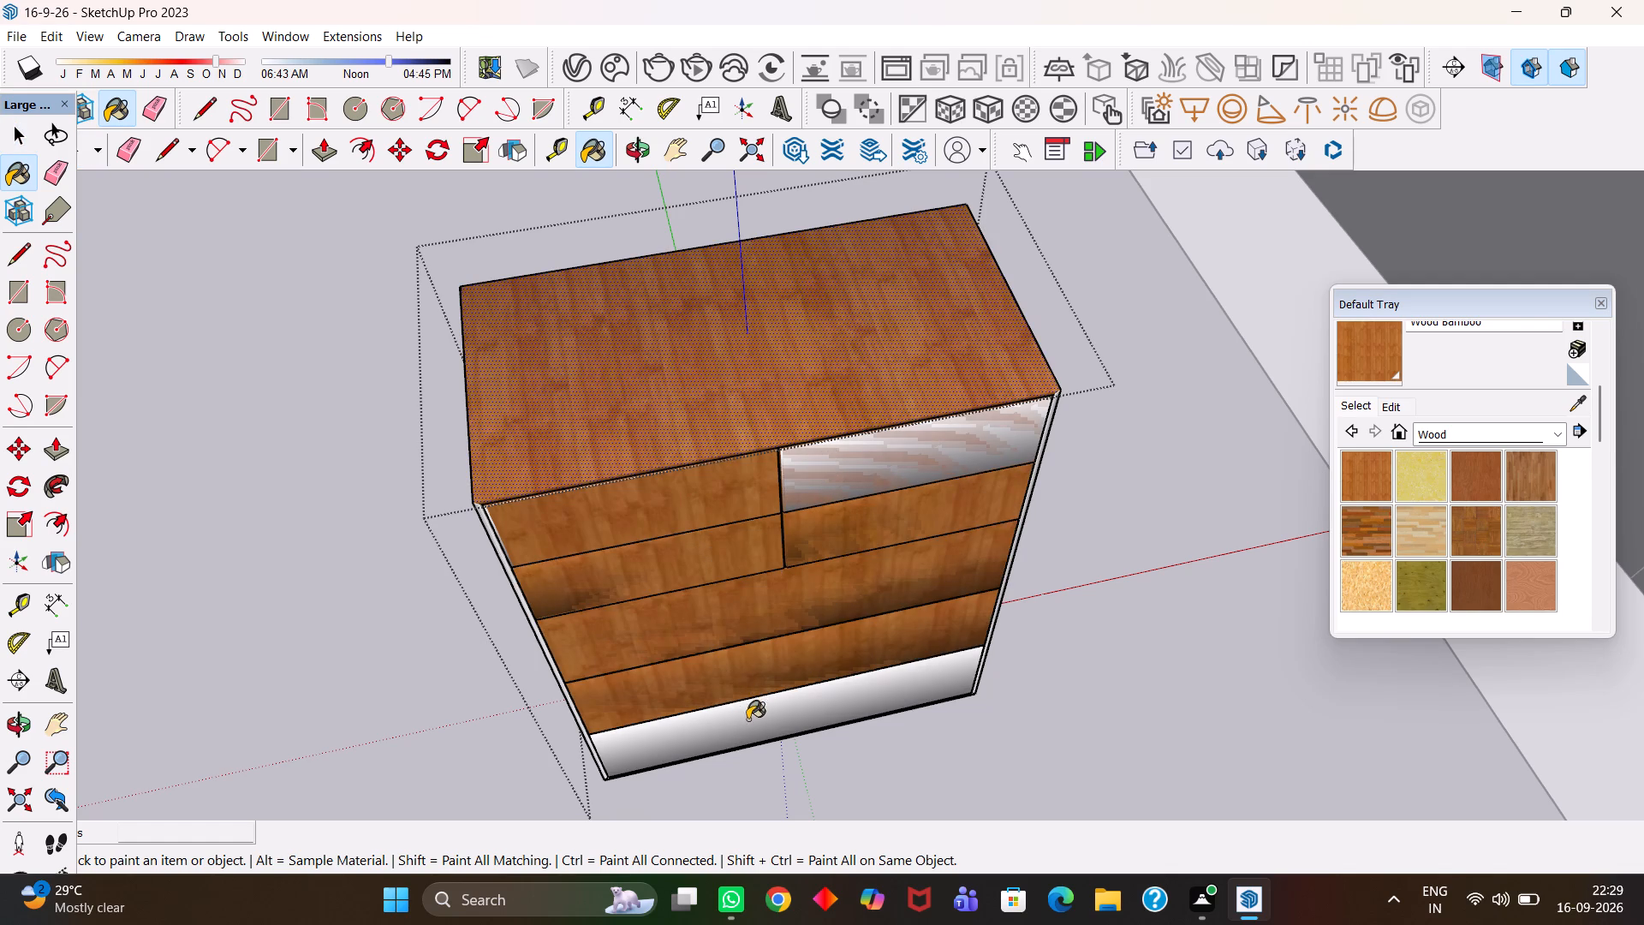
{"action": "left_click", "coordinate": [748, 720]}
{"action": "left_click_drag", "start_coordinate": [748, 723], "coordinate": [774, 689]}
{"action": "left_click_drag", "start_coordinate": [852, 513], "coordinate": [848, 475]}
{"action": "triple_click", "coordinate": [845, 468]}
{"action": "scroll", "coordinate": [826, 468], "scroll_direction": "up", "scroll_amount": 11}
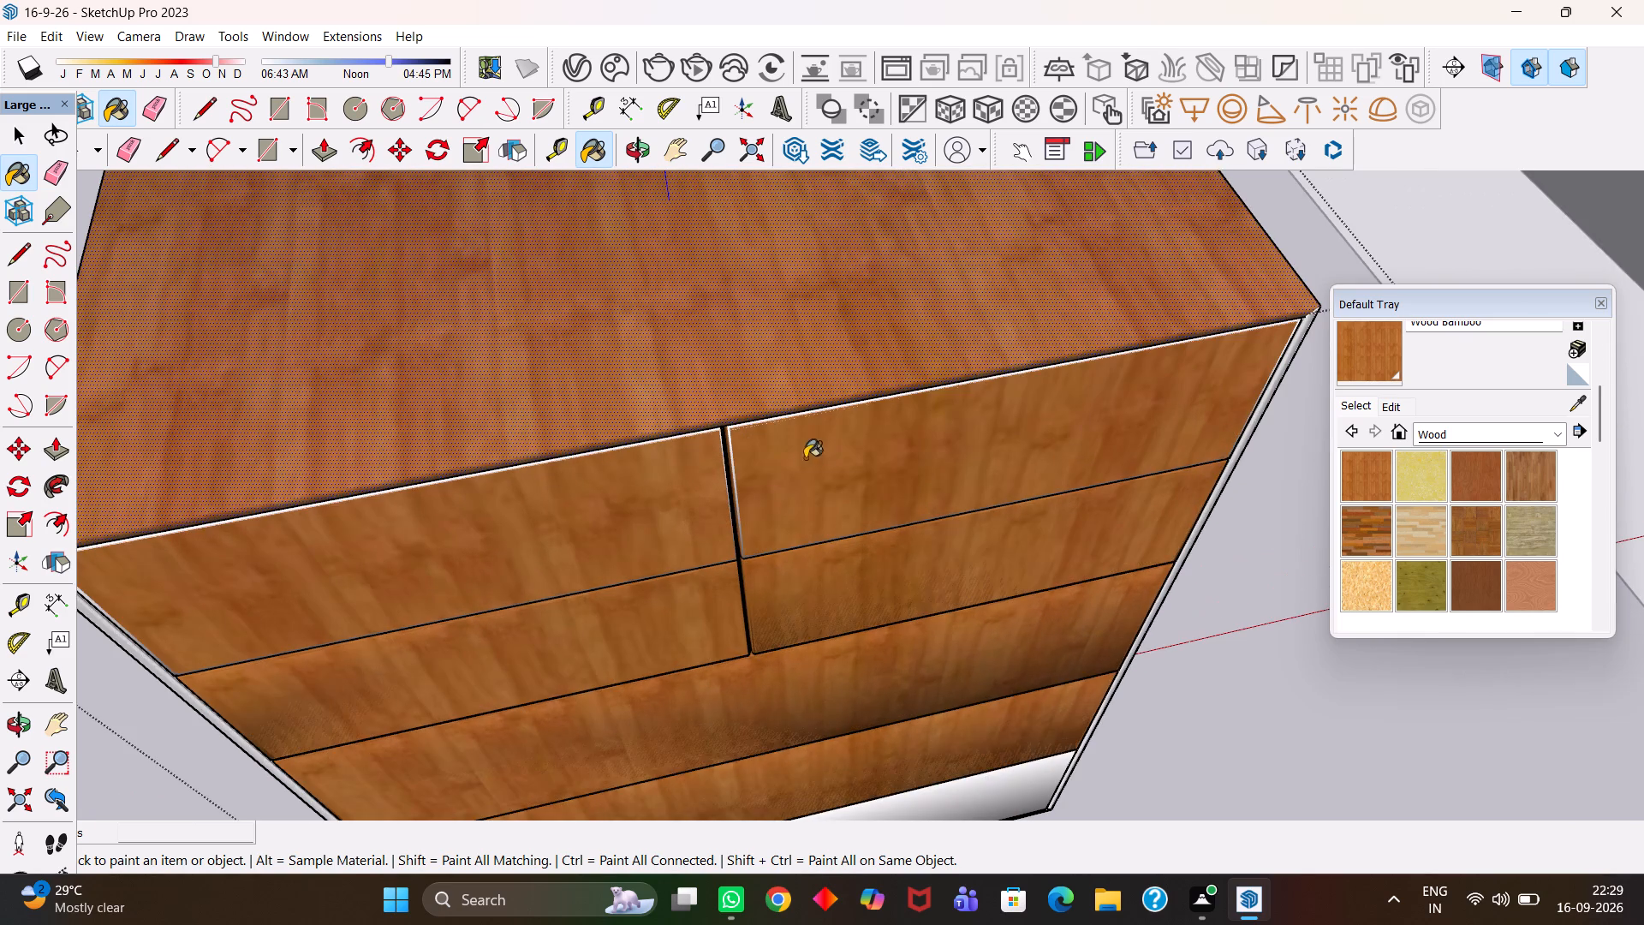
{"action": "left_click", "coordinate": [799, 457]}
{"action": "scroll", "coordinate": [646, 458], "scroll_direction": "down", "scroll_amount": 14}
{"action": "left_click", "coordinate": [676, 727]}
{"action": "left_click", "coordinate": [667, 725]}
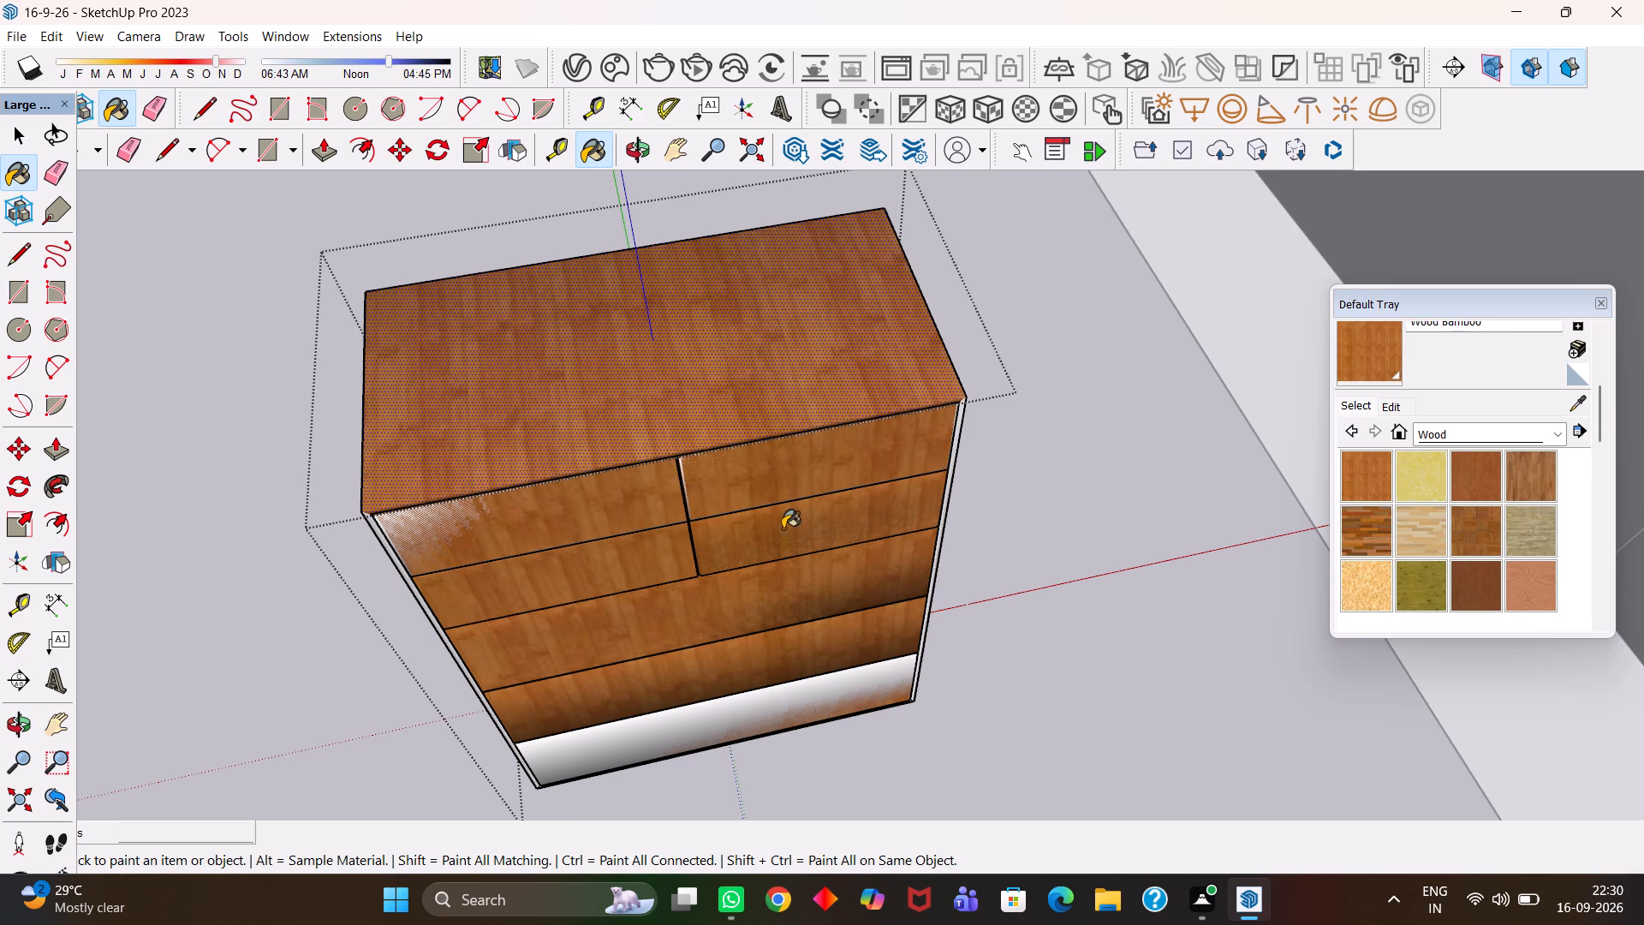
{"action": "scroll", "coordinate": [797, 557], "scroll_direction": "down", "scroll_amount": 3}
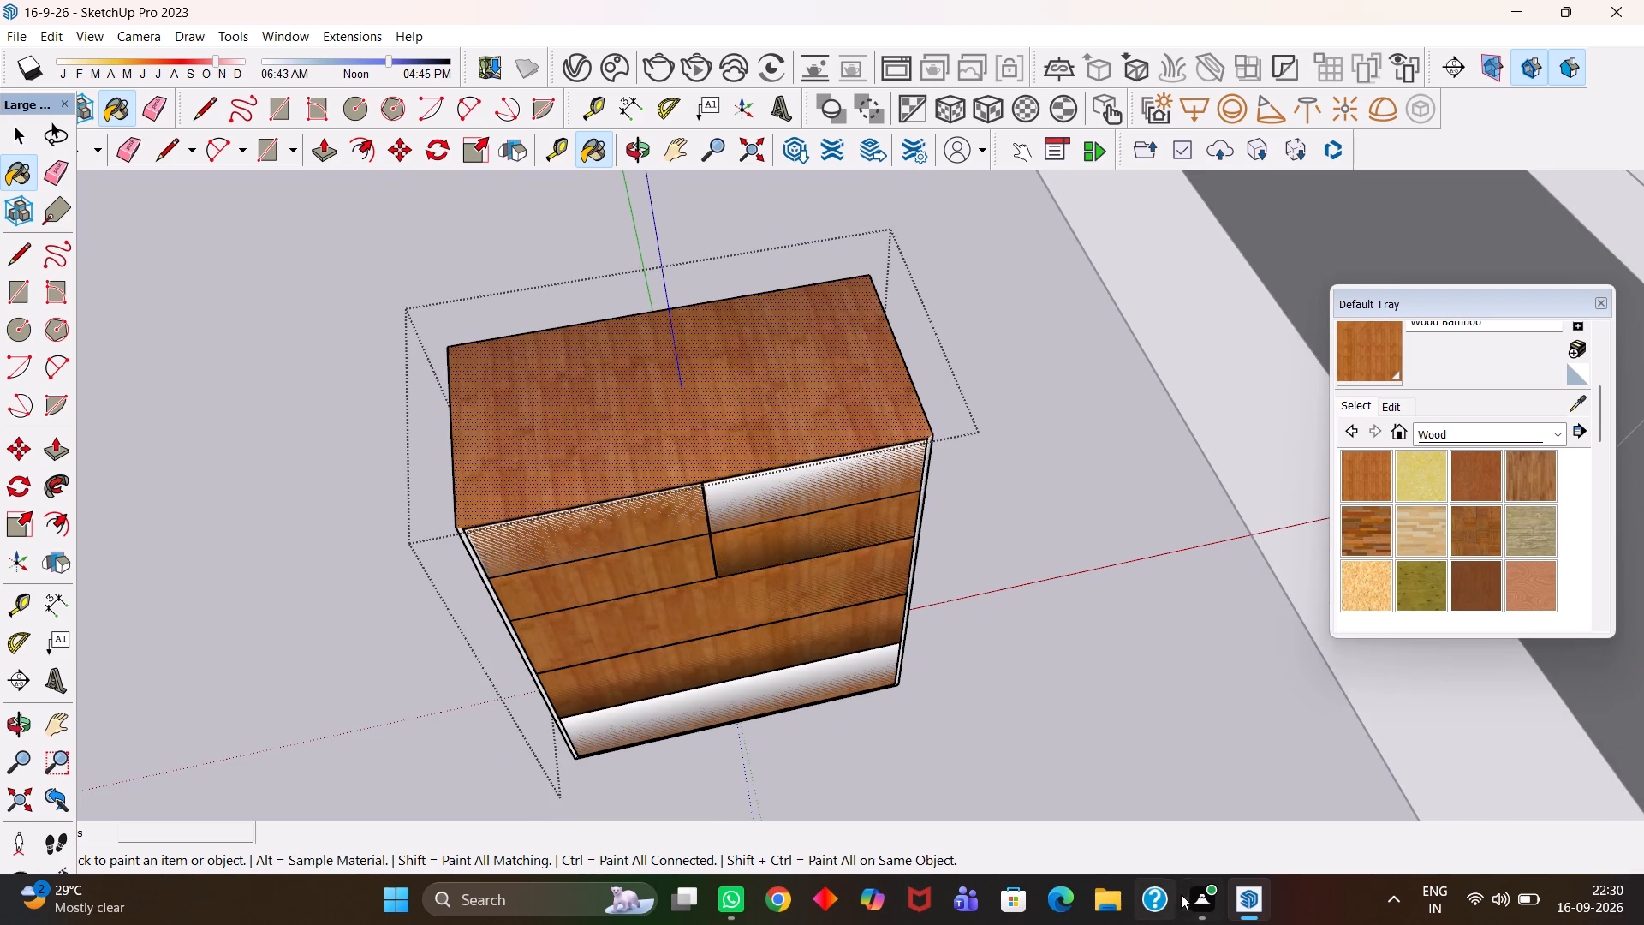
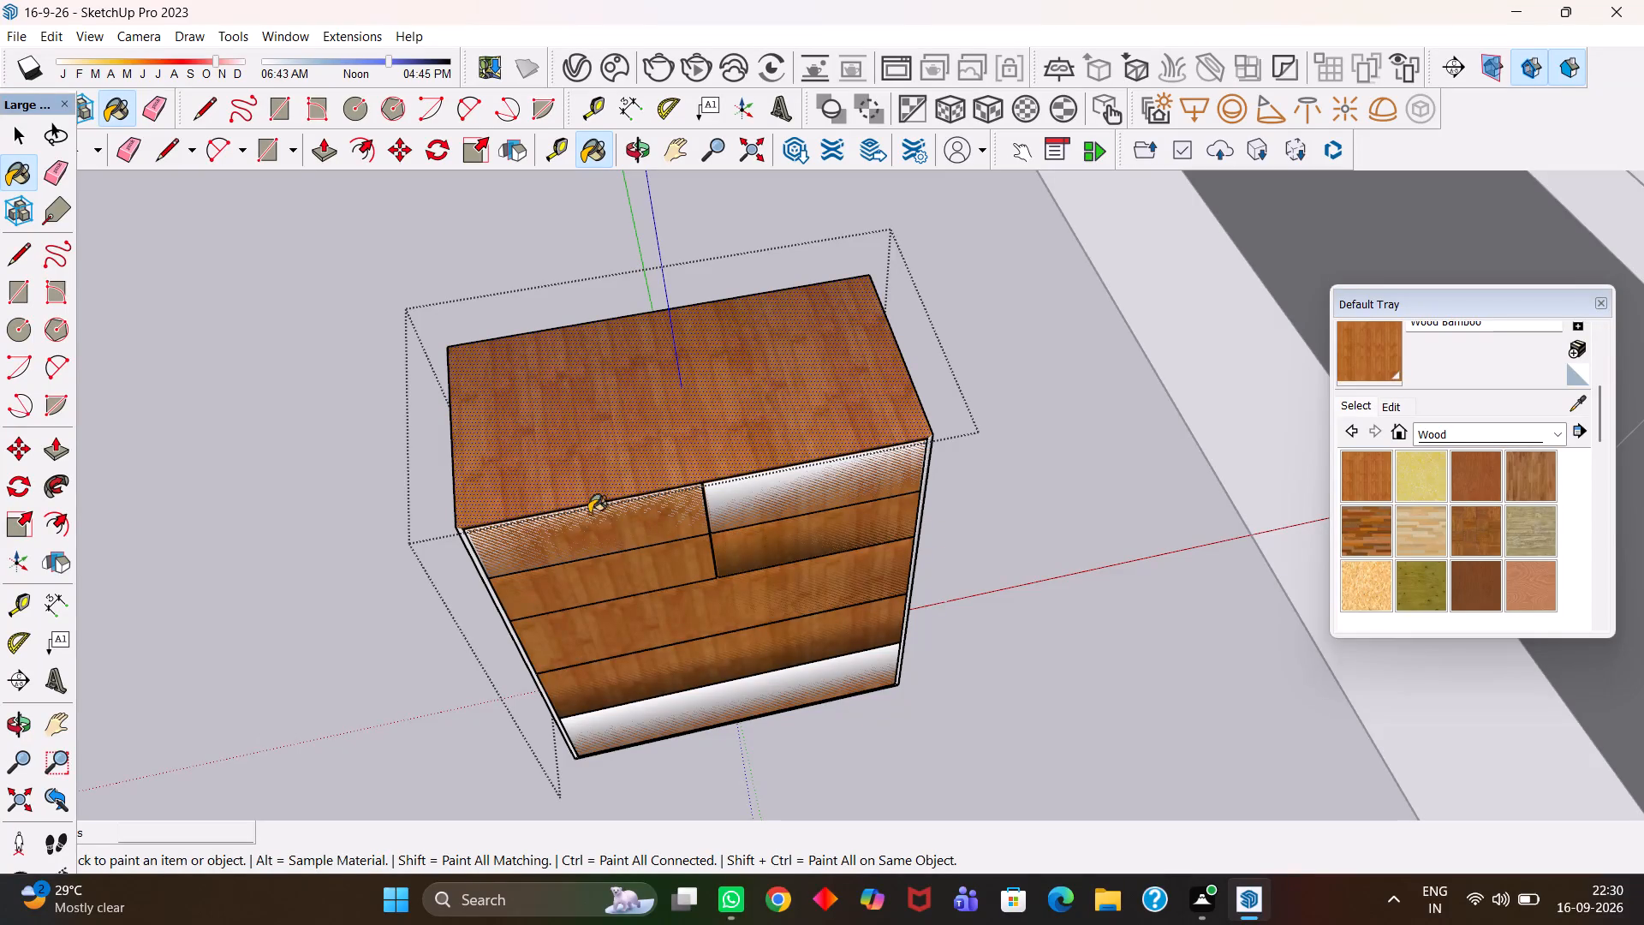
Paint the dresser's top right drawer front and its bottom drawer front with Wood Bamboo.
{"action": "left_click", "coordinate": [764, 496]}
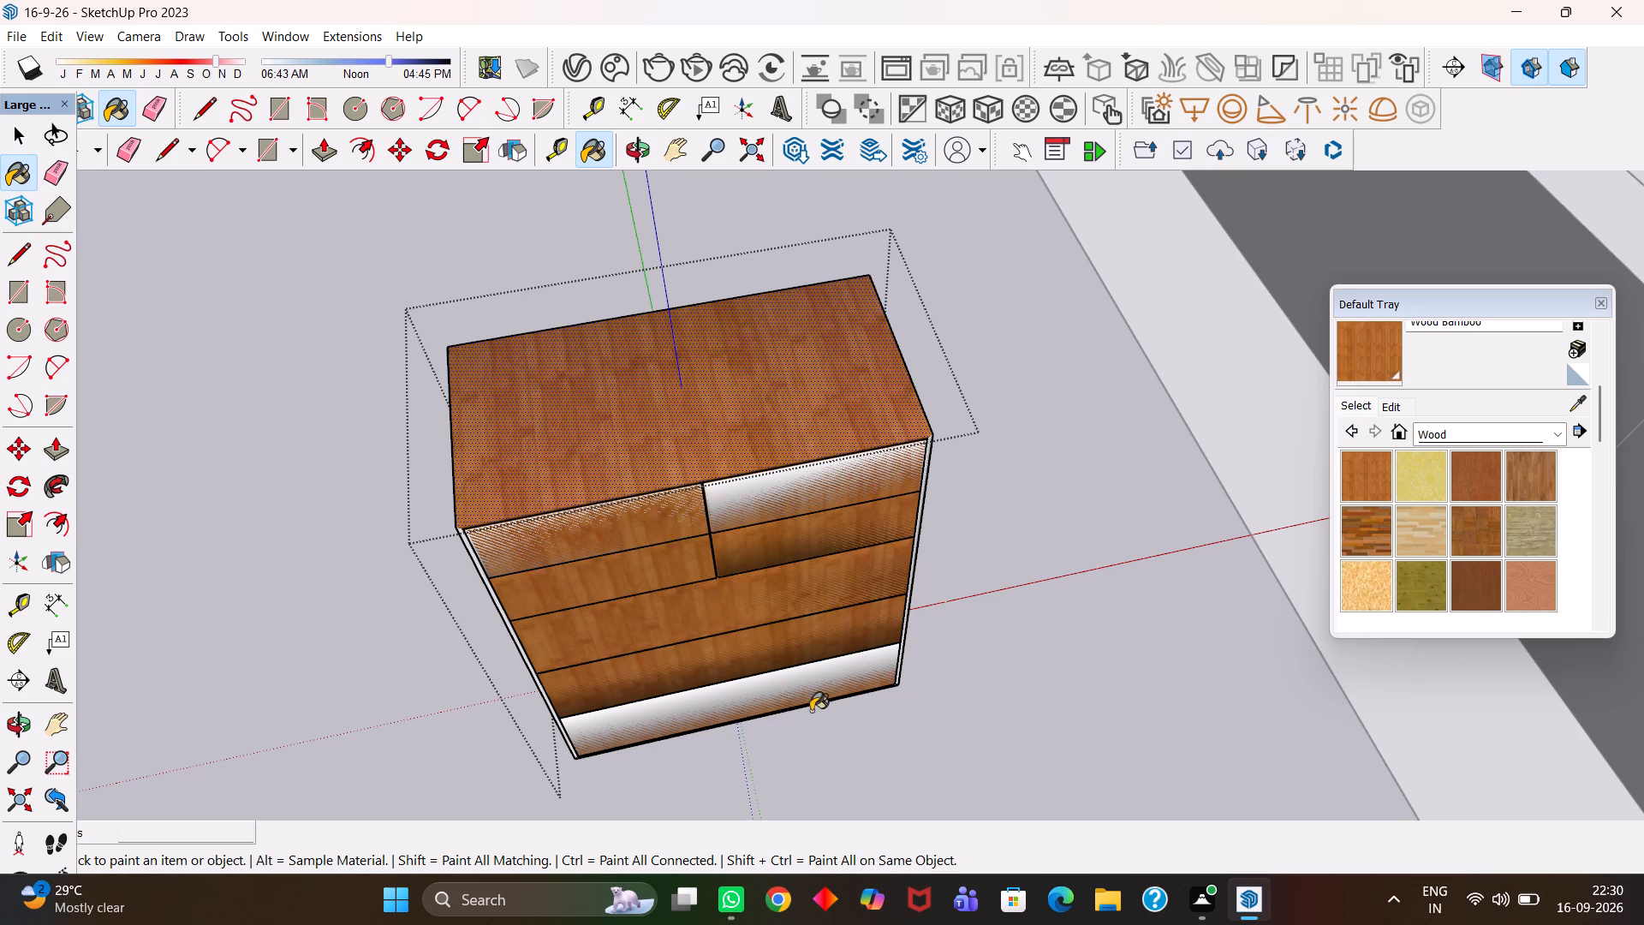
{"action": "left_click", "coordinate": [777, 683]}
{"action": "scroll", "coordinate": [777, 683], "scroll_direction": "up", "scroll_amount": 5}
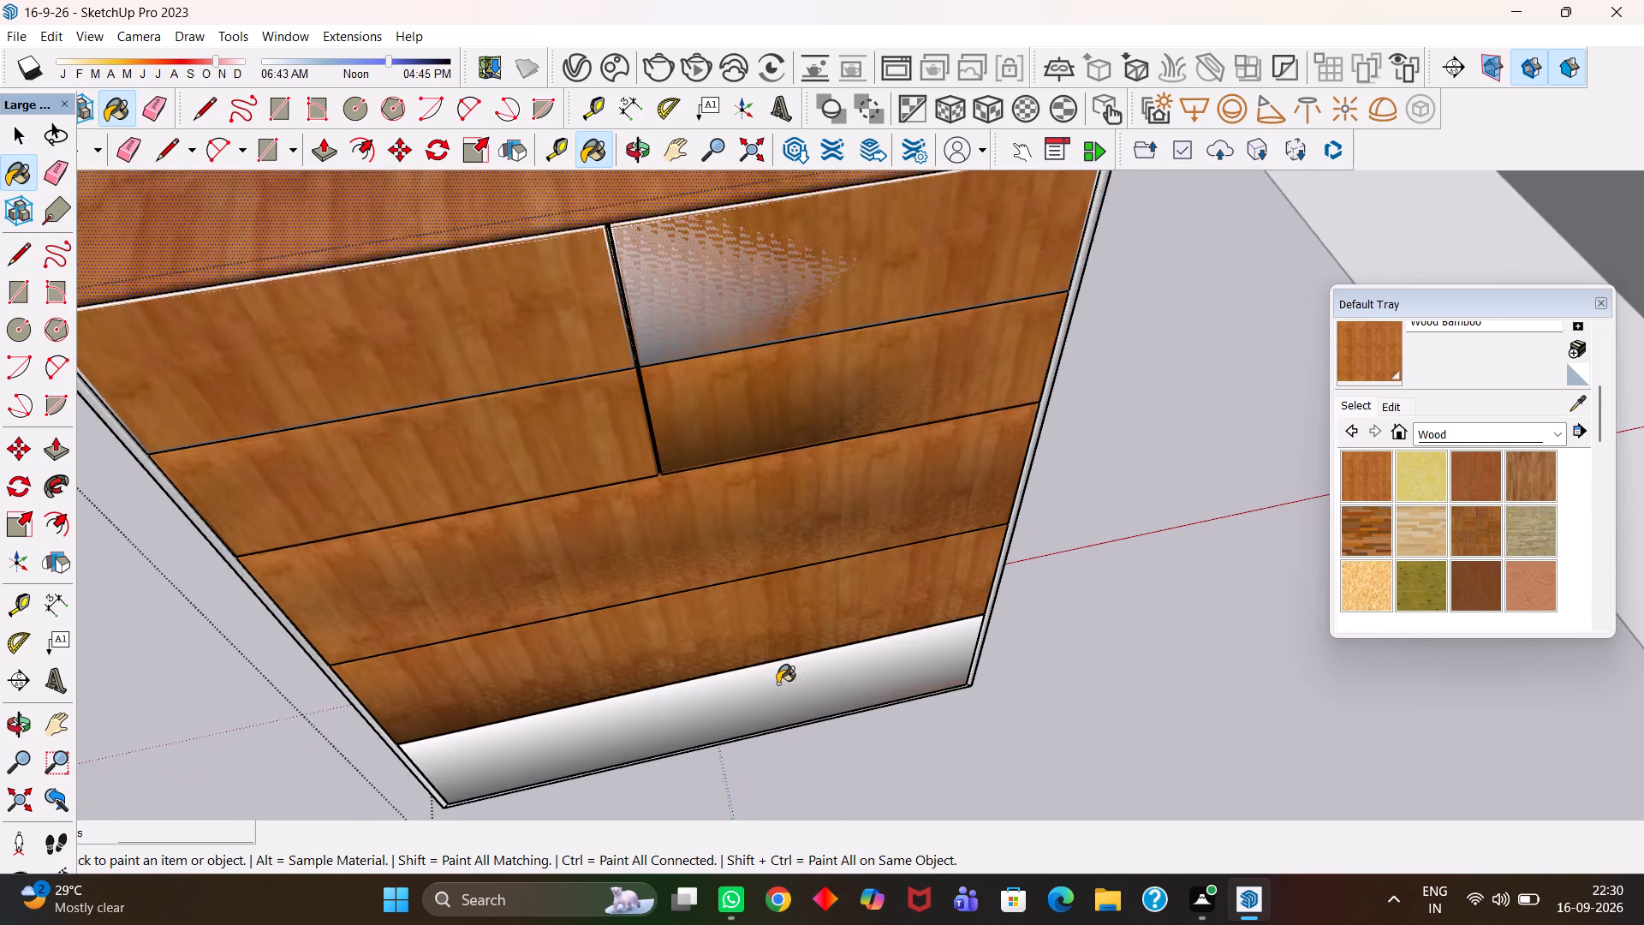
{"action": "scroll", "coordinate": [777, 683], "scroll_direction": "up", "scroll_amount": 1}
{"action": "key", "text": "space"}
{"action": "triple_click", "coordinate": [753, 690]}
{"action": "left_click", "coordinate": [753, 690]}
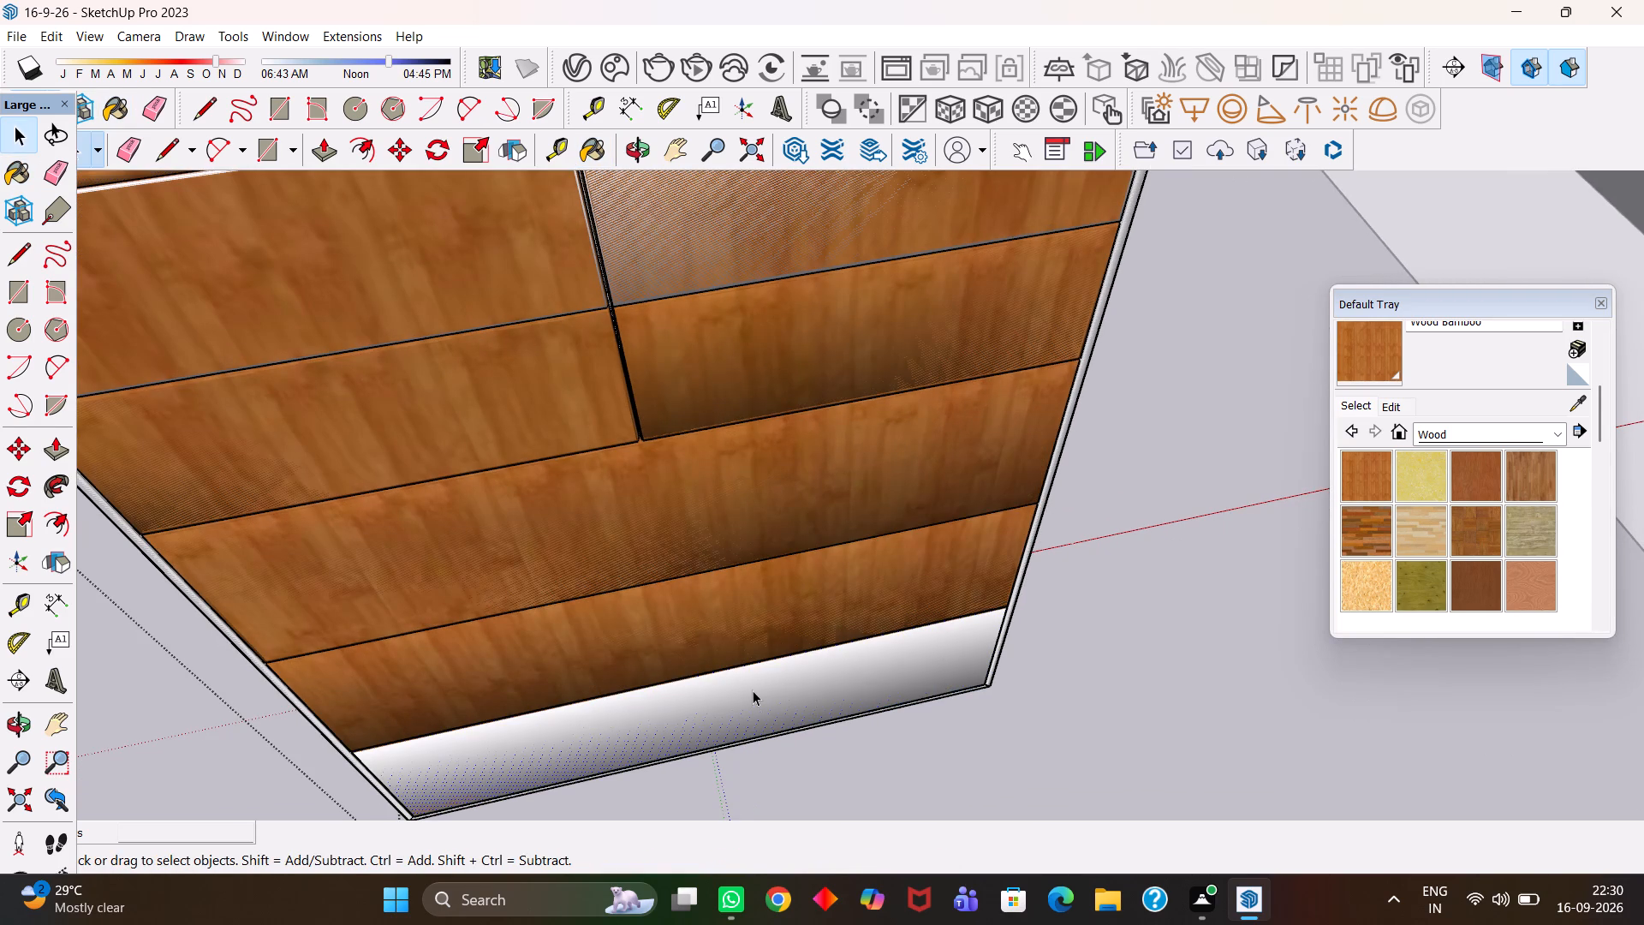
{"action": "key", "text": "b"}
{"action": "left_click", "coordinate": [753, 690]}
{"action": "left_click", "coordinate": [739, 692]}
{"action": "scroll", "coordinate": [771, 690], "scroll_direction": "down", "scroll_amount": 4}
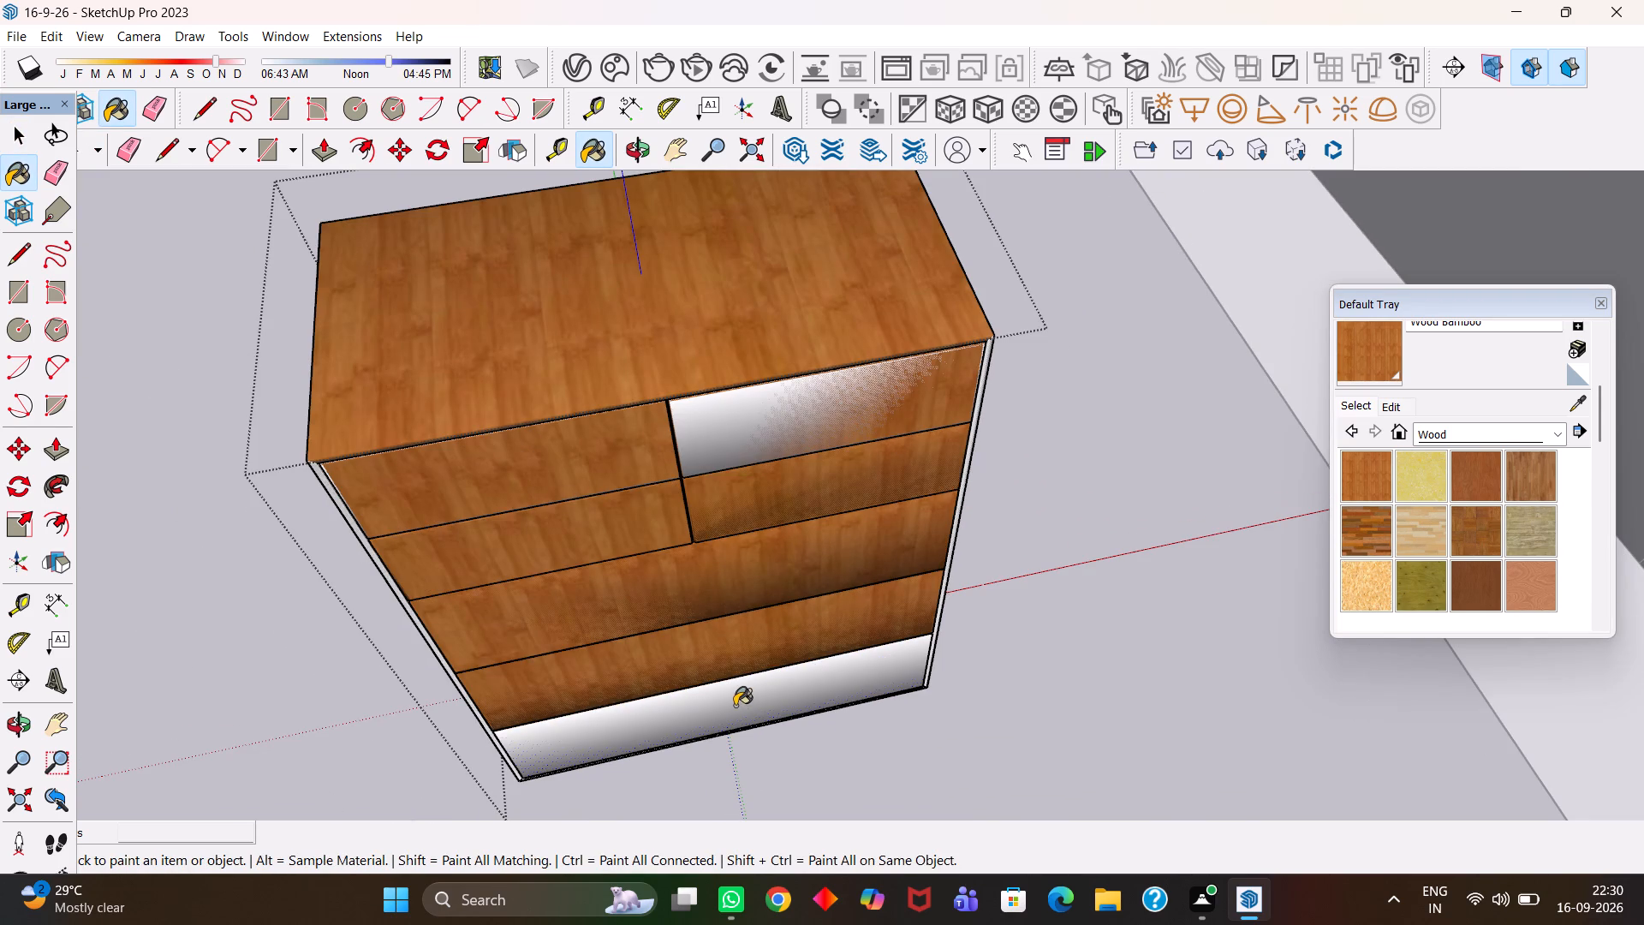
Delete the overlapping duplicate faces on the dresser's bottom drawer front and top right drawer front.
{"action": "key", "text": "space"}
{"action": "left_click", "coordinate": [735, 706]}
{"action": "key", "text": "Delete"}
{"action": "left_click", "coordinate": [736, 707]}
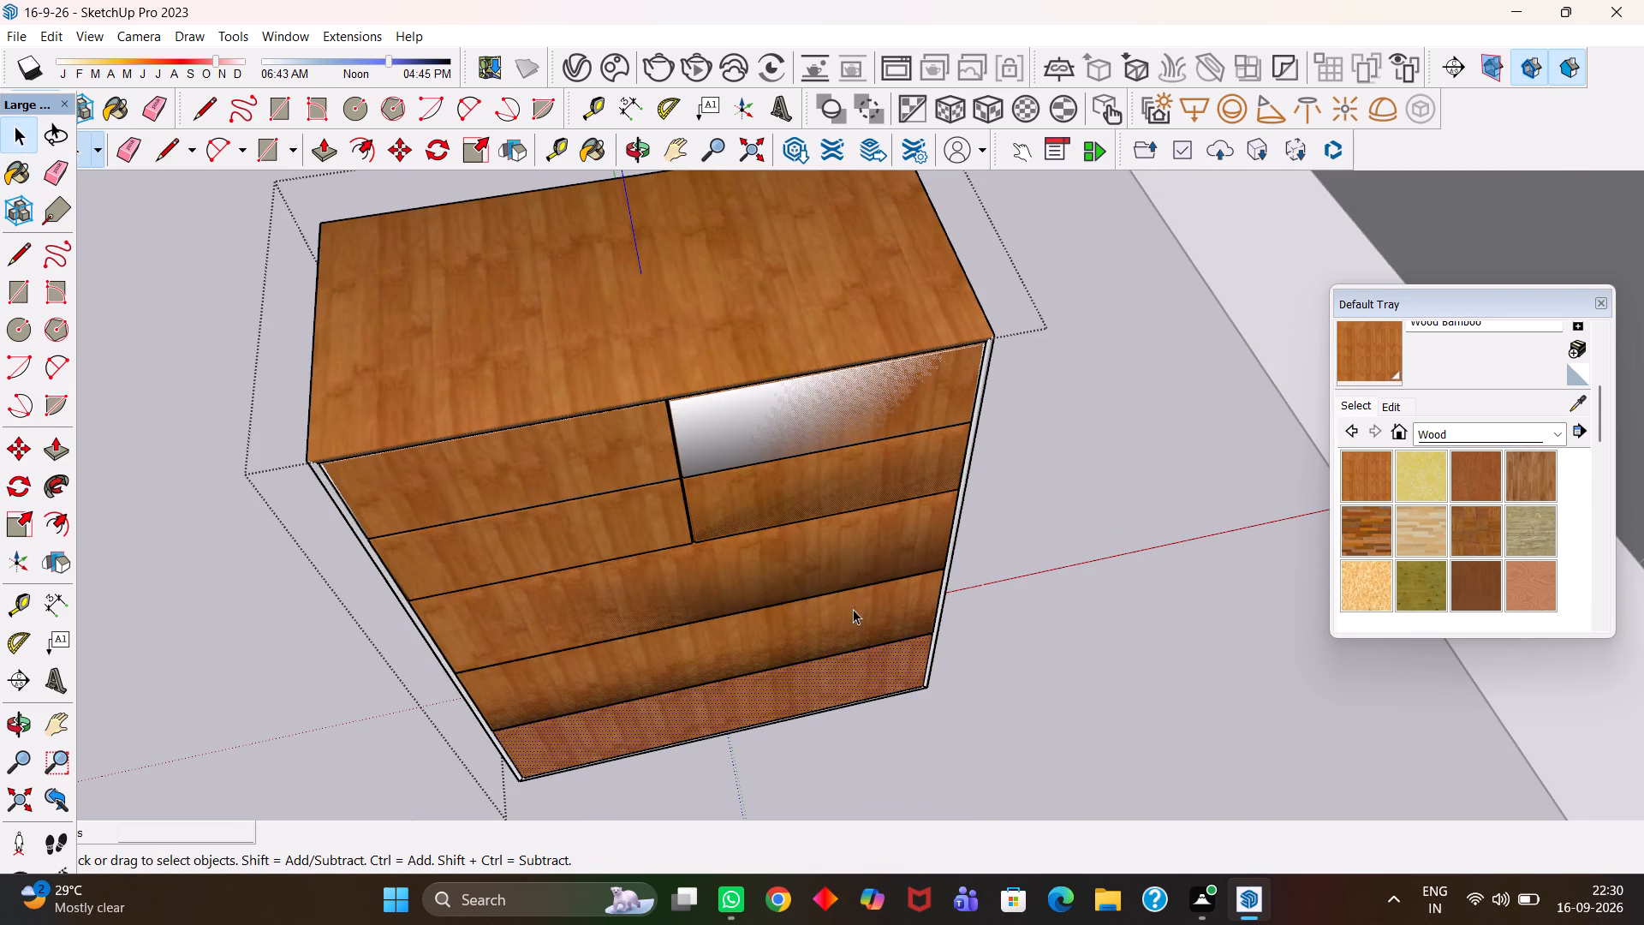
{"action": "left_click", "coordinate": [732, 445]}
{"action": "key", "text": "Delete"}
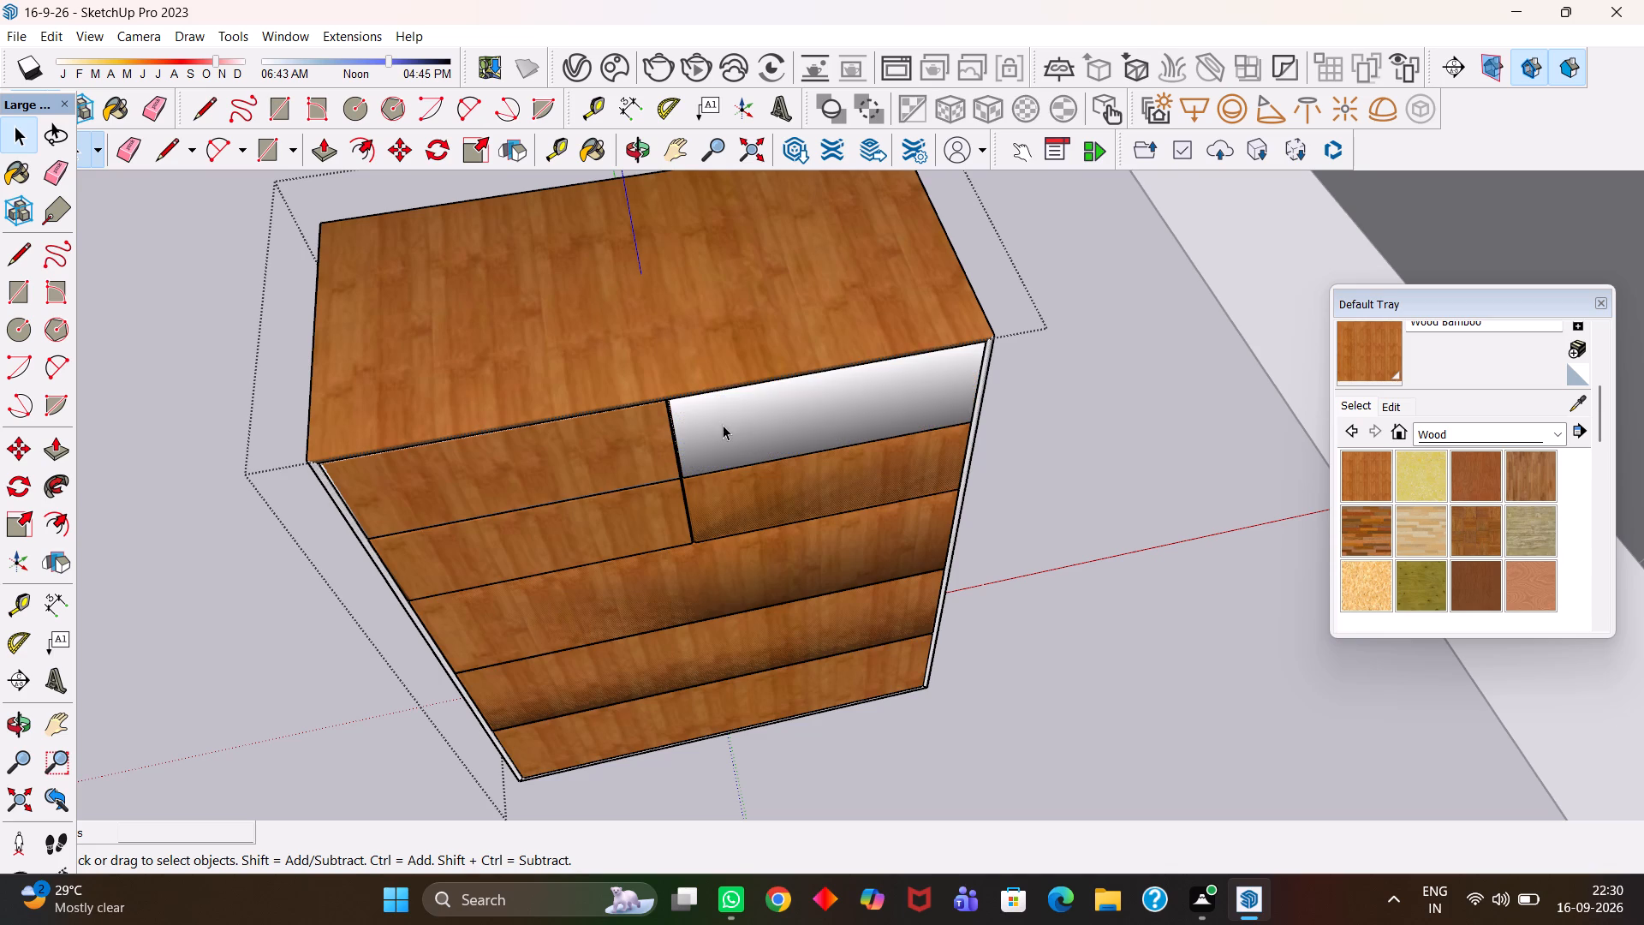
Paint the remaining face of the dresser's top right drawer front with Wood Bamboo.
{"action": "double_click", "coordinate": [723, 425]}
{"action": "key", "text": "b"}
{"action": "left_click", "coordinate": [724, 426]}
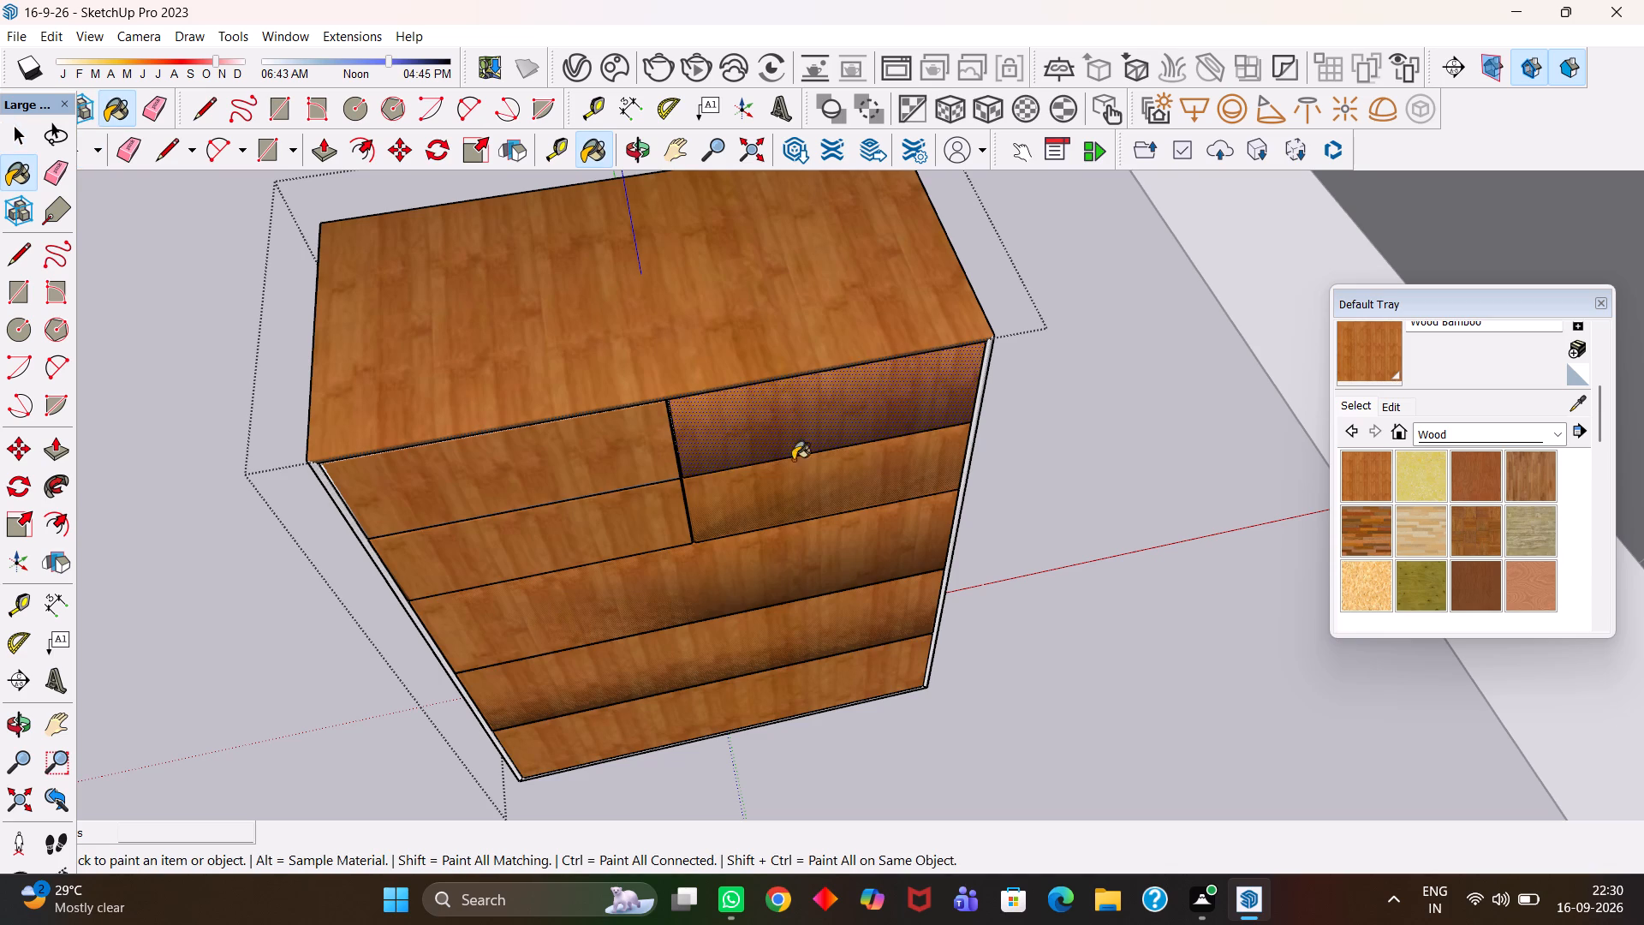
{"action": "key", "text": "space"}
{"action": "scroll", "coordinate": [1004, 577], "scroll_direction": "down", "scroll_amount": 5}
{"action": "left_click", "coordinate": [1159, 653]}
Delete the overlapping duplicate face on the dresser's top left drawer front.
{"action": "scroll", "coordinate": [603, 597], "scroll_direction": "up", "scroll_amount": 7}
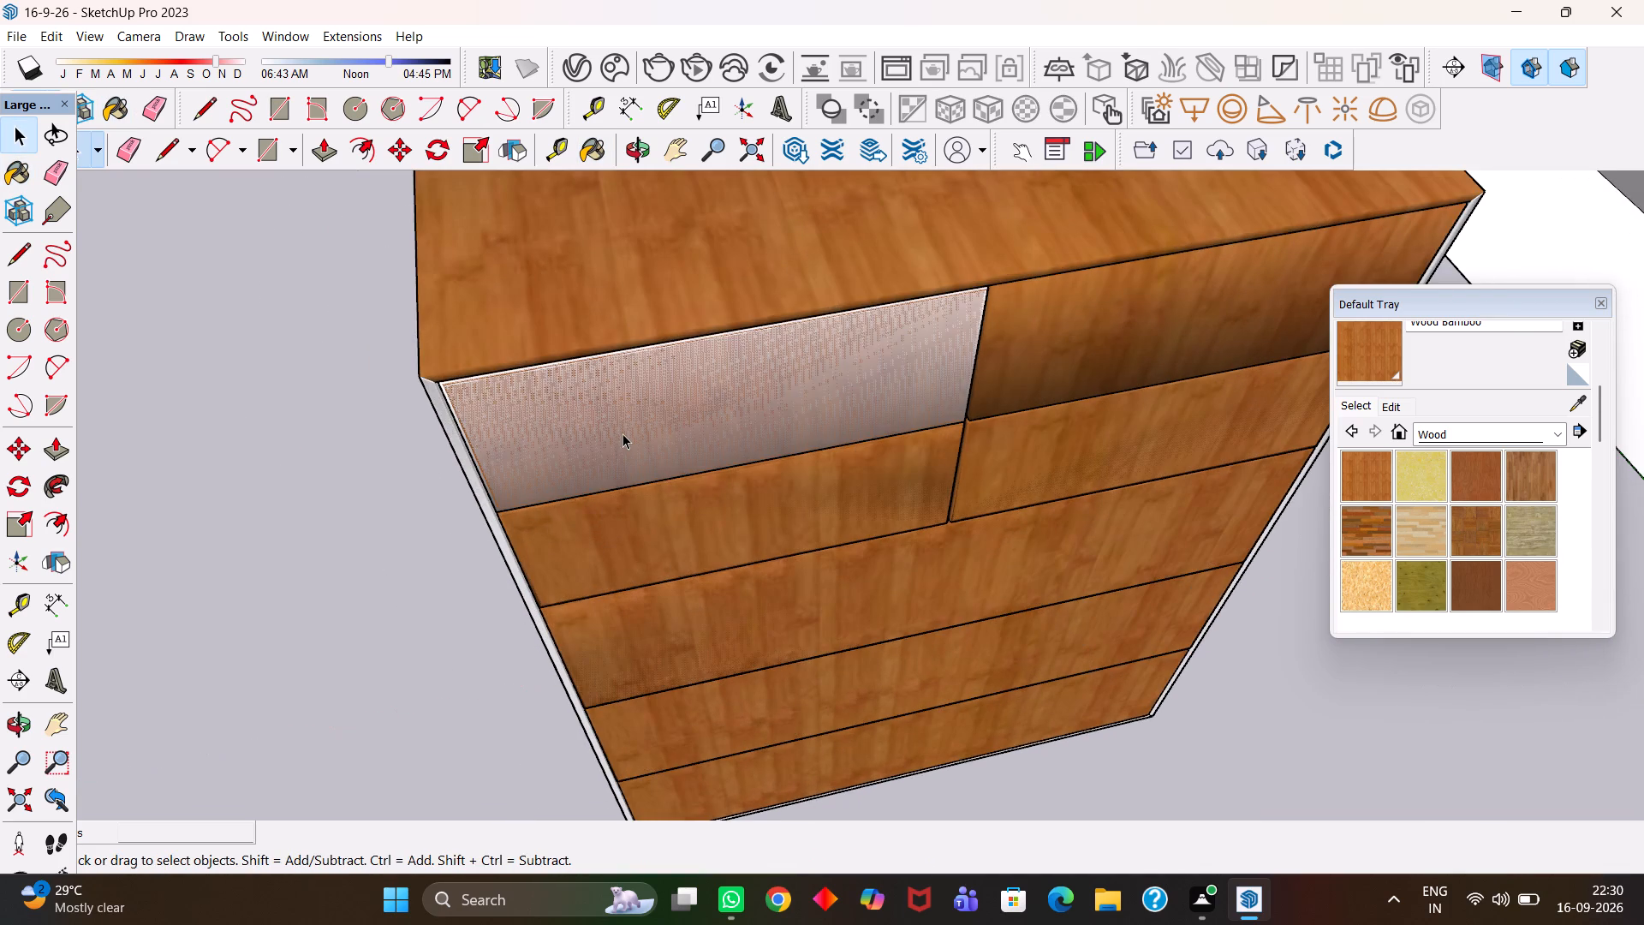
{"action": "left_click", "coordinate": [622, 433]}
{"action": "double_click", "coordinate": [624, 434]}
{"action": "left_click", "coordinate": [624, 418]}
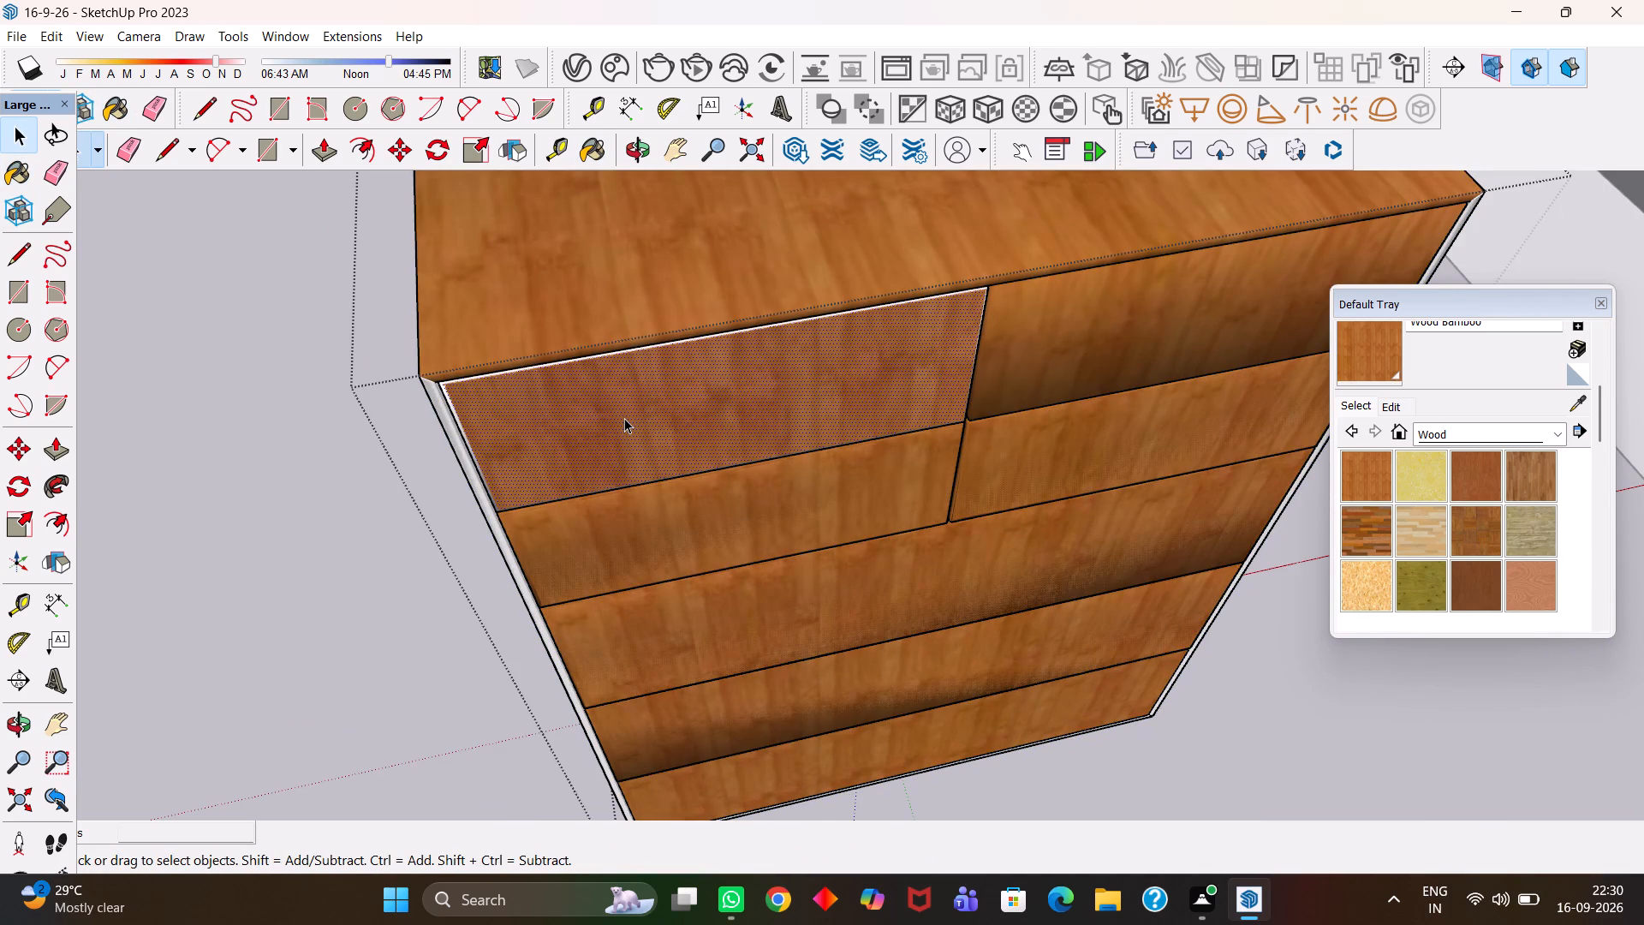
{"action": "key", "text": "Delete"}
Paint the remaining face of the dresser's top left drawer front with Wood Bamboo.
{"action": "left_click", "coordinate": [624, 418]}
{"action": "double_click", "coordinate": [624, 419]}
{"action": "key", "text": "b"}
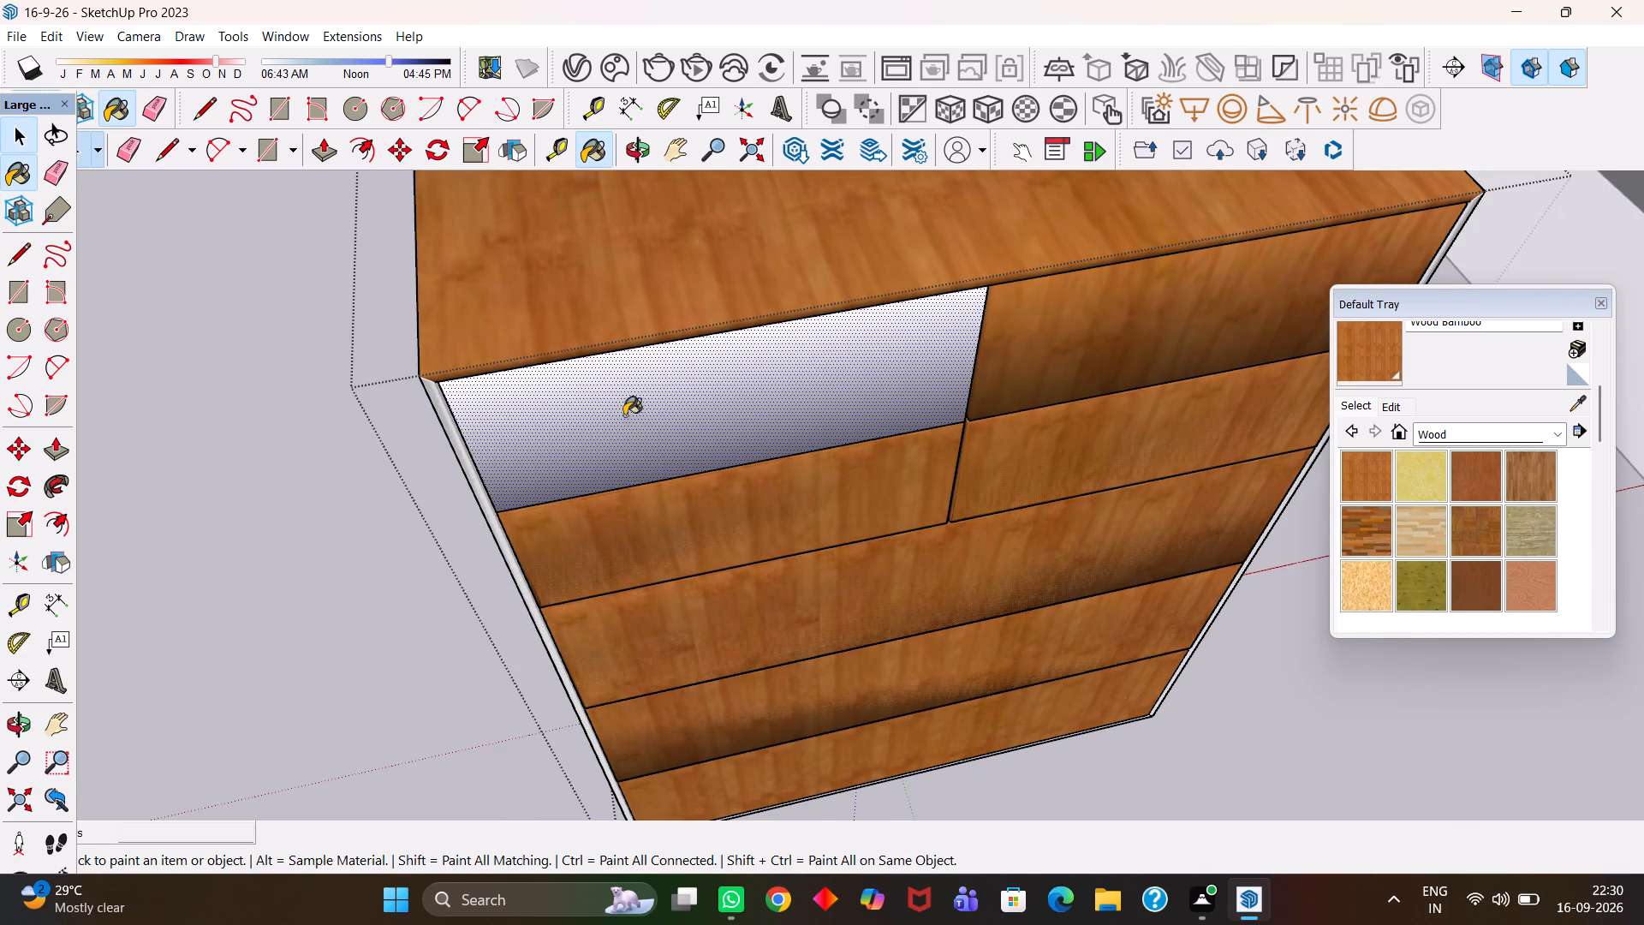
{"action": "left_click", "coordinate": [624, 415]}
{"action": "scroll", "coordinate": [624, 415], "scroll_direction": "down", "scroll_amount": 11}
{"action": "key", "text": "space"}
{"action": "left_click", "coordinate": [1074, 844]}
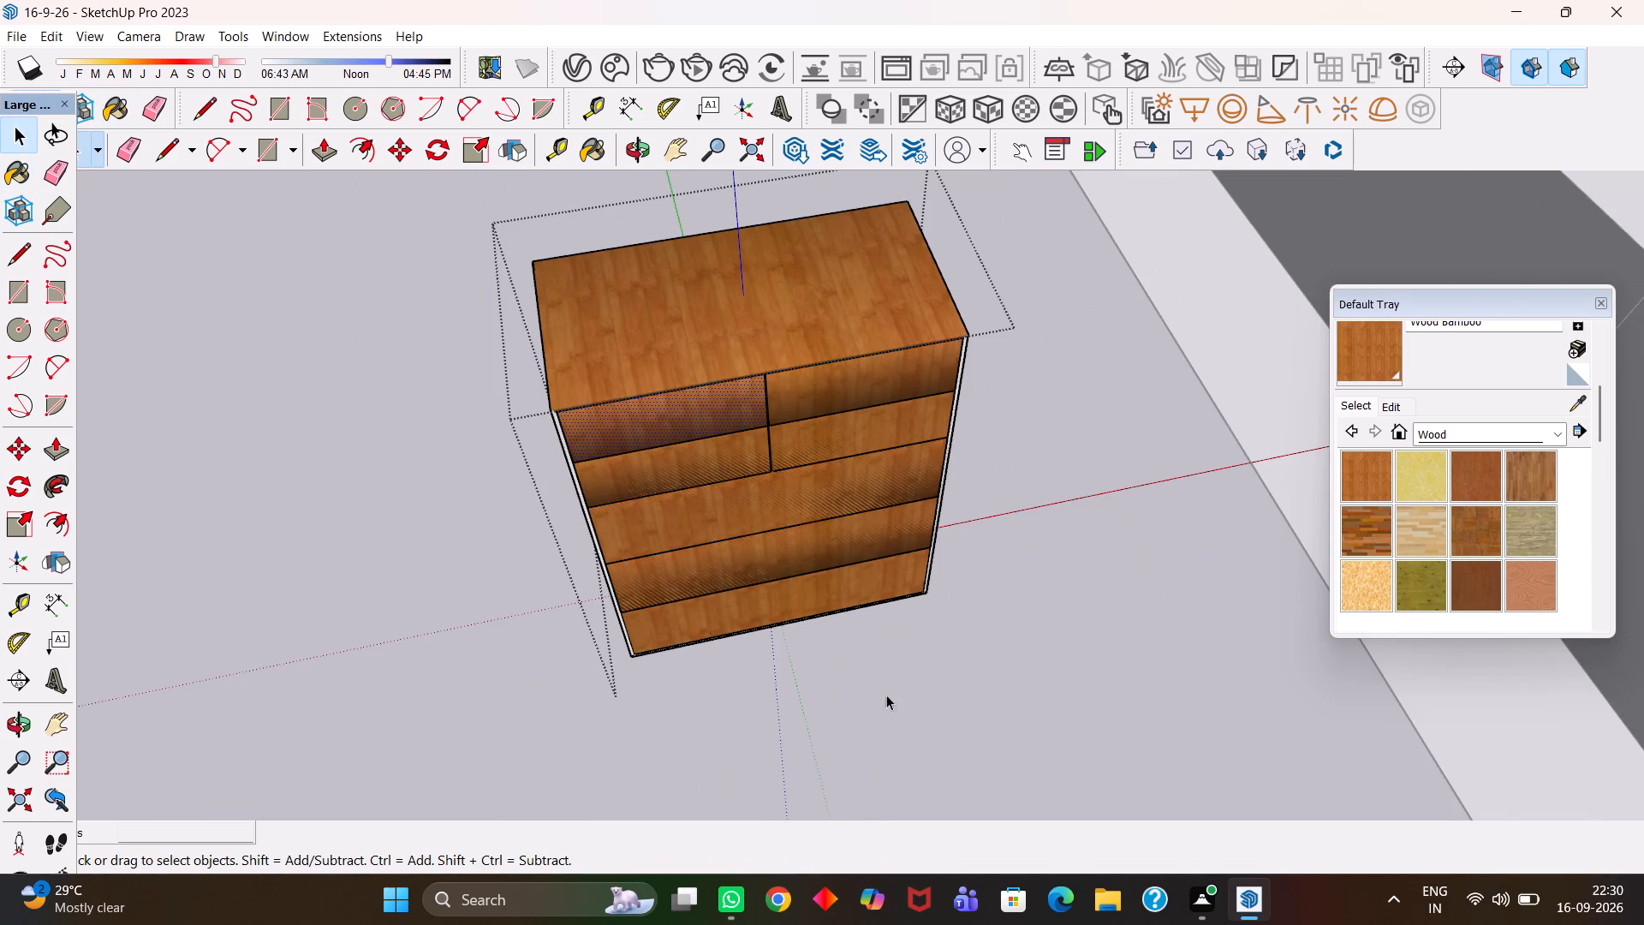
Delete the overlapping duplicate face on the dresser's left side panel.
{"action": "scroll", "coordinate": [756, 649], "scroll_direction": "up", "scroll_amount": 3}
{"action": "scroll", "coordinate": [655, 590], "scroll_direction": "down", "scroll_amount": 3}
{"action": "scroll", "coordinate": [602, 570], "scroll_direction": "up", "scroll_amount": 2}
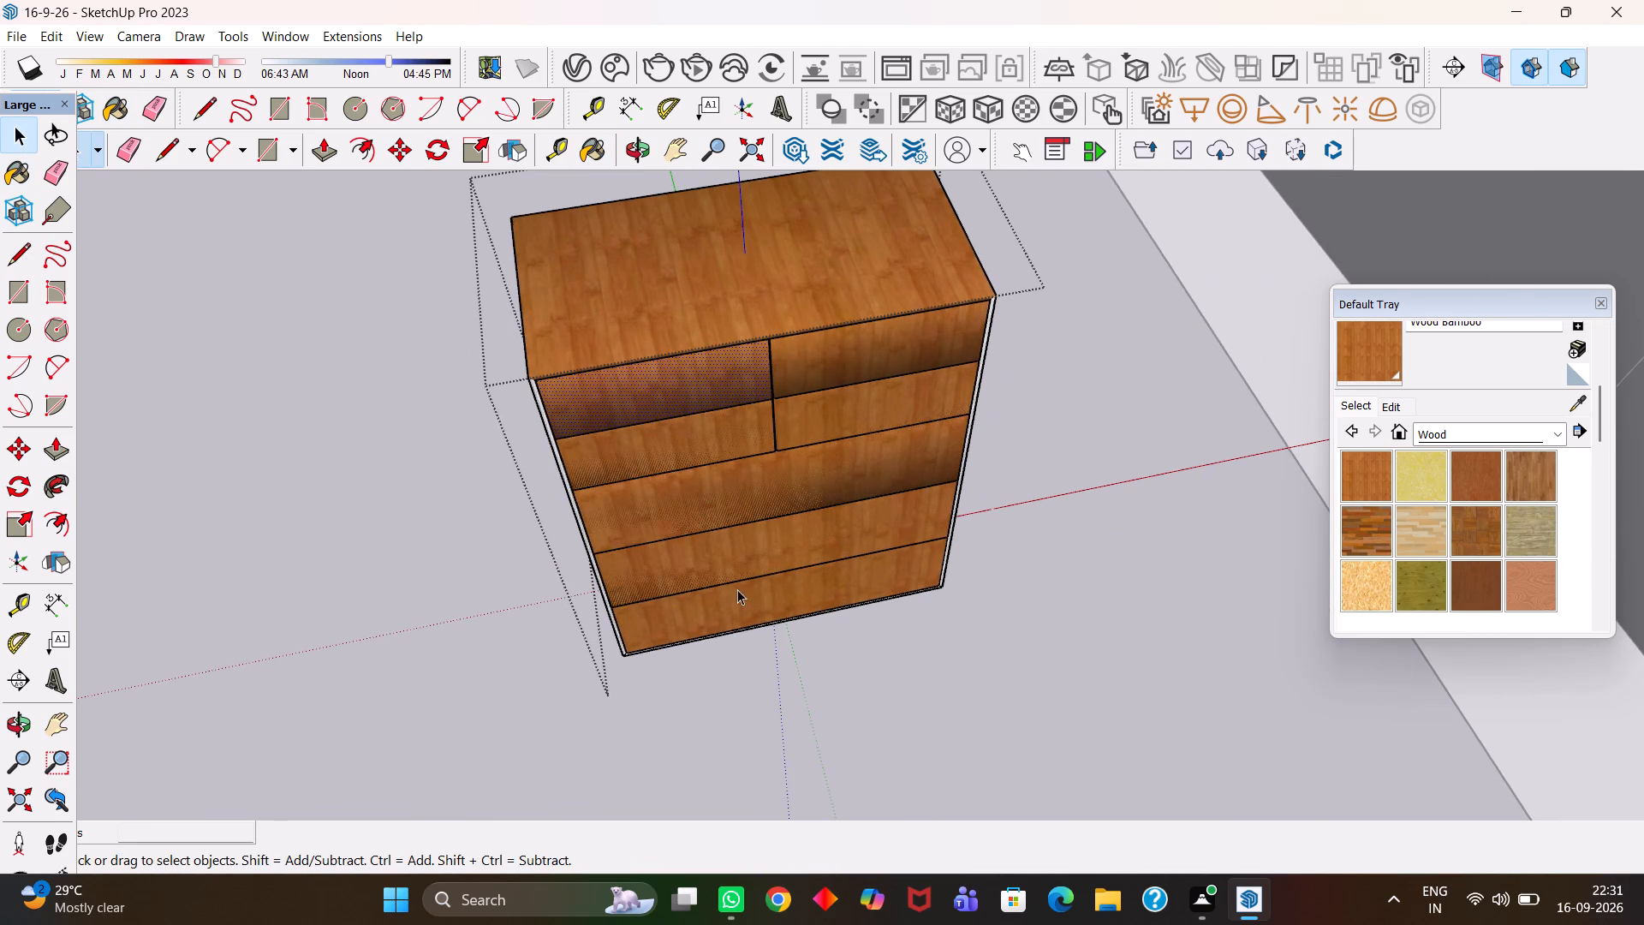
{"action": "middle_click", "coordinate": [997, 527]}
{"action": "key", "text": "h"}
{"action": "left_click_drag", "start_coordinate": [605, 576], "coordinate": [892, 537]}
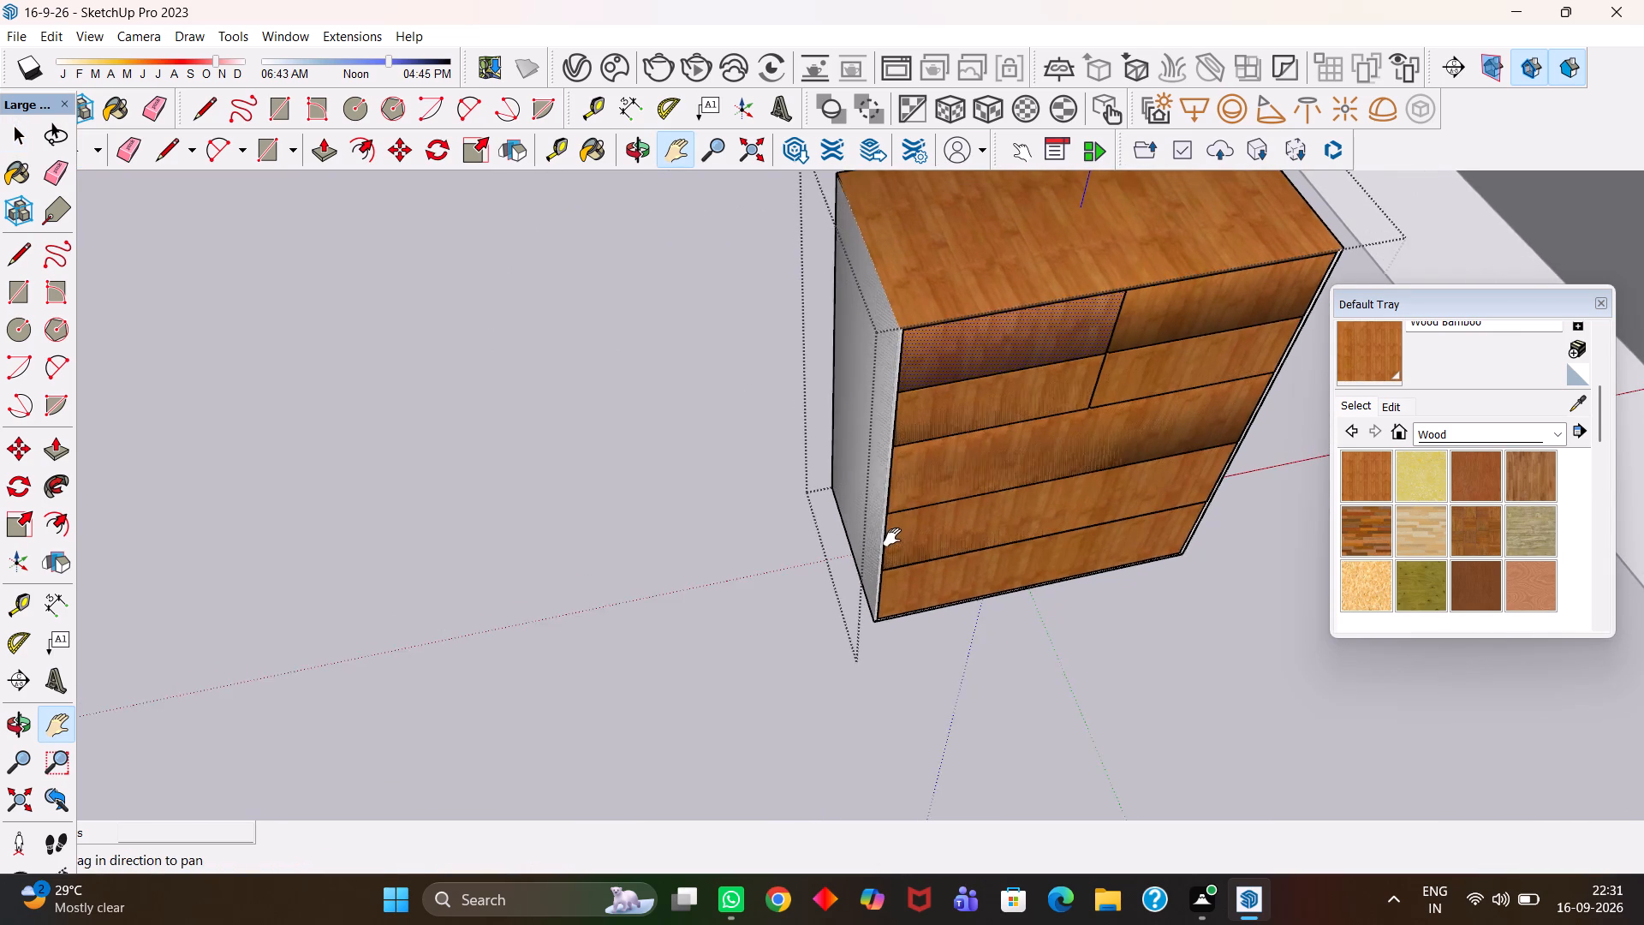
{"action": "left_click_drag", "start_coordinate": [892, 537], "coordinate": [901, 541]}
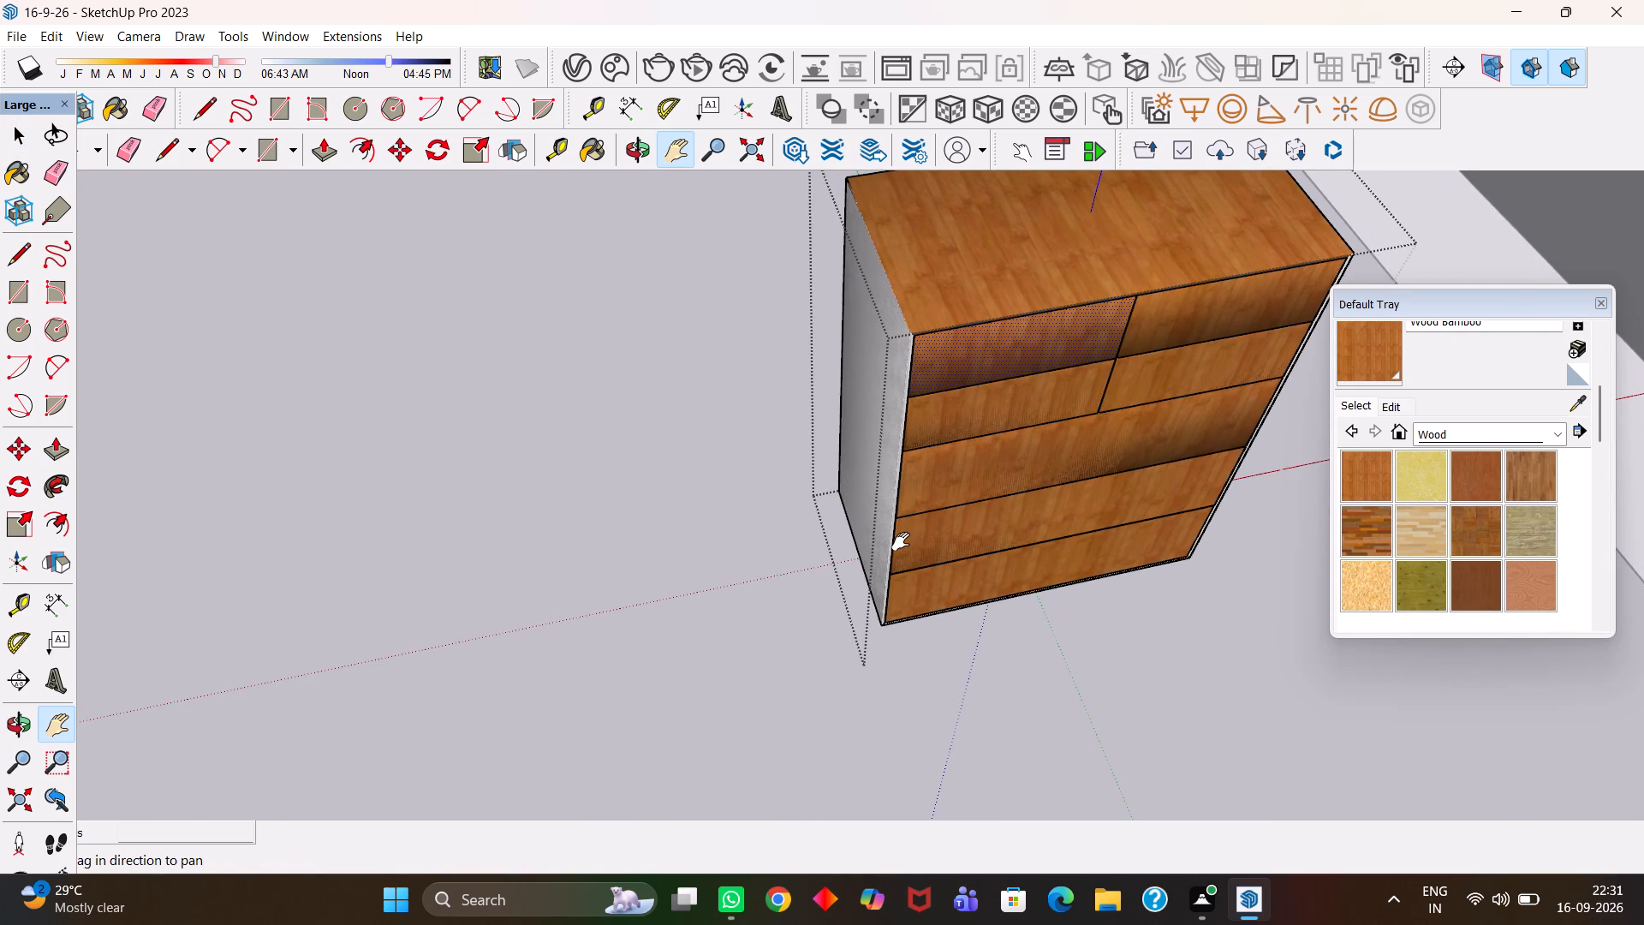
{"action": "scroll", "coordinate": [878, 519], "scroll_direction": "up", "scroll_amount": 1}
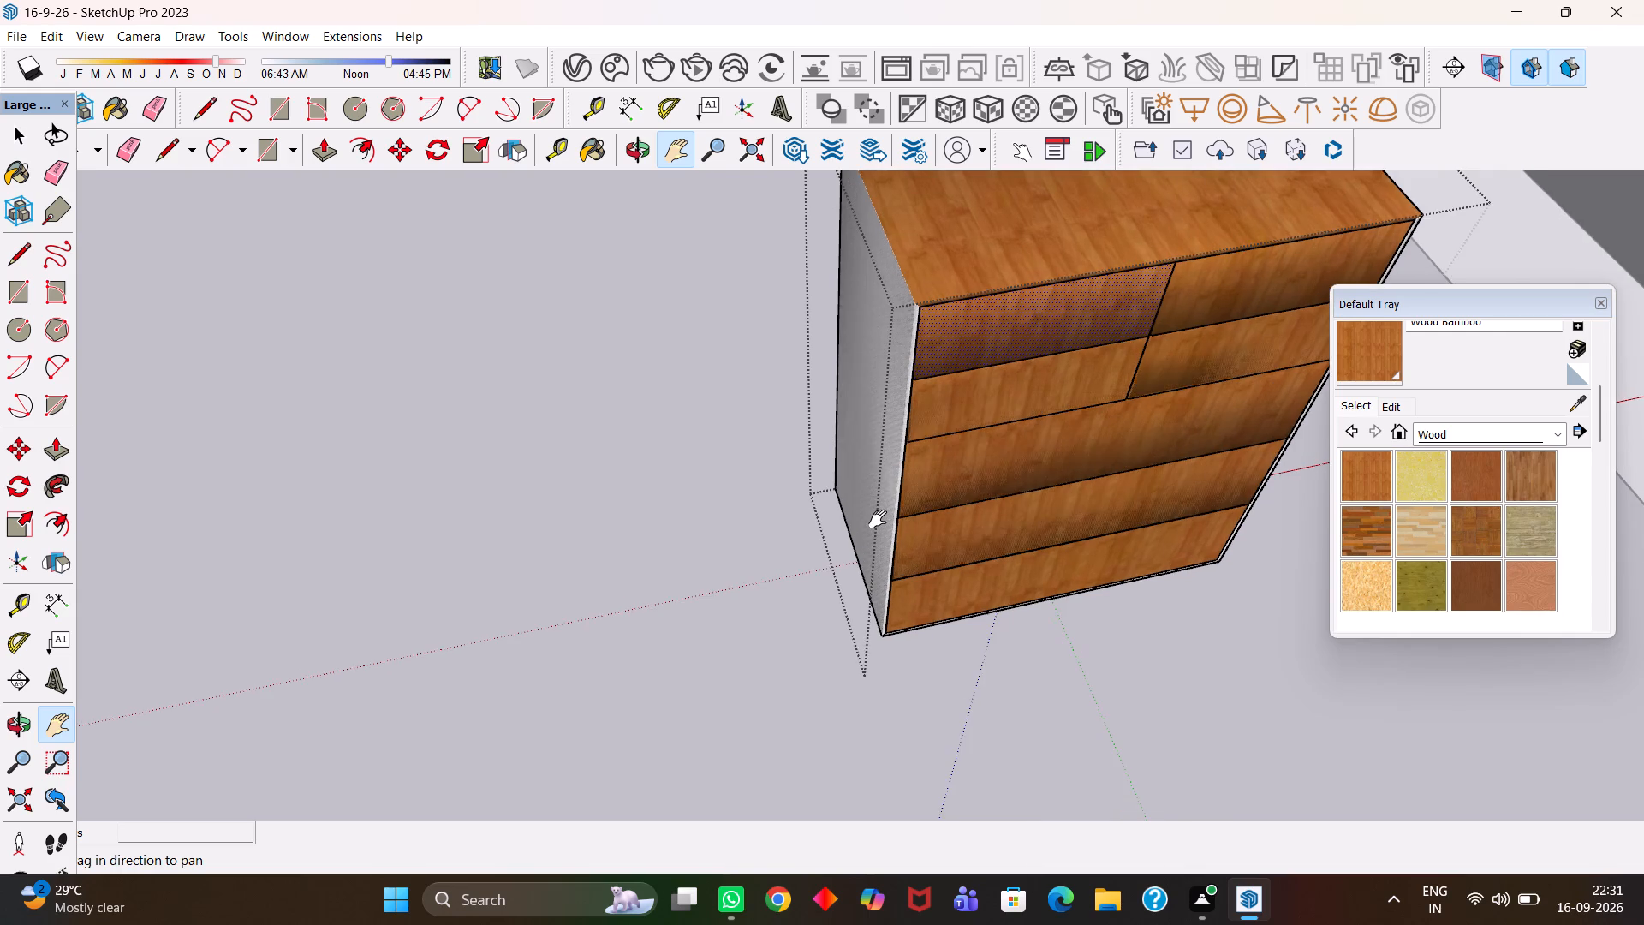
{"action": "scroll", "coordinate": [878, 519], "scroll_direction": "up", "scroll_amount": 2}
{"action": "left_click_drag", "start_coordinate": [875, 491], "coordinate": [956, 562]}
{"action": "key", "text": "b"}
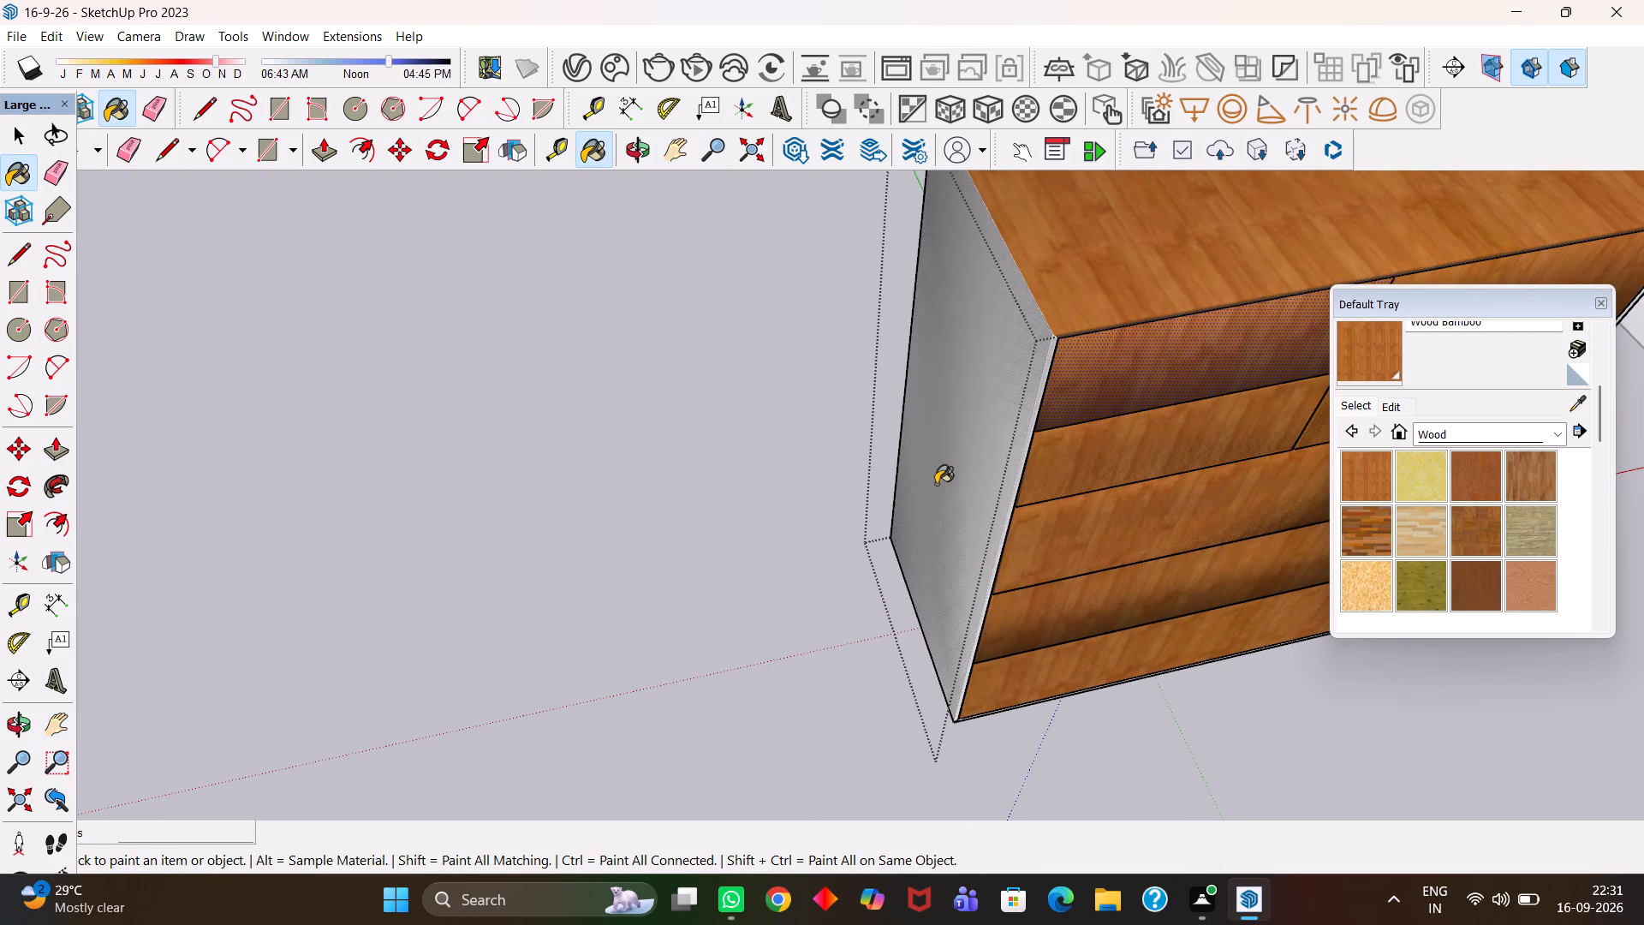
{"action": "left_click", "coordinate": [941, 487]}
{"action": "scroll", "coordinate": [958, 499], "scroll_direction": "up", "scroll_amount": 2}
{"action": "key", "text": "space"}
{"action": "double_click", "coordinate": [966, 489]}
{"action": "left_click", "coordinate": [971, 481]}
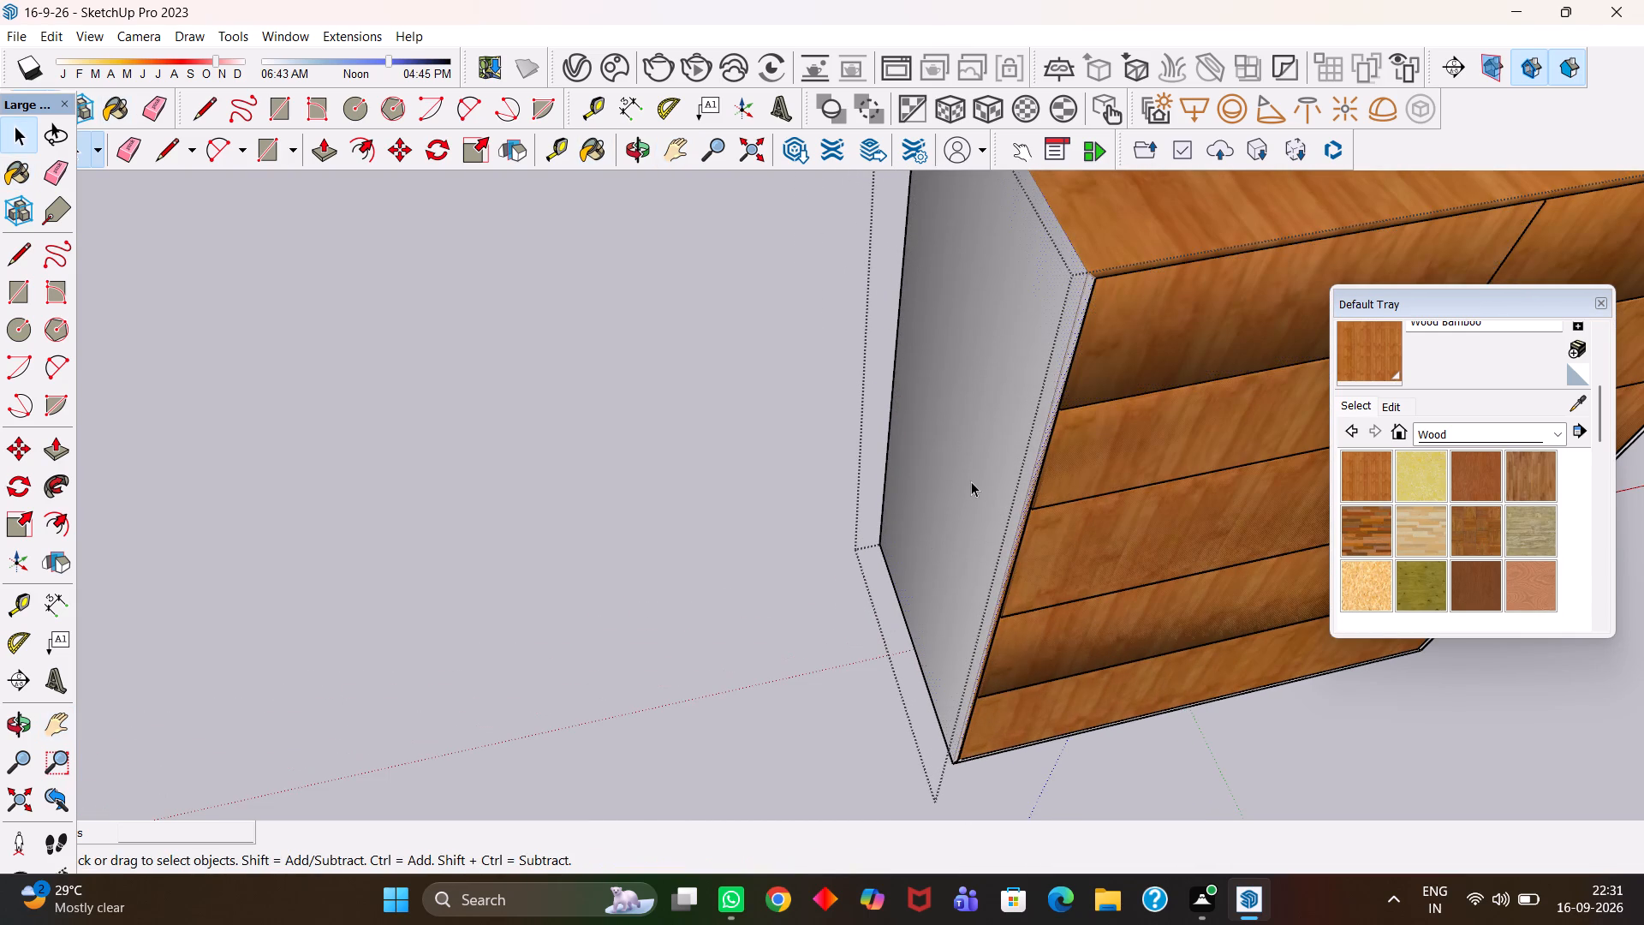
{"action": "key", "text": "Delete"}
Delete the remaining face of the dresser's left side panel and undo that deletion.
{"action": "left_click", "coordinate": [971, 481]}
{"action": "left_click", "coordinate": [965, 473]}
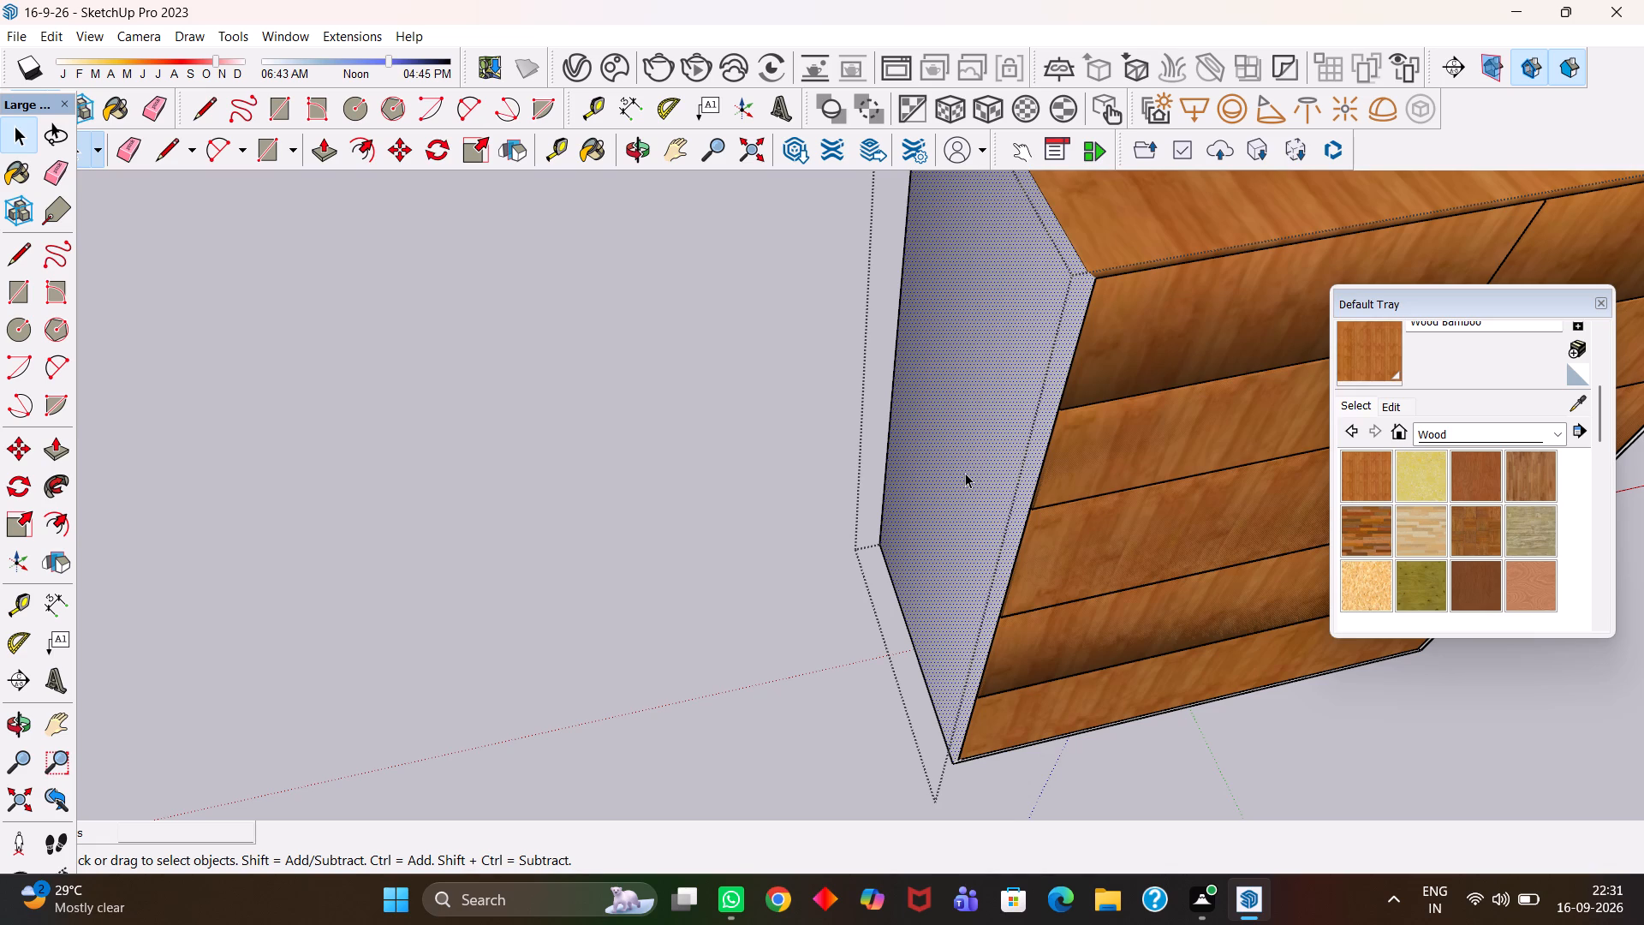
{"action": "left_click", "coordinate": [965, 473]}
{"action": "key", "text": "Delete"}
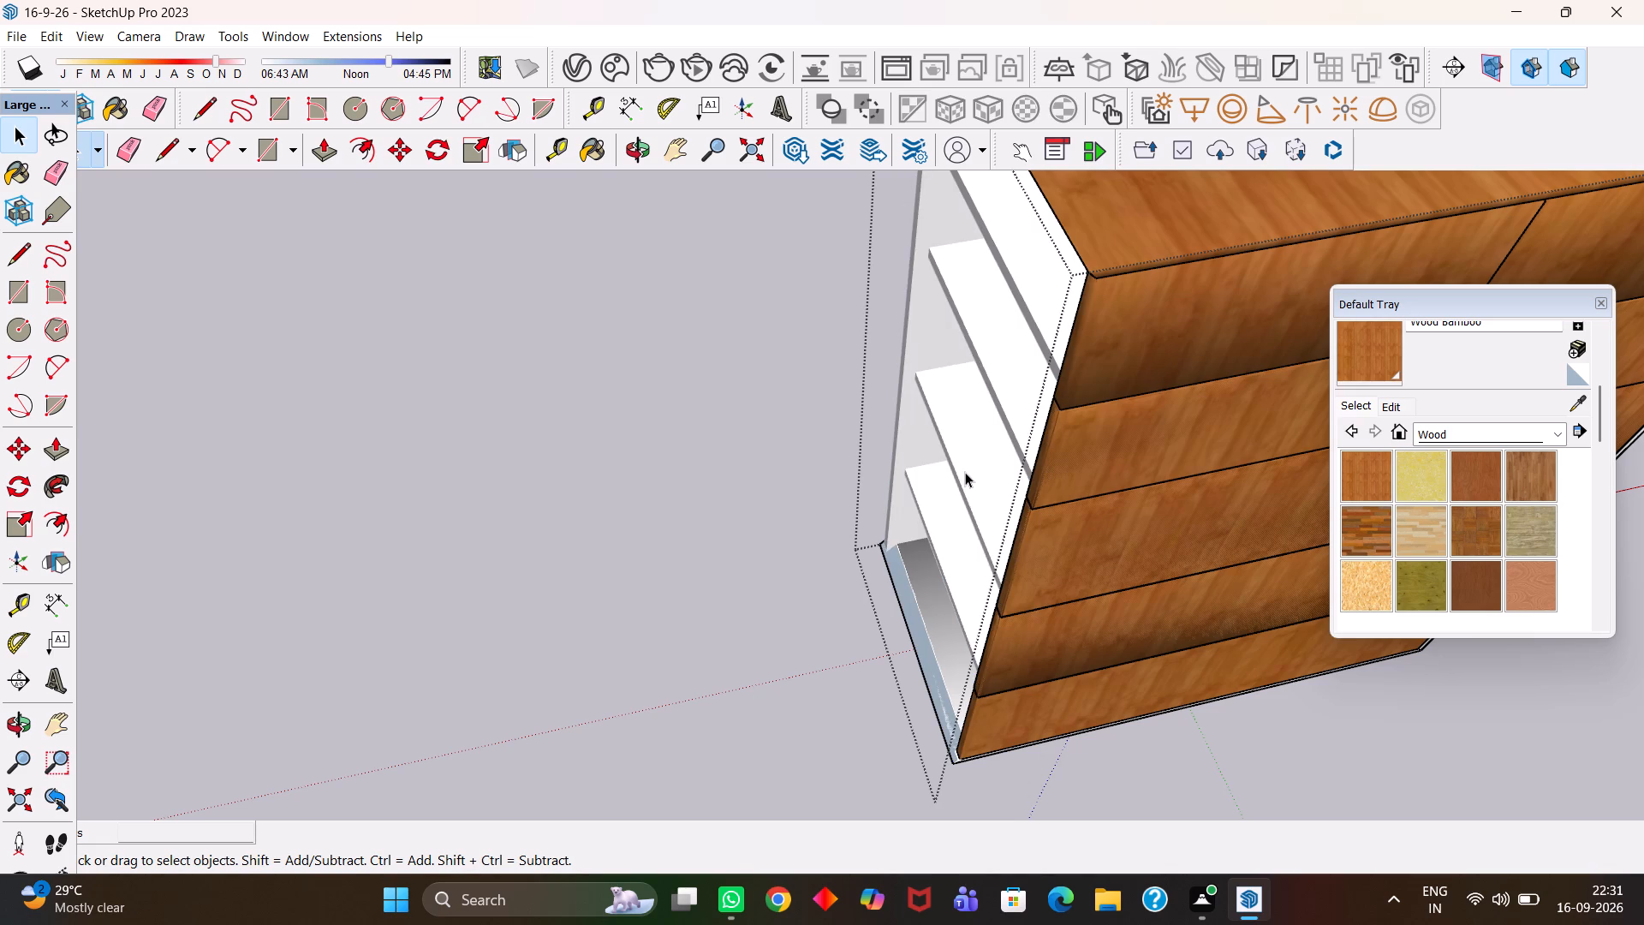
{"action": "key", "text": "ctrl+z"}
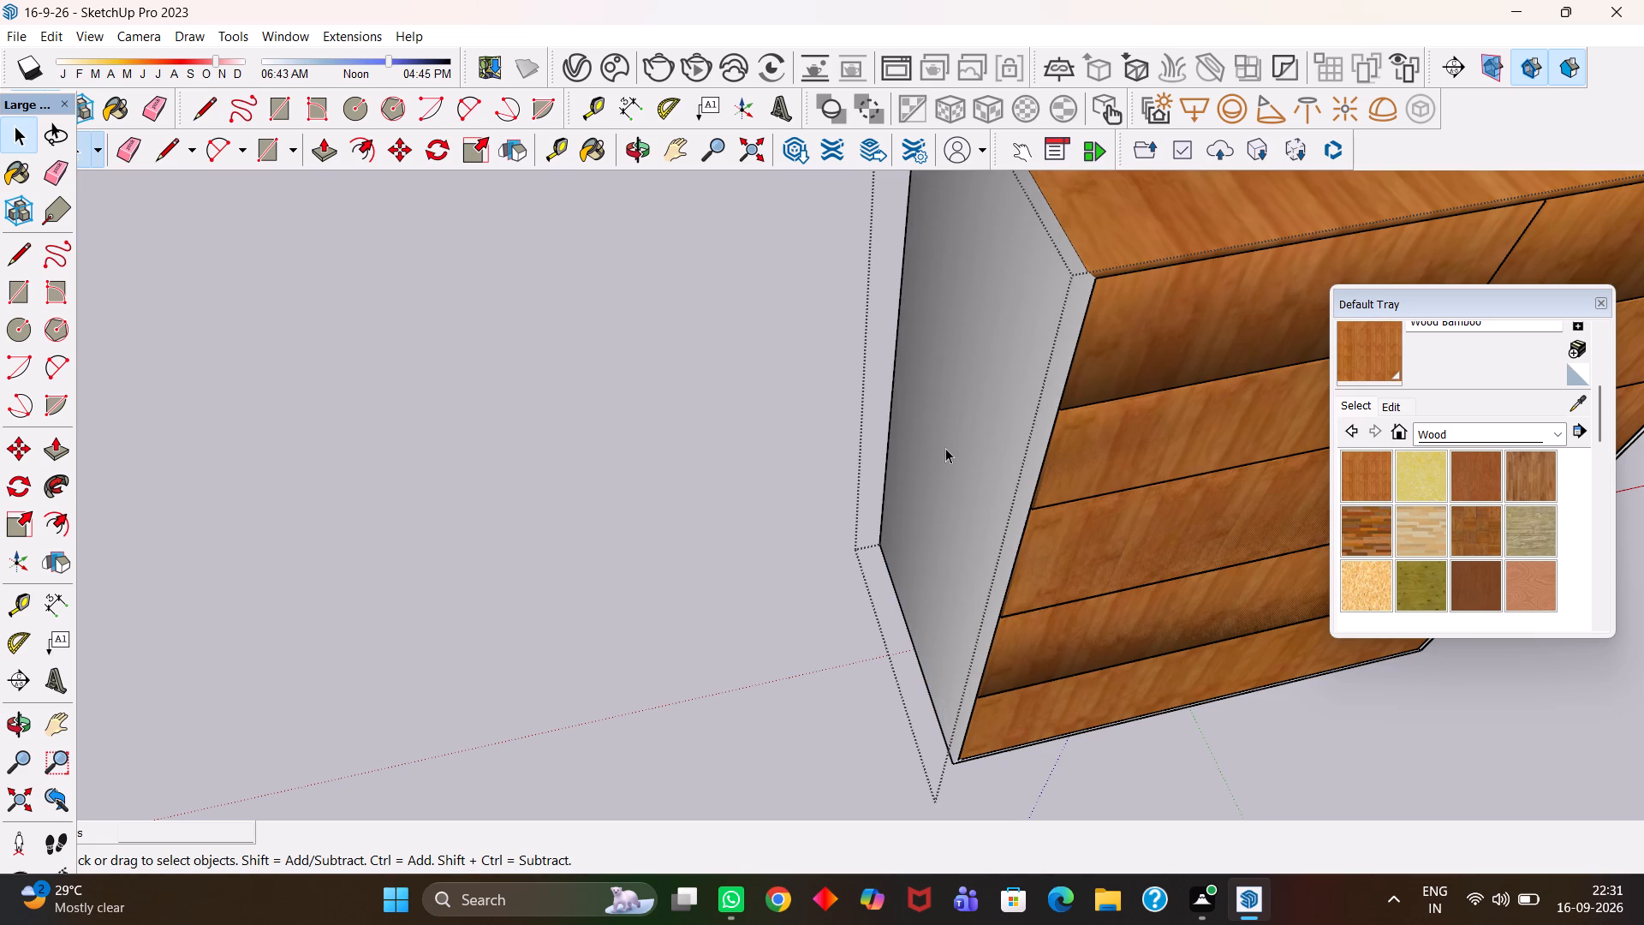
Paint the dresser's left side panel with Wood Bamboo.
{"action": "key", "text": "h"}
{"action": "scroll", "coordinate": [944, 448], "scroll_direction": "down", "scroll_amount": 4}
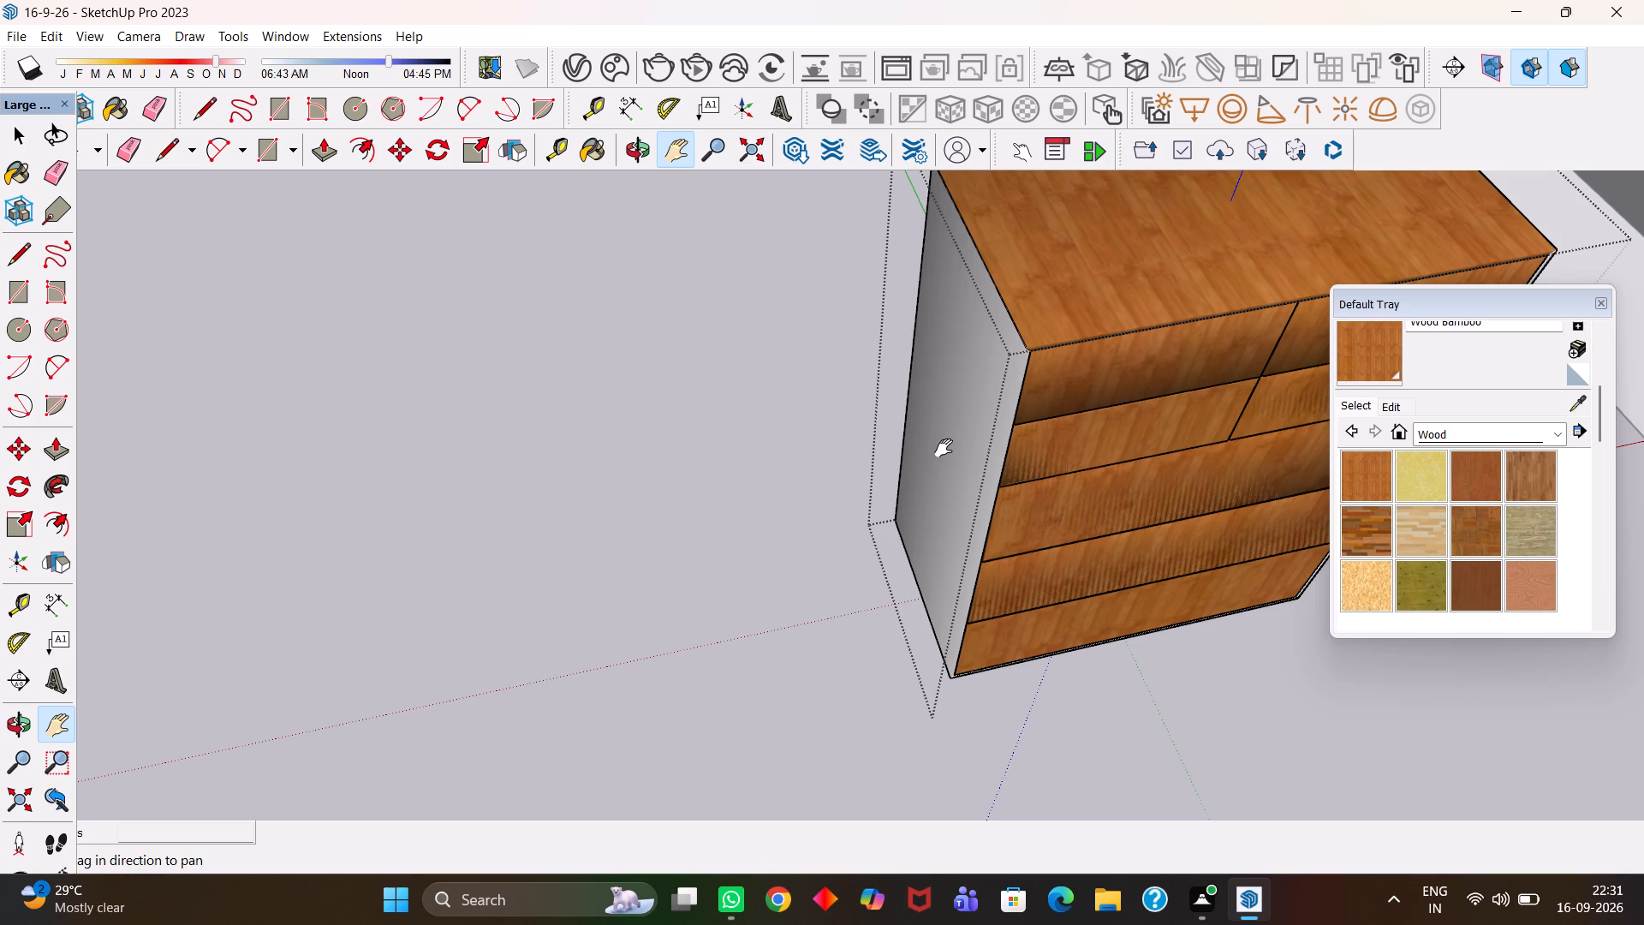
{"action": "key", "text": "b"}
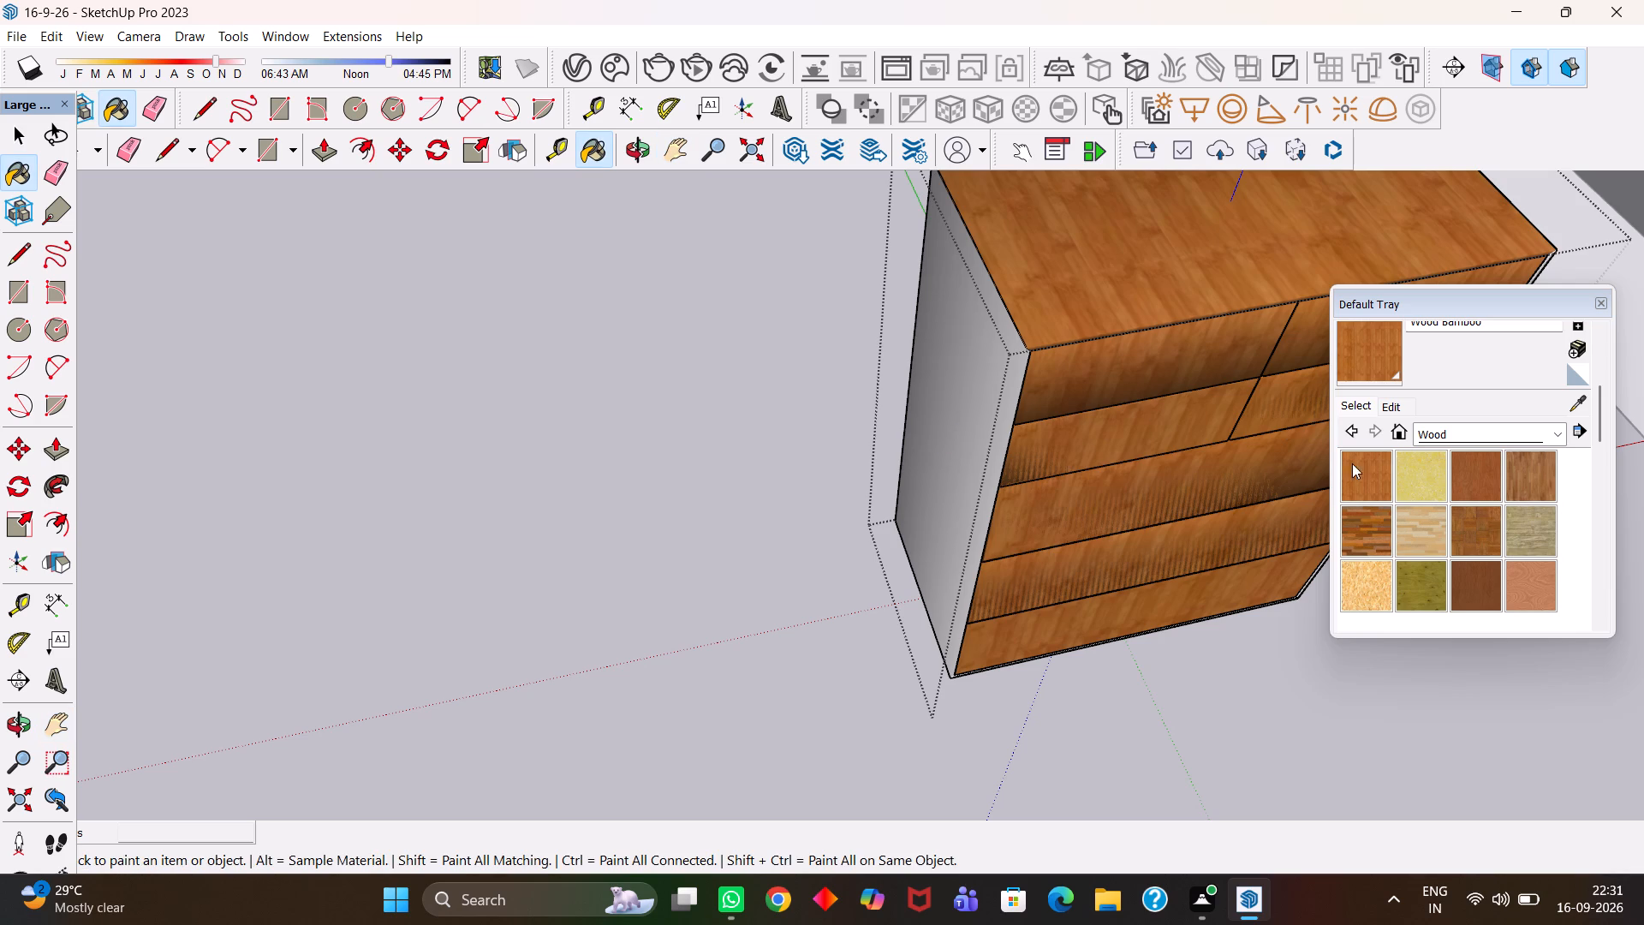
{"action": "left_click", "coordinate": [1361, 457]}
{"action": "left_click", "coordinate": [953, 451]}
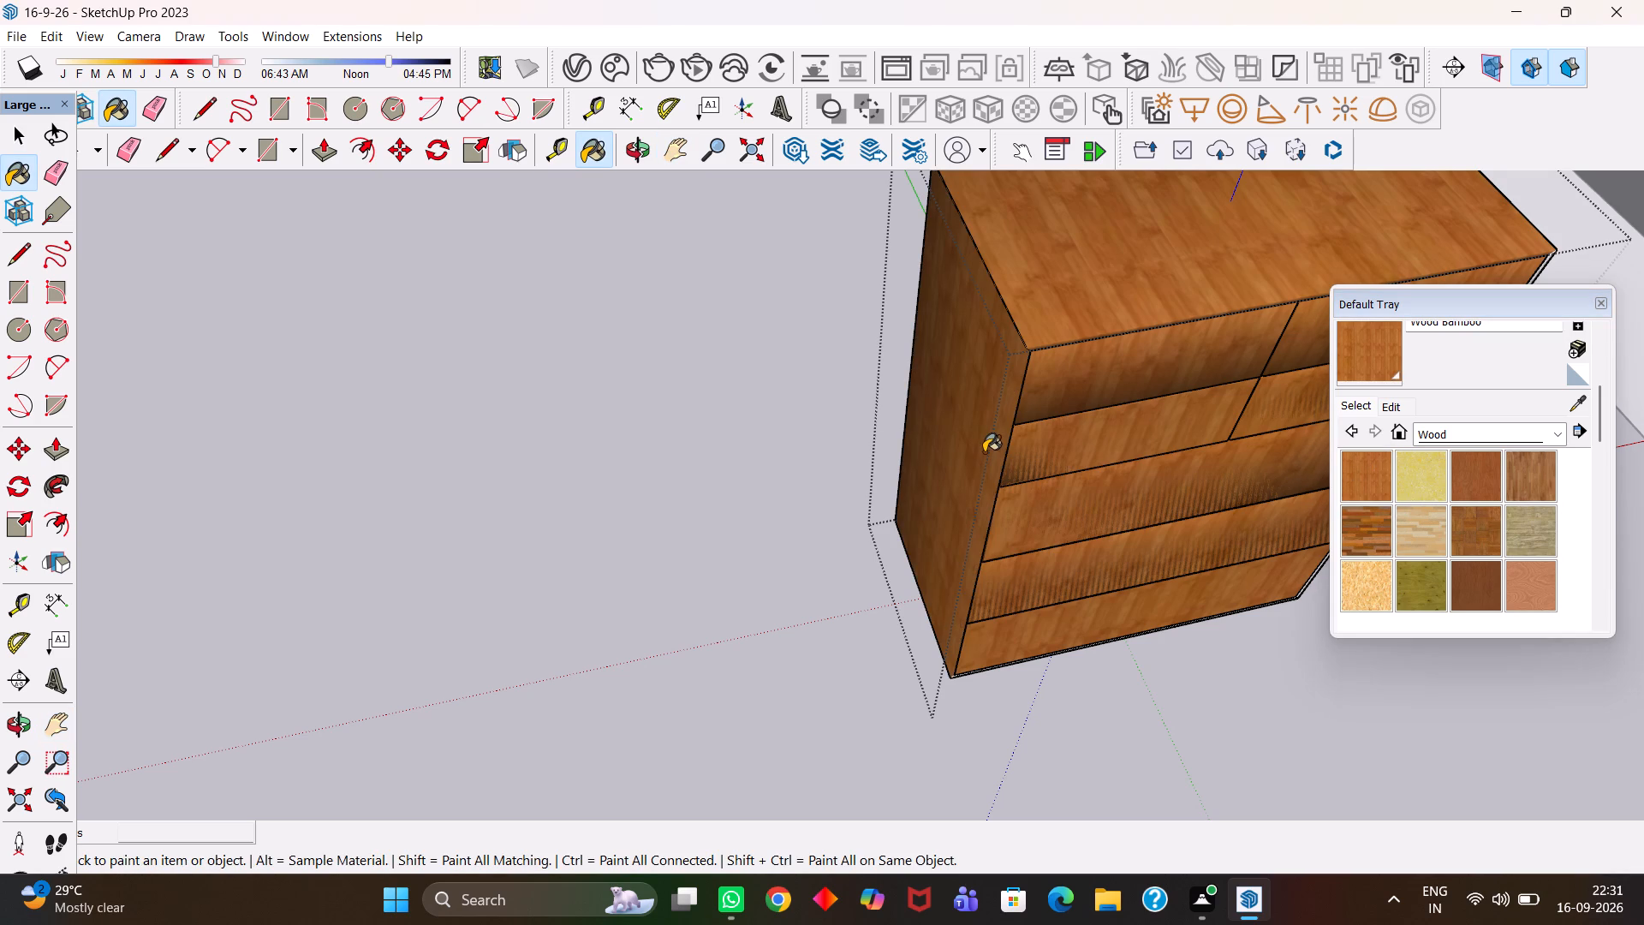
Delete the overlapping duplicate face on the dresser's right side panel.
{"action": "scroll", "coordinate": [984, 452], "scroll_direction": "down", "scroll_amount": 9}
{"action": "key", "text": "h"}
{"action": "left_click_drag", "start_coordinate": [1075, 449], "coordinate": [781, 513]}
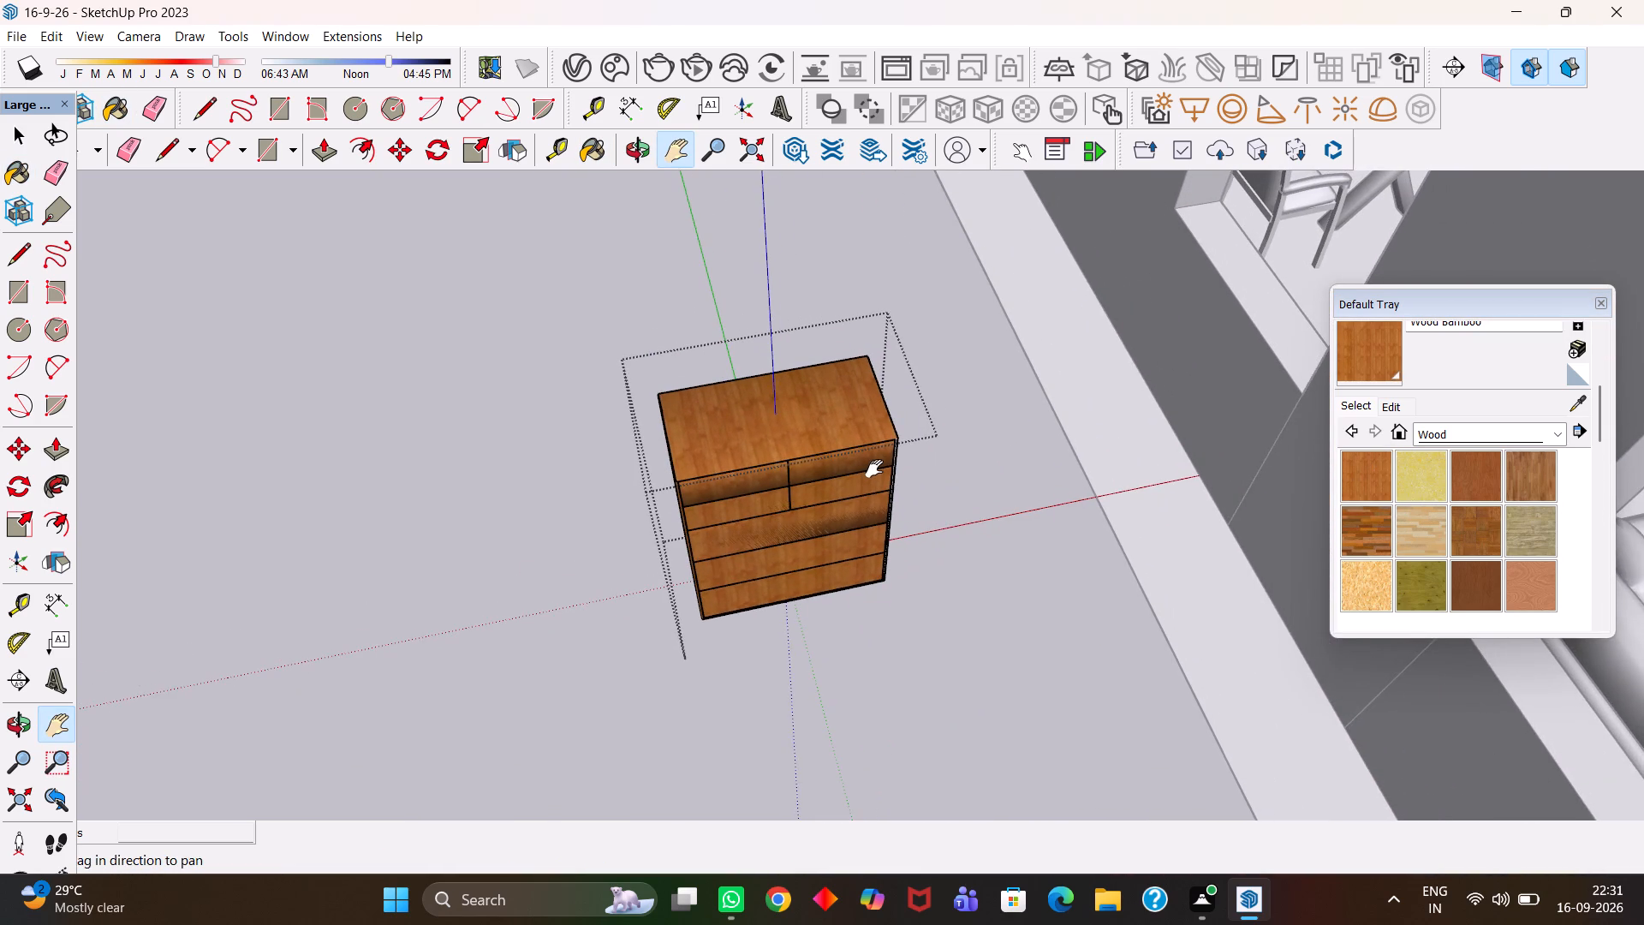
{"action": "scroll", "coordinate": [874, 468], "scroll_direction": "up", "scroll_amount": 3}
{"action": "left_click_drag", "start_coordinate": [840, 462], "coordinate": [904, 439]}
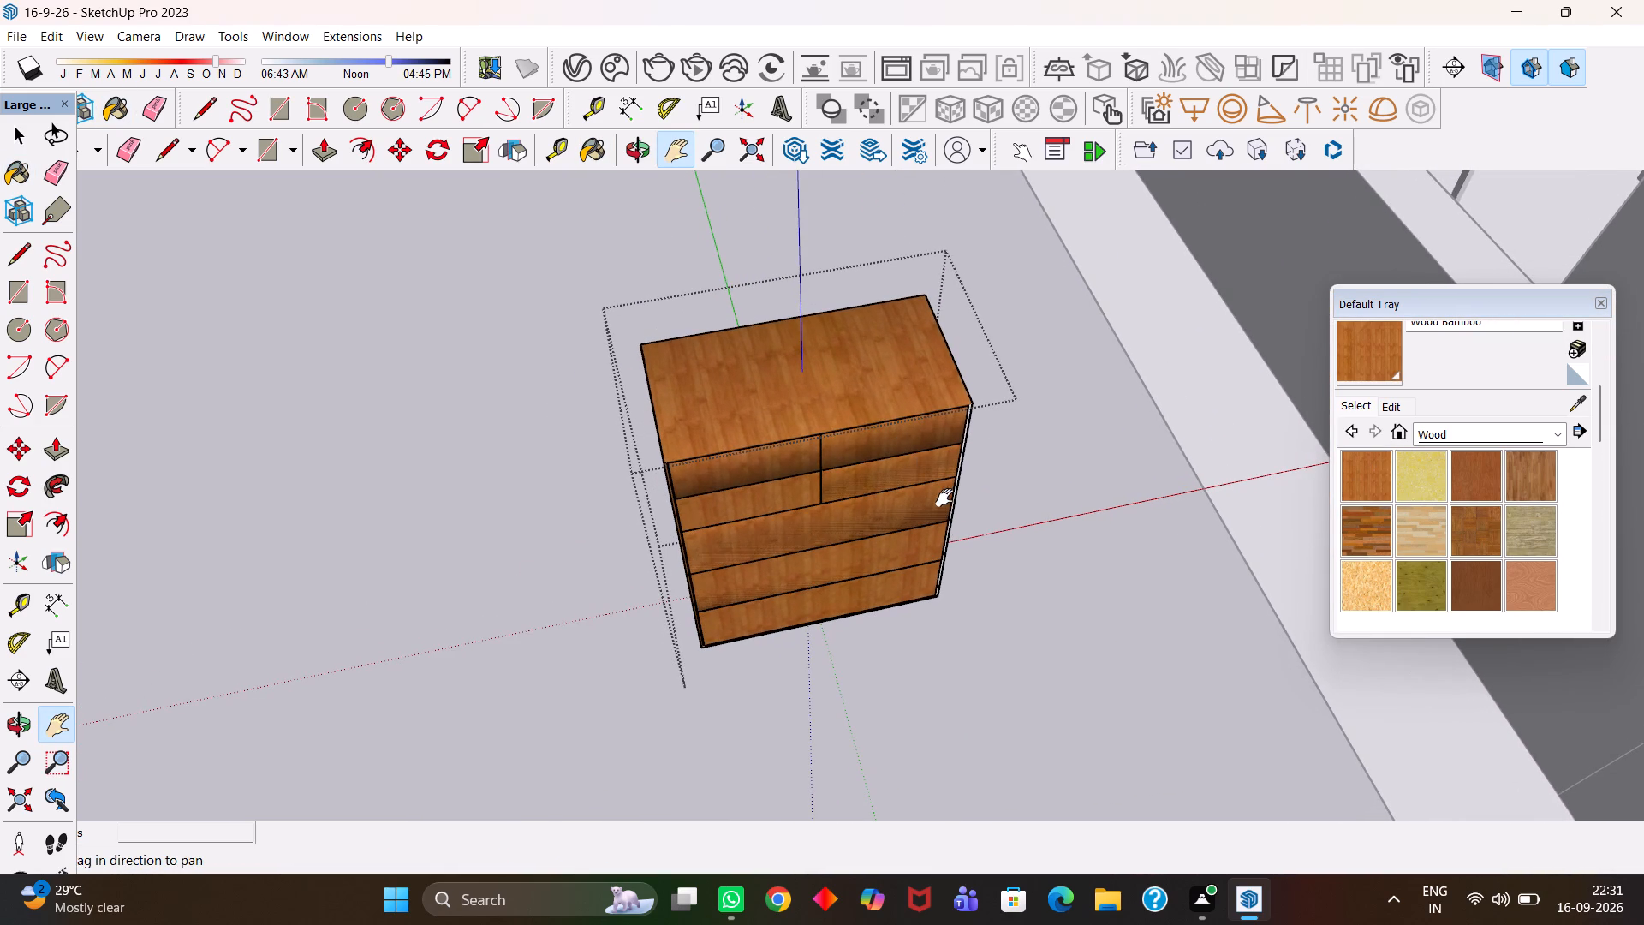
{"action": "middle_click_drag", "start_coordinate": [957, 525], "coordinate": [680, 541], "text": "alt"}
{"action": "scroll", "coordinate": [408, 493], "scroll_direction": "up", "scroll_amount": 1, "text": "alt"}
{"action": "scroll", "coordinate": [1003, 605], "scroll_direction": "up", "scroll_amount": 4}
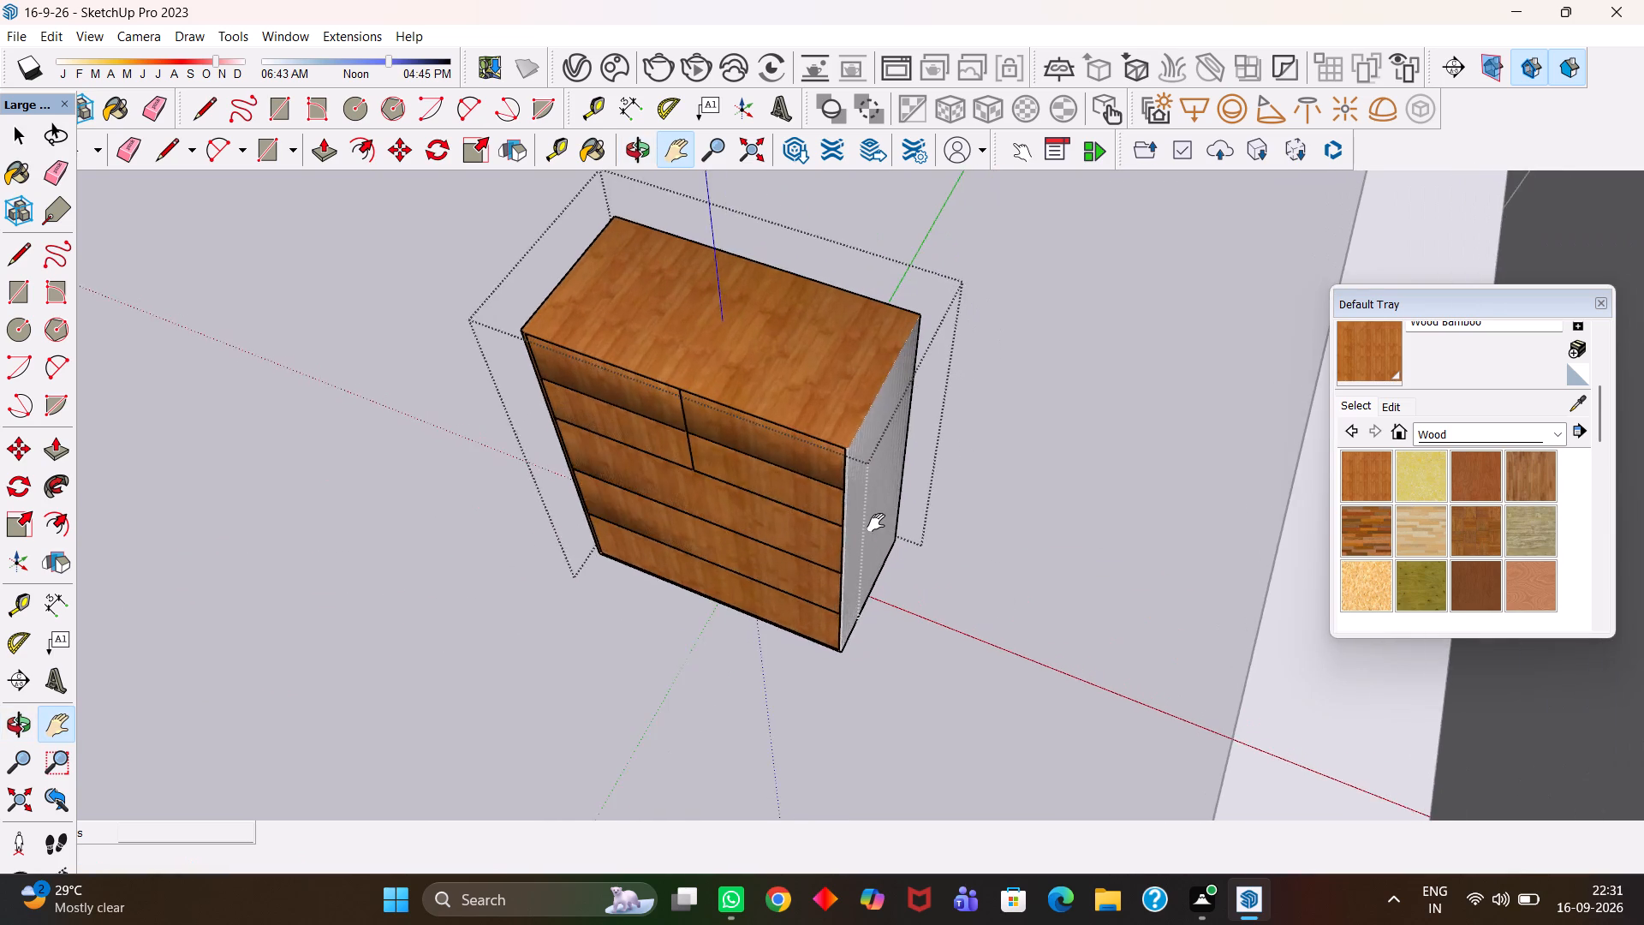
{"action": "scroll", "coordinate": [876, 522], "scroll_direction": "up", "scroll_amount": 8}
{"action": "key", "text": "space"}
{"action": "left_click", "coordinate": [842, 479]}
{"action": "key", "text": "b"}
{"action": "left_click", "coordinate": [842, 479]}
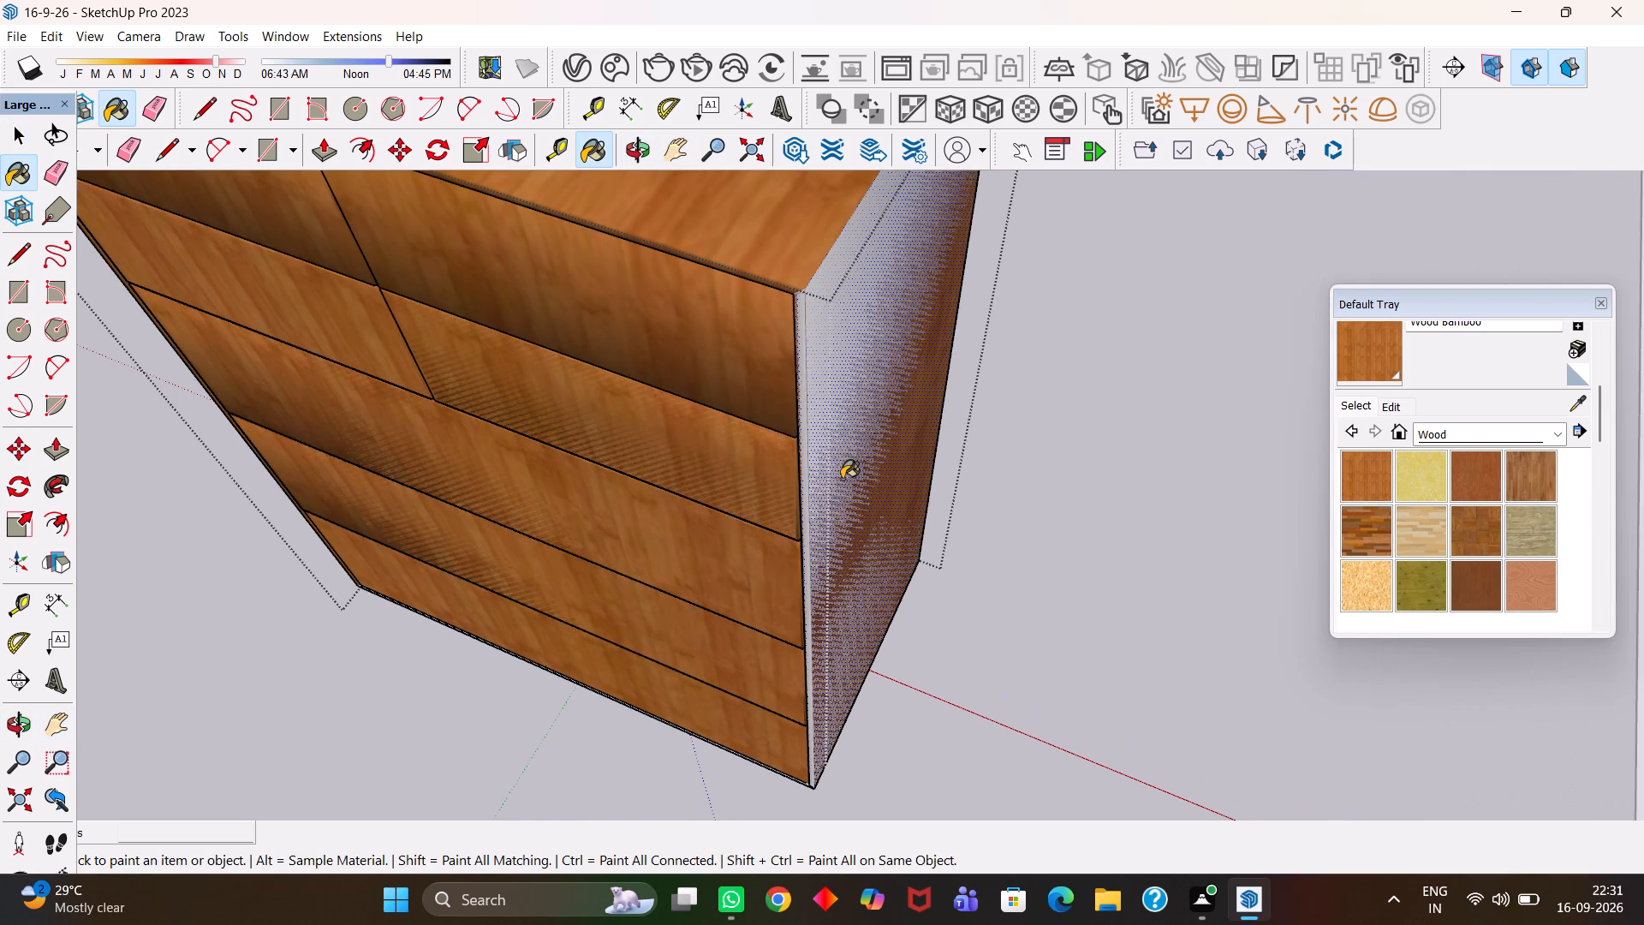
{"action": "key", "text": "space"}
{"action": "left_click", "coordinate": [861, 439]}
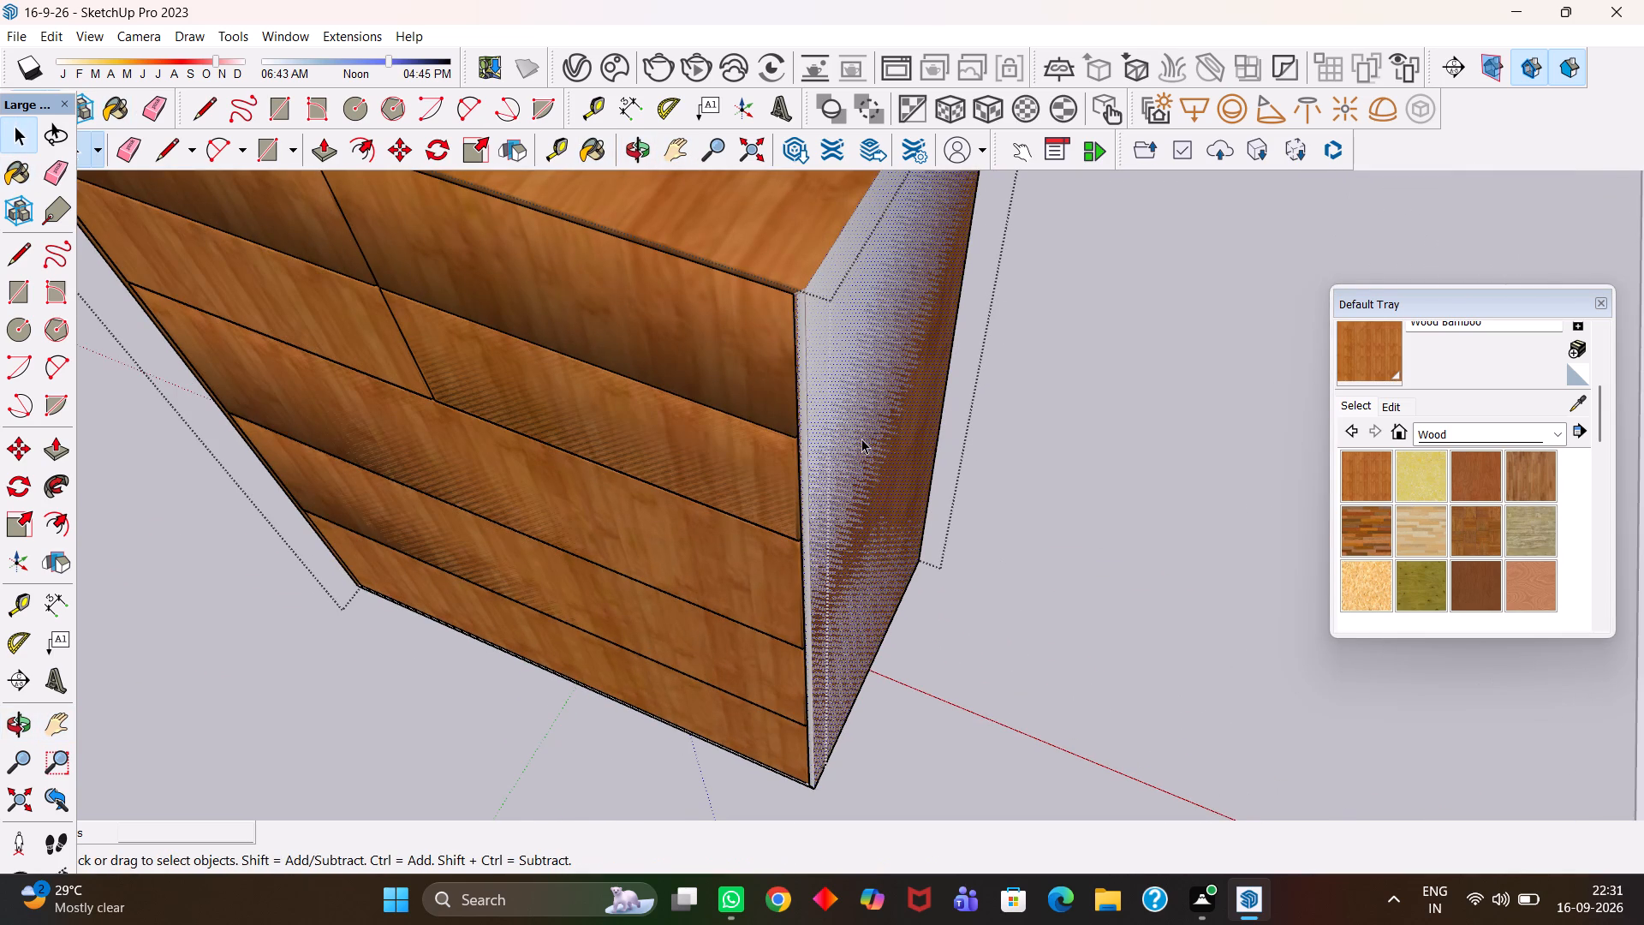
{"action": "key", "text": "Delete"}
Paint the remaining face of the dresser's right side panel with Wood Bamboo and leave the dresser's editing mode.
{"action": "scroll", "coordinate": [861, 439], "scroll_direction": "down", "scroll_amount": 2}
{"action": "left_click", "coordinate": [857, 442]}
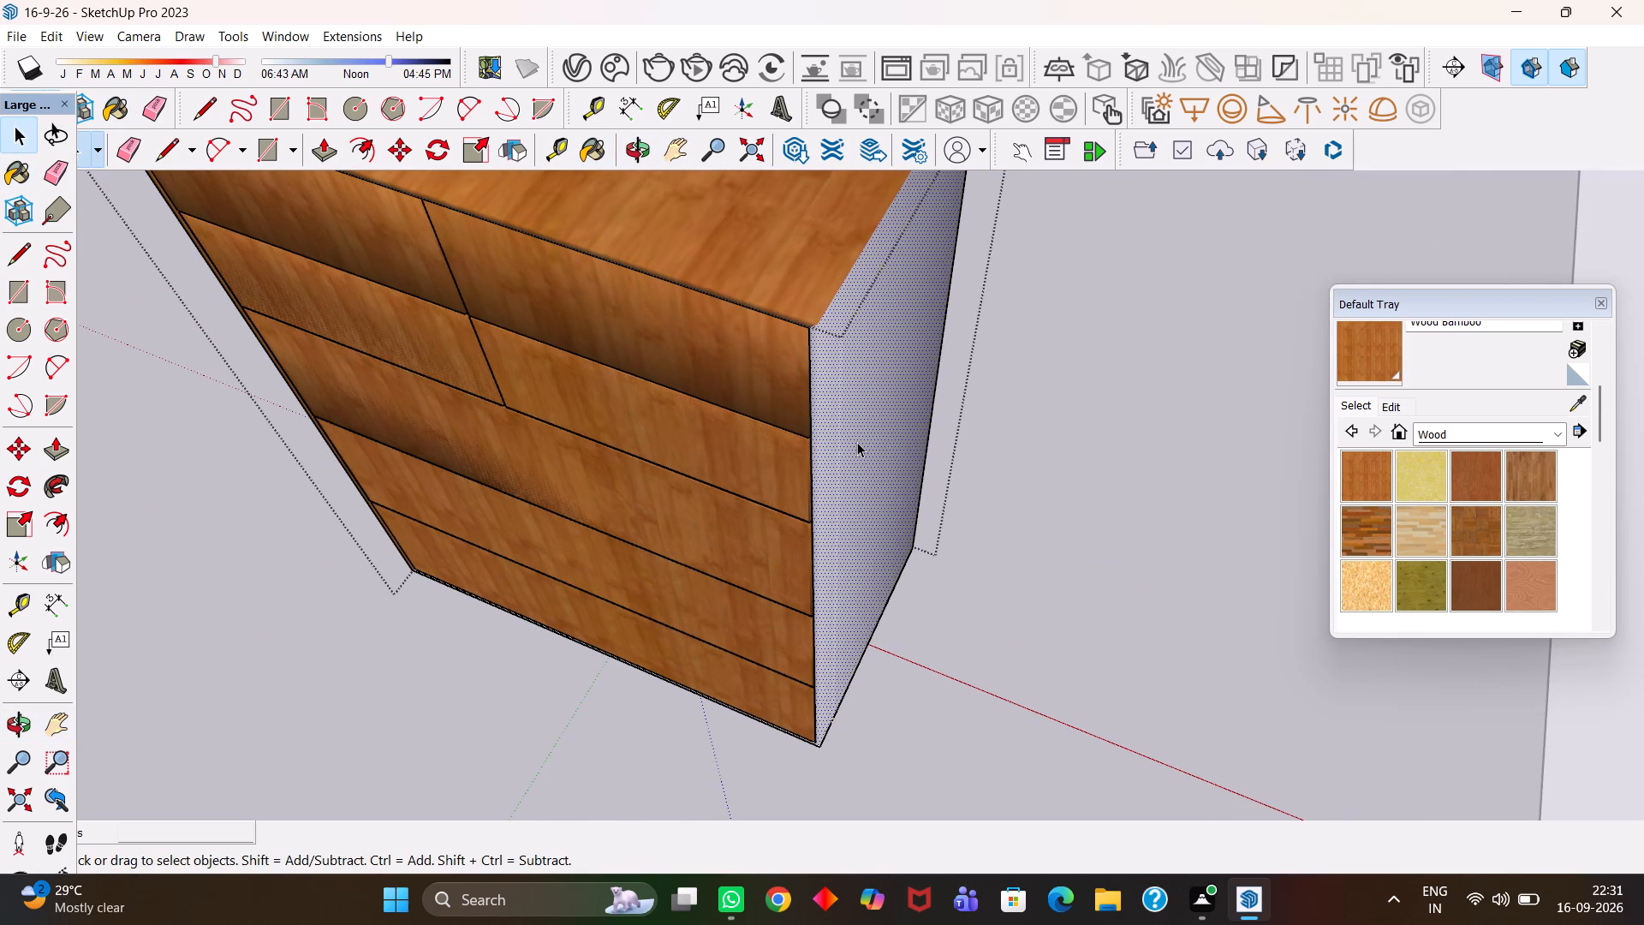
{"action": "key", "text": "b"}
{"action": "left_click", "coordinate": [857, 442]}
{"action": "key", "text": "space"}
{"action": "left_click", "coordinate": [1074, 564]}
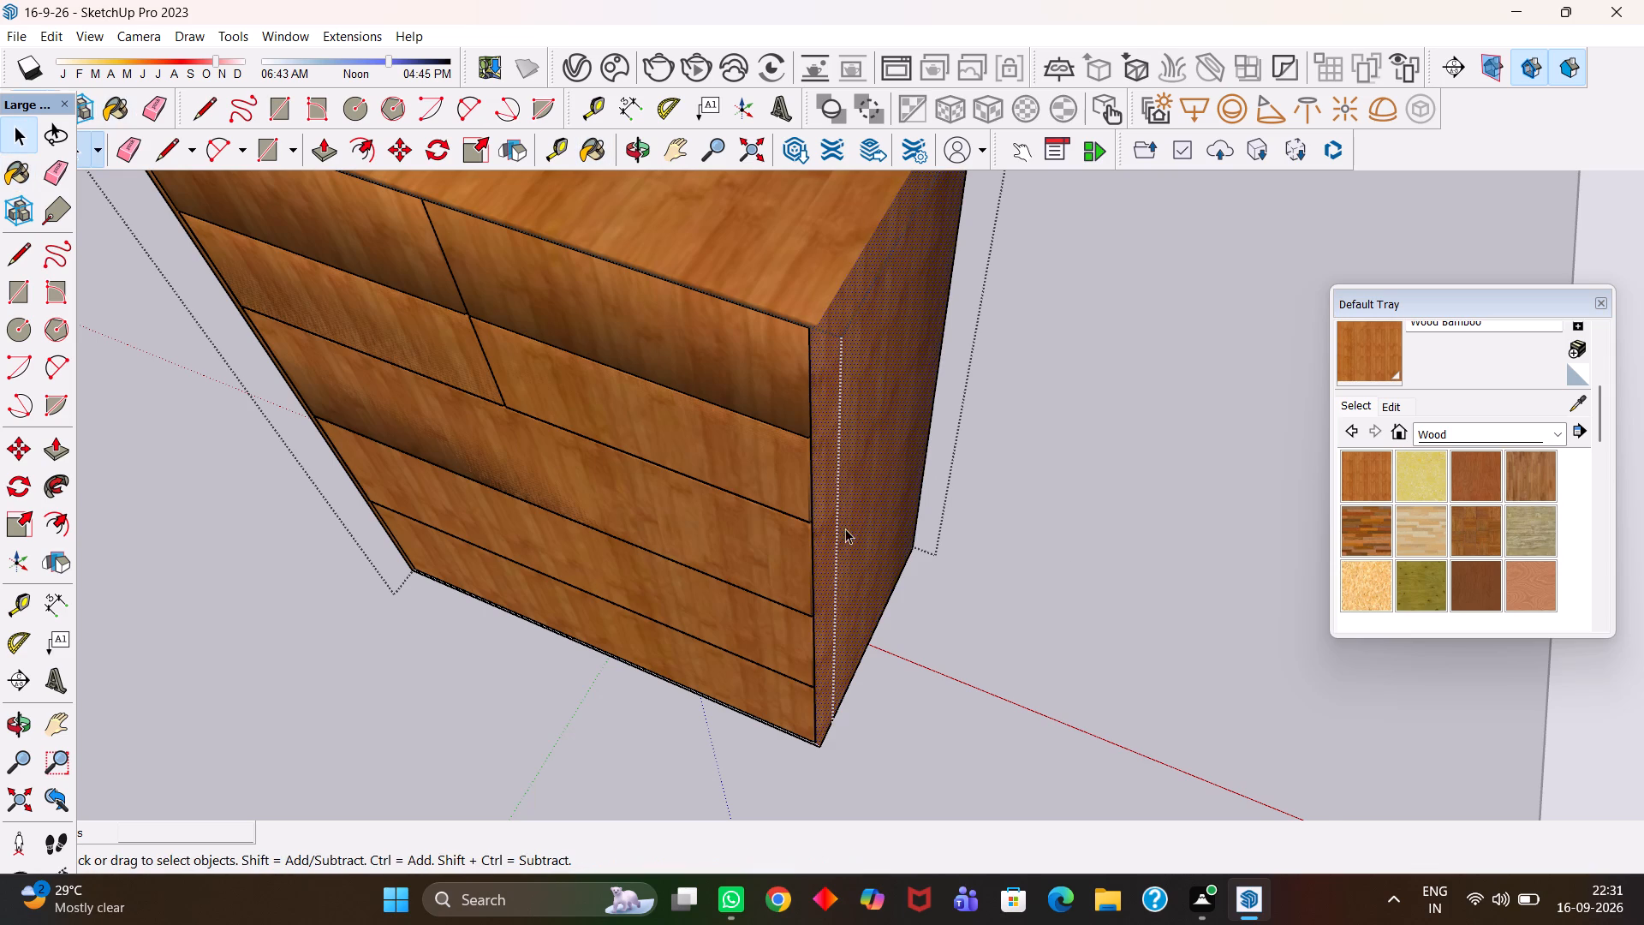
Examine the painted dresser's top, drawer fronts and edges from several angles.
{"action": "scroll", "coordinate": [845, 528], "scroll_direction": "down", "scroll_amount": 10}
{"action": "scroll", "coordinate": [731, 577], "scroll_direction": "up", "scroll_amount": 2}
{"action": "middle_click_drag", "start_coordinate": [703, 556], "coordinate": [871, 645], "text": "alt"}
{"action": "scroll", "coordinate": [875, 652], "scroll_direction": "up", "scroll_amount": 1, "text": "alt"}
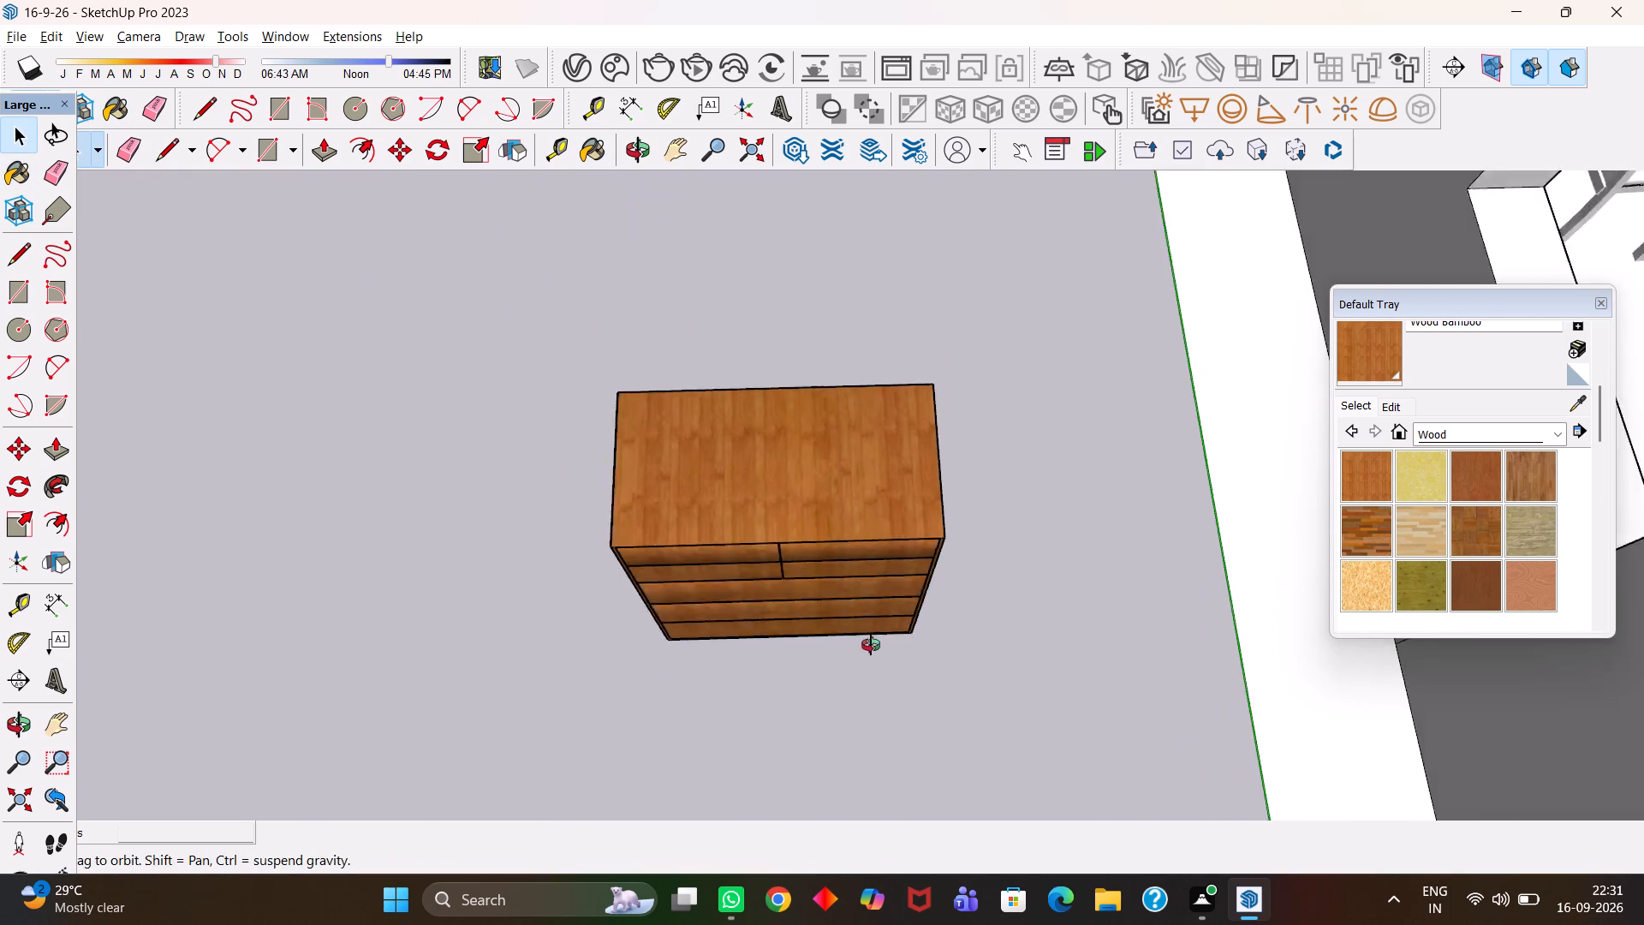
{"action": "middle_click_drag", "start_coordinate": [871, 645], "coordinate": [986, 556], "text": "alt"}
{"action": "middle_click_drag", "start_coordinate": [1004, 508], "coordinate": [1010, 479], "text": "alt"}
{"action": "middle_click_drag", "start_coordinate": [1010, 472], "coordinate": [997, 456], "text": "alt"}
{"action": "scroll", "coordinate": [672, 482], "scroll_direction": "up", "scroll_amount": 5}
{"action": "scroll", "coordinate": [676, 491], "scroll_direction": "down", "scroll_amount": 7}
{"action": "key", "text": "space"}
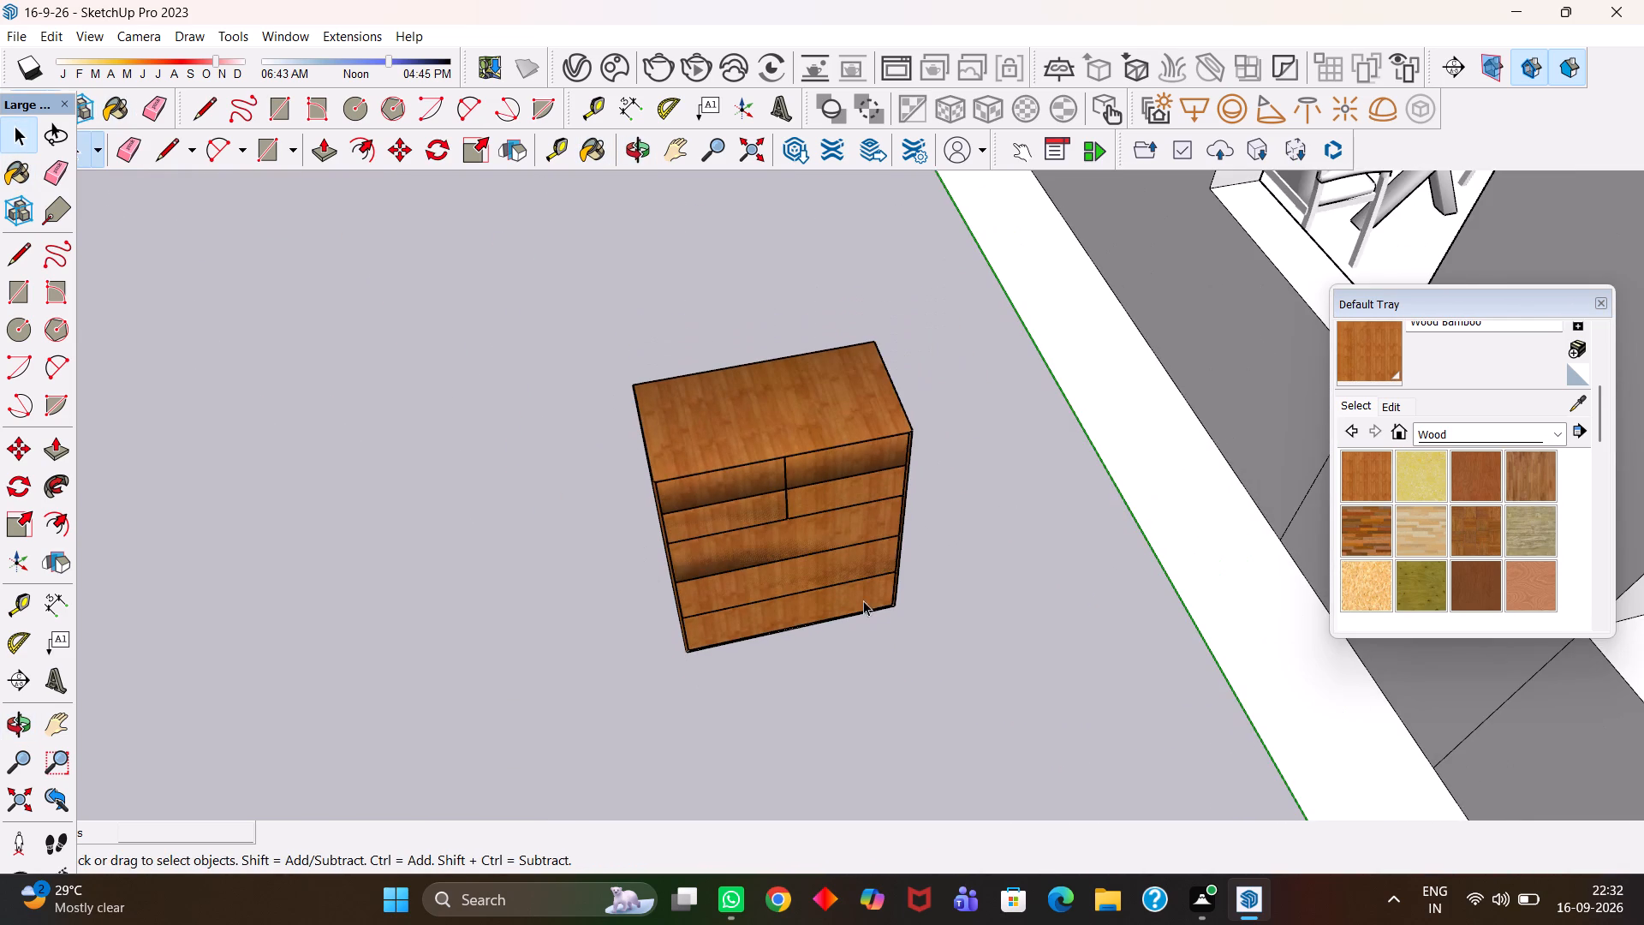
{"action": "left_click", "coordinate": [1029, 621]}
{"action": "scroll", "coordinate": [712, 456], "scroll_direction": "down", "scroll_amount": 1}
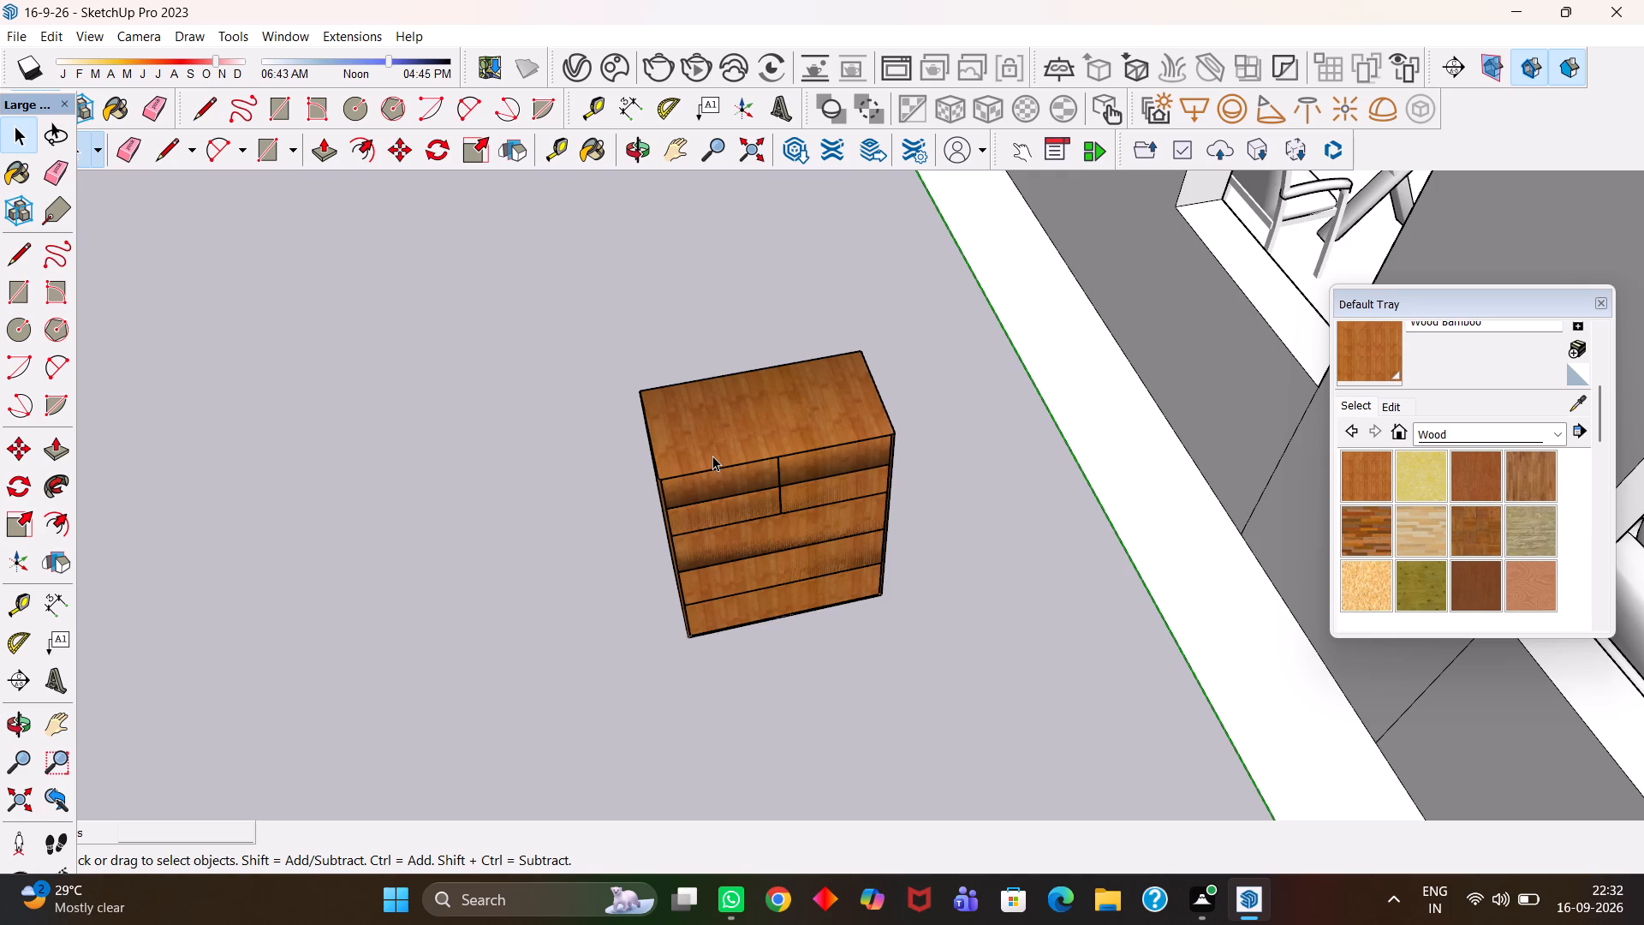
Select the whole dresser outside the house and scale its height down to about 0.66.
{"action": "scroll", "coordinate": [712, 456], "scroll_direction": "down", "scroll_amount": 4}
{"action": "left_click_drag", "start_coordinate": [862, 332], "coordinate": [652, 699]}
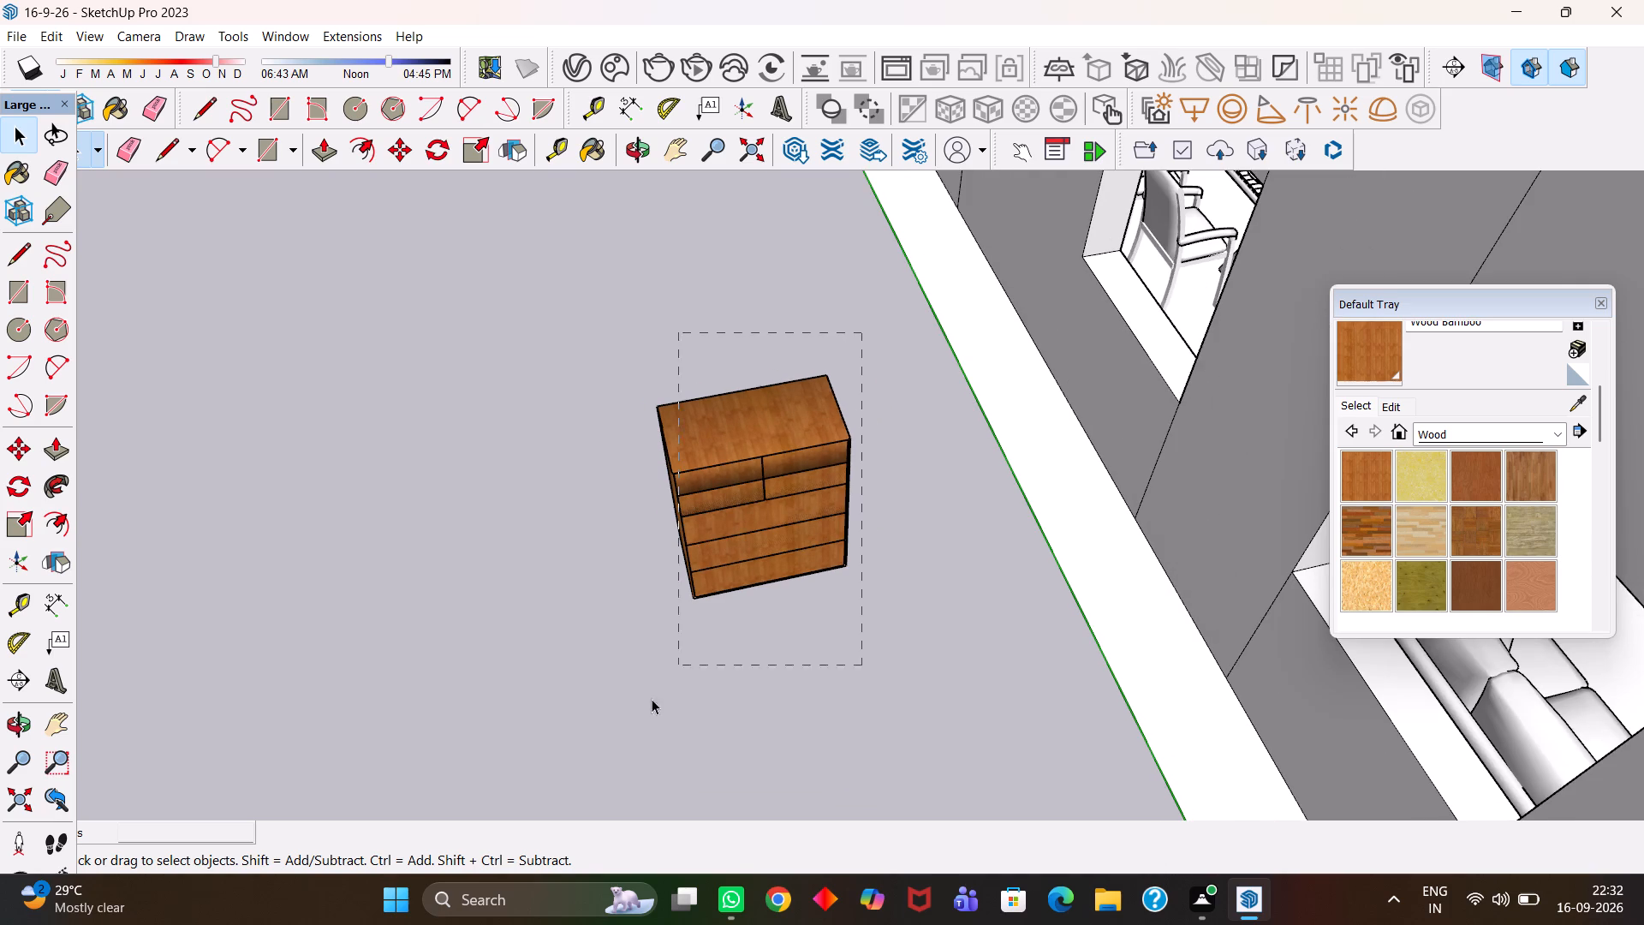
{"action": "left_click_drag", "start_coordinate": [652, 699], "coordinate": [557, 712]}
{"action": "scroll", "coordinate": [823, 440], "scroll_direction": "up", "scroll_amount": 2}
{"action": "left_click_drag", "start_coordinate": [885, 324], "coordinate": [837, 385]}
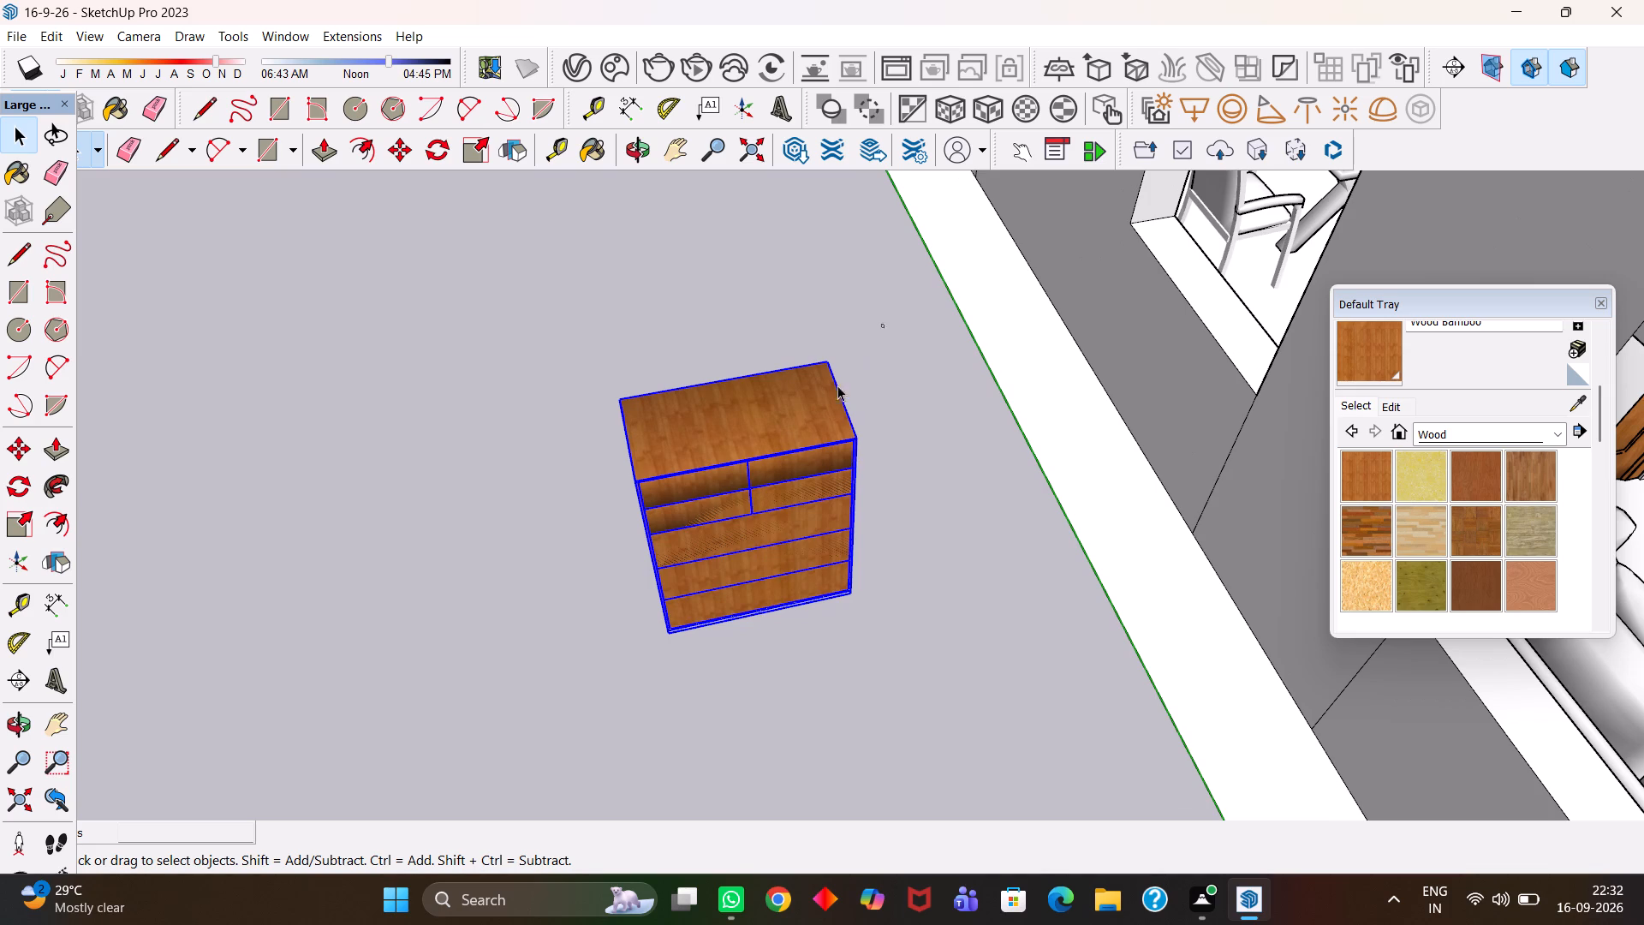
{"action": "left_click_drag", "start_coordinate": [837, 385], "coordinate": [497, 707]}
{"action": "right_click", "coordinate": [697, 494]}
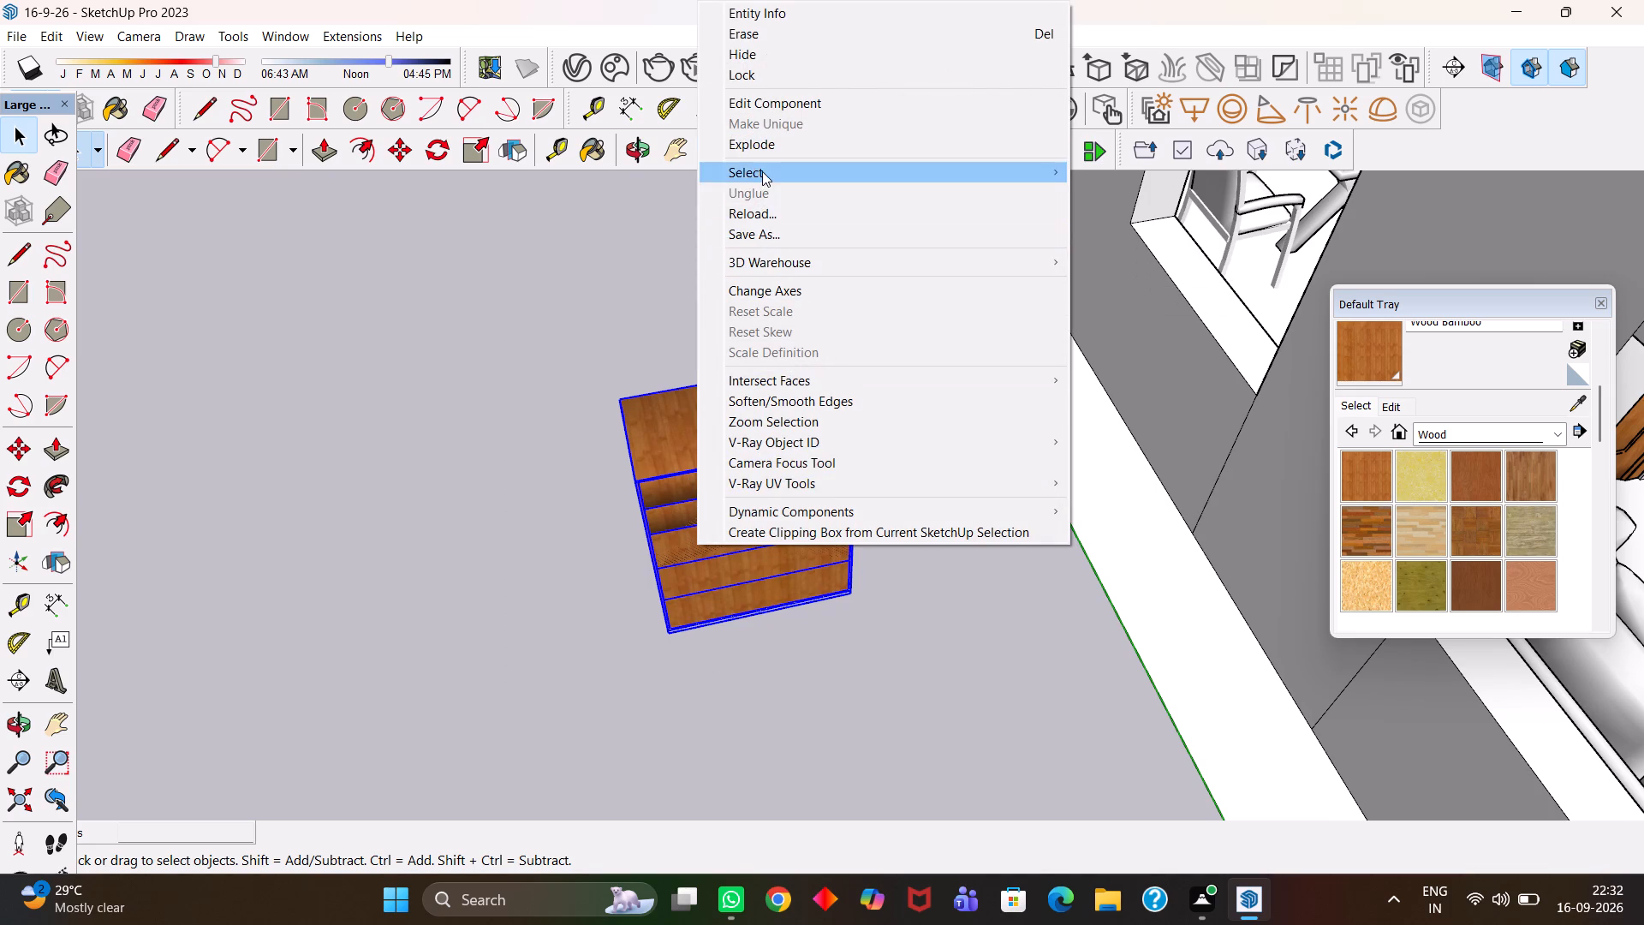
{"action": "left_click", "coordinate": [498, 534]}
{"action": "left_click", "coordinate": [776, 499]}
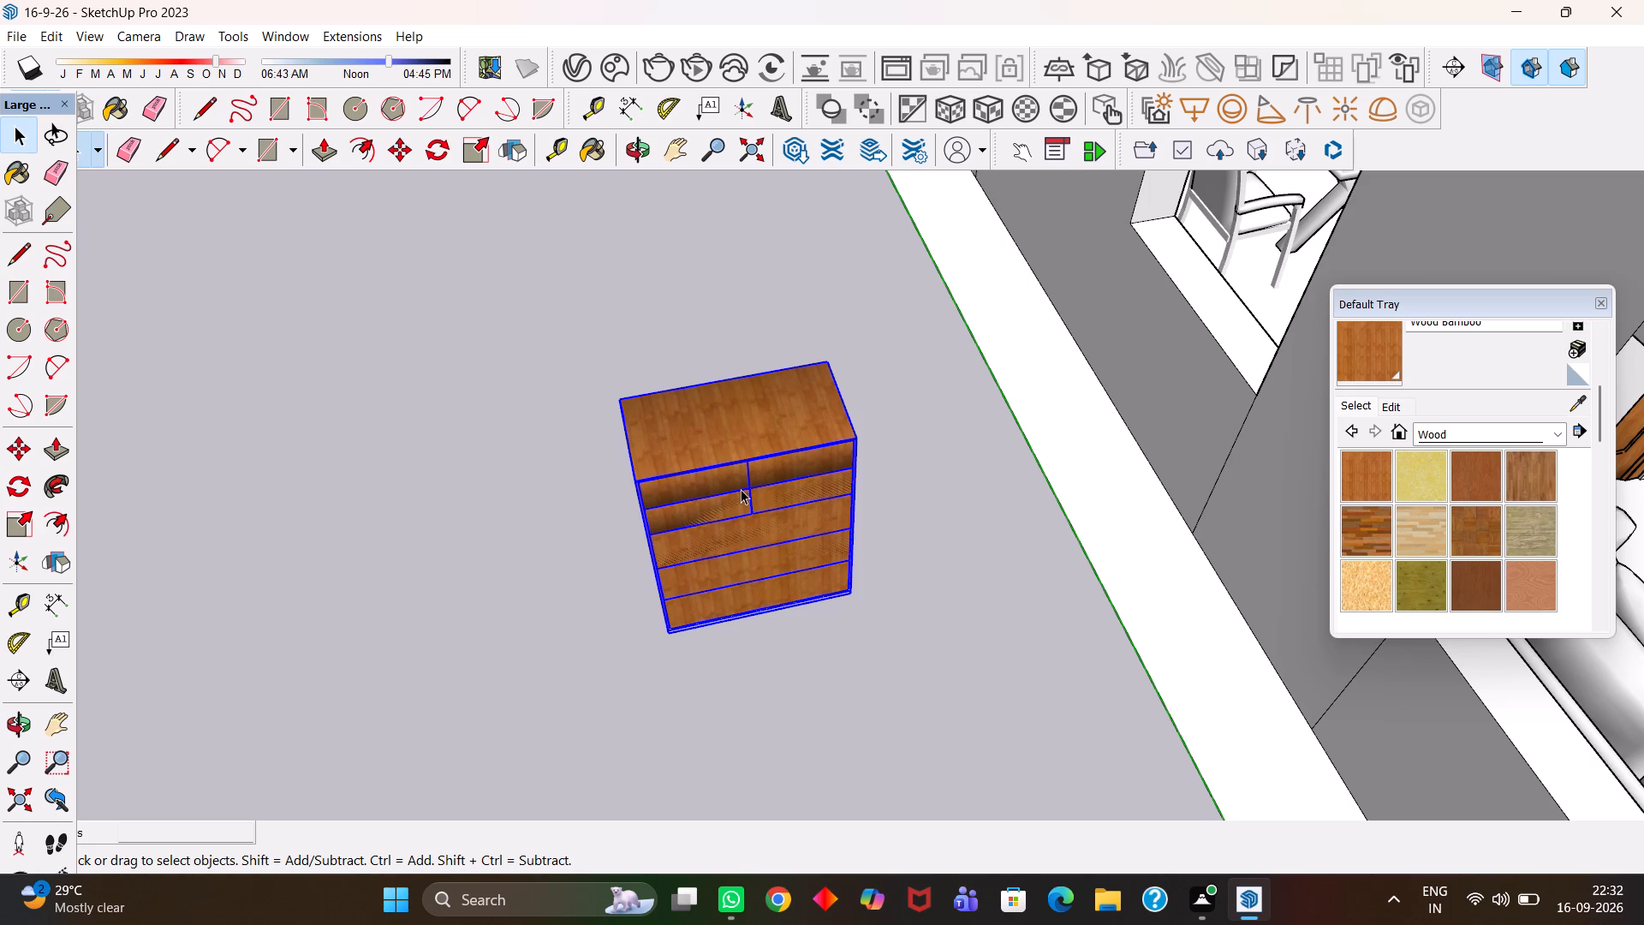
{"action": "key", "text": "s"}
{"action": "left_click", "coordinate": [732, 420]}
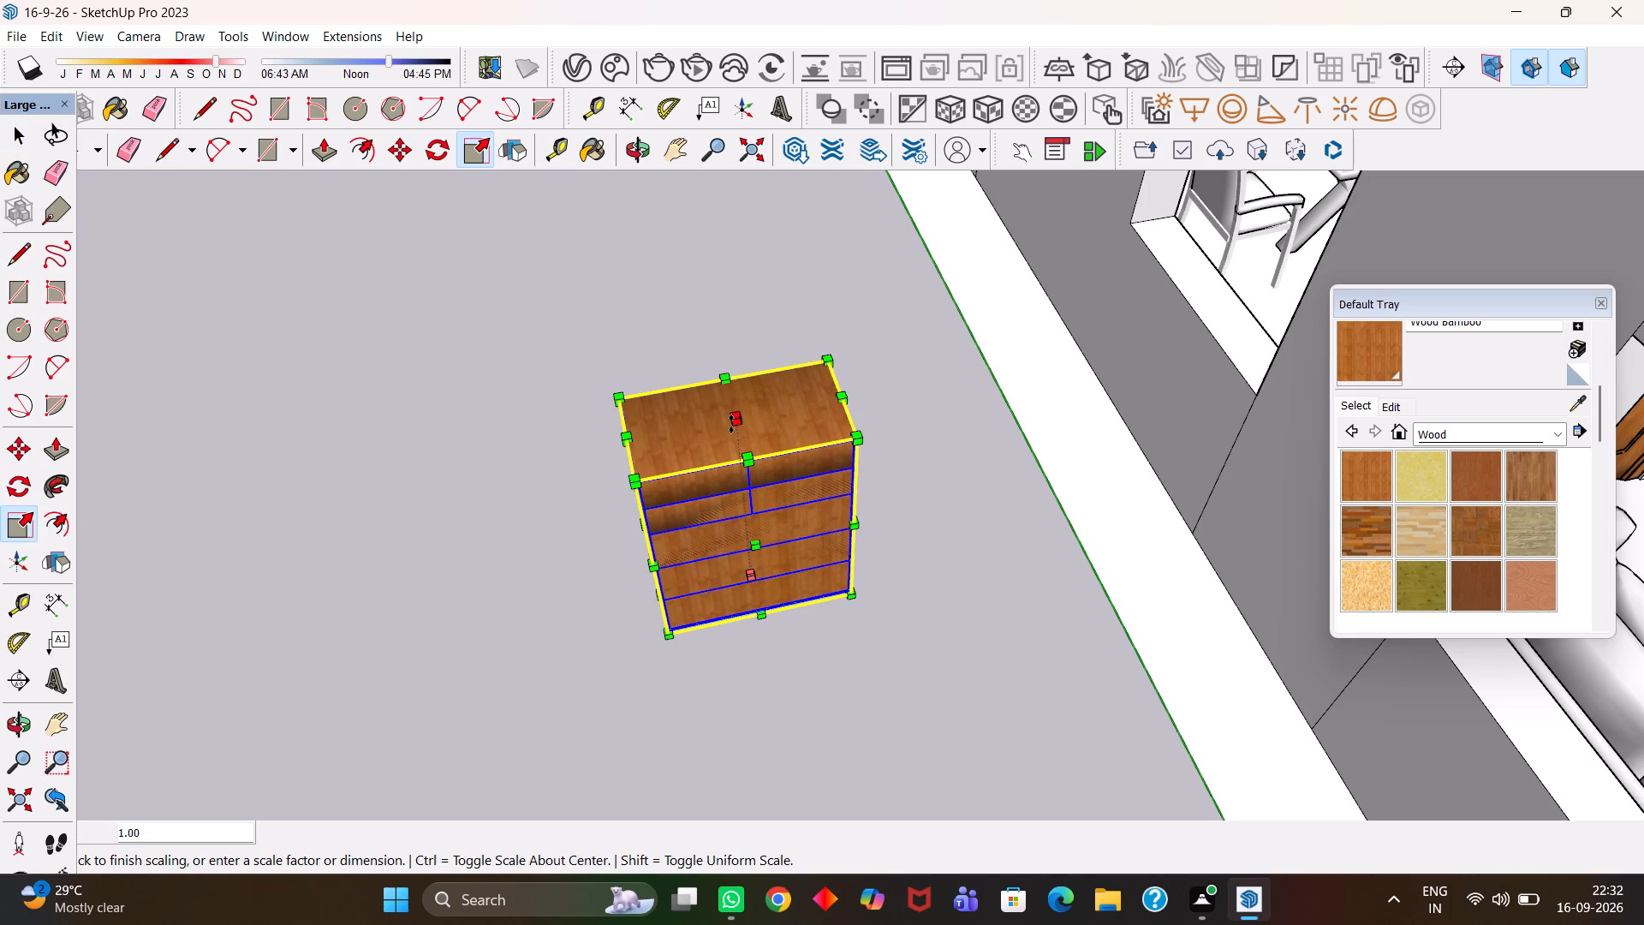
{"action": "left_click", "coordinate": [726, 480]}
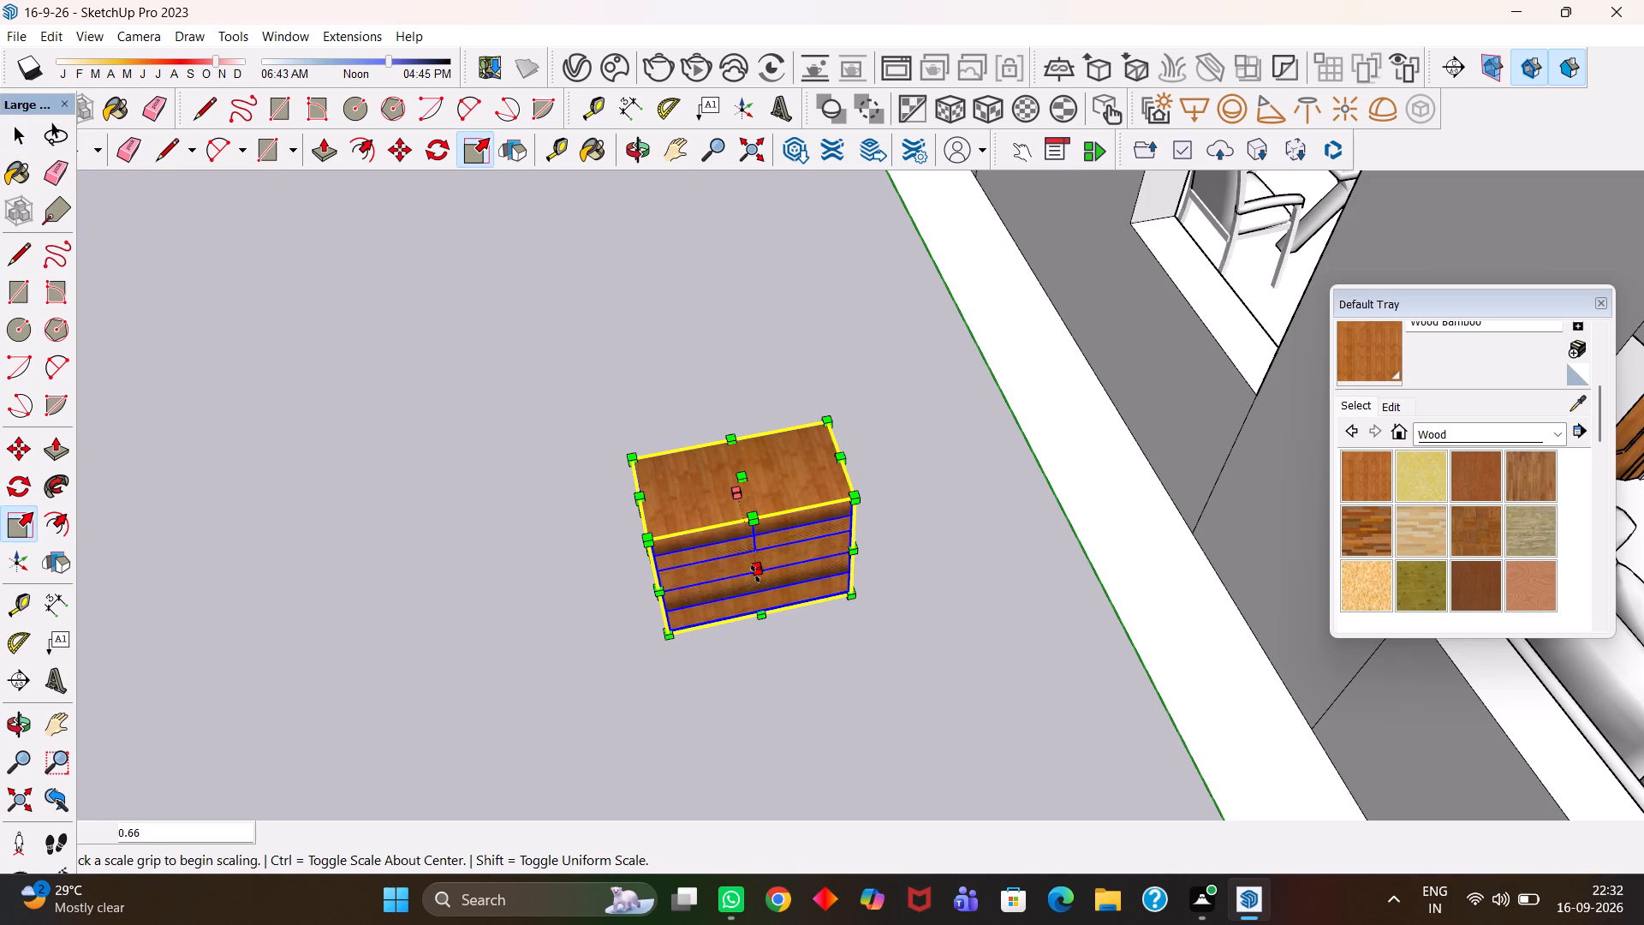
Scale the dresser's depth from its front face down to about 0.86.
{"action": "left_click", "coordinate": [755, 574]}
{"action": "left_click", "coordinate": [751, 558]}
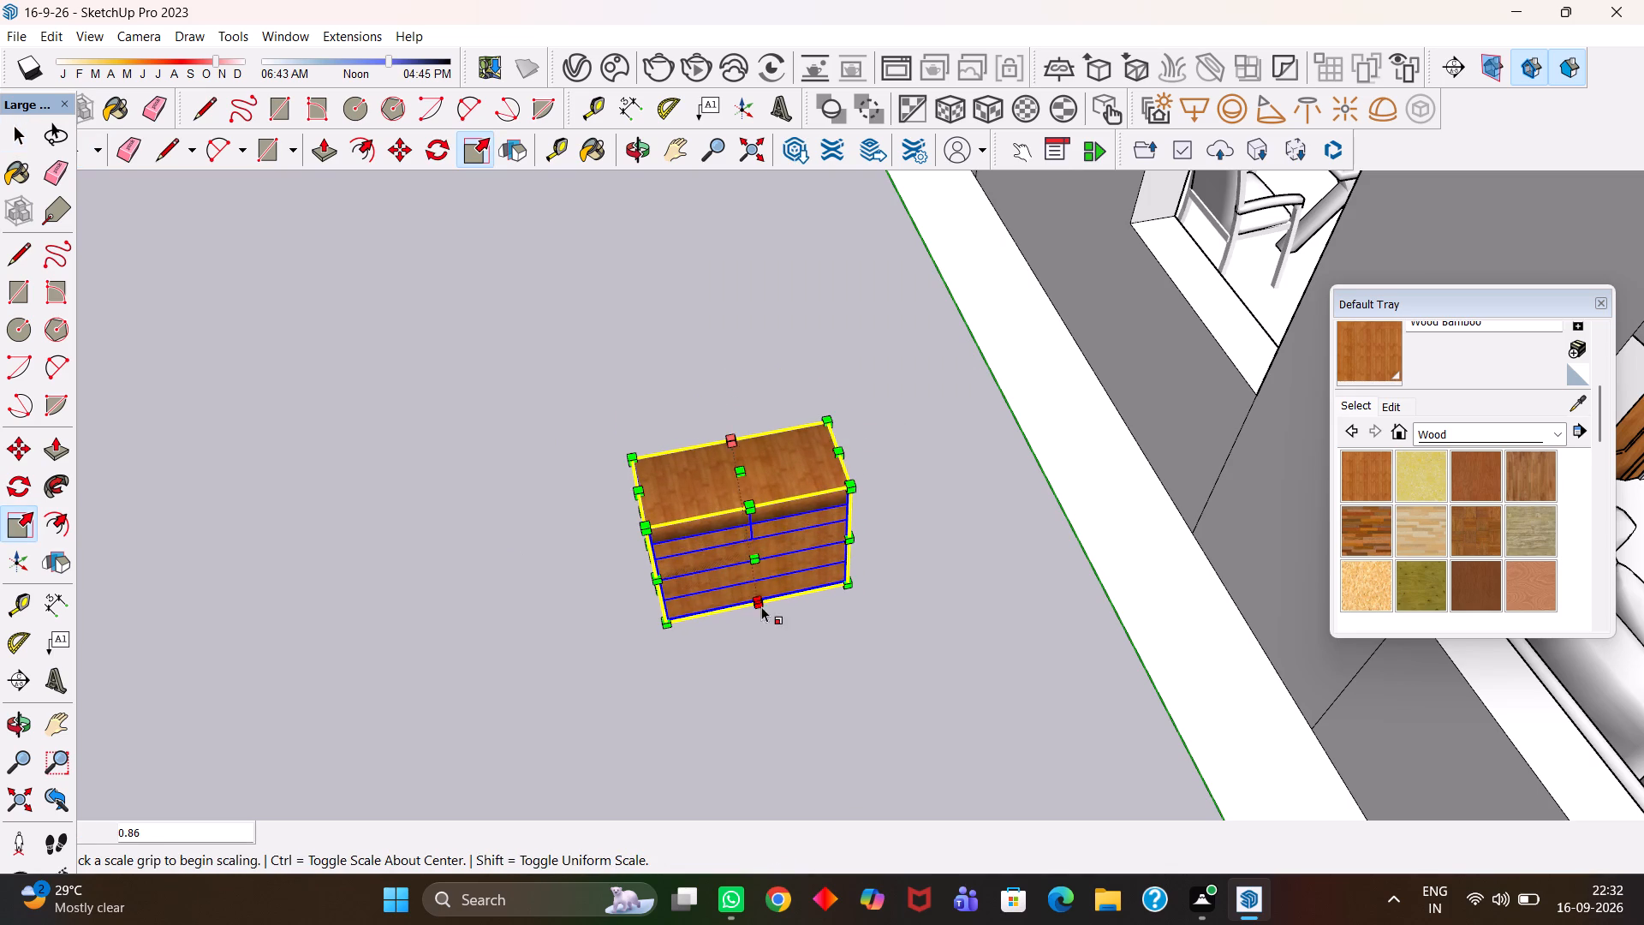
{"action": "key", "text": "space"}
Move the dresser by its lower front corner into the small front room, placing it in the wall corner behind the cushioned seat.
{"action": "key", "text": "m"}
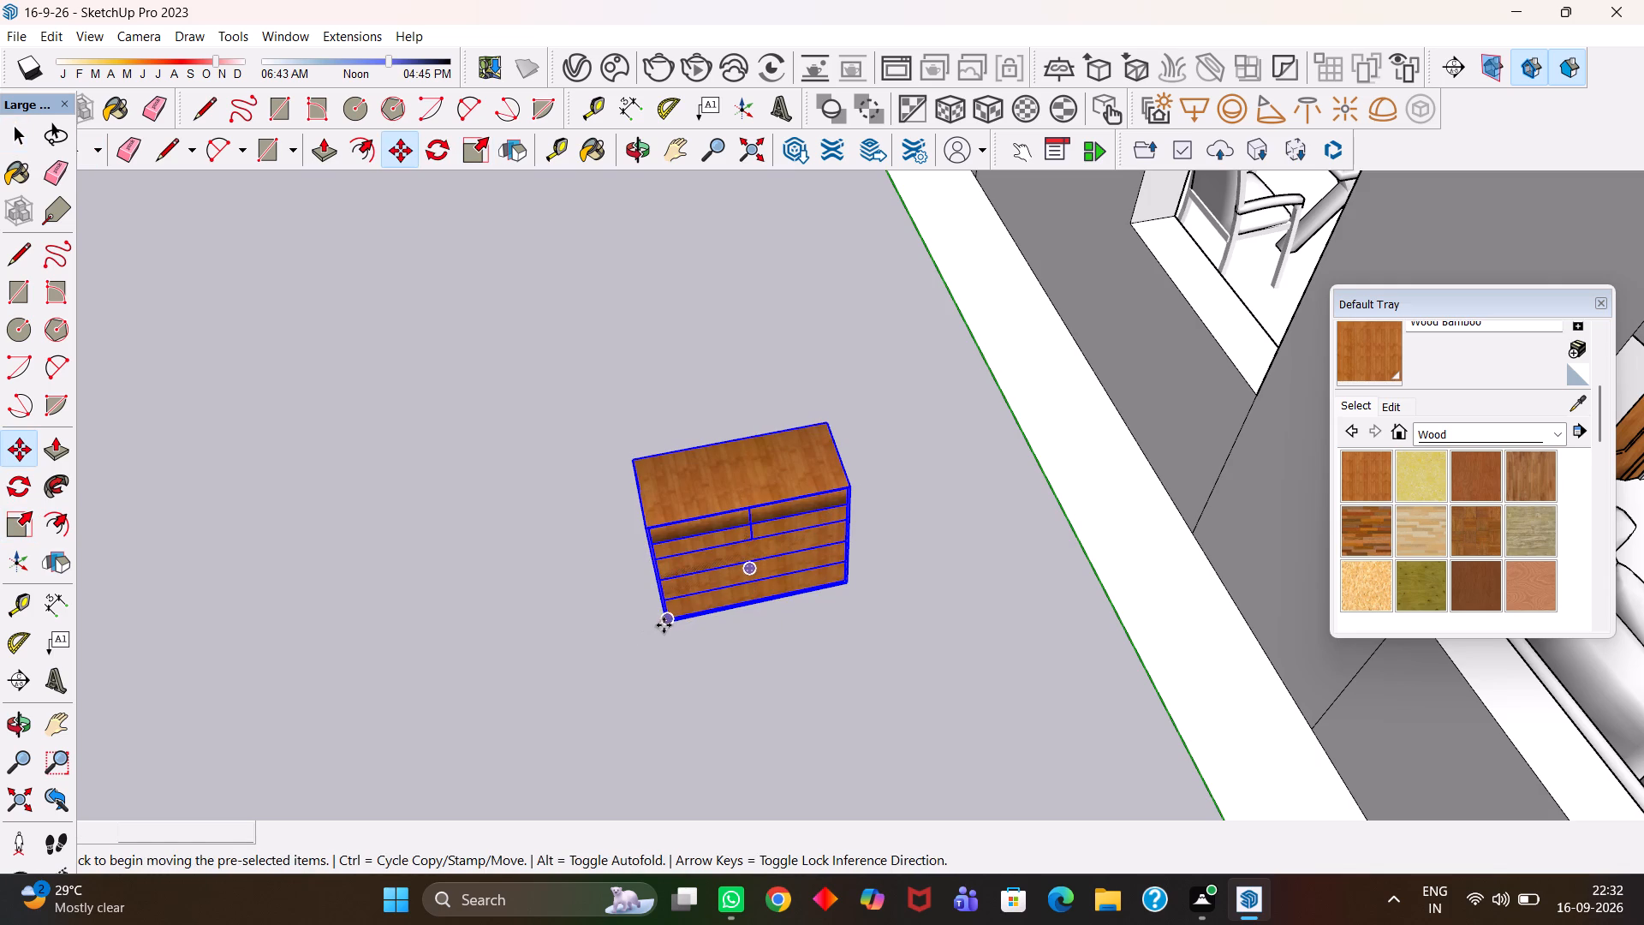
{"action": "left_click", "coordinate": [664, 625]}
{"action": "scroll", "coordinate": [864, 582], "scroll_direction": "down", "scroll_amount": 5}
{"action": "key", "text": "h"}
{"action": "left_click_drag", "start_coordinate": [1159, 541], "coordinate": [597, 631]}
{"action": "scroll", "coordinate": [698, 642], "scroll_direction": "up", "scroll_amount": 2}
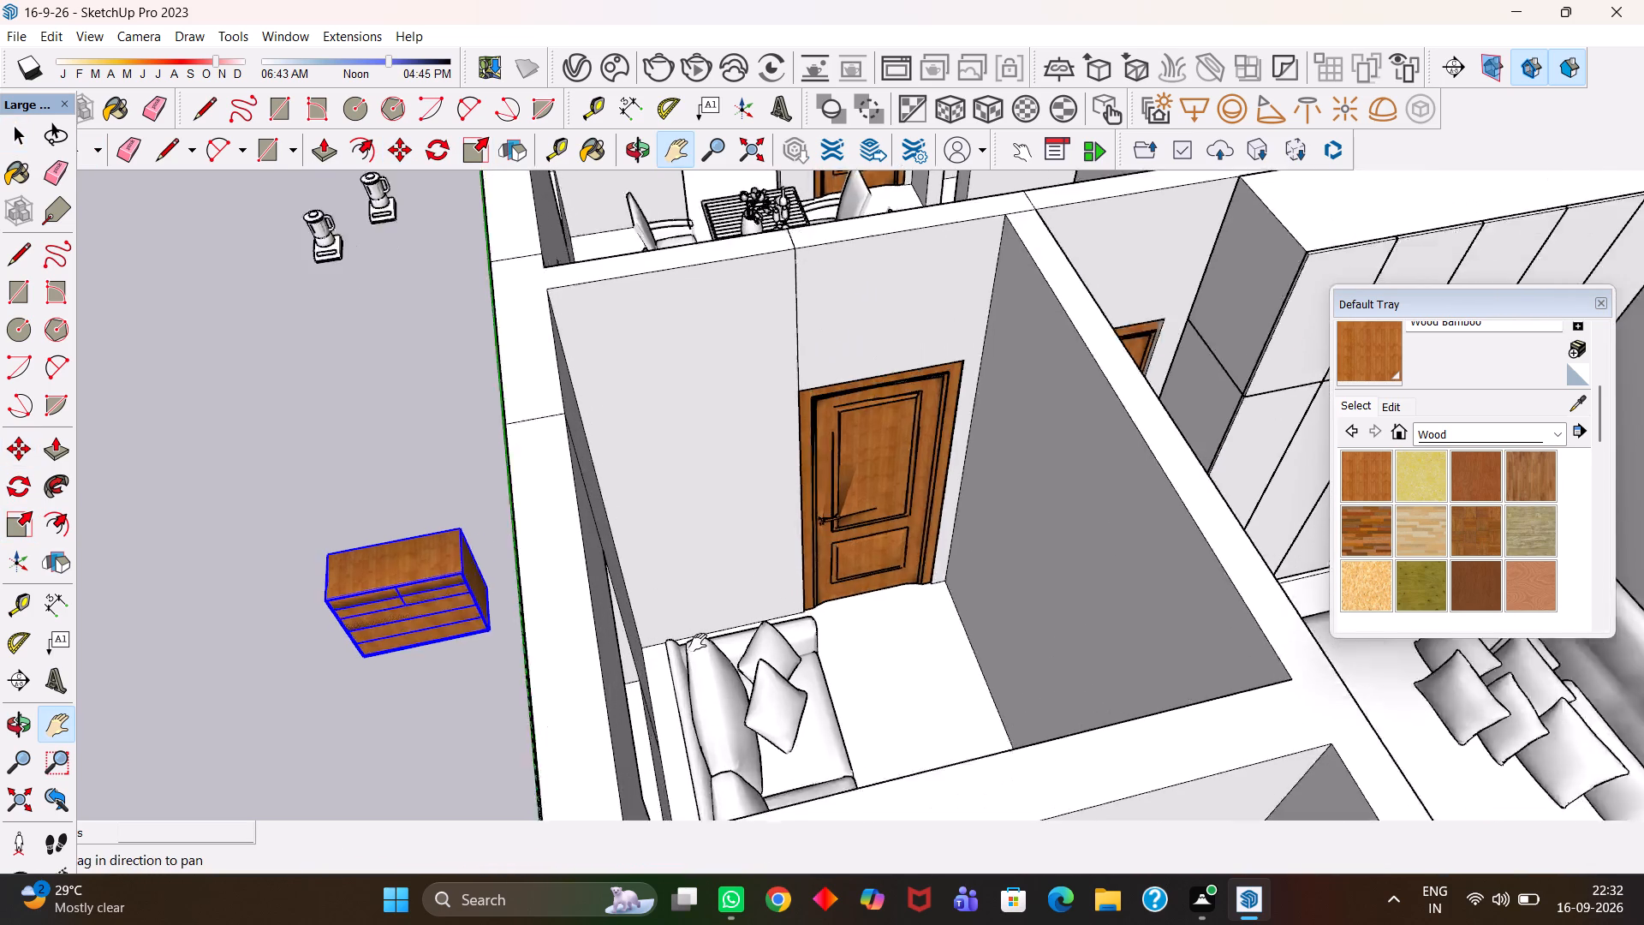
{"action": "scroll", "coordinate": [698, 642], "scroll_direction": "up", "scroll_amount": 9}
{"action": "key", "text": "Escape"}
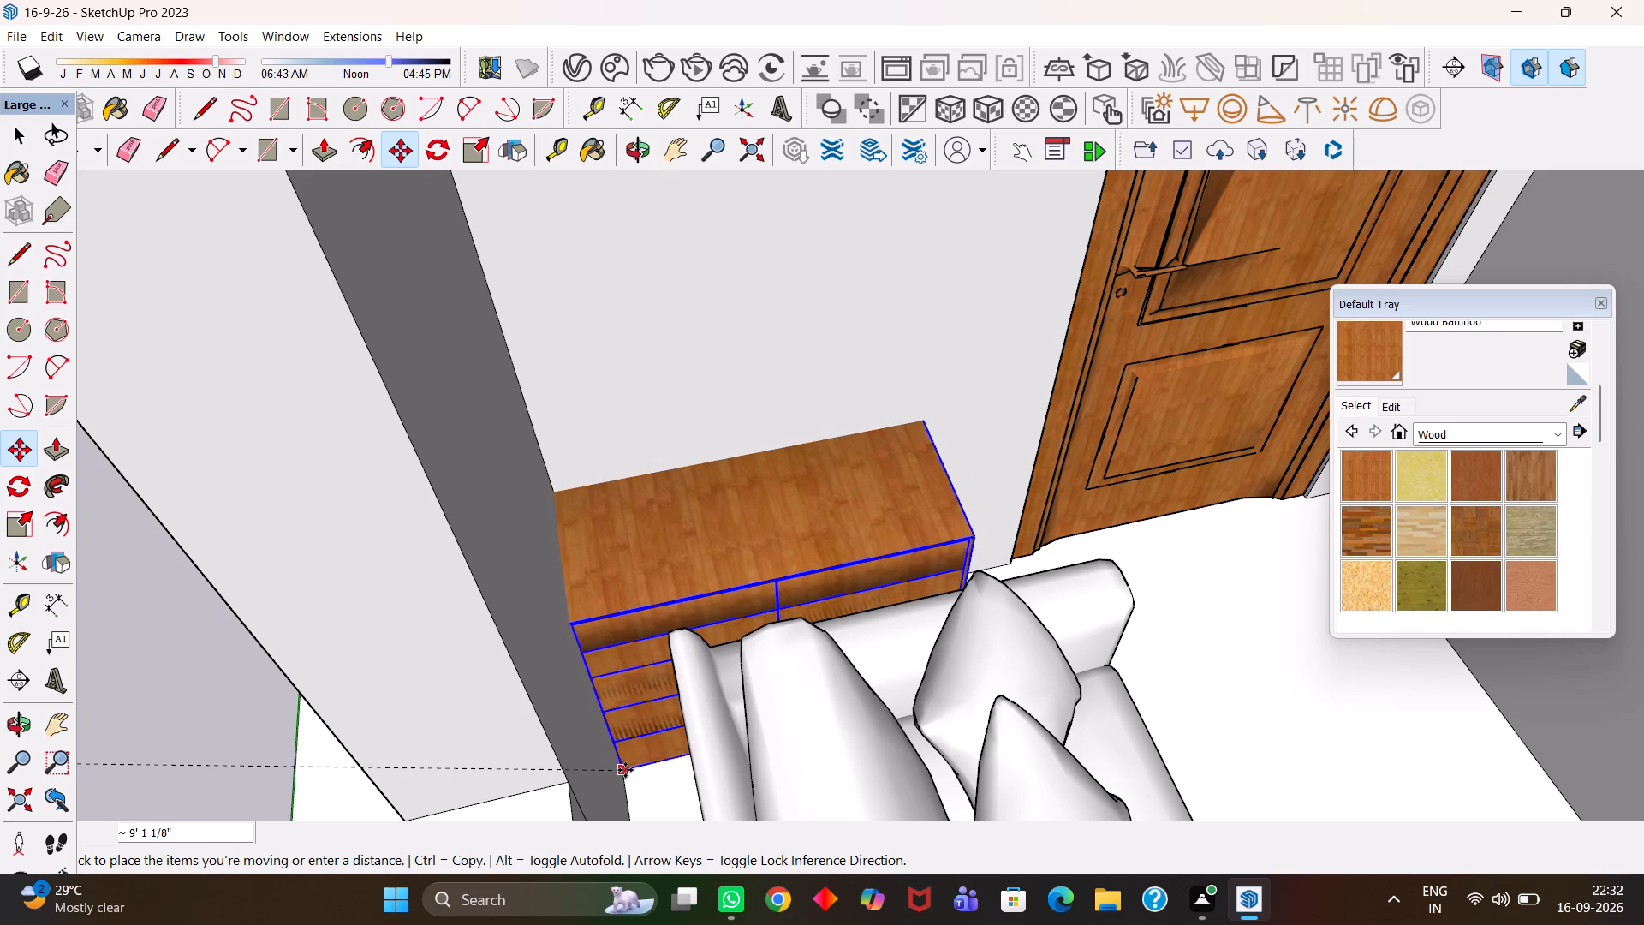
{"action": "left_click", "coordinate": [627, 773]}
Fine-tune the dresser's position in the wall corner with back edges displayed, and finish with back edges hidden and the dresser deselected.
{"action": "key", "text": "k"}
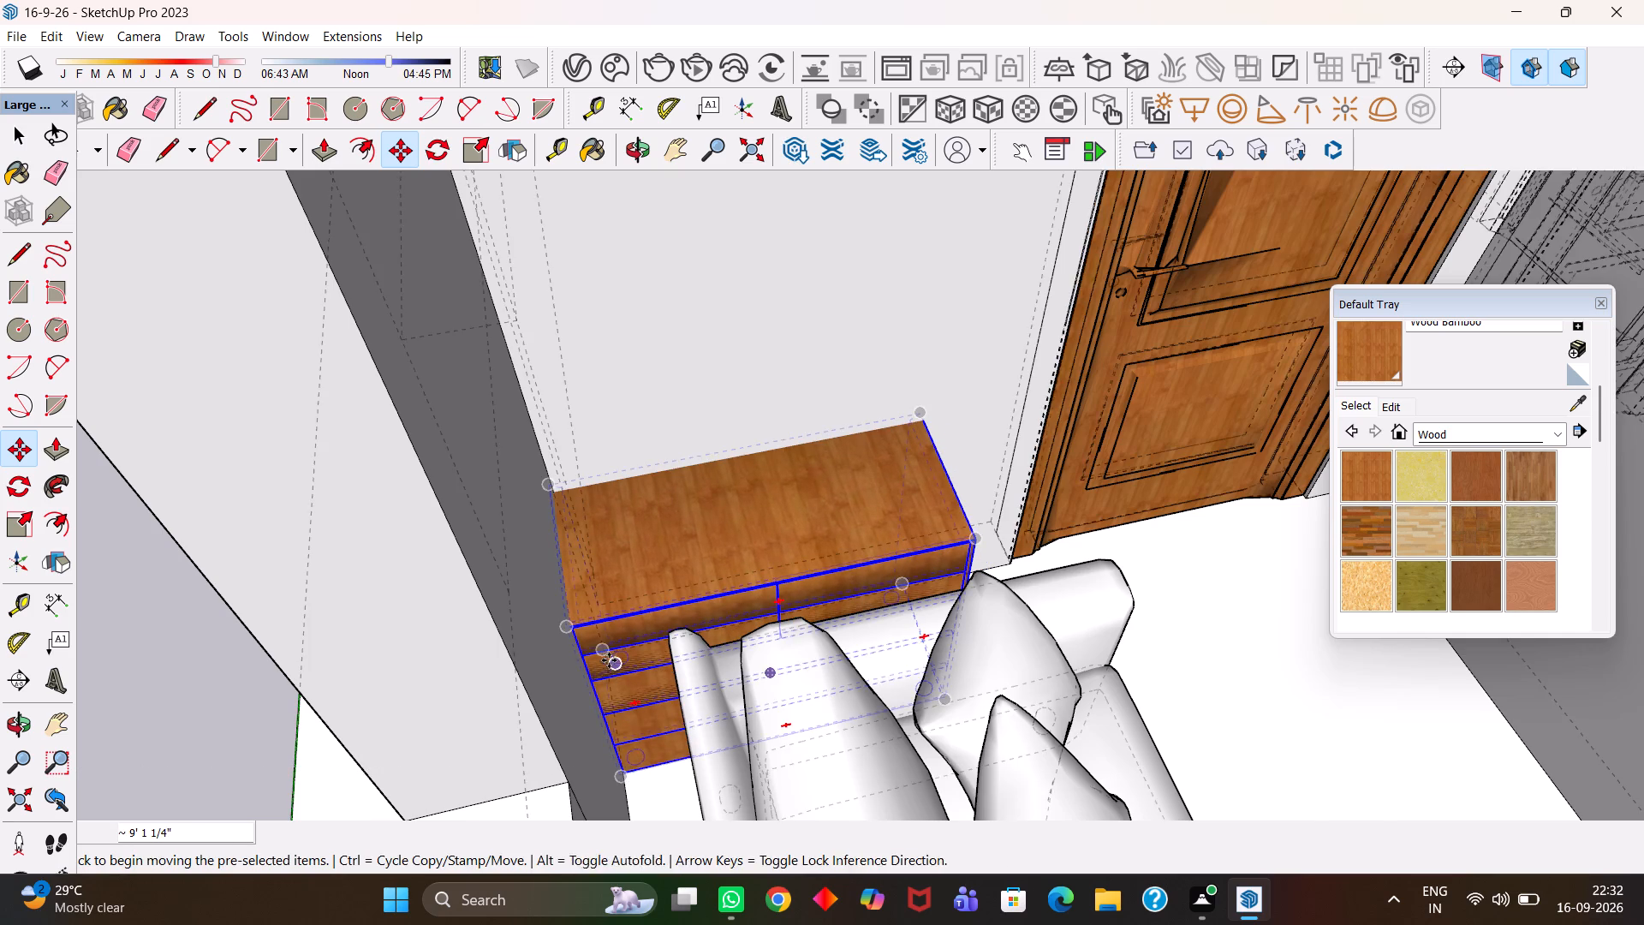
{"action": "scroll", "coordinate": [609, 660], "scroll_direction": "up", "scroll_amount": 3}
{"action": "left_click", "coordinate": [604, 648]}
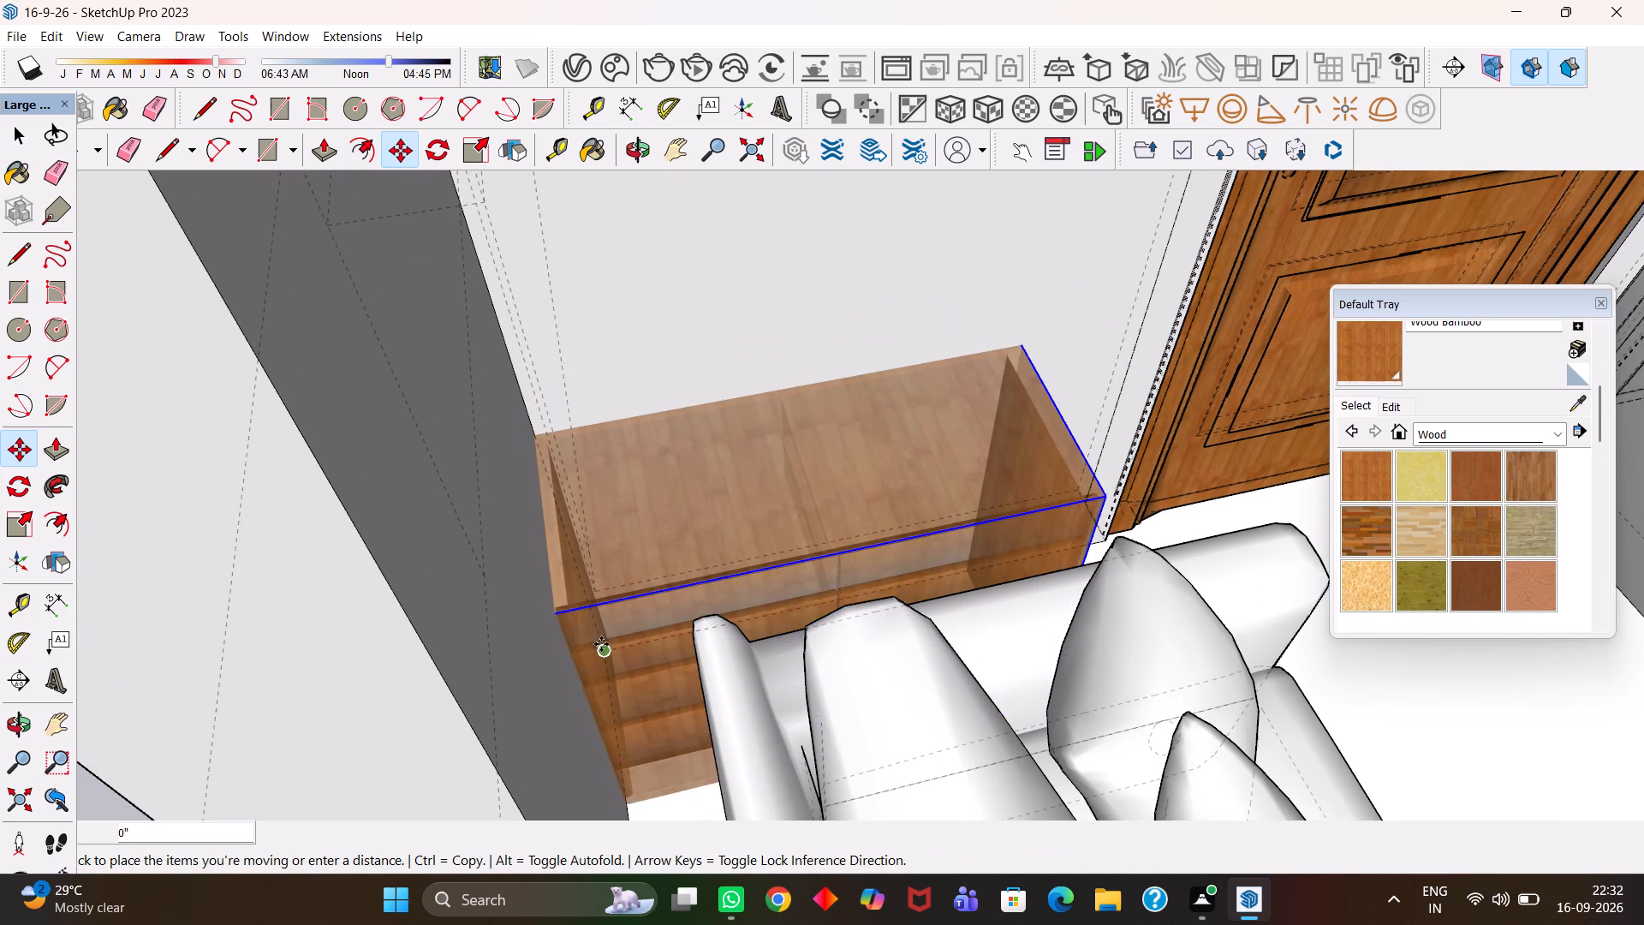
{"action": "left_click", "coordinate": [602, 653]}
{"action": "key", "text": "h"}
{"action": "scroll", "coordinate": [602, 653], "scroll_direction": "down", "scroll_amount": 8}
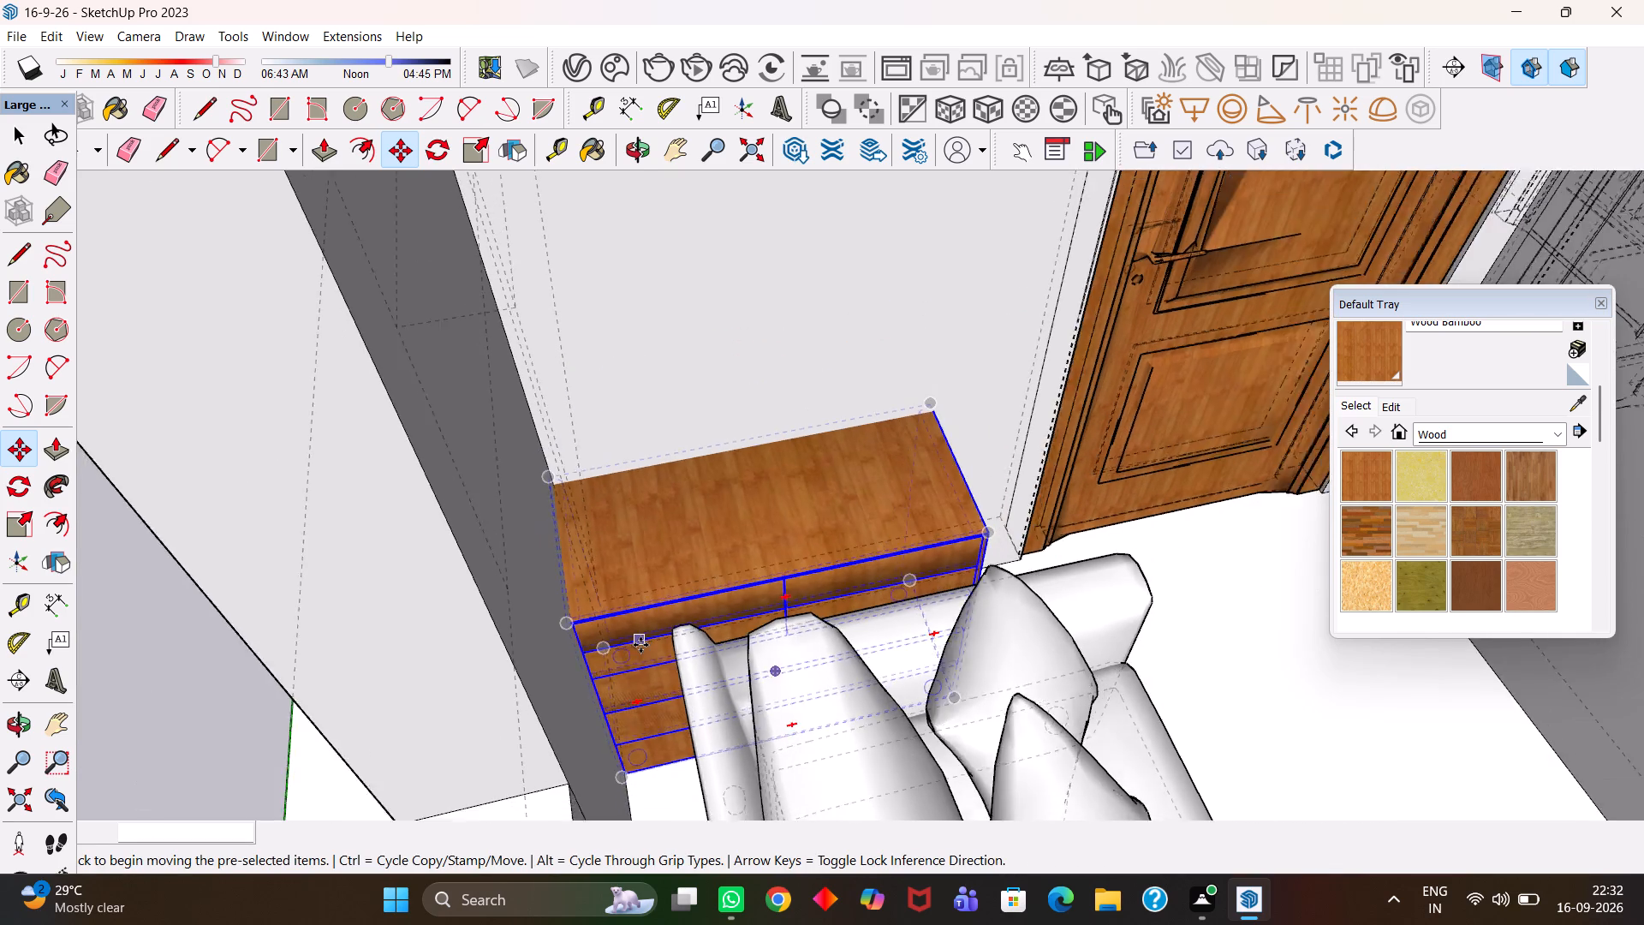
{"action": "scroll", "coordinate": [640, 645], "scroll_direction": "down", "scroll_amount": 9}
{"action": "key", "text": "h"}
{"action": "left_click_drag", "start_coordinate": [623, 643], "coordinate": [910, 635]}
{"action": "scroll", "coordinate": [875, 645], "scroll_direction": "down", "scroll_amount": 5}
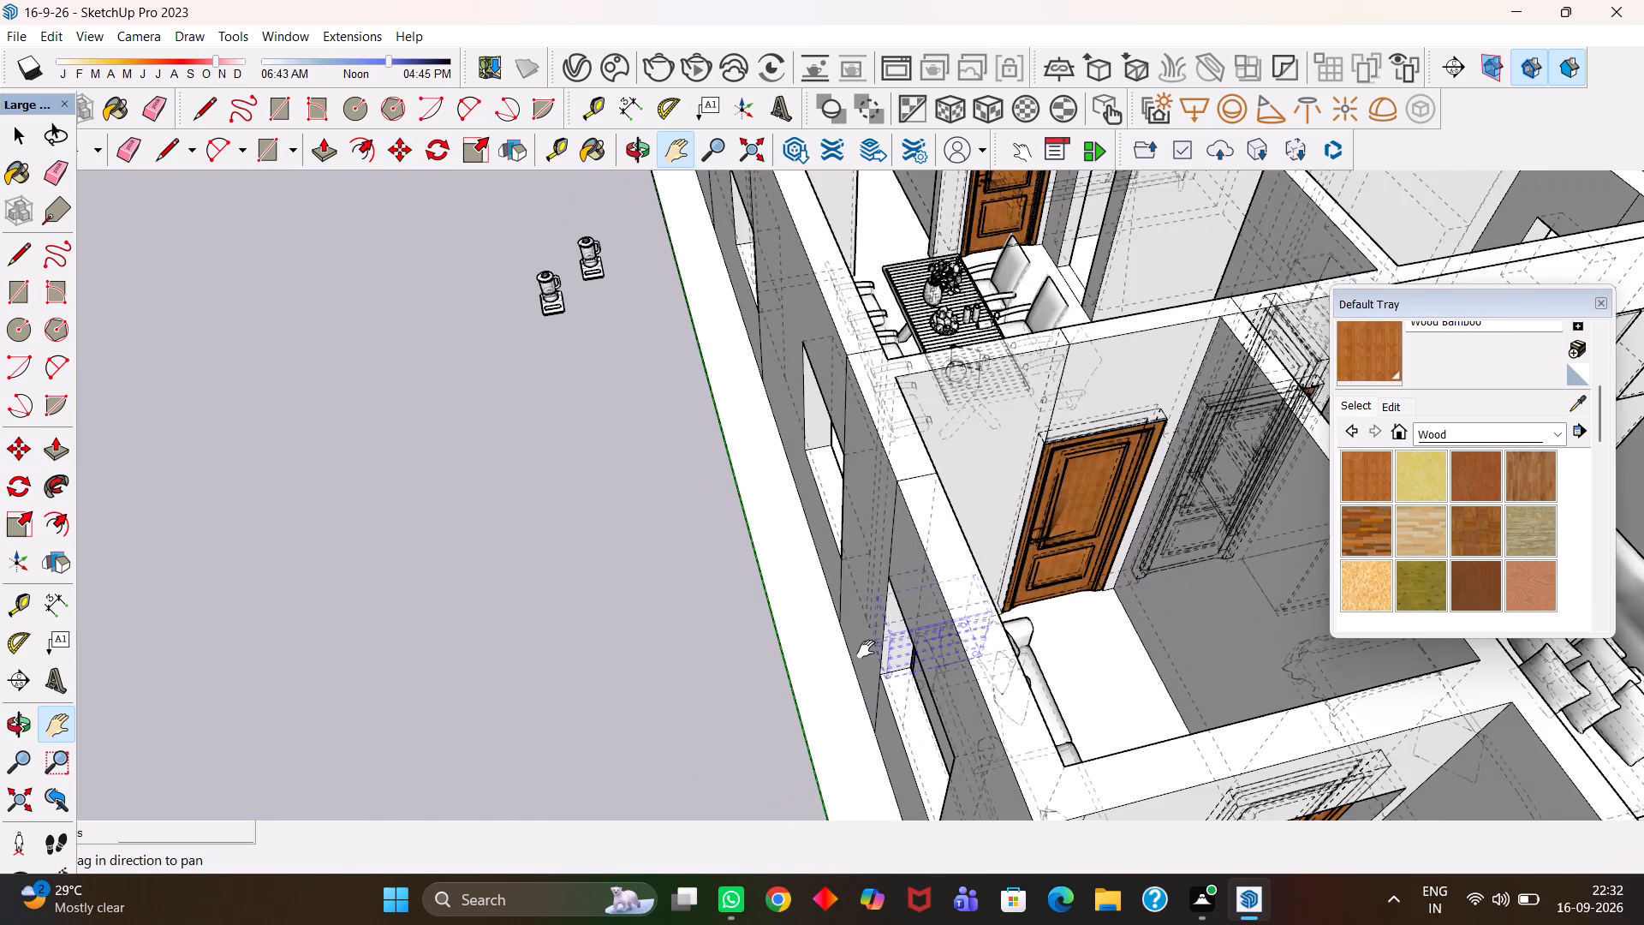
{"action": "key", "text": "k"}
{"action": "scroll", "coordinate": [920, 631], "scroll_direction": "down", "scroll_amount": 10}
{"action": "key", "text": "space"}
{"action": "left_click", "coordinate": [584, 635]}
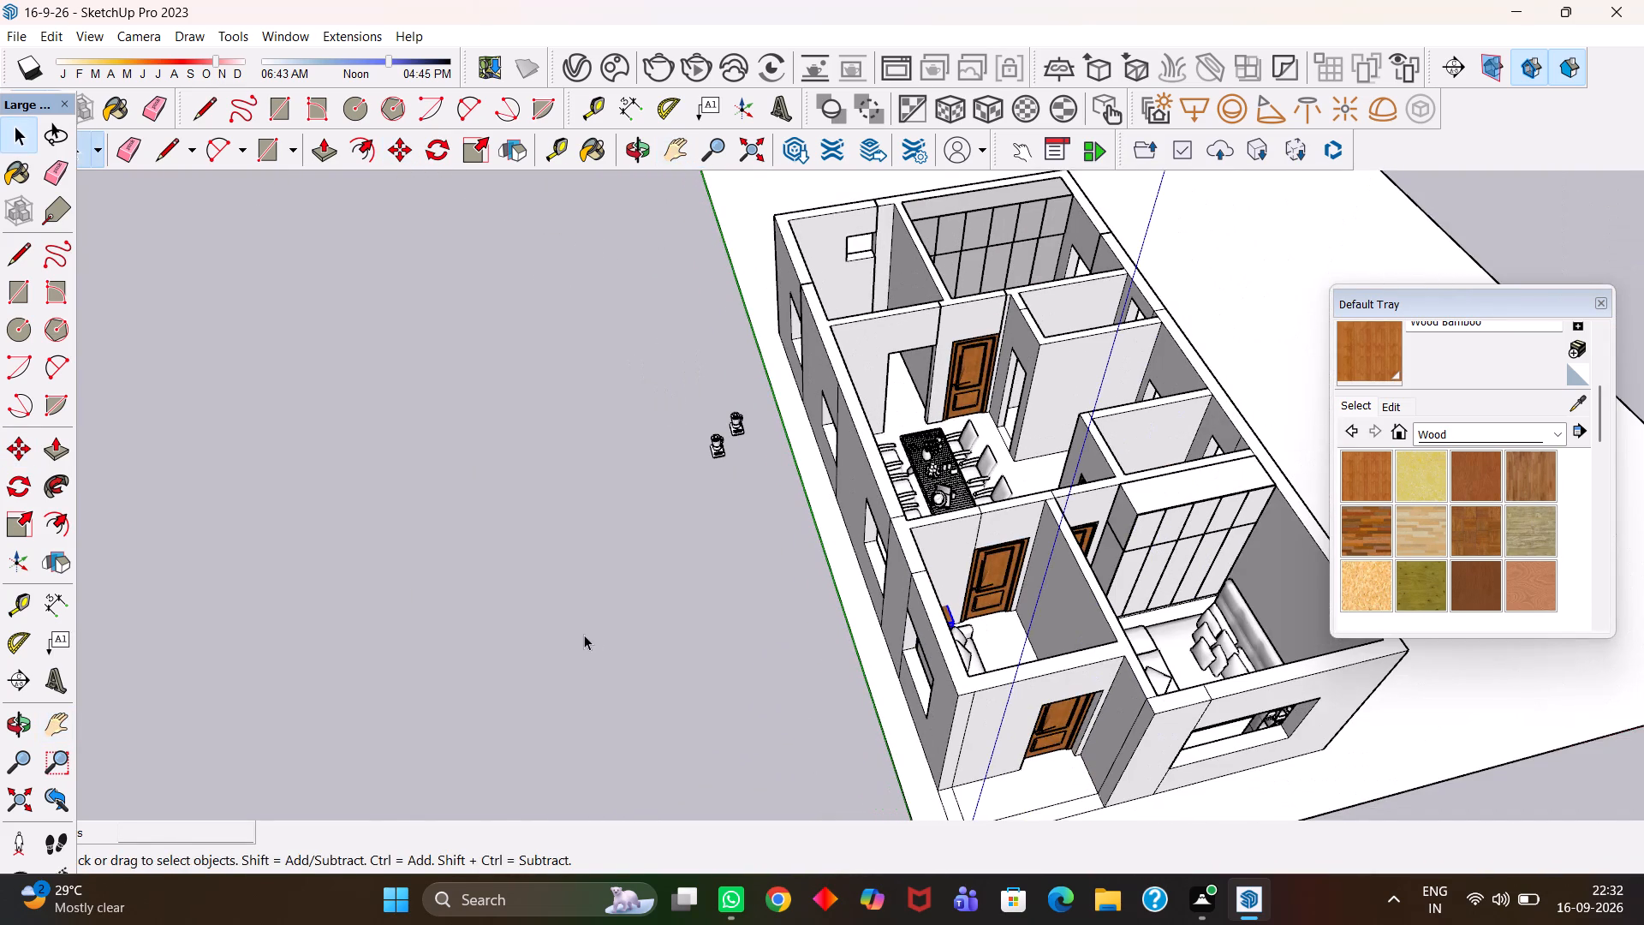
Delete the two blenders standing on the ground outside the house.
{"action": "key", "text": "h"}
{"action": "scroll", "coordinate": [737, 474], "scroll_direction": "up", "scroll_amount": 6}
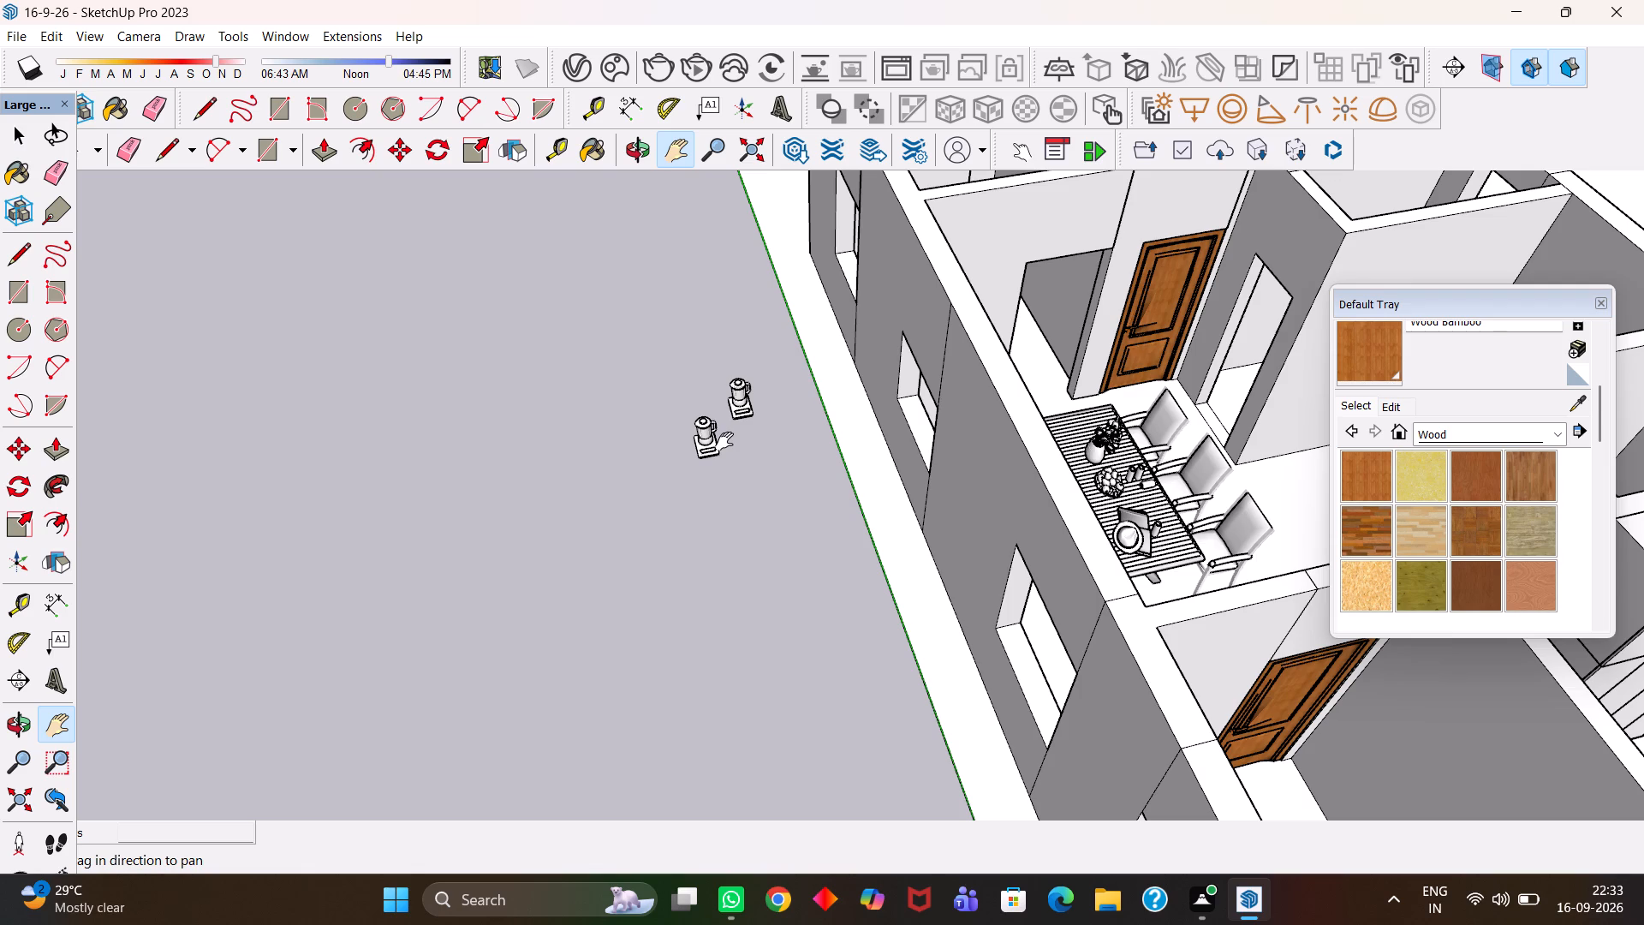
{"action": "scroll", "coordinate": [719, 441], "scroll_direction": "up", "scroll_amount": 1}
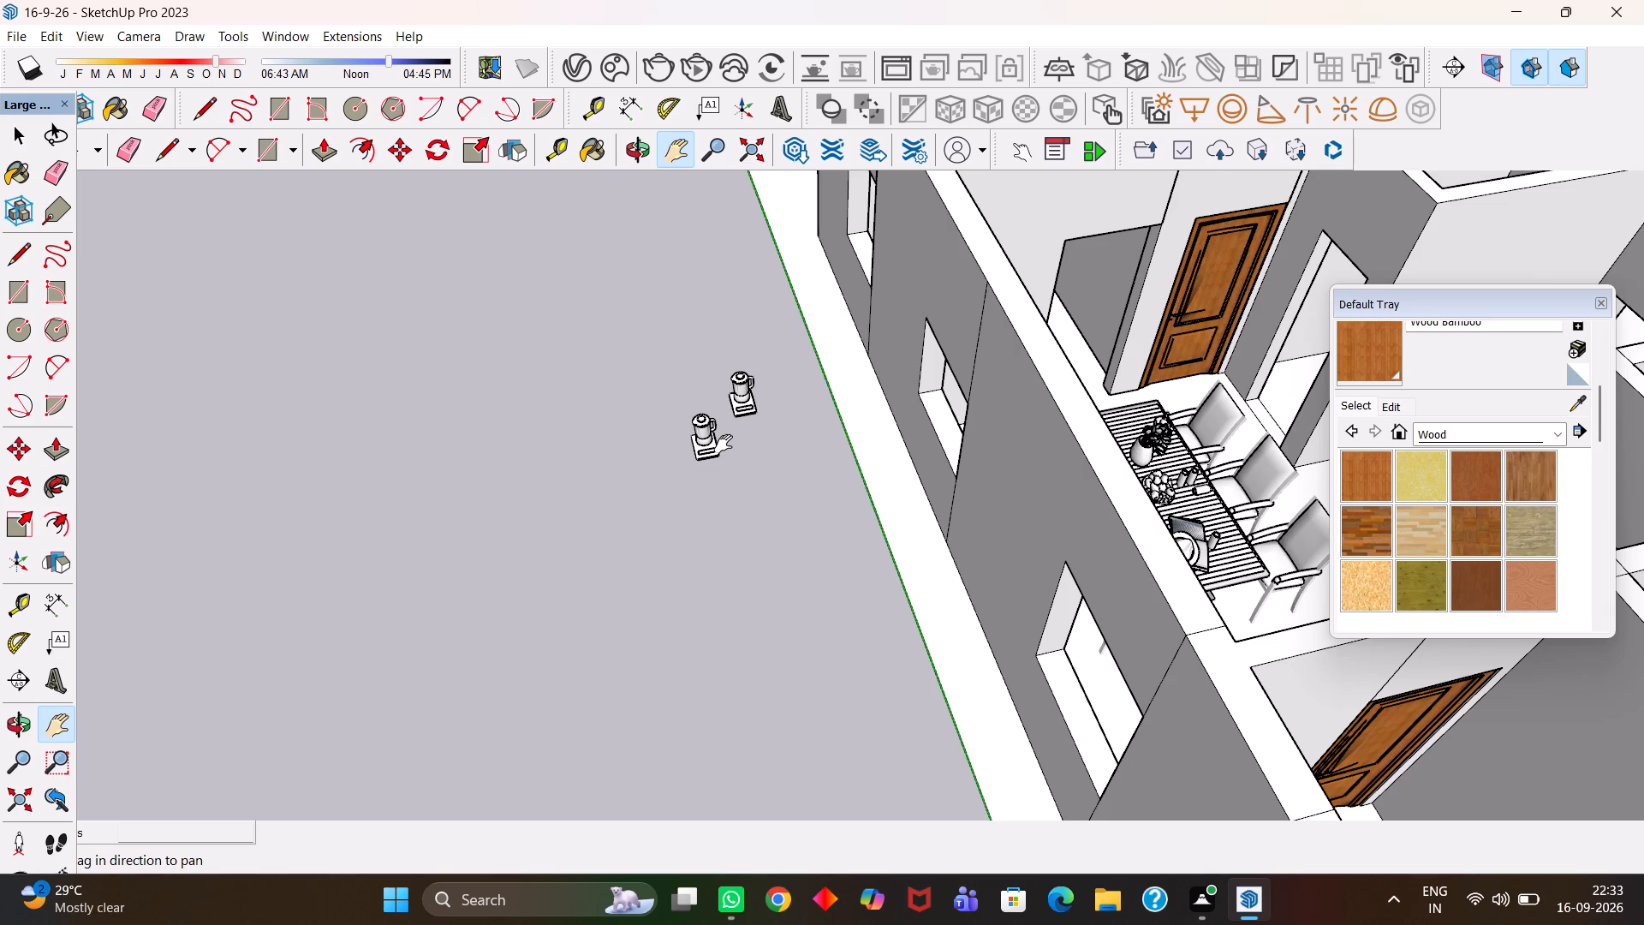
{"action": "scroll", "coordinate": [700, 468], "scroll_direction": "up", "scroll_amount": 6}
{"action": "key", "text": "space"}
{"action": "left_click", "coordinate": [703, 432]}
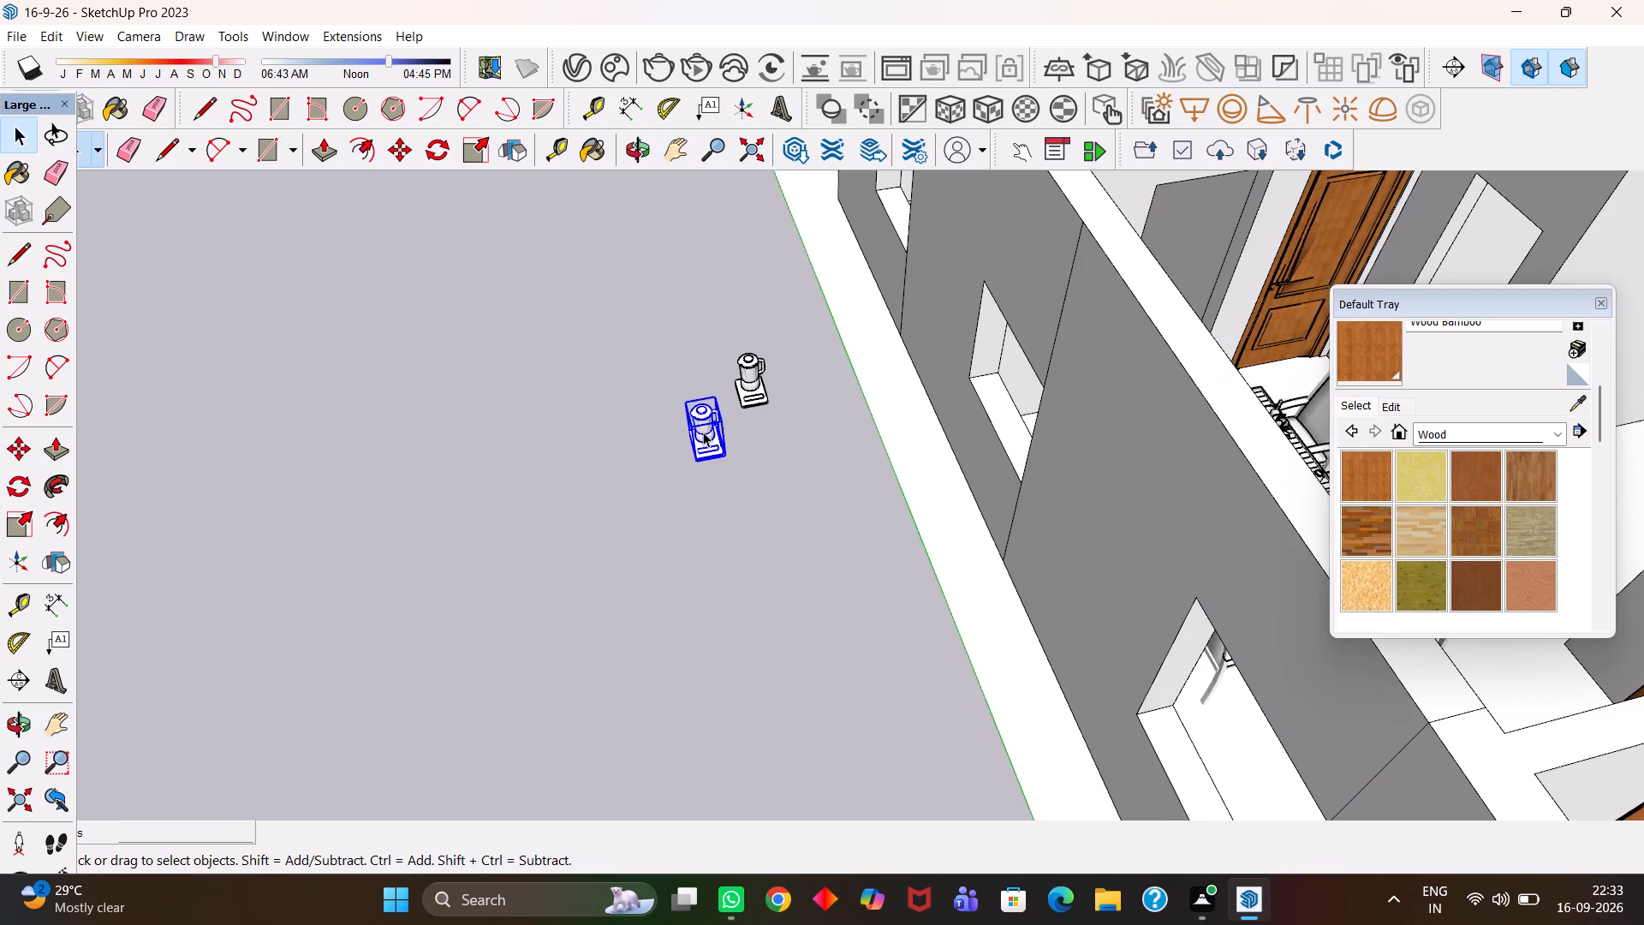
{"action": "key", "text": "Delete"}
{"action": "left_click", "coordinate": [753, 384]}
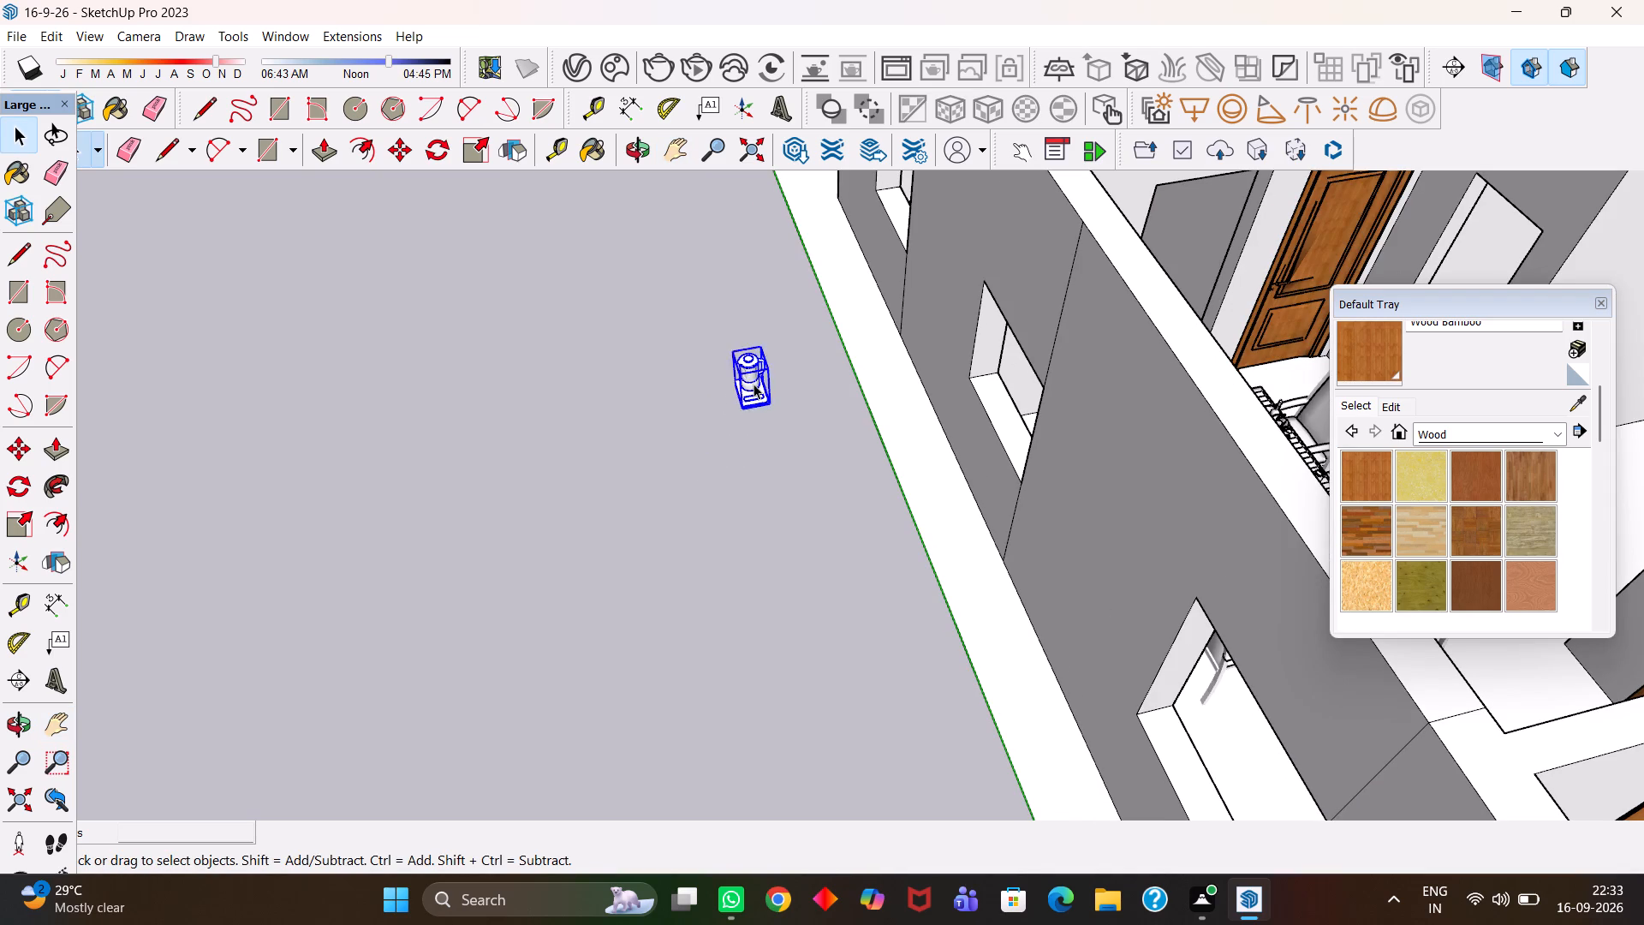
{"action": "key", "text": "Delete"}
{"action": "left_click", "coordinate": [754, 454]}
Paint the lower and upper sections of the front bedroom's wardrobe with Wood Board Cork.
{"action": "scroll", "coordinate": [680, 461], "scroll_direction": "down", "scroll_amount": 8}
{"action": "key", "text": "h"}
{"action": "left_click_drag", "start_coordinate": [986, 539], "coordinate": [720, 497]}
{"action": "scroll", "coordinate": [747, 427], "scroll_direction": "up", "scroll_amount": 8}
{"action": "left_click_drag", "start_coordinate": [759, 415], "coordinate": [620, 474]}
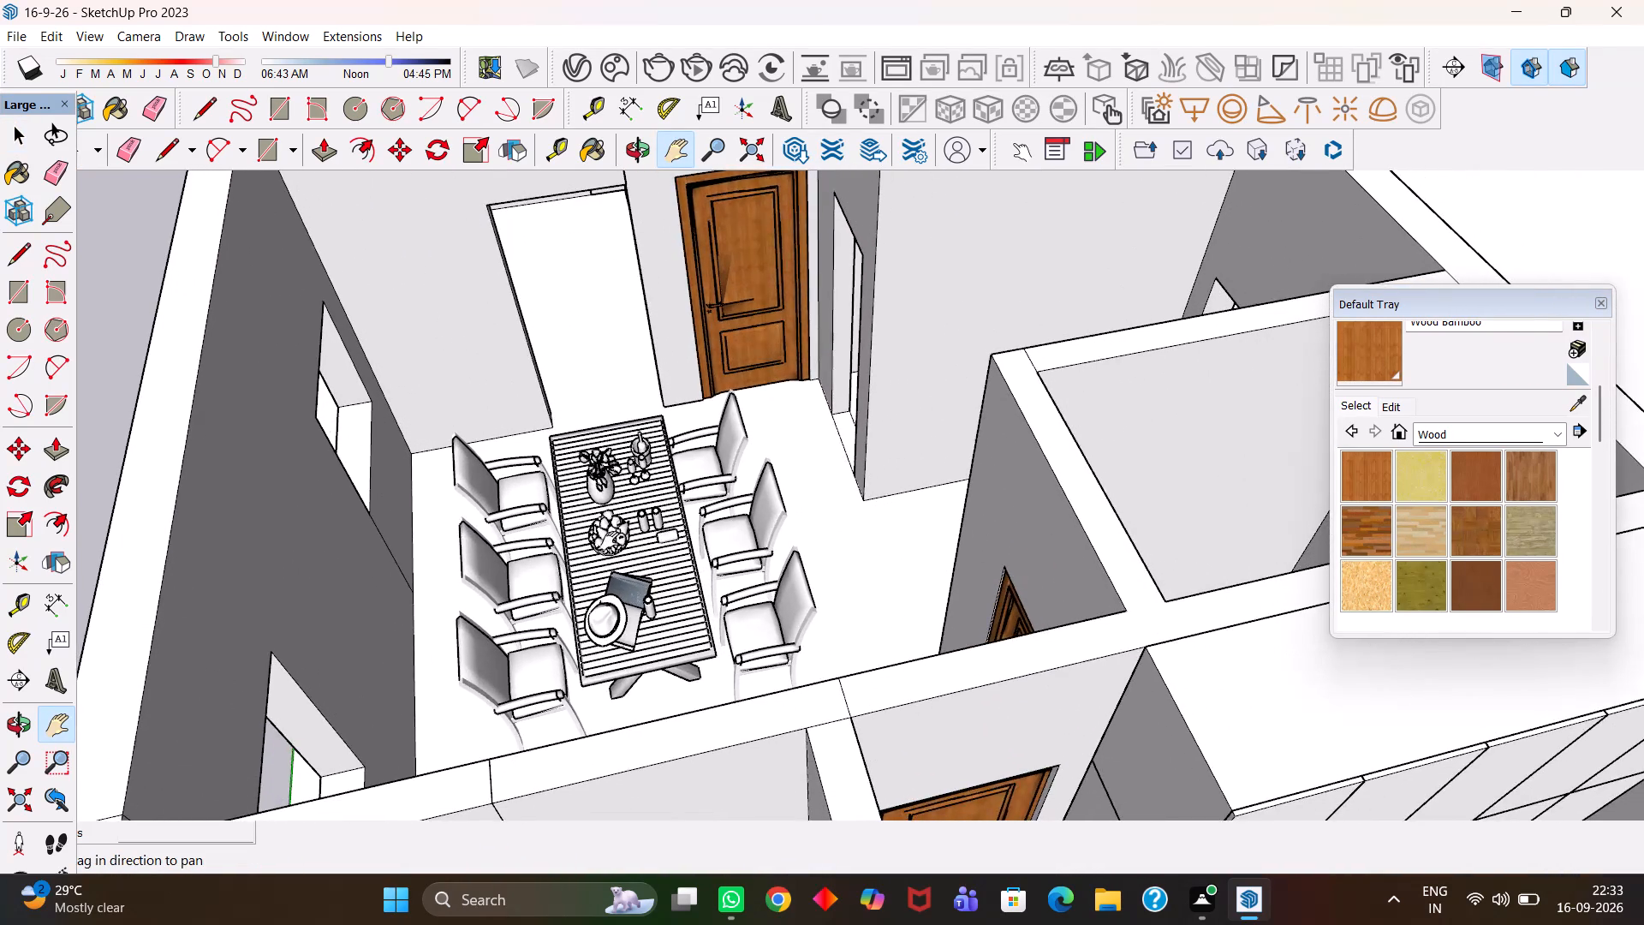
{"action": "scroll", "coordinate": [619, 549], "scroll_direction": "up", "scroll_amount": 5}
{"action": "scroll", "coordinate": [638, 563], "scroll_direction": "down", "scroll_amount": 7}
{"action": "key", "text": "h"}
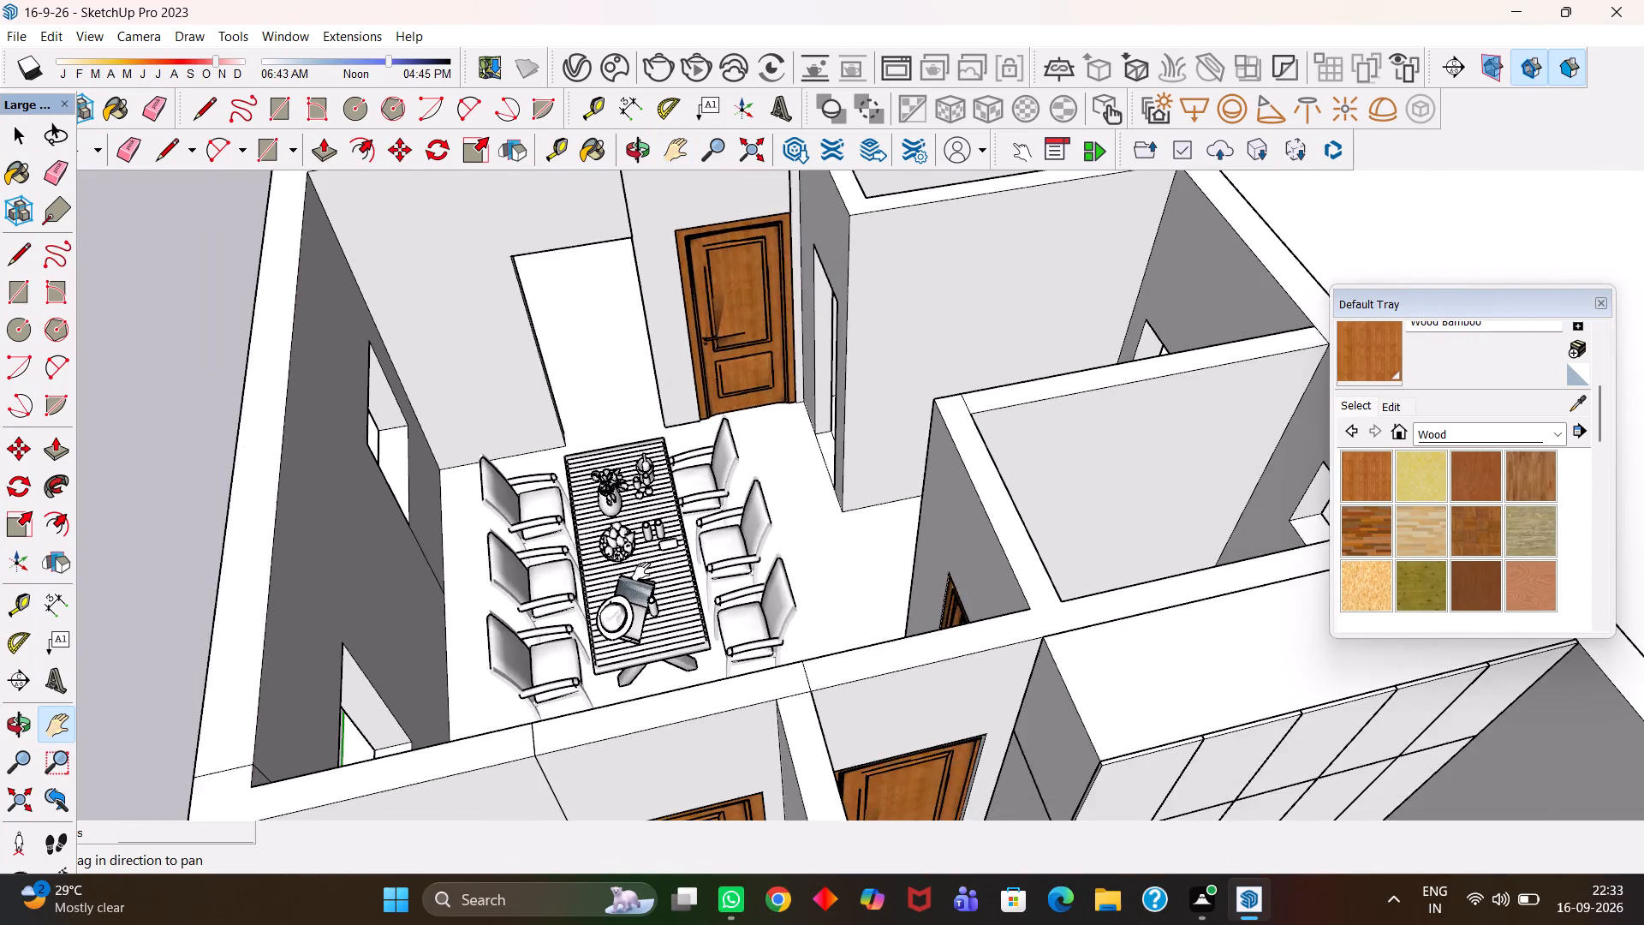
{"action": "scroll", "coordinate": [645, 571], "scroll_direction": "down", "scroll_amount": 6}
{"action": "left_click_drag", "start_coordinate": [723, 642], "coordinate": [760, 409]}
{"action": "scroll", "coordinate": [762, 413], "scroll_direction": "down", "scroll_amount": 5}
{"action": "scroll", "coordinate": [728, 640], "scroll_direction": "up", "scroll_amount": 5}
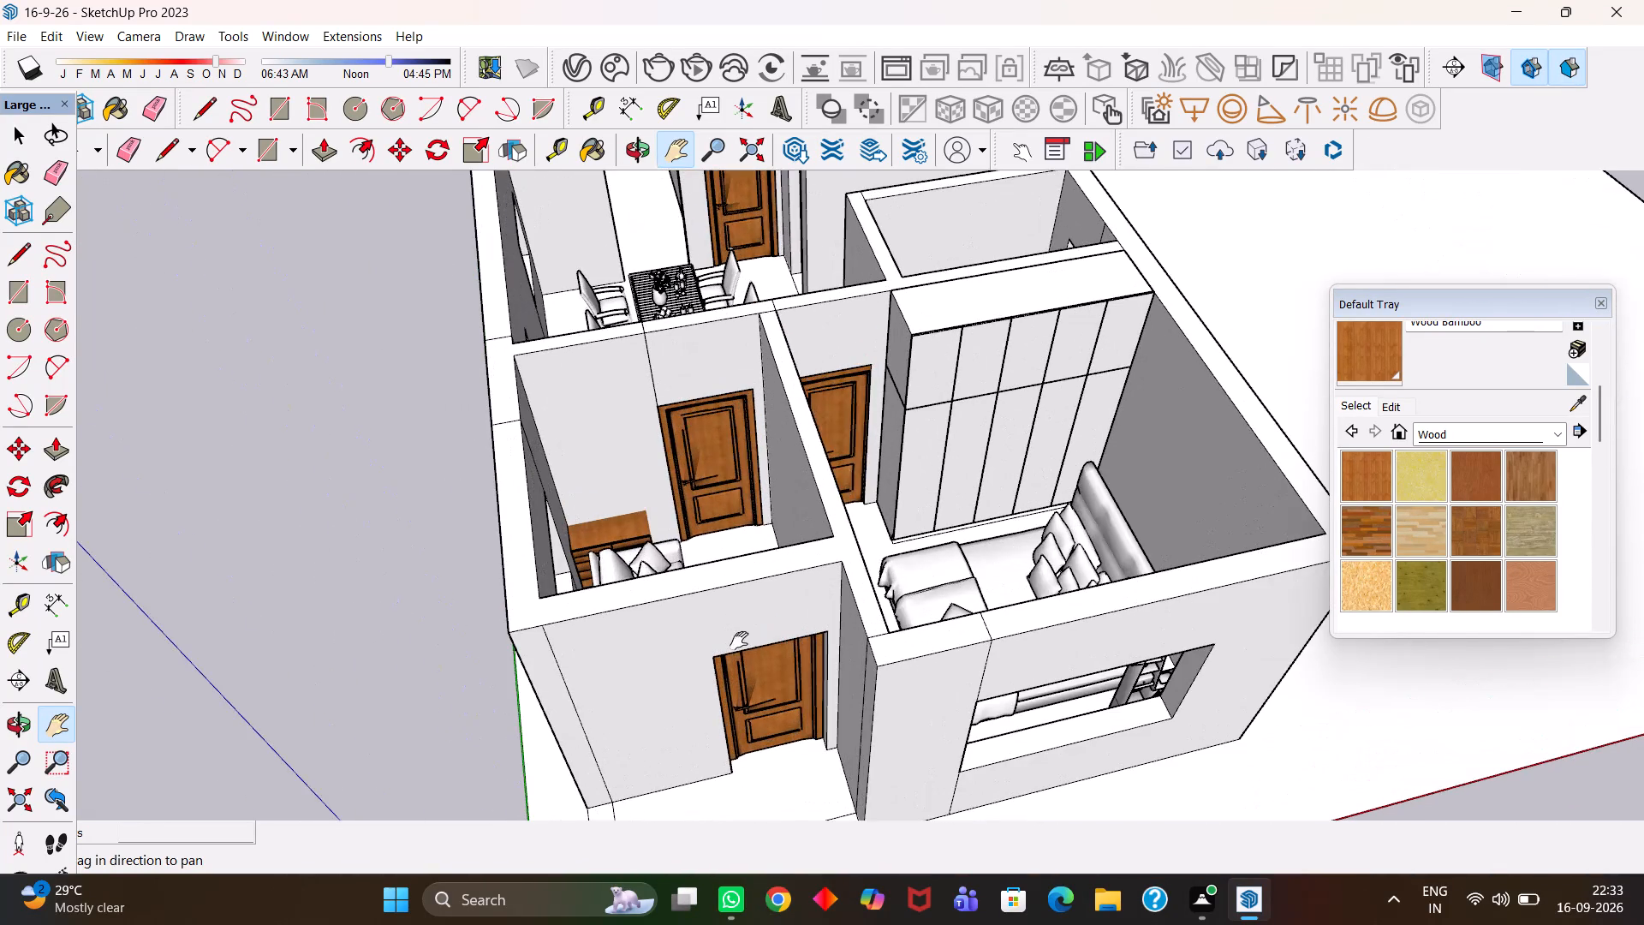
{"action": "scroll", "coordinate": [1002, 600], "scroll_direction": "up", "scroll_amount": 3}
{"action": "left_click", "coordinate": [1419, 480]}
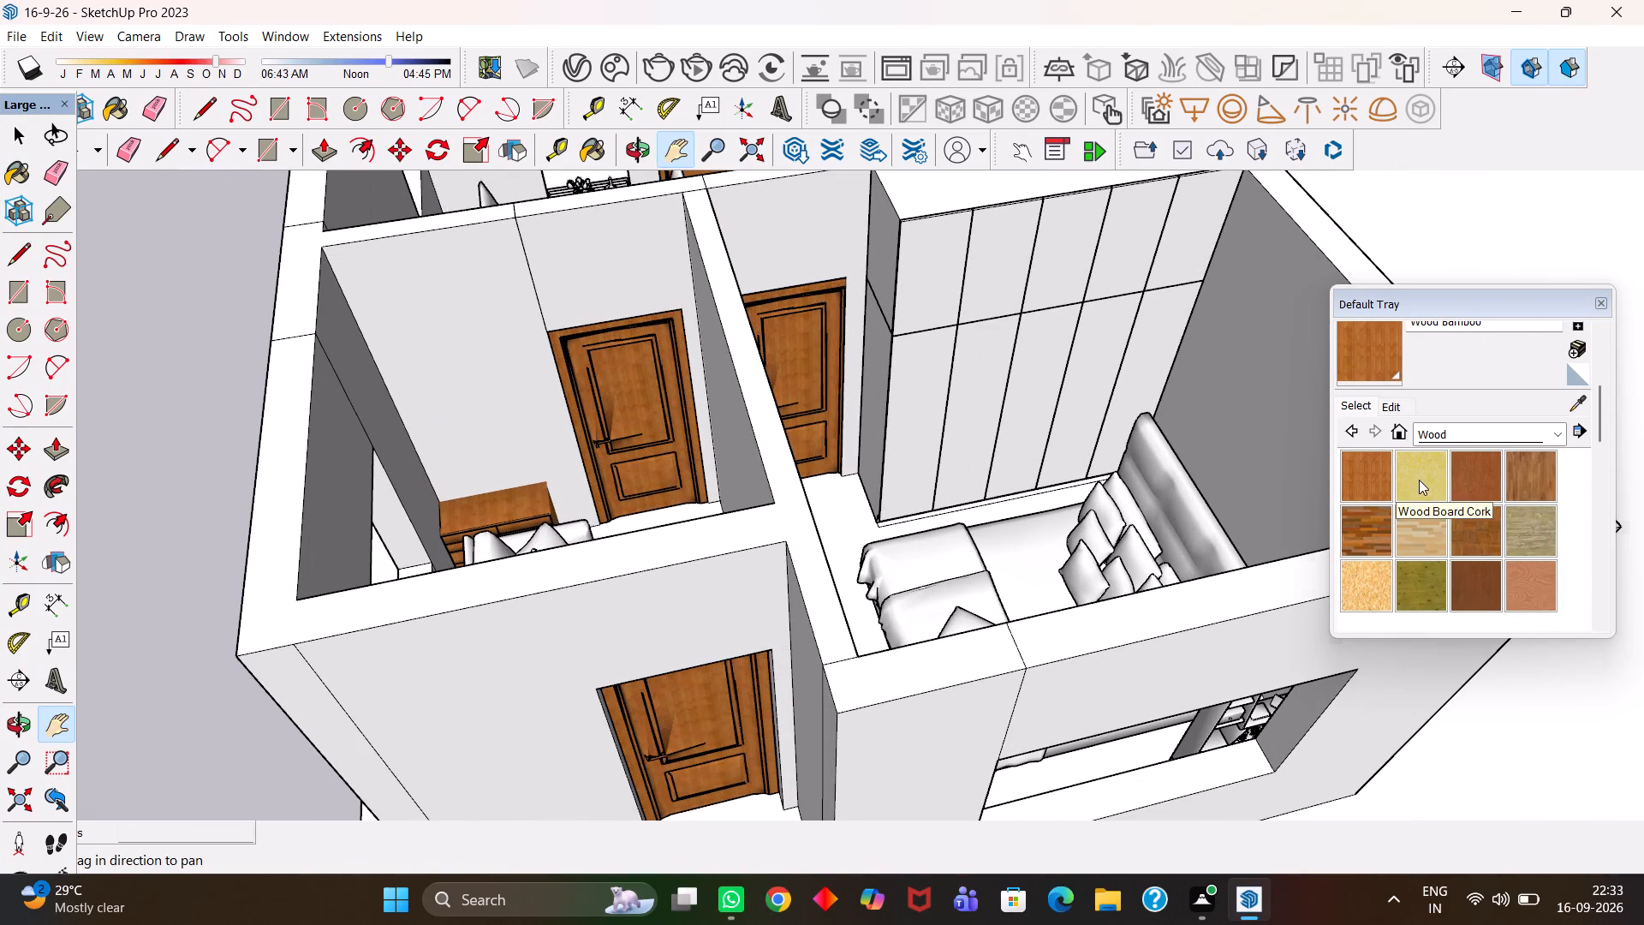
{"action": "left_click", "coordinate": [971, 427]}
{"action": "scroll", "coordinate": [915, 344], "scroll_direction": "up", "scroll_amount": 3}
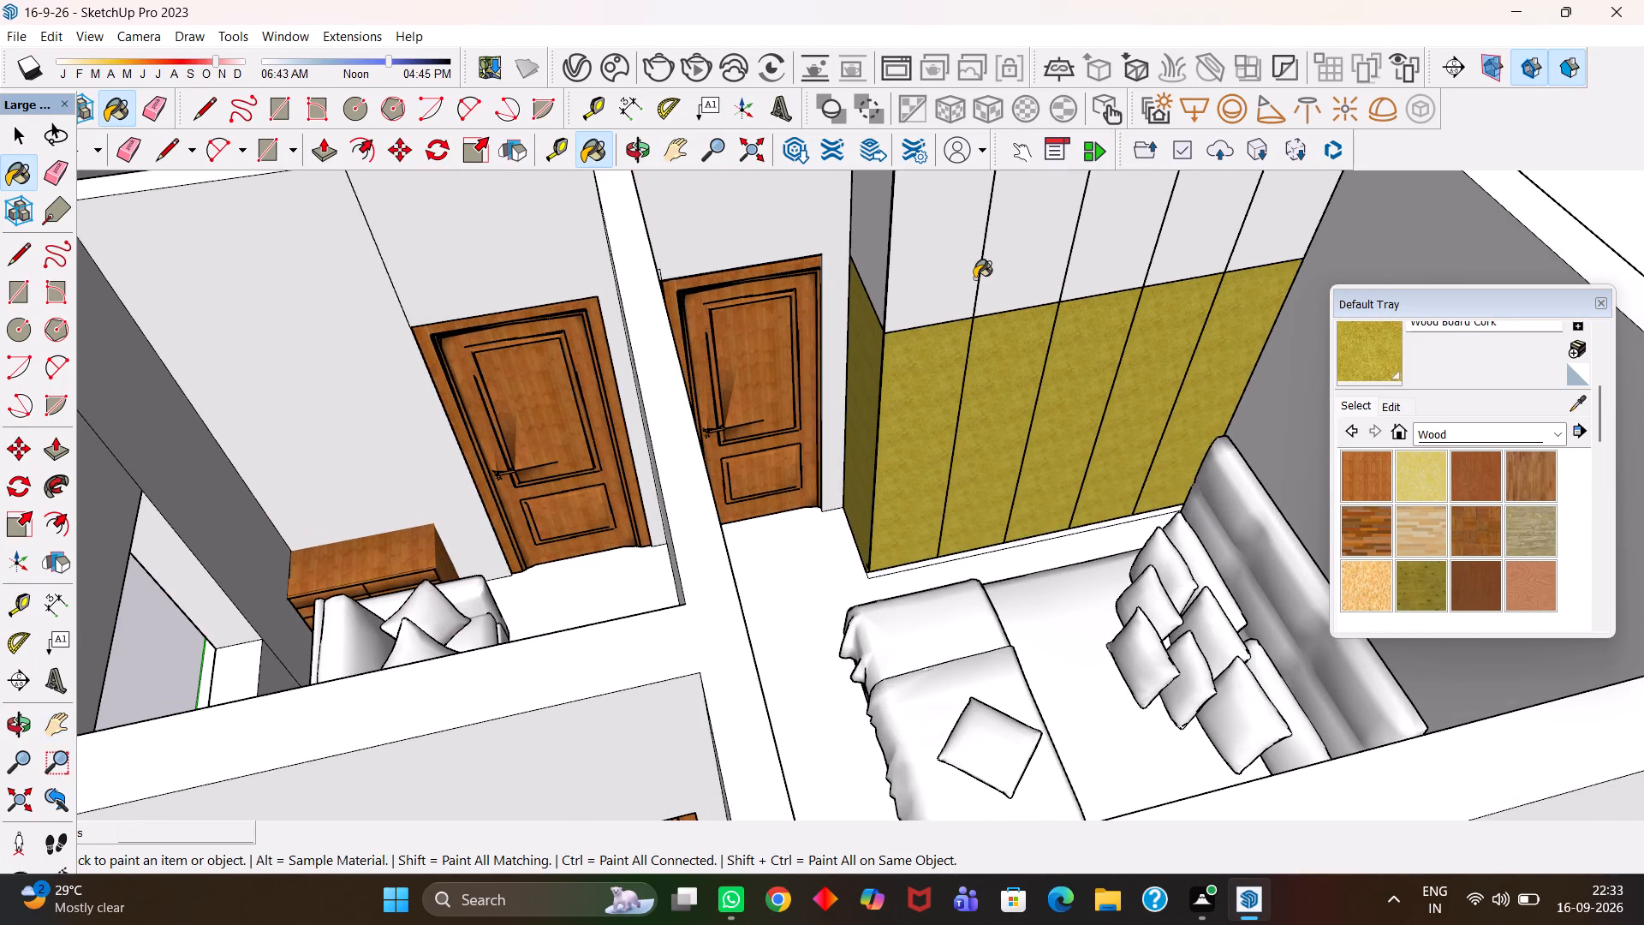
{"action": "left_click", "coordinate": [974, 278]}
Paint the rear bedroom wardrobe's top and upper doors with Wood Lumber ButtJoined and try the lower doors as well.
{"action": "scroll", "coordinate": [907, 343], "scroll_direction": "down", "scroll_amount": 12}
{"action": "key", "text": "h"}
{"action": "scroll", "coordinate": [879, 480], "scroll_direction": "down", "scroll_amount": 3}
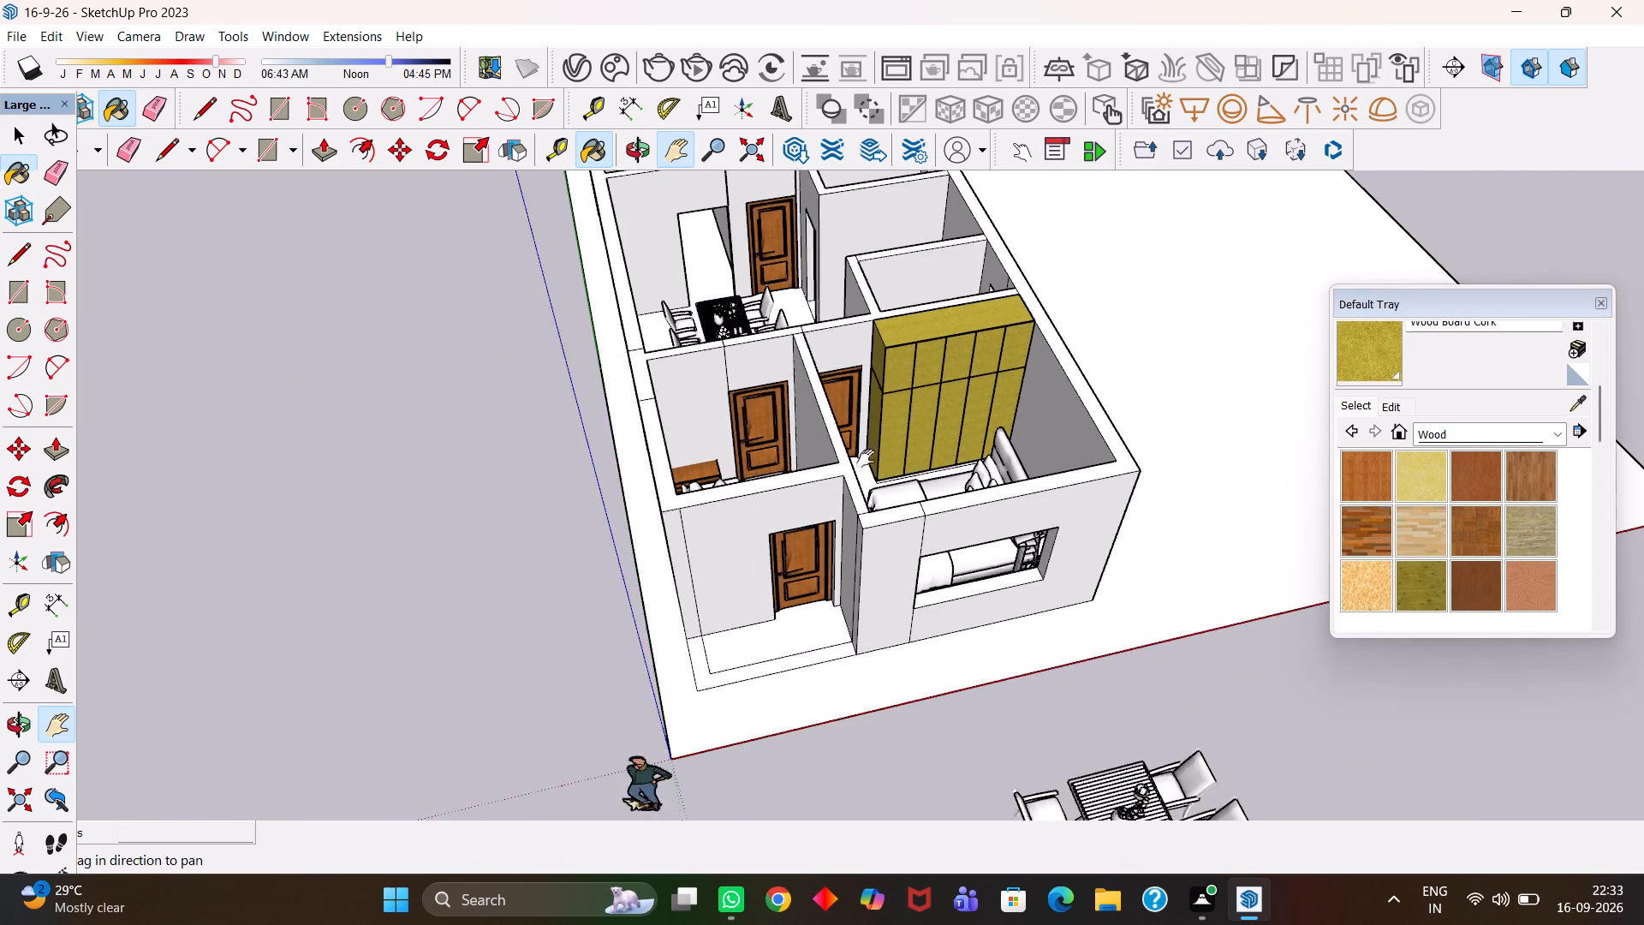
{"action": "left_click_drag", "start_coordinate": [837, 364], "coordinate": [871, 580]}
{"action": "scroll", "coordinate": [902, 440], "scroll_direction": "up", "scroll_amount": 3}
{"action": "scroll", "coordinate": [831, 385], "scroll_direction": "up", "scroll_amount": 3}
{"action": "left_click_drag", "start_coordinate": [798, 356], "coordinate": [774, 534]}
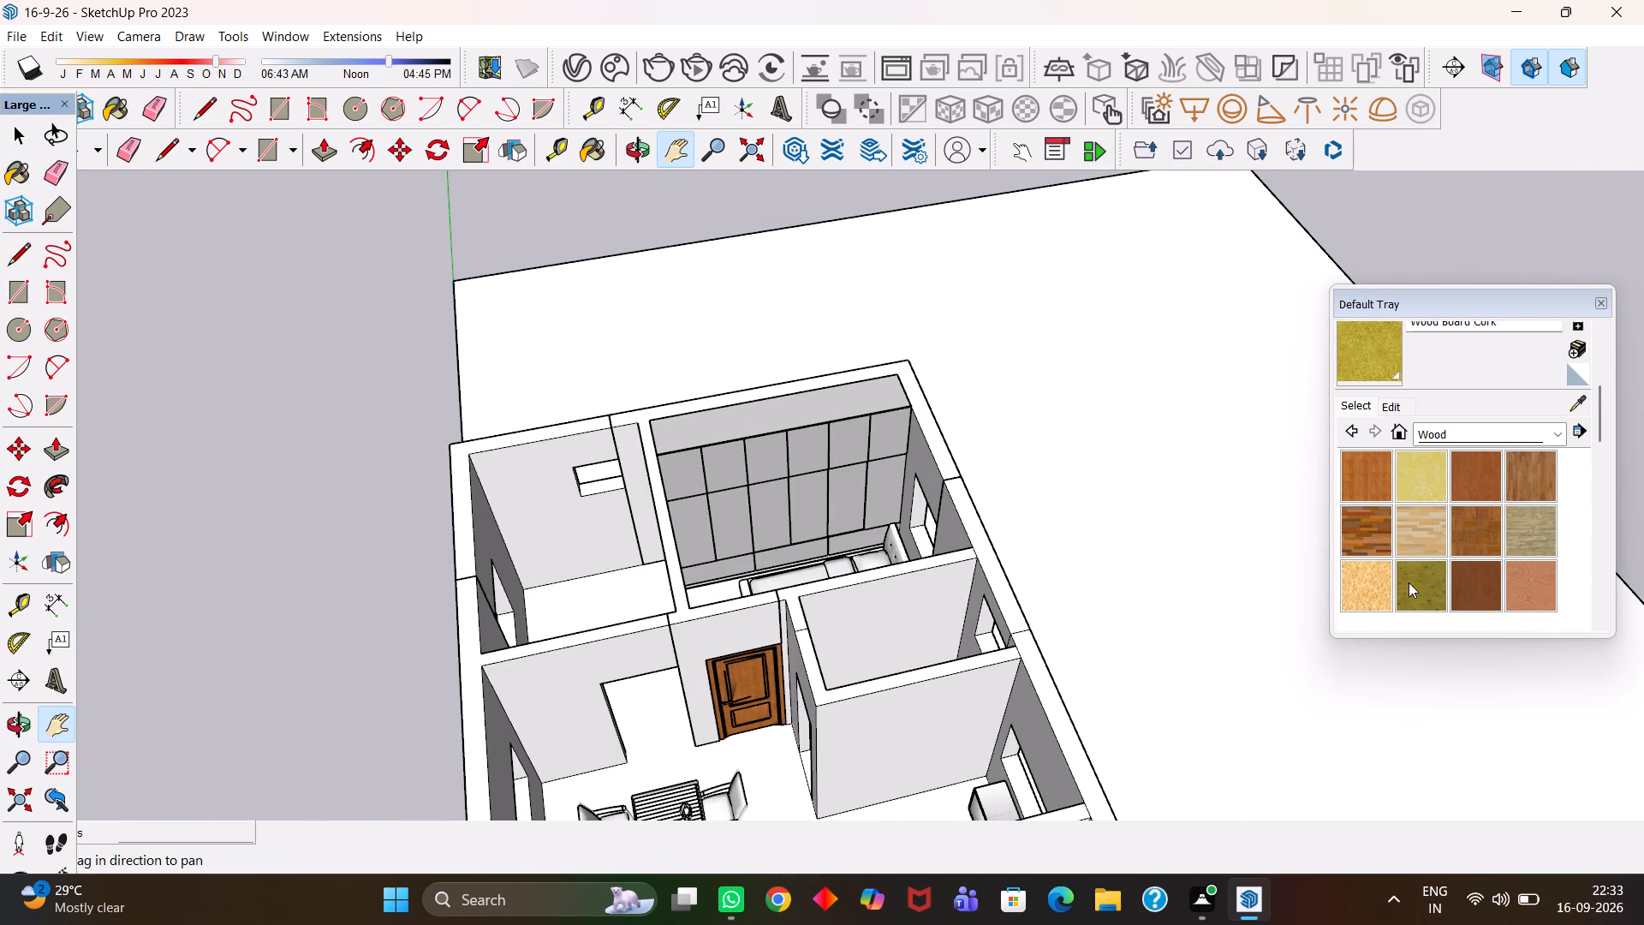
{"action": "left_click", "coordinate": [1519, 534]}
{"action": "left_click", "coordinate": [772, 444]}
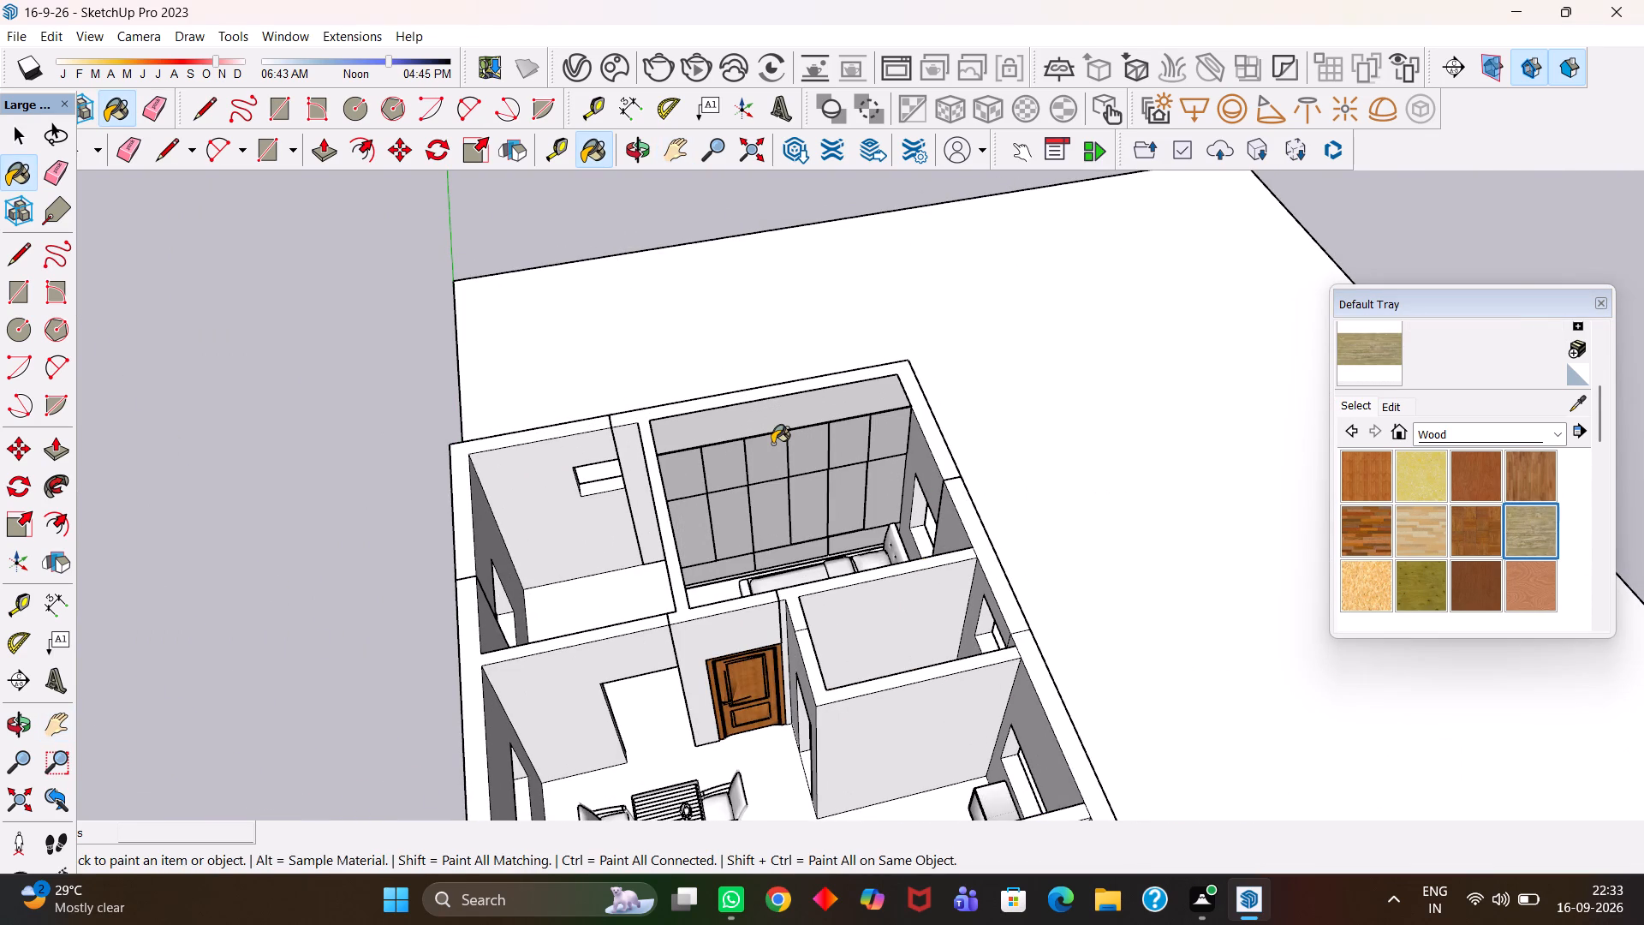
{"action": "scroll", "coordinate": [772, 444], "scroll_direction": "up", "scroll_amount": 5}
{"action": "left_click", "coordinate": [755, 528]}
{"action": "scroll", "coordinate": [755, 543], "scroll_direction": "up", "scroll_amount": 2}
{"action": "left_click", "coordinate": [765, 500]}
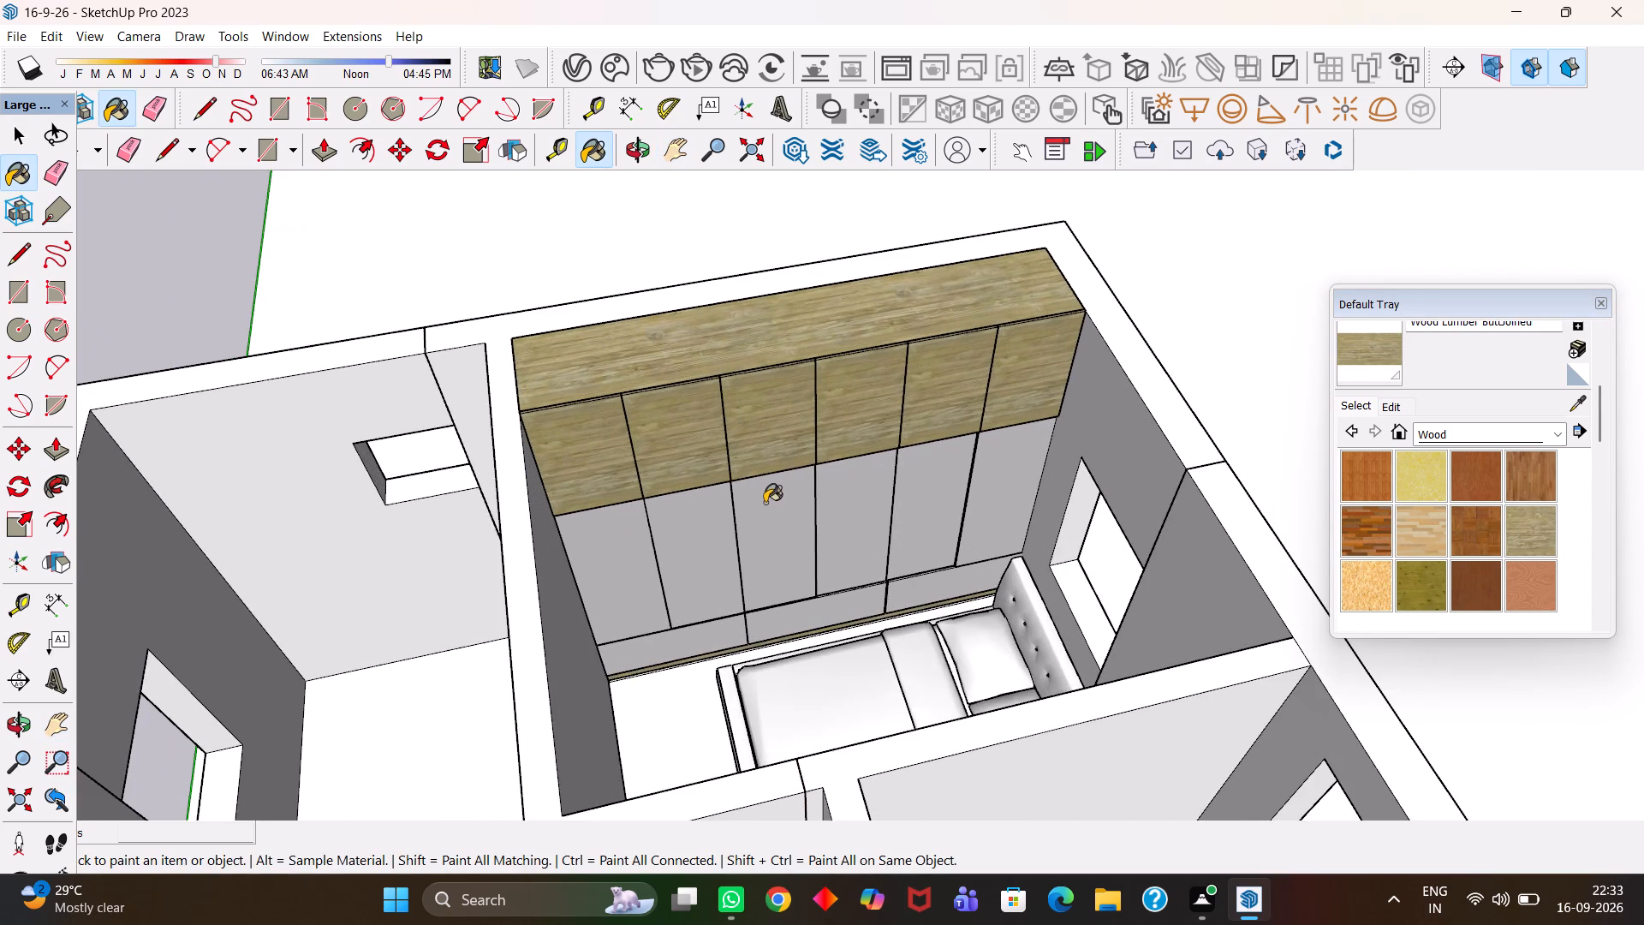
{"action": "scroll", "coordinate": [758, 540], "scroll_direction": "up", "scroll_amount": 3}
{"action": "left_click", "coordinate": [659, 528]}
{"action": "left_click", "coordinate": [630, 552]}
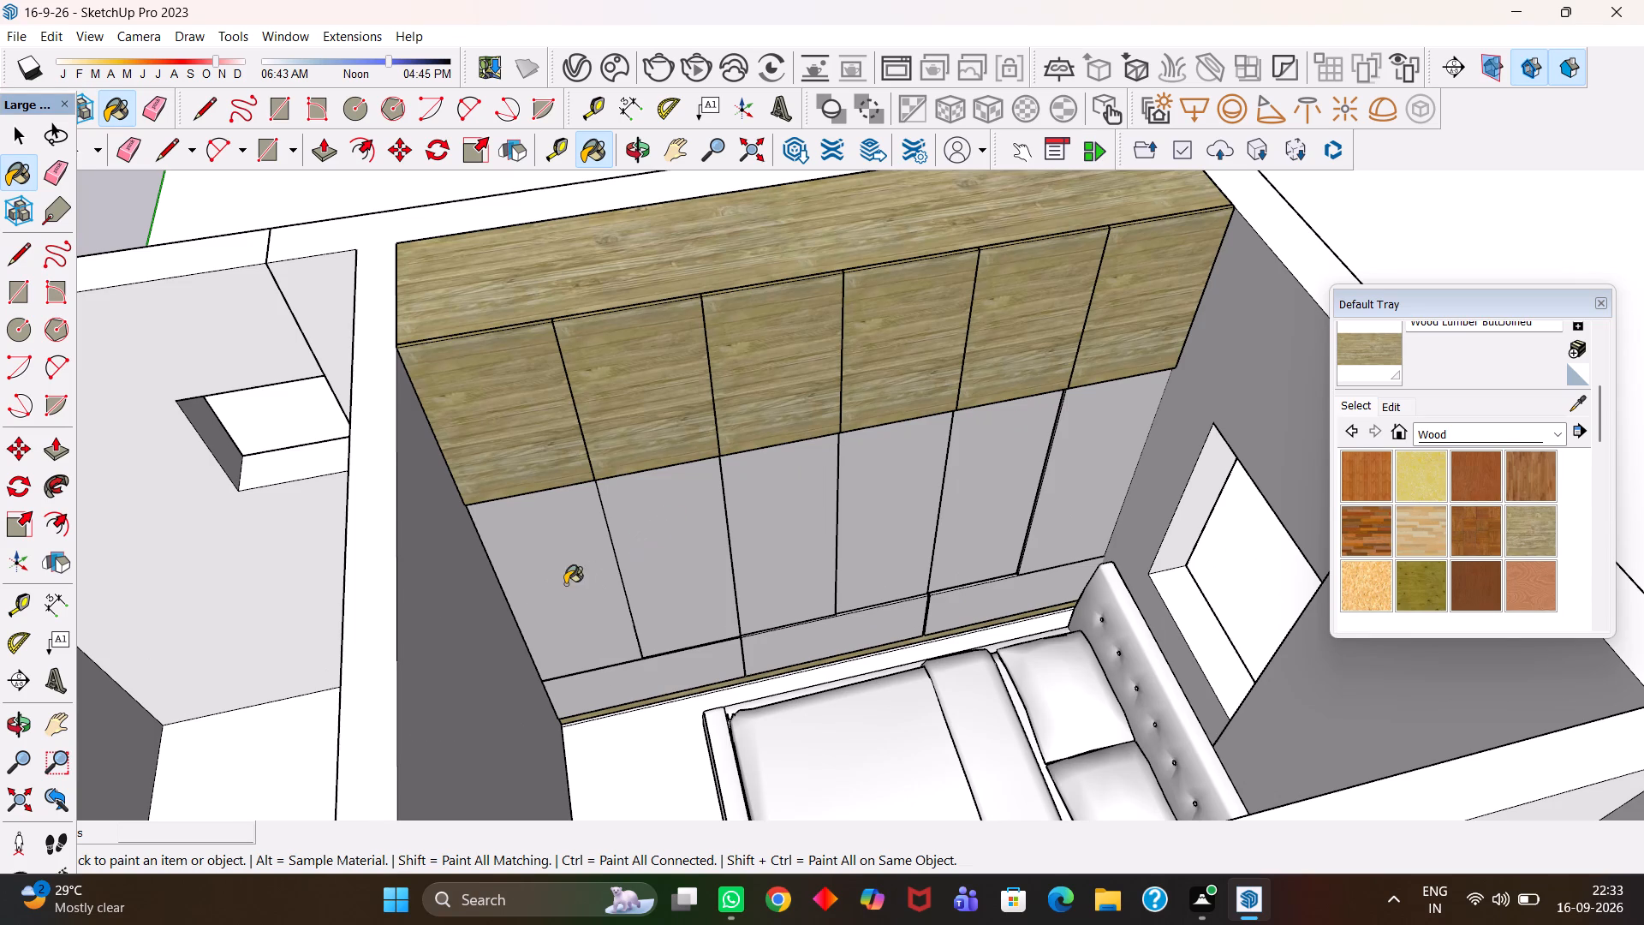
Open the rear wardrobe's lower section for editing and paint its first three doors with Wood Lumber ButtJoined.
{"action": "scroll", "coordinate": [565, 584], "scroll_direction": "up", "scroll_amount": 4}
{"action": "key", "text": "space"}
{"action": "triple_click", "coordinate": [571, 588]}
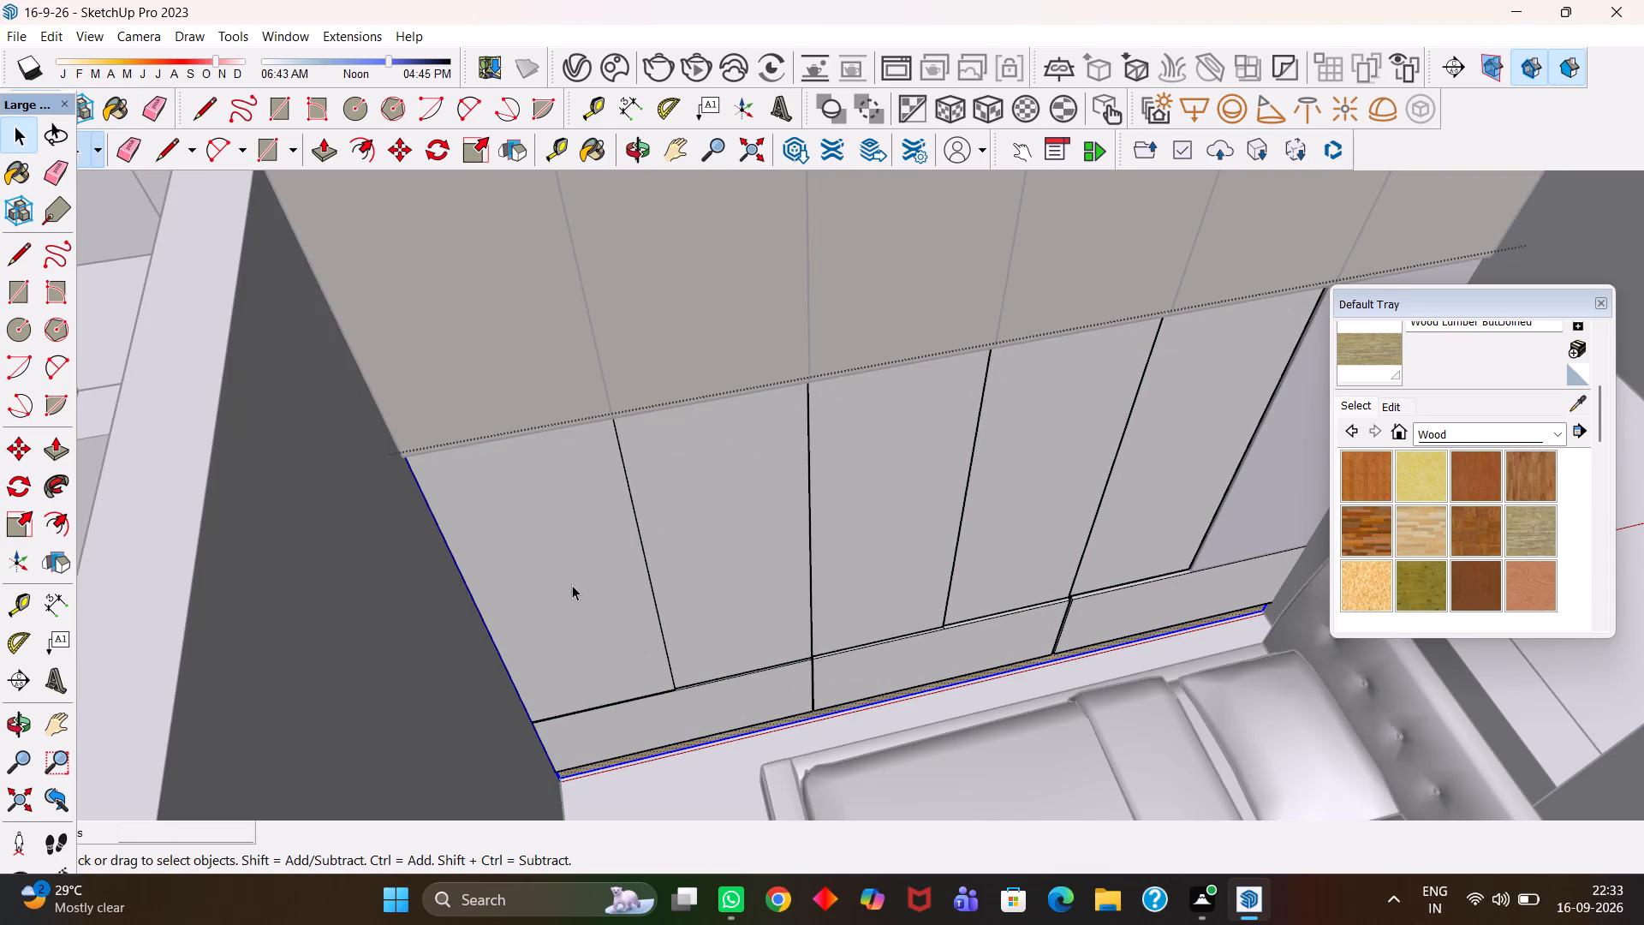
{"action": "key", "text": "b"}
{"action": "left_click", "coordinate": [579, 581]}
{"action": "left_click", "coordinate": [703, 571]}
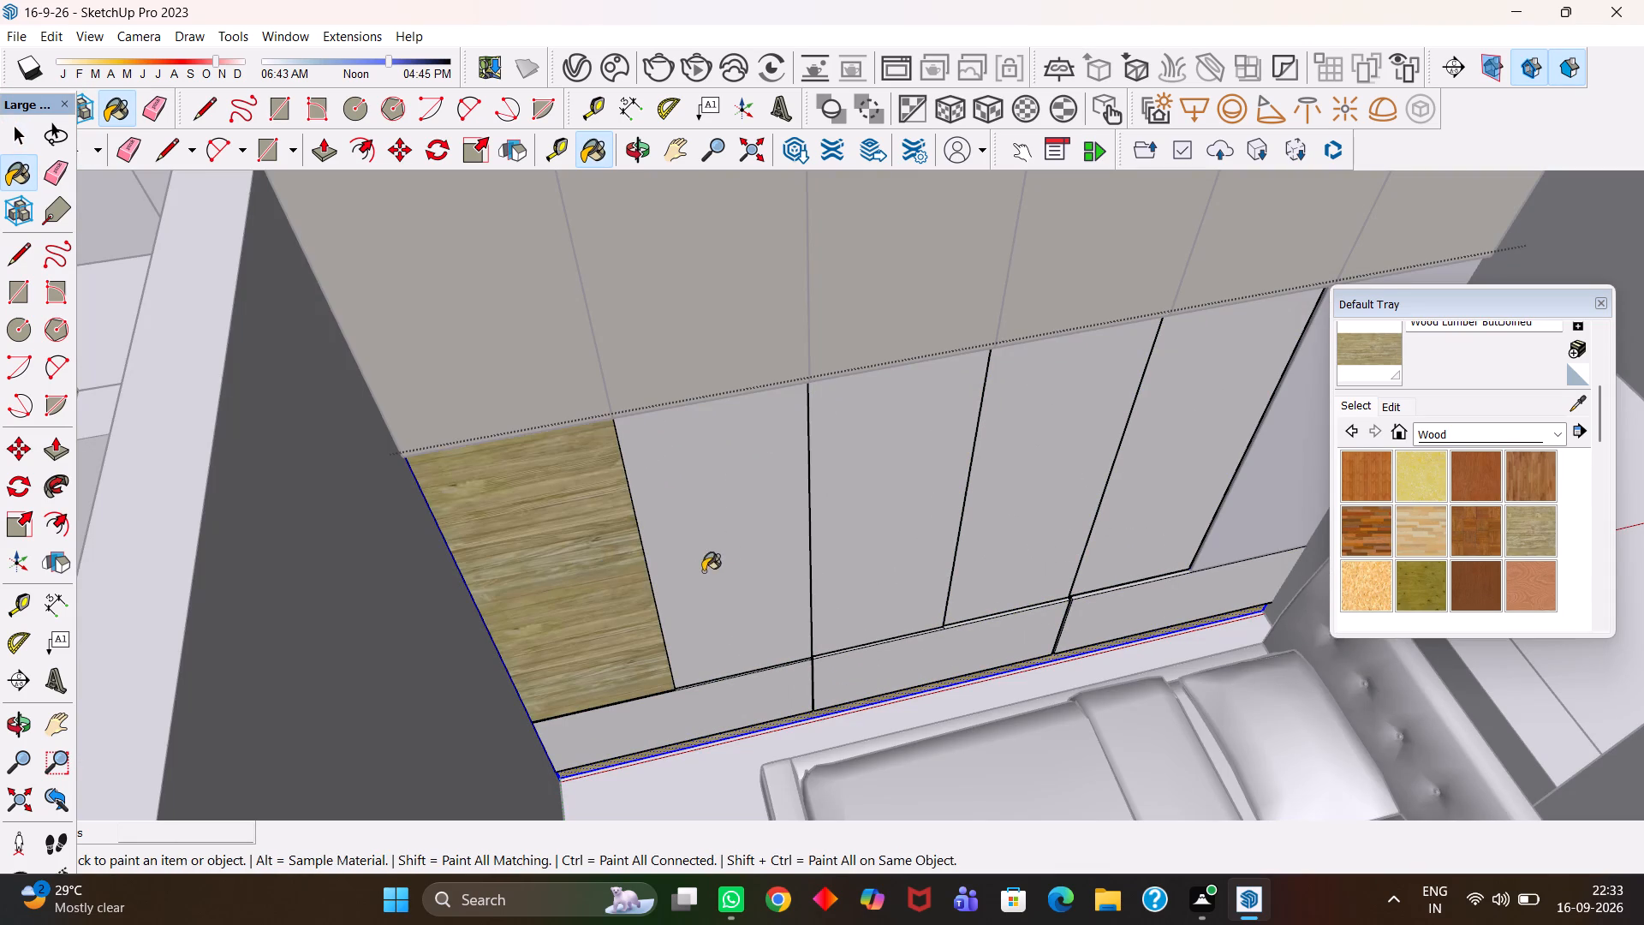
{"action": "left_click", "coordinate": [864, 551]}
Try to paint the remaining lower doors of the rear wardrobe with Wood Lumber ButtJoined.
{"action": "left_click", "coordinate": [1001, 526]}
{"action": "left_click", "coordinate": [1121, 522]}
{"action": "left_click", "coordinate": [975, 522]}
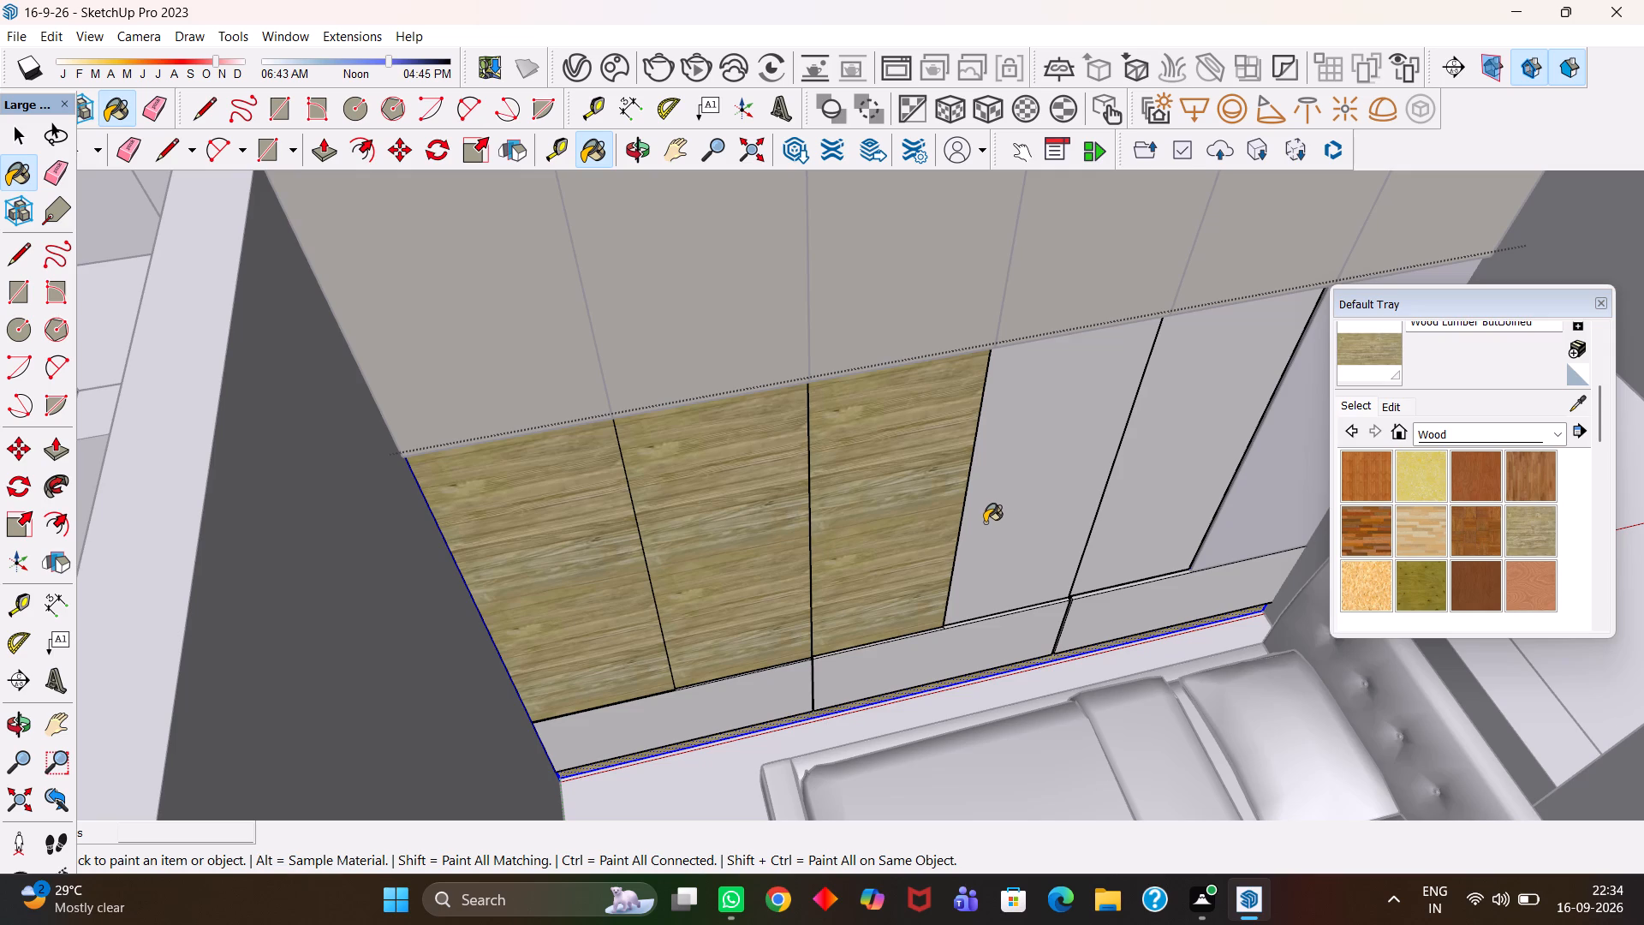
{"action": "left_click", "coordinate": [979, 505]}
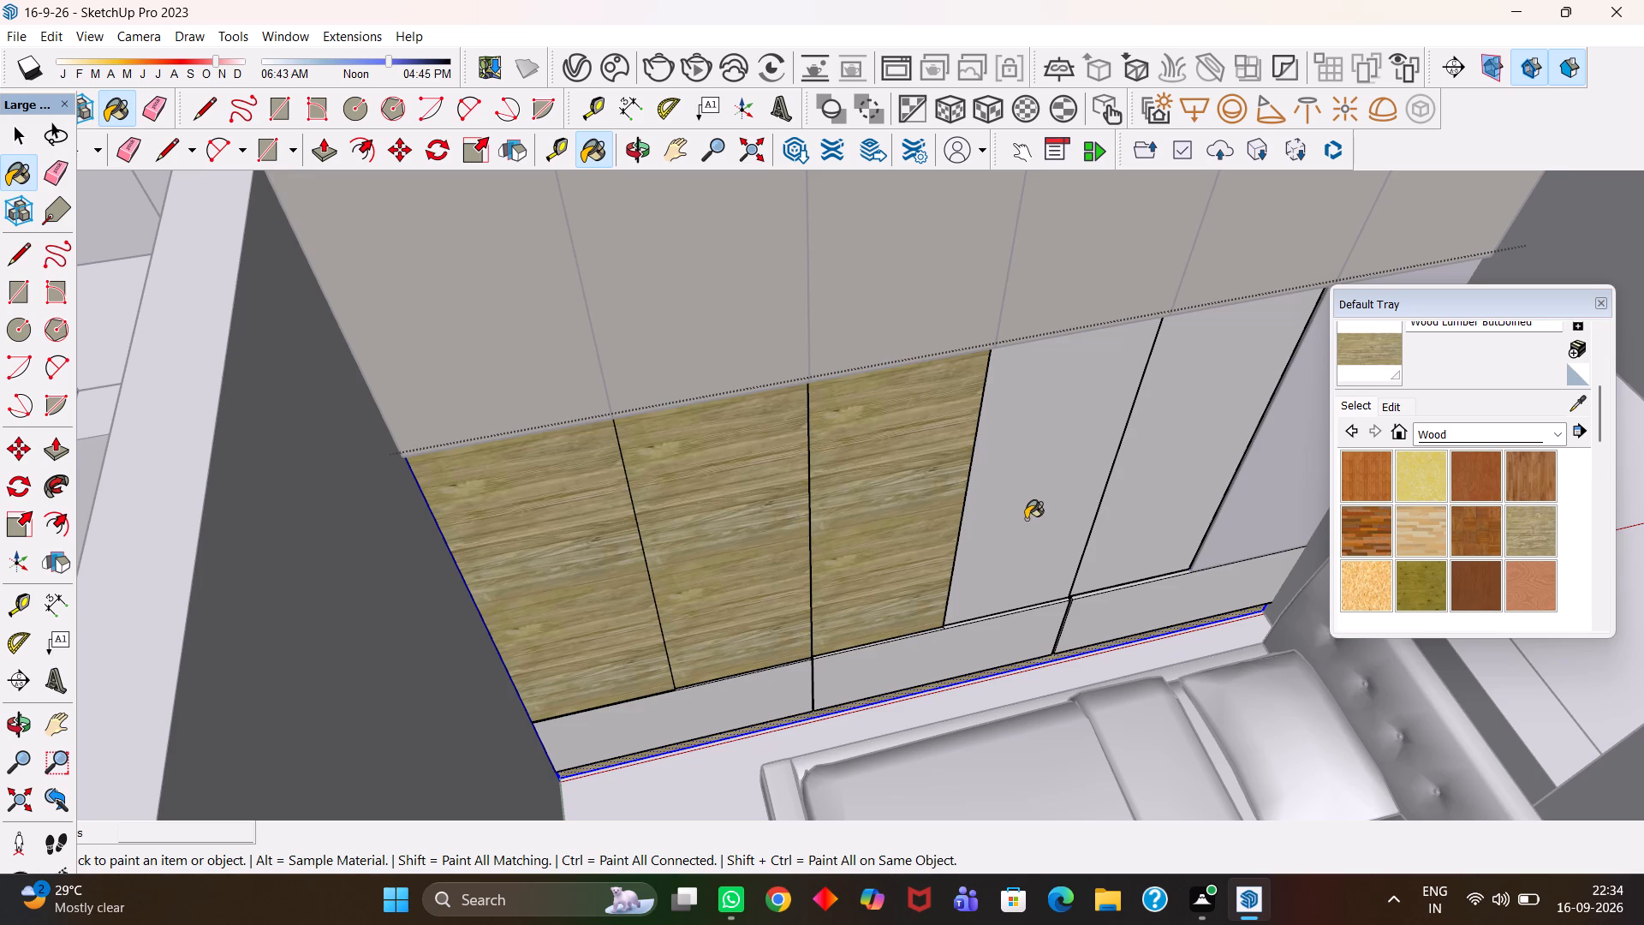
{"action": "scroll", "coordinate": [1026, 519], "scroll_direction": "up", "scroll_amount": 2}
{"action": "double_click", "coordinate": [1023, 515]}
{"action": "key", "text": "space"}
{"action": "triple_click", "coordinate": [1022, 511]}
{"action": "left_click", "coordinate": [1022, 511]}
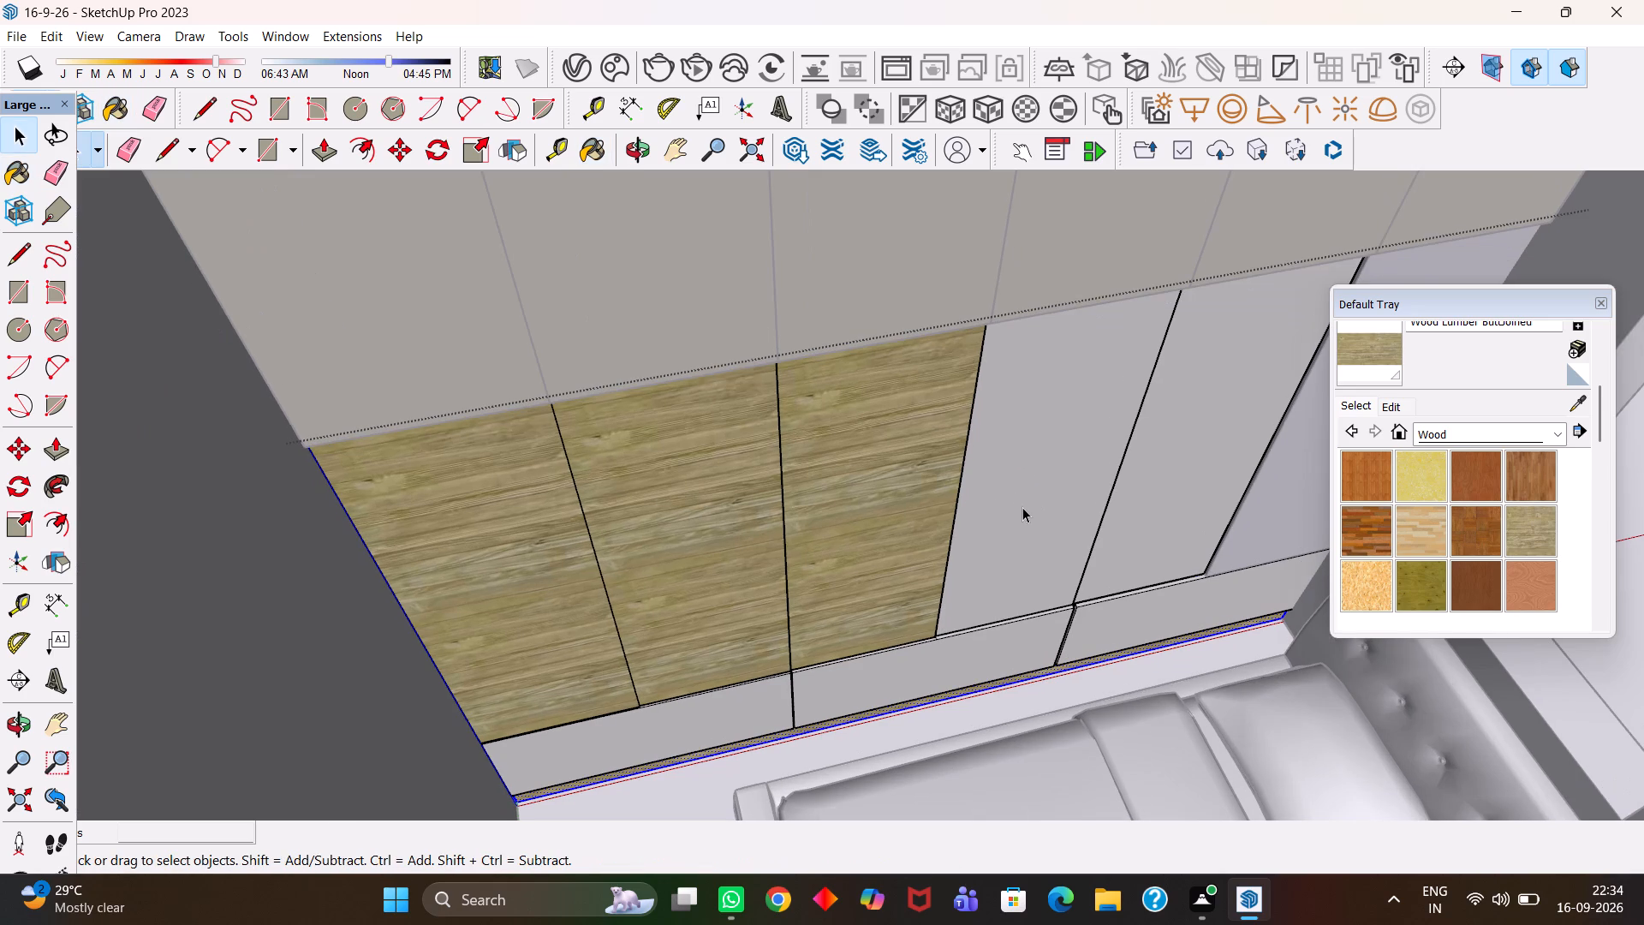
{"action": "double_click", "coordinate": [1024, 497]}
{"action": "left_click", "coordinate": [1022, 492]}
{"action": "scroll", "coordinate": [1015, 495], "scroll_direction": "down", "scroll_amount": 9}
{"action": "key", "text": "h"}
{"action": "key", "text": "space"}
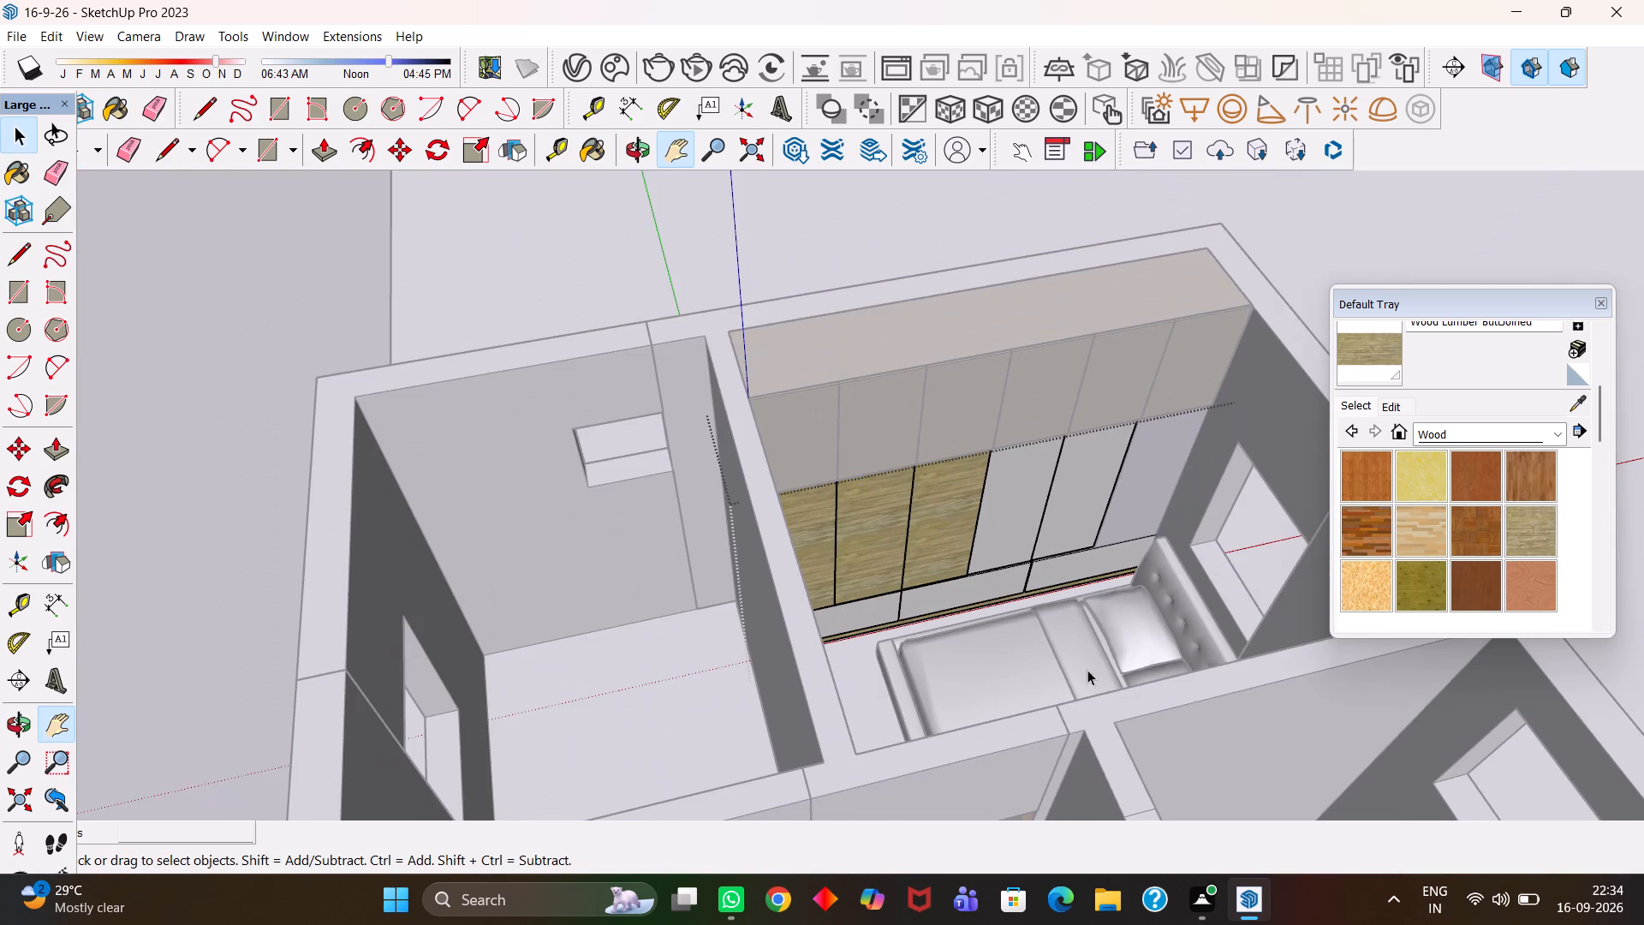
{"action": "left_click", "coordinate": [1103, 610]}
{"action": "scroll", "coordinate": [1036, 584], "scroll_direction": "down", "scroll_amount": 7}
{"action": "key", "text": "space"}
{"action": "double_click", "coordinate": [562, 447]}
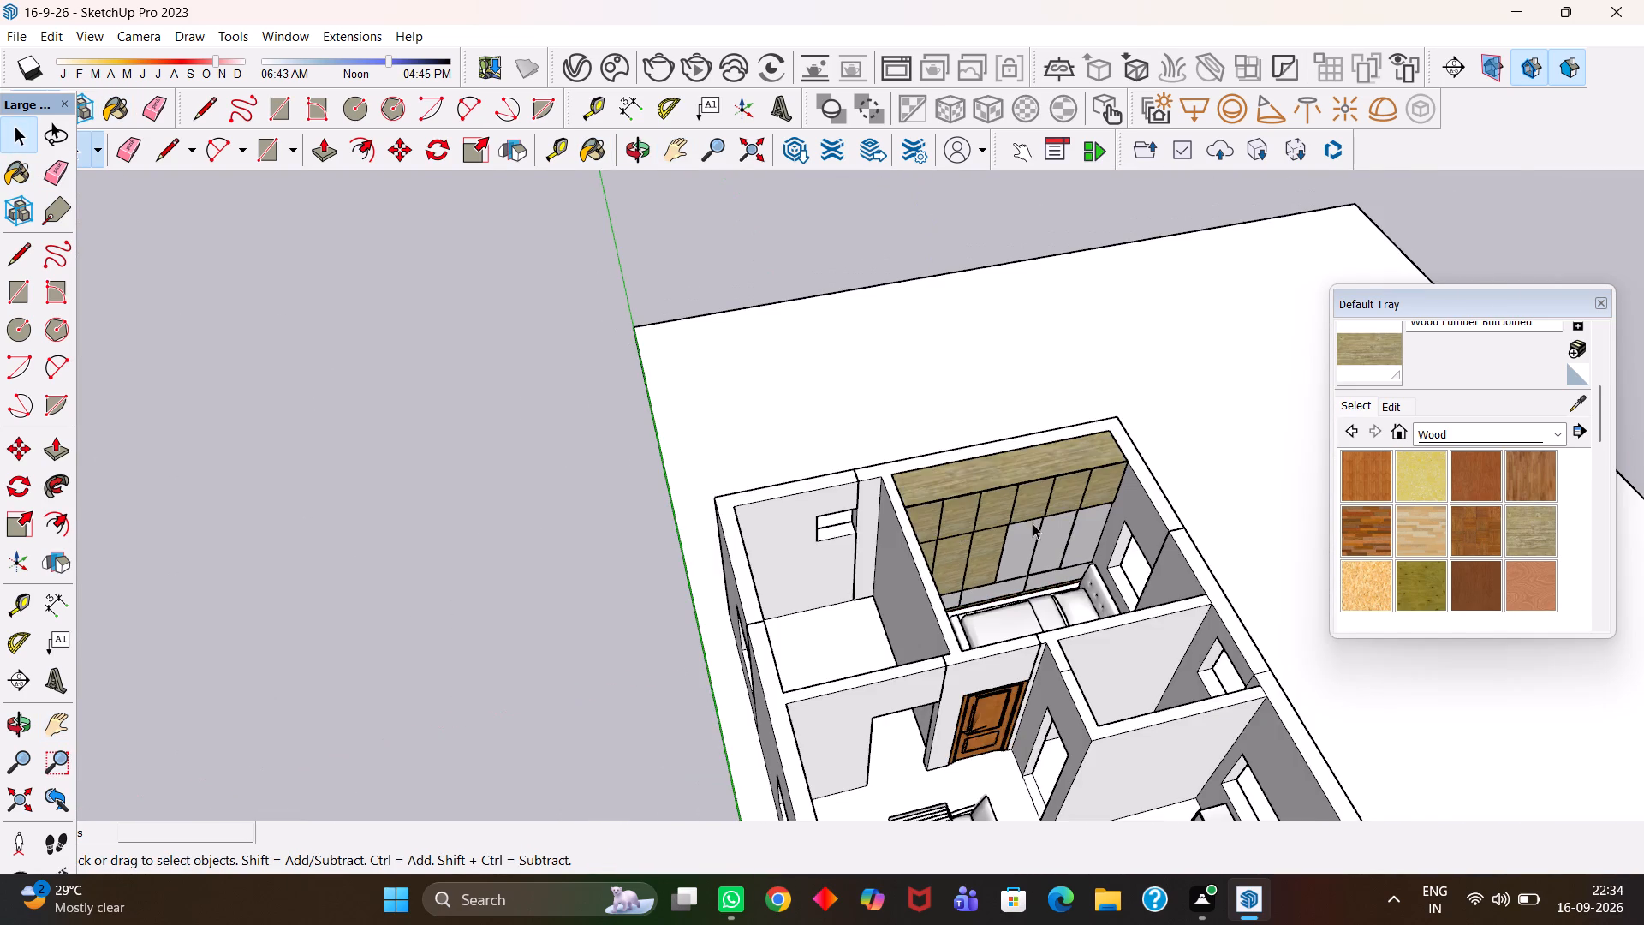
Reopen the rear wardrobe's lower section and paint its fourth door with Wood Lumber ButtJoined.
{"action": "scroll", "coordinate": [1035, 524], "scroll_direction": "up", "scroll_amount": 7}
{"action": "double_click", "coordinate": [1016, 551]}
{"action": "scroll", "coordinate": [1015, 551], "scroll_direction": "up", "scroll_amount": 3}
{"action": "key", "text": "b"}
{"action": "left_click", "coordinate": [988, 576]}
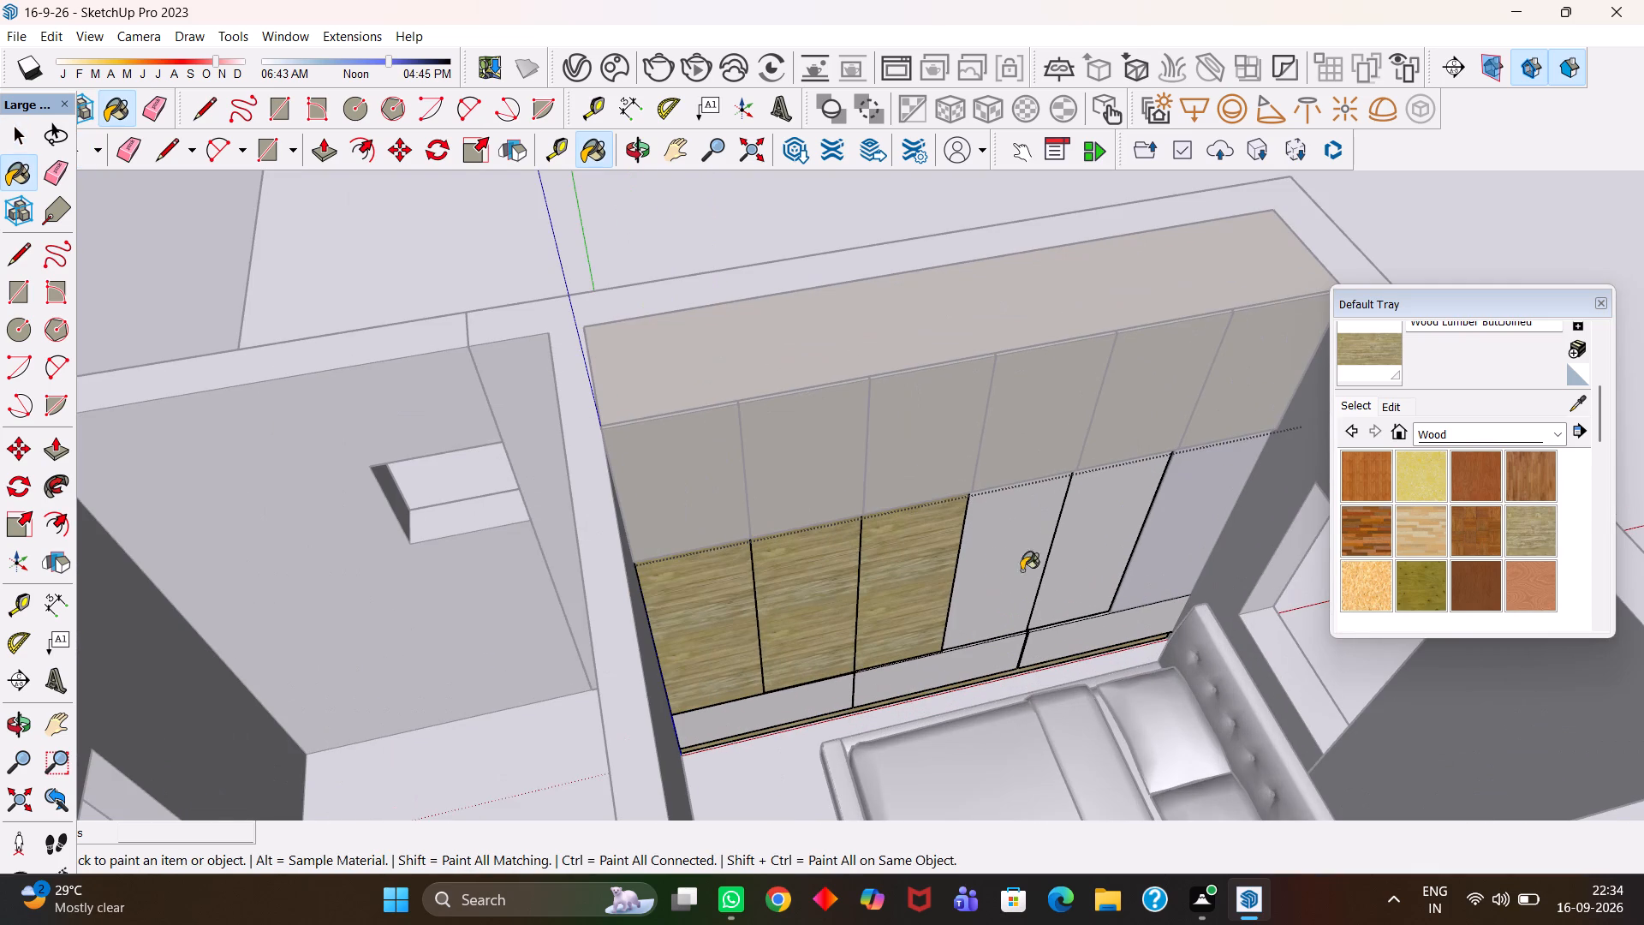
{"action": "scroll", "coordinate": [1002, 567], "scroll_direction": "up", "scroll_amount": 6}
{"action": "key", "text": "space"}
{"action": "triple_click", "coordinate": [993, 564]}
{"action": "double_click", "coordinate": [993, 564]}
{"action": "scroll", "coordinate": [993, 564], "scroll_direction": "up", "scroll_amount": 4}
{"action": "key", "text": "b"}
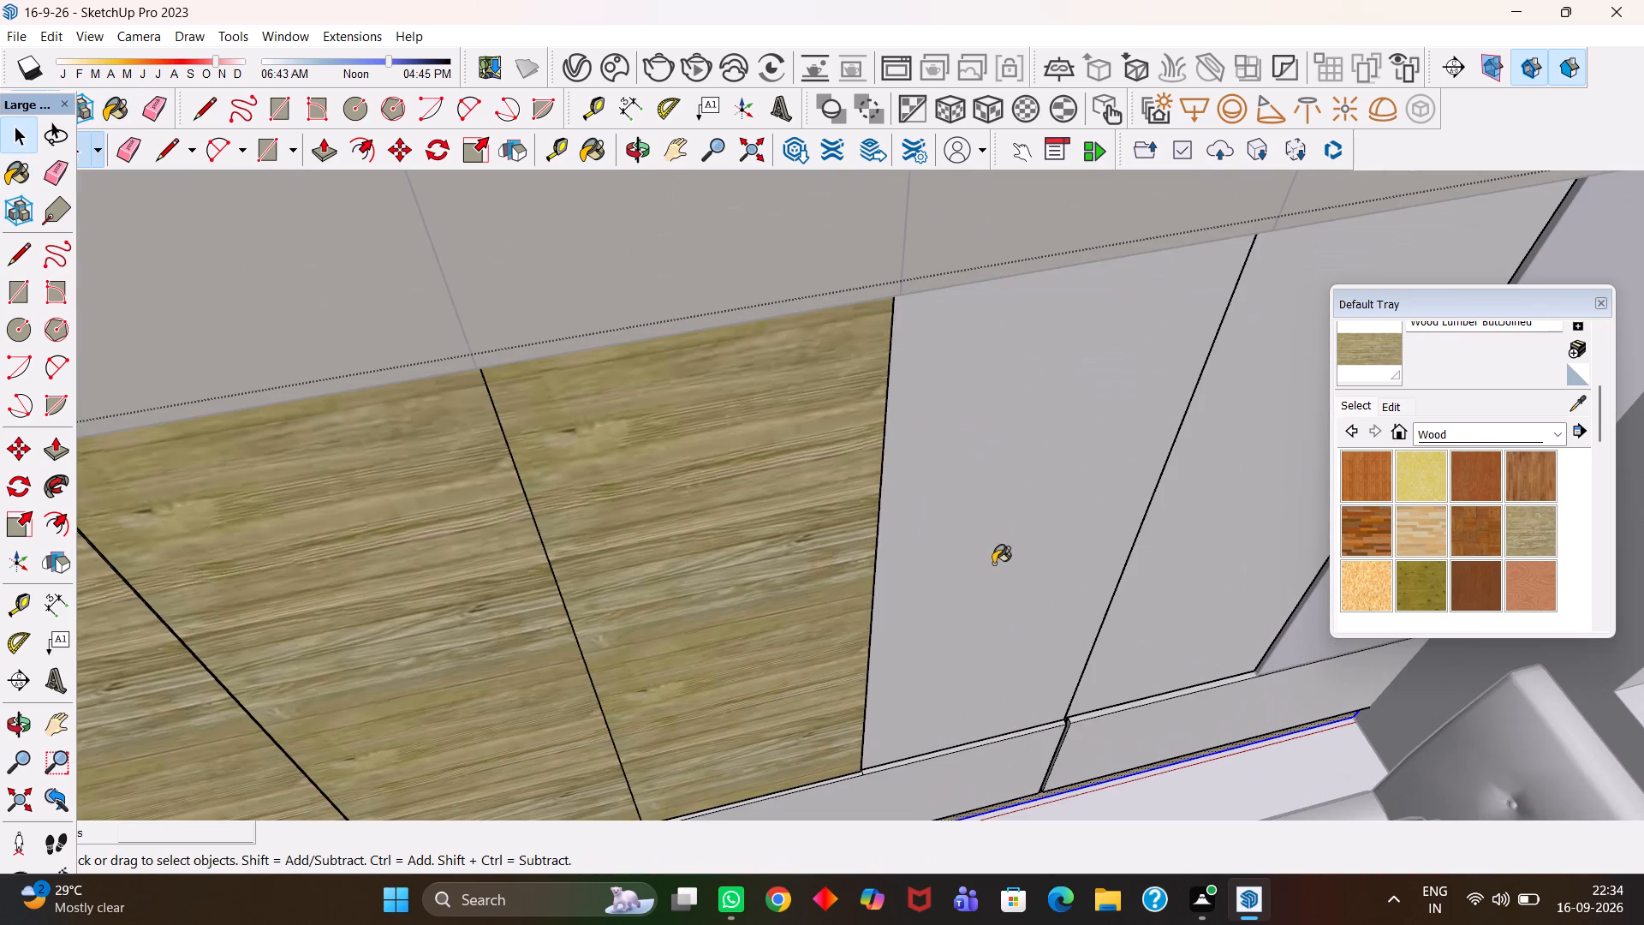
{"action": "double_click", "coordinate": [993, 564]}
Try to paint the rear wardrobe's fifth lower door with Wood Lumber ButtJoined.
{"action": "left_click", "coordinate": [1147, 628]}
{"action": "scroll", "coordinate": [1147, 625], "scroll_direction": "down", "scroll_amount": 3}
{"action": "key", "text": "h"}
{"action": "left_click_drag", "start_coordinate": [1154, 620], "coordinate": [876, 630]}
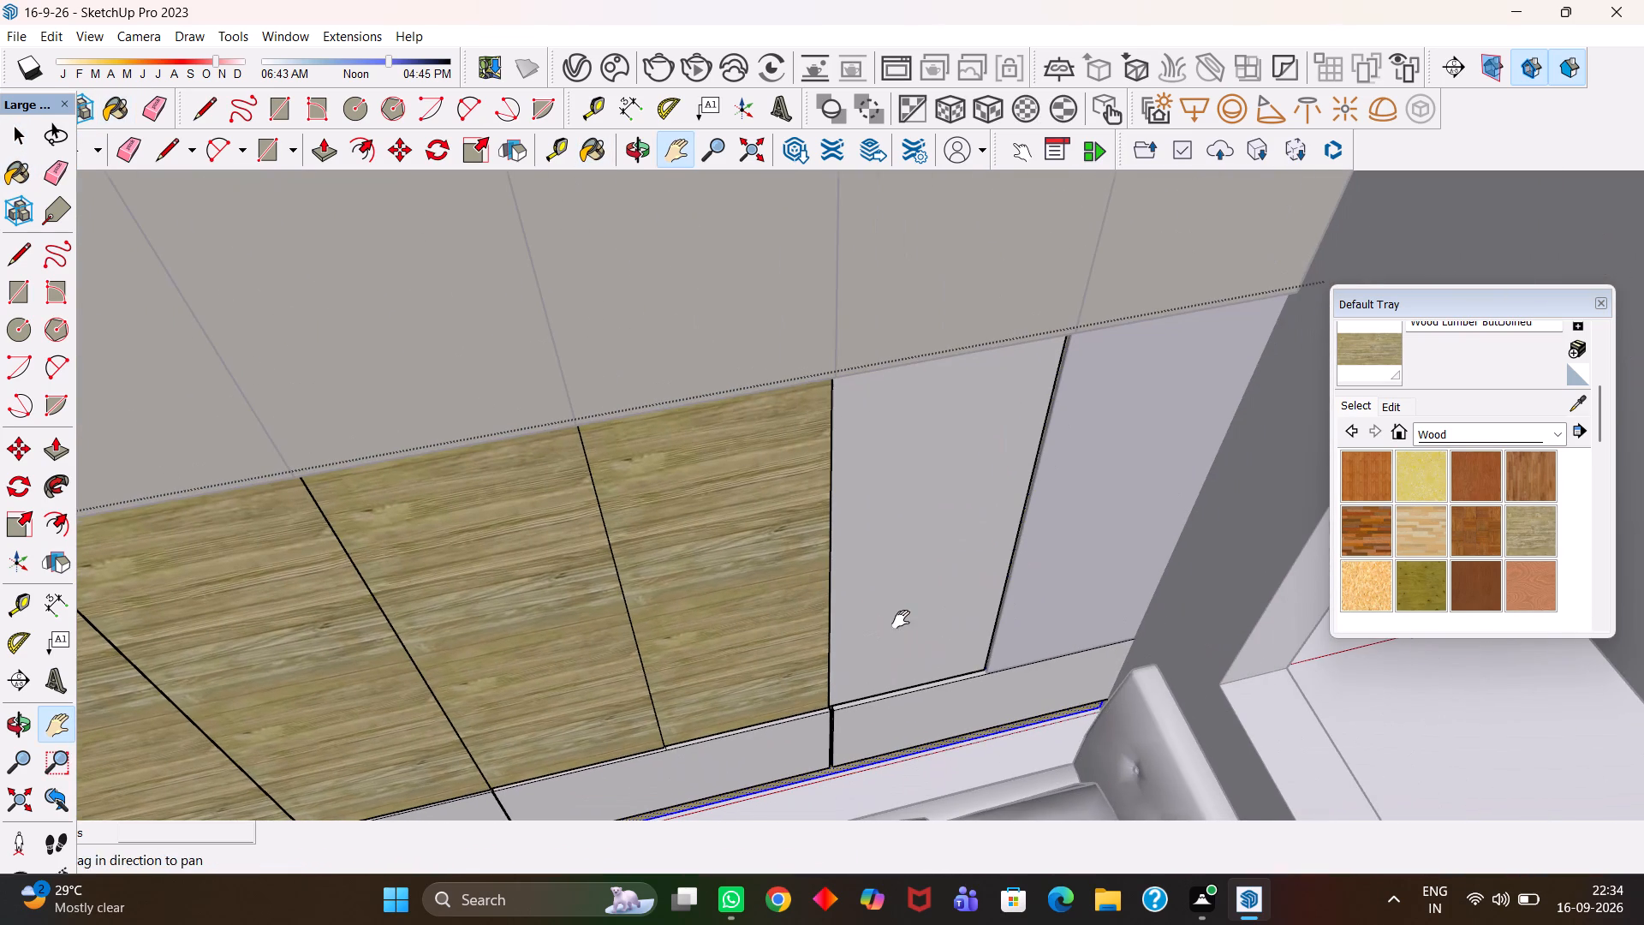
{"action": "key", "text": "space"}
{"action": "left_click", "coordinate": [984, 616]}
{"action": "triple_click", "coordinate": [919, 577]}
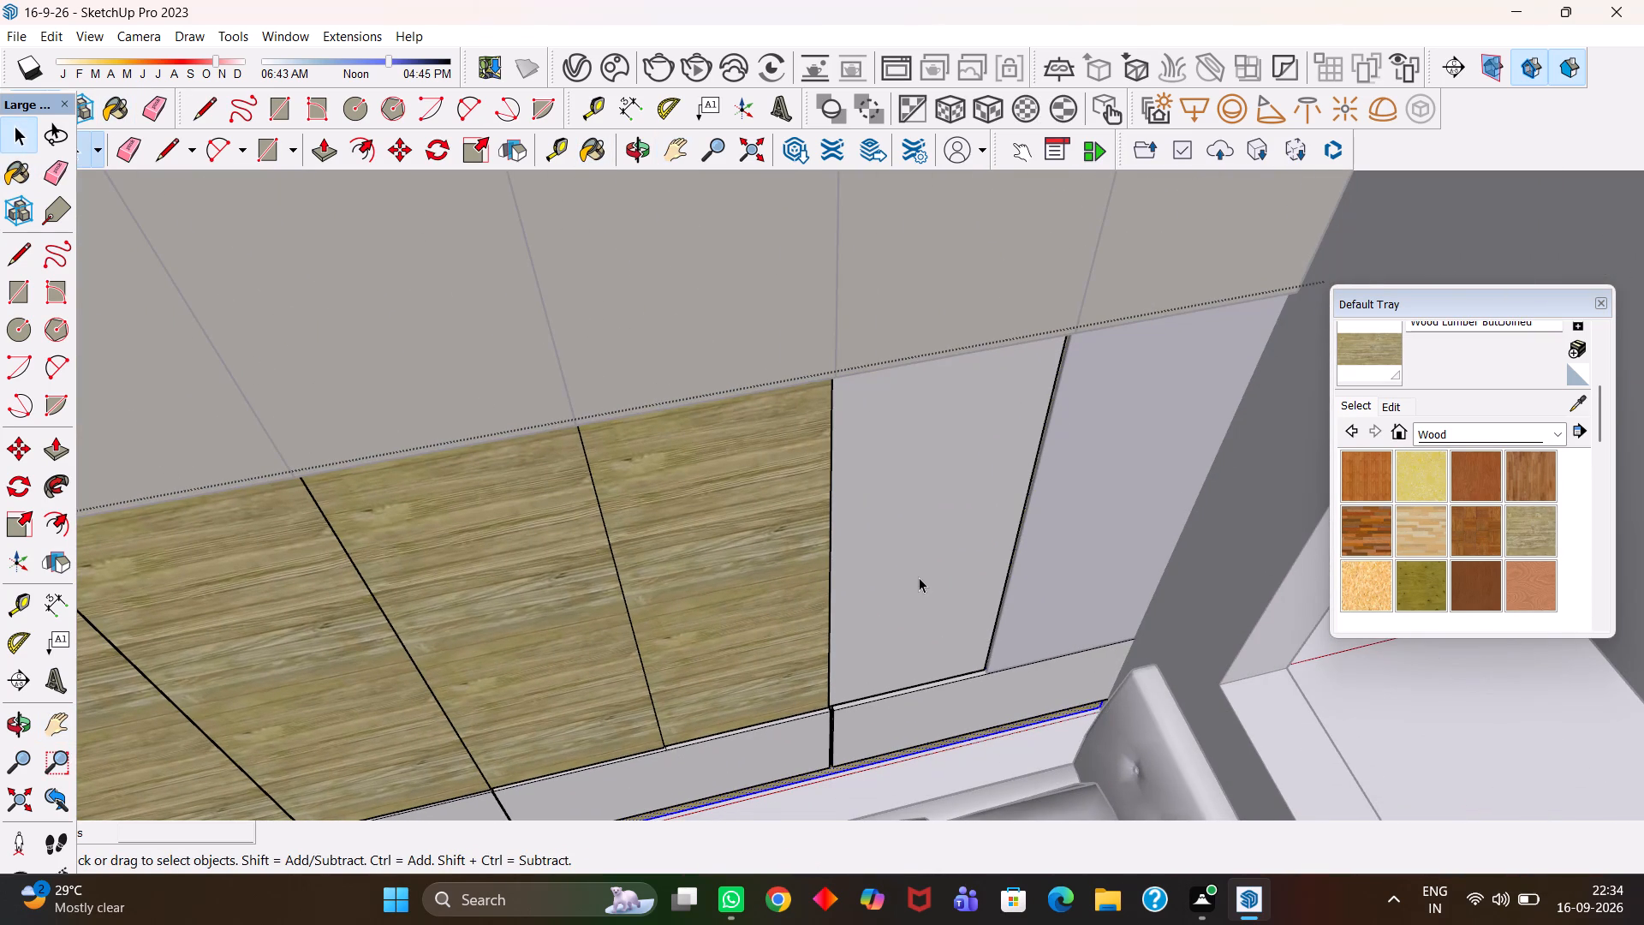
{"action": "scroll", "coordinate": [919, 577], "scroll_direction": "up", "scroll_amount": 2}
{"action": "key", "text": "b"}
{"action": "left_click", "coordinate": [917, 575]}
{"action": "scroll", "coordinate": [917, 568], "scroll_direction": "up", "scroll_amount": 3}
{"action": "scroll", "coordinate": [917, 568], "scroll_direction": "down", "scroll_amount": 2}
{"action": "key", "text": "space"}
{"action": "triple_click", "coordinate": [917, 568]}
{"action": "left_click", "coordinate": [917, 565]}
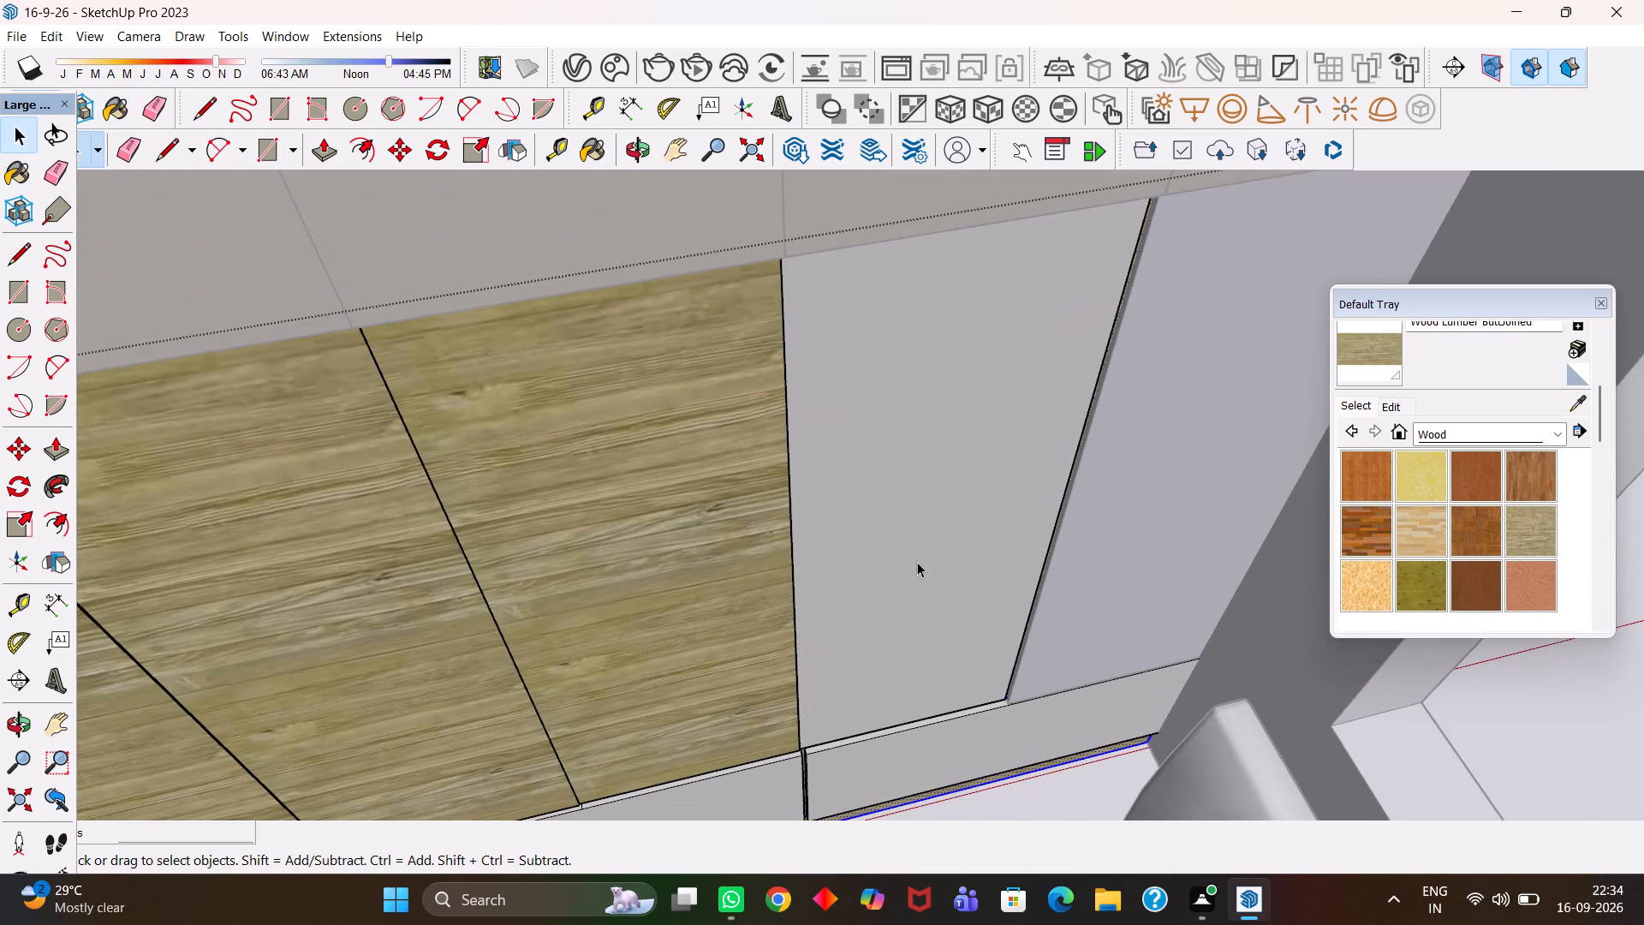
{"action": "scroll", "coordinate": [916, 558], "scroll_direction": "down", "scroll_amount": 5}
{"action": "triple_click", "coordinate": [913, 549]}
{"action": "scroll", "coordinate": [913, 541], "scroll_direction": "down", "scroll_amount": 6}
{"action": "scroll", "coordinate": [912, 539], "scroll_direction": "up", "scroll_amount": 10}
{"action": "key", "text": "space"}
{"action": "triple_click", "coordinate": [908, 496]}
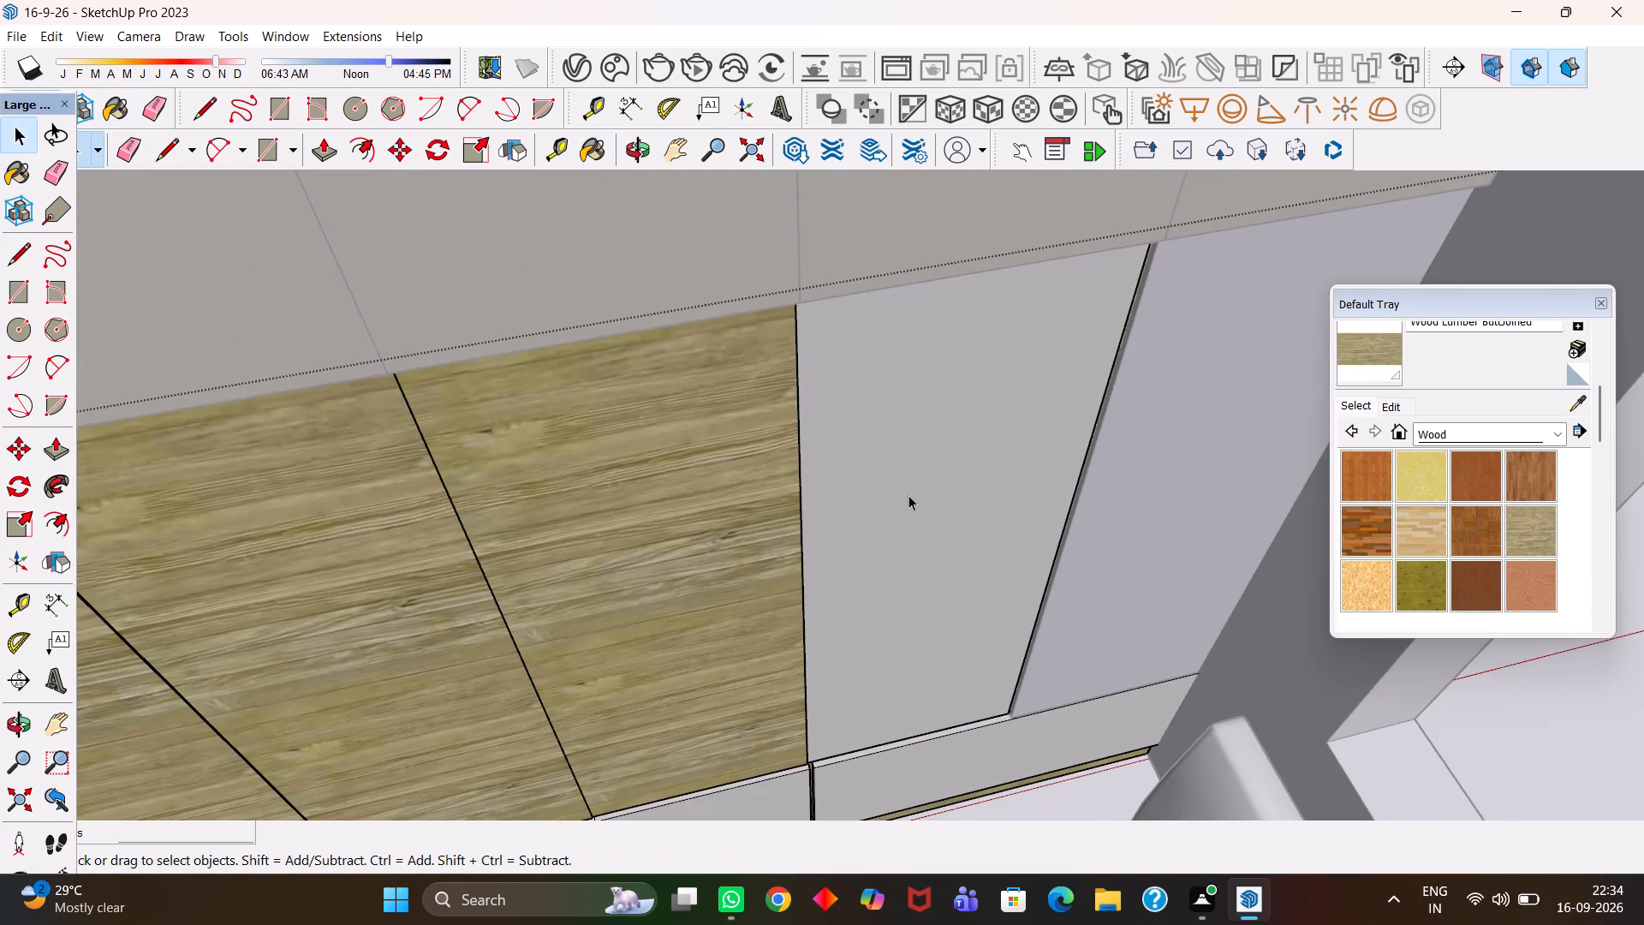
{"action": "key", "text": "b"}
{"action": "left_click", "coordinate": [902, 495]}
Open the rear wardrobe's last lower door, beside the headboard, and paint it with Wood Lumber ButtJoined.
{"action": "left_click", "coordinate": [1182, 536]}
{"action": "scroll", "coordinate": [1118, 542], "scroll_direction": "down", "scroll_amount": 2}
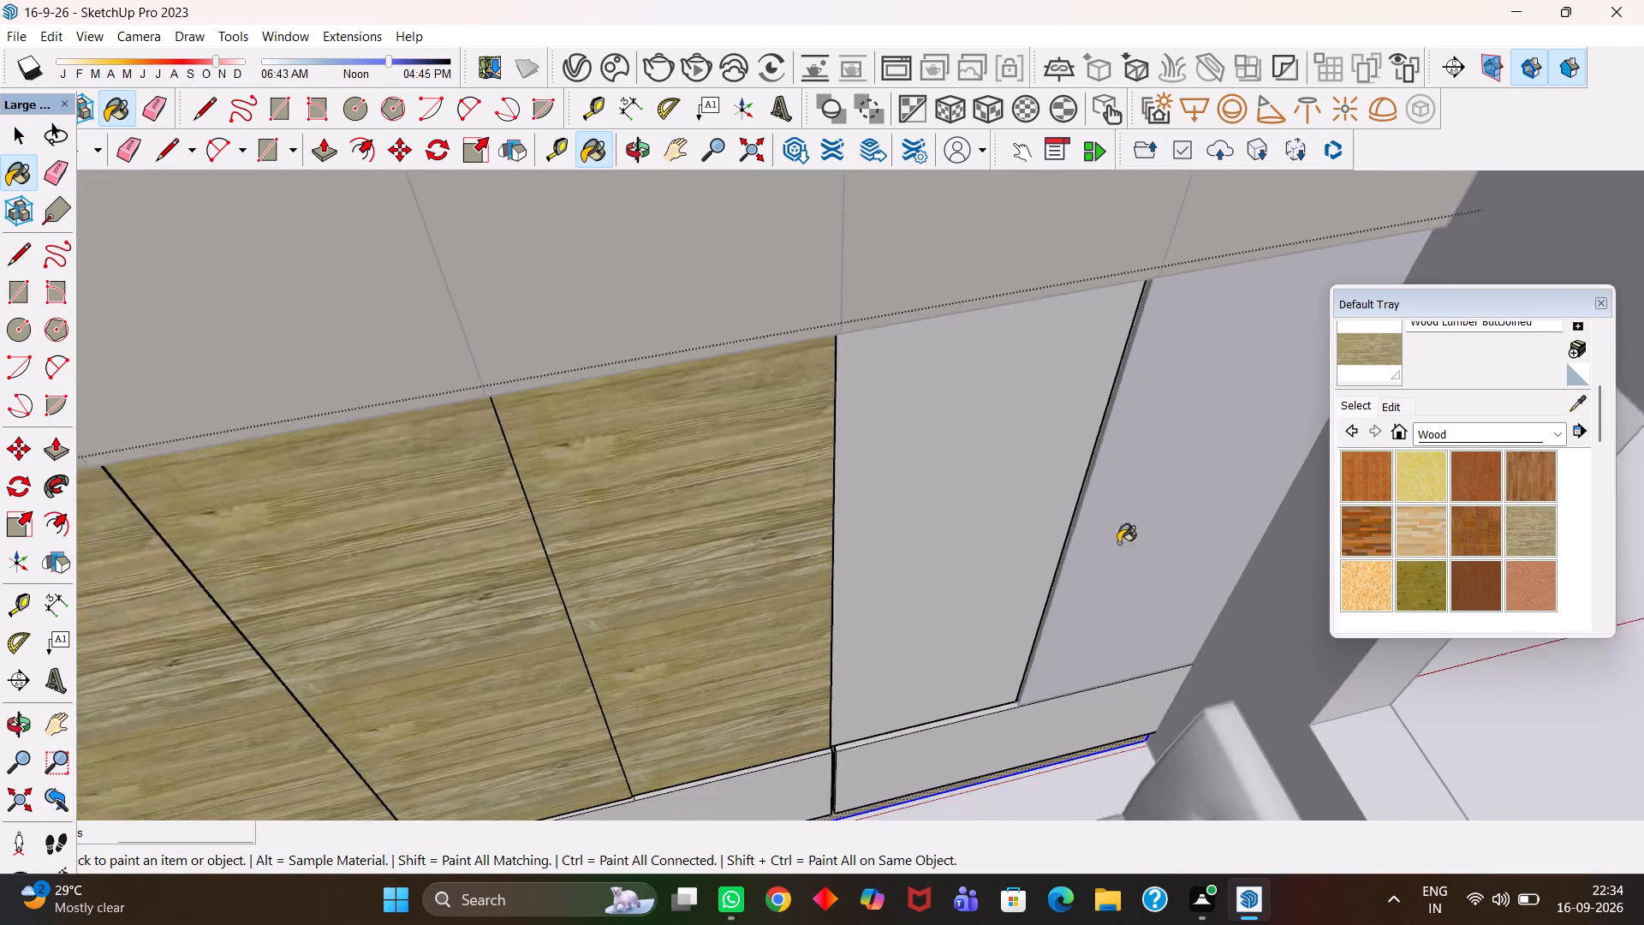
{"action": "scroll", "coordinate": [1118, 543], "scroll_direction": "down", "scroll_amount": 3}
{"action": "key", "text": "space"}
{"action": "double_click", "coordinate": [1121, 543]}
{"action": "scroll", "coordinate": [1076, 557], "scroll_direction": "down", "scroll_amount": 4}
{"action": "scroll", "coordinate": [1102, 557], "scroll_direction": "up", "scroll_amount": 4}
{"action": "key", "text": "b"}
{"action": "left_click", "coordinate": [1101, 552]}
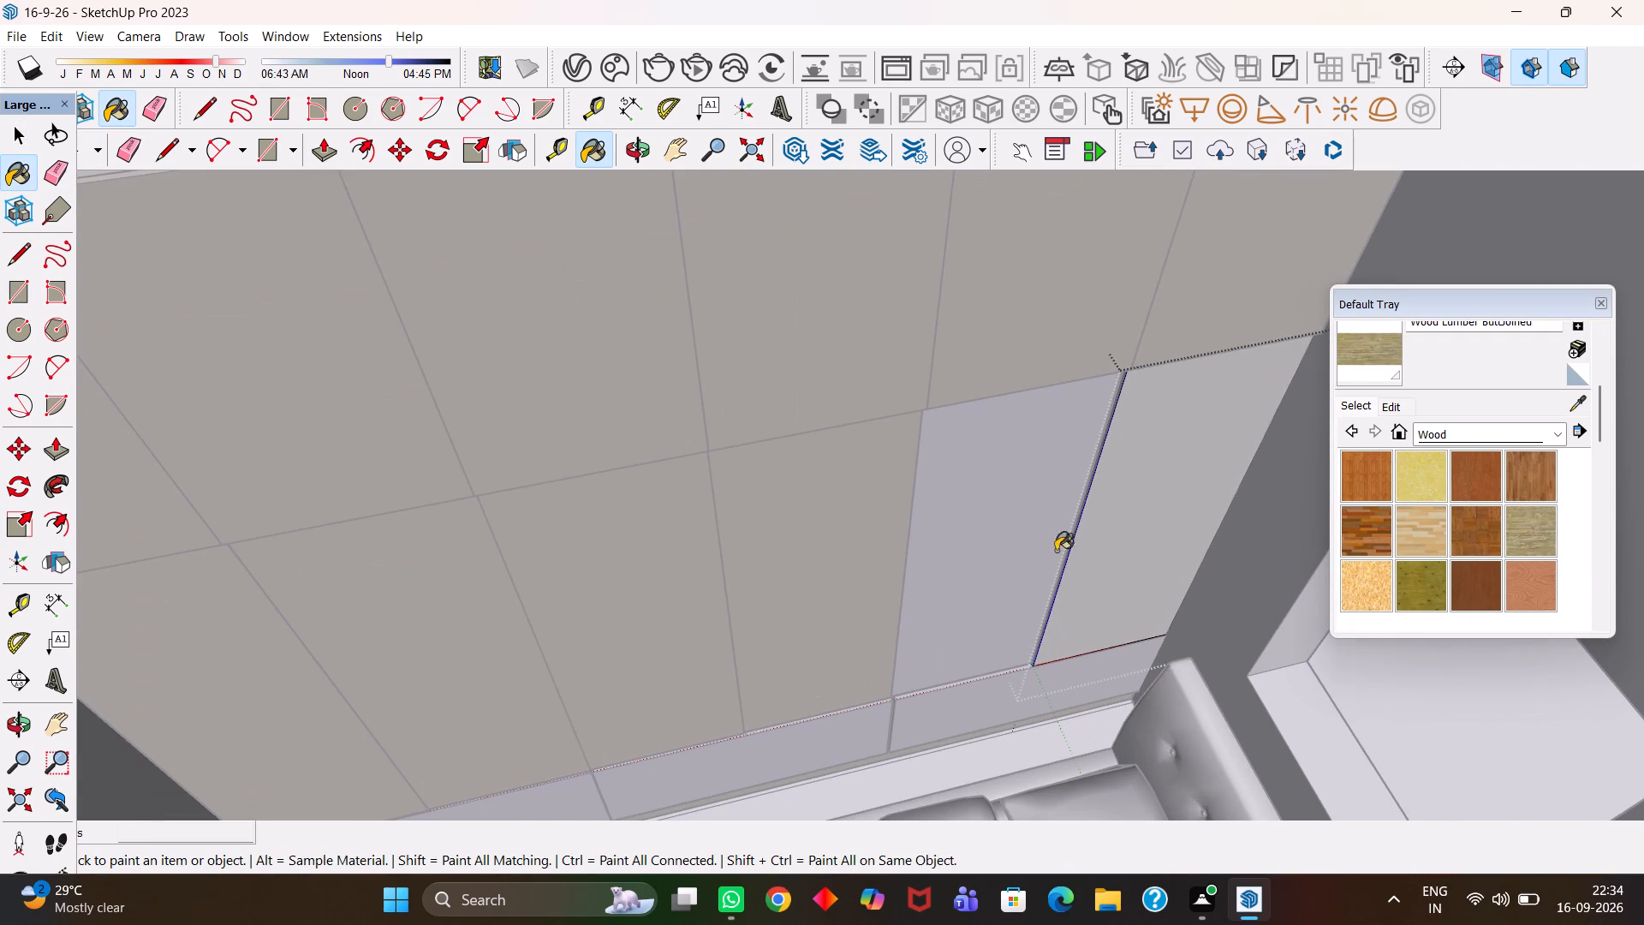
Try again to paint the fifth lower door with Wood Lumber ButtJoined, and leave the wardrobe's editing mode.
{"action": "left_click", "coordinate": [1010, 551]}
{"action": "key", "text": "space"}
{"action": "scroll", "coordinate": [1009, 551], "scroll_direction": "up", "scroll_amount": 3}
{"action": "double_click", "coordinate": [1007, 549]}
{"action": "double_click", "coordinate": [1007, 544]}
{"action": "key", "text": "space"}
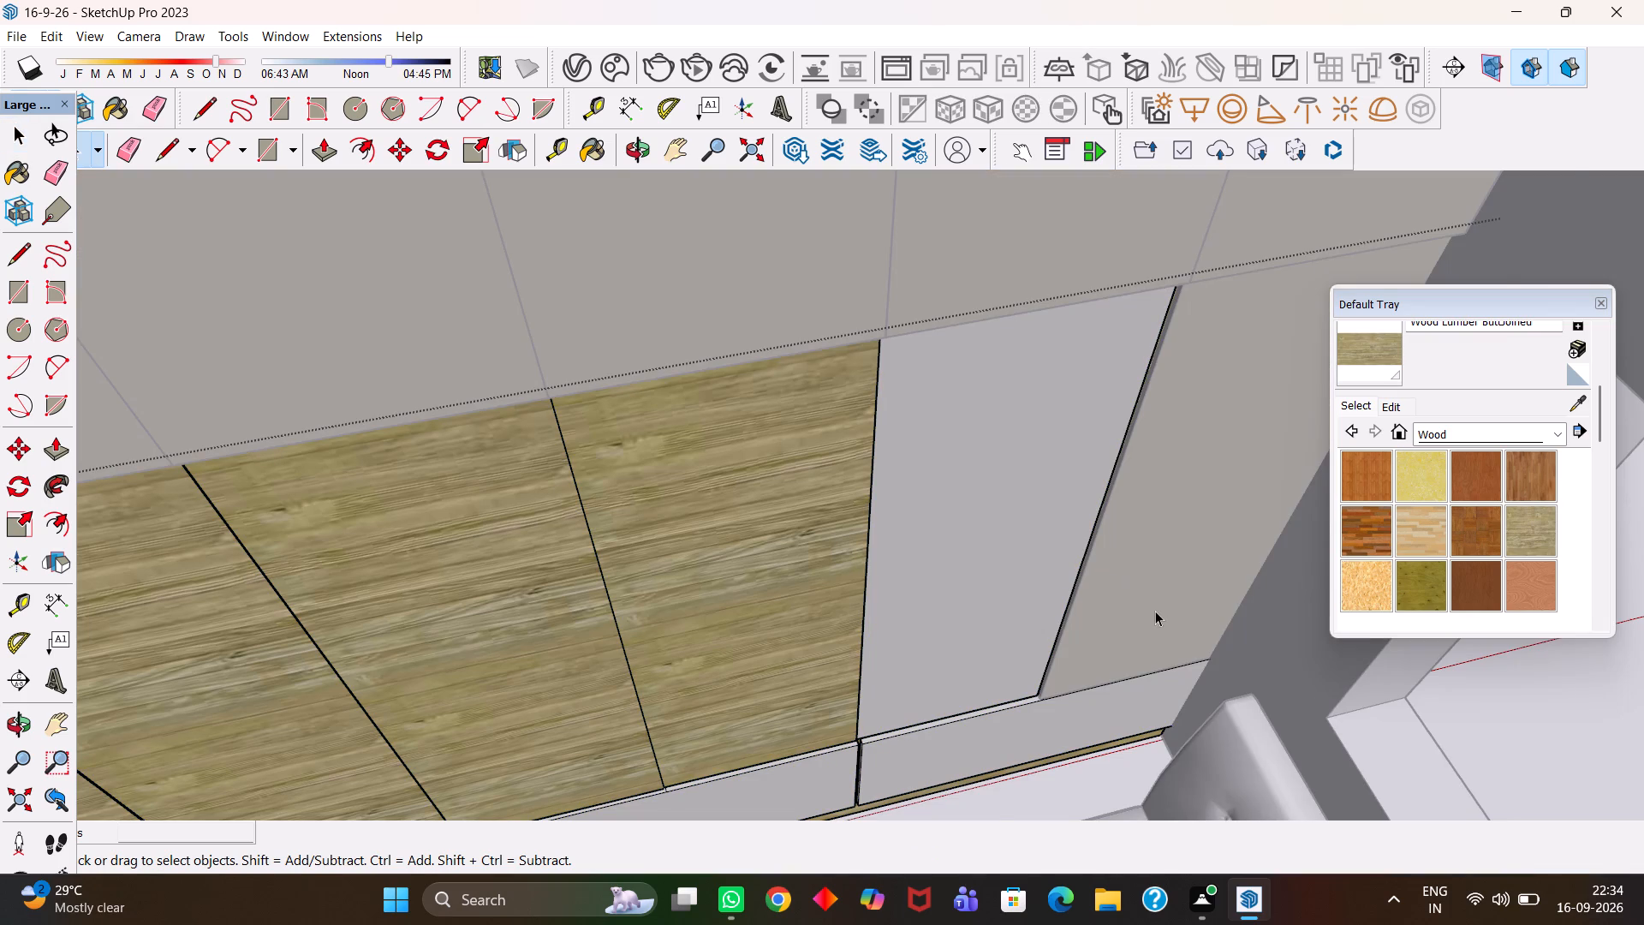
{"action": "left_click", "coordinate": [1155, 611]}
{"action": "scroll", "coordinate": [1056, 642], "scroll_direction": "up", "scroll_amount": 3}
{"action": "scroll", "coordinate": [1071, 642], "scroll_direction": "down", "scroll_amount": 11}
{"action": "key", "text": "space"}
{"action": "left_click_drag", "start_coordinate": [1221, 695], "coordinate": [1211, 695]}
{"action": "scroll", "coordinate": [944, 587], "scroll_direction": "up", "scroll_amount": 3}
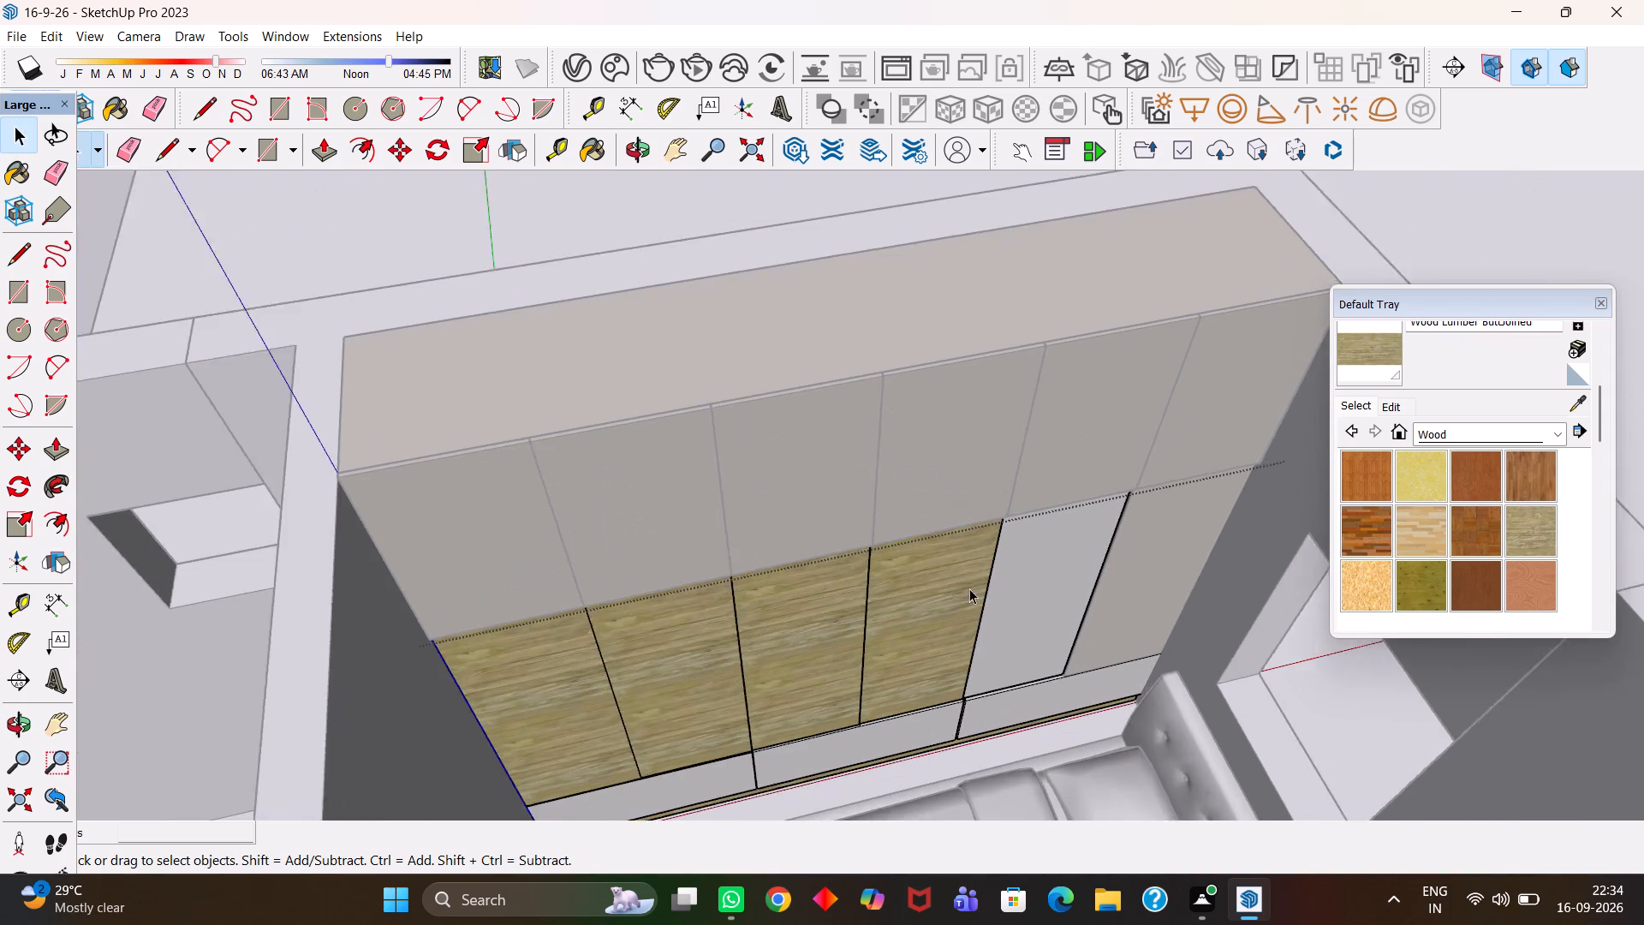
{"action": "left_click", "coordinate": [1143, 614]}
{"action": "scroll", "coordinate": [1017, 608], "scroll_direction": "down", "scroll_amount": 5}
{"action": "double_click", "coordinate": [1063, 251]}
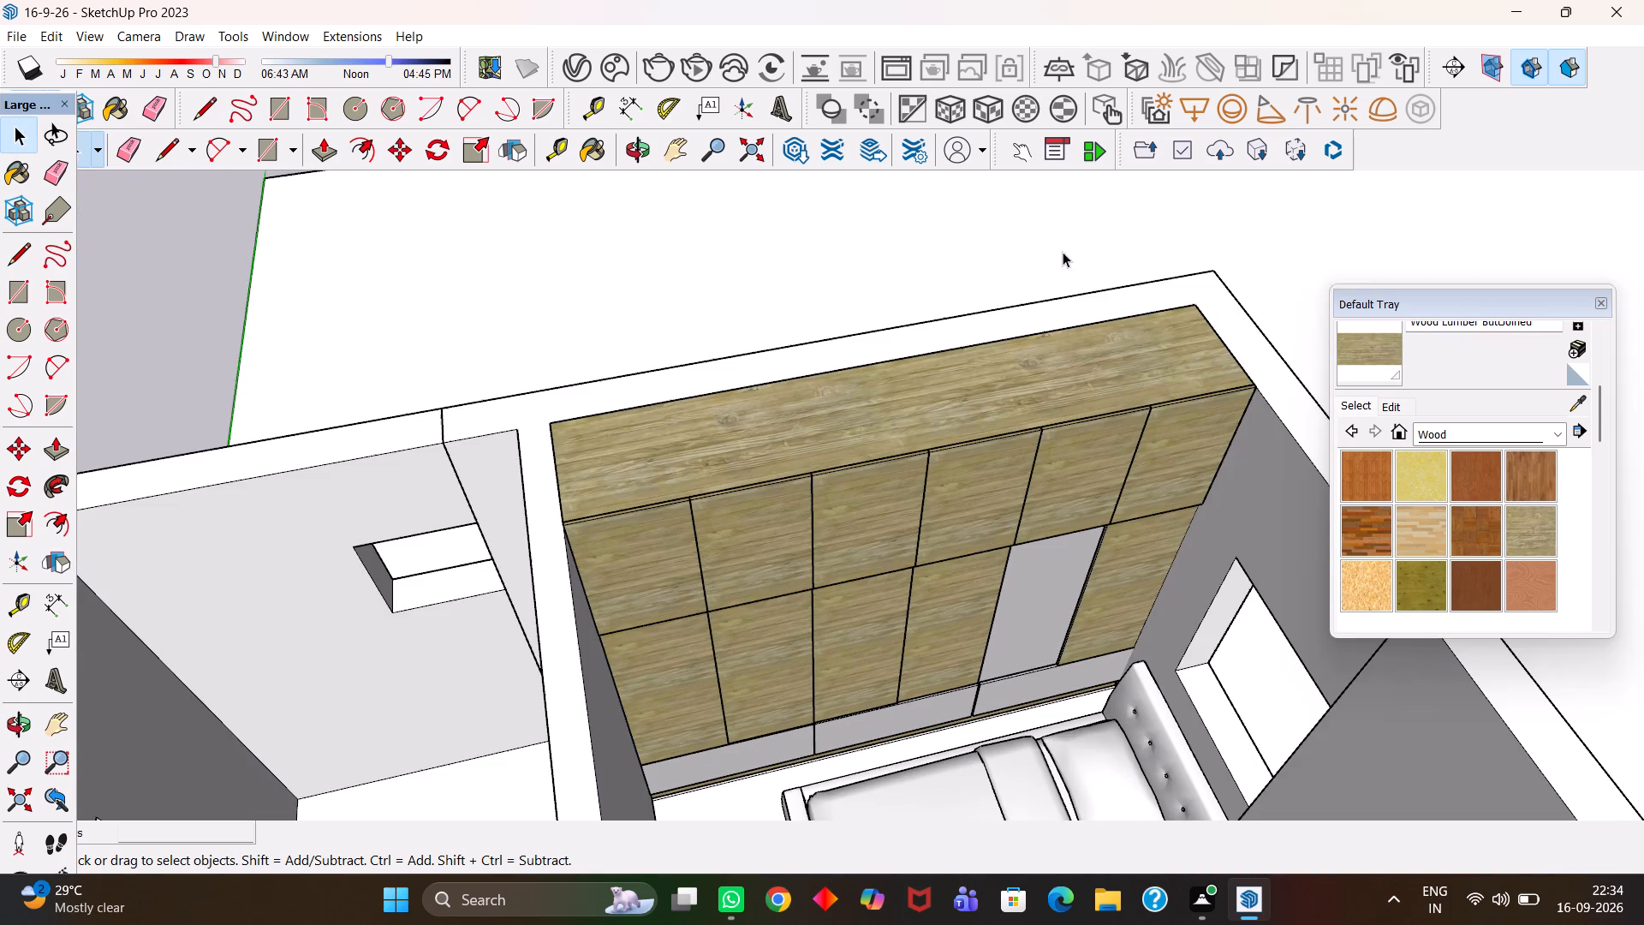
Copy the painted last lower door about 1' 10" along the wardrobe to cover the unpainted fifth door.
{"action": "scroll", "coordinate": [1149, 545], "scroll_direction": "up", "scroll_amount": 1}
{"action": "left_click", "coordinate": [1116, 572]}
{"action": "scroll", "coordinate": [1049, 640], "scroll_direction": "up", "scroll_amount": 6}
{"action": "key", "text": "h"}
{"action": "left_click_drag", "start_coordinate": [1049, 659], "coordinate": [1036, 492]}
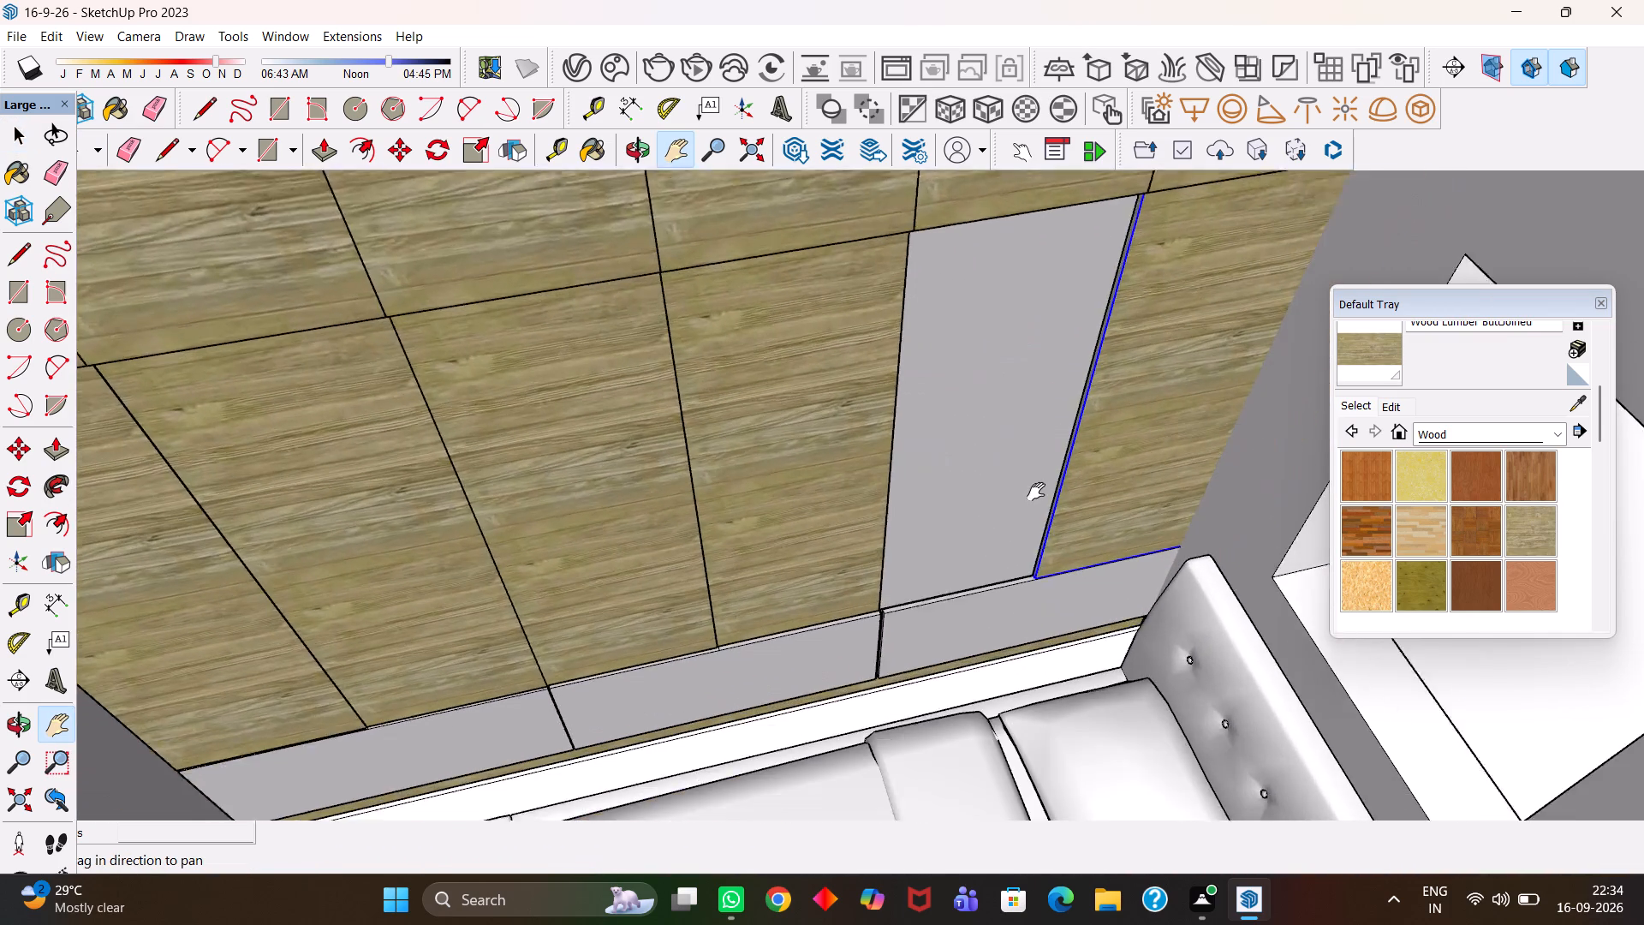
{"action": "left_click_drag", "start_coordinate": [1036, 492], "coordinate": [1037, 492]}
{"action": "scroll", "coordinate": [1038, 511], "scroll_direction": "up", "scroll_amount": 5}
{"action": "key", "text": "m"}
{"action": "left_click", "coordinate": [1035, 560]}
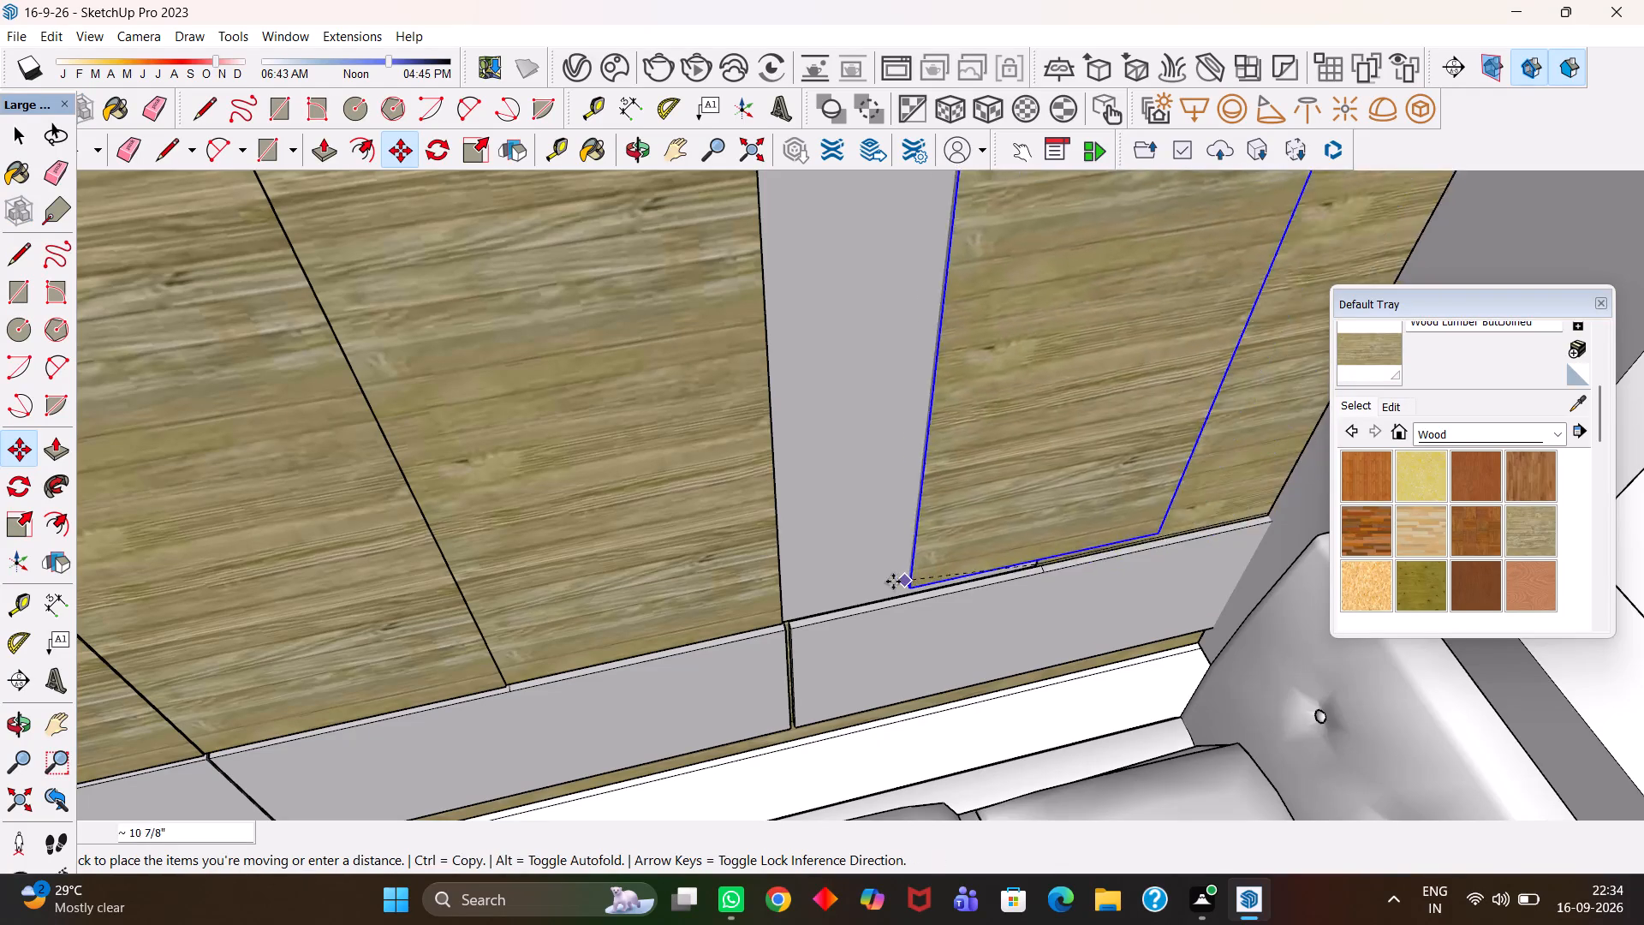
{"action": "left_click", "coordinate": [784, 614]}
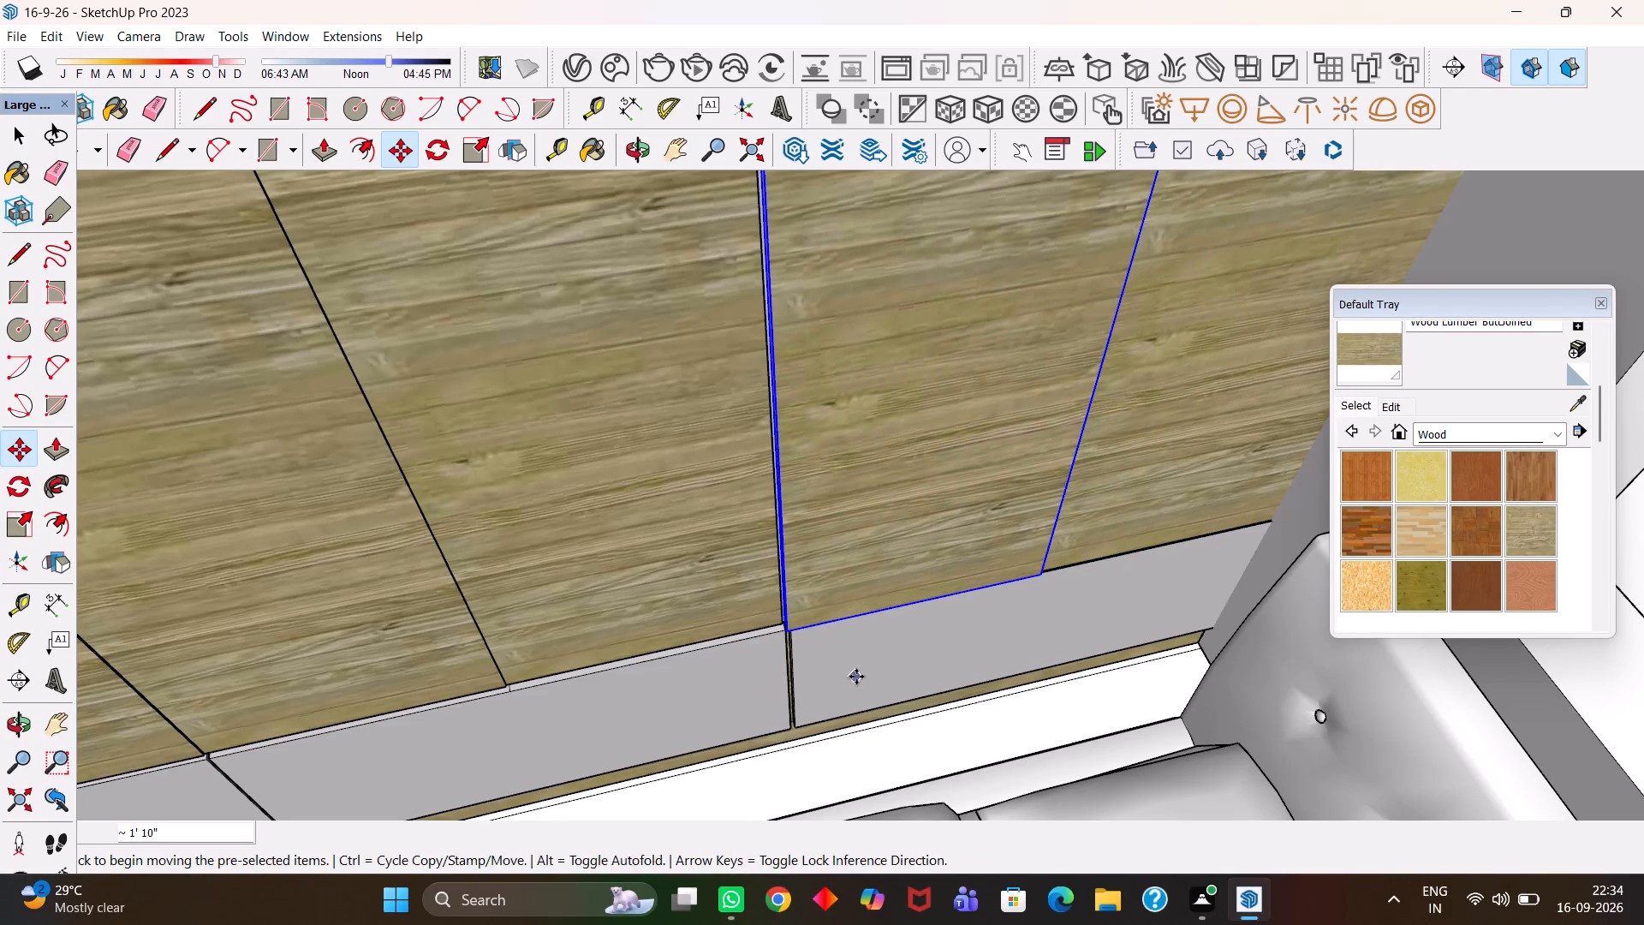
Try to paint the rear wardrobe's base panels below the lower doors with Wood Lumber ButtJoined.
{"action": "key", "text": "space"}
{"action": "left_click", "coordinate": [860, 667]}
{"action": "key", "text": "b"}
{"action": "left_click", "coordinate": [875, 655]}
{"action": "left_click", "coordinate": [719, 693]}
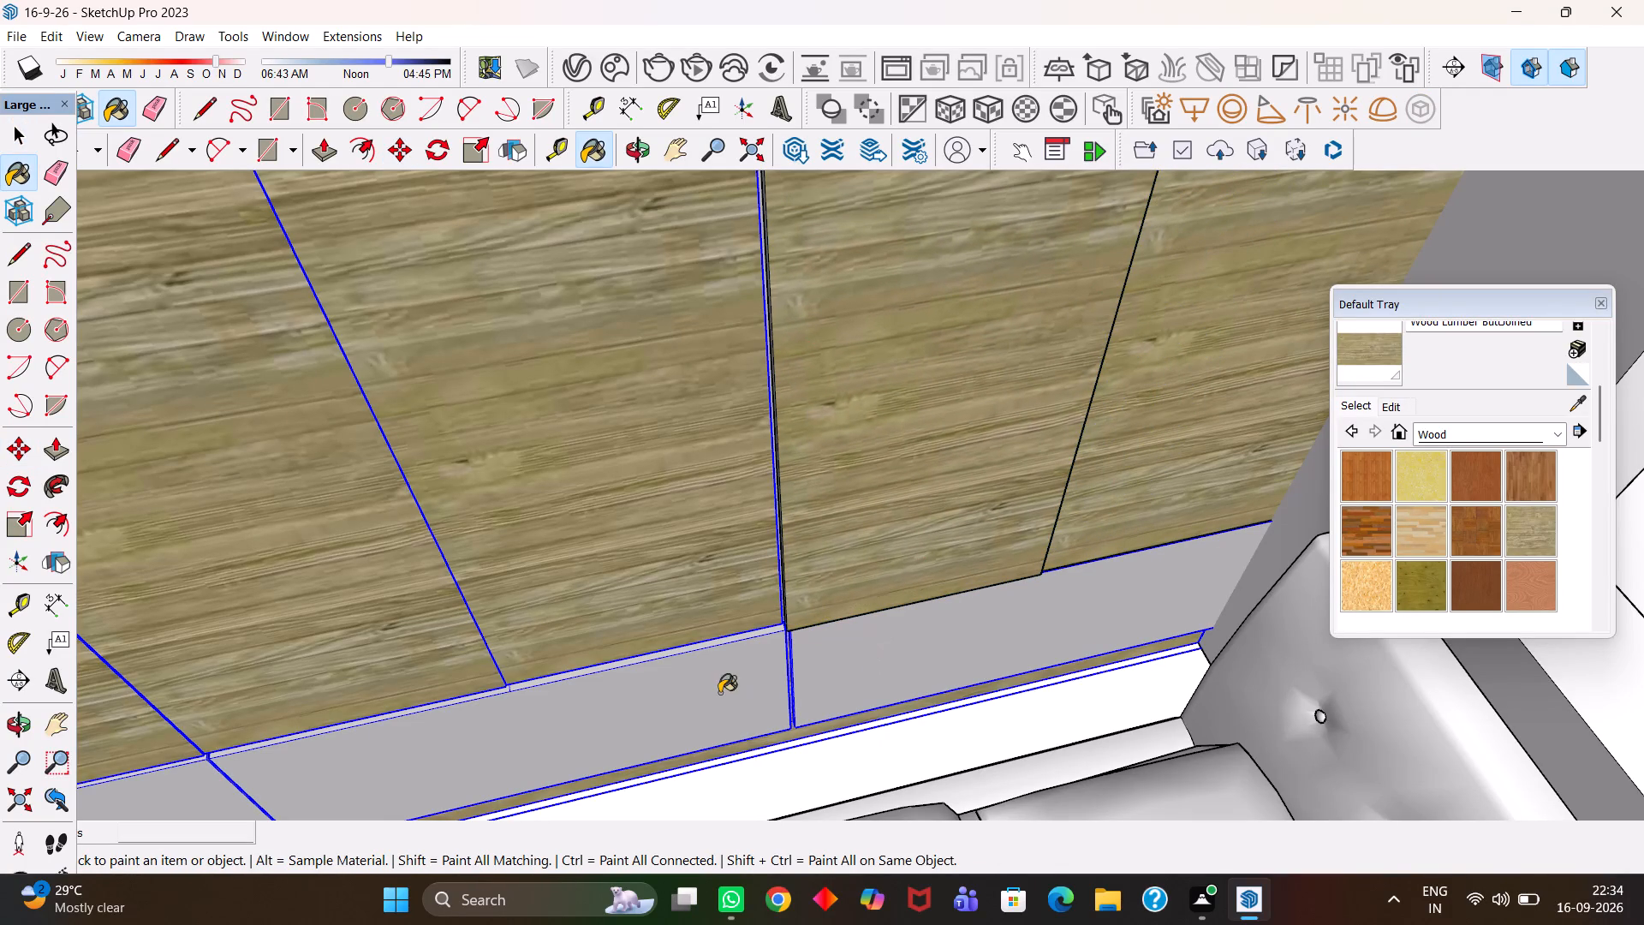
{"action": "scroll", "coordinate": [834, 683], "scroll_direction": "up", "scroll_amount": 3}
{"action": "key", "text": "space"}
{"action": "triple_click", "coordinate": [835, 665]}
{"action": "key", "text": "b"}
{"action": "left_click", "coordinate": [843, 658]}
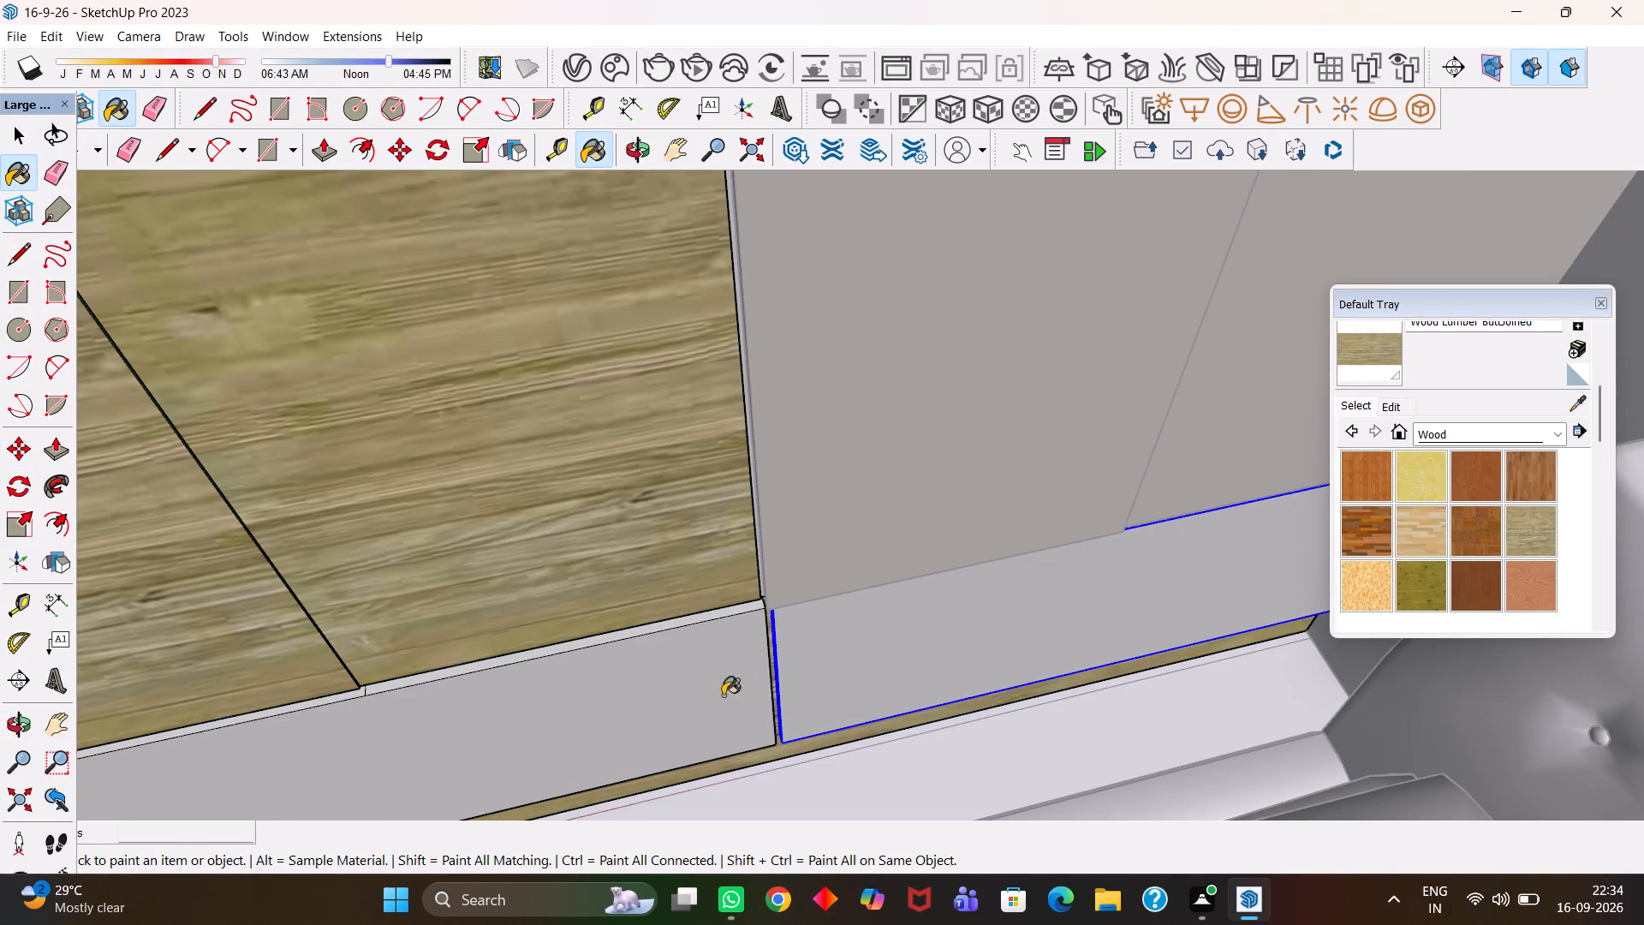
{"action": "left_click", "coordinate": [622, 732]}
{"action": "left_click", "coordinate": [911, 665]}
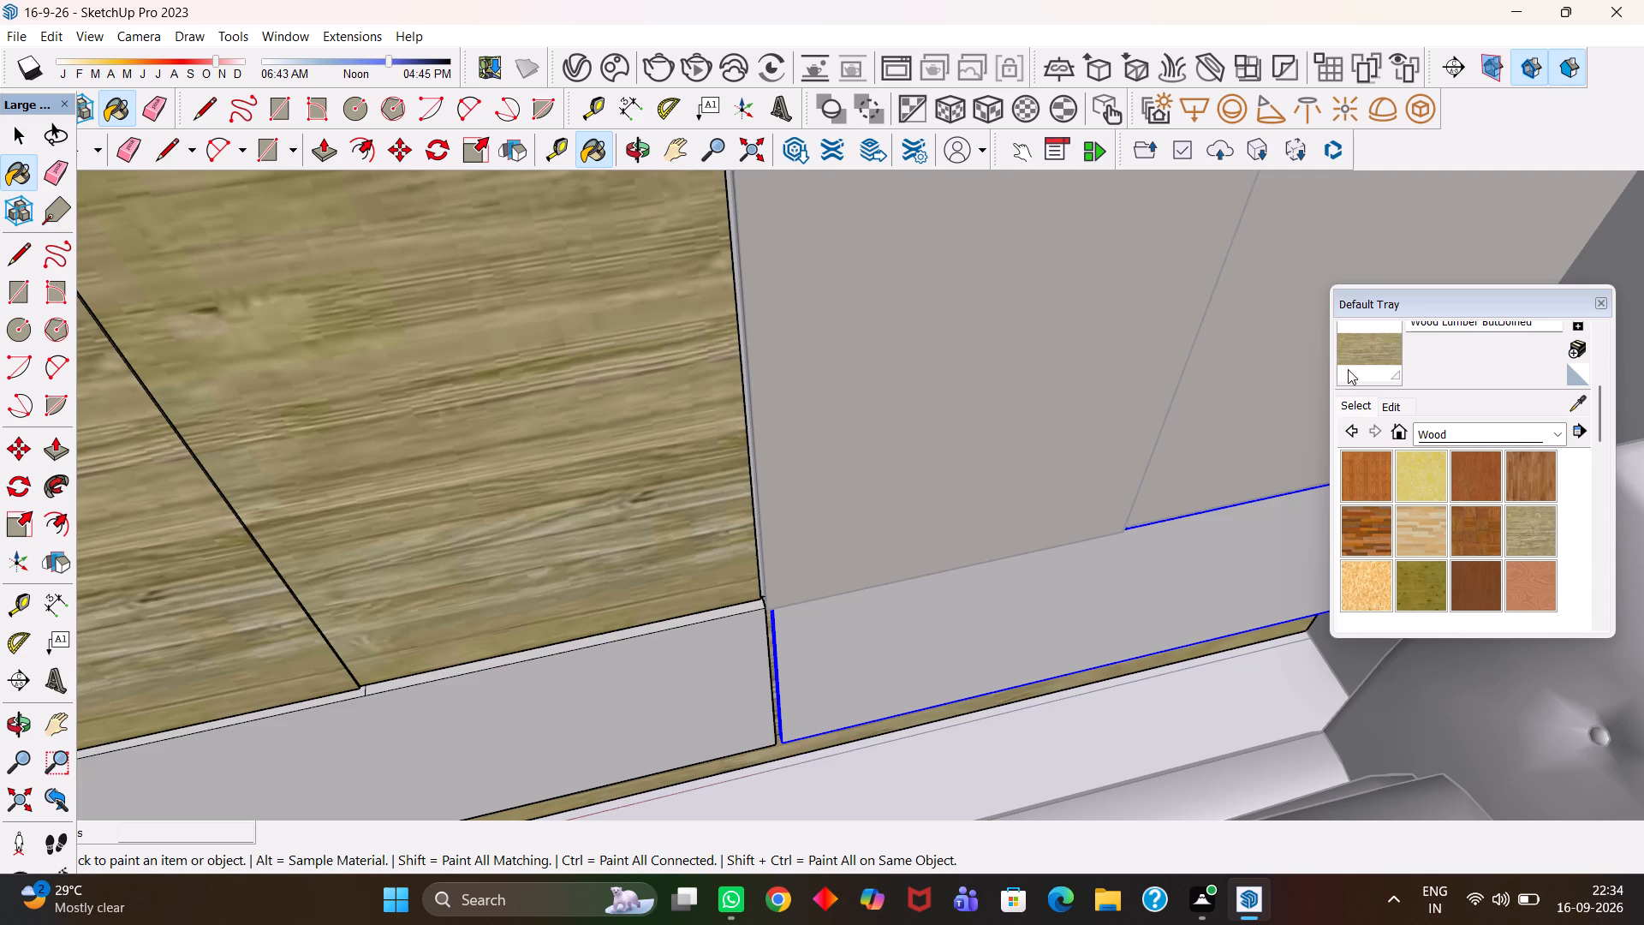
Reselect Wood Lumber ButtJoined and paint the middle base panel of the rear wardrobe.
{"action": "left_click", "coordinate": [1346, 346]}
{"action": "left_click_drag", "start_coordinate": [921, 692], "coordinate": [942, 666]}
{"action": "double_click", "coordinate": [957, 642]}
{"action": "scroll", "coordinate": [949, 650], "scroll_direction": "up", "scroll_amount": 1}
{"action": "key", "text": "h"}
{"action": "scroll", "coordinate": [902, 649], "scroll_direction": "down", "scroll_amount": 3}
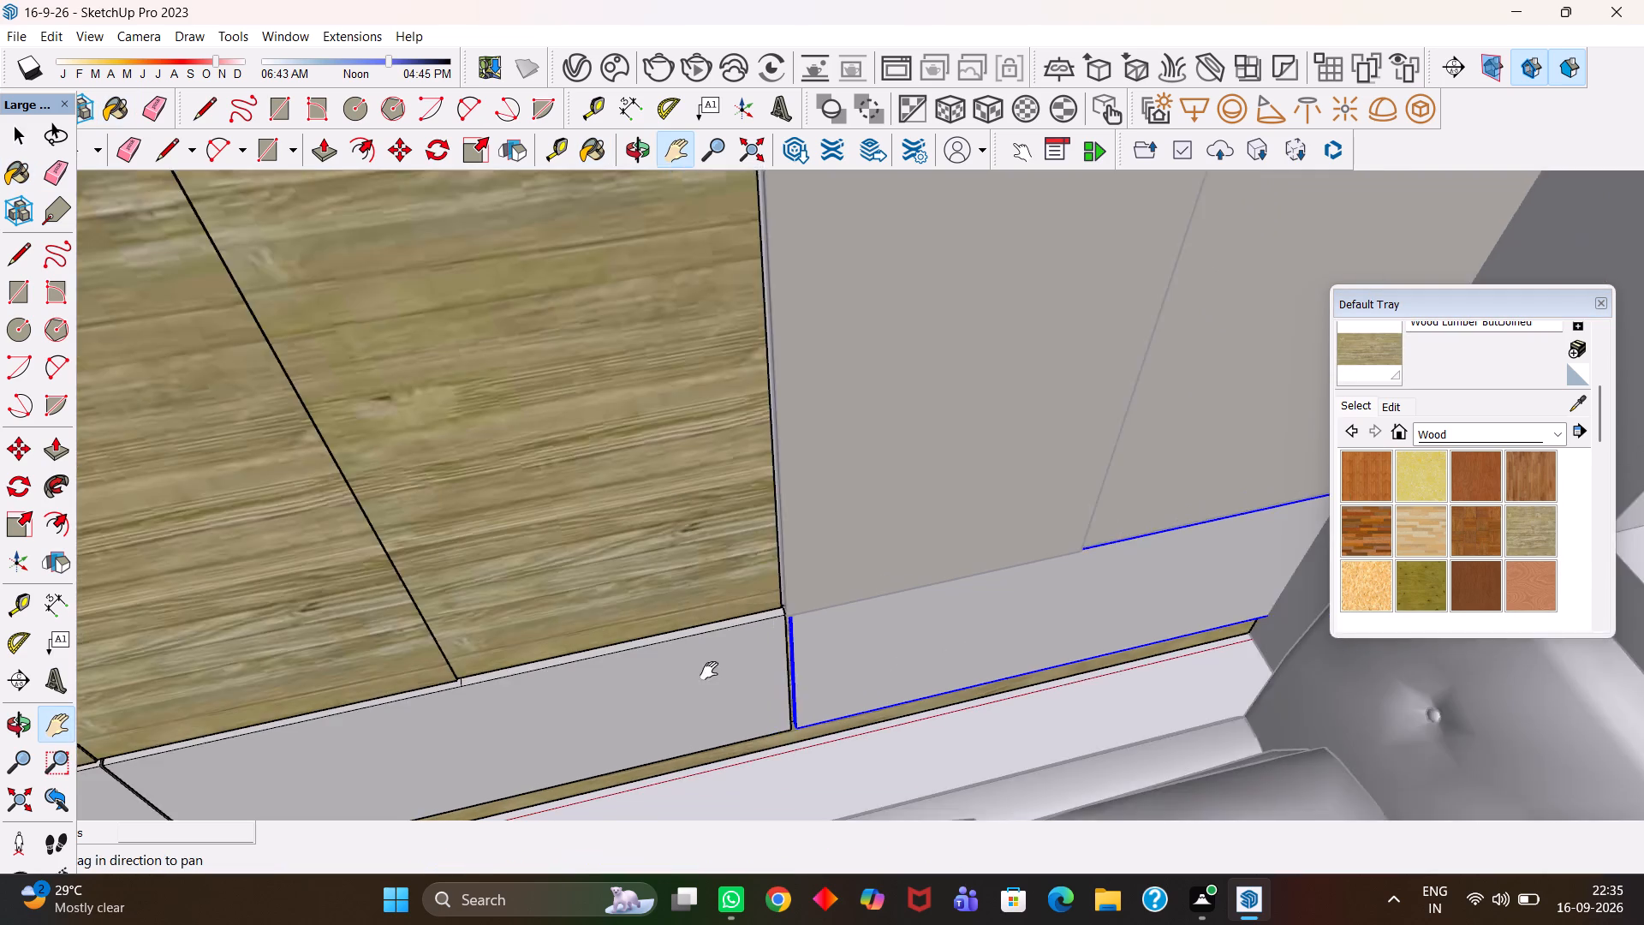
{"action": "left_click_drag", "start_coordinate": [725, 658], "coordinate": [1194, 474]}
{"action": "key", "text": "space"}
{"action": "triple_click", "coordinate": [1030, 535]}
{"action": "key", "text": "b"}
{"action": "left_click", "coordinate": [1027, 532]}
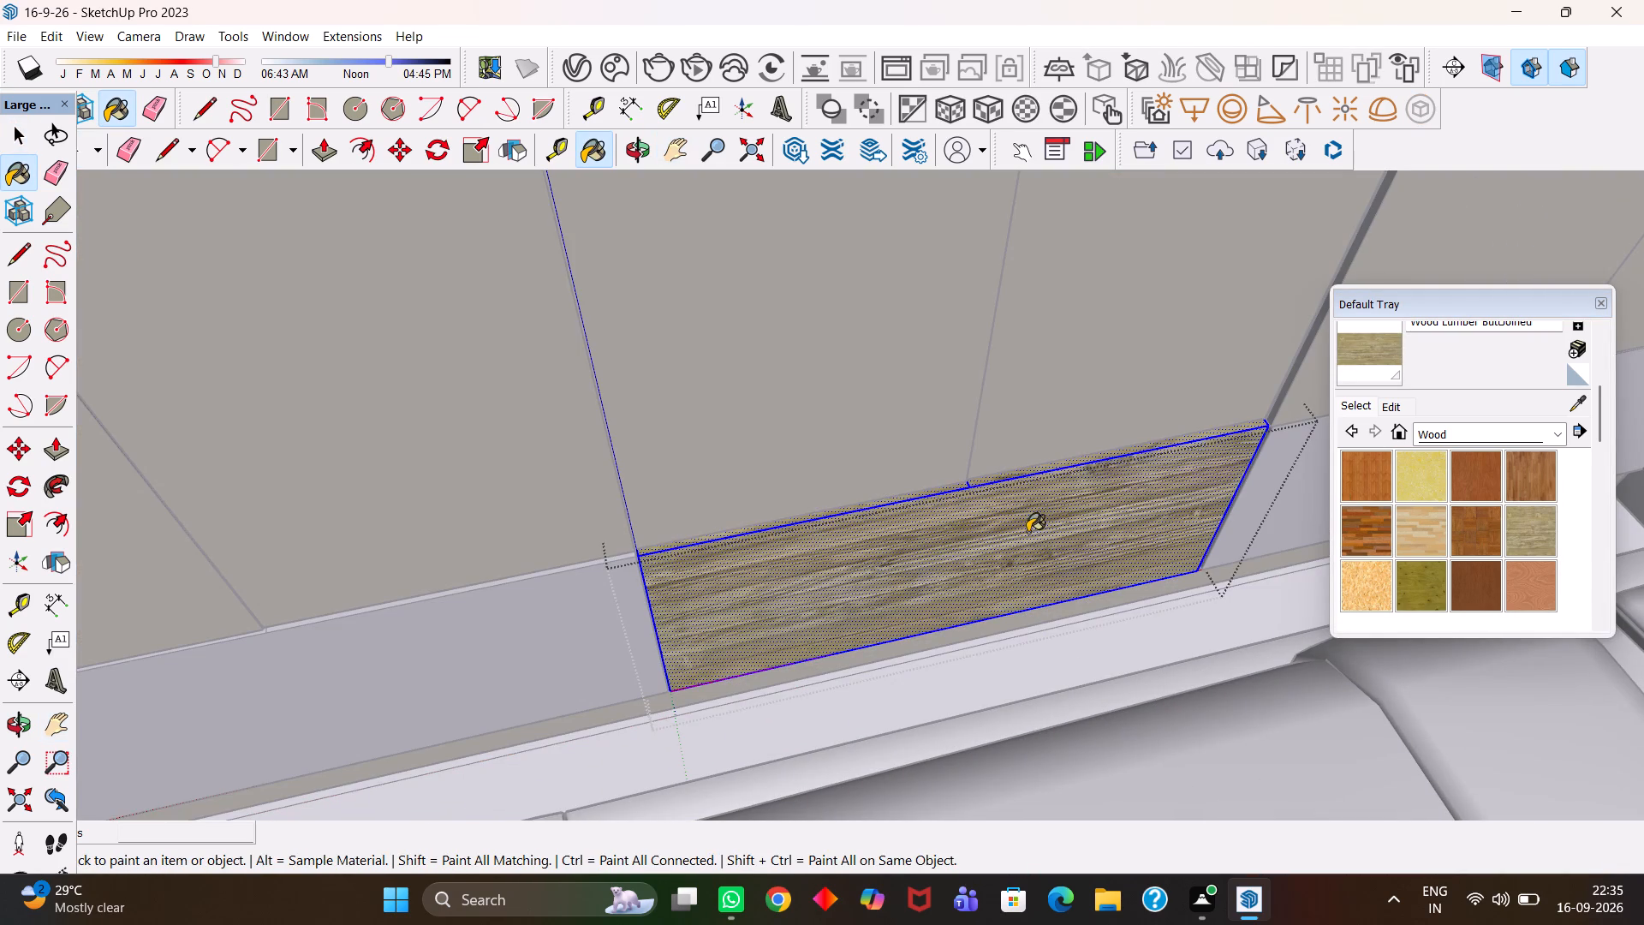
Paint the rear wardrobe's base panel near the foot of the bed with Wood Lumber ButtJoined.
{"action": "key", "text": "h"}
{"action": "left_click_drag", "start_coordinate": [833, 594], "coordinate": [1123, 519]}
{"action": "key", "text": "space"}
{"action": "triple_click", "coordinate": [833, 582]}
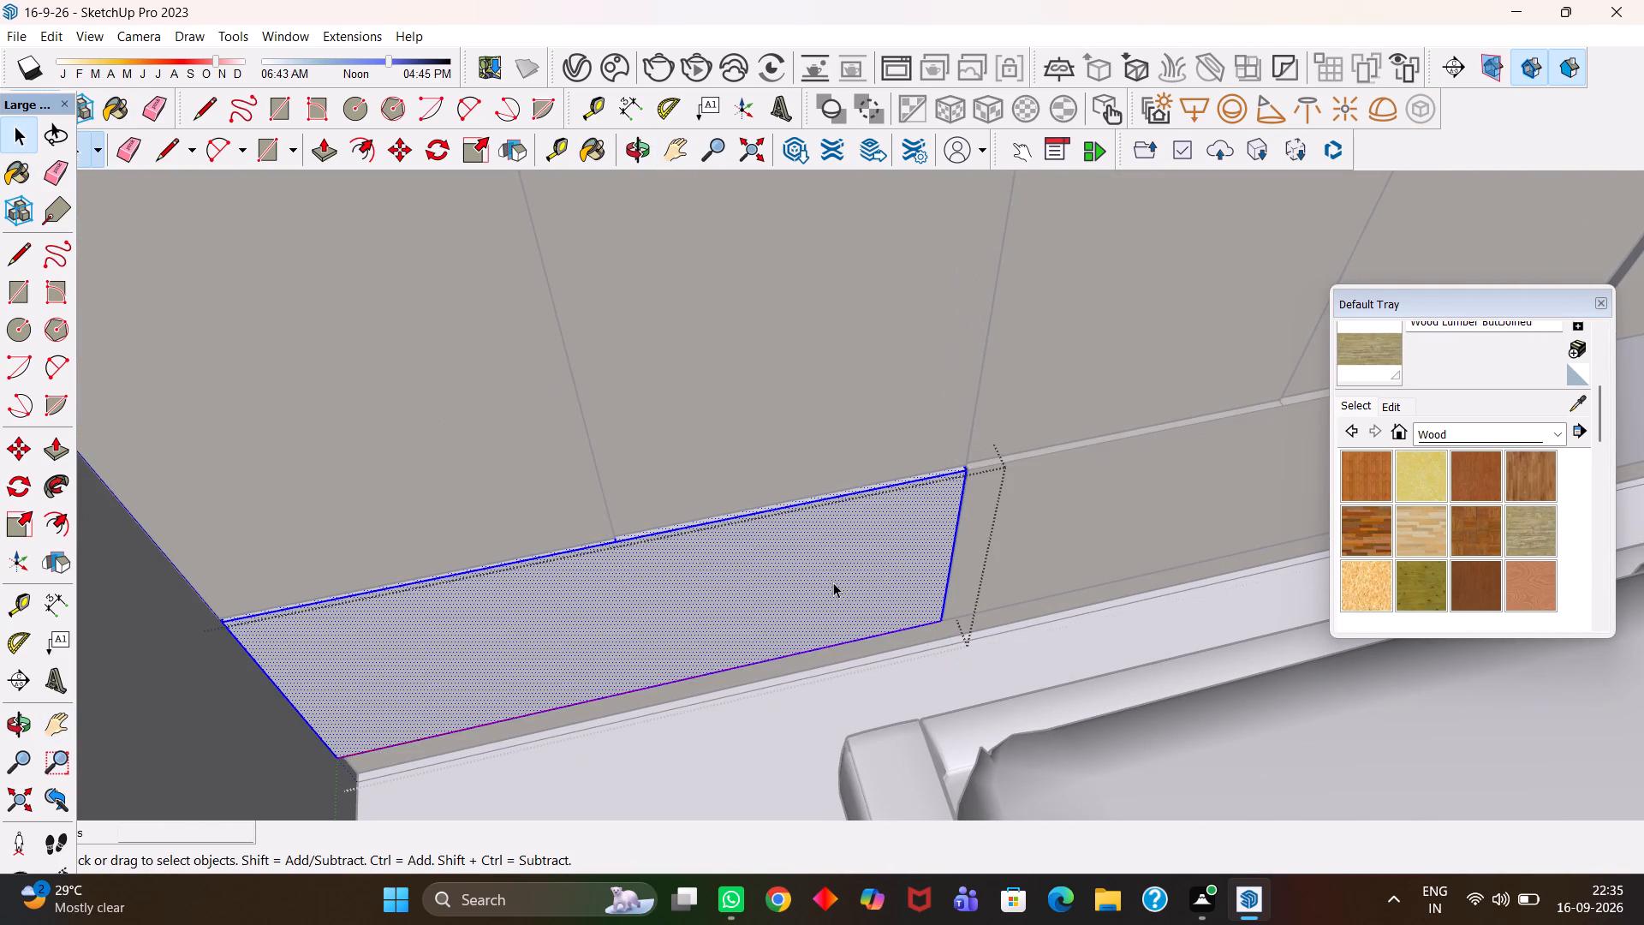
{"action": "key", "text": "b"}
{"action": "left_click", "coordinate": [833, 582]}
Paint the base panel beside the headboard with Wood Lumber ButtJoined and leave the wardrobe's editing mode.
{"action": "key", "text": "h"}
{"action": "left_click_drag", "start_coordinate": [1051, 534], "coordinate": [658, 630]}
{"action": "left_click_drag", "start_coordinate": [1123, 535], "coordinate": [728, 603]}
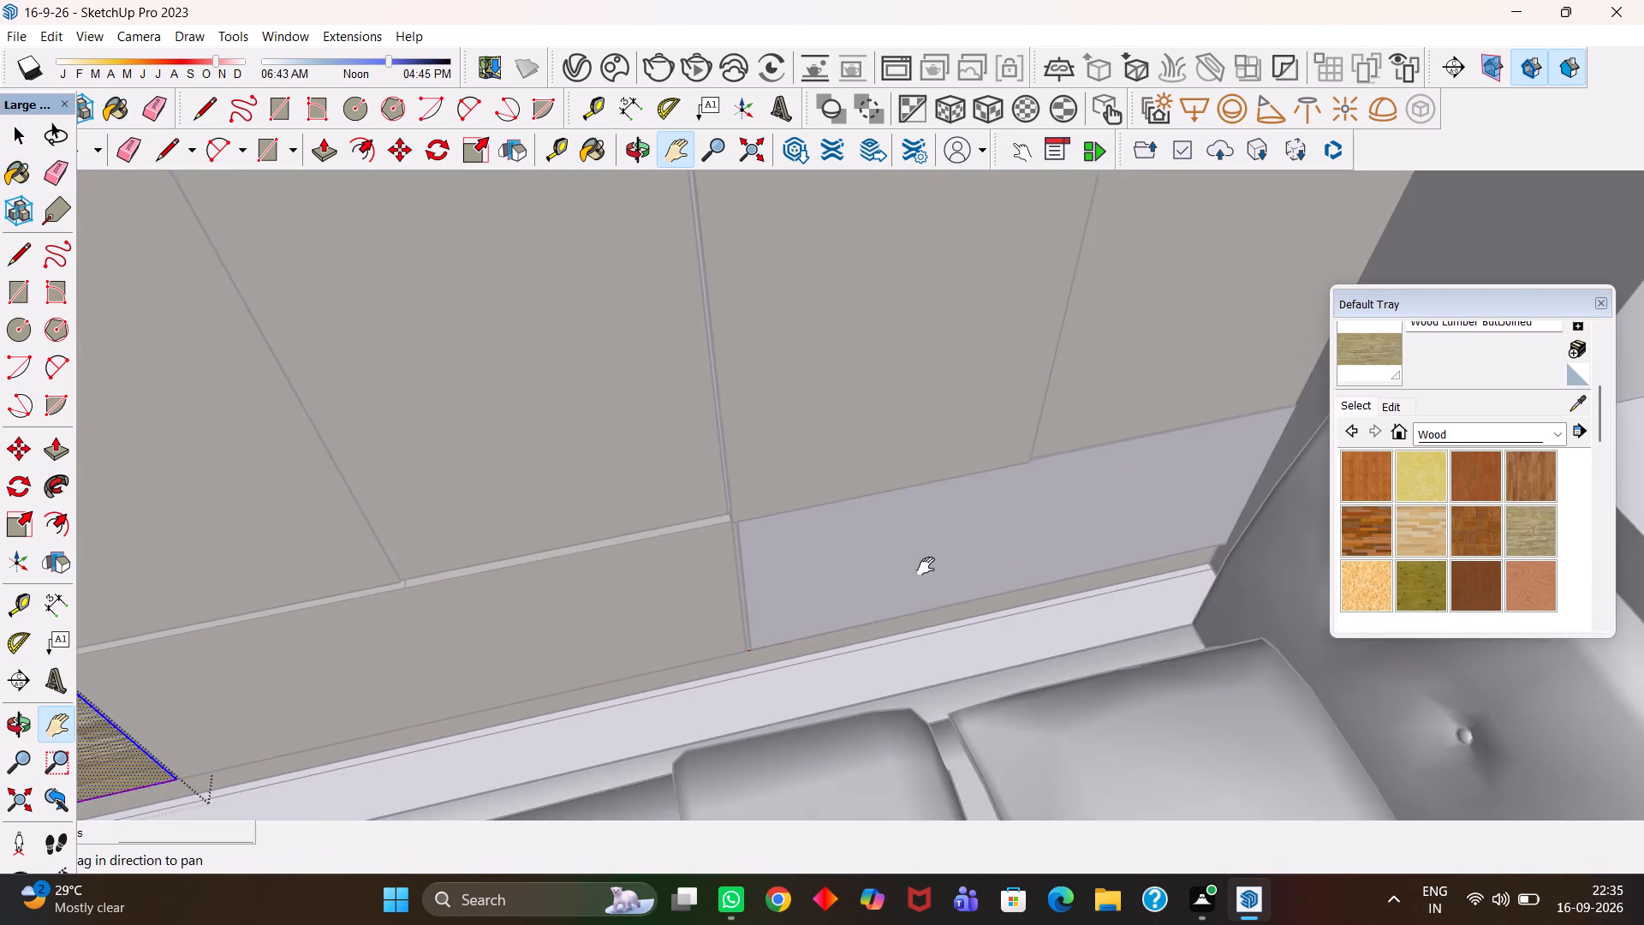
{"action": "left_click_drag", "start_coordinate": [926, 566], "coordinate": [833, 588]}
{"action": "key", "text": "space"}
{"action": "triple_click", "coordinate": [832, 572]}
{"action": "left_click", "coordinate": [832, 572]}
{"action": "key", "text": "b"}
{"action": "left_click", "coordinate": [837, 570]}
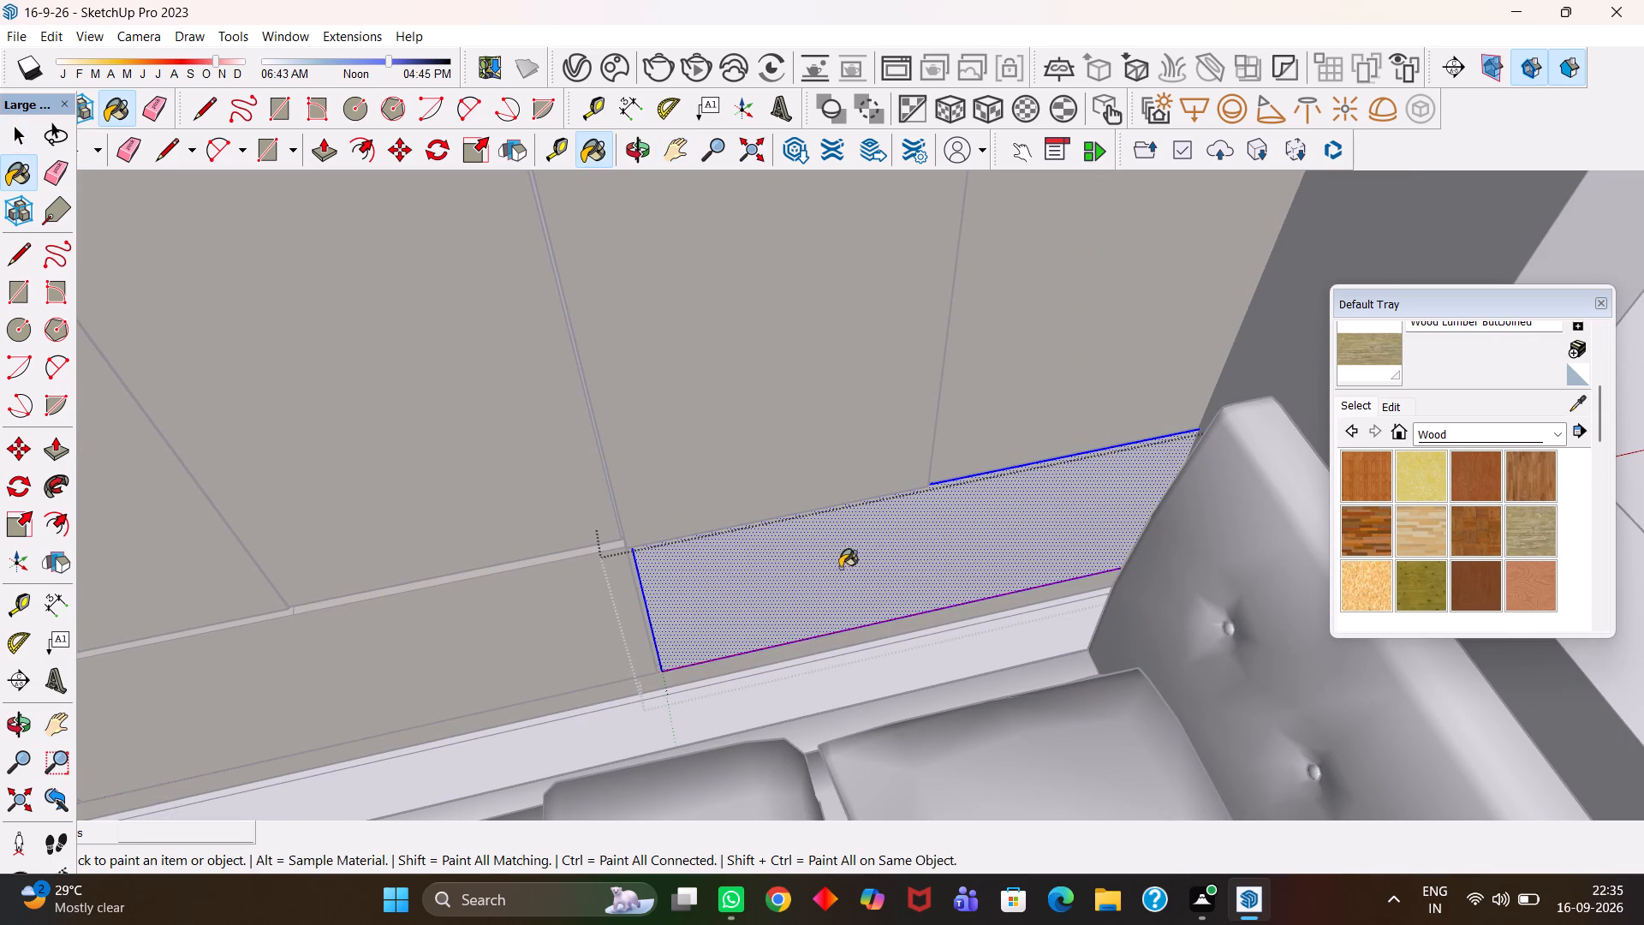
{"action": "key", "text": "space"}
{"action": "left_click", "coordinate": [1027, 715]}
{"action": "scroll", "coordinate": [954, 693], "scroll_direction": "down", "scroll_amount": 17}
{"action": "key", "text": "h"}
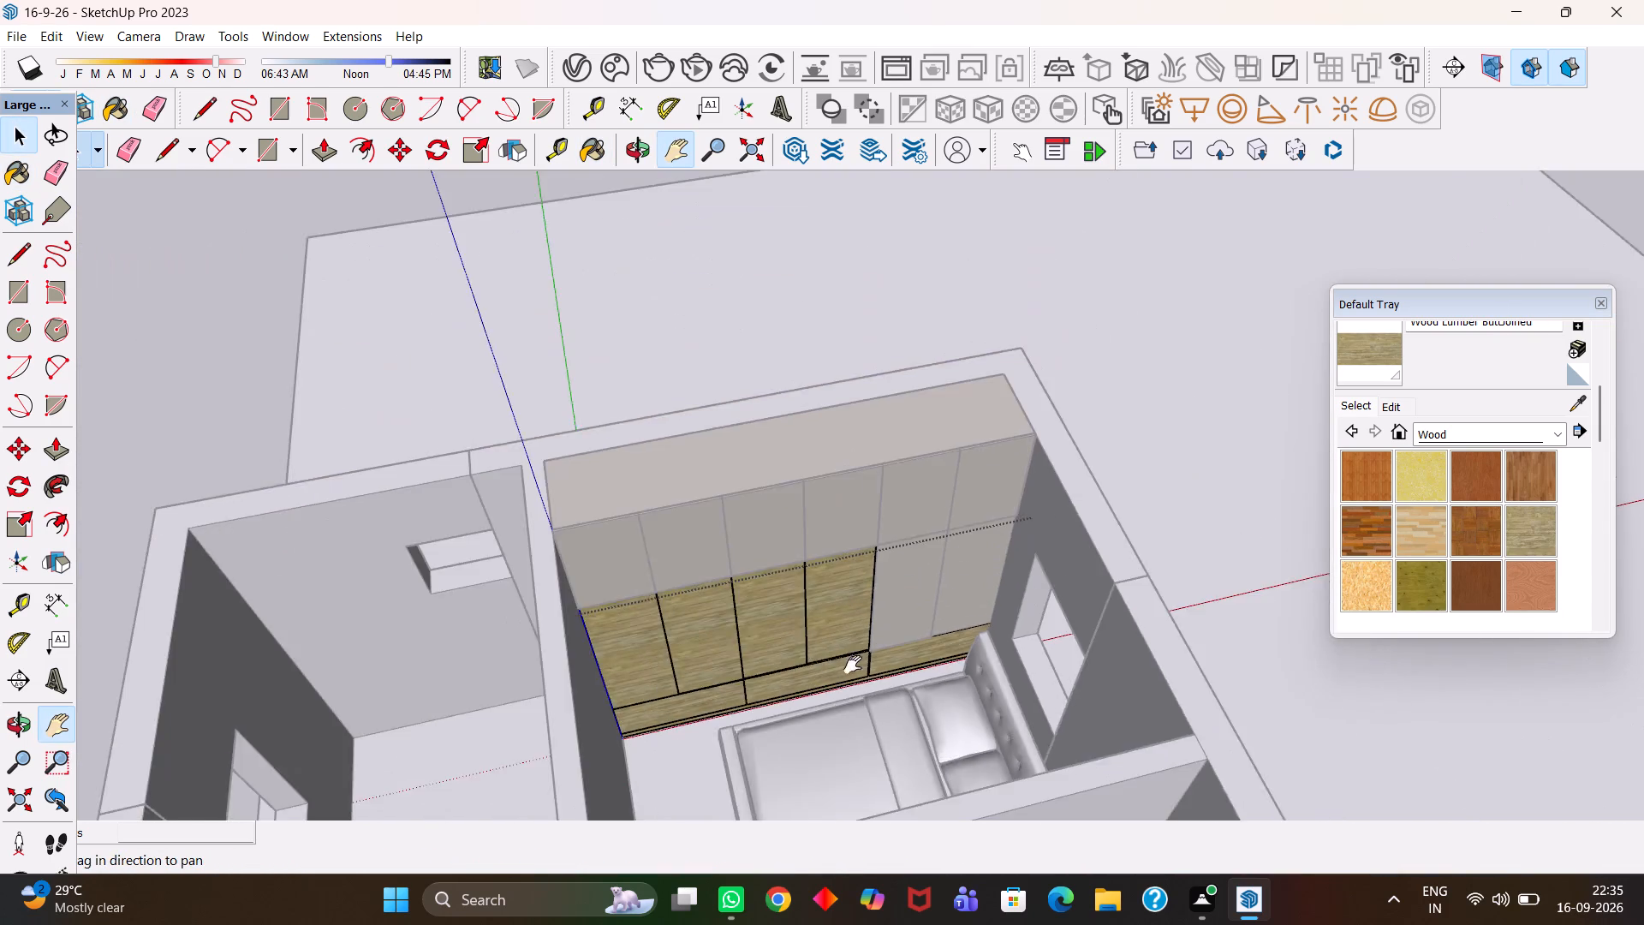
{"action": "left_click_drag", "start_coordinate": [807, 654], "coordinate": [994, 579]}
{"action": "scroll", "coordinate": [992, 585], "scroll_direction": "down", "scroll_amount": 4}
{"action": "key", "text": "space"}
{"action": "double_click", "coordinate": [519, 537]}
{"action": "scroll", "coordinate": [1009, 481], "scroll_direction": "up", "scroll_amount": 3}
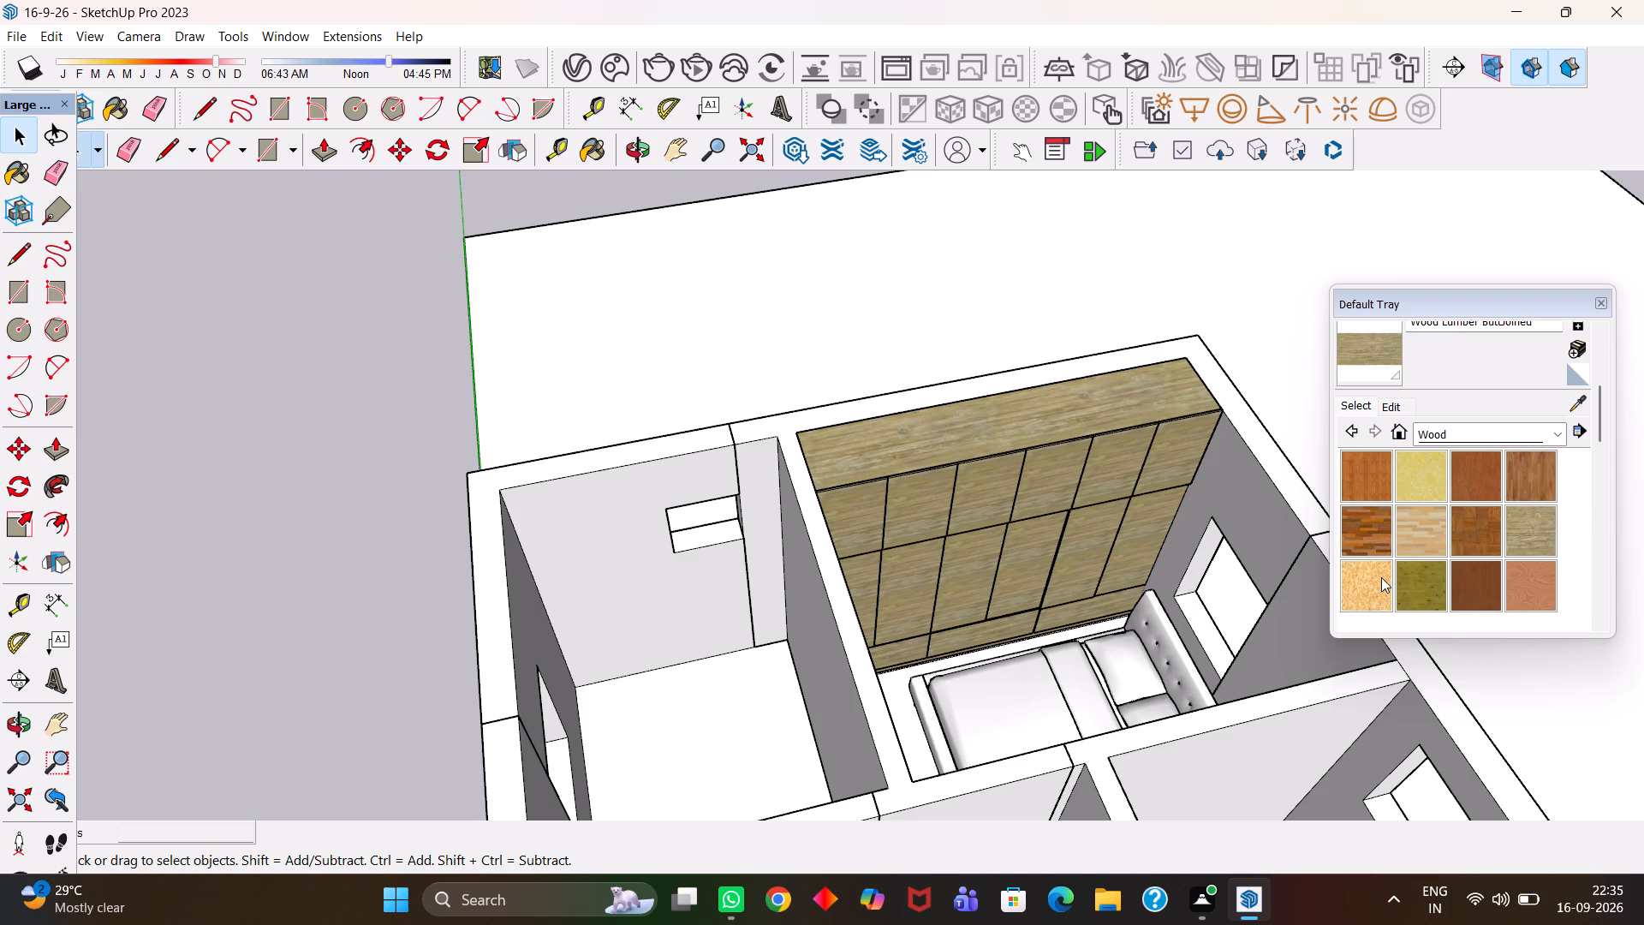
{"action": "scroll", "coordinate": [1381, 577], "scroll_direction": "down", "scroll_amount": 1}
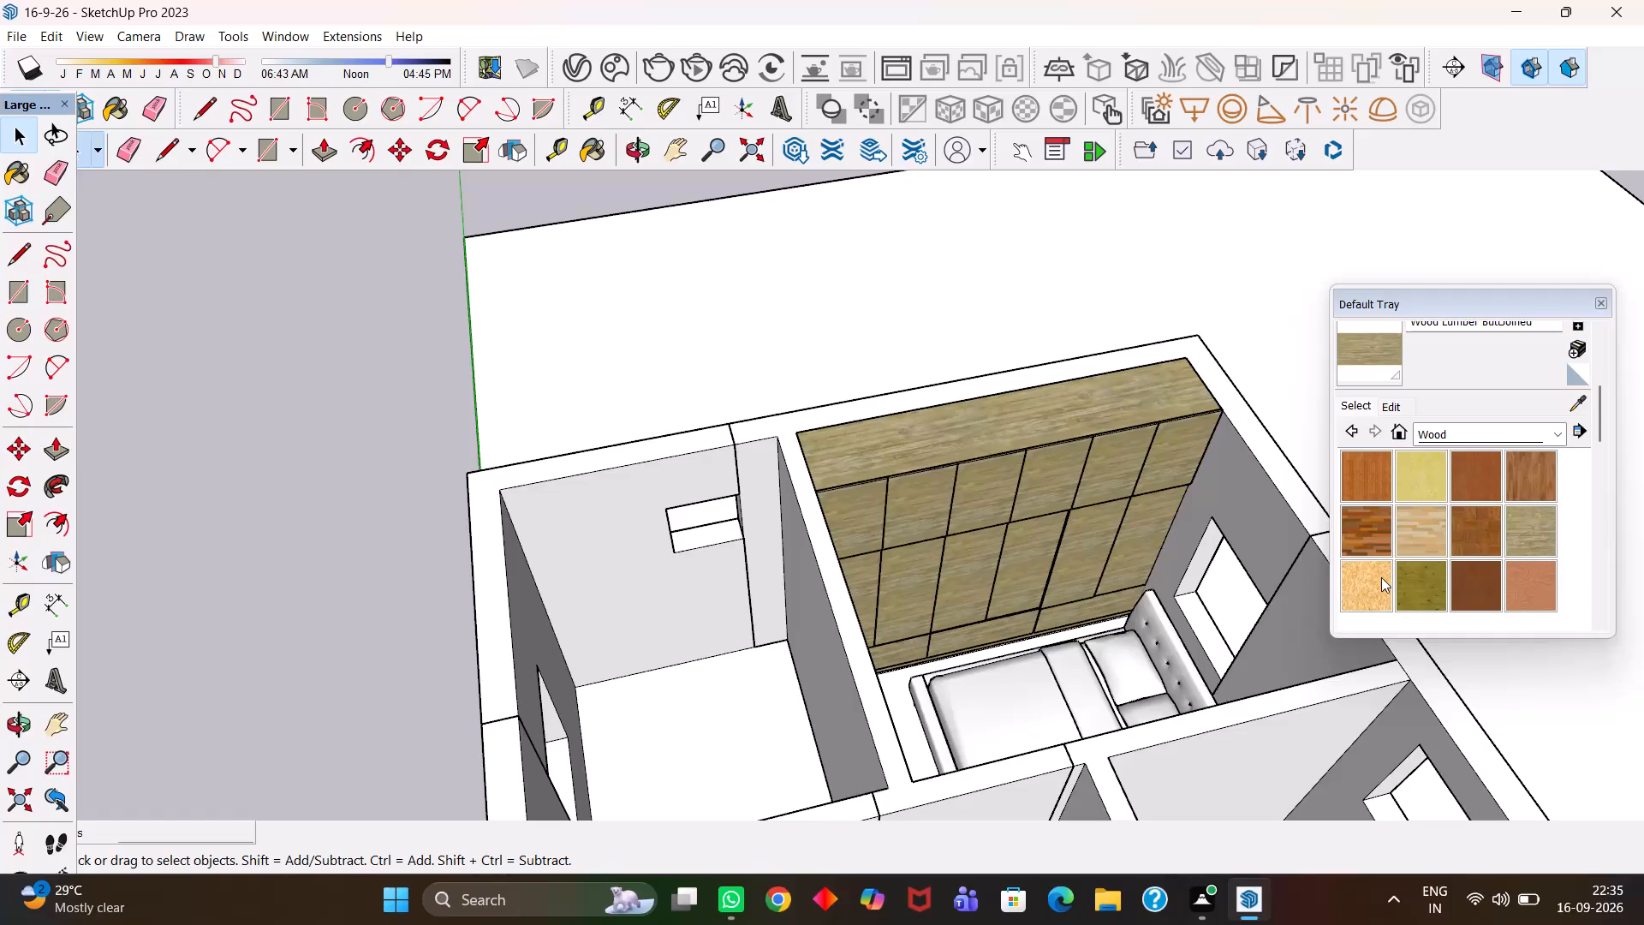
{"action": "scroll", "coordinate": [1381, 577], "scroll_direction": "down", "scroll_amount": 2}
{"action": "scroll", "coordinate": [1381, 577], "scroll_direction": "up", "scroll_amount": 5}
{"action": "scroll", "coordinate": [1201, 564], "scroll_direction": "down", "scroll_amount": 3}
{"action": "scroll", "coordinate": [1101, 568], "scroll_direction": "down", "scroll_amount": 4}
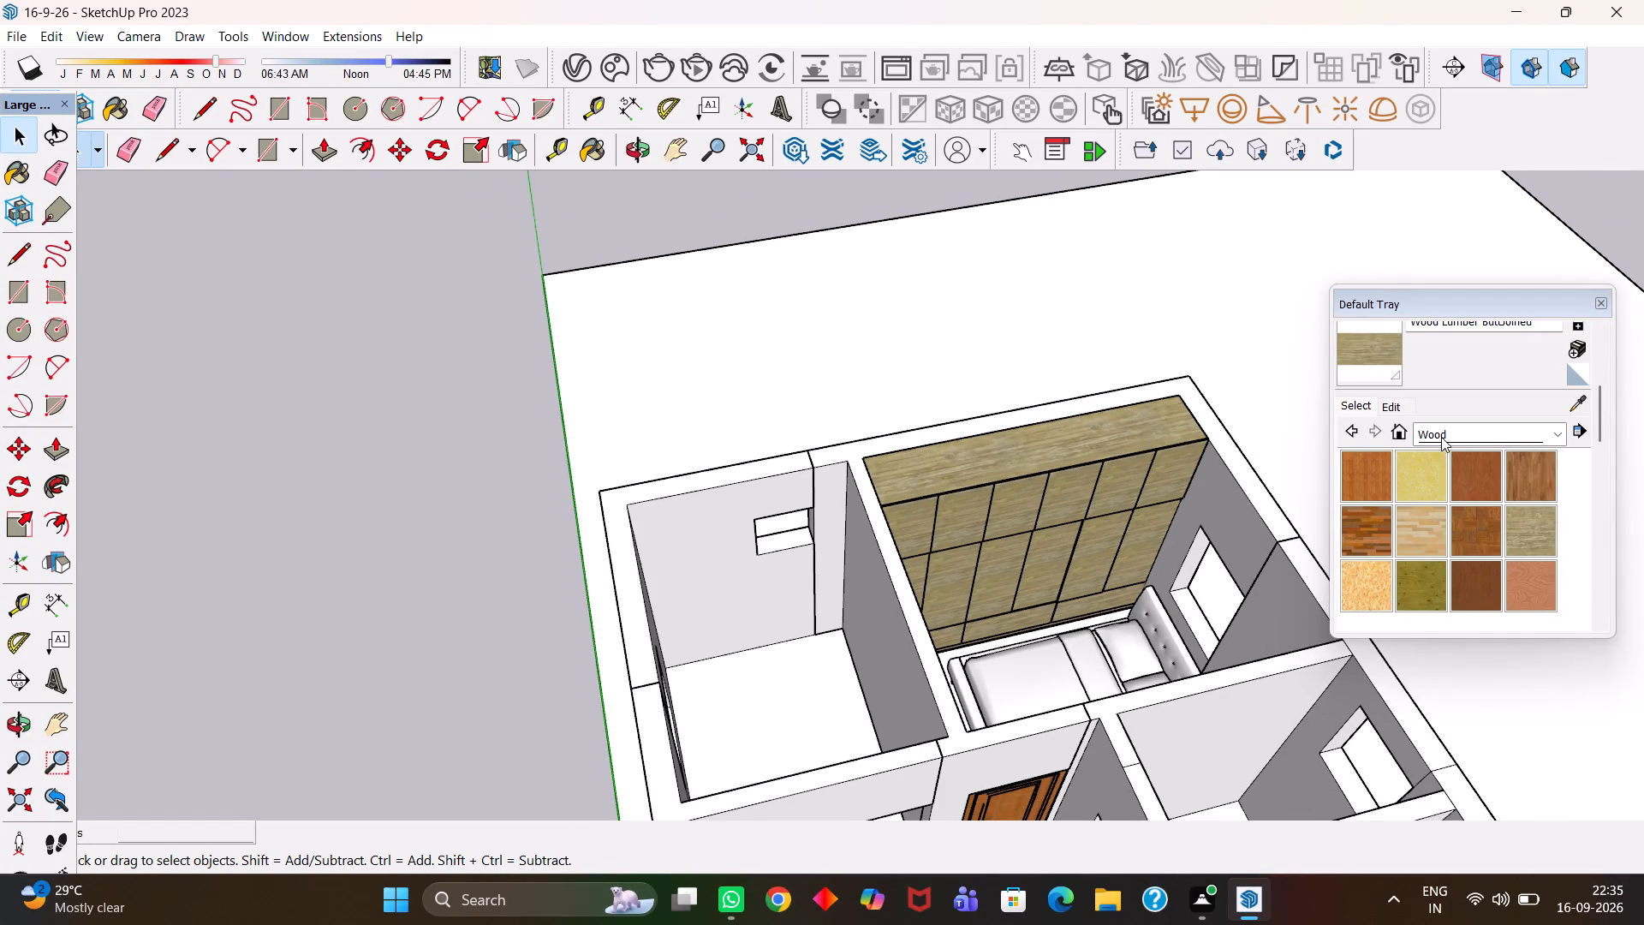
Browse the Roofing and Colors material collections for another finish.
{"action": "left_click", "coordinate": [1445, 434]}
{"action": "scroll", "coordinate": [1448, 504], "scroll_direction": "down", "scroll_amount": 2}
{"action": "left_click", "coordinate": [1465, 523]}
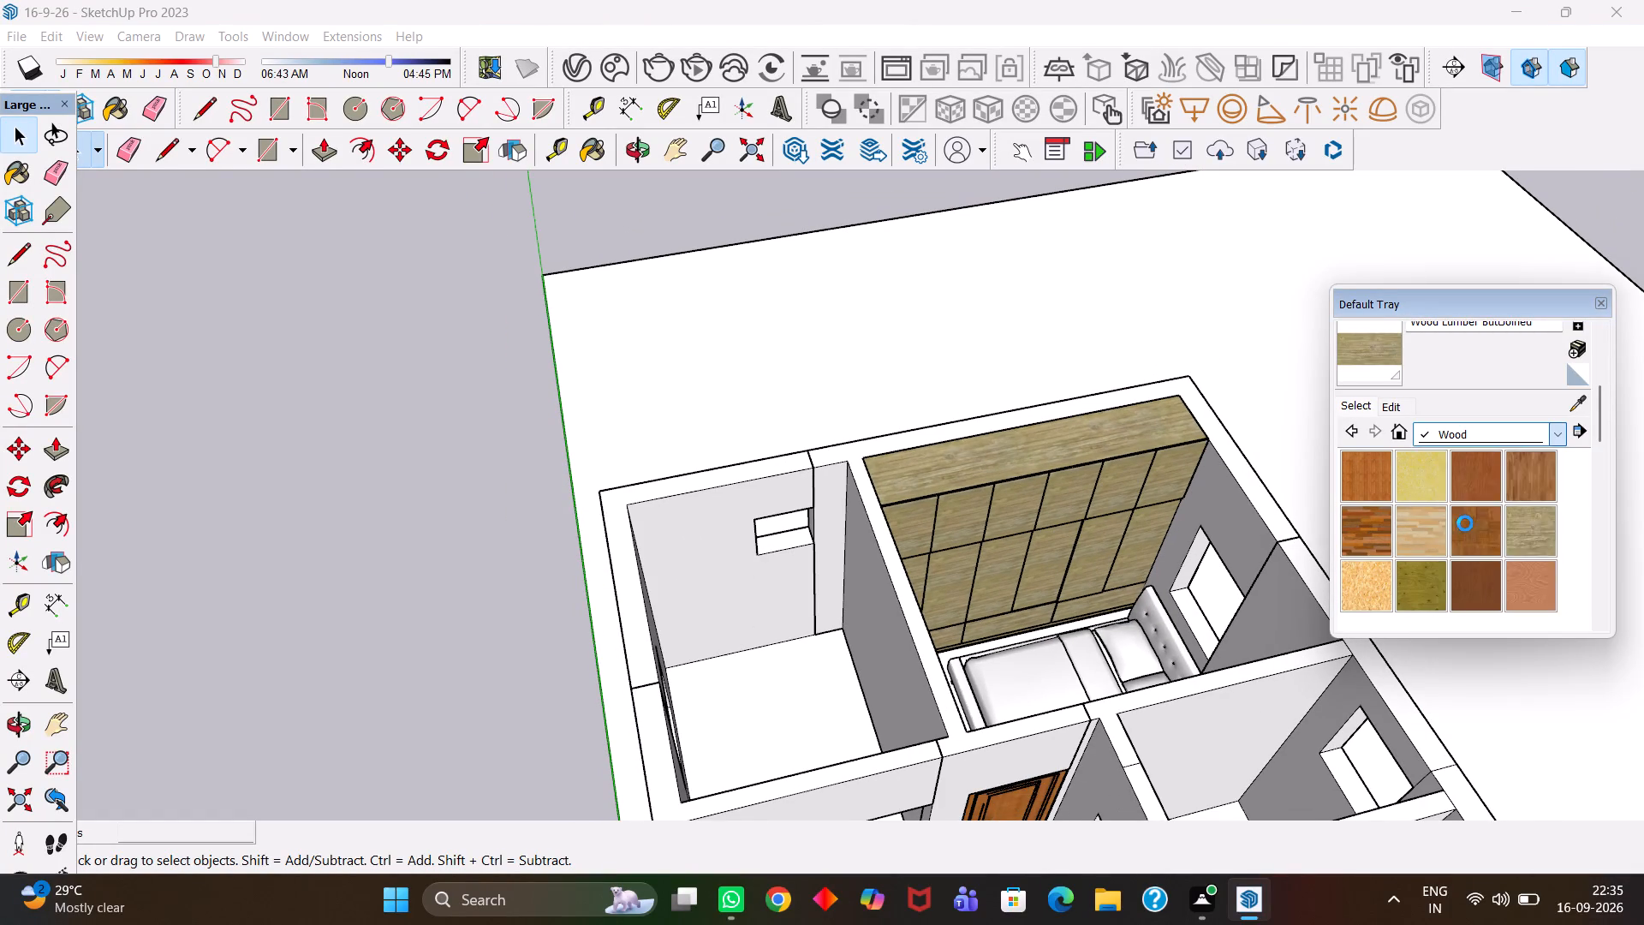
{"action": "scroll", "coordinate": [1432, 480], "scroll_direction": "down", "scroll_amount": 3}
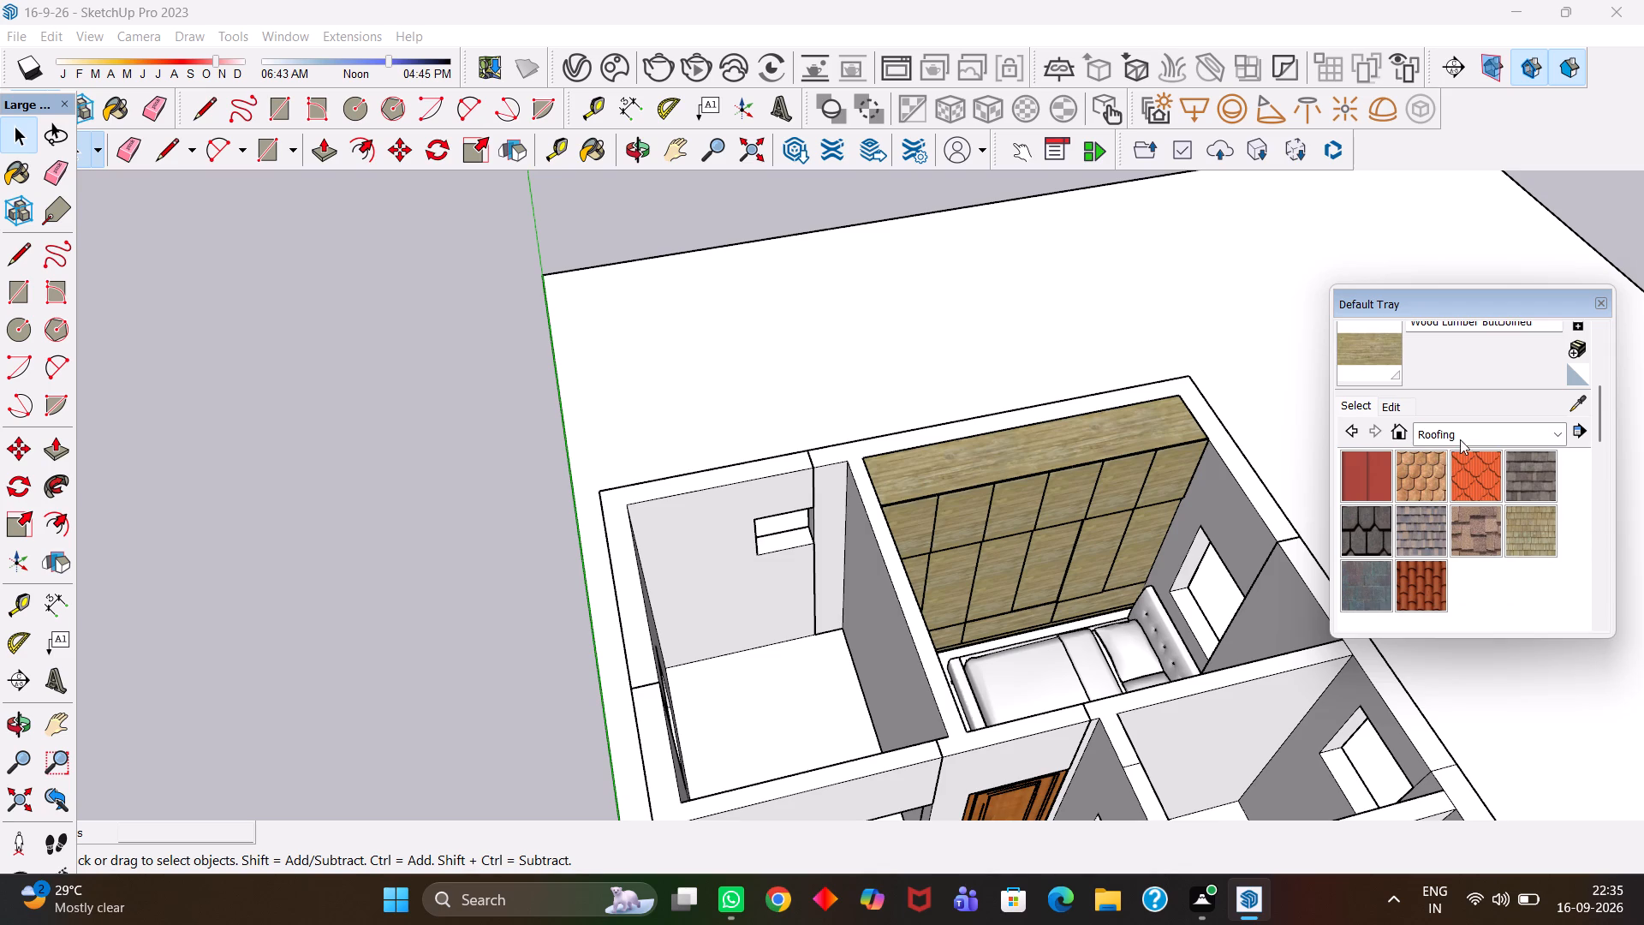
{"action": "left_click", "coordinate": [1465, 435]}
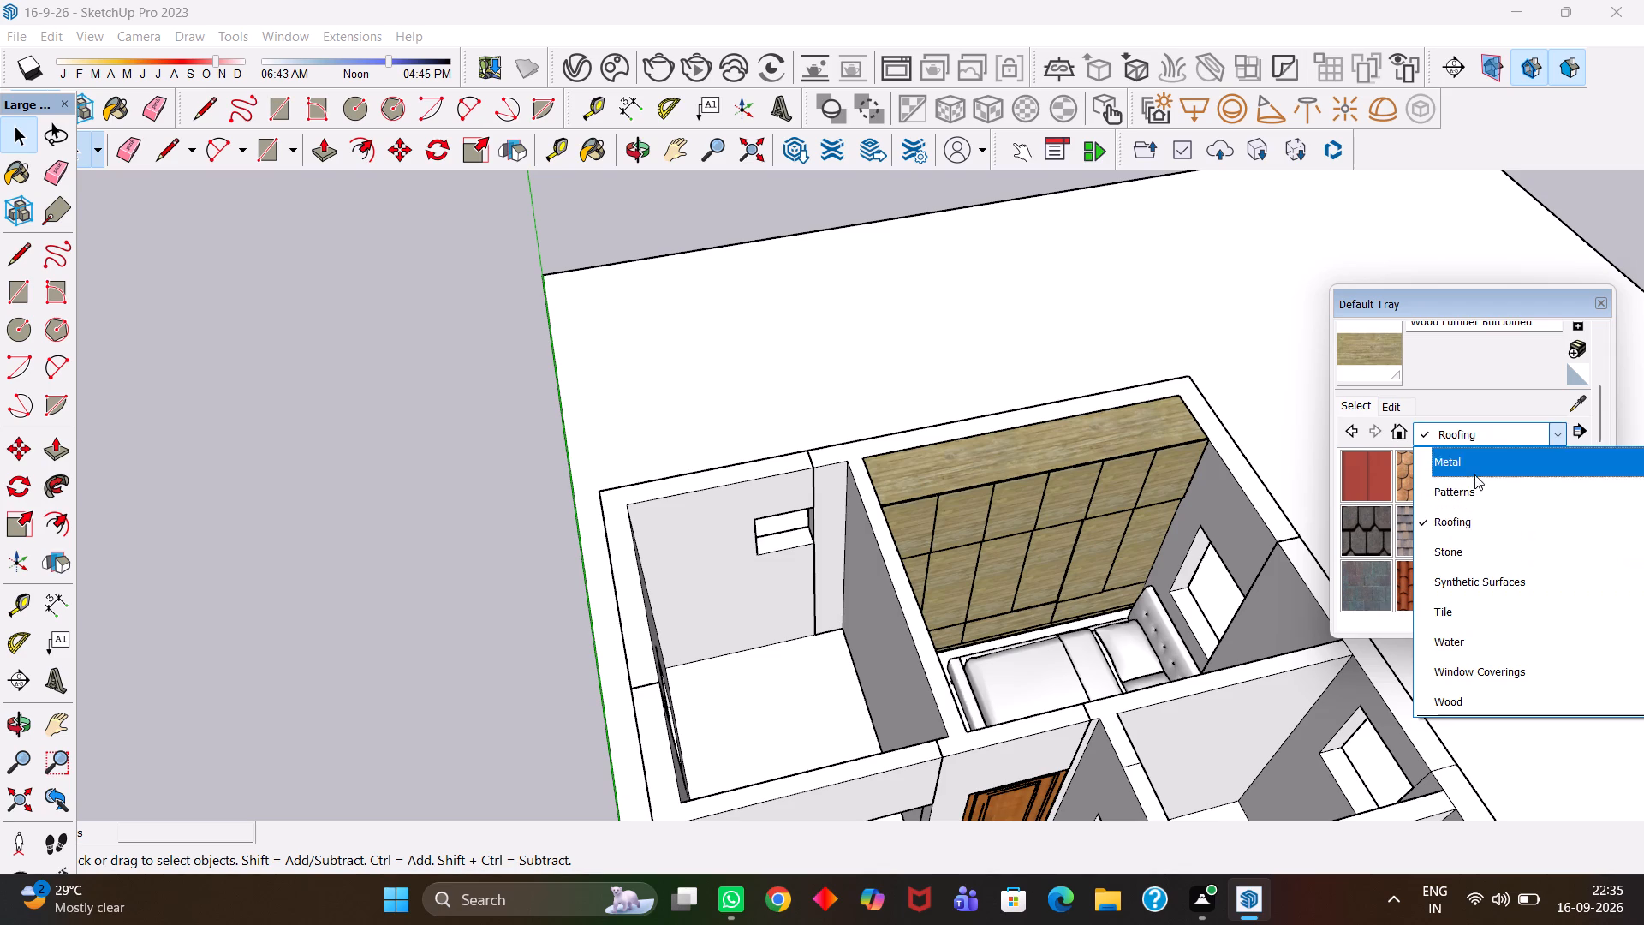
{"action": "scroll", "coordinate": [1466, 616], "scroll_direction": "down", "scroll_amount": 4}
{"action": "scroll", "coordinate": [1456, 619], "scroll_direction": "up", "scroll_amount": 4}
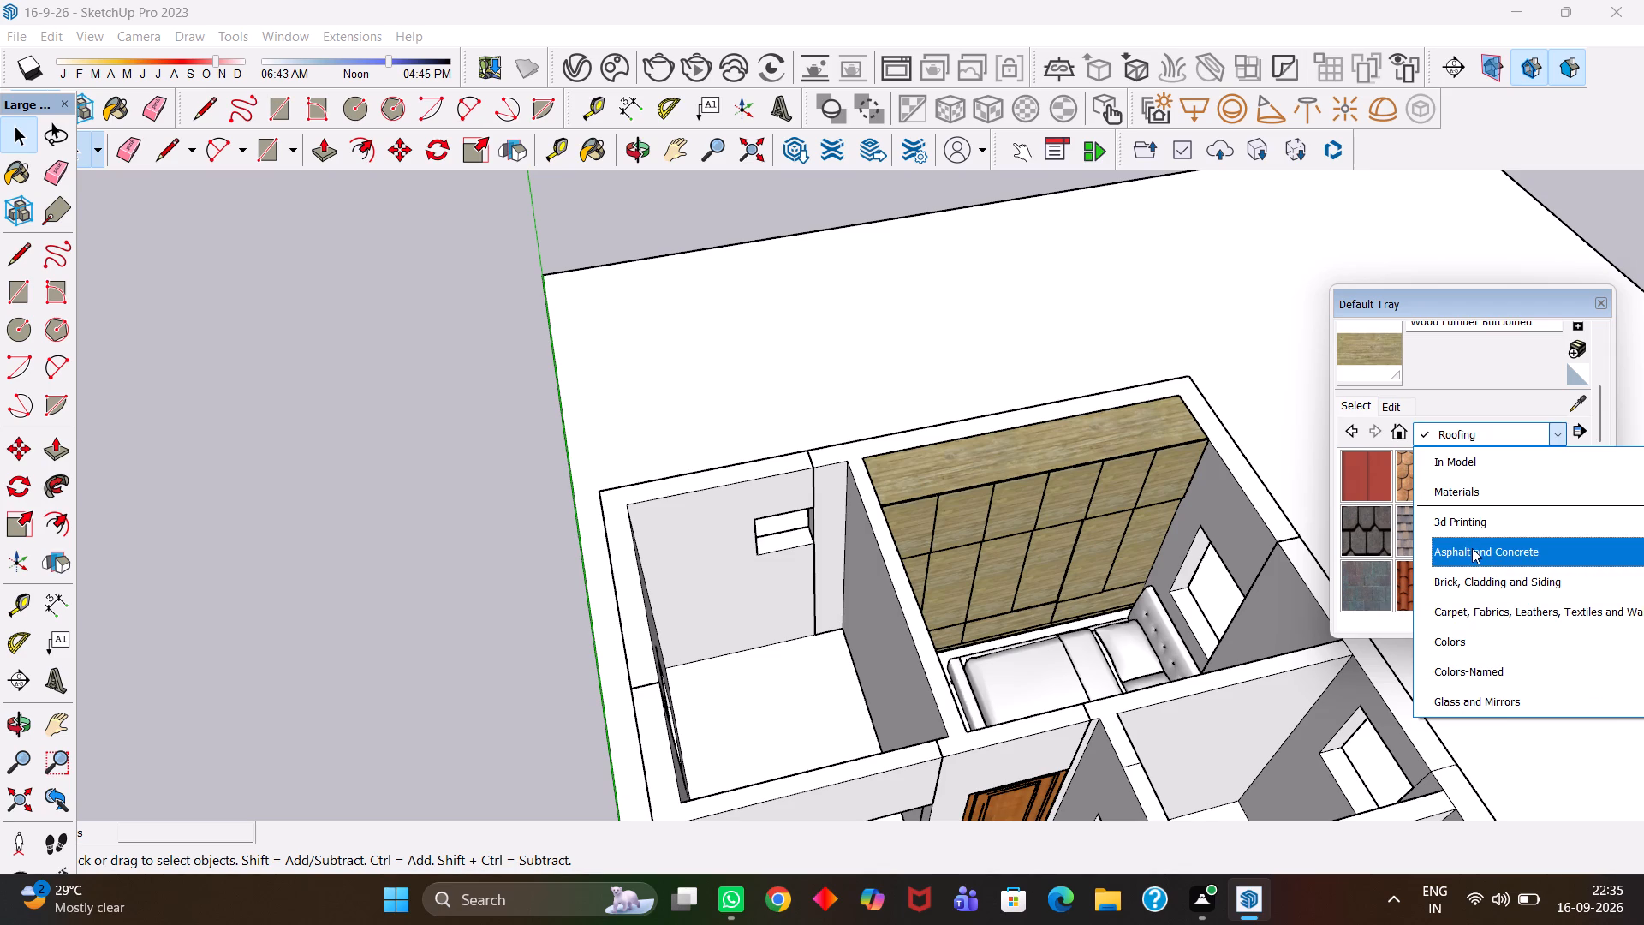
{"action": "left_click", "coordinate": [1468, 639]}
{"action": "scroll", "coordinate": [1447, 505], "scroll_direction": "down", "scroll_amount": 1}
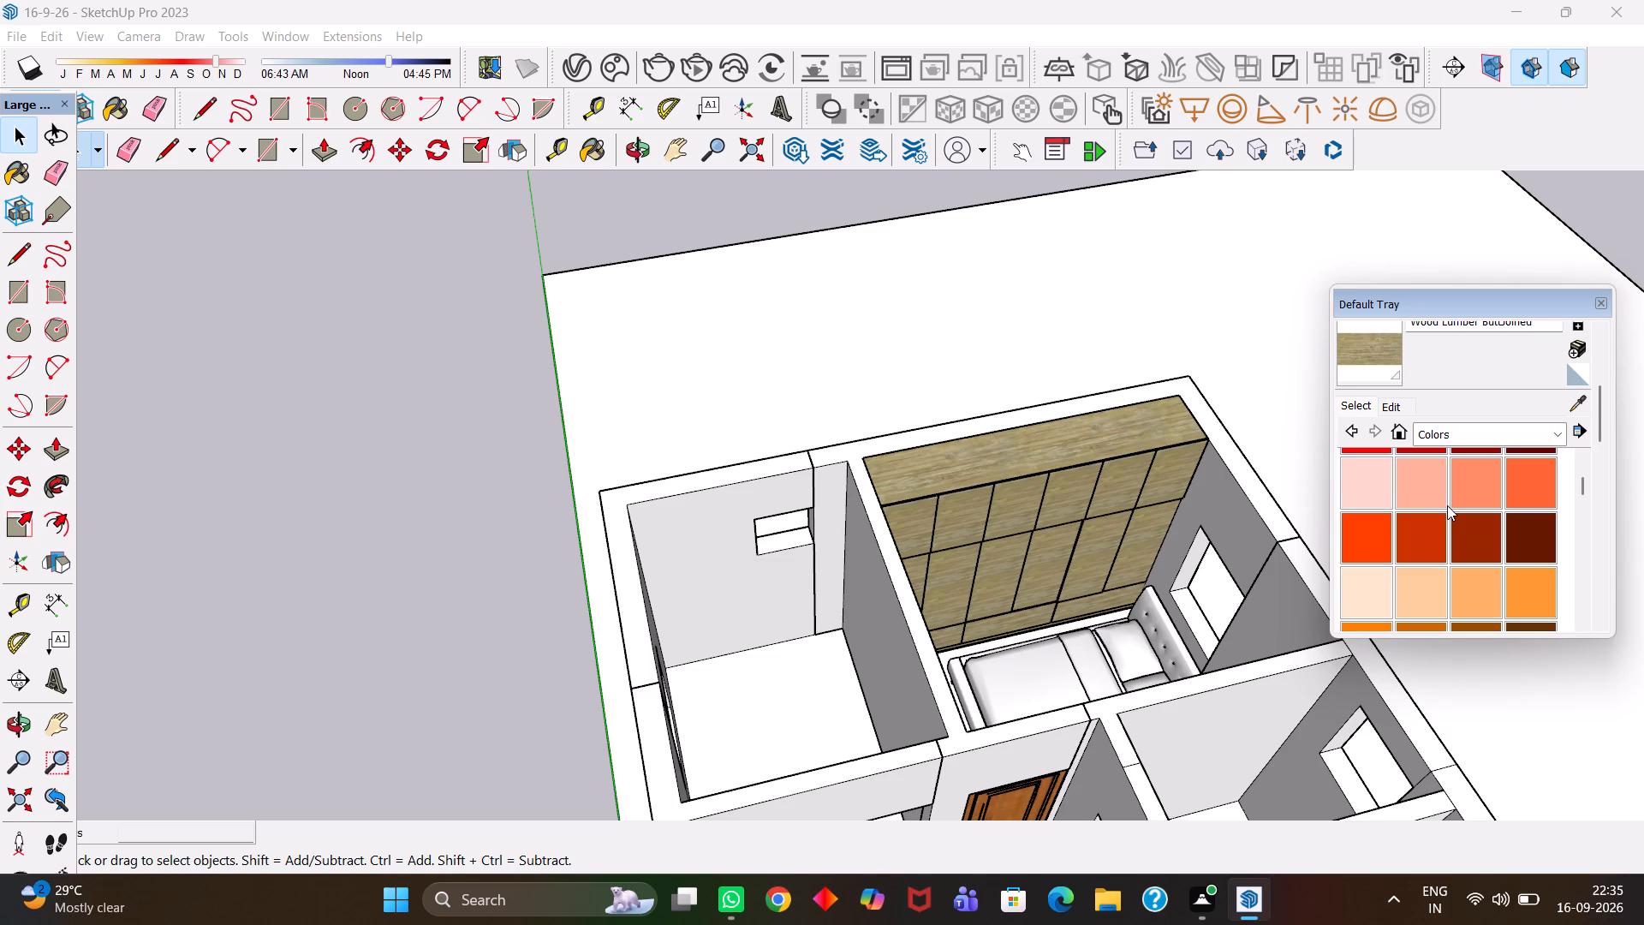
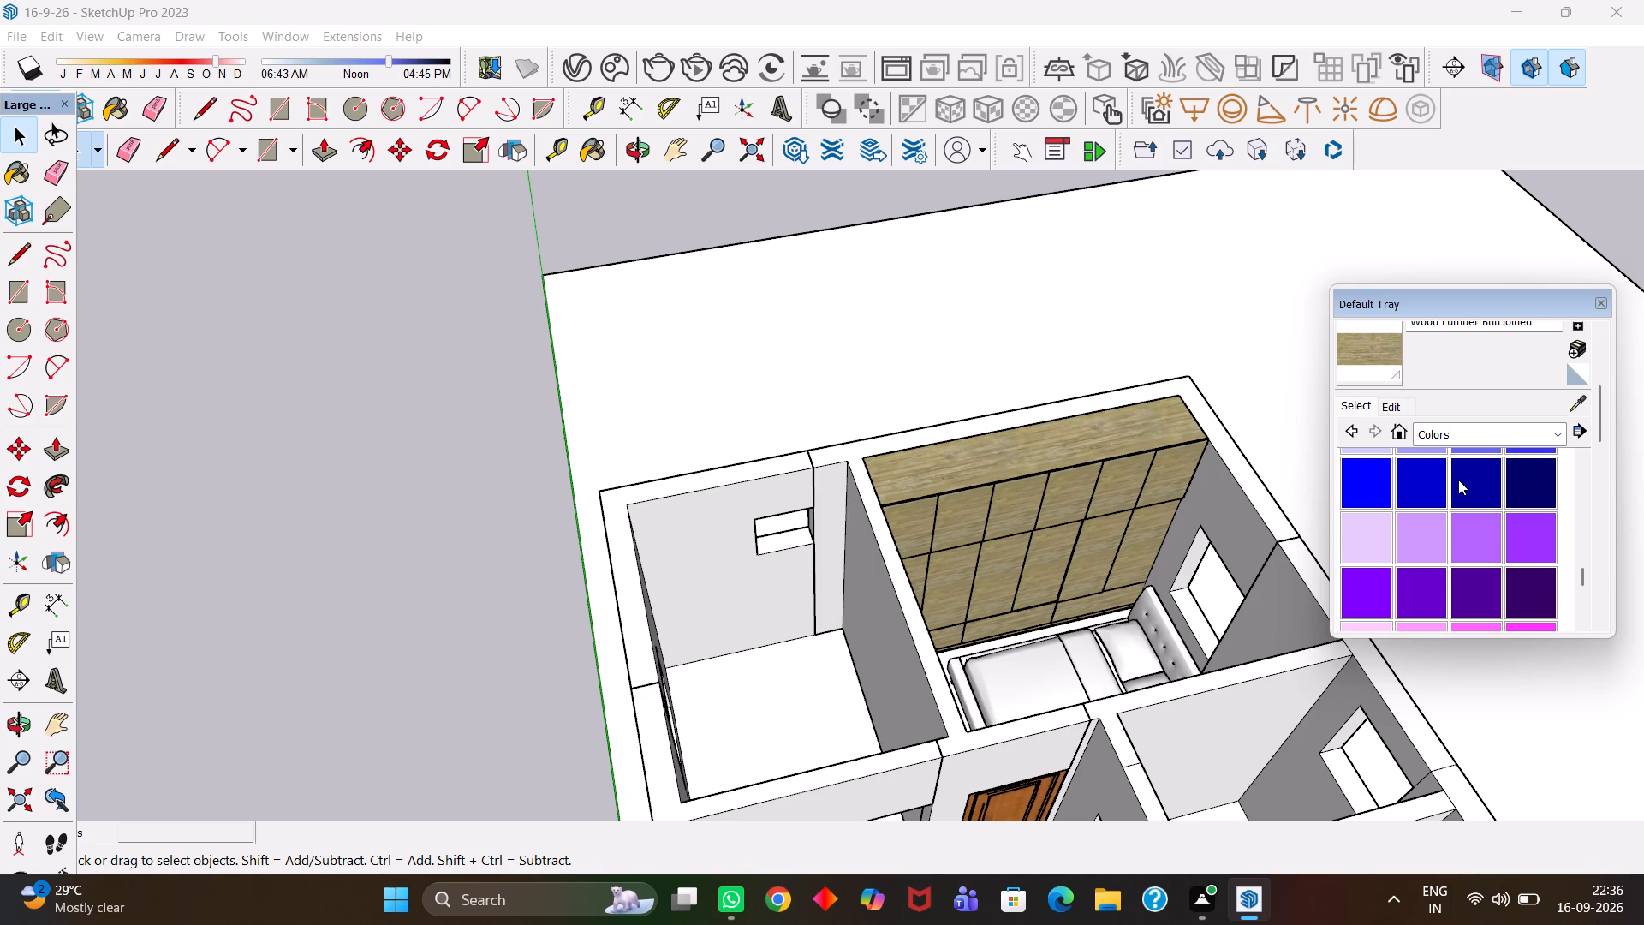
Look through the remaining swatches of the Colors collection for a suitable finish.
{"action": "scroll", "coordinate": [1458, 480], "scroll_direction": "down", "scroll_amount": 4}
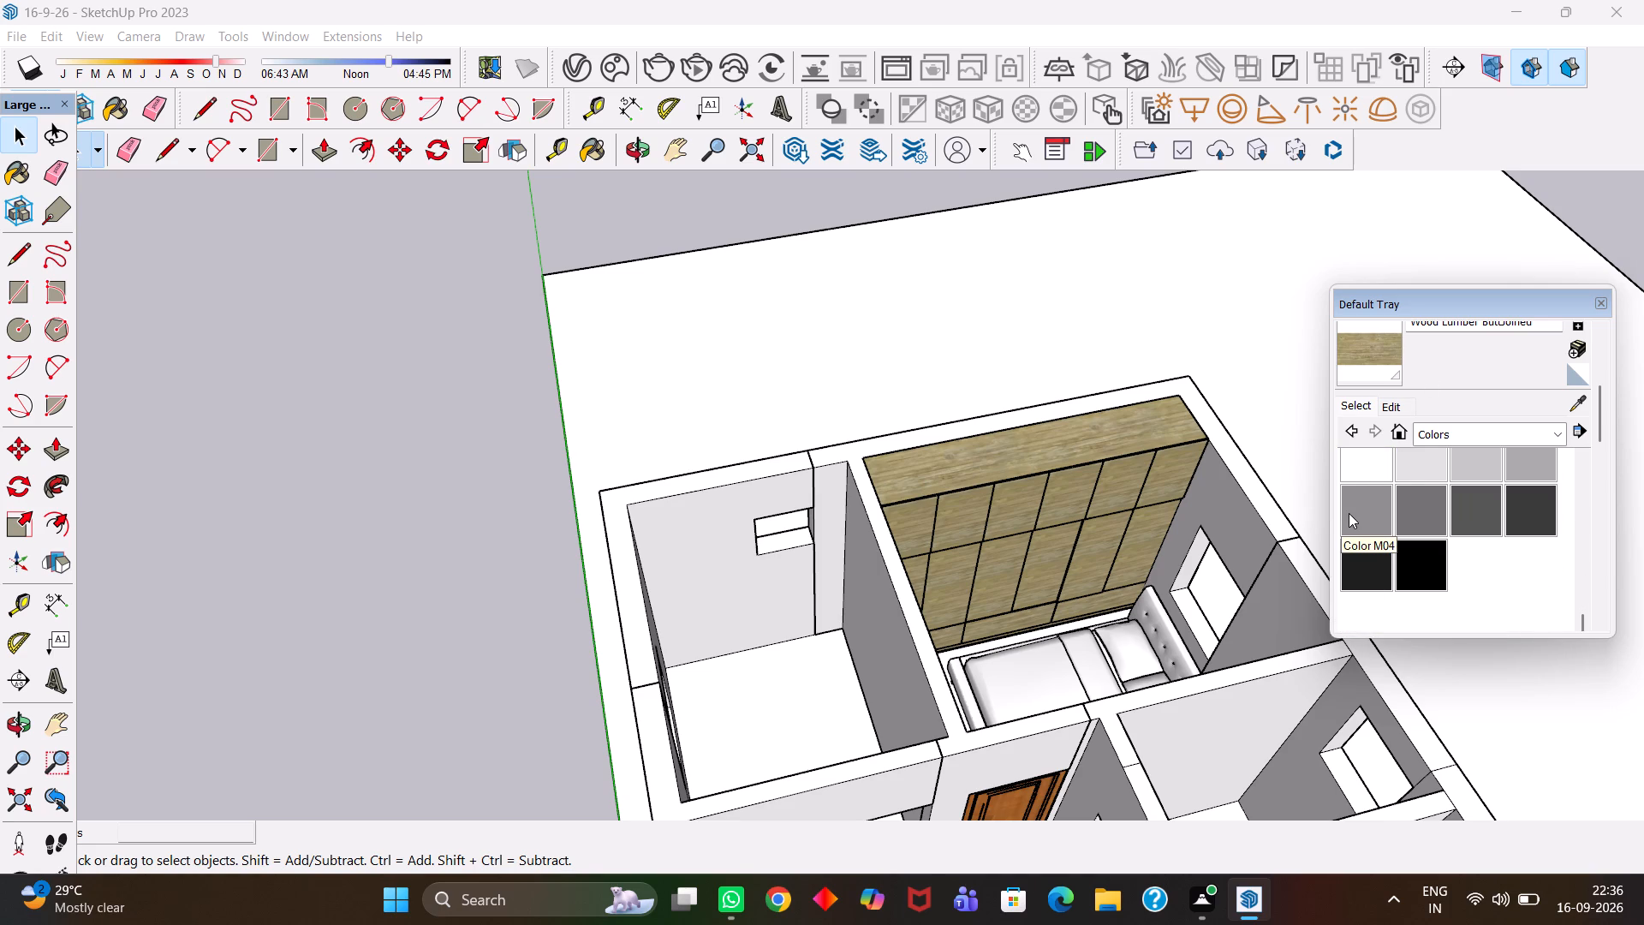
{"action": "scroll", "coordinate": [1349, 513], "scroll_direction": "up", "scroll_amount": 2}
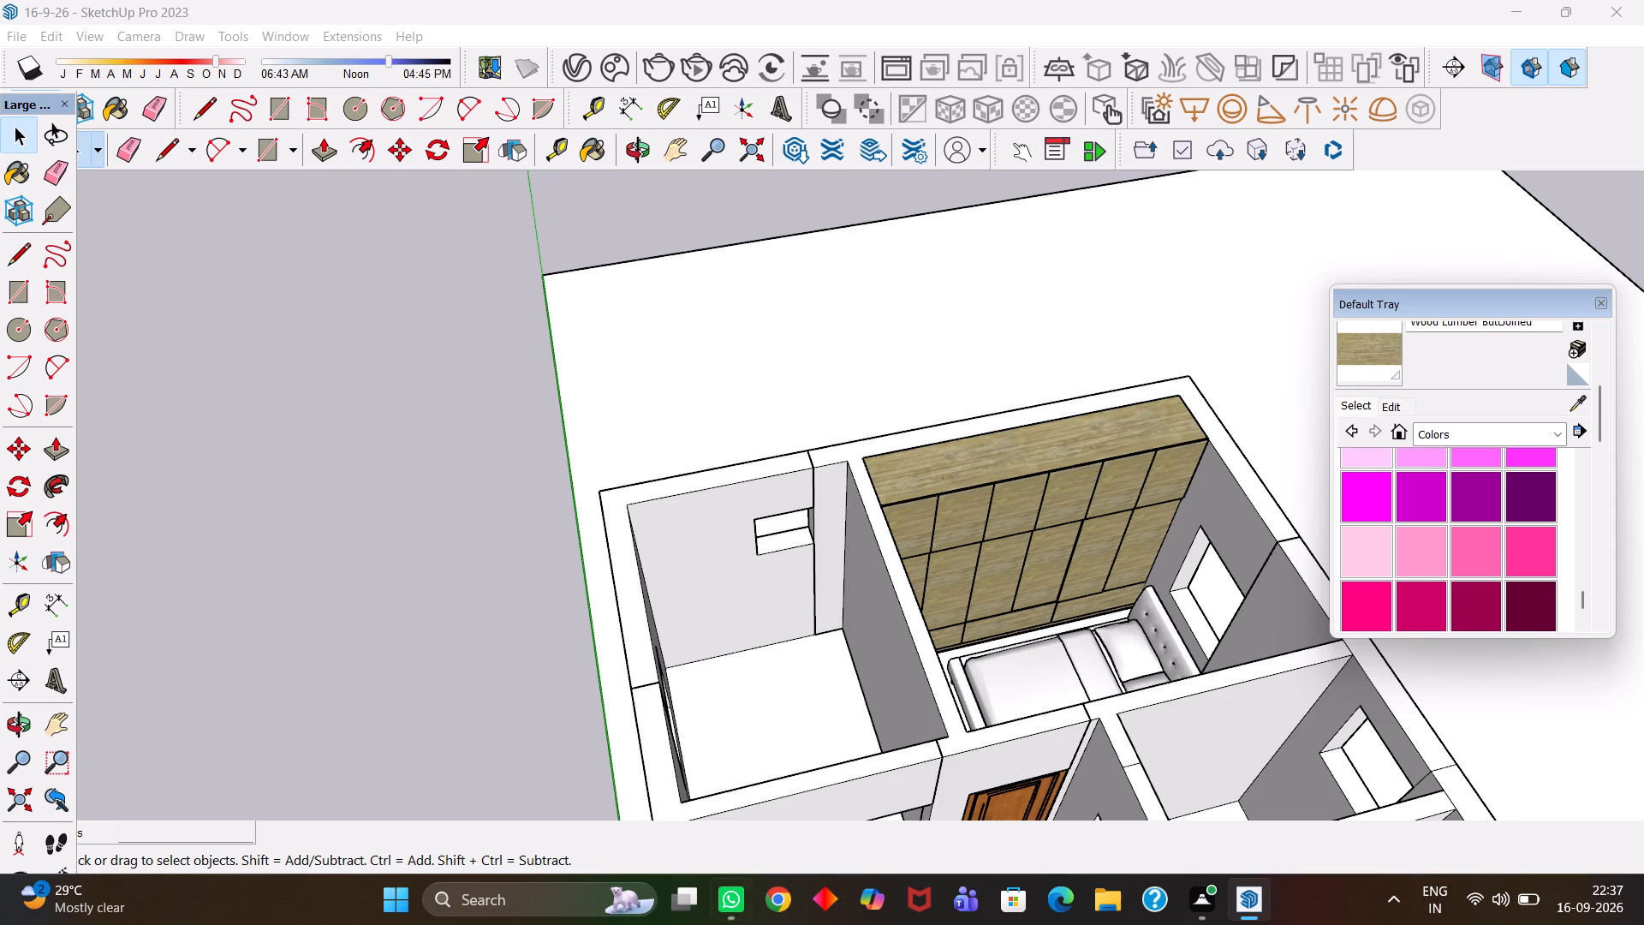
{"action": "scroll", "coordinate": [376, 924], "scroll_direction": "down", "scroll_amount": 1}
Save the house model.
{"action": "left_click_drag", "start_coordinate": [1173, 350], "coordinate": [1211, 911]}
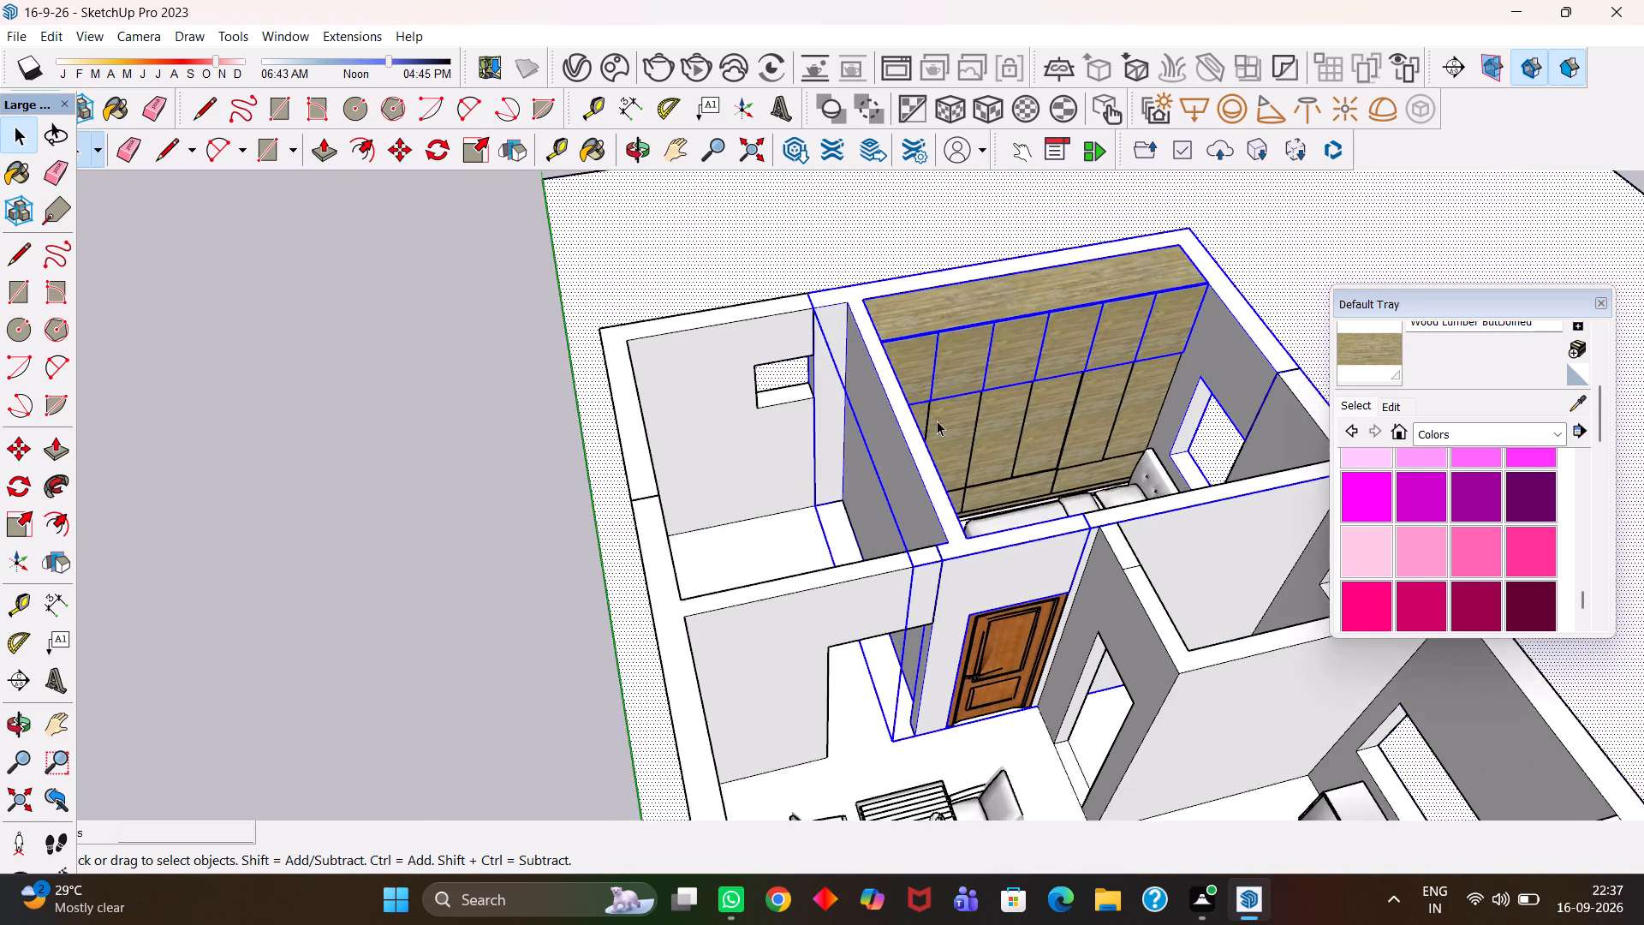
{"action": "key", "text": "space"}
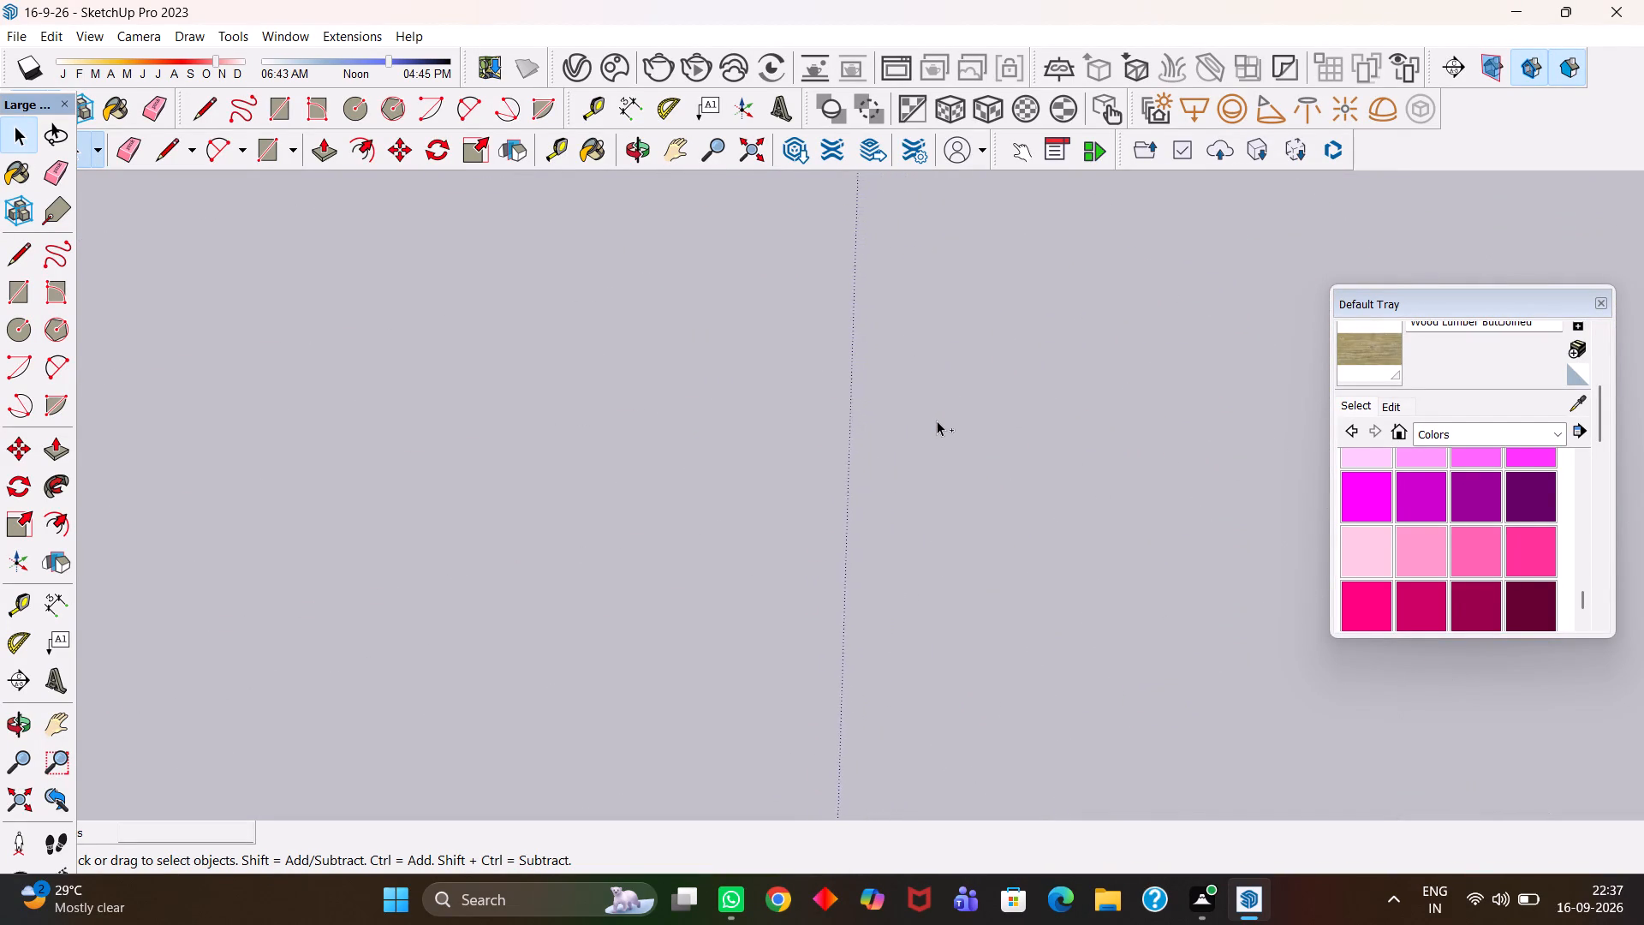
{"action": "key", "text": "ctrl+s"}
Examine the whole house and the dining set outside it, and clear the selection around the rear bedroom.
{"action": "scroll", "coordinate": [1024, 540], "scroll_direction": "down", "scroll_amount": 10}
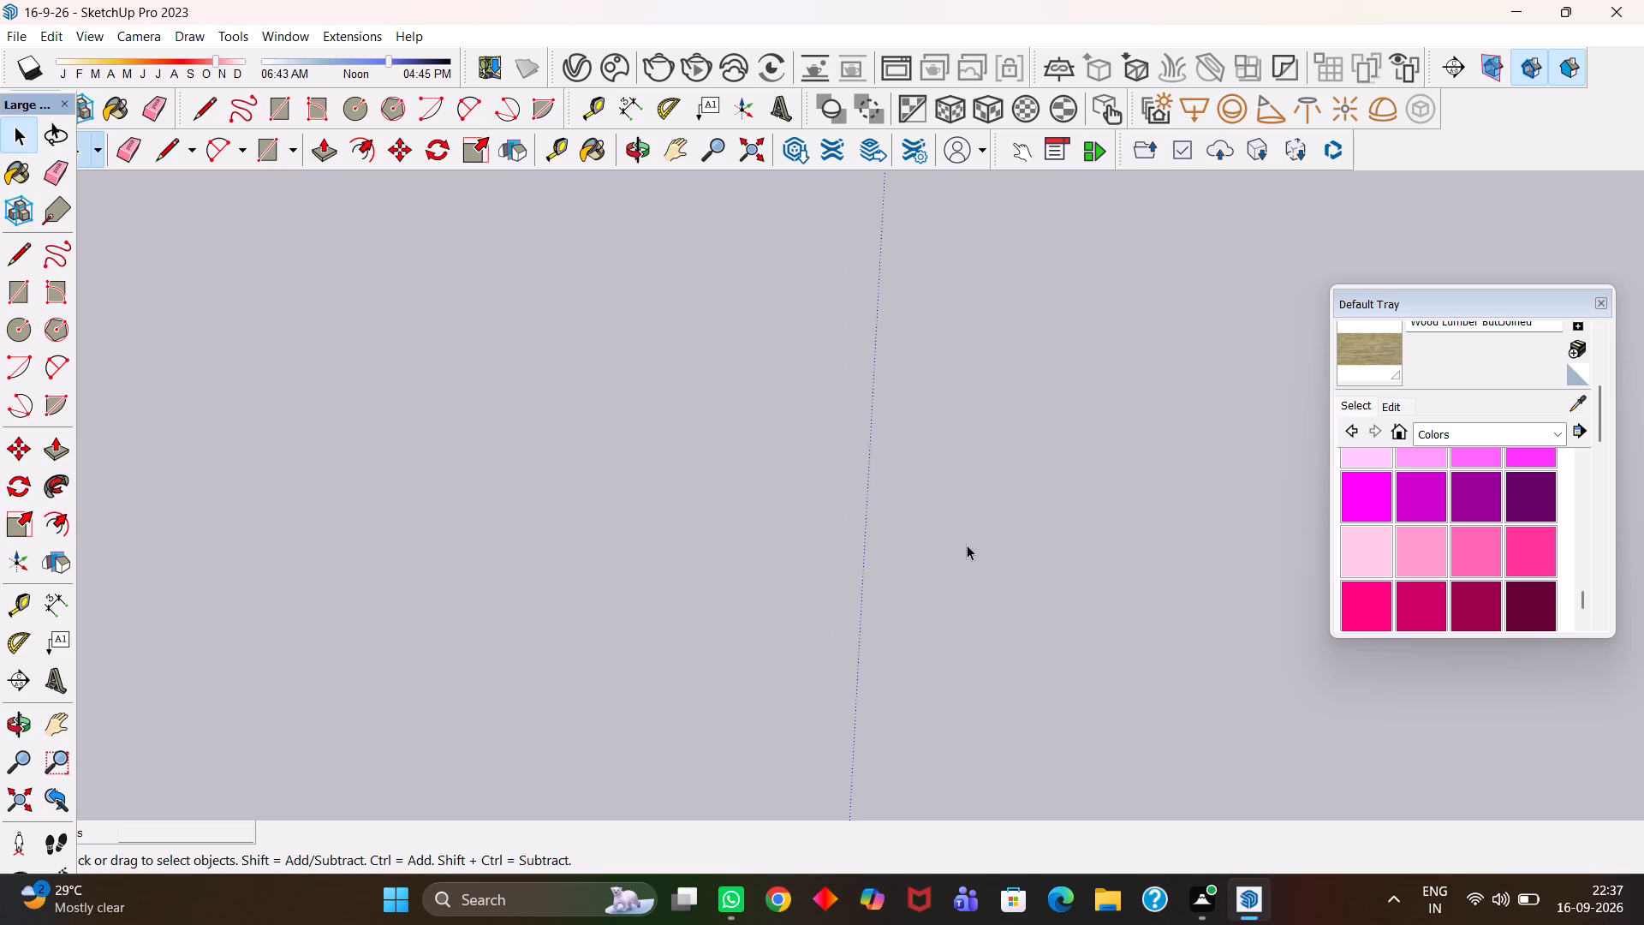
{"action": "scroll", "coordinate": [967, 545], "scroll_direction": "down", "scroll_amount": 15}
{"action": "key", "text": "h"}
{"action": "left_click_drag", "start_coordinate": [944, 476], "coordinate": [950, 654]}
{"action": "left_click_drag", "start_coordinate": [972, 323], "coordinate": [938, 534]}
{"action": "scroll", "coordinate": [953, 503], "scroll_direction": "up", "scroll_amount": 7}
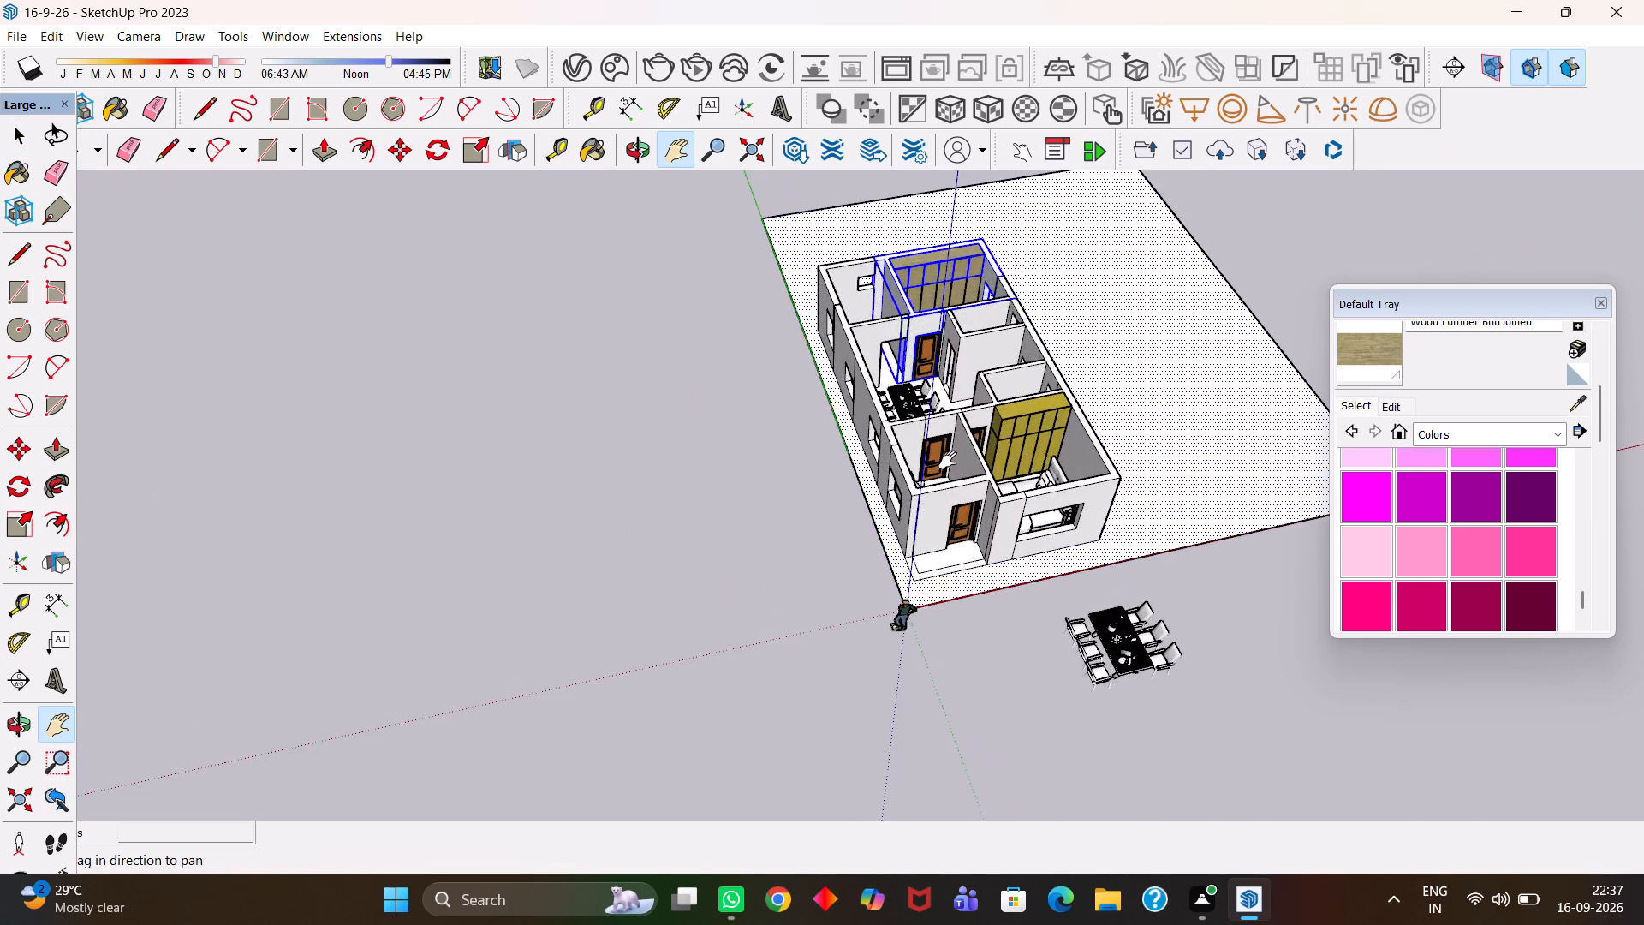
{"action": "scroll", "coordinate": [948, 460], "scroll_direction": "up", "scroll_amount": 2}
{"action": "left_click_drag", "start_coordinate": [969, 412], "coordinate": [941, 486]}
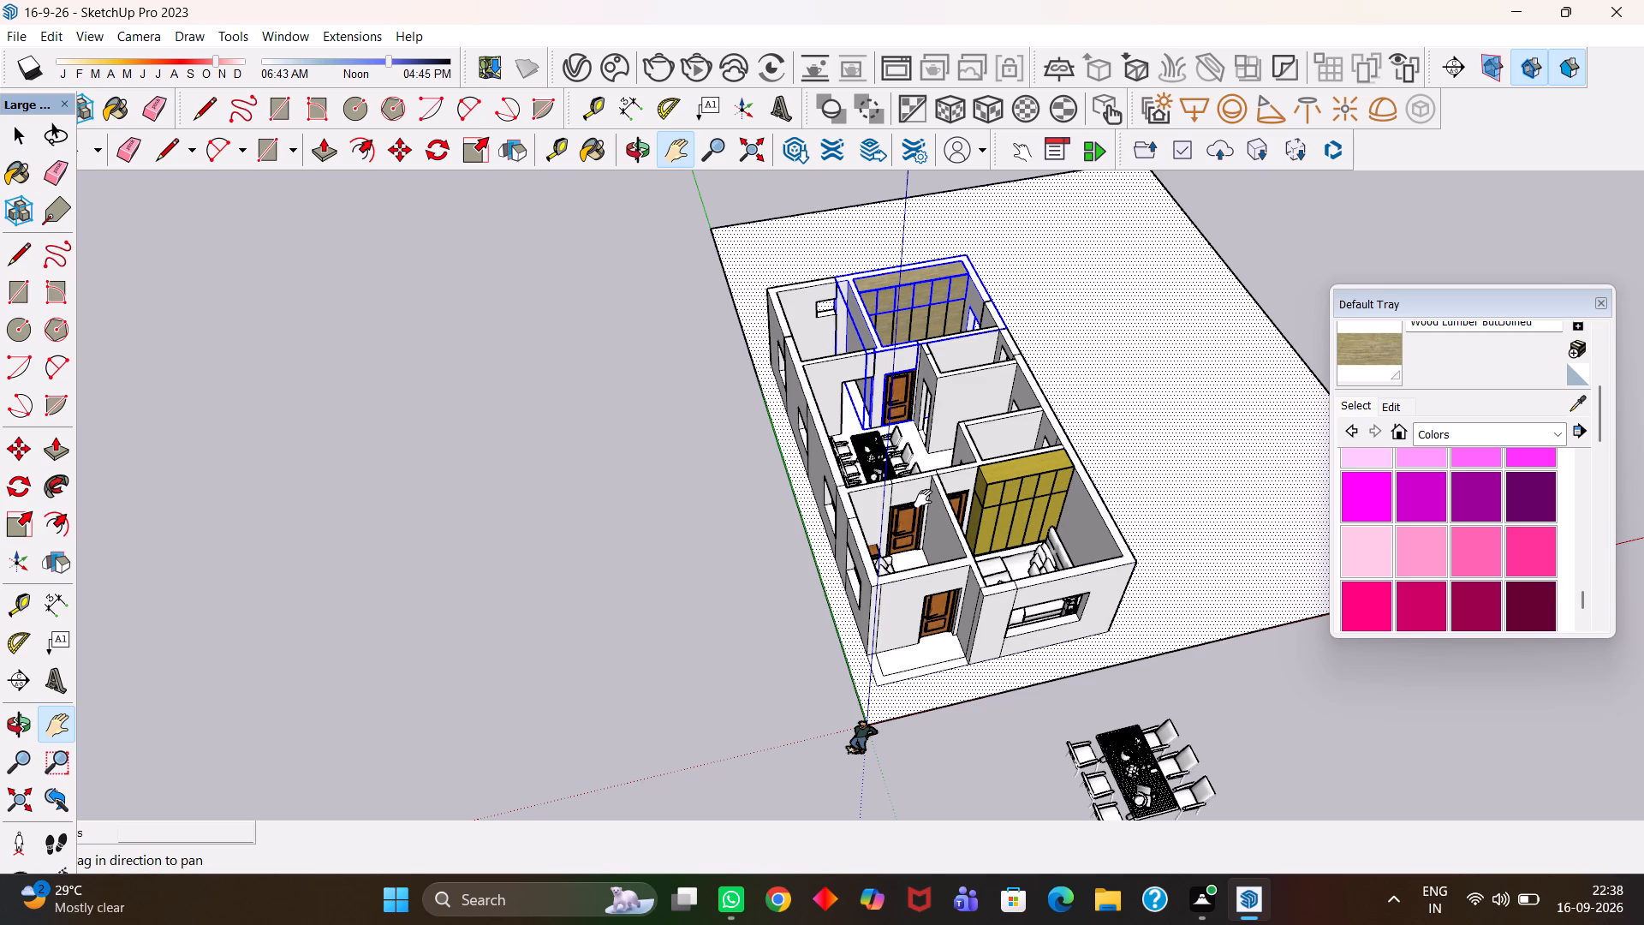
{"action": "scroll", "coordinate": [1121, 420], "scroll_direction": "down", "scroll_amount": 3}
{"action": "scroll", "coordinate": [1027, 476], "scroll_direction": "down", "scroll_amount": 4}
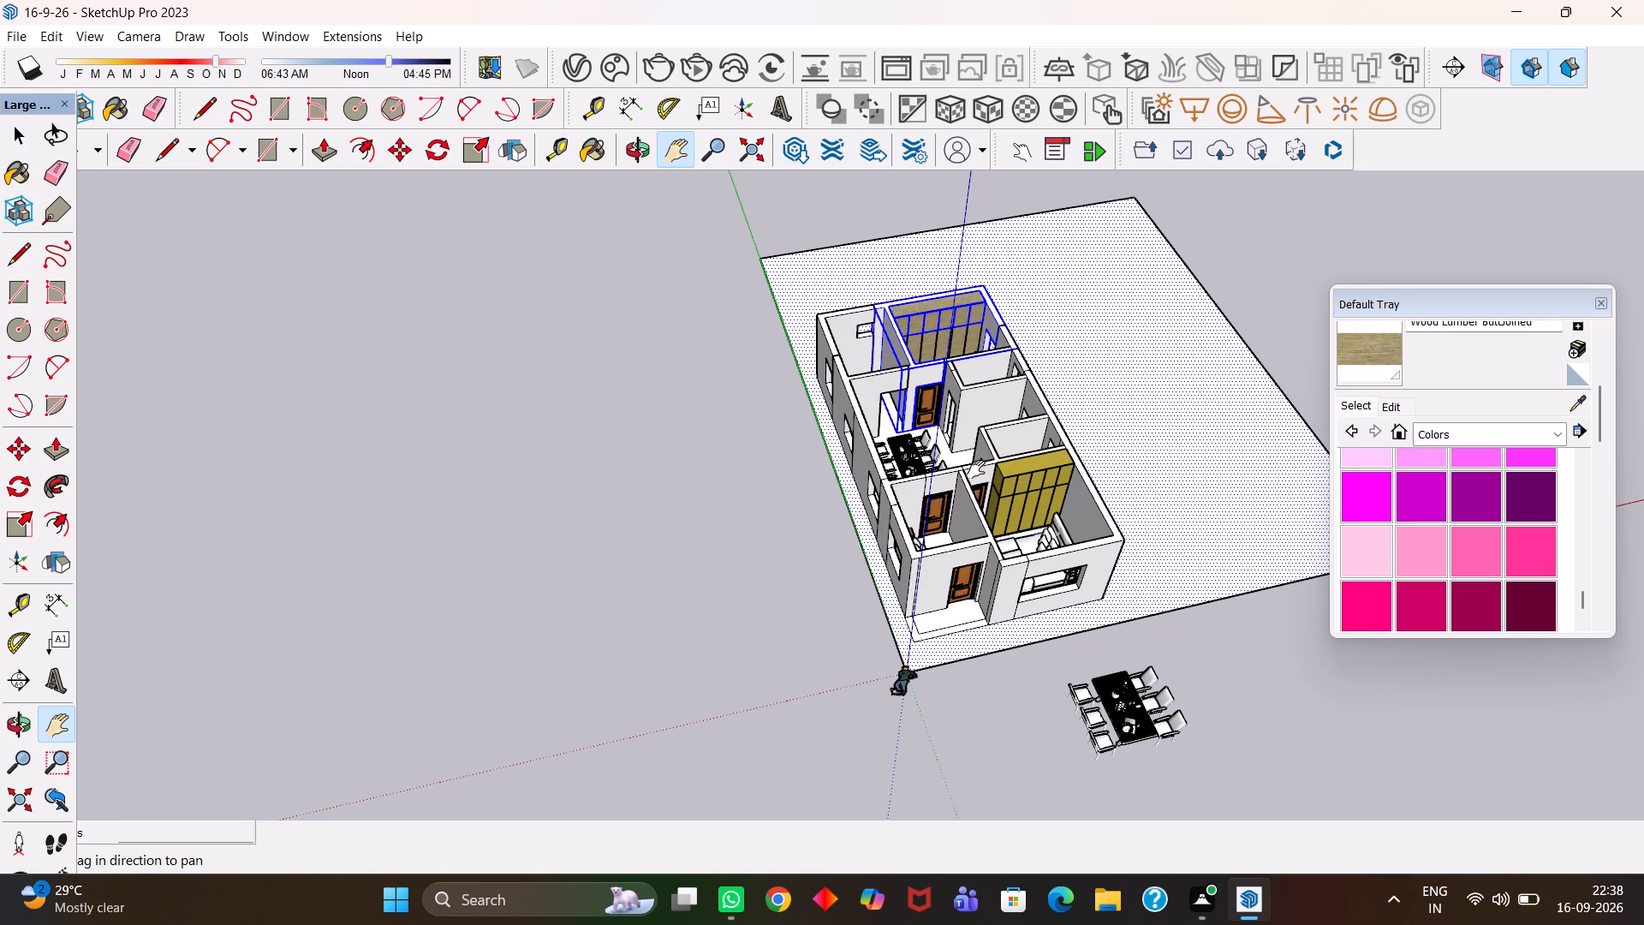
{"action": "scroll", "coordinate": [976, 472], "scroll_direction": "down", "scroll_amount": 1}
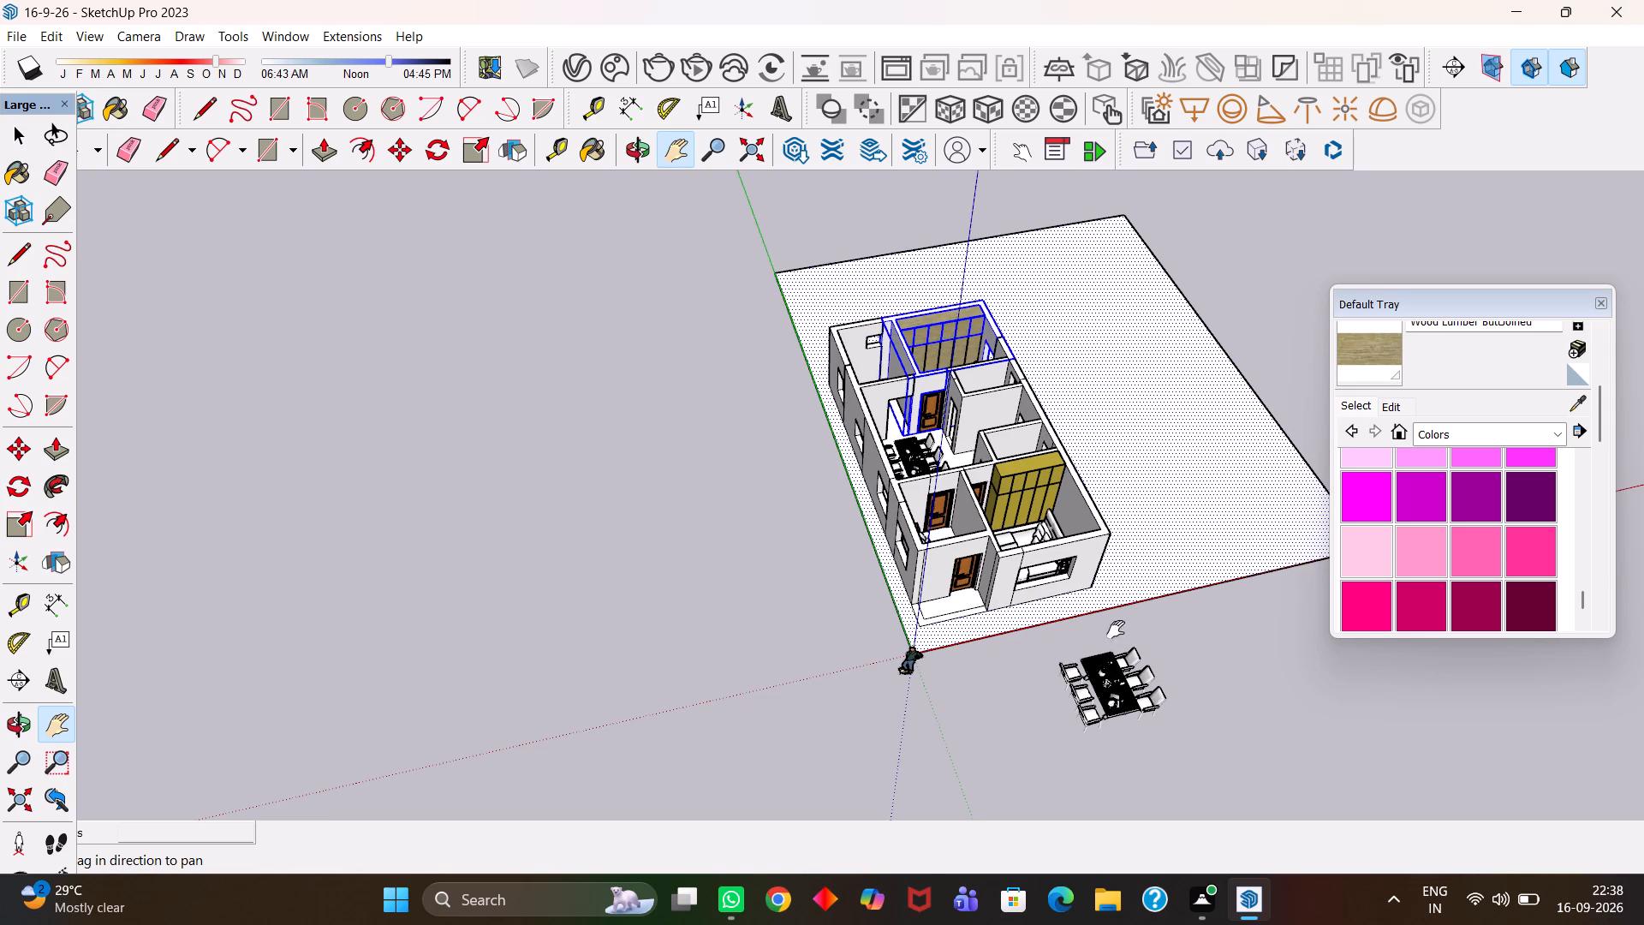
{"action": "scroll", "coordinate": [1085, 595], "scroll_direction": "up", "scroll_amount": 2}
{"action": "key", "text": "space"}
{"action": "left_click", "coordinate": [793, 594]}
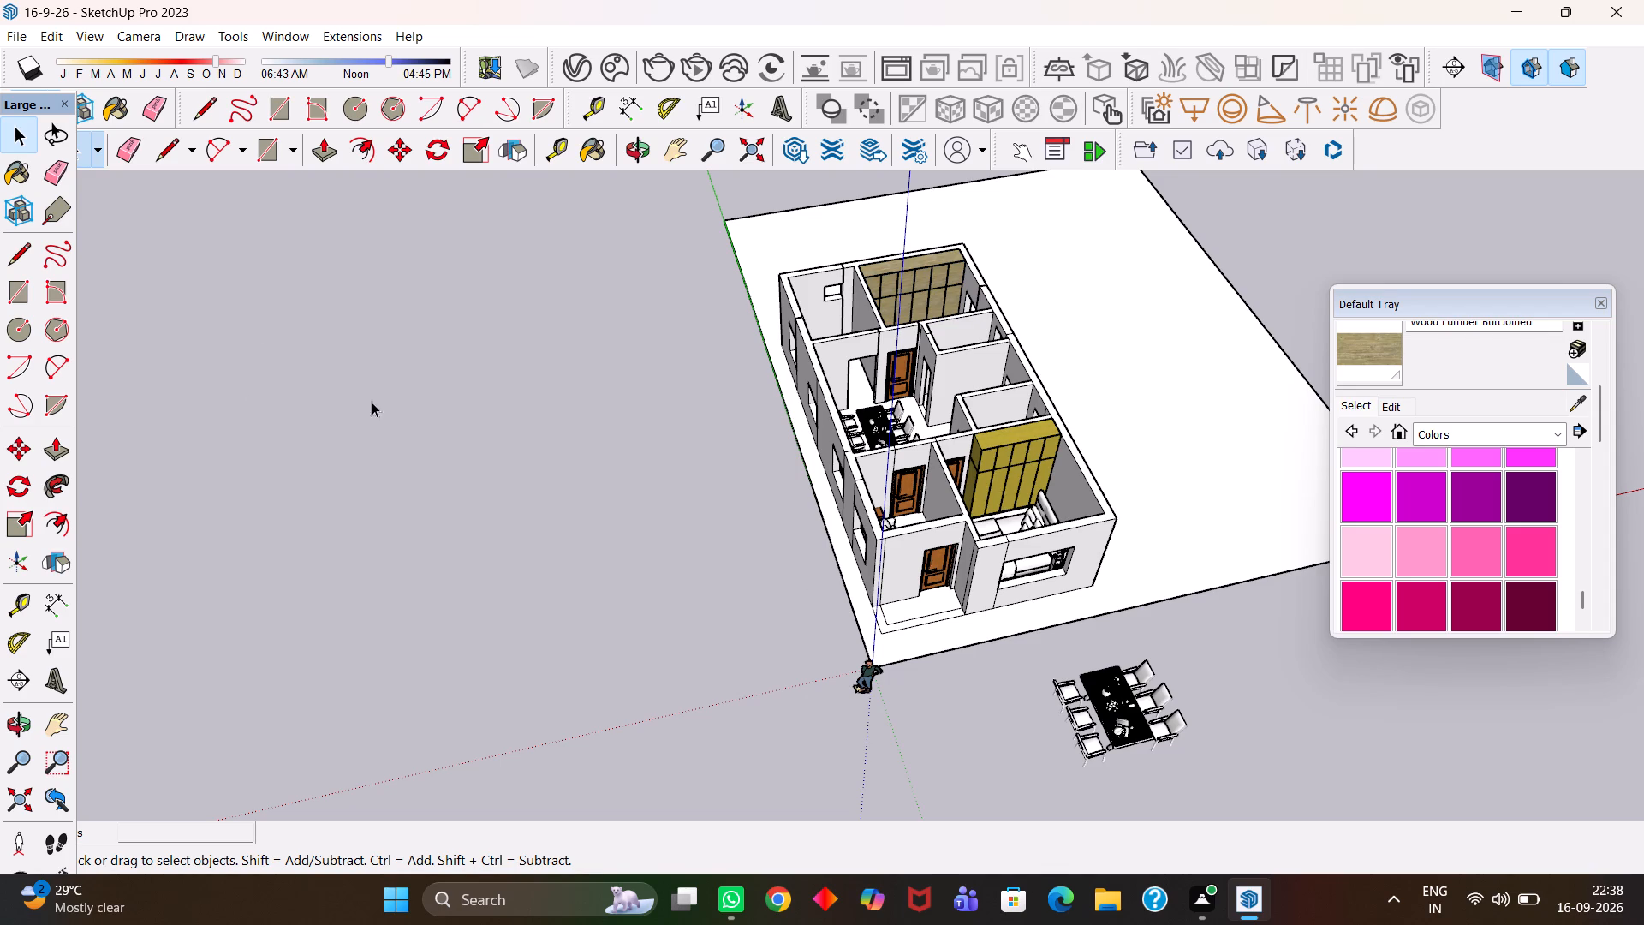
Examine the front bedroom, the small sofa room and the dining area from above.
{"action": "scroll", "coordinate": [1004, 536], "scroll_direction": "up", "scroll_amount": 10}
{"action": "key", "text": "h"}
{"action": "scroll", "coordinate": [950, 344], "scroll_direction": "down", "scroll_amount": 4}
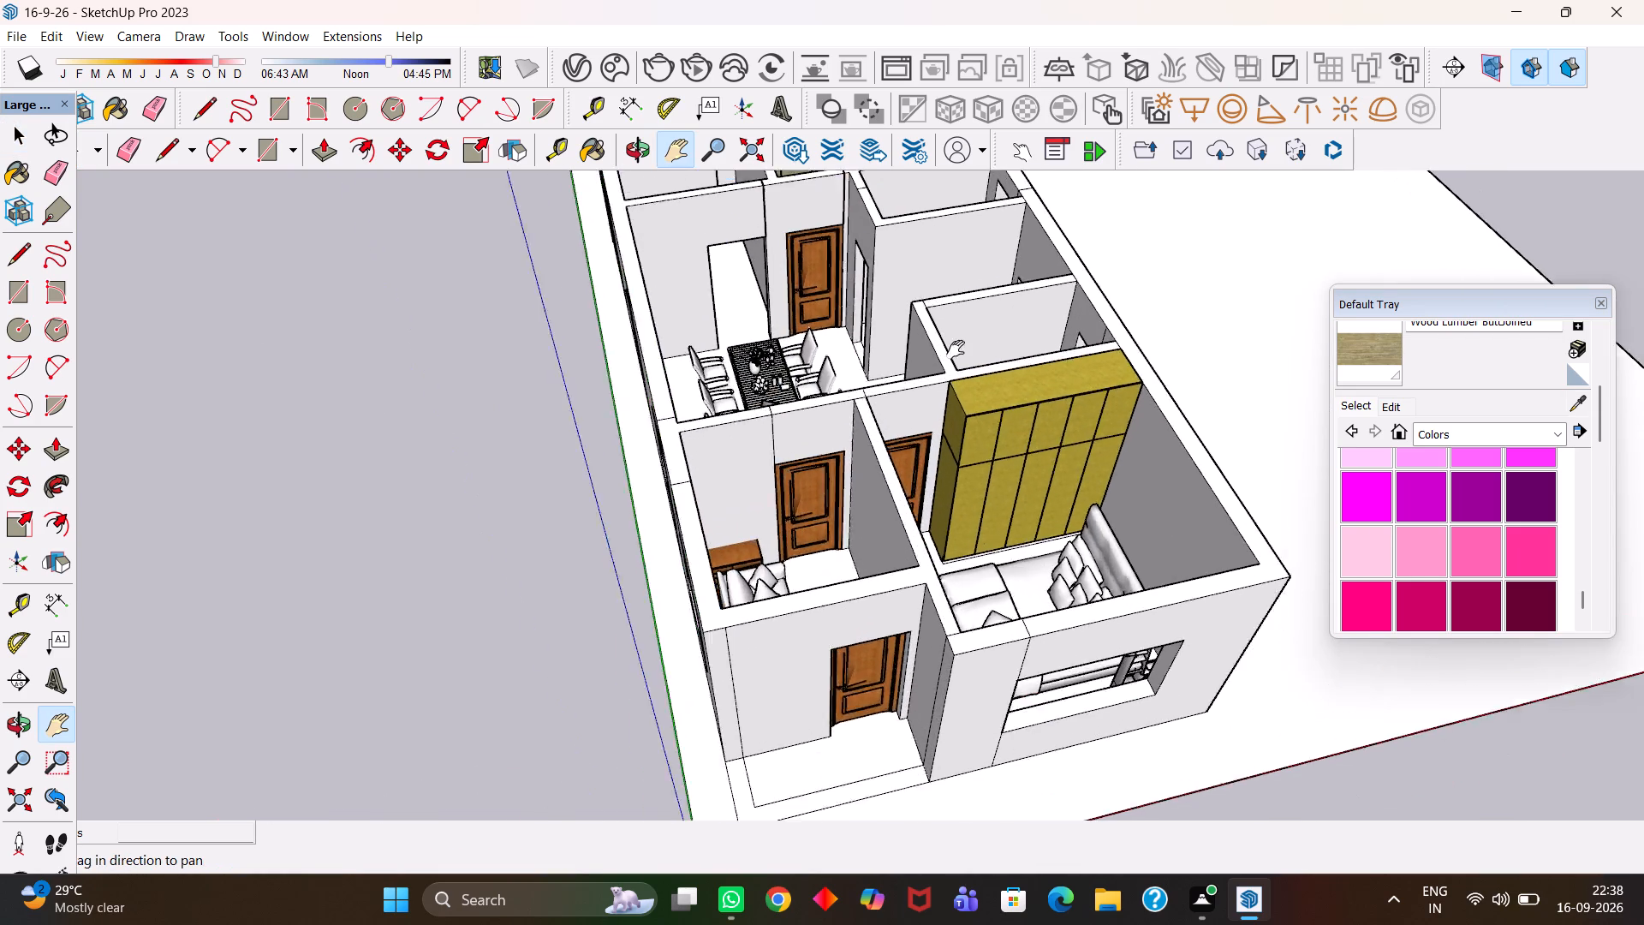
{"action": "middle_click_drag", "start_coordinate": [1017, 368], "coordinate": [843, 479]}
{"action": "scroll", "coordinate": [824, 460], "scroll_direction": "up", "scroll_amount": 1}
{"action": "scroll", "coordinate": [953, 439], "scroll_direction": "down", "scroll_amount": 2}
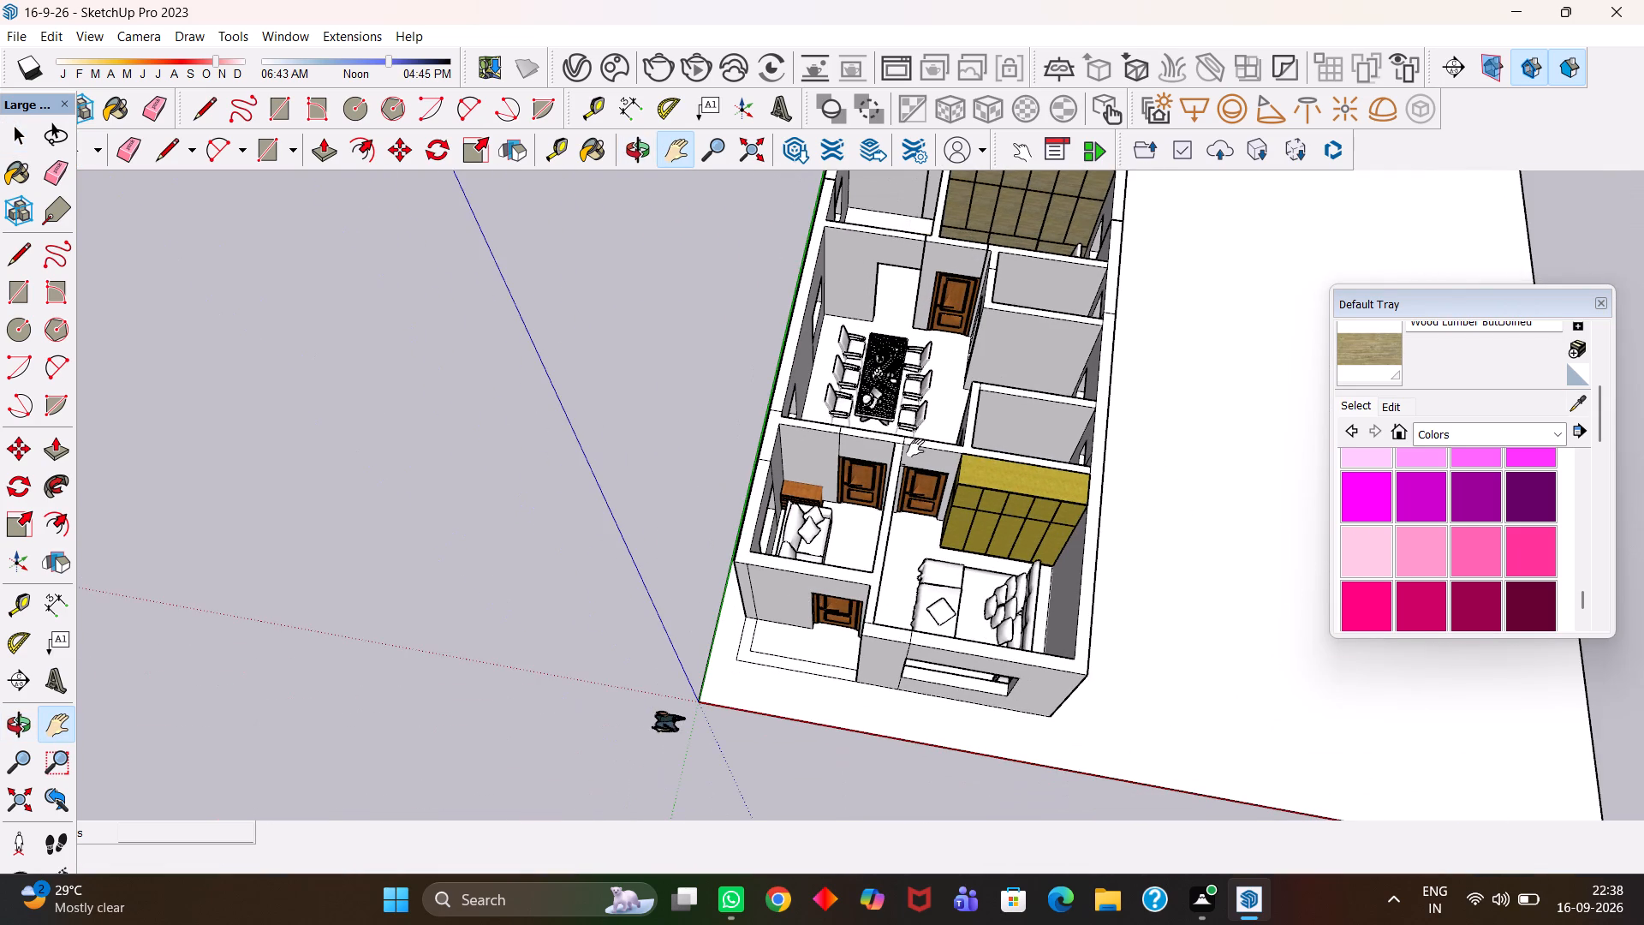
{"action": "scroll", "coordinate": [889, 409], "scroll_direction": "up", "scroll_amount": 3}
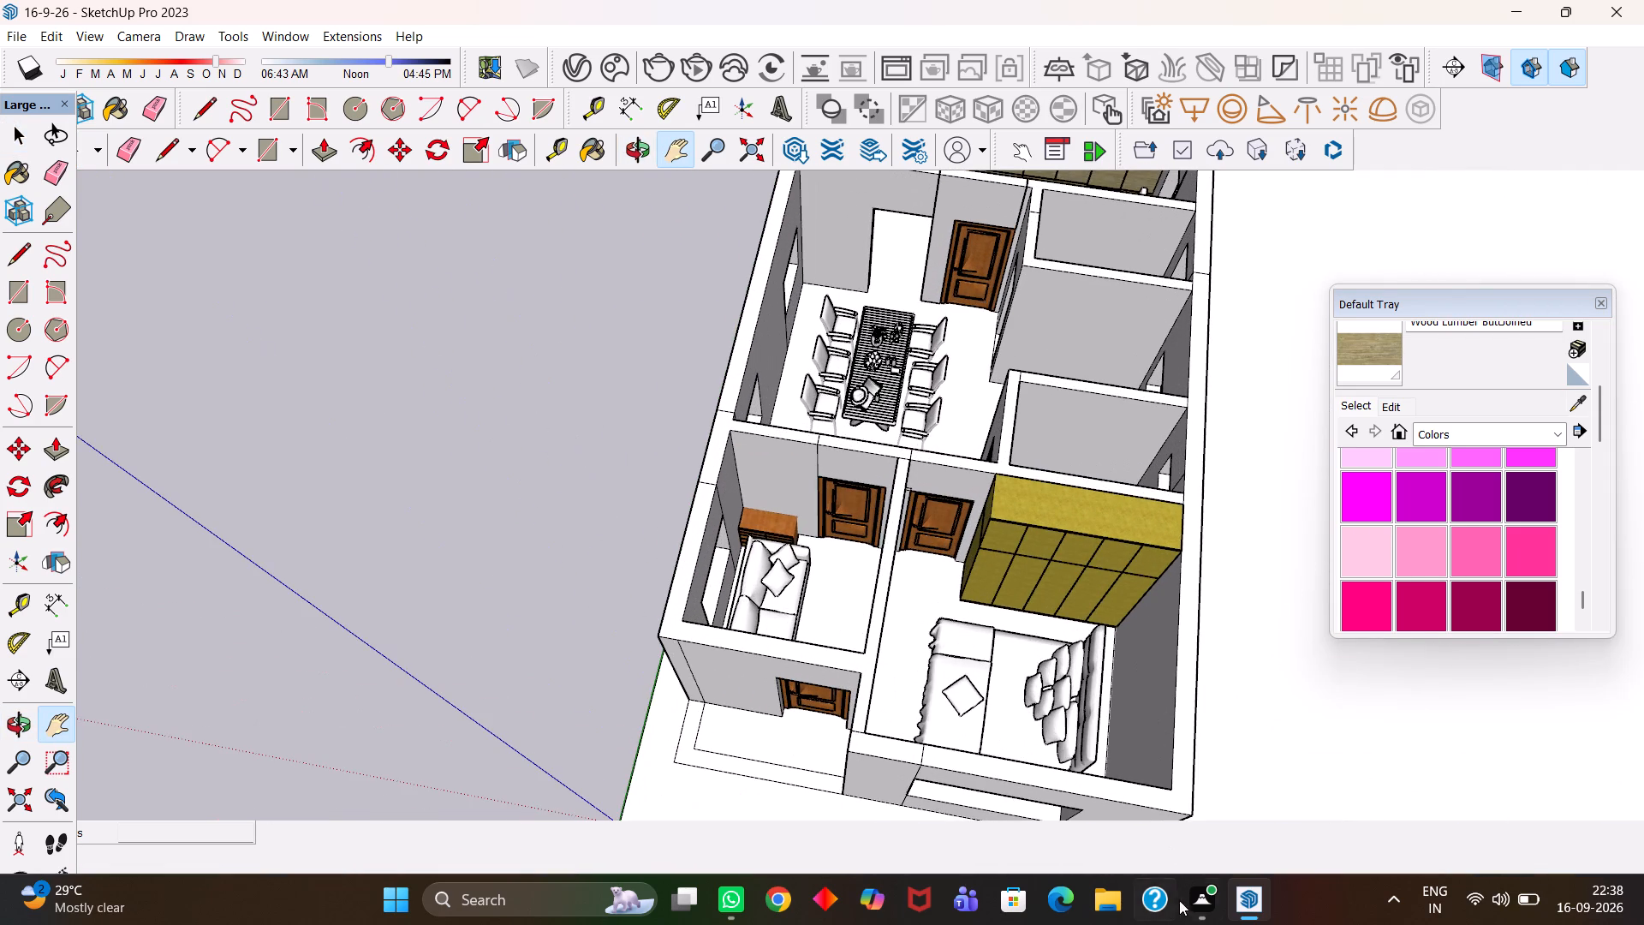
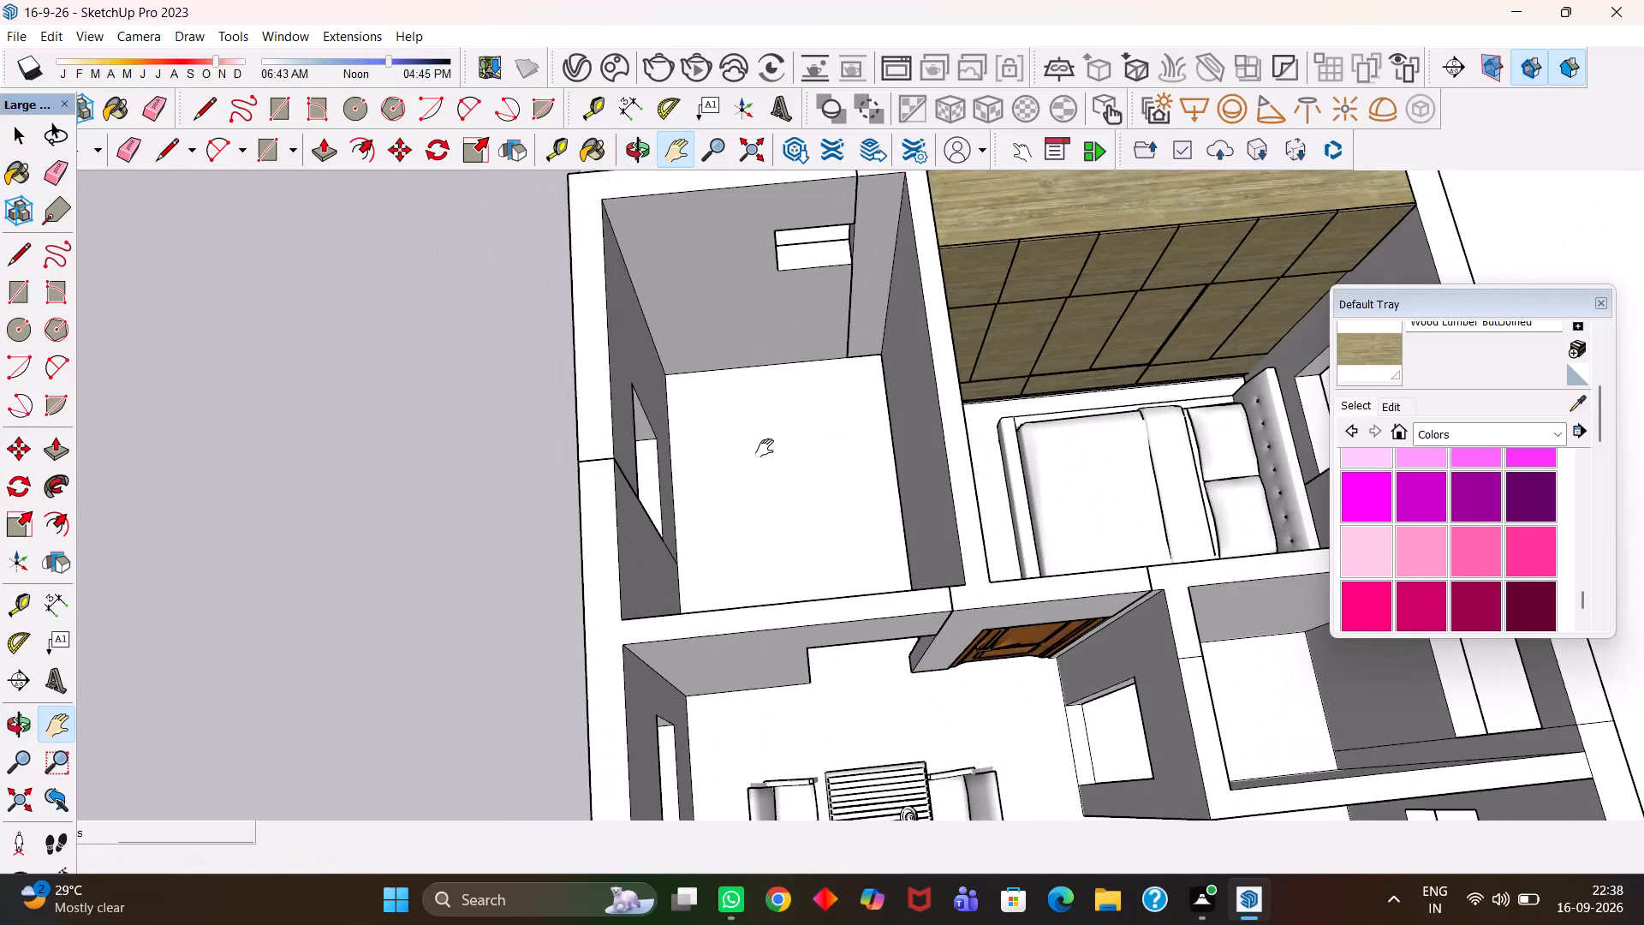
Examine the empty room next to the wardrobe bedroom from above, including its floor and windows.
{"action": "scroll", "coordinate": [765, 448], "scroll_direction": "up", "scroll_amount": 2}
{"action": "left_click_drag", "start_coordinate": [782, 447], "coordinate": [797, 512]}
{"action": "scroll", "coordinate": [801, 510], "scroll_direction": "up", "scroll_amount": 4}
{"action": "key", "text": "h"}
{"action": "scroll", "coordinate": [805, 505], "scroll_direction": "down", "scroll_amount": 4}
{"action": "left_click_drag", "start_coordinate": [779, 534], "coordinate": [793, 414]}
{"action": "scroll", "coordinate": [839, 393], "scroll_direction": "up", "scroll_amount": 2}
{"action": "scroll", "coordinate": [687, 441], "scroll_direction": "up", "scroll_amount": 1}
{"action": "scroll", "coordinate": [622, 394], "scroll_direction": "down", "scroll_amount": 5}
{"action": "middle_click_drag", "start_coordinate": [716, 434], "coordinate": [633, 403]}
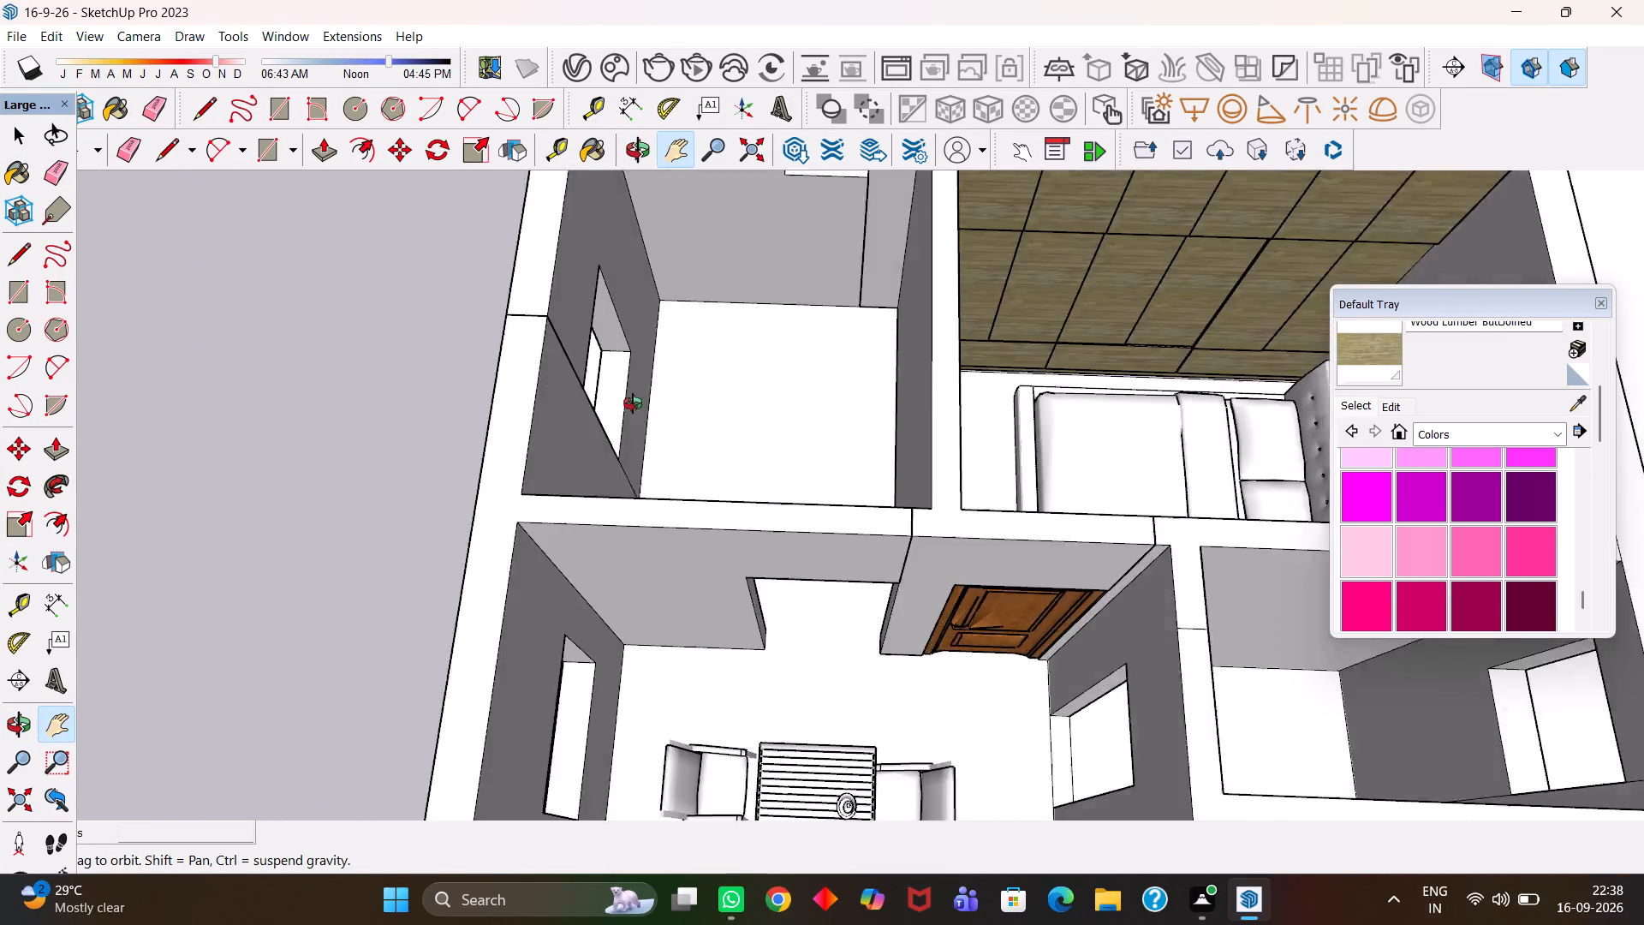
{"action": "middle_click_drag", "start_coordinate": [633, 403], "coordinate": [564, 488]}
{"action": "middle_click_drag", "start_coordinate": [558, 487], "coordinate": [542, 481]}
{"action": "scroll", "coordinate": [536, 482], "scroll_direction": "up", "scroll_amount": 4}
{"action": "left_click_drag", "start_coordinate": [957, 397], "coordinate": [934, 494]}
{"action": "scroll", "coordinate": [885, 531], "scroll_direction": "down", "scroll_amount": 3}
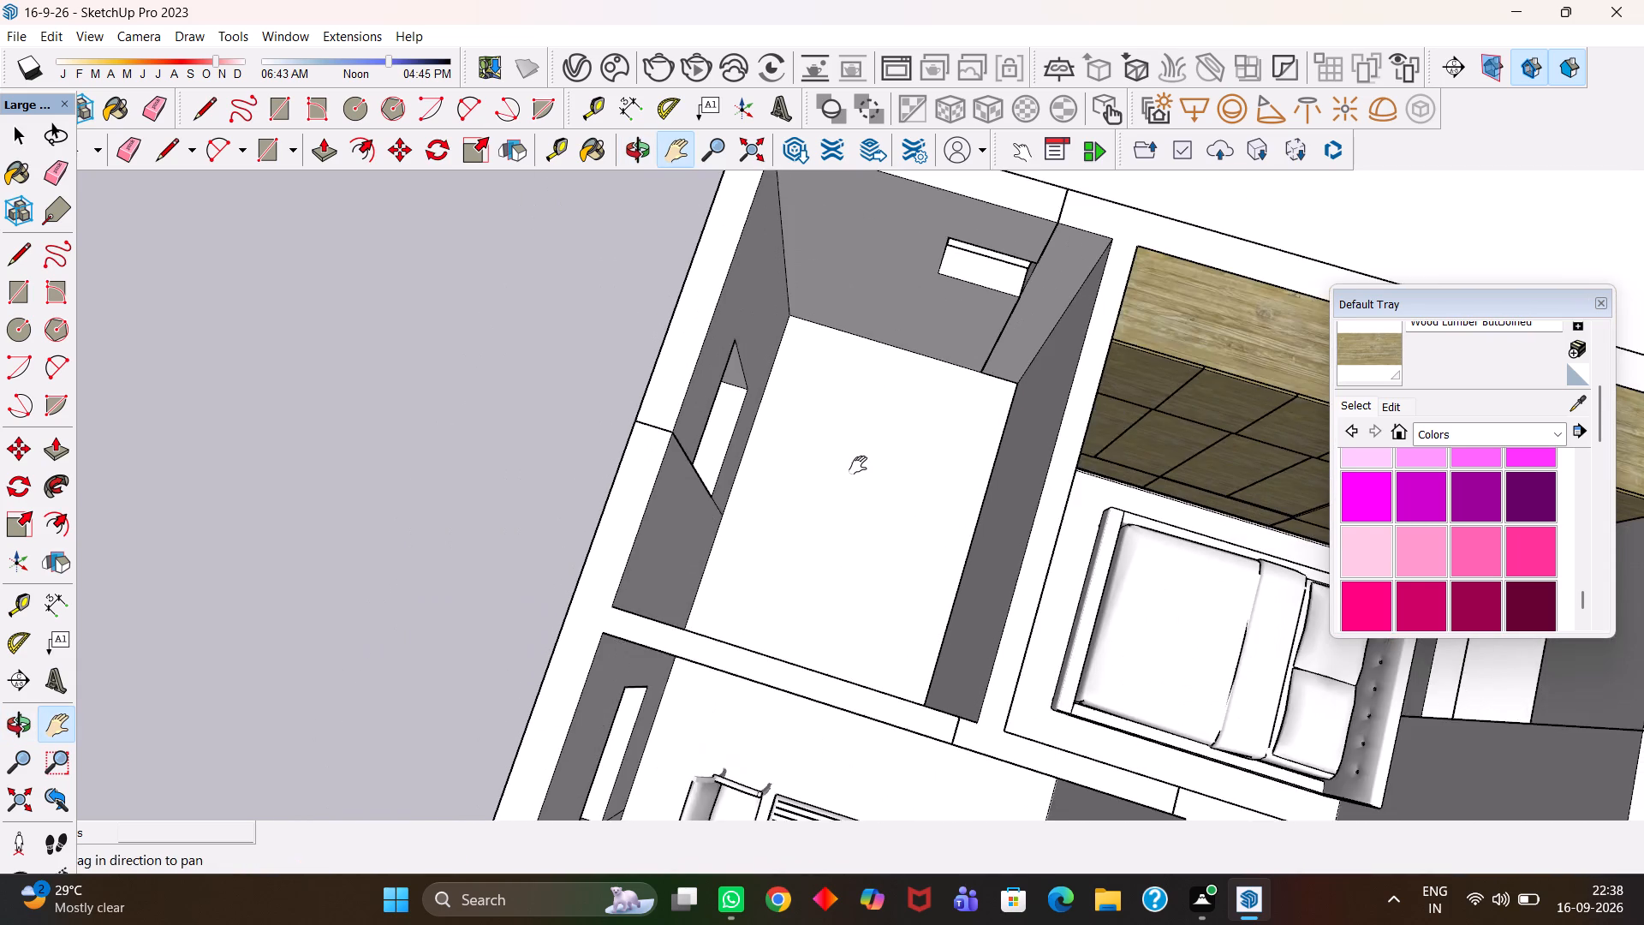
{"action": "scroll", "coordinate": [855, 455], "scroll_direction": "up", "scroll_amount": 1}
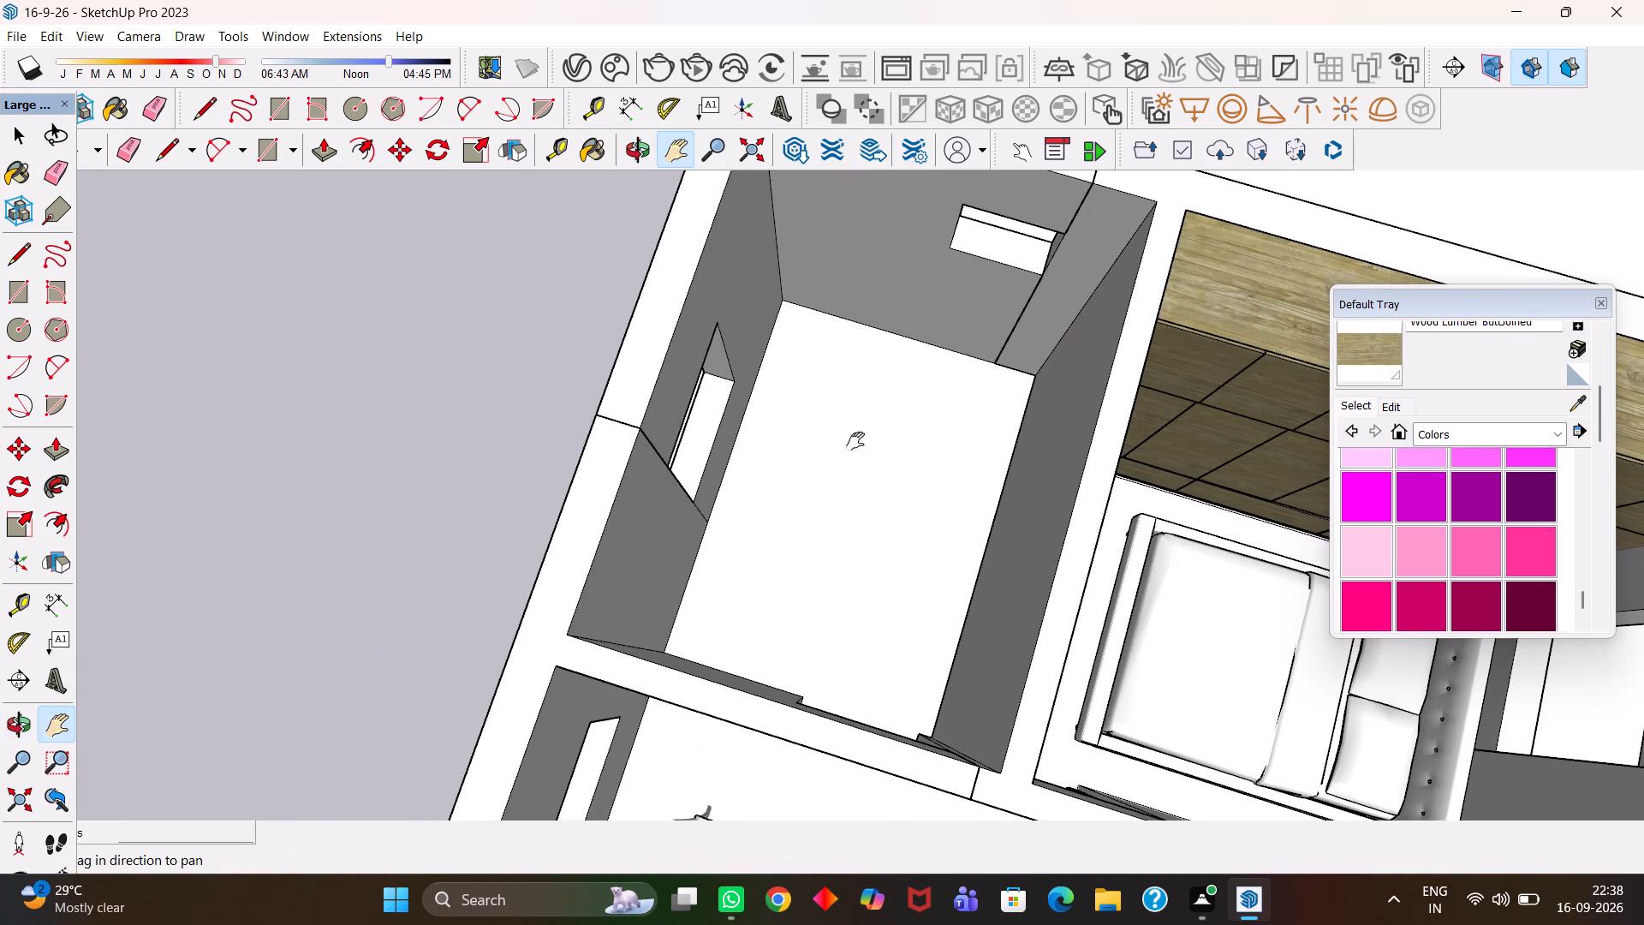
{"action": "scroll", "coordinate": [855, 441], "scroll_direction": "up", "scroll_amount": 3}
{"action": "scroll", "coordinate": [853, 445], "scroll_direction": "down", "scroll_amount": 3}
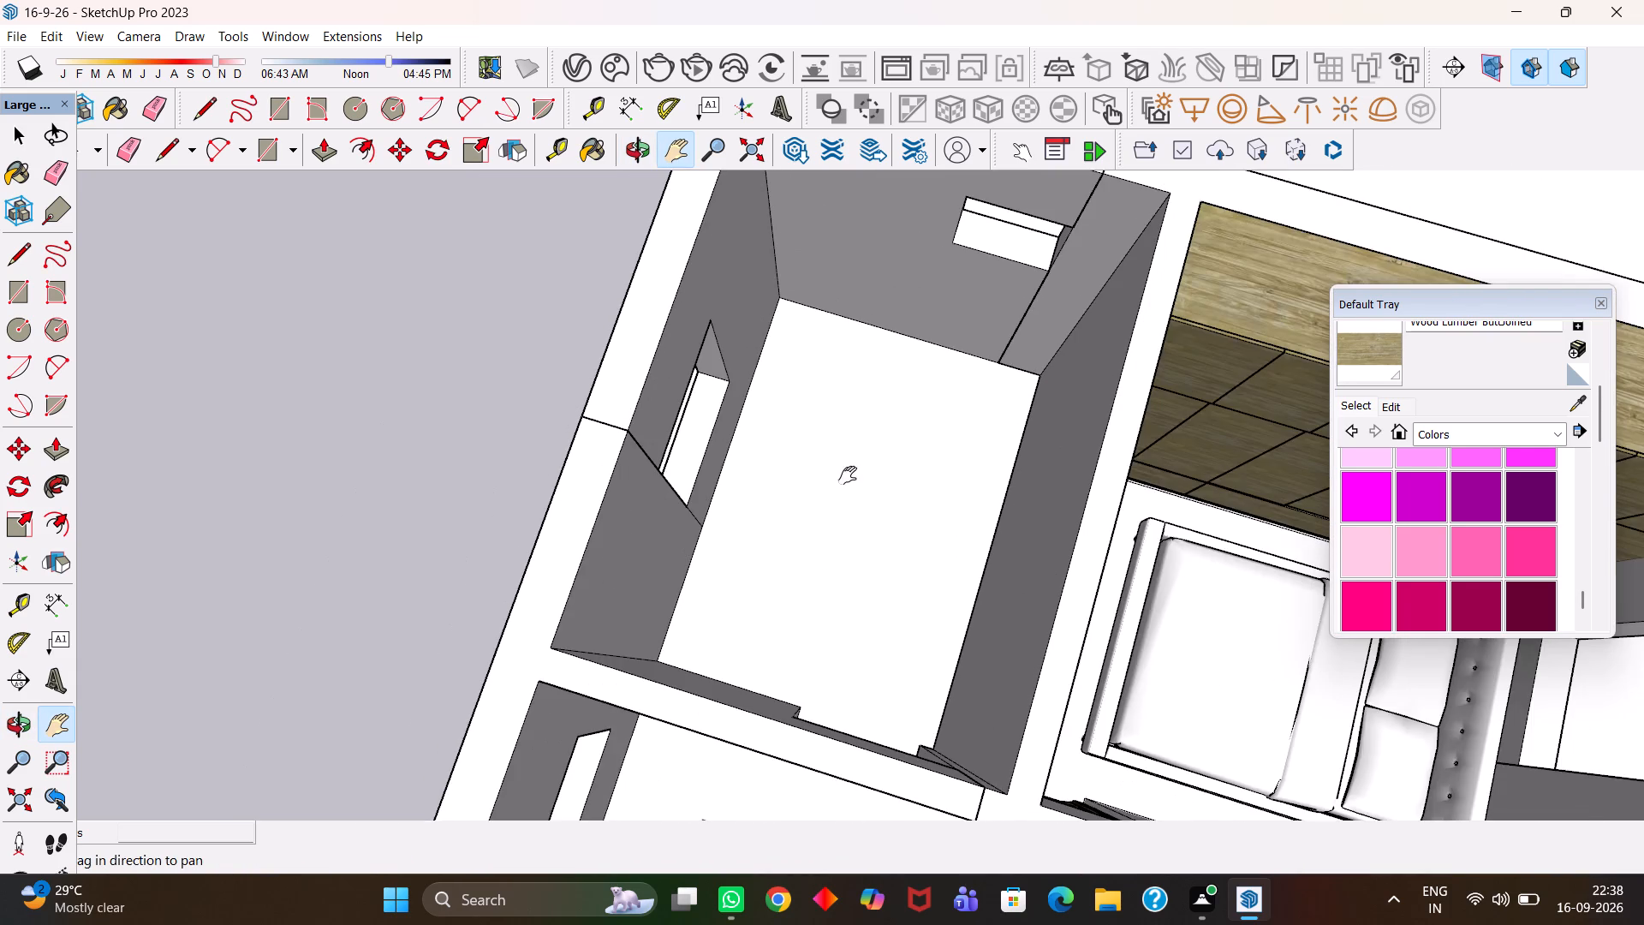
Place guides on the empty room's floor, 2' in from the long windowed wall and 2' in from the back wall.
{"action": "scroll", "coordinate": [810, 448], "scroll_direction": "up", "scroll_amount": 5}
{"action": "key", "text": "t"}
{"action": "left_click", "coordinate": [679, 439]}
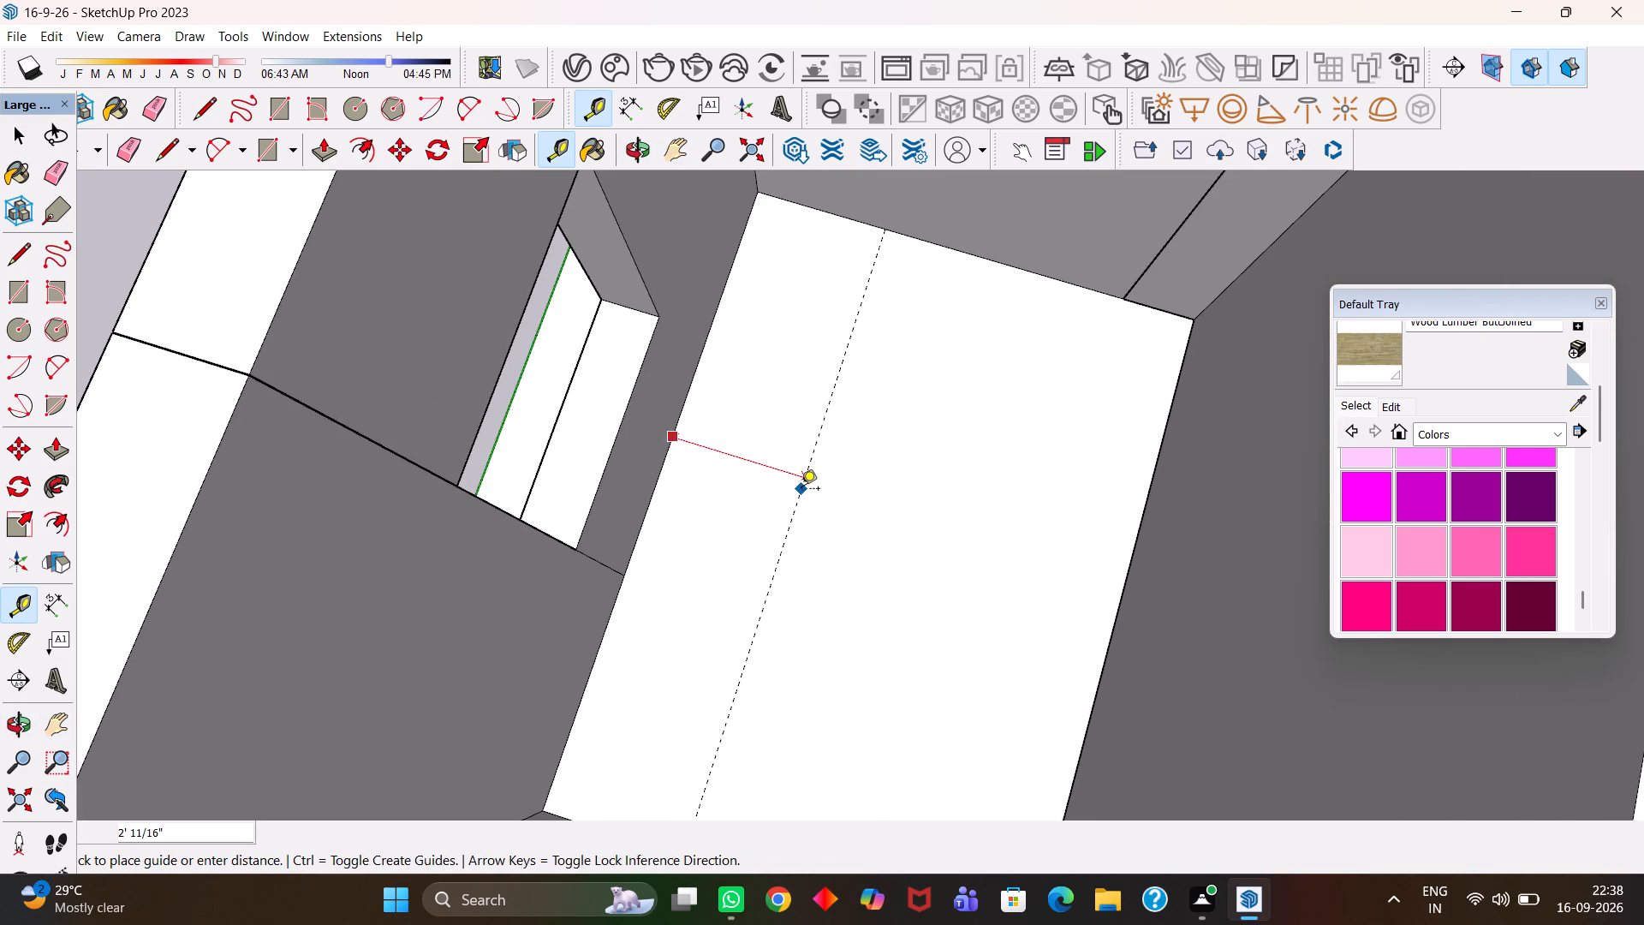
{"action": "type", "text": "2'"}
{"action": "key", "text": "Return"}
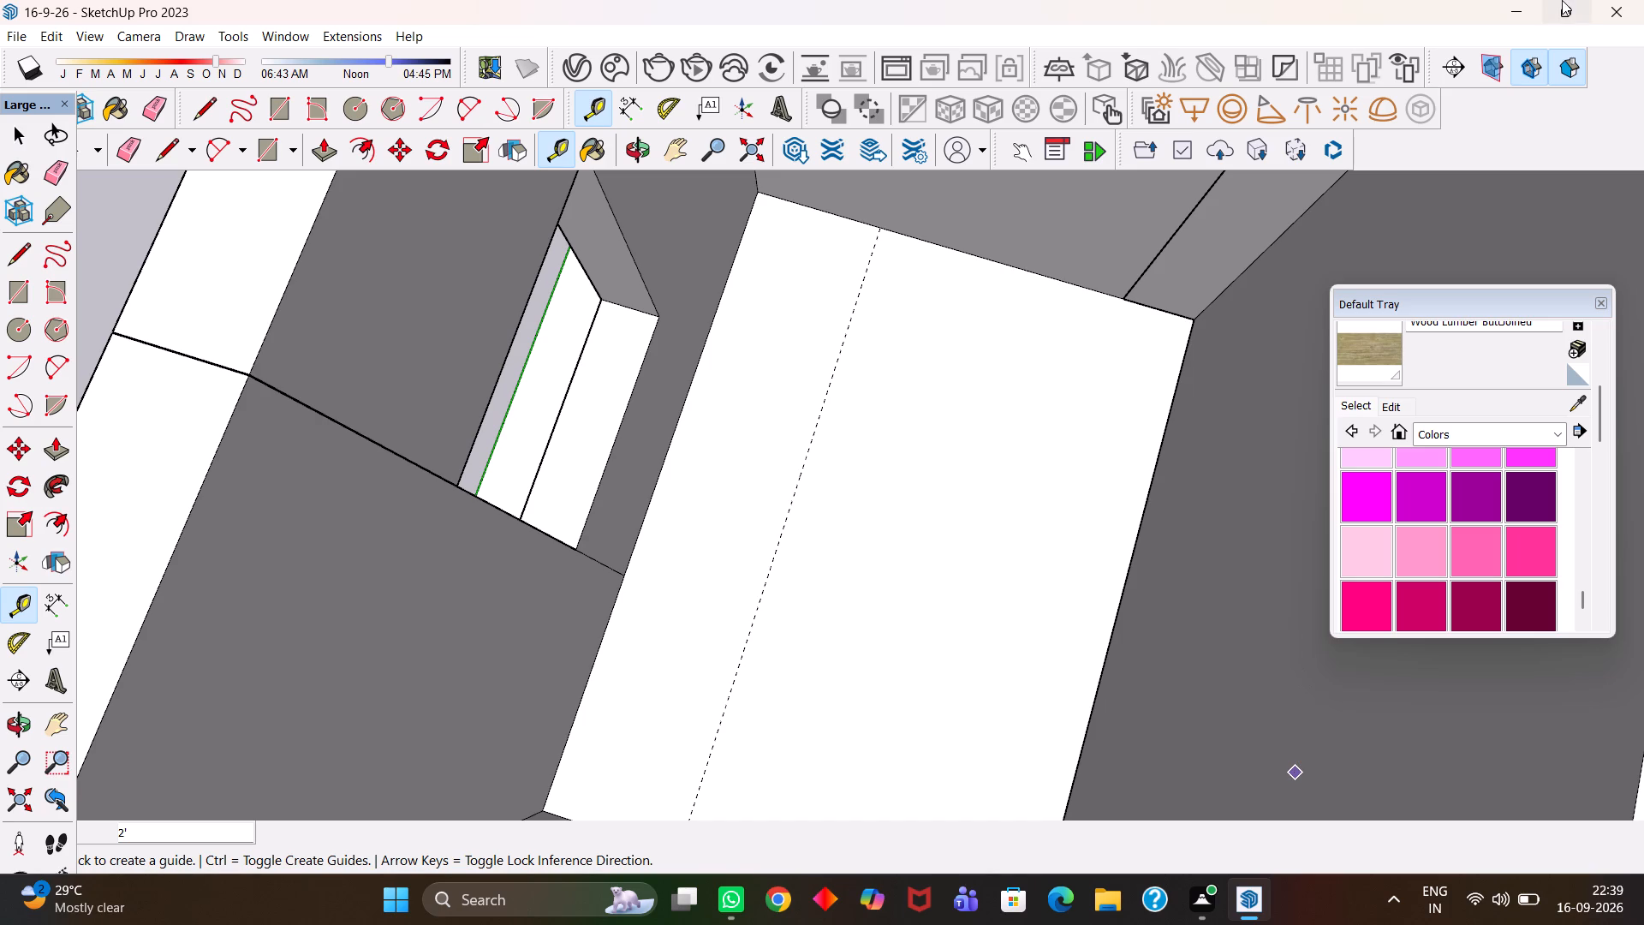
{"action": "key", "text": "asterisk"}
{"action": "key", "text": "plus"}
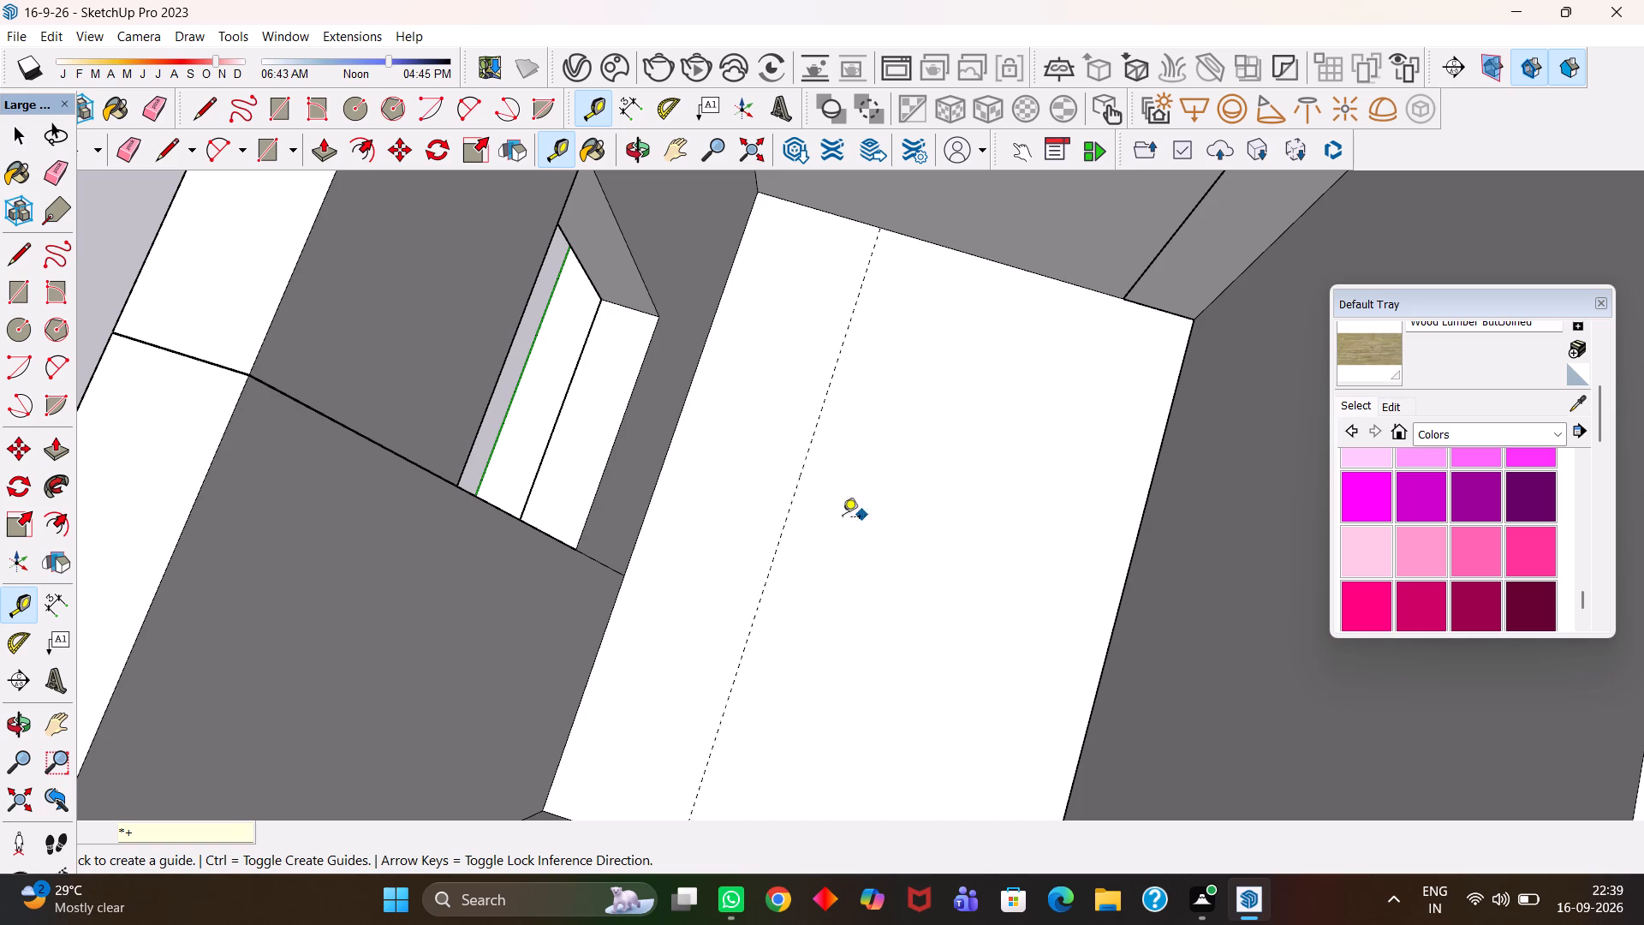
{"action": "left_click", "coordinate": [962, 248]}
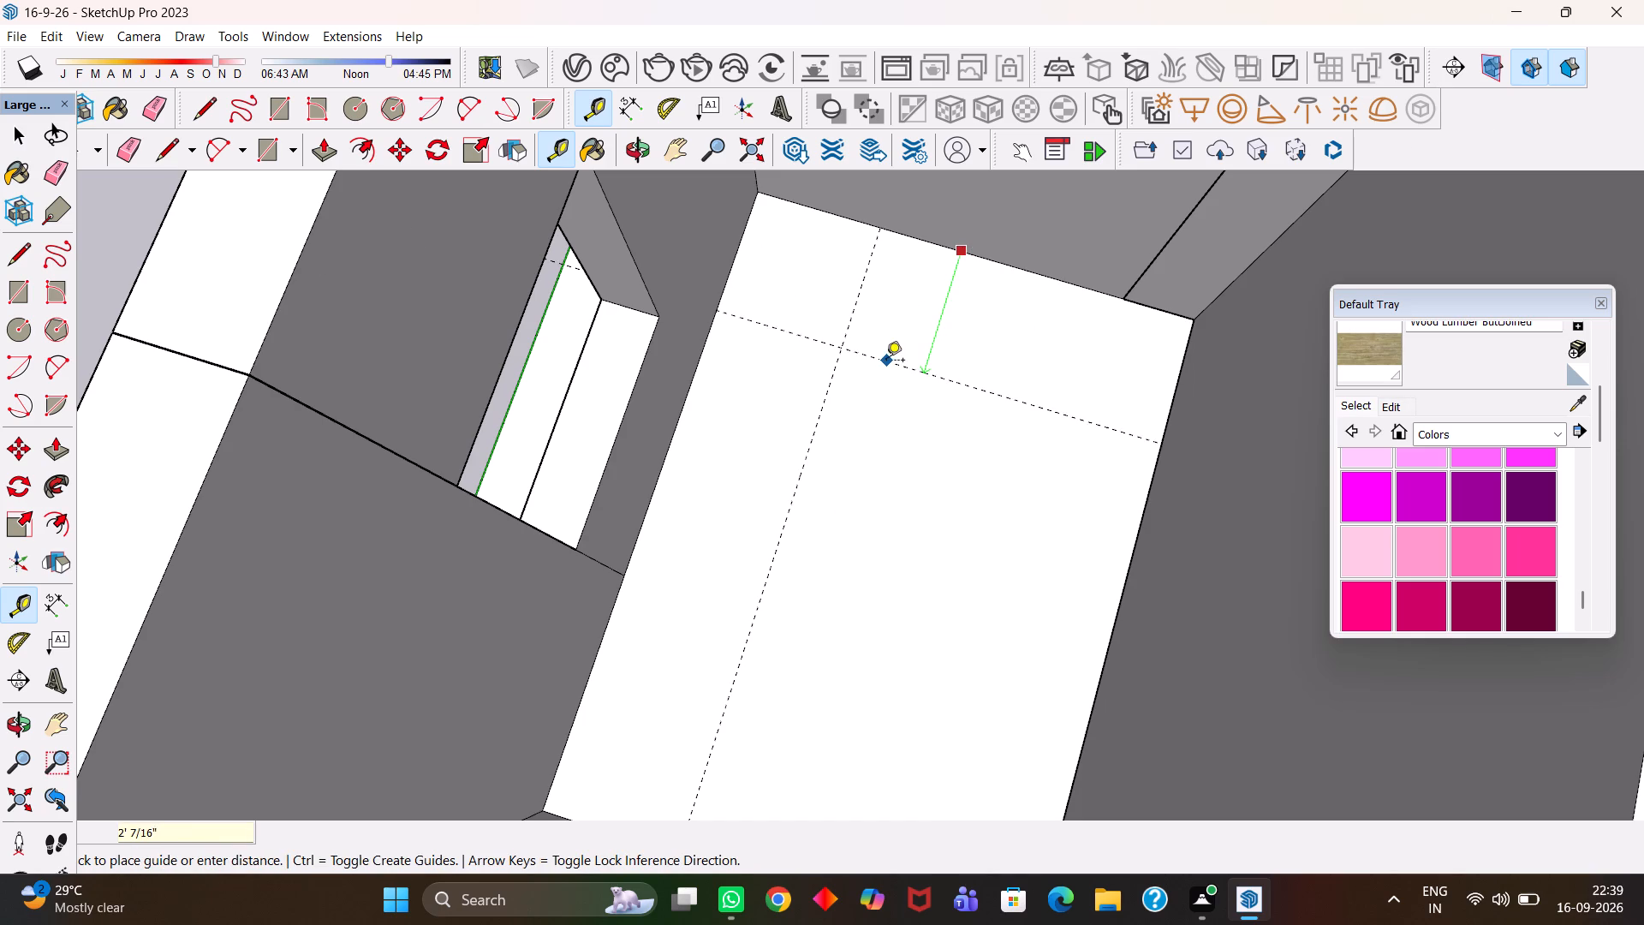
{"action": "type", "text": "2'"}
{"action": "key", "text": "Return"}
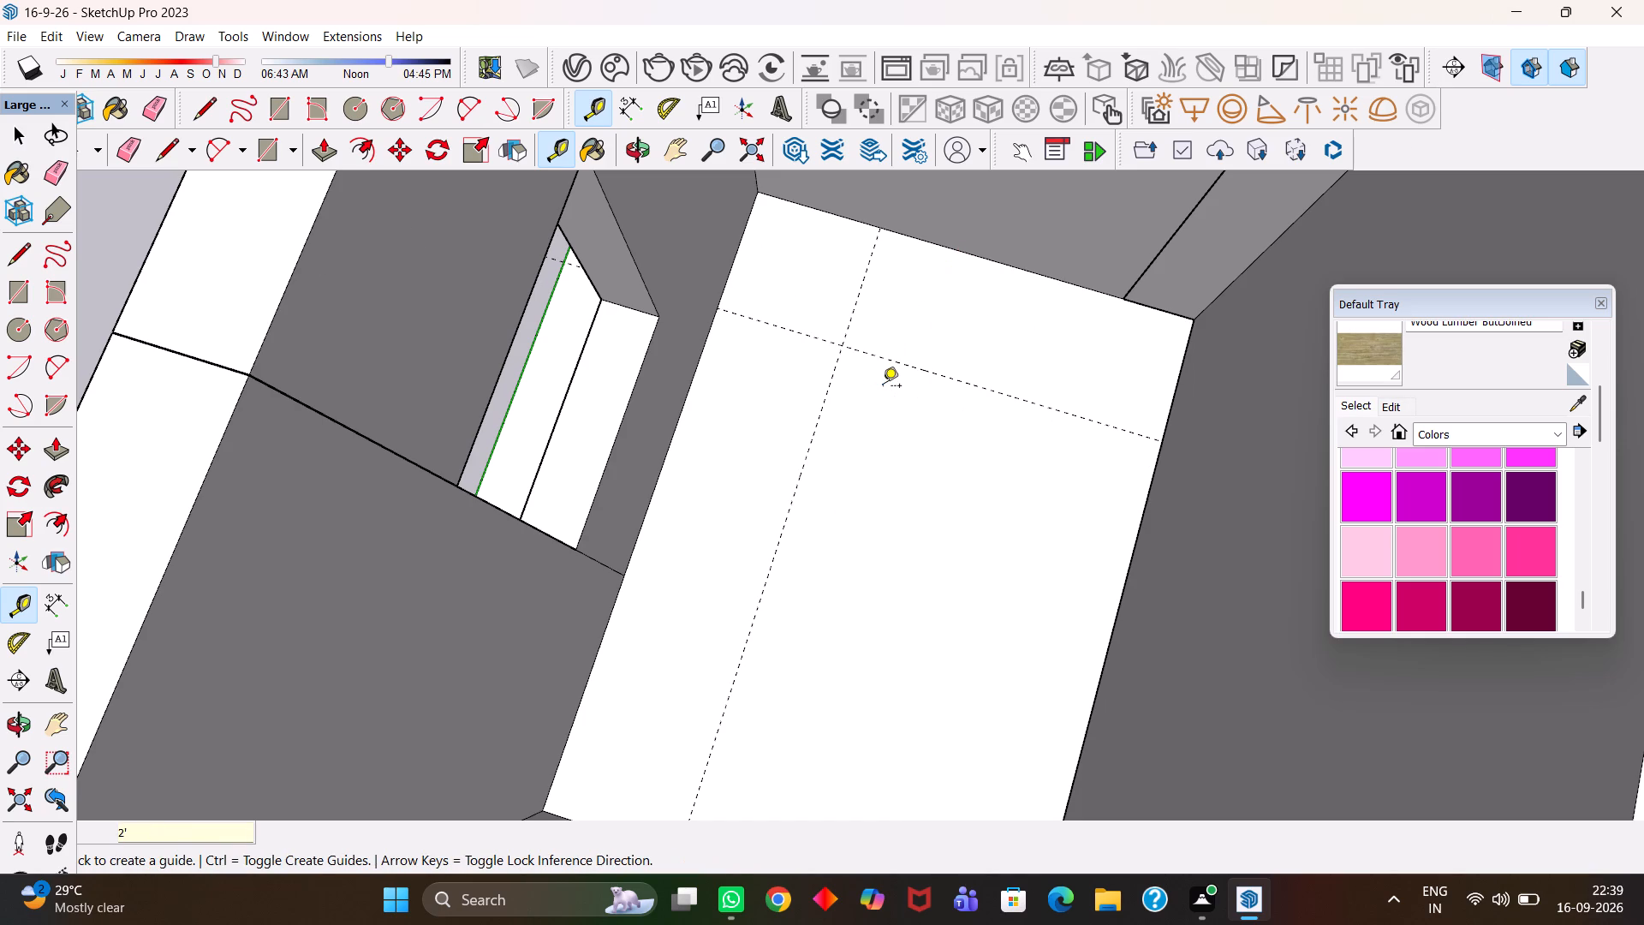
Draw two overlapping floor rectangles from the room's corner to the guides, 9'9" by 2' and 7' by 2'.
{"action": "key", "text": "r"}
{"action": "scroll", "coordinate": [805, 433], "scroll_direction": "down", "scroll_amount": 2}
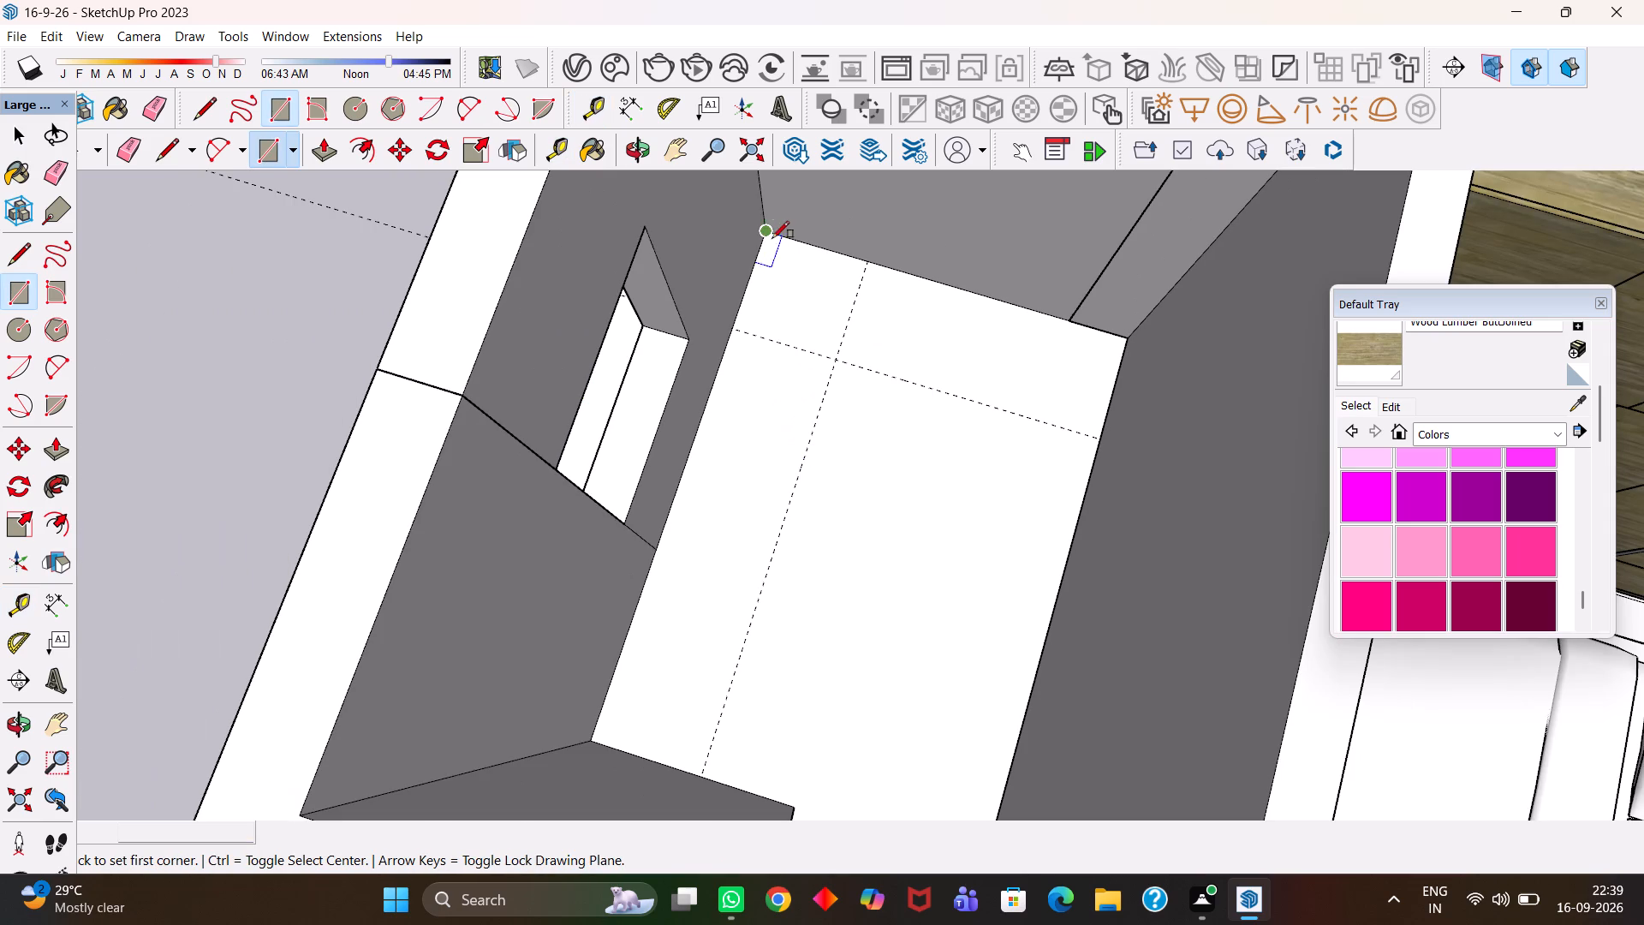
{"action": "left_click", "coordinate": [773, 235]}
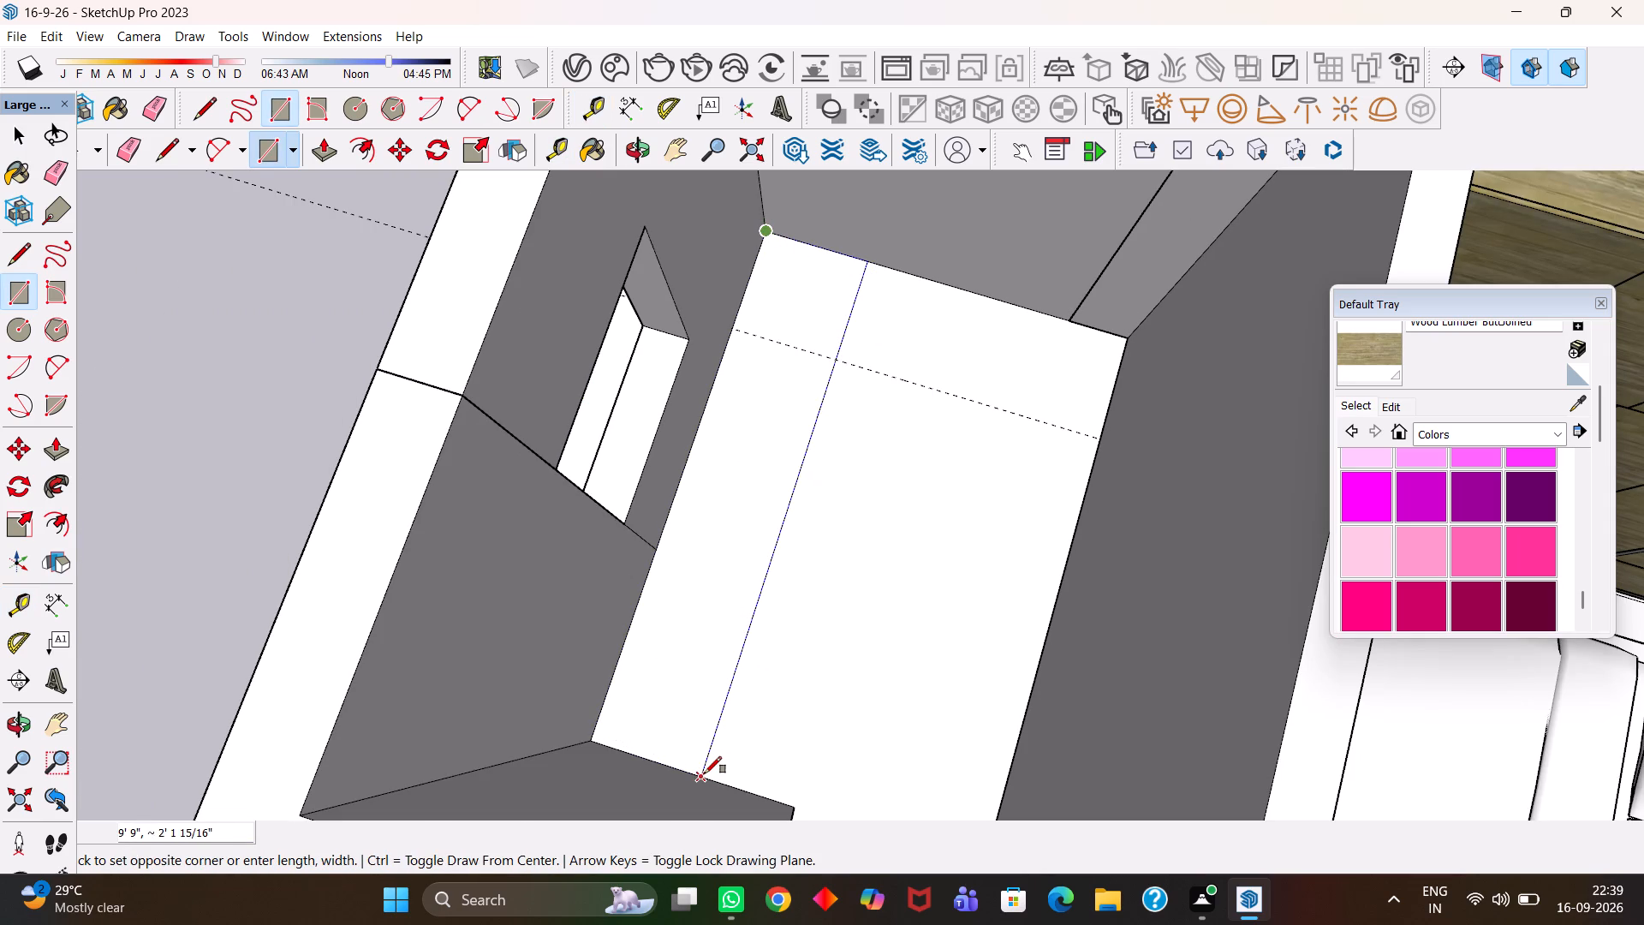
{"action": "left_click", "coordinate": [705, 773]}
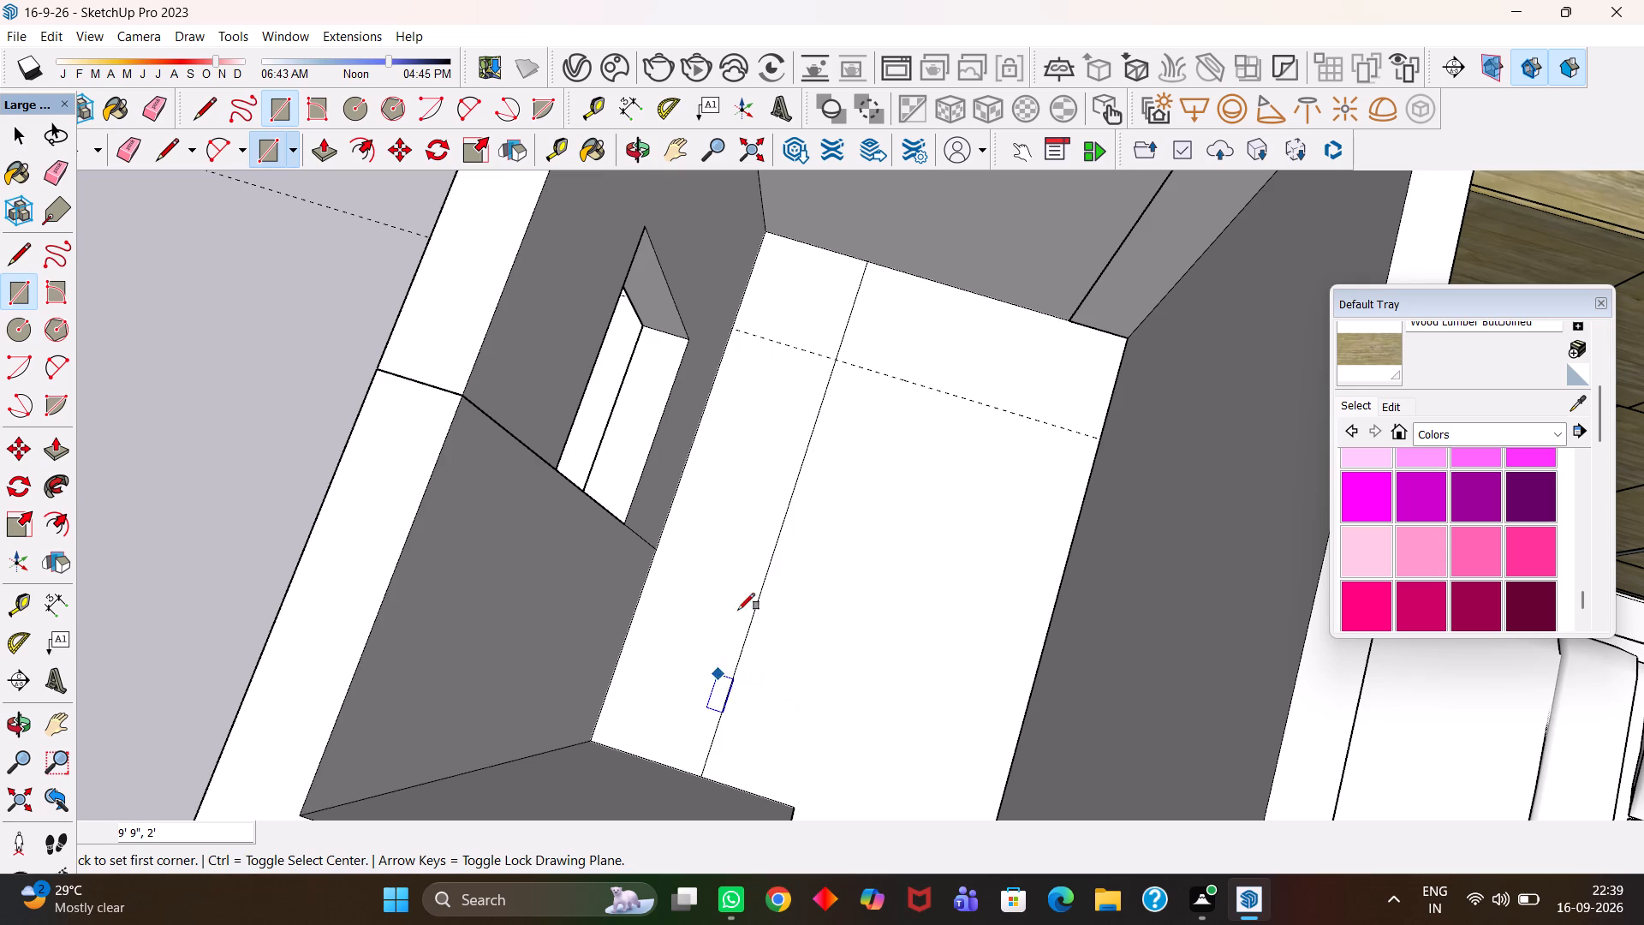
{"action": "left_click", "coordinate": [768, 231]}
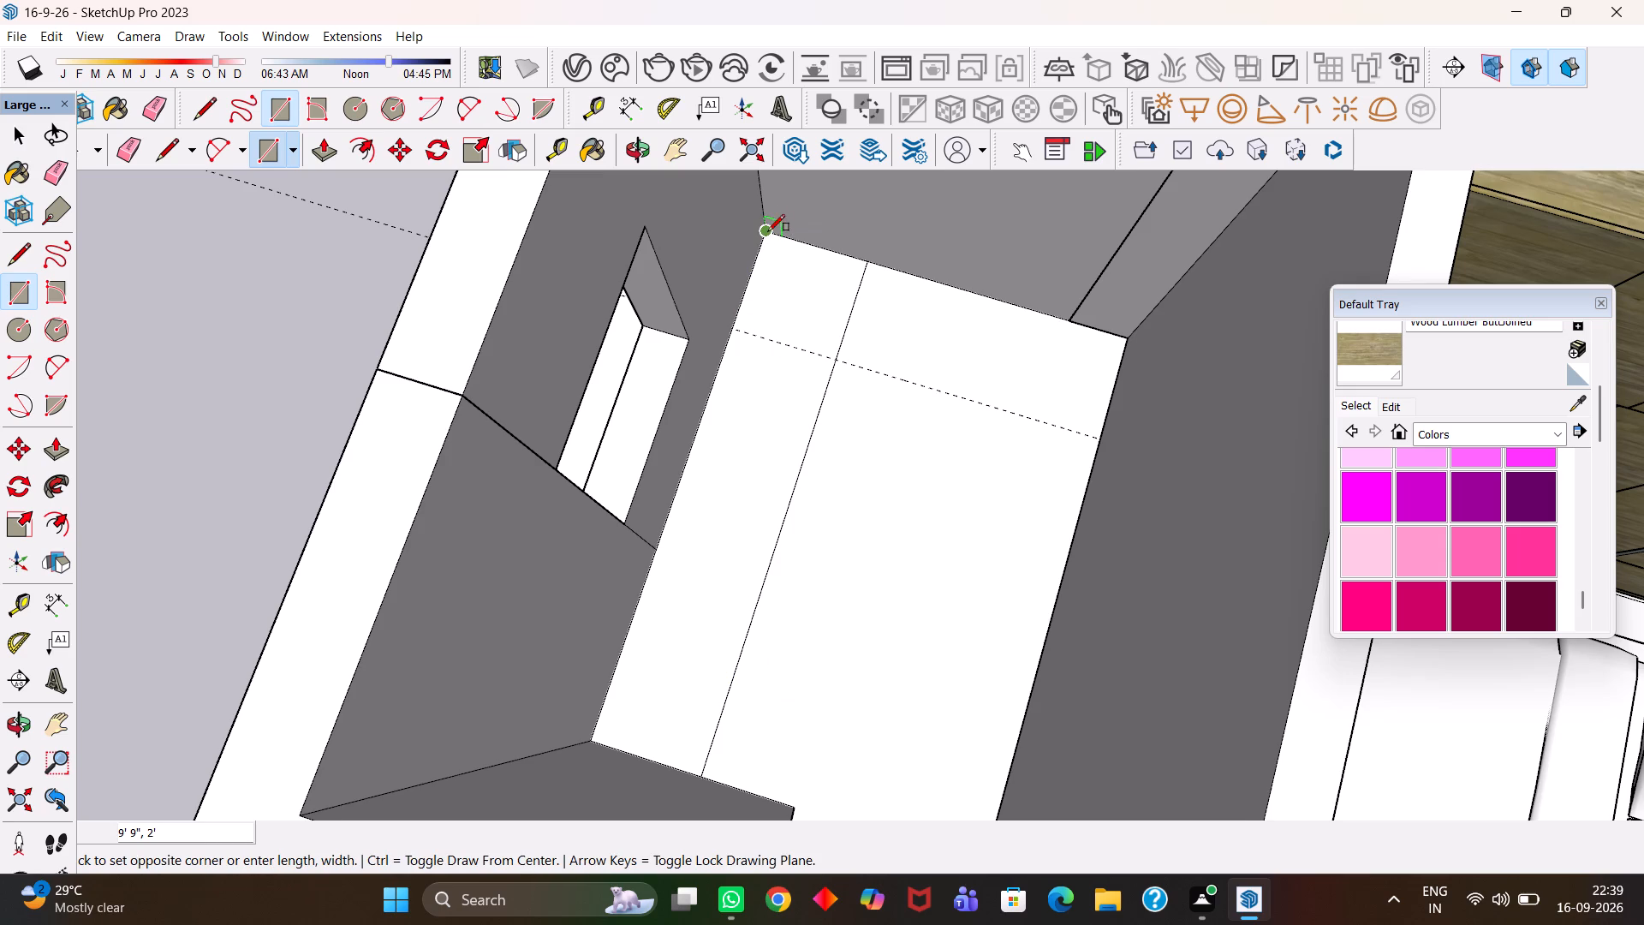
{"action": "left_click", "coordinate": [1099, 440]}
Erase the guides and the overlapping edges at the corner to leave one L-shaped counter face on the floor.
{"action": "scroll", "coordinate": [855, 445], "scroll_direction": "down", "scroll_amount": 3}
{"action": "key", "text": "h"}
{"action": "middle_click_drag", "start_coordinate": [827, 488], "coordinate": [772, 444]}
{"action": "scroll", "coordinate": [772, 444], "scroll_direction": "up", "scroll_amount": 1}
{"action": "left_click_drag", "start_coordinate": [903, 447], "coordinate": [913, 495]}
{"action": "middle_click_drag", "start_coordinate": [911, 479], "coordinate": [871, 486]}
{"action": "scroll", "coordinate": [871, 486], "scroll_direction": "up", "scroll_amount": 1}
{"action": "key", "text": "e"}
{"action": "left_click_drag", "start_coordinate": [854, 443], "coordinate": [848, 435]}
{"action": "left_click_drag", "start_coordinate": [879, 412], "coordinate": [887, 412]}
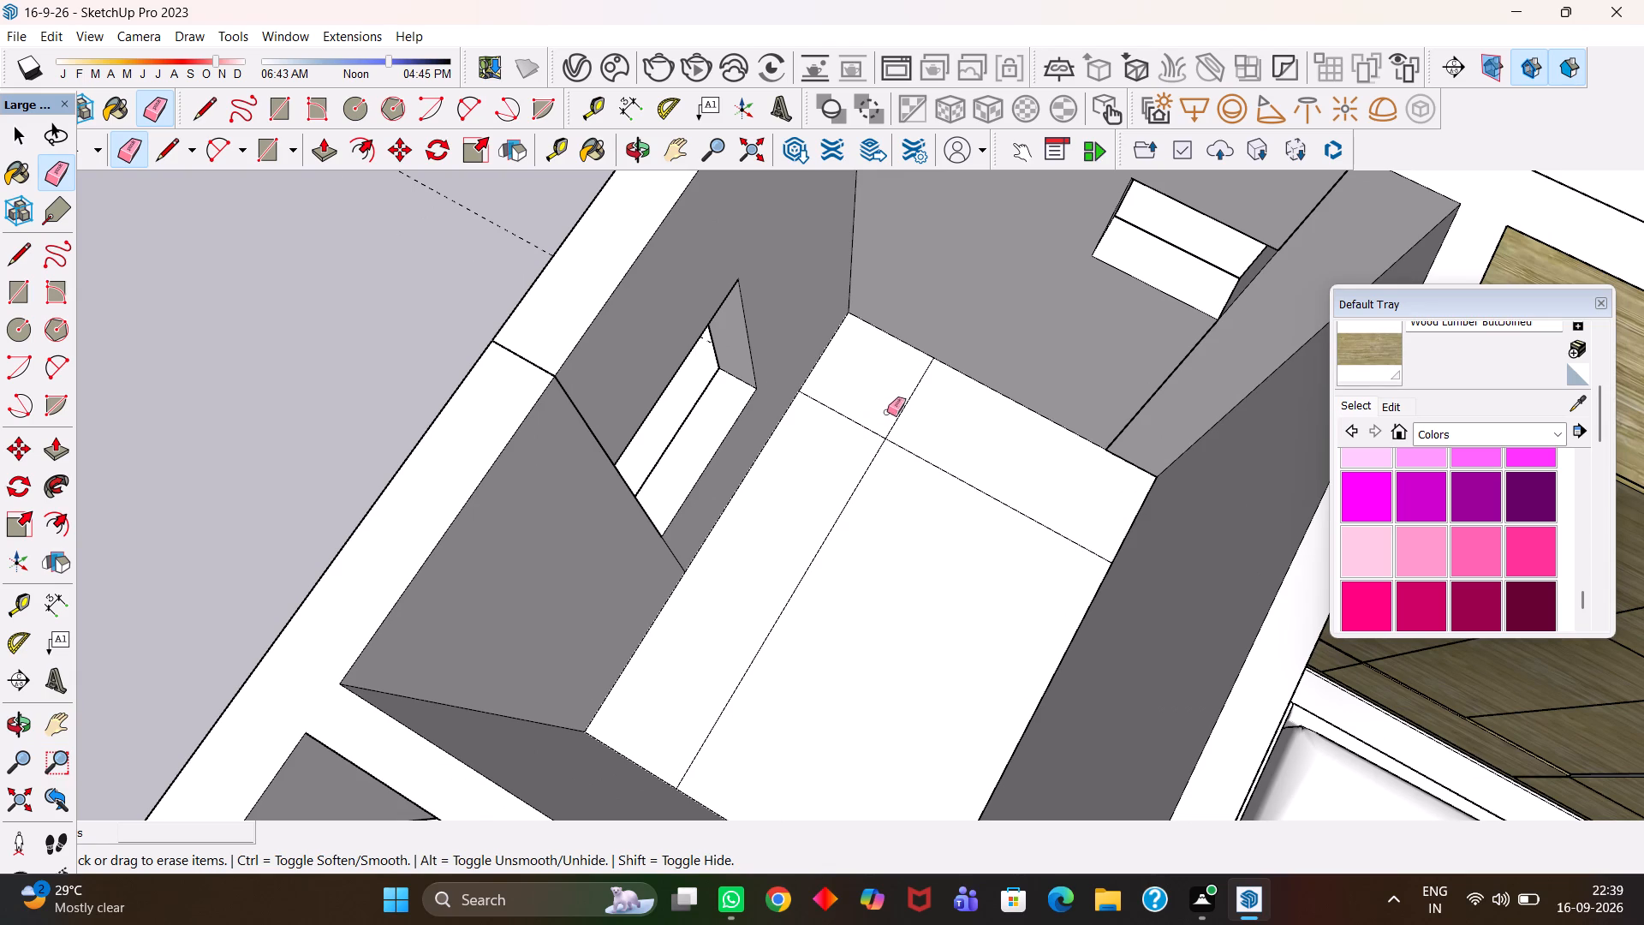
{"action": "left_click_drag", "start_coordinate": [887, 412], "coordinate": [903, 413]}
{"action": "left_click_drag", "start_coordinate": [873, 414], "coordinate": [852, 425]}
{"action": "scroll", "coordinate": [854, 406], "scroll_direction": "down", "scroll_amount": 3}
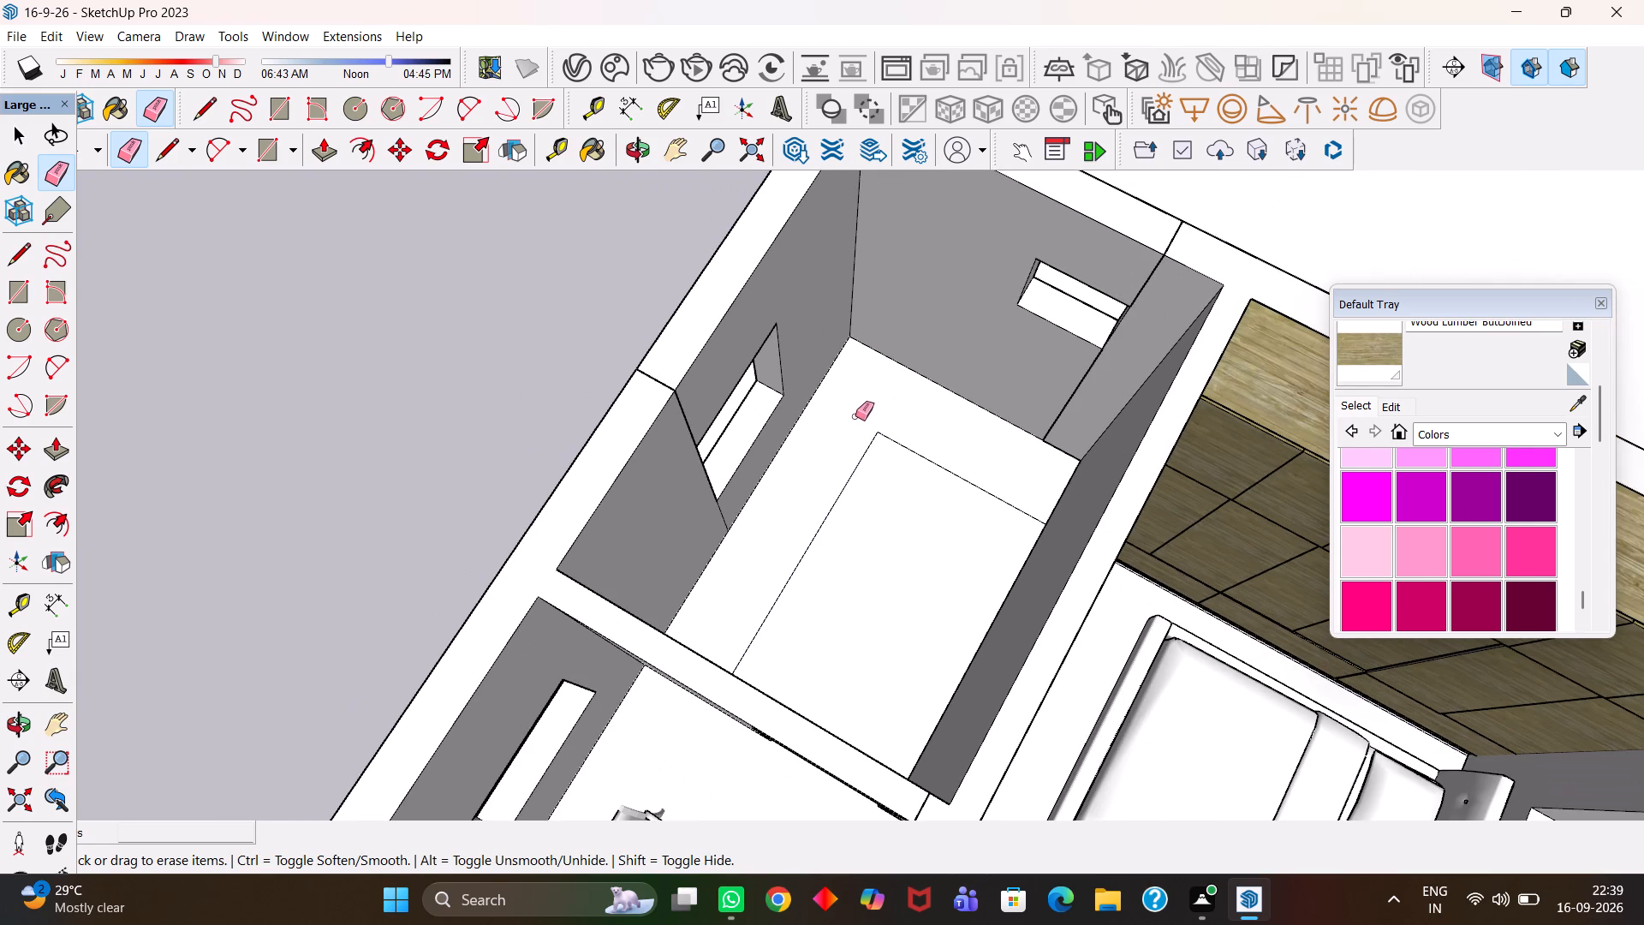
{"action": "left_click_drag", "start_coordinate": [866, 421], "coordinate": [882, 482]}
{"action": "key", "text": "ctrl+z"}
Copy the L-shaped floor face to the open ground outside the house, beside the room's windowed wall.
{"action": "scroll", "coordinate": [884, 450], "scroll_direction": "up", "scroll_amount": 2}
{"action": "key", "text": "space"}
{"action": "left_click", "coordinate": [891, 409]}
{"action": "scroll", "coordinate": [891, 409], "scroll_direction": "down", "scroll_amount": 5}
{"action": "key", "text": "m"}
{"action": "left_click", "coordinate": [891, 409]}
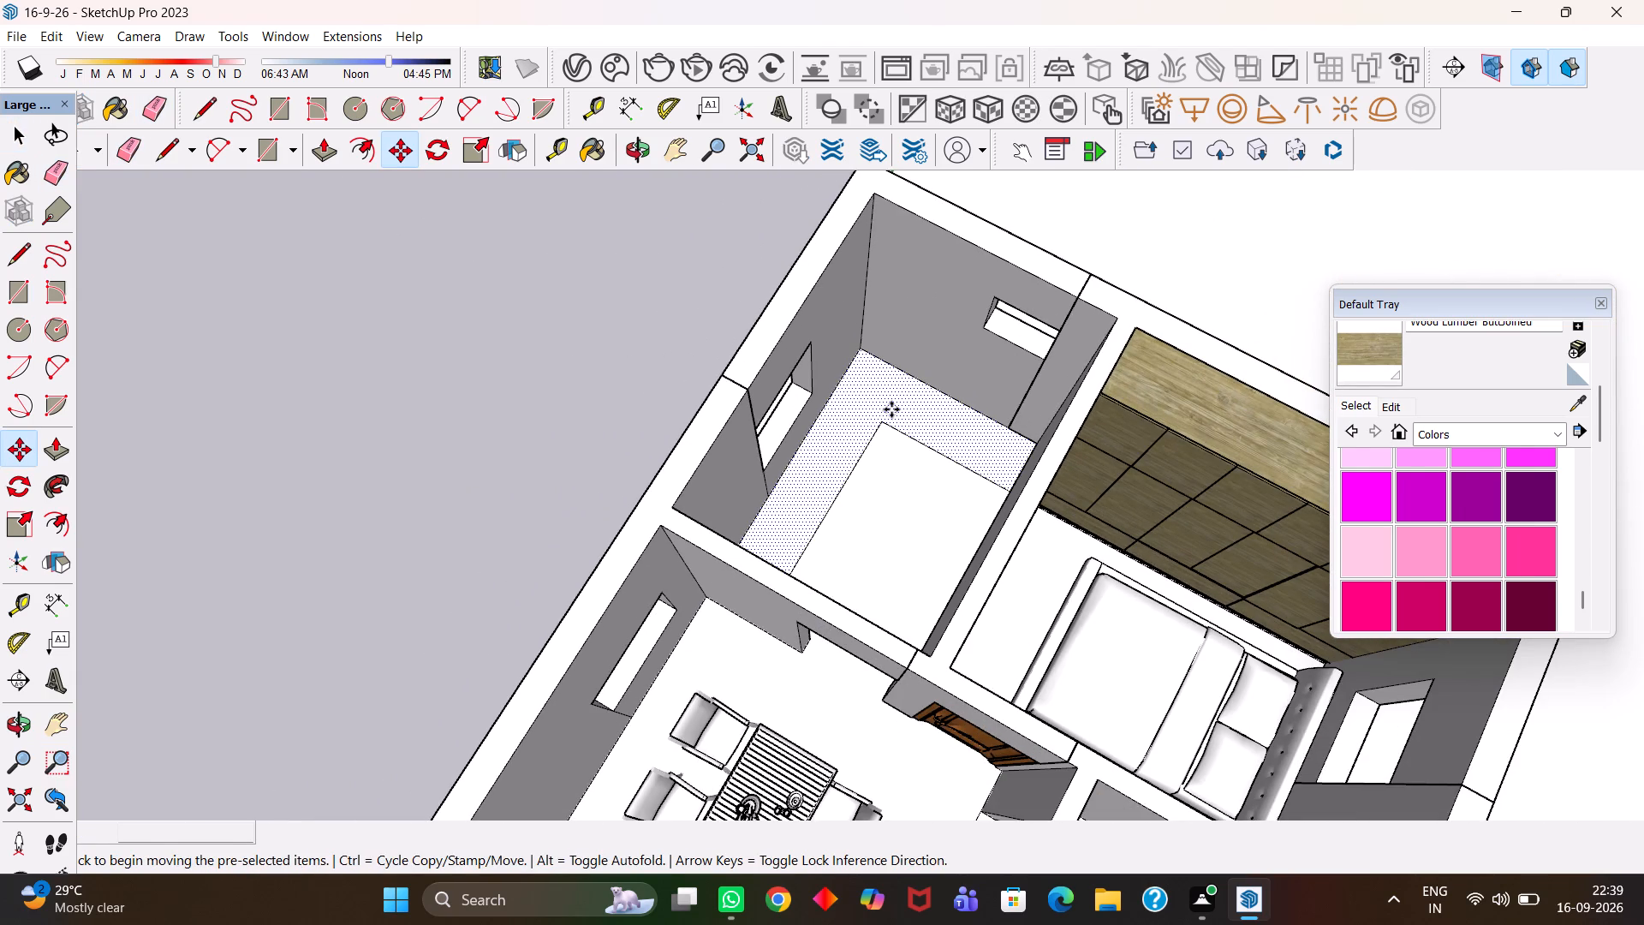
{"action": "scroll", "coordinate": [842, 400], "scroll_direction": "down", "scroll_amount": 8}
{"action": "key", "text": "h"}
{"action": "left_click_drag", "start_coordinate": [753, 415], "coordinate": [891, 487]}
{"action": "key", "text": "Escape"}
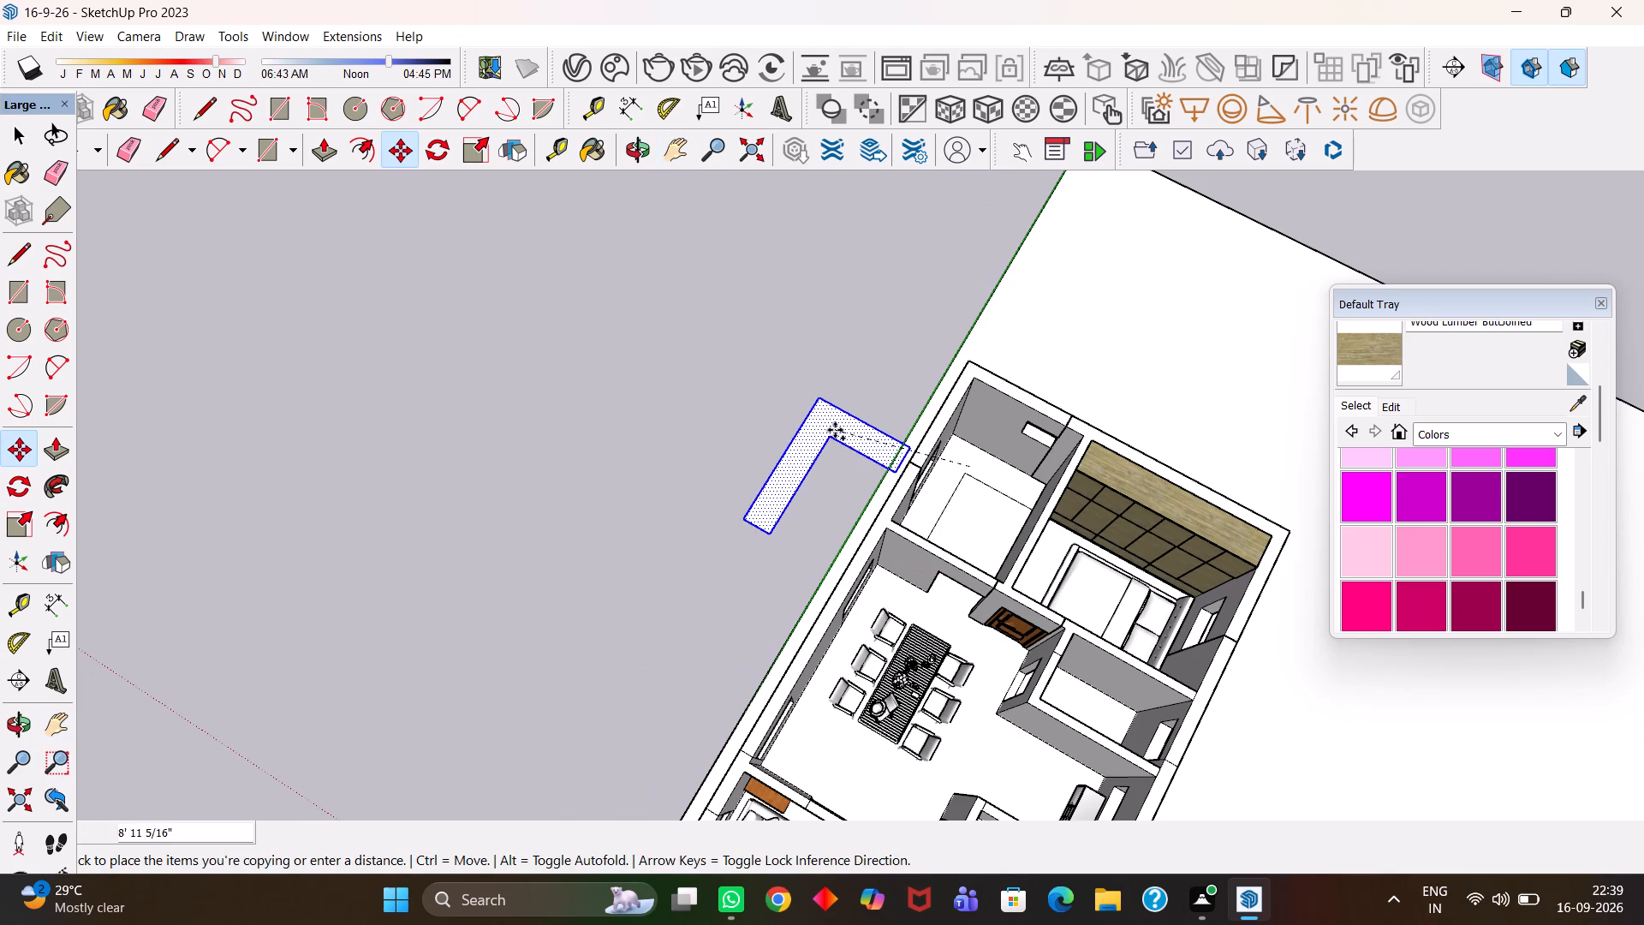
{"action": "left_click", "coordinate": [781, 409]}
Push/Pull the copied L-shaped face up 2'9" to form the counter base.
{"action": "scroll", "coordinate": [778, 409], "scroll_direction": "up", "scroll_amount": 4}
{"action": "key", "text": "p"}
{"action": "left_click", "coordinate": [786, 415]}
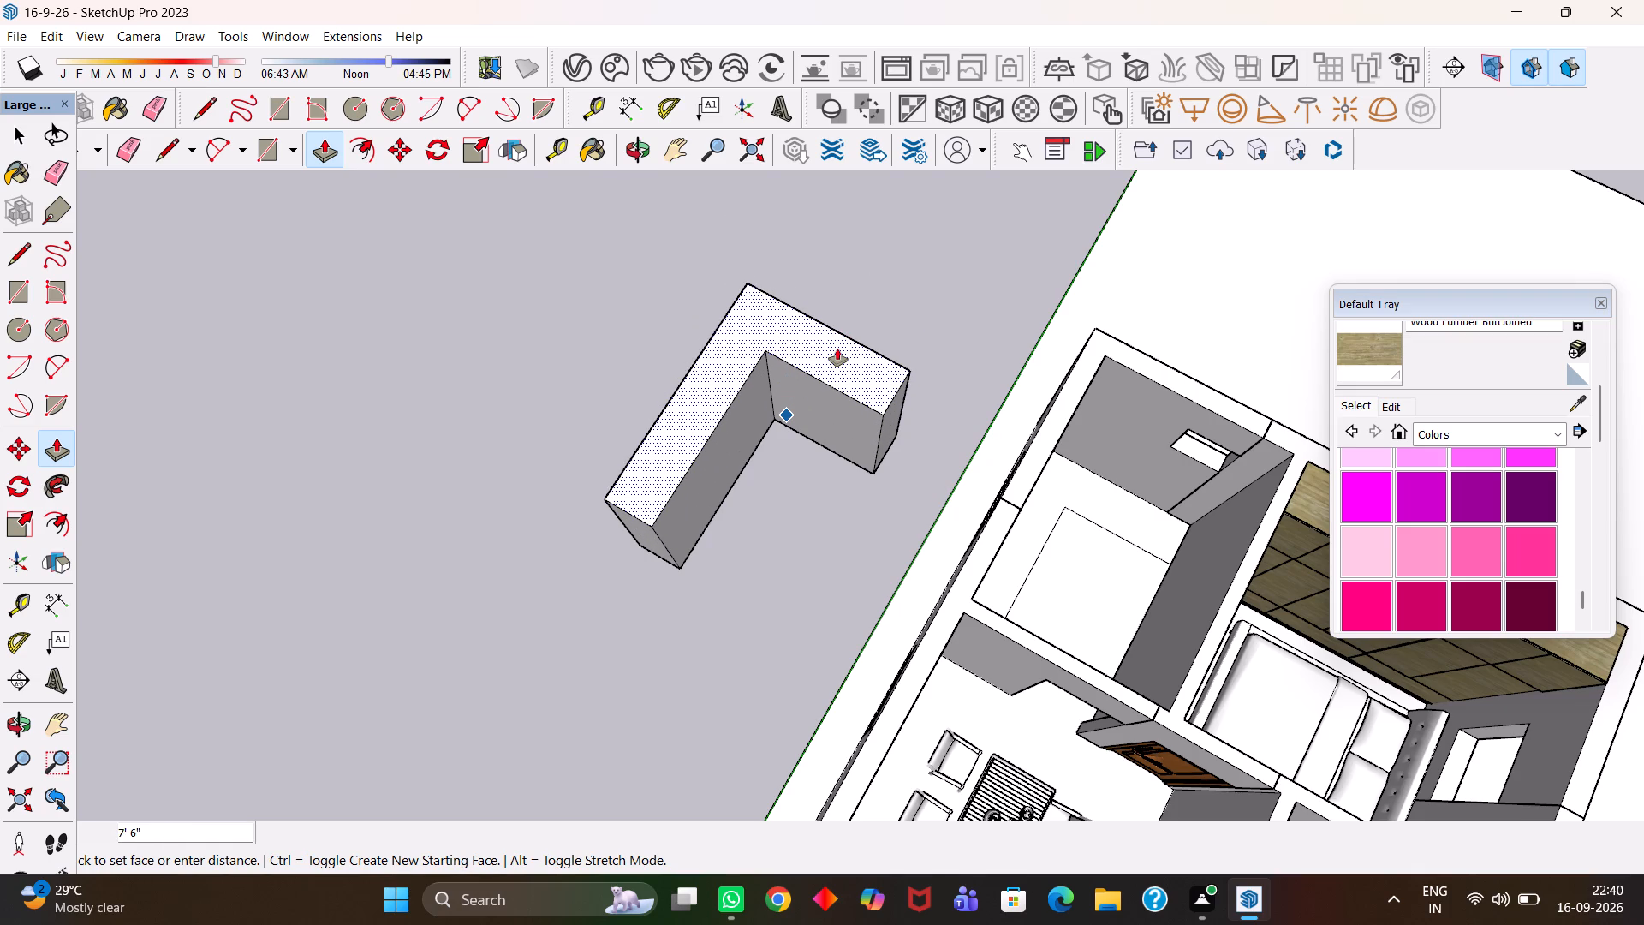
{"action": "type", "text": "2'9\""}
{"action": "key", "text": "Return"}
Copy the counter base's L-shaped top face to the free space beside it, away from the house.
{"action": "key", "text": "h"}
{"action": "scroll", "coordinate": [777, 439], "scroll_direction": "up", "scroll_amount": 3}
{"action": "middle_click_drag", "start_coordinate": [799, 488], "coordinate": [786, 488]}
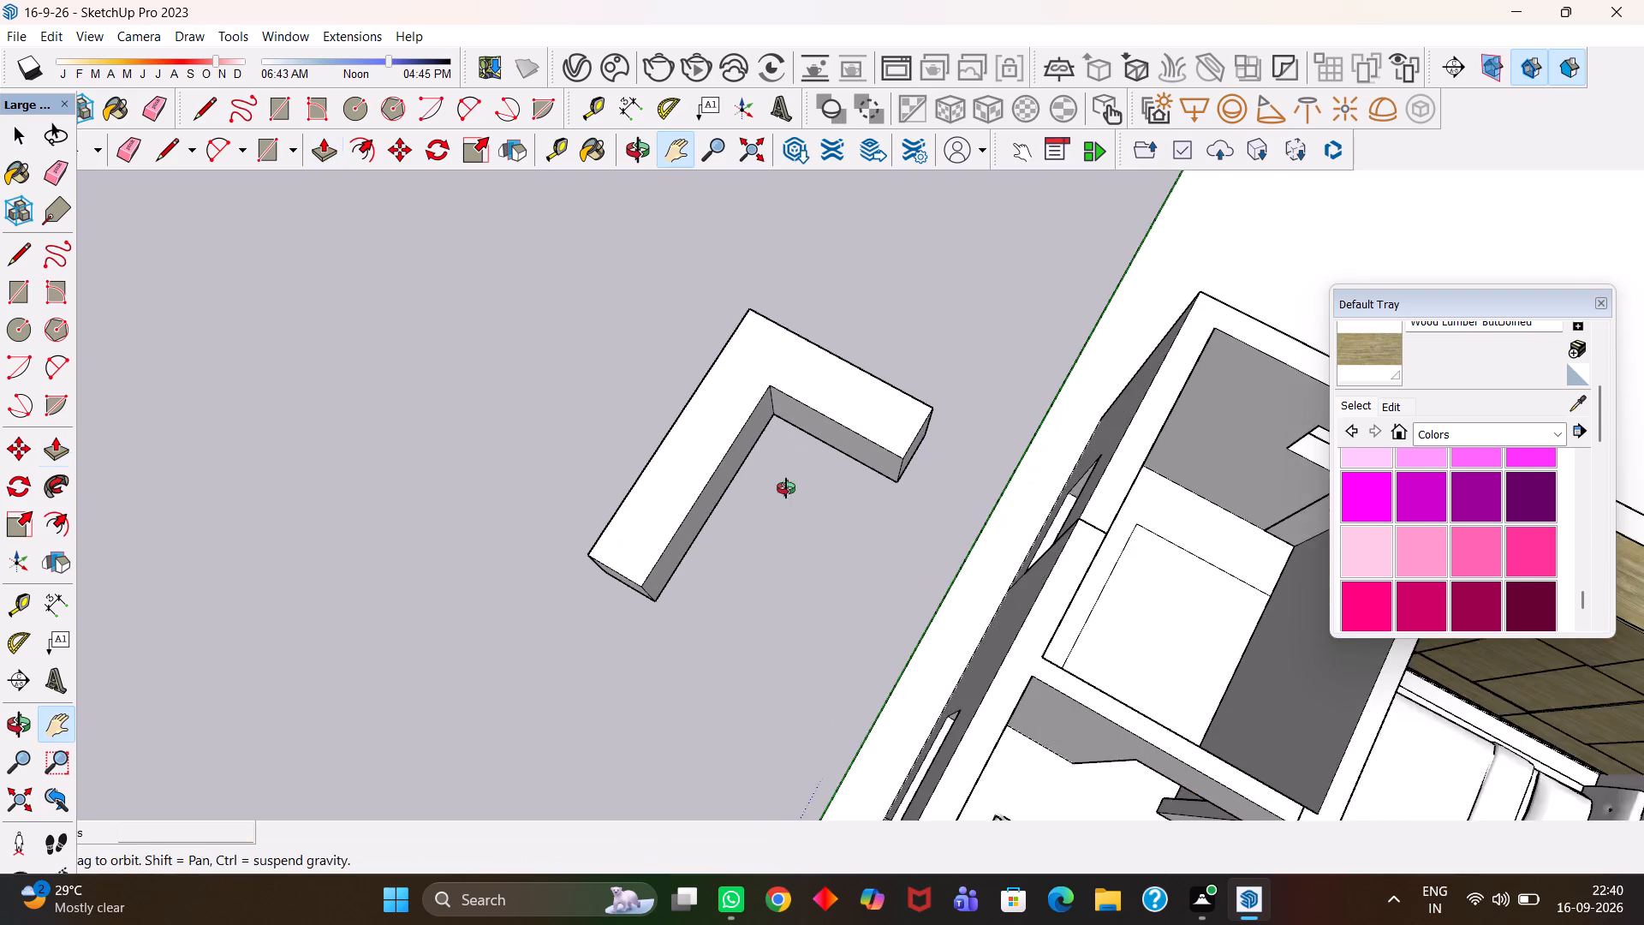
{"action": "middle_click_drag", "start_coordinate": [786, 488], "coordinate": [742, 427]}
{"action": "key", "text": "space"}
{"action": "left_click", "coordinate": [694, 441]}
{"action": "scroll", "coordinate": [694, 441], "scroll_direction": "down", "scroll_amount": 3}
{"action": "key", "text": "m"}
{"action": "left_click", "coordinate": [697, 442]}
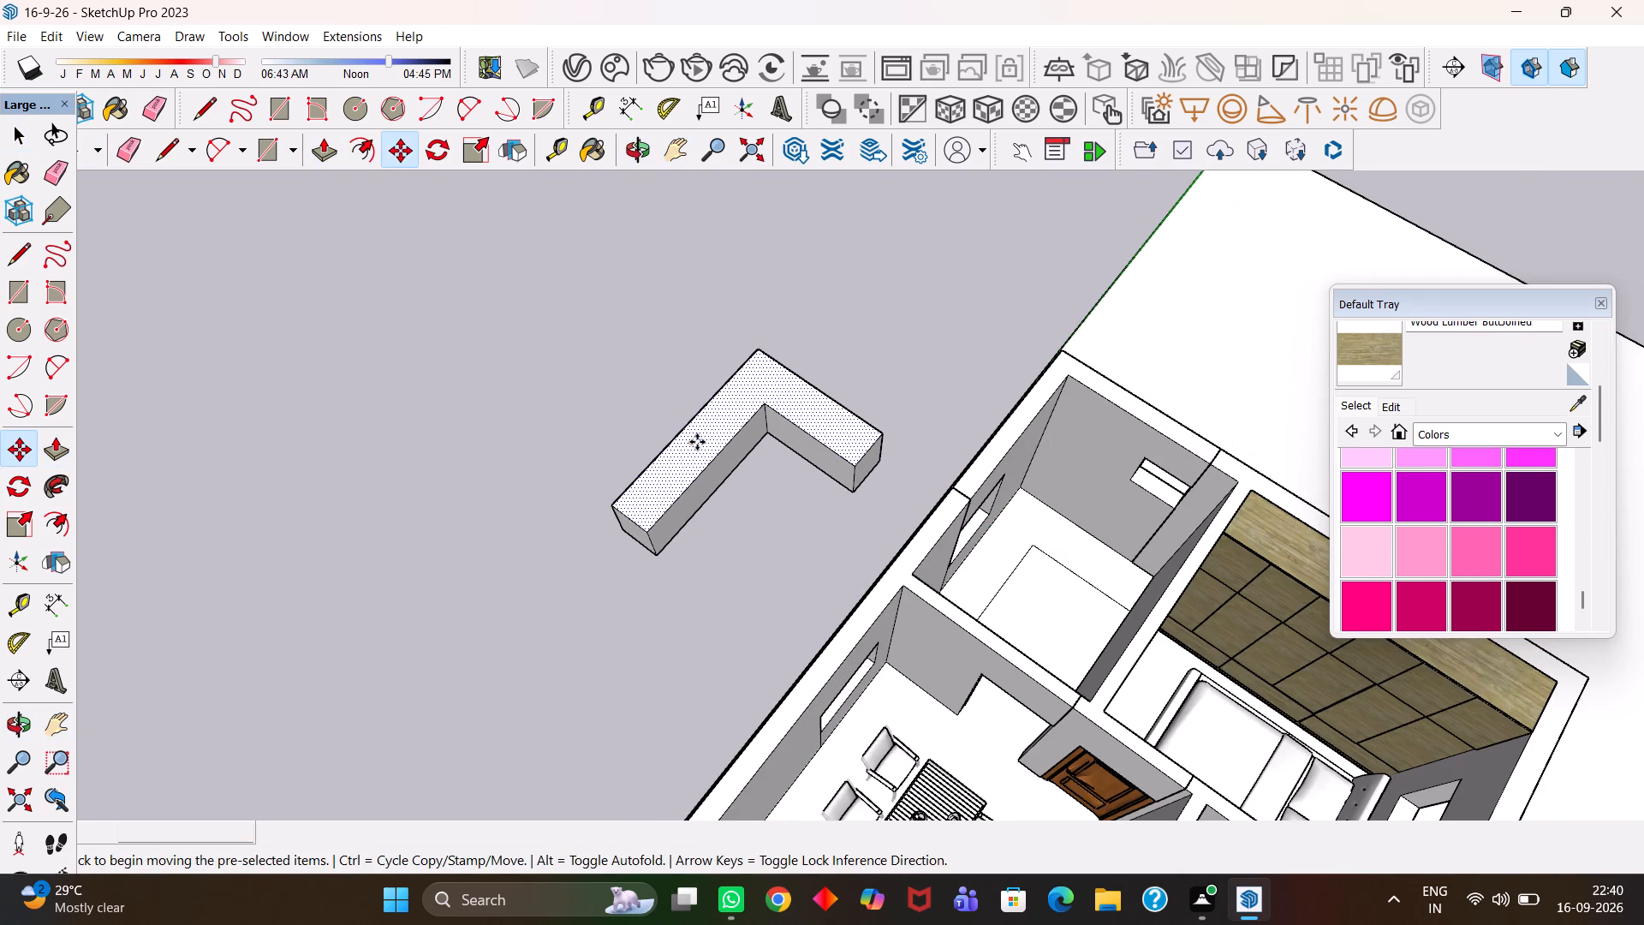
{"action": "left_click", "coordinate": [544, 319]}
Push/Pull the copied L-shaped face 1" to form the thin countertop slab.
{"action": "key", "text": "p"}
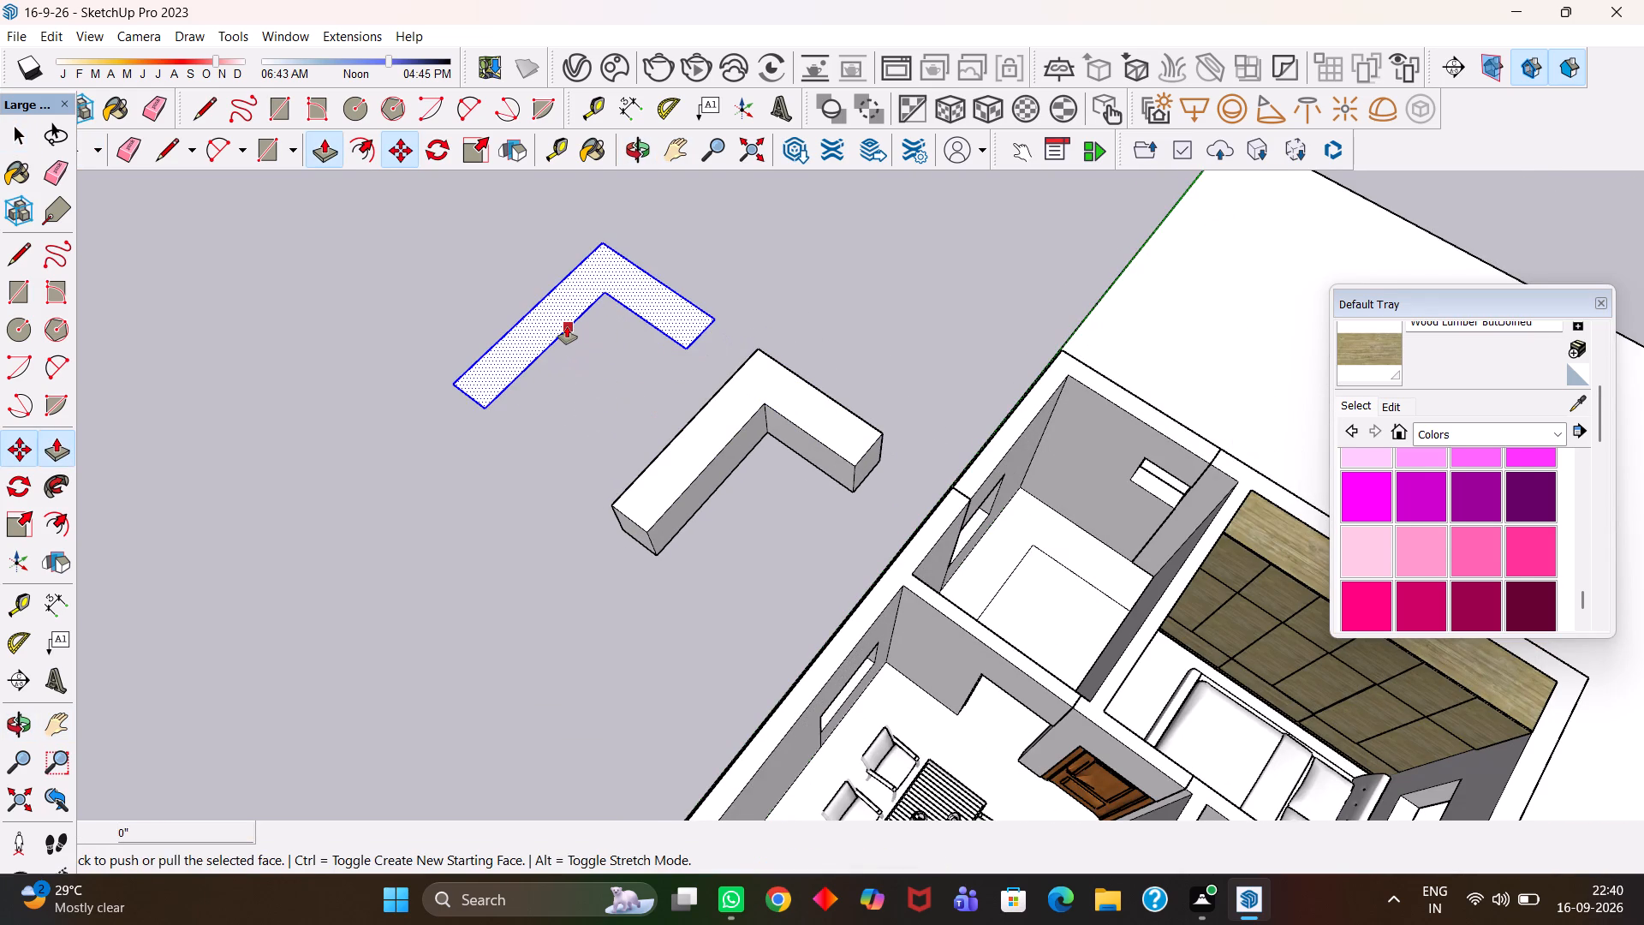
{"action": "left_click", "coordinate": [567, 326]}
{"action": "type", "text": "1\""}
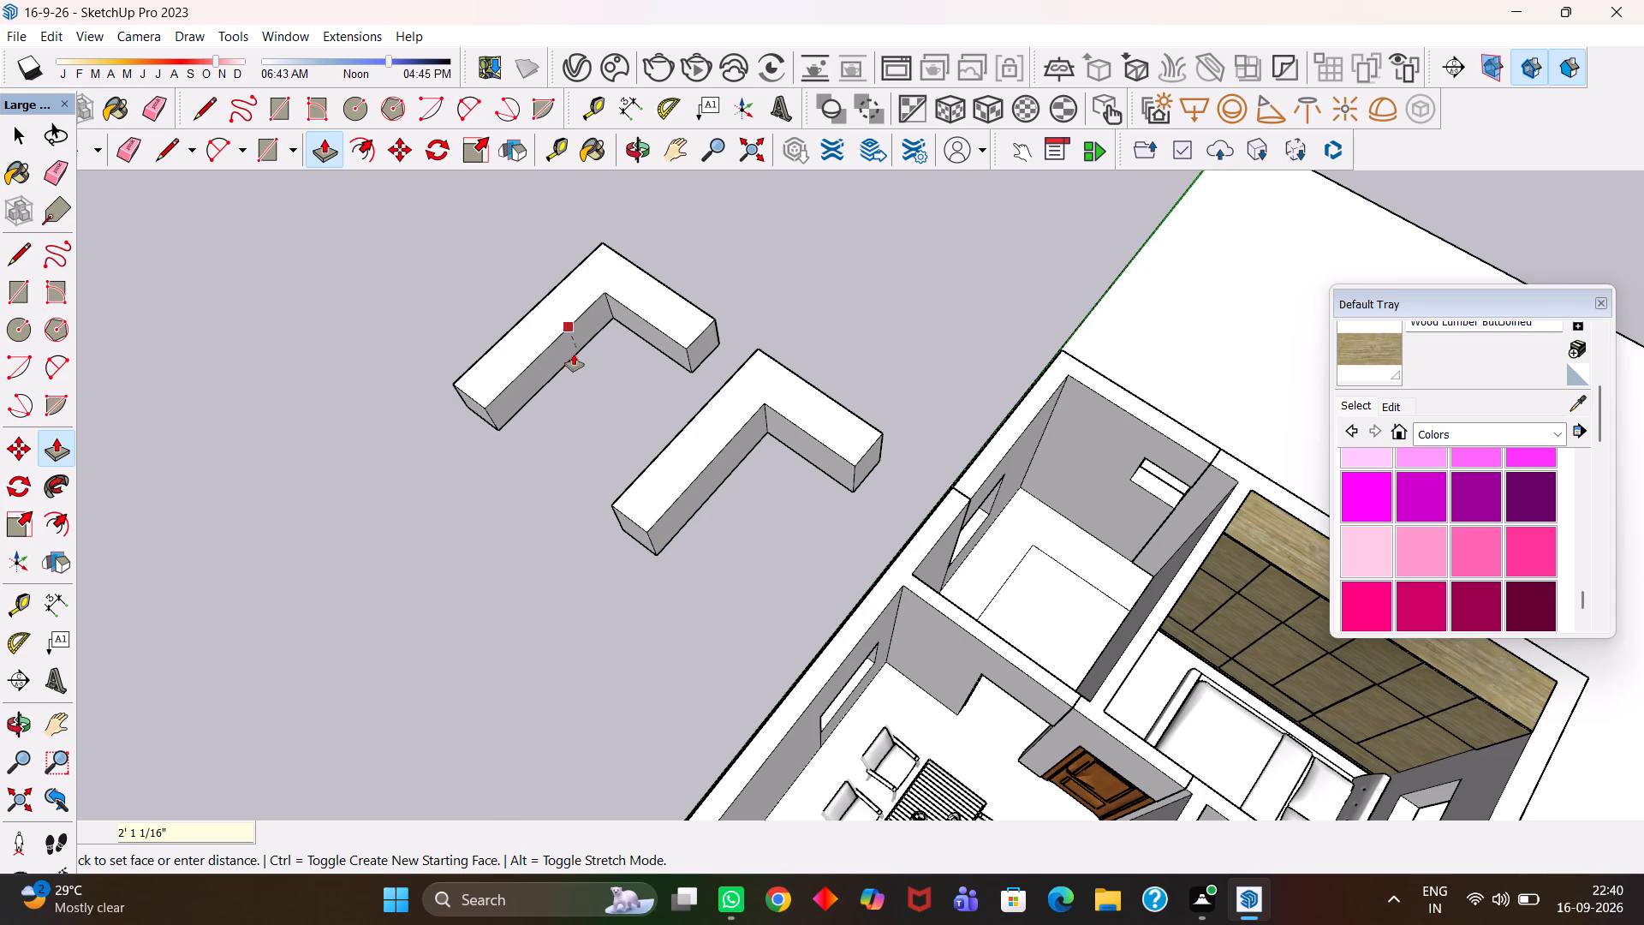
{"action": "type", "text": "1\""}
{"action": "key", "text": "Return"}
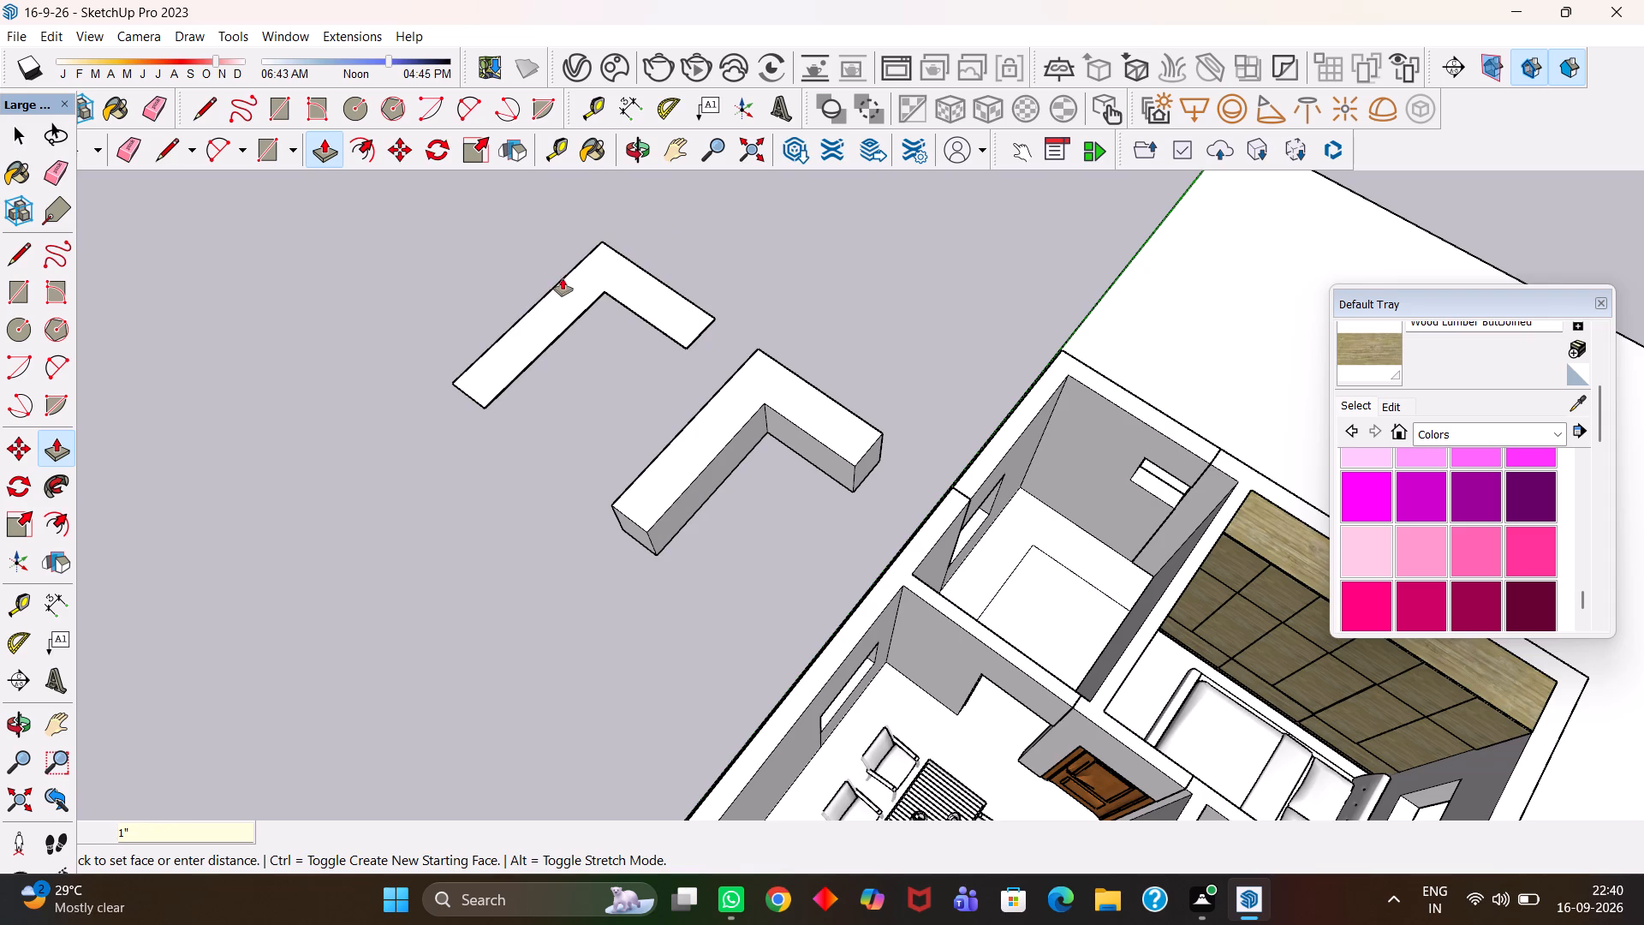
Select the whole thin L-shaped slab and make it a group.
{"action": "scroll", "coordinate": [570, 321], "scroll_direction": "up", "scroll_amount": 5}
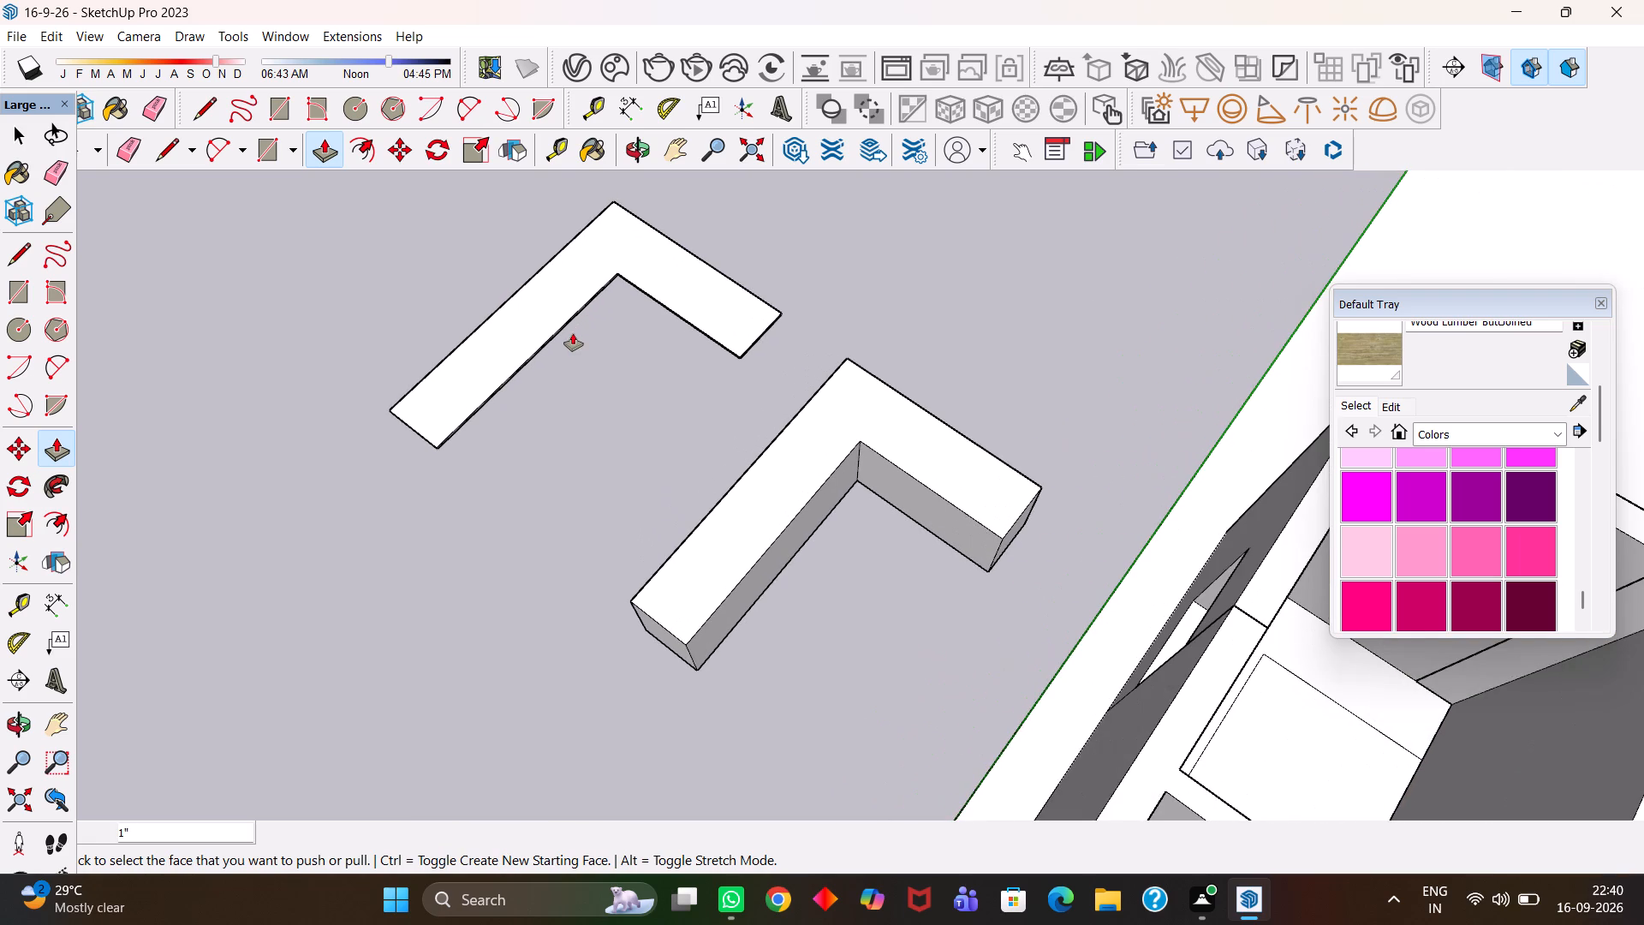
{"action": "scroll", "coordinate": [572, 334], "scroll_direction": "down", "scroll_amount": 4}
{"action": "key", "text": "space"}
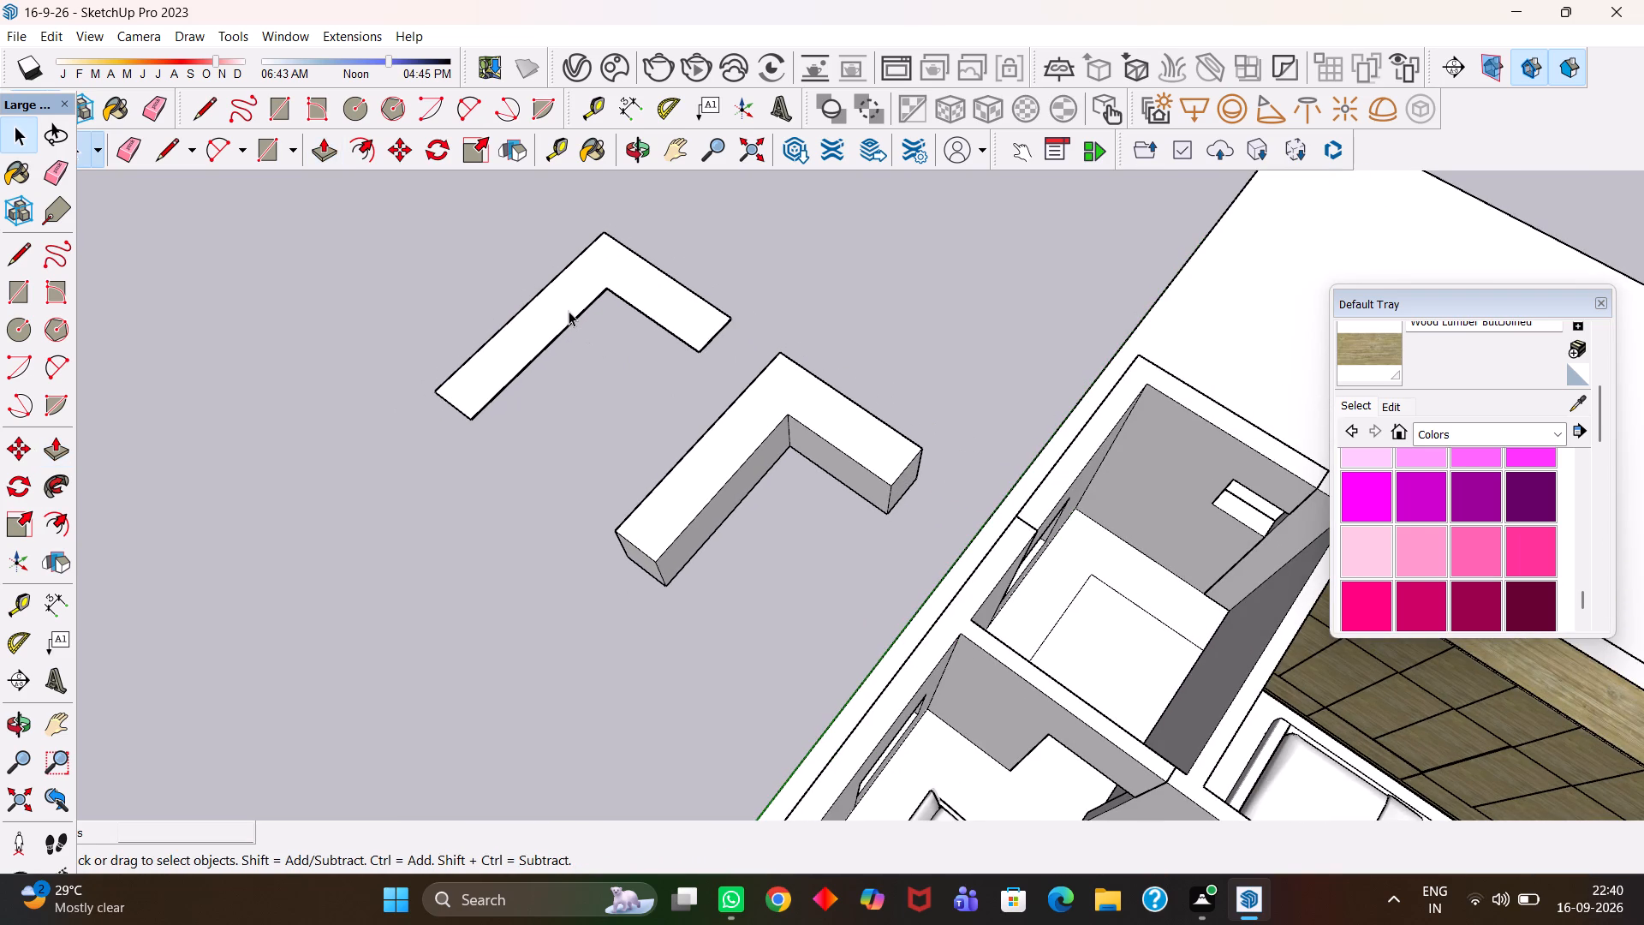
{"action": "triple_click", "coordinate": [566, 308]}
{"action": "left_click", "coordinate": [566, 308]}
{"action": "right_click", "coordinate": [566, 308]}
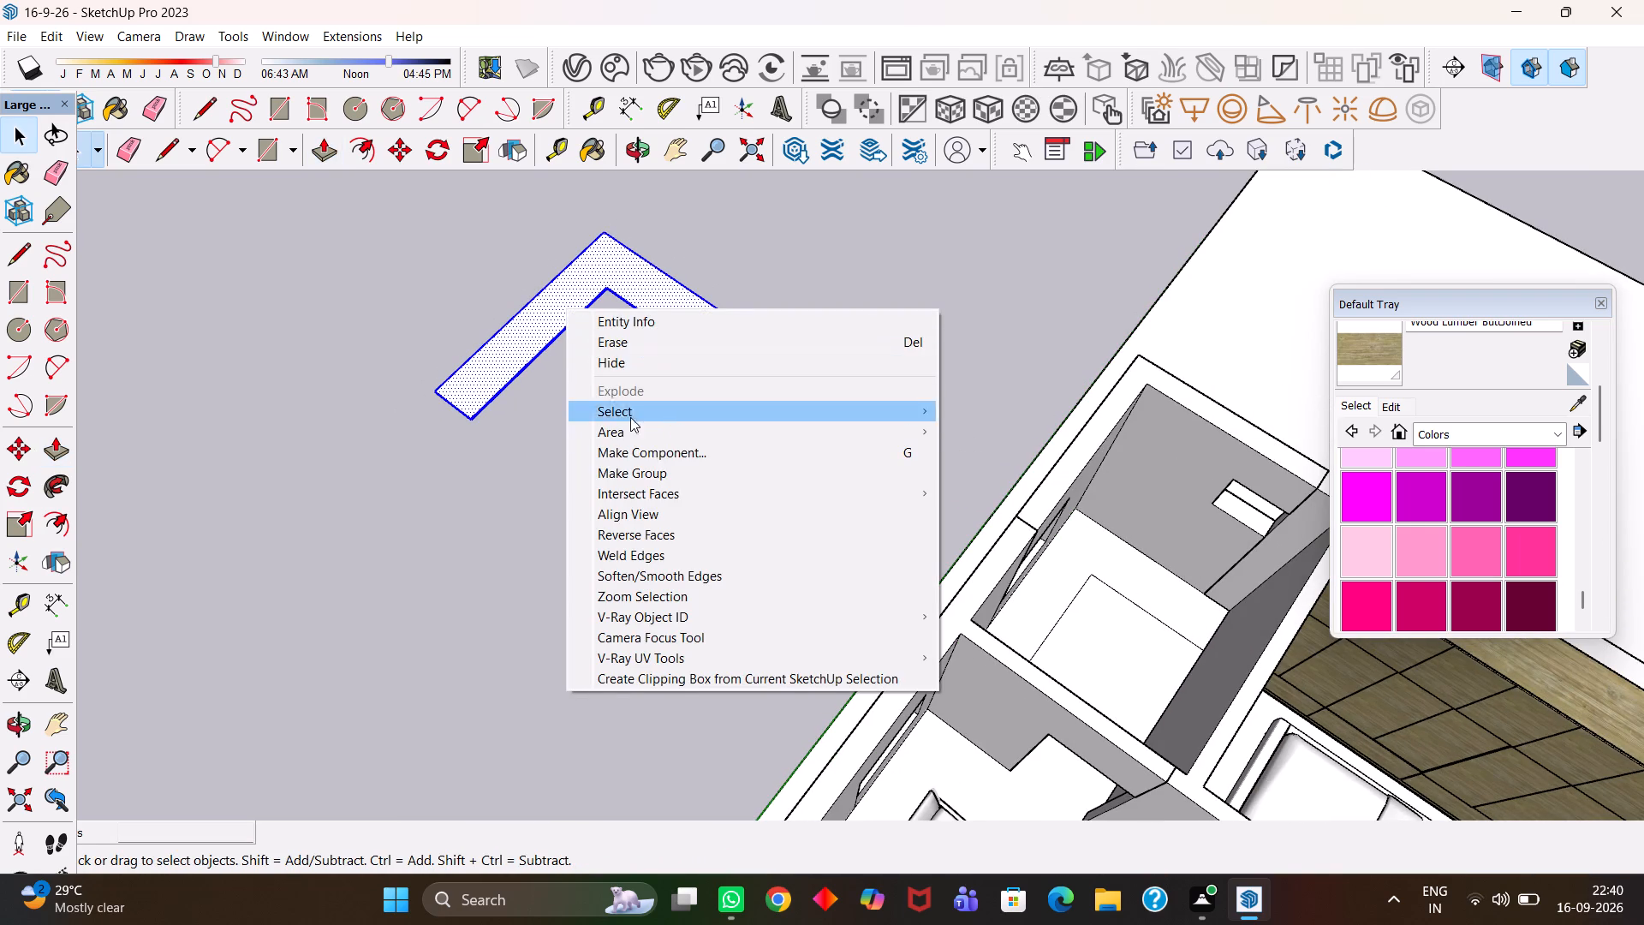
{"action": "left_click", "coordinate": [660, 476]}
Place three vertical guides on the long arm's inner face, the first 2'5" from its end and the others at 2' intervals.
{"action": "key", "text": "h"}
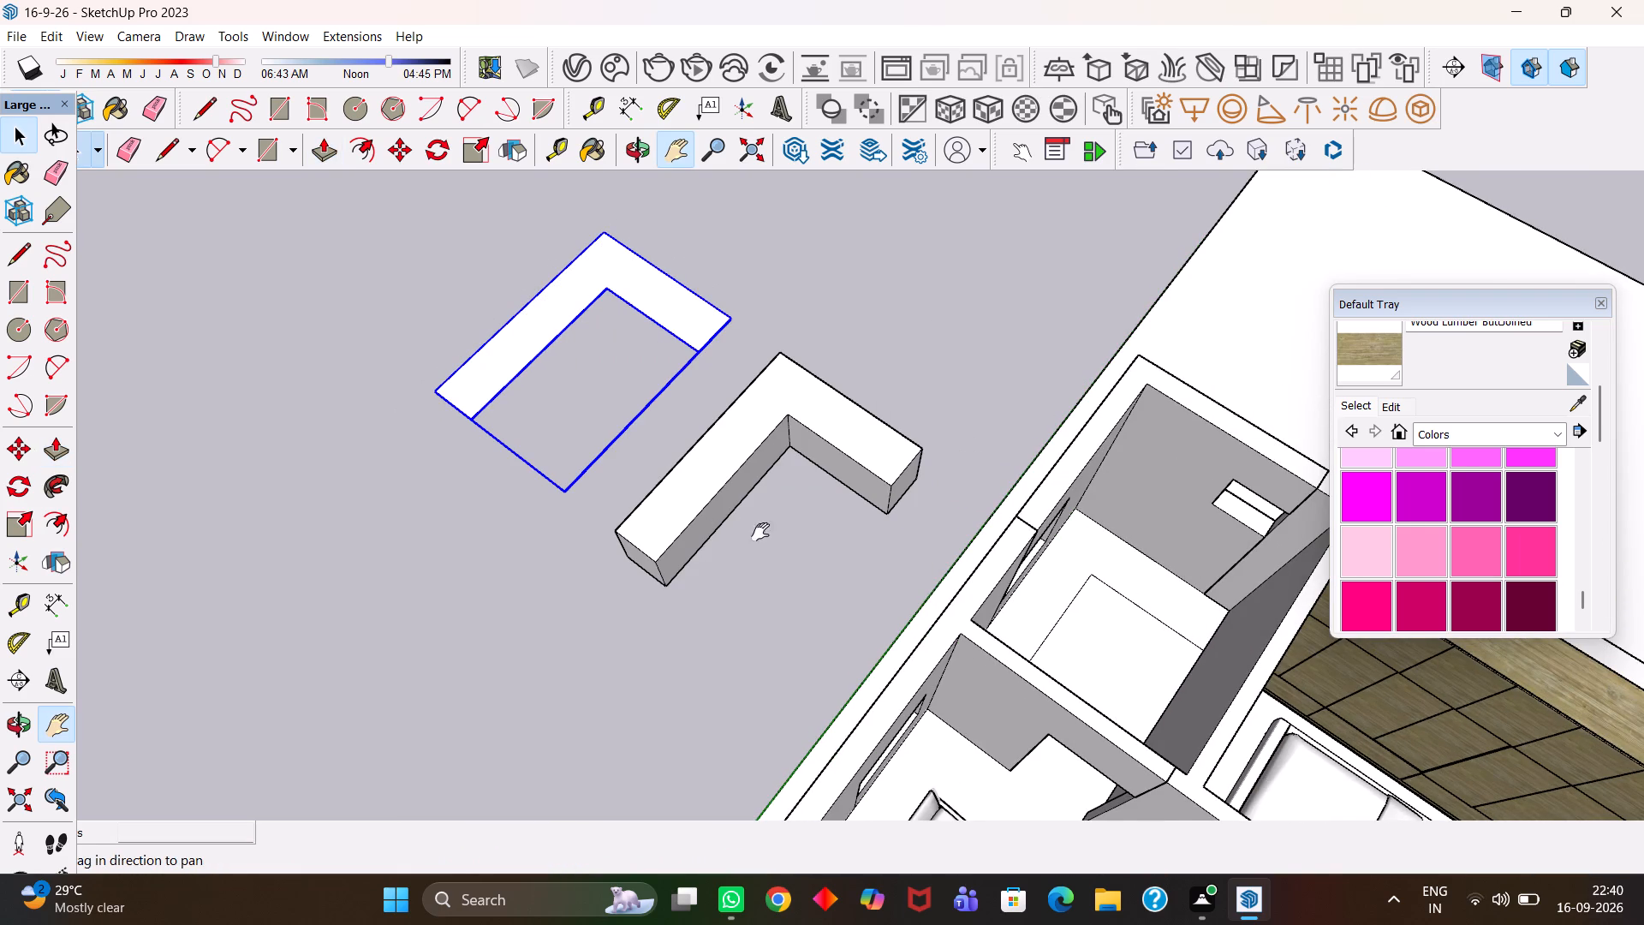
{"action": "left_click_drag", "start_coordinate": [760, 532], "coordinate": [686, 462]}
{"action": "scroll", "coordinate": [648, 437], "scroll_direction": "up", "scroll_amount": 2}
{"action": "key", "text": "space"}
{"action": "left_click", "coordinate": [620, 407]}
{"action": "scroll", "coordinate": [647, 440], "scroll_direction": "up", "scroll_amount": 5}
{"action": "middle_click_drag", "start_coordinate": [644, 437], "coordinate": [631, 428]}
{"action": "scroll", "coordinate": [631, 428], "scroll_direction": "up", "scroll_amount": 1}
{"action": "key", "text": "t"}
{"action": "left_click", "coordinate": [488, 563]}
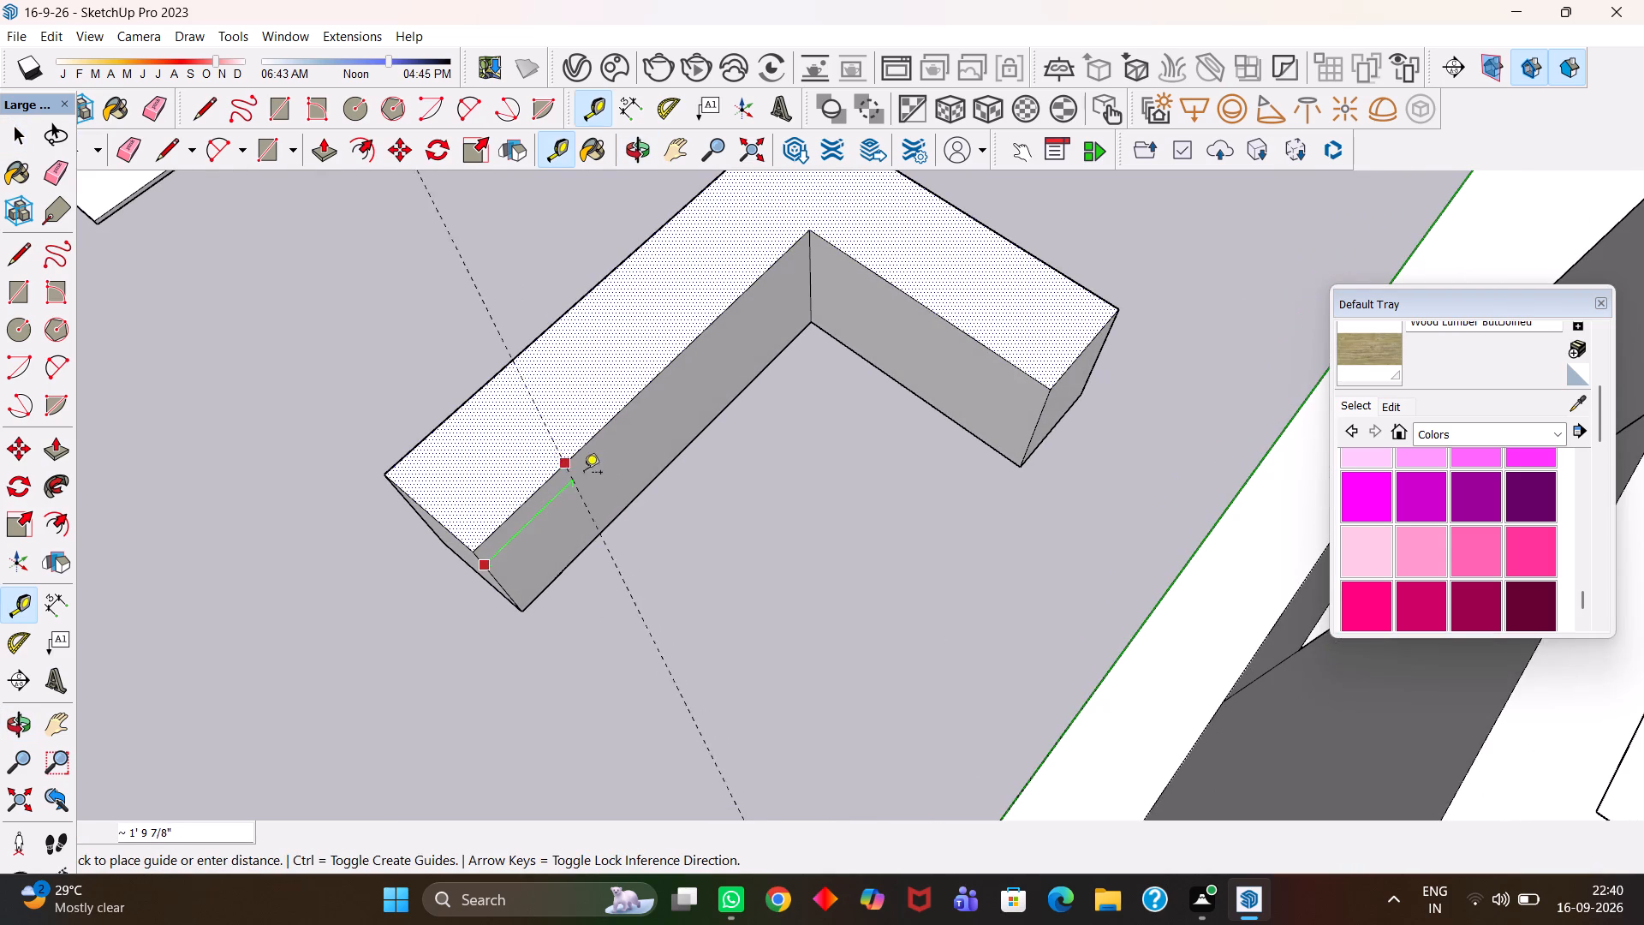
{"action": "type", "text": "2'5\""}
{"action": "key", "text": "Return"}
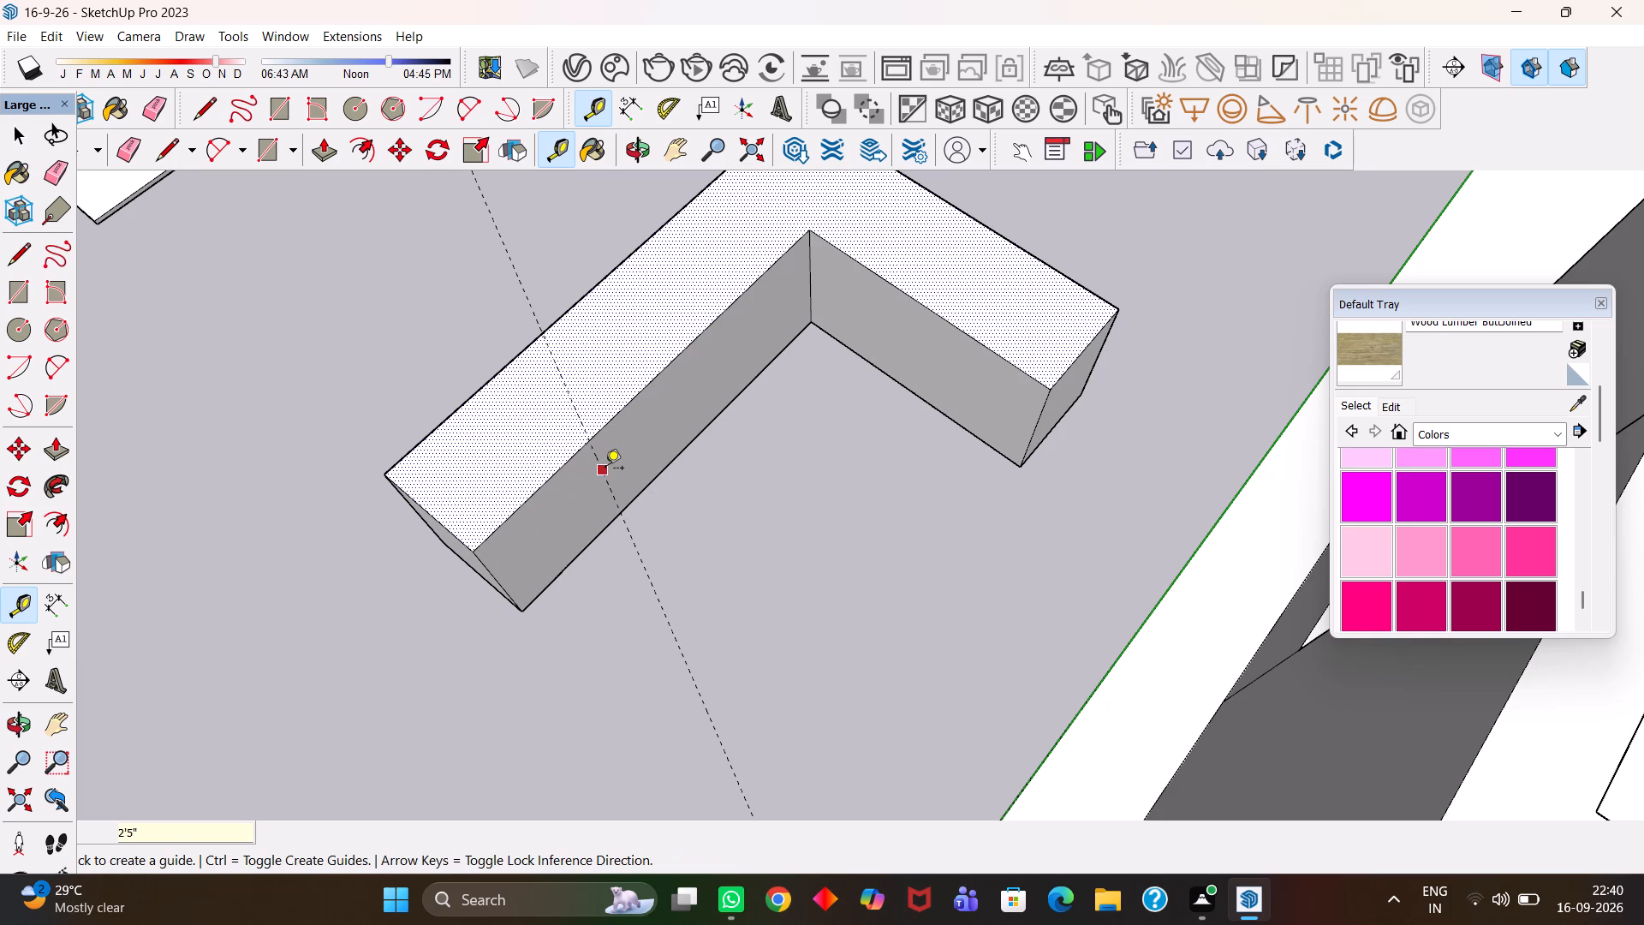
{"action": "left_click", "coordinate": [604, 468]}
{"action": "type", "text": "2'"}
{"action": "key", "text": "Return"}
{"action": "left_click", "coordinate": [688, 389]}
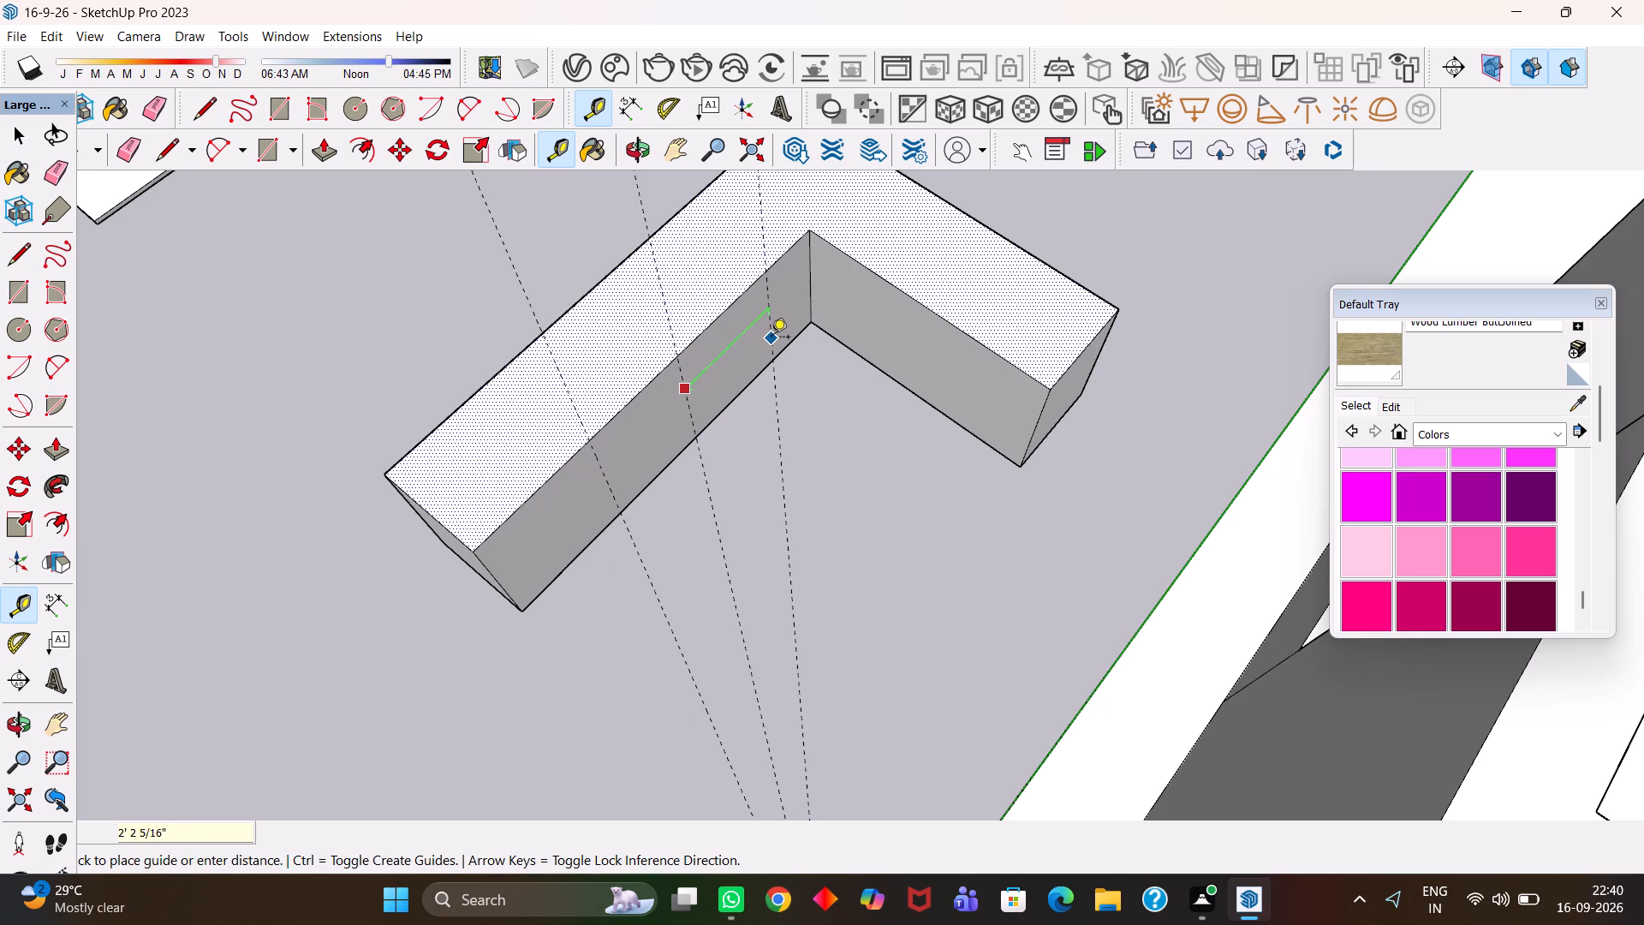
{"action": "type", "text": "2'"}
{"action": "key", "text": "Return"}
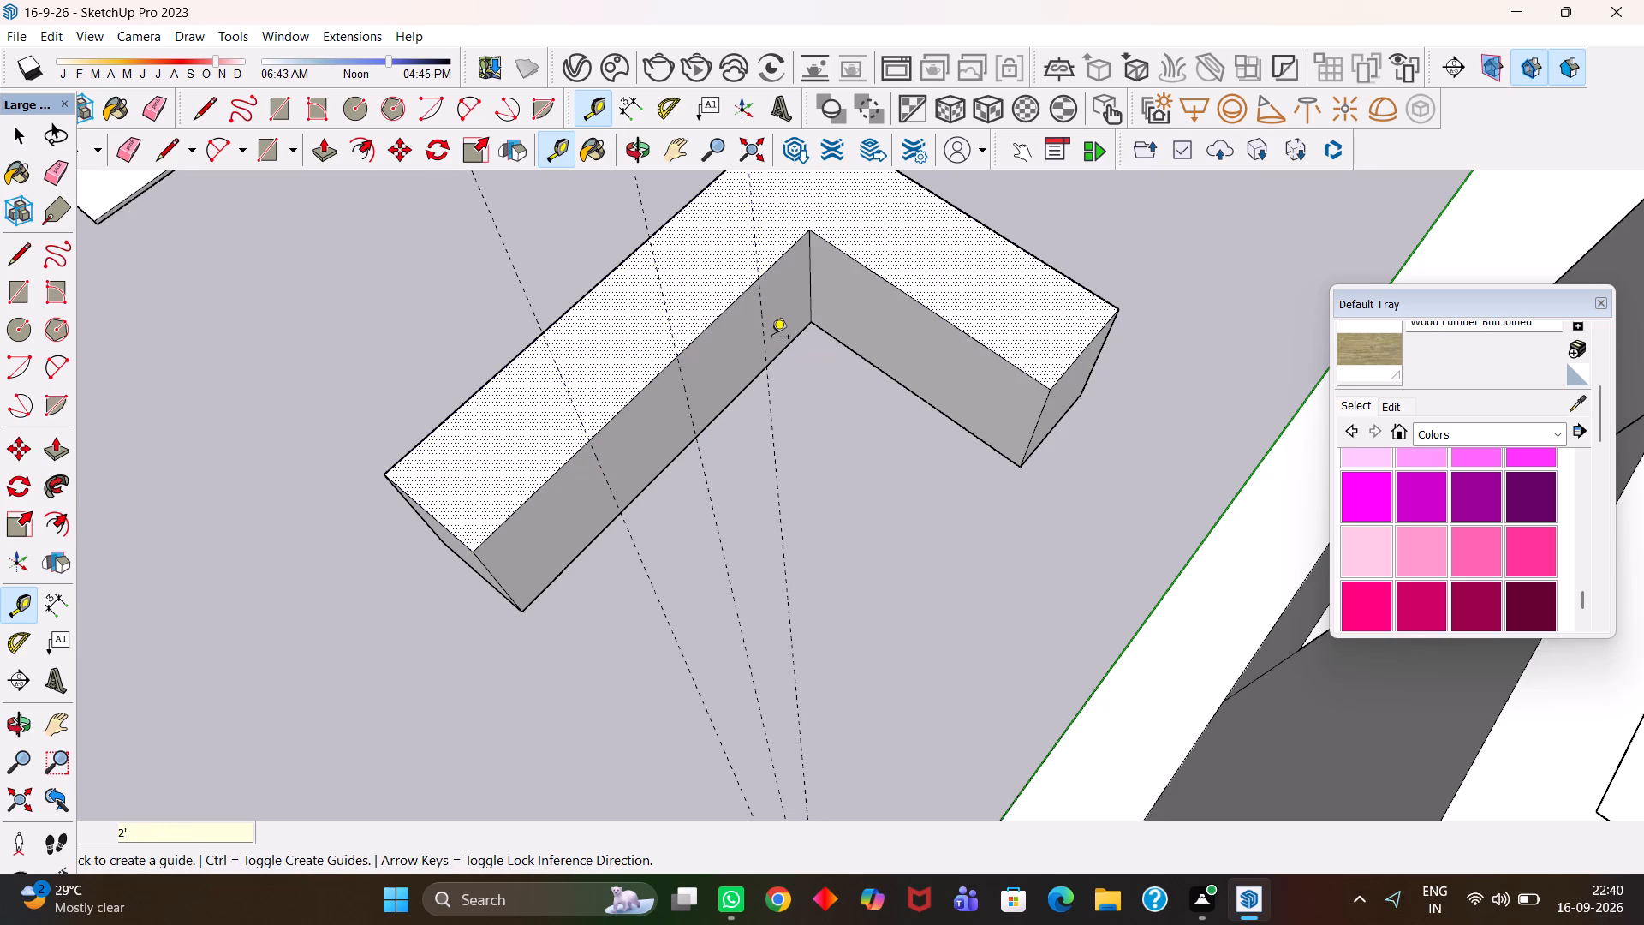
Place a vertical guide along the outer end edge of the short arm's inner face.
{"action": "double_click", "coordinate": [1039, 413]}
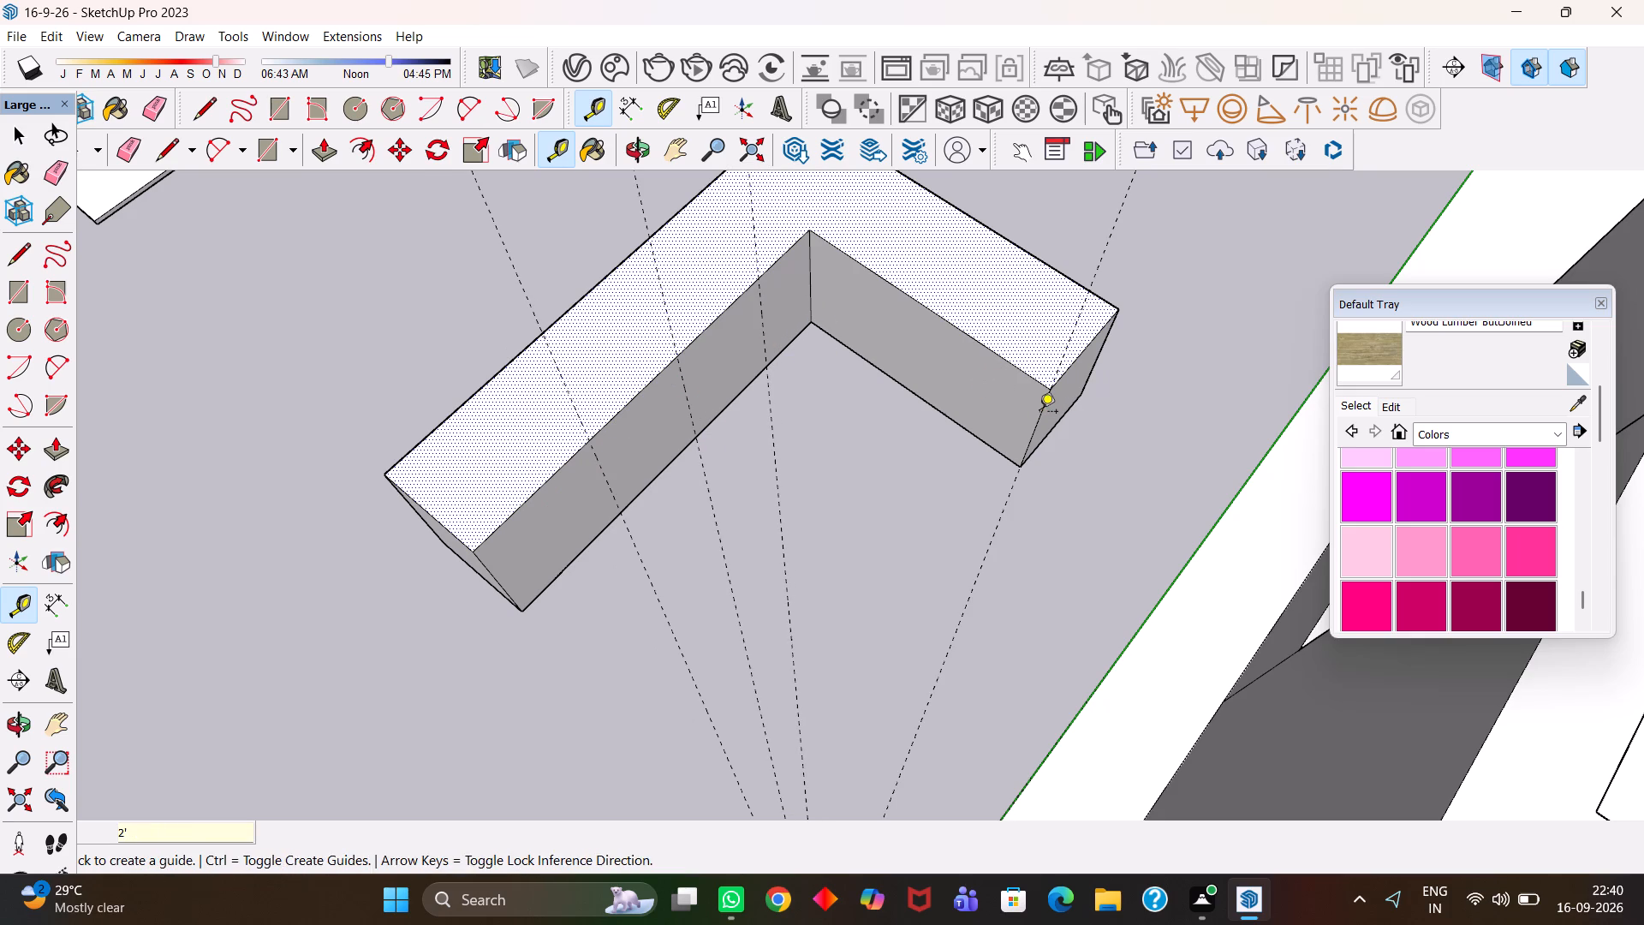
{"action": "left_click", "coordinate": [1039, 413]}
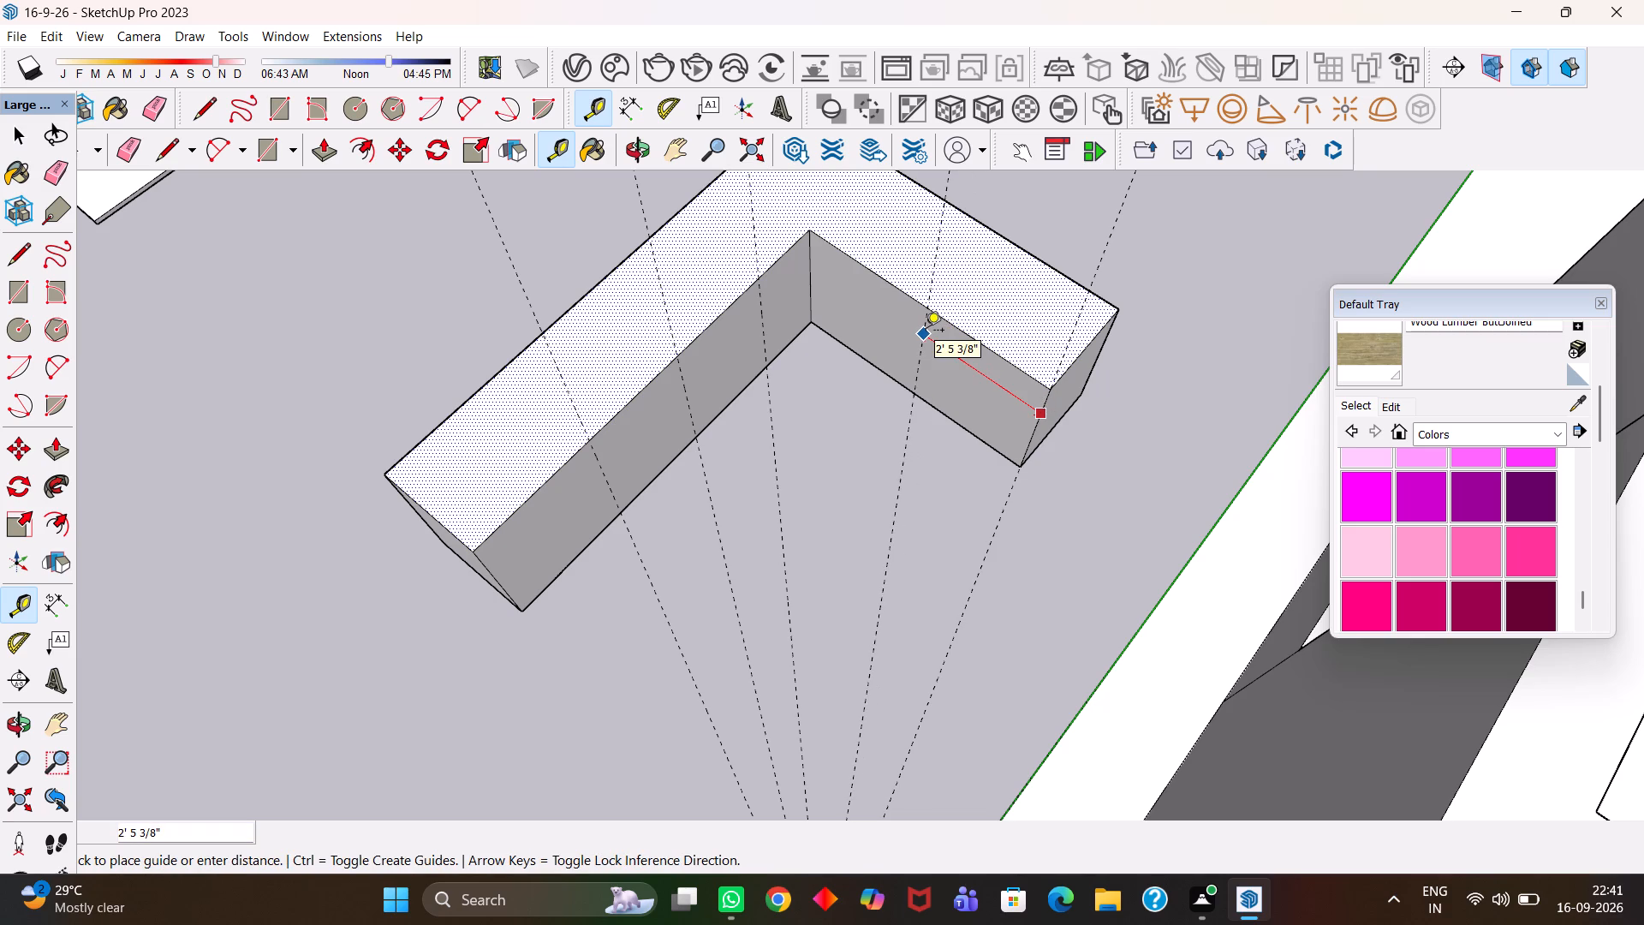
{"action": "key", "text": "space"}
Divide the short arm's inner top edge into 3 equal segments.
{"action": "left_click", "coordinate": [970, 339]}
{"action": "right_click", "coordinate": [970, 339]}
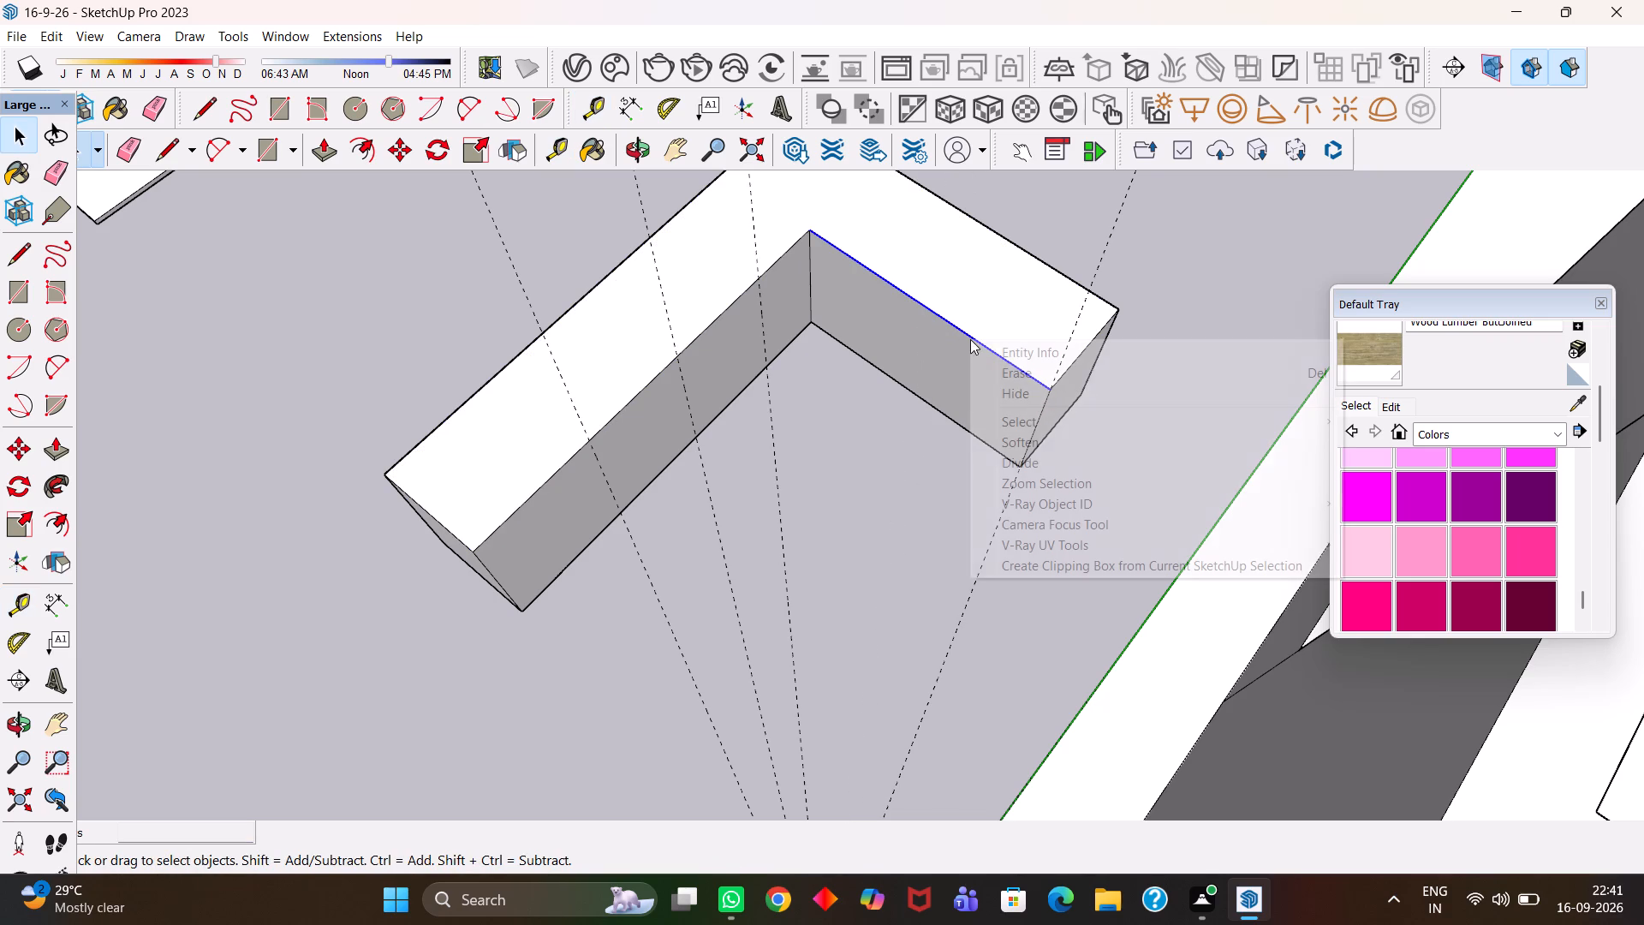
{"action": "left_click", "coordinate": [1033, 463]}
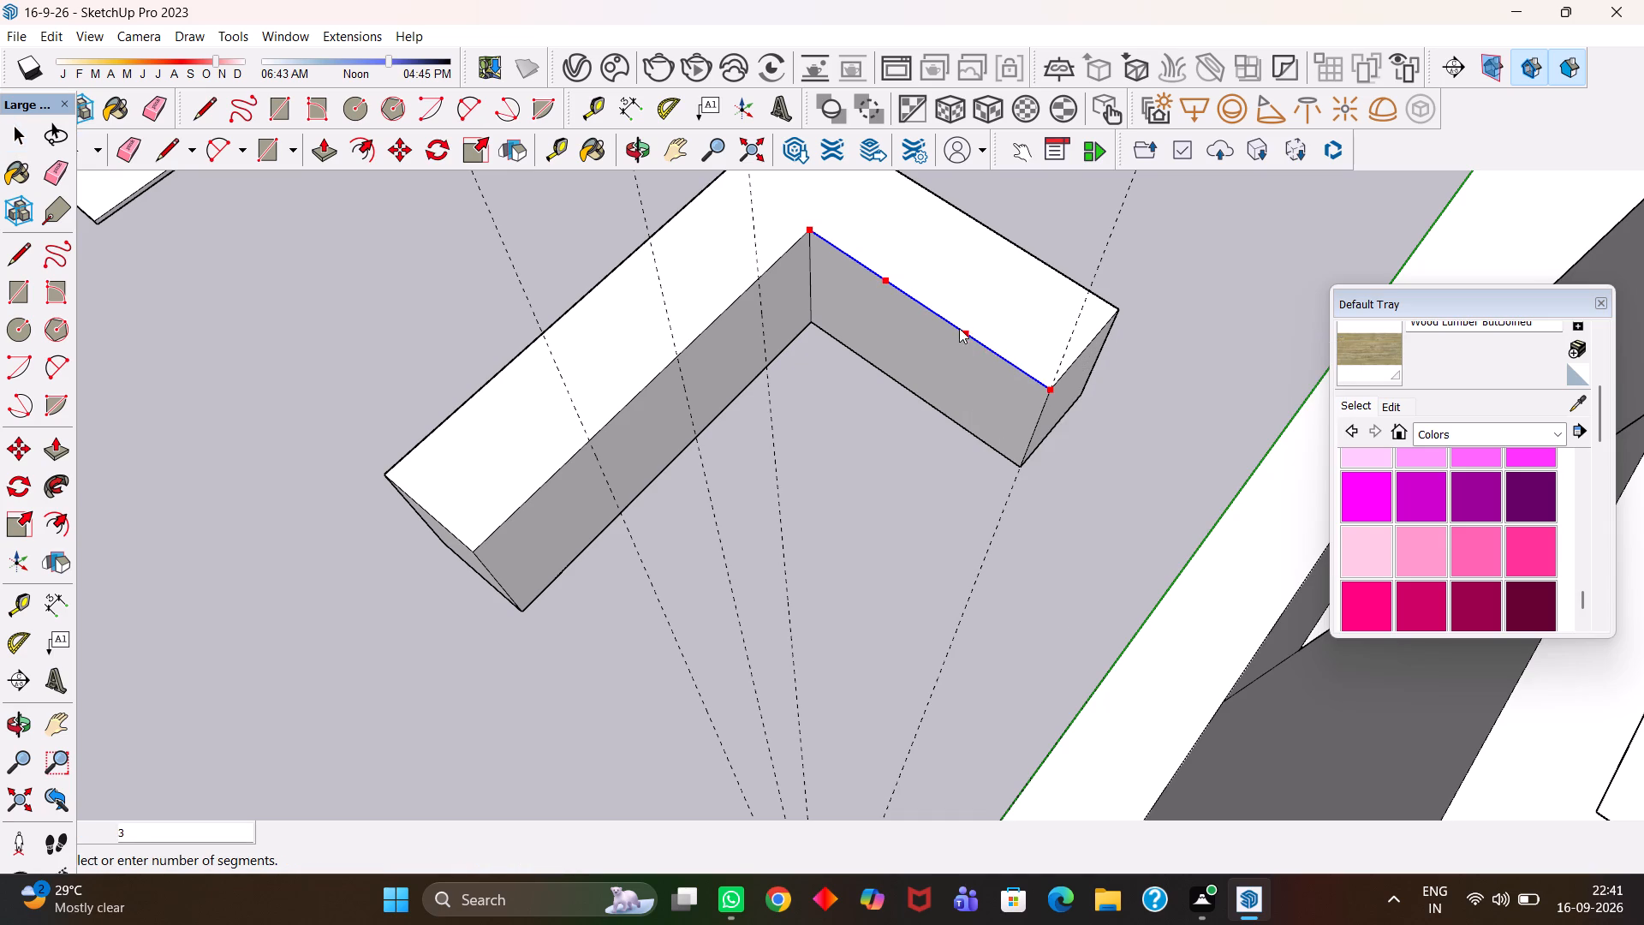
{"action": "left_click", "coordinate": [972, 337]}
{"action": "left_click", "coordinate": [986, 349]}
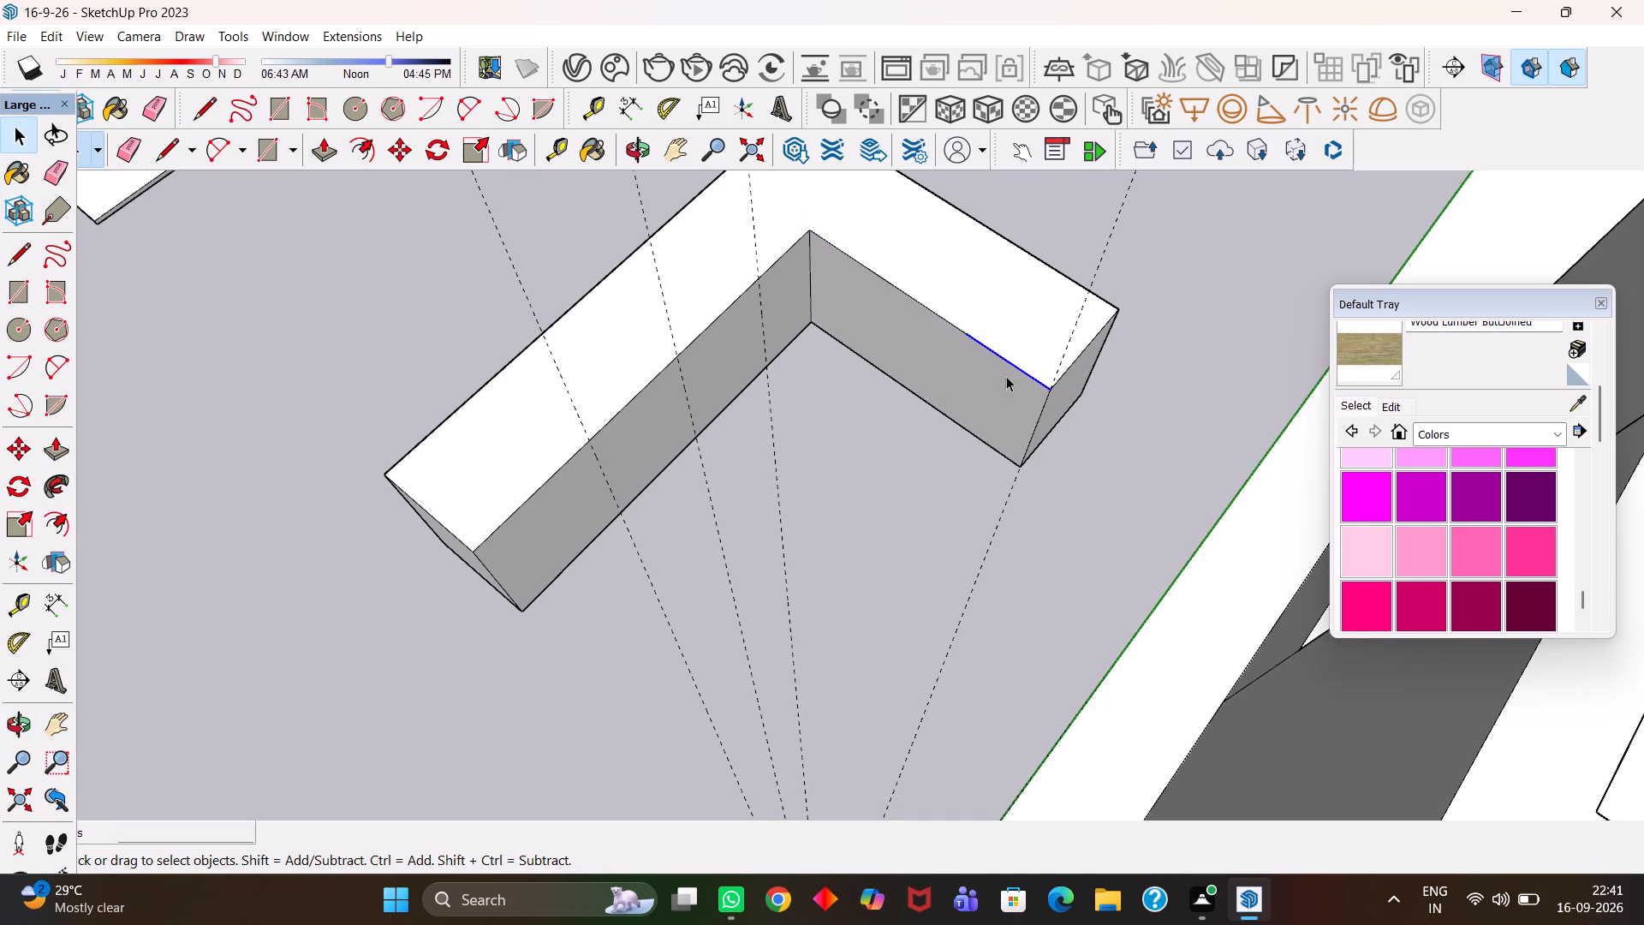
Place a guide 1'8" from the short arm's end and draw a vertical line along it down the inner face.
{"action": "scroll", "coordinate": [1006, 376], "scroll_direction": "up", "scroll_amount": 2}
{"action": "key", "text": "t"}
{"action": "left_click", "coordinate": [1040, 441]}
{"action": "left_click", "coordinate": [958, 327]}
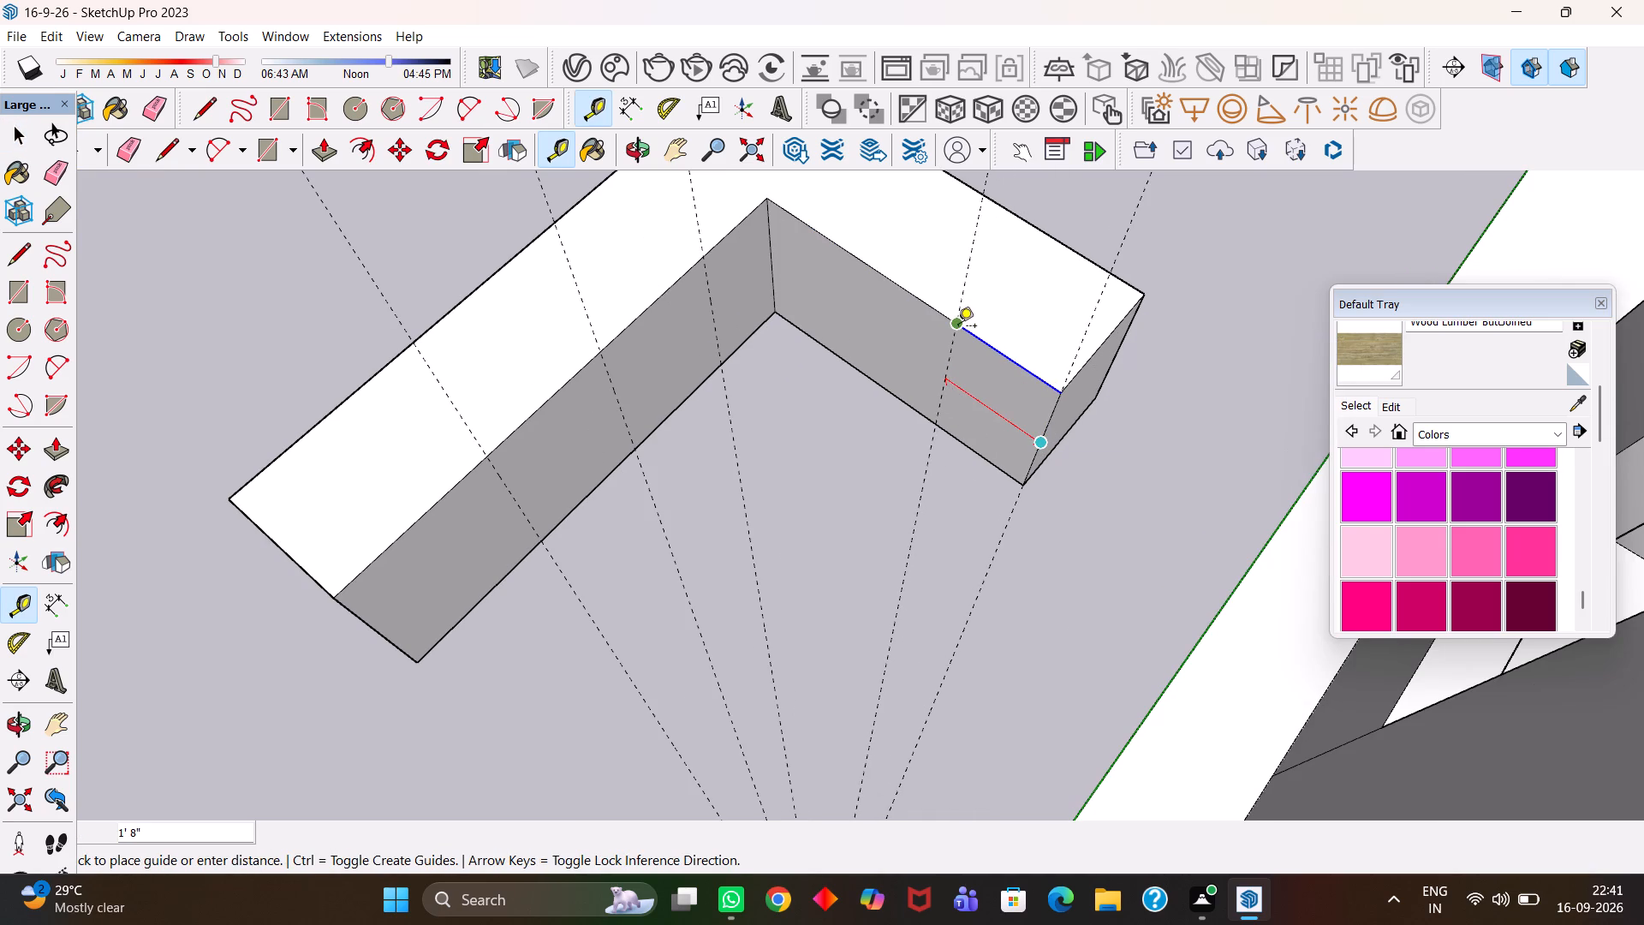
{"action": "key", "text": "l"}
{"action": "left_click", "coordinate": [958, 327]}
{"action": "left_click", "coordinate": [942, 427]}
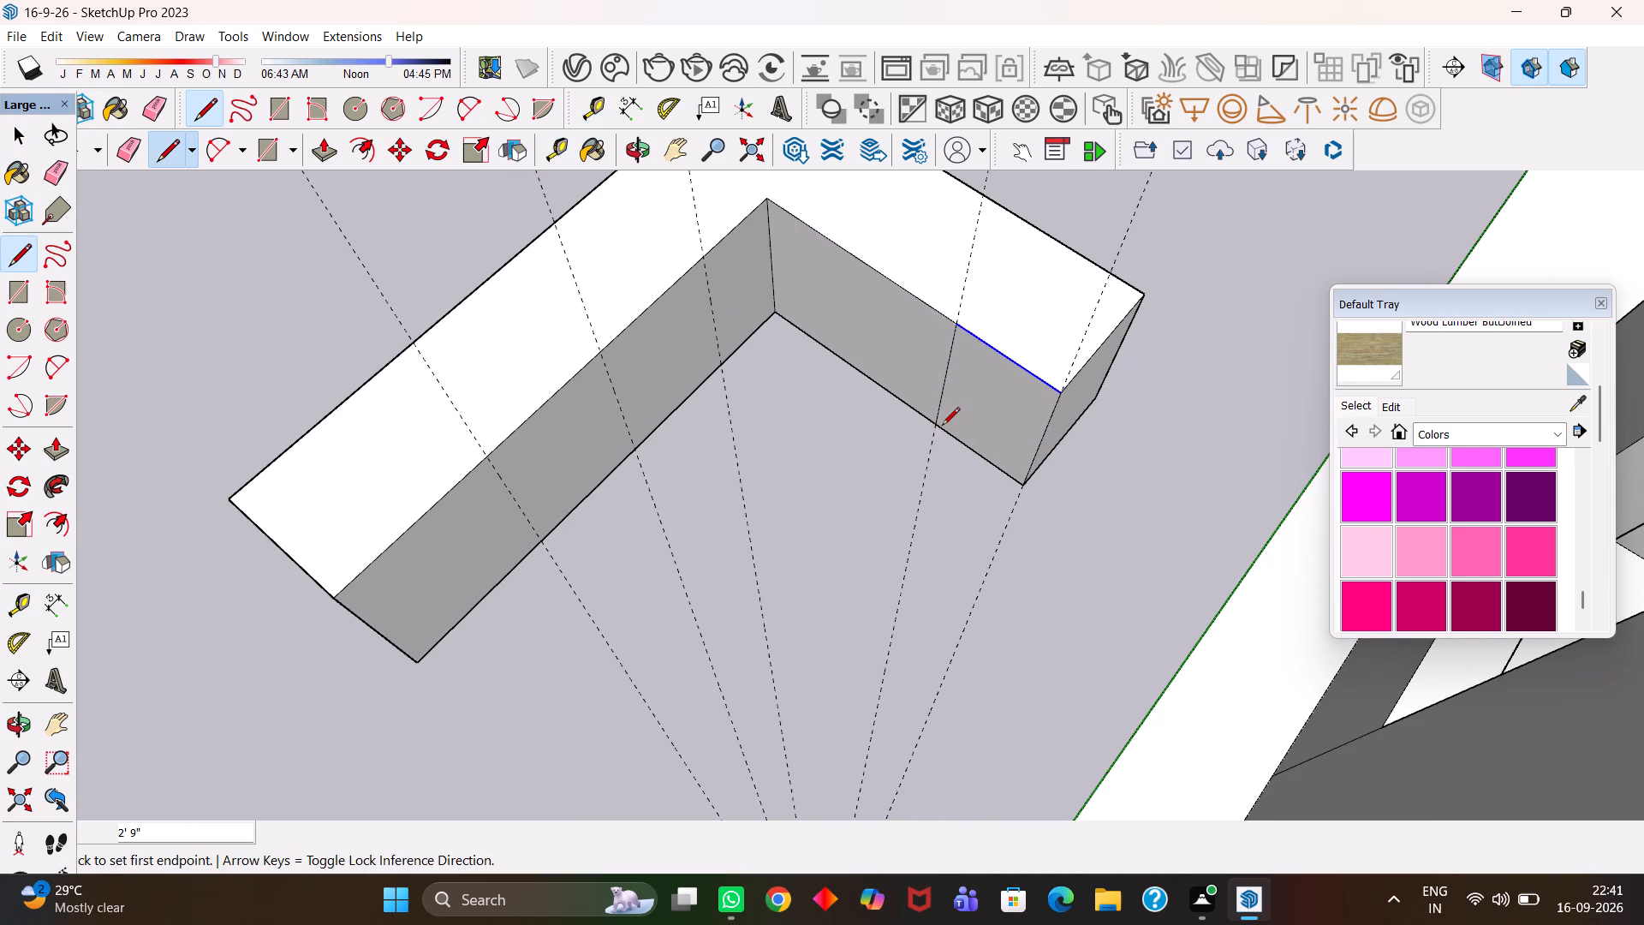
Place a horizontal guide 4" above the bottom edge of the short arm's inner face.
{"action": "scroll", "coordinate": [961, 439], "scroll_direction": "up", "scroll_amount": 2}
{"action": "key", "text": "t"}
{"action": "left_click", "coordinate": [984, 457]}
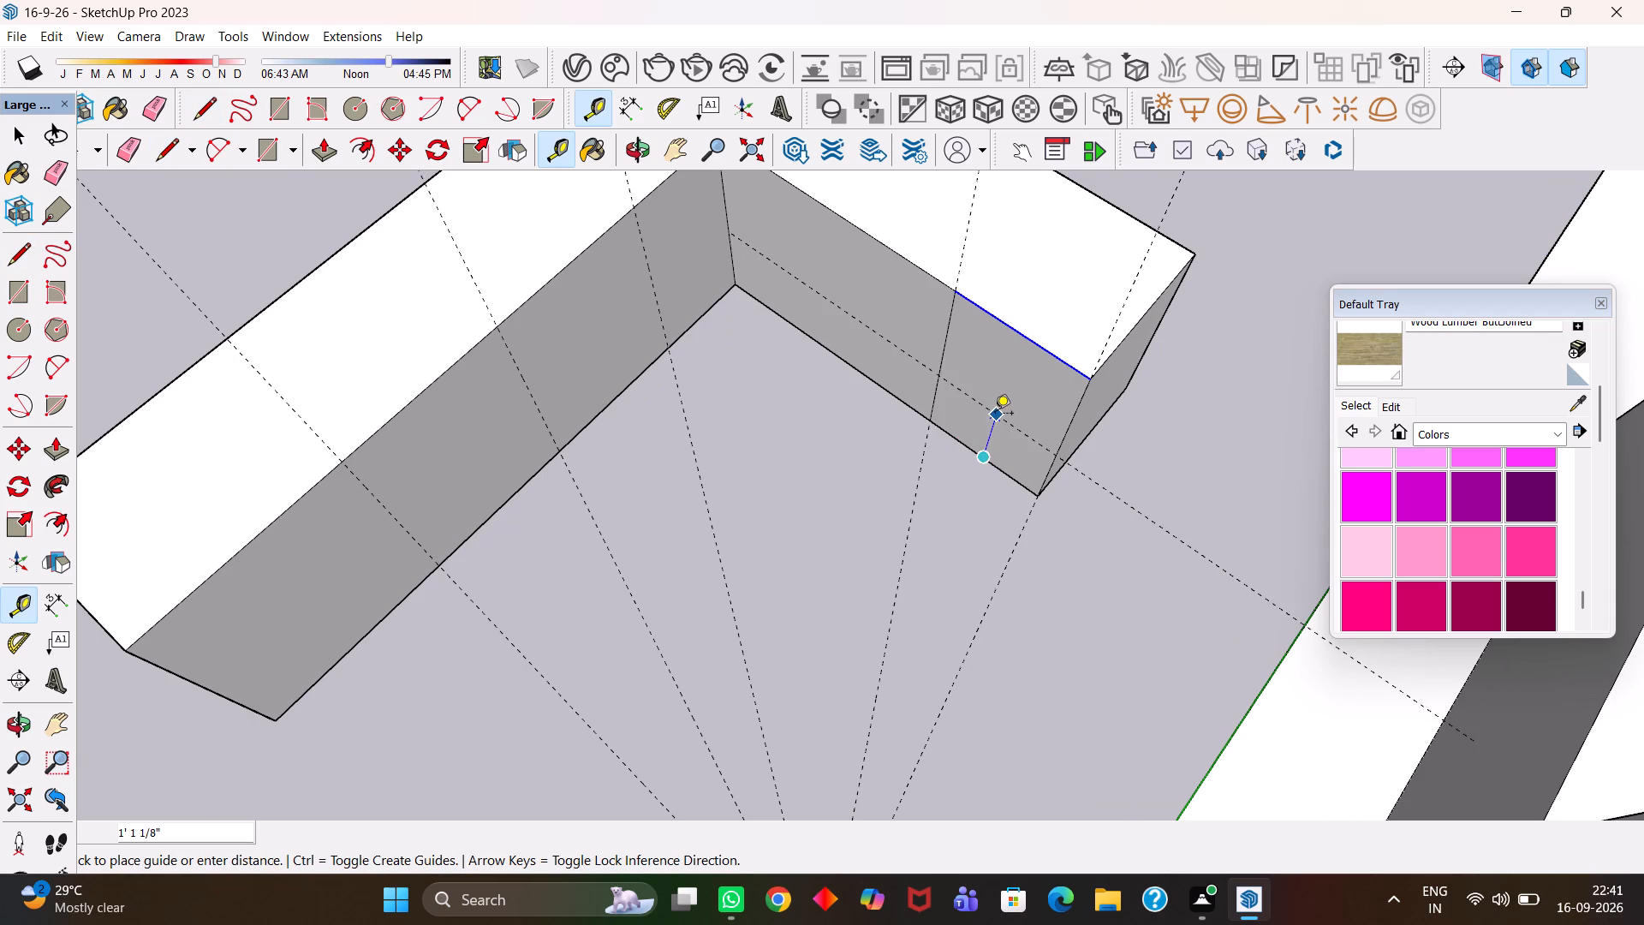
{"action": "type", "text": "4\""}
{"action": "key", "text": "Return"}
Place a guide 4" above the bottom edge of the long arm's inner face.
{"action": "key", "text": "h"}
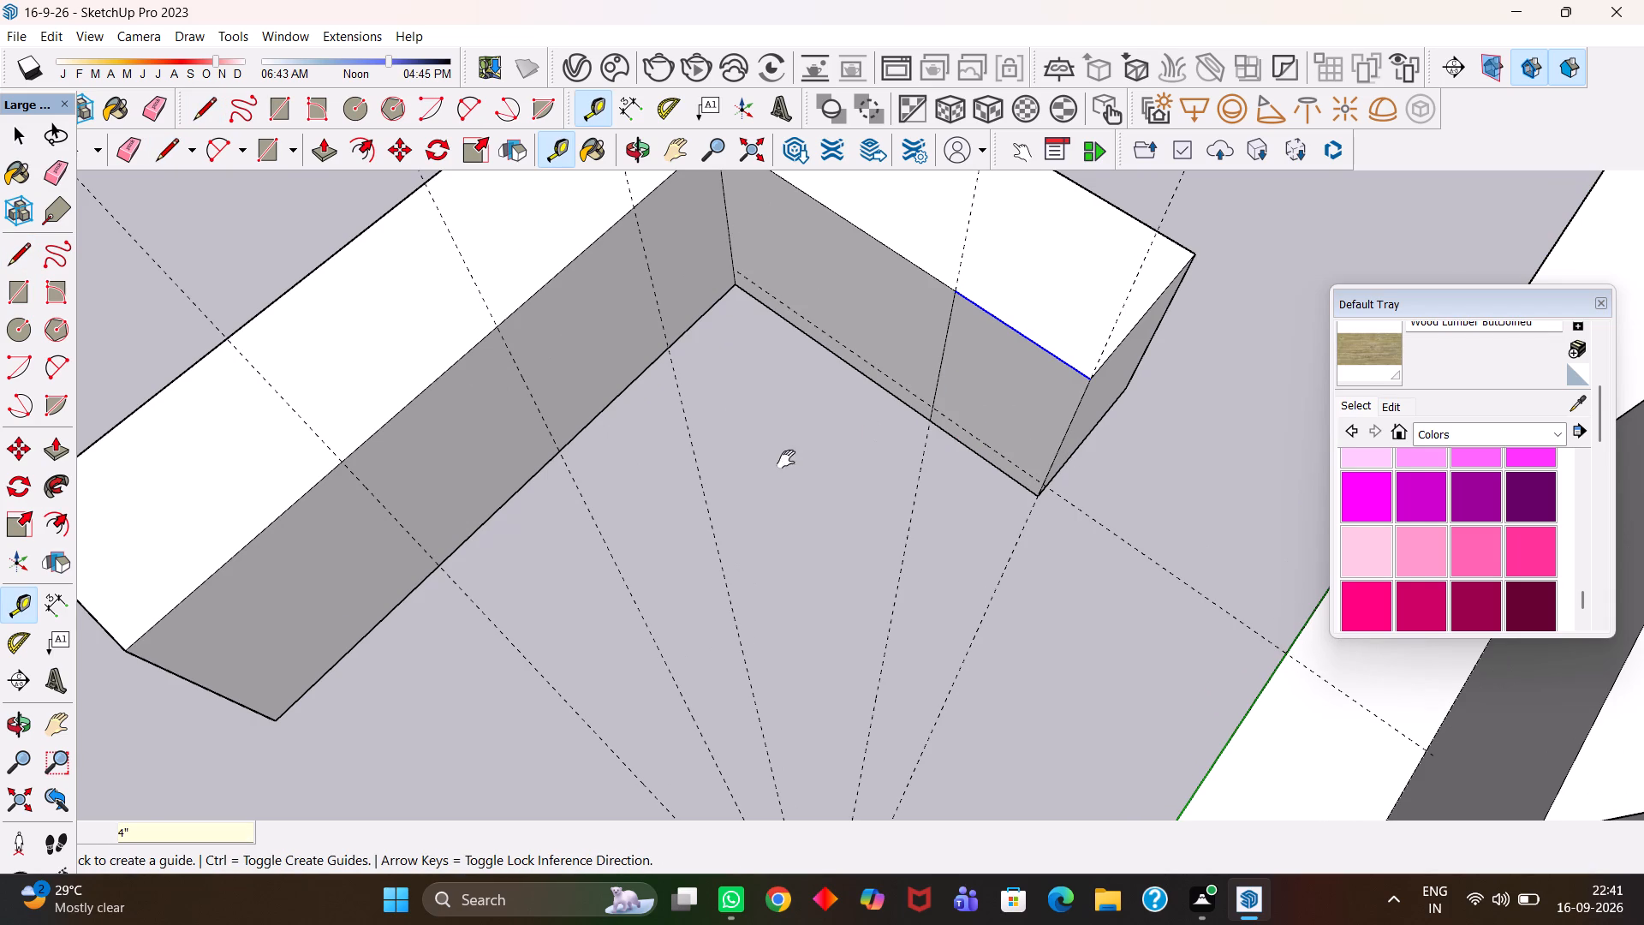
{"action": "left_click_drag", "start_coordinate": [779, 427], "coordinate": [1069, 370]}
{"action": "scroll", "coordinate": [958, 402], "scroll_direction": "down", "scroll_amount": 1}
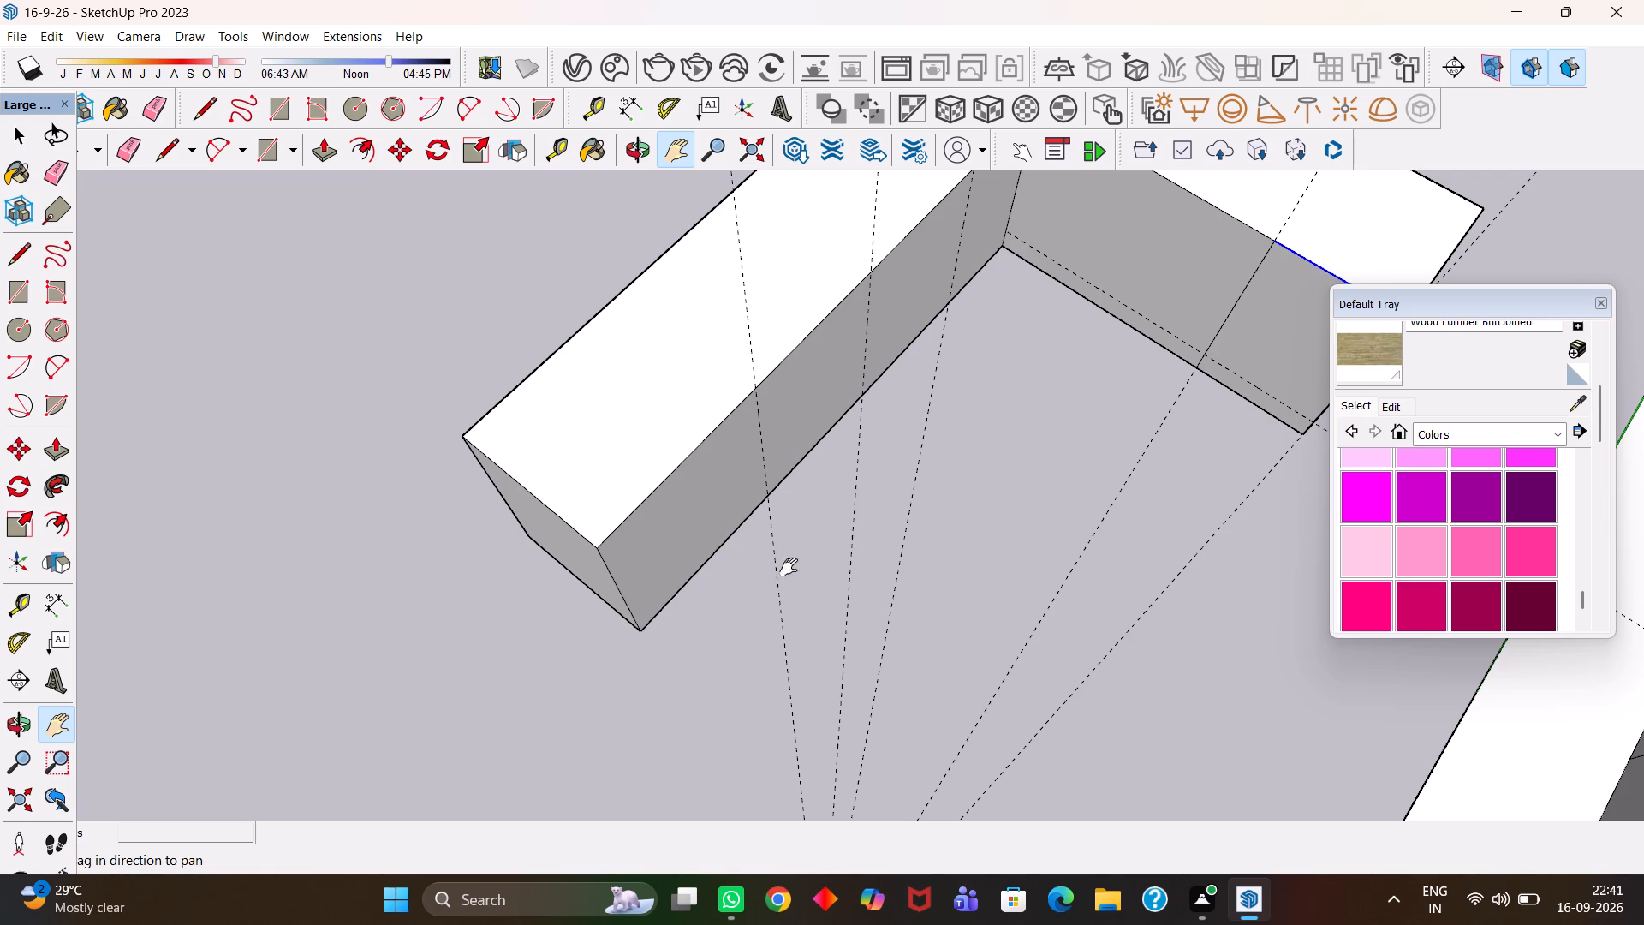
{"action": "scroll", "coordinate": [738, 577], "scroll_direction": "up", "scroll_amount": 2}
{"action": "left_click_drag", "start_coordinate": [688, 532], "coordinate": [728, 487]}
{"action": "scroll", "coordinate": [712, 562], "scroll_direction": "up", "scroll_amount": 2}
{"action": "middle_click_drag", "start_coordinate": [712, 567], "coordinate": [714, 528]}
{"action": "scroll", "coordinate": [712, 567], "scroll_direction": "up", "scroll_amount": 1}
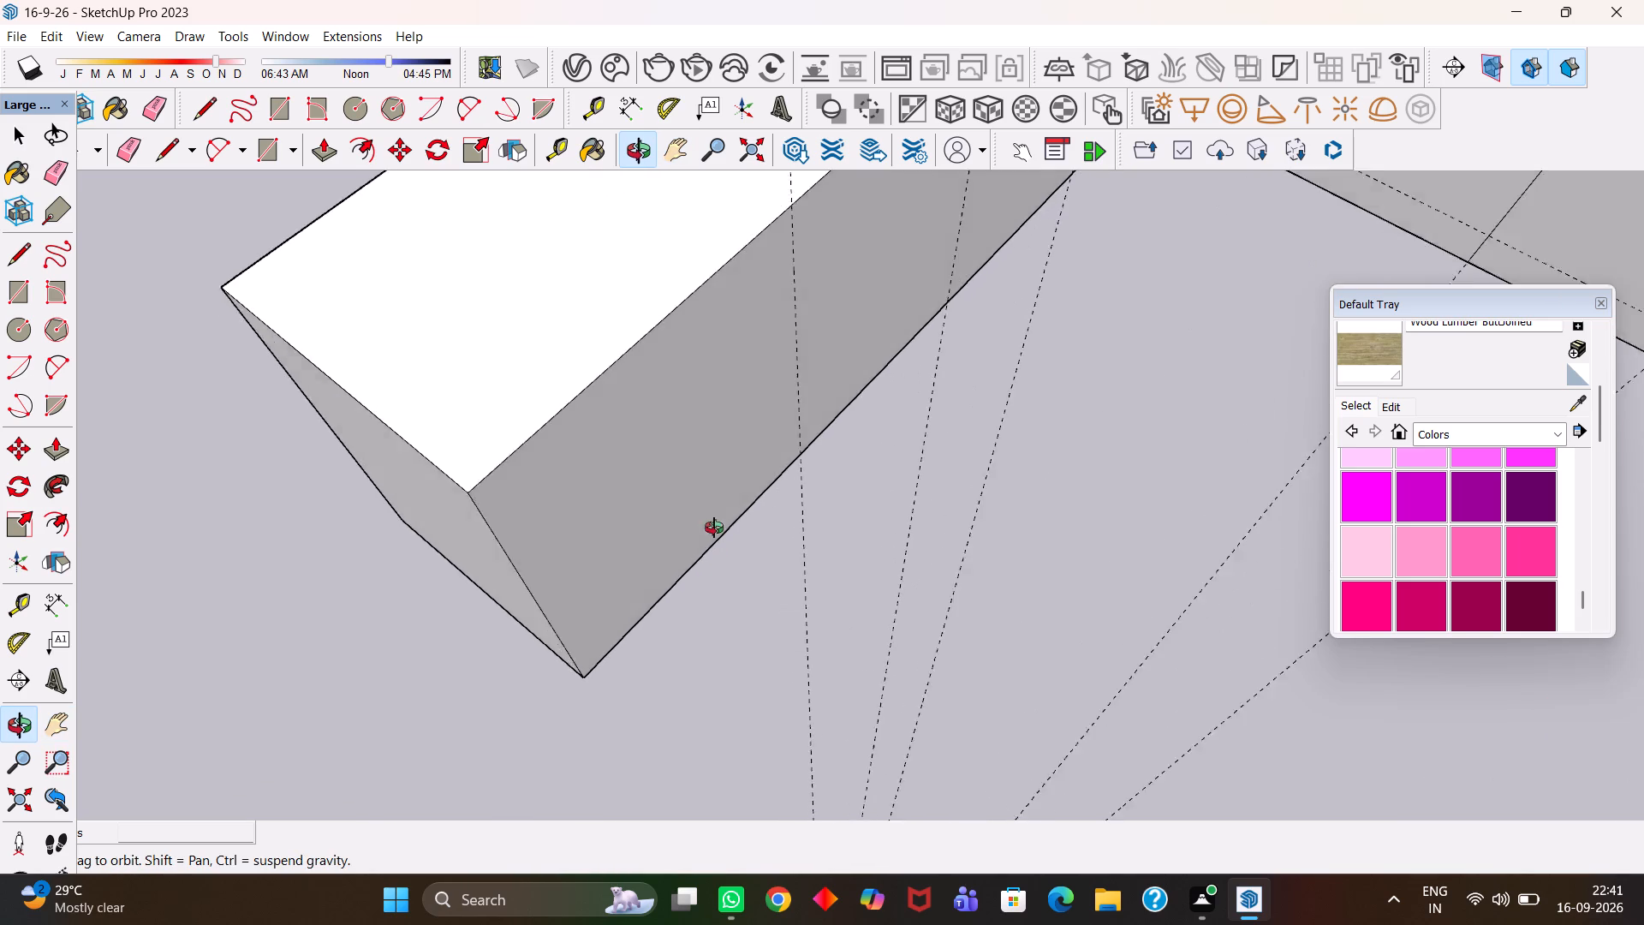
{"action": "middle_click_drag", "start_coordinate": [714, 528], "coordinate": [746, 427]}
{"action": "key", "text": "h"}
{"action": "left_click_drag", "start_coordinate": [770, 489], "coordinate": [773, 467]}
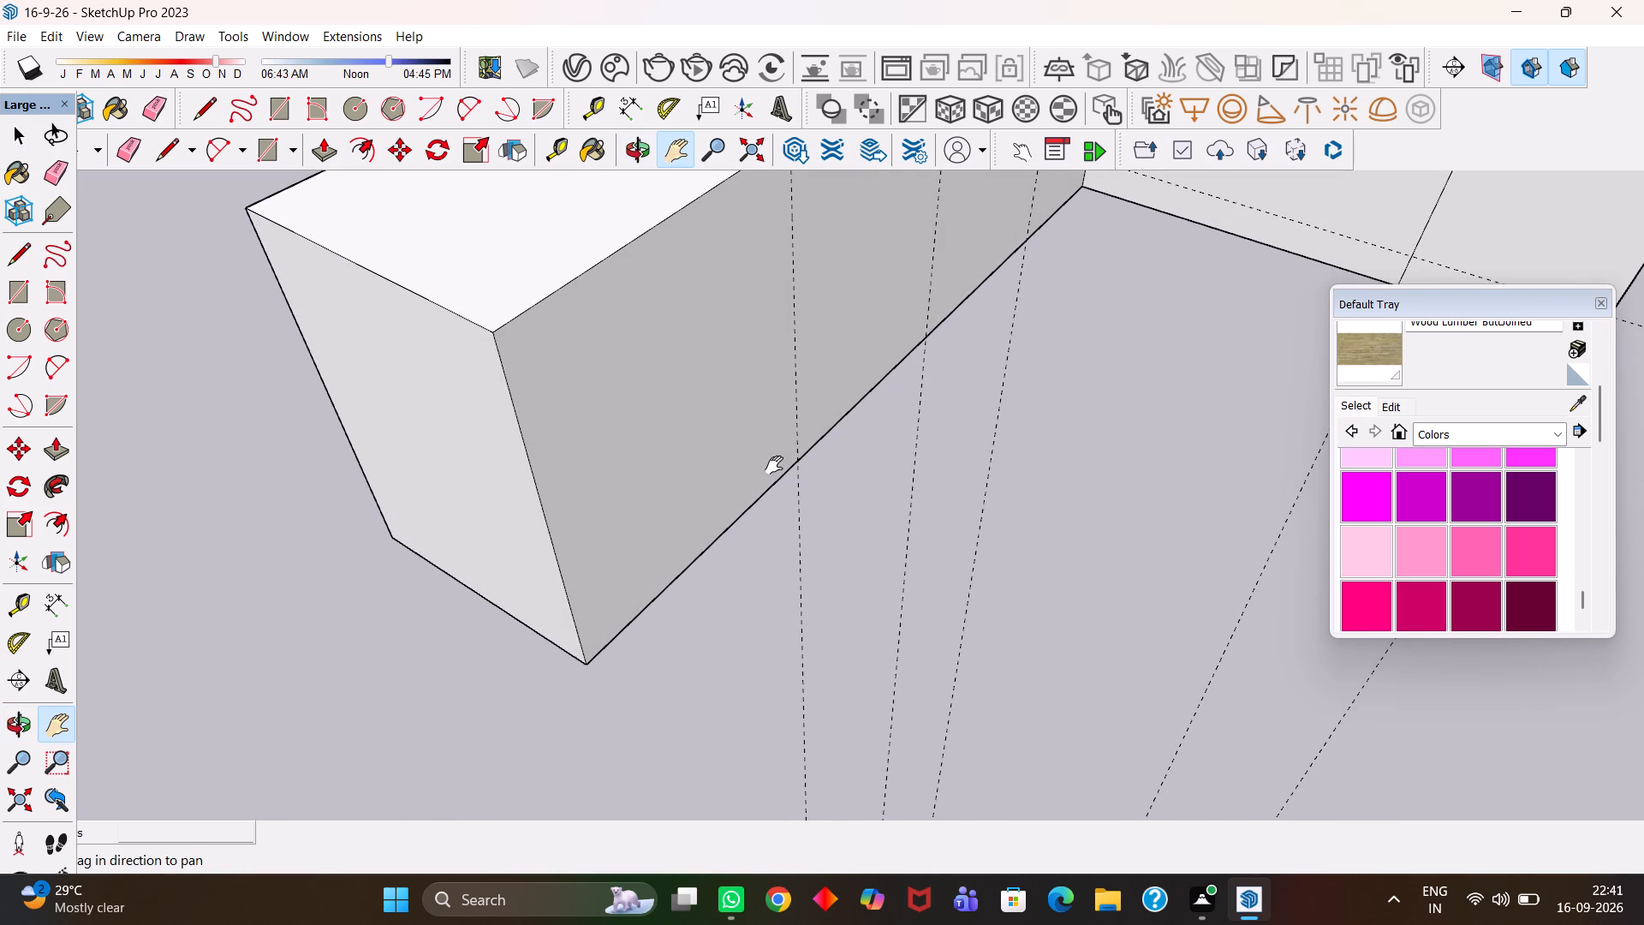
{"action": "scroll", "coordinate": [776, 558], "scroll_direction": "up", "scroll_amount": 2}
{"action": "key", "text": "t"}
{"action": "left_click", "coordinate": [663, 576]}
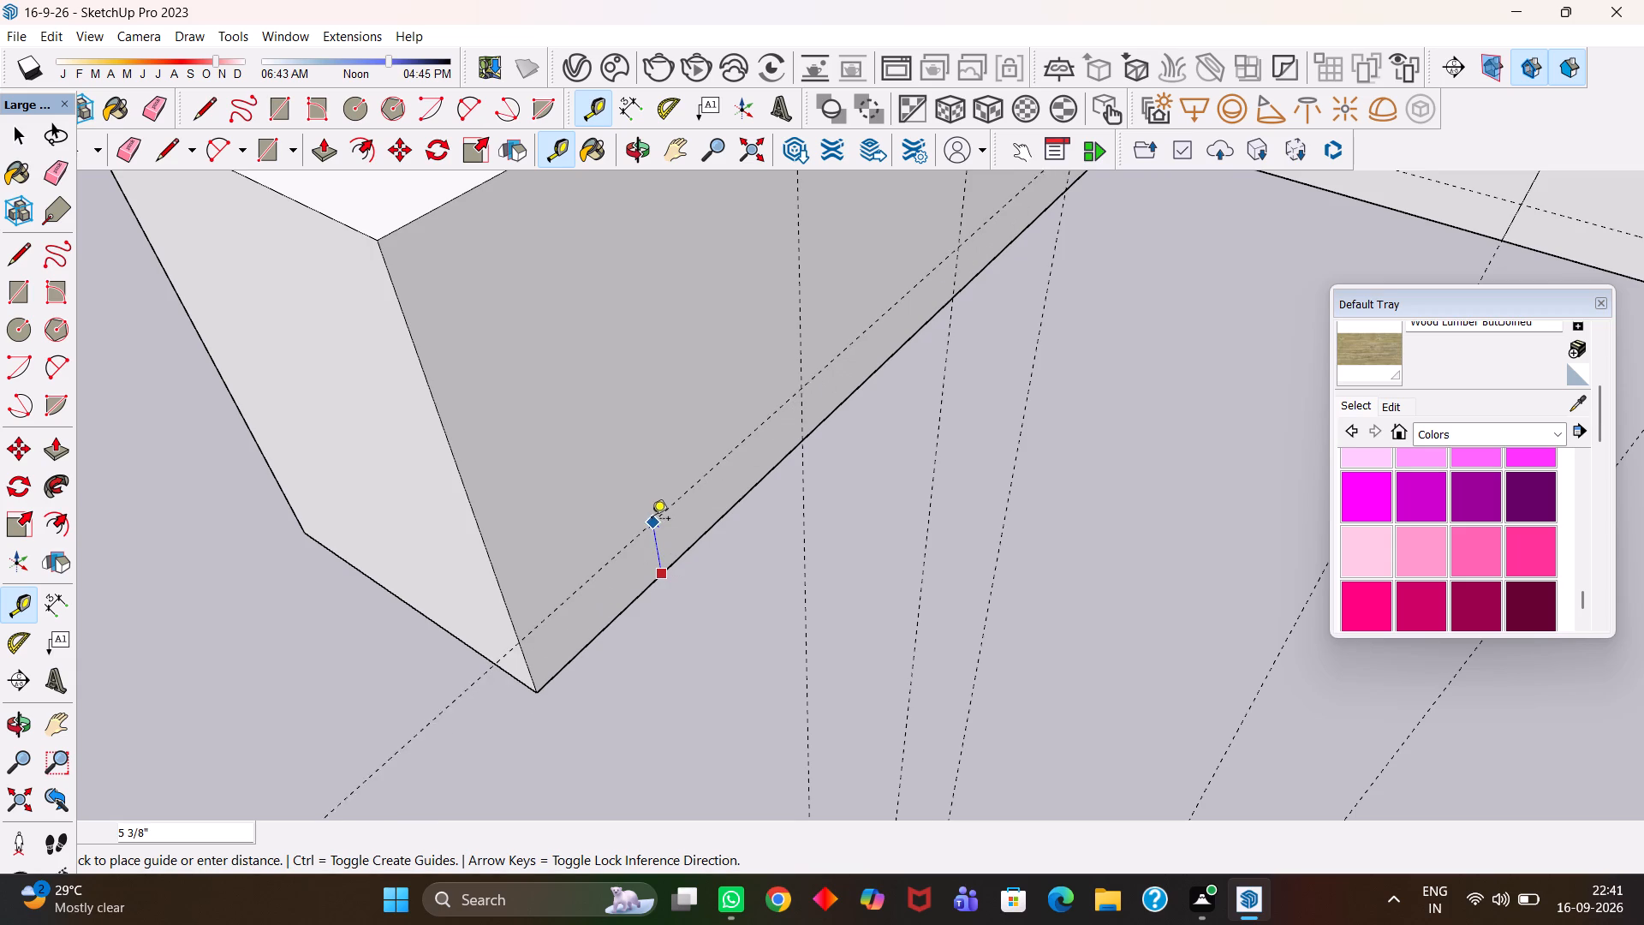
{"action": "type", "text": "4\""}
{"action": "key", "text": "Return"}
Copy the long arm's inner bottom edge up 4" onto the guide to outline the toe-kick strip.
{"action": "key", "text": "h"}
{"action": "scroll", "coordinate": [633, 536], "scroll_direction": "up", "scroll_amount": 2}
{"action": "left_click_drag", "start_coordinate": [649, 508], "coordinate": [701, 433]}
{"action": "key", "text": "space"}
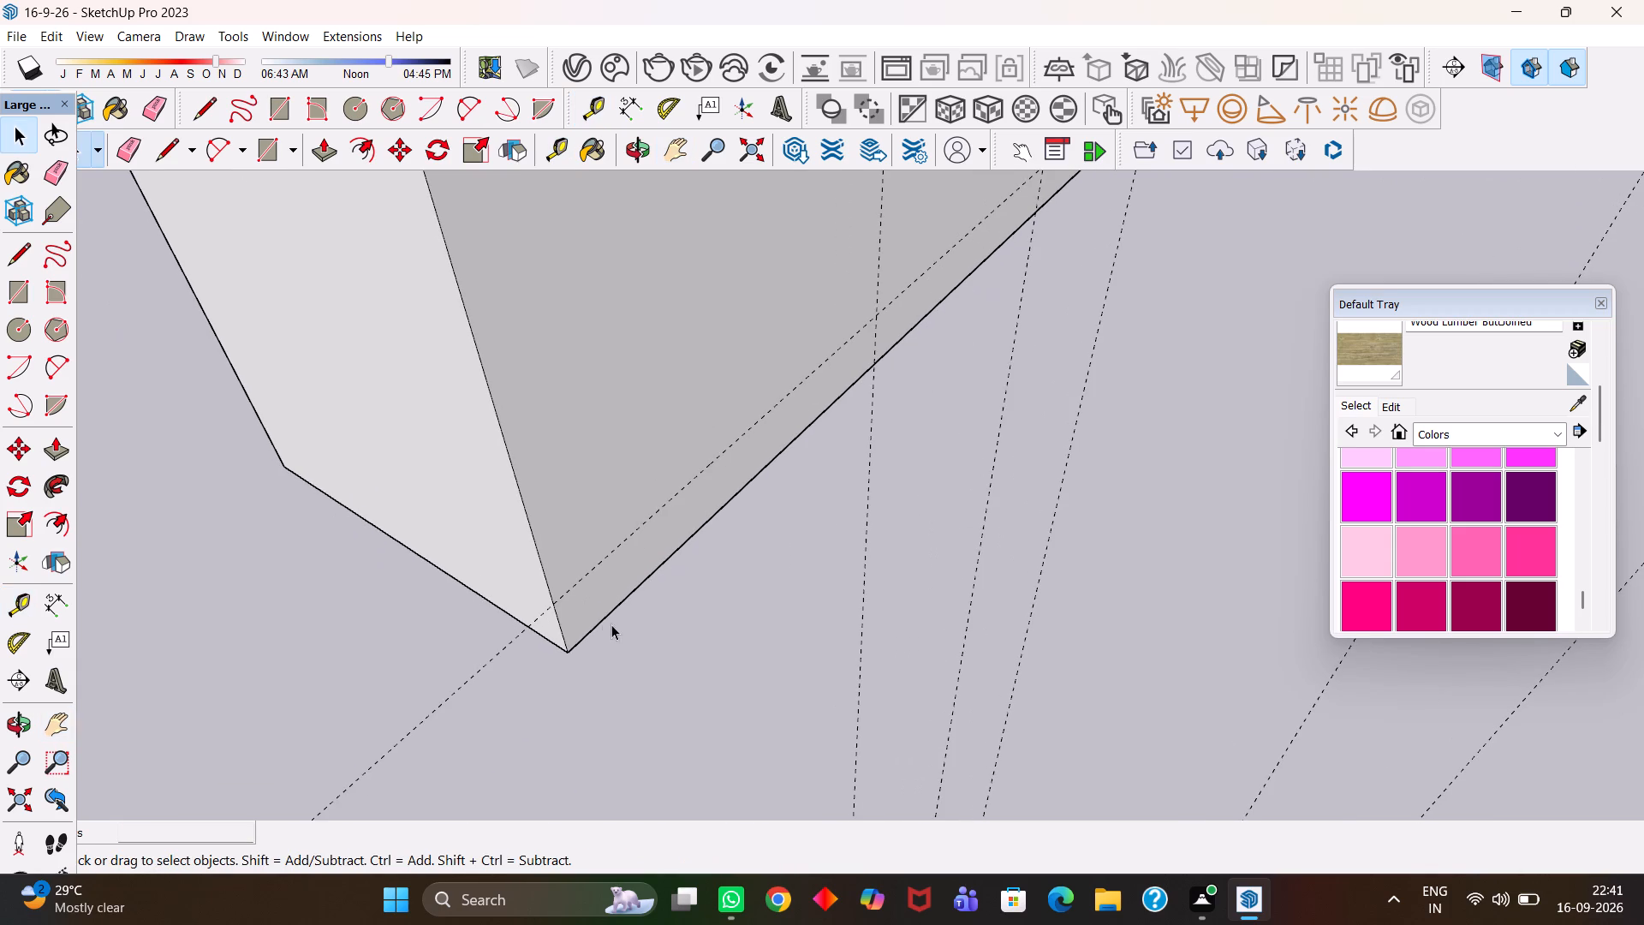
{"action": "left_click", "coordinate": [576, 647]}
{"action": "key", "text": "m"}
{"action": "left_click", "coordinate": [569, 655]}
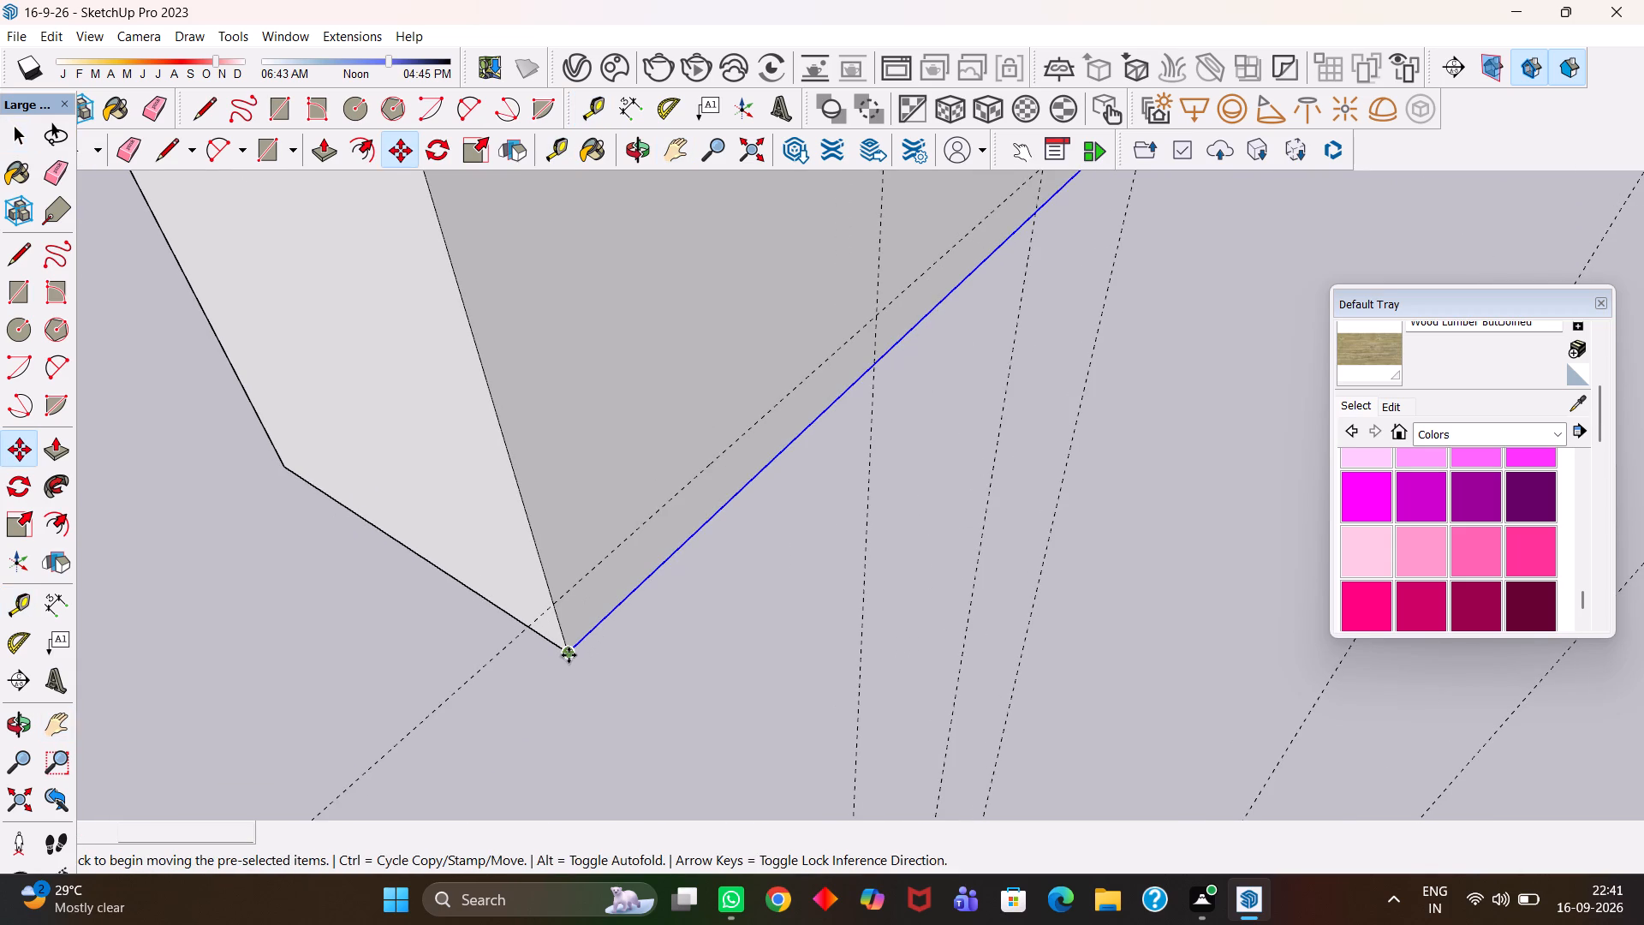
{"action": "left_click", "coordinate": [545, 604]}
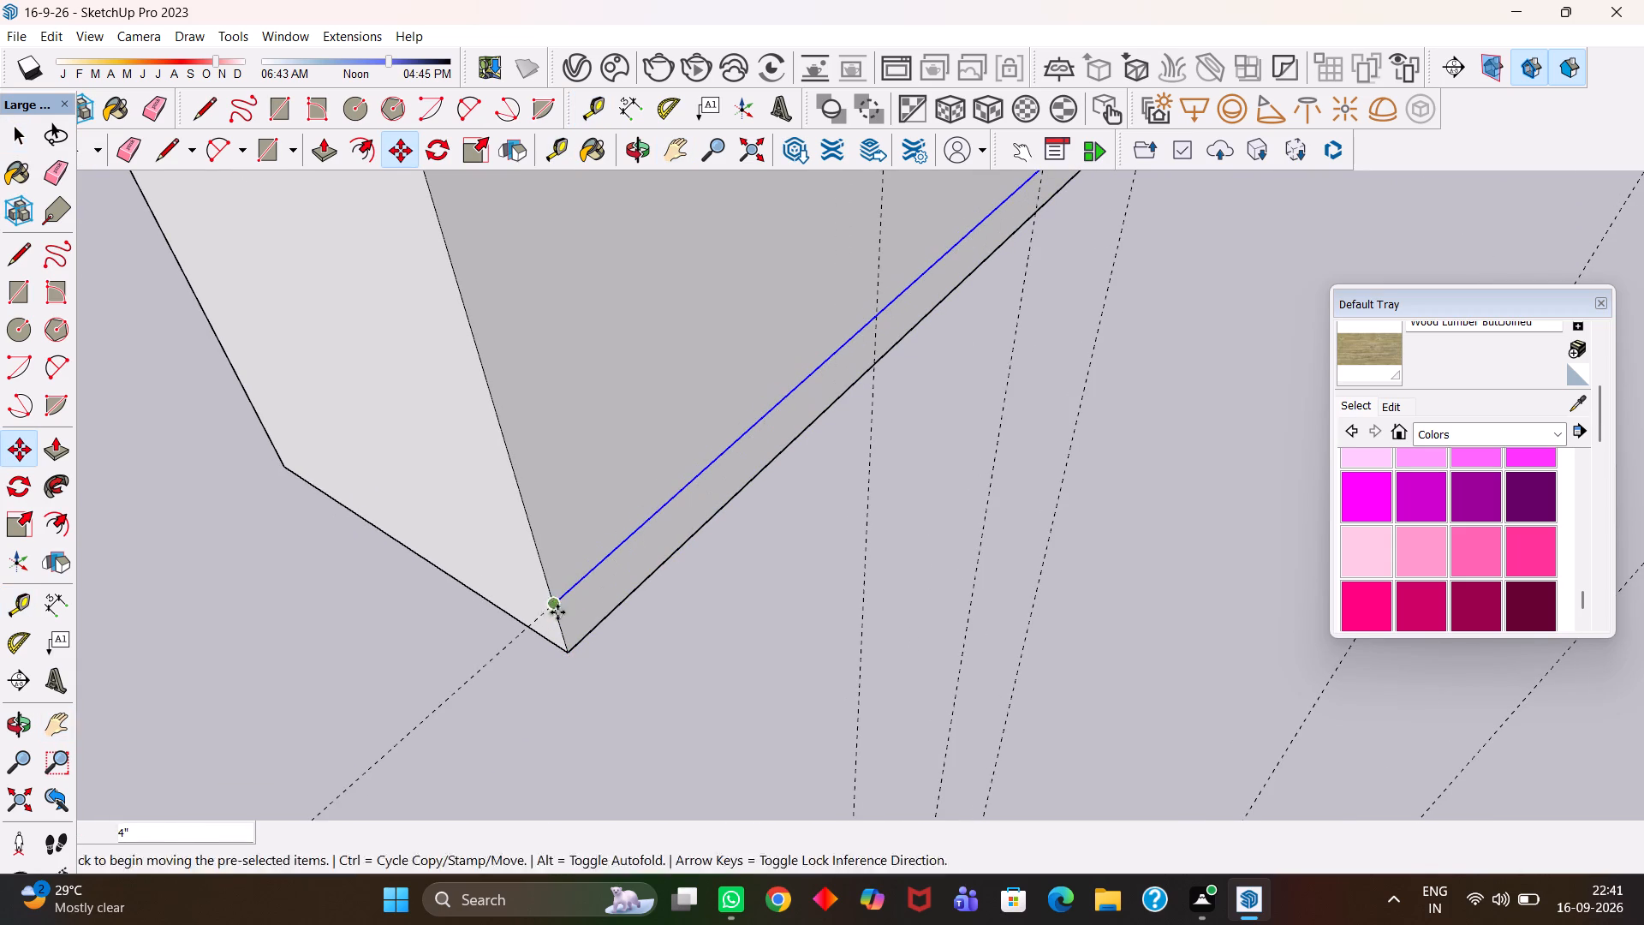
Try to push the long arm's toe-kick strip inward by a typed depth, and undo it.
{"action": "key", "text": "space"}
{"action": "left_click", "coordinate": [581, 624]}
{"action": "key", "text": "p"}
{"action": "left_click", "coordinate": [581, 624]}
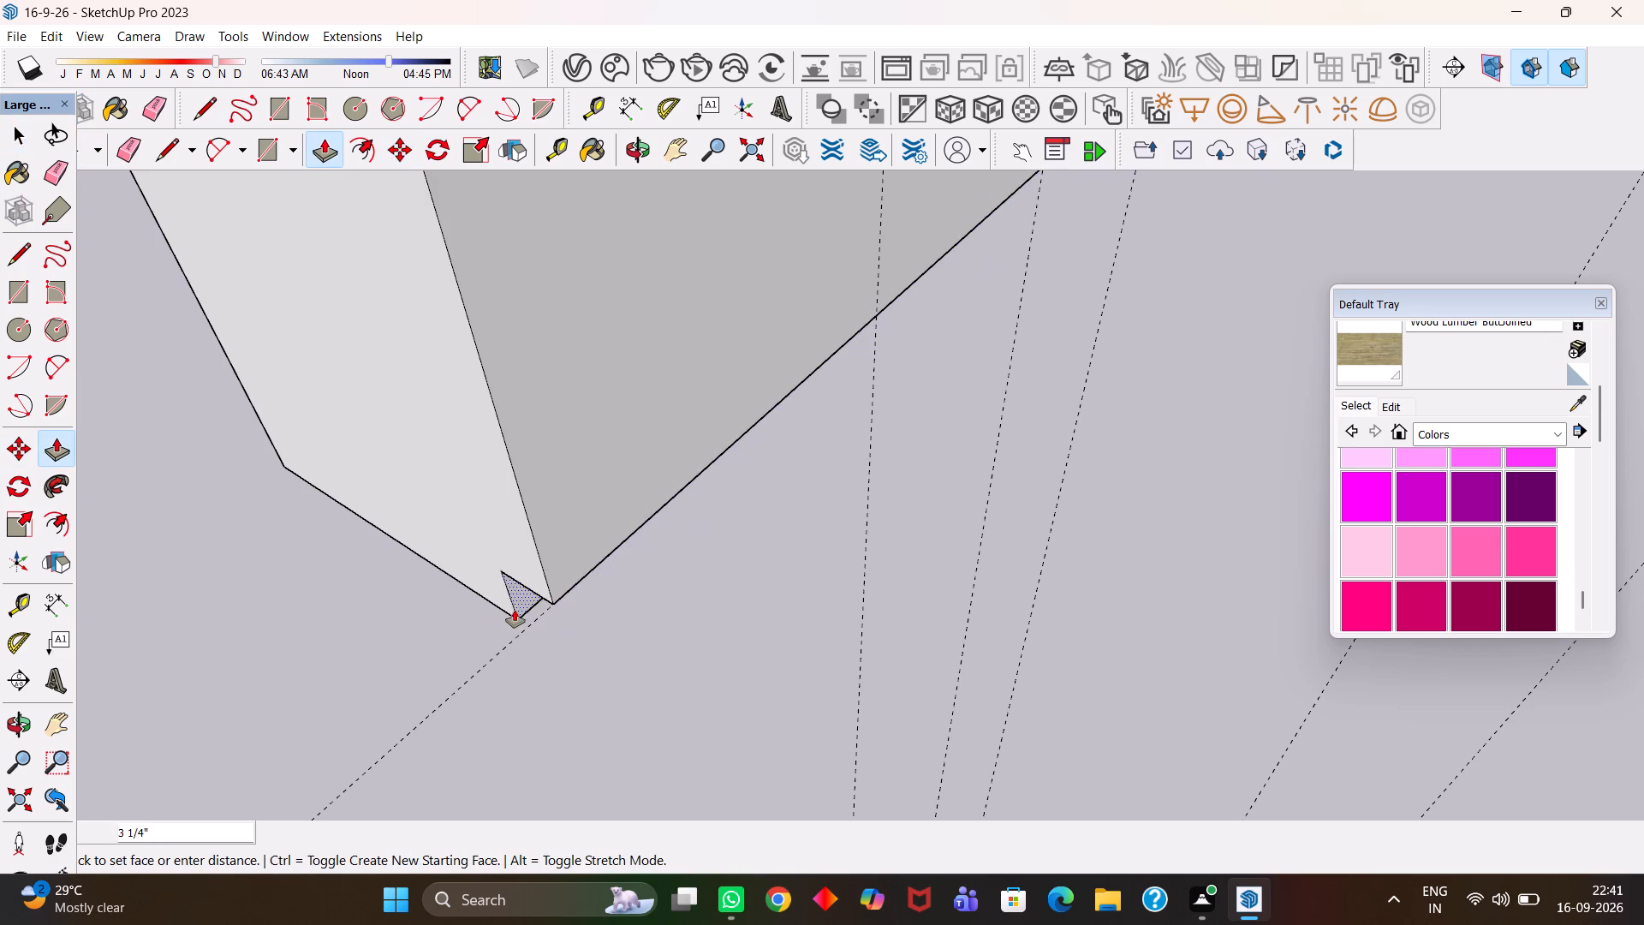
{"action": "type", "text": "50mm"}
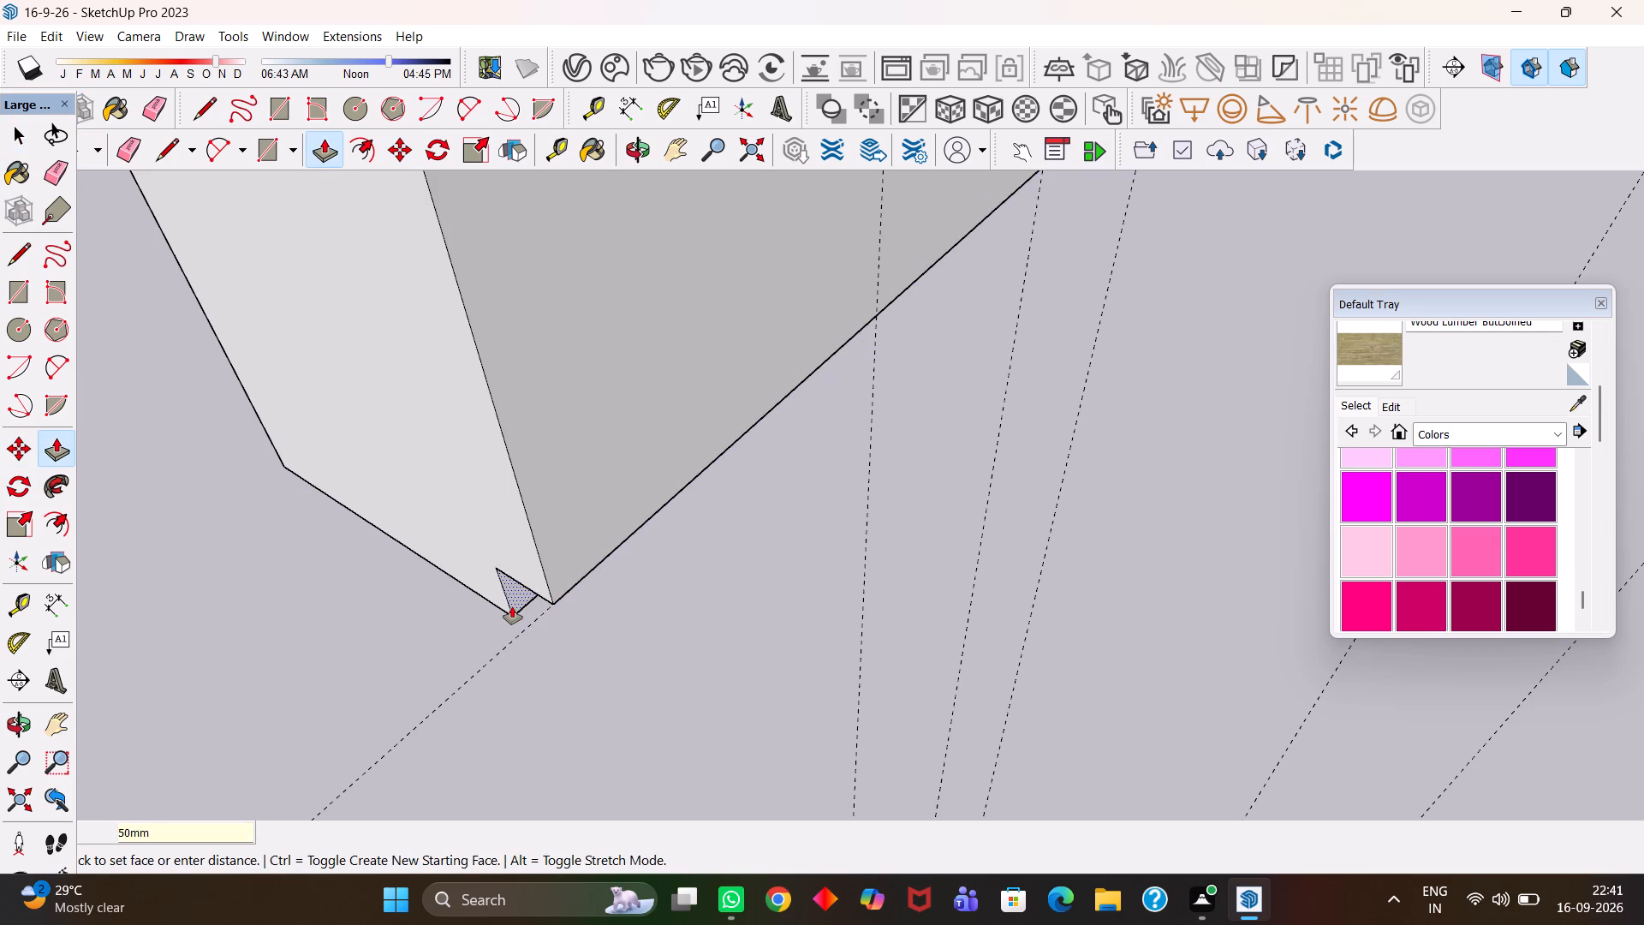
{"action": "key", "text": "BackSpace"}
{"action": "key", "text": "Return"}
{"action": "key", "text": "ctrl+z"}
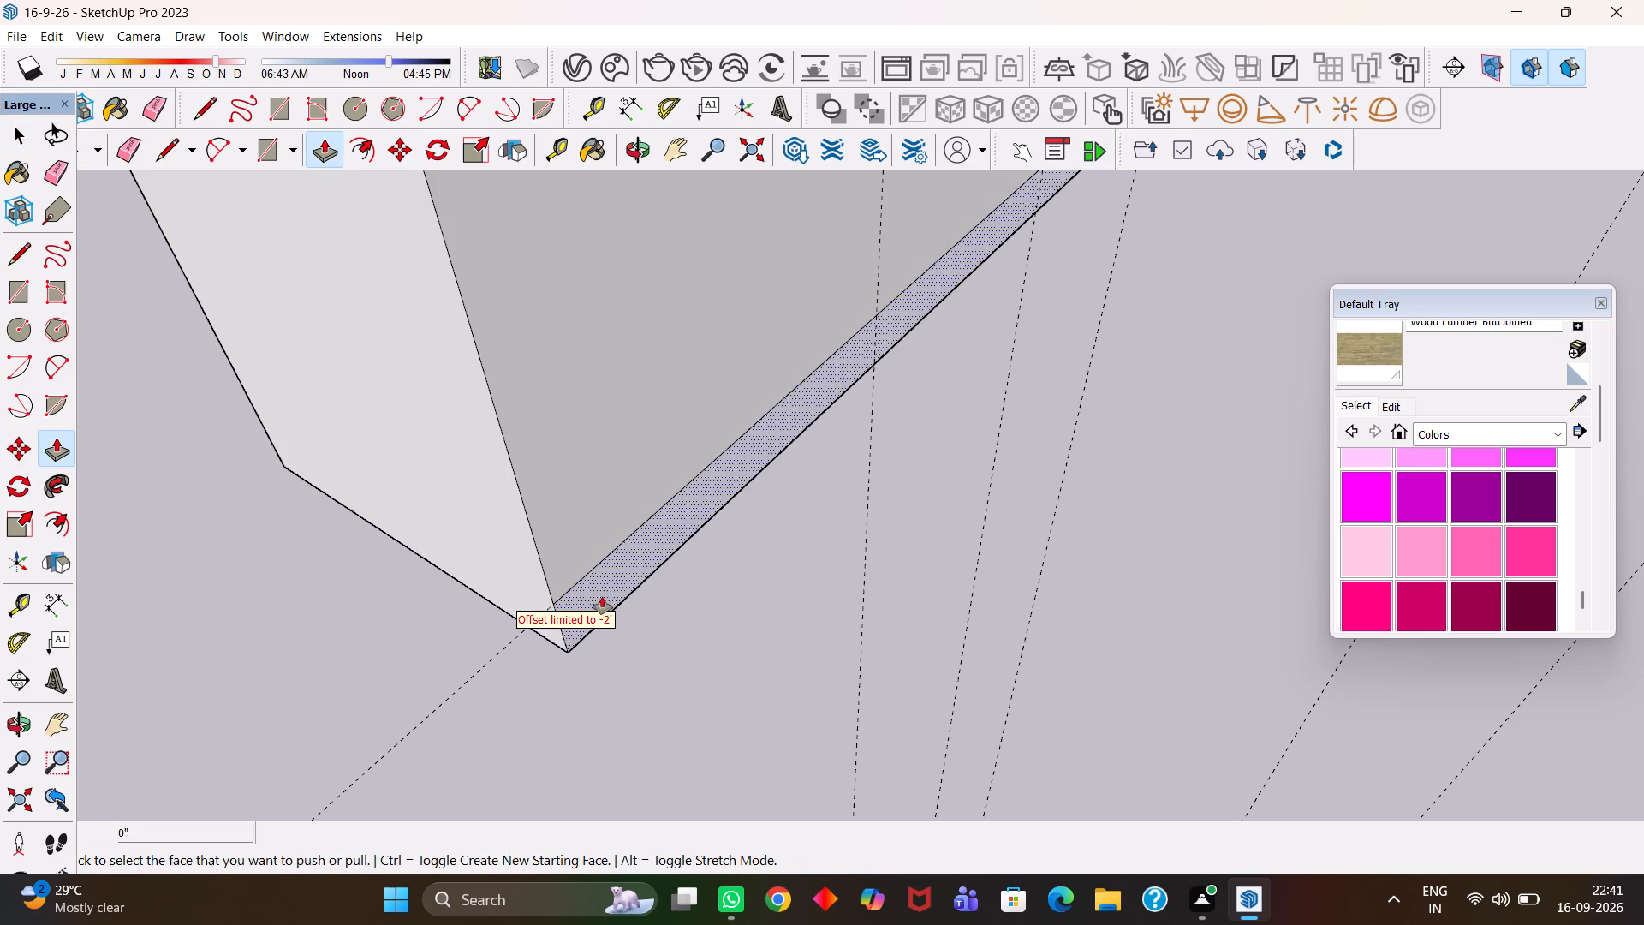
Push/Pull the long arm's toe-kick strip inward to recess it under the counter.
{"action": "left_click", "coordinate": [588, 613]}
{"action": "left_click", "coordinate": [616, 596]}
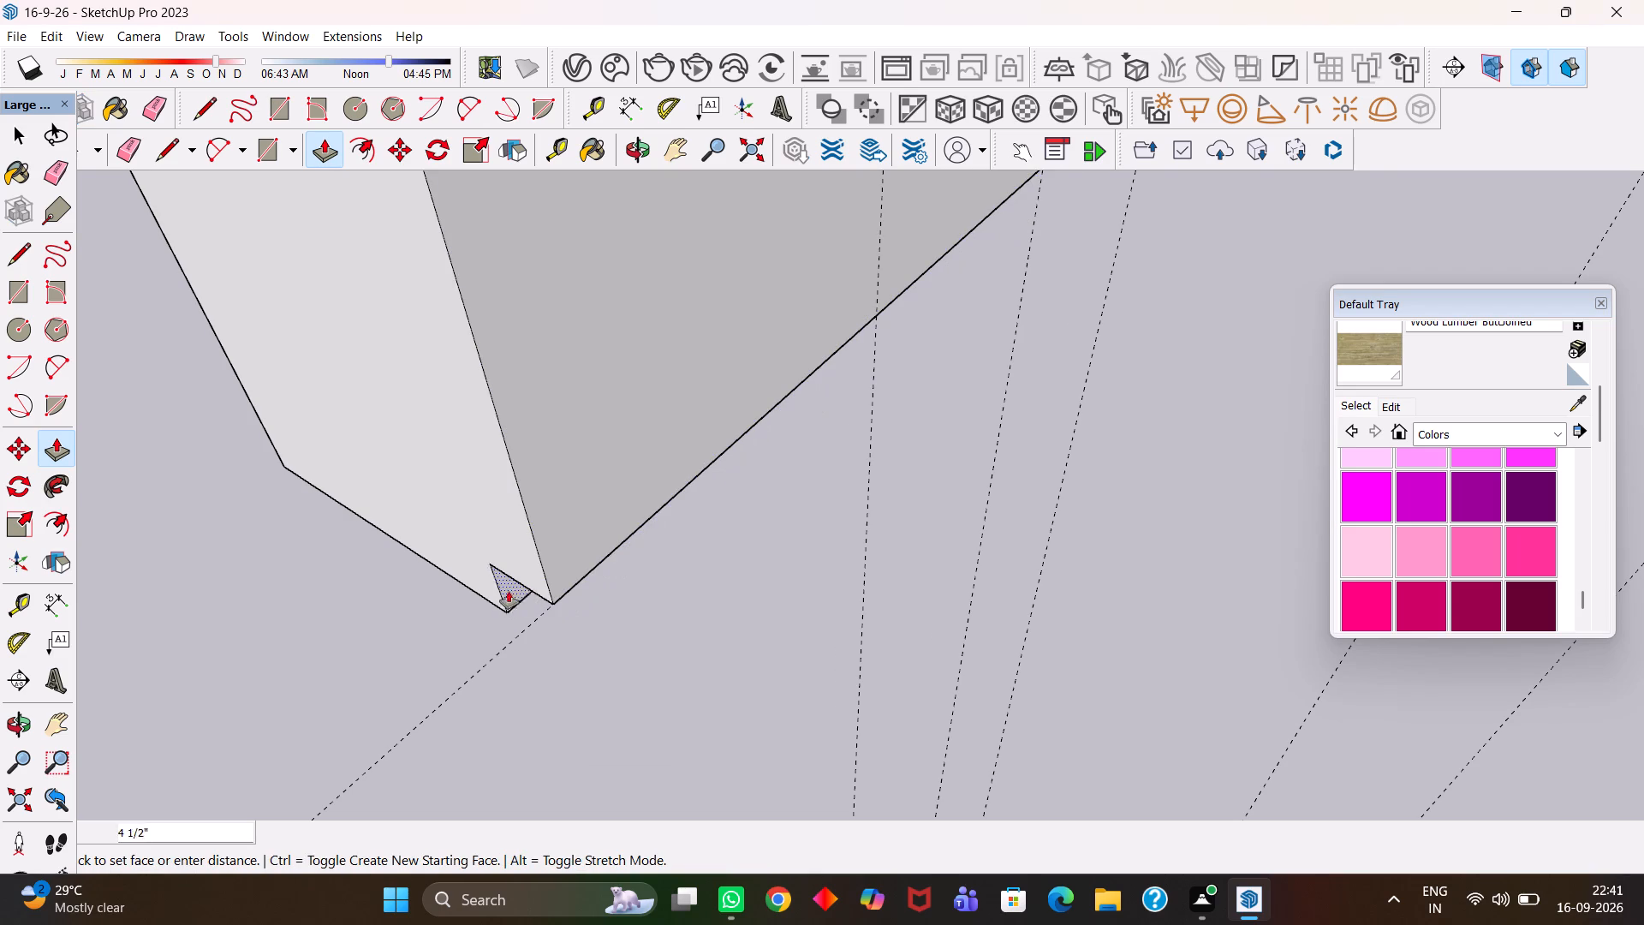
{"action": "left_click", "coordinate": [529, 597]}
Copy both segments of the short arm's inner bottom edge up 4" onto the horizontal guide.
{"action": "key", "text": "h"}
{"action": "scroll", "coordinate": [536, 597], "scroll_direction": "down", "scroll_amount": 2}
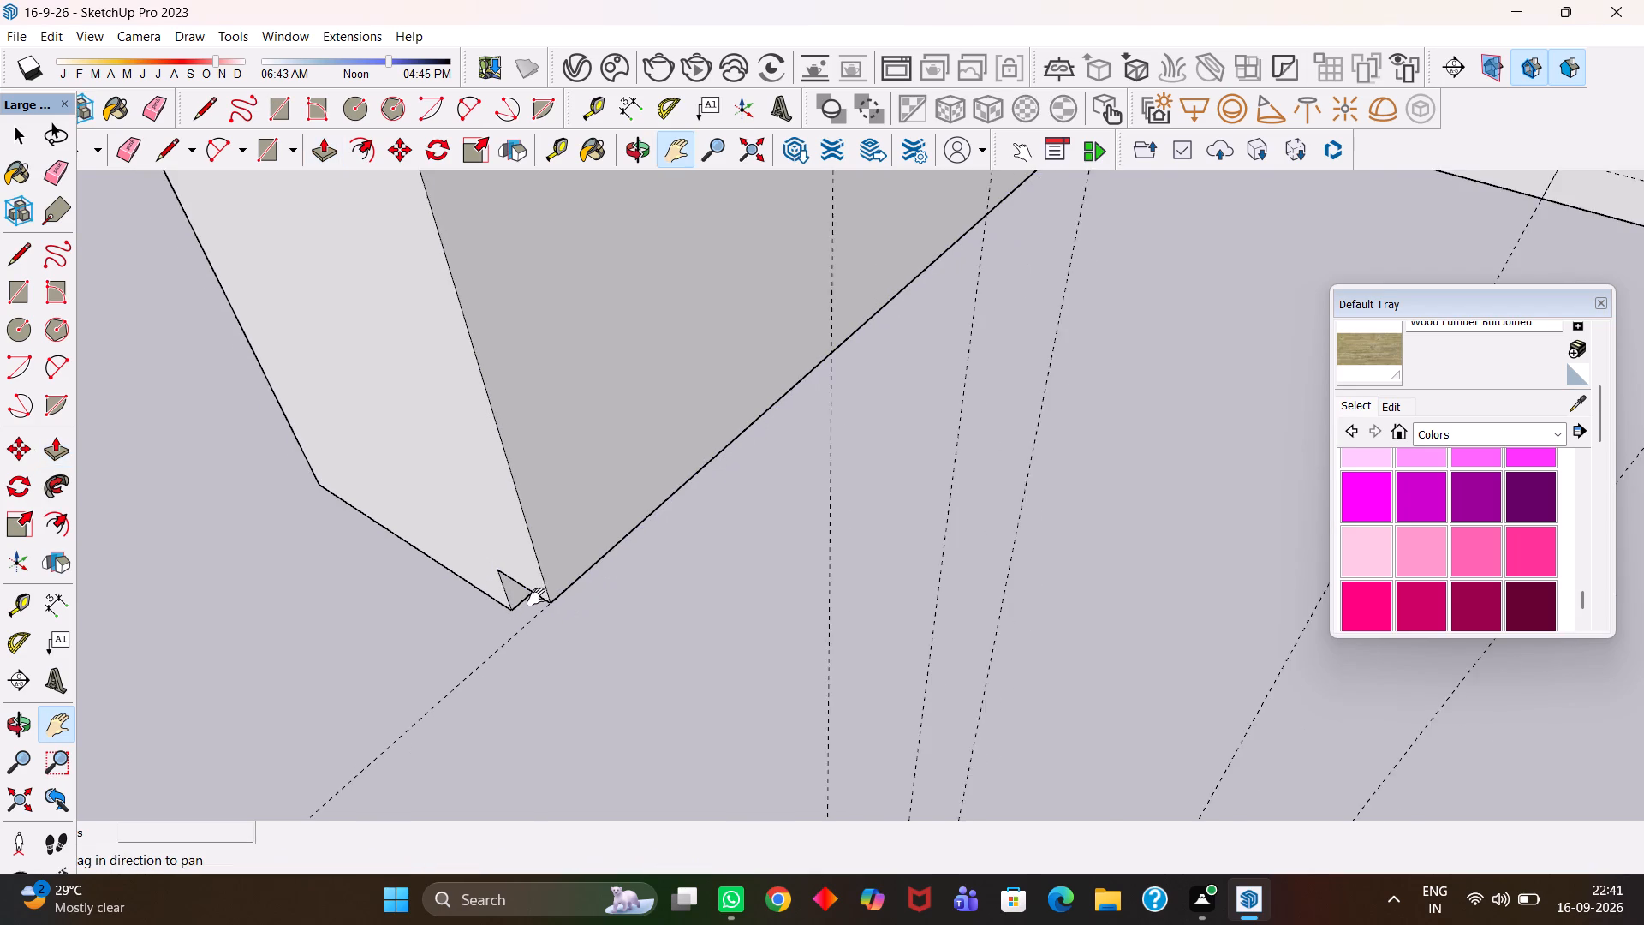
{"action": "scroll", "coordinate": [536, 597], "scroll_direction": "down", "scroll_amount": 4}
{"action": "left_click_drag", "start_coordinate": [855, 520], "coordinate": [622, 594]}
{"action": "scroll", "coordinate": [609, 576], "scroll_direction": "down", "scroll_amount": 3}
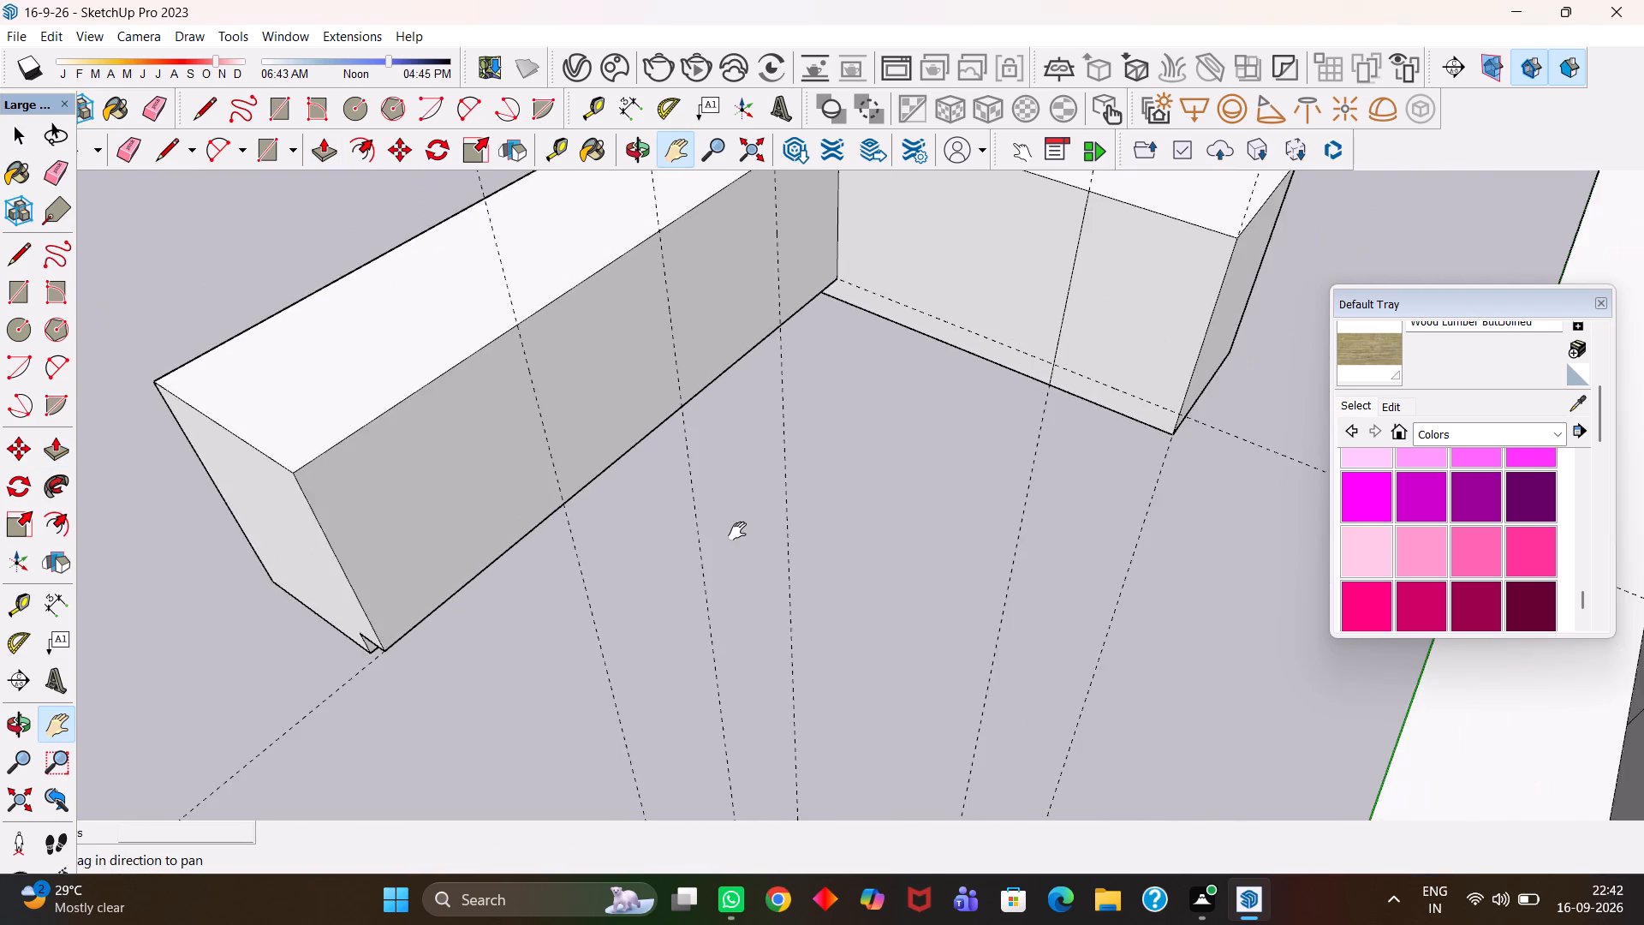
{"action": "left_click_drag", "start_coordinate": [730, 534], "coordinate": [581, 604]}
{"action": "scroll", "coordinate": [849, 471], "scroll_direction": "up", "scroll_amount": 2}
{"action": "left_click_drag", "start_coordinate": [898, 459], "coordinate": [663, 535]}
{"action": "scroll", "coordinate": [715, 516], "scroll_direction": "up", "scroll_amount": 4}
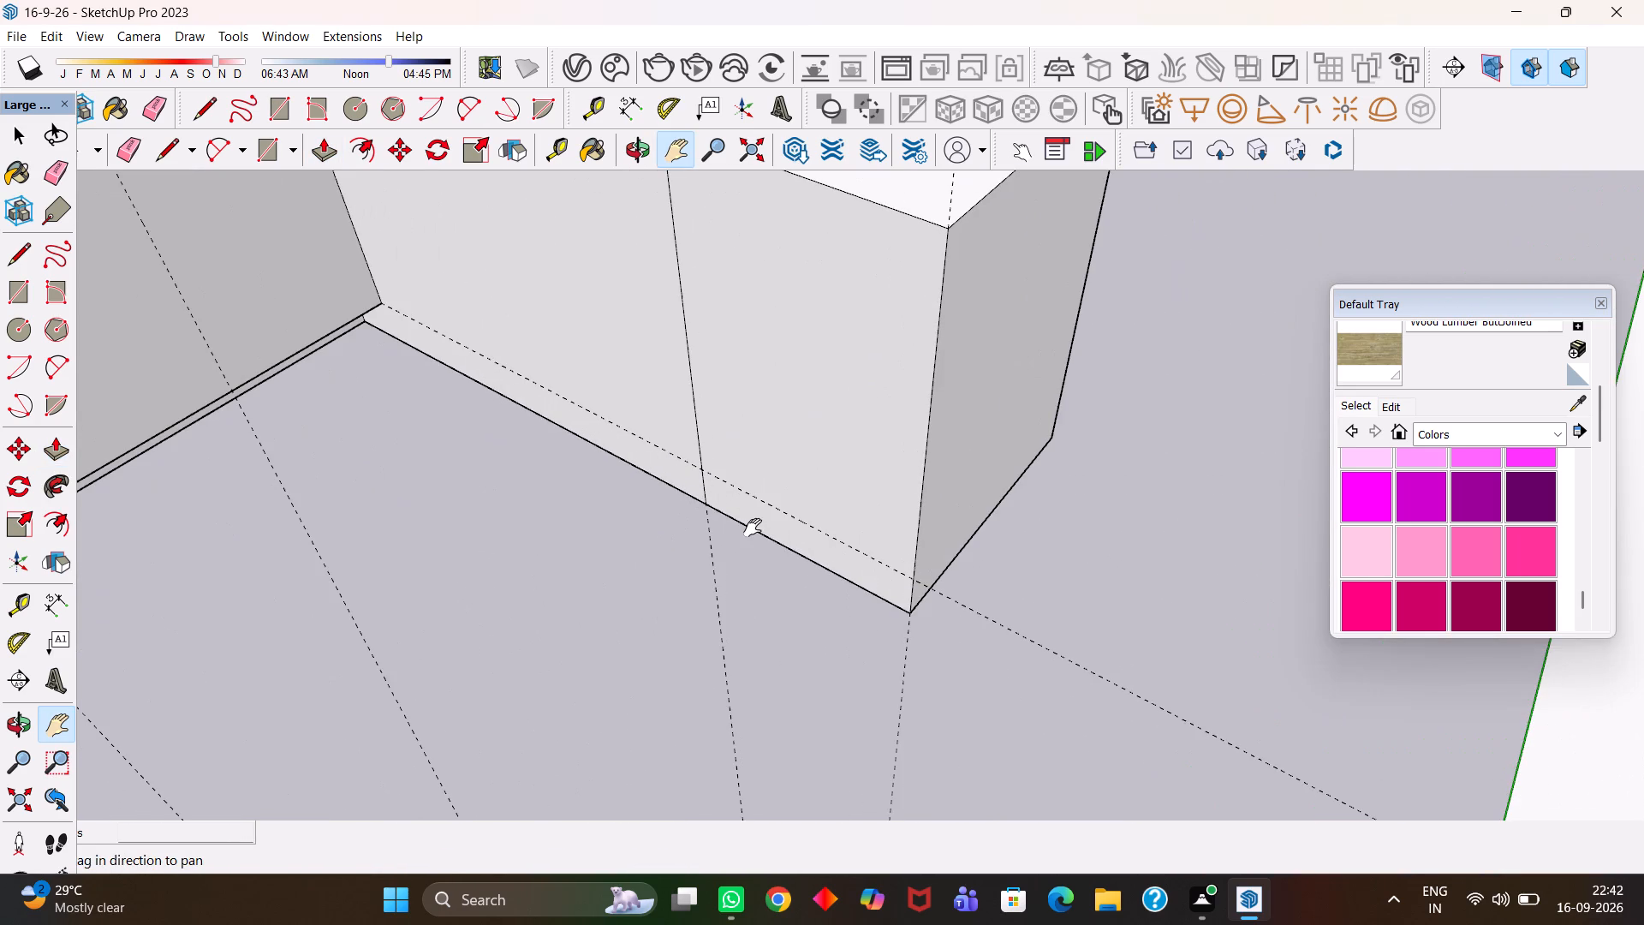
{"action": "key", "text": "space"}
{"action": "left_click", "coordinate": [865, 589]}
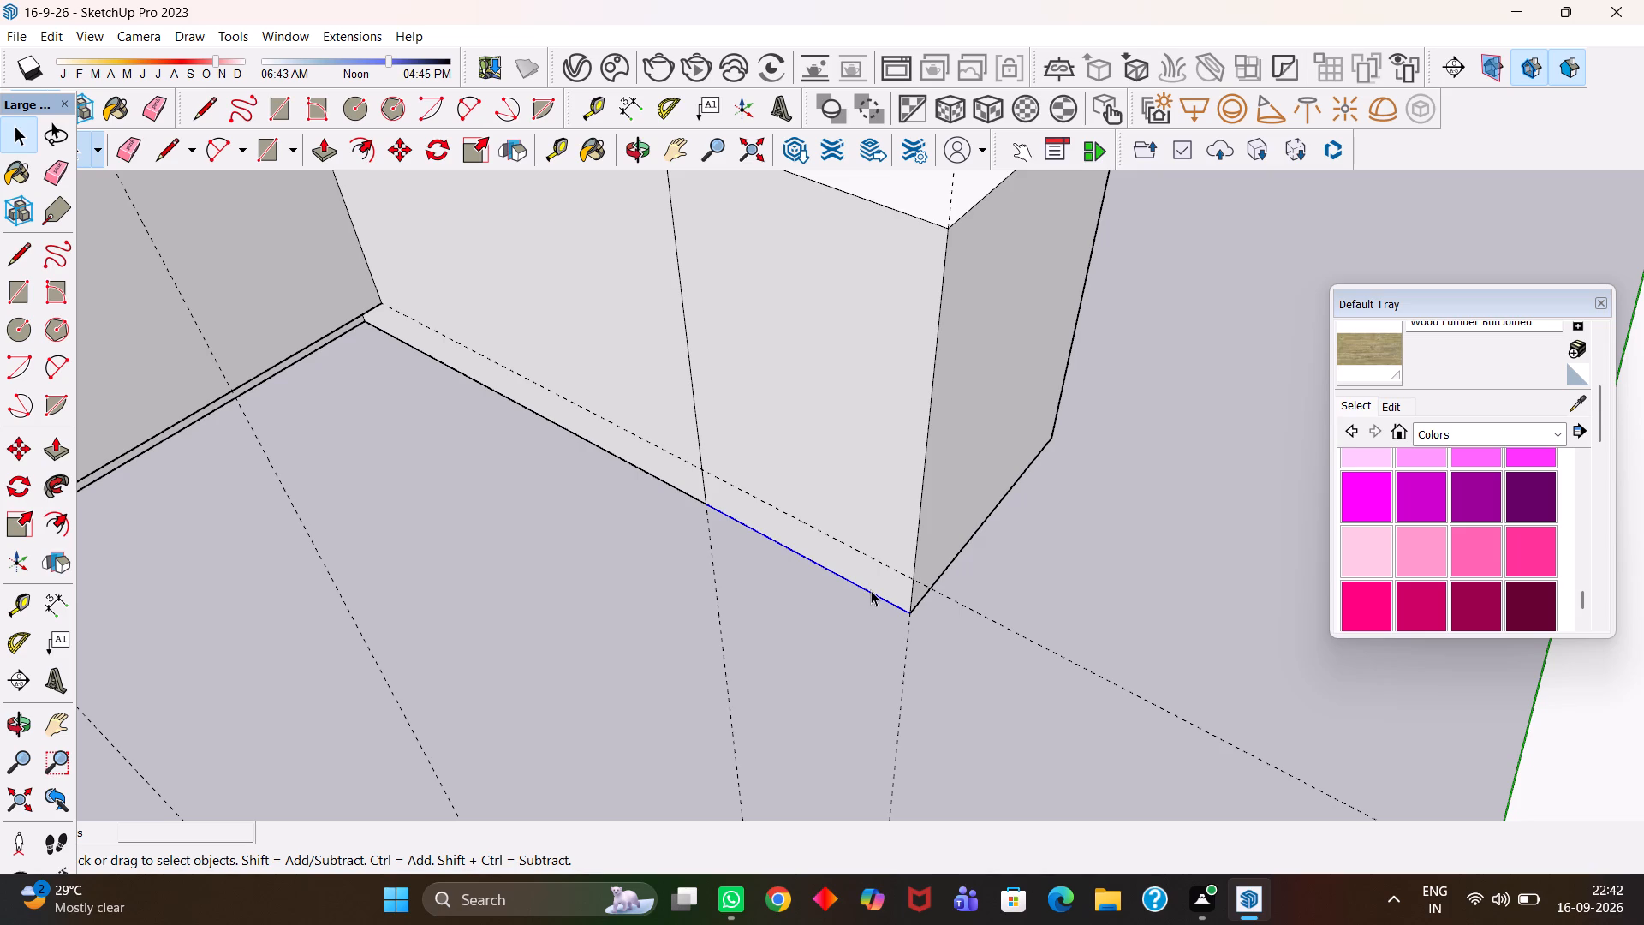
{"action": "left_click", "coordinate": [674, 495]}
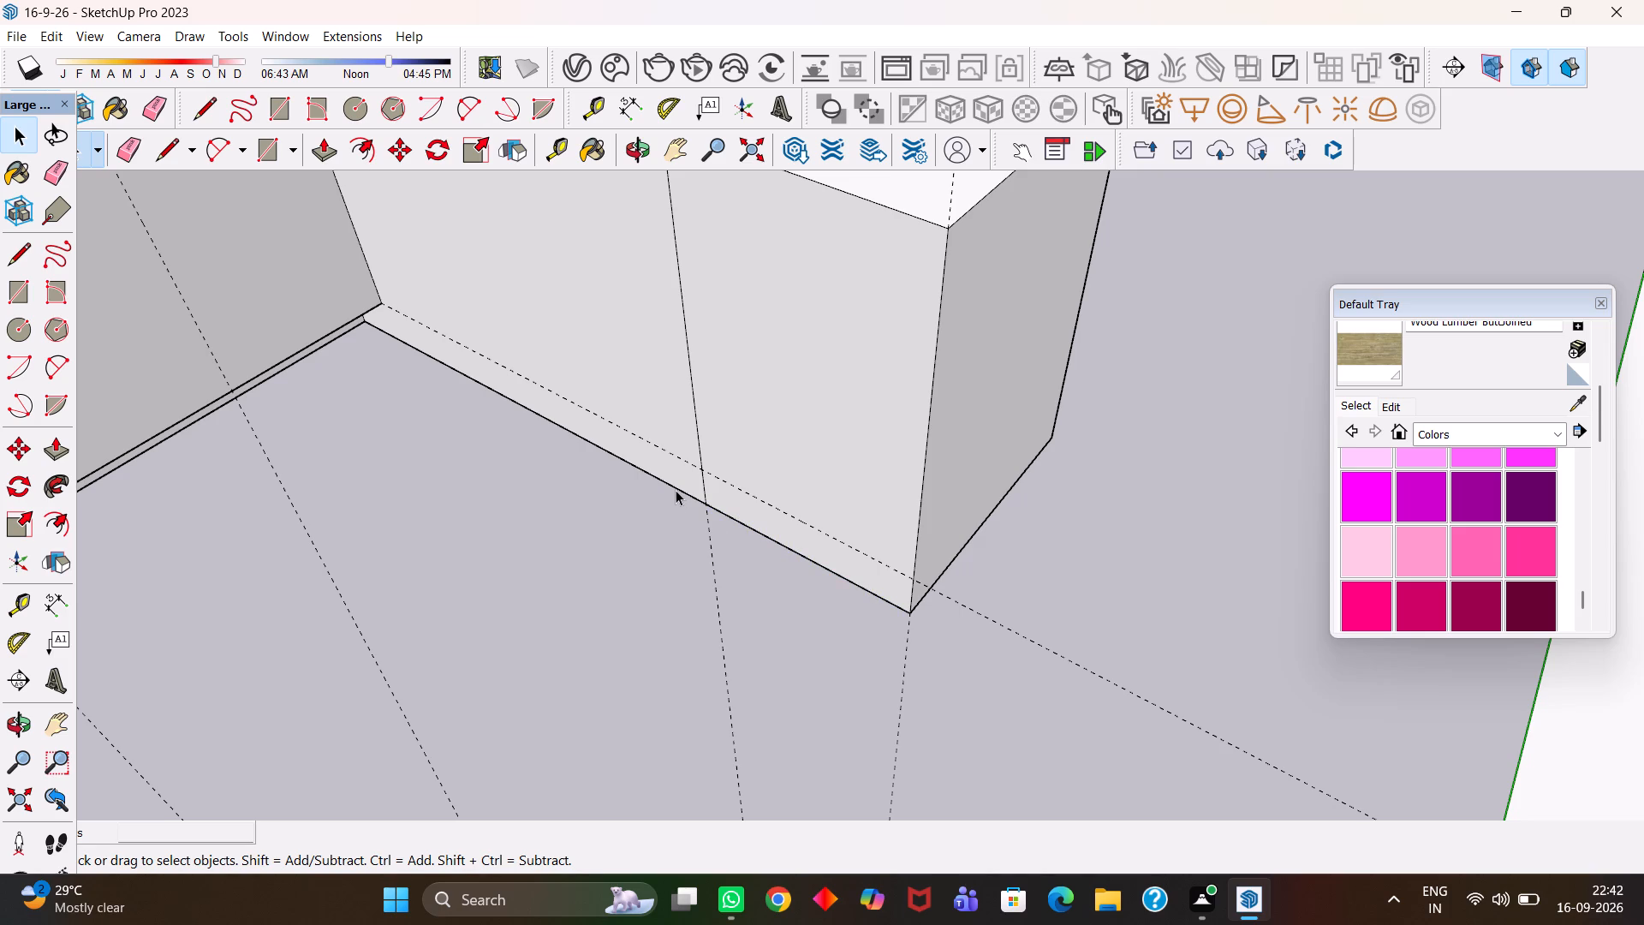
{"action": "left_click", "coordinate": [676, 490]}
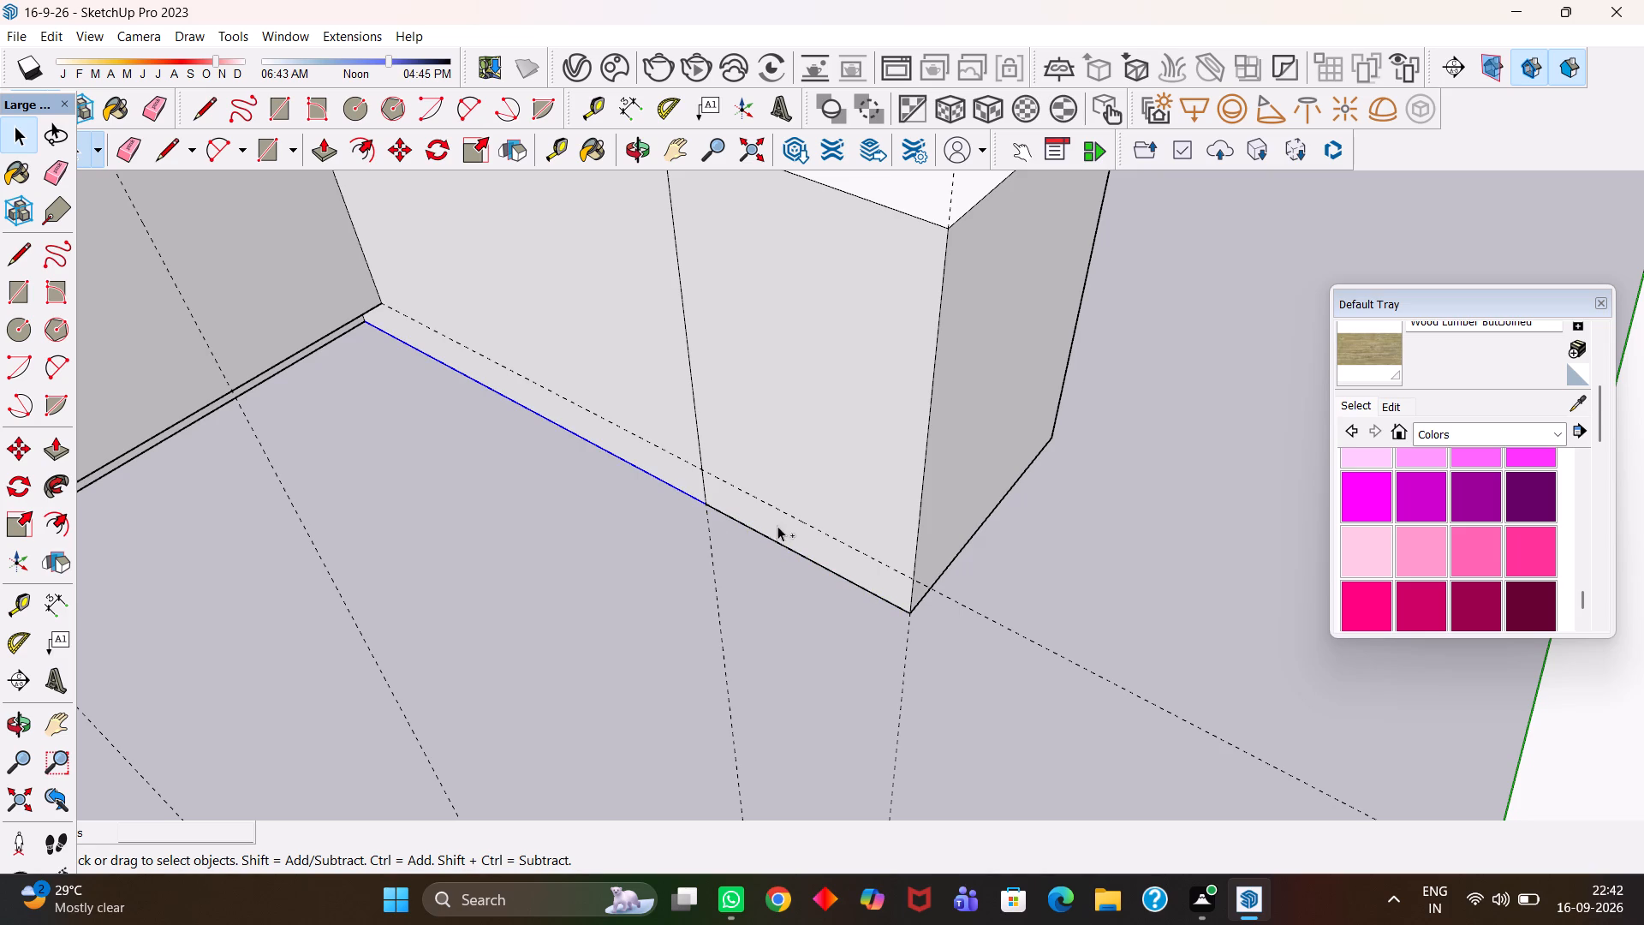
{"action": "left_click", "coordinate": [785, 552], "text": "ctrl"}
{"action": "left_click", "coordinate": [793, 552], "text": "ctrl"}
{"action": "key", "text": "m"}
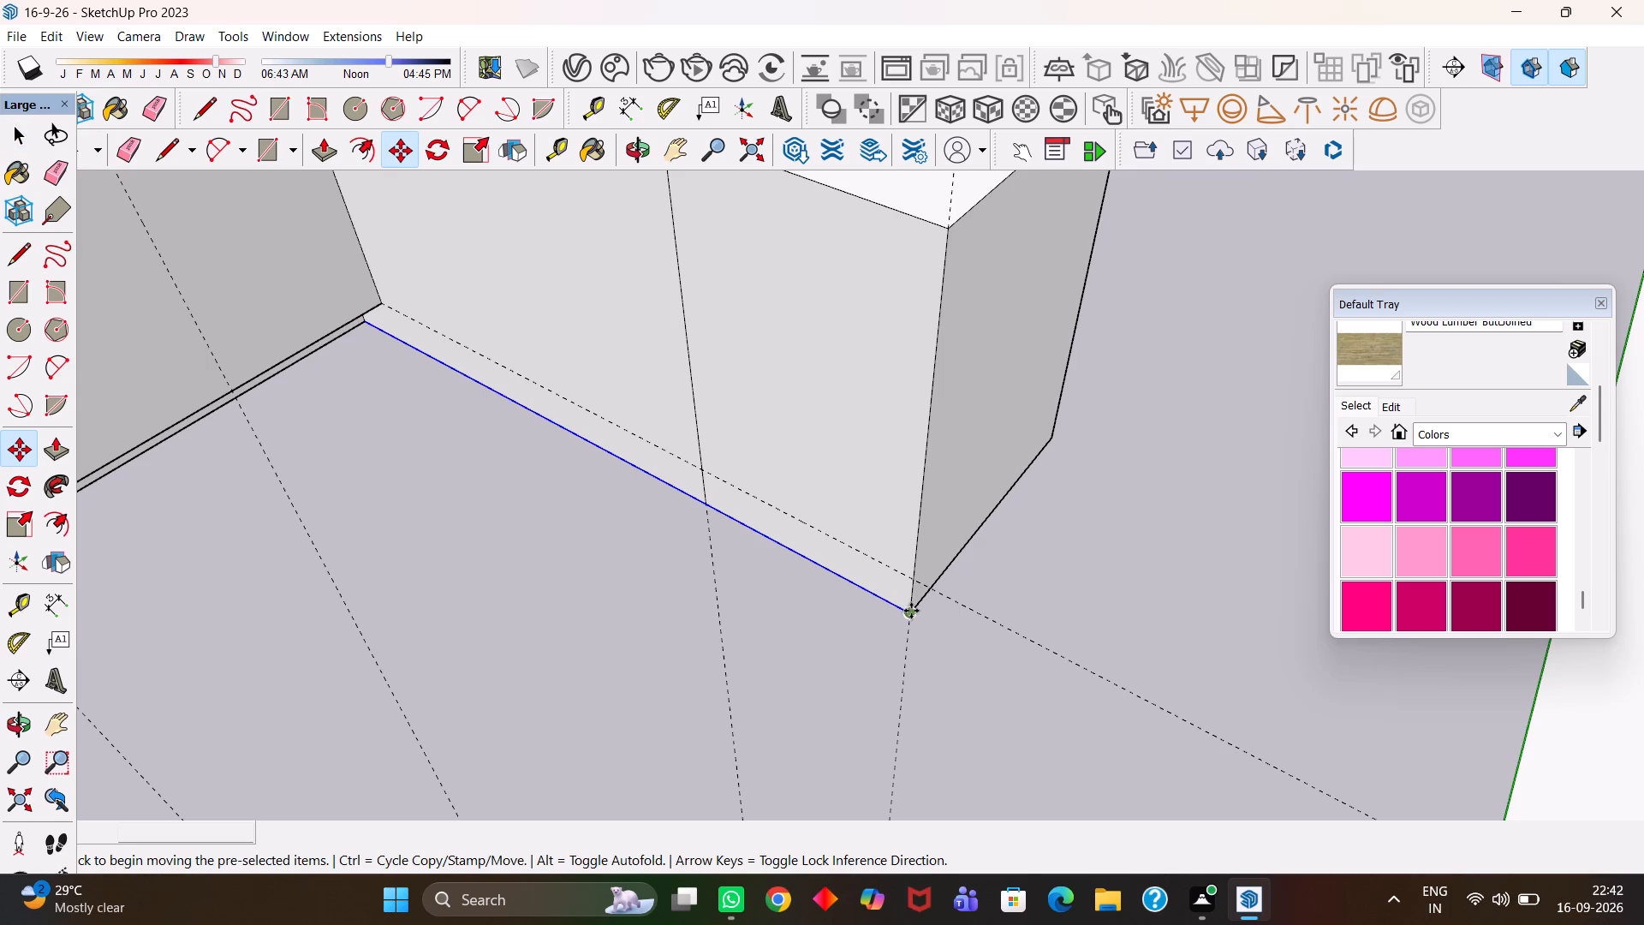
{"action": "left_click", "coordinate": [911, 611]}
{"action": "left_click", "coordinate": [918, 582]}
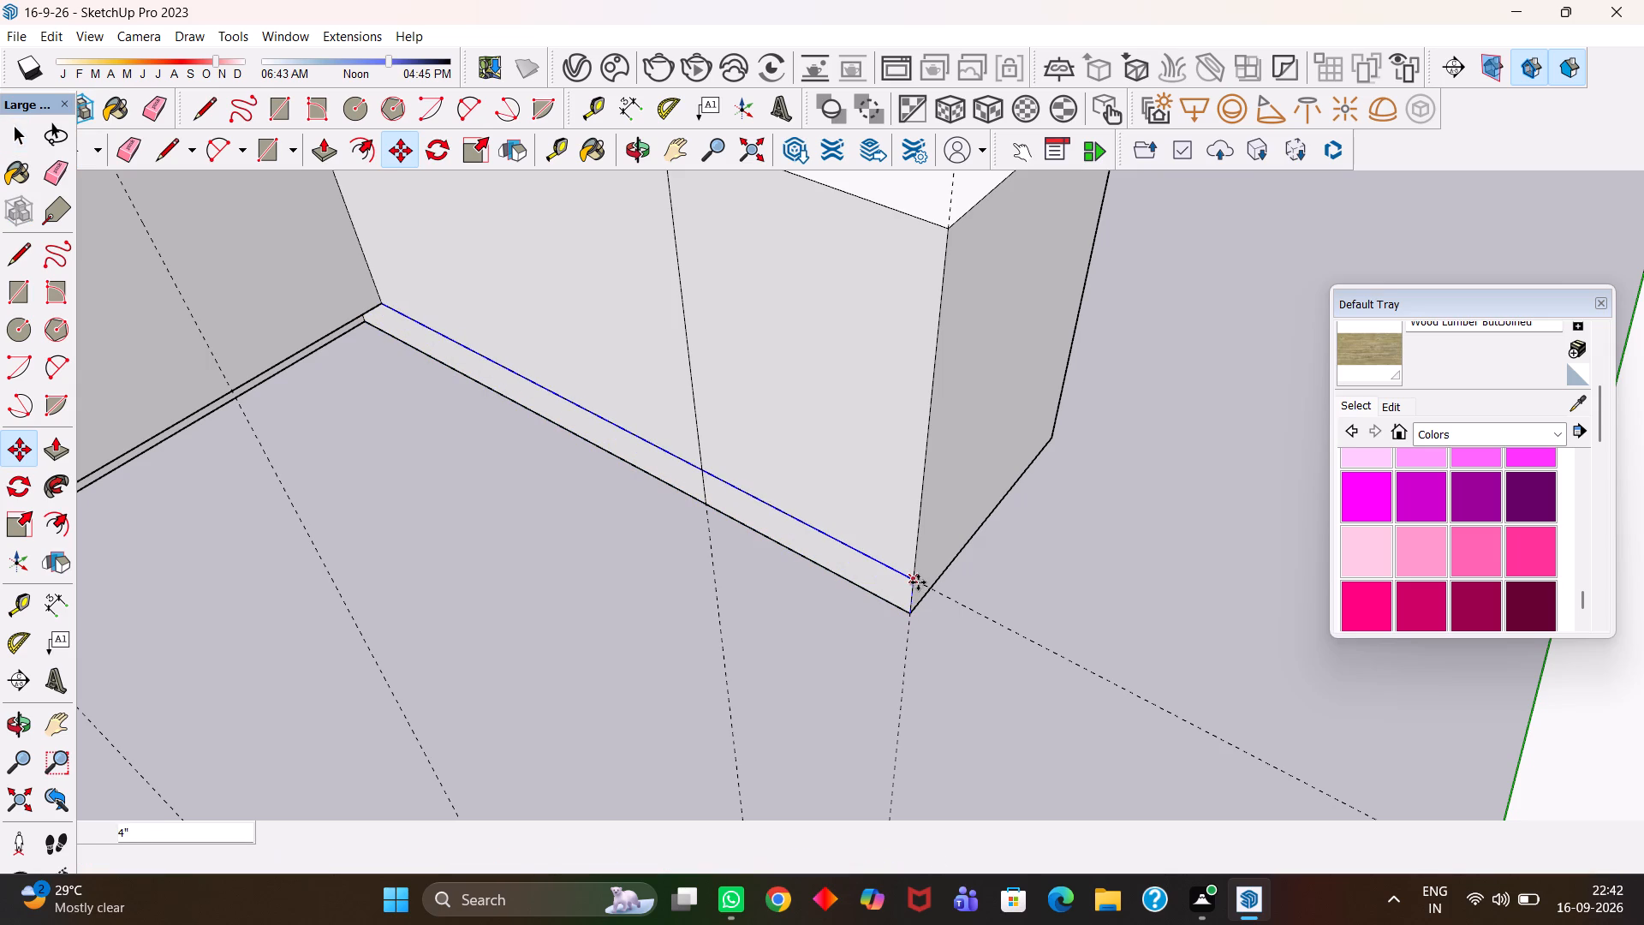
Push/Pull both toe-kick strips of the short arm inward to the same 3" depth.
{"action": "key", "text": "space"}
{"action": "left_click", "coordinate": [893, 587]}
{"action": "key", "text": "p"}
{"action": "left_click", "coordinate": [893, 587]}
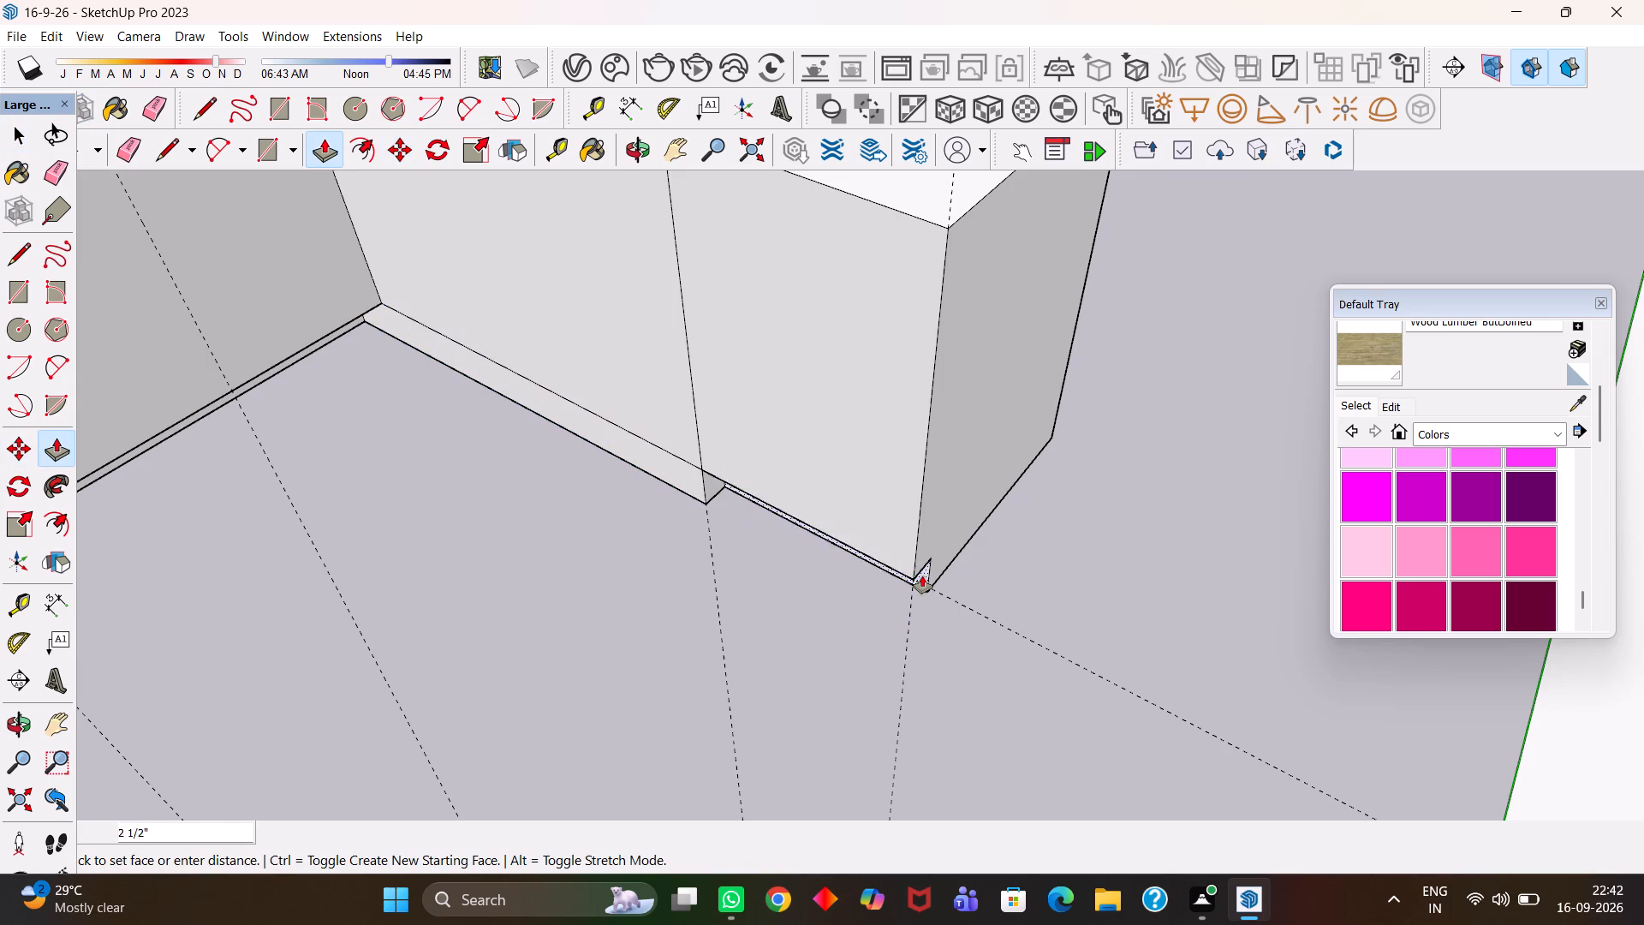
{"action": "left_click", "coordinate": [927, 573]}
{"action": "key", "text": "space"}
{"action": "left_click", "coordinate": [684, 487]}
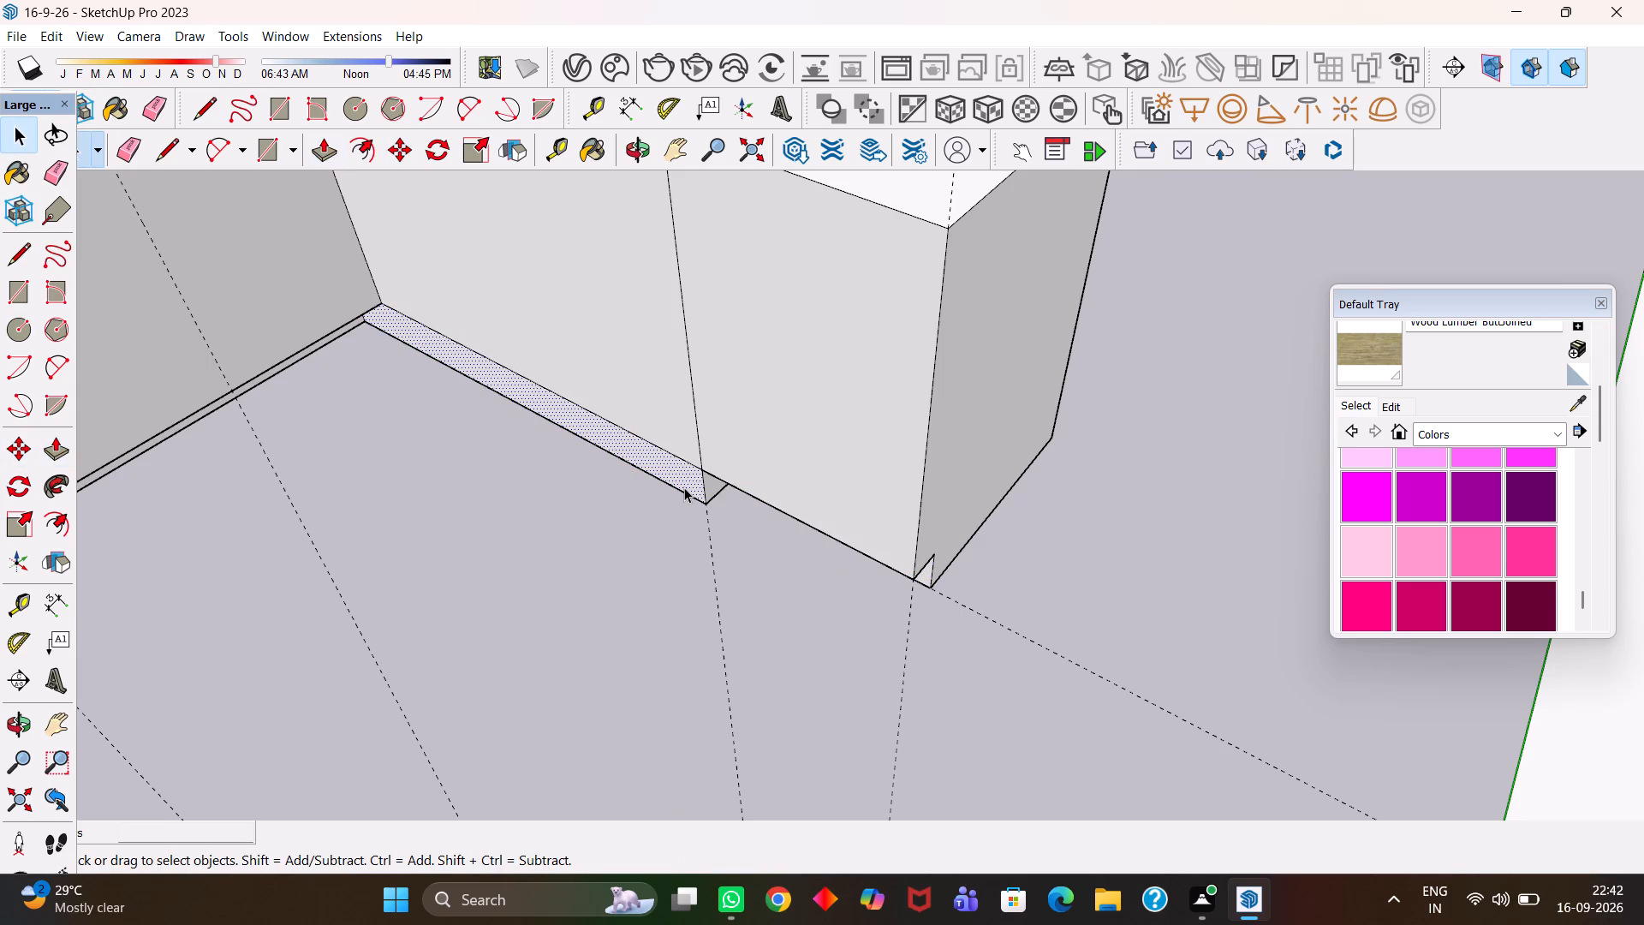
{"action": "key", "text": "p"}
{"action": "left_click", "coordinate": [684, 487]}
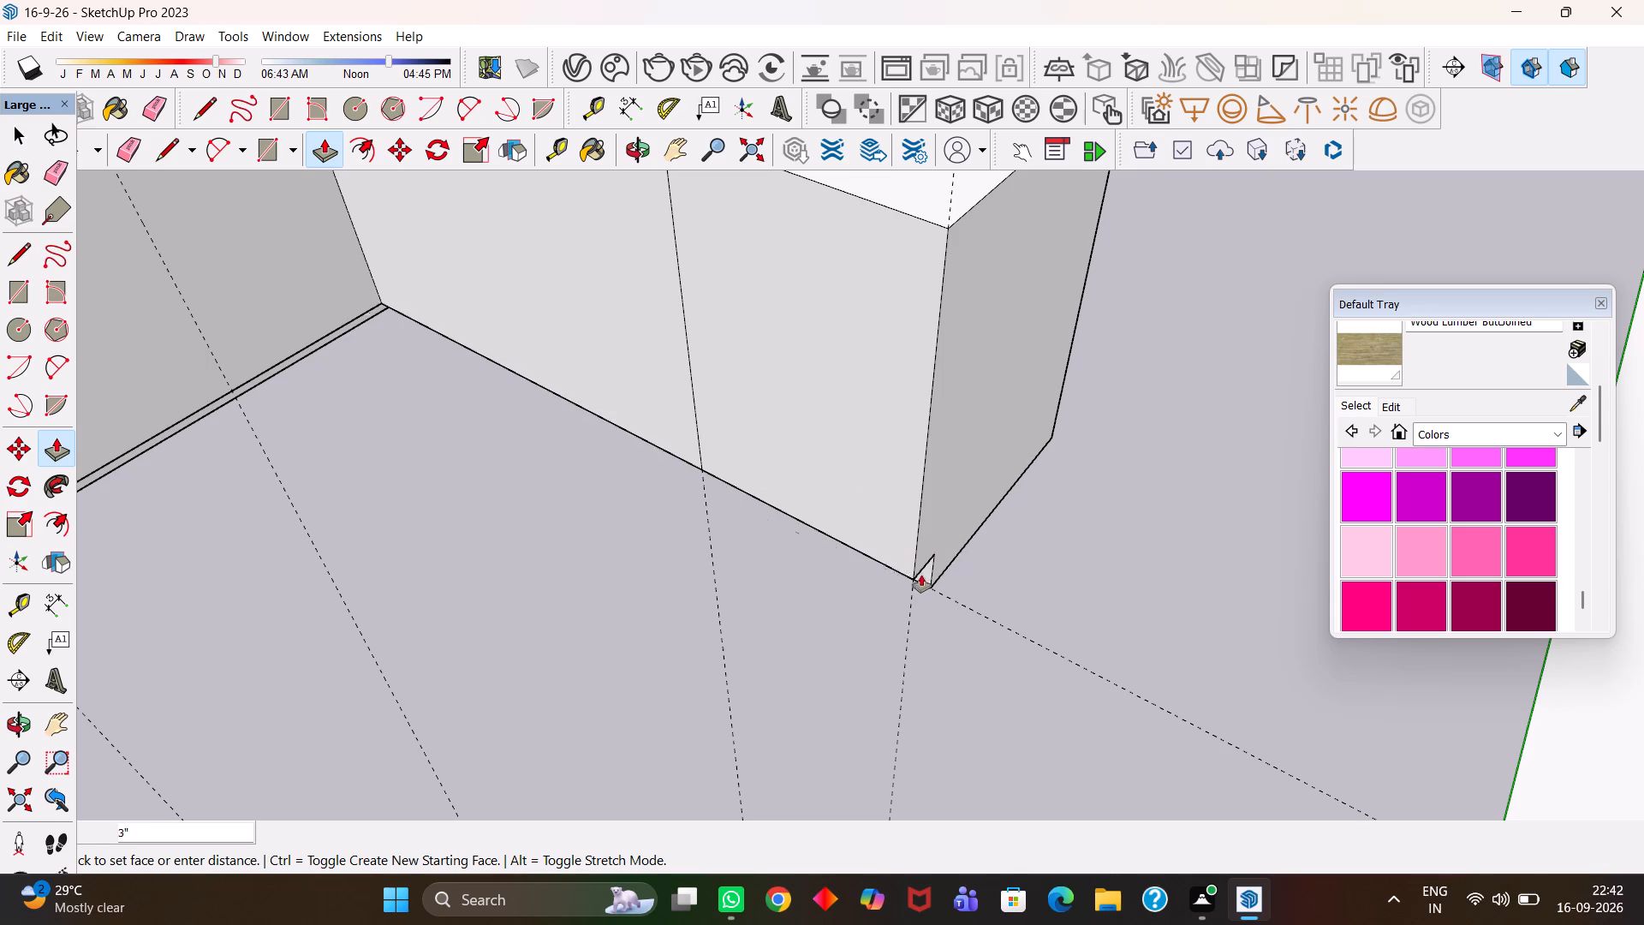
{"action": "left_click", "coordinate": [930, 578]}
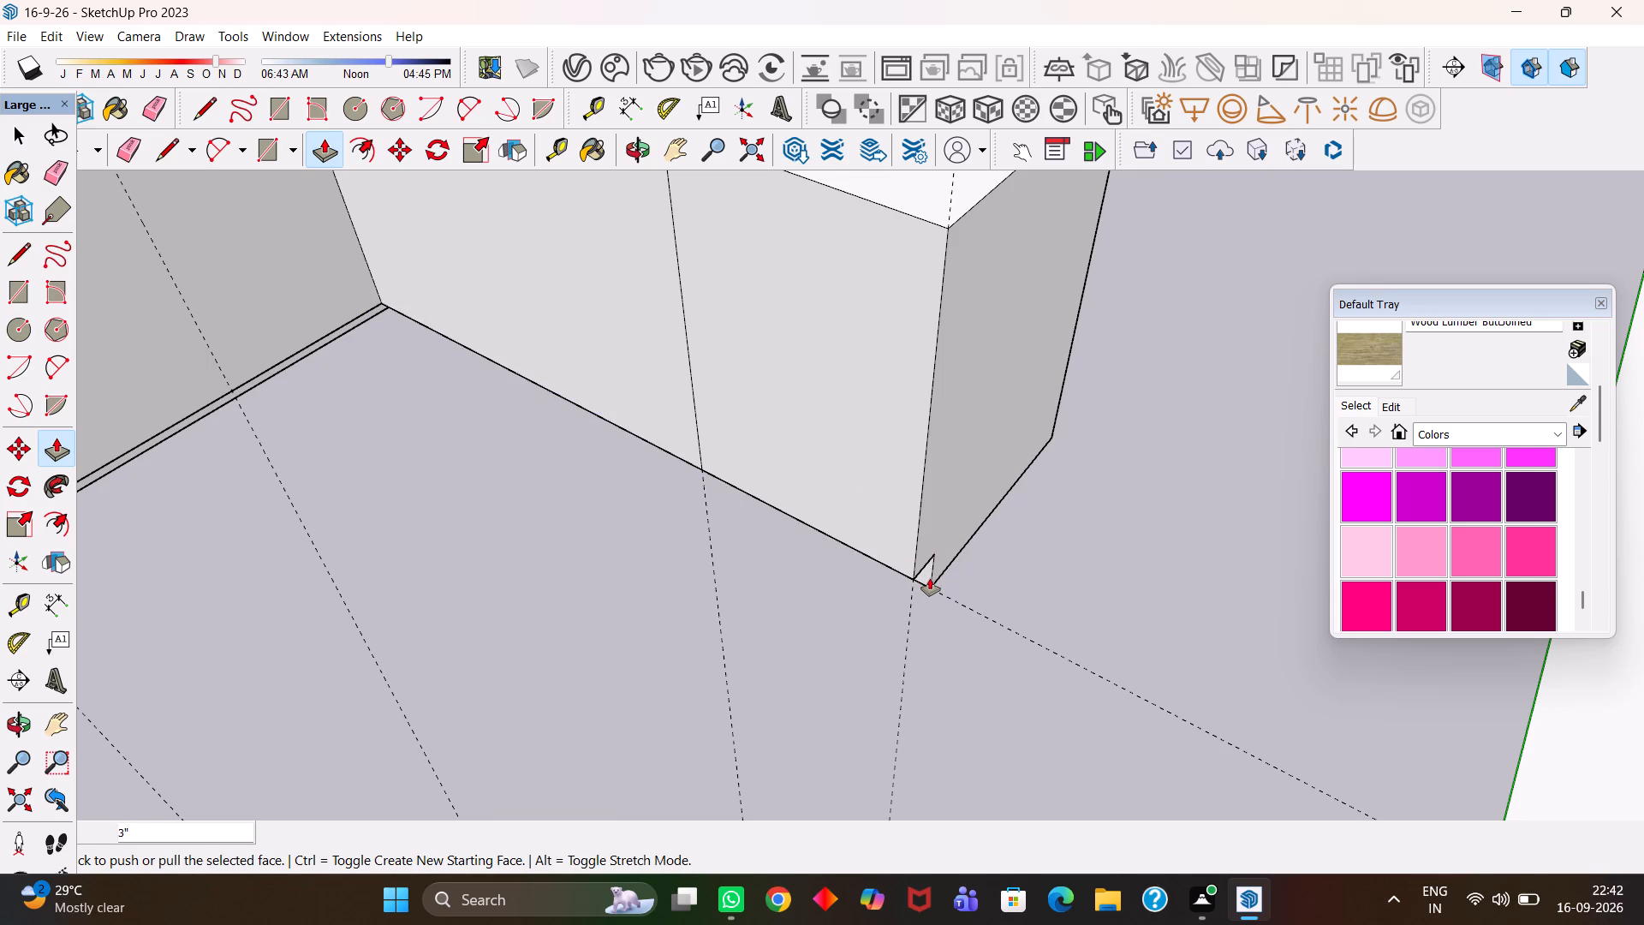
Erase the horizontal guide running along the short arm's toe-kick.
{"action": "scroll", "coordinate": [930, 578], "scroll_direction": "down", "scroll_amount": 4}
{"action": "key", "text": "e"}
{"action": "left_click_drag", "start_coordinate": [1073, 630], "coordinate": [918, 701]}
{"action": "scroll", "coordinate": [803, 634], "scroll_direction": "down", "scroll_amount": 4}
{"action": "middle_click_drag", "start_coordinate": [736, 600], "coordinate": [789, 600]}
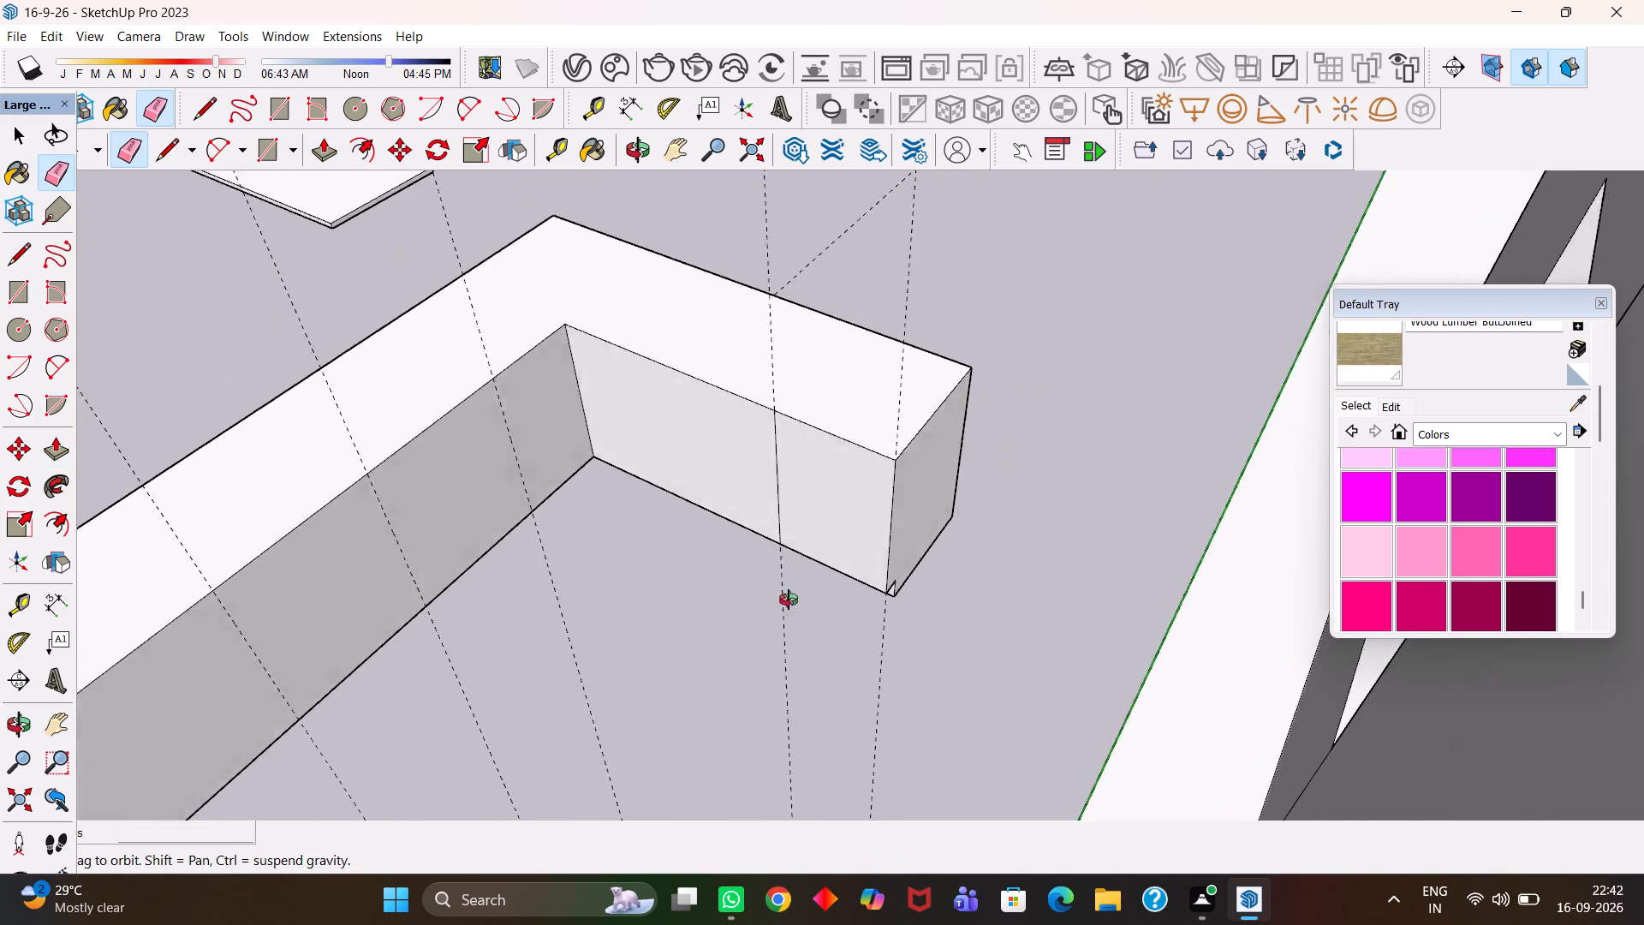
Mark the short arm's middle division with a guide 1' 8" from the existing division line and a 2' 5" by 1' 8" rectangle.
{"action": "middle_click_drag", "start_coordinate": [789, 600], "coordinate": [850, 600]}
{"action": "scroll", "coordinate": [850, 600], "scroll_direction": "up", "scroll_amount": 2}
{"action": "key", "text": "h"}
{"action": "left_click_drag", "start_coordinate": [652, 486], "coordinate": [759, 551]}
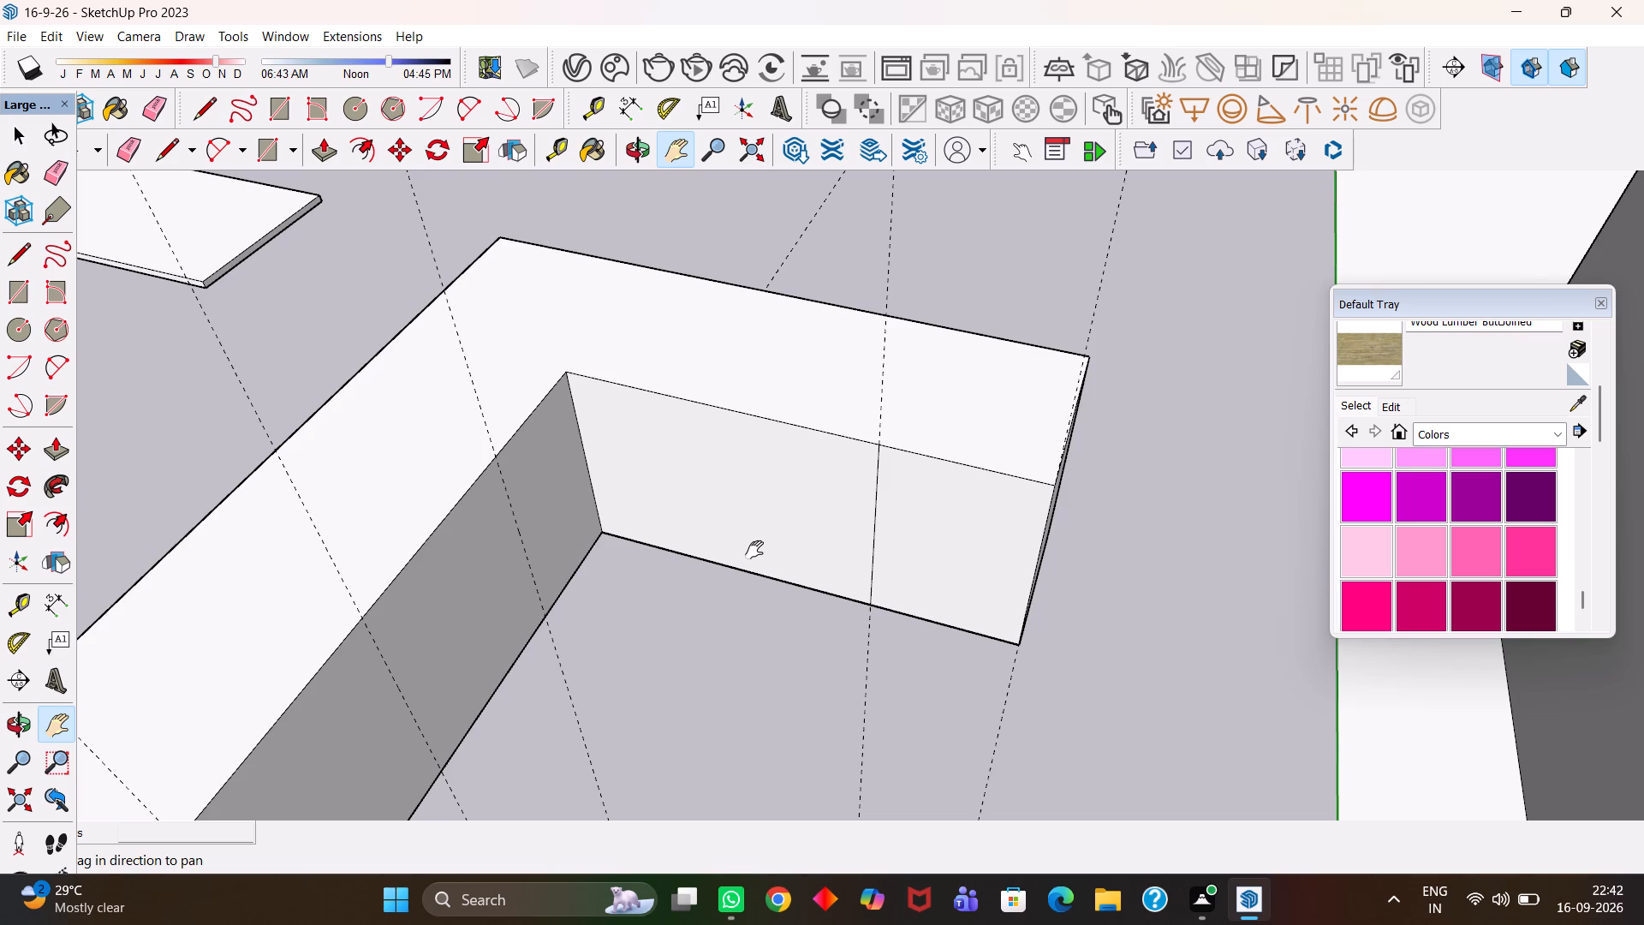
{"action": "key", "text": "space"}
{"action": "left_click", "coordinate": [800, 430]}
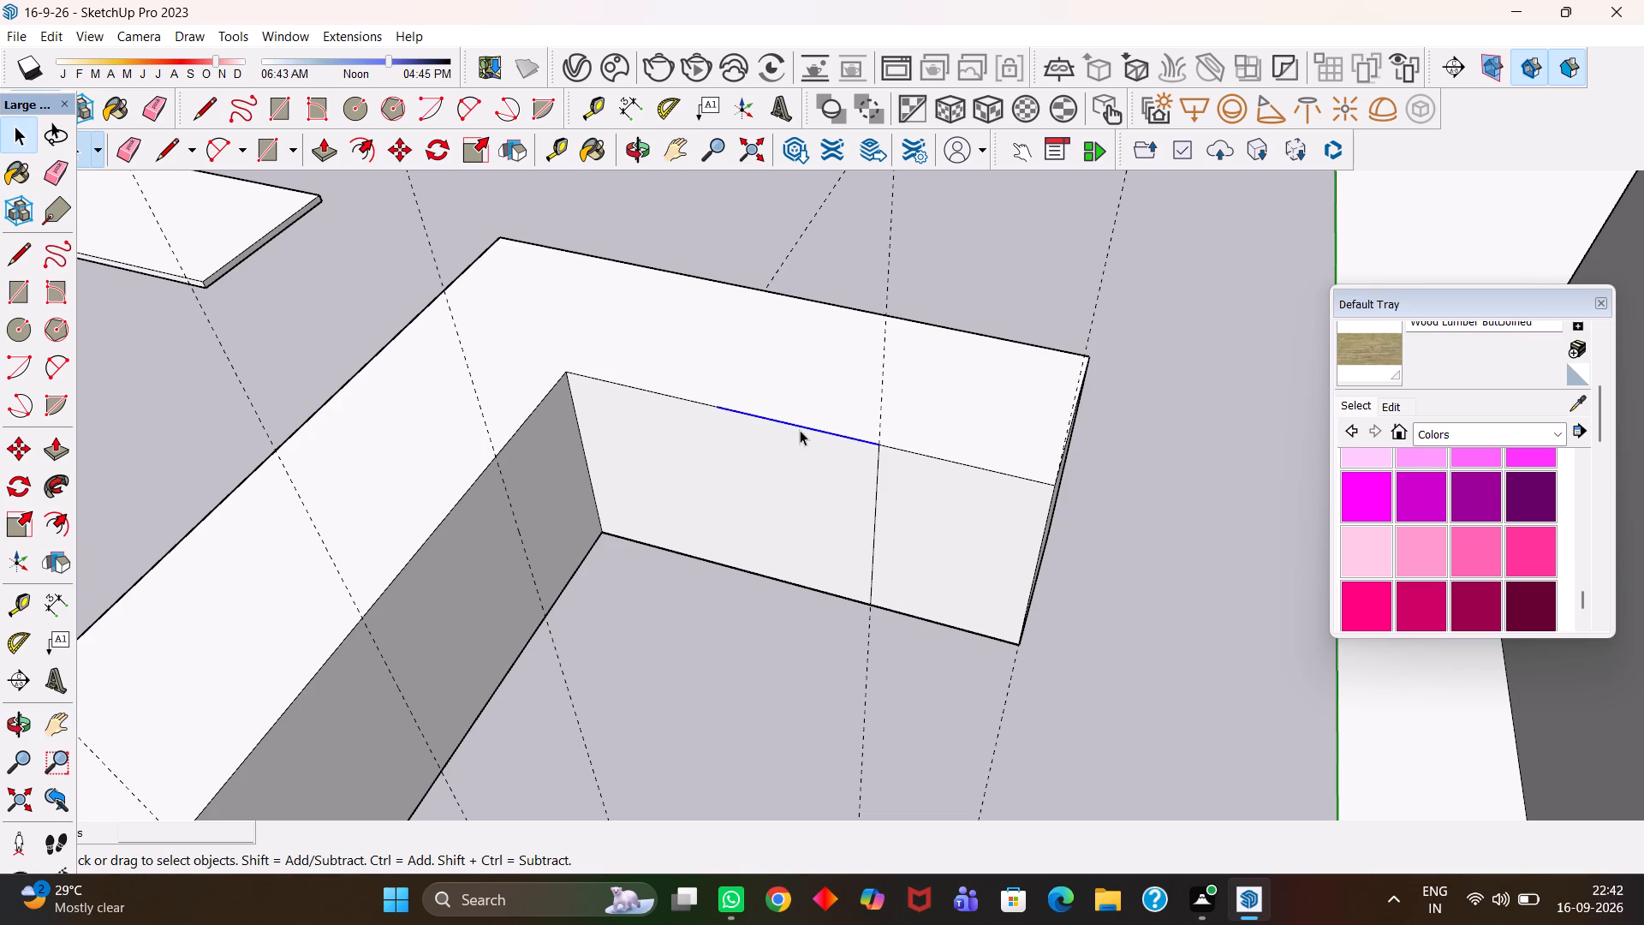
{"action": "key", "text": "t"}
{"action": "left_click", "coordinate": [879, 490]}
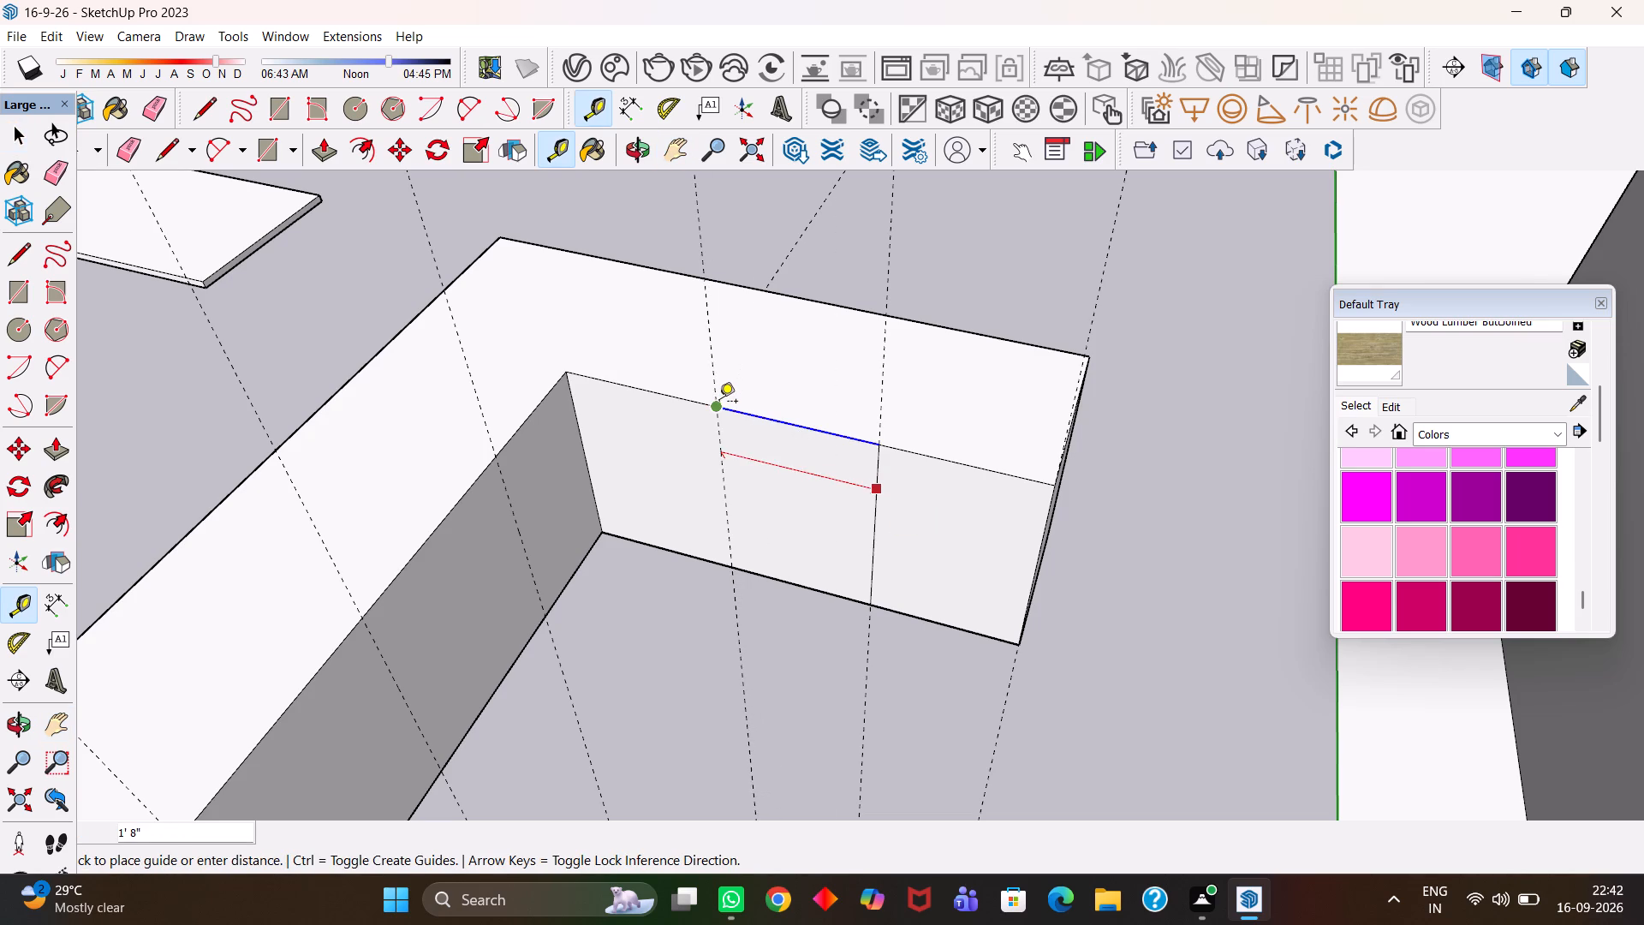
{"action": "left_click", "coordinate": [719, 405]}
{"action": "key", "text": "r"}
{"action": "left_click", "coordinate": [716, 409]}
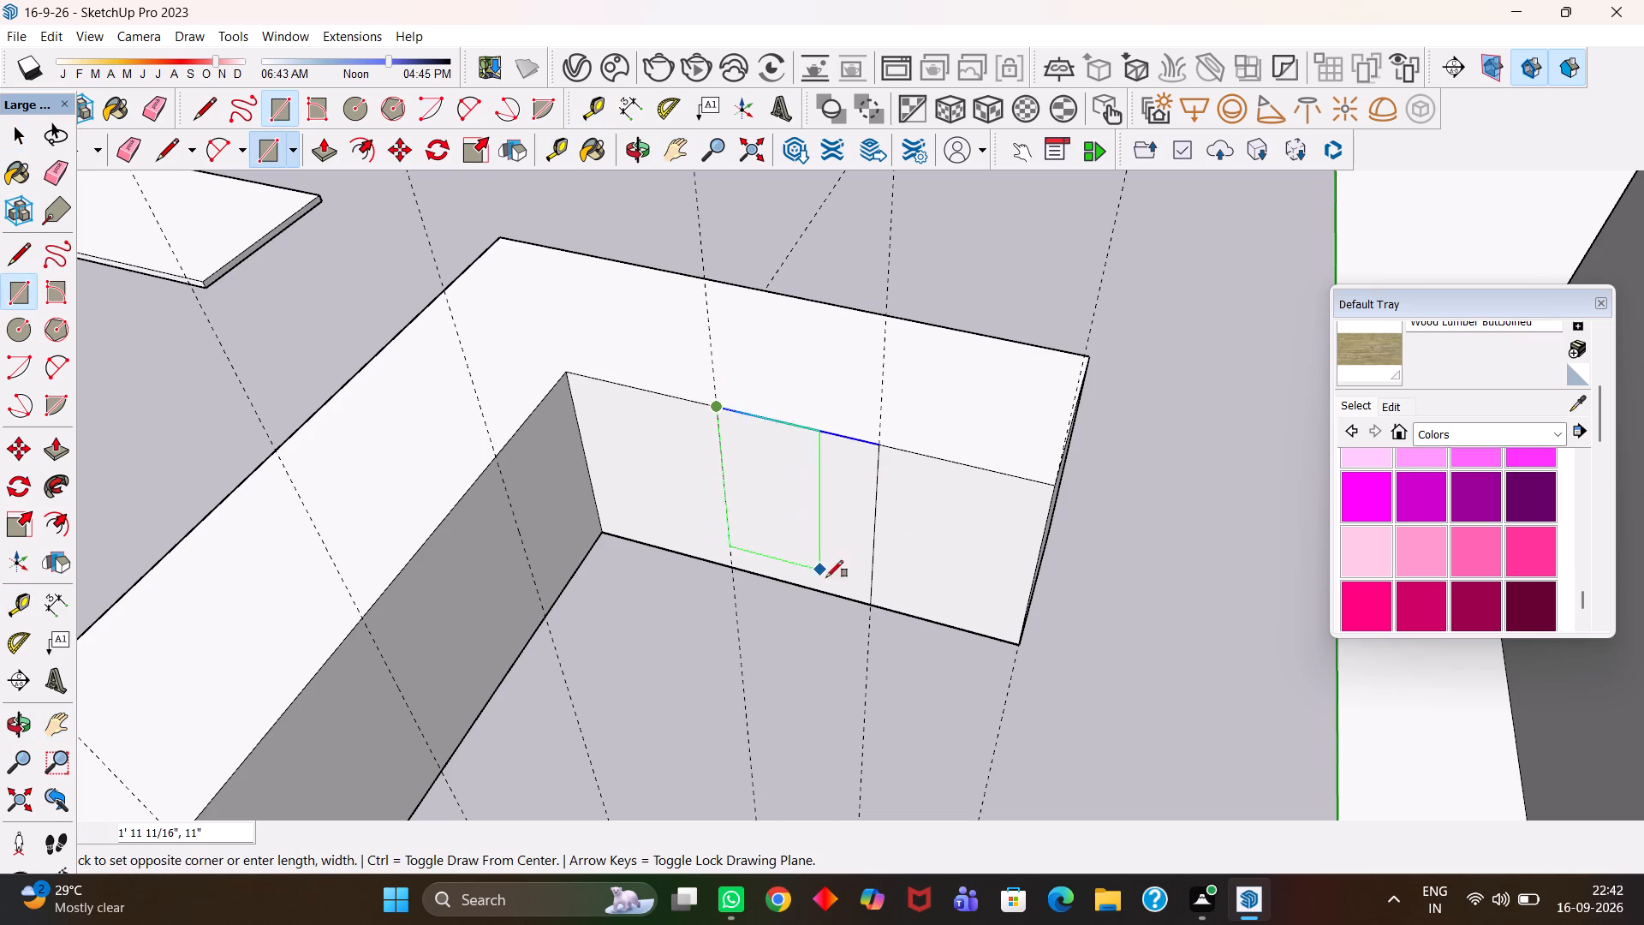
{"action": "left_click", "coordinate": [871, 597]}
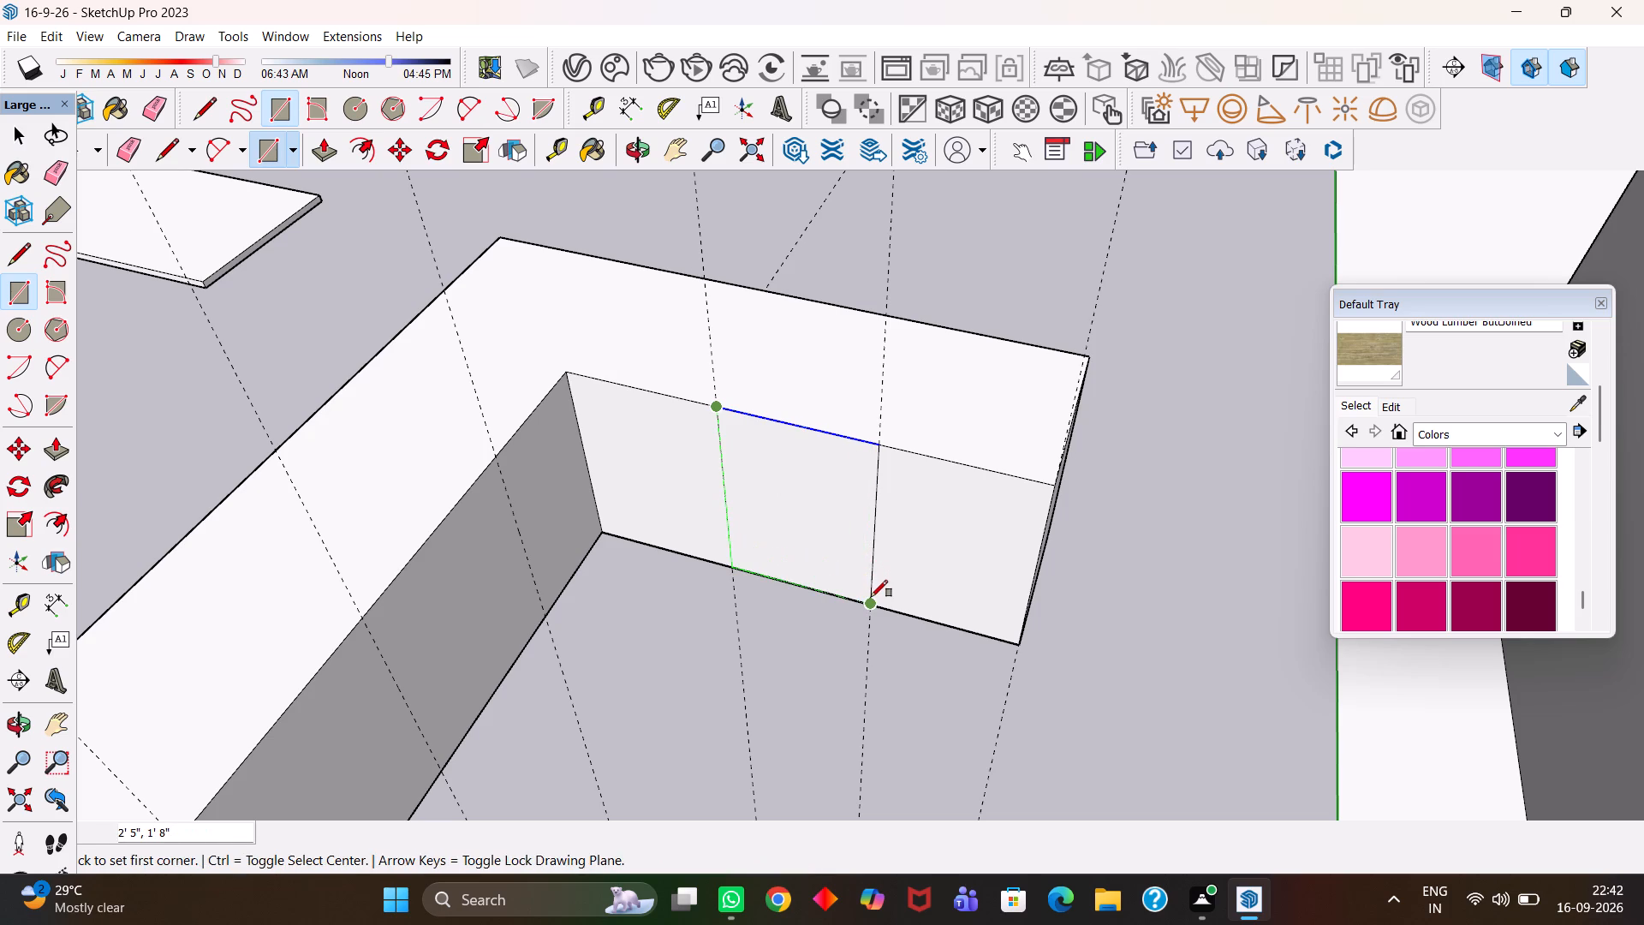
Copy the short arm's outermost front division face about 2' 7" out in front of the counter.
{"action": "scroll", "coordinate": [849, 580], "scroll_direction": "down", "scroll_amount": 4}
{"action": "key", "text": "space"}
{"action": "left_click", "coordinate": [894, 578]}
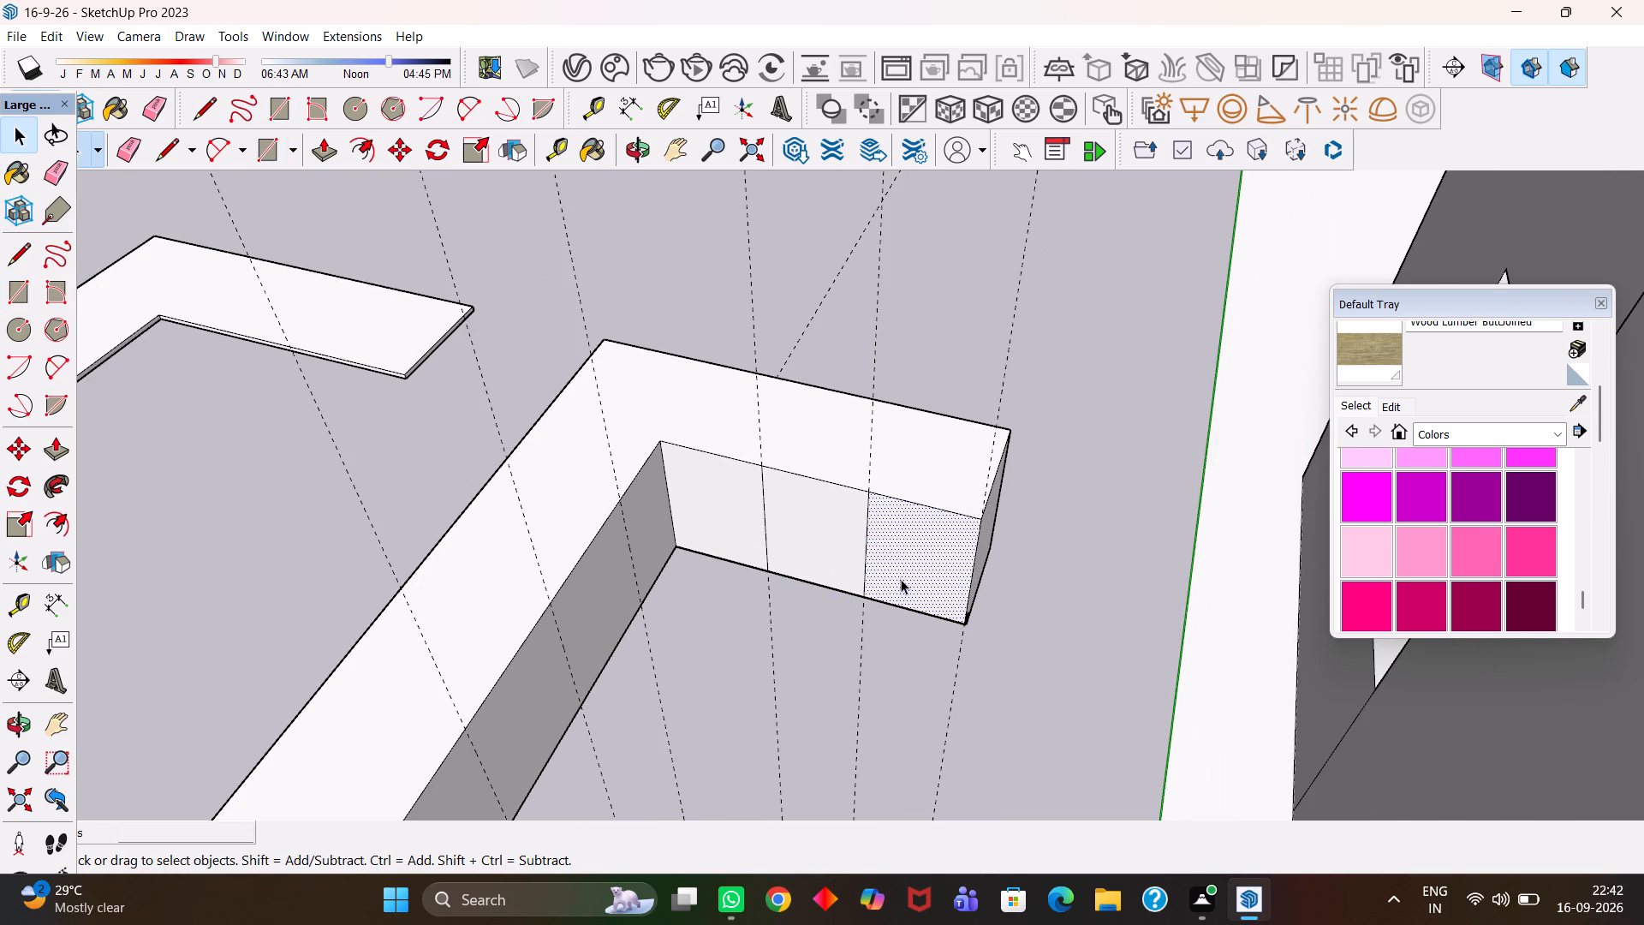
{"action": "key", "text": "m"}
{"action": "left_click", "coordinate": [904, 581]}
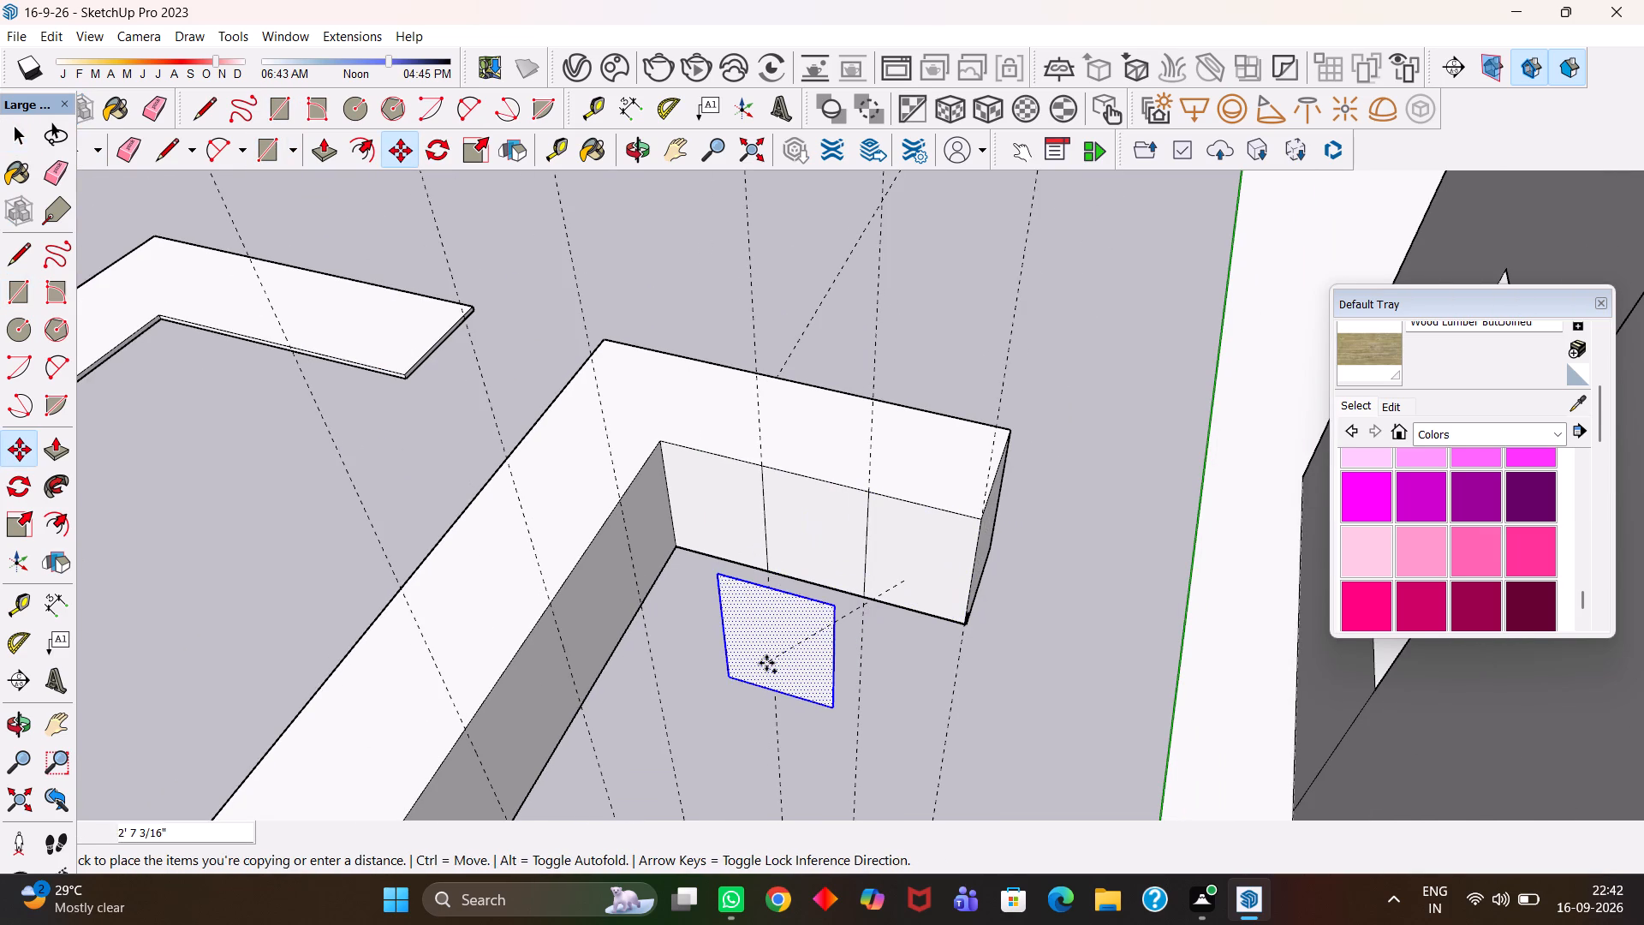
{"action": "left_click", "coordinate": [768, 661]}
Push/Pull the copied face 18 mm to form a door panel.
{"action": "scroll", "coordinate": [779, 657], "scroll_direction": "up", "scroll_amount": 4}
{"action": "key", "text": "p"}
{"action": "left_click", "coordinate": [779, 657]}
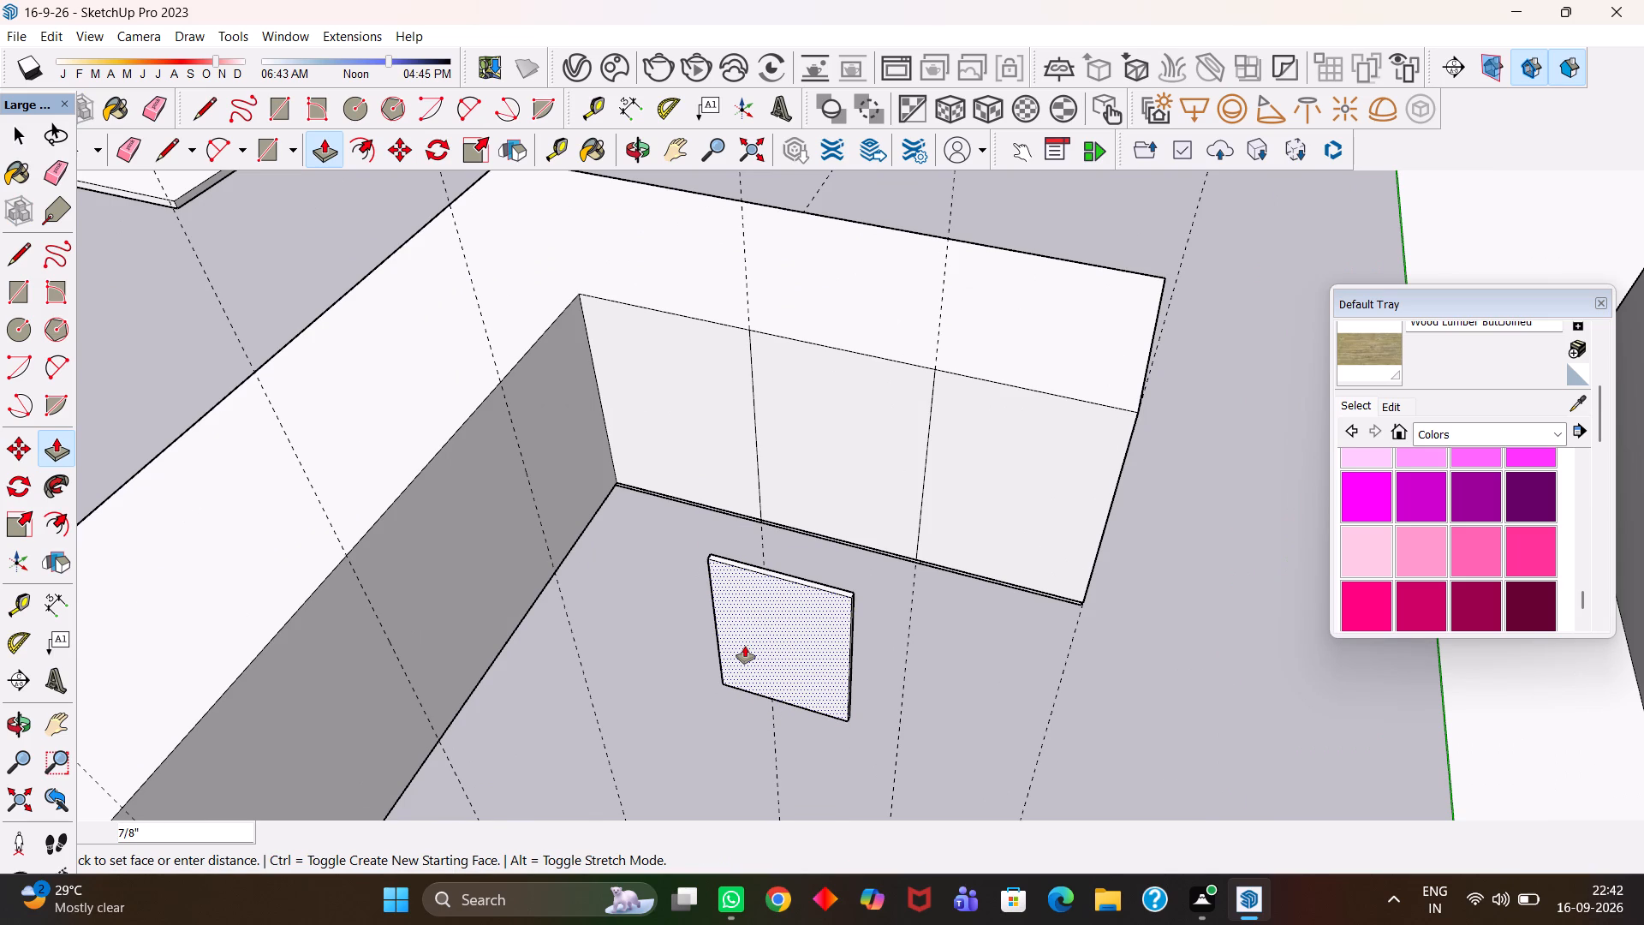
{"action": "type", "text": "18mm"}
{"action": "key", "text": "Return"}
Select the whole loose door panel and make it a group.
{"action": "key", "text": "space"}
{"action": "scroll", "coordinate": [755, 636], "scroll_direction": "up", "scroll_amount": 3}
{"action": "triple_click", "coordinate": [755, 636]}
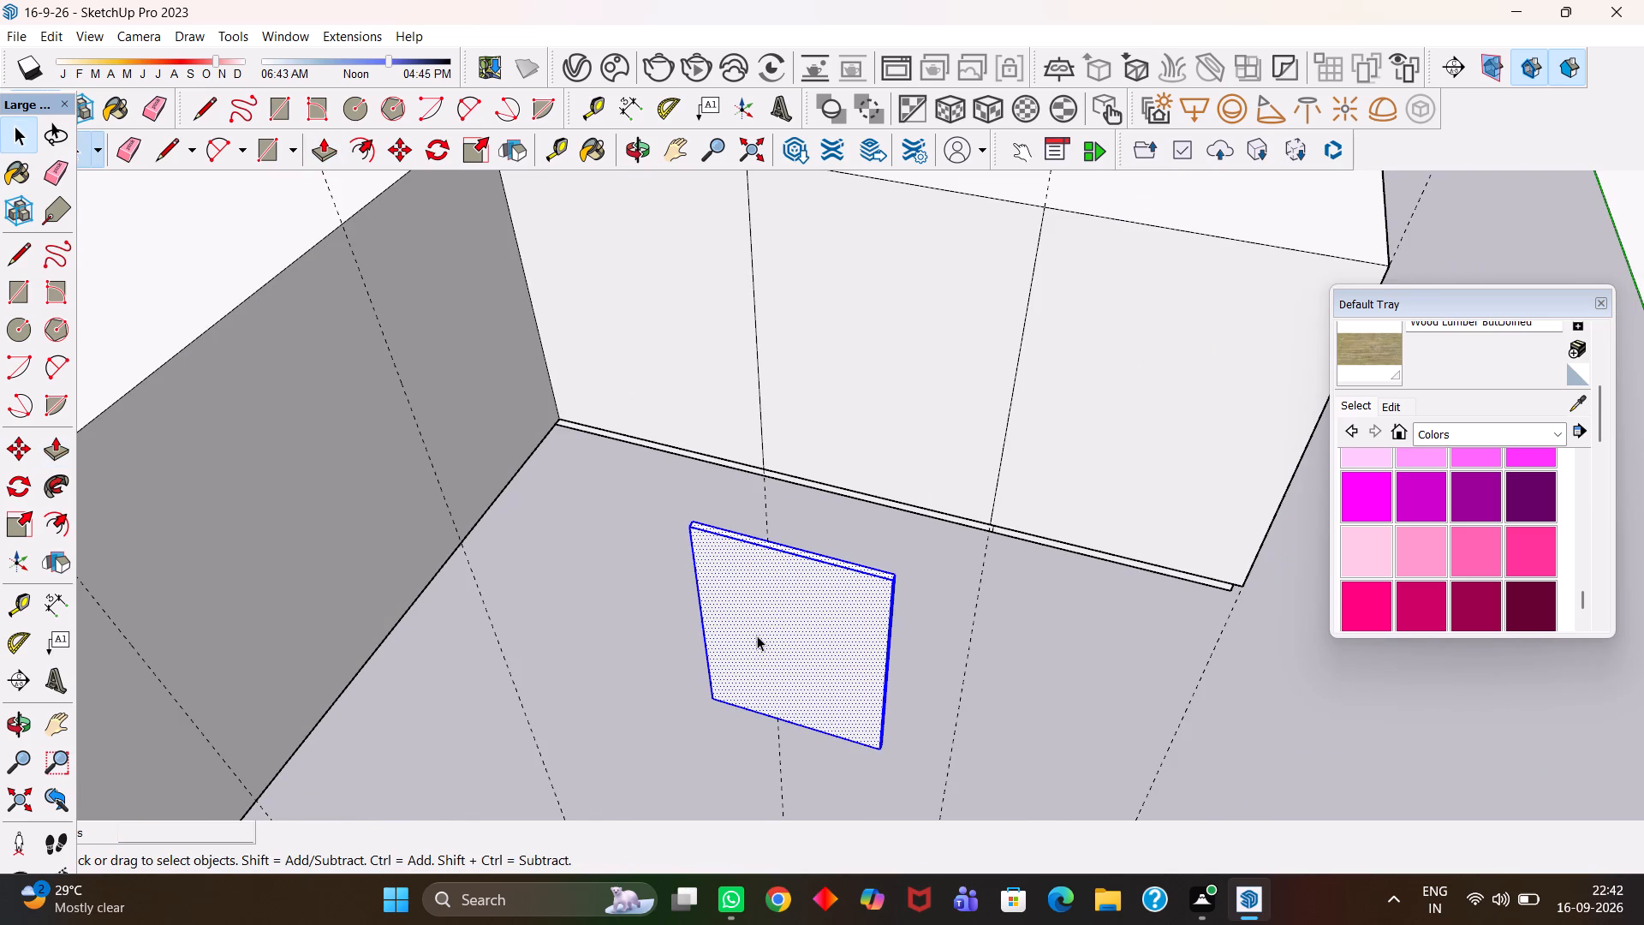
{"action": "left_click", "coordinate": [757, 636]}
{"action": "right_click", "coordinate": [757, 636]}
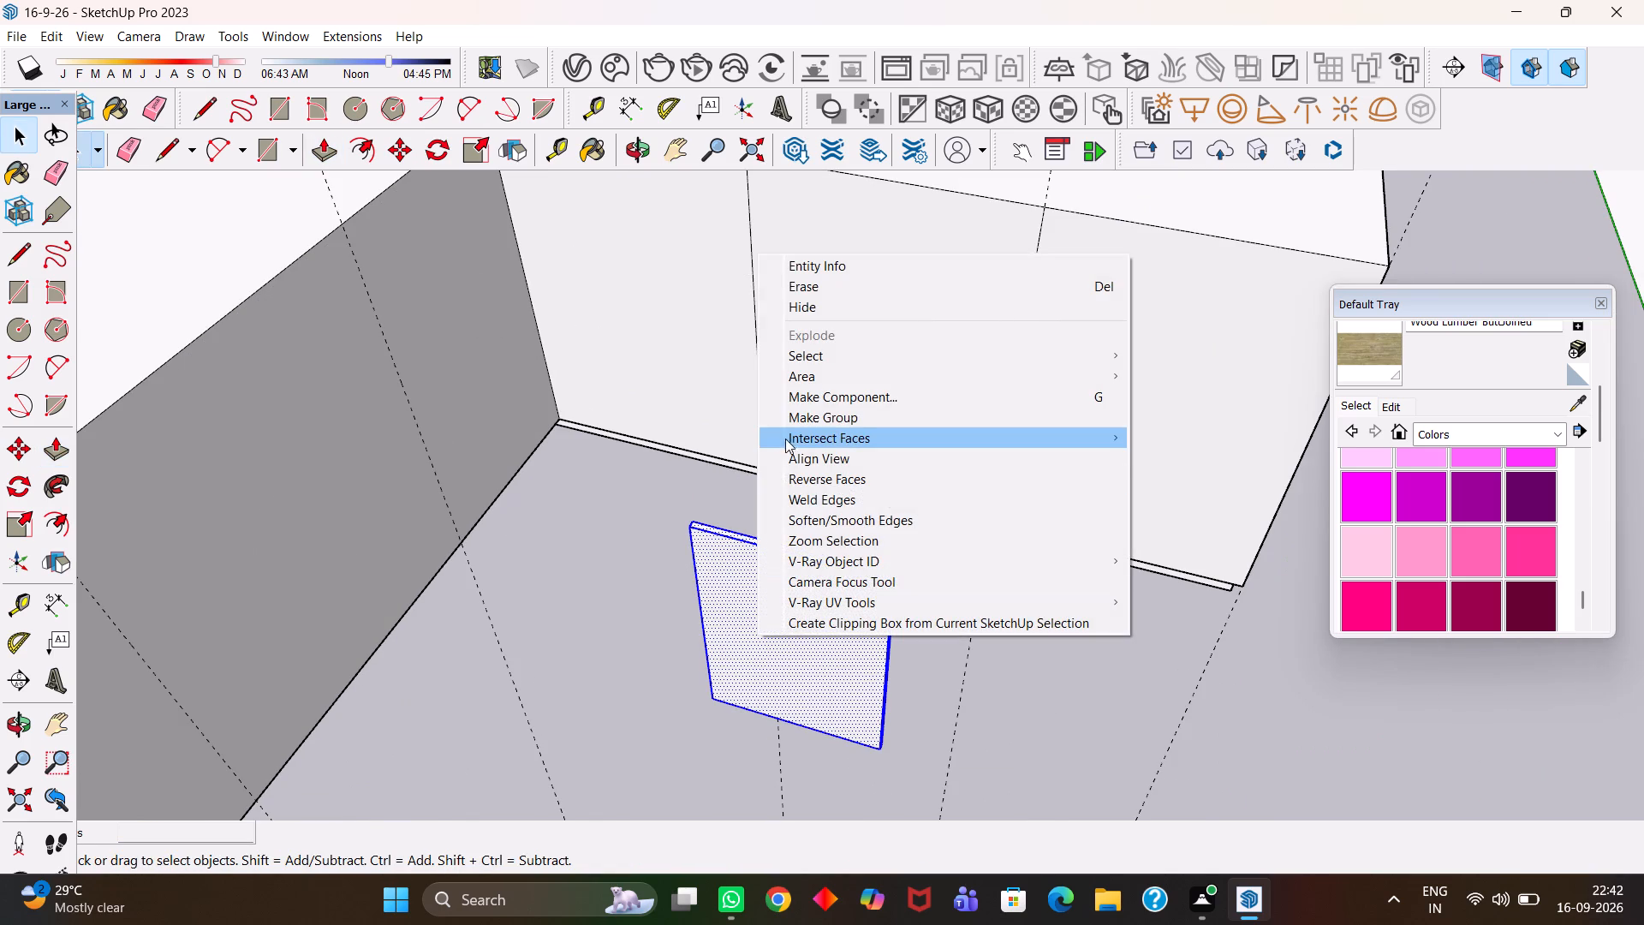
{"action": "left_click", "coordinate": [828, 425]}
Move the door panel group by its top corner onto the short arm's outer front corner.
{"action": "key", "text": "m"}
{"action": "scroll", "coordinate": [860, 495], "scroll_direction": "down", "scroll_amount": 3}
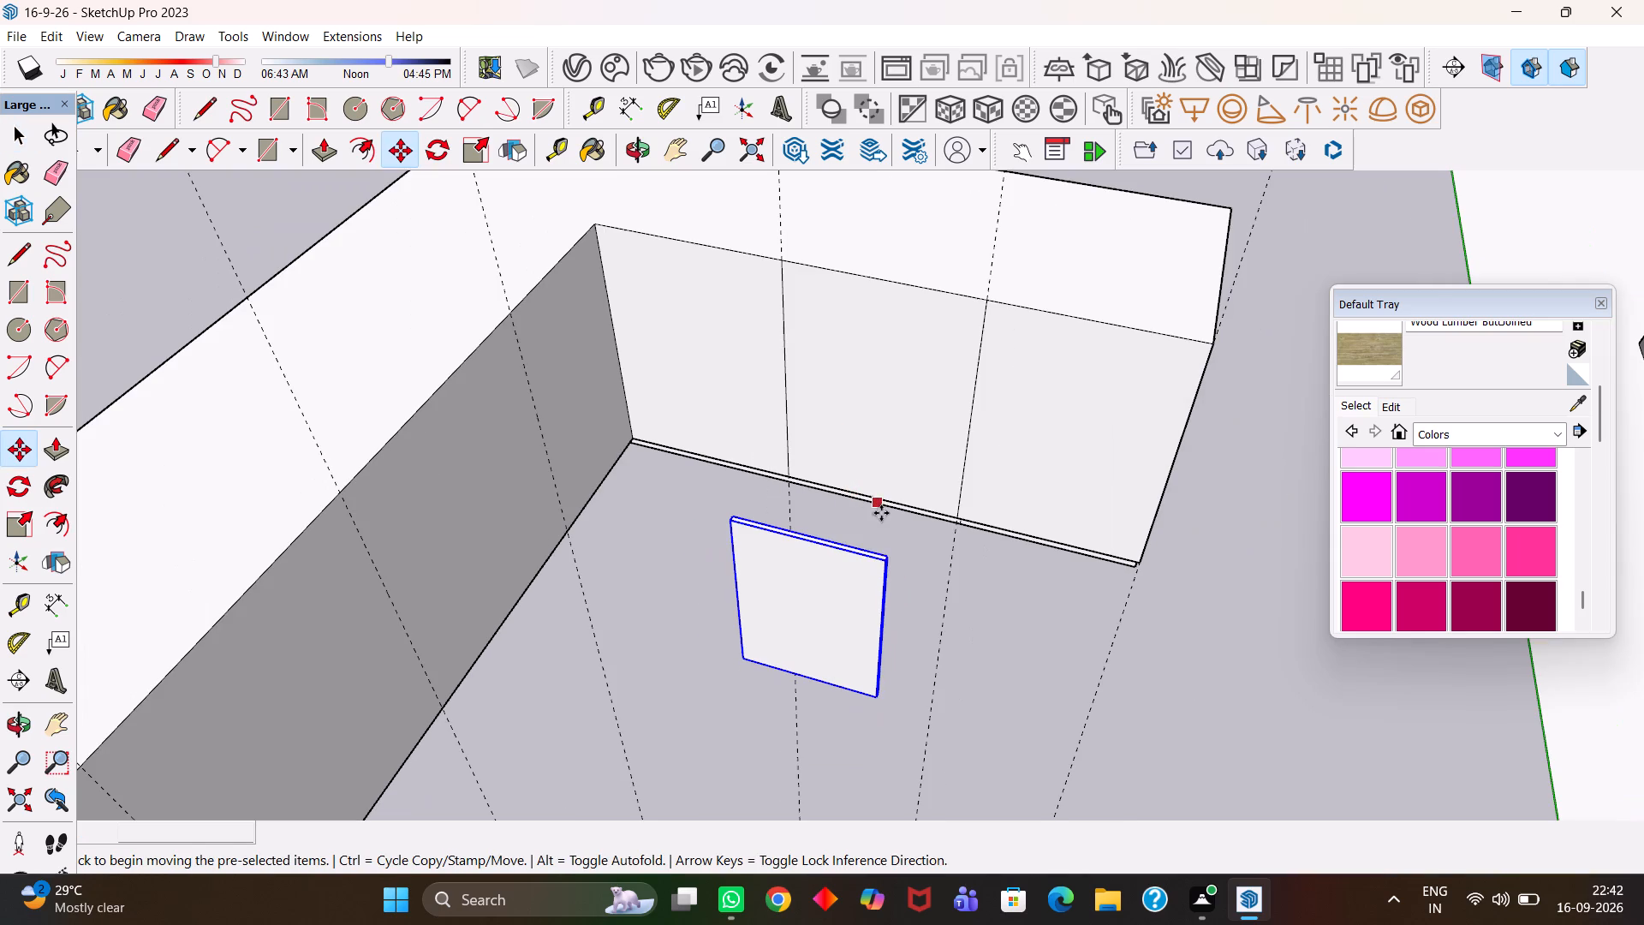
{"action": "left_click", "coordinate": [885, 547]}
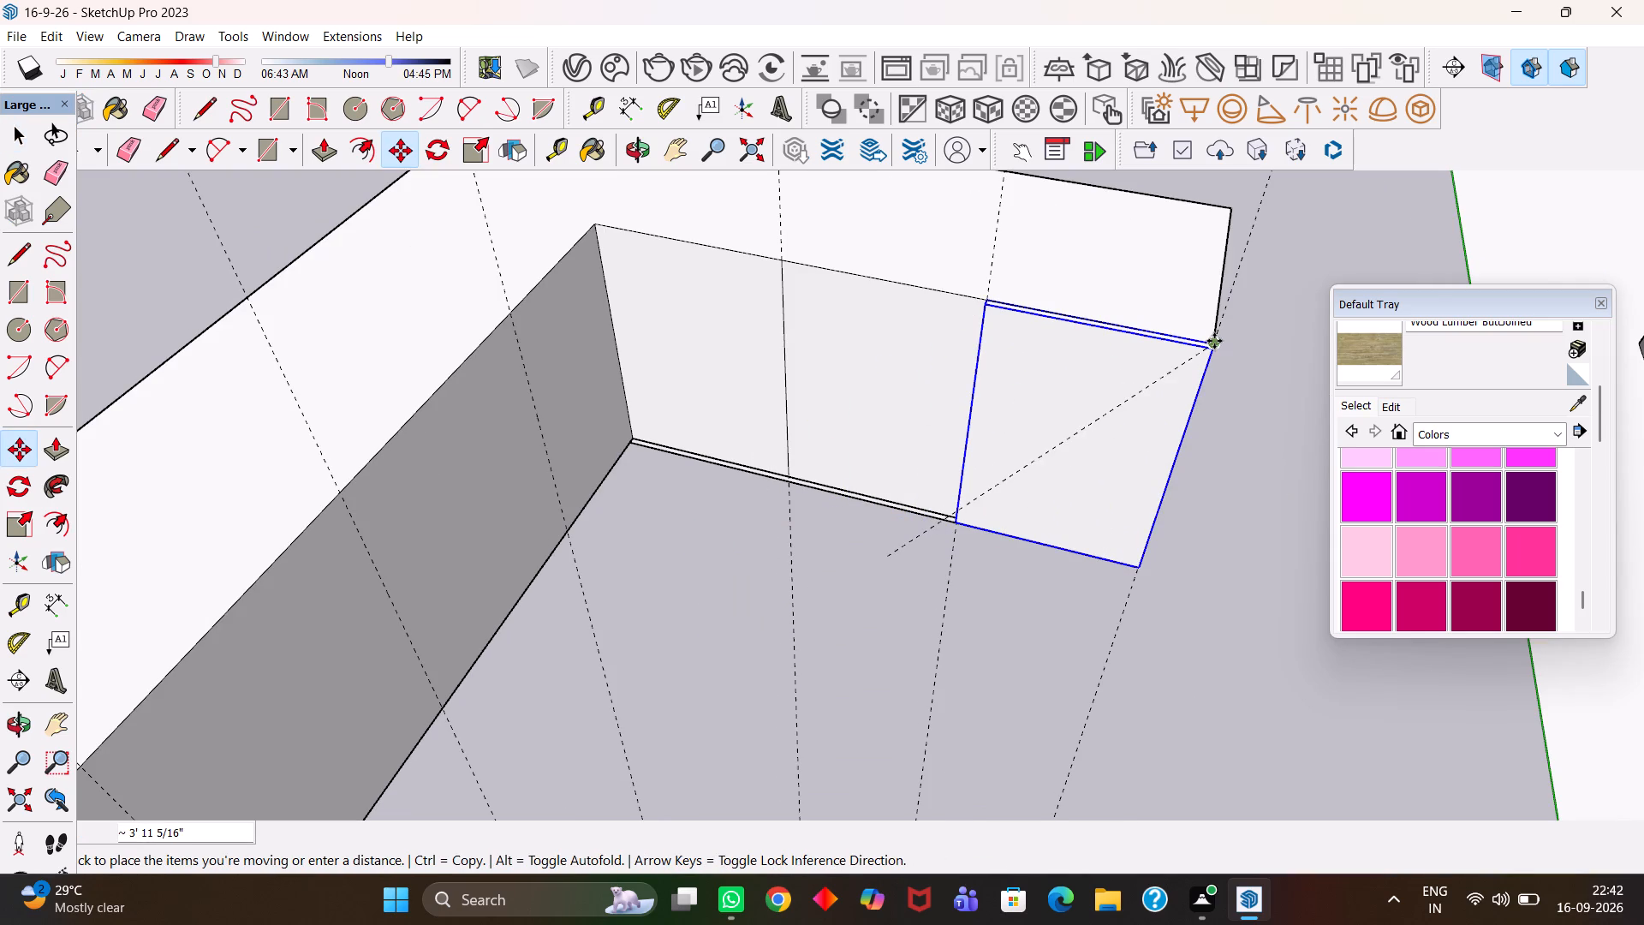
{"action": "left_click", "coordinate": [1214, 341]}
Edit the door panel group and Push/Pull its inner side face inward 18 mm to narrow the panel.
{"action": "scroll", "coordinate": [1138, 362], "scroll_direction": "up", "scroll_amount": 4}
{"action": "key", "text": "h"}
{"action": "middle_click_drag", "start_coordinate": [1121, 368], "coordinate": [1045, 388]}
{"action": "scroll", "coordinate": [1045, 388], "scroll_direction": "down", "scroll_amount": 3}
{"action": "key", "text": "h"}
{"action": "left_click_drag", "start_coordinate": [1023, 359], "coordinate": [902, 434]}
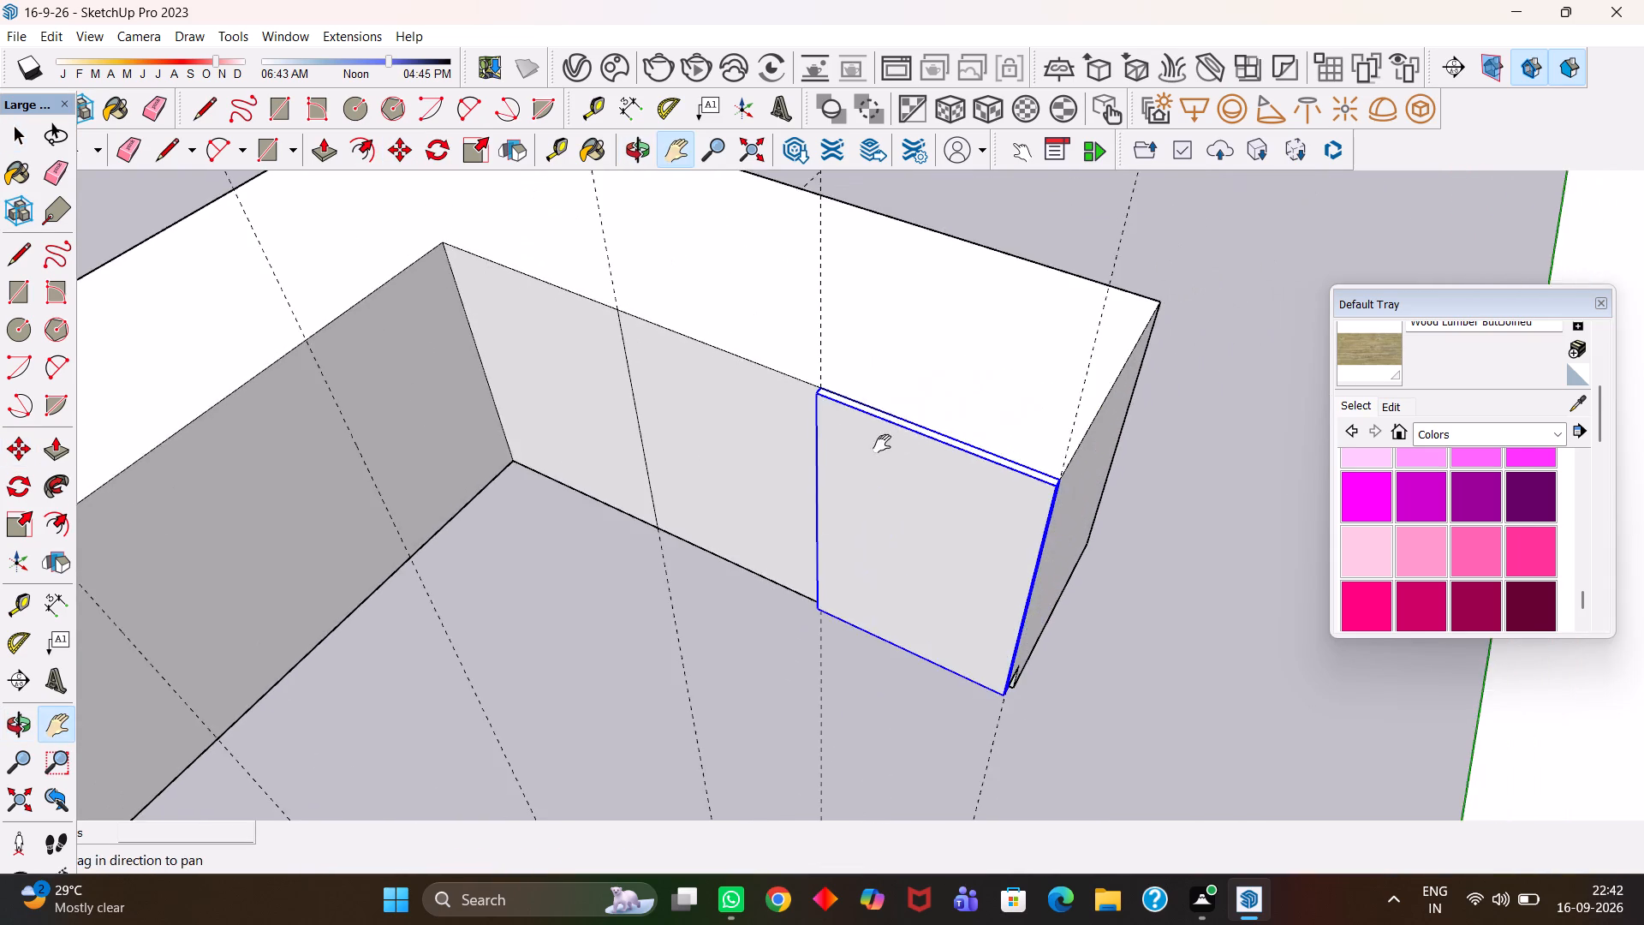
{"action": "middle_click_drag", "start_coordinate": [825, 431], "coordinate": [992, 460]}
{"action": "scroll", "coordinate": [861, 412], "scroll_direction": "up", "scroll_amount": 8}
{"action": "middle_click_drag", "start_coordinate": [847, 411], "coordinate": [1049, 421]}
{"action": "middle_click_drag", "start_coordinate": [952, 414], "coordinate": [962, 416]}
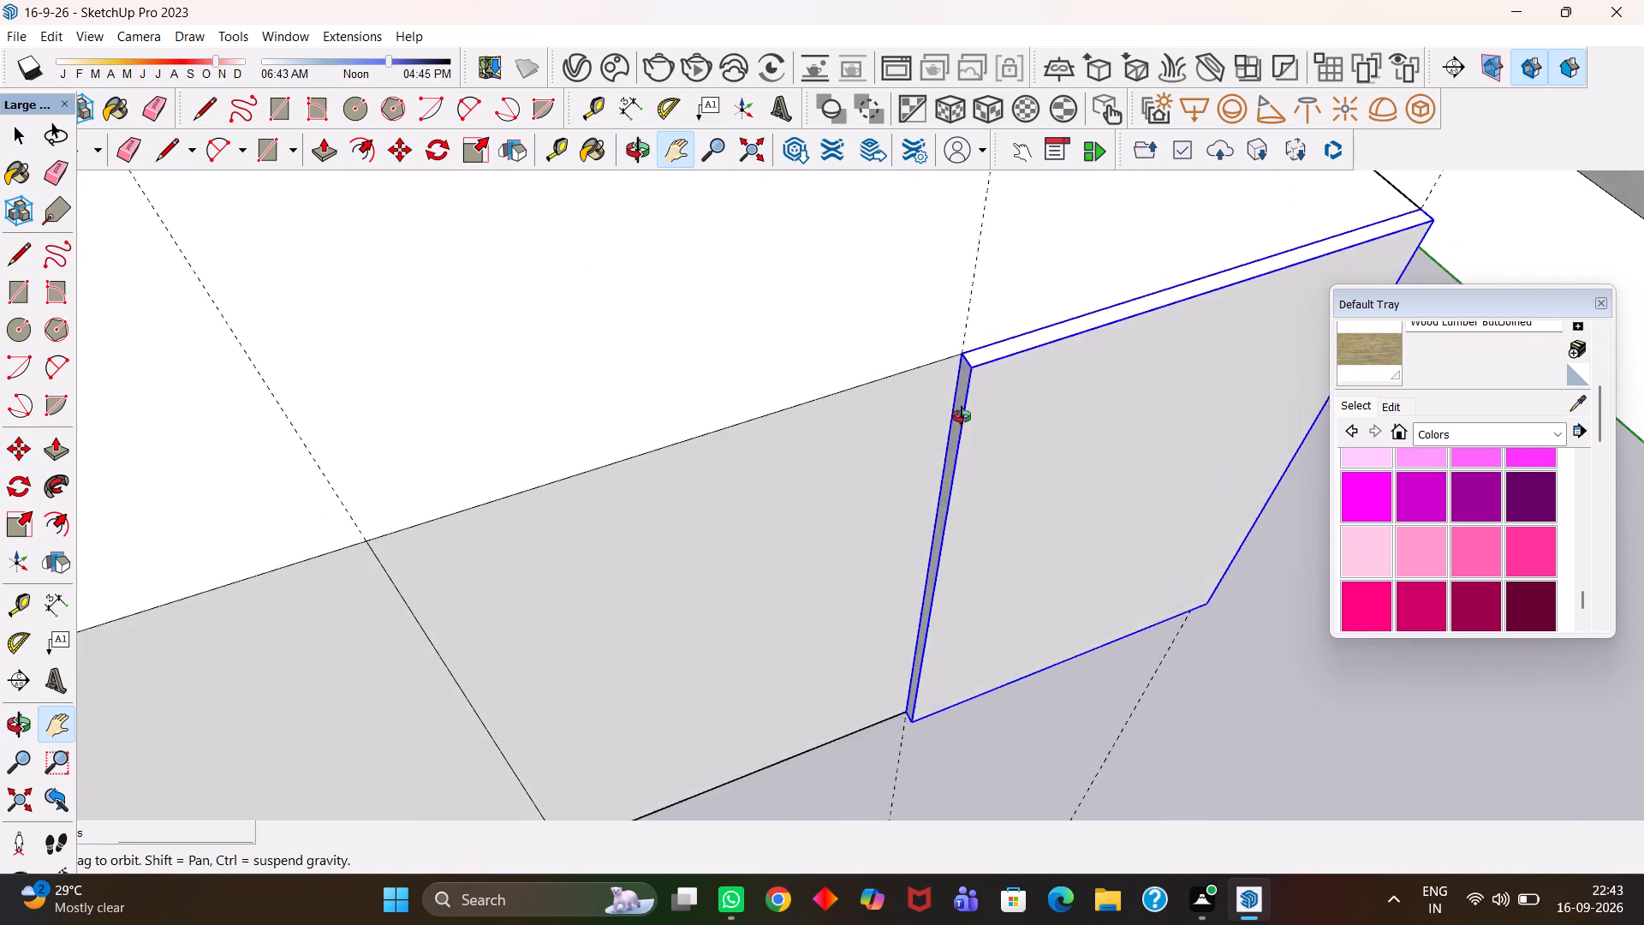
{"action": "scroll", "coordinate": [962, 416], "scroll_direction": "up", "scroll_amount": 2}
{"action": "middle_click_drag", "start_coordinate": [962, 416], "coordinate": [1001, 415]}
{"action": "key", "text": "space"}
{"action": "triple_click", "coordinate": [968, 434]}
{"action": "left_click", "coordinate": [968, 434]}
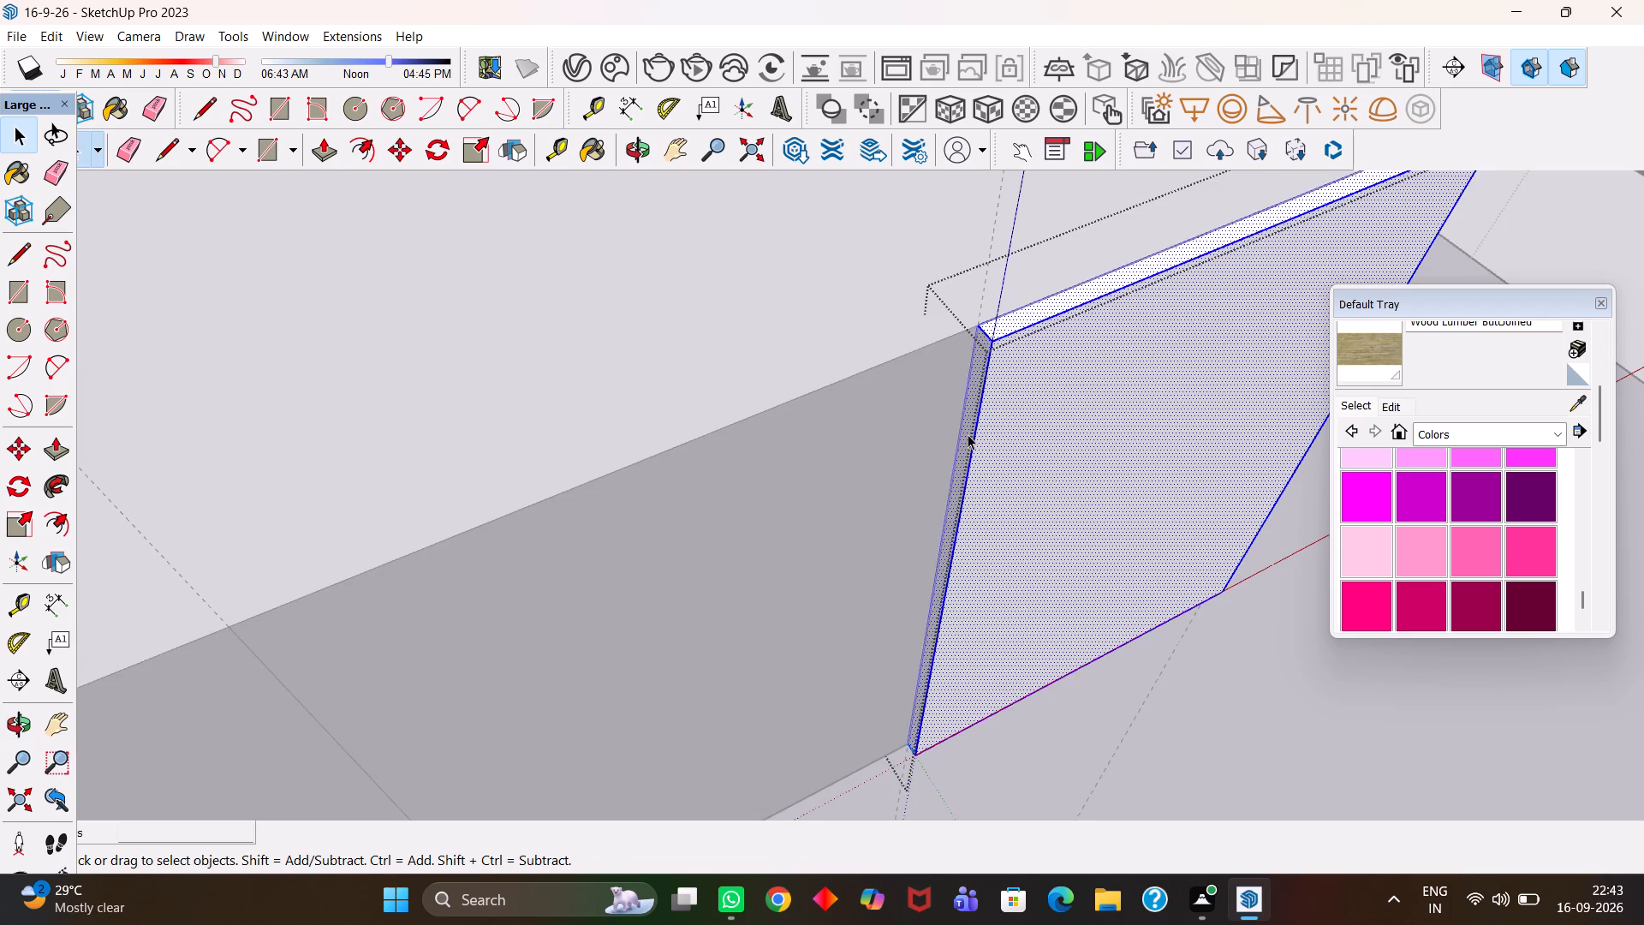
{"action": "left_click", "coordinate": [968, 434]}
{"action": "key", "text": "p"}
{"action": "left_click", "coordinate": [968, 434]}
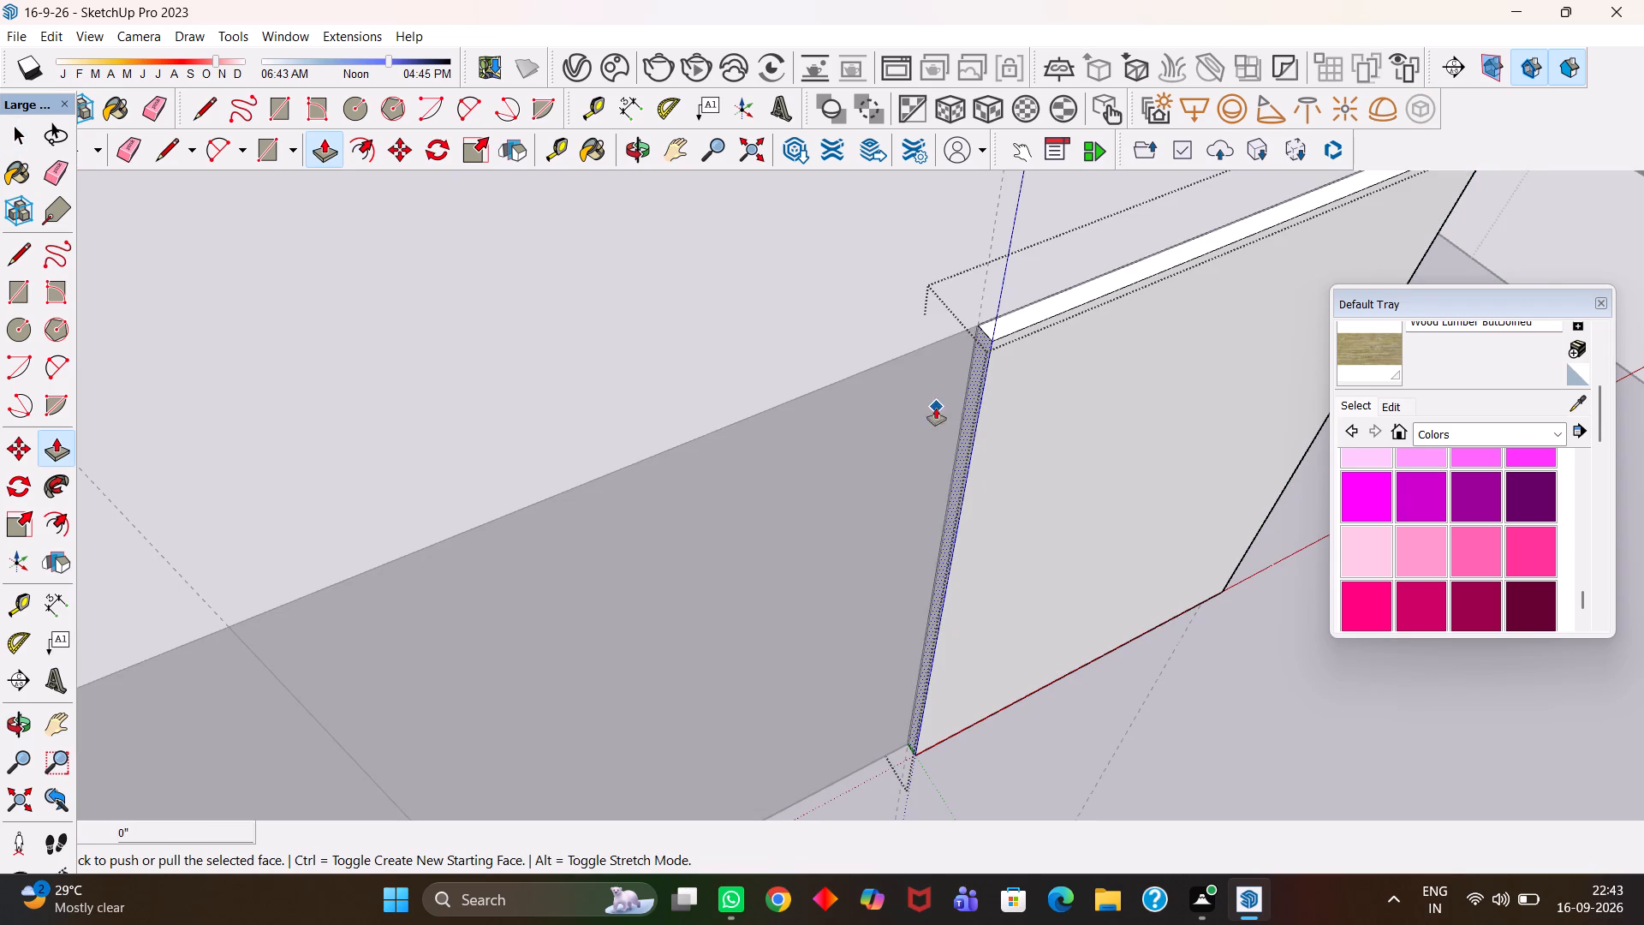
{"action": "left_click", "coordinate": [977, 426]}
{"action": "type", "text": "18mm"}
{"action": "key", "text": "Return"}
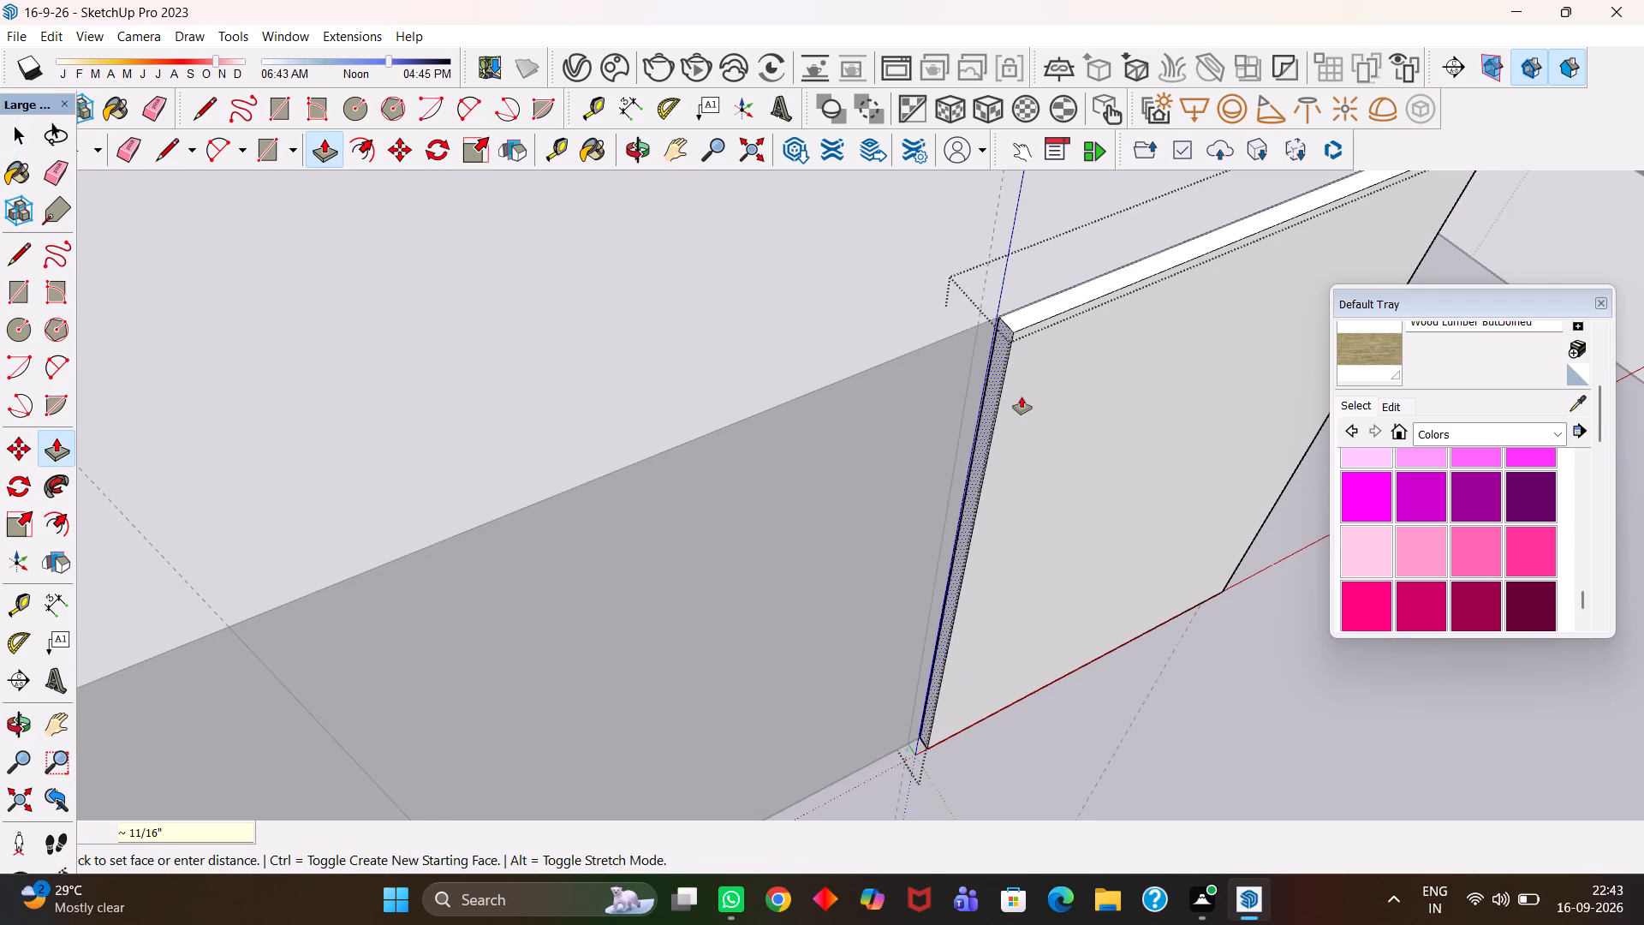
{"action": "scroll", "coordinate": [994, 404], "scroll_direction": "down", "scroll_amount": 9}
{"action": "key", "text": "h"}
{"action": "middle_click_drag", "start_coordinate": [1075, 503], "coordinate": [1004, 522]}
{"action": "scroll", "coordinate": [1004, 522], "scroll_direction": "down", "scroll_amount": 4}
{"action": "middle_click_drag", "start_coordinate": [1015, 543], "coordinate": [962, 564]}
{"action": "key", "text": "space"}
{"action": "left_click", "coordinate": [1045, 621]}
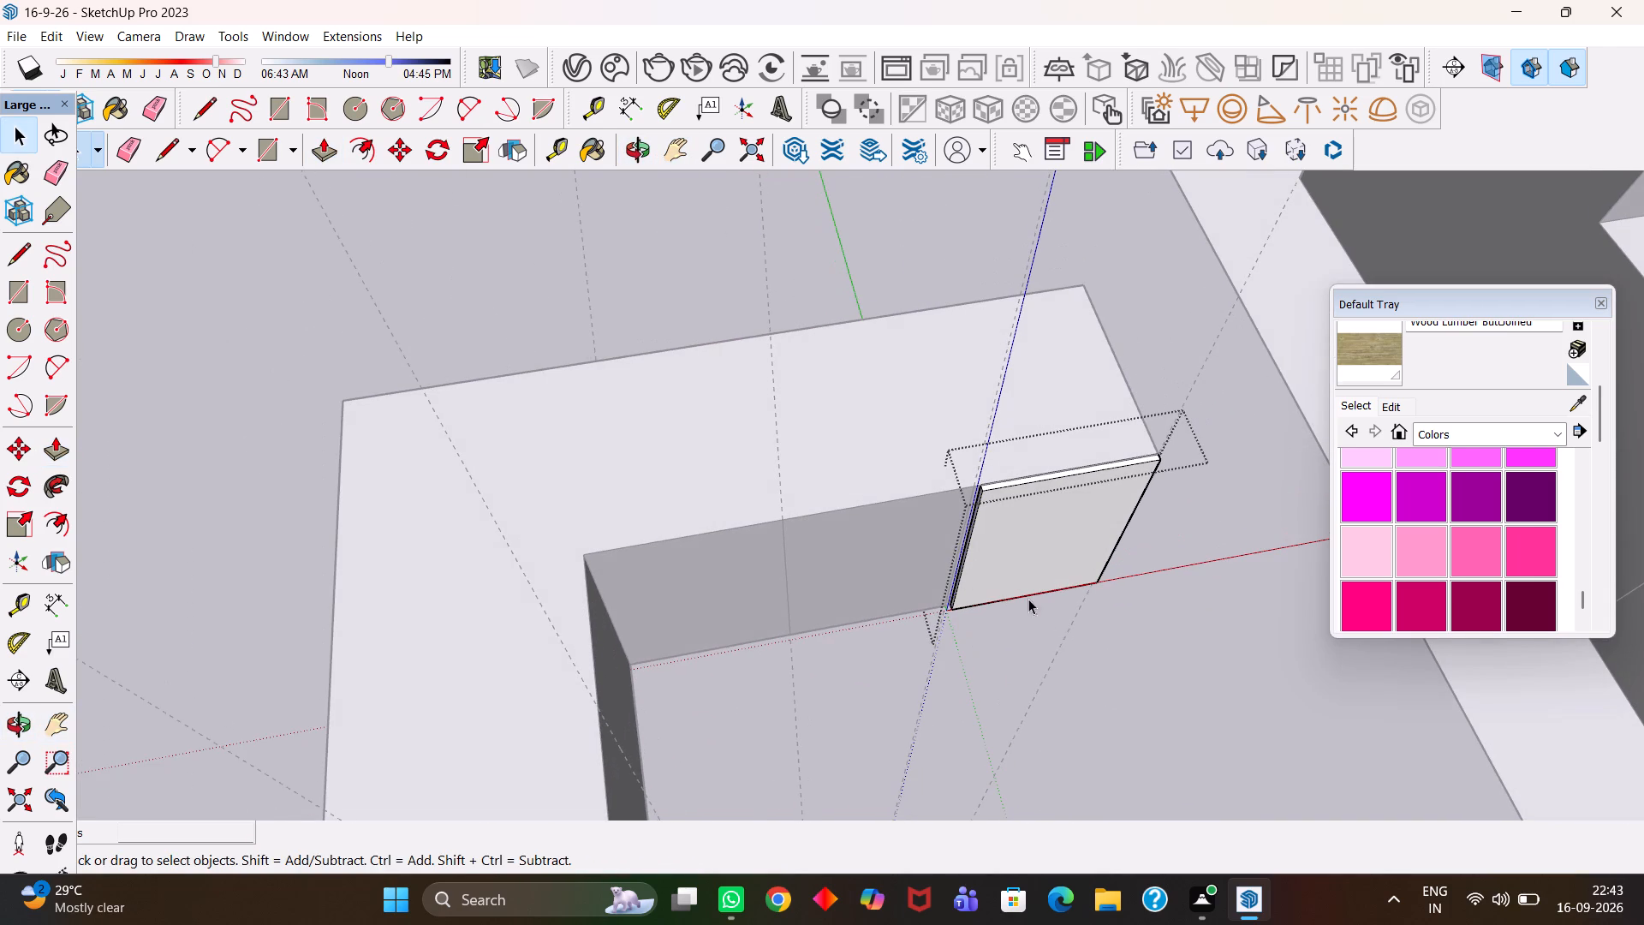
{"action": "double_click", "coordinate": [1024, 662]}
Copy the narrowed door panel along the short arm's front to the inner corner of the L.
{"action": "left_click", "coordinate": [1038, 549]}
{"action": "left_click", "coordinate": [1017, 663]}
{"action": "left_click", "coordinate": [1010, 660]}
{"action": "left_click", "coordinate": [1002, 534]}
{"action": "middle_click", "coordinate": [1007, 534]}
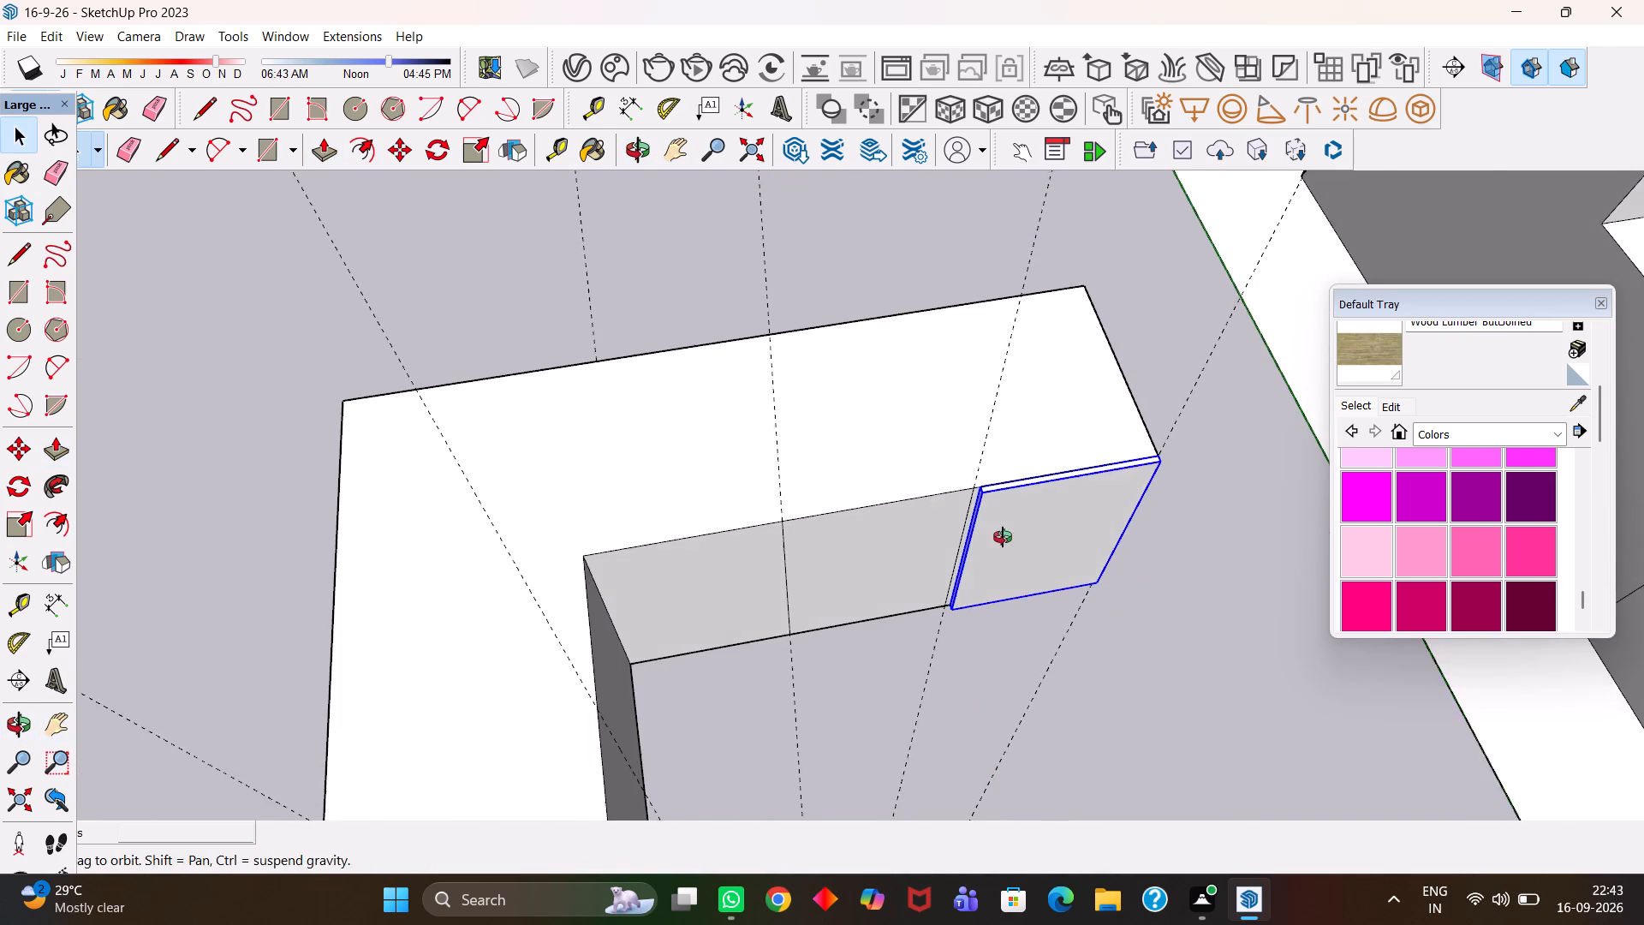
{"action": "scroll", "coordinate": [1002, 538], "scroll_direction": "up", "scroll_amount": 2}
{"action": "key", "text": "m"}
{"action": "scroll", "coordinate": [975, 483], "scroll_direction": "up", "scroll_amount": 3}
{"action": "left_click", "coordinate": [974, 477]}
{"action": "scroll", "coordinate": [604, 519], "scroll_direction": "down", "scroll_amount": 7}
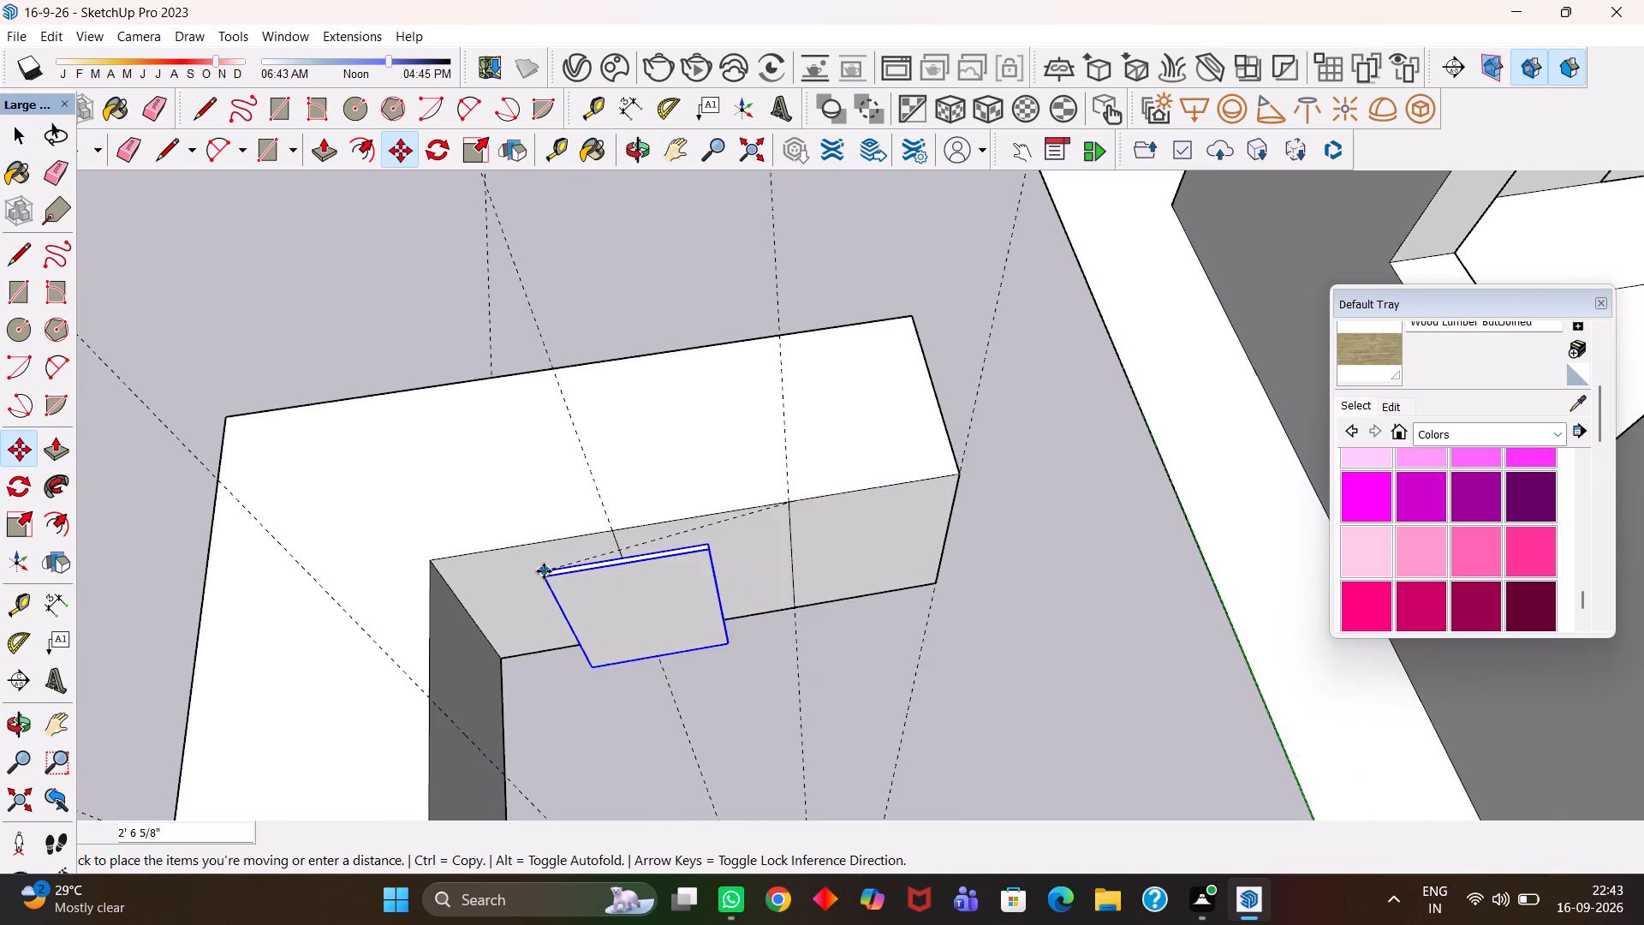
{"action": "scroll", "coordinate": [544, 571], "scroll_direction": "up", "scroll_amount": 2}
{"action": "left_click", "coordinate": [408, 566]}
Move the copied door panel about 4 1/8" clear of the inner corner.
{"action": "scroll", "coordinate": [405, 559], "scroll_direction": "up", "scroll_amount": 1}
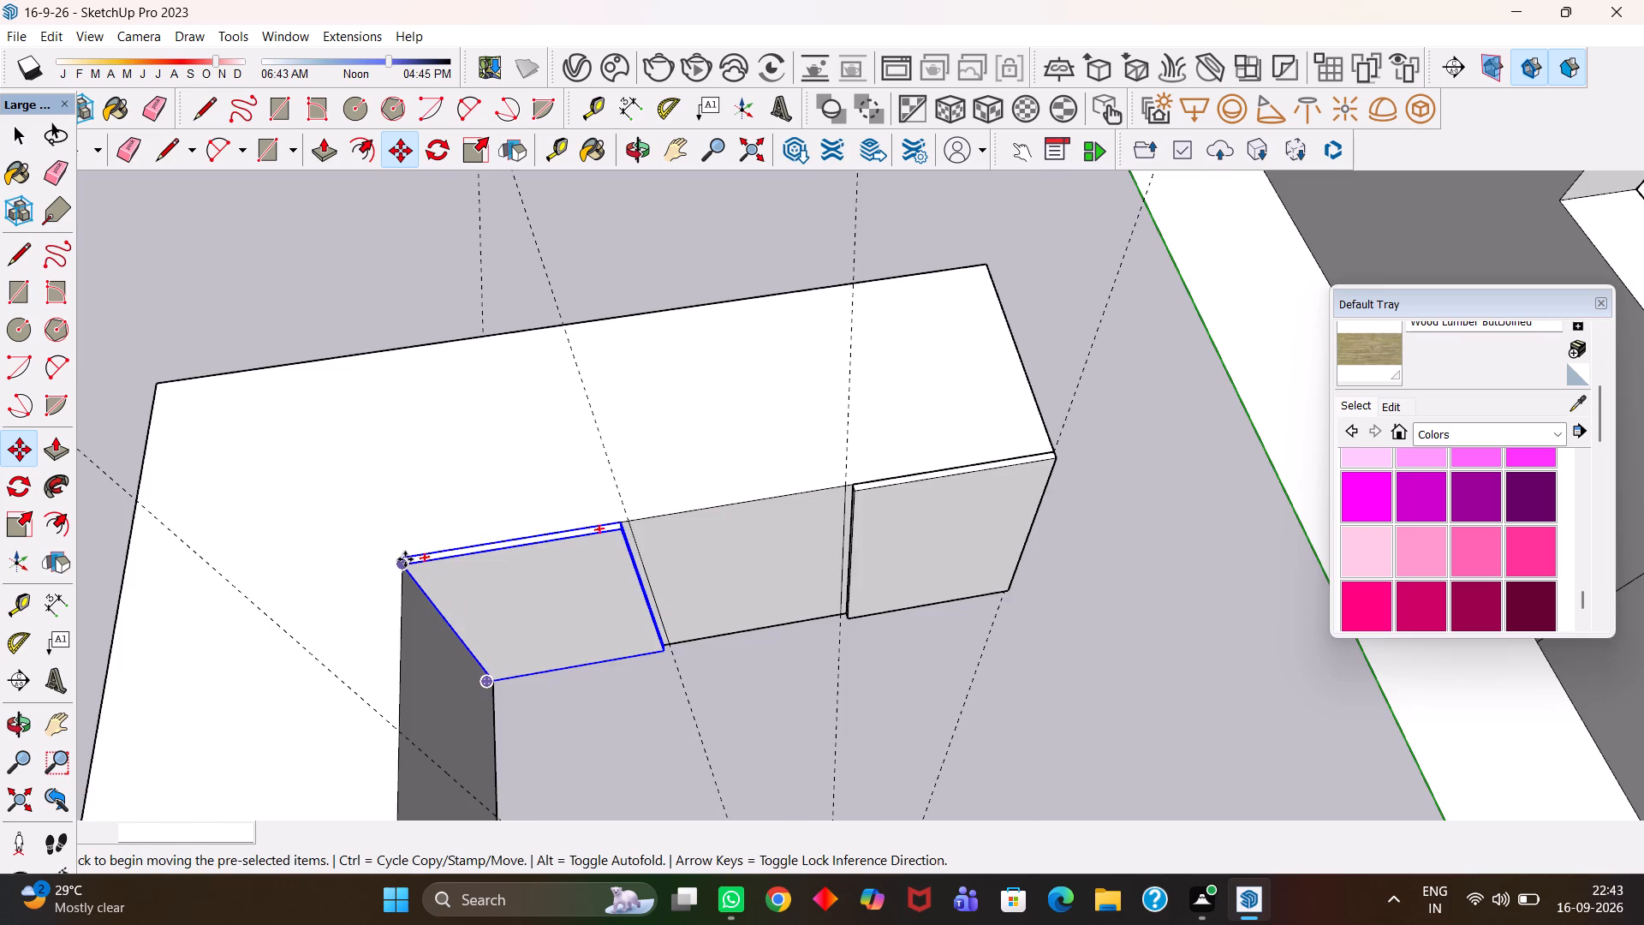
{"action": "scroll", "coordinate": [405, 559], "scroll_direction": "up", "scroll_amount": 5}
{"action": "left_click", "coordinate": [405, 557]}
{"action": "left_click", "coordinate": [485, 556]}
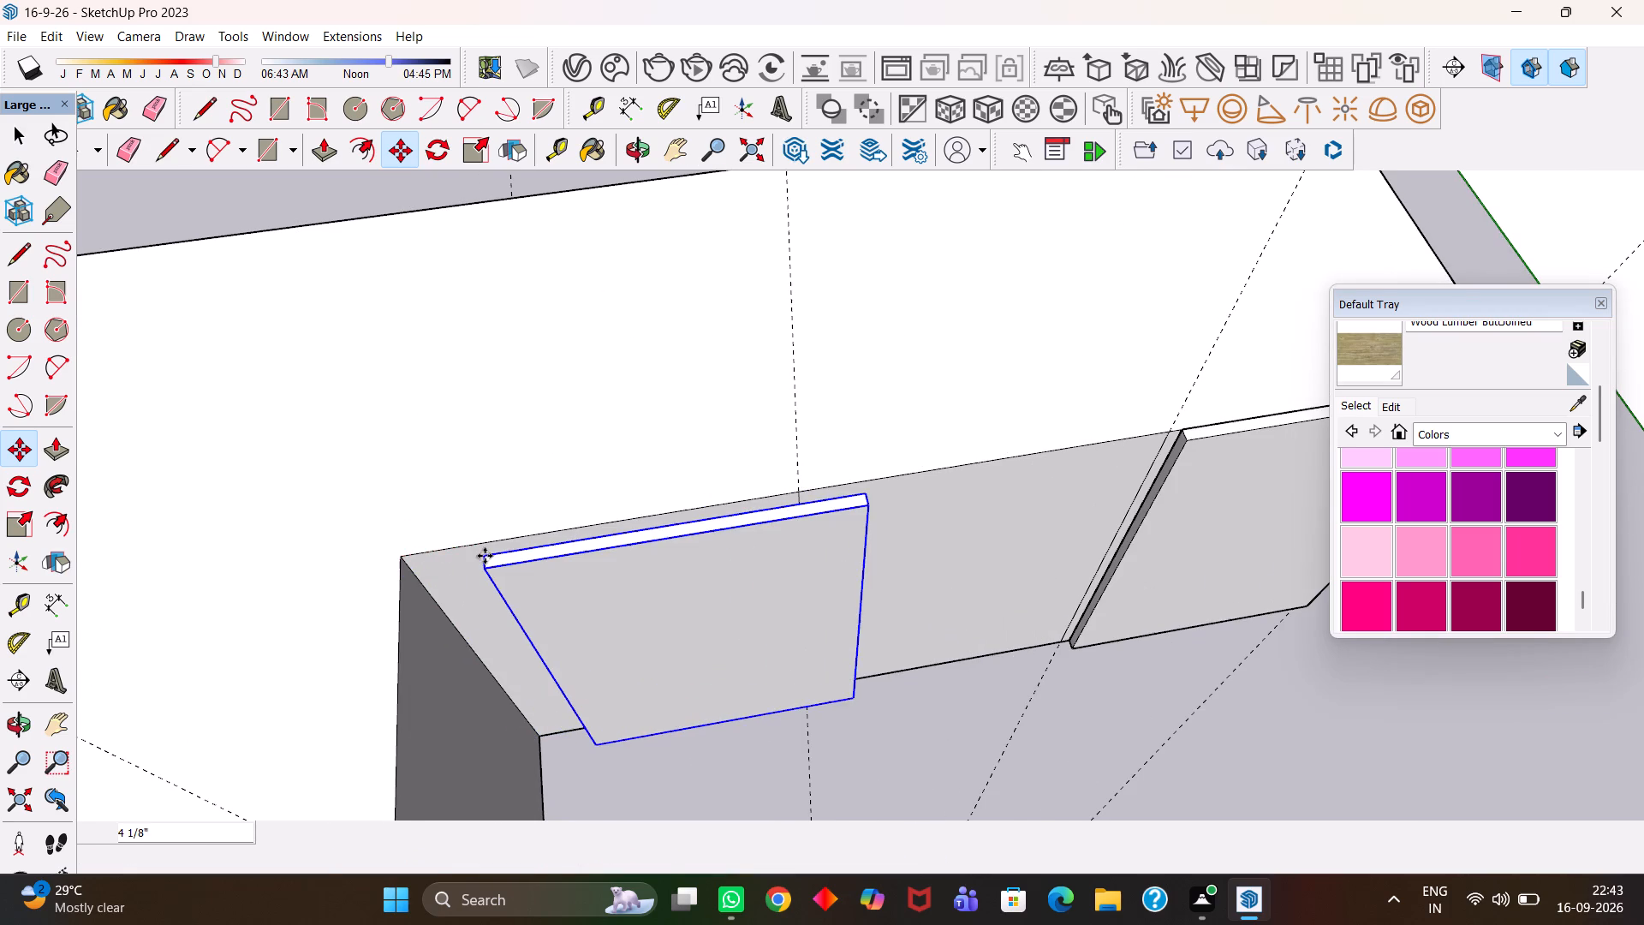
Place a guide 18 mm from the vertical inner corner edge for the panel offset.
{"action": "scroll", "coordinate": [485, 556], "scroll_direction": "down", "scroll_amount": 3}
{"action": "key", "text": "h"}
{"action": "left_click_drag", "start_coordinate": [508, 531], "coordinate": [683, 515]}
{"action": "key", "text": "t"}
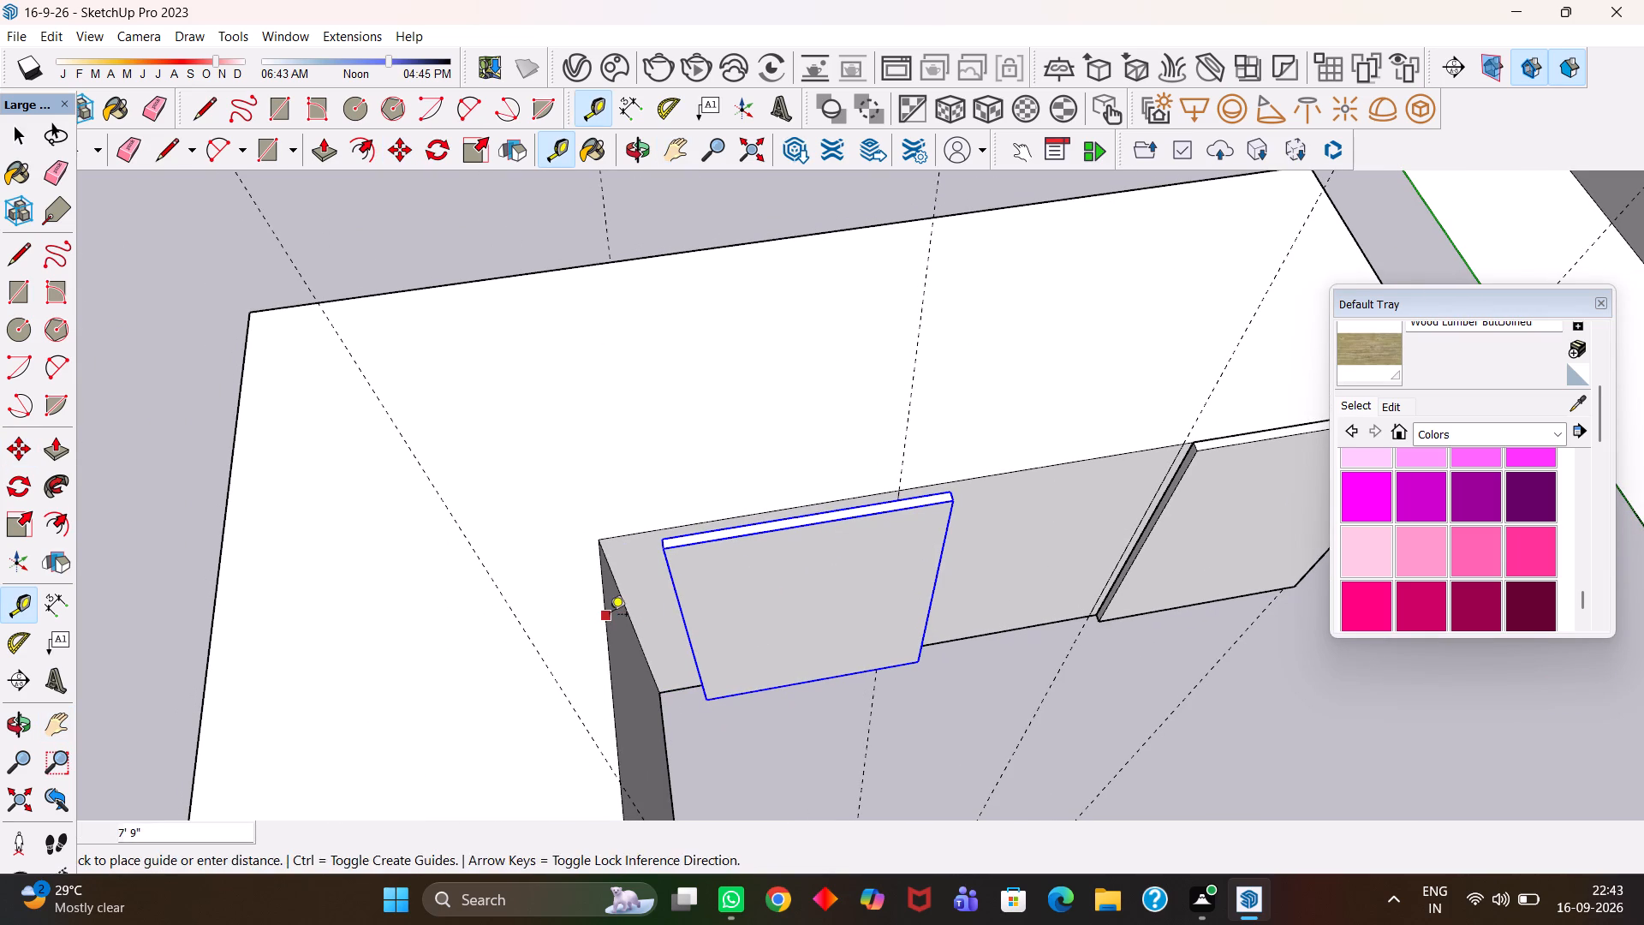
{"action": "left_click", "coordinate": [610, 616]}
{"action": "left_click", "coordinate": [605, 613]}
{"action": "left_click", "coordinate": [587, 472]}
{"action": "type", "text": "18mm"}
{"action": "key", "text": "Return"}
Move the inner-corner door panel so its top corner snaps to the 18 mm guide.
{"action": "key", "text": "m"}
{"action": "scroll", "coordinate": [651, 526], "scroll_direction": "up", "scroll_amount": 2}
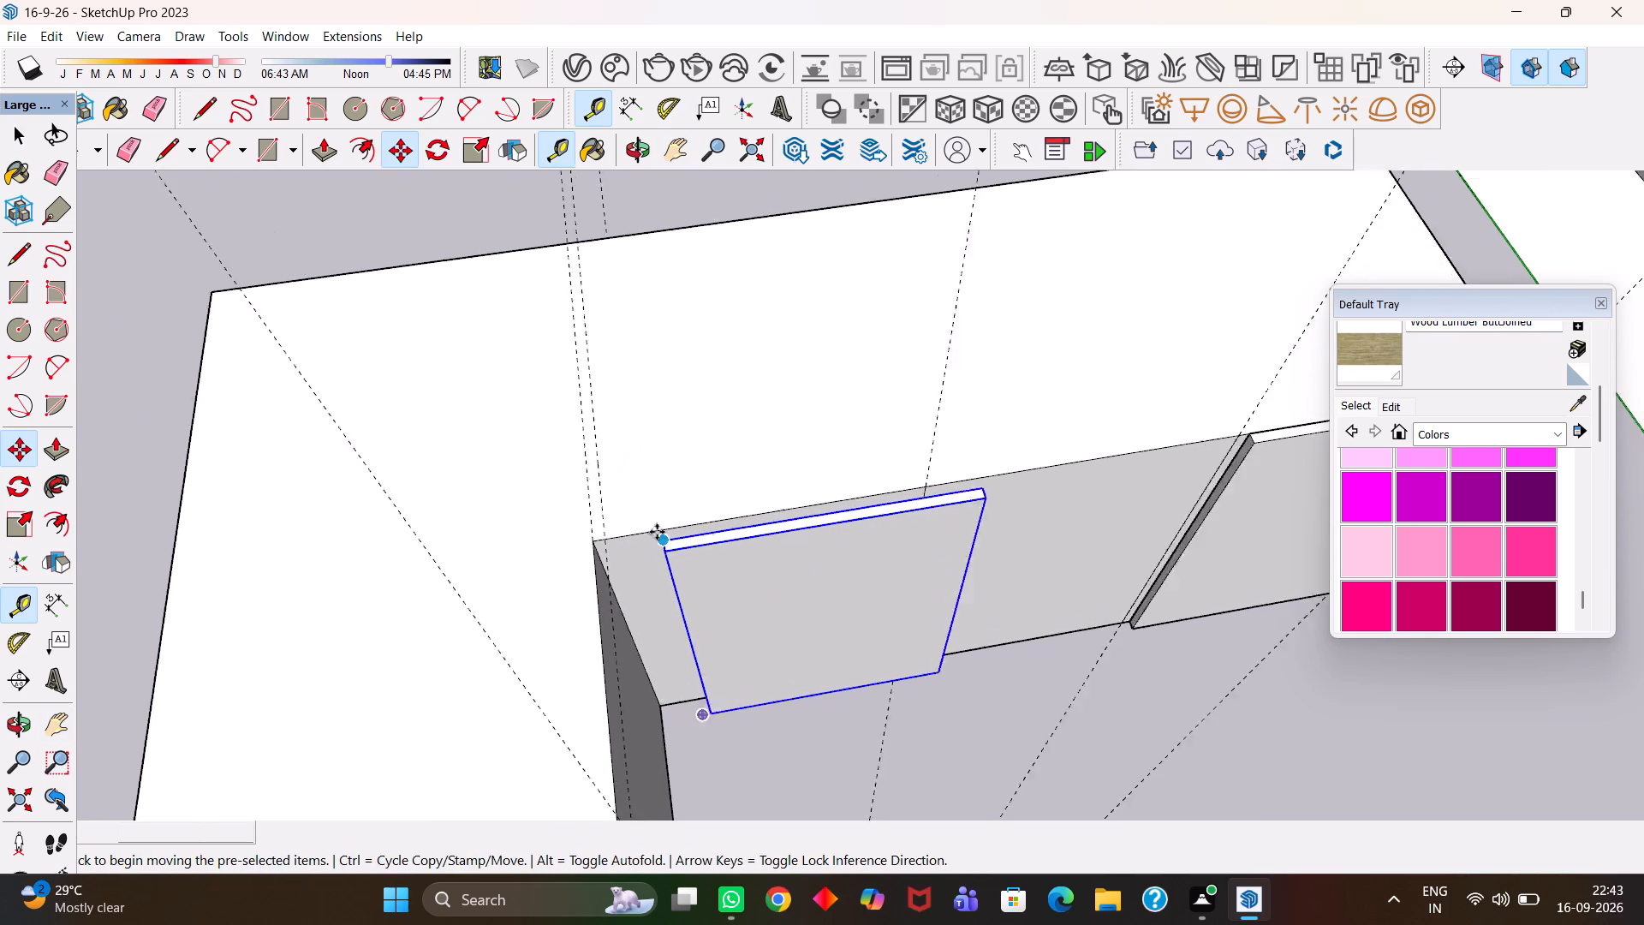
{"action": "left_click", "coordinate": [662, 534]}
{"action": "left_click", "coordinate": [600, 540]}
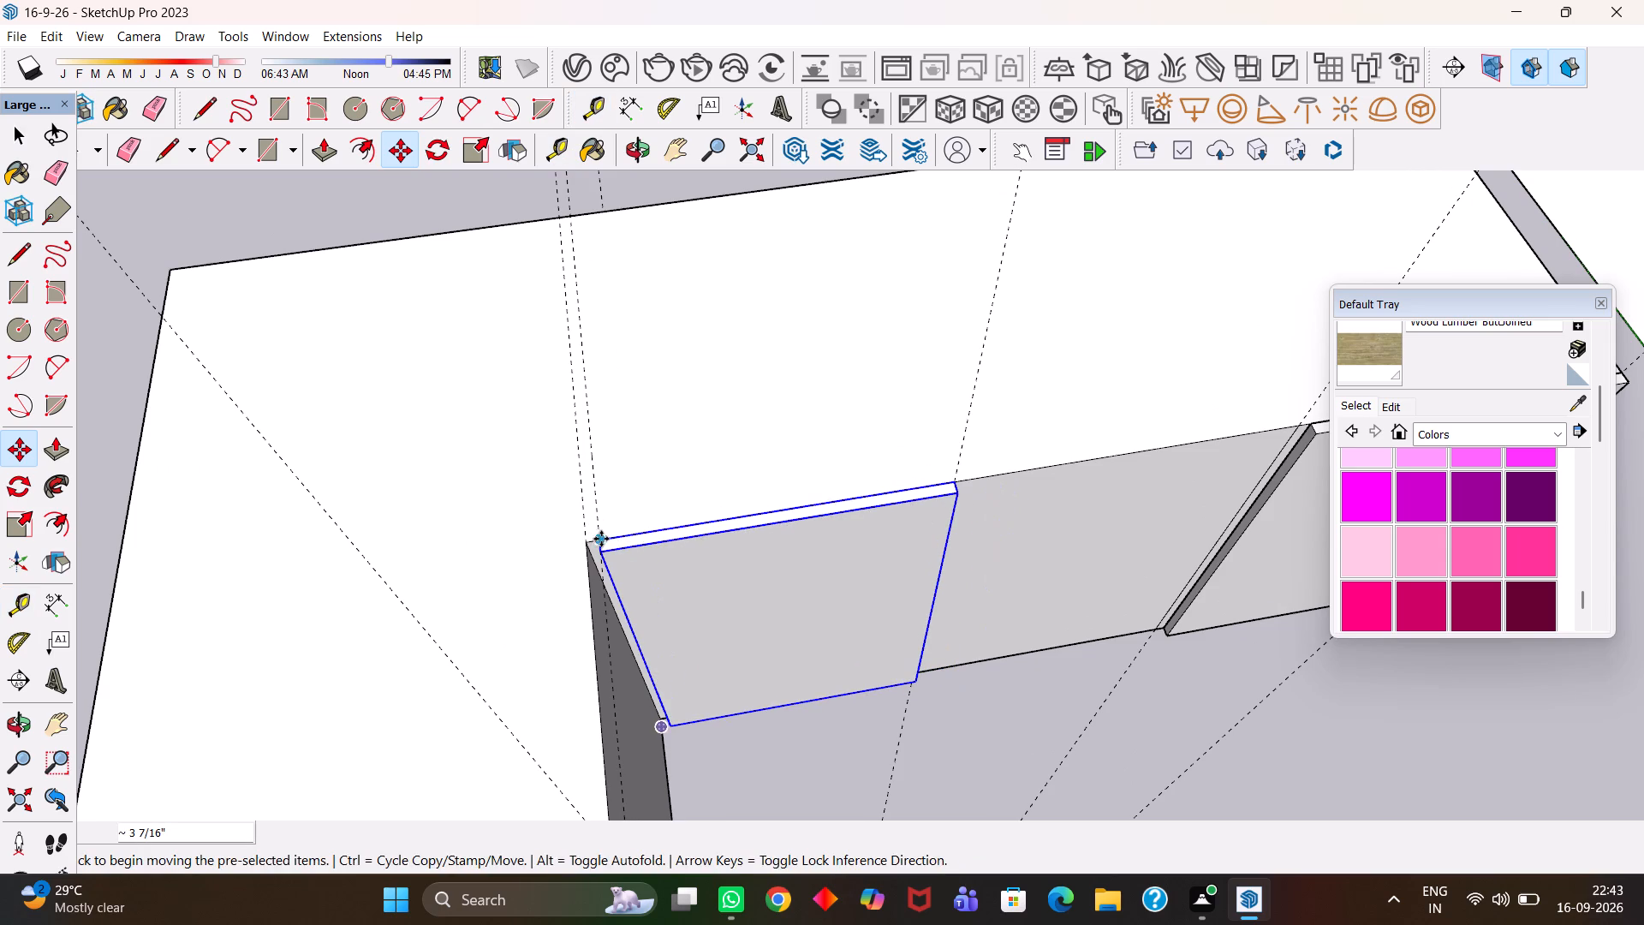
Copy the inner door panel across to the middle division, fitting it against the outer panel.
{"action": "scroll", "coordinate": [603, 525], "scroll_direction": "down", "scroll_amount": 3}
{"action": "left_click", "coordinate": [873, 492]}
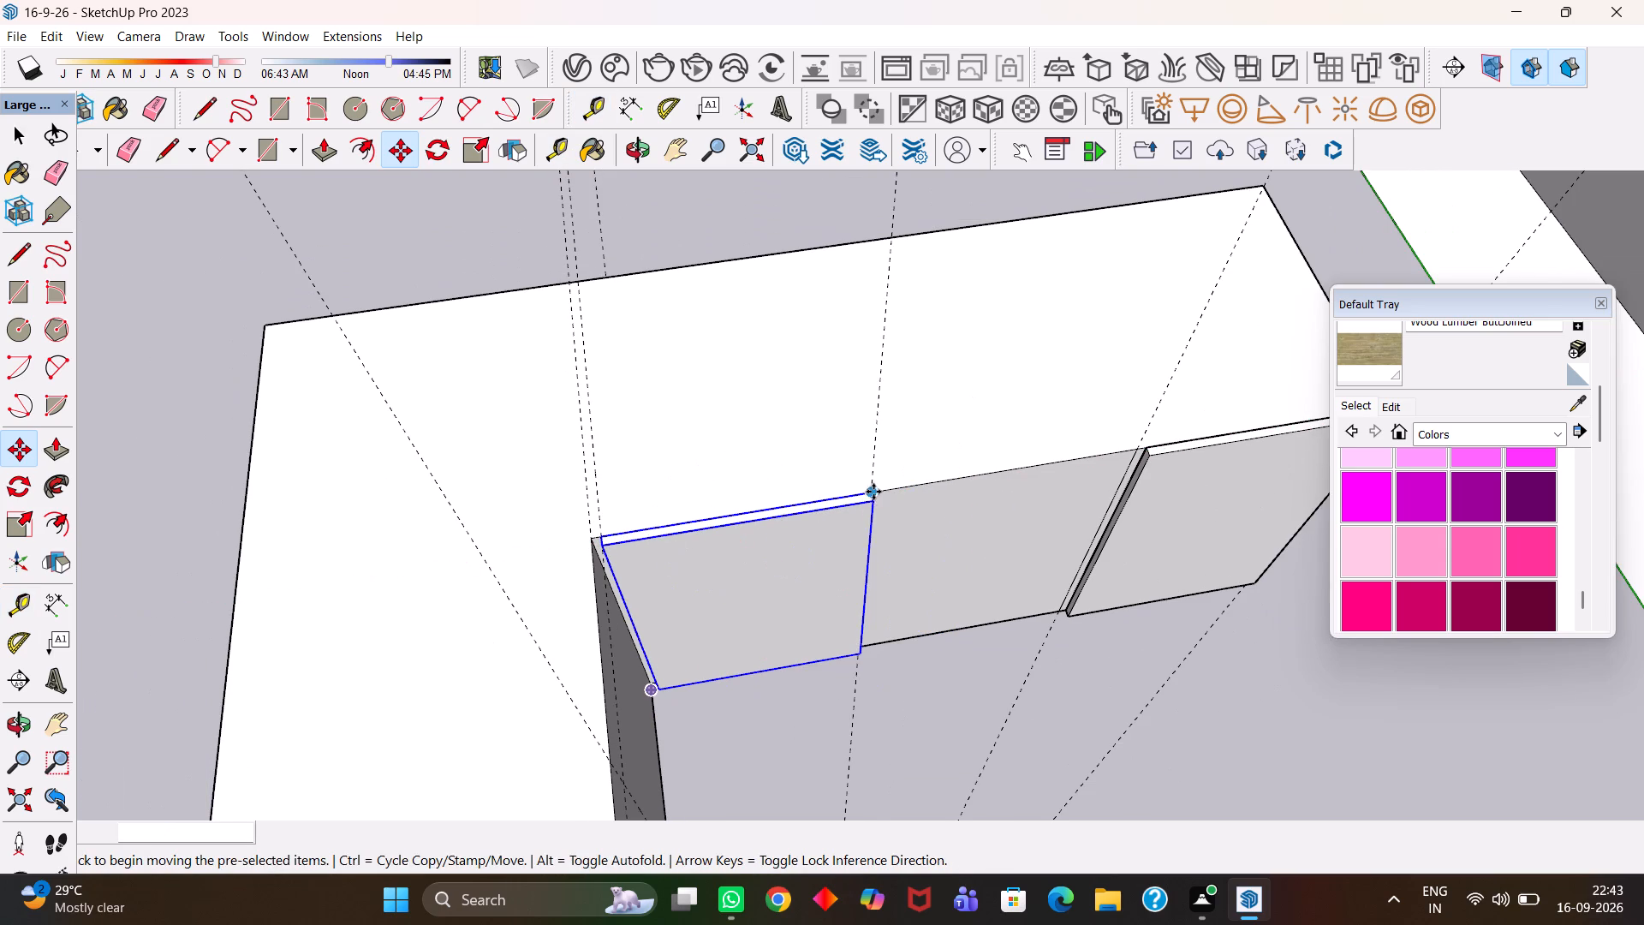
{"action": "left_click", "coordinate": [1137, 458]}
{"action": "scroll", "coordinate": [1094, 488], "scroll_direction": "up", "scroll_amount": 2}
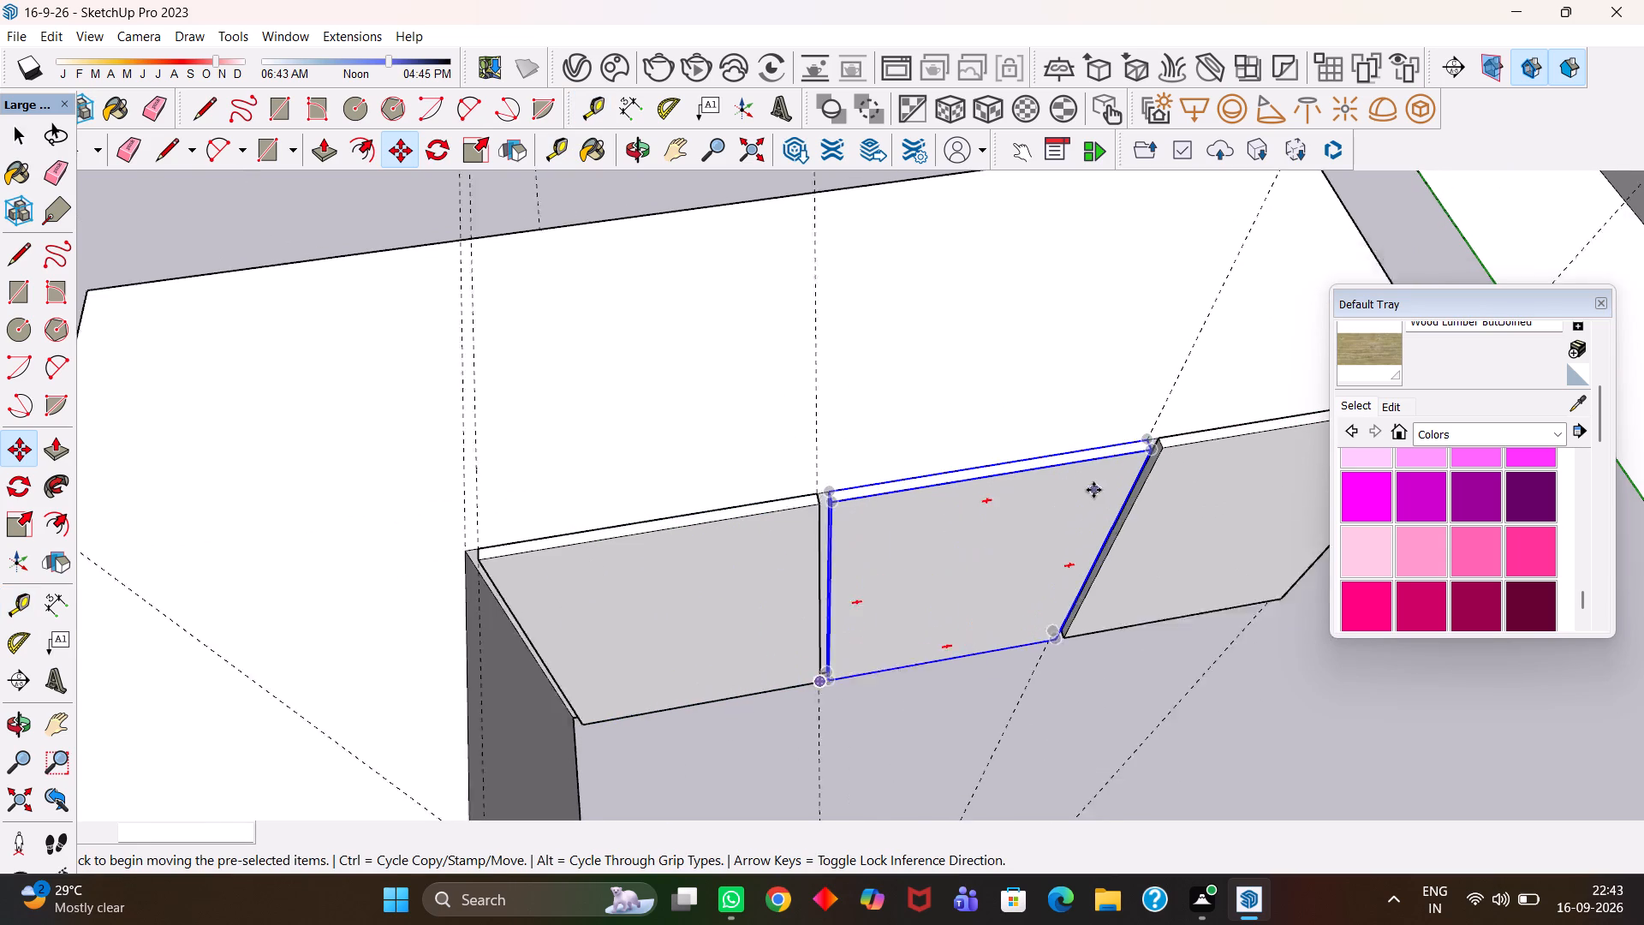
Examine the door panels on the short arm and the spacing between them from several angles.
{"action": "scroll", "coordinate": [1093, 490], "scroll_direction": "up", "scroll_amount": 2}
{"action": "scroll", "coordinate": [1057, 505], "scroll_direction": "down", "scroll_amount": 6}
{"action": "key", "text": "h"}
{"action": "middle_click_drag", "start_coordinate": [934, 582], "coordinate": [788, 377]}
{"action": "key", "text": "h"}
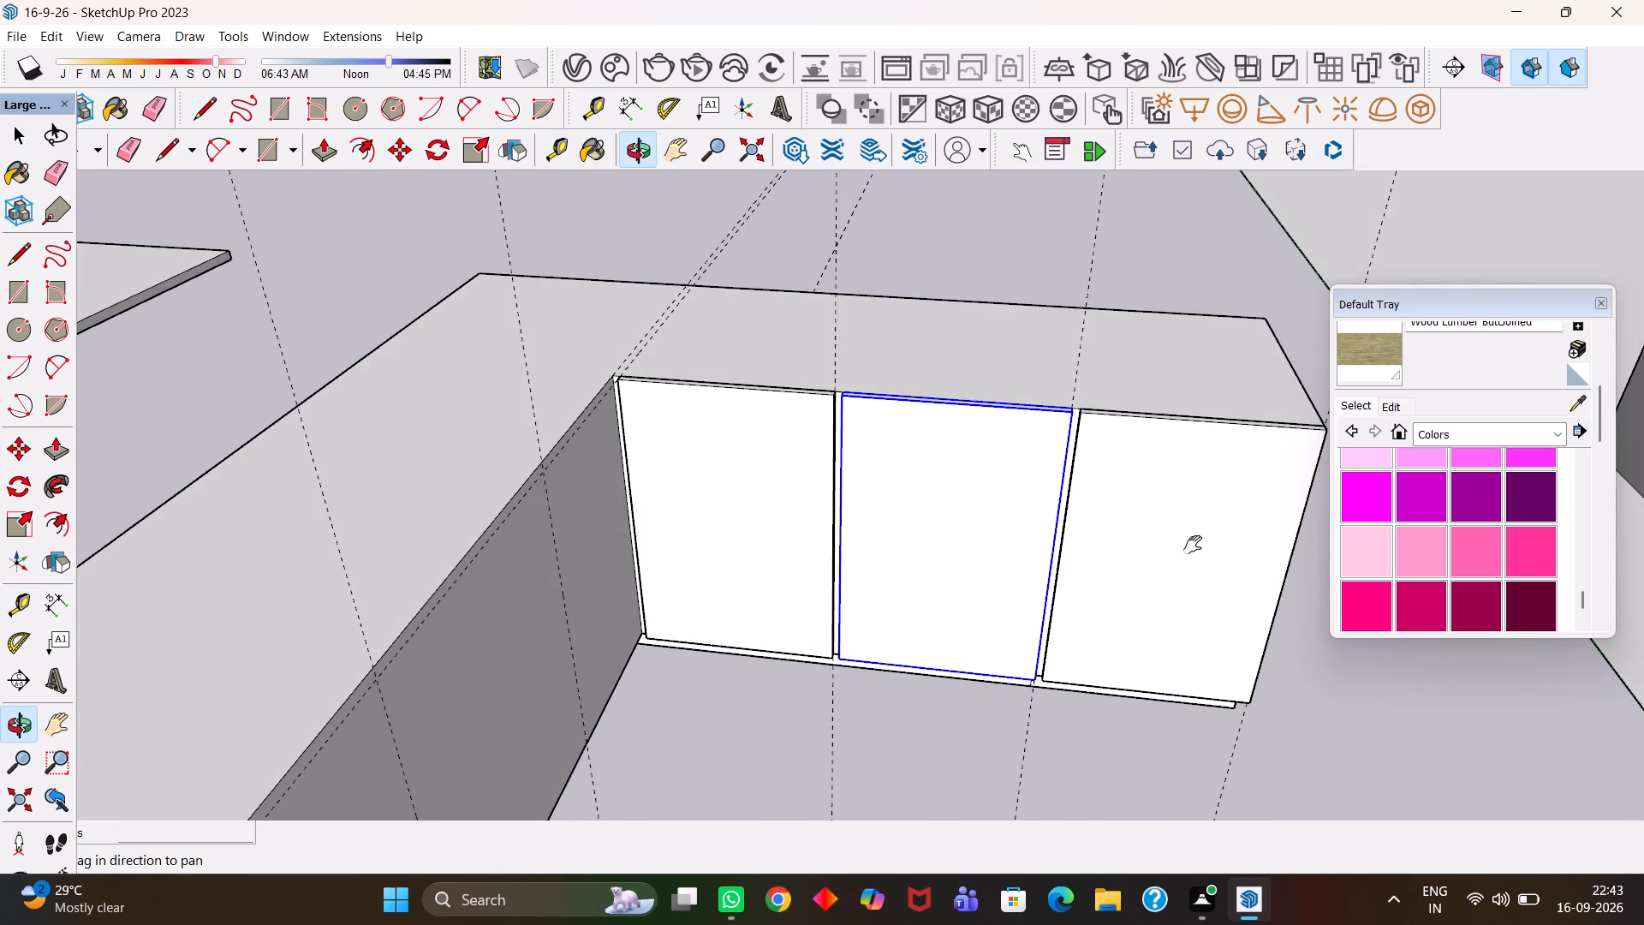
{"action": "left_click_drag", "start_coordinate": [1175, 535], "coordinate": [886, 534]}
{"action": "scroll", "coordinate": [831, 451], "scroll_direction": "up", "scroll_amount": 5}
{"action": "key", "text": "h"}
{"action": "scroll", "coordinate": [831, 451], "scroll_direction": "down", "scroll_amount": 4}
{"action": "middle_click_drag", "start_coordinate": [713, 524], "coordinate": [771, 483]}
{"action": "scroll", "coordinate": [771, 483], "scroll_direction": "up", "scroll_amount": 1}
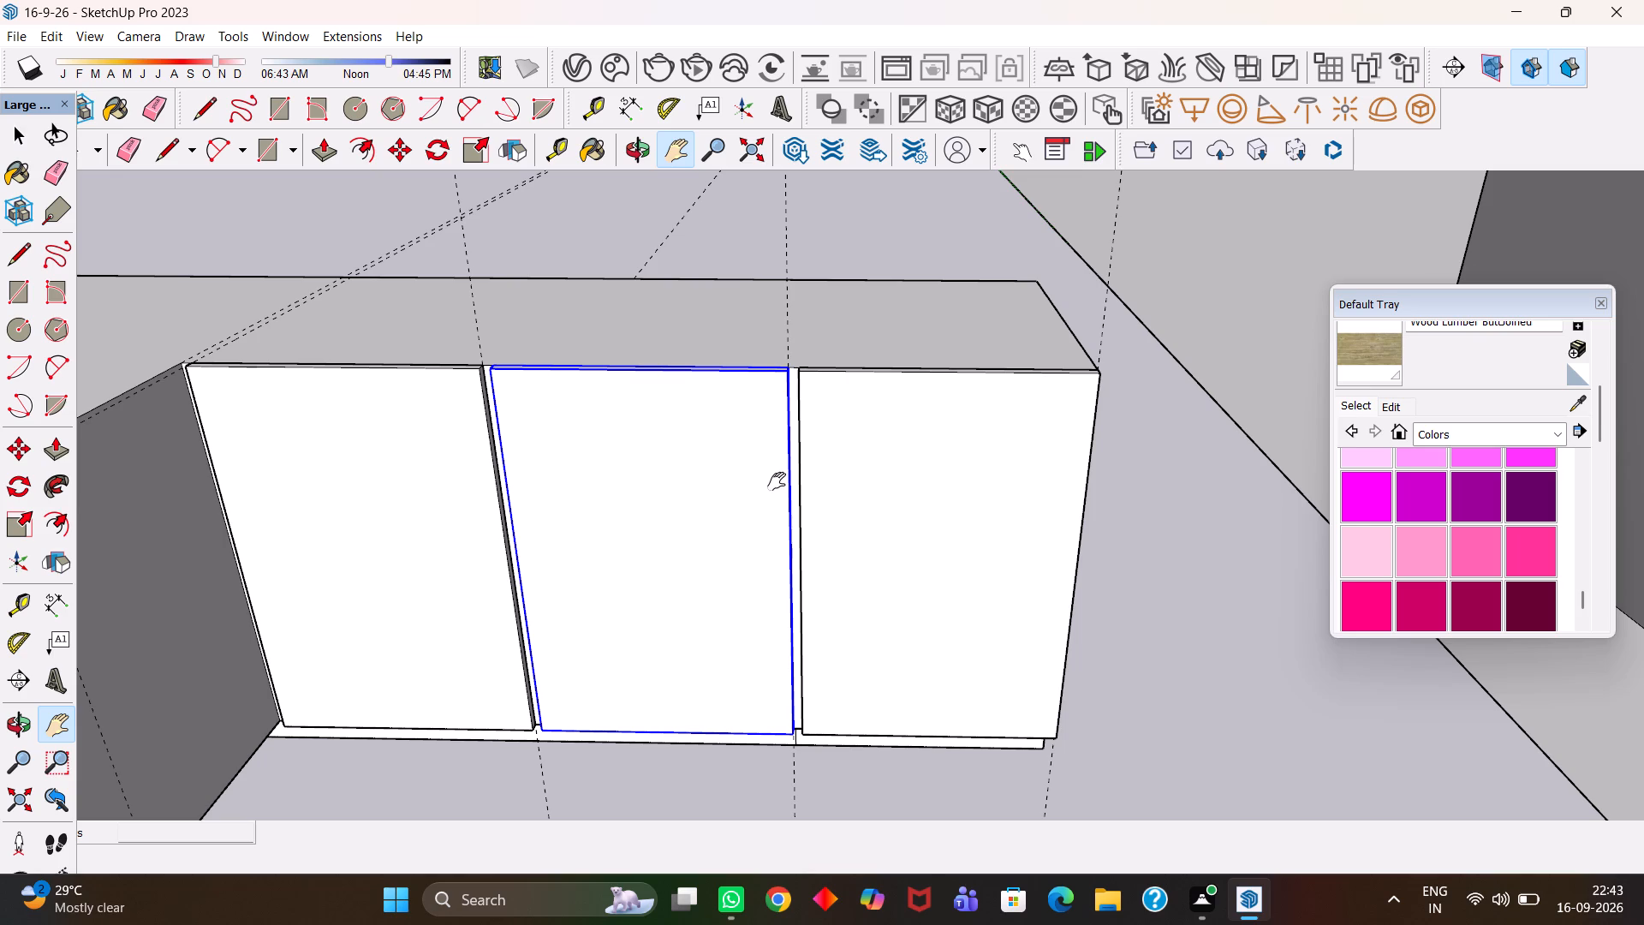
{"action": "scroll", "coordinate": [777, 481], "scroll_direction": "down", "scroll_amount": 11}
{"action": "middle_click_drag", "start_coordinate": [767, 510], "coordinate": [743, 576]}
{"action": "scroll", "coordinate": [747, 573], "scroll_direction": "up", "scroll_amount": 2}
{"action": "key", "text": "h"}
{"action": "left_click_drag", "start_coordinate": [570, 555], "coordinate": [799, 482]}
{"action": "scroll", "coordinate": [838, 516], "scroll_direction": "down", "scroll_amount": 3}
{"action": "middle_click_drag", "start_coordinate": [869, 568], "coordinate": [616, 653]}
{"action": "scroll", "coordinate": [618, 653], "scroll_direction": "up", "scroll_amount": 3}
{"action": "key", "text": "h"}
{"action": "left_click_drag", "start_coordinate": [636, 550], "coordinate": [782, 558]}
Place a horizontal guide 1' 2 1/2" above the bottom edge of the long arm's front face.
{"action": "scroll", "coordinate": [809, 582], "scroll_direction": "down", "scroll_amount": 3}
{"action": "middle_click_drag", "start_coordinate": [849, 629], "coordinate": [653, 595]}
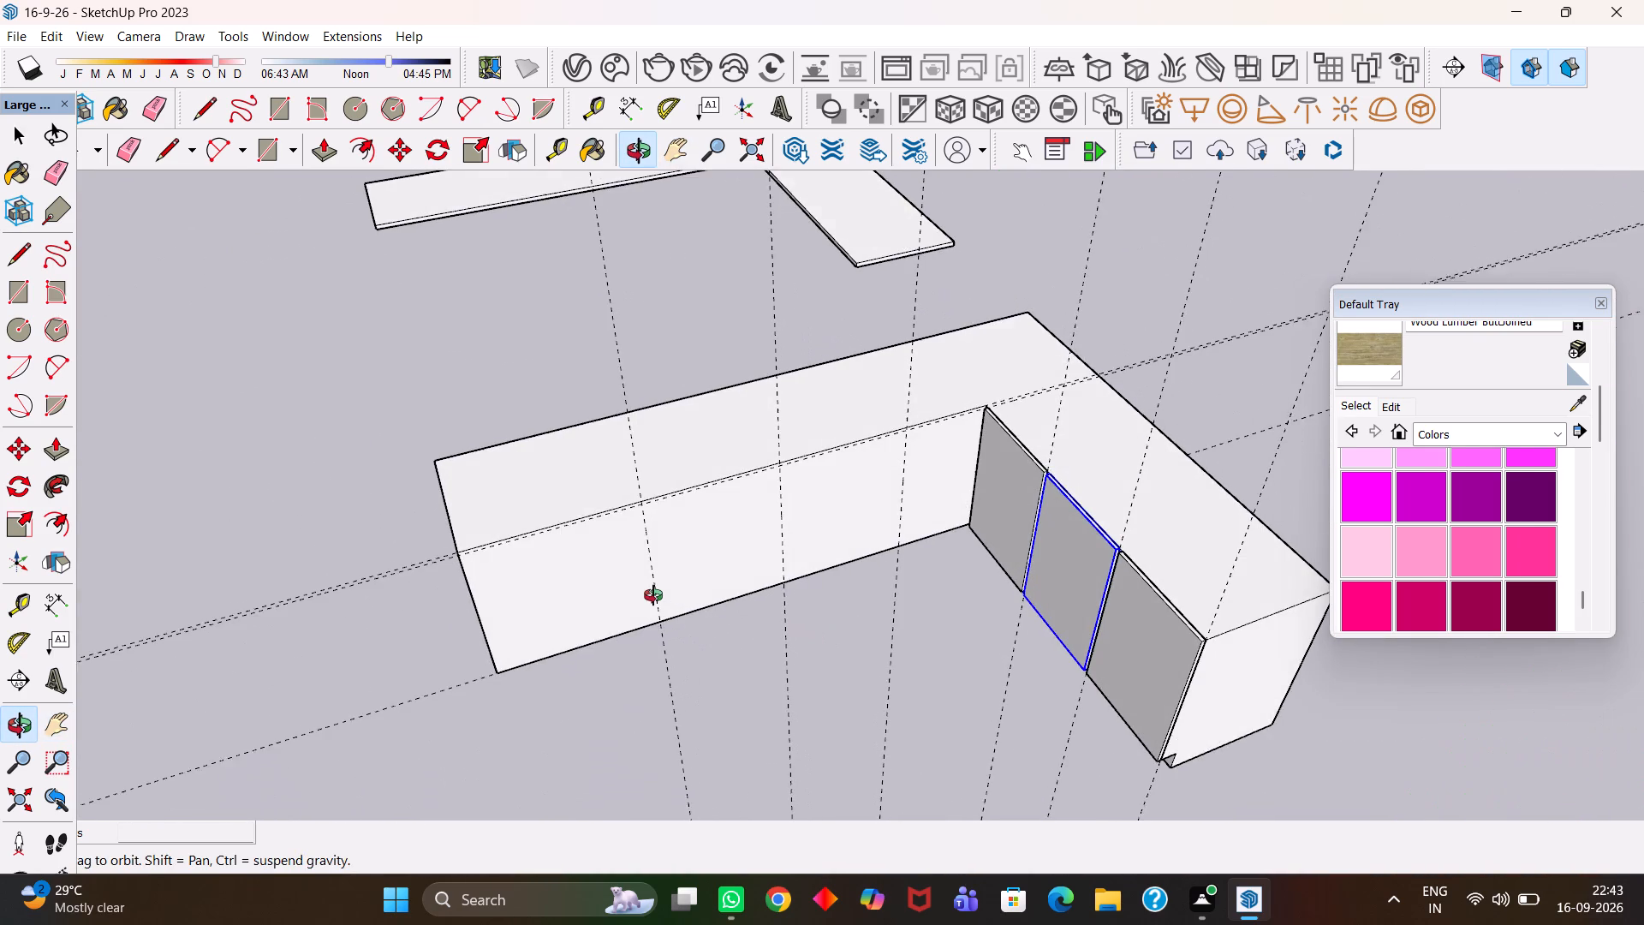
{"action": "middle_click_drag", "start_coordinate": [653, 595], "coordinate": [652, 595]}
{"action": "scroll", "coordinate": [652, 595], "scroll_direction": "up", "scroll_amount": 1}
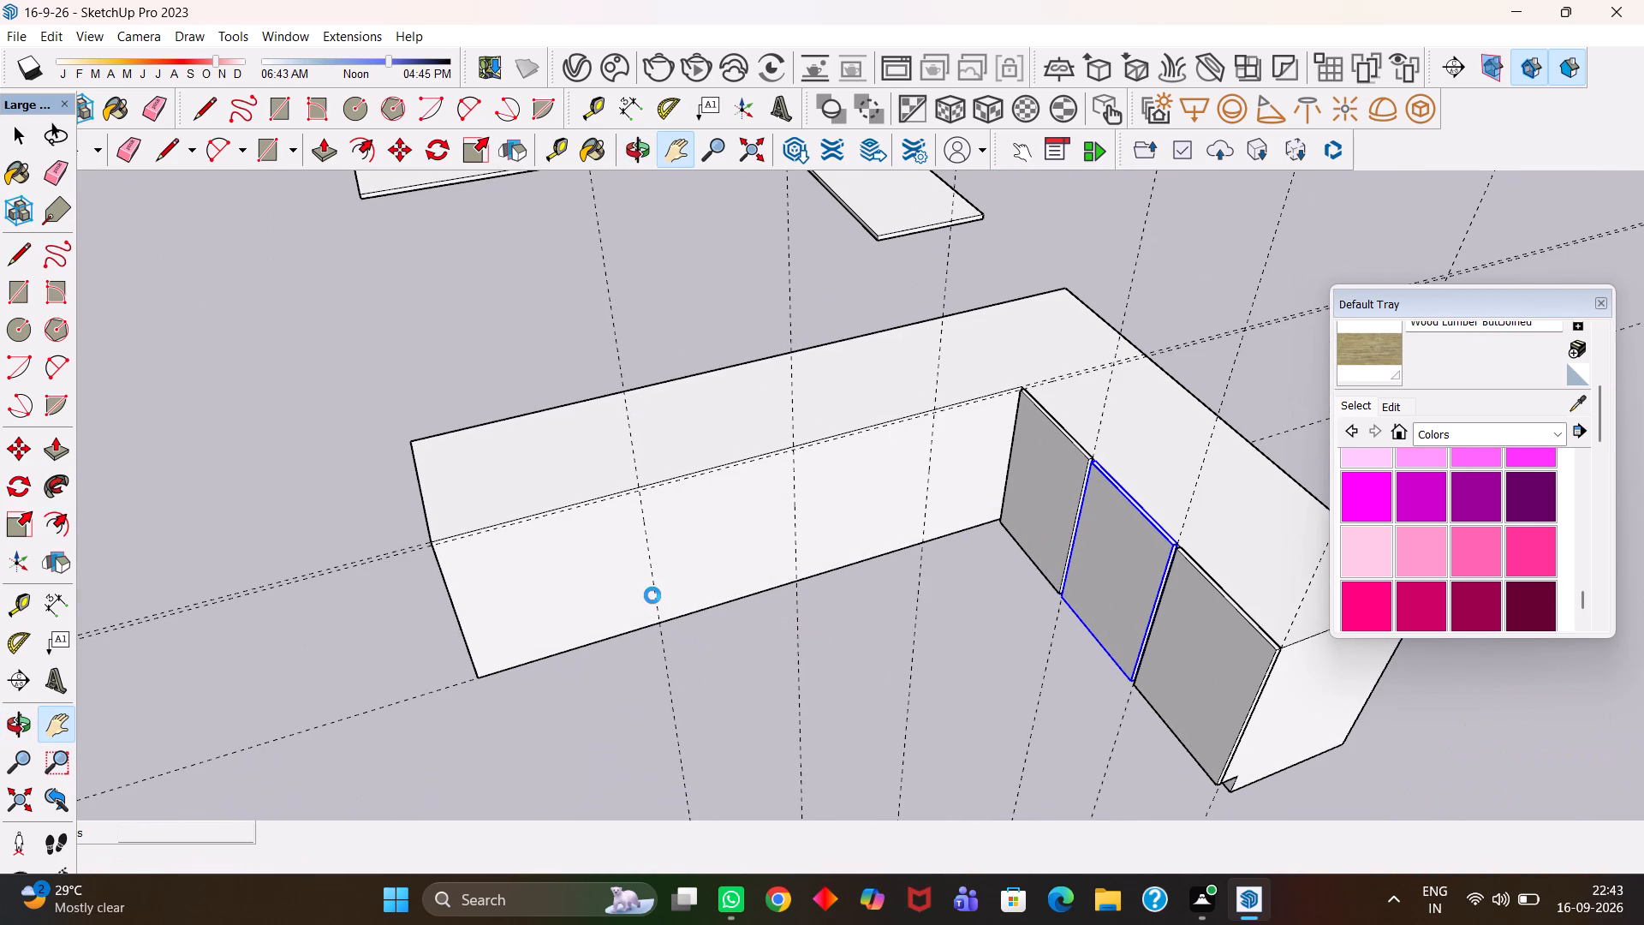
{"action": "scroll", "coordinate": [678, 604], "scroll_direction": "up", "scroll_amount": 2}
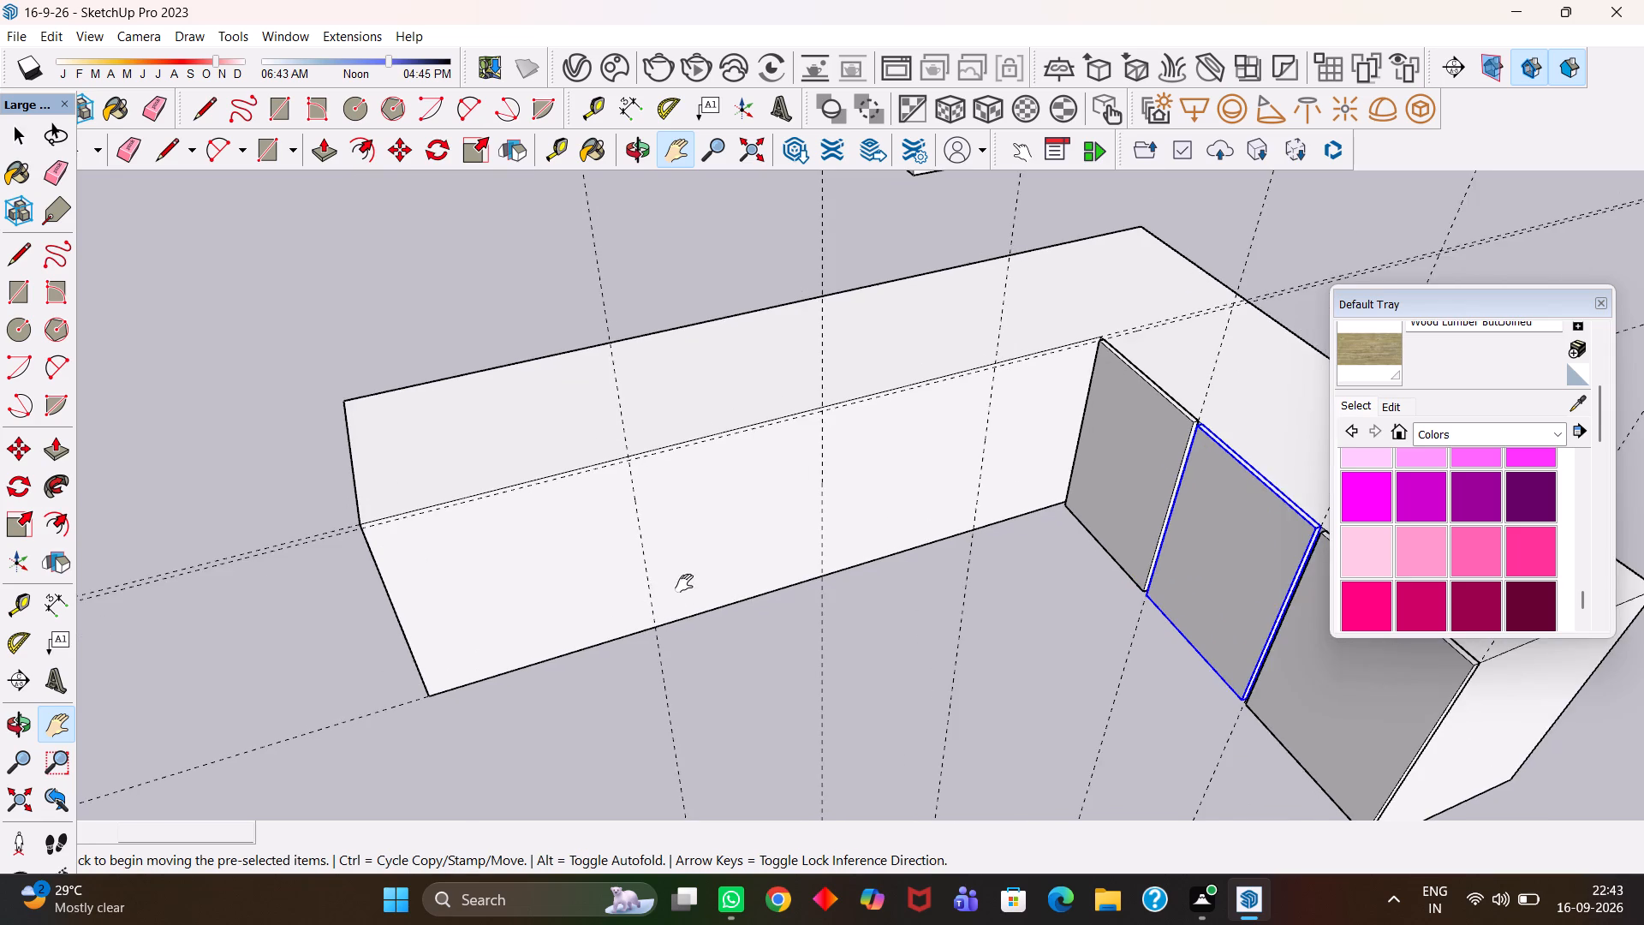
{"action": "middle_click_drag", "start_coordinate": [689, 581], "coordinate": [596, 534]}
{"action": "scroll", "coordinate": [596, 534], "scroll_direction": "up", "scroll_amount": 1}
{"action": "key", "text": "t"}
{"action": "left_click", "coordinate": [693, 608]}
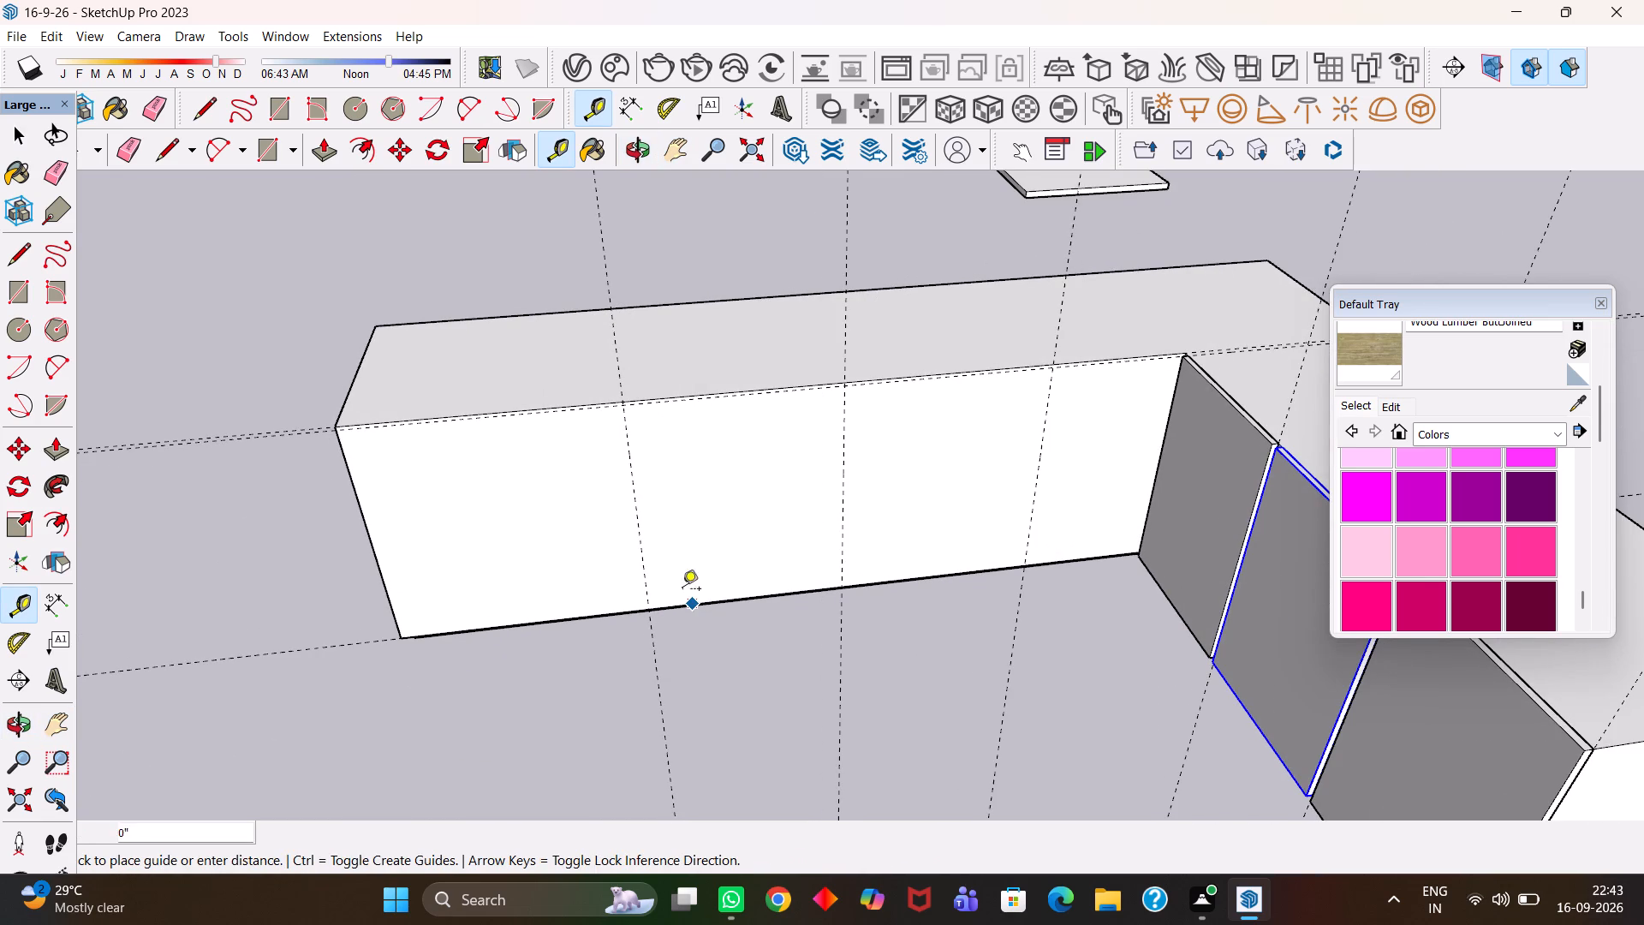
{"action": "left_click", "coordinate": [377, 543]}
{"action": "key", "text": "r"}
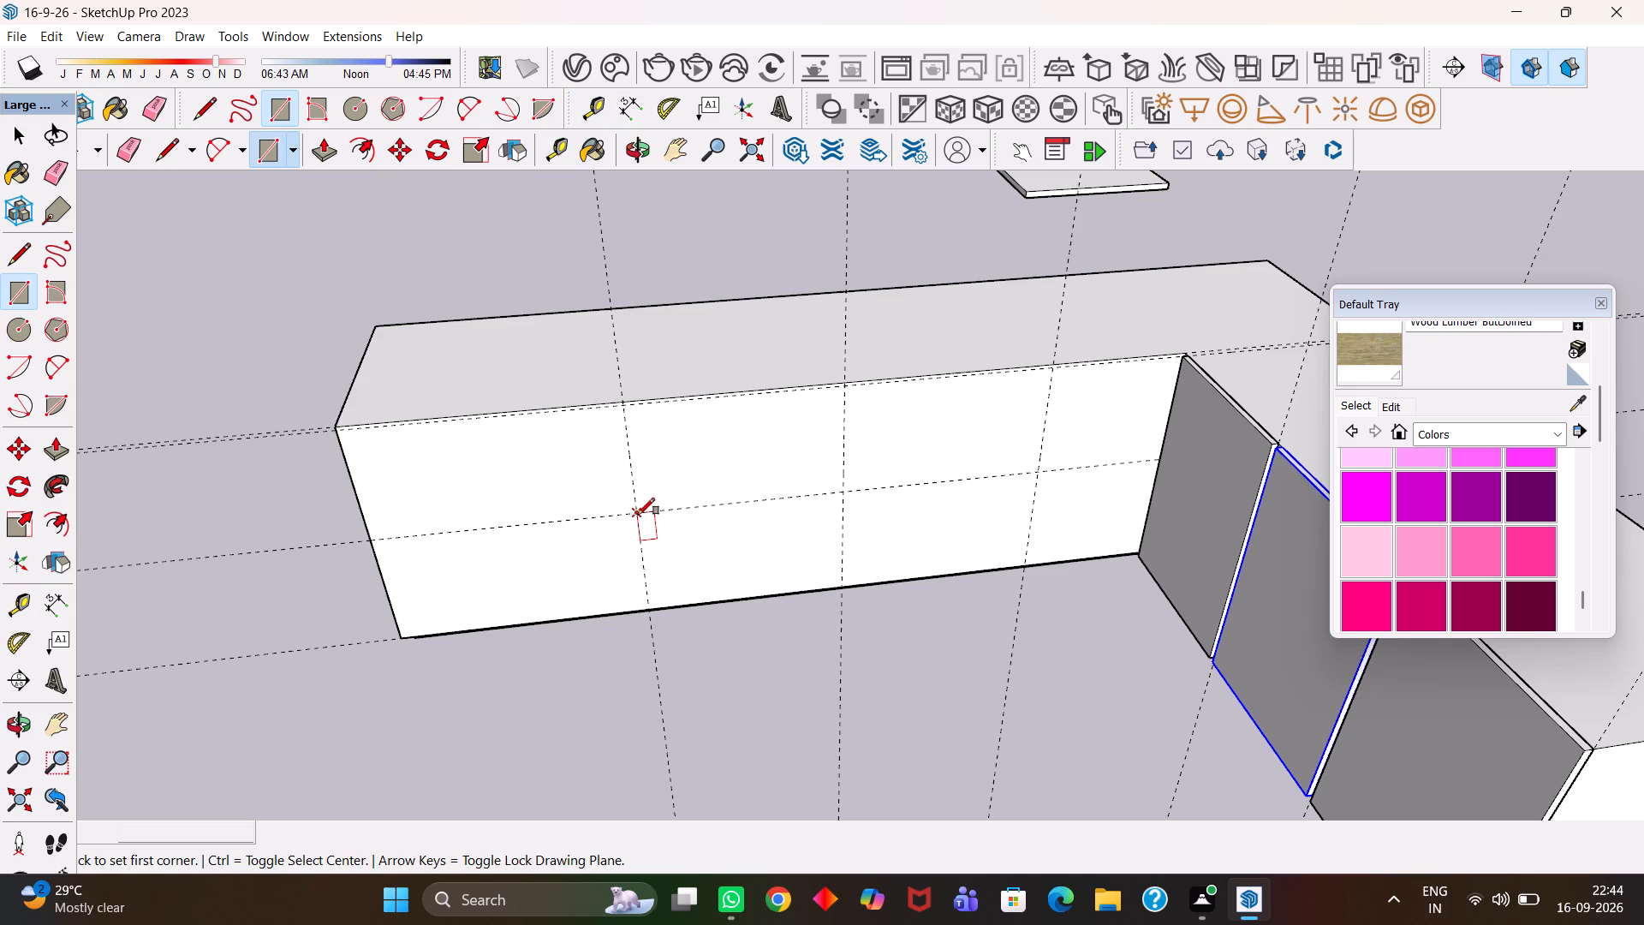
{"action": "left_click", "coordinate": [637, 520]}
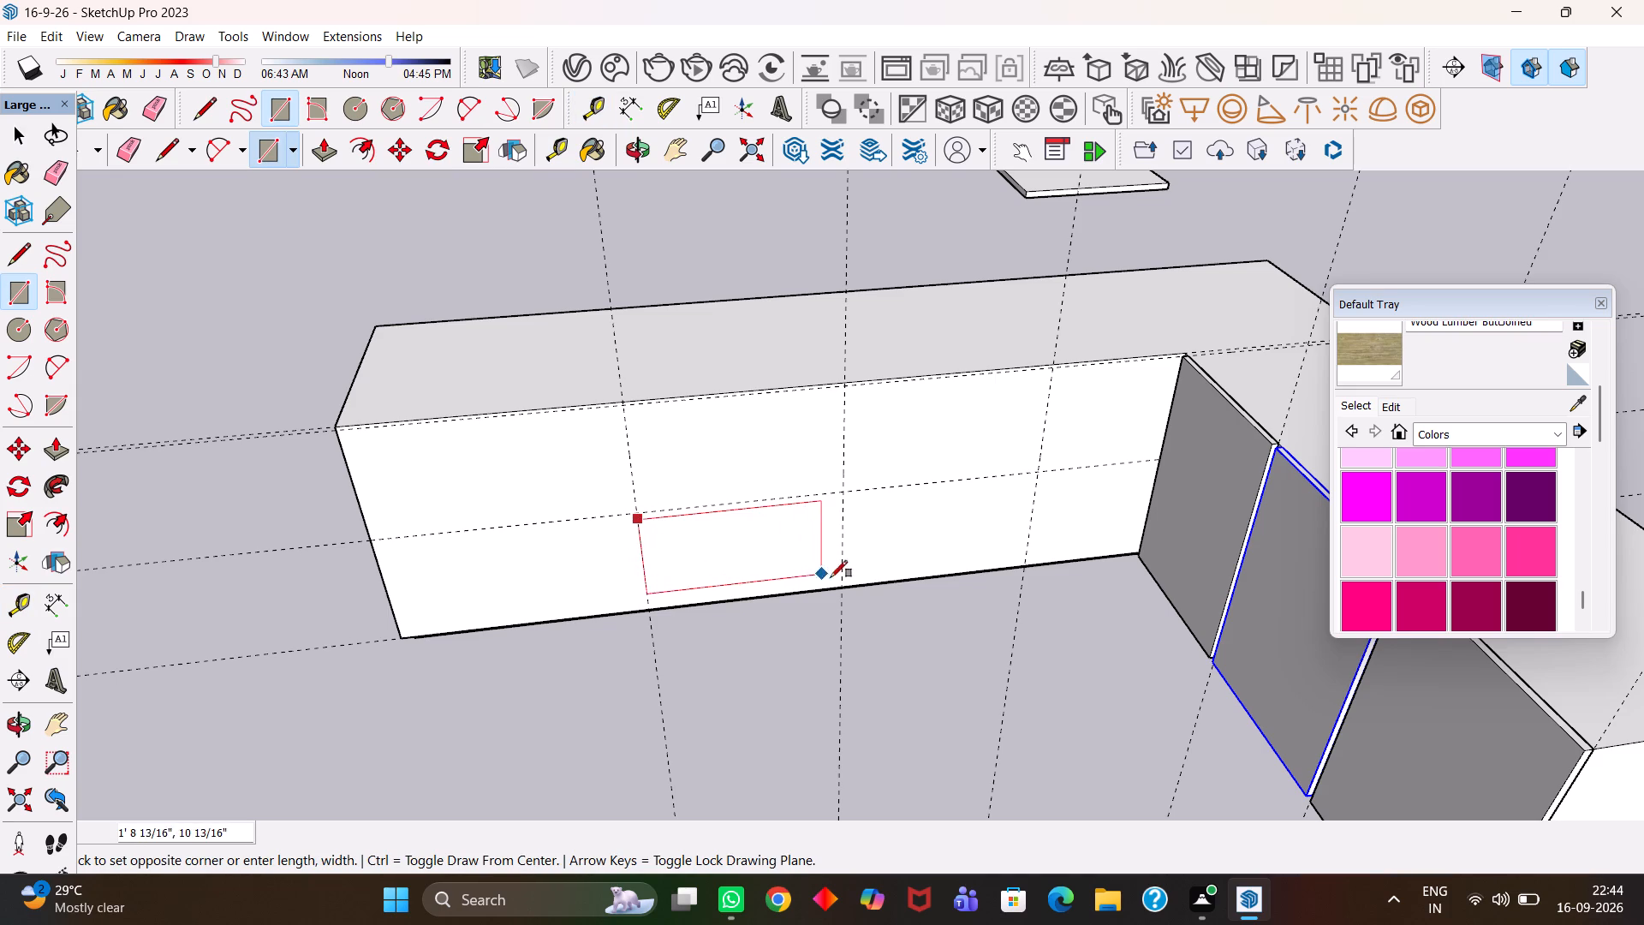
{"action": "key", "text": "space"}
Draw four rectangles, each about 2' by 1' 2 1/2", in a two-by-two grid across the long arm's two middle divisions, following the guides.
{"action": "scroll", "coordinate": [647, 540], "scroll_direction": "up", "scroll_amount": 2}
{"action": "middle_click_drag", "start_coordinate": [676, 548], "coordinate": [625, 522]}
{"action": "scroll", "coordinate": [625, 522], "scroll_direction": "up", "scroll_amount": 1}
{"action": "key", "text": "r"}
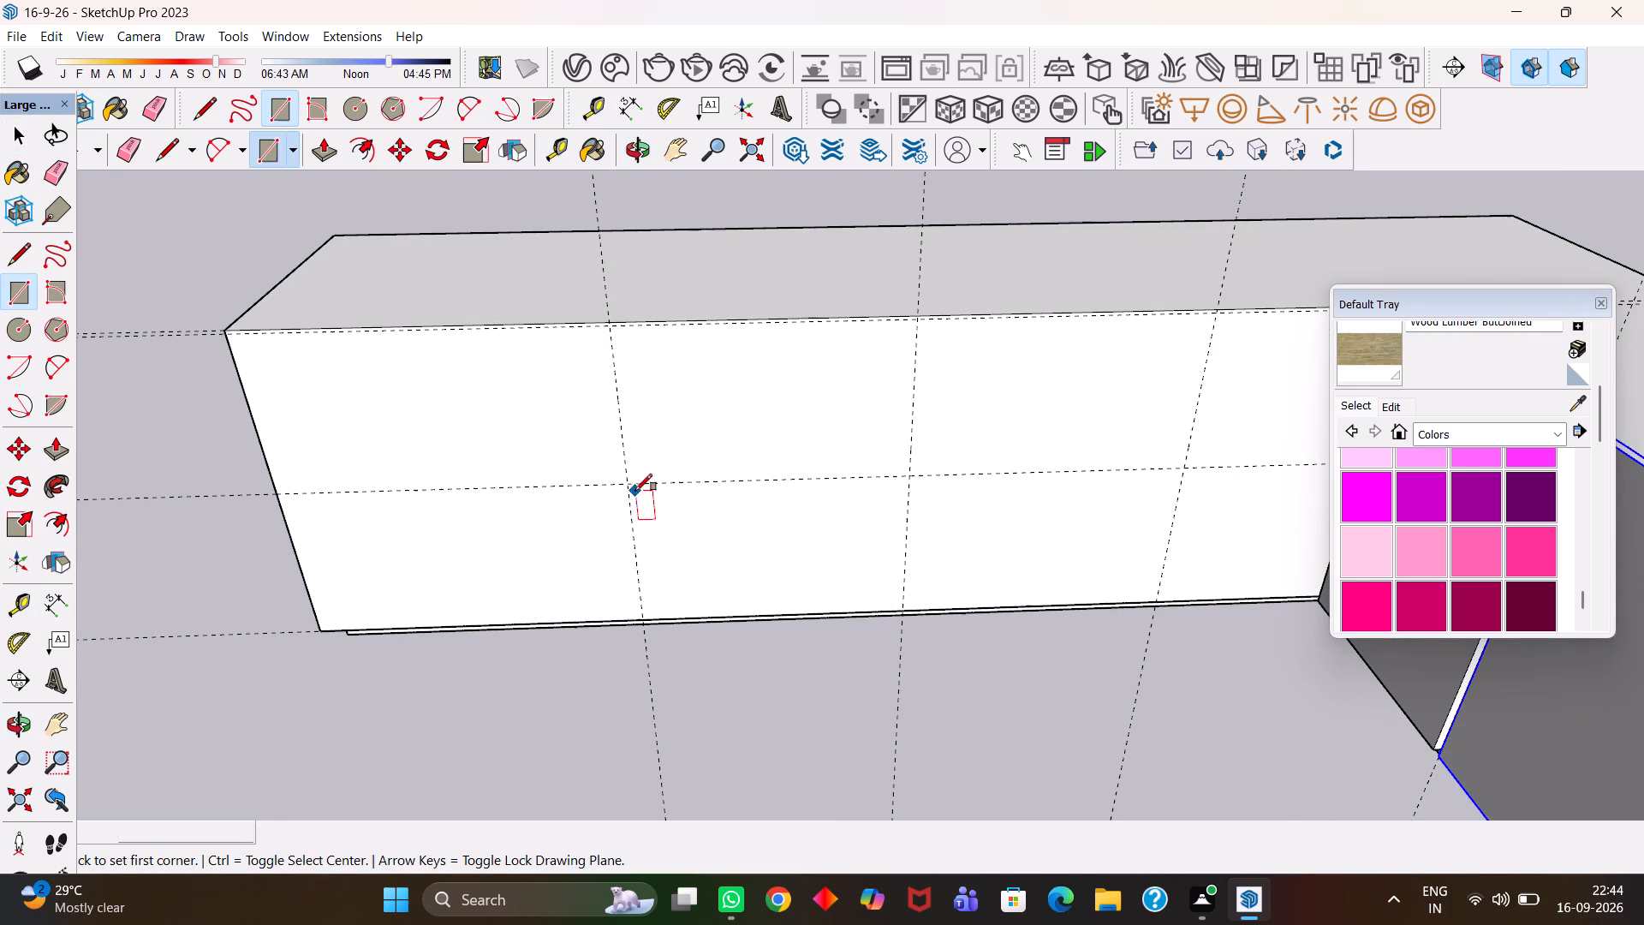
{"action": "left_click", "coordinate": [631, 488]}
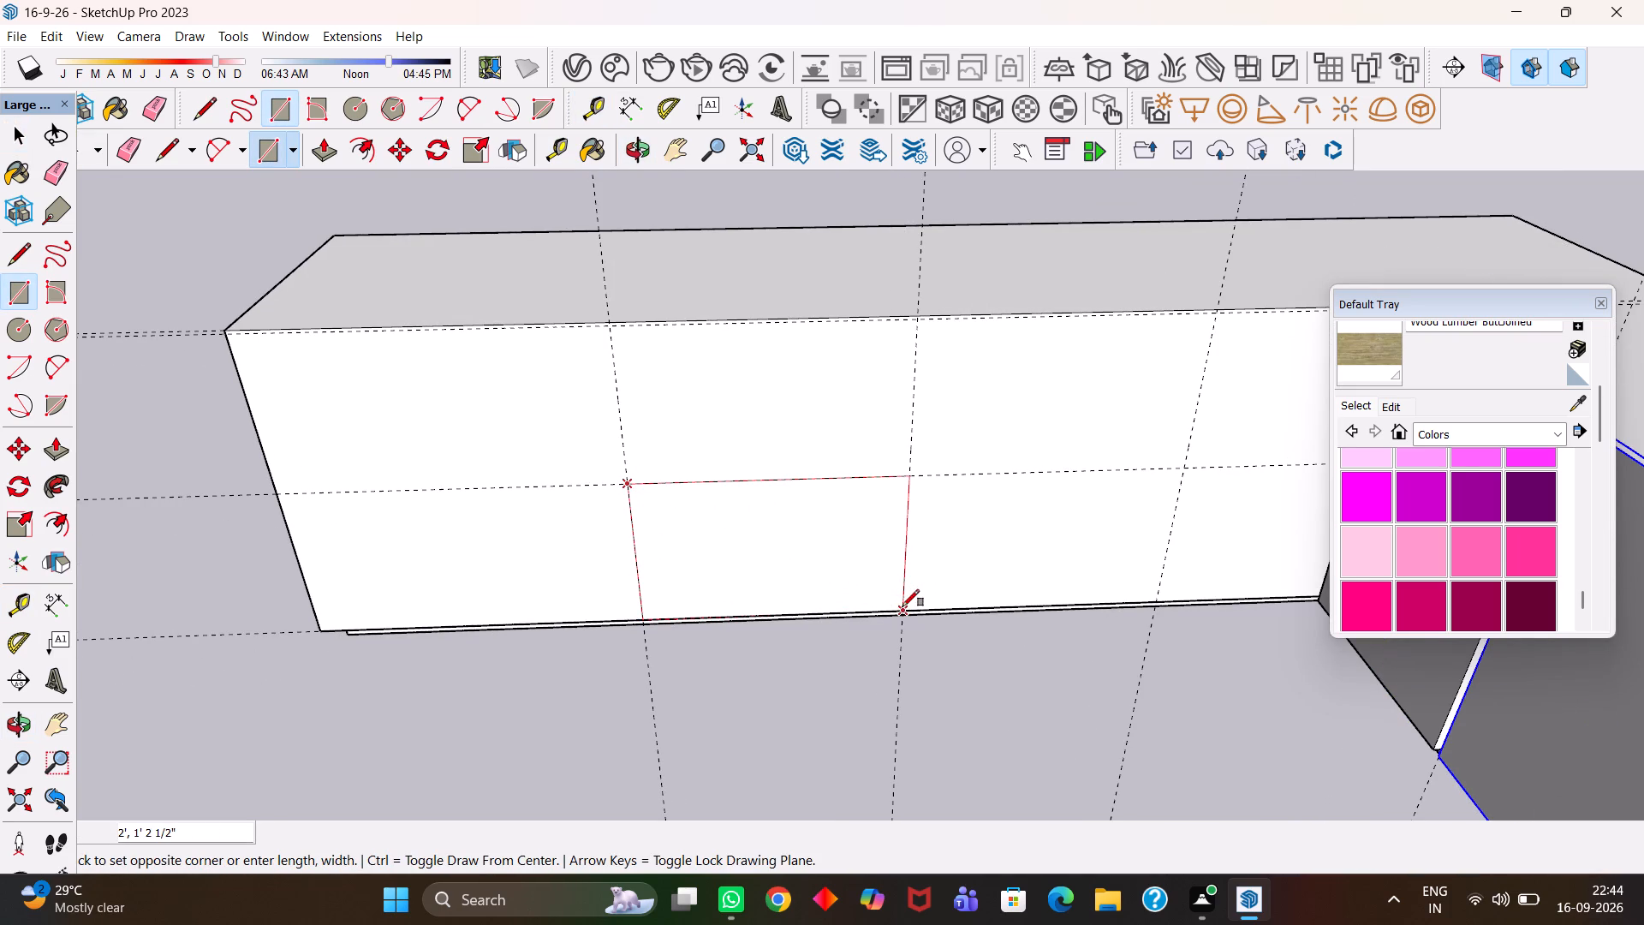
{"action": "left_click", "coordinate": [902, 606]}
{"action": "left_click", "coordinate": [910, 474]}
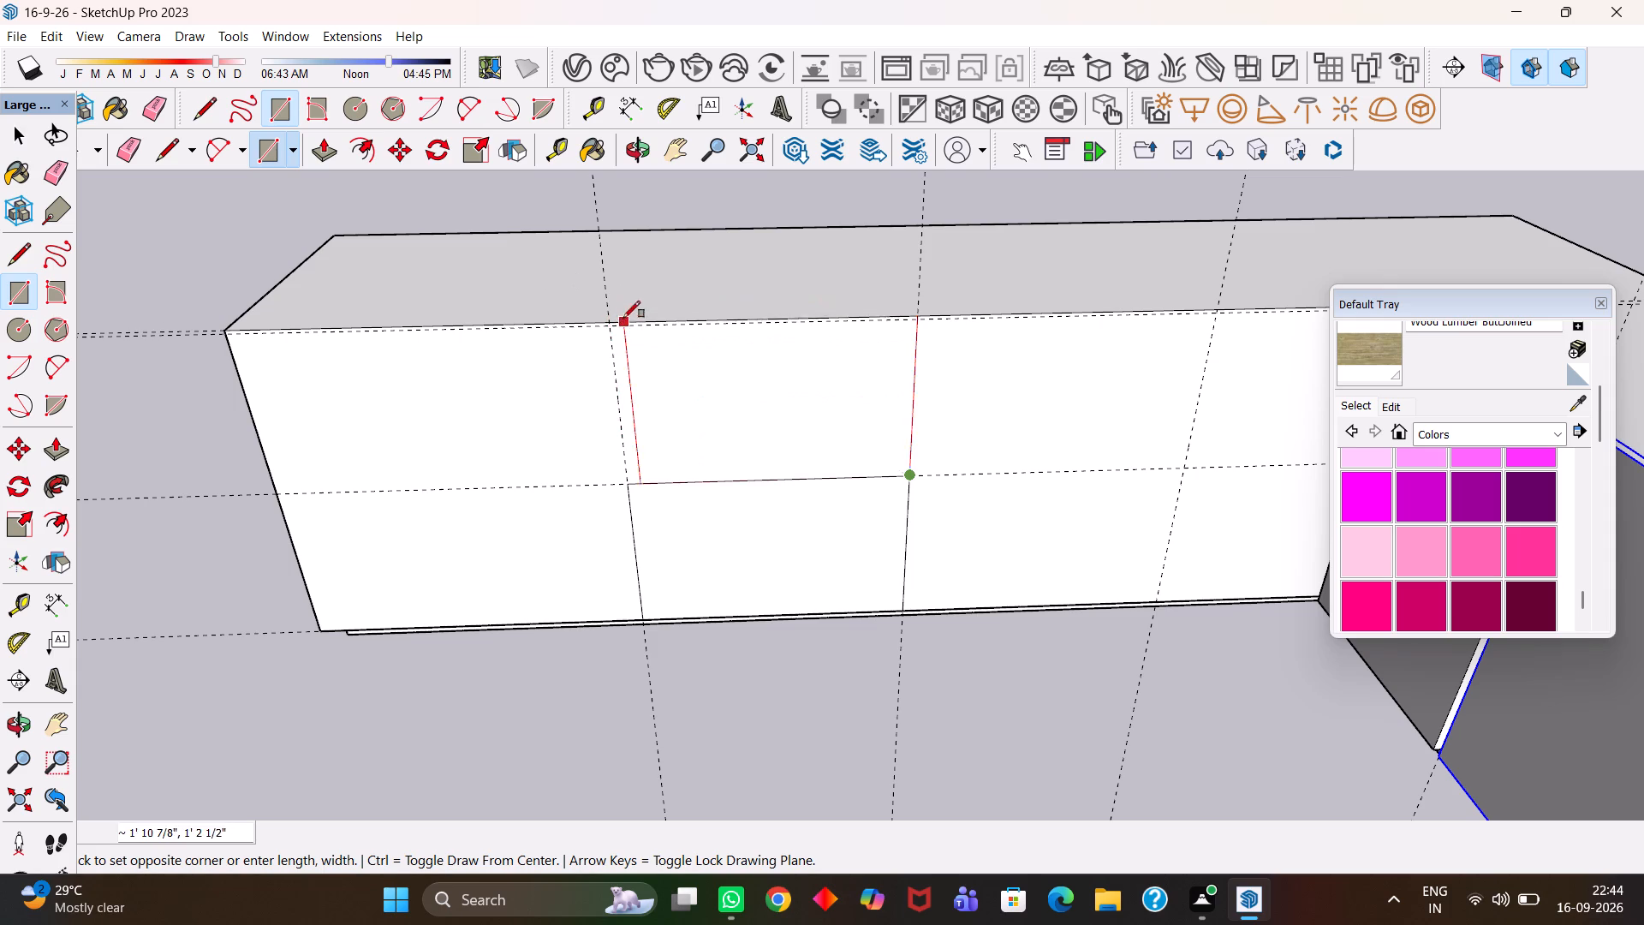
{"action": "left_click", "coordinate": [609, 325]}
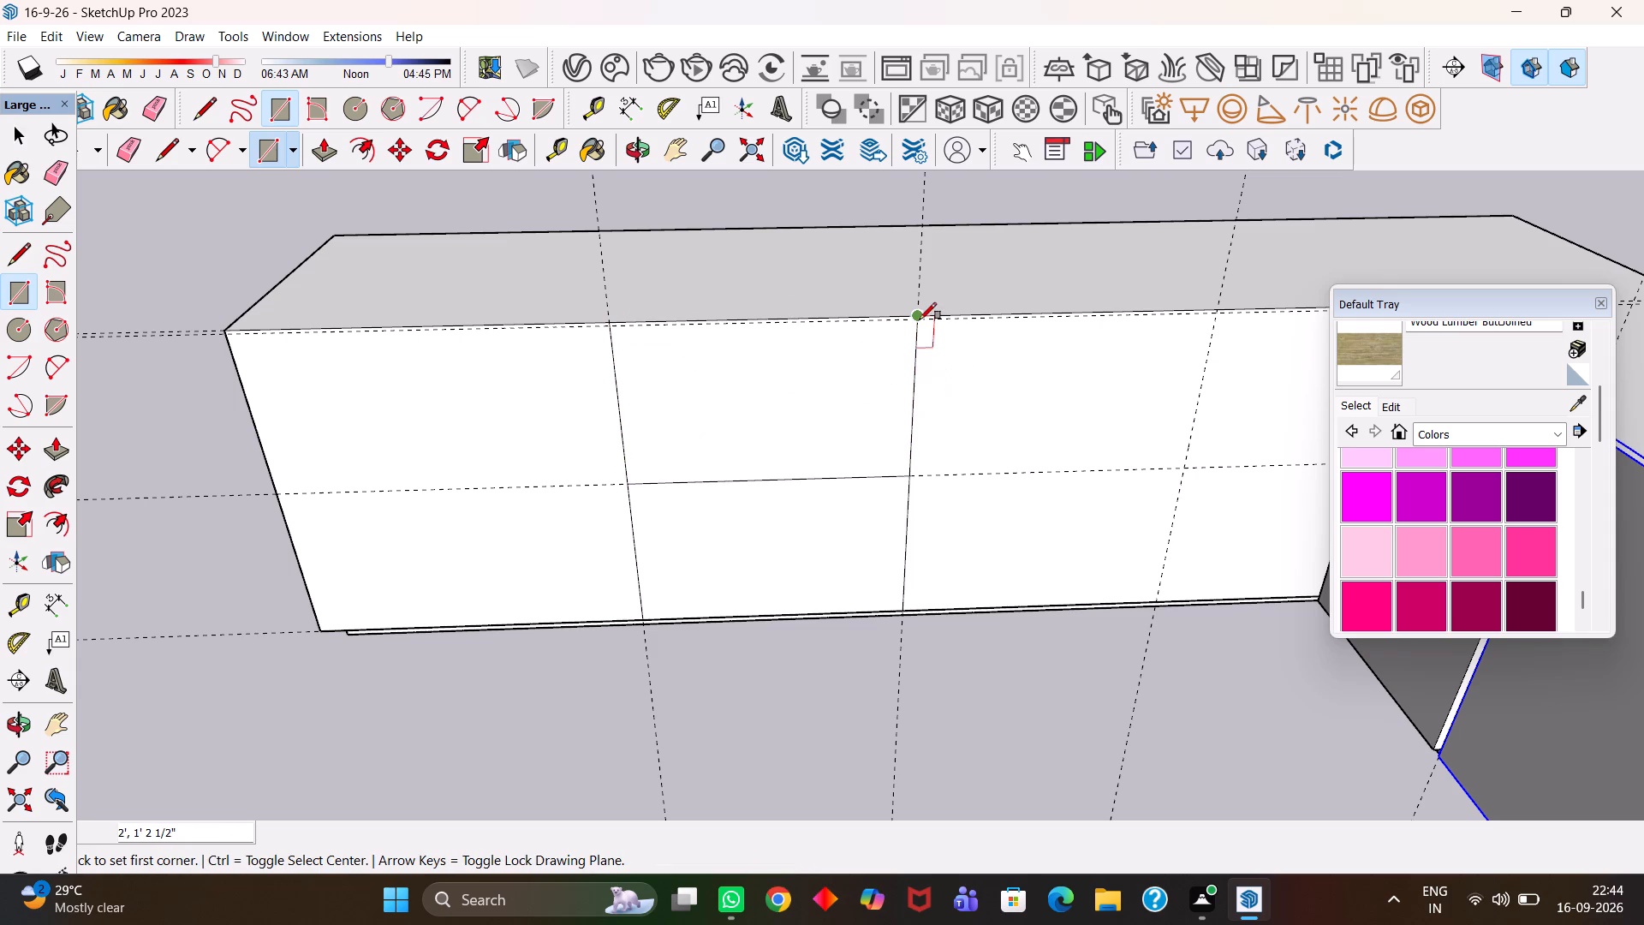
{"action": "left_click", "coordinate": [920, 319]}
{"action": "left_click", "coordinate": [1188, 462]}
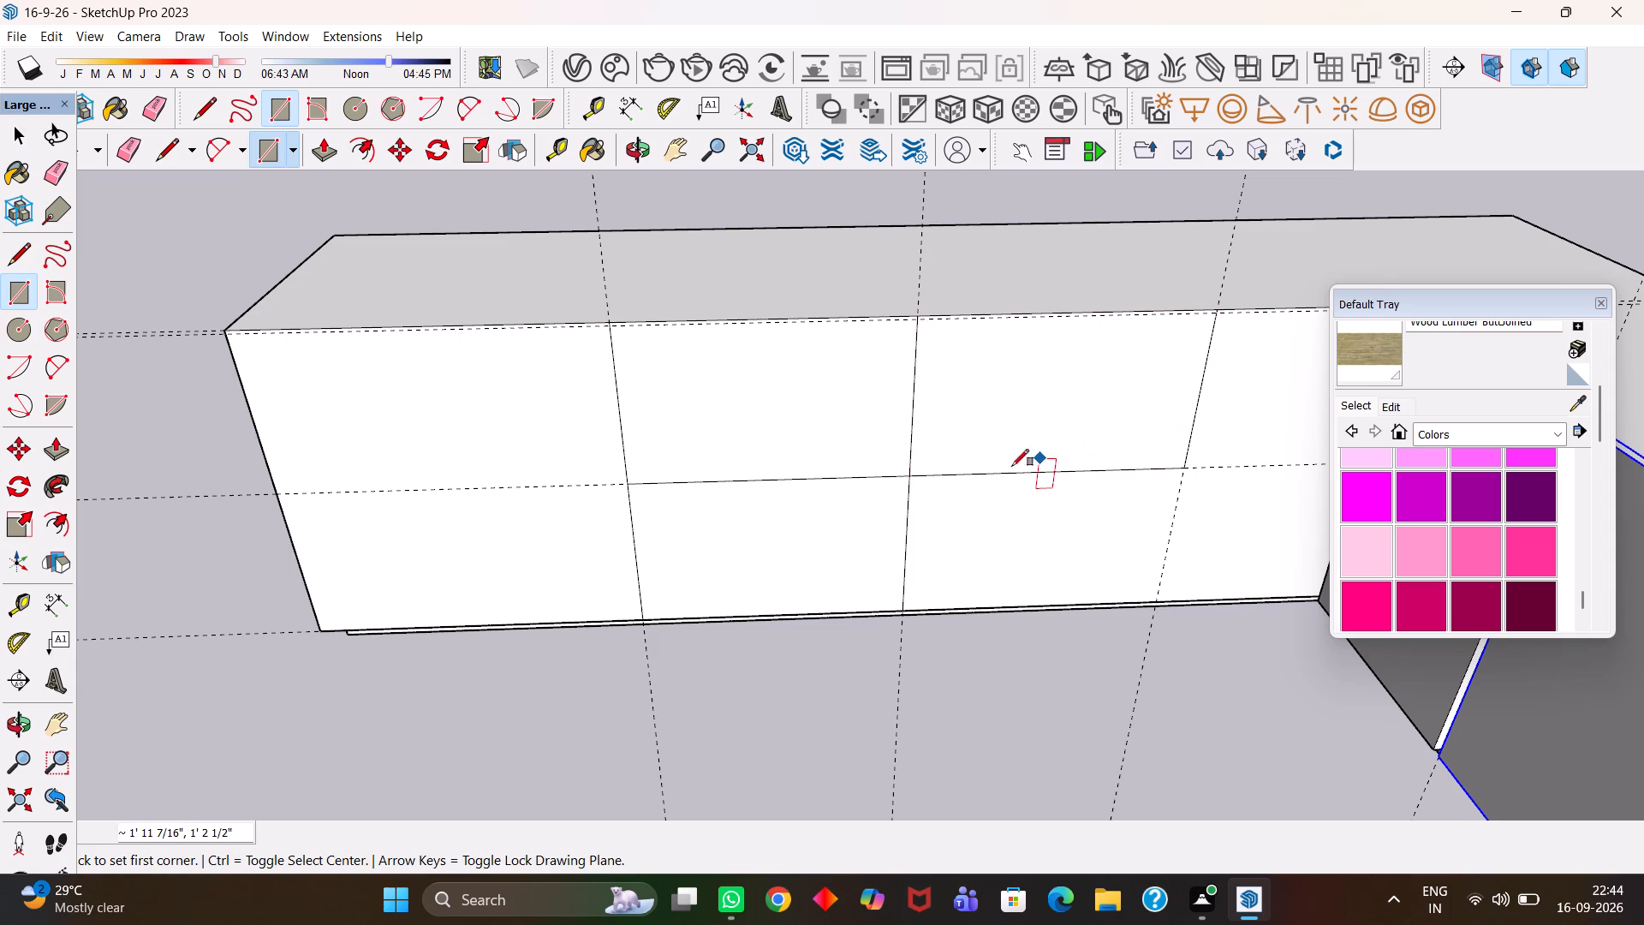
{"action": "left_click", "coordinate": [916, 476]}
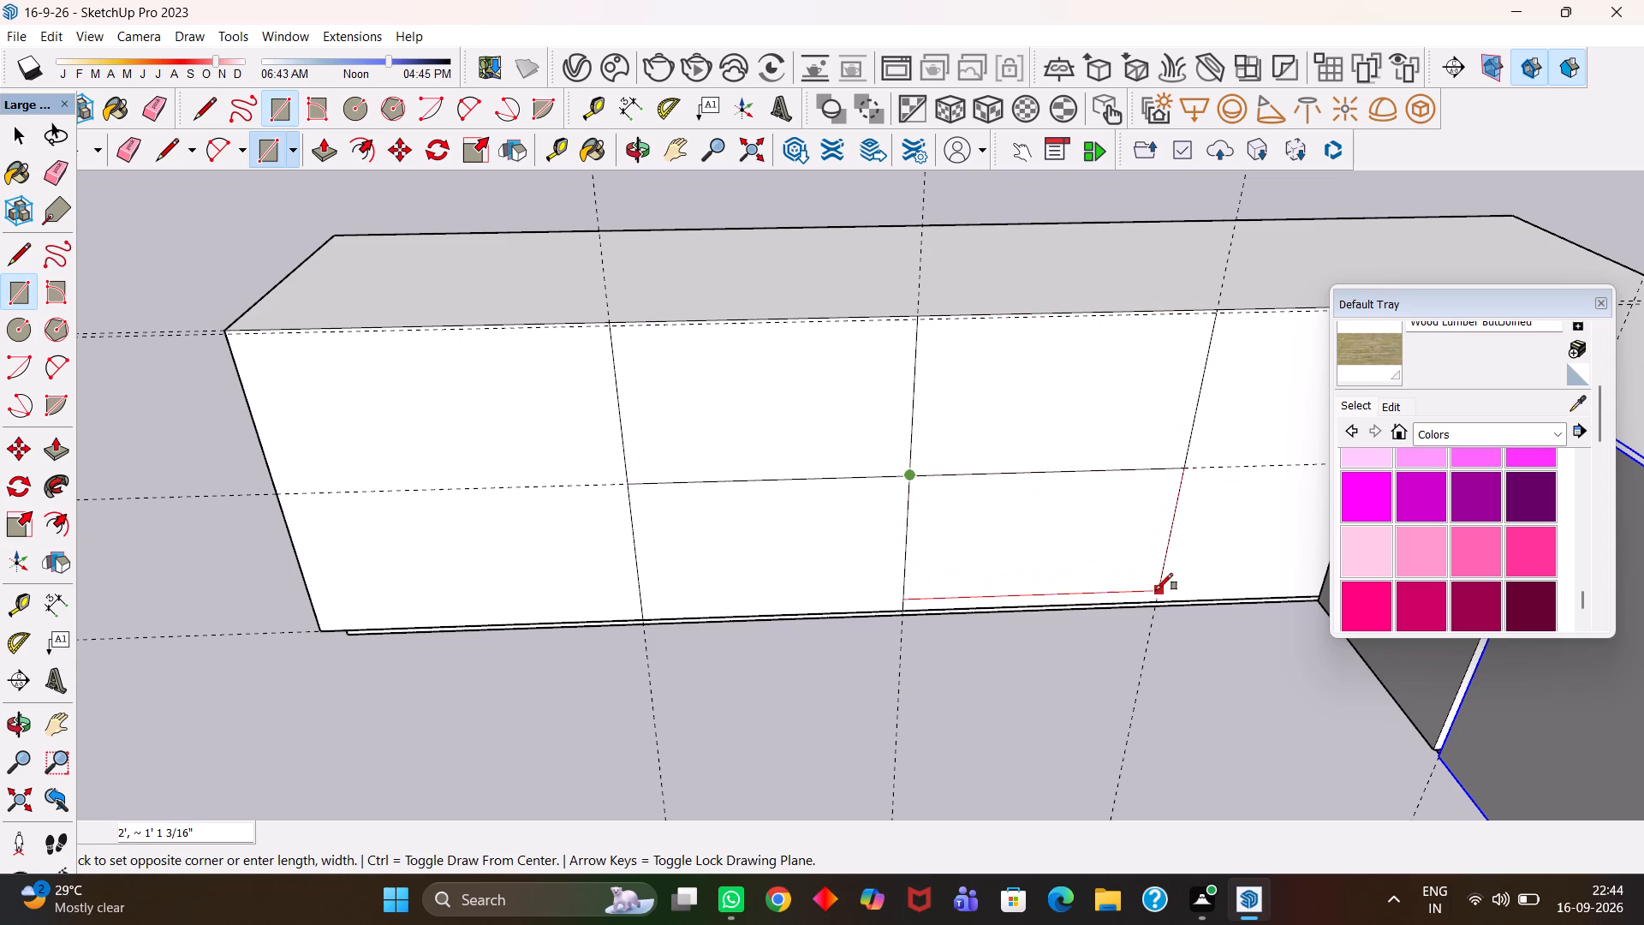
{"action": "left_click", "coordinate": [1159, 596]}
{"action": "scroll", "coordinate": [625, 376], "scroll_direction": "down", "scroll_amount": 3}
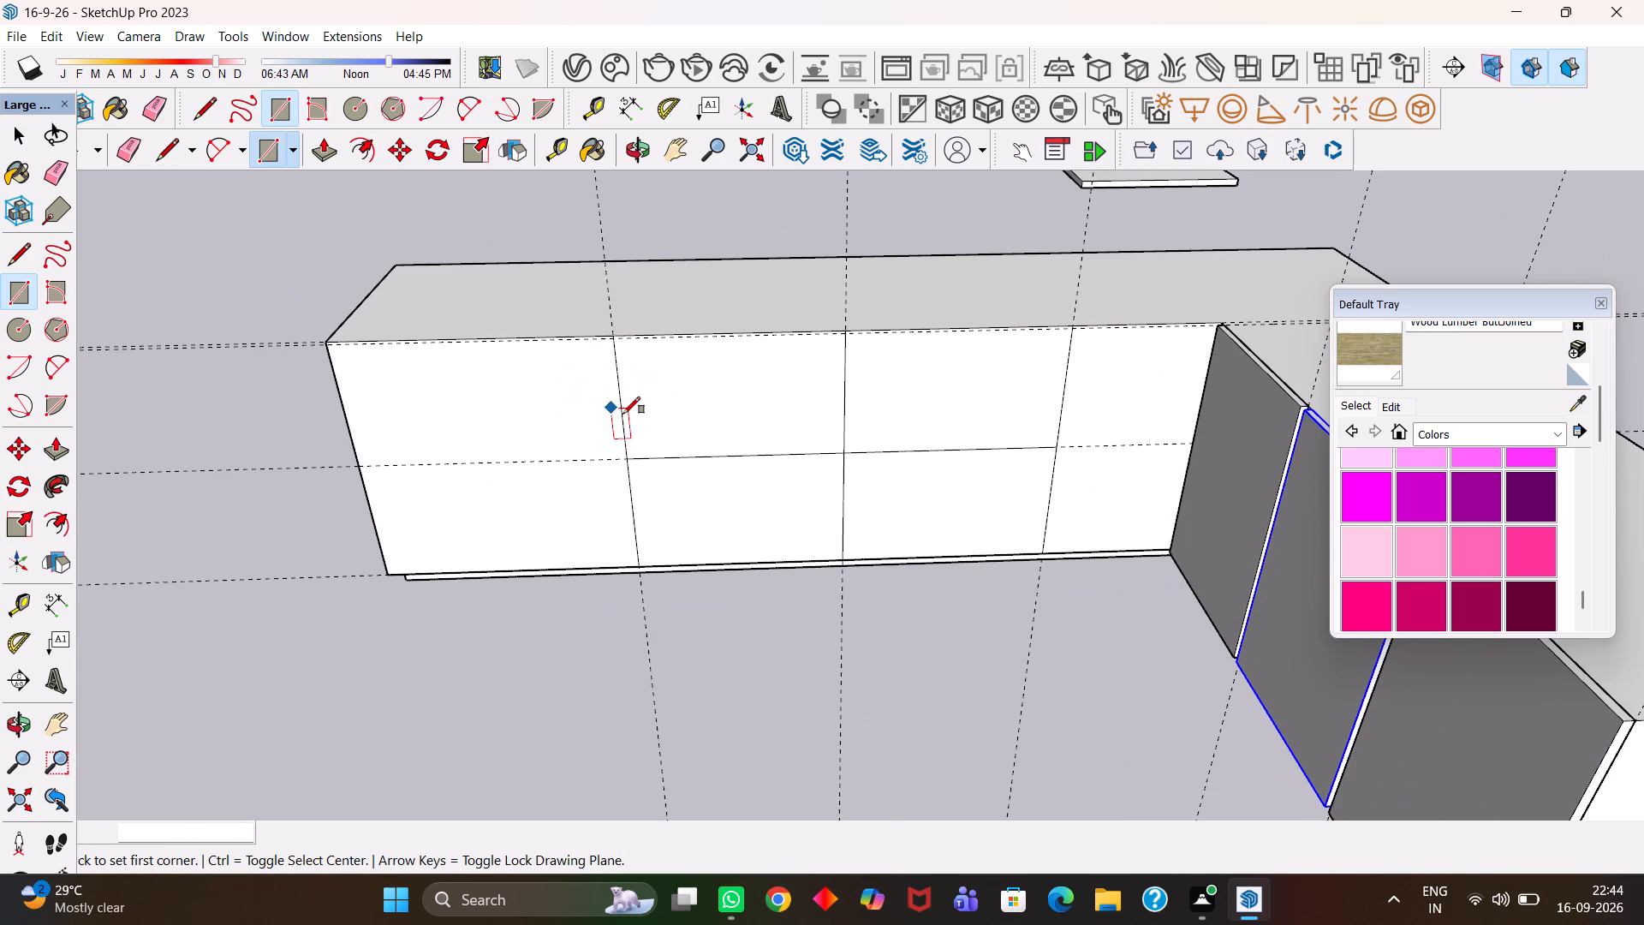
Draw a 2' 5" vertical line up from the bottom-edge midpoint of the long arm's outer end division, splitting it in two.
{"action": "key", "text": "l"}
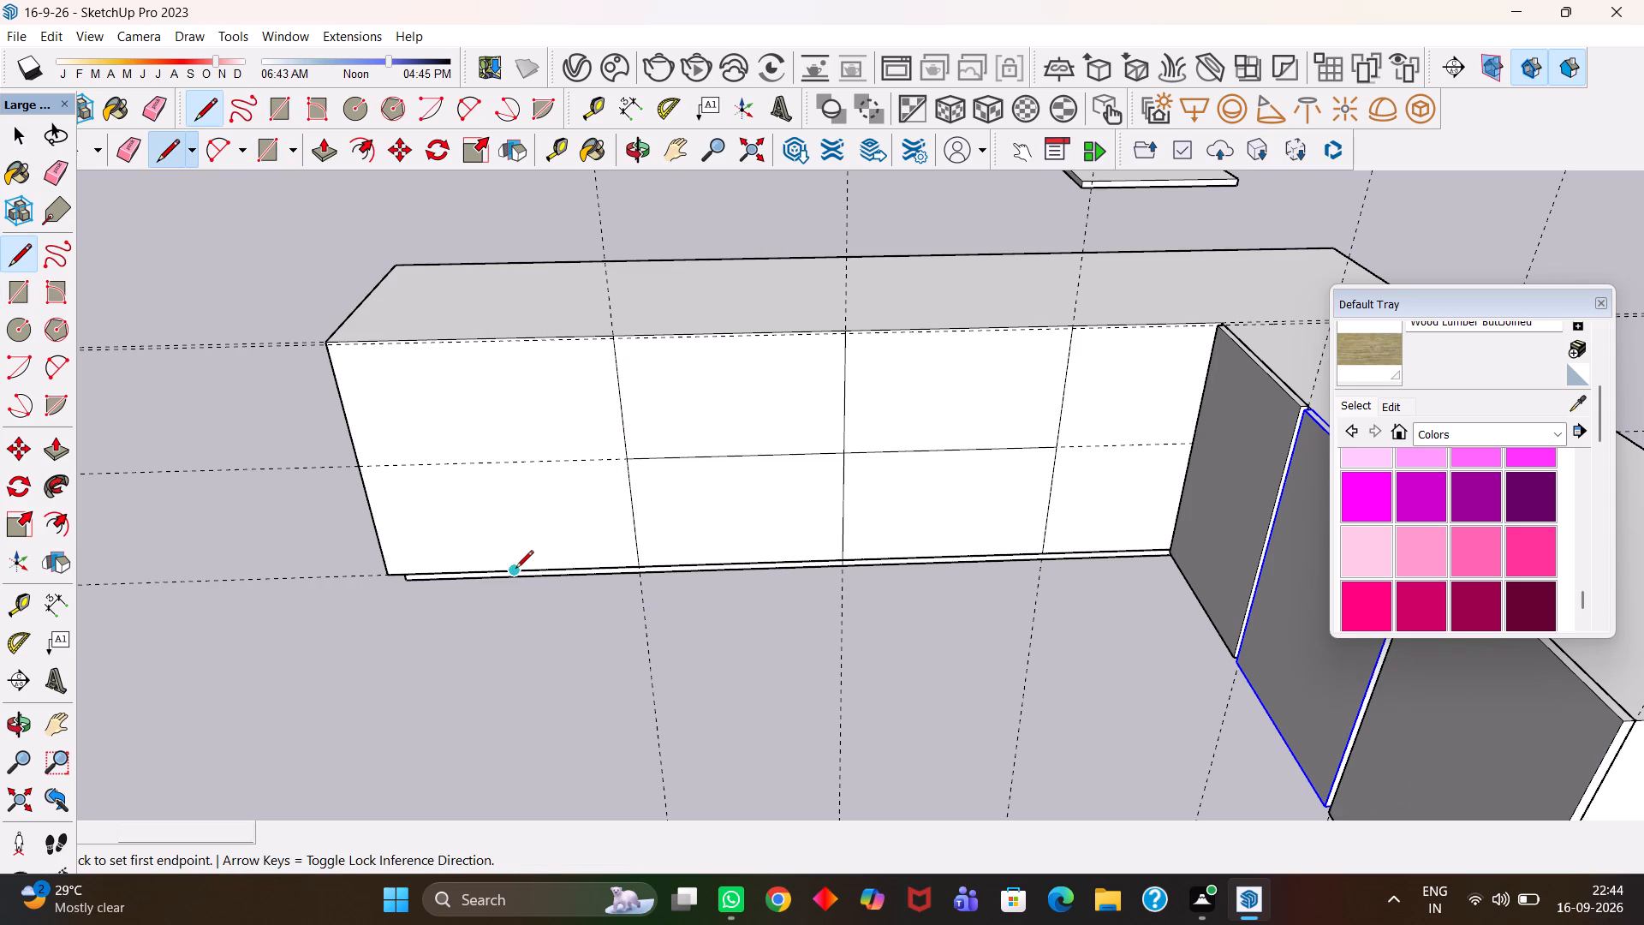
{"action": "left_click", "coordinate": [515, 570]}
{"action": "left_click", "coordinate": [478, 341]}
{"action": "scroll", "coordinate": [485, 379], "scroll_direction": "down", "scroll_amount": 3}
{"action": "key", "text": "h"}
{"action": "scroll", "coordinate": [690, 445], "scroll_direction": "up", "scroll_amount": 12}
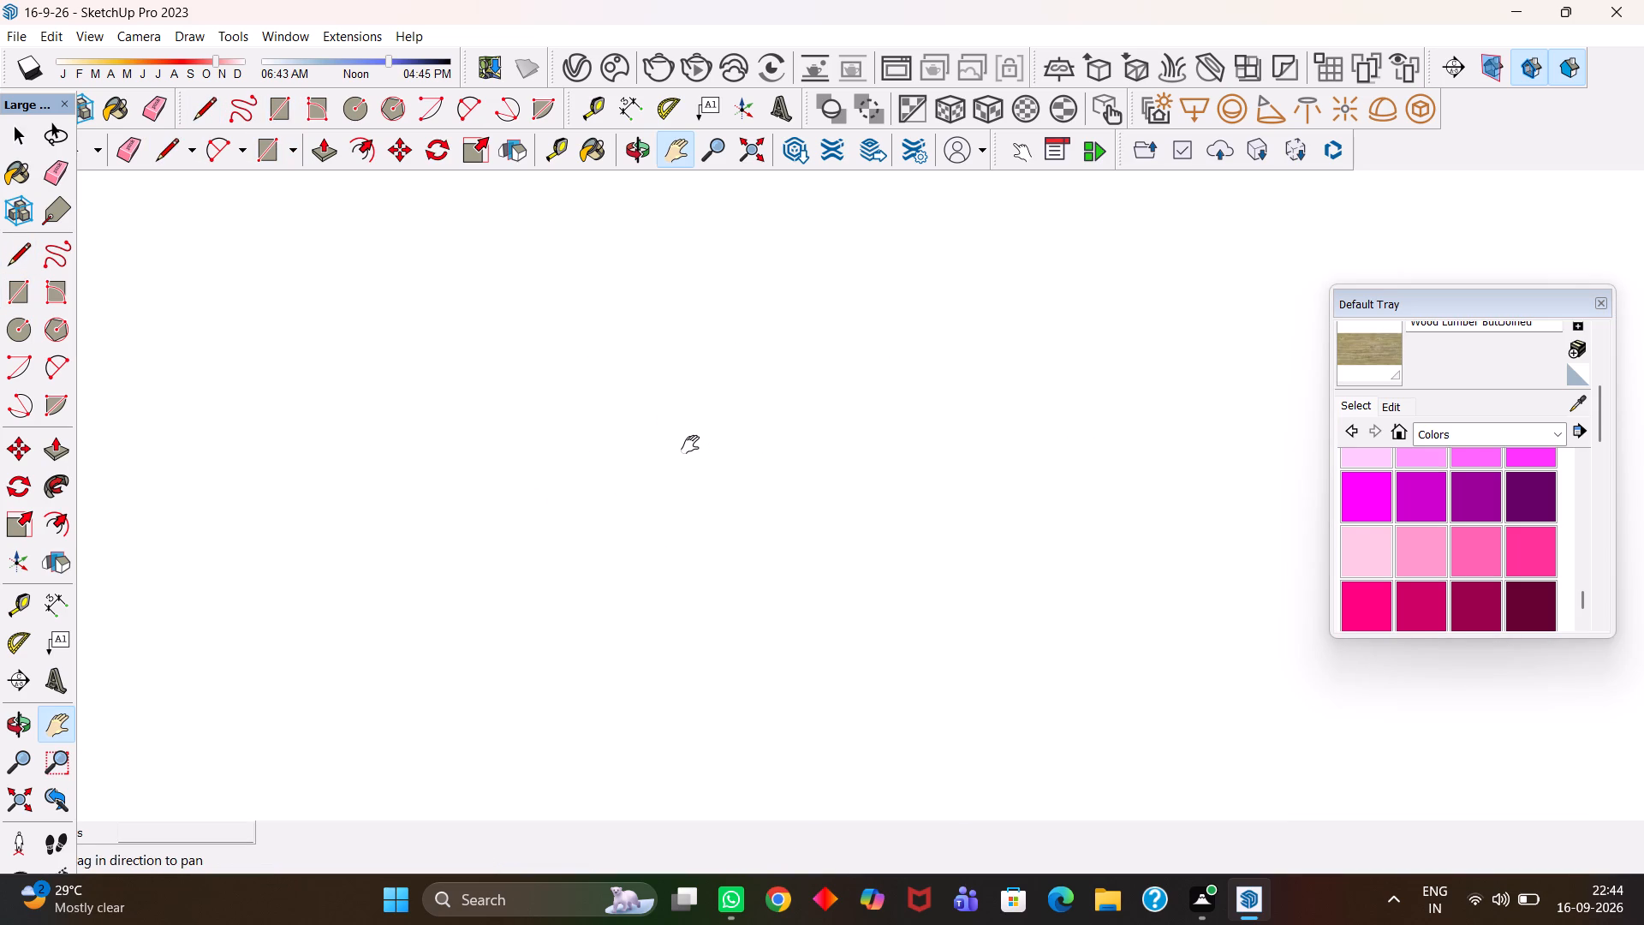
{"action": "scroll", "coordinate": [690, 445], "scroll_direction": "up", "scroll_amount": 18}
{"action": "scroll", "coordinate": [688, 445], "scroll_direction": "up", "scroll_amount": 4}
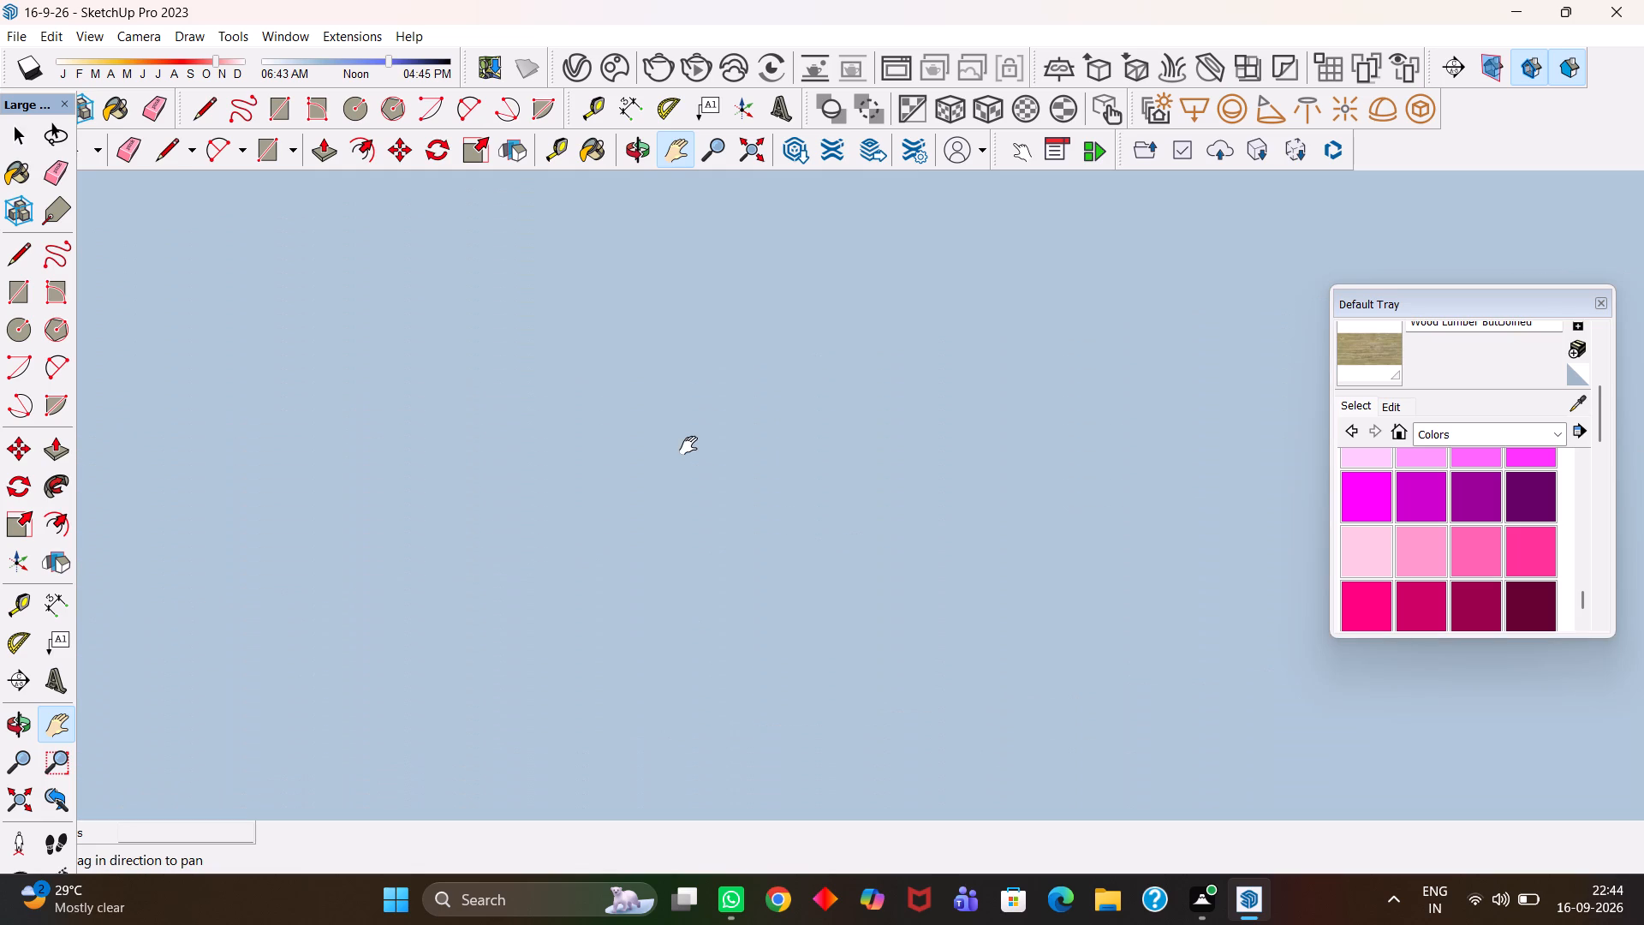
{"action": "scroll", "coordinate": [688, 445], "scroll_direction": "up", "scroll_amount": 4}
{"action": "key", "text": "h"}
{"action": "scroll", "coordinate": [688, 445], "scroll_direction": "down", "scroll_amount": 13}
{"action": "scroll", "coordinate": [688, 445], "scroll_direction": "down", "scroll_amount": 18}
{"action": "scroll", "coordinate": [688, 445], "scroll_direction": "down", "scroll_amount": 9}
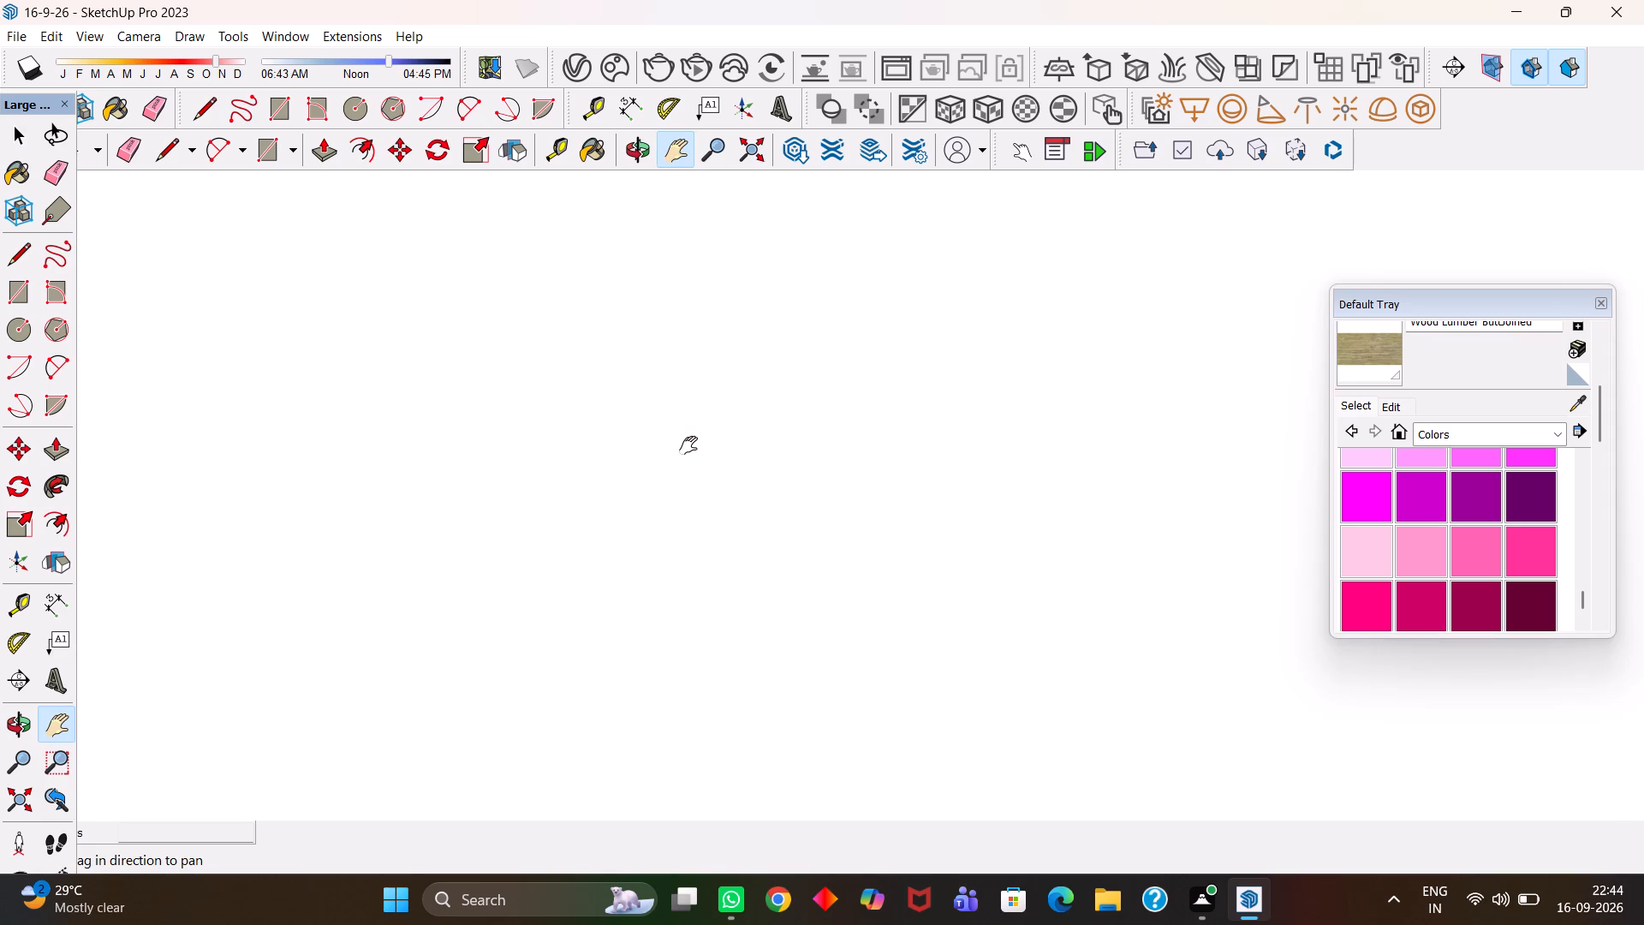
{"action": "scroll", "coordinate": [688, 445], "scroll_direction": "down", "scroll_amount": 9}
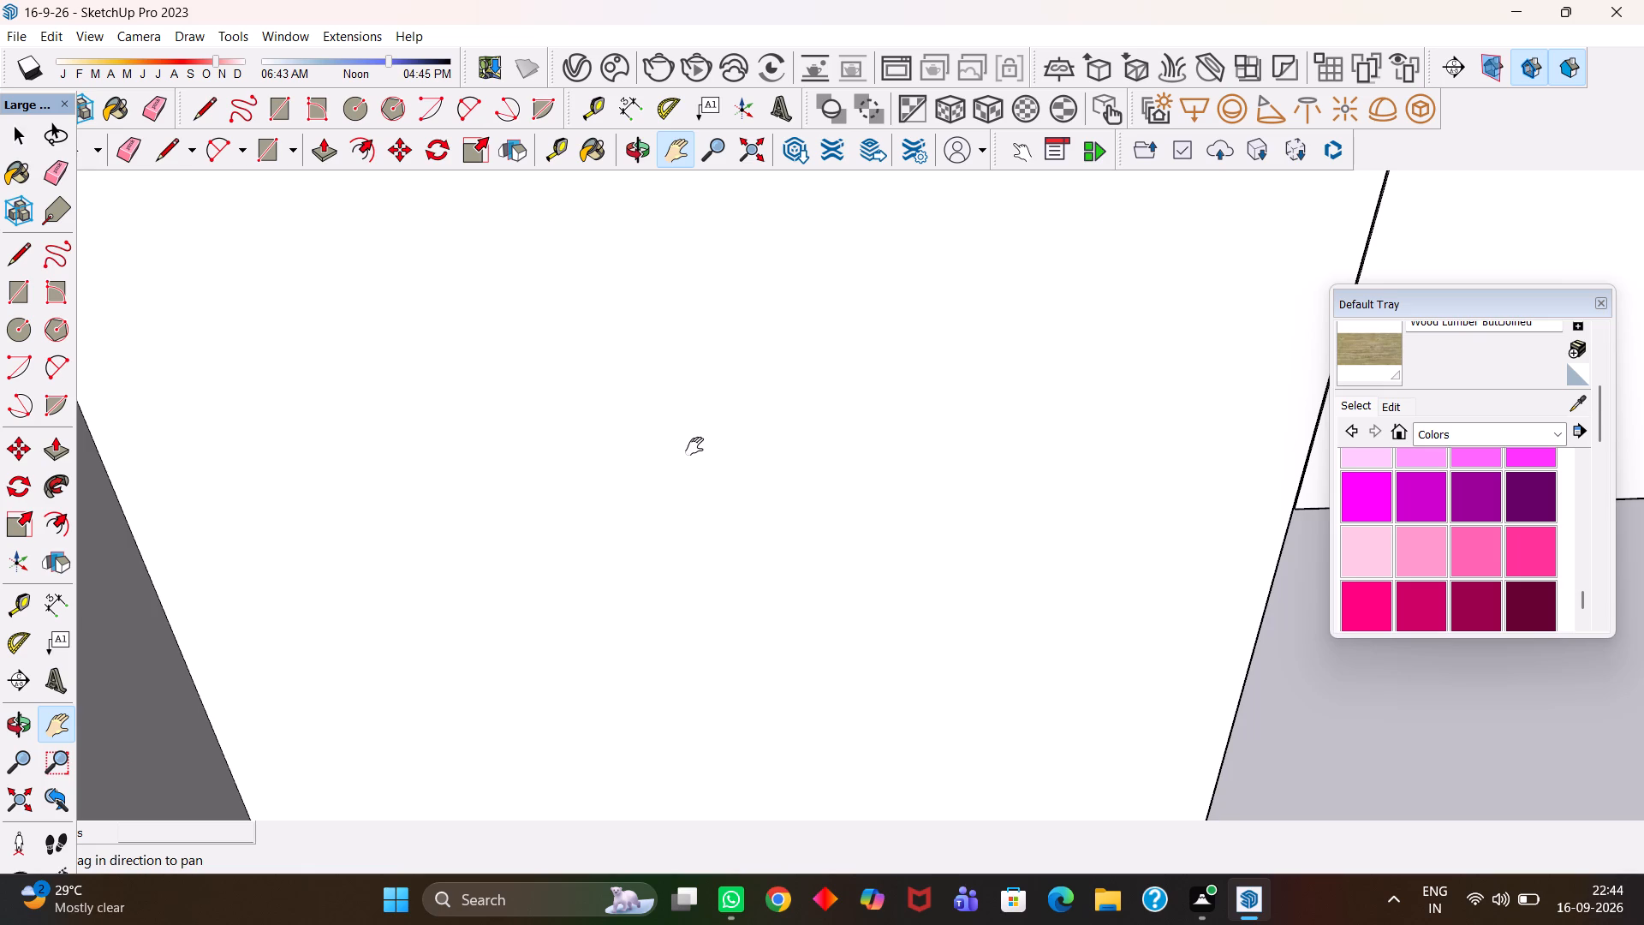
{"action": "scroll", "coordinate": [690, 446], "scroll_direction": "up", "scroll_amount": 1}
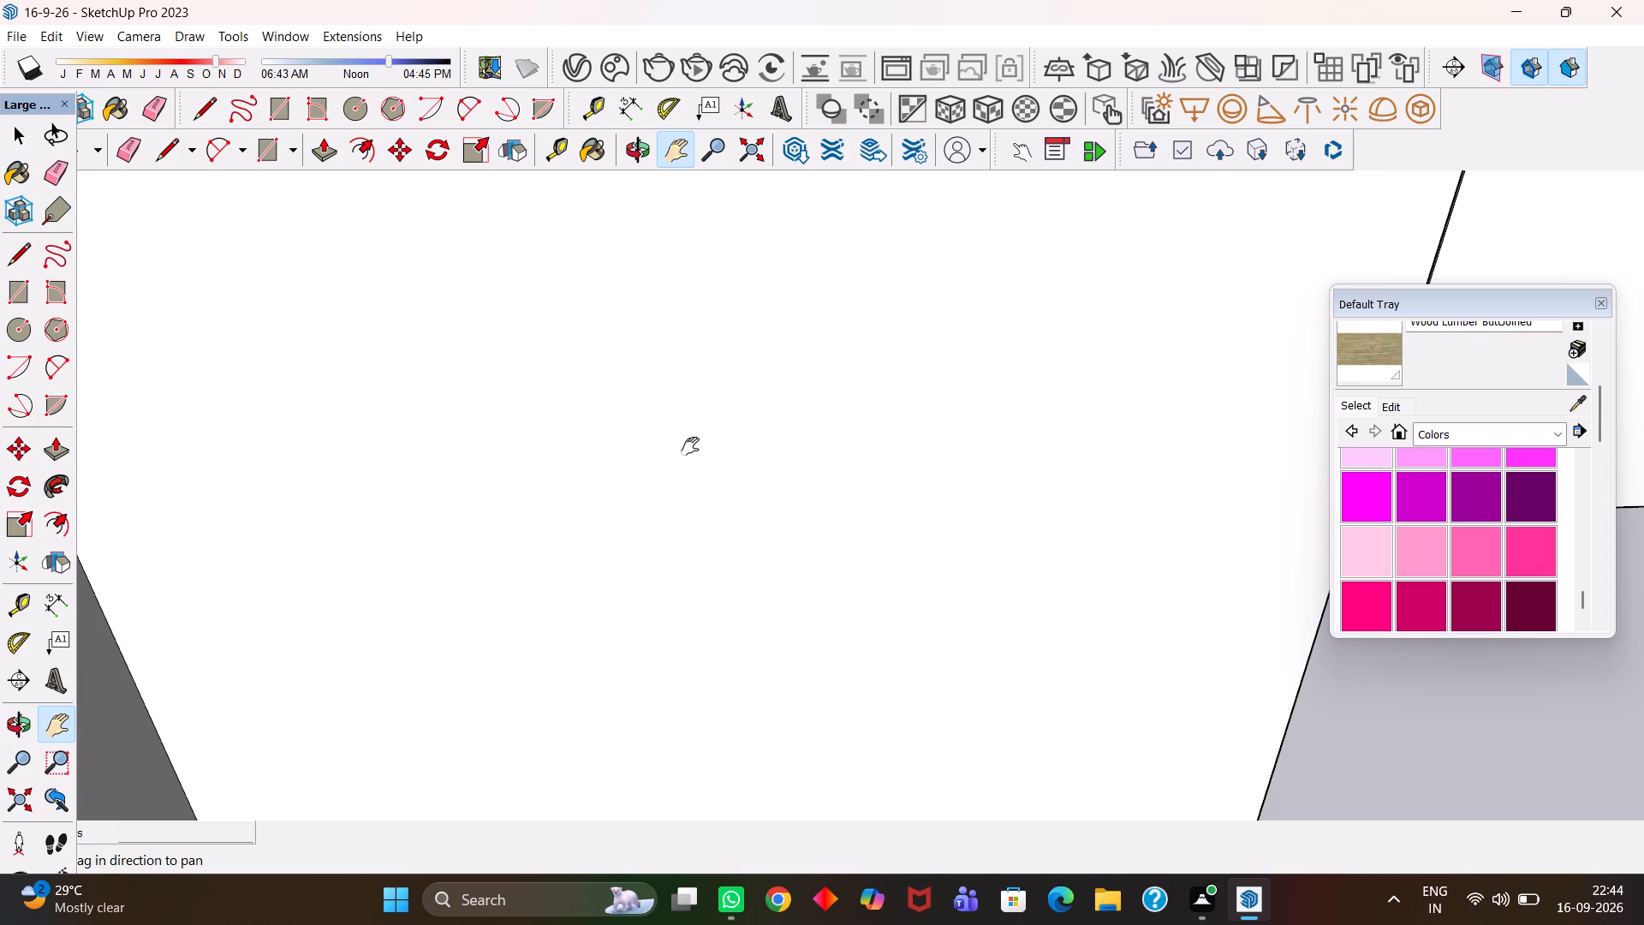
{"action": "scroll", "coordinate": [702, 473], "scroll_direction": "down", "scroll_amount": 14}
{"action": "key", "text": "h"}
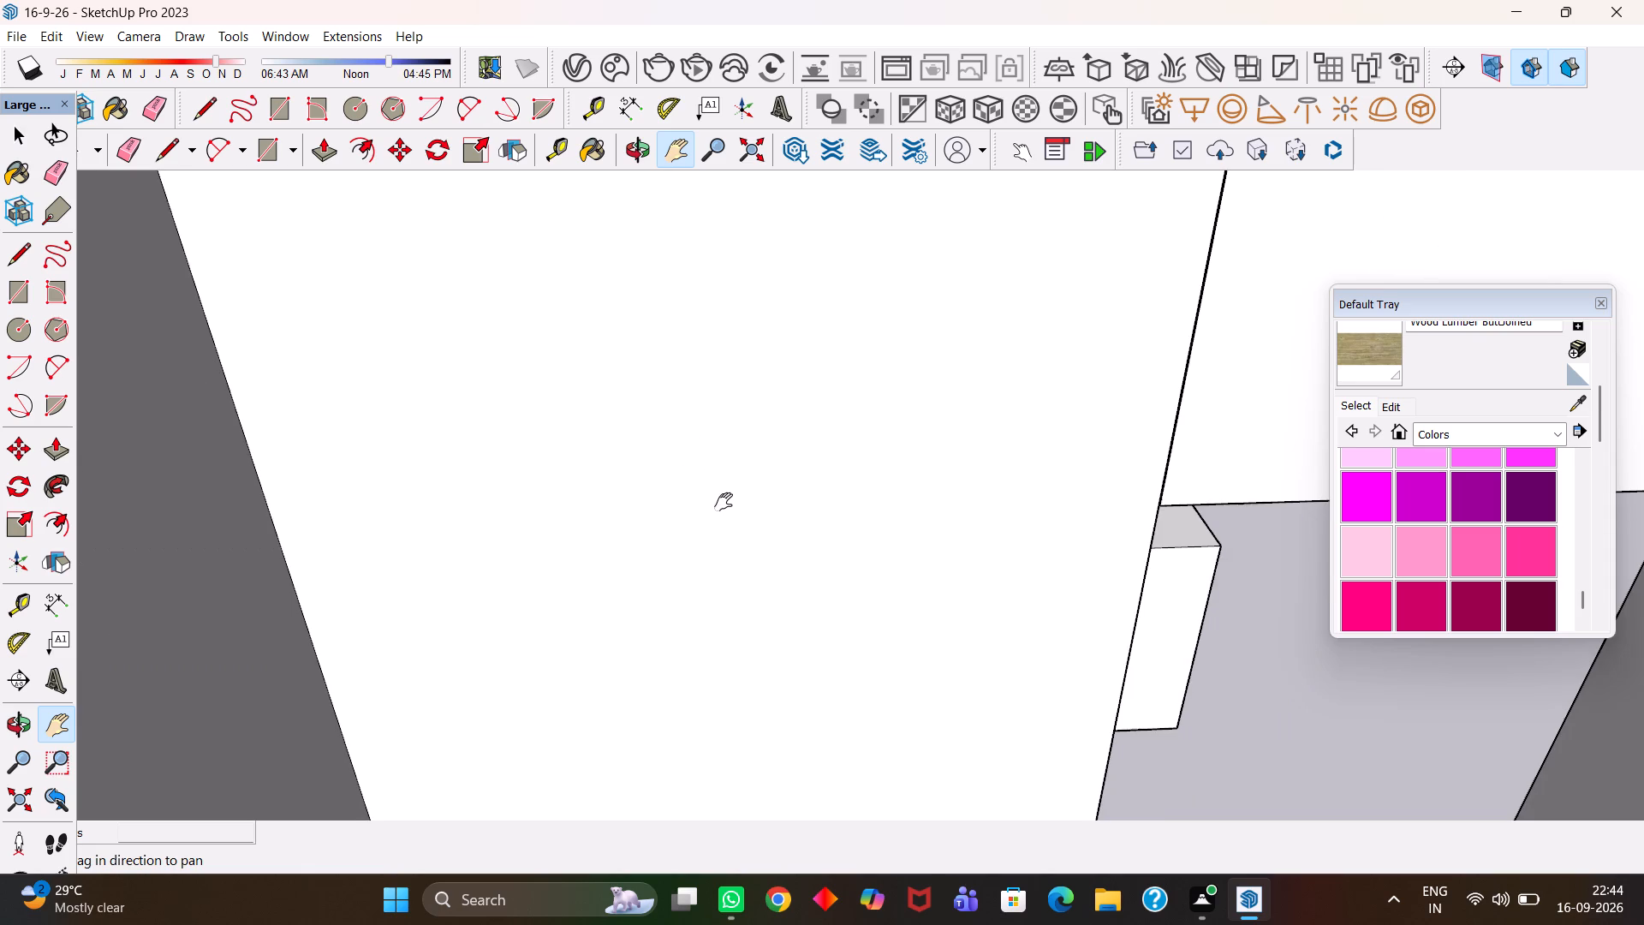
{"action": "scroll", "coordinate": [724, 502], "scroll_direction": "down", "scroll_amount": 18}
Copy the long arm's front face division beside the inner corner out to the open floor in front of the counter.
{"action": "middle_click_drag", "start_coordinate": [766, 414], "coordinate": [739, 540]}
{"action": "scroll", "coordinate": [739, 540], "scroll_direction": "up", "scroll_amount": 3}
{"action": "left_click_drag", "start_coordinate": [772, 331], "coordinate": [739, 436]}
{"action": "middle_click_drag", "start_coordinate": [710, 452], "coordinate": [842, 470]}
{"action": "scroll", "coordinate": [783, 470], "scroll_direction": "up", "scroll_amount": 7}
{"action": "left_click_drag", "start_coordinate": [716, 485], "coordinate": [762, 424]}
{"action": "scroll", "coordinate": [762, 432], "scroll_direction": "down", "scroll_amount": 5}
{"action": "key", "text": "space"}
{"action": "scroll", "coordinate": [812, 478], "scroll_direction": "up", "scroll_amount": 4}
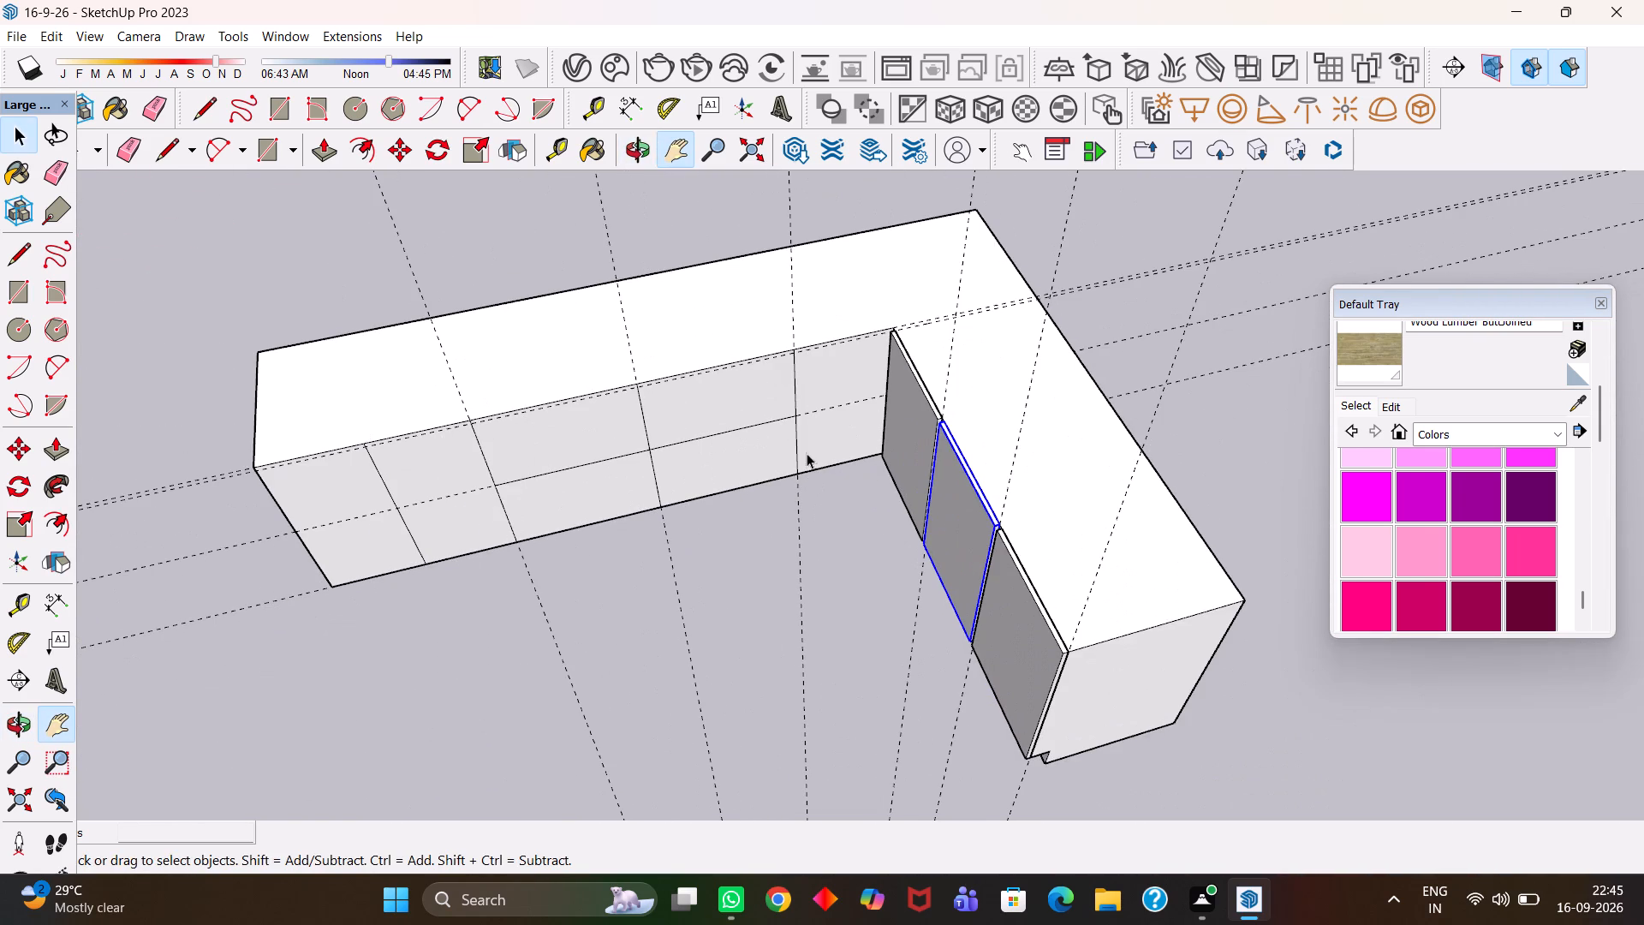
{"action": "left_click", "coordinate": [819, 380]}
{"action": "scroll", "coordinate": [818, 379], "scroll_direction": "down", "scroll_amount": 3}
{"action": "key", "text": "m"}
{"action": "double_click", "coordinate": [818, 379]}
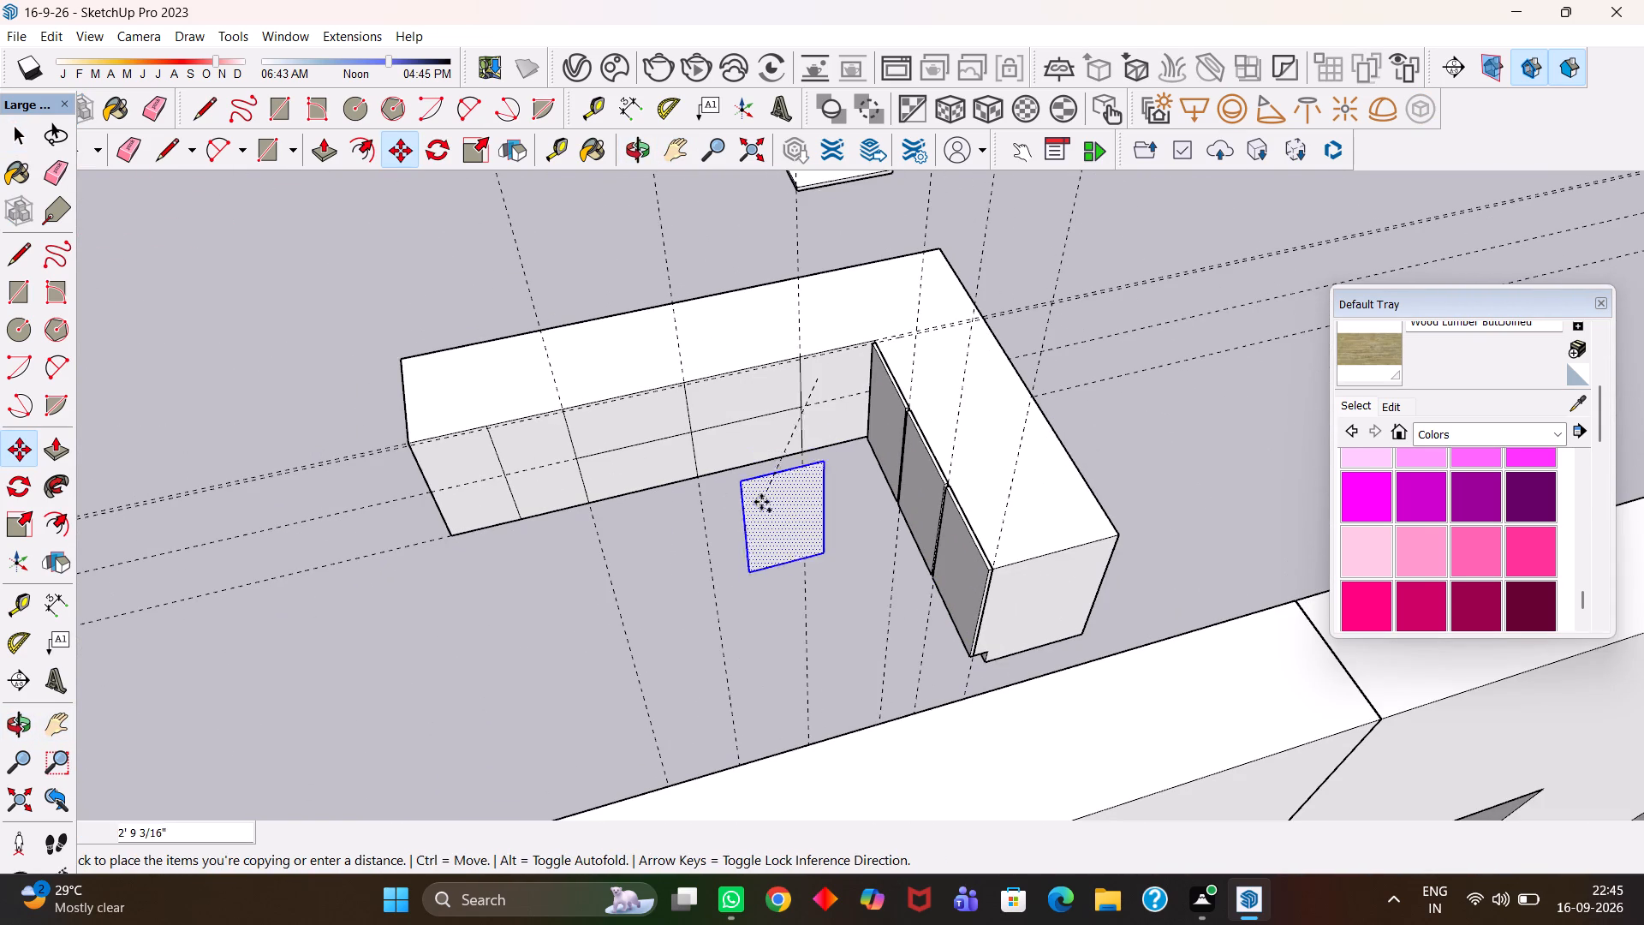
{"action": "left_click", "coordinate": [759, 526]}
Extrude the copied face 18 mm into a door panel and make the whole panel a group.
{"action": "scroll", "coordinate": [763, 527], "scroll_direction": "up", "scroll_amount": 2}
{"action": "key", "text": "p"}
{"action": "left_click", "coordinate": [763, 527]}
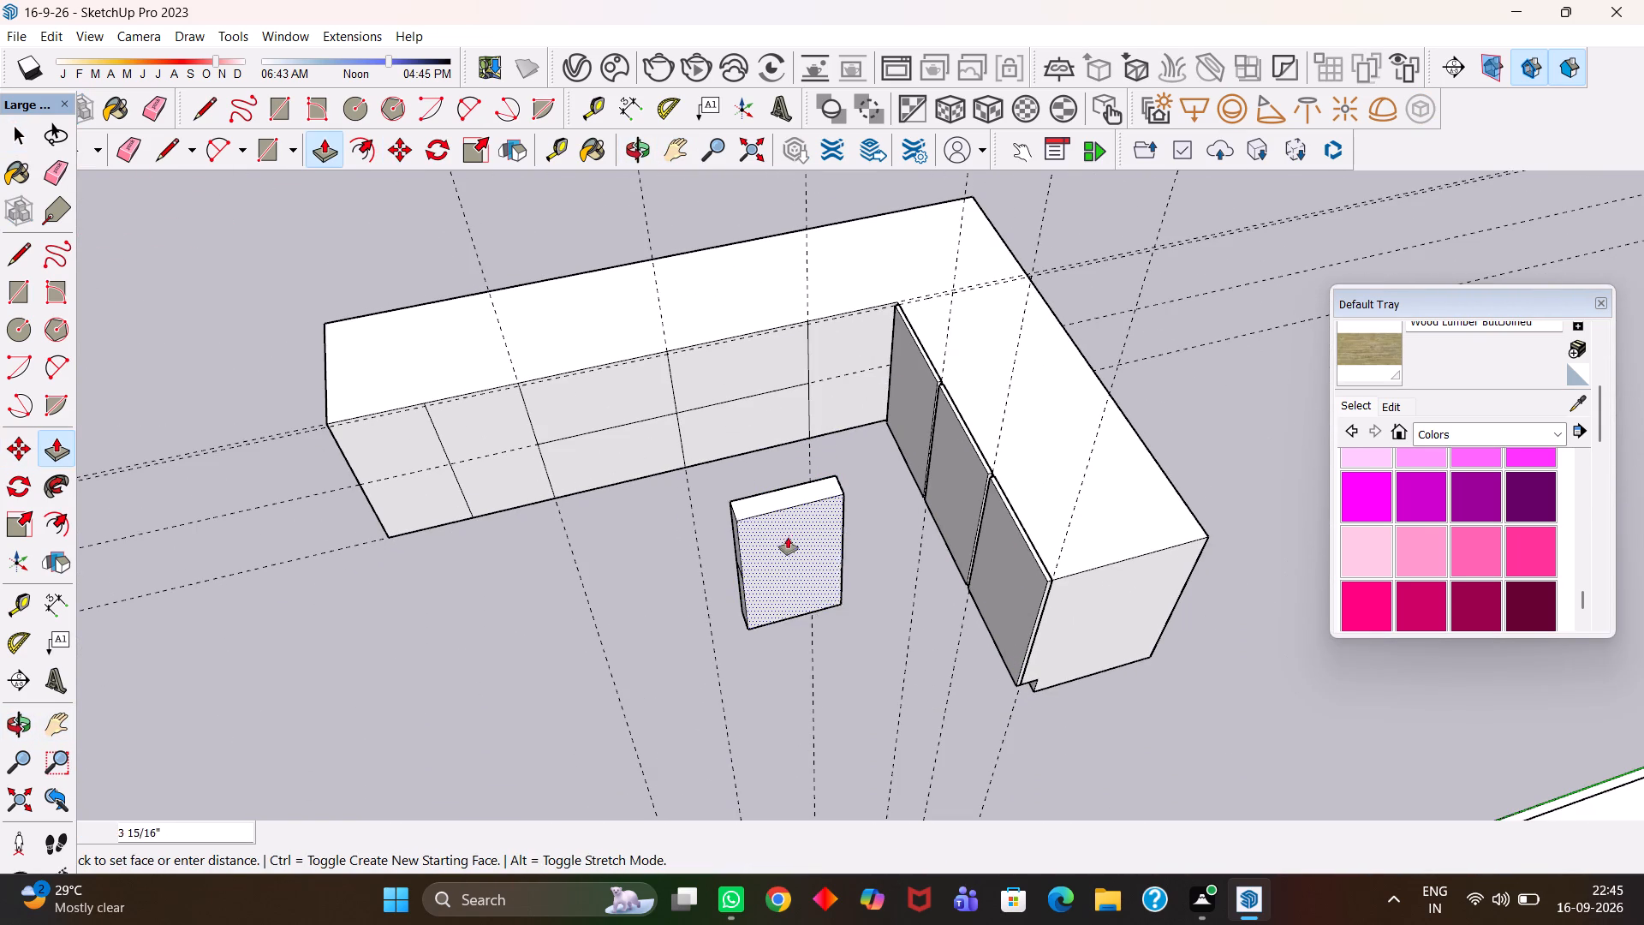
{"action": "type", "text": "18mm"}
{"action": "key", "text": "Return"}
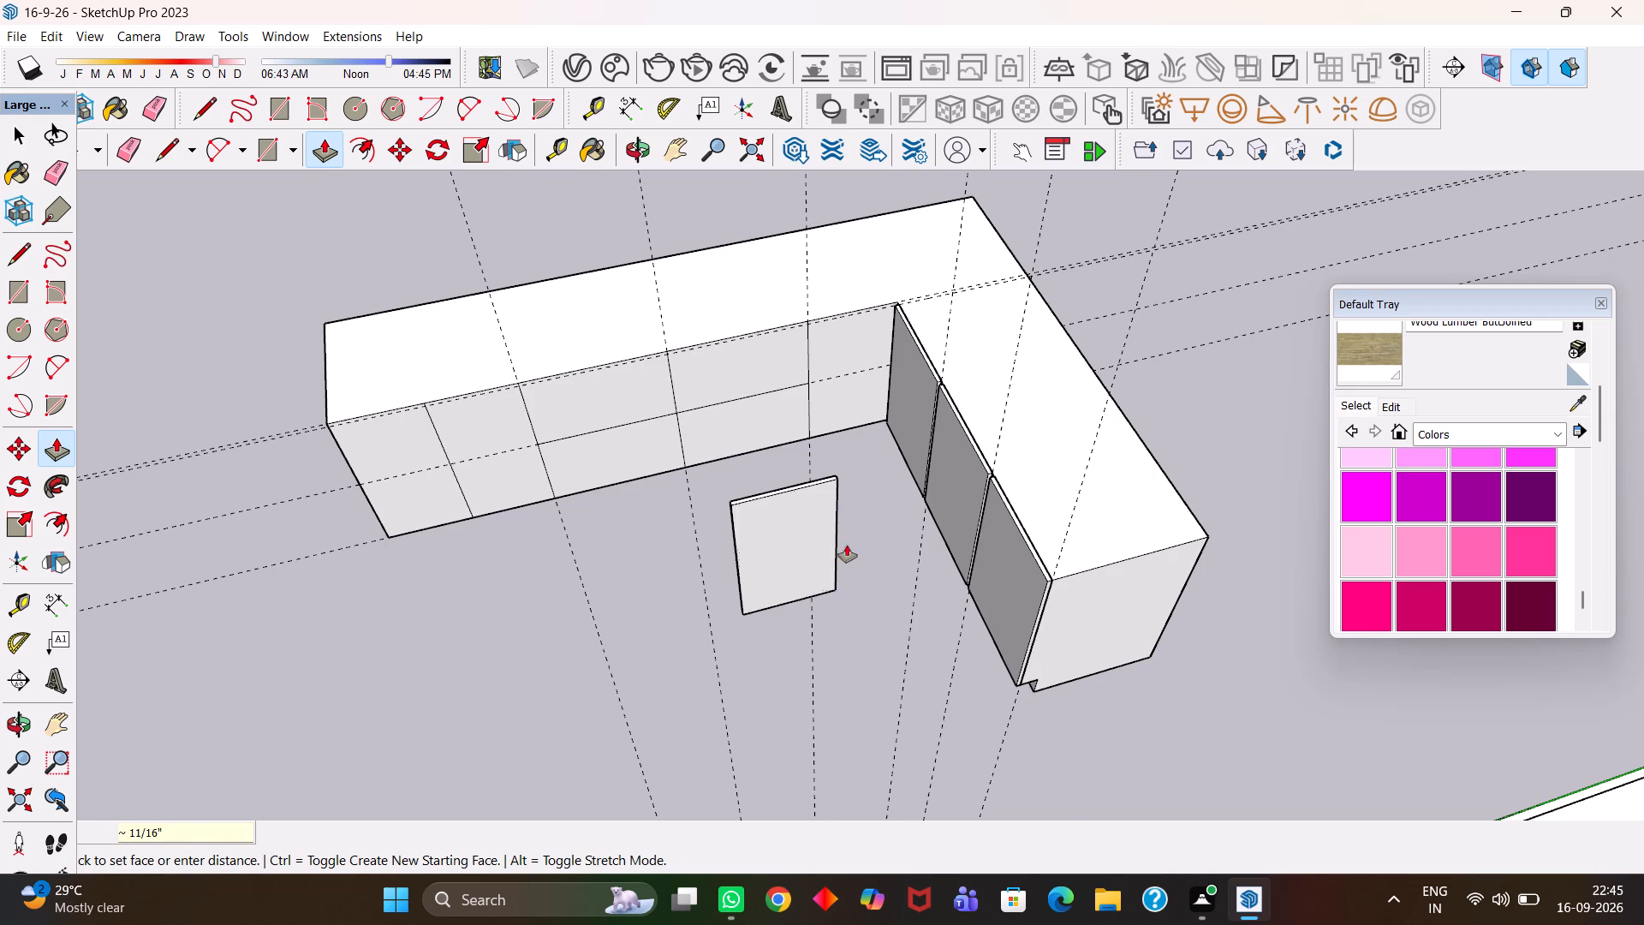
{"action": "scroll", "coordinate": [847, 545], "scroll_direction": "up", "scroll_amount": 3}
{"action": "key", "text": "space"}
{"action": "triple_click", "coordinate": [777, 527]}
{"action": "left_click", "coordinate": [777, 527]}
{"action": "right_click", "coordinate": [777, 527]}
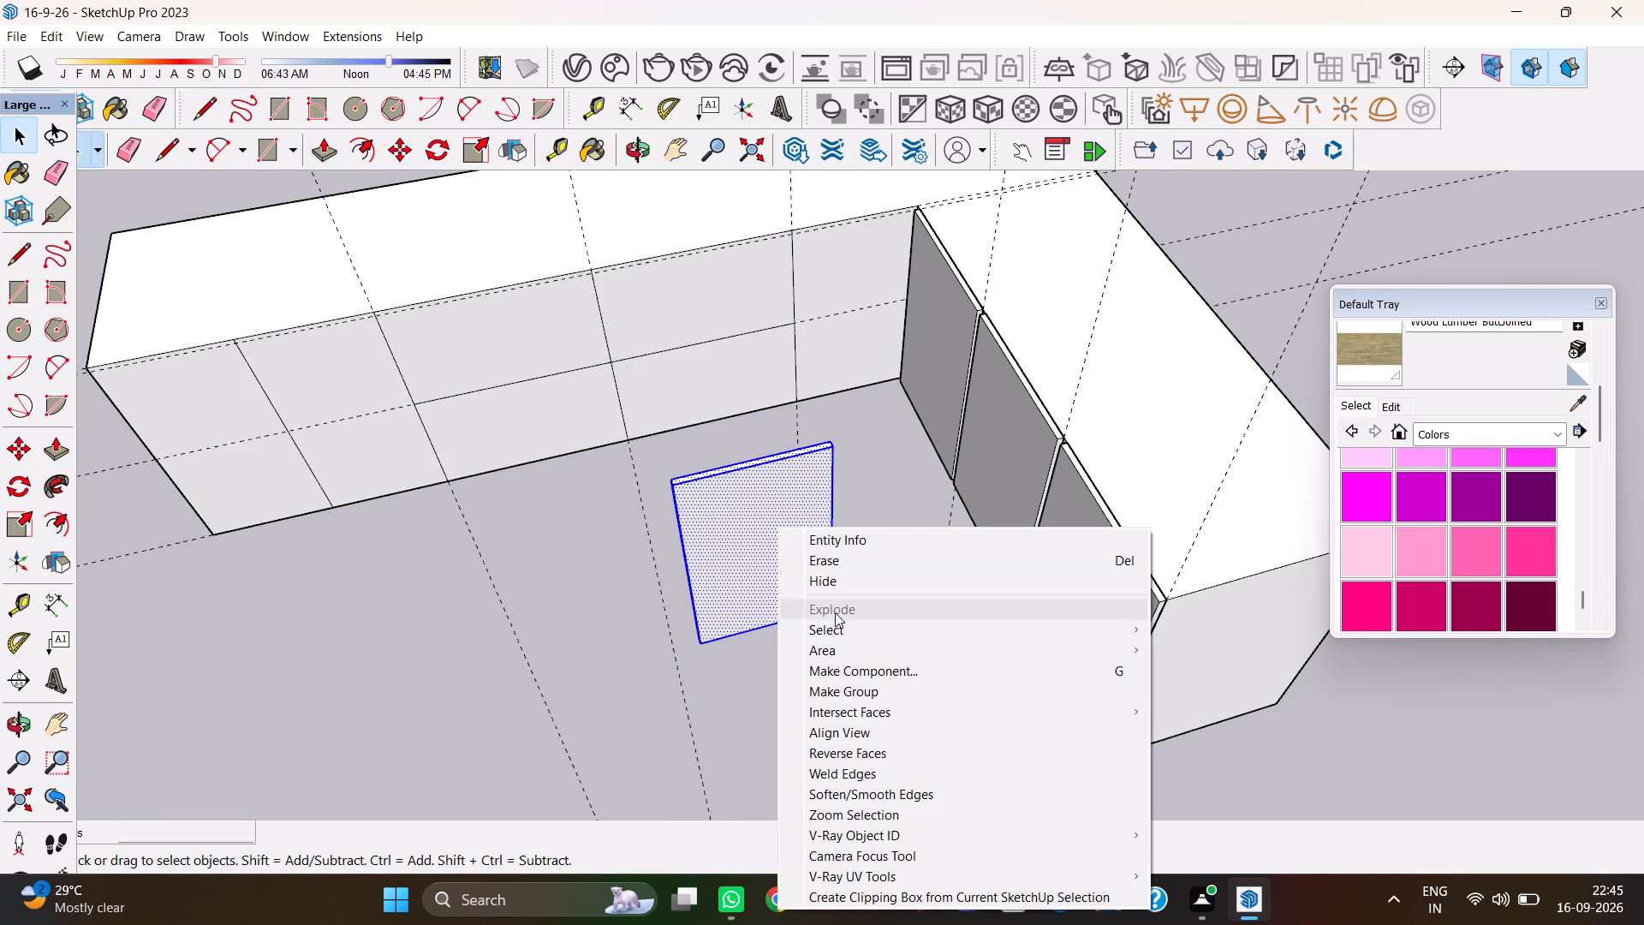
{"action": "left_click", "coordinate": [865, 694]}
Move the grouped panel onto the long arm's division at the inner corner, snapping its top back corner to the counter's corner.
{"action": "scroll", "coordinate": [763, 633], "scroll_direction": "down", "scroll_amount": 4}
{"action": "key", "text": "m"}
{"action": "scroll", "coordinate": [774, 558], "scroll_direction": "up", "scroll_amount": 1}
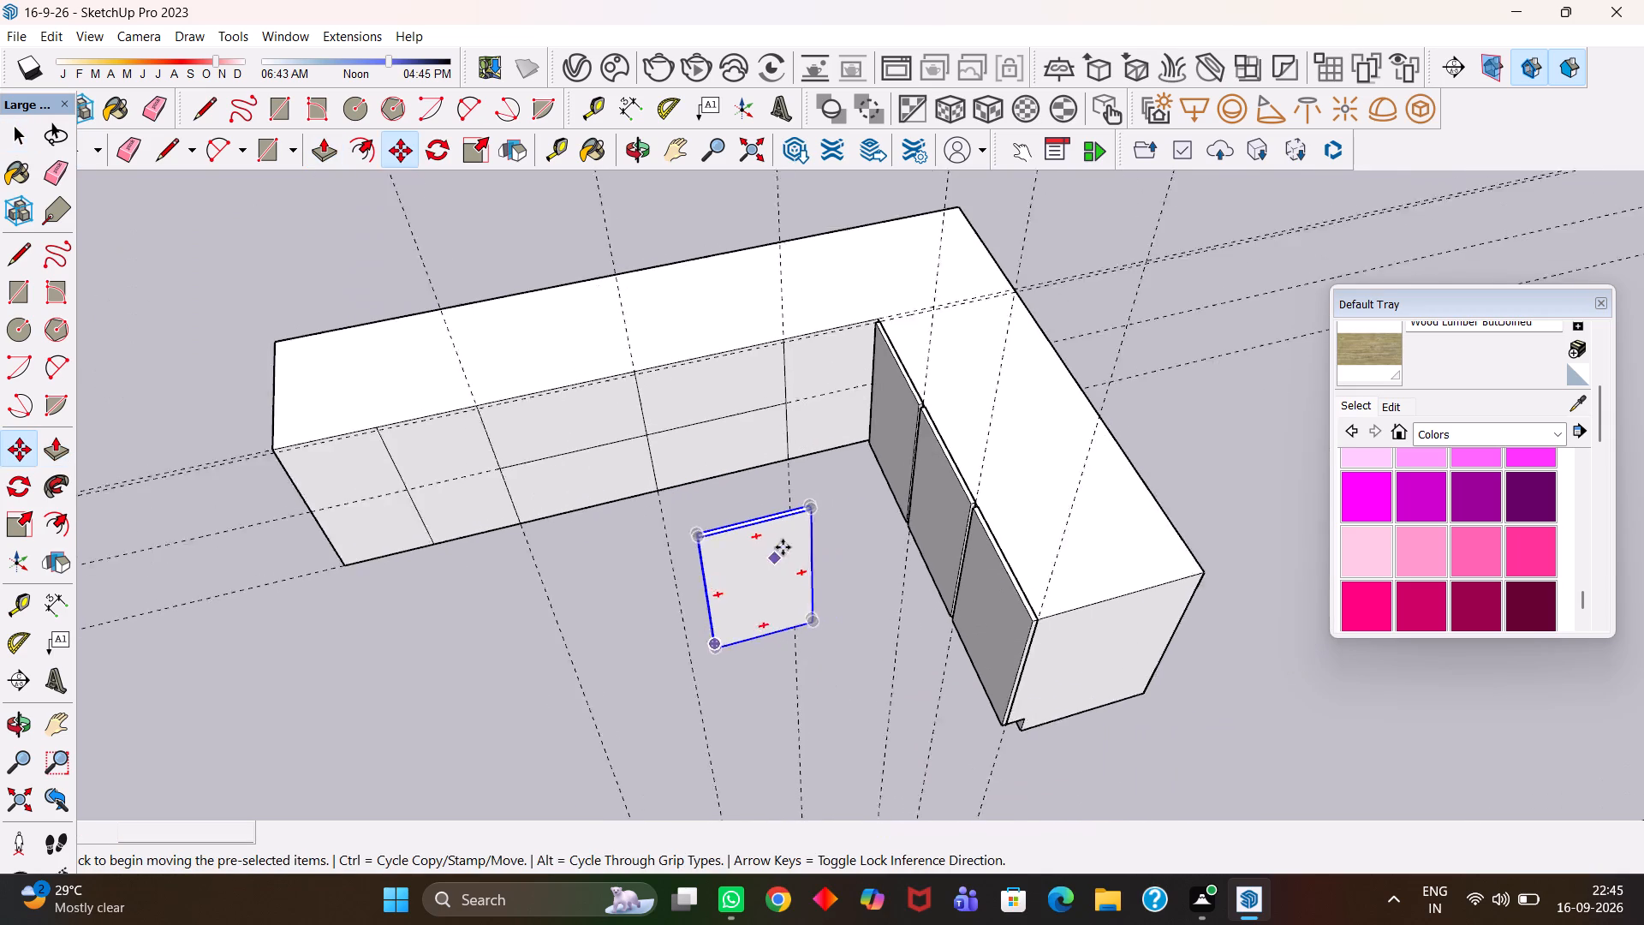
{"action": "scroll", "coordinate": [783, 547], "scroll_direction": "up", "scroll_amount": 3}
{"action": "left_click", "coordinate": [817, 481]}
{"action": "scroll", "coordinate": [903, 235], "scroll_direction": "up", "scroll_amount": 9}
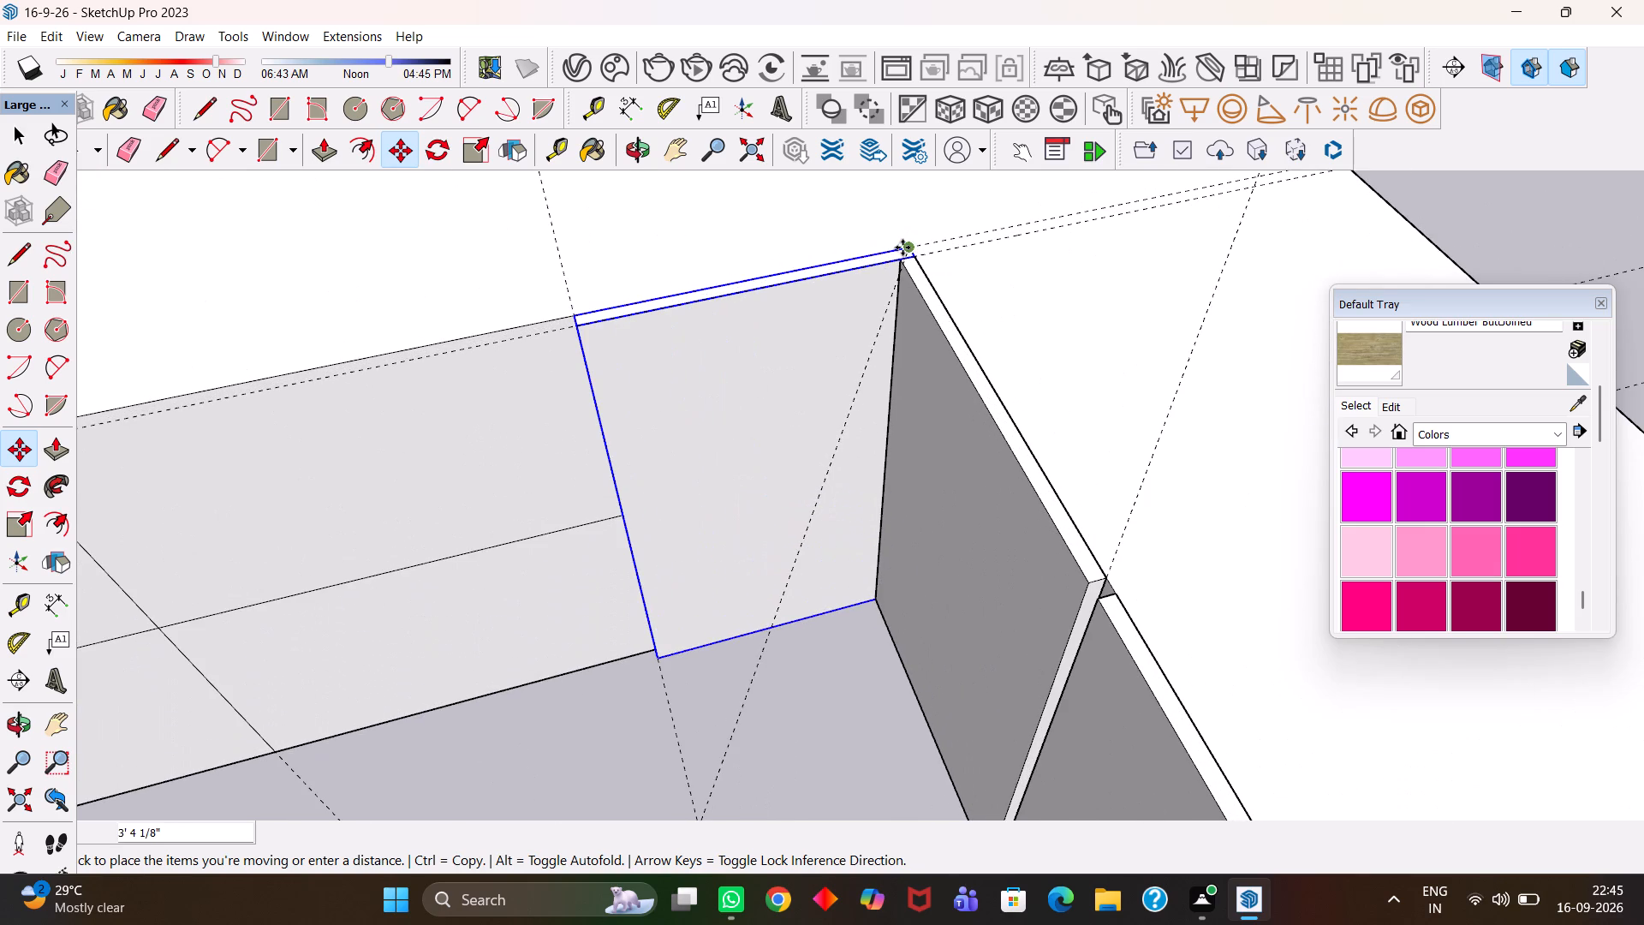
{"action": "left_click", "coordinate": [902, 248]}
{"action": "scroll", "coordinate": [902, 244], "scroll_direction": "up", "scroll_amount": 8}
{"action": "scroll", "coordinate": [903, 241], "scroll_direction": "down", "scroll_amount": 6}
Copy the inner-corner panel 1' 4" along the long arm into the adjoining division.
{"action": "key", "text": "h"}
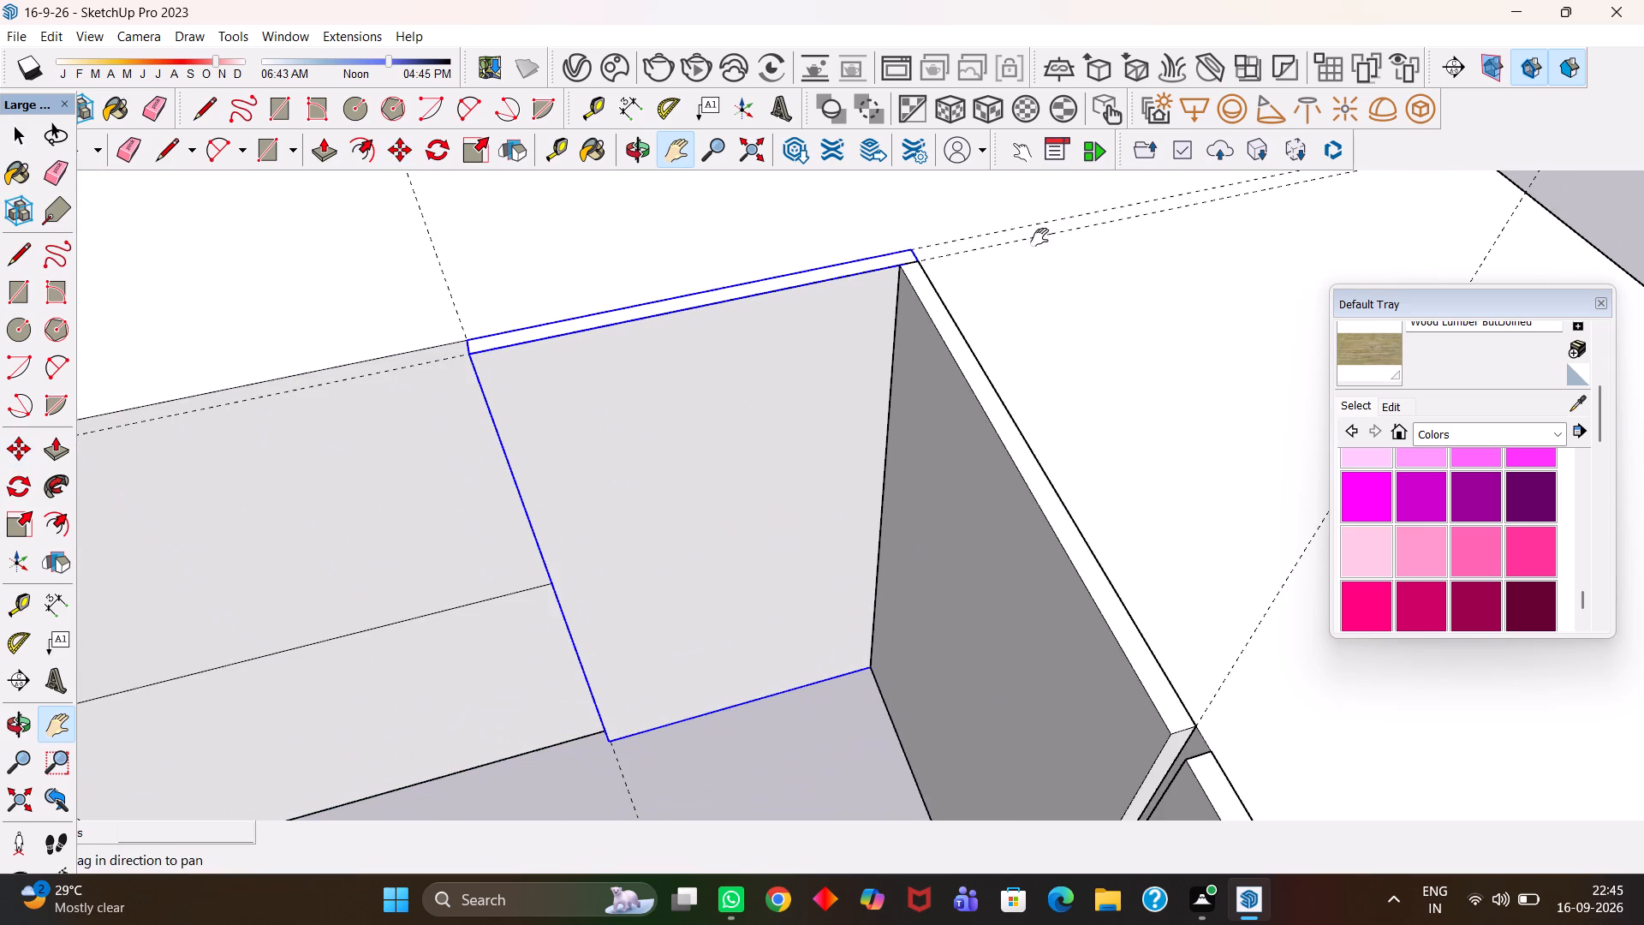
{"action": "left_click_drag", "start_coordinate": [779, 269], "coordinate": [1023, 229]}
{"action": "scroll", "coordinate": [998, 262], "scroll_direction": "down", "scroll_amount": 4}
{"action": "scroll", "coordinate": [916, 295], "scroll_direction": "down", "scroll_amount": 4}
{"action": "key", "text": "m"}
{"action": "scroll", "coordinate": [1045, 255], "scroll_direction": "up", "scroll_amount": 3}
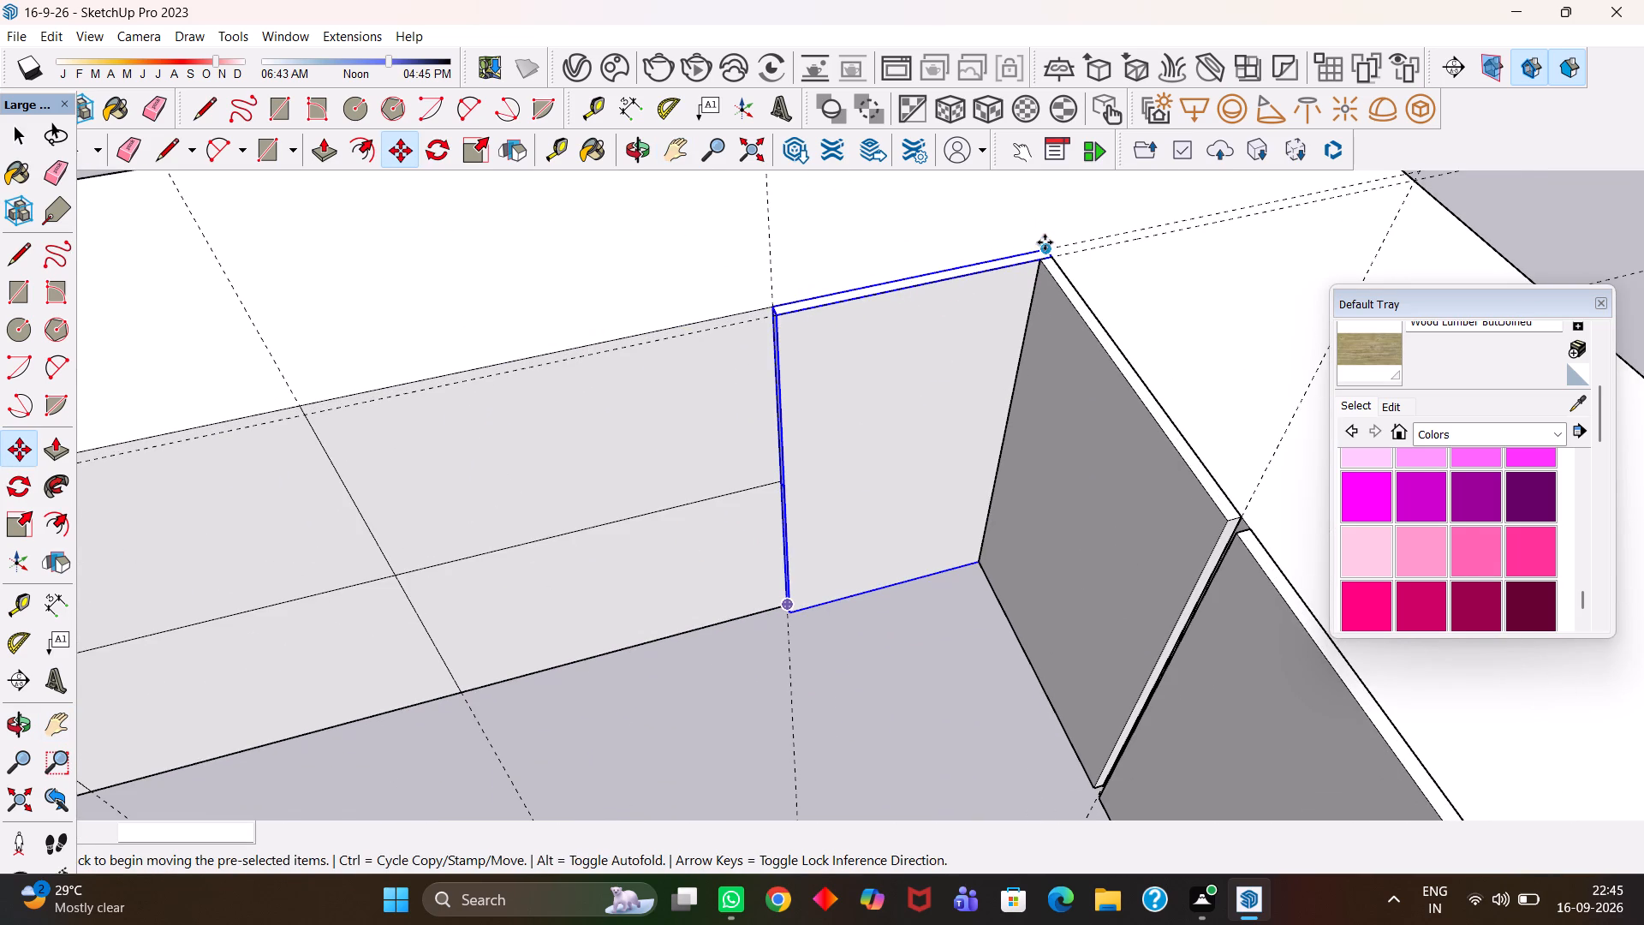
{"action": "left_click", "coordinate": [1045, 242]}
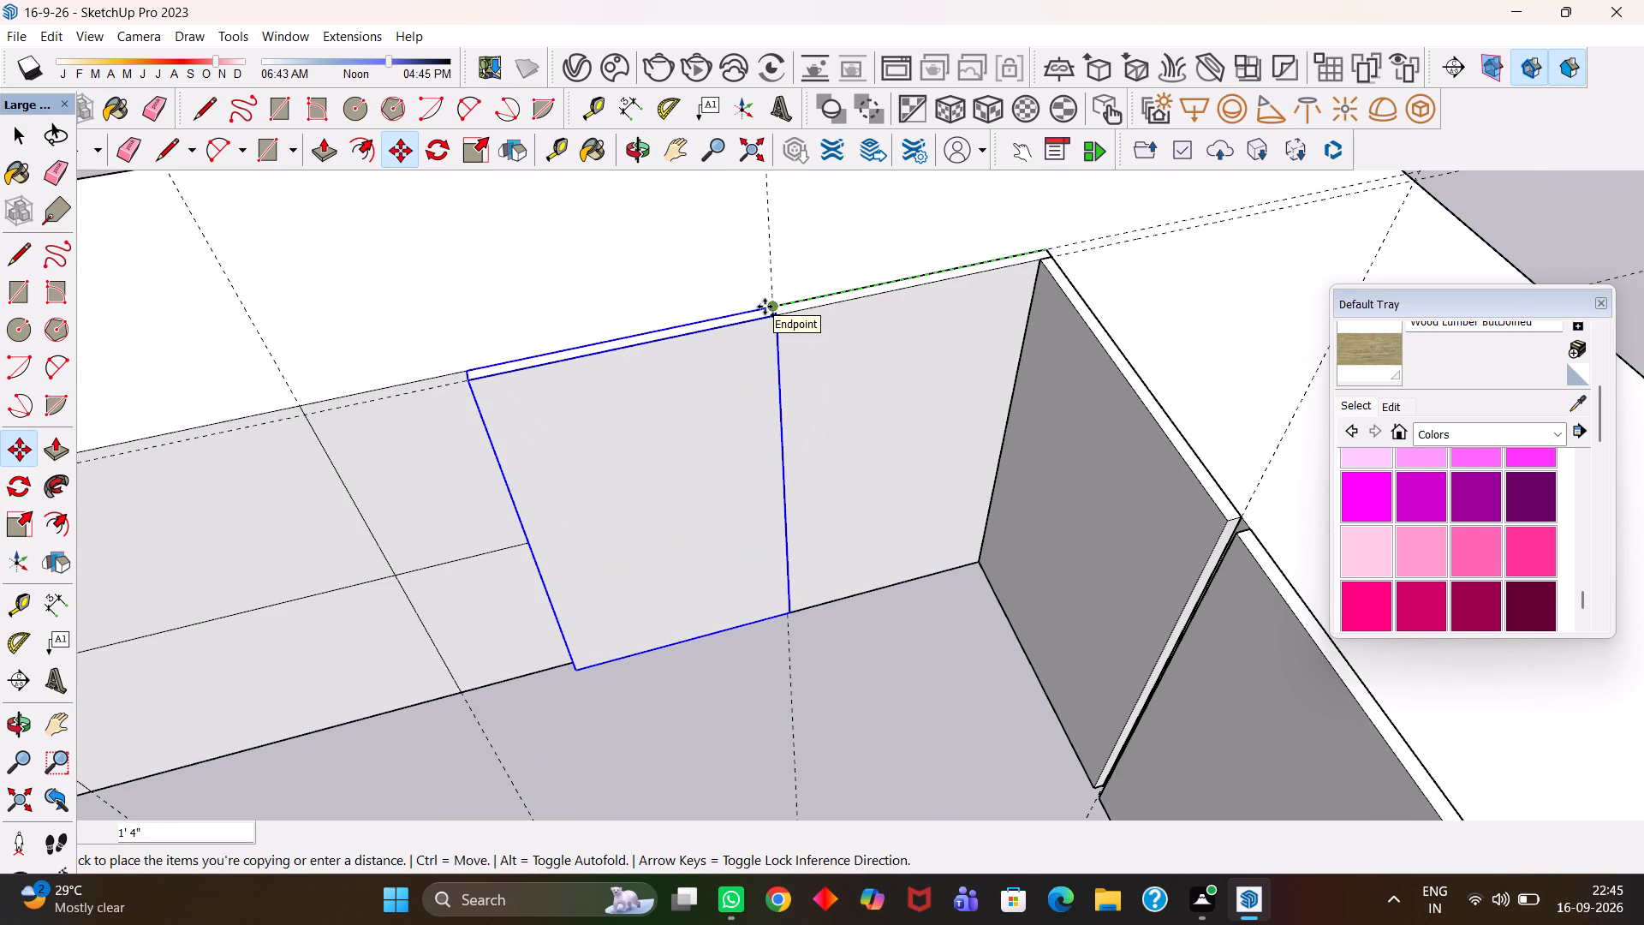
{"action": "left_click", "coordinate": [765, 307]}
Extend the upper and lower parts of the copied panel's side 8" so it fills its division up to the next vertical line.
{"action": "key", "text": "h"}
{"action": "scroll", "coordinate": [766, 308], "scroll_direction": "down", "scroll_amount": 4}
{"action": "left_click_drag", "start_coordinate": [727, 331], "coordinate": [864, 316]}
{"action": "scroll", "coordinate": [801, 375], "scroll_direction": "up", "scroll_amount": 4}
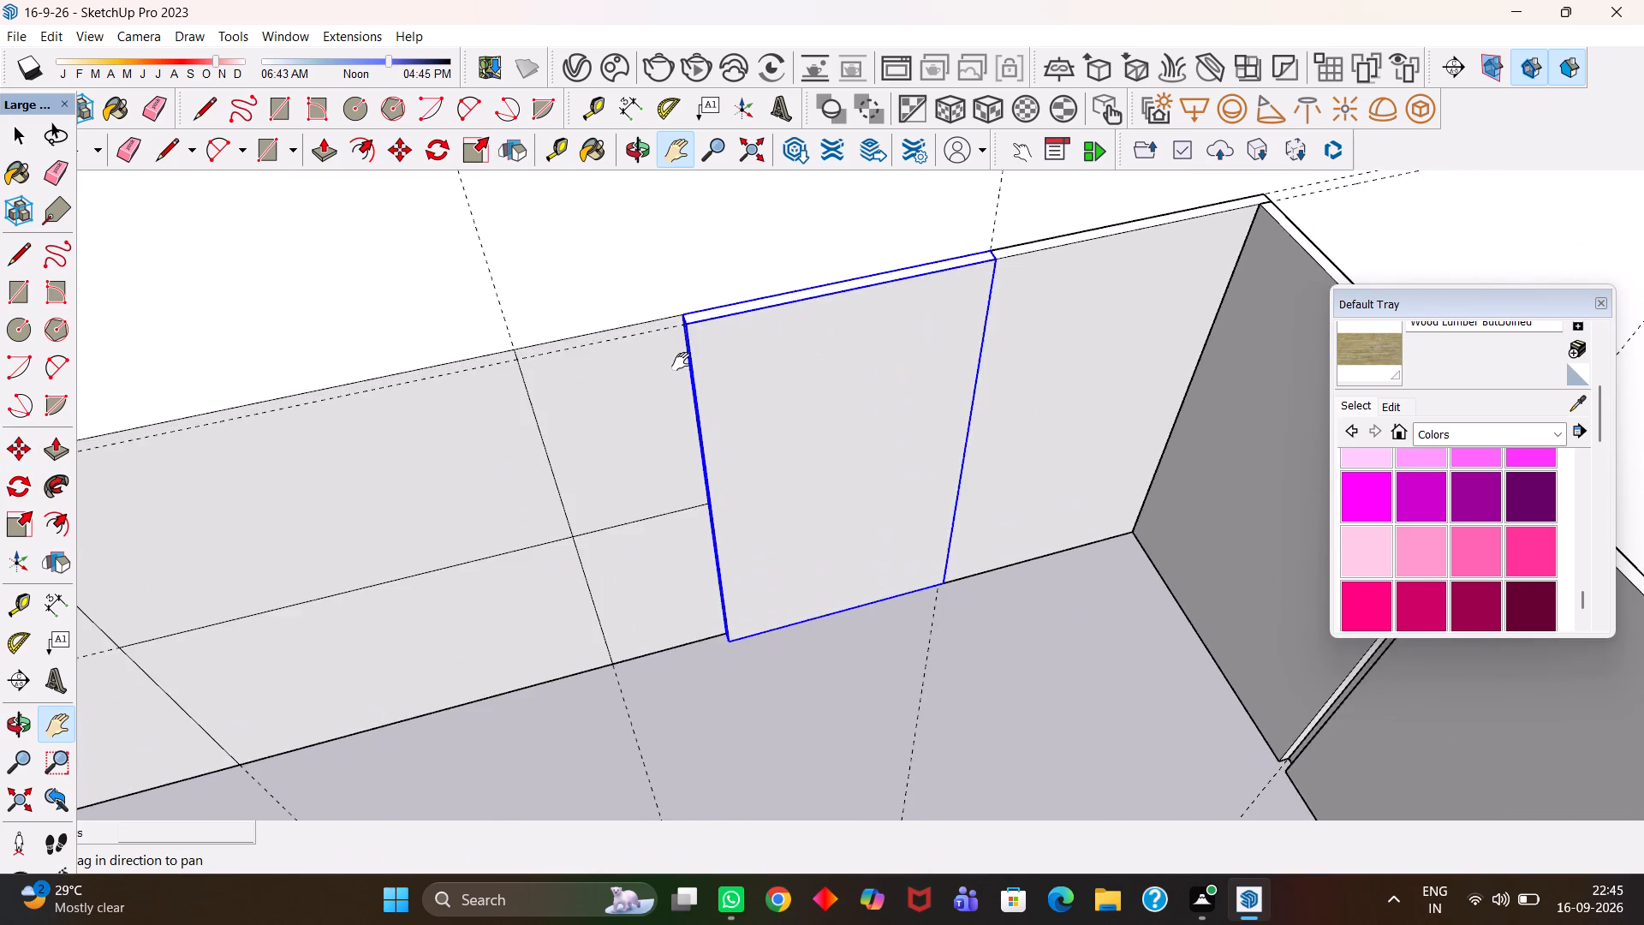
{"action": "left_click_drag", "start_coordinate": [689, 361], "coordinate": [868, 352]}
{"action": "middle_click_drag", "start_coordinate": [770, 392], "coordinate": [971, 337]}
{"action": "scroll", "coordinate": [971, 337], "scroll_direction": "up", "scroll_amount": 4}
{"action": "key", "text": "space"}
{"action": "double_click", "coordinate": [873, 409]}
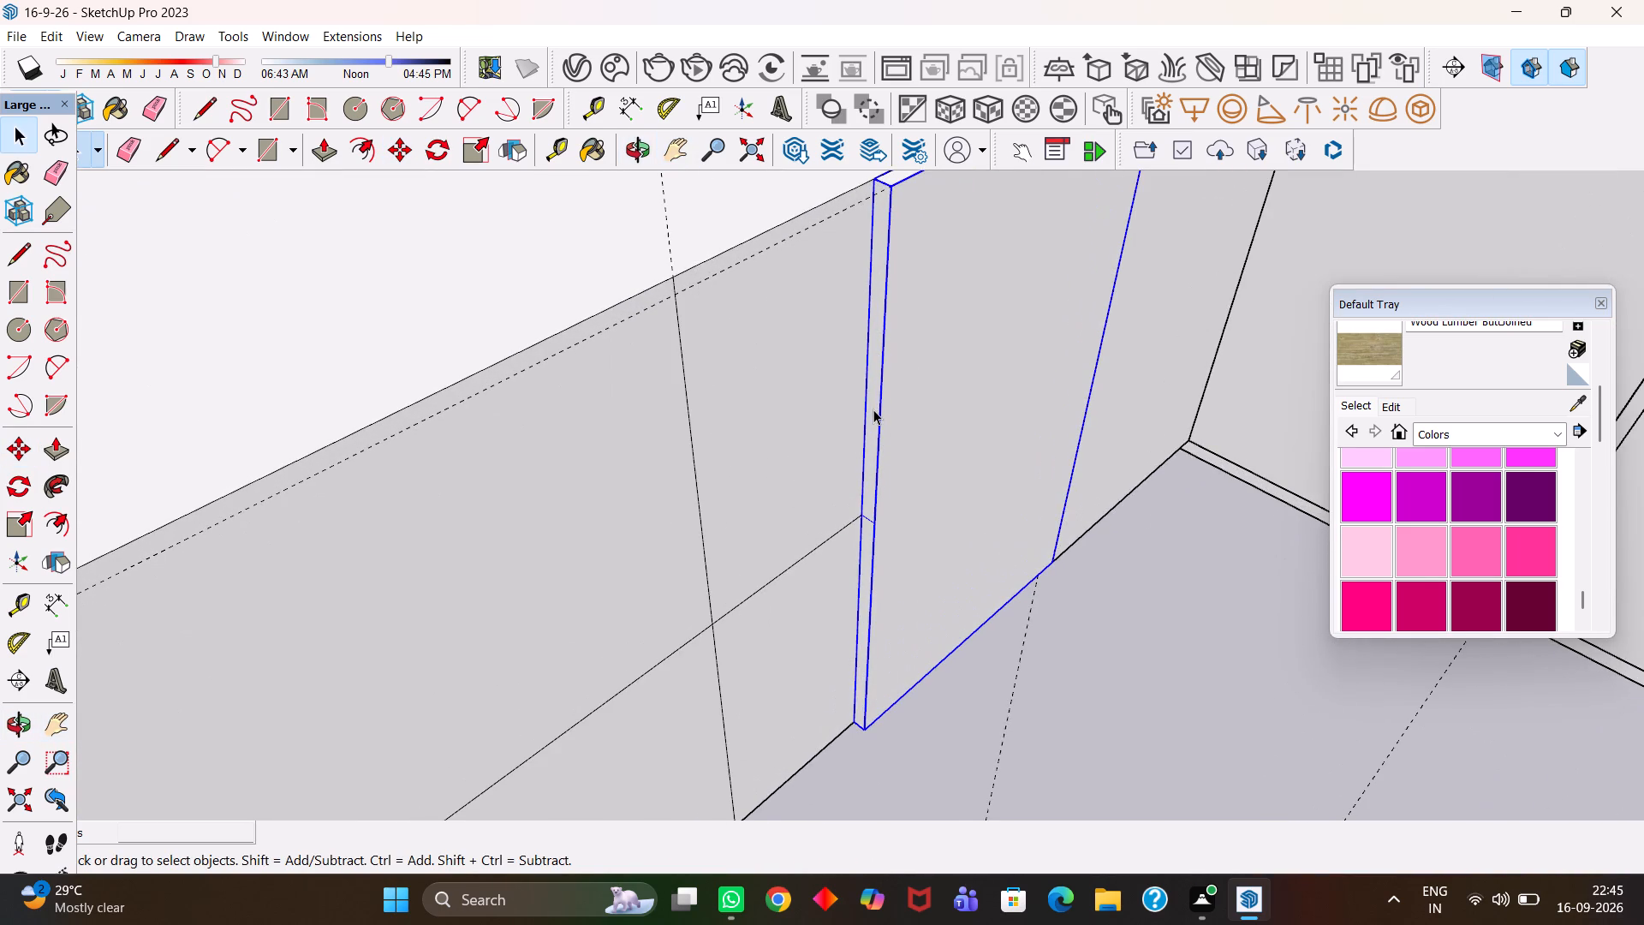
{"action": "left_click", "coordinate": [872, 401]}
{"action": "key", "text": "p"}
{"action": "left_click", "coordinate": [873, 402]}
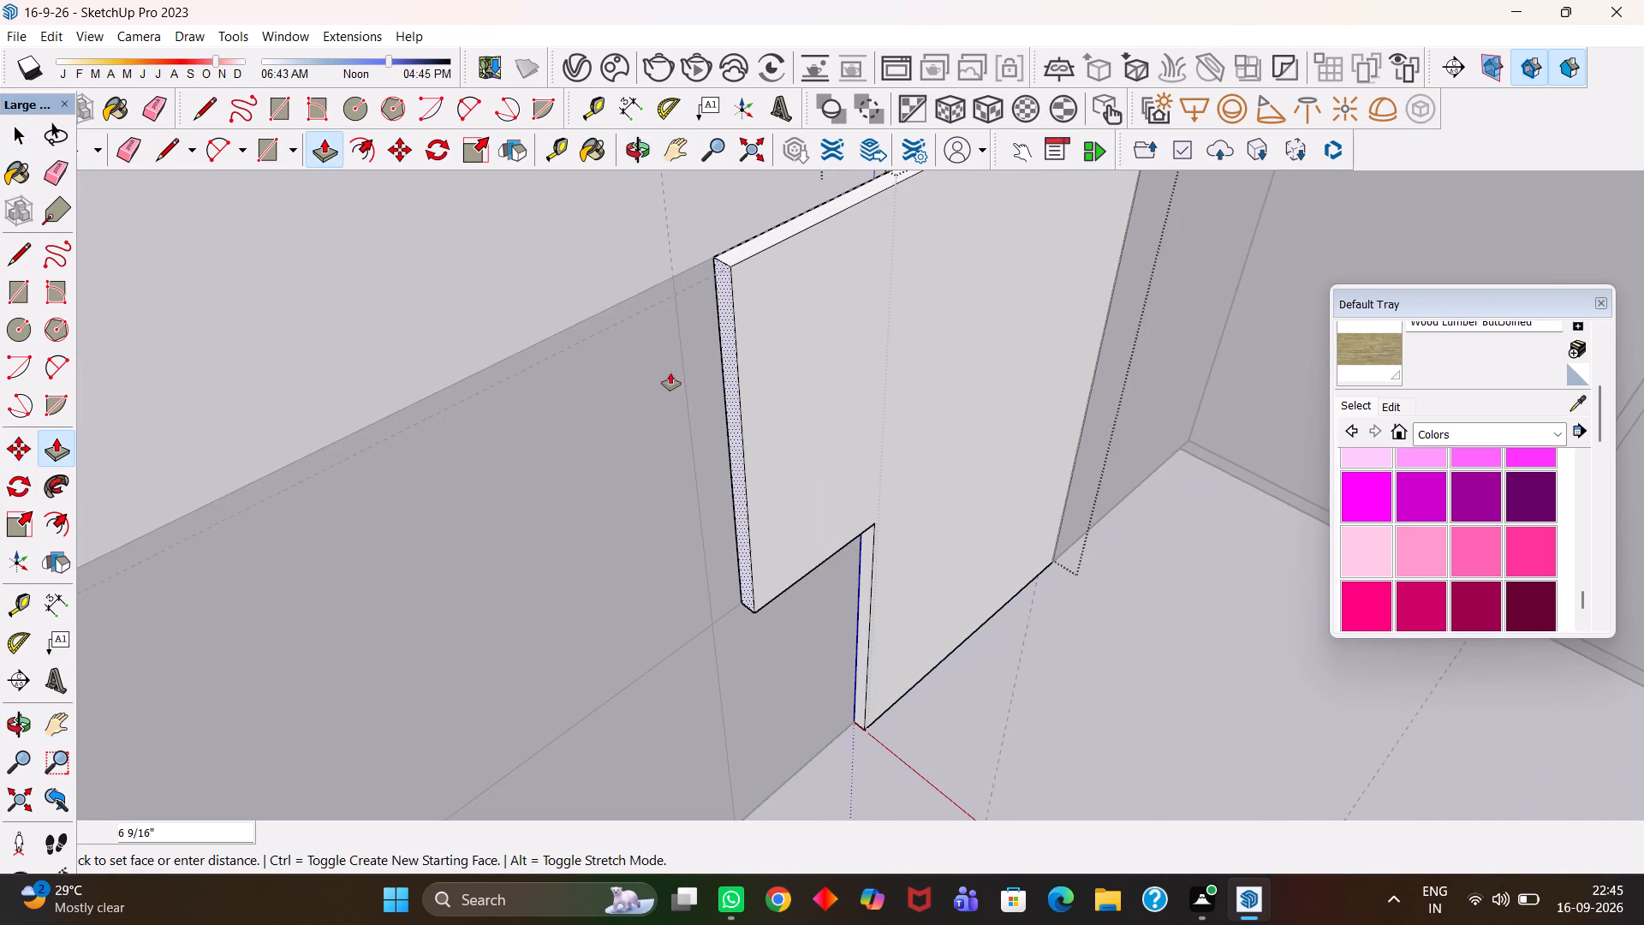
{"action": "left_click", "coordinate": [680, 366]}
{"action": "scroll", "coordinate": [837, 577], "scroll_direction": "up", "scroll_amount": 2}
{"action": "key", "text": "space"}
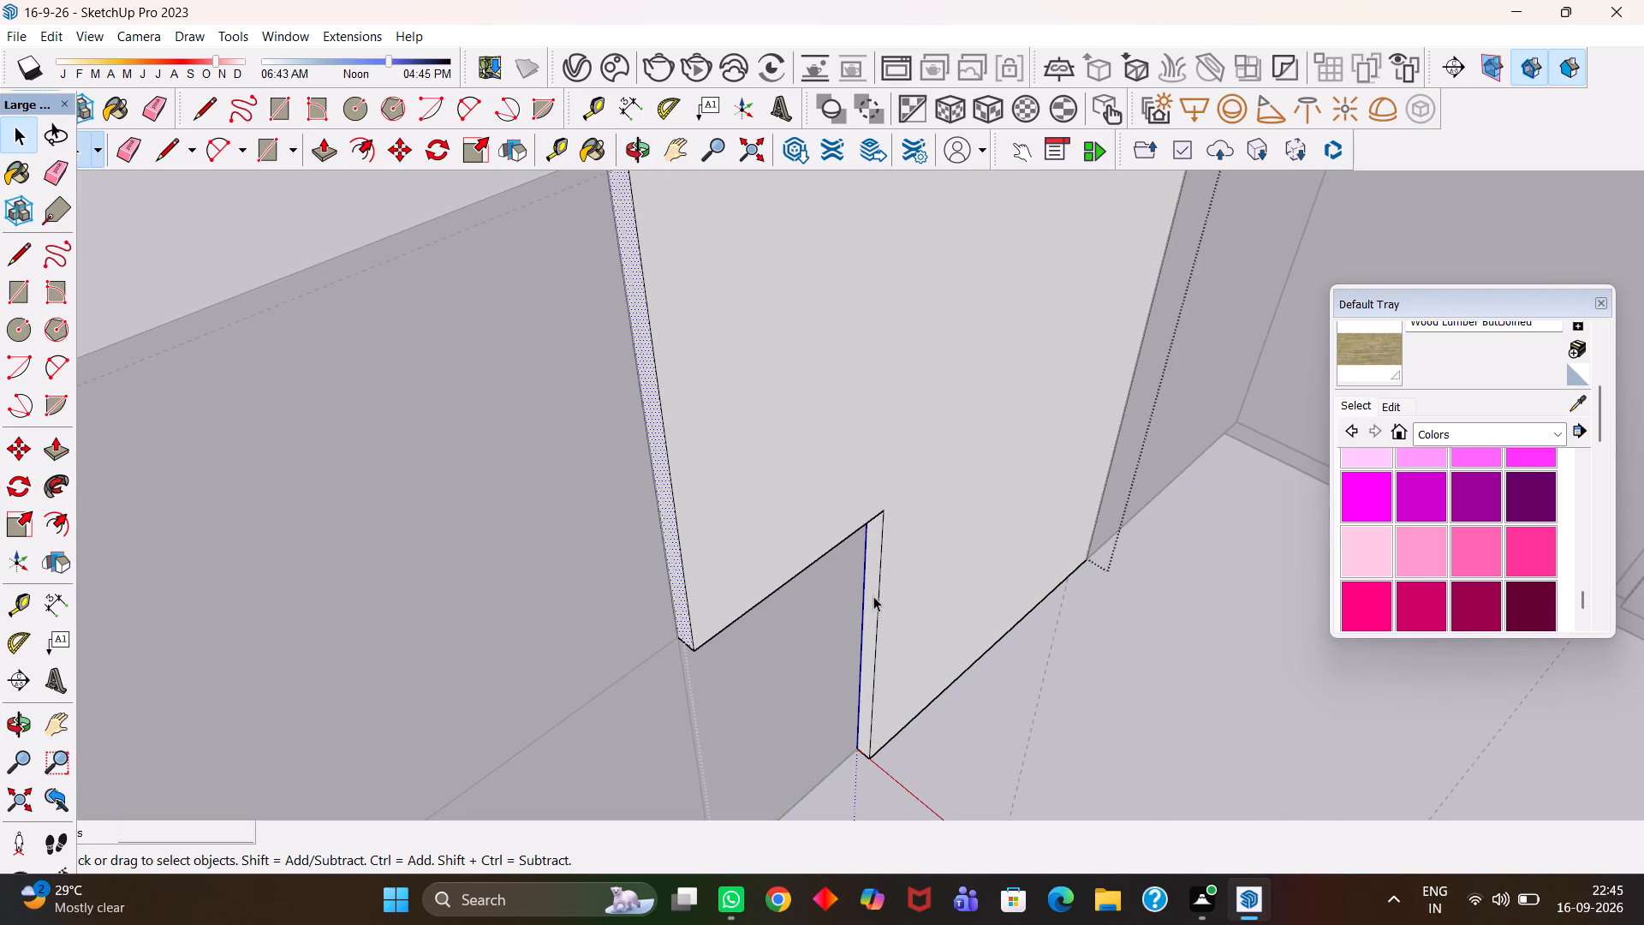
{"action": "left_click", "coordinate": [873, 596]}
{"action": "key", "text": "p"}
{"action": "left_click", "coordinate": [873, 596]}
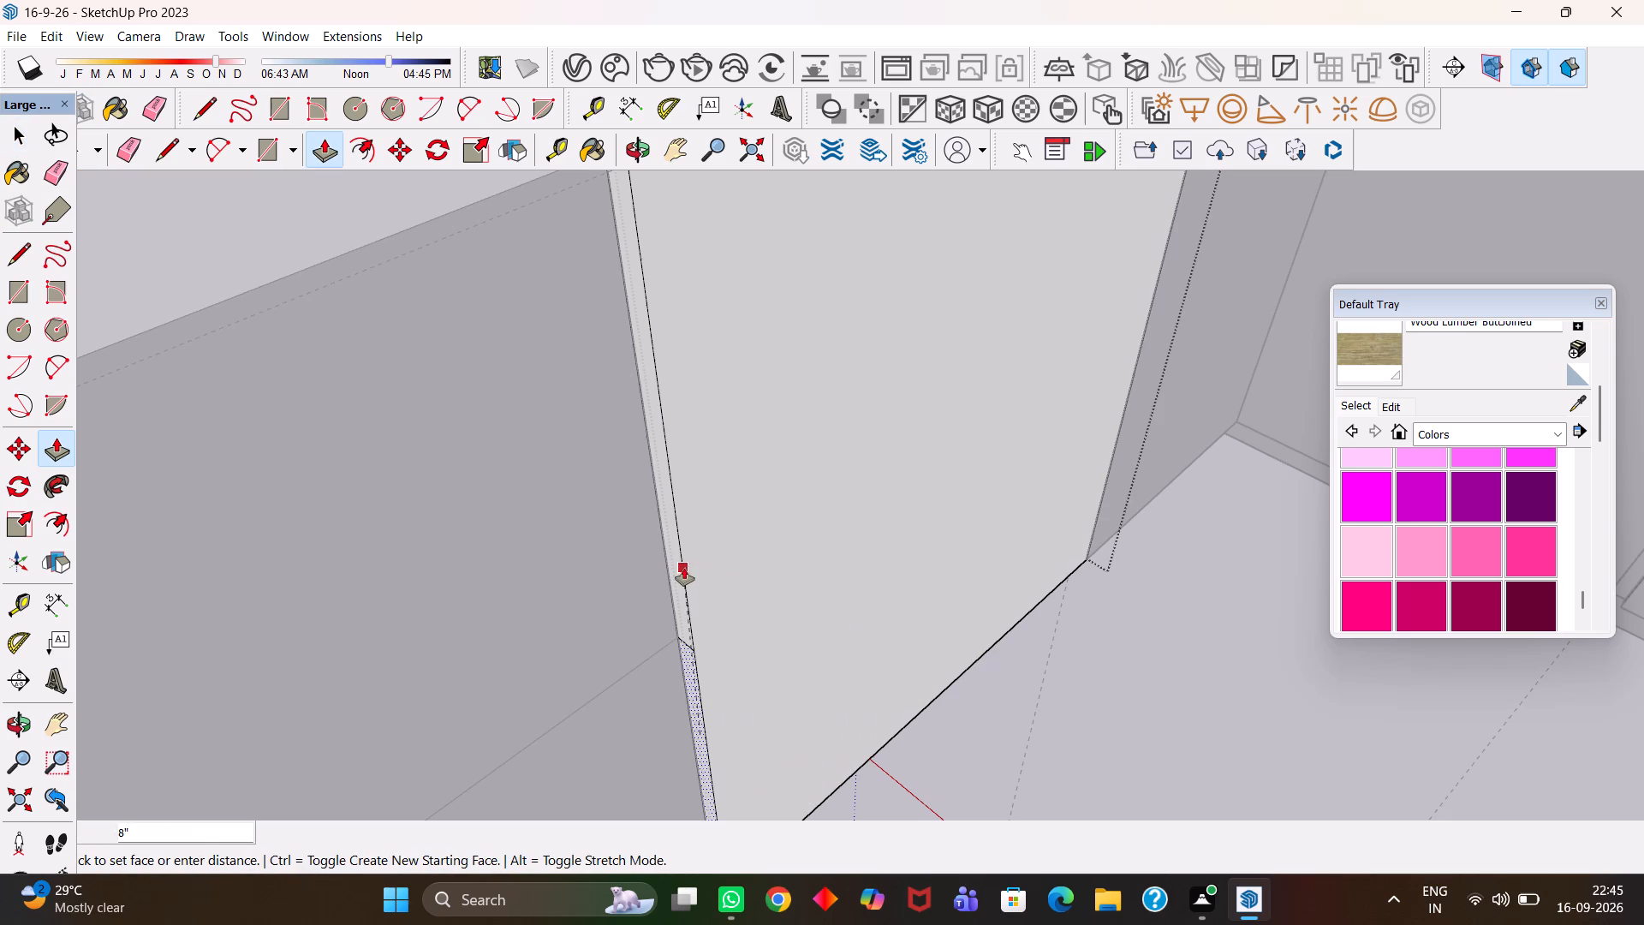
{"action": "left_click", "coordinate": [684, 568]}
{"action": "key", "text": "h"}
{"action": "scroll", "coordinate": [683, 567], "scroll_direction": "down", "scroll_amount": 5}
{"action": "left_click_drag", "start_coordinate": [718, 564], "coordinate": [768, 496]}
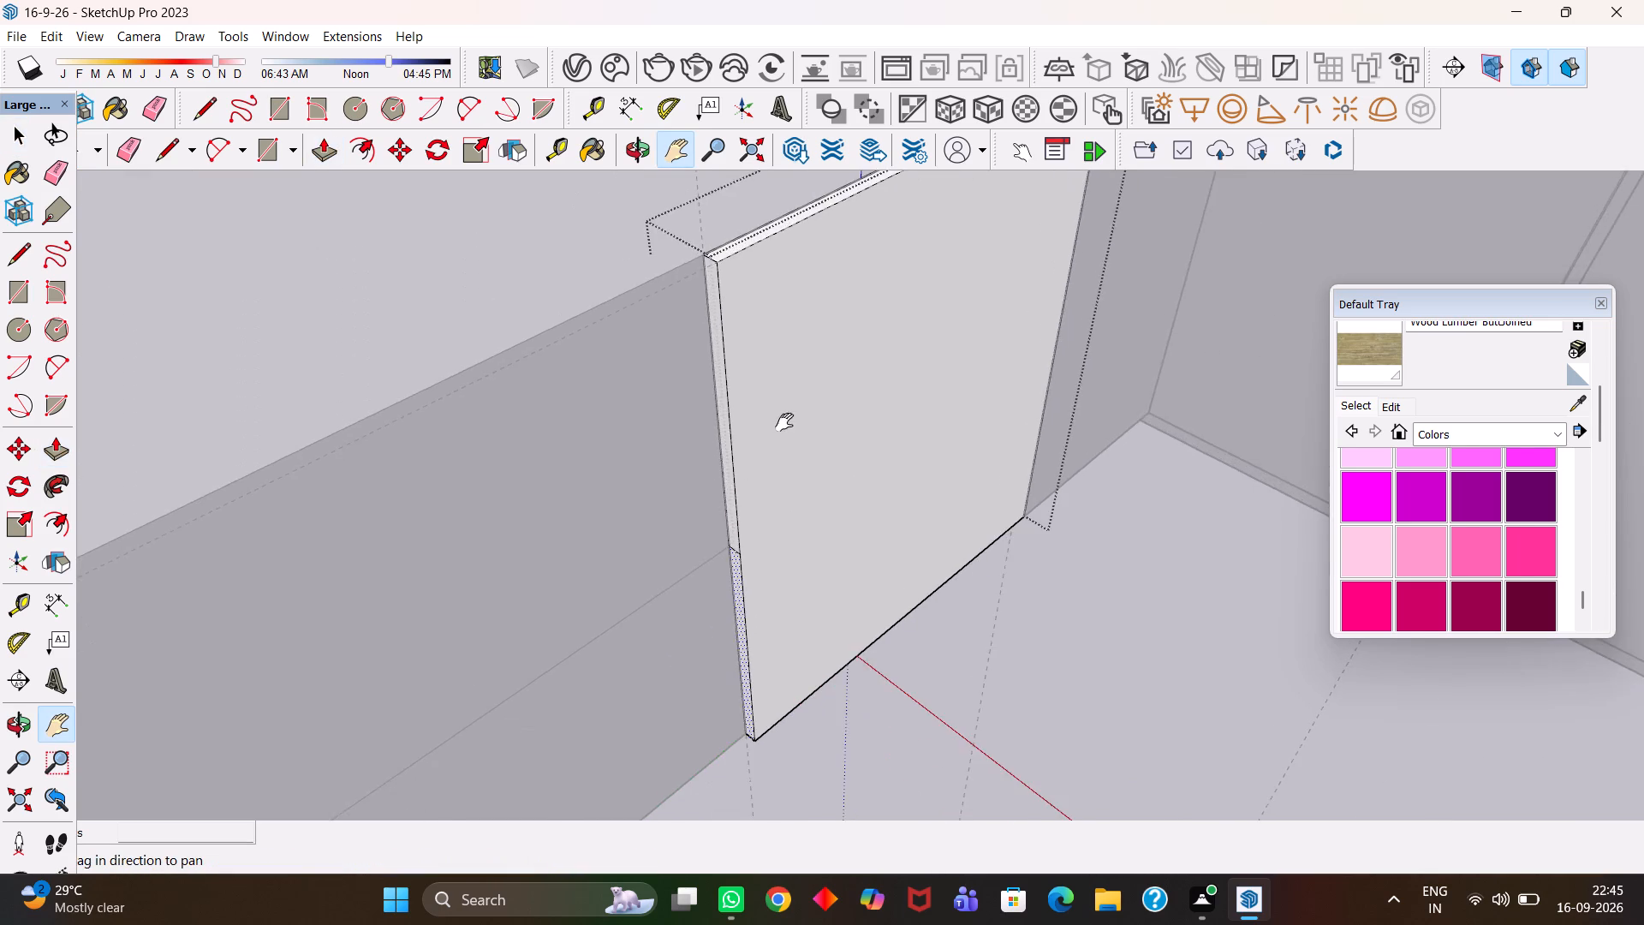
{"action": "middle_click_drag", "start_coordinate": [784, 421], "coordinate": [705, 499]}
{"action": "middle_click_drag", "start_coordinate": [763, 409], "coordinate": [719, 462]}
{"action": "key", "text": "space"}
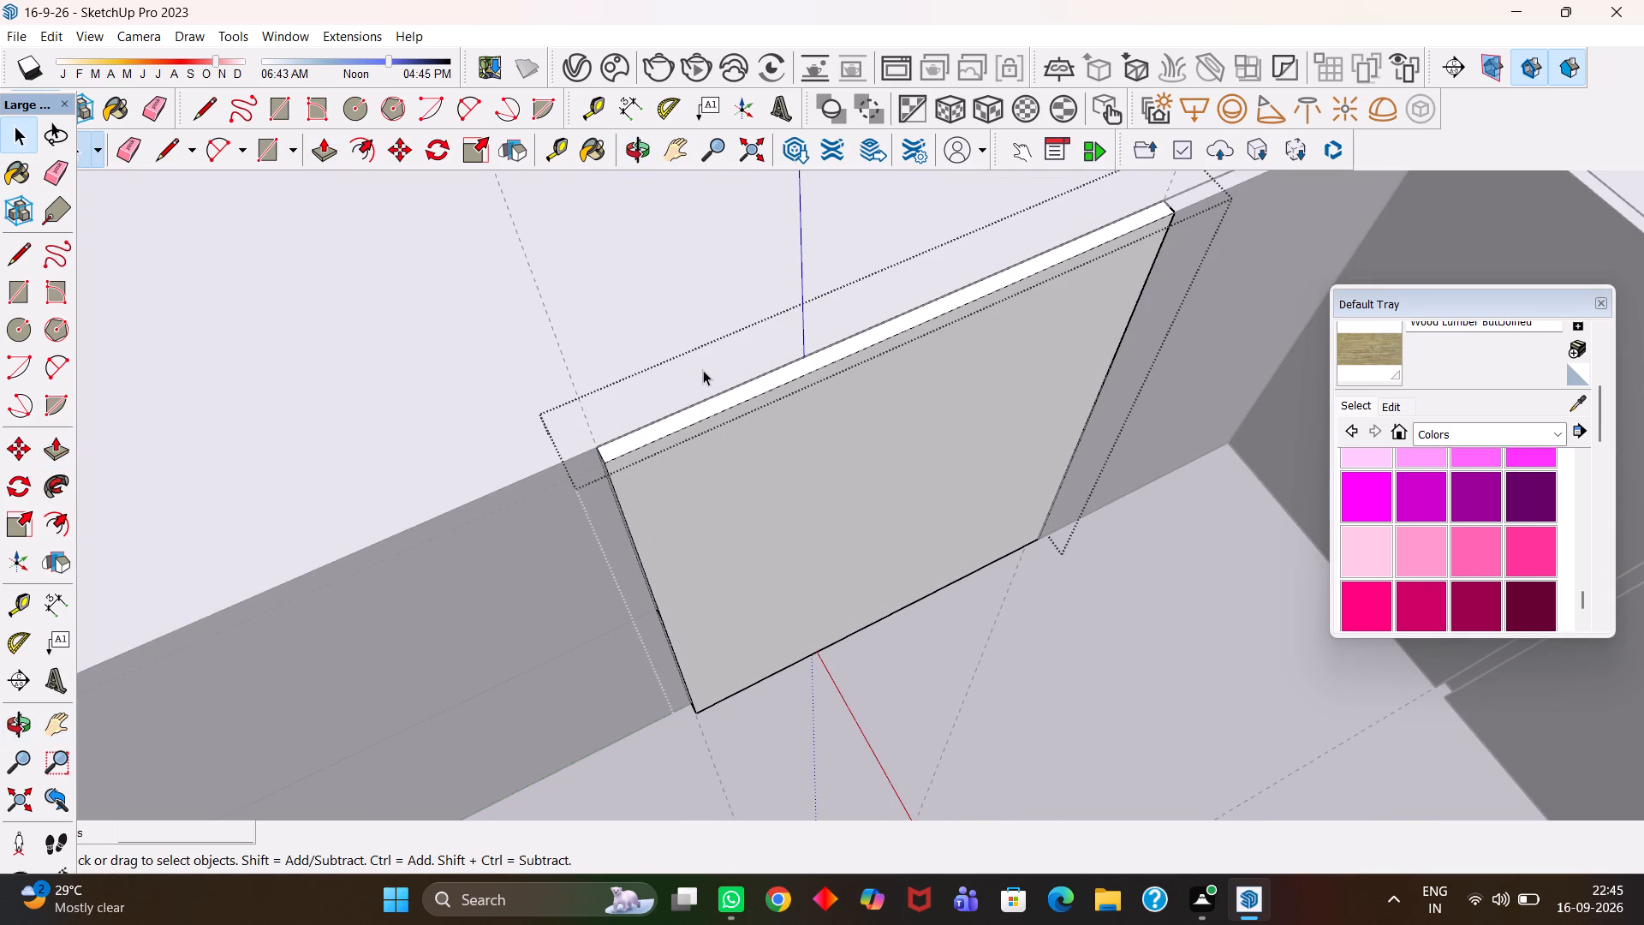
Push the top face of the 2' wide panel beside the inner-corner panel down 1' 2 1/2" to the division's horizontal line.
{"action": "scroll", "coordinate": [706, 371], "scroll_direction": "up", "scroll_amount": 1}
{"action": "left_click", "coordinate": [674, 433]}
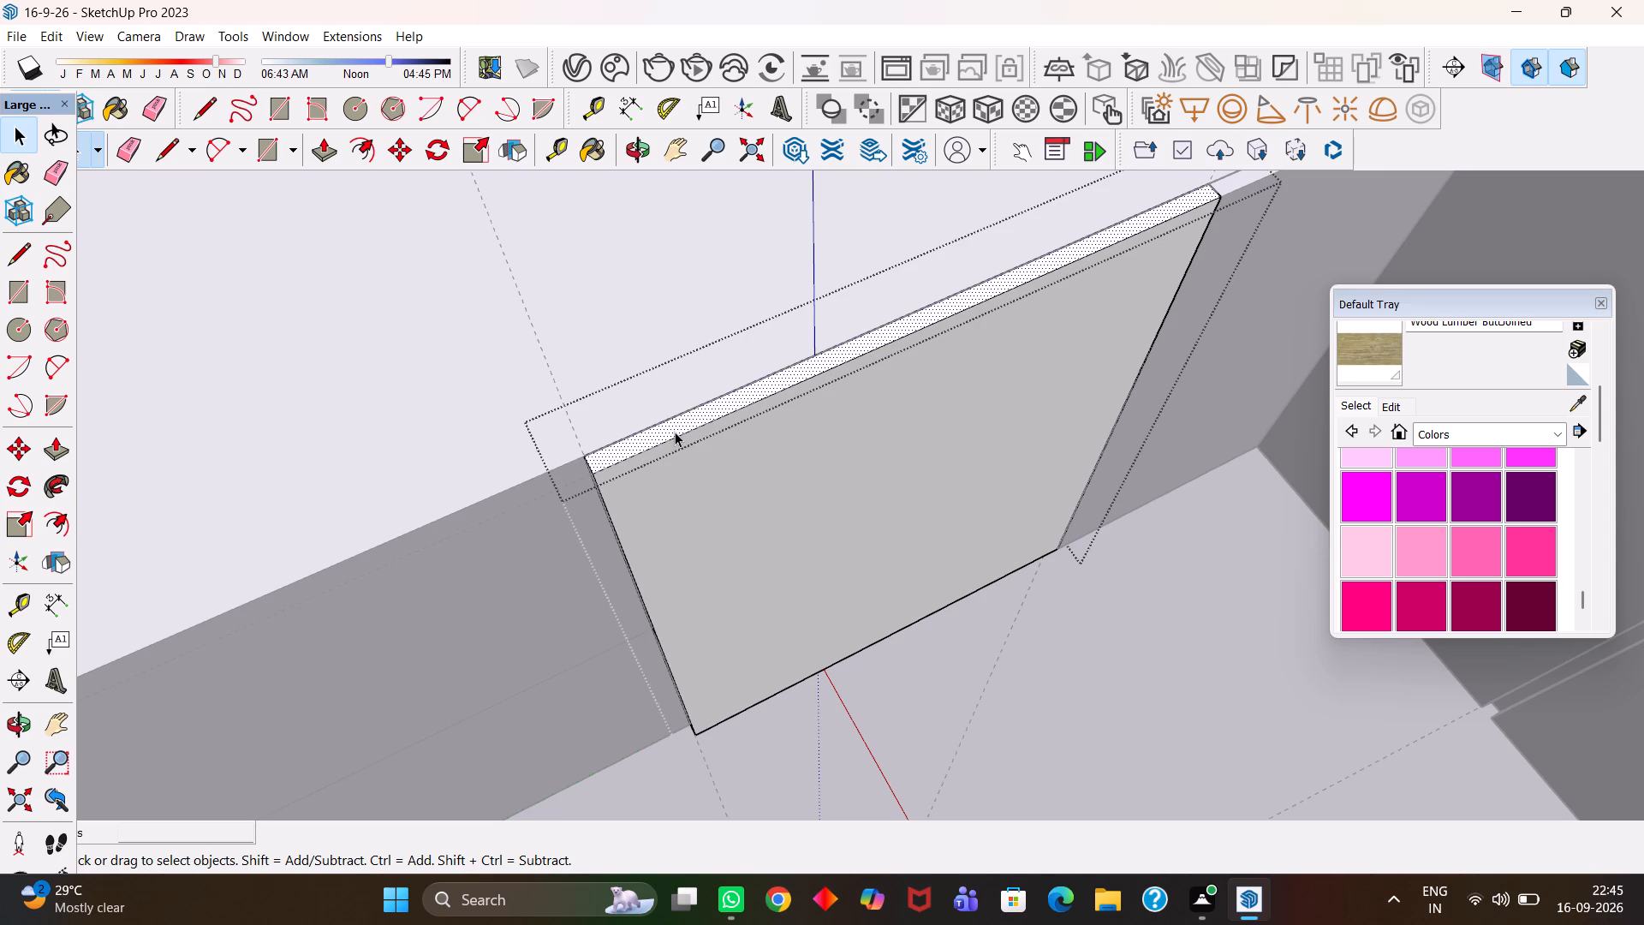
{"action": "key", "text": "p"}
{"action": "left_click", "coordinate": [675, 432]}
{"action": "key", "text": "h"}
{"action": "scroll", "coordinate": [676, 589], "scroll_direction": "down", "scroll_amount": 4}
{"action": "left_click_drag", "start_coordinate": [674, 585], "coordinate": [692, 543]}
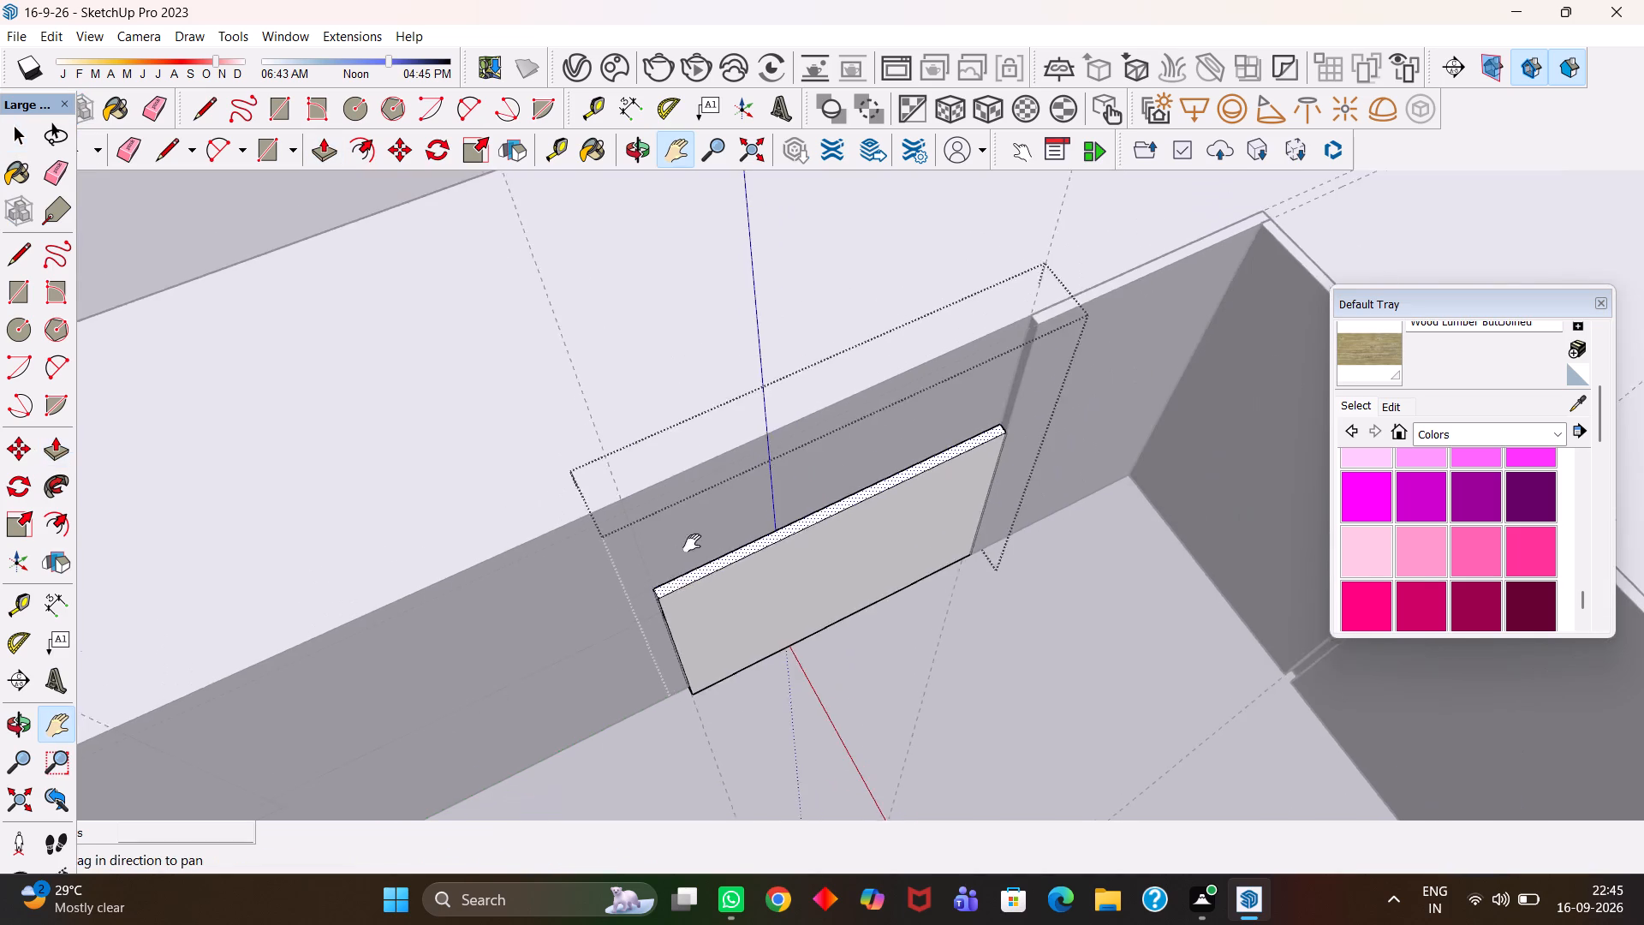
{"action": "left_click_drag", "start_coordinate": [692, 543], "coordinate": [739, 439]}
{"action": "key", "text": "Escape"}
{"action": "scroll", "coordinate": [687, 564], "scroll_direction": "up", "scroll_amount": 1}
{"action": "left_click", "coordinate": [659, 496]}
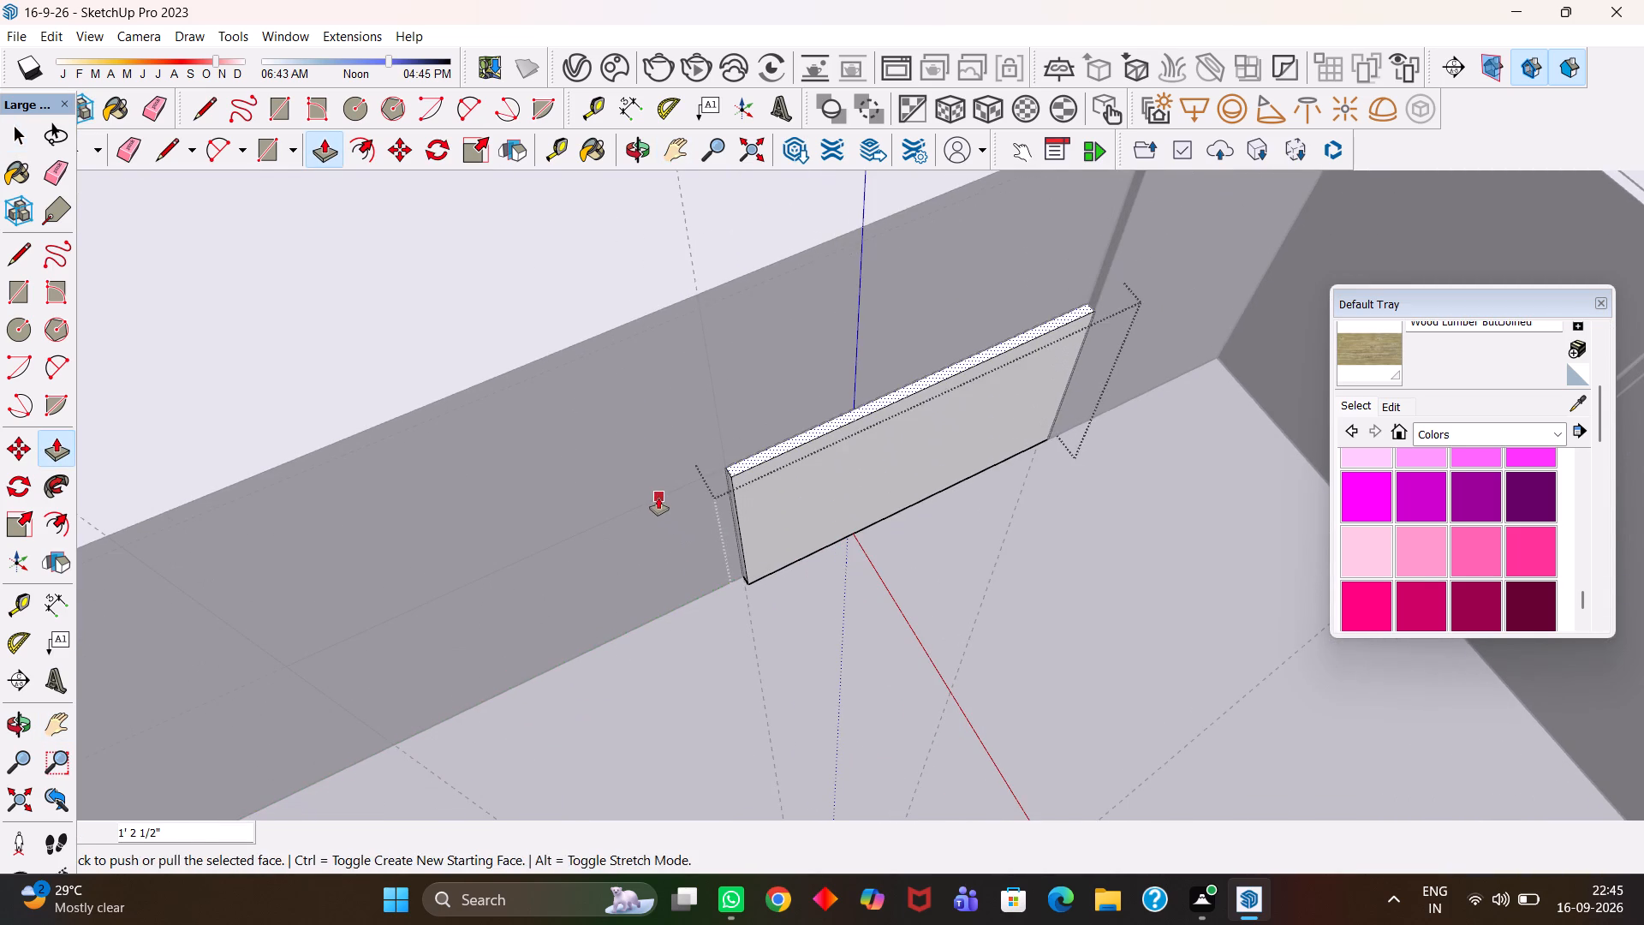
Copy the shortened panel straight up from its bottom corner to its top corner, filling the division with two stacked drawer panels.
{"action": "scroll", "coordinate": [658, 498], "scroll_direction": "down", "scroll_amount": 3}
{"action": "key", "text": "space"}
{"action": "left_click", "coordinate": [962, 625]}
{"action": "left_click", "coordinate": [762, 504]}
{"action": "scroll", "coordinate": [757, 505], "scroll_direction": "up", "scroll_amount": 1}
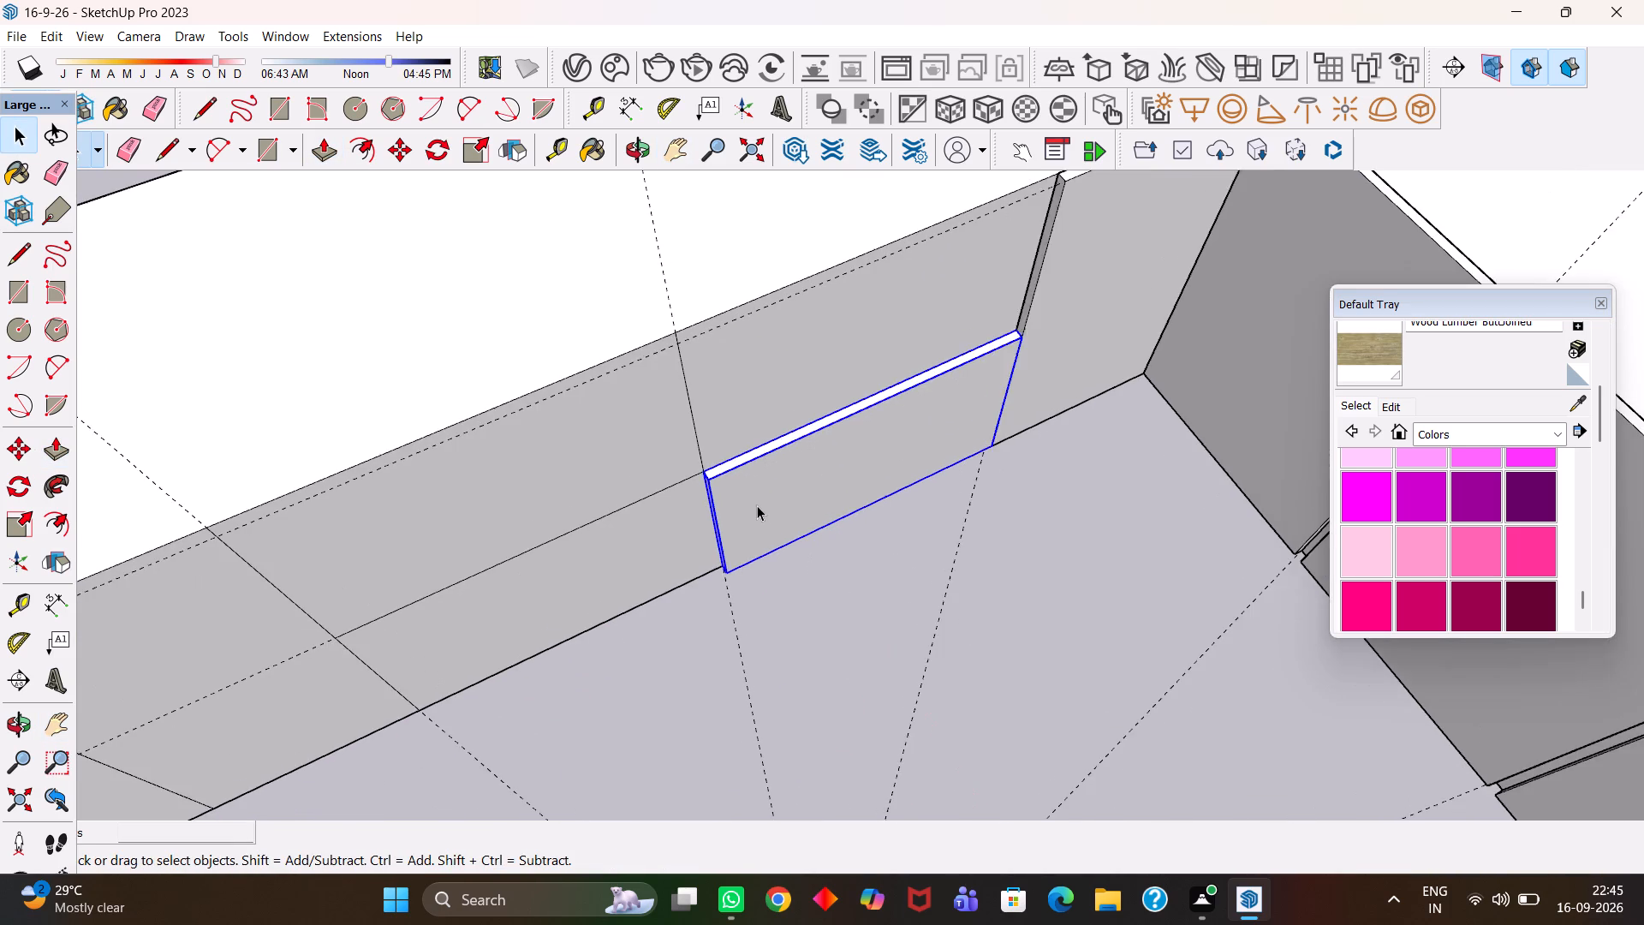
{"action": "key", "text": "m"}
{"action": "scroll", "coordinate": [723, 539], "scroll_direction": "up", "scroll_amount": 2}
{"action": "left_click", "coordinate": [724, 569]}
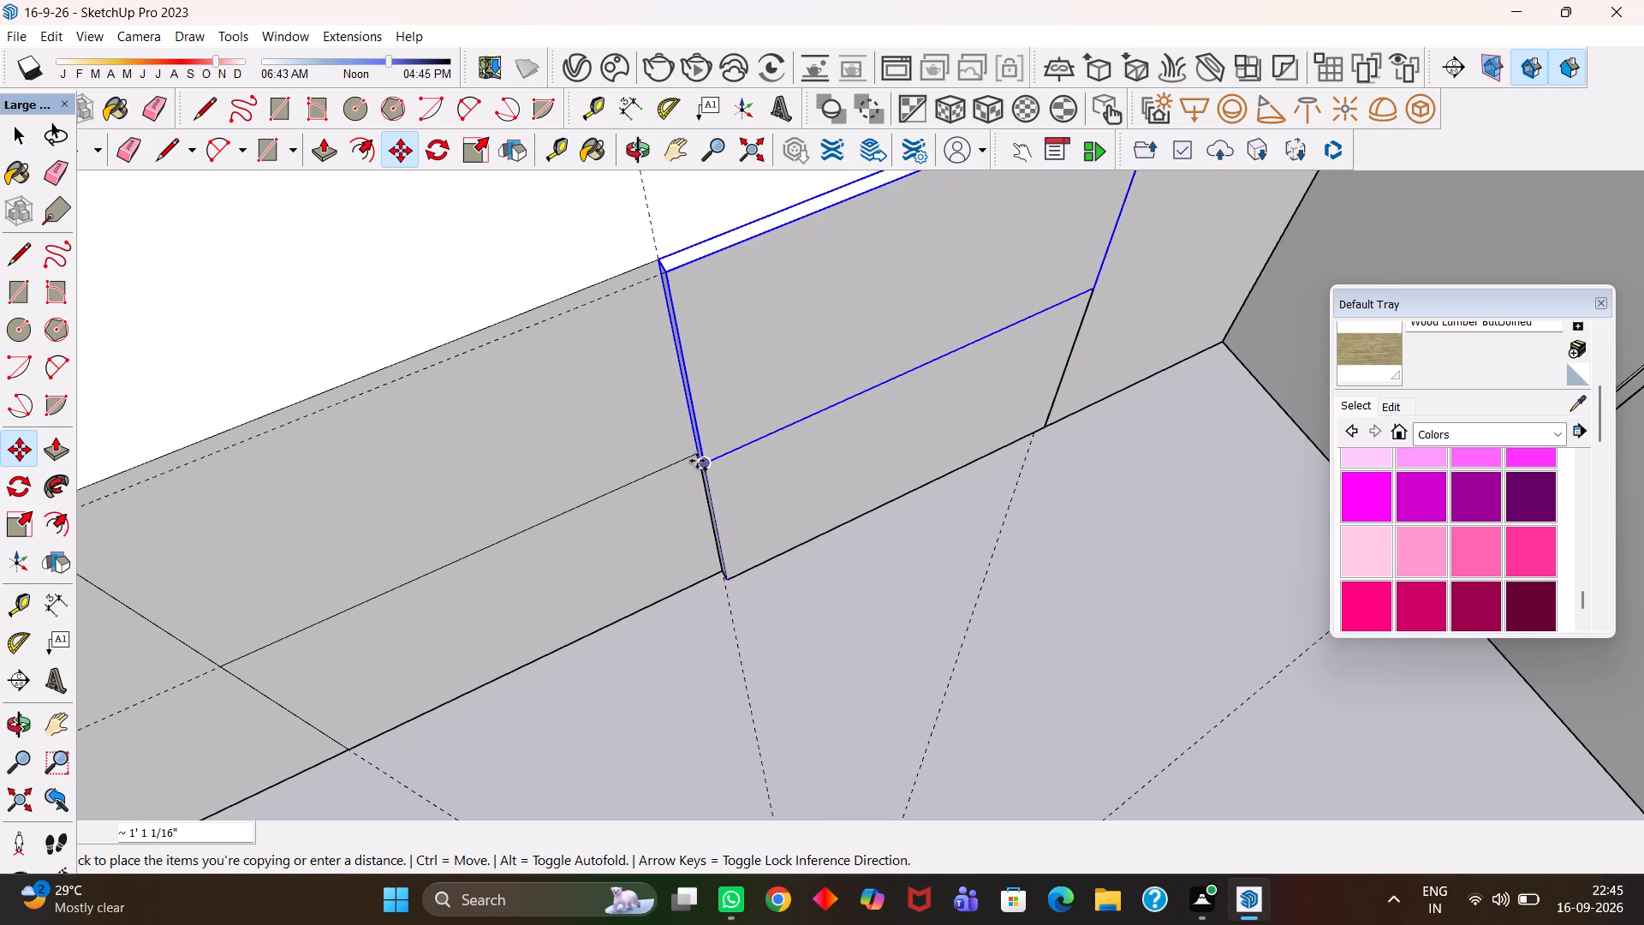
{"action": "left_click", "coordinate": [701, 456]}
{"action": "scroll", "coordinate": [703, 437], "scroll_direction": "up", "scroll_amount": 3}
{"action": "scroll", "coordinate": [694, 427], "scroll_direction": "down", "scroll_amount": 4}
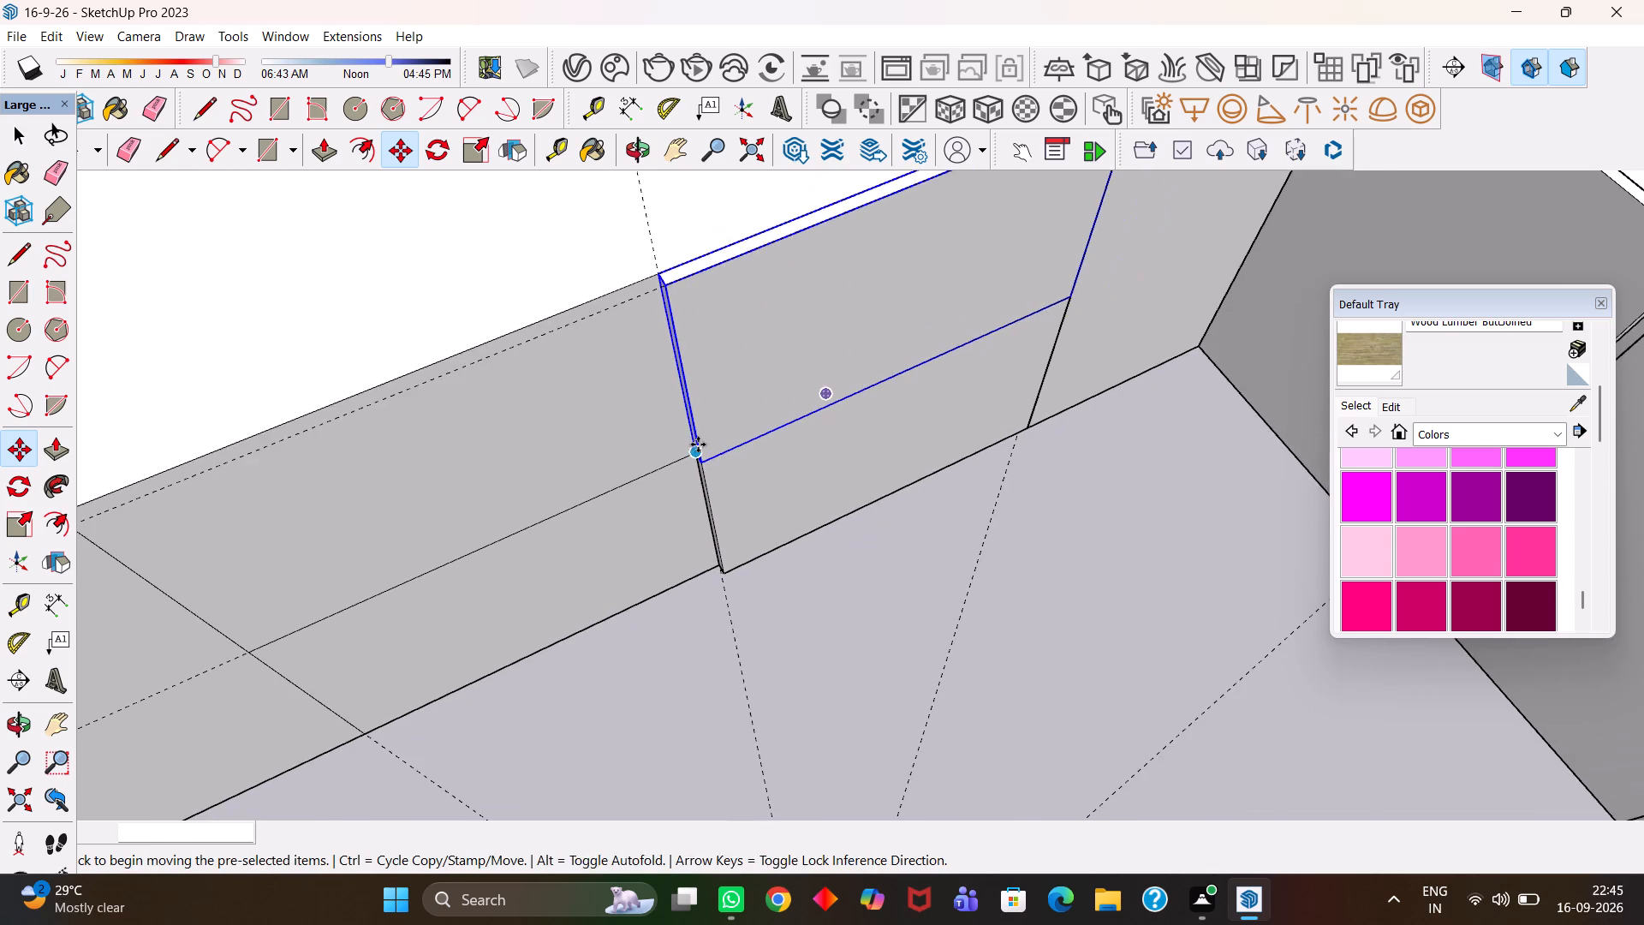
Copy both stacked drawer panels 2' along the long arm into the next division, away from the inner corner.
{"action": "scroll", "coordinate": [717, 439], "scroll_direction": "down", "scroll_amount": 6}
{"action": "key", "text": "h"}
{"action": "middle_click_drag", "start_coordinate": [805, 500], "coordinate": [699, 462]}
{"action": "scroll", "coordinate": [701, 491], "scroll_direction": "up", "scroll_amount": 6}
{"action": "key", "text": "h"}
{"action": "scroll", "coordinate": [777, 414], "scroll_direction": "down", "scroll_amount": 5}
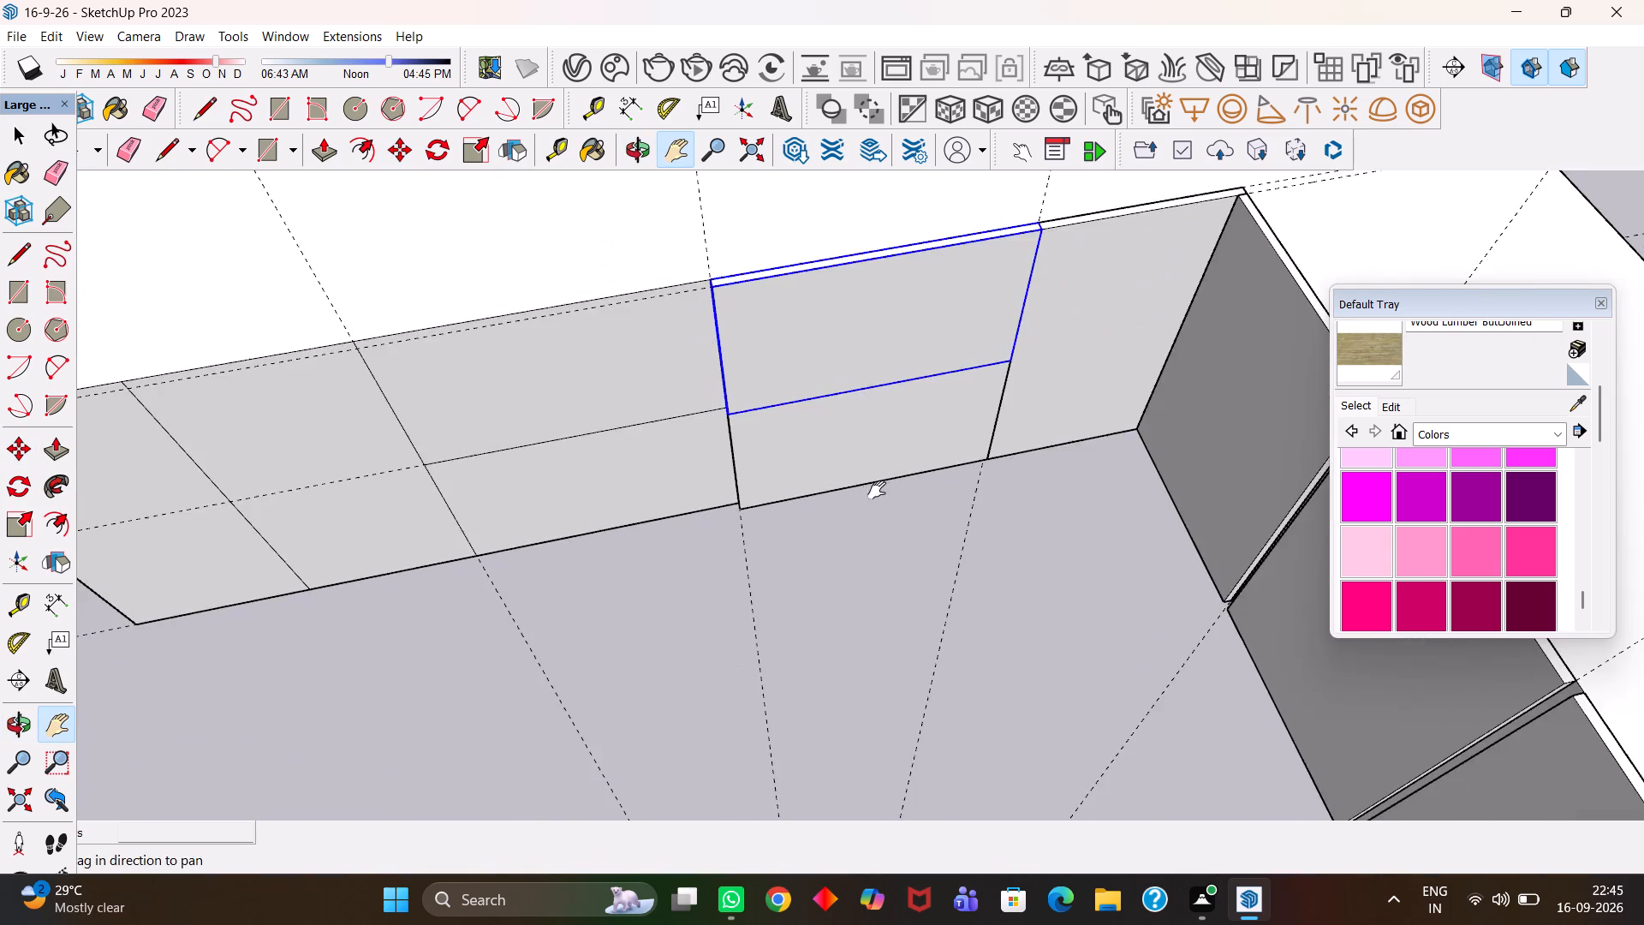
{"action": "middle_click_drag", "start_coordinate": [873, 496], "coordinate": [767, 504]}
{"action": "scroll", "coordinate": [767, 504], "scroll_direction": "down", "scroll_amount": 1}
{"action": "left_click_drag", "start_coordinate": [769, 433], "coordinate": [842, 469]}
{"action": "middle_click_drag", "start_coordinate": [867, 511], "coordinate": [873, 486]}
{"action": "key", "text": "space"}
{"action": "left_click", "coordinate": [872, 483]}
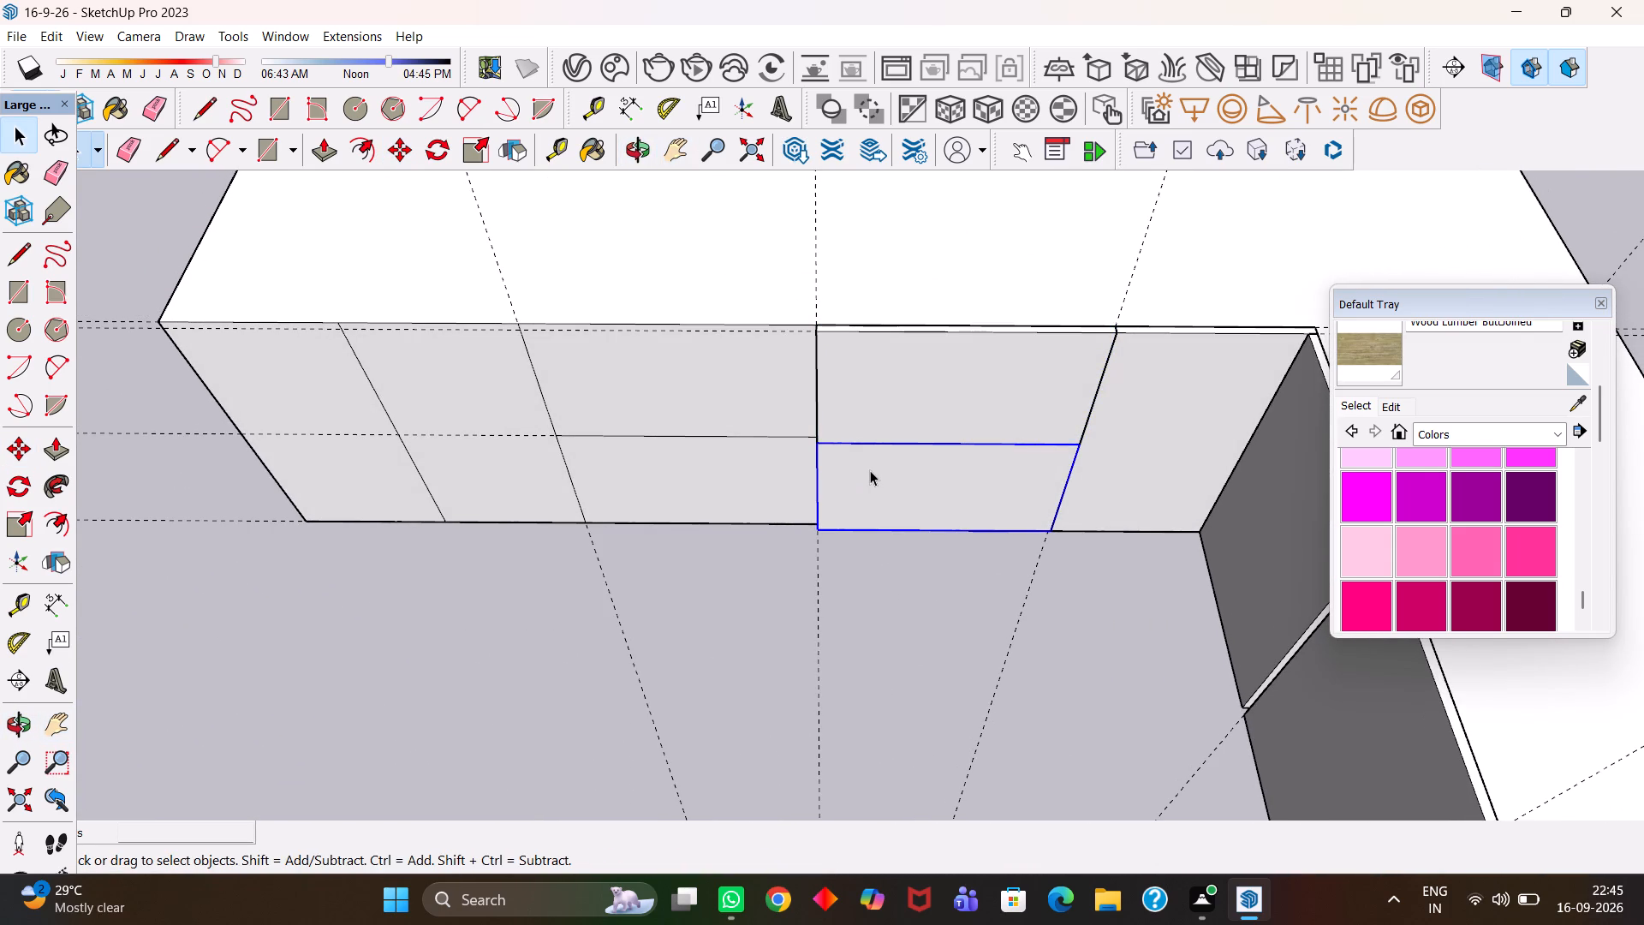
{"action": "left_click", "coordinate": [885, 408], "text": "ctrl"}
{"action": "key", "text": "m"}
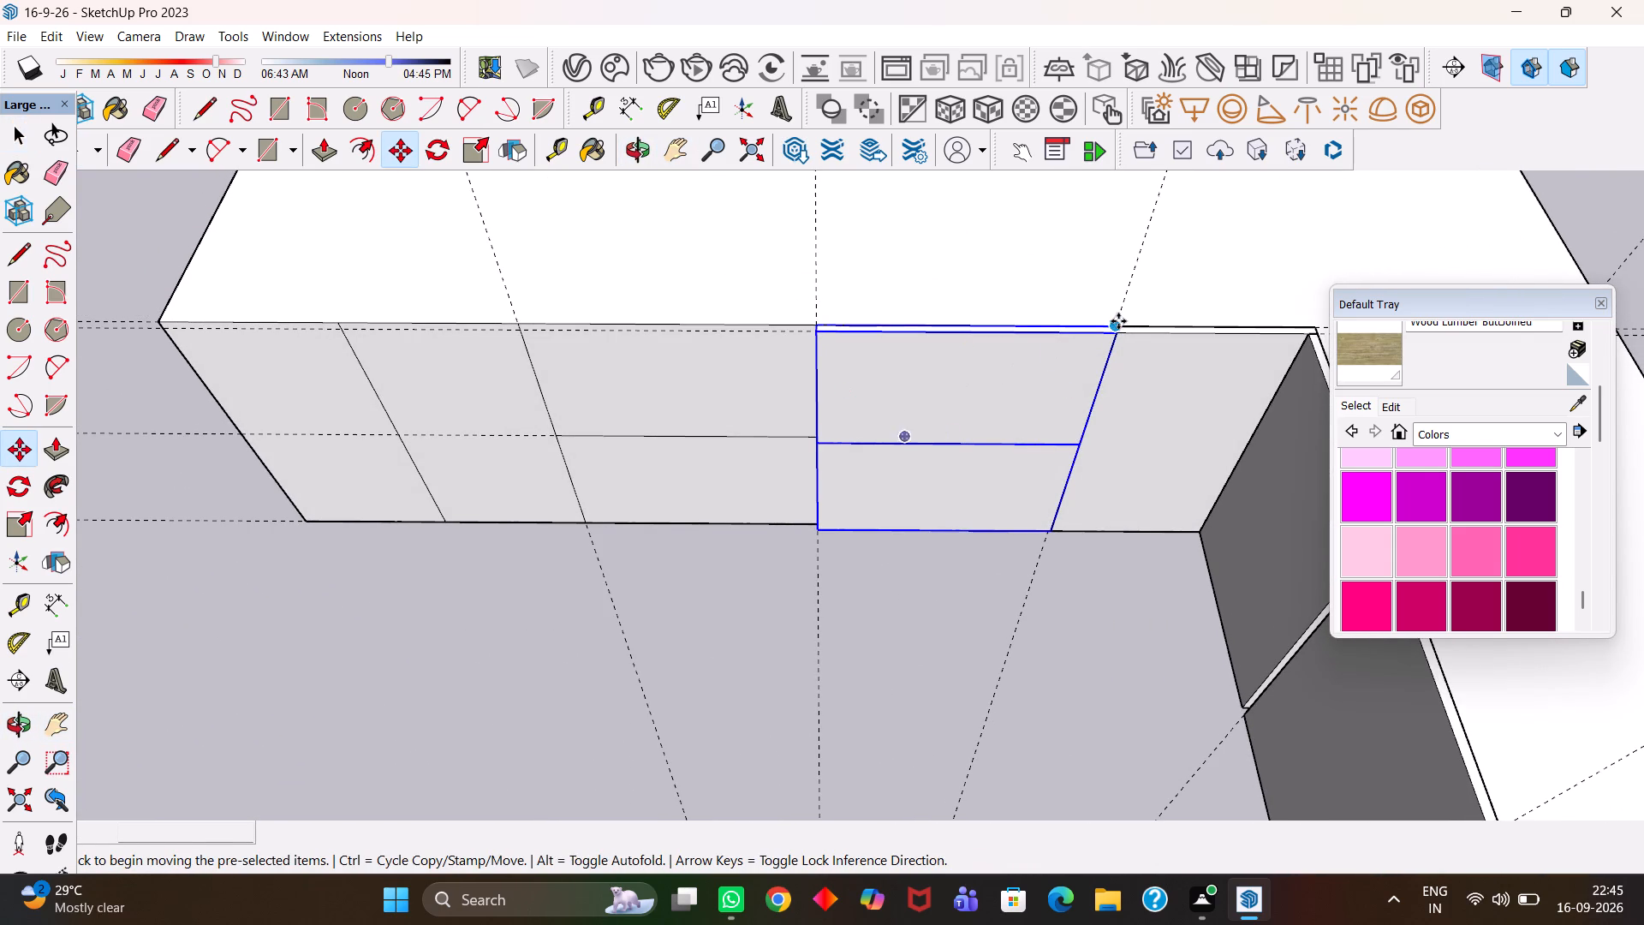
{"action": "left_click", "coordinate": [1118, 321]}
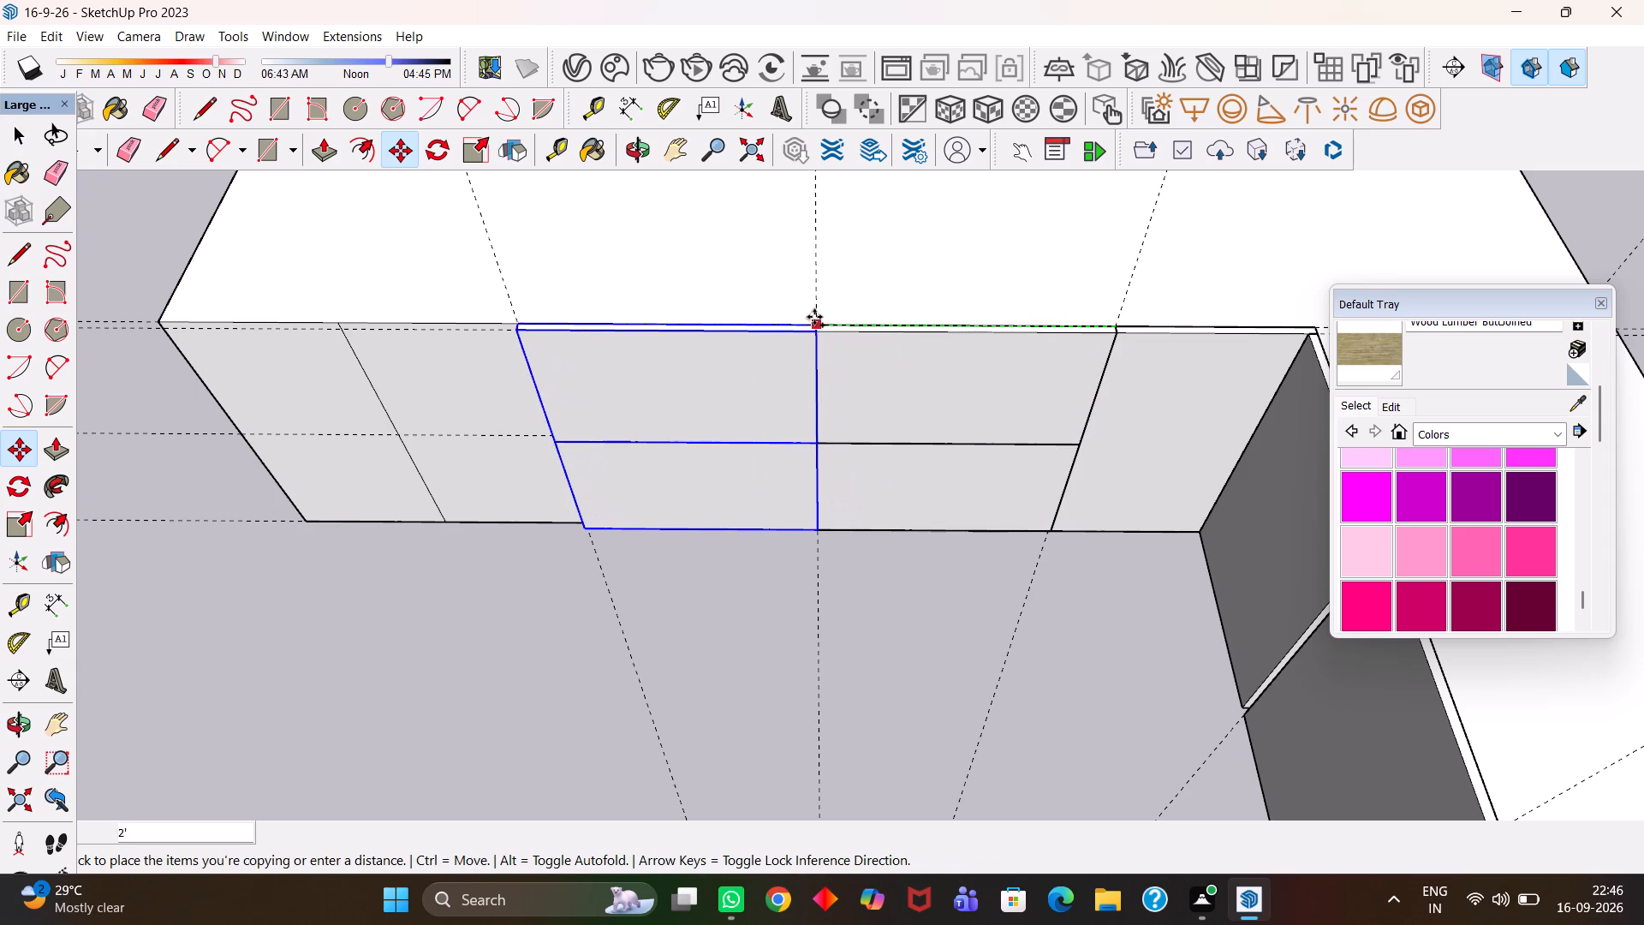
{"action": "left_click", "coordinate": [814, 317]}
Push the top face of the copied upper drawer panel down 7 1/4".
{"action": "scroll", "coordinate": [803, 327], "scroll_direction": "up", "scroll_amount": 4}
{"action": "key", "text": "space"}
{"action": "double_click", "coordinate": [808, 328]}
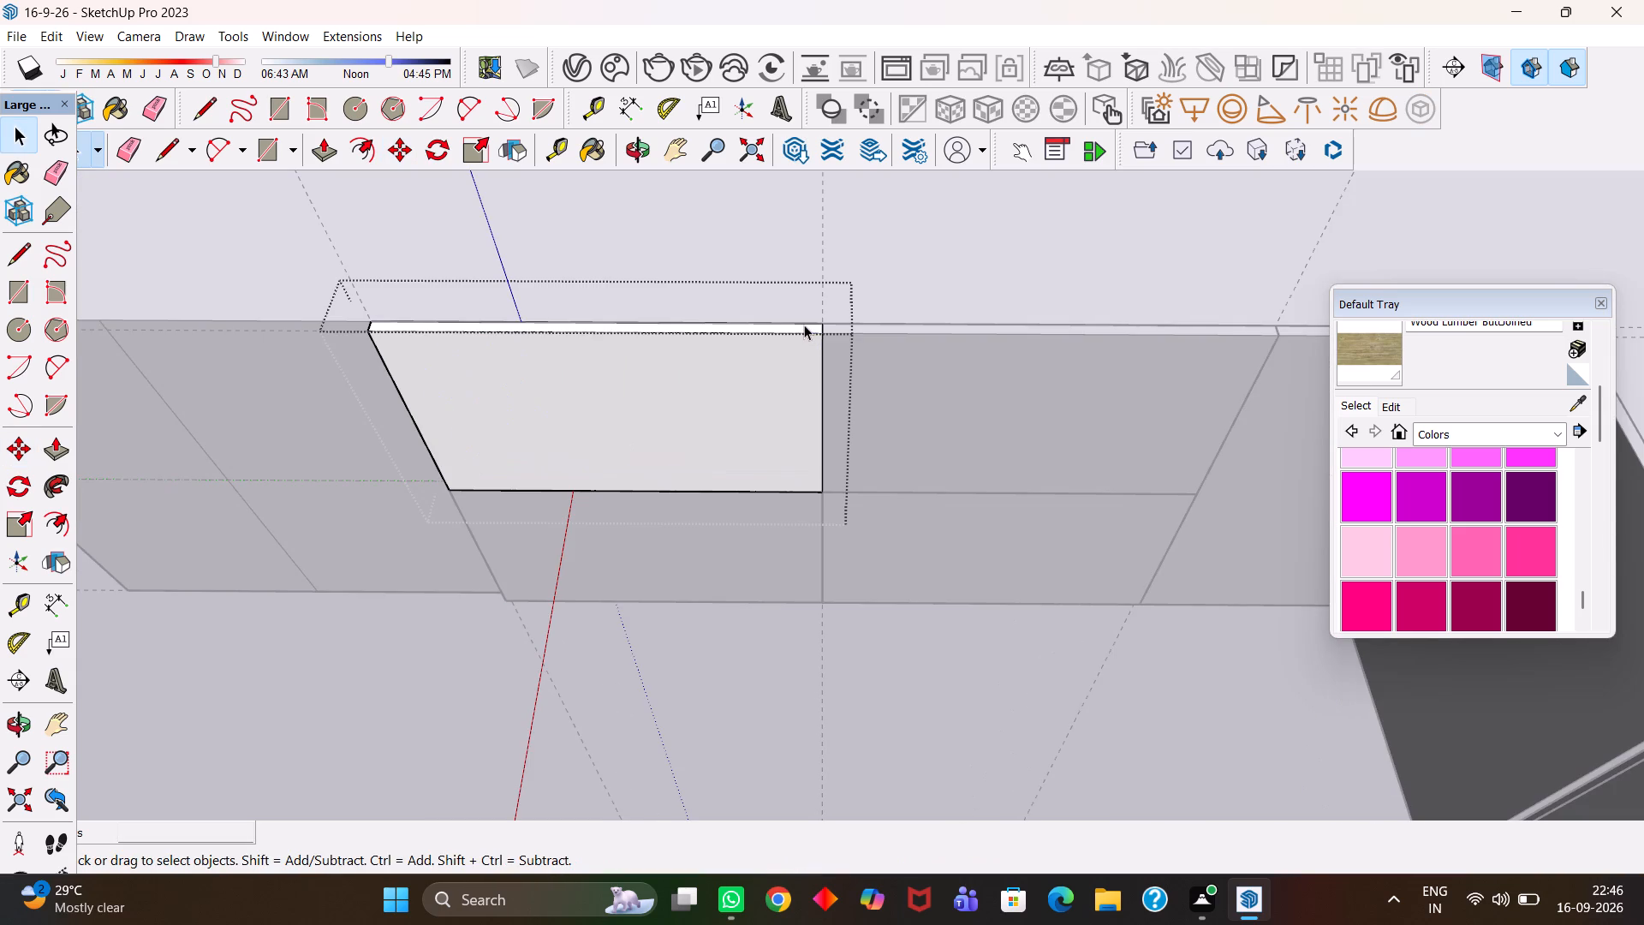
{"action": "left_click_drag", "start_coordinate": [807, 327], "coordinate": [816, 337]}
{"action": "left_click", "coordinate": [806, 330]}
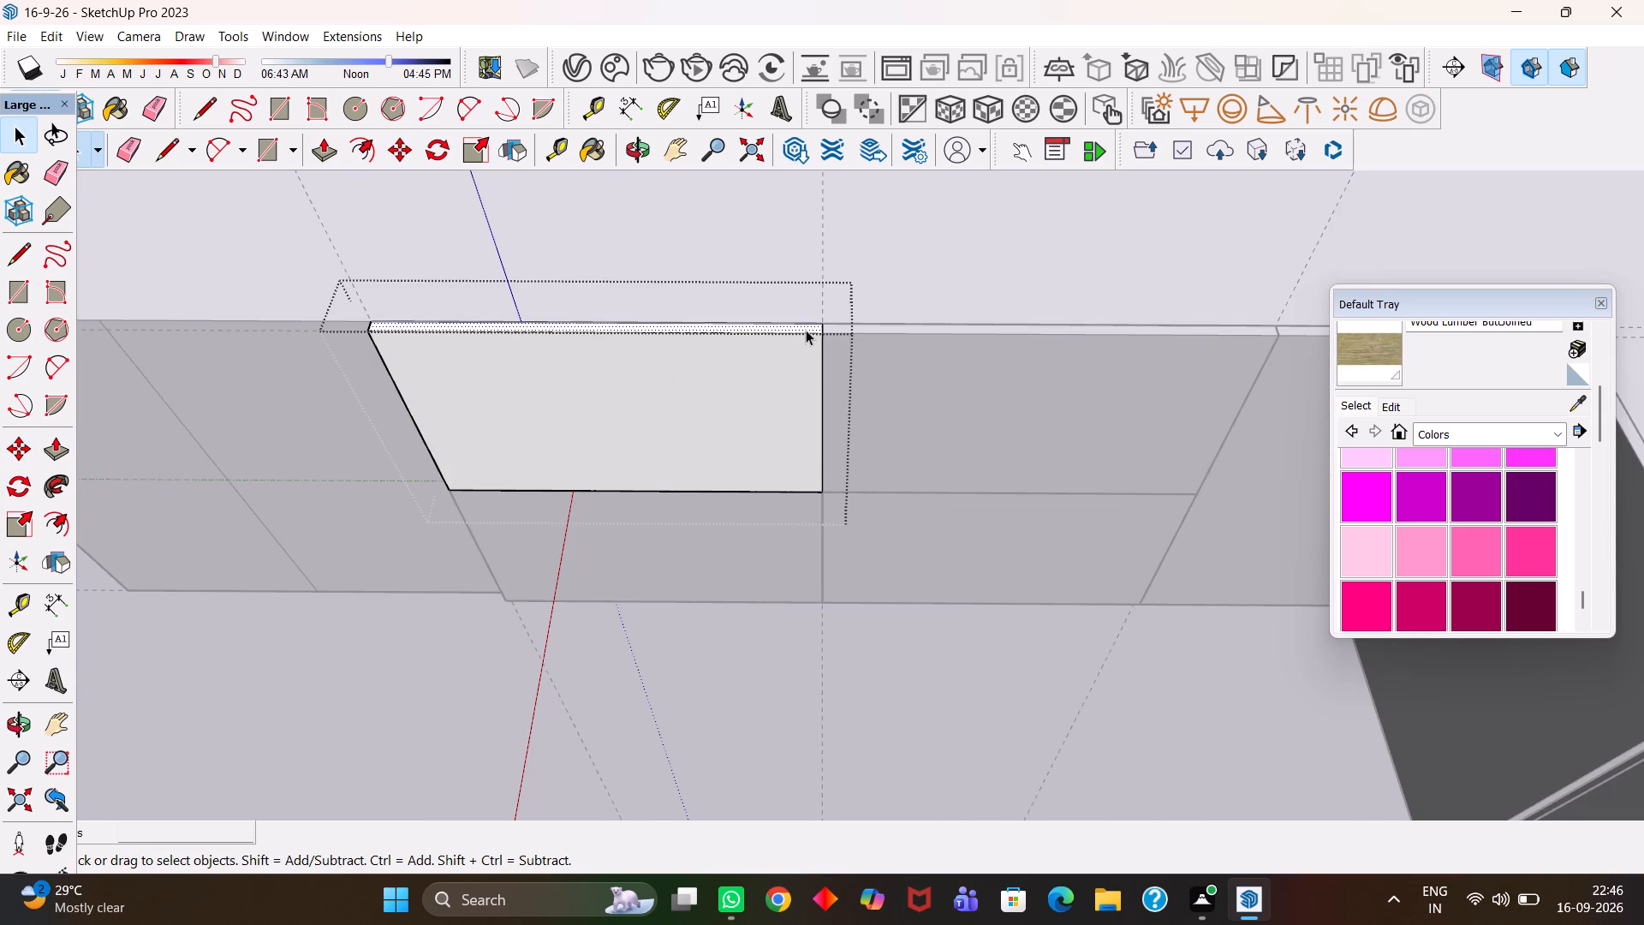
{"action": "key", "text": "p"}
{"action": "left_click", "coordinate": [806, 330]}
{"action": "left_click", "coordinate": [827, 426]}
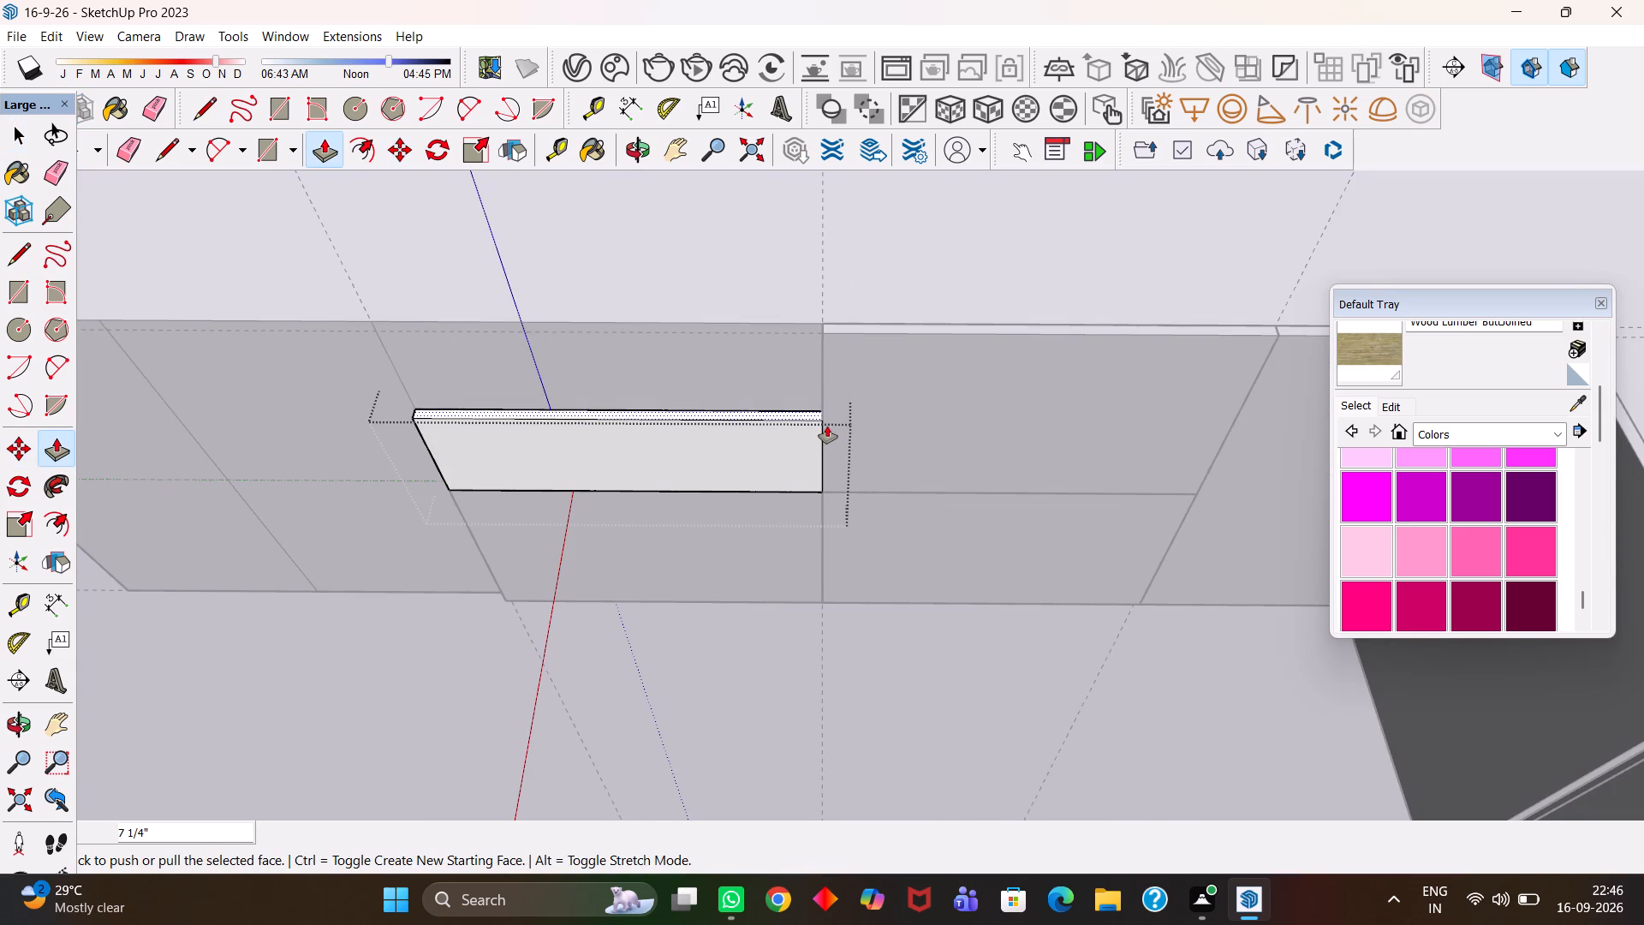
Copy the 7 1/4" drawer panel straight up onto its own top edge to fill the upper part of the division.
{"action": "key", "text": "space"}
{"action": "left_click", "coordinate": [783, 644]}
{"action": "left_click", "coordinate": [740, 474]}
{"action": "scroll", "coordinate": [783, 483], "scroll_direction": "up", "scroll_amount": 2}
{"action": "key", "text": "m"}
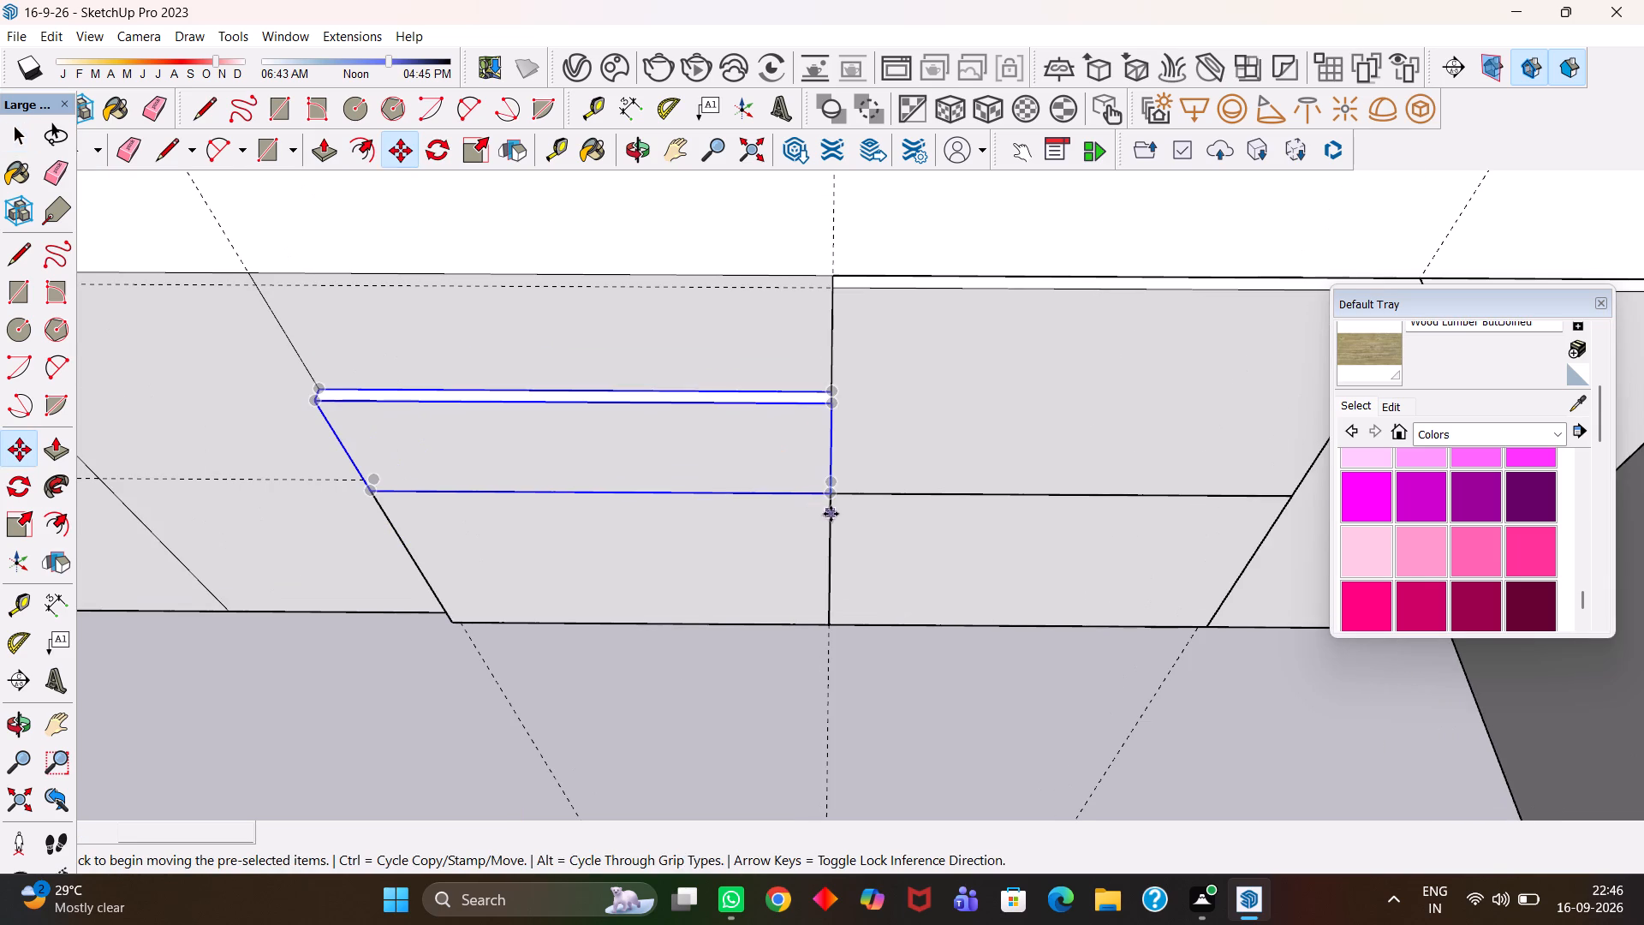
{"action": "left_click", "coordinate": [829, 493]}
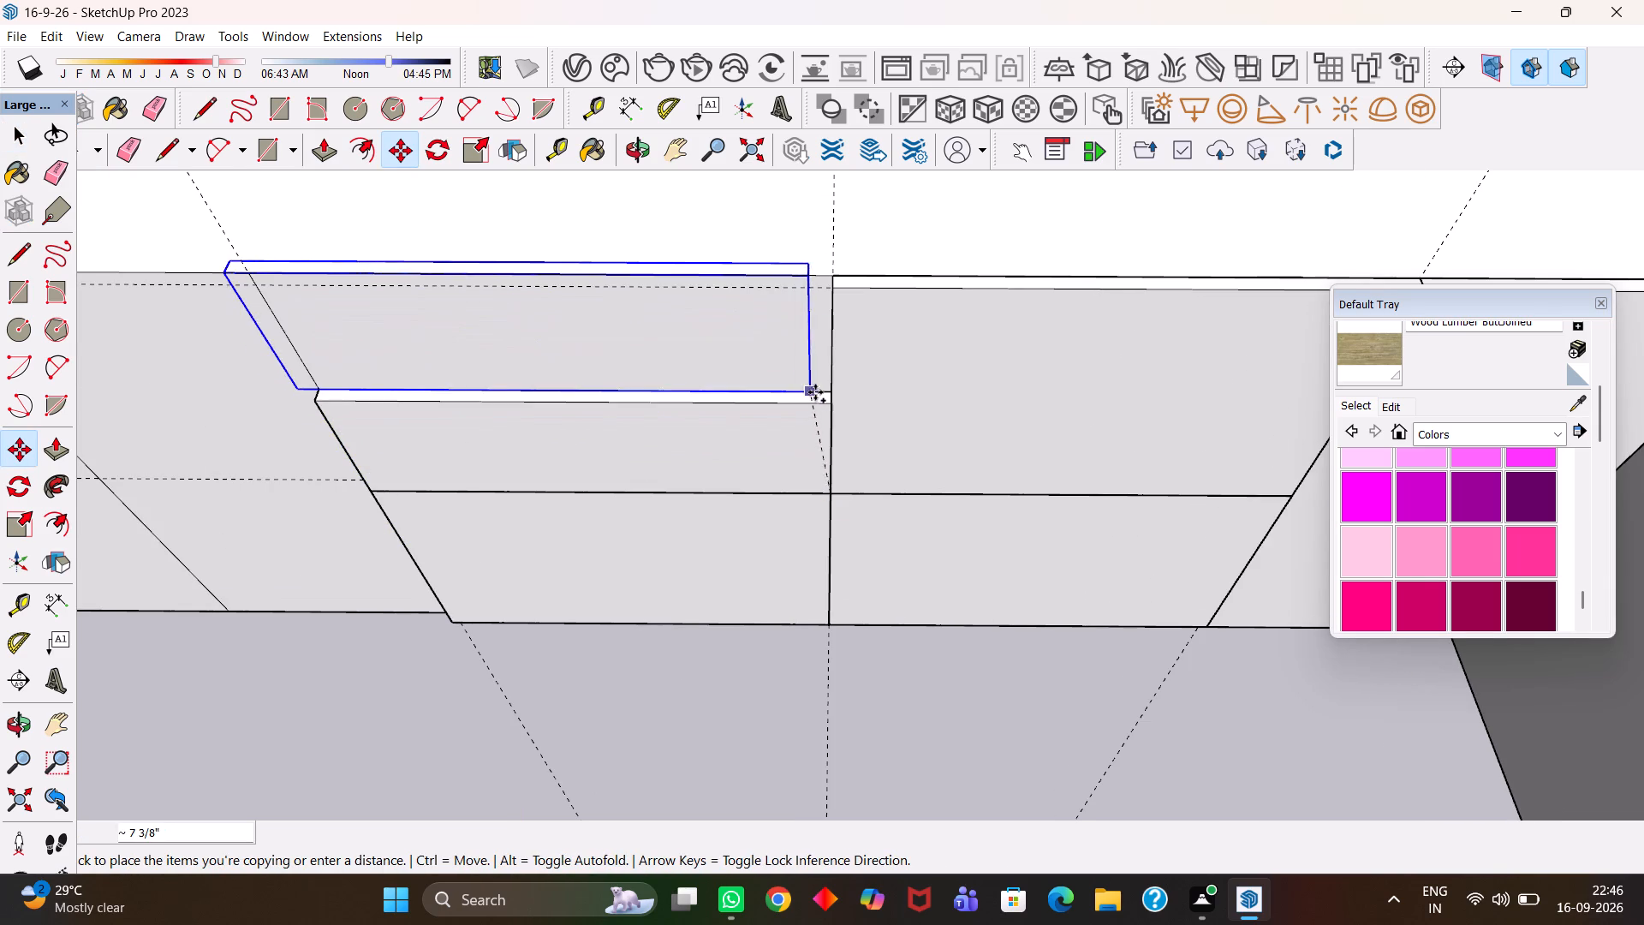
{"action": "left_click", "coordinate": [828, 397]}
Copy the full-height inner-corner panel 5' 4" along the long arm into the division beyond the three drawer panels.
{"action": "key", "text": "h"}
{"action": "scroll", "coordinate": [826, 405], "scroll_direction": "down", "scroll_amount": 4}
{"action": "left_click_drag", "start_coordinate": [659, 422], "coordinate": [890, 412]}
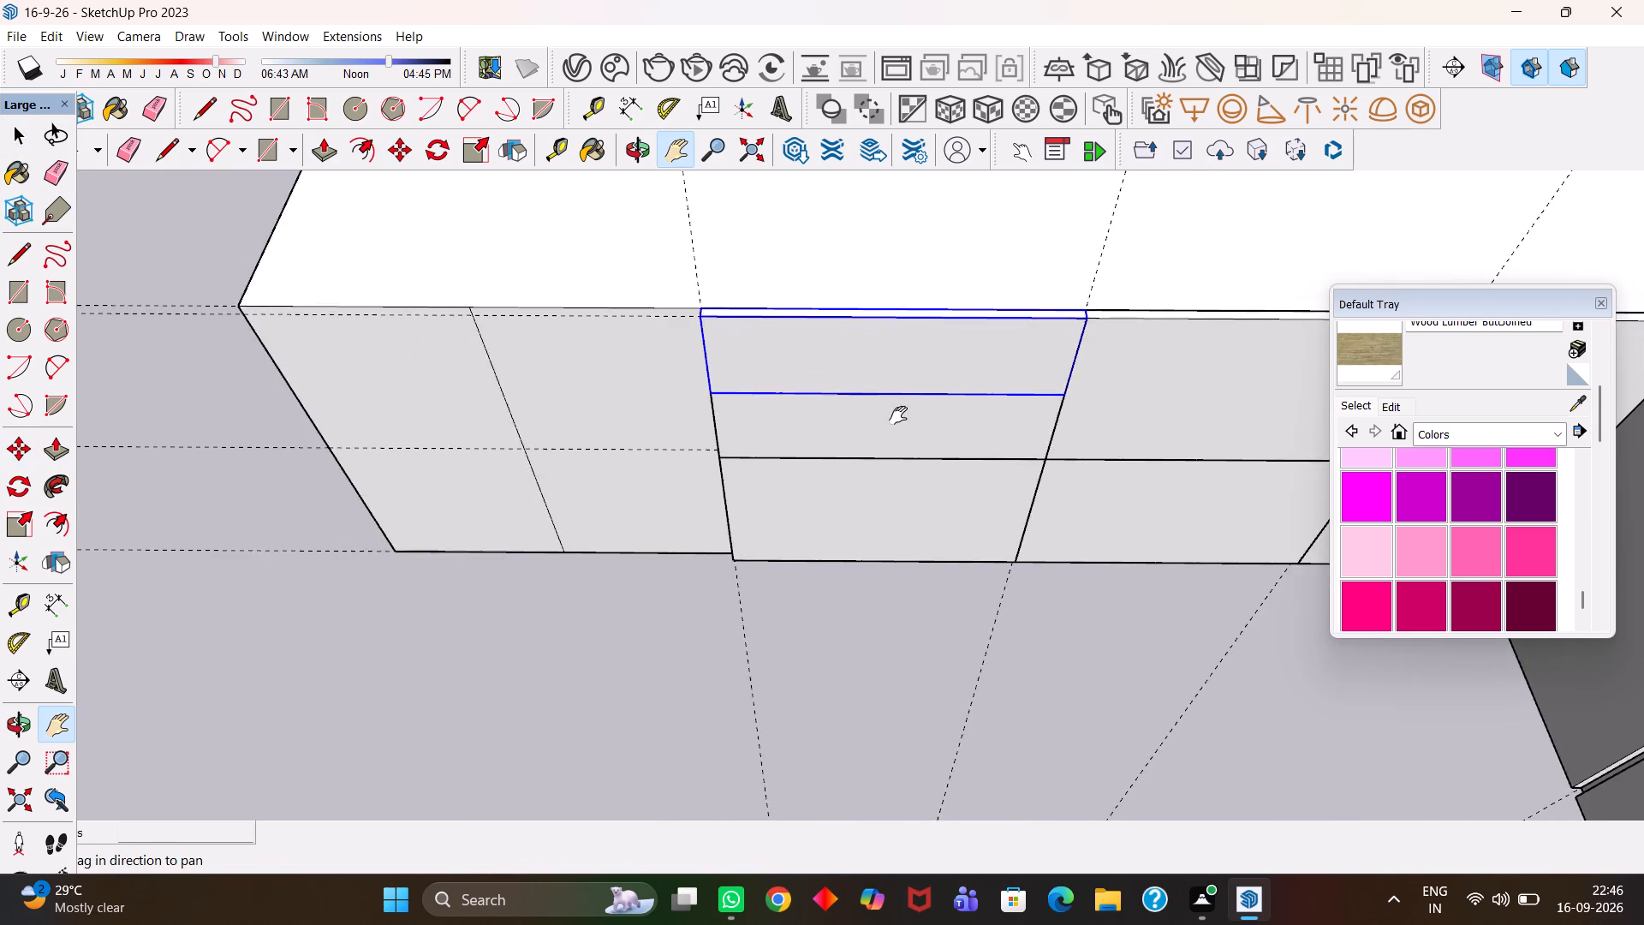
{"action": "scroll", "coordinate": [895, 426], "scroll_direction": "down", "scroll_amount": 3}
{"action": "key", "text": "space"}
{"action": "scroll", "coordinate": [1064, 488], "scroll_direction": "down", "scroll_amount": 3}
{"action": "key", "text": "h"}
{"action": "left_click_drag", "start_coordinate": [1092, 488], "coordinate": [908, 488]}
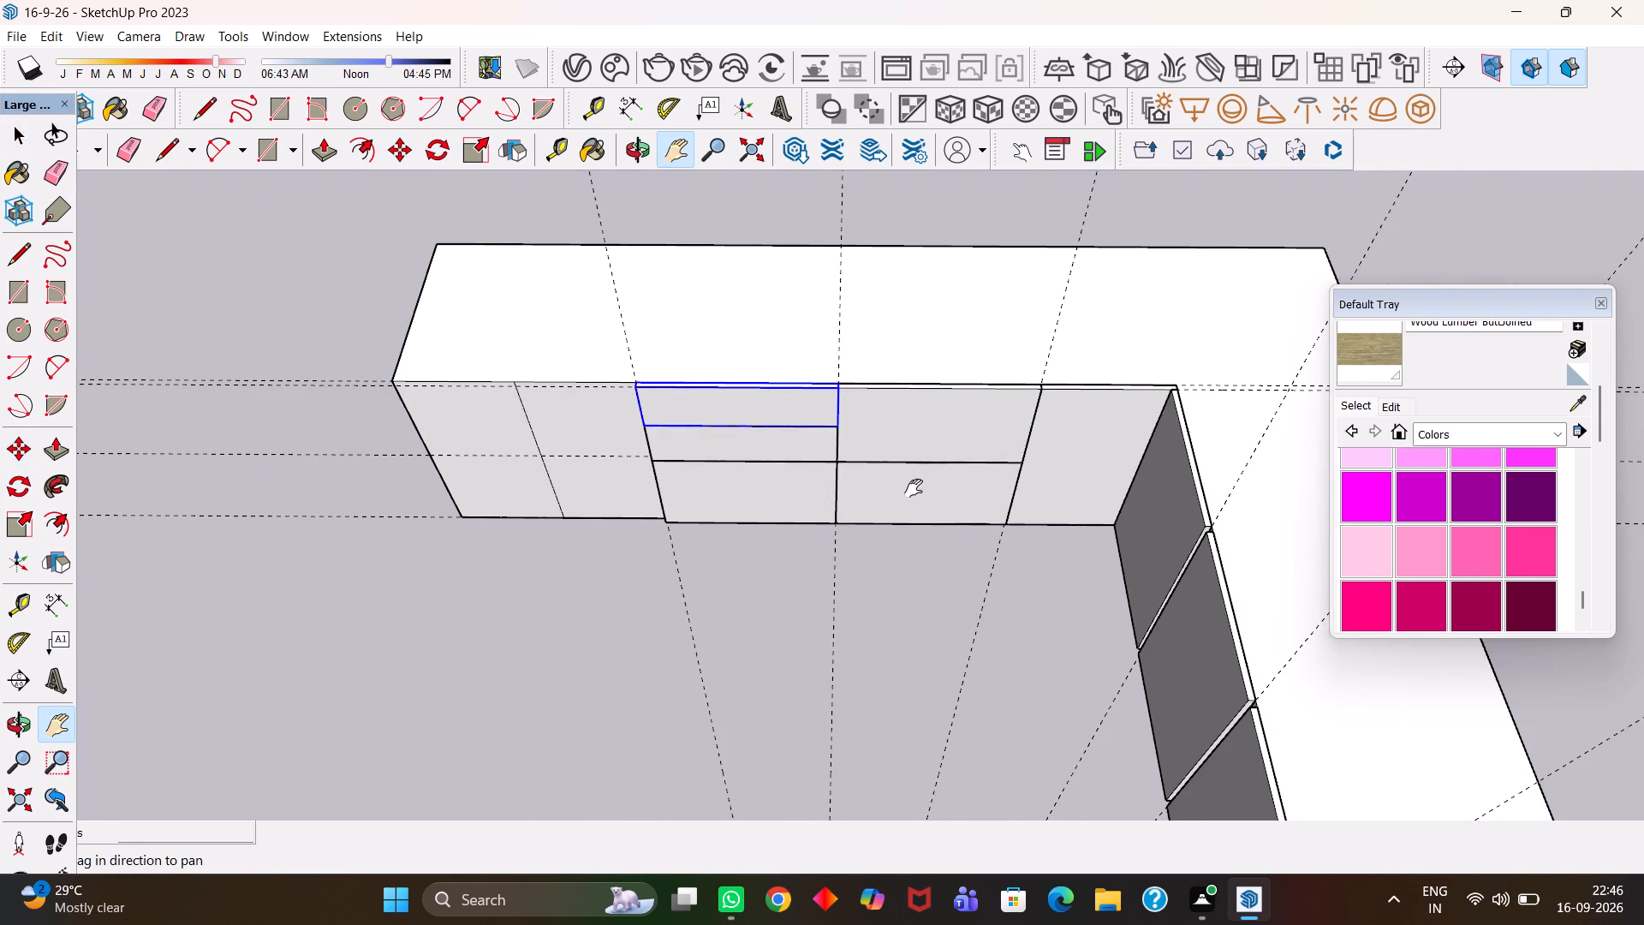
{"action": "key", "text": "space"}
{"action": "left_click", "coordinate": [1070, 474]}
{"action": "scroll", "coordinate": [1070, 474], "scroll_direction": "up", "scroll_amount": 2}
{"action": "key", "text": "m"}
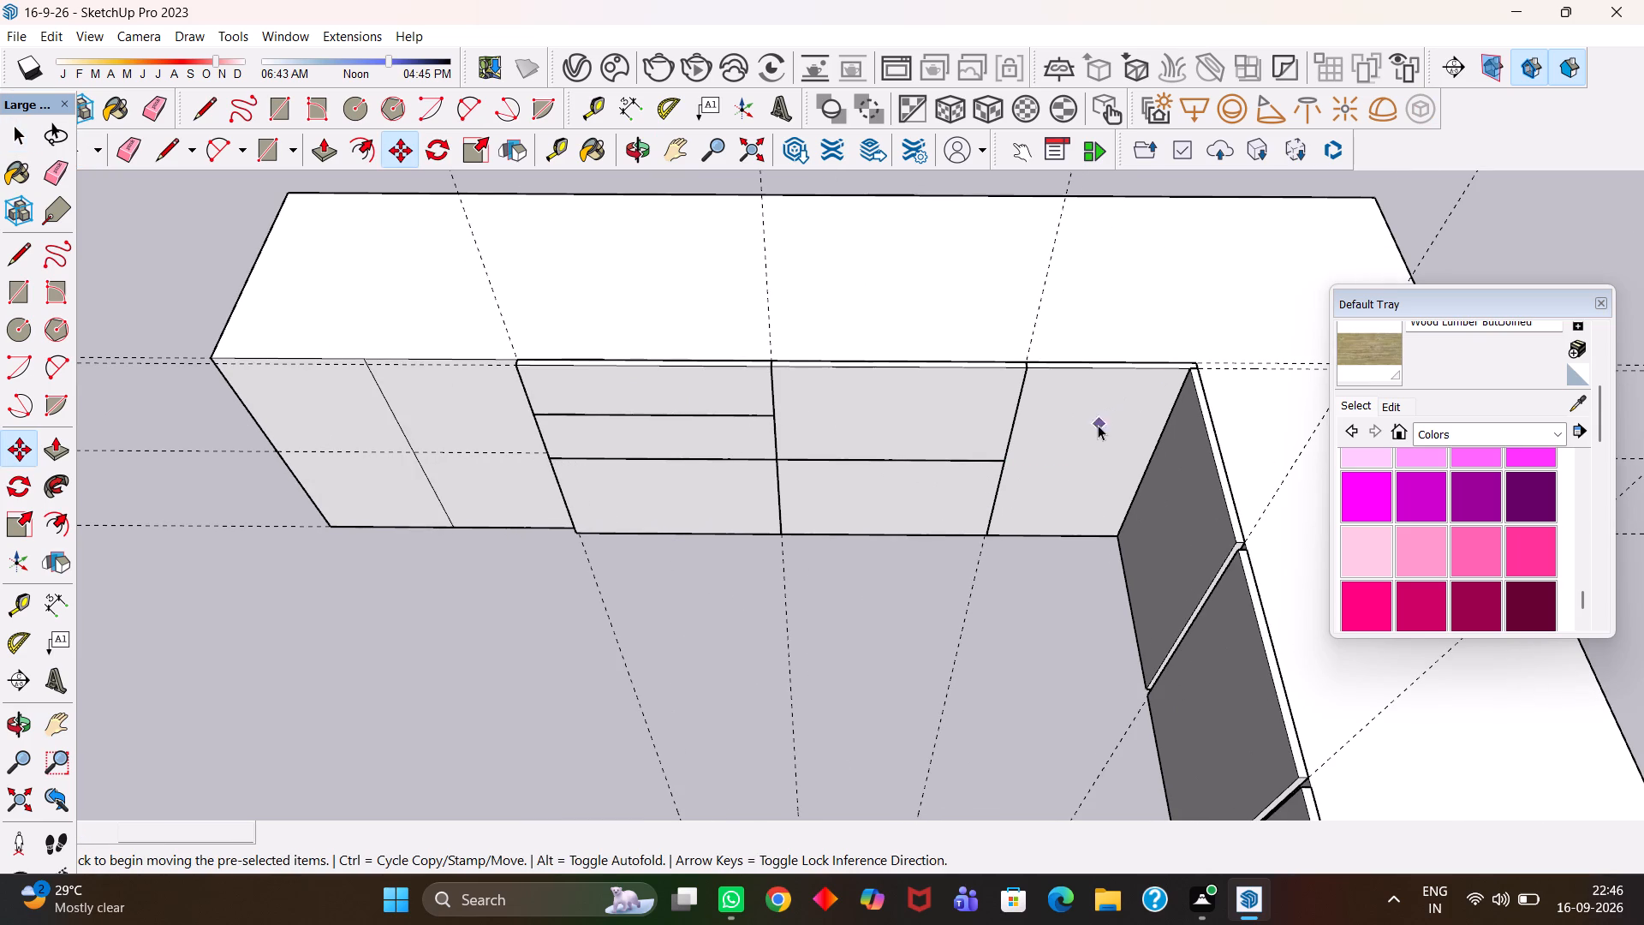
{"action": "key", "text": "space"}
{"action": "left_click", "coordinate": [1093, 425]}
{"action": "key", "text": "m"}
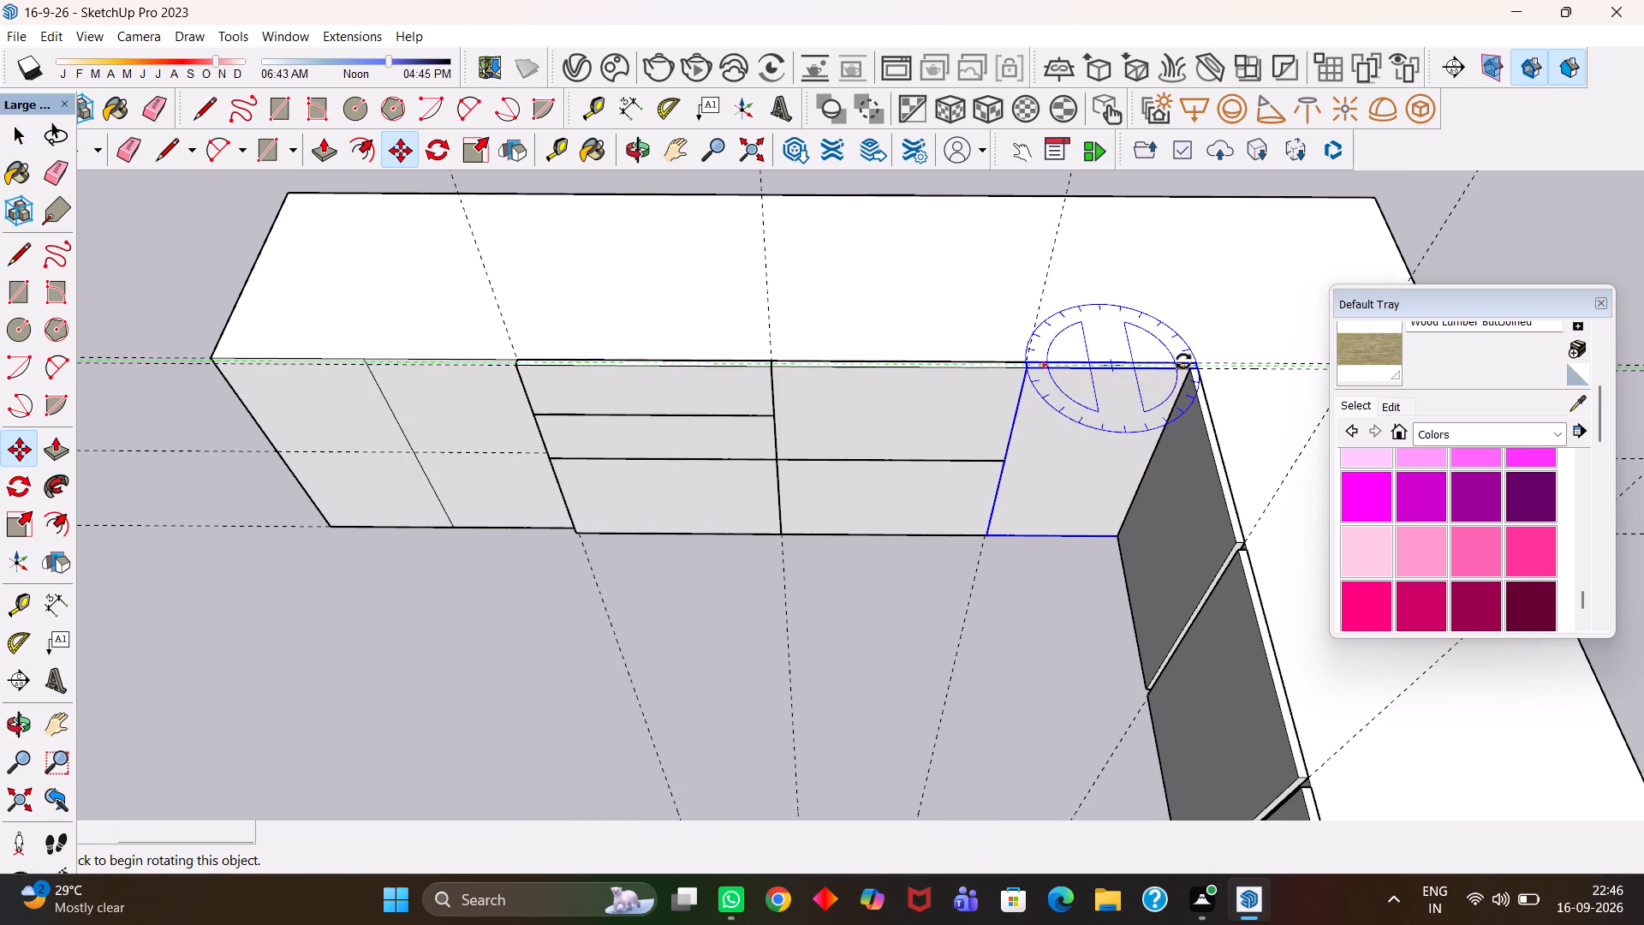
{"action": "left_click", "coordinate": [1188, 361]}
{"action": "key", "text": "h"}
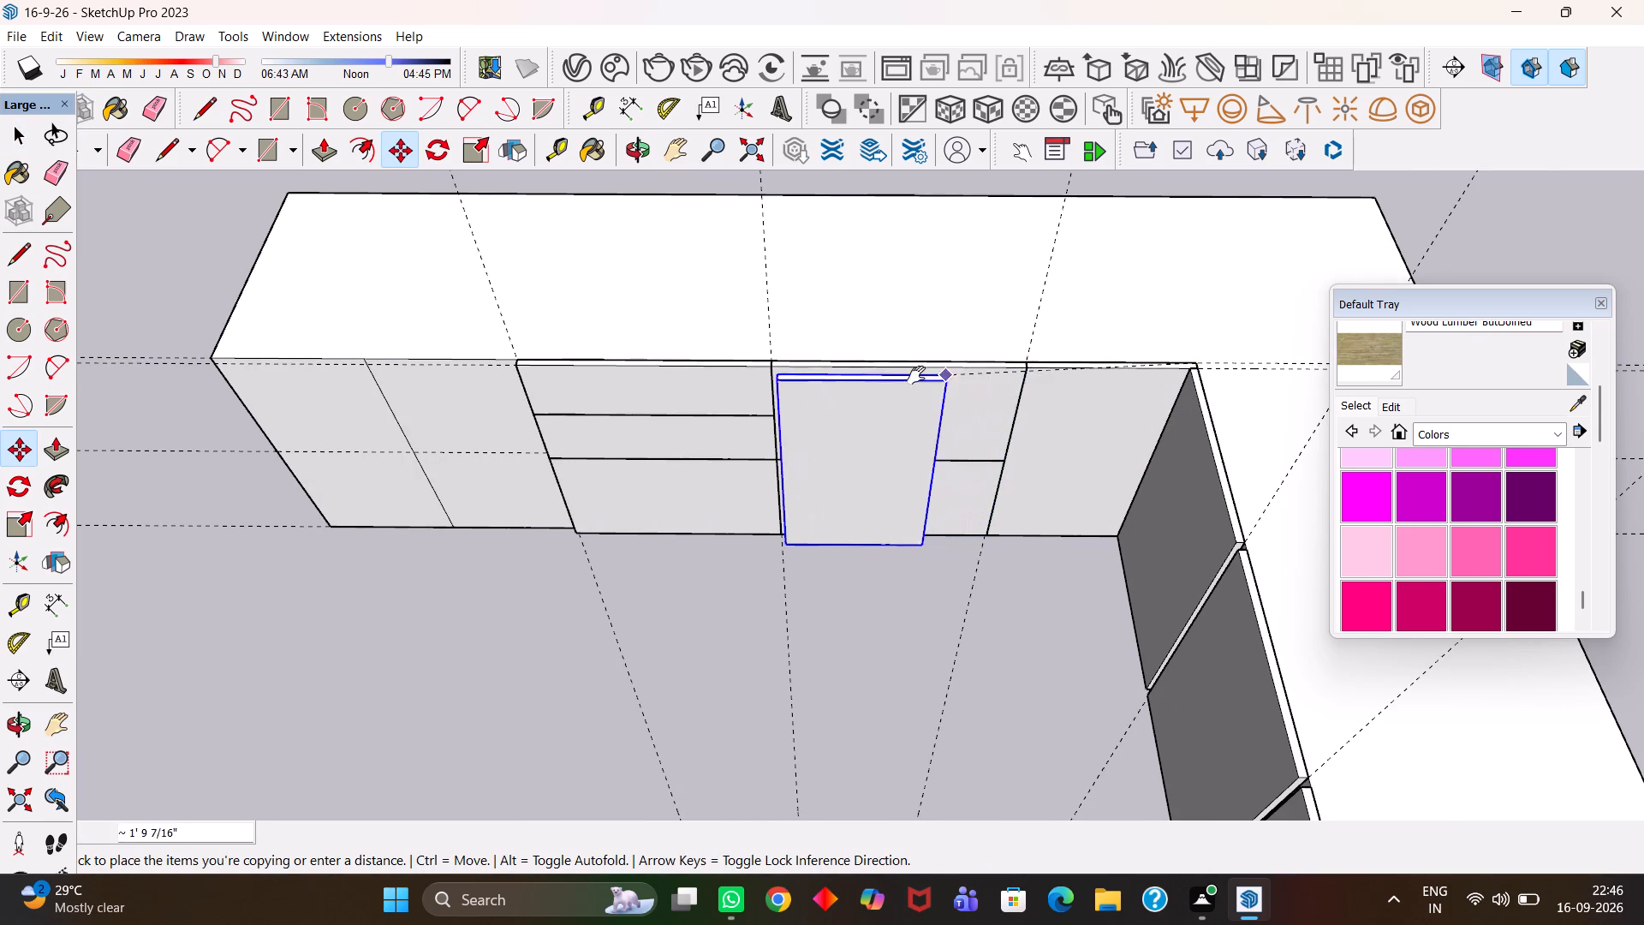
{"action": "scroll", "coordinate": [746, 400], "scroll_direction": "down", "scroll_amount": 4}
{"action": "left_click_drag", "start_coordinate": [730, 412], "coordinate": [1079, 412]}
{"action": "scroll", "coordinate": [980, 385], "scroll_direction": "up", "scroll_amount": 3}
{"action": "key", "text": "Escape"}
{"action": "scroll", "coordinate": [896, 381], "scroll_direction": "up", "scroll_amount": 2}
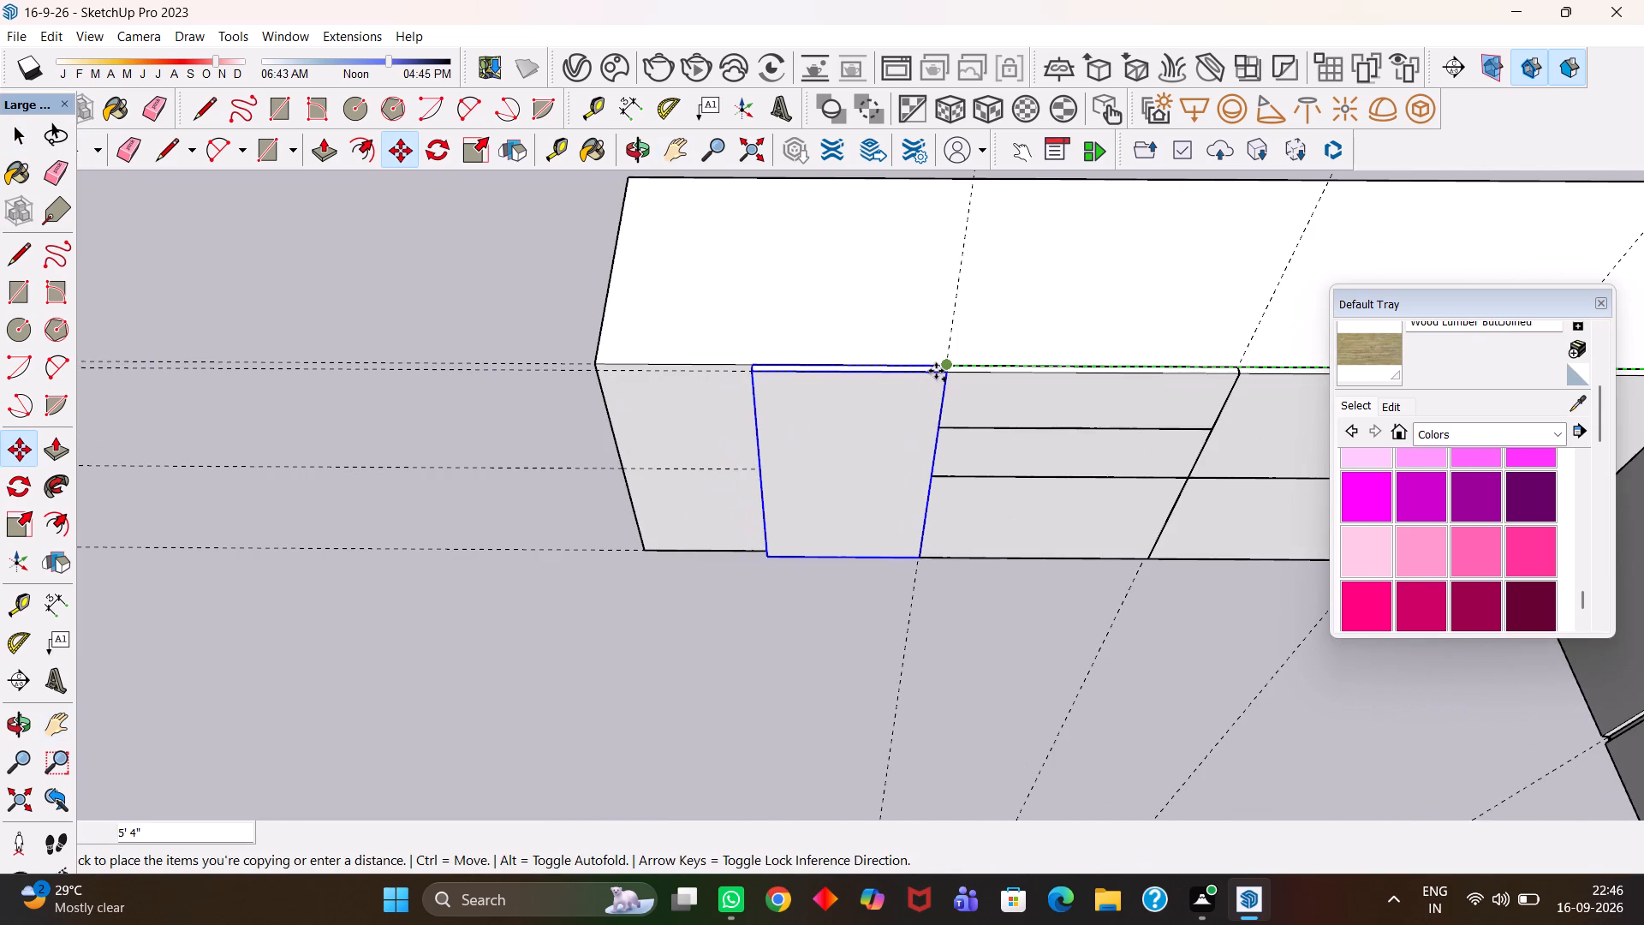
{"action": "scroll", "coordinate": [936, 370], "scroll_direction": "up", "scroll_amount": 3}
{"action": "left_click", "coordinate": [943, 363]}
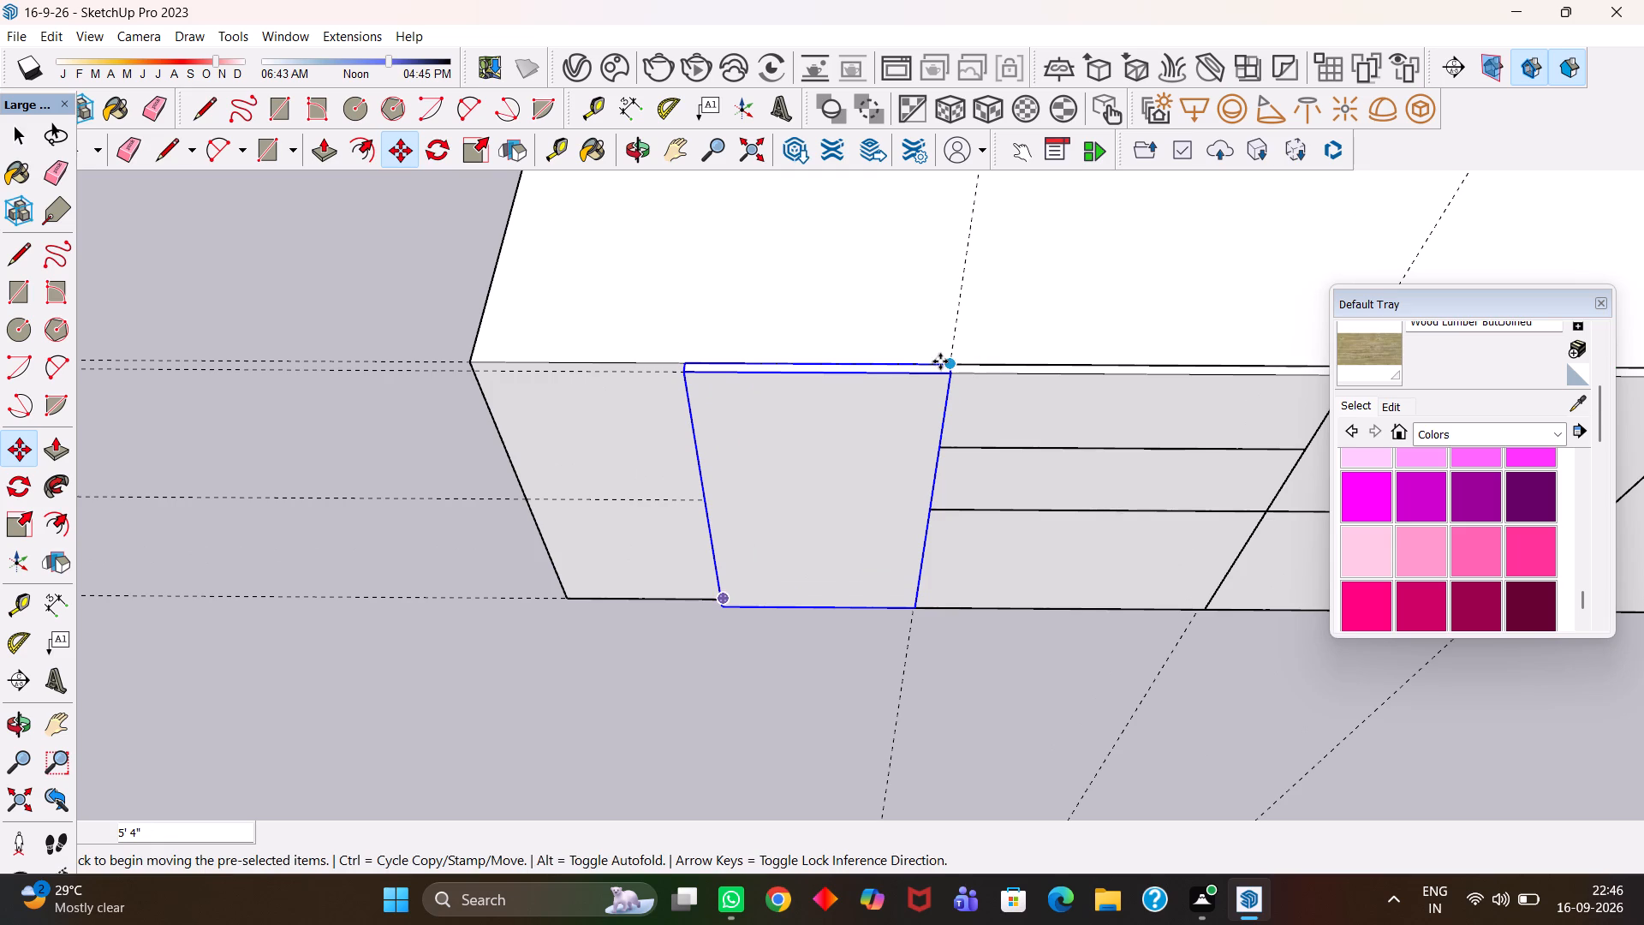
Place another copy of the full-height panel loosely in front of the long arm's end division.
{"action": "left_click", "coordinate": [942, 361]}
{"action": "left_click", "coordinate": [616, 481]}
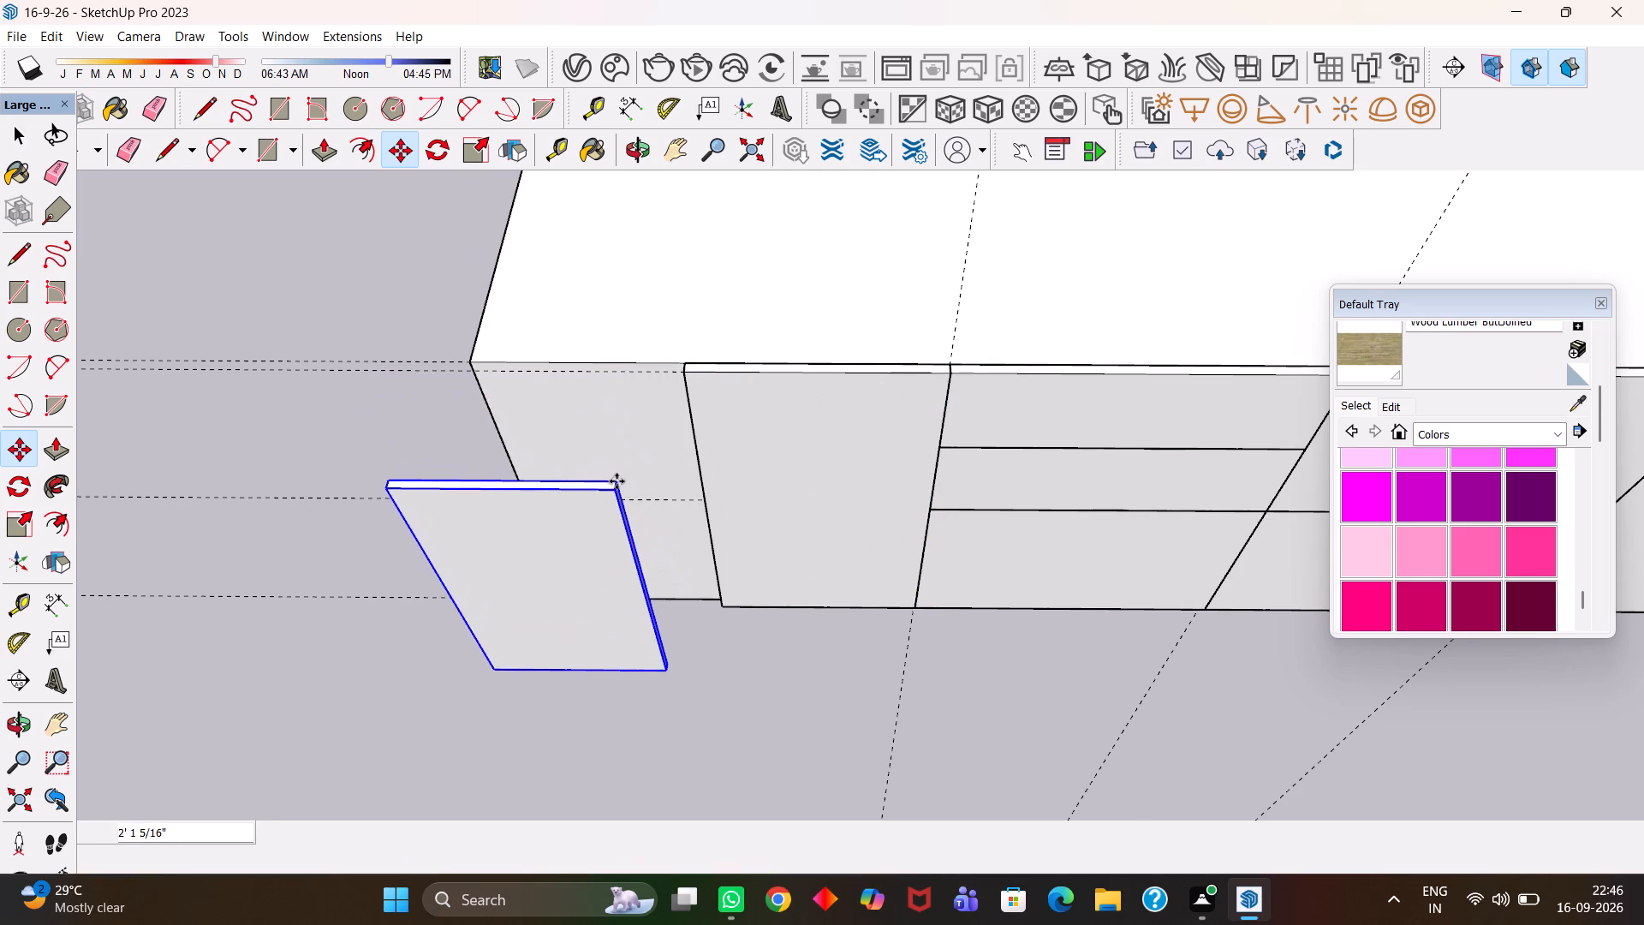
Push the upper part of the full-height panel's side face, next to the end division, inward 1 1/2".
{"action": "scroll", "coordinate": [759, 474], "scroll_direction": "up", "scroll_amount": 2}
{"action": "middle_click_drag", "start_coordinate": [688, 464], "coordinate": [889, 446]}
{"action": "scroll", "coordinate": [884, 449], "scroll_direction": "up", "scroll_amount": 2}
{"action": "key", "text": "h"}
{"action": "left_click_drag", "start_coordinate": [724, 455], "coordinate": [861, 436]}
{"action": "scroll", "coordinate": [845, 441], "scroll_direction": "up", "scroll_amount": 2}
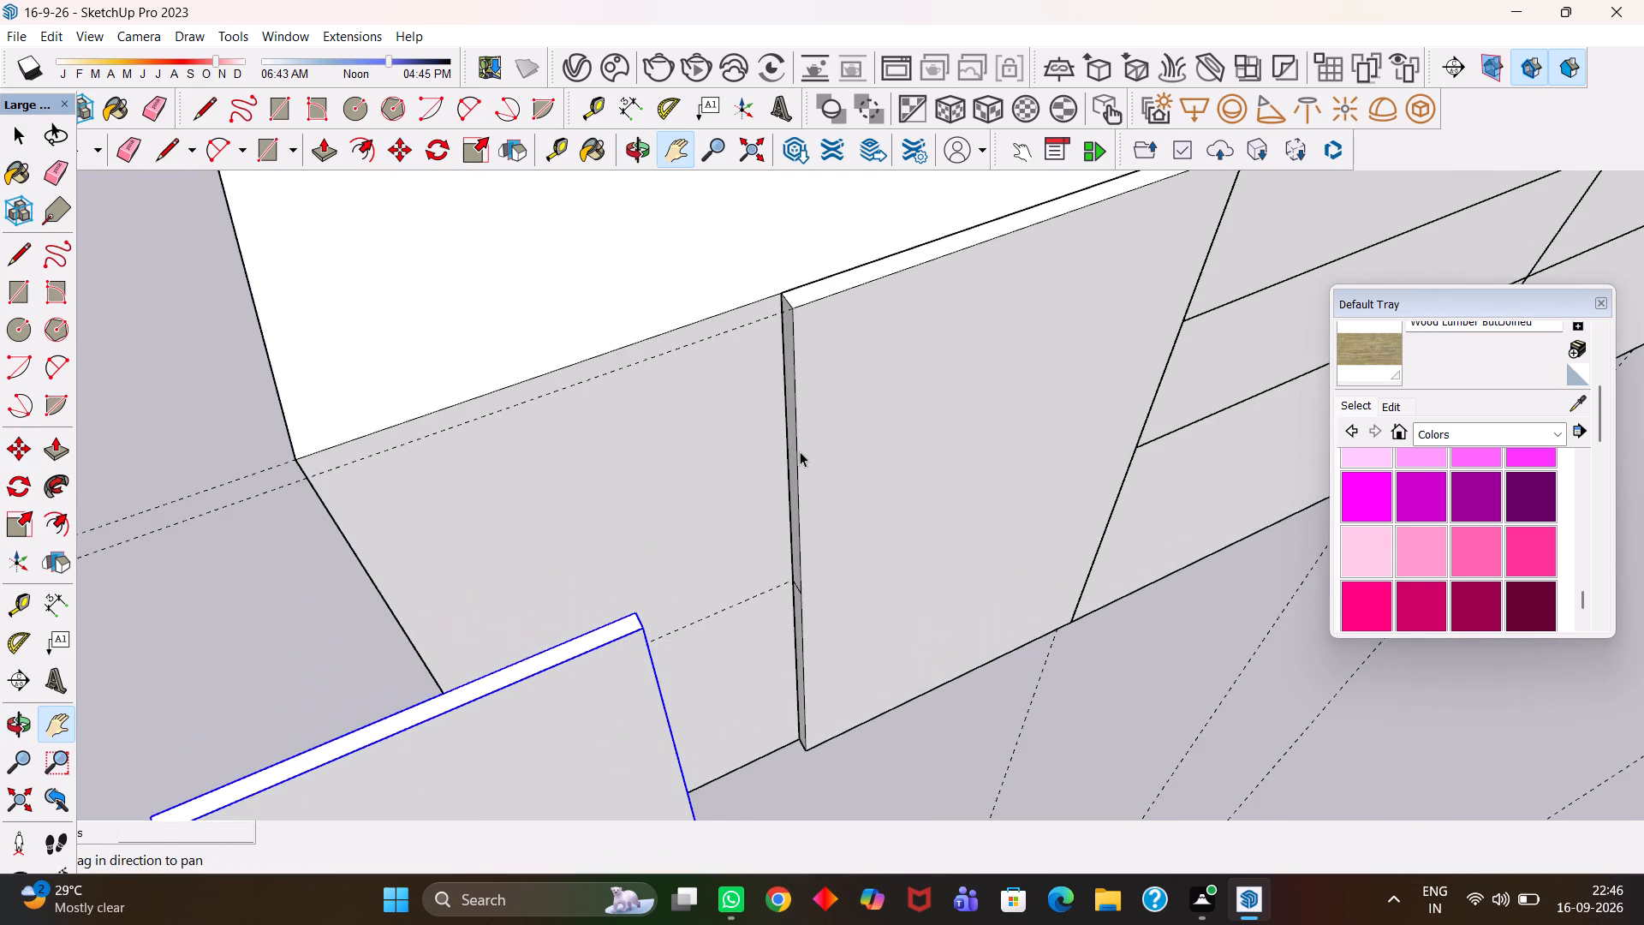
{"action": "key", "text": "space"}
{"action": "scroll", "coordinate": [798, 452], "scroll_direction": "up", "scroll_amount": 2}
{"action": "triple_click", "coordinate": [793, 448]}
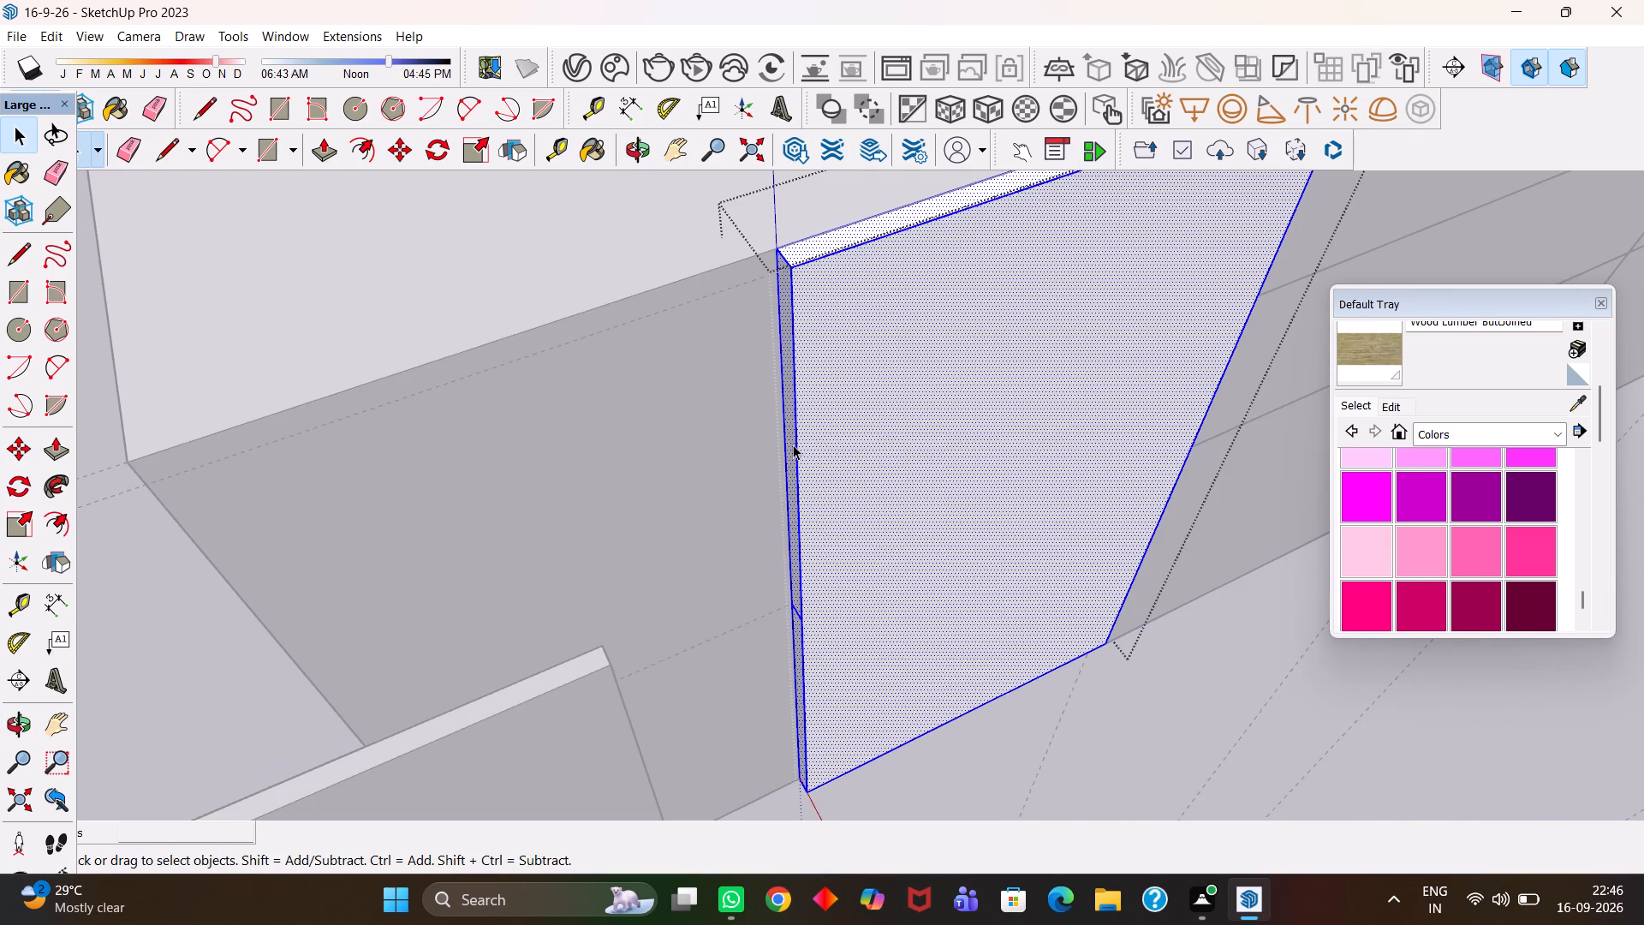
{"action": "left_click", "coordinate": [793, 445]}
{"action": "key", "text": "p"}
{"action": "left_click", "coordinate": [793, 445]}
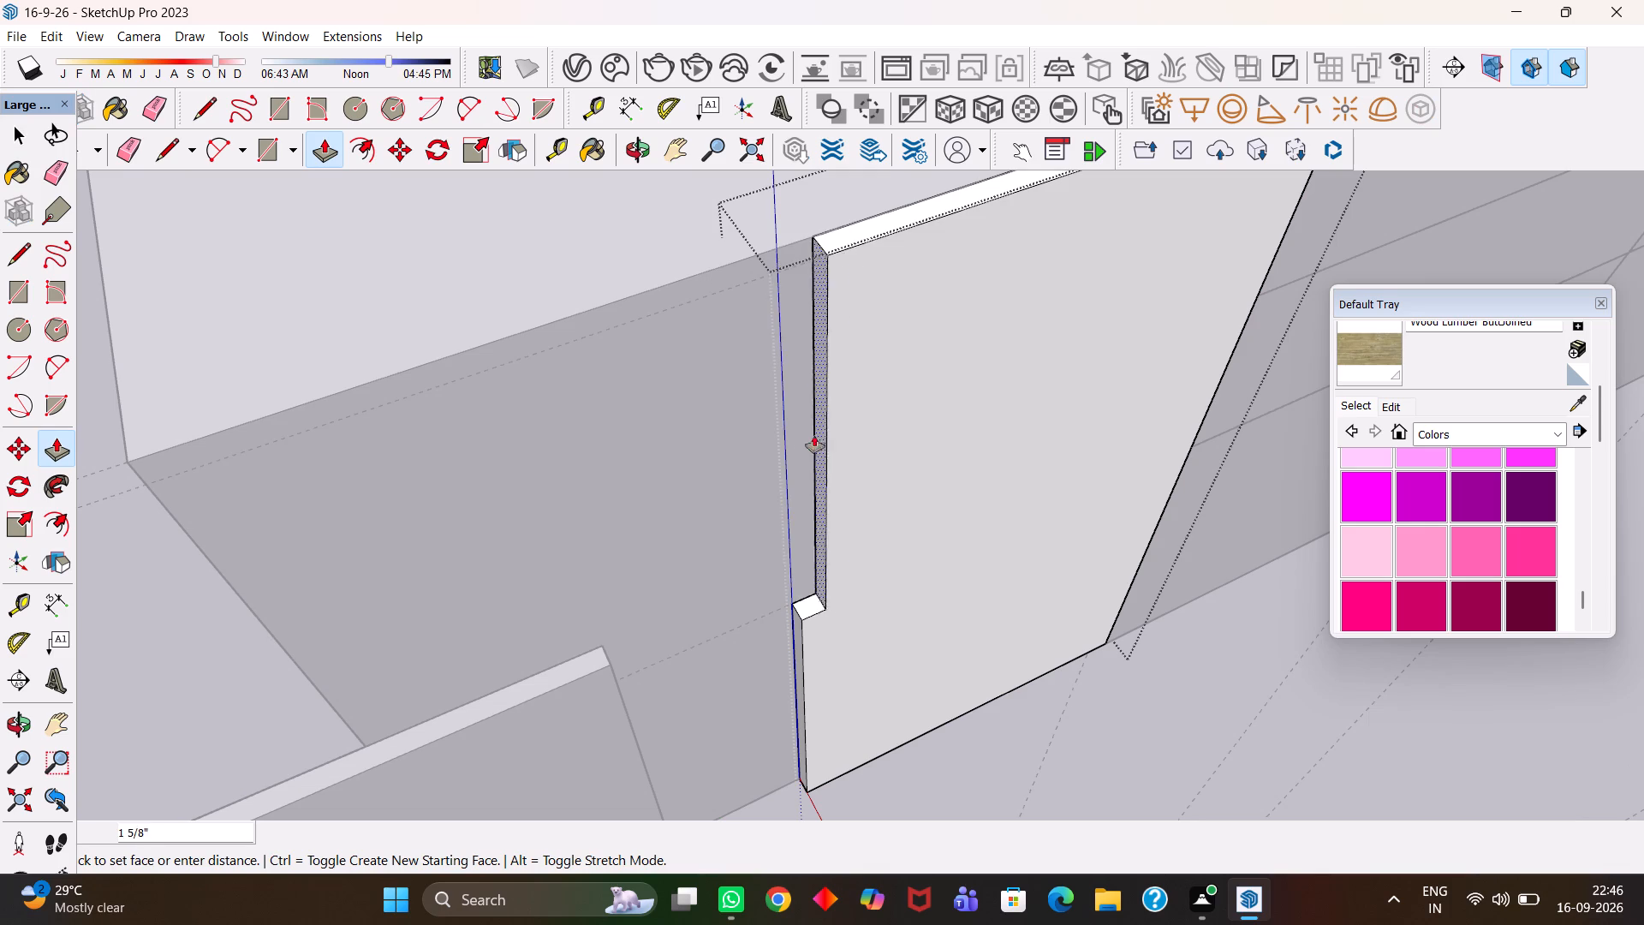
{"action": "scroll", "coordinate": [916, 306], "scroll_direction": "down", "scroll_amount": 1}
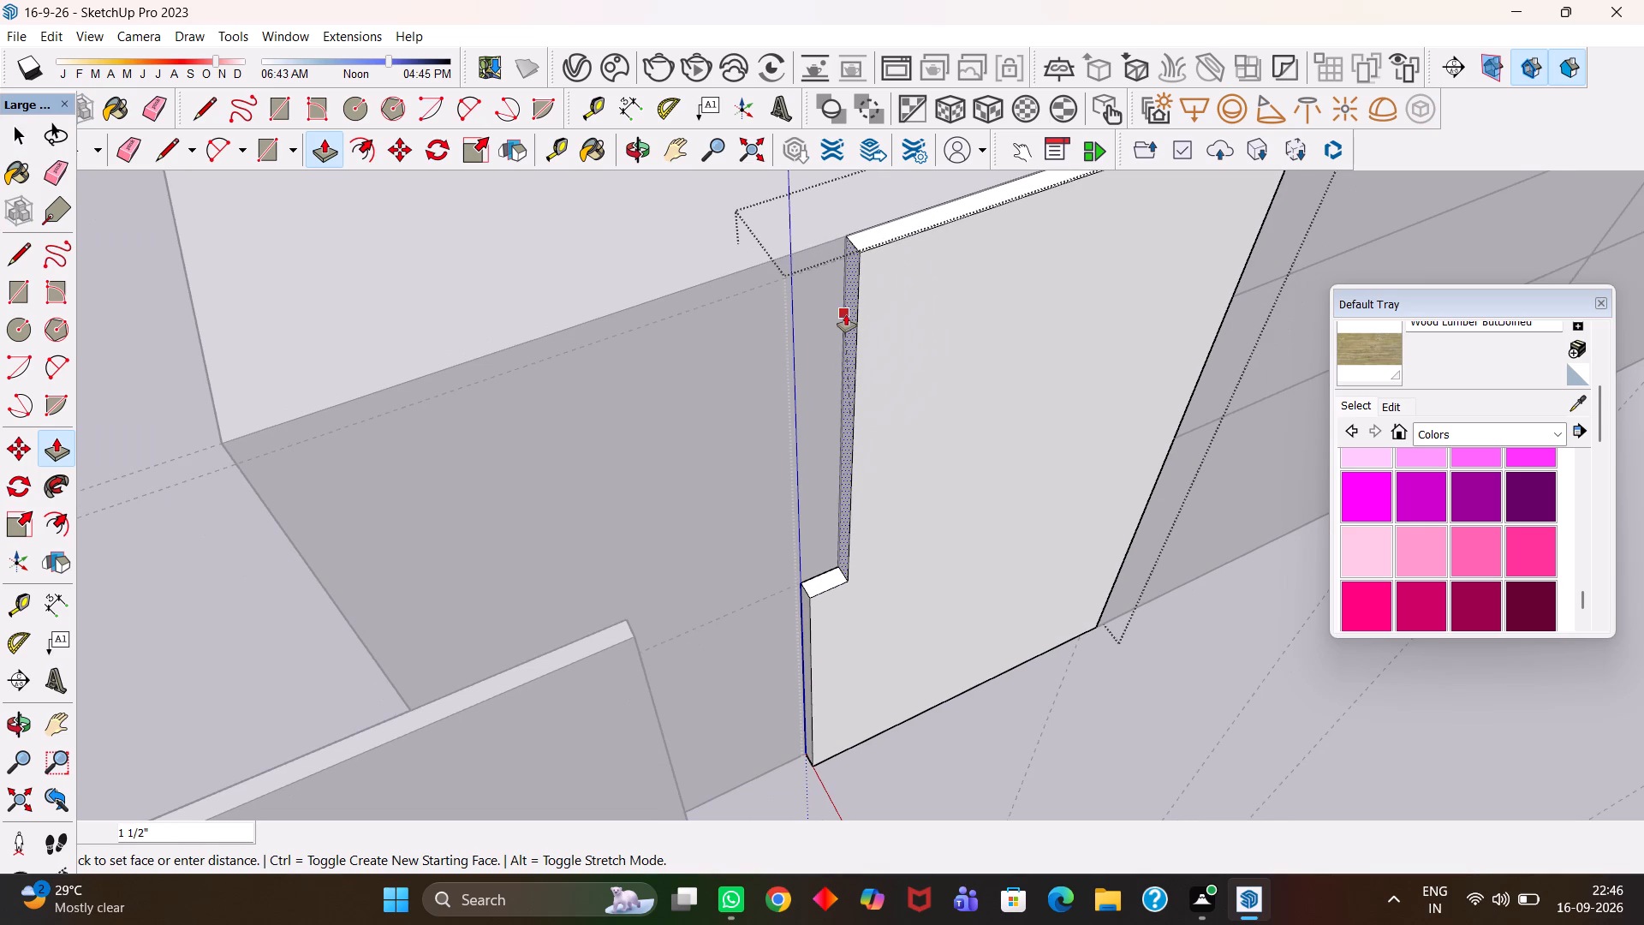
{"action": "left_click", "coordinate": [846, 314]}
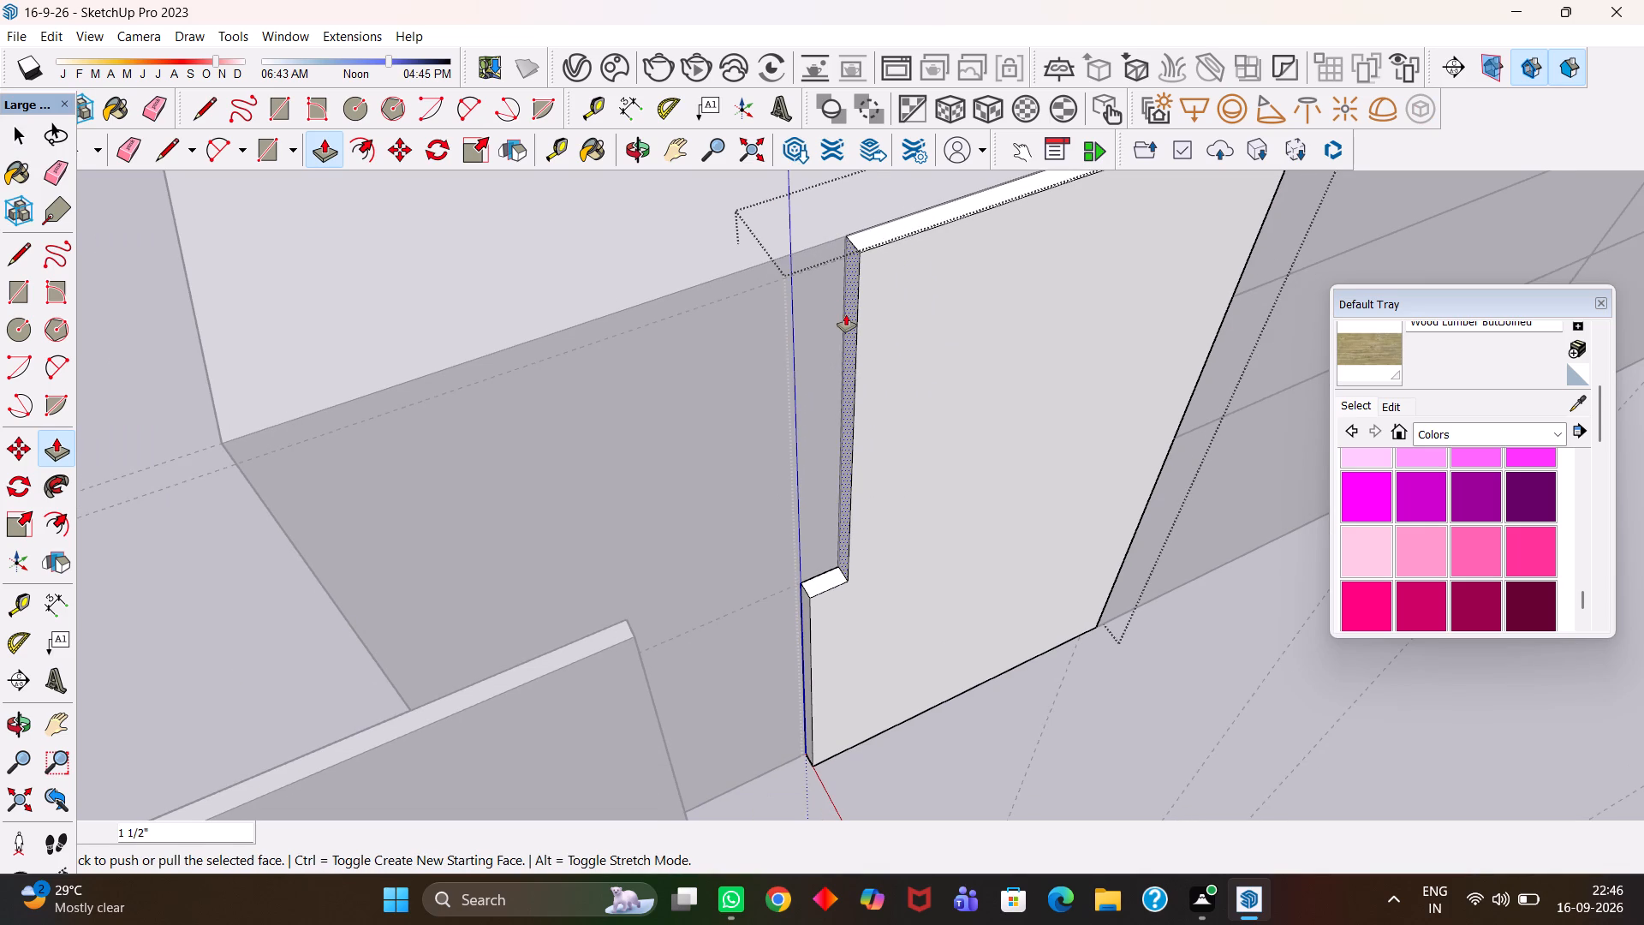
Push the lower part of the same panel's side face inward 1 1/2", flush with the upper part.
{"action": "key", "text": "h"}
{"action": "left_click_drag", "start_coordinate": [888, 466], "coordinate": [887, 462]}
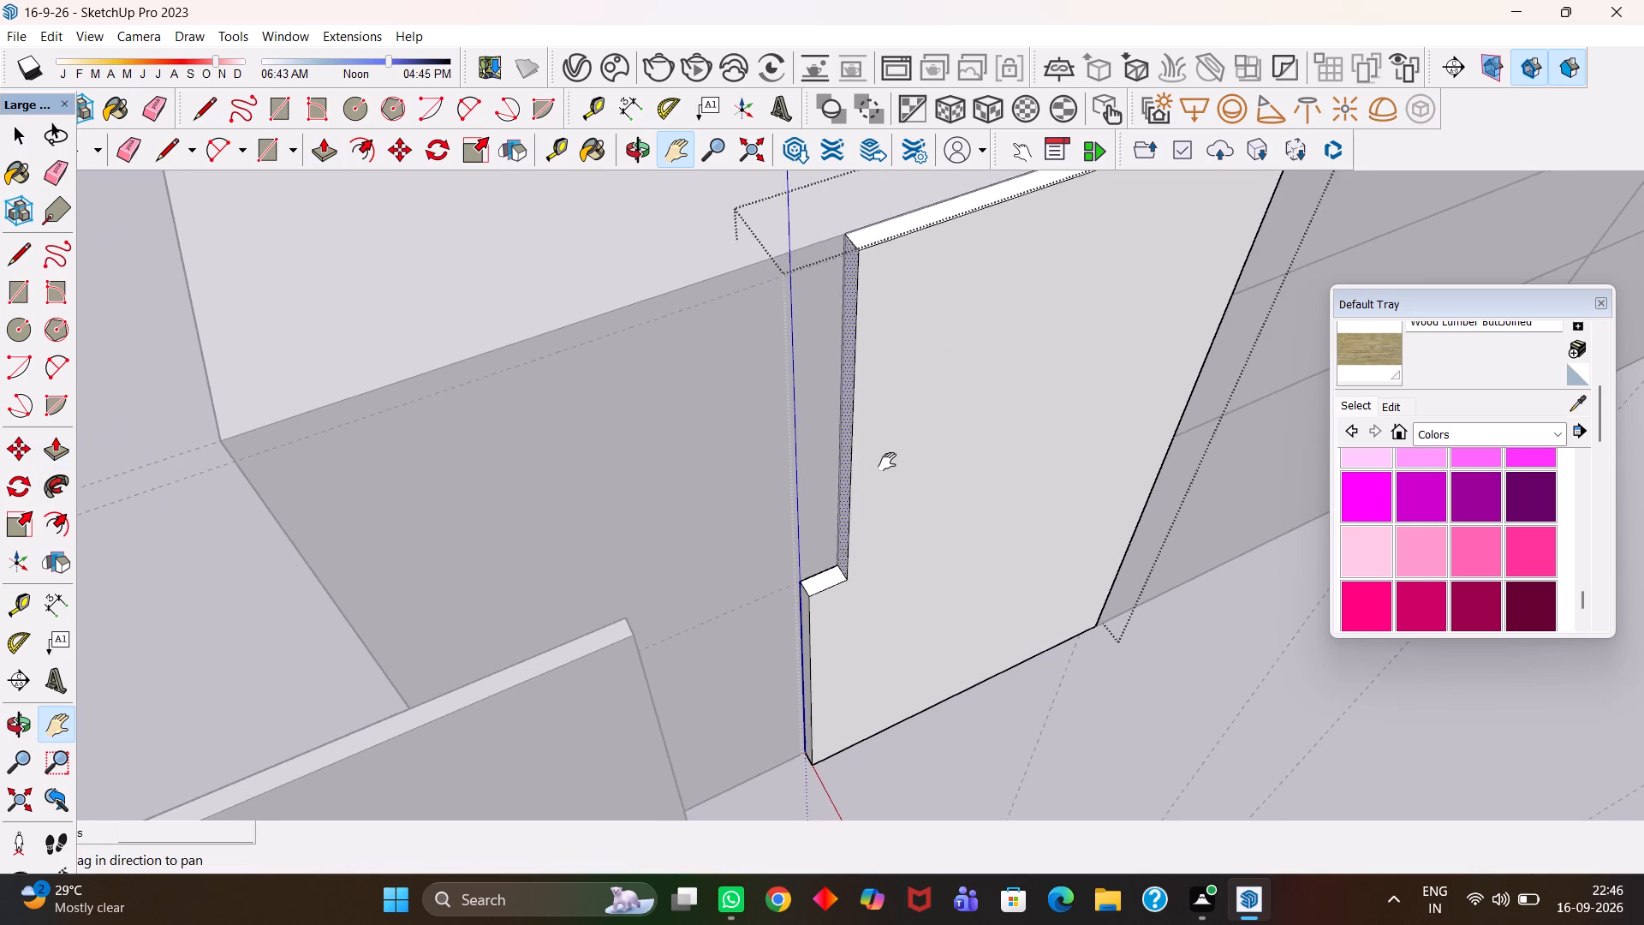
{"action": "left_click_drag", "start_coordinate": [887, 462], "coordinate": [883, 383]}
{"action": "left_click_drag", "start_coordinate": [889, 519], "coordinate": [902, 435]}
{"action": "scroll", "coordinate": [806, 546], "scroll_direction": "up", "scroll_amount": 1}
{"action": "left_click_drag", "start_coordinate": [813, 551], "coordinate": [818, 490]}
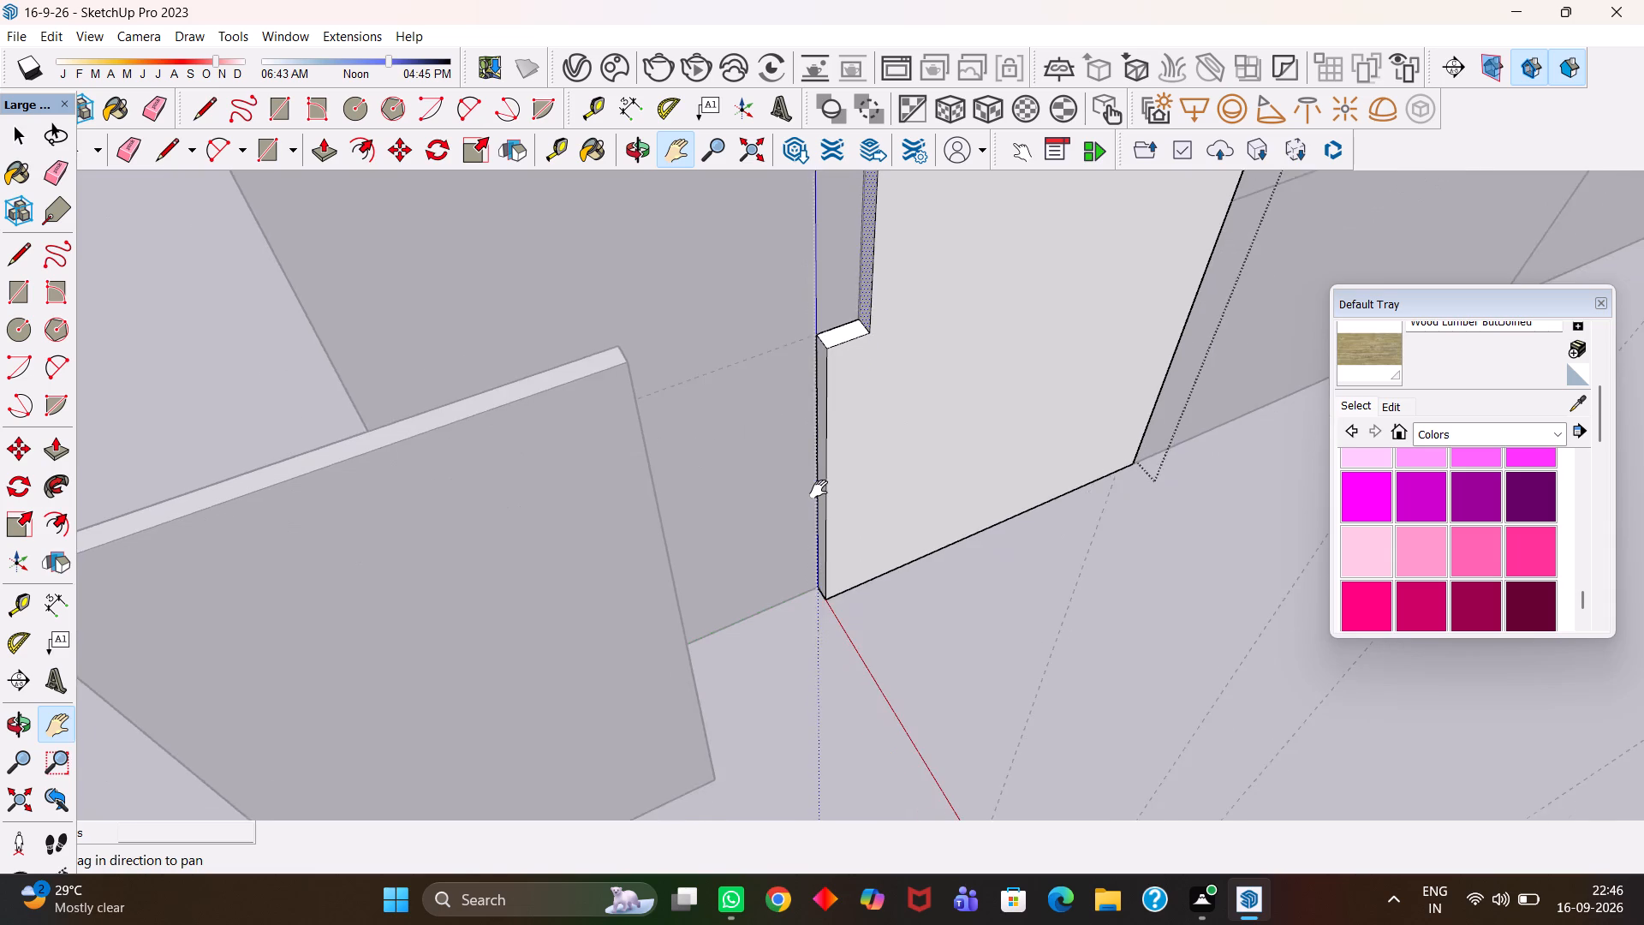
{"action": "scroll", "coordinate": [819, 489], "scroll_direction": "up", "scroll_amount": 2}
{"action": "key", "text": "space"}
{"action": "left_click", "coordinate": [819, 462]}
{"action": "left_click", "coordinate": [823, 464]}
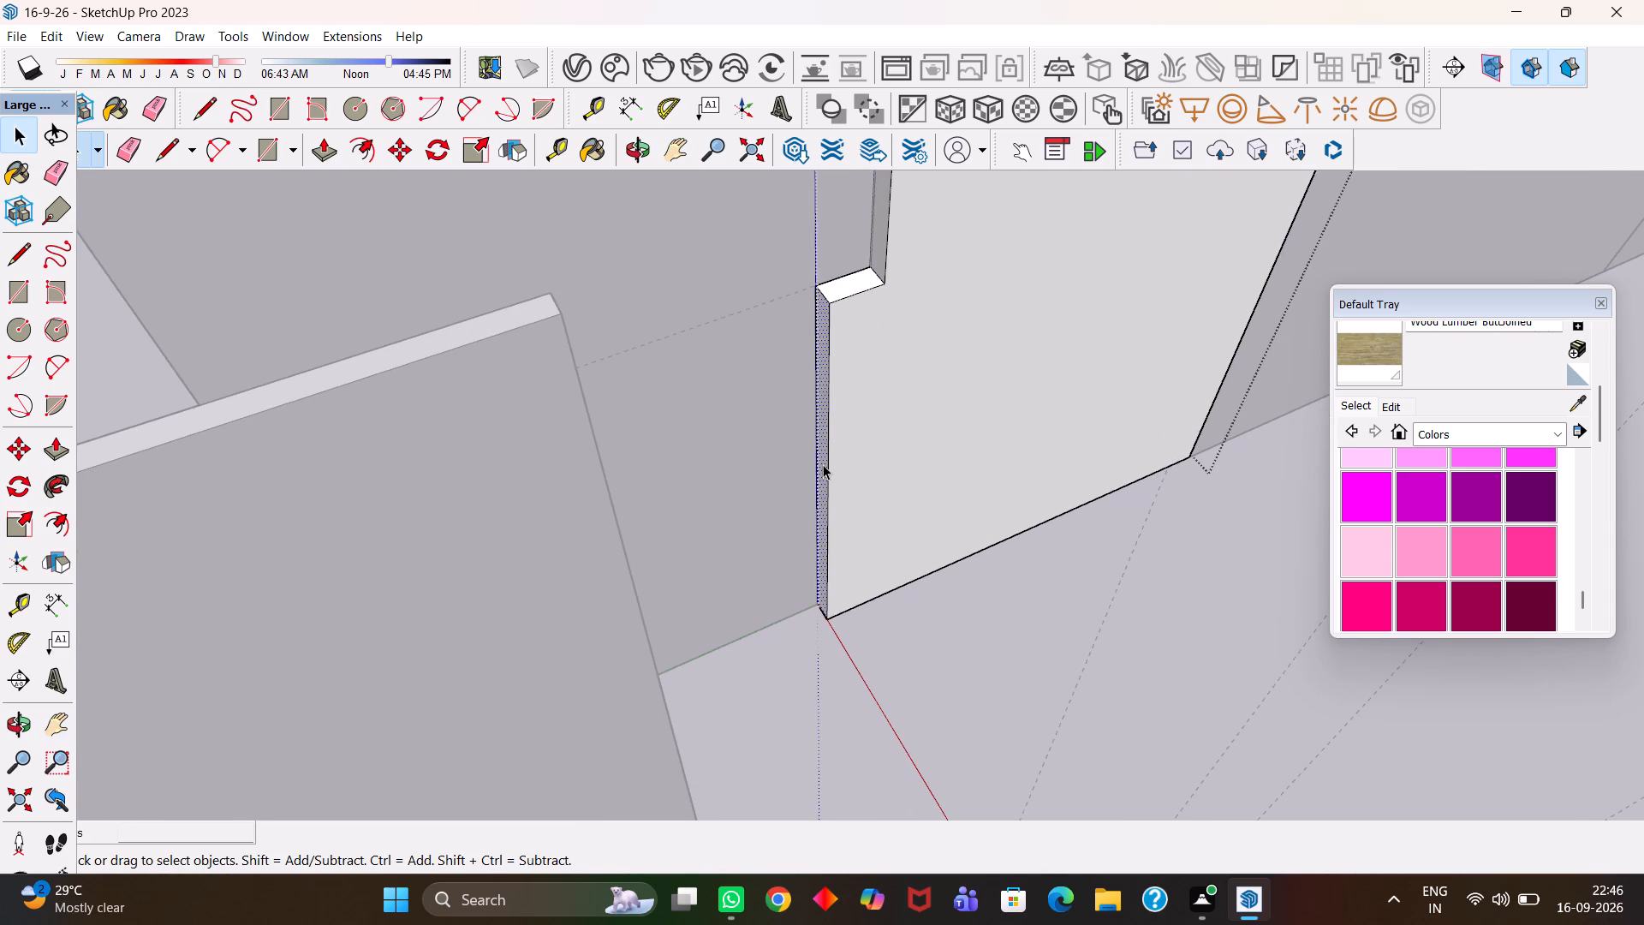
{"action": "left_click", "coordinate": [825, 467]}
{"action": "key", "text": "p"}
{"action": "left_click", "coordinate": [825, 467]}
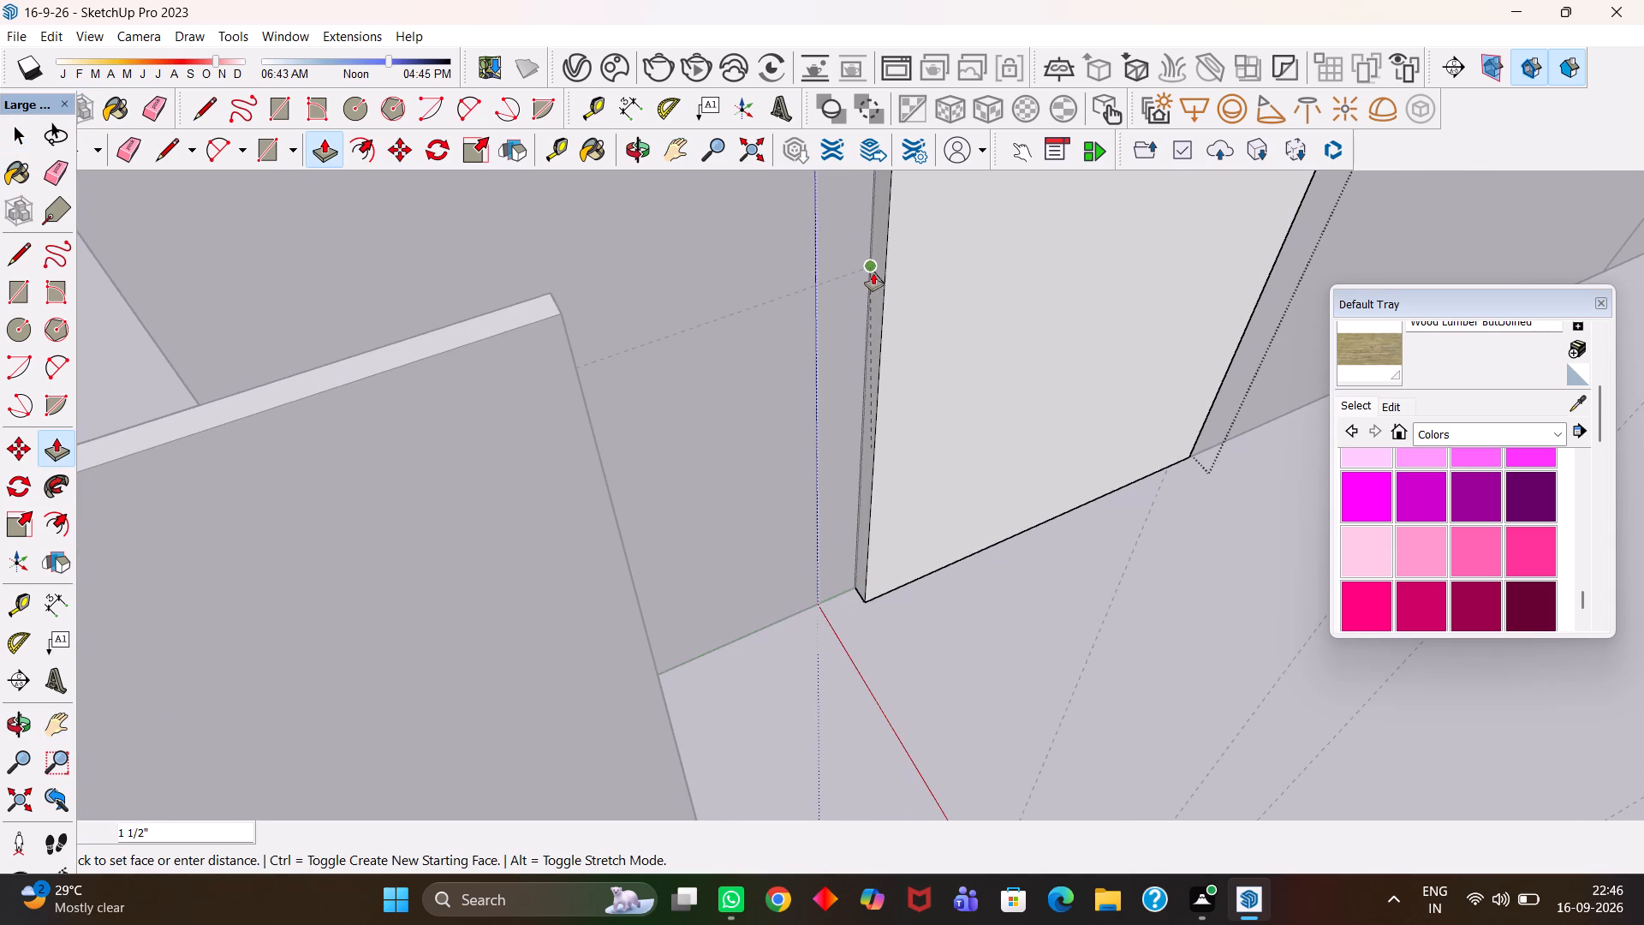
{"action": "left_click", "coordinate": [873, 273]}
Delete the loose full-height panel copy standing in front of the long arm's end division.
{"action": "key", "text": "h"}
{"action": "scroll", "coordinate": [864, 305], "scroll_direction": "down", "scroll_amount": 4}
{"action": "scroll", "coordinate": [843, 396], "scroll_direction": "down", "scroll_amount": 4}
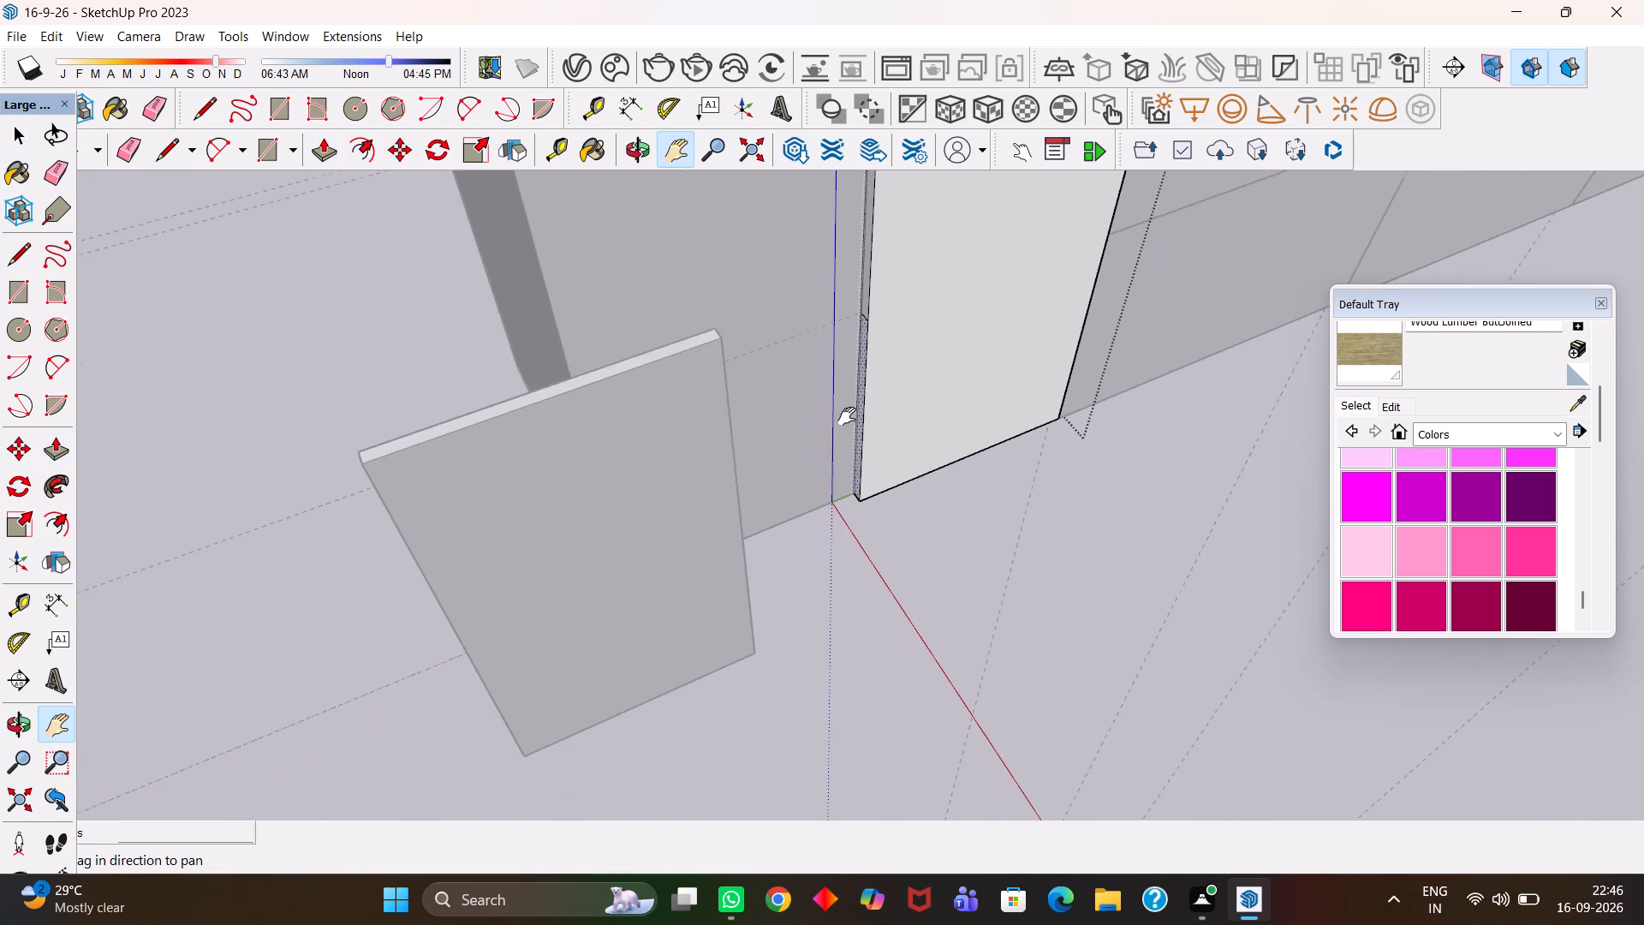
{"action": "scroll", "coordinate": [847, 416], "scroll_direction": "down", "scroll_amount": 2}
{"action": "middle_click_drag", "start_coordinate": [910, 468], "coordinate": [830, 519]}
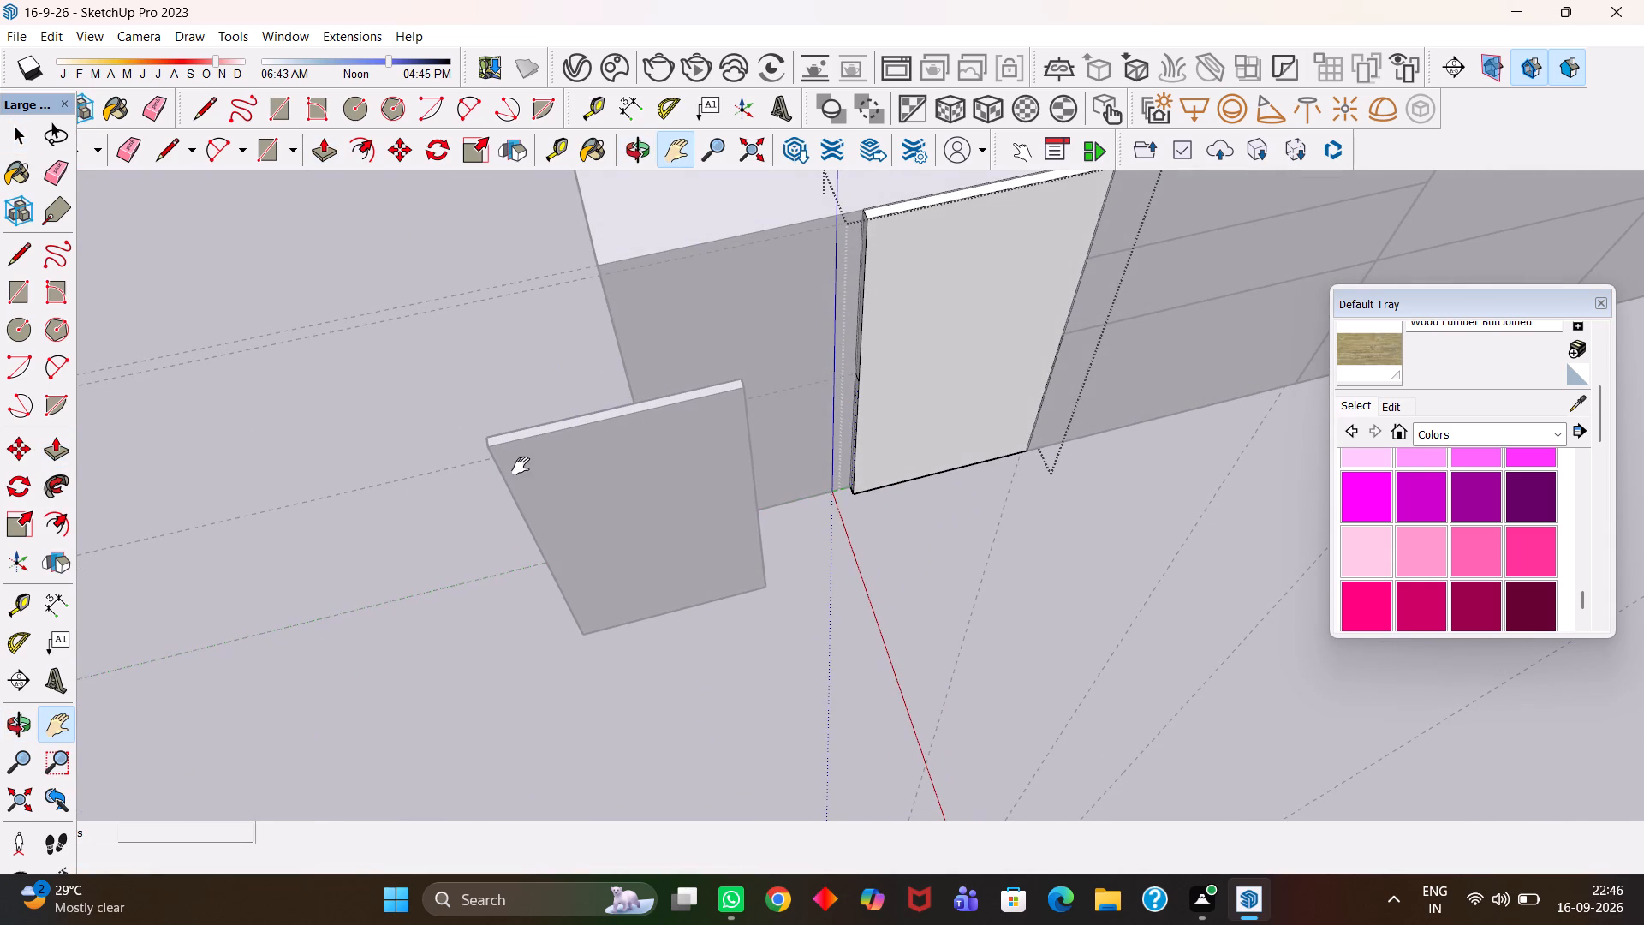
{"action": "middle_click_drag", "start_coordinate": [636, 522], "coordinate": [613, 535]}
{"action": "scroll", "coordinate": [613, 535], "scroll_direction": "up", "scroll_amount": 1}
{"action": "scroll", "coordinate": [650, 570], "scroll_direction": "down", "scroll_amount": 3}
{"action": "key", "text": "space"}
{"action": "double_click", "coordinate": [690, 644]}
{"action": "left_click", "coordinate": [658, 570]}
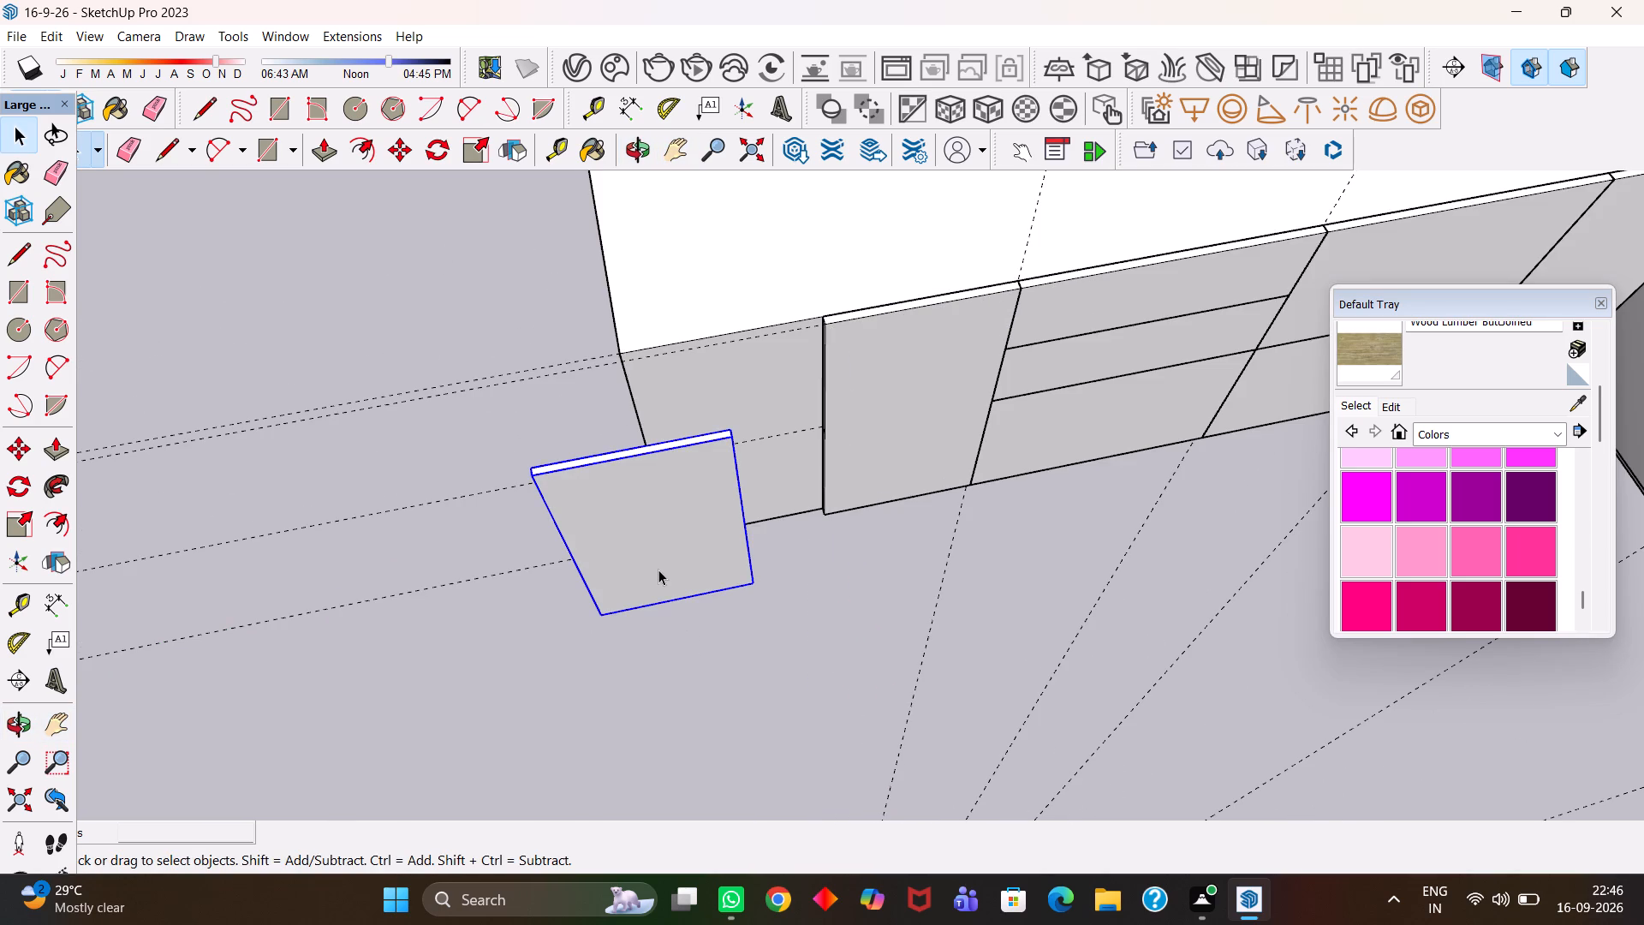
{"action": "key", "text": "Delete"}
Copy the narrowed full-height panel along the long arm into its empty end division, aligned to the counter's outer corner.
{"action": "scroll", "coordinate": [658, 570], "scroll_direction": "down", "scroll_amount": 3}
{"action": "scroll", "coordinate": [751, 449], "scroll_direction": "up", "scroll_amount": 2}
{"action": "left_click", "coordinate": [795, 435]}
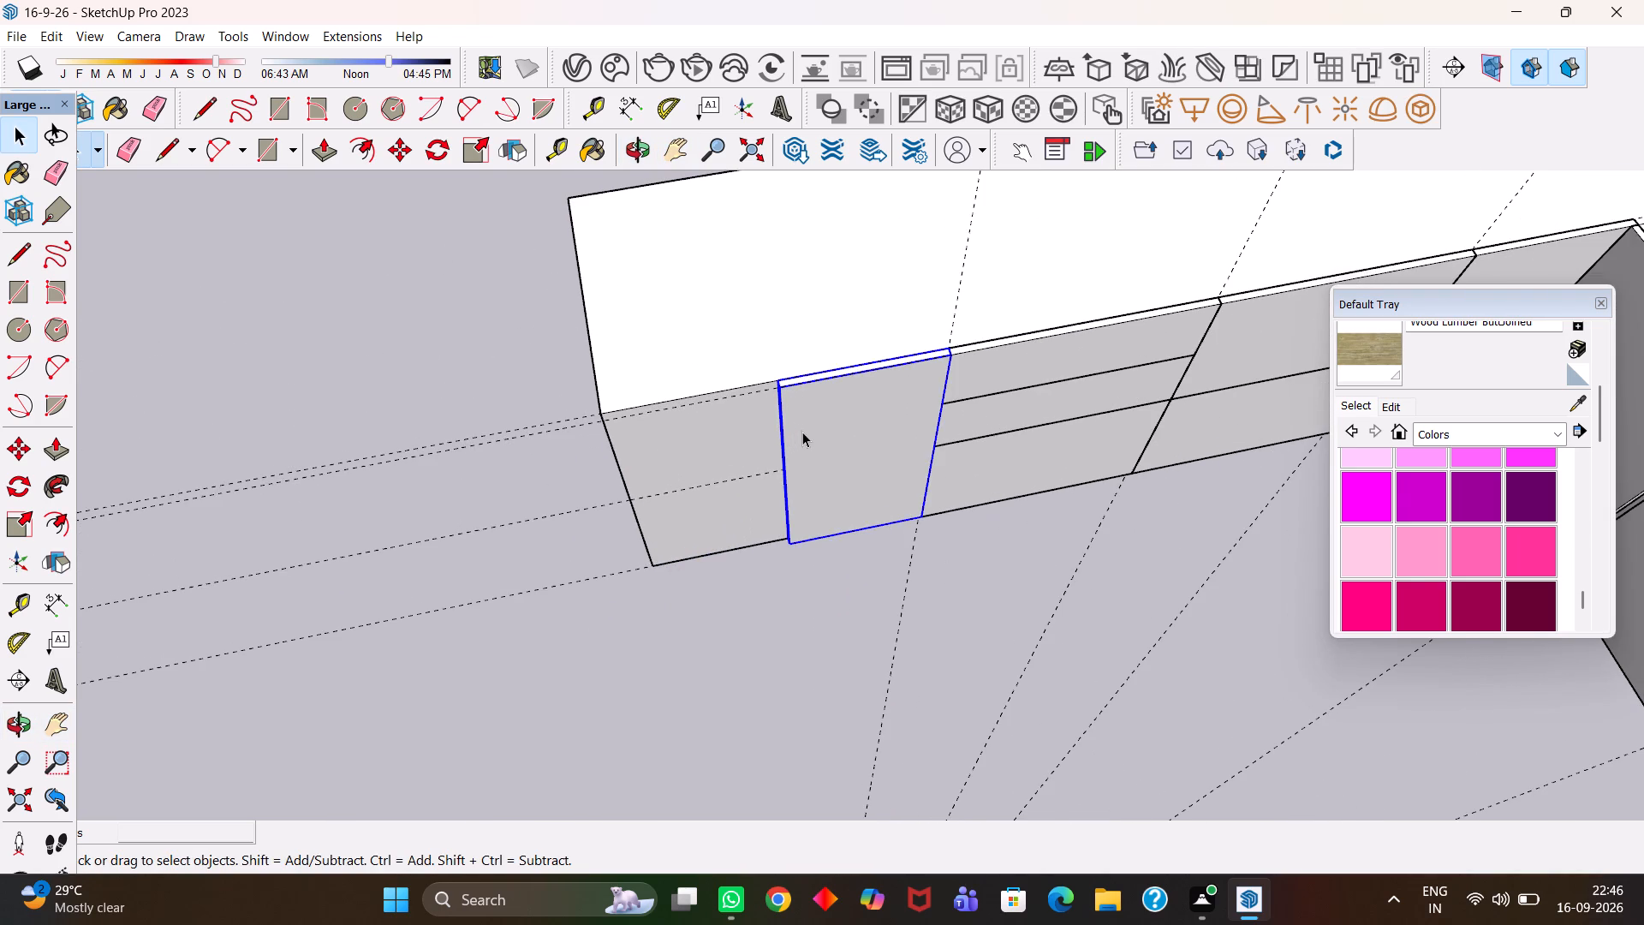
{"action": "scroll", "coordinate": [802, 431], "scroll_direction": "up", "scroll_amount": 4}
{"action": "key", "text": "m"}
{"action": "left_click", "coordinate": [771, 367]}
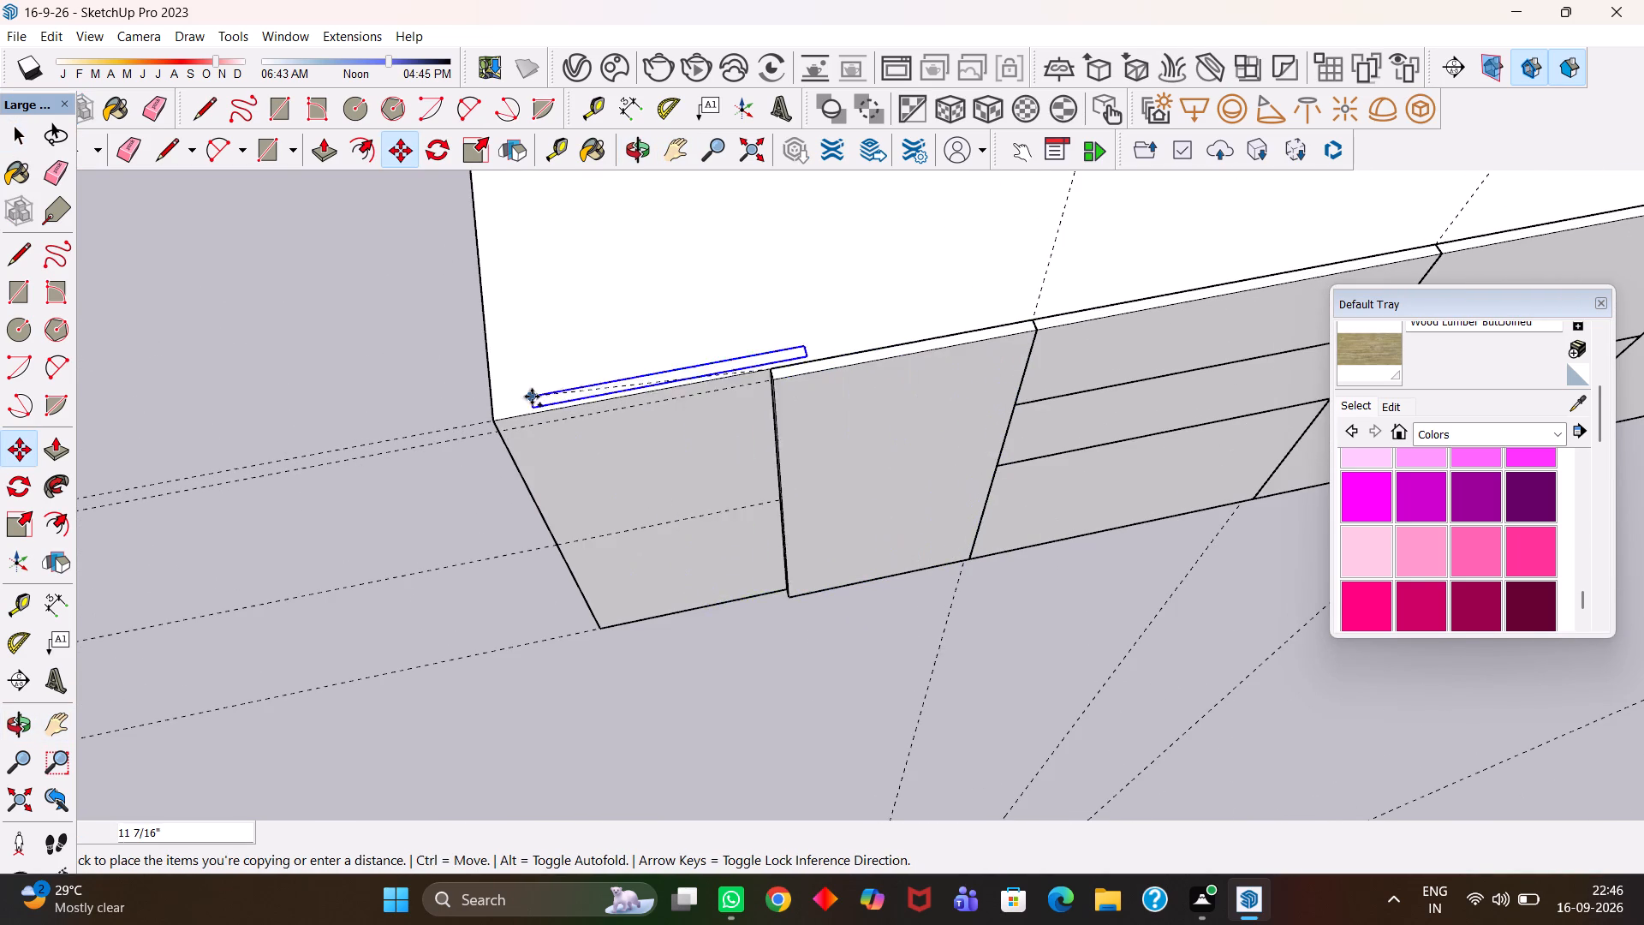
{"action": "left_click", "coordinate": [498, 422]}
Save the model.
{"action": "scroll", "coordinate": [597, 435], "scroll_direction": "down", "scroll_amount": 9}
{"action": "key", "text": "h"}
{"action": "middle_click_drag", "start_coordinate": [679, 492], "coordinate": [629, 494]}
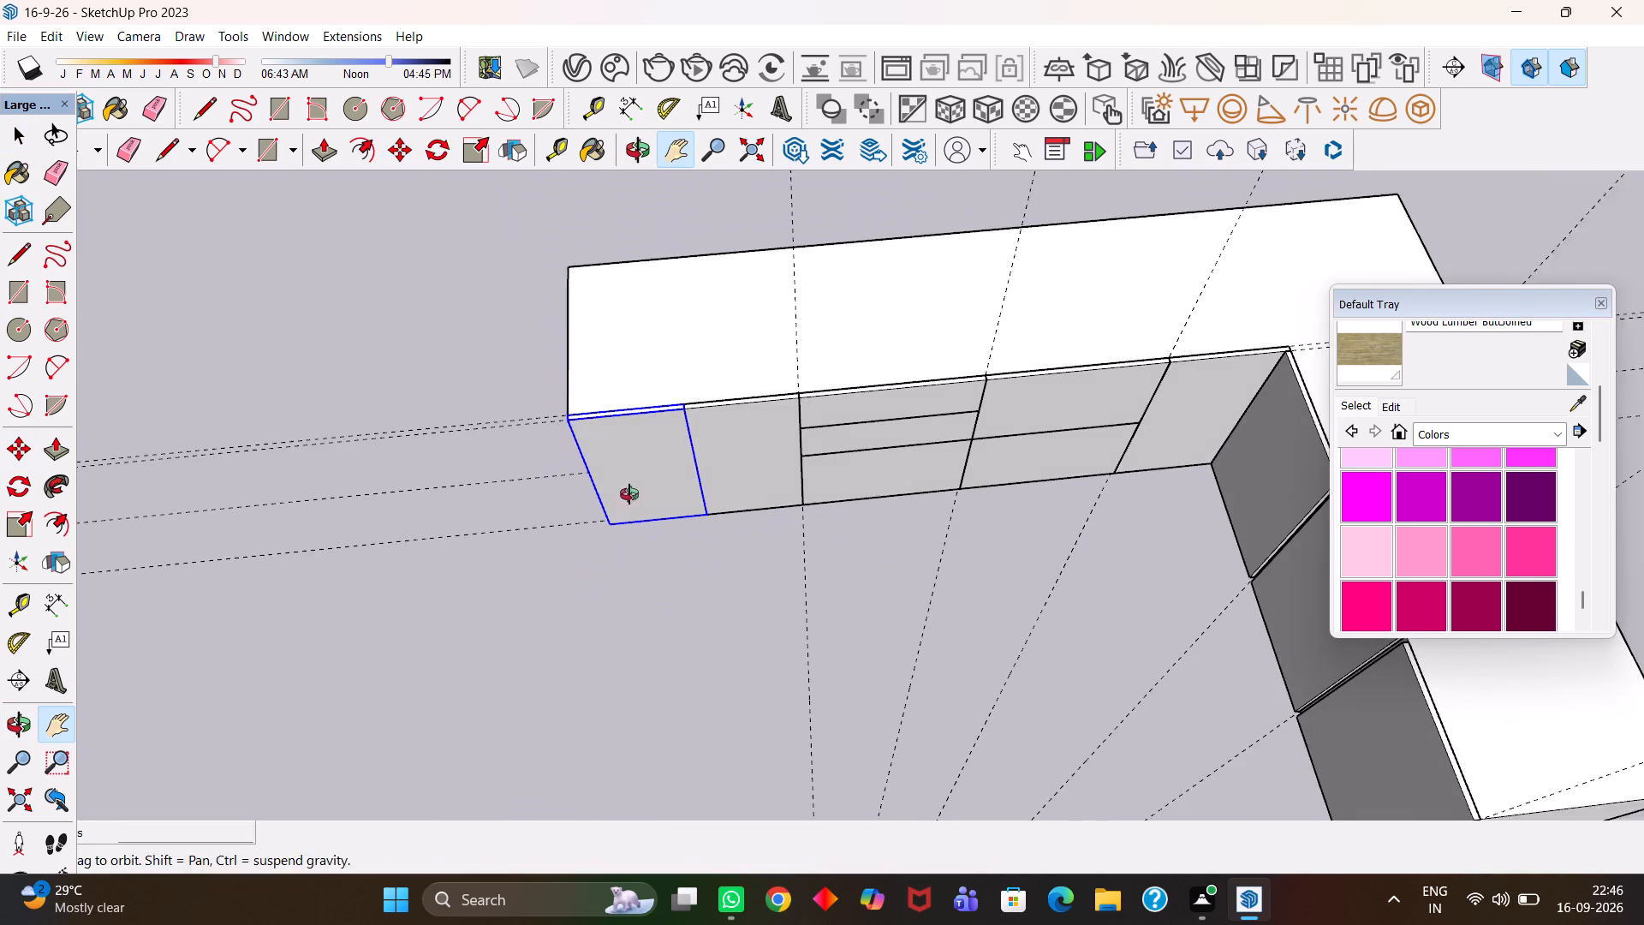
{"action": "middle_click_drag", "start_coordinate": [629, 494], "coordinate": [628, 493]}
{"action": "key", "text": "ctrl+s"}
Delete all the guide lines around the counter.
{"action": "scroll", "coordinate": [728, 480], "scroll_direction": "up", "scroll_amount": 2}
{"action": "scroll", "coordinate": [728, 480], "scroll_direction": "down", "scroll_amount": 4}
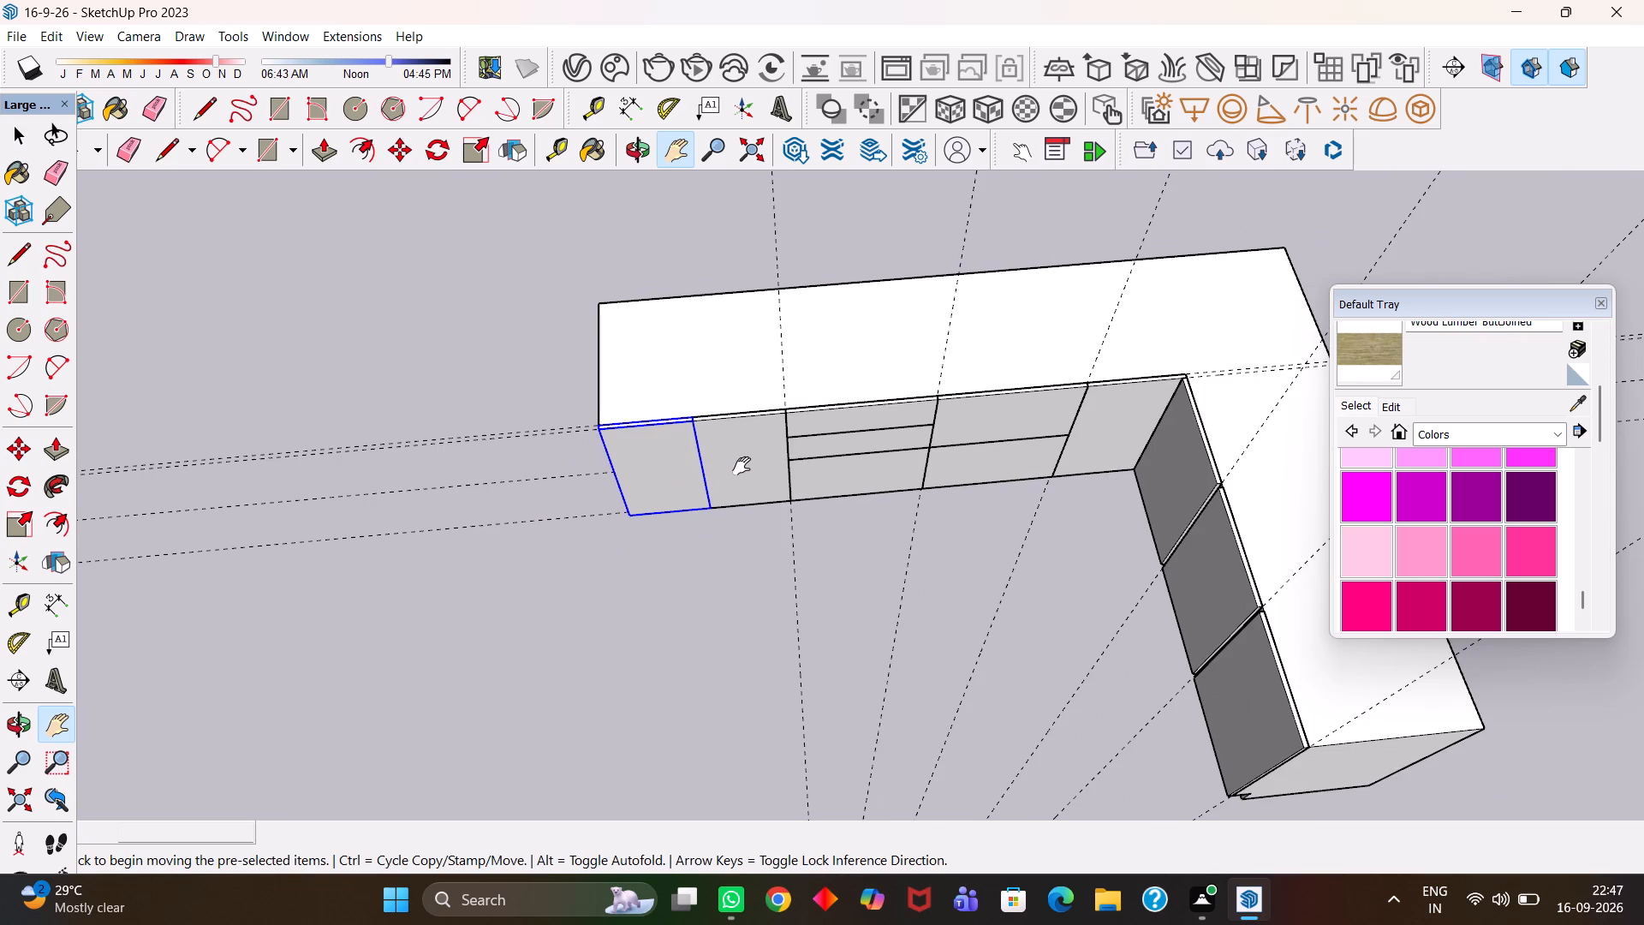
{"action": "left_click", "coordinate": [57, 39]}
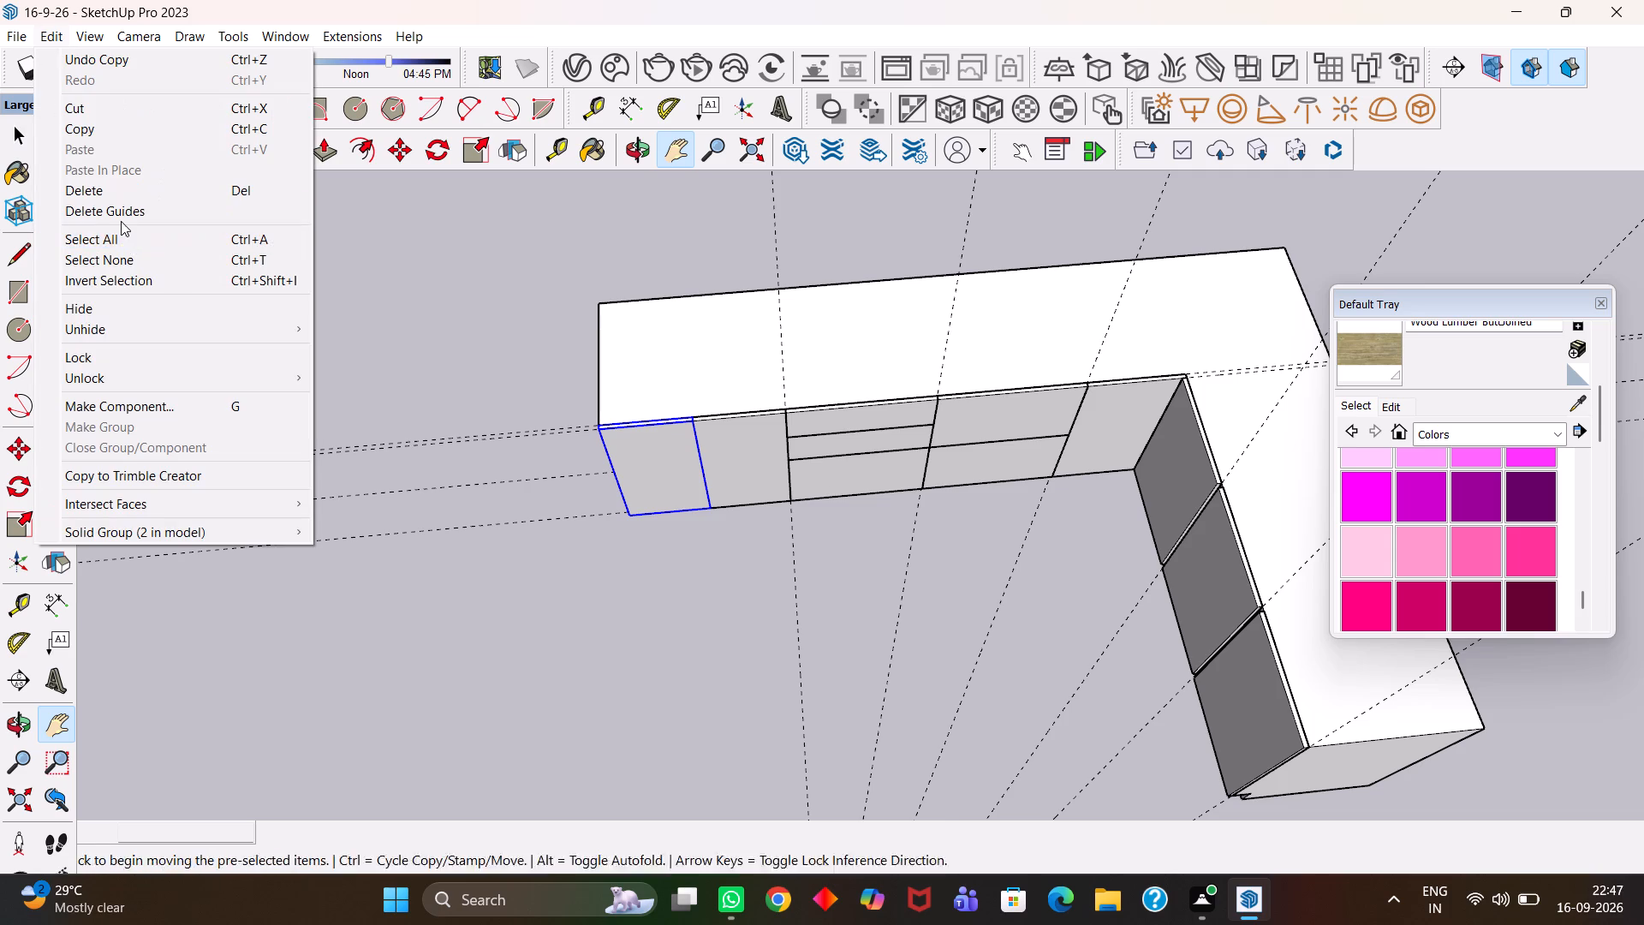
{"action": "left_click", "coordinate": [122, 217]}
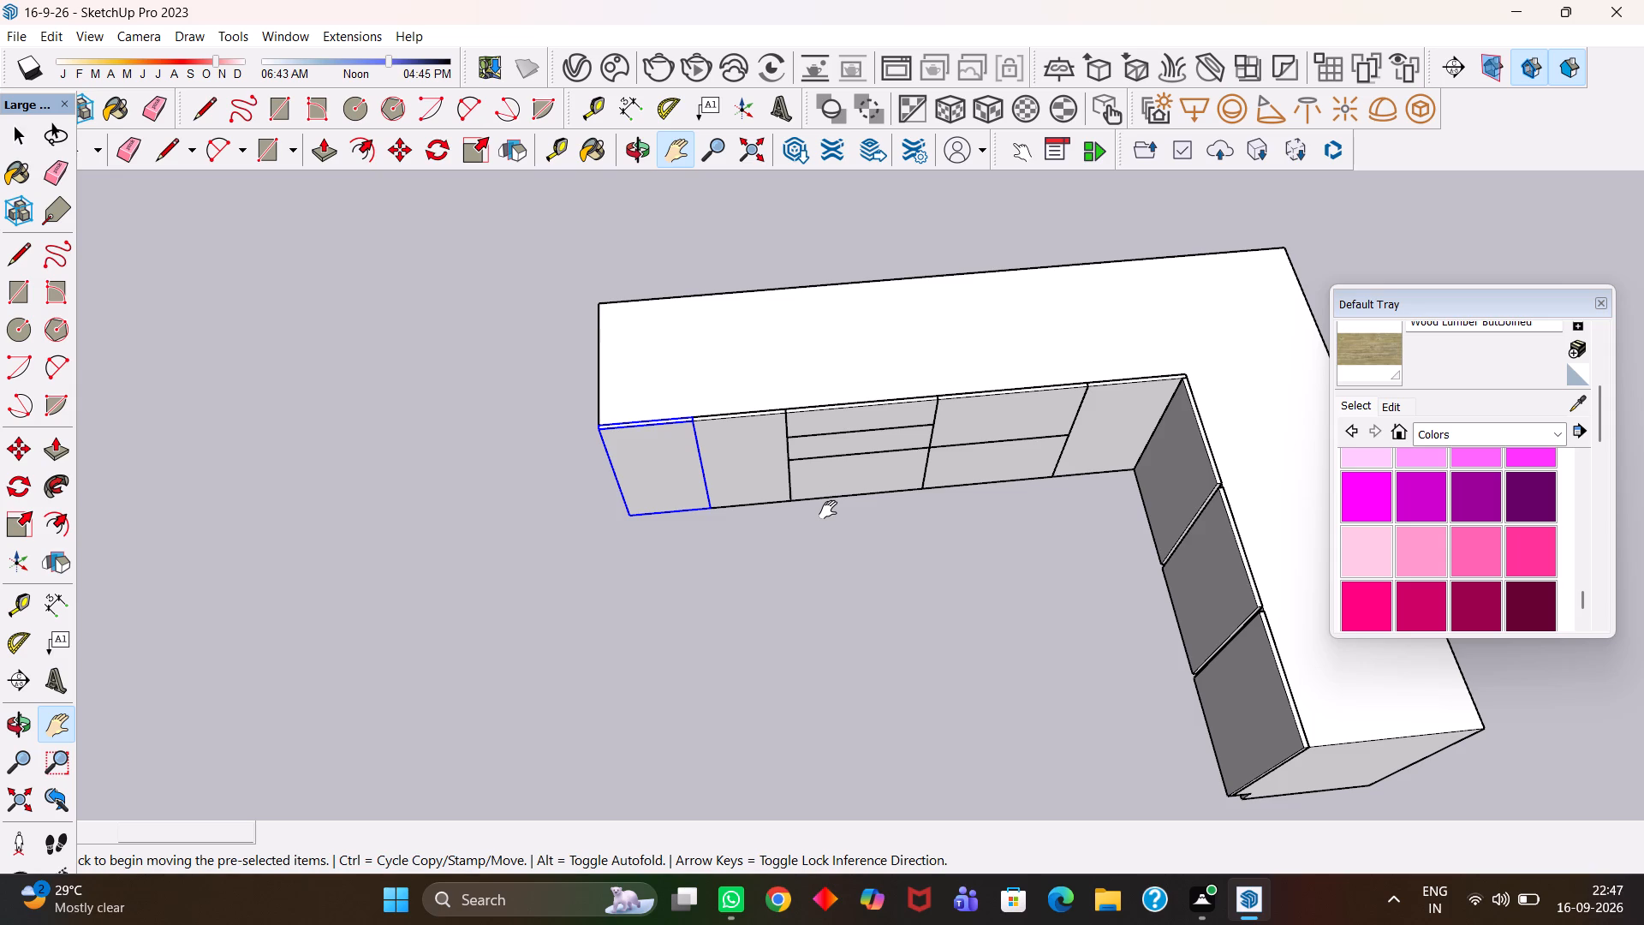
Move the separate L-shaped countertop slab onto the base cabinets, about 9' 5 7/8" from its original spot.
{"action": "scroll", "coordinate": [819, 493], "scroll_direction": "up", "scroll_amount": 1}
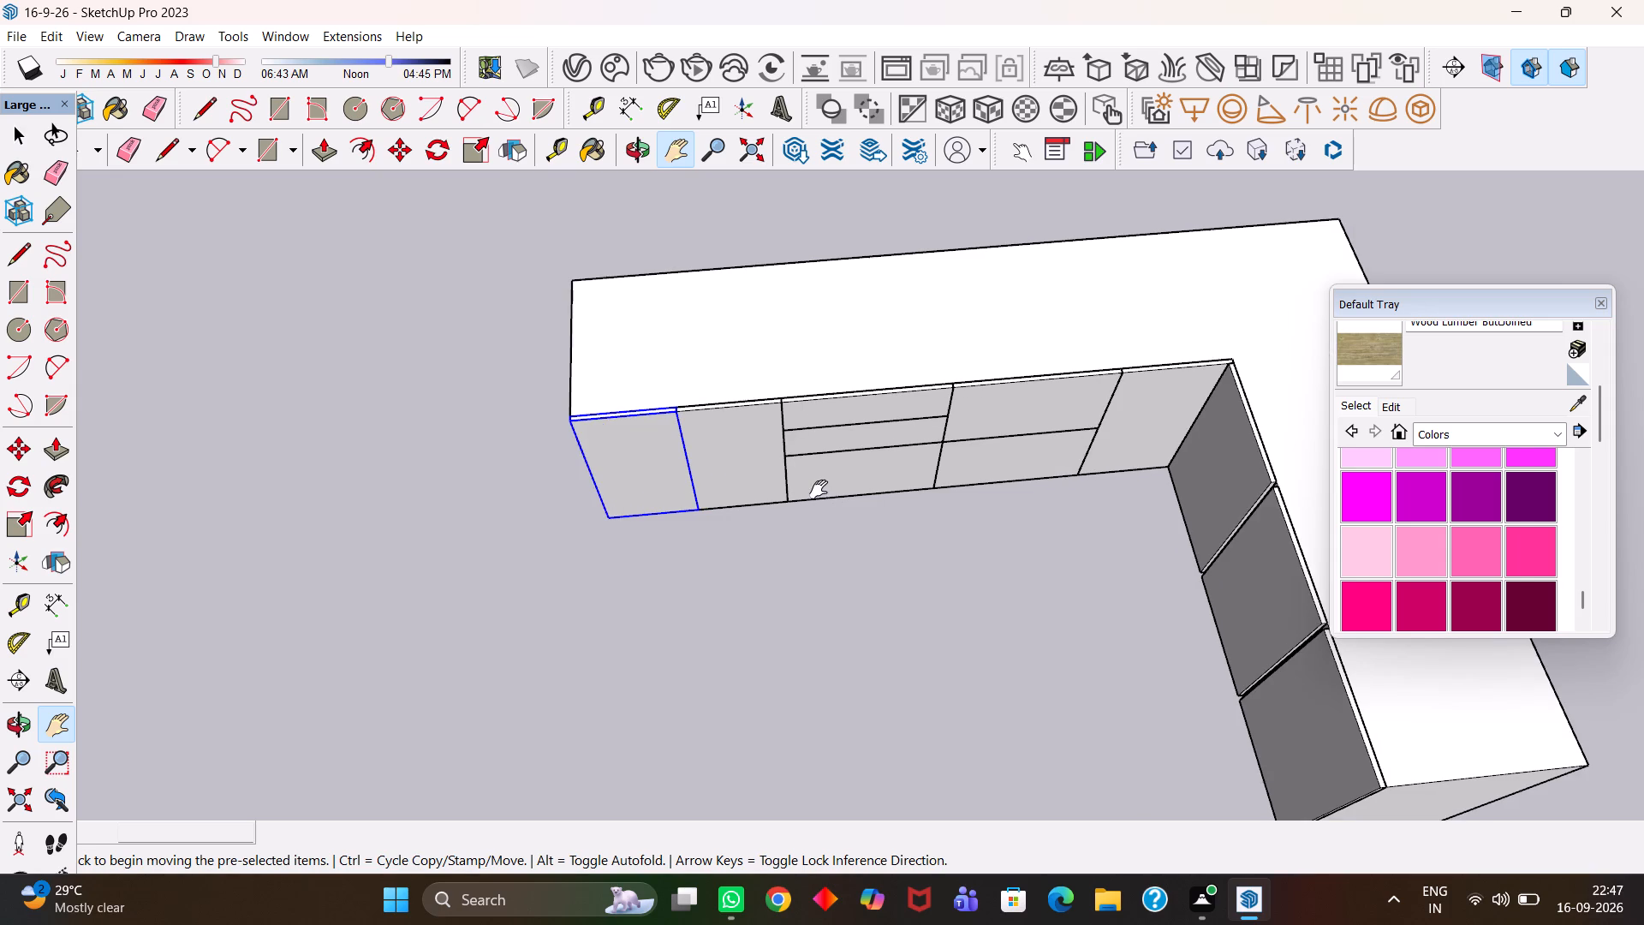
{"action": "key", "text": "h"}
{"action": "scroll", "coordinate": [819, 489], "scroll_direction": "down", "scroll_amount": 10}
{"action": "middle_click_drag", "start_coordinate": [759, 534], "coordinate": [843, 483]}
{"action": "scroll", "coordinate": [843, 483], "scroll_direction": "down", "scroll_amount": 2}
{"action": "middle_click_drag", "start_coordinate": [782, 506], "coordinate": [887, 530]}
{"action": "scroll", "coordinate": [878, 529], "scroll_direction": "up", "scroll_amount": 3}
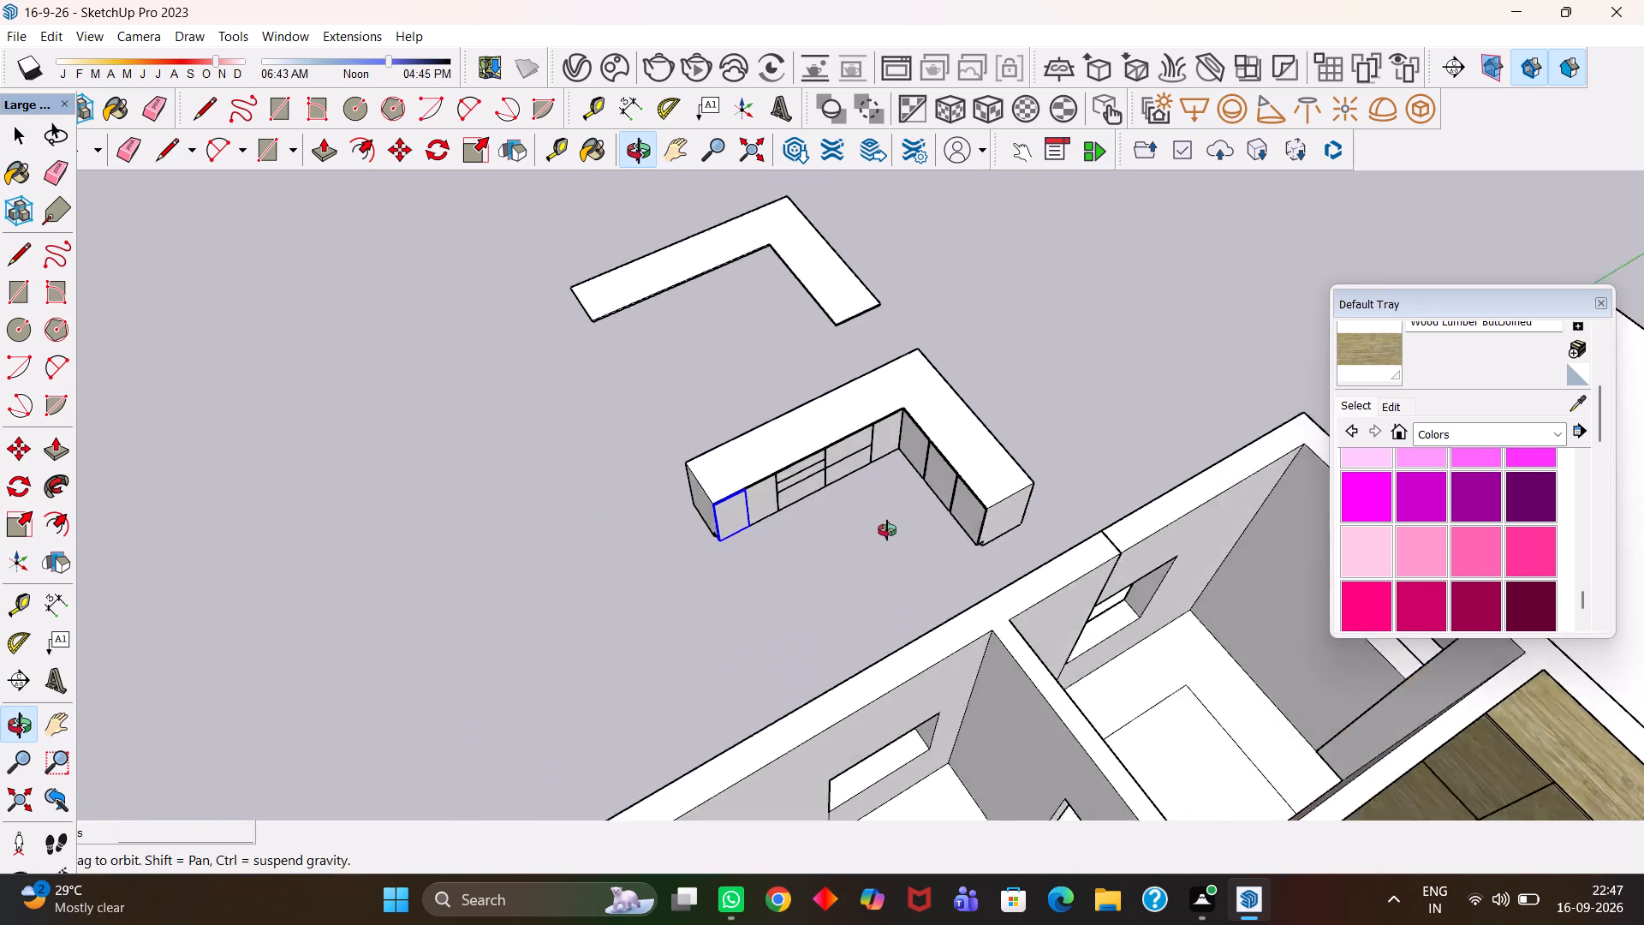
{"action": "middle_click_drag", "start_coordinate": [887, 530], "coordinate": [890, 530]}
{"action": "key", "text": "space"}
{"action": "left_click", "coordinate": [956, 340]}
{"action": "left_click", "coordinate": [1061, 337]}
{"action": "left_click", "coordinate": [819, 247]}
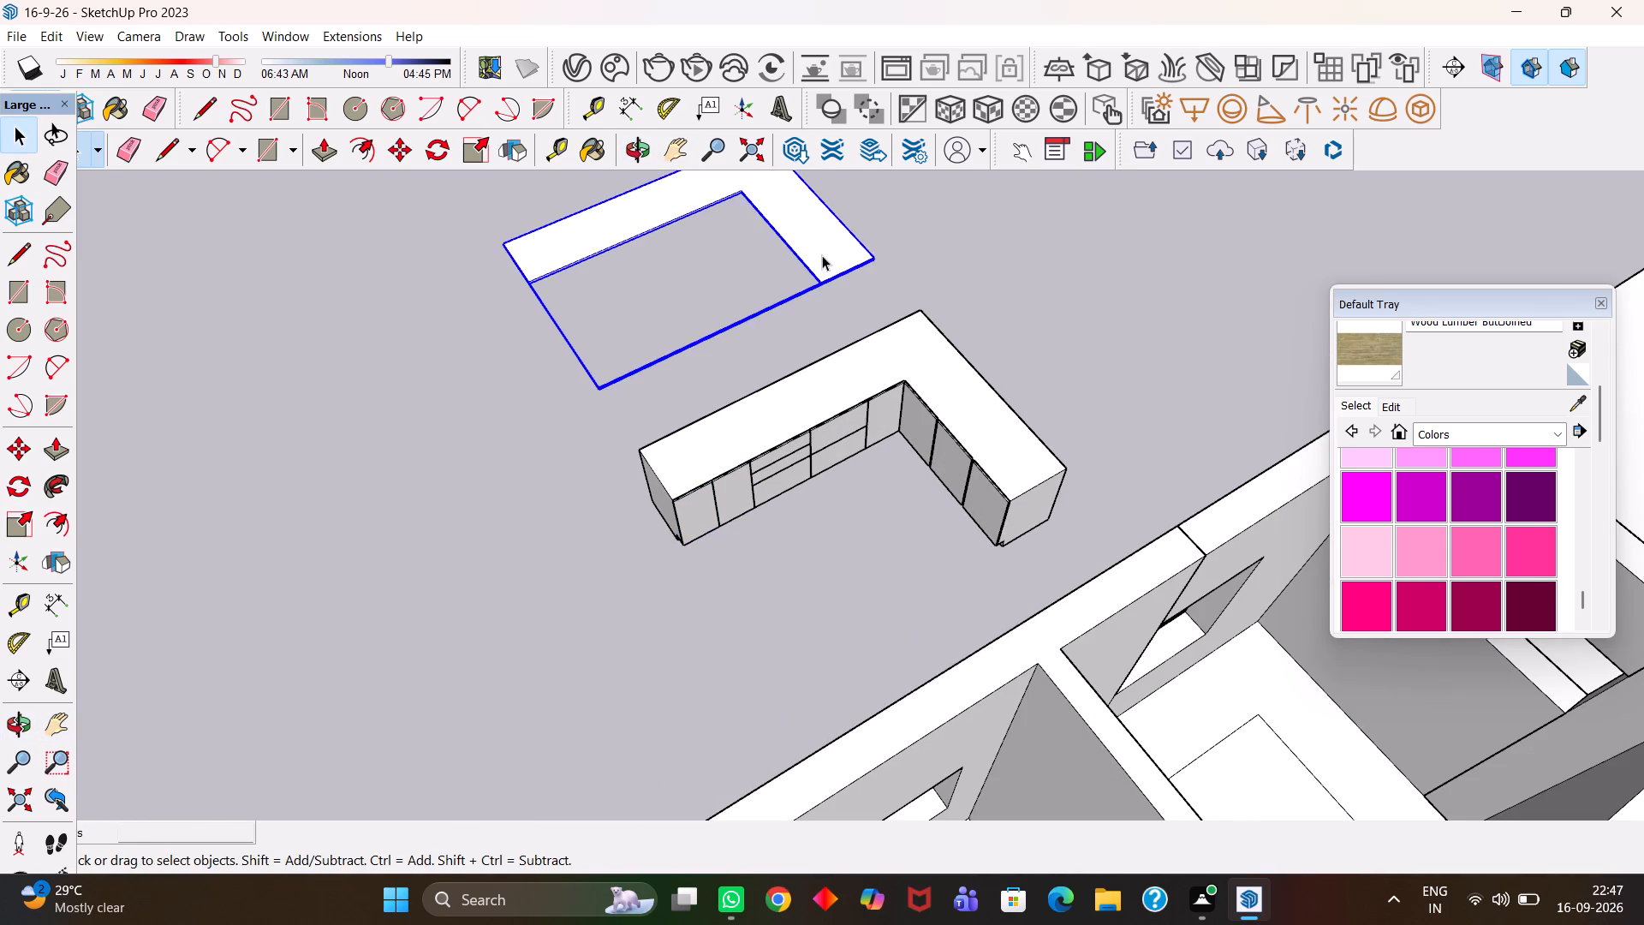
{"action": "scroll", "coordinate": [855, 286], "scroll_direction": "up", "scroll_amount": 7}
{"action": "key", "text": "m"}
{"action": "left_click", "coordinate": [882, 240]}
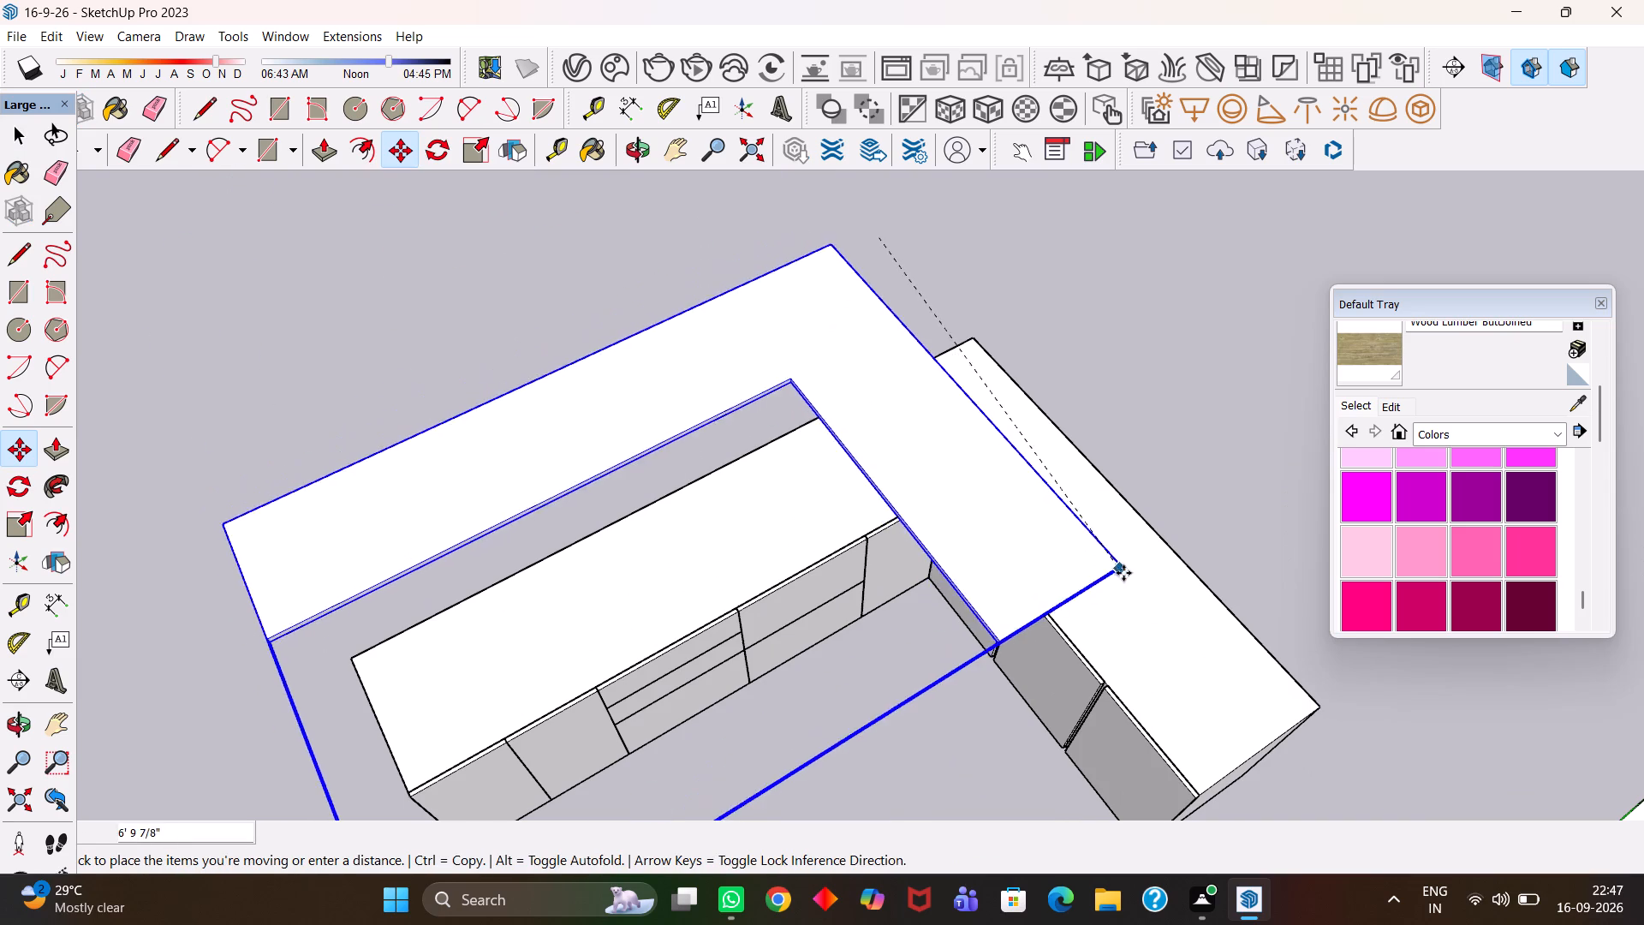
{"action": "scroll", "coordinate": [1124, 574], "scroll_direction": "down", "scroll_amount": 4}
{"action": "key", "text": "h"}
{"action": "left_click_drag", "start_coordinate": [1179, 626], "coordinate": [1081, 516]}
{"action": "scroll", "coordinate": [1100, 538], "scroll_direction": "up", "scroll_amount": 3}
{"action": "key", "text": "Escape"}
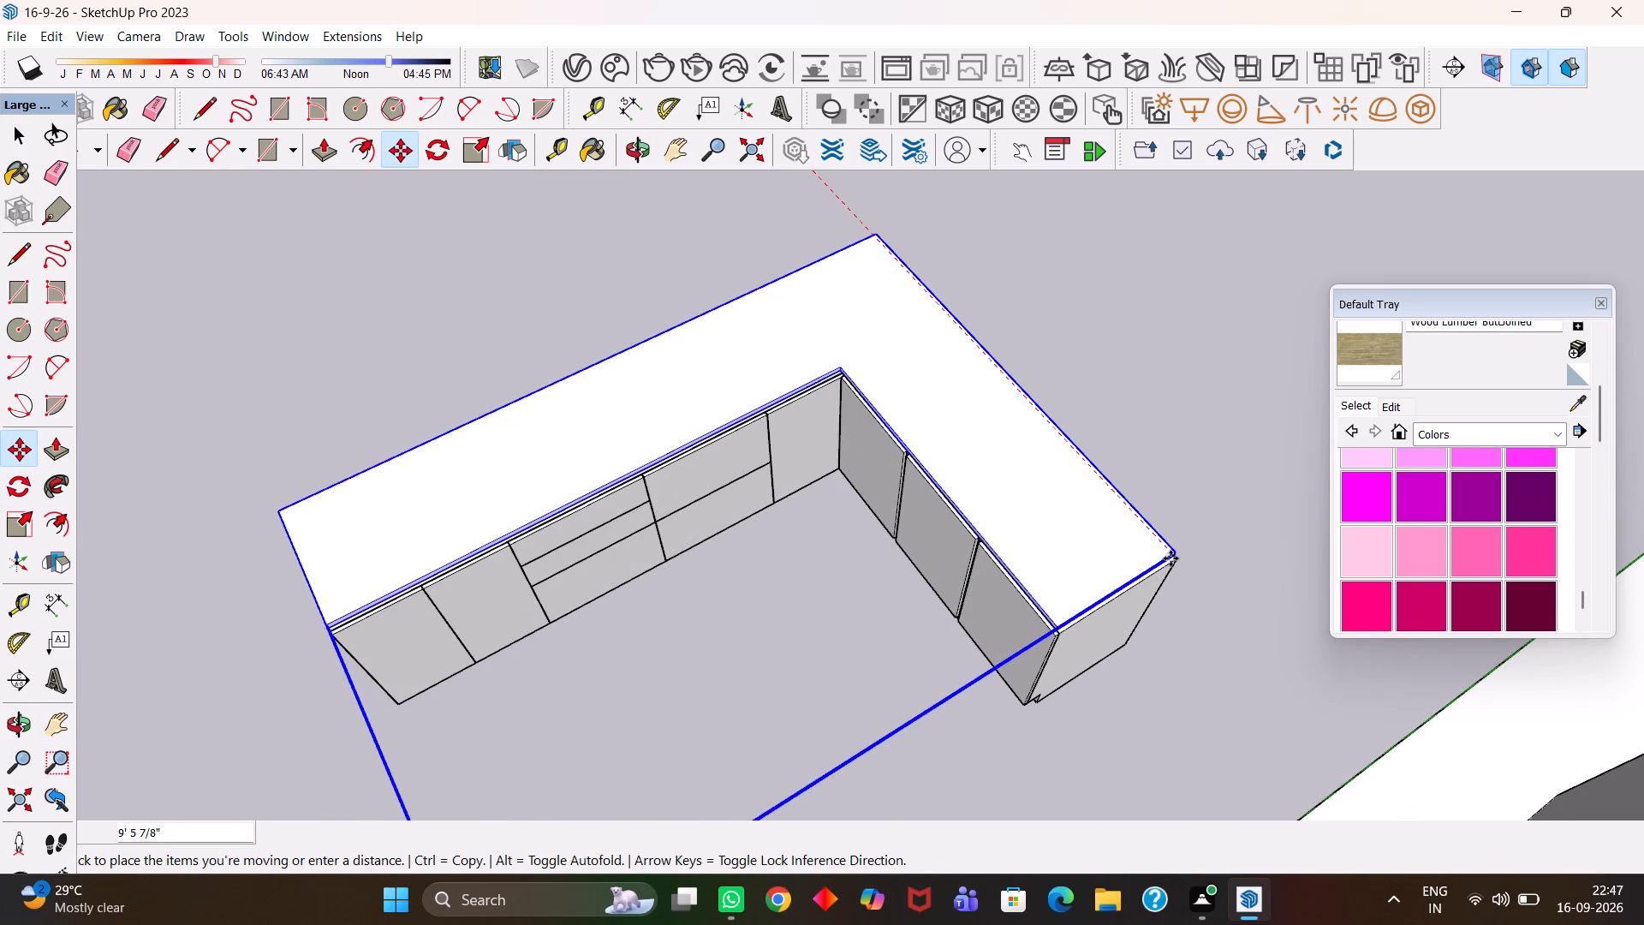
{"action": "left_click", "coordinate": [1171, 559]}
Shift the countertop slab about 1/2" so its lower back corner snaps onto the cabinet's top corner at the short arm's end.
{"action": "scroll", "coordinate": [1160, 576], "scroll_direction": "up", "scroll_amount": 6}
{"action": "middle_click_drag", "start_coordinate": [1164, 578], "coordinate": [1032, 519]}
{"action": "scroll", "coordinate": [1032, 519], "scroll_direction": "up", "scroll_amount": 3}
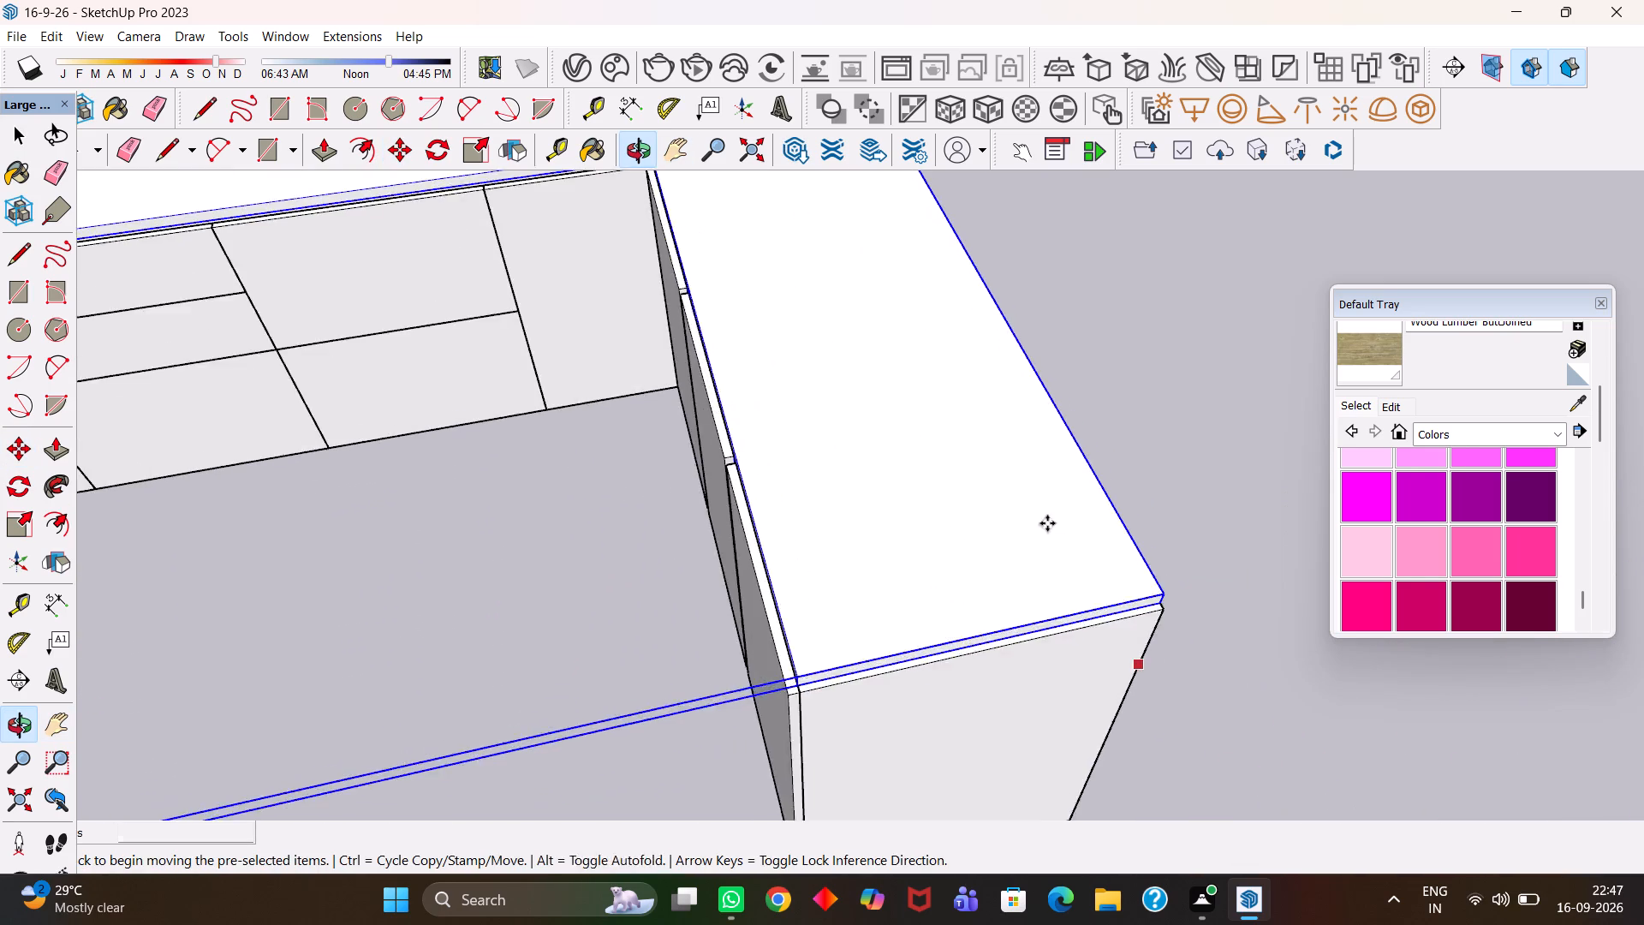
{"action": "scroll", "coordinate": [1047, 523], "scroll_direction": "up", "scroll_amount": 5}
{"action": "left_click", "coordinate": [1153, 510]}
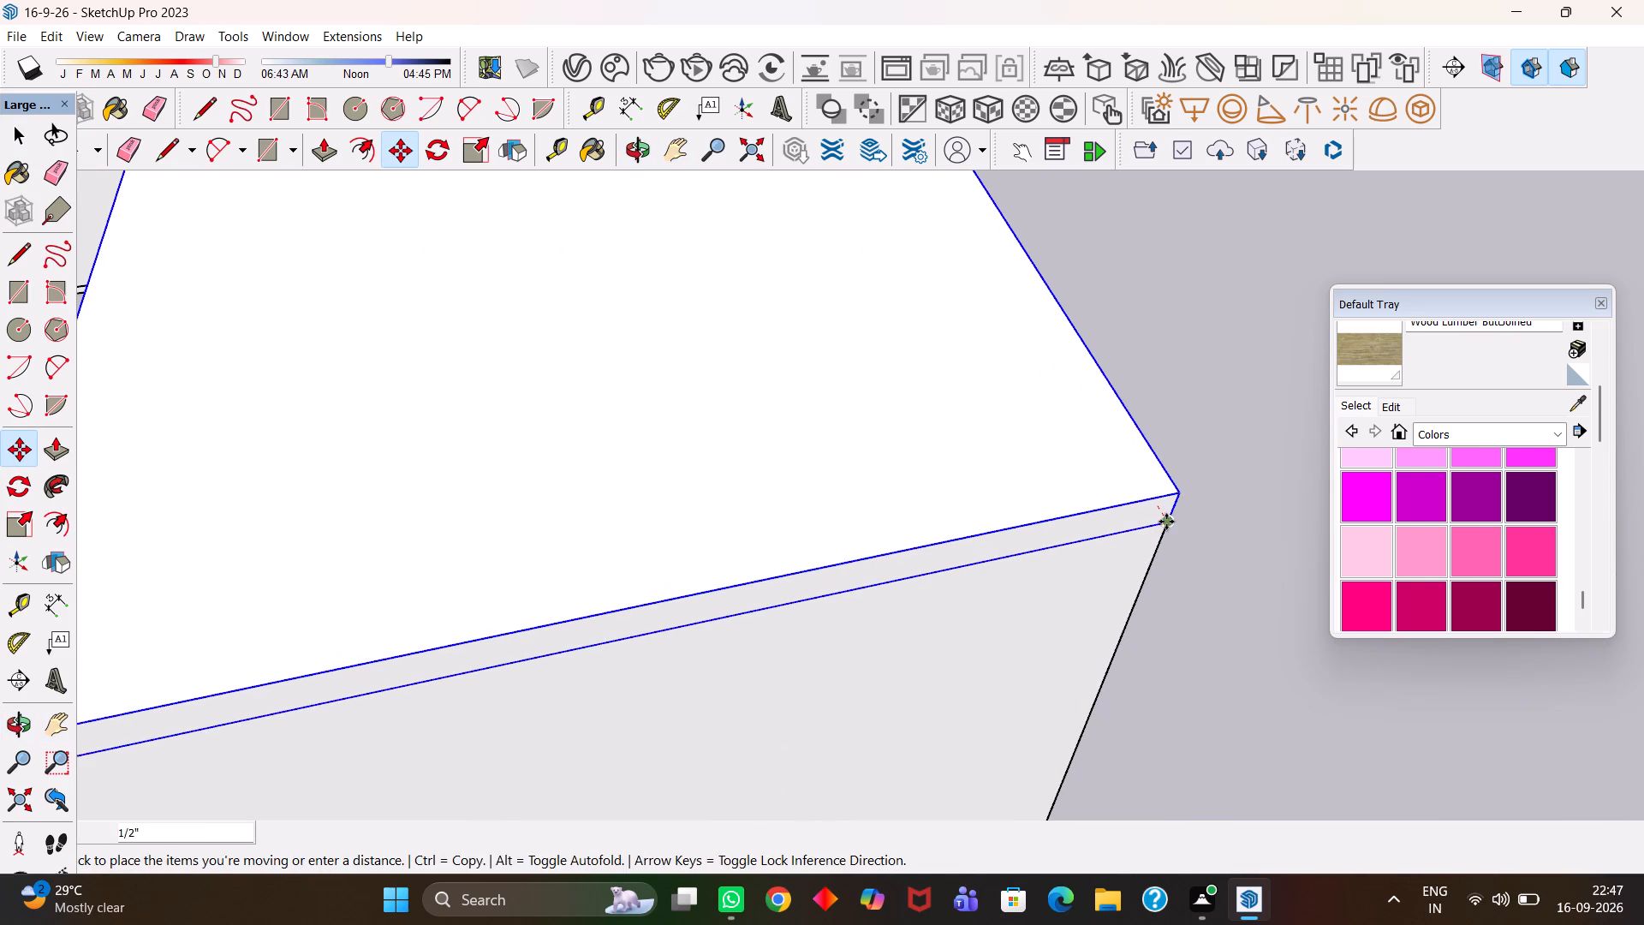
{"action": "left_click", "coordinate": [1166, 522]}
Open the countertop group and pull the short arm's inner front edge out about 1" over the door panels.
{"action": "scroll", "coordinate": [1097, 530], "scroll_direction": "down", "scroll_amount": 8}
{"action": "key", "text": "h"}
{"action": "left_click_drag", "start_coordinate": [657, 528], "coordinate": [896, 528]}
{"action": "scroll", "coordinate": [814, 591], "scroll_direction": "up", "scroll_amount": 3}
{"action": "middle_click_drag", "start_coordinate": [718, 629], "coordinate": [854, 641]}
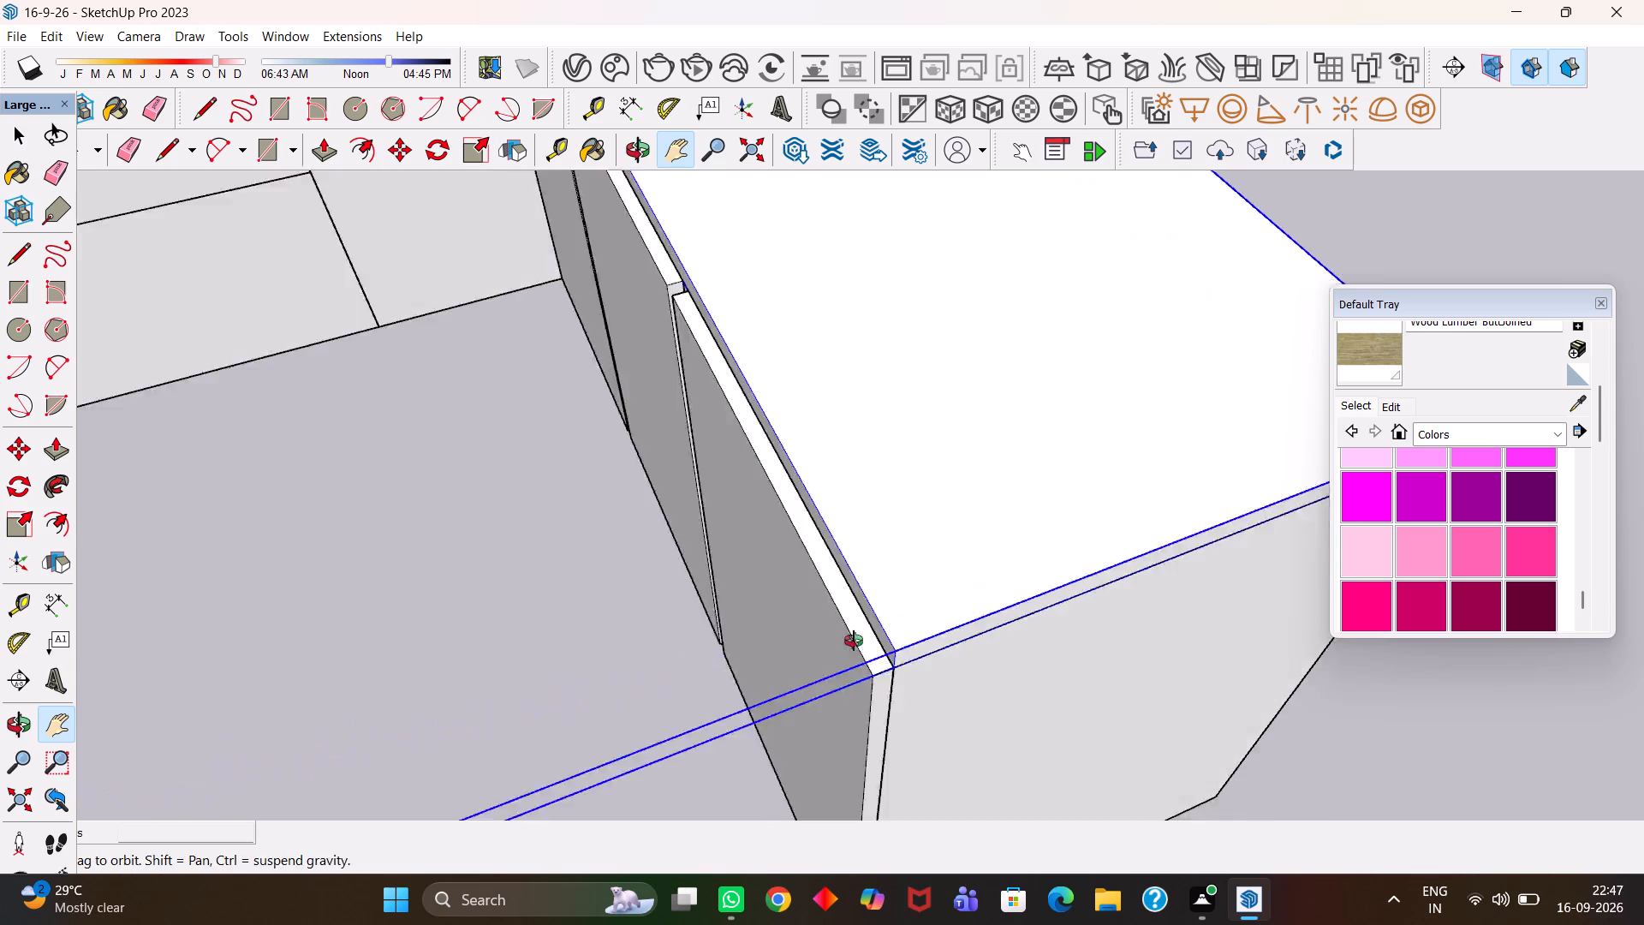
{"action": "middle_click_drag", "start_coordinate": [854, 641], "coordinate": [944, 618]}
{"action": "scroll", "coordinate": [921, 631], "scroll_direction": "up", "scroll_amount": 2}
{"action": "key", "text": "space"}
{"action": "scroll", "coordinate": [1027, 559], "scroll_direction": "up", "scroll_amount": 2}
{"action": "triple_click", "coordinate": [1062, 541]}
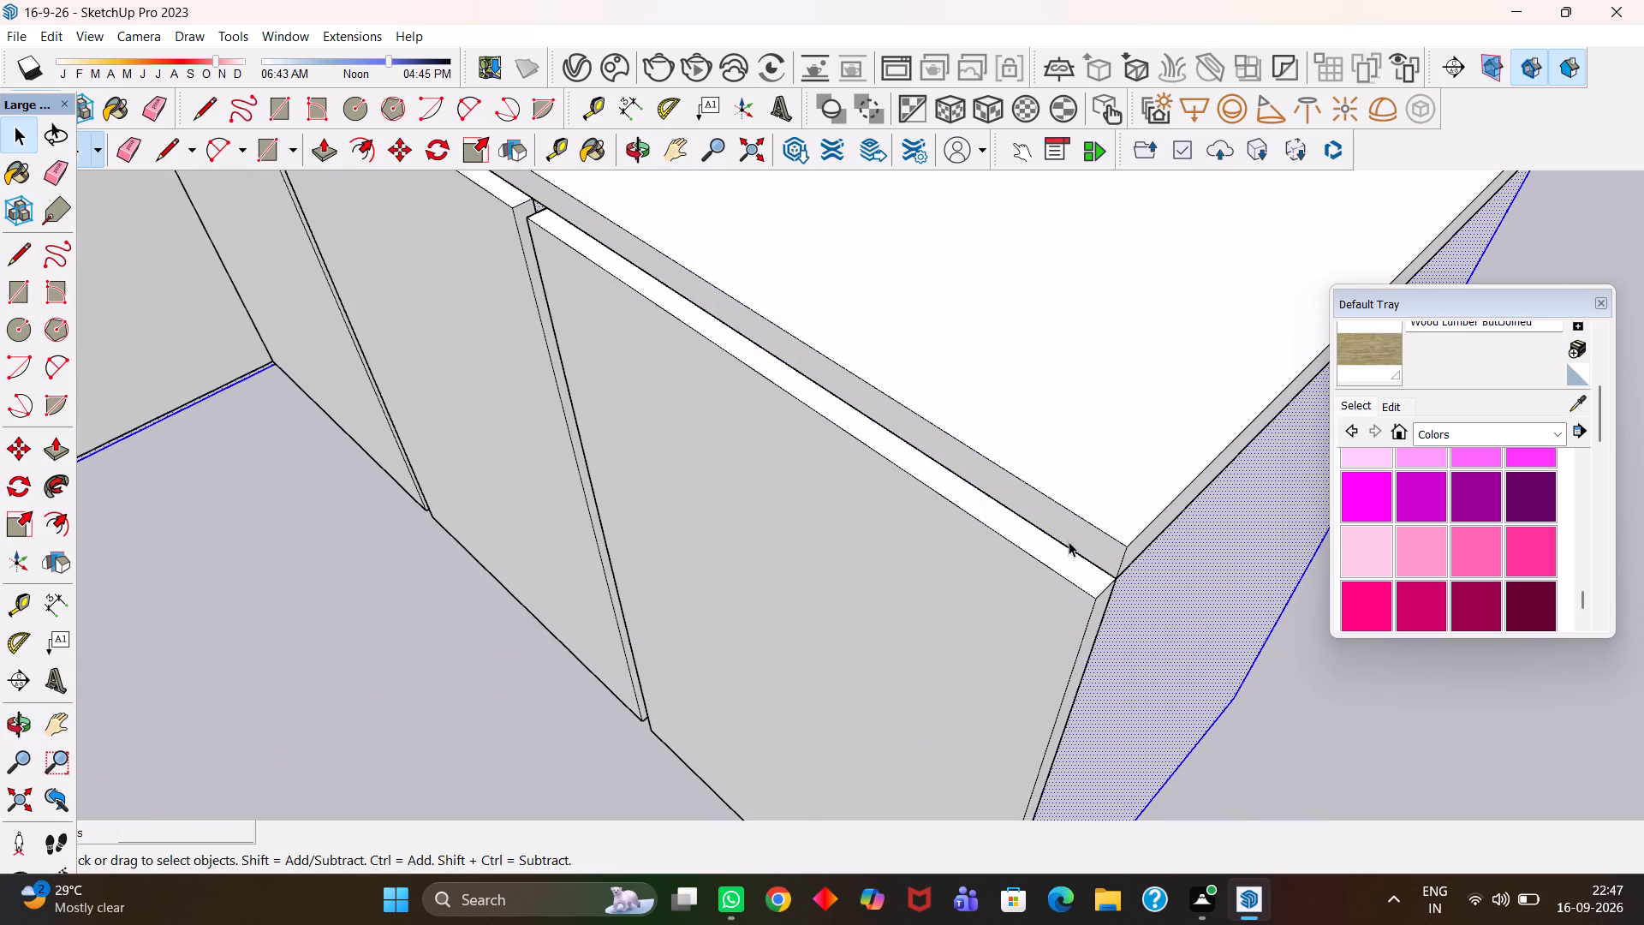
{"action": "double_click", "coordinate": [1069, 541]}
{"action": "left_click", "coordinate": [1068, 541]}
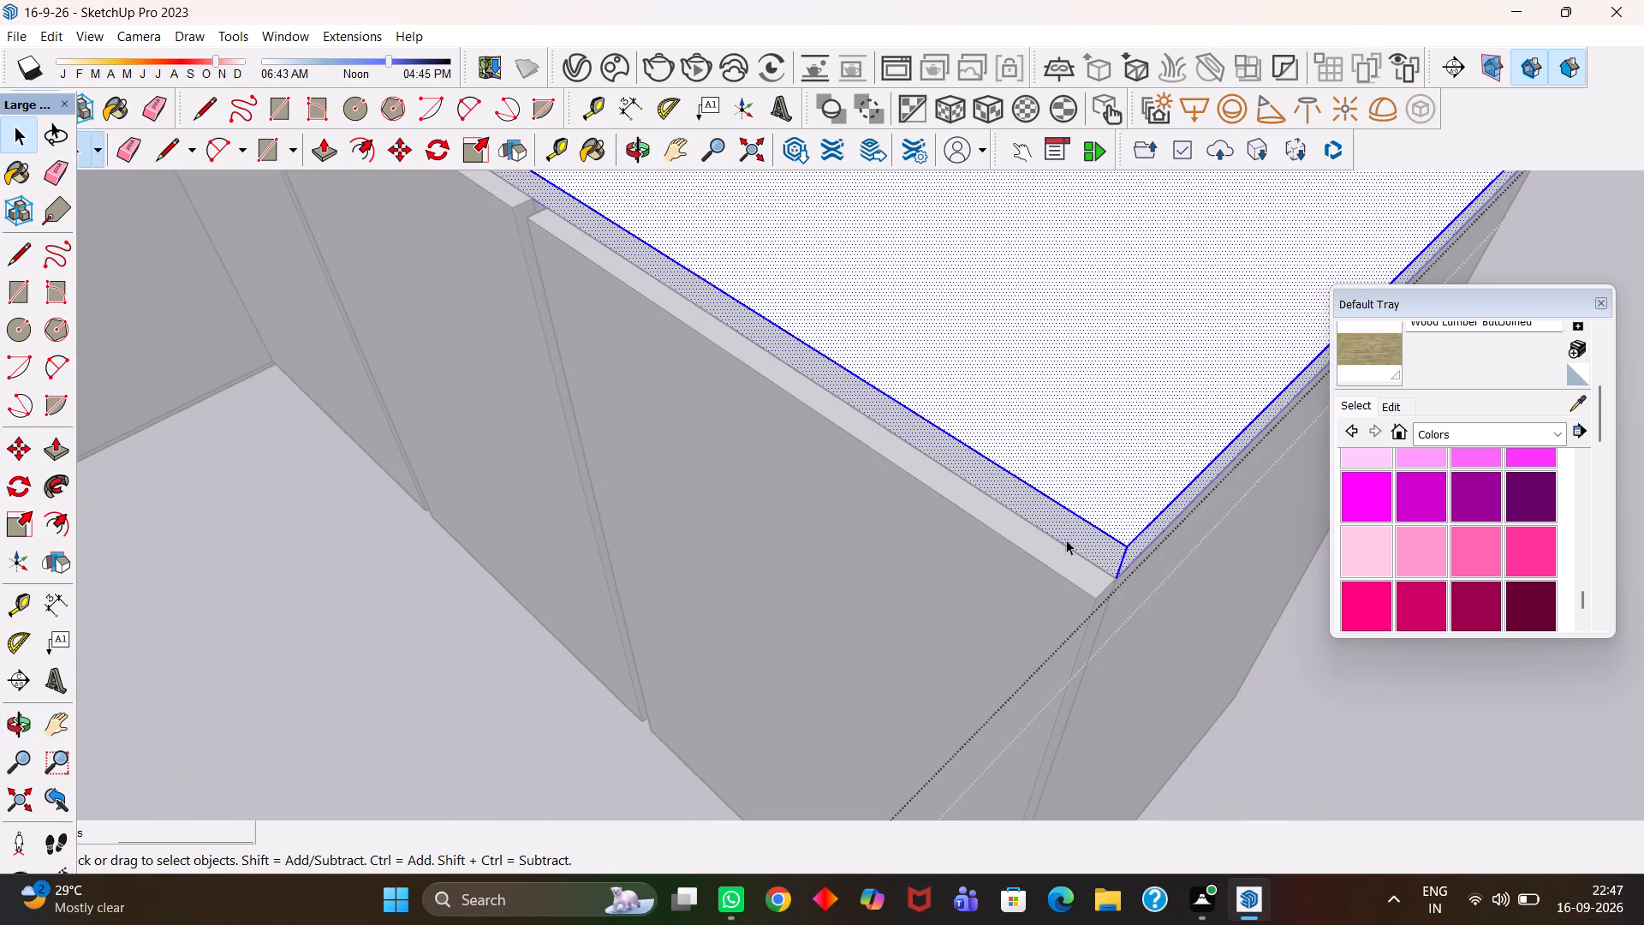
{"action": "key", "text": "p"}
{"action": "left_click", "coordinate": [1066, 540]}
{"action": "left_click", "coordinate": [1080, 537]}
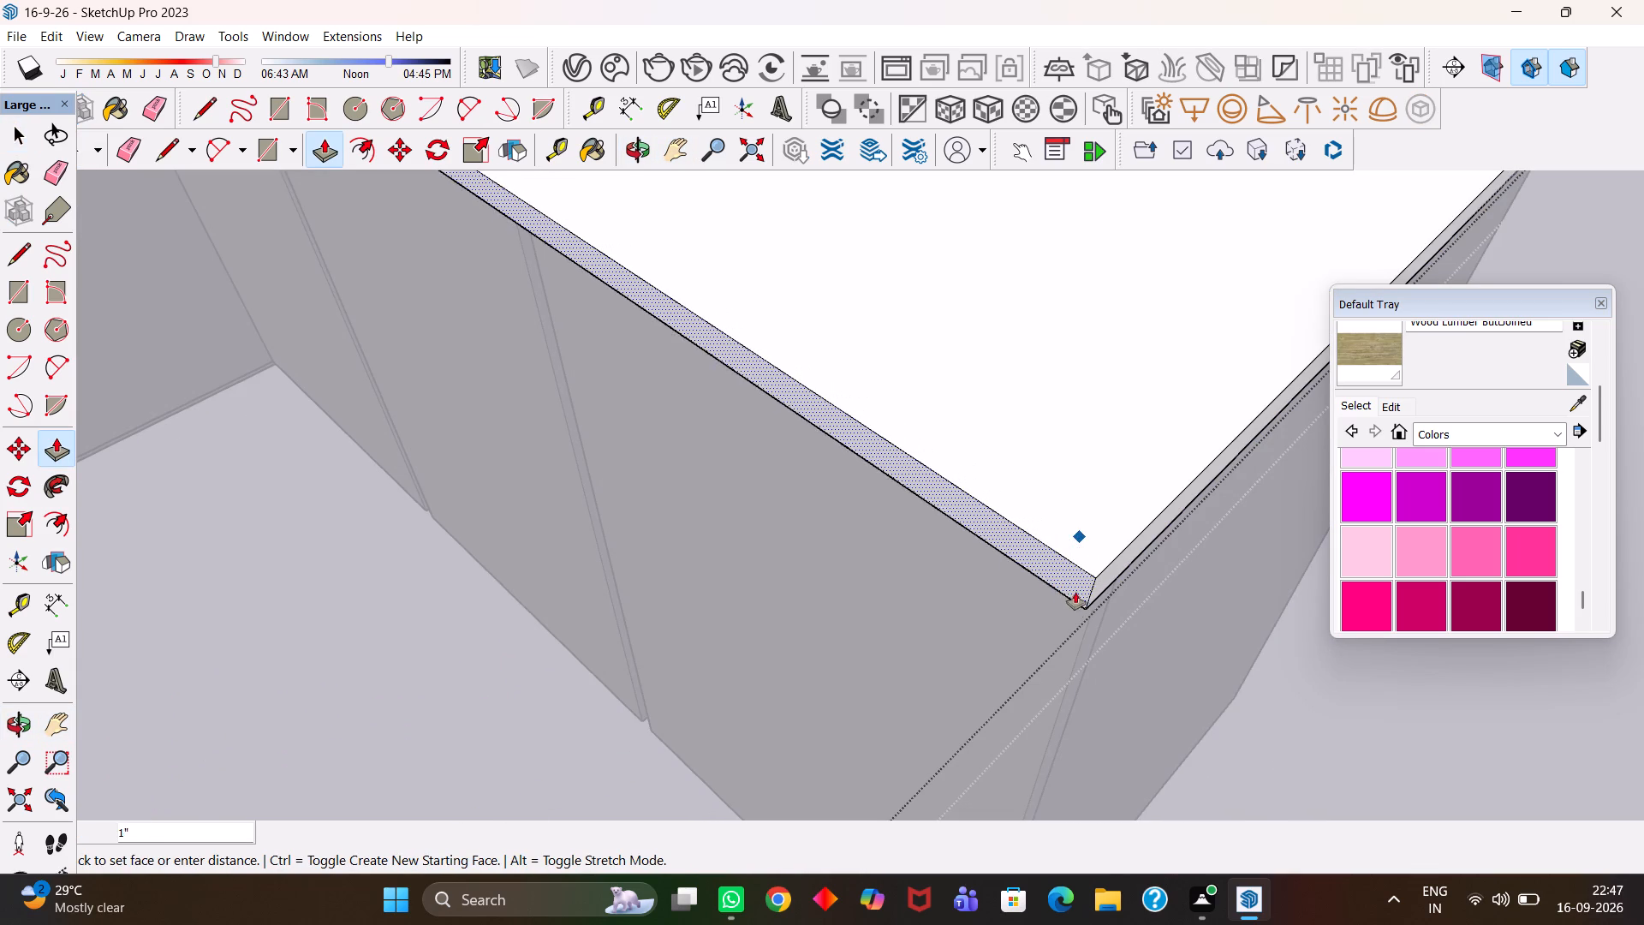
{"action": "left_click", "coordinate": [1090, 621]}
Pull the countertop's long-arm front edge out about 11/16" over the door and drawer panels, and close the group.
{"action": "key", "text": "h"}
{"action": "scroll", "coordinate": [964, 606], "scroll_direction": "down", "scroll_amount": 5}
{"action": "left_click_drag", "start_coordinate": [789, 471], "coordinate": [1193, 672]}
{"action": "scroll", "coordinate": [992, 590], "scroll_direction": "down", "scroll_amount": 4}
{"action": "left_click_drag", "start_coordinate": [765, 394], "coordinate": [933, 415]}
{"action": "scroll", "coordinate": [718, 397], "scroll_direction": "up", "scroll_amount": 3}
{"action": "key", "text": "space"}
{"action": "left_click", "coordinate": [660, 373]}
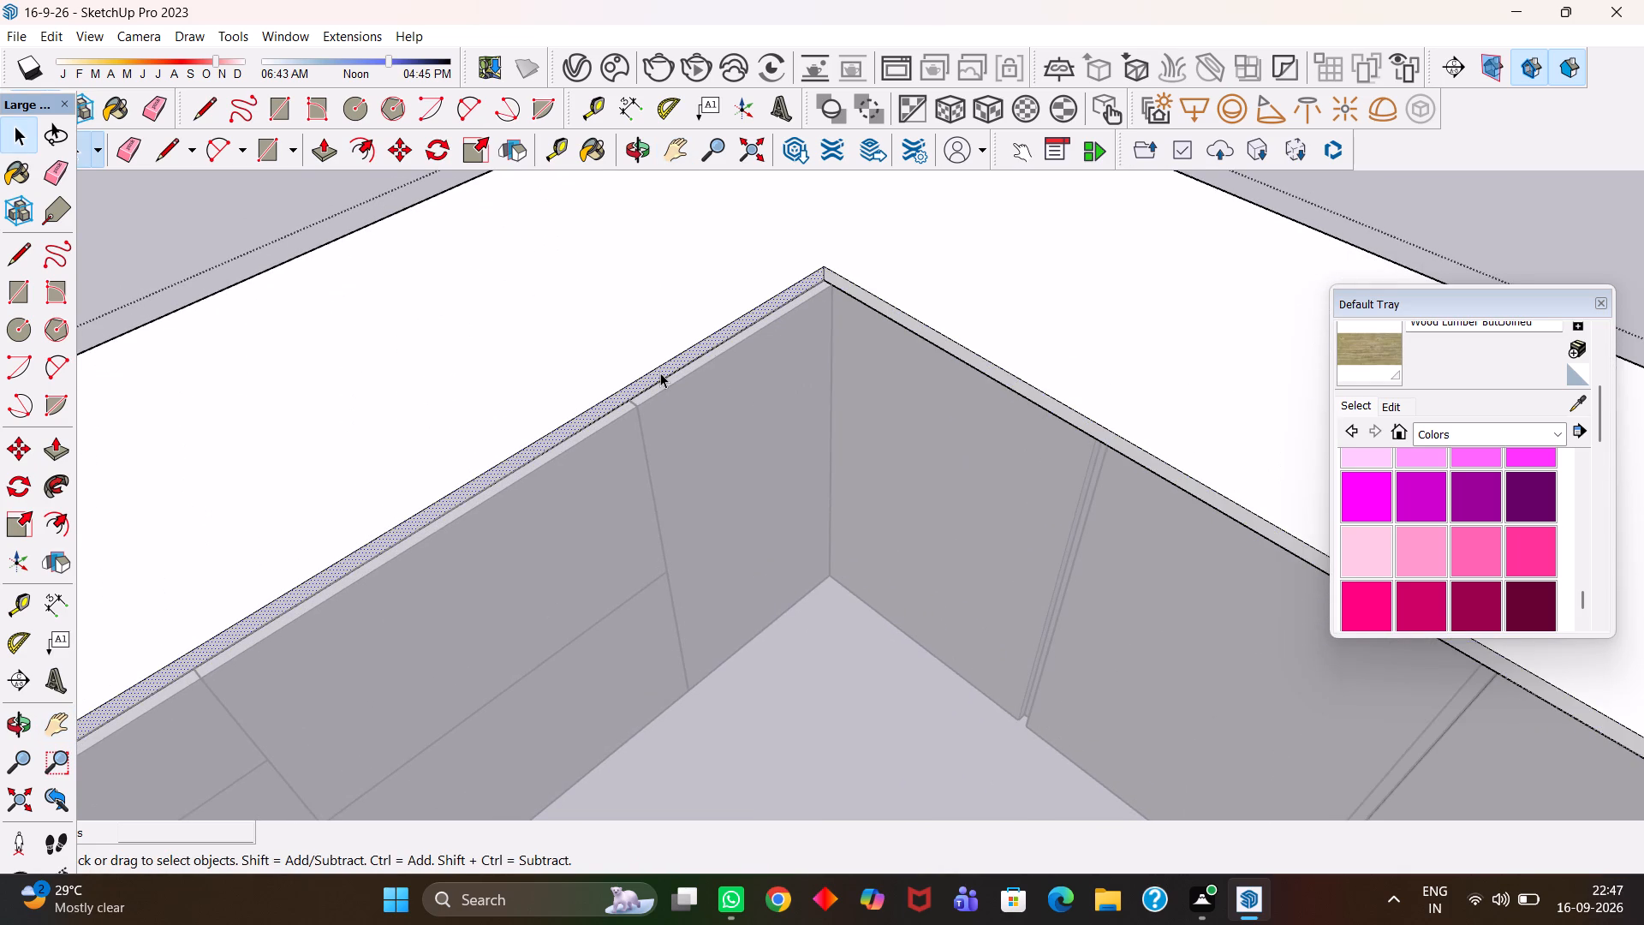
{"action": "scroll", "coordinate": [660, 373], "scroll_direction": "up", "scroll_amount": 2}
{"action": "key", "text": "p"}
{"action": "left_click", "coordinate": [660, 373]}
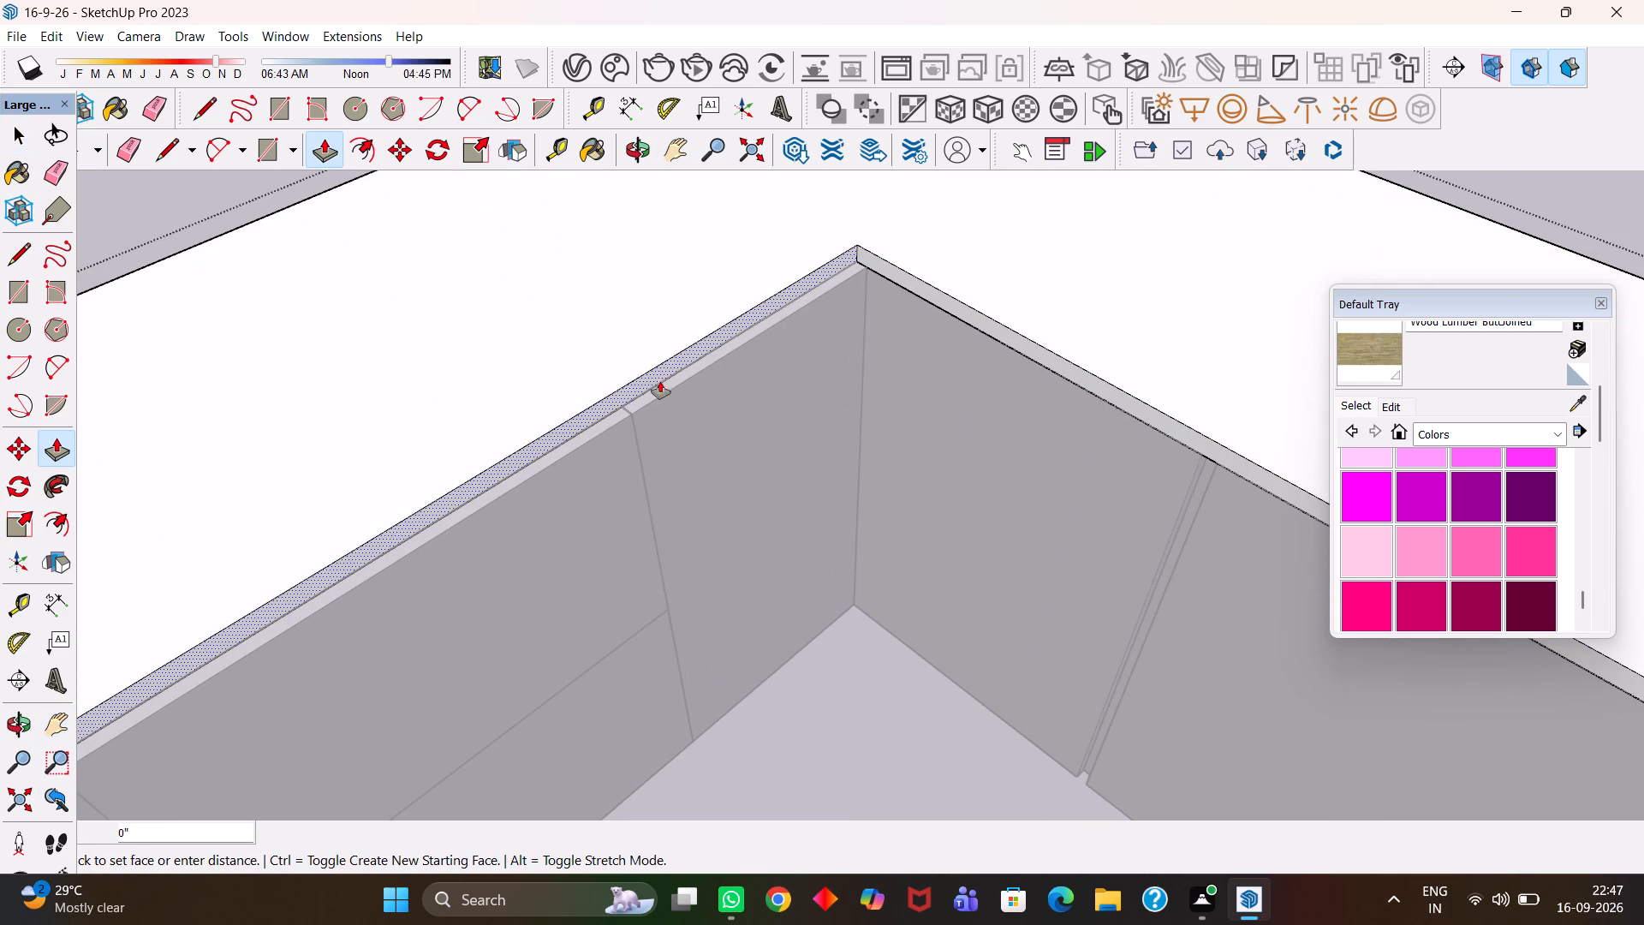
{"action": "left_click", "coordinate": [632, 445]}
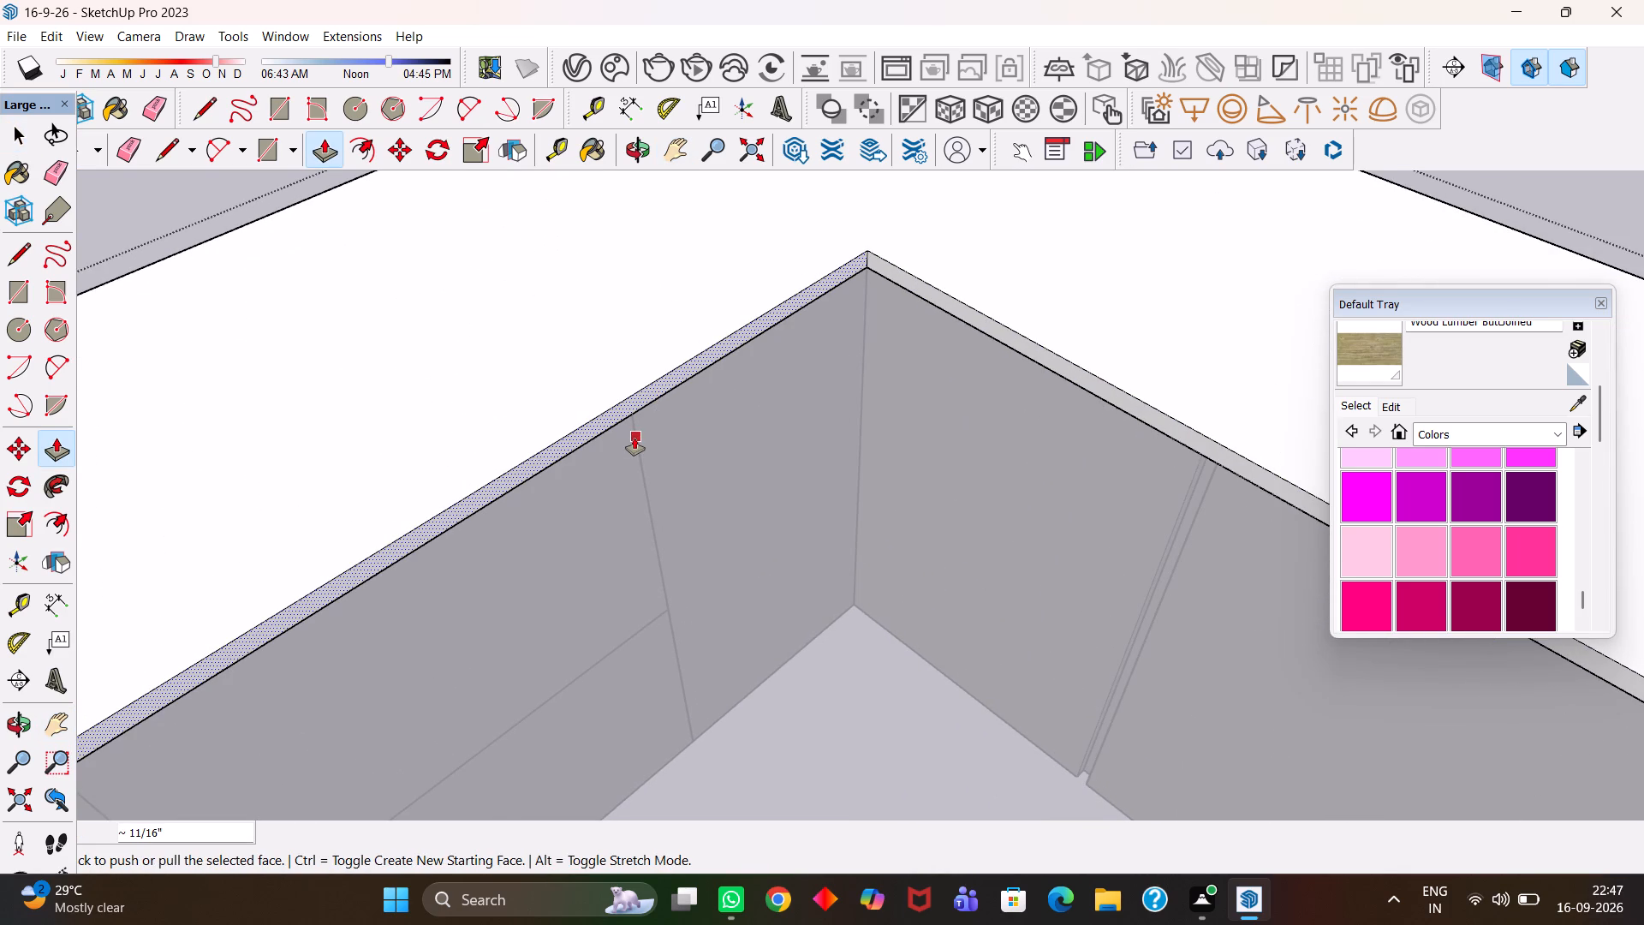
{"action": "key", "text": "h"}
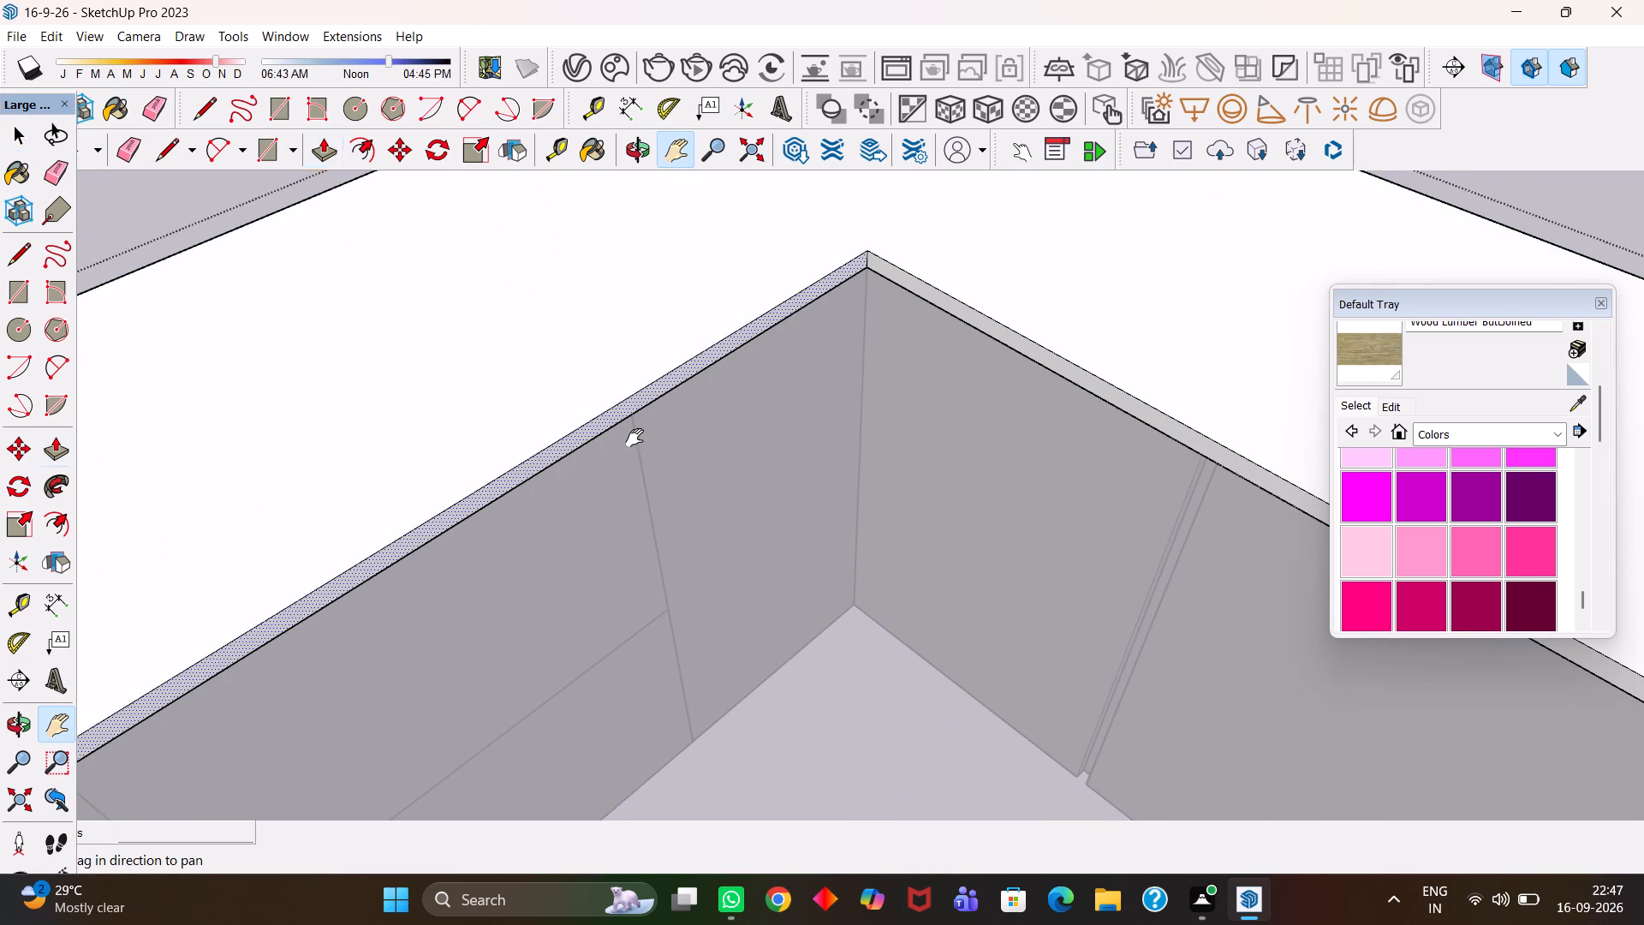
{"action": "scroll", "coordinate": [633, 439], "scroll_direction": "down", "scroll_amount": 14}
{"action": "left_click_drag", "start_coordinate": [625, 519], "coordinate": [819, 426]}
{"action": "scroll", "coordinate": [807, 454], "scroll_direction": "down", "scroll_amount": 4}
{"action": "middle_click_drag", "start_coordinate": [826, 503], "coordinate": [759, 531]}
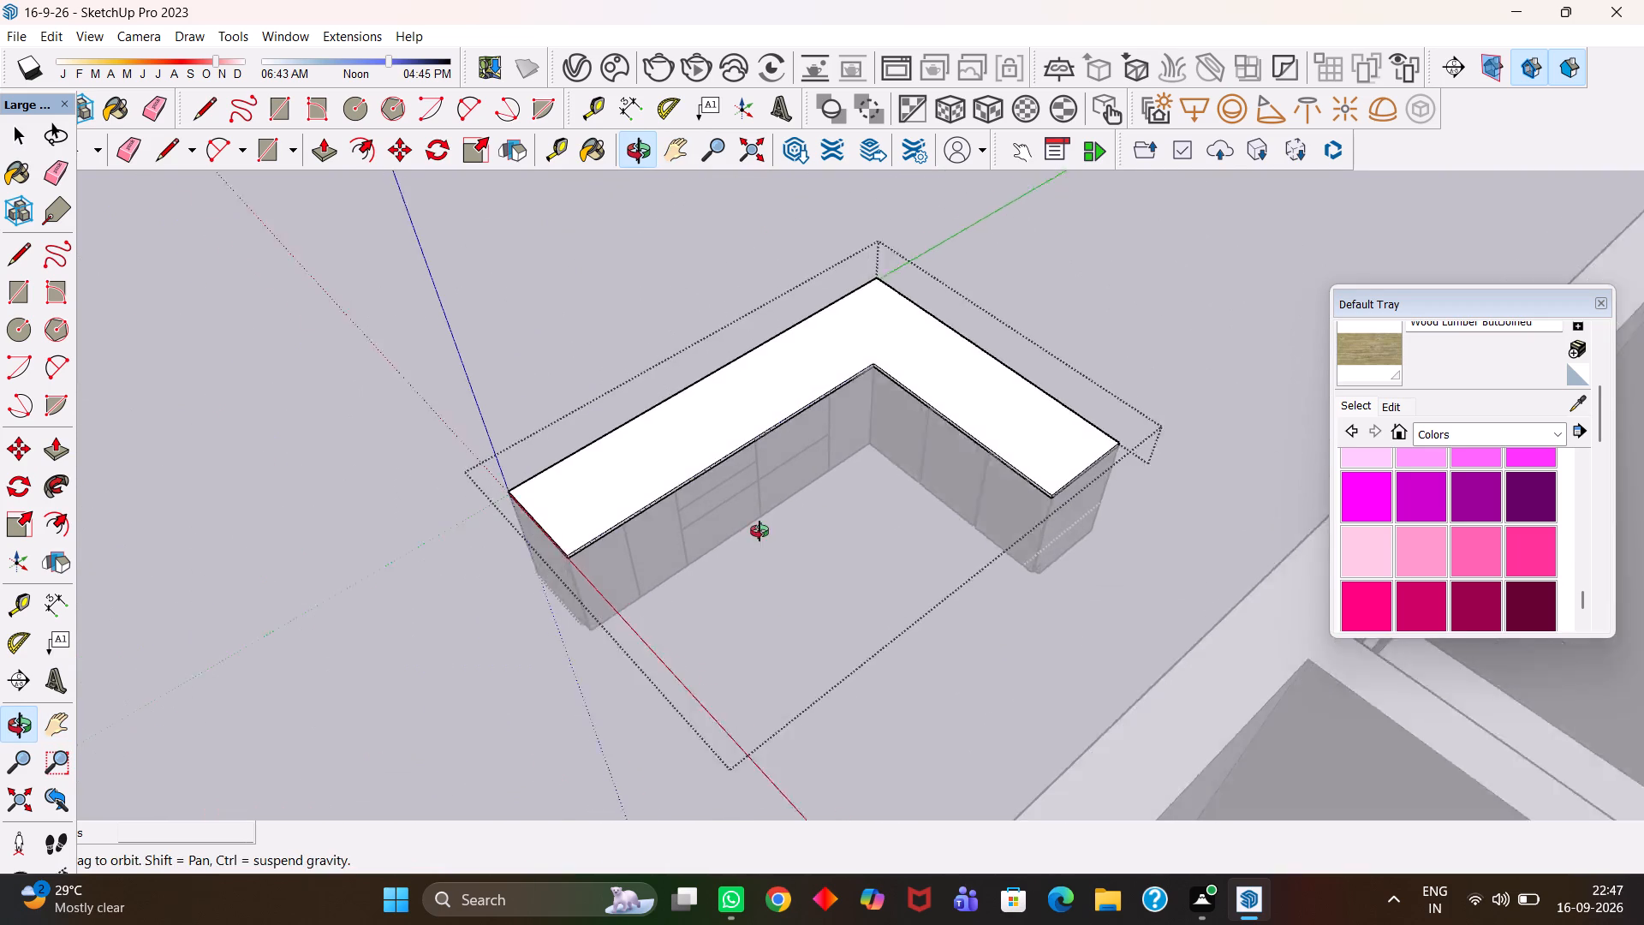
{"action": "middle_click_drag", "start_coordinate": [759, 531], "coordinate": [727, 544]}
{"action": "scroll", "coordinate": [727, 544], "scroll_direction": "down", "scroll_amount": 1}
{"action": "key", "text": "space"}
{"action": "double_click", "coordinate": [1150, 343]}
Select the entire L-shaped counter, including cabinets, door and drawer panels and countertop, and make it a single group.
{"action": "scroll", "coordinate": [1014, 391], "scroll_direction": "up", "scroll_amount": 2}
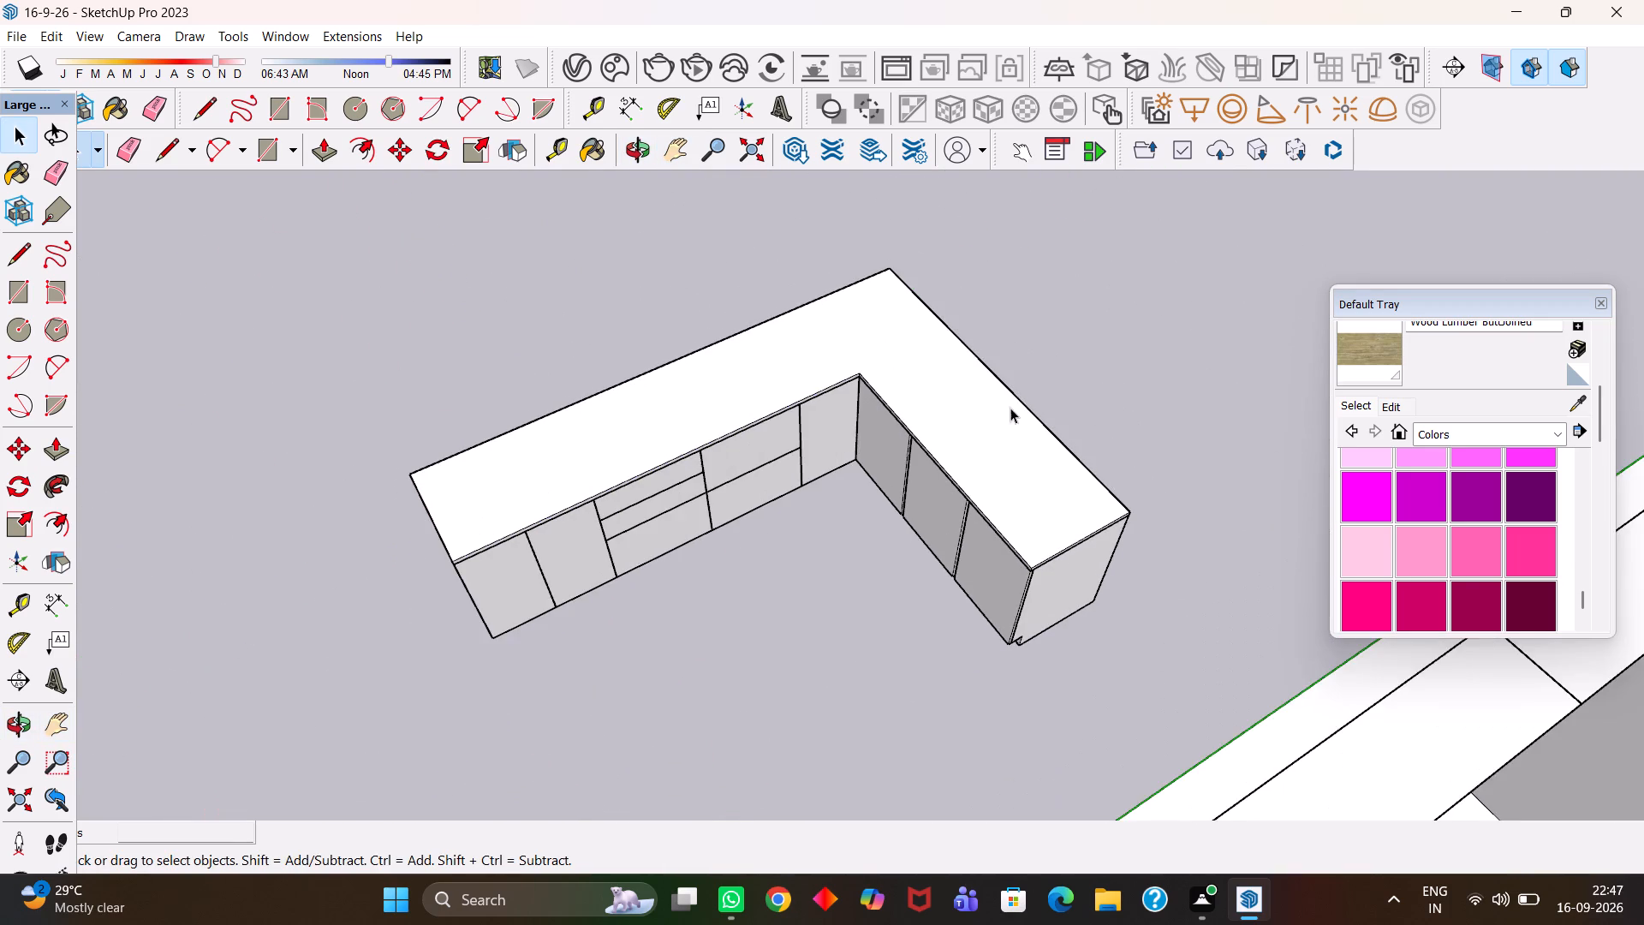
{"action": "middle_click_drag", "start_coordinate": [1010, 410], "coordinate": [903, 439]}
{"action": "key", "text": "h"}
{"action": "scroll", "coordinate": [900, 441], "scroll_direction": "down", "scroll_amount": 5}
{"action": "middle_click_drag", "start_coordinate": [930, 431], "coordinate": [906, 492]}
{"action": "scroll", "coordinate": [899, 491], "scroll_direction": "up", "scroll_amount": 2}
{"action": "key", "text": "space"}
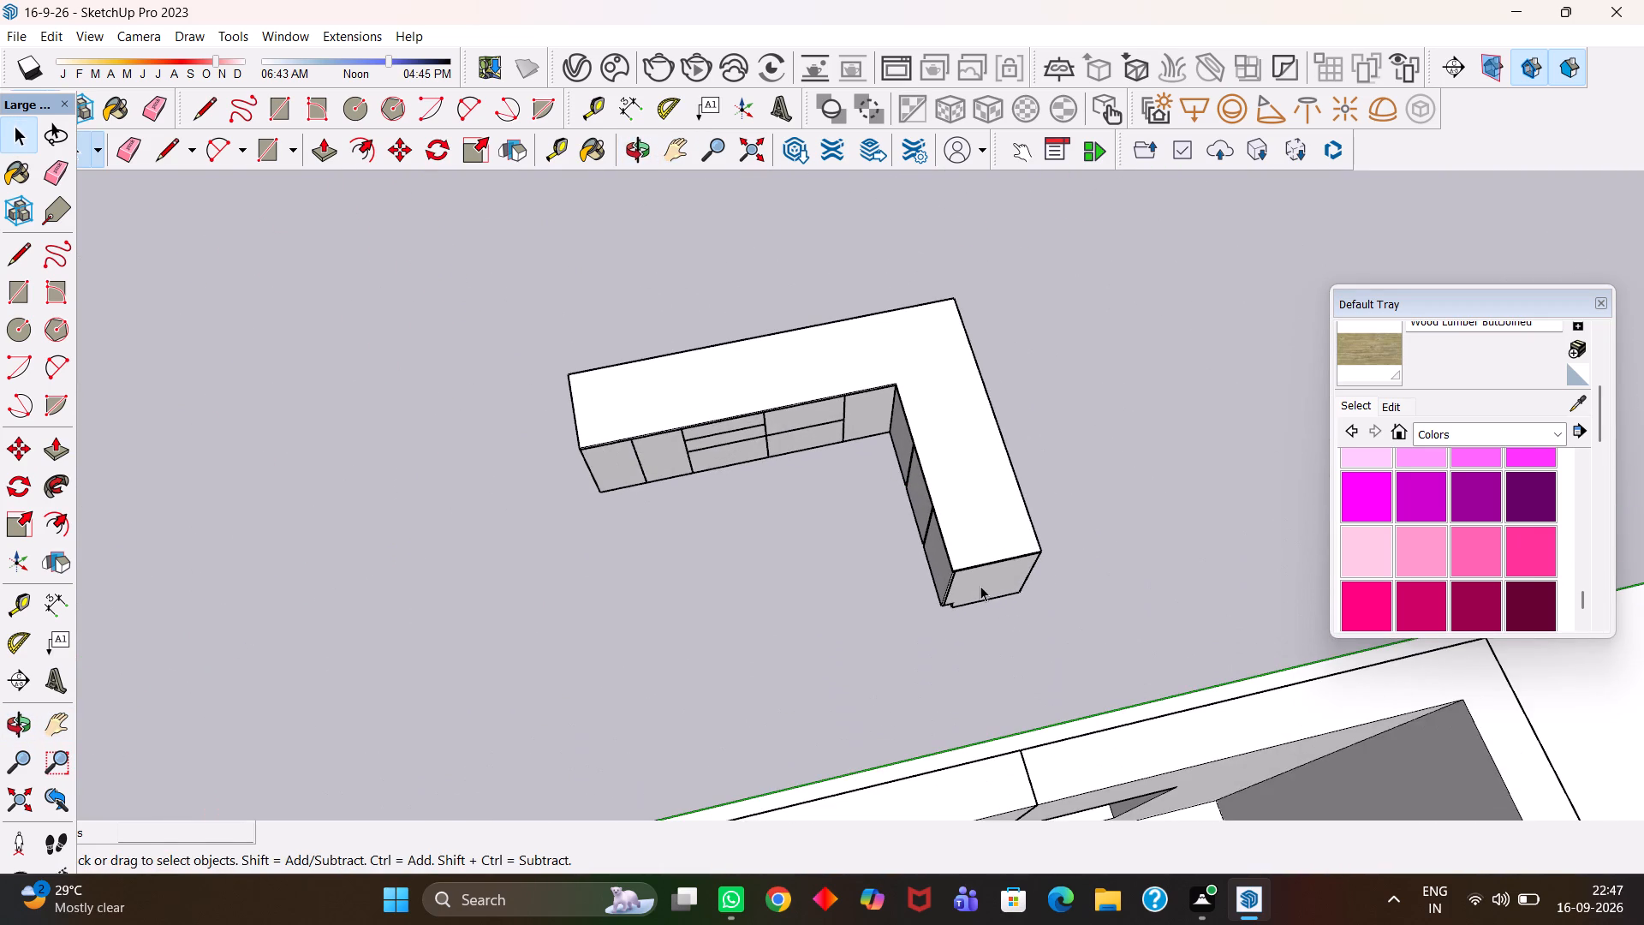
{"action": "scroll", "coordinate": [973, 592], "scroll_direction": "up", "scroll_amount": 4}
{"action": "scroll", "coordinate": [972, 591], "scroll_direction": "down", "scroll_amount": 5}
{"action": "scroll", "coordinate": [971, 547], "scroll_direction": "up", "scroll_amount": 2}
{"action": "key", "text": "space"}
{"action": "left_click_drag", "start_coordinate": [1078, 313], "coordinate": [725, 489]}
{"action": "scroll", "coordinate": [690, 509], "scroll_direction": "down", "scroll_amount": 4}
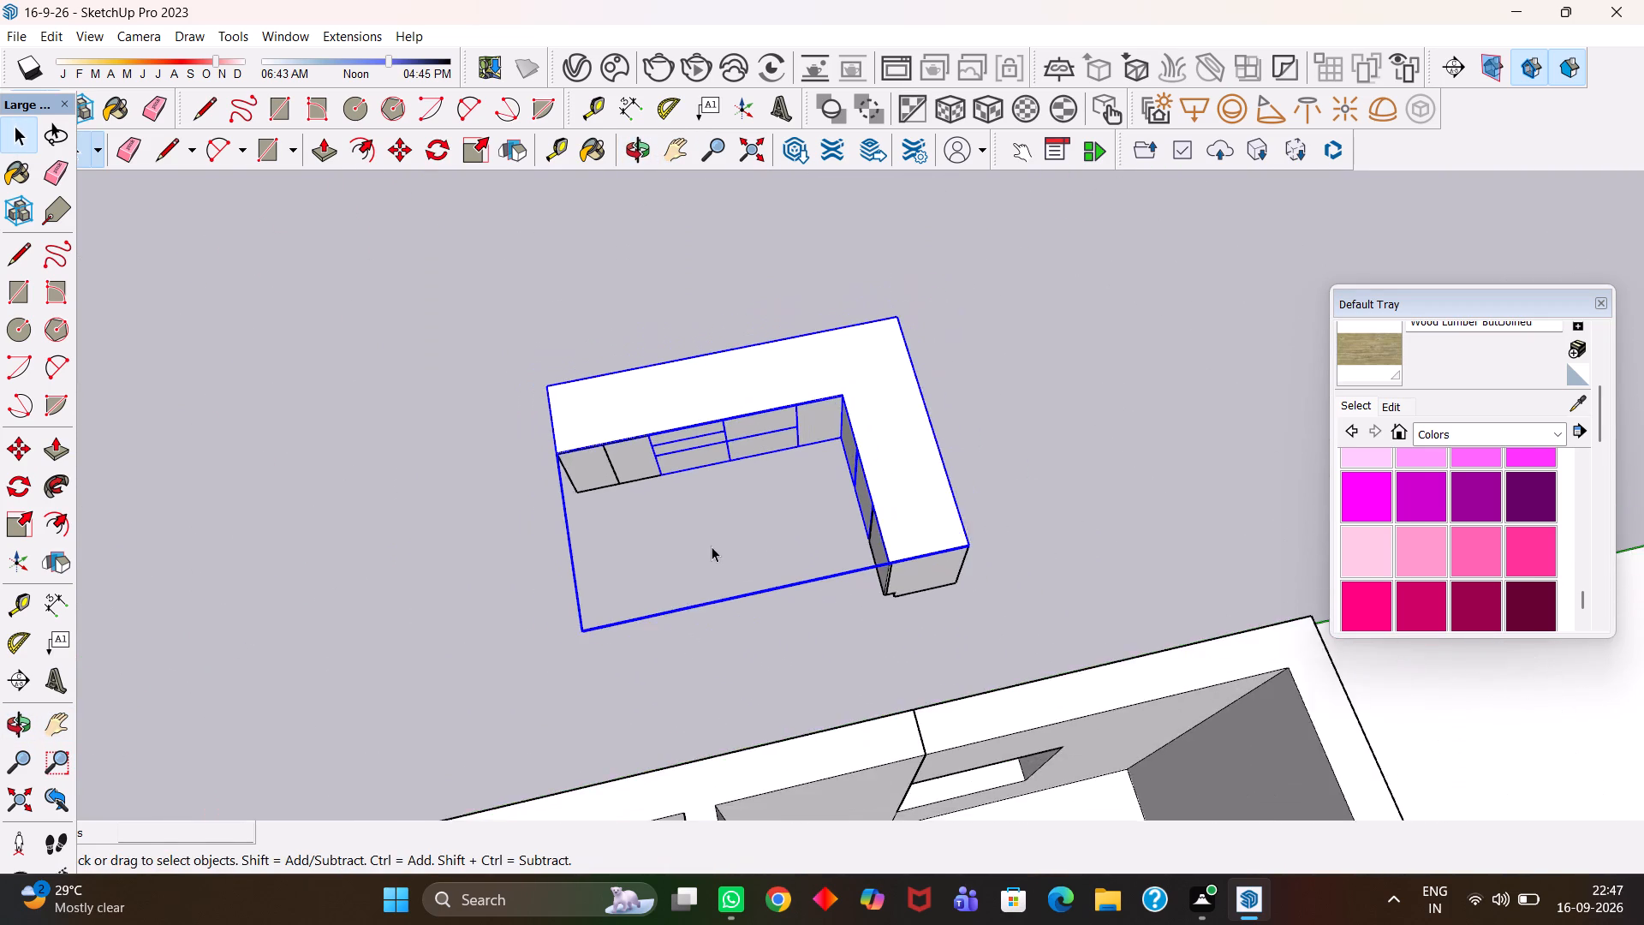
{"action": "scroll", "coordinate": [682, 528], "scroll_direction": "up", "scroll_amount": 2}
{"action": "scroll", "coordinate": [907, 426], "scroll_direction": "down", "scroll_amount": 5}
{"action": "middle_click_drag", "start_coordinate": [926, 404], "coordinate": [852, 540]}
{"action": "scroll", "coordinate": [870, 538], "scroll_direction": "up", "scroll_amount": 1}
{"action": "key", "text": "h"}
{"action": "left_click_drag", "start_coordinate": [831, 463], "coordinate": [786, 498]}
{"action": "middle_click_drag", "start_coordinate": [766, 502], "coordinate": [784, 510]}
{"action": "left_click_drag", "start_coordinate": [800, 492], "coordinate": [757, 539]}
{"action": "scroll", "coordinate": [757, 539], "scroll_direction": "down", "scroll_amount": 1}
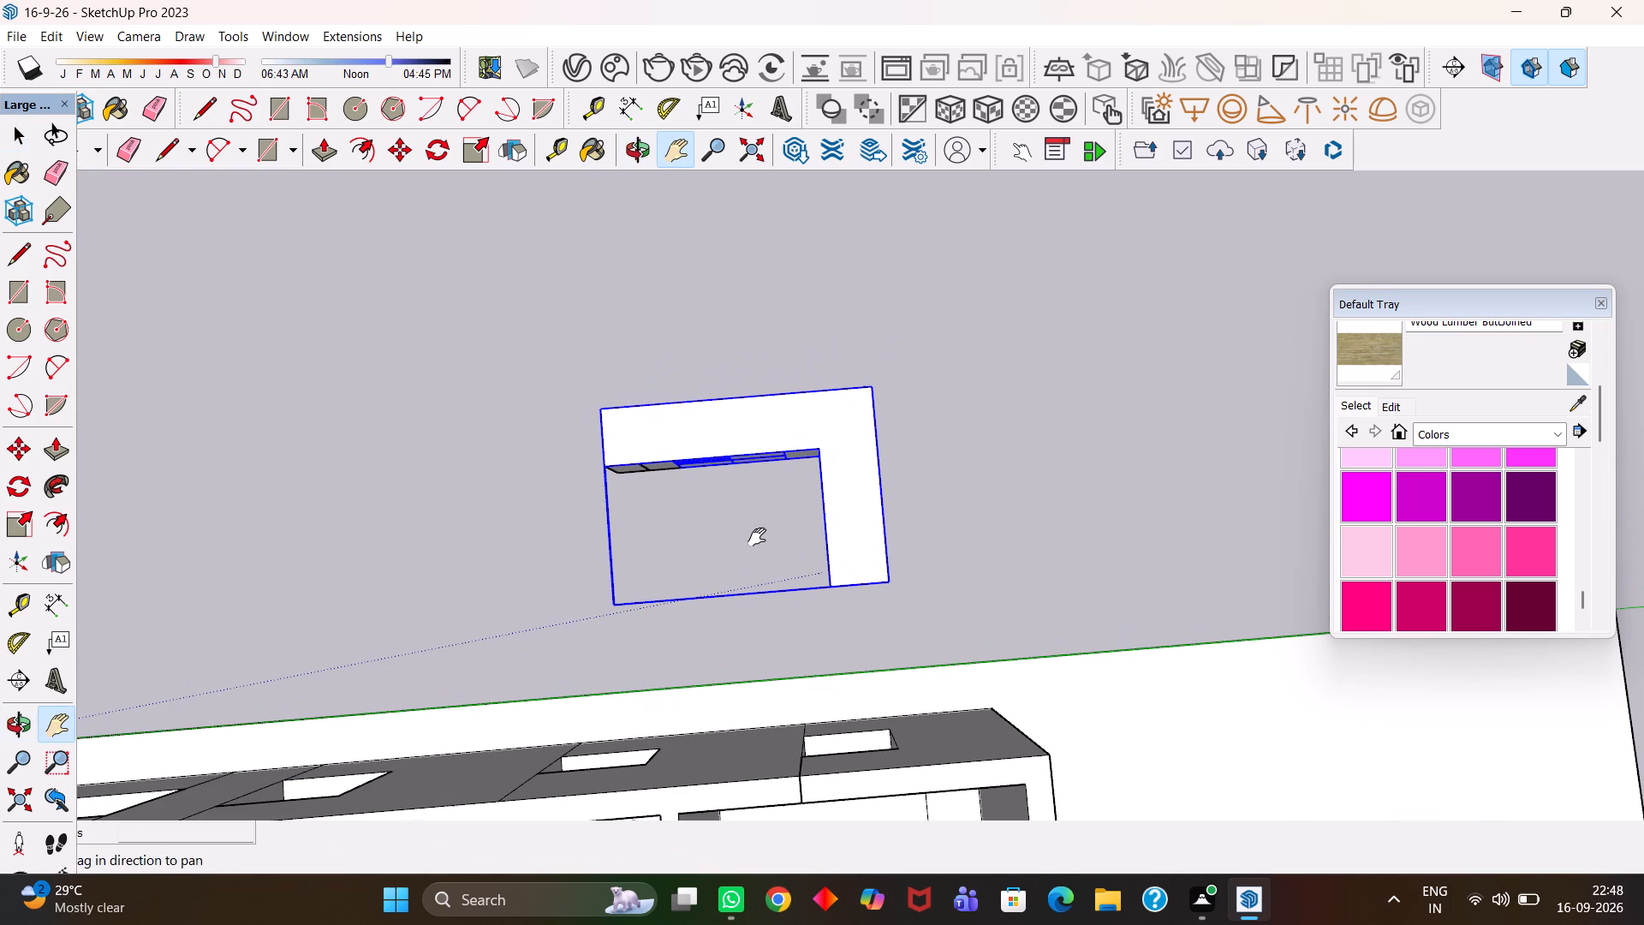
{"action": "key", "text": "space"}
{"action": "left_click_drag", "start_coordinate": [996, 335], "coordinate": [543, 641]}
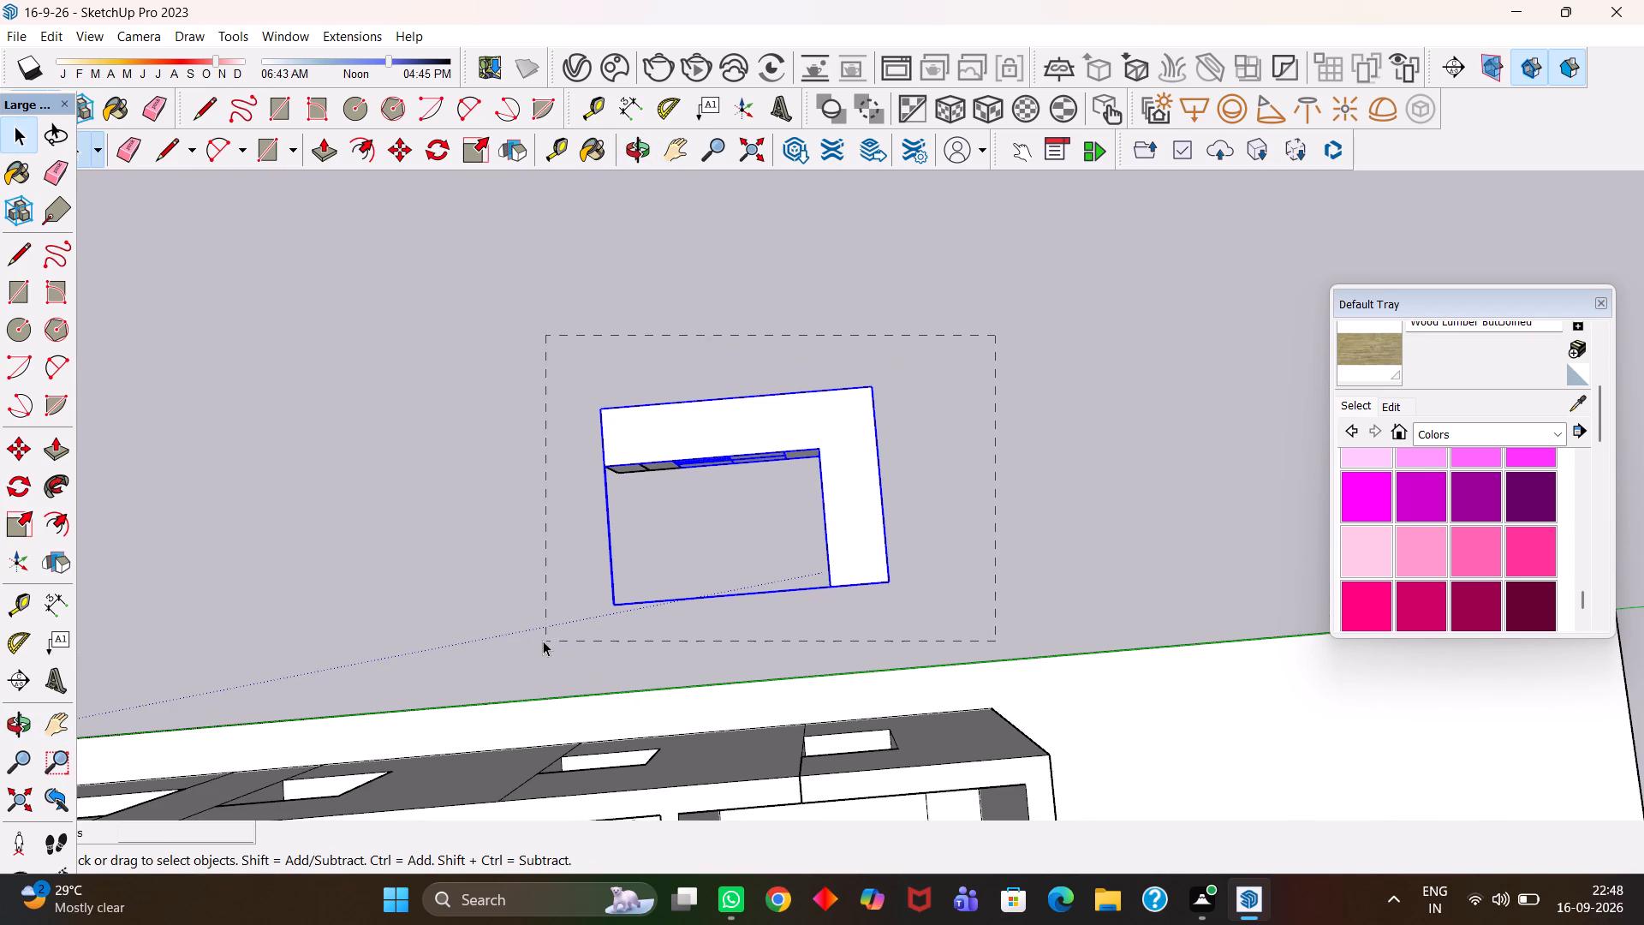
{"action": "left_click_drag", "start_coordinate": [543, 641], "coordinate": [541, 641]}
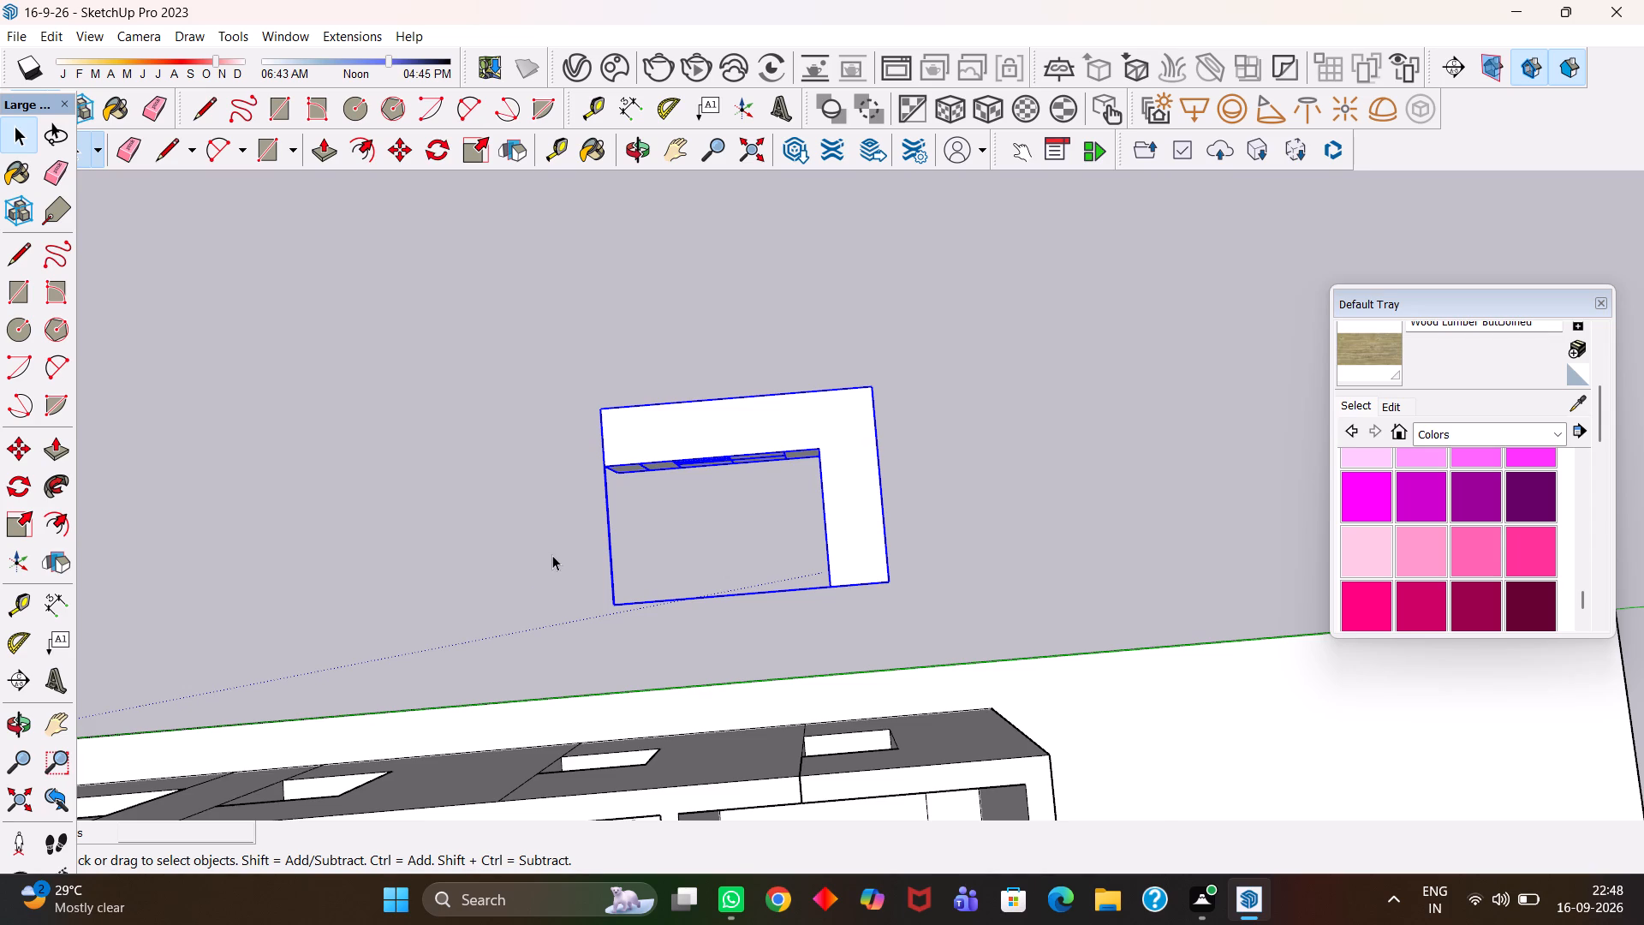
{"action": "scroll", "coordinate": [574, 571], "scroll_direction": "up", "scroll_amount": 2}
{"action": "scroll", "coordinate": [649, 557], "scroll_direction": "down", "scroll_amount": 3}
{"action": "key", "text": "h"}
{"action": "scroll", "coordinate": [645, 566], "scroll_direction": "up", "scroll_amount": 5}
{"action": "middle_click_drag", "start_coordinate": [568, 553], "coordinate": [816, 396]}
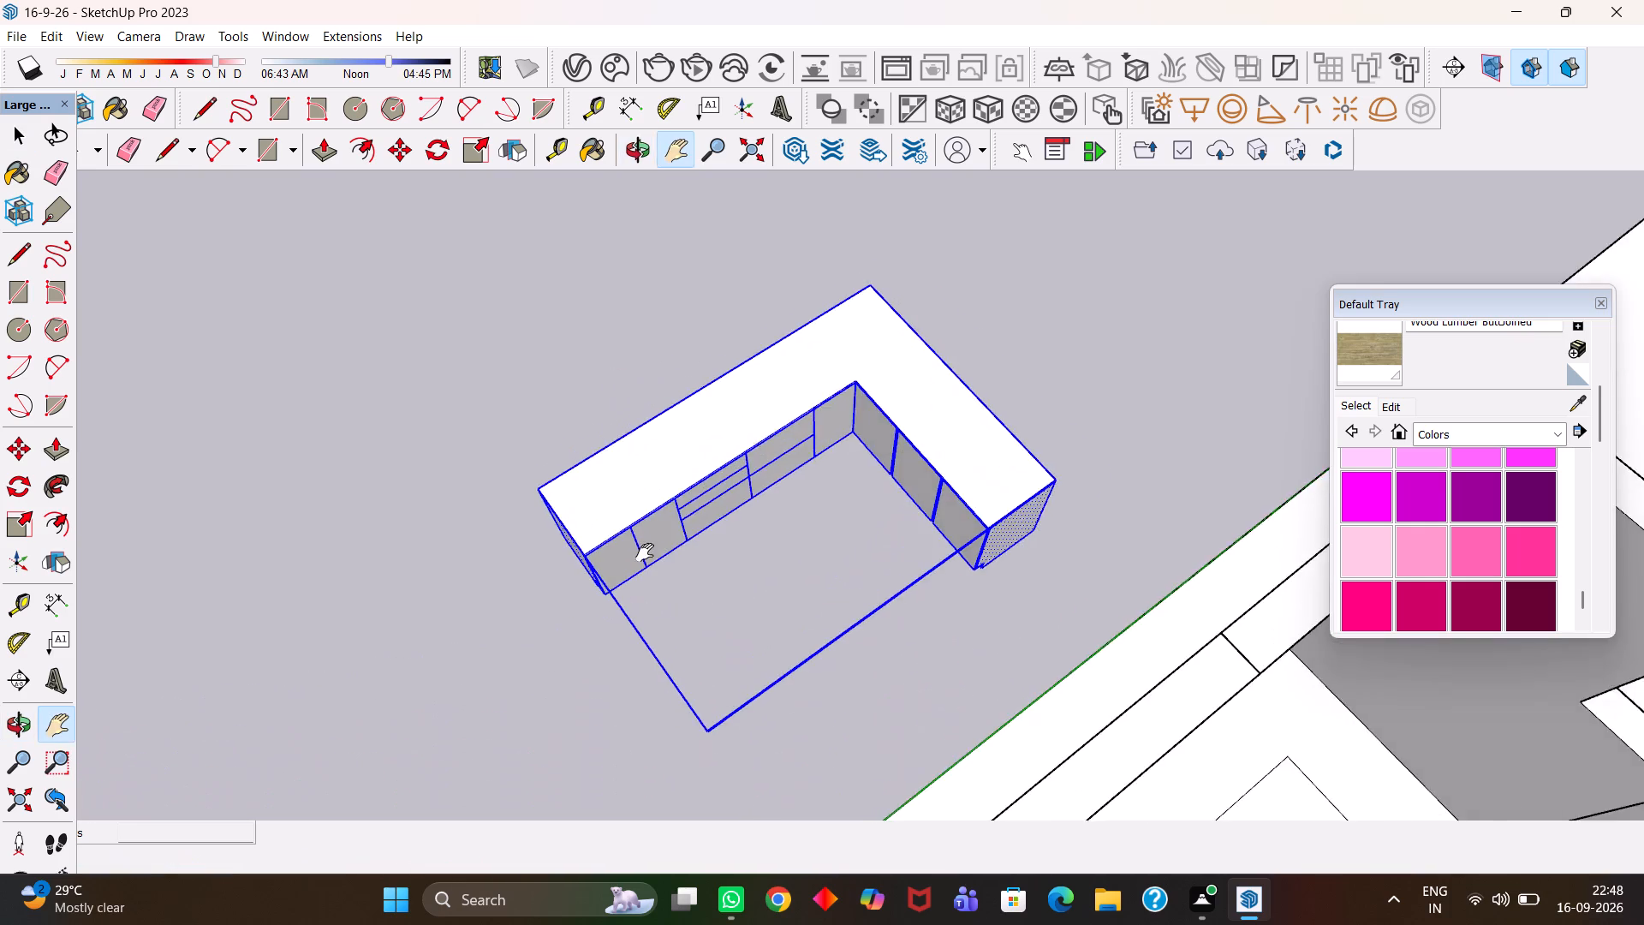
{"action": "scroll", "coordinate": [614, 574], "scroll_direction": "up", "scroll_amount": 3}
{"action": "middle_click_drag", "start_coordinate": [614, 575], "coordinate": [782, 455]}
{"action": "left_click_drag", "start_coordinate": [652, 606], "coordinate": [763, 447]}
{"action": "scroll", "coordinate": [676, 510], "scroll_direction": "up", "scroll_amount": 2}
{"action": "right_click", "coordinate": [697, 455]}
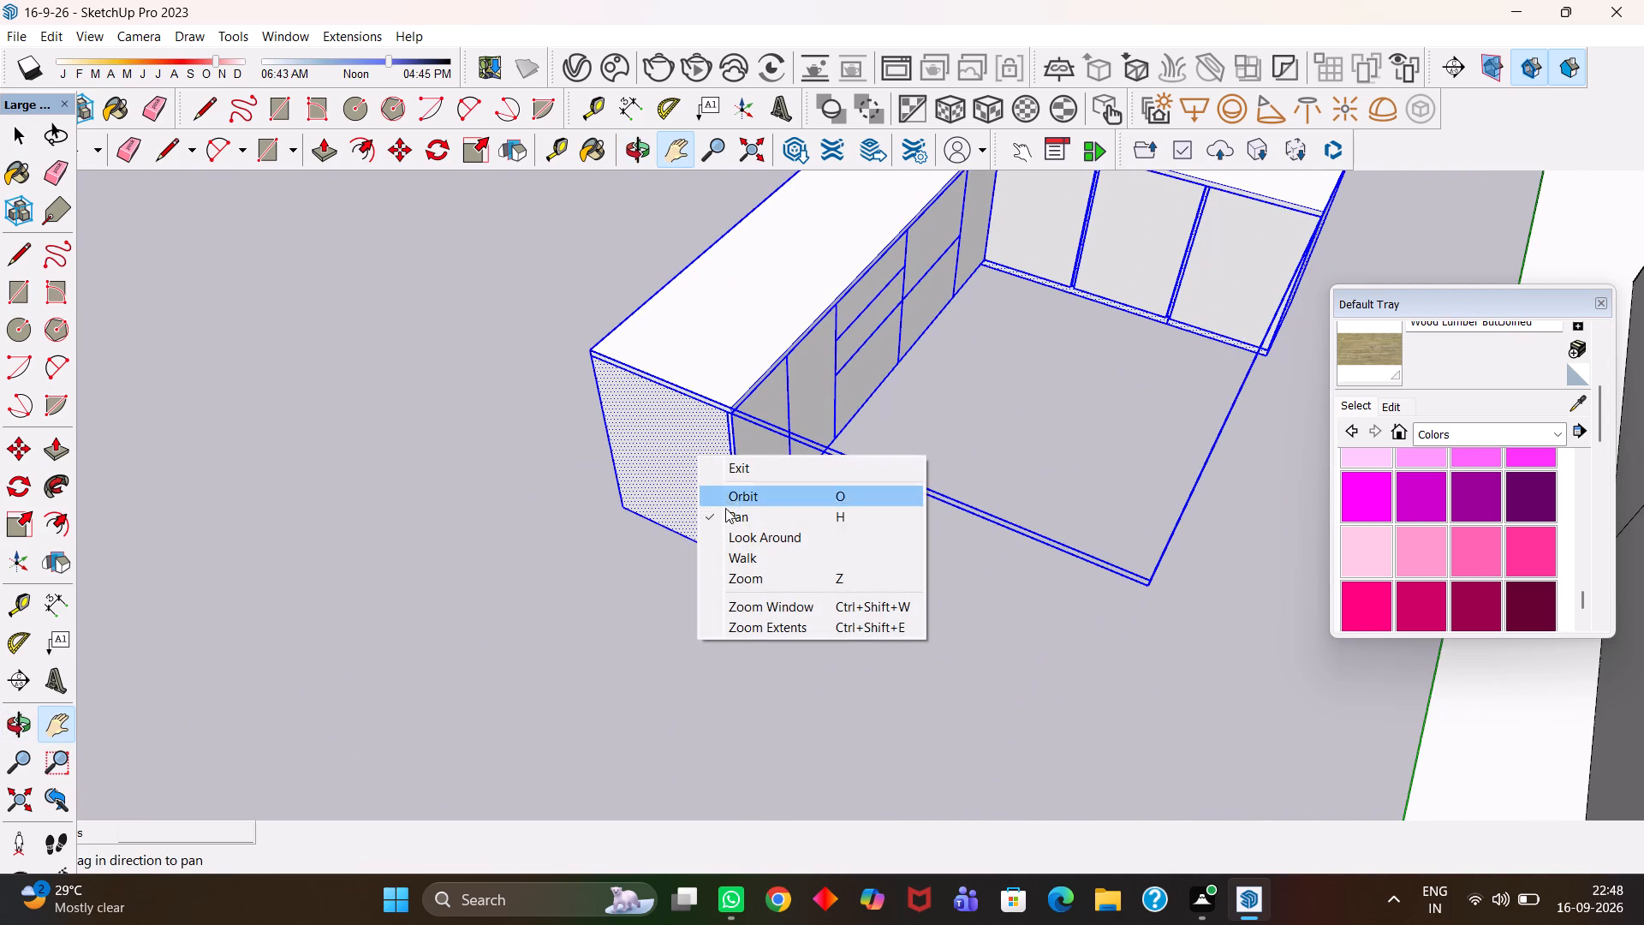
{"action": "key", "text": "Escape"}
{"action": "left_click", "coordinate": [685, 457]}
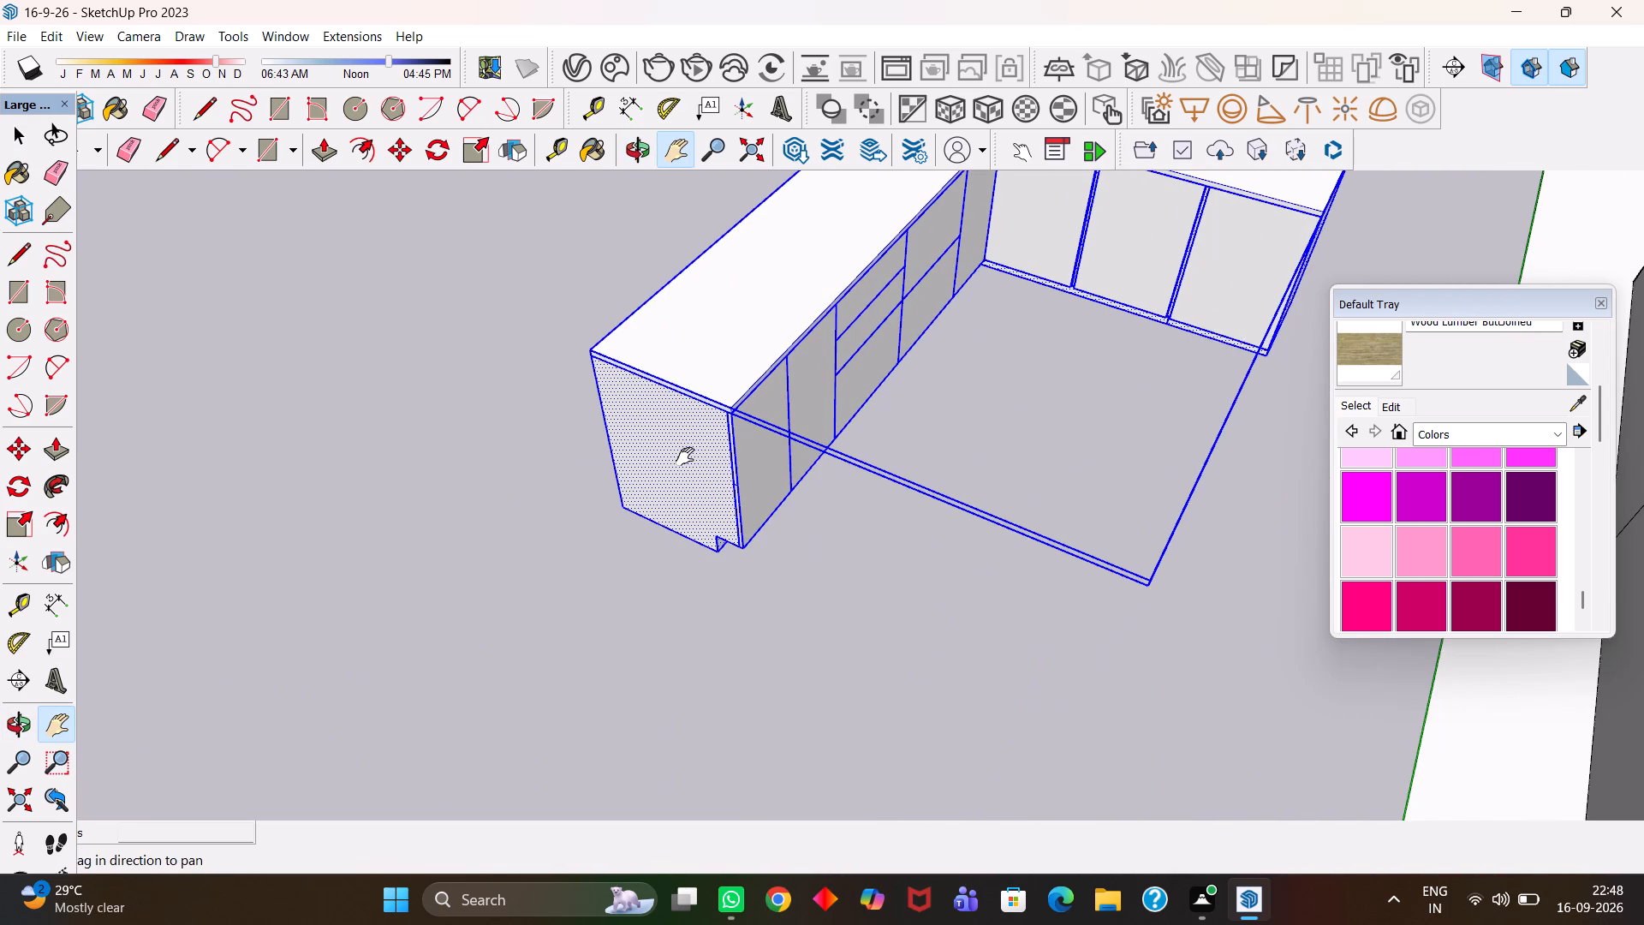
{"action": "key", "text": "space"}
{"action": "right_click", "coordinate": [680, 463]}
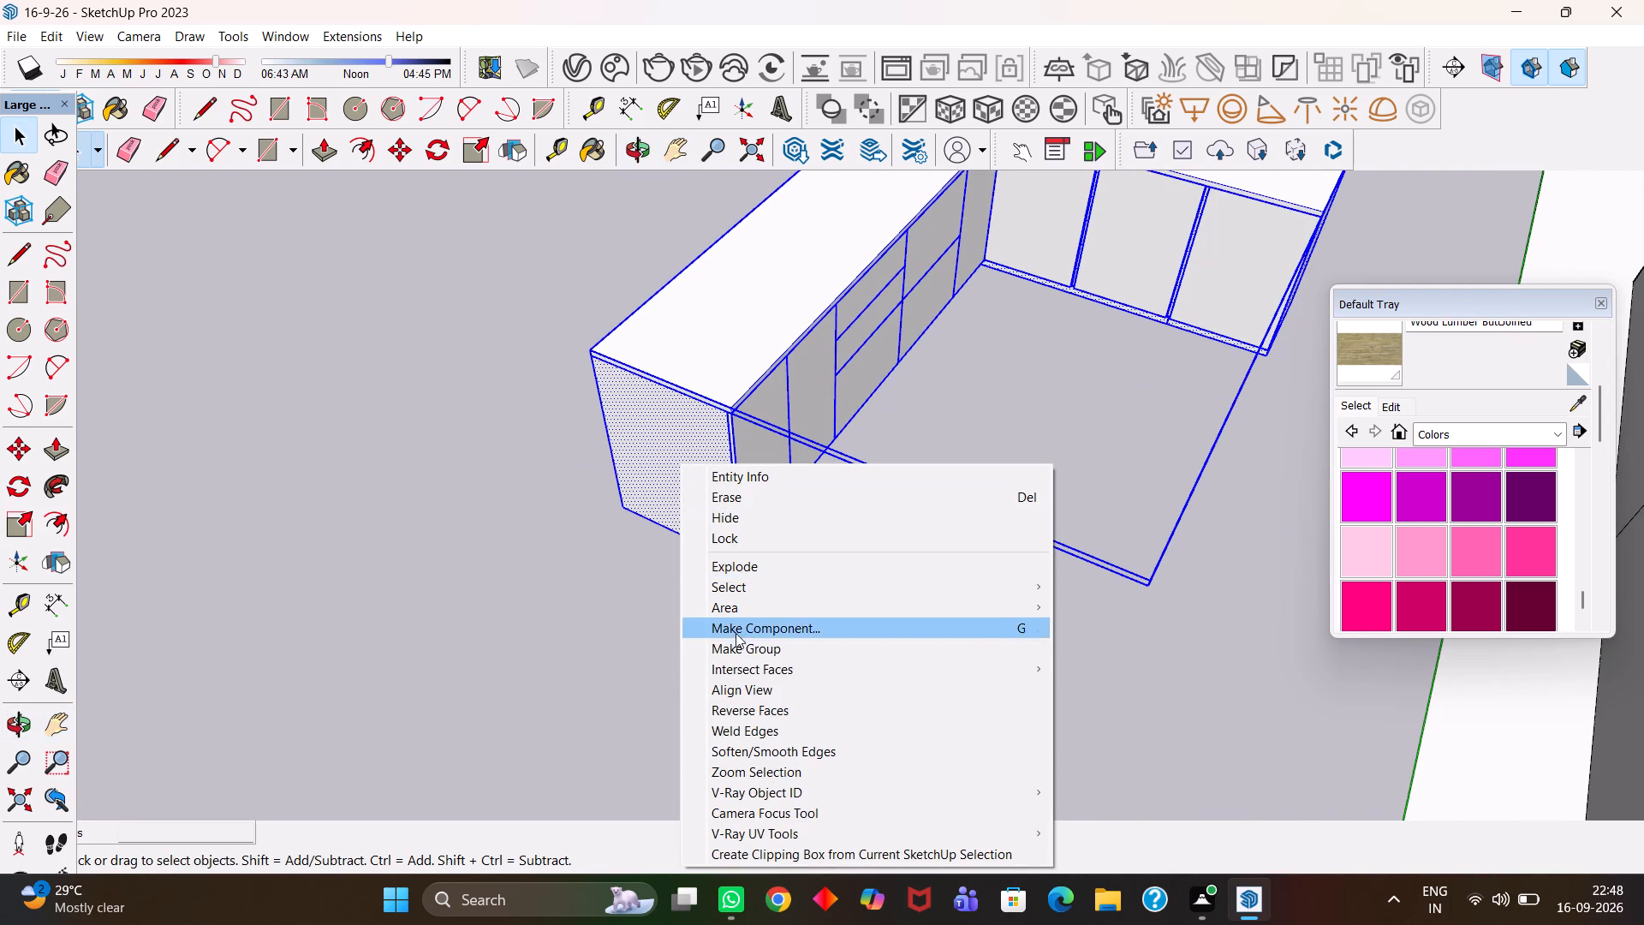
{"action": "left_click", "coordinate": [745, 650]}
Move the counter group about 15' 1 5/16" from its lower outer corner into the small room beside the dining area.
{"action": "scroll", "coordinate": [680, 607], "scroll_direction": "down", "scroll_amount": 3}
{"action": "key", "text": "m"}
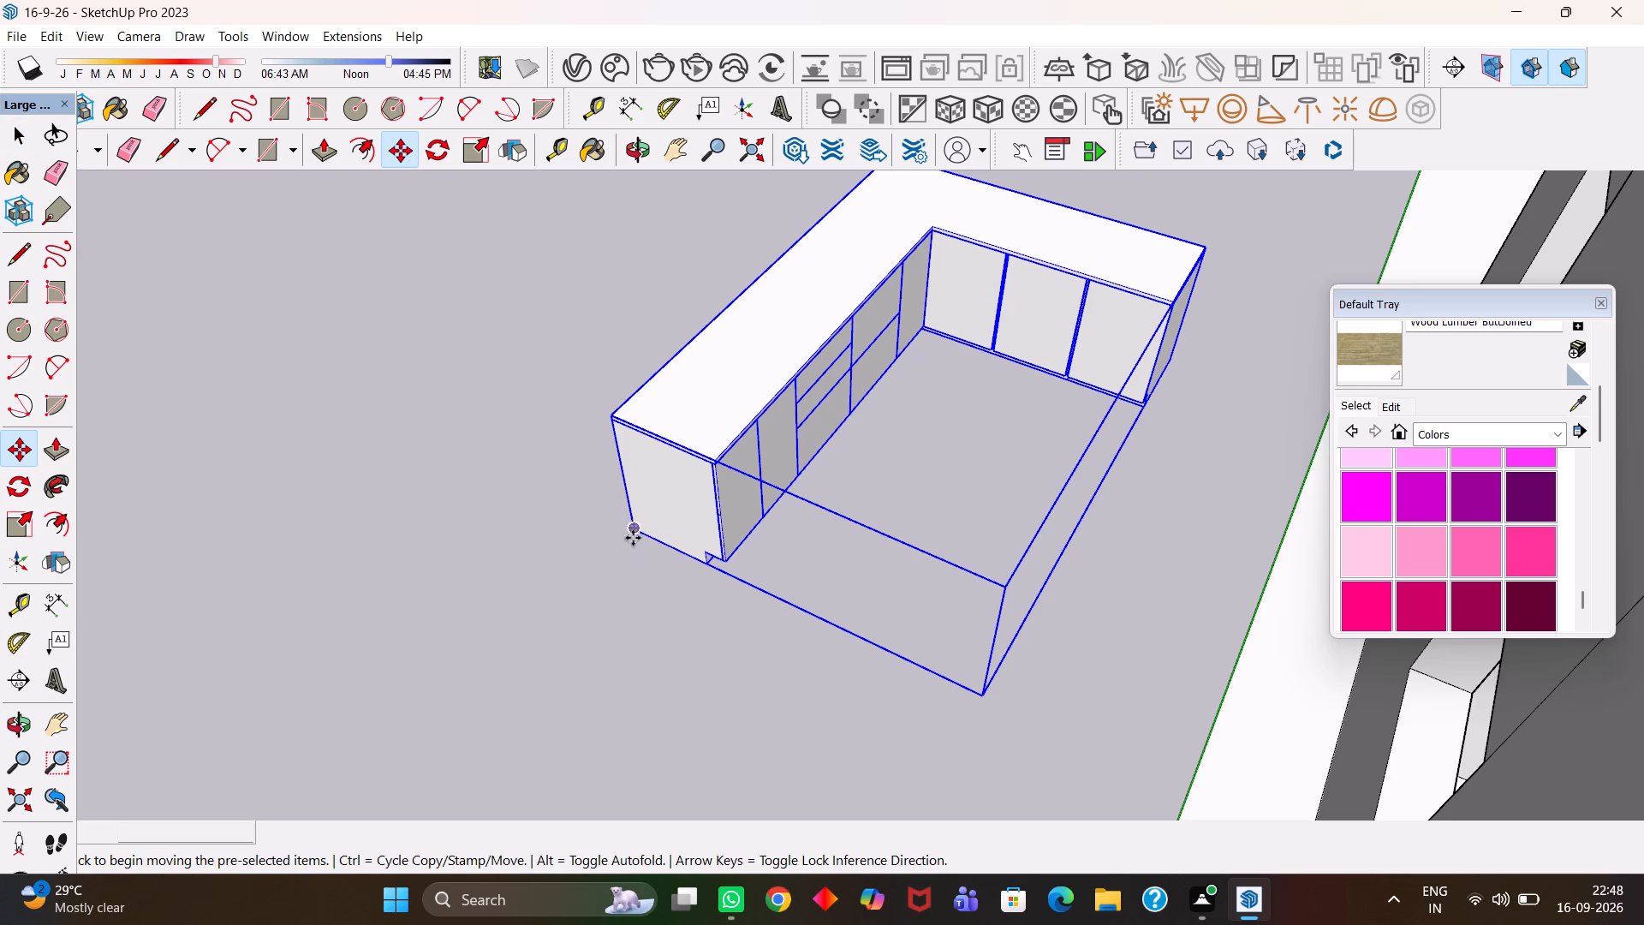
{"action": "left_click", "coordinate": [633, 534]}
{"action": "scroll", "coordinate": [568, 449], "scroll_direction": "down", "scroll_amount": 10}
{"action": "scroll", "coordinate": [904, 498], "scroll_direction": "up", "scroll_amount": 2}
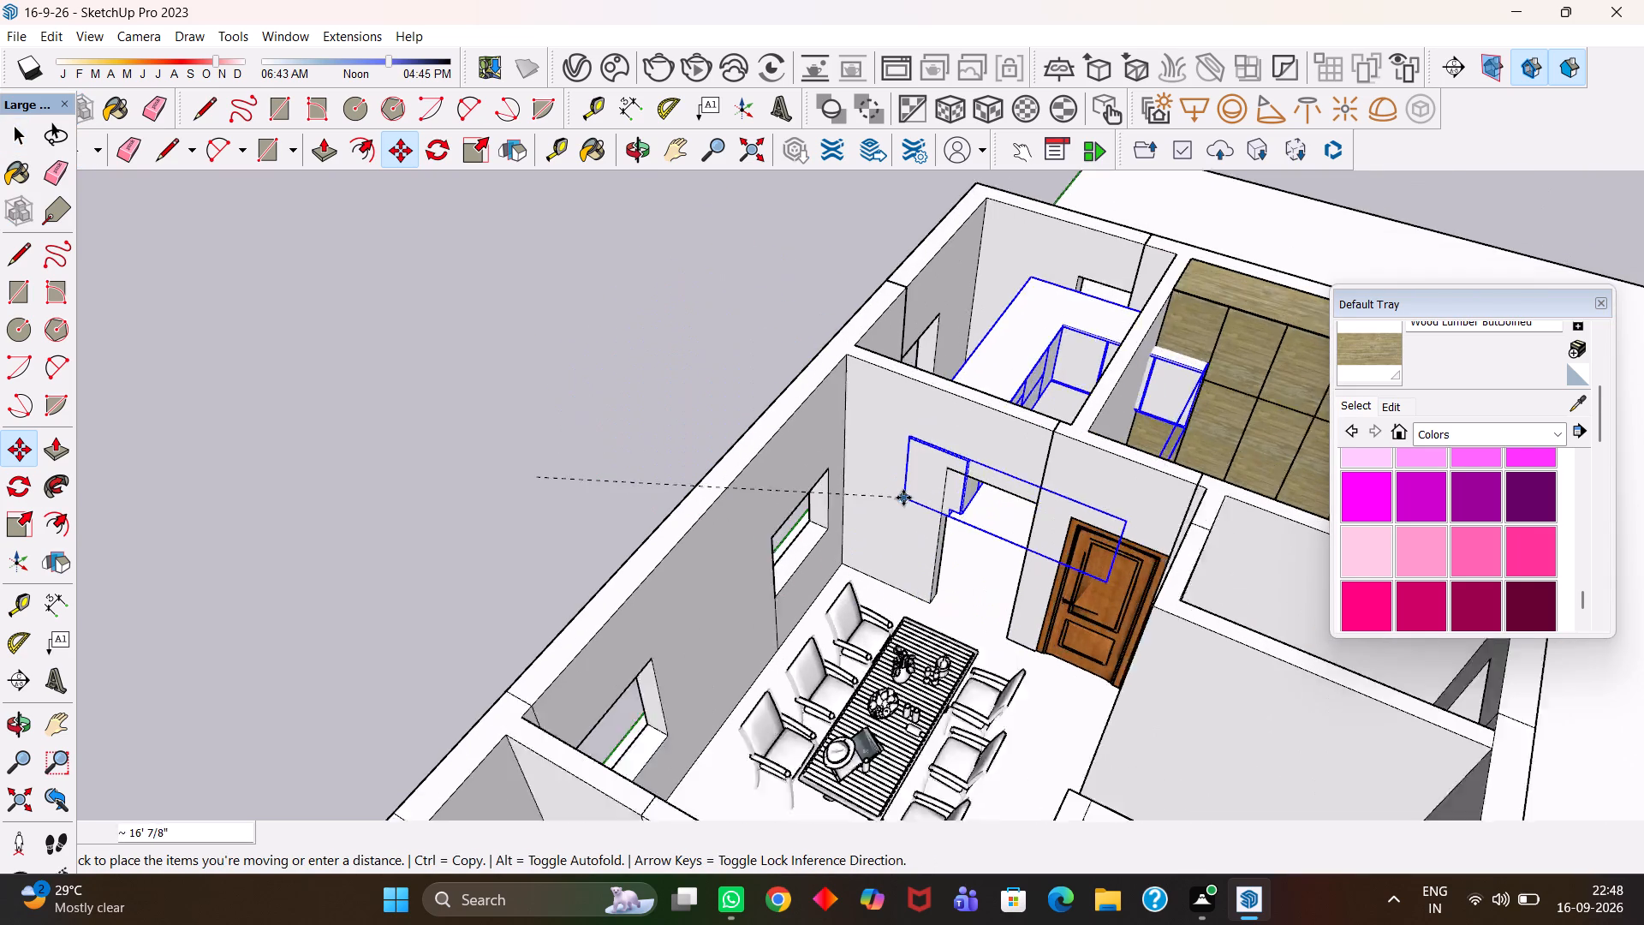
{"action": "scroll", "coordinate": [903, 498], "scroll_direction": "up", "scroll_amount": 3}
{"action": "middle_click_drag", "start_coordinate": [922, 540], "coordinate": [704, 654]}
{"action": "scroll", "coordinate": [914, 562], "scroll_direction": "up", "scroll_amount": 1}
{"action": "scroll", "coordinate": [704, 654], "scroll_direction": "up", "scroll_amount": 1}
{"action": "key", "text": "h"}
{"action": "left_click_drag", "start_coordinate": [974, 523], "coordinate": [588, 584]}
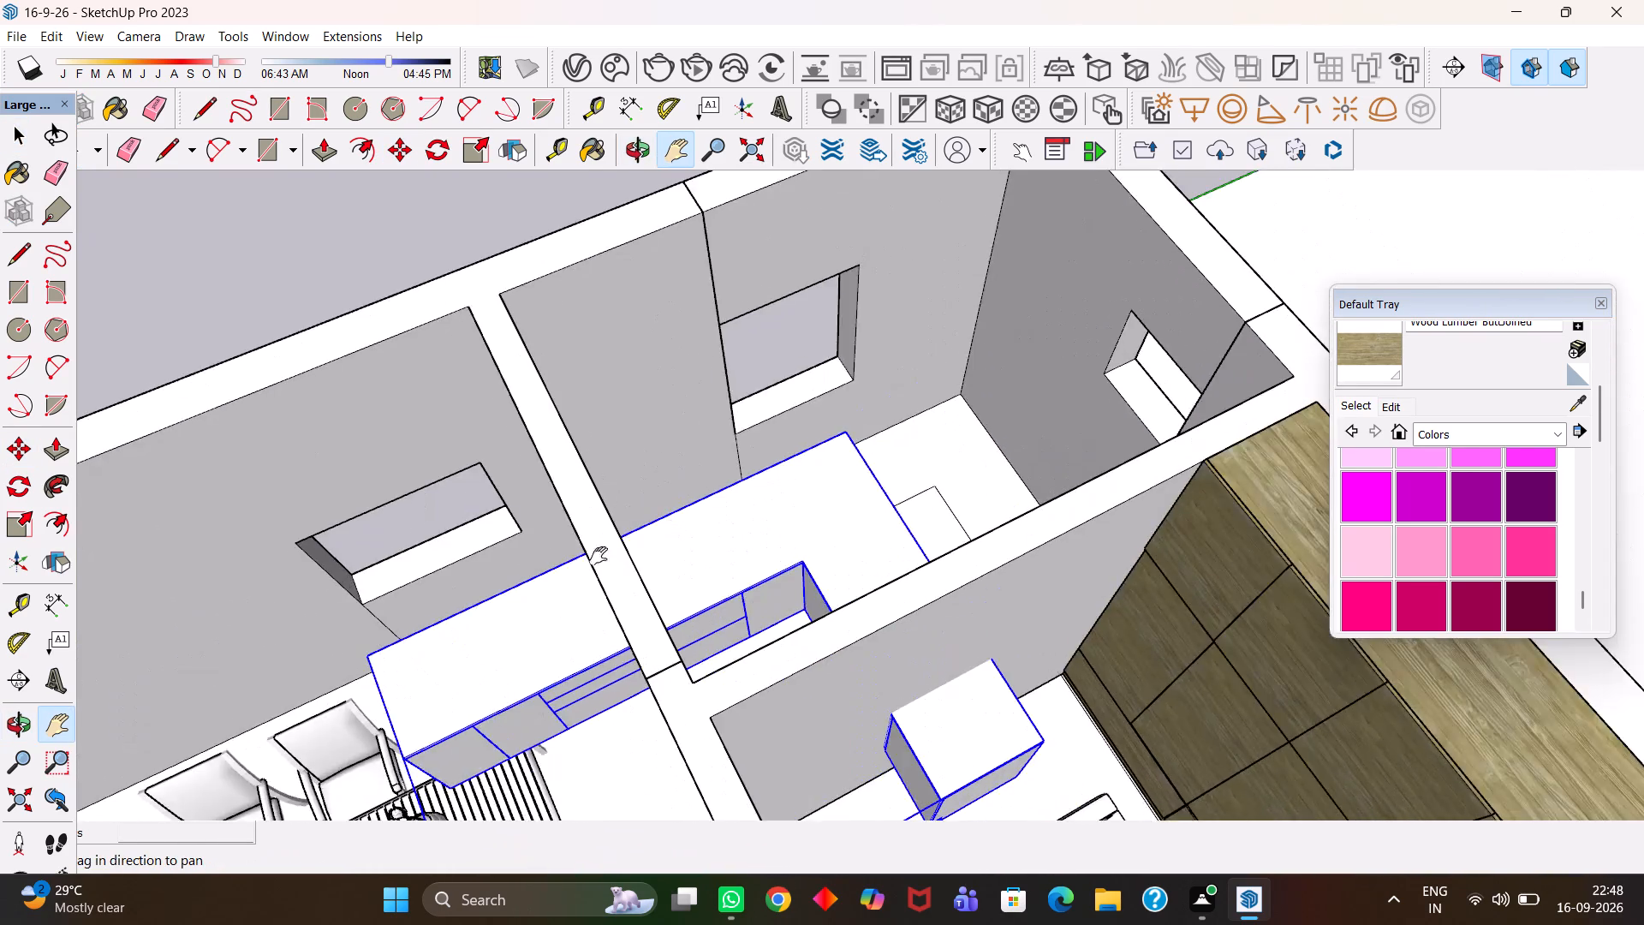
{"action": "scroll", "coordinate": [622, 528], "scroll_direction": "up", "scroll_amount": 4}
{"action": "middle_click_drag", "start_coordinate": [663, 530], "coordinate": [556, 556]}
{"action": "scroll", "coordinate": [556, 553], "scroll_direction": "up", "scroll_amount": 1}
{"action": "left_click_drag", "start_coordinate": [597, 574], "coordinate": [515, 486]}
{"action": "key", "text": "Escape"}
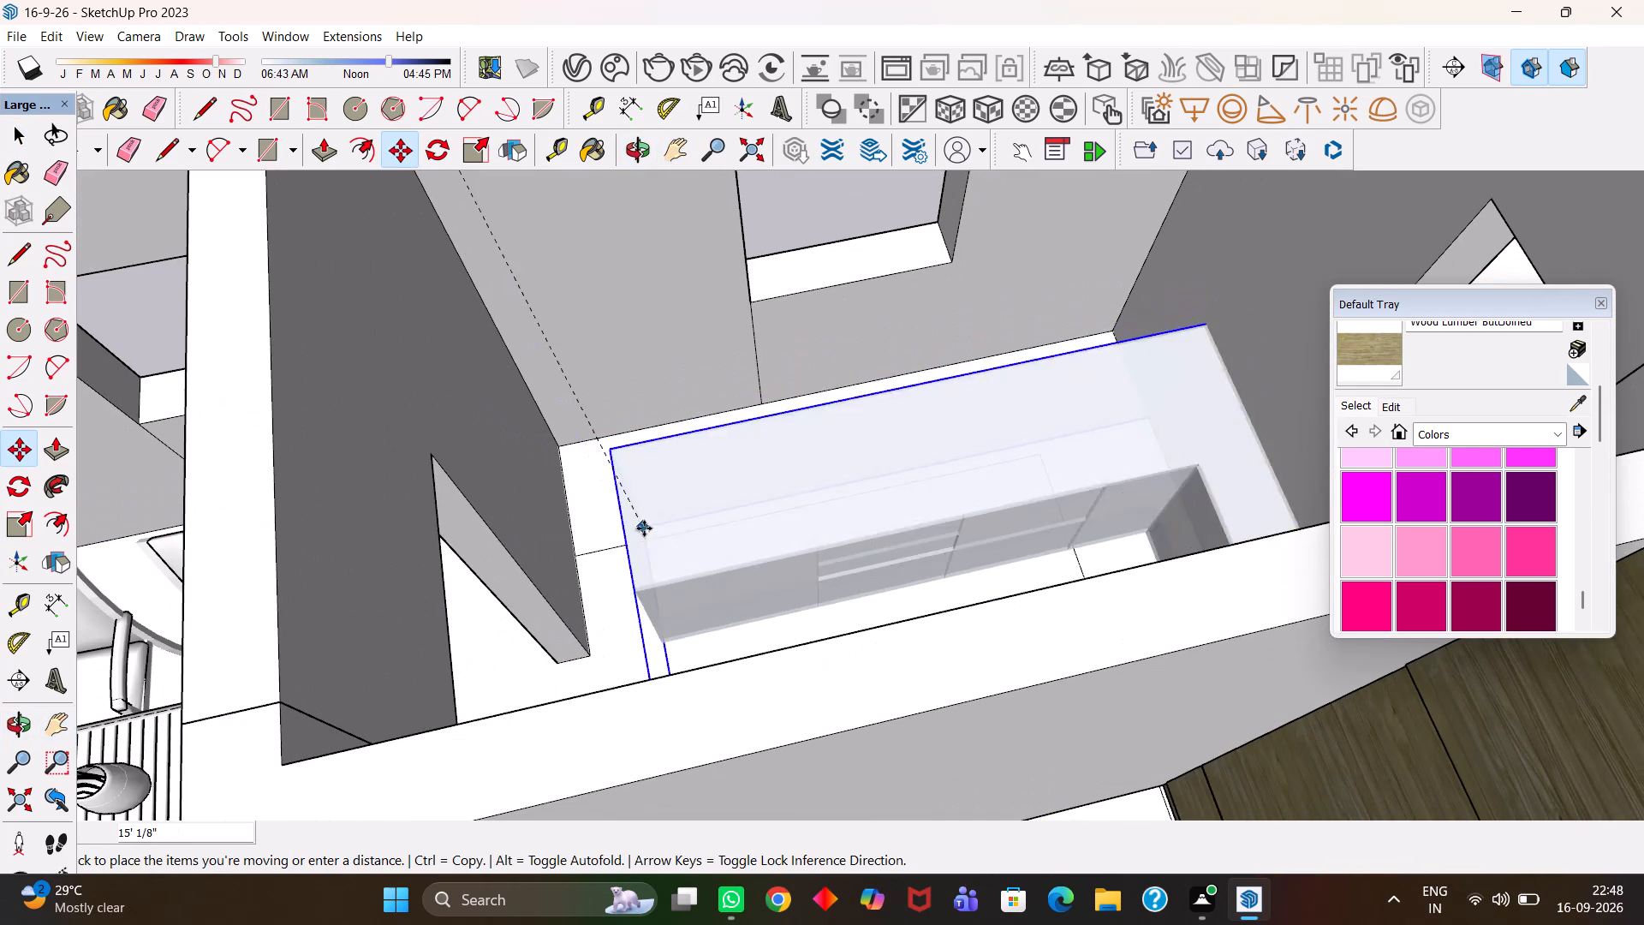
{"action": "left_click", "coordinate": [582, 551]}
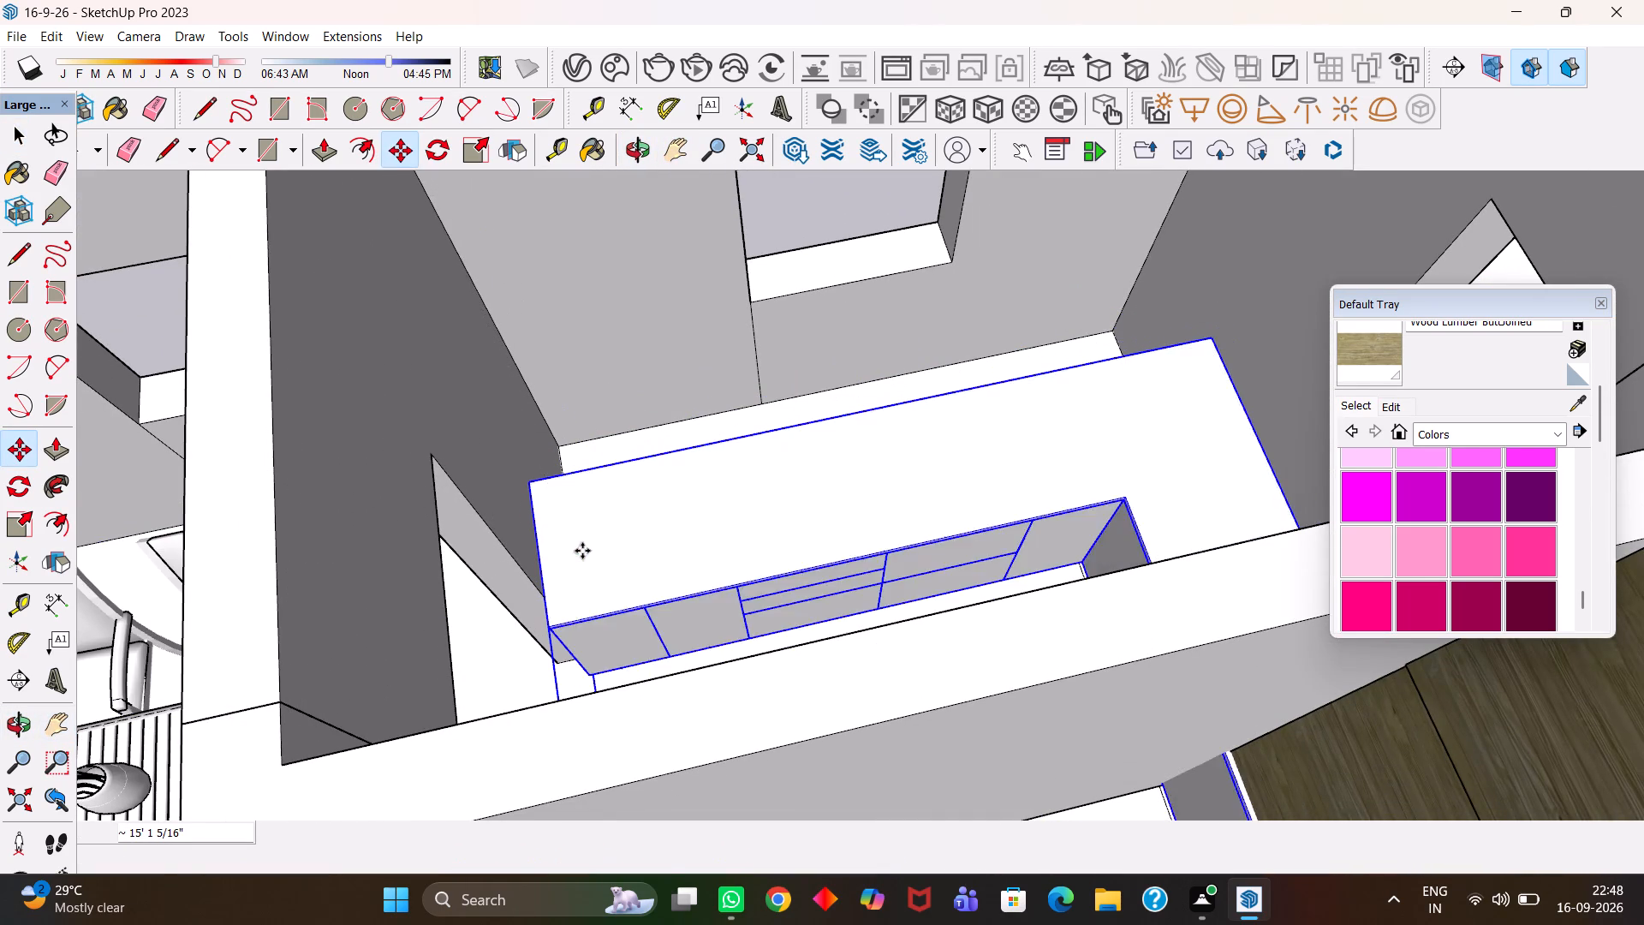
Shift the counter 1' 11 1/8" so the long arm's lower back end corner meets the room's floor corner along the window wall.
{"action": "scroll", "coordinate": [586, 552], "scroll_direction": "down", "scroll_amount": 6}
{"action": "key", "text": "h"}
{"action": "scroll", "coordinate": [738, 534], "scroll_direction": "up", "scroll_amount": 2}
{"action": "middle_click_drag", "start_coordinate": [752, 507], "coordinate": [734, 653]}
{"action": "scroll", "coordinate": [527, 478], "scroll_direction": "up", "scroll_amount": 4}
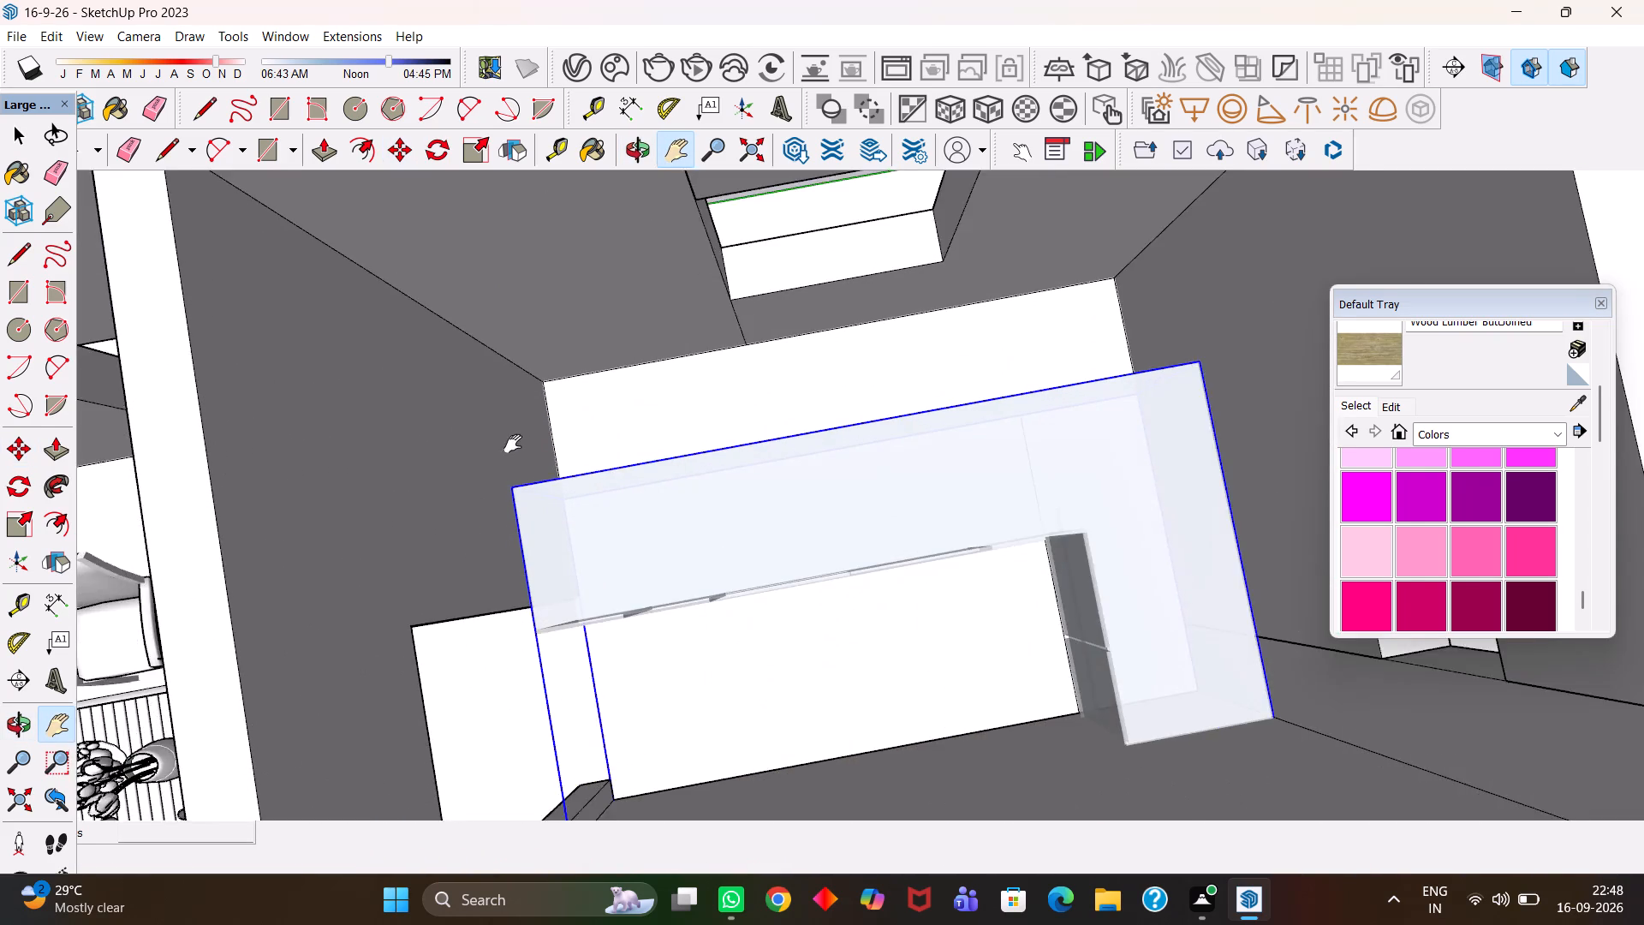
{"action": "scroll", "coordinate": [513, 444], "scroll_direction": "up", "scroll_amount": 2}
{"action": "middle_click_drag", "start_coordinate": [560, 450], "coordinate": [553, 521]}
{"action": "scroll", "coordinate": [569, 472], "scroll_direction": "up", "scroll_amount": 2}
{"action": "key", "text": "m"}
{"action": "left_click", "coordinate": [579, 513]}
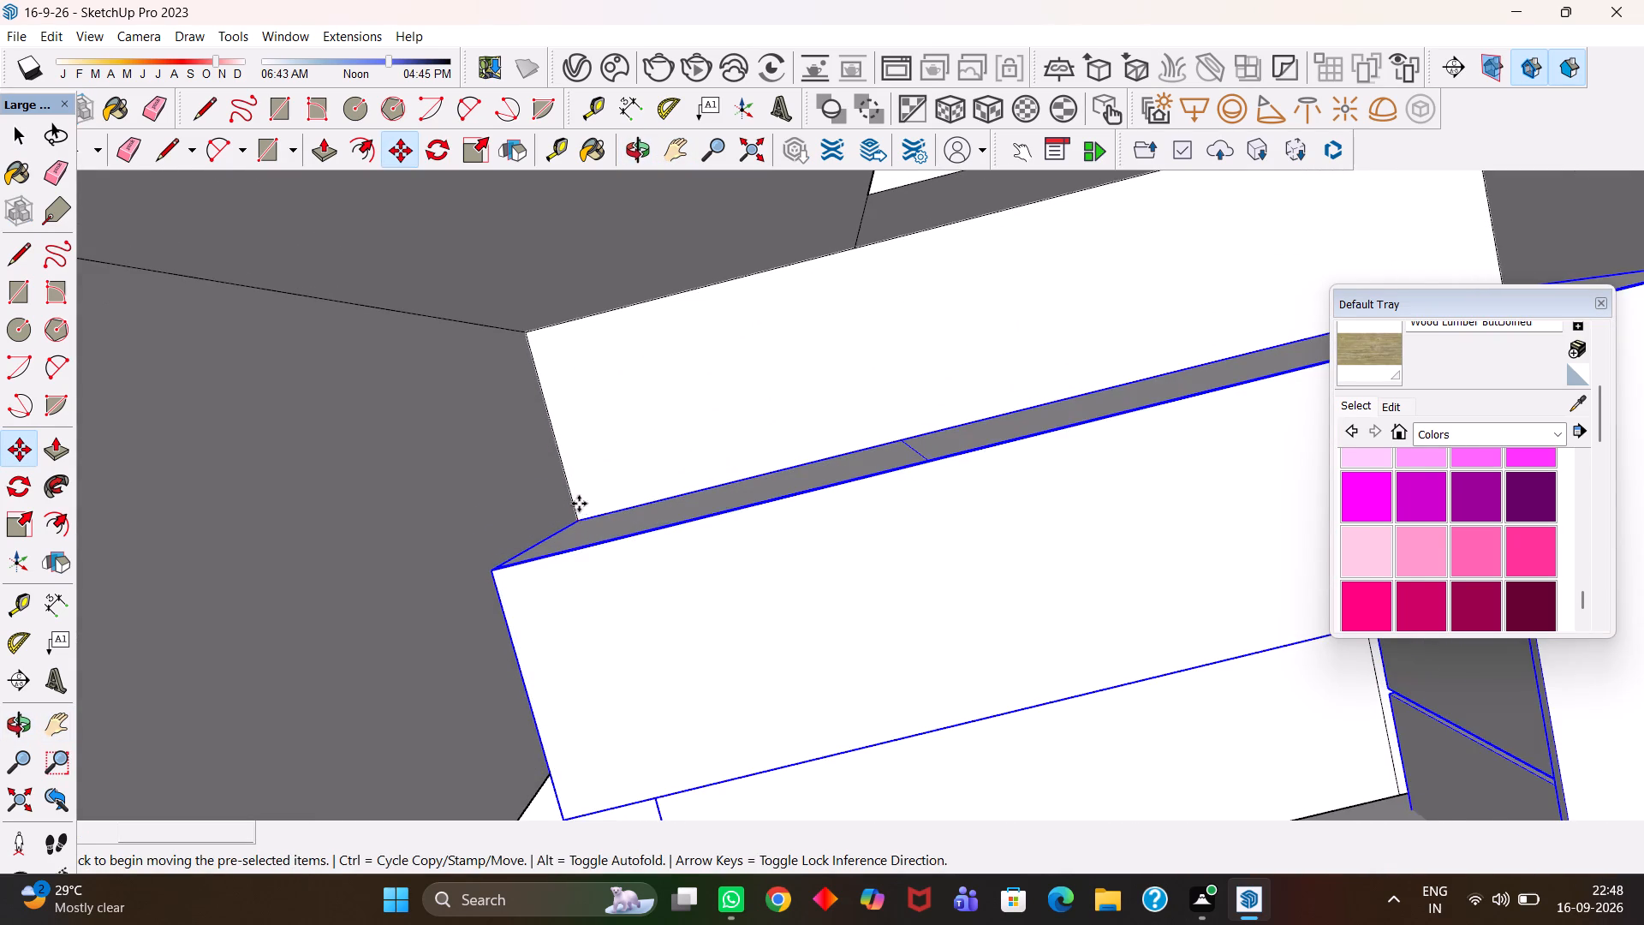
{"action": "left_click", "coordinate": [535, 337]}
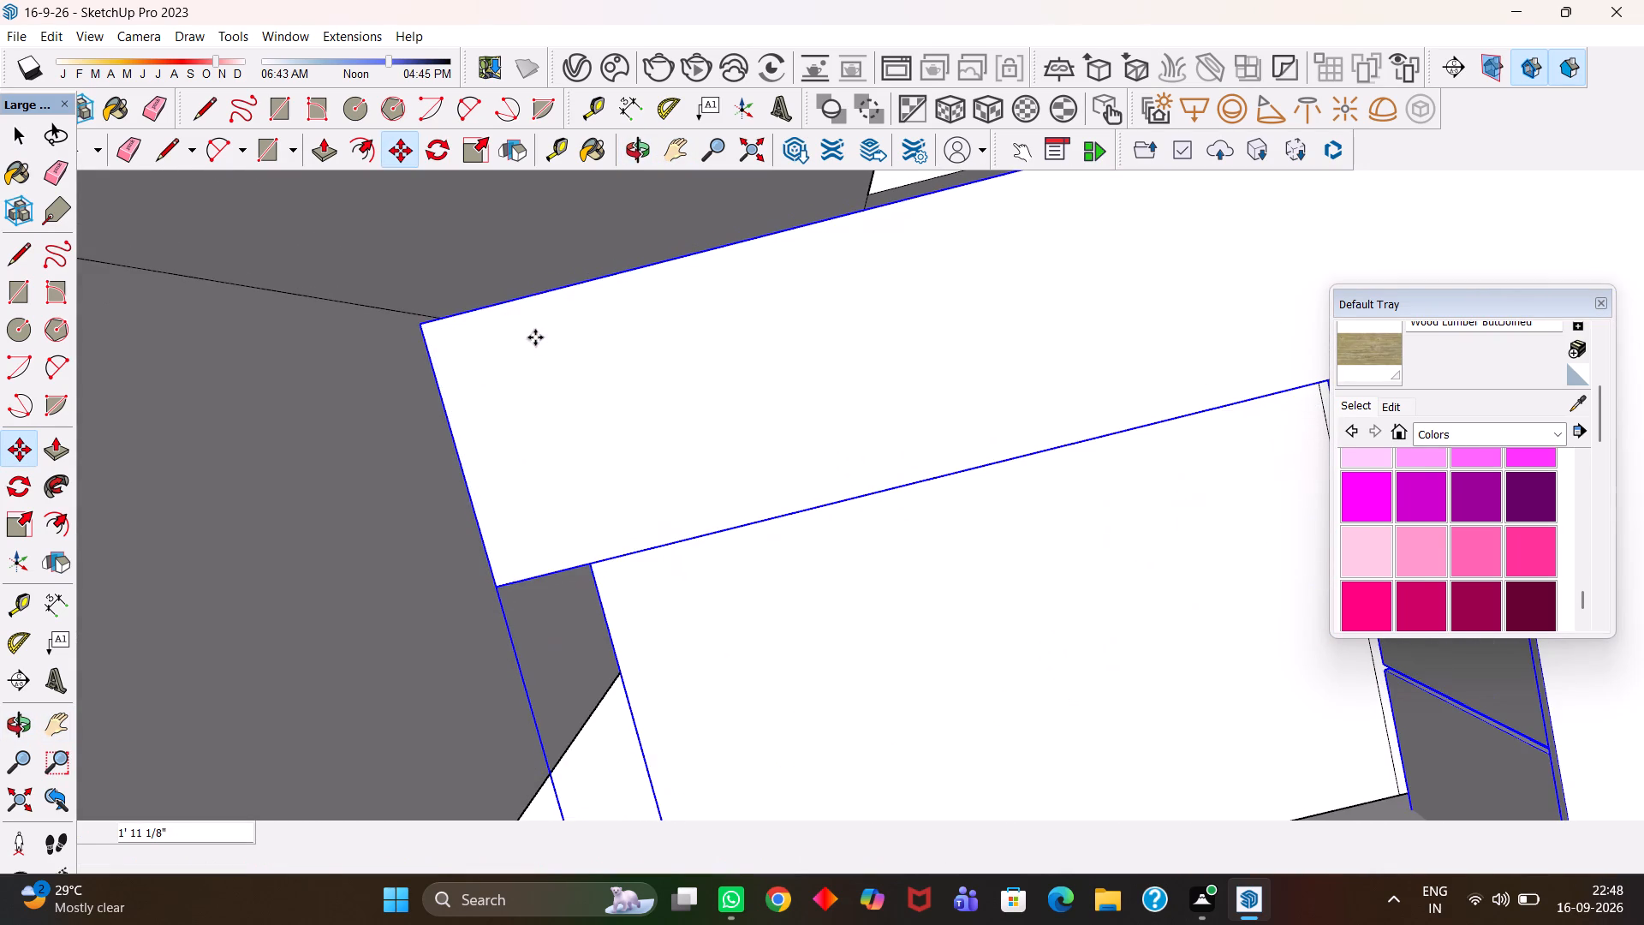
Examine how the L-shaped counter fits in the room, up close and within the whole house layout.
{"action": "key", "text": "h"}
{"action": "scroll", "coordinate": [527, 342], "scroll_direction": "down", "scroll_amount": 8}
{"action": "middle_click_drag", "start_coordinate": [635, 522], "coordinate": [552, 413]}
{"action": "scroll", "coordinate": [552, 413], "scroll_direction": "down", "scroll_amount": 1}
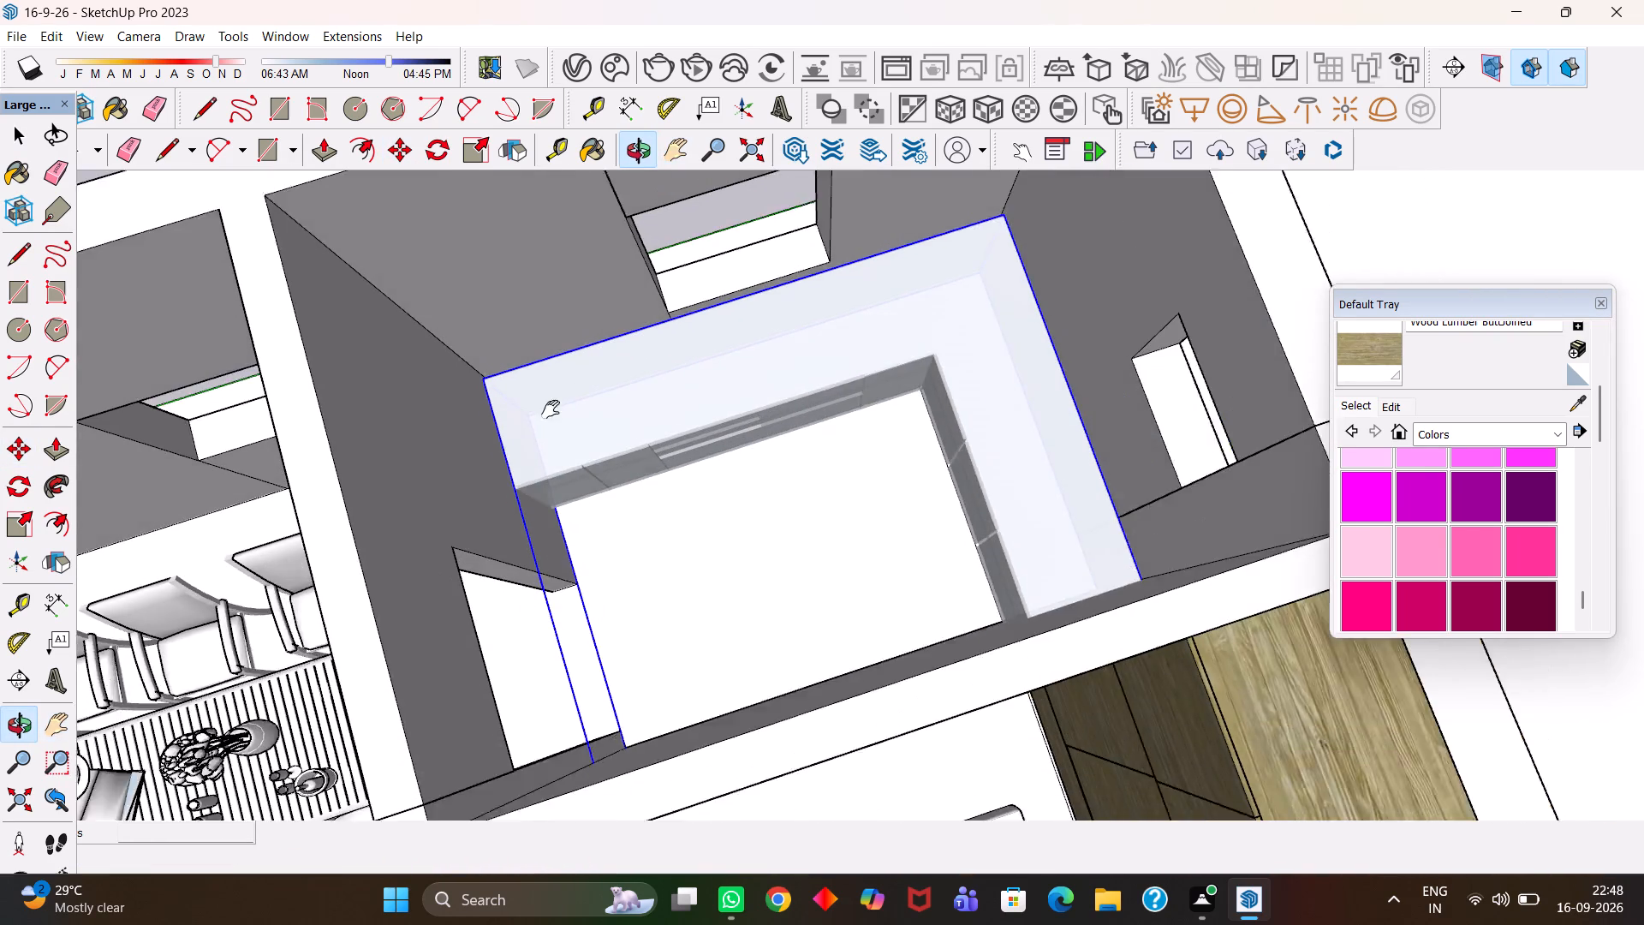
{"action": "scroll", "coordinate": [551, 409], "scroll_direction": "down", "scroll_amount": 1}
{"action": "middle_click_drag", "start_coordinate": [818, 535], "coordinate": [810, 473]}
{"action": "scroll", "coordinate": [811, 474], "scroll_direction": "down", "scroll_amount": 1}
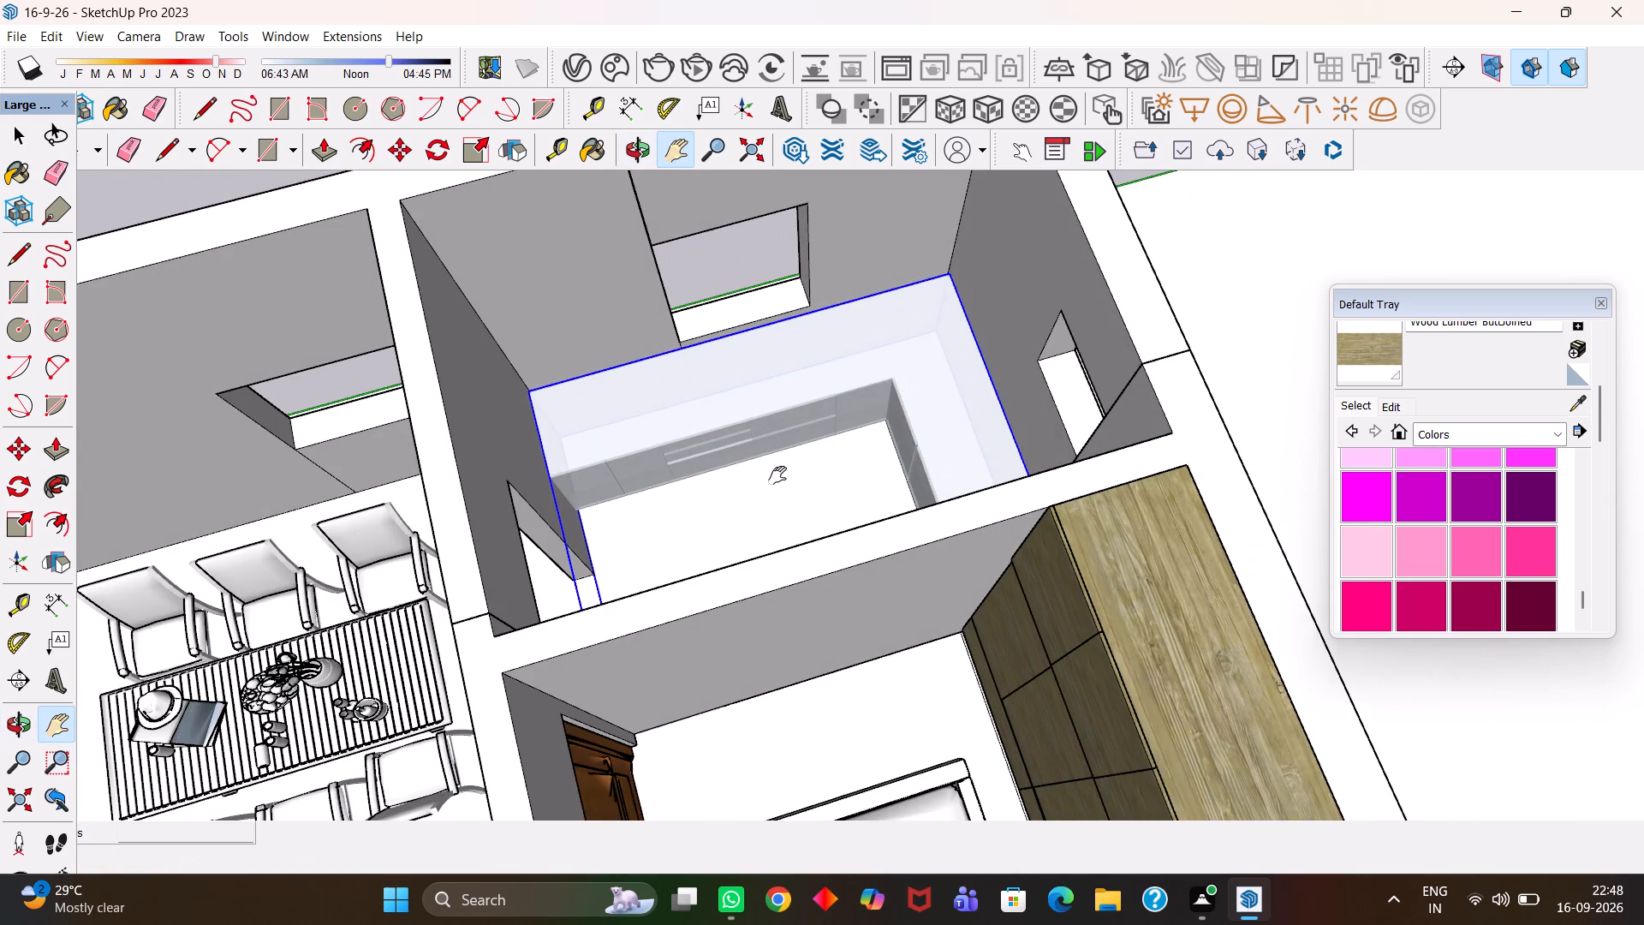
{"action": "key", "text": "h"}
{"action": "scroll", "coordinate": [772, 479], "scroll_direction": "down", "scroll_amount": 5}
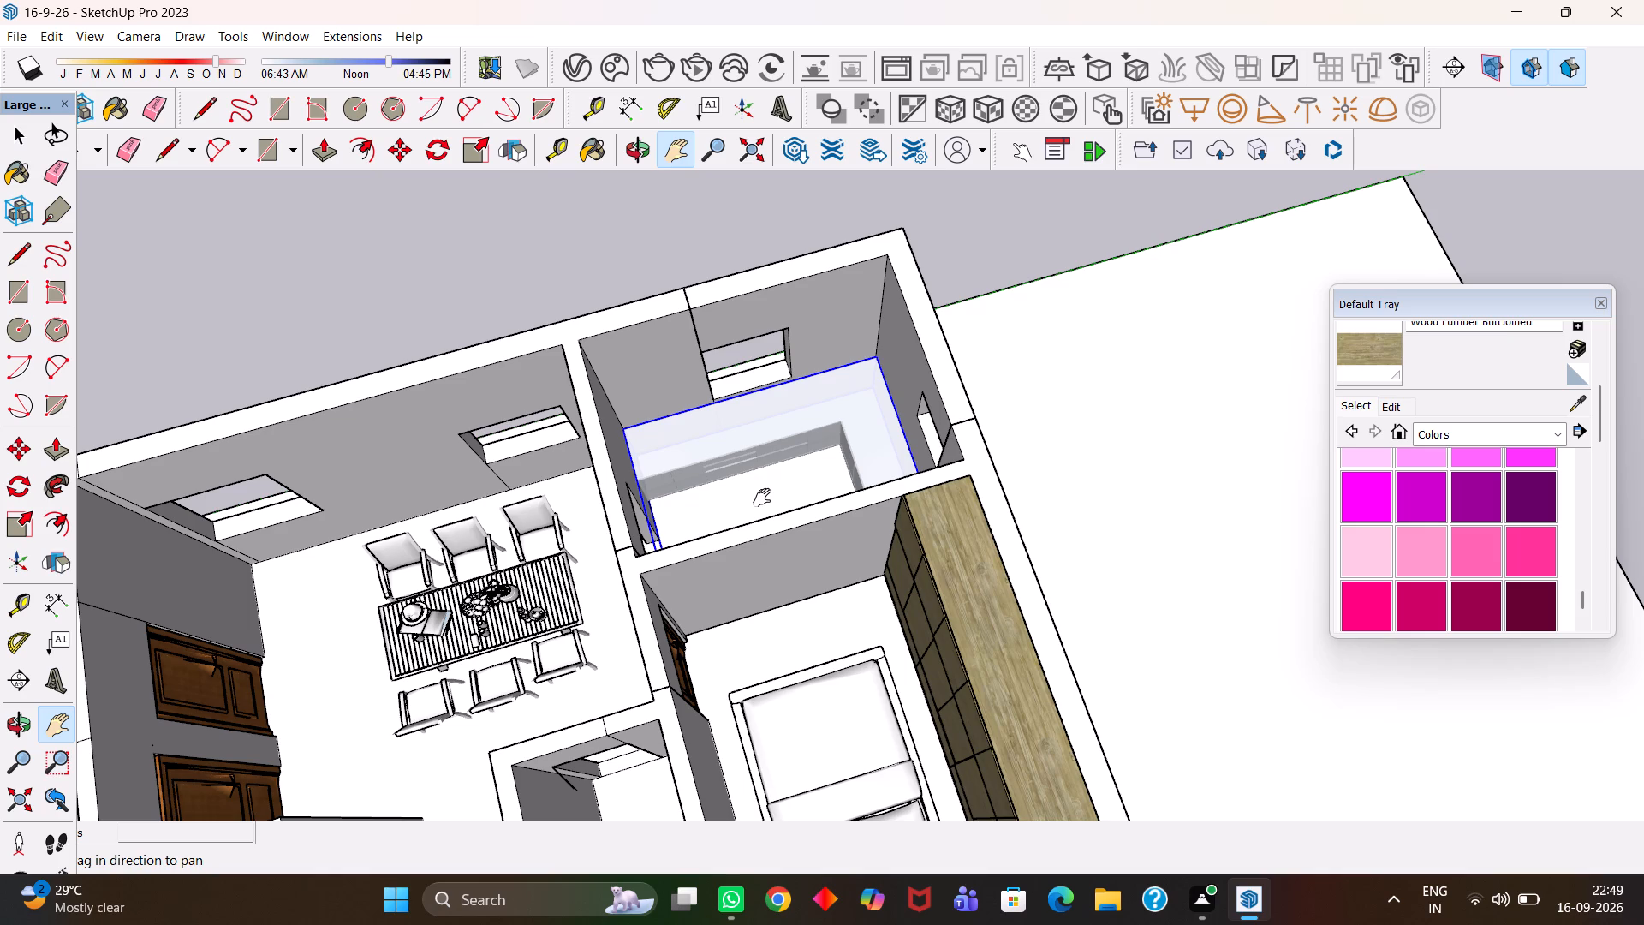
{"action": "scroll", "coordinate": [762, 498], "scroll_direction": "down", "scroll_amount": 14}
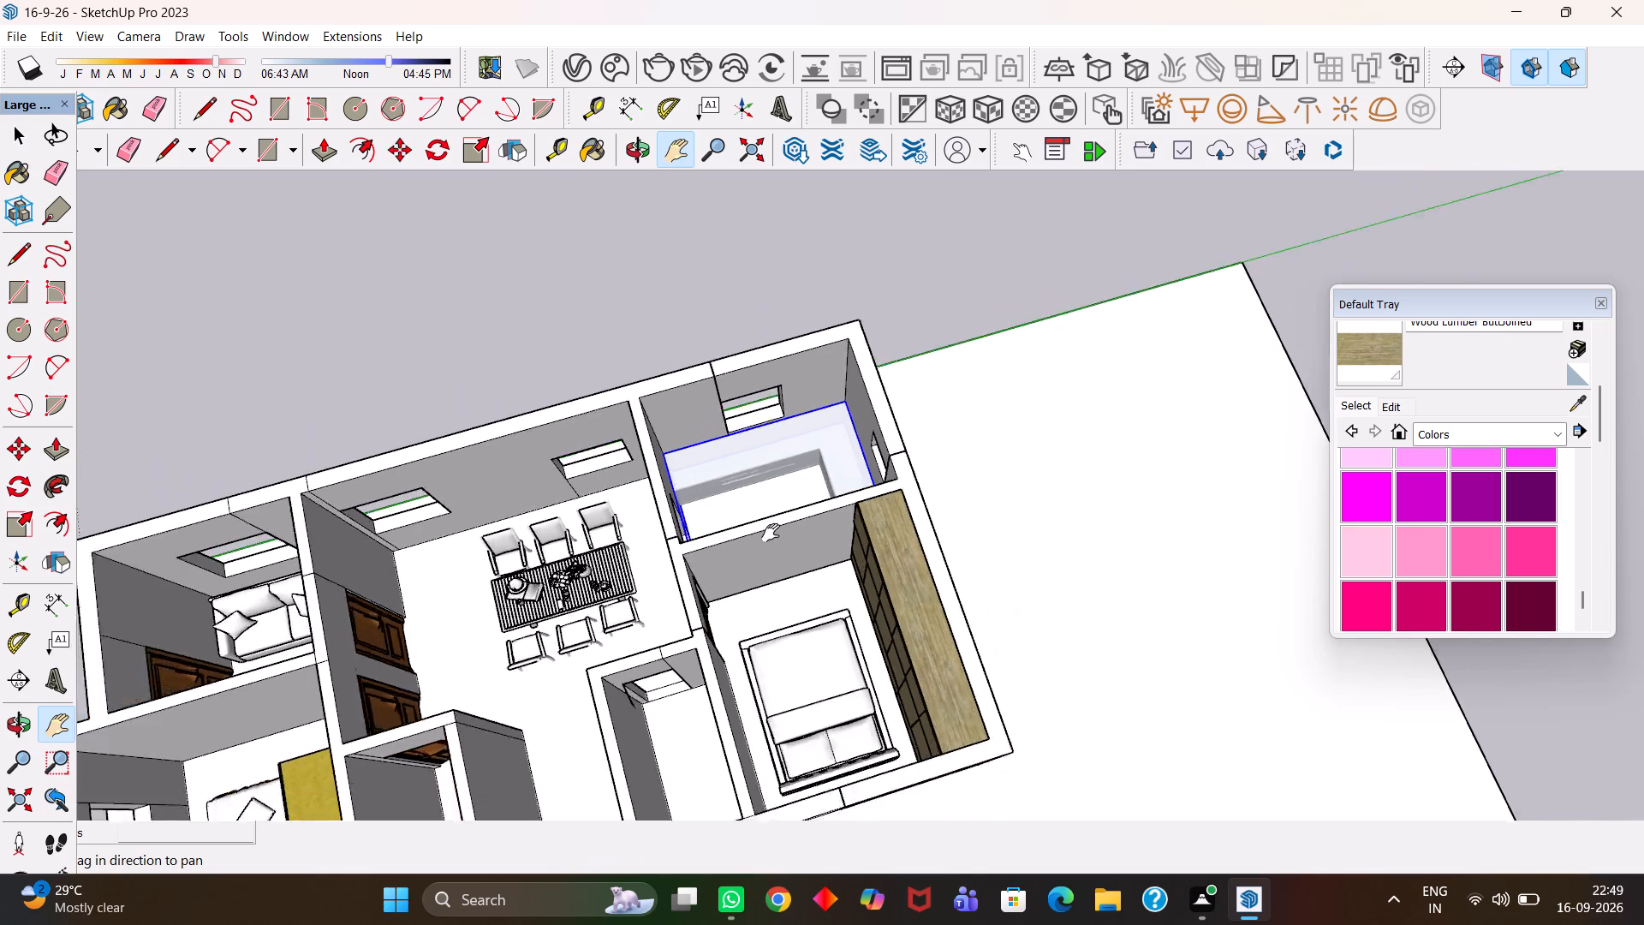
{"action": "scroll", "coordinate": [771, 535], "scroll_direction": "down", "scroll_amount": 5}
{"action": "middle_click_drag", "start_coordinate": [777, 558], "coordinate": [724, 557]}
{"action": "scroll", "coordinate": [777, 558], "scroll_direction": "up", "scroll_amount": 1}
Deselect the counter group and save the model.
{"action": "key", "text": "space"}
{"action": "left_click", "coordinate": [822, 298]}
{"action": "scroll", "coordinate": [773, 500], "scroll_direction": "up", "scroll_amount": 4}
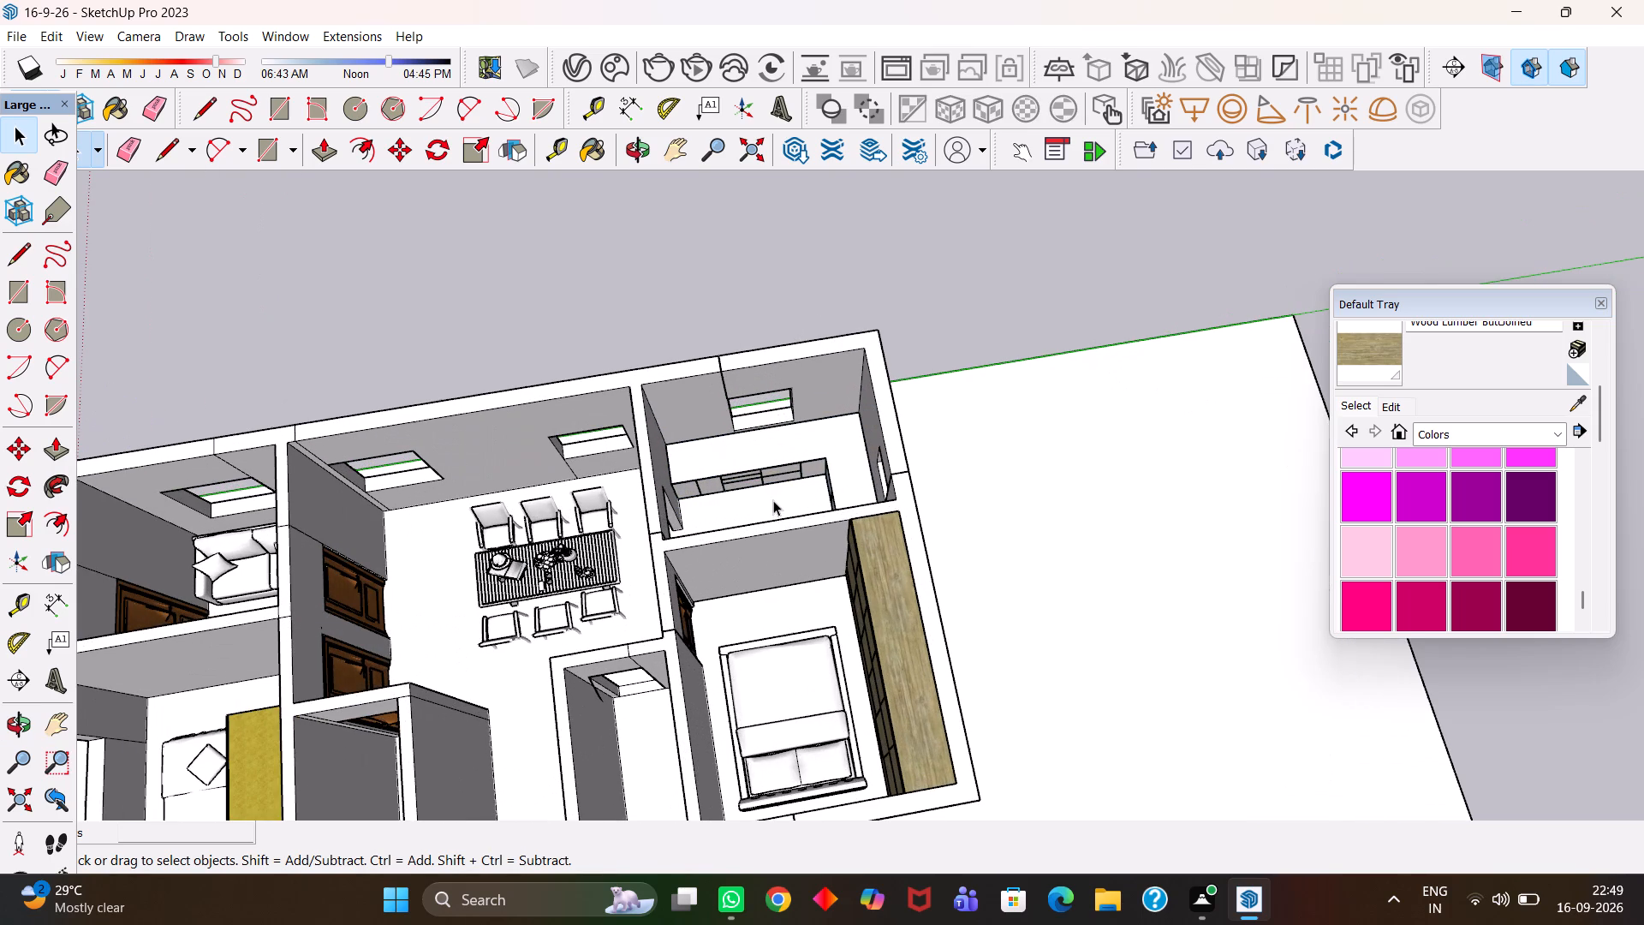
{"action": "key", "text": "ctrl+s"}
Examine the placed counter and the window wall above it inside the small room.
{"action": "key", "text": "h"}
{"action": "key", "text": "h"}
{"action": "scroll", "coordinate": [773, 500], "scroll_direction": "down", "scroll_amount": 1}
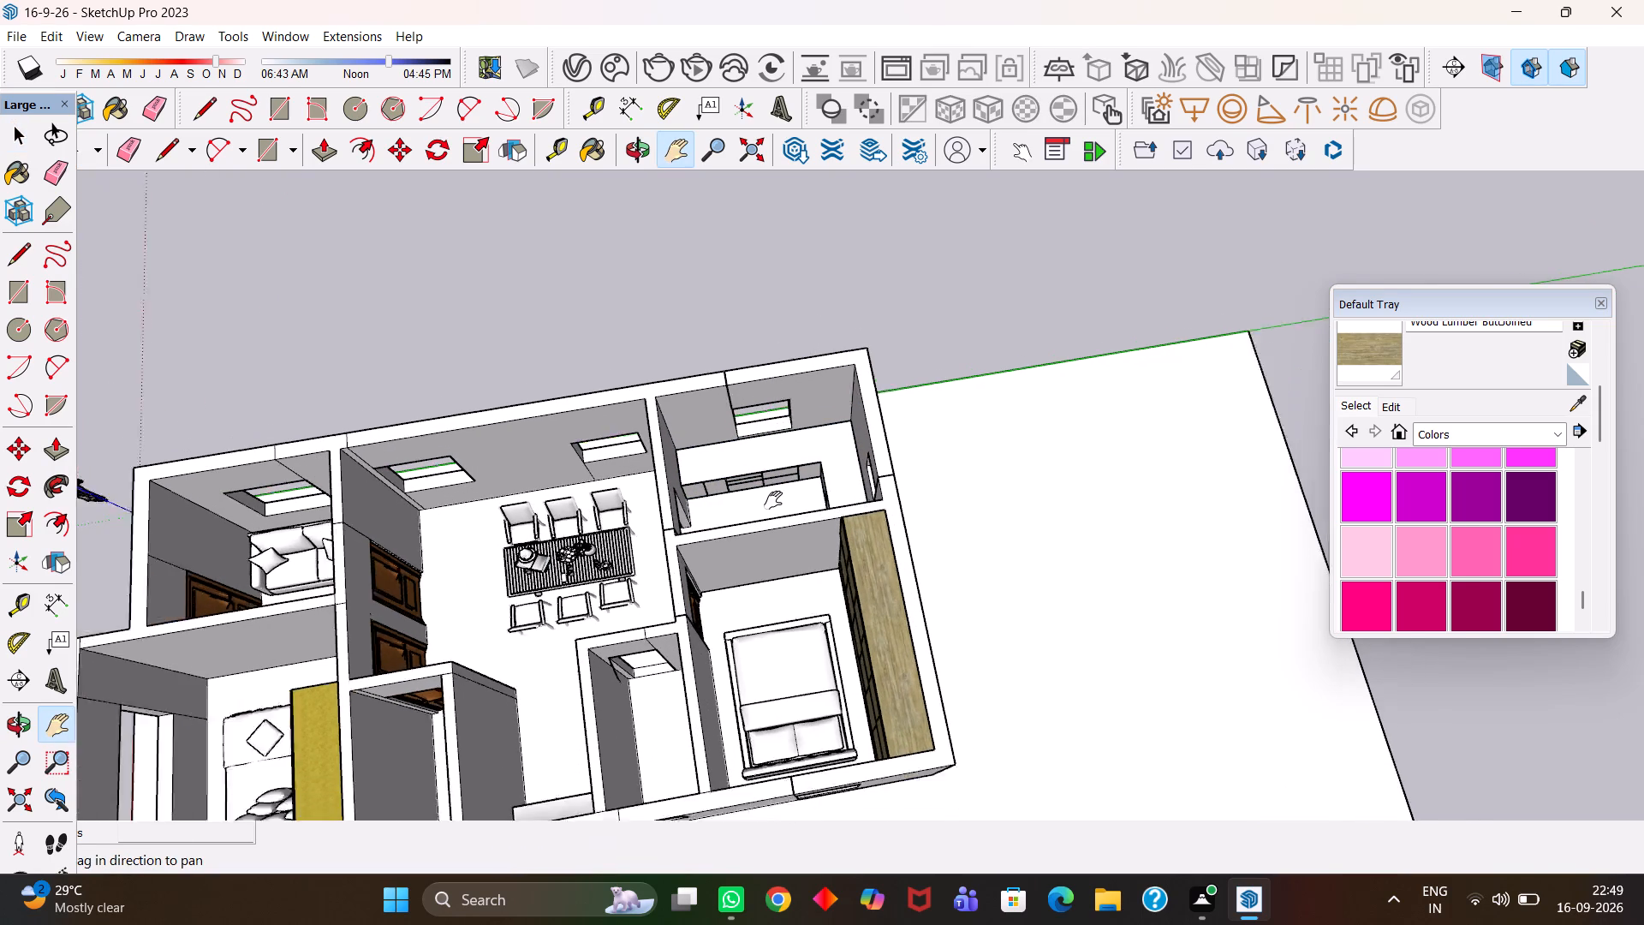
{"action": "scroll", "coordinate": [773, 500], "scroll_direction": "down", "scroll_amount": 2}
{"action": "scroll", "coordinate": [786, 497], "scroll_direction": "up", "scroll_amount": 3}
{"action": "key", "text": "h"}
{"action": "scroll", "coordinate": [790, 495], "scroll_direction": "up", "scroll_amount": 2}
{"action": "left_click_drag", "start_coordinate": [795, 503], "coordinate": [849, 513]}
{"action": "middle_click_drag", "start_coordinate": [867, 522], "coordinate": [812, 528]}
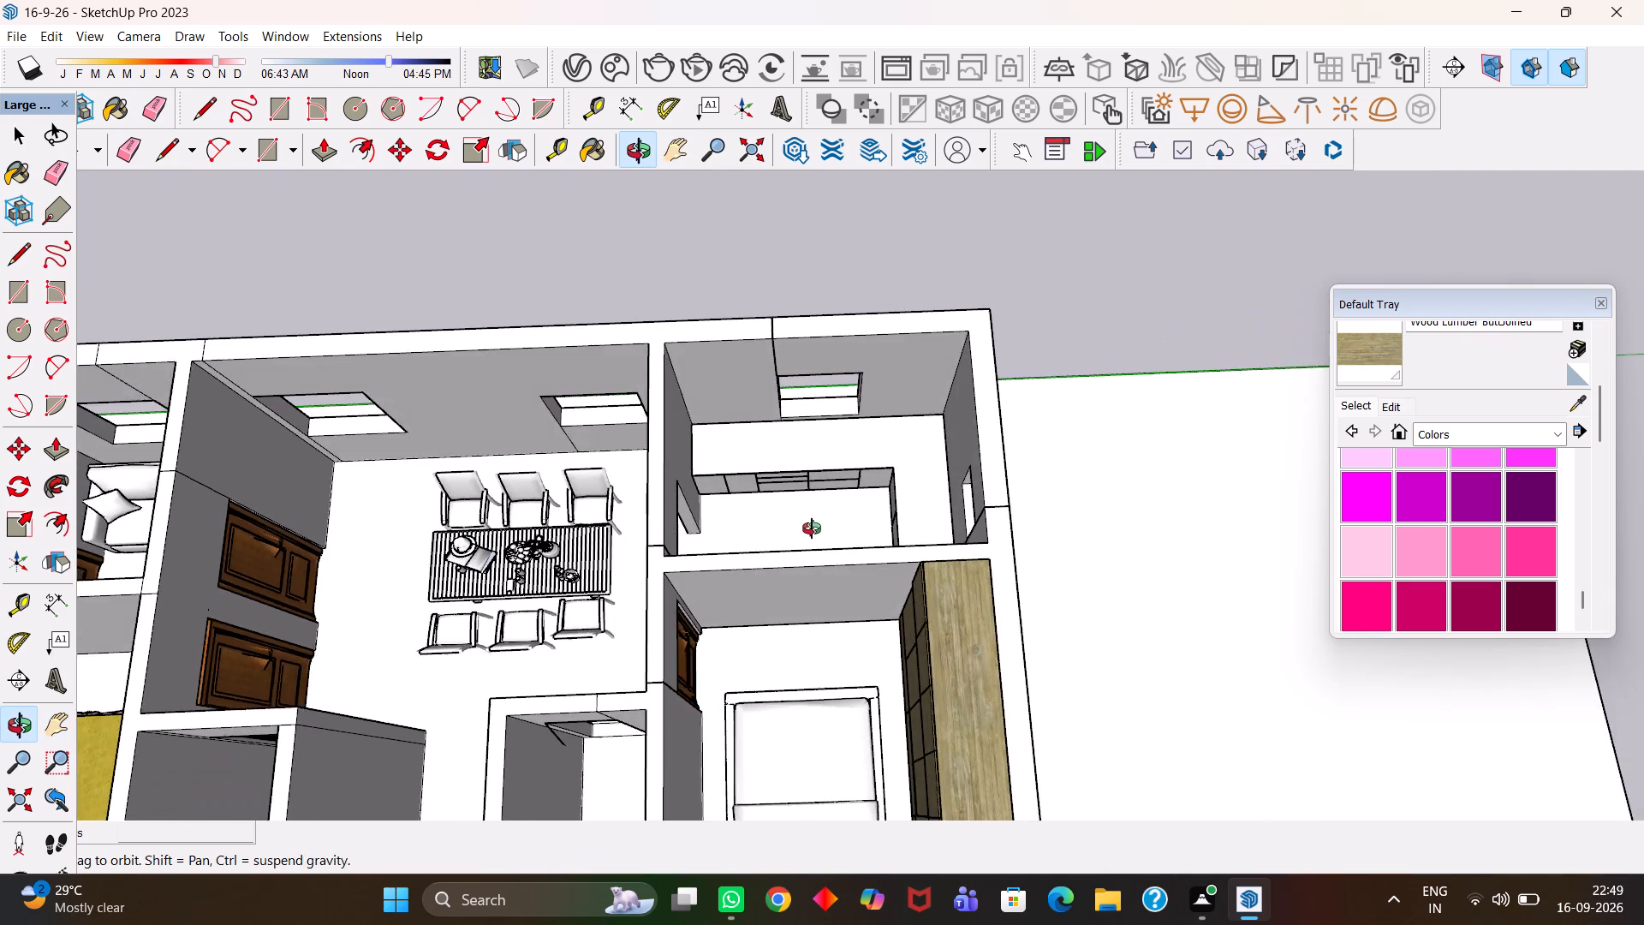
{"action": "middle_click_drag", "start_coordinate": [812, 528], "coordinate": [825, 531]}
{"action": "scroll", "coordinate": [825, 531], "scroll_direction": "up", "scroll_amount": 2}
{"action": "key", "text": "h"}
{"action": "left_click_drag", "start_coordinate": [851, 474], "coordinate": [855, 583]}
{"action": "scroll", "coordinate": [902, 517], "scroll_direction": "up", "scroll_amount": 5}
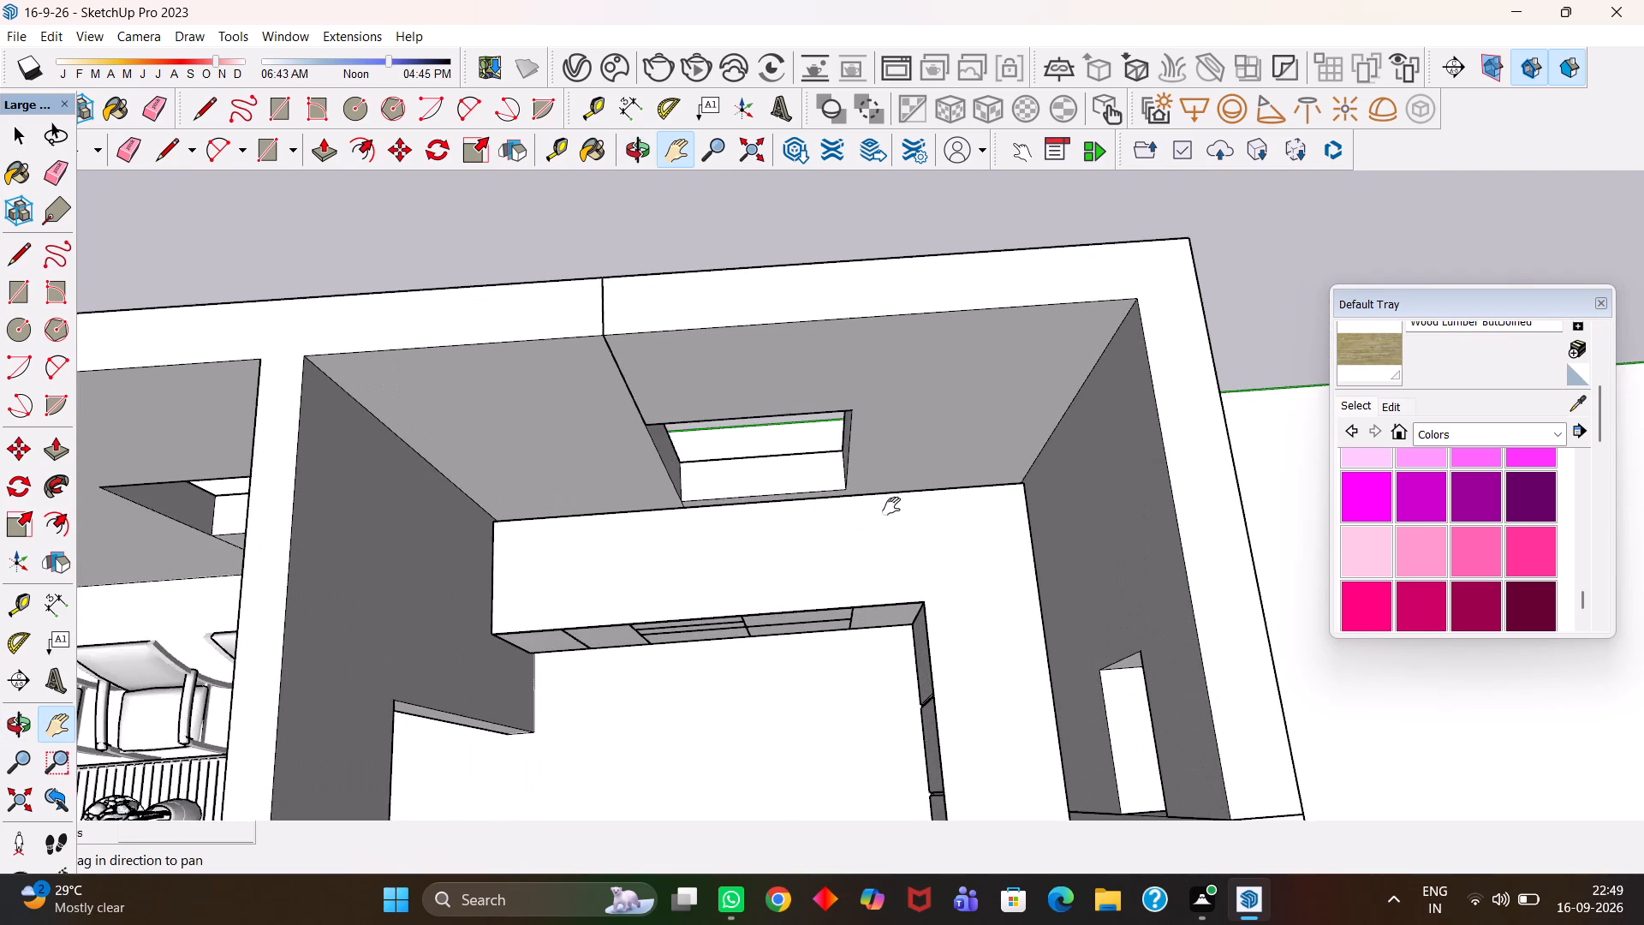
{"action": "middle_click_drag", "start_coordinate": [889, 506], "coordinate": [885, 475]}
{"action": "key", "text": "h"}
{"action": "left_click_drag", "start_coordinate": [874, 503], "coordinate": [877, 584]}
{"action": "middle_click_drag", "start_coordinate": [880, 616], "coordinate": [868, 588]}
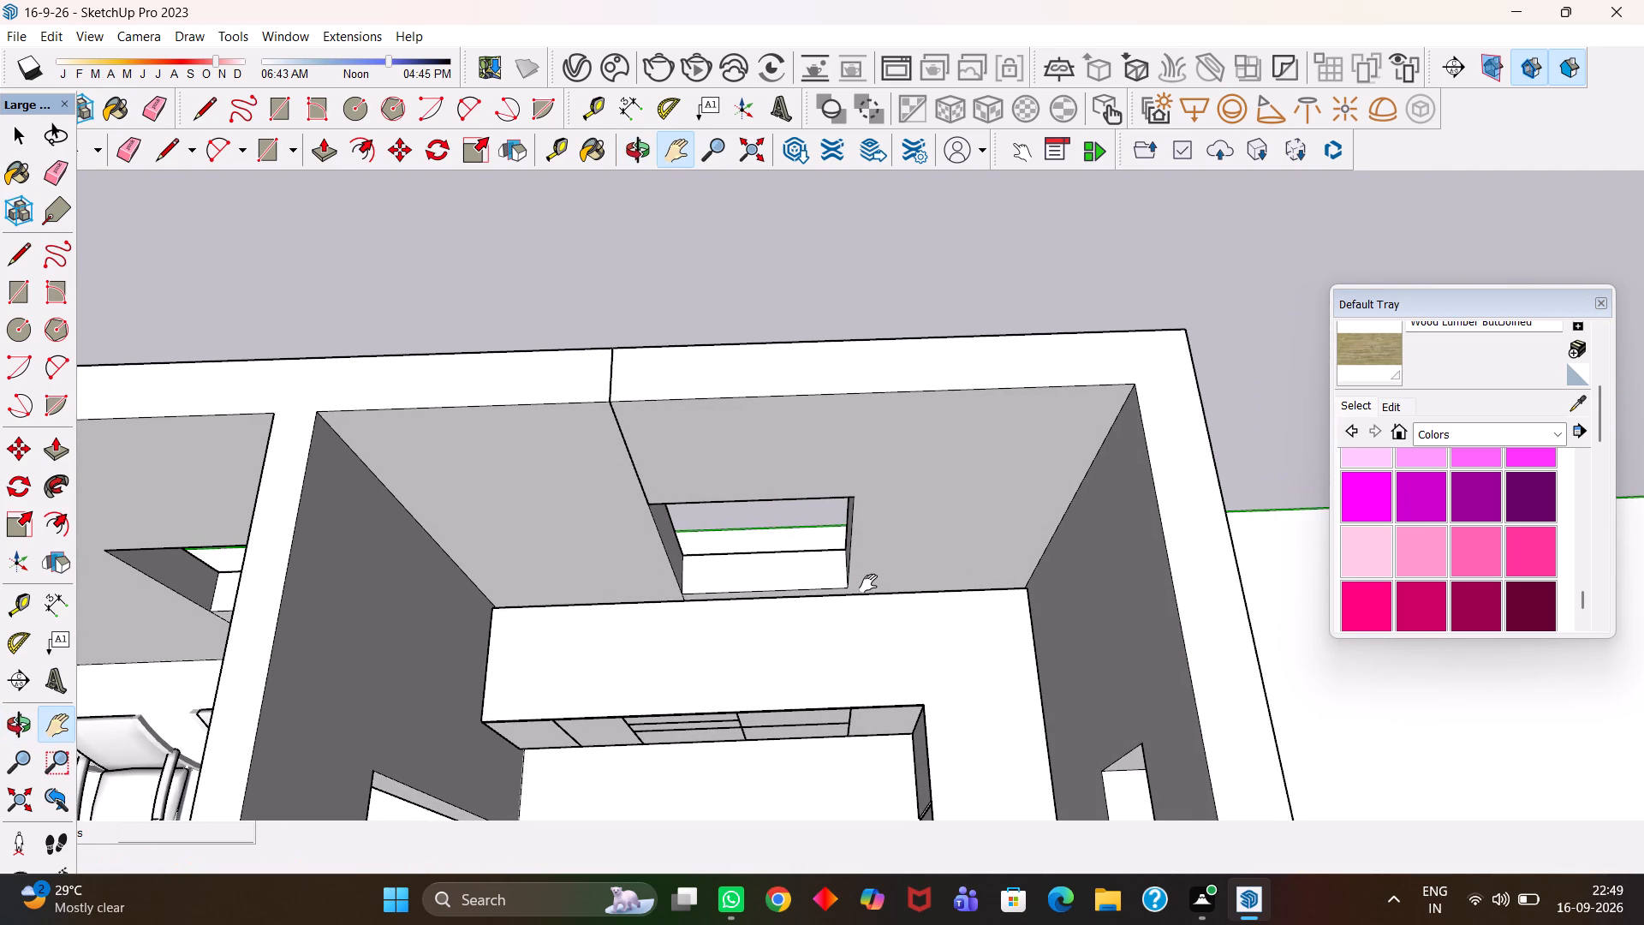
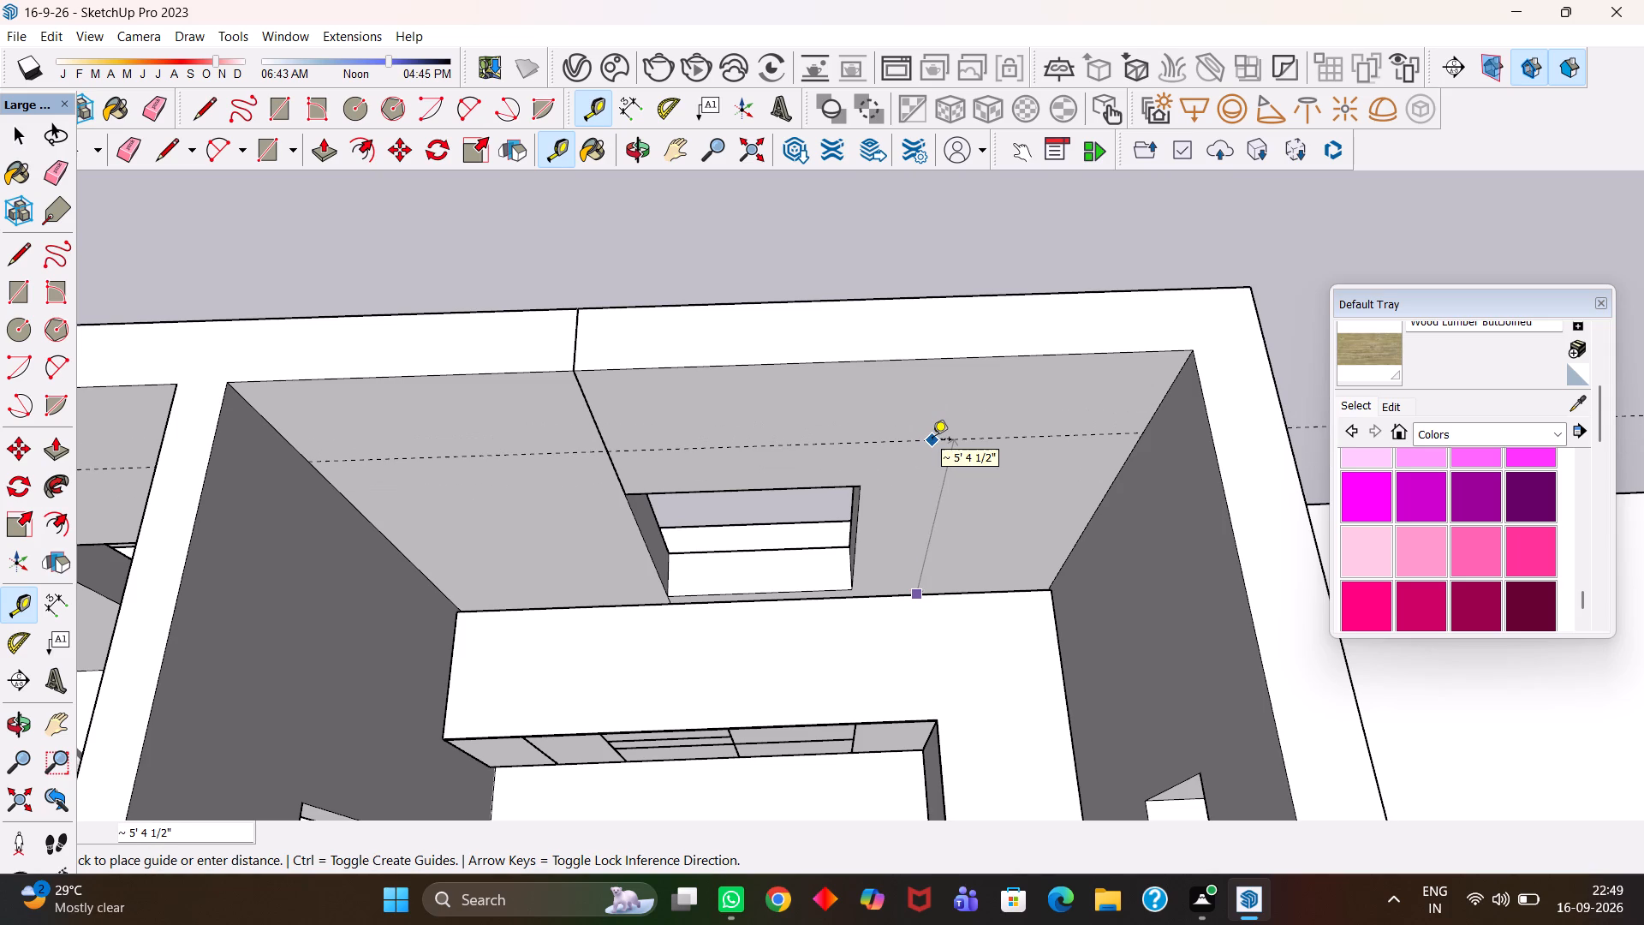
Place horizontal guides on the window wall 2' above the counter, at the window's head and along the wall's top edge.
{"action": "type", "text": "2'"}
{"action": "key", "text": "Return"}
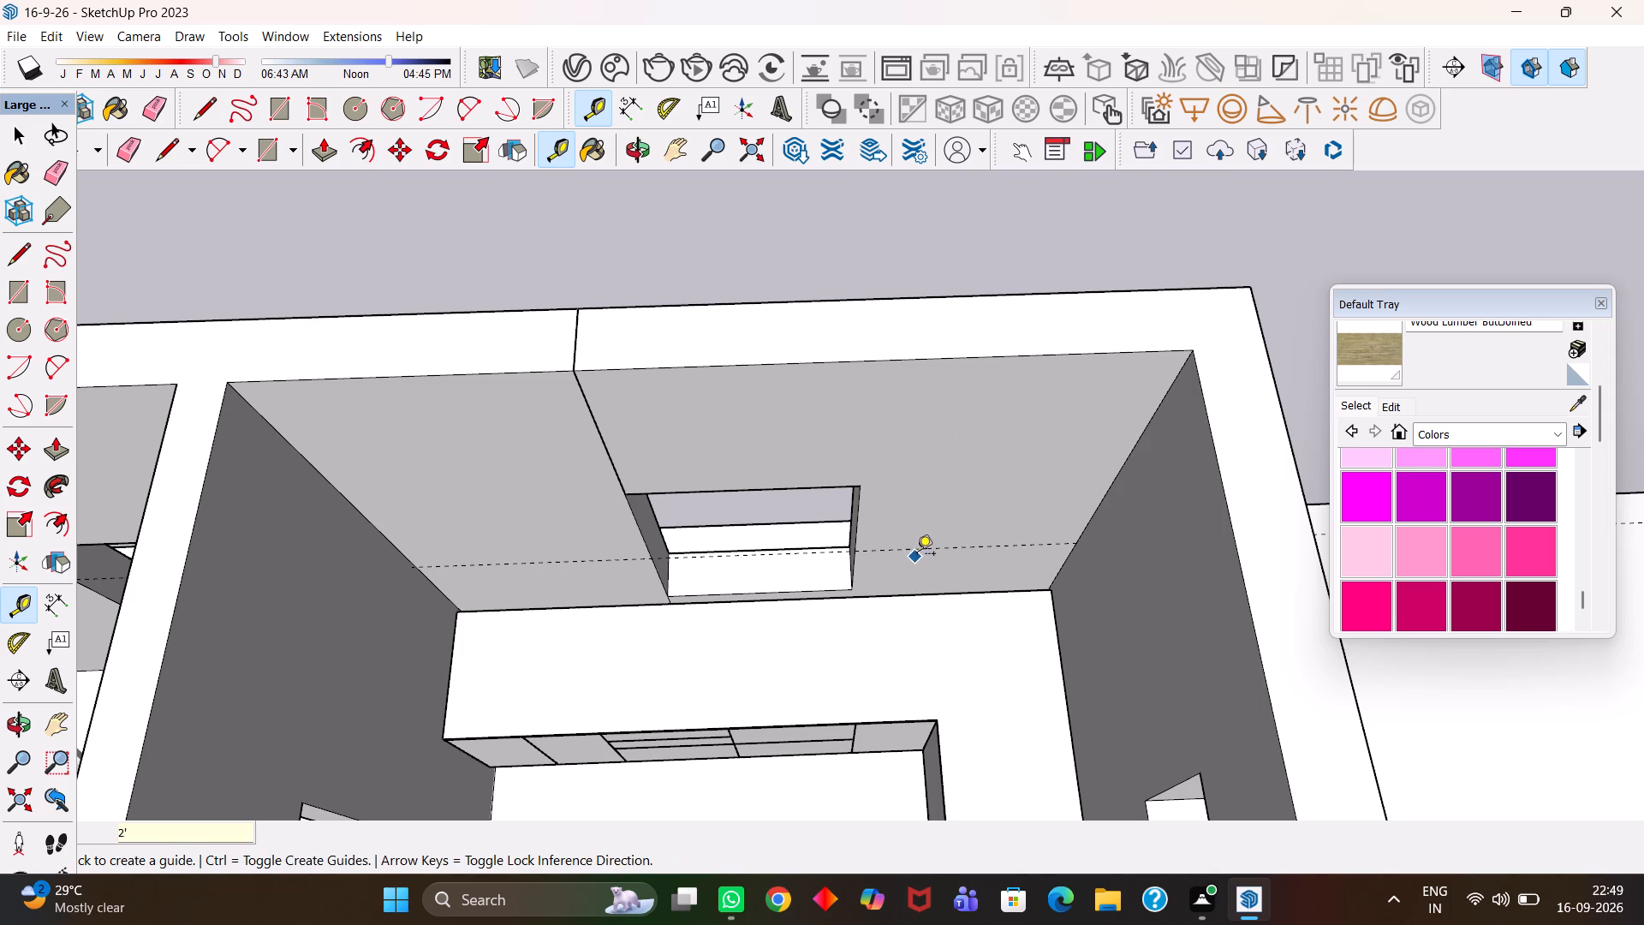
{"action": "left_click", "coordinate": [918, 552]}
{"action": "left_click", "coordinate": [841, 484]}
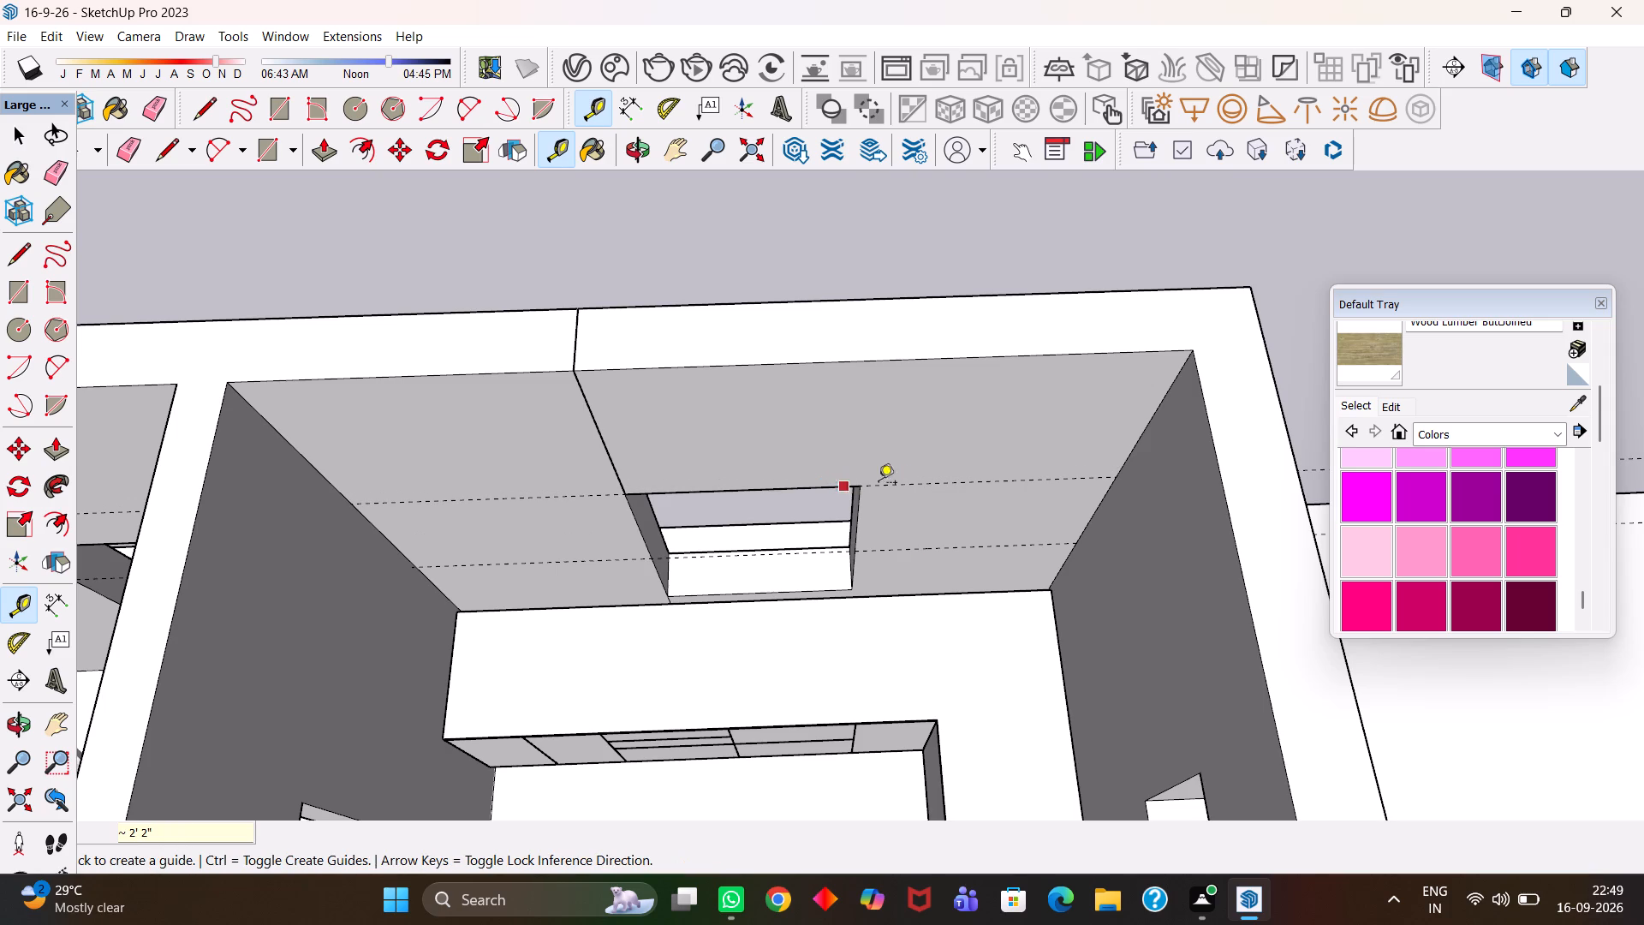
{"action": "left_click", "coordinate": [898, 486]}
{"action": "left_click", "coordinate": [861, 361]}
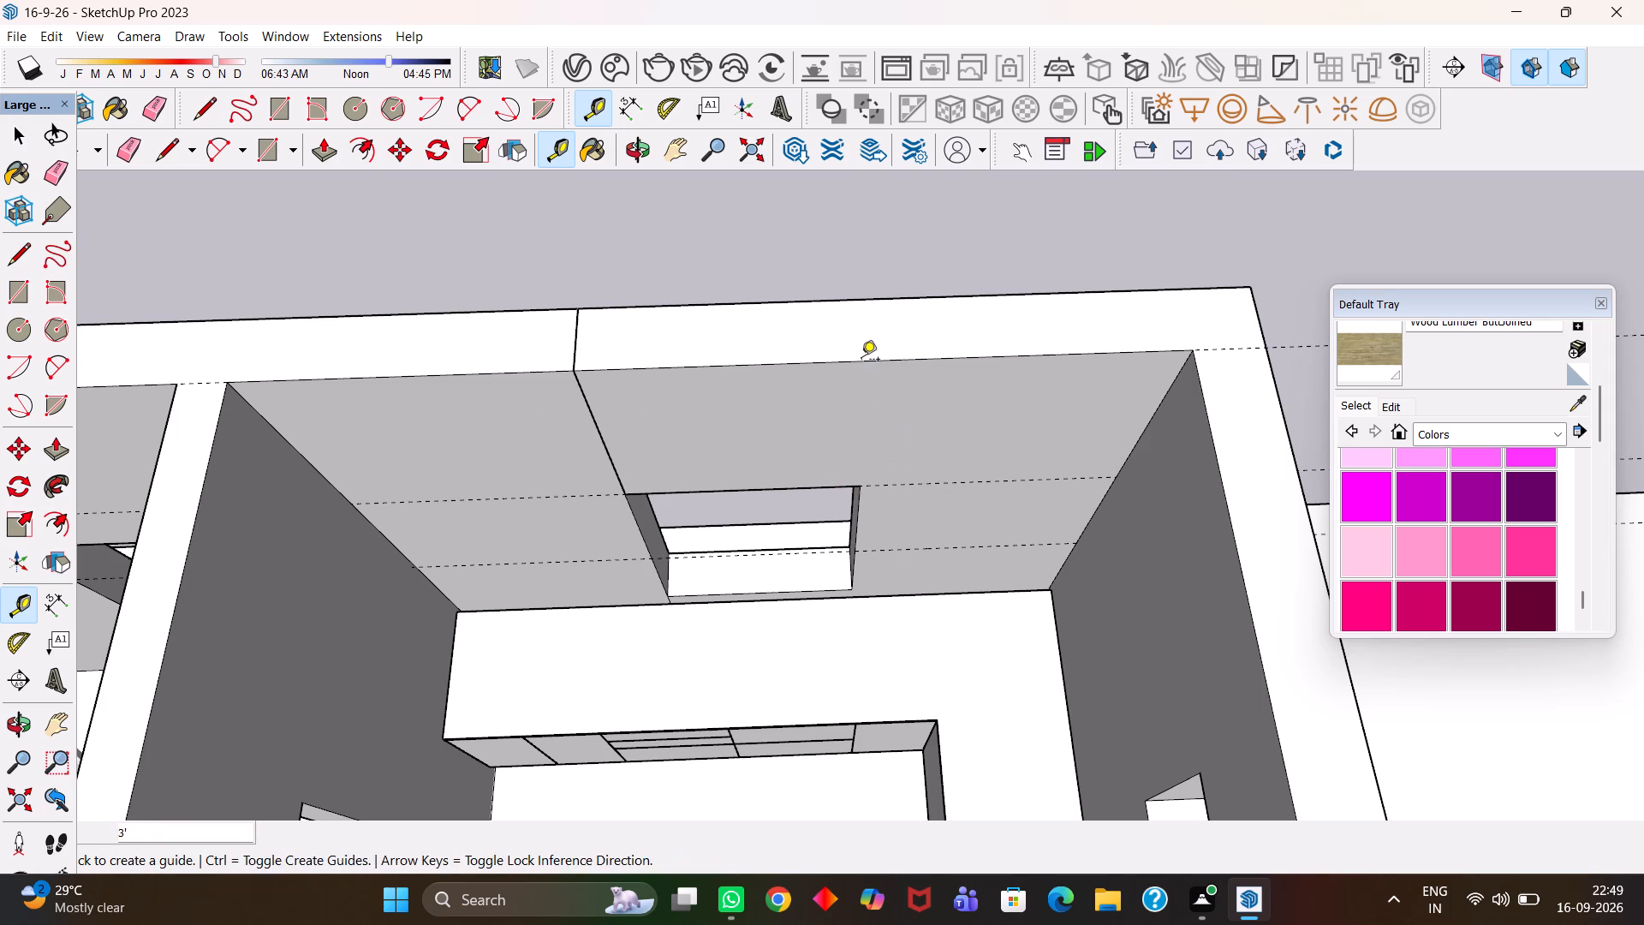
Place two guides on the adjoining wall with the small window, level with the 2' and window-head guides.
{"action": "key", "text": "h"}
{"action": "scroll", "coordinate": [849, 377], "scroll_direction": "down", "scroll_amount": 3}
{"action": "middle_click_drag", "start_coordinate": [786, 422], "coordinate": [1004, 455]}
{"action": "scroll", "coordinate": [1002, 460], "scroll_direction": "up", "scroll_amount": 2}
{"action": "key", "text": "h"}
{"action": "left_click_drag", "start_coordinate": [1016, 450], "coordinate": [891, 450]}
{"action": "middle_click_drag", "start_coordinate": [849, 488], "coordinate": [900, 458]}
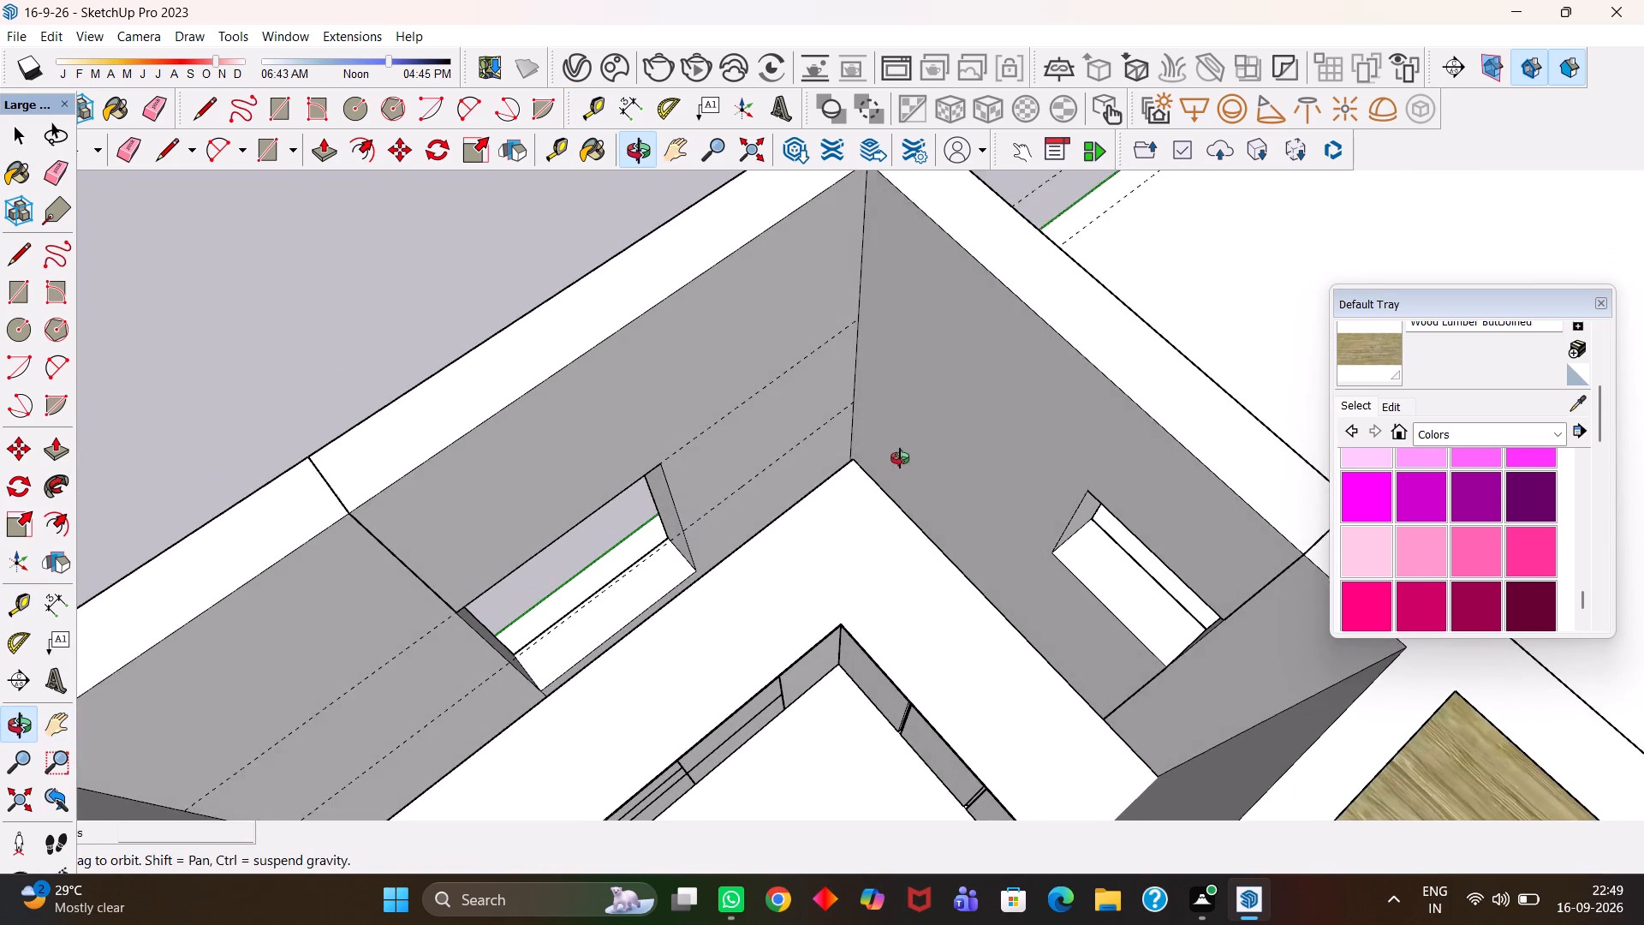
{"action": "middle_click_drag", "start_coordinate": [900, 458], "coordinate": [896, 456]}
{"action": "key", "text": "t"}
{"action": "scroll", "coordinate": [948, 531], "scroll_direction": "up", "scroll_amount": 1}
{"action": "left_click", "coordinate": [930, 545]}
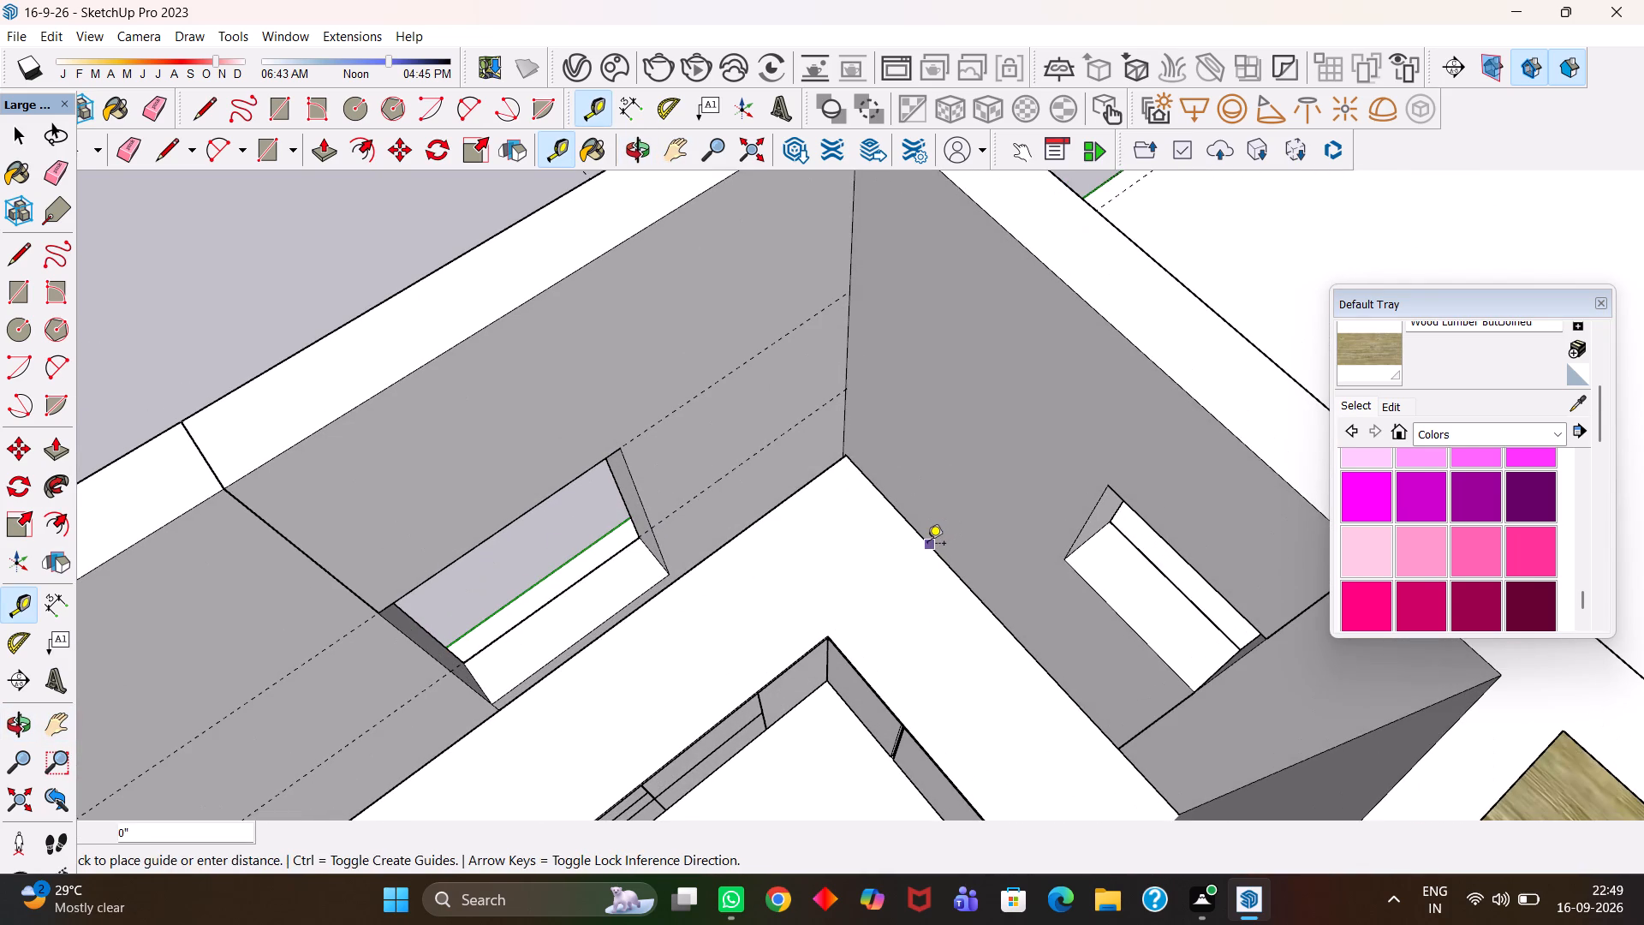
{"action": "left_click", "coordinate": [927, 545]}
{"action": "left_click", "coordinate": [896, 506]}
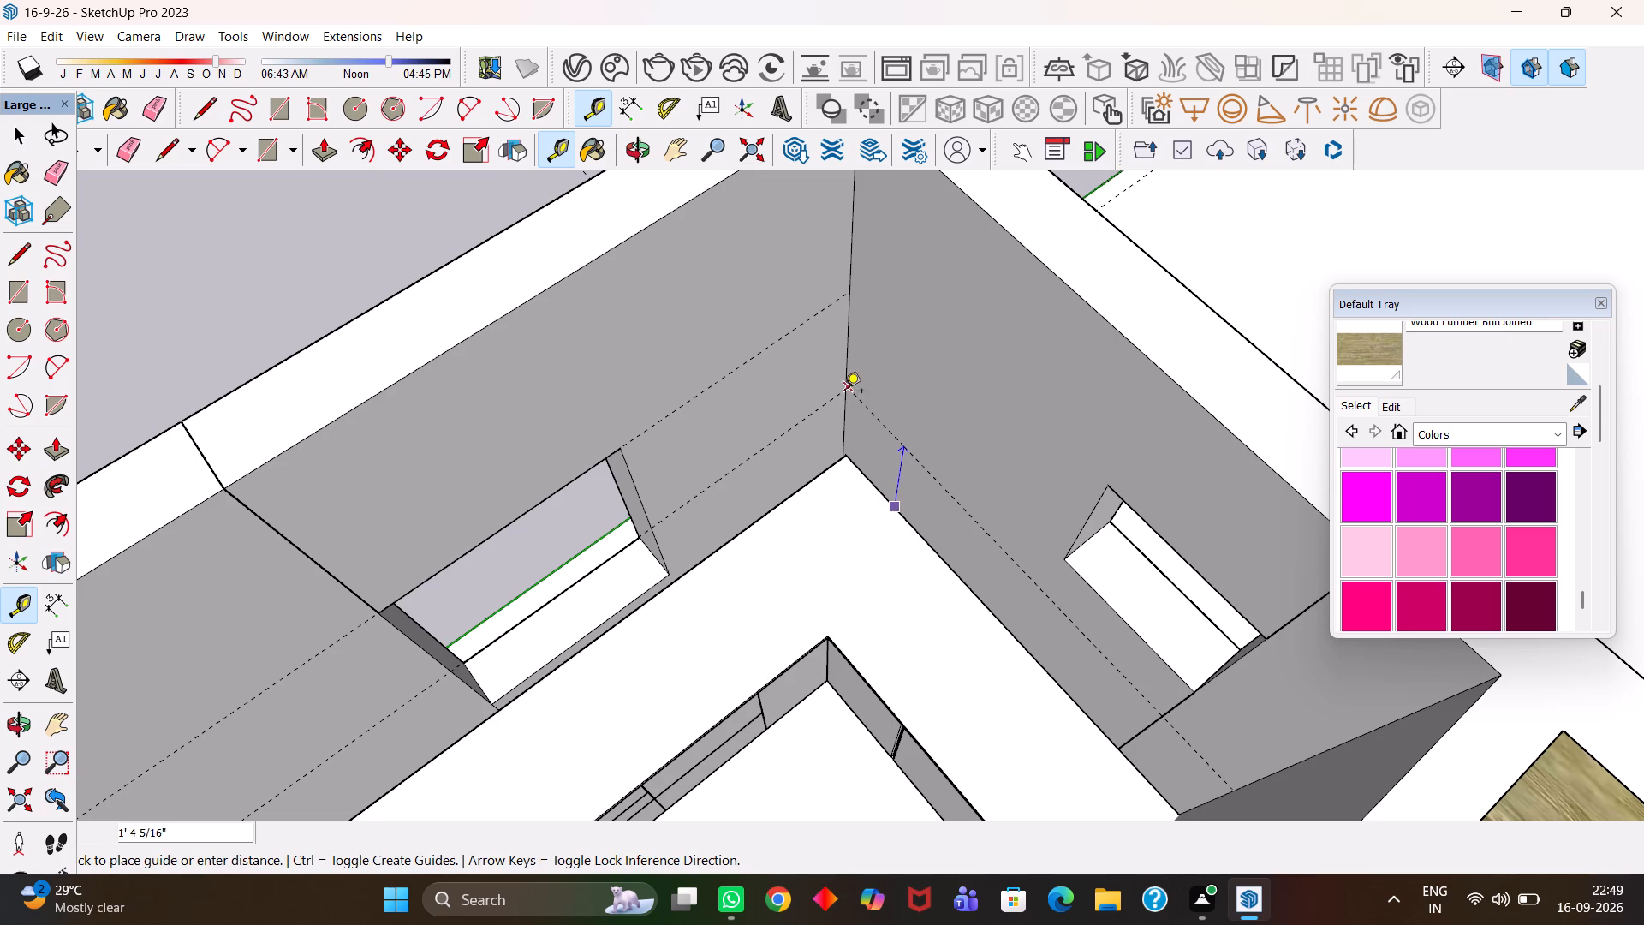
{"action": "left_click", "coordinate": [844, 391]}
{"action": "left_click", "coordinate": [885, 429]}
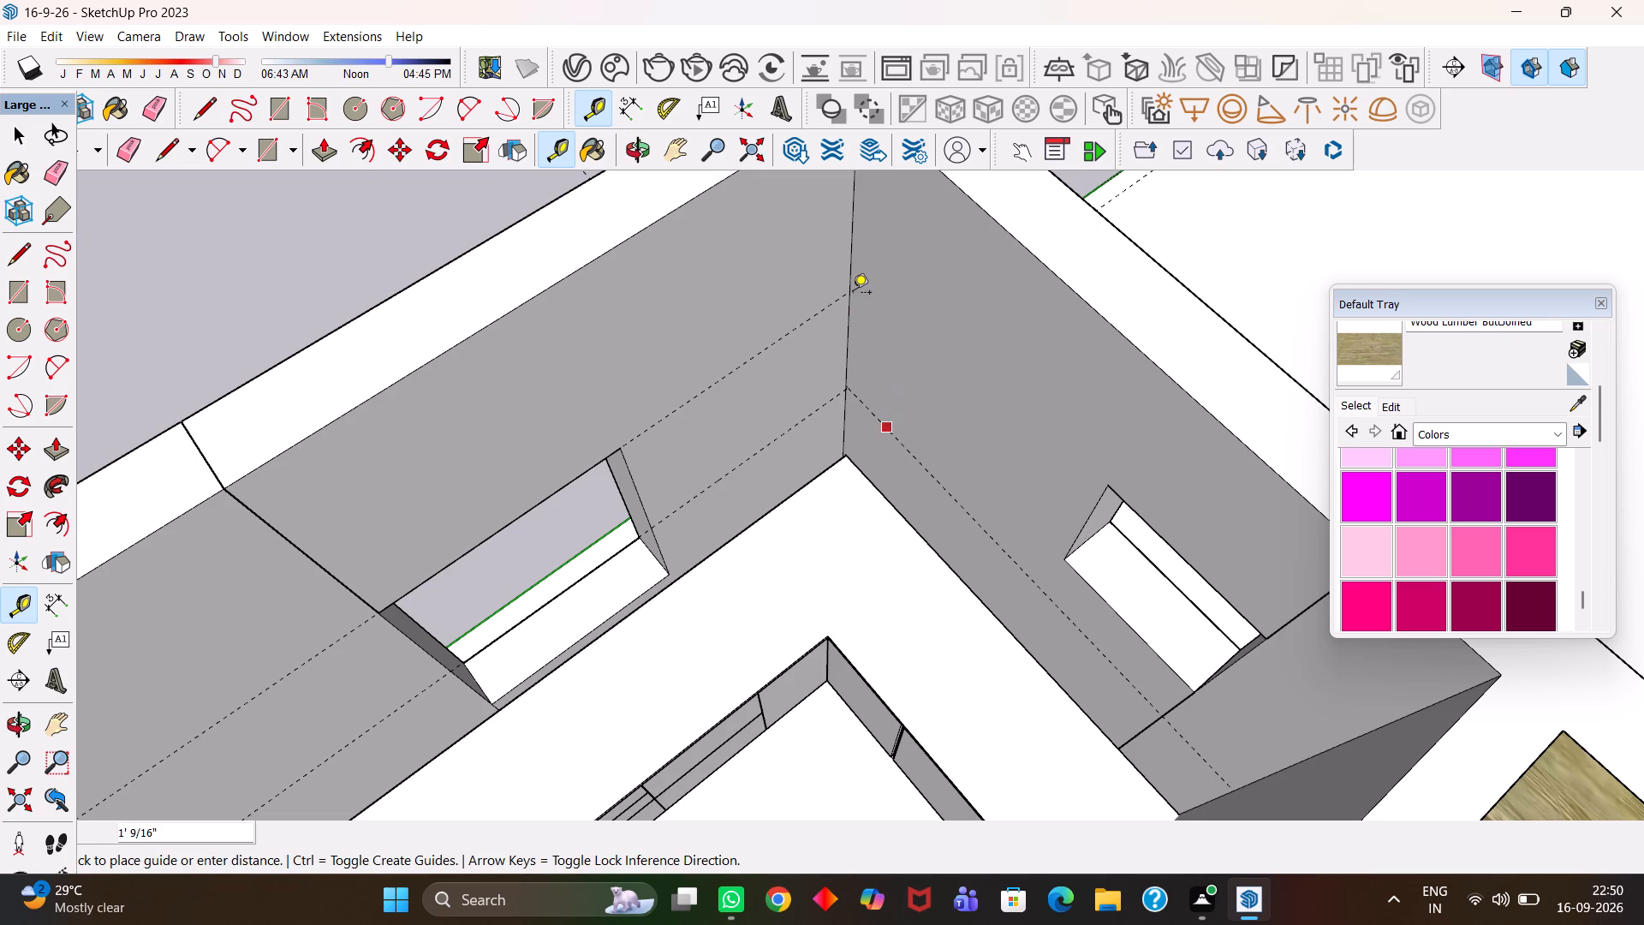
{"action": "left_click", "coordinate": [847, 289]}
Examine the guides on both walls above the counter, up close and within the surrounding rooms.
{"action": "key", "text": "h"}
{"action": "scroll", "coordinate": [838, 323], "scroll_direction": "down", "scroll_amount": 6}
{"action": "middle_click_drag", "start_coordinate": [867, 447], "coordinate": [918, 452]}
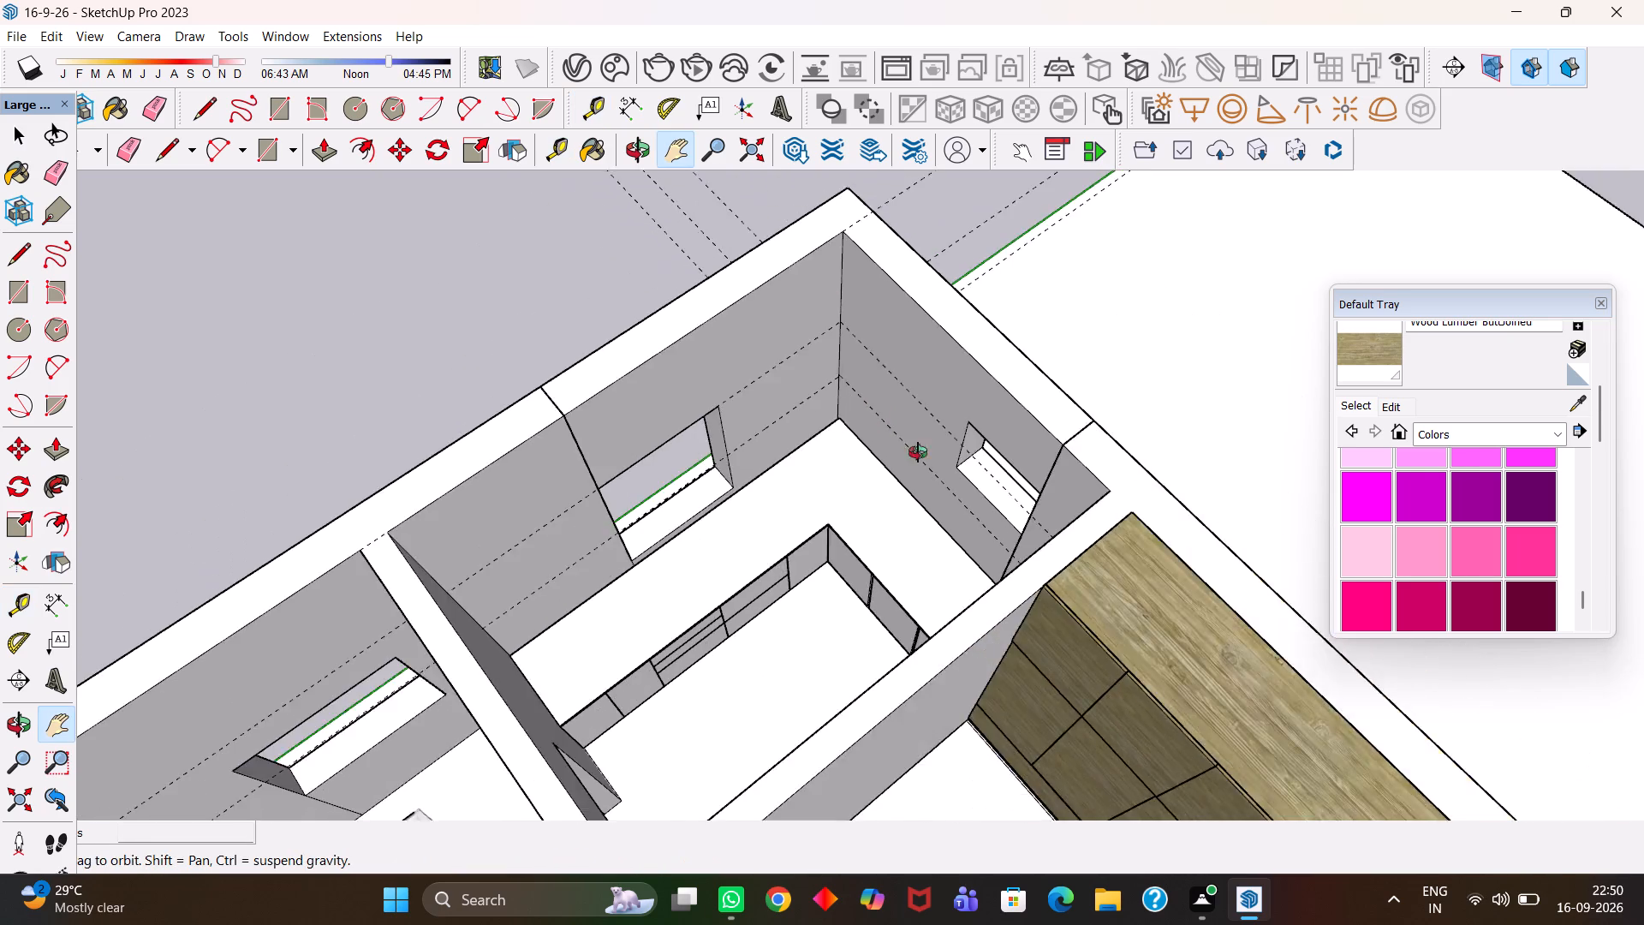
{"action": "middle_click_drag", "start_coordinate": [918, 452], "coordinate": [1093, 373]}
{"action": "scroll", "coordinate": [1093, 377], "scroll_direction": "up", "scroll_amount": 1}
{"action": "scroll", "coordinate": [880, 426], "scroll_direction": "up", "scroll_amount": 1}
{"action": "middle_click_drag", "start_coordinate": [881, 426], "coordinate": [1004, 405]}
{"action": "scroll", "coordinate": [1000, 404], "scroll_direction": "up", "scroll_amount": 1}
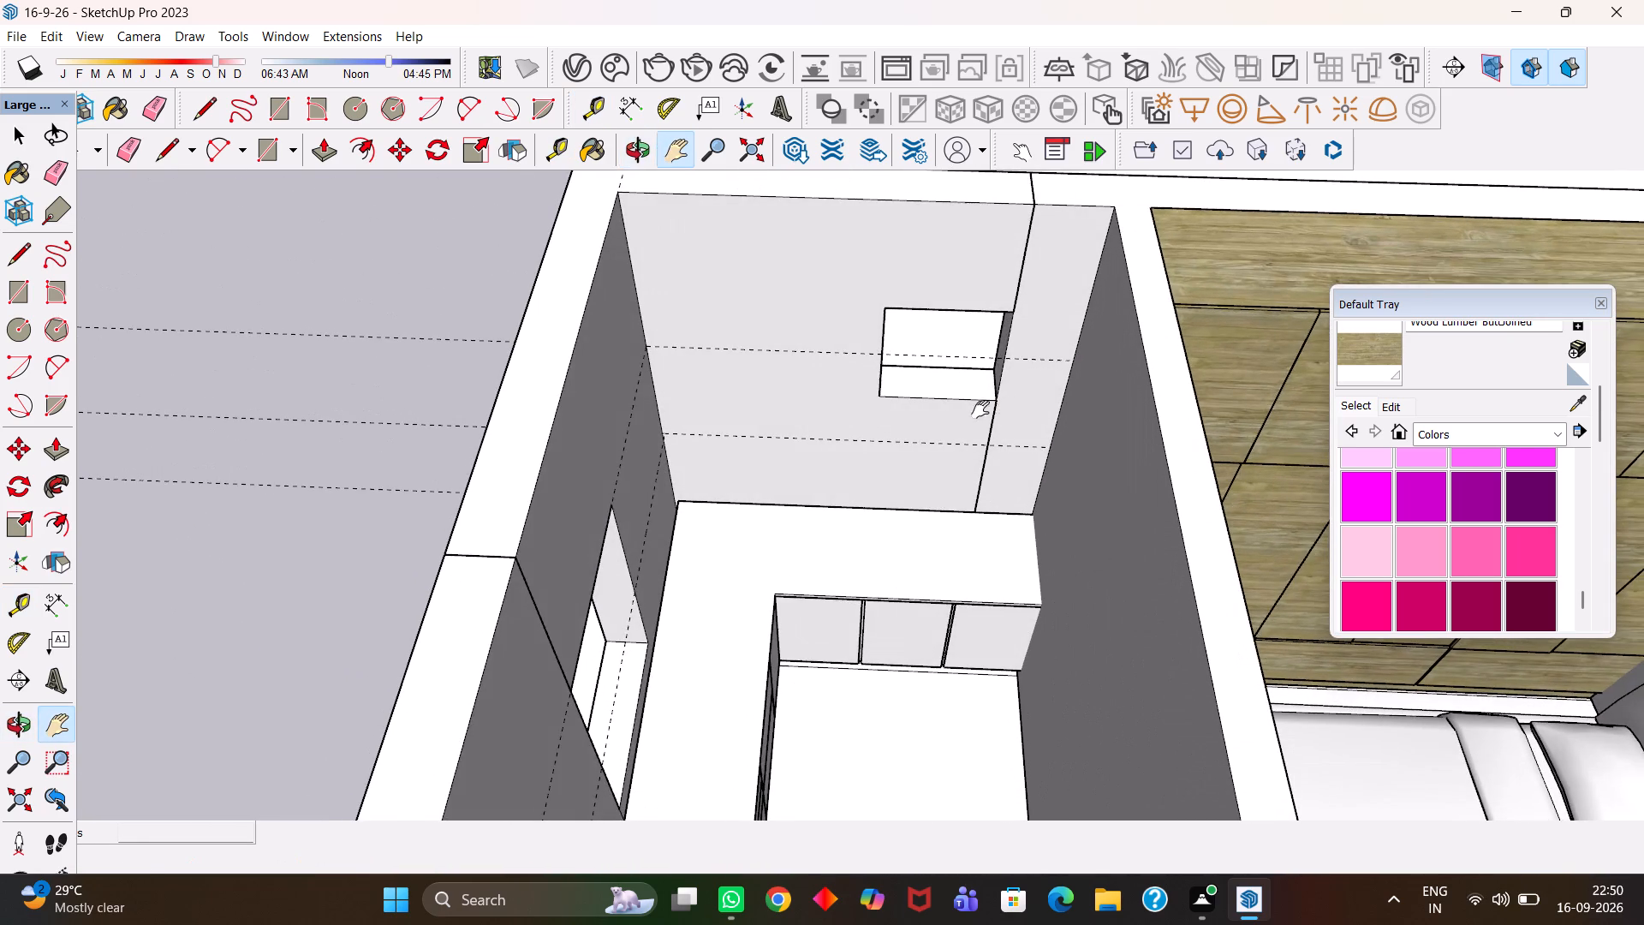
{"action": "key", "text": "h"}
{"action": "scroll", "coordinate": [970, 415], "scroll_direction": "down", "scroll_amount": 2}
{"action": "left_click_drag", "start_coordinate": [927, 397], "coordinate": [685, 451]}
{"action": "scroll", "coordinate": [690, 451], "scroll_direction": "down", "scroll_amount": 4}
{"action": "middle_click_drag", "start_coordinate": [699, 458], "coordinate": [738, 480]}
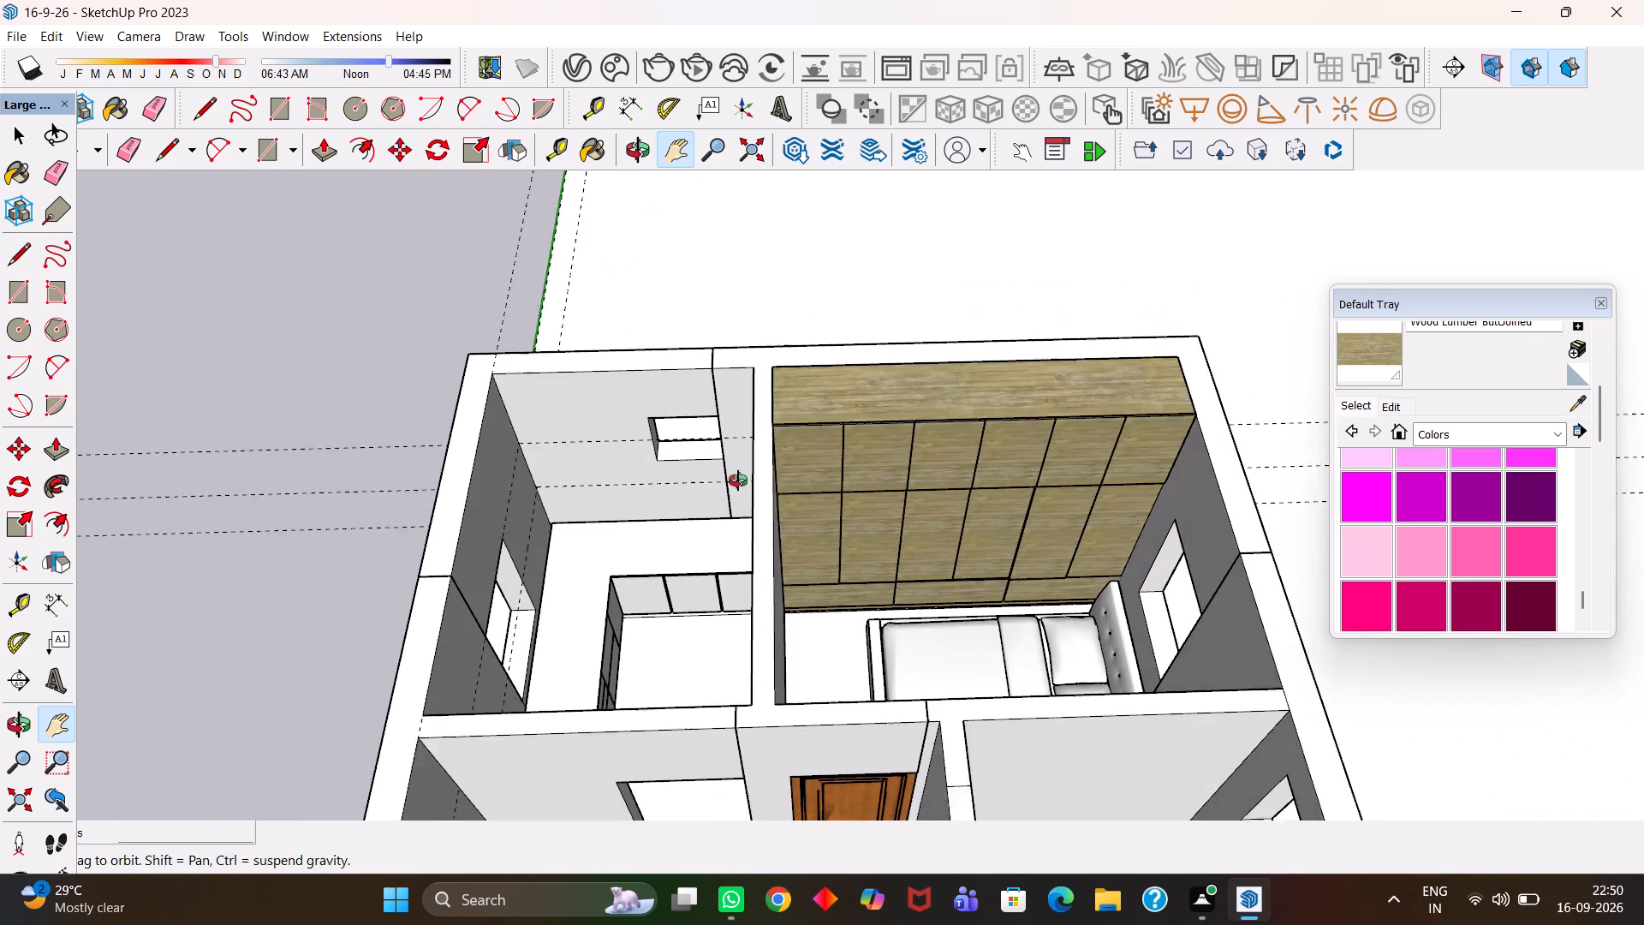
{"action": "middle_click_drag", "start_coordinate": [738, 480], "coordinate": [742, 483]}
{"action": "scroll", "coordinate": [742, 483], "scroll_direction": "up", "scroll_amount": 3}
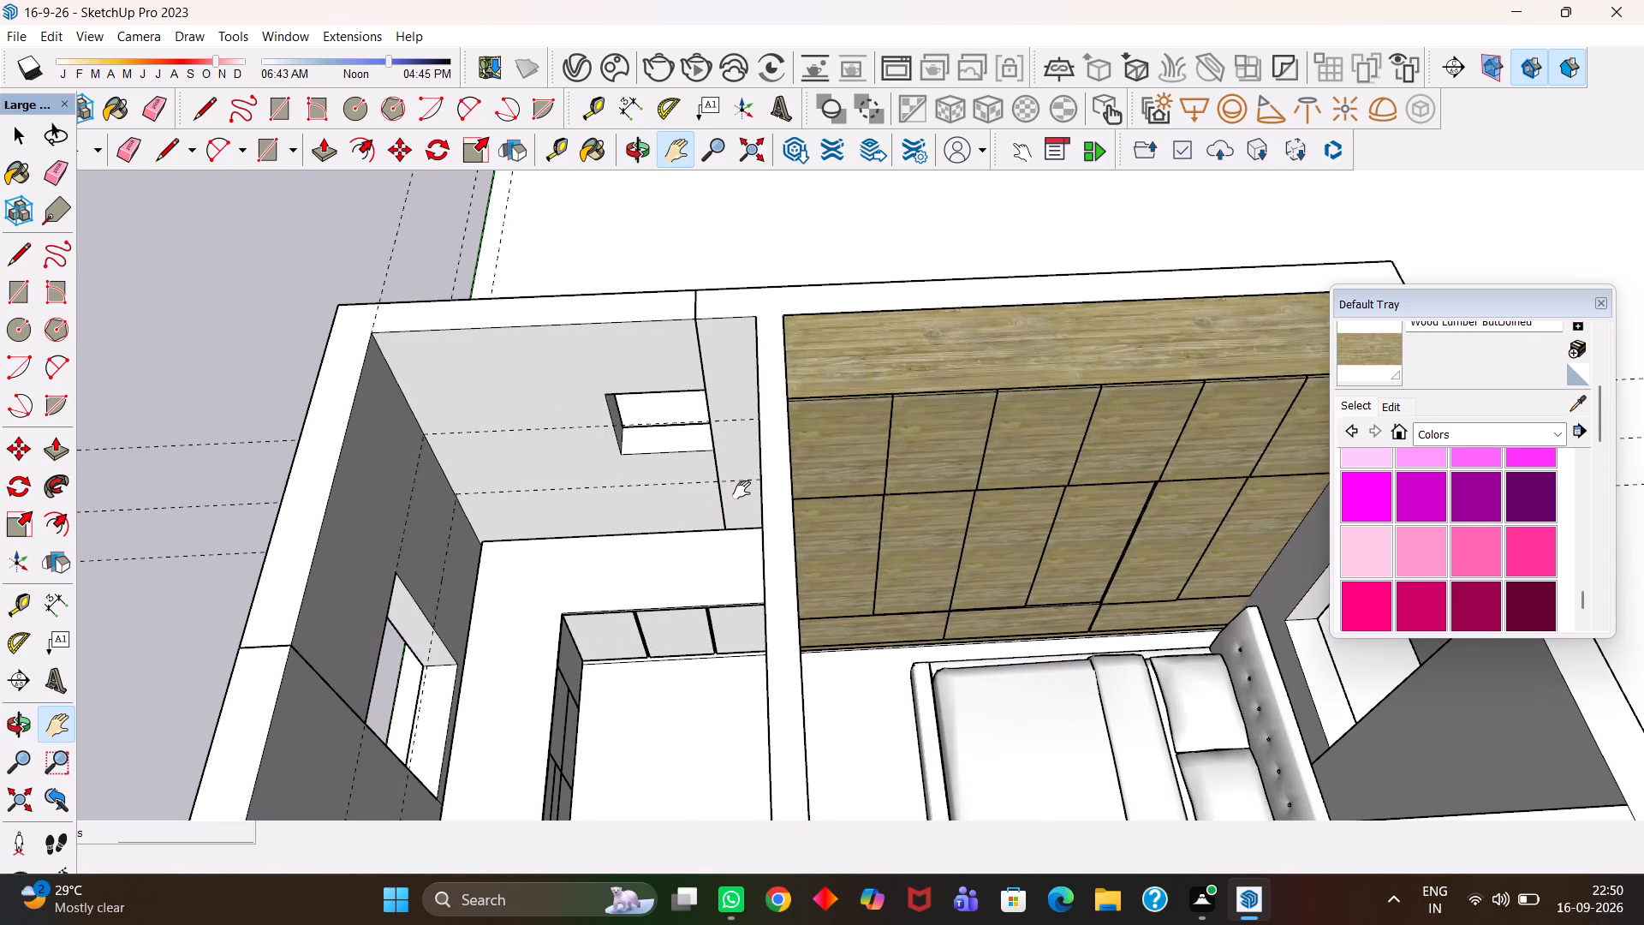
{"action": "scroll", "coordinate": [742, 490], "scroll_direction": "up", "scroll_amount": 1}
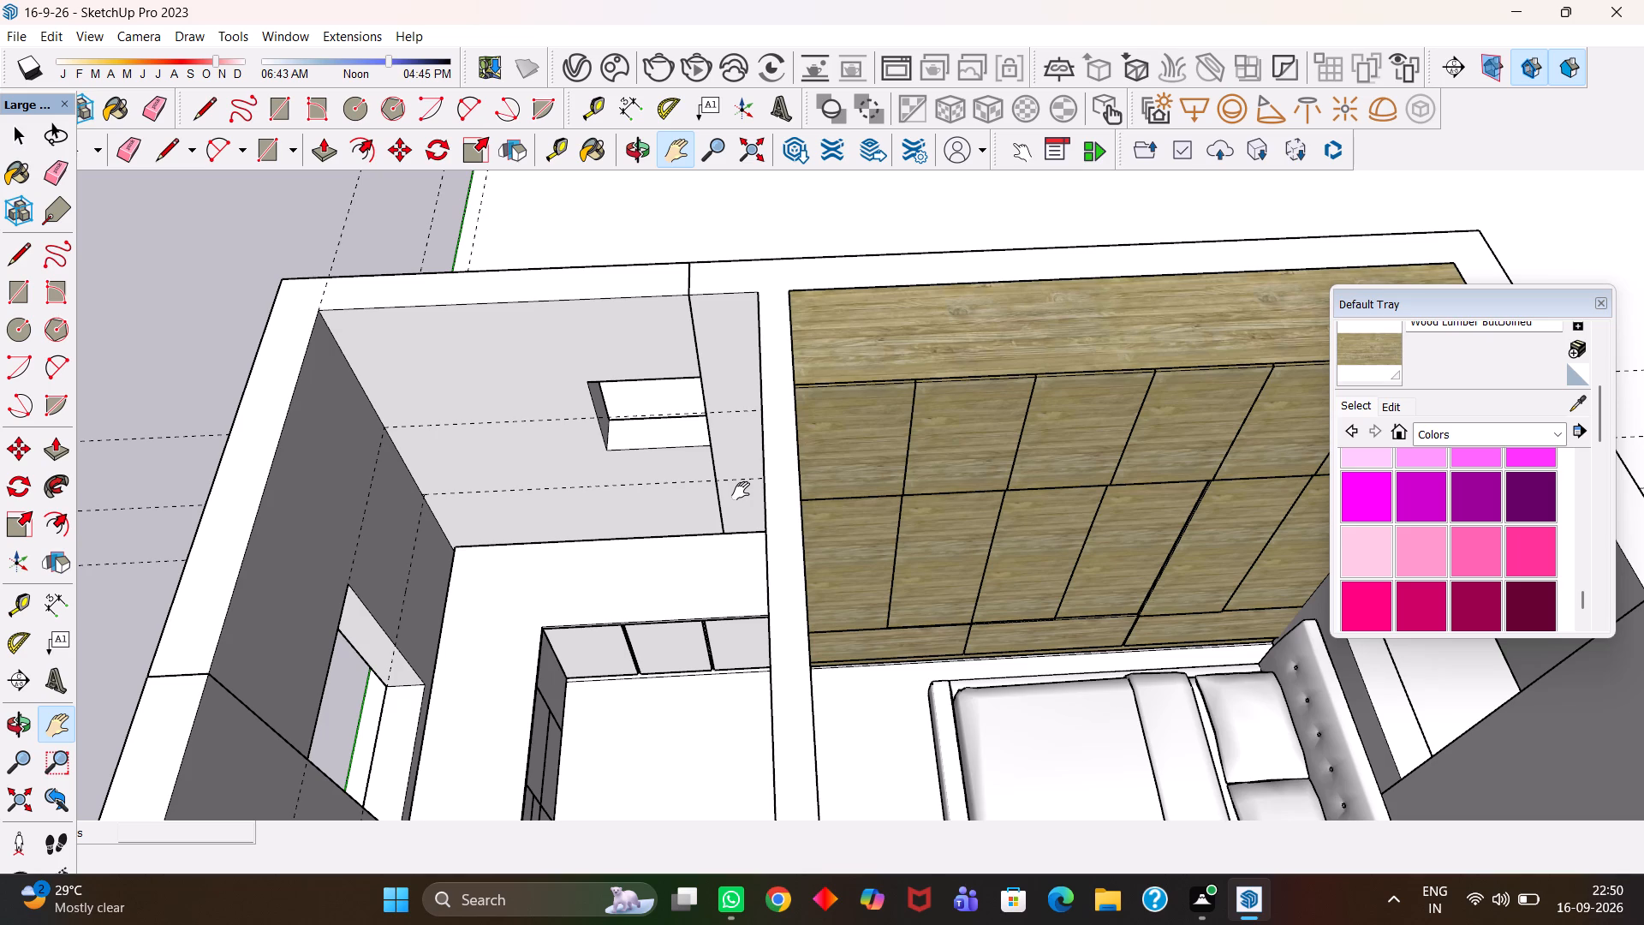
{"action": "scroll", "coordinate": [741, 491], "scroll_direction": "down", "scroll_amount": 3}
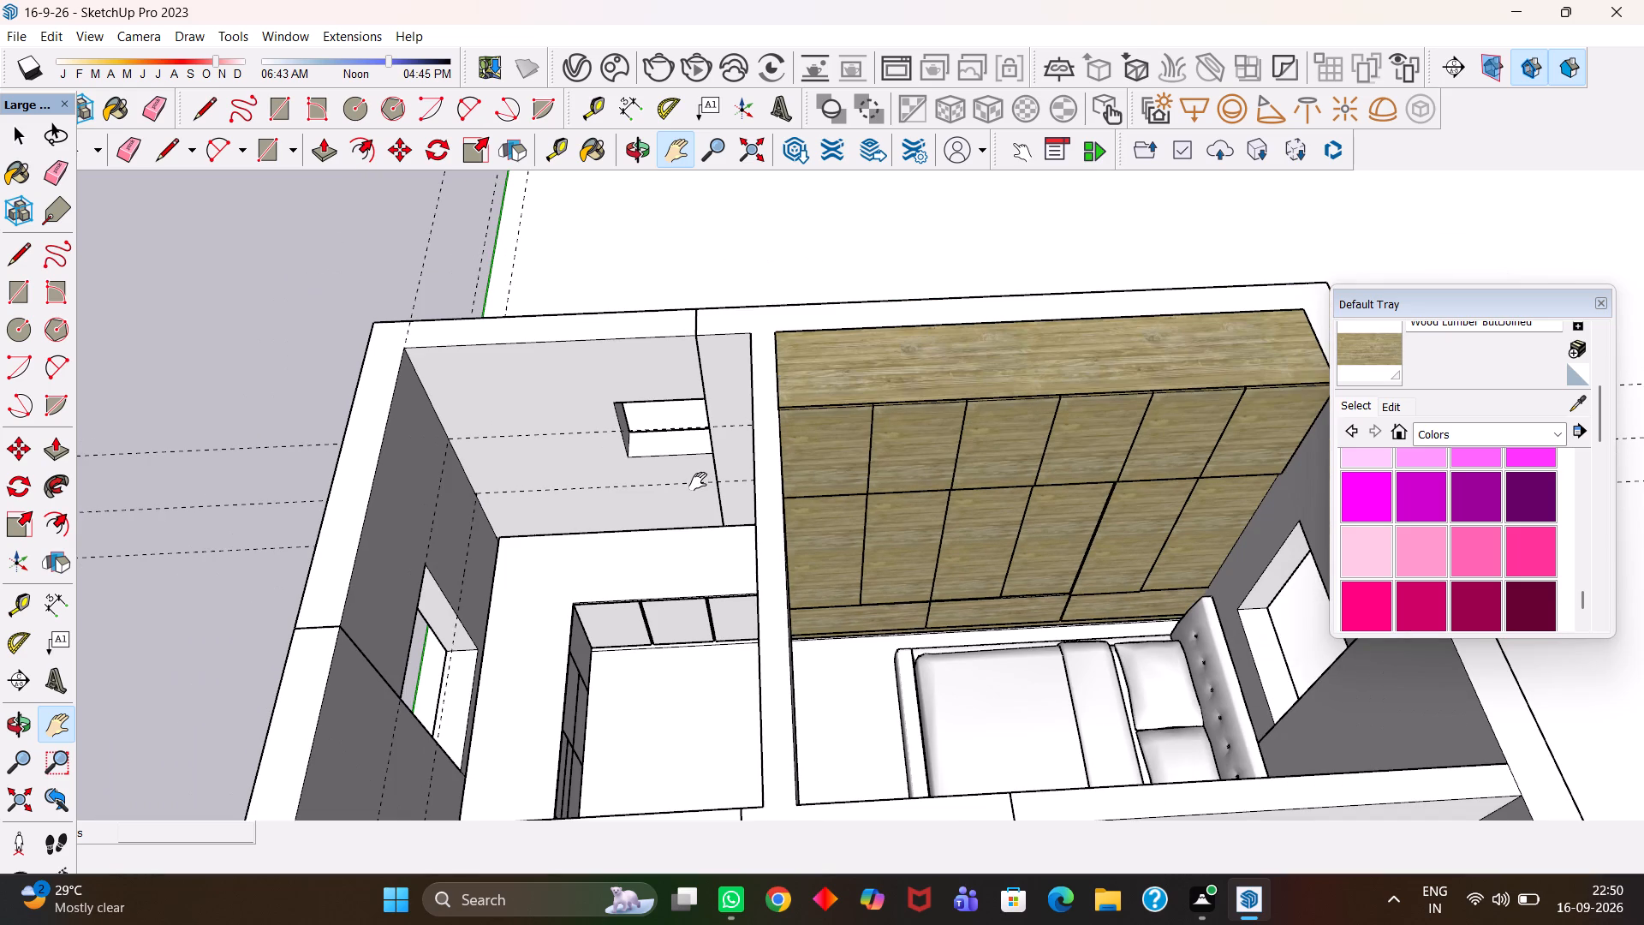
{"action": "scroll", "coordinate": [615, 480], "scroll_direction": "down", "scroll_amount": 1}
{"action": "left_click_drag", "start_coordinate": [730, 505], "coordinate": [748, 503]}
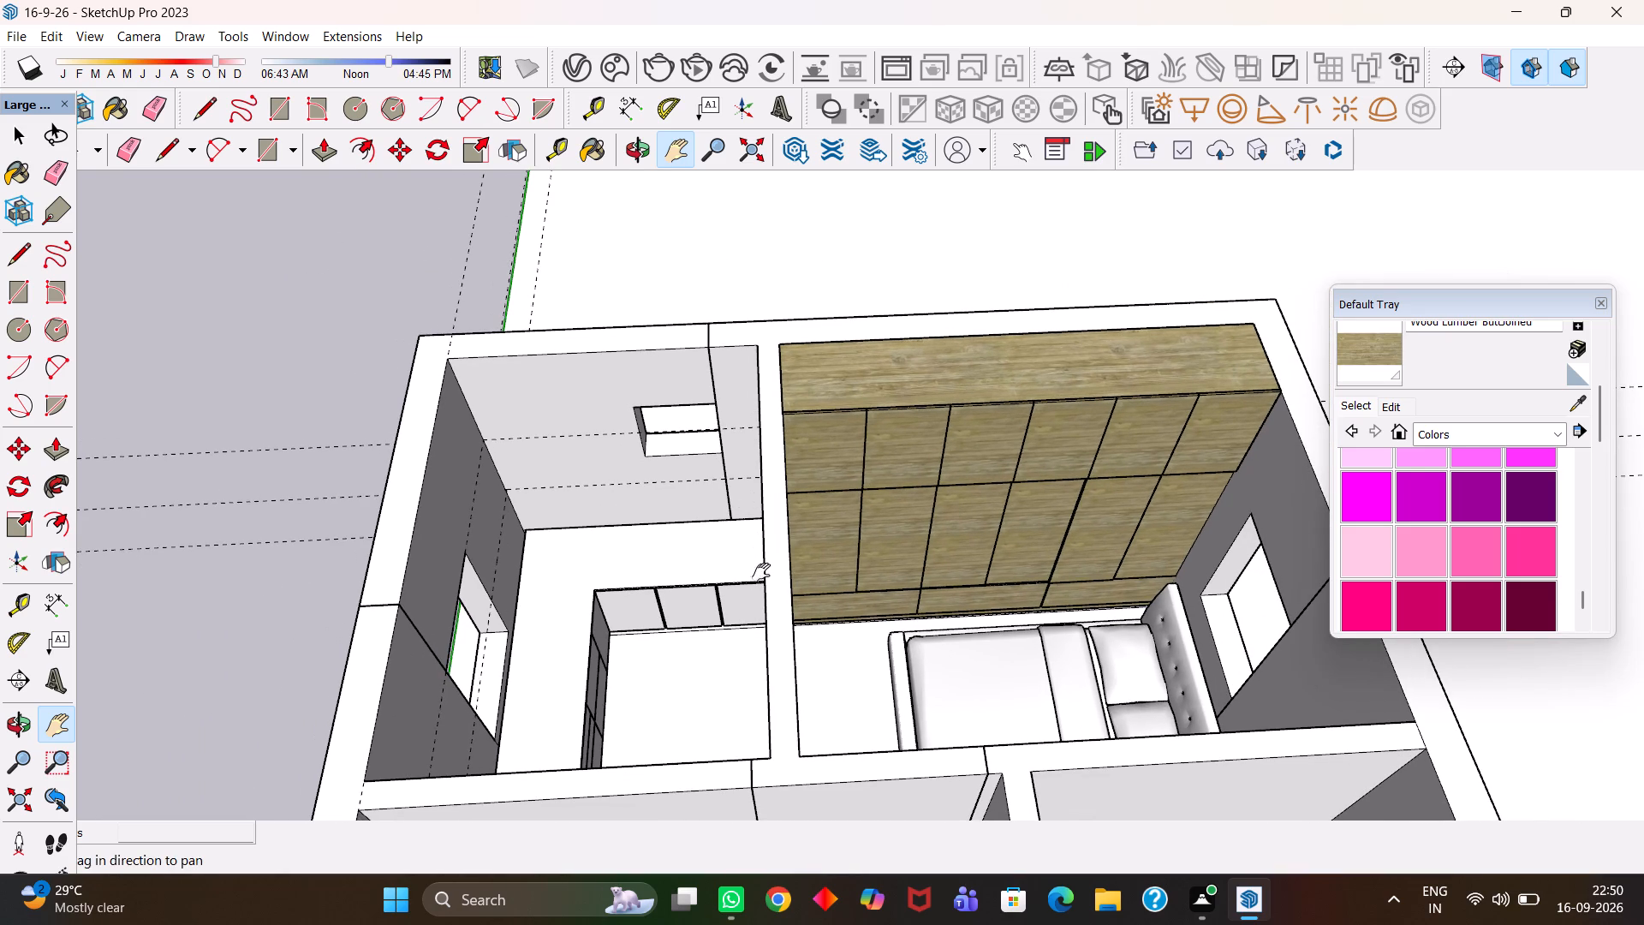
{"action": "scroll", "coordinate": [759, 589], "scroll_direction": "up", "scroll_amount": 1}
{"action": "left_click_drag", "start_coordinate": [693, 545], "coordinate": [773, 538]}
{"action": "scroll", "coordinate": [771, 552], "scroll_direction": "up", "scroll_amount": 2}
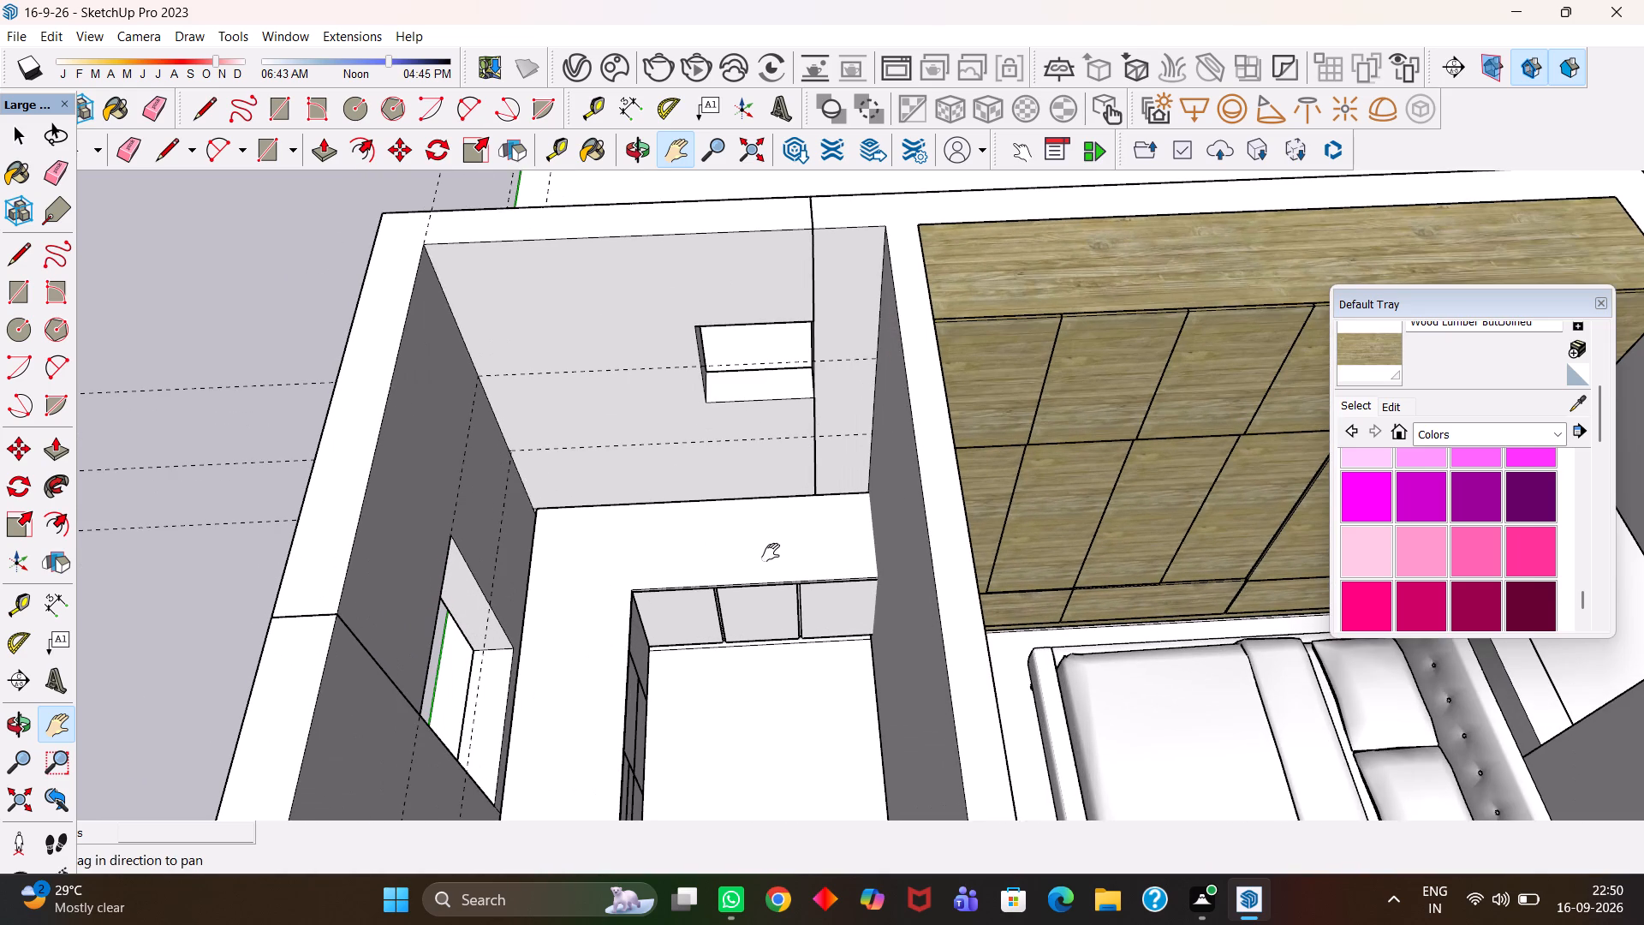
{"action": "scroll", "coordinate": [771, 552], "scroll_direction": "up", "scroll_amount": 3}
{"action": "left_click_drag", "start_coordinate": [765, 546], "coordinate": [813, 573]}
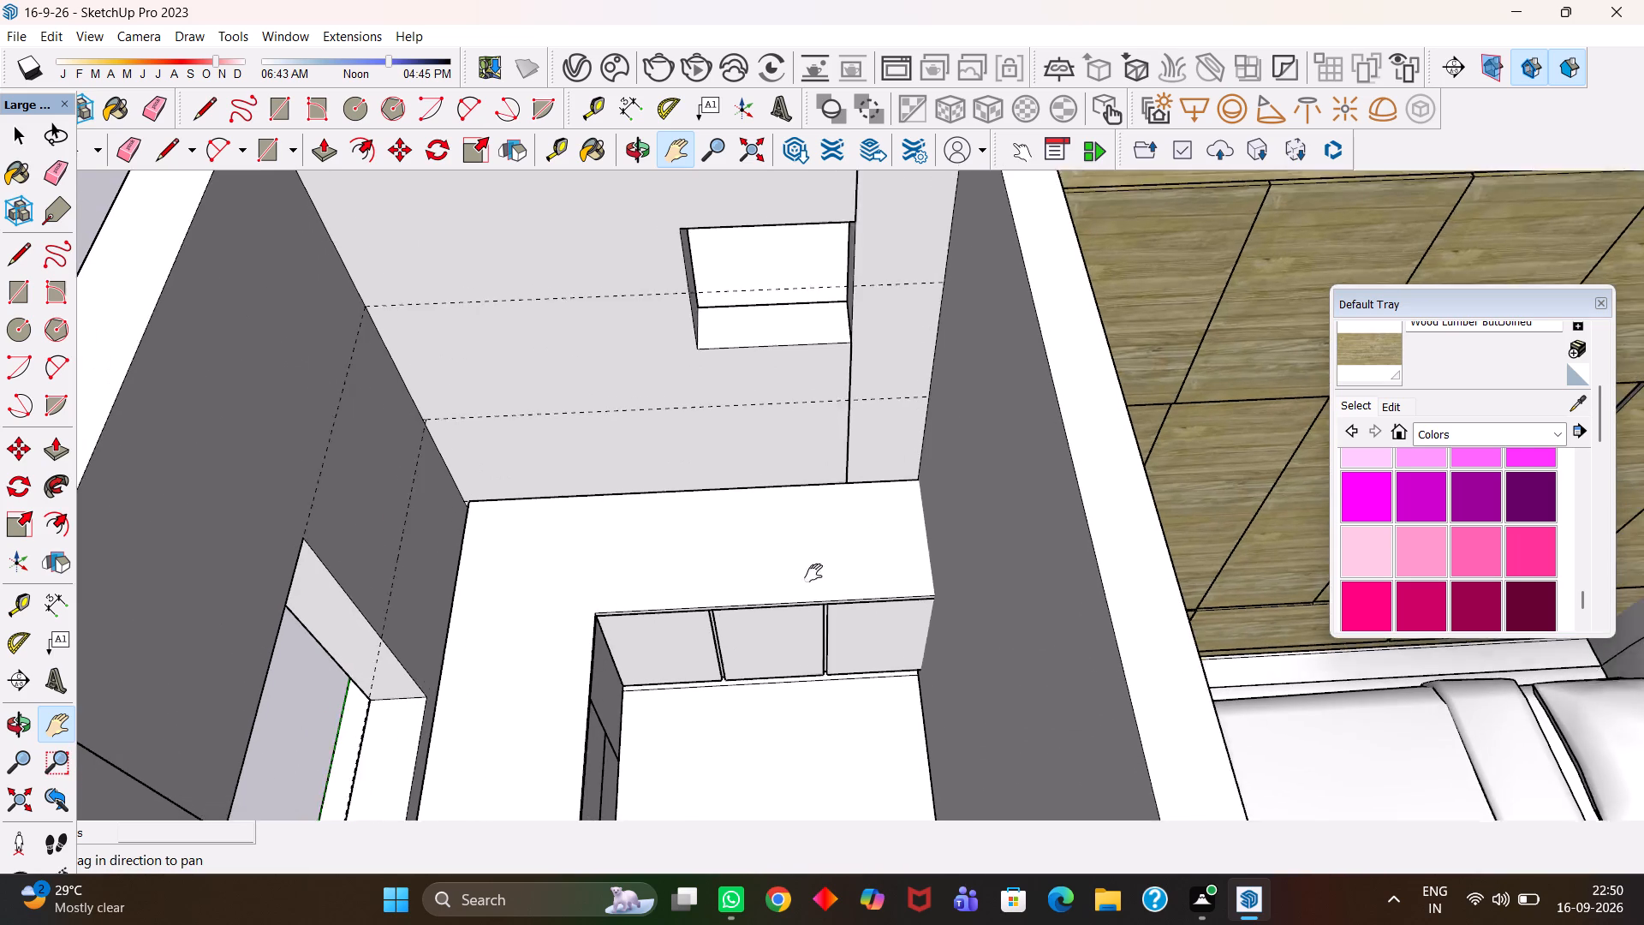
{"action": "left_click_drag", "start_coordinate": [813, 573], "coordinate": [829, 580]}
{"action": "scroll", "coordinate": [826, 568], "scroll_direction": "down", "scroll_amount": 1}
{"action": "left_click_drag", "start_coordinate": [748, 498], "coordinate": [793, 613]}
{"action": "scroll", "coordinate": [777, 593], "scroll_direction": "down", "scroll_amount": 3}
{"action": "left_click_drag", "start_coordinate": [775, 564], "coordinate": [765, 600]}
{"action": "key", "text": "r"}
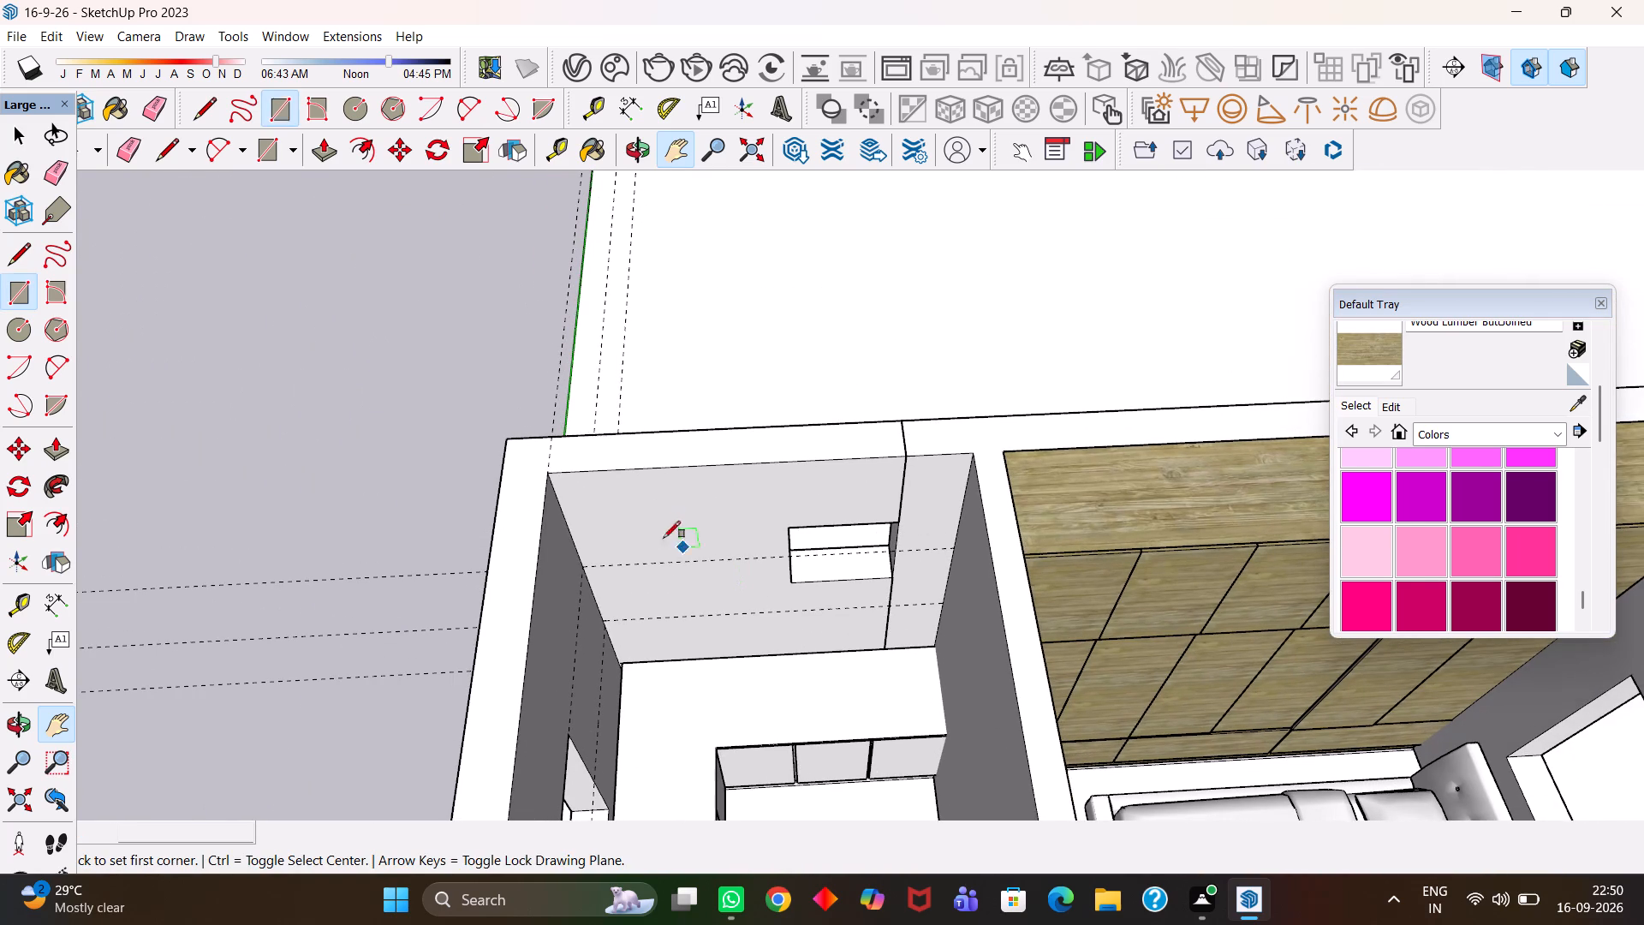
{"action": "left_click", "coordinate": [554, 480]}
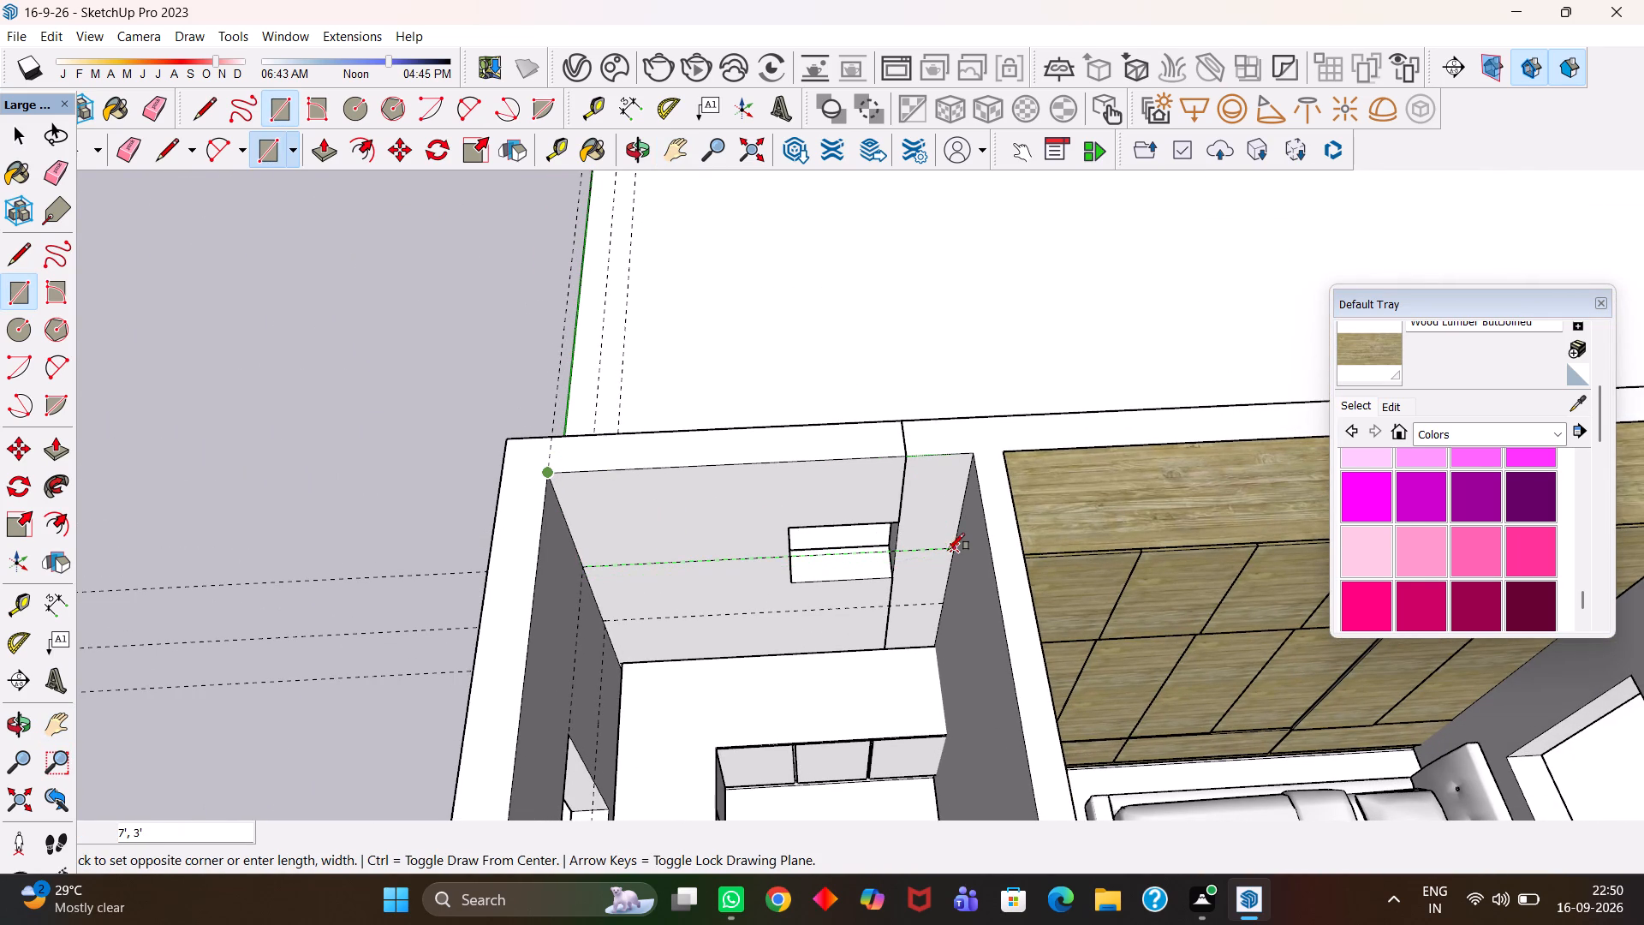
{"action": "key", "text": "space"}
Draw a rectangle about 9' 9" by 3' across the upper window wall, from its top corner down to the window-head guide.
{"action": "key", "text": "h"}
{"action": "scroll", "coordinate": [753, 528], "scroll_direction": "down", "scroll_amount": 4}
{"action": "middle_click_drag", "start_coordinate": [870, 576], "coordinate": [863, 580]}
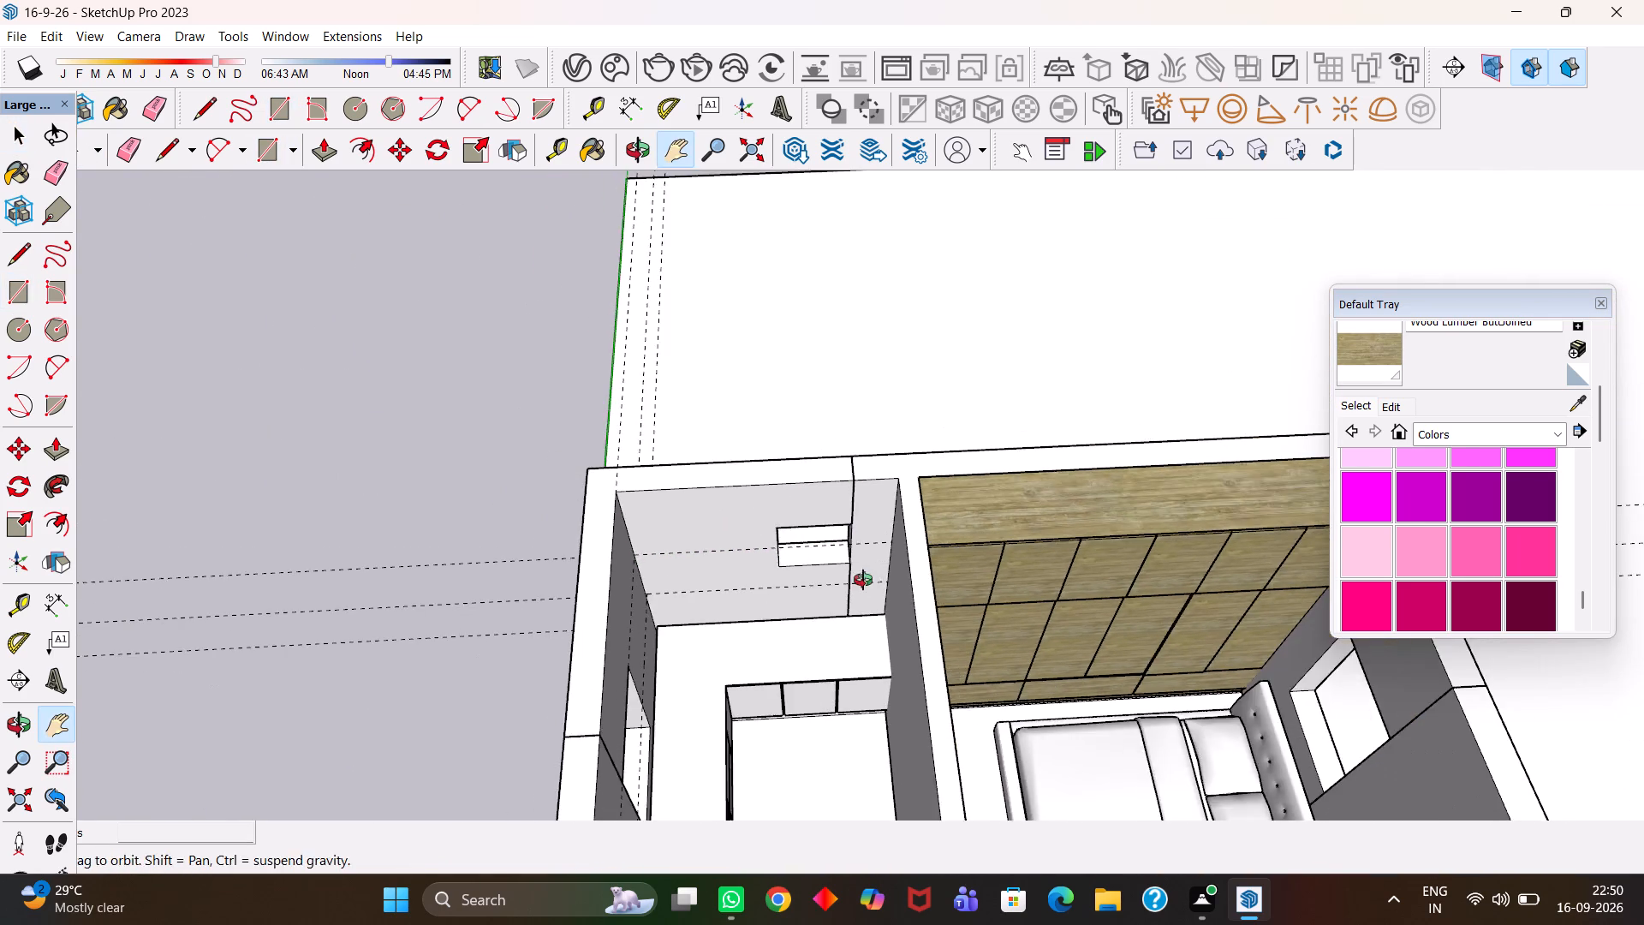
{"action": "middle_click_drag", "start_coordinate": [863, 580], "coordinate": [702, 596]}
{"action": "scroll", "coordinate": [703, 595], "scroll_direction": "up", "scroll_amount": 2}
{"action": "key", "text": "h"}
{"action": "left_click_drag", "start_coordinate": [662, 562], "coordinate": [902, 528]}
{"action": "scroll", "coordinate": [948, 558], "scroll_direction": "down", "scroll_amount": 3}
{"action": "middle_click_drag", "start_coordinate": [979, 578], "coordinate": [557, 570]}
{"action": "scroll", "coordinate": [575, 598], "scroll_direction": "up", "scroll_amount": 2}
{"action": "left_click_drag", "start_coordinate": [753, 525], "coordinate": [826, 538]}
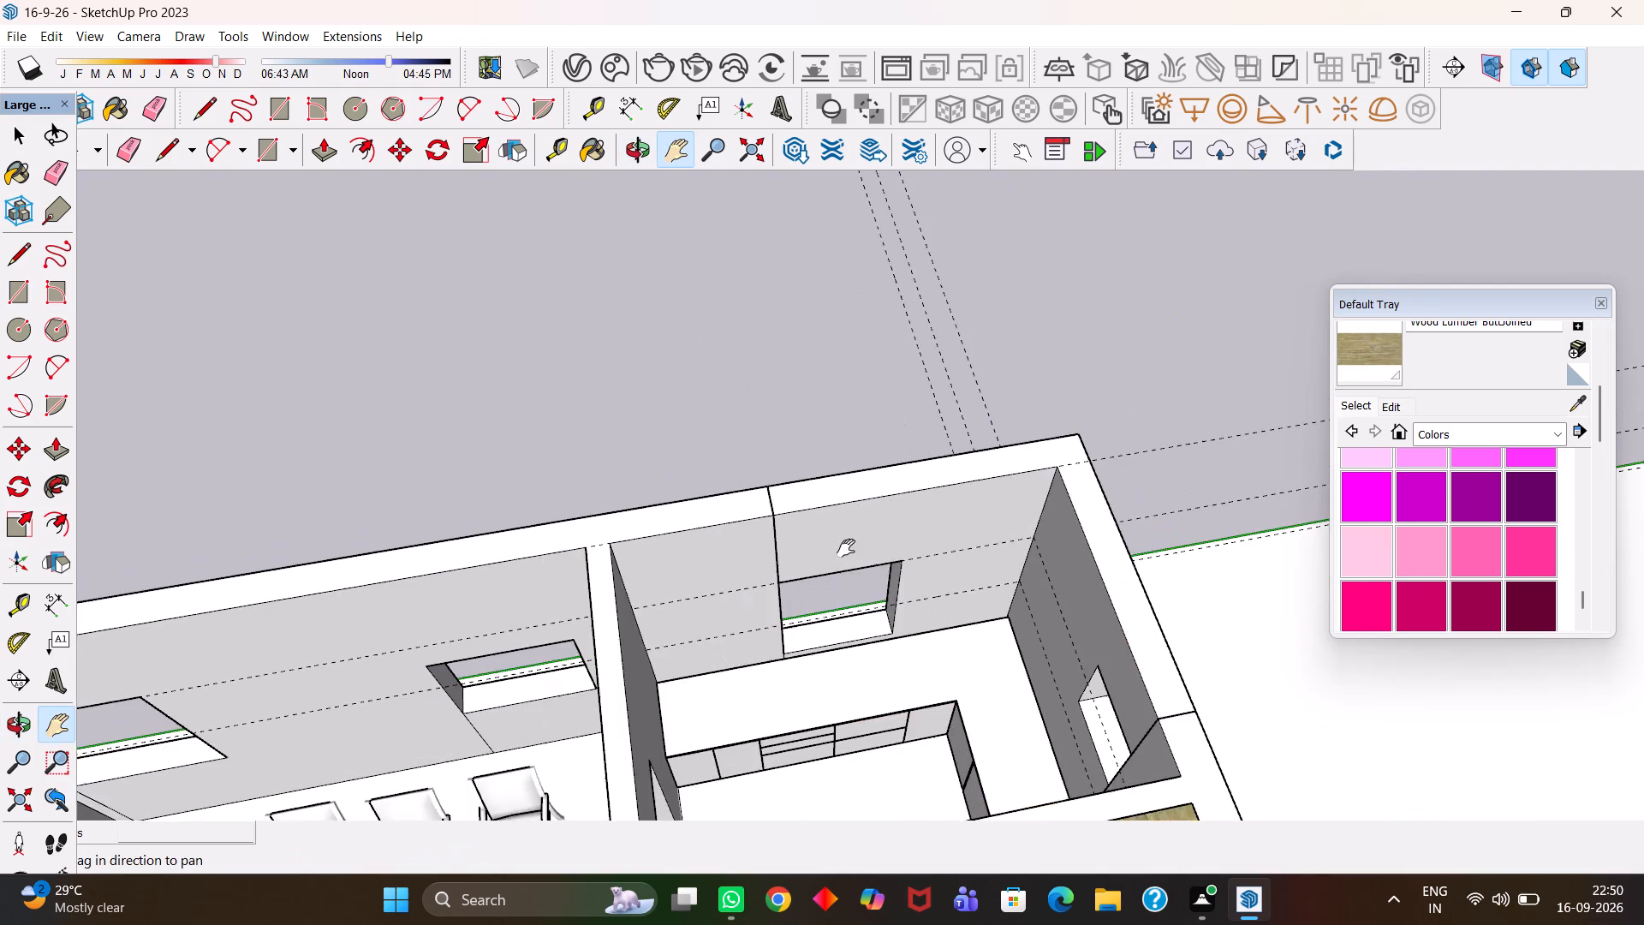
{"action": "middle_click_drag", "start_coordinate": [865, 606], "coordinate": [770, 612]}
{"action": "scroll", "coordinate": [770, 612], "scroll_direction": "up", "scroll_amount": 3}
{"action": "left_click_drag", "start_coordinate": [749, 574], "coordinate": [655, 590]}
{"action": "middle_click_drag", "start_coordinate": [615, 596], "coordinate": [658, 605]}
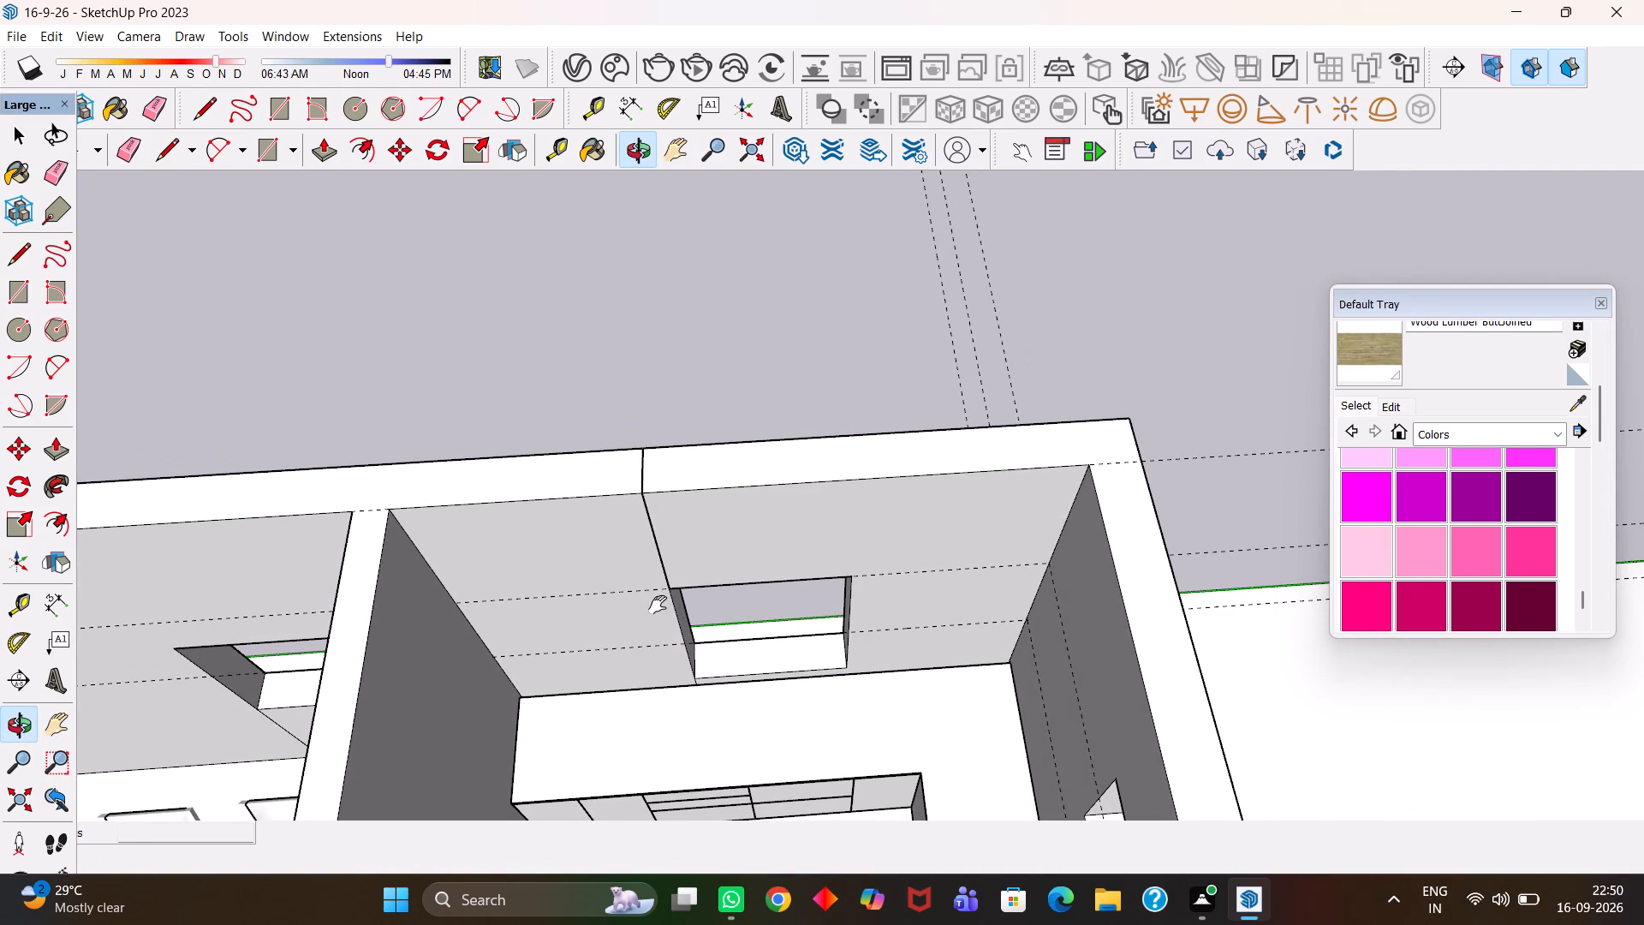
{"action": "key", "text": "r"}
{"action": "left_click", "coordinate": [394, 512]}
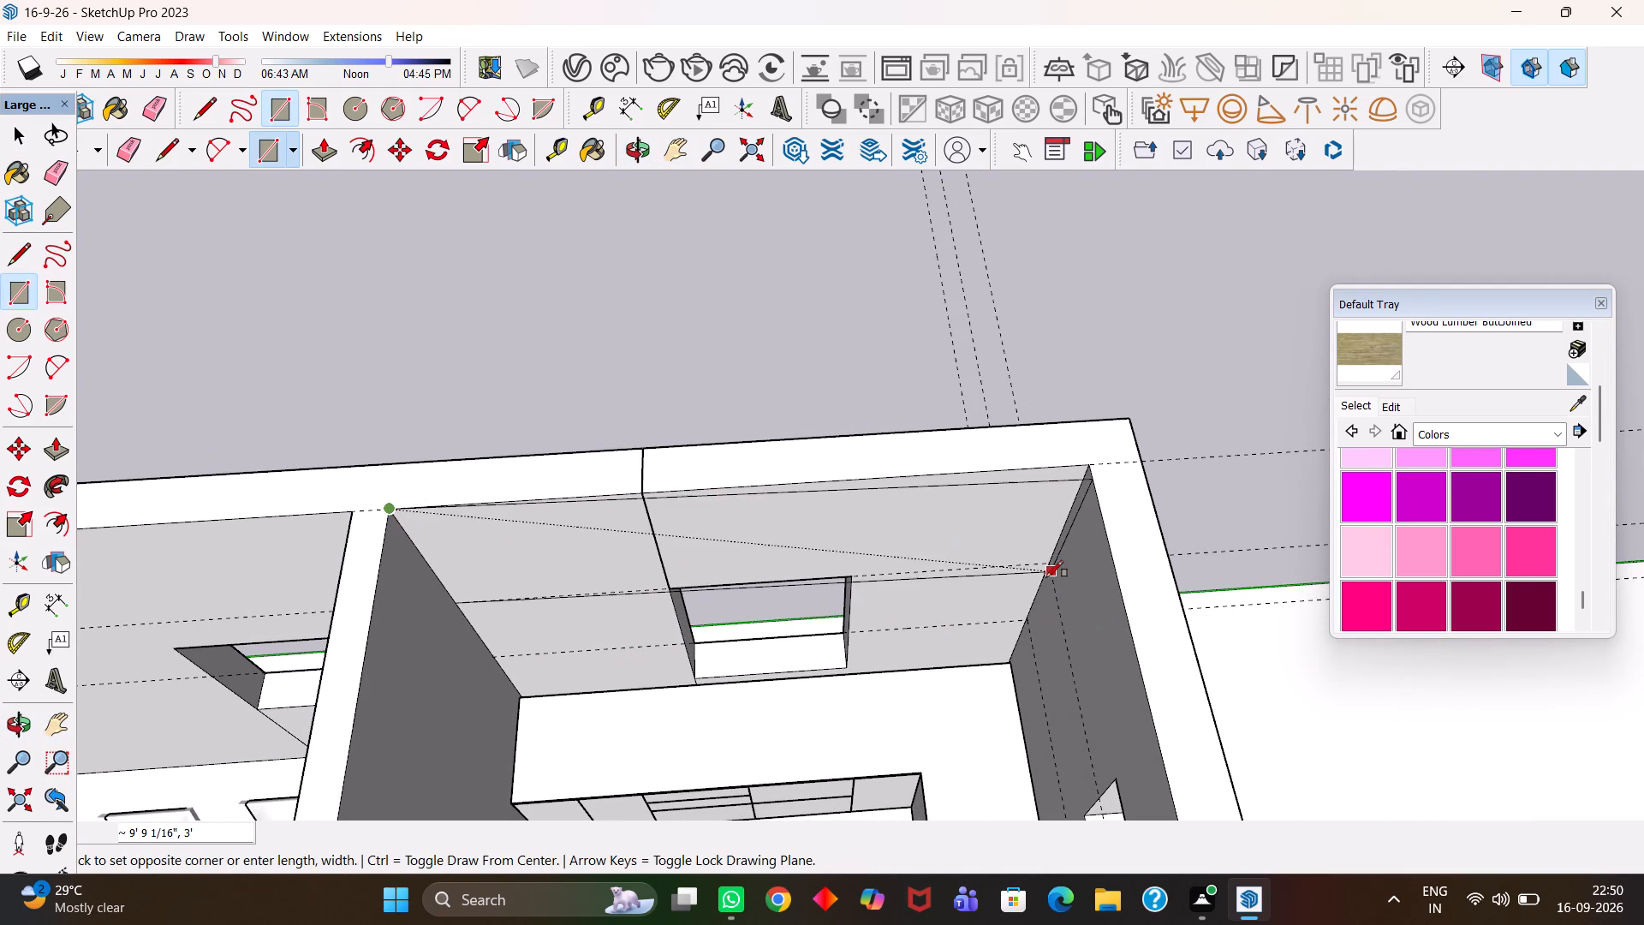
{"action": "left_click", "coordinate": [1045, 568]}
Delete the face covering the window opening above the counter.
{"action": "scroll", "coordinate": [1012, 568], "scroll_direction": "down", "scroll_amount": 2}
{"action": "key", "text": "space"}
{"action": "left_click", "coordinate": [813, 614]}
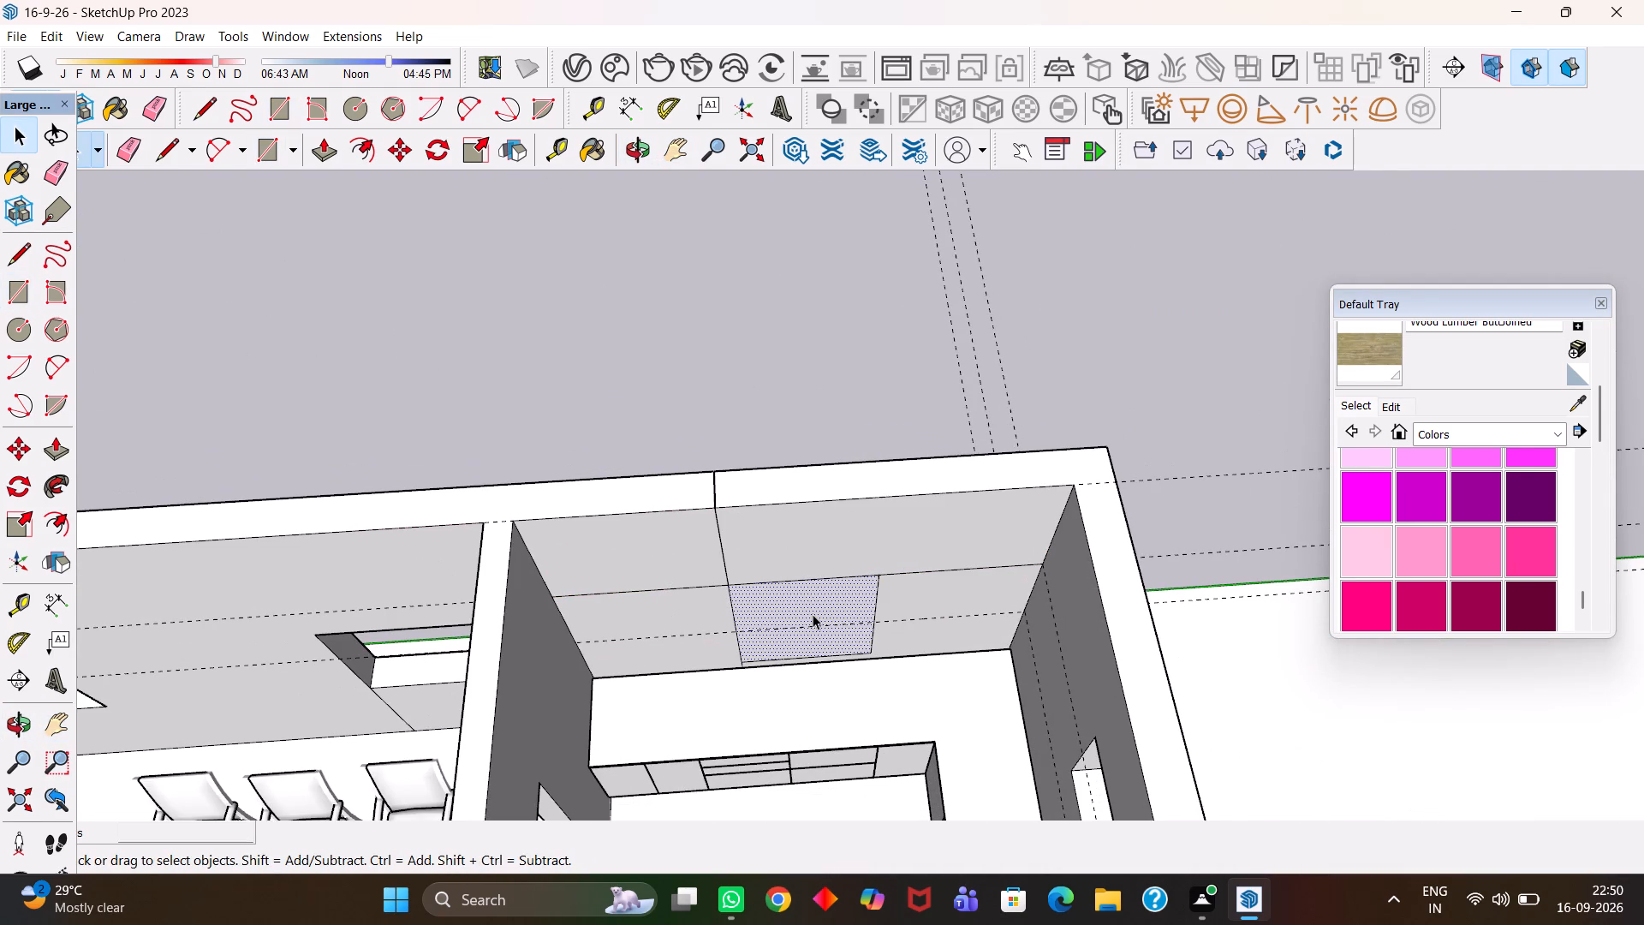
{"action": "key", "text": "Delete"}
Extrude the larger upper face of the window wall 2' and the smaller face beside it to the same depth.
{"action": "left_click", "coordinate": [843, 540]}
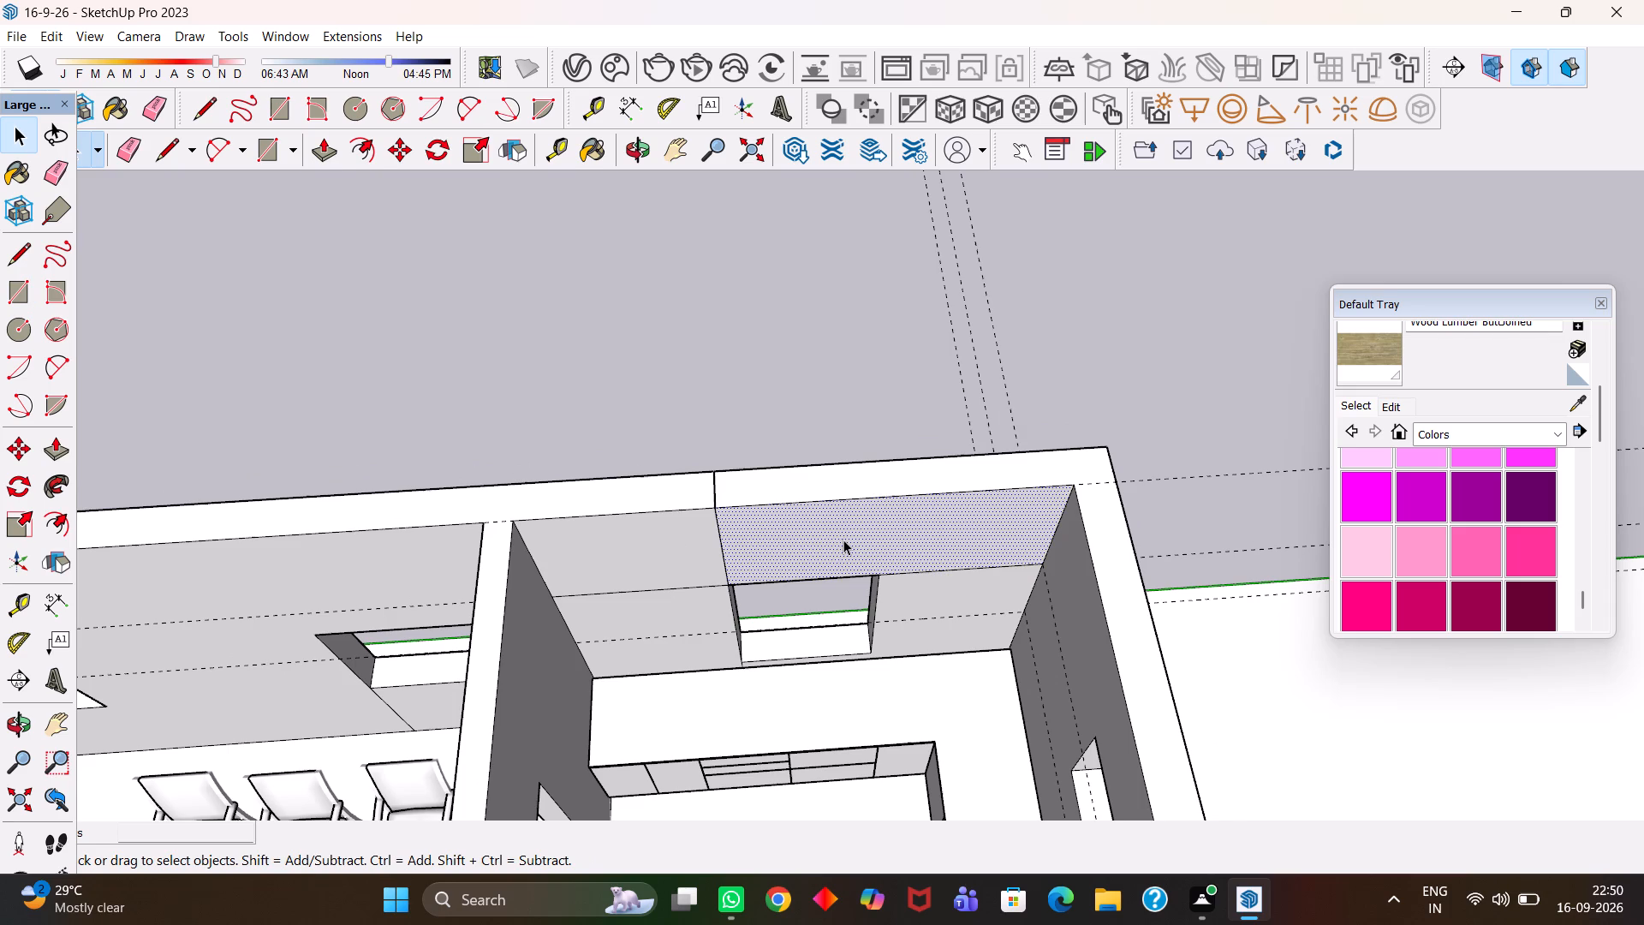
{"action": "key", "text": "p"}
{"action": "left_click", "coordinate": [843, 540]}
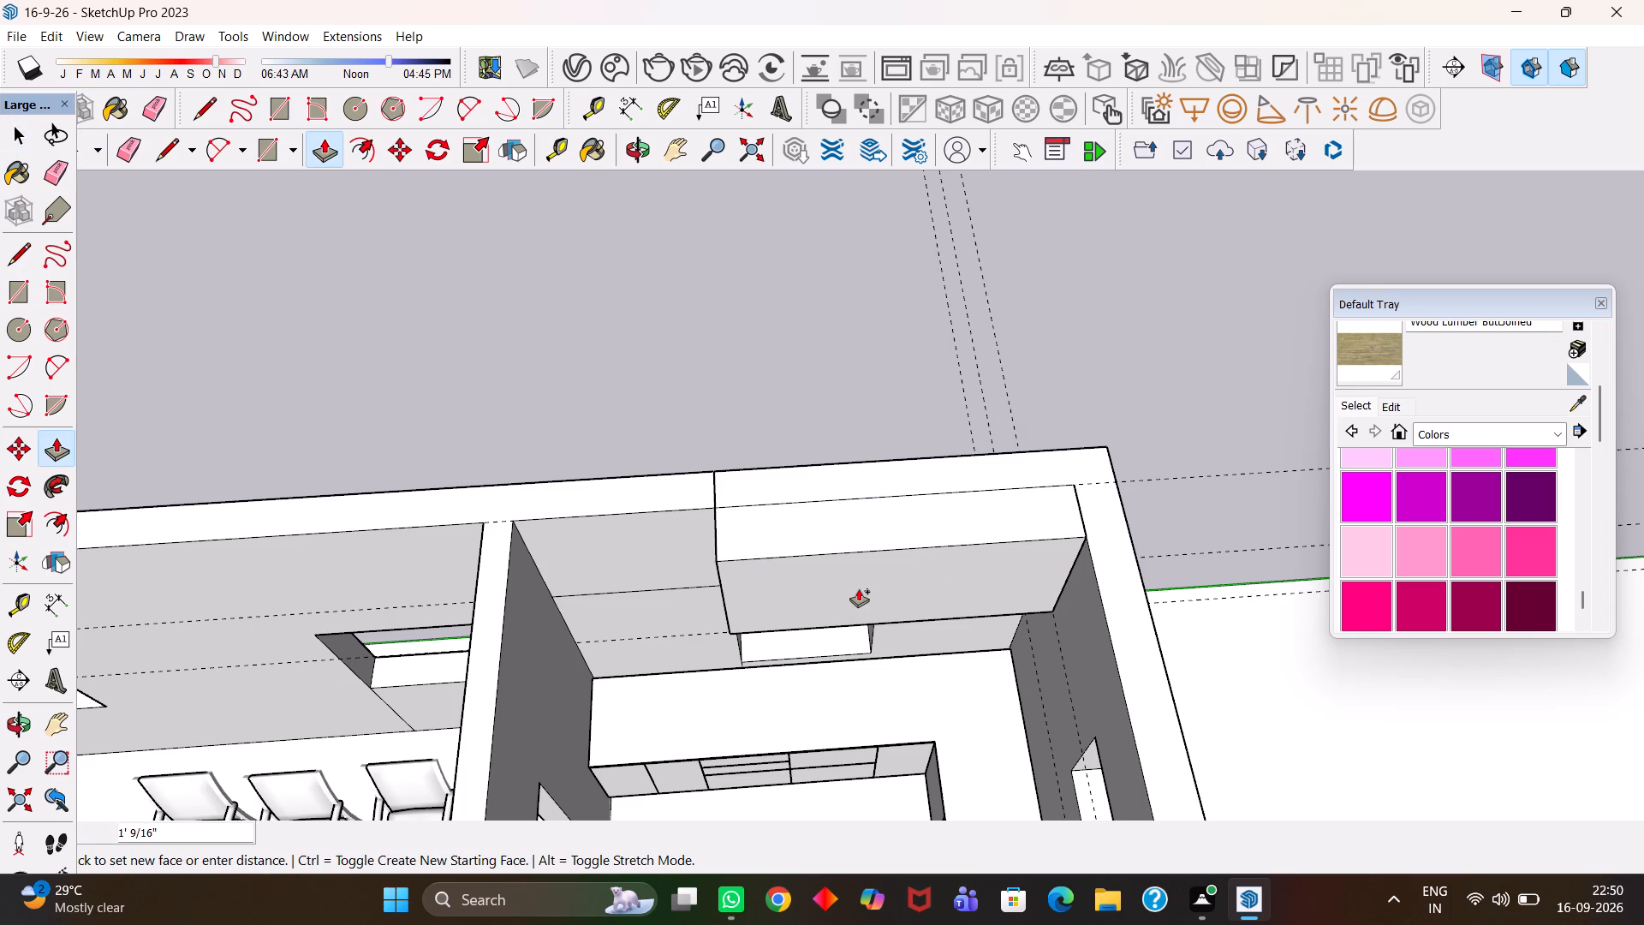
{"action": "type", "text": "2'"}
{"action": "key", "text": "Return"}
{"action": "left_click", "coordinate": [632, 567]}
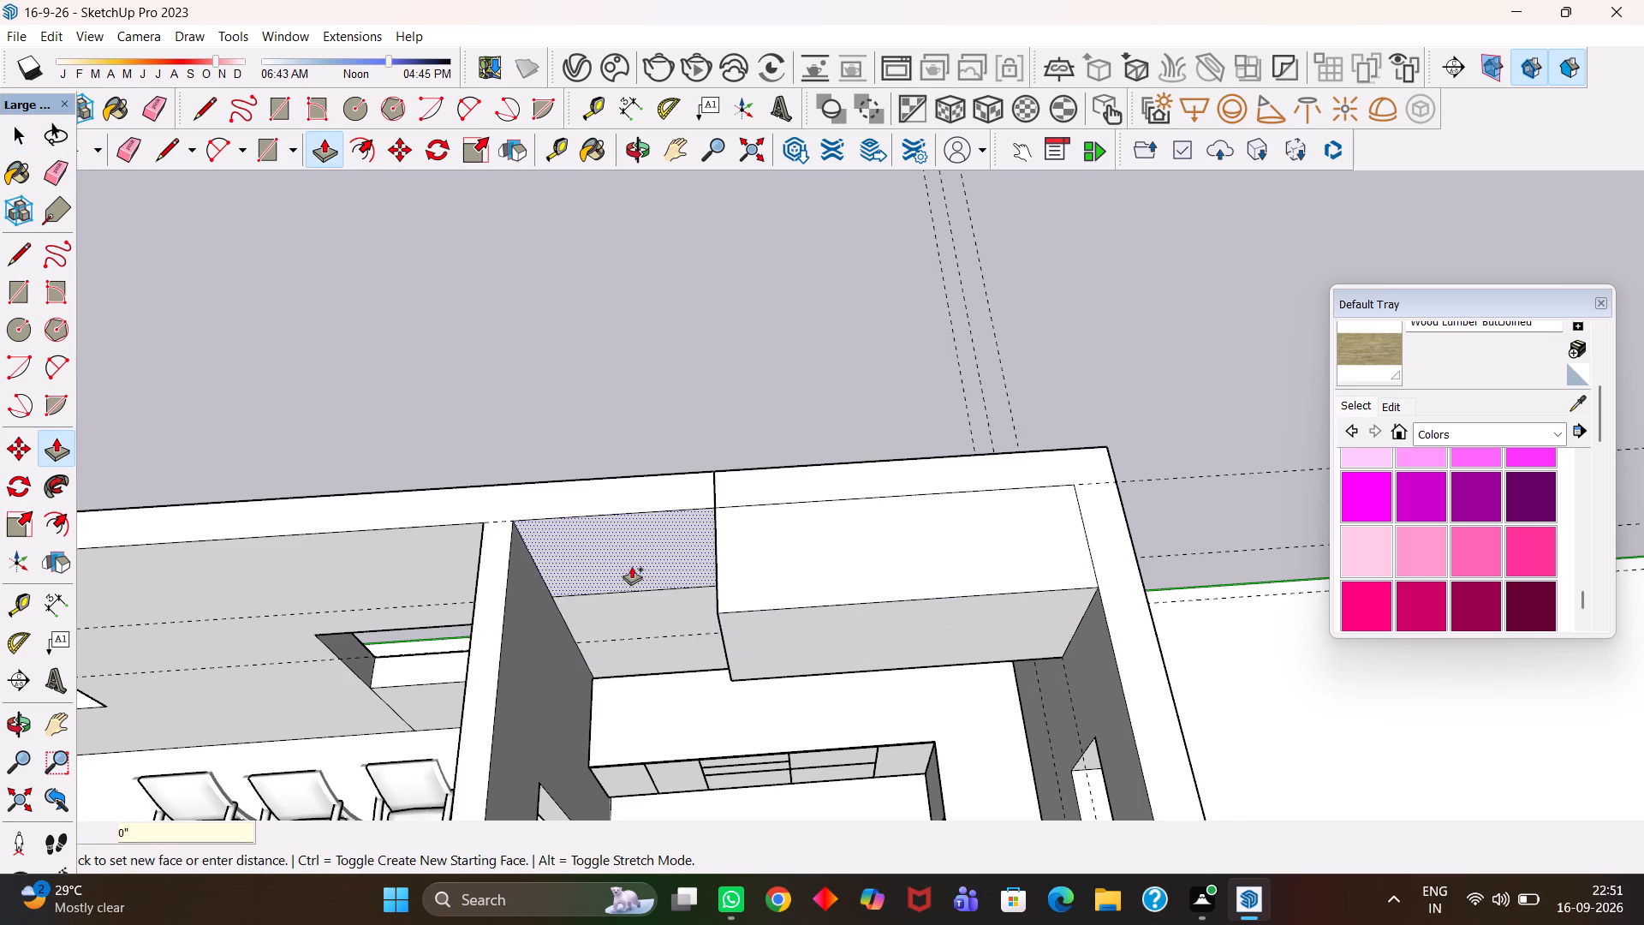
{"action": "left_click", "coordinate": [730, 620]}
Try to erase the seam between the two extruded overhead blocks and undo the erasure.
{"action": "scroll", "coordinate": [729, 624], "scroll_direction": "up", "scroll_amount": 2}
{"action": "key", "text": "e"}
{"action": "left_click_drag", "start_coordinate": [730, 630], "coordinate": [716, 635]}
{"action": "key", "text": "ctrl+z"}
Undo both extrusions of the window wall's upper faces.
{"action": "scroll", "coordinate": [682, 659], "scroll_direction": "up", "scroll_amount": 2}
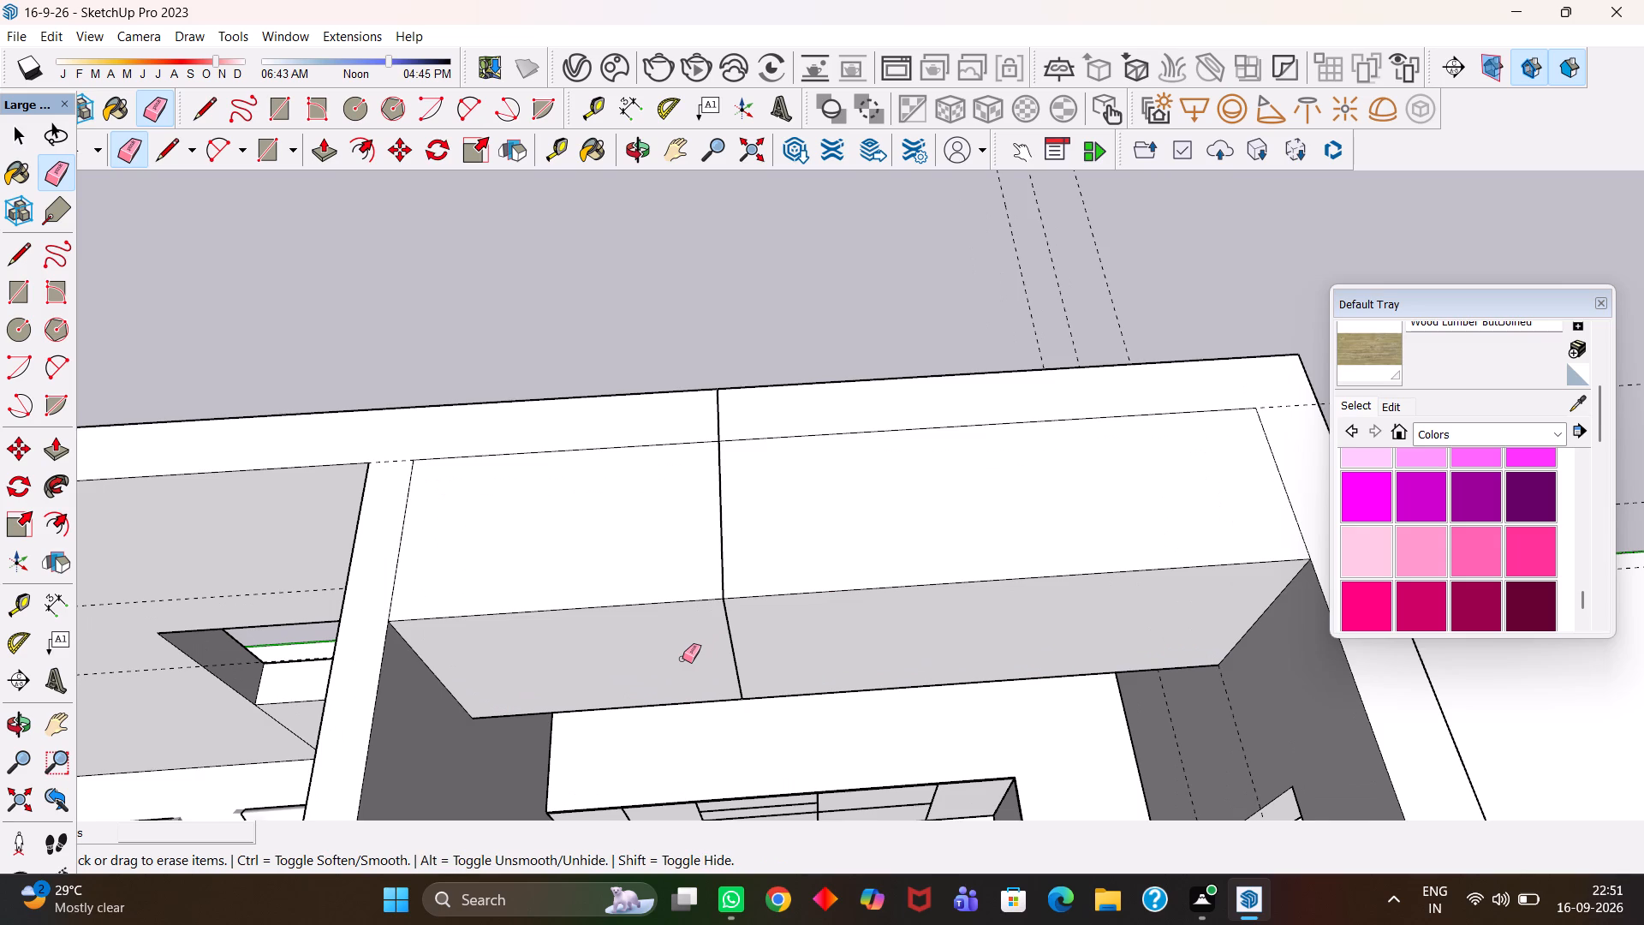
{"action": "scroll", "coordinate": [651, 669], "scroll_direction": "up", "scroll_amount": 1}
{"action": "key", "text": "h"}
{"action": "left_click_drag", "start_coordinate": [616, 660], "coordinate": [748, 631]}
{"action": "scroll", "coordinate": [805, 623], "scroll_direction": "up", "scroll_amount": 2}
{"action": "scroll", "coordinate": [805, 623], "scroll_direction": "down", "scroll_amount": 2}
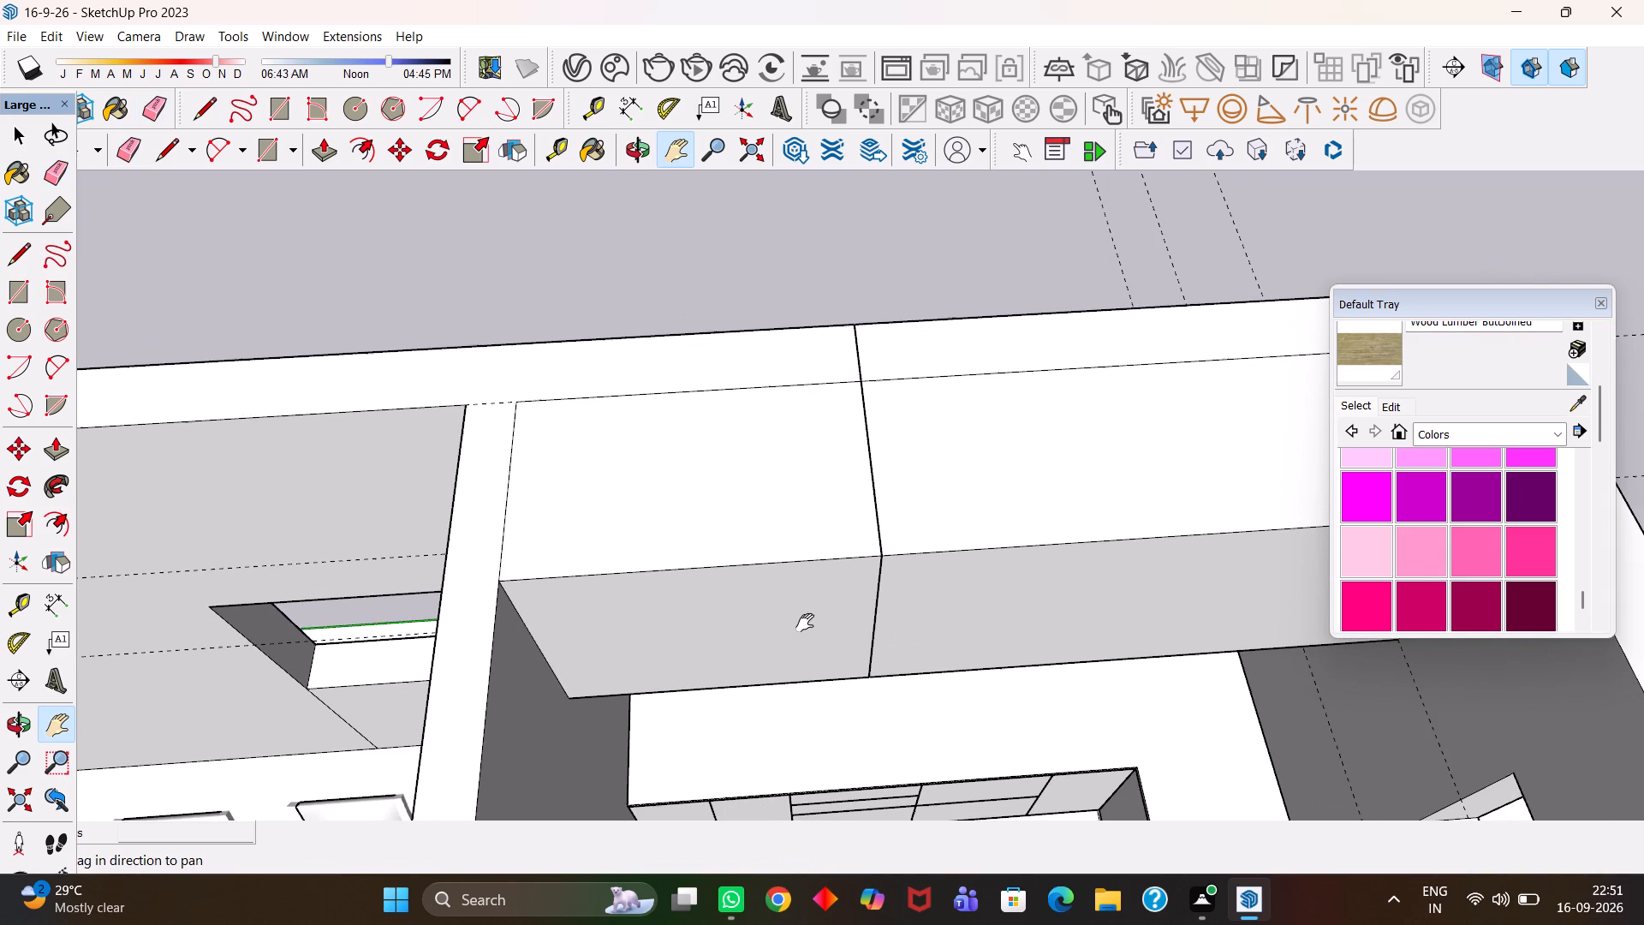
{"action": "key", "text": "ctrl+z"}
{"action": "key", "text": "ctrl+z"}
Add guides on the partition wall 2' from the window-wall corner and 3' below its top edge.
{"action": "middle_click_drag", "start_coordinate": [709, 549], "coordinate": [575, 595]}
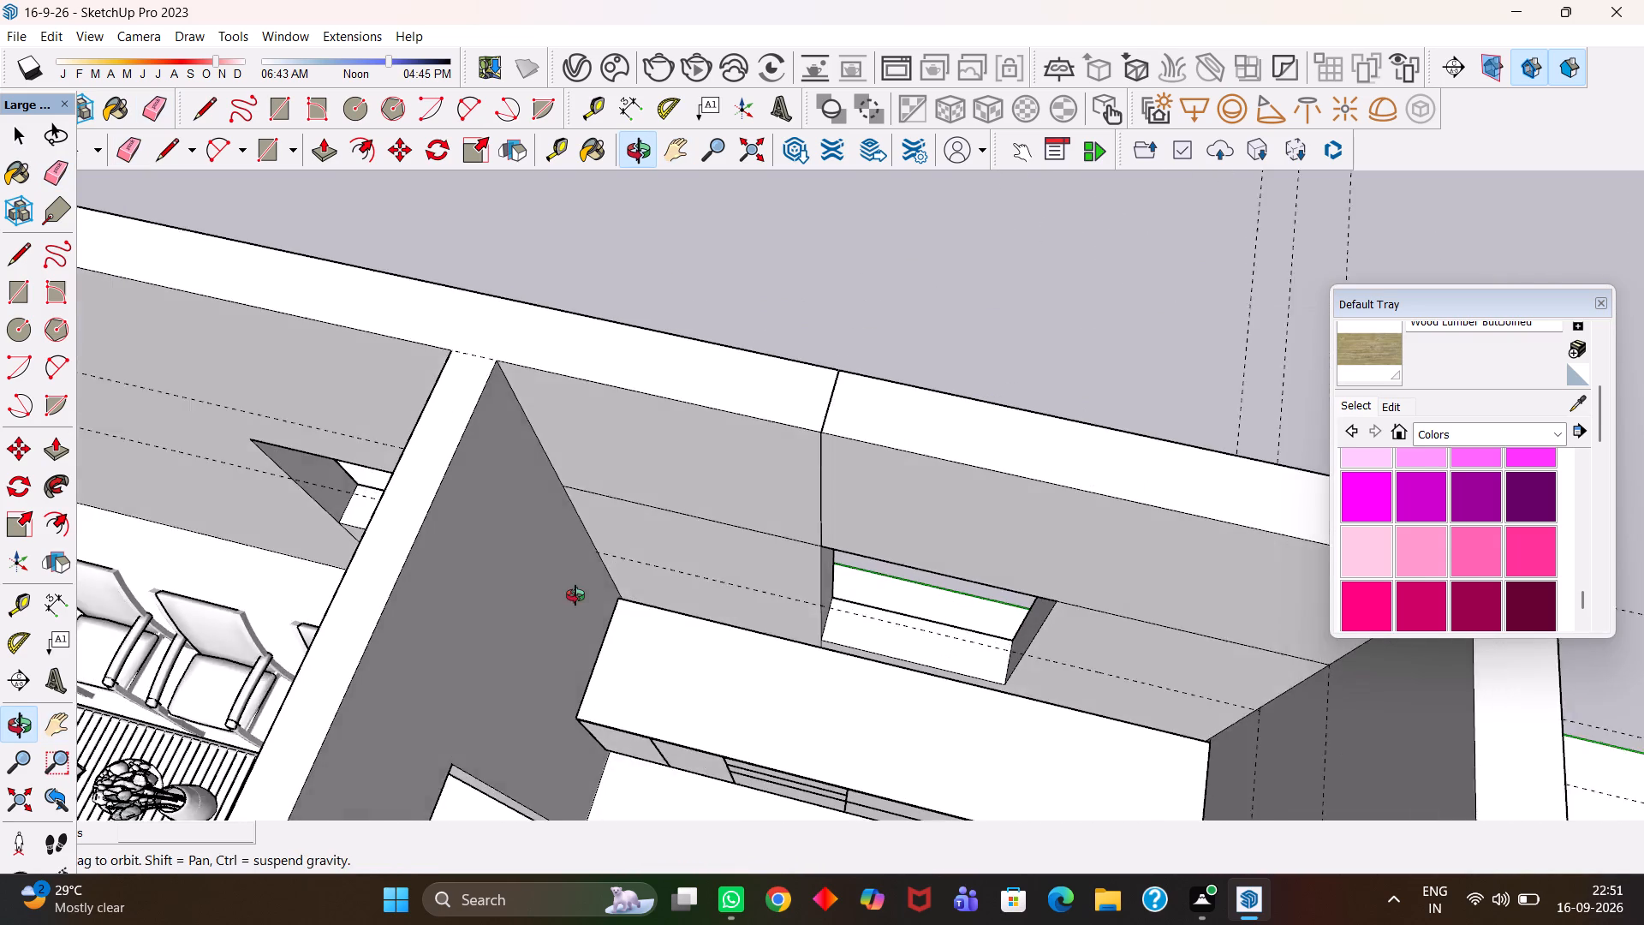
{"action": "middle_click_drag", "start_coordinate": [575, 595], "coordinate": [600, 567]}
{"action": "key", "text": "t"}
{"action": "left_click", "coordinate": [534, 431]}
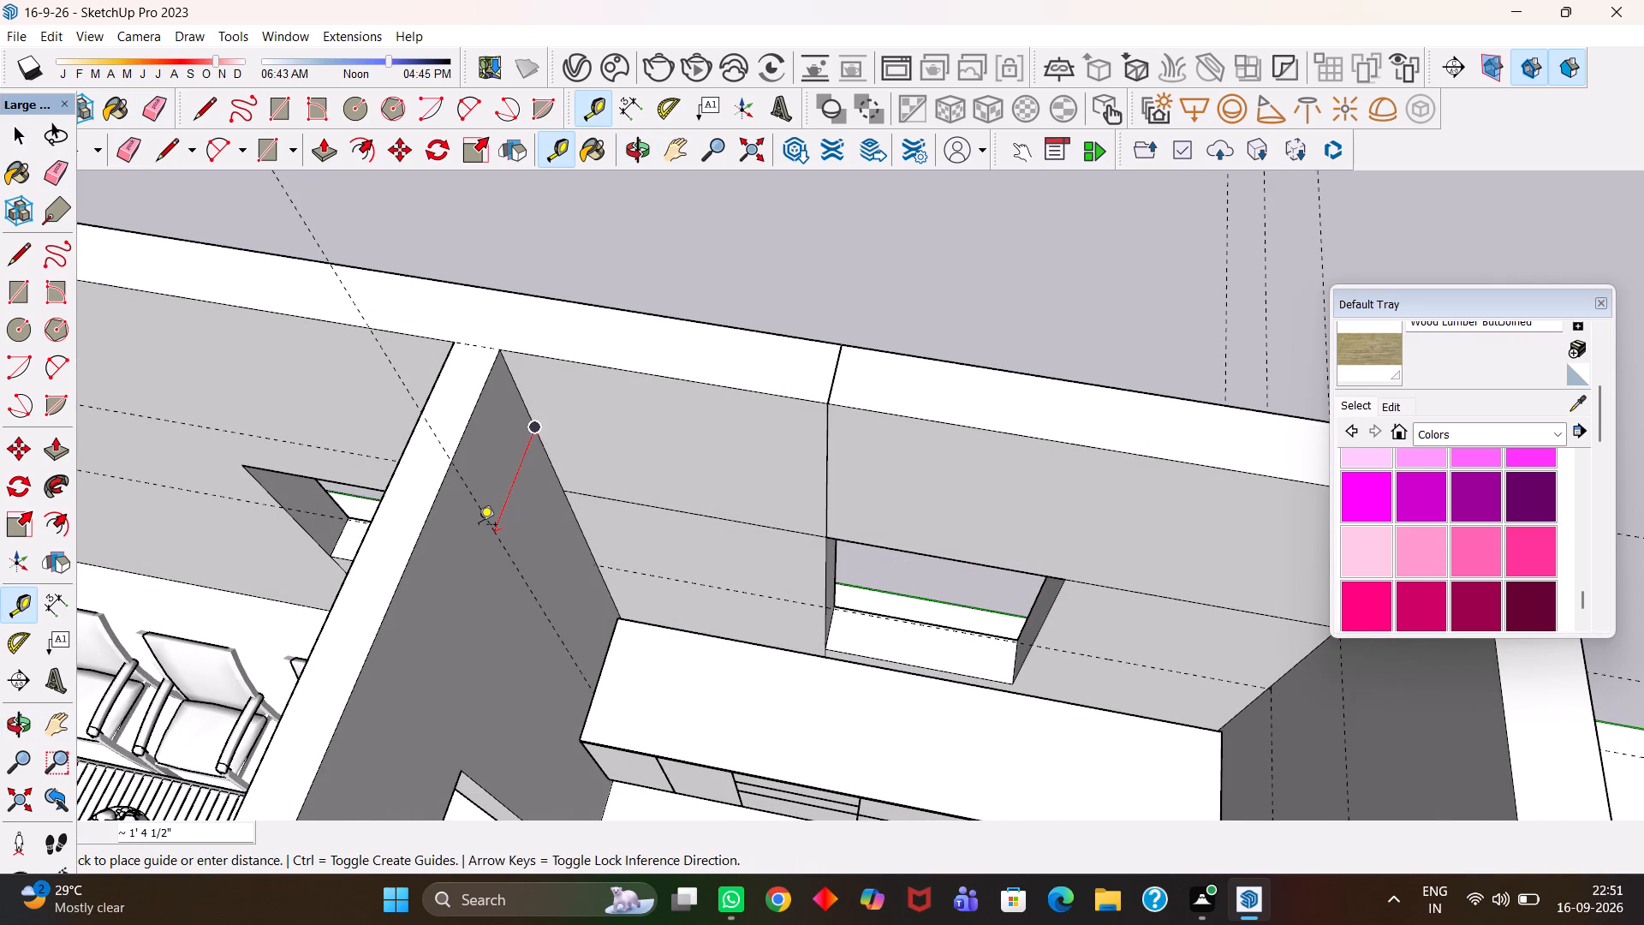
{"action": "type", "text": "2'"}
{"action": "key", "text": "Return"}
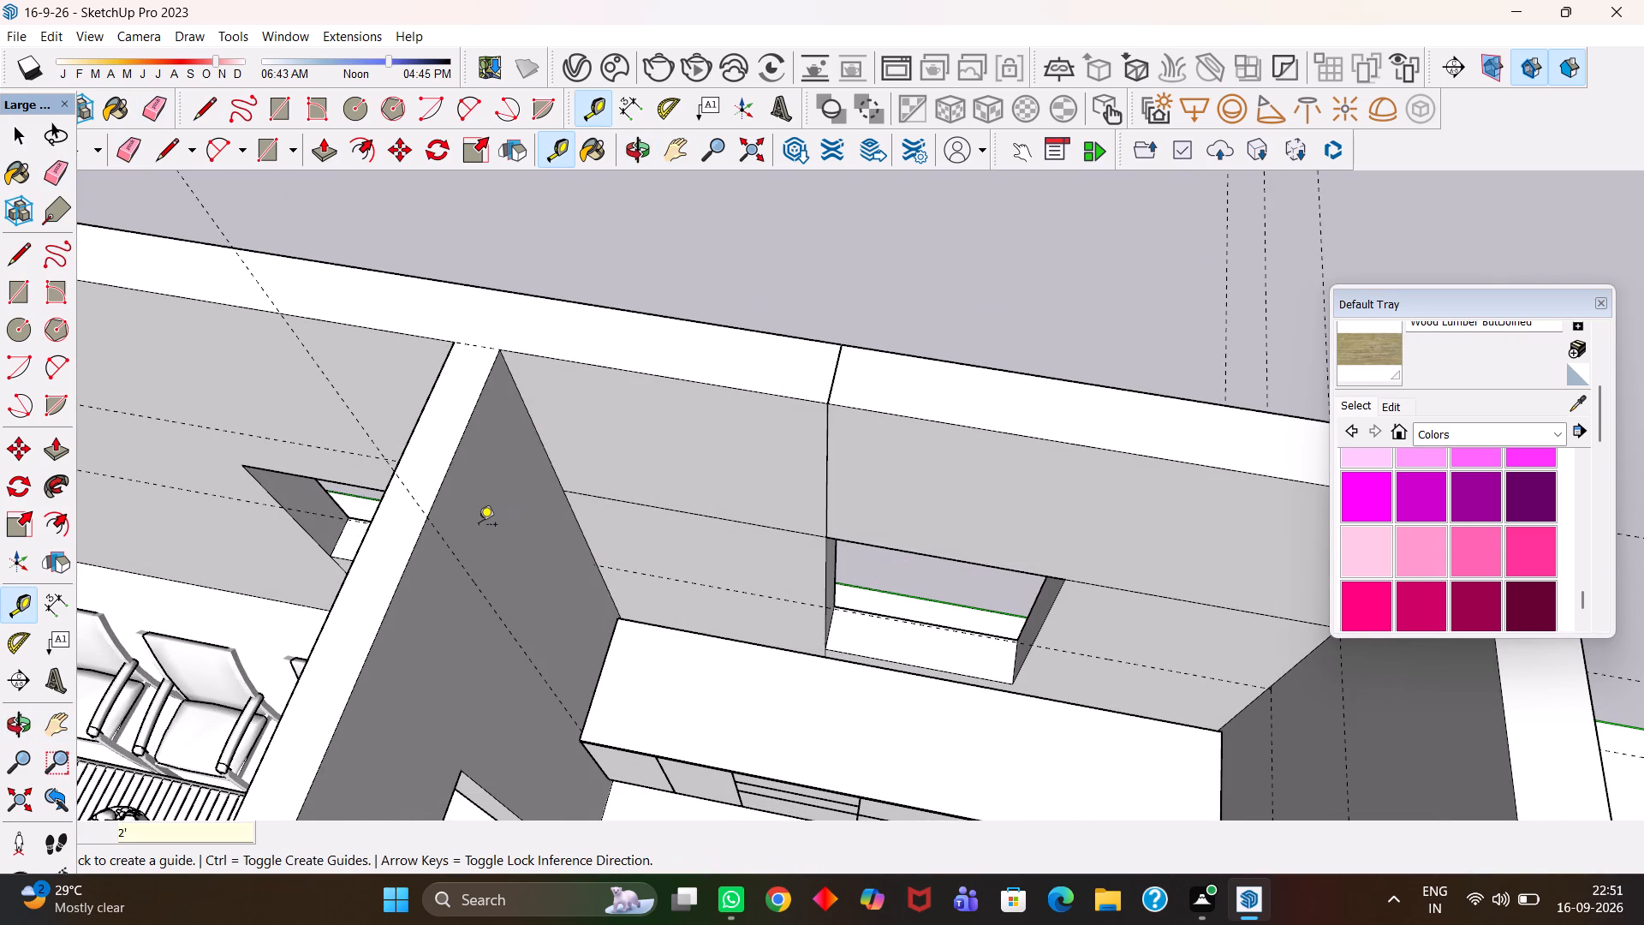
{"action": "left_click", "coordinate": [447, 463]}
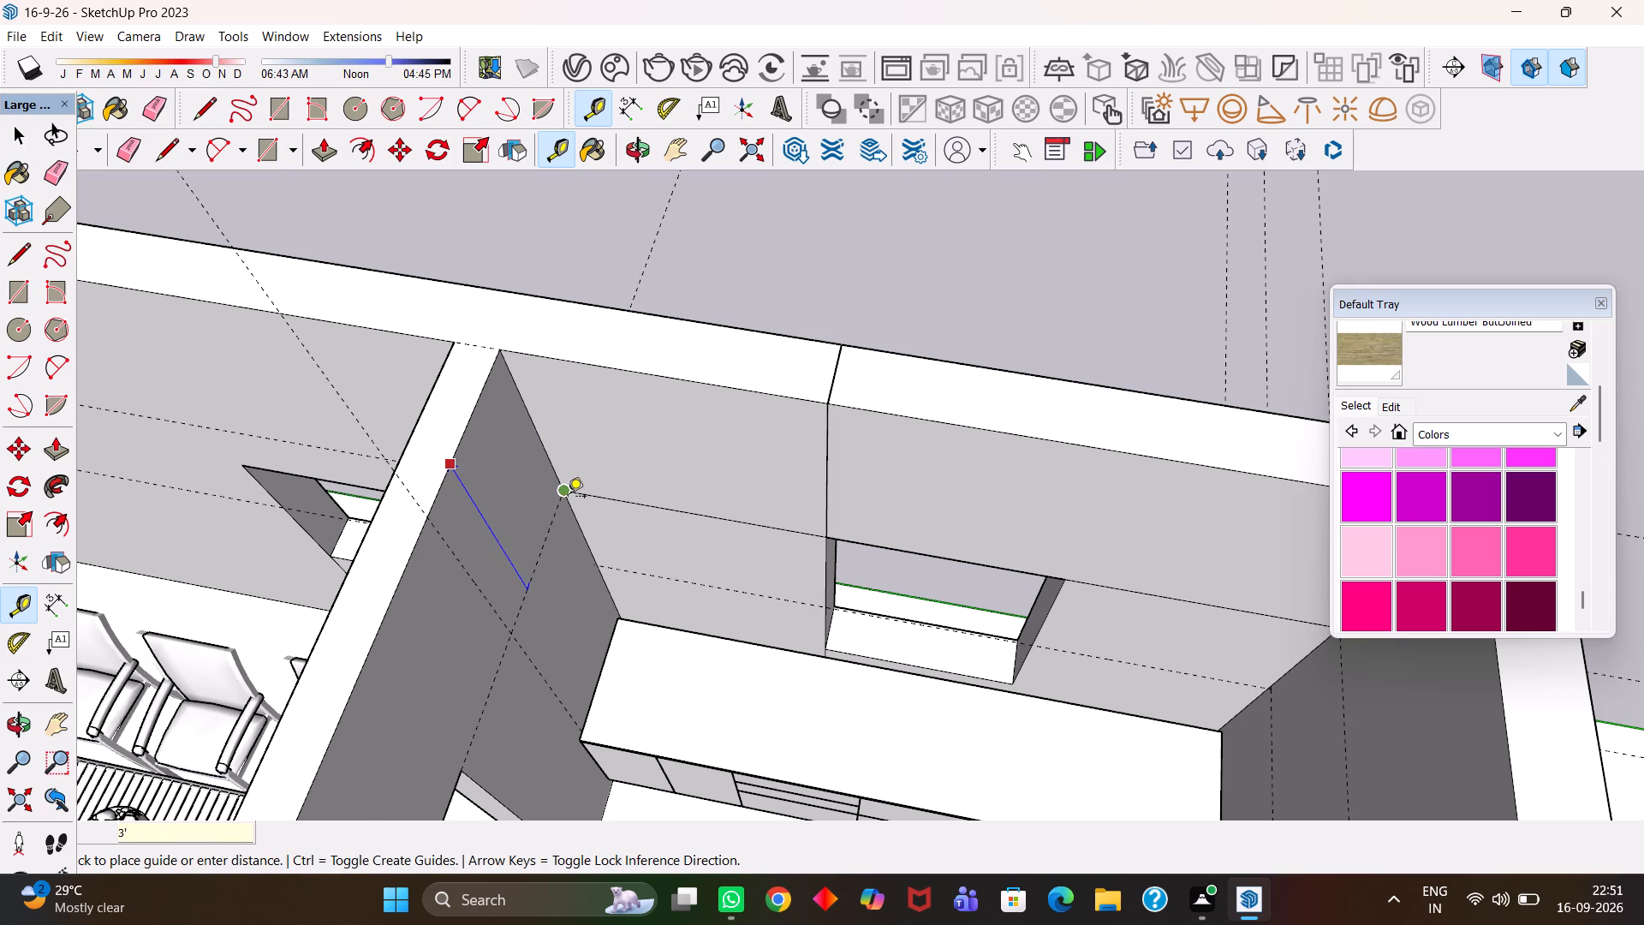
{"action": "left_click", "coordinate": [568, 498]}
Draw a 2' by 3' rectangle on the partition wall between the 2' guide and the window-wall corner.
{"action": "key", "text": "r"}
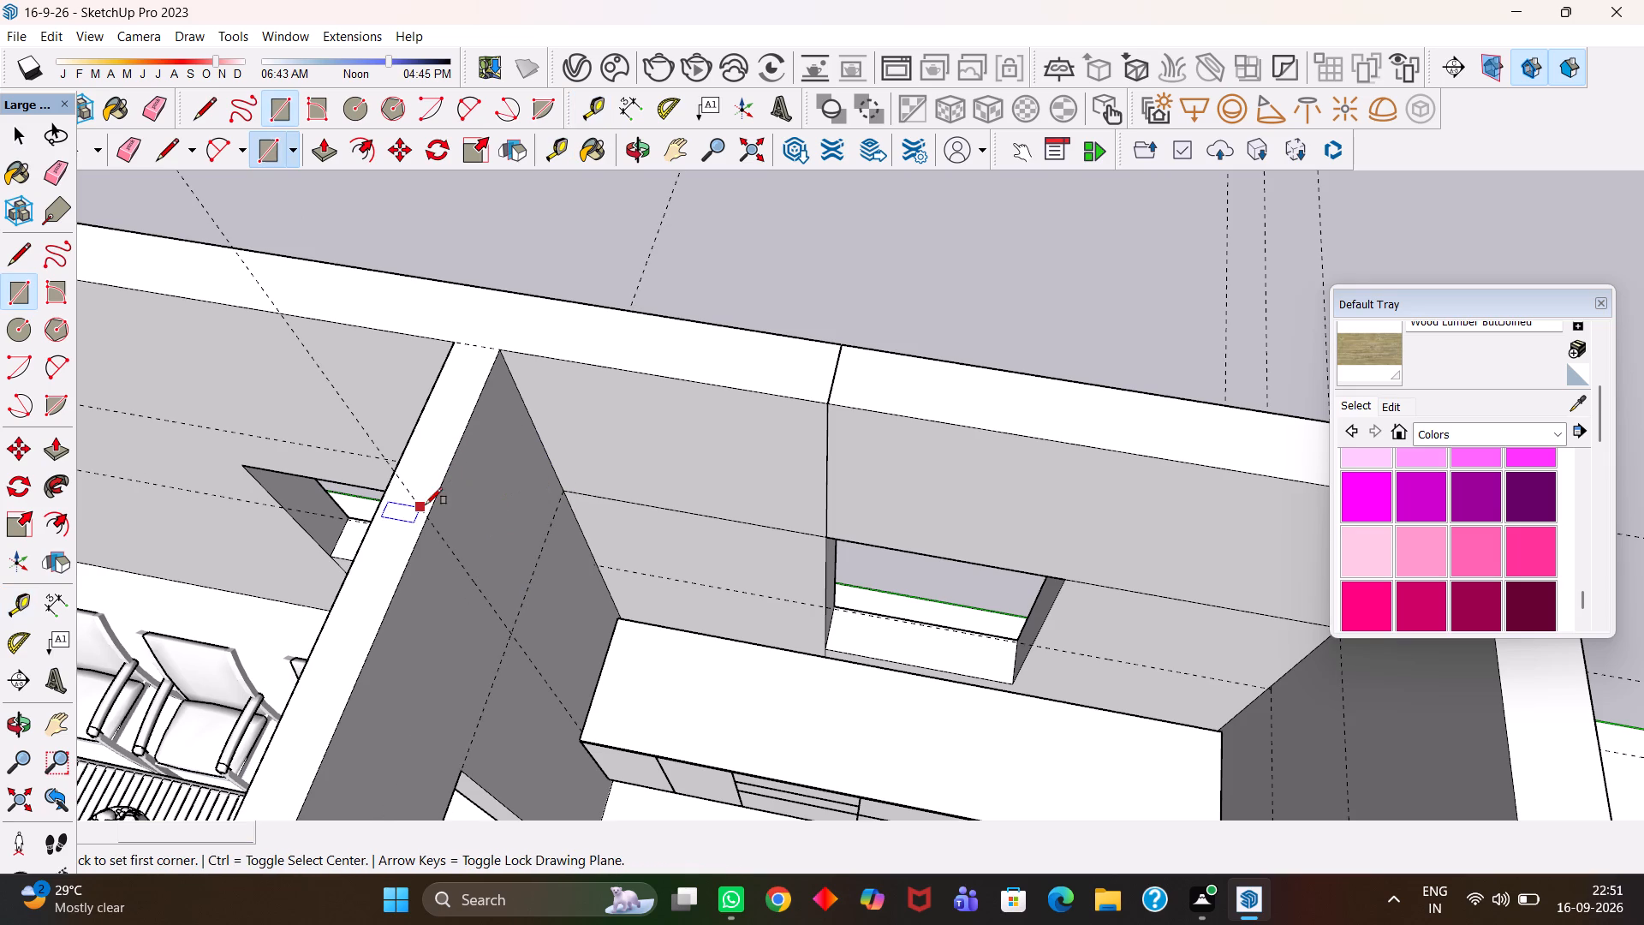
{"action": "left_click", "coordinate": [431, 514]}
{"action": "left_click", "coordinate": [565, 496]}
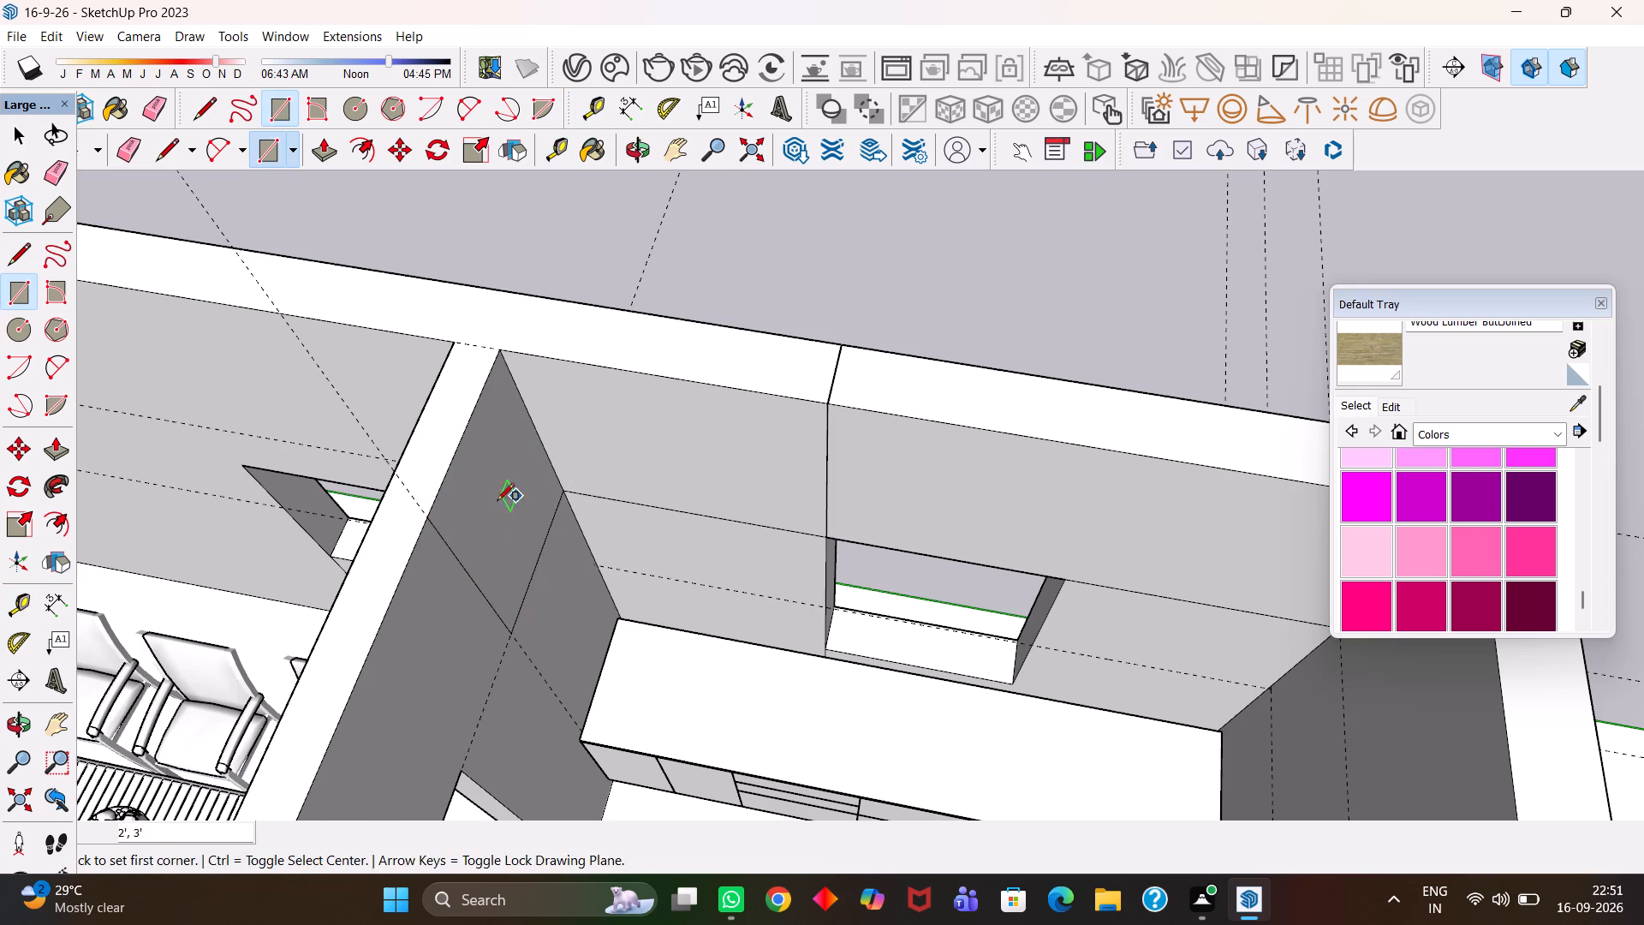
{"action": "key", "text": "space"}
Extrude the 2' by 3' rectangle along the window wall 9' 9" to the opposite wall.
{"action": "scroll", "coordinate": [491, 504], "scroll_direction": "down", "scroll_amount": 3}
{"action": "left_click", "coordinate": [503, 508]}
{"action": "scroll", "coordinate": [503, 508], "scroll_direction": "down", "scroll_amount": 4}
{"action": "key", "text": "p"}
{"action": "left_click", "coordinate": [503, 508]}
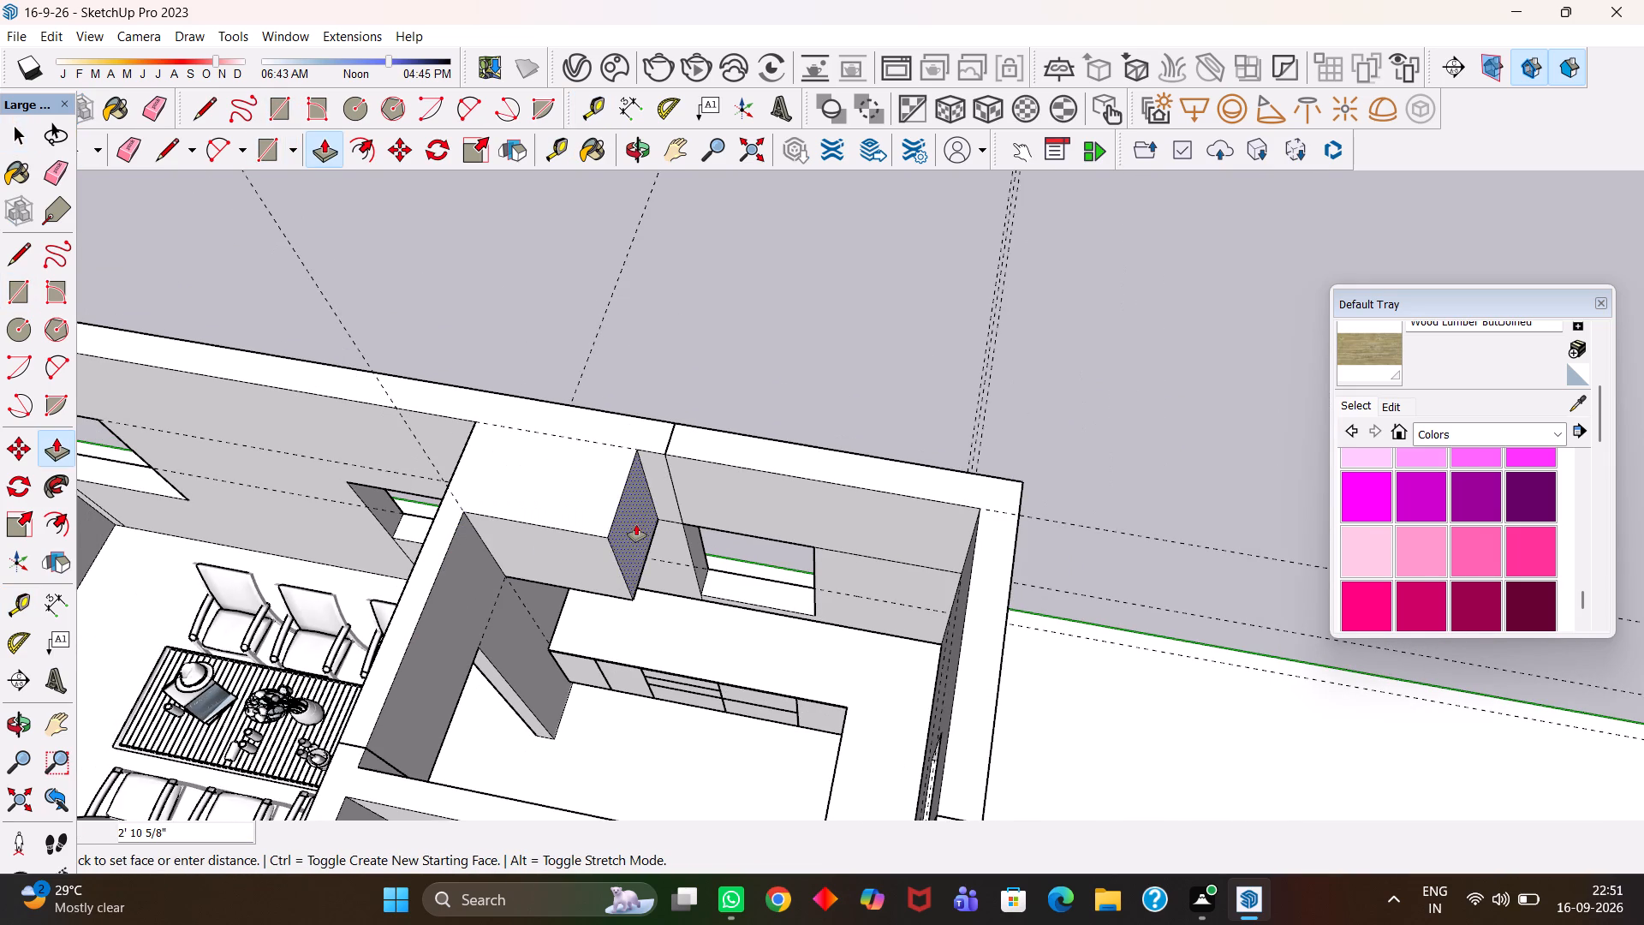
{"action": "left_click", "coordinate": [980, 529]}
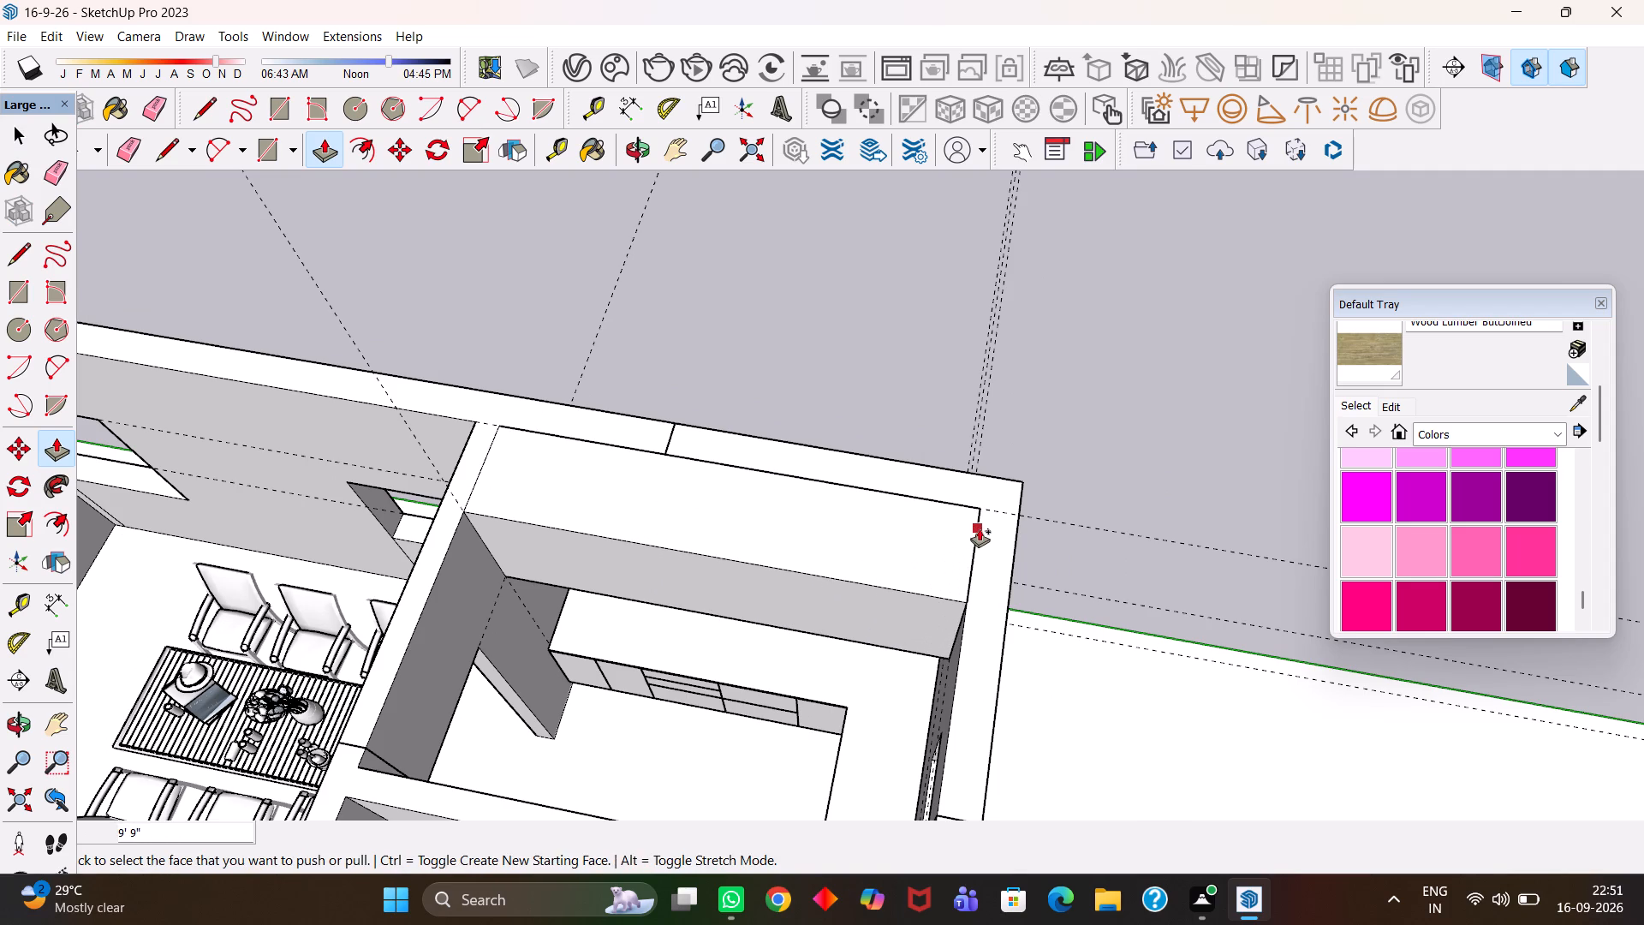
Push the overhead block's long front face inward 18 mm.
{"action": "scroll", "coordinate": [640, 594], "scroll_direction": "up", "scroll_amount": 1}
{"action": "middle_click_drag", "start_coordinate": [649, 594], "coordinate": [758, 528]}
{"action": "scroll", "coordinate": [648, 576], "scroll_direction": "up", "scroll_amount": 4}
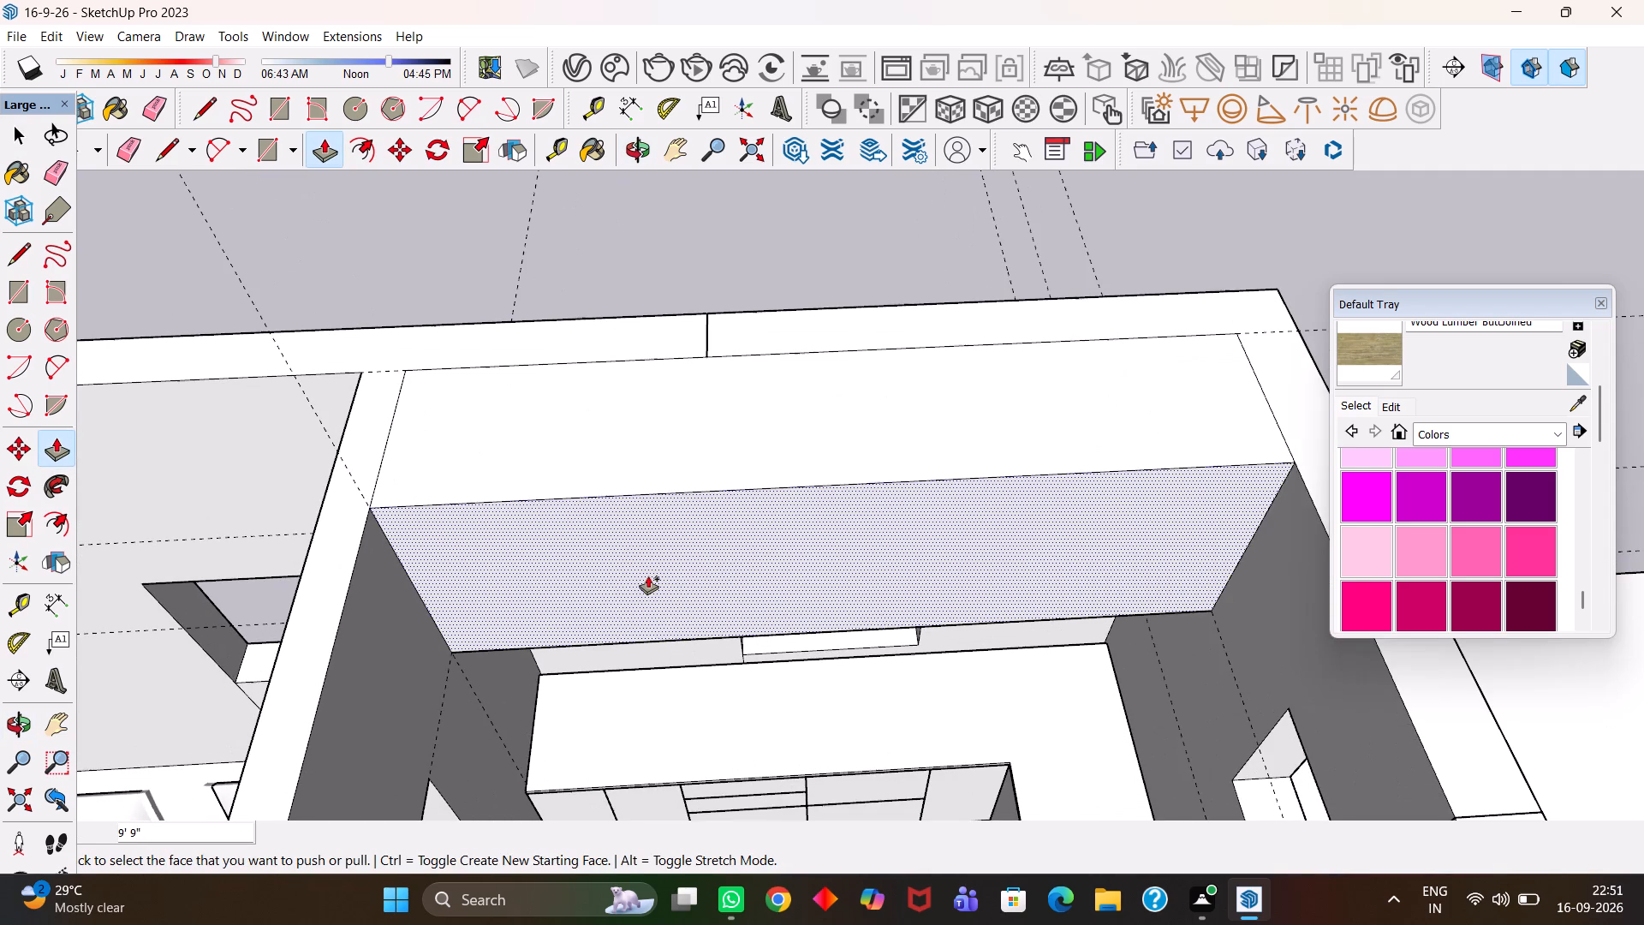
{"action": "key", "text": "space"}
{"action": "left_click", "coordinate": [714, 522]}
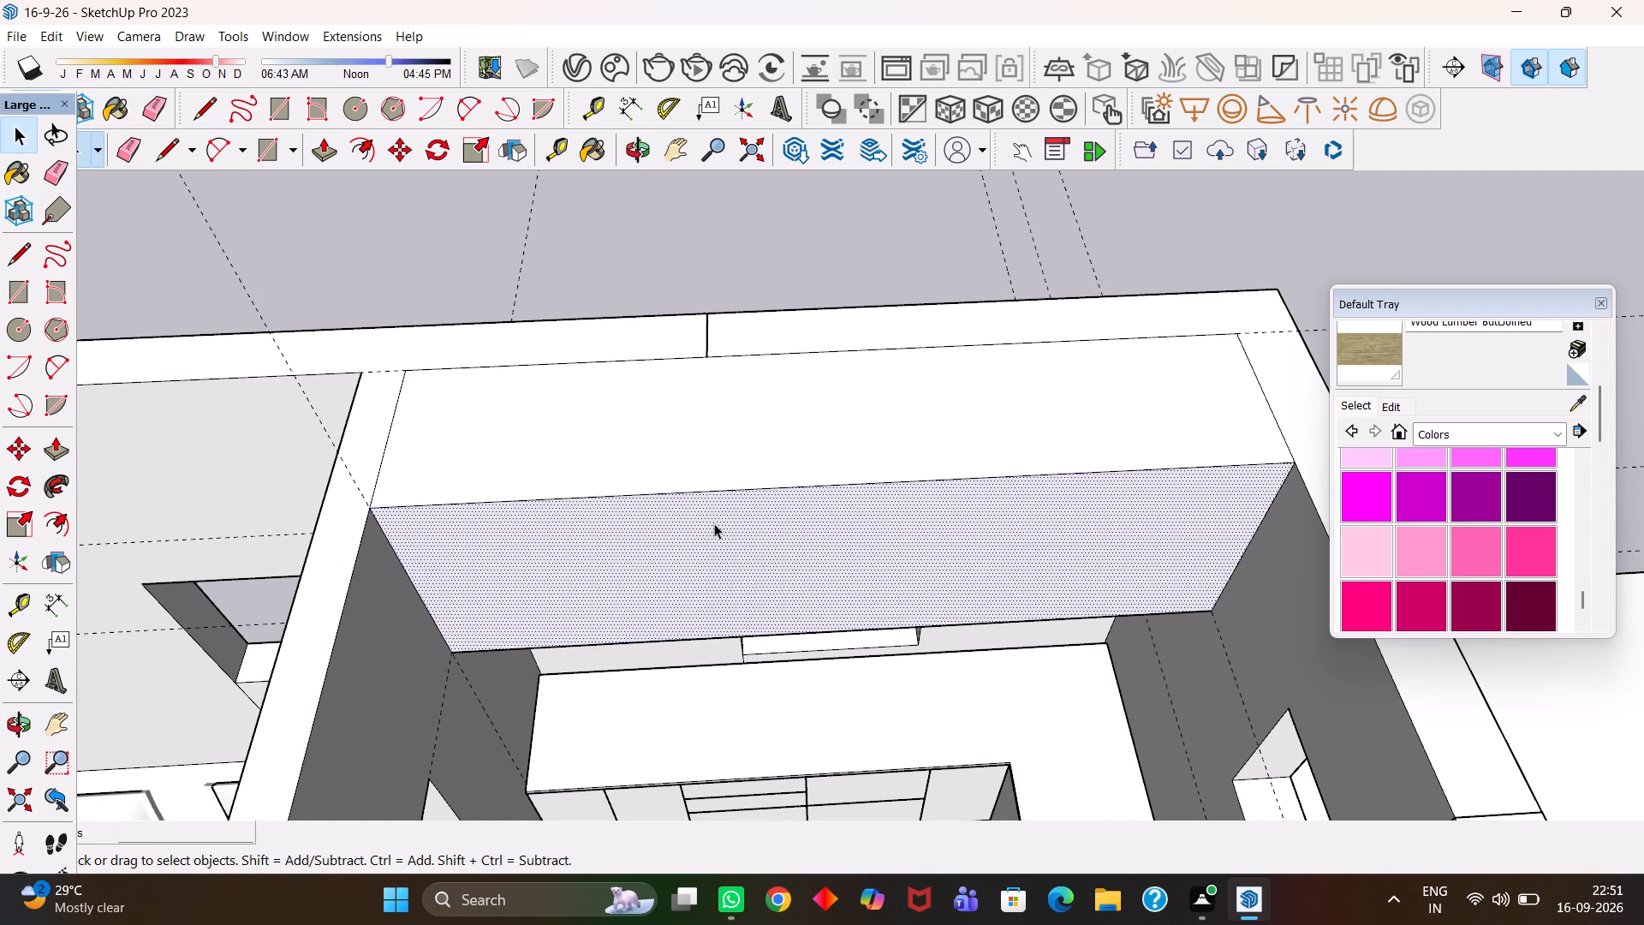
{"action": "key", "text": "p"}
{"action": "left_click", "coordinate": [712, 527]}
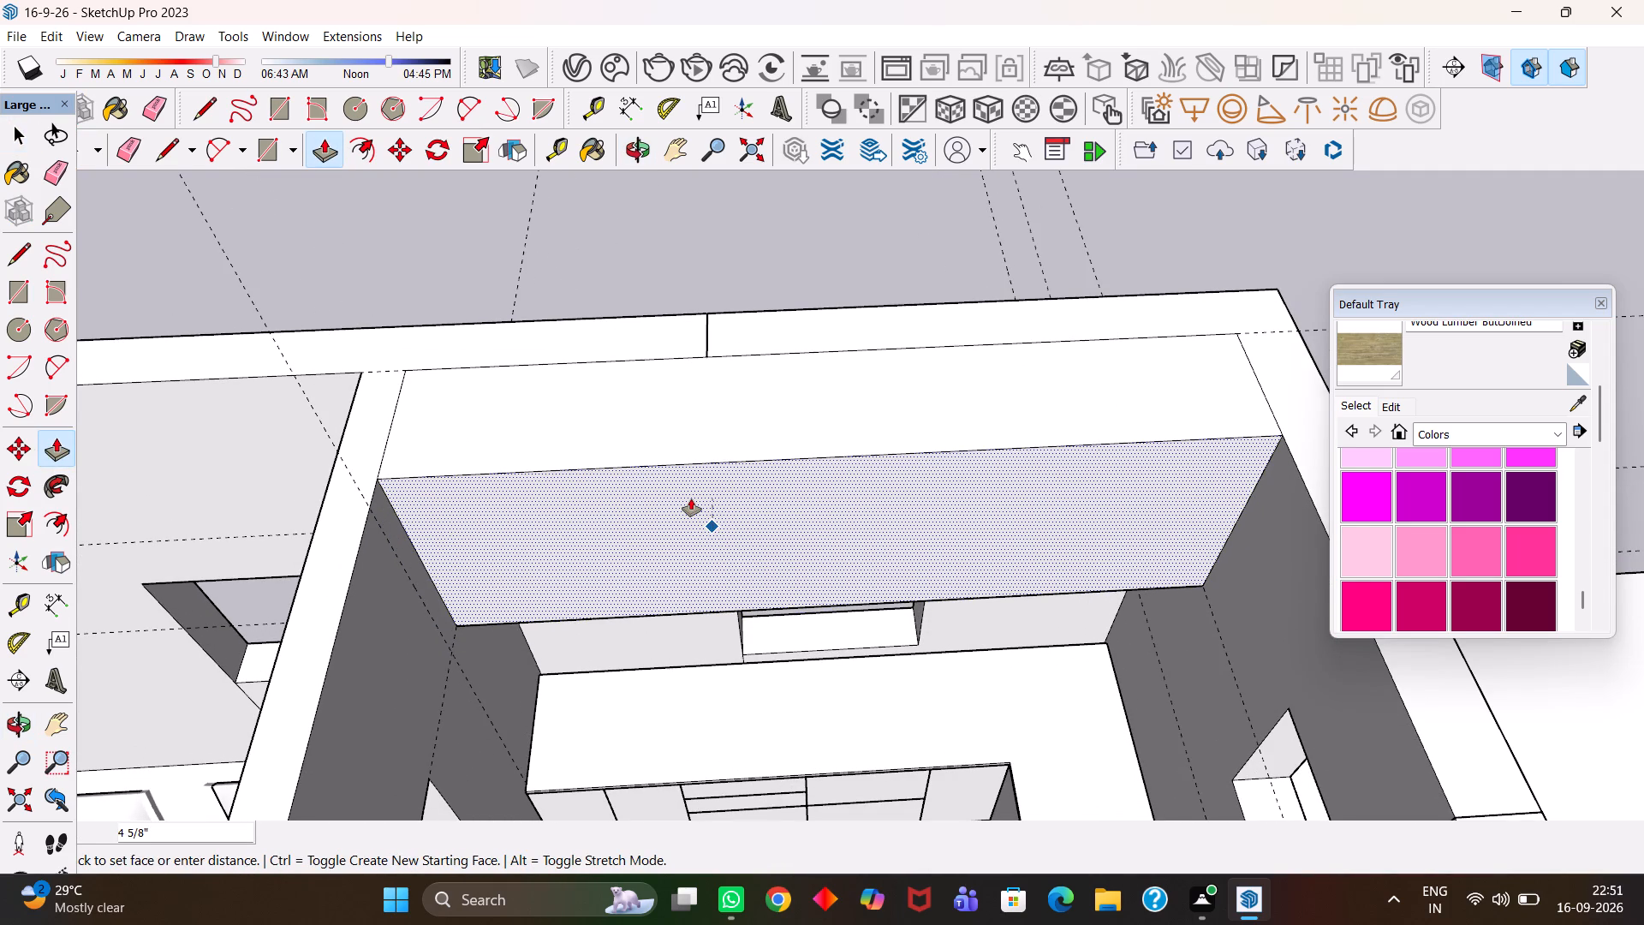
{"action": "type", "text": "18mm"}
{"action": "key", "text": "Return"}
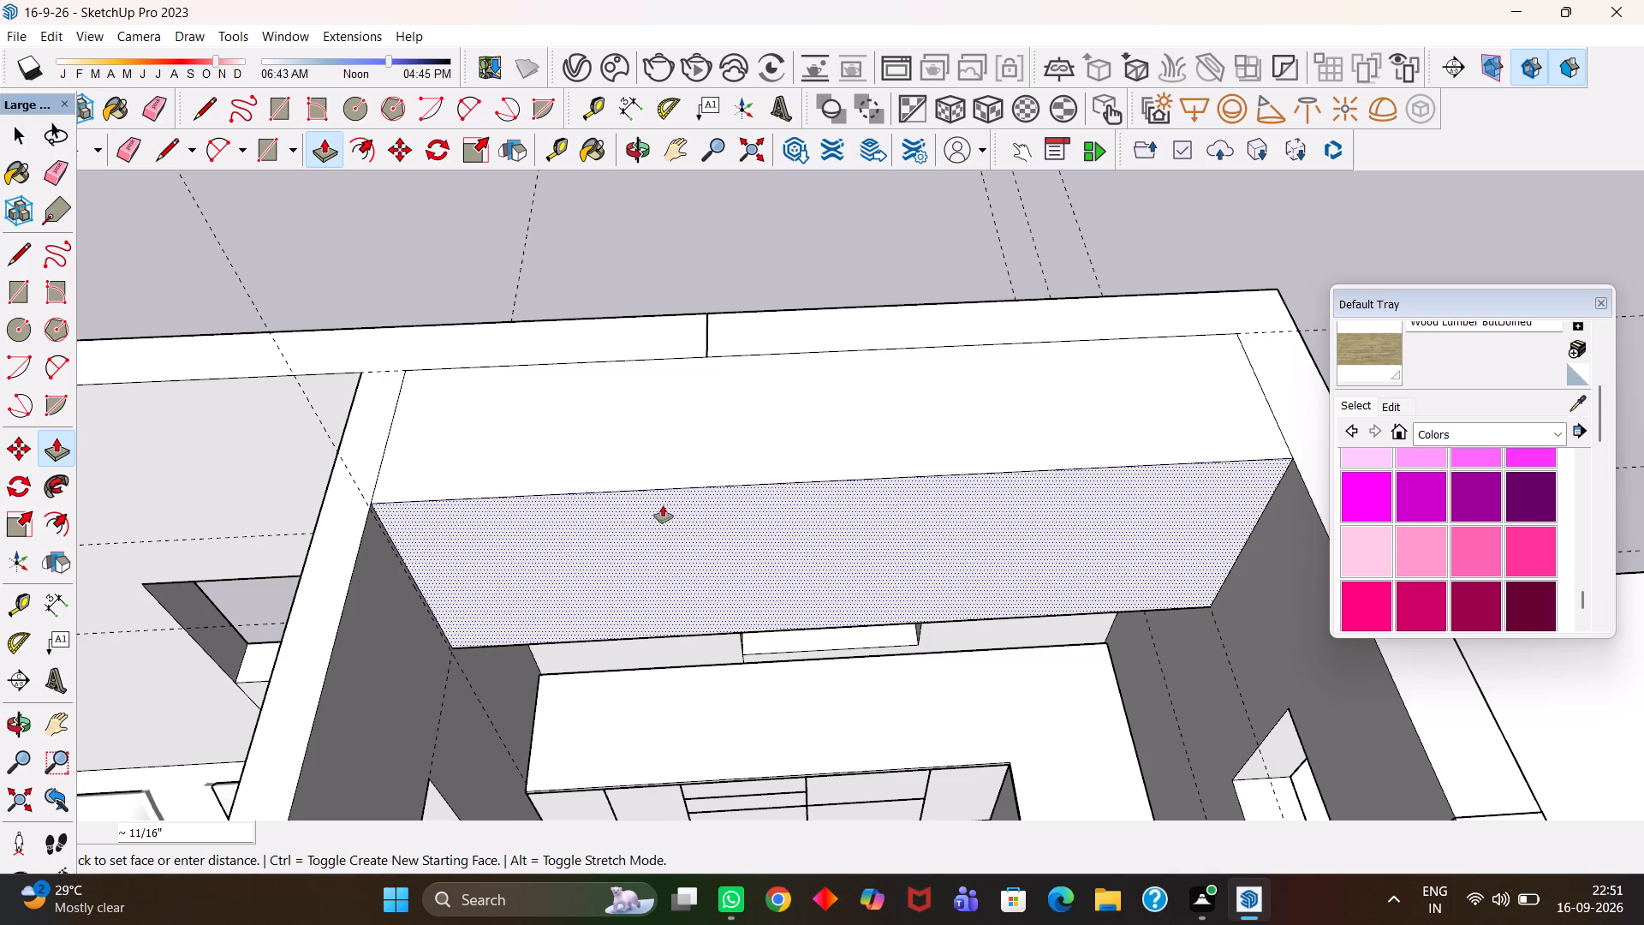
Divide the upper front edge of the overhead block into 5 equal segments.
{"action": "scroll", "coordinate": [668, 511], "scroll_direction": "down", "scroll_amount": 1}
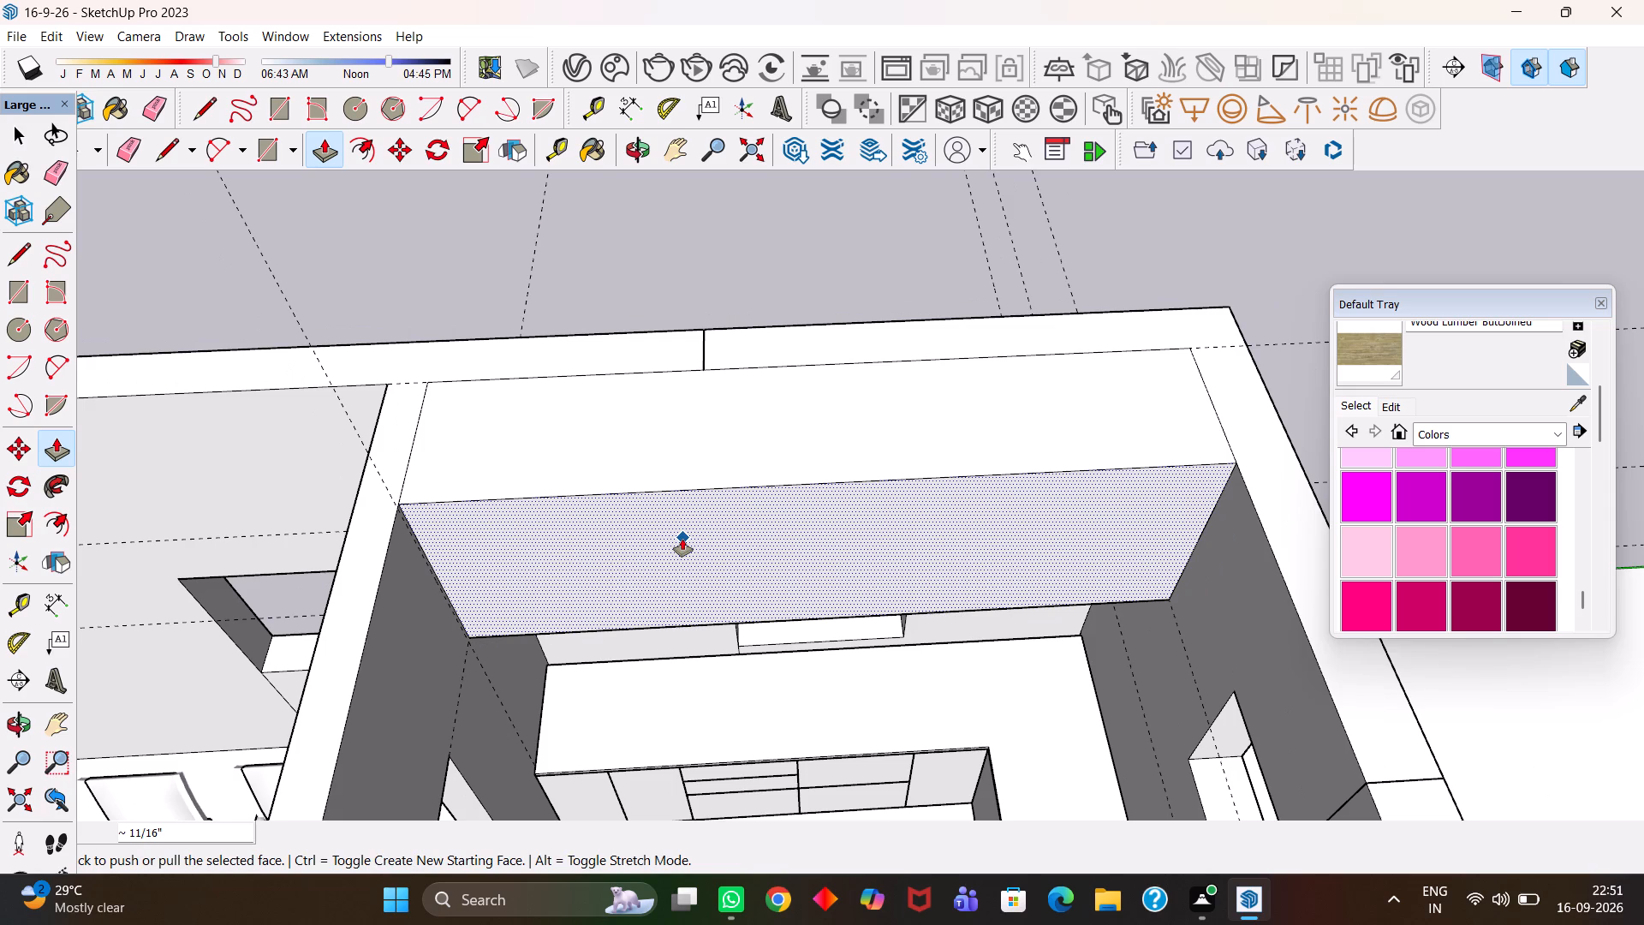
{"action": "key", "text": "h"}
{"action": "left_click_drag", "start_coordinate": [671, 552], "coordinate": [731, 542]}
{"action": "middle_click", "coordinate": [730, 541]}
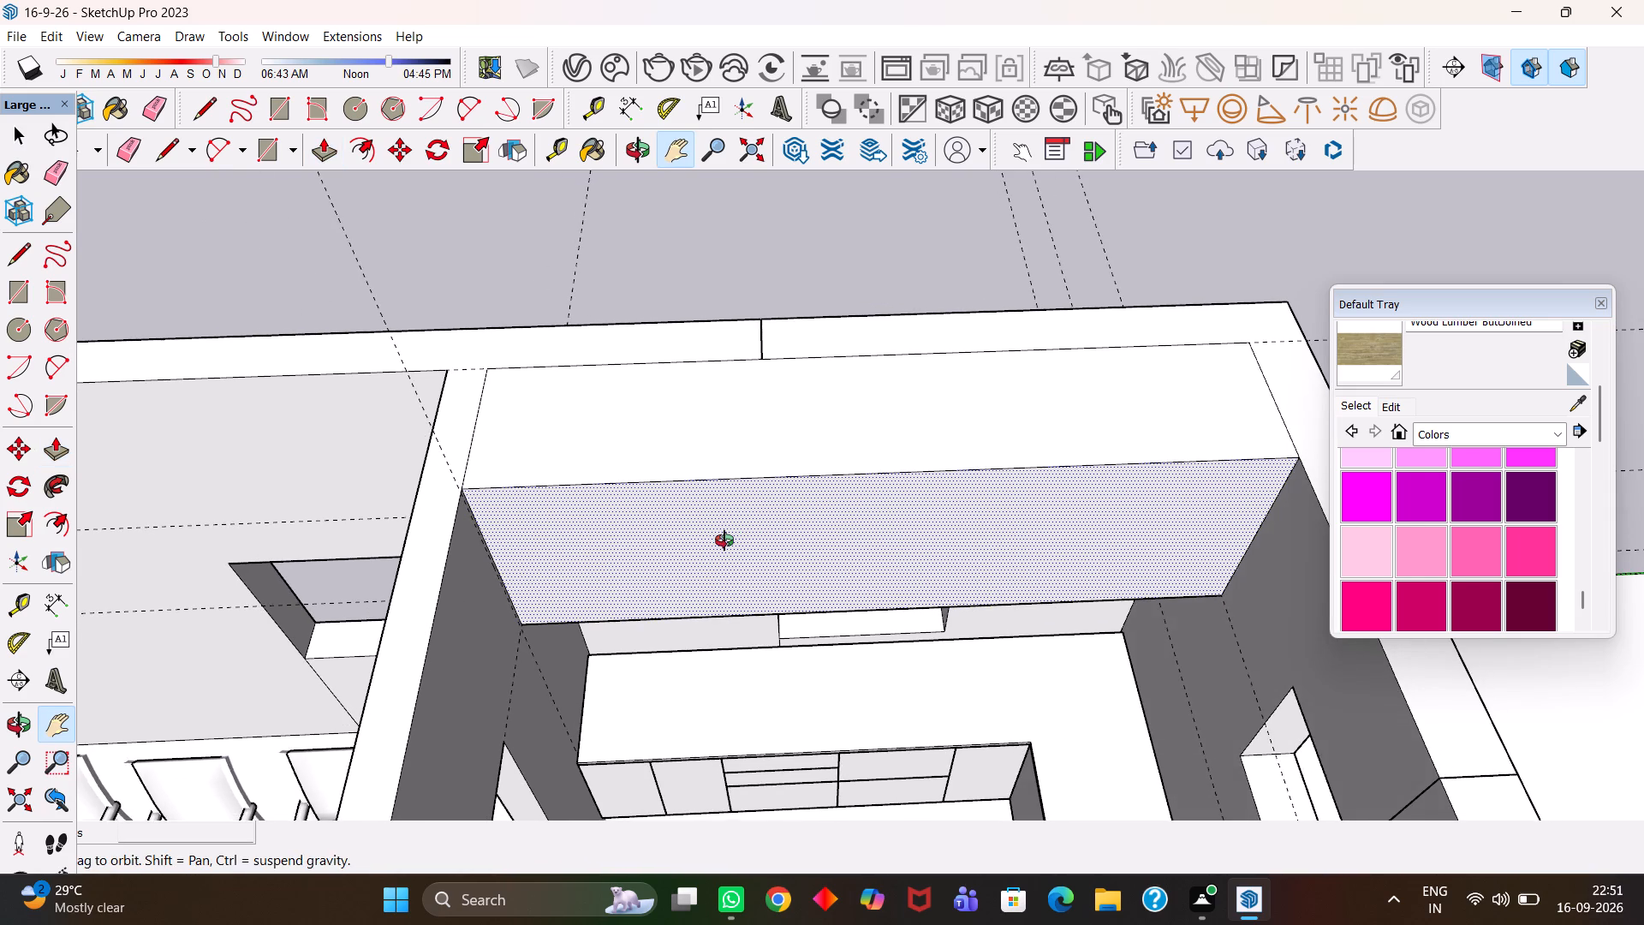
{"action": "scroll", "coordinate": [724, 540], "scroll_direction": "up", "scroll_amount": 1}
{"action": "key", "text": "space"}
{"action": "left_click", "coordinate": [757, 467]}
{"action": "right_click", "coordinate": [757, 465]}
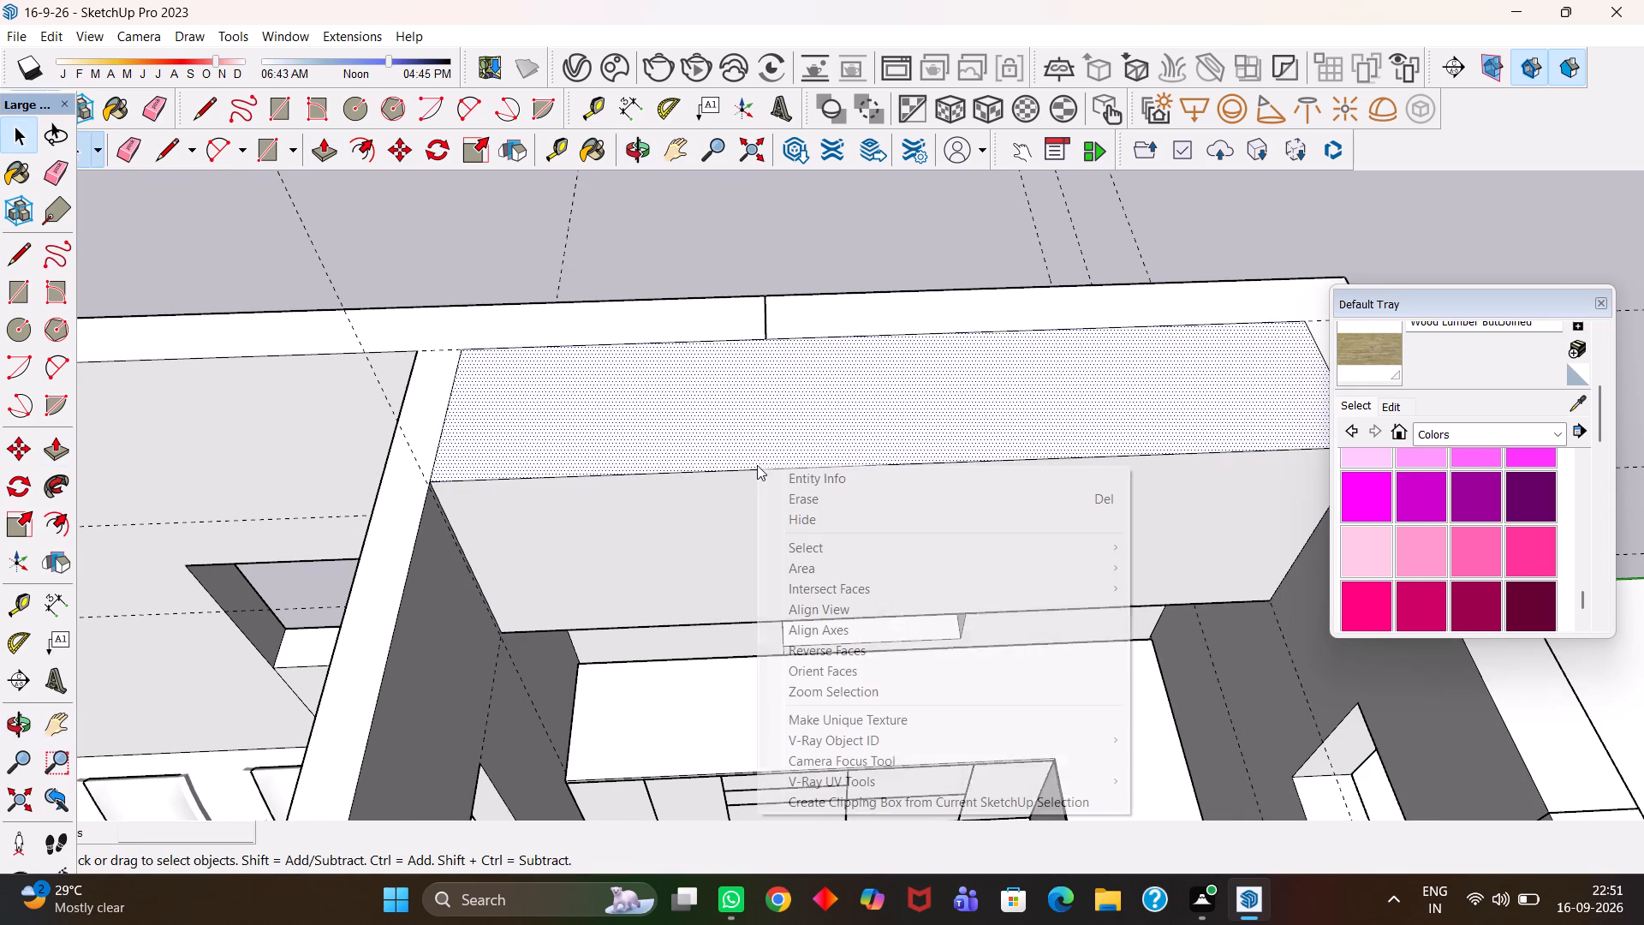
{"action": "left_click", "coordinate": [745, 473]}
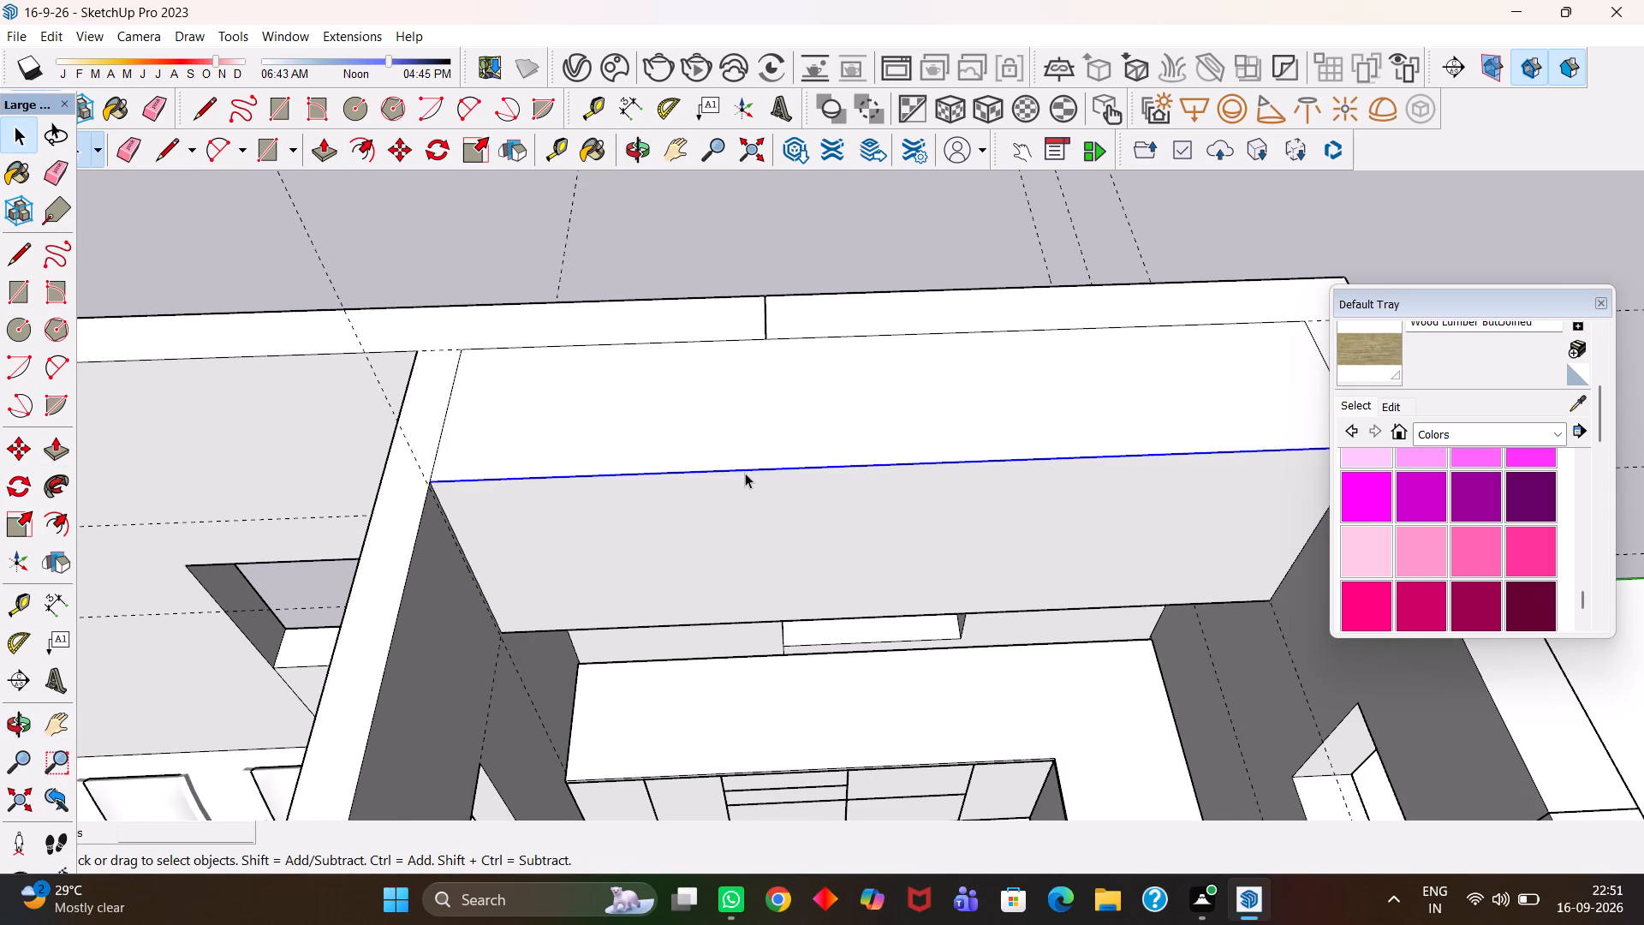
{"action": "right_click", "coordinate": [745, 473]}
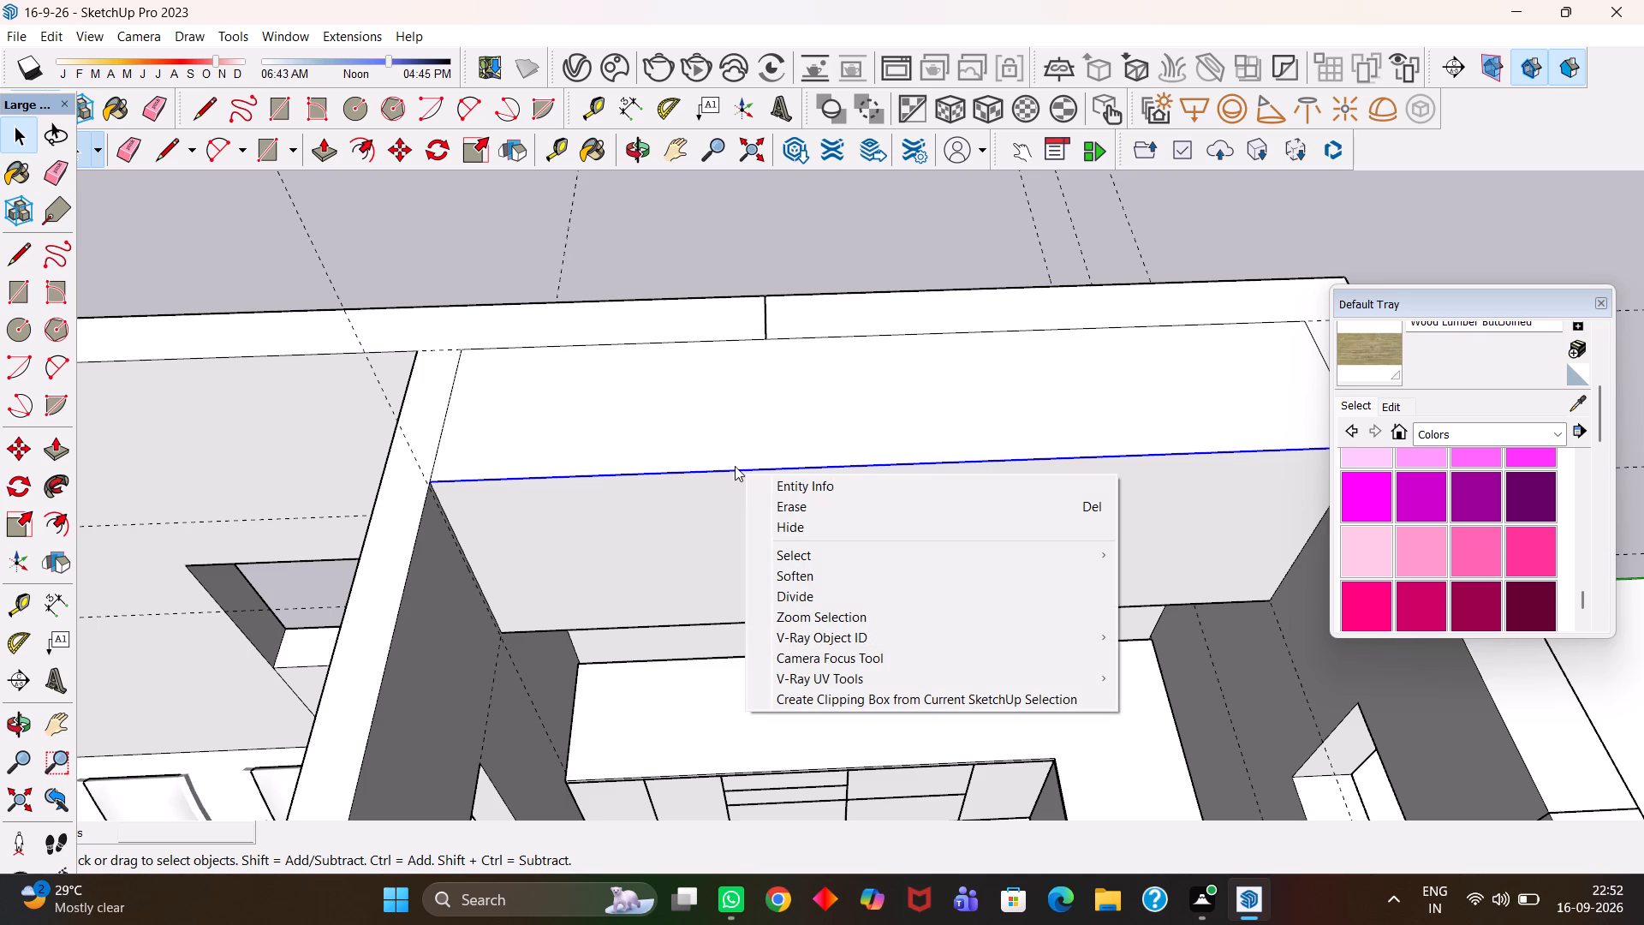
{"action": "left_click", "coordinate": [825, 605]}
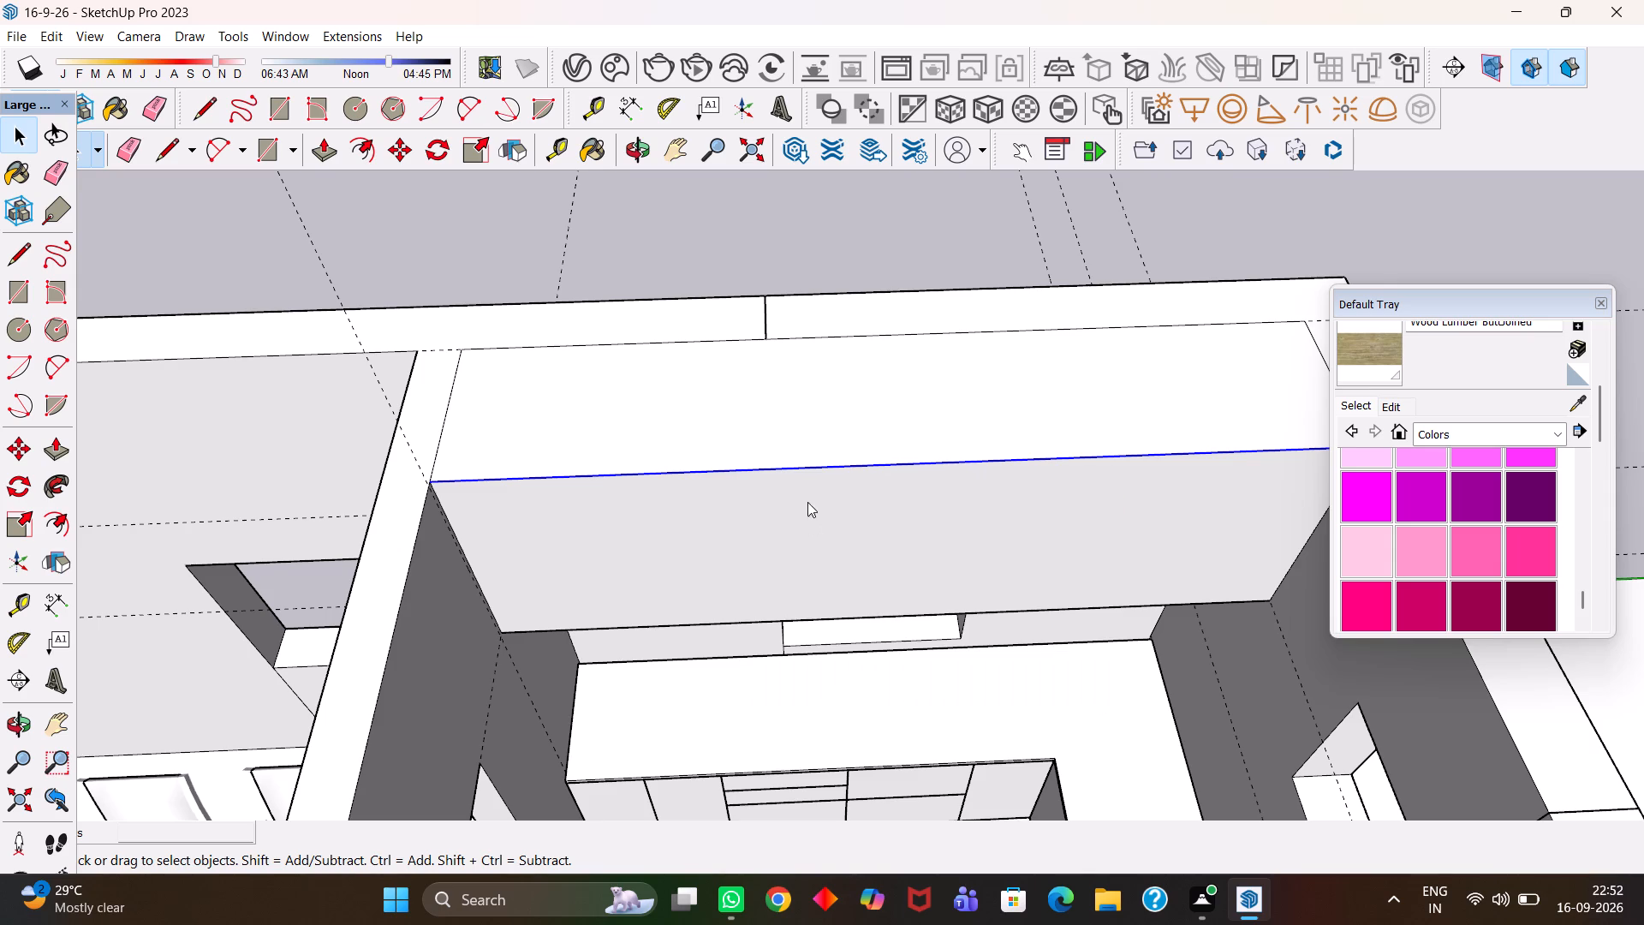
{"action": "left_click", "coordinate": [639, 465]}
Add vertical guides on the block's front face at the first two division points from the partition wall.
{"action": "left_click", "coordinate": [594, 474]}
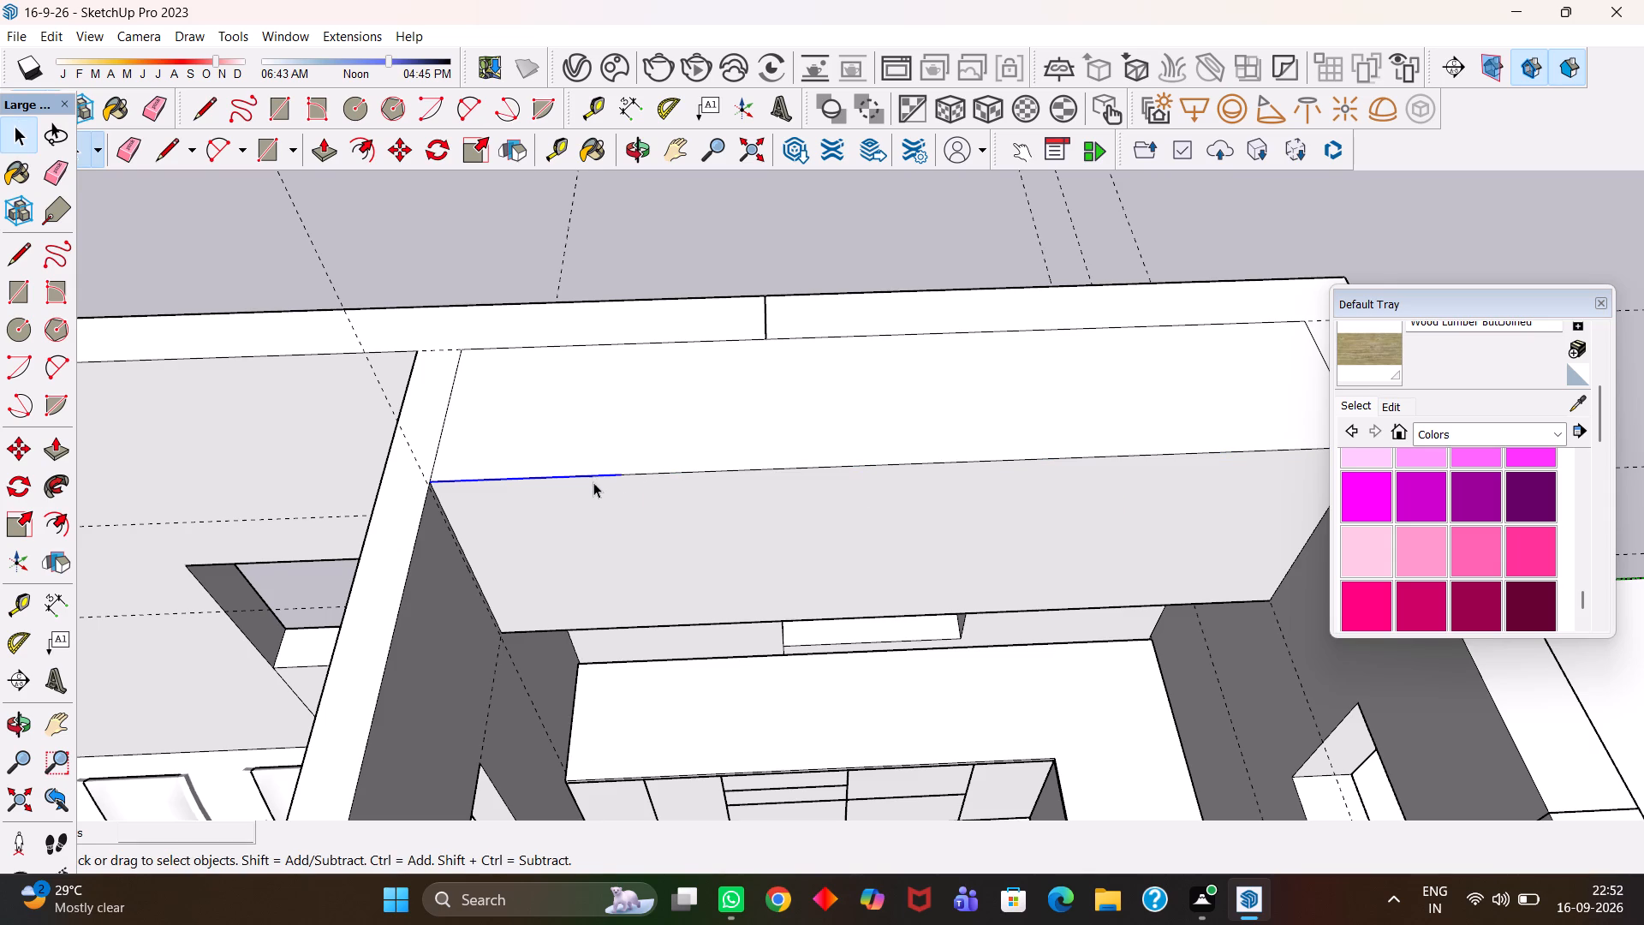
{"action": "key", "text": "t"}
{"action": "left_click", "coordinate": [462, 548]}
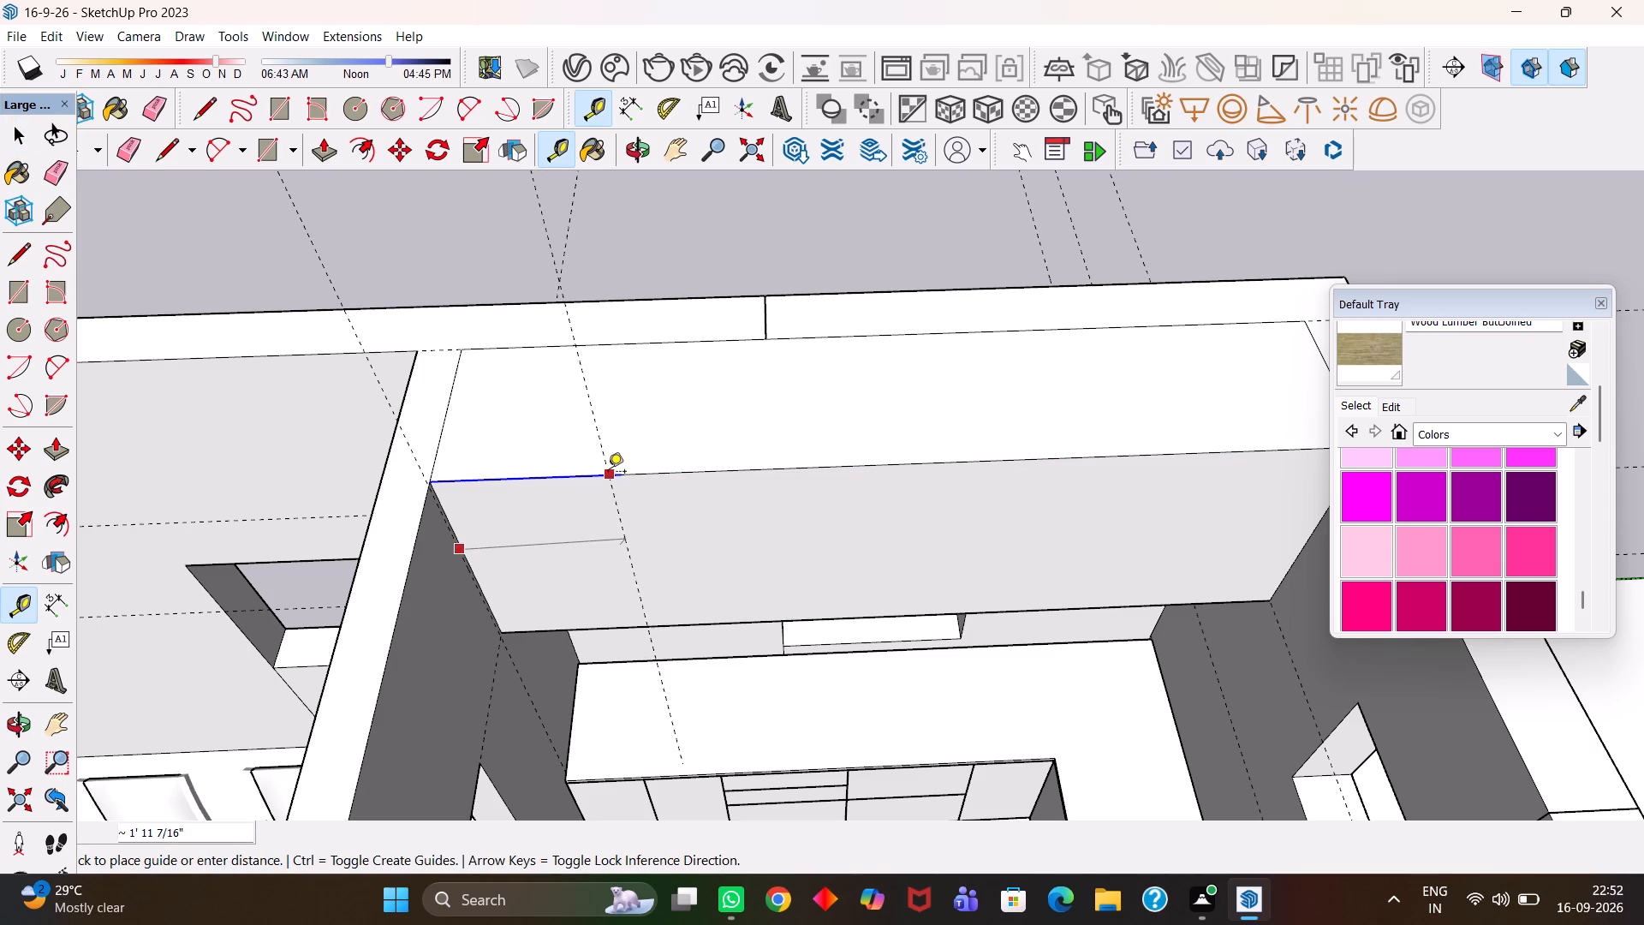
{"action": "left_click", "coordinate": [614, 473]}
{"action": "key", "text": "space"}
{"action": "left_click", "coordinate": [709, 473]}
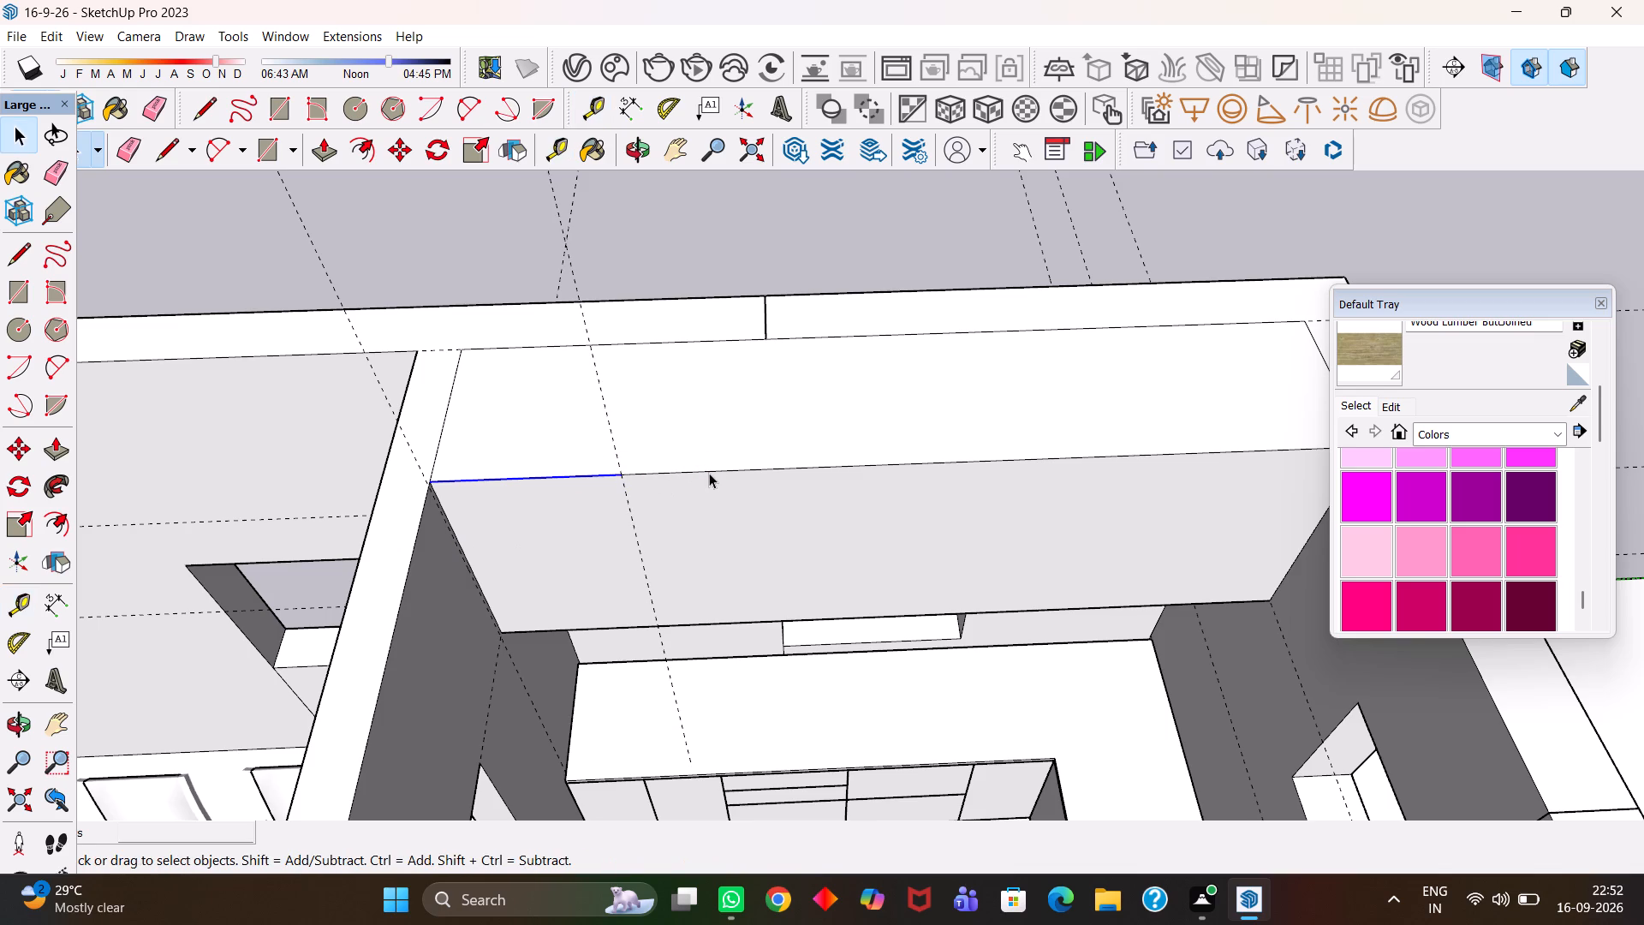
{"action": "key", "text": "t"}
{"action": "left_click", "coordinate": [634, 523]}
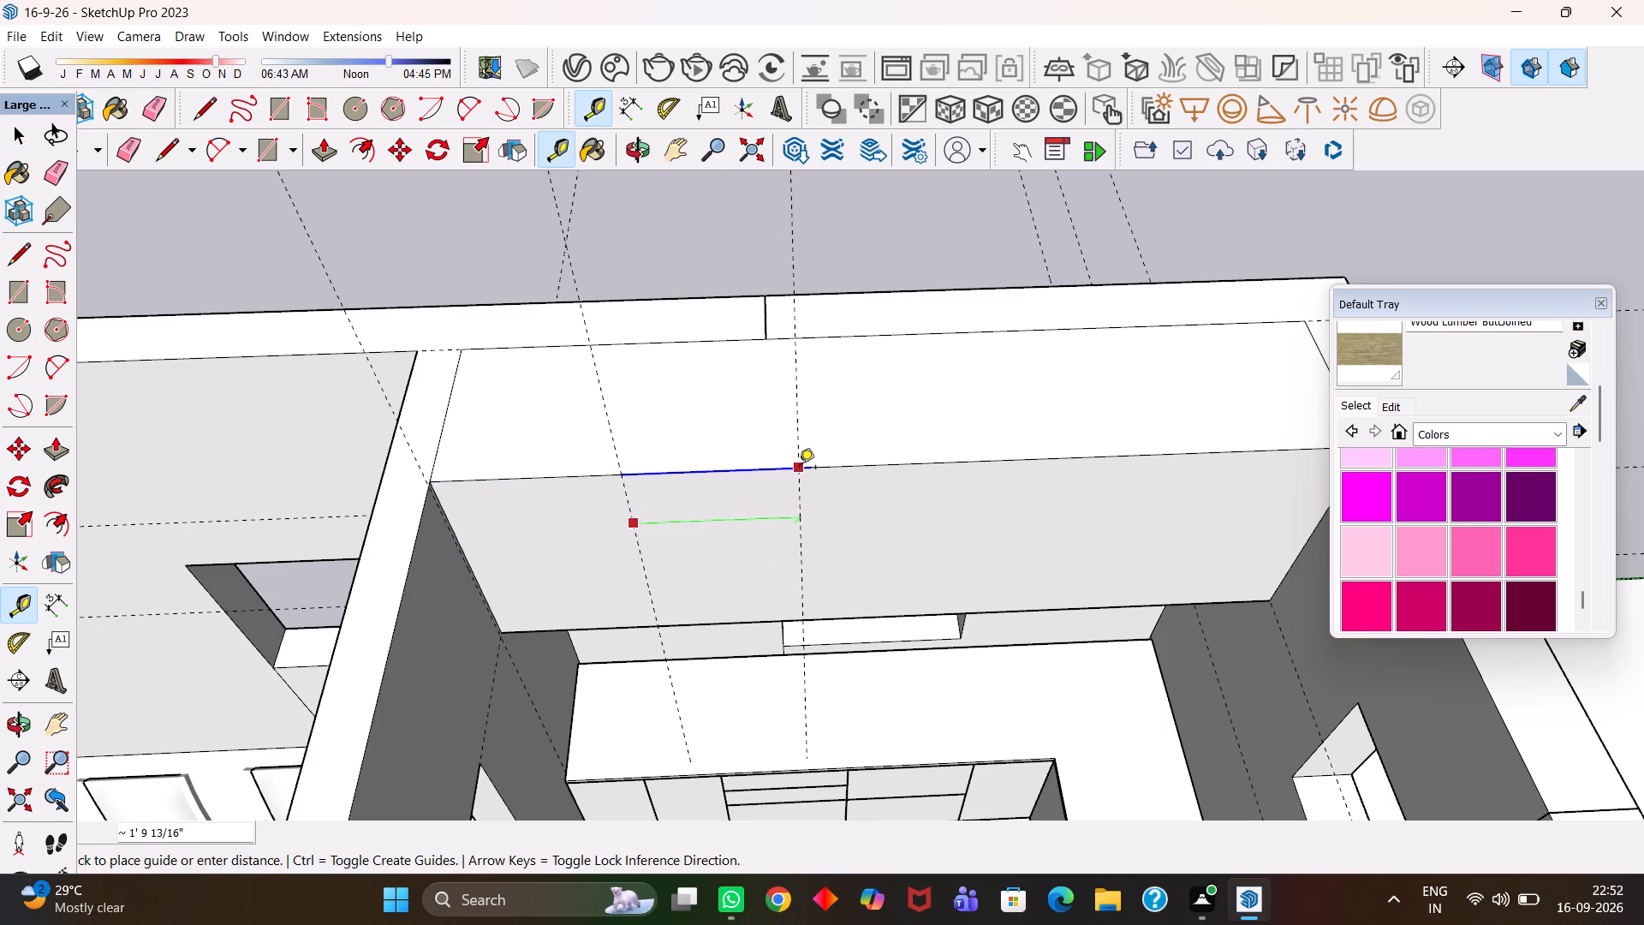
{"action": "left_click", "coordinate": [807, 468]}
{"action": "key", "text": "space"}
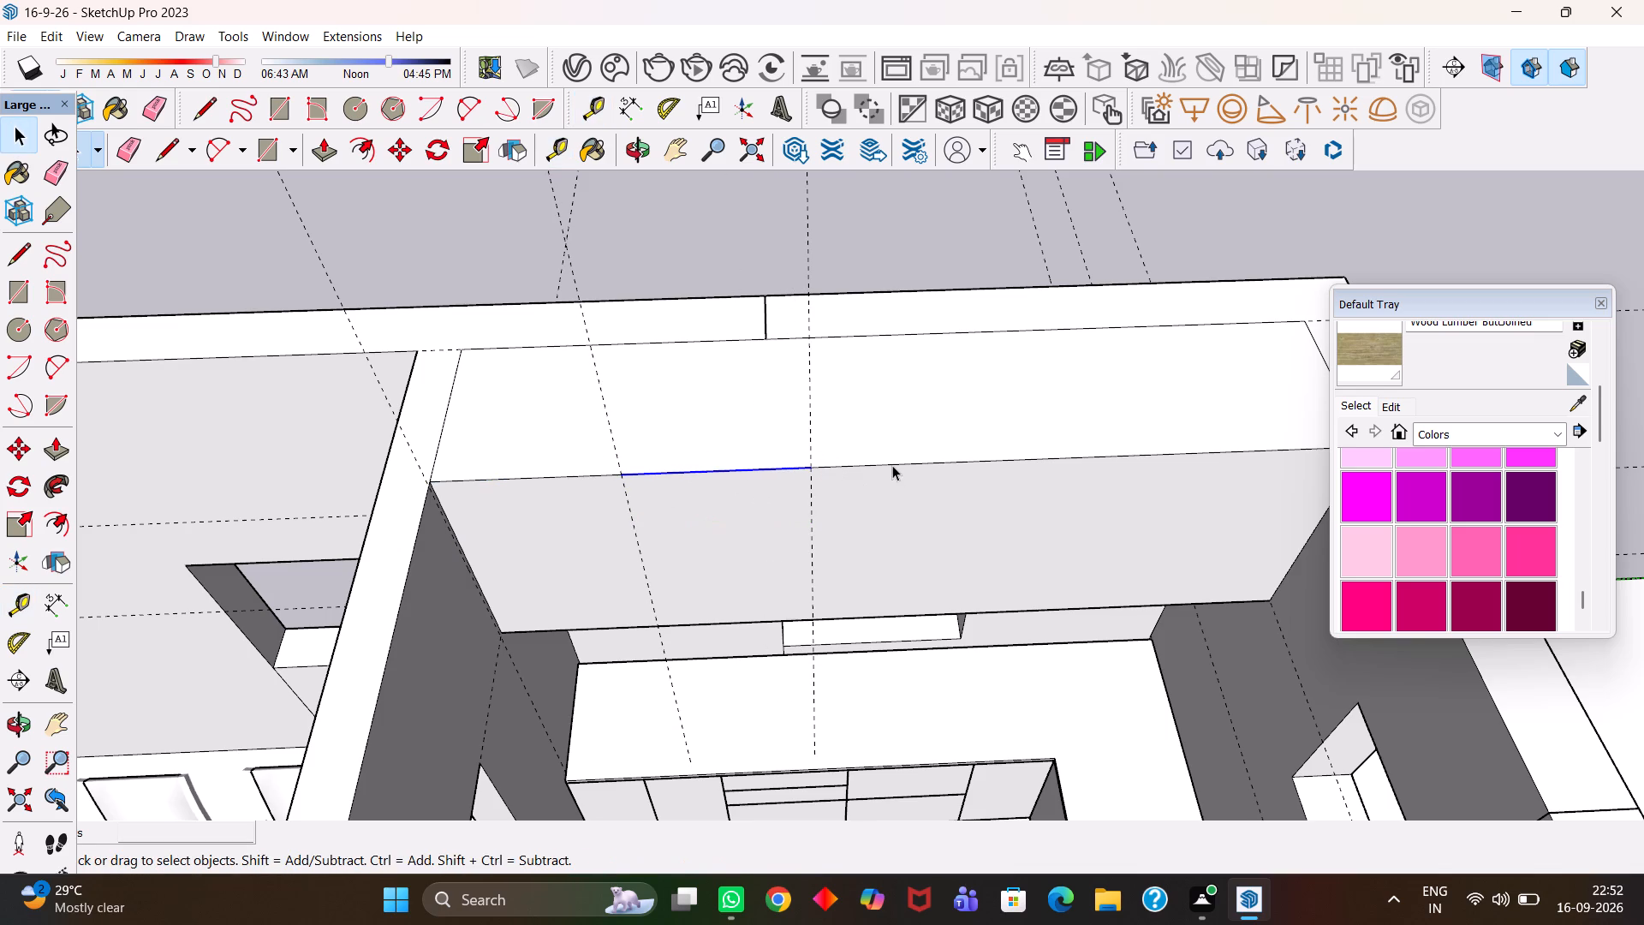
Draw a full-height rectangle on the block's front face between the first and second division guides.
{"action": "key", "text": "r"}
{"action": "left_click", "coordinate": [623, 478]}
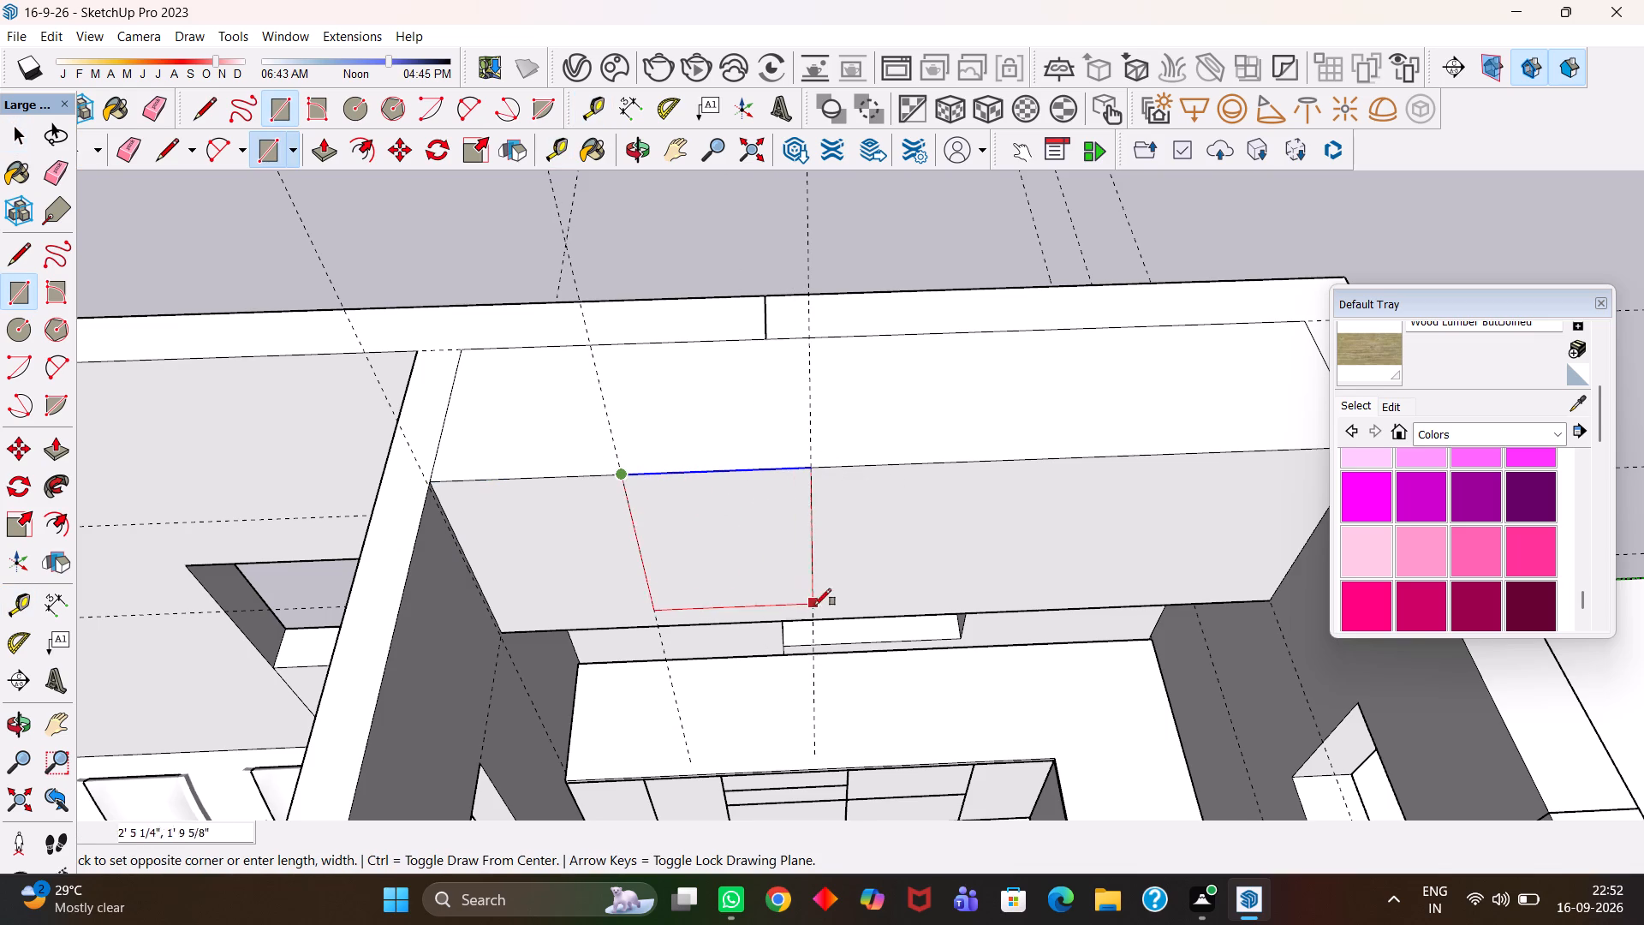
{"action": "left_click", "coordinate": [819, 621]}
Add vertical guides on the block's front face at the third and fourth division points.
{"action": "key", "text": "h"}
{"action": "left_click_drag", "start_coordinate": [927, 549], "coordinate": [795, 552]}
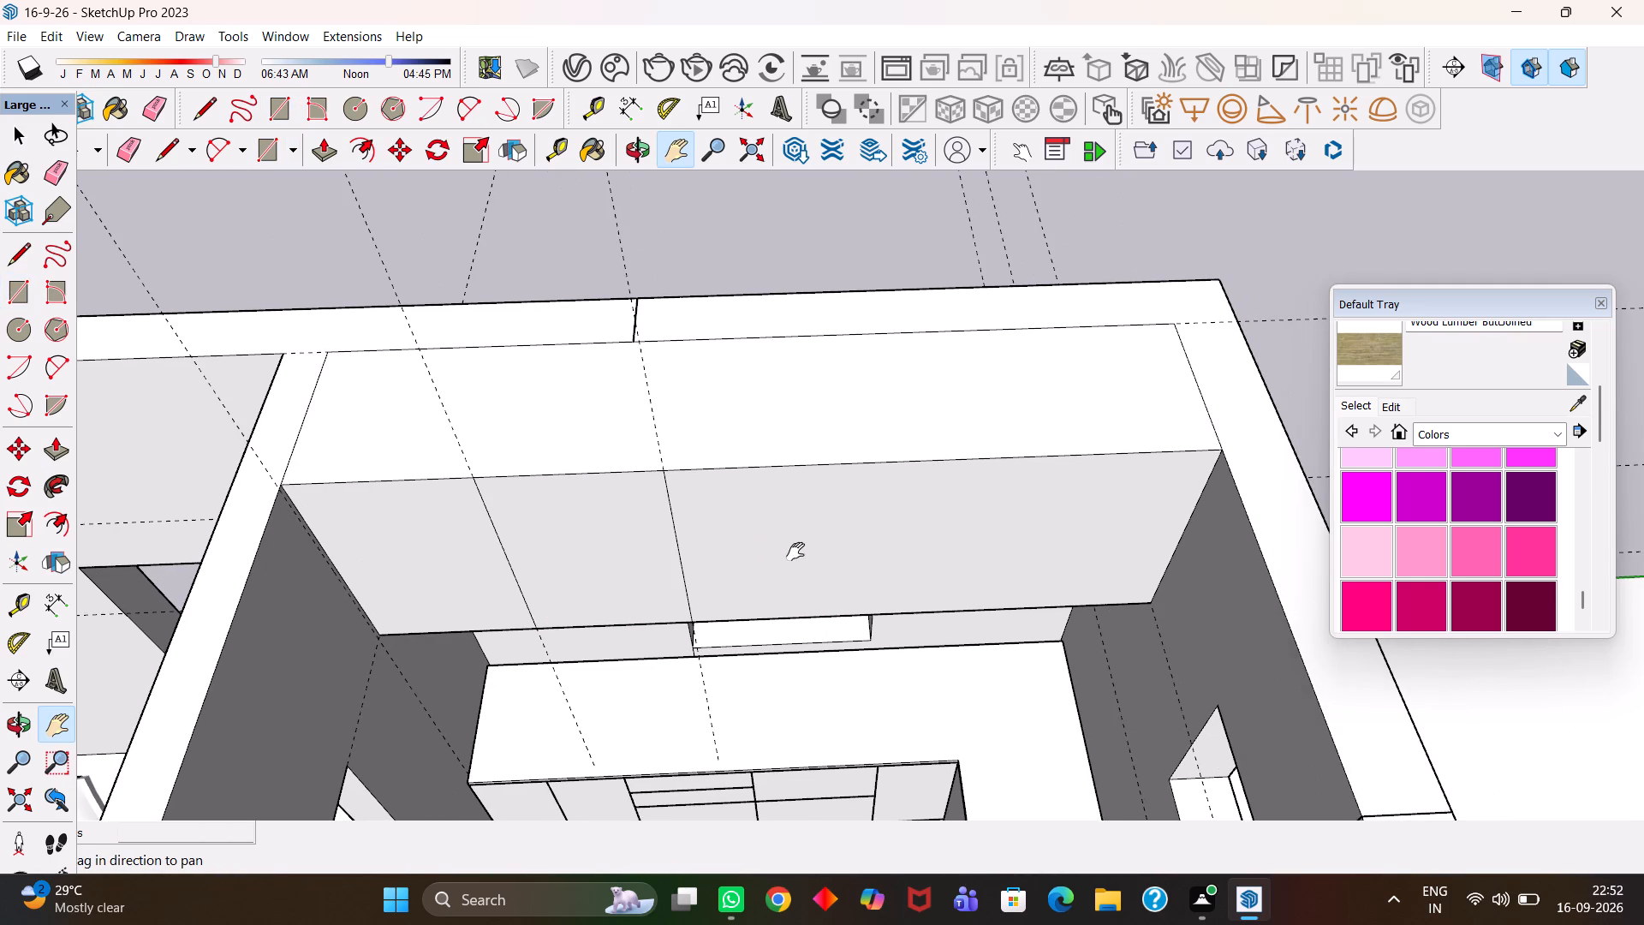
{"action": "key", "text": "t"}
{"action": "key", "text": "space"}
{"action": "left_click", "coordinate": [752, 467]}
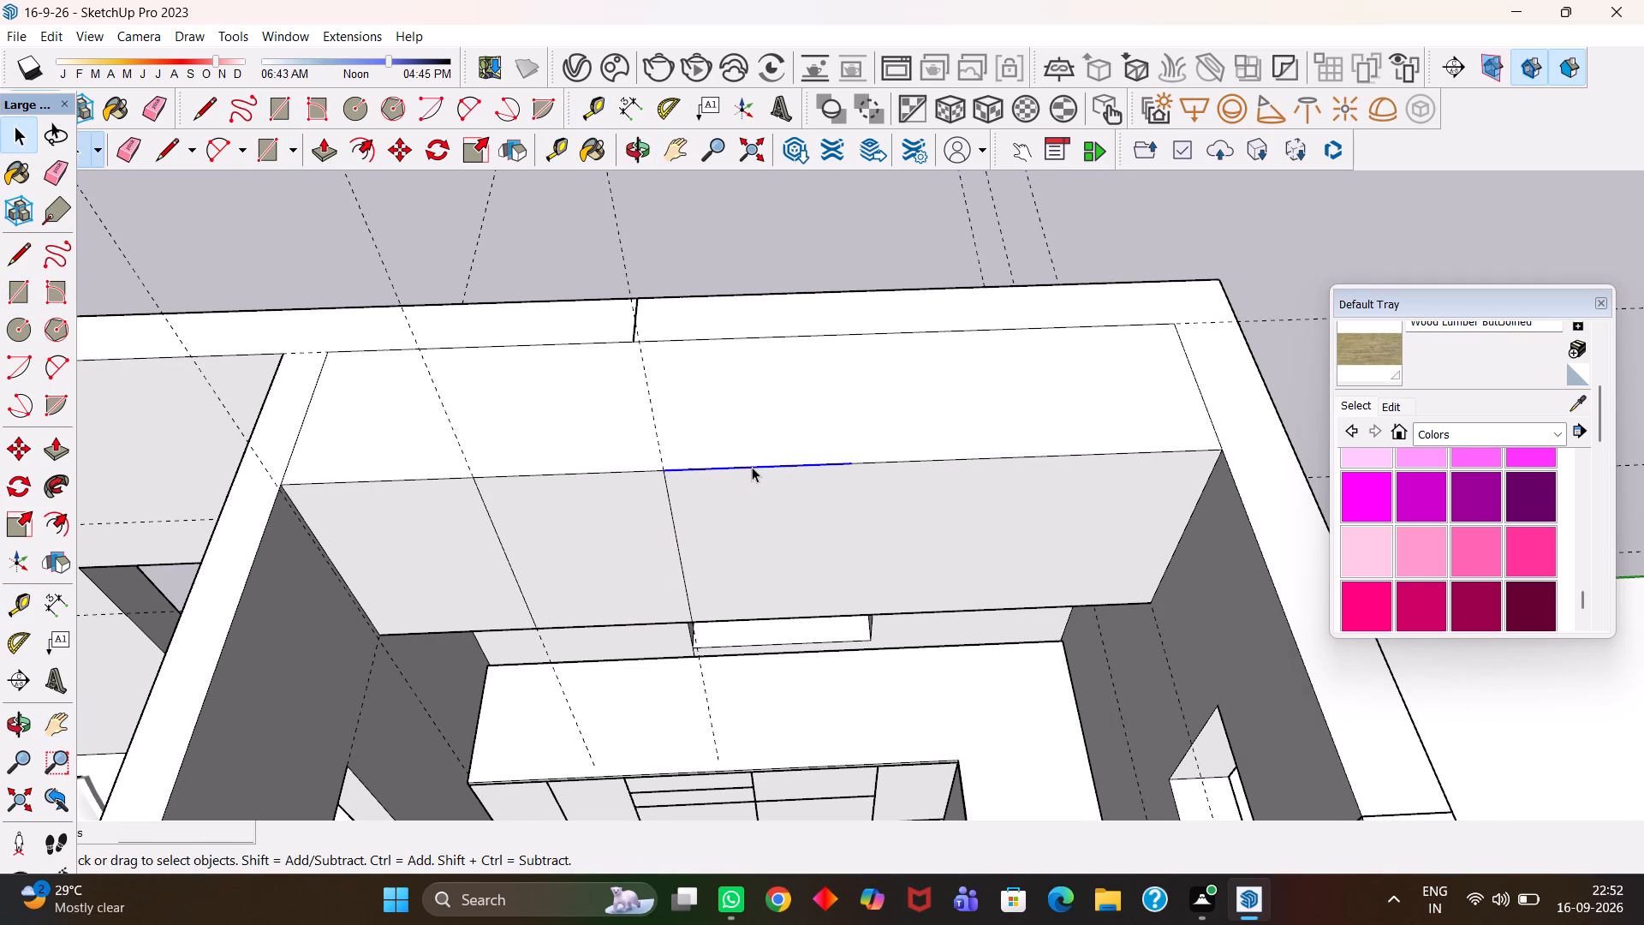
{"action": "key", "text": "t"}
{"action": "left_click", "coordinate": [682, 542]}
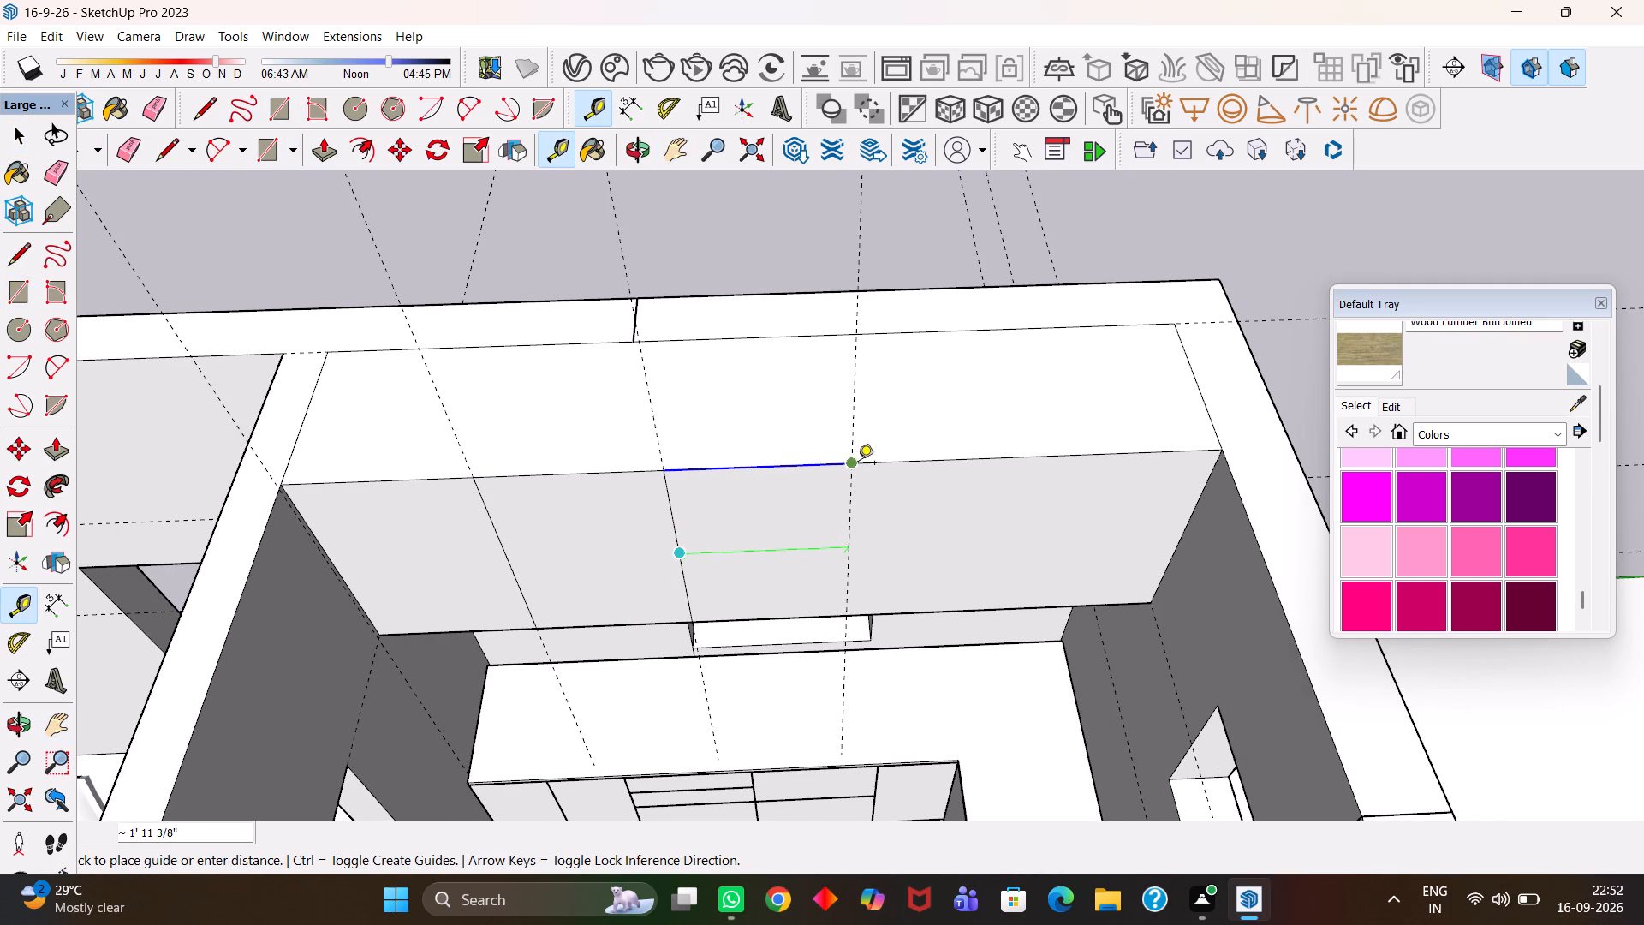
{"action": "left_click", "coordinate": [860, 462]}
{"action": "key", "text": "space"}
{"action": "left_click", "coordinate": [926, 458]}
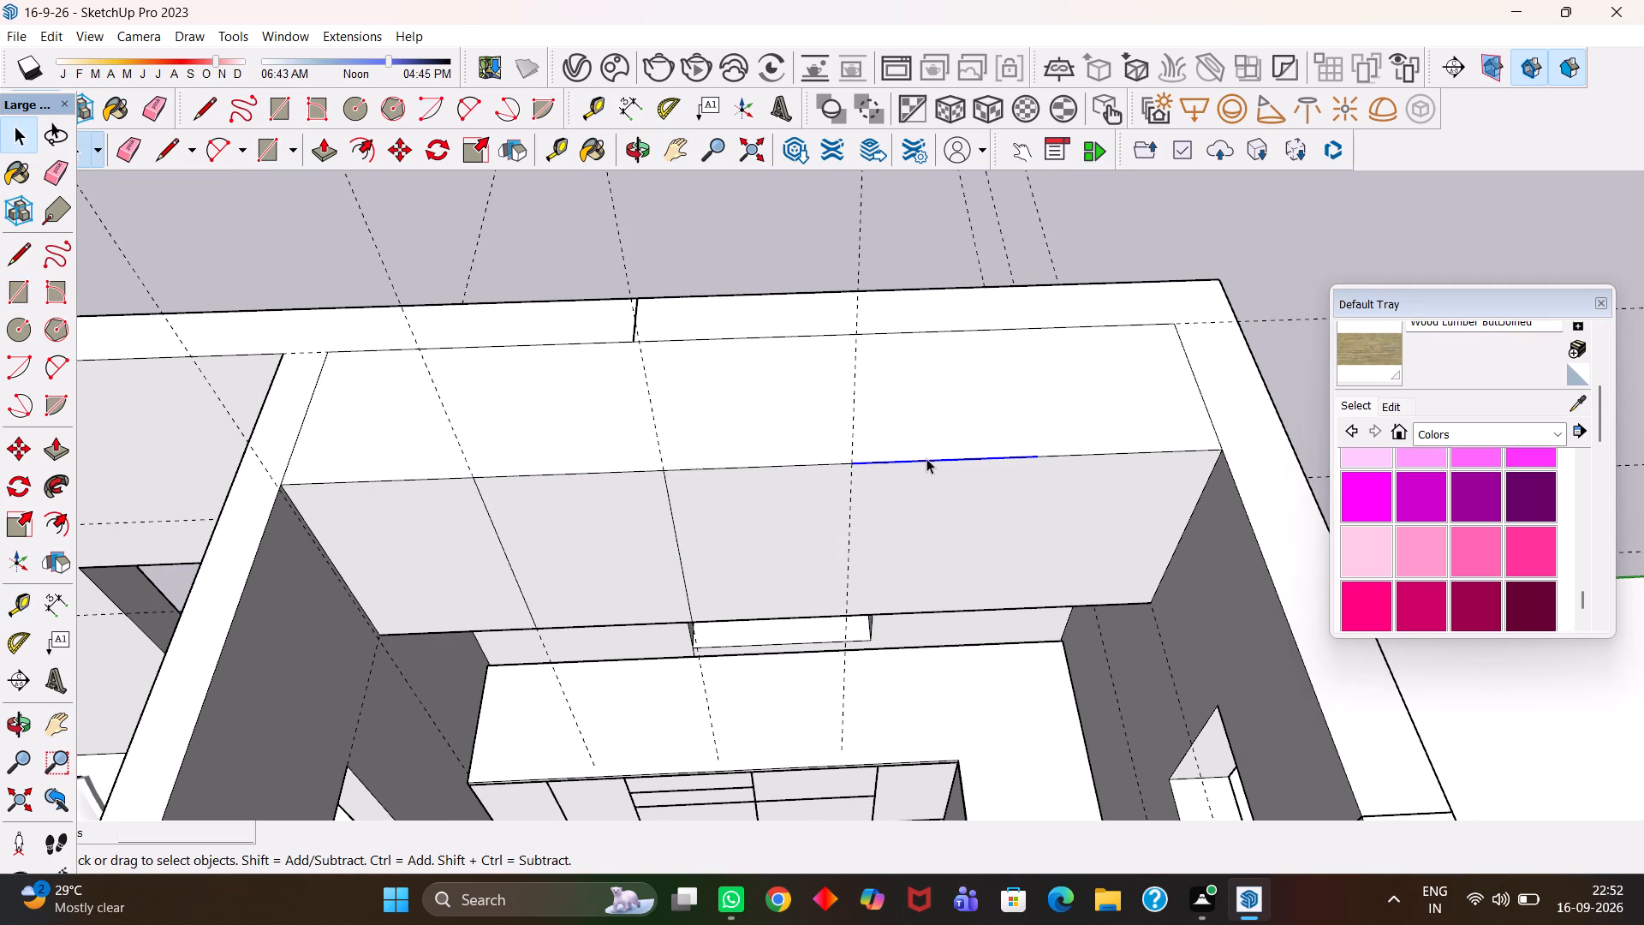
{"action": "key", "text": "t"}
{"action": "left_click", "coordinate": [846, 530]}
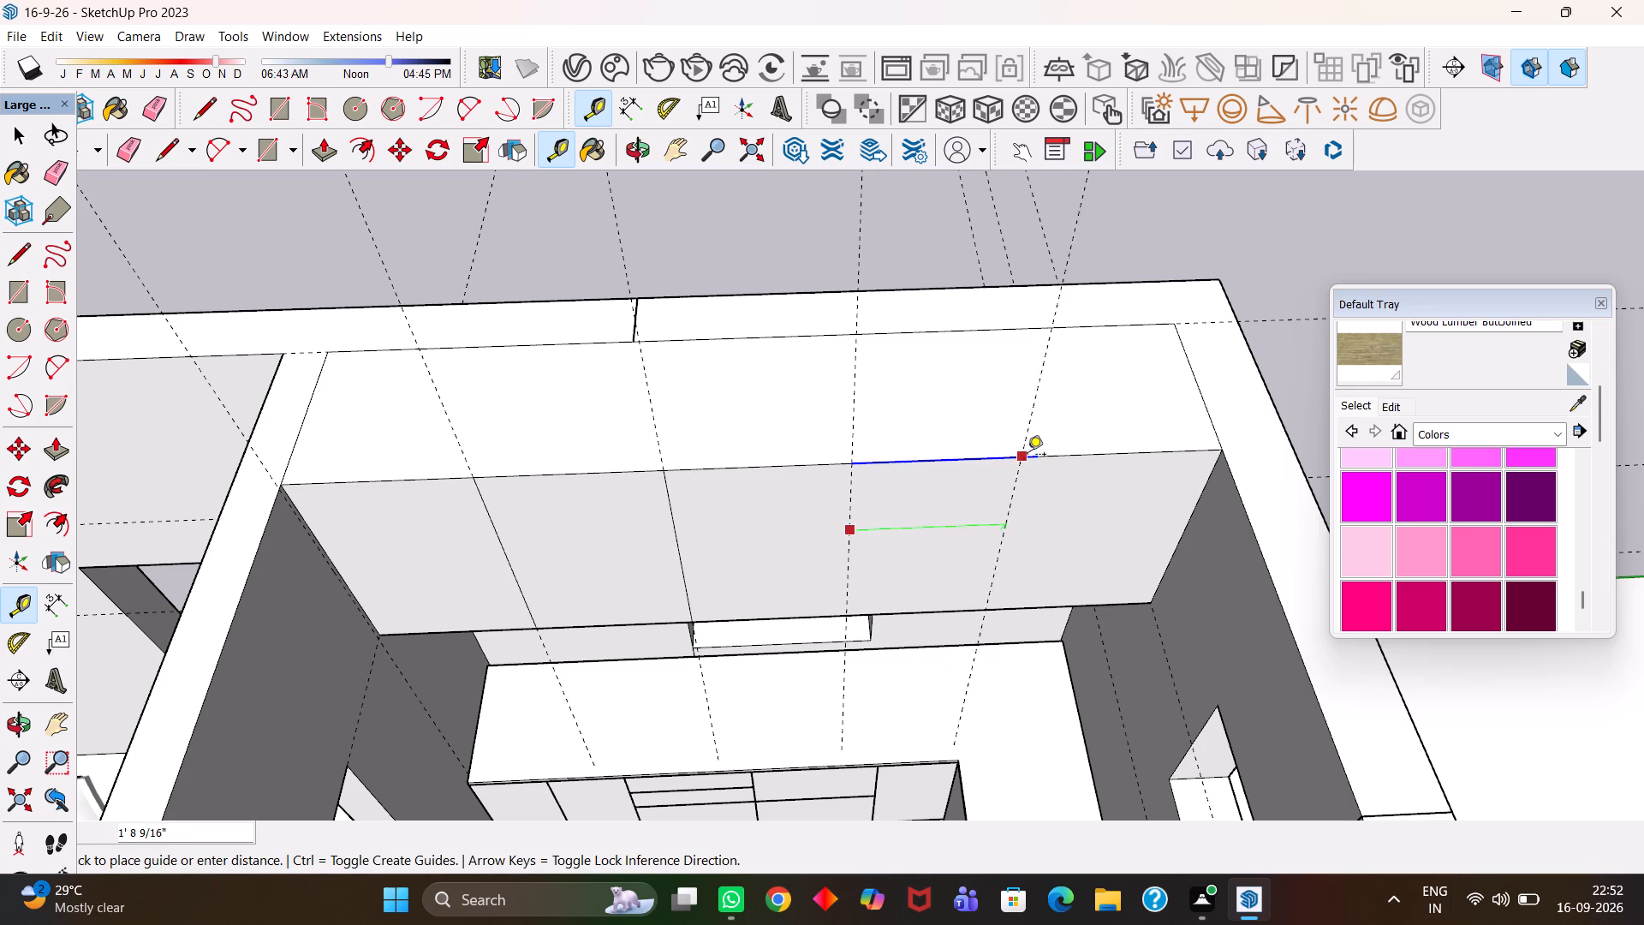
{"action": "left_click", "coordinate": [1035, 456]}
Draw a full-height rectangle on the block's front face between the third and fourth division guides.
{"action": "key", "text": "r"}
{"action": "left_click", "coordinate": [853, 466]}
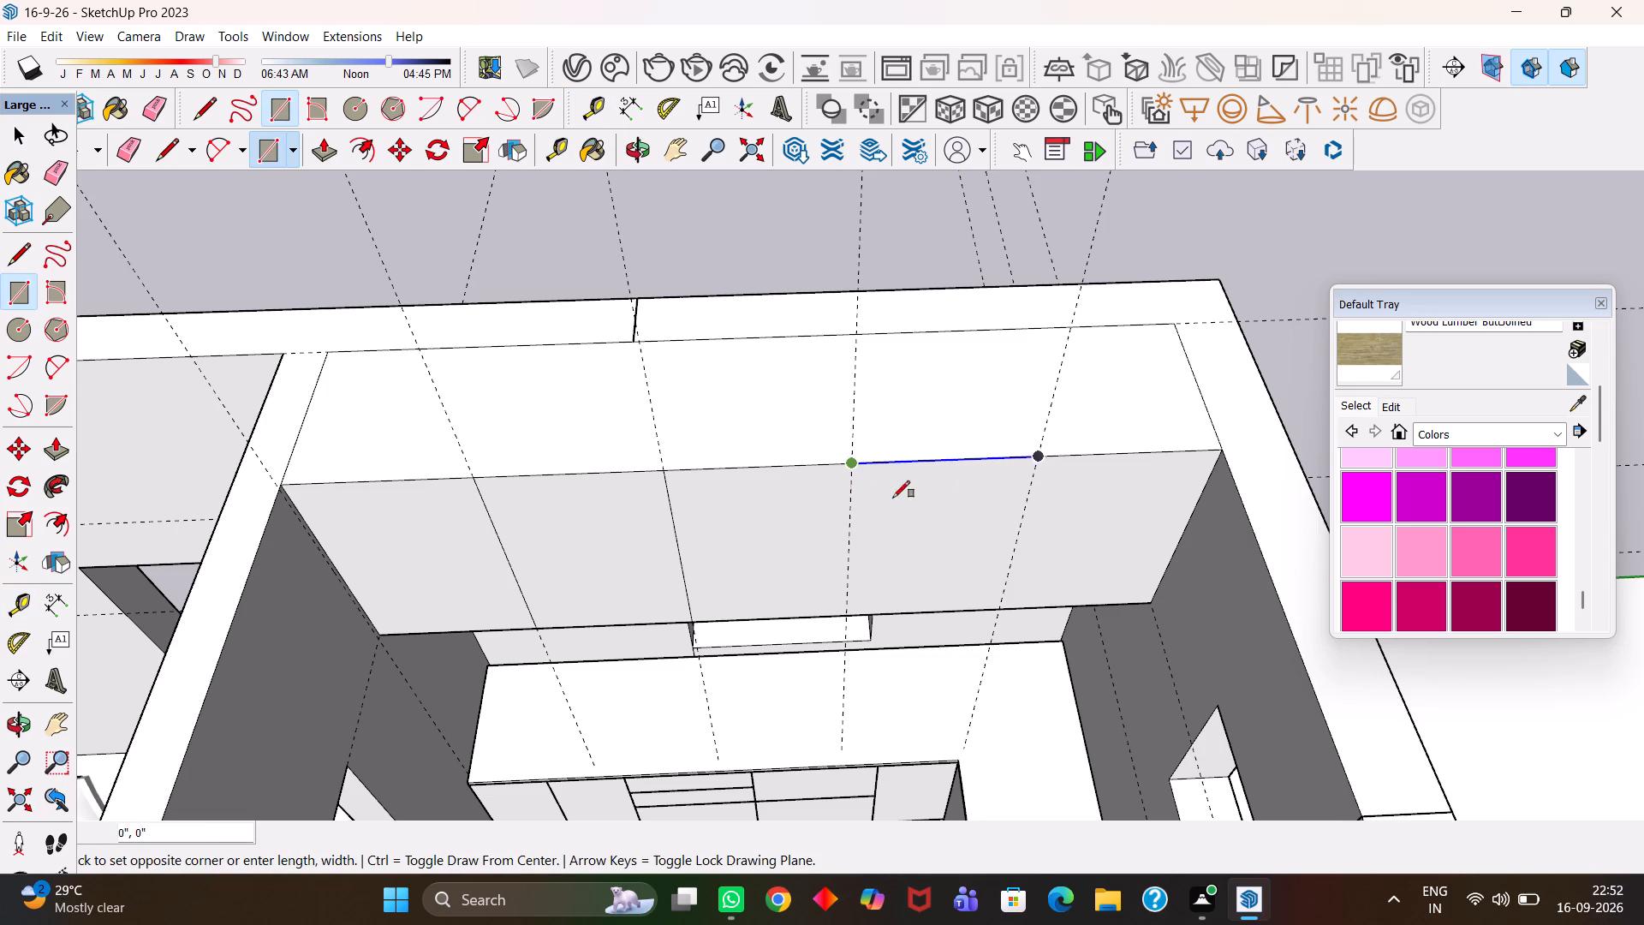
{"action": "left_click", "coordinate": [1004, 605]}
Copy the front panel face nearest the partition wall to the empty space beyond the window wall.
{"action": "scroll", "coordinate": [883, 571], "scroll_direction": "down", "scroll_amount": 5}
{"action": "key", "text": "h"}
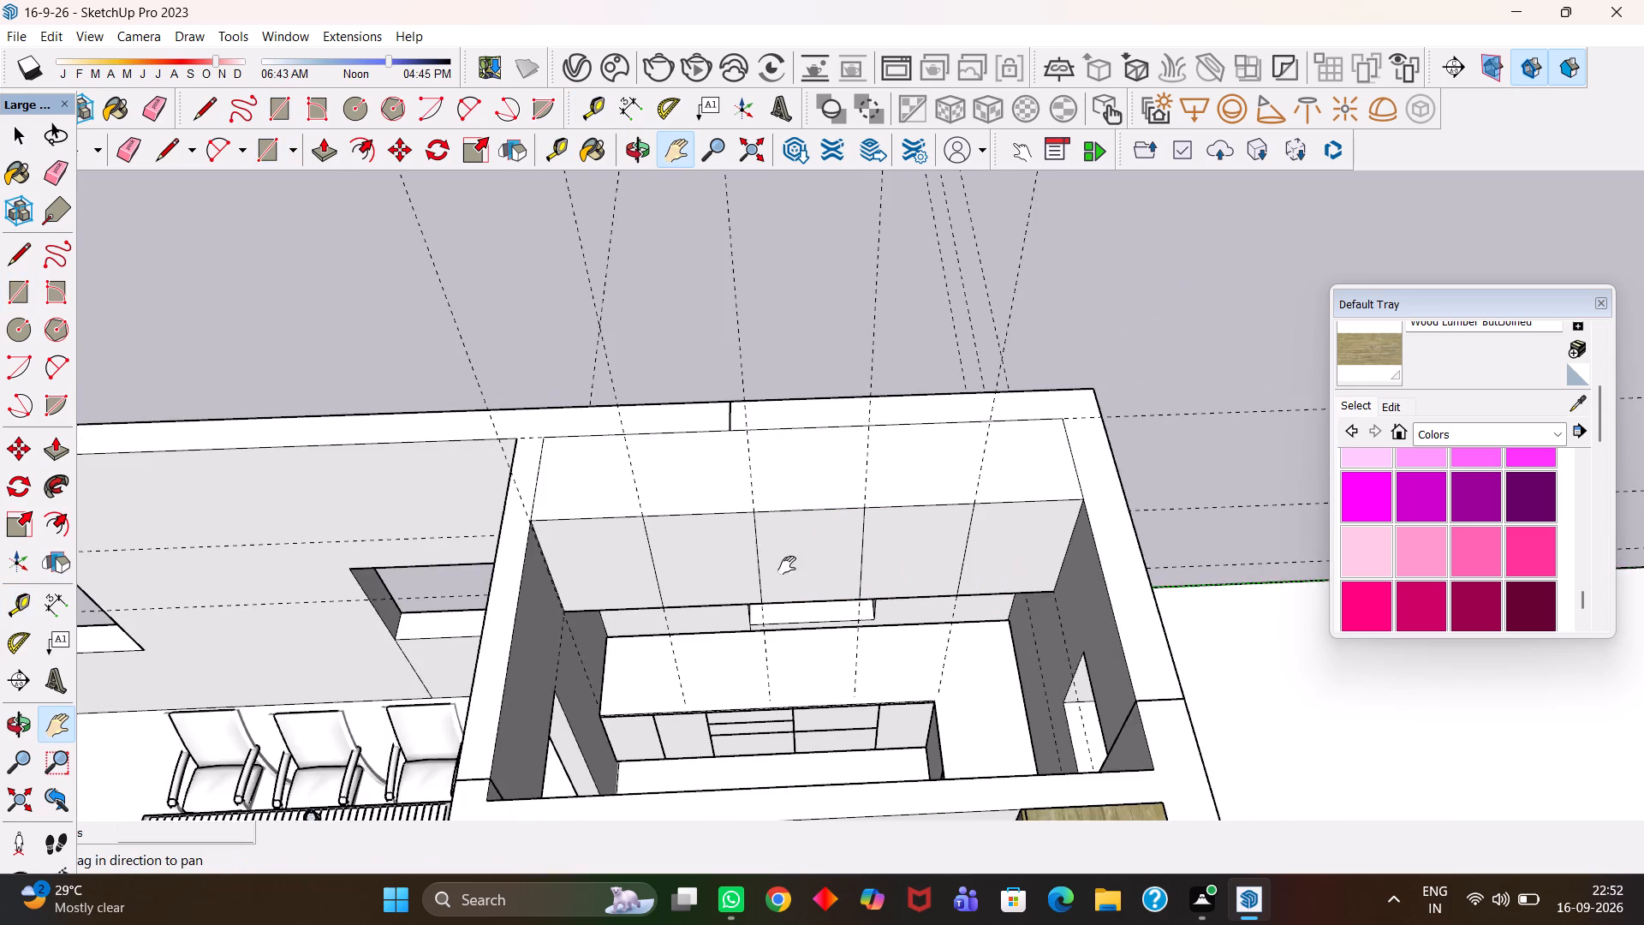
{"action": "left_click_drag", "start_coordinate": [742, 555], "coordinate": [878, 540]}
{"action": "key", "text": "space"}
{"action": "left_click", "coordinate": [738, 551]}
{"action": "scroll", "coordinate": [738, 551], "scroll_direction": "down", "scroll_amount": 3}
{"action": "key", "text": "m"}
{"action": "left_click", "coordinate": [738, 551]}
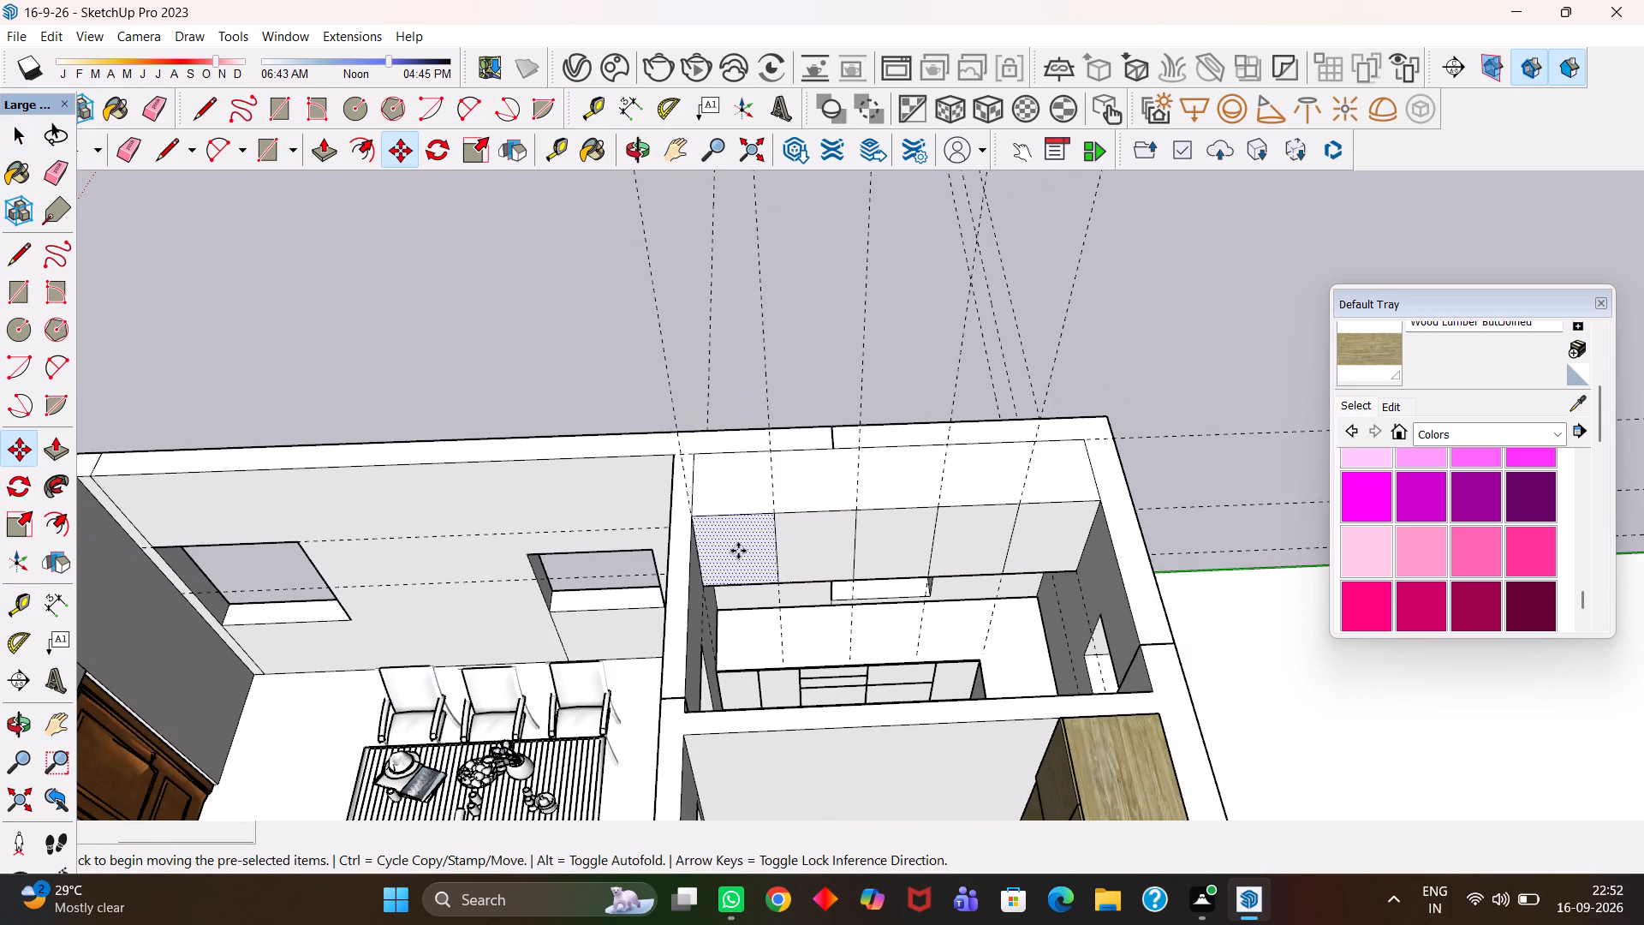
{"action": "left_click", "coordinate": [618, 371]}
Extrude the copied panel face 18 mm.
{"action": "scroll", "coordinate": [618, 371], "scroll_direction": "up", "scroll_amount": 2}
{"action": "key", "text": "p"}
{"action": "left_click", "coordinate": [617, 370]}
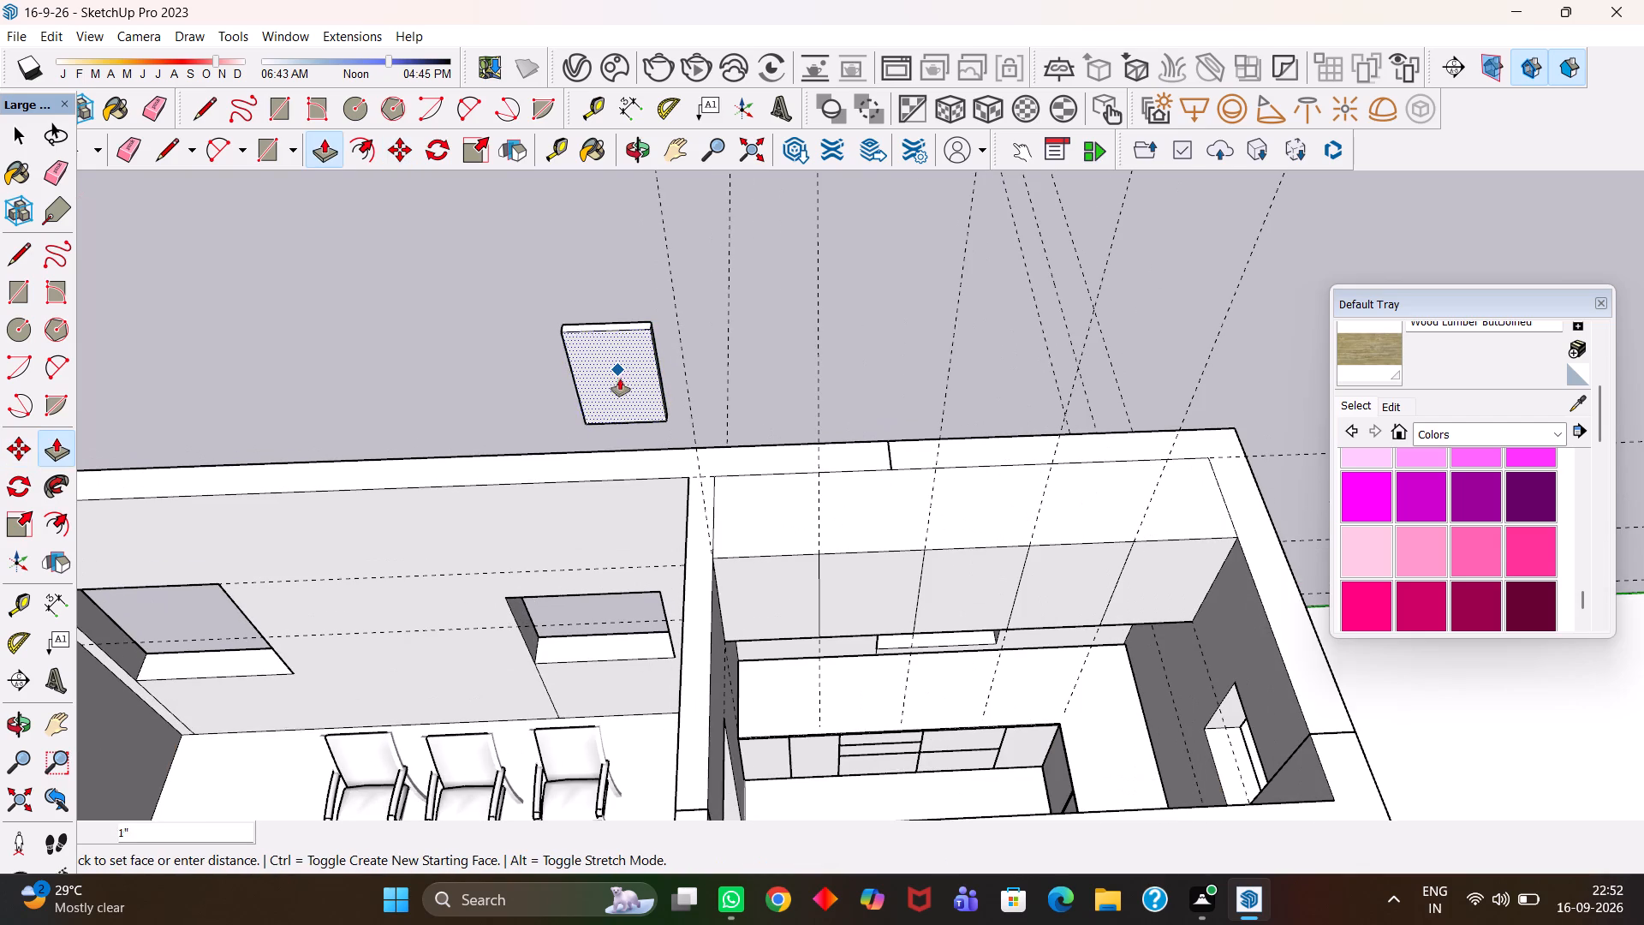
{"action": "type", "text": "18mm"}
{"action": "key", "text": "Return"}
Select the whole 18 mm panel and make it a group.
{"action": "scroll", "coordinate": [621, 380], "scroll_direction": "up", "scroll_amount": 1}
{"action": "key", "text": "space"}
{"action": "triple_click", "coordinate": [619, 367]}
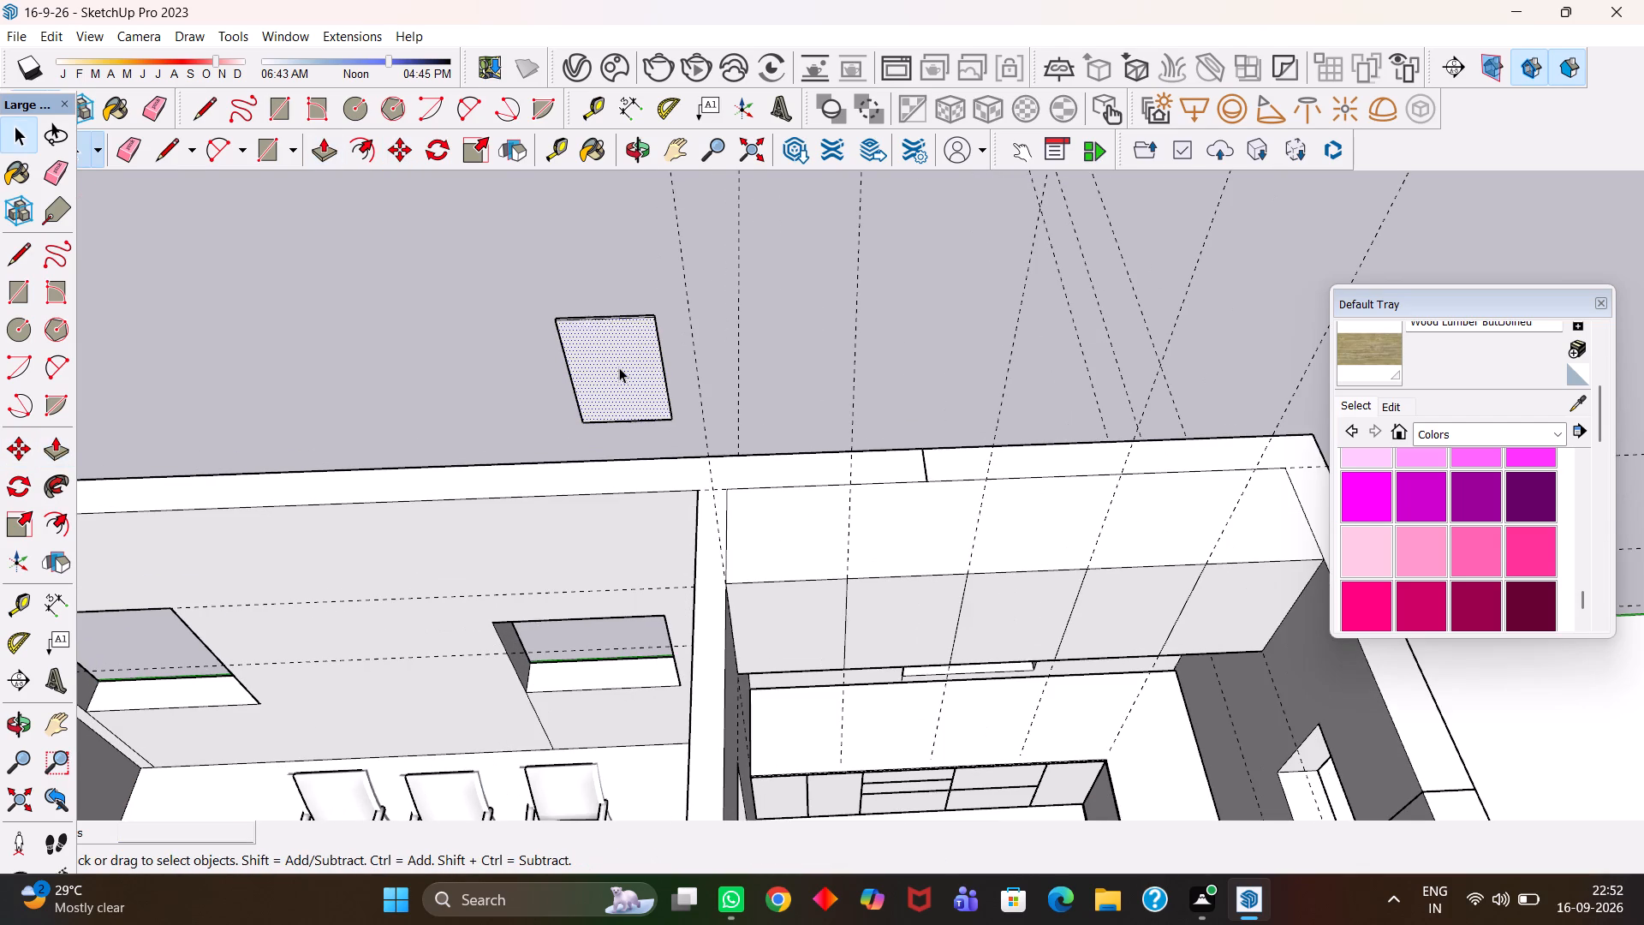
{"action": "left_click", "coordinate": [619, 367]}
{"action": "right_click", "coordinate": [619, 367]}
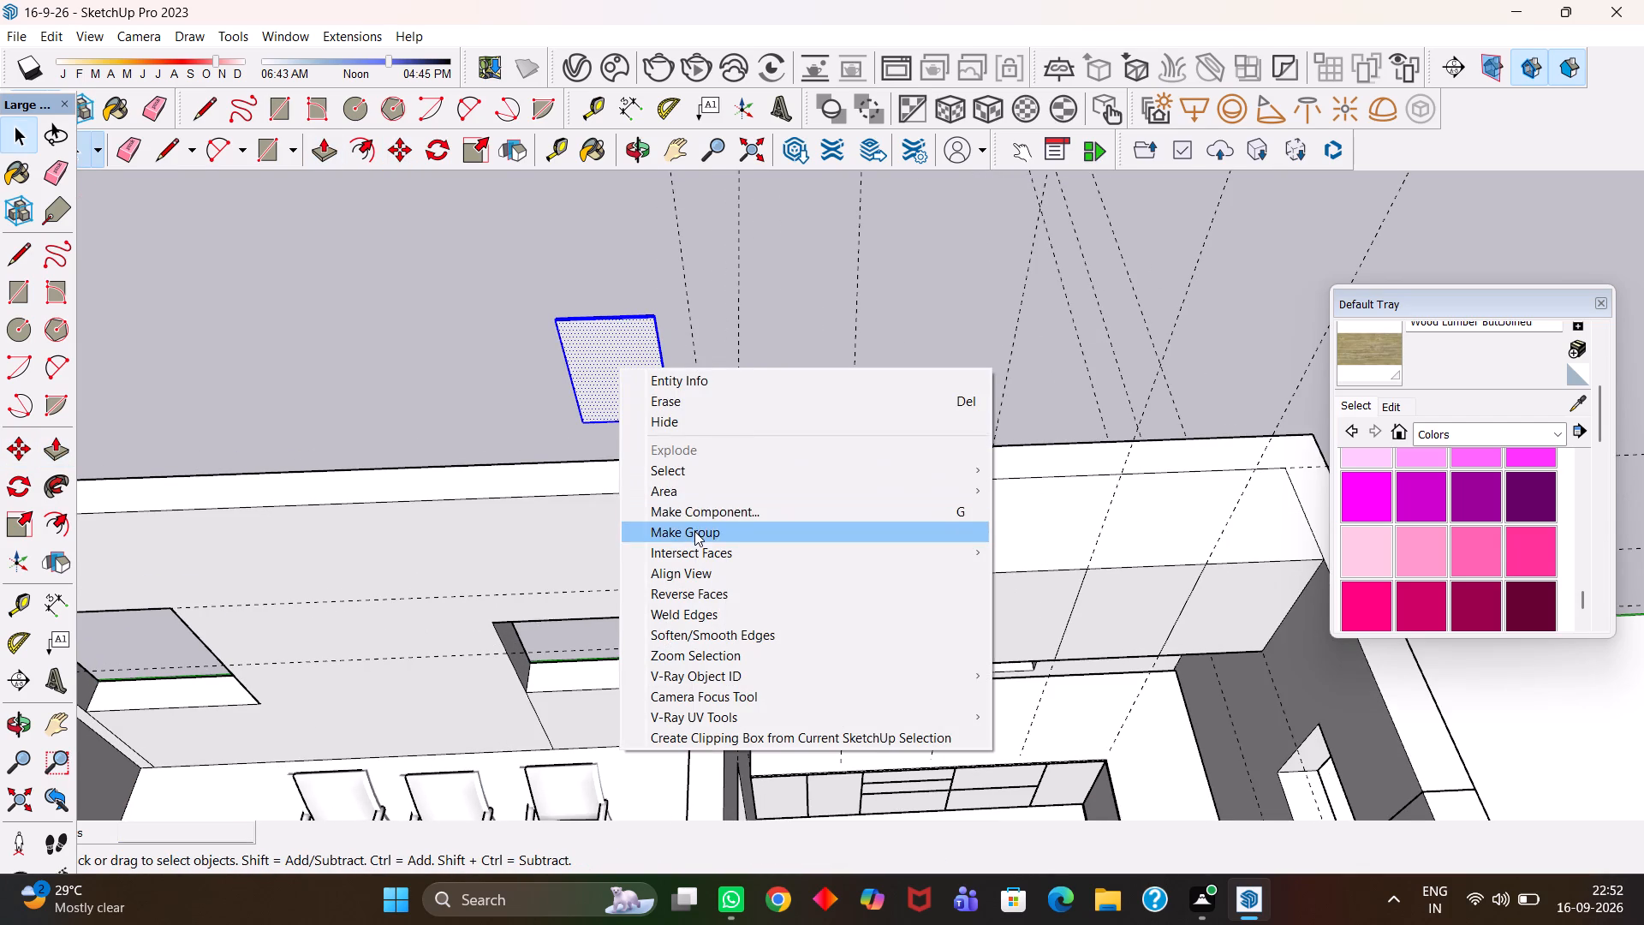
{"action": "left_click", "coordinate": [694, 531]}
Move the grouped panel by its upper corner onto the block's upper front corner at the partition wall.
{"action": "key", "text": "m"}
{"action": "scroll", "coordinate": [626, 360], "scroll_direction": "up", "scroll_amount": 6}
{"action": "key", "text": "m"}
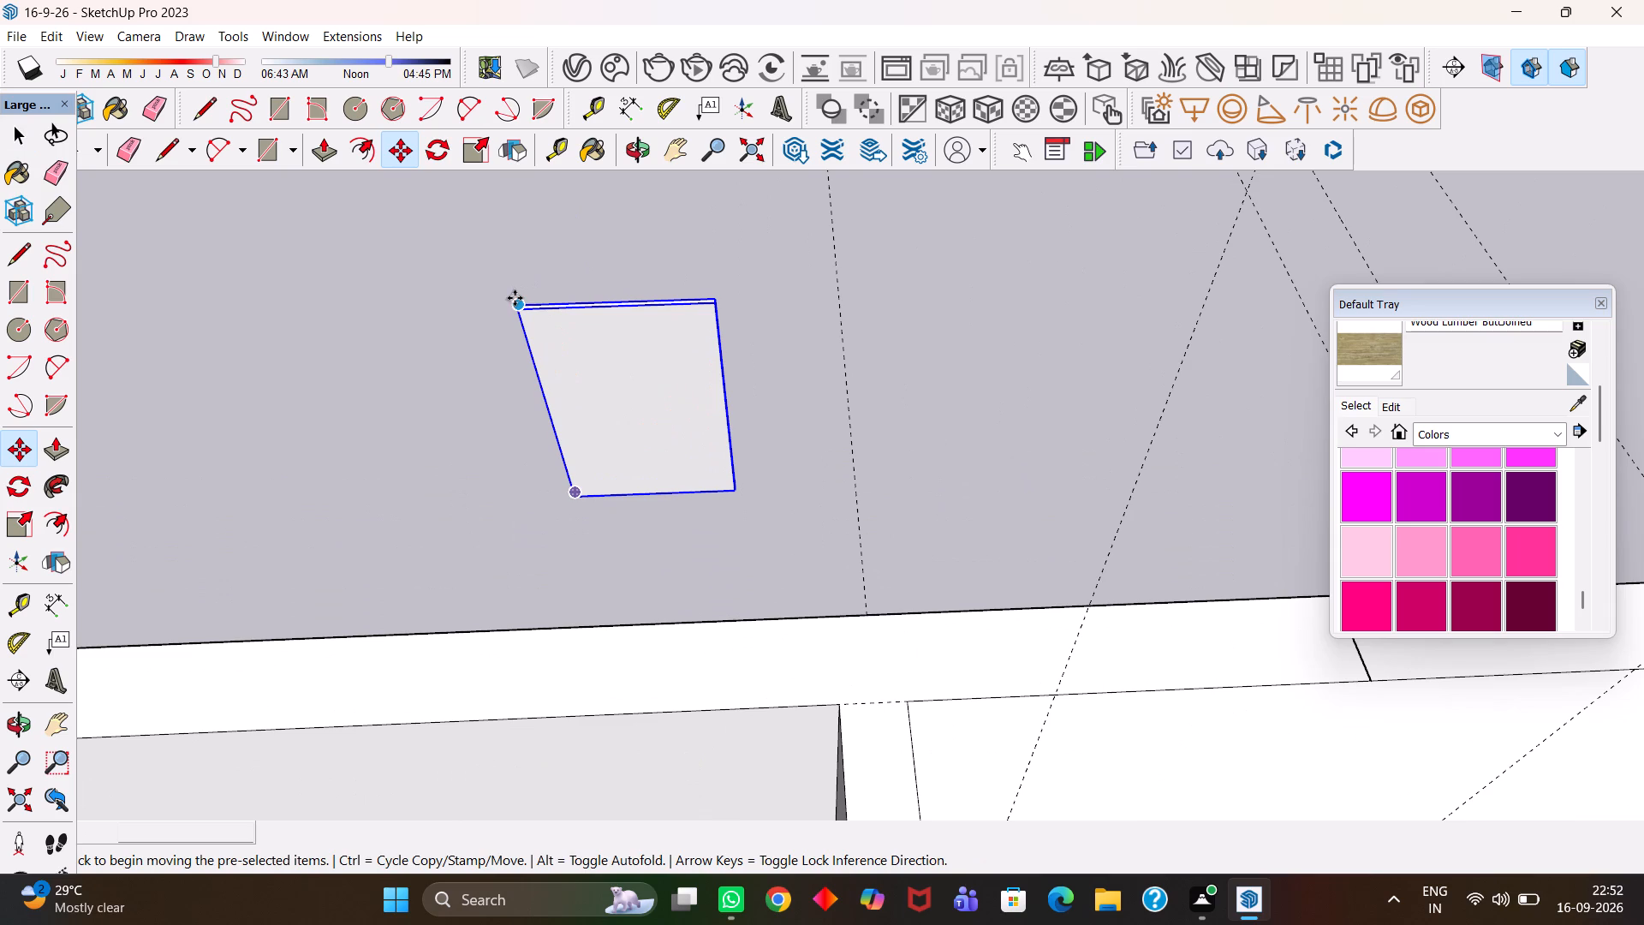
{"action": "left_click", "coordinate": [515, 298]}
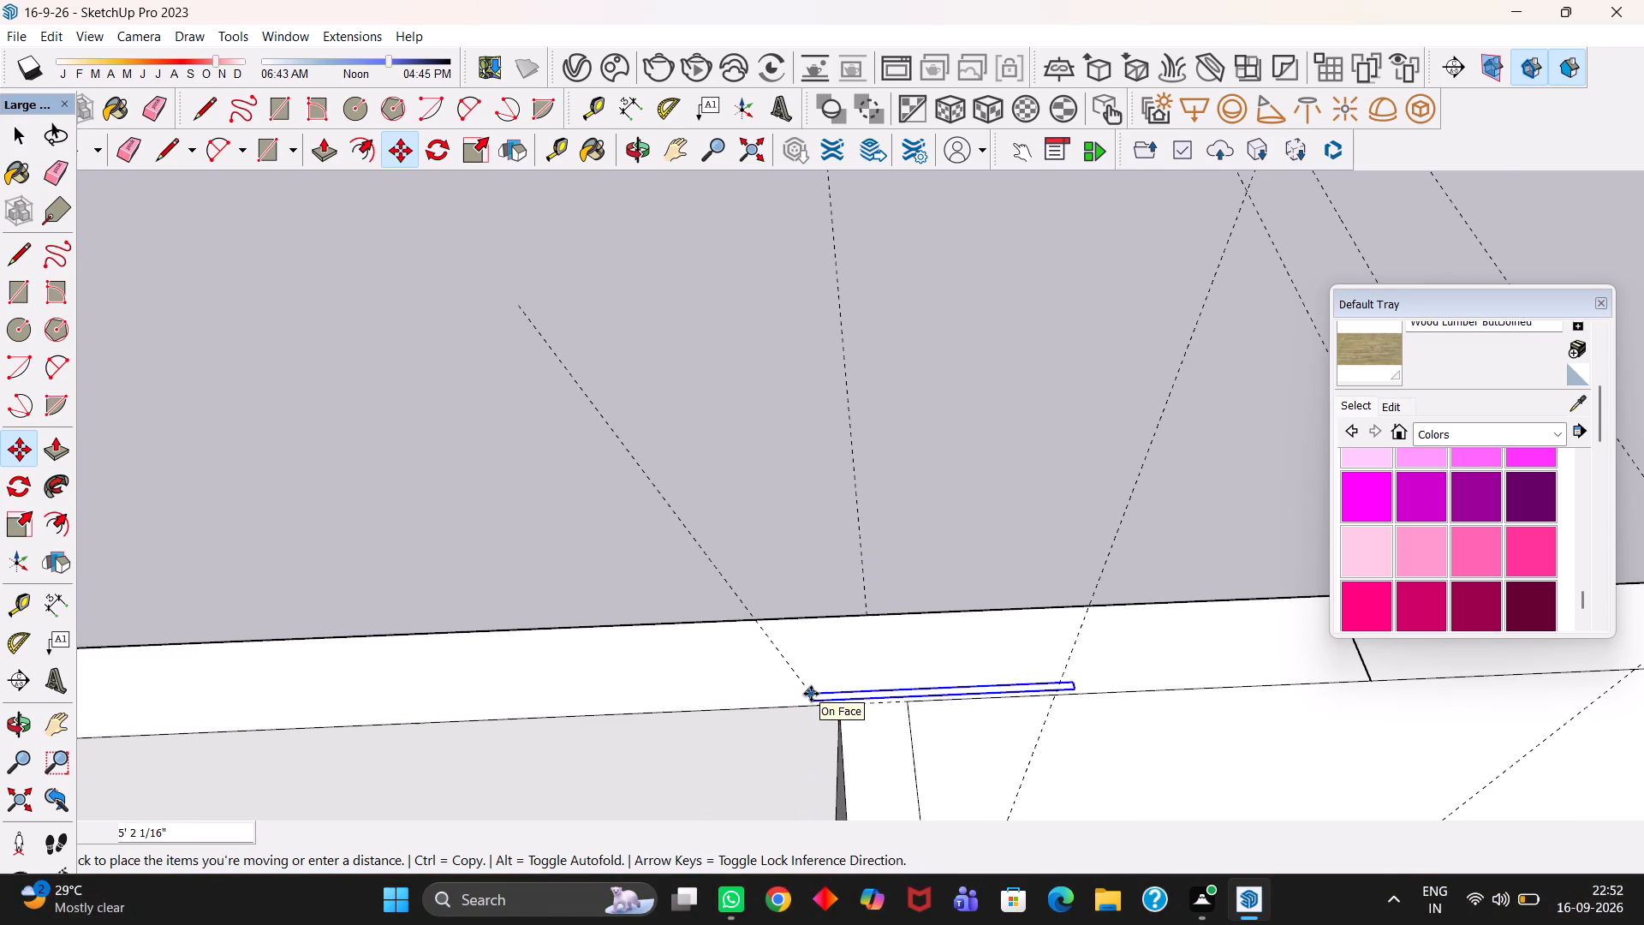
{"action": "key", "text": "h"}
{"action": "scroll", "coordinate": [811, 694], "scroll_direction": "down", "scroll_amount": 4}
{"action": "left_click_drag", "start_coordinate": [833, 696], "coordinate": [736, 516]}
{"action": "scroll", "coordinate": [730, 503], "scroll_direction": "down", "scroll_amount": 5}
{"action": "key", "text": "Escape"}
{"action": "scroll", "coordinate": [775, 585], "scroll_direction": "up", "scroll_amount": 4}
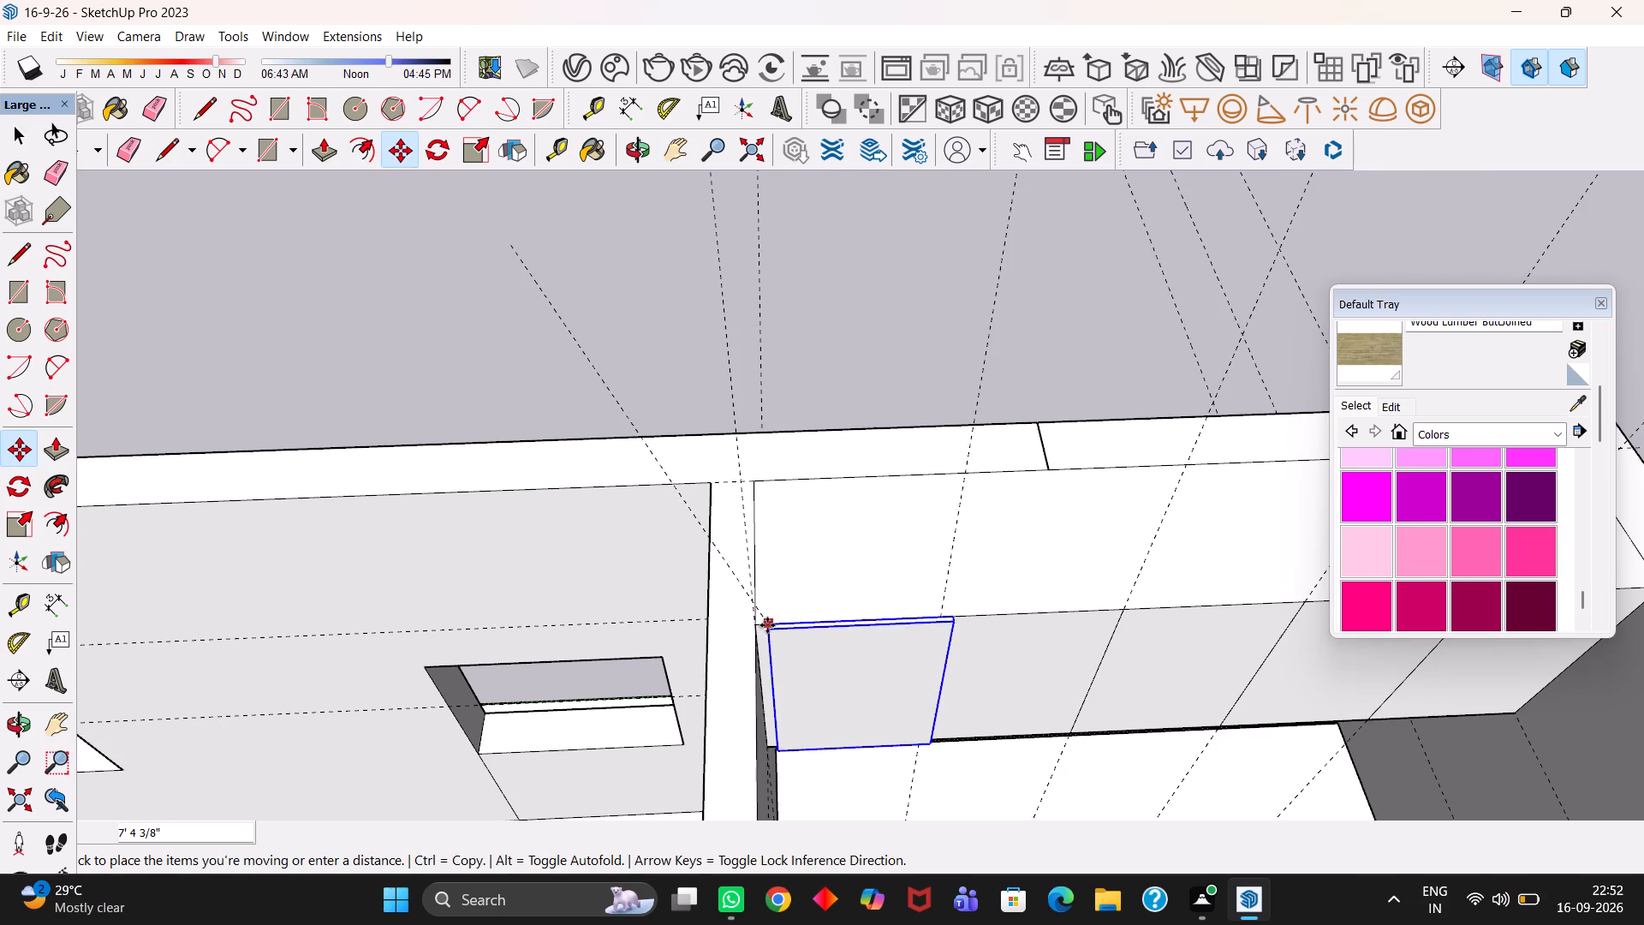
{"action": "left_click", "coordinate": [757, 628]}
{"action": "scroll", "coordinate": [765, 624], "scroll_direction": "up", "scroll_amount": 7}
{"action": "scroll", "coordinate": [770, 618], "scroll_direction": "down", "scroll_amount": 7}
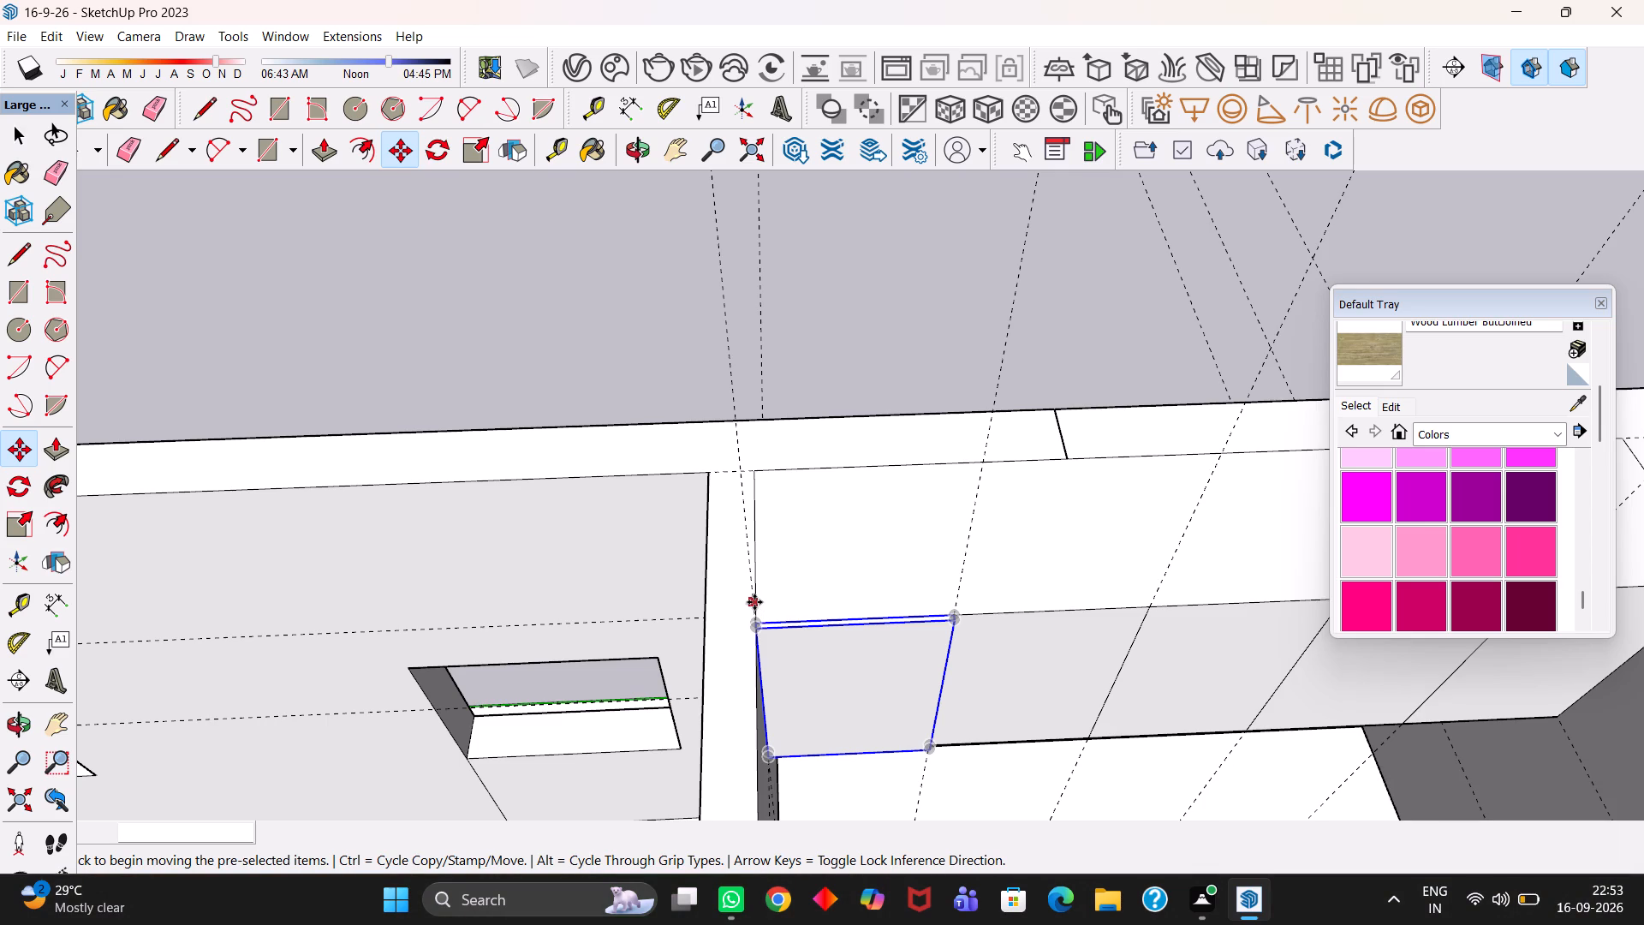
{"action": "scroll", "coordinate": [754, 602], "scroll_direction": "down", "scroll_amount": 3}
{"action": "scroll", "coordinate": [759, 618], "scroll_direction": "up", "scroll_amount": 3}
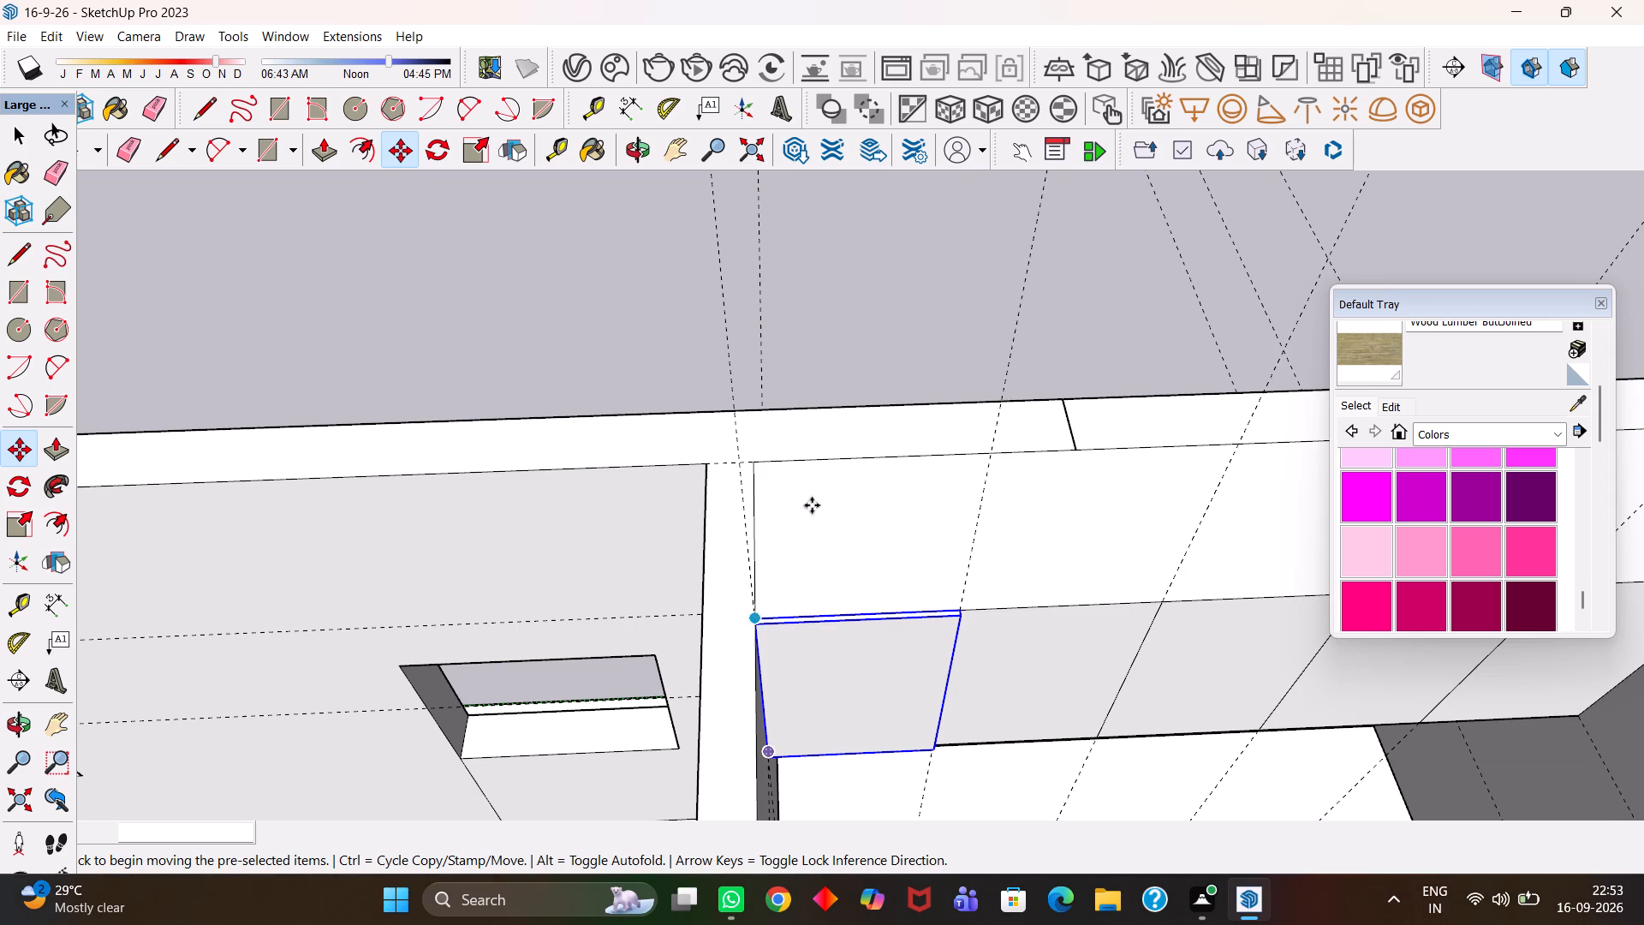
Copy the grouped 18 mm shutter along the overhead cabinet's front edge to its far corner at the outer wall.
{"action": "scroll", "coordinate": [873, 621], "scroll_direction": "up", "scroll_amount": 2}
{"action": "key", "text": "m"}
{"action": "key", "text": "h"}
{"action": "scroll", "coordinate": [909, 624], "scroll_direction": "down", "scroll_amount": 2}
{"action": "left_click_drag", "start_coordinate": [960, 630], "coordinate": [822, 647]}
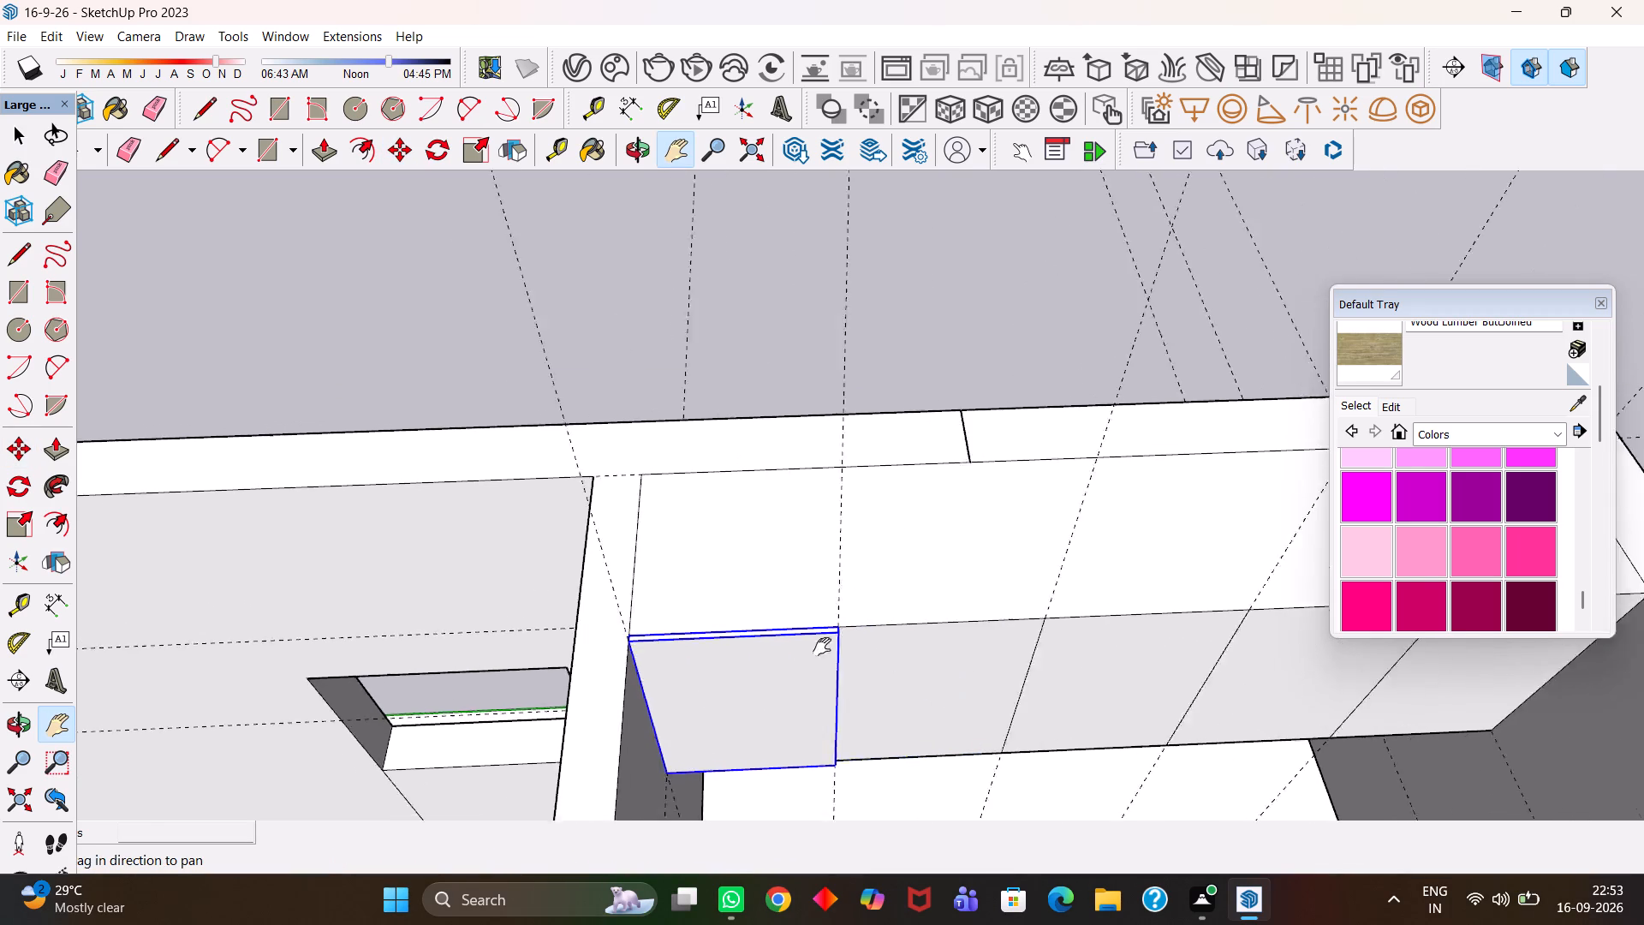
{"action": "left_click_drag", "start_coordinate": [822, 647], "coordinate": [738, 660]}
{"action": "scroll", "coordinate": [730, 661], "scroll_direction": "down", "scroll_amount": 4}
{"action": "key", "text": "m"}
{"action": "scroll", "coordinate": [748, 637], "scroll_direction": "up", "scroll_amount": 2}
{"action": "left_click", "coordinate": [733, 643]}
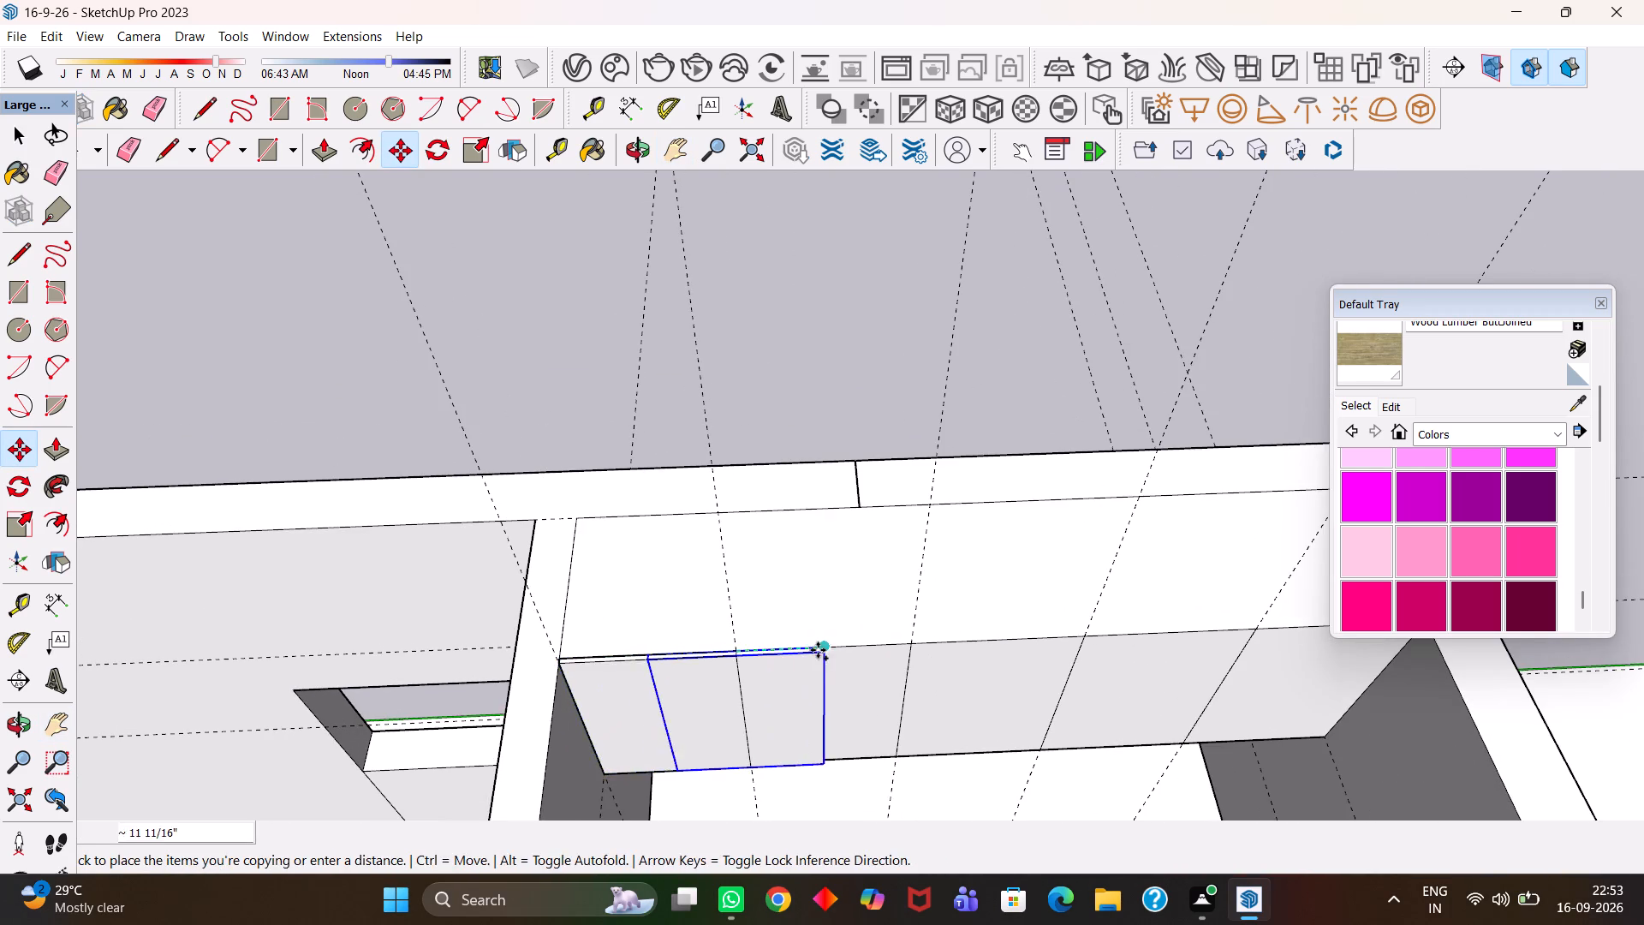
{"action": "key", "text": "h"}
{"action": "scroll", "coordinate": [825, 659], "scroll_direction": "down", "scroll_amount": 3}
{"action": "left_click_drag", "start_coordinate": [808, 671], "coordinate": [712, 652]}
{"action": "left_click_drag", "start_coordinate": [914, 675], "coordinate": [725, 707]}
{"action": "key", "text": "Escape"}
{"action": "scroll", "coordinate": [879, 675], "scroll_direction": "up", "scroll_amount": 1}
{"action": "left_click", "coordinate": [996, 653]}
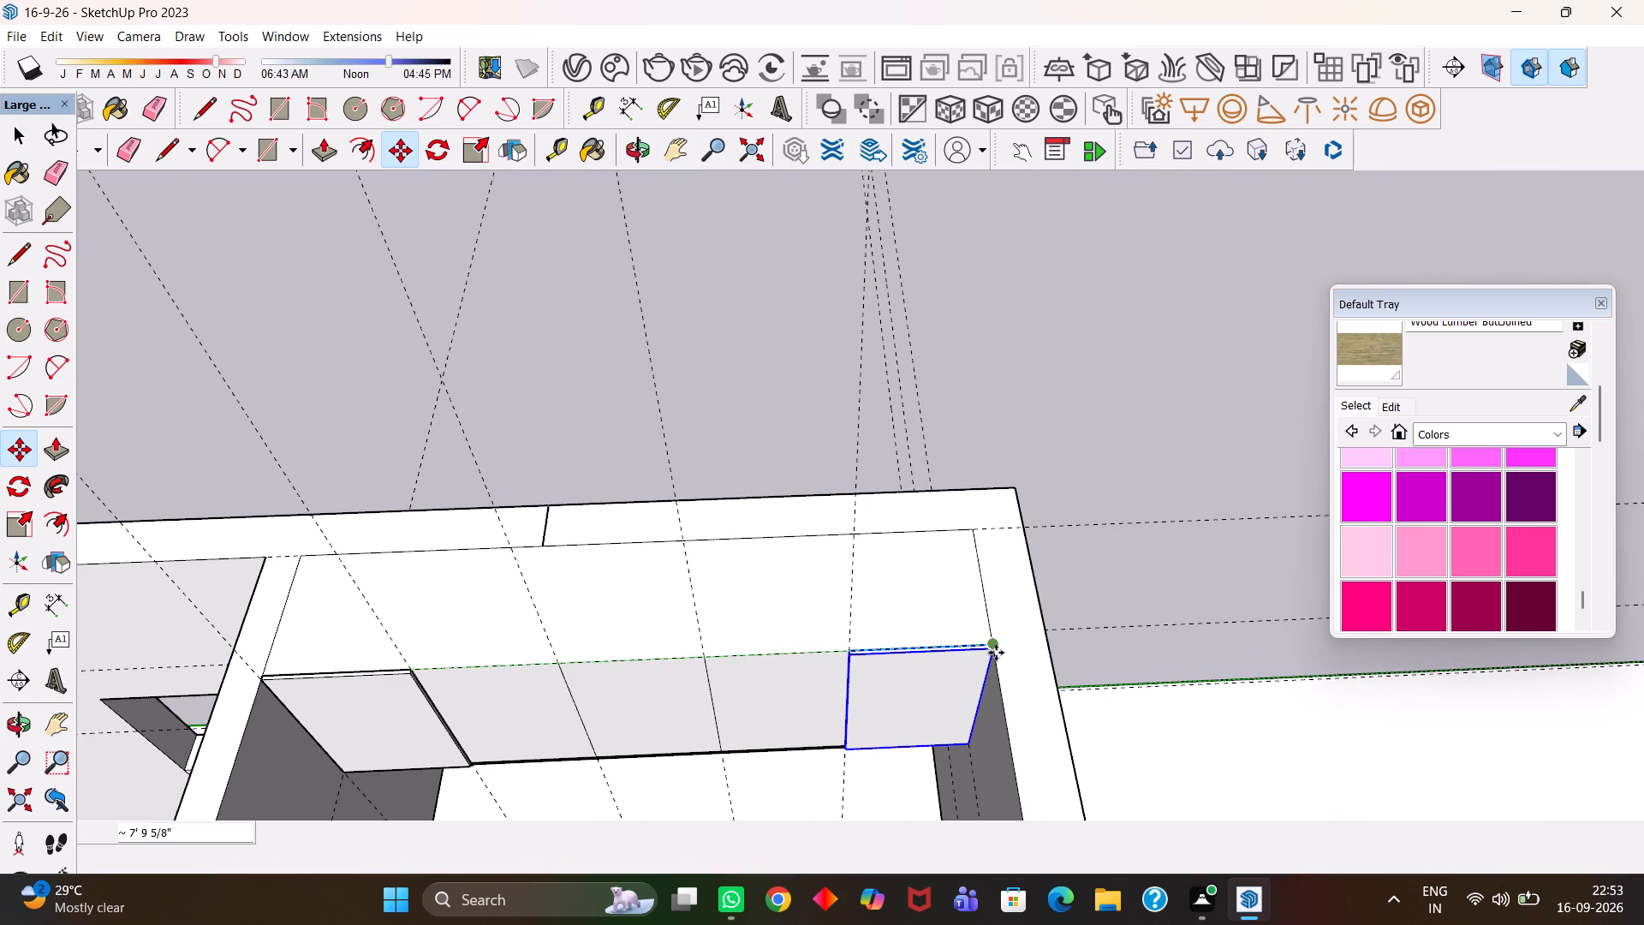
Divide the shutter copy's span by 4 so five equal shutters cover the overhead cabinet's front.
{"action": "type", "text": "/3"}
{"action": "key", "text": "Return"}
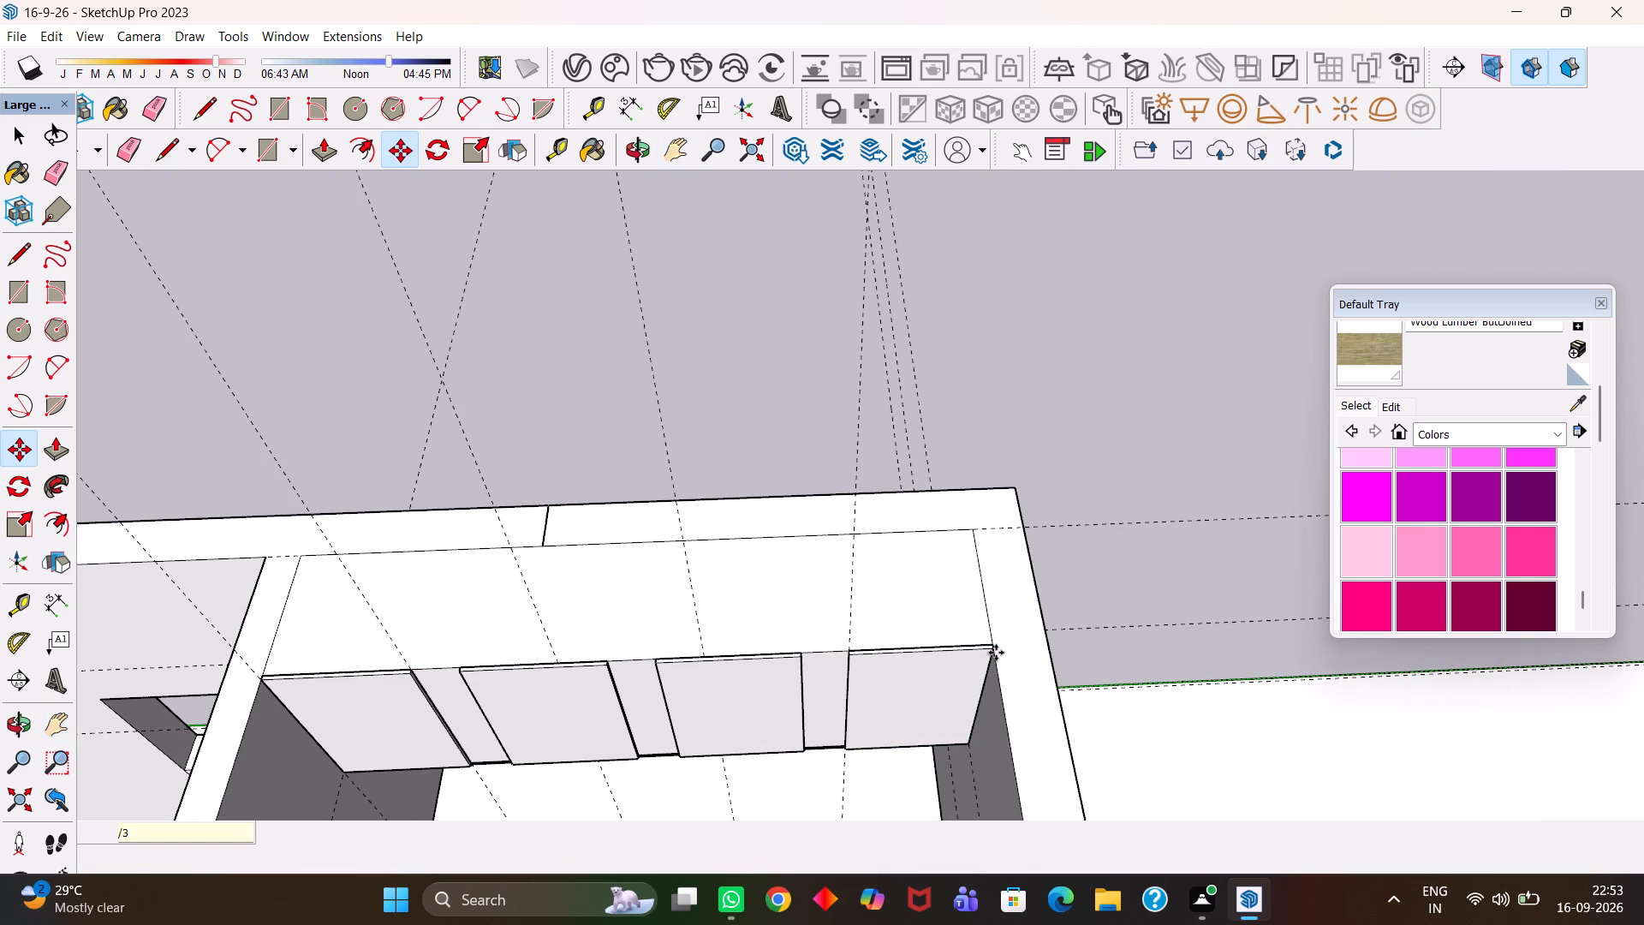
{"action": "type", "text": "/4"}
{"action": "key", "text": "Return"}
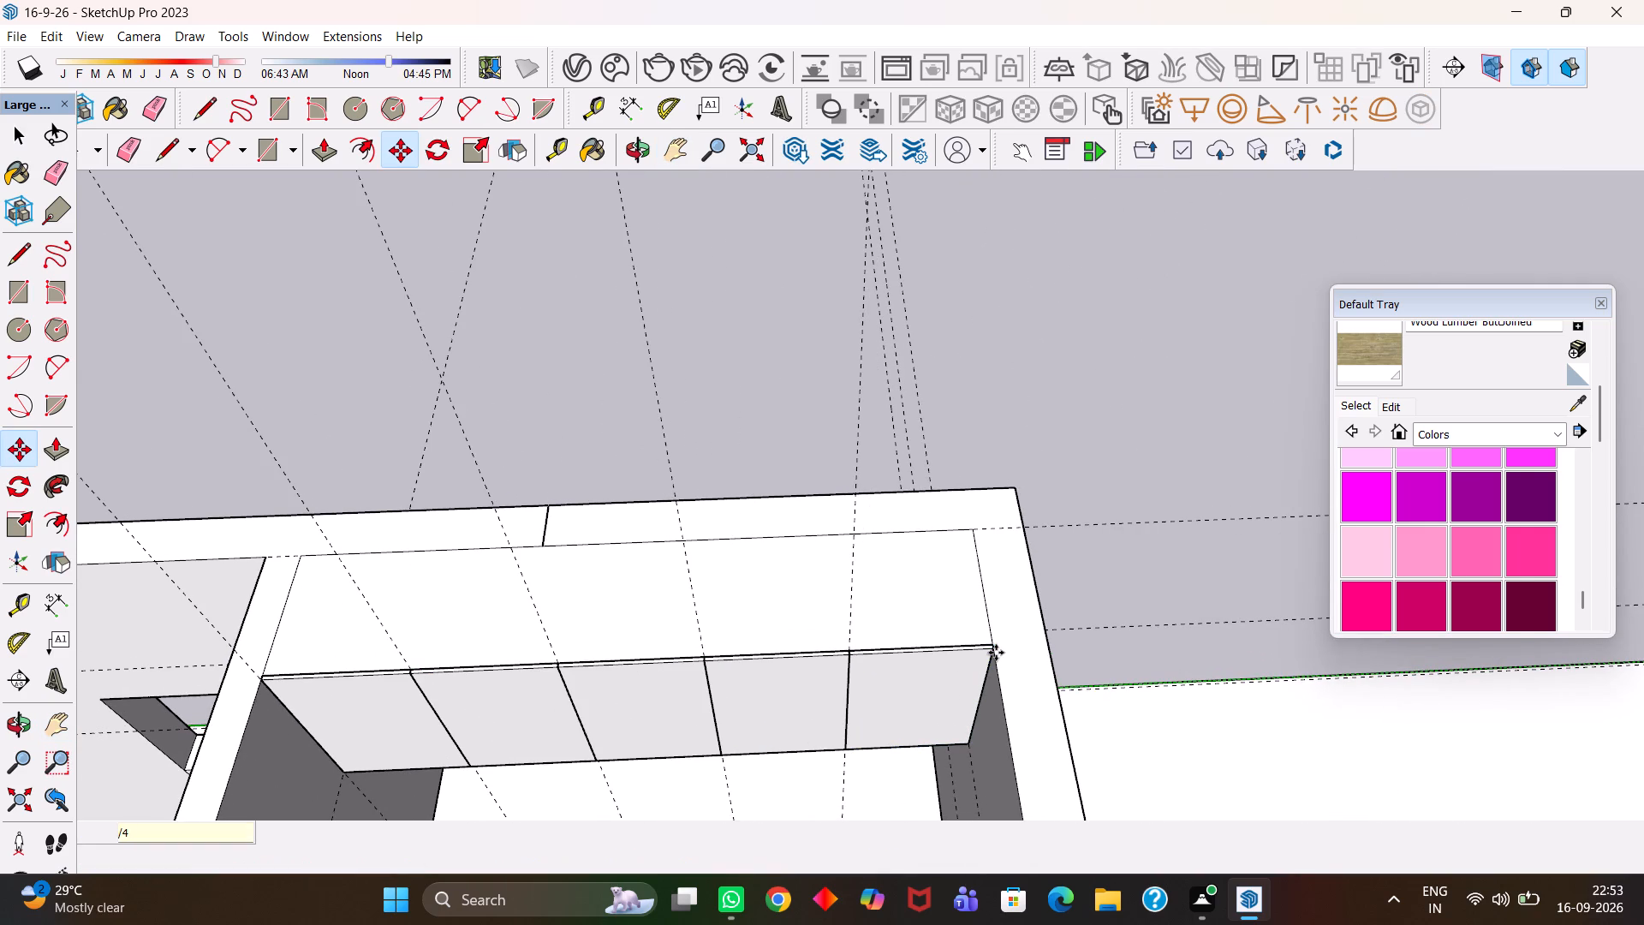
Inspect the overhead shutters and the L-shaped counter units below from several angles.
{"action": "key", "text": "h"}
{"action": "scroll", "coordinate": [913, 686], "scroll_direction": "down", "scroll_amount": 7}
{"action": "left_click_drag", "start_coordinate": [746, 655], "coordinate": [843, 638]}
{"action": "scroll", "coordinate": [850, 648], "scroll_direction": "down", "scroll_amount": 4}
{"action": "key", "text": "e"}
{"action": "left_click_drag", "start_coordinate": [998, 482], "coordinate": [548, 482]}
{"action": "left_click_drag", "start_coordinate": [926, 468], "coordinate": [644, 468]}
{"action": "scroll", "coordinate": [789, 450], "scroll_direction": "down", "scroll_amount": 4}
{"action": "key", "text": "h"}
{"action": "scroll", "coordinate": [780, 611], "scroll_direction": "up", "scroll_amount": 3}
{"action": "key", "text": "h"}
{"action": "left_click_drag", "start_coordinate": [842, 642], "coordinate": [817, 533]}
{"action": "scroll", "coordinate": [809, 532], "scroll_direction": "up", "scroll_amount": 2}
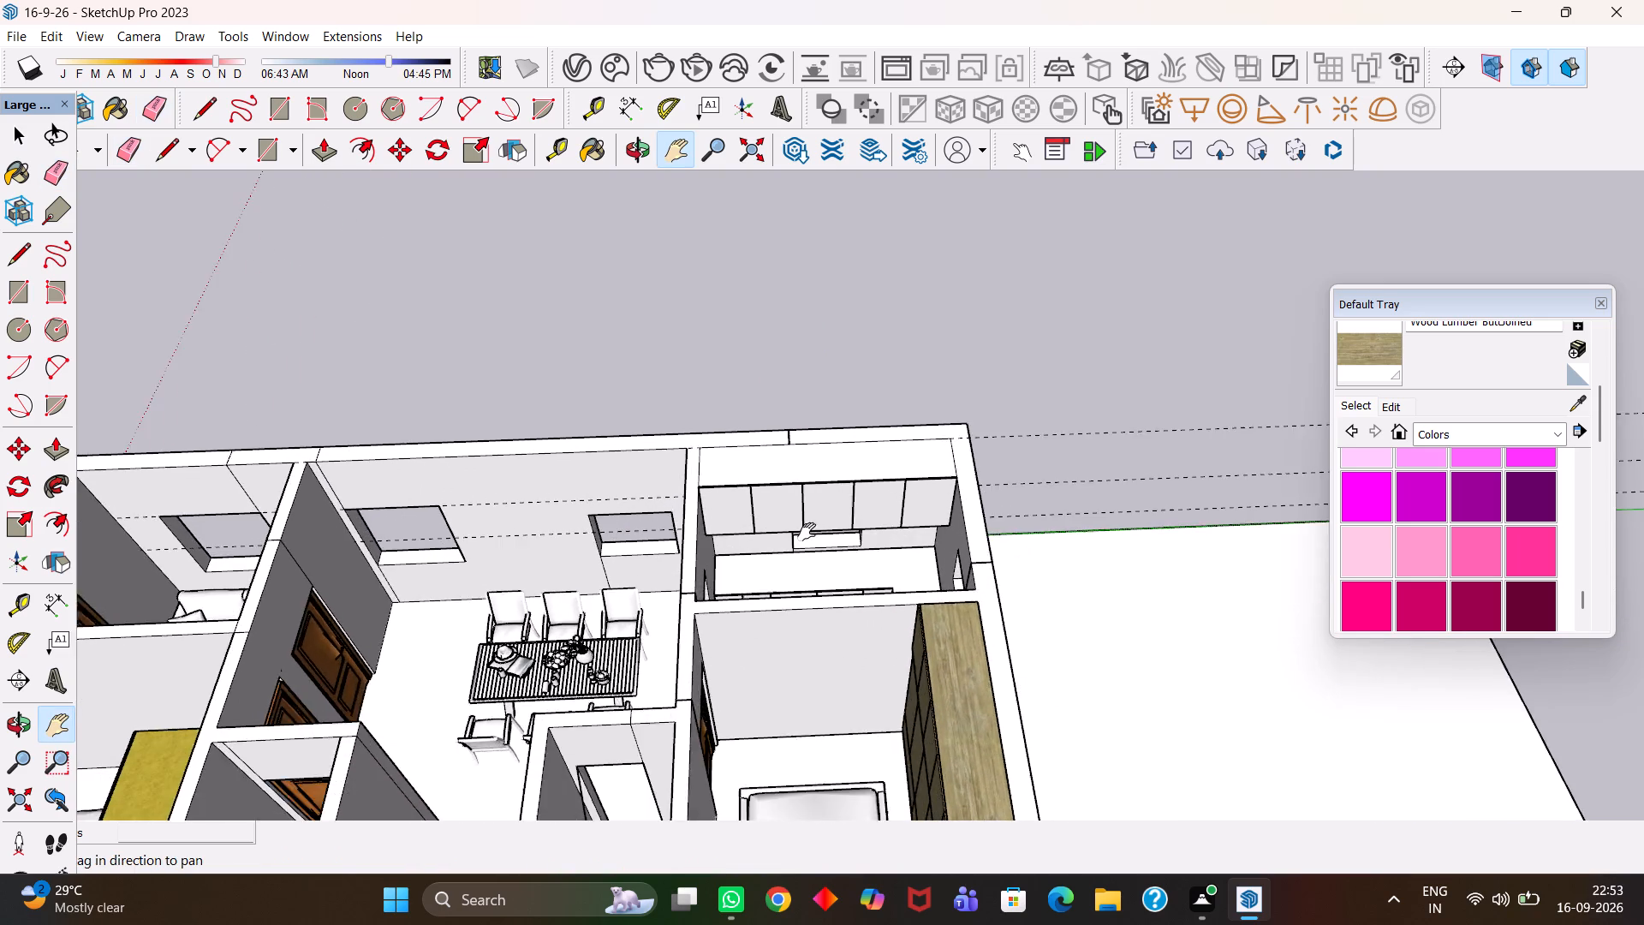
{"action": "scroll", "coordinate": [807, 532], "scroll_direction": "up", "scroll_amount": 2}
{"action": "middle_click_drag", "start_coordinate": [801, 532], "coordinate": [765, 657]}
{"action": "scroll", "coordinate": [766, 644], "scroll_direction": "up", "scroll_amount": 5}
{"action": "key", "text": "h"}
{"action": "scroll", "coordinate": [760, 621], "scroll_direction": "down", "scroll_amount": 3}
{"action": "middle_click_drag", "start_coordinate": [696, 614], "coordinate": [964, 580]}
{"action": "scroll", "coordinate": [931, 594], "scroll_direction": "up", "scroll_amount": 7}
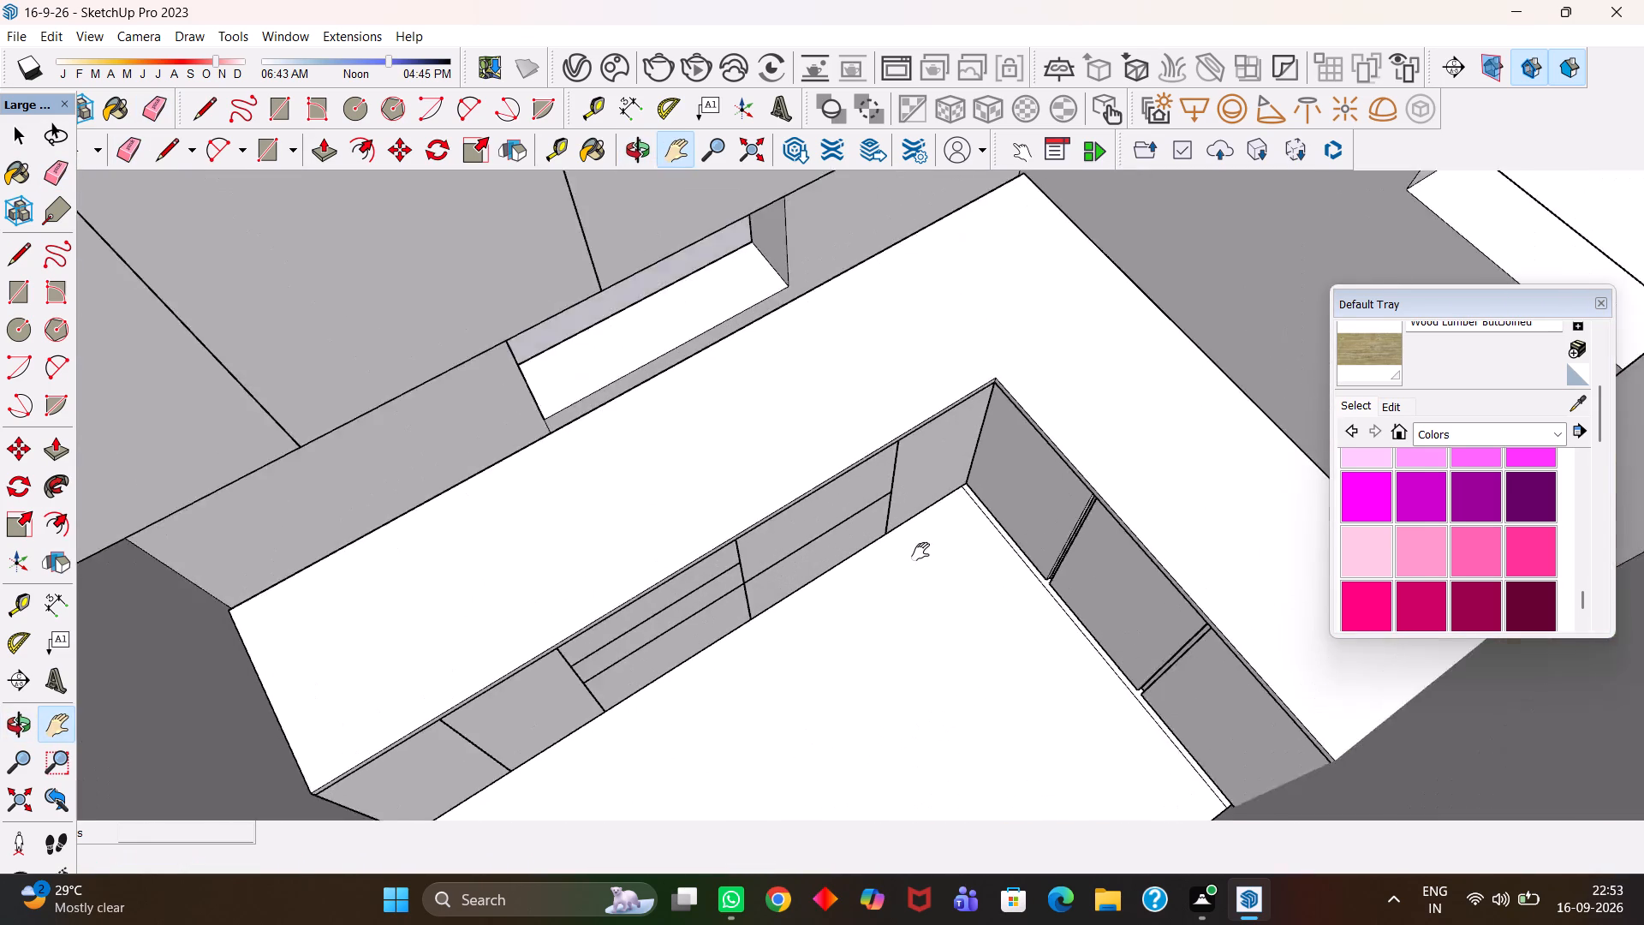
{"action": "scroll", "coordinate": [920, 552], "scroll_direction": "down", "scroll_amount": 4}
{"action": "middle_click_drag", "start_coordinate": [908, 594], "coordinate": [822, 547]}
{"action": "scroll", "coordinate": [908, 594], "scroll_direction": "up", "scroll_amount": 4}
{"action": "scroll", "coordinate": [822, 547], "scroll_direction": "down", "scroll_amount": 5}
{"action": "key", "text": "h"}
{"action": "left_click_drag", "start_coordinate": [789, 552], "coordinate": [903, 551]}
{"action": "middle_click_drag", "start_coordinate": [902, 560], "coordinate": [824, 562]}
{"action": "scroll", "coordinate": [824, 562], "scroll_direction": "down", "scroll_amount": 3}
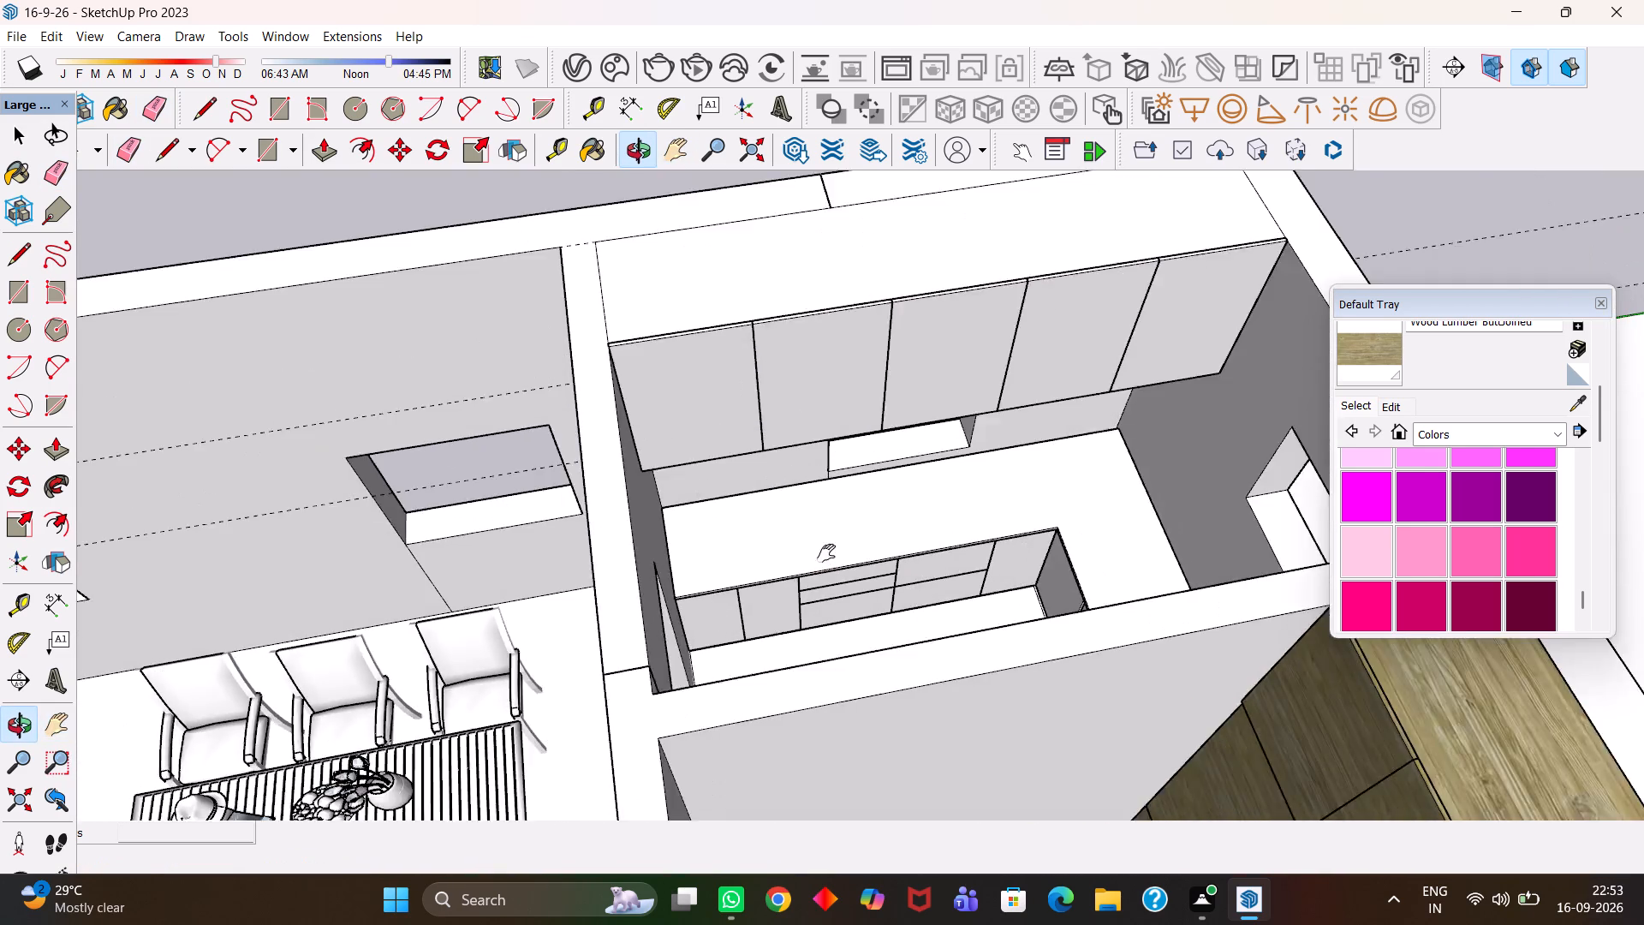
{"action": "left_click_drag", "start_coordinate": [834, 539], "coordinate": [1026, 510]}
{"action": "scroll", "coordinate": [1004, 511], "scroll_direction": "down", "scroll_amount": 4}
Save the model.
{"action": "key", "text": "ctrl+s"}
Paint the wall surfaces on both sides of the window above the counter with Basic Tile from the Tile collection.
{"action": "scroll", "coordinate": [1010, 531], "scroll_direction": "up", "scroll_amount": 4}
{"action": "scroll", "coordinate": [1144, 525], "scroll_direction": "up", "scroll_amount": 2}
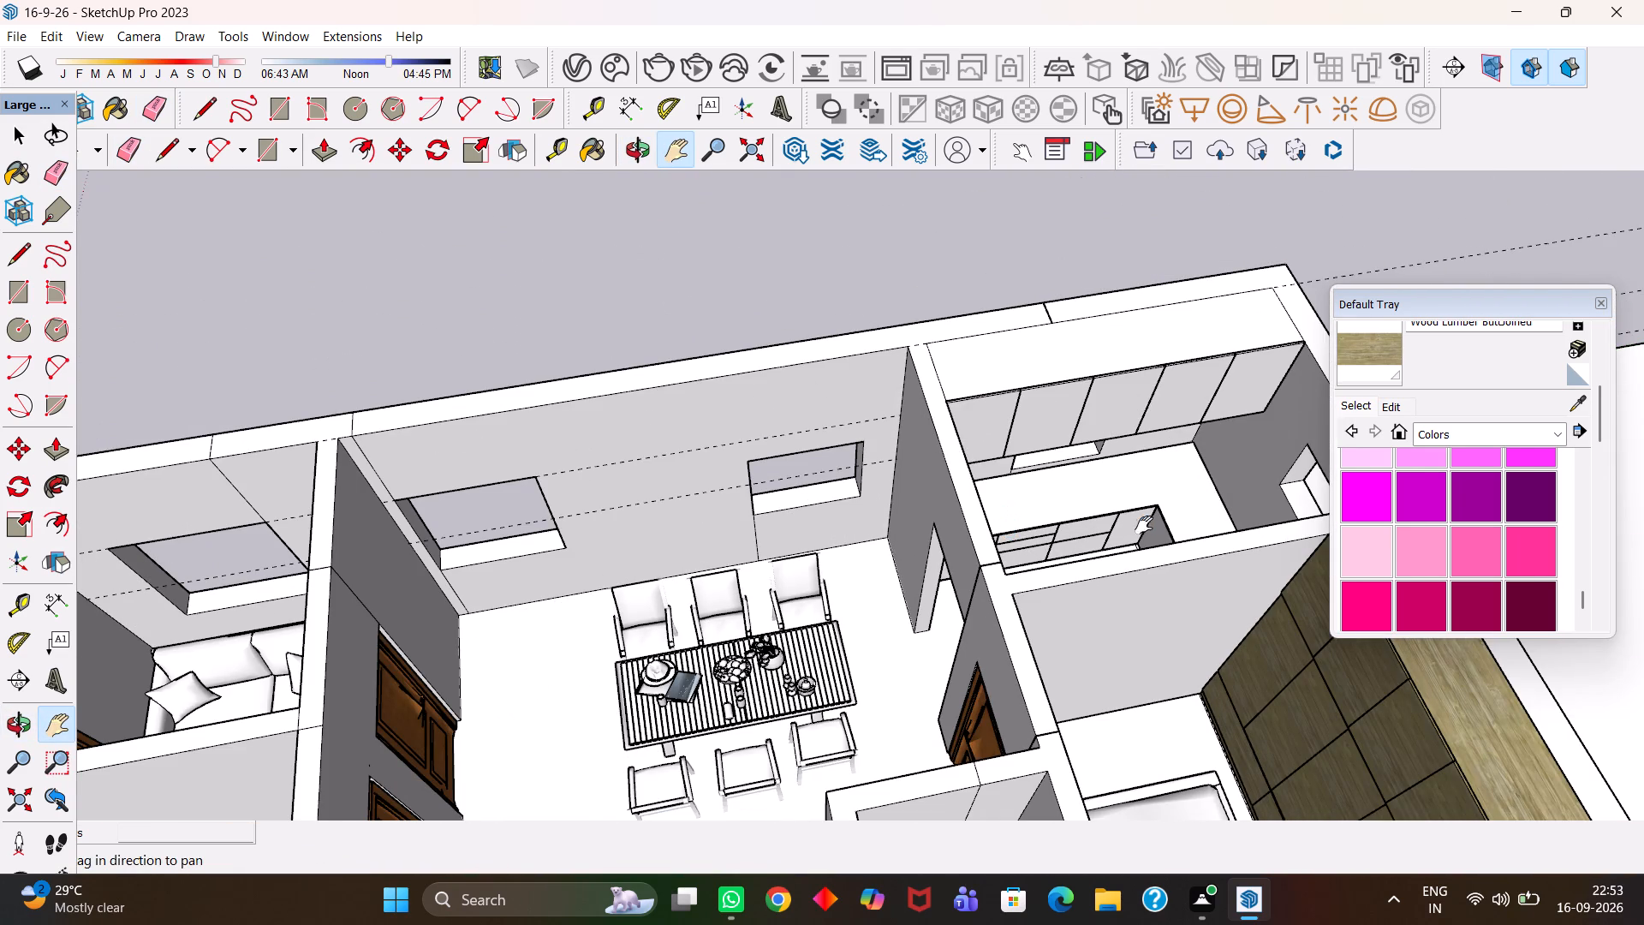
{"action": "scroll", "coordinate": [1144, 525], "scroll_direction": "up", "scroll_amount": 9}
{"action": "middle_click_drag", "start_coordinate": [1122, 510], "coordinate": [1109, 518]}
{"action": "left_click_drag", "start_coordinate": [1109, 518], "coordinate": [941, 528]}
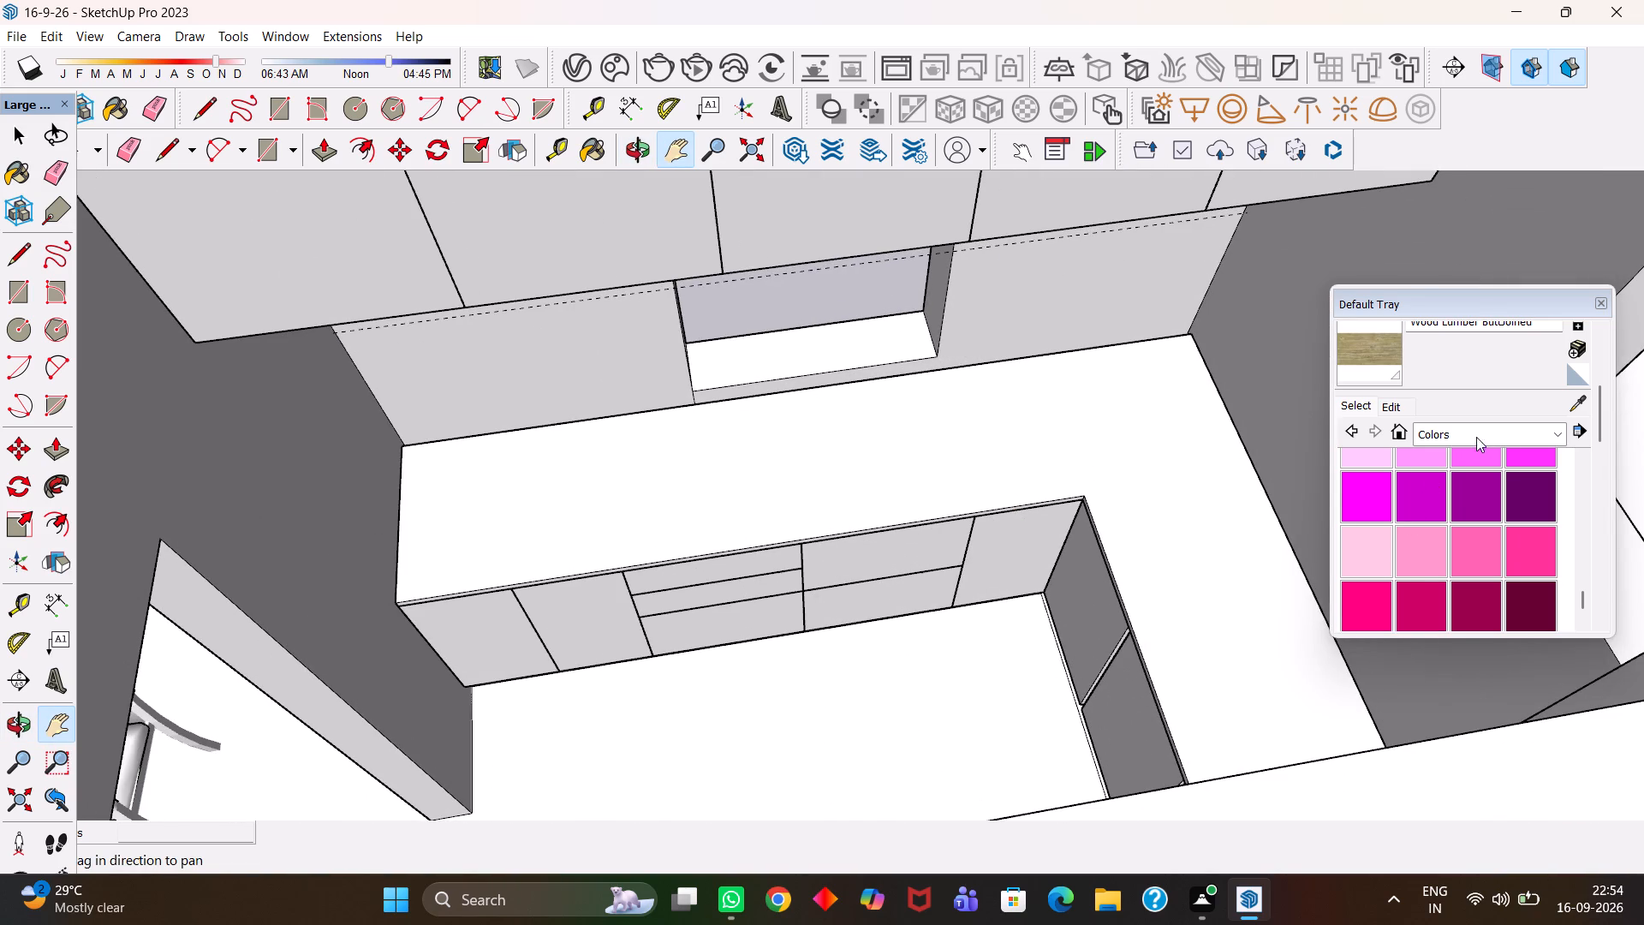
{"action": "left_click", "coordinate": [1477, 434]}
{"action": "scroll", "coordinate": [1455, 665], "scroll_direction": "down", "scroll_amount": 2}
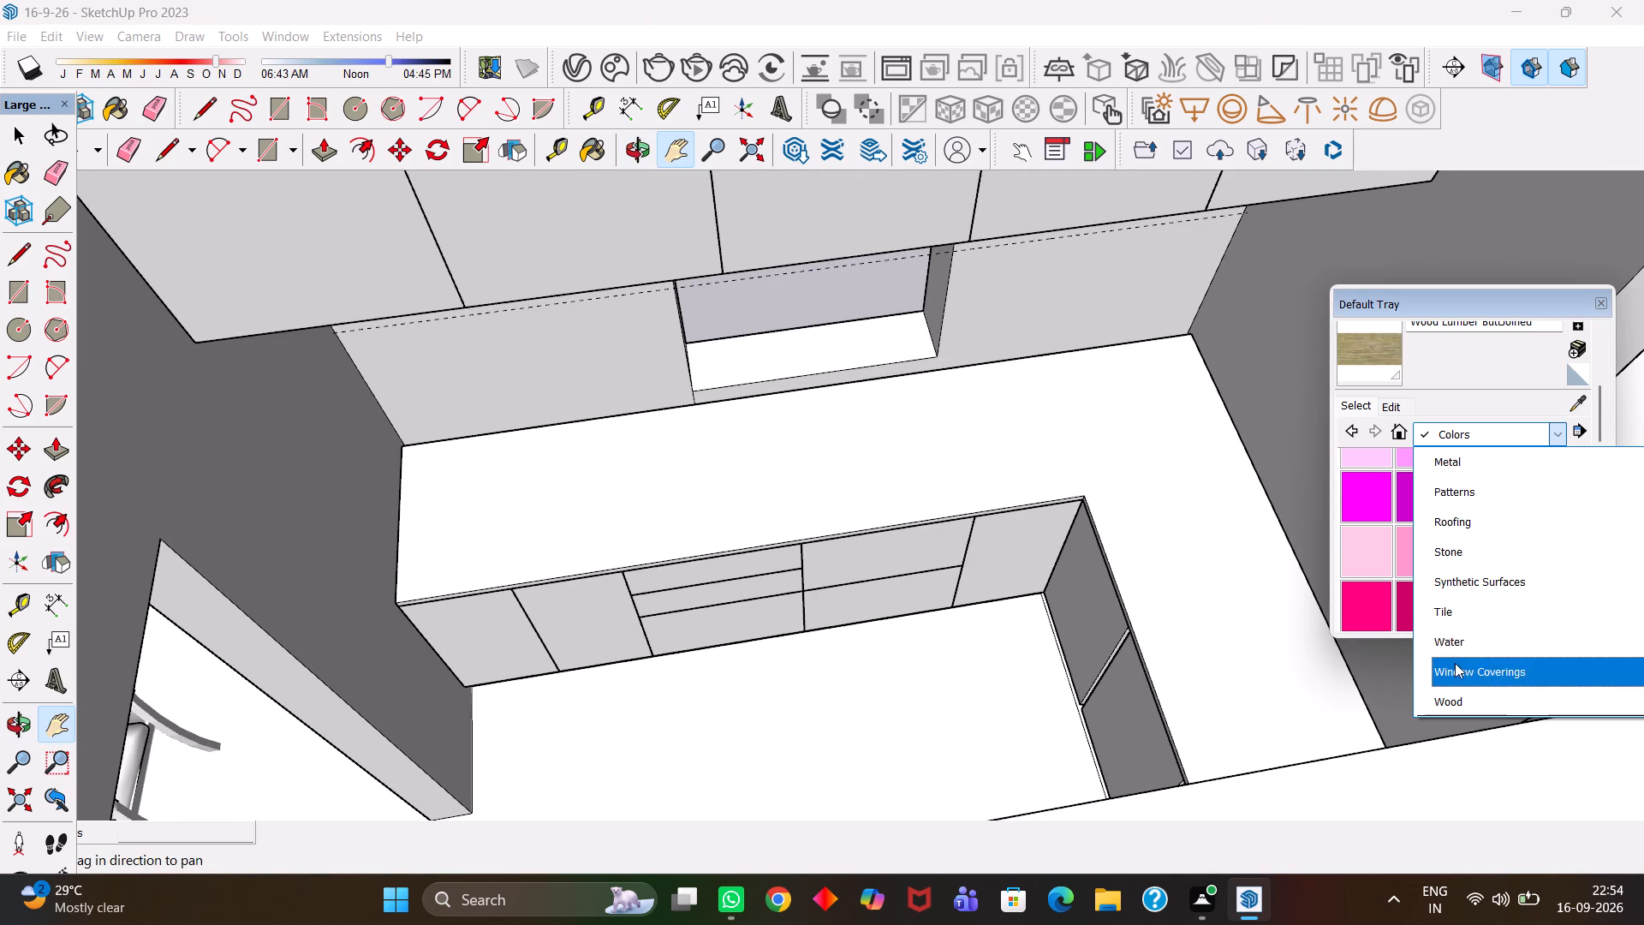
{"action": "left_click", "coordinate": [1458, 625]}
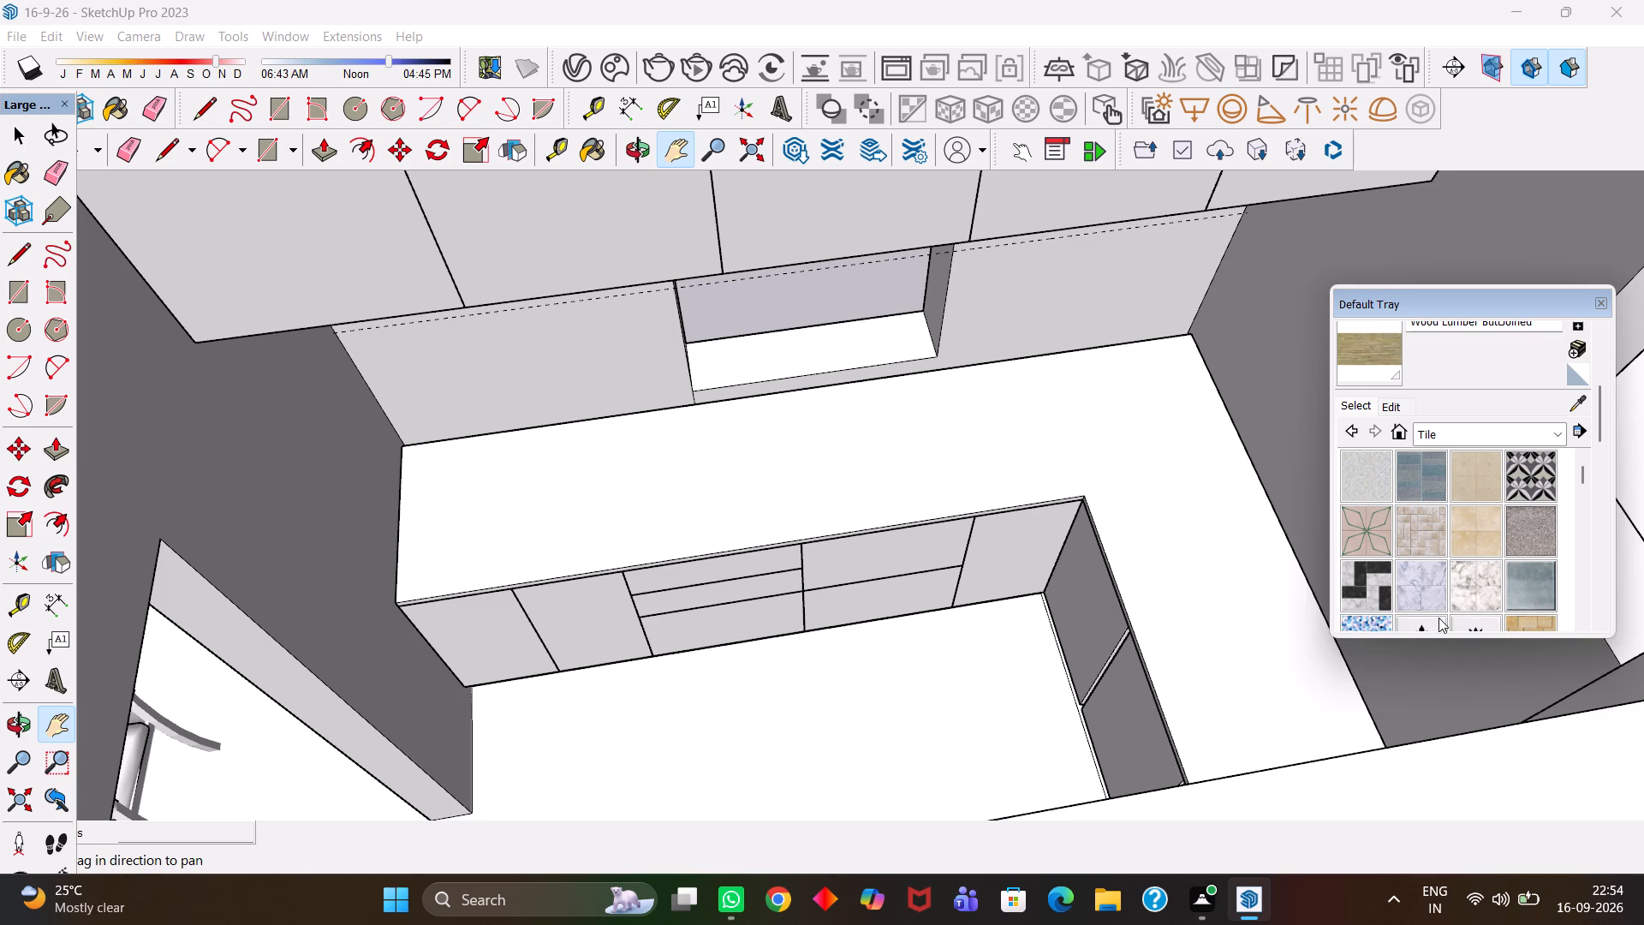
{"action": "left_click", "coordinate": [1373, 479]}
{"action": "left_click", "coordinate": [1009, 319]}
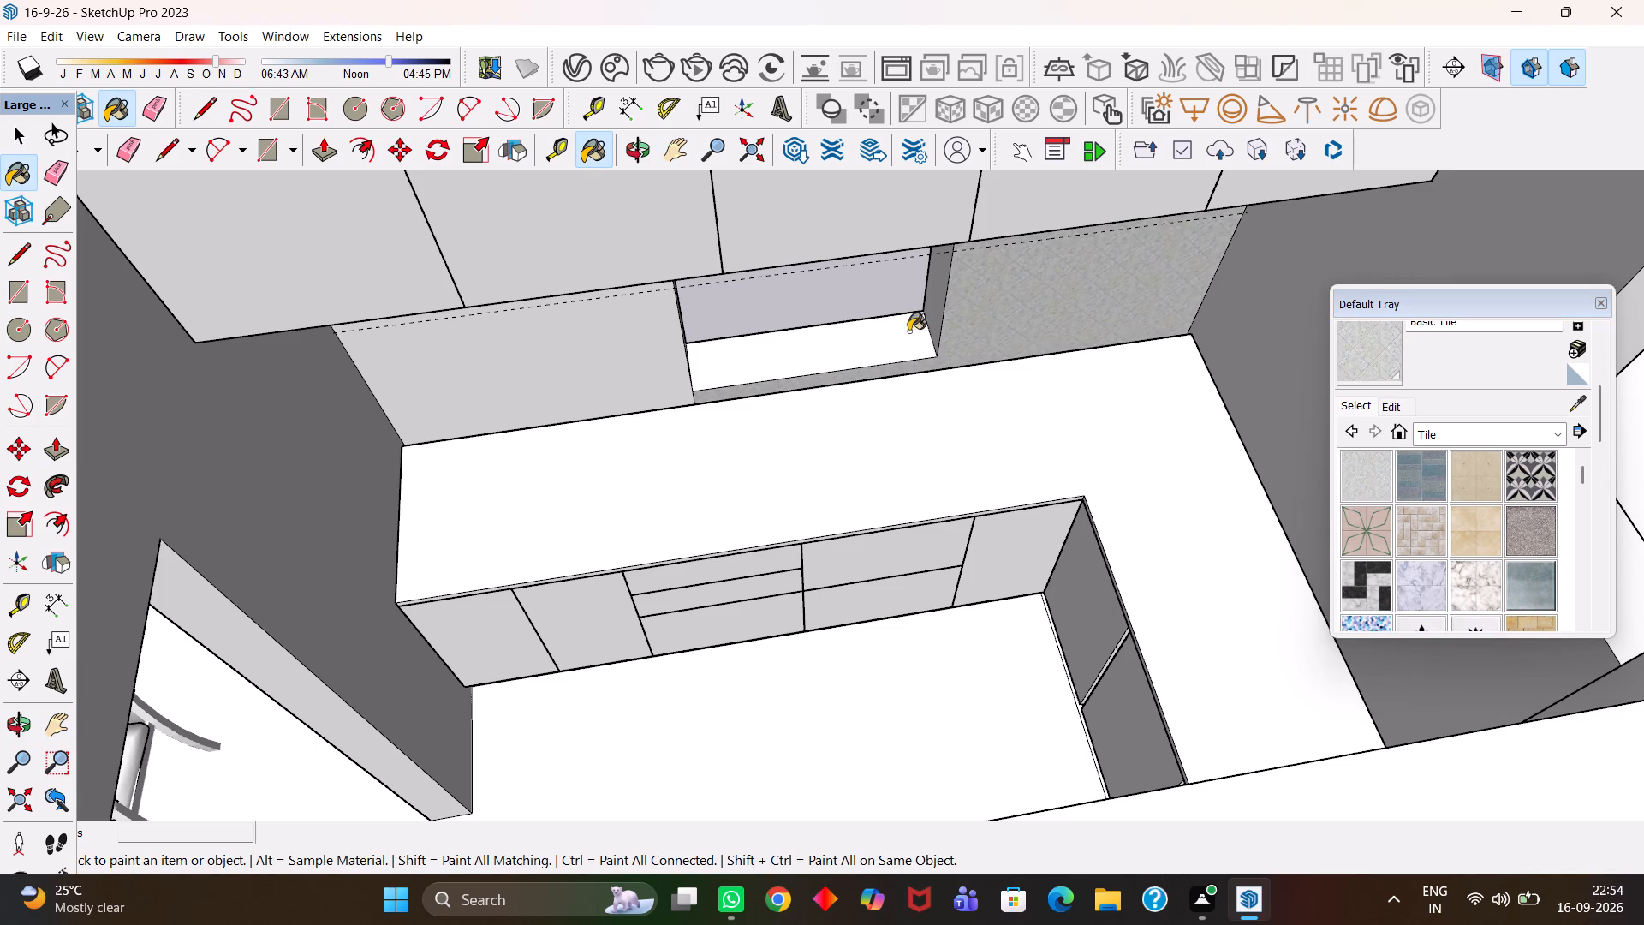
{"action": "left_click", "coordinate": [611, 371]}
{"action": "scroll", "coordinate": [932, 412], "scroll_direction": "down", "scroll_amount": 3}
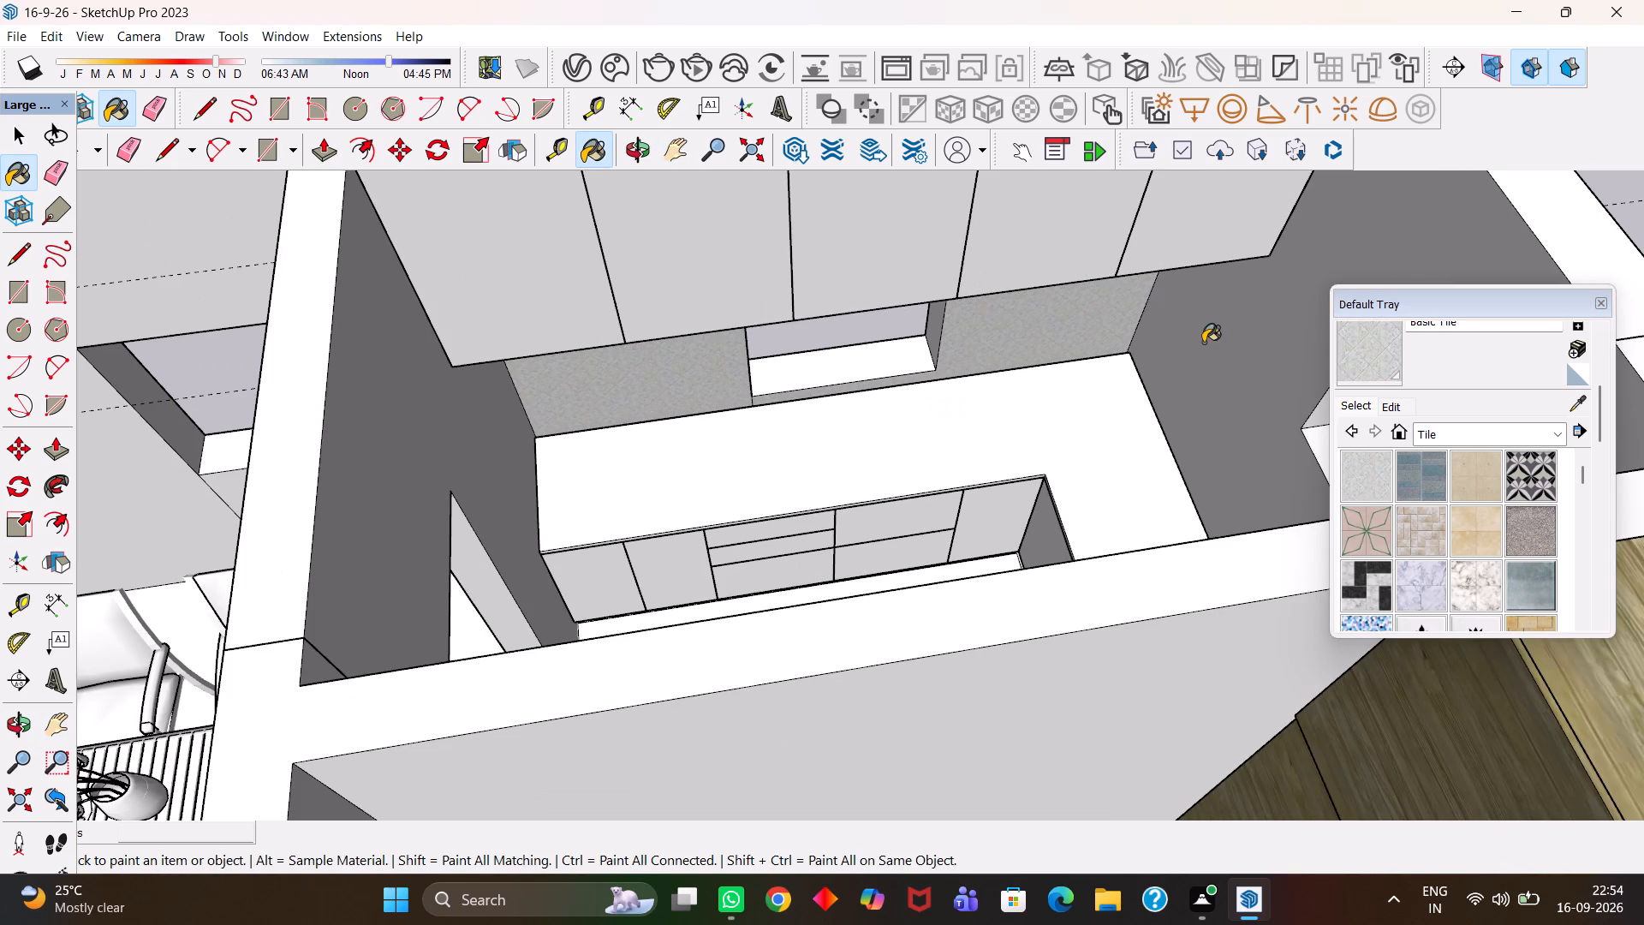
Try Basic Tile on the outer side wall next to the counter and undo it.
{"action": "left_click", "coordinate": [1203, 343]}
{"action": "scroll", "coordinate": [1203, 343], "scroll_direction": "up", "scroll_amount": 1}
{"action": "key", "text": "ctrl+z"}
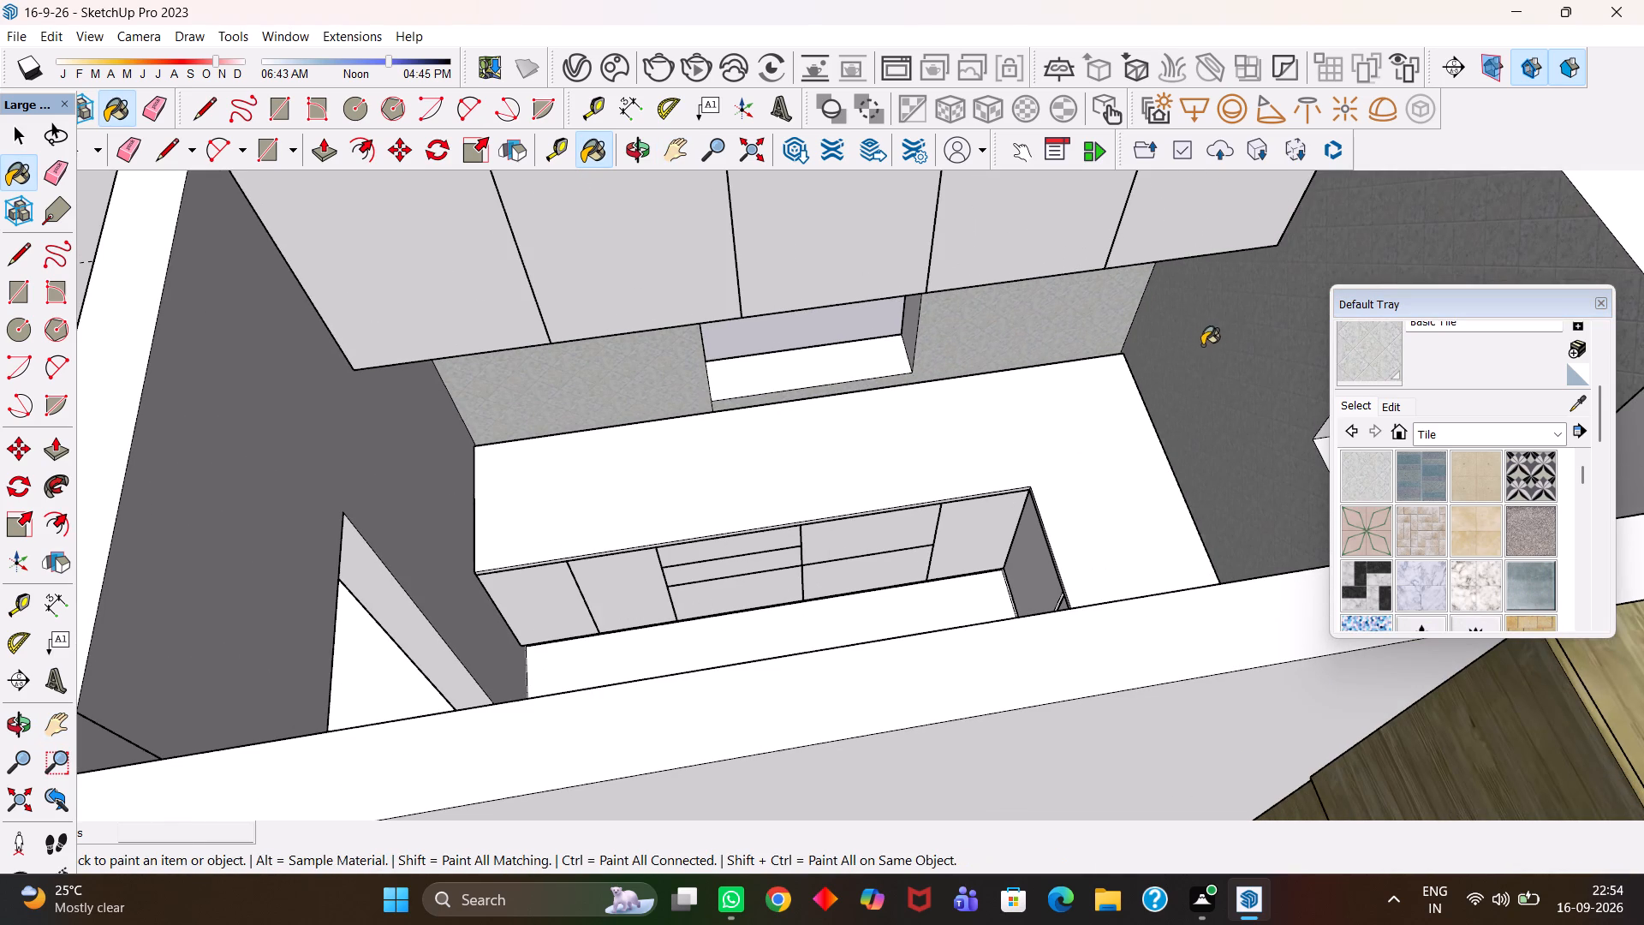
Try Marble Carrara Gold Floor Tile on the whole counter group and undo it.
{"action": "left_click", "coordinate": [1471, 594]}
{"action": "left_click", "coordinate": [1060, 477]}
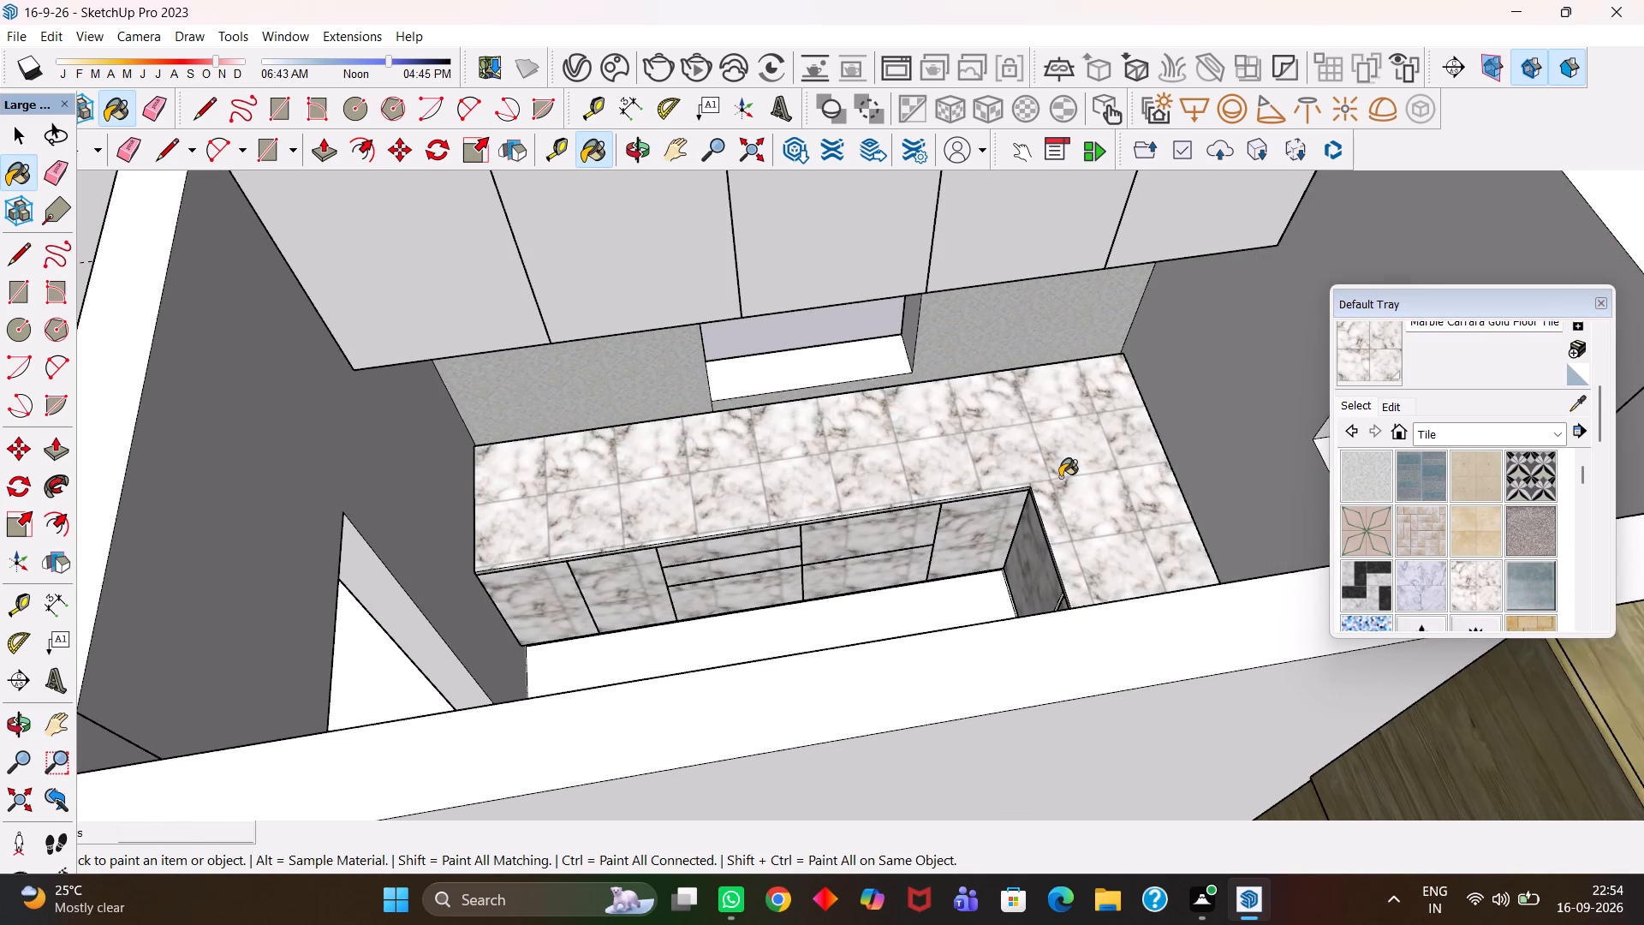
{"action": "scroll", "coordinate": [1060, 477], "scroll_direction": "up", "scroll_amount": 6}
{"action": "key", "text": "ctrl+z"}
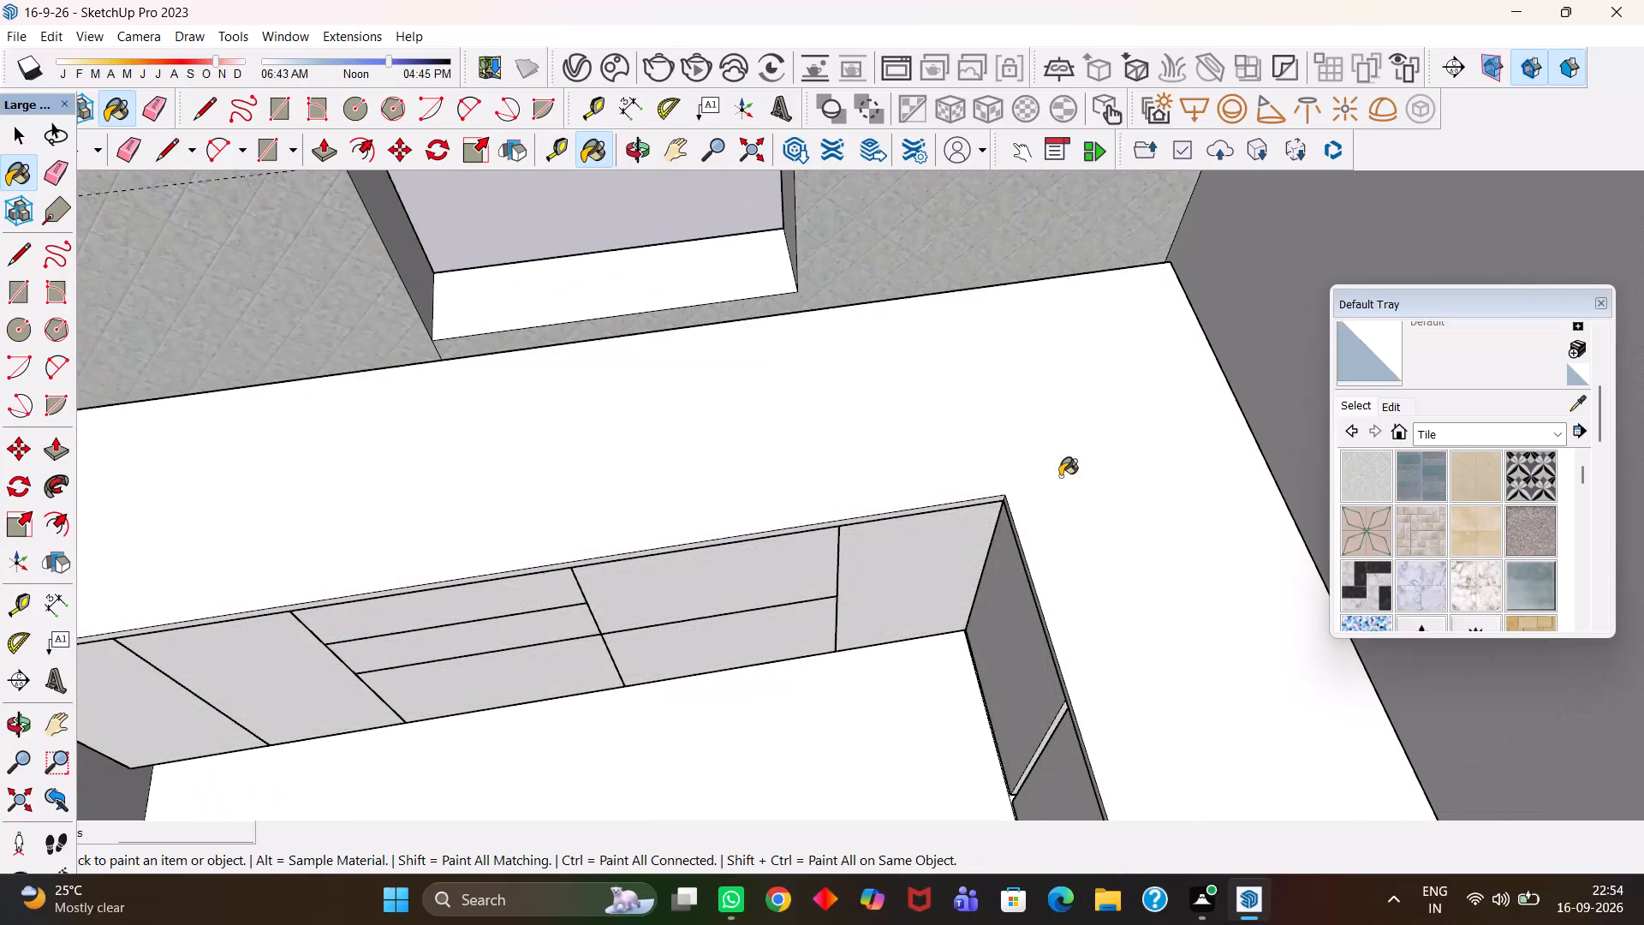
Open the counter group and paint only the L-shaped countertop slab with Marble Carrara Gold Floor Tile.
{"action": "key", "text": "space"}
{"action": "double_click", "coordinate": [1100, 486]}
{"action": "left_click", "coordinate": [1100, 480]}
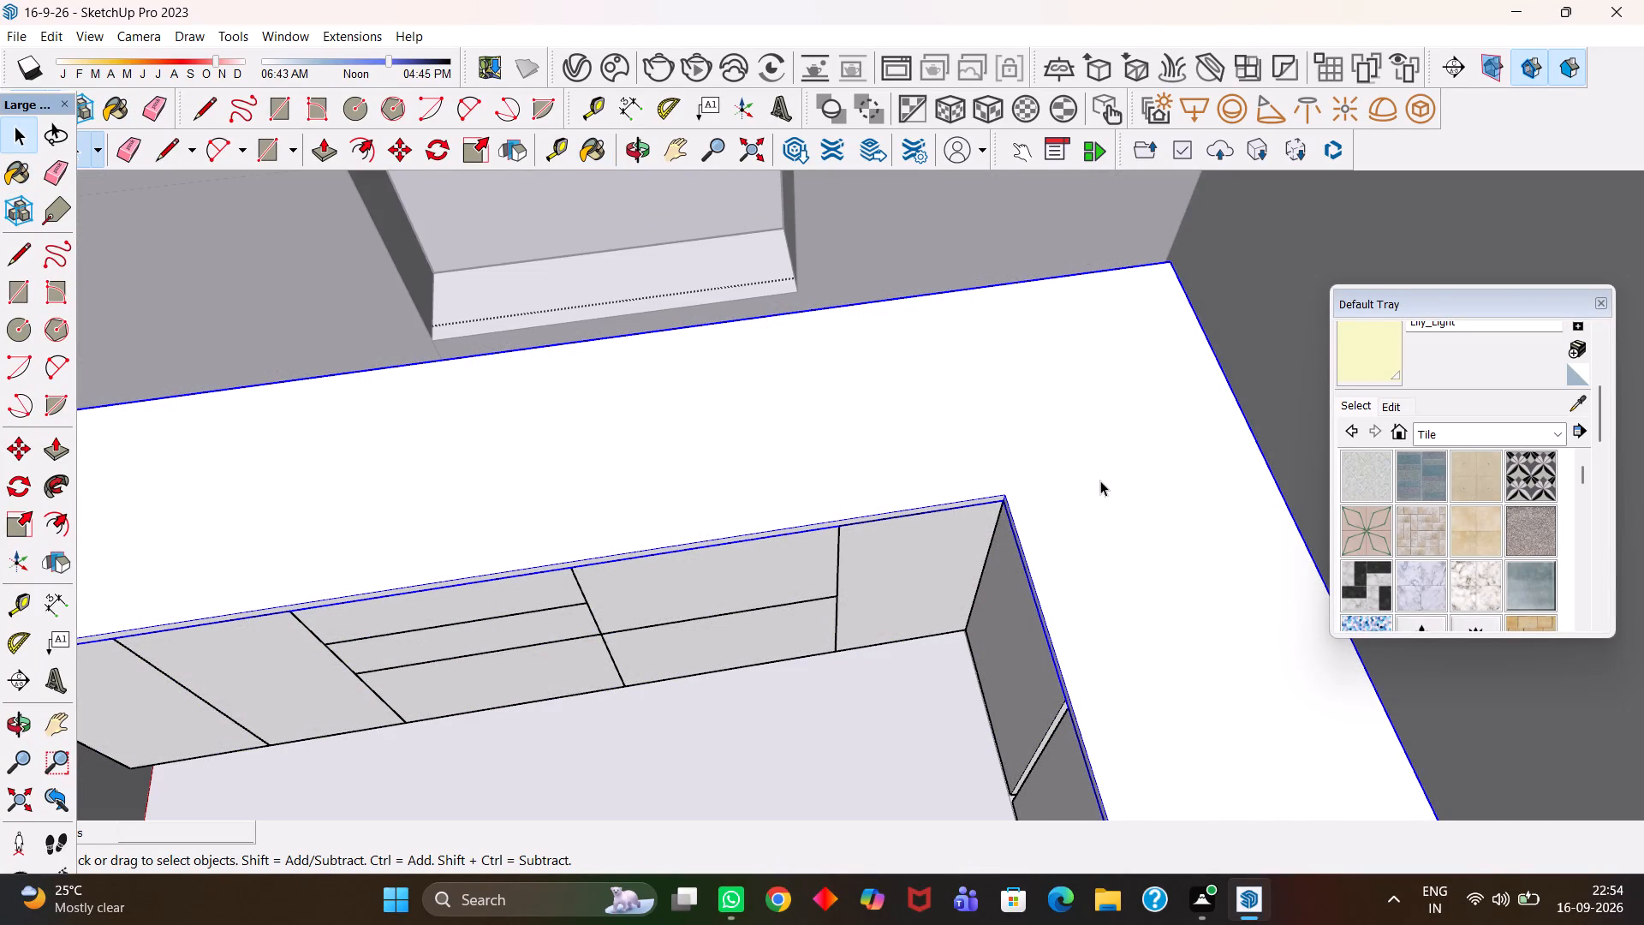
{"action": "key", "text": "b"}
{"action": "left_click", "coordinate": [1100, 480]}
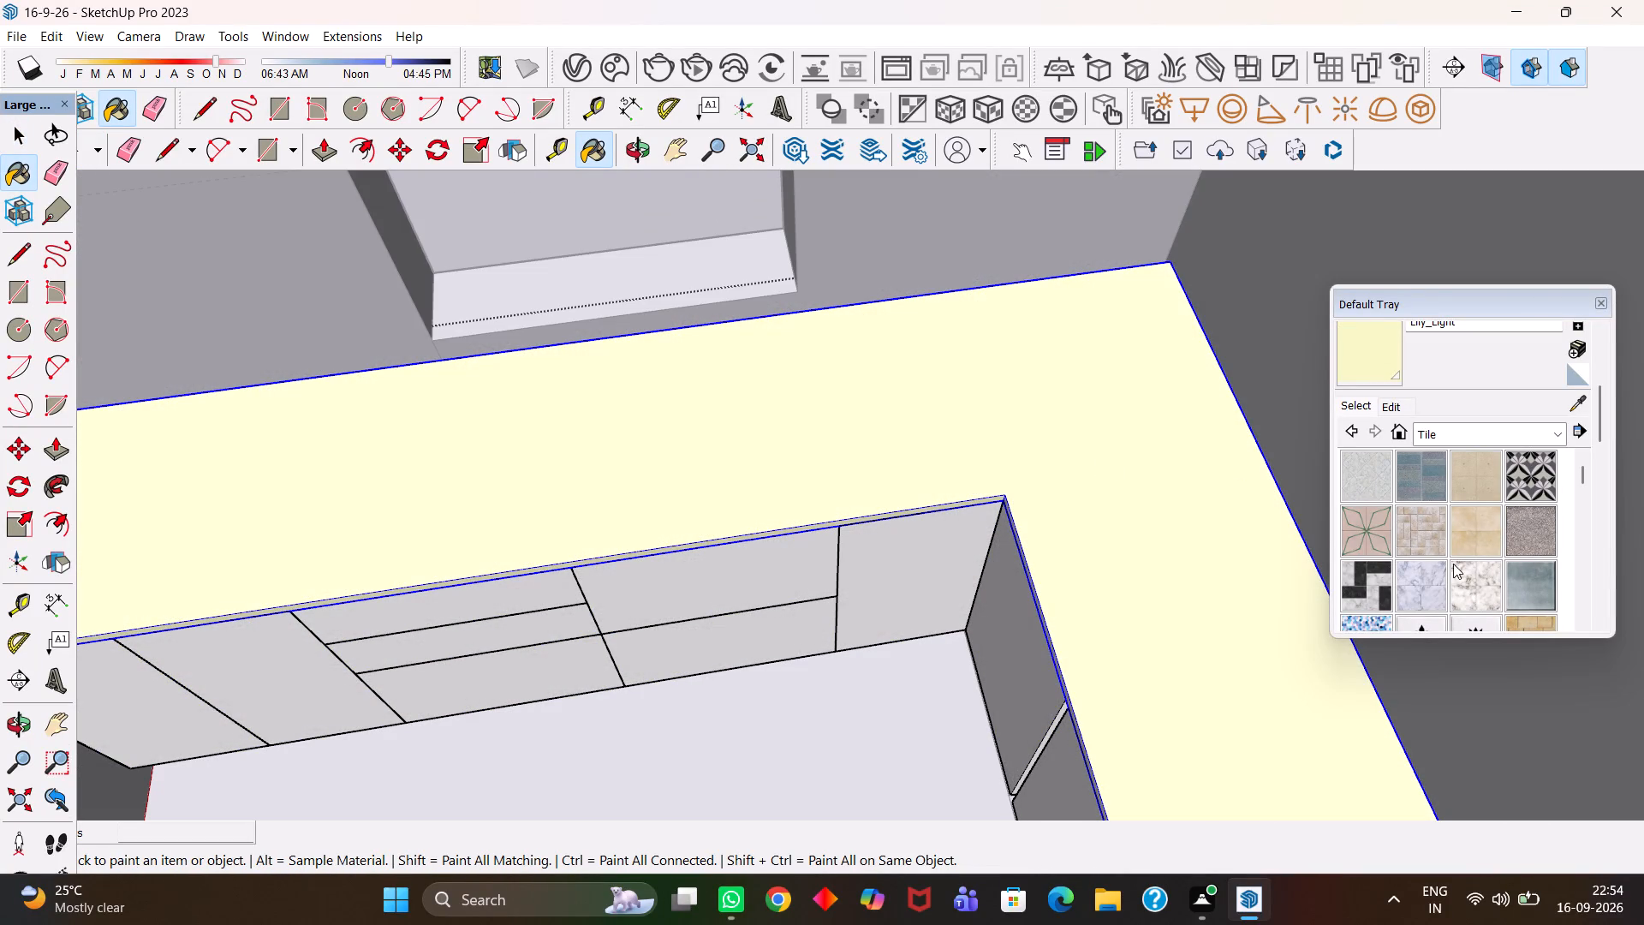
{"action": "left_click", "coordinate": [1468, 576]}
{"action": "left_click", "coordinate": [1093, 467]}
{"action": "scroll", "coordinate": [1093, 467], "scroll_direction": "down", "scroll_amount": 3}
{"action": "scroll", "coordinate": [1113, 486], "scroll_direction": "up", "scroll_amount": 2}
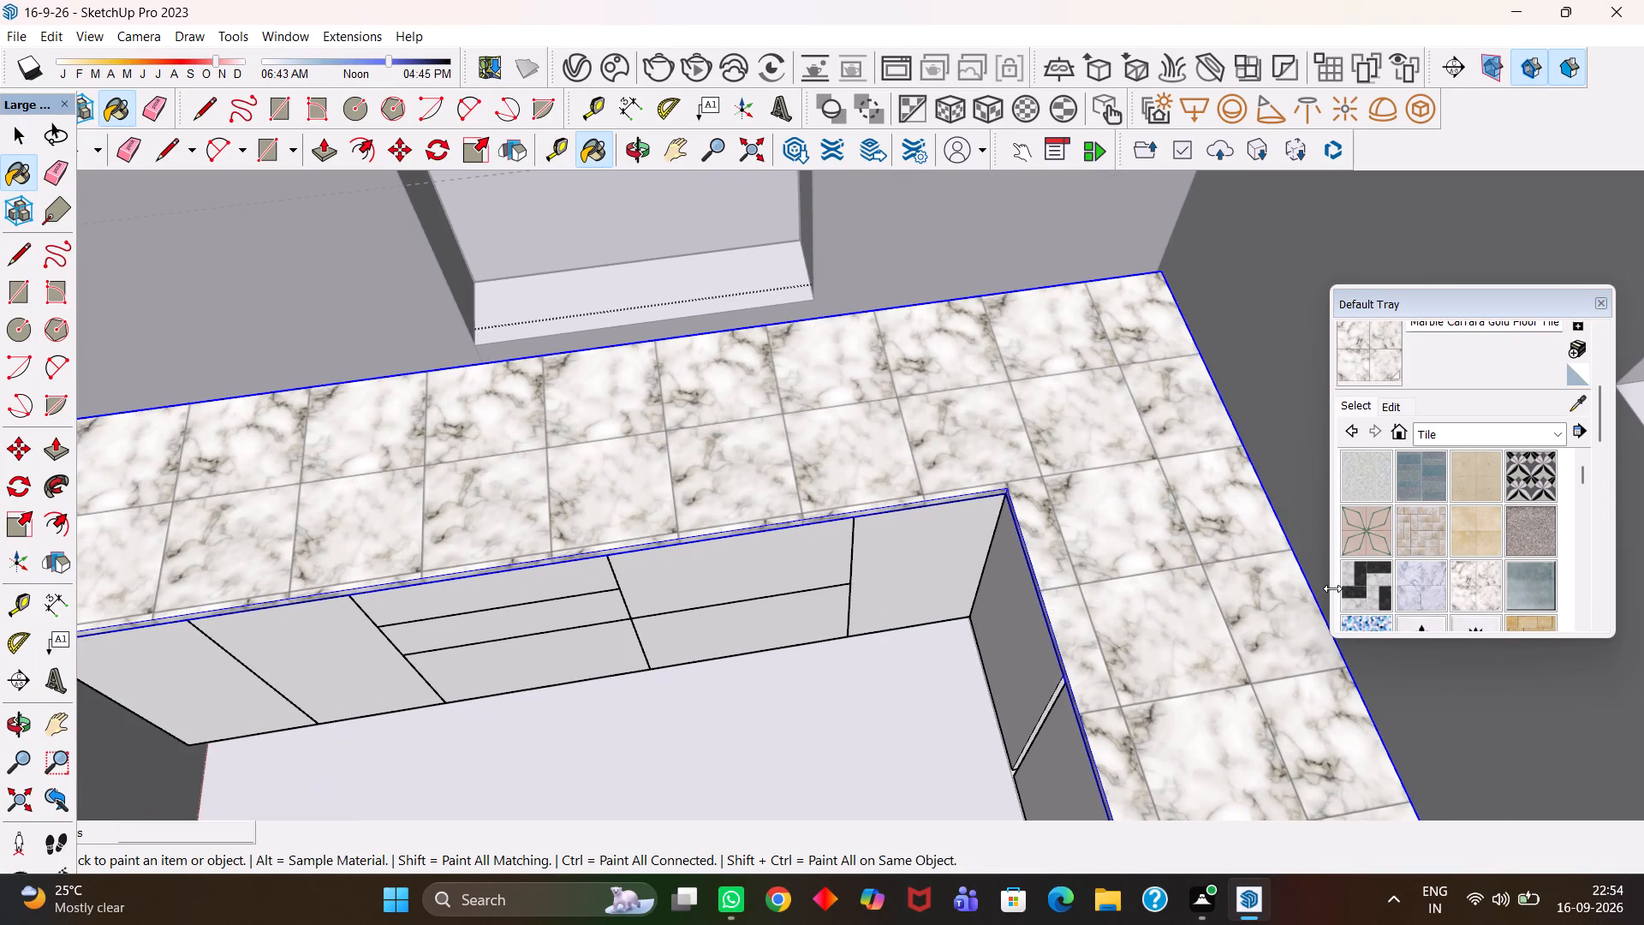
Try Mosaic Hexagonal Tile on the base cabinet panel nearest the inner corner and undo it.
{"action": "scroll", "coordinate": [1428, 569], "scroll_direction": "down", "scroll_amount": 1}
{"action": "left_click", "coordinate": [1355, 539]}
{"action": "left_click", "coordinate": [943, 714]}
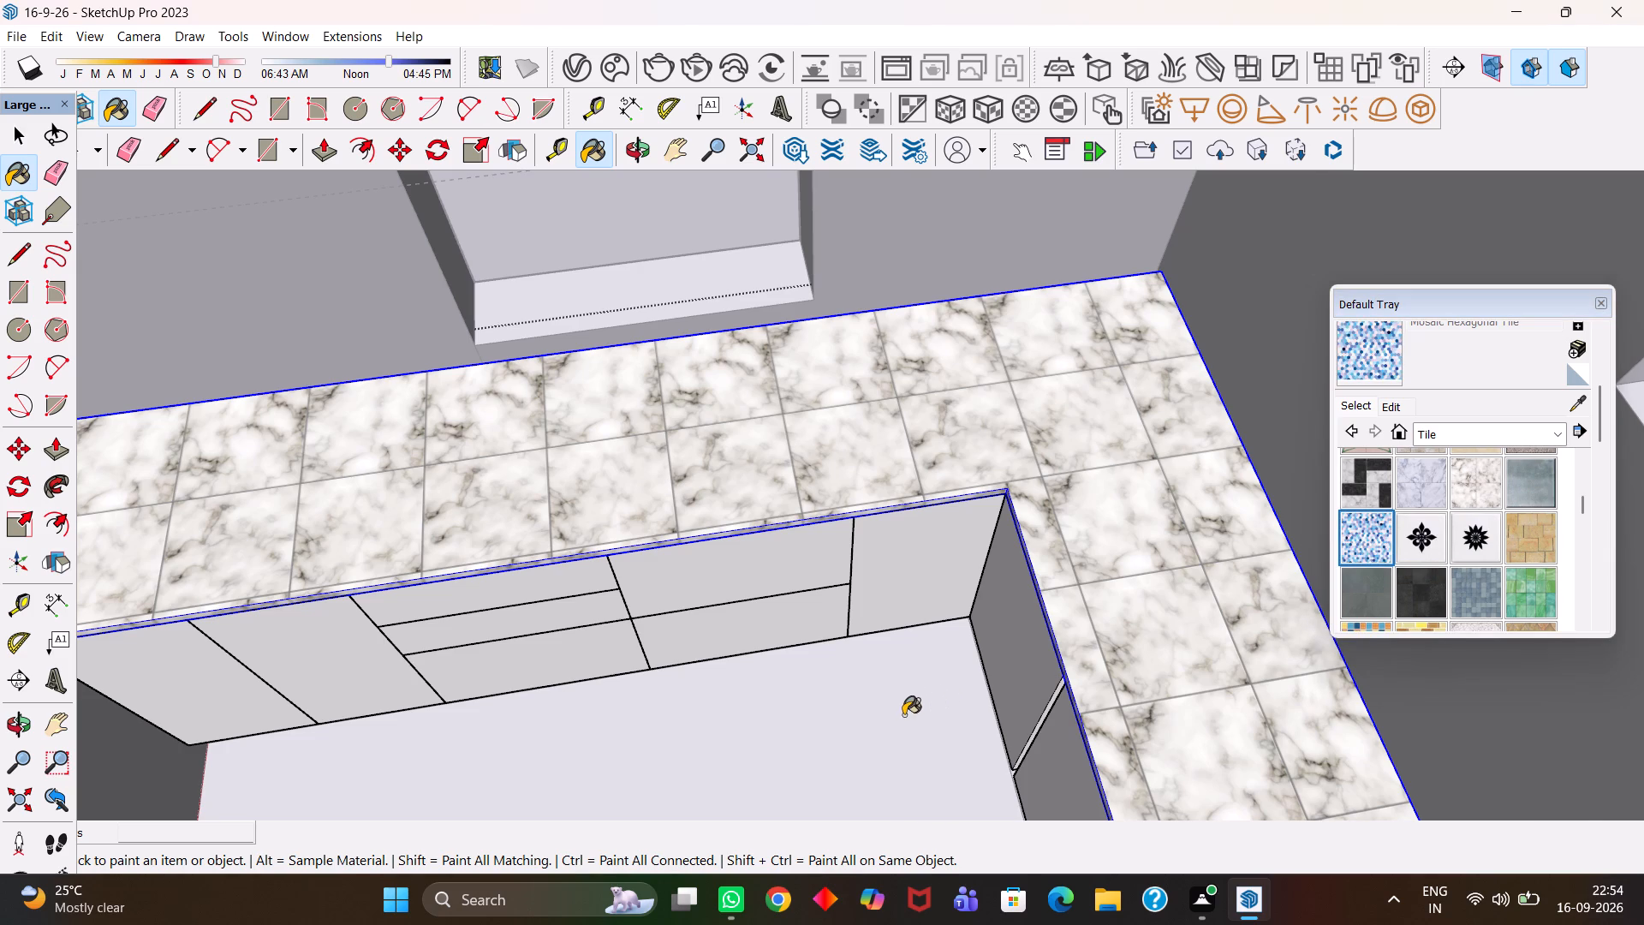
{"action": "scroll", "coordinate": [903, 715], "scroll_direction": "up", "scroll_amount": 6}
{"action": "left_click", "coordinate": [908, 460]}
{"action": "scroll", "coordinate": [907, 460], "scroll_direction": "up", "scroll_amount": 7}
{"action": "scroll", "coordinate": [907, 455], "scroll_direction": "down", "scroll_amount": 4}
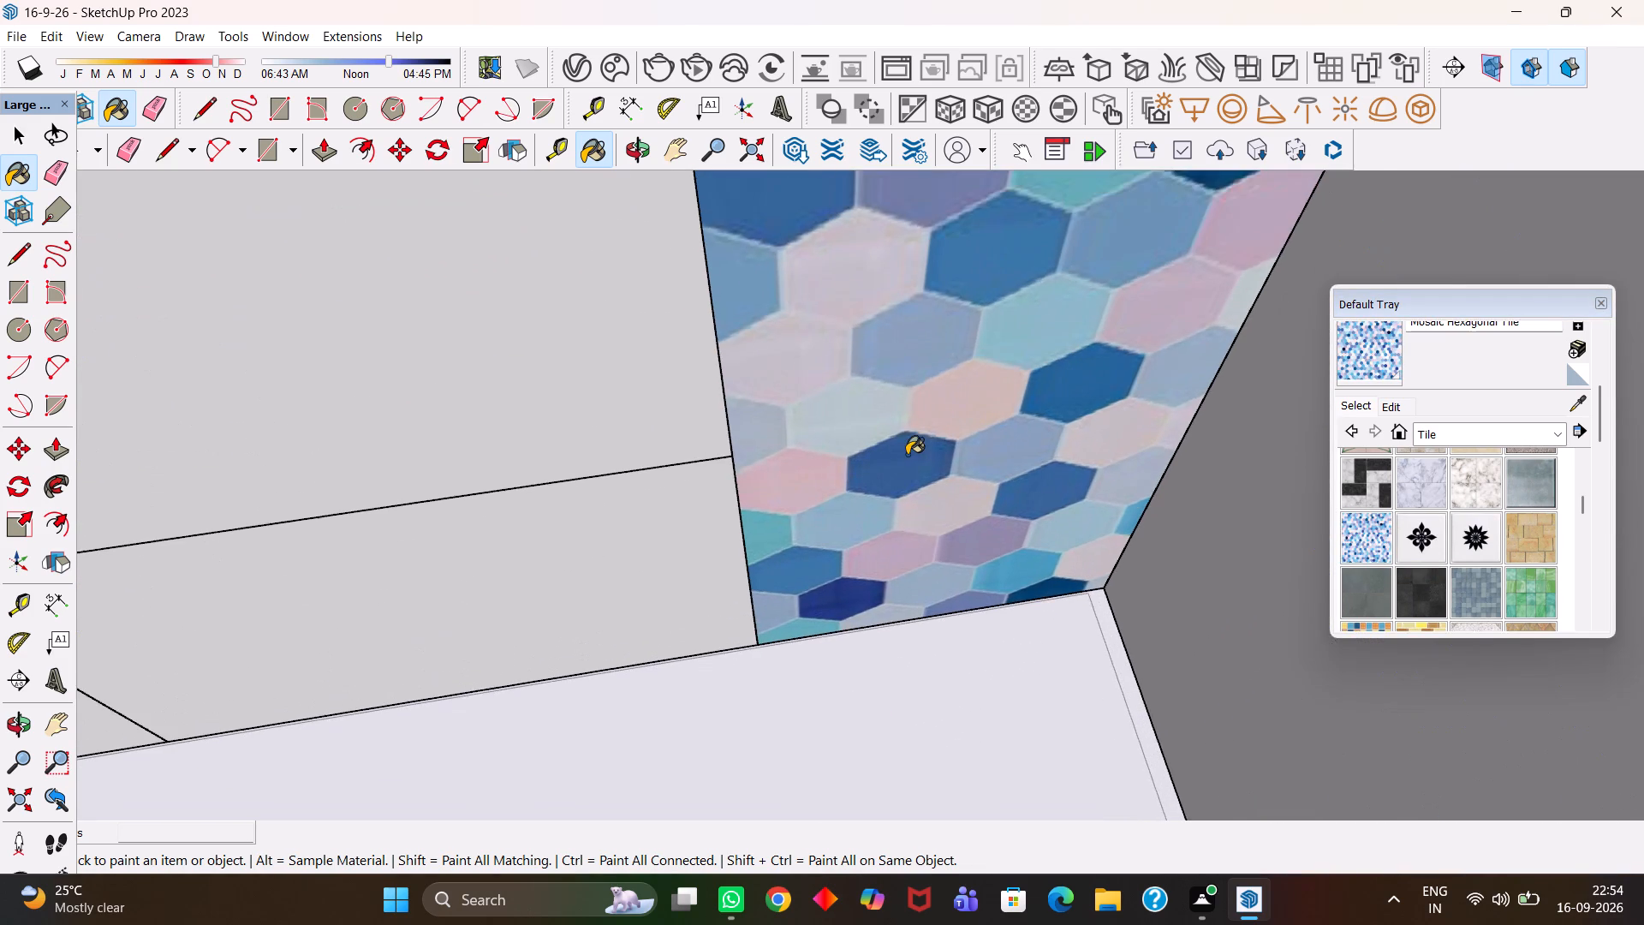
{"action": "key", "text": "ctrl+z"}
Close the counter group and return to the whole house model.
{"action": "key", "text": "h"}
{"action": "scroll", "coordinate": [907, 455], "scroll_direction": "down", "scroll_amount": 8}
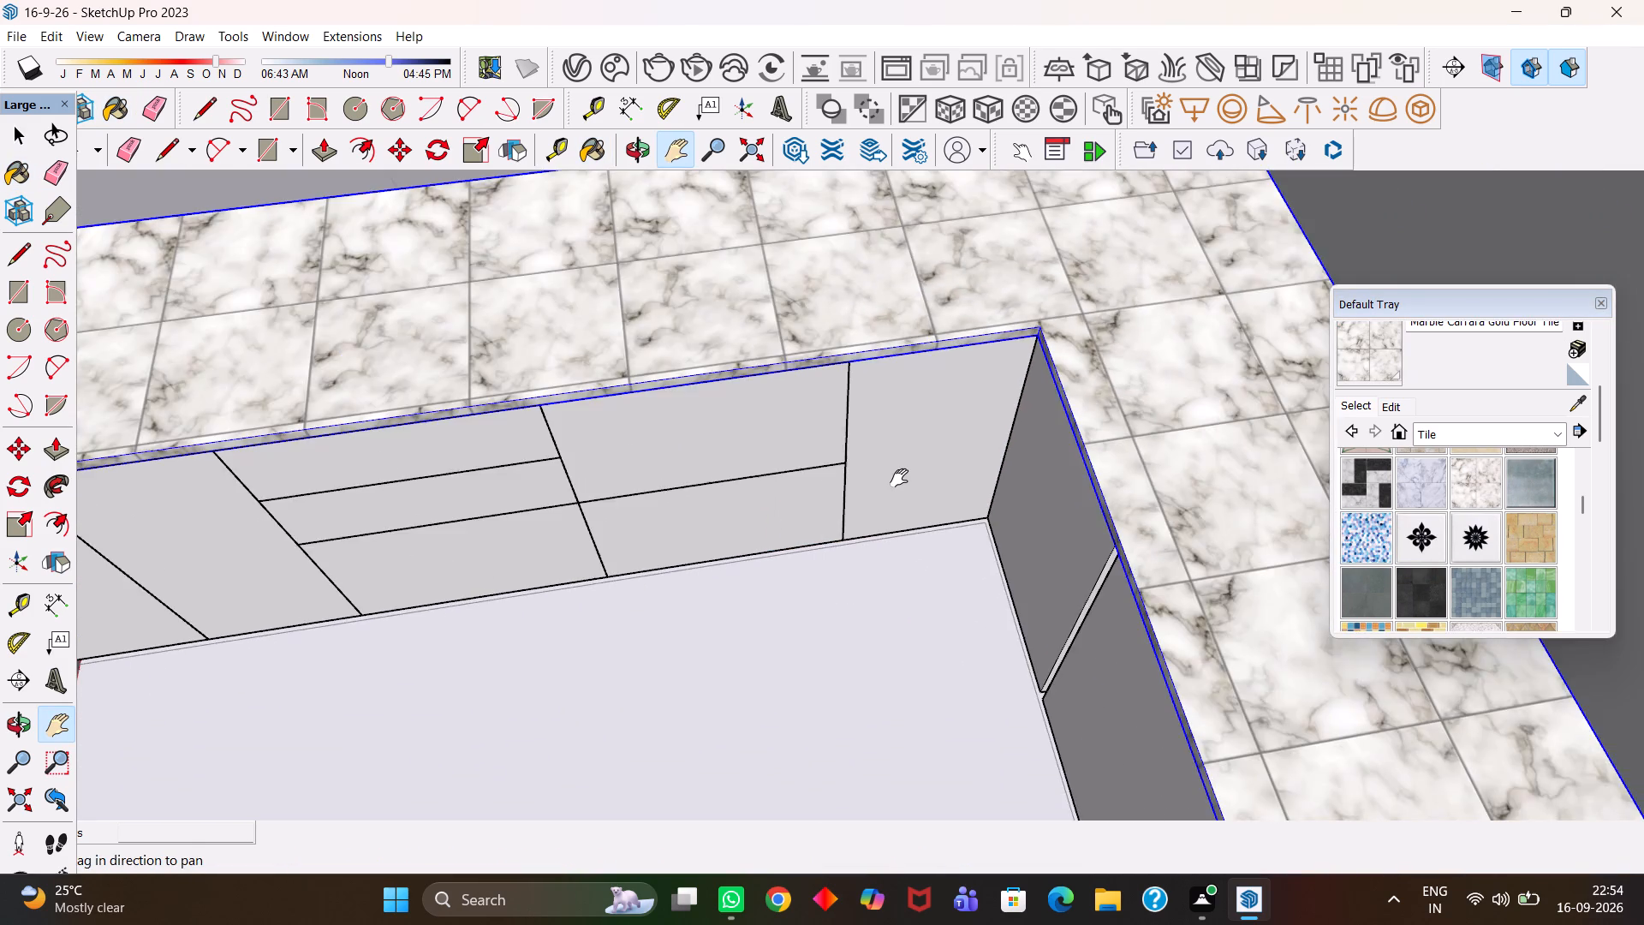
{"action": "scroll", "coordinate": [899, 478], "scroll_direction": "down", "scroll_amount": 7}
{"action": "scroll", "coordinate": [899, 479], "scroll_direction": "down", "scroll_amount": 14}
{"action": "key", "text": "h"}
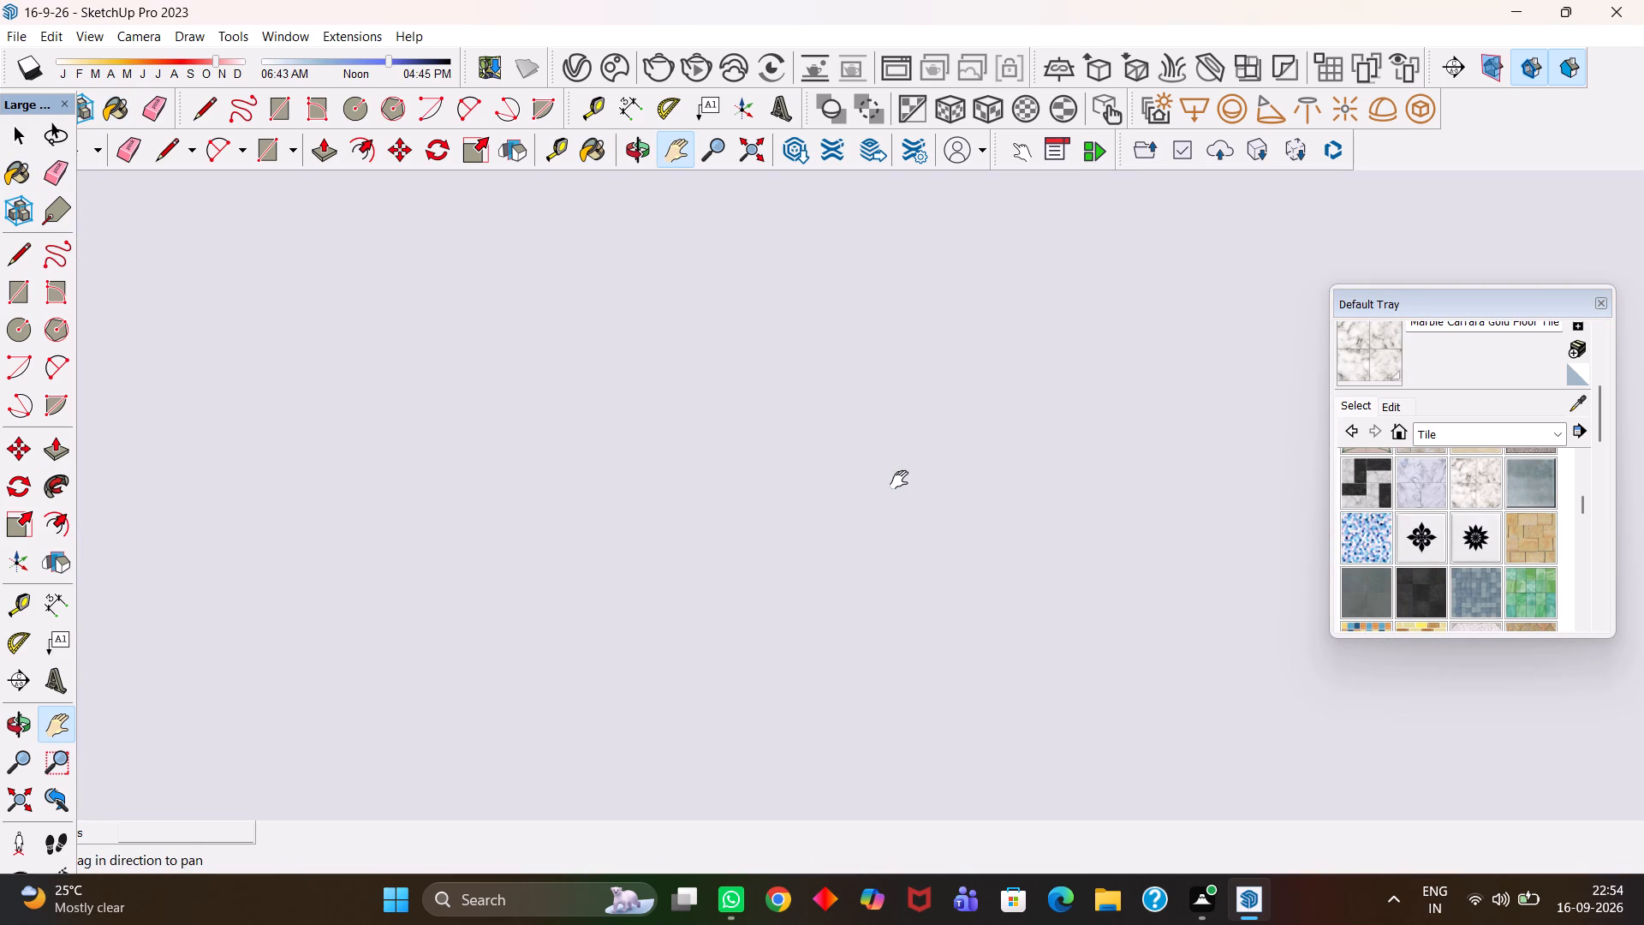
{"action": "scroll", "coordinate": [899, 480], "scroll_direction": "down", "scroll_amount": 1}
{"action": "left_click_drag", "start_coordinate": [890, 445], "coordinate": [982, 534]}
{"action": "scroll", "coordinate": [976, 529], "scroll_direction": "down", "scroll_amount": 13}
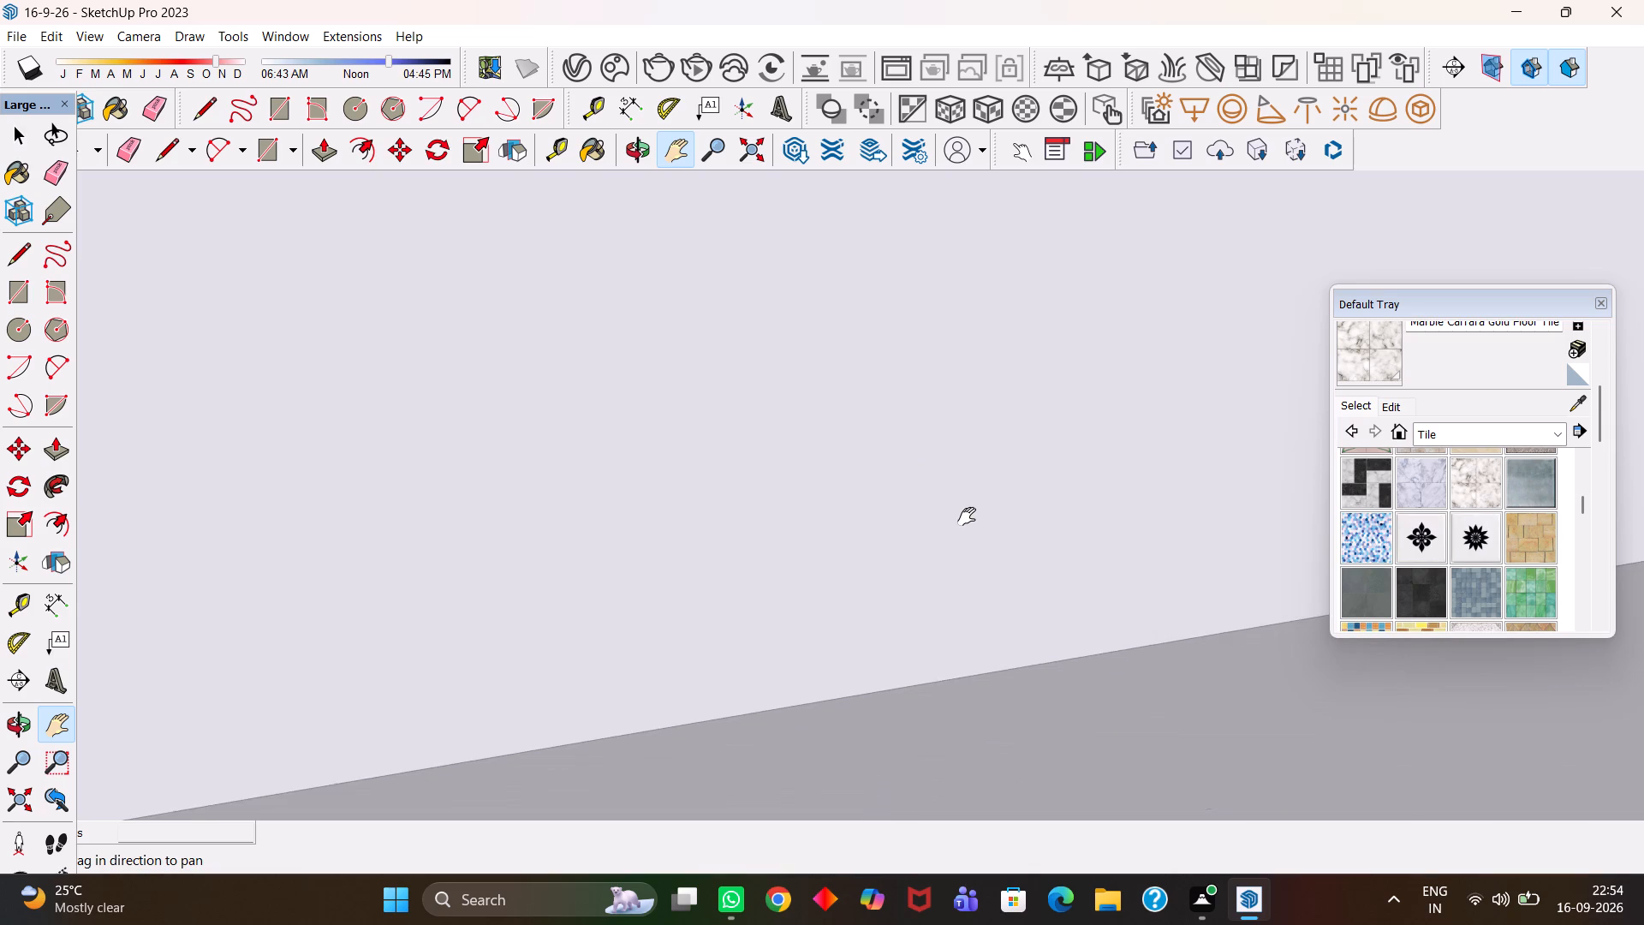
{"action": "scroll", "coordinate": [967, 516], "scroll_direction": "down", "scroll_amount": 20}
{"action": "scroll", "coordinate": [967, 516], "scroll_direction": "down", "scroll_amount": 6}
{"action": "key", "text": "h"}
{"action": "left_click_drag", "start_coordinate": [956, 413], "coordinate": [1072, 626]}
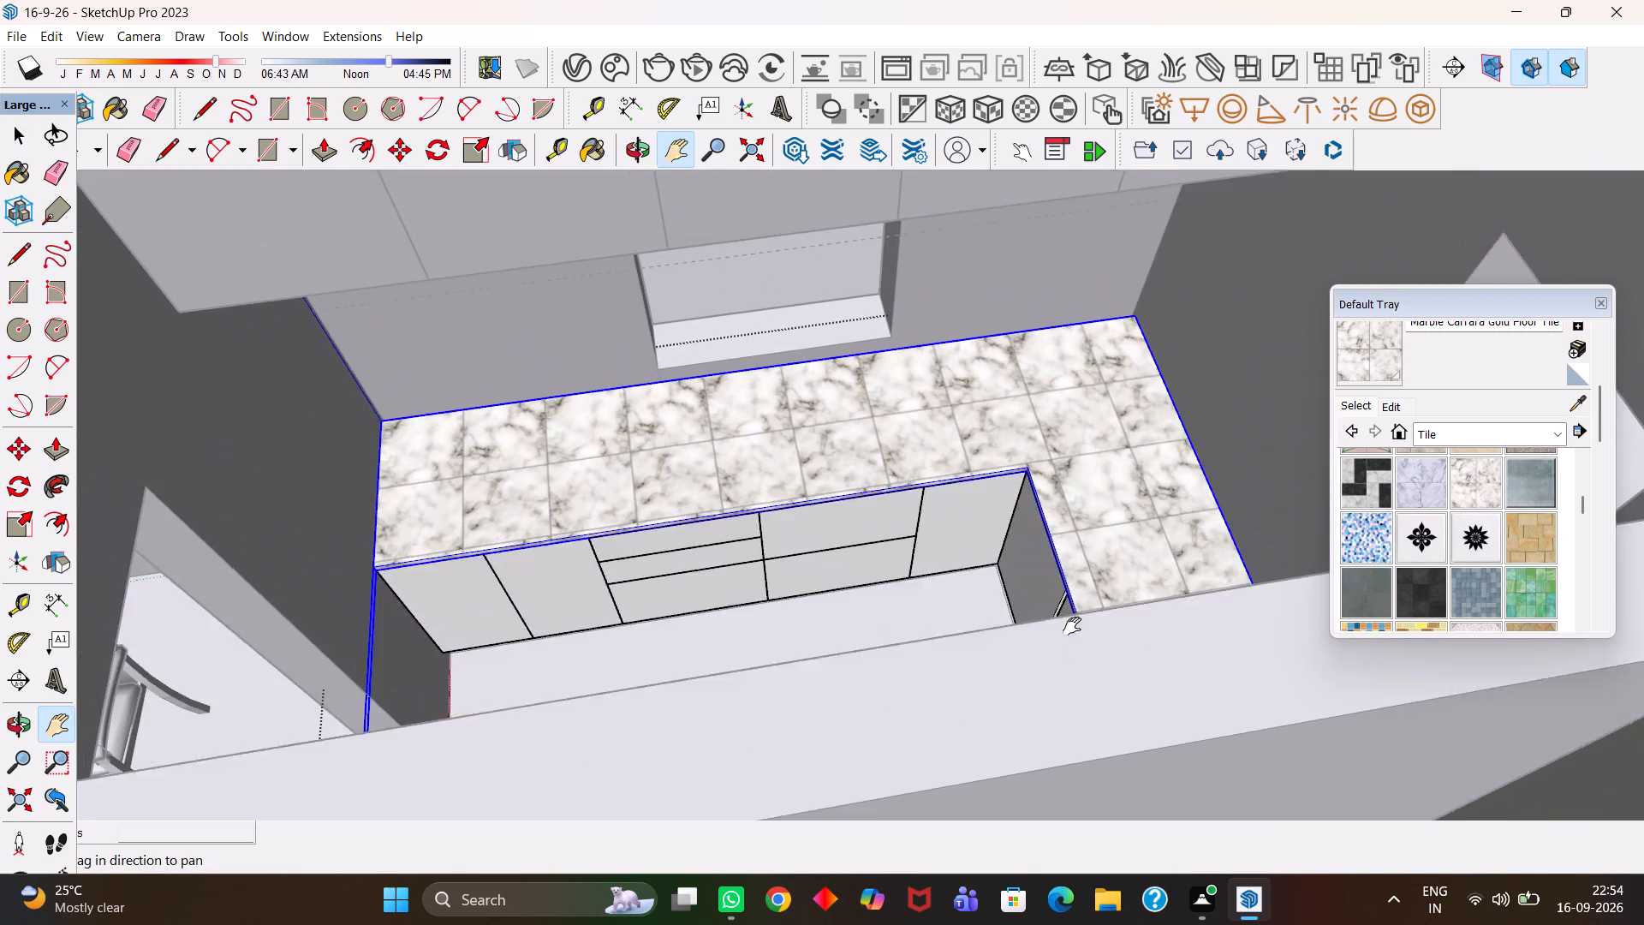
{"action": "scroll", "coordinate": [1054, 610], "scroll_direction": "down", "scroll_amount": 13}
{"action": "scroll", "coordinate": [1001, 505], "scroll_direction": "up", "scroll_amount": 1}
{"action": "middle_click_drag", "start_coordinate": [998, 503], "coordinate": [977, 624]}
{"action": "scroll", "coordinate": [977, 624], "scroll_direction": "down", "scroll_amount": 2}
{"action": "key", "text": "space"}
{"action": "left_click", "coordinate": [1067, 304]}
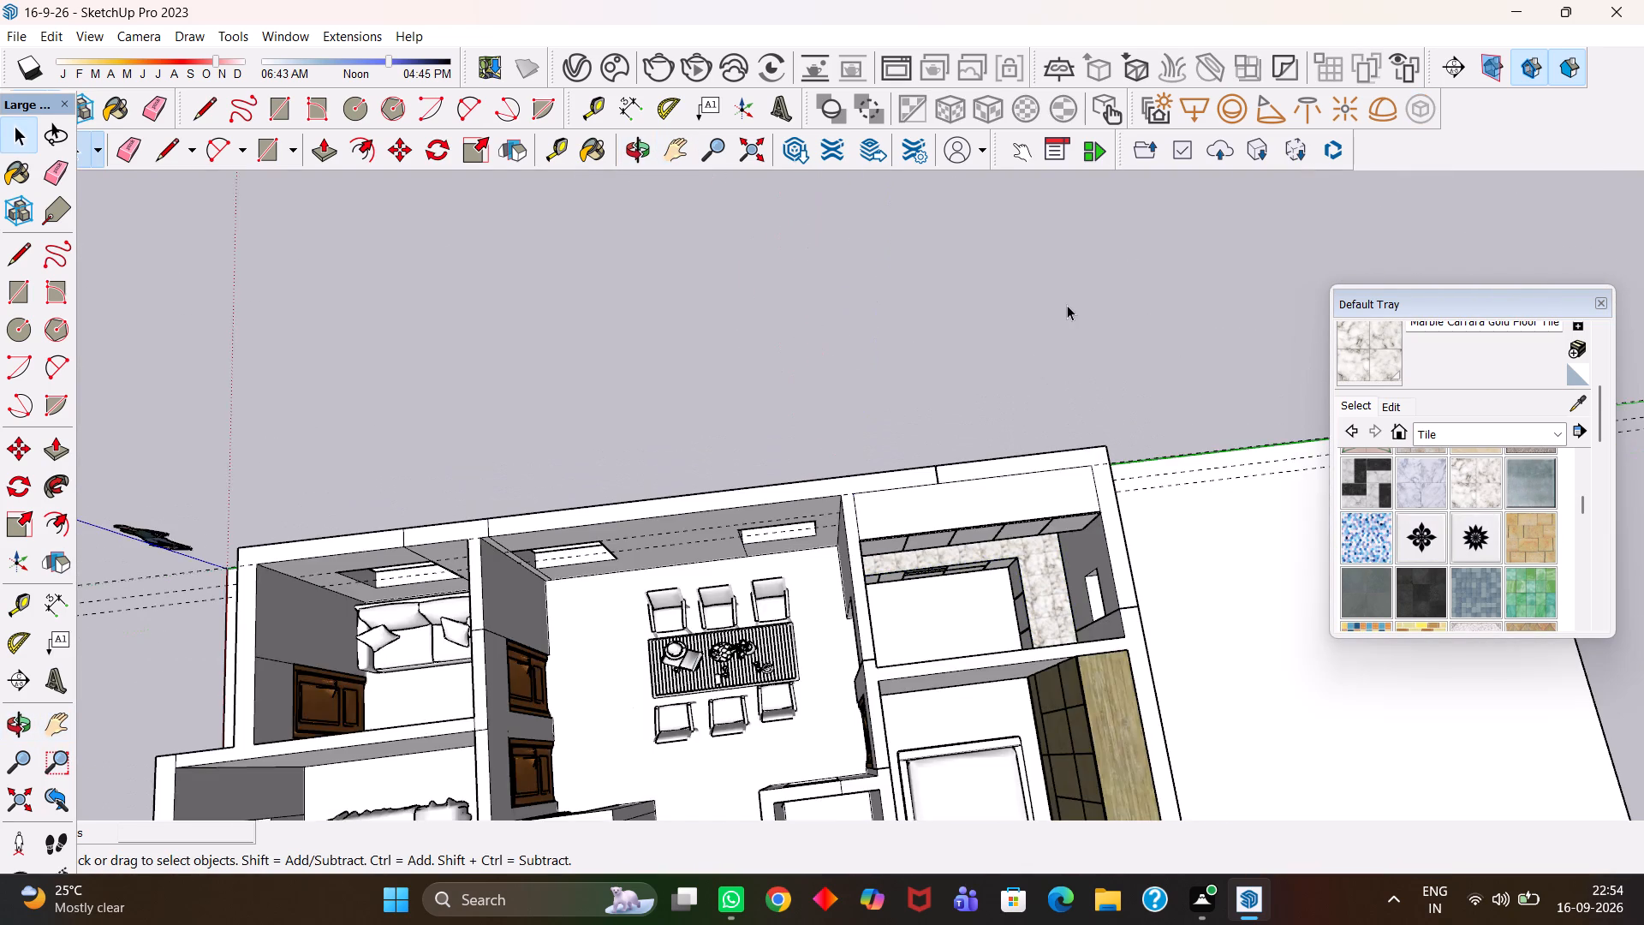
Browse the Roofing and Patterns materials and switch the material library to the Stone collection for the kitchen counter.
{"action": "scroll", "coordinate": [1064, 307], "scroll_direction": "up", "scroll_amount": 2}
{"action": "key", "text": "h"}
{"action": "scroll", "coordinate": [974, 570], "scroll_direction": "up", "scroll_amount": 7}
{"action": "middle_click_drag", "start_coordinate": [940, 609], "coordinate": [937, 504]}
{"action": "scroll", "coordinate": [935, 506], "scroll_direction": "up", "scroll_amount": 1}
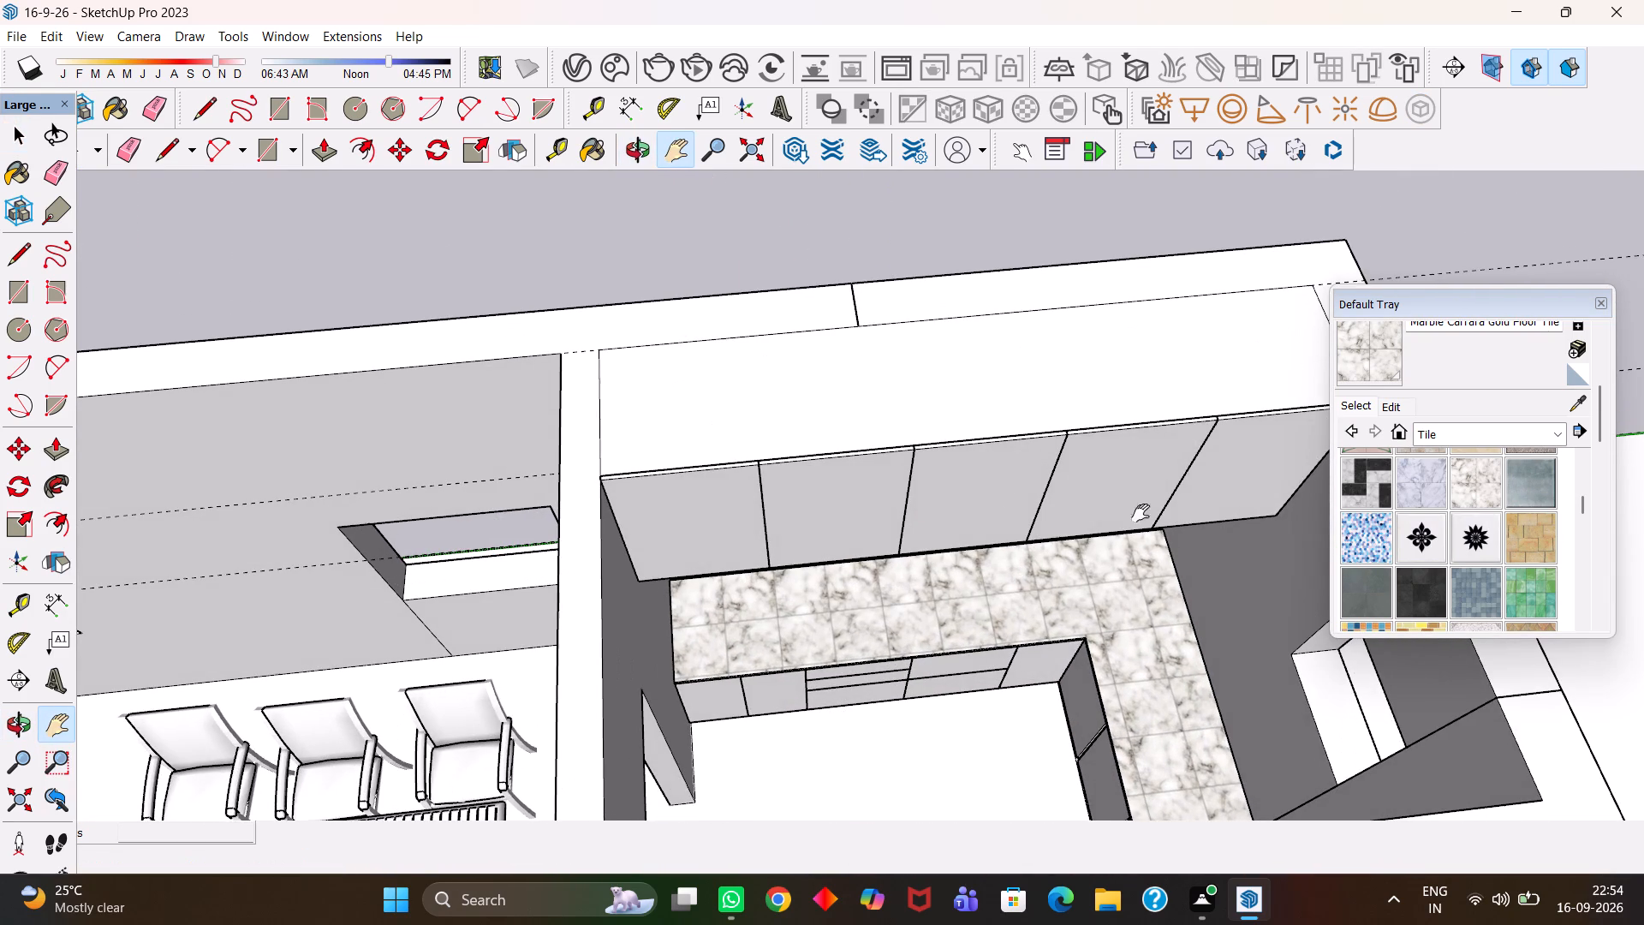
{"action": "scroll", "coordinate": [1515, 532], "scroll_direction": "up", "scroll_amount": 4}
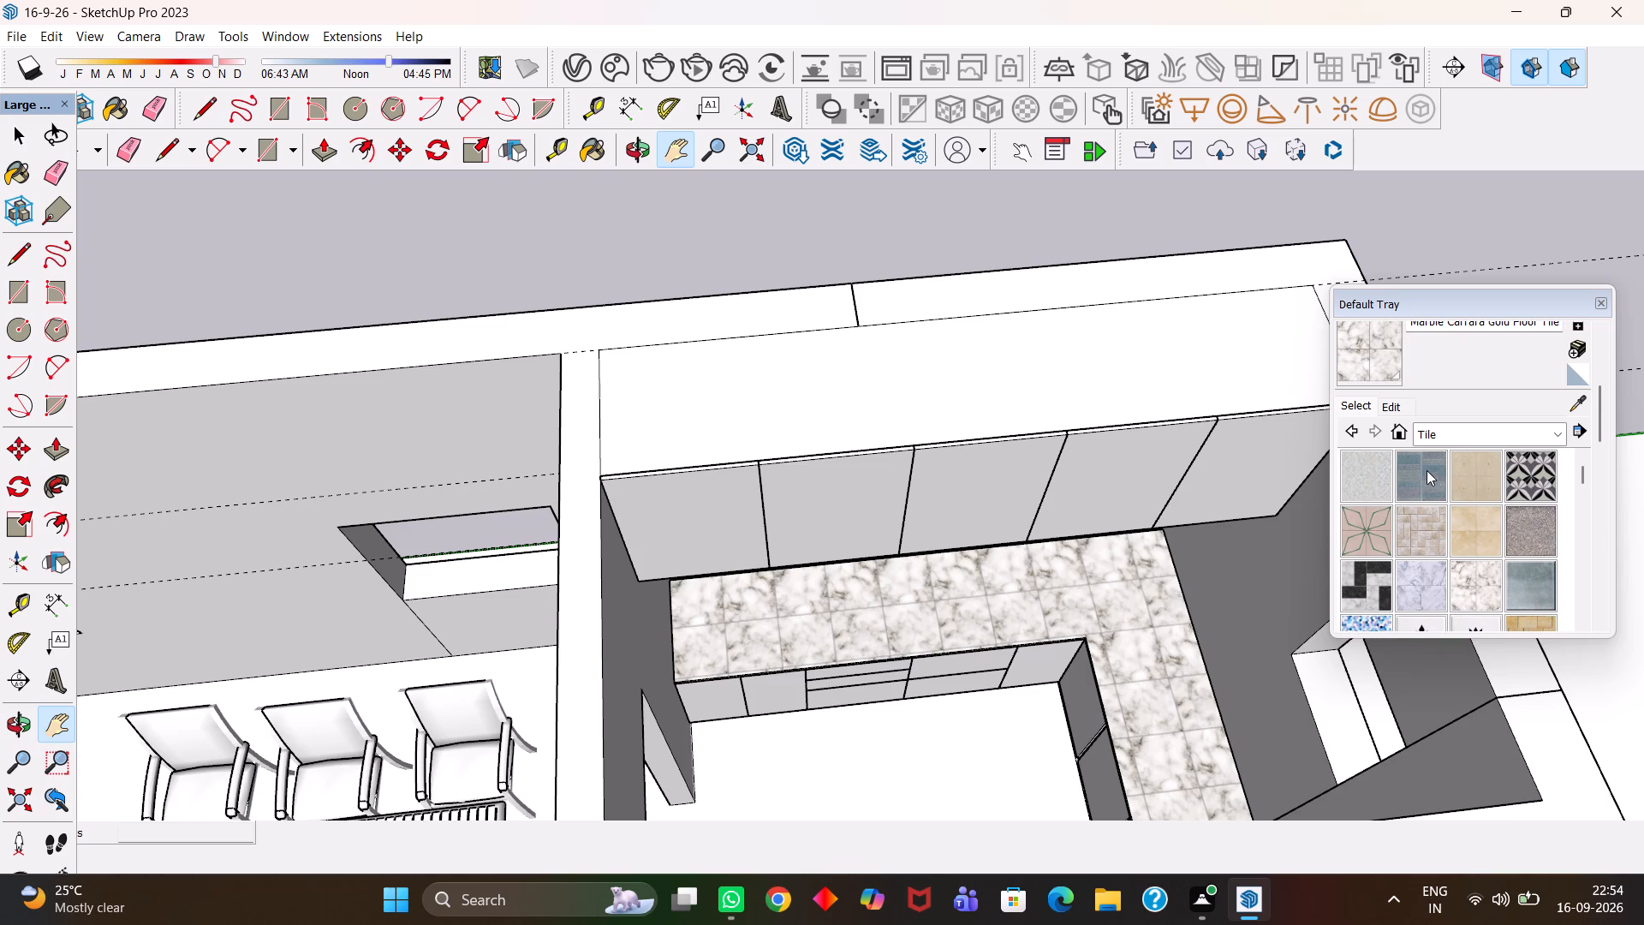
{"action": "left_click", "coordinate": [1435, 429]}
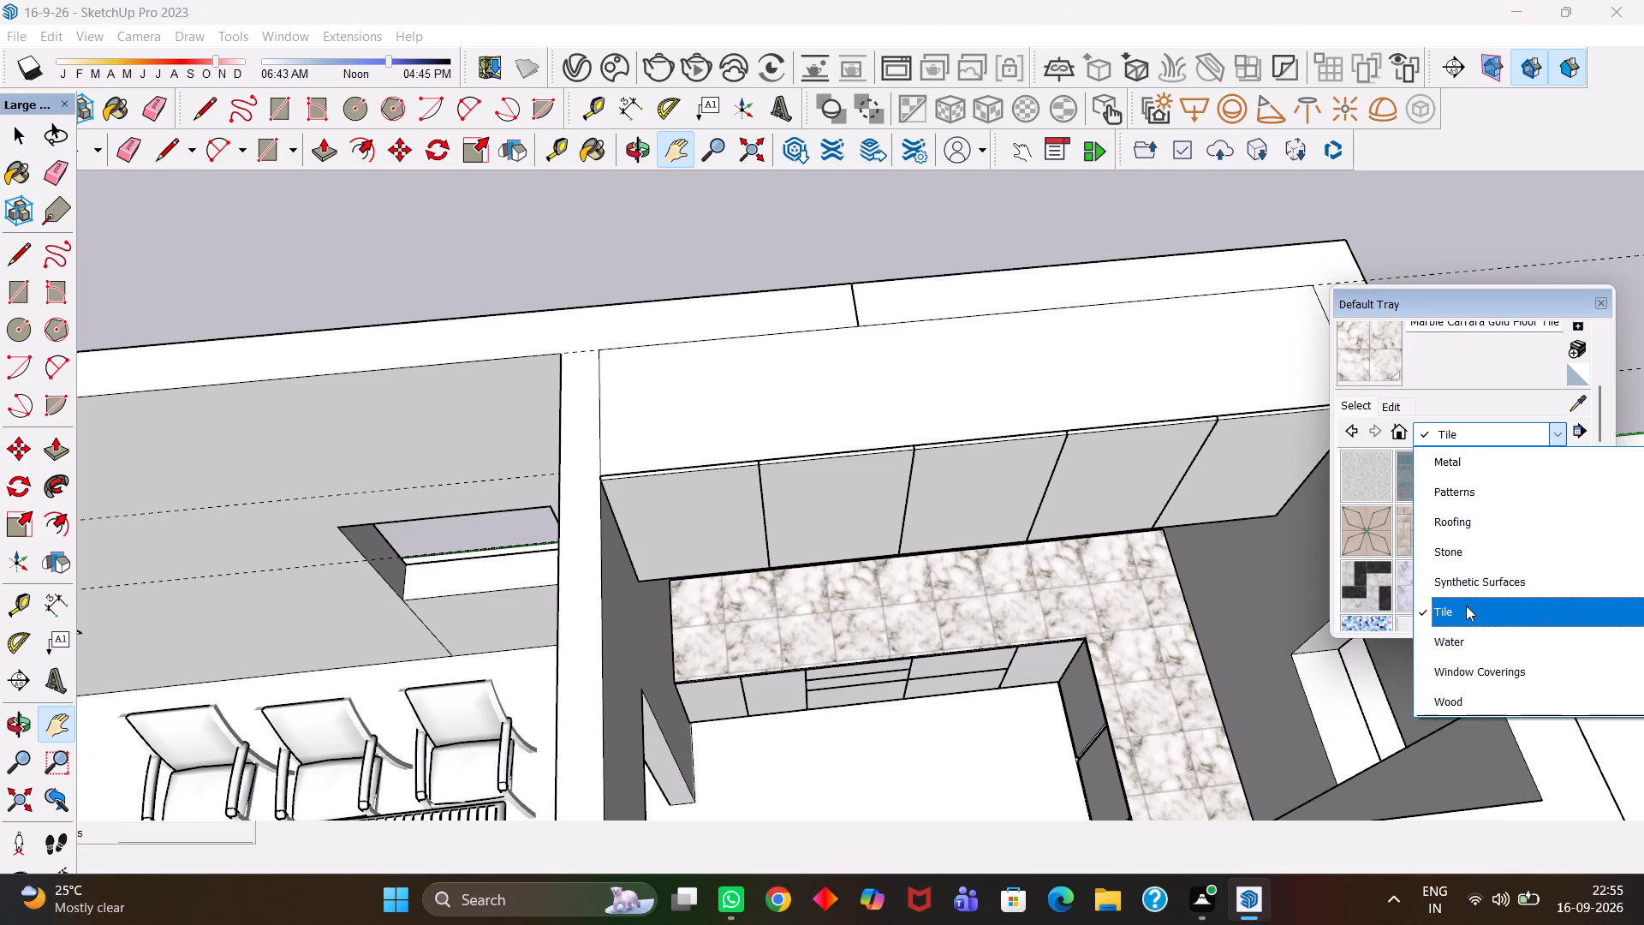
{"action": "left_click", "coordinate": [1481, 528]}
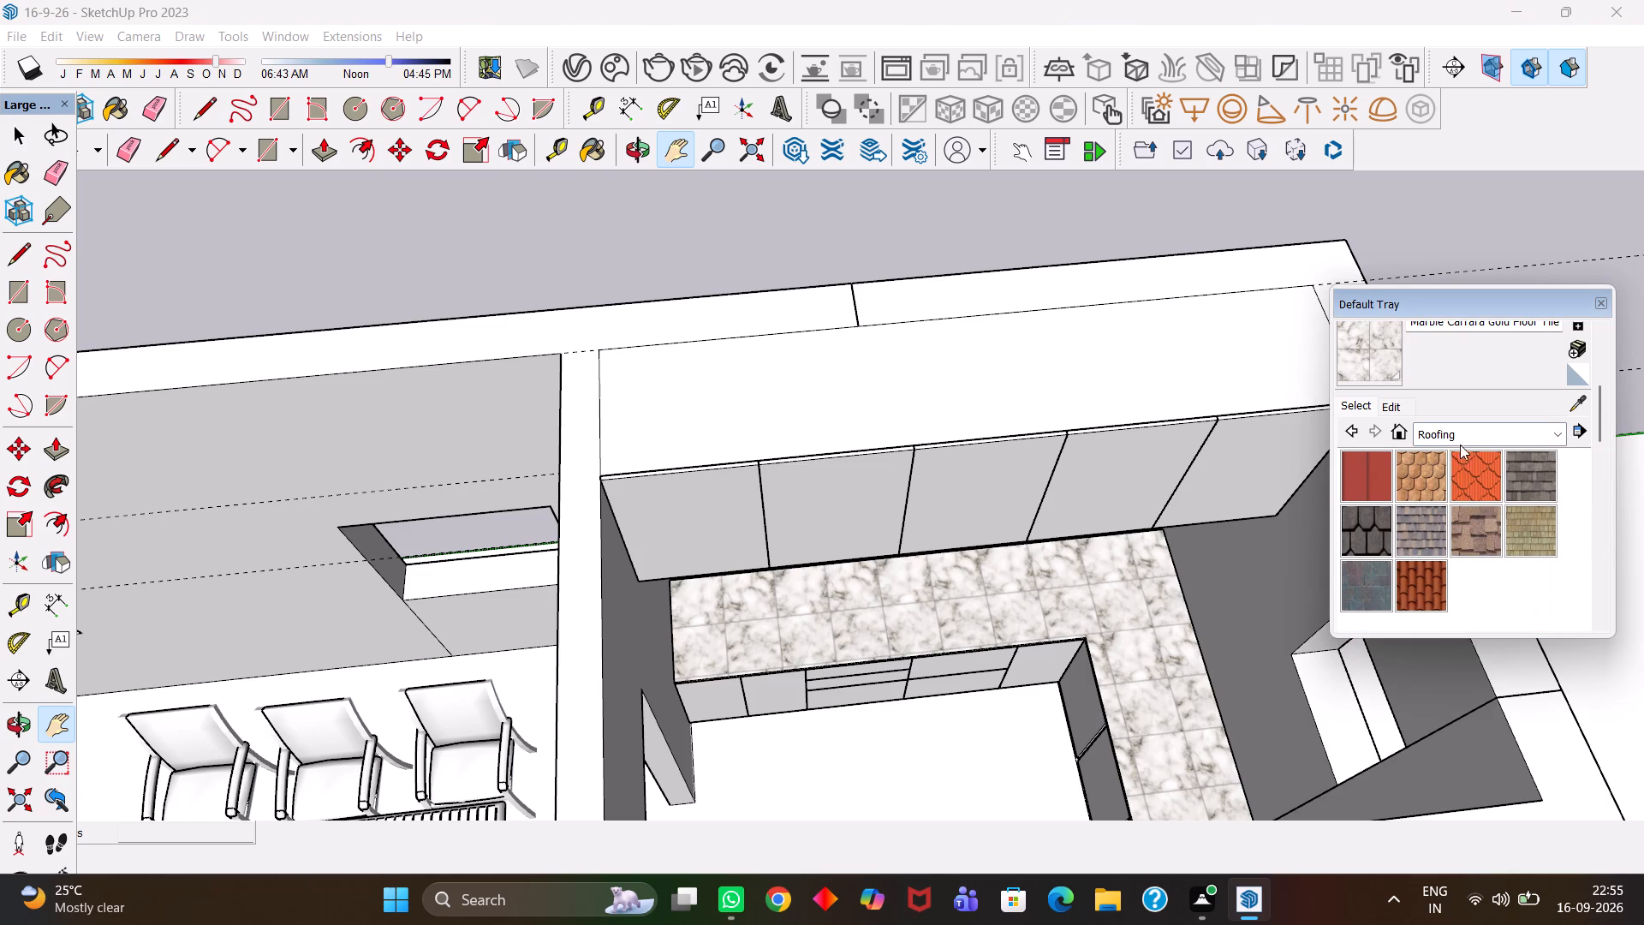
{"action": "left_click", "coordinate": [1475, 443]}
{"action": "left_click", "coordinate": [1463, 489]}
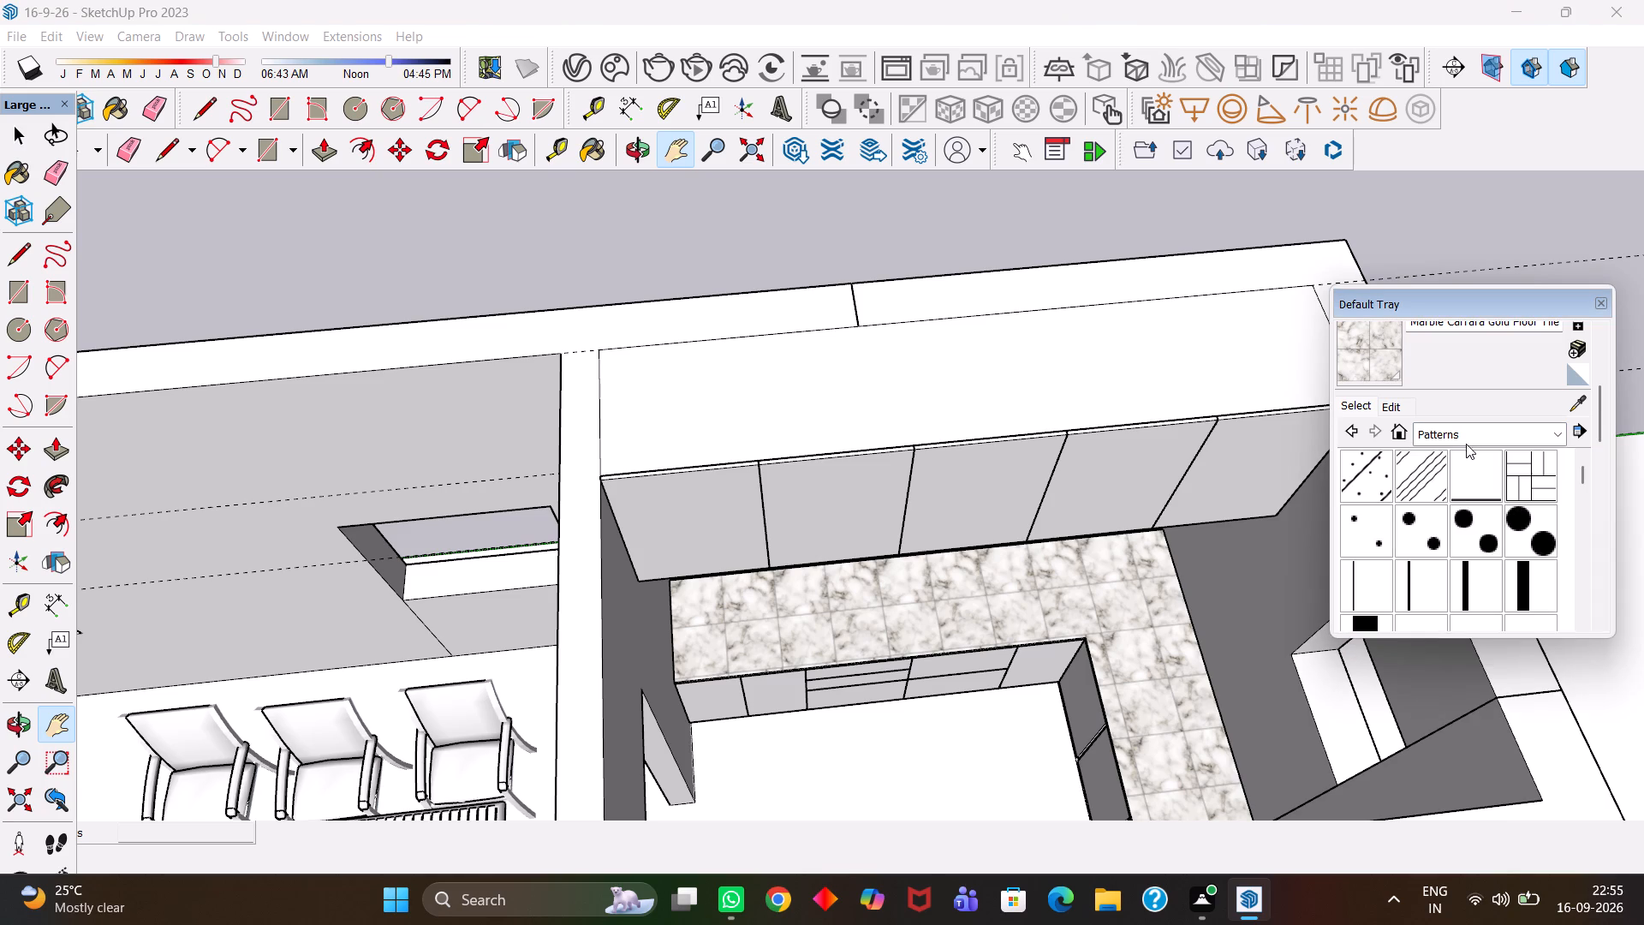
{"action": "left_click", "coordinate": [1468, 443]}
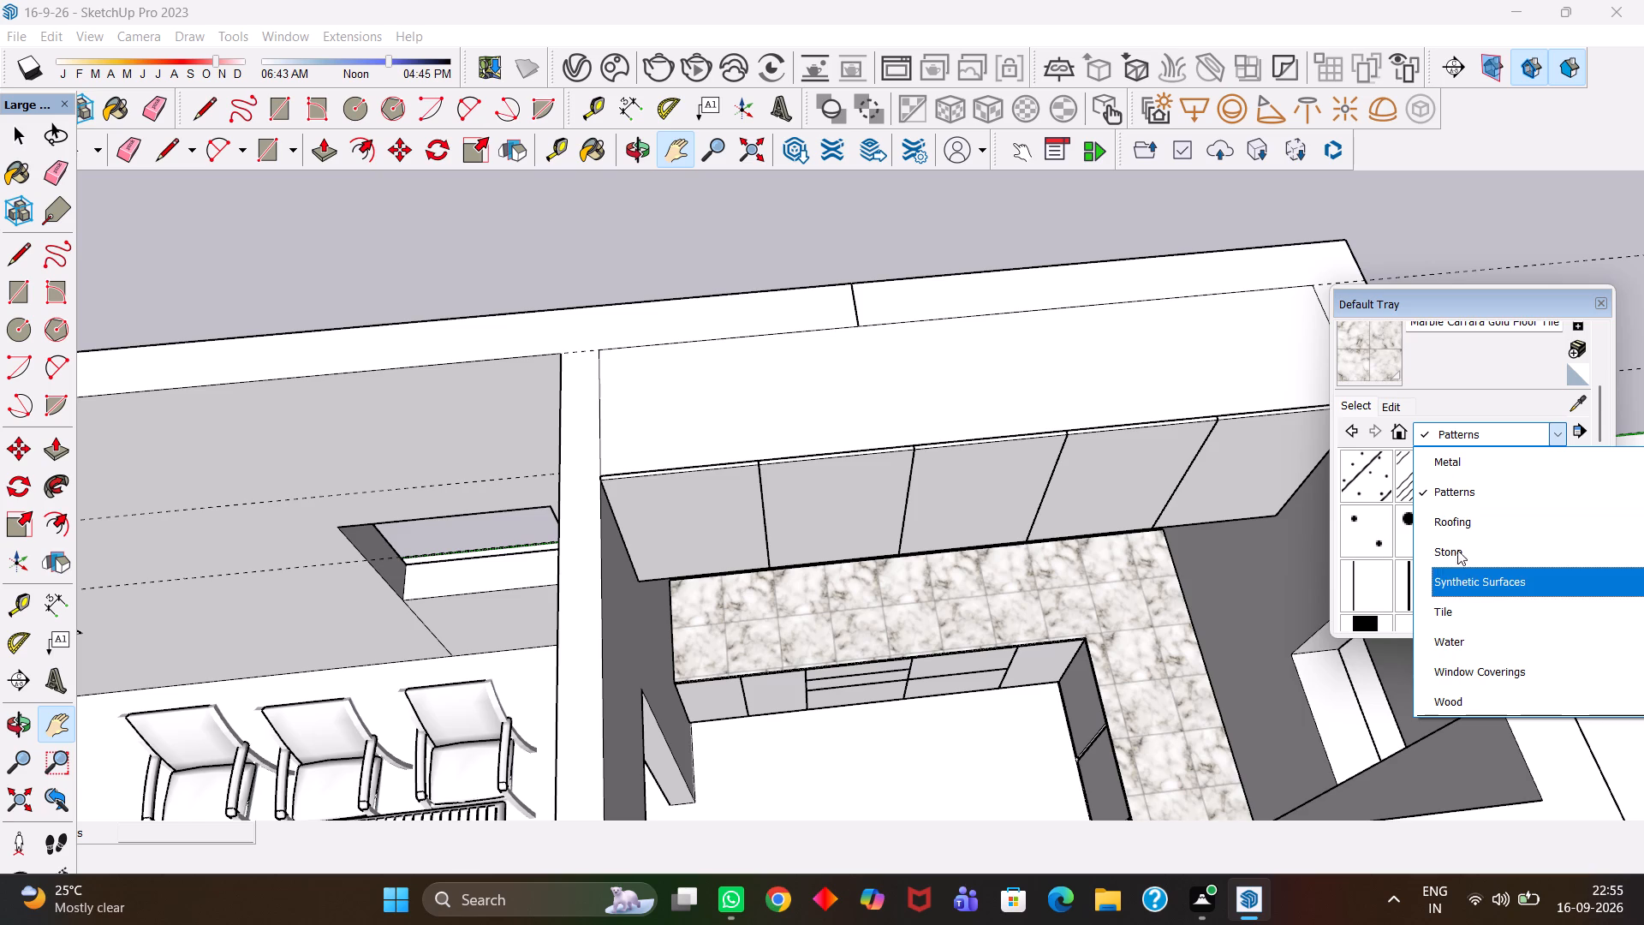
{"action": "left_click", "coordinate": [1462, 552]}
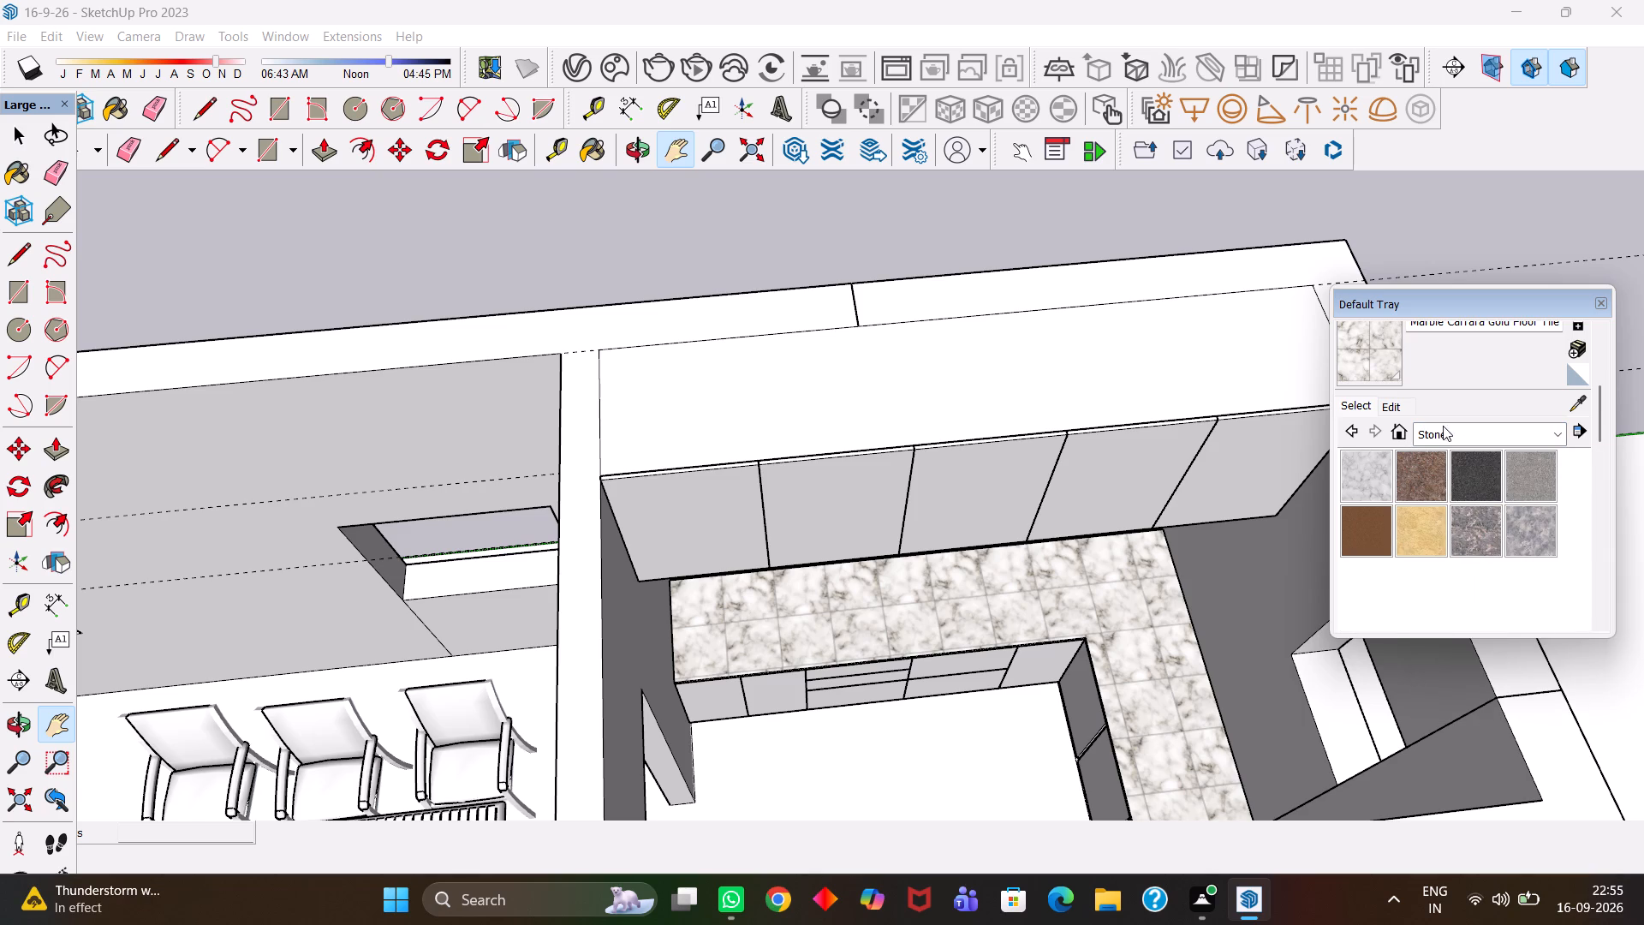
{"action": "scroll", "coordinate": [1441, 506], "scroll_direction": "up", "scroll_amount": 1}
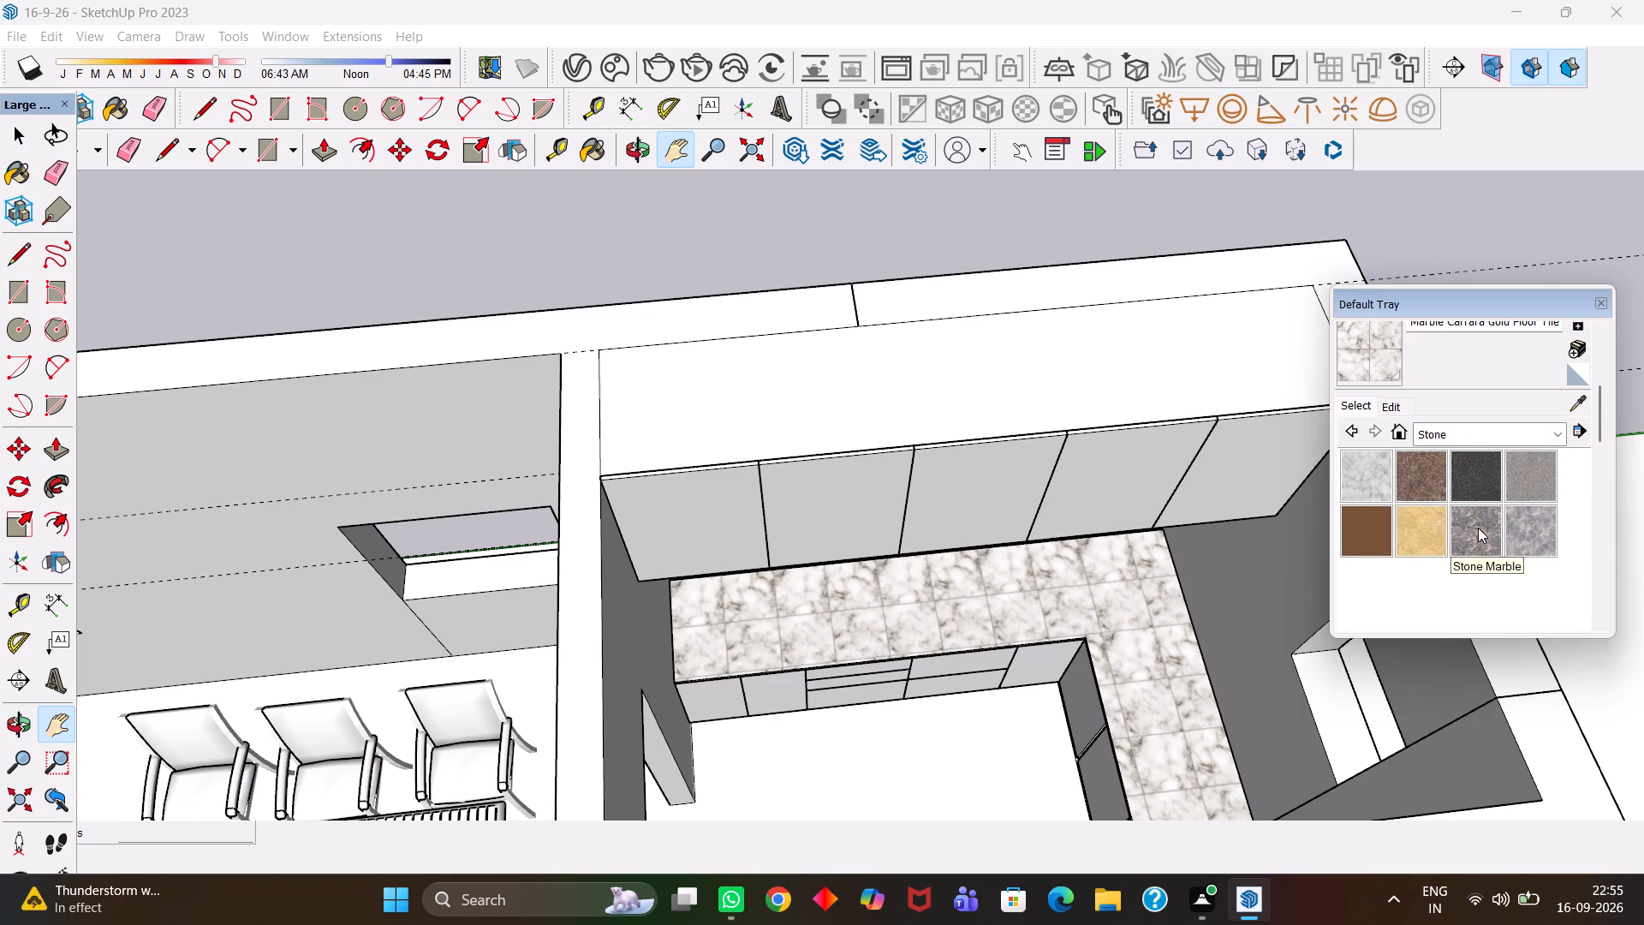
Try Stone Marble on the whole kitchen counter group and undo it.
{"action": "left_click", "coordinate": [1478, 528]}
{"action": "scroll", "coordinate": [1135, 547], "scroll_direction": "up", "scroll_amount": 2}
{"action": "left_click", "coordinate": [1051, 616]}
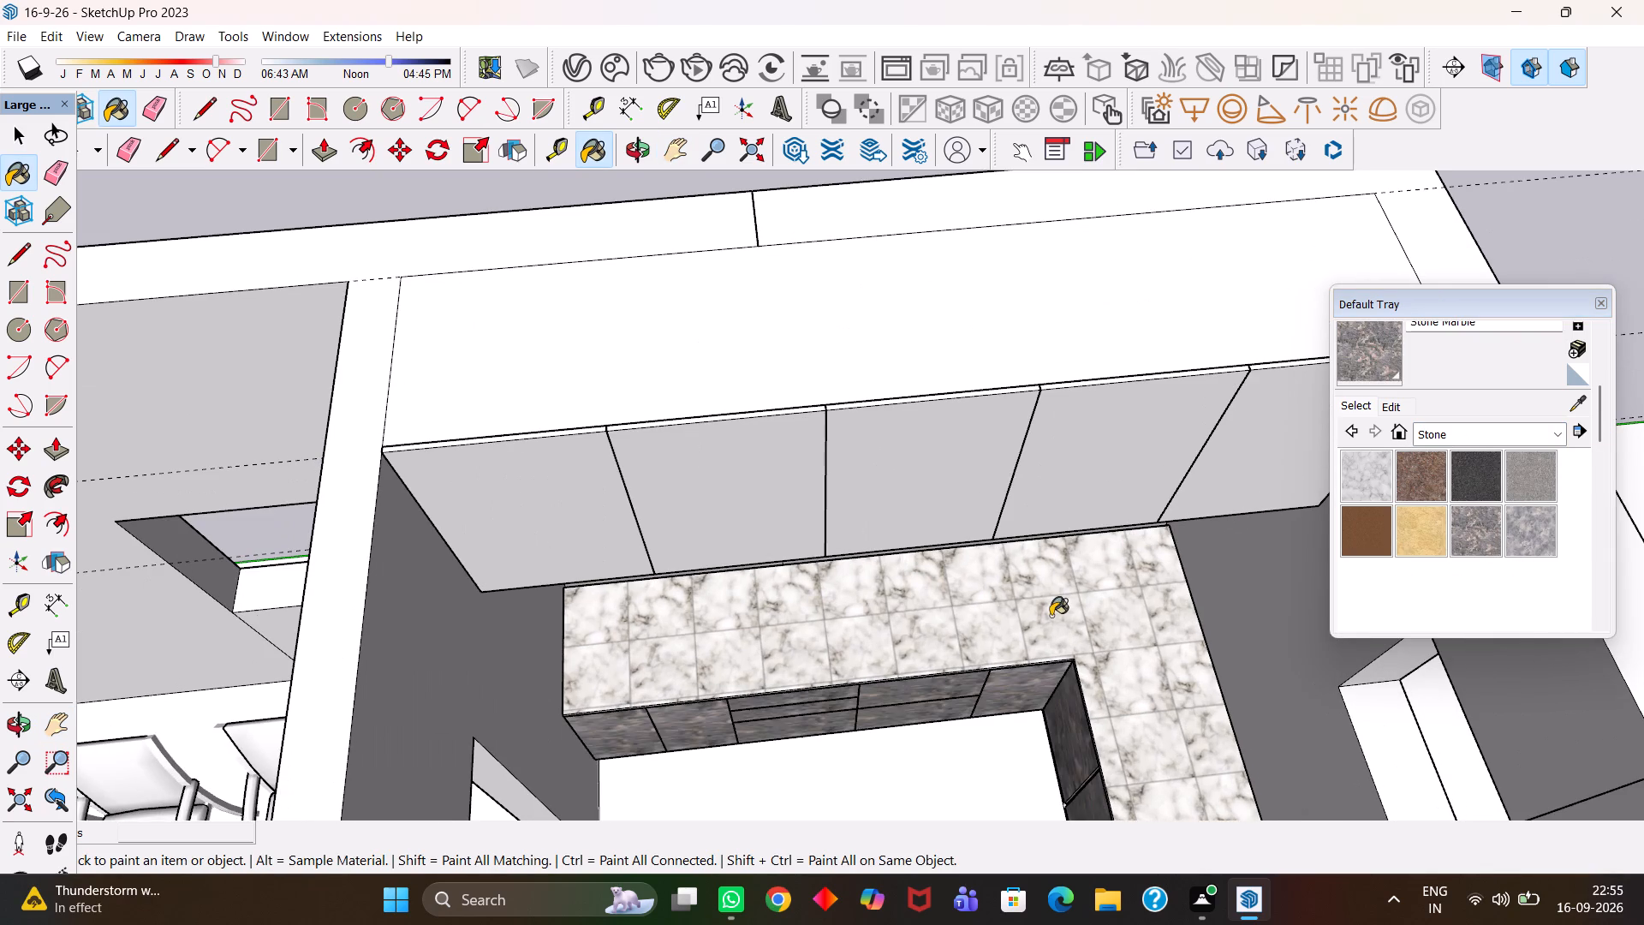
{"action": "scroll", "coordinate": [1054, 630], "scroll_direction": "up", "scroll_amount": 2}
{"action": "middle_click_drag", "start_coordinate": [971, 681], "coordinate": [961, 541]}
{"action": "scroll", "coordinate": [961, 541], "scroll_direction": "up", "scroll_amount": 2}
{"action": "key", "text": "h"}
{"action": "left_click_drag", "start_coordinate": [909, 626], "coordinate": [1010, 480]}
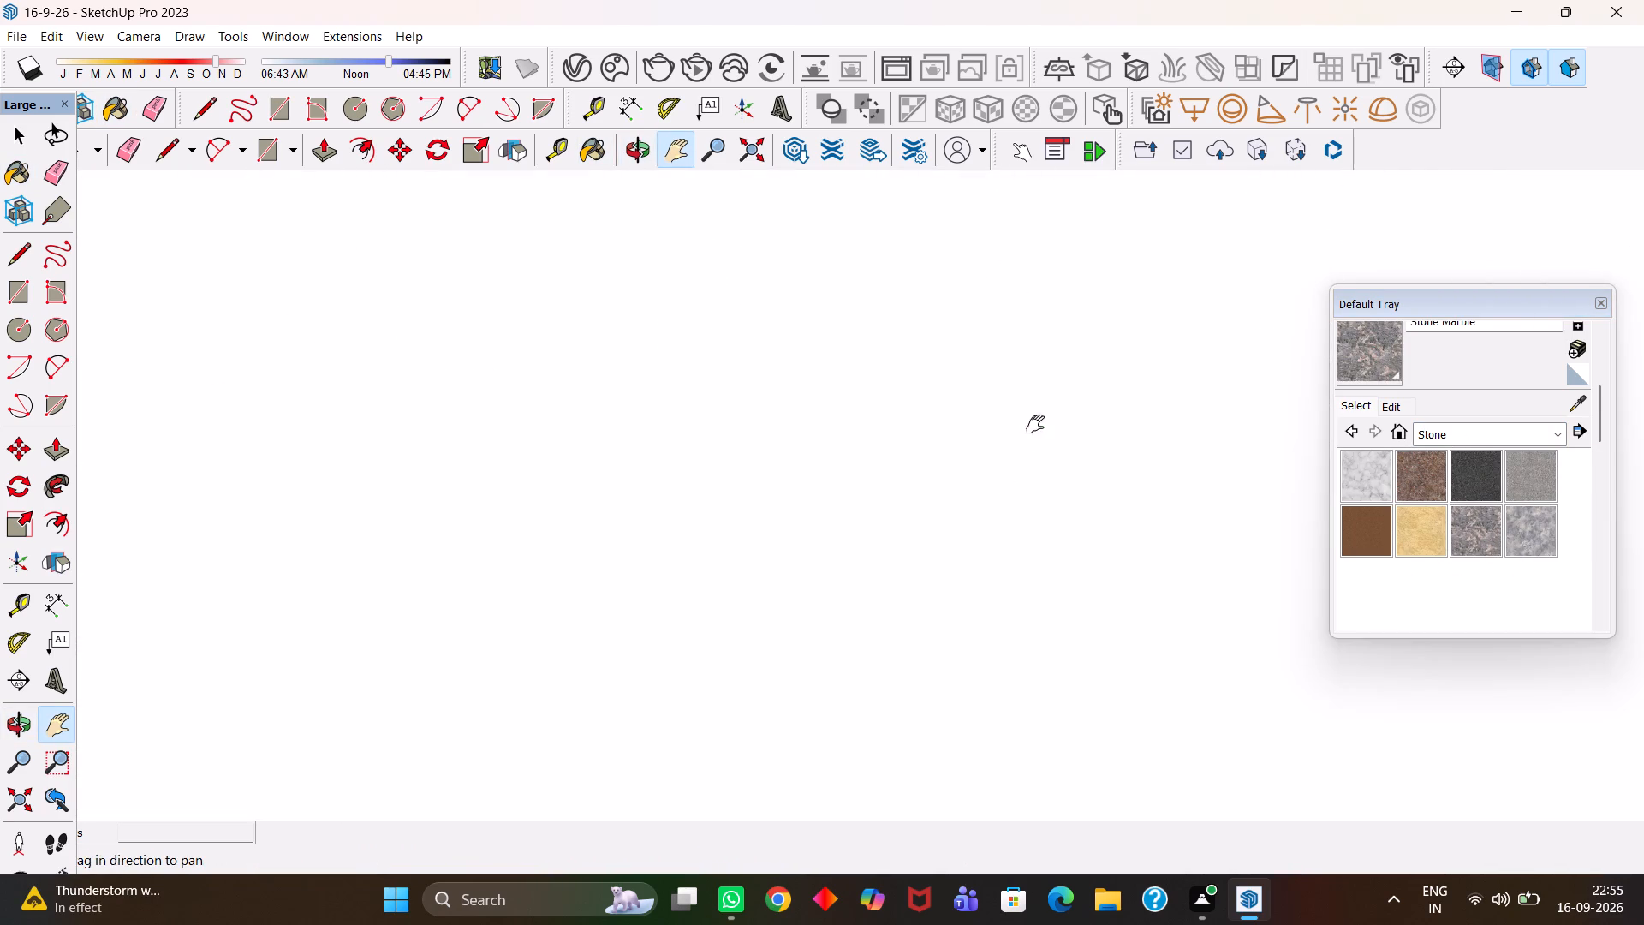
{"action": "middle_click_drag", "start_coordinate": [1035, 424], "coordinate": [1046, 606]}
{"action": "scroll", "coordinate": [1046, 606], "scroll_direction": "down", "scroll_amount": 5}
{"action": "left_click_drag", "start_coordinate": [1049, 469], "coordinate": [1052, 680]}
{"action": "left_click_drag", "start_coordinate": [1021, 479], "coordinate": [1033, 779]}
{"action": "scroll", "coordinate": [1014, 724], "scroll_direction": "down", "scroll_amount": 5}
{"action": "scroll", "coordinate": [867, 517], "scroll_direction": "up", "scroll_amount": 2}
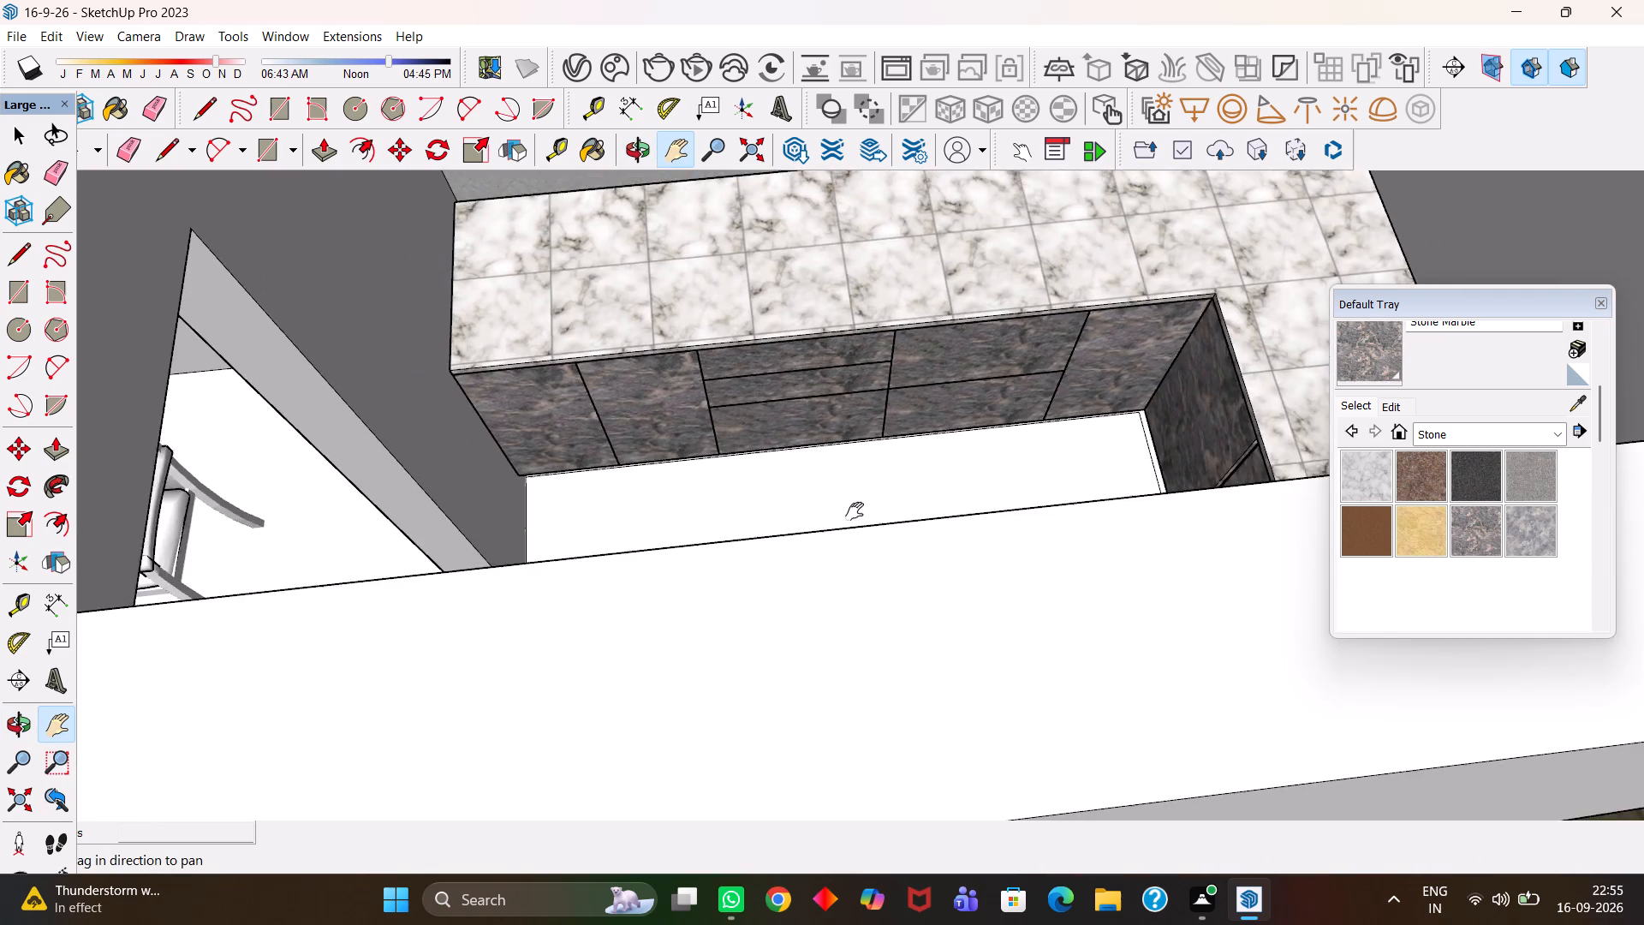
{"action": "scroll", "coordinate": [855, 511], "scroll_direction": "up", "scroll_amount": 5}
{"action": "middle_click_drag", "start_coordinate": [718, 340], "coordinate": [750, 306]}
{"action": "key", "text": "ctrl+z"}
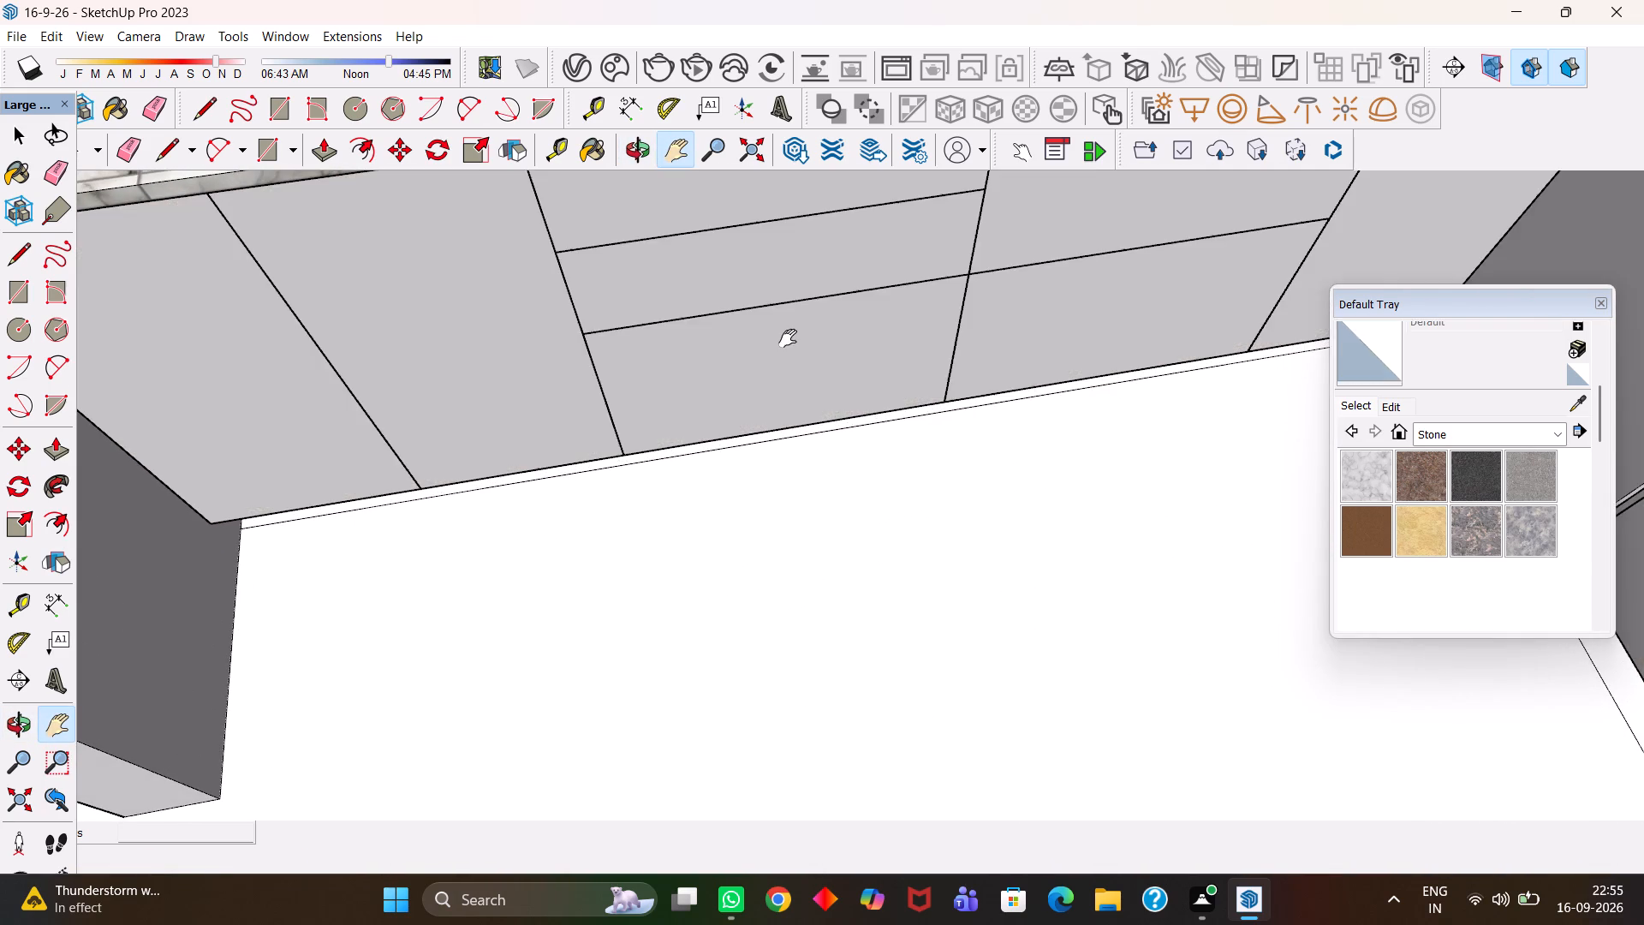
Open the counter group, try Stone Vein Gray on the L-shaped countertop slab, and repaint the slab with Carrera Marble.
{"action": "scroll", "coordinate": [825, 415], "scroll_direction": "down", "scroll_amount": 3}
{"action": "key", "text": "h"}
{"action": "left_click_drag", "start_coordinate": [1039, 354], "coordinate": [873, 488]}
{"action": "scroll", "coordinate": [903, 471], "scroll_direction": "down", "scroll_amount": 3}
{"action": "middle_click_drag", "start_coordinate": [955, 444], "coordinate": [936, 451]}
{"action": "key", "text": "space"}
{"action": "double_click", "coordinate": [950, 331]}
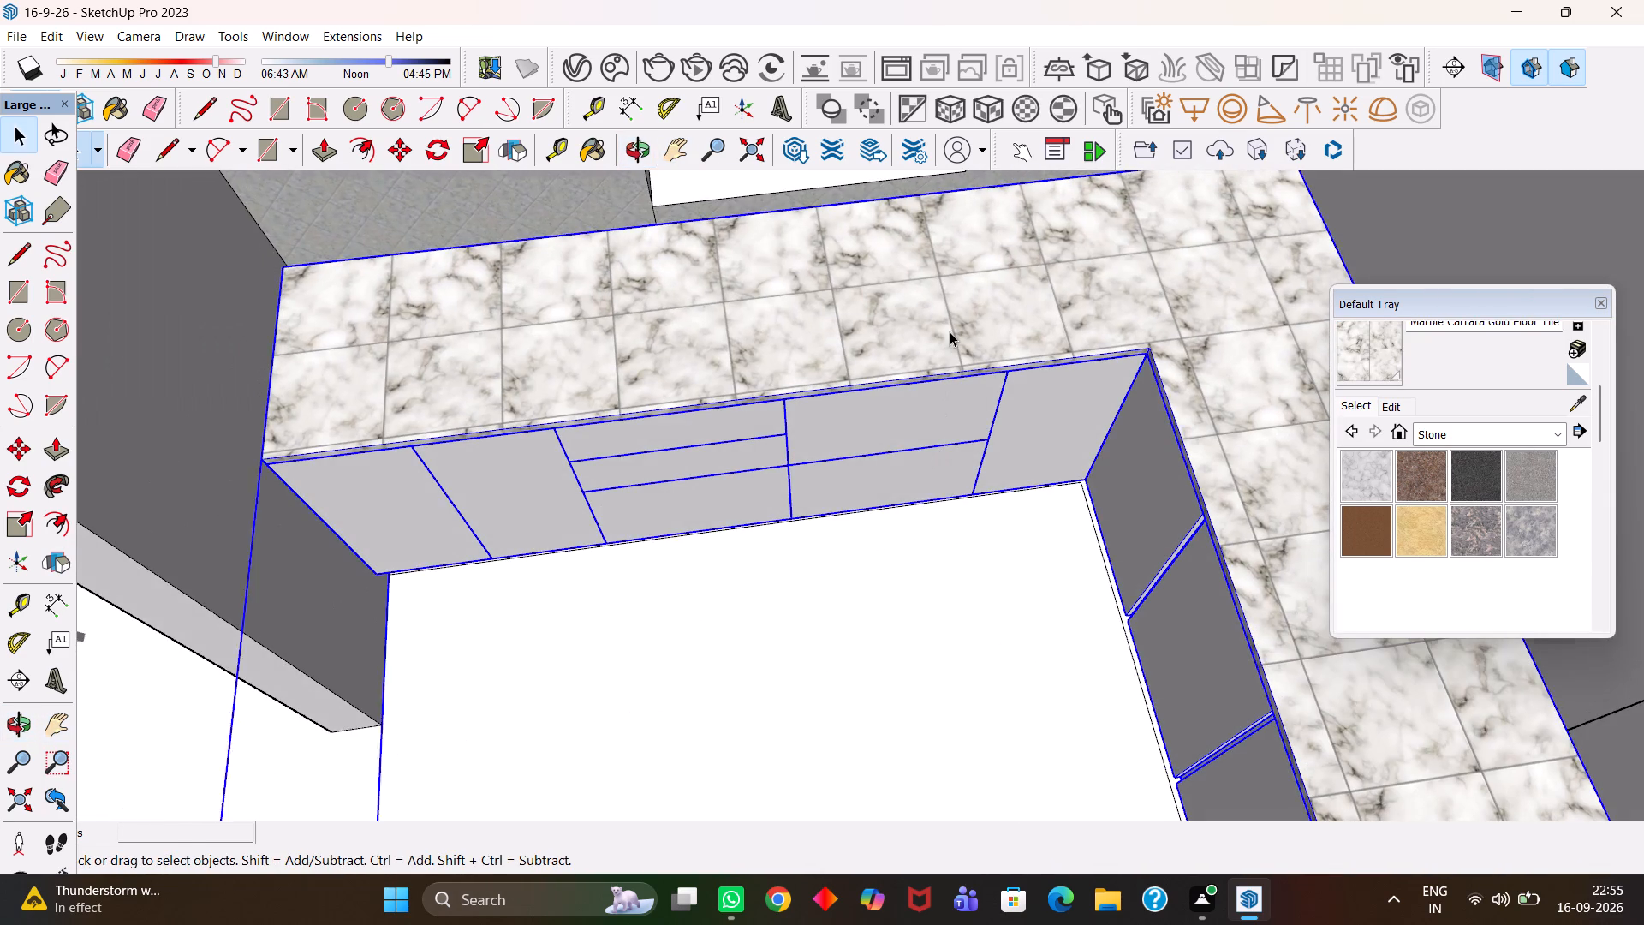
{"action": "triple_click", "coordinate": [947, 321]}
{"action": "key", "text": "b"}
{"action": "left_click", "coordinate": [947, 314]}
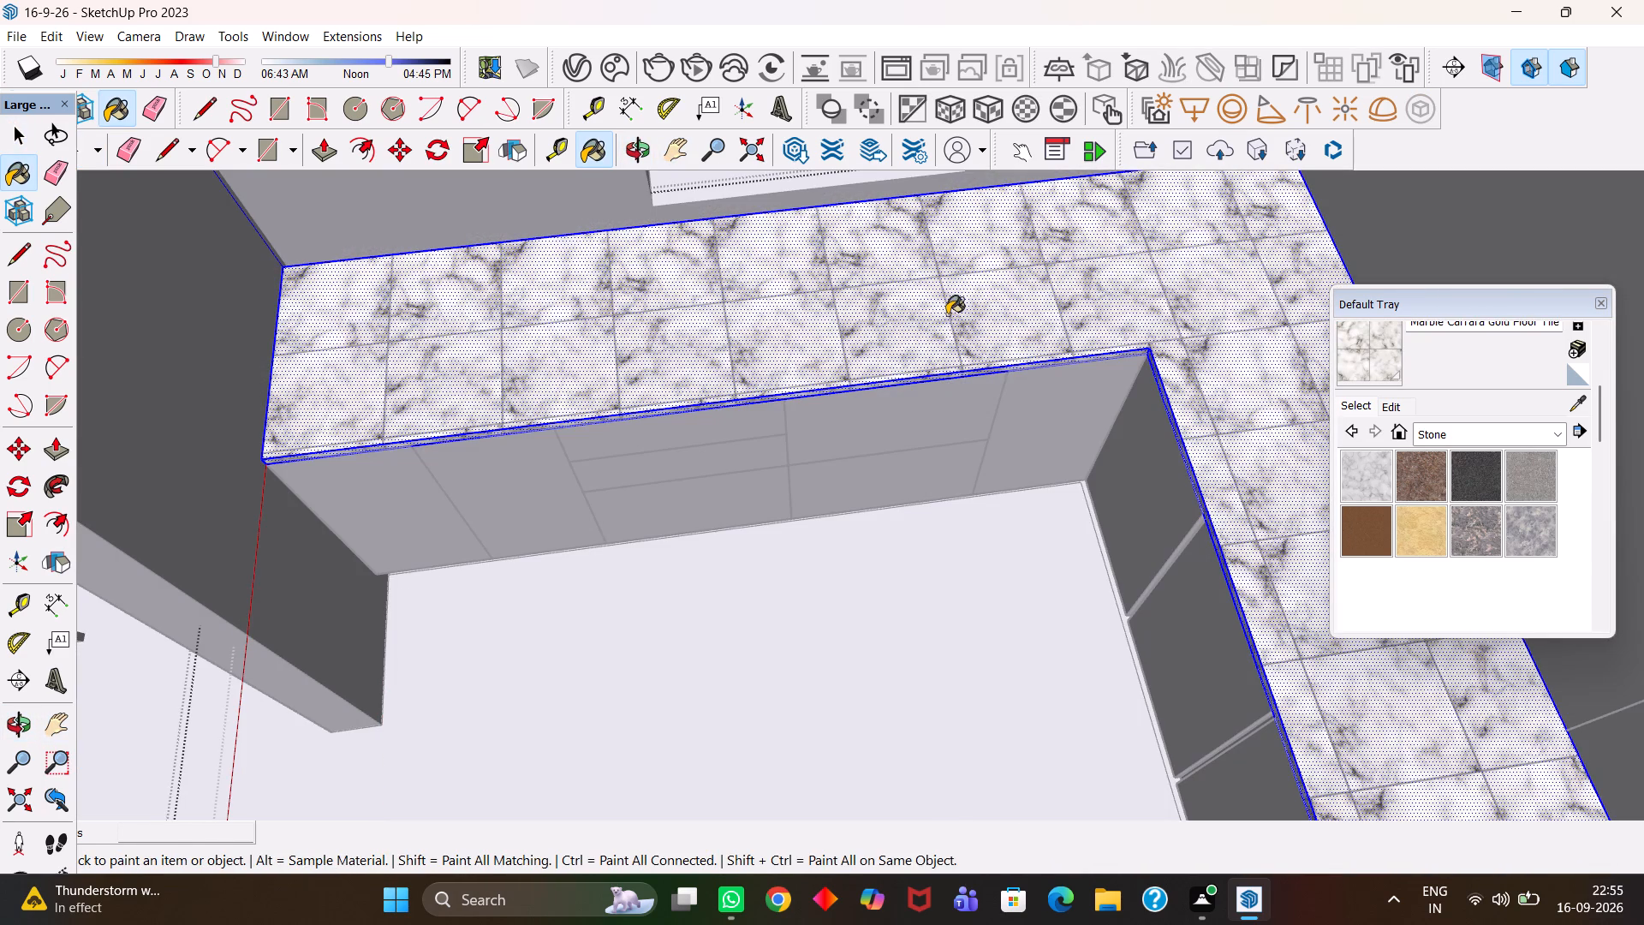
{"action": "left_click", "coordinate": [1520, 522]}
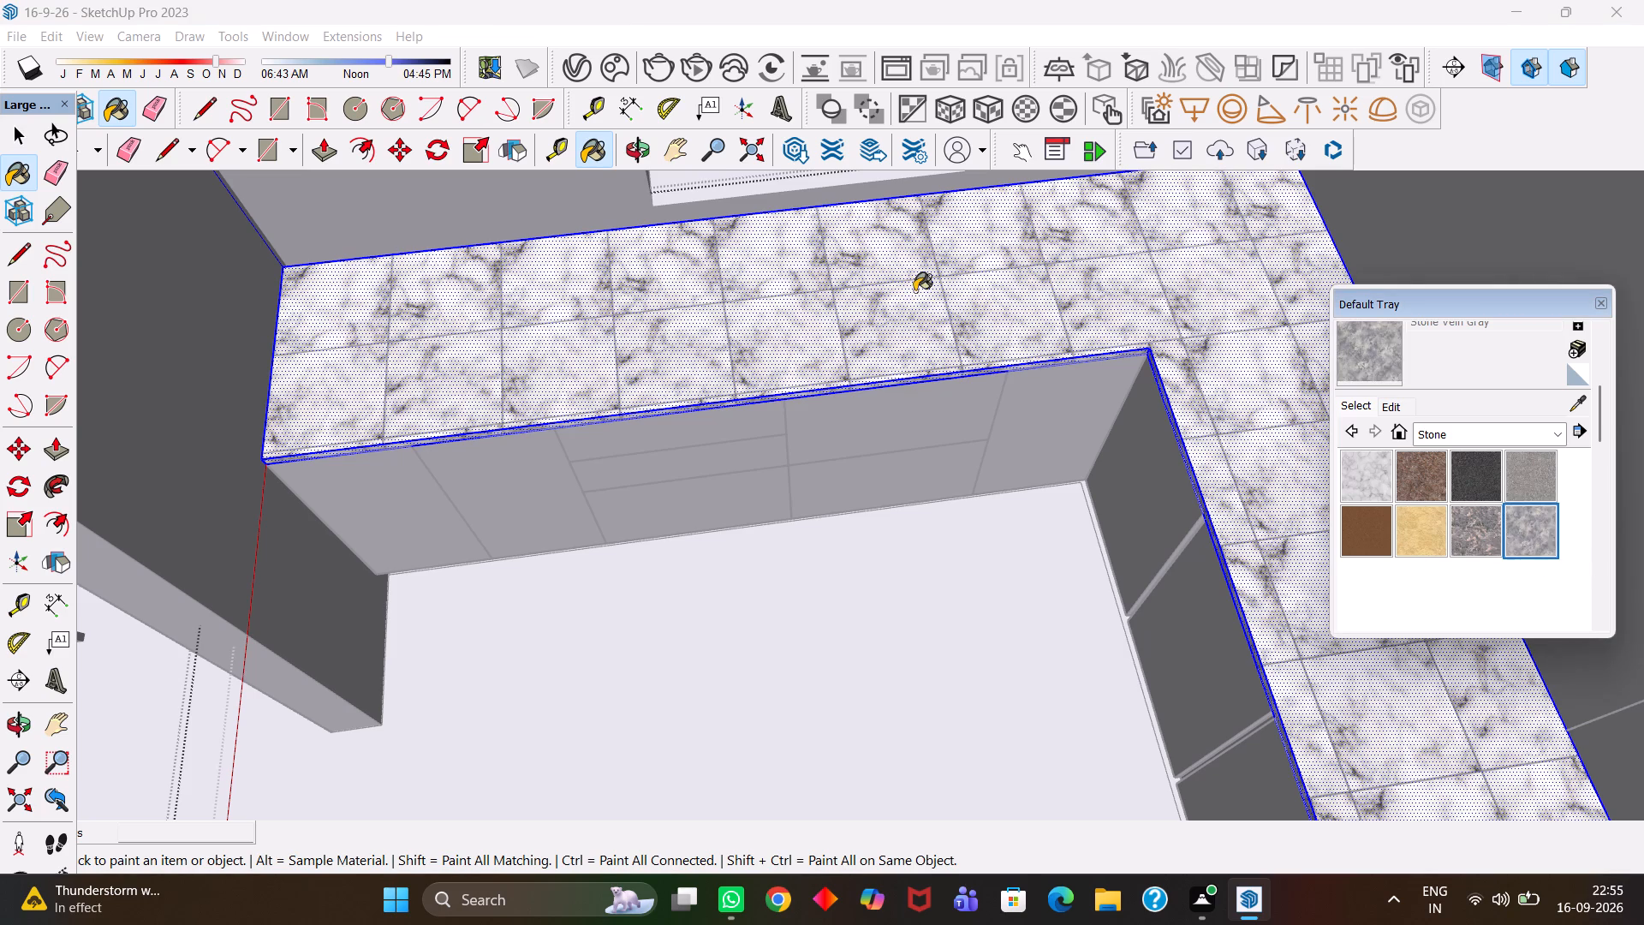
{"action": "left_click", "coordinate": [914, 291]}
{"action": "left_click", "coordinate": [1358, 464]}
{"action": "left_click", "coordinate": [1010, 315]}
{"action": "scroll", "coordinate": [932, 313], "scroll_direction": "up", "scroll_amount": 2}
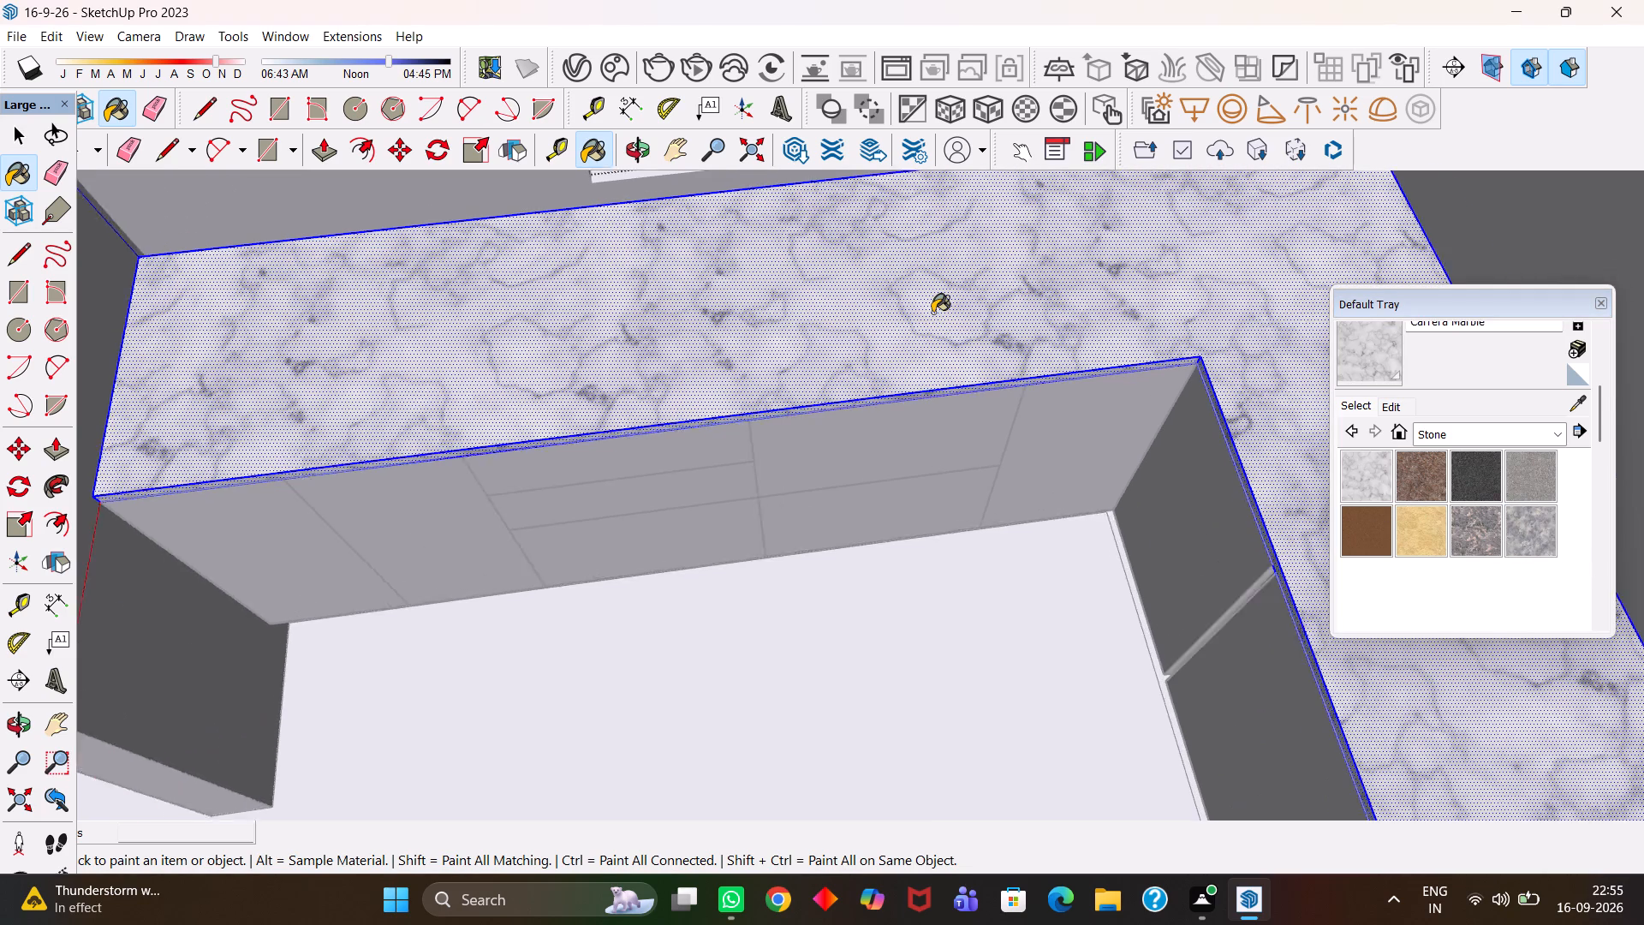
{"action": "scroll", "coordinate": [932, 313], "scroll_direction": "up", "scroll_amount": 1}
{"action": "scroll", "coordinate": [931, 313], "scroll_direction": "down", "scroll_amount": 6}
{"action": "key", "text": "h"}
{"action": "left_click_drag", "start_coordinate": [831, 396], "coordinate": [944, 395]}
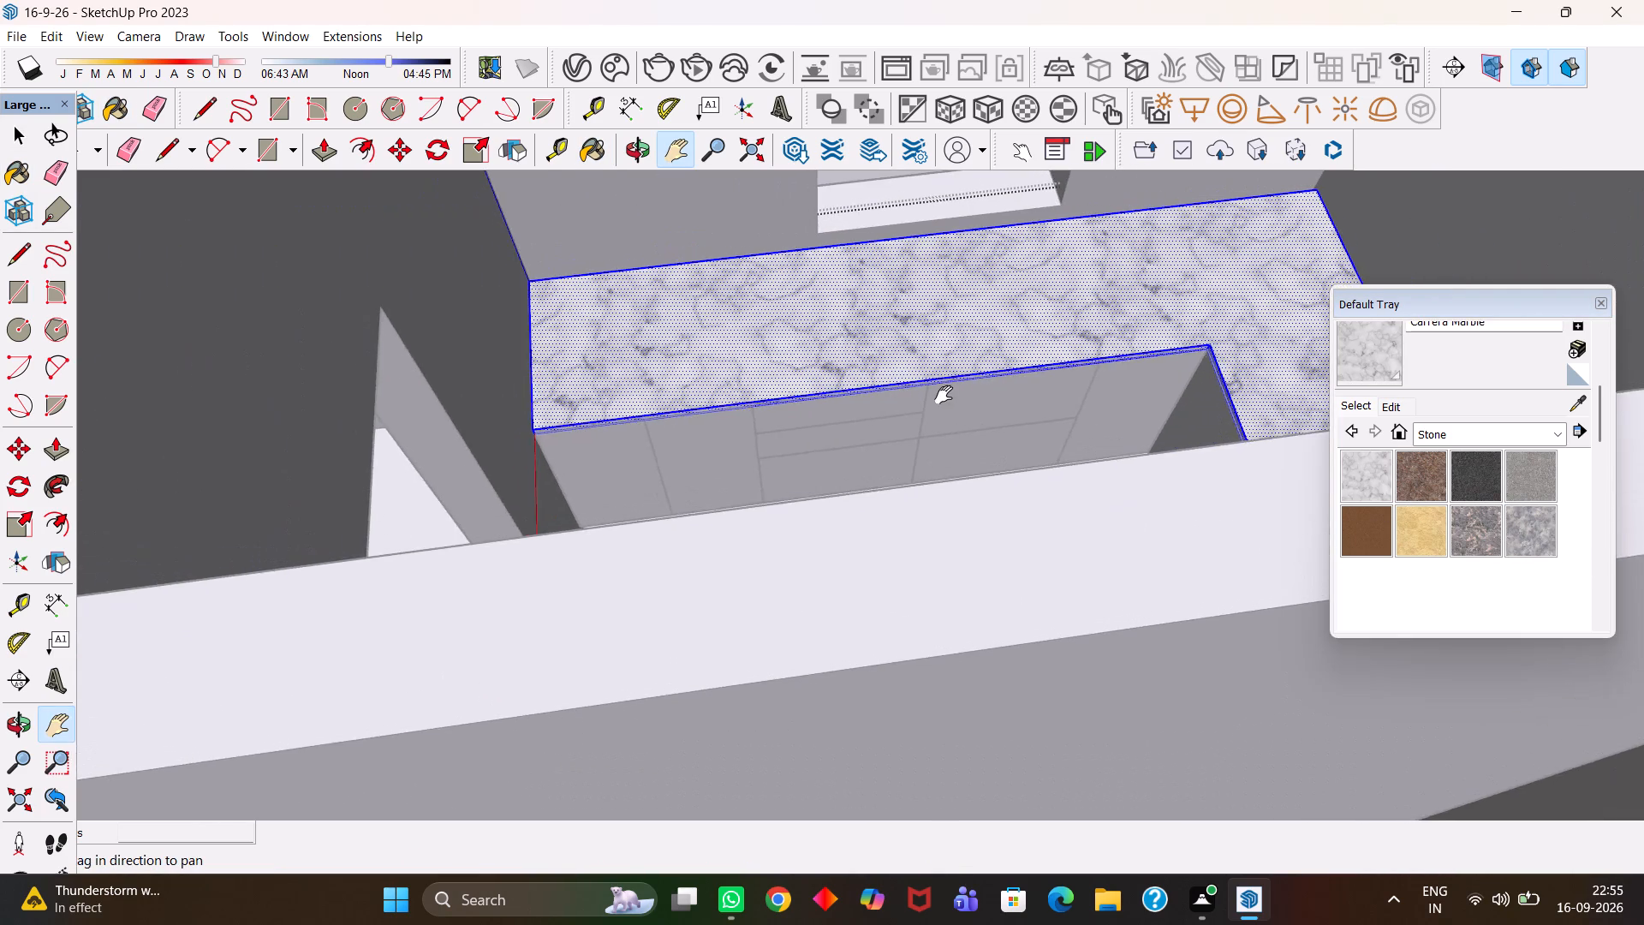
{"action": "scroll", "coordinate": [944, 395], "scroll_direction": "down", "scroll_amount": 3}
{"action": "middle_click_drag", "start_coordinate": [932, 391], "coordinate": [910, 492]}
{"action": "scroll", "coordinate": [910, 492], "scroll_direction": "up", "scroll_amount": 2}
Deselect the countertop, pick the Stone Marble material and close the counter group to return to the whole house model.
{"action": "key", "text": "space"}
{"action": "left_click", "coordinate": [909, 492]}
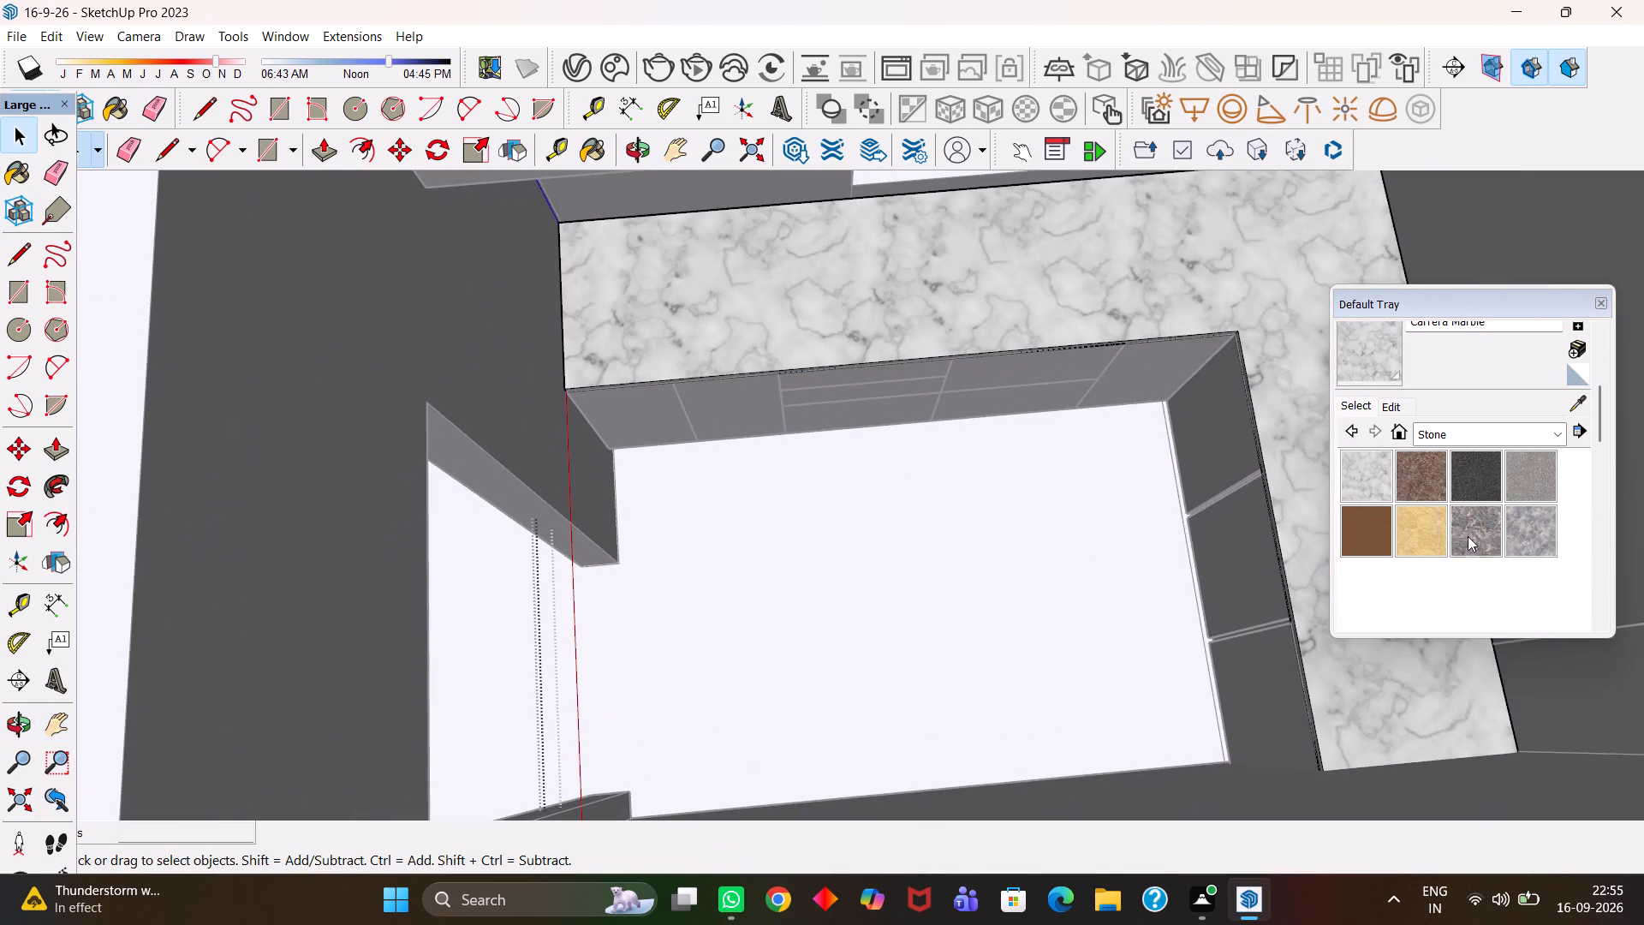
{"action": "left_click", "coordinate": [1469, 536]}
{"action": "left_click", "coordinate": [833, 572]}
{"action": "key", "text": "space"}
{"action": "scroll", "coordinate": [888, 559], "scroll_direction": "down", "scroll_amount": 3}
{"action": "double_click", "coordinate": [887, 572]}
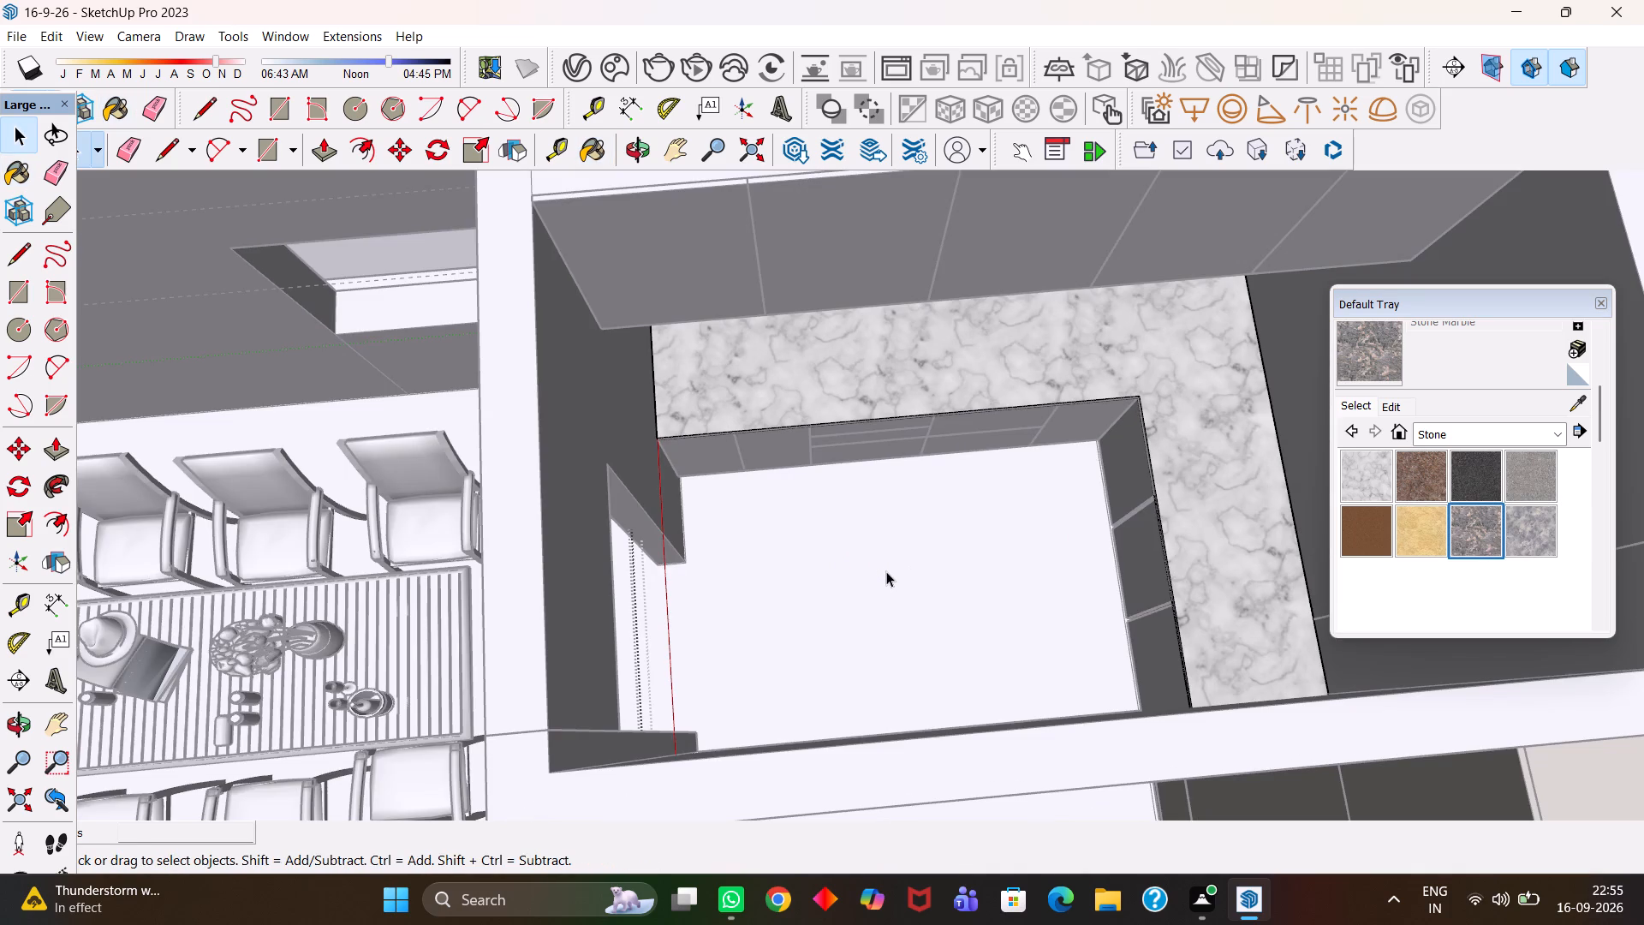
{"action": "scroll", "coordinate": [886, 571], "scroll_direction": "down", "scroll_amount": 10}
{"action": "key", "text": "space"}
{"action": "double_click", "coordinate": [808, 260]}
Paint the continuous floor across the kitchen, dining area and other rooms with Stone Marble.
{"action": "scroll", "coordinate": [861, 552], "scroll_direction": "up", "scroll_amount": 2}
{"action": "left_click", "coordinate": [884, 564]}
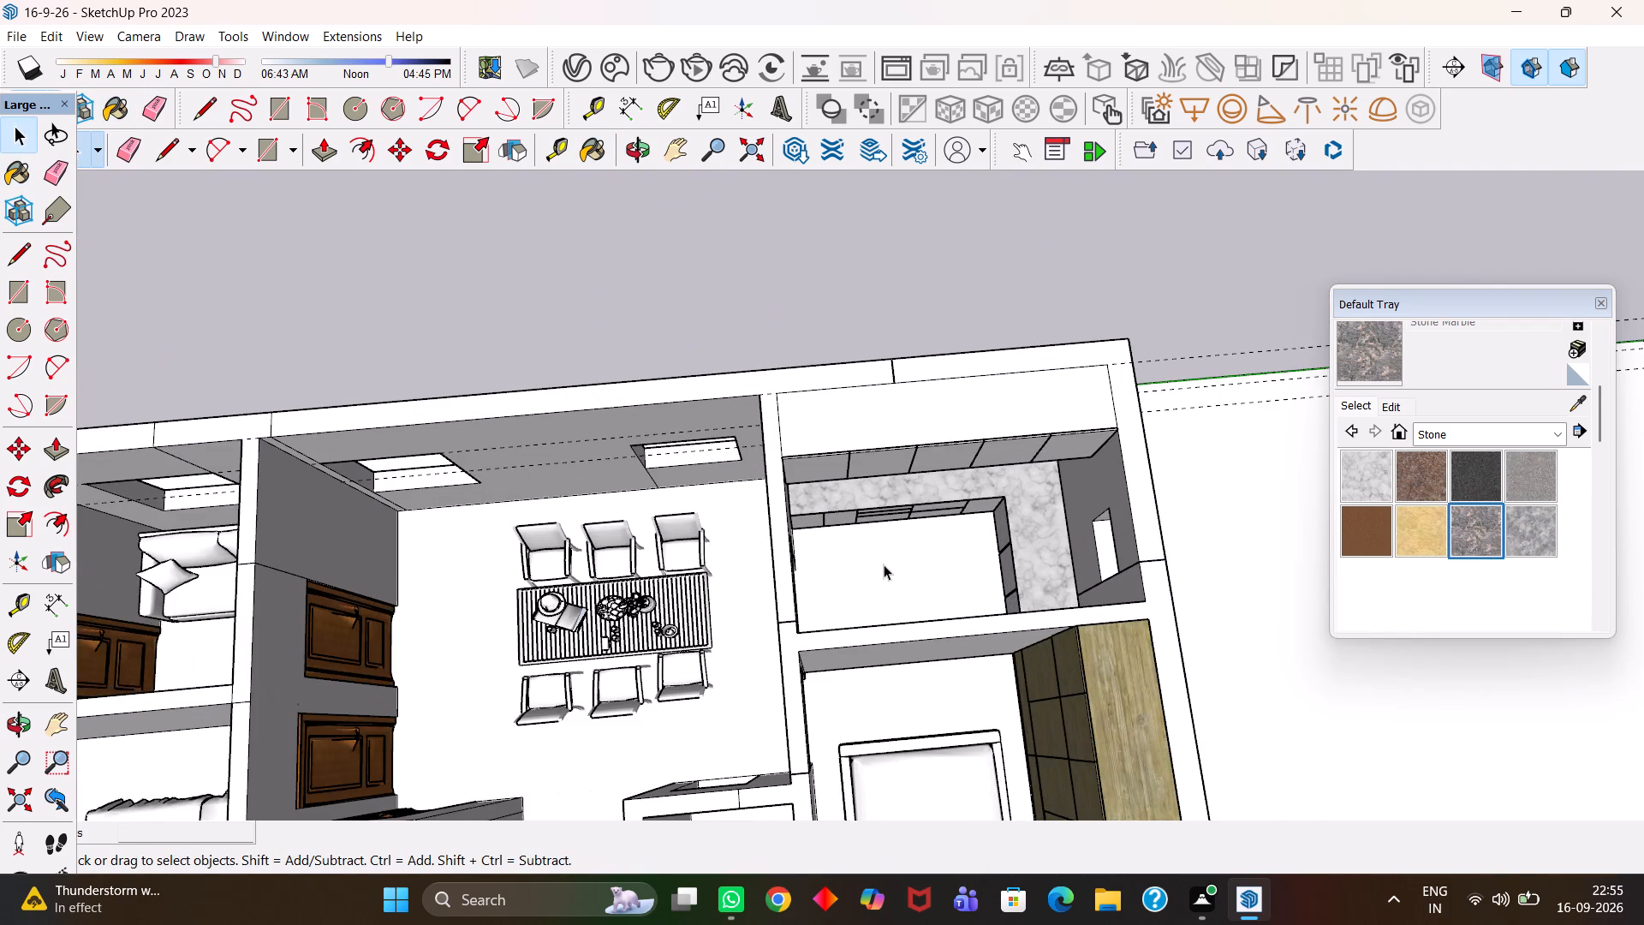
{"action": "scroll", "coordinate": [884, 564], "scroll_direction": "up", "scroll_amount": 2}
{"action": "key", "text": "b"}
{"action": "left_click", "coordinate": [906, 573]}
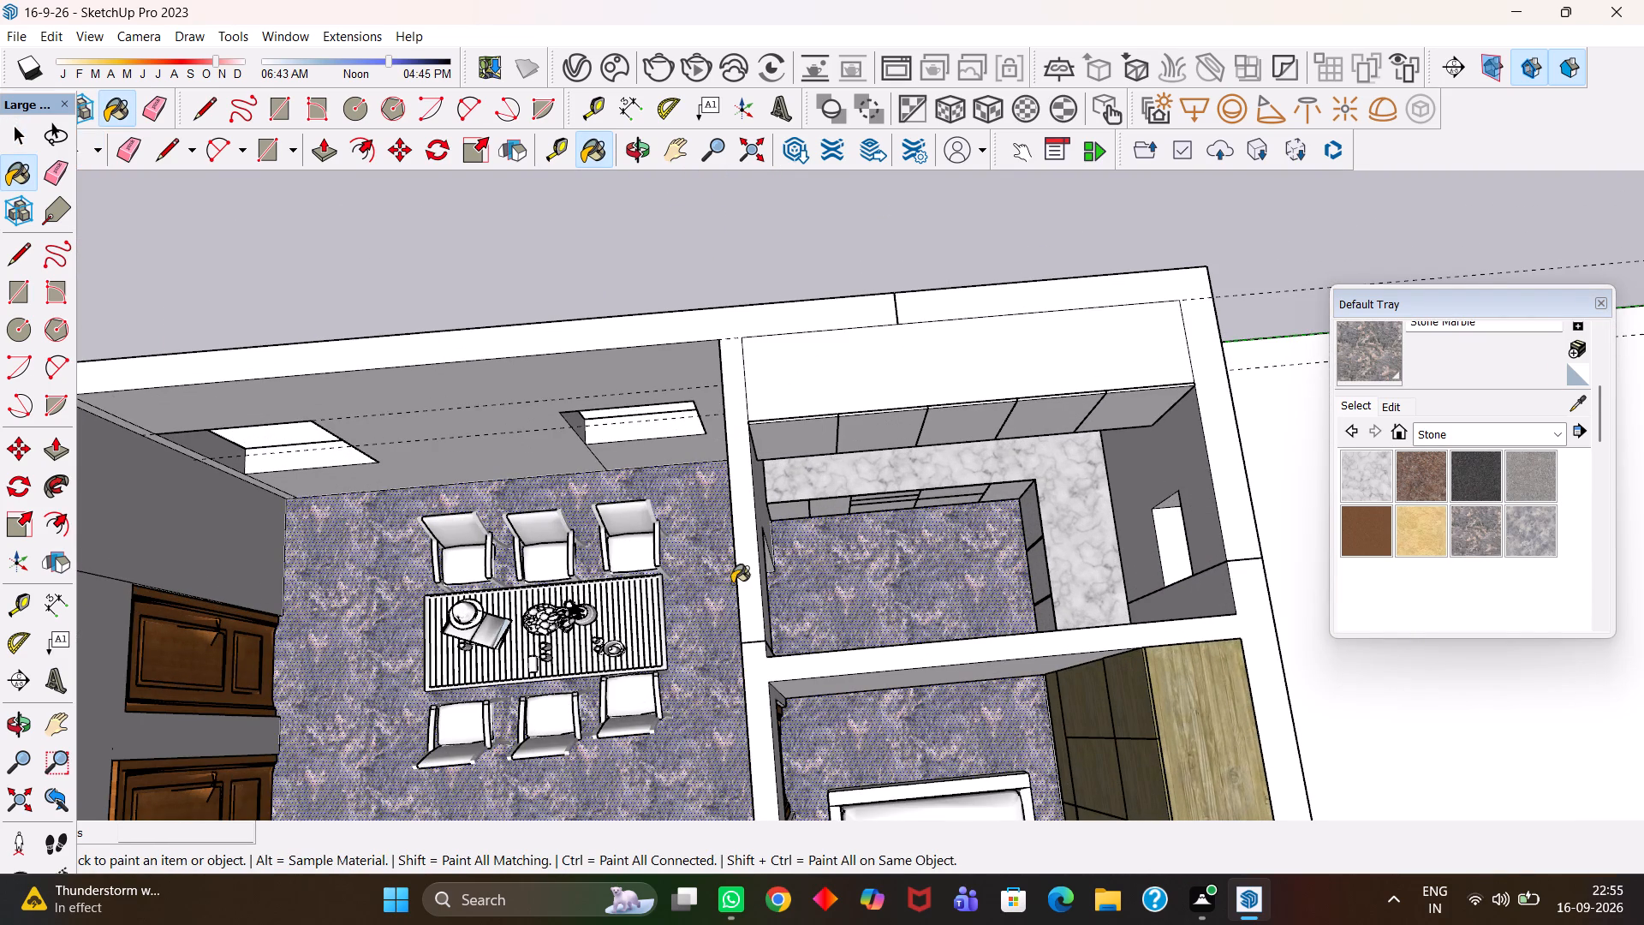
{"action": "scroll", "coordinate": [732, 583], "scroll_direction": "down", "scroll_amount": 6}
{"action": "key", "text": "h"}
{"action": "left_click_drag", "start_coordinate": [658, 569], "coordinate": [739, 525]}
{"action": "scroll", "coordinate": [743, 521], "scroll_direction": "down", "scroll_amount": 3}
{"action": "key", "text": "space"}
{"action": "double_click", "coordinate": [819, 342]}
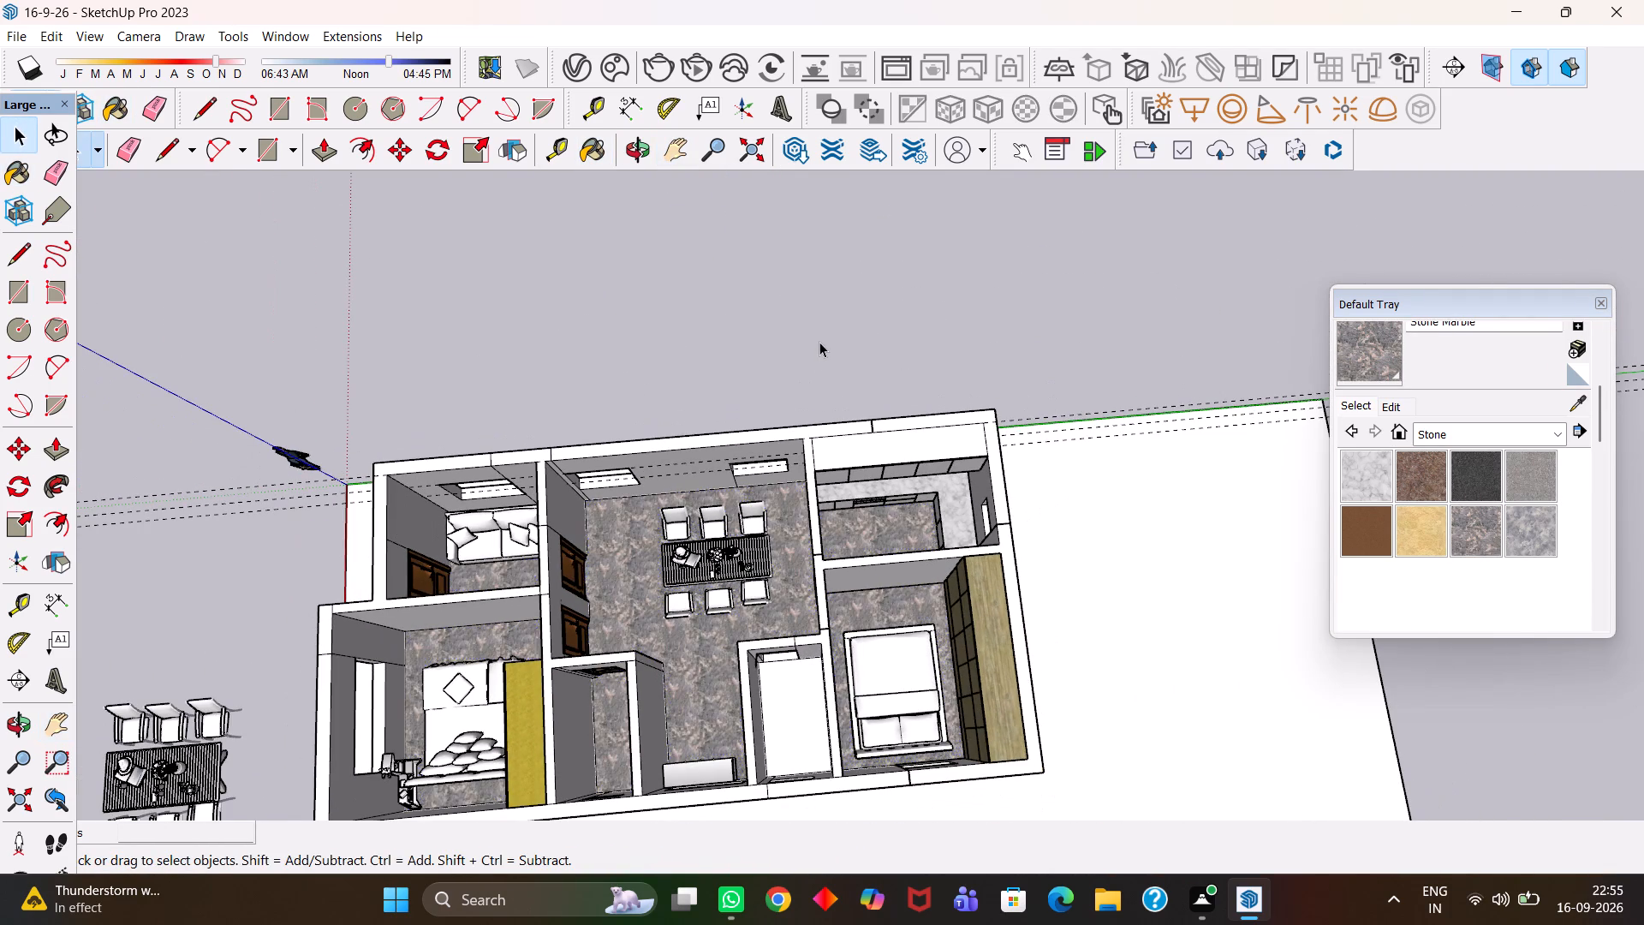
Examine the painted floor and furnished rooms of the house from several sides.
{"action": "key", "text": "h"}
{"action": "scroll", "coordinate": [765, 549], "scroll_direction": "up", "scroll_amount": 3}
{"action": "left_click_drag", "start_coordinate": [707, 600], "coordinate": [915, 468]}
{"action": "scroll", "coordinate": [902, 467], "scroll_direction": "down", "scroll_amount": 4}
{"action": "middle_click_drag", "start_coordinate": [904, 593], "coordinate": [935, 501]}
{"action": "scroll", "coordinate": [896, 432], "scroll_direction": "up", "scroll_amount": 4}
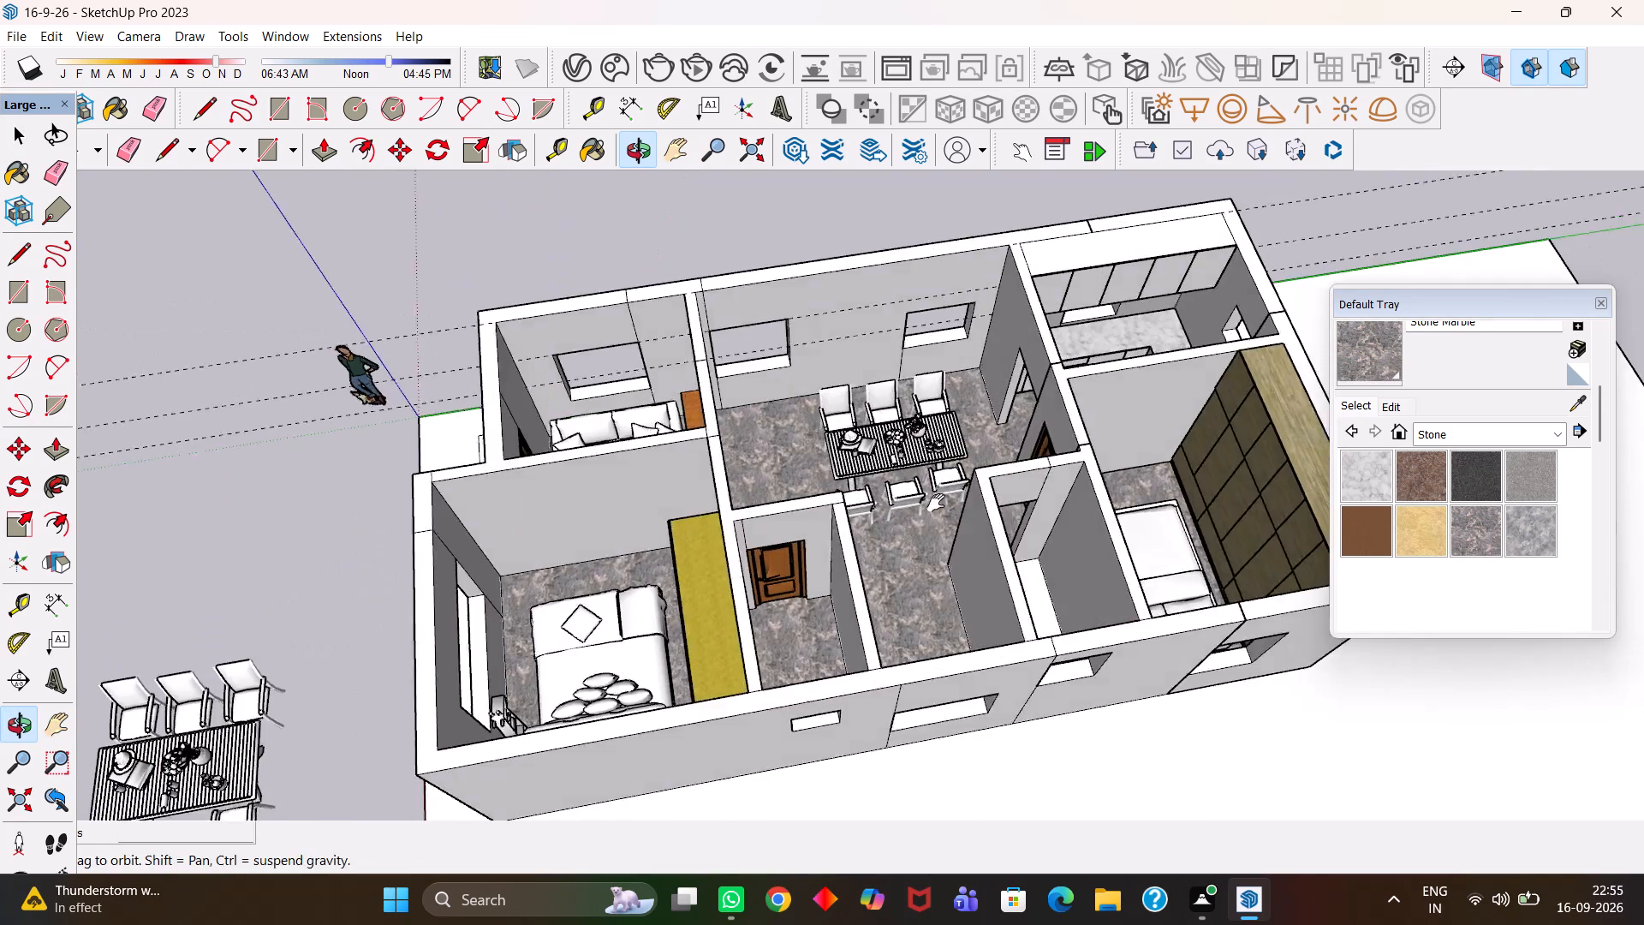
{"action": "middle_click_drag", "start_coordinate": [688, 520], "coordinate": [1051, 528]}
{"action": "scroll", "coordinate": [986, 557], "scroll_direction": "up", "scroll_amount": 3}
{"action": "middle_click", "coordinate": [1051, 528]}
{"action": "scroll", "coordinate": [819, 498], "scroll_direction": "down", "scroll_amount": 4}
{"action": "middle_click_drag", "start_coordinate": [780, 540], "coordinate": [1033, 547]}
{"action": "scroll", "coordinate": [1035, 559], "scroll_direction": "up", "scroll_amount": 2}
{"action": "scroll", "coordinate": [812, 455], "scroll_direction": "down", "scroll_amount": 3}
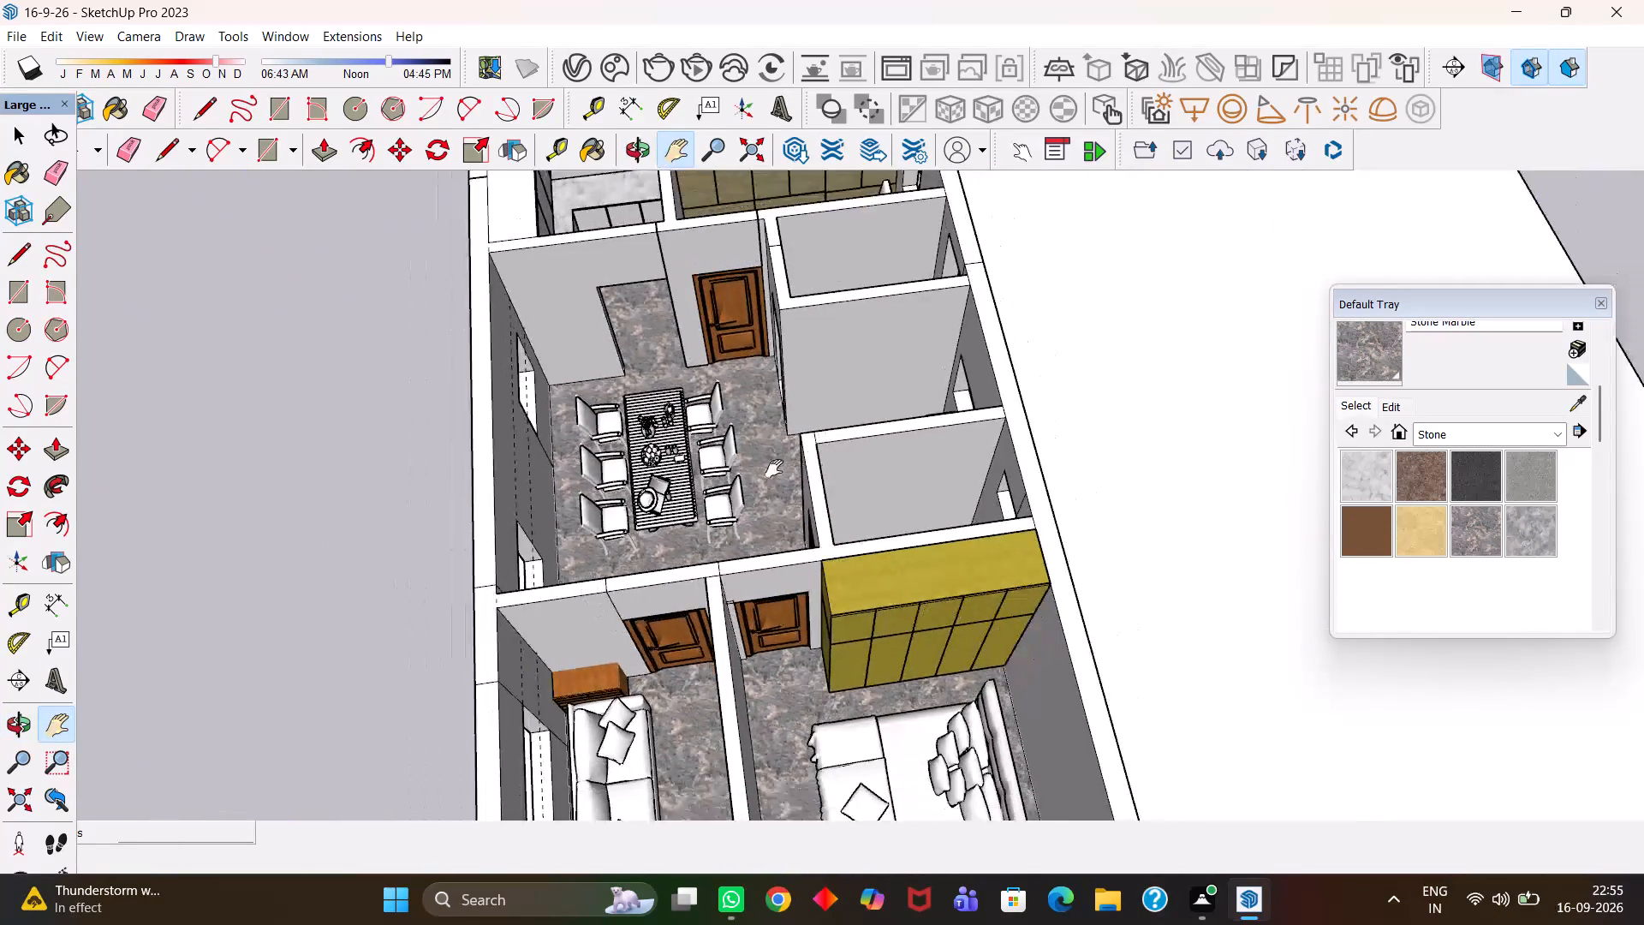
{"action": "scroll", "coordinate": [774, 468], "scroll_direction": "down", "scroll_amount": 3}
{"action": "middle_click_drag", "start_coordinate": [720, 515], "coordinate": [762, 397]}
{"action": "scroll", "coordinate": [762, 396], "scroll_direction": "down", "scroll_amount": 4}
{"action": "middle_click_drag", "start_coordinate": [805, 528], "coordinate": [769, 536]}
{"action": "scroll", "coordinate": [769, 536], "scroll_direction": "up", "scroll_amount": 1}
Save the house model.
{"action": "key", "text": "ctrl+s"}
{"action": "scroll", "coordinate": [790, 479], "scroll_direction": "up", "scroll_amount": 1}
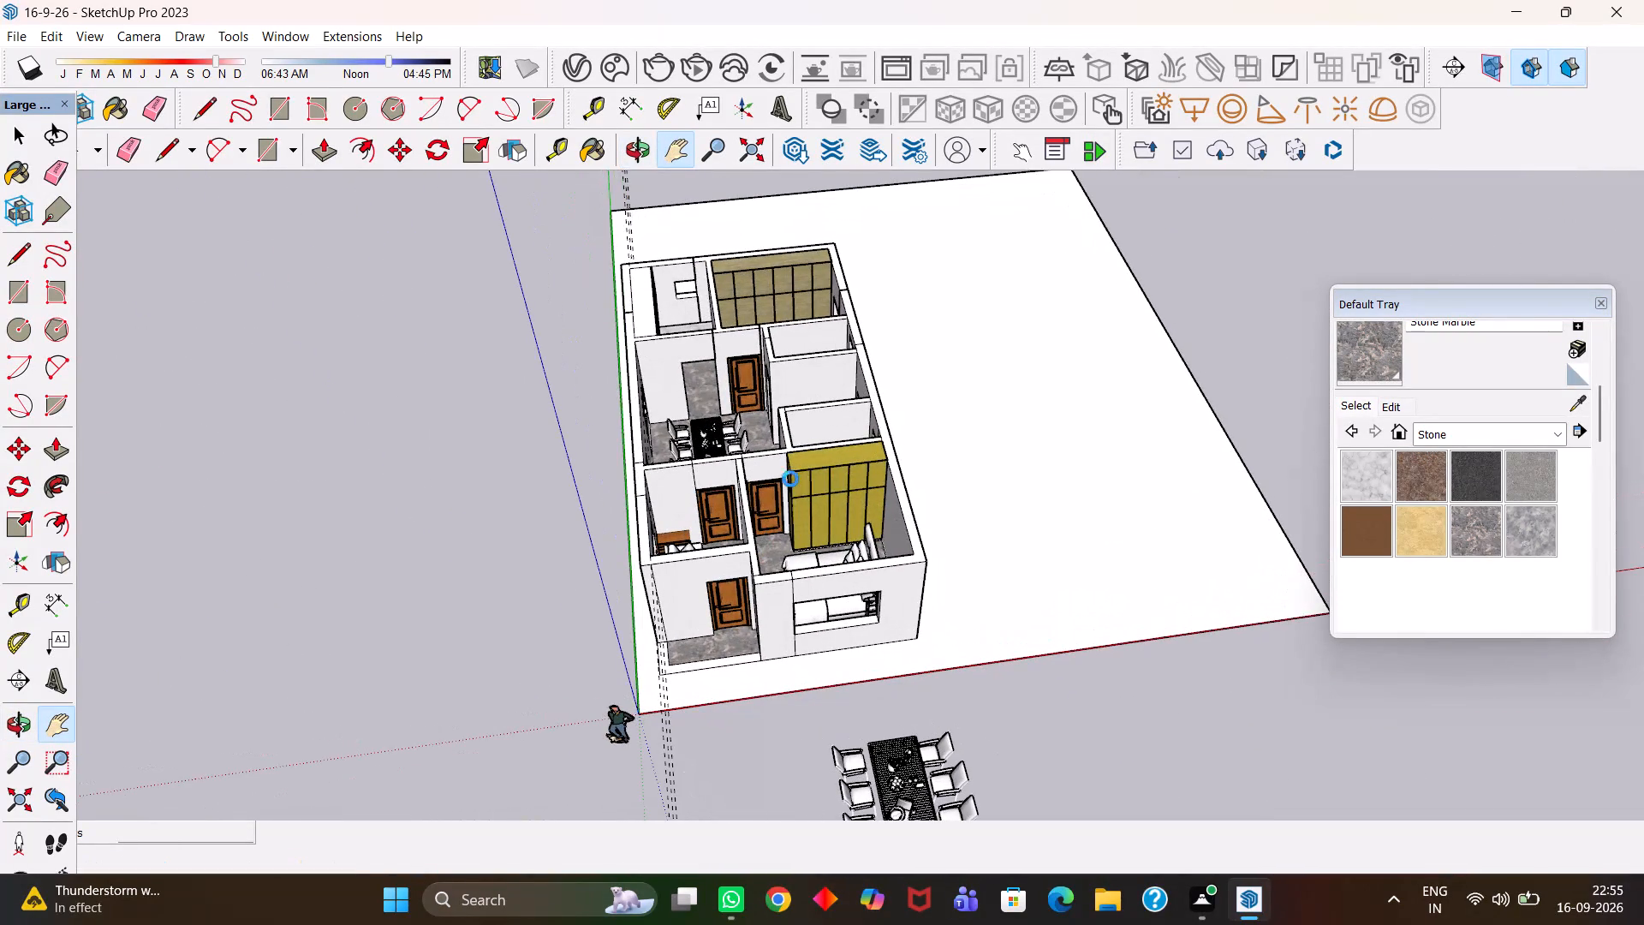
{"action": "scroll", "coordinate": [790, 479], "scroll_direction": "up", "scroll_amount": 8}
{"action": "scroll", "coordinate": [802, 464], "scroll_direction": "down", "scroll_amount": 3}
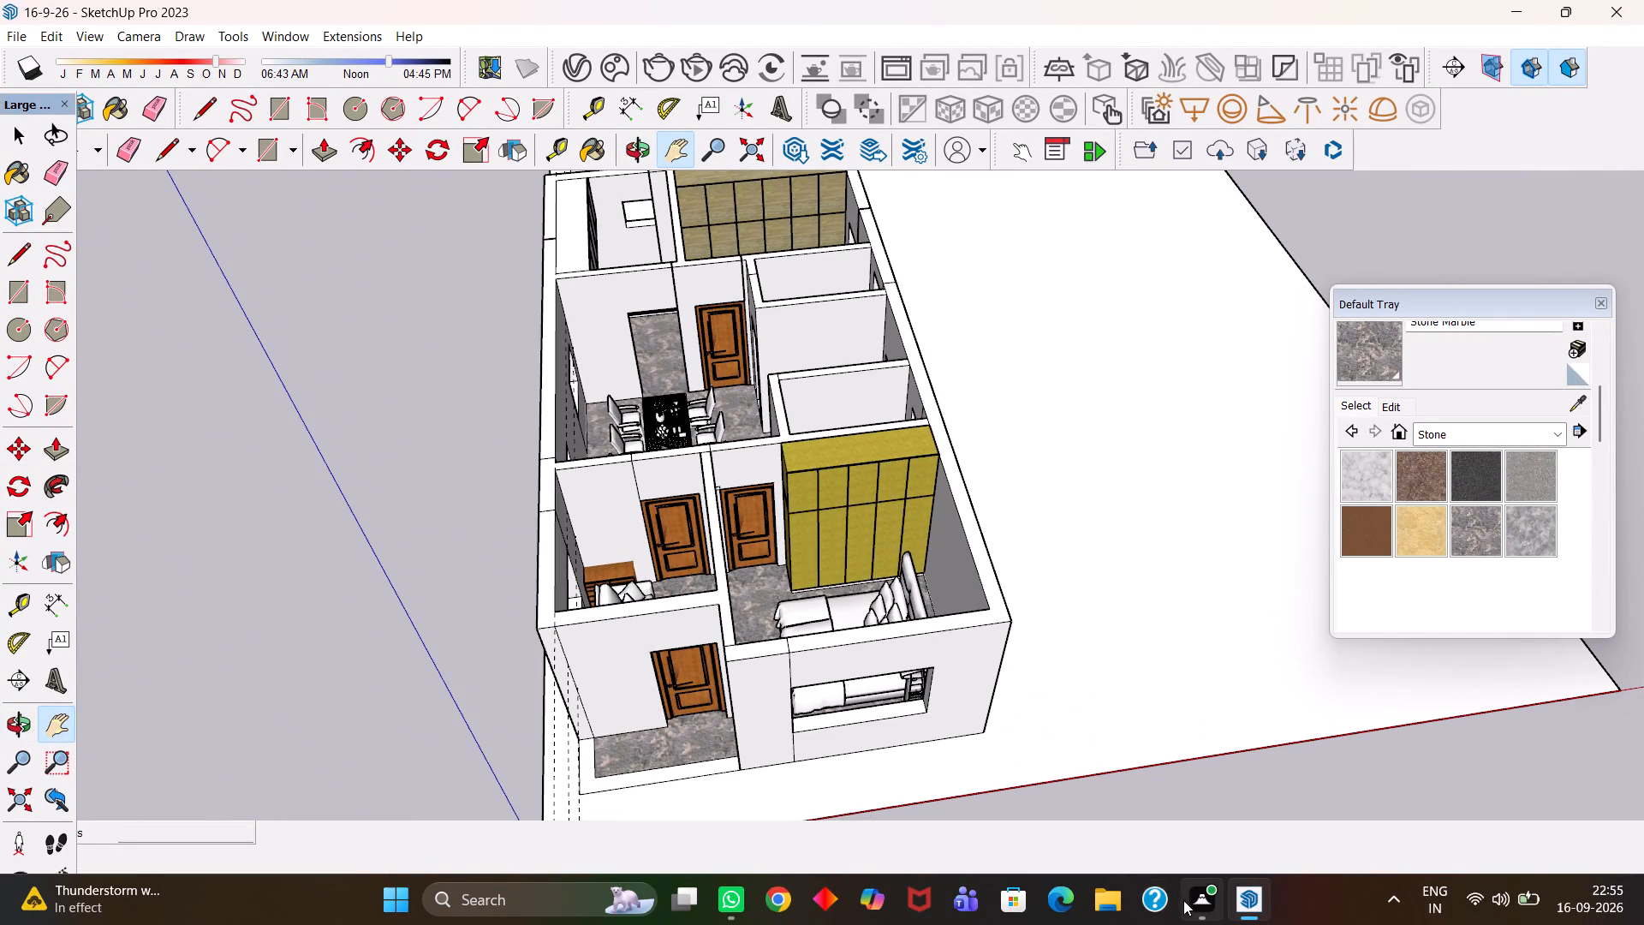
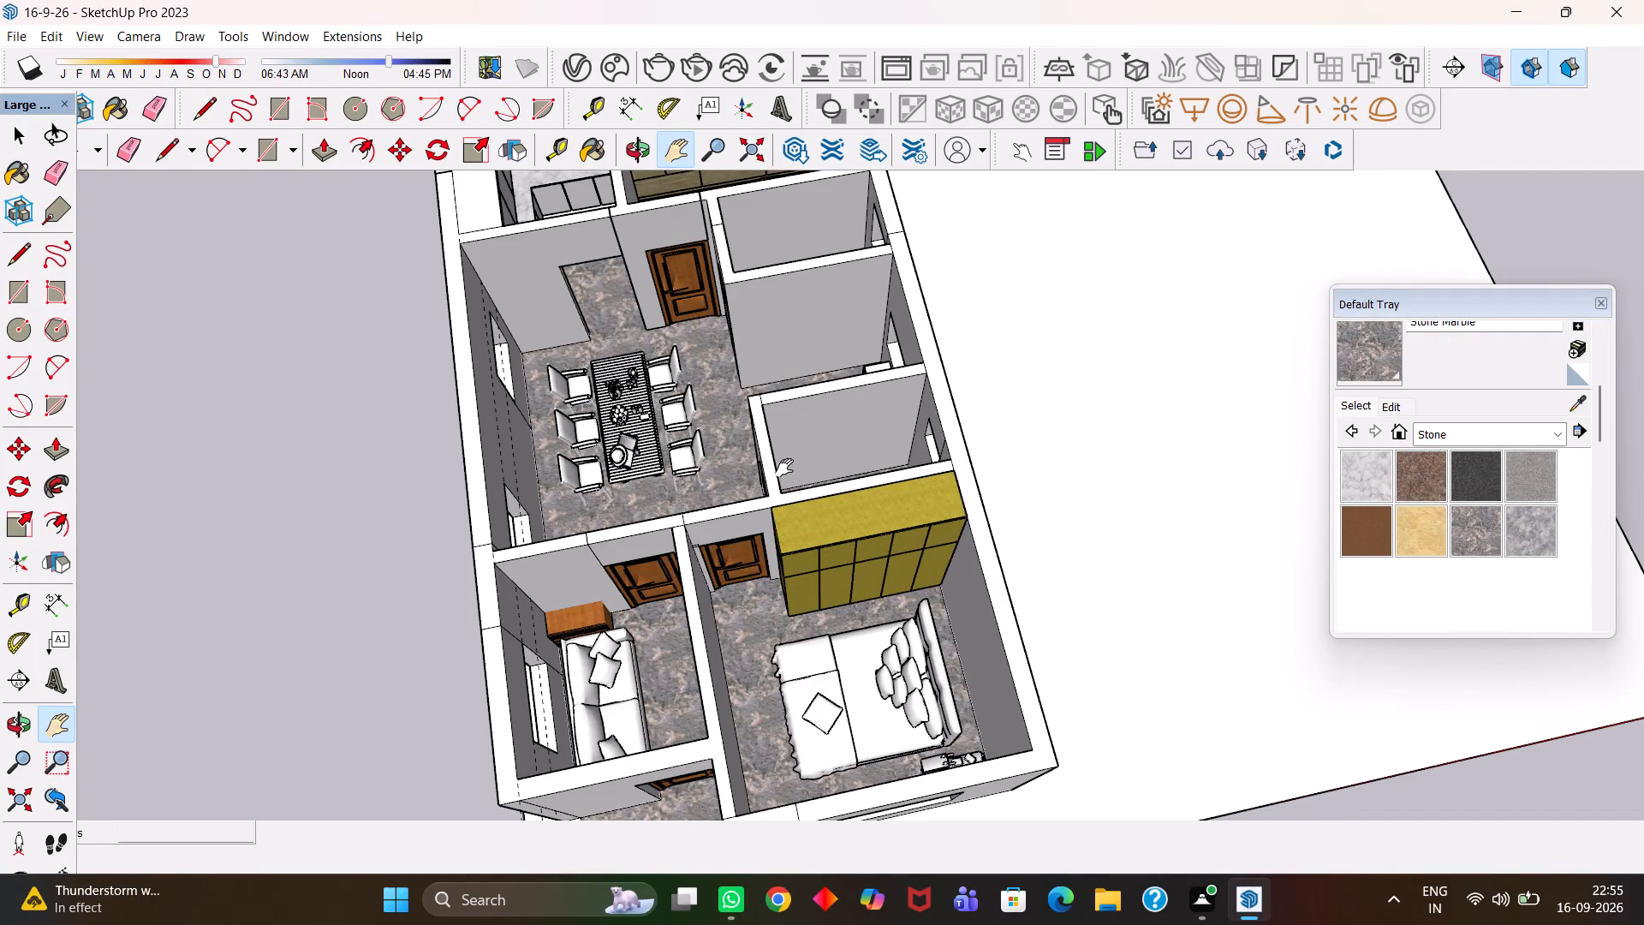
Examine the house layout around the dining area, the small side rooms and the front bedroom.
{"action": "scroll", "coordinate": [784, 468], "scroll_direction": "up", "scroll_amount": 1}
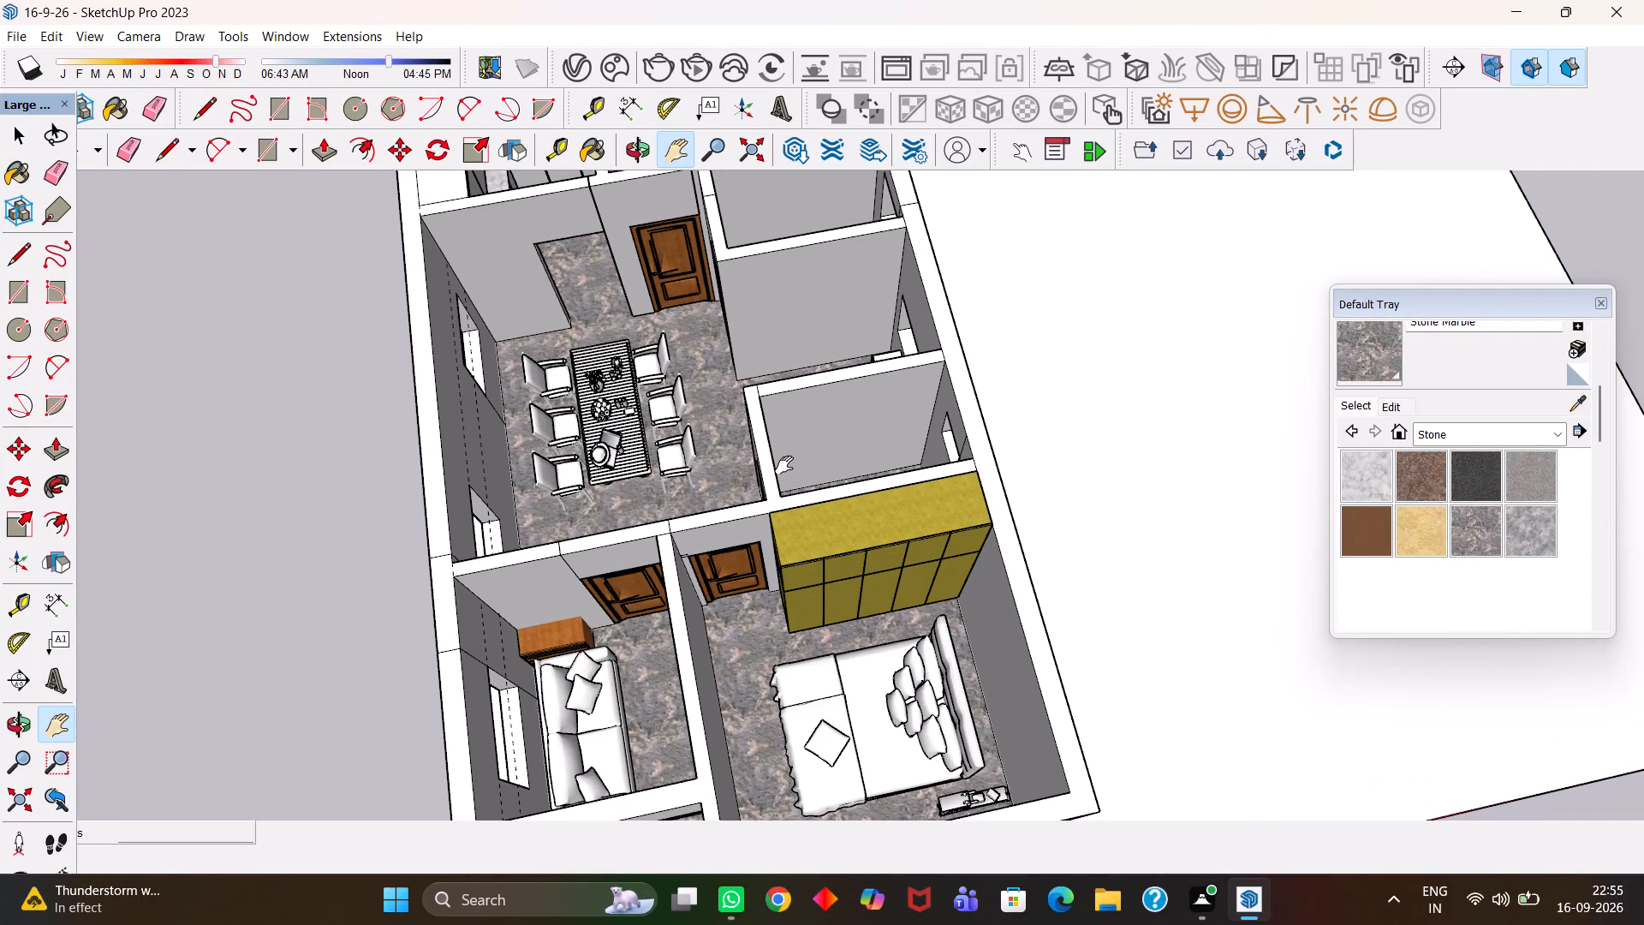
{"action": "scroll", "coordinate": [785, 463], "scroll_direction": "up", "scroll_amount": 1}
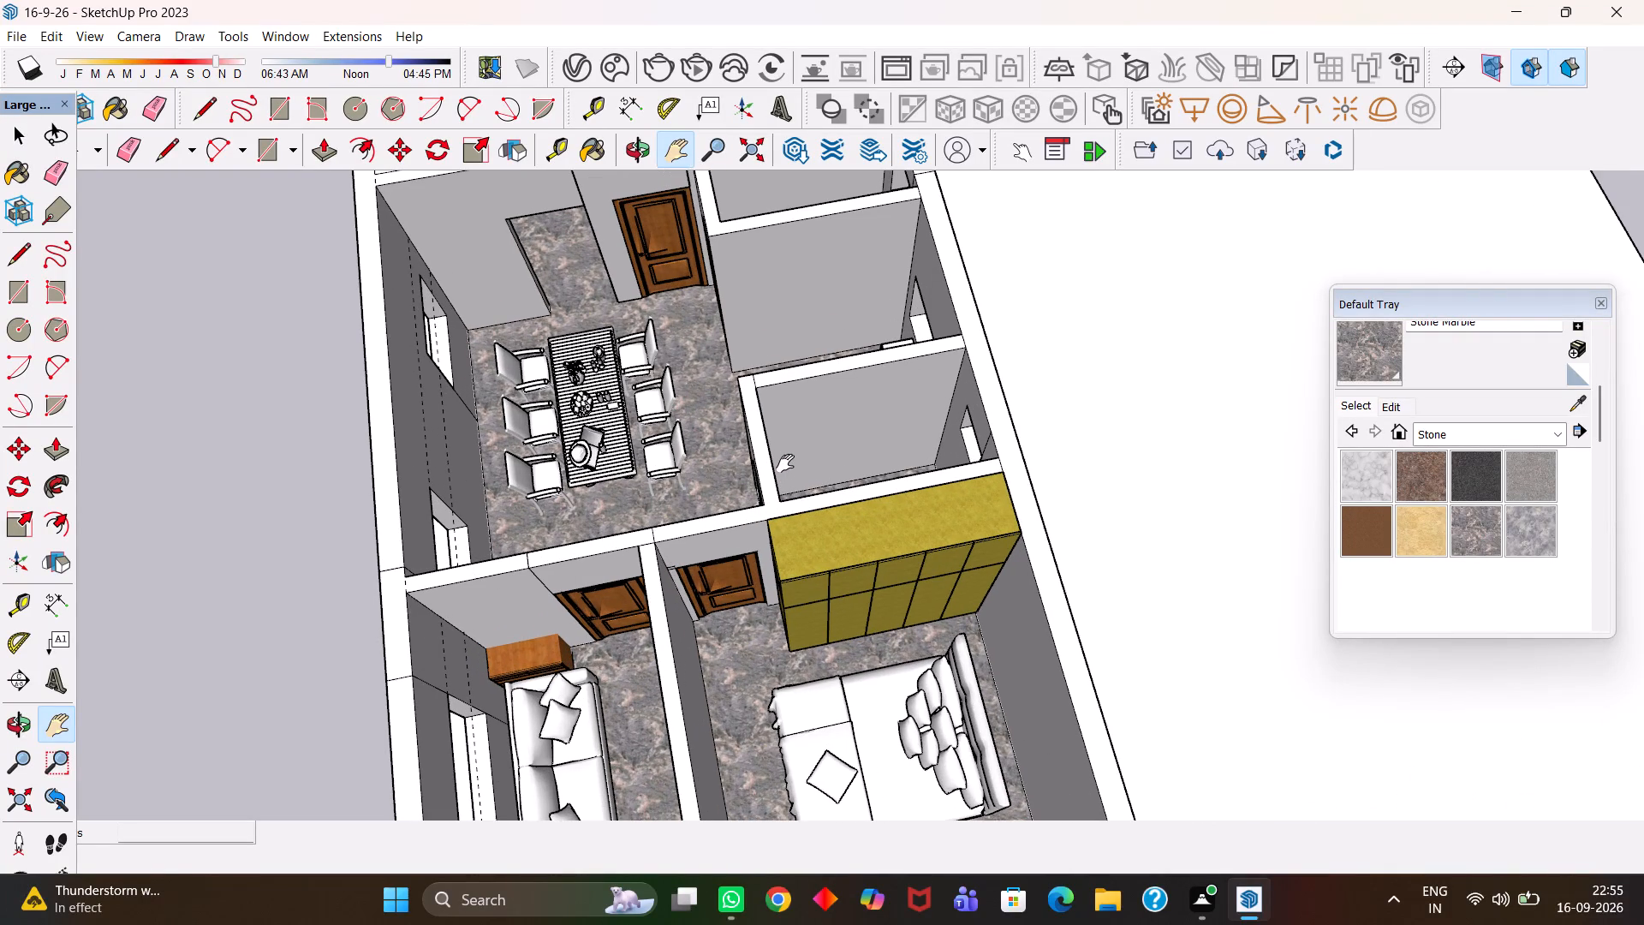
{"action": "scroll", "coordinate": [788, 460], "scroll_direction": "up", "scroll_amount": 1}
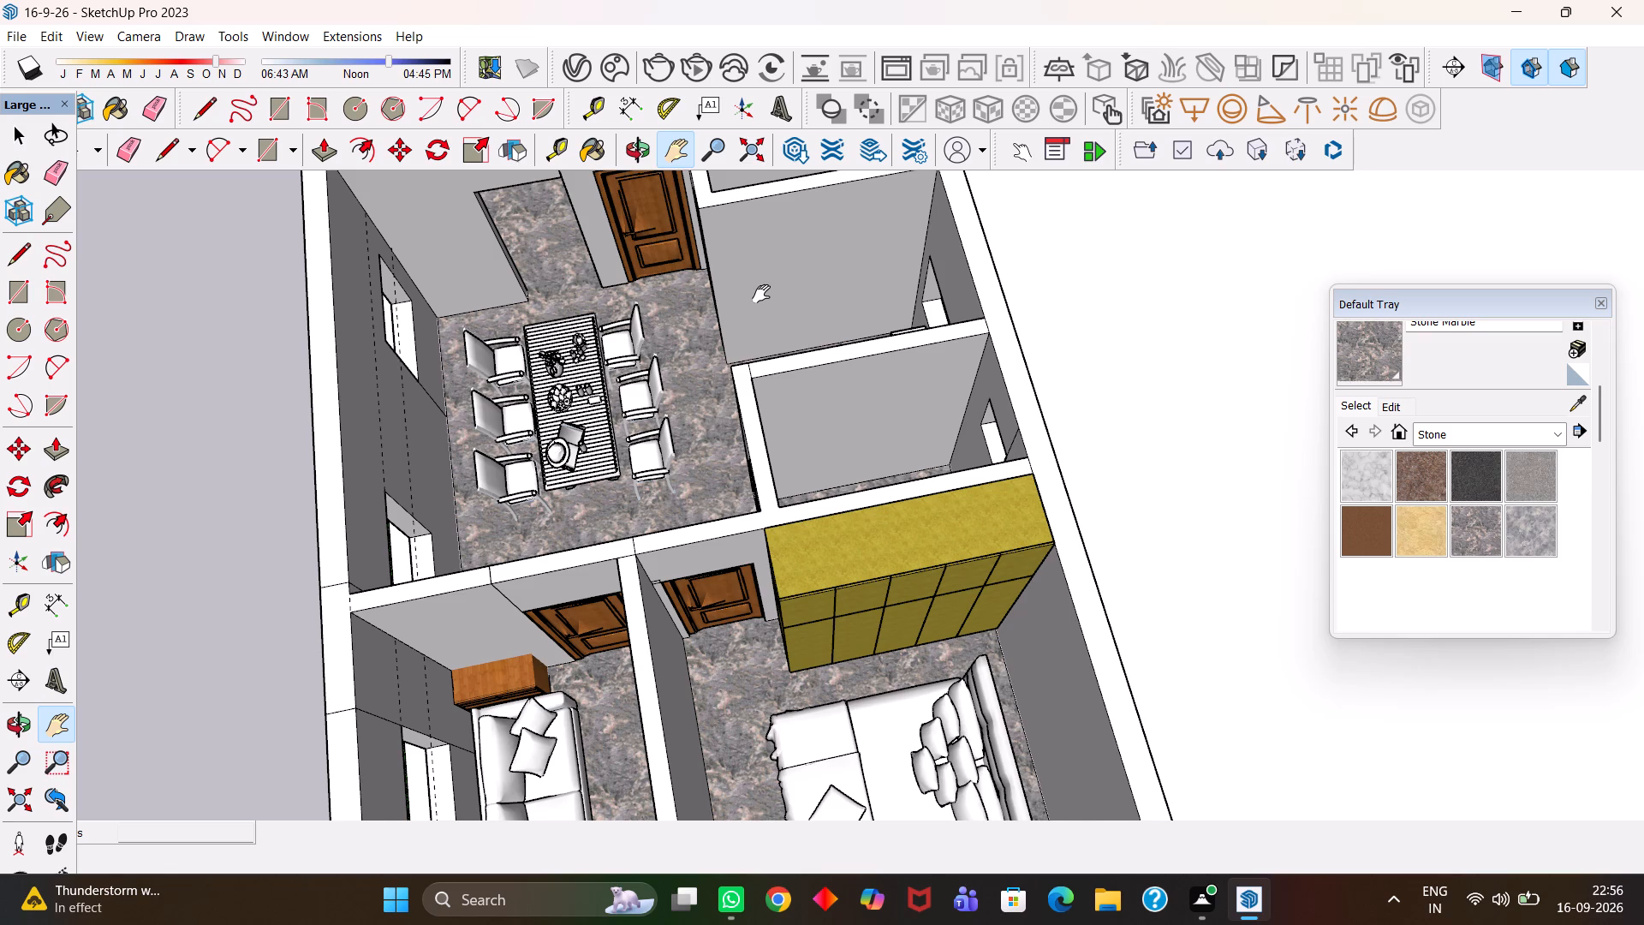
{"action": "scroll", "coordinate": [761, 294], "scroll_direction": "up", "scroll_amount": 2}
{"action": "scroll", "coordinate": [761, 294], "scroll_direction": "down", "scroll_amount": 8}
{"action": "middle_click_drag", "start_coordinate": [614, 391], "coordinate": [893, 396]}
{"action": "scroll", "coordinate": [861, 408], "scroll_direction": "up", "scroll_amount": 3}
{"action": "scroll", "coordinate": [666, 410], "scroll_direction": "up", "scroll_amount": 2}
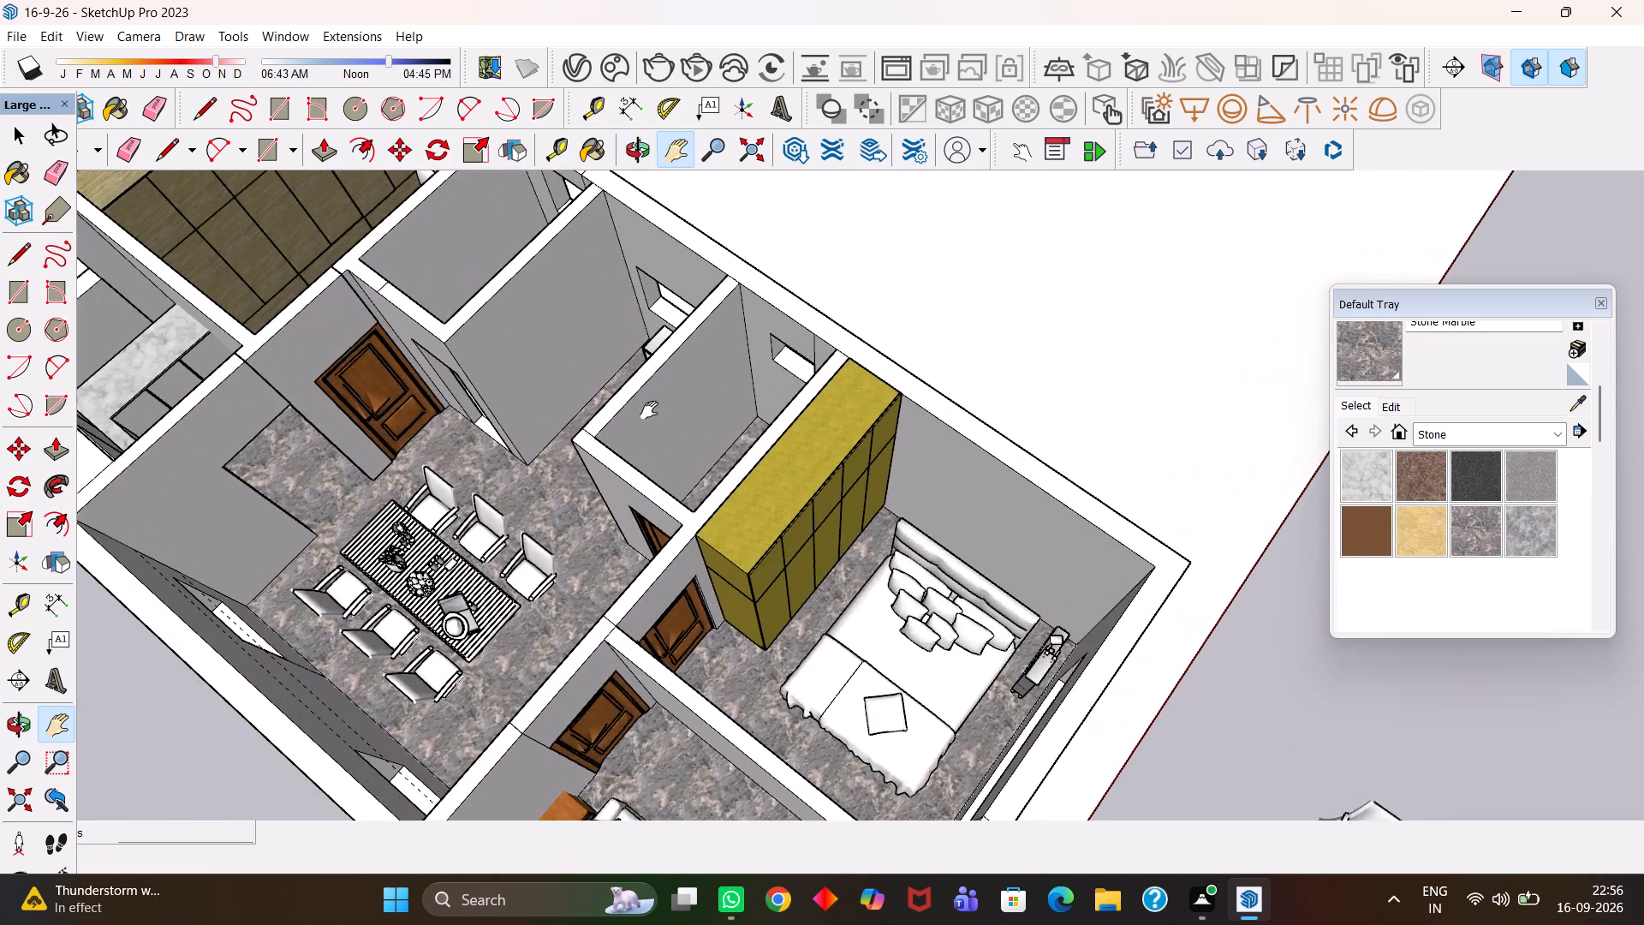
{"action": "scroll", "coordinate": [649, 410], "scroll_direction": "down", "scroll_amount": 3}
{"action": "middle_click_drag", "start_coordinate": [626, 446], "coordinate": [739, 440]}
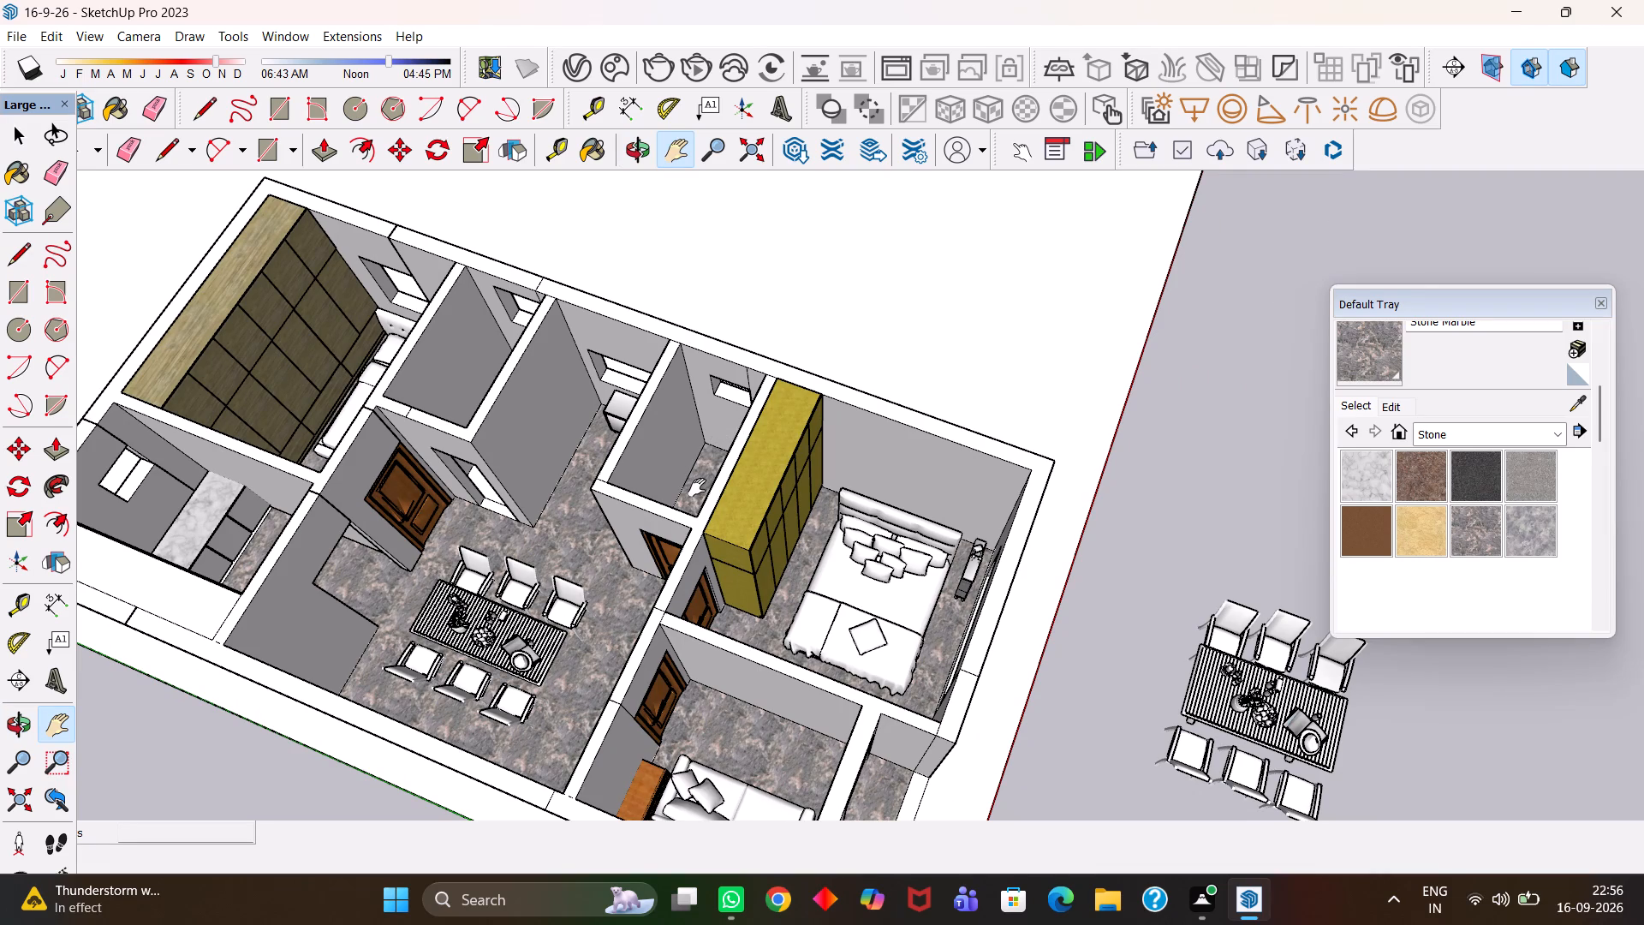
{"action": "scroll", "coordinate": [697, 487], "scroll_direction": "up", "scroll_amount": 1}
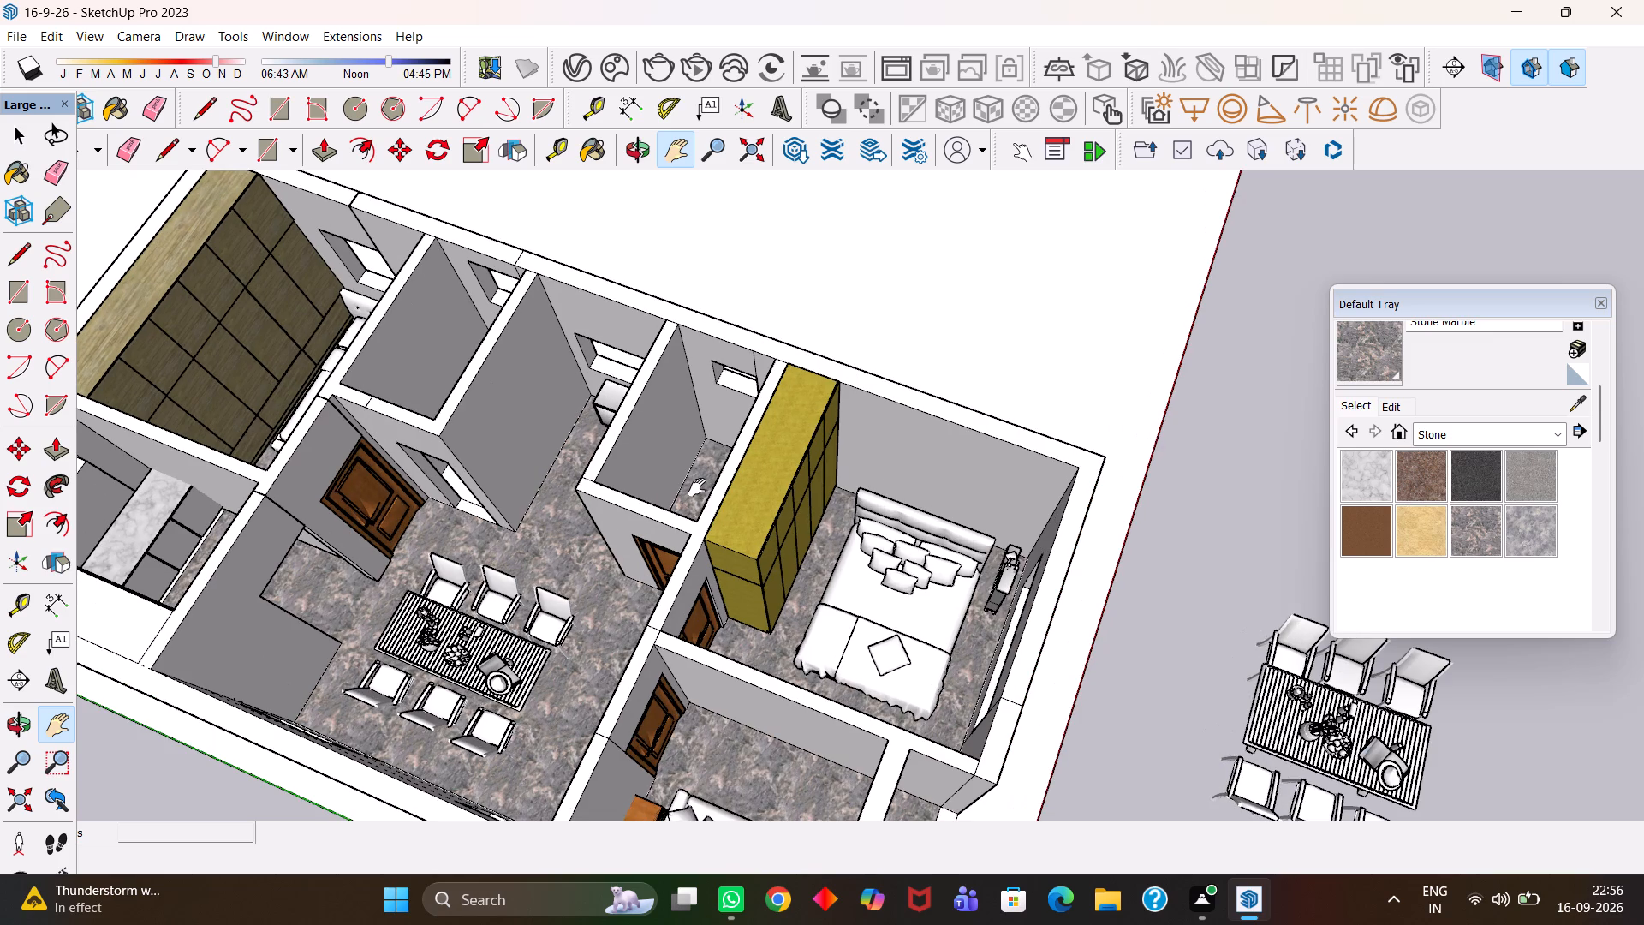
{"action": "scroll", "coordinate": [697, 487], "scroll_direction": "up", "scroll_amount": 1}
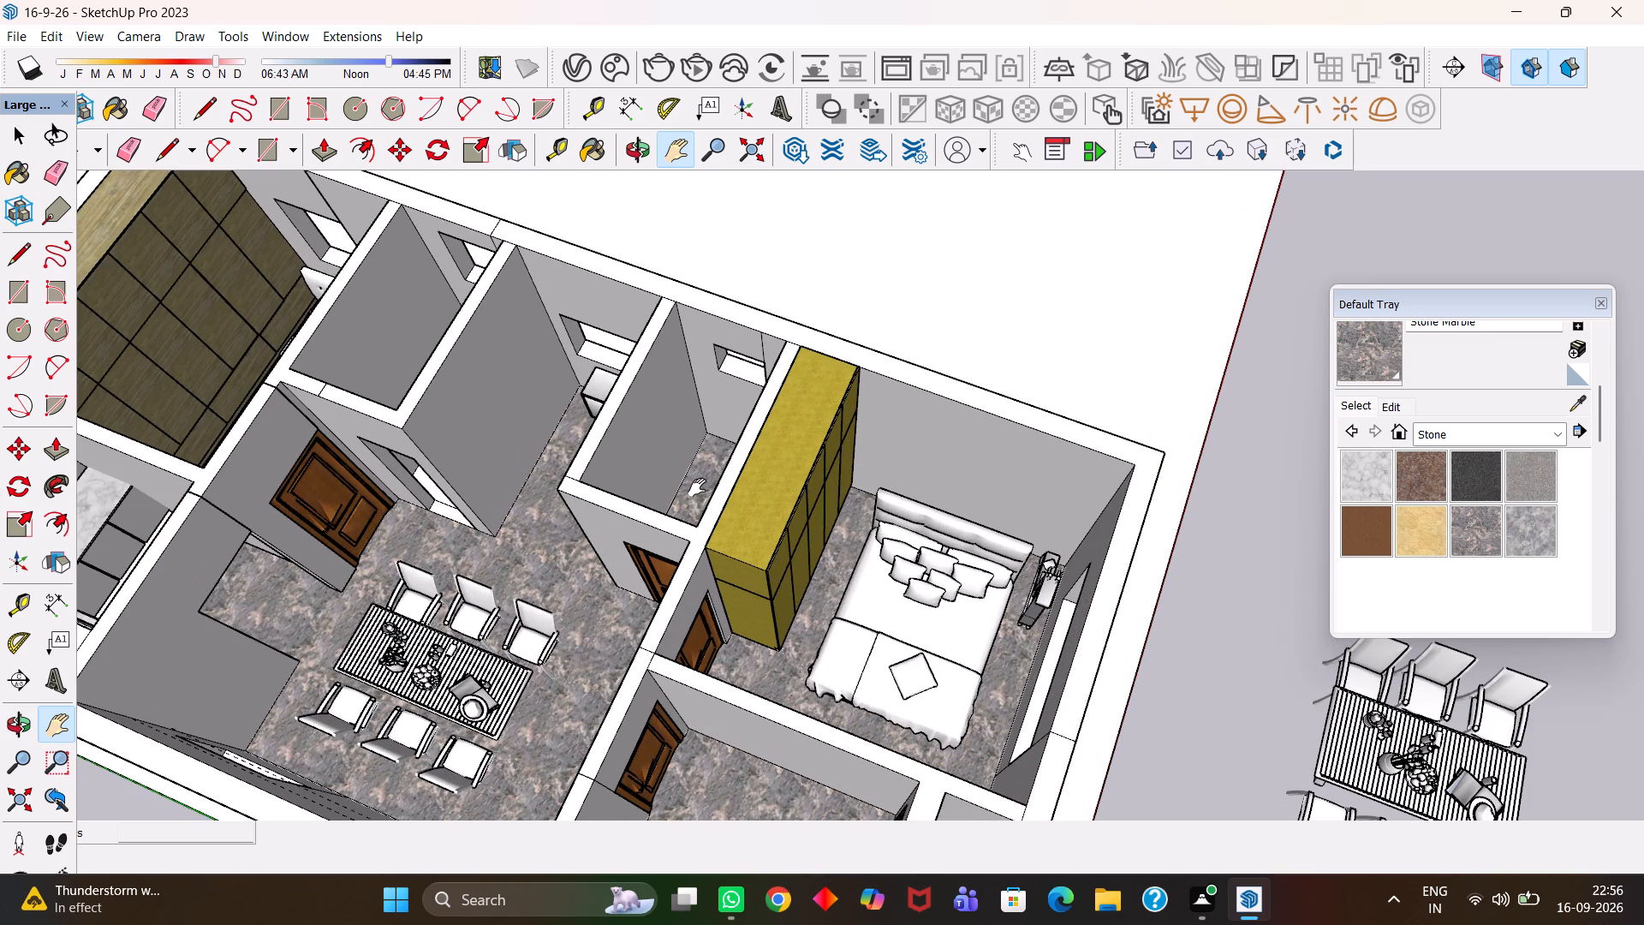
{"action": "scroll", "coordinate": [697, 487], "scroll_direction": "up", "scroll_amount": 1}
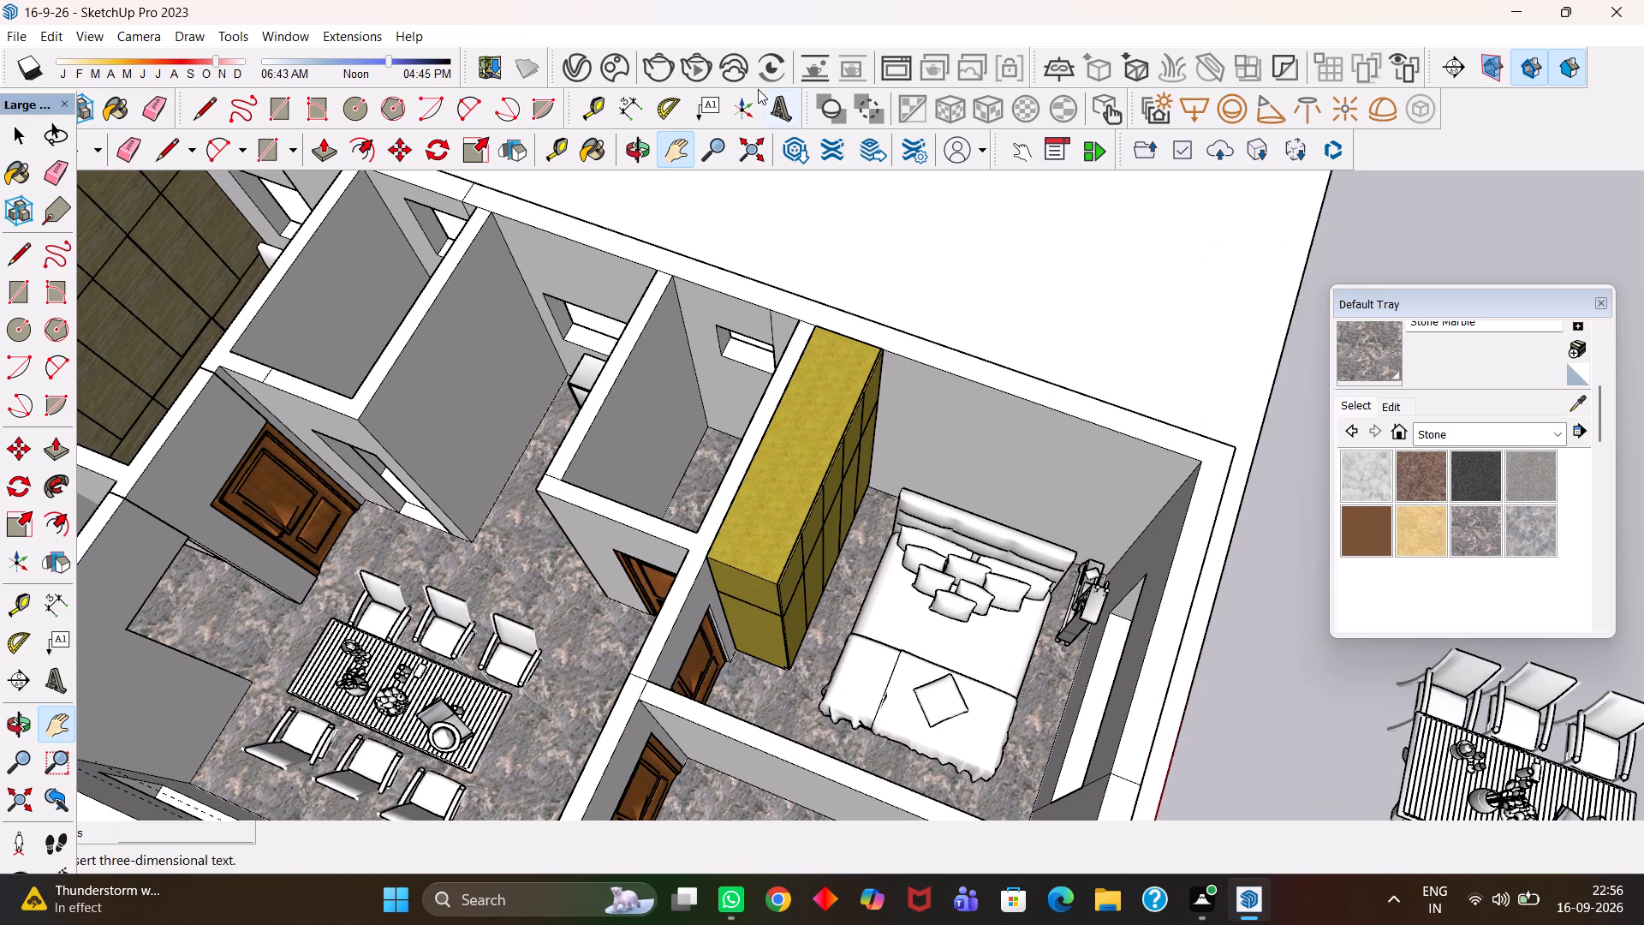
Browse the furniture models in the Chaos Cosmos library through to the end of the list.
{"action": "left_click", "coordinate": [607, 71]}
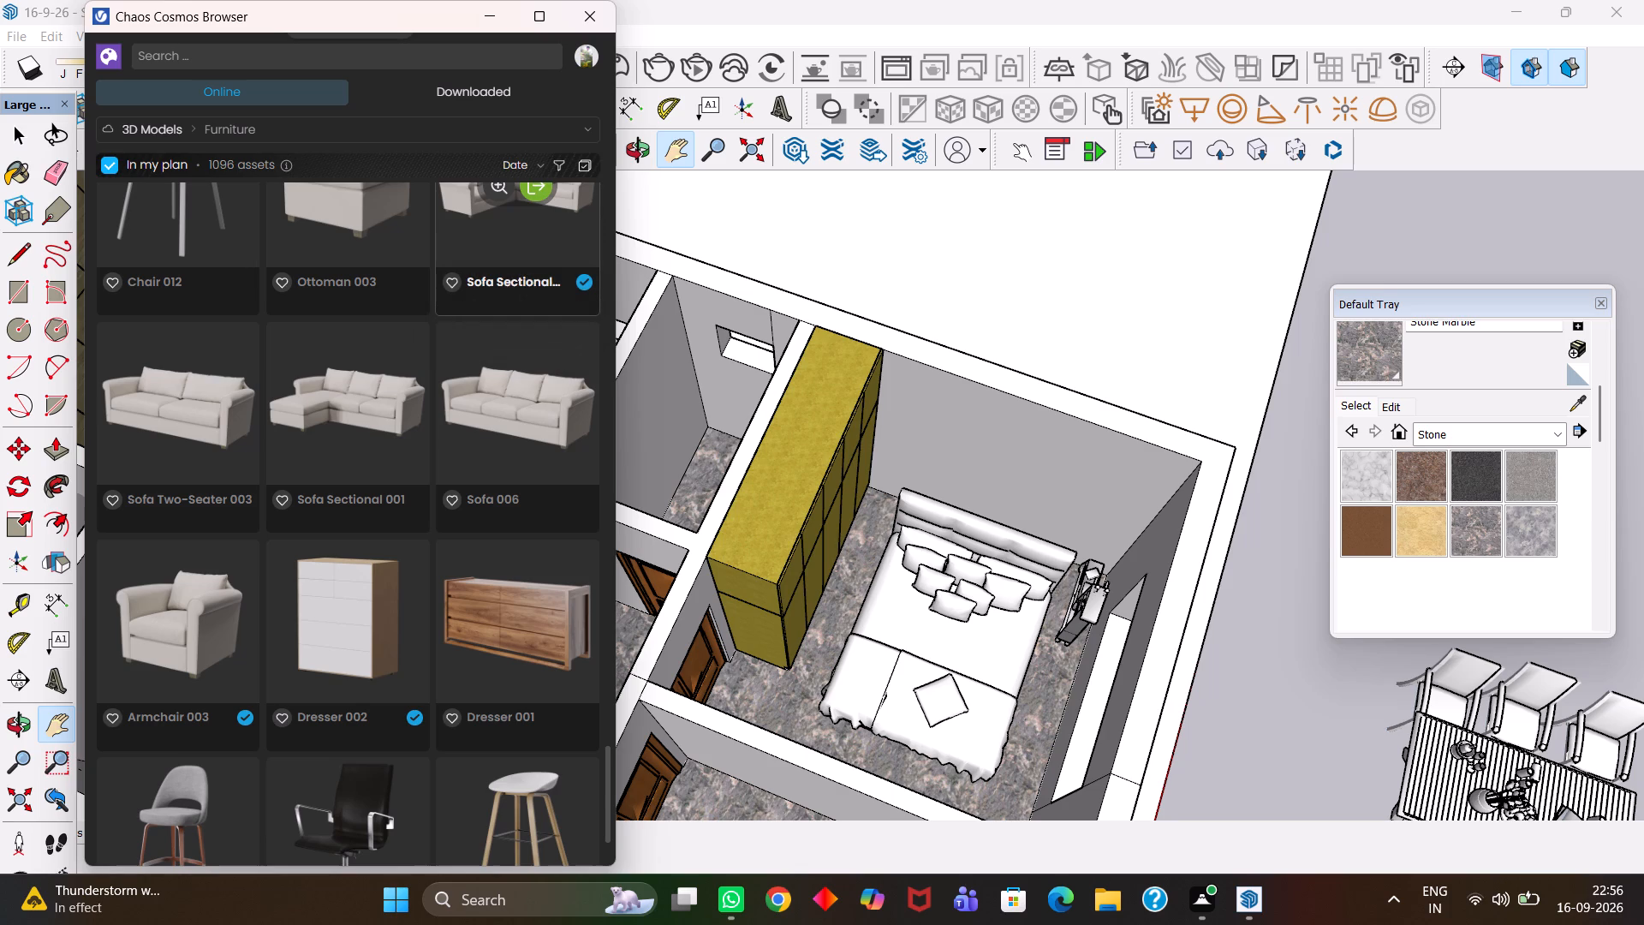
{"action": "scroll", "coordinate": [483, 260], "scroll_direction": "down", "scroll_amount": 1}
{"action": "scroll", "coordinate": [454, 337], "scroll_direction": "down", "scroll_amount": 3}
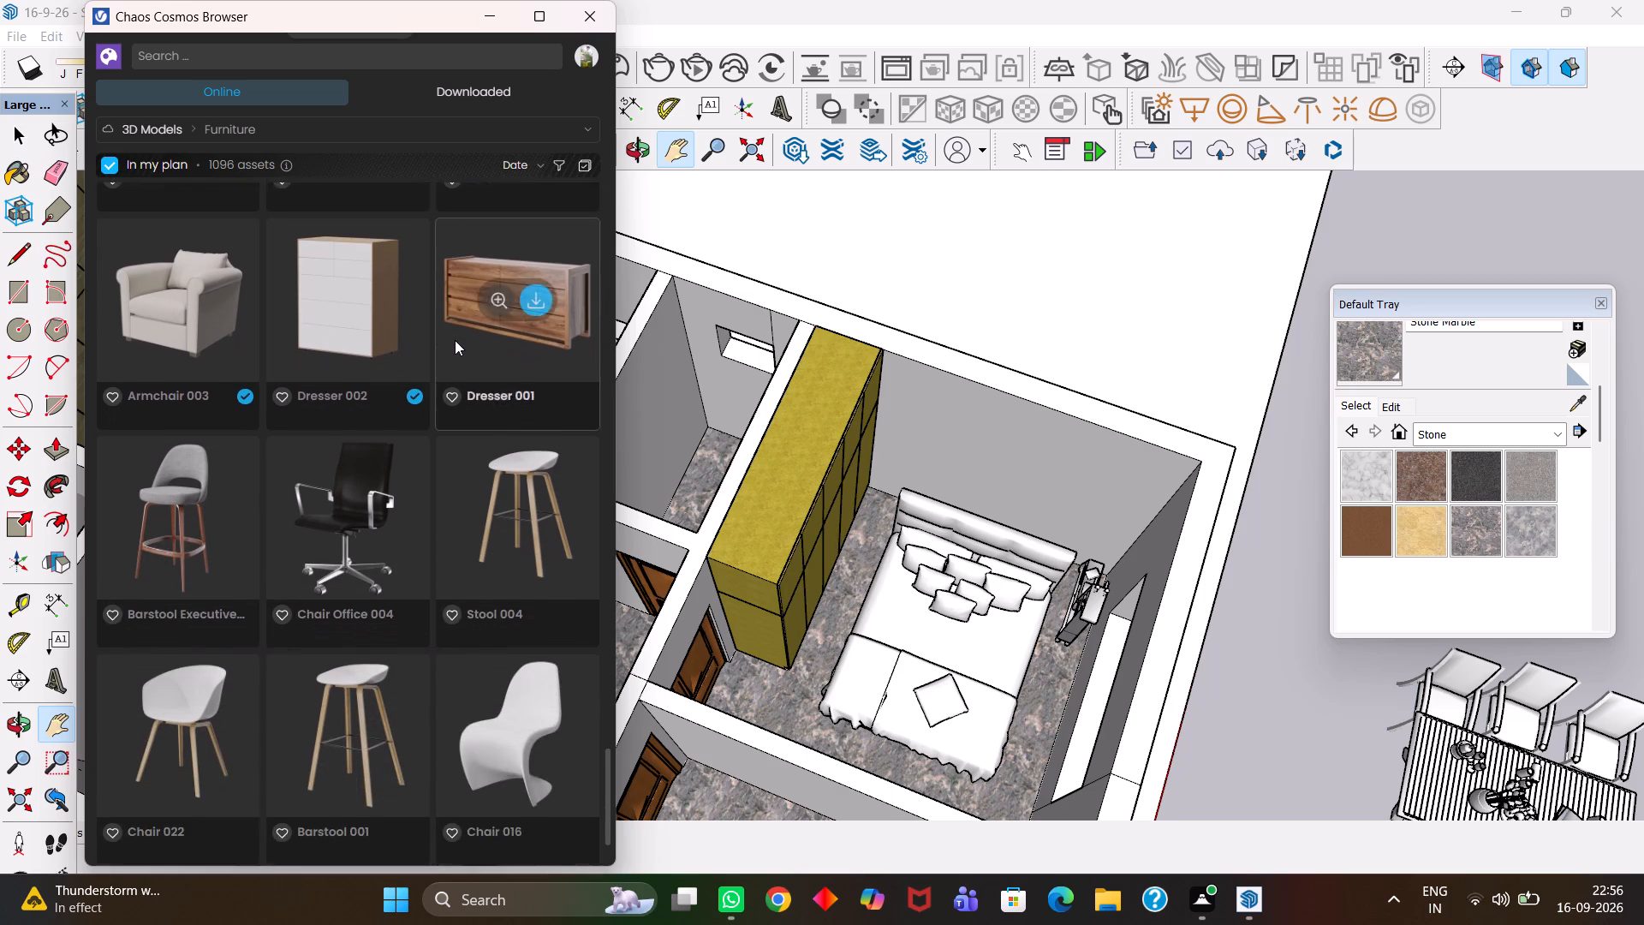
{"action": "scroll", "coordinate": [455, 340], "scroll_direction": "down", "scroll_amount": 11}
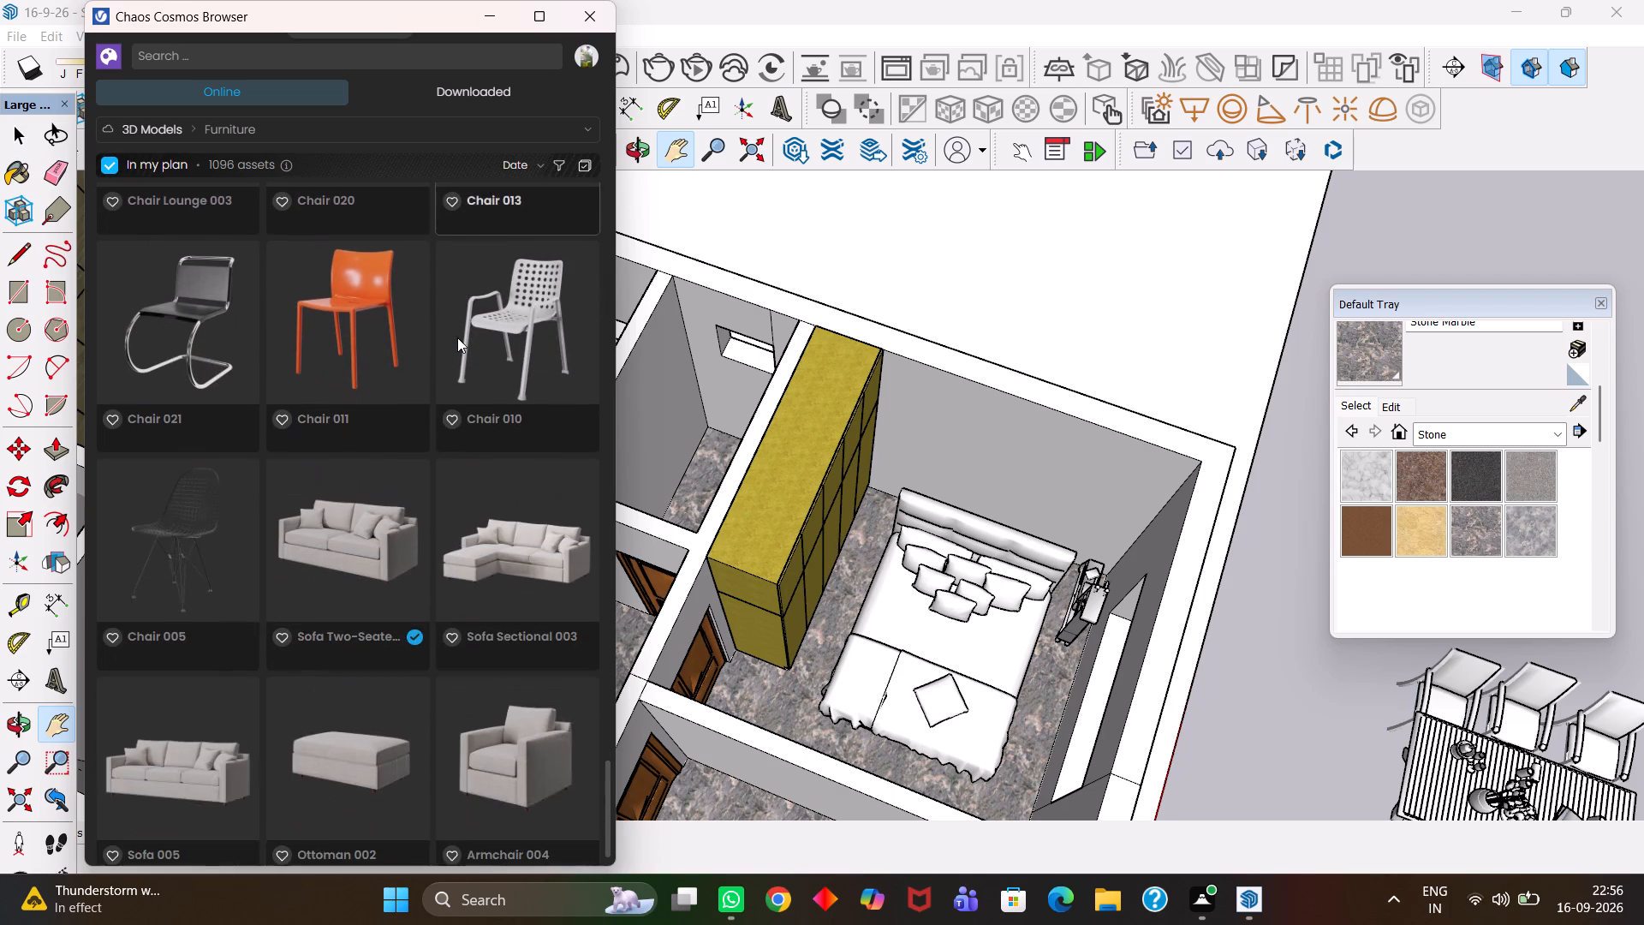
{"action": "scroll", "coordinate": [457, 337], "scroll_direction": "down", "scroll_amount": 9}
{"action": "scroll", "coordinate": [611, 420], "scroll_direction": "down", "scroll_amount": 8}
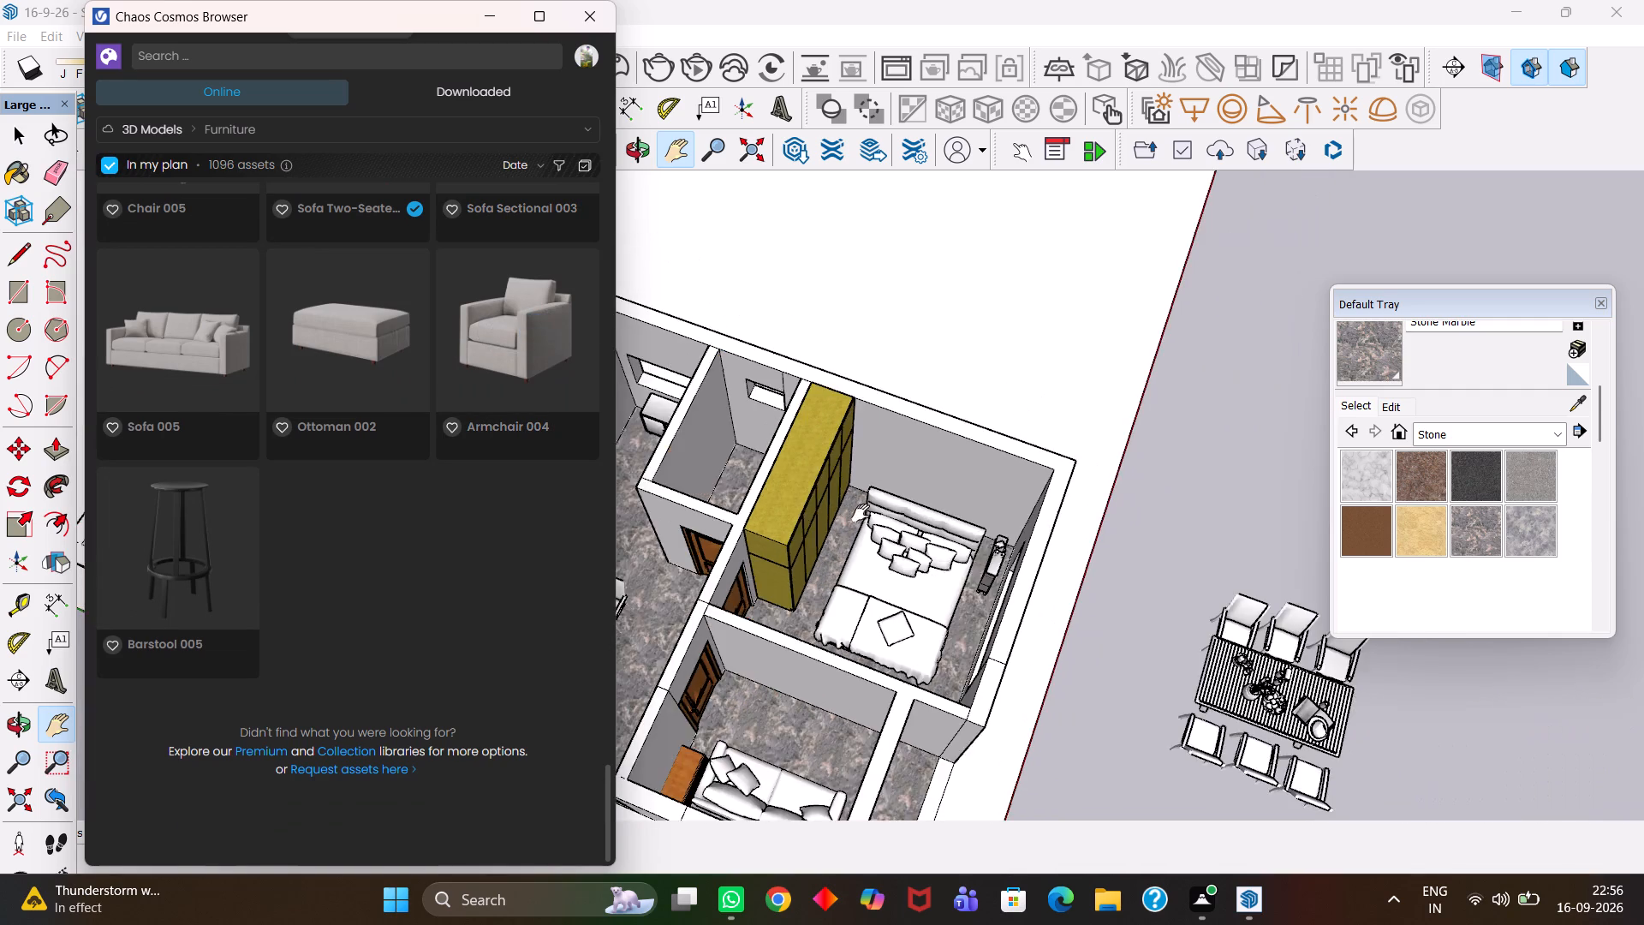
{"action": "scroll", "coordinate": [861, 513], "scroll_direction": "down", "scroll_amount": 3}
Examine the dining area and its surrounding rooms, doorways and window openings in the house model.
{"action": "middle_click_drag", "start_coordinate": [908, 552], "coordinate": [847, 540]}
{"action": "key", "text": "h"}
{"action": "left_click_drag", "start_coordinate": [825, 510], "coordinate": [1032, 556]}
{"action": "scroll", "coordinate": [1021, 578], "scroll_direction": "up", "scroll_amount": 3}
{"action": "left_click_drag", "start_coordinate": [908, 562], "coordinate": [1057, 528]}
{"action": "key", "text": "h"}
{"action": "scroll", "coordinate": [1046, 558], "scroll_direction": "down", "scroll_amount": 3}
{"action": "middle_click_drag", "start_coordinate": [1054, 584], "coordinate": [925, 534]}
{"action": "scroll", "coordinate": [894, 514], "scroll_direction": "up", "scroll_amount": 3}
{"action": "left_click_drag", "start_coordinate": [974, 534], "coordinate": [899, 446]}
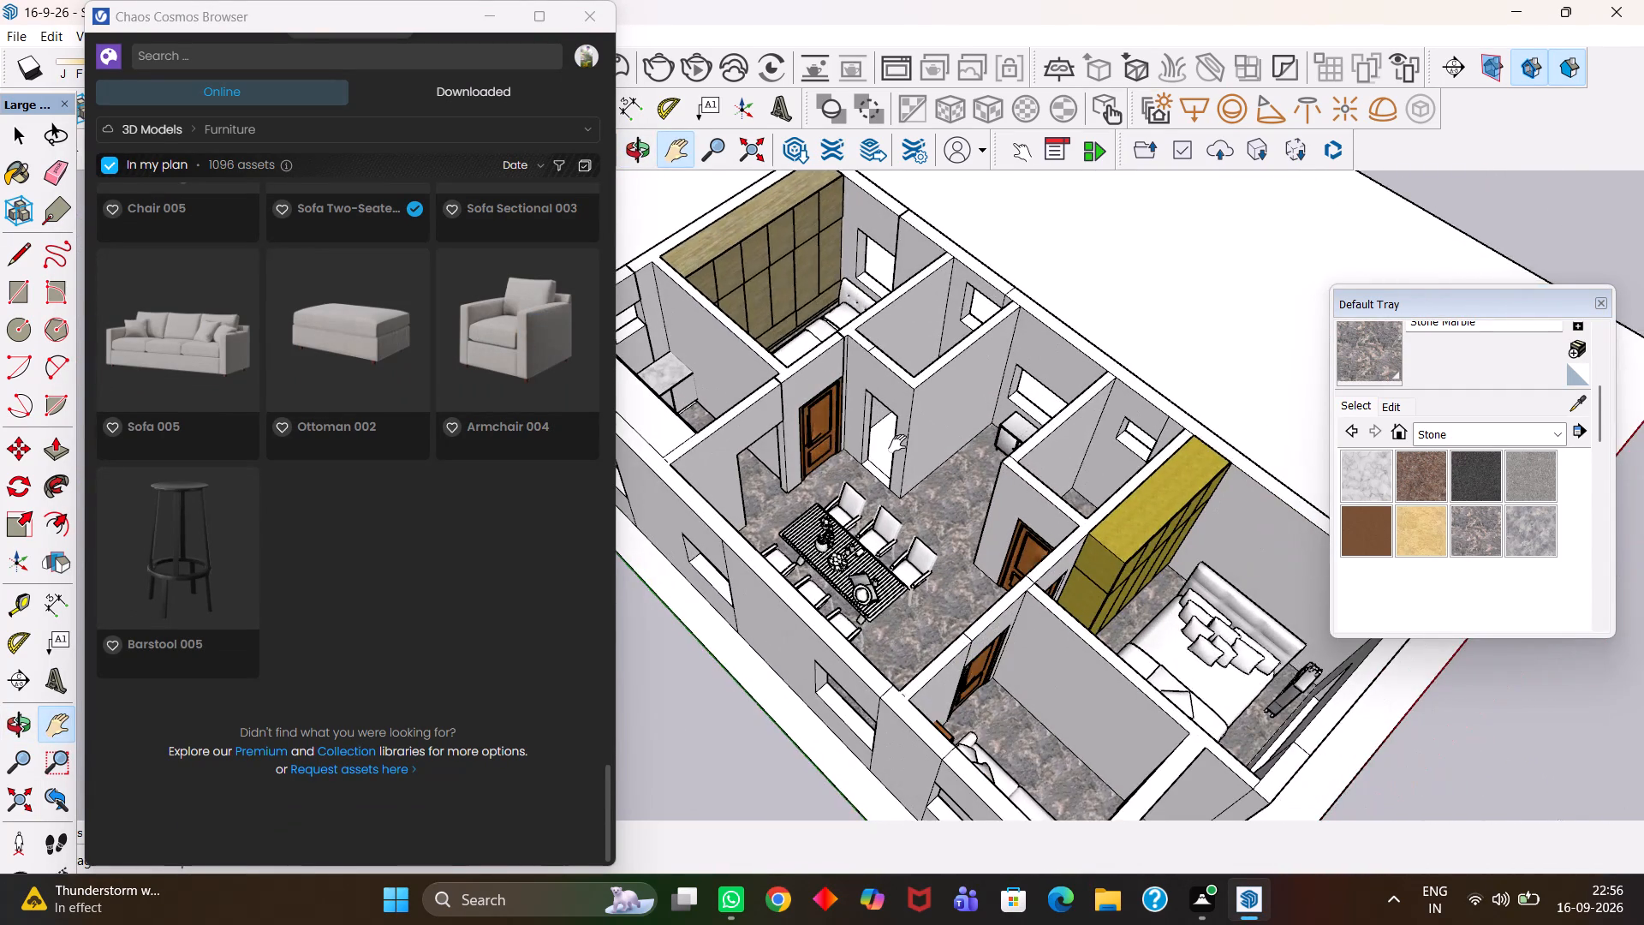
{"action": "scroll", "coordinate": [897, 444], "scroll_direction": "down", "scroll_amount": 2}
{"action": "middle_click_drag", "start_coordinate": [938, 494], "coordinate": [928, 497]}
{"action": "scroll", "coordinate": [928, 497], "scroll_direction": "up", "scroll_amount": 4}
{"action": "middle_click", "coordinate": [928, 497]}
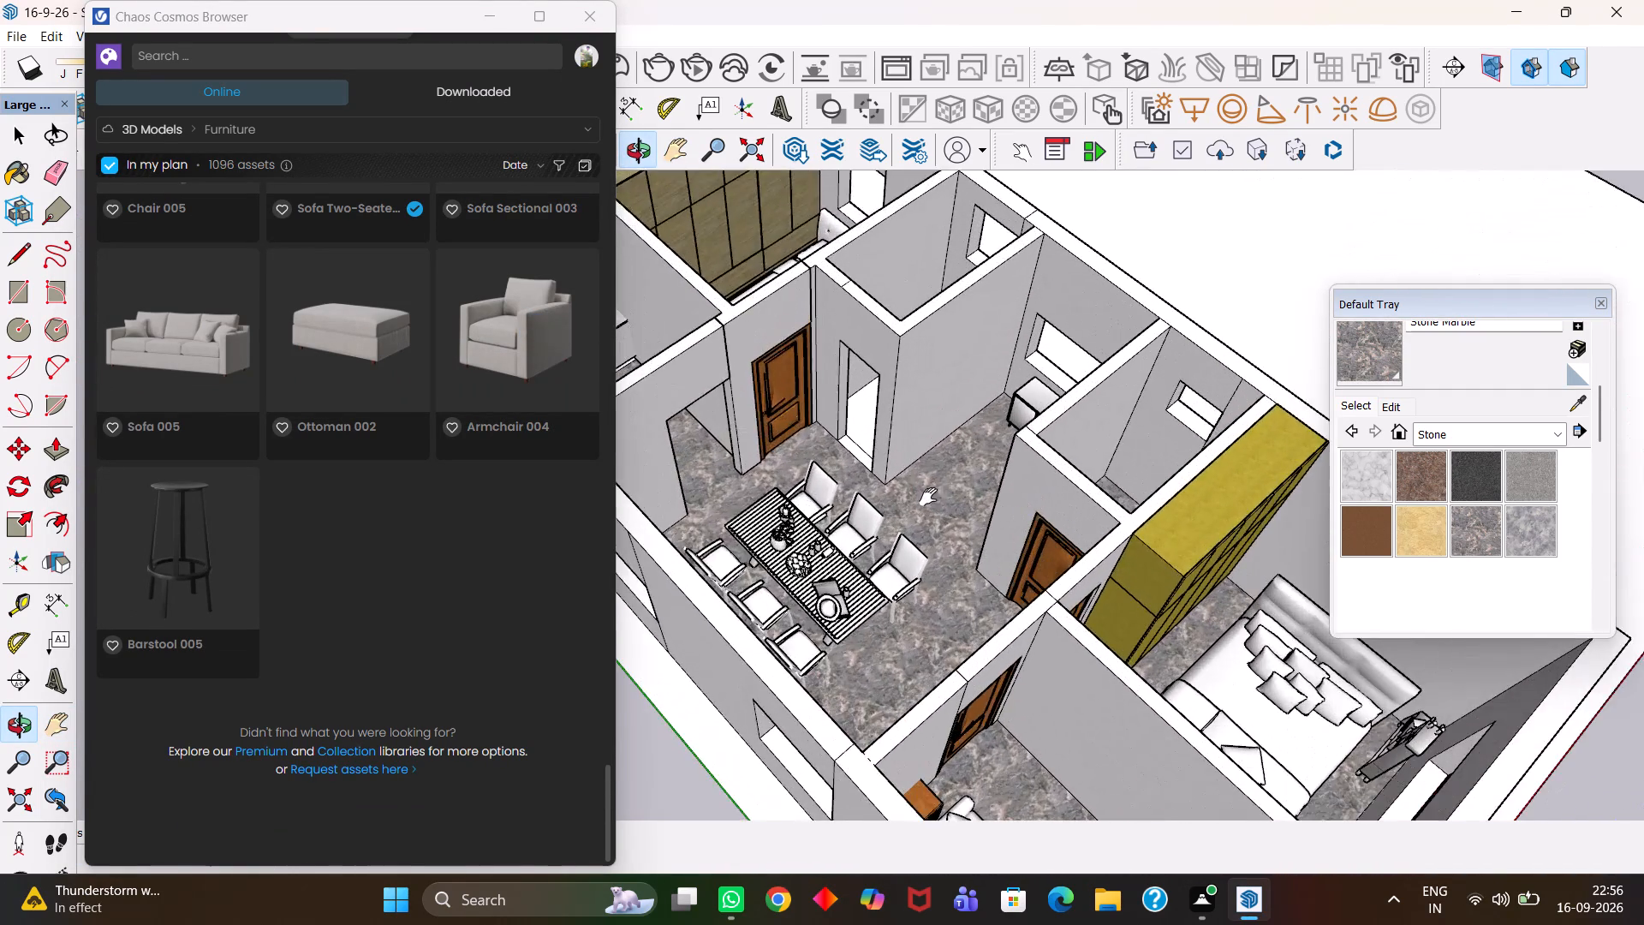
{"action": "key", "text": "h"}
{"action": "scroll", "coordinate": [928, 497], "scroll_direction": "down", "scroll_amount": 3}
{"action": "middle_click_drag", "start_coordinate": [858, 445], "coordinate": [883, 460]}
{"action": "scroll", "coordinate": [883, 460], "scroll_direction": "up", "scroll_amount": 1}
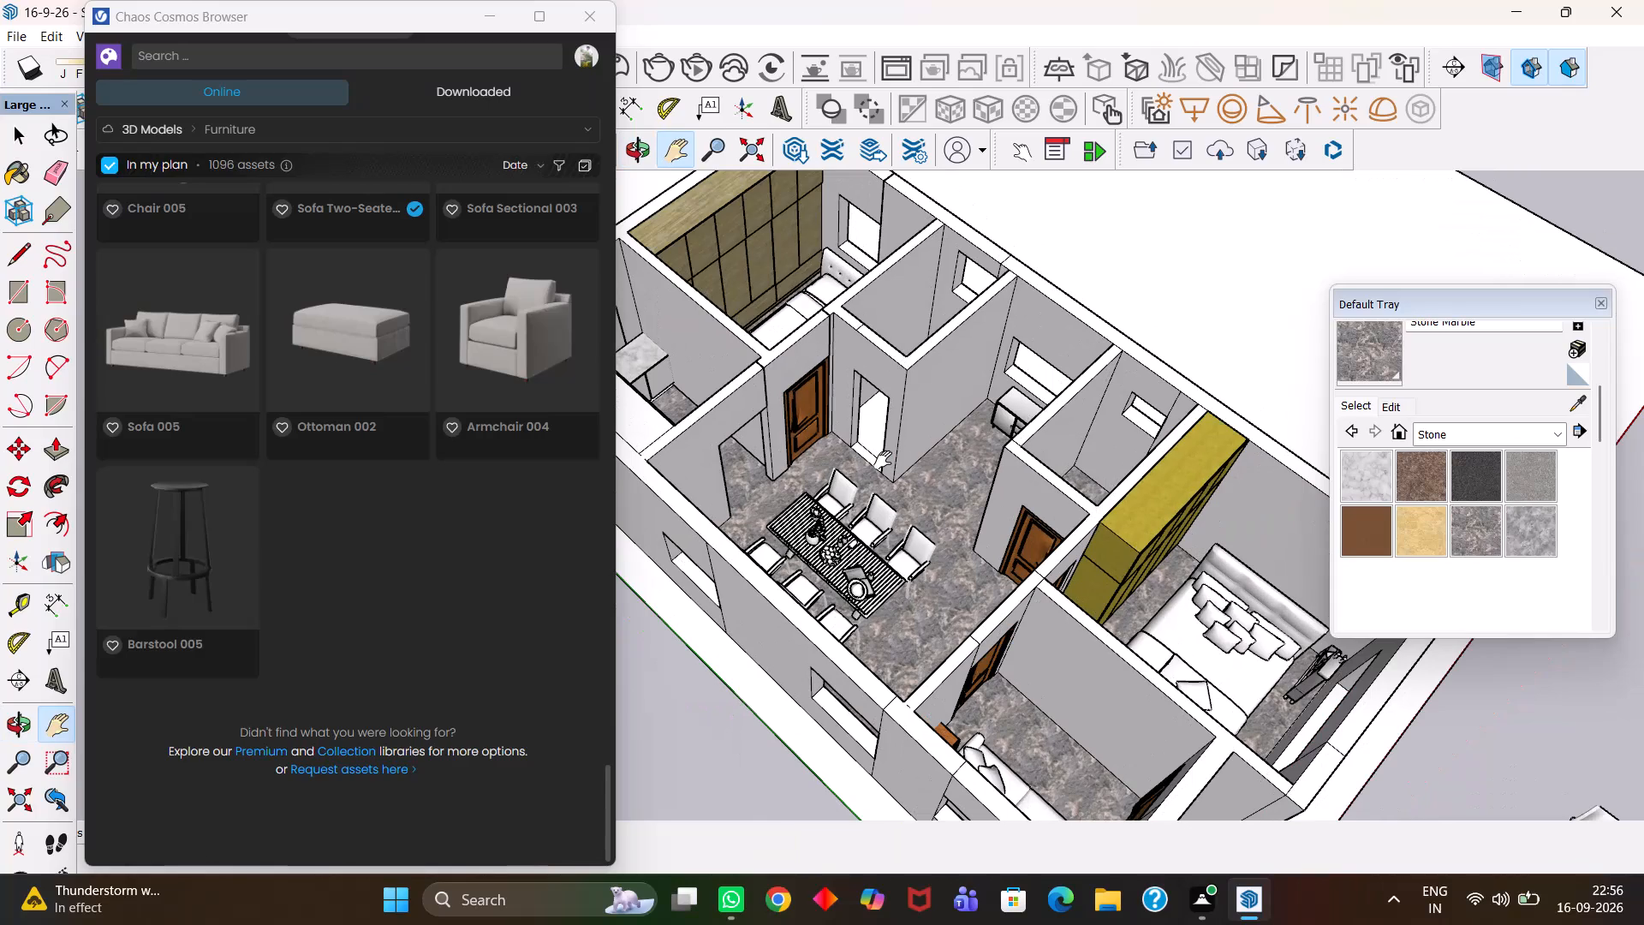
{"action": "scroll", "coordinate": [885, 460], "scroll_direction": "up", "scroll_amount": 1}
{"action": "scroll", "coordinate": [885, 460], "scroll_direction": "down", "scroll_amount": 2}
{"action": "scroll", "coordinate": [888, 459], "scroll_direction": "up", "scroll_amount": 1}
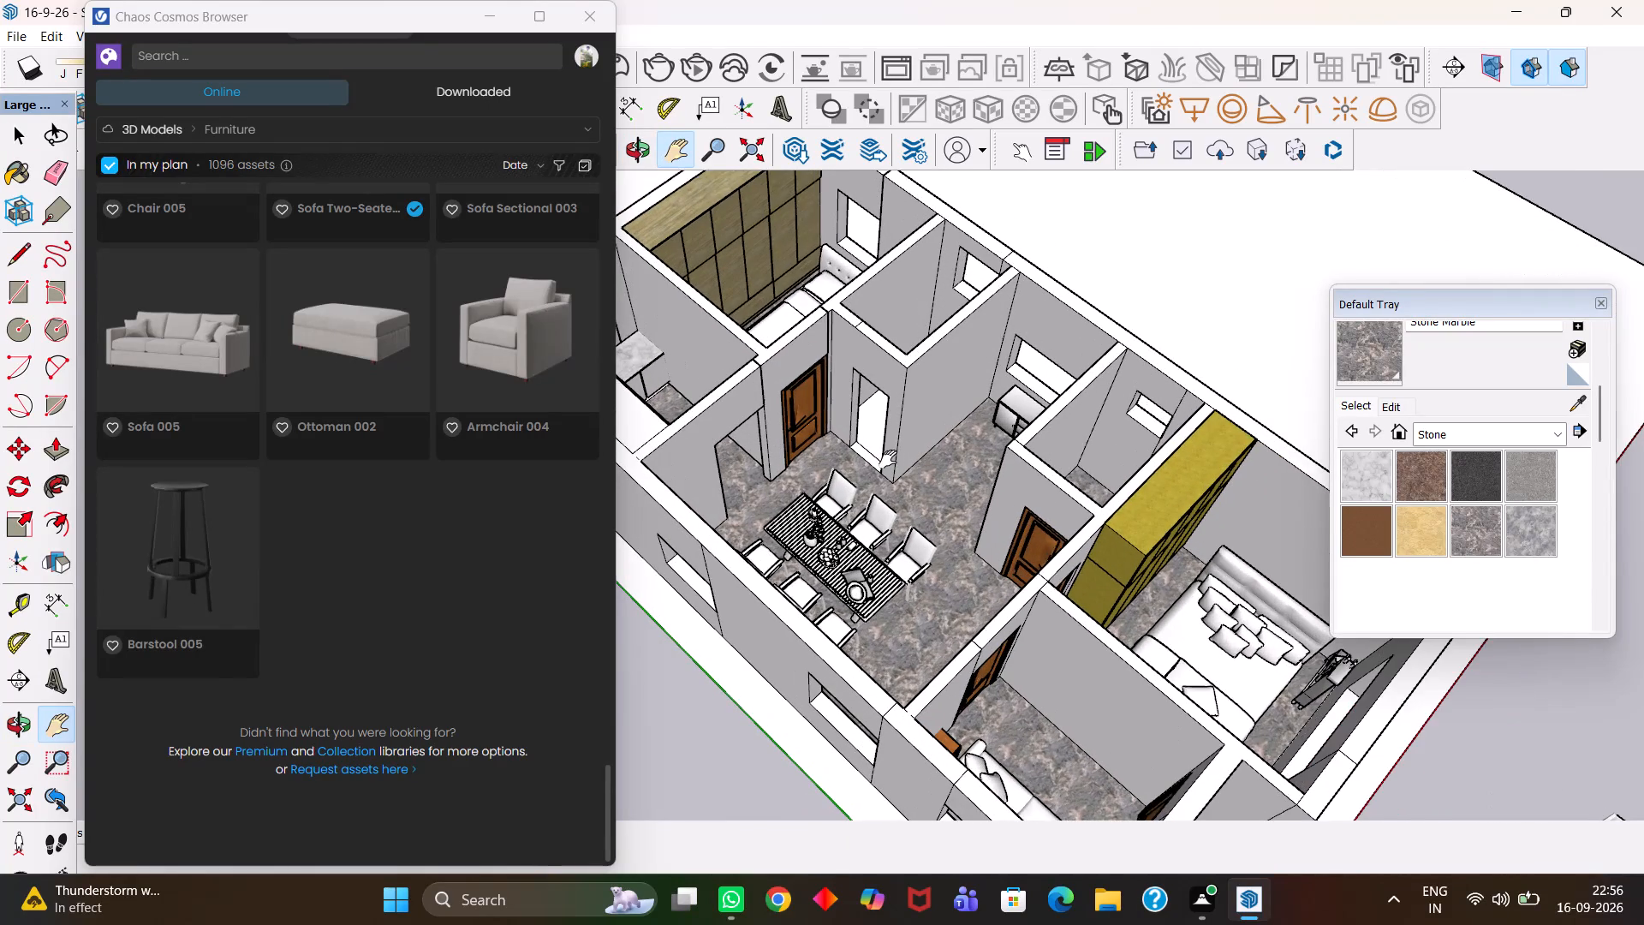
{"action": "scroll", "coordinate": [890, 457], "scroll_direction": "up", "scroll_amount": 2}
{"action": "scroll", "coordinate": [634, 368], "scroll_direction": "down", "scroll_amount": 2}
Review the last furniture models in the library against the rooms of the house layout.
{"action": "scroll", "coordinate": [414, 317], "scroll_direction": "up", "scroll_amount": 4}
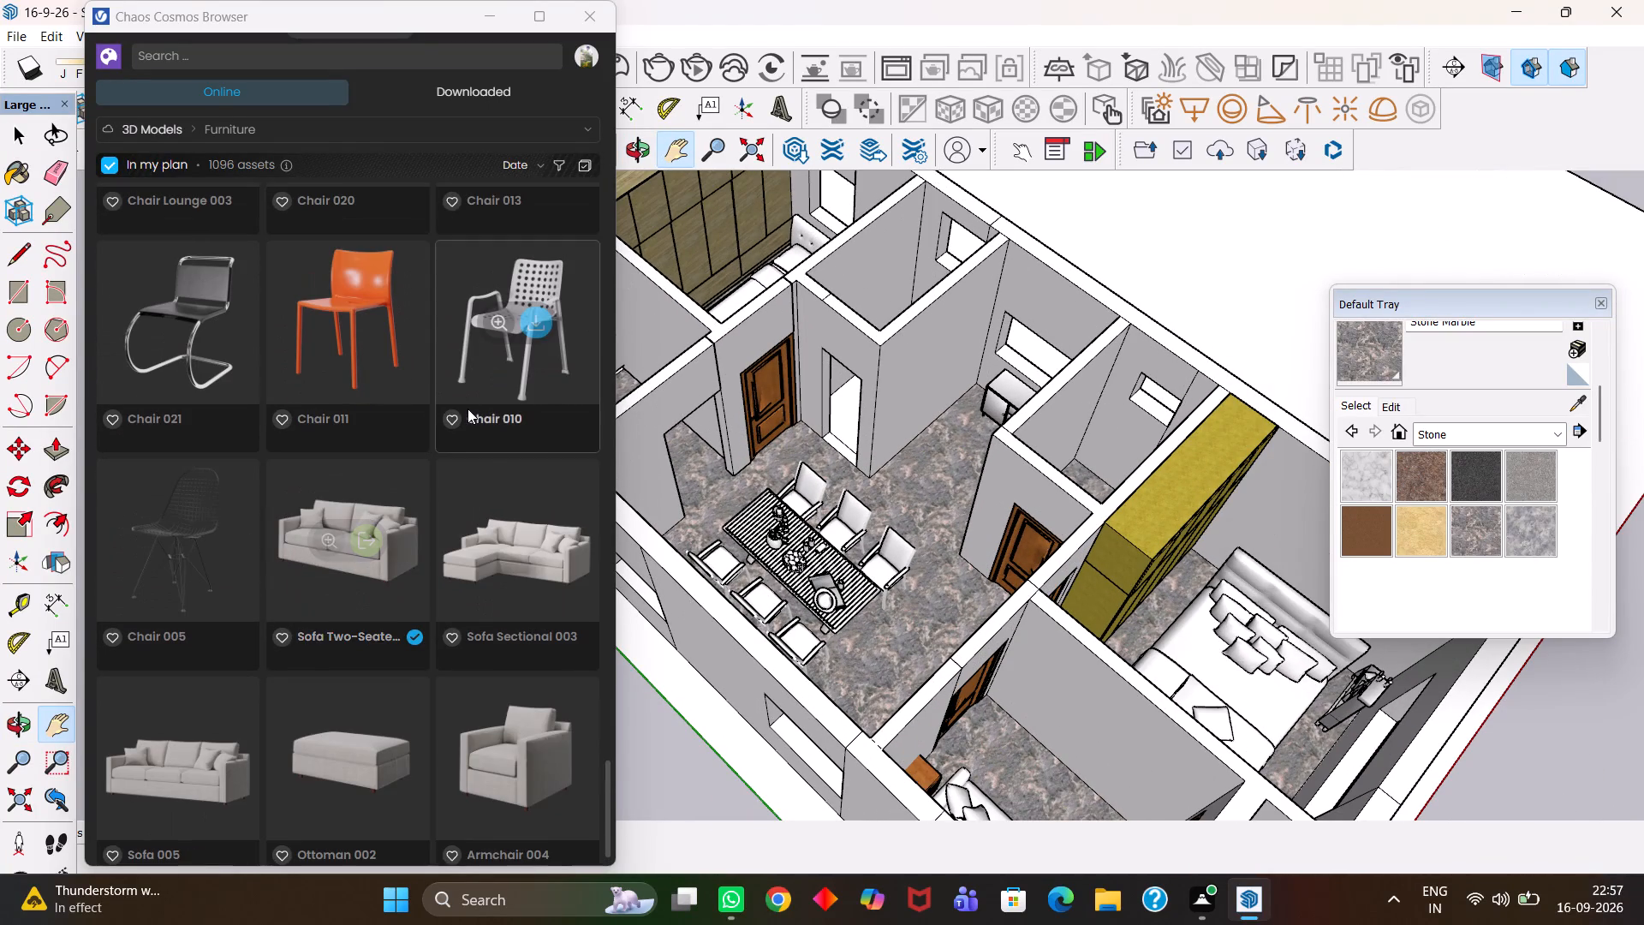
{"action": "scroll", "coordinate": [468, 408], "scroll_direction": "down", "scroll_amount": 1}
{"action": "scroll", "coordinate": [367, 632], "scroll_direction": "down", "scroll_amount": 1}
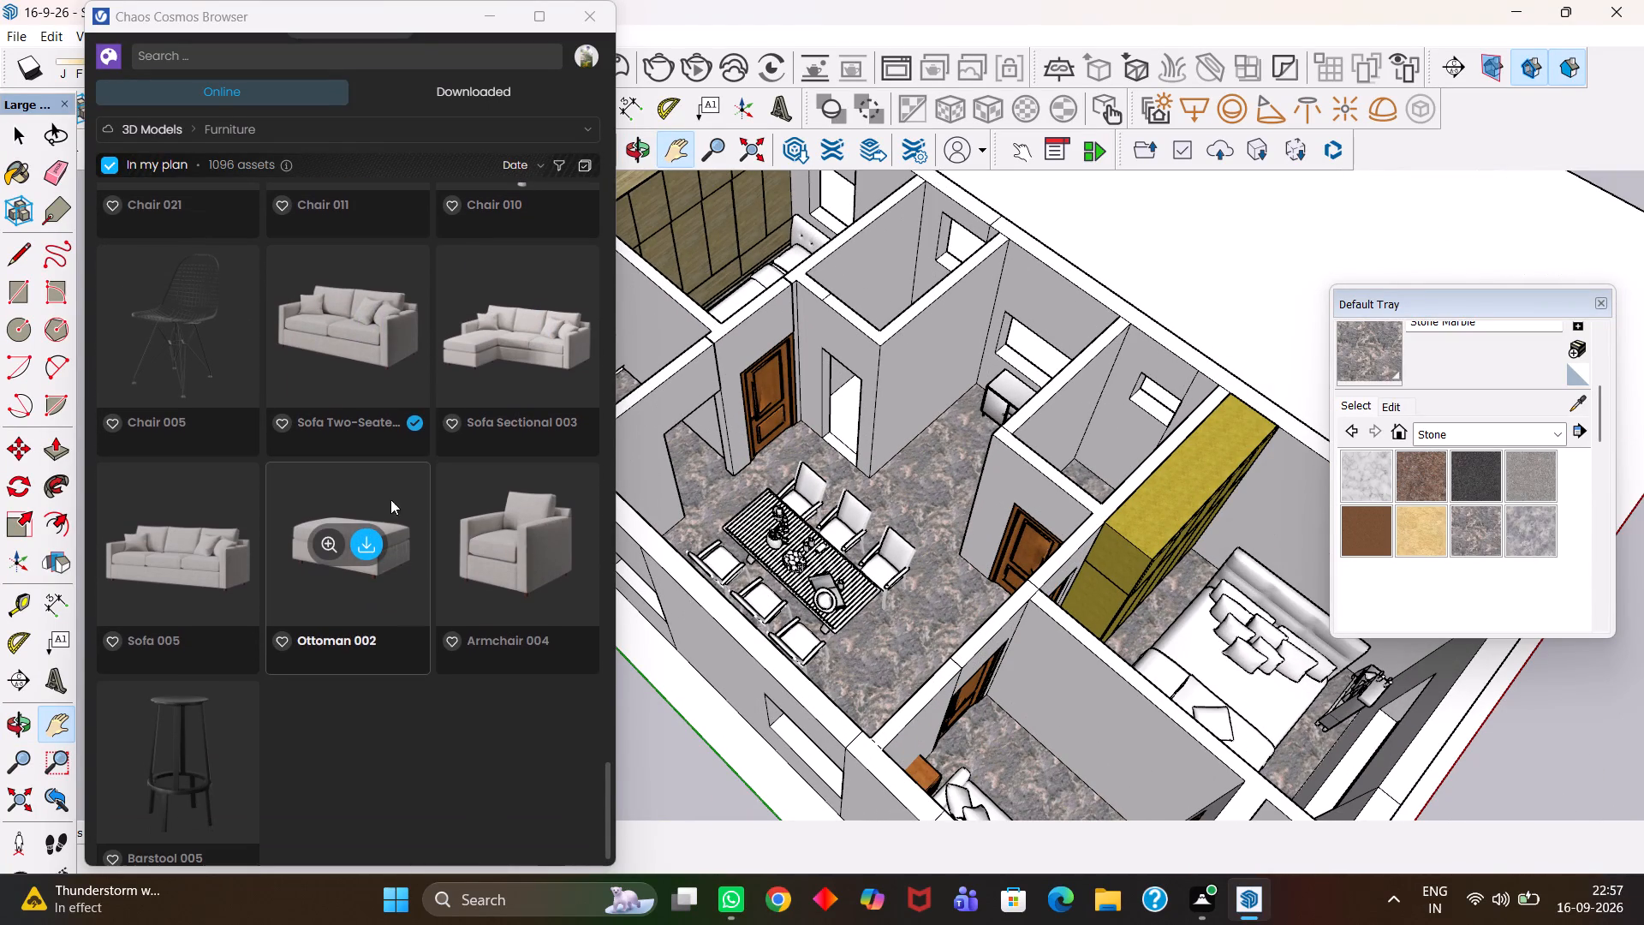
{"action": "scroll", "coordinate": [876, 474], "scroll_direction": "down", "scroll_amount": 4}
{"action": "left_click_drag", "start_coordinate": [941, 603], "coordinate": [928, 529]}
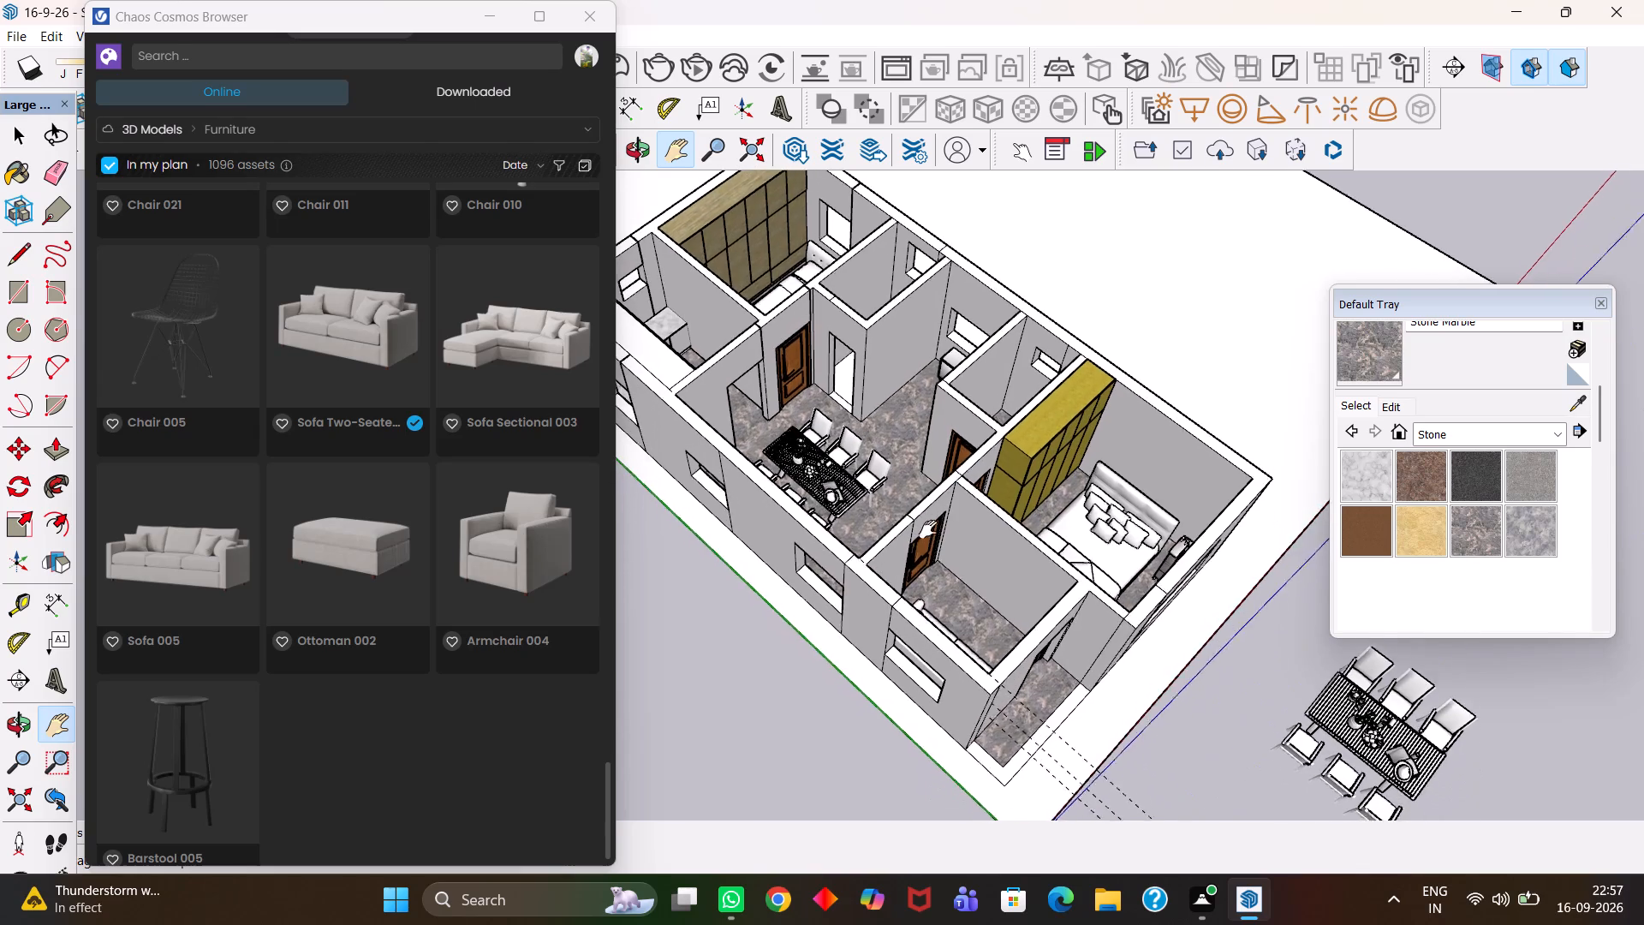
{"action": "left_click_drag", "start_coordinate": [928, 529], "coordinate": [927, 520]}
{"action": "middle_click_drag", "start_coordinate": [868, 440], "coordinate": [878, 534]}
{"action": "scroll", "coordinate": [846, 513], "scroll_direction": "up", "scroll_amount": 1}
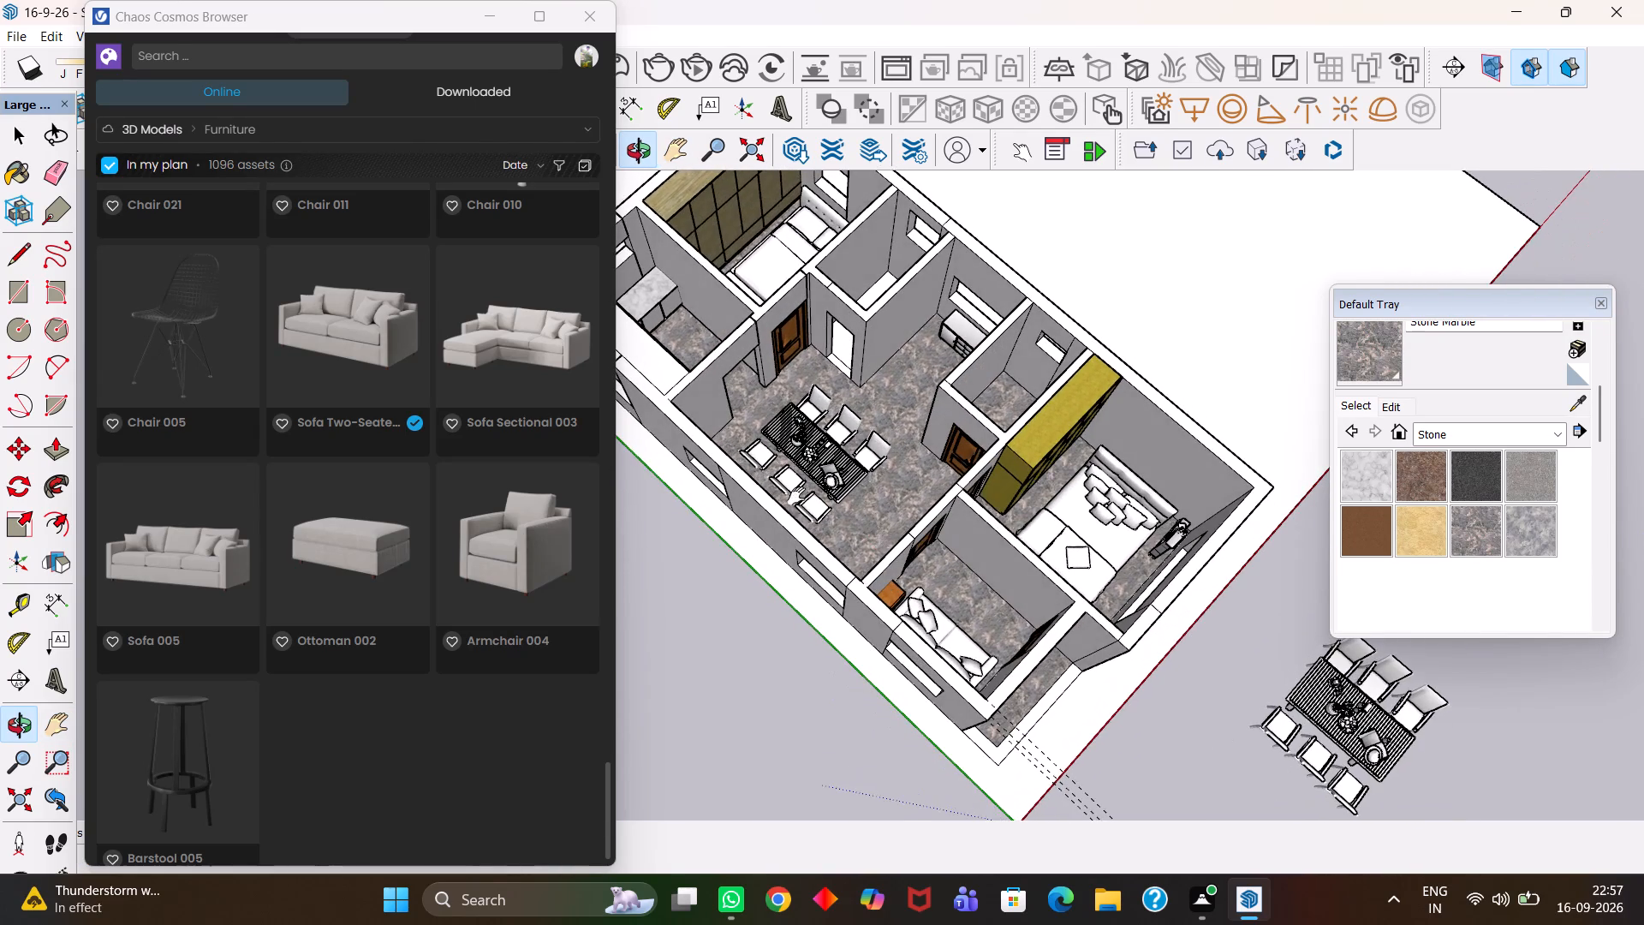
{"action": "scroll", "coordinate": [455, 388], "scroll_direction": "up", "scroll_amount": 2}
{"action": "scroll", "coordinate": [331, 364], "scroll_direction": "up", "scroll_amount": 4}
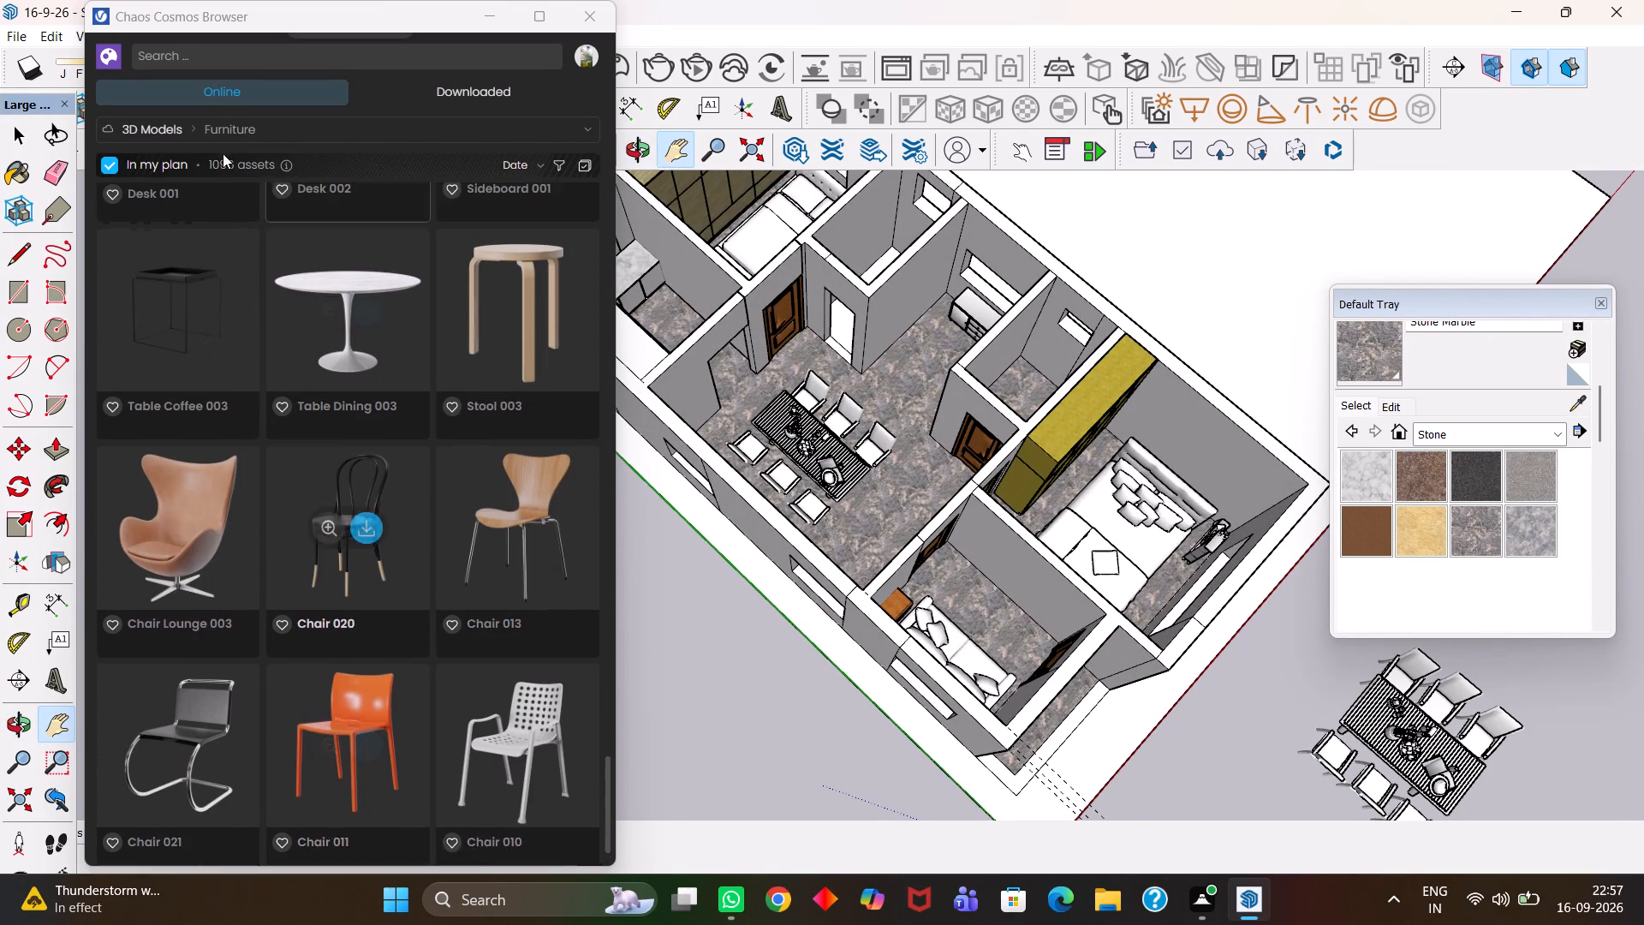
Search the Cosmos library for "window" and import the Window 46-30 model.
{"action": "left_click", "coordinate": [210, 53]}
{"action": "type", "text": "window"}
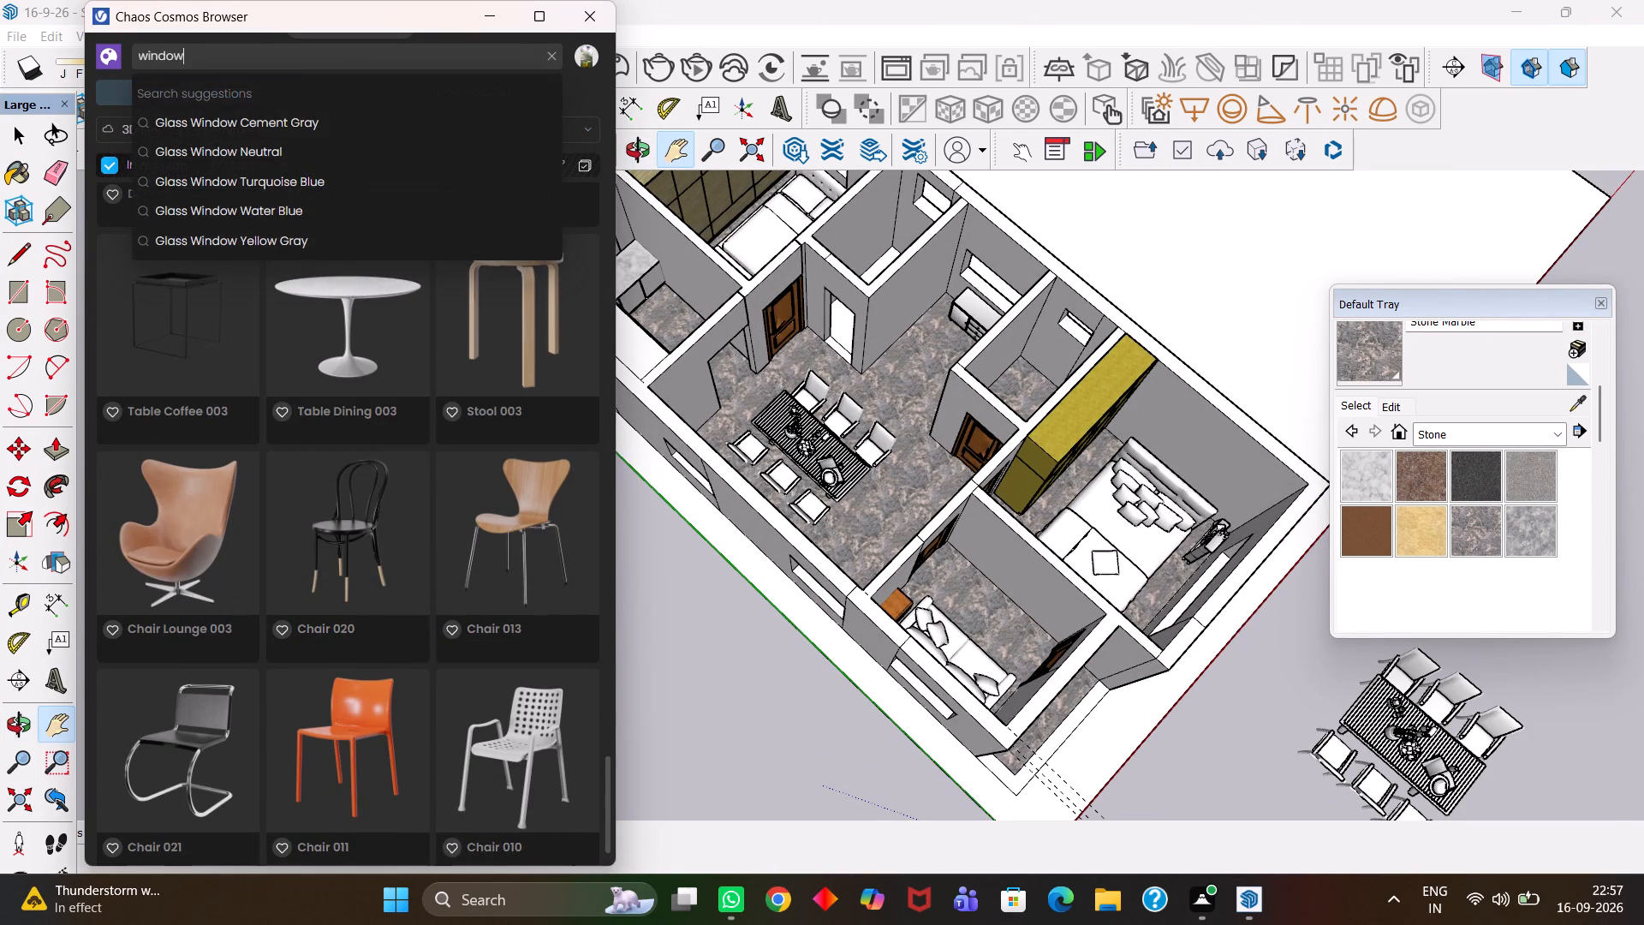
{"action": "key", "text": "Return"}
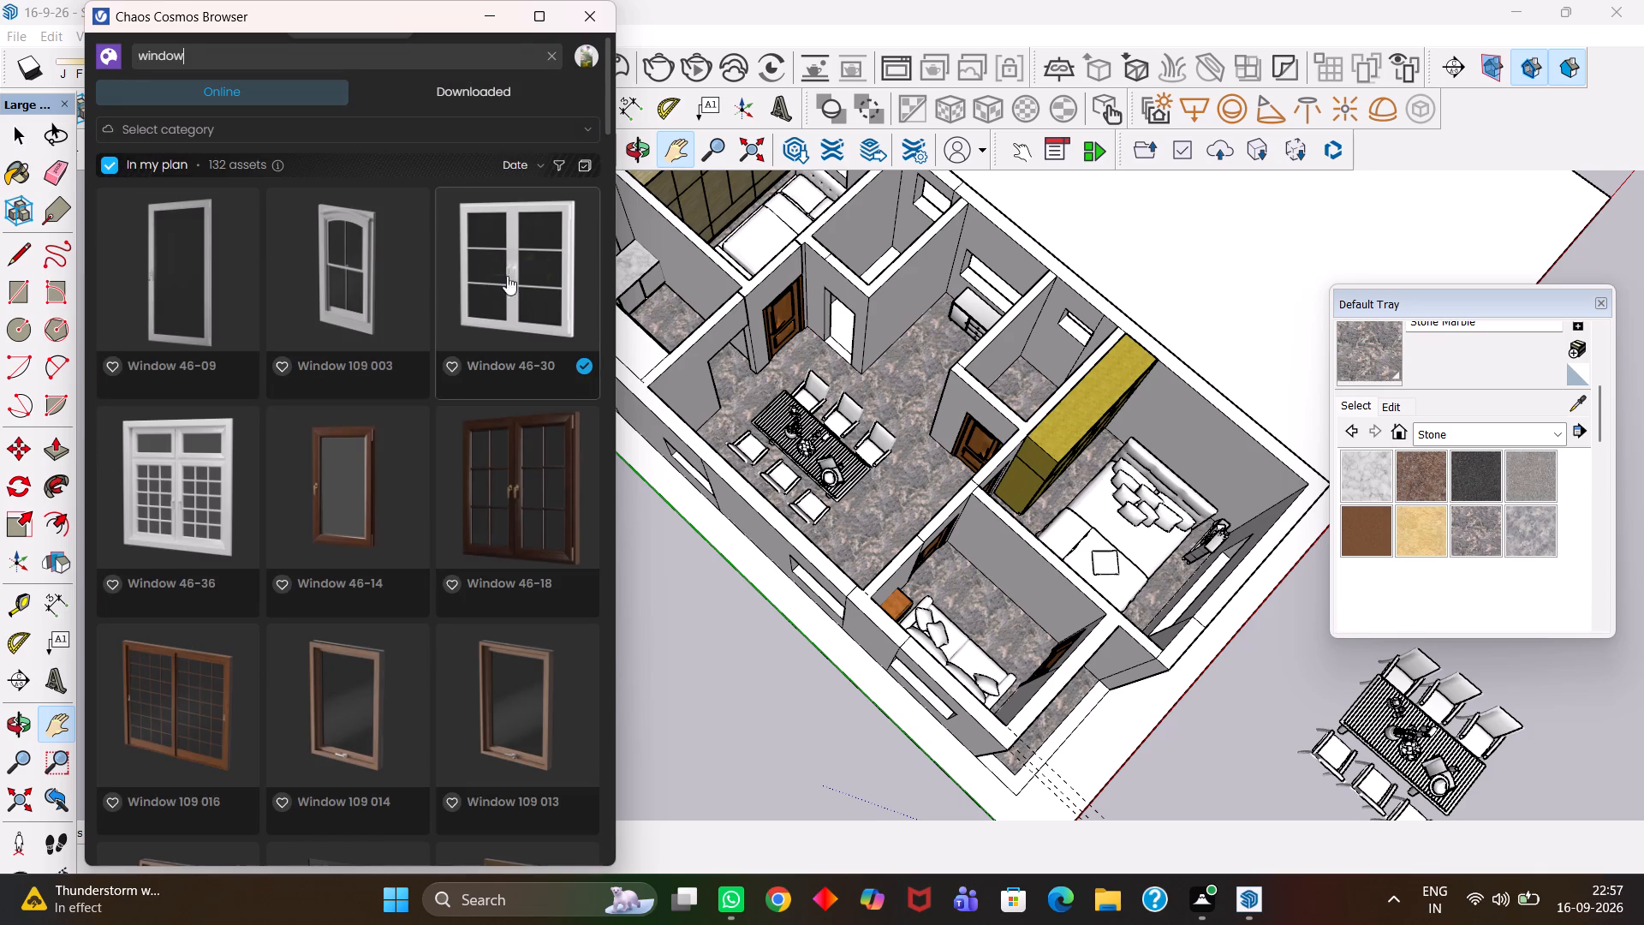
{"action": "double_click", "coordinate": [534, 268]}
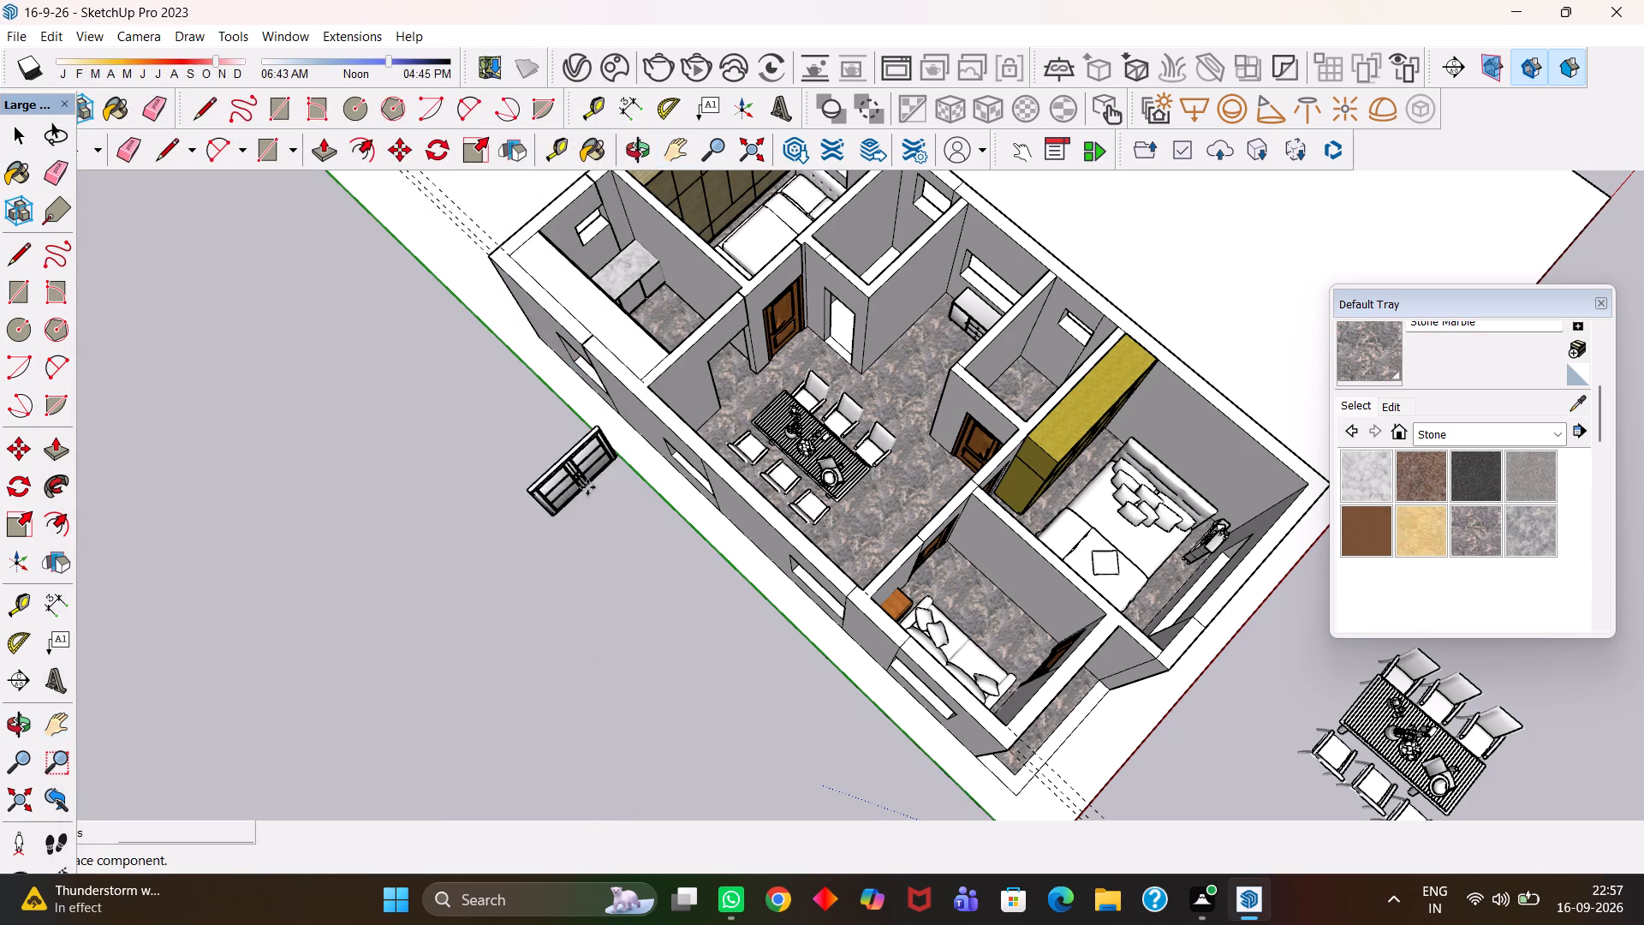
Place the imported double-sash window at the bottom edge of the front bedroom's exterior wall opening.
{"action": "scroll", "coordinate": [563, 438], "scroll_direction": "down", "scroll_amount": 9}
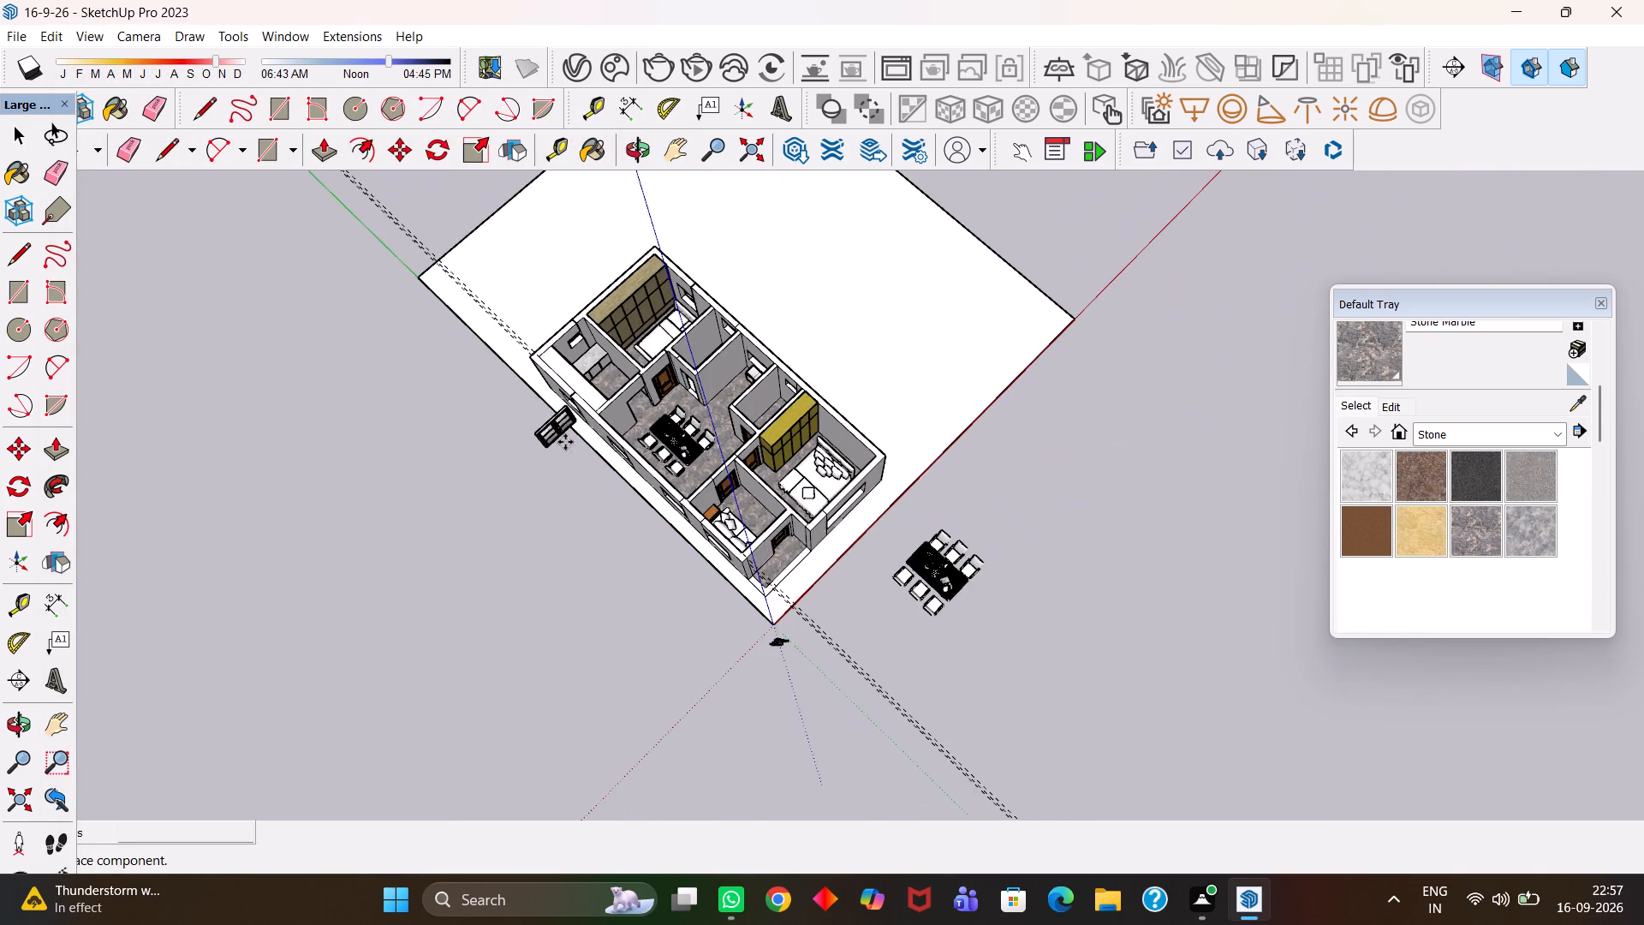
{"action": "key", "text": "h"}
{"action": "left_click_drag", "start_coordinate": [676, 474], "coordinate": [619, 397]}
{"action": "scroll", "coordinate": [698, 486], "scroll_direction": "up", "scroll_amount": 6}
{"action": "middle_click_drag", "start_coordinate": [811, 471], "coordinate": [670, 367]}
{"action": "scroll", "coordinate": [892, 451], "scroll_direction": "up", "scroll_amount": 5}
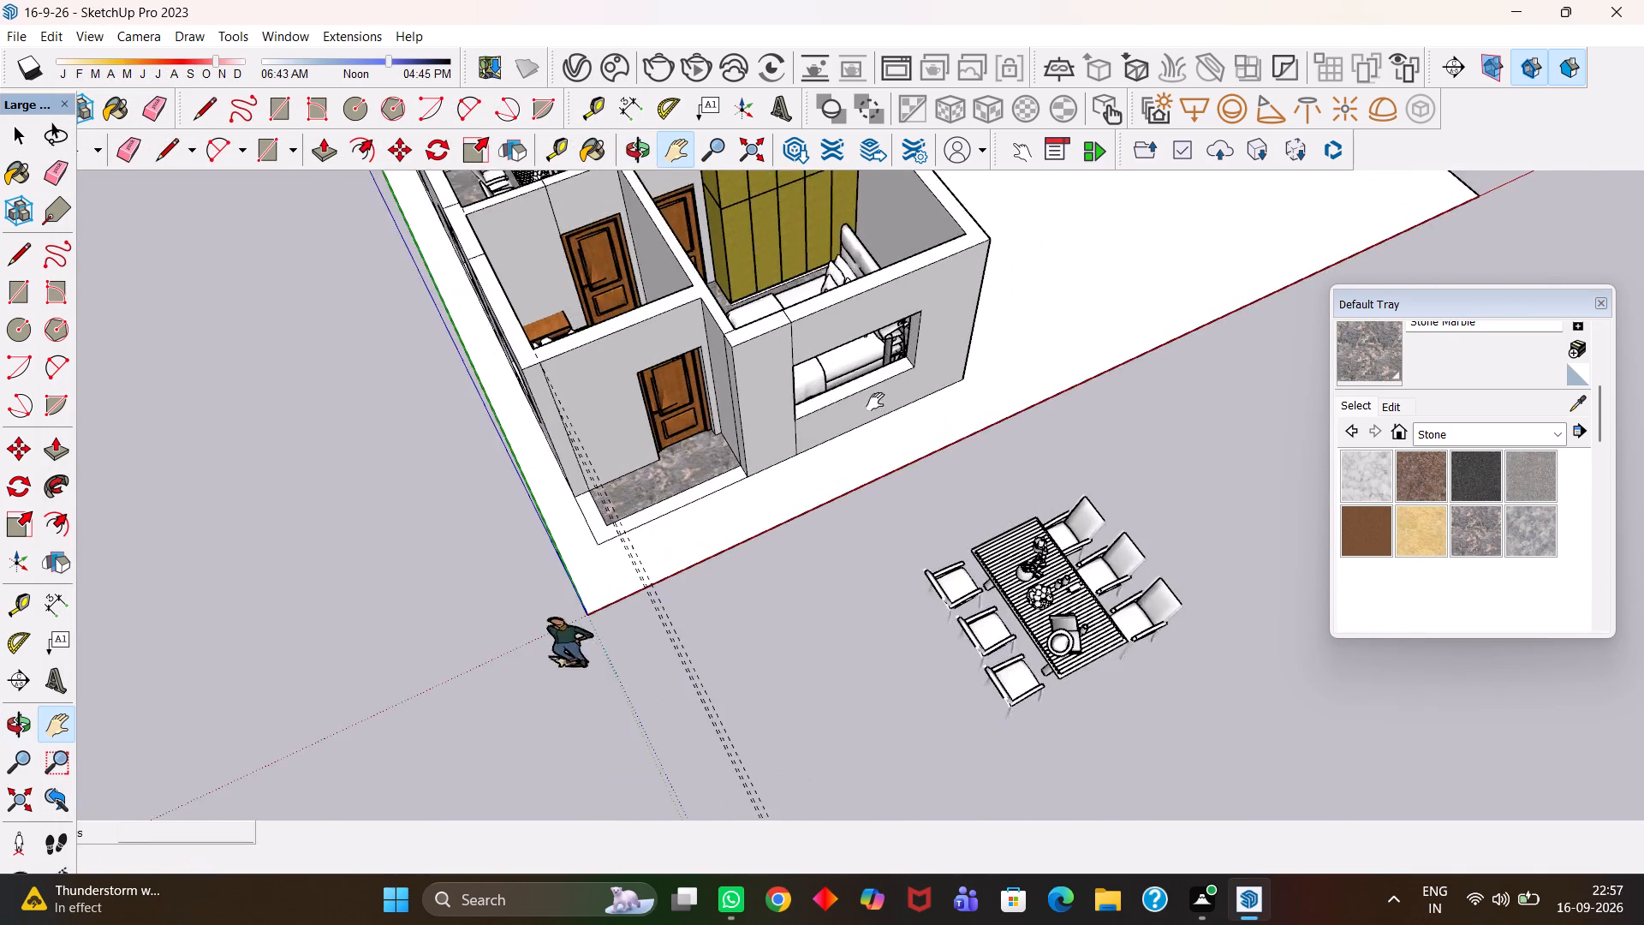
{"action": "scroll", "coordinate": [875, 402], "scroll_direction": "up", "scroll_amount": 1}
{"action": "middle_click_drag", "start_coordinate": [853, 410], "coordinate": [795, 374]}
{"action": "scroll", "coordinate": [788, 380], "scroll_direction": "up", "scroll_amount": 4}
{"action": "key", "text": "Escape"}
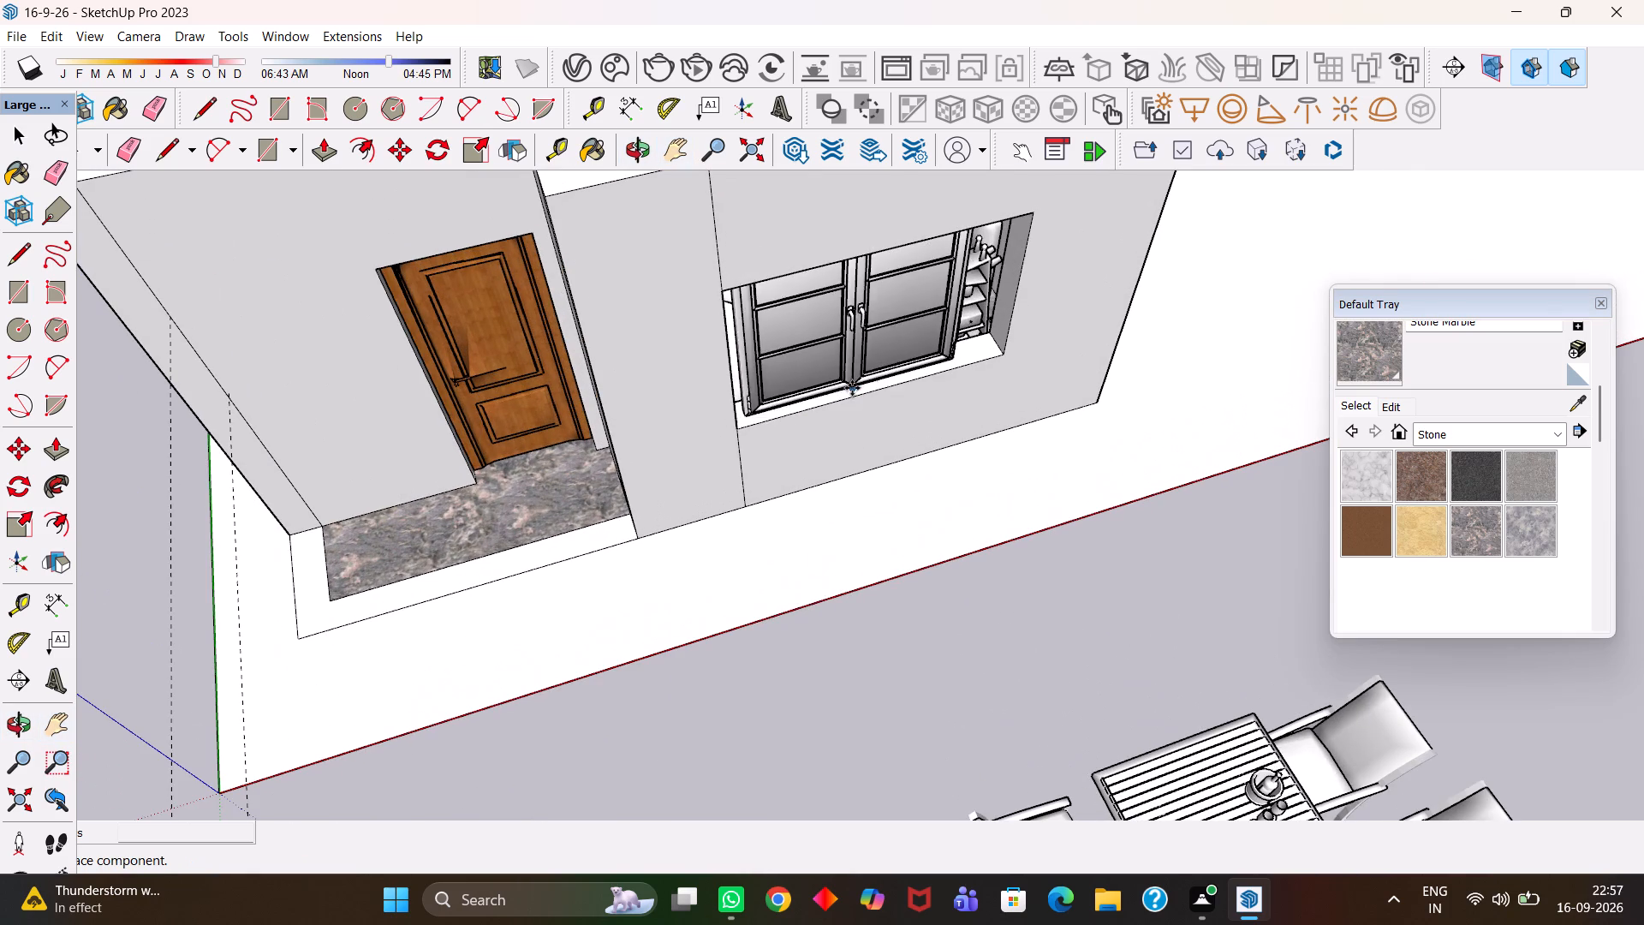
{"action": "left_click", "coordinate": [854, 395]}
Delete the glass panes from both sashes inside the placed window component.
{"action": "scroll", "coordinate": [856, 392], "scroll_direction": "up", "scroll_amount": 3}
{"action": "key", "text": "space"}
{"action": "triple_click", "coordinate": [787, 362]}
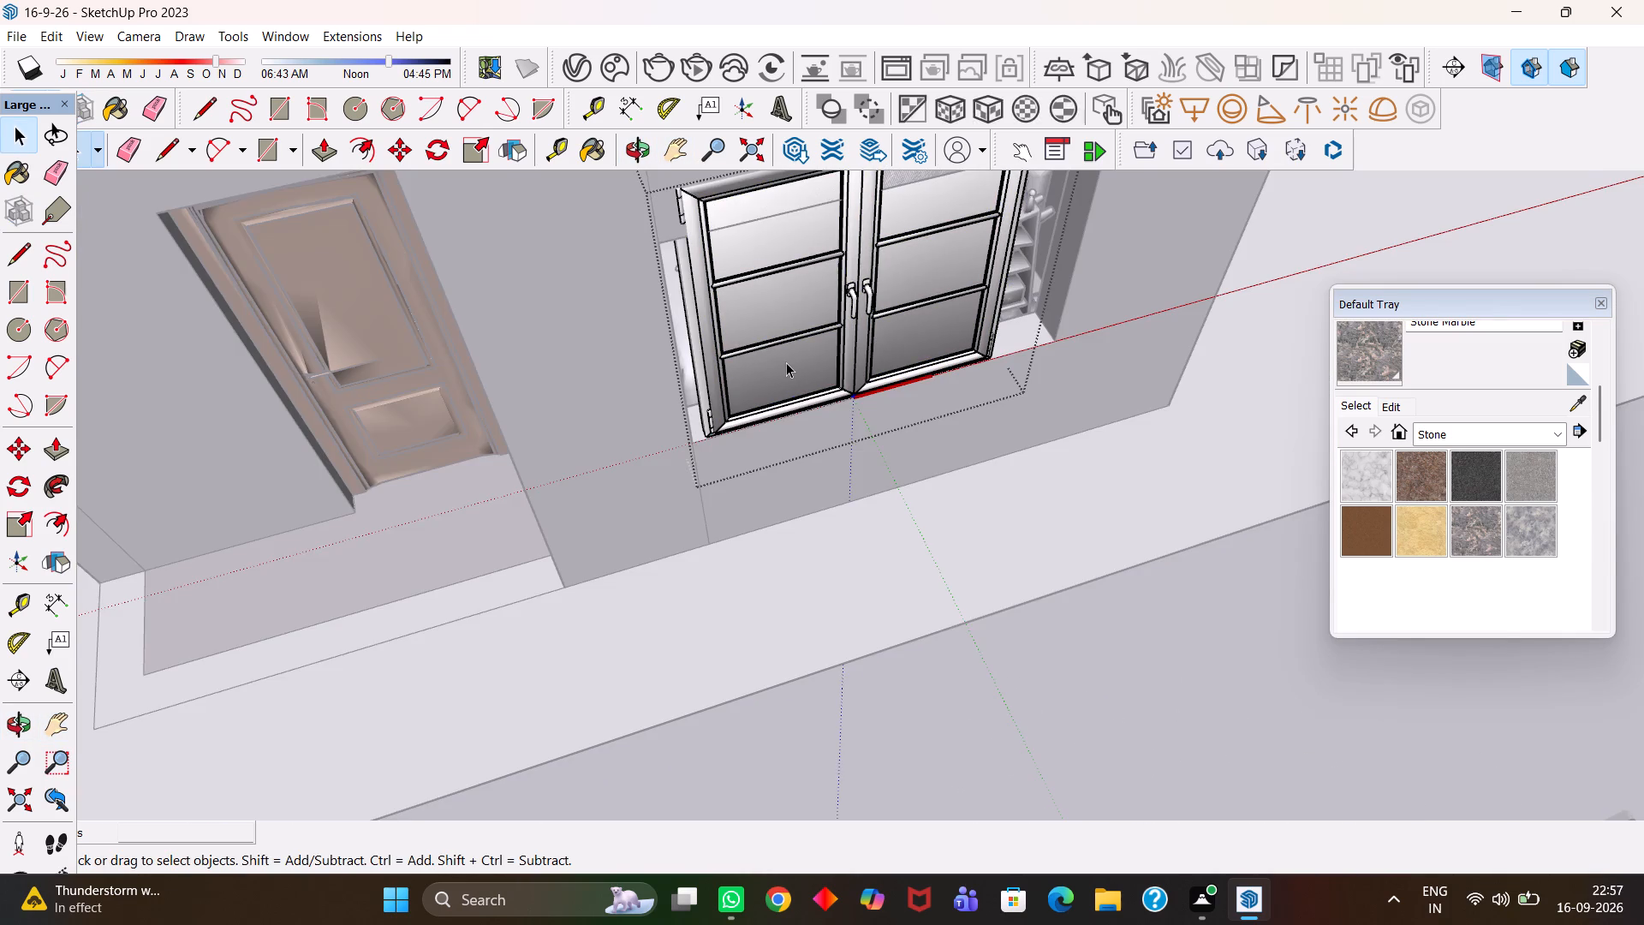
{"action": "scroll", "coordinate": [783, 364], "scroll_direction": "up", "scroll_amount": 2}
{"action": "key", "text": "Delete"}
{"action": "left_click", "coordinate": [783, 365]}
{"action": "key", "text": "Delete"}
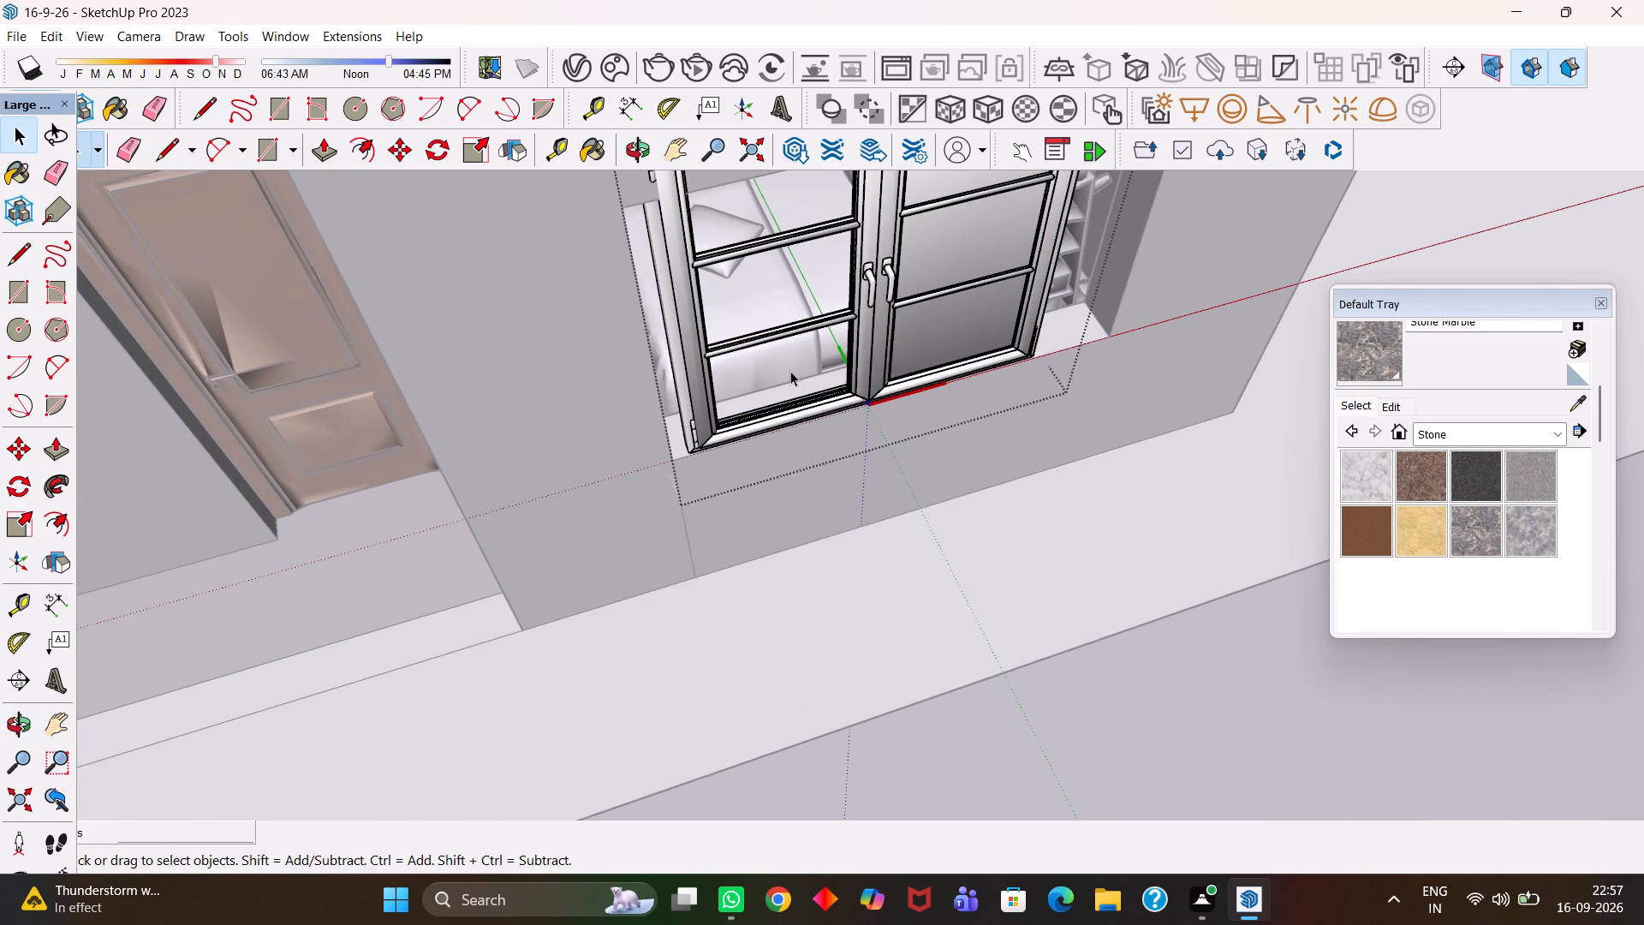
{"action": "left_click", "coordinate": [924, 340]}
{"action": "key", "text": "Delete"}
{"action": "left_click", "coordinate": [923, 332]}
{"action": "key", "text": "Delete"}
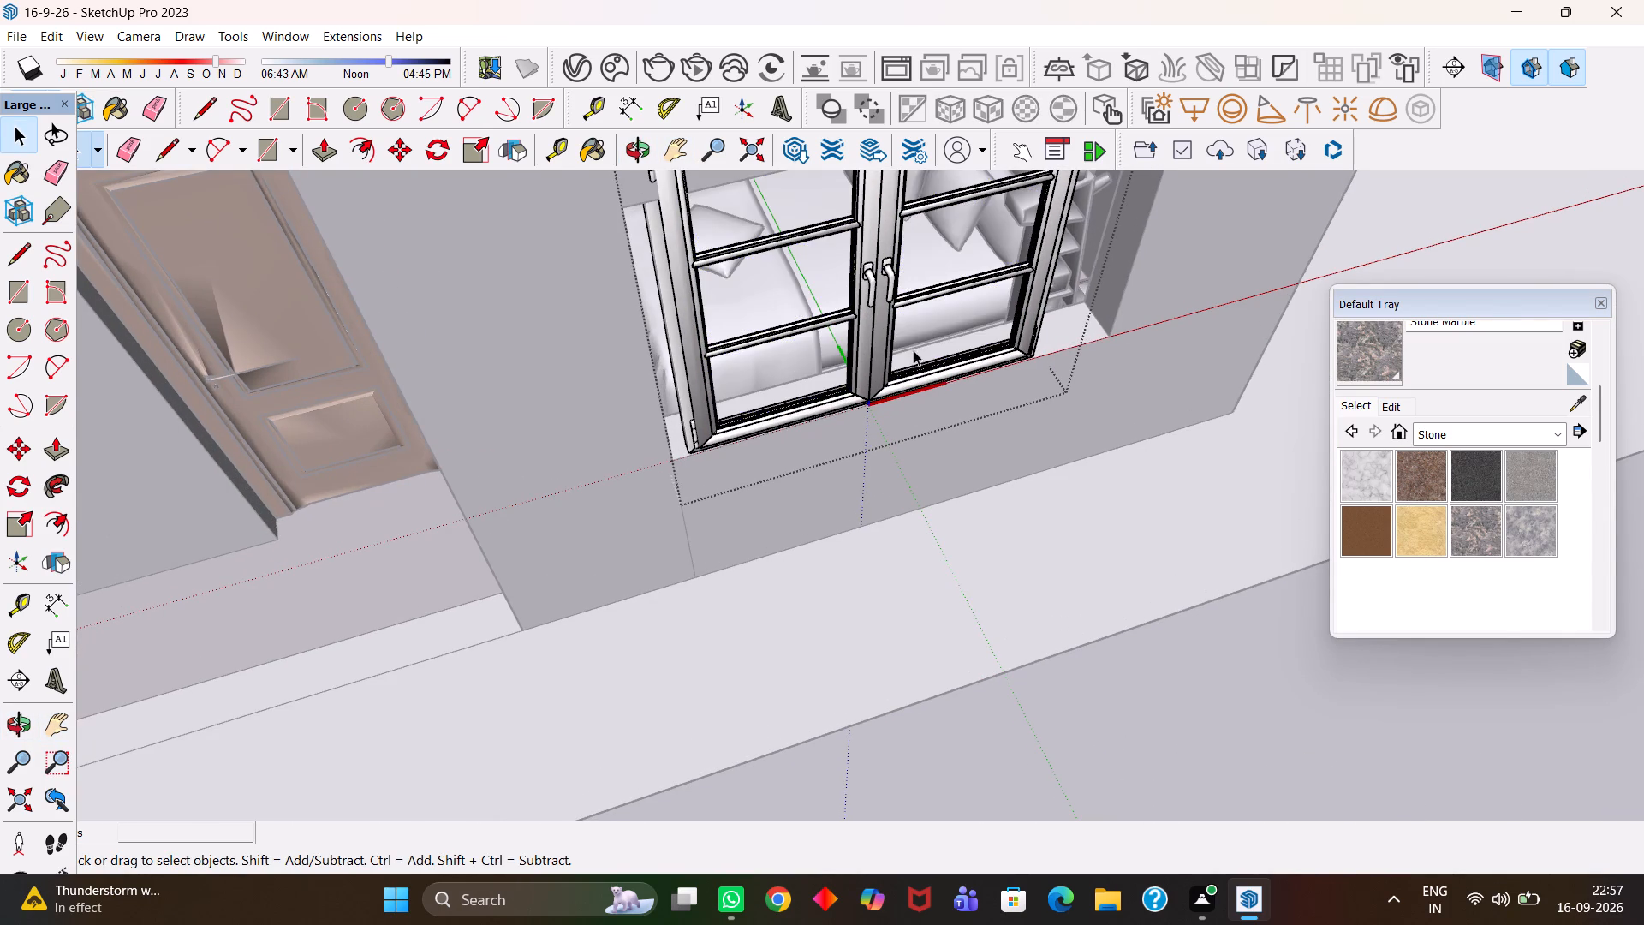
{"action": "scroll", "coordinate": [908, 391], "scroll_direction": "down", "scroll_amount": 3}
{"action": "left_click", "coordinate": [1054, 669]}
{"action": "left_click", "coordinate": [1060, 610]}
{"action": "left_click", "coordinate": [1065, 655]}
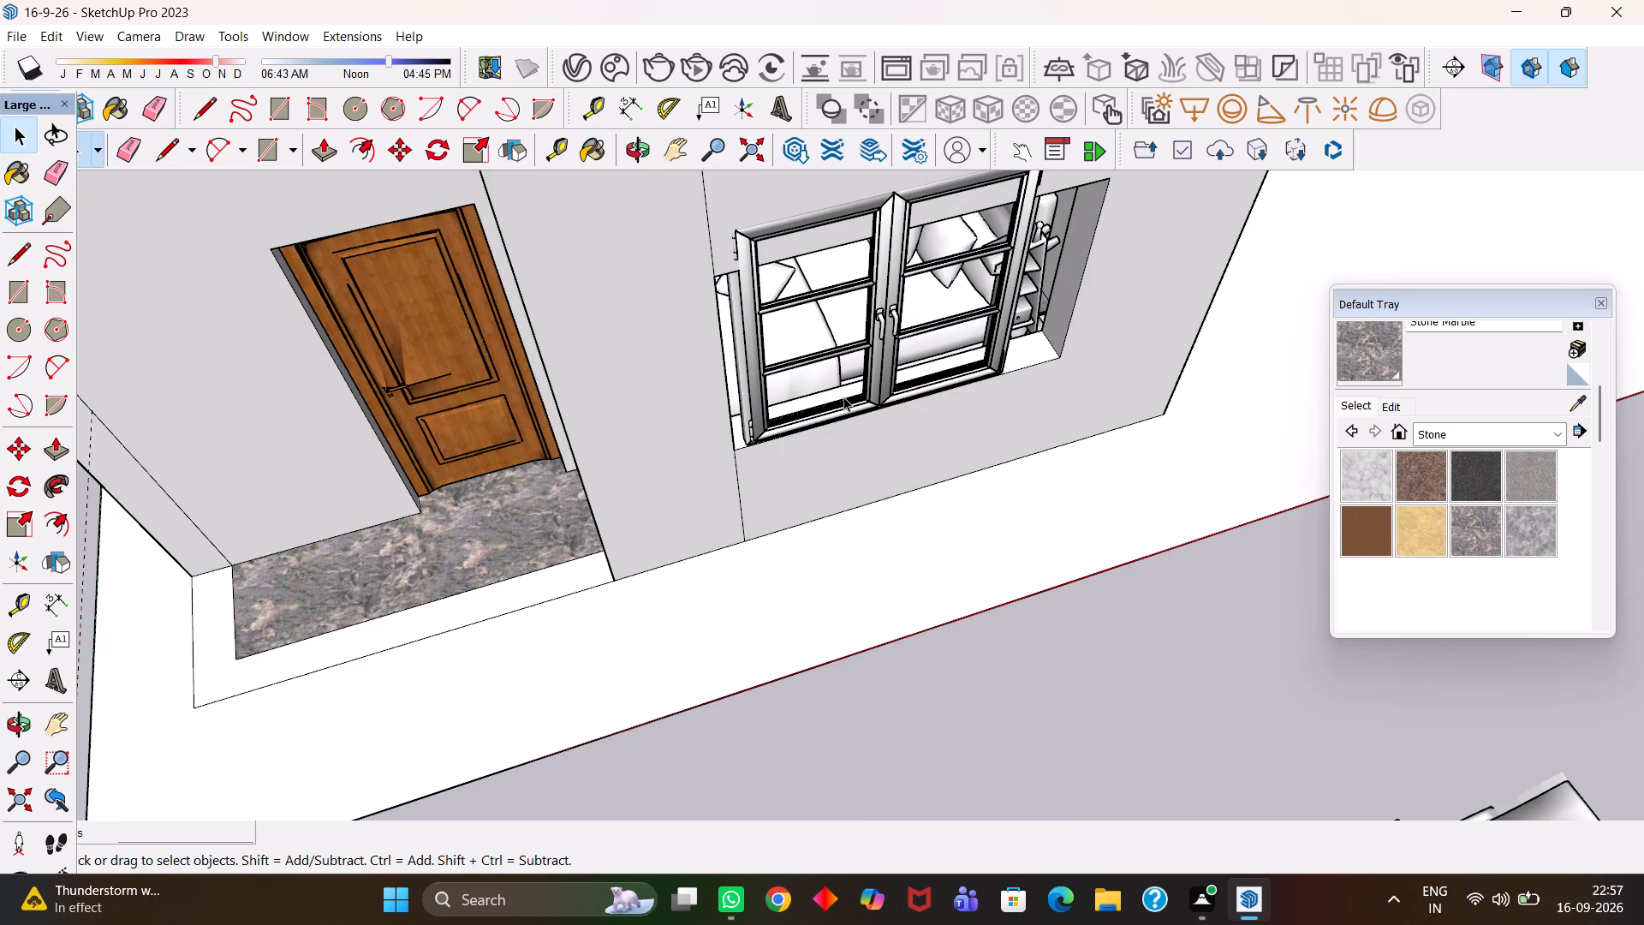
Scale the window sideways, by about 1.05 toward the door side and then toward the opposite side, to span the opening's width.
{"action": "left_click", "coordinate": [875, 383]}
{"action": "middle_click_drag", "start_coordinate": [878, 360], "coordinate": [895, 427]}
{"action": "key", "text": "s"}
{"action": "scroll", "coordinate": [895, 427], "scroll_direction": "up", "scroll_amount": 1}
{"action": "scroll", "coordinate": [710, 407], "scroll_direction": "up", "scroll_amount": 2}
{"action": "left_click", "coordinate": [716, 399]}
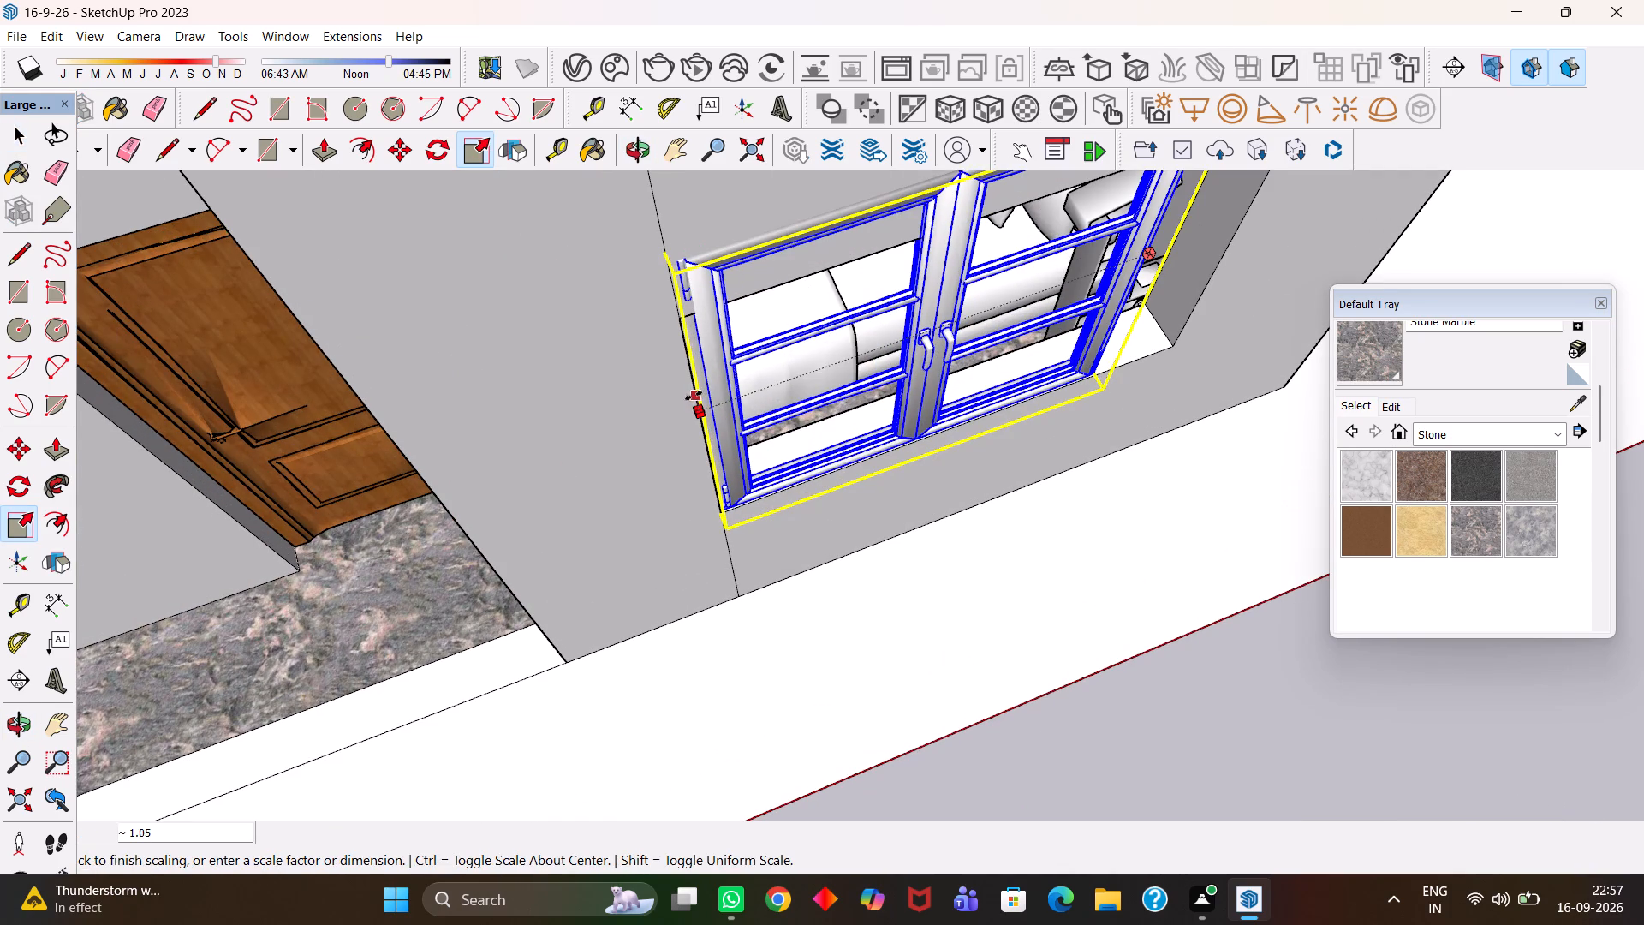
{"action": "left_click", "coordinate": [694, 396]}
{"action": "left_click", "coordinate": [1147, 249]}
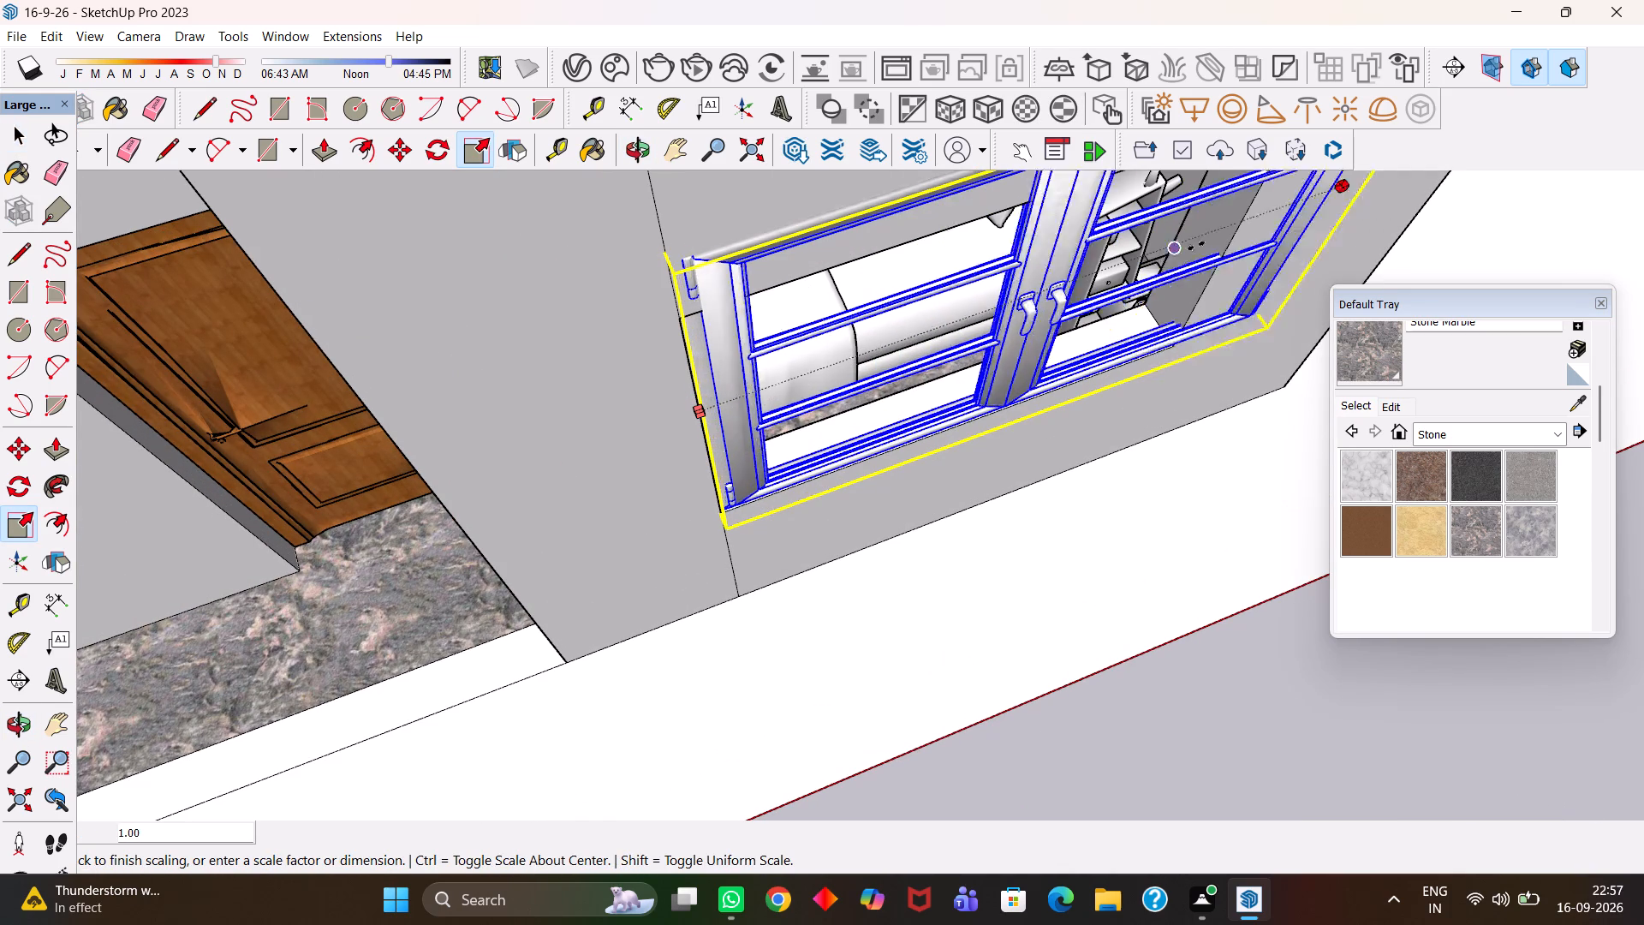
{"action": "left_click", "coordinate": [1228, 240]}
Scale the window's height from its top edge by a factor of about 0.82 to suit the opening.
{"action": "scroll", "coordinate": [1027, 293], "scroll_direction": "down", "scroll_amount": 4}
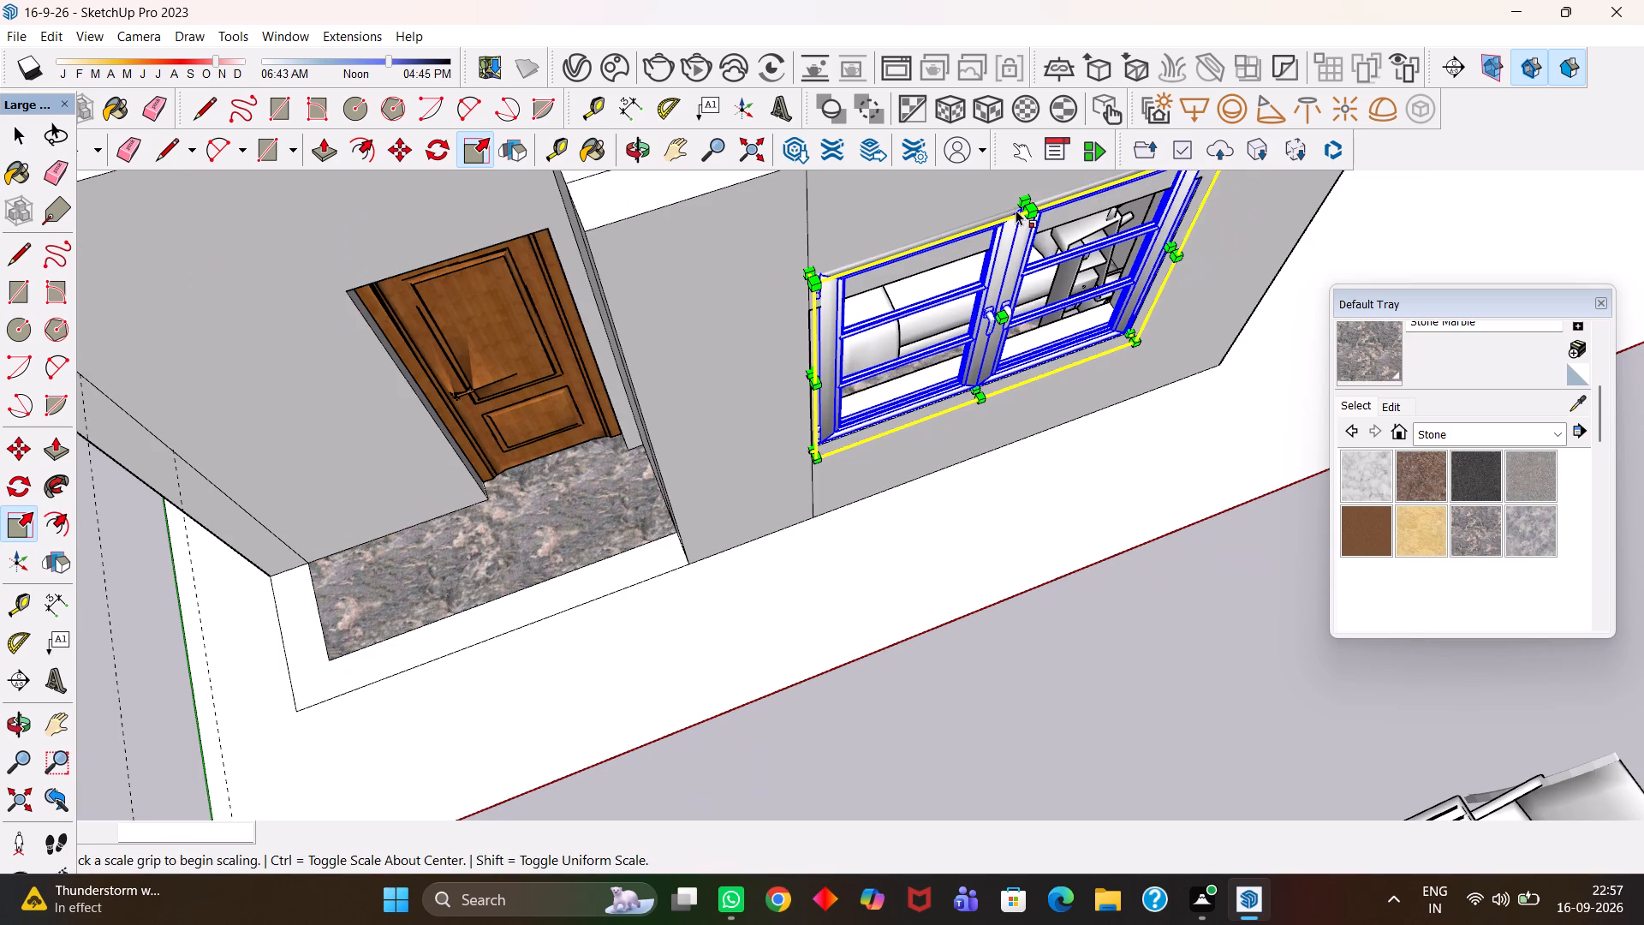
{"action": "left_click", "coordinate": [1025, 200]}
{"action": "left_click", "coordinate": [833, 298]}
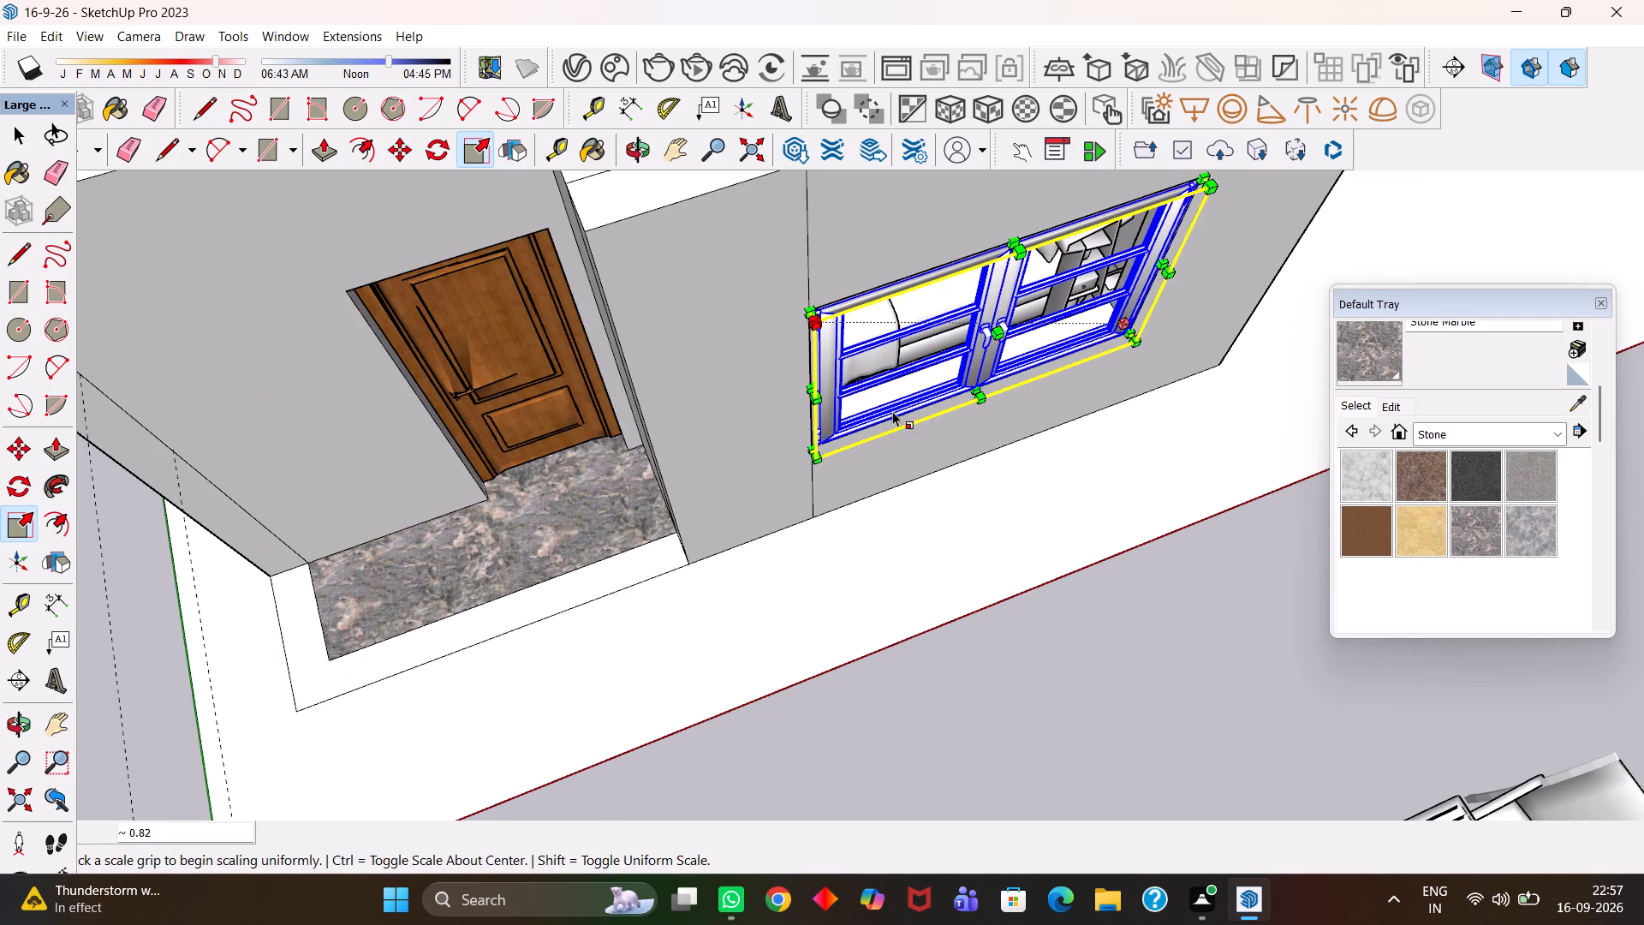
Move the front bedroom window so its lower door-side corner meets the bottom corner of the wall opening.
{"action": "scroll", "coordinate": [954, 421], "scroll_direction": "up", "scroll_amount": 5}
{"action": "middle_click_drag", "start_coordinate": [922, 403], "coordinate": [879, 275]}
{"action": "scroll", "coordinate": [851, 268], "scroll_direction": "up", "scroll_amount": 1}
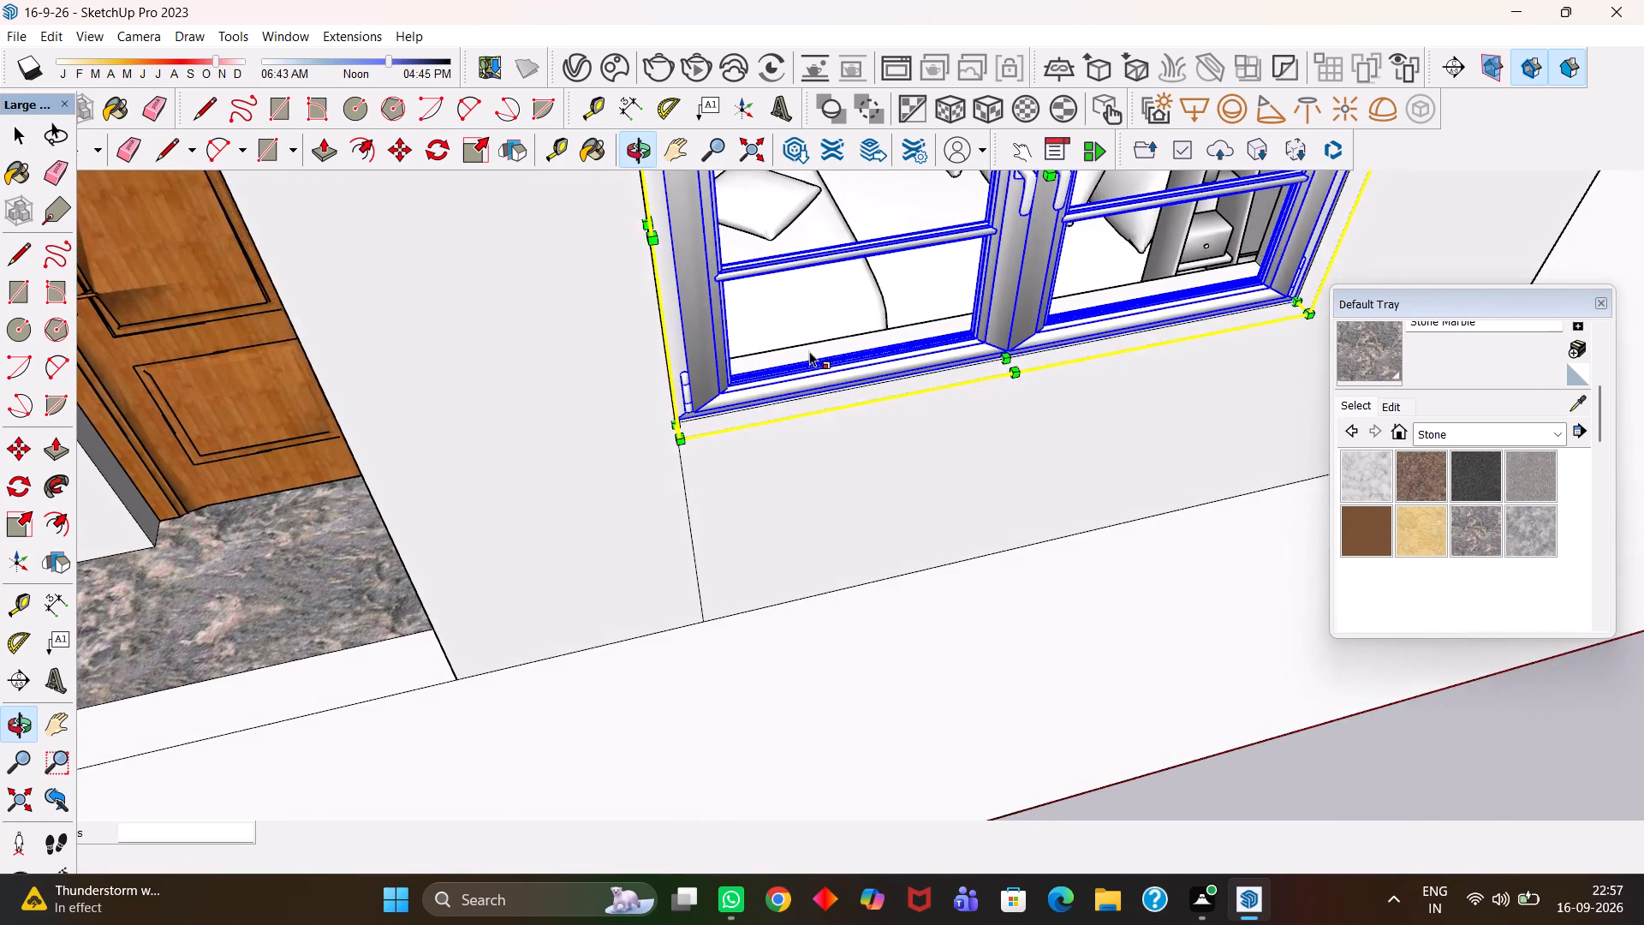
{"action": "key", "text": "m"}
{"action": "scroll", "coordinate": [676, 417], "scroll_direction": "up", "scroll_amount": 1}
{"action": "left_click", "coordinate": [684, 441]}
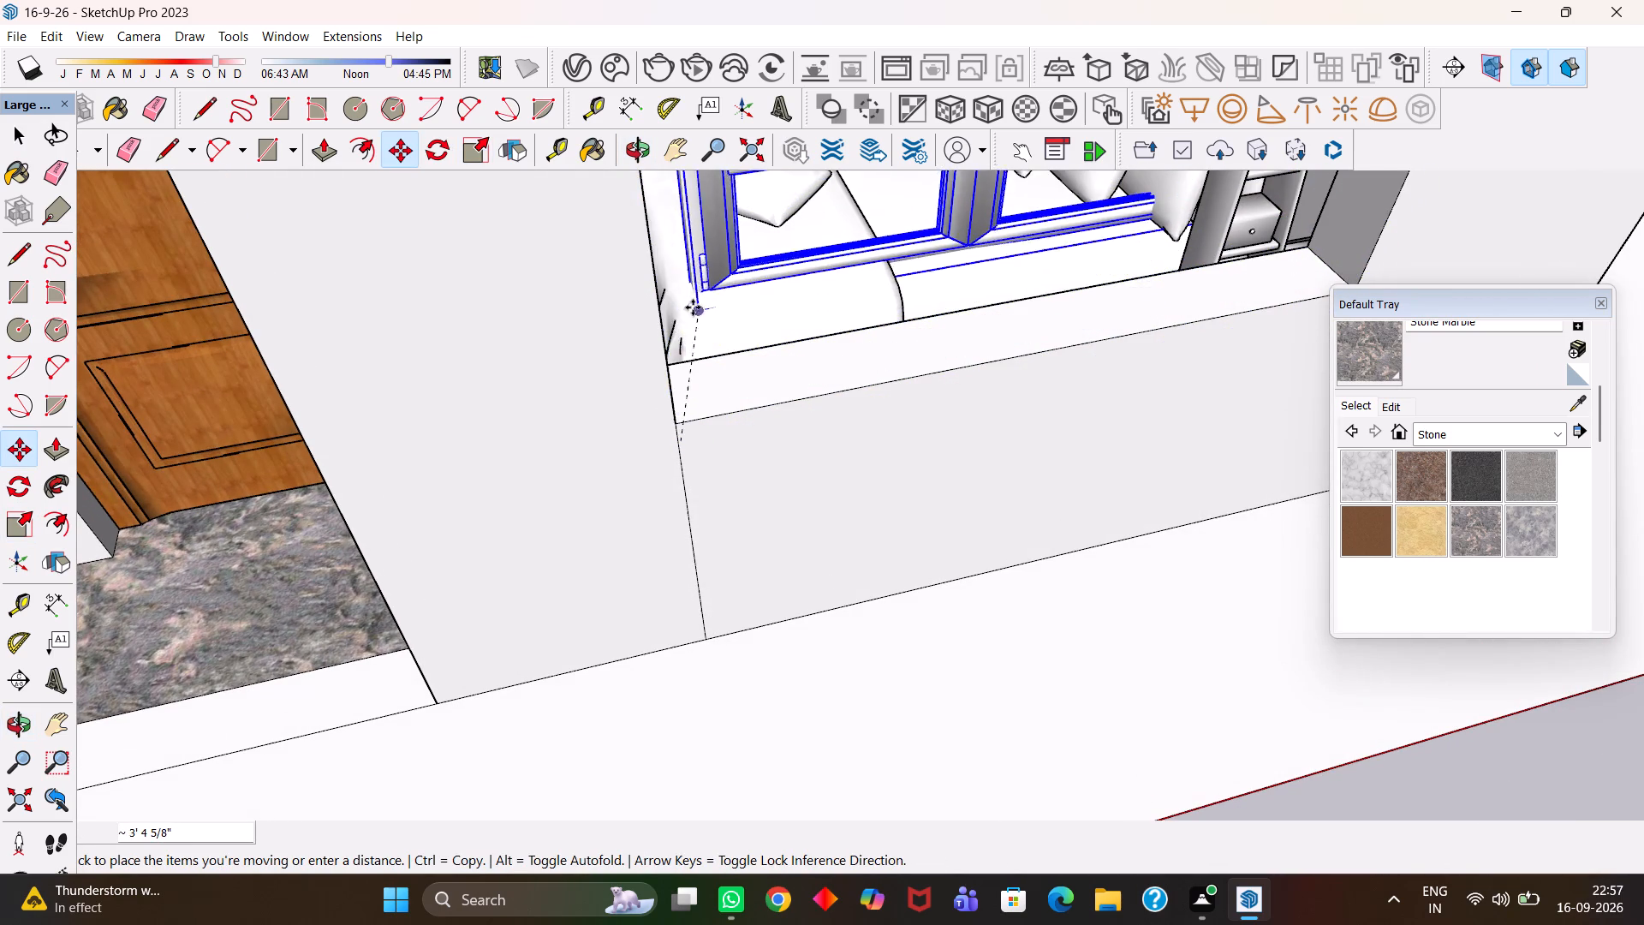
{"action": "left_click", "coordinate": [680, 432]}
{"action": "scroll", "coordinate": [680, 432], "scroll_direction": "down", "scroll_amount": 2}
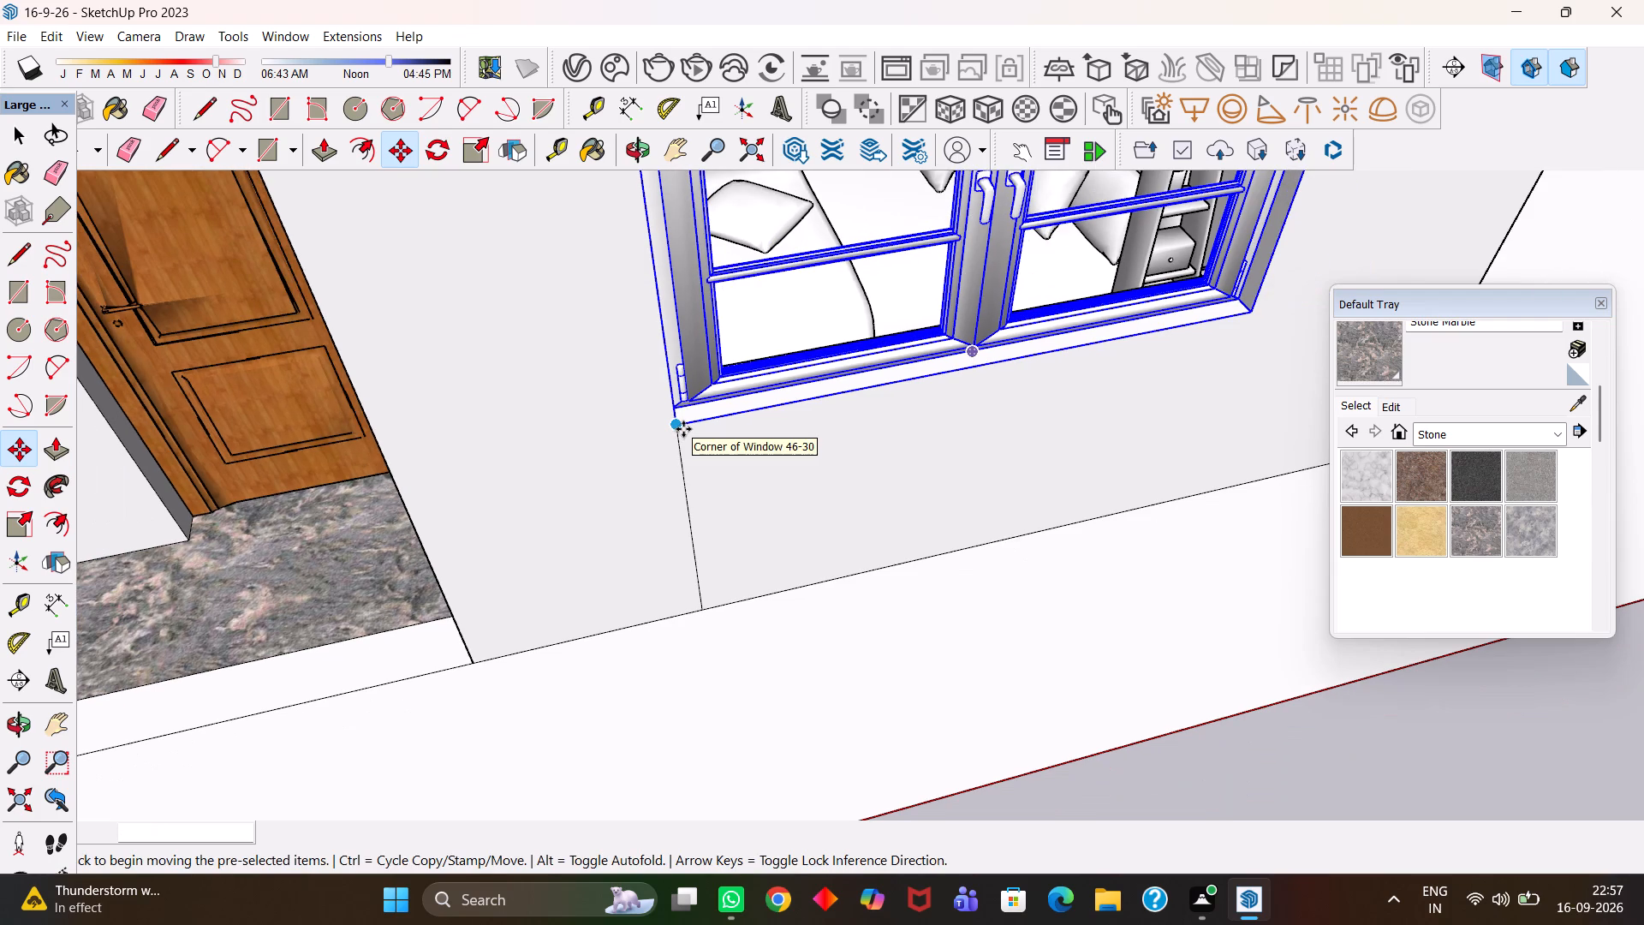
Copy the front bedroom window from its lower outer corner to the living room's opening in the long side wall.
{"action": "key", "text": "h"}
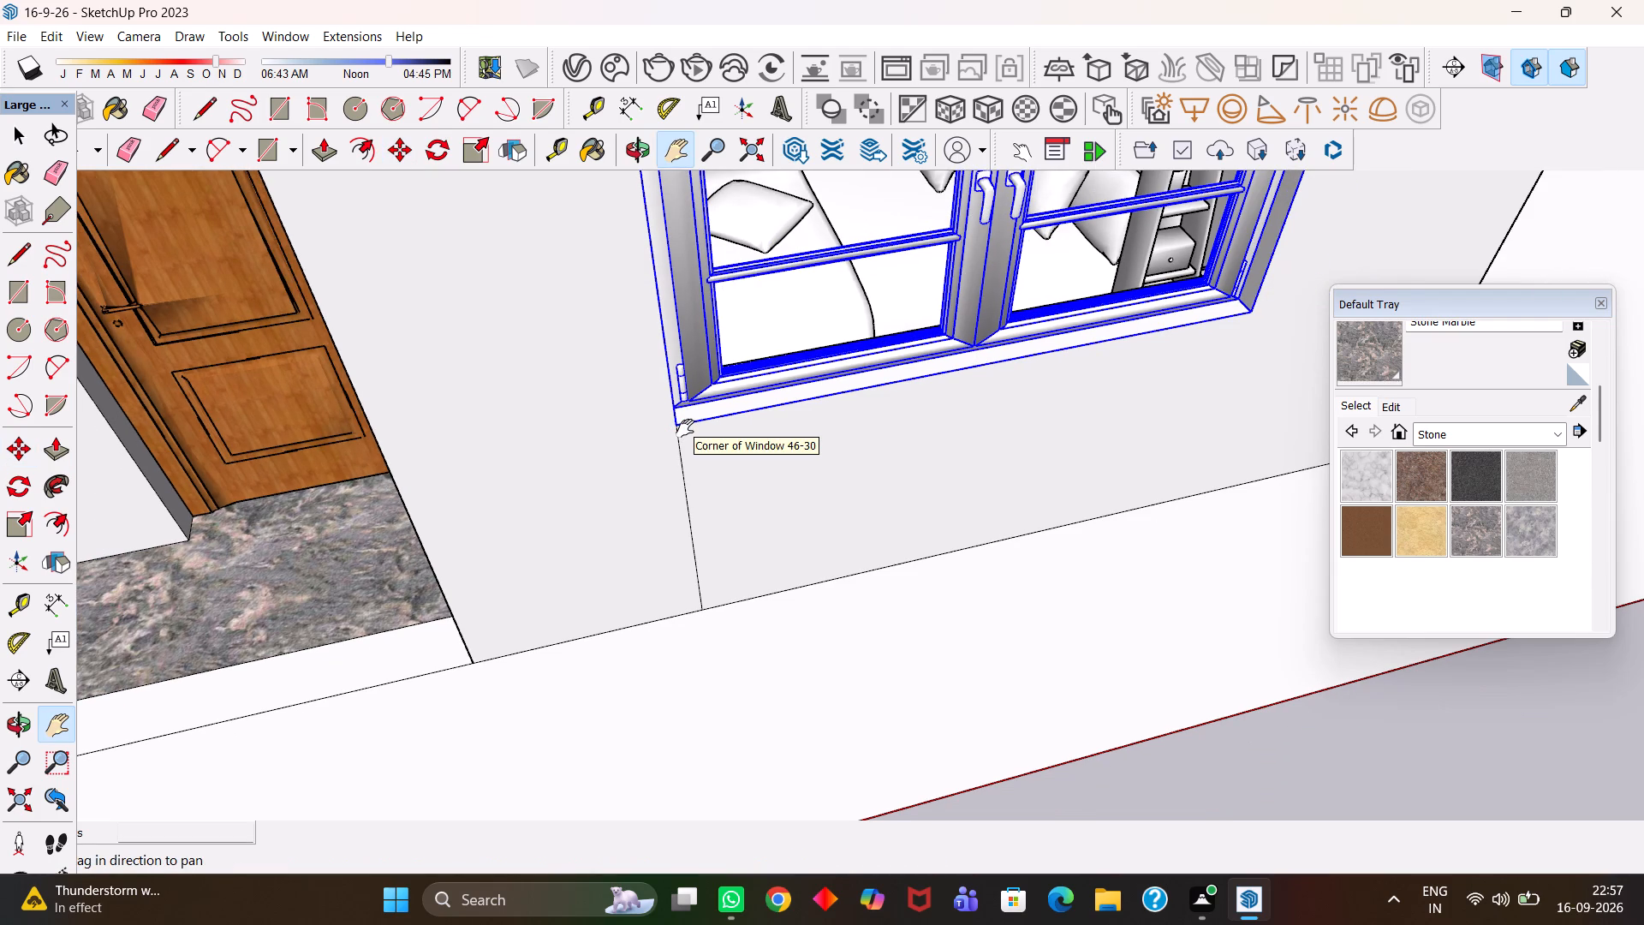
{"action": "scroll", "coordinate": [685, 428], "scroll_direction": "down", "scroll_amount": 7}
{"action": "key", "text": "h"}
{"action": "left_click_drag", "start_coordinate": [801, 416], "coordinate": [759, 525]}
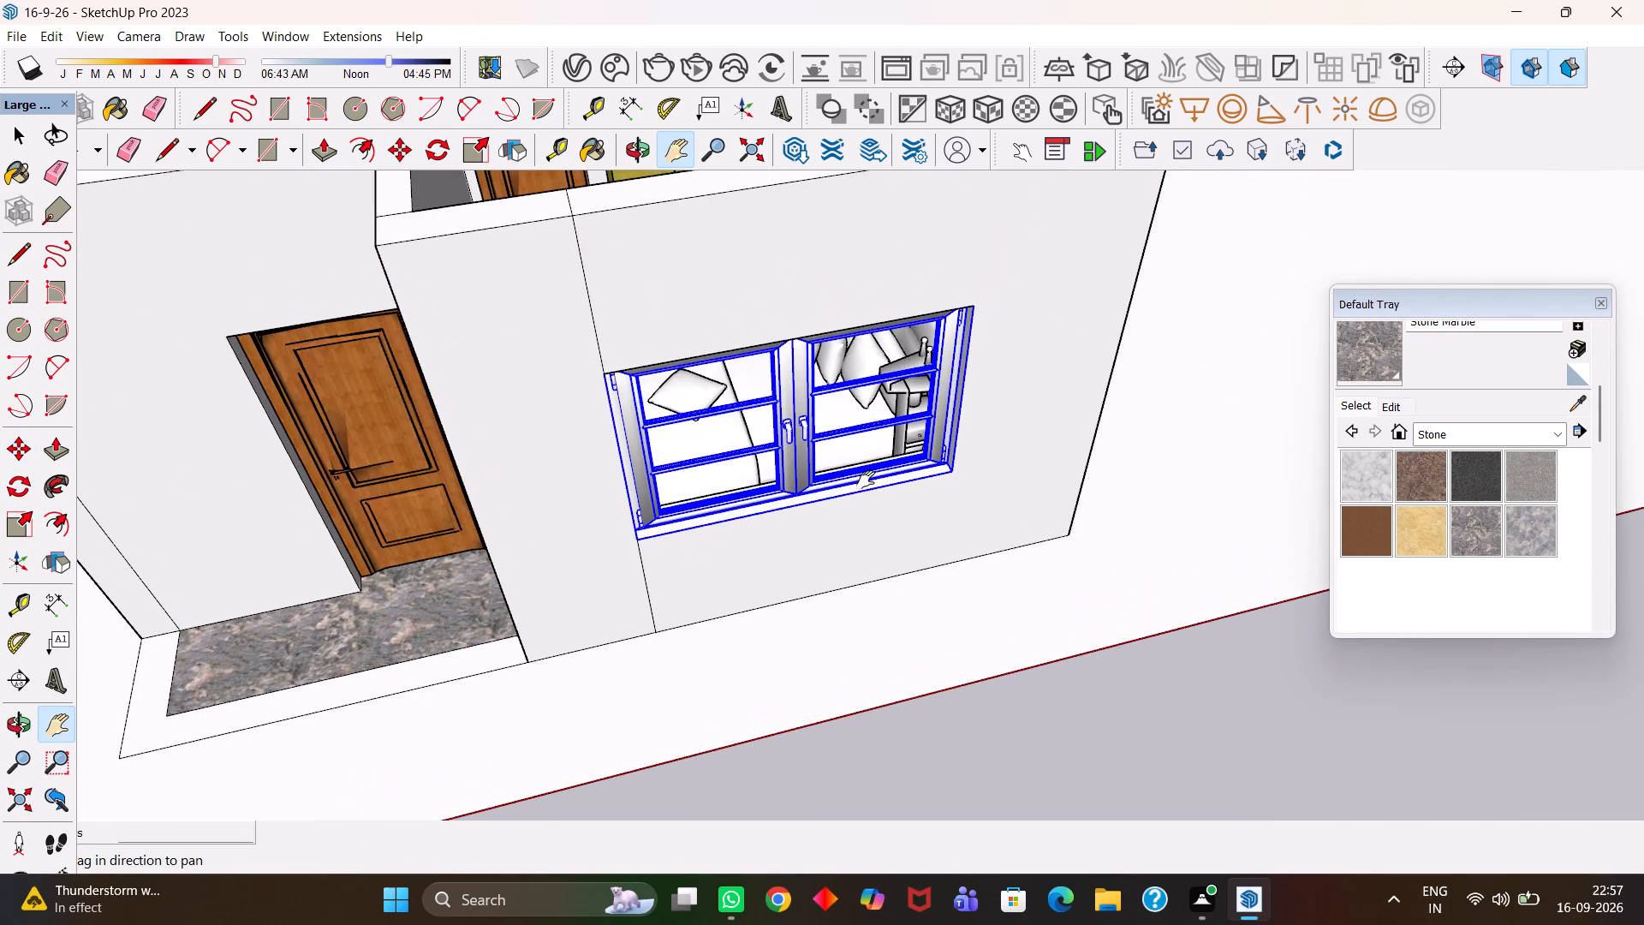
{"action": "scroll", "coordinate": [871, 479], "scroll_direction": "up", "scroll_amount": 2}
{"action": "key", "text": "m"}
{"action": "scroll", "coordinate": [980, 463], "scroll_direction": "up", "scroll_amount": 3}
{"action": "left_click", "coordinate": [968, 475]}
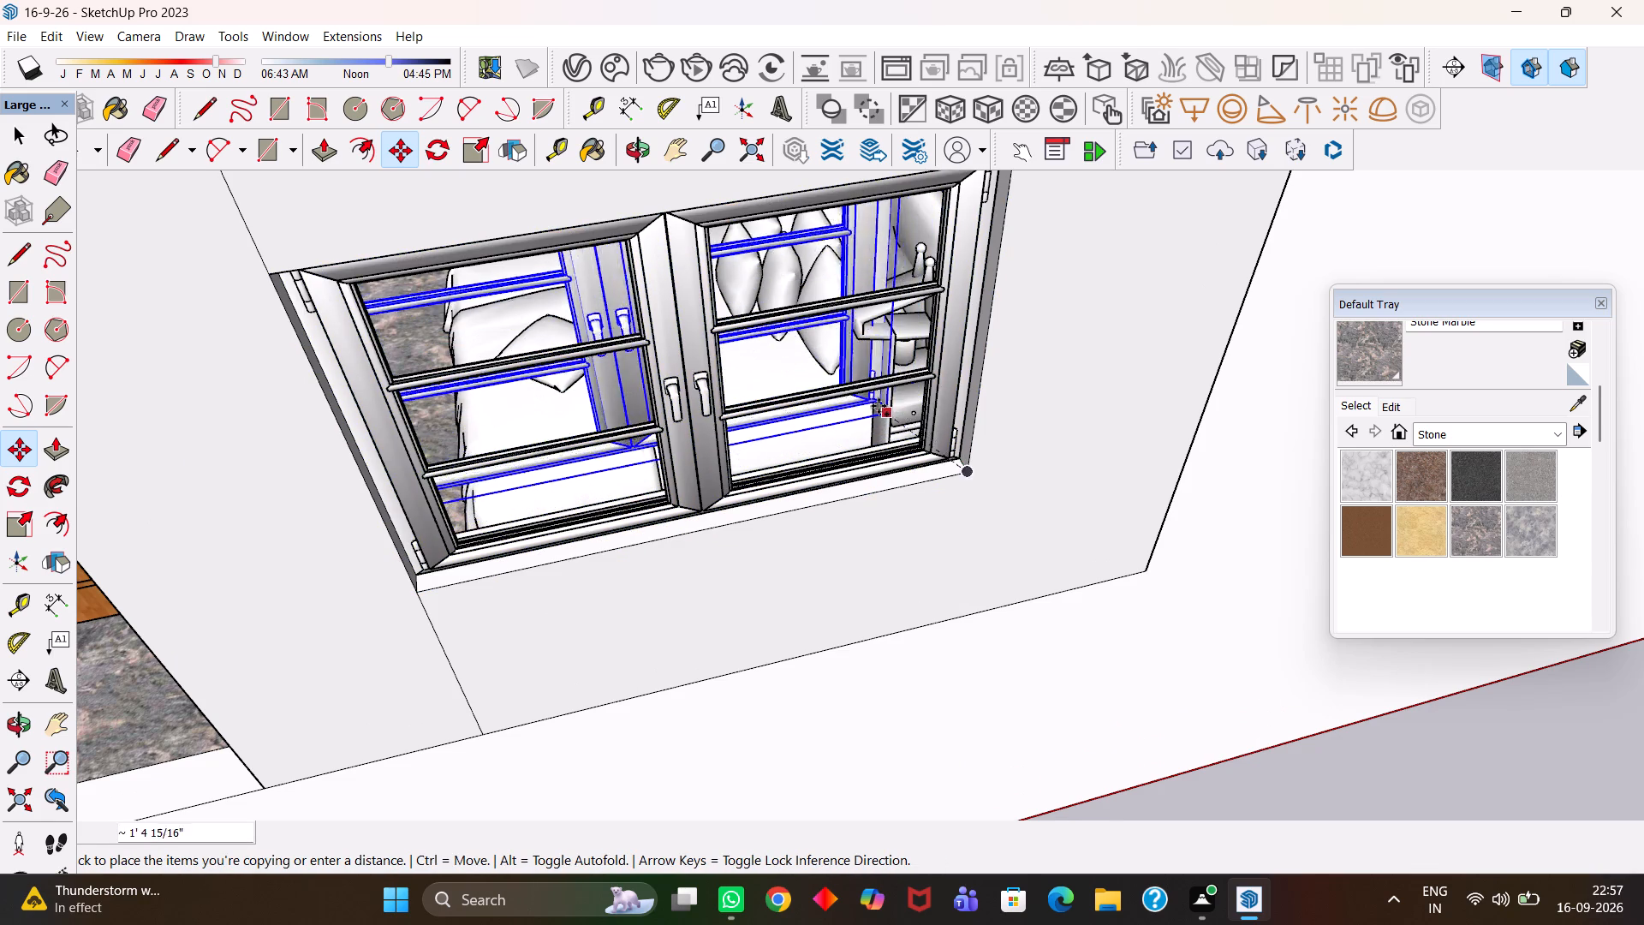
{"action": "key", "text": "h"}
{"action": "scroll", "coordinate": [873, 406], "scroll_direction": "down", "scroll_amount": 4}
{"action": "left_click_drag", "start_coordinate": [763, 353], "coordinate": [893, 584]}
{"action": "scroll", "coordinate": [883, 575], "scroll_direction": "down", "scroll_amount": 5}
{"action": "left_click_drag", "start_coordinate": [878, 399], "coordinate": [899, 554]}
{"action": "scroll", "coordinate": [793, 534], "scroll_direction": "down", "scroll_amount": 4}
{"action": "middle_click_drag", "start_coordinate": [779, 477], "coordinate": [732, 577]}
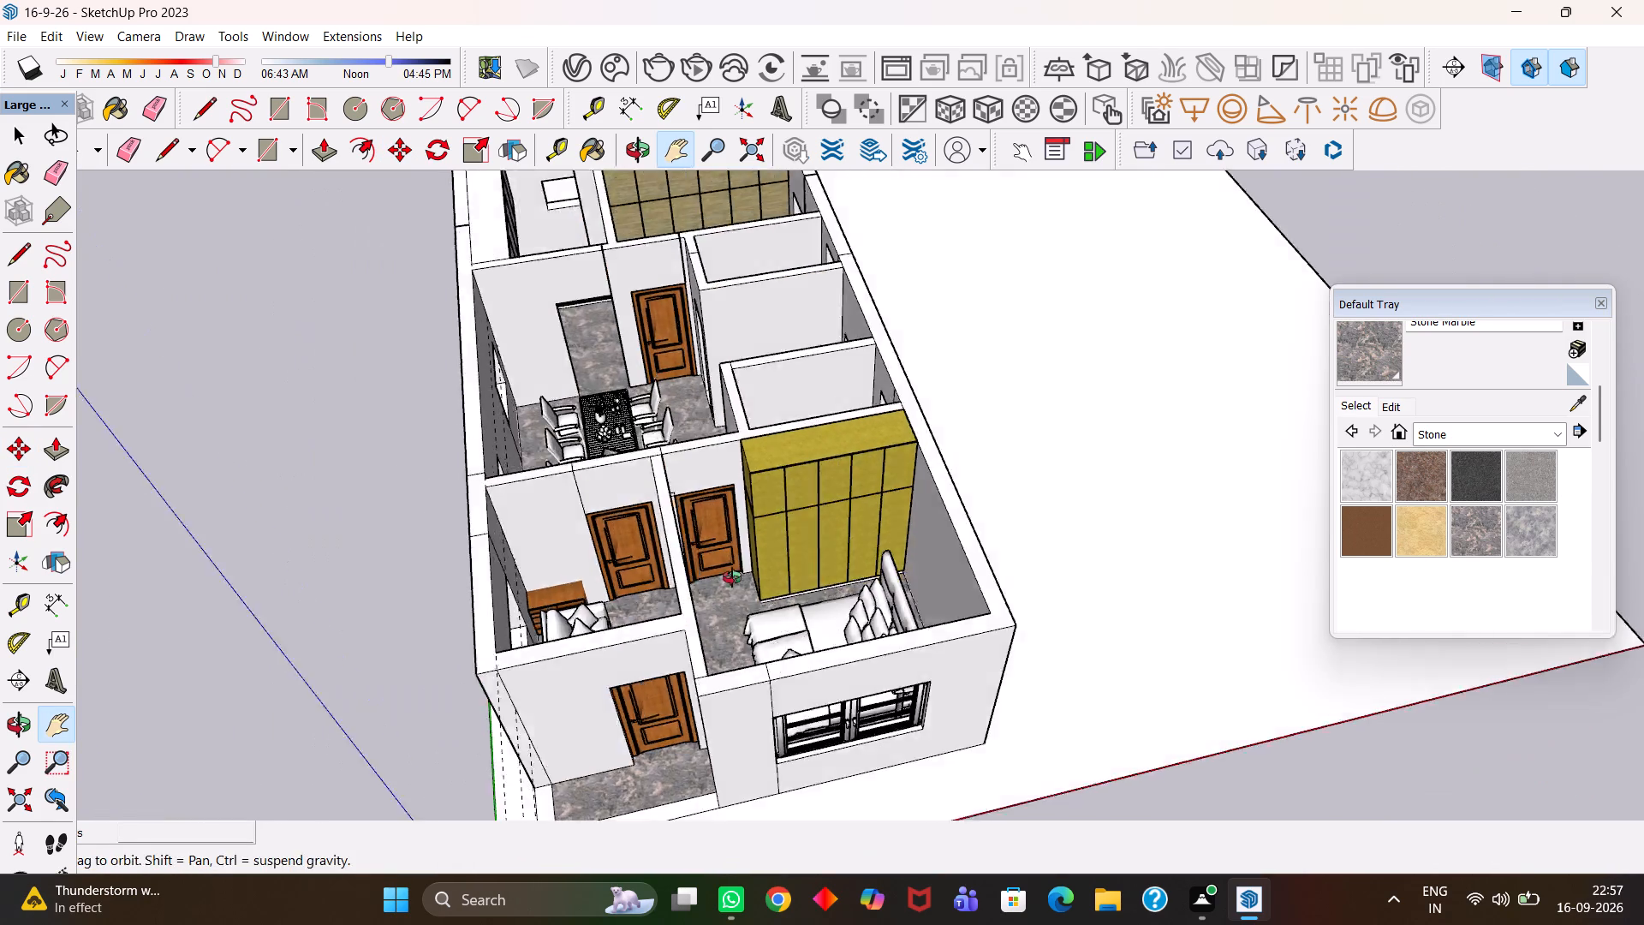
{"action": "middle_click_drag", "start_coordinate": [732, 577], "coordinate": [726, 582]}
{"action": "scroll", "coordinate": [727, 582], "scroll_direction": "up", "scroll_amount": 3}
{"action": "left_click_drag", "start_coordinate": [533, 570], "coordinate": [862, 405]}
{"action": "scroll", "coordinate": [790, 450], "scroll_direction": "down", "scroll_amount": 4}
{"action": "middle_click_drag", "start_coordinate": [572, 518], "coordinate": [981, 431]}
{"action": "scroll", "coordinate": [951, 445], "scroll_direction": "up", "scroll_amount": 4}
{"action": "middle_click_drag", "start_coordinate": [718, 536], "coordinate": [797, 540]}
{"action": "scroll", "coordinate": [797, 540], "scroll_direction": "up", "scroll_amount": 2}
{"action": "left_click_drag", "start_coordinate": [788, 527], "coordinate": [836, 451]}
{"action": "key", "text": "Escape"}
{"action": "scroll", "coordinate": [844, 457], "scroll_direction": "up", "scroll_amount": 3}
{"action": "left_click", "coordinate": [851, 462]}
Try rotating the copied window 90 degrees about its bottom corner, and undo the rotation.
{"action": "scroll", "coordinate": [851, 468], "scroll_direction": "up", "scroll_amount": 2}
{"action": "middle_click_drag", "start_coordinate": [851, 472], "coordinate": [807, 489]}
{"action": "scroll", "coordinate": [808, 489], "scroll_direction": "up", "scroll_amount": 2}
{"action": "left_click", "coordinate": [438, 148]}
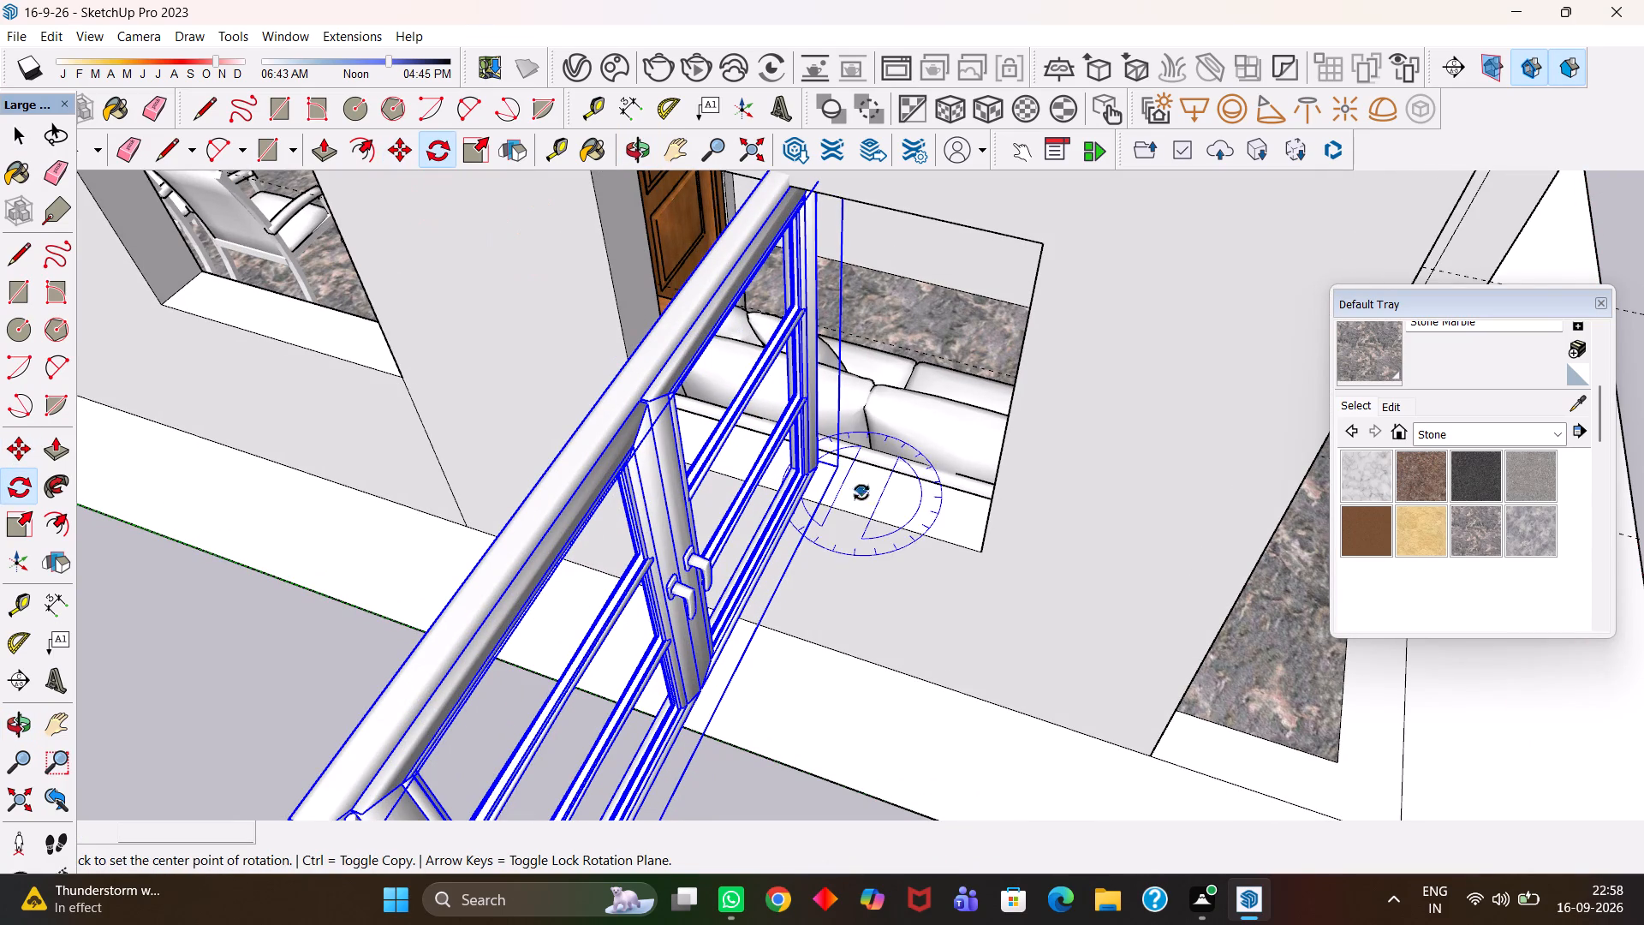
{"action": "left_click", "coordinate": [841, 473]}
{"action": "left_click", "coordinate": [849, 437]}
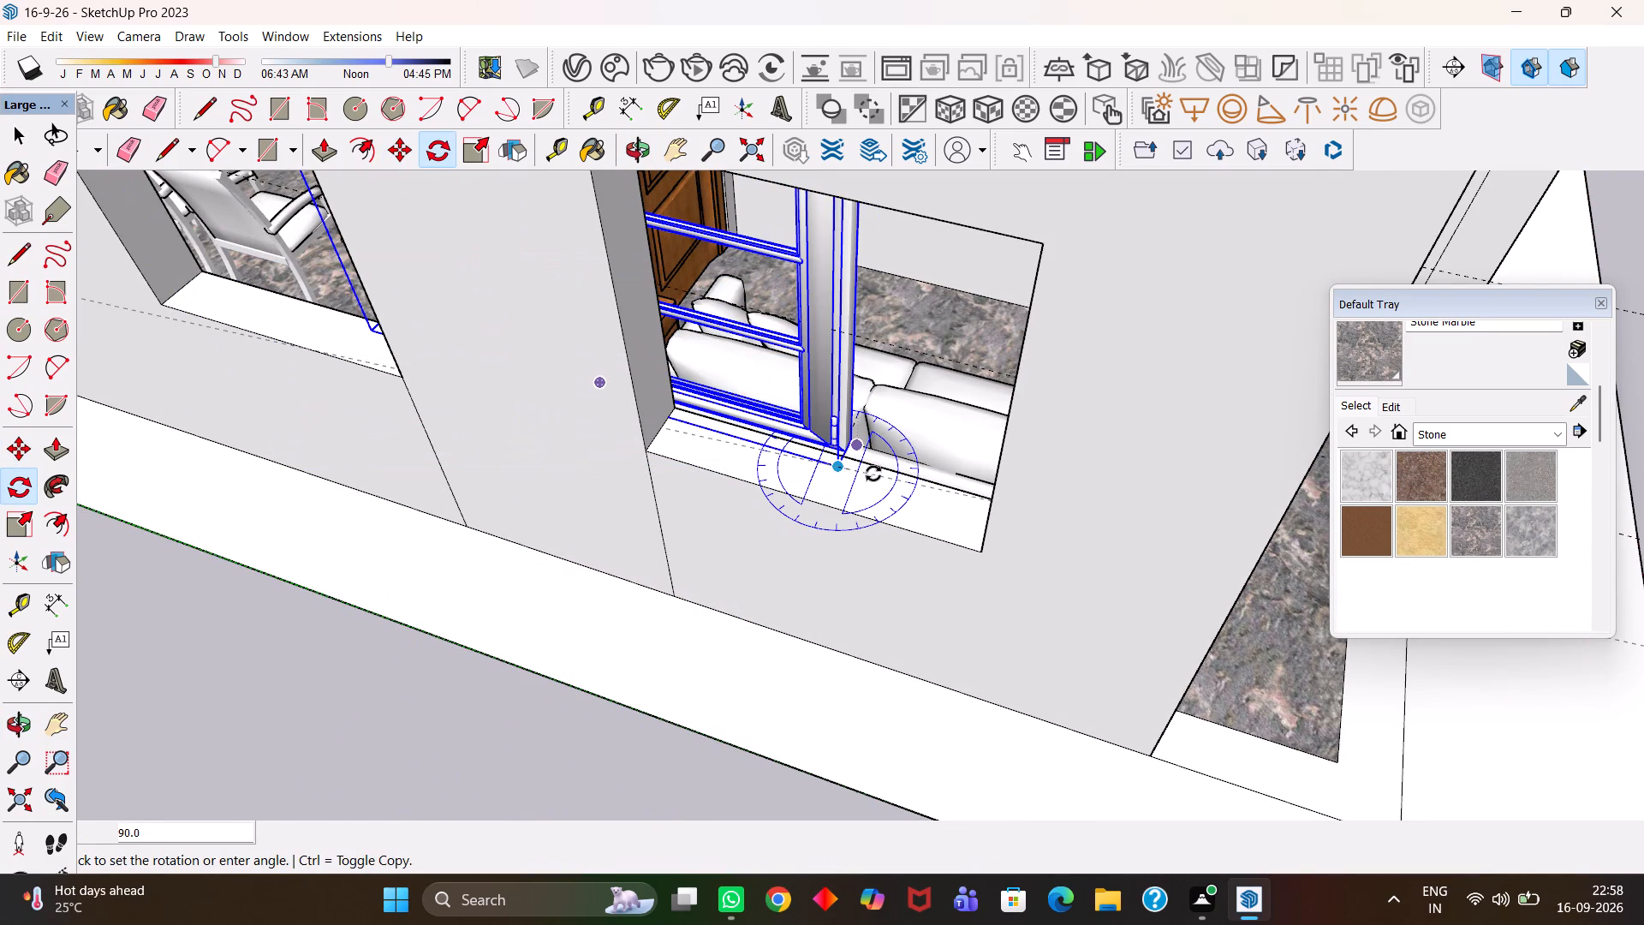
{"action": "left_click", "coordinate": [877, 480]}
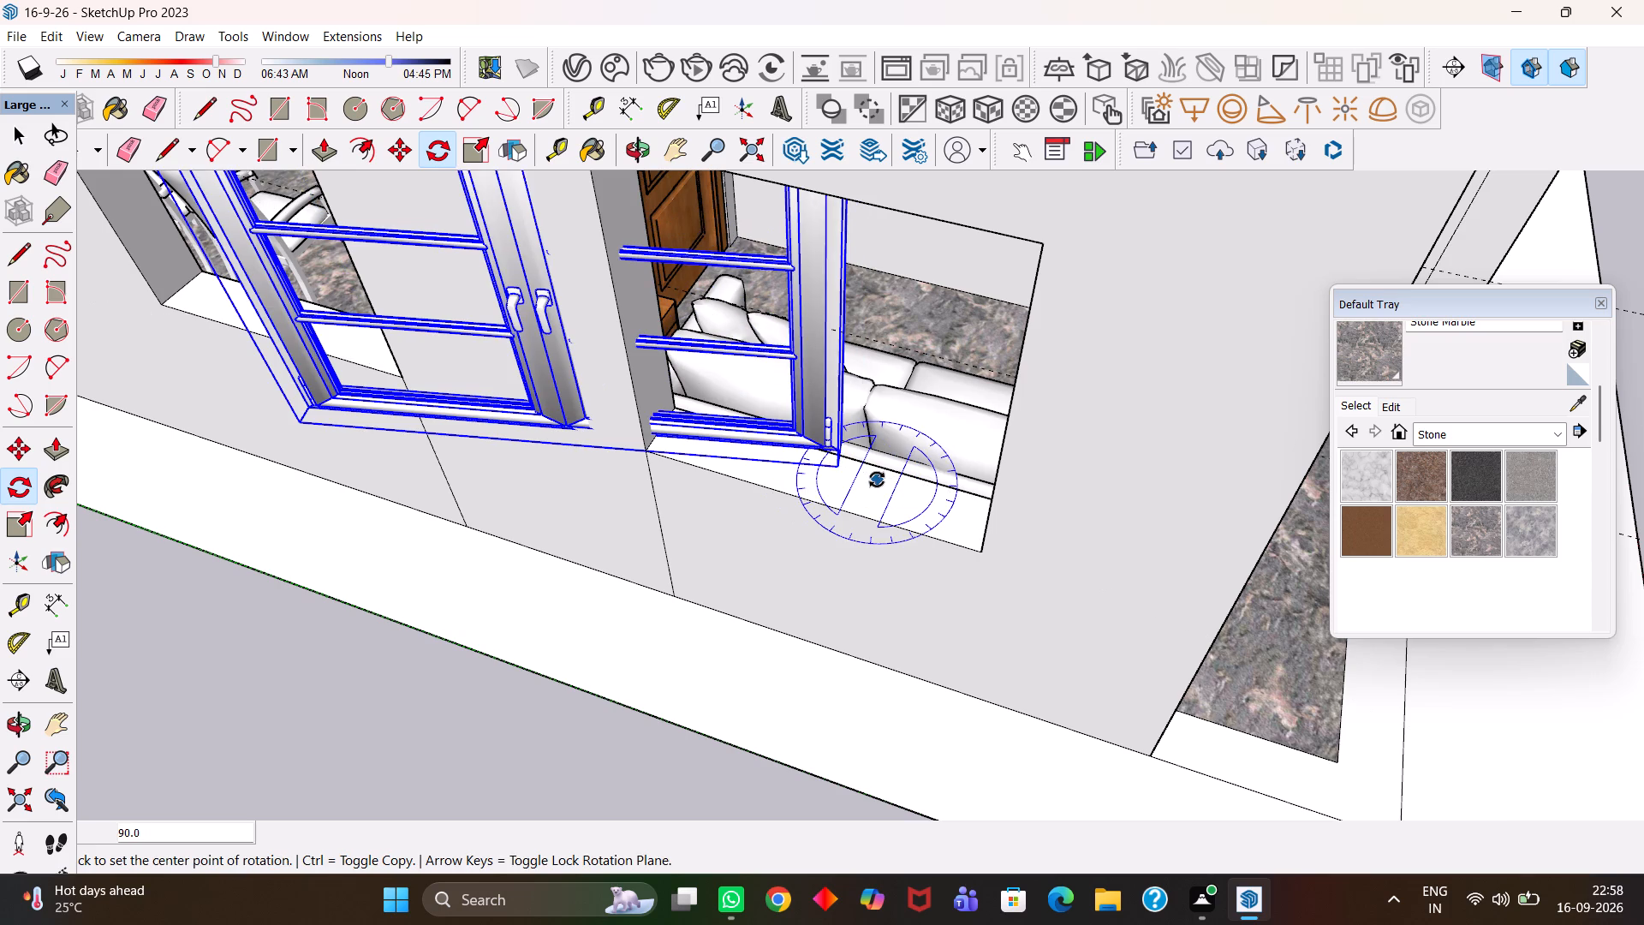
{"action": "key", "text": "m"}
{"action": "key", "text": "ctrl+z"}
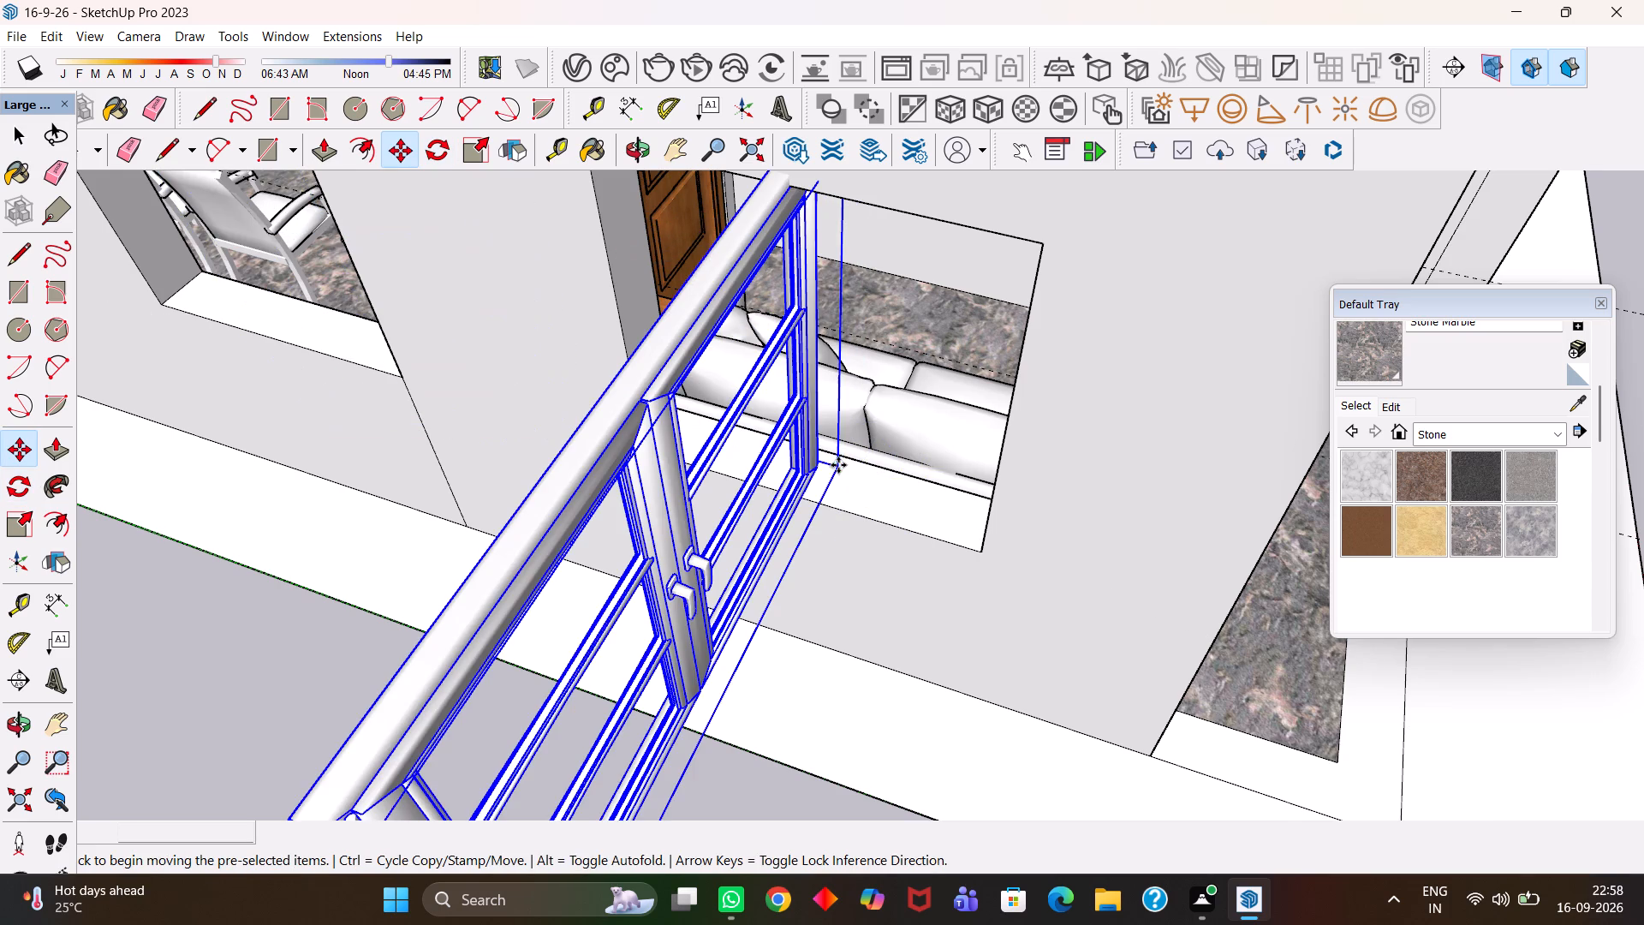
Rotate the copied window 90 degrees about a point on the living room opening's sill, parallel to the side wall.
{"action": "scroll", "coordinate": [546, 468], "scroll_direction": "up", "scroll_amount": 1}
{"action": "left_click", "coordinate": [426, 152]}
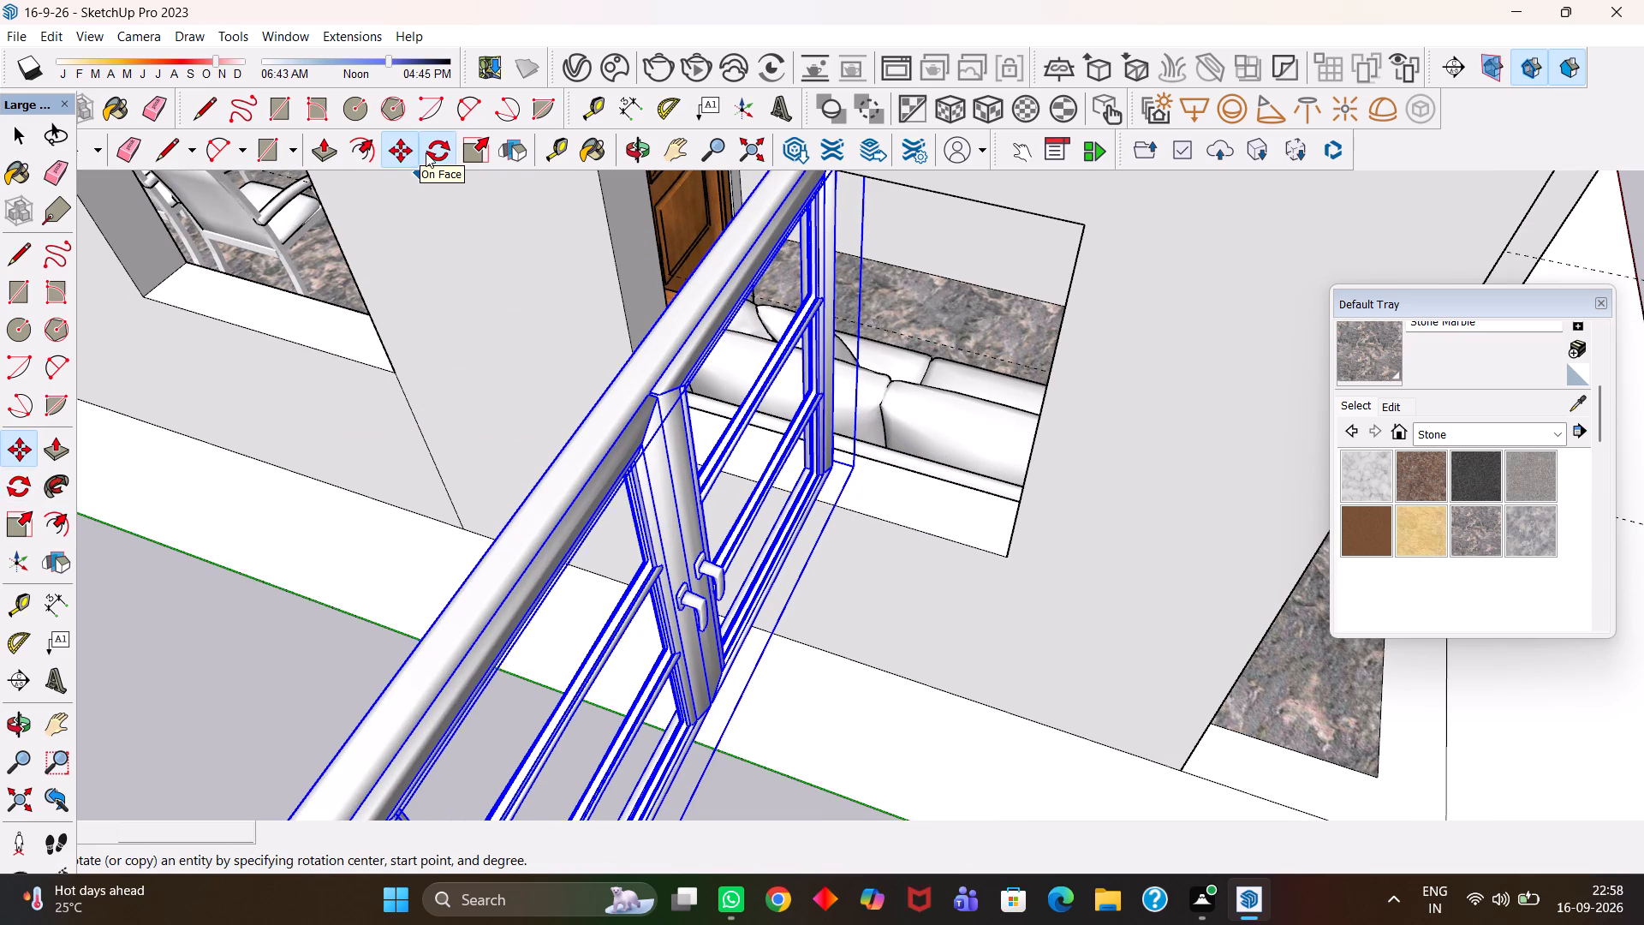
{"action": "left_click", "coordinate": [854, 499]}
{"action": "left_click", "coordinate": [872, 464]}
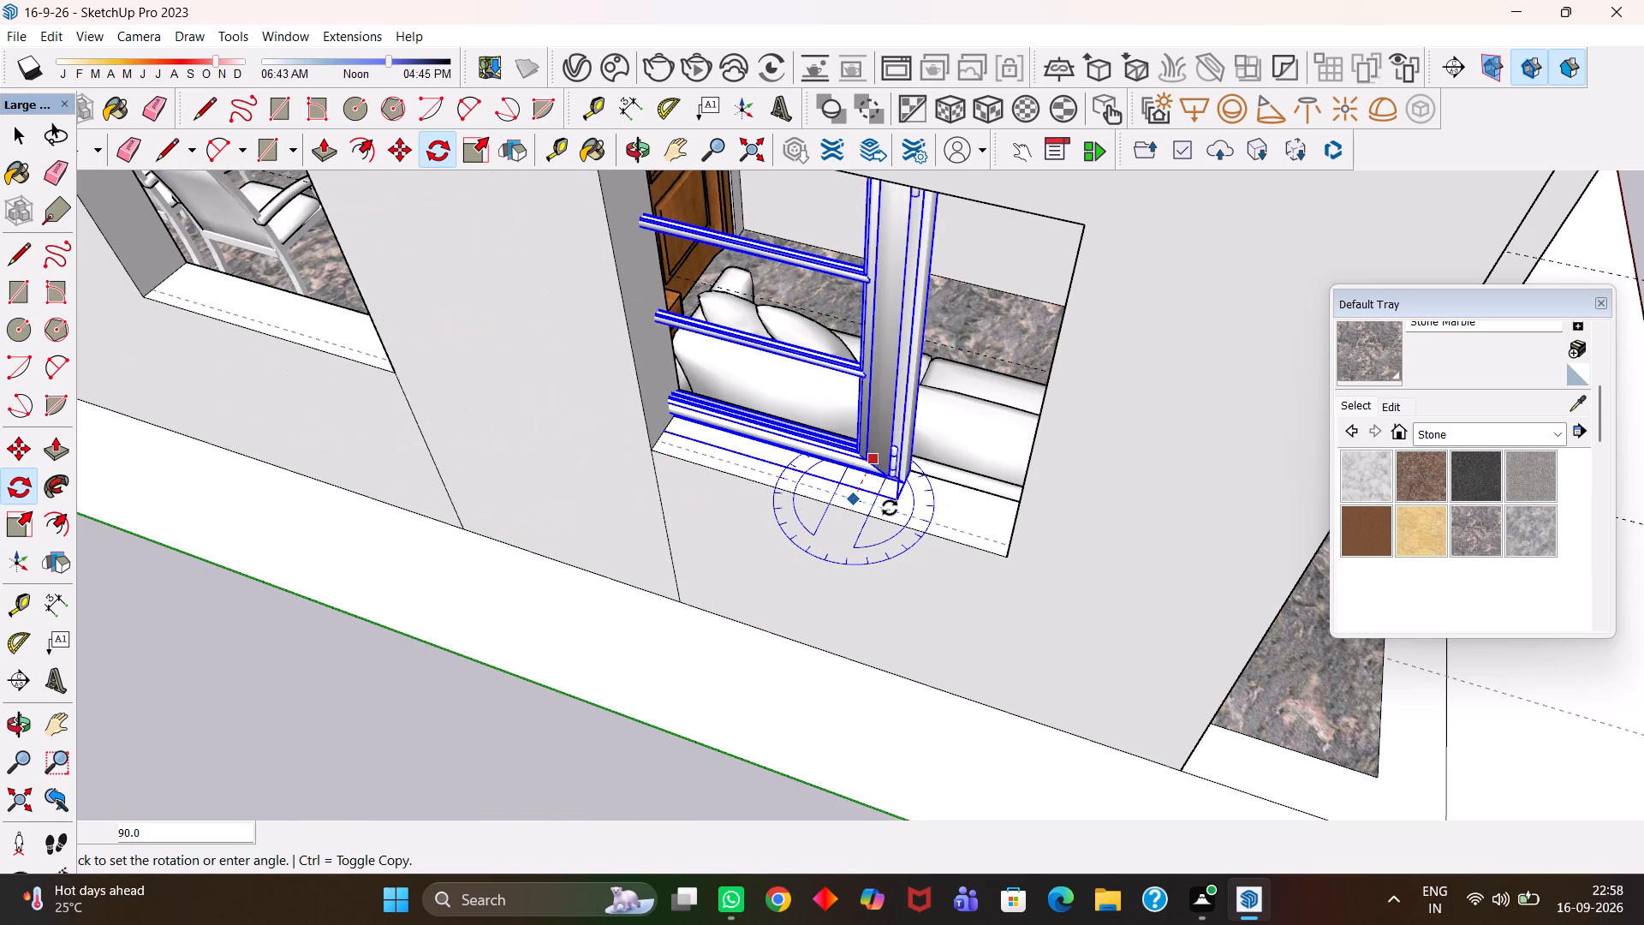
{"action": "left_click", "coordinate": [888, 511]}
Move the rotated window by its bottom corner to the living room opening's bottom corner nearest the house front.
{"action": "key", "text": "m"}
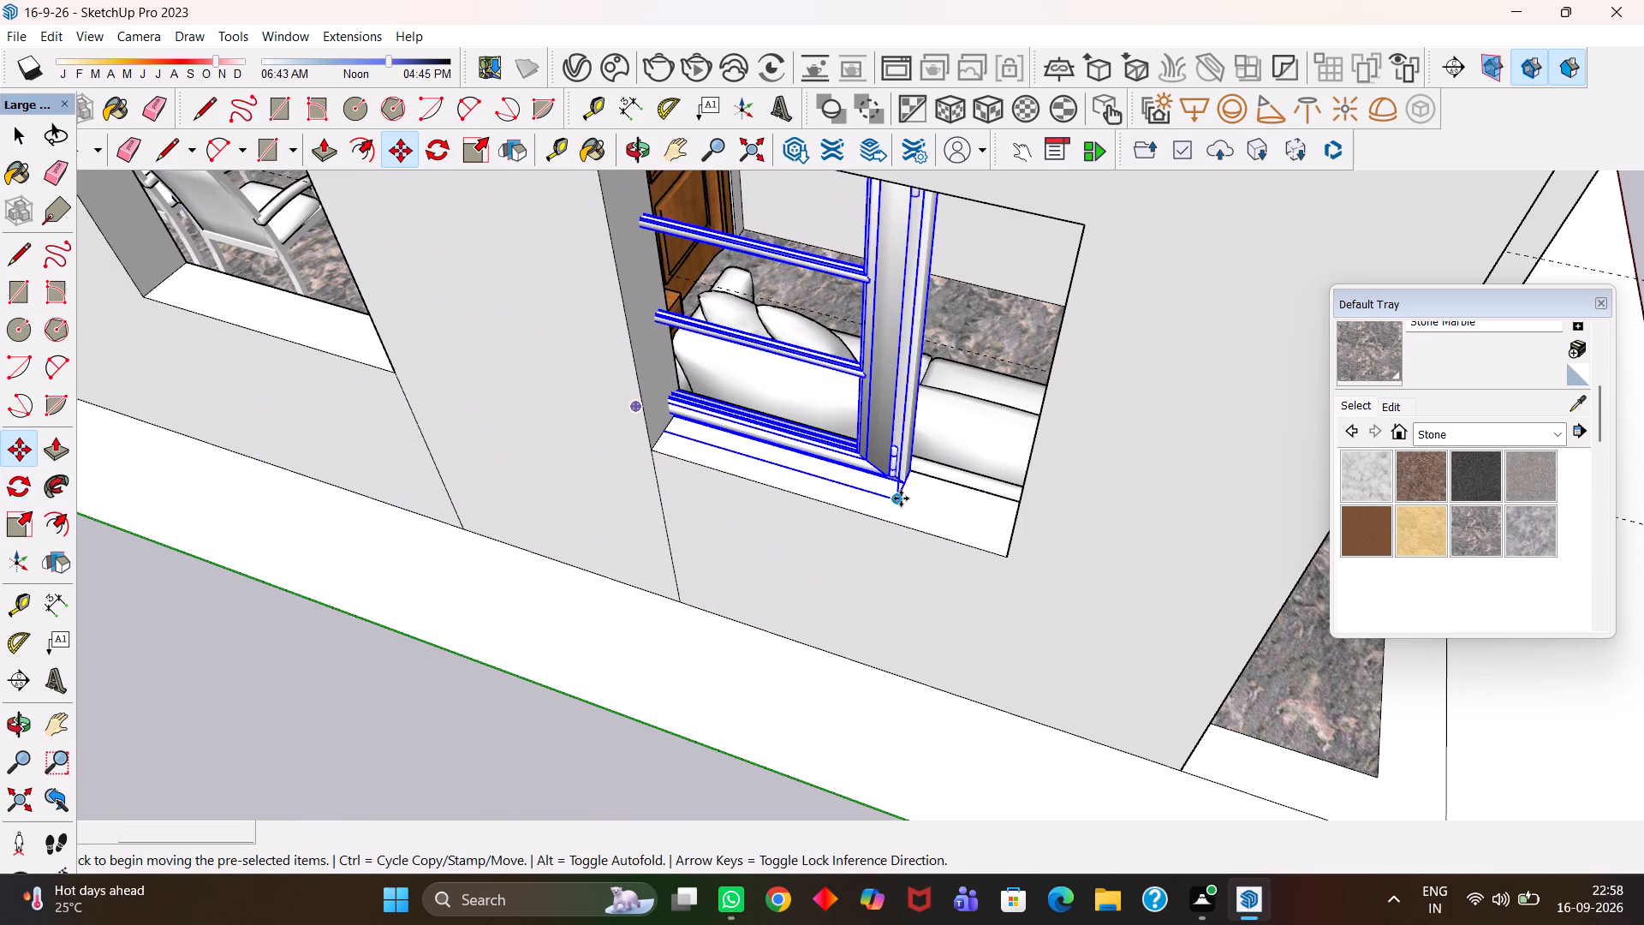
{"action": "left_click", "coordinate": [901, 498]}
{"action": "left_click", "coordinate": [1002, 552]}
{"action": "scroll", "coordinate": [1002, 552], "scroll_direction": "down", "scroll_amount": 2}
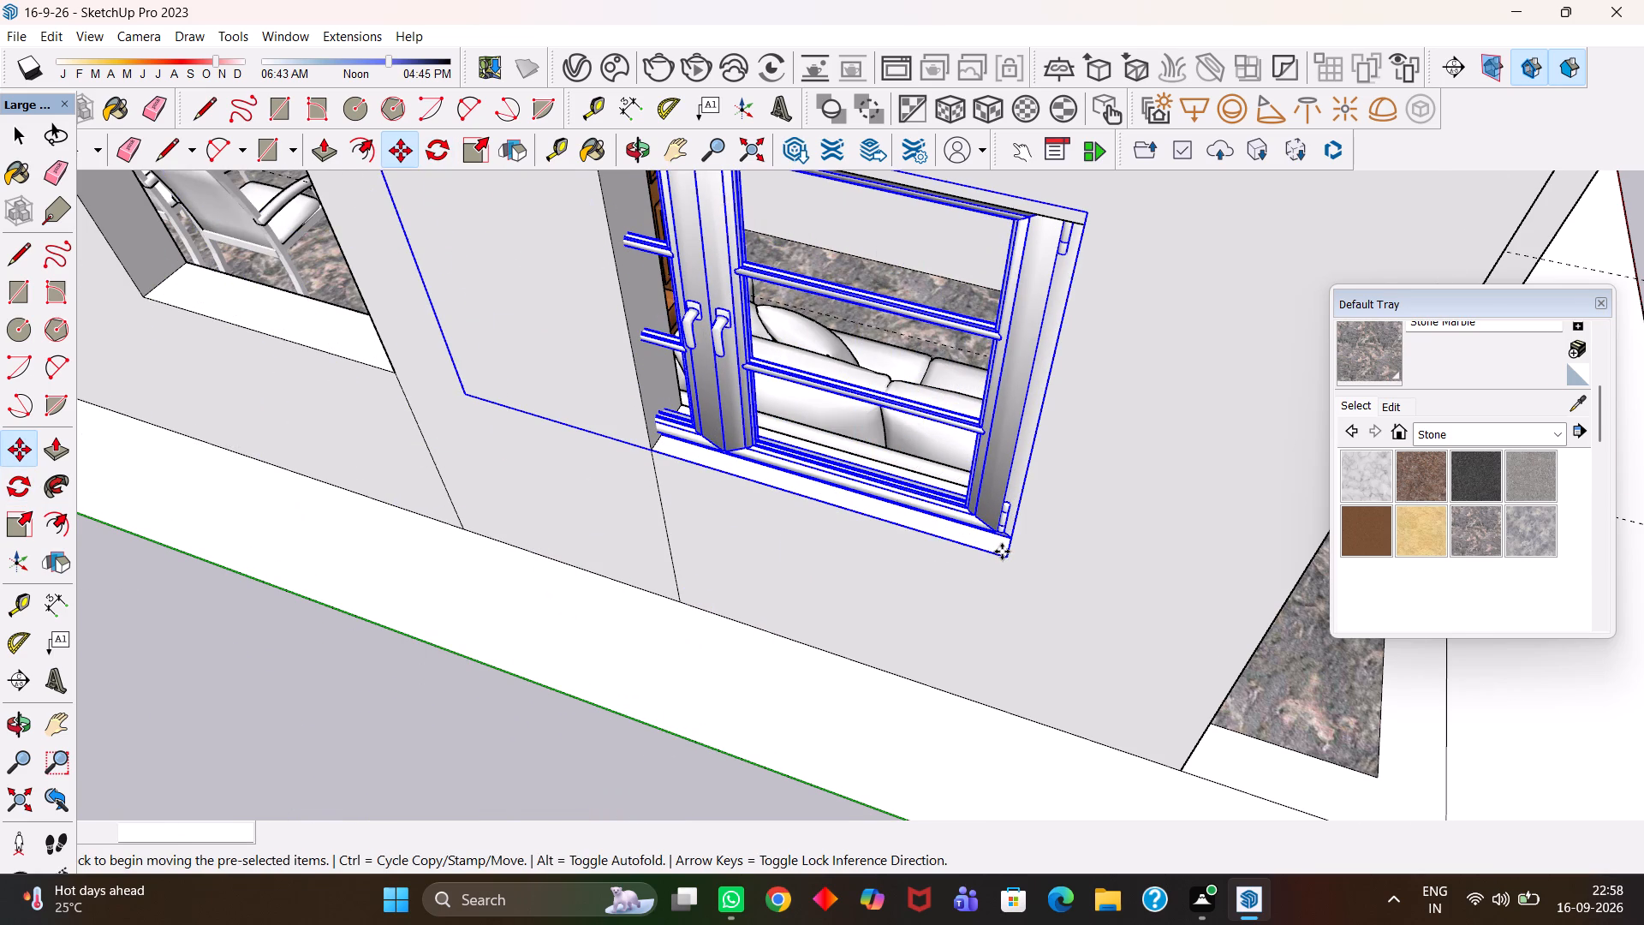
Scale the living room window's width by about 0.63 to span its opening.
{"action": "scroll", "coordinate": [1002, 552], "scroll_direction": "down", "scroll_amount": 2}
{"action": "key", "text": "g"}
{"action": "scroll", "coordinate": [978, 515], "scroll_direction": "down", "scroll_amount": 2}
{"action": "key", "text": "h"}
{"action": "left_click_drag", "start_coordinate": [931, 492], "coordinate": [954, 537]}
{"action": "scroll", "coordinate": [945, 522], "scroll_direction": "up", "scroll_amount": 2}
{"action": "key", "text": "s"}
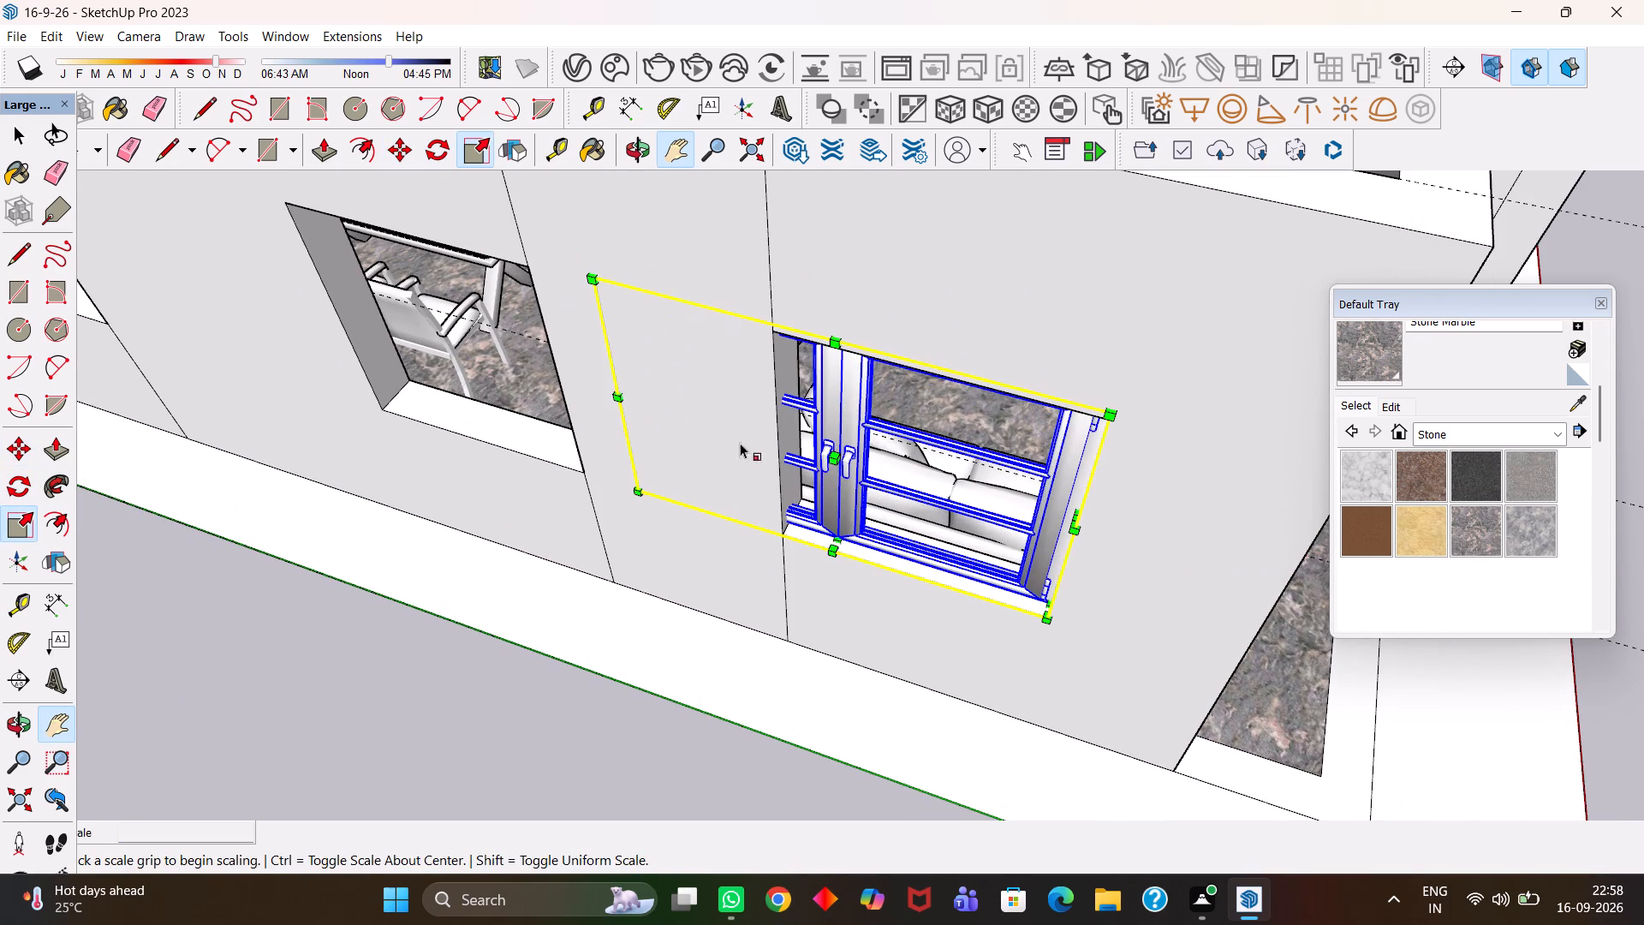
{"action": "left_click", "coordinate": [631, 386]}
{"action": "left_click", "coordinate": [774, 437]}
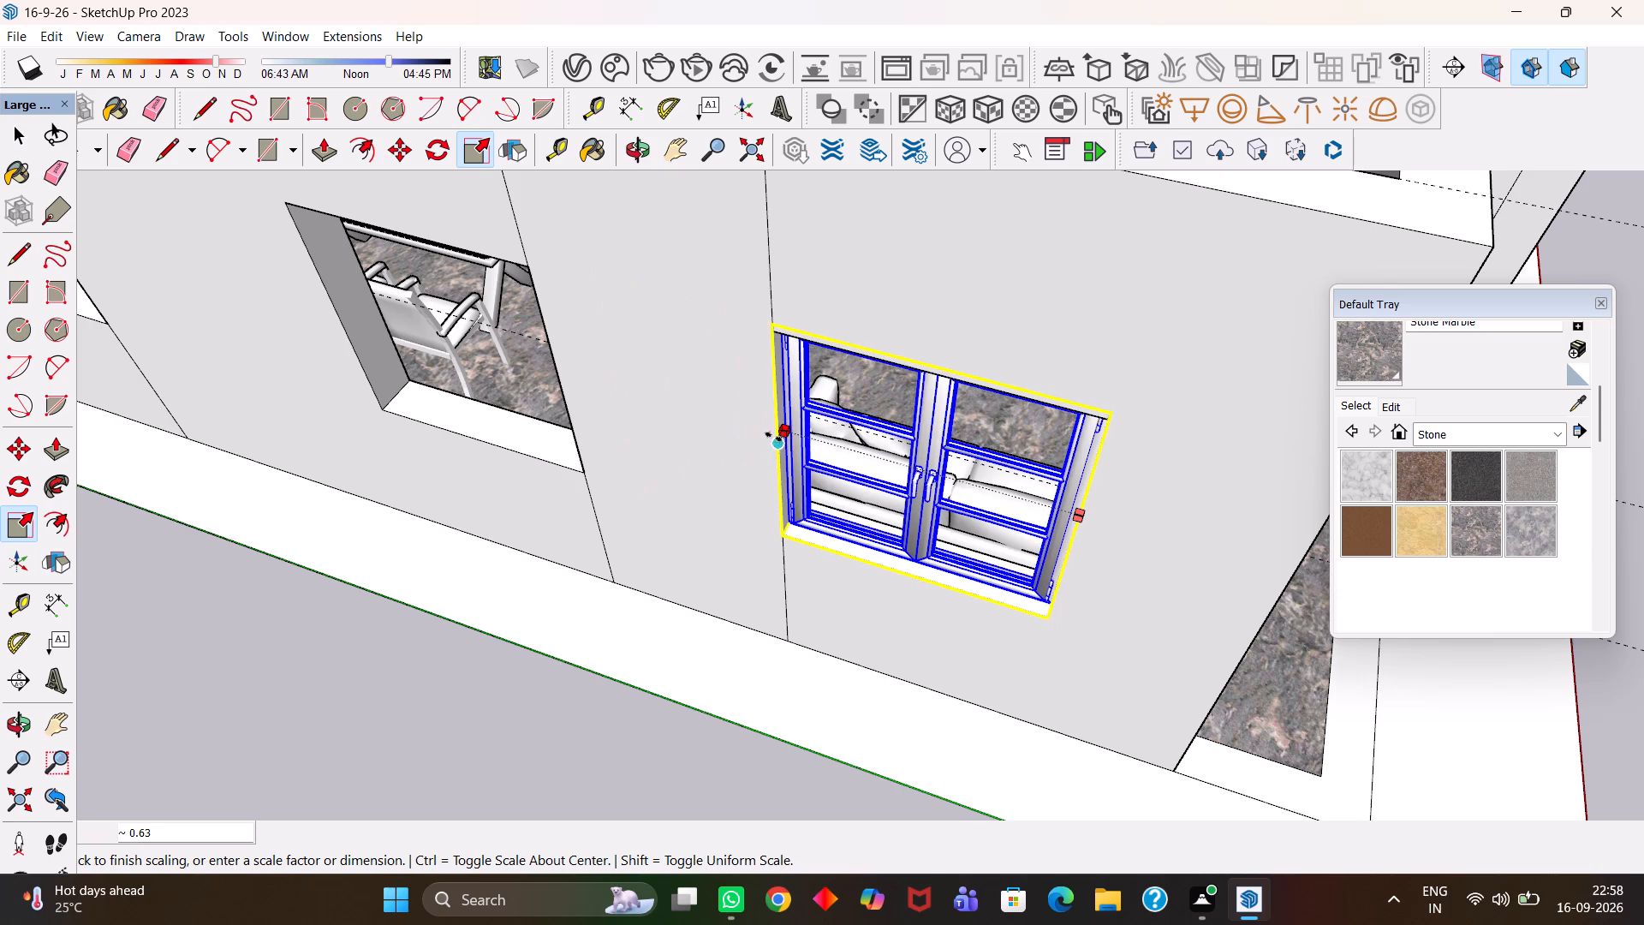
Copy the living room window about 7' 5" along the side wall into the dining area's opening.
{"action": "scroll", "coordinate": [952, 418], "scroll_direction": "down", "scroll_amount": 4}
{"action": "middle_click_drag", "start_coordinate": [927, 491], "coordinate": [954, 504]}
{"action": "scroll", "coordinate": [954, 504], "scroll_direction": "up", "scroll_amount": 2}
{"action": "key", "text": "m"}
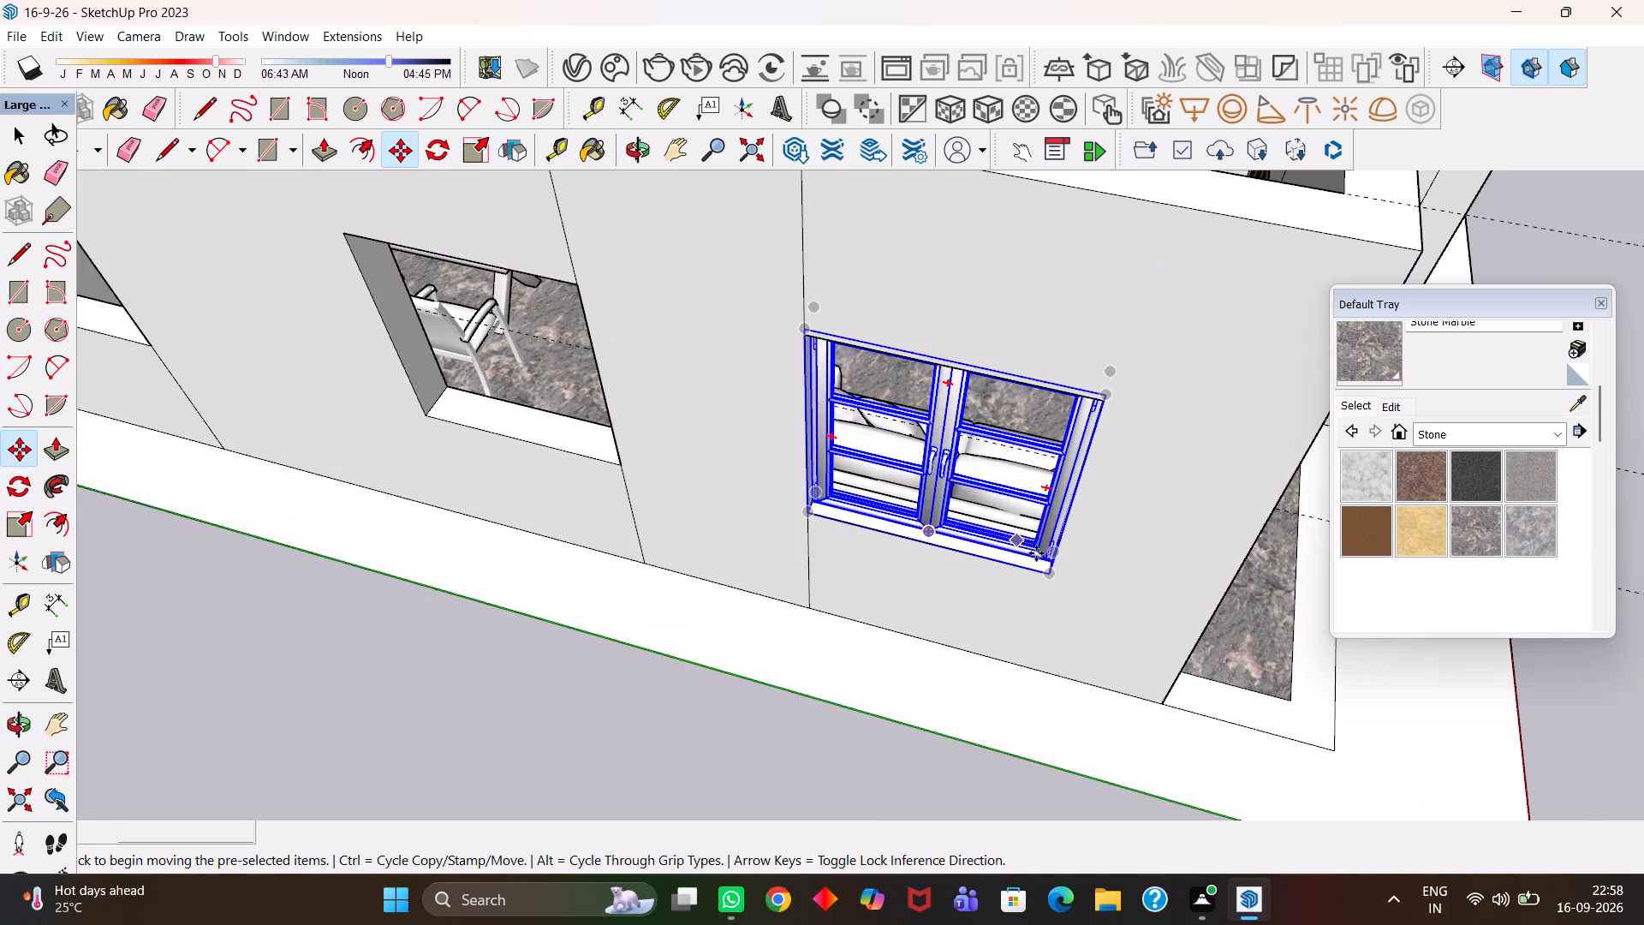
{"action": "left_click", "coordinate": [1048, 572]}
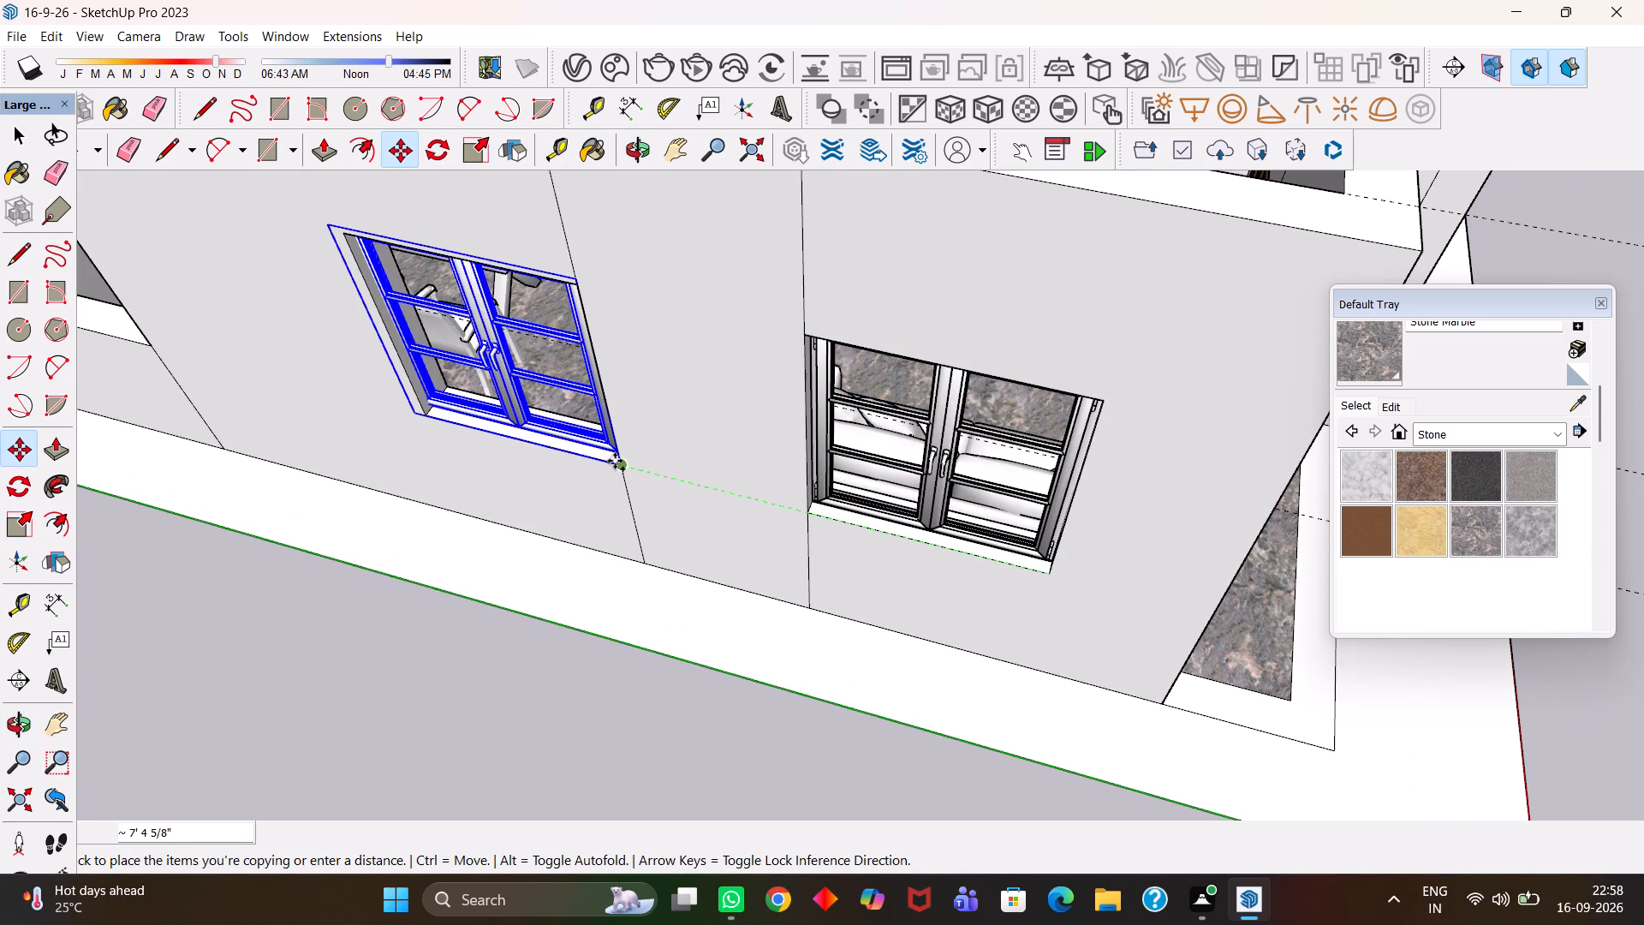
{"action": "left_click", "coordinate": [615, 461]}
Copy the dining area window along the side wall to the bottom corner of the adjacent smaller opening.
{"action": "key", "text": "h"}
{"action": "scroll", "coordinate": [615, 461], "scroll_direction": "down", "scroll_amount": 4}
{"action": "left_click_drag", "start_coordinate": [529, 429], "coordinate": [894, 483]}
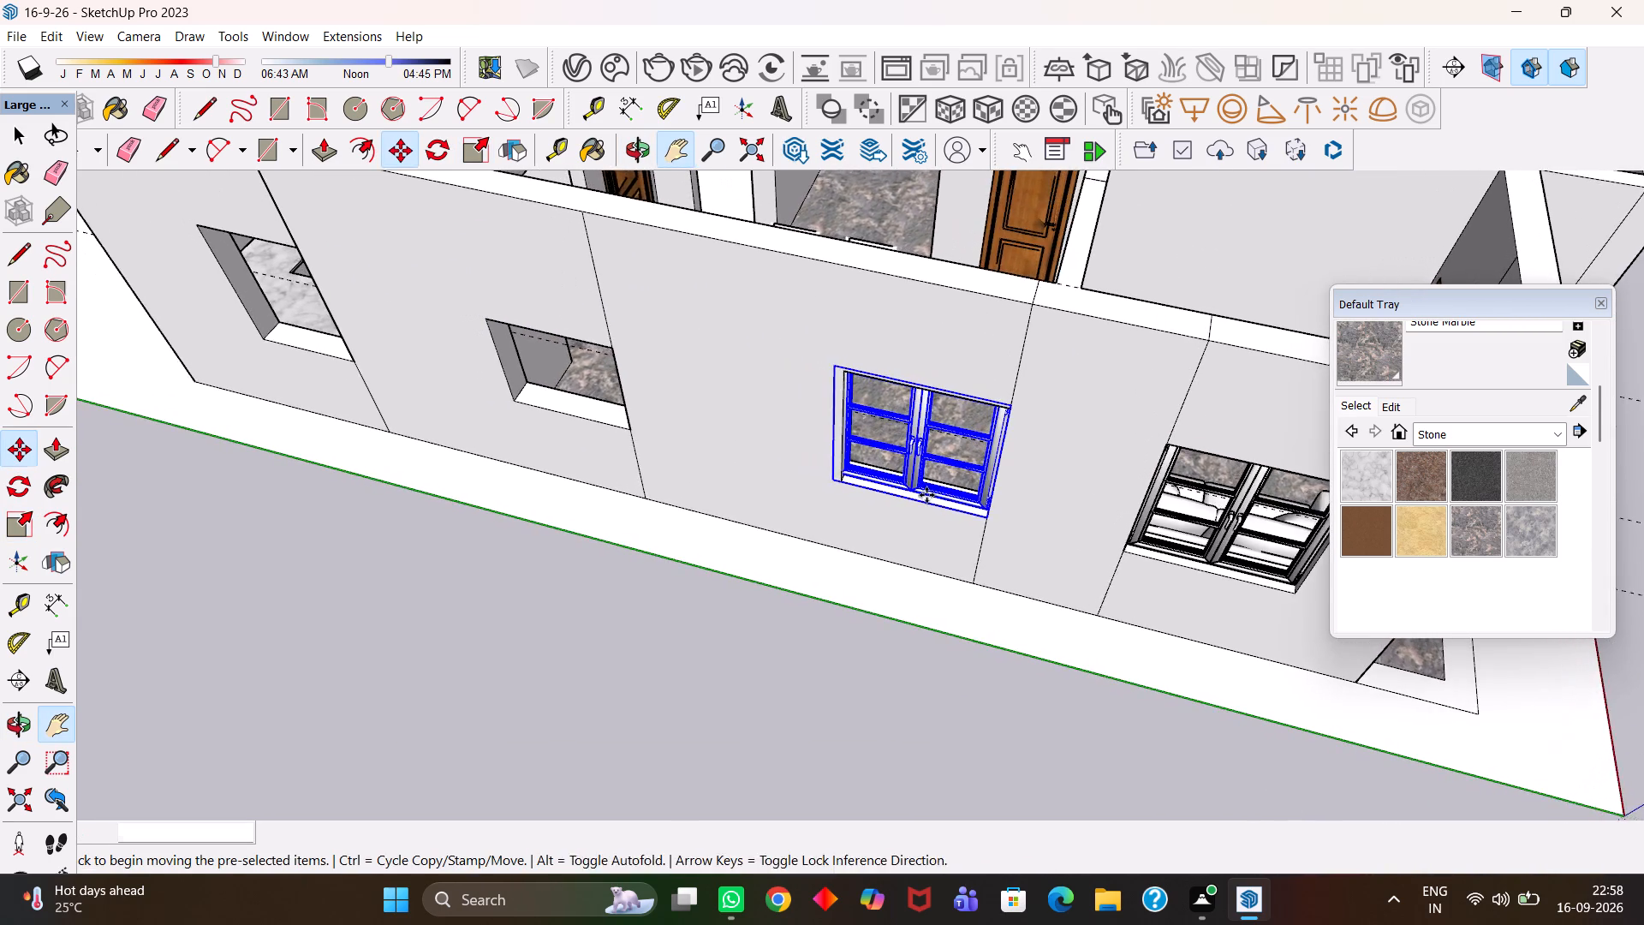
{"action": "key", "text": "m"}
{"action": "scroll", "coordinate": [931, 497], "scroll_direction": "up", "scroll_amount": 1}
{"action": "left_click", "coordinate": [996, 519]}
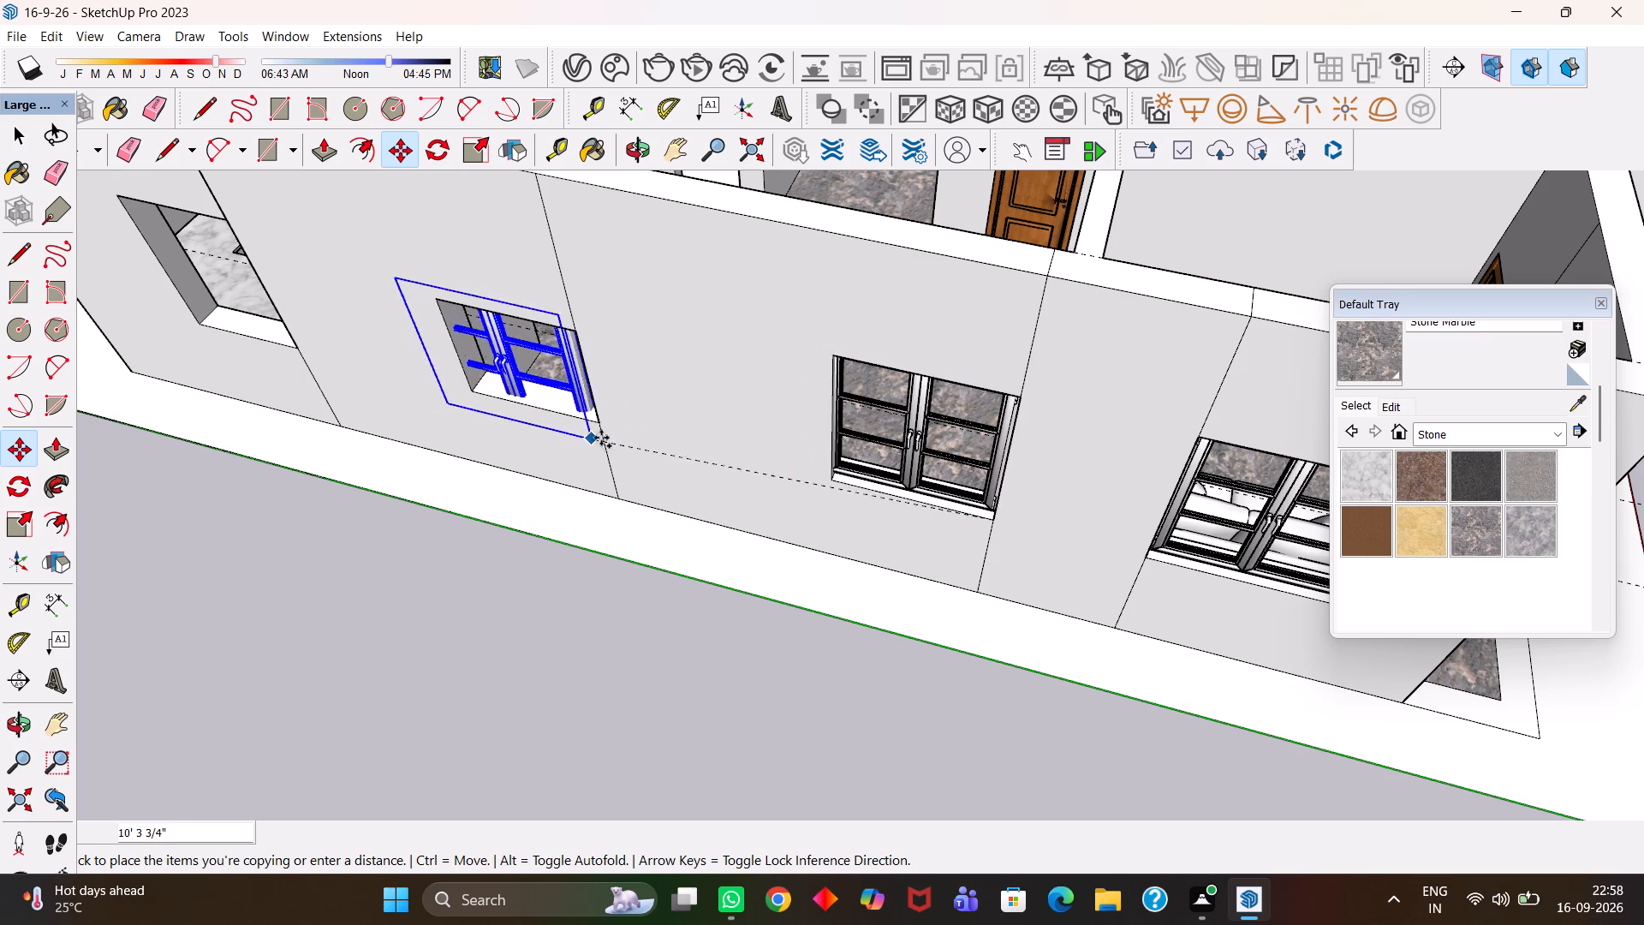
{"action": "left_click", "coordinate": [600, 422]}
Scale the copied window's width by about 0.97 and its height by about 0.73 to fit the smaller opening.
{"action": "key", "text": "h"}
{"action": "left_click_drag", "start_coordinate": [545, 398], "coordinate": [742, 440]}
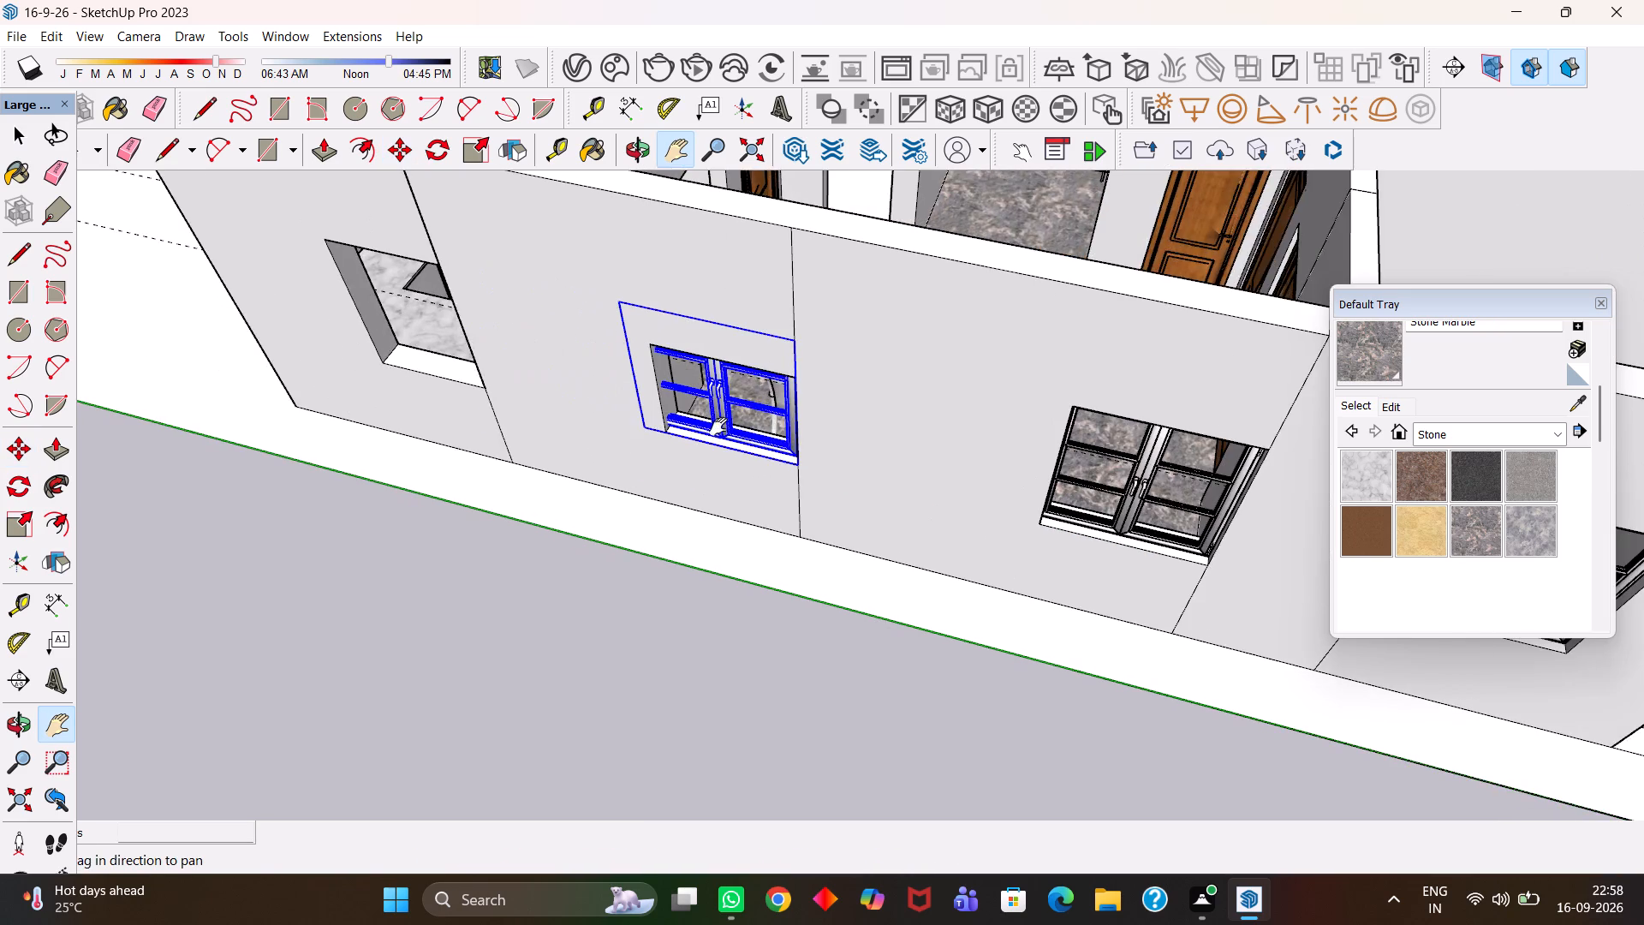
{"action": "scroll", "coordinate": [717, 426], "scroll_direction": "up", "scroll_amount": 4}
{"action": "key", "text": "s"}
{"action": "left_click", "coordinate": [592, 326]}
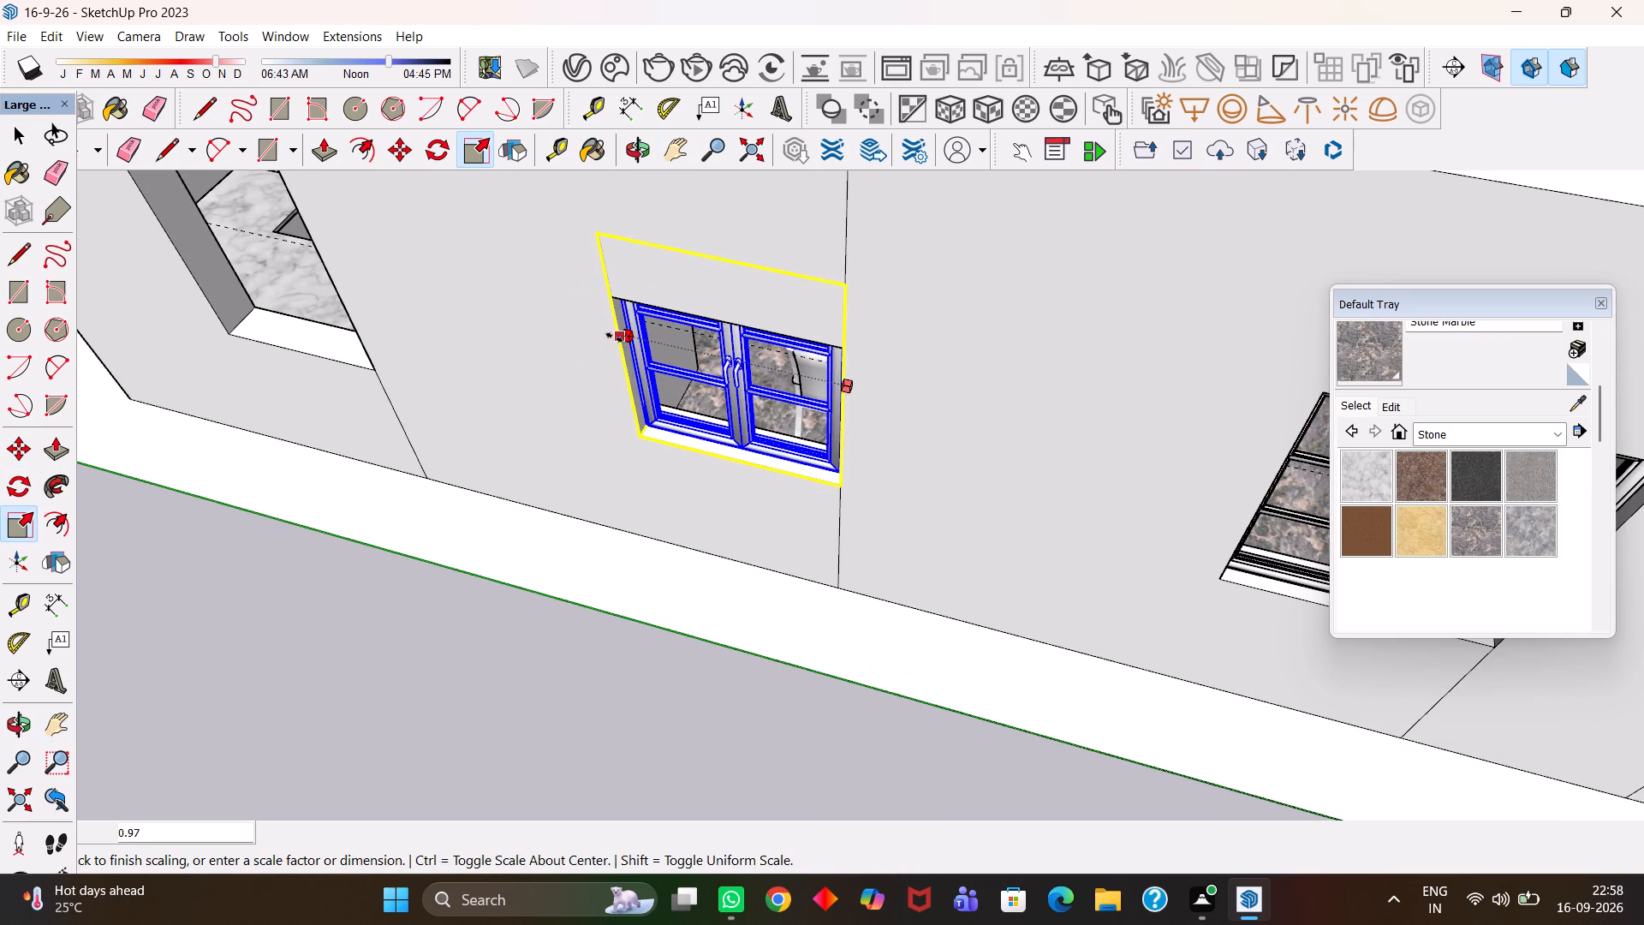
{"action": "left_click", "coordinate": [616, 339]}
{"action": "left_click", "coordinate": [730, 249]}
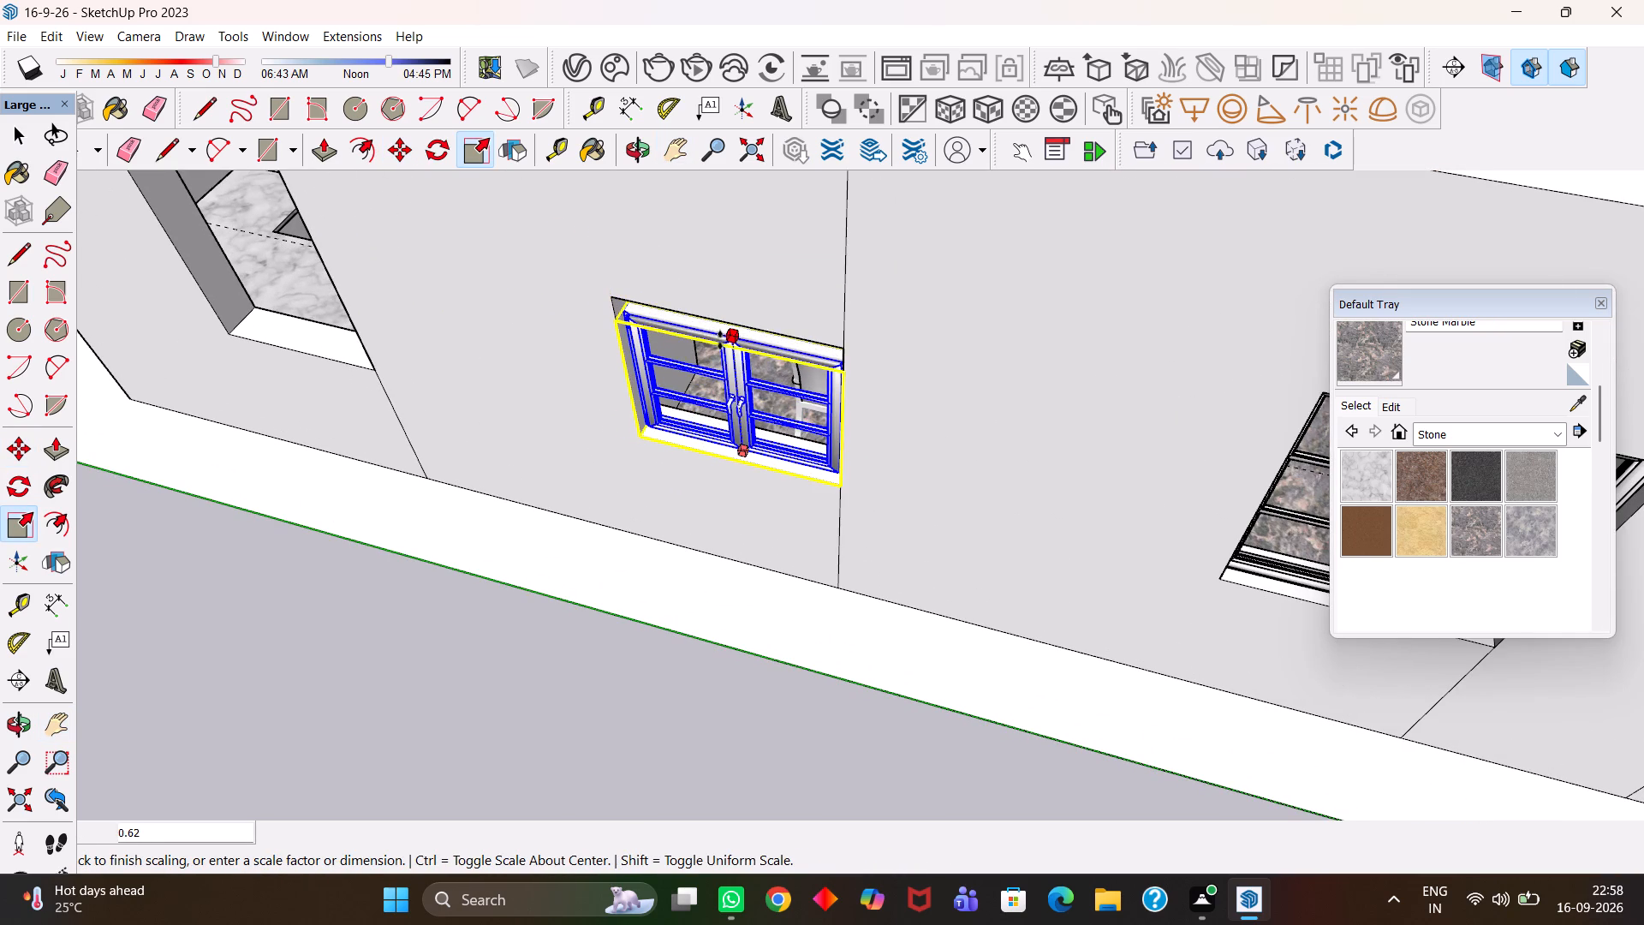
{"action": "left_click", "coordinate": [727, 326]}
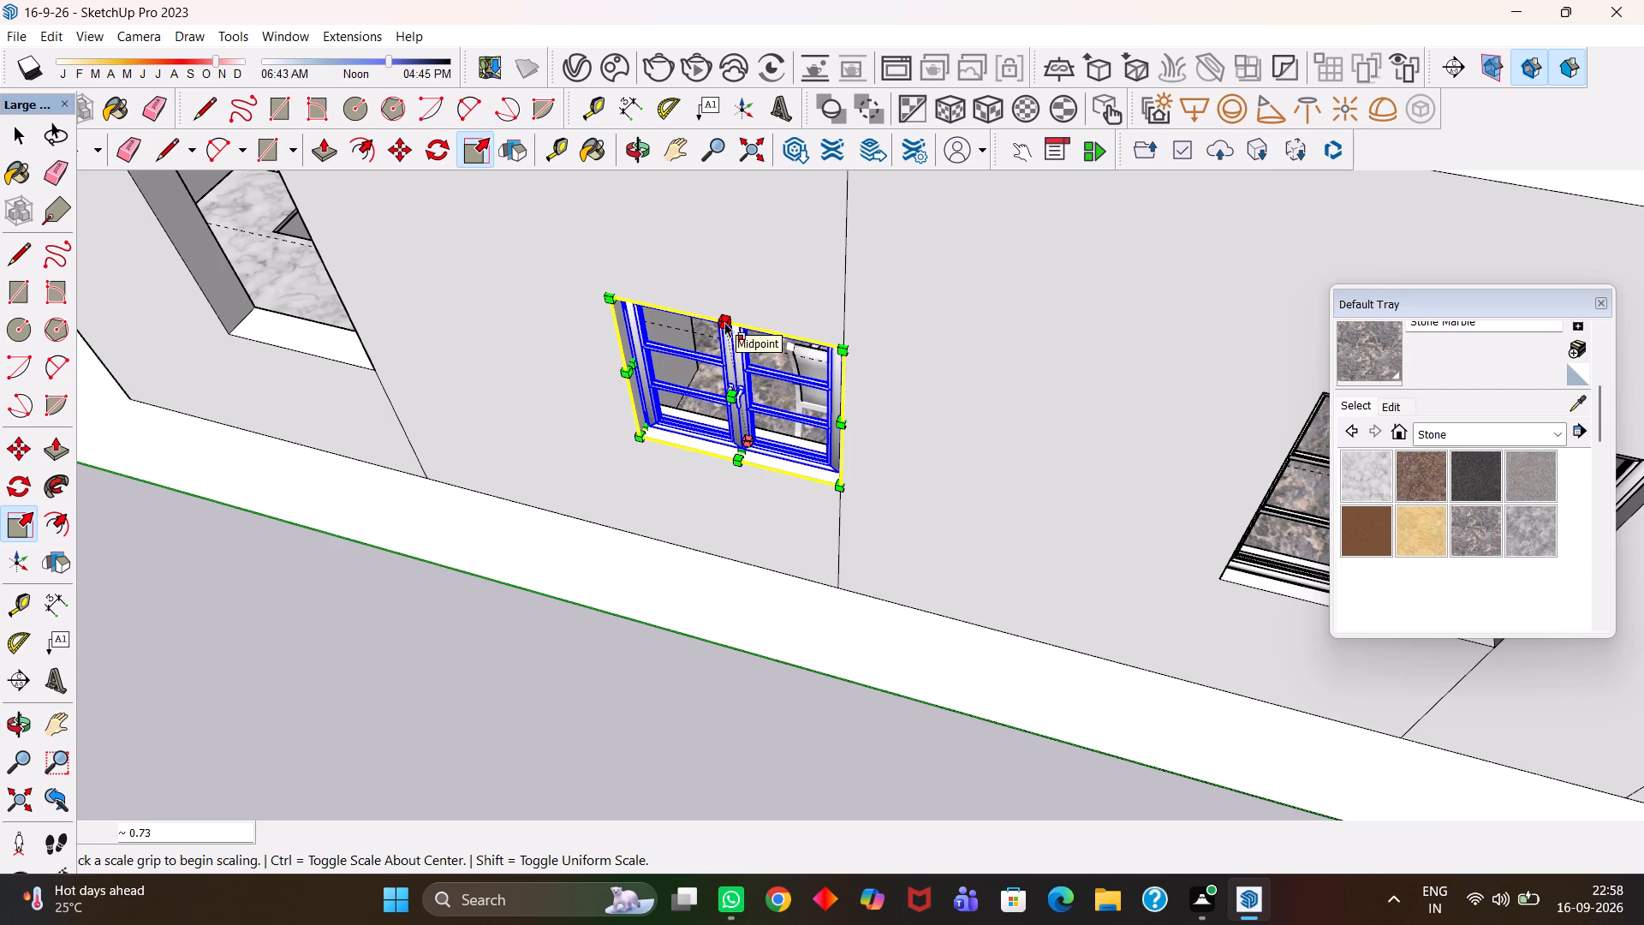
Copy the small window 8' 5 1/2" along the side wall to the bottom corner of the last opening.
{"action": "scroll", "coordinate": [724, 322], "scroll_direction": "down", "scroll_amount": 3}
{"action": "key", "text": "h"}
{"action": "left_click_drag", "start_coordinate": [694, 336], "coordinate": [898, 422]}
{"action": "key", "text": "m"}
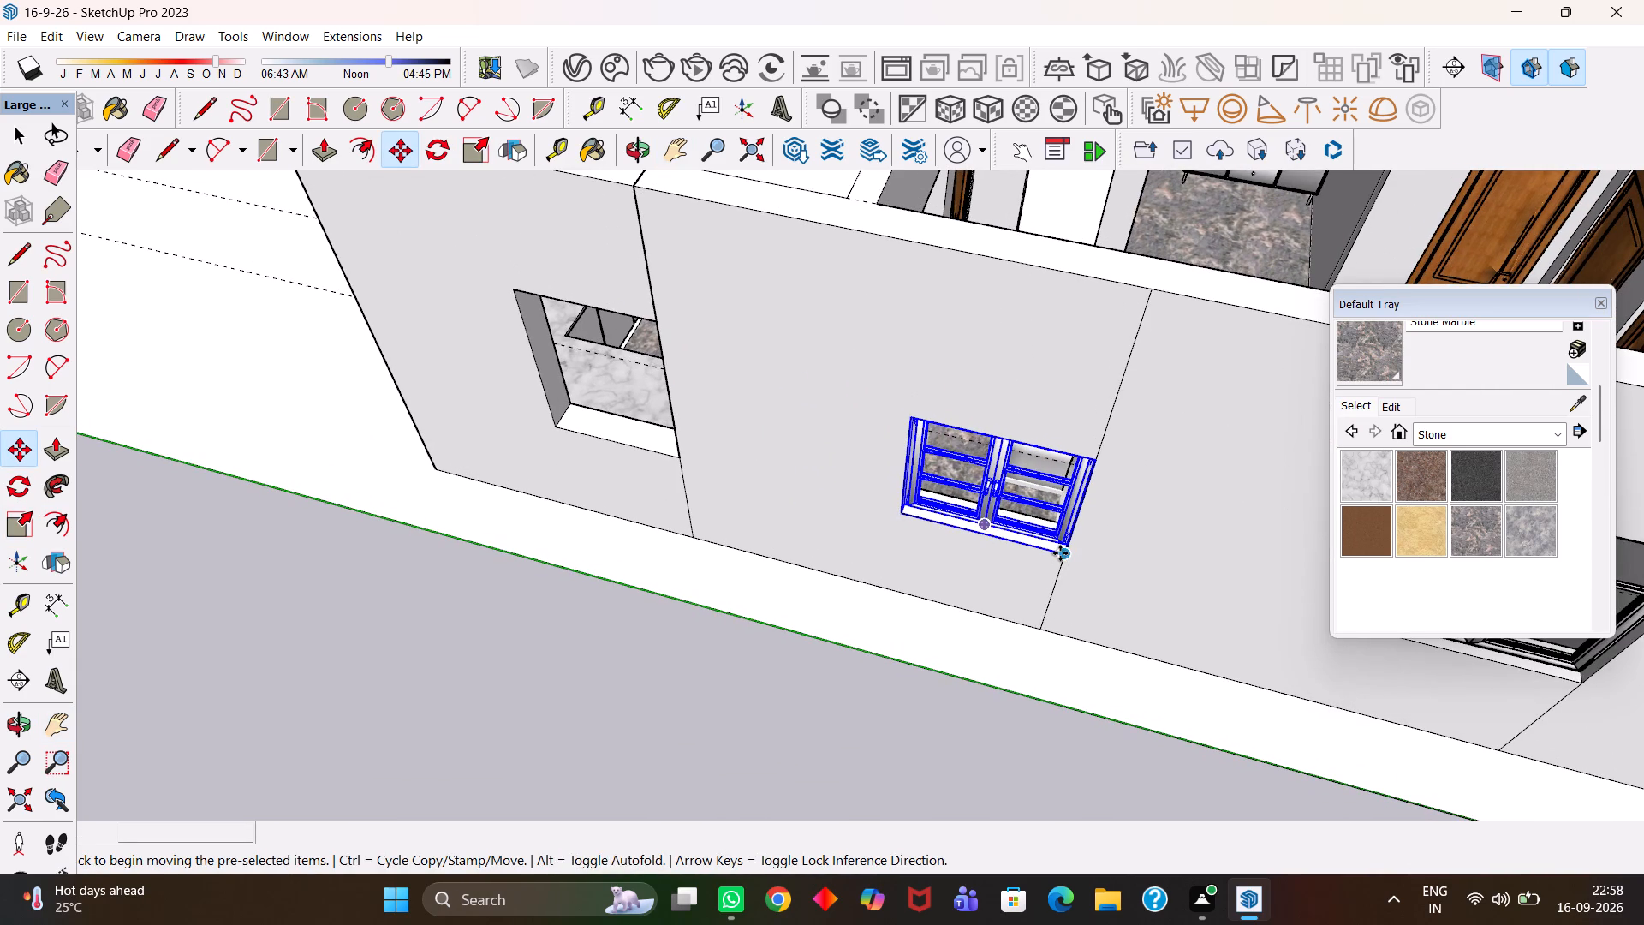
{"action": "left_click", "coordinate": [1062, 553]}
{"action": "left_click", "coordinate": [681, 457]}
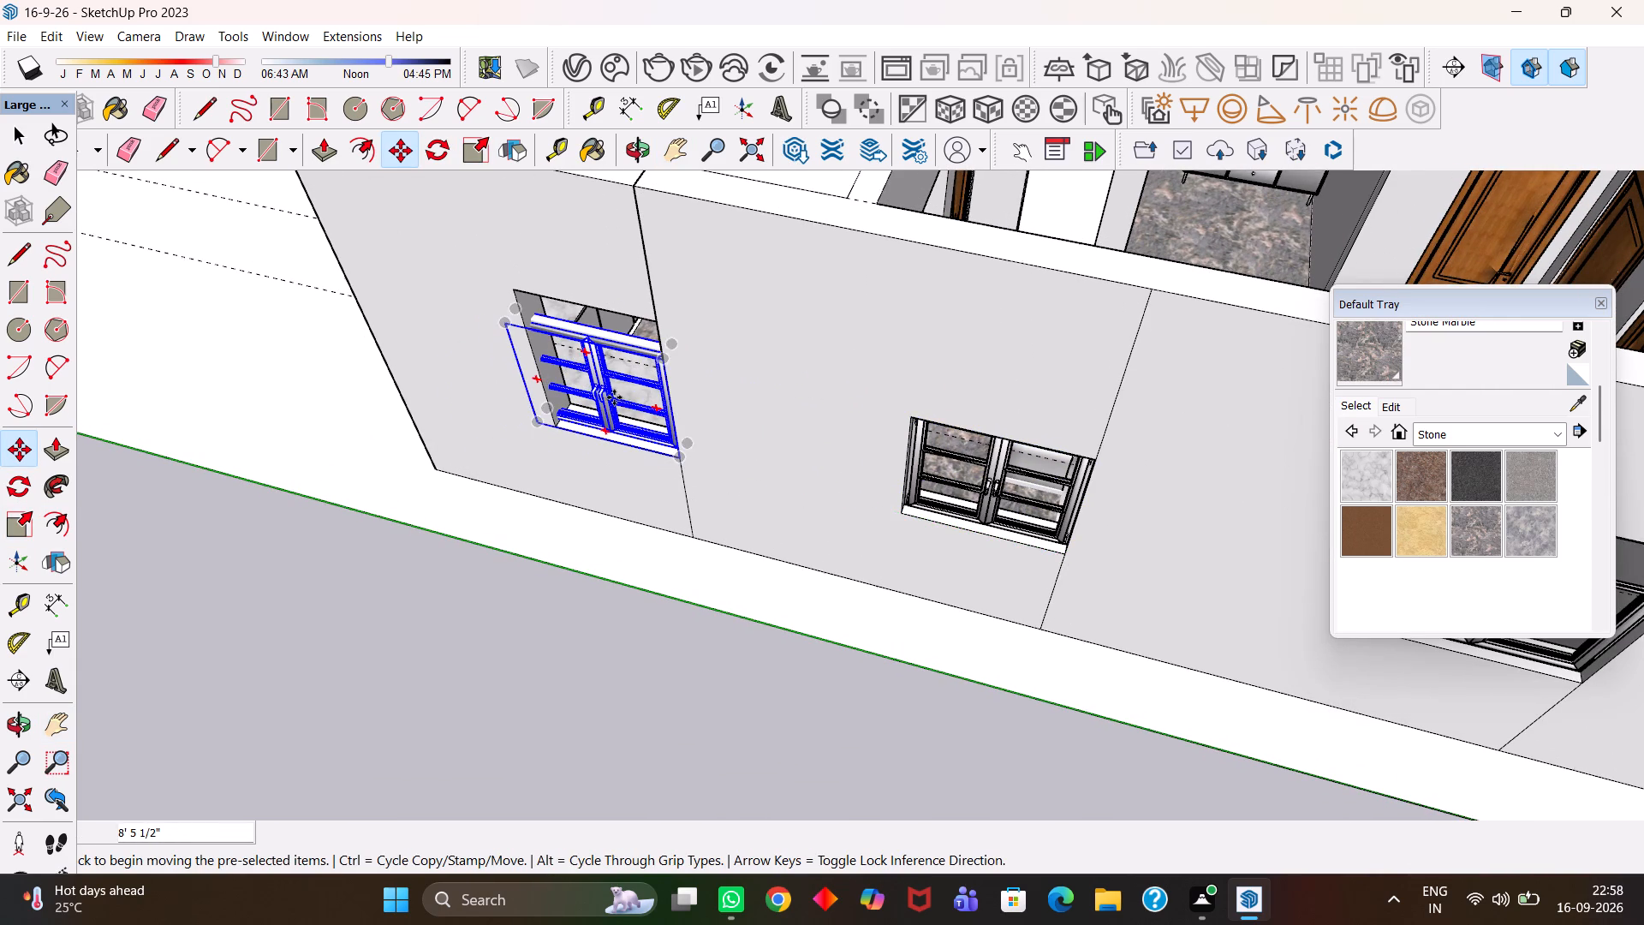
Scale the end window's height by about 1.33 and its width by about 0.87 to fill the last opening.
{"action": "scroll", "coordinate": [611, 387], "scroll_direction": "up", "scroll_amount": 4}
{"action": "key", "text": "h"}
{"action": "left_click_drag", "start_coordinate": [599, 366], "coordinate": [709, 433]}
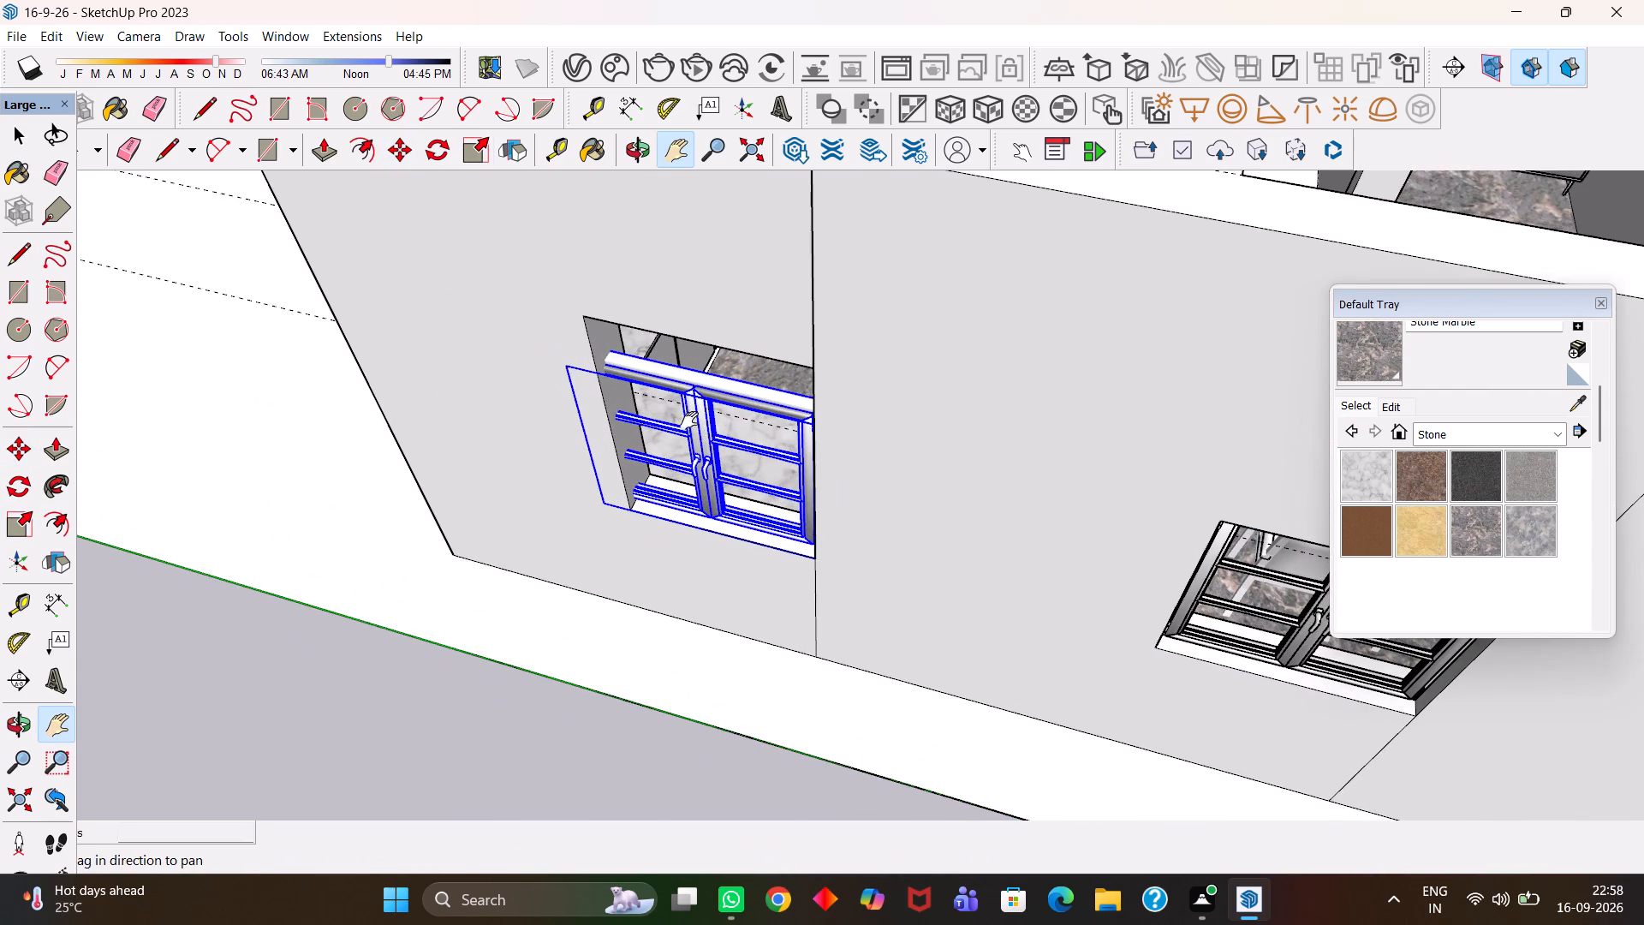
{"action": "scroll", "coordinate": [689, 421], "scroll_direction": "up", "scroll_amount": 3}
{"action": "key", "text": "s"}
{"action": "left_click", "coordinate": [694, 361]}
{"action": "left_click", "coordinate": [709, 313]}
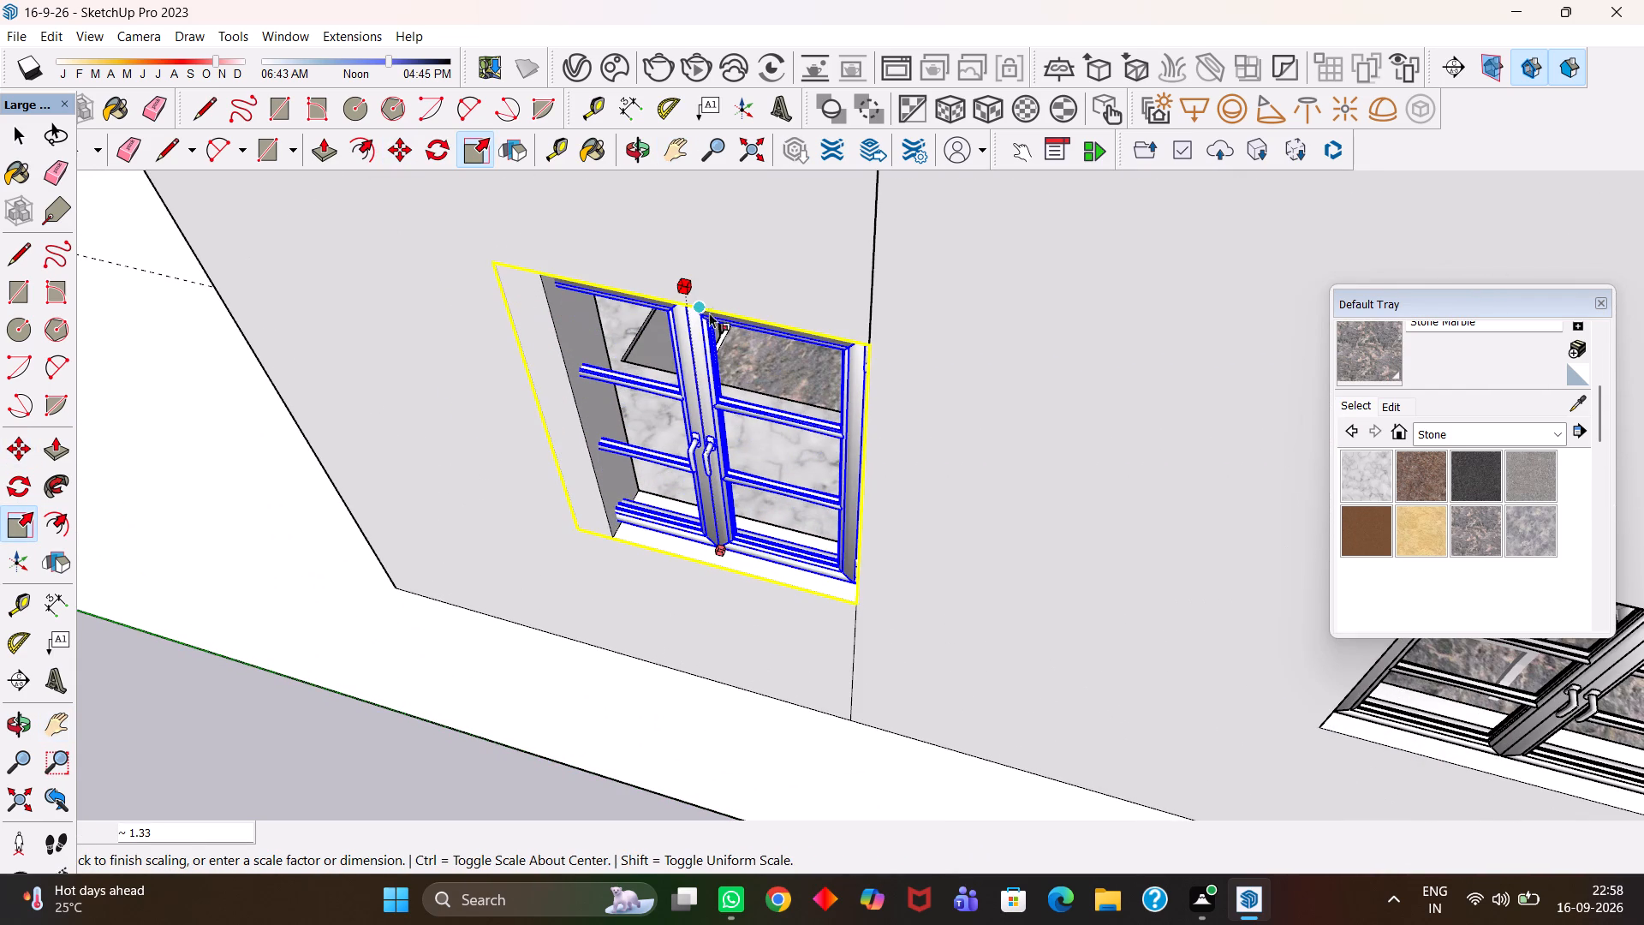
{"action": "left_click", "coordinate": [558, 399]}
{"action": "left_click", "coordinate": [577, 407]}
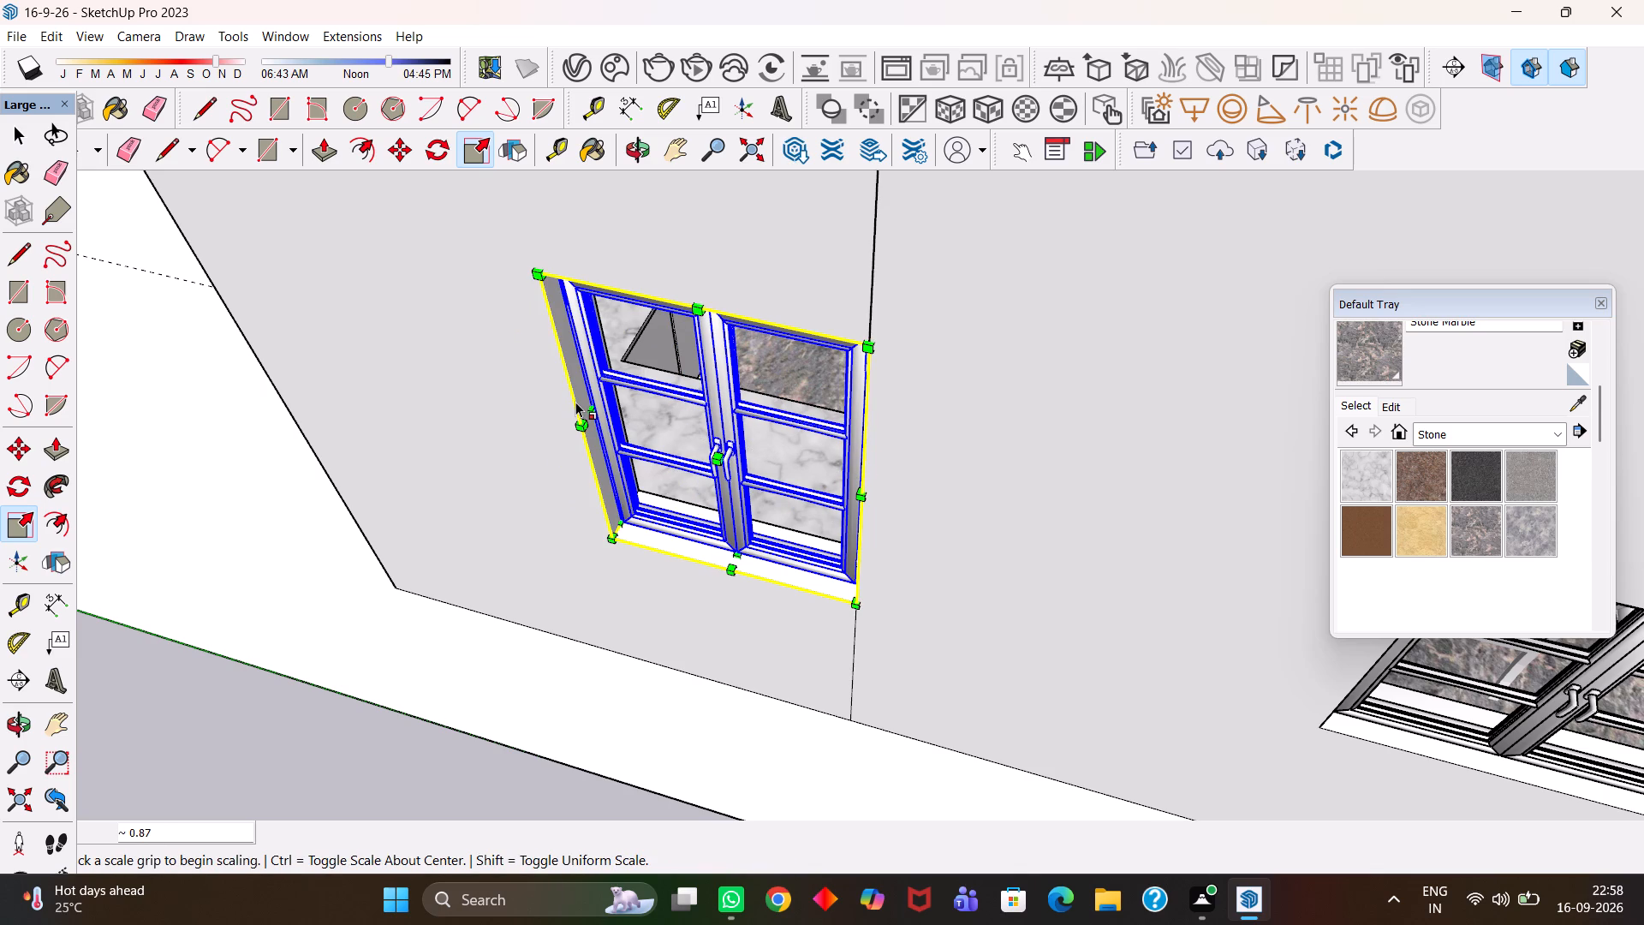
Copy the end window 19' 3" across the house to the opening above the bed in the rear bedroom.
{"action": "key", "text": "h"}
{"action": "scroll", "coordinate": [580, 424], "scroll_direction": "down", "scroll_amount": 7}
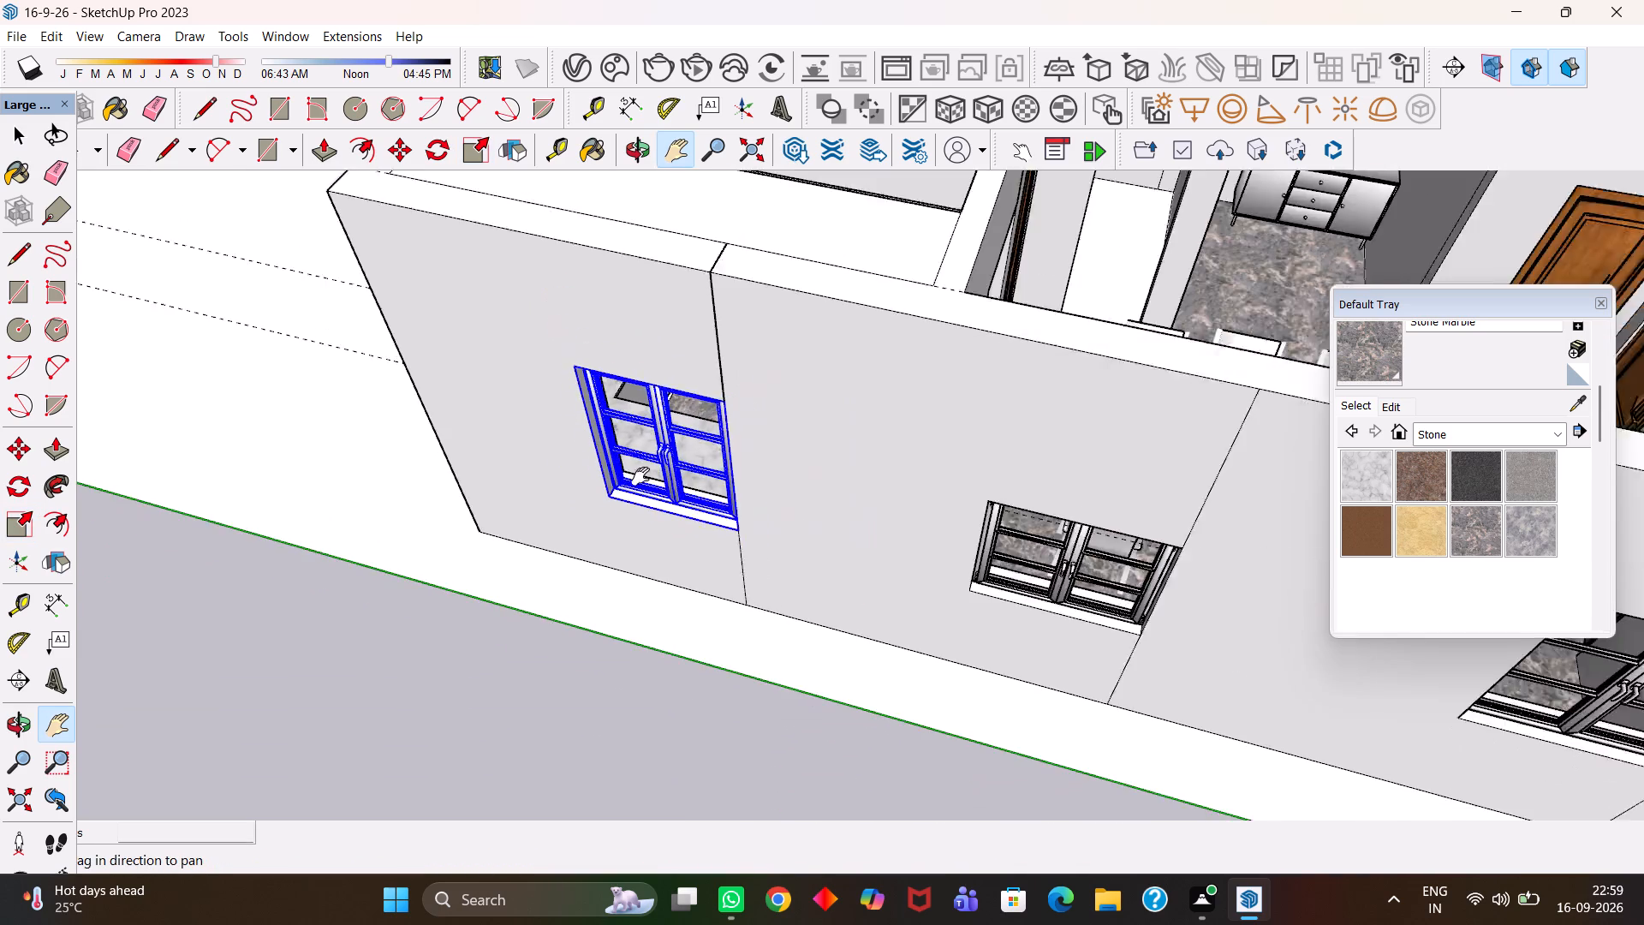
{"action": "scroll", "coordinate": [640, 476], "scroll_direction": "down", "scroll_amount": 4}
{"action": "left_click_drag", "start_coordinate": [658, 450], "coordinate": [618, 566]}
{"action": "scroll", "coordinate": [604, 558], "scroll_direction": "down", "scroll_amount": 4}
{"action": "middle_click_drag", "start_coordinate": [605, 569], "coordinate": [686, 574]}
{"action": "scroll", "coordinate": [686, 574], "scroll_direction": "up", "scroll_amount": 1}
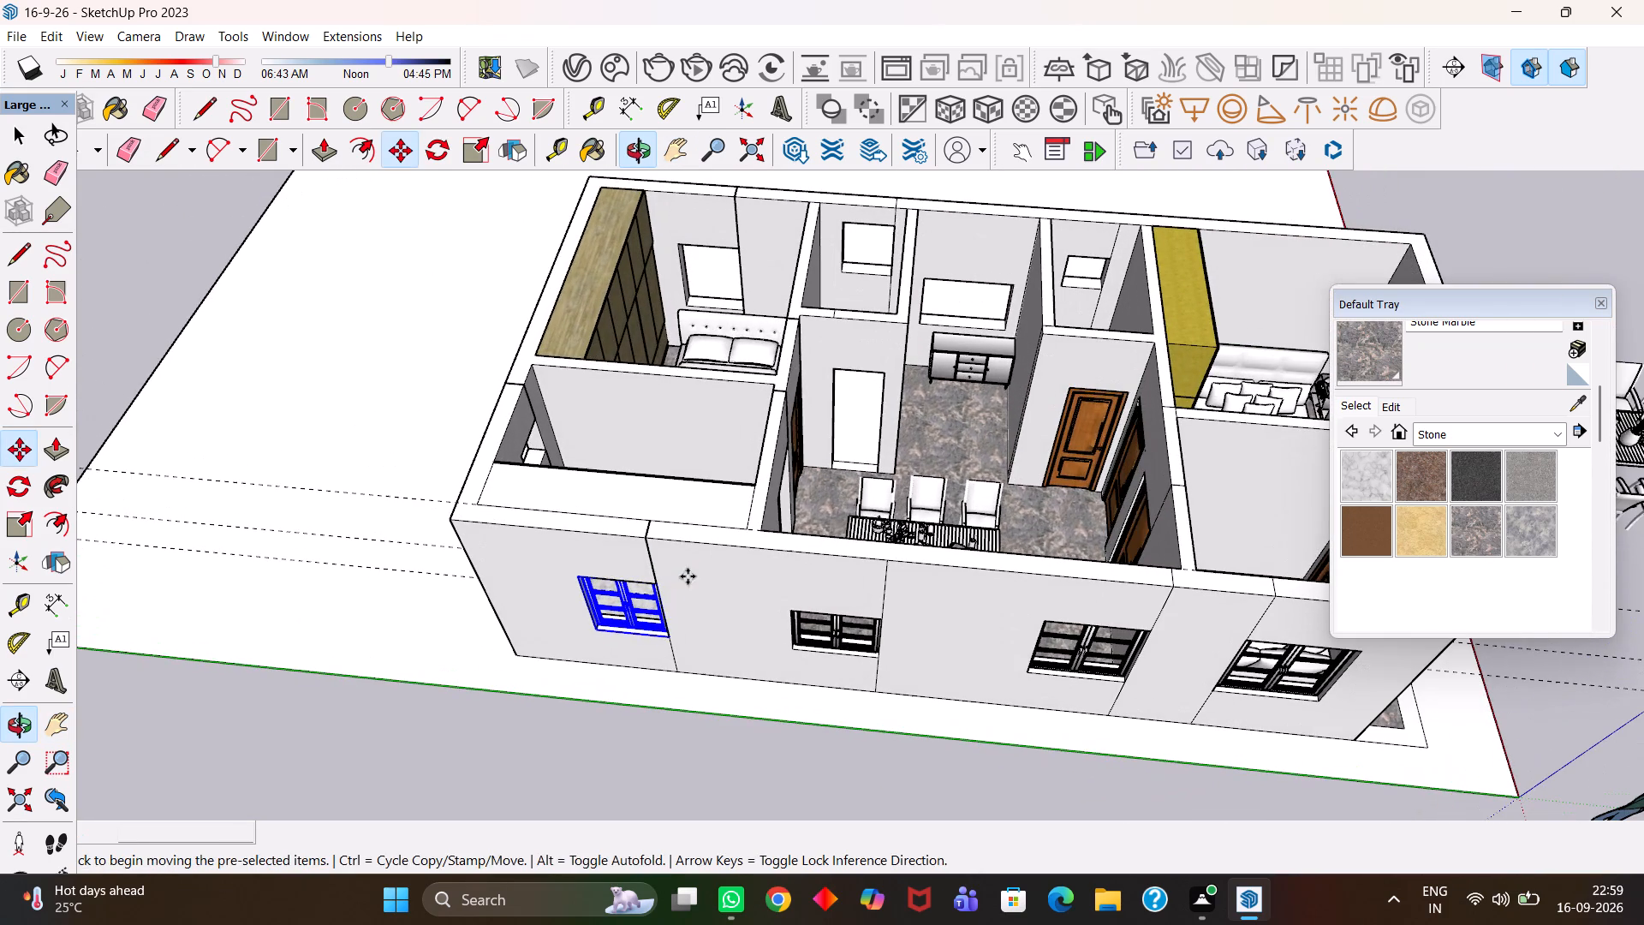
{"action": "key", "text": "m"}
{"action": "left_click", "coordinate": [666, 642]}
{"action": "scroll", "coordinate": [661, 319], "scroll_direction": "up", "scroll_amount": 3}
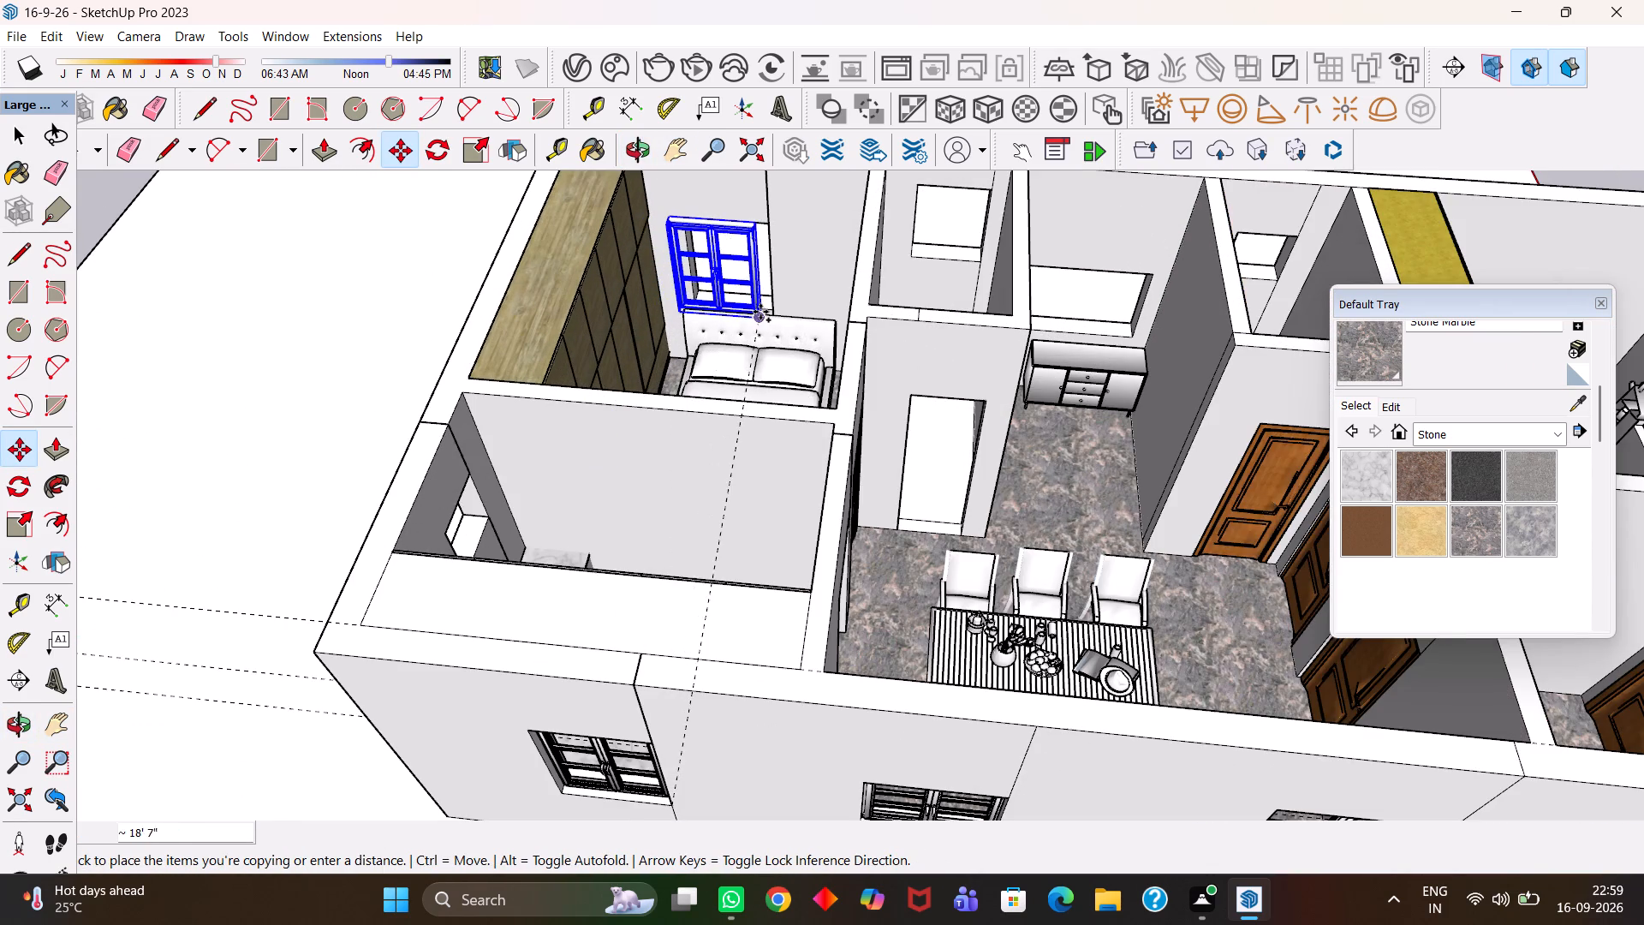
{"action": "scroll", "coordinate": [771, 308], "scroll_direction": "up", "scroll_amount": 6}
{"action": "left_click", "coordinate": [771, 309]}
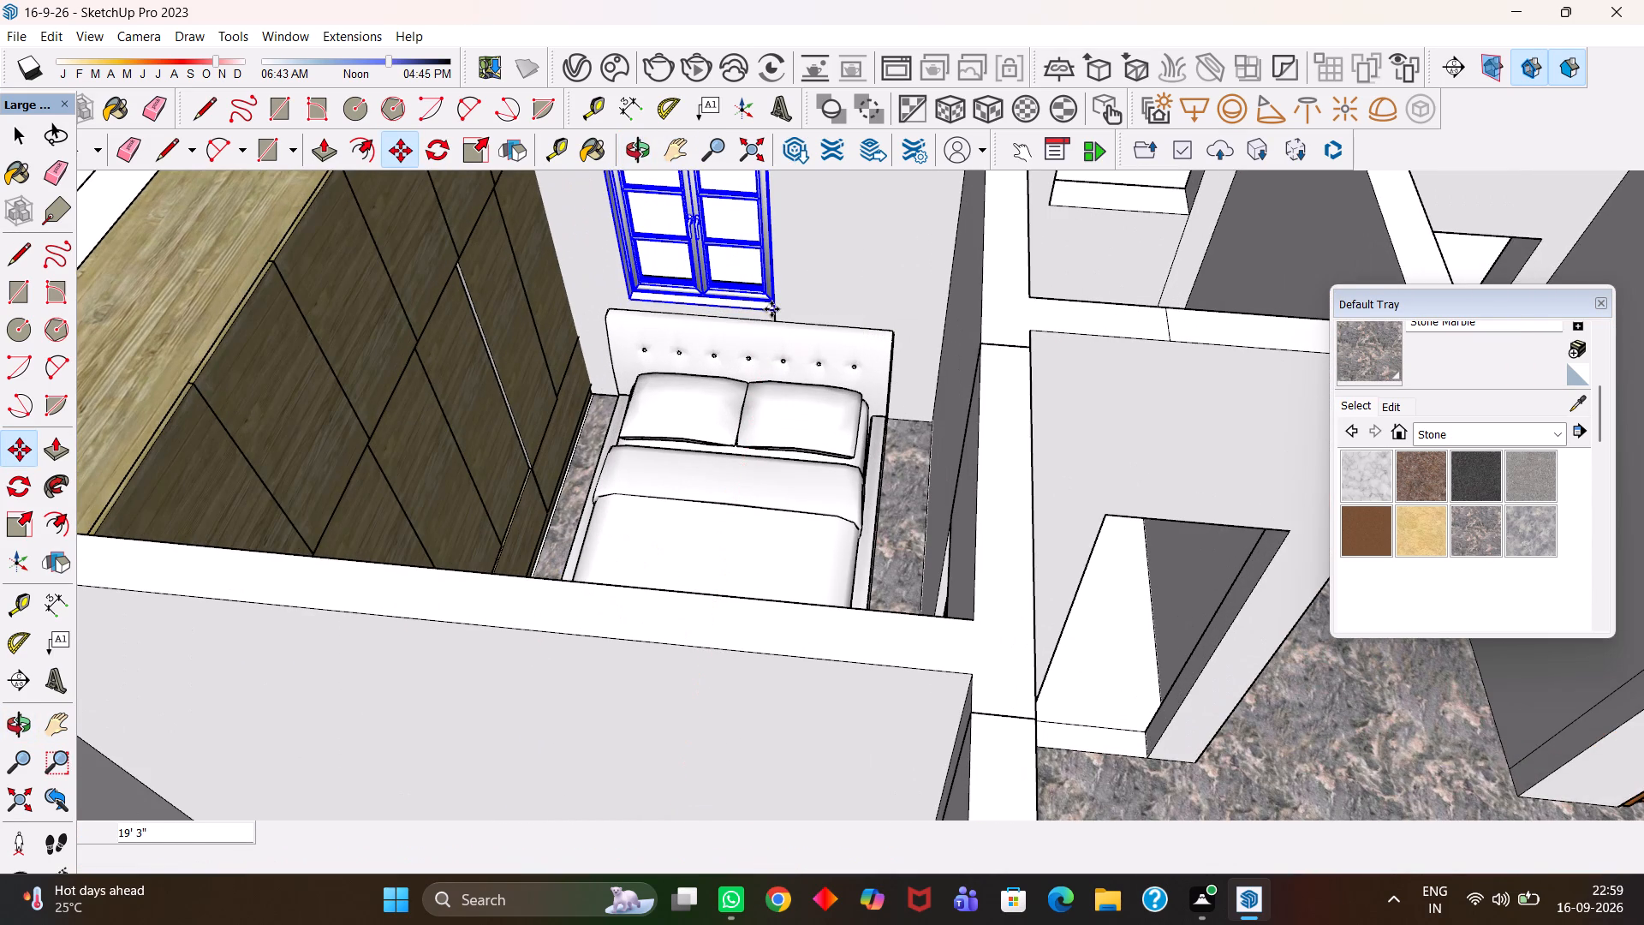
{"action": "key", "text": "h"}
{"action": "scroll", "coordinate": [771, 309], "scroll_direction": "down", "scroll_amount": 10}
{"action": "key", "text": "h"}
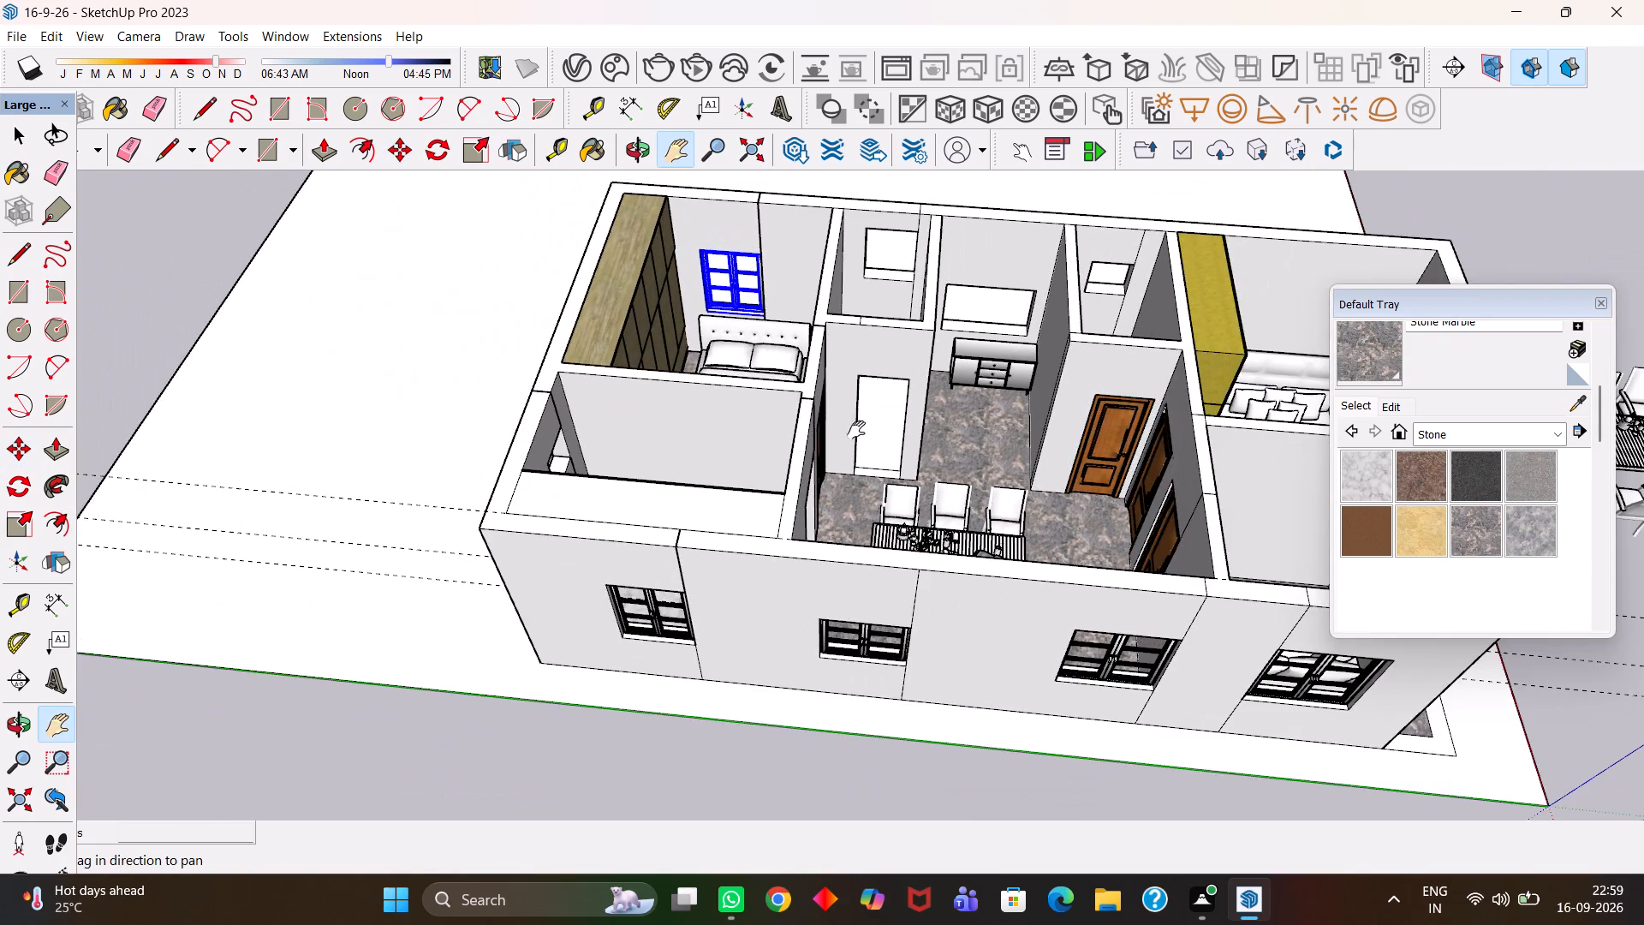
Copy the small window from the front wall across the house to the opening above the sideboard.
{"action": "left_click_drag", "start_coordinate": [861, 430], "coordinate": [739, 383]}
{"action": "scroll", "coordinate": [711, 427], "scroll_direction": "down", "scroll_amount": 3}
{"action": "scroll", "coordinate": [767, 537], "scroll_direction": "up", "scroll_amount": 5}
{"action": "left_click_drag", "start_coordinate": [694, 554], "coordinate": [736, 588]}
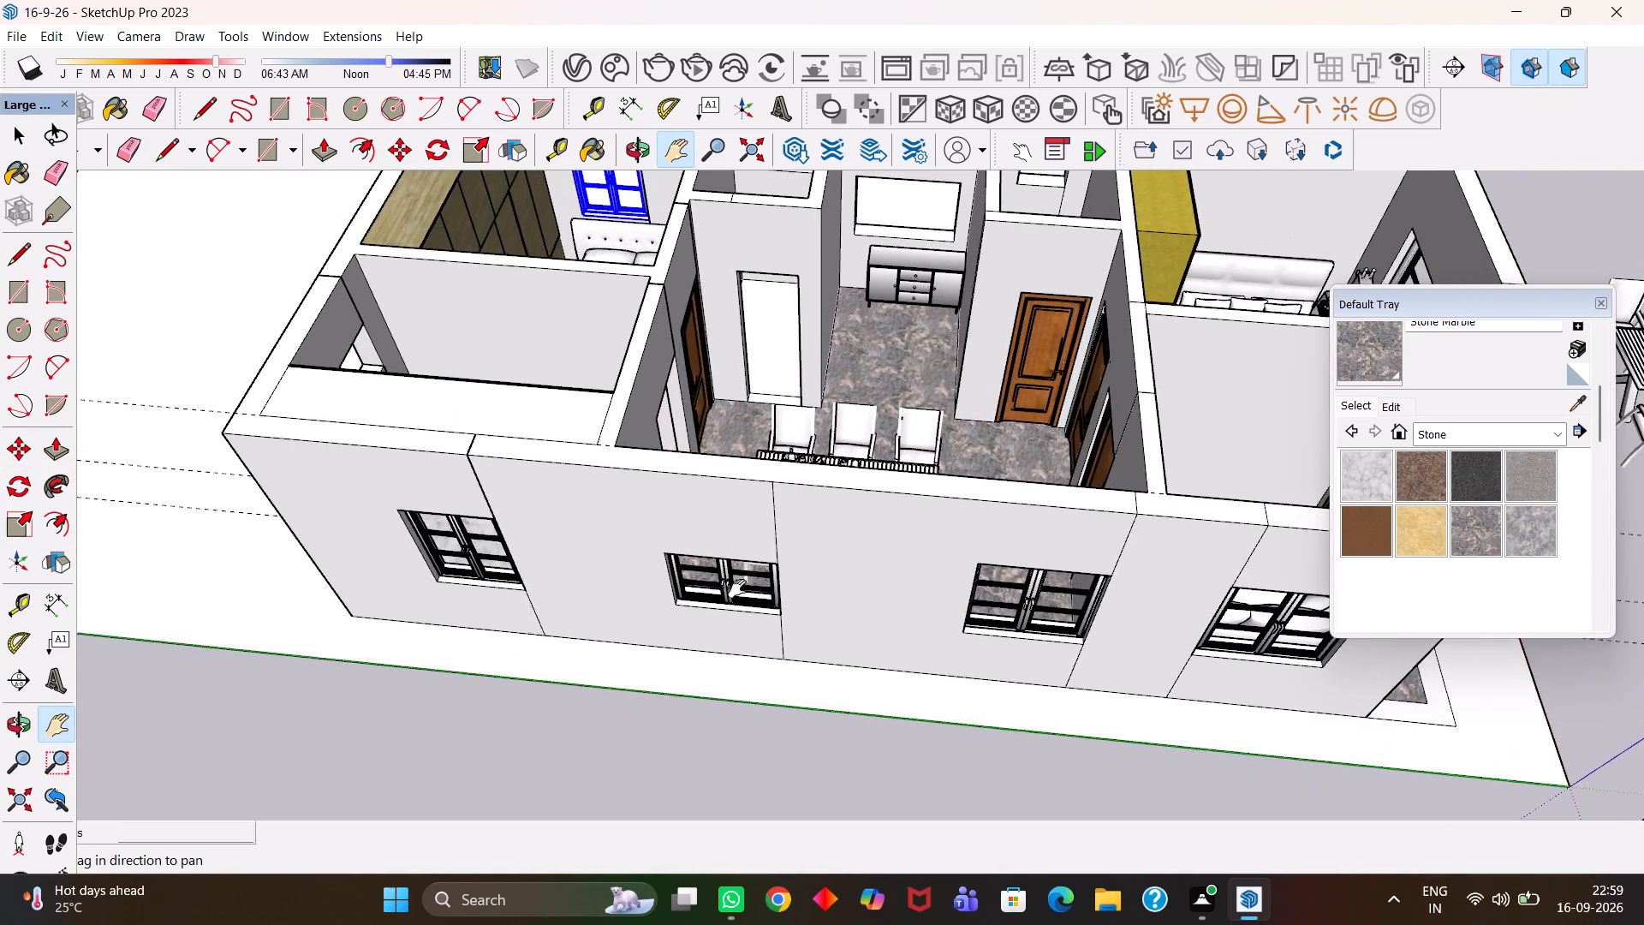
{"action": "scroll", "coordinate": [737, 588], "scroll_direction": "down", "scroll_amount": 3}
{"action": "key", "text": "space"}
{"action": "left_click", "coordinate": [743, 595]}
{"action": "scroll", "coordinate": [743, 595], "scroll_direction": "up", "scroll_amount": 2}
{"action": "key", "text": "m"}
{"action": "left_click", "coordinate": [773, 615]}
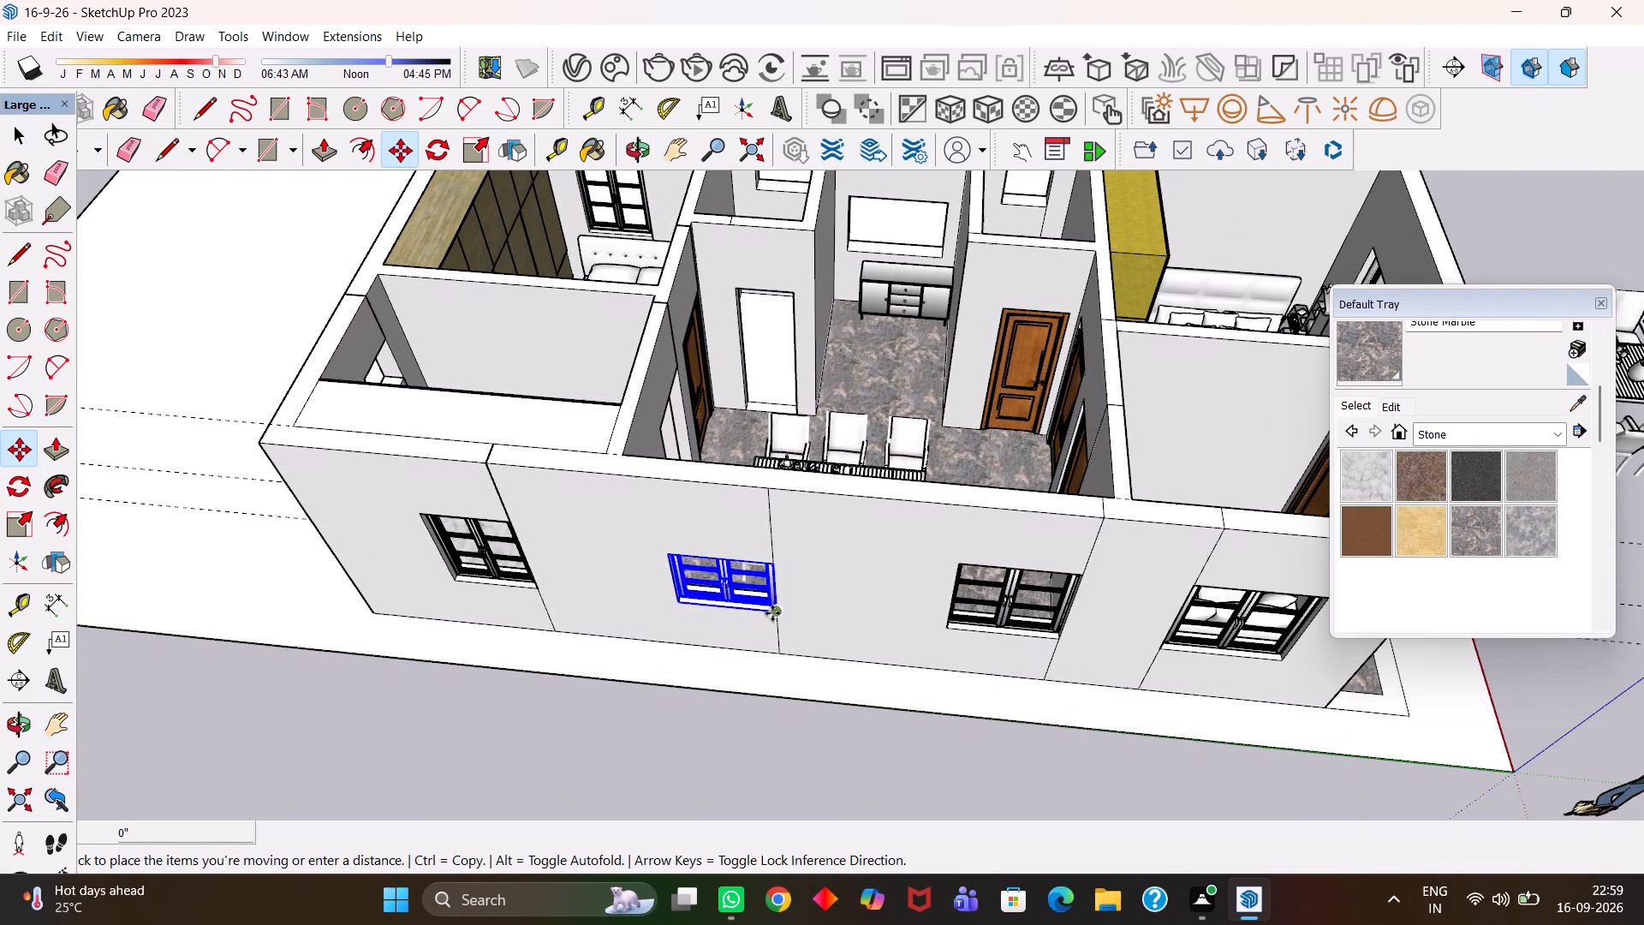
{"action": "scroll", "coordinate": [779, 536], "scroll_direction": "down", "scroll_amount": 4}
{"action": "key", "text": "h"}
{"action": "left_click_drag", "start_coordinate": [810, 463], "coordinate": [756, 575]}
{"action": "scroll", "coordinate": [825, 426], "scroll_direction": "up", "scroll_amount": 7}
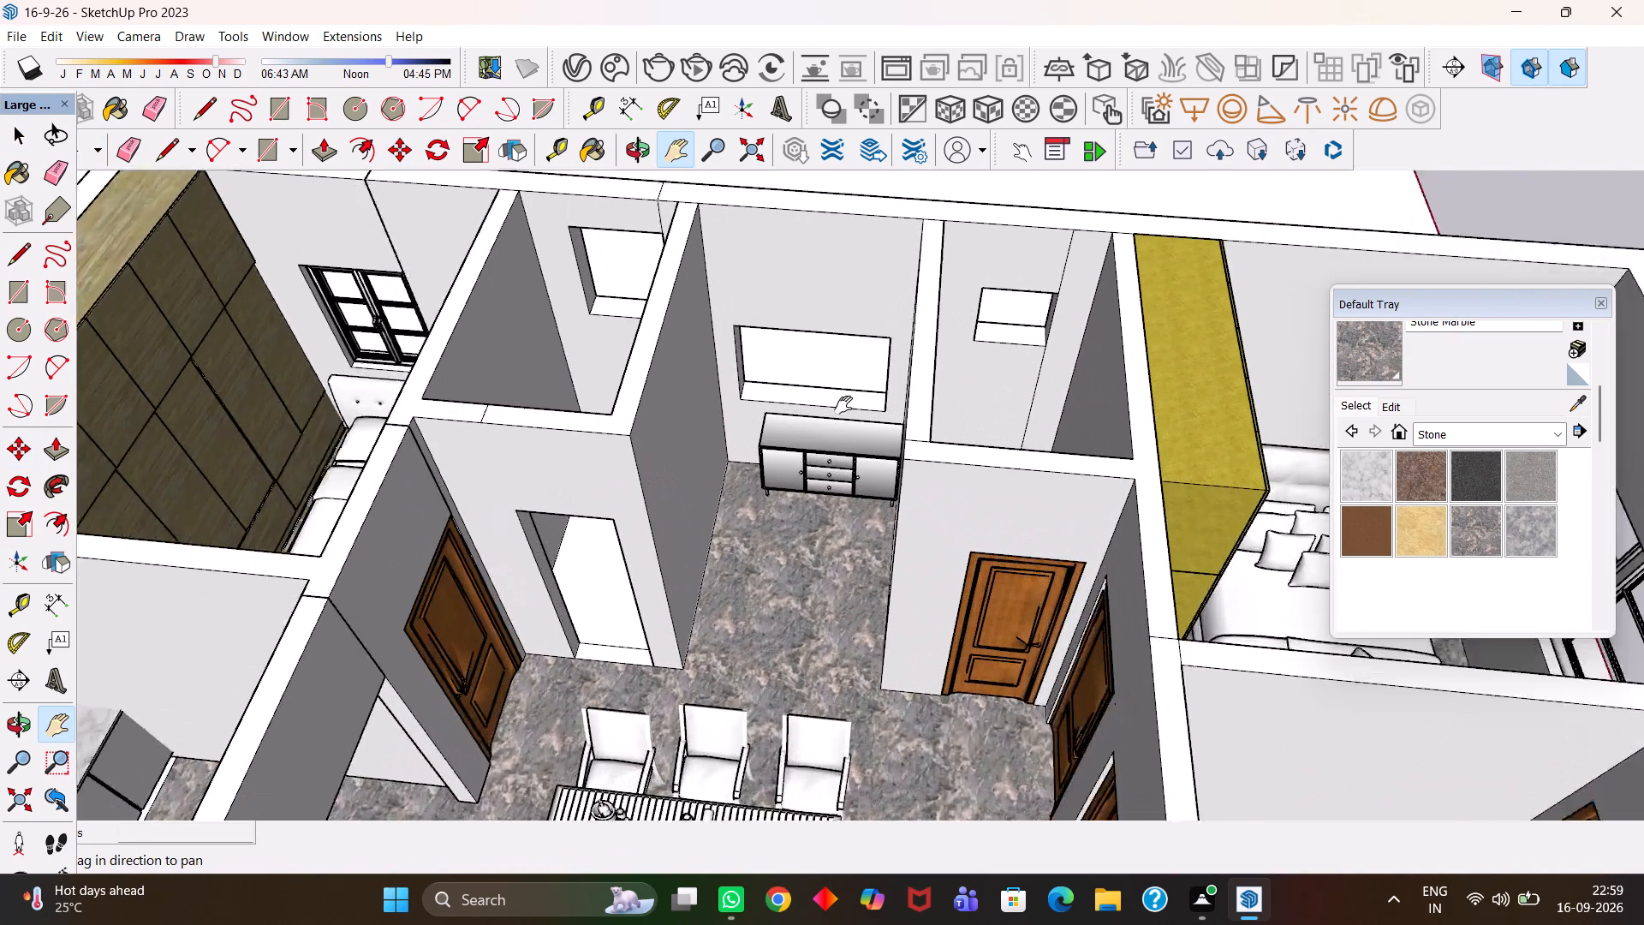
{"action": "key", "text": "Escape"}
{"action": "left_click", "coordinate": [886, 409]}
Scale the copied window's width by about 1.25 to fill the opening above the sideboard.
{"action": "scroll", "coordinate": [885, 409], "scroll_direction": "up", "scroll_amount": 2}
{"action": "key", "text": "s"}
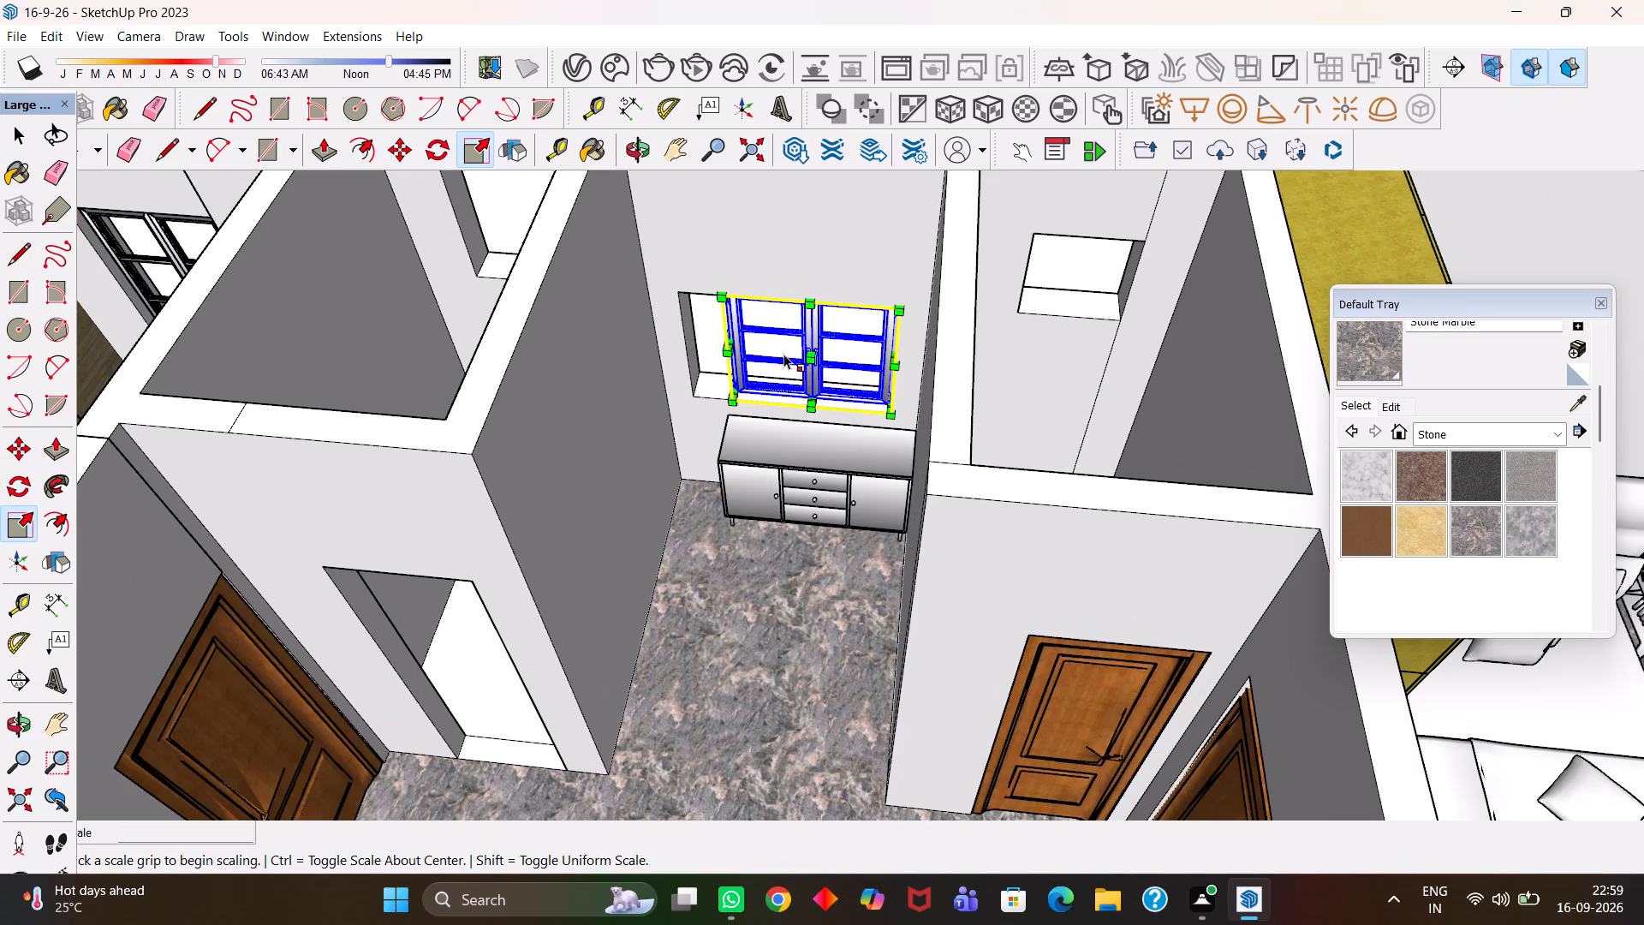
{"action": "left_click", "coordinate": [730, 342]}
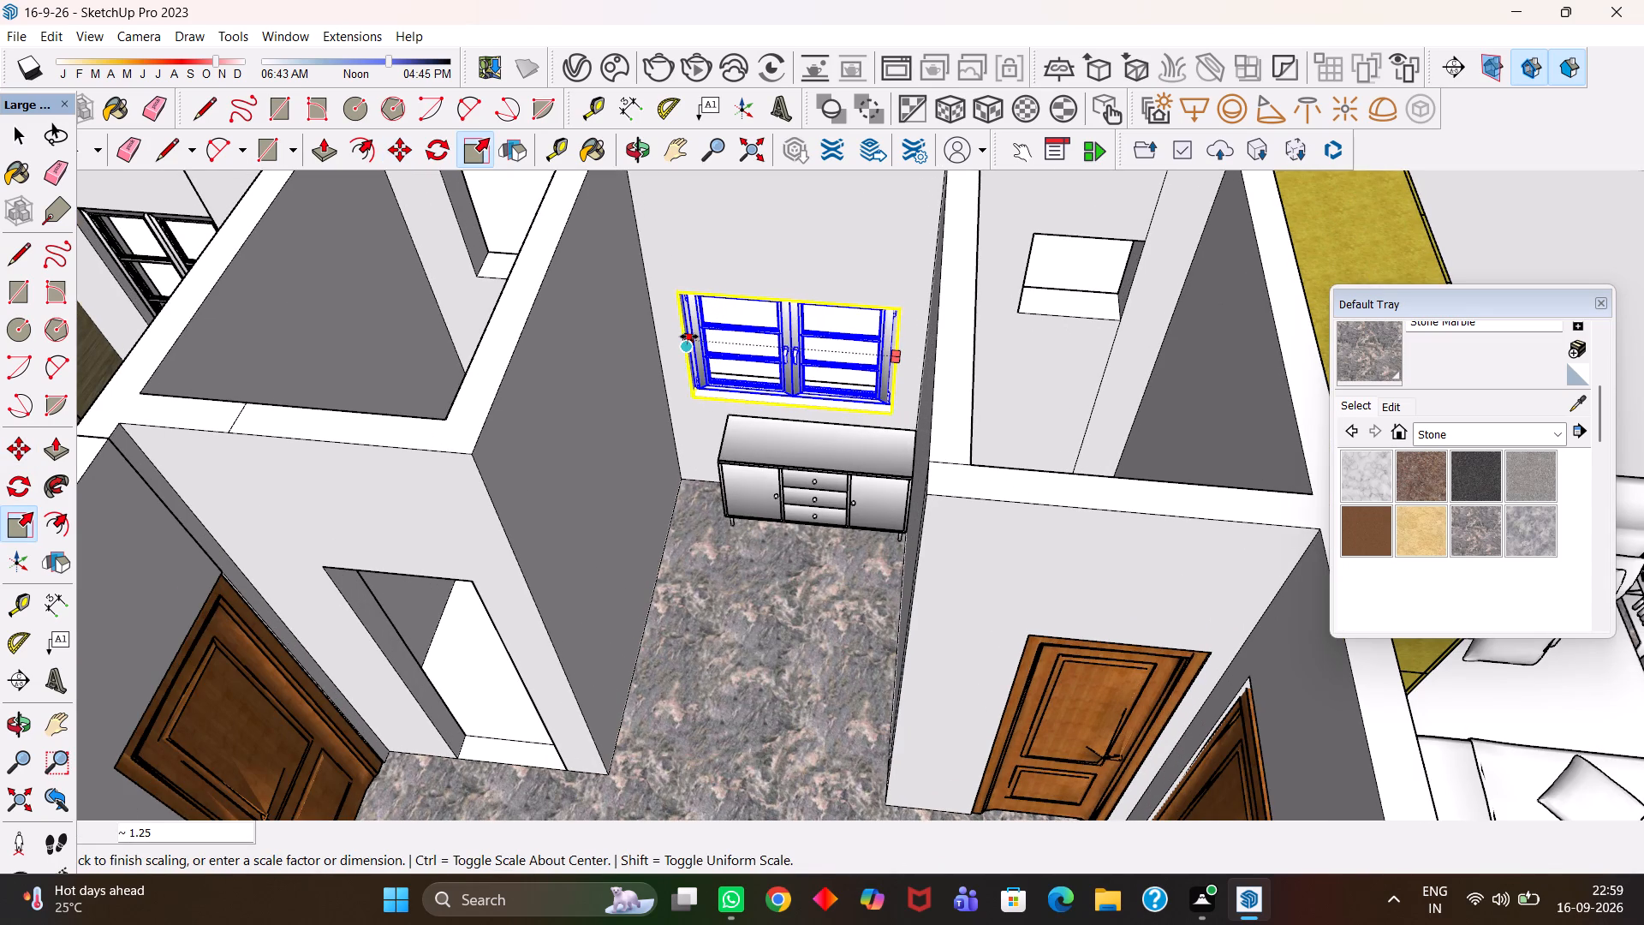
{"action": "left_click", "coordinate": [689, 337]}
Copy the wooden door about 10' 7 3/8" across the dining hall to the empty doorway, adjusting its position by about 2 7/8".
{"action": "scroll", "coordinate": [689, 337], "scroll_direction": "down", "scroll_amount": 4}
{"action": "key", "text": "m"}
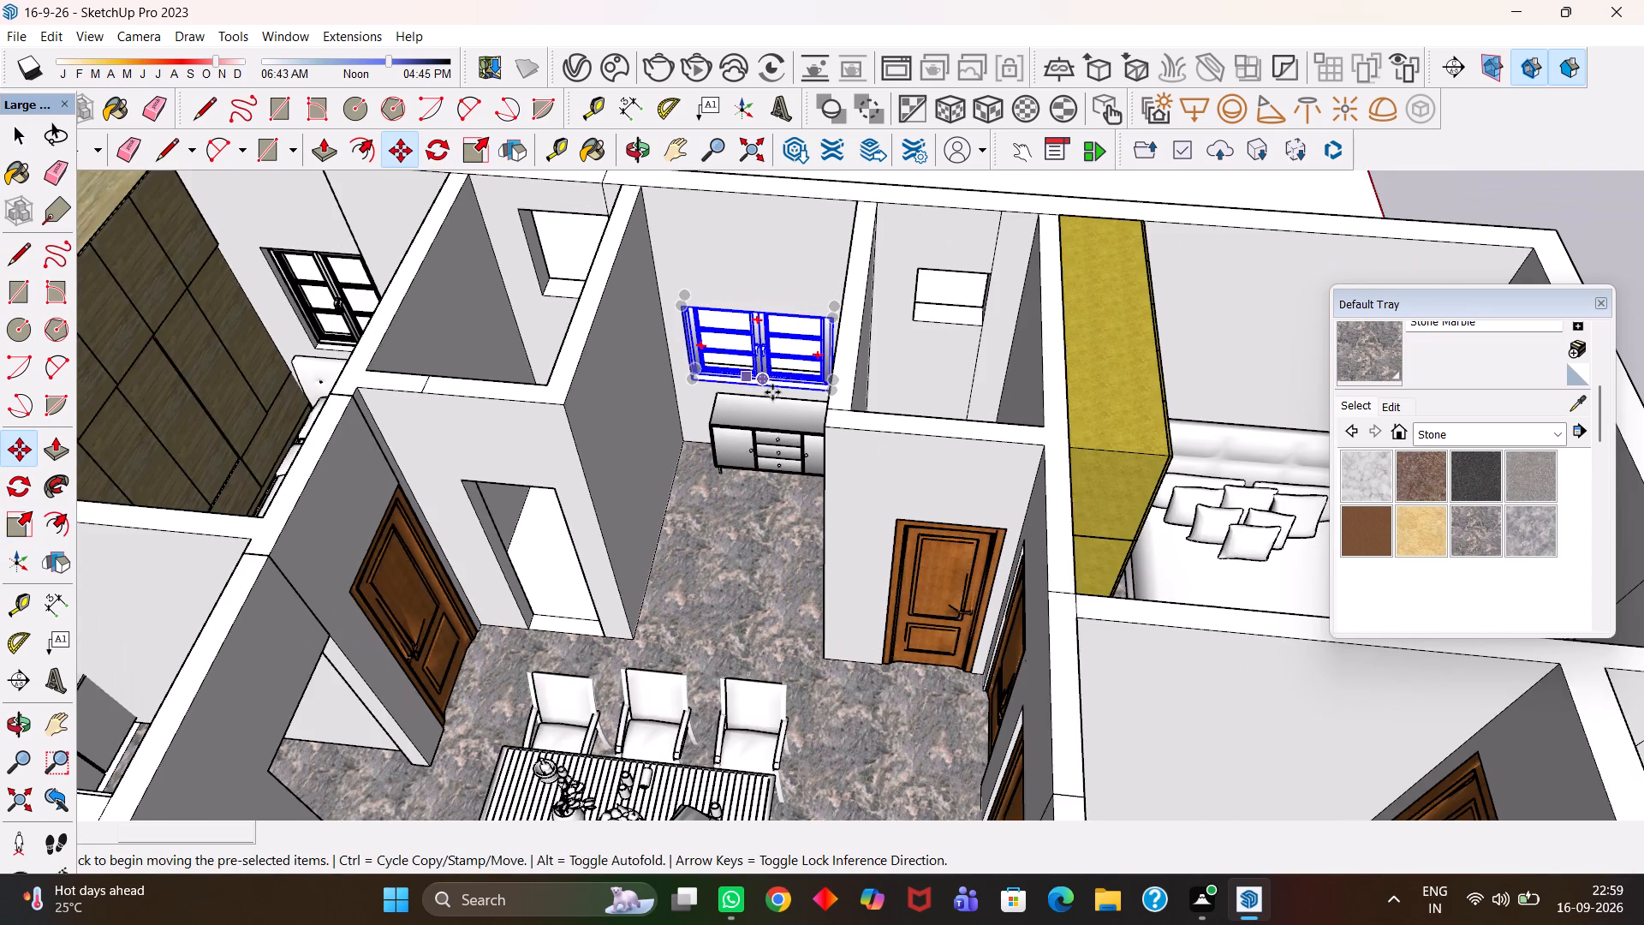
{"action": "scroll", "coordinate": [813, 401], "scroll_direction": "down", "scroll_amount": 7}
{"action": "key", "text": "h"}
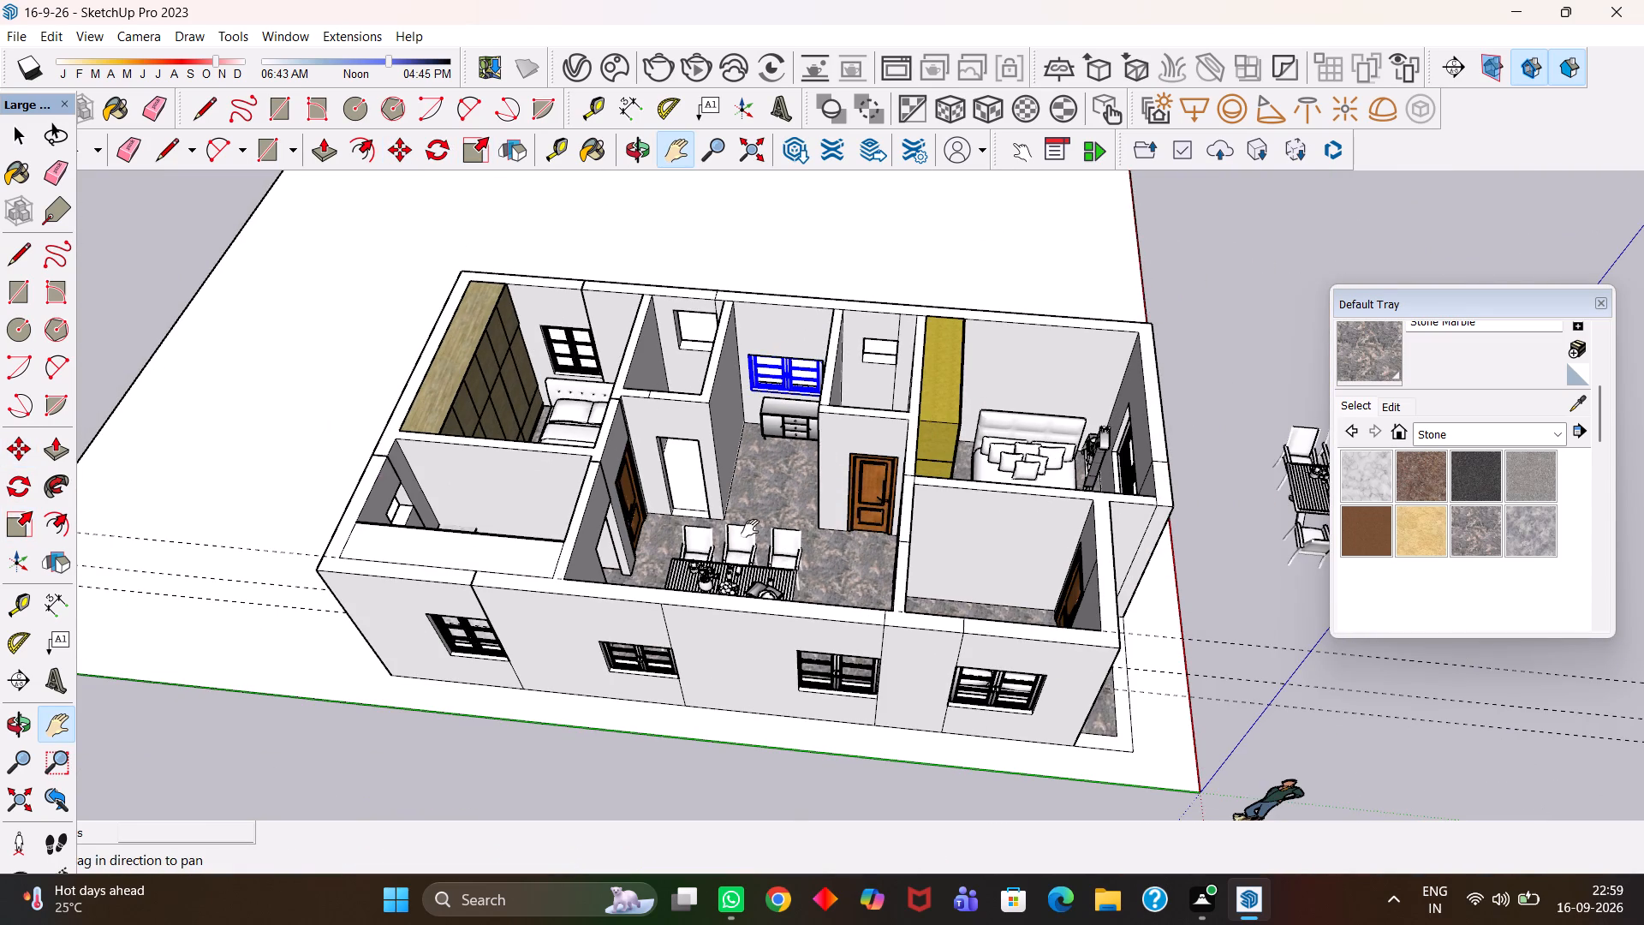
{"action": "scroll", "coordinate": [705, 520], "scroll_direction": "up", "scroll_amount": 2}
{"action": "middle_click_drag", "start_coordinate": [644, 509], "coordinate": [706, 538]}
{"action": "scroll", "coordinate": [659, 518], "scroll_direction": "up", "scroll_amount": 4}
{"action": "key", "text": "space"}
{"action": "left_click", "coordinate": [1015, 484]}
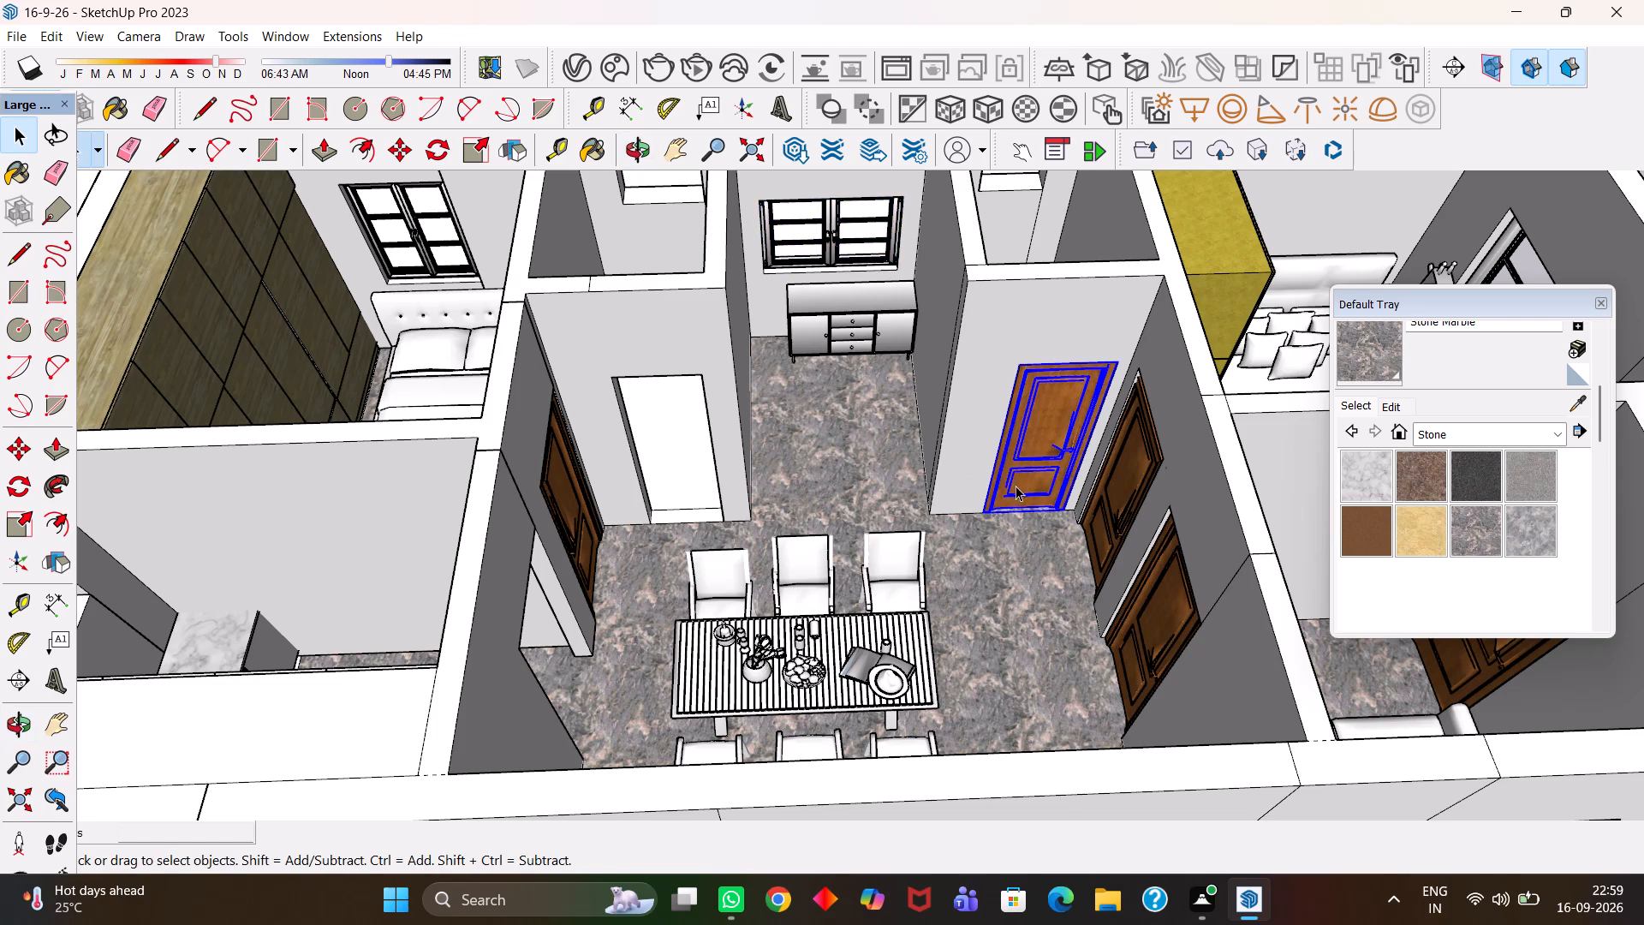
{"action": "scroll", "coordinate": [1017, 498], "scroll_direction": "up", "scroll_amount": 2}
{"action": "key", "text": "m"}
{"action": "left_click", "coordinate": [1073, 512]}
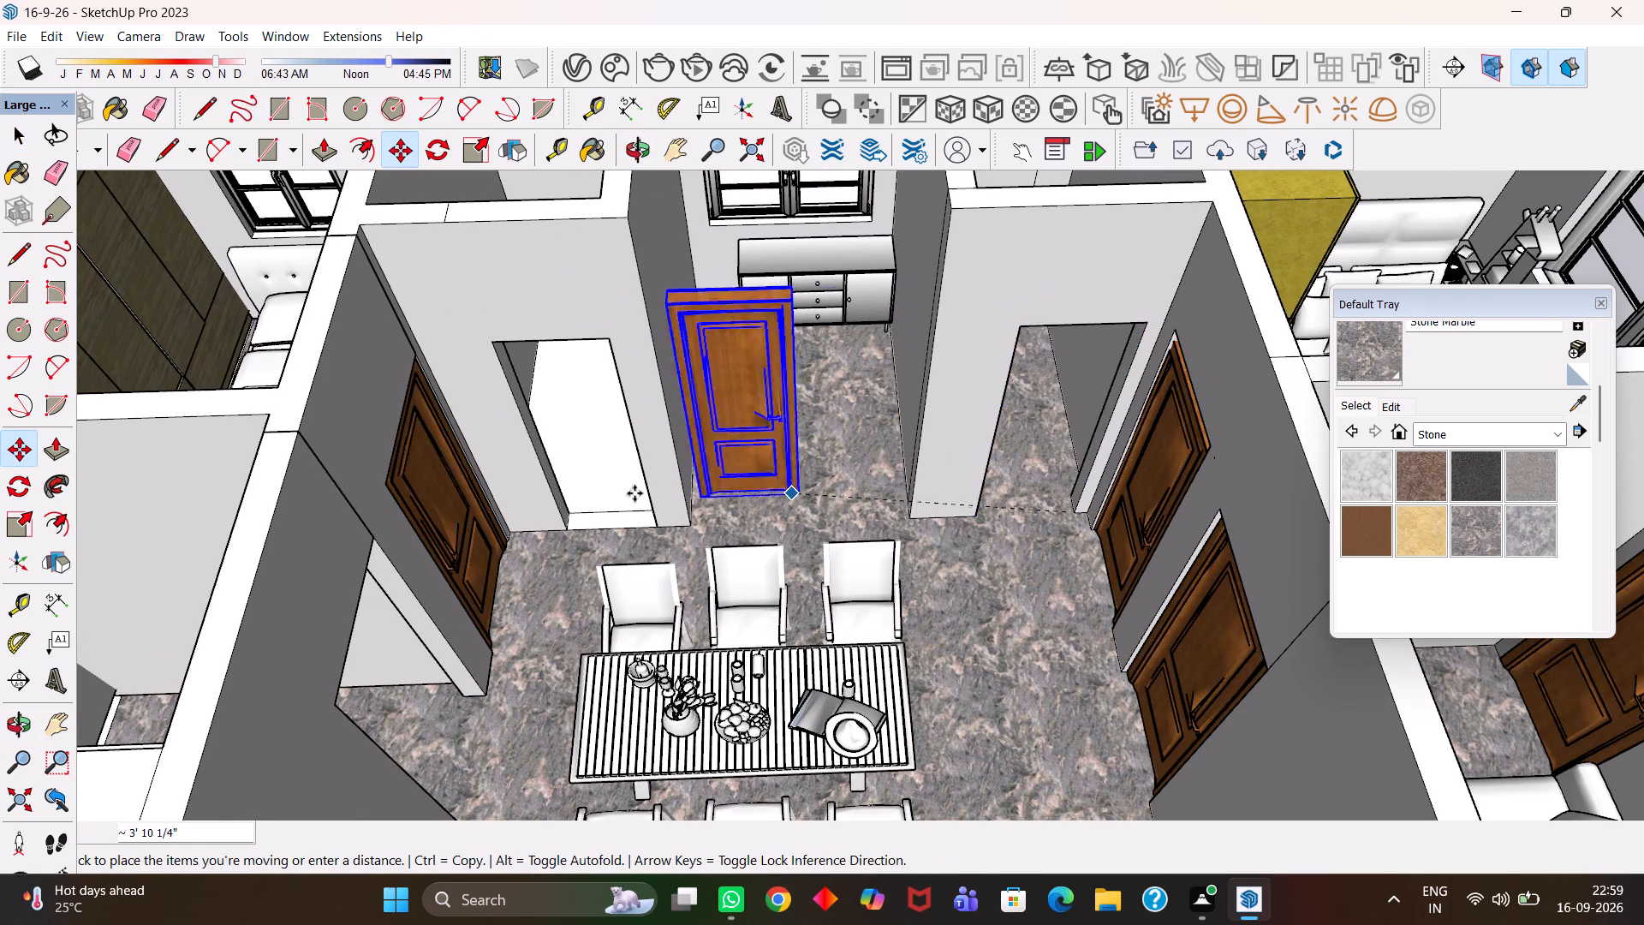
{"action": "left_click", "coordinate": [645, 521]}
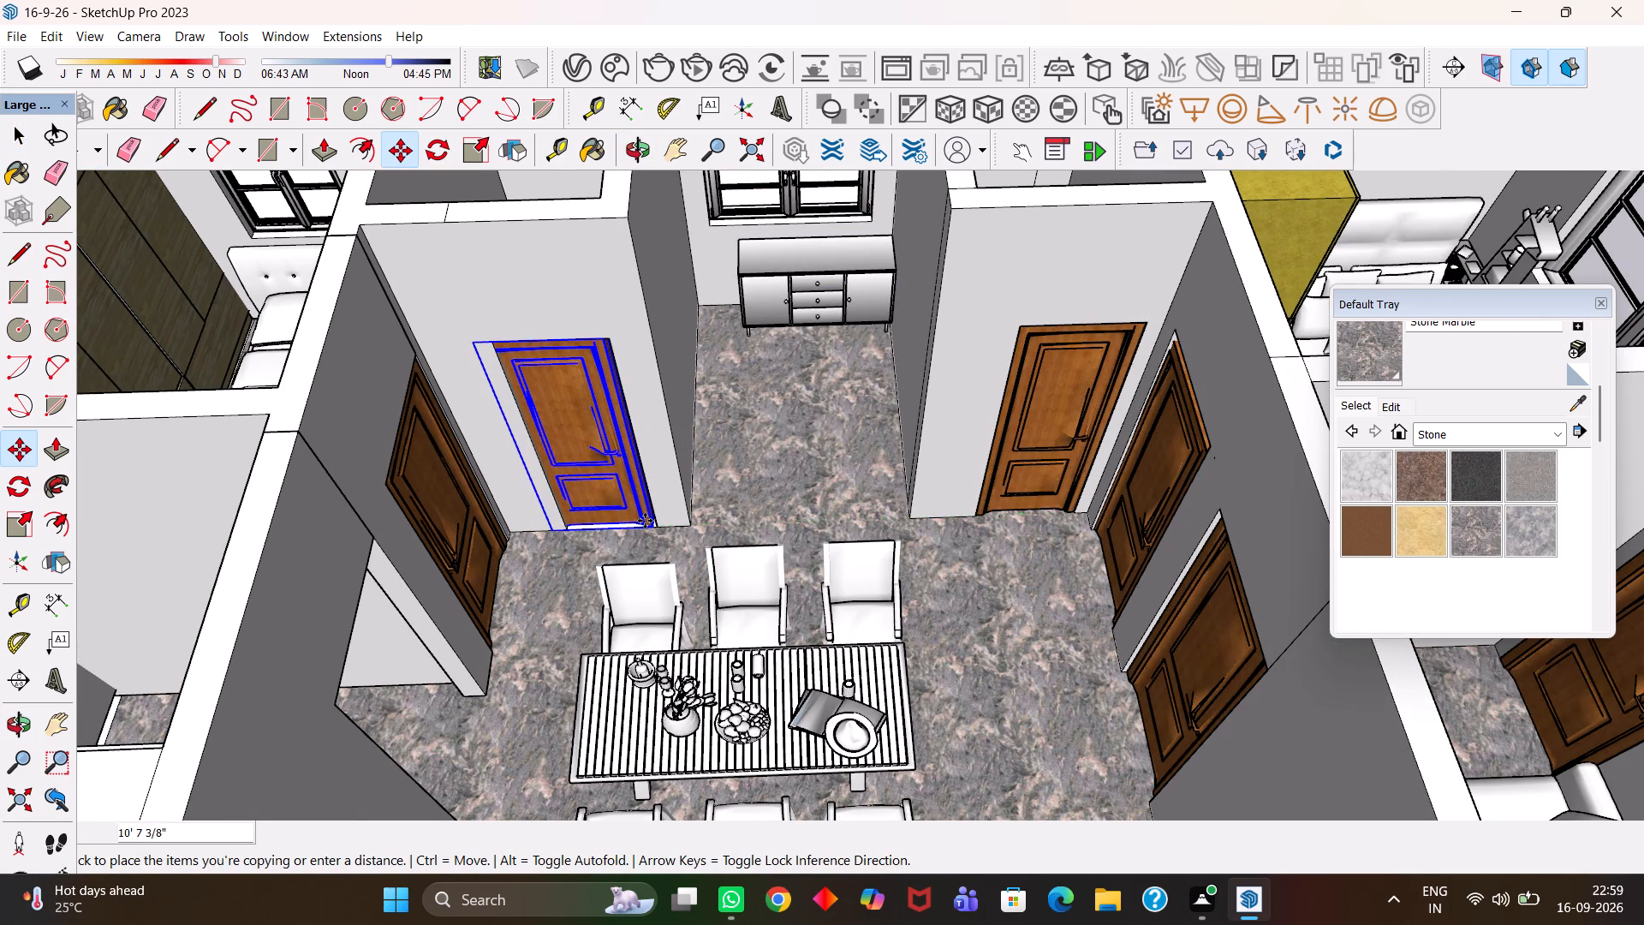
{"action": "scroll", "coordinate": [645, 521], "scroll_direction": "up", "scroll_amount": 6}
{"action": "left_click", "coordinate": [650, 529]}
{"action": "left_click", "coordinate": [661, 528]}
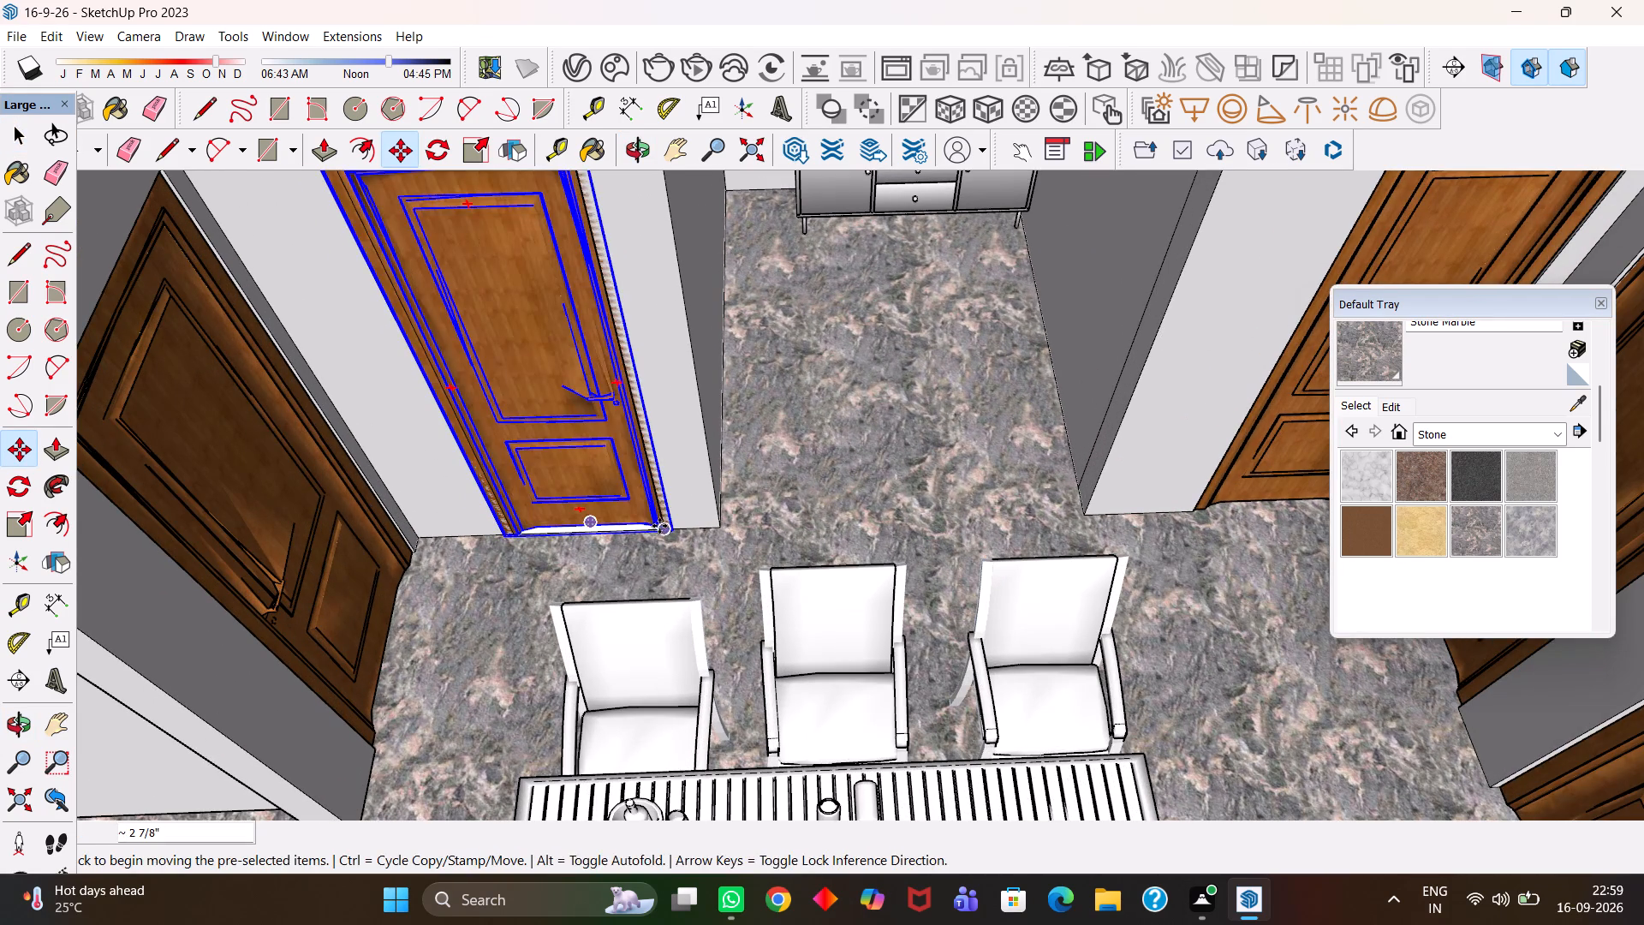
Examine the furnished house from several angles, checking the rooms, doors, windows and floors.
{"action": "scroll", "coordinate": [656, 523], "scroll_direction": "down", "scroll_amount": 3}
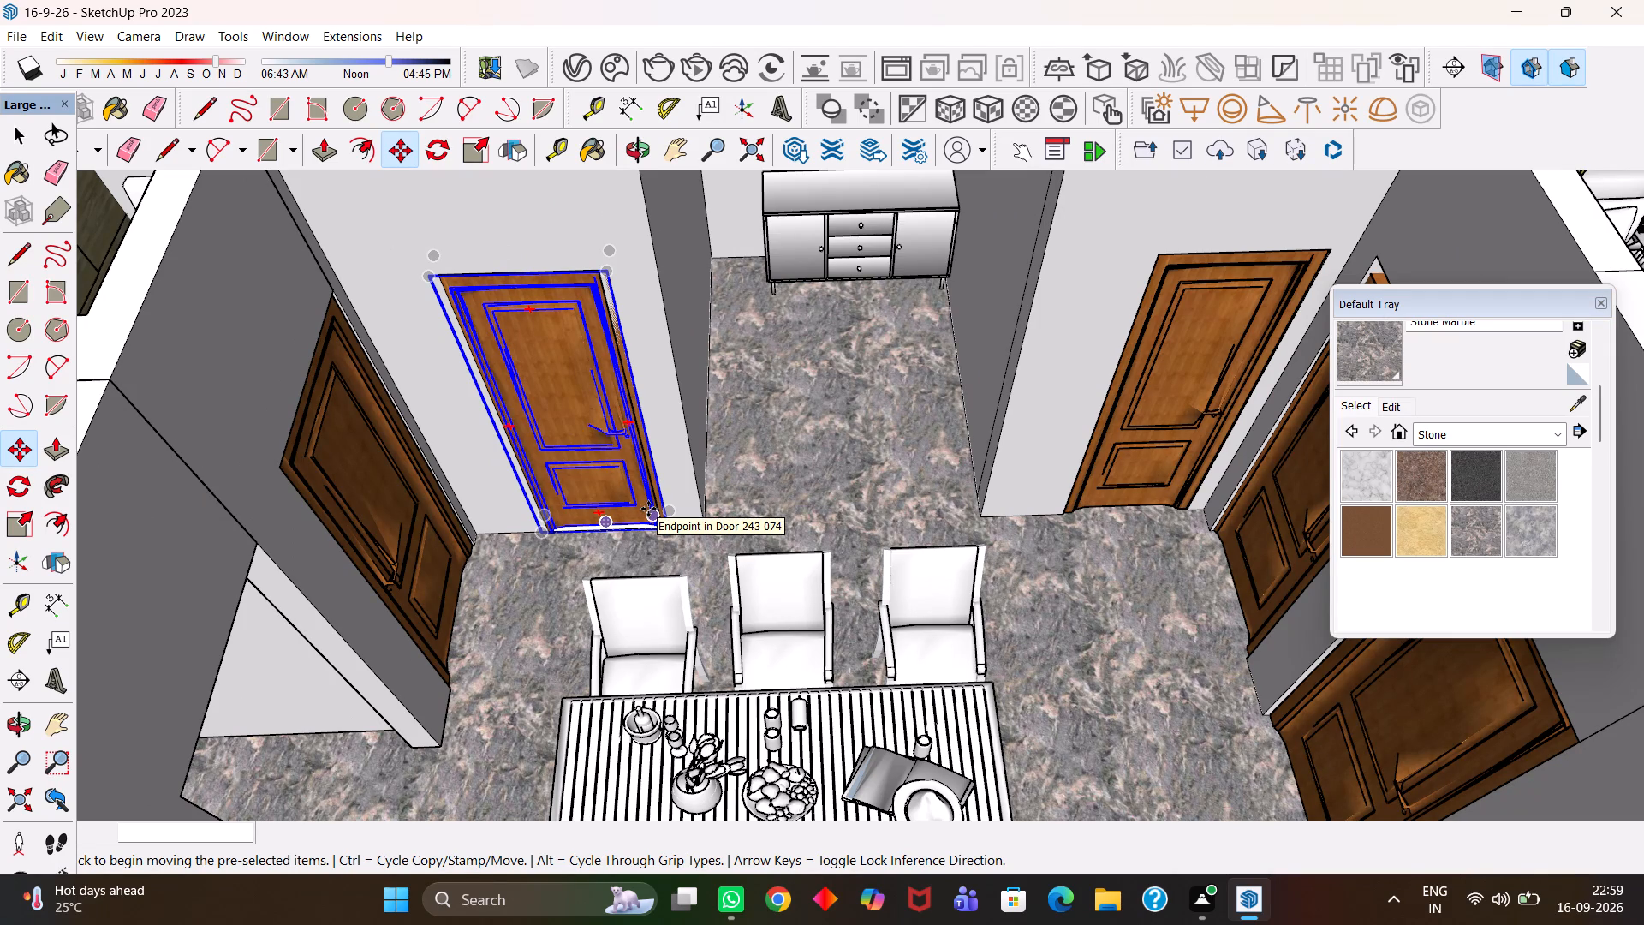
{"action": "key", "text": "h"}
{"action": "scroll", "coordinate": [640, 507], "scroll_direction": "down", "scroll_amount": 12}
{"action": "key", "text": "h"}
{"action": "middle_click_drag", "start_coordinate": [723, 501], "coordinate": [660, 603]}
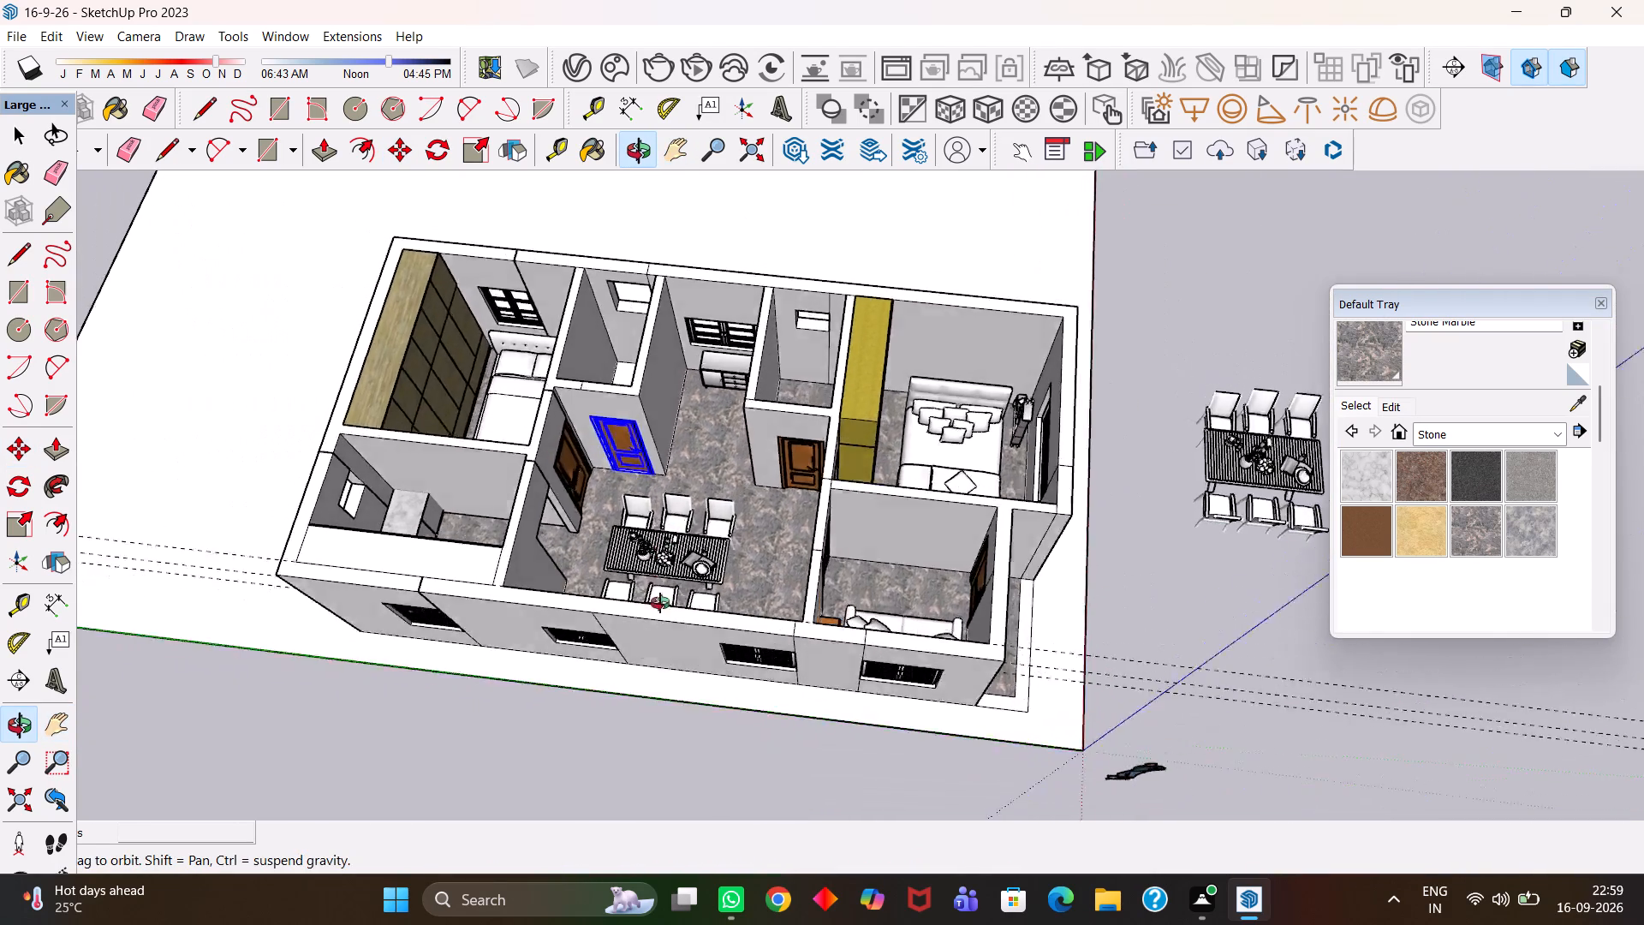
{"action": "middle_click_drag", "start_coordinate": [660, 603], "coordinate": [670, 624]}
{"action": "scroll", "coordinate": [670, 624], "scroll_direction": "up", "scroll_amount": 5}
{"action": "key", "text": "h"}
{"action": "scroll", "coordinate": [671, 528], "scroll_direction": "up", "scroll_amount": 3}
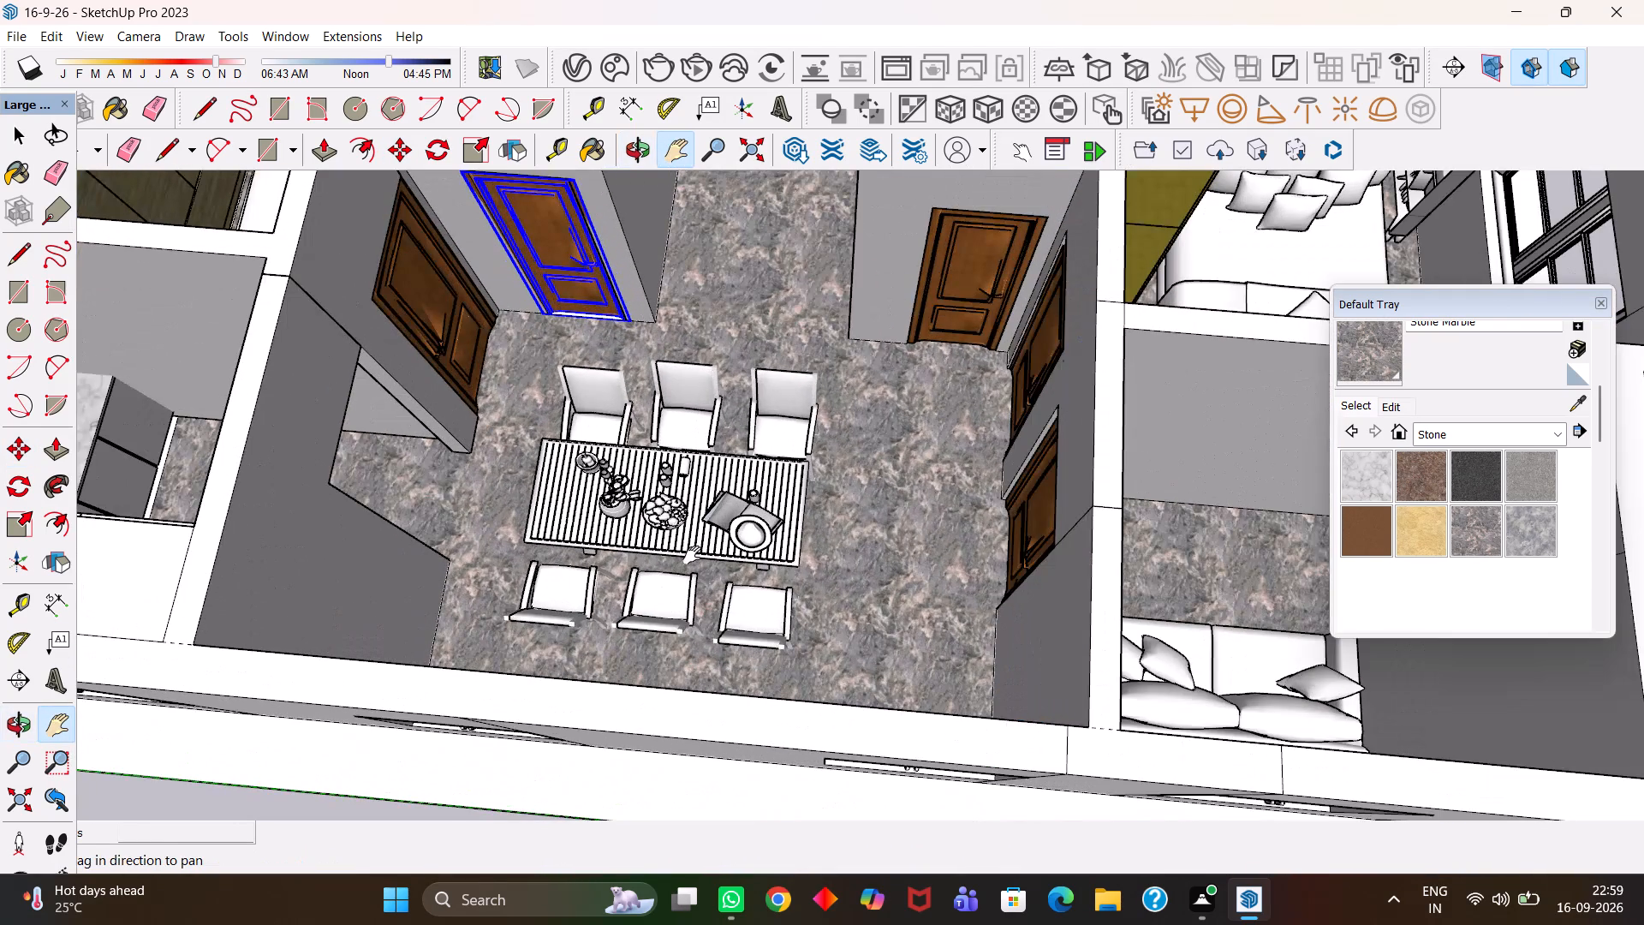
{"action": "key", "text": "h"}
{"action": "scroll", "coordinate": [692, 555], "scroll_direction": "down", "scroll_amount": 8}
{"action": "middle_click_drag", "start_coordinate": [622, 567], "coordinate": [704, 516]}
{"action": "scroll", "coordinate": [702, 516], "scroll_direction": "down", "scroll_amount": 5}
{"action": "key", "text": "h"}
{"action": "left_click_drag", "start_coordinate": [818, 486], "coordinate": [833, 525]}
{"action": "scroll", "coordinate": [860, 559], "scroll_direction": "up", "scroll_amount": 5}
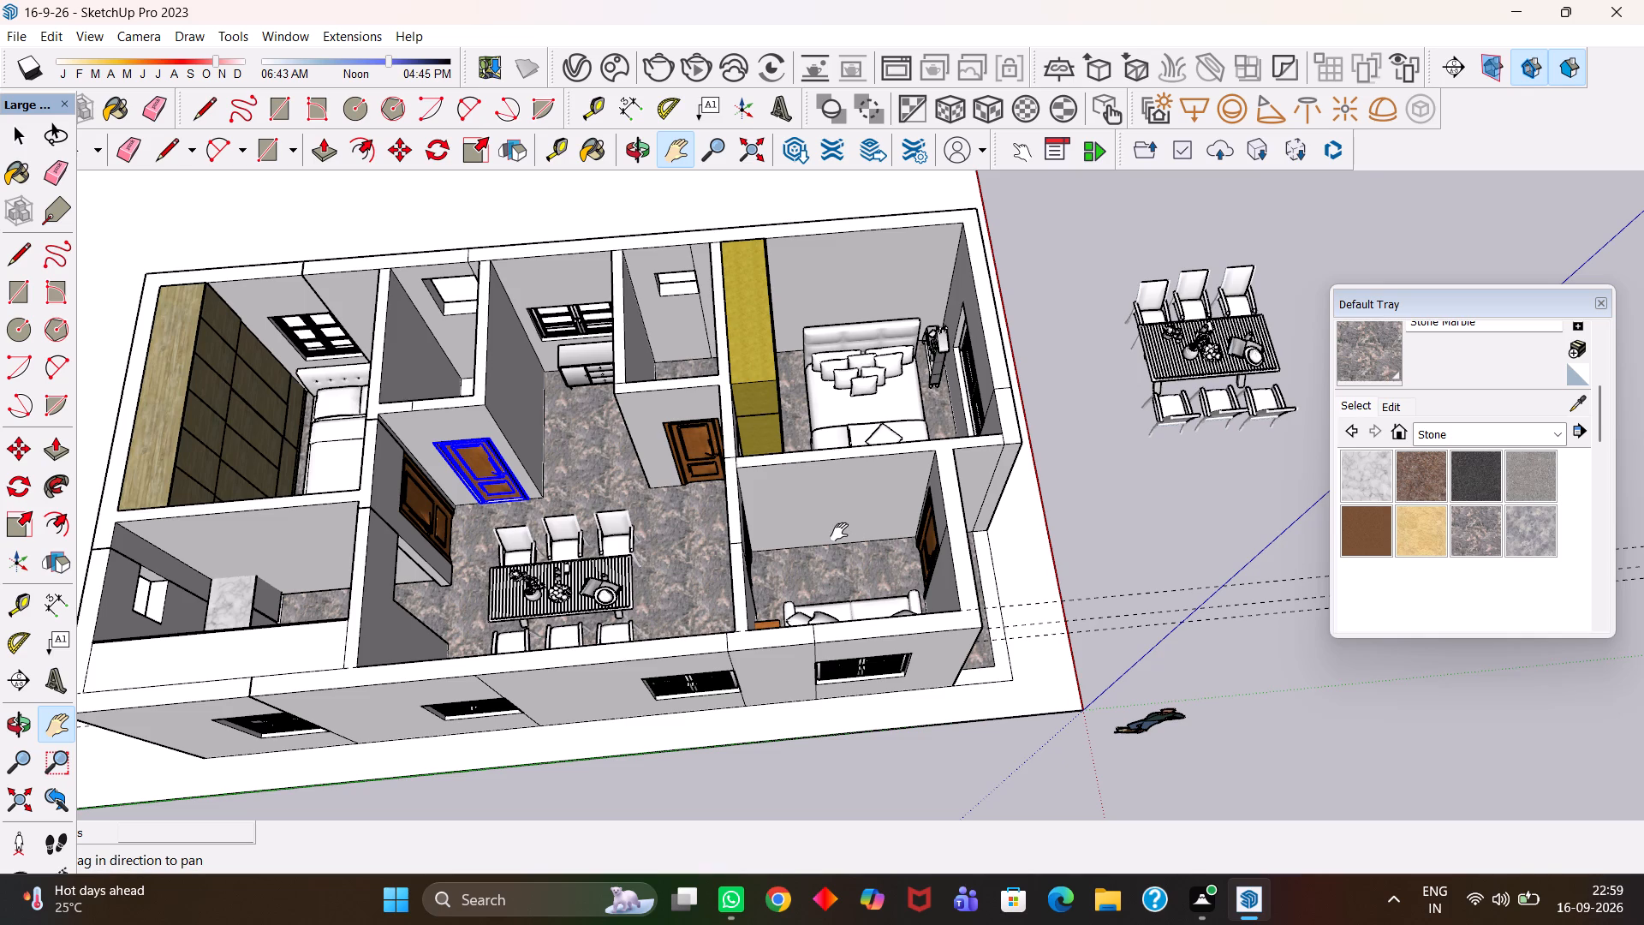
{"action": "scroll", "coordinate": [837, 532], "scroll_direction": "down", "scroll_amount": 3}
{"action": "scroll", "coordinate": [866, 448], "scroll_direction": "up", "scroll_amount": 3}
{"action": "scroll", "coordinate": [891, 528], "scroll_direction": "up", "scroll_amount": 1}
{"action": "middle_click_drag", "start_coordinate": [891, 528], "coordinate": [803, 524]}
{"action": "scroll", "coordinate": [803, 524], "scroll_direction": "up", "scroll_amount": 1}
{"action": "key", "text": "h"}
{"action": "scroll", "coordinate": [787, 527], "scroll_direction": "down", "scroll_amount": 3}
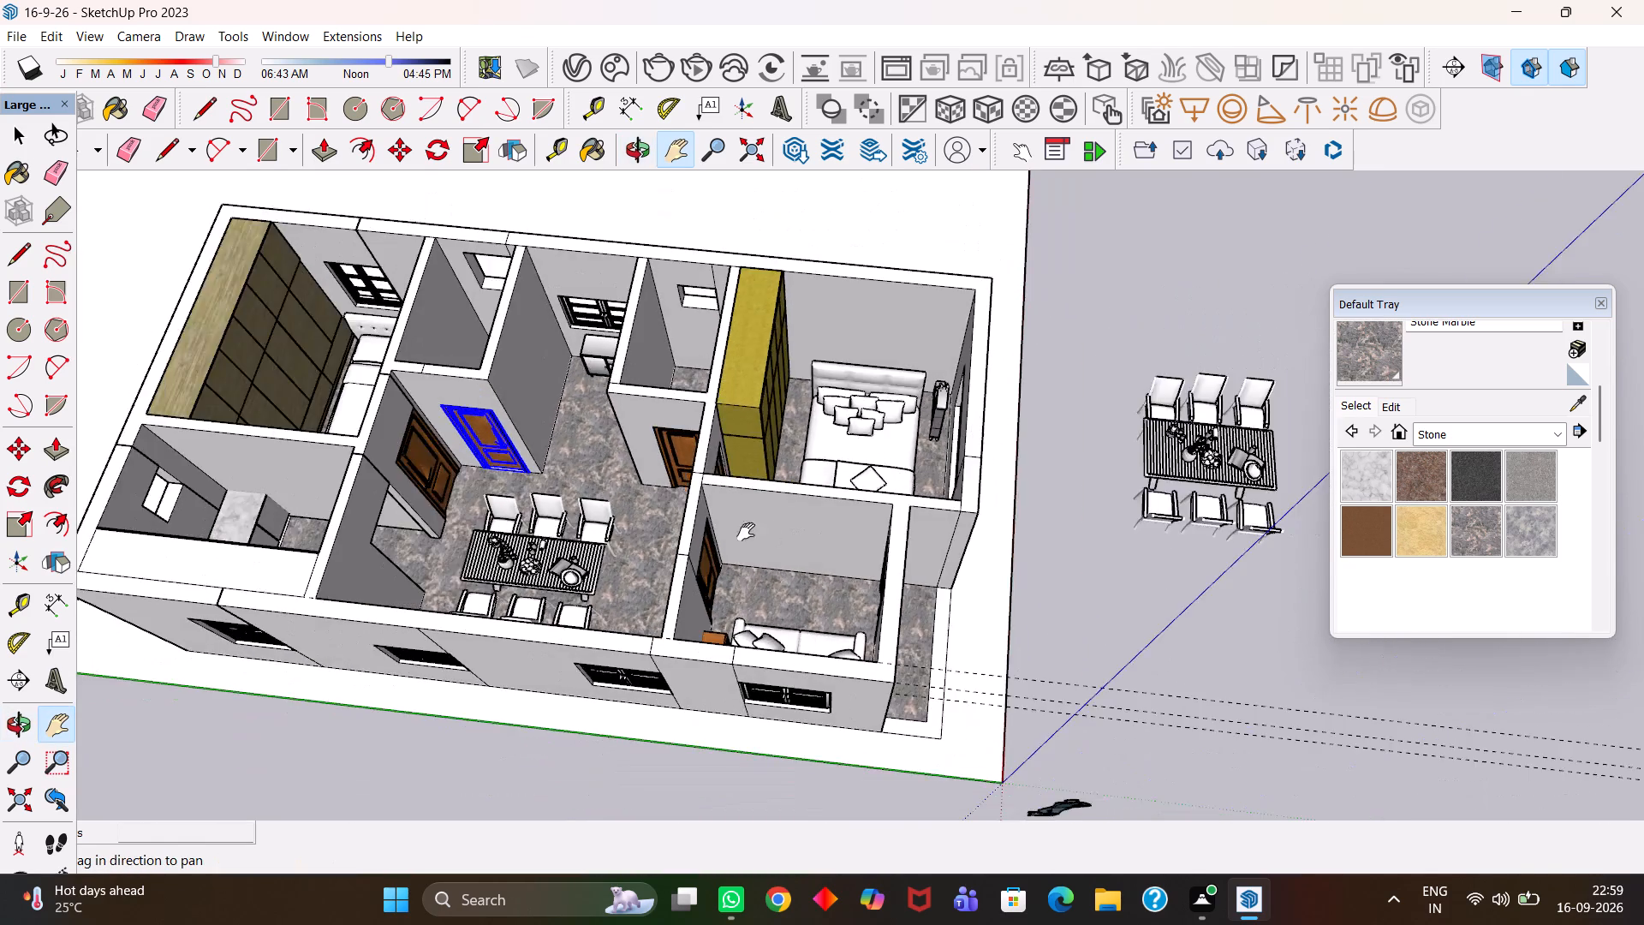
{"action": "left_click_drag", "start_coordinate": [724, 527], "coordinate": [953, 567]}
{"action": "scroll", "coordinate": [906, 551], "scroll_direction": "down", "scroll_amount": 4}
{"action": "middle_click_drag", "start_coordinate": [806, 559], "coordinate": [869, 558]}
{"action": "scroll", "coordinate": [869, 558], "scroll_direction": "up", "scroll_amount": 2}
{"action": "scroll", "coordinate": [870, 557], "scroll_direction": "down", "scroll_amount": 2}
Delete the spare dining set standing outside the house.
{"action": "key", "text": "space"}
{"action": "left_click", "coordinate": [1184, 306]}
{"action": "scroll", "coordinate": [934, 465], "scroll_direction": "up", "scroll_amount": 1}
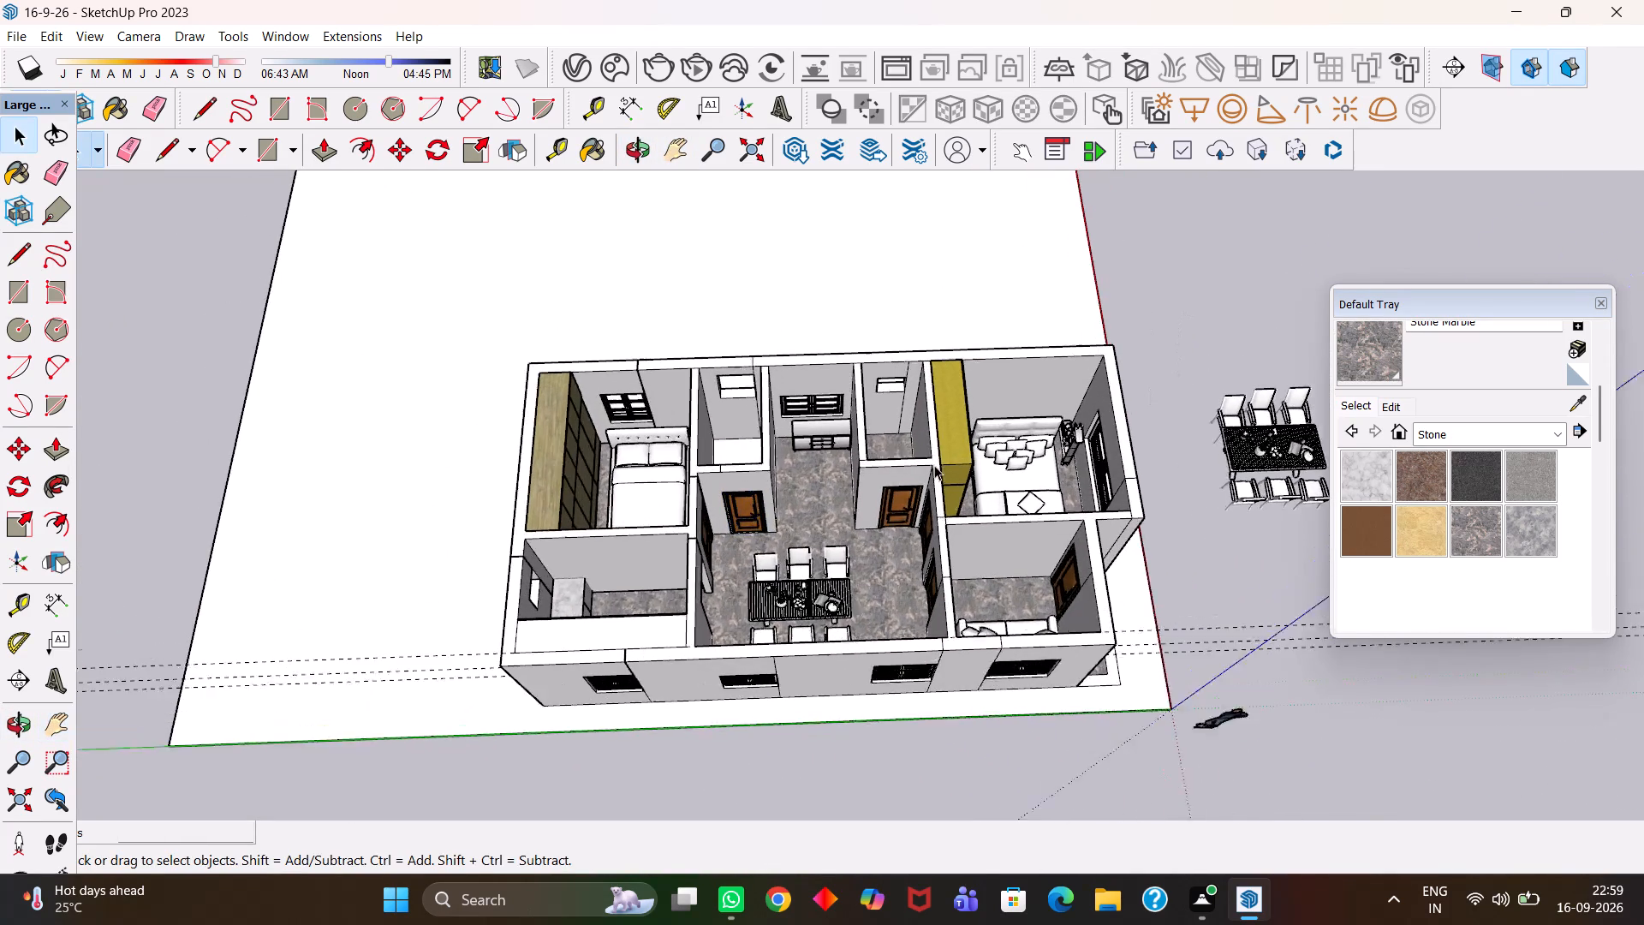
{"action": "scroll", "coordinate": [934, 465], "scroll_direction": "up", "scroll_amount": 1}
{"action": "scroll", "coordinate": [895, 473], "scroll_direction": "down", "scroll_amount": 3}
{"action": "key", "text": "h"}
{"action": "left_click_drag", "start_coordinate": [1015, 553], "coordinate": [873, 535]}
{"action": "key", "text": "space"}
{"action": "scroll", "coordinate": [961, 508], "scroll_direction": "up", "scroll_amount": 2}
{"action": "left_click", "coordinate": [1075, 416]}
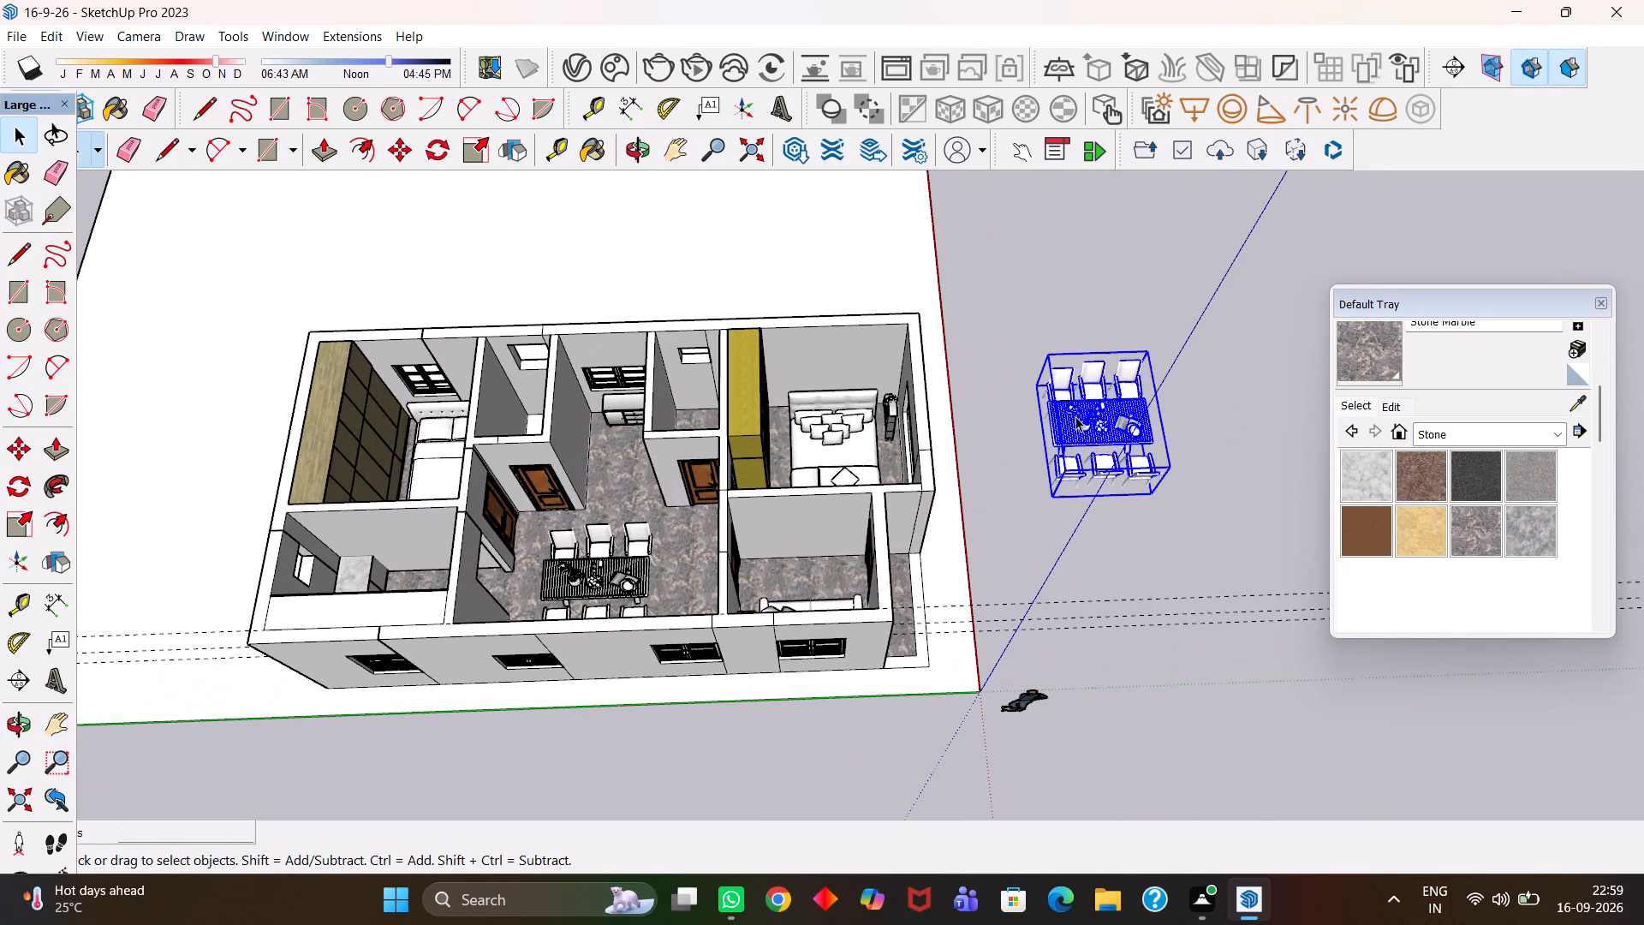
{"action": "scroll", "coordinate": [1075, 416], "scroll_direction": "up", "scroll_amount": 3}
{"action": "key", "text": "Delete"}
Paint the unpainted floor of the small room beside the rear bedroom with Stone Marble.
{"action": "scroll", "coordinate": [1059, 502], "scroll_direction": "down", "scroll_amount": 4}
{"action": "scroll", "coordinate": [1032, 665], "scroll_direction": "down", "scroll_amount": 2}
{"action": "scroll", "coordinate": [810, 590], "scroll_direction": "up", "scroll_amount": 2}
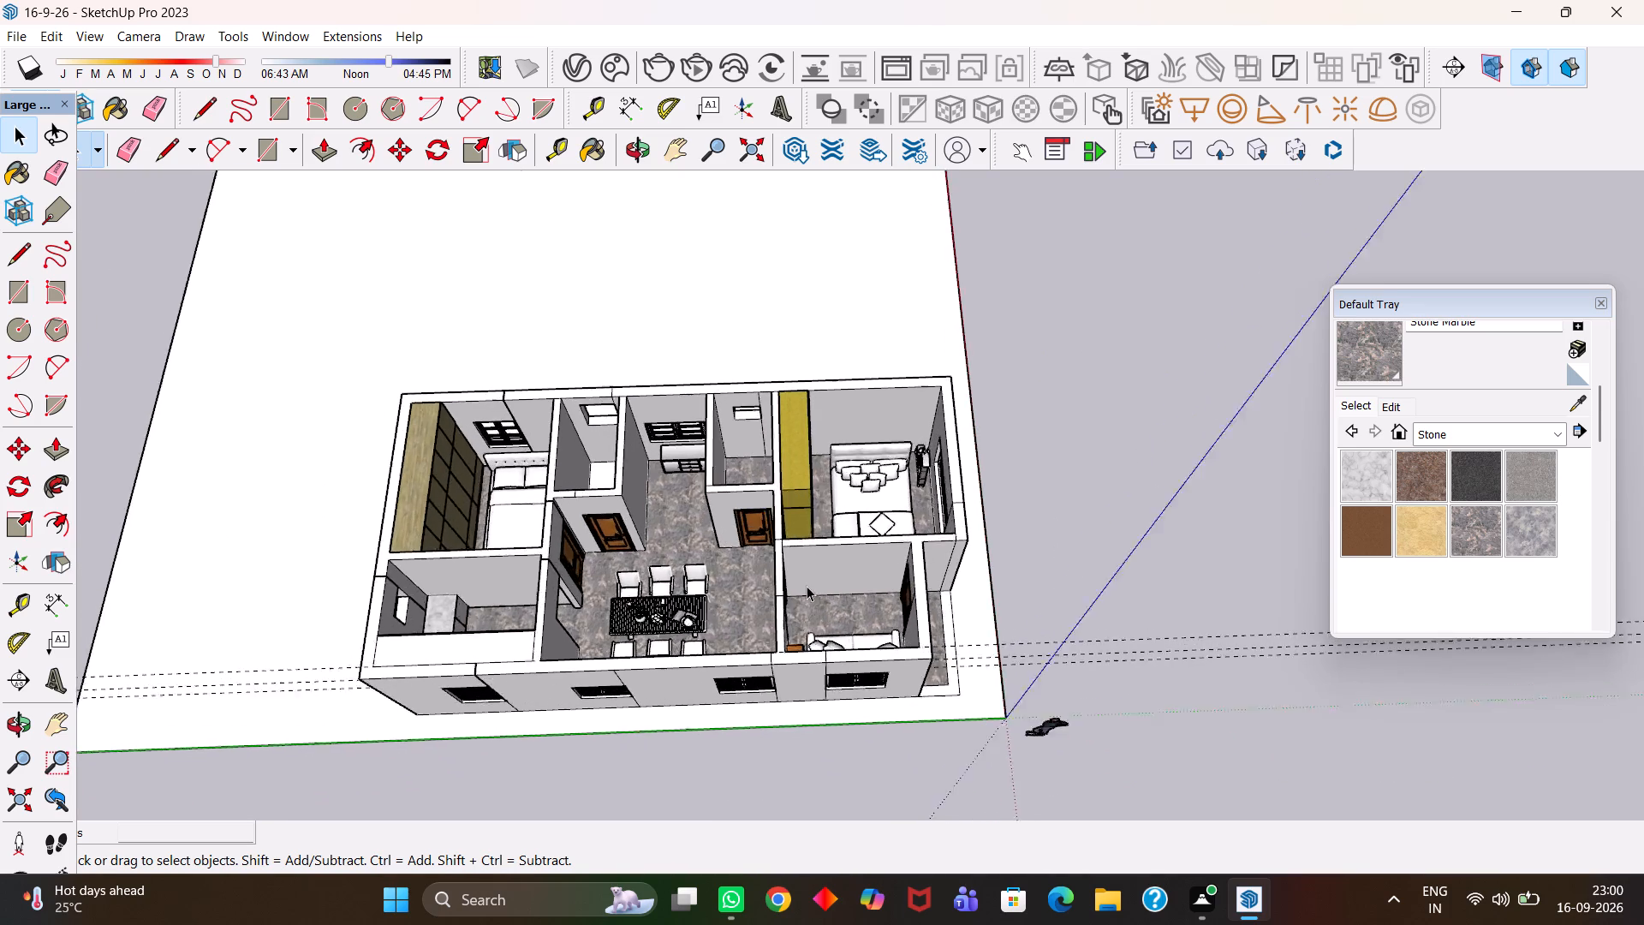
{"action": "scroll", "coordinate": [807, 586], "scroll_direction": "up", "scroll_amount": 4}
{"action": "key", "text": "h"}
{"action": "left_click_drag", "start_coordinate": [611, 540], "coordinate": [873, 567]}
{"action": "scroll", "coordinate": [873, 564], "scroll_direction": "down", "scroll_amount": 3}
{"action": "middle_click_drag", "start_coordinate": [868, 540], "coordinate": [871, 575]}
{"action": "scroll", "coordinate": [867, 568], "scroll_direction": "up", "scroll_amount": 3}
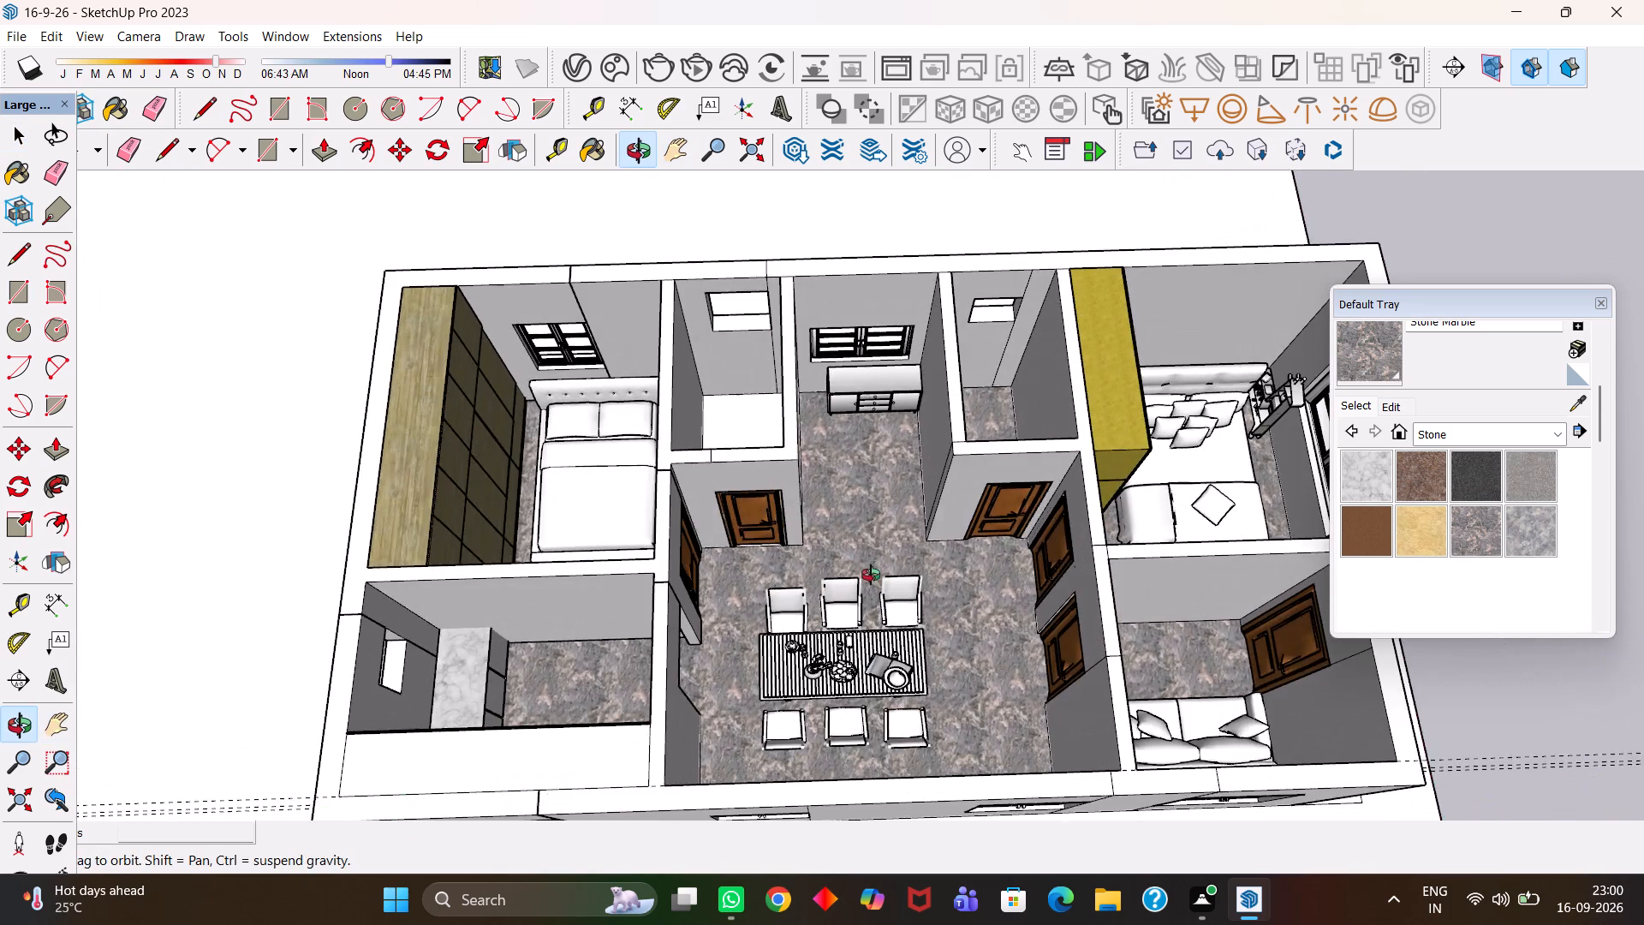
{"action": "middle_click_drag", "start_coordinate": [871, 575], "coordinate": [874, 609]}
{"action": "left_click", "coordinate": [1361, 355]}
{"action": "scroll", "coordinate": [728, 406], "scroll_direction": "up", "scroll_amount": 3}
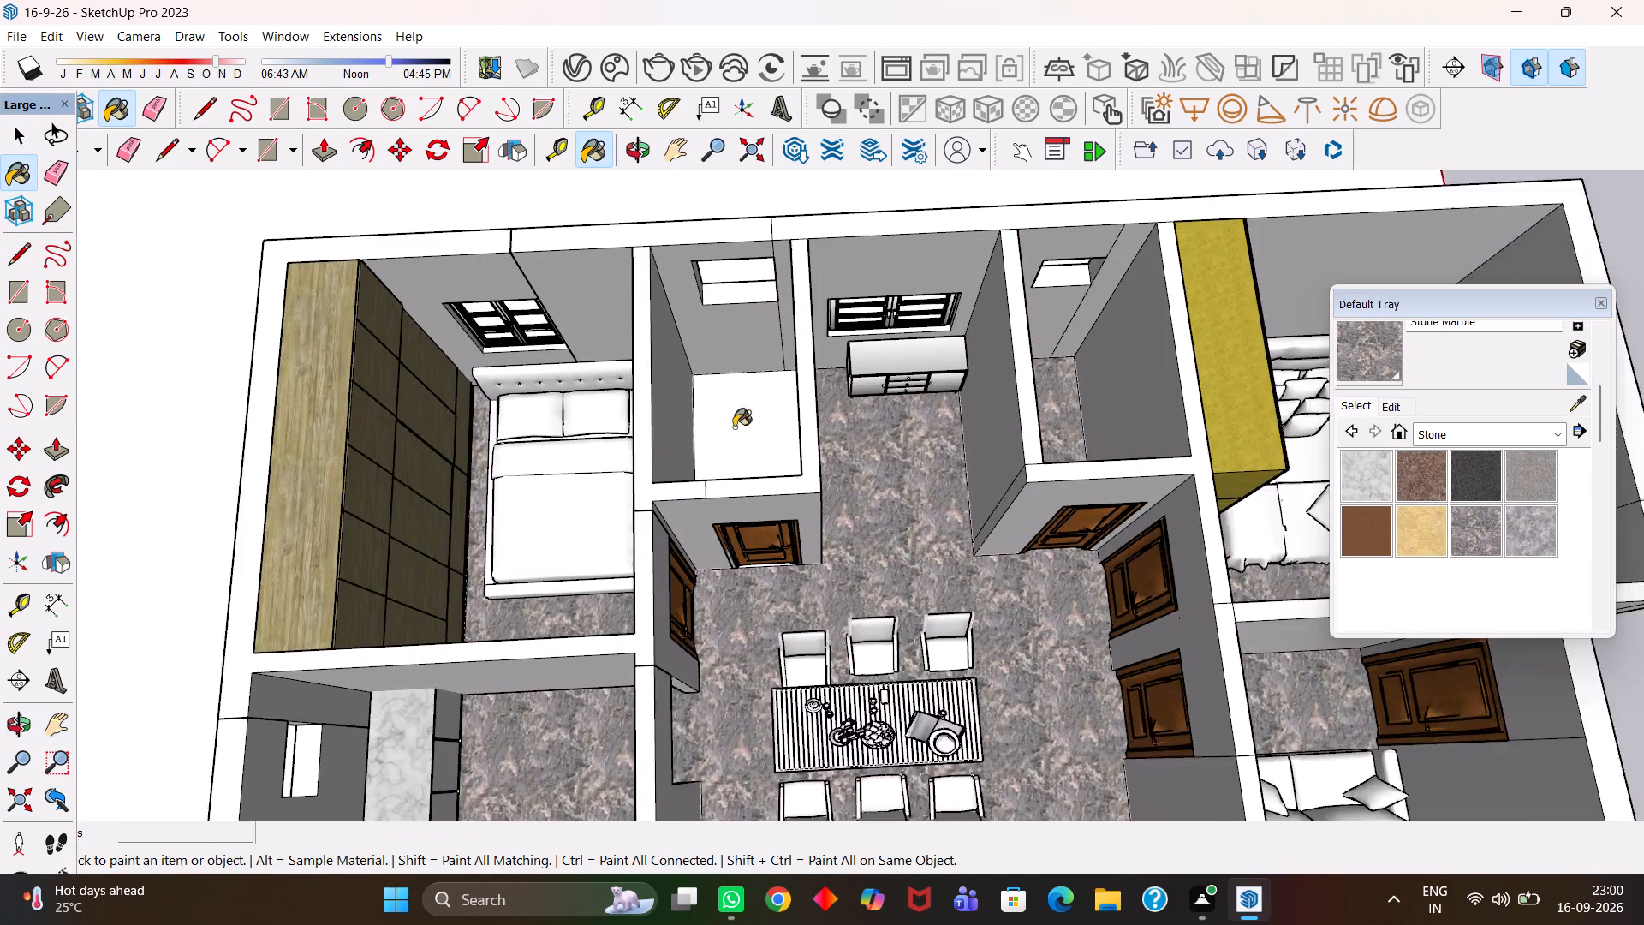
{"action": "left_click", "coordinate": [734, 427]}
Examine the painted floors and furnished rooms from above and from the front.
{"action": "key", "text": "h"}
{"action": "scroll", "coordinate": [731, 427], "scroll_direction": "down", "scroll_amount": 5}
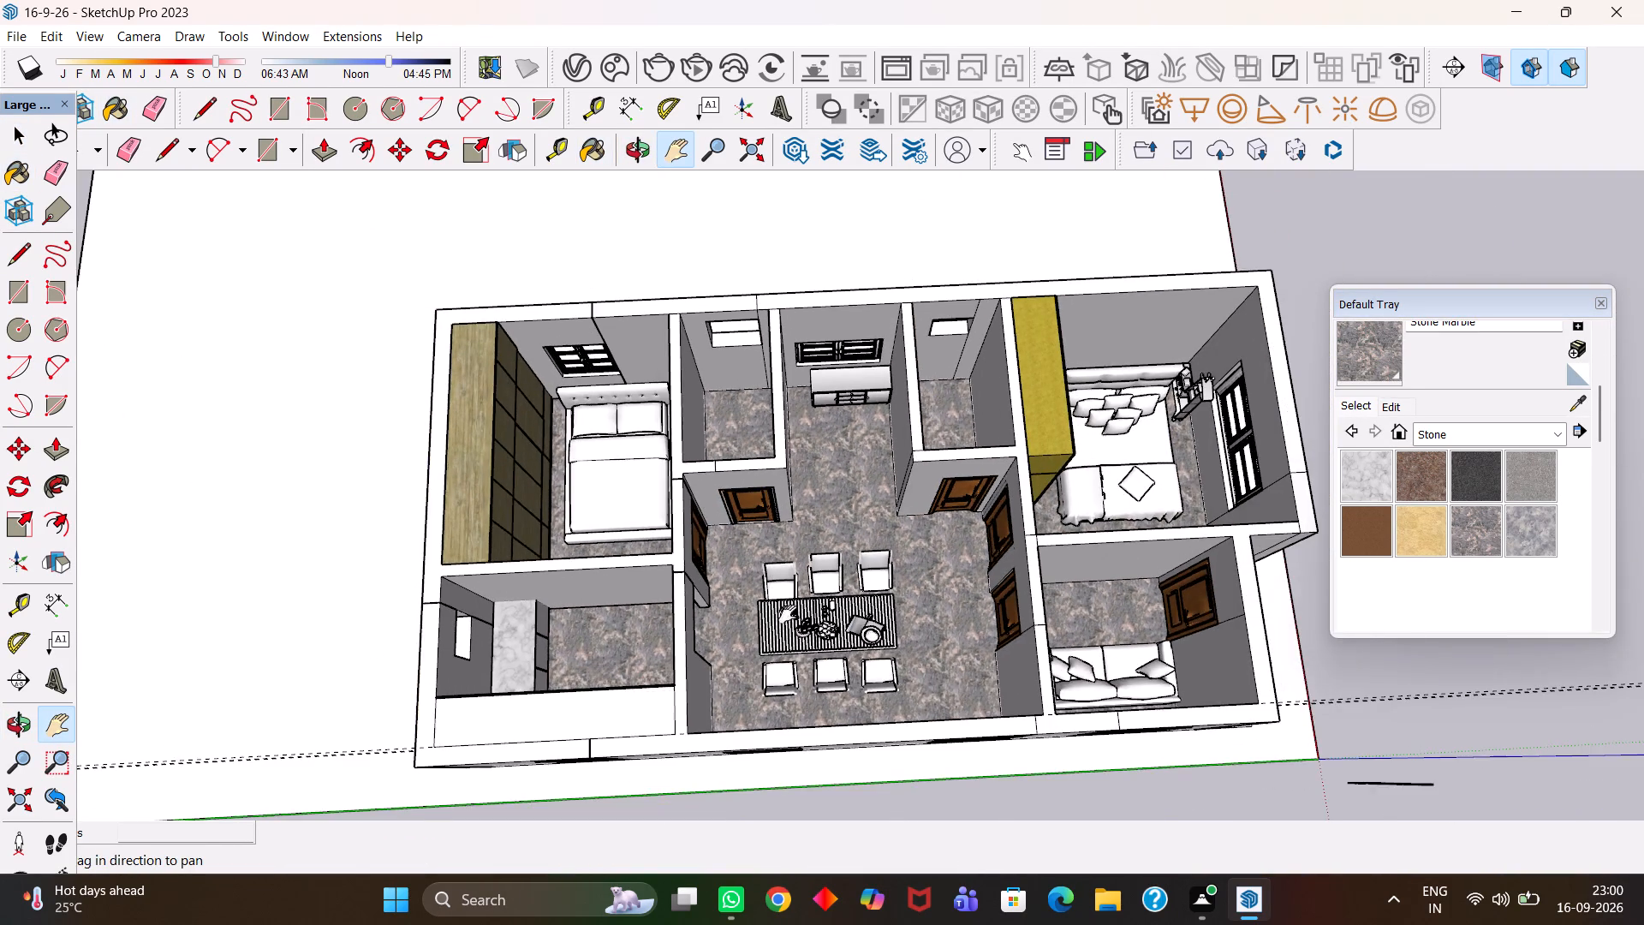
{"action": "left_click_drag", "start_coordinate": [789, 588], "coordinate": [758, 443]}
{"action": "scroll", "coordinate": [551, 550], "scroll_direction": "up", "scroll_amount": 3}
{"action": "left_click_drag", "start_coordinate": [515, 440], "coordinate": [669, 564]}
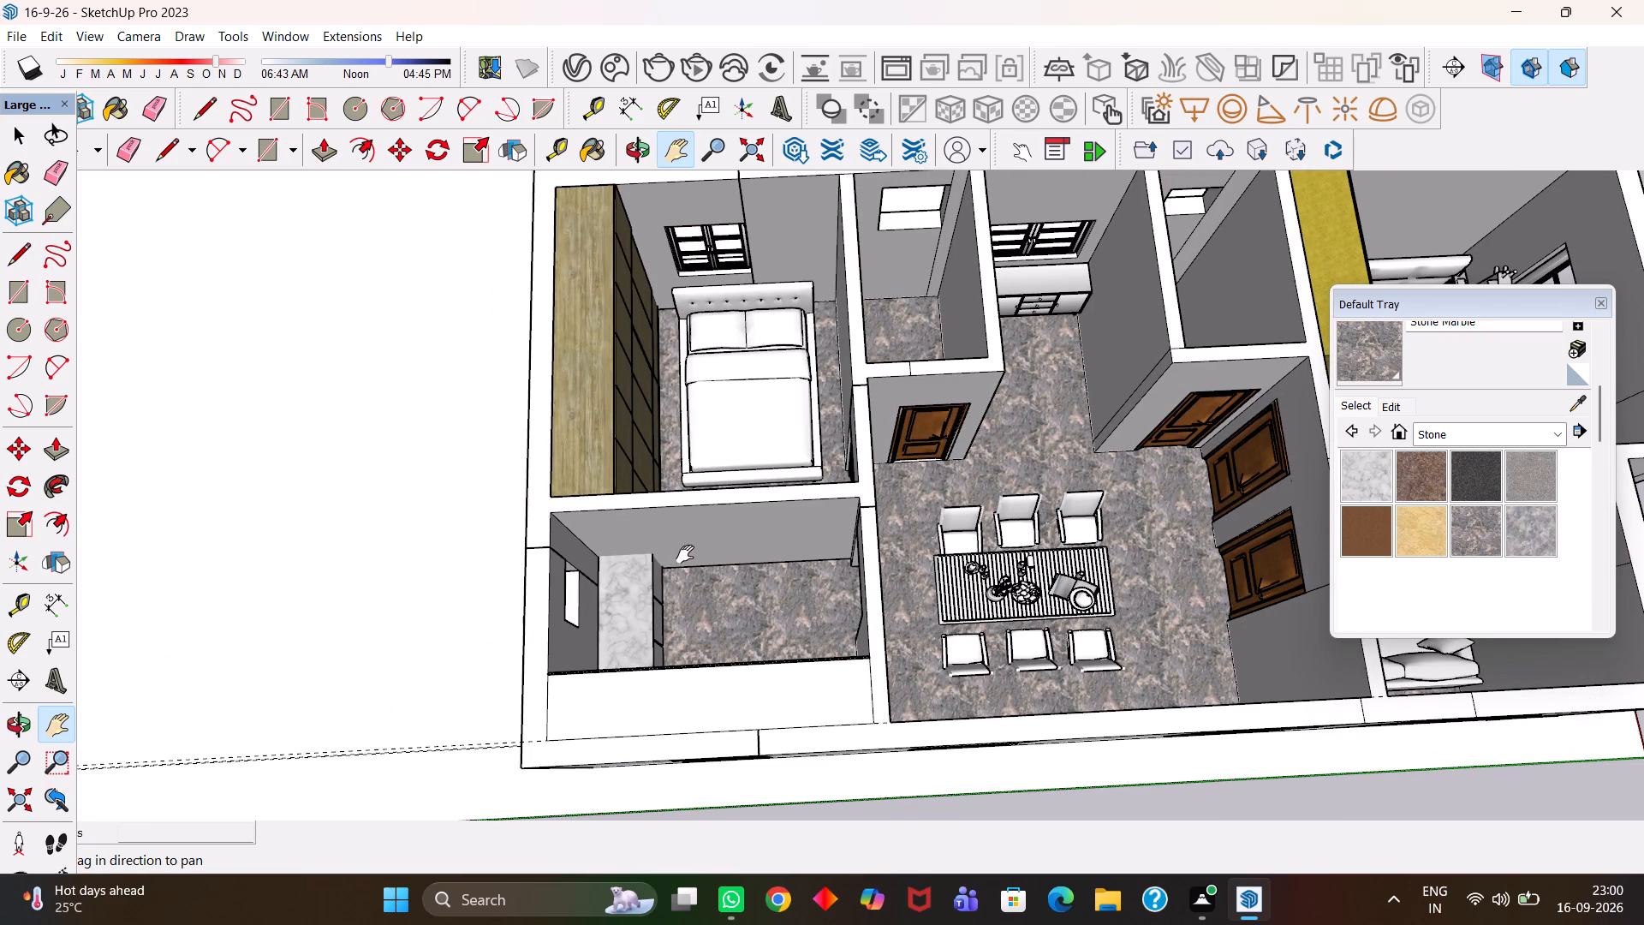
{"action": "key", "text": "h"}
{"action": "key", "text": "h"}
{"action": "scroll", "coordinate": [765, 468], "scroll_direction": "down", "scroll_amount": 5}
{"action": "left_click_drag", "start_coordinate": [978, 480], "coordinate": [956, 480]}
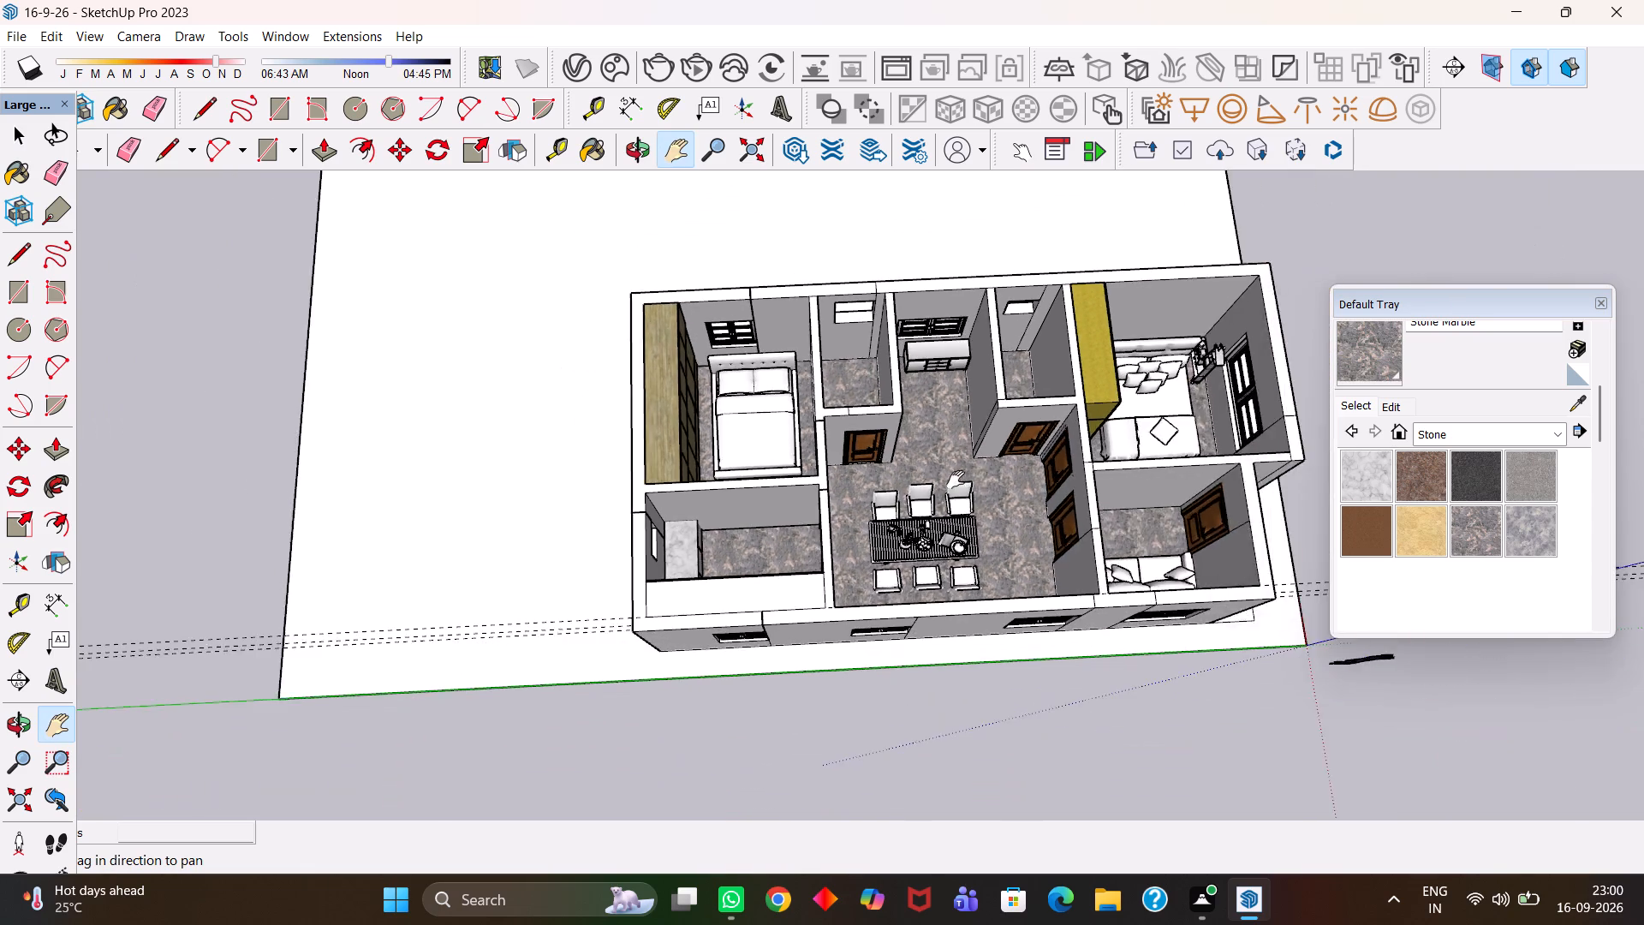
{"action": "left_click_drag", "start_coordinate": [956, 480], "coordinate": [825, 478]}
{"action": "scroll", "coordinate": [820, 477], "scroll_direction": "down", "scroll_amount": 4}
{"action": "middle_click_drag", "start_coordinate": [852, 559], "coordinate": [818, 439]}
{"action": "scroll", "coordinate": [818, 439], "scroll_direction": "up", "scroll_amount": 5}
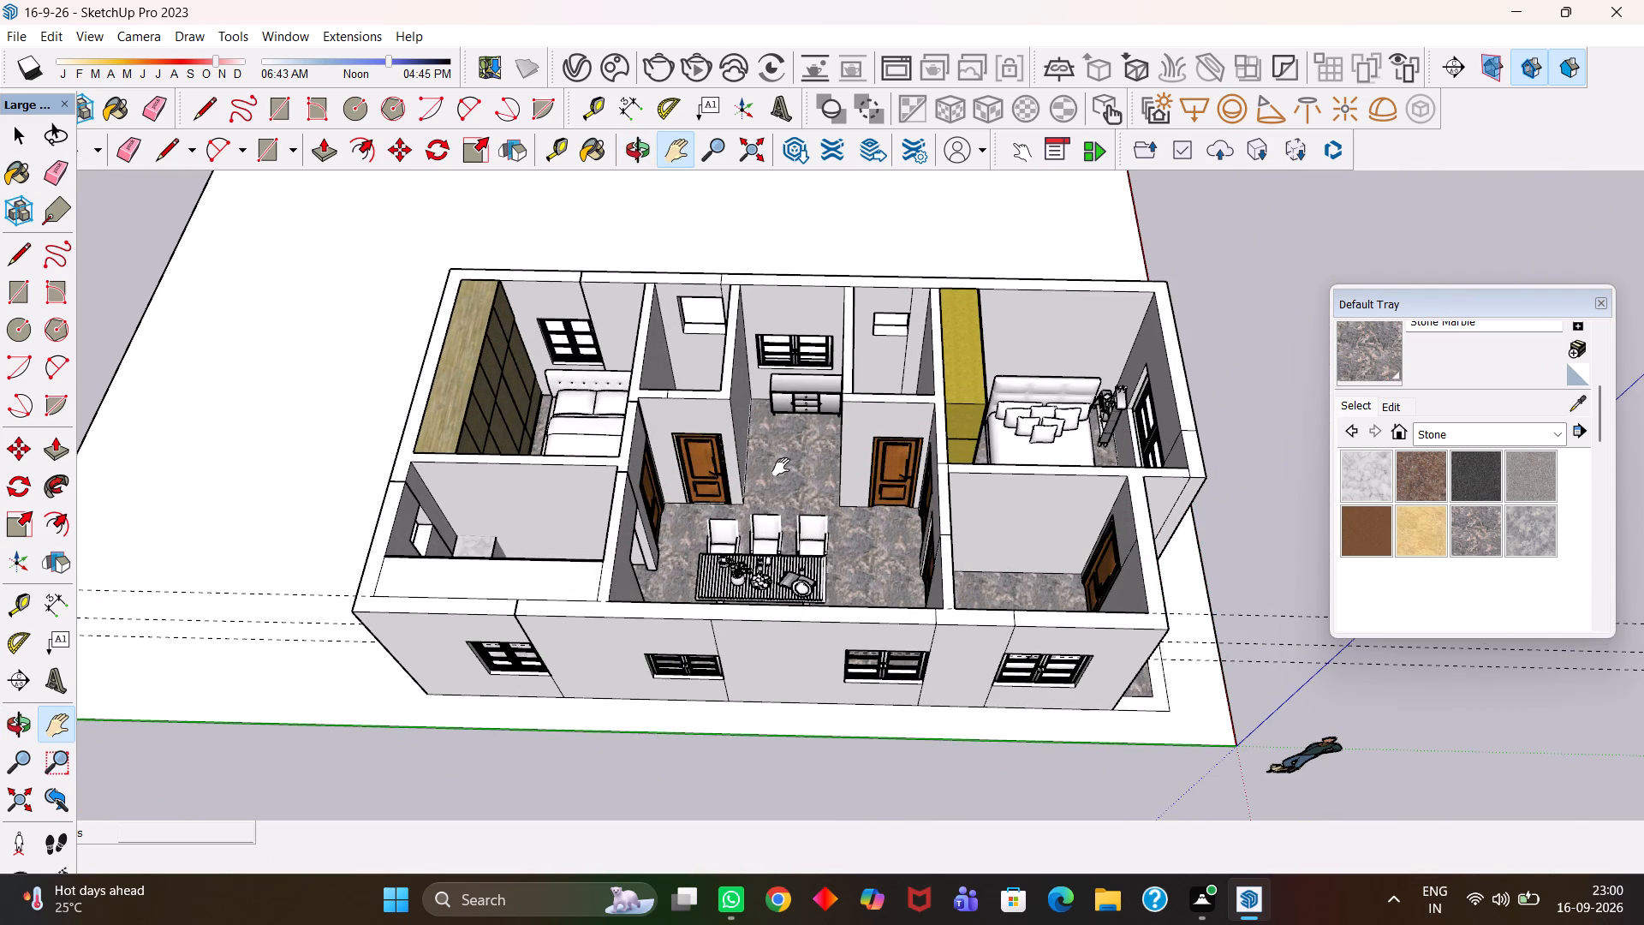
Save the model.
{"action": "key", "text": "ctrl+s"}
Erase the dashed construction guides crossing the plot around the house.
{"action": "scroll", "coordinate": [781, 467], "scroll_direction": "down", "scroll_amount": 4}
{"action": "left_click_drag", "start_coordinate": [782, 488], "coordinate": [928, 496]}
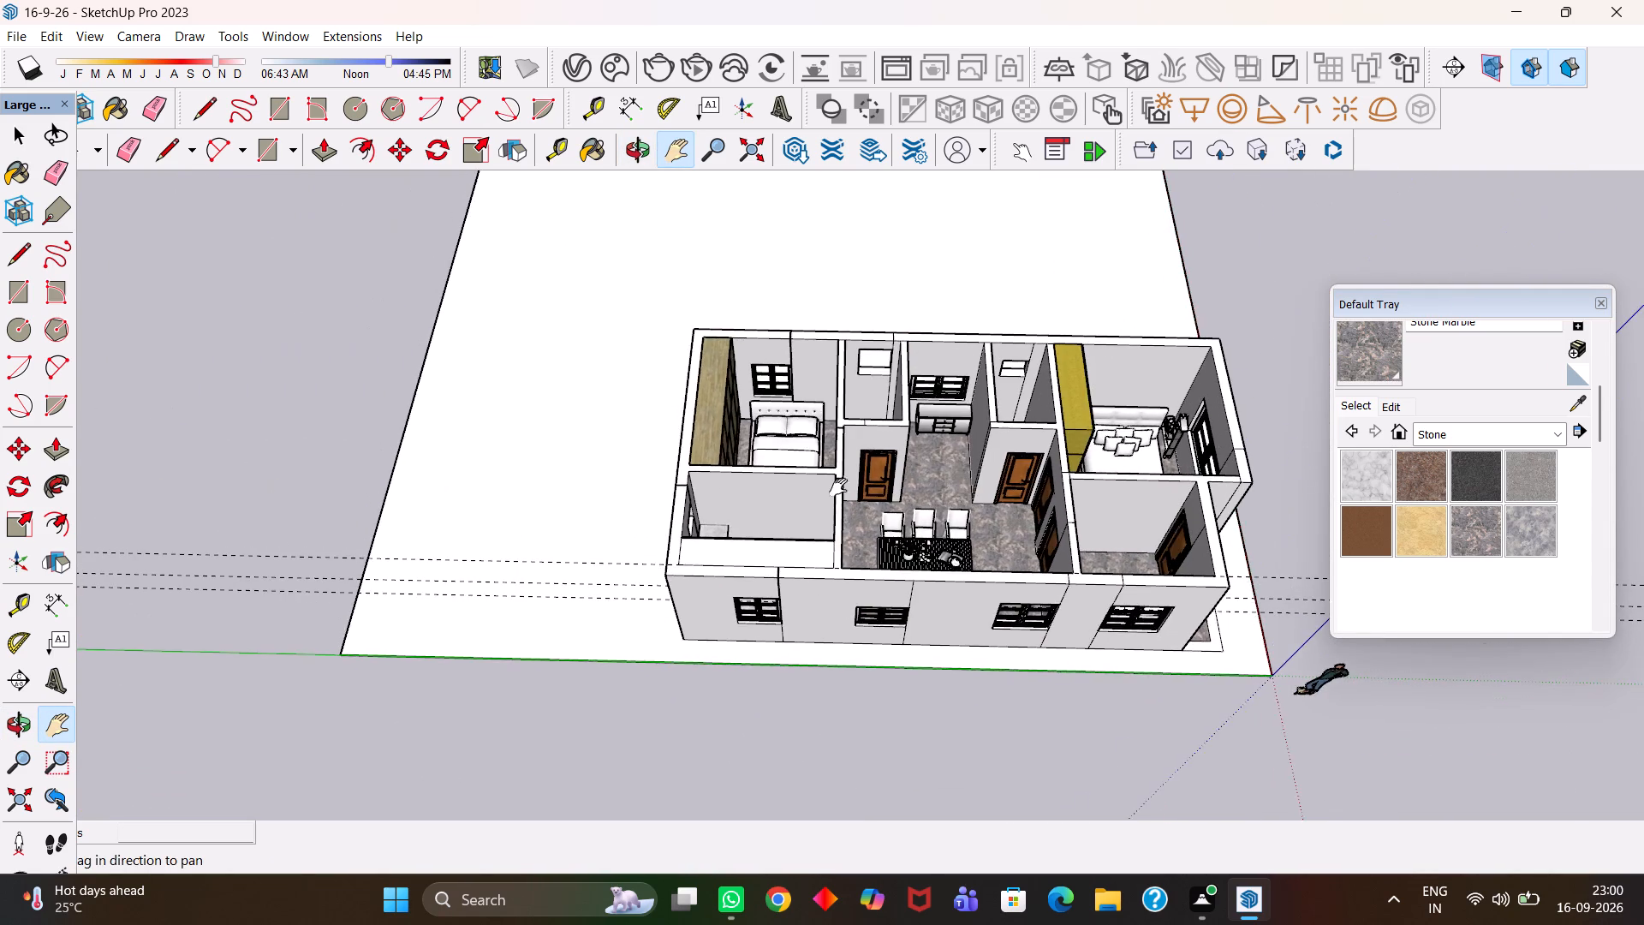
{"action": "middle_click_drag", "start_coordinate": [838, 487], "coordinate": [865, 500]}
{"action": "key", "text": "e"}
{"action": "left_click_drag", "start_coordinate": [588, 539], "coordinate": [571, 612]}
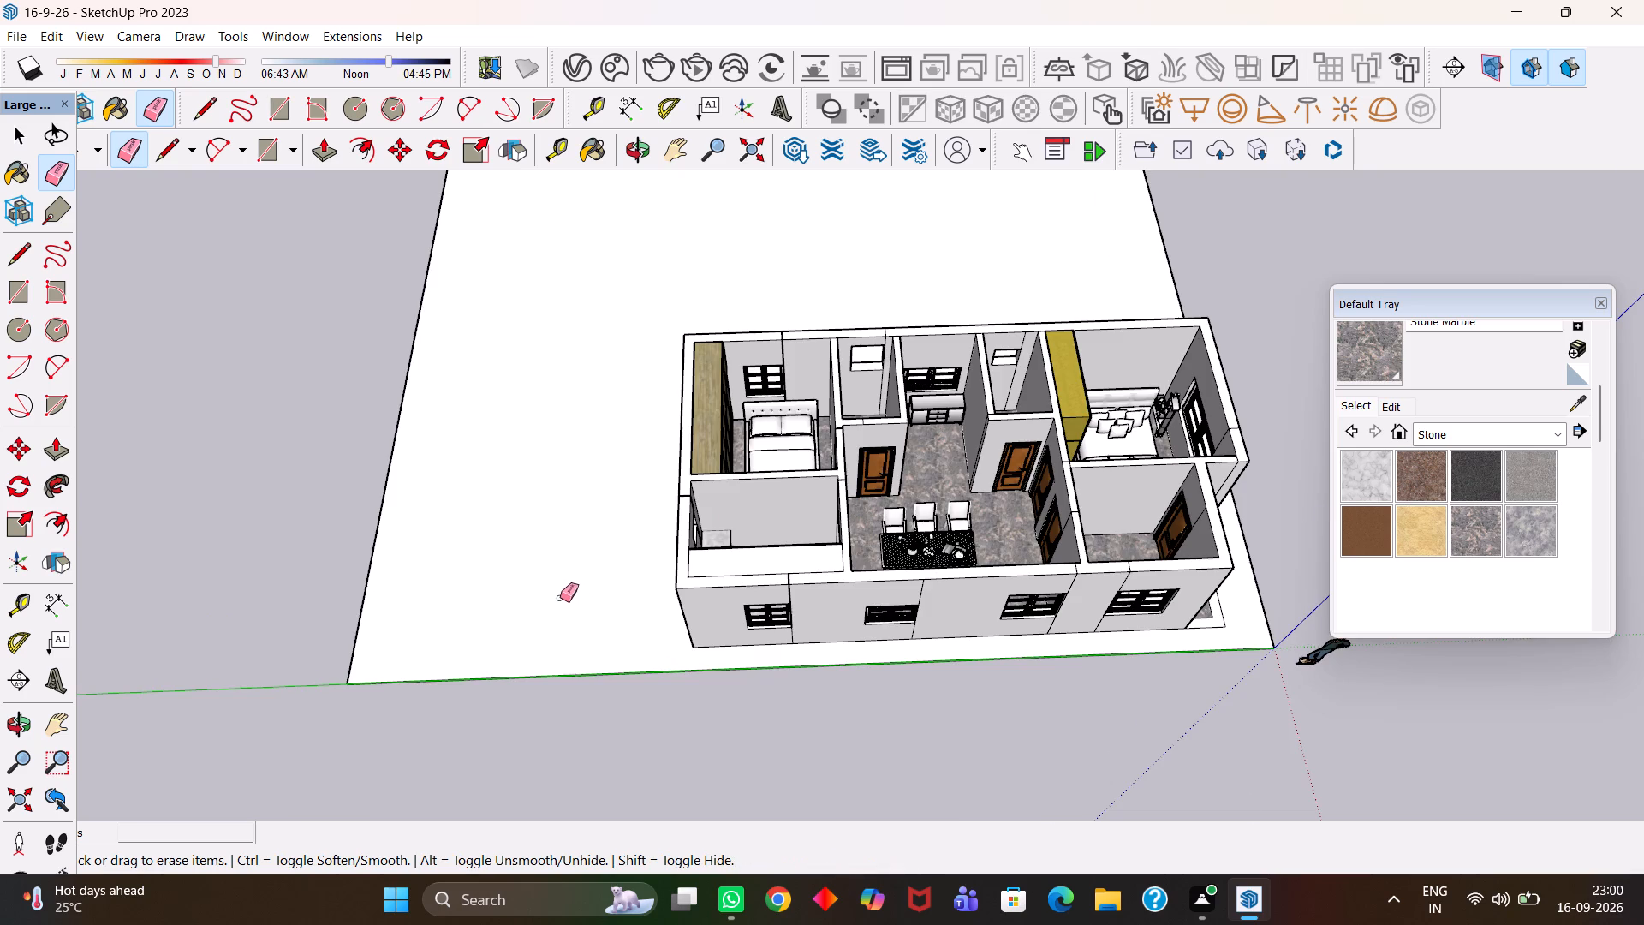
Examine the cleaned-up house and its room layout from the front and from above.
{"action": "scroll", "coordinate": [560, 598], "scroll_direction": "down", "scroll_amount": 4}
{"action": "scroll", "coordinate": [795, 555], "scroll_direction": "down", "scroll_amount": 1}
{"action": "scroll", "coordinate": [819, 553], "scroll_direction": "up", "scroll_amount": 3}
{"action": "key", "text": "h"}
{"action": "left_click_drag", "start_coordinate": [806, 555], "coordinate": [858, 534]}
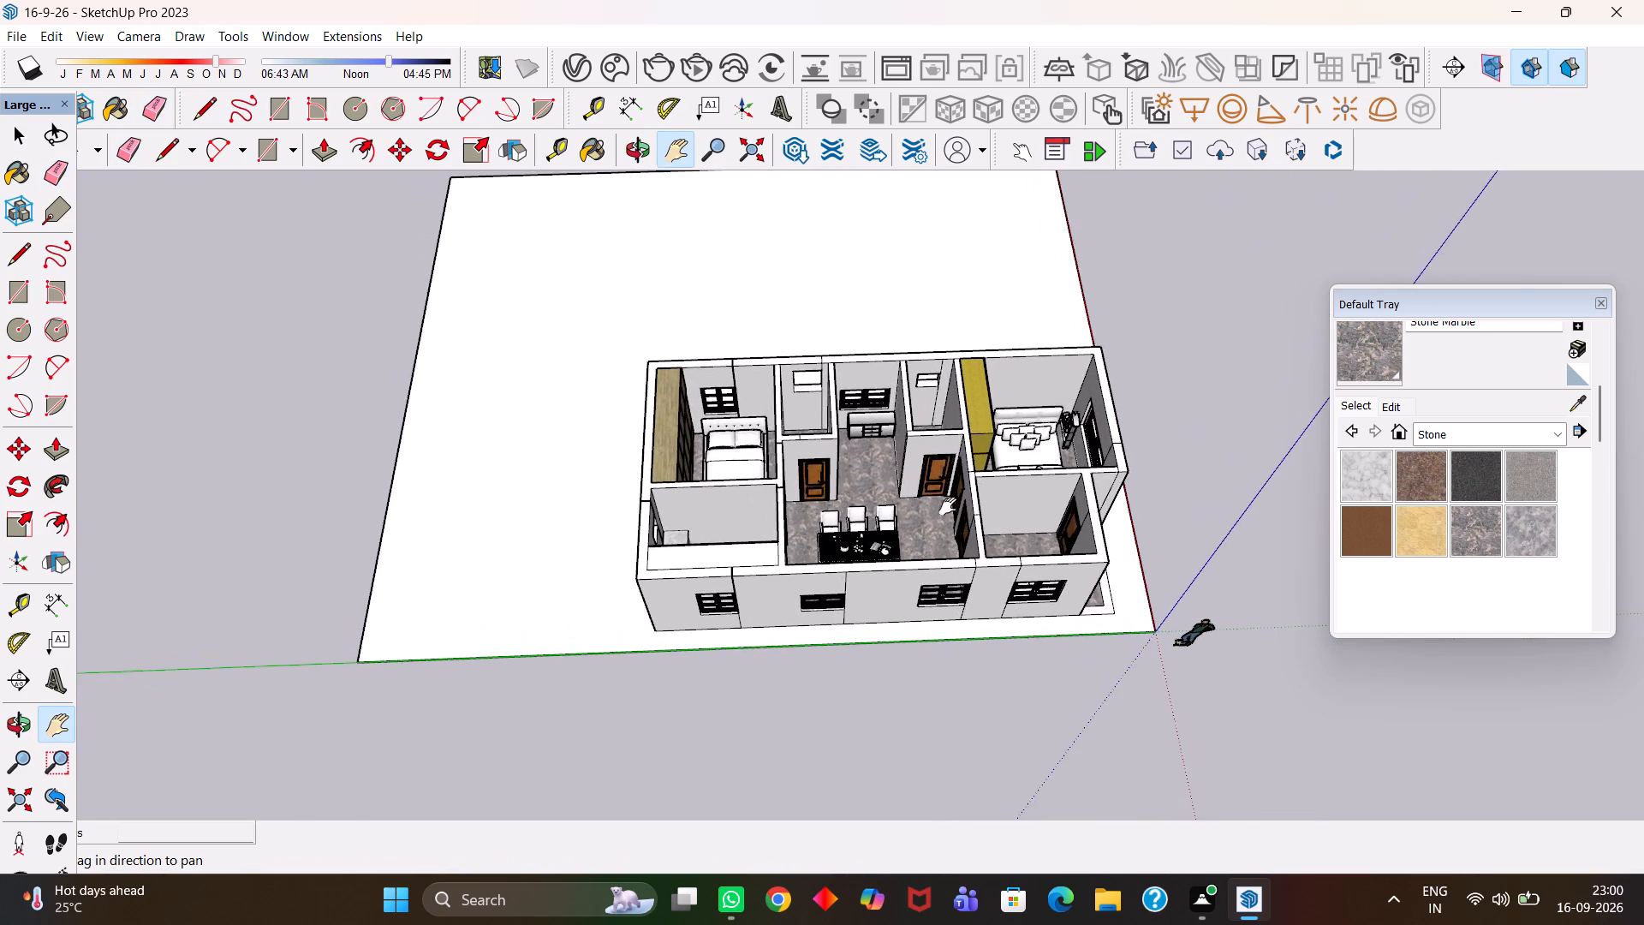
{"action": "middle_click_drag", "start_coordinate": [948, 506], "coordinate": [932, 626]}
{"action": "scroll", "coordinate": [932, 626], "scroll_direction": "up", "scroll_amount": 4}
{"action": "middle_click", "coordinate": [932, 626]}
{"action": "middle_click_drag", "start_coordinate": [908, 553], "coordinate": [936, 612]}
{"action": "scroll", "coordinate": [936, 612], "scroll_direction": "up", "scroll_amount": 1}
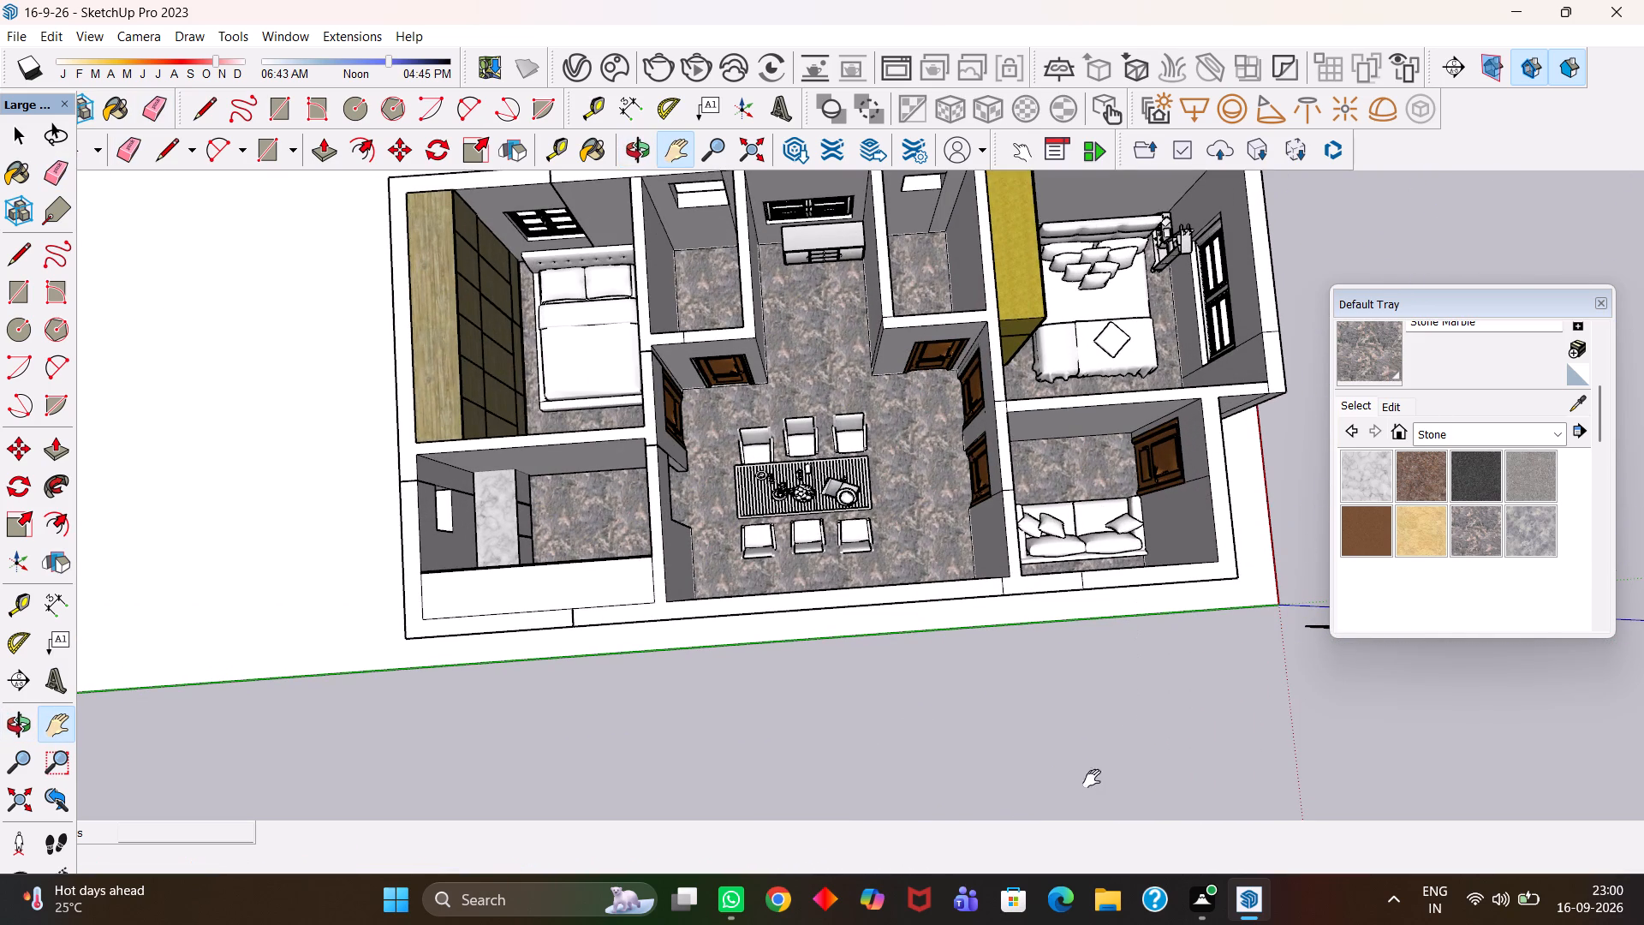
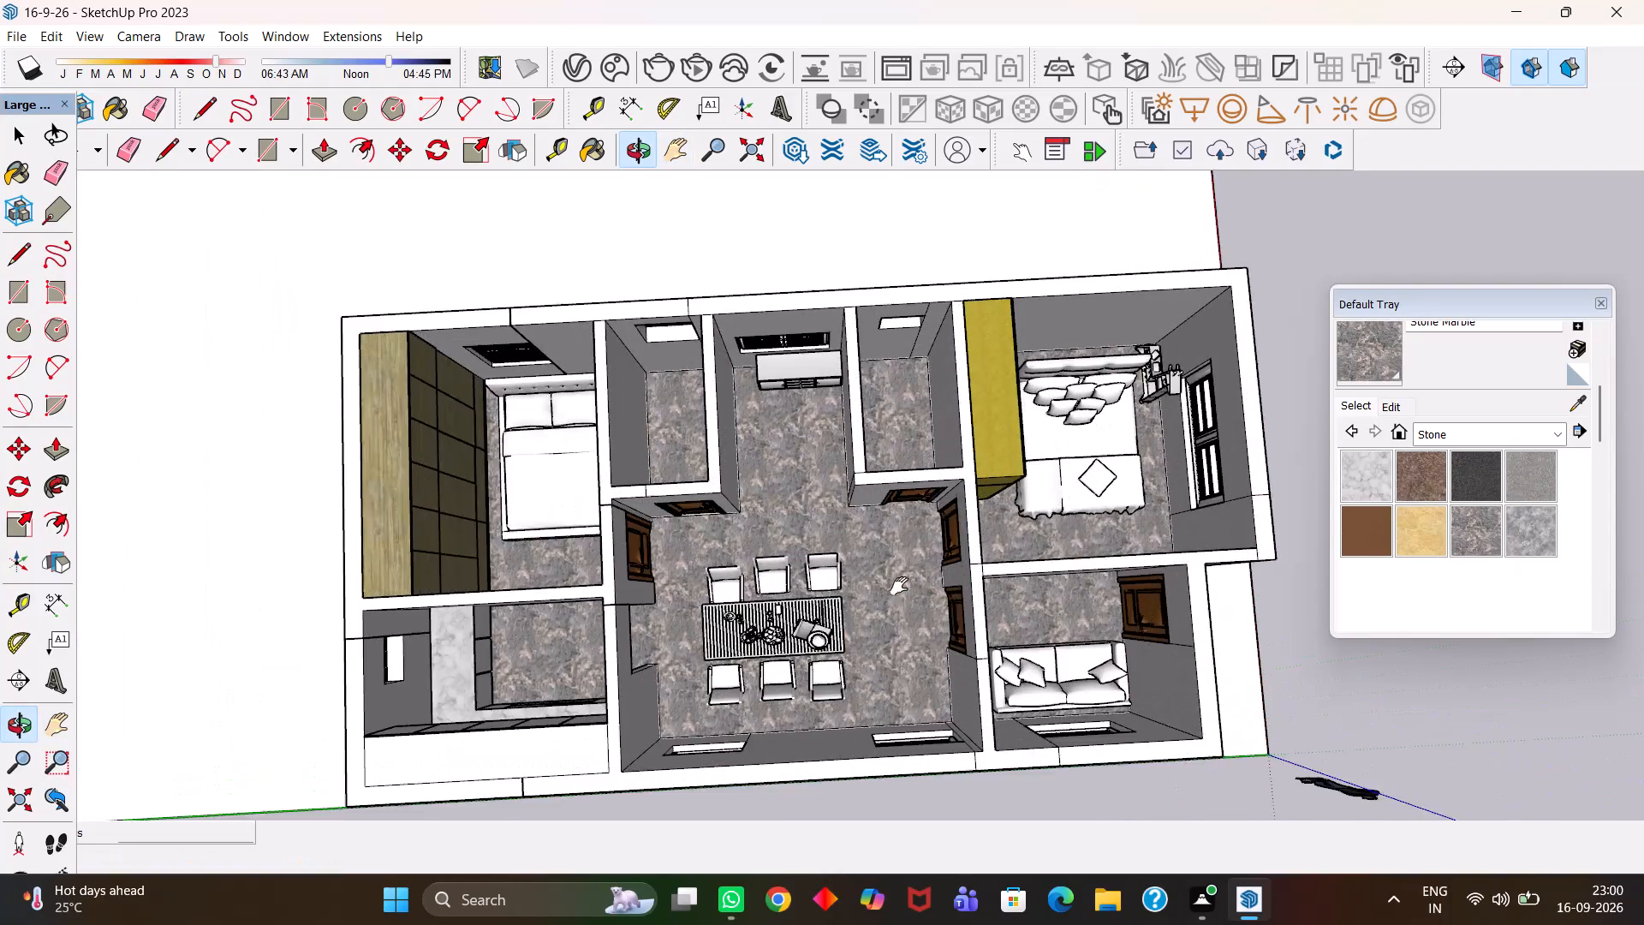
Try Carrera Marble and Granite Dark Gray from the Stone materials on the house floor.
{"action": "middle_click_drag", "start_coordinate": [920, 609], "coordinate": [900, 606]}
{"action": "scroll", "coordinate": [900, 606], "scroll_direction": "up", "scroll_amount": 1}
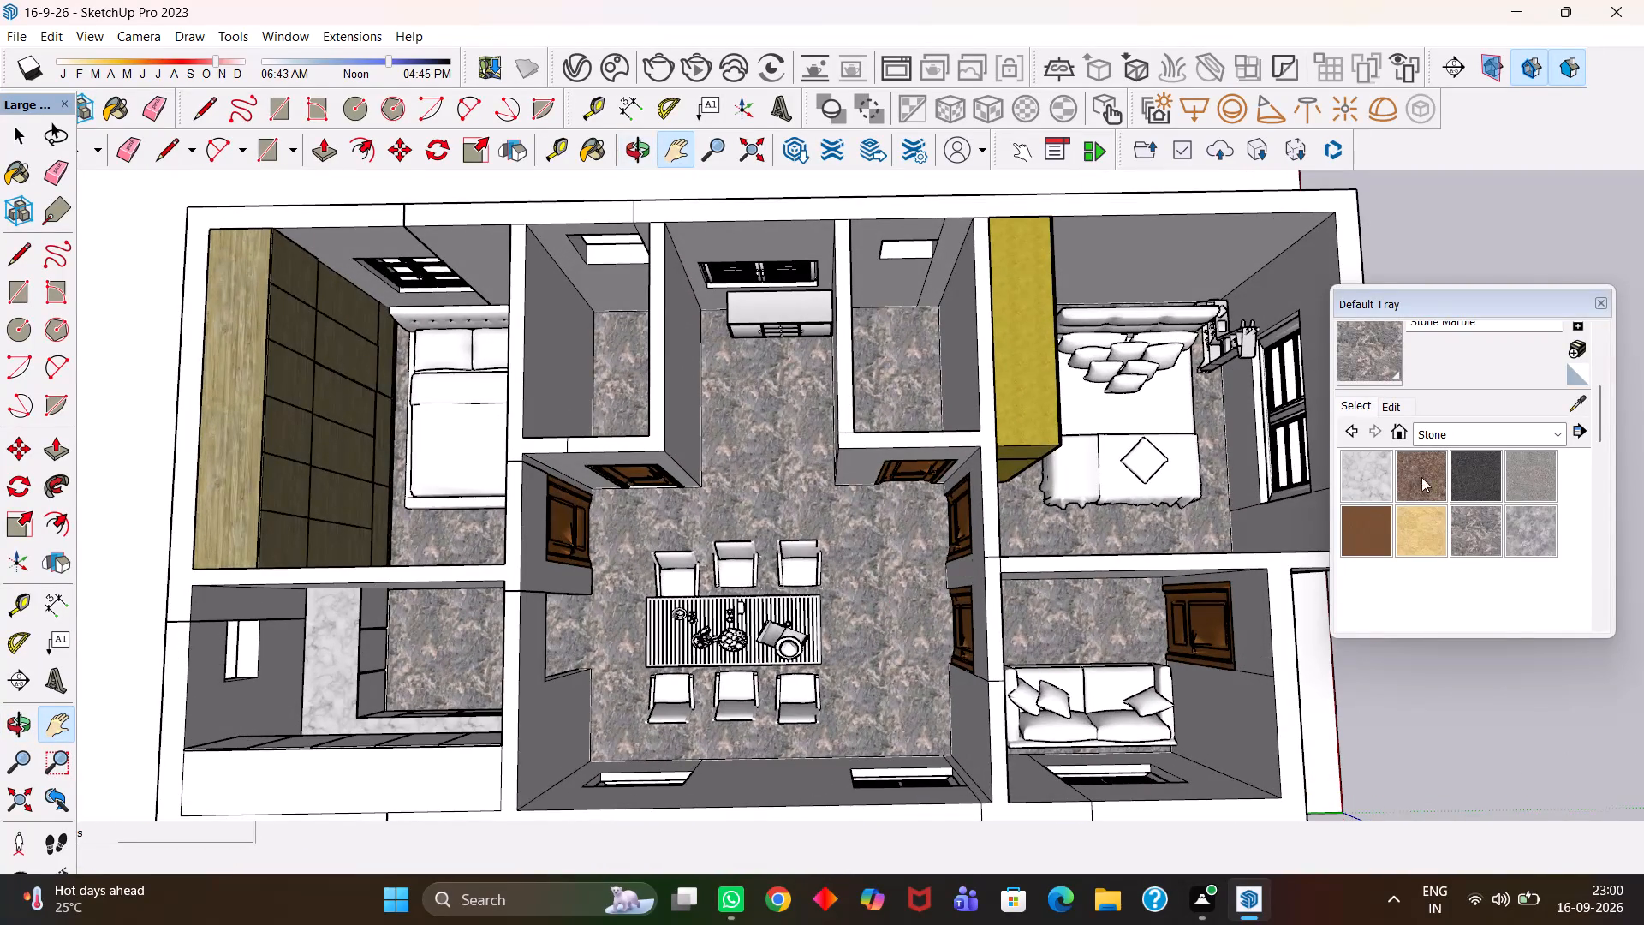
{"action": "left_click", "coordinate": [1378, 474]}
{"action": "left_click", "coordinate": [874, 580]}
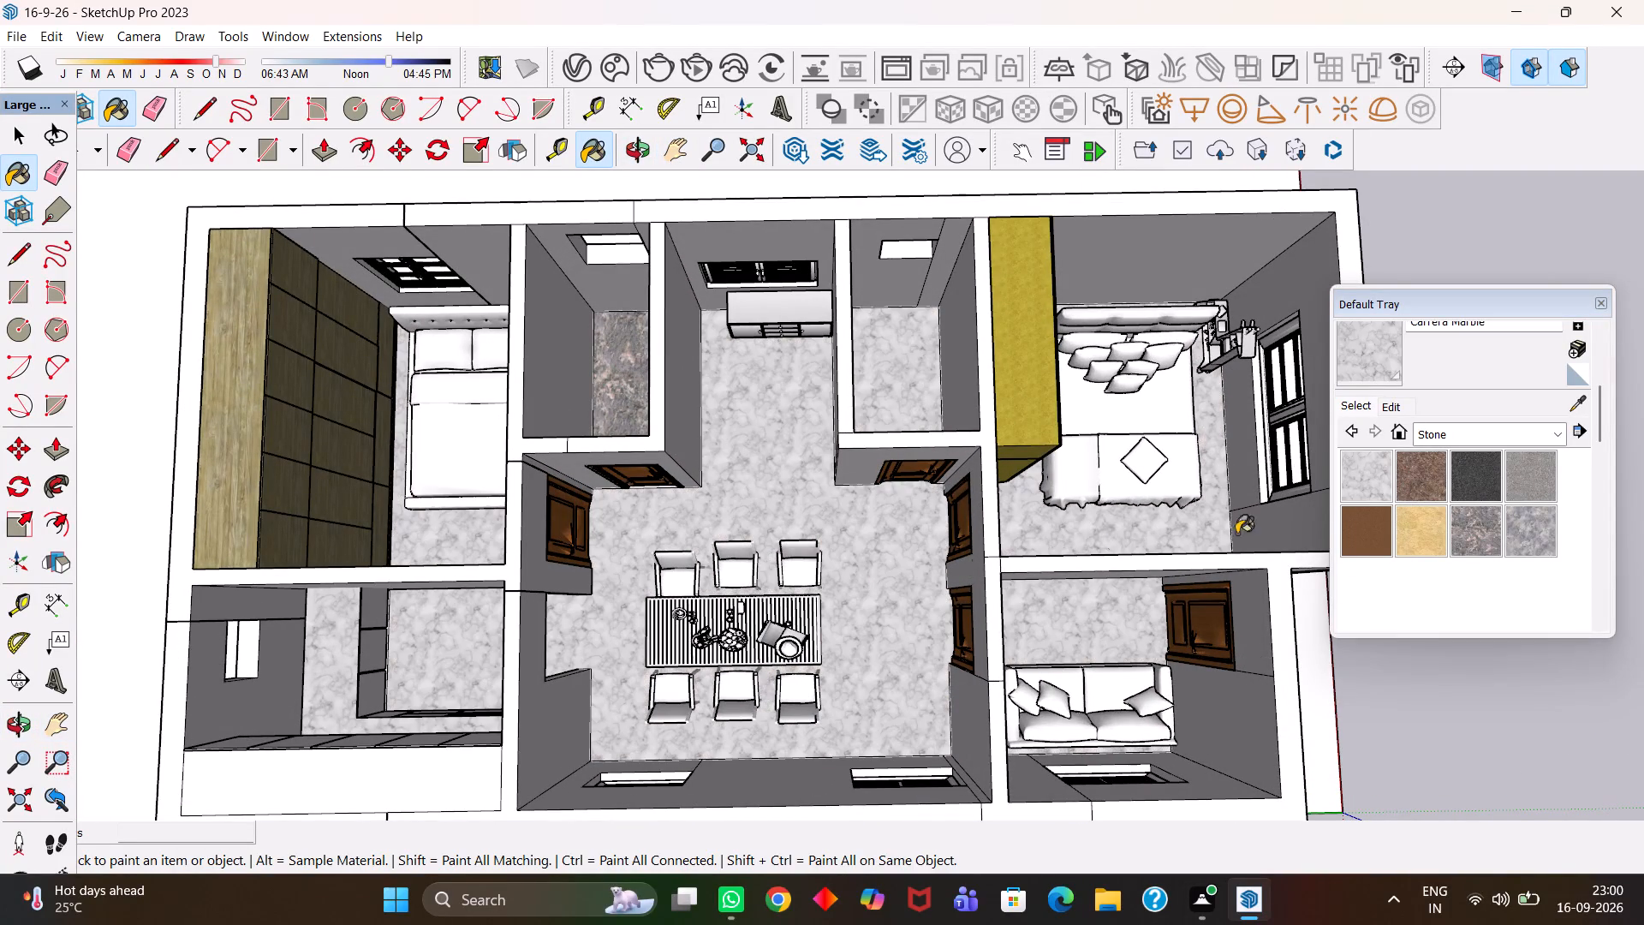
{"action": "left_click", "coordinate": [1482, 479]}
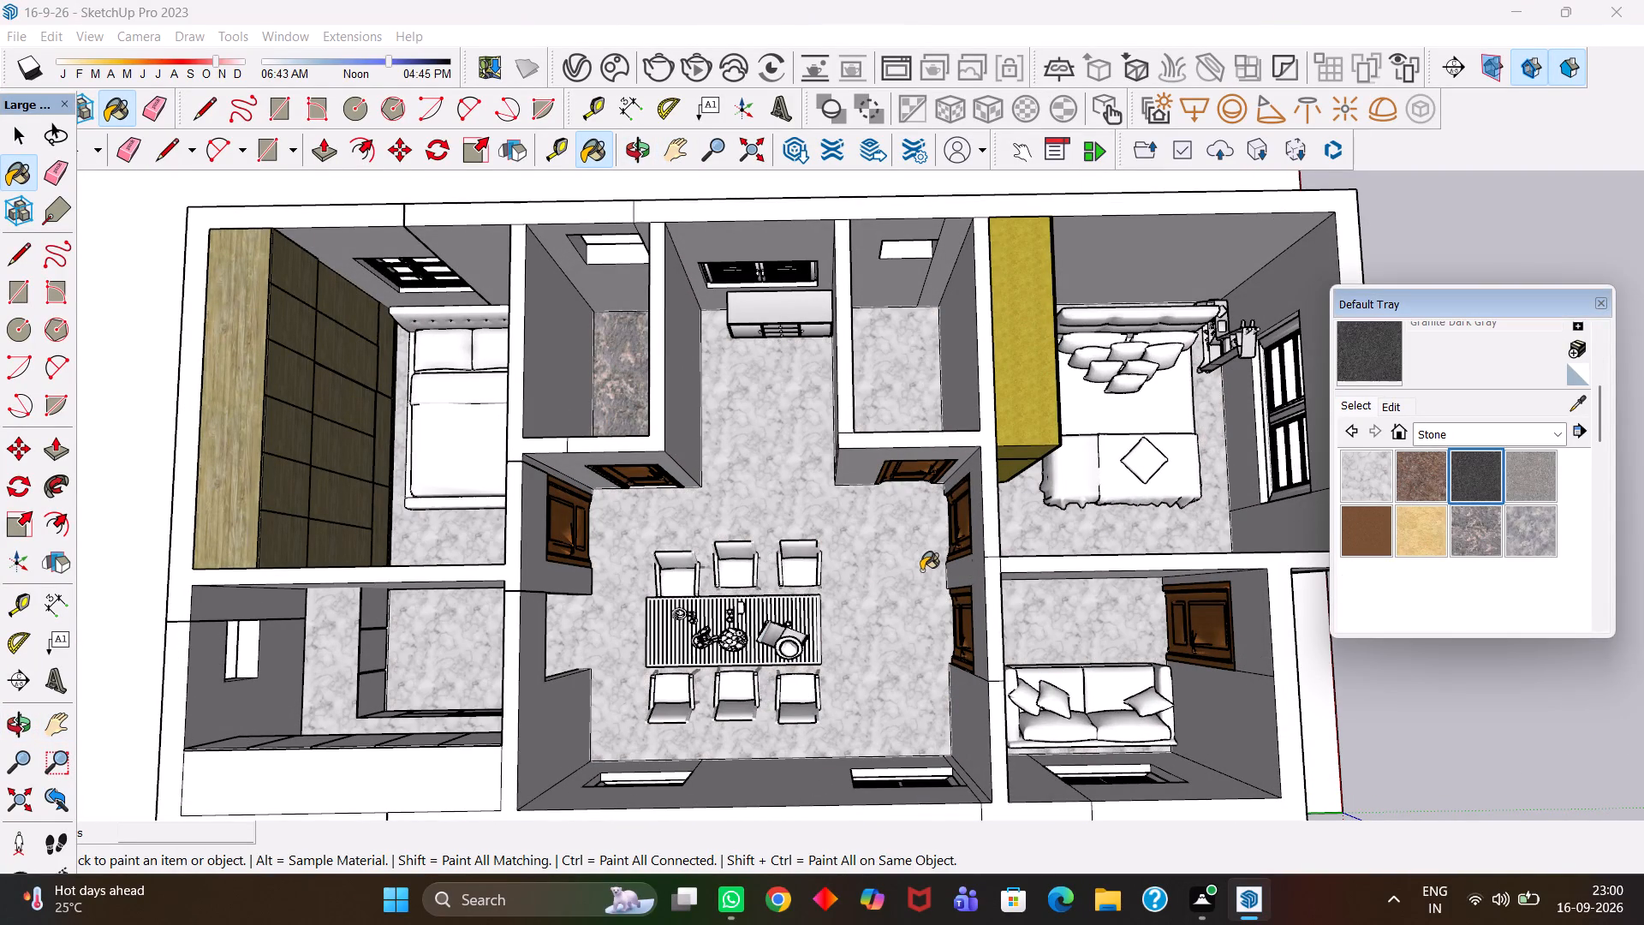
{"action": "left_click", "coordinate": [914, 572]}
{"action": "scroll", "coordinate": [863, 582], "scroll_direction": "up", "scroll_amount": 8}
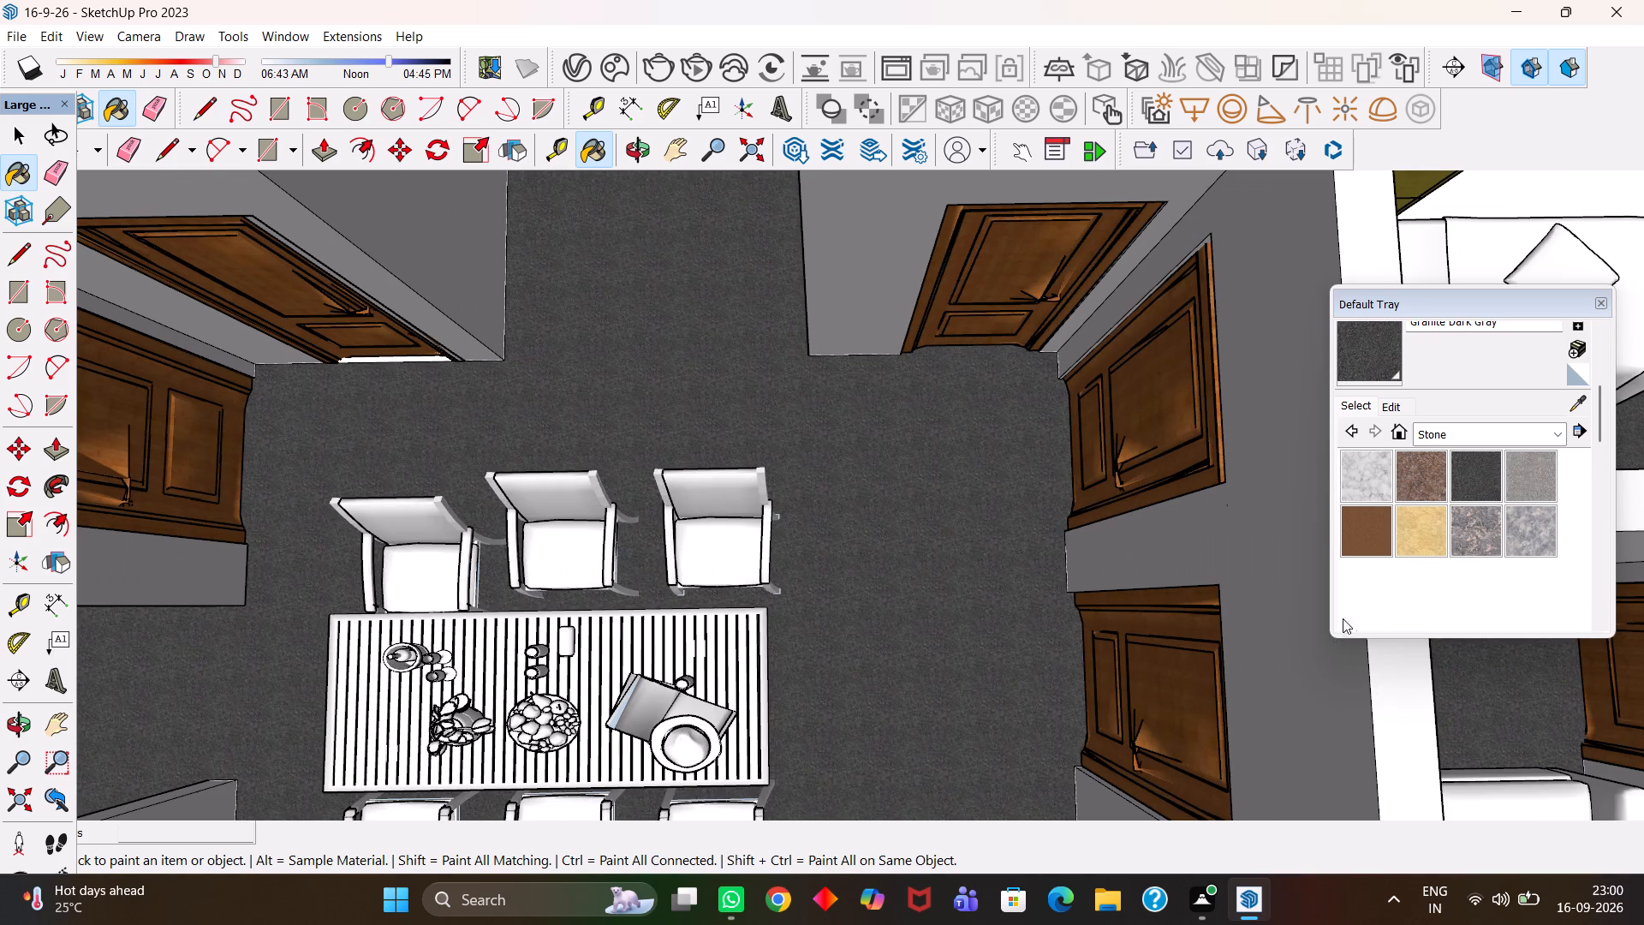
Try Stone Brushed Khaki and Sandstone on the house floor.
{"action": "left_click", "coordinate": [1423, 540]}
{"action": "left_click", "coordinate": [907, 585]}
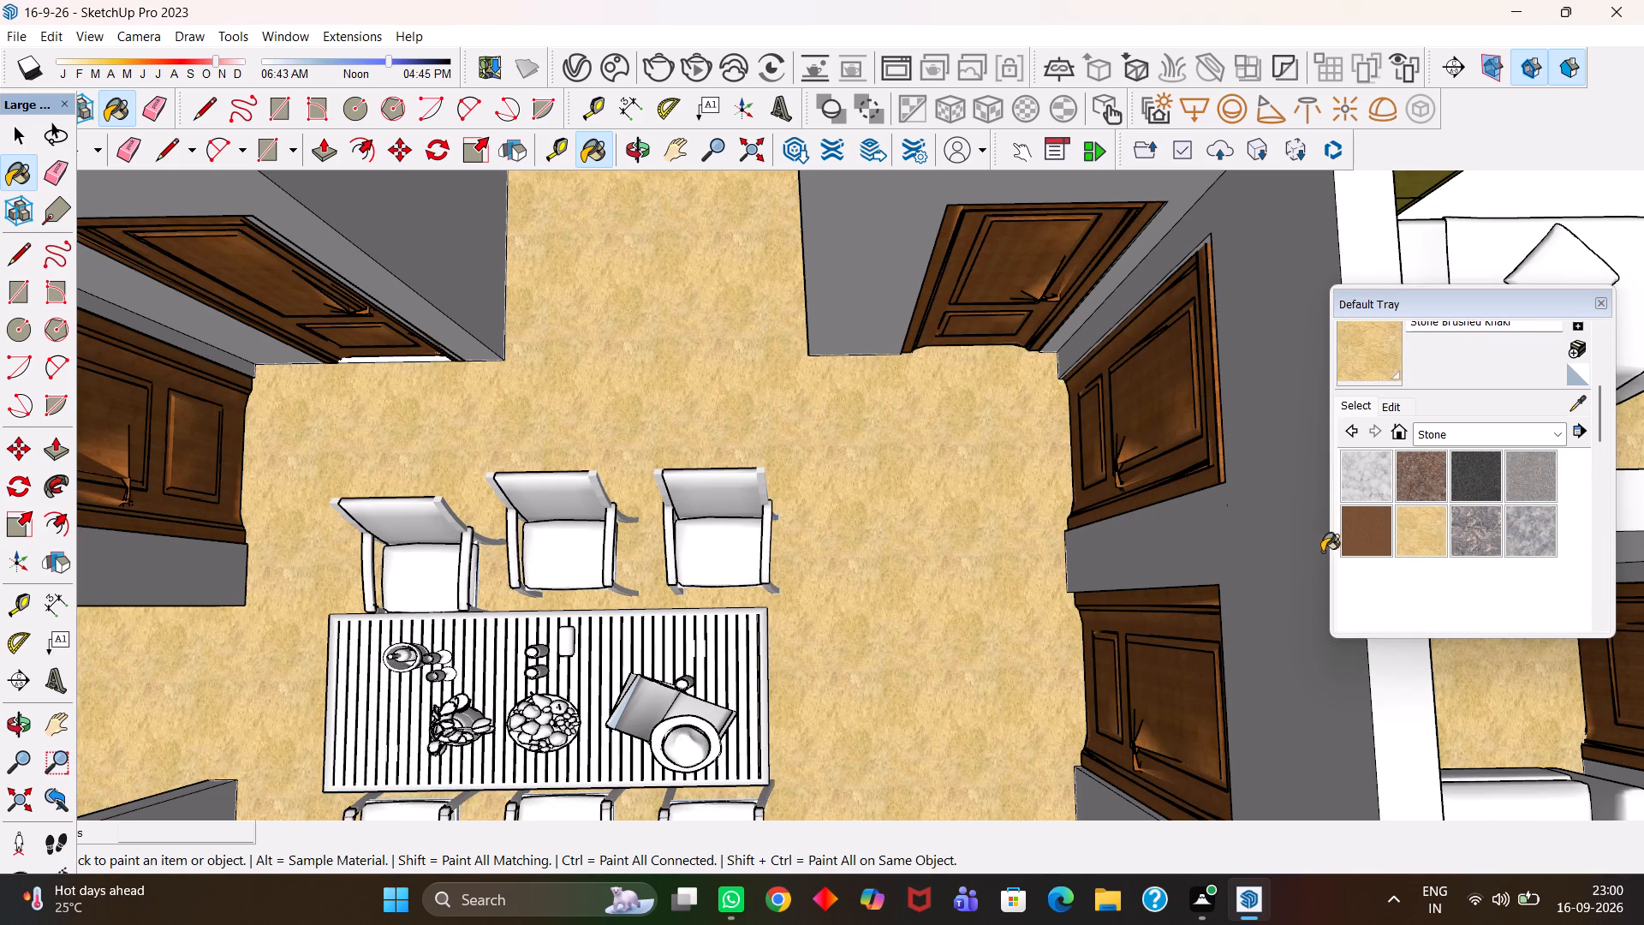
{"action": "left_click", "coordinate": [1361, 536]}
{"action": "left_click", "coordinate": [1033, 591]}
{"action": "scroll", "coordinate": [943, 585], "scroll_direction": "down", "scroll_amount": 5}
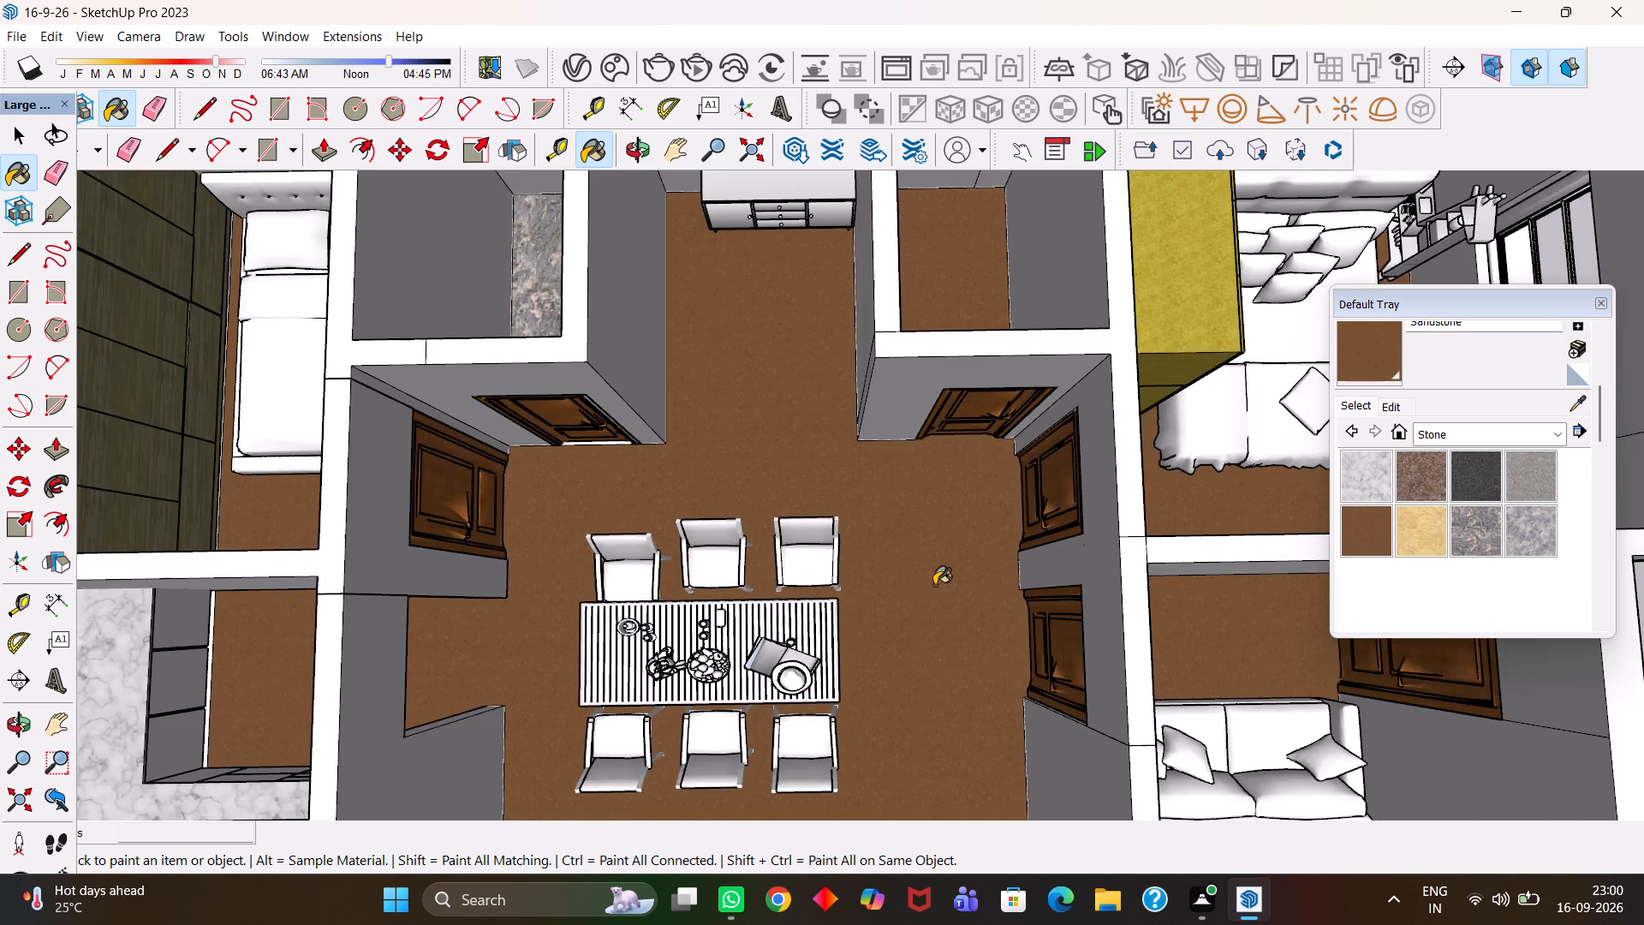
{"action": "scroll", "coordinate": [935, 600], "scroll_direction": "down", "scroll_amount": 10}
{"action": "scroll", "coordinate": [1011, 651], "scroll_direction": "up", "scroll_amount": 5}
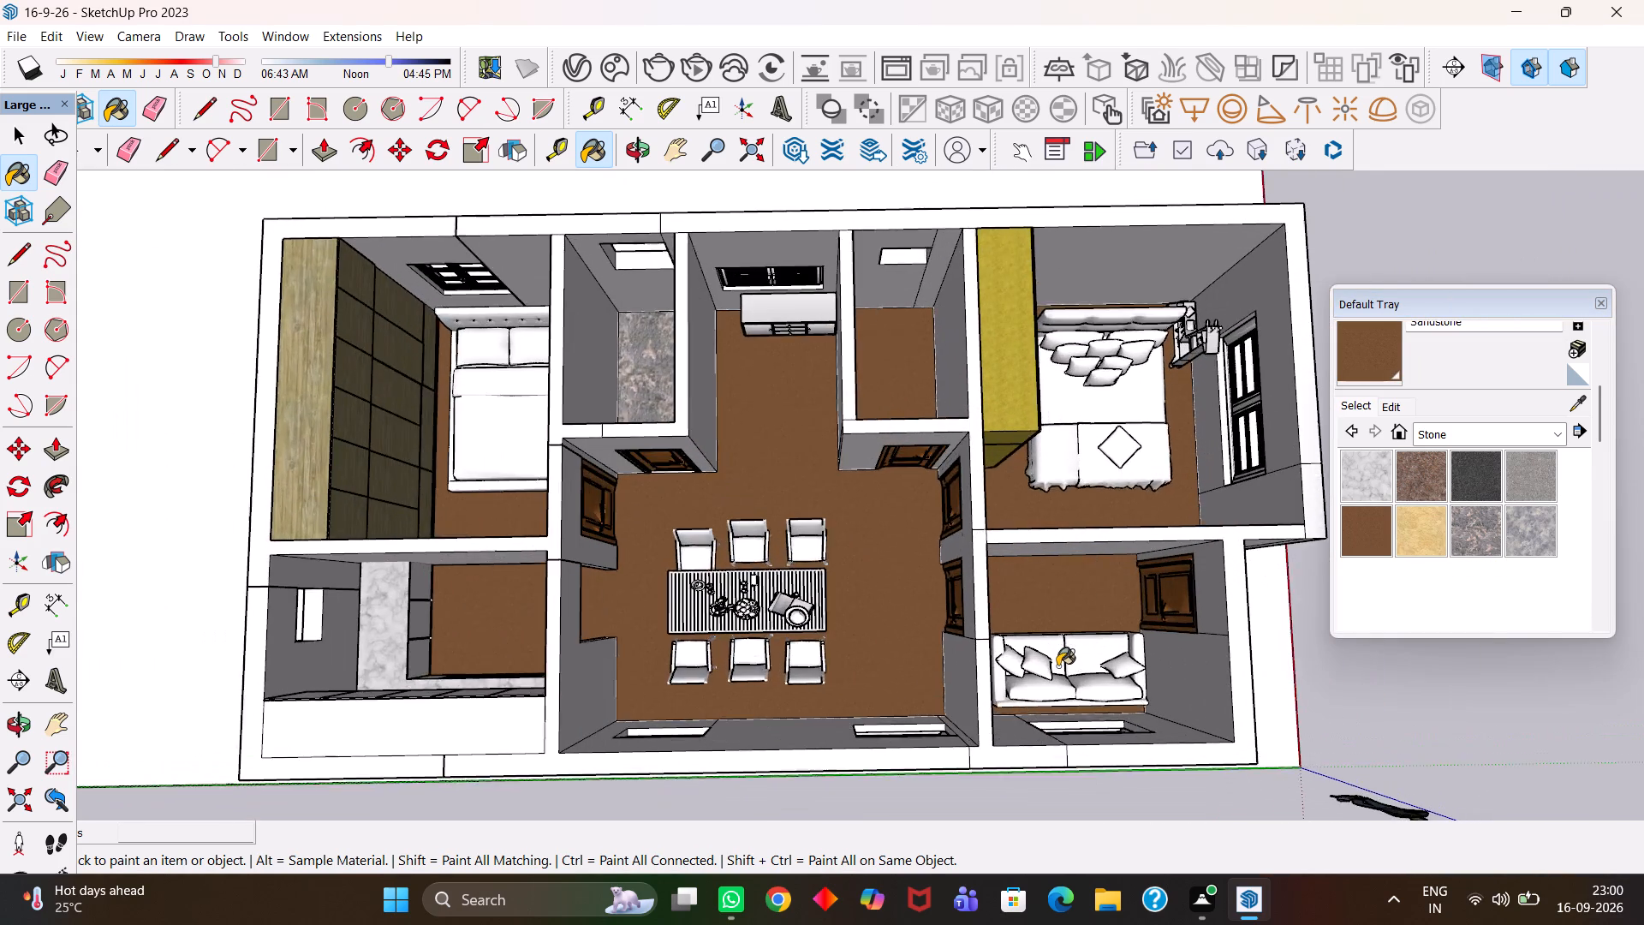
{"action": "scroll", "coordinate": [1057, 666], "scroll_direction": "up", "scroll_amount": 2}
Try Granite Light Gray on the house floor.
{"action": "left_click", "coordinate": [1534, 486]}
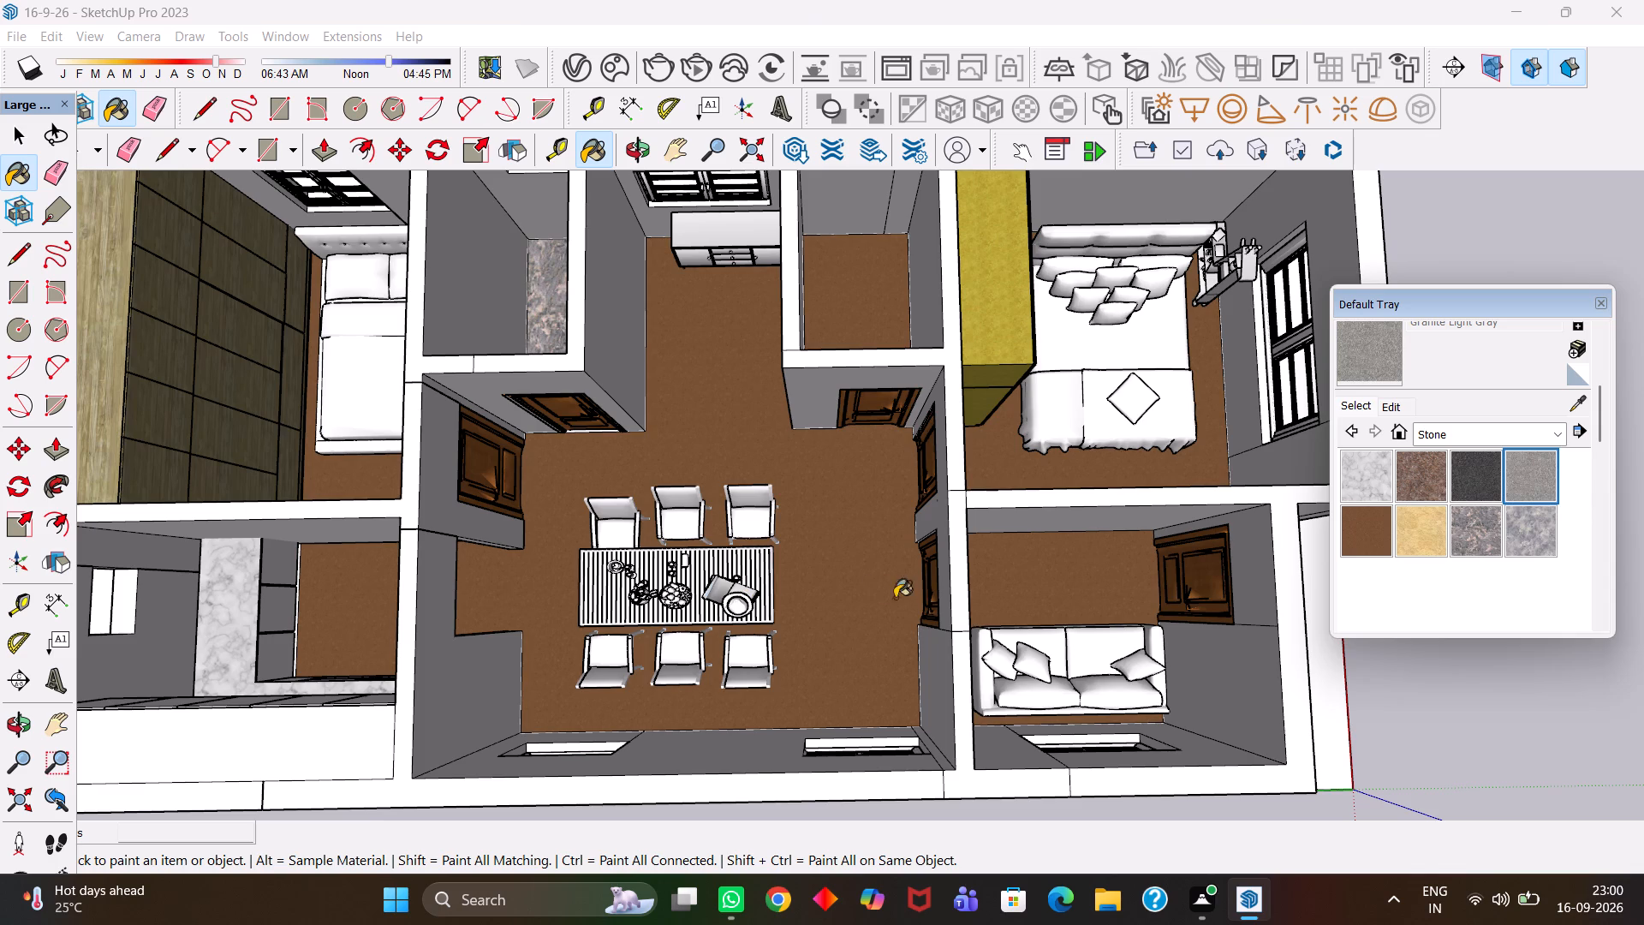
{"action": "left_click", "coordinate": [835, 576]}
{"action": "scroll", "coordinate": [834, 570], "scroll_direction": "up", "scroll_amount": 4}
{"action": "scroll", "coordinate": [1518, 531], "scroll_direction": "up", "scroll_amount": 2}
Paint the house floor with Stone Vein Gray.
{"action": "left_click", "coordinate": [1516, 522]}
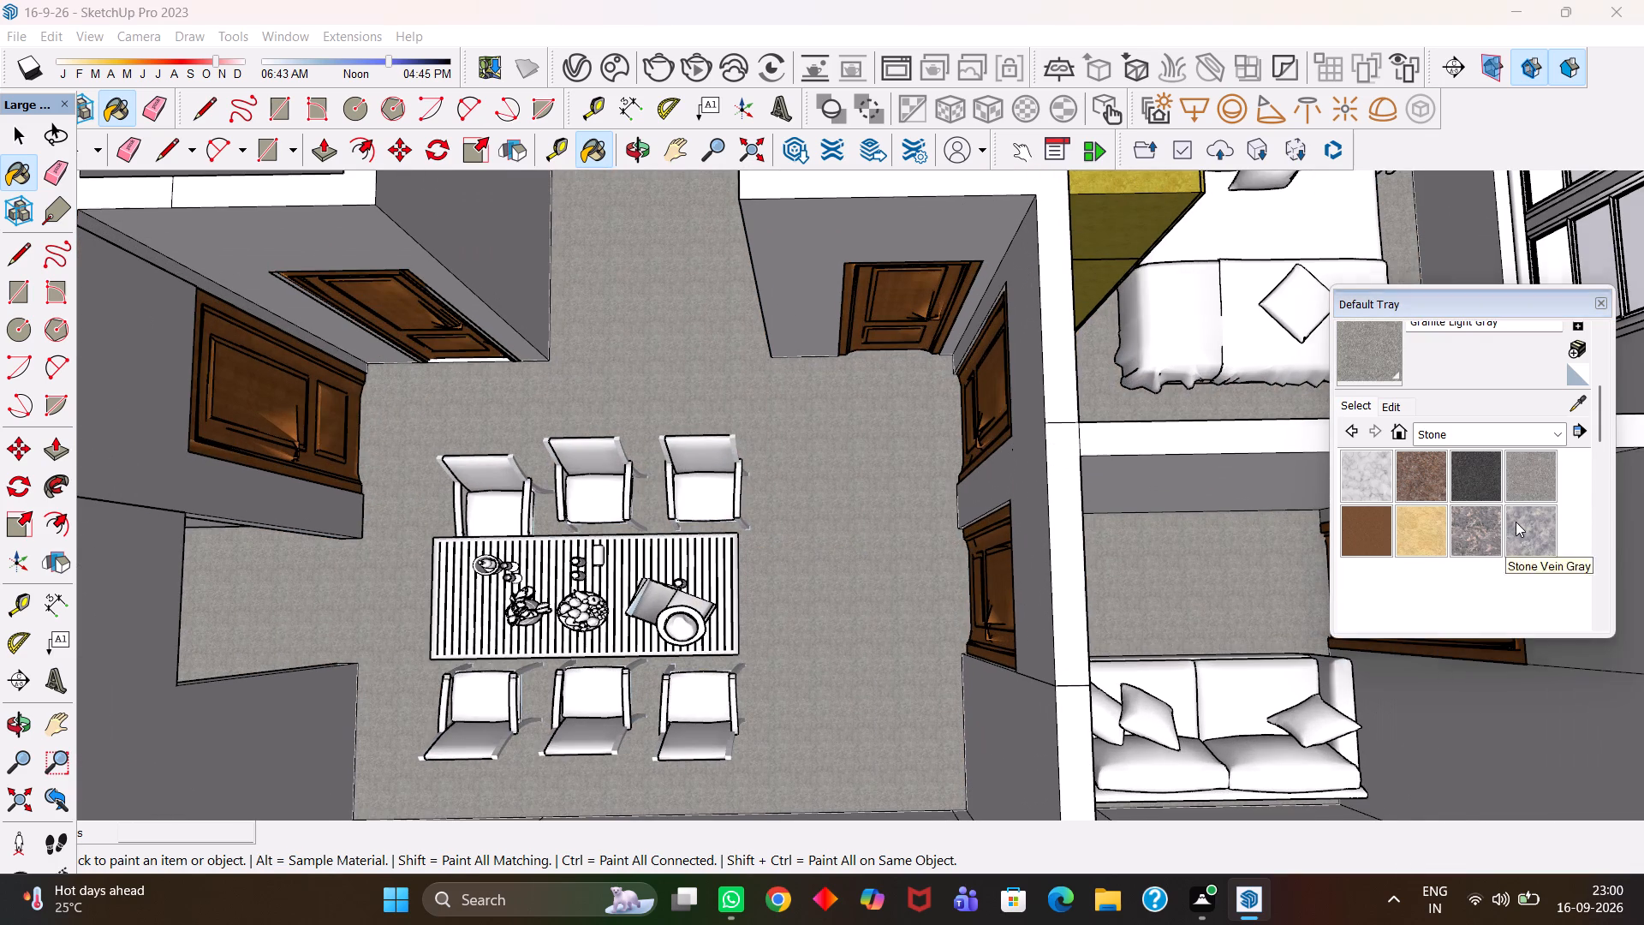
{"action": "left_click", "coordinate": [879, 585]}
{"action": "key", "text": "h"}
{"action": "scroll", "coordinate": [879, 585], "scroll_direction": "down", "scroll_amount": 13}
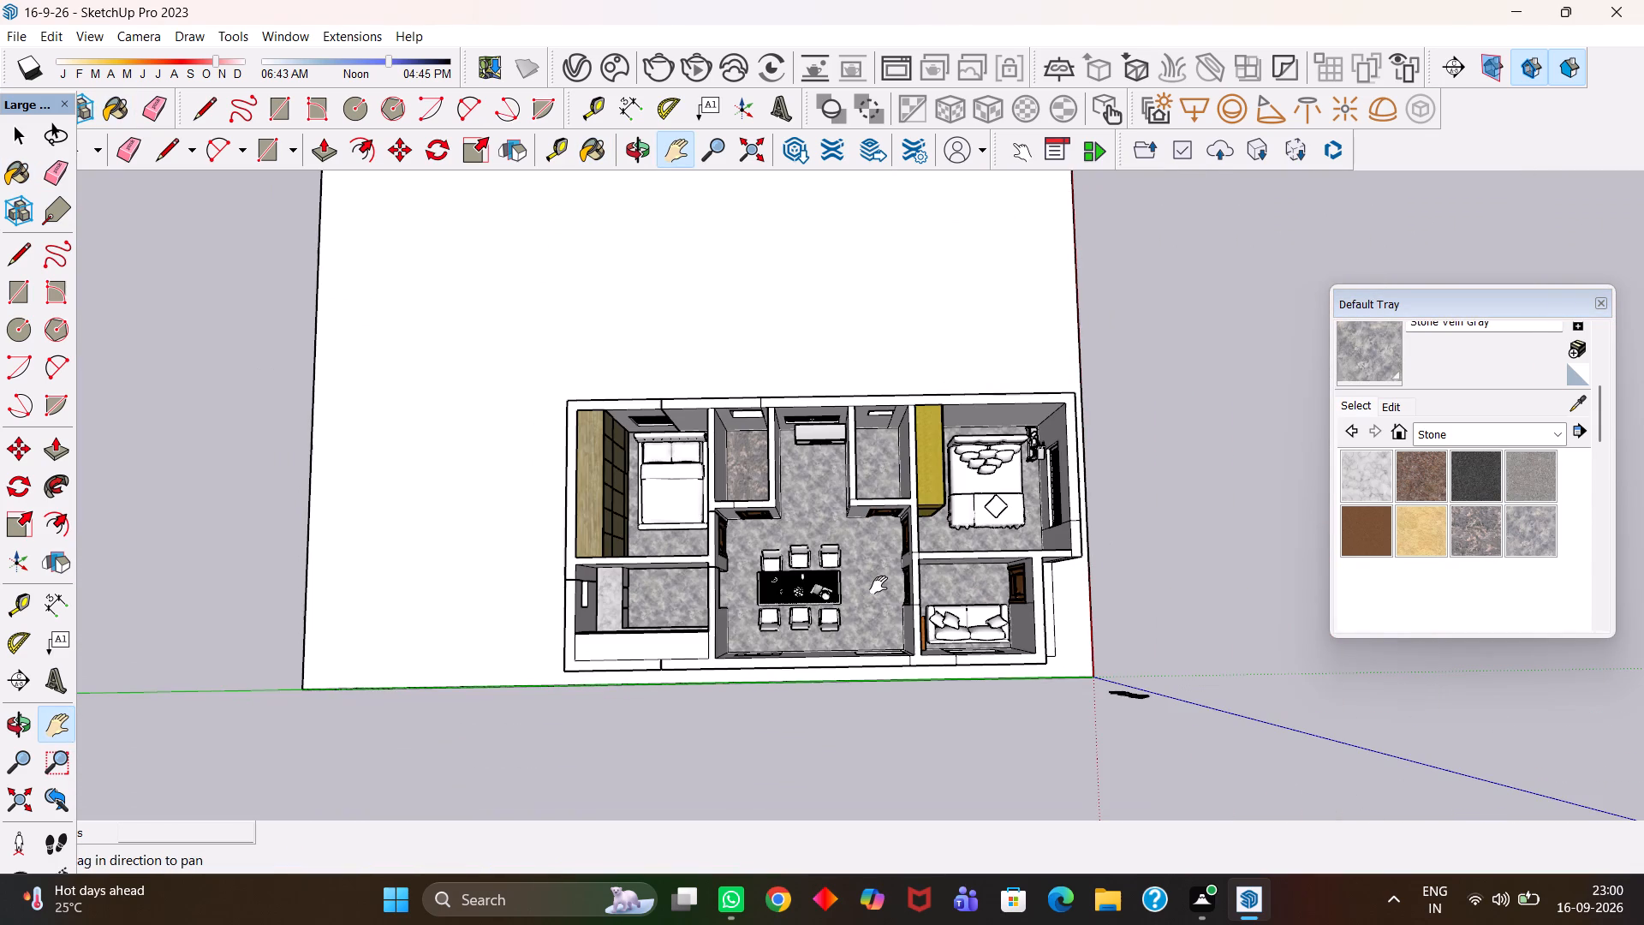
Save the model.
{"action": "key", "text": "ctrl+s"}
Close the Default Tray.
{"action": "scroll", "coordinate": [878, 585], "scroll_direction": "up", "scroll_amount": 6}
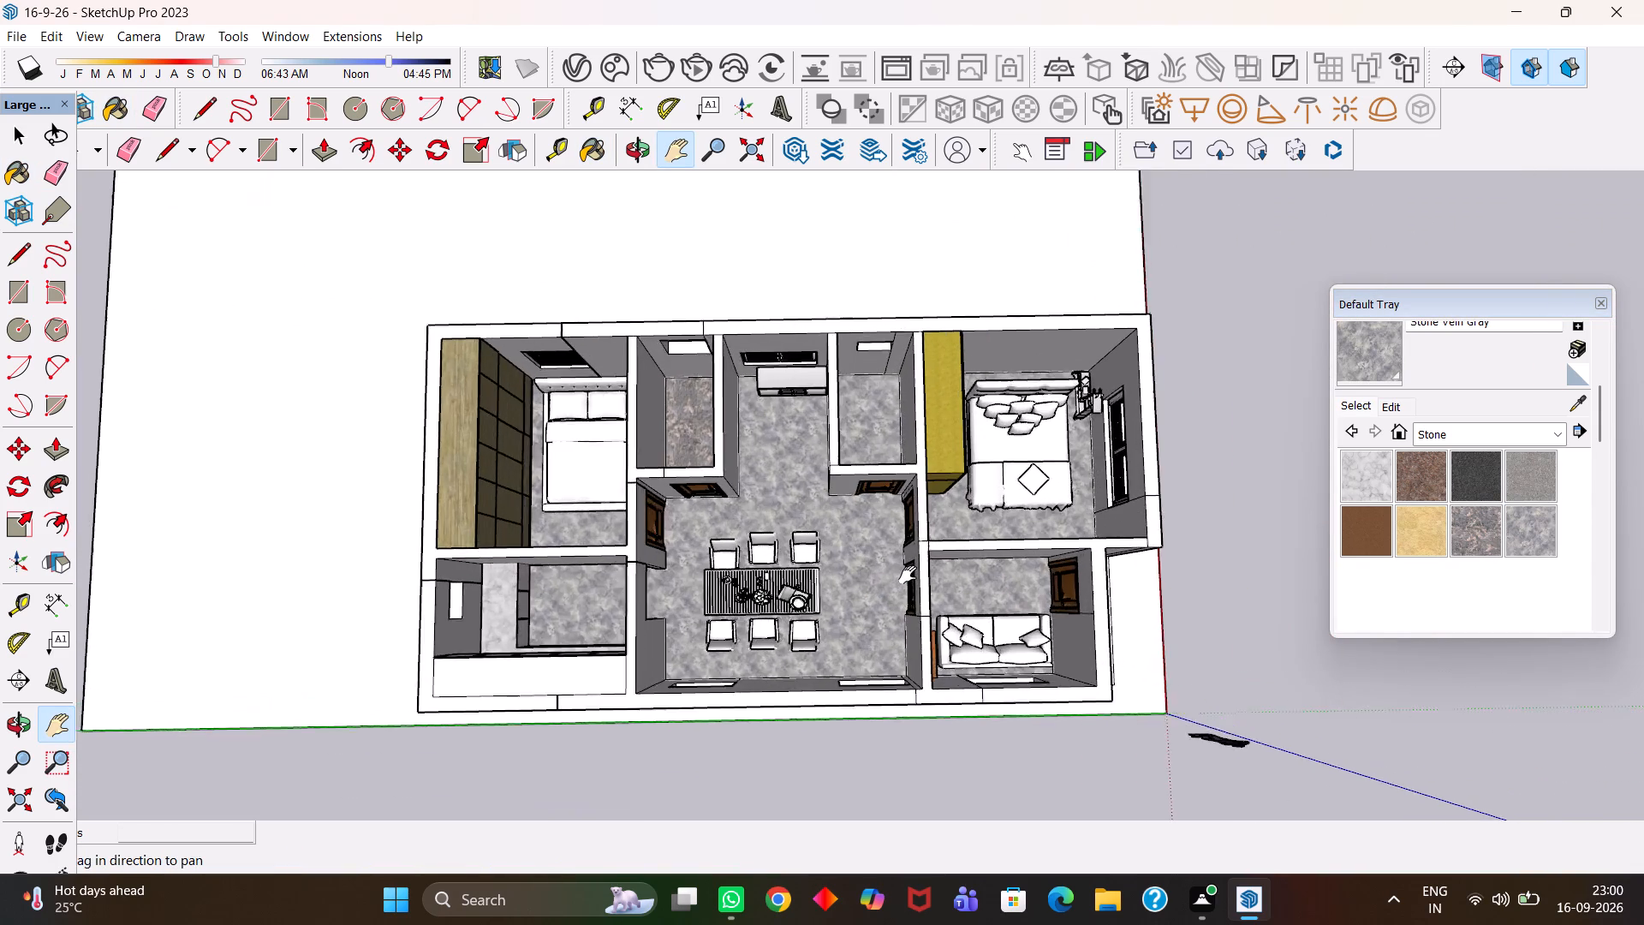
{"action": "scroll", "coordinate": [908, 575], "scroll_direction": "up", "scroll_amount": 1}
{"action": "left_click_drag", "start_coordinate": [910, 572], "coordinate": [962, 612]}
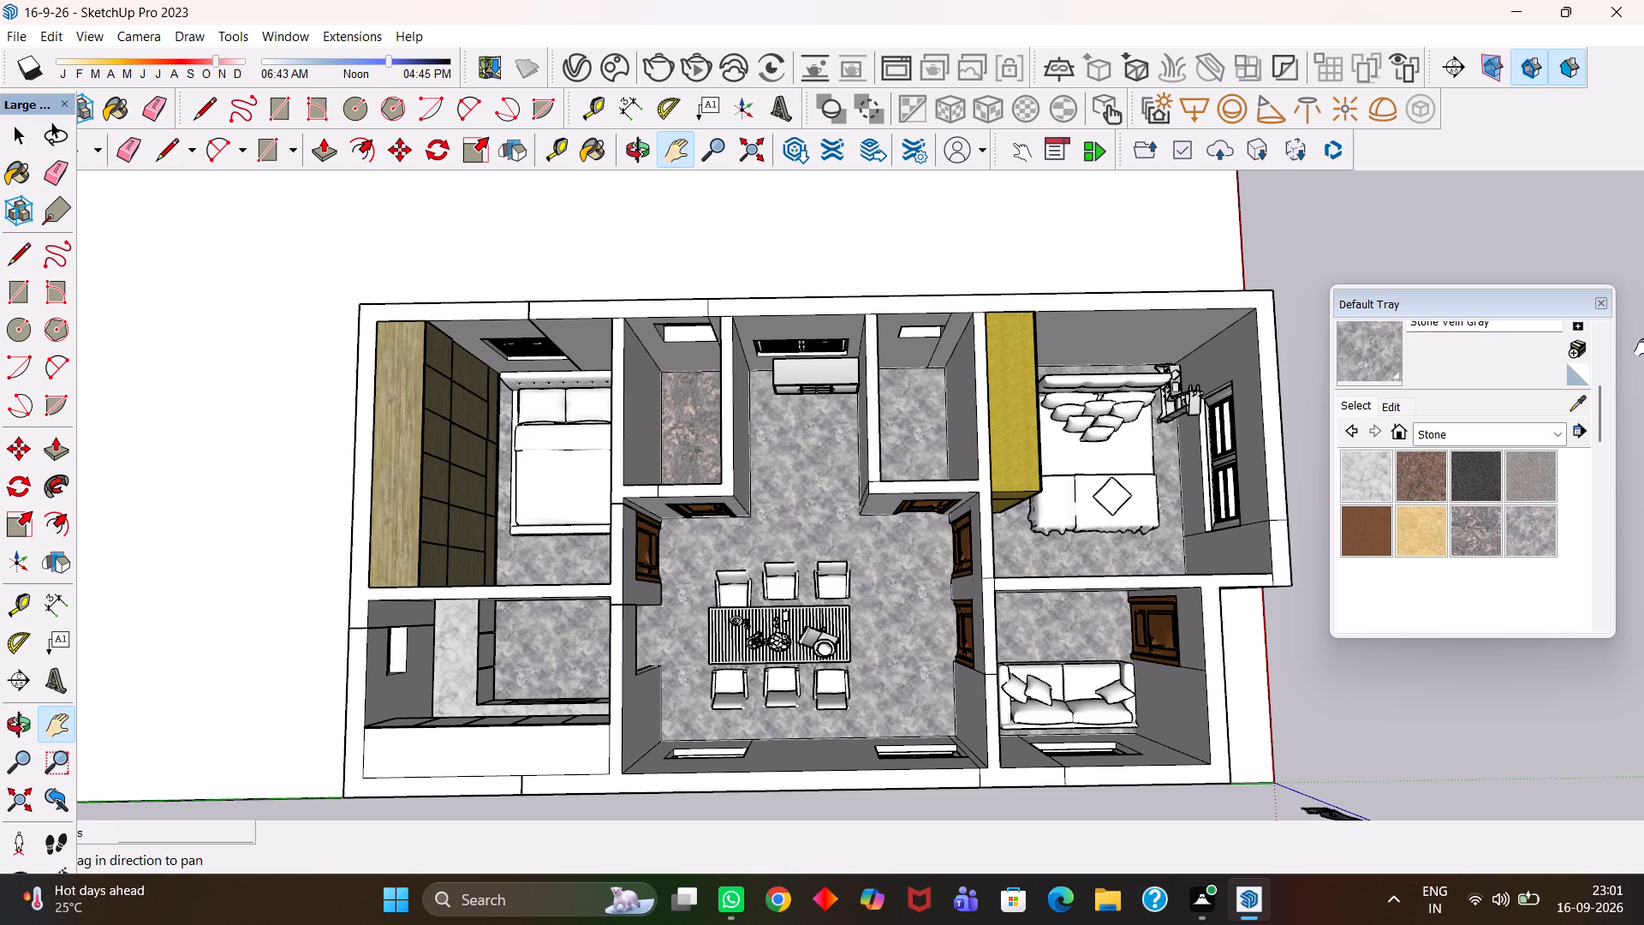
{"action": "left_click", "coordinate": [1599, 301]}
Delete the stray black object lying outside the plot near the origin.
{"action": "scroll", "coordinate": [1004, 513], "scroll_direction": "up", "scroll_amount": 2}
{"action": "scroll", "coordinate": [1005, 506], "scroll_direction": "down", "scroll_amount": 2}
{"action": "left_click_drag", "start_coordinate": [1005, 493], "coordinate": [1069, 424]}
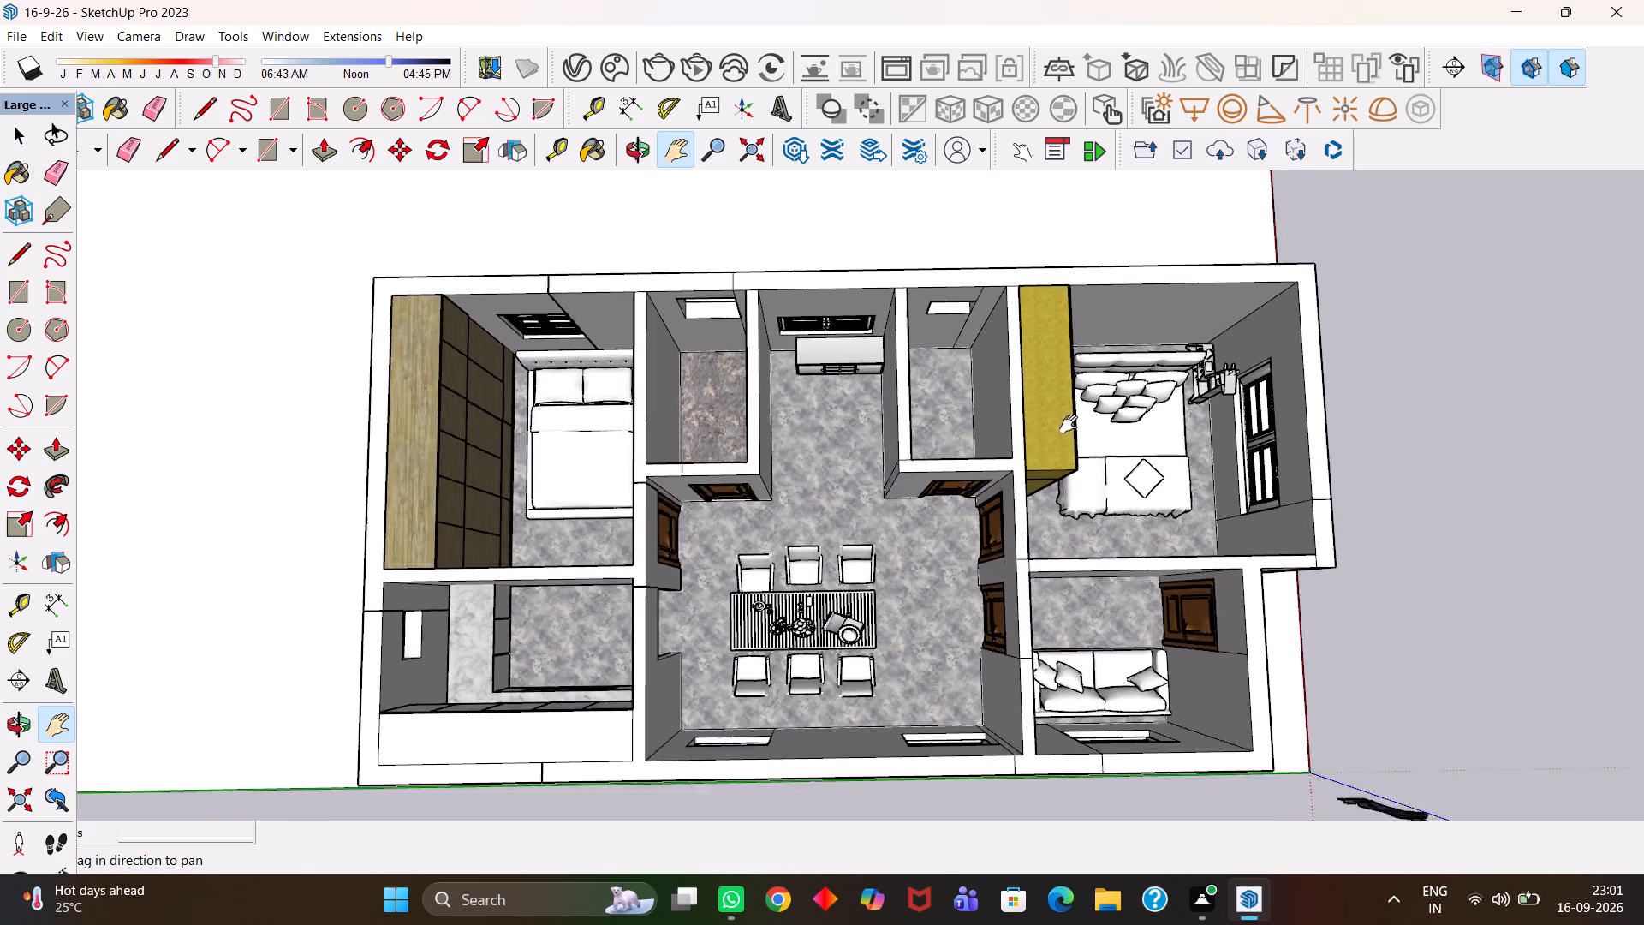
{"action": "left_click_drag", "start_coordinate": [1069, 424], "coordinate": [1073, 396]}
{"action": "scroll", "coordinate": [1030, 385], "scroll_direction": "down", "scroll_amount": 4}
{"action": "left_click_drag", "start_coordinate": [1069, 525], "coordinate": [956, 507]}
{"action": "key", "text": "space"}
{"action": "left_click", "coordinate": [1212, 620]}
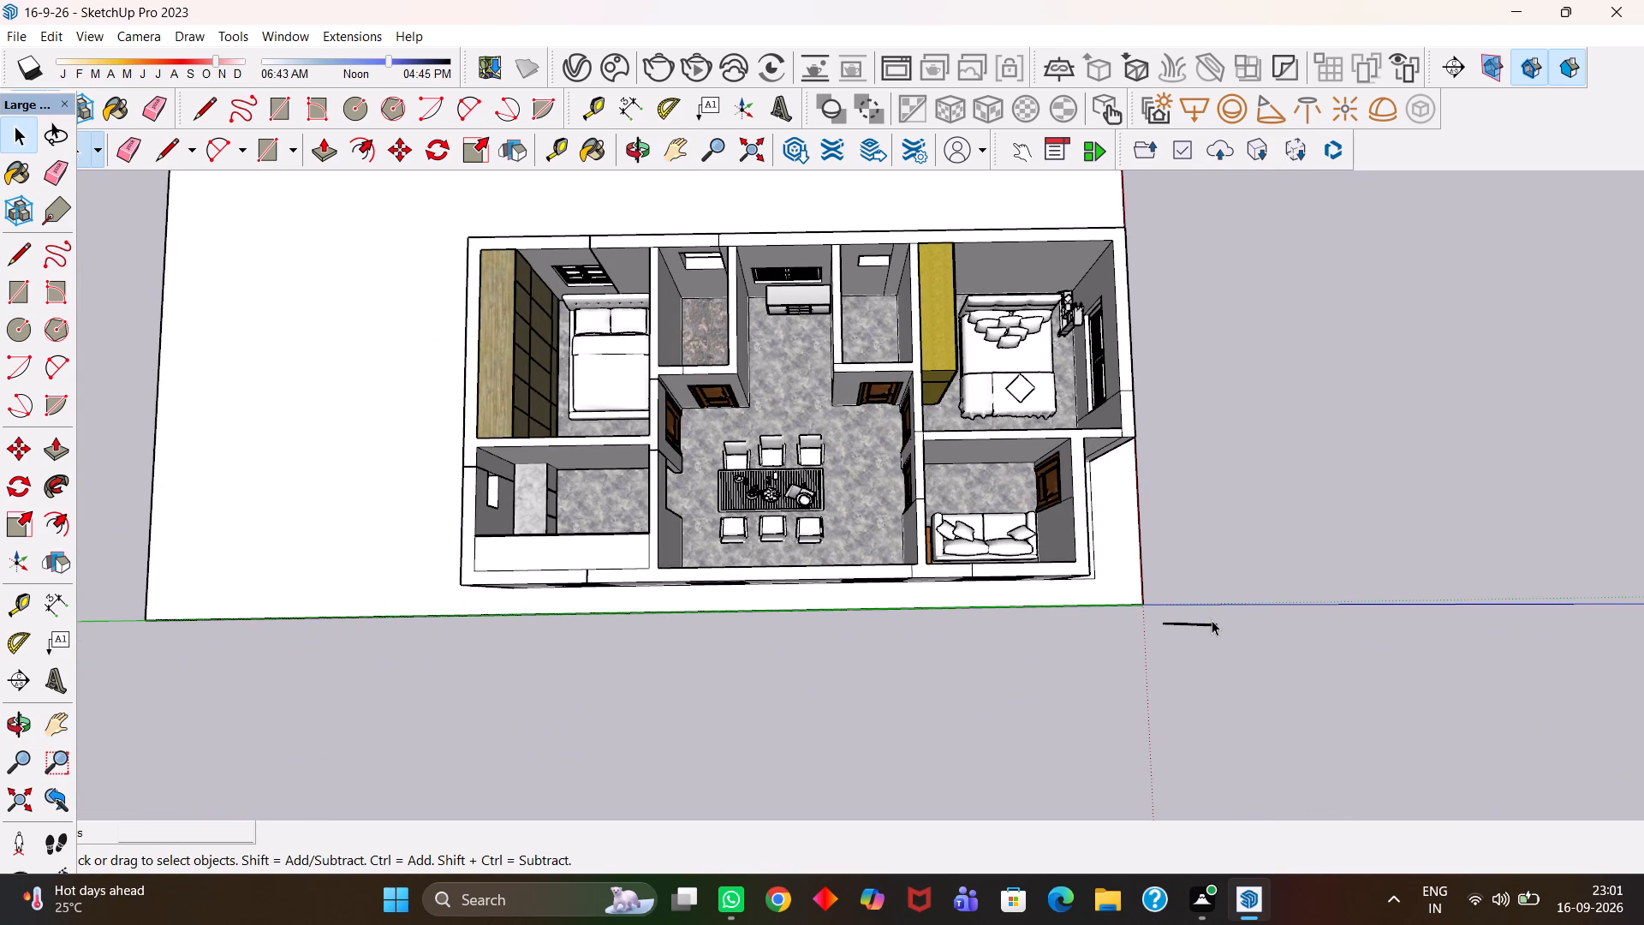
{"action": "left_click", "coordinate": [1206, 626]}
{"action": "scroll", "coordinate": [1199, 627], "scroll_direction": "up", "scroll_amount": 2}
{"action": "key", "text": "Delete"}
Frame the whole furnished house from above and examine its rooms and floors.
{"action": "scroll", "coordinate": [1198, 622], "scroll_direction": "down", "scroll_amount": 3}
{"action": "key", "text": "h"}
{"action": "left_click_drag", "start_coordinate": [1133, 574], "coordinate": [1216, 680]}
{"action": "scroll", "coordinate": [1089, 642], "scroll_direction": "up", "scroll_amount": 4}
{"action": "left_click_drag", "start_coordinate": [1075, 630], "coordinate": [1173, 684]}
{"action": "scroll", "coordinate": [1174, 684], "scroll_direction": "up", "scroll_amount": 2}
{"action": "scroll", "coordinate": [1169, 679], "scroll_direction": "down", "scroll_amount": 1}
{"action": "left_click_drag", "start_coordinate": [1167, 679], "coordinate": [1153, 669]}
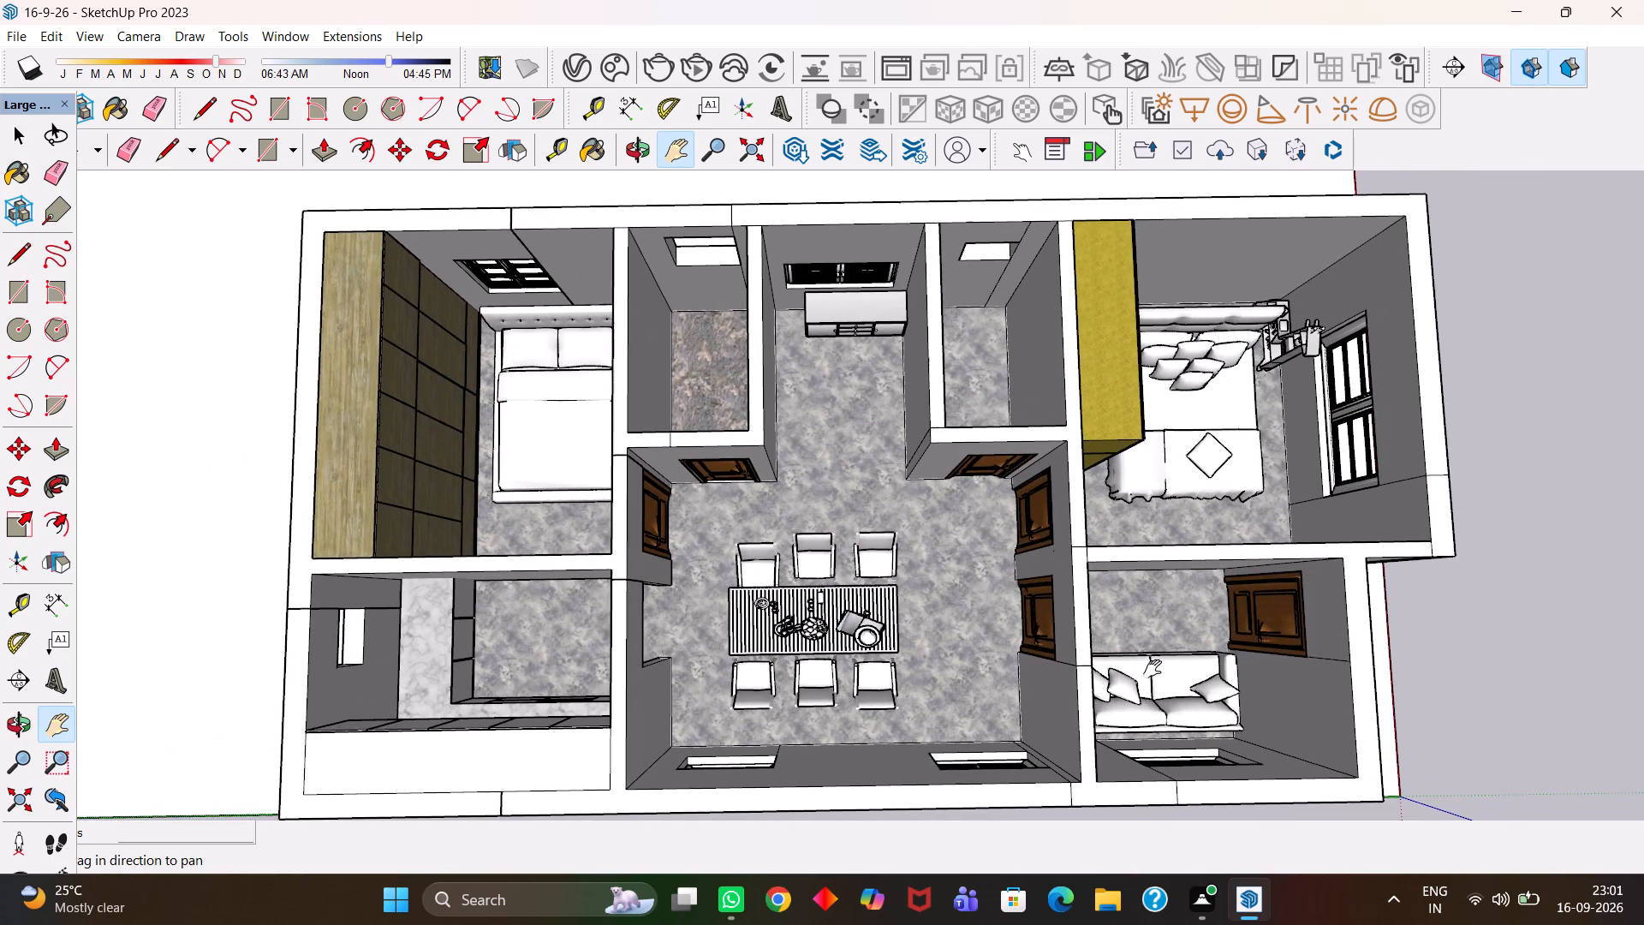
{"action": "left_click_drag", "start_coordinate": [1153, 669], "coordinate": [1157, 667]}
{"action": "middle_click", "coordinate": [1162, 667]}
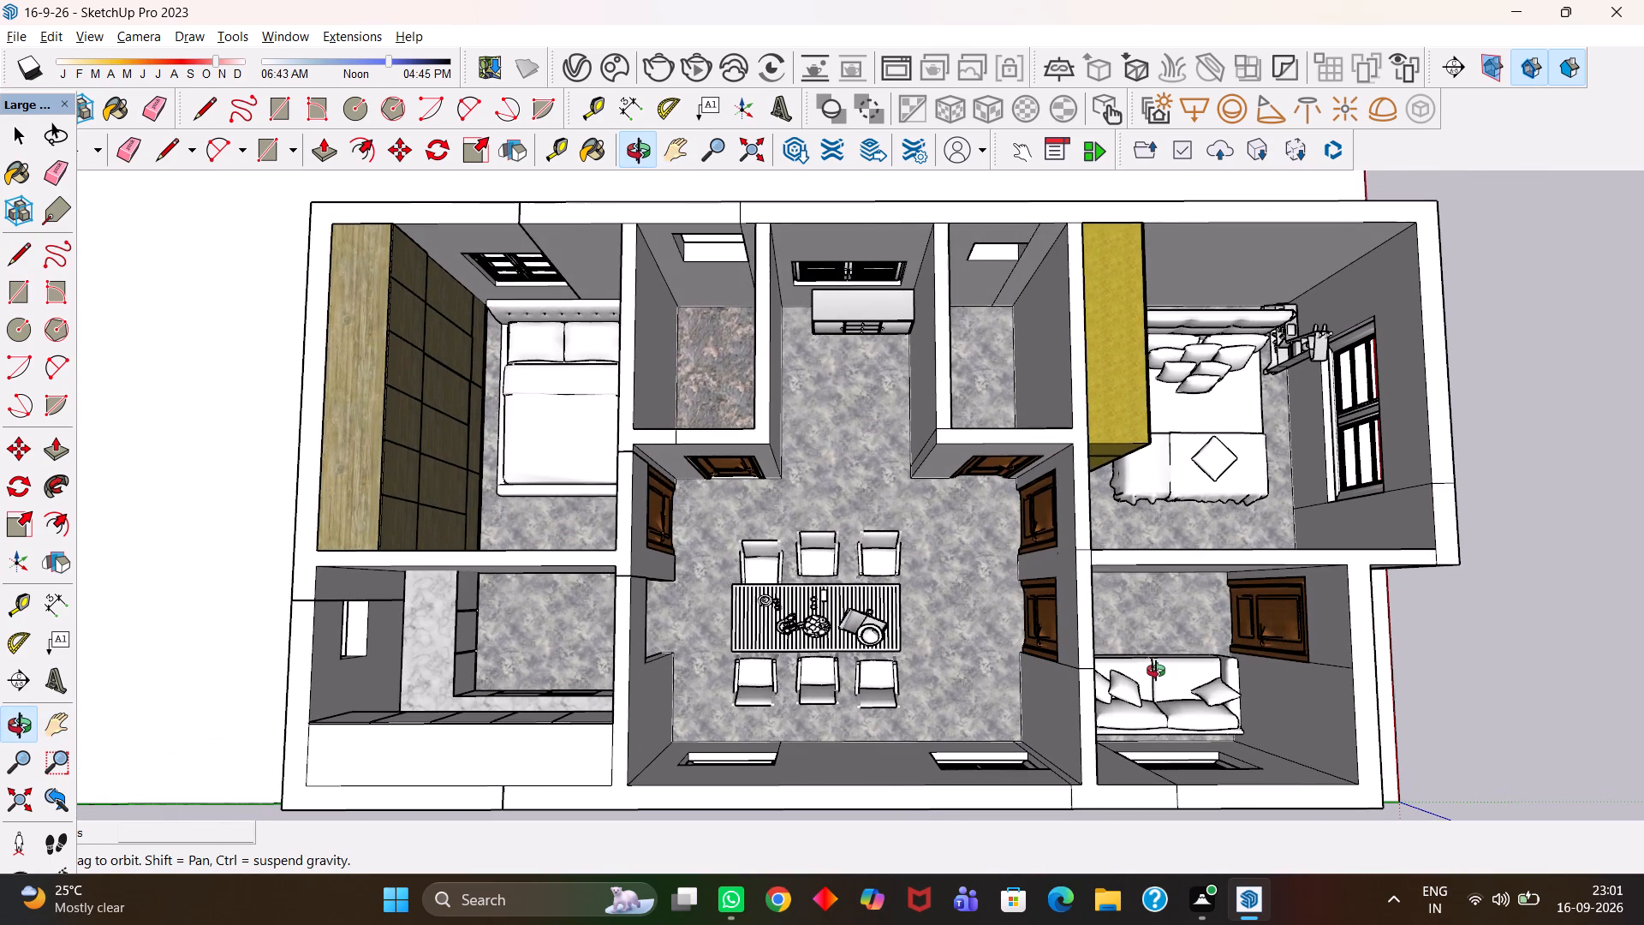
{"action": "scroll", "coordinate": [1156, 671], "scroll_direction": "down", "scroll_amount": 1}
{"action": "scroll", "coordinate": [1156, 671], "scroll_direction": "up", "scroll_amount": 1}
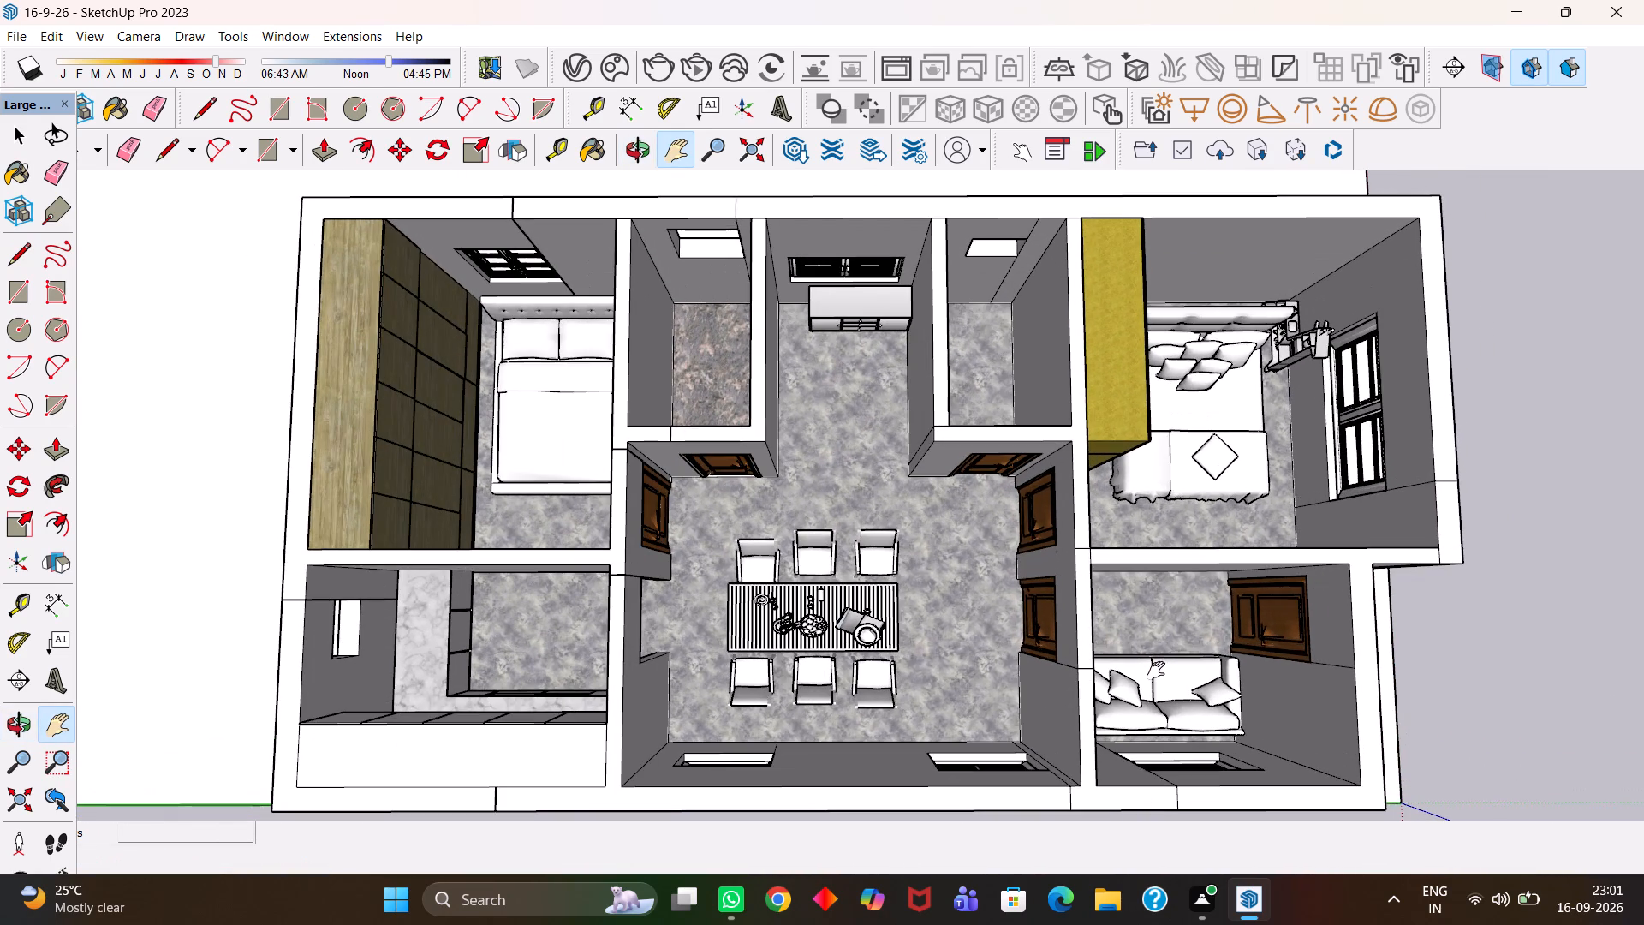
{"action": "left_click", "coordinate": [1153, 666]}
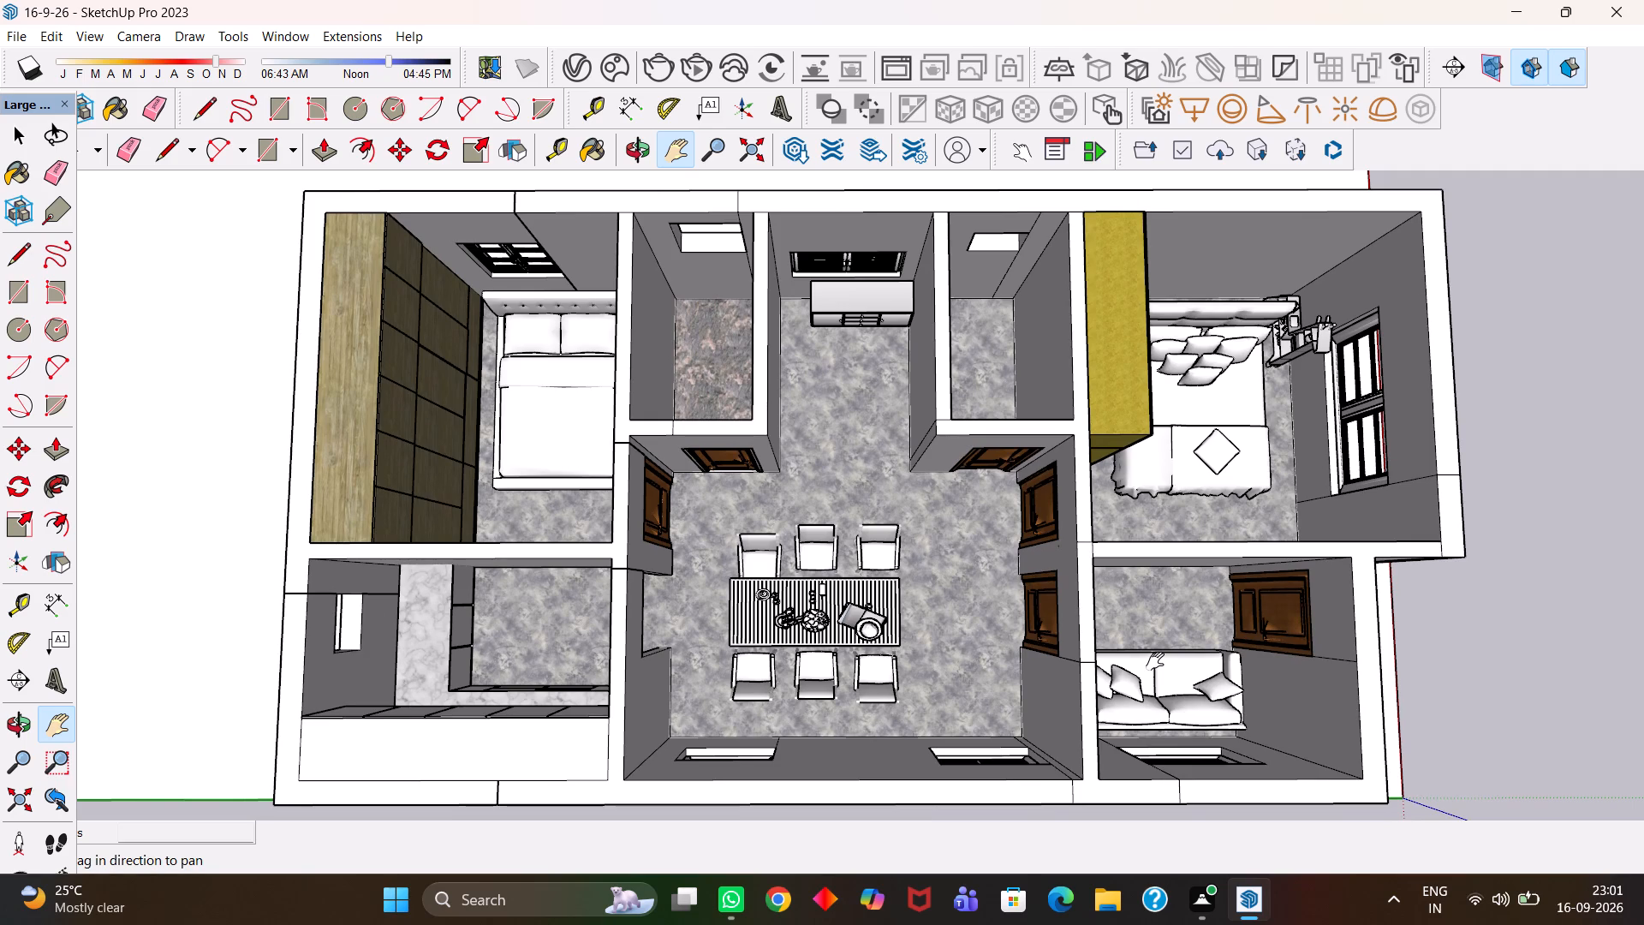
Save the model.
{"action": "key", "text": "ctrl+s"}
Print the model view with Microsoft Print to PDF, saving the output as 16-9 in the project folder.
{"action": "left_click", "coordinate": [13, 34]}
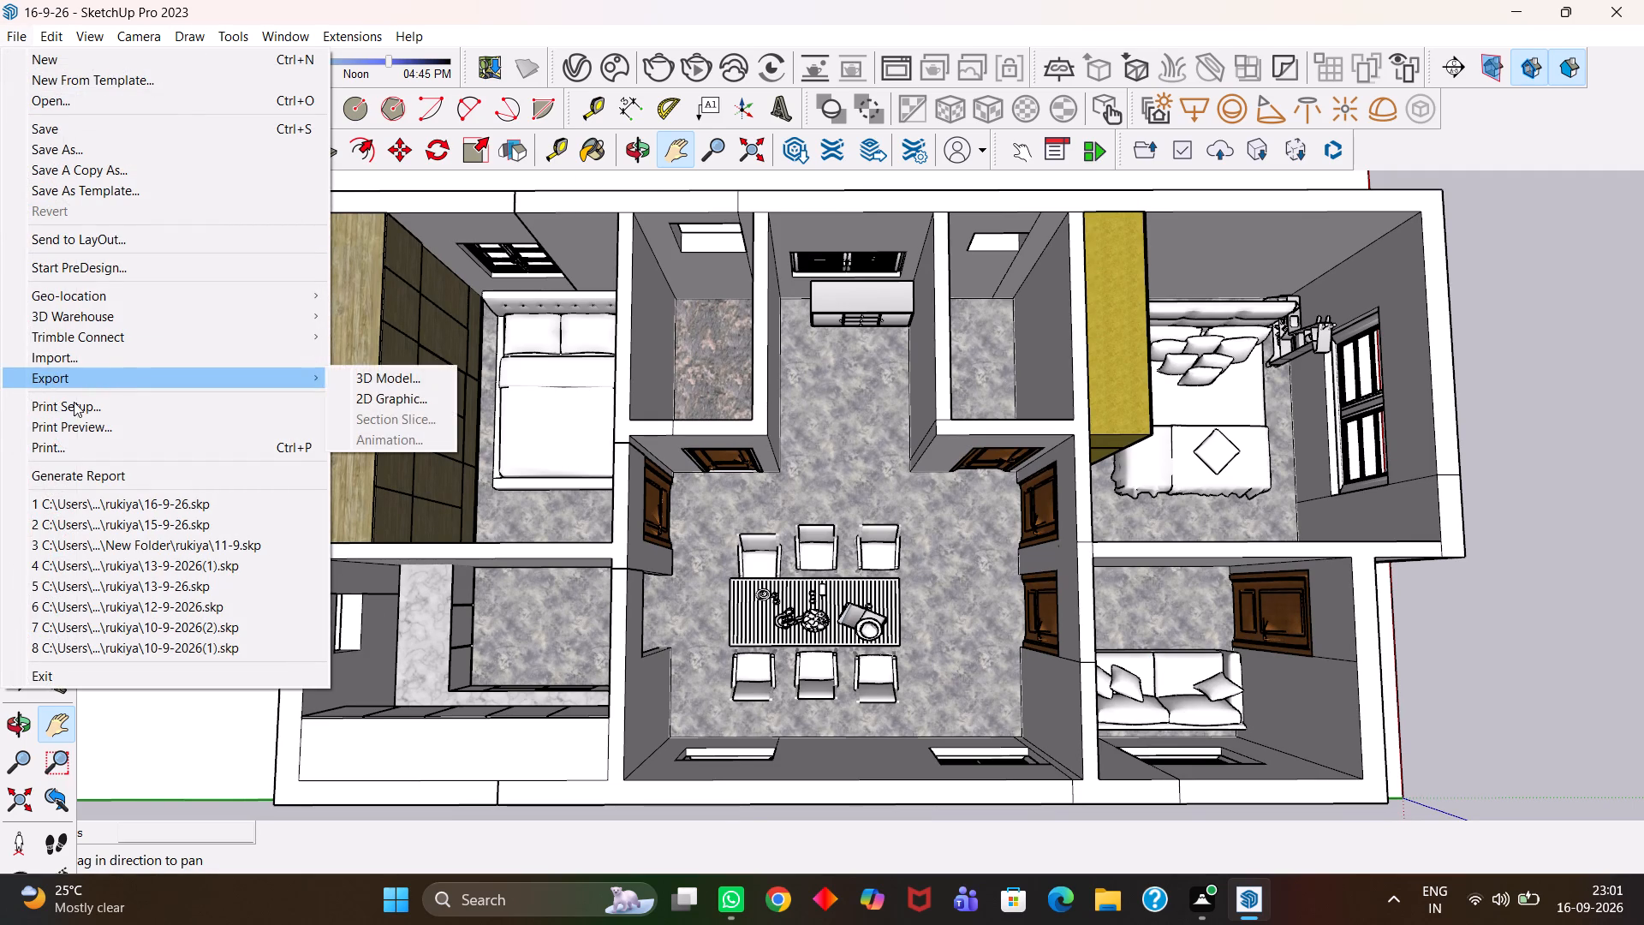
{"action": "left_click", "coordinate": [74, 448]}
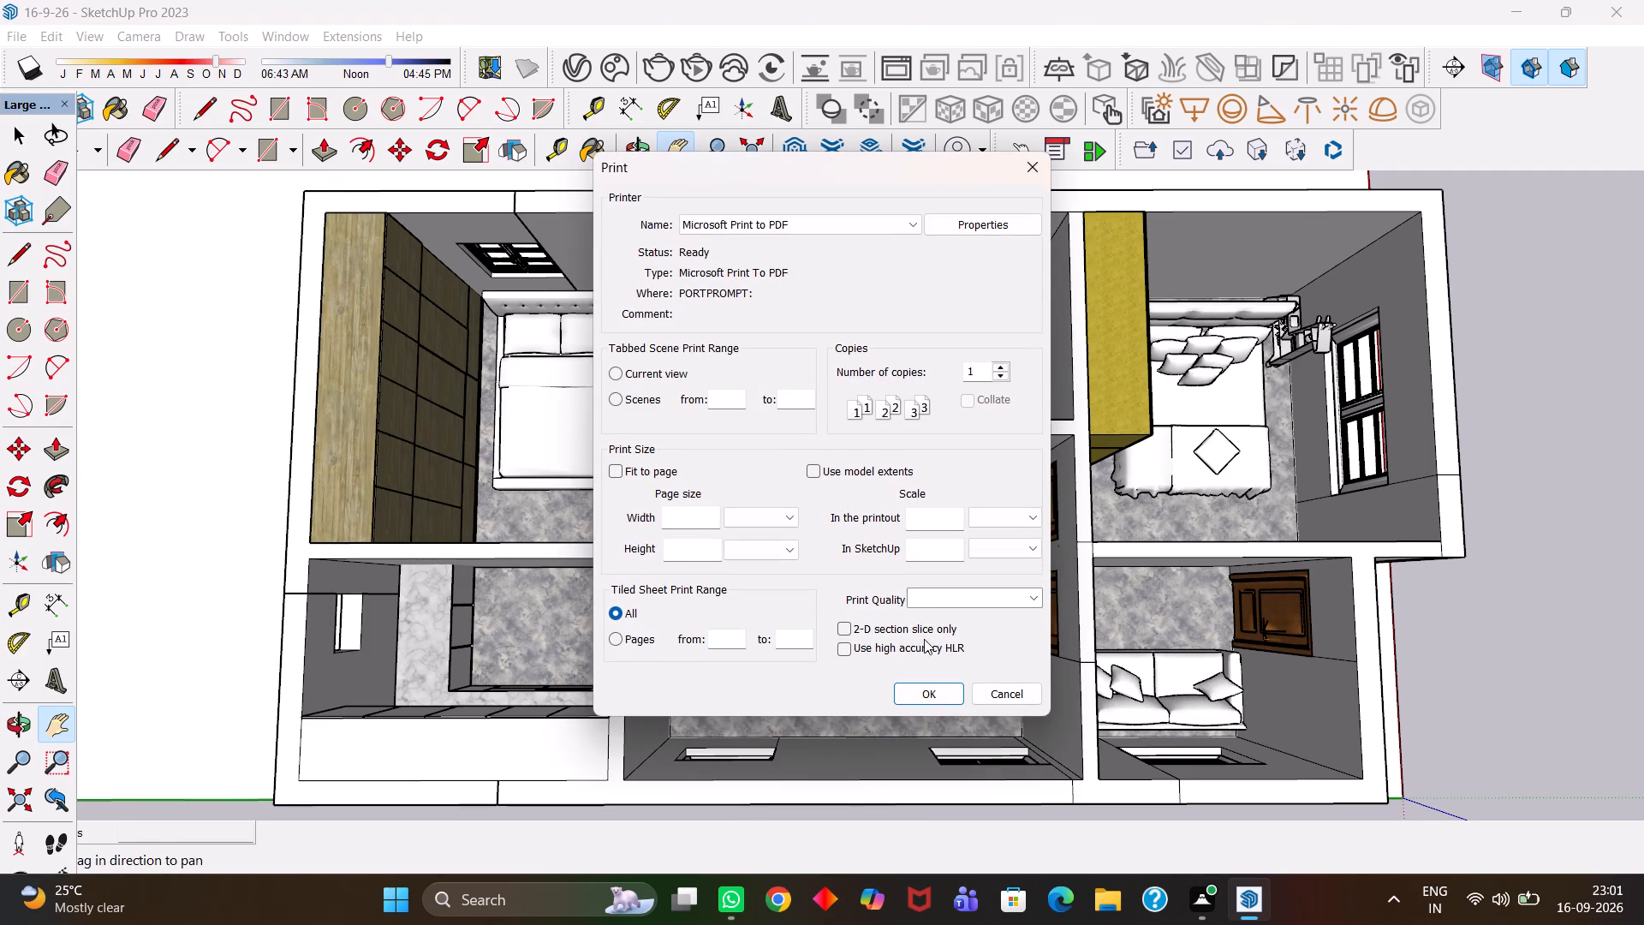
{"action": "left_click", "coordinate": [936, 691]}
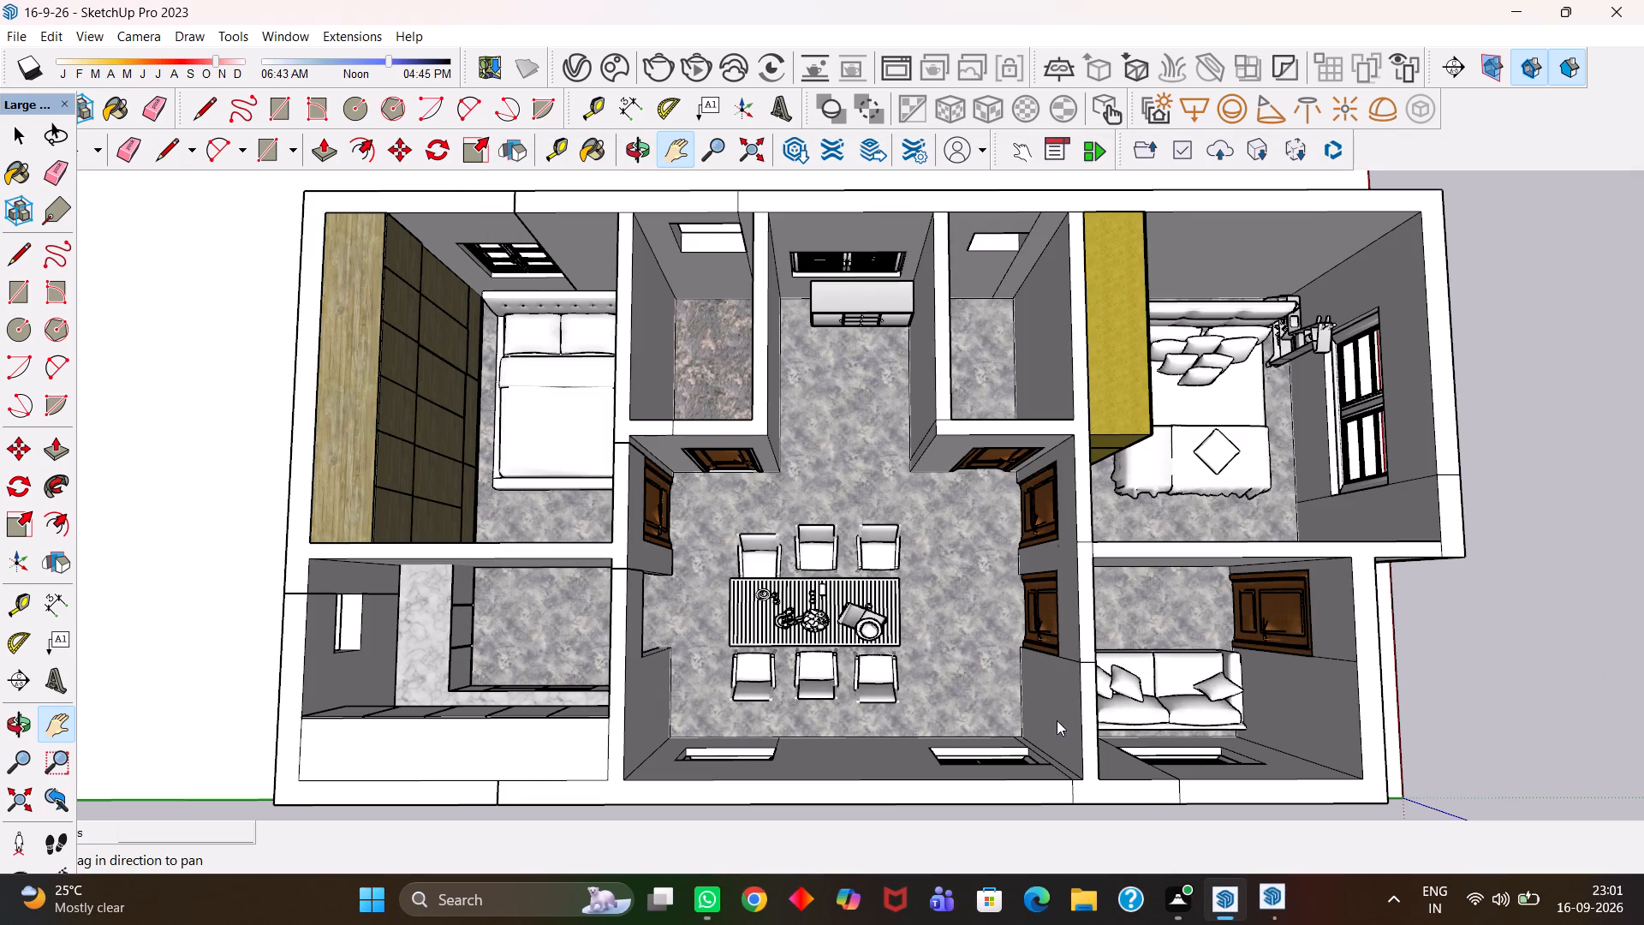
{"action": "left_click", "coordinate": [1255, 821]}
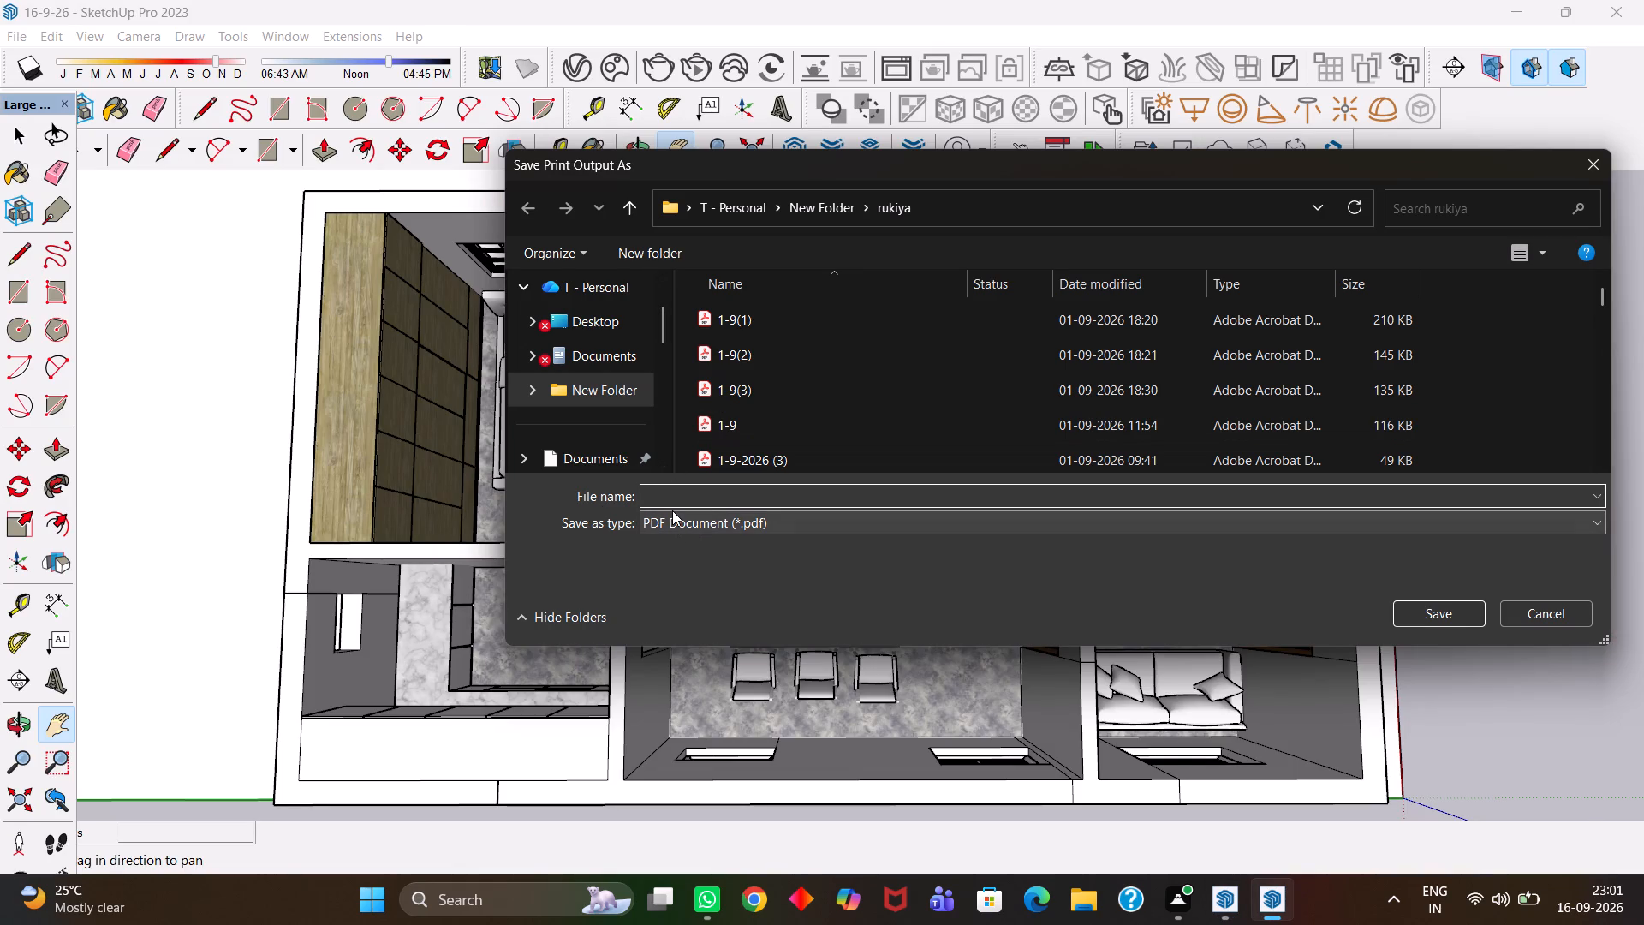
{"action": "key", "text": "1"}
{"action": "key", "text": "9"}
{"action": "key", "text": "BackSpace"}
{"action": "type", "text": "6-"}
{"action": "key", "text": "9"}
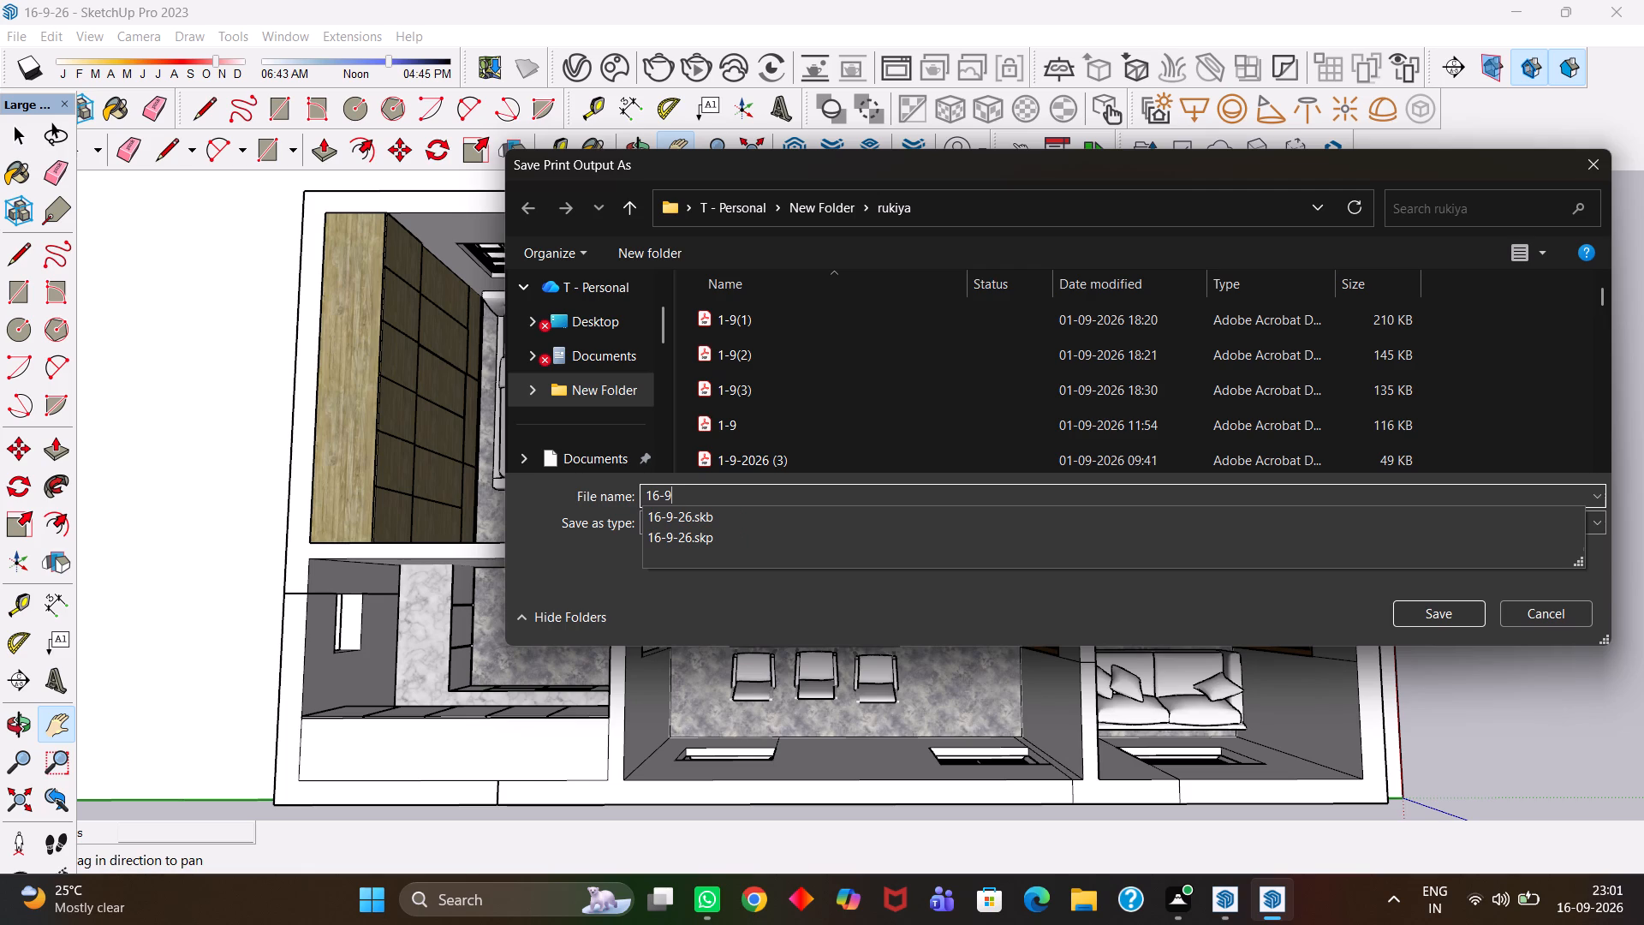
{"action": "key", "text": "Return"}
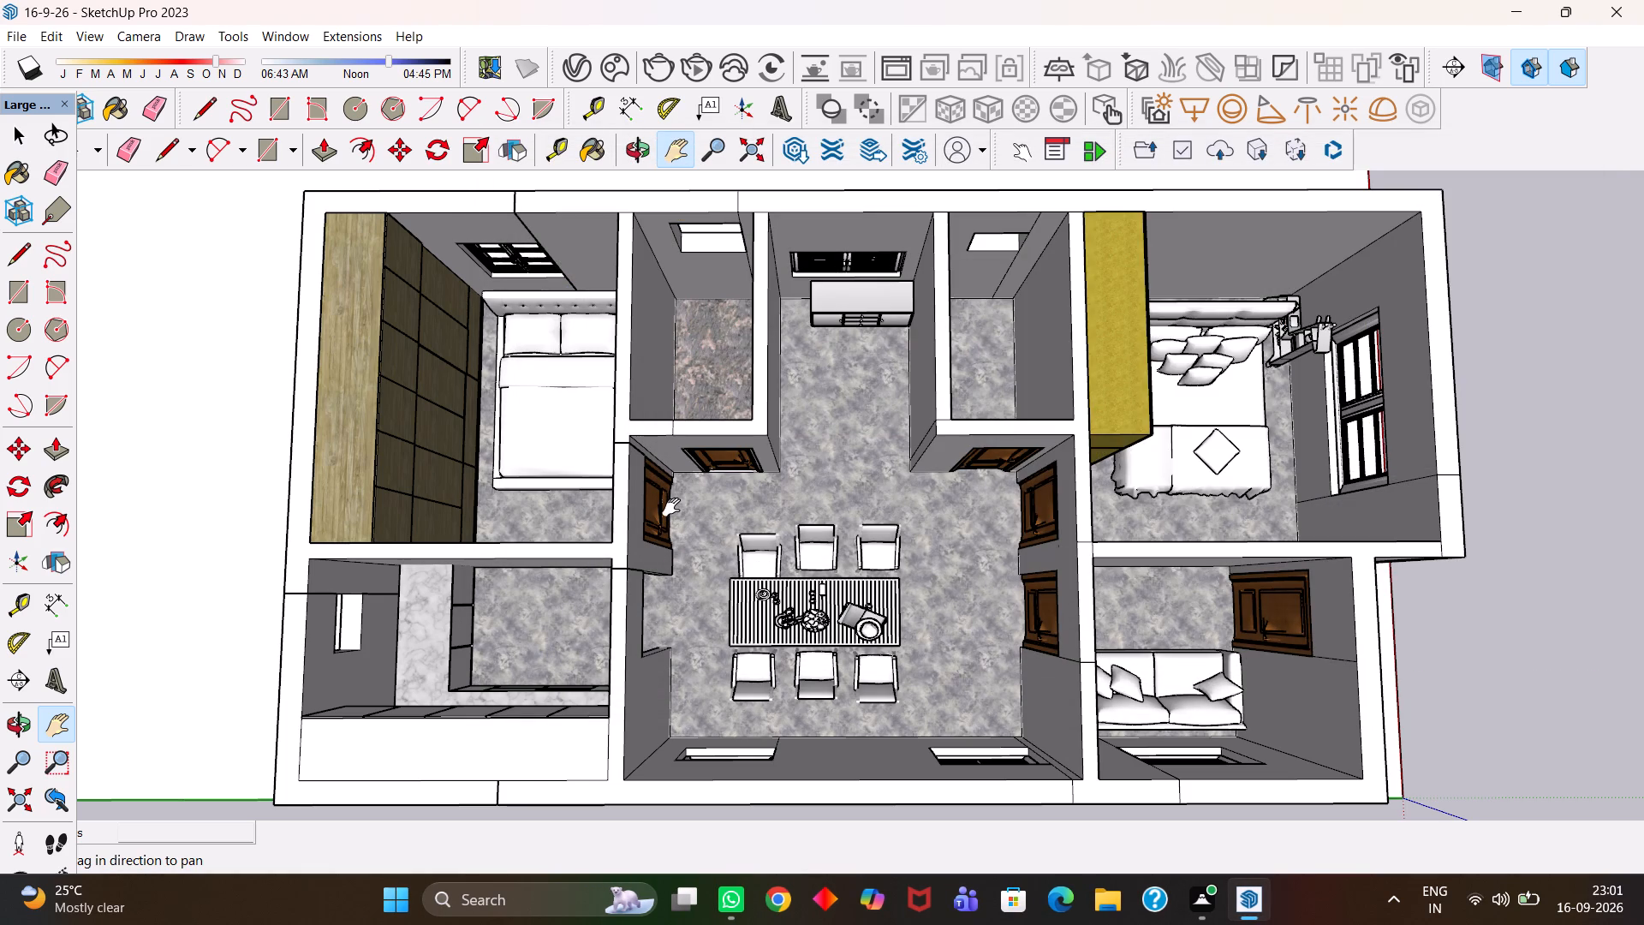
Check the printed house view in the 16-9 PDF in Adobe Acrobat.
{"action": "scroll", "coordinate": [1042, 611], "scroll_direction": "down", "scroll_amount": 4}
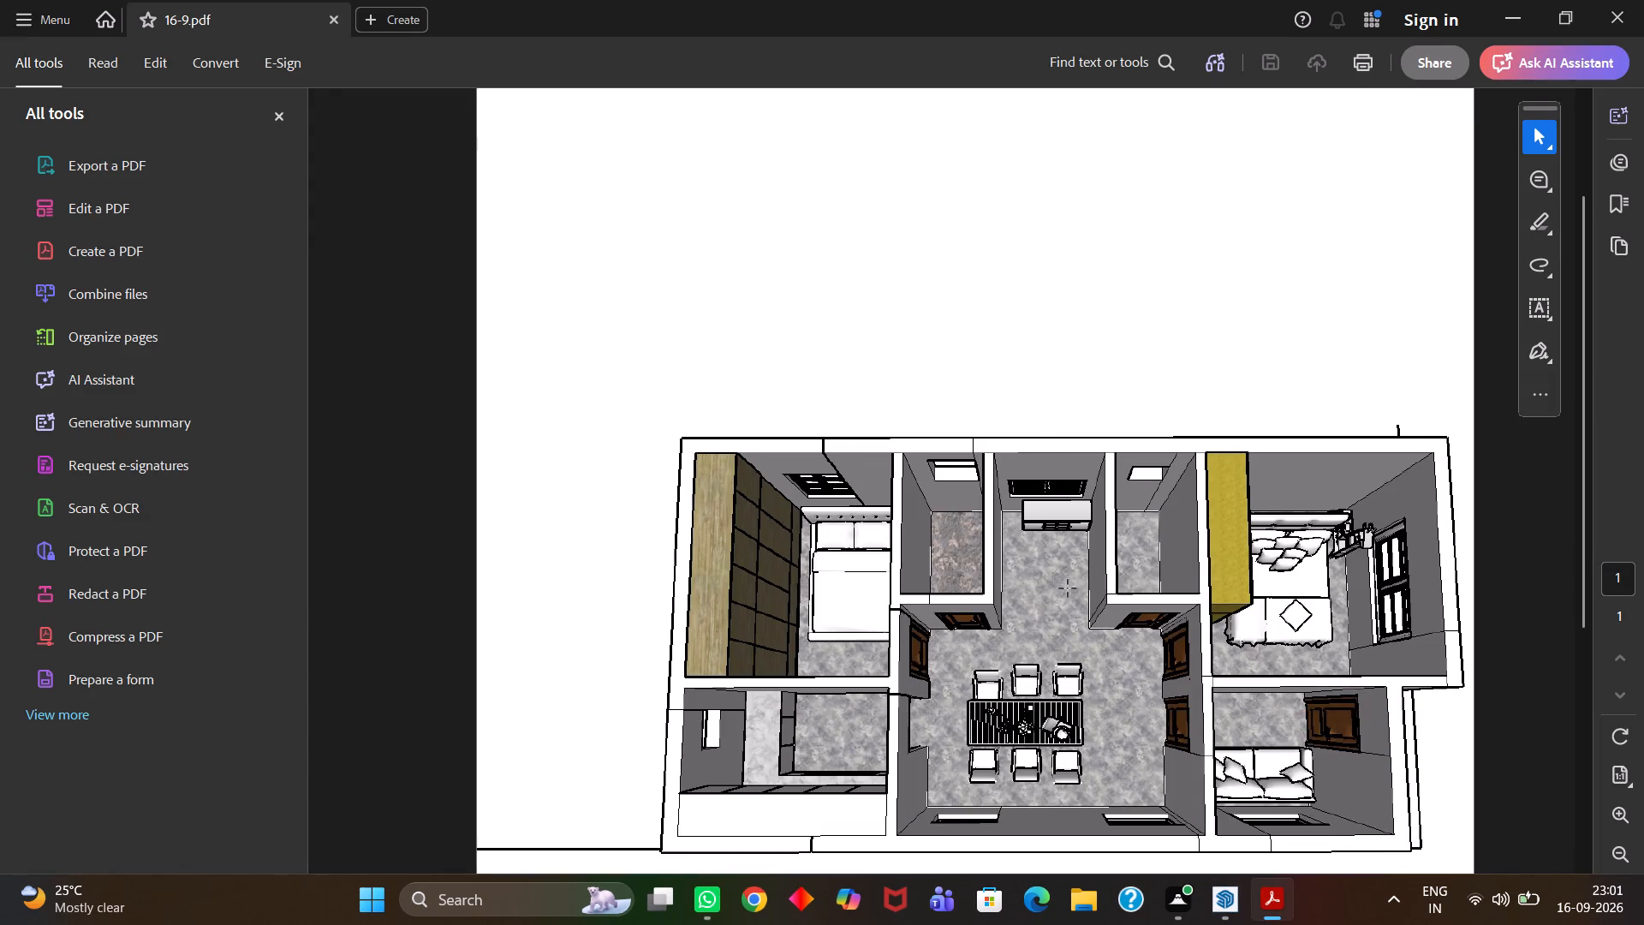
{"action": "scroll", "coordinate": [1069, 585], "scroll_direction": "down", "scroll_amount": 9}
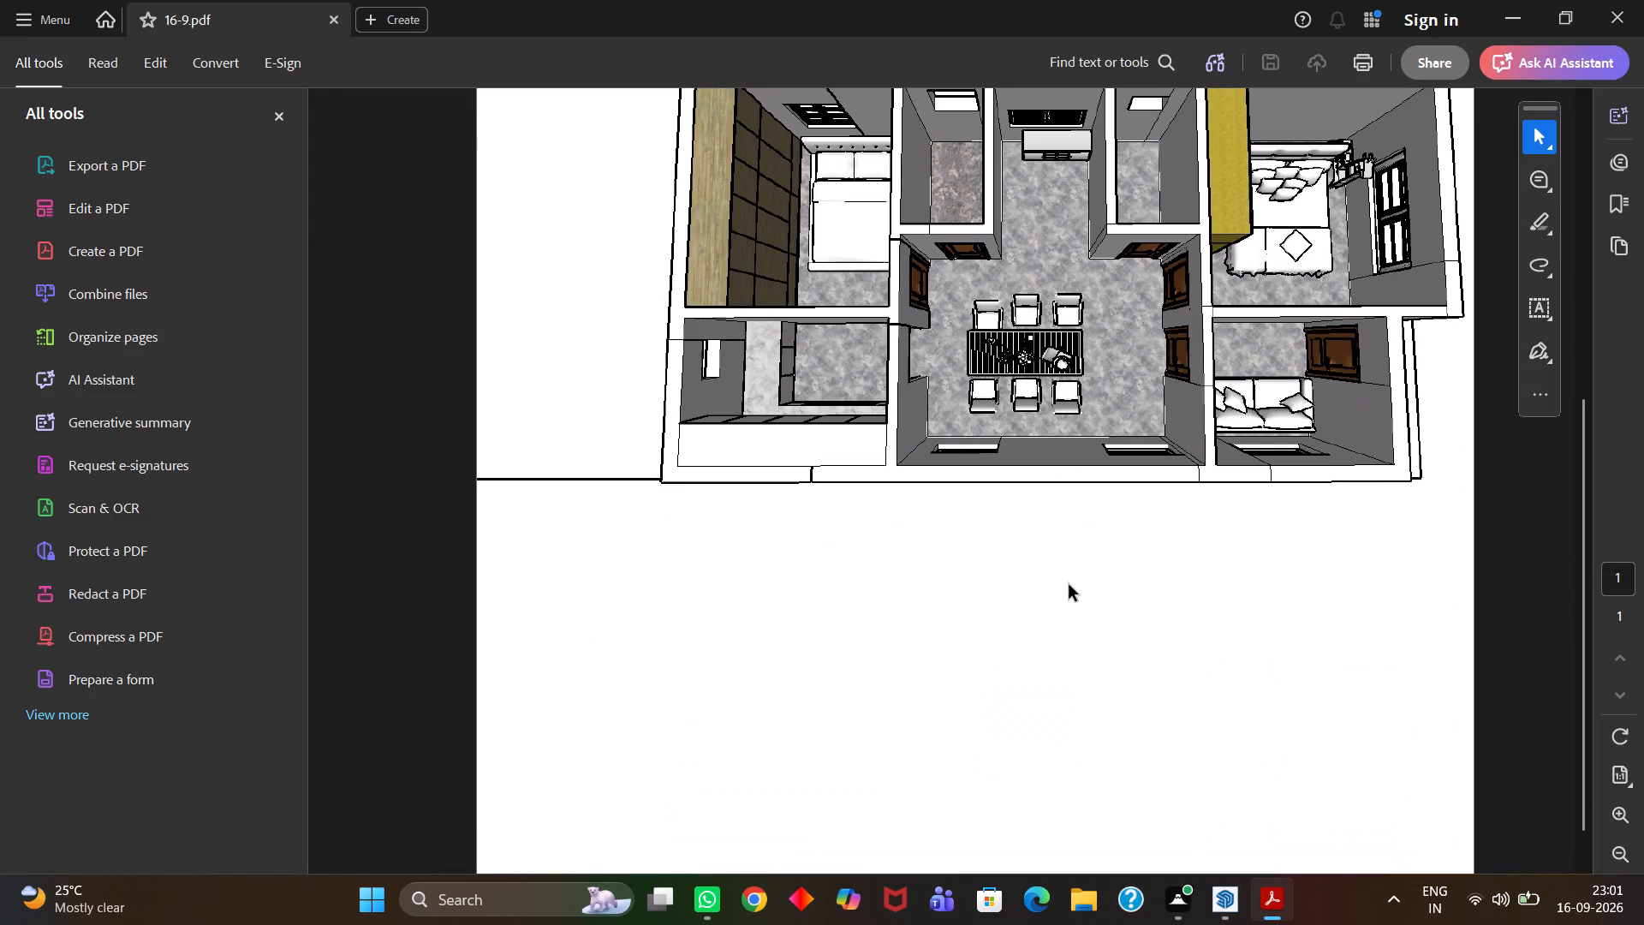
{"action": "scroll", "coordinate": [1069, 585], "scroll_direction": "down", "scroll_amount": 3}
{"action": "scroll", "coordinate": [1069, 585], "scroll_direction": "up", "scroll_amount": 1}
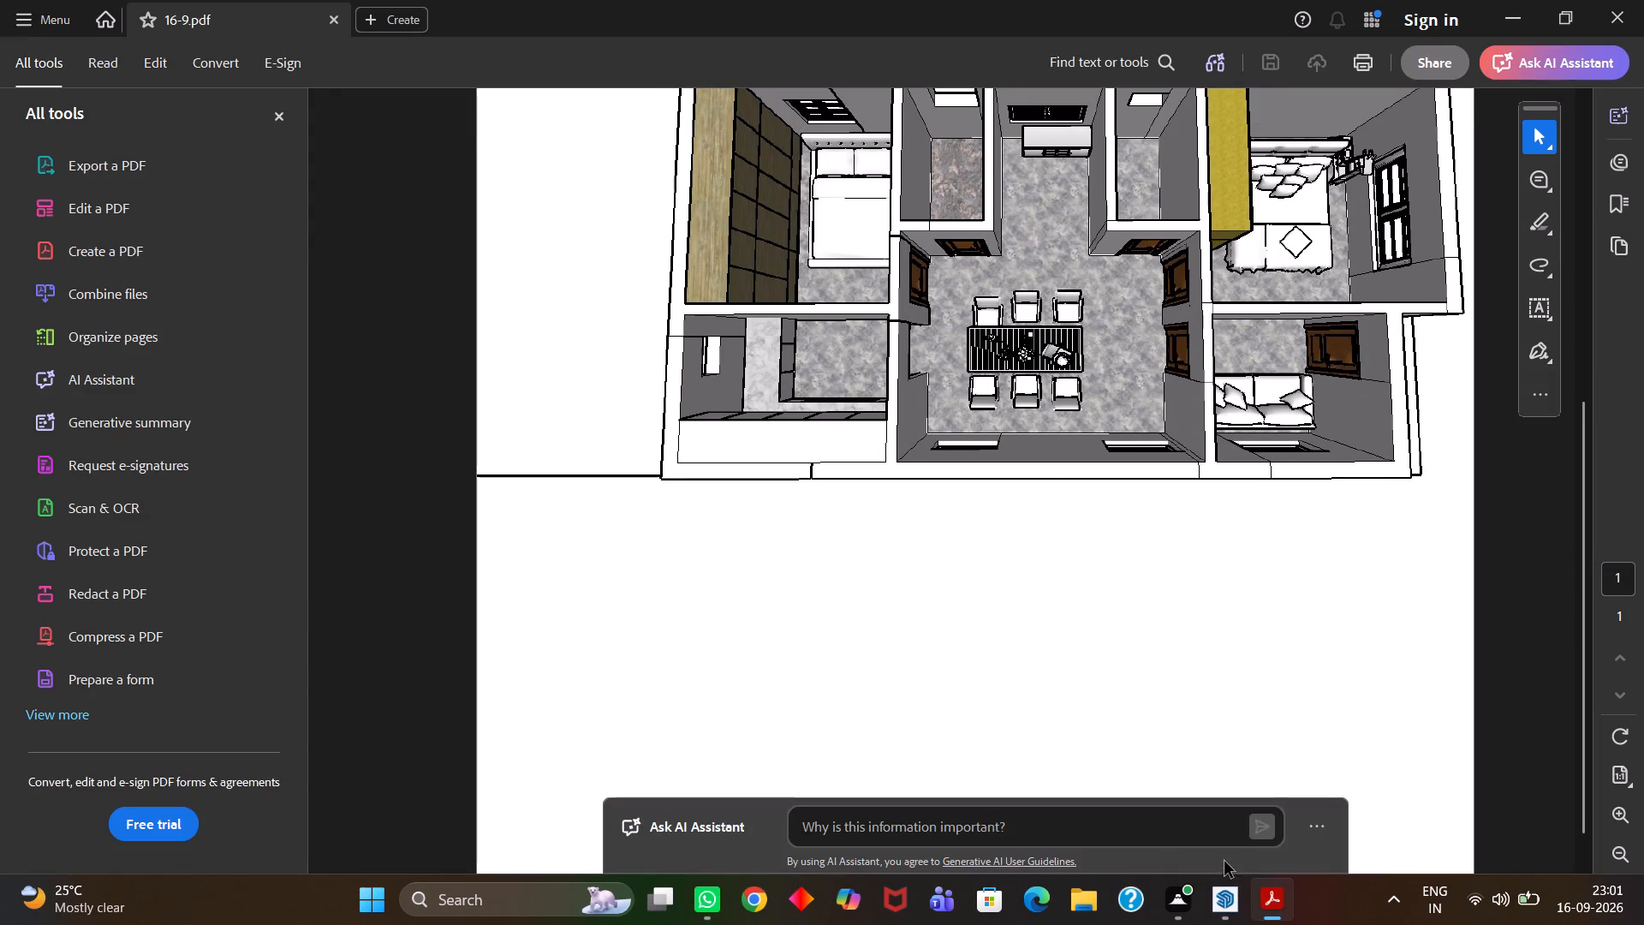
Return to SketchUp and examine the dining area, doors, kitchen and bedrooms from an oblique angle.
{"action": "left_click", "coordinate": [1202, 828]}
{"action": "scroll", "coordinate": [980, 603], "scroll_direction": "down", "scroll_amount": 2}
{"action": "scroll", "coordinate": [930, 588], "scroll_direction": "up", "scroll_amount": 2}
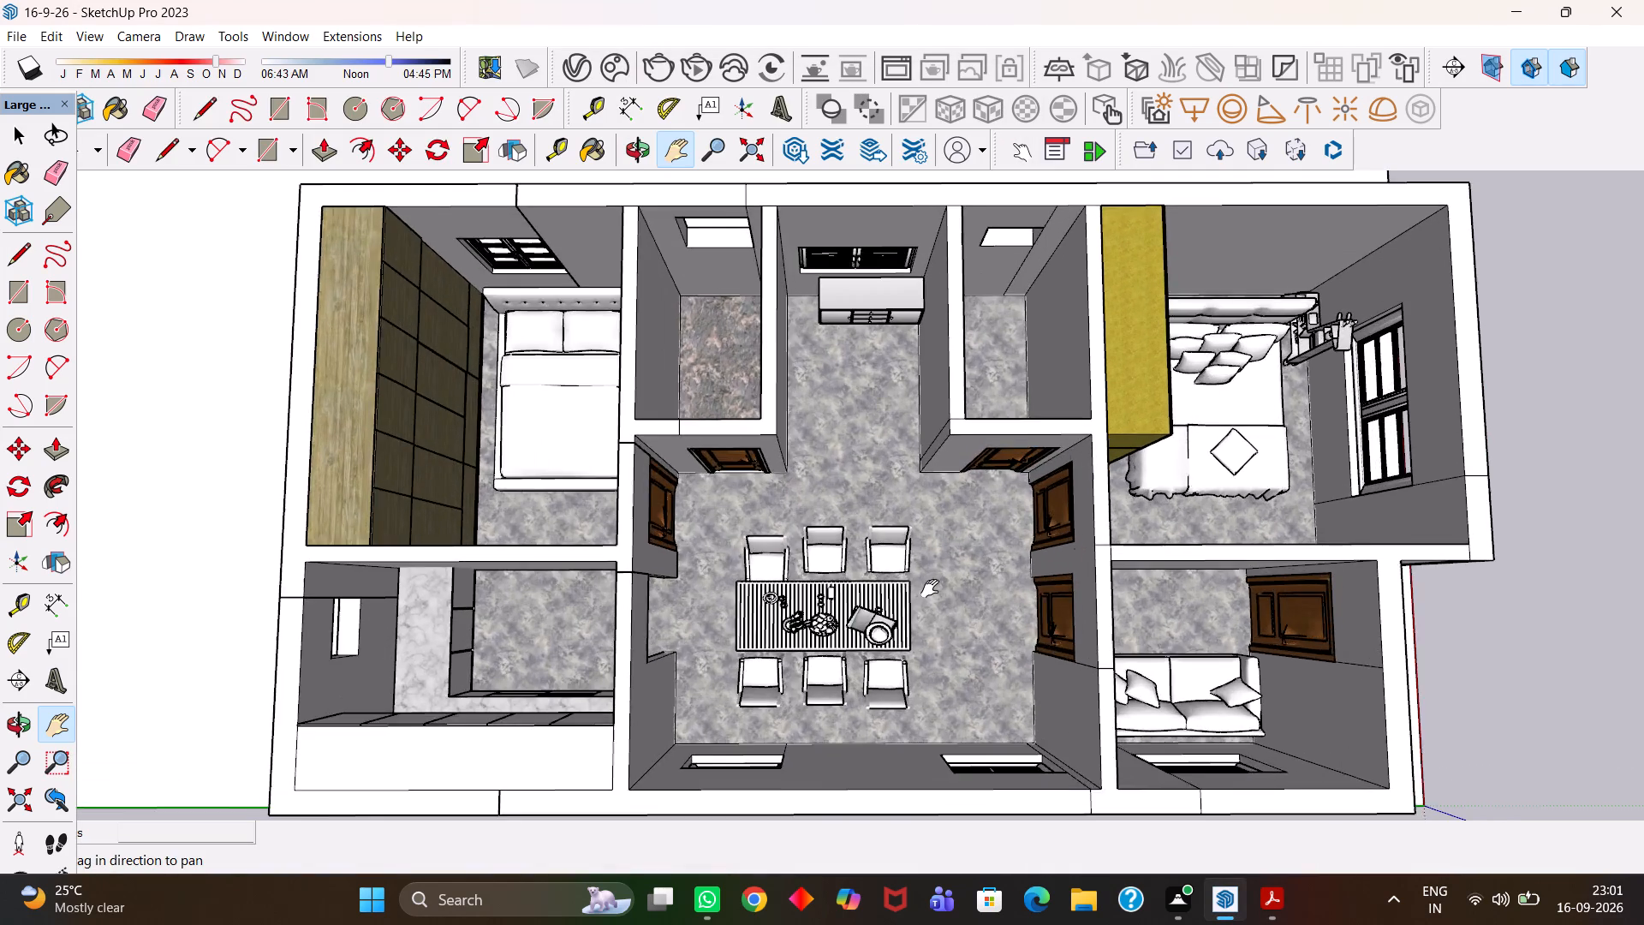
{"action": "middle_click_drag", "start_coordinate": [963, 647], "coordinate": [742, 476]}
{"action": "left_click_drag", "start_coordinate": [715, 422], "coordinate": [871, 445]}
{"action": "scroll", "coordinate": [875, 463], "scroll_direction": "down", "scroll_amount": 2}
{"action": "middle_click_drag", "start_coordinate": [985, 516], "coordinate": [919, 522]}
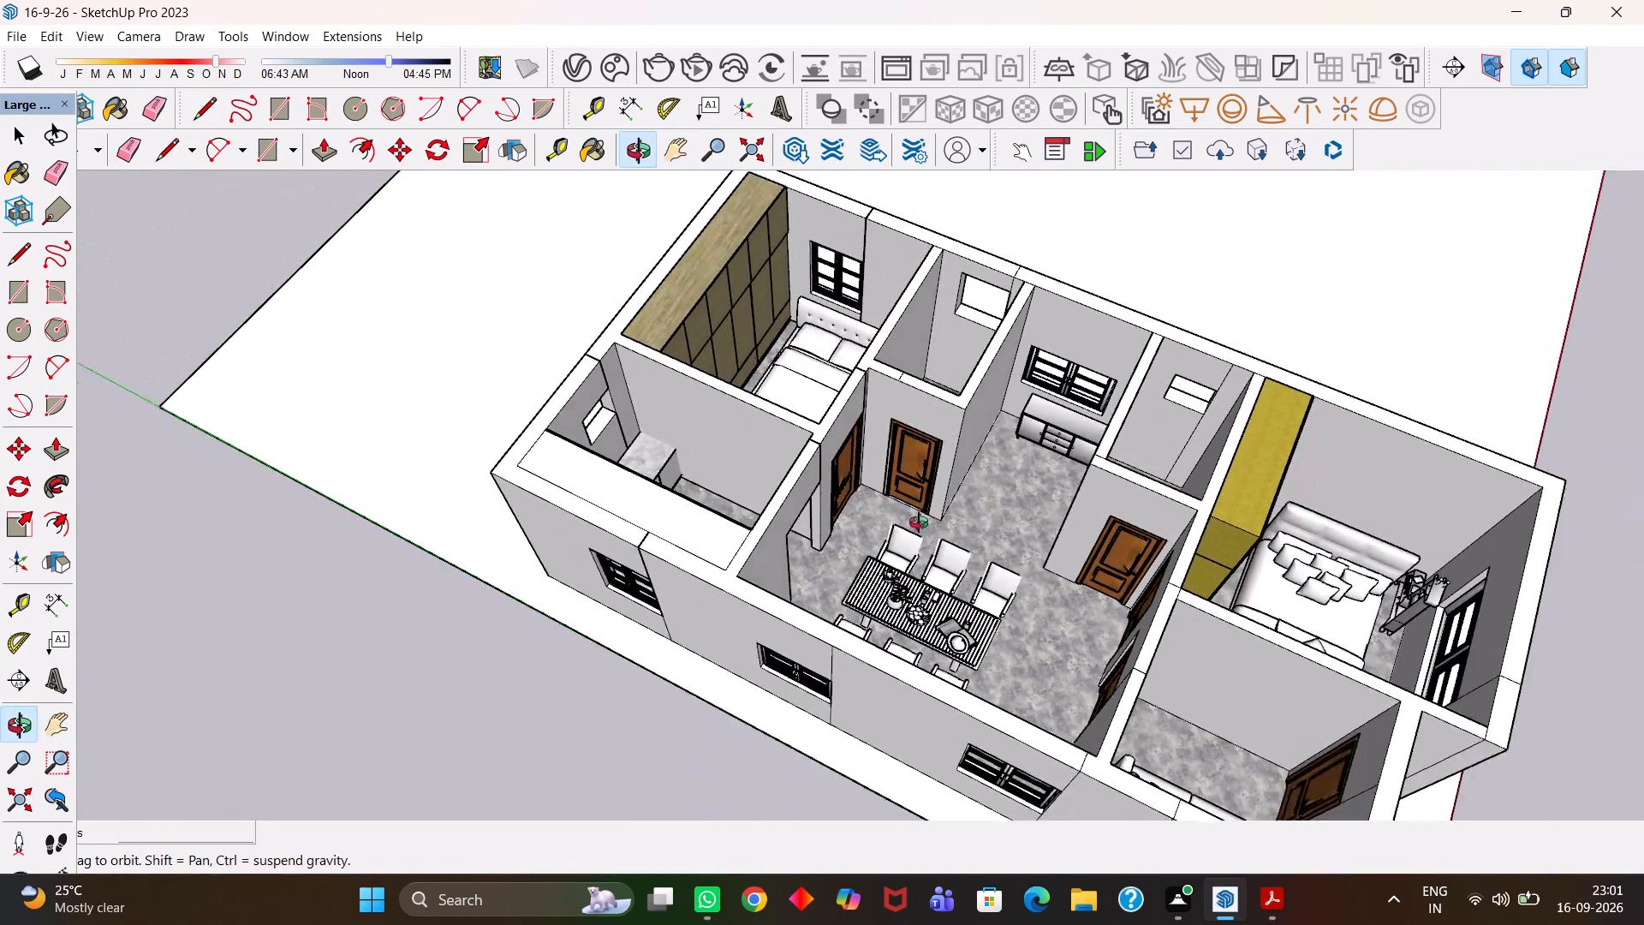
{"action": "middle_click_drag", "start_coordinate": [919, 522], "coordinate": [904, 521]}
{"action": "middle_click", "coordinate": [904, 521]}
{"action": "scroll", "coordinate": [904, 521], "scroll_direction": "up", "scroll_amount": 2}
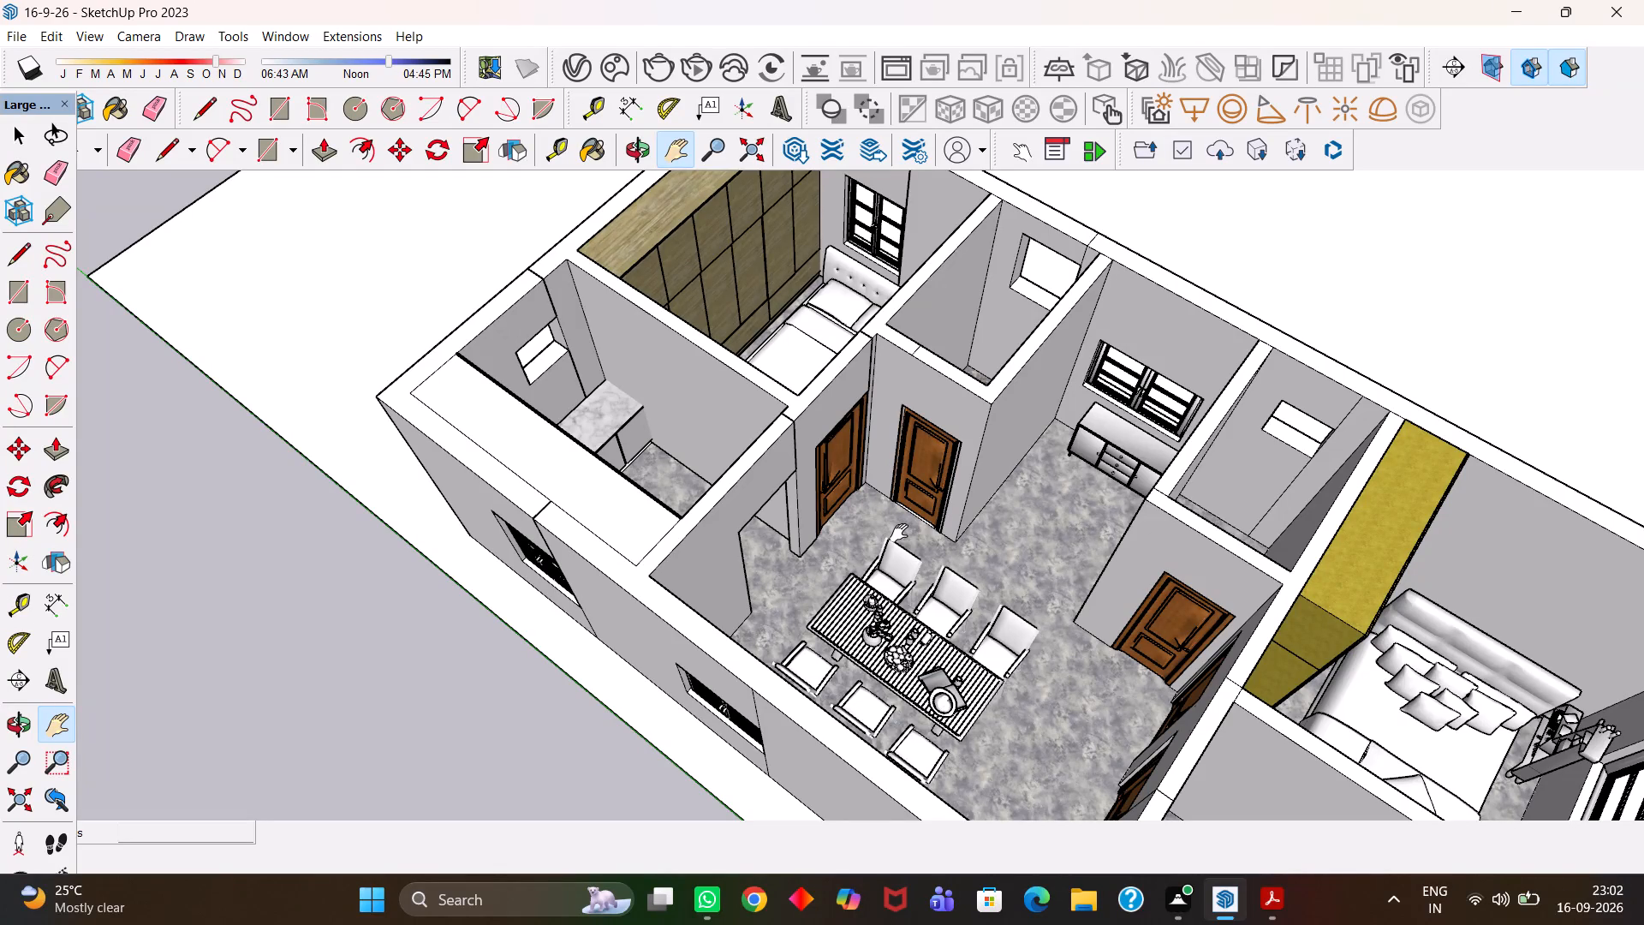
{"action": "scroll", "coordinate": [859, 499], "scroll_direction": "down", "scroll_amount": 1}
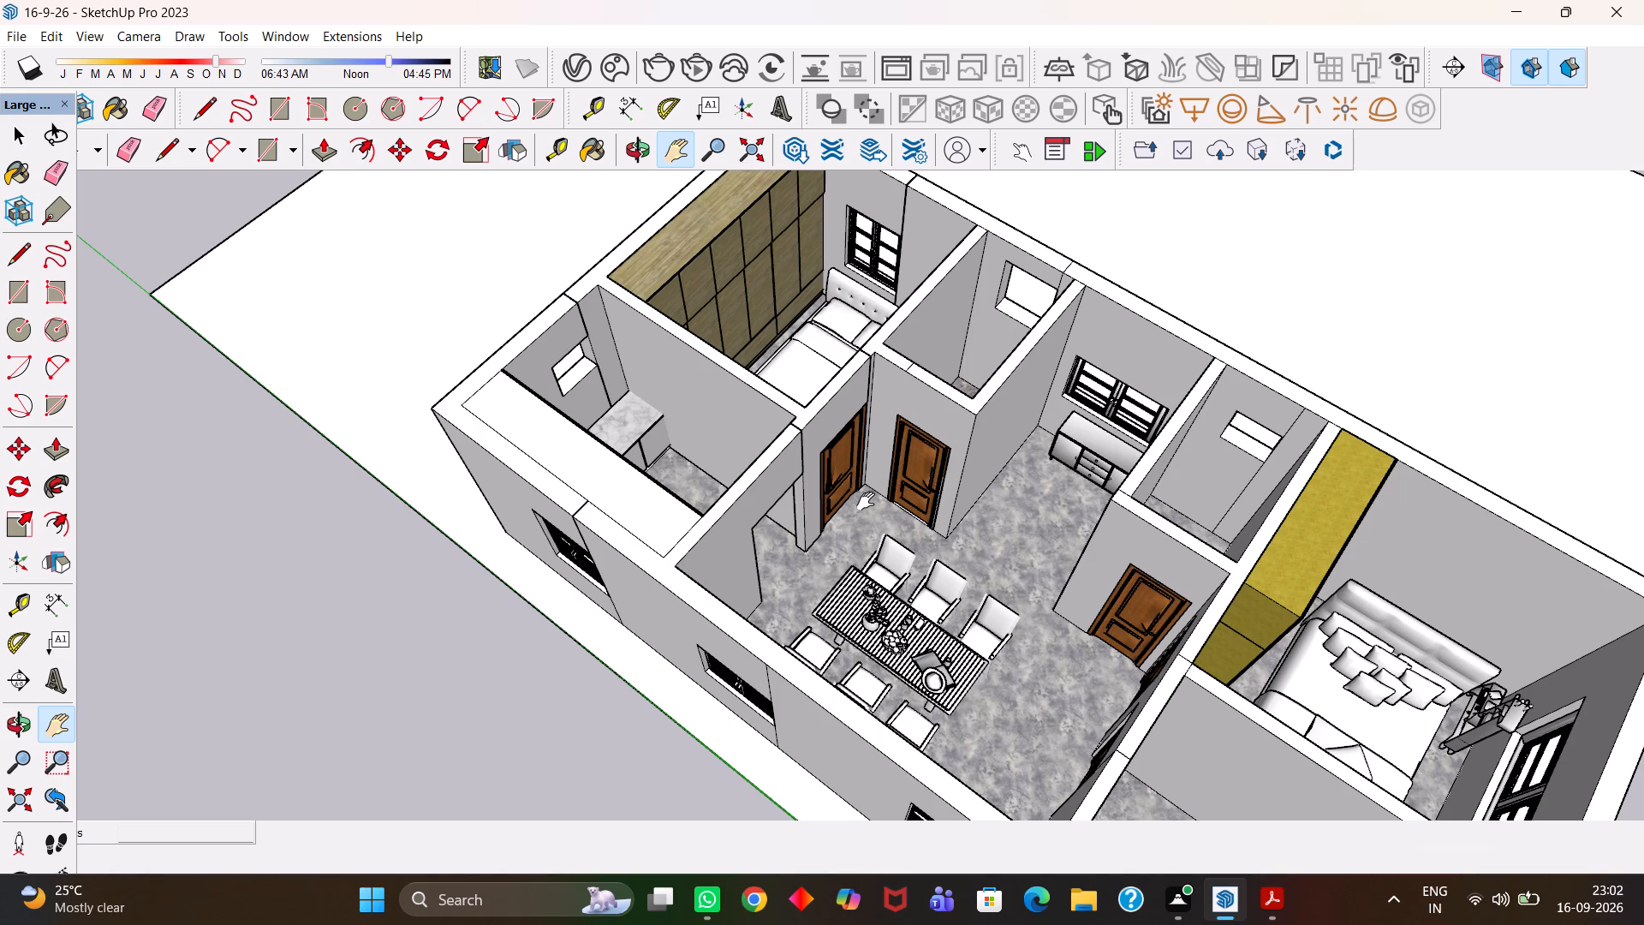
{"action": "scroll", "coordinate": [866, 501], "scroll_direction": "down", "scroll_amount": 2}
{"action": "scroll", "coordinate": [861, 507], "scroll_direction": "up", "scroll_amount": 2}
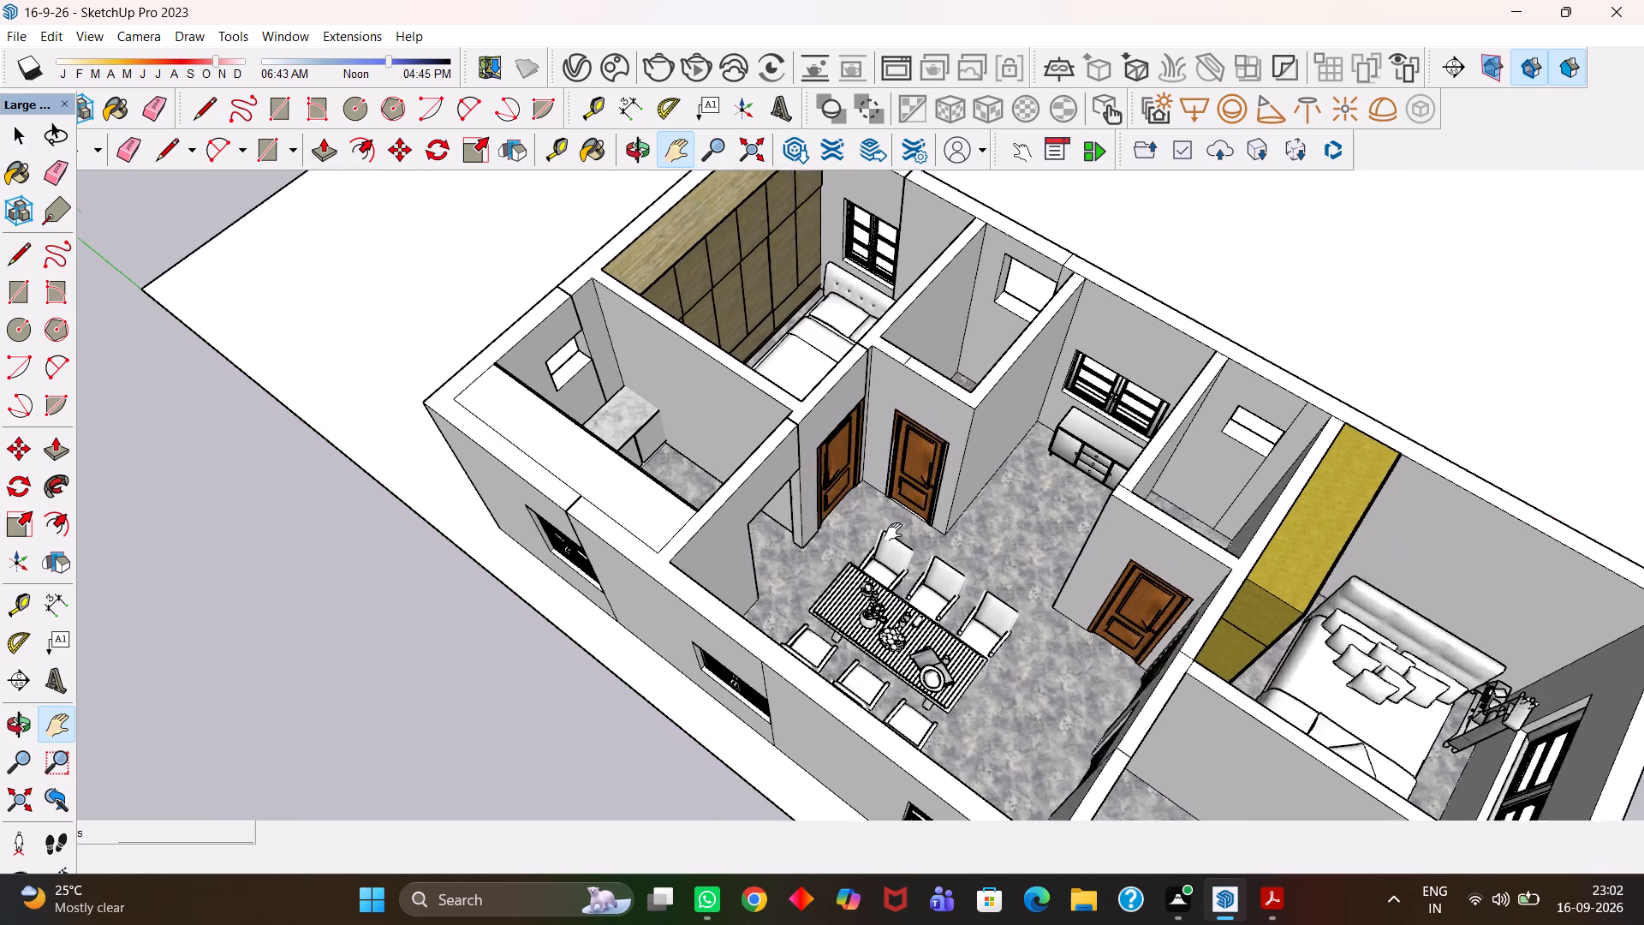
{"action": "scroll", "coordinate": [893, 532], "scroll_direction": "up", "scroll_amount": 2}
{"action": "middle_click_drag", "start_coordinate": [910, 540], "coordinate": [809, 497]}
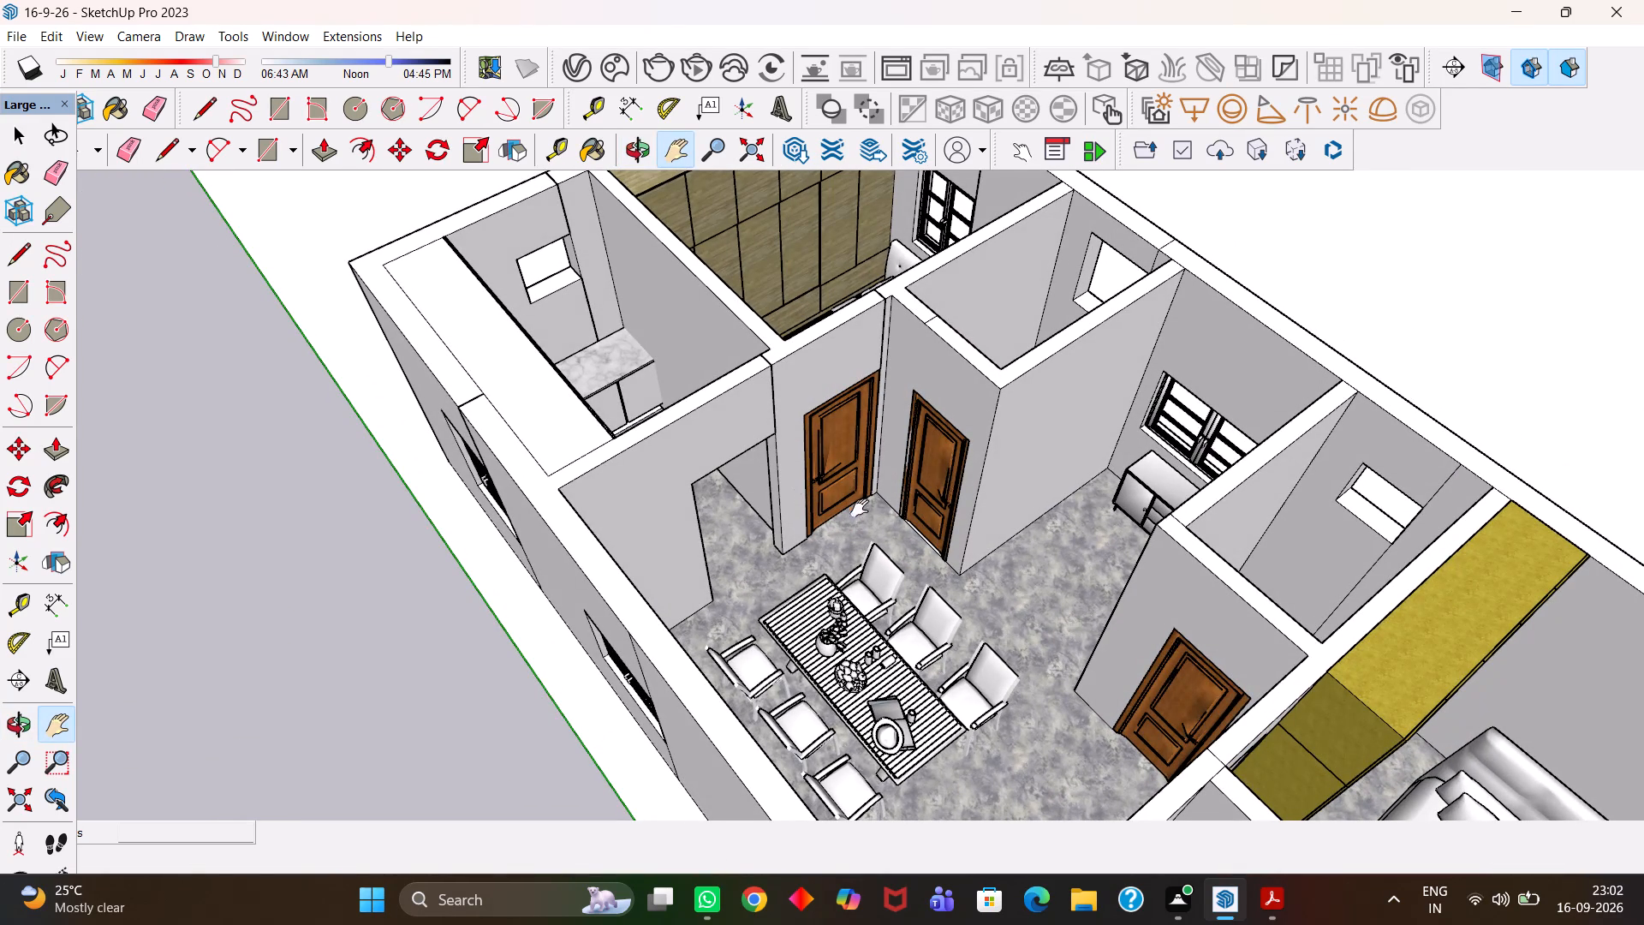
Examine the whole furnished house layout from oblique angles around to a near top-down view of all rooms.
{"action": "scroll", "coordinate": [860, 508], "scroll_direction": "down", "scroll_amount": 5}
{"action": "middle_click_drag", "start_coordinate": [911, 534], "coordinate": [852, 533]}
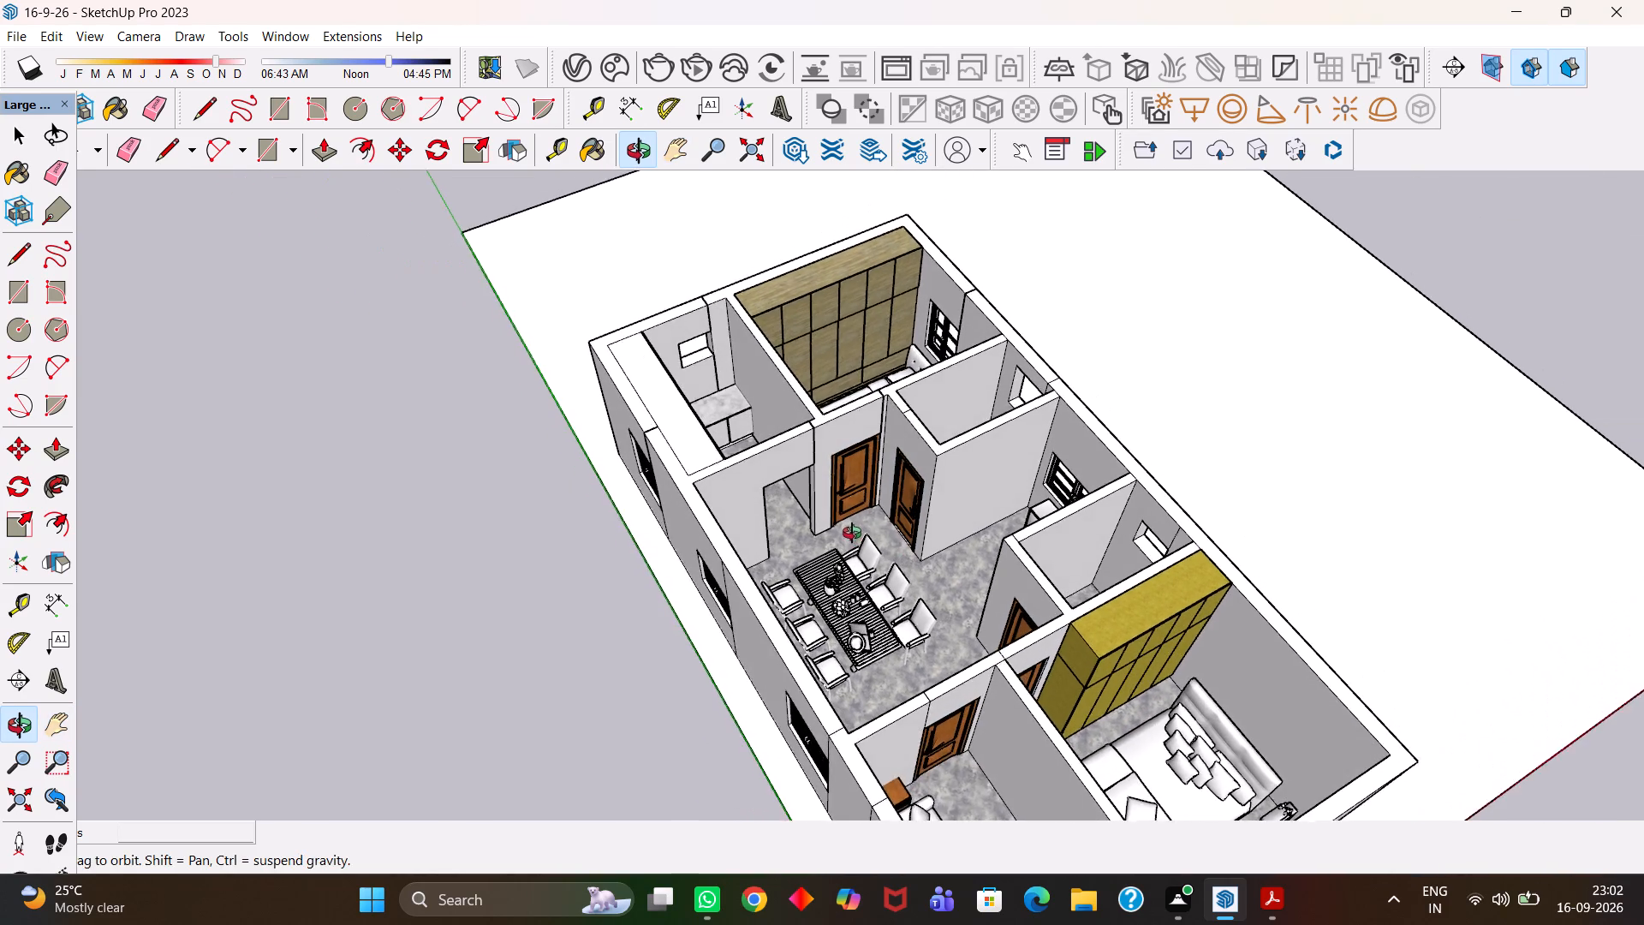
{"action": "middle_click_drag", "start_coordinate": [852, 533], "coordinate": [849, 532]}
{"action": "scroll", "coordinate": [849, 532], "scroll_direction": "up", "scroll_amount": 1}
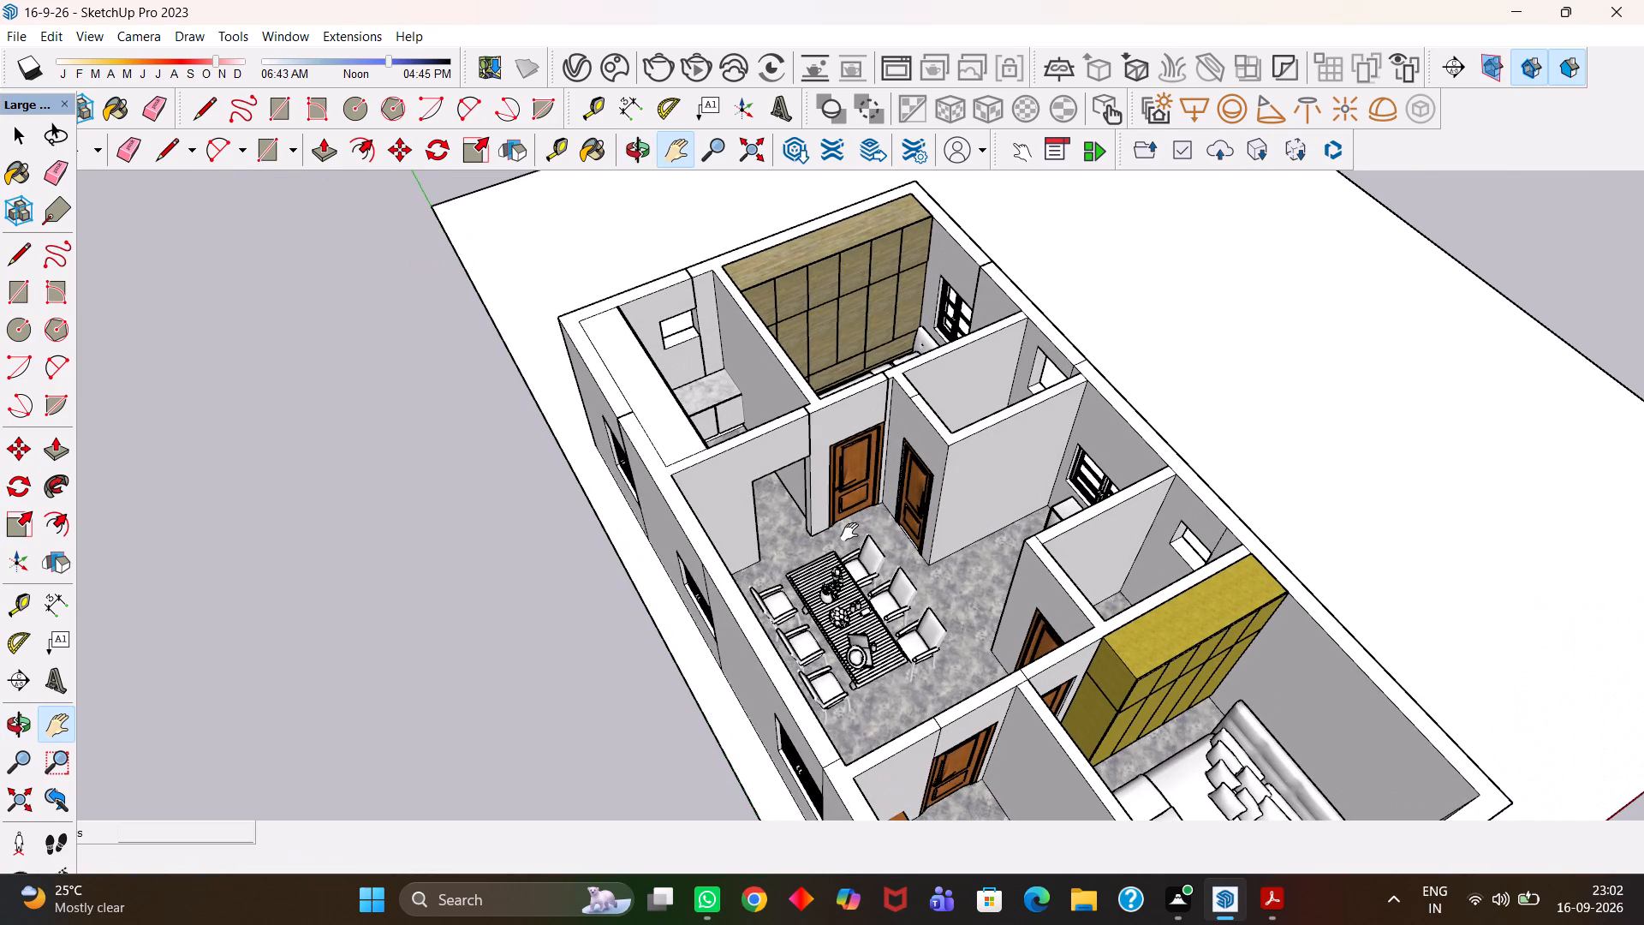
{"action": "scroll", "coordinate": [849, 532], "scroll_direction": "up", "scroll_amount": 2}
{"action": "scroll", "coordinate": [849, 532], "scroll_direction": "down", "scroll_amount": 2}
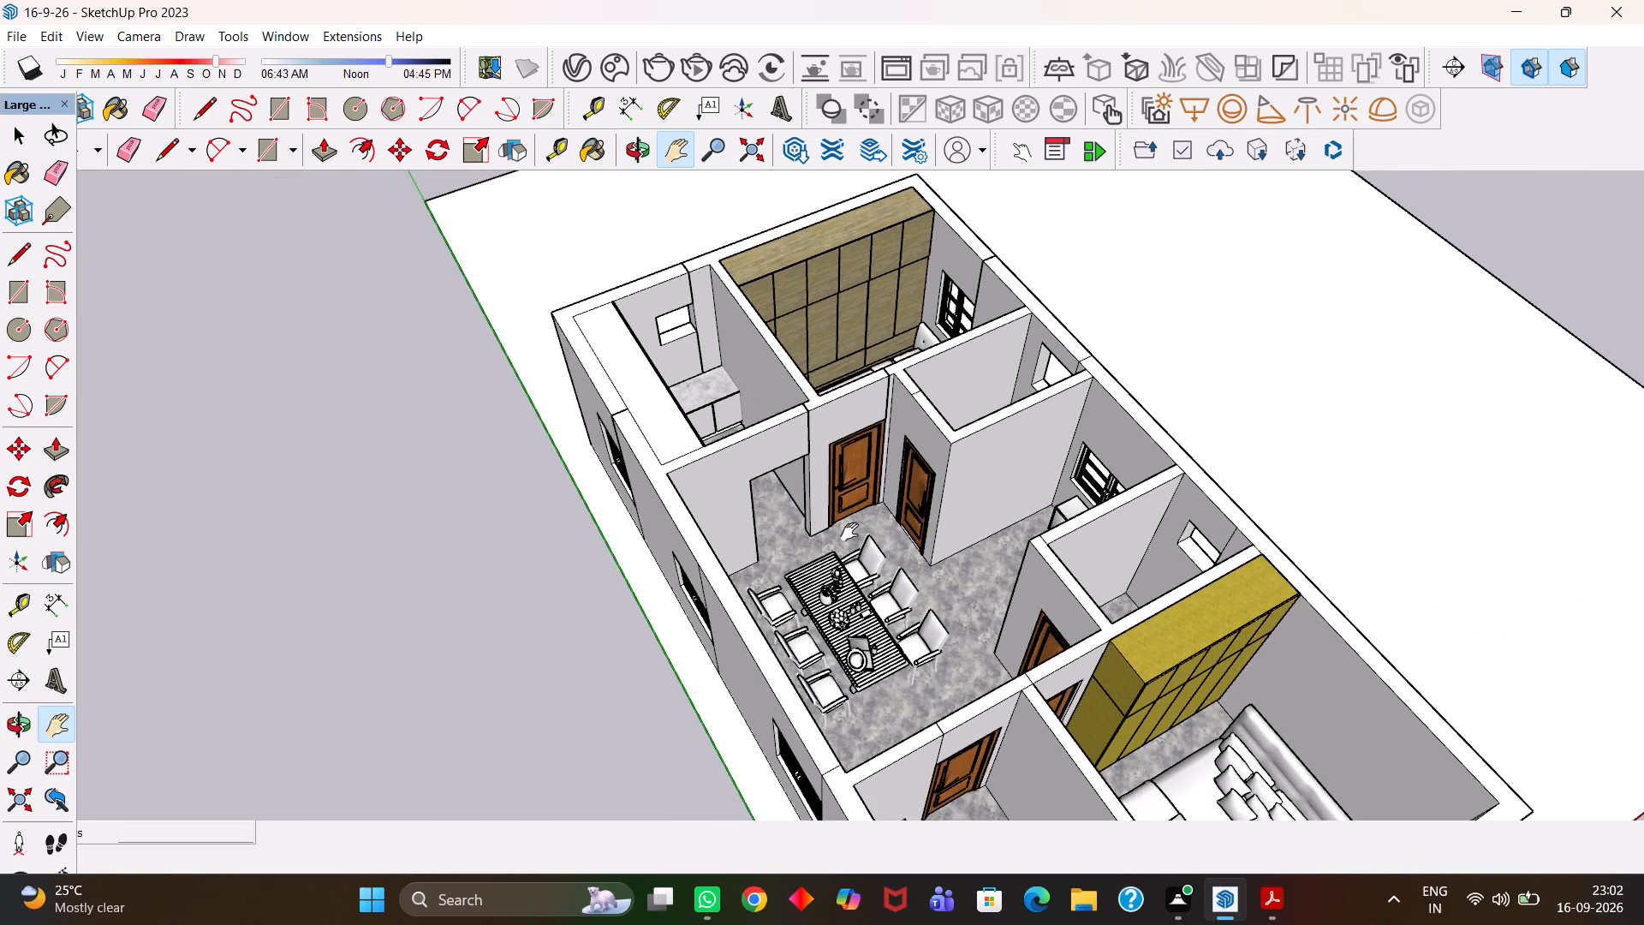
{"action": "scroll", "coordinate": [849, 532], "scroll_direction": "down", "scroll_amount": 2}
{"action": "middle_click_drag", "start_coordinate": [903, 549], "coordinate": [822, 550]}
{"action": "scroll", "coordinate": [808, 544], "scroll_direction": "down", "scroll_amount": 3}
{"action": "middle_click_drag", "start_coordinate": [797, 497], "coordinate": [1135, 527]}
{"action": "scroll", "coordinate": [1111, 539], "scroll_direction": "up", "scroll_amount": 1}
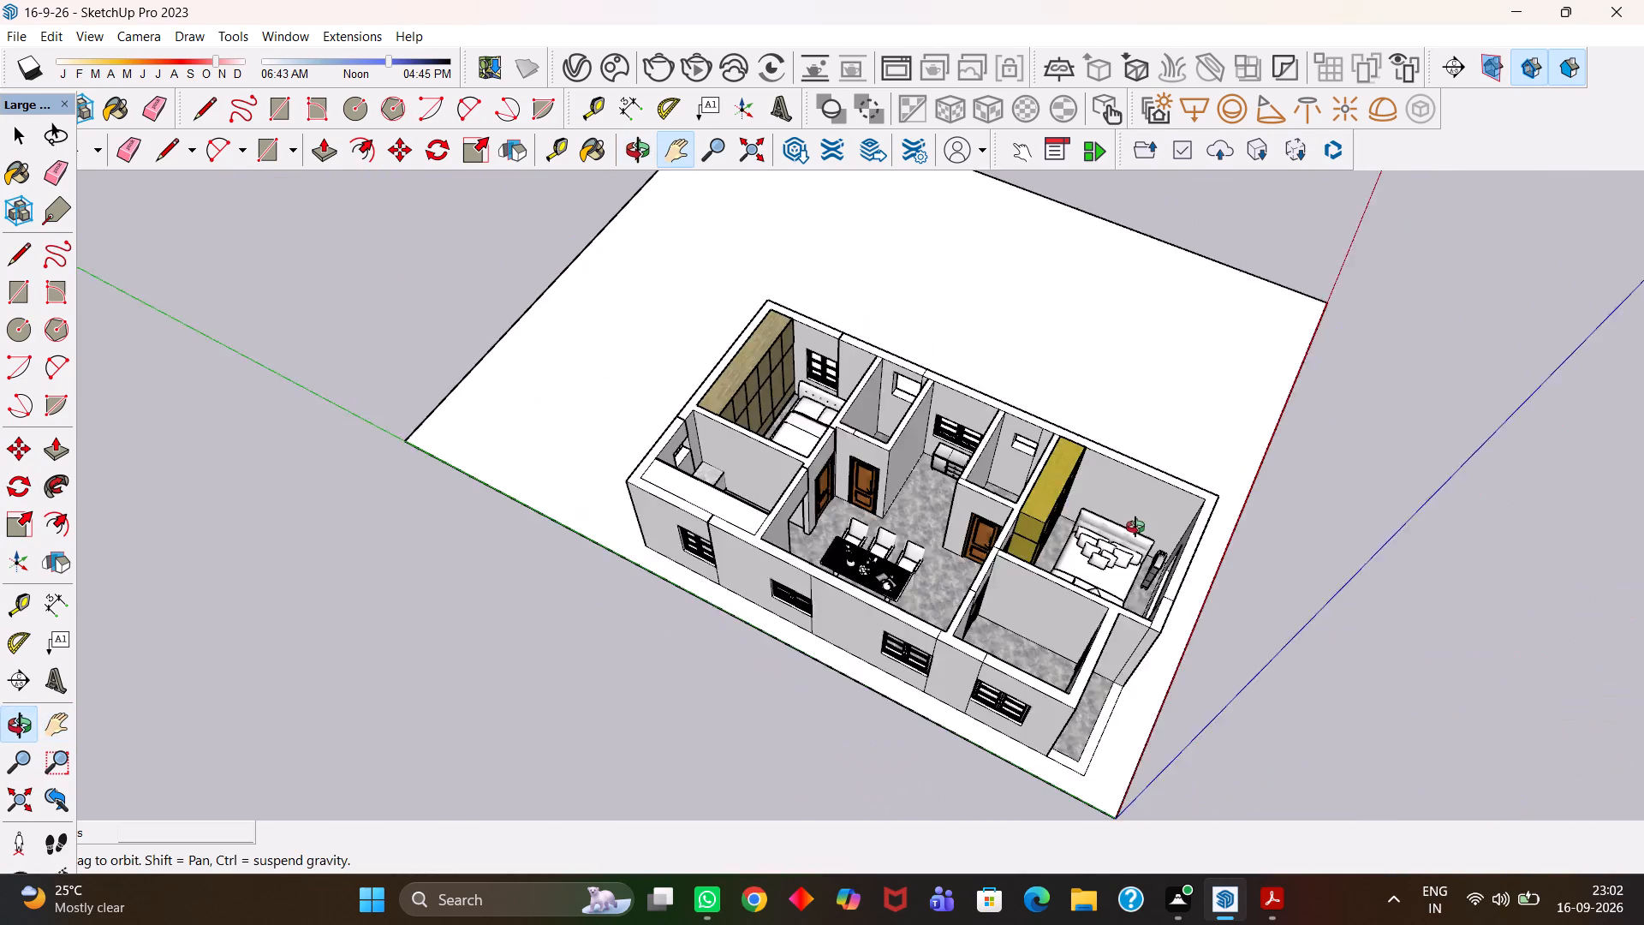
{"action": "middle_click_drag", "start_coordinate": [1135, 527], "coordinate": [1134, 527]}
{"action": "middle_click_drag", "start_coordinate": [912, 502], "coordinate": [968, 531]}
{"action": "scroll", "coordinate": [968, 531], "scroll_direction": "up", "scroll_amount": 5}
{"action": "middle_click", "coordinate": [968, 531]}
{"action": "left_click_drag", "start_coordinate": [1004, 504], "coordinate": [1019, 513]}
{"action": "scroll", "coordinate": [932, 470], "scroll_direction": "down", "scroll_amount": 3}
{"action": "middle_click_drag", "start_coordinate": [842, 462], "coordinate": [891, 521]}
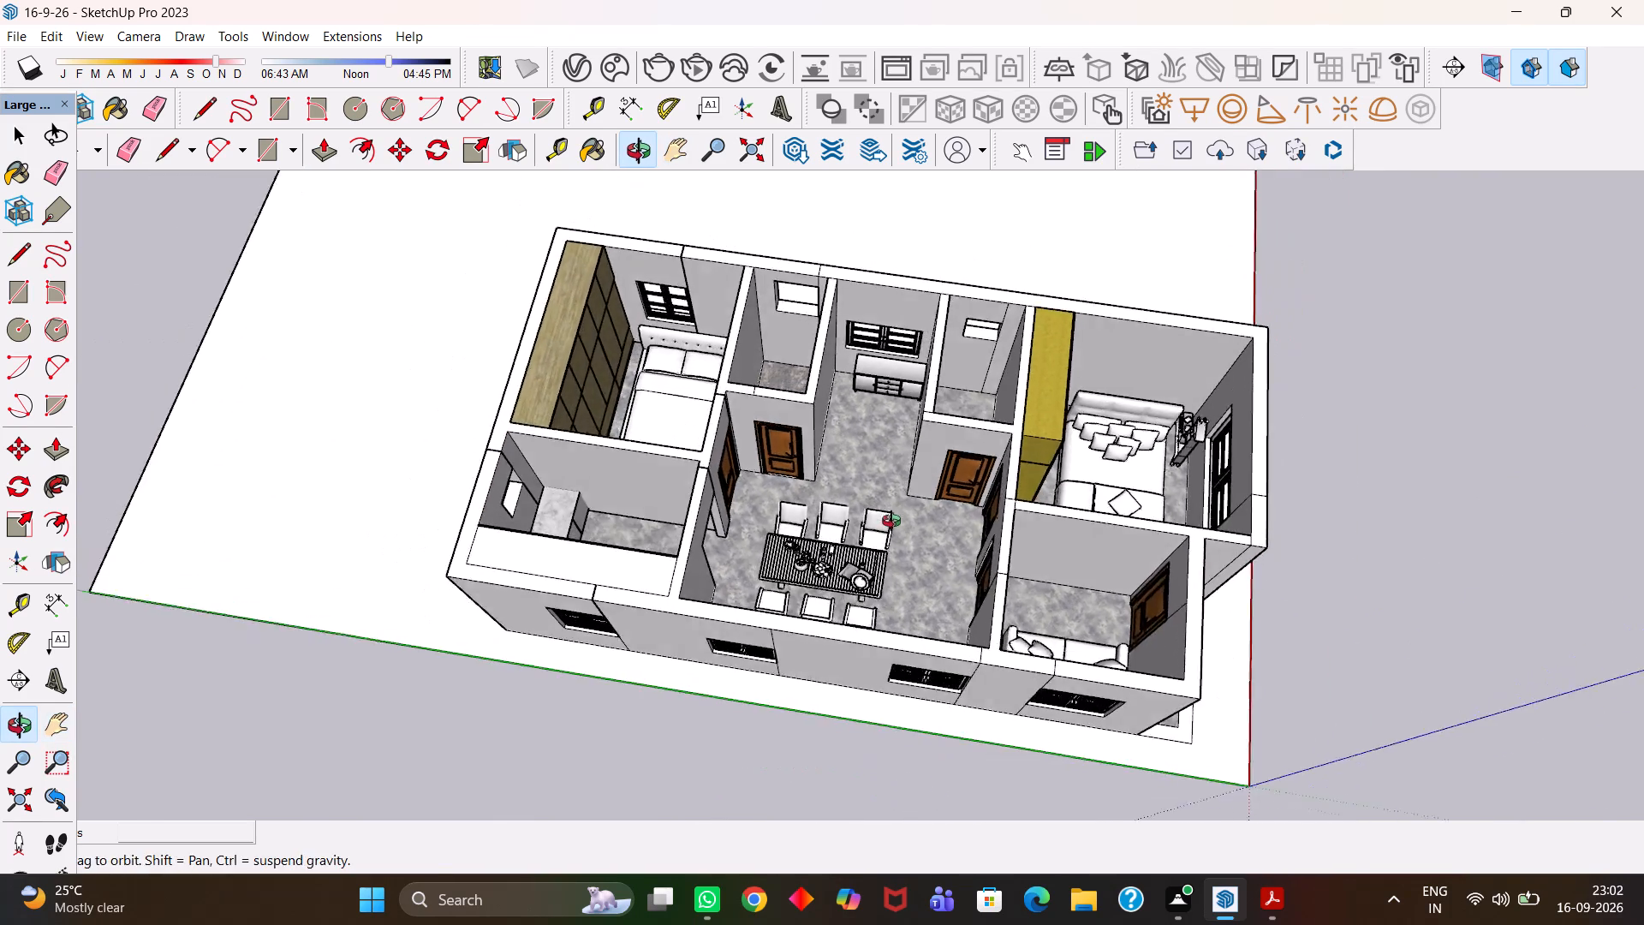
{"action": "middle_click_drag", "start_coordinate": [891, 521], "coordinate": [896, 527]}
{"action": "scroll", "coordinate": [895, 526], "scroll_direction": "up", "scroll_amount": 4}
{"action": "left_click_drag", "start_coordinate": [872, 513], "coordinate": [970, 554]}
{"action": "scroll", "coordinate": [957, 543], "scroll_direction": "down", "scroll_amount": 3}
{"action": "middle_click_drag", "start_coordinate": [912, 520], "coordinate": [950, 599]}
{"action": "scroll", "coordinate": [950, 599], "scroll_direction": "up", "scroll_amount": 3}
{"action": "scroll", "coordinate": [950, 599], "scroll_direction": "down", "scroll_amount": 2}
{"action": "left_click_drag", "start_coordinate": [1004, 582], "coordinate": [964, 582]}
{"action": "middle_click_drag", "start_coordinate": [919, 576], "coordinate": [931, 581]}
Save the model.
{"action": "key", "text": "ctrl+s"}
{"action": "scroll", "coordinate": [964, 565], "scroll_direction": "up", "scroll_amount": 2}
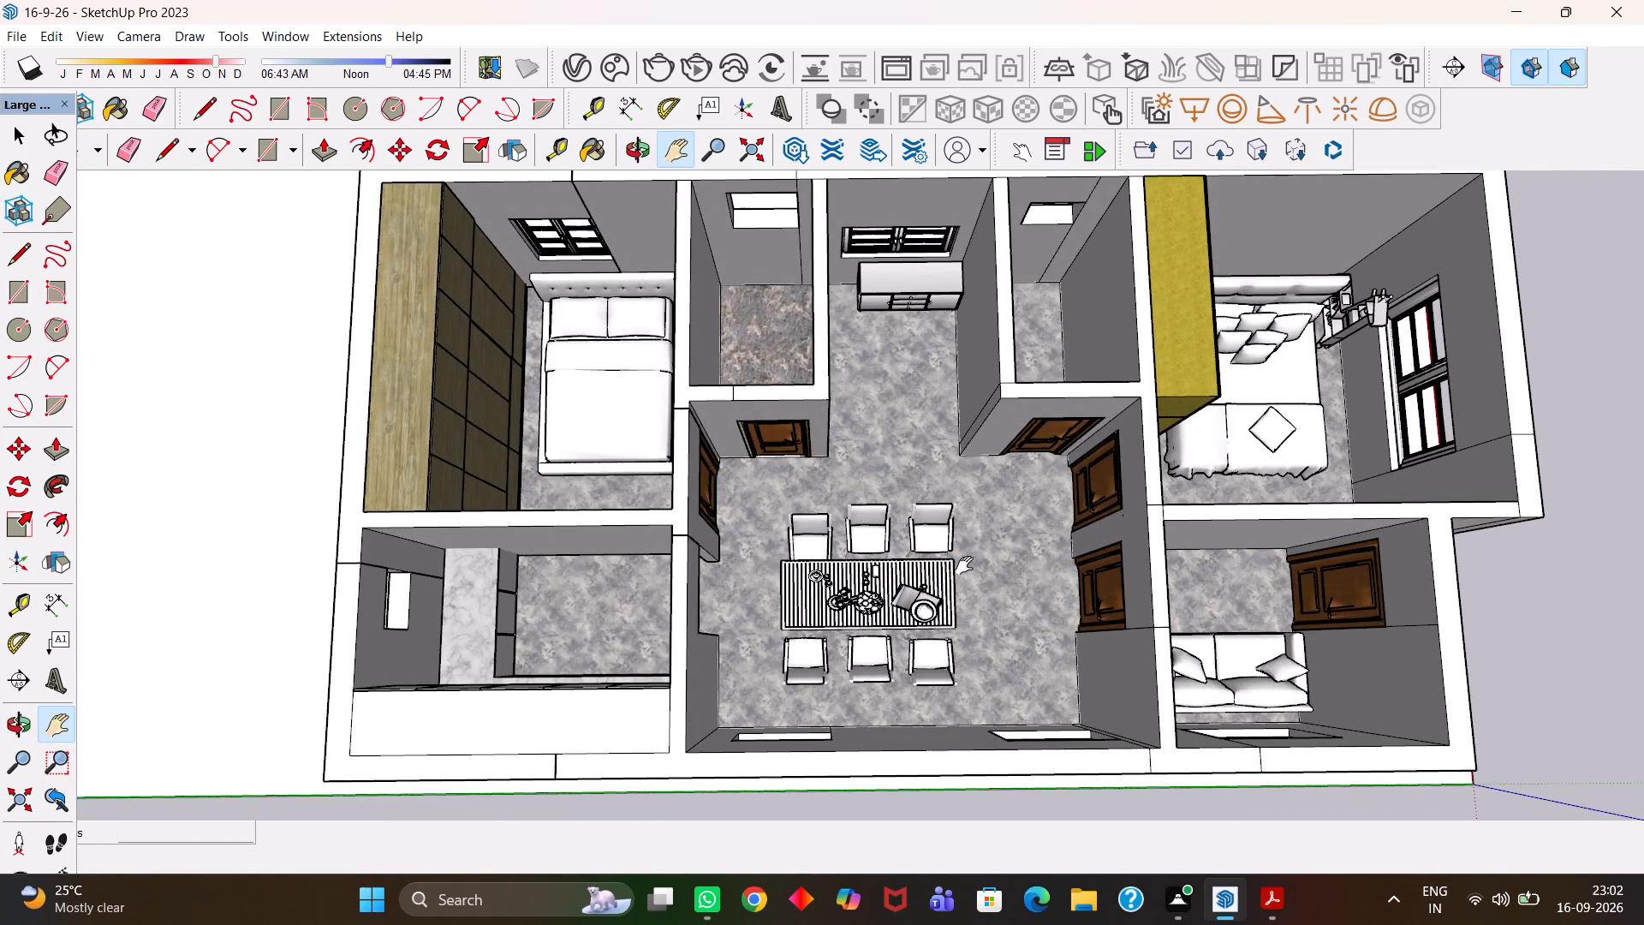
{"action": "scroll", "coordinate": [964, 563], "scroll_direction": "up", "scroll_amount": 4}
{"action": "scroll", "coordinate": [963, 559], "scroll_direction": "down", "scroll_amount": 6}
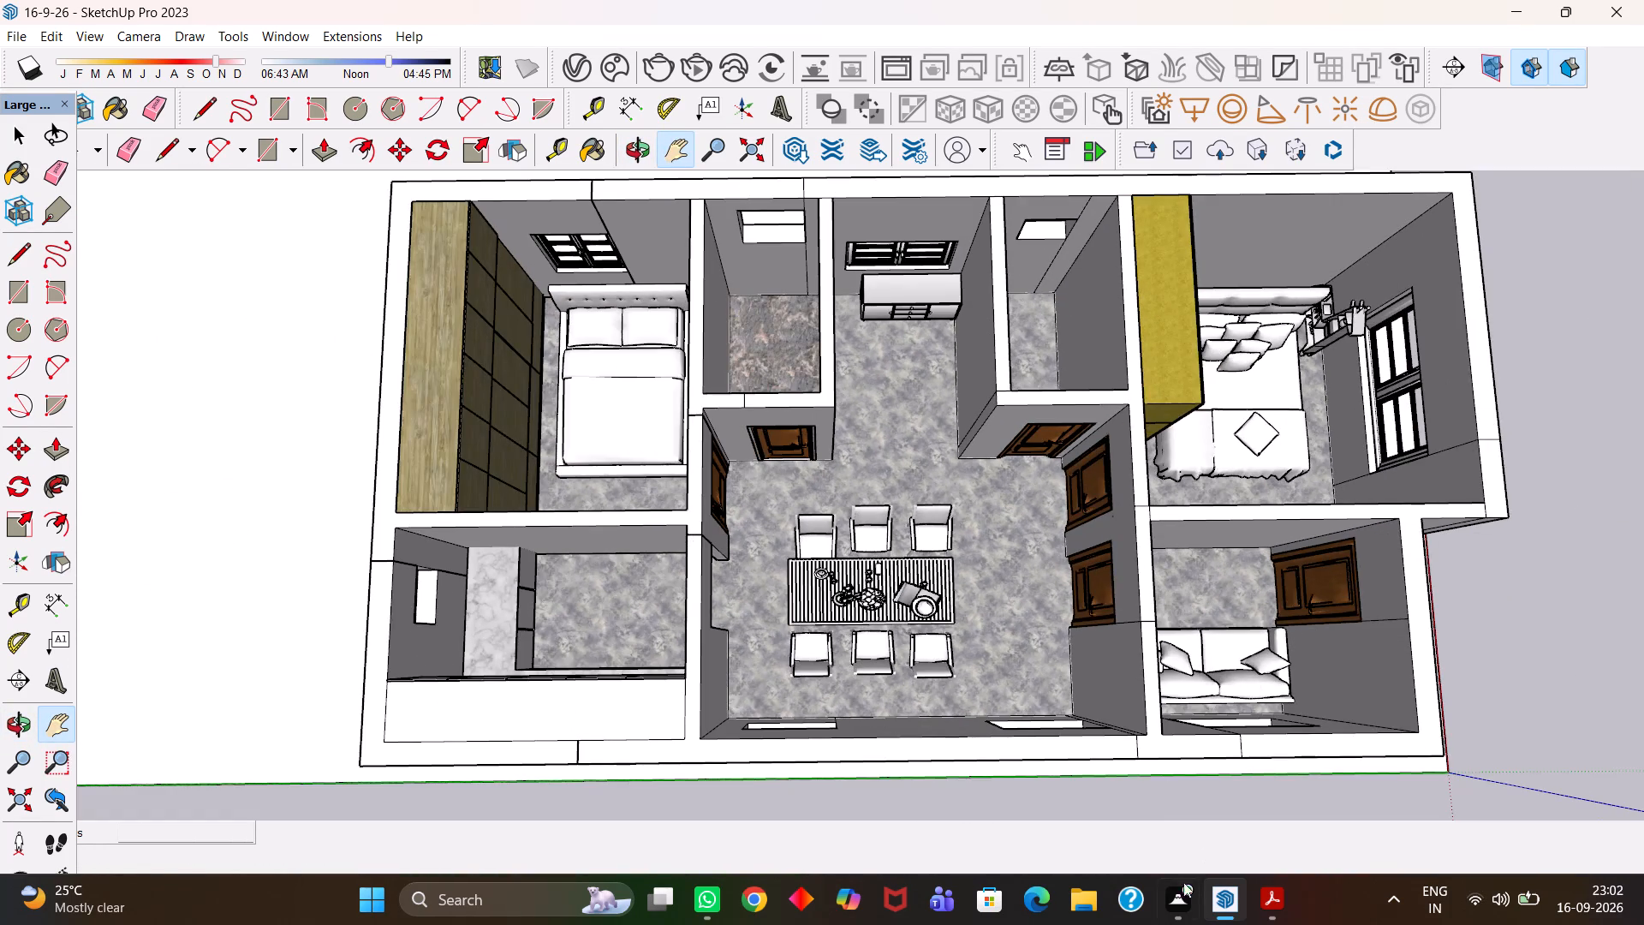